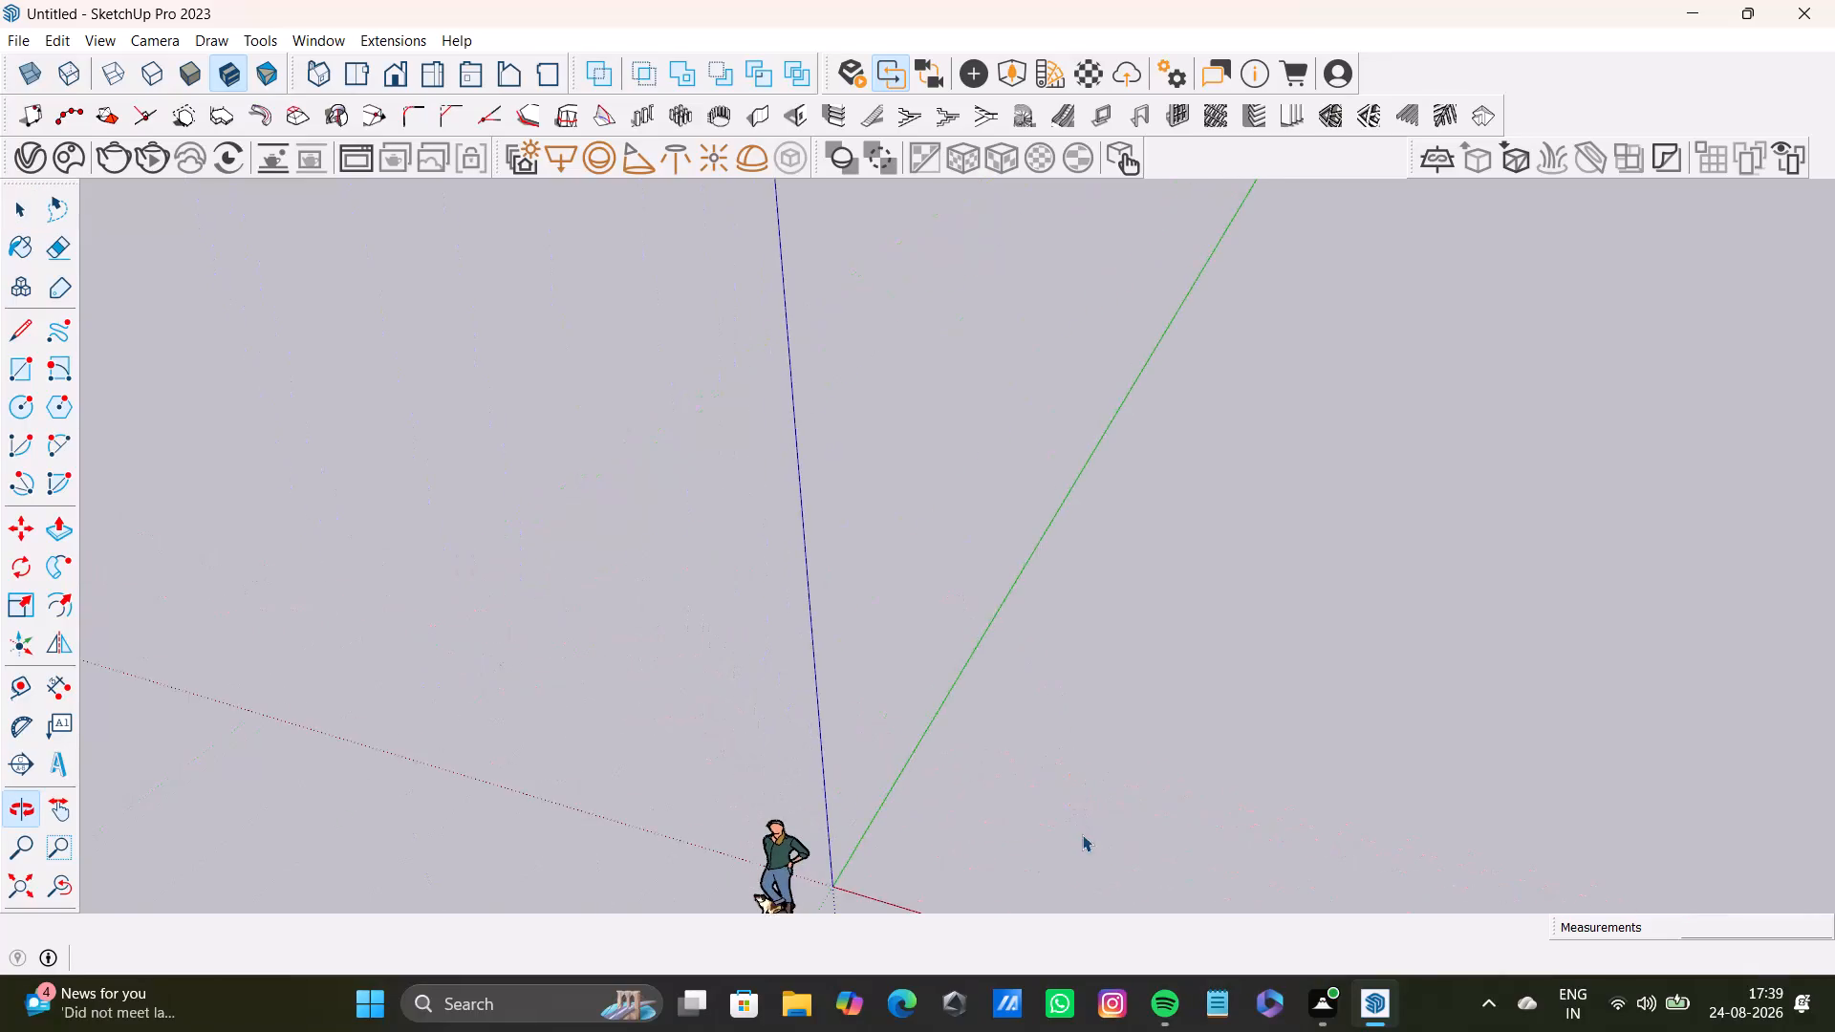
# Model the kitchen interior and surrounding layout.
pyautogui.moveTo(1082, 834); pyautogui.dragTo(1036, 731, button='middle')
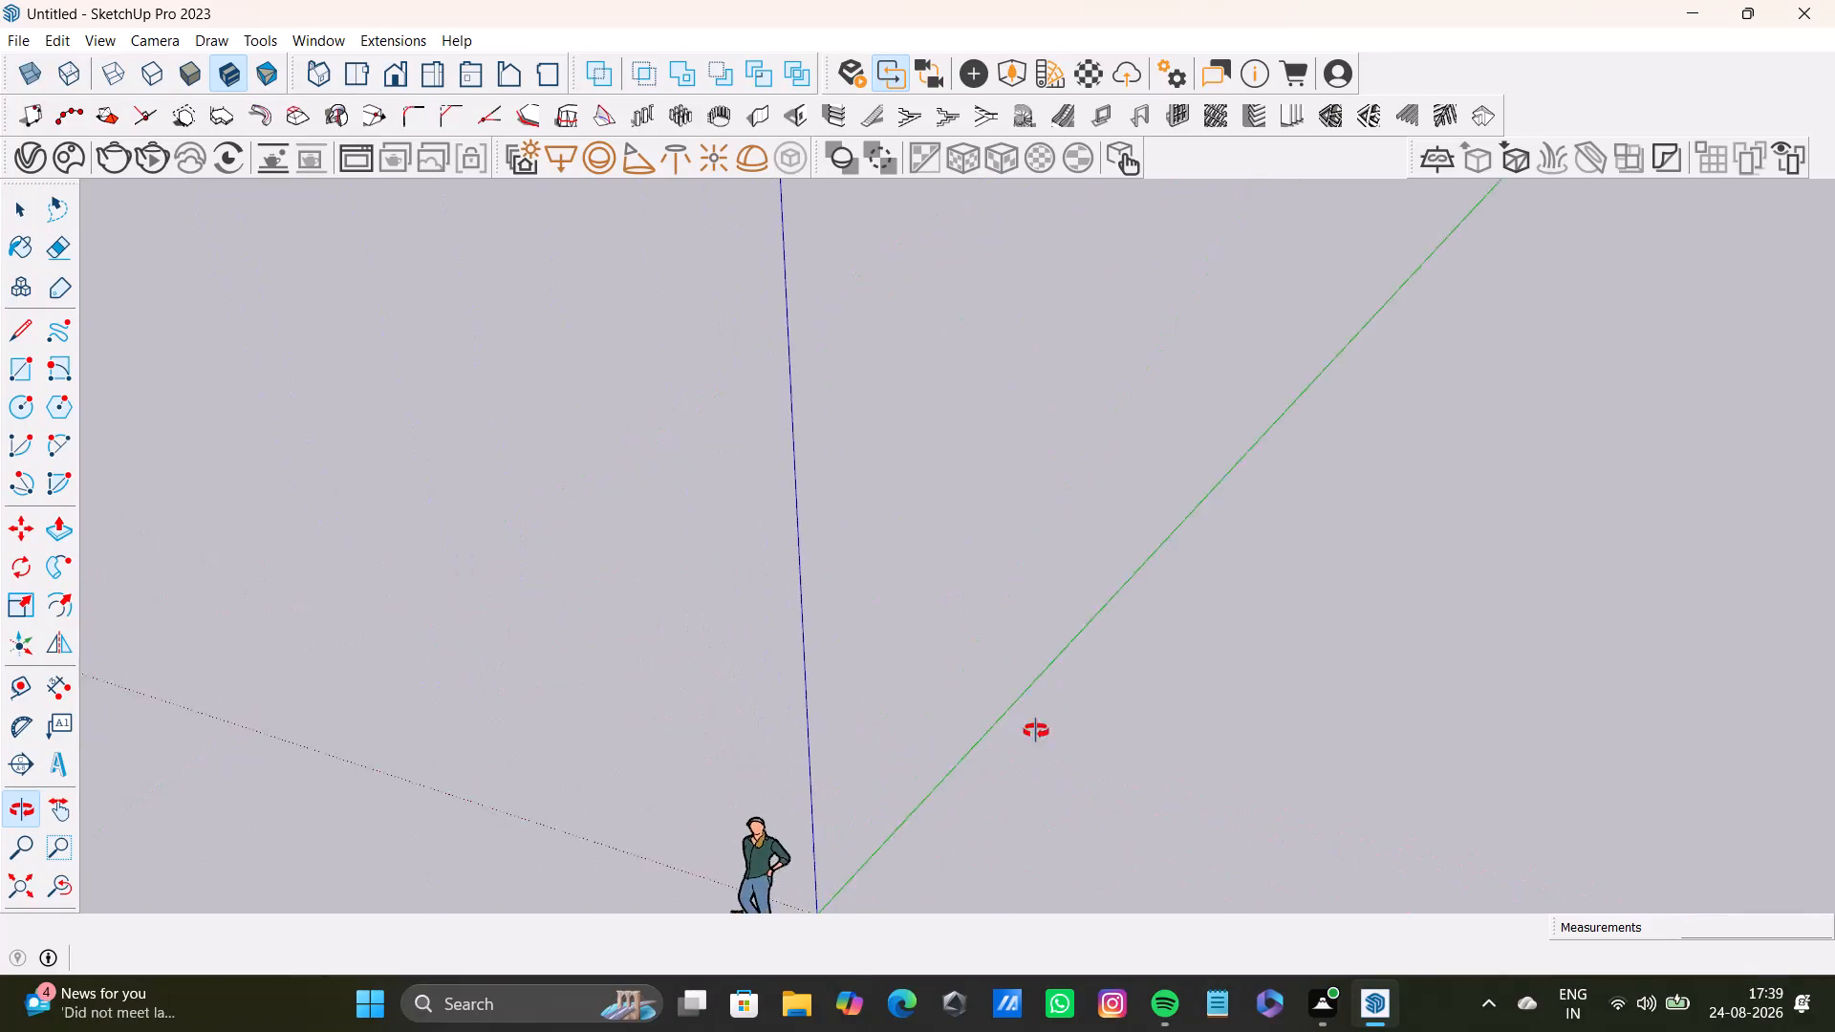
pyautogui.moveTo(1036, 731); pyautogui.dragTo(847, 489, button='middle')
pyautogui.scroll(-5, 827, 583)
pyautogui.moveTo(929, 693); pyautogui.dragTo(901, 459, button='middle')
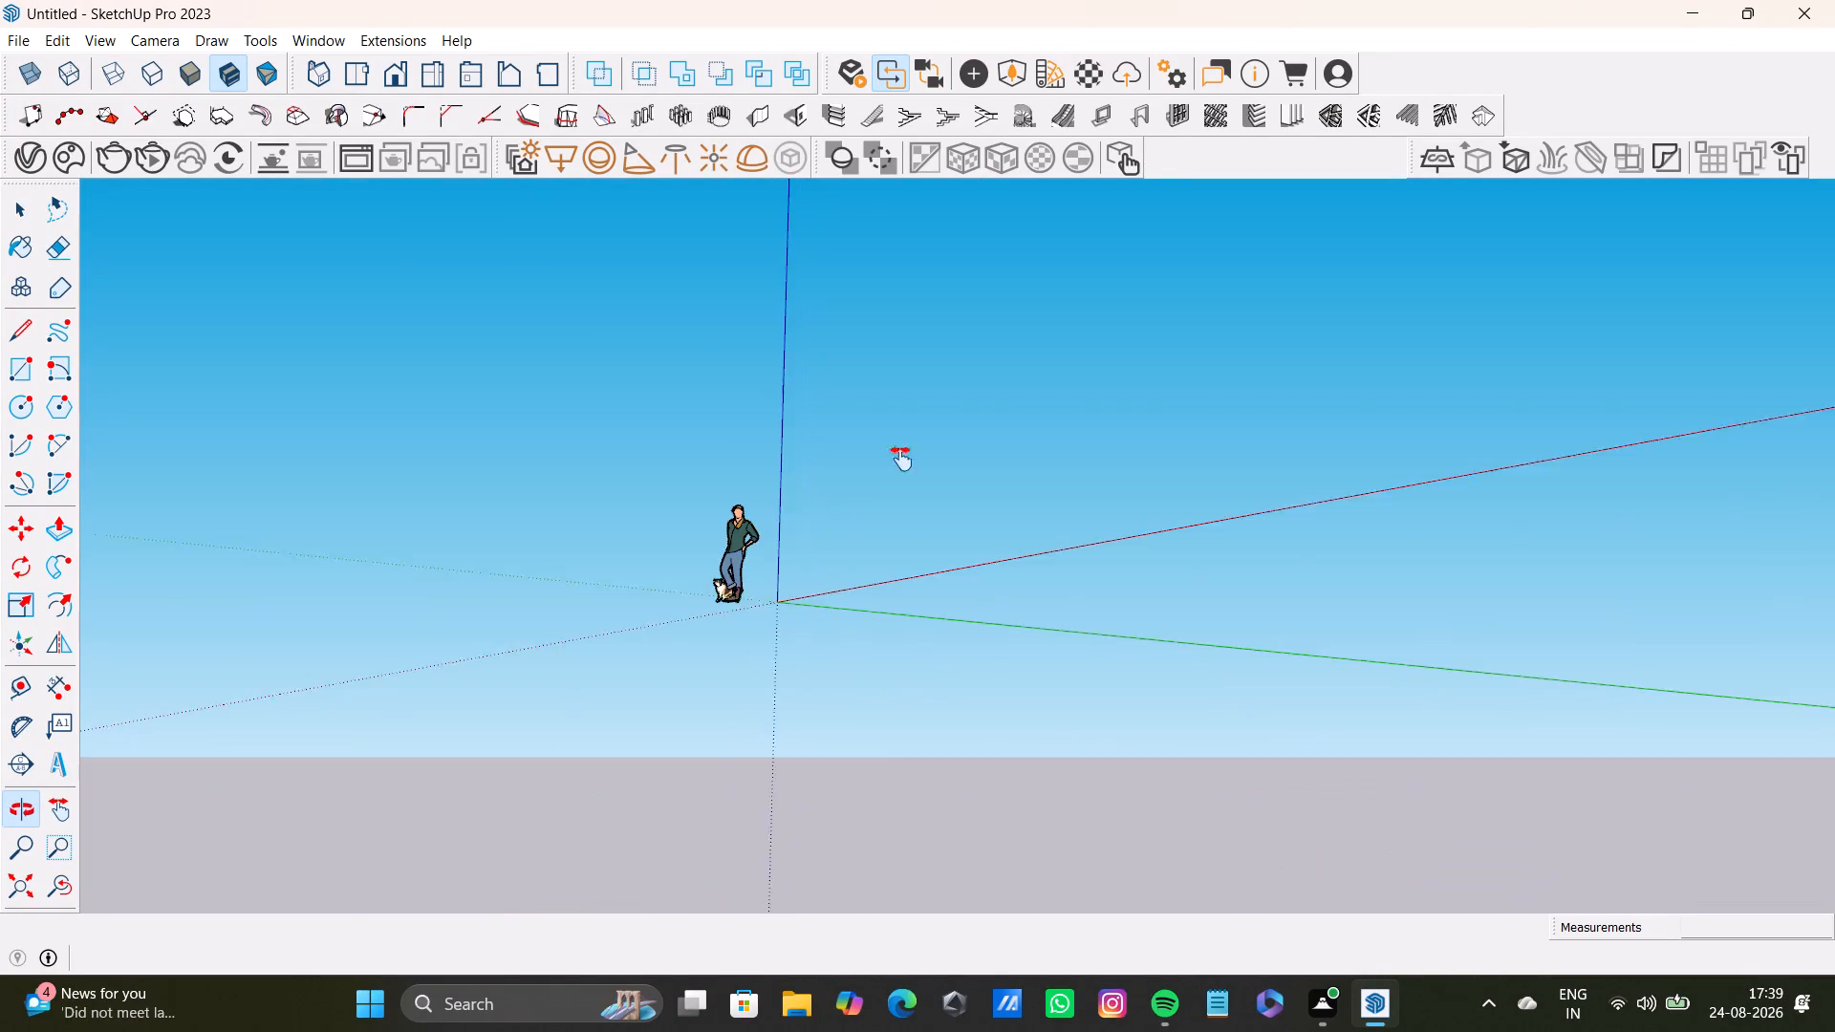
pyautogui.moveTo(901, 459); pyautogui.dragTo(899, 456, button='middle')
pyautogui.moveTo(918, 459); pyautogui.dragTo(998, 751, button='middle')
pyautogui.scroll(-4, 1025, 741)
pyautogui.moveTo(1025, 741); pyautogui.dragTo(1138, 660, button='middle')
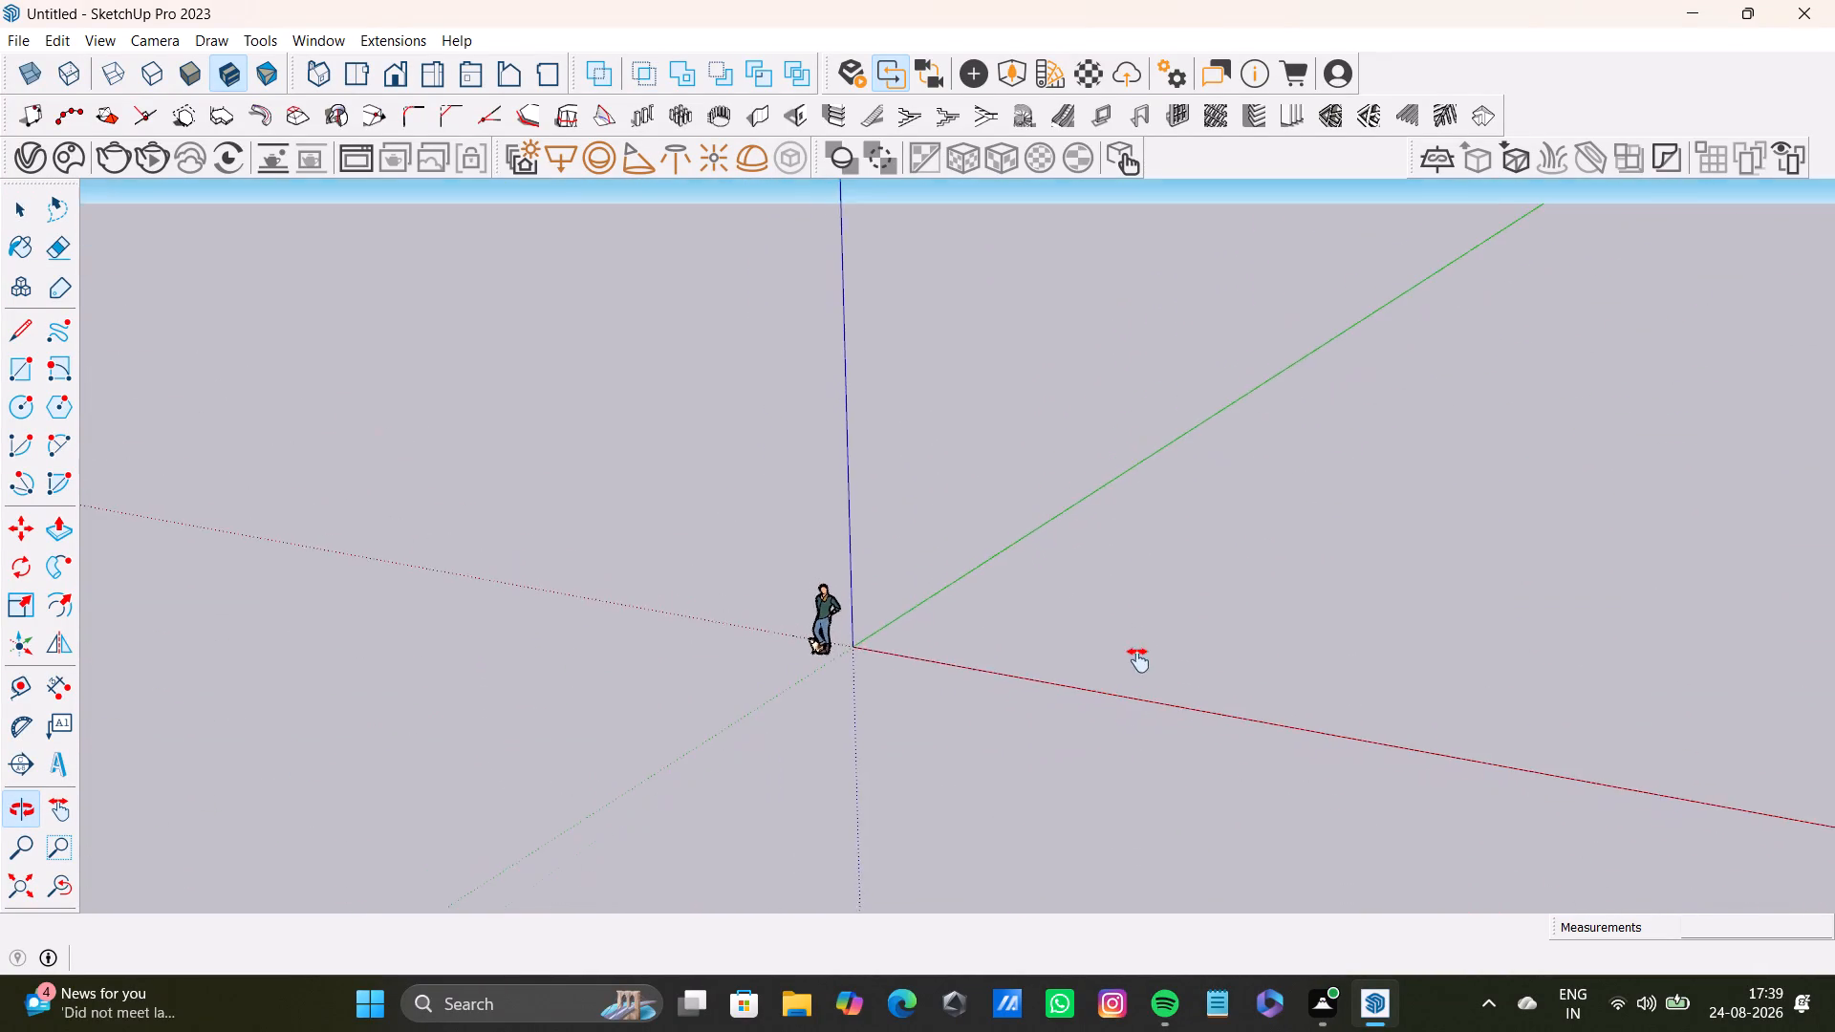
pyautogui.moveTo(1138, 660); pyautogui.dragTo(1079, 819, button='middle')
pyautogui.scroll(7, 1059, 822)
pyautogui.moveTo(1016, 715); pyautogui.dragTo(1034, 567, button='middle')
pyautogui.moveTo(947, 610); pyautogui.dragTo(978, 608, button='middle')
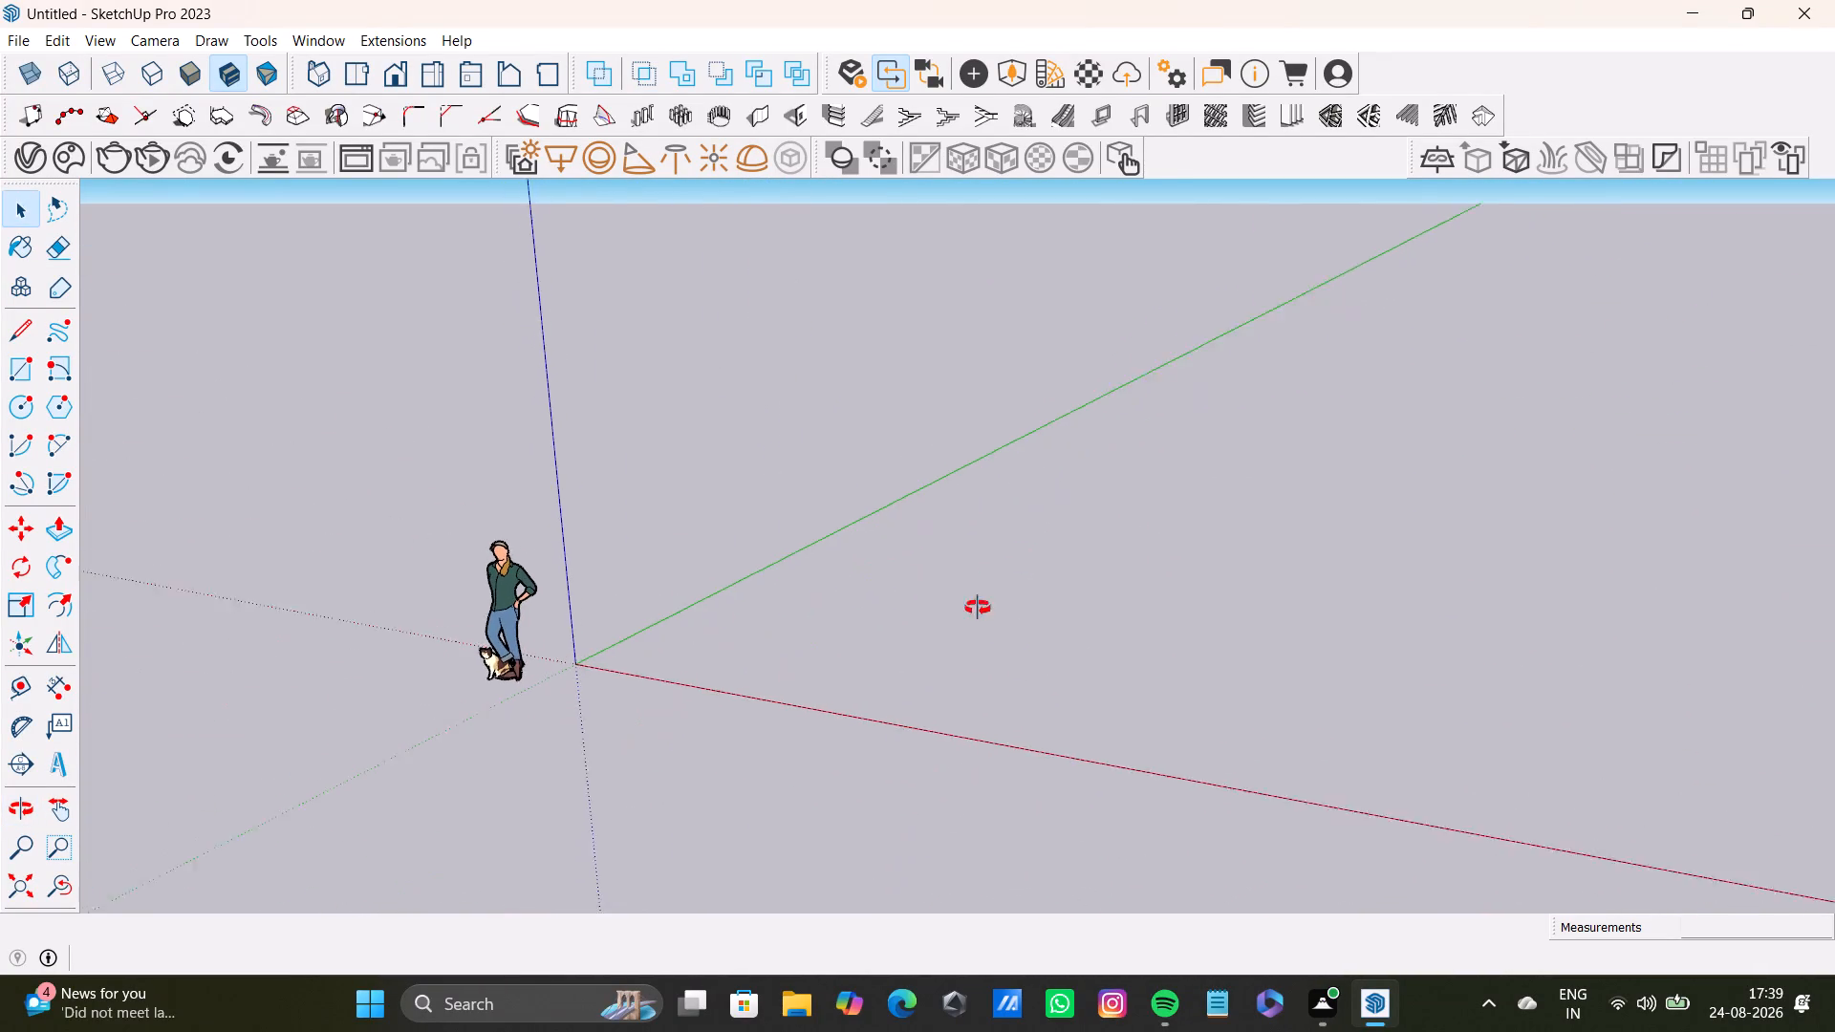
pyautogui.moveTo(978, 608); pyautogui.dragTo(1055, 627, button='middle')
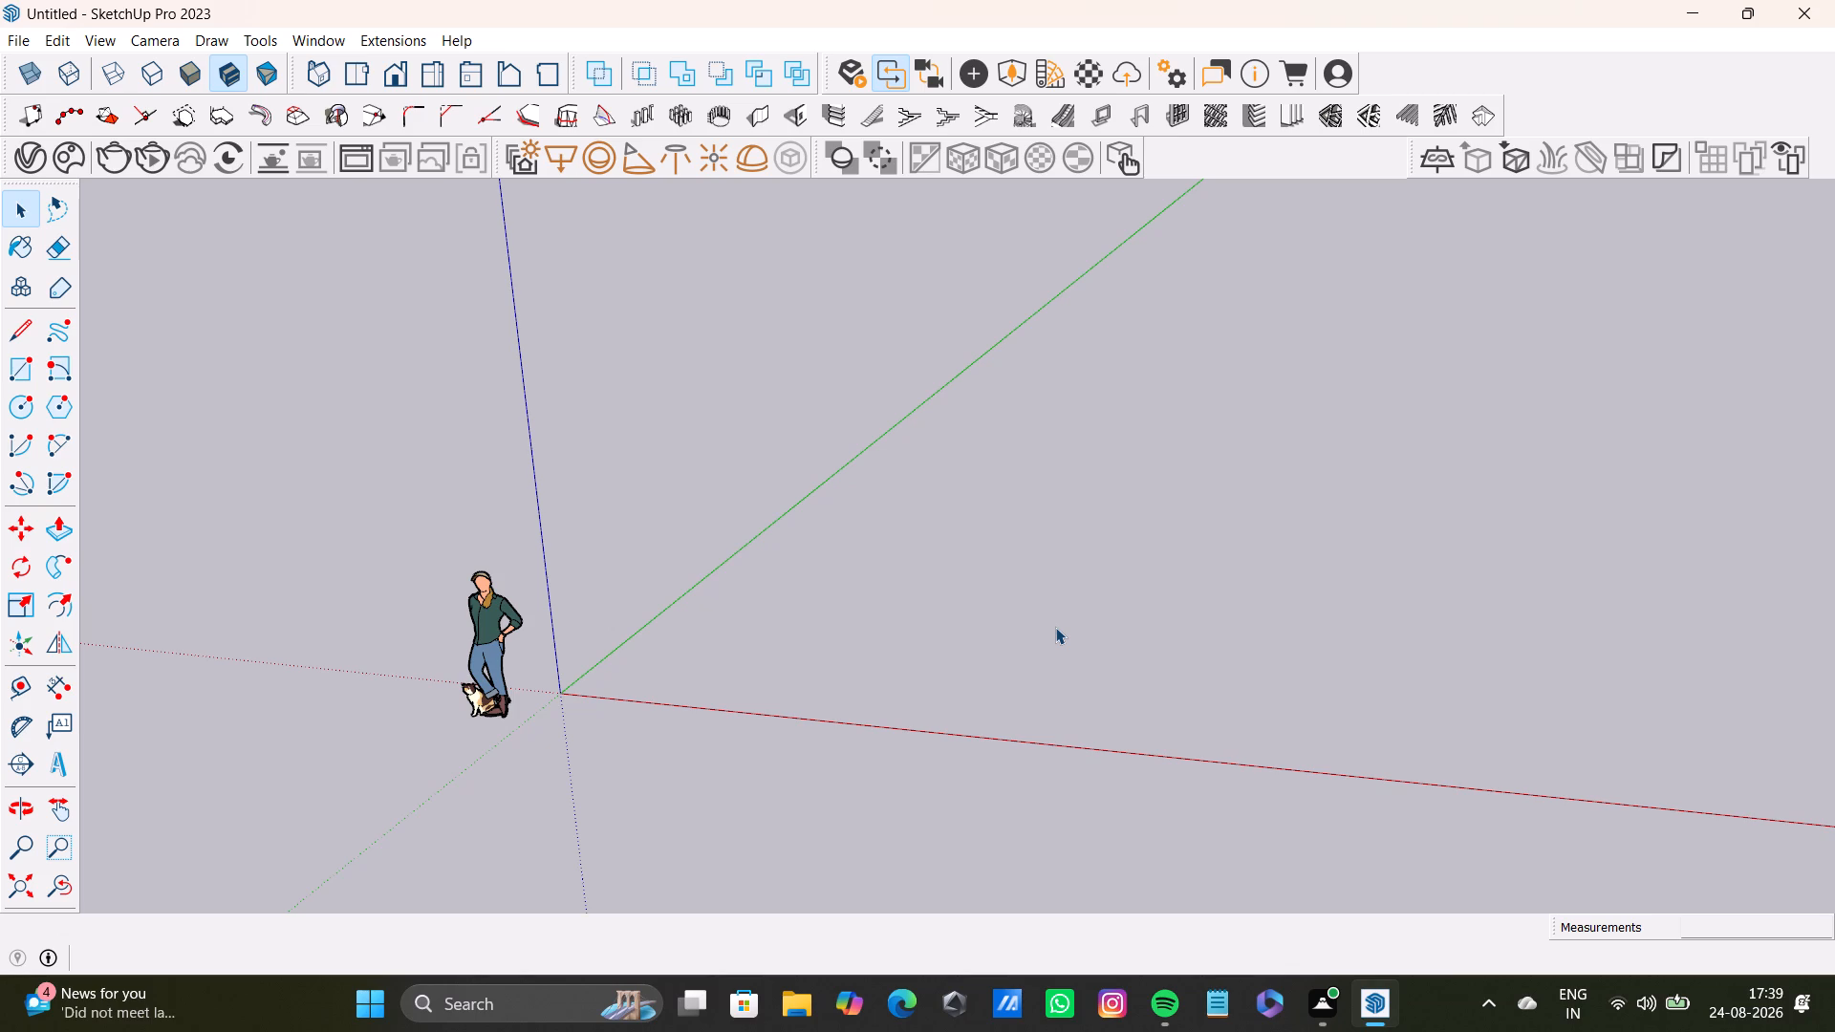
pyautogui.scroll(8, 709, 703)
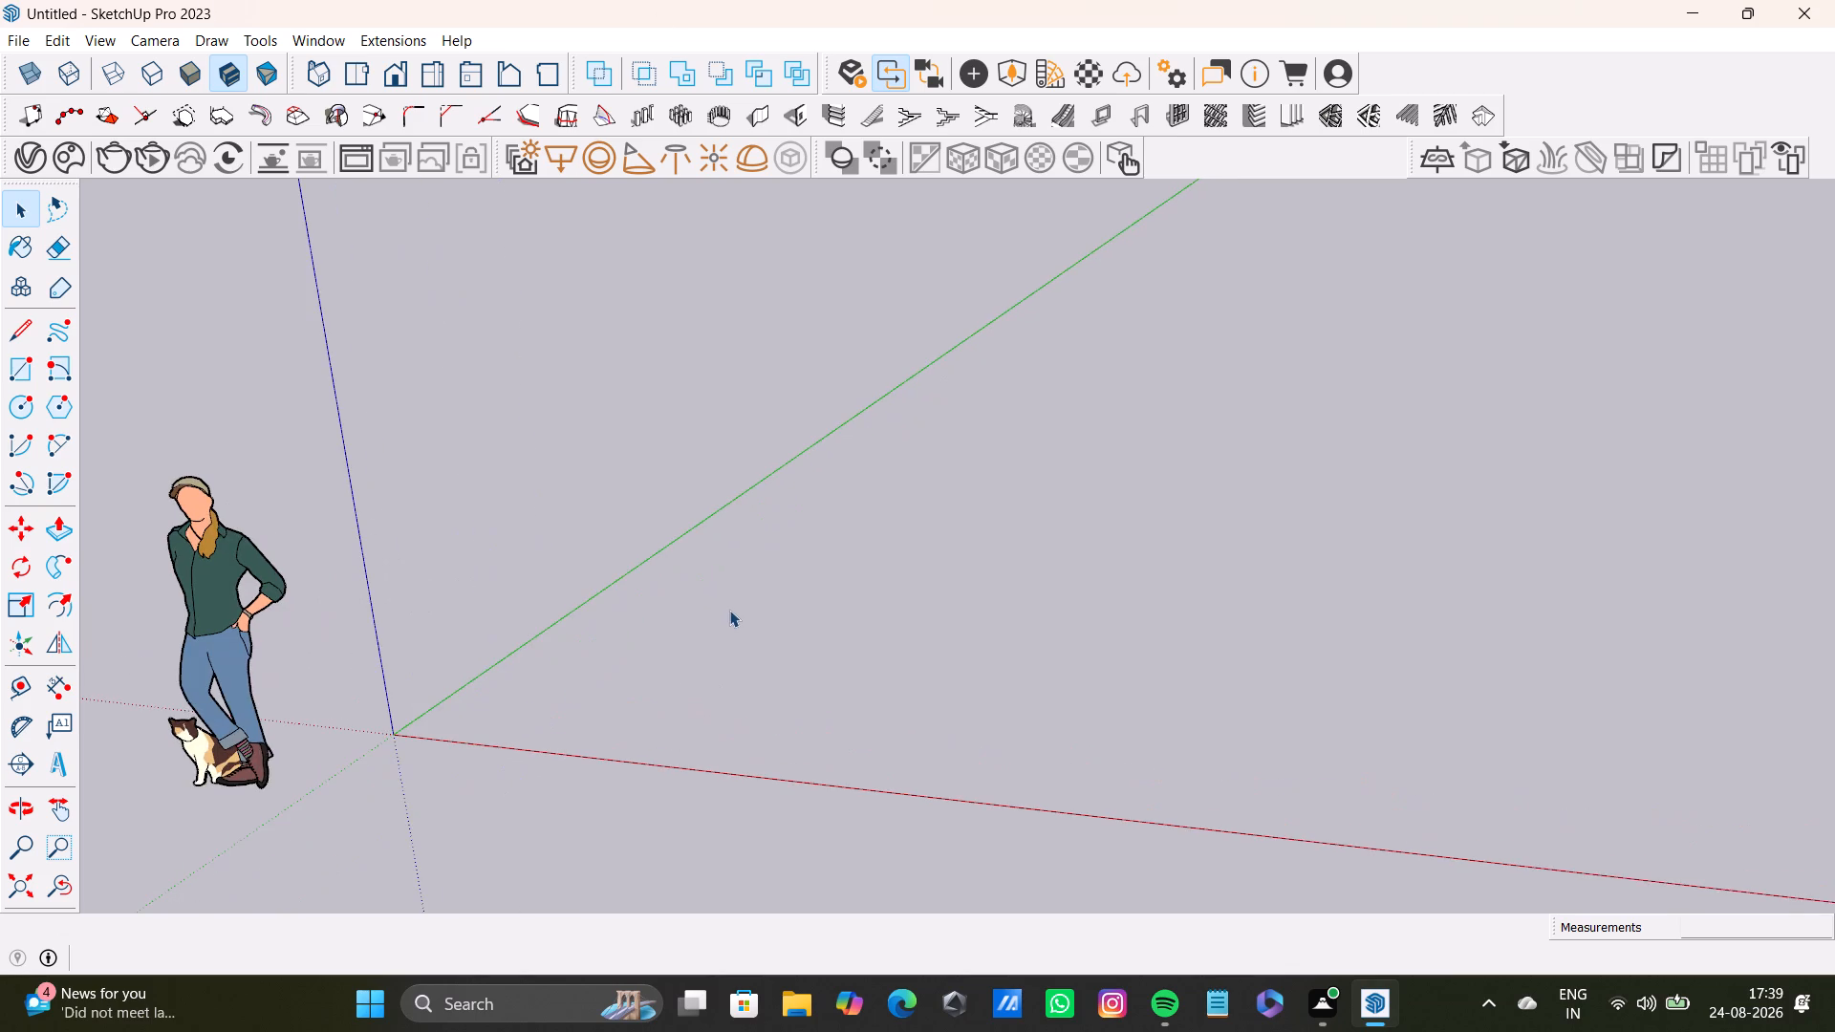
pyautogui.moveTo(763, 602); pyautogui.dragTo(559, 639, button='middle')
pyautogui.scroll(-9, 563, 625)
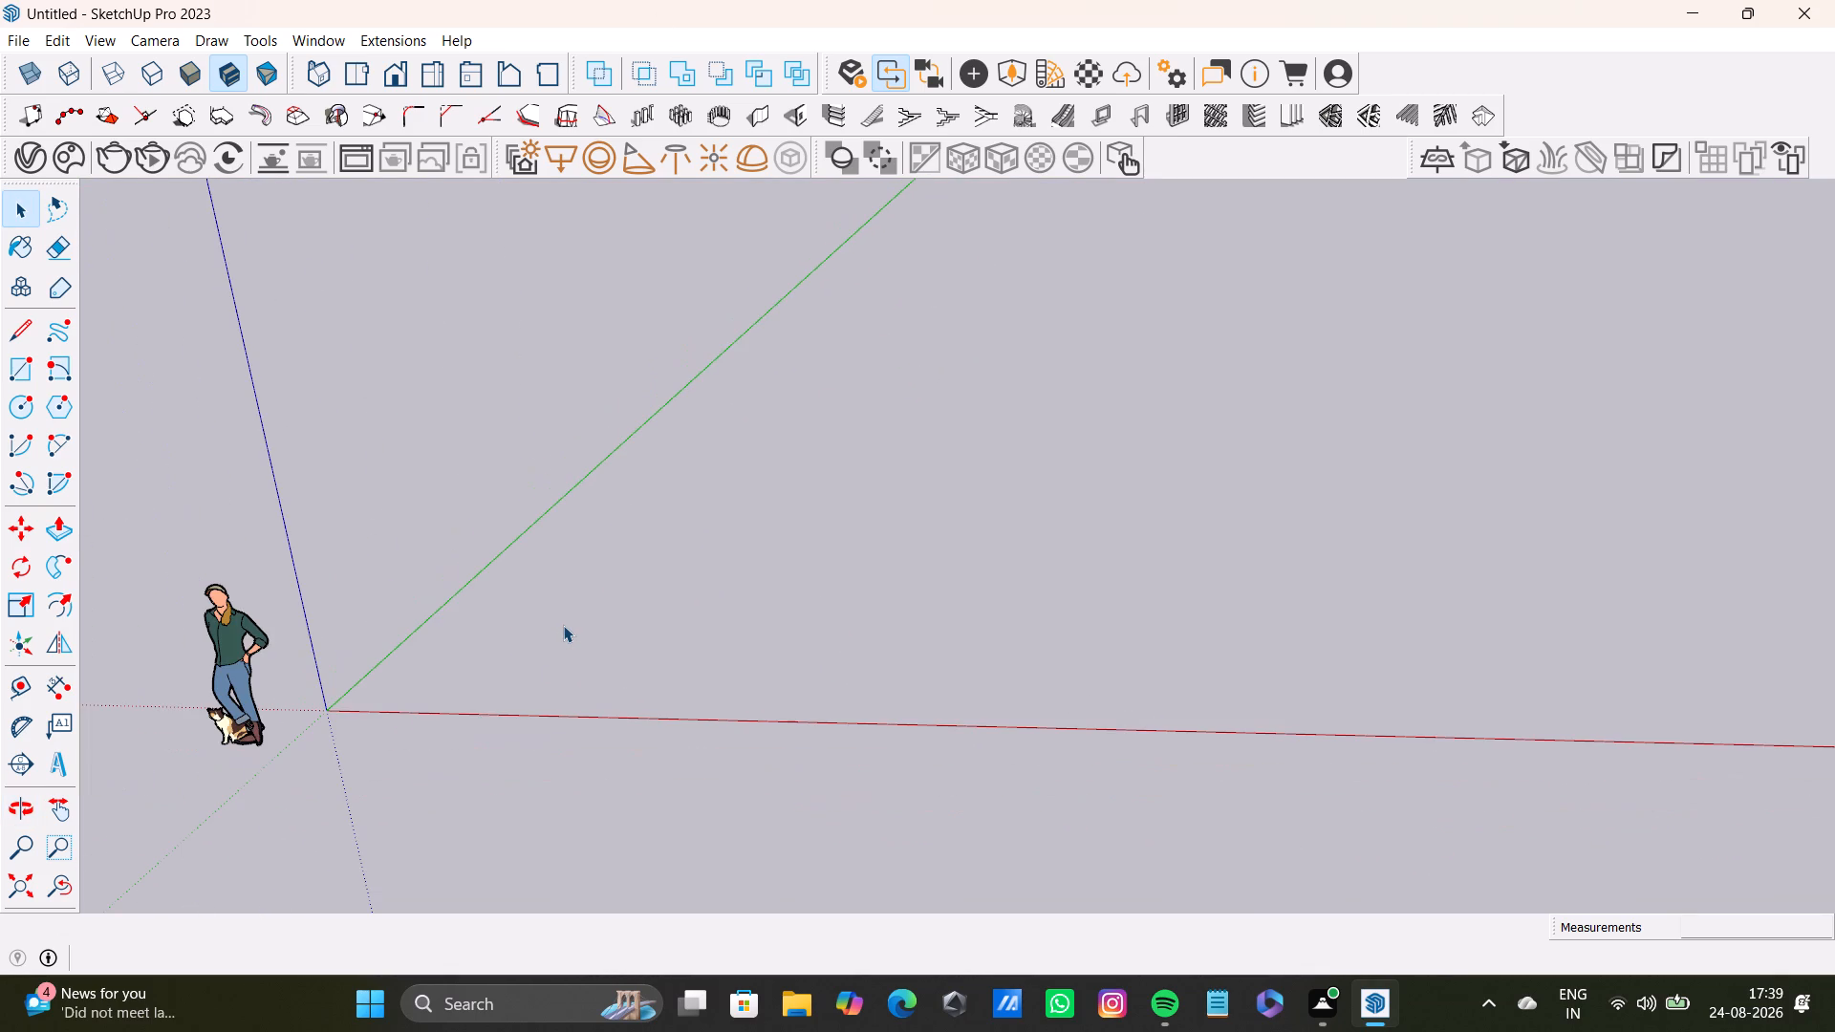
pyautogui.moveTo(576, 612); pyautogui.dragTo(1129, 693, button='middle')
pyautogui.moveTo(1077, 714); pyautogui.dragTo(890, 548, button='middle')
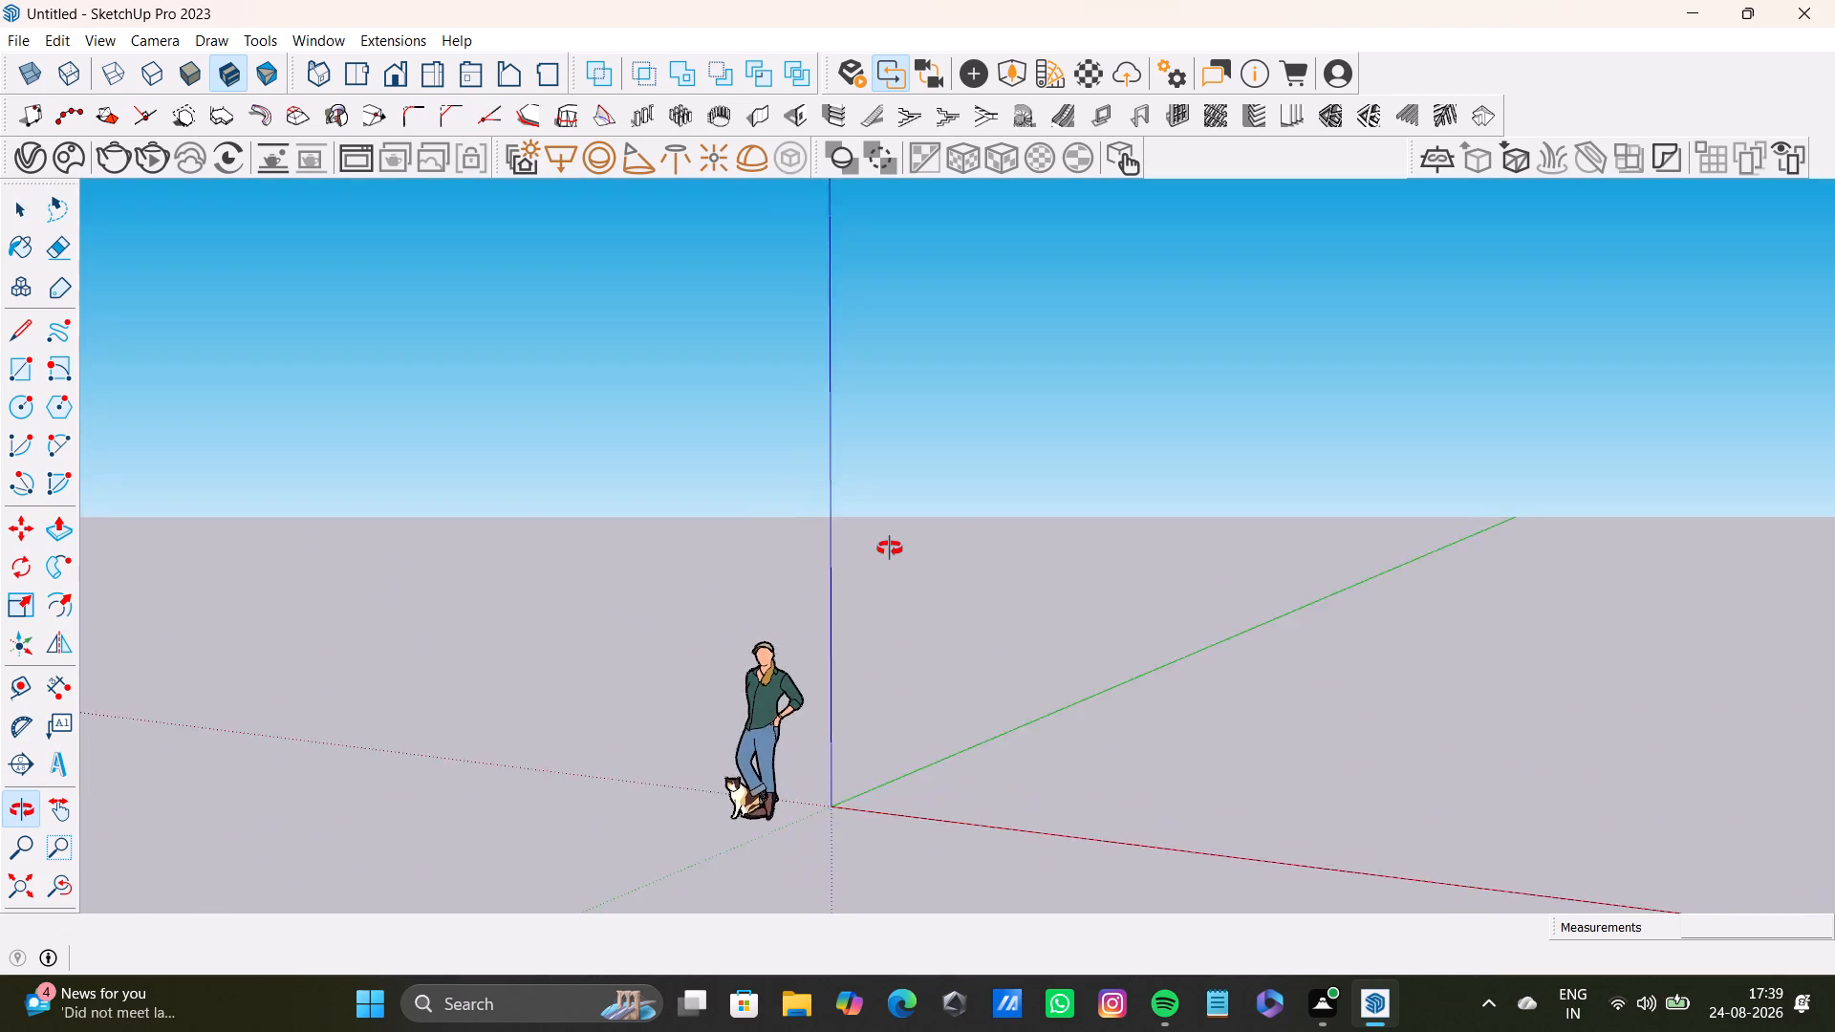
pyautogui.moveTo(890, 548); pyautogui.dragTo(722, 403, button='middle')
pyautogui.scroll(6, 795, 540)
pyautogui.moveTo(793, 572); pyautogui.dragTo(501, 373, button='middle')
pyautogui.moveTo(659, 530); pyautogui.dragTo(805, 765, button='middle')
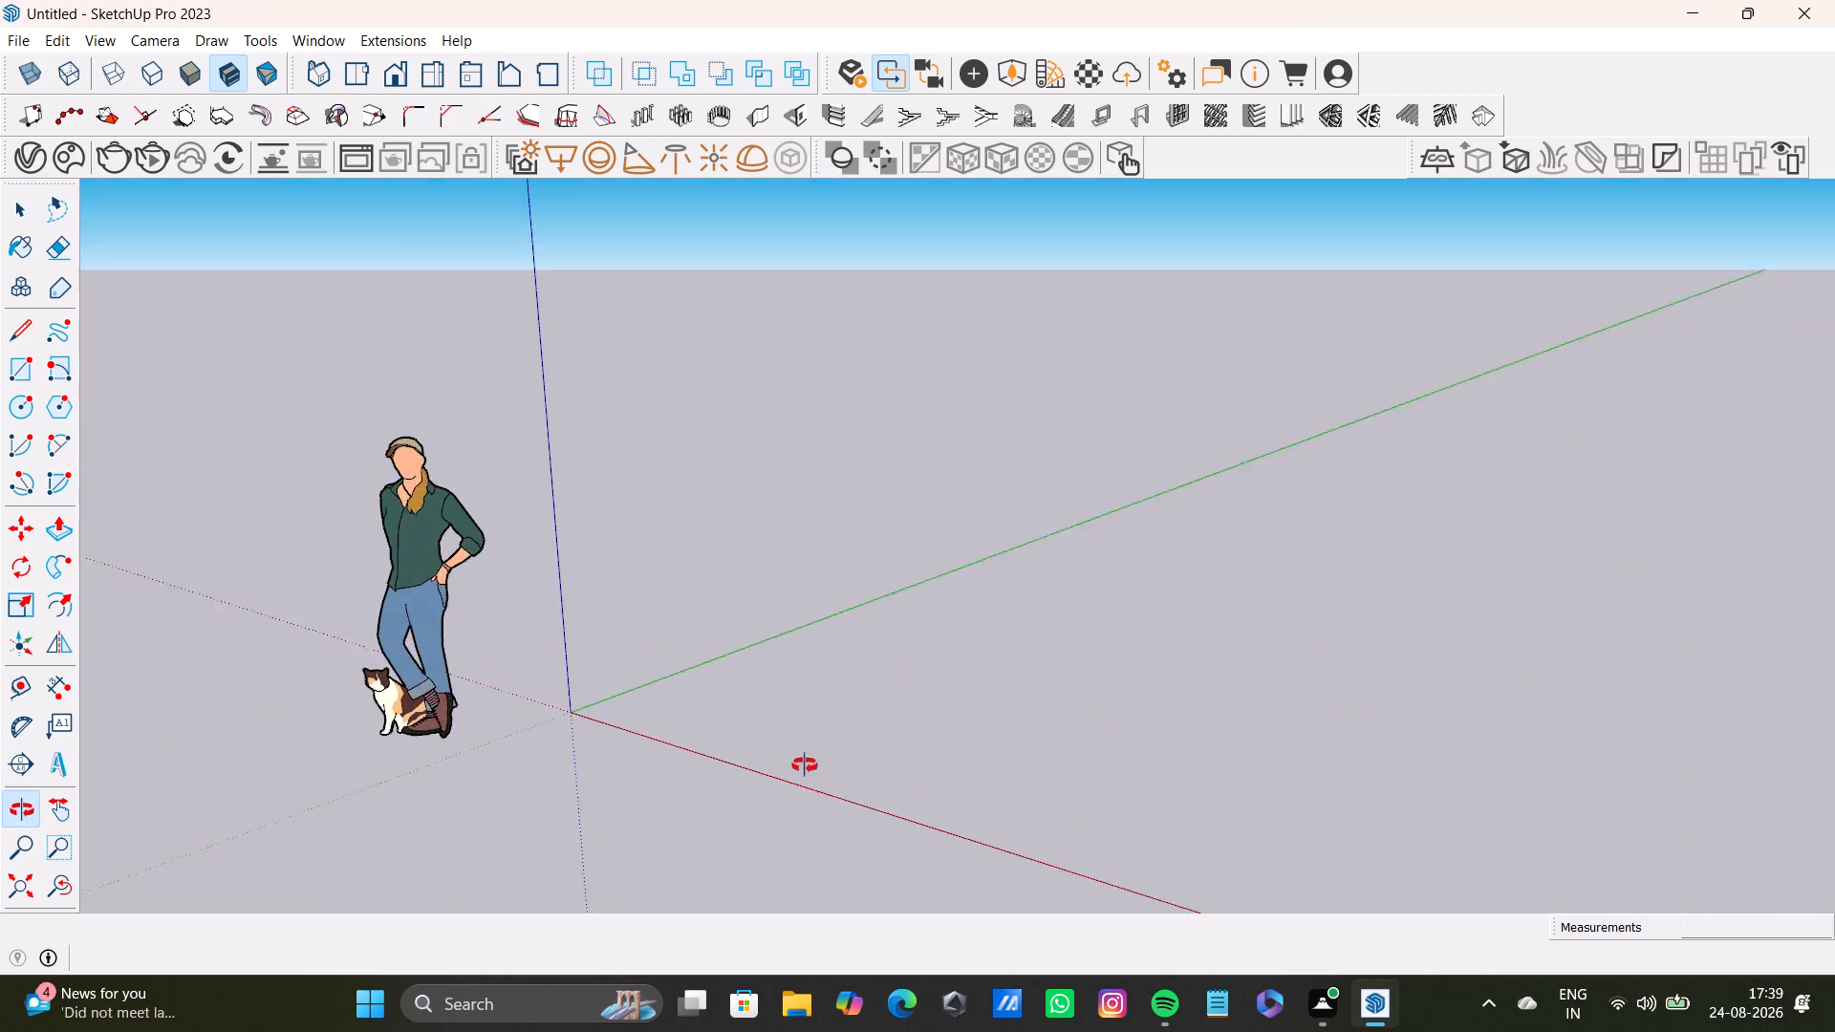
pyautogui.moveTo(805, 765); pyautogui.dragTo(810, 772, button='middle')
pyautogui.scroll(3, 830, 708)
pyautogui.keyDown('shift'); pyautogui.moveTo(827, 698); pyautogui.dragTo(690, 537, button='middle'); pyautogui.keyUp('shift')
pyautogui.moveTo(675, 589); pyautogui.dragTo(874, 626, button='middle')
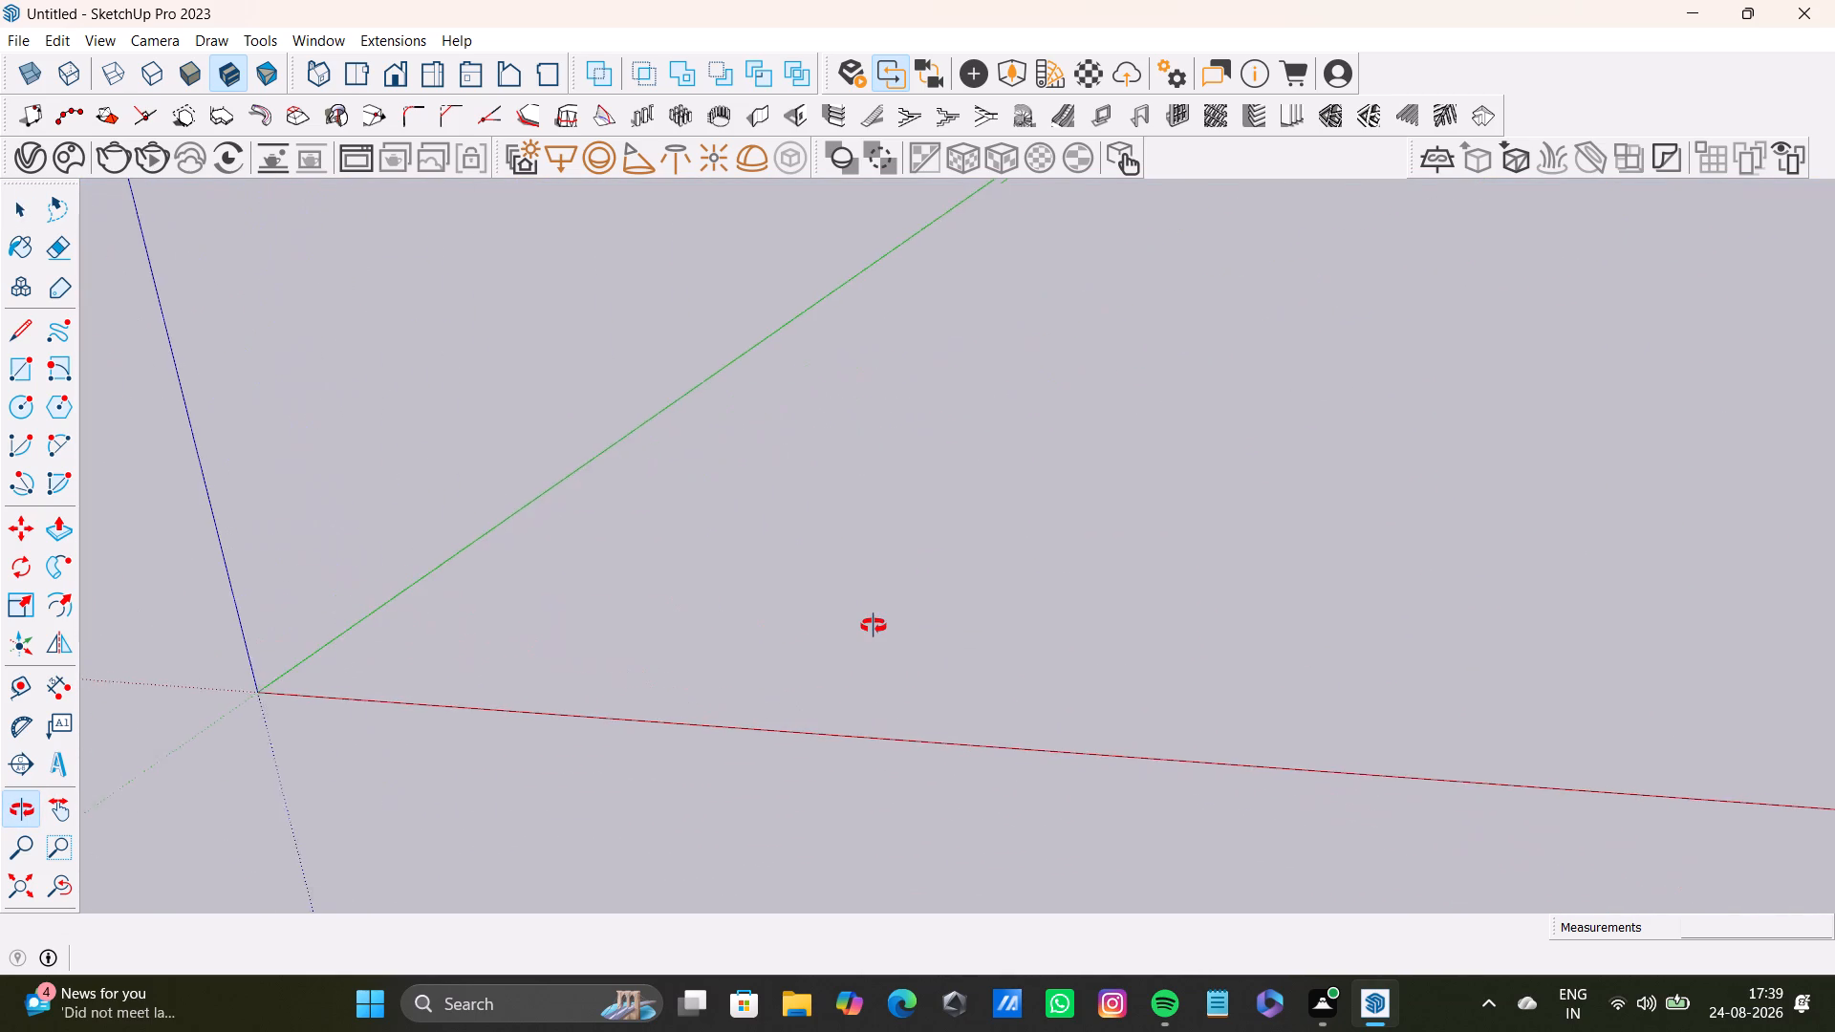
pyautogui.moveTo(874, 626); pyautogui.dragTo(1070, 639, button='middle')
# Draw a rectangle of 10' by 16'5" on the ground plane, starting from the axes origin.
pyautogui.click(23, 376)
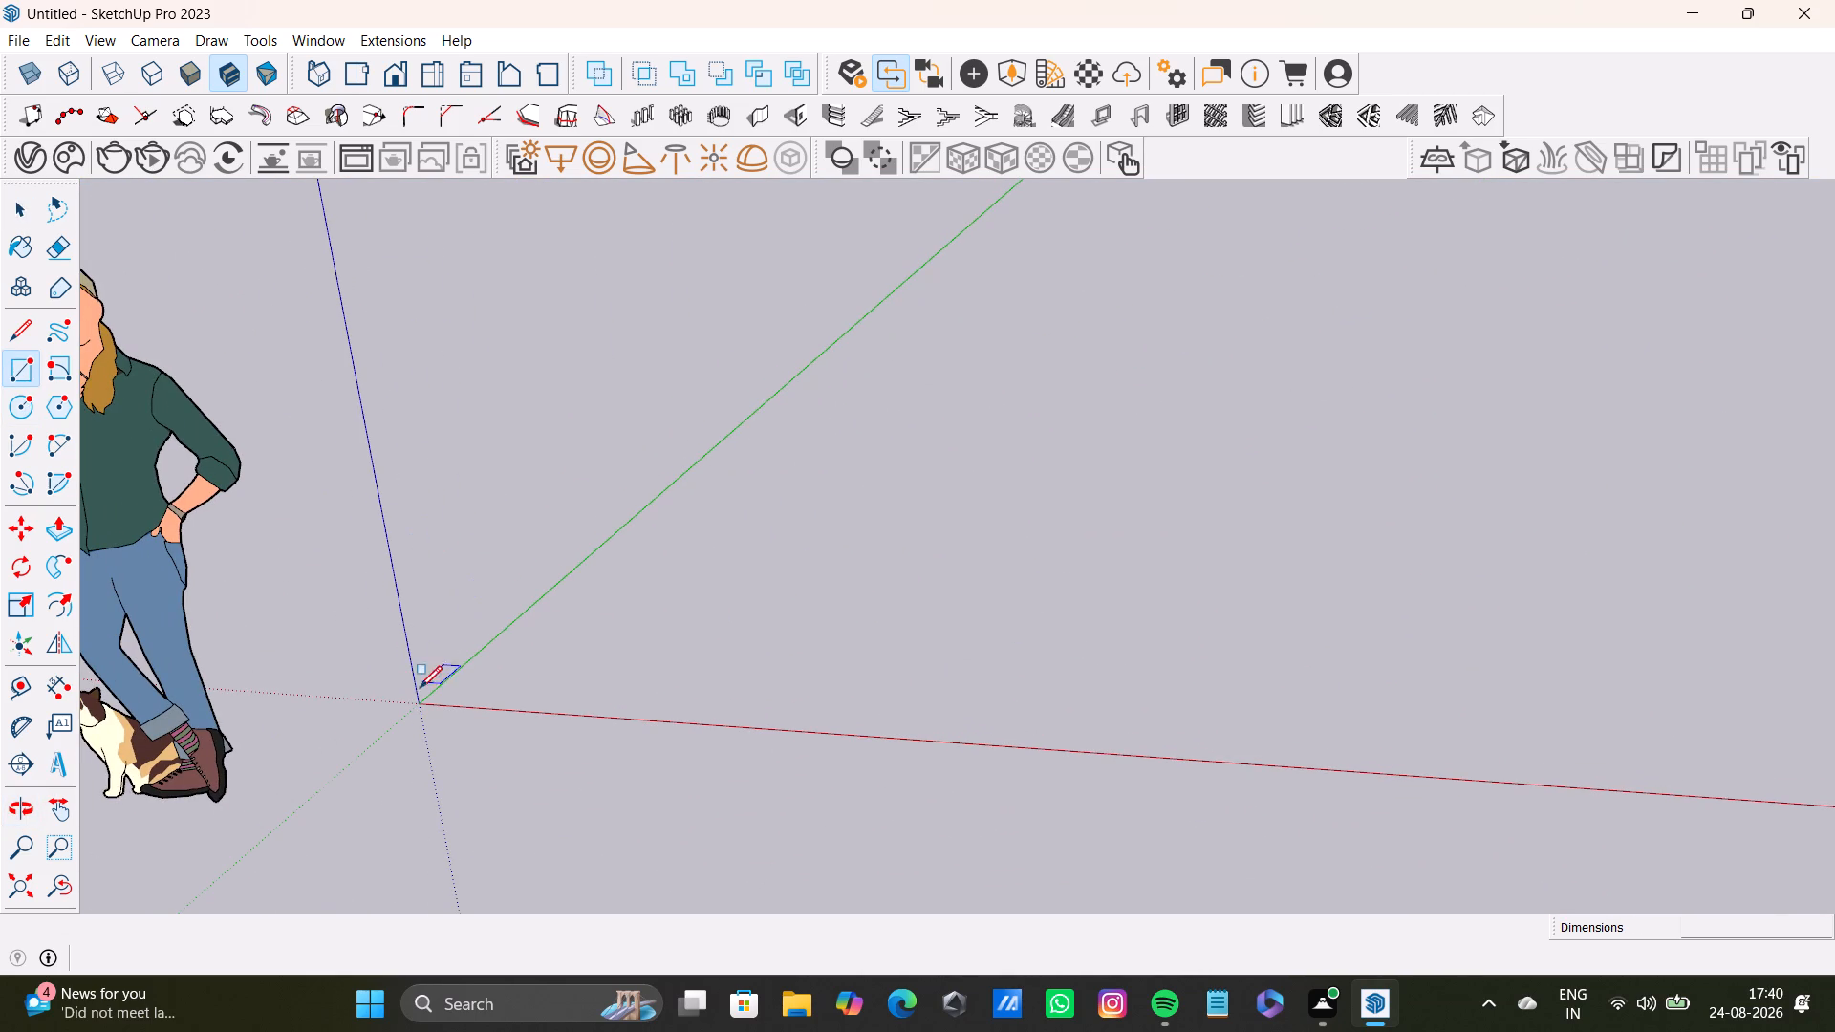
pyautogui.moveTo(423, 699); pyautogui.dragTo(442, 693)
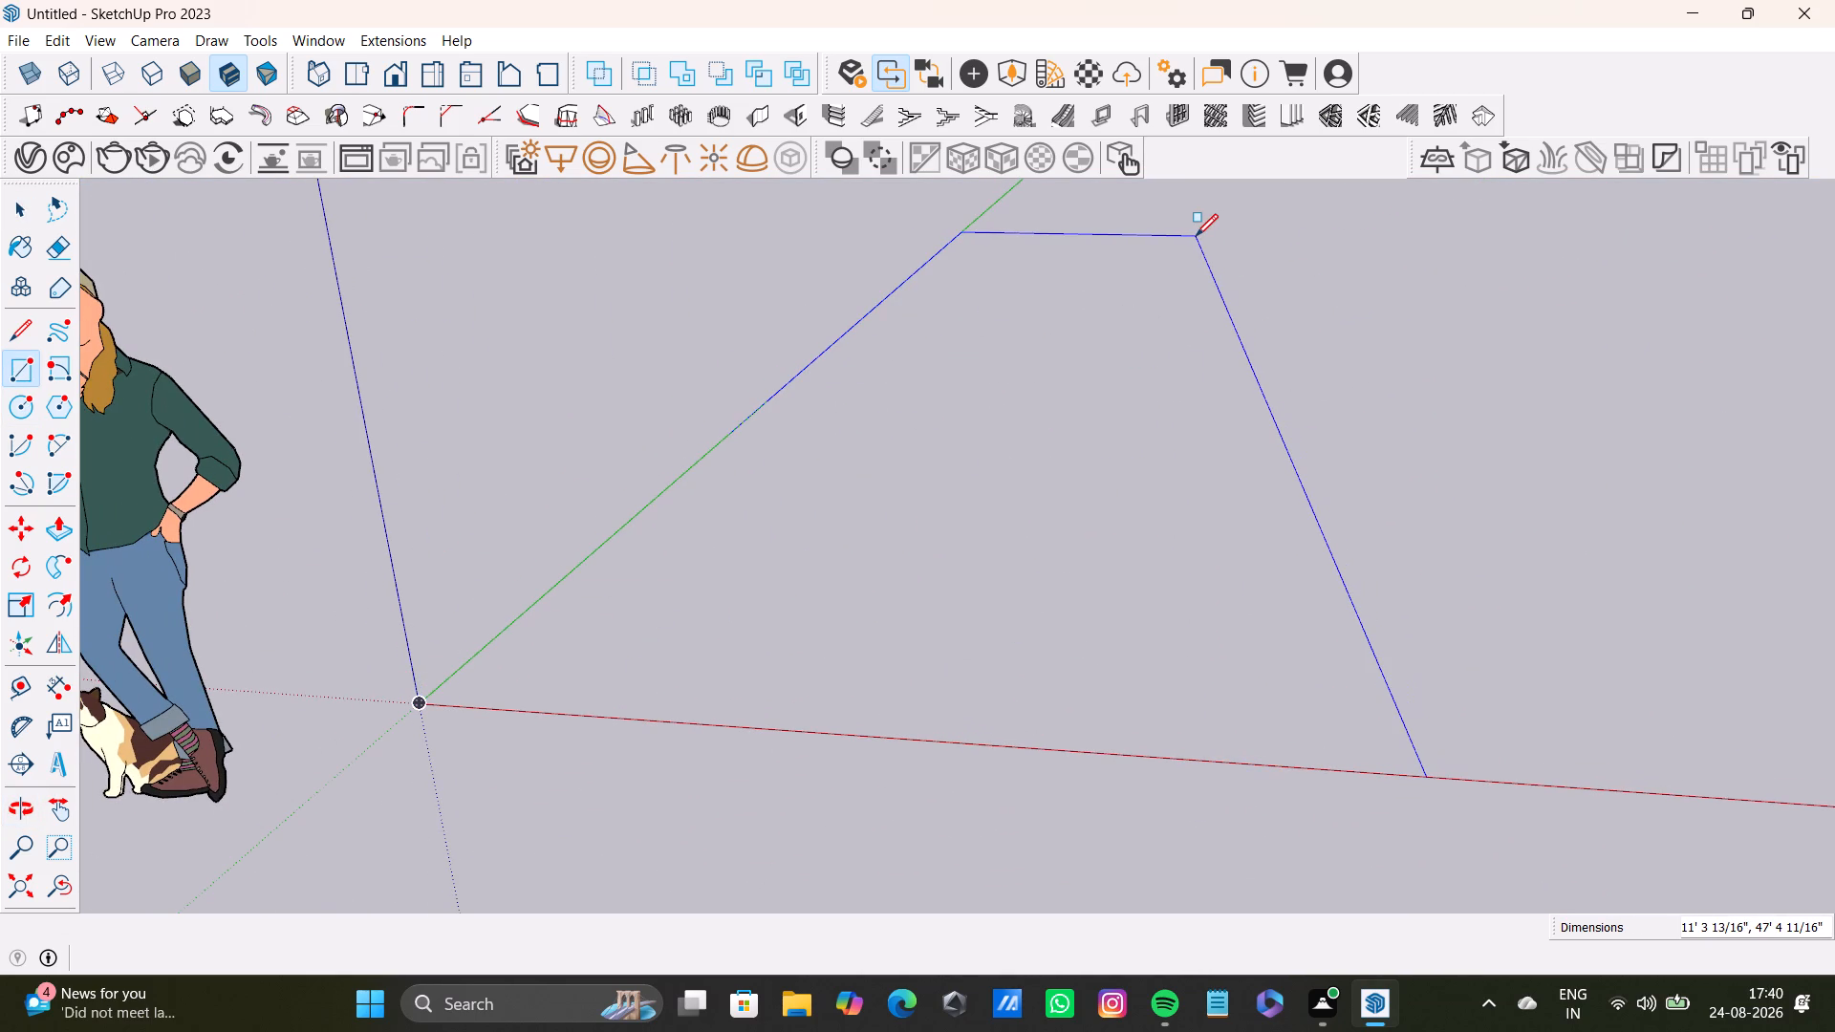
pyautogui.press('1')
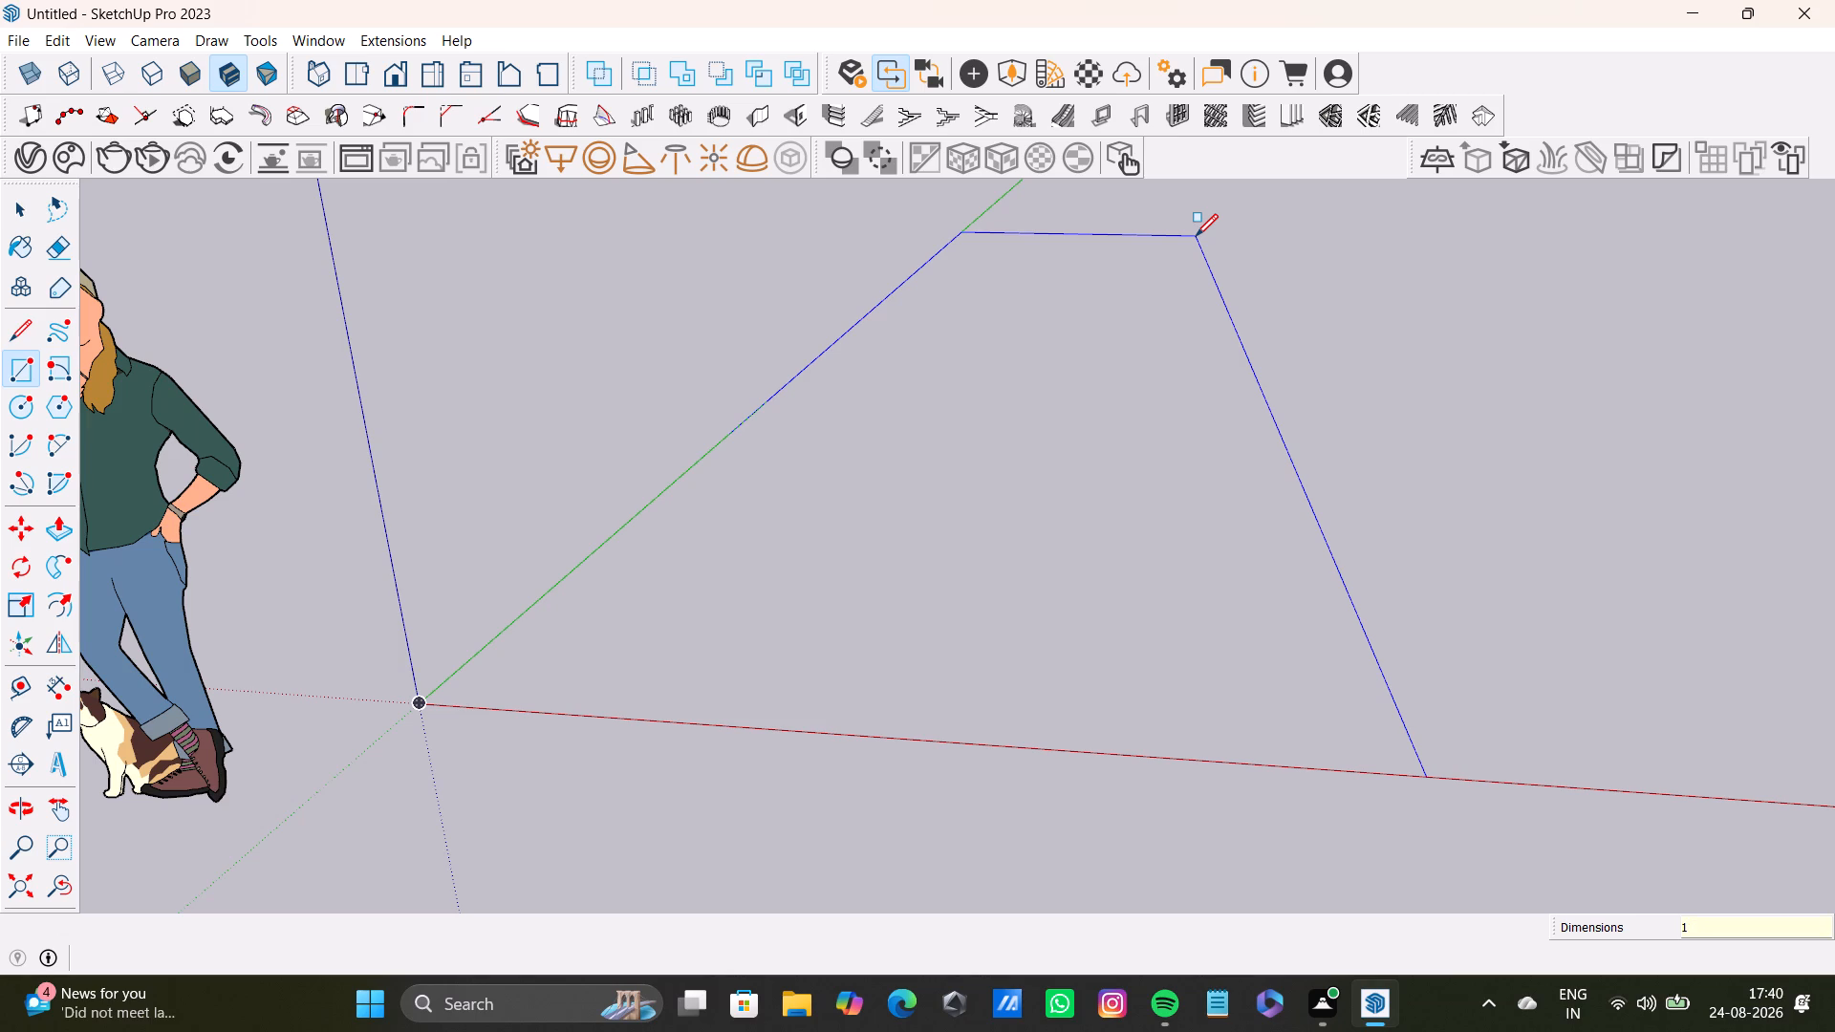
pyautogui.write("0'")
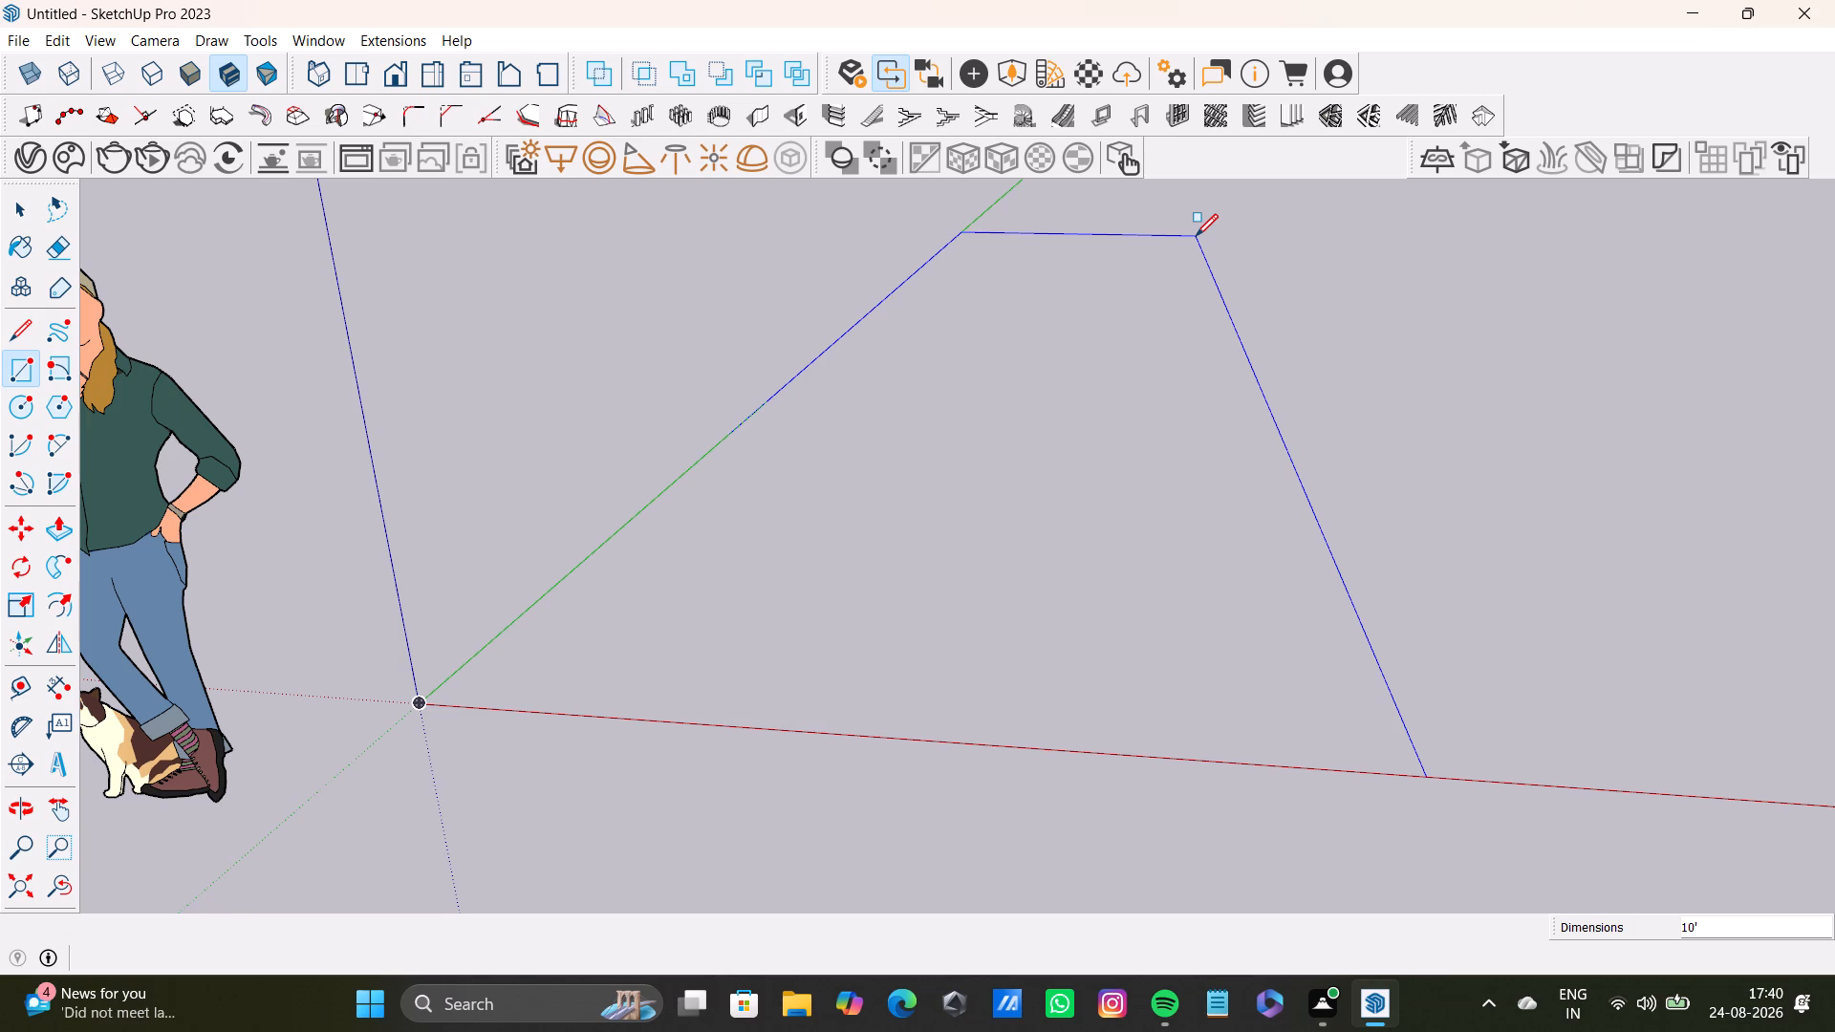
pyautogui.press(',')
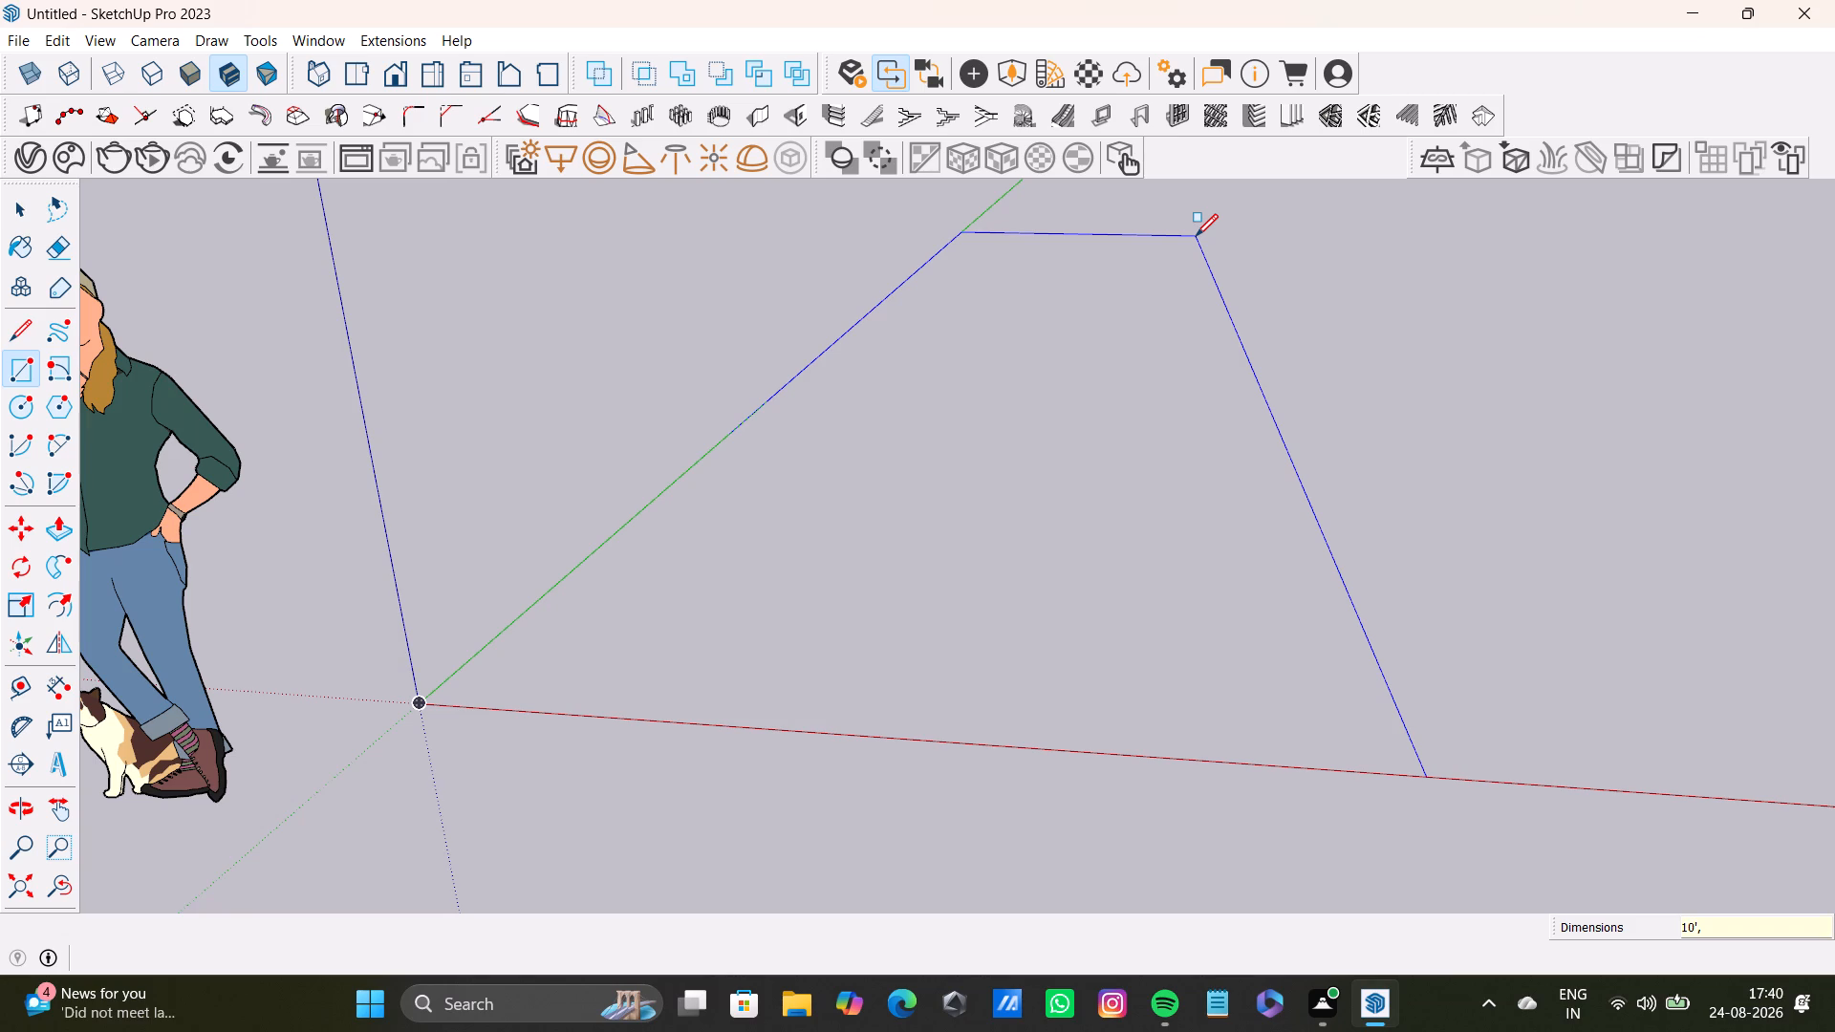
pyautogui.write('16')
pyautogui.press("'")
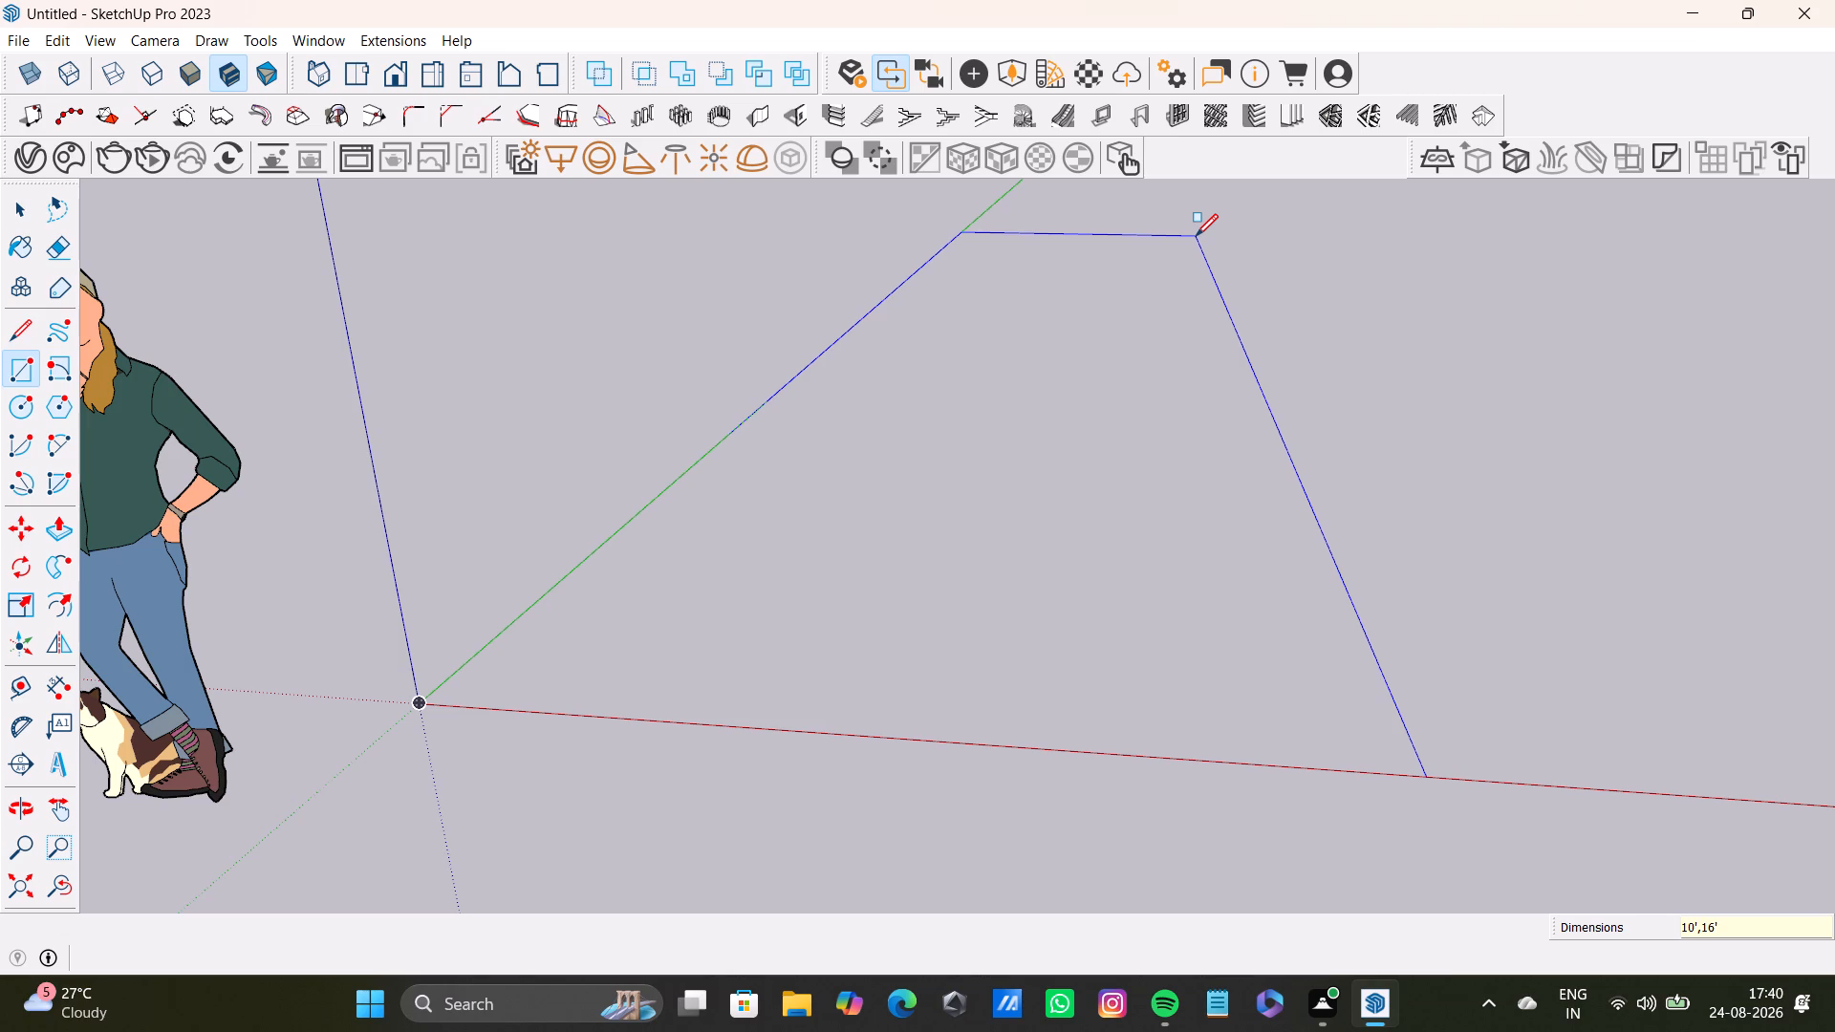
pyautogui.press('5')
pyautogui.hotkey('shift', '"')
pyautogui.press('Return')
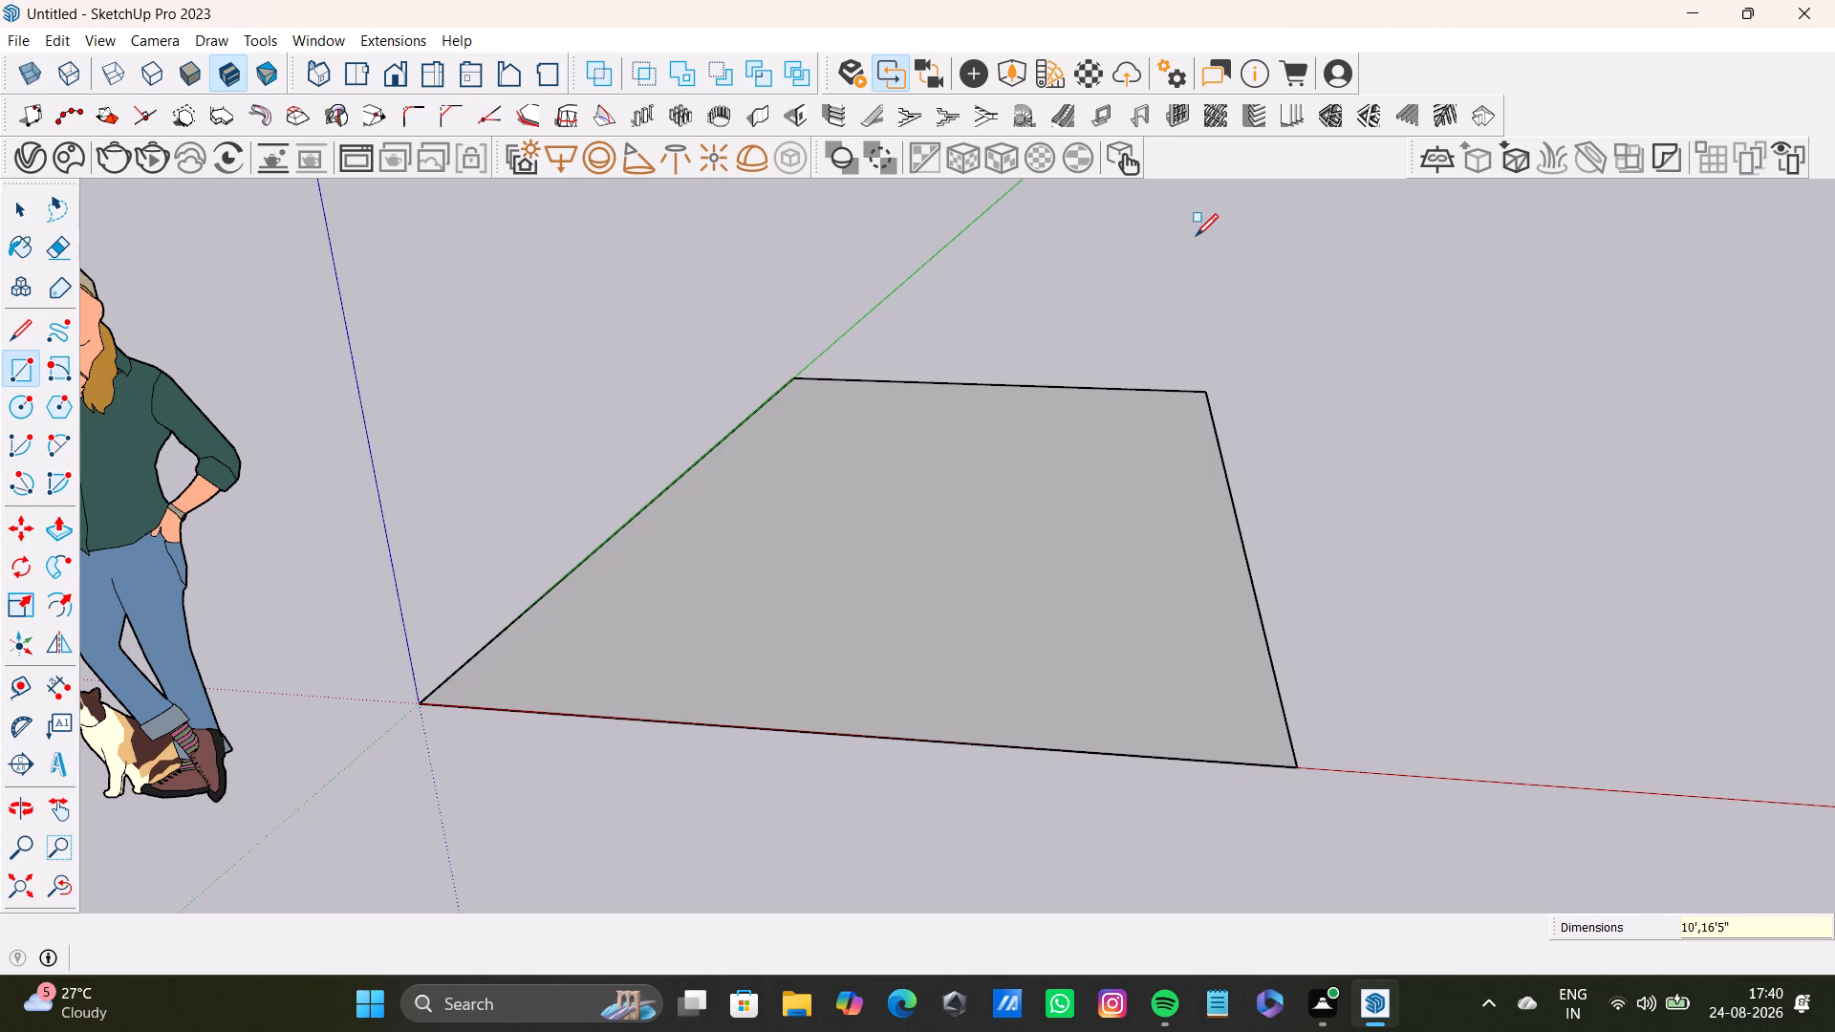
pyautogui.press('space')
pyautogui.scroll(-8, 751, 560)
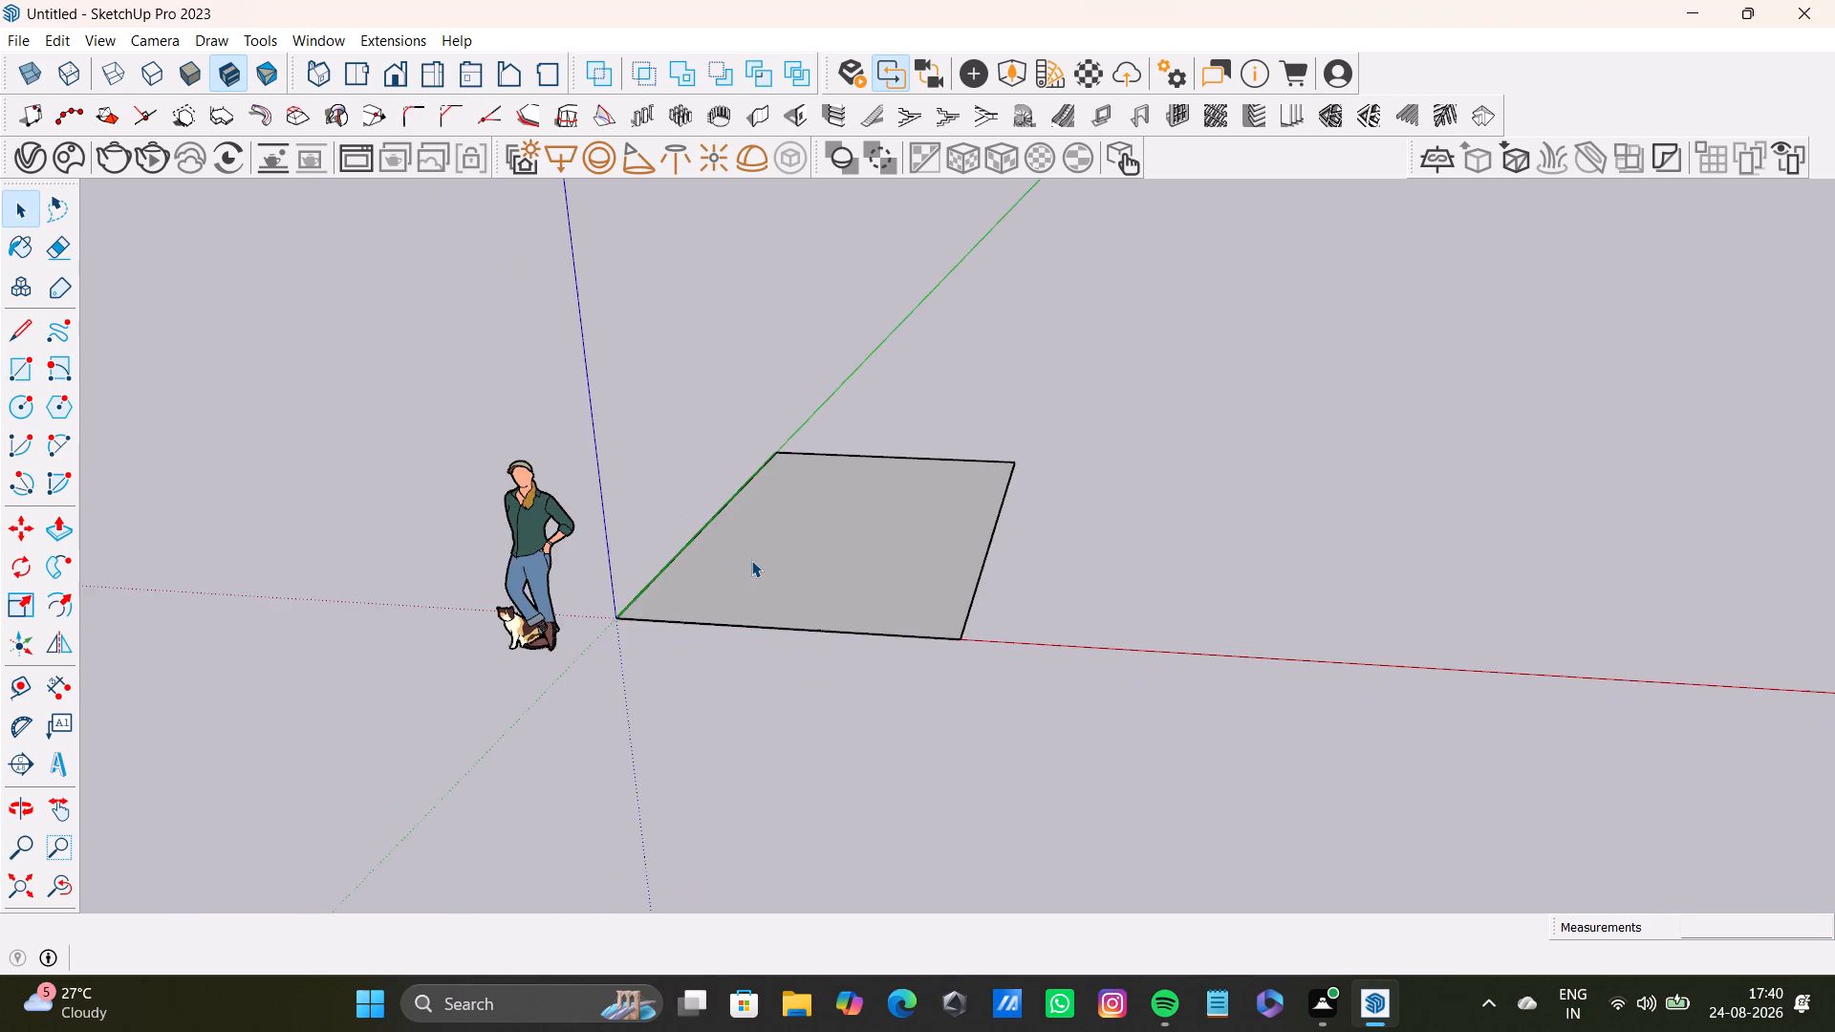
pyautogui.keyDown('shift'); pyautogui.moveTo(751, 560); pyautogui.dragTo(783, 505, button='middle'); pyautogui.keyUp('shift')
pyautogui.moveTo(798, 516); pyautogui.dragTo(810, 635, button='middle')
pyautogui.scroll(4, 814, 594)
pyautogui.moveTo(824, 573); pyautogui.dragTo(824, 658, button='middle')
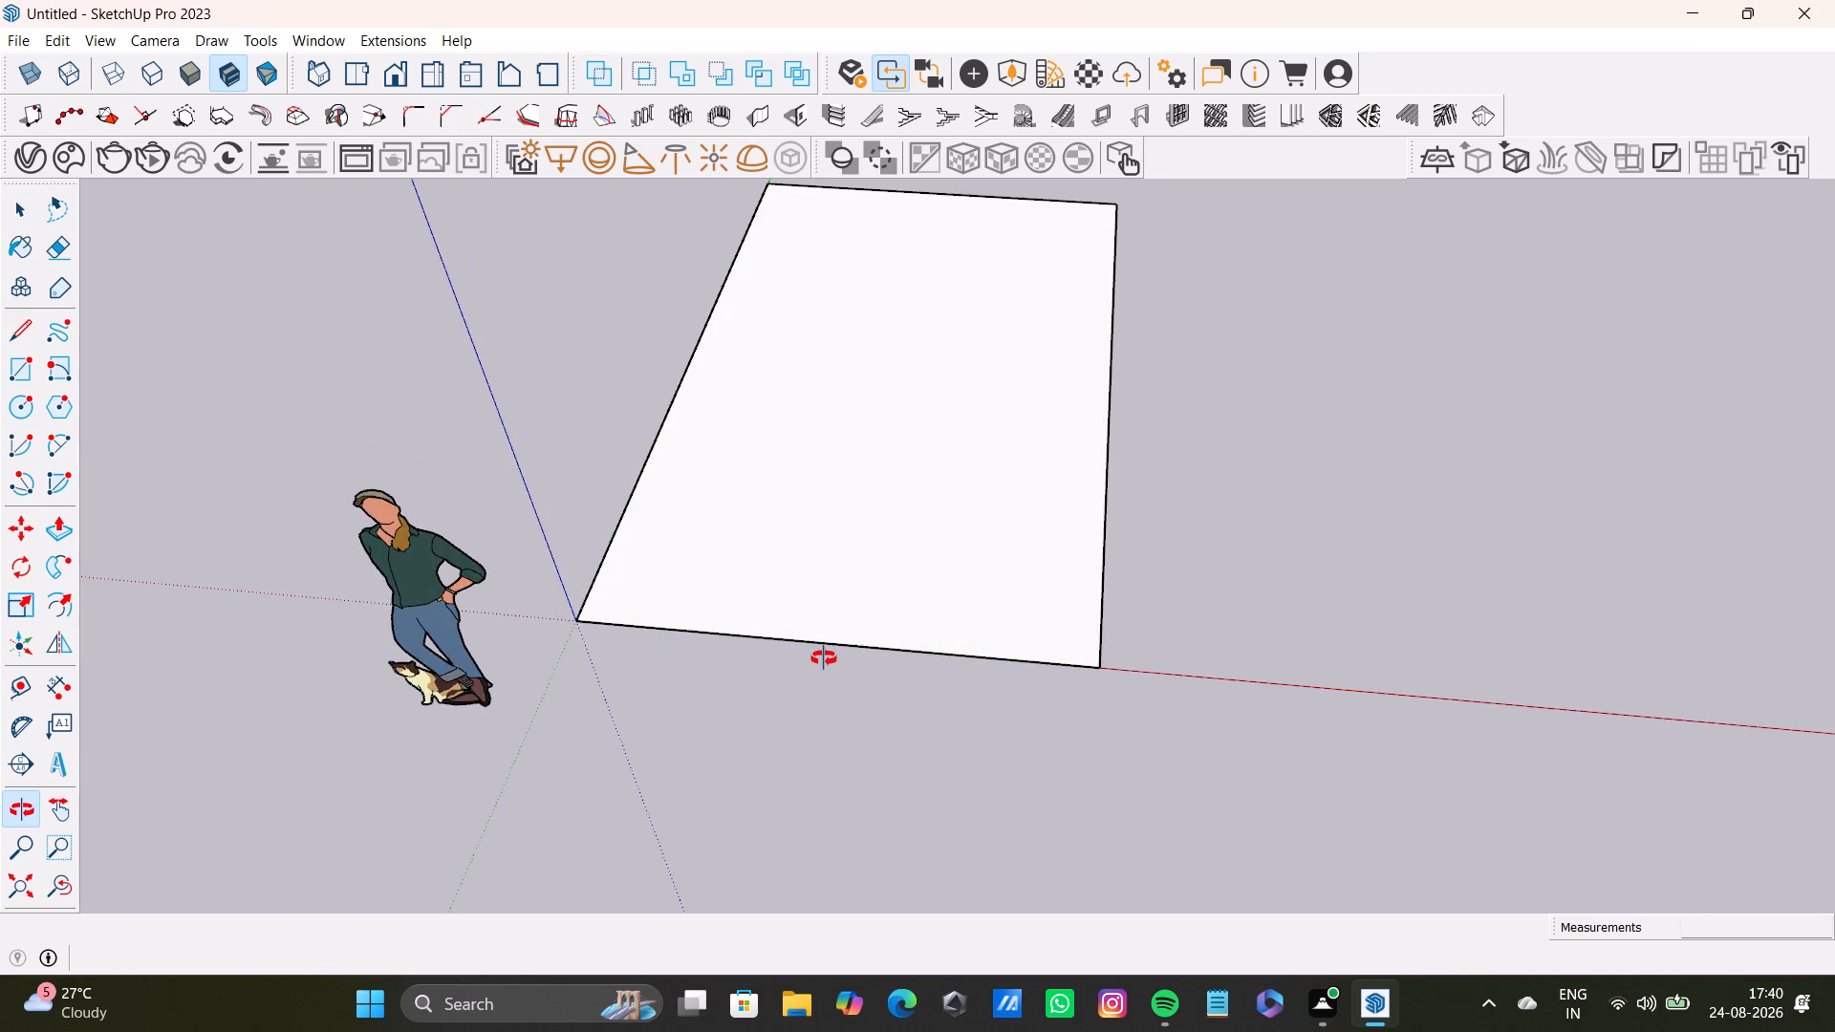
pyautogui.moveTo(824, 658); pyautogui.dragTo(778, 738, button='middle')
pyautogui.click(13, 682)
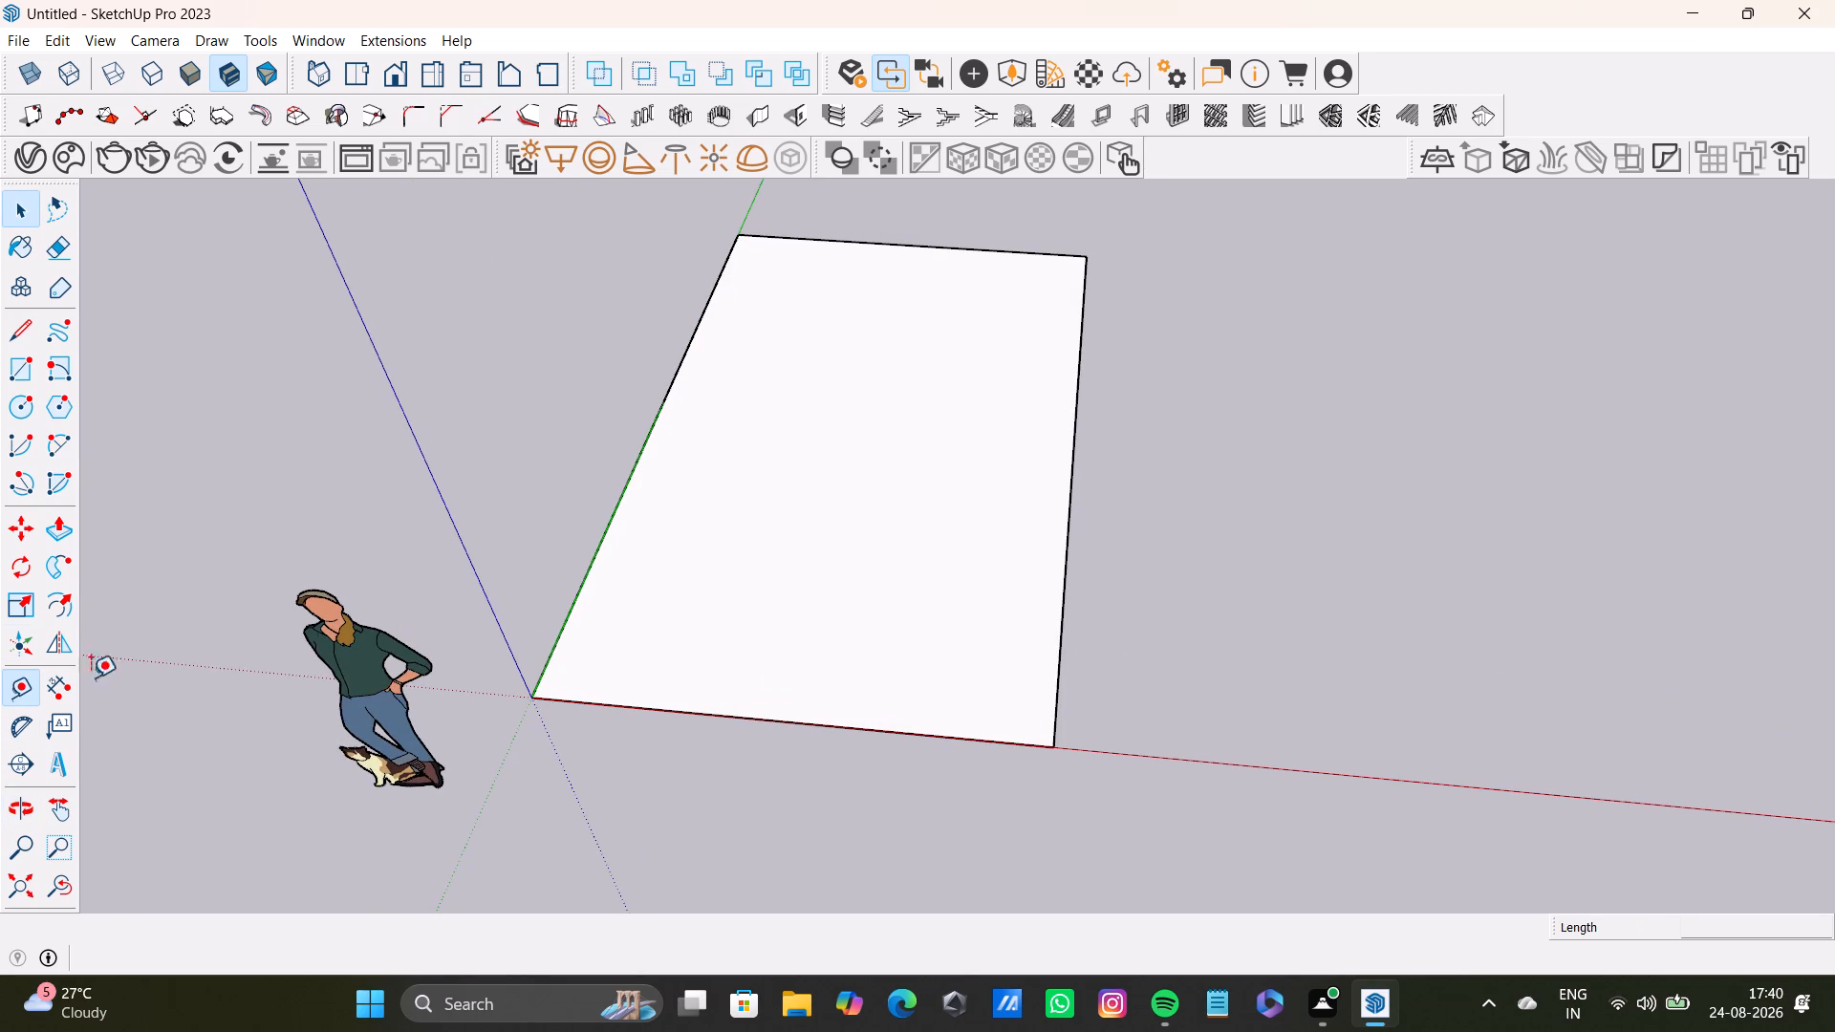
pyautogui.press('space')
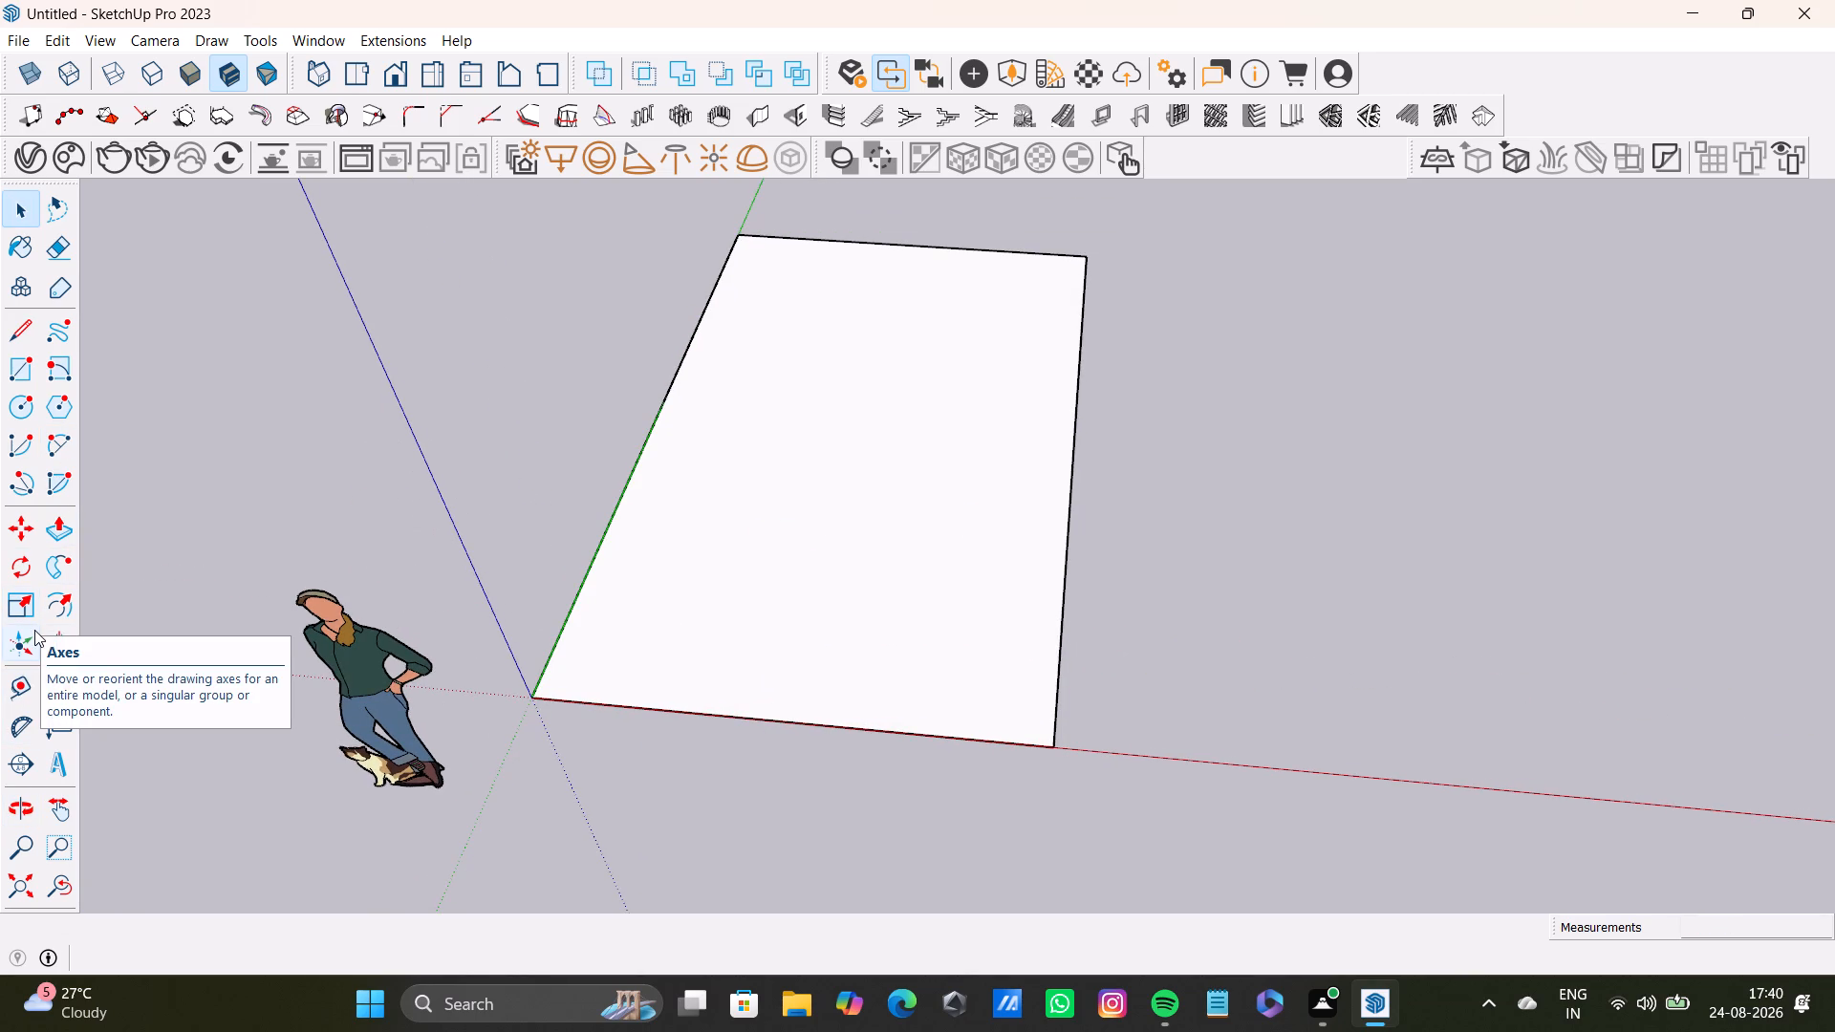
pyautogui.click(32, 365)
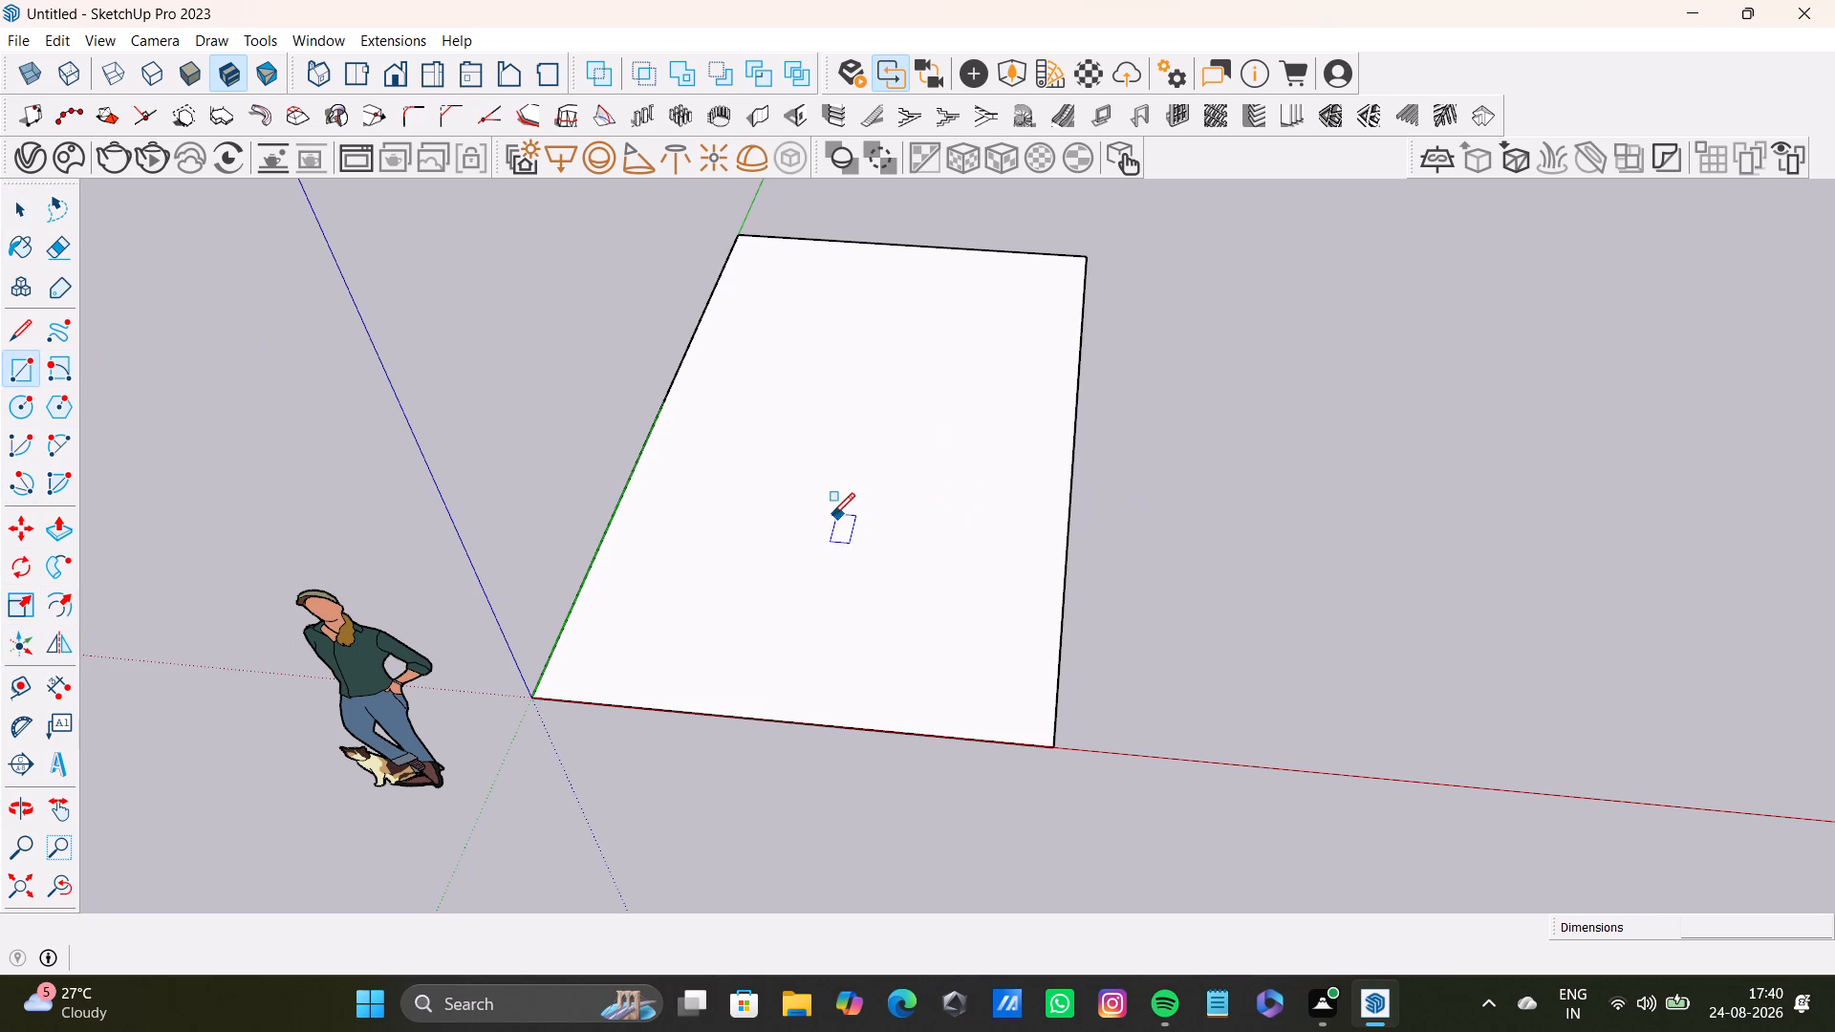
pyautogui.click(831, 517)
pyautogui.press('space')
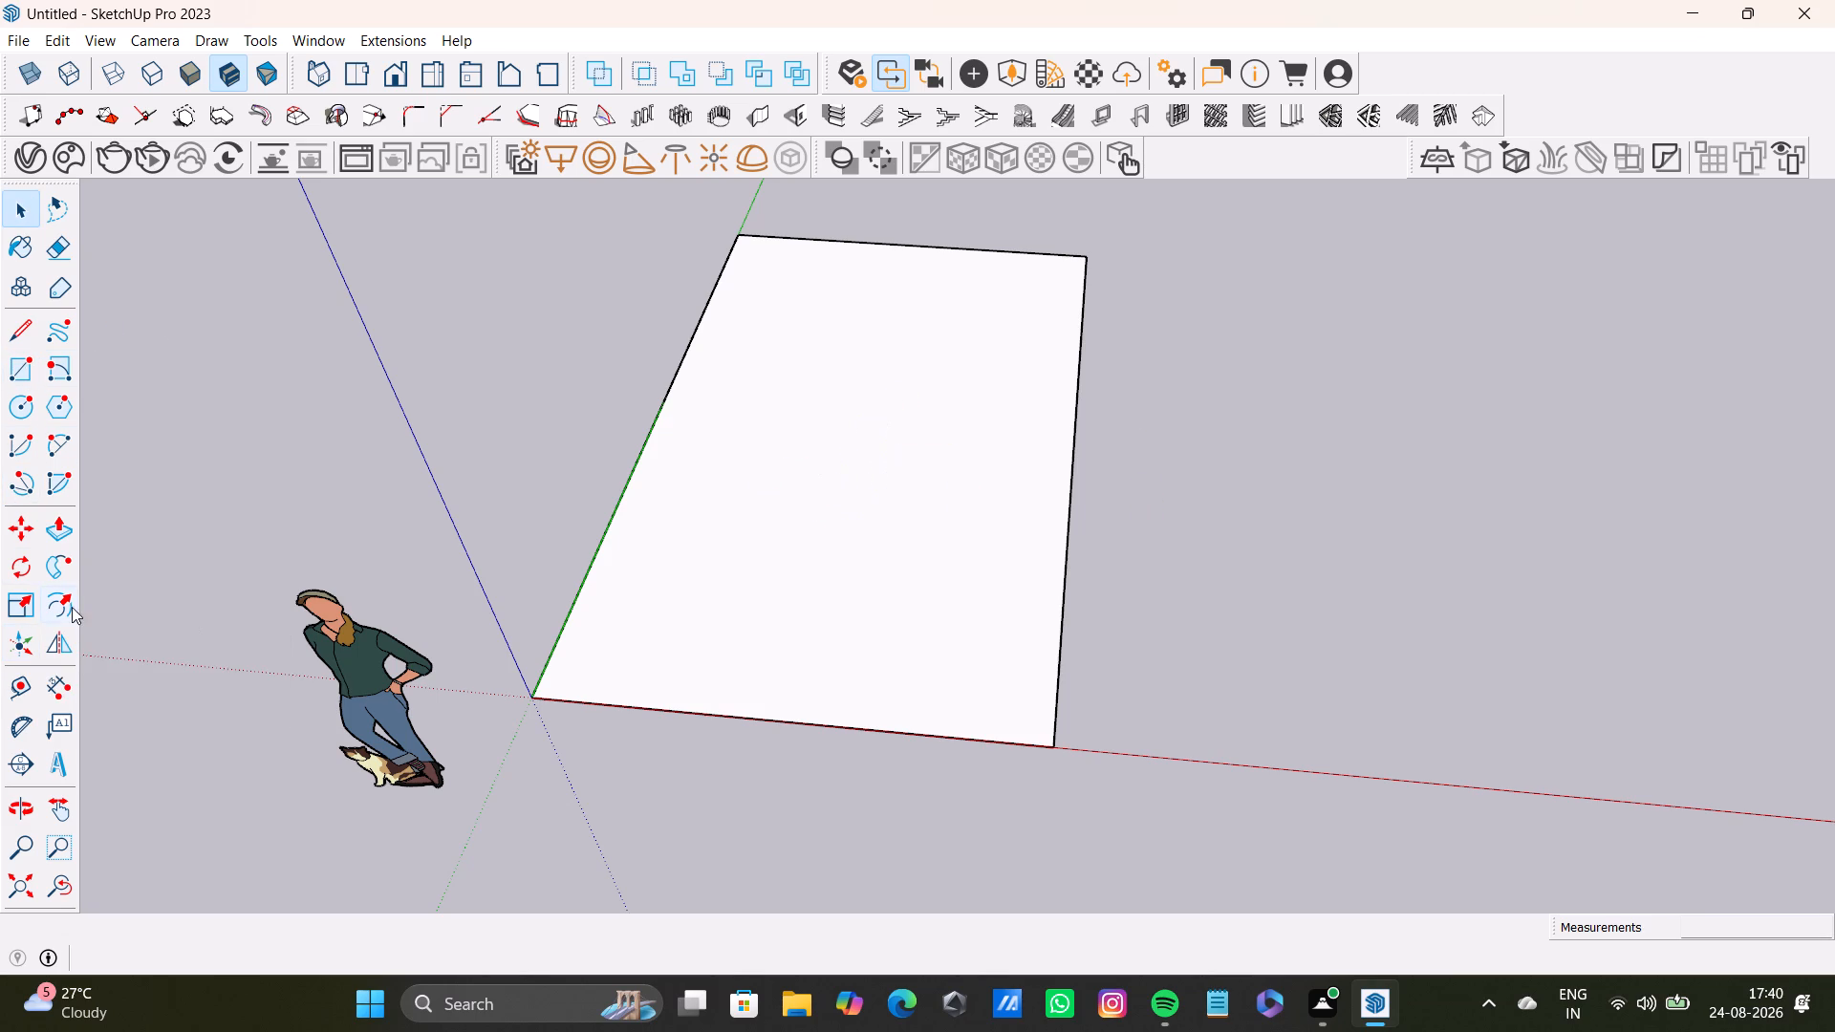
# Offset the rectangle's outline outward by 9" to form a border around the floor.
pyautogui.click(72, 607)
pyautogui.click(890, 613)
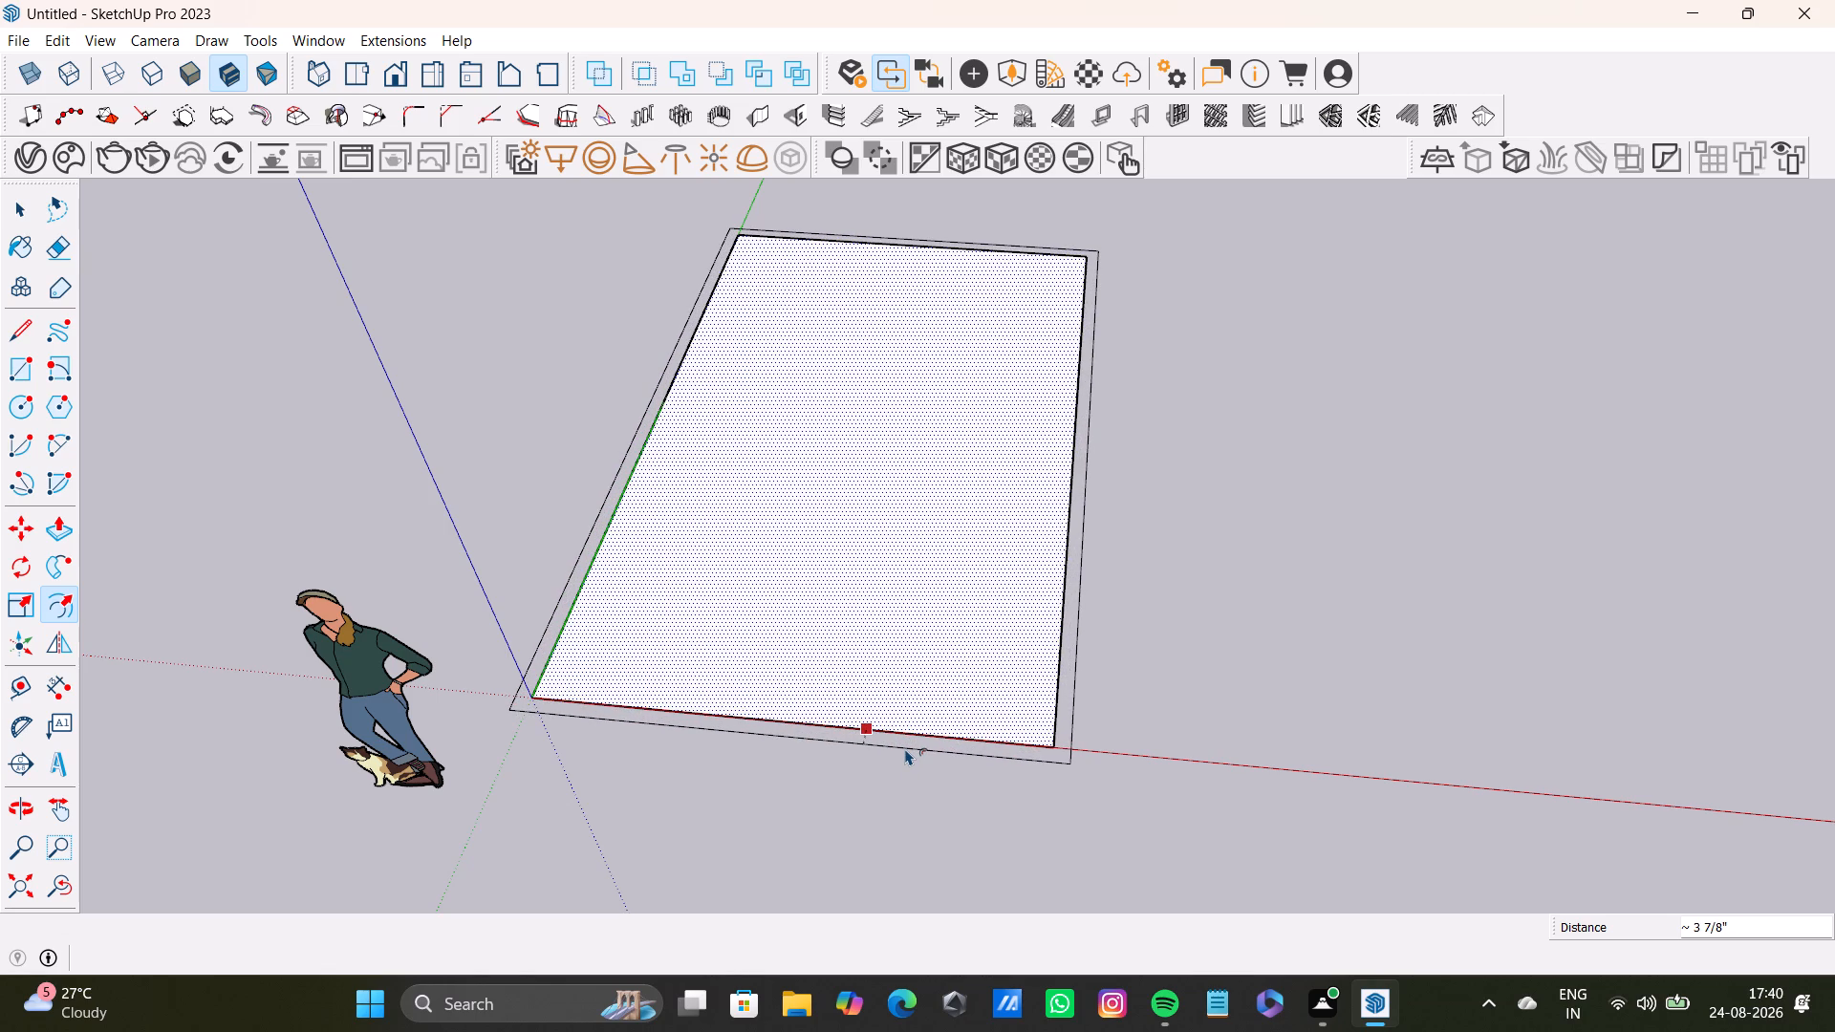
pyautogui.write('9"')
pyautogui.press('Return')
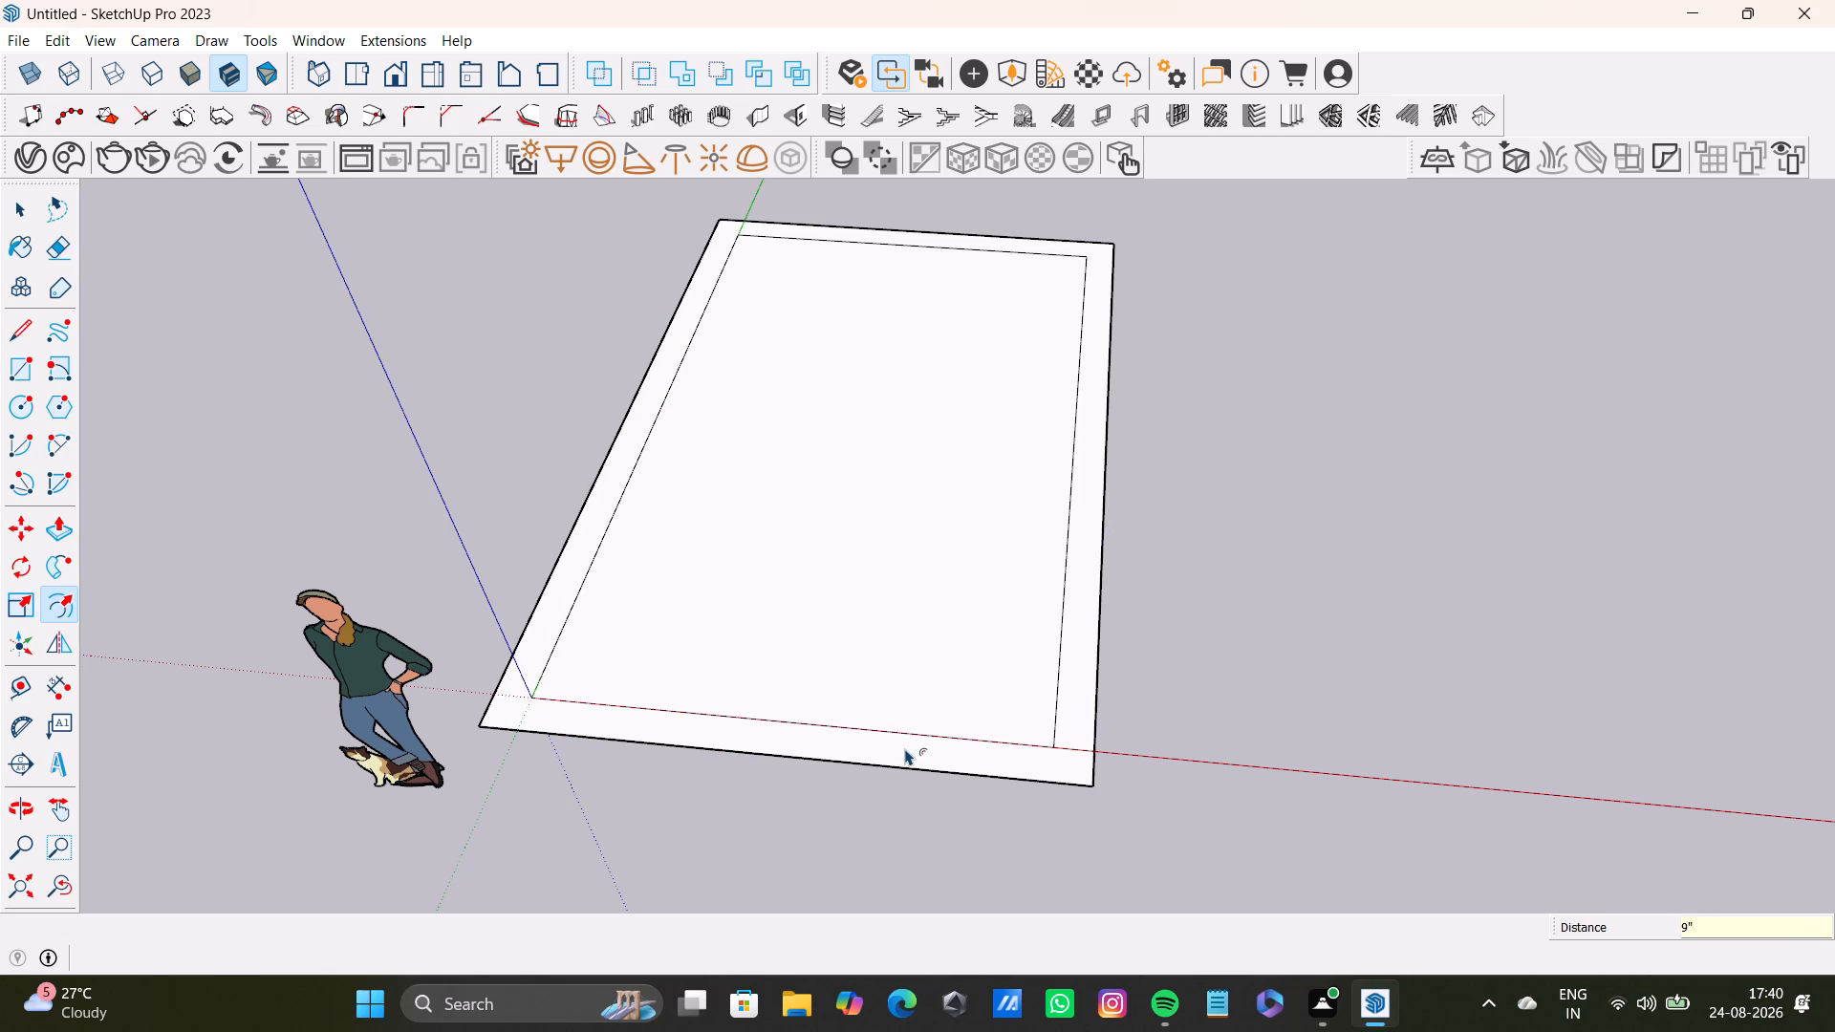
pyautogui.press('space')
pyautogui.click(1455, 679)
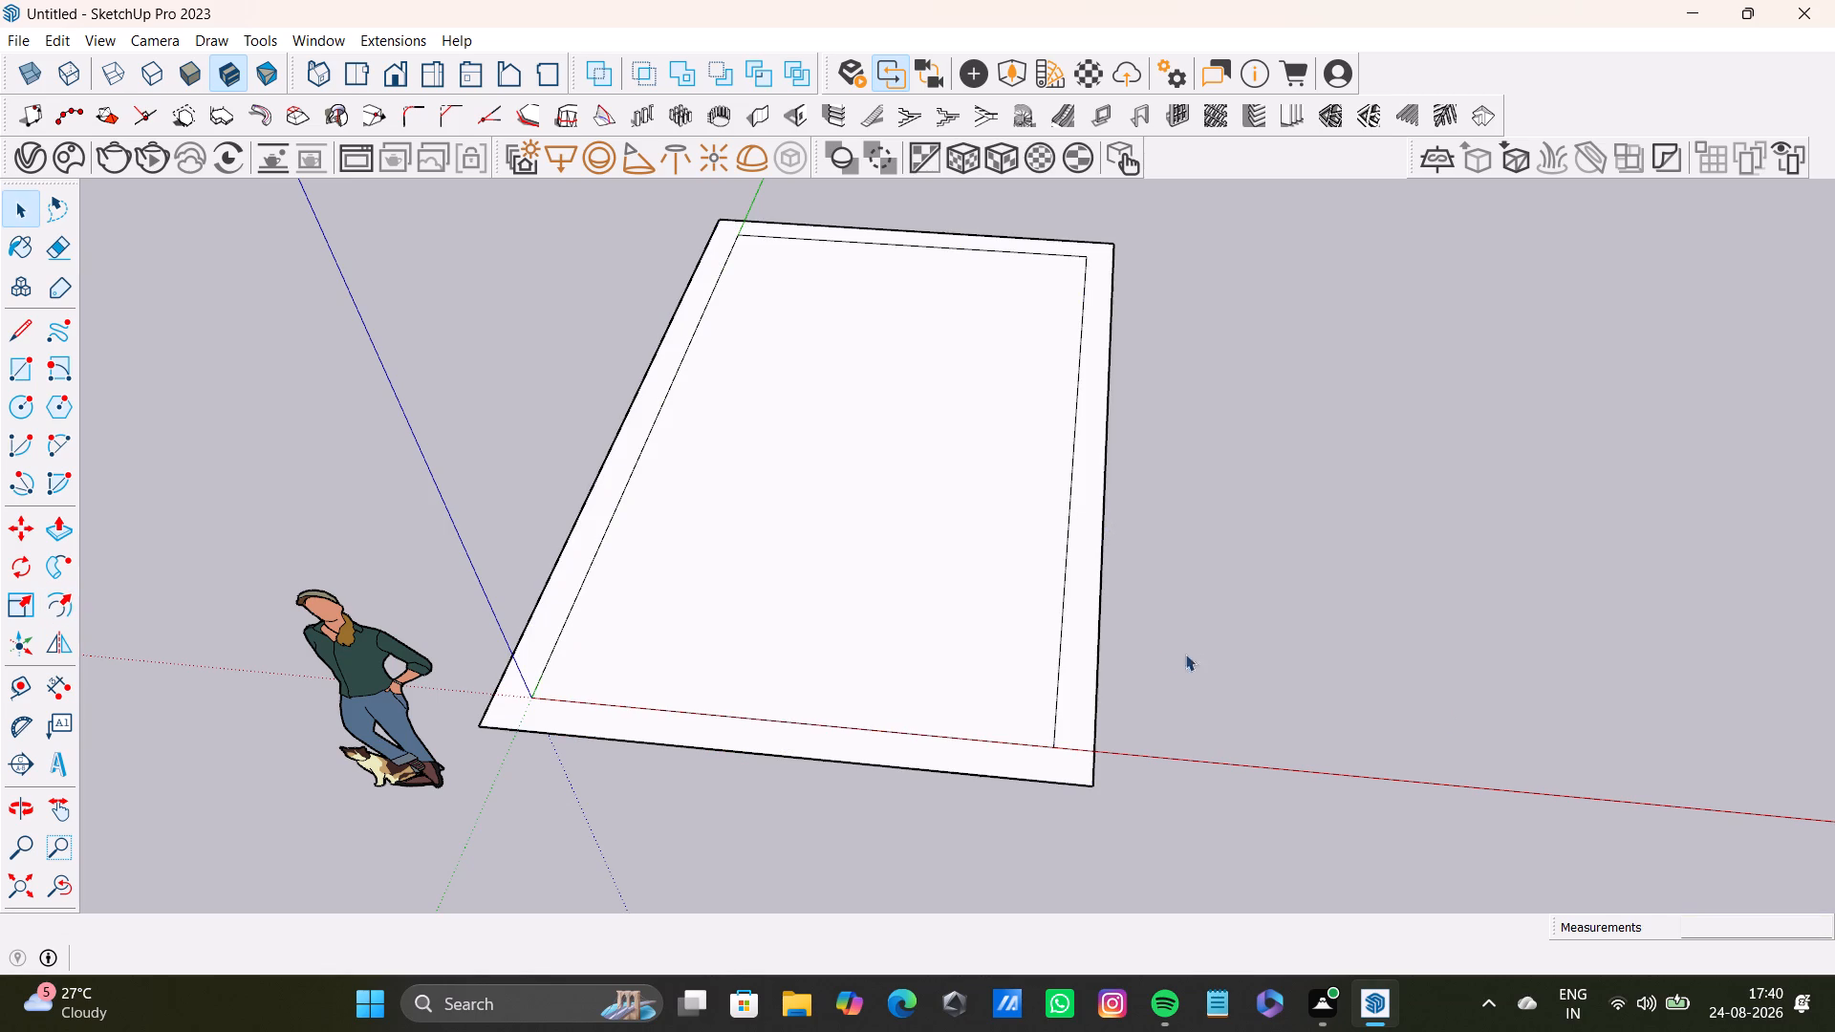
# Move the 9" border with its edges by about 1'8", from its outer front corner onto the red axis.
pyautogui.doubleClick(1071, 706)
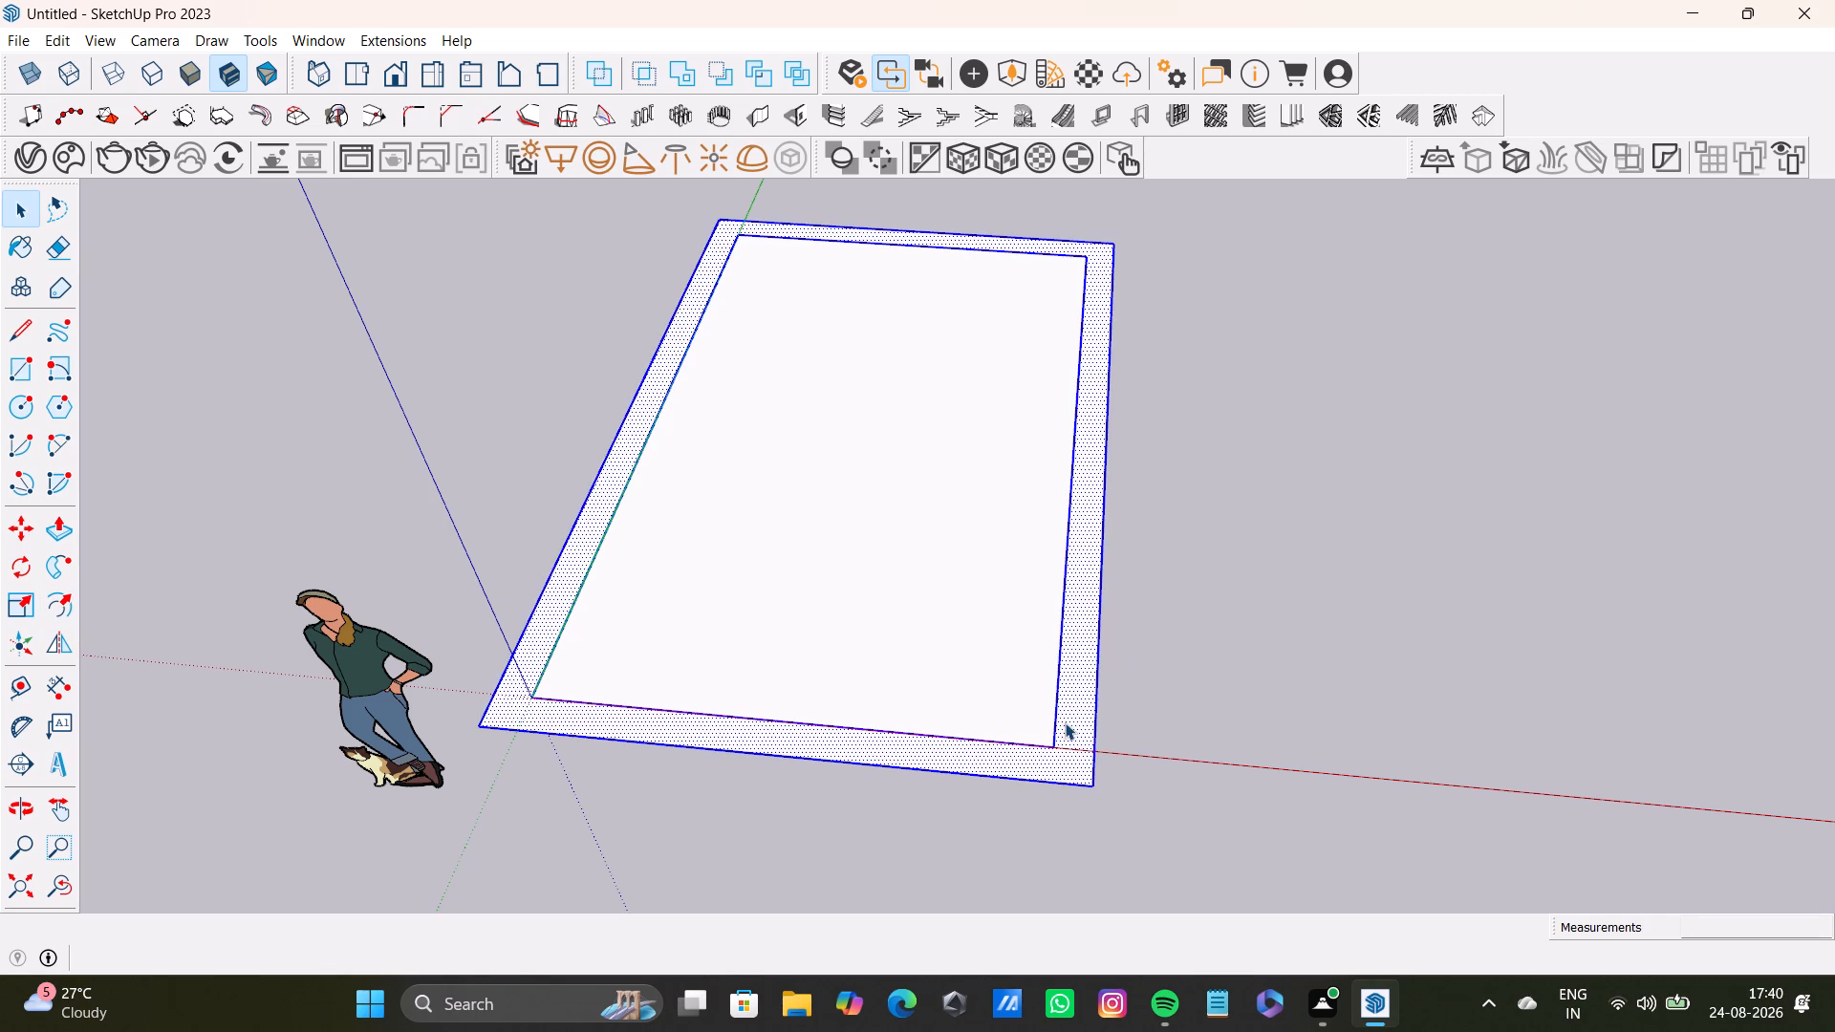
pyautogui.press('m')
pyautogui.click(1096, 787)
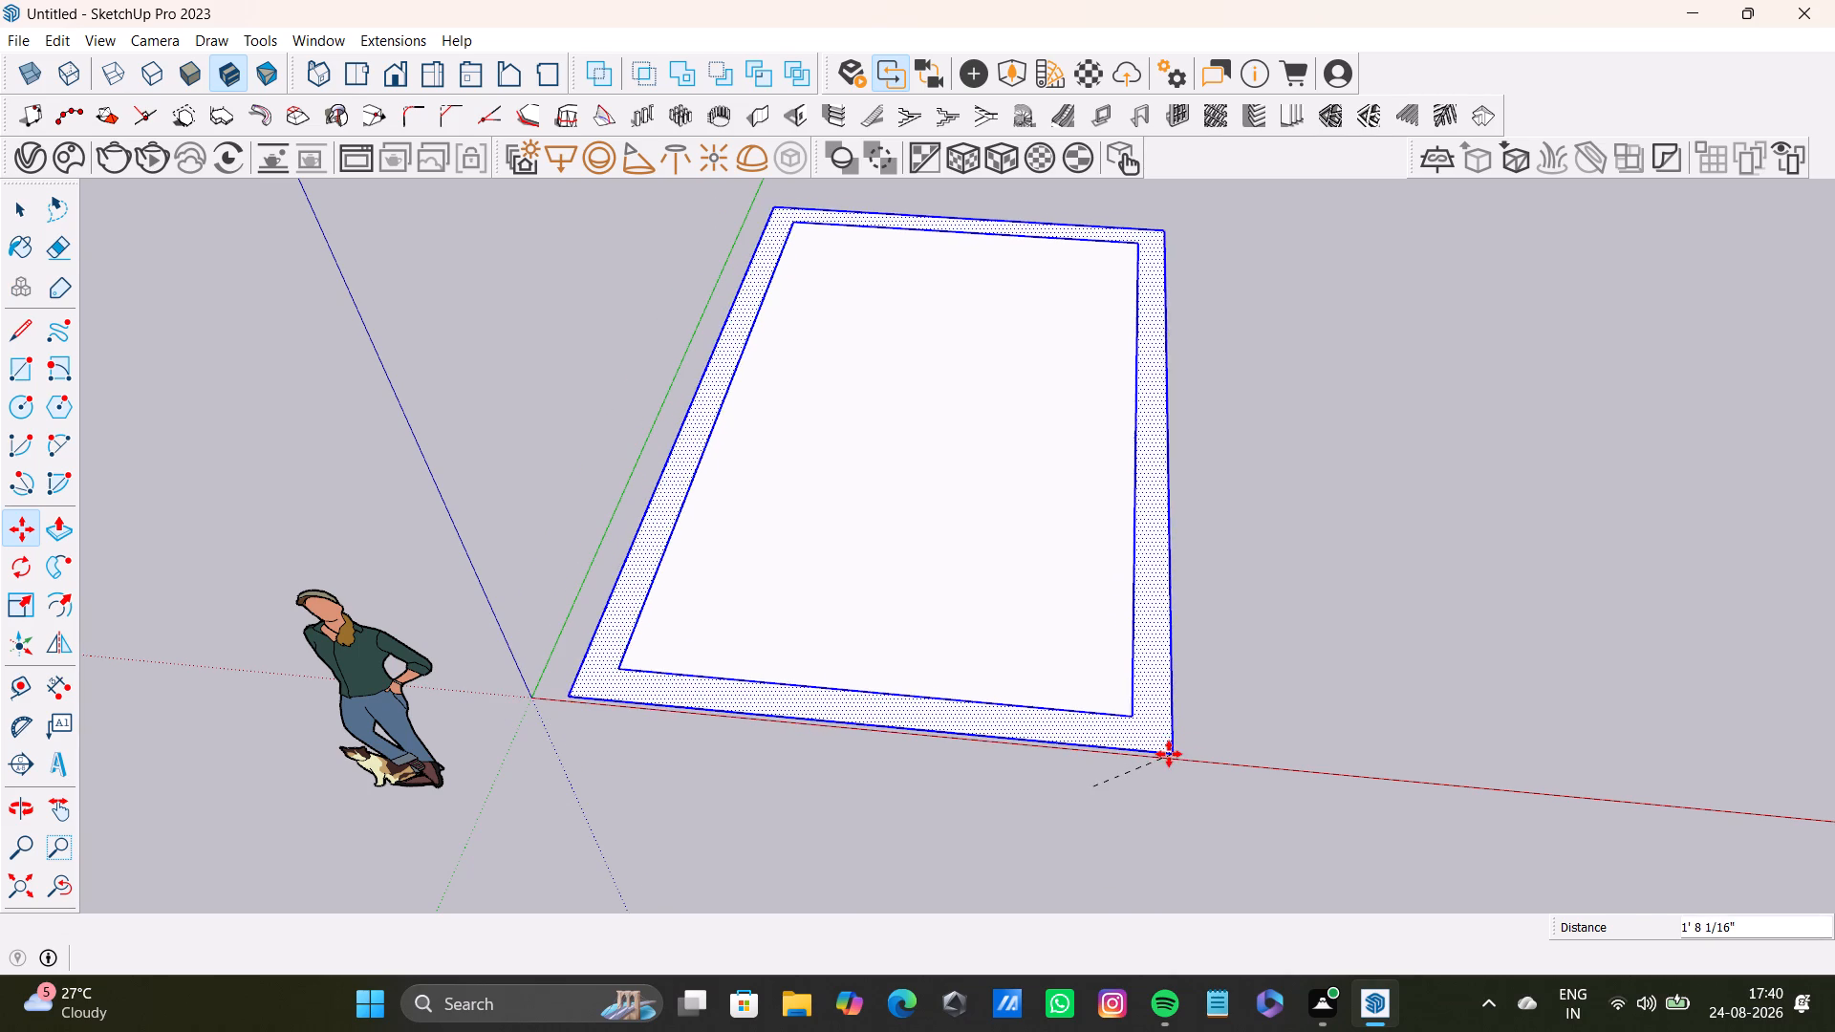
pyautogui.click(1161, 758)
pyautogui.press('space')
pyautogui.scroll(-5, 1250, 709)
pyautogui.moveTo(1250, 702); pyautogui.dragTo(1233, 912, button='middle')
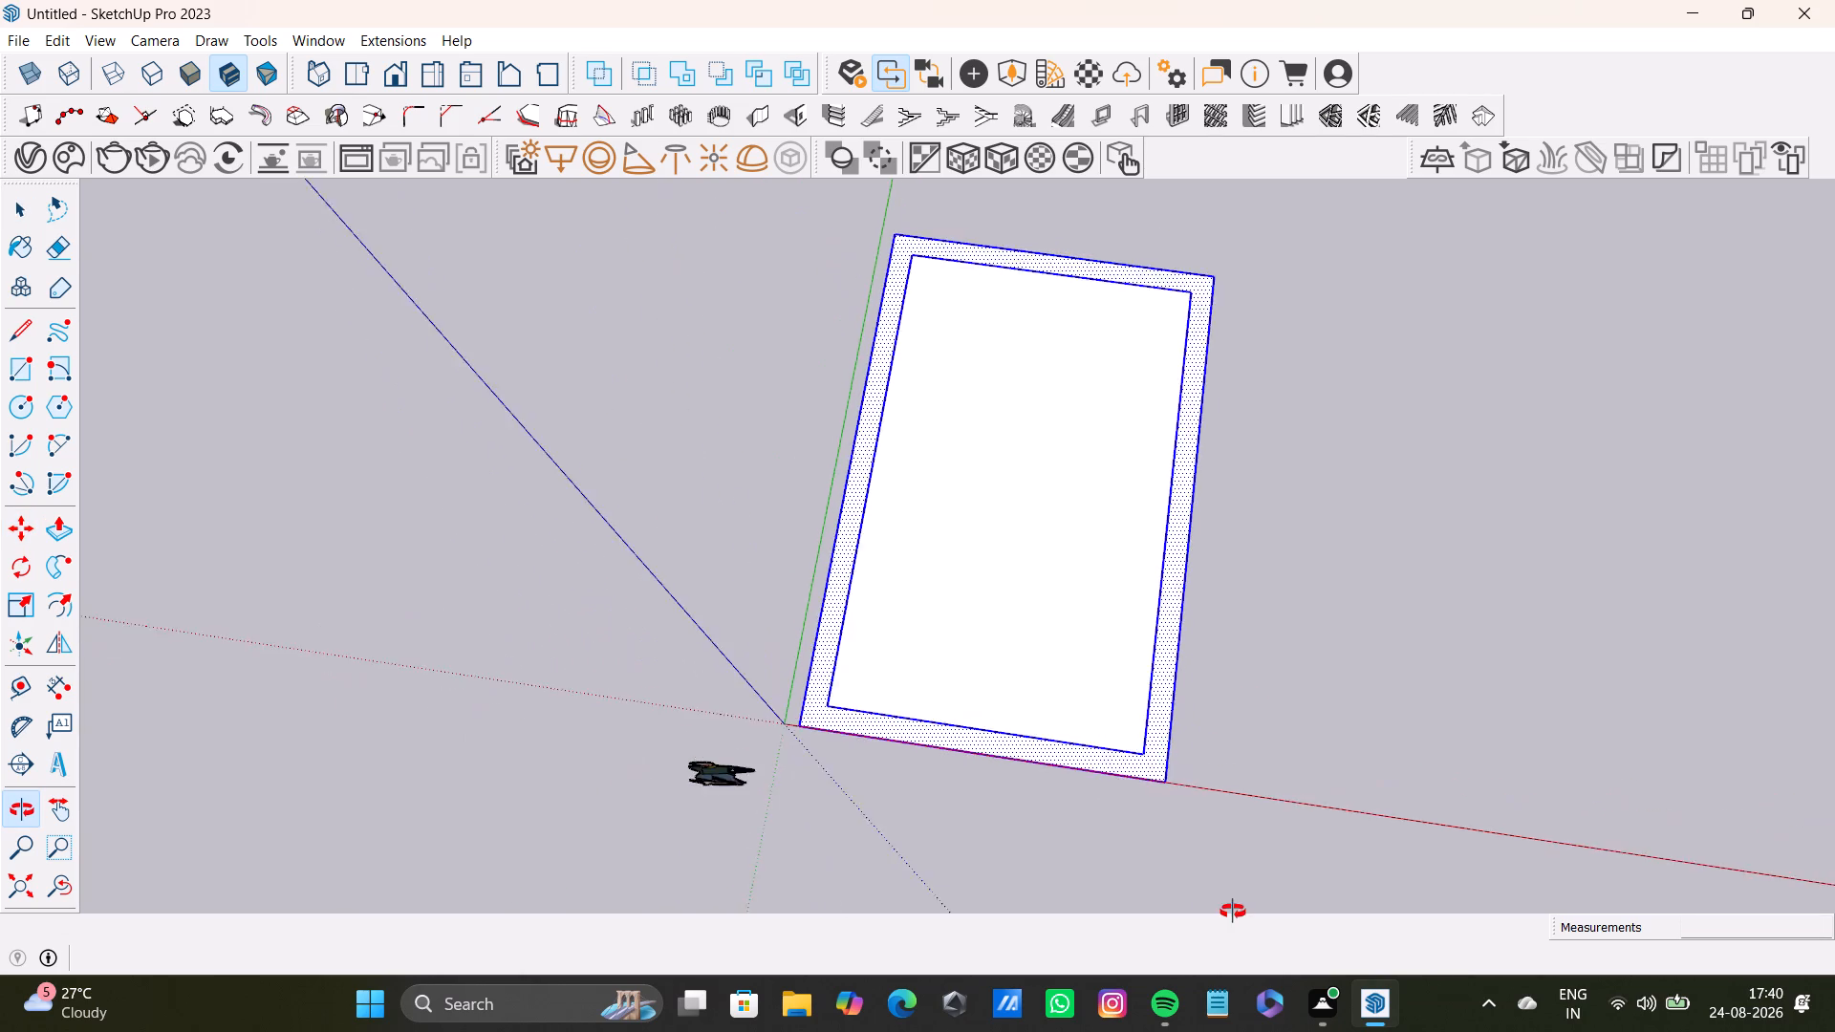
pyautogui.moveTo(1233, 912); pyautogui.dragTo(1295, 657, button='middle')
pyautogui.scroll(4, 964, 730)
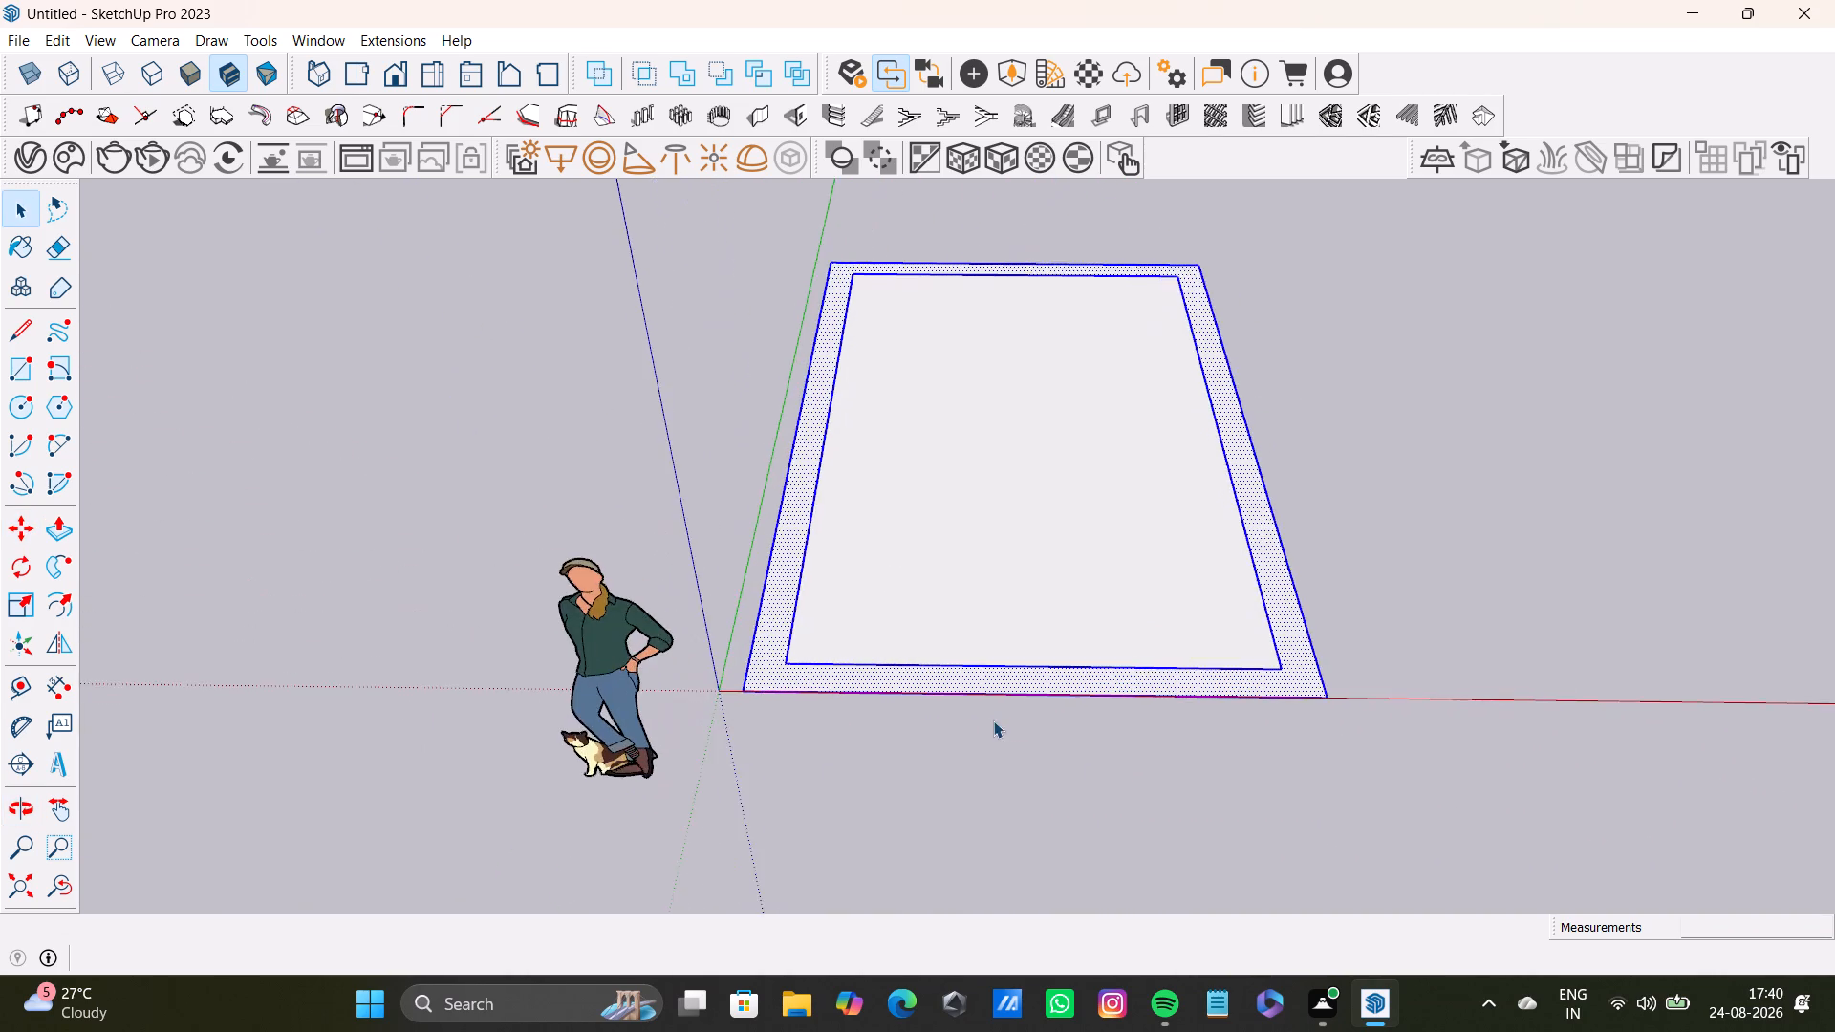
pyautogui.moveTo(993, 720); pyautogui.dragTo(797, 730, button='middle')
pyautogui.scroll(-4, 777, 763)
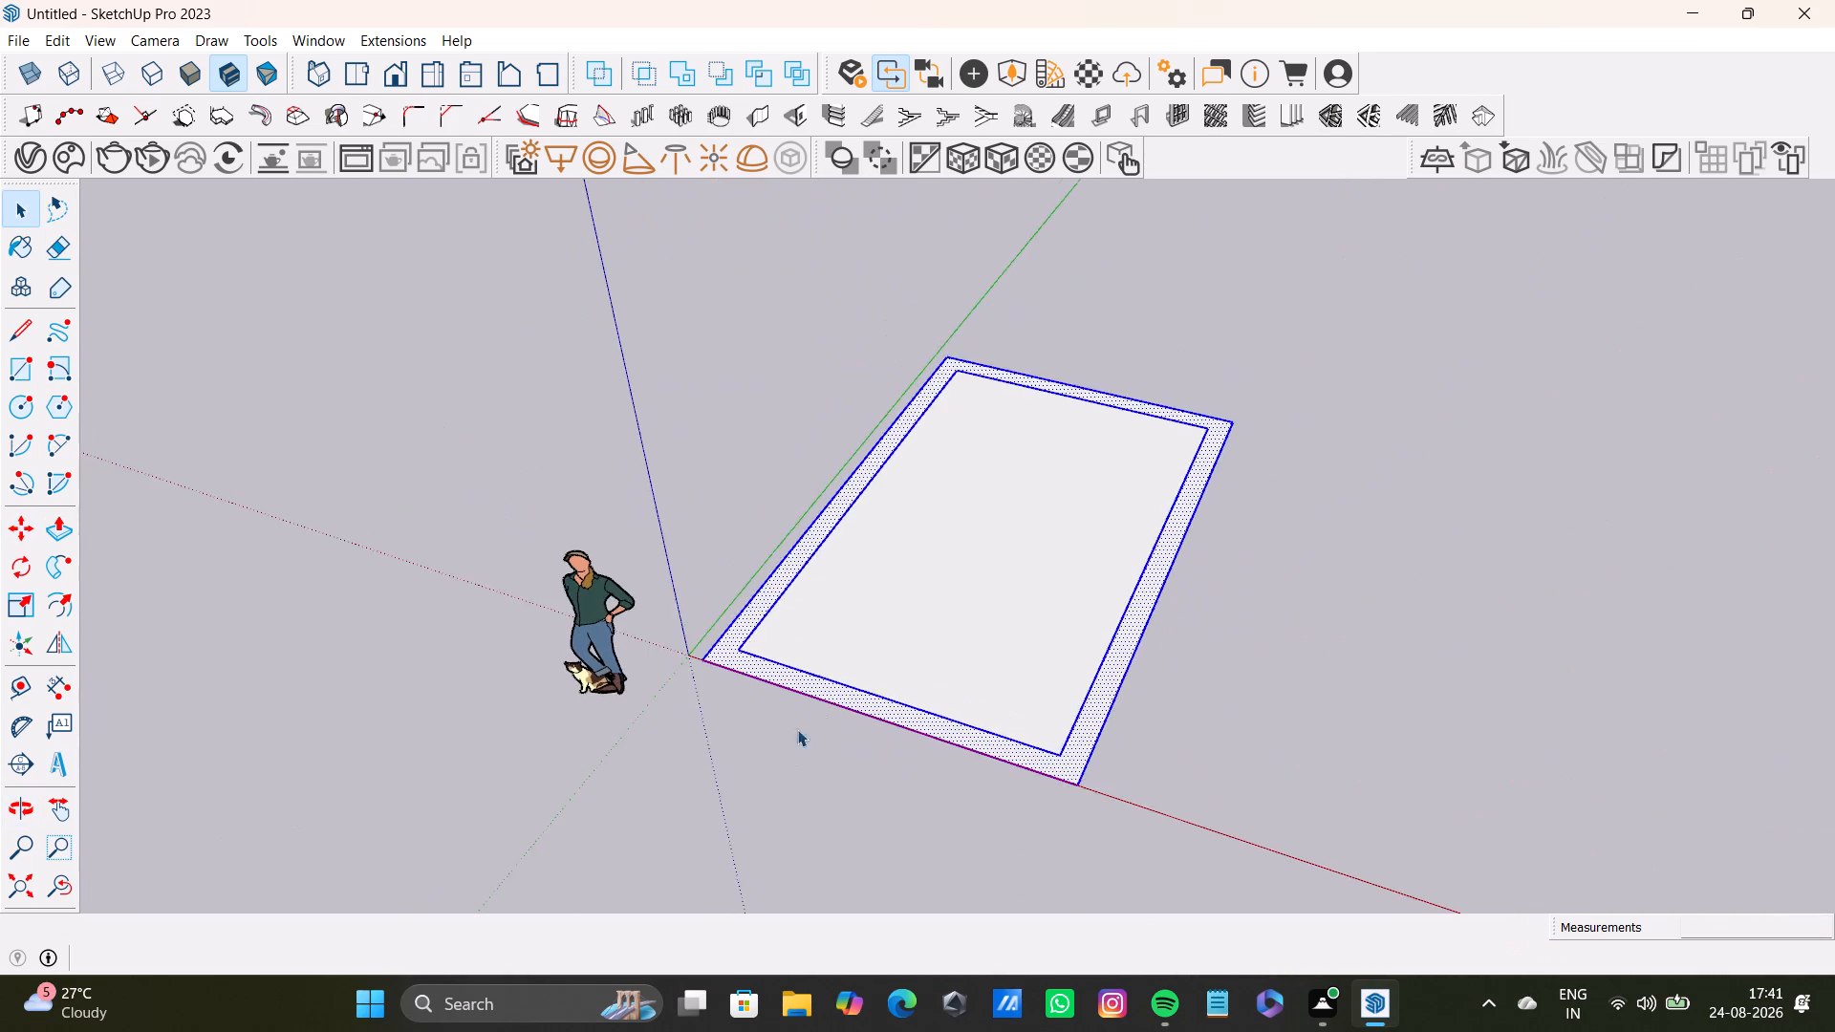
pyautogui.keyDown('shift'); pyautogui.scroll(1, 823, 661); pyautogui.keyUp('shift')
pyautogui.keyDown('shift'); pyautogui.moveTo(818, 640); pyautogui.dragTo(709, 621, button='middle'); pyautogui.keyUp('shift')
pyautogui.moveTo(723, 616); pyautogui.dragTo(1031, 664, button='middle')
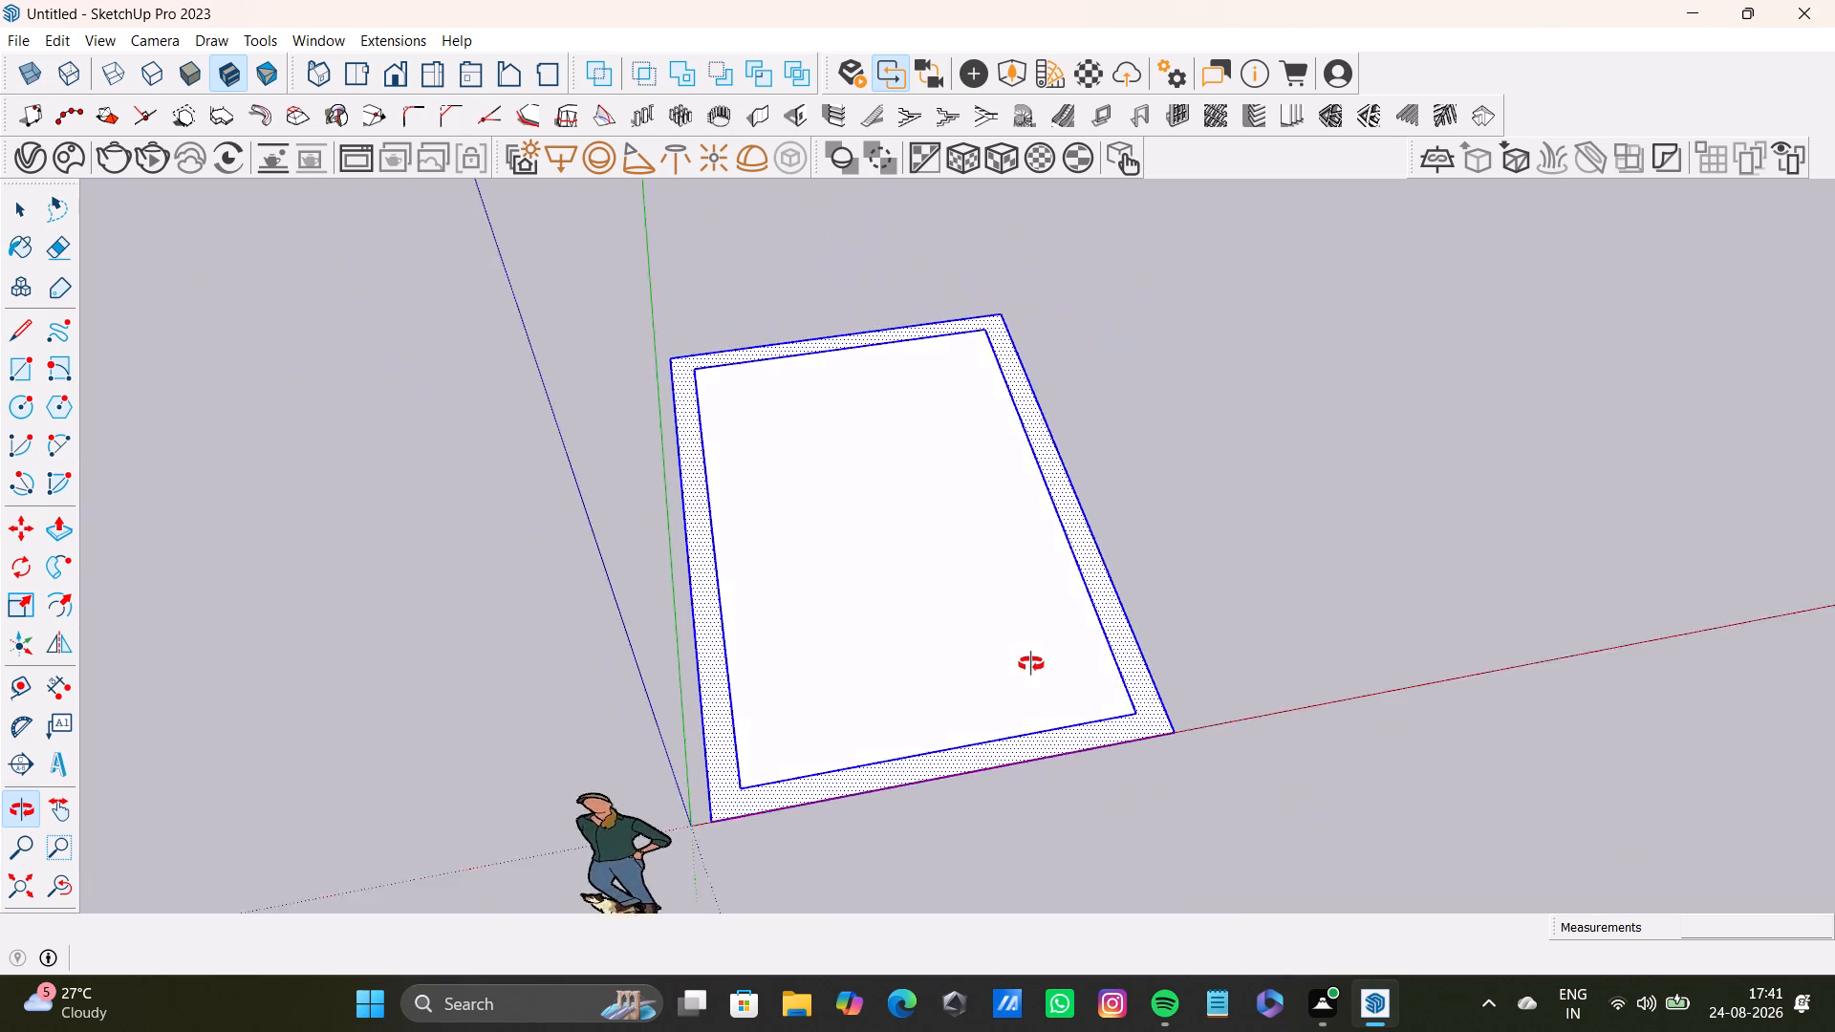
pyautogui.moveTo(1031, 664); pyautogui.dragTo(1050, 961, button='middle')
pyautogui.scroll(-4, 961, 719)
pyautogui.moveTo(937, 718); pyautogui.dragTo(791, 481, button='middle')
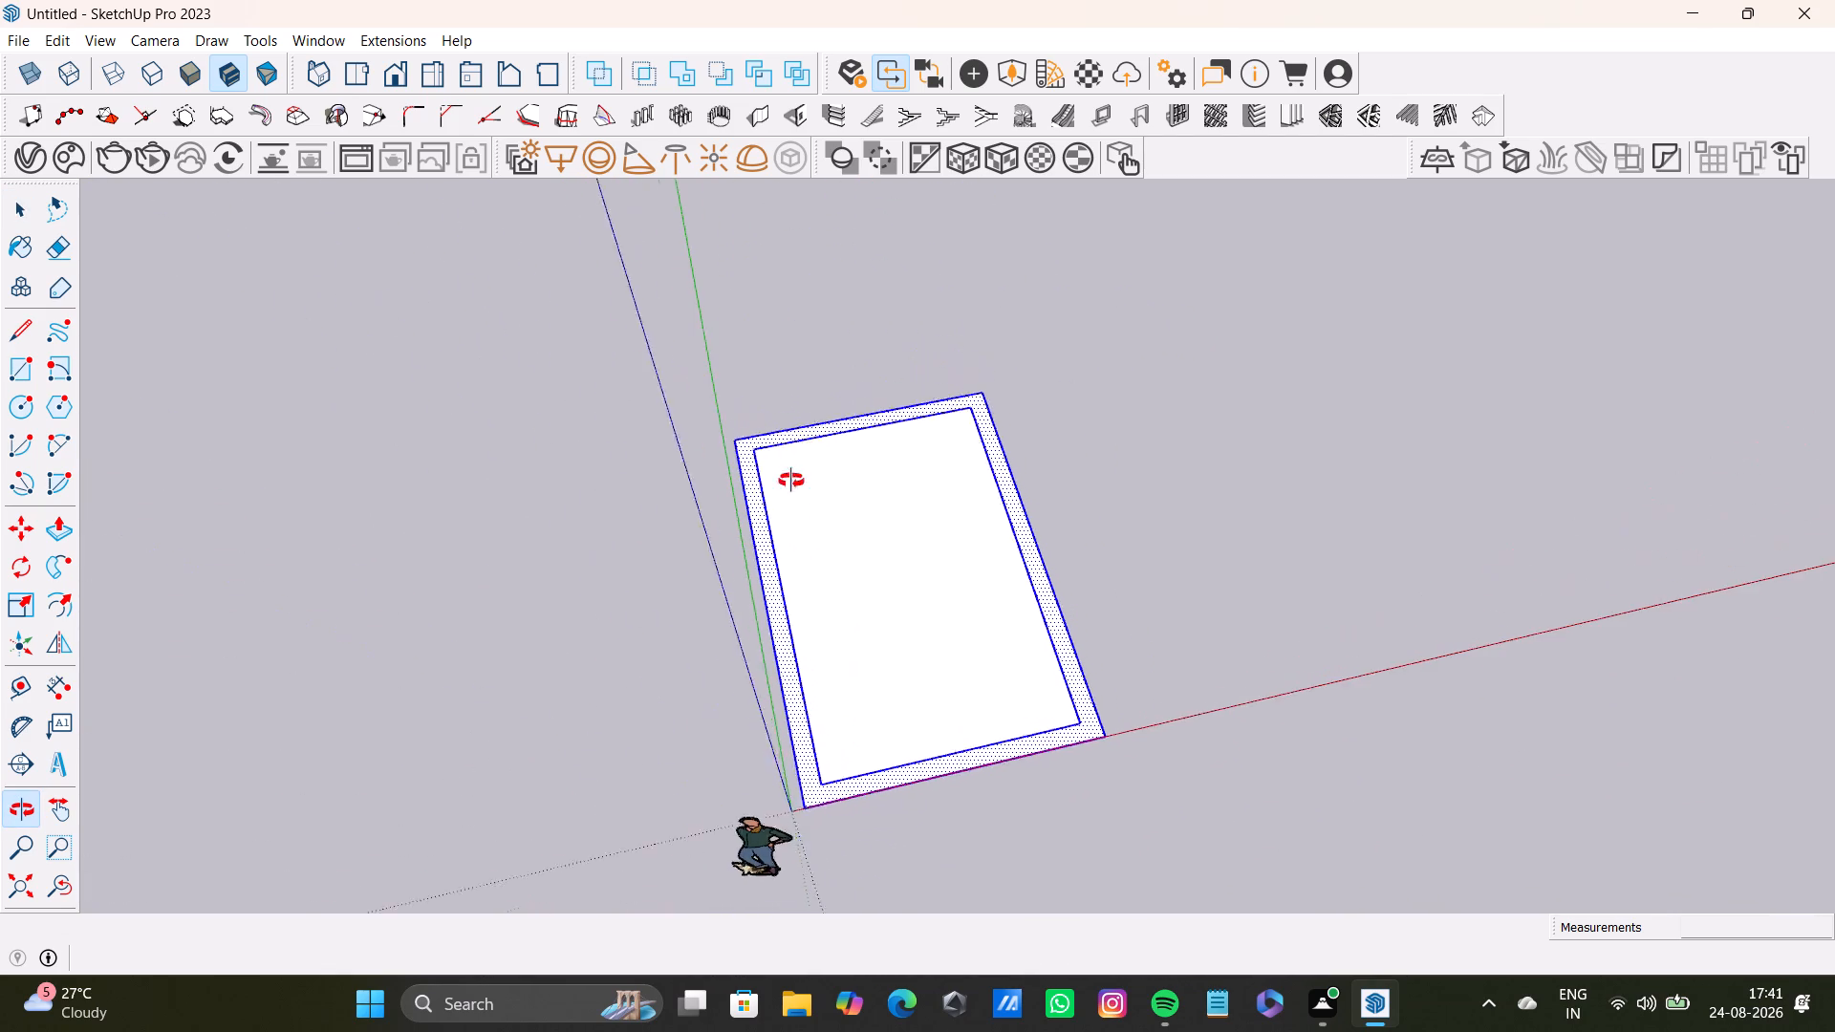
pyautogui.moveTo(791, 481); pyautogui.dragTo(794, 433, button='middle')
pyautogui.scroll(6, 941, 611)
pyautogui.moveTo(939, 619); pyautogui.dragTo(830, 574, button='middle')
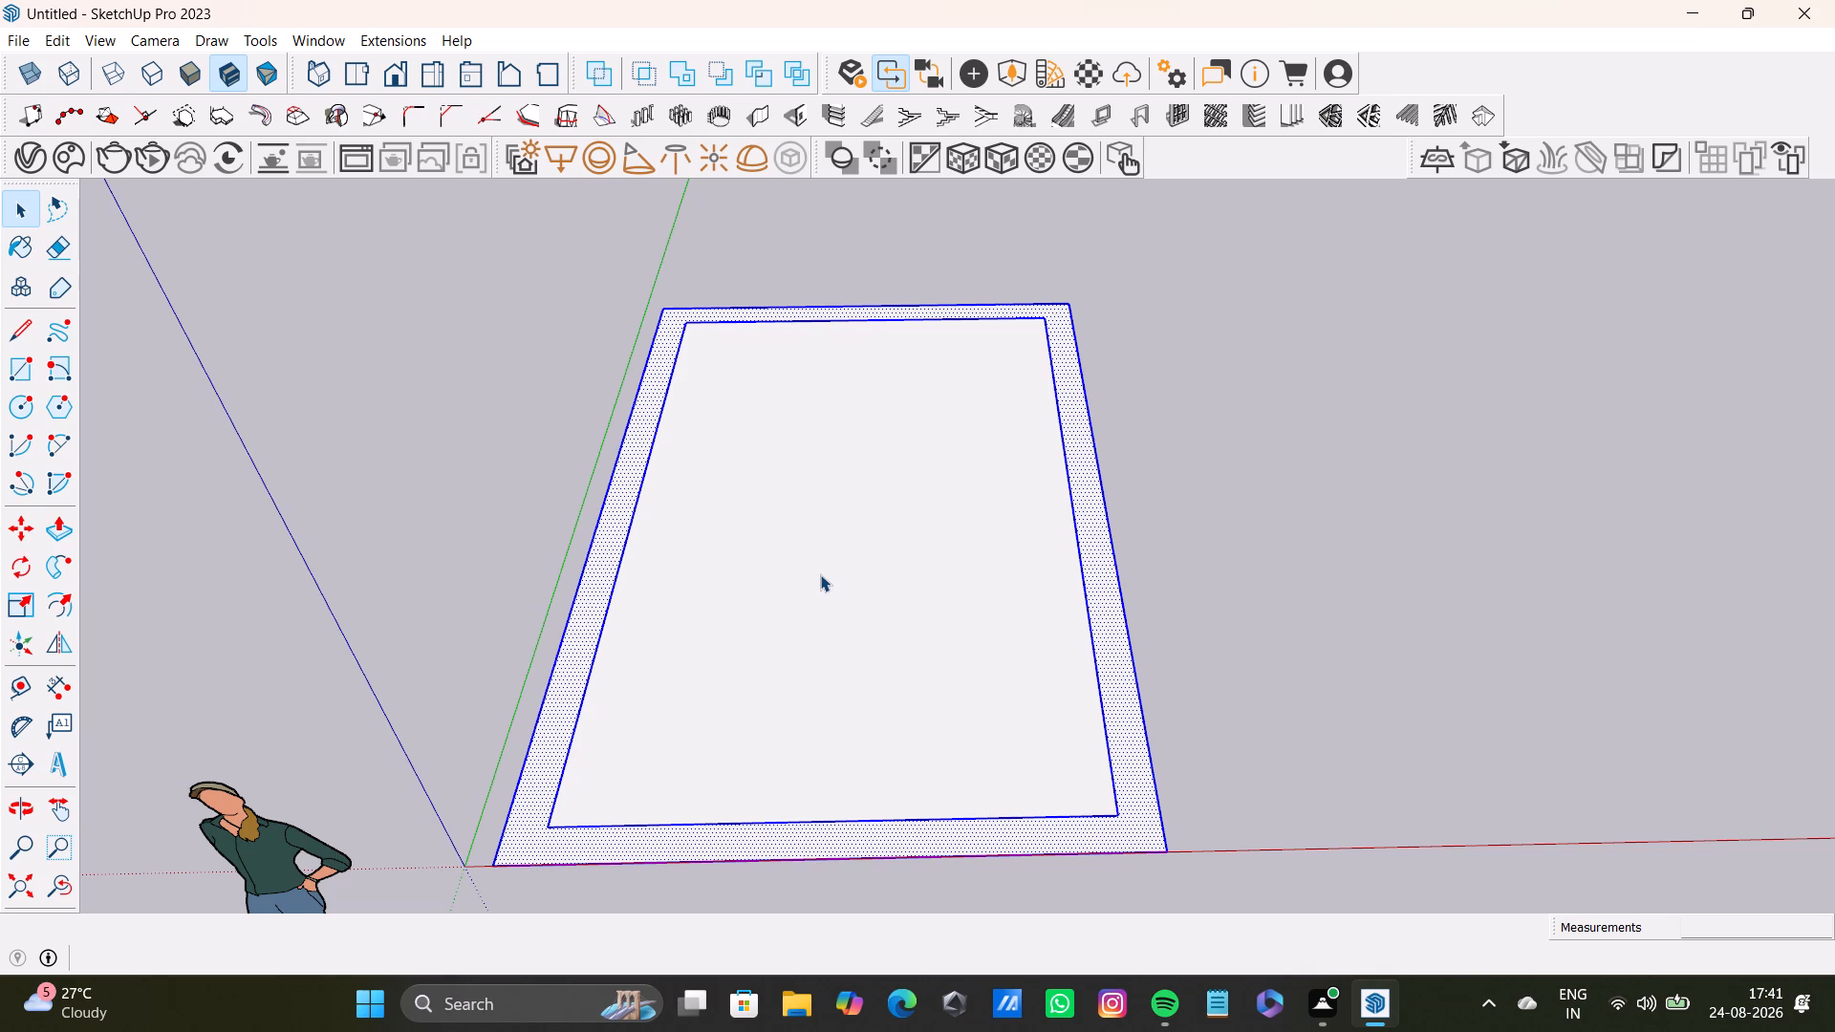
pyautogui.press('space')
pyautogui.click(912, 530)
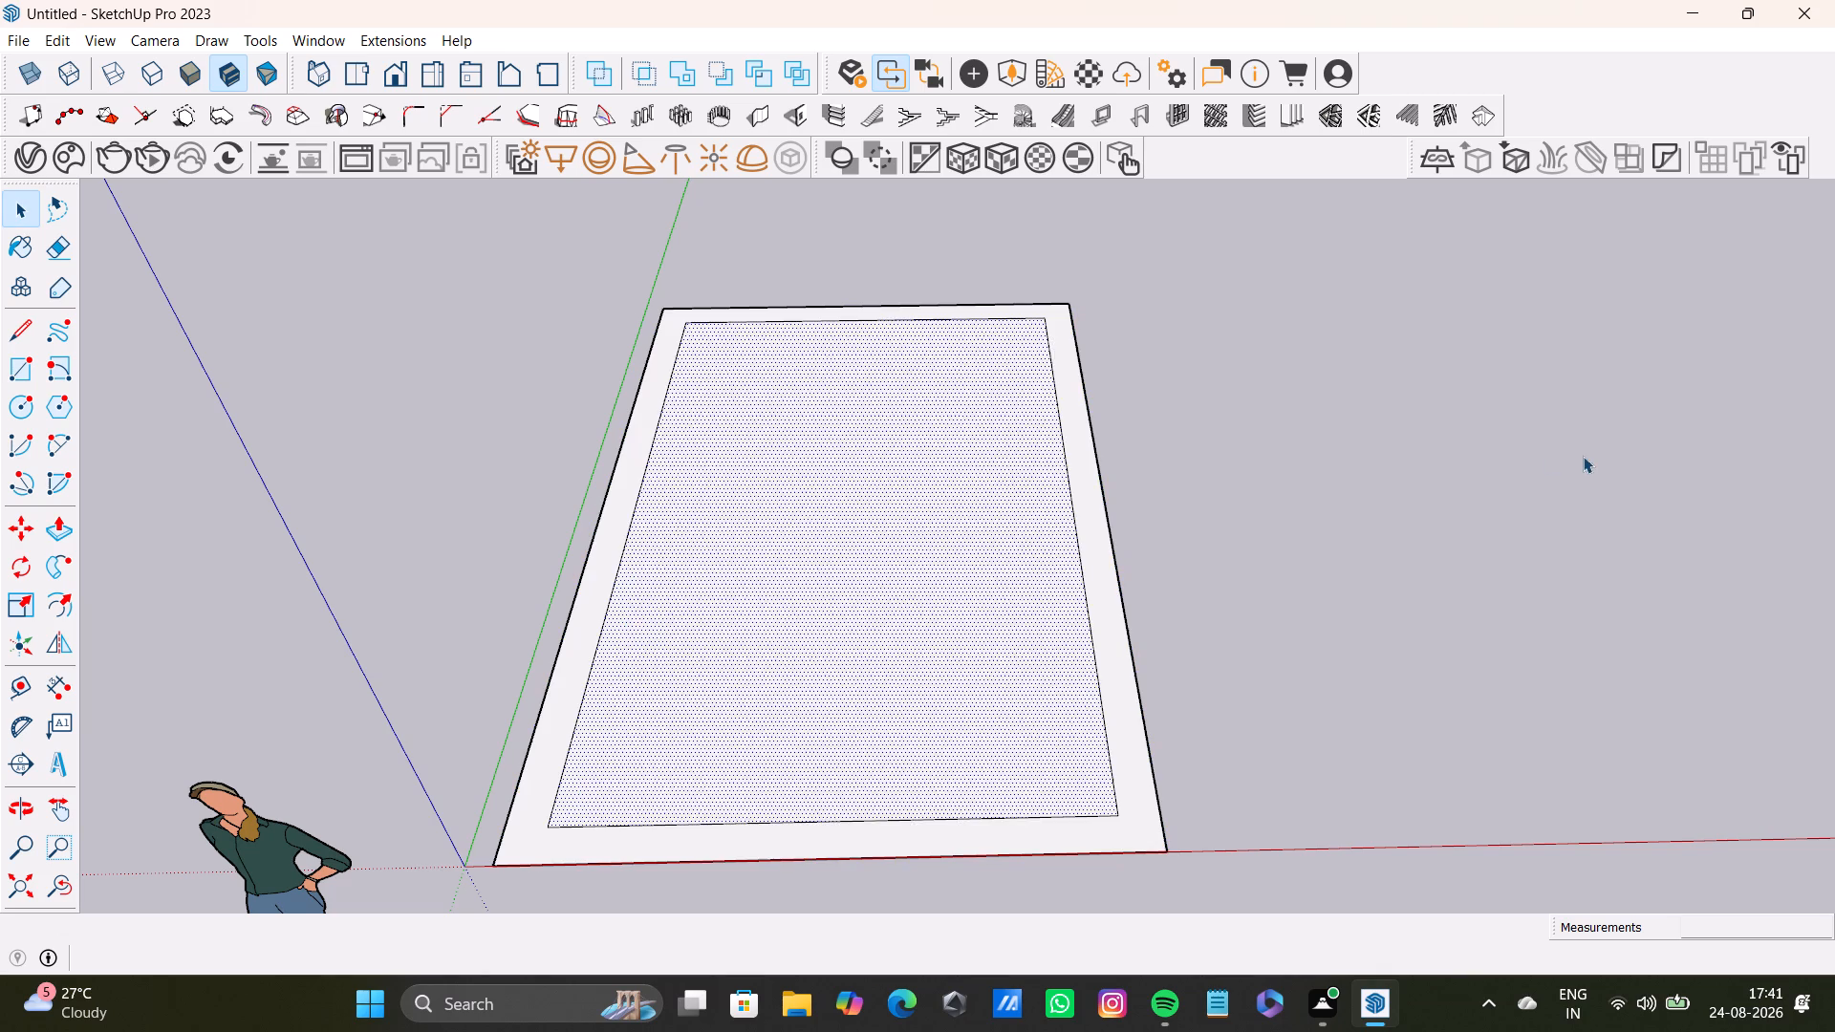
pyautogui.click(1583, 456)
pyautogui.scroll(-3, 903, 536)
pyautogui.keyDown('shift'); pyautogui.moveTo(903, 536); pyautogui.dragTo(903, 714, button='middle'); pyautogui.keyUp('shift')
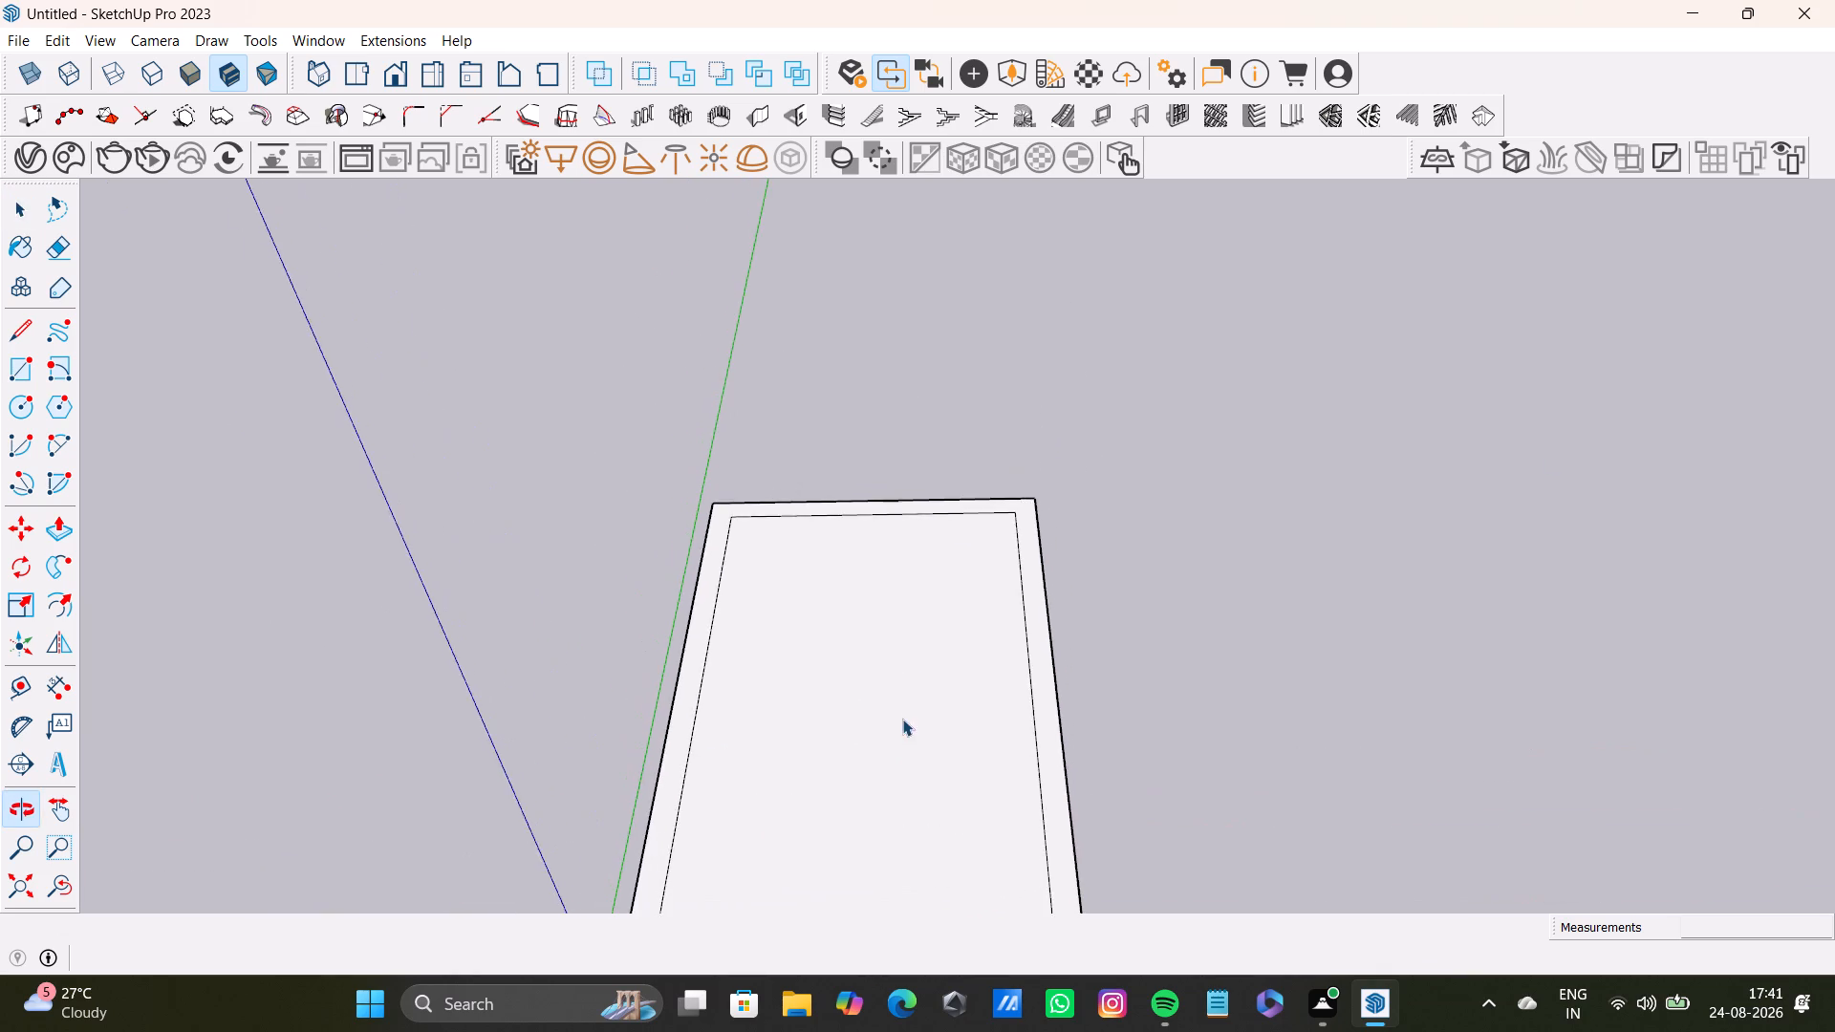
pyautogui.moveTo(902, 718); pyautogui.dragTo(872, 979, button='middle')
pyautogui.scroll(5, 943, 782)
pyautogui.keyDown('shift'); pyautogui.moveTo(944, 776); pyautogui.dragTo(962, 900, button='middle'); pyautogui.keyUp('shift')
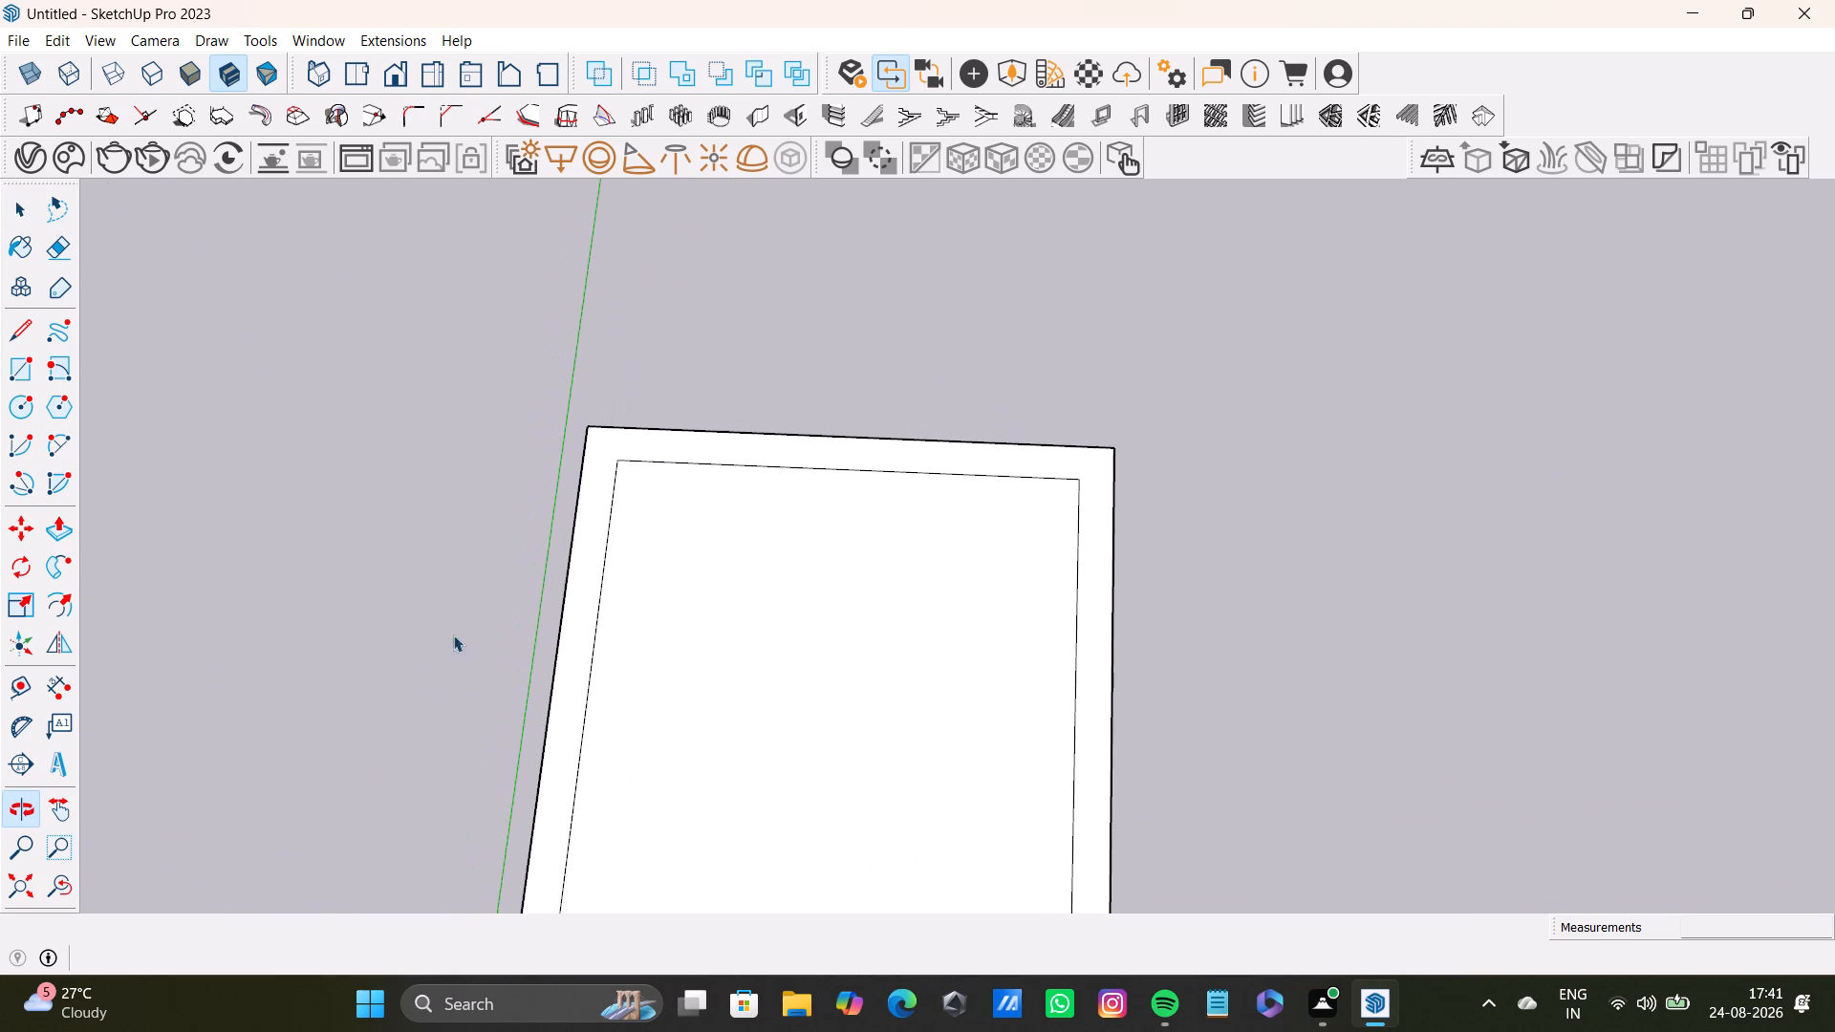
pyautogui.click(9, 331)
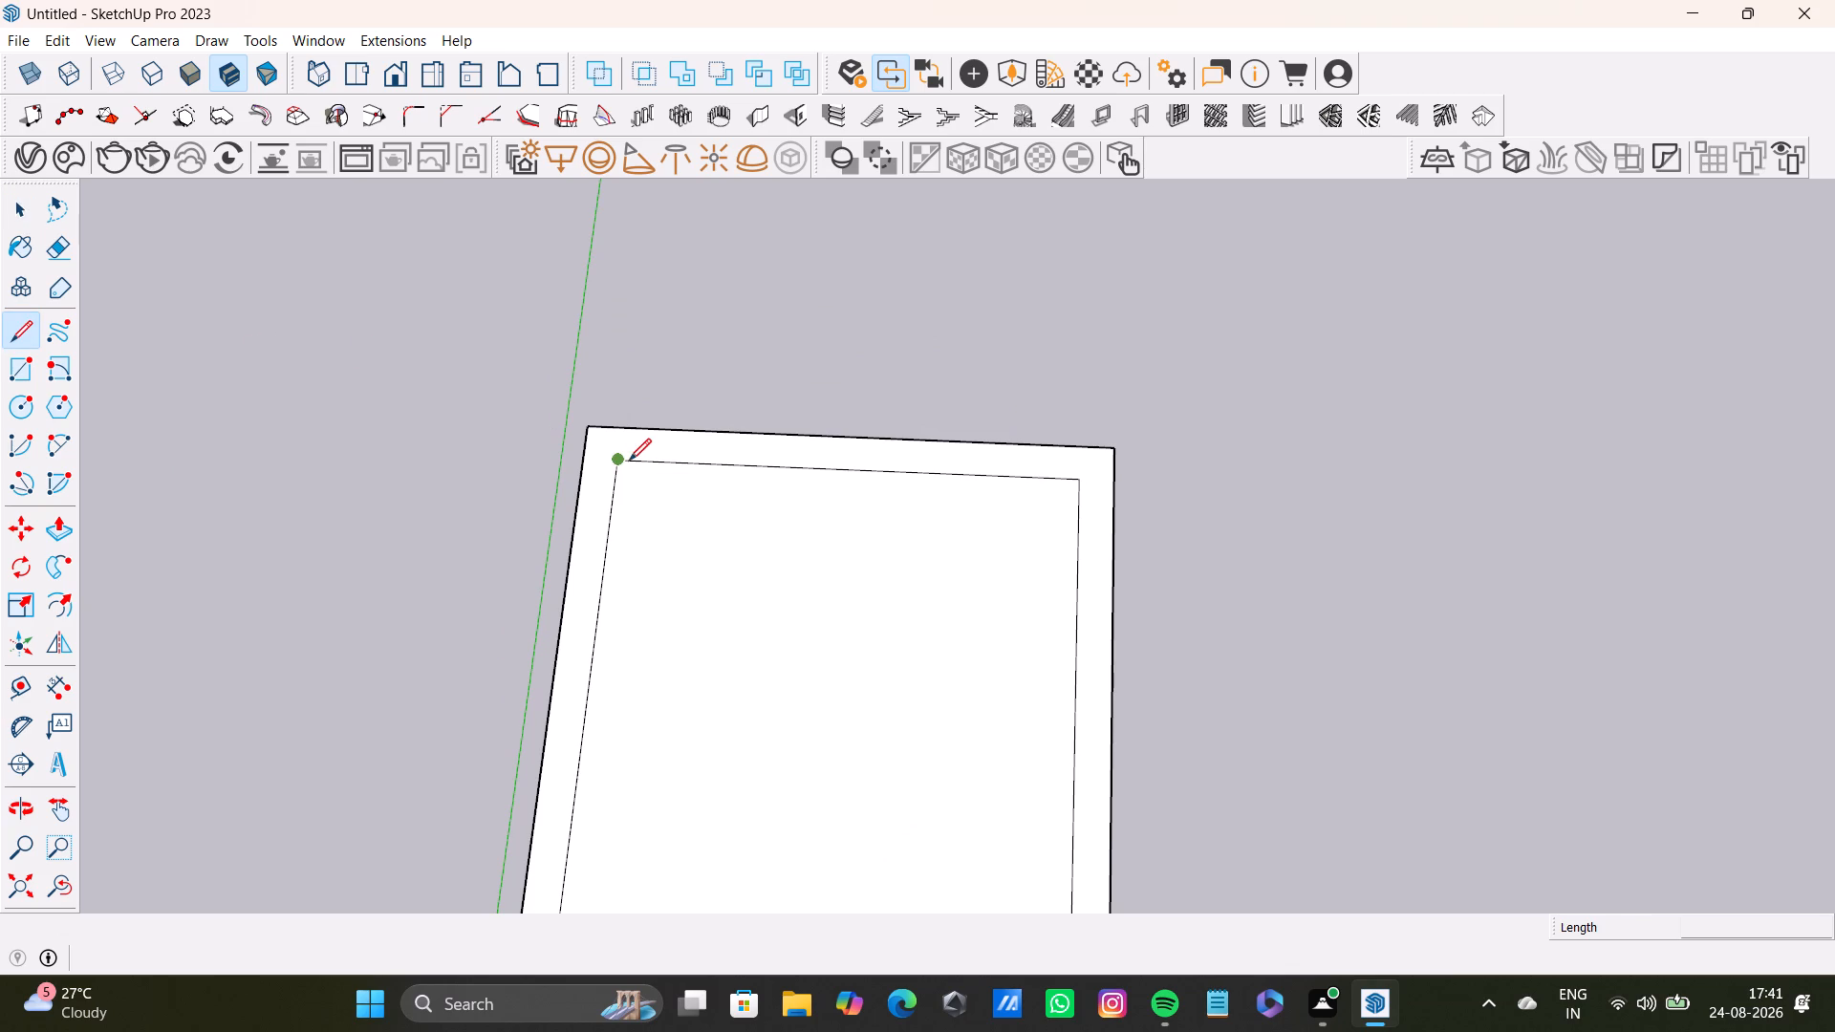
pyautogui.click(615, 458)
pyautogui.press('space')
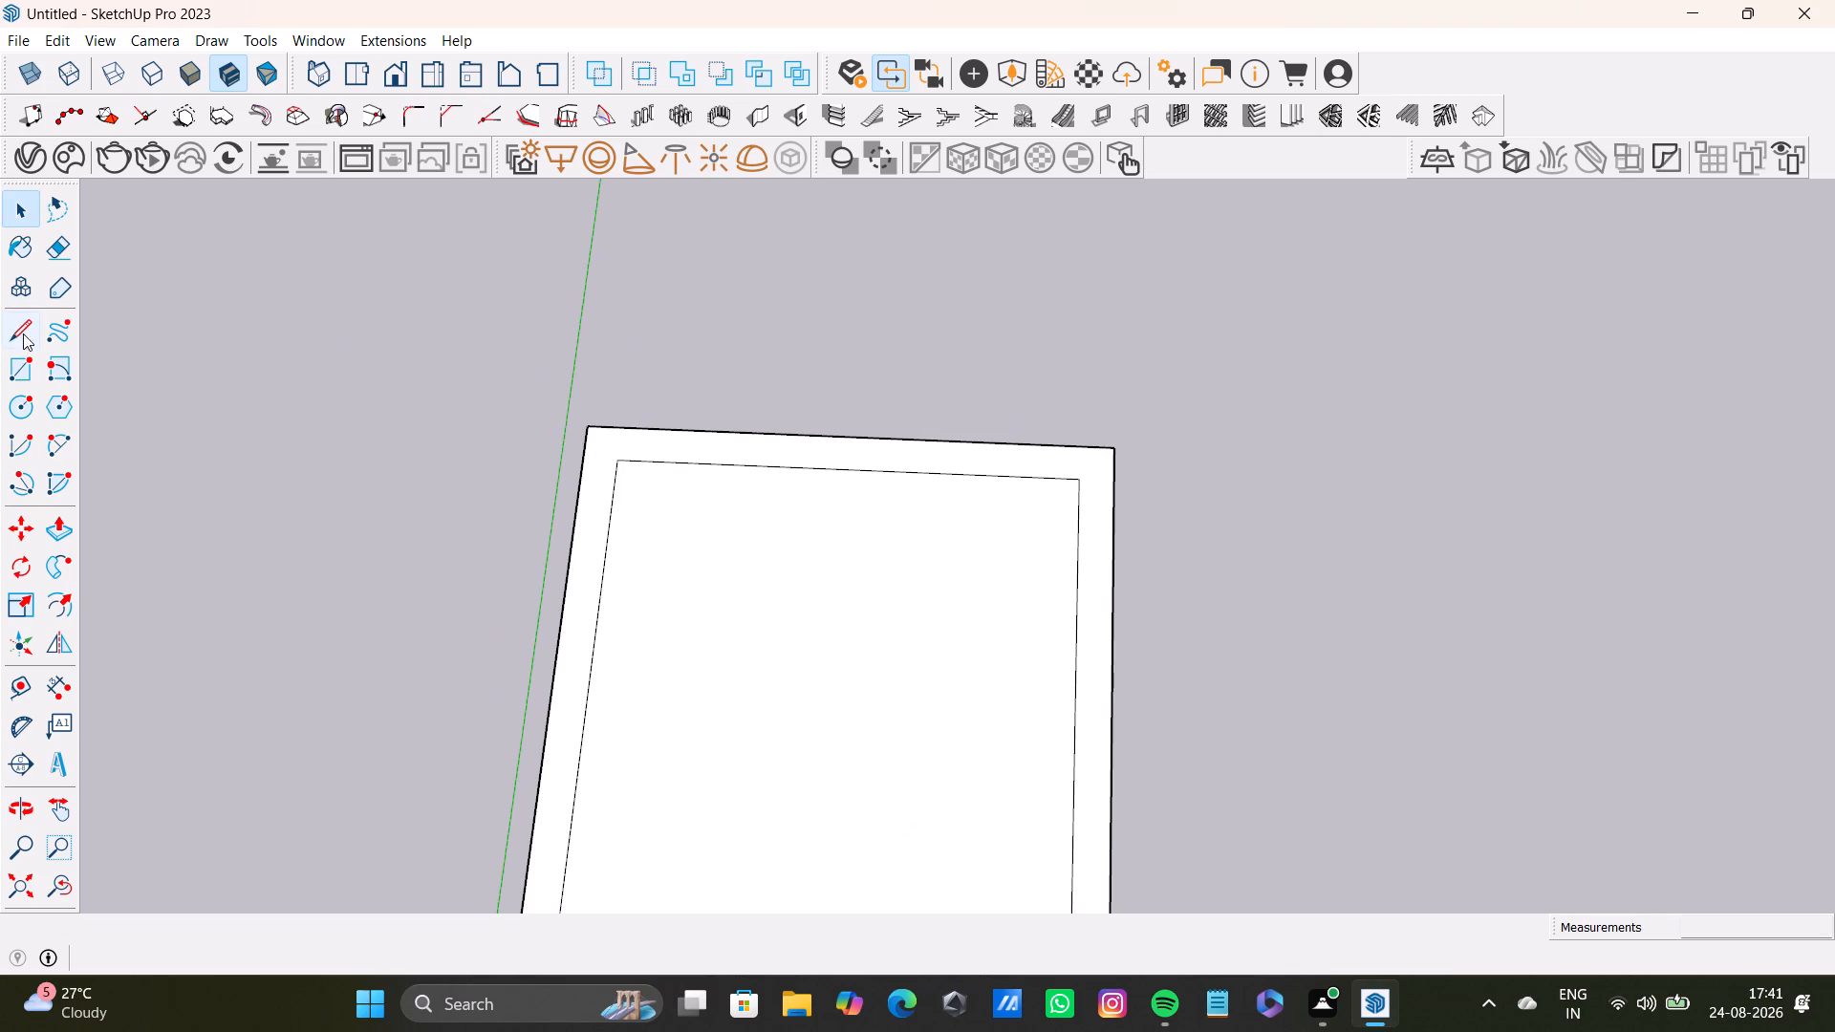
# Draw short lines across the border from both inner back corners to the outer side edges, separating the back strip.
pyautogui.click(23, 333)
pyautogui.scroll(8, 451, 420)
pyautogui.click(669, 467)
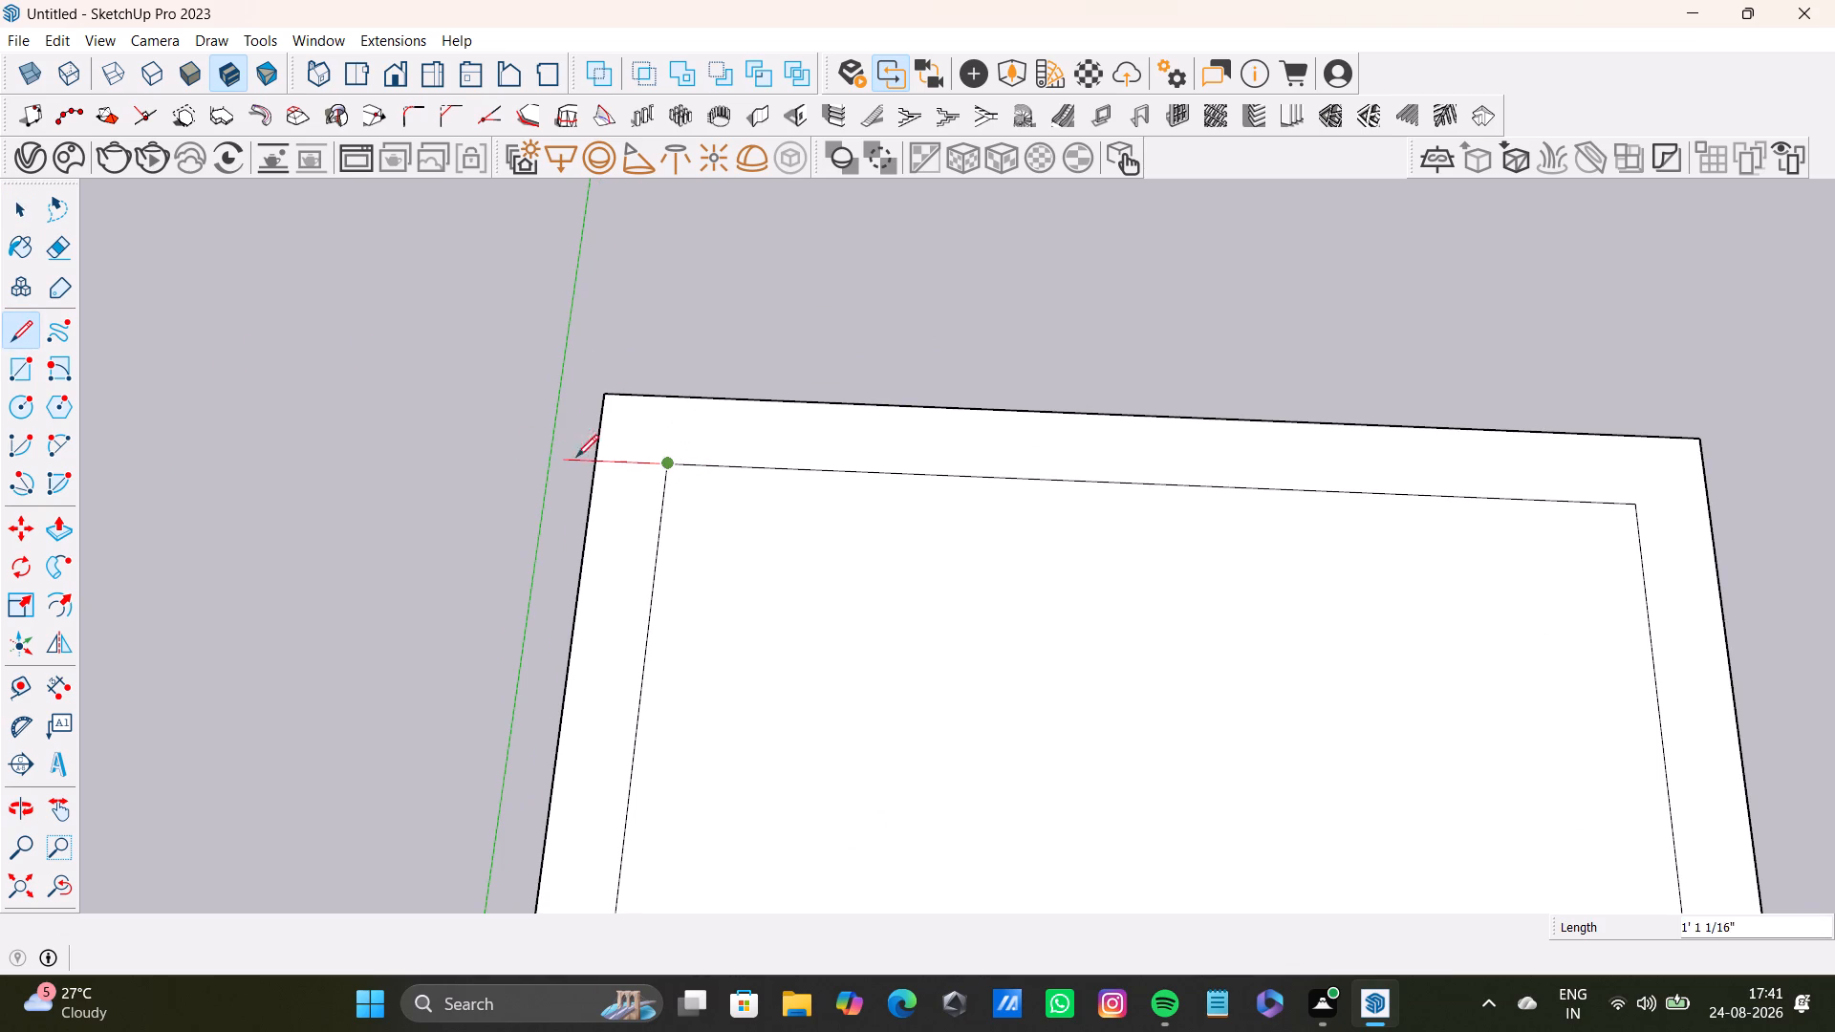
pyautogui.click(594, 455)
pyautogui.press('space')
pyautogui.click(18, 331)
pyautogui.scroll(-4, 1266, 474)
pyautogui.keyDown('shift'); pyautogui.moveTo(1339, 504); pyautogui.dragTo(938, 454, button='middle'); pyautogui.keyUp('shift')
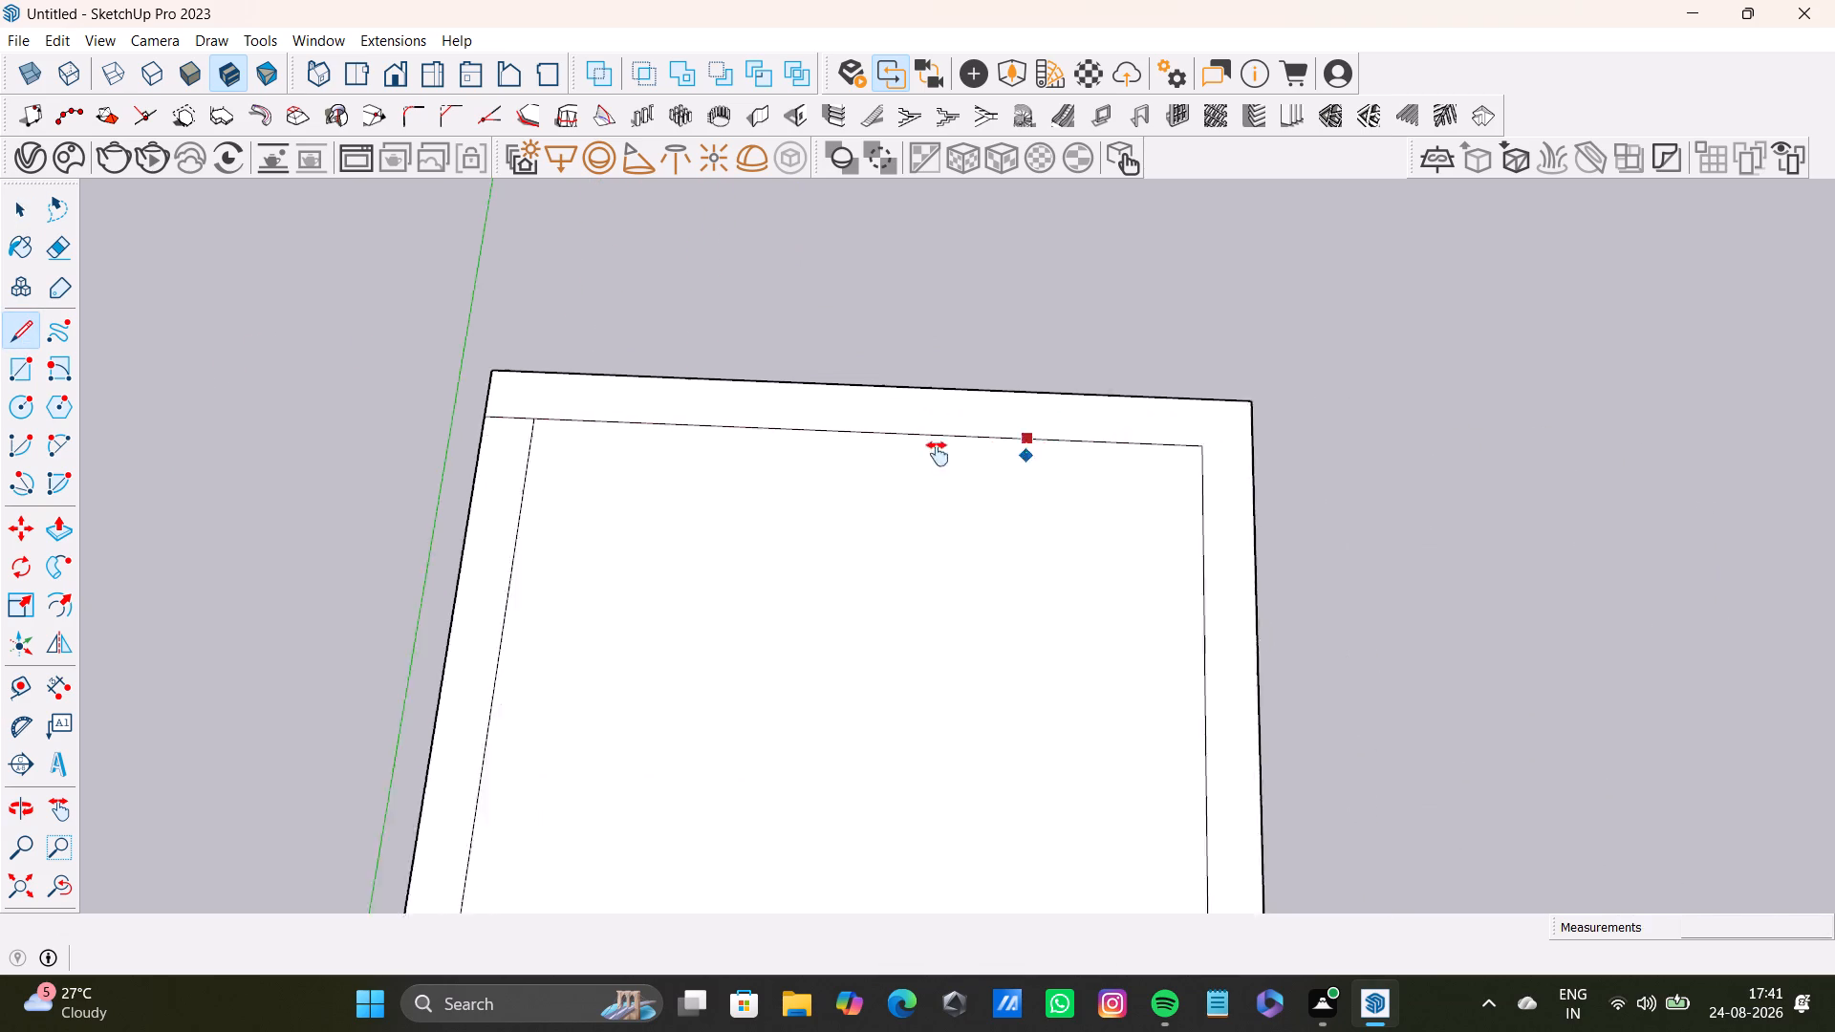
pyautogui.keyDown('shift'); pyautogui.moveTo(938, 454); pyautogui.dragTo(843, 463, button='middle'); pyautogui.keyUp('shift')
pyautogui.scroll(3, 1066, 485)
pyautogui.click(1010, 441)
pyautogui.click(1083, 447)
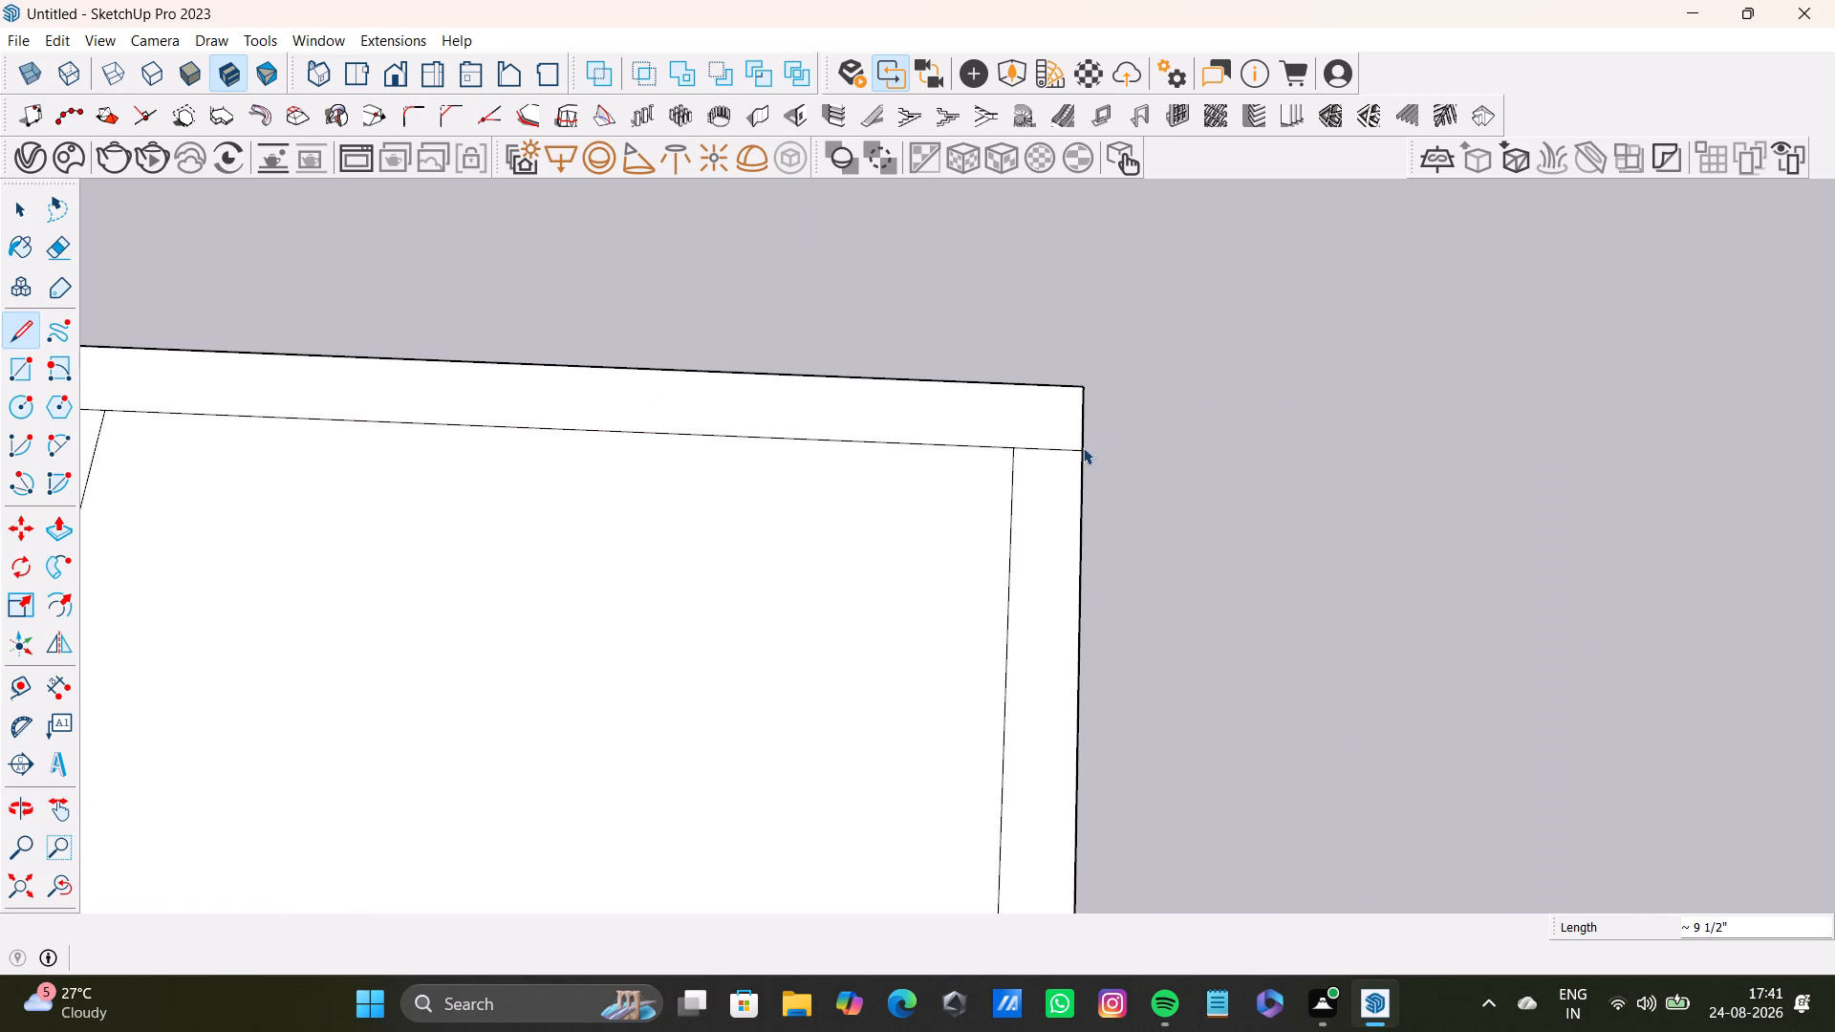
pyautogui.press('space')
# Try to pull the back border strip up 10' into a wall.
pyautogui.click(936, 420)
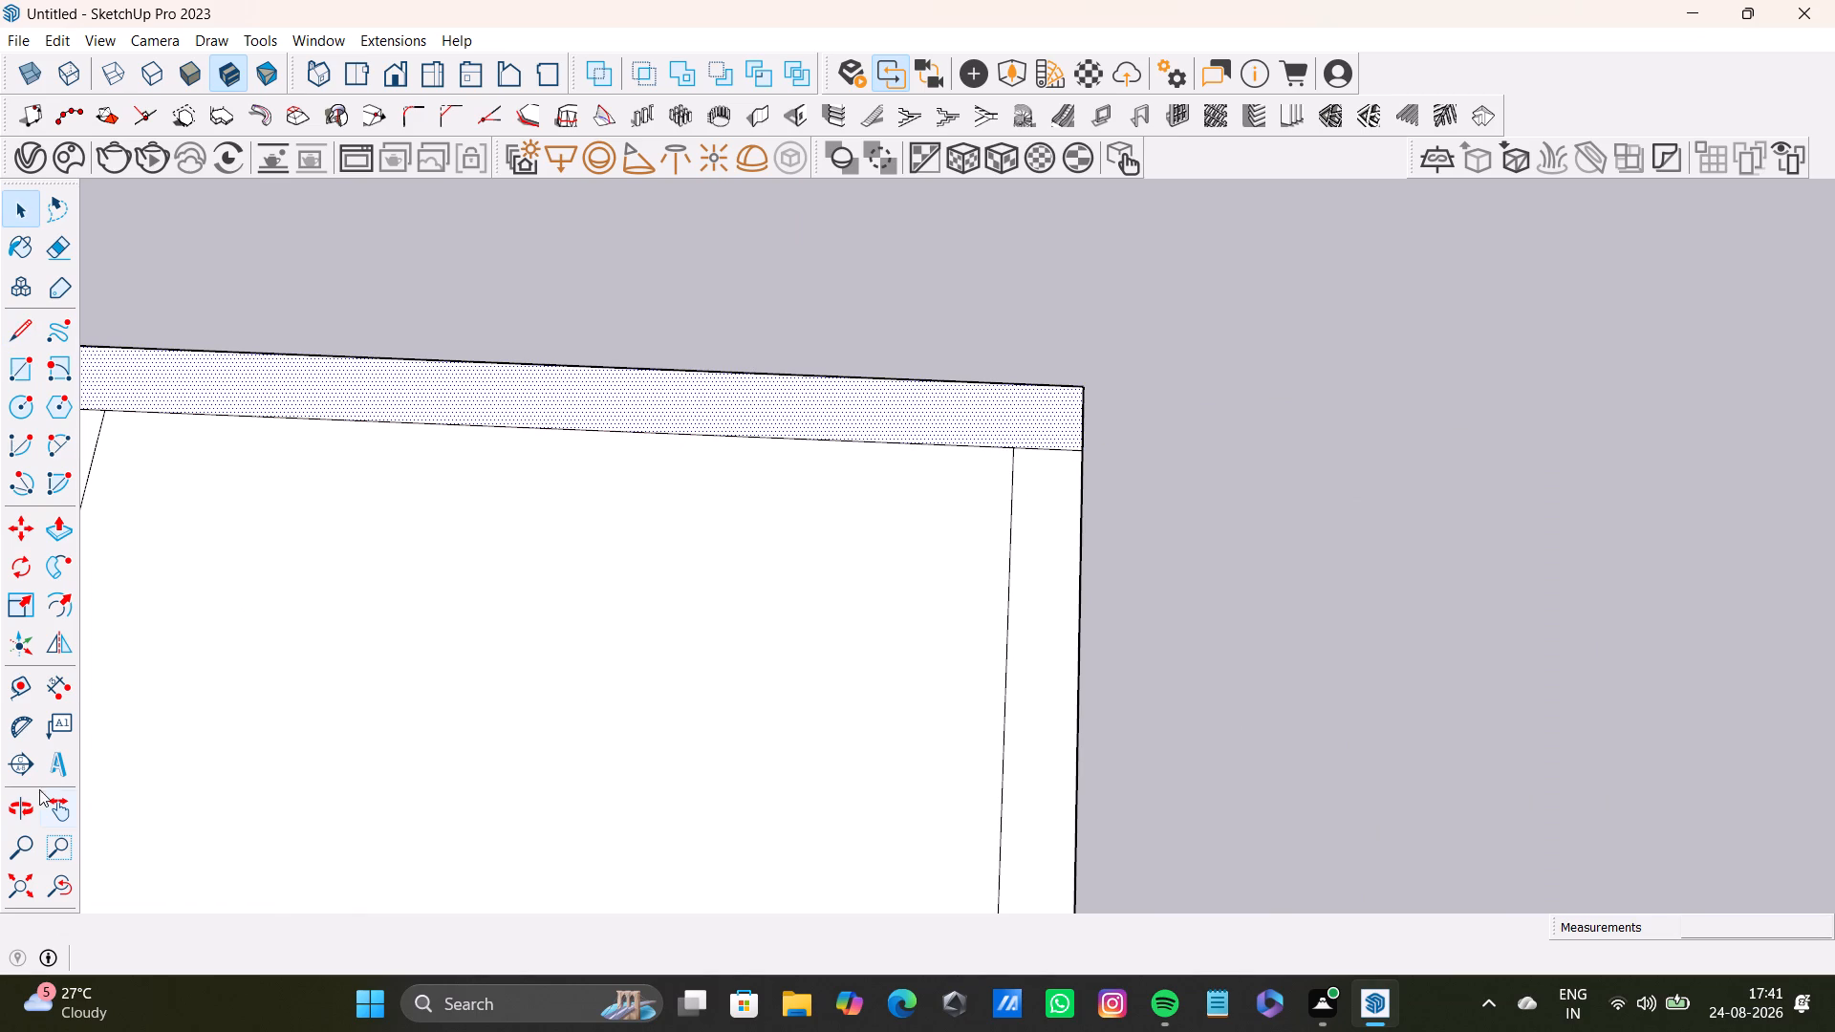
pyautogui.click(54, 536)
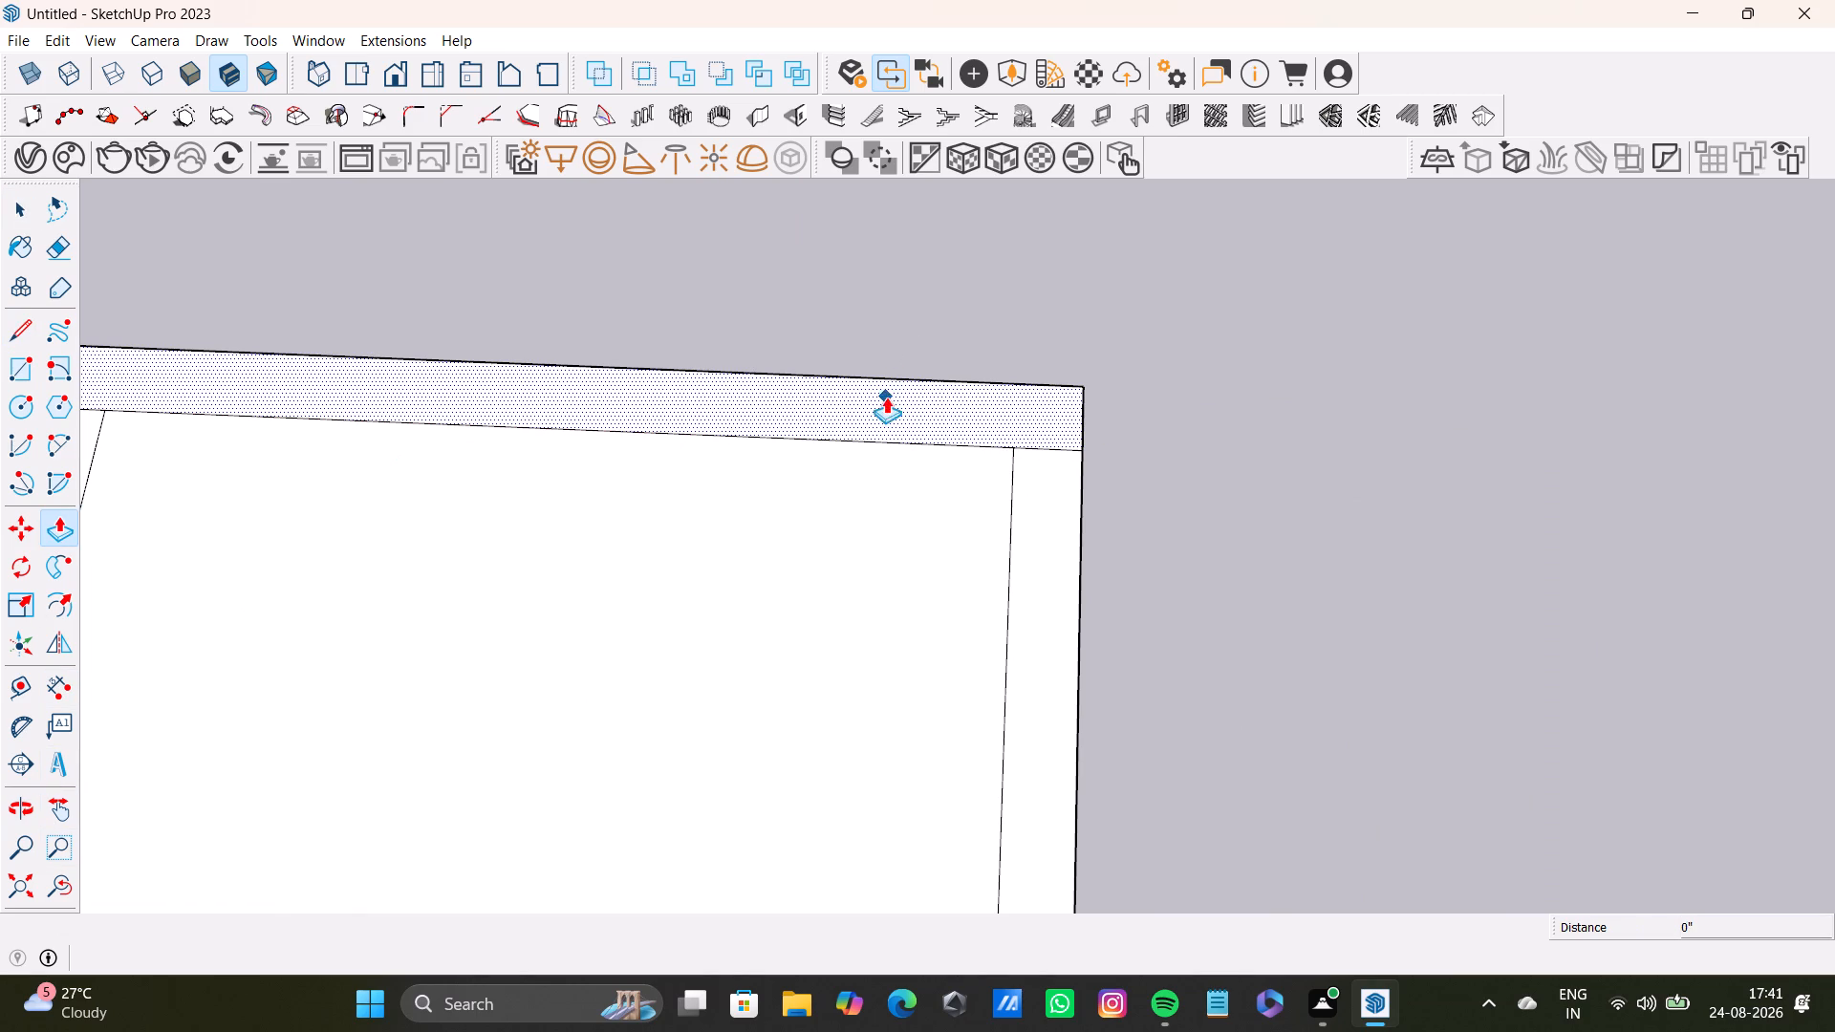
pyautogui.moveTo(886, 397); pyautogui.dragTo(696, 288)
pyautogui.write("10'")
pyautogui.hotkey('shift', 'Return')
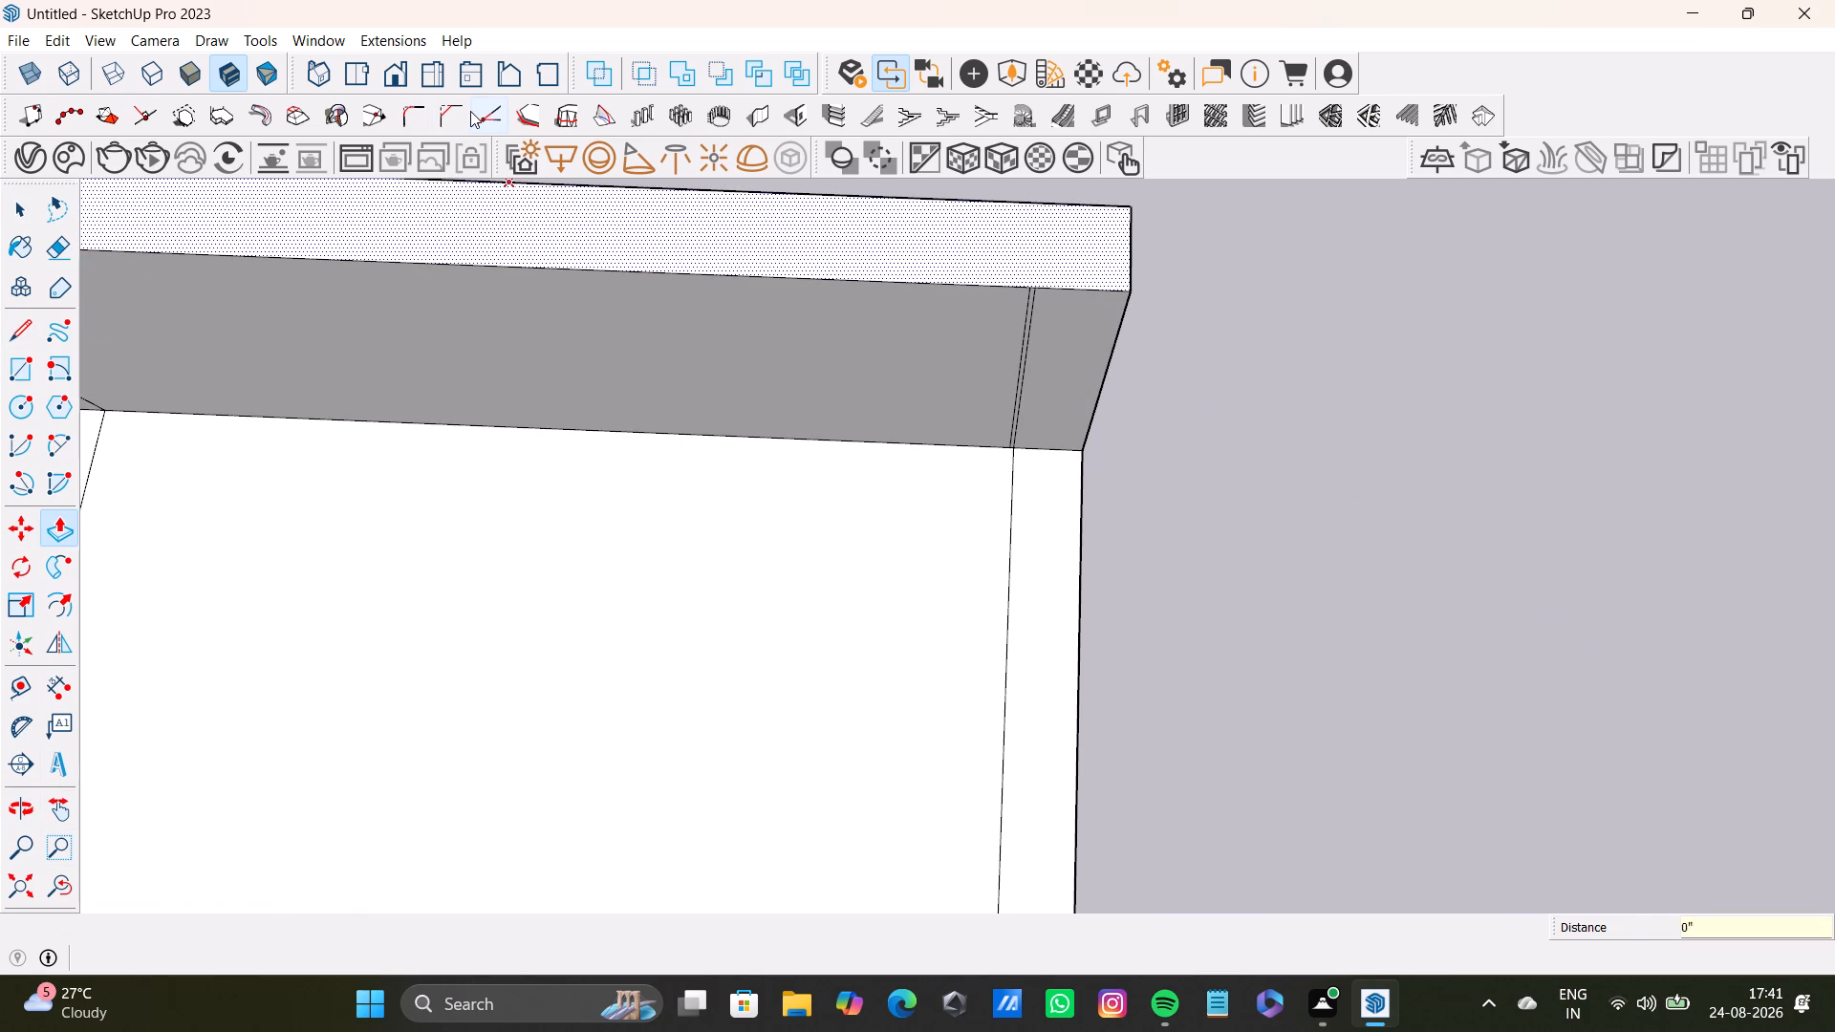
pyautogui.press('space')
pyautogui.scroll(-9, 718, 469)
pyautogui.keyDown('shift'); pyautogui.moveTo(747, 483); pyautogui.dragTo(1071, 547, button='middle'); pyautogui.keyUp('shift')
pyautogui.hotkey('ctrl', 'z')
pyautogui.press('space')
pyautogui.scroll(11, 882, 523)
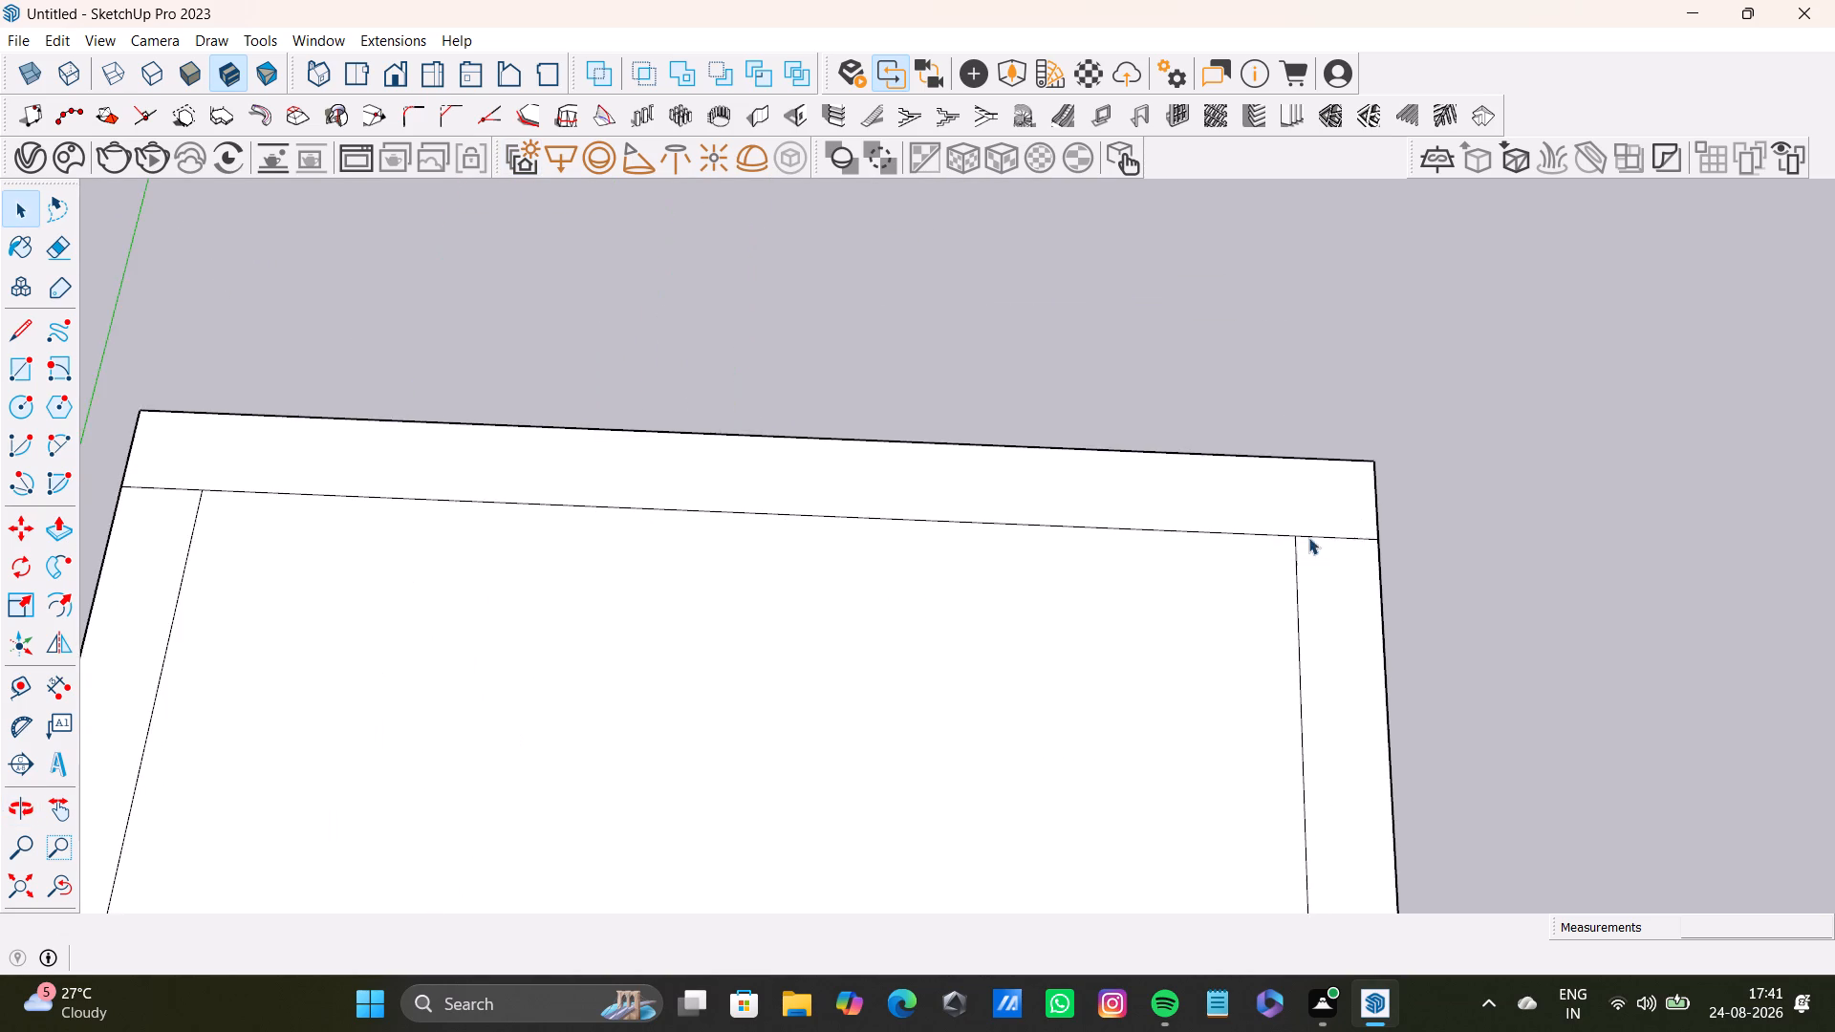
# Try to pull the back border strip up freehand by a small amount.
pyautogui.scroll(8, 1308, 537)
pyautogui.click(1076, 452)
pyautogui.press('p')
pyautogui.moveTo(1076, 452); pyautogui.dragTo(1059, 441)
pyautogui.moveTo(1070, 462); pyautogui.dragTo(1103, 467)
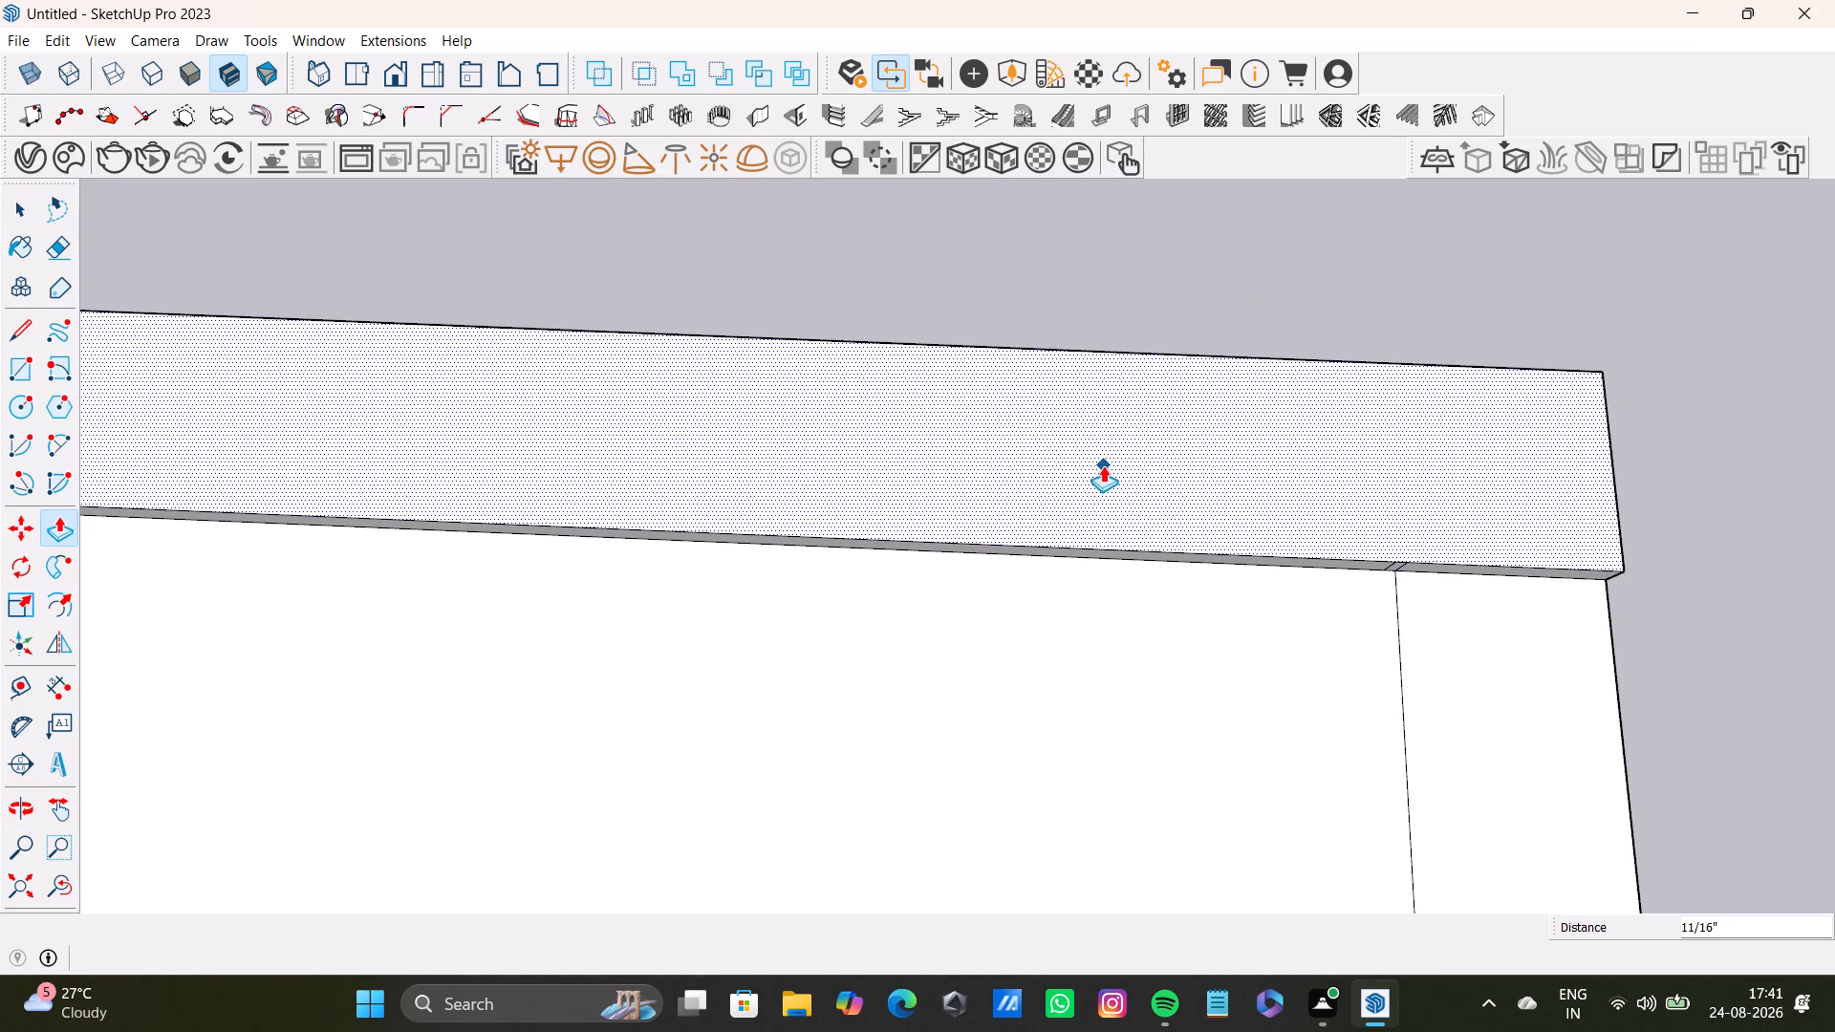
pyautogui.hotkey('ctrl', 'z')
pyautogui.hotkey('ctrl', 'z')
# Pull the back border strip up freehand into a wall about 10'7" high.
pyautogui.scroll(14, 1424, 537)
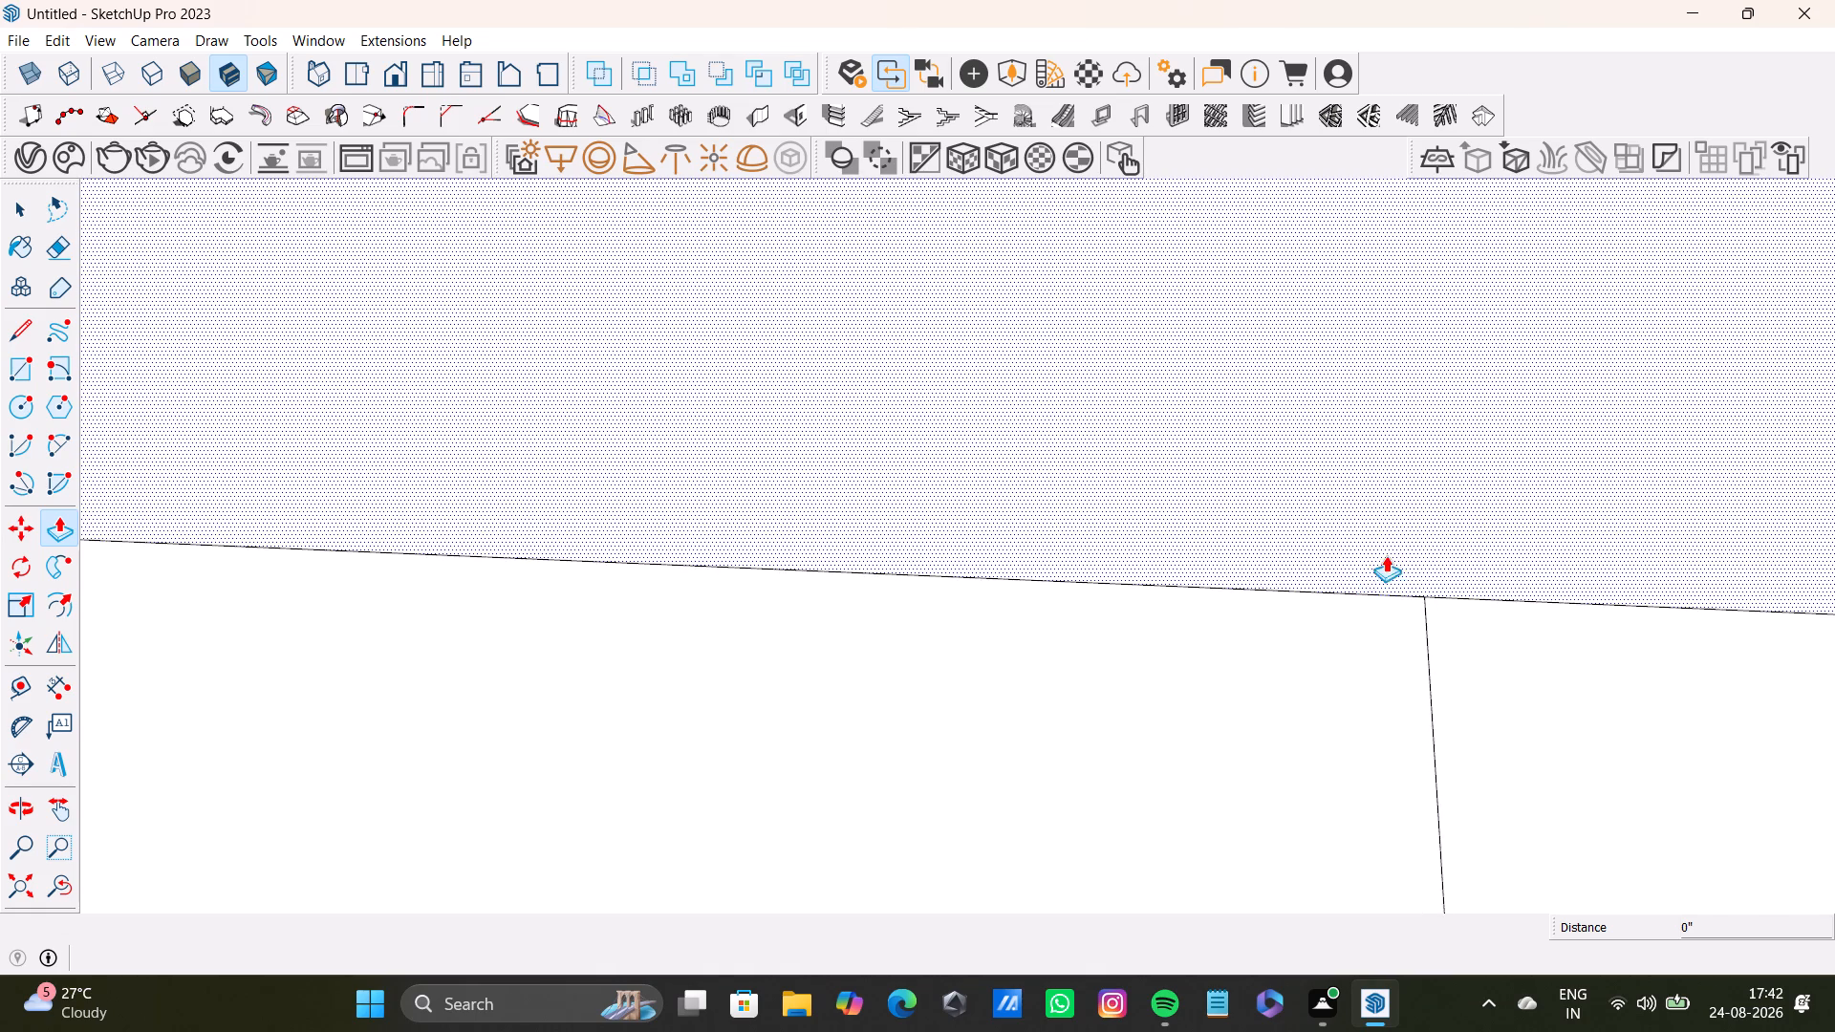
pyautogui.moveTo(1396, 541); pyautogui.dragTo(1209, 159, button='middle')
pyautogui.moveTo(1240, 305); pyautogui.dragTo(1434, 675, button='middle')
pyautogui.scroll(-4, 1127, 509)
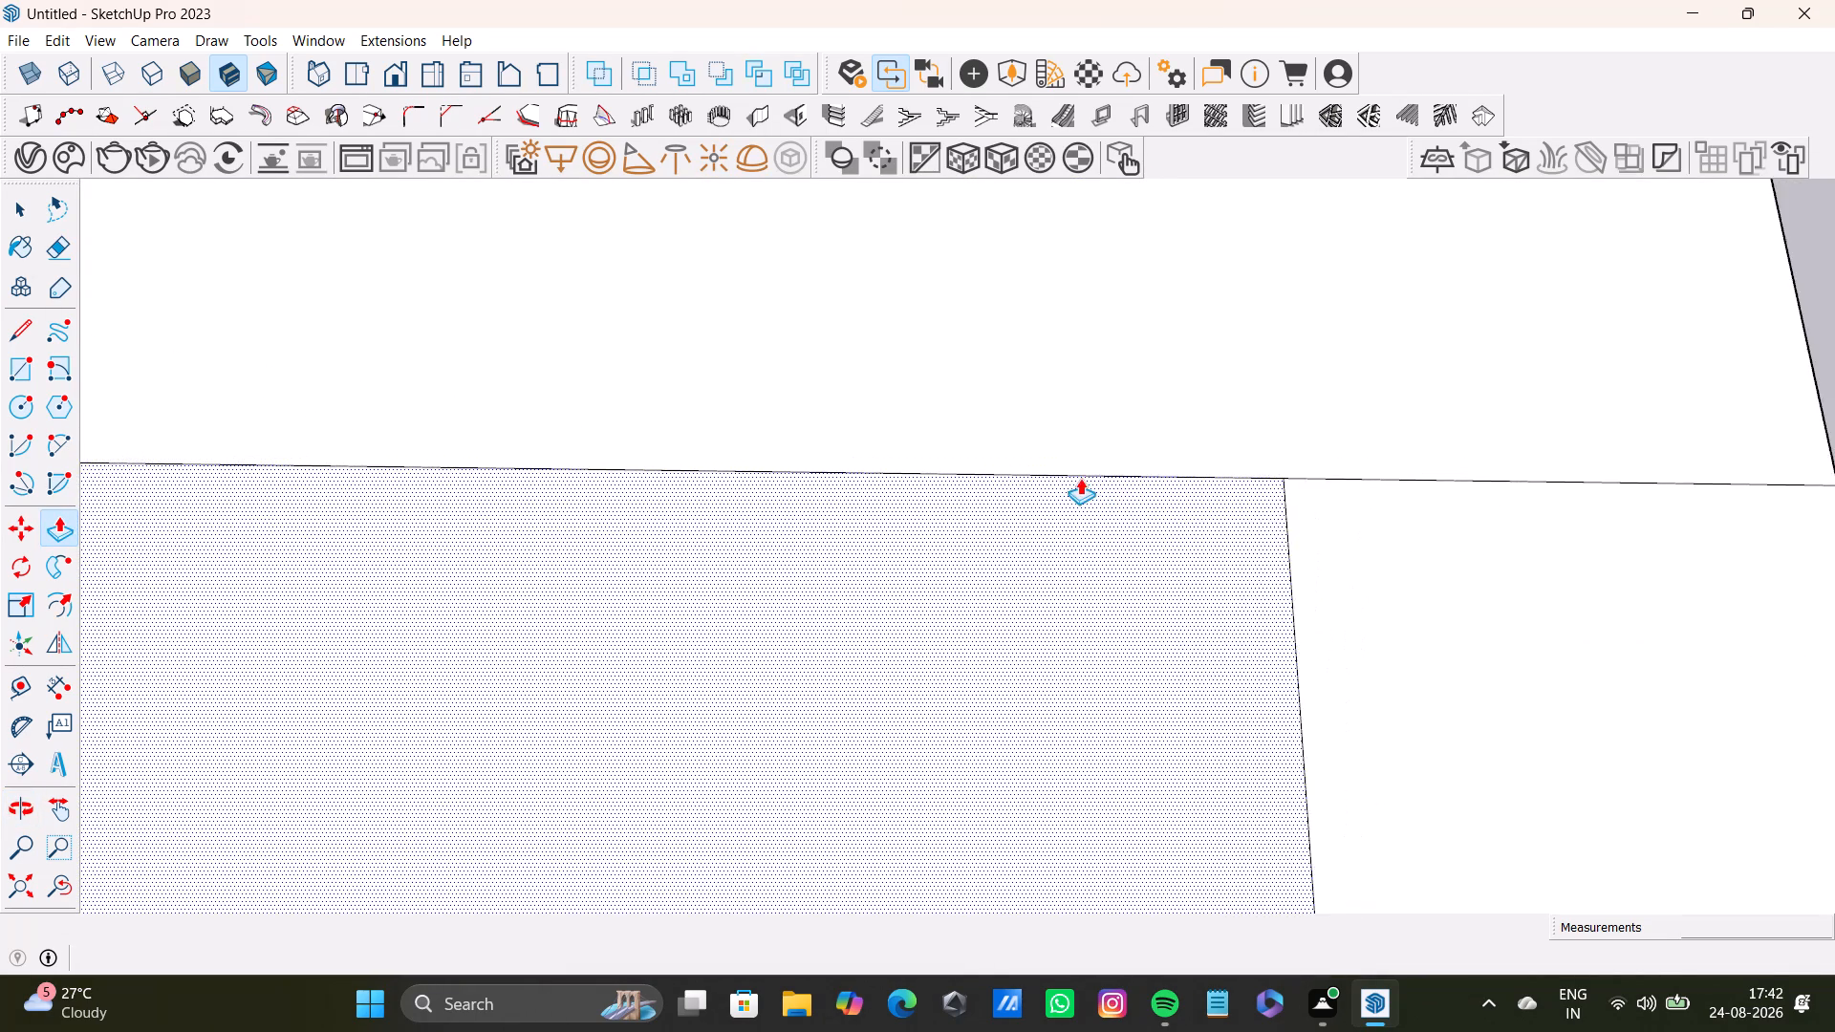
pyautogui.scroll(-20, 1080, 478)
pyautogui.scroll(-11, 1080, 478)
pyautogui.moveTo(912, 616); pyautogui.dragTo(938, 603, button='middle')
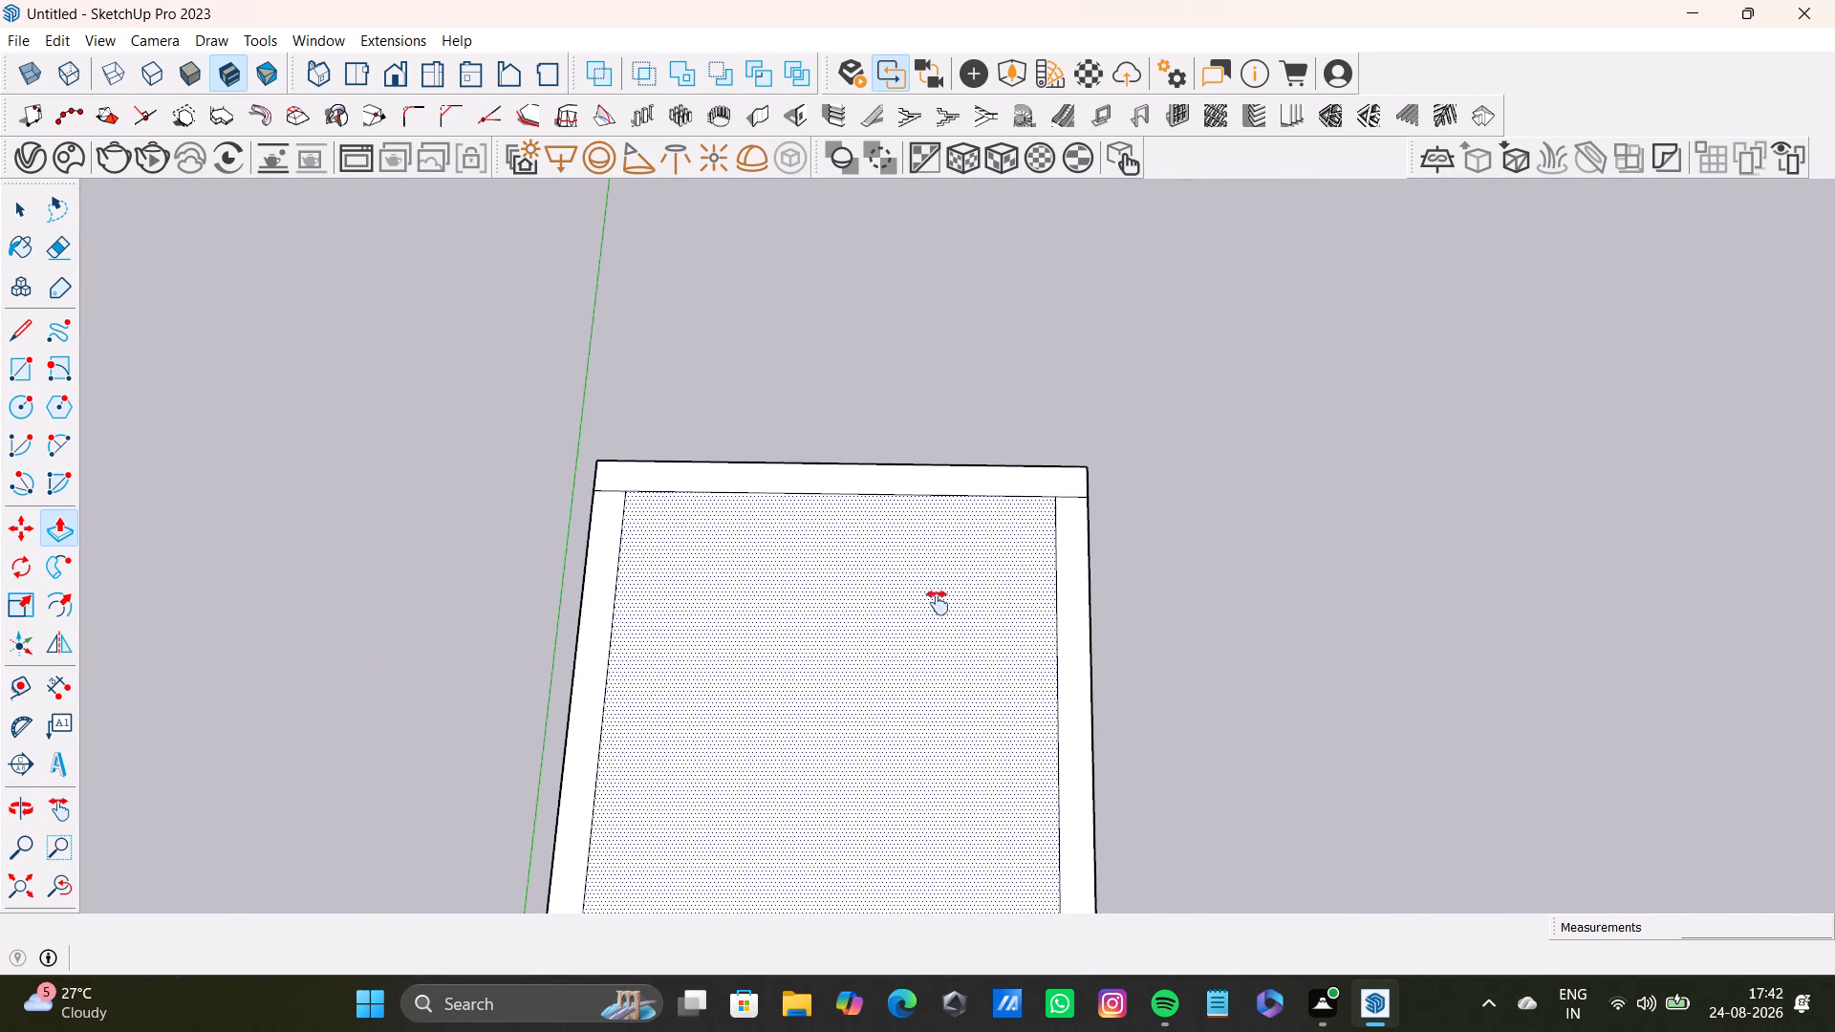
pyautogui.moveTo(938, 603); pyautogui.dragTo(1219, 592, button='middle')
pyautogui.scroll(4, 1170, 432)
pyautogui.moveTo(1155, 470); pyautogui.dragTo(712, 194)
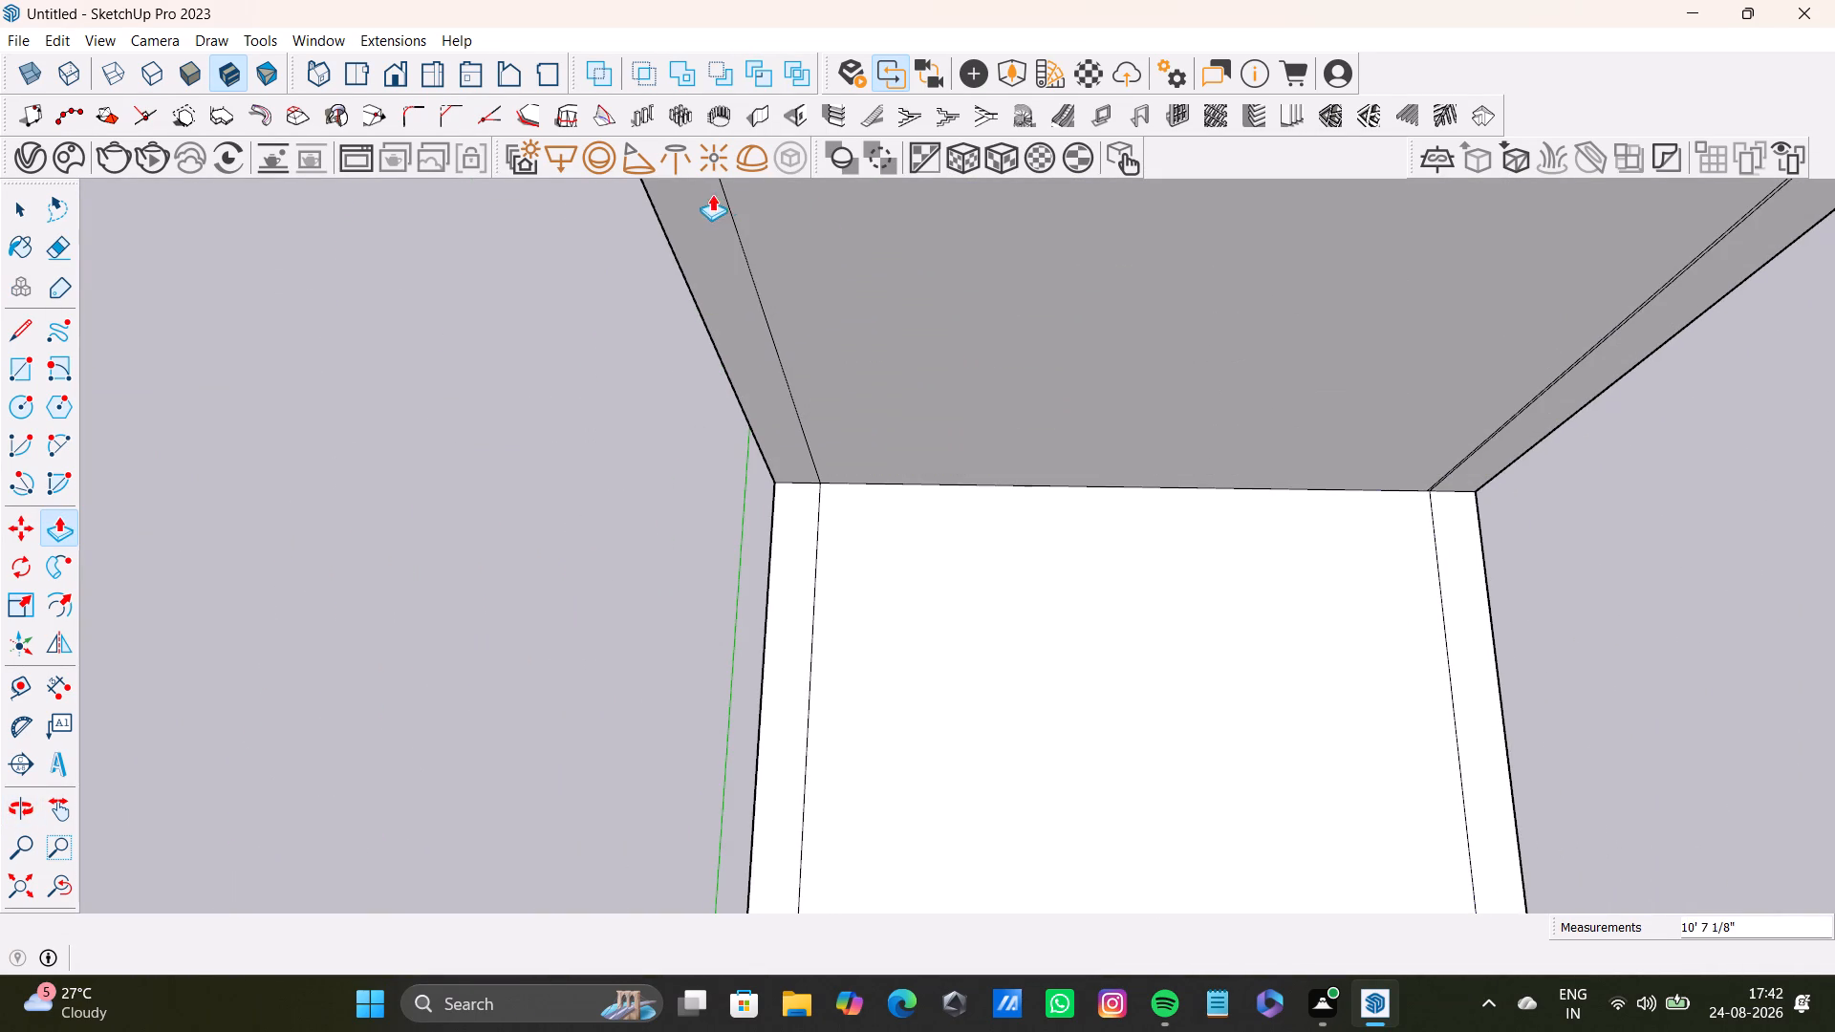
pyautogui.moveTo(712, 194); pyautogui.dragTo(702, 196)
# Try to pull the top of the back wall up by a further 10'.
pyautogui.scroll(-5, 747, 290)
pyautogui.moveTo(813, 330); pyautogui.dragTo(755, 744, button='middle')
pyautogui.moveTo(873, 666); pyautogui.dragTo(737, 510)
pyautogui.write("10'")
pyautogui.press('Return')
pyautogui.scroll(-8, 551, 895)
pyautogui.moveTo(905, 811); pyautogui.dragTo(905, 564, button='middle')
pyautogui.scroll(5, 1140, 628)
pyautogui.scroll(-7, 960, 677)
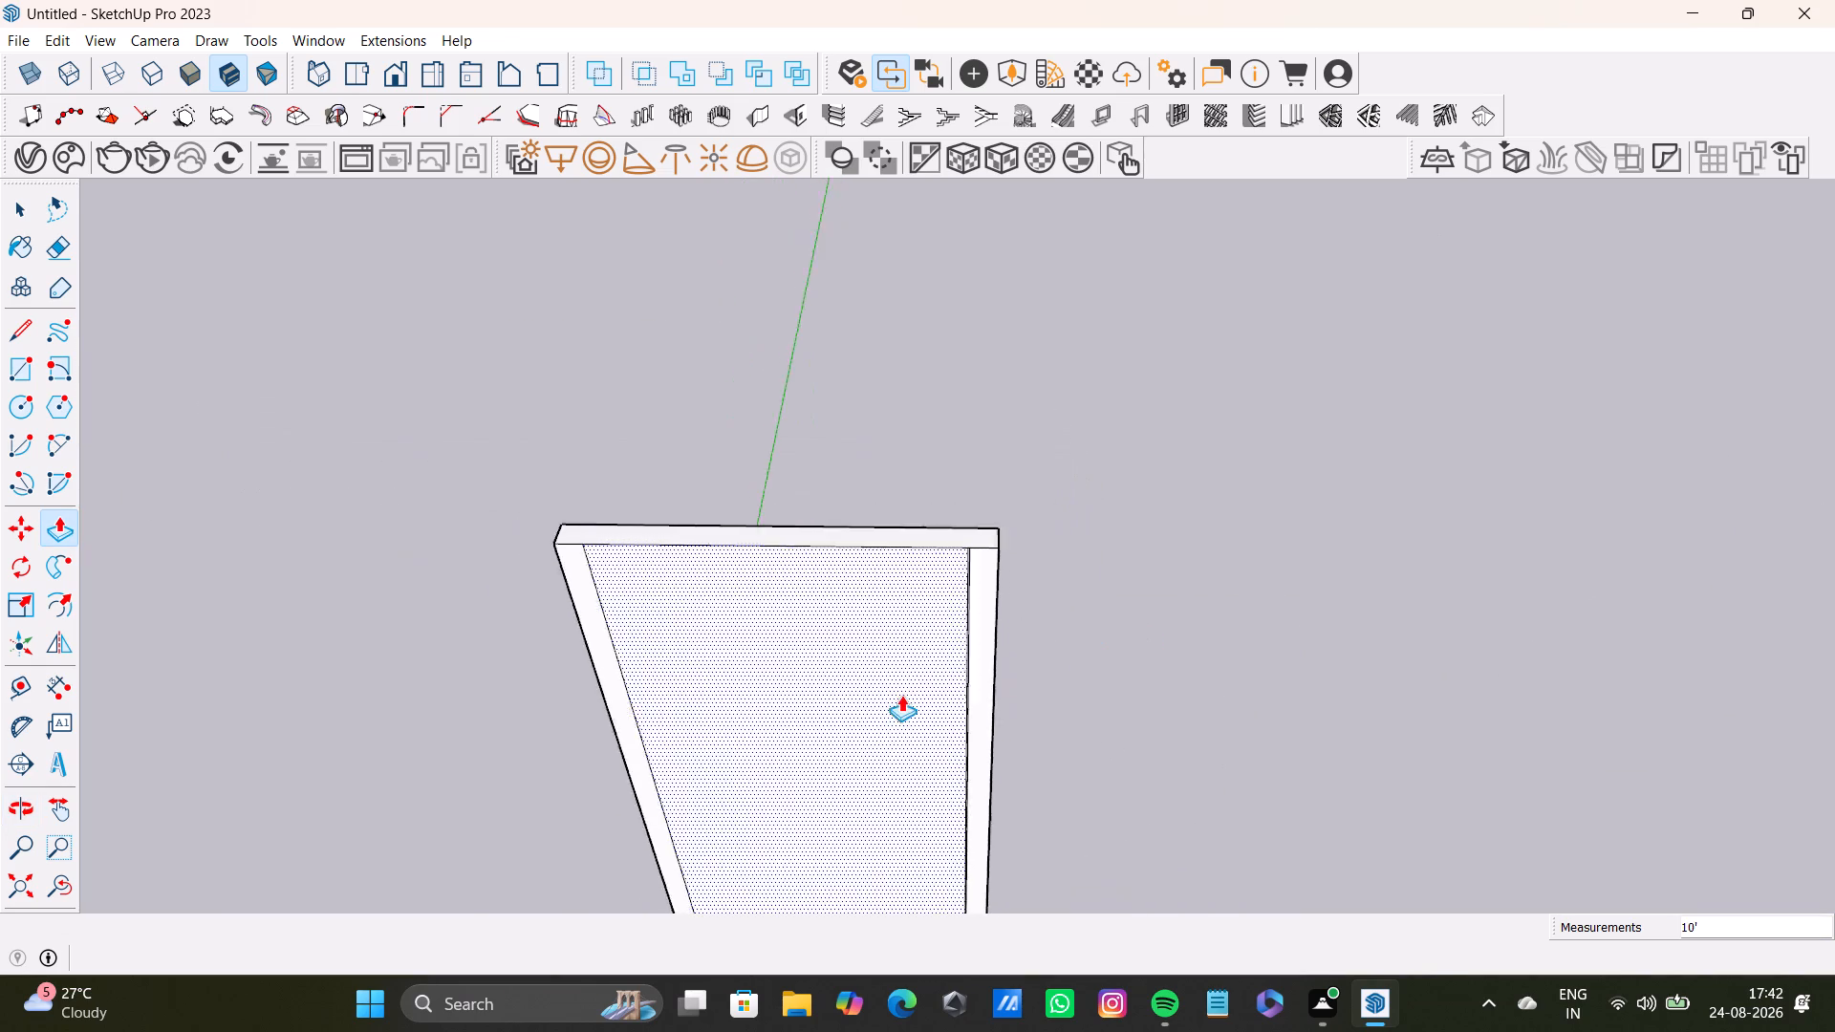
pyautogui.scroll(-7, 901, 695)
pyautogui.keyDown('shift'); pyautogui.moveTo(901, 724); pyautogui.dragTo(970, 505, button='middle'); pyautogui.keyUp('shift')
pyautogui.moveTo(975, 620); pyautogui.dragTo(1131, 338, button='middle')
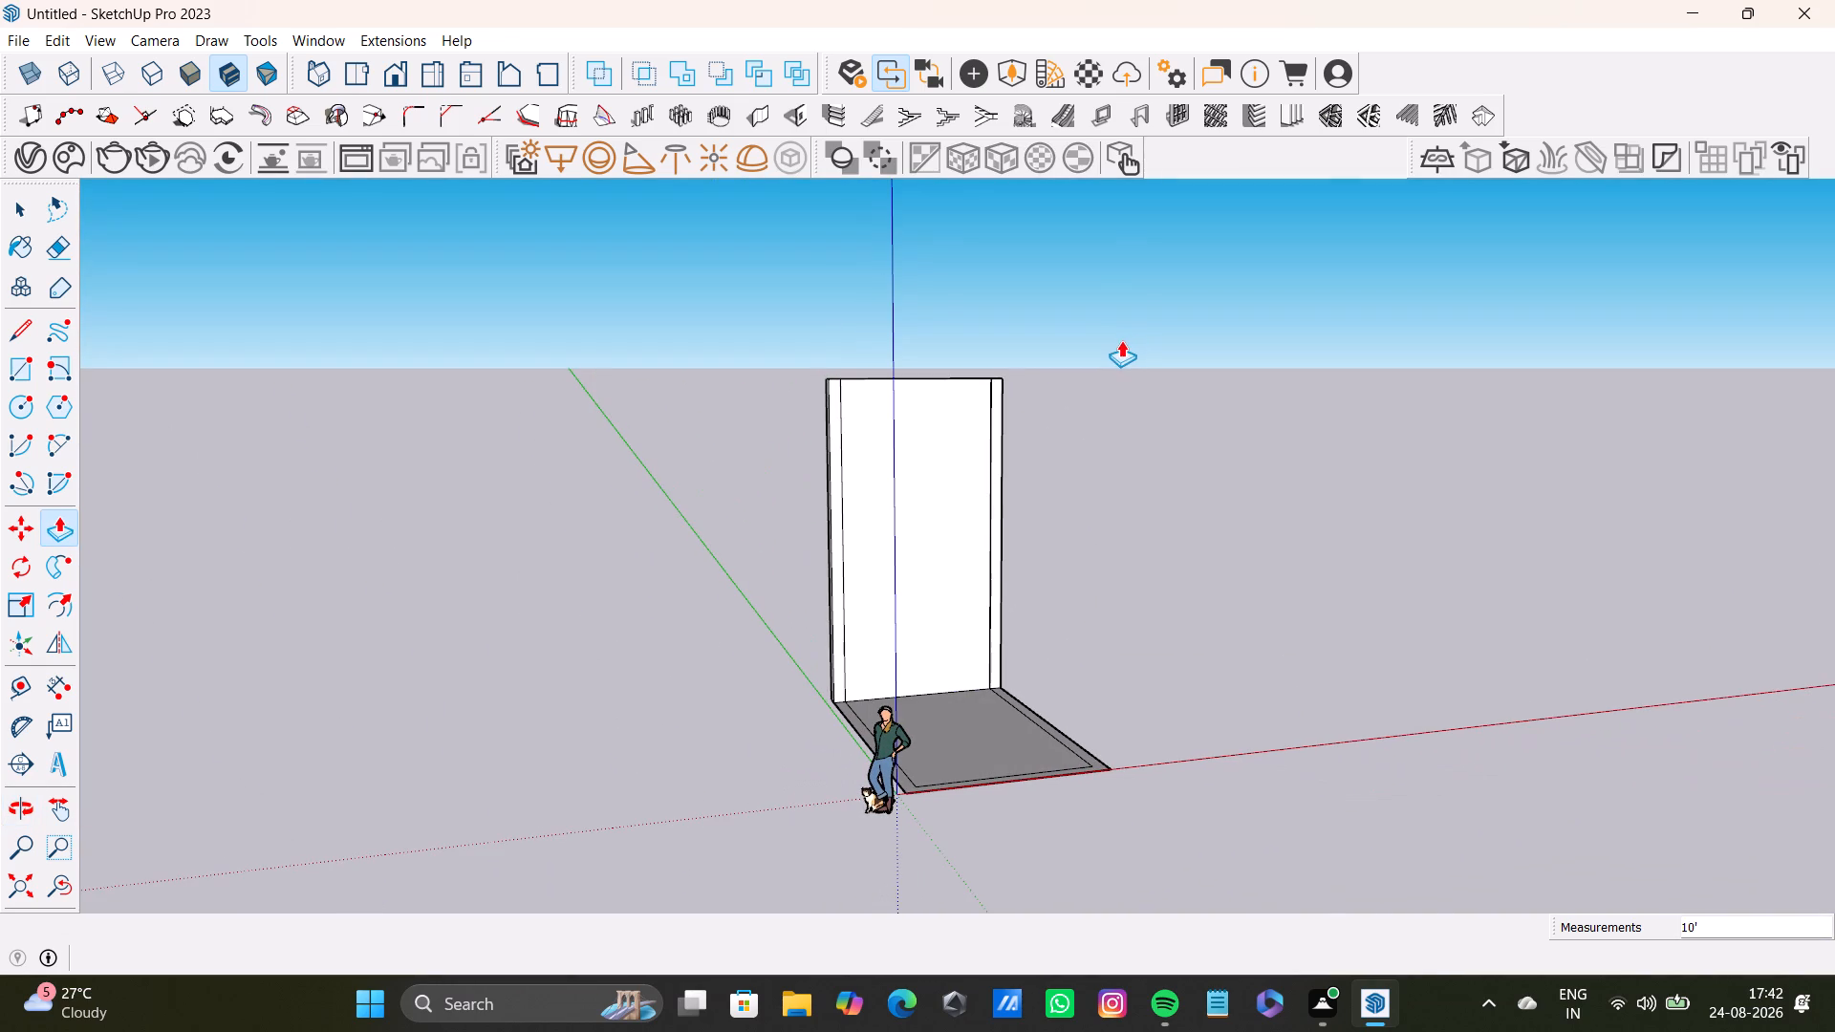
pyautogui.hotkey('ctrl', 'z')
# Delete the extra vertical edge beside the right-hand corner line on the back wall's inner face.
pyautogui.scroll(9, 961, 620)
pyautogui.moveTo(959, 621); pyautogui.dragTo(788, 622, button='middle')
pyautogui.scroll(6, 1033, 622)
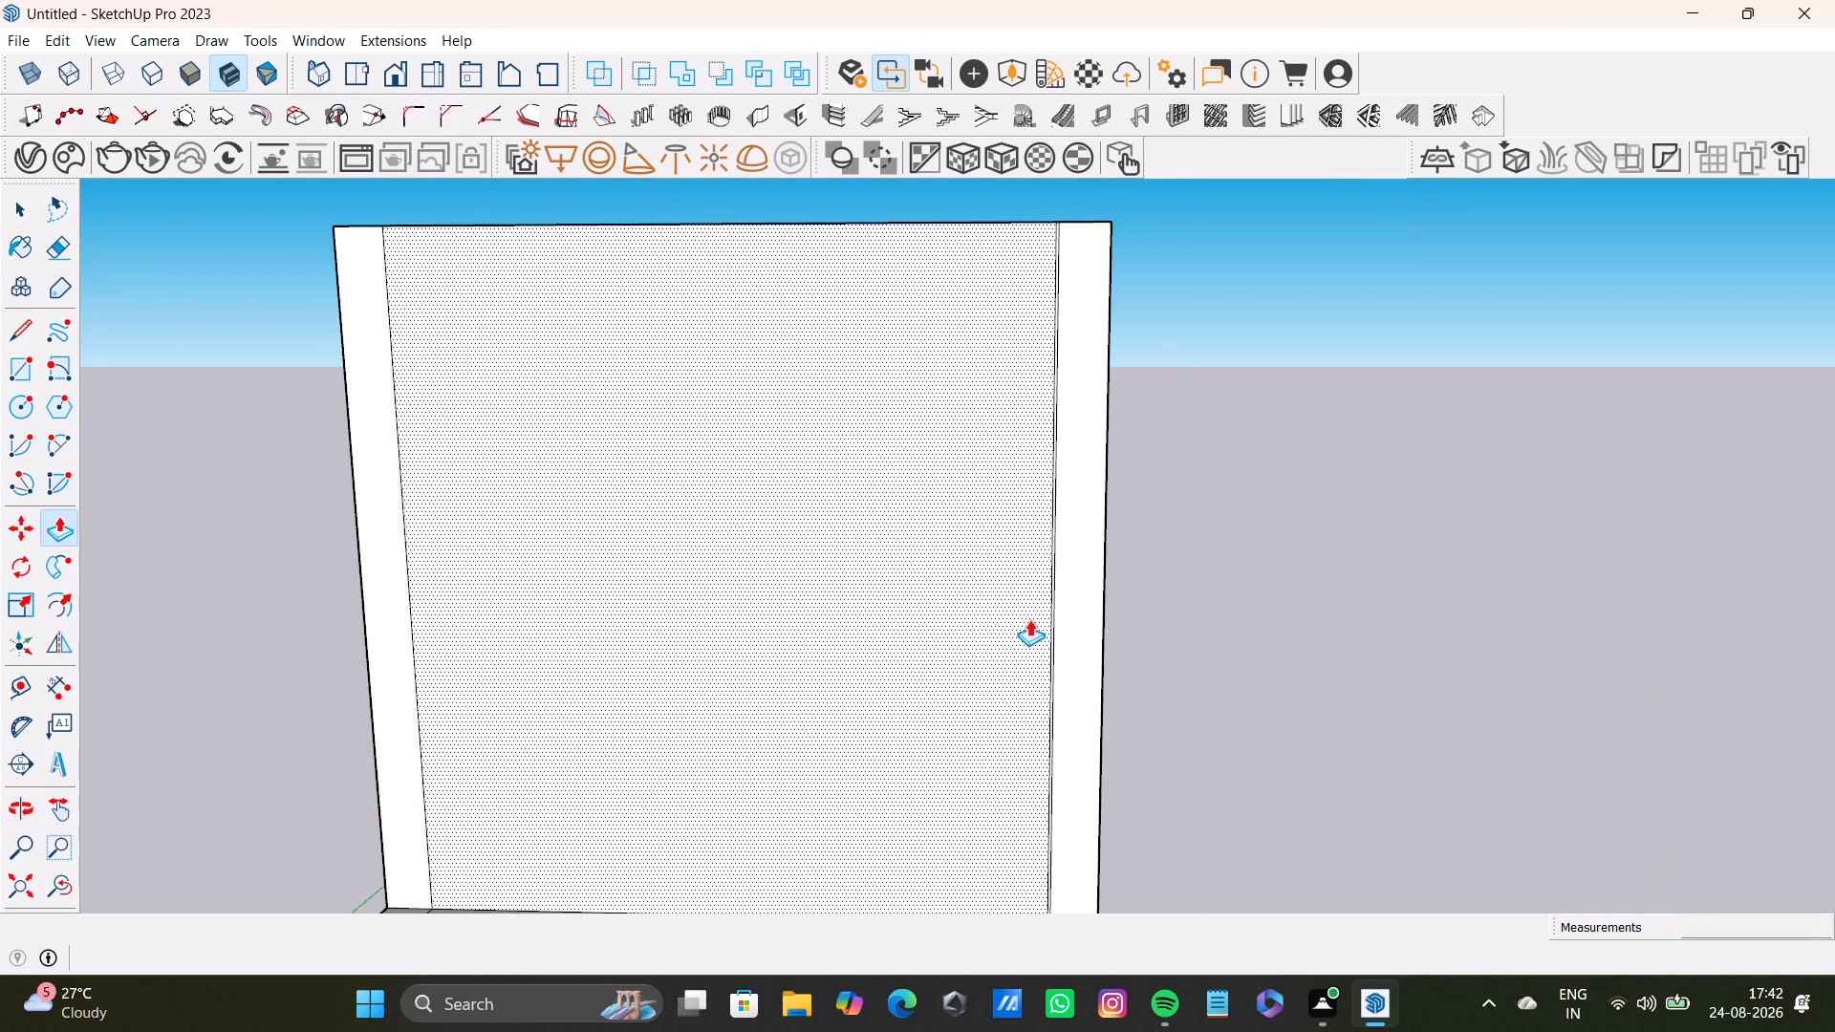
pyautogui.scroll(15, 1029, 619)
pyautogui.press('space')
pyautogui.click(1061, 678)
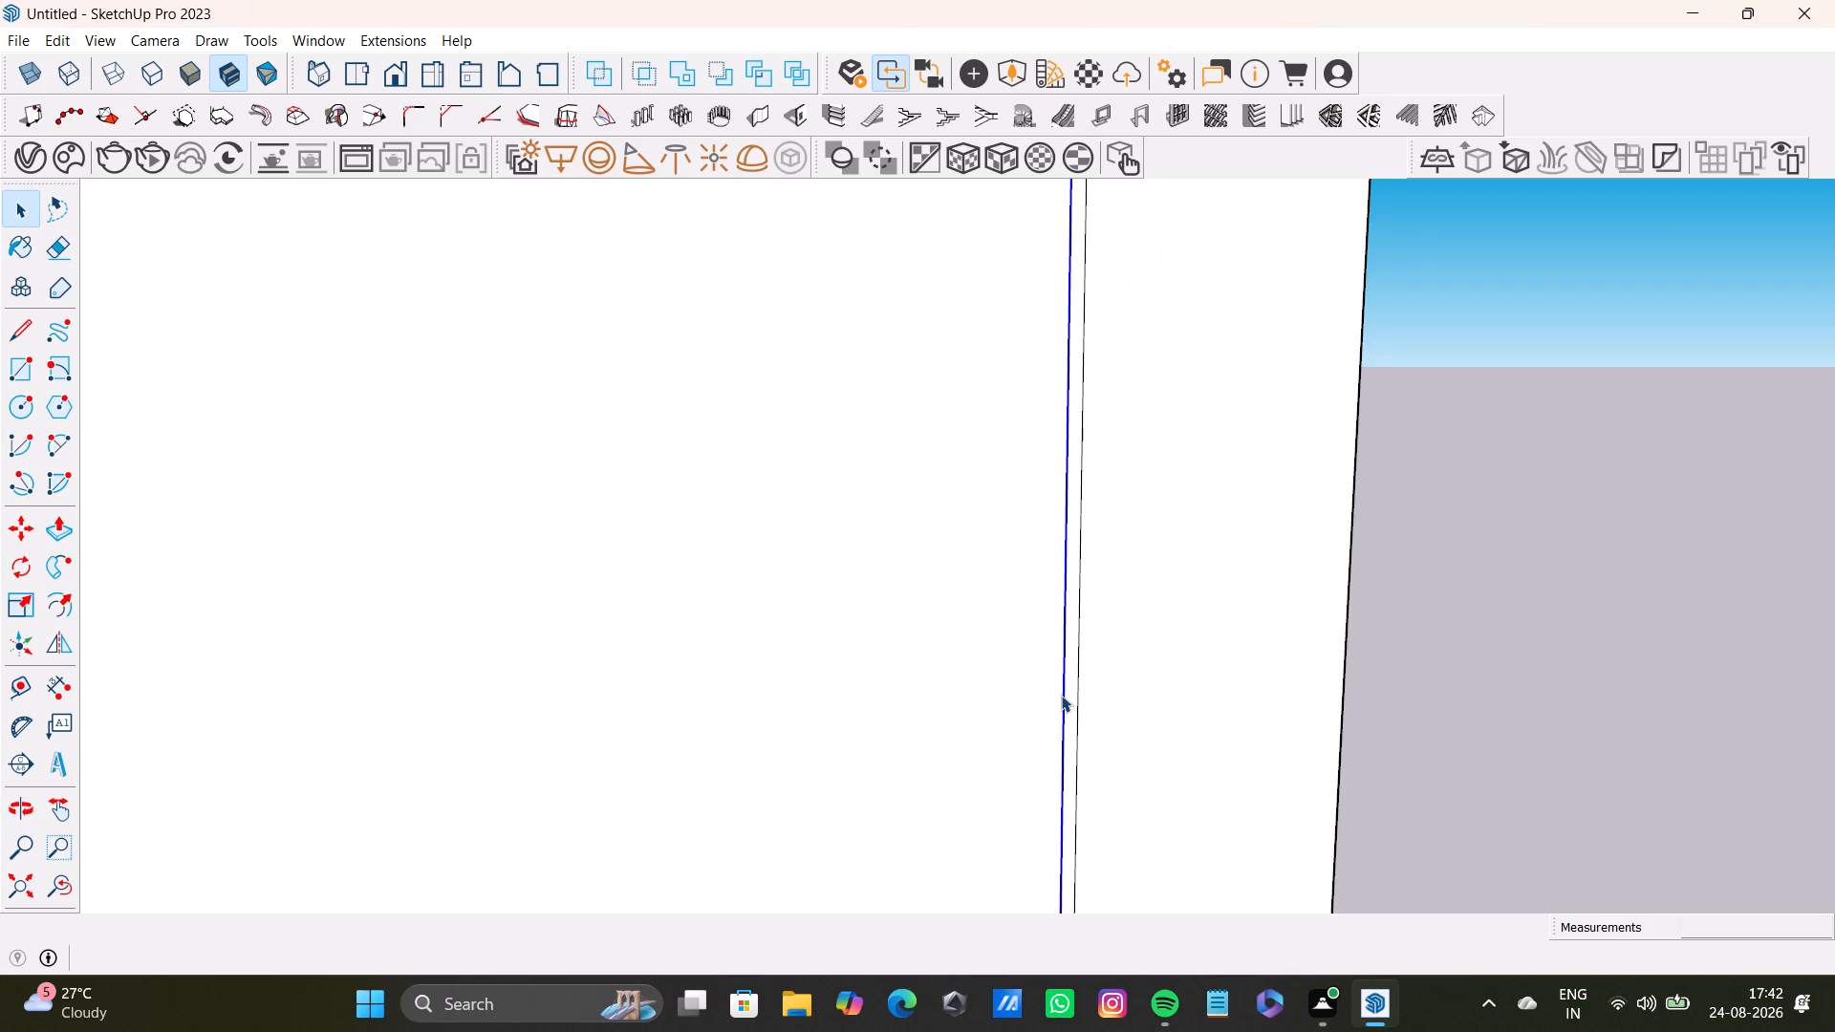
pyautogui.press('Delete')
pyautogui.scroll(-19, 1061, 701)
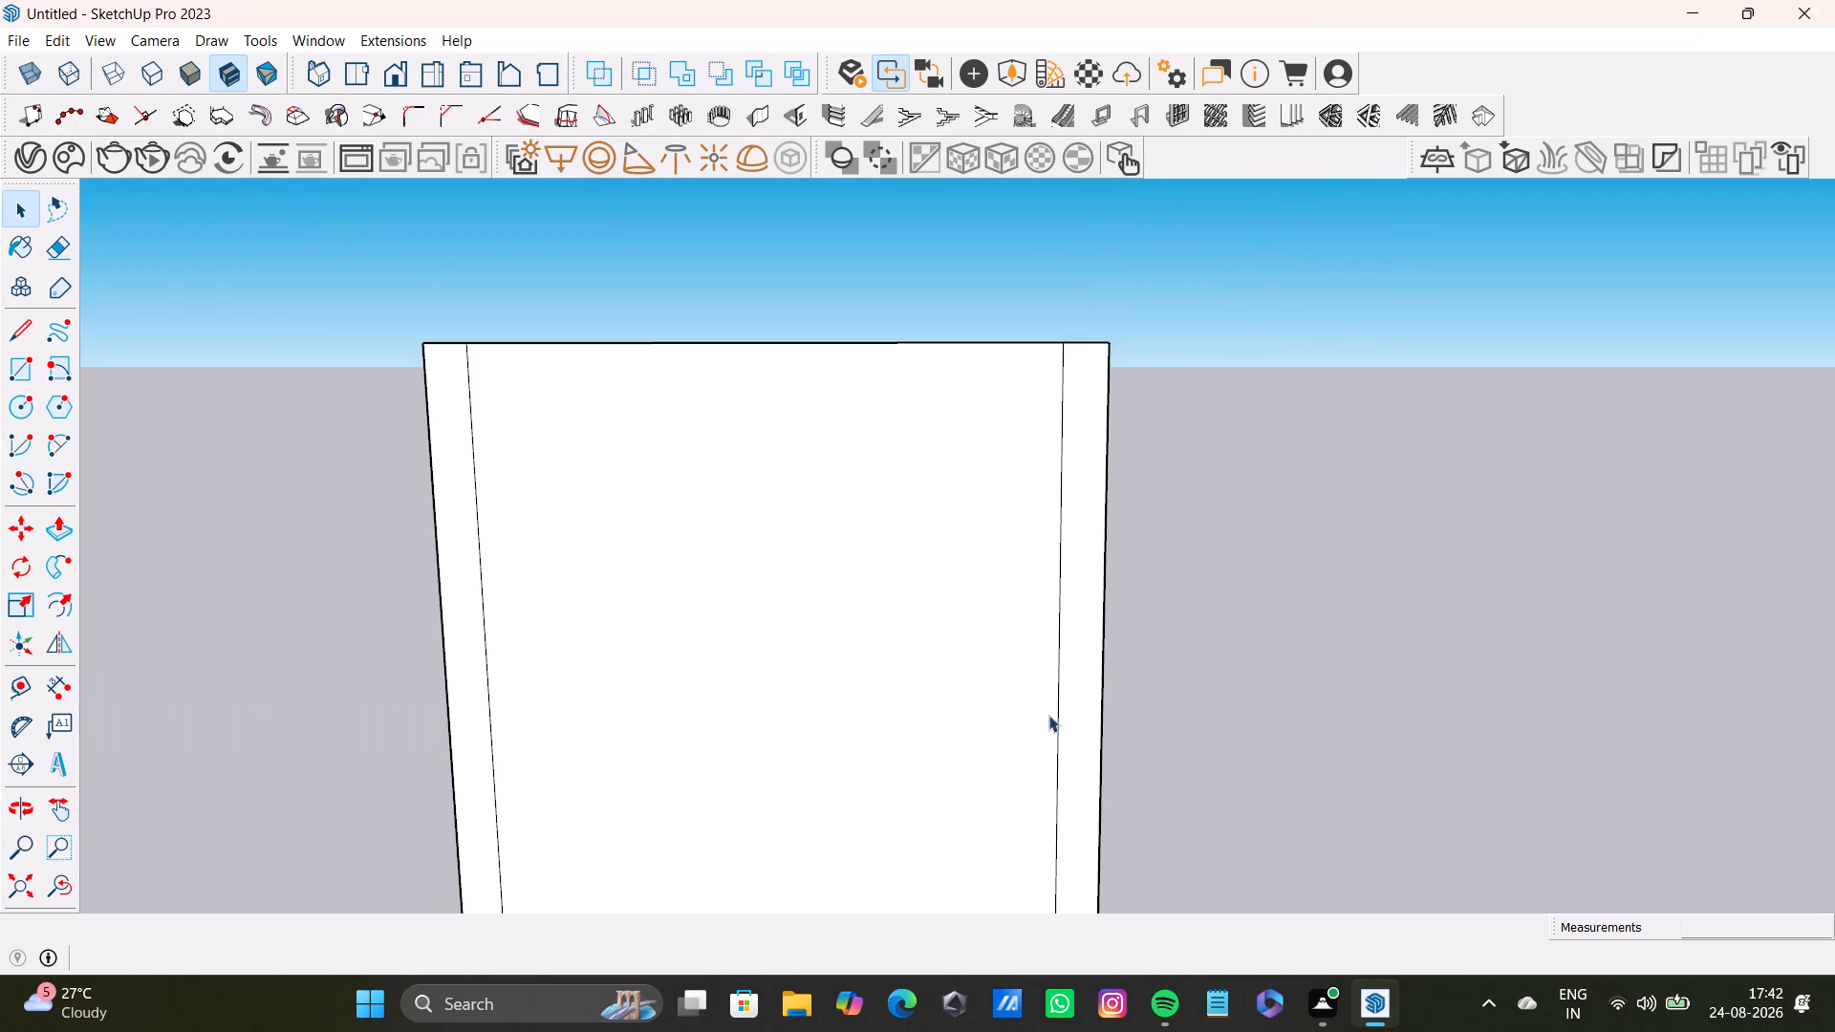
# Examine the back wall and the floor from above, the front and the side.
pyautogui.moveTo(1048, 715); pyautogui.dragTo(1094, 1031, button='middle')
pyautogui.scroll(4, 619, 634)
pyautogui.scroll(-3, 617, 630)
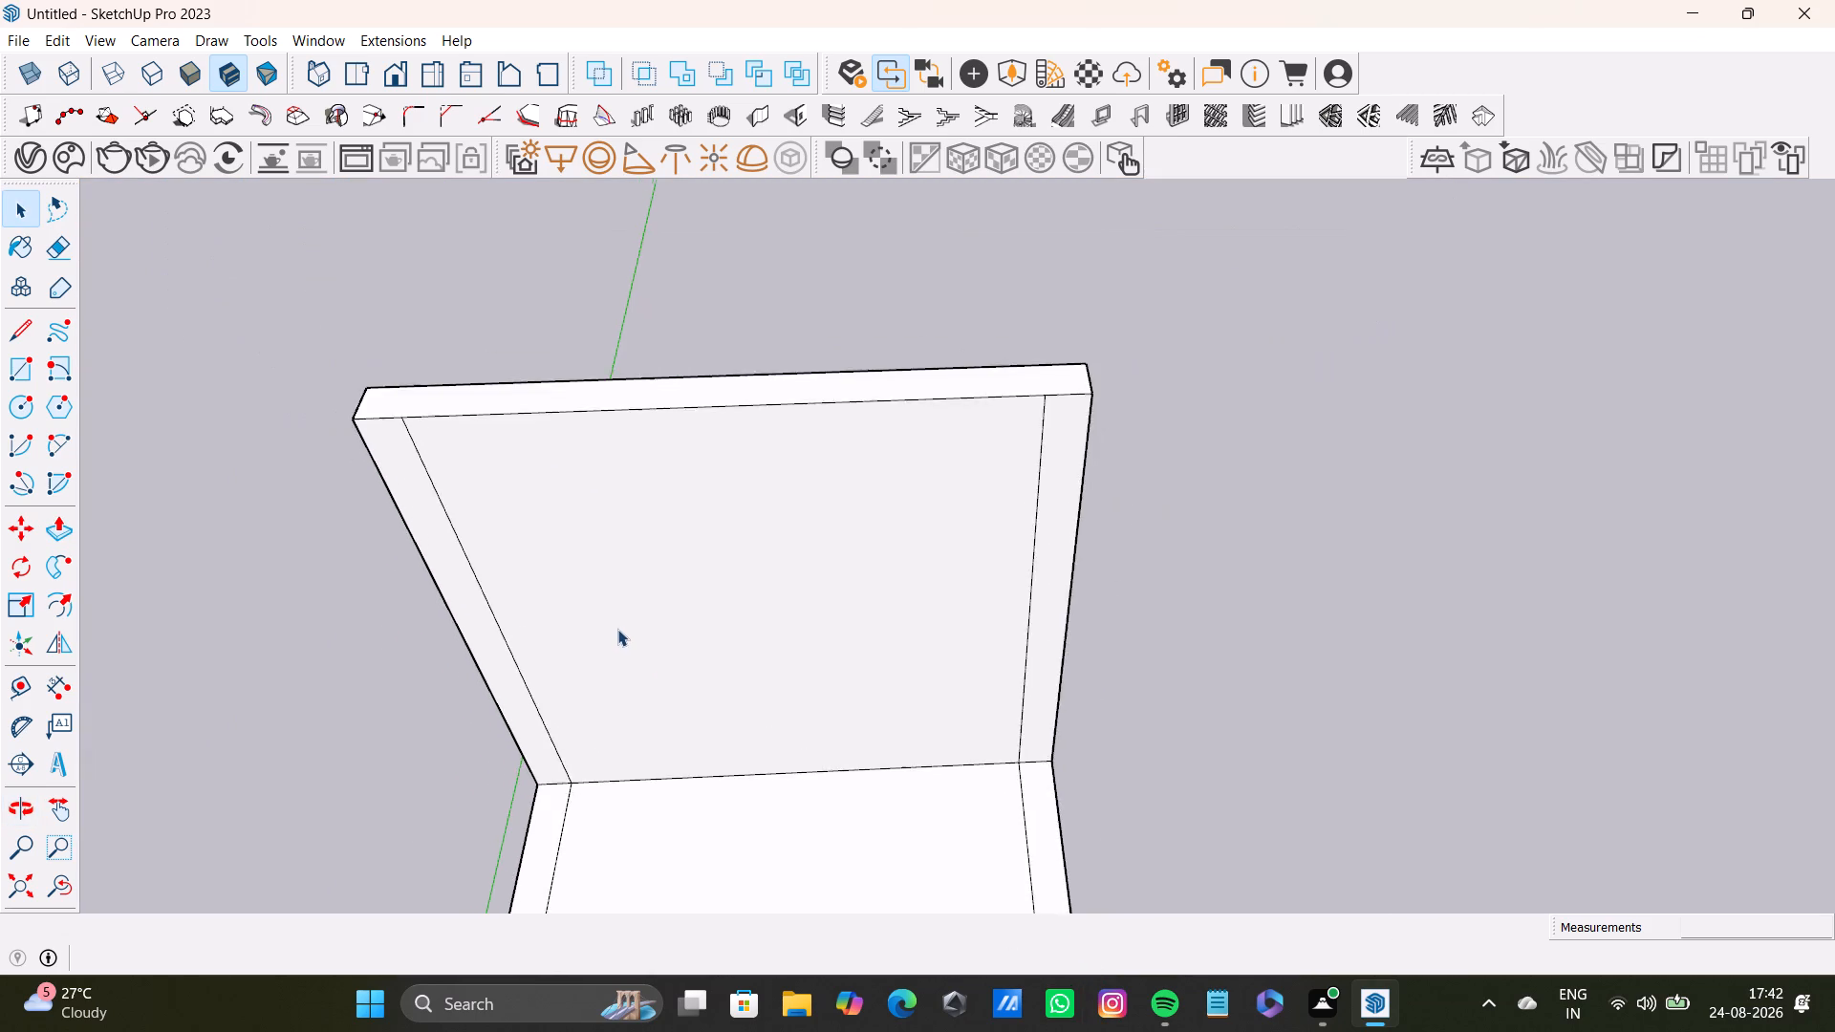
pyautogui.scroll(-7, 617, 629)
pyautogui.moveTo(653, 619); pyautogui.dragTo(1009, 274, button='middle')
pyautogui.scroll(4, 862, 542)
pyautogui.moveTo(874, 591); pyautogui.dragTo(695, 591, button='middle')
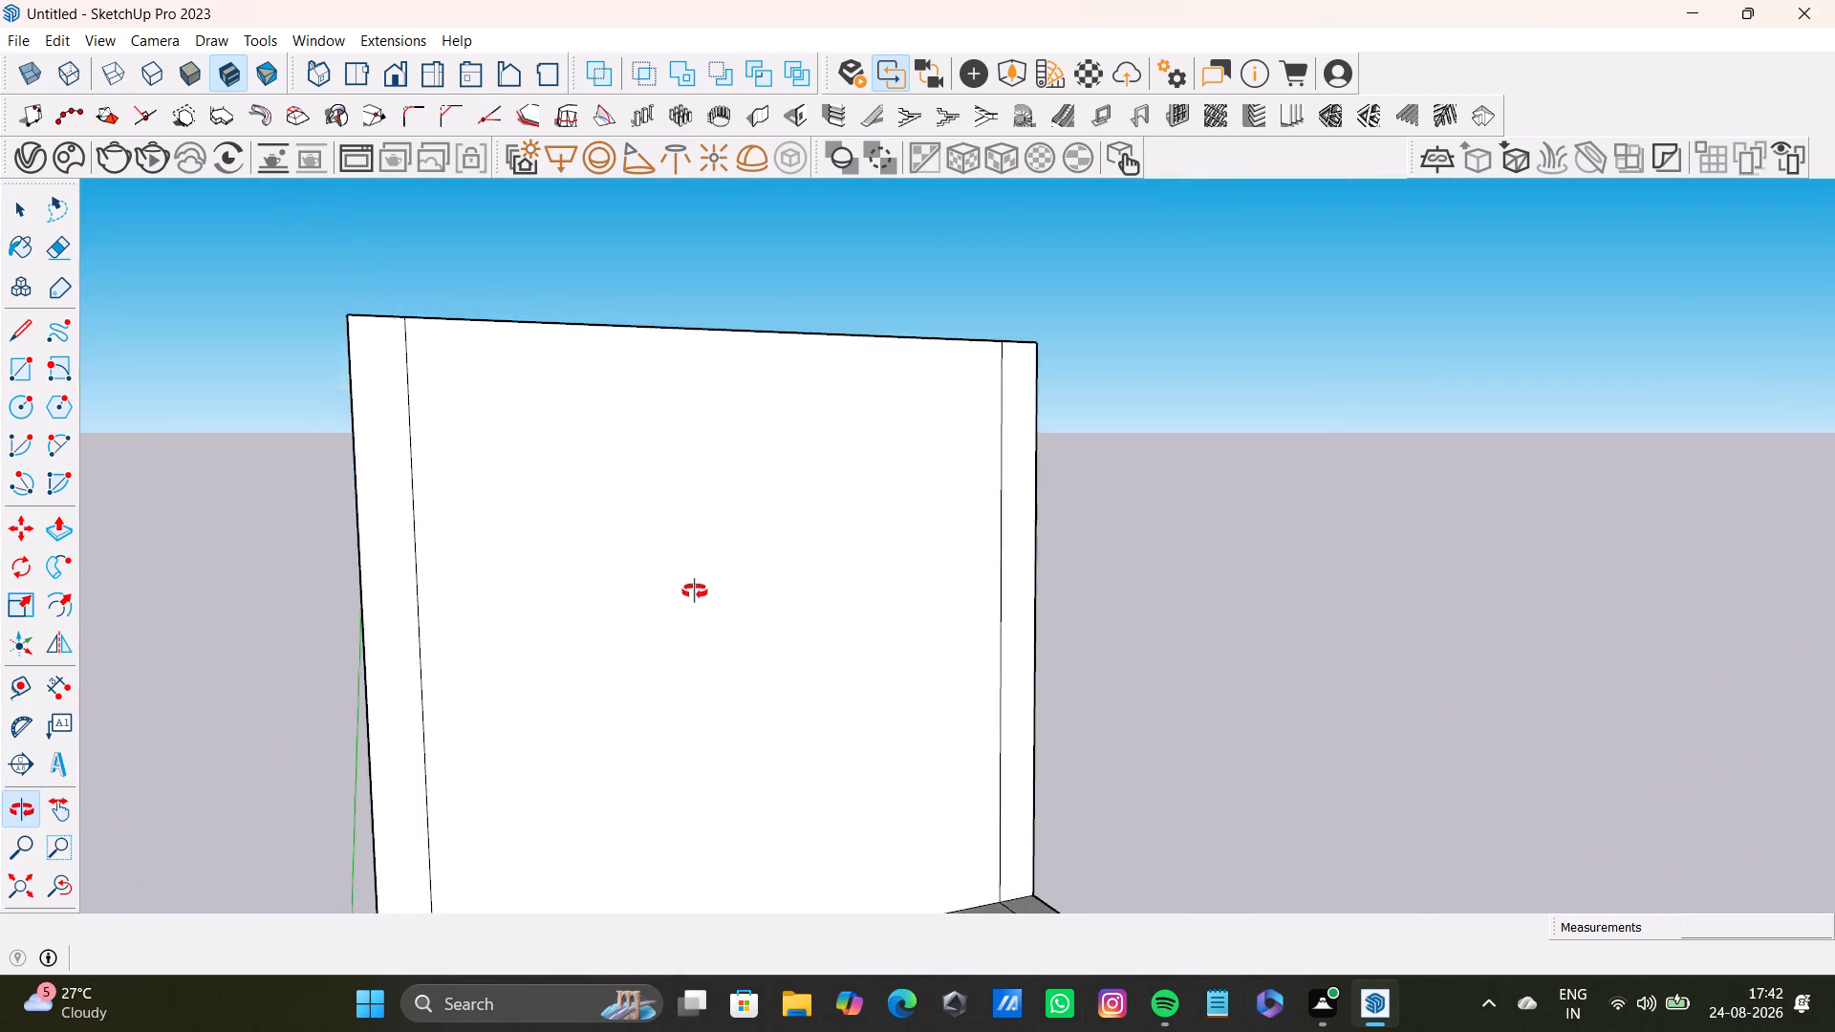
pyautogui.moveTo(695, 591); pyautogui.dragTo(532, 522, button='middle')
pyautogui.scroll(-8, 542, 533)
pyautogui.keyDown('shift'); pyautogui.moveTo(565, 536); pyautogui.dragTo(702, 465, button='middle'); pyautogui.keyUp('shift')
pyautogui.moveTo(745, 504); pyautogui.dragTo(736, 762, button='middle')
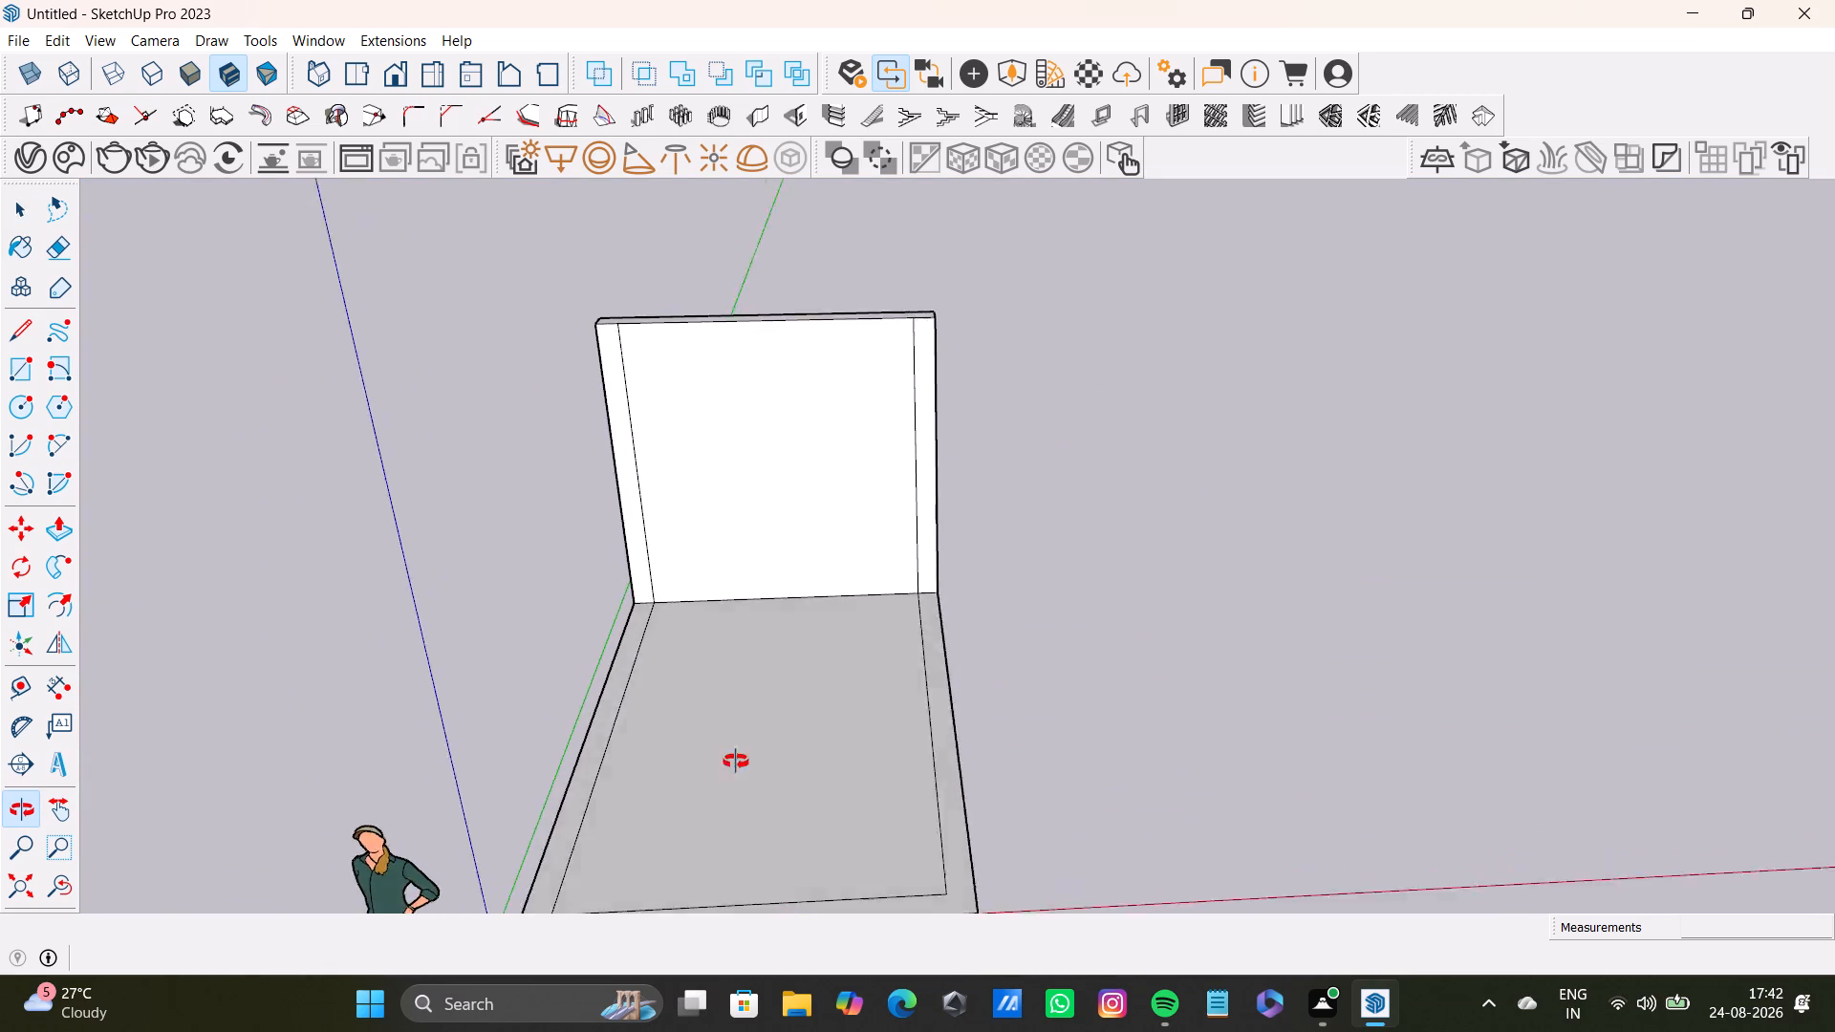
pyautogui.moveTo(736, 762); pyautogui.dragTo(443, 884, button='middle')
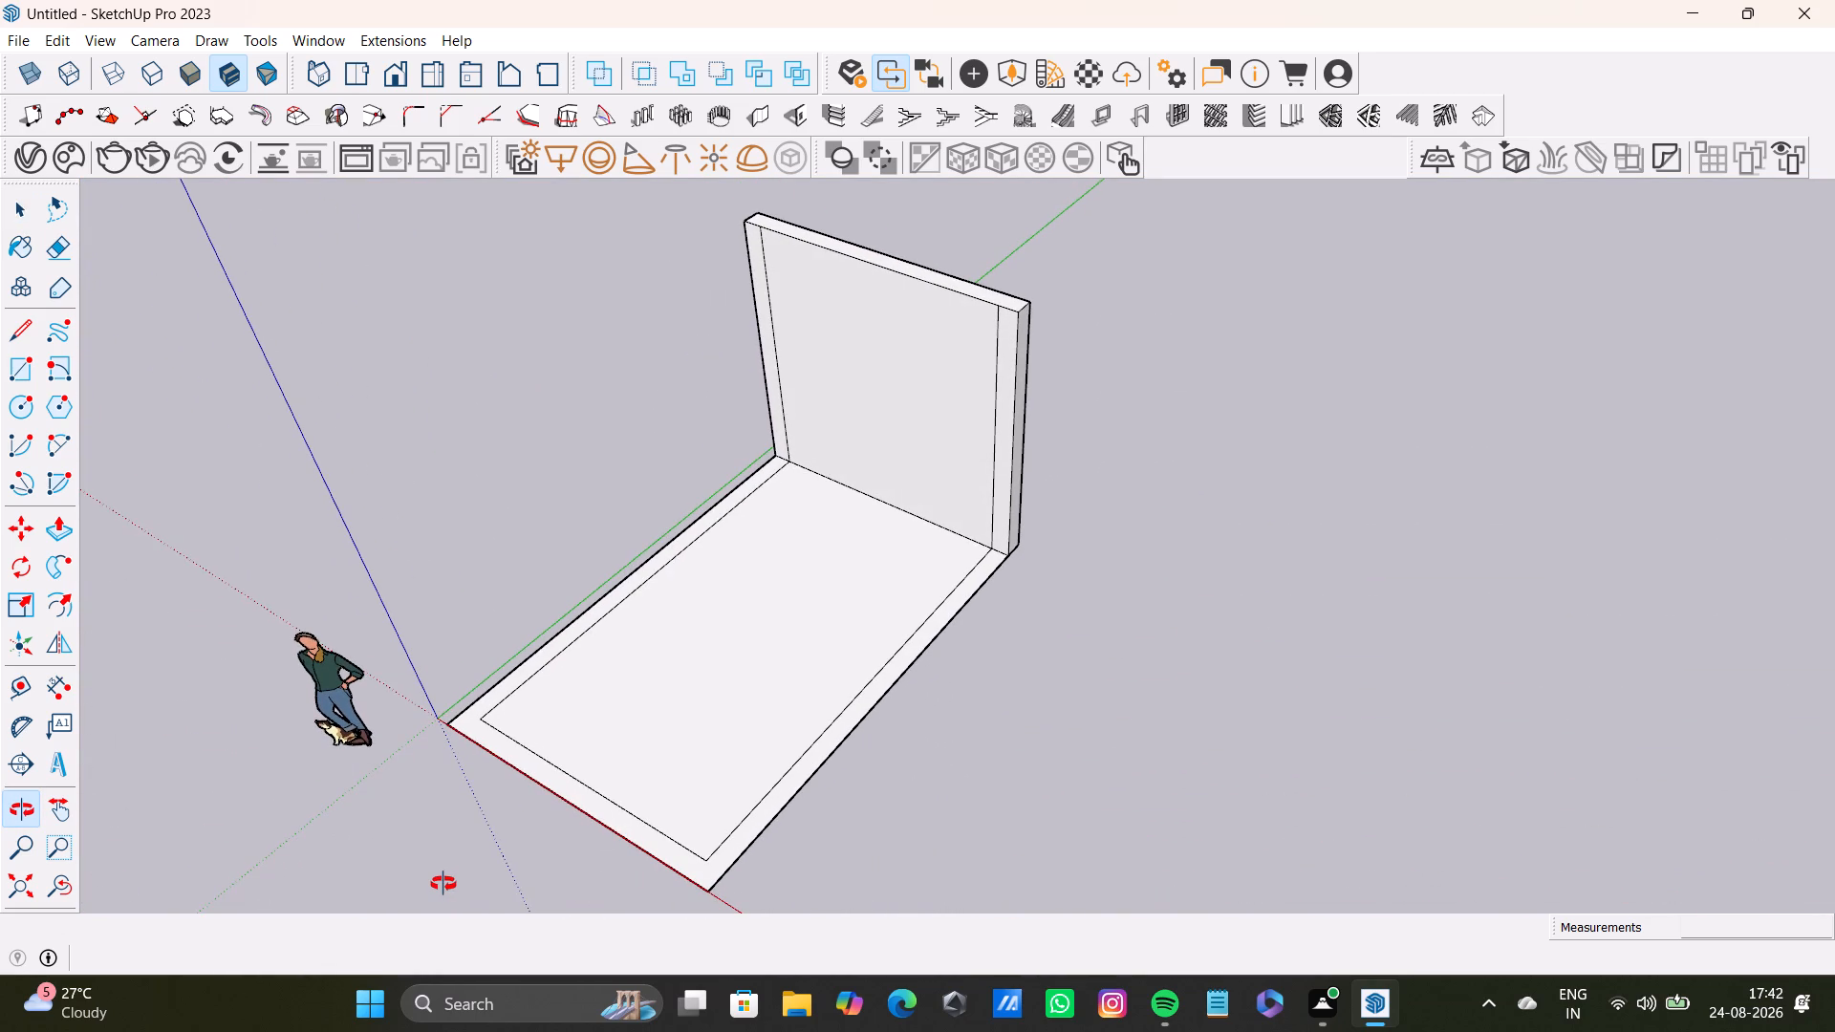
pyautogui.moveTo(443, 884); pyautogui.dragTo(443, 885, button='middle')
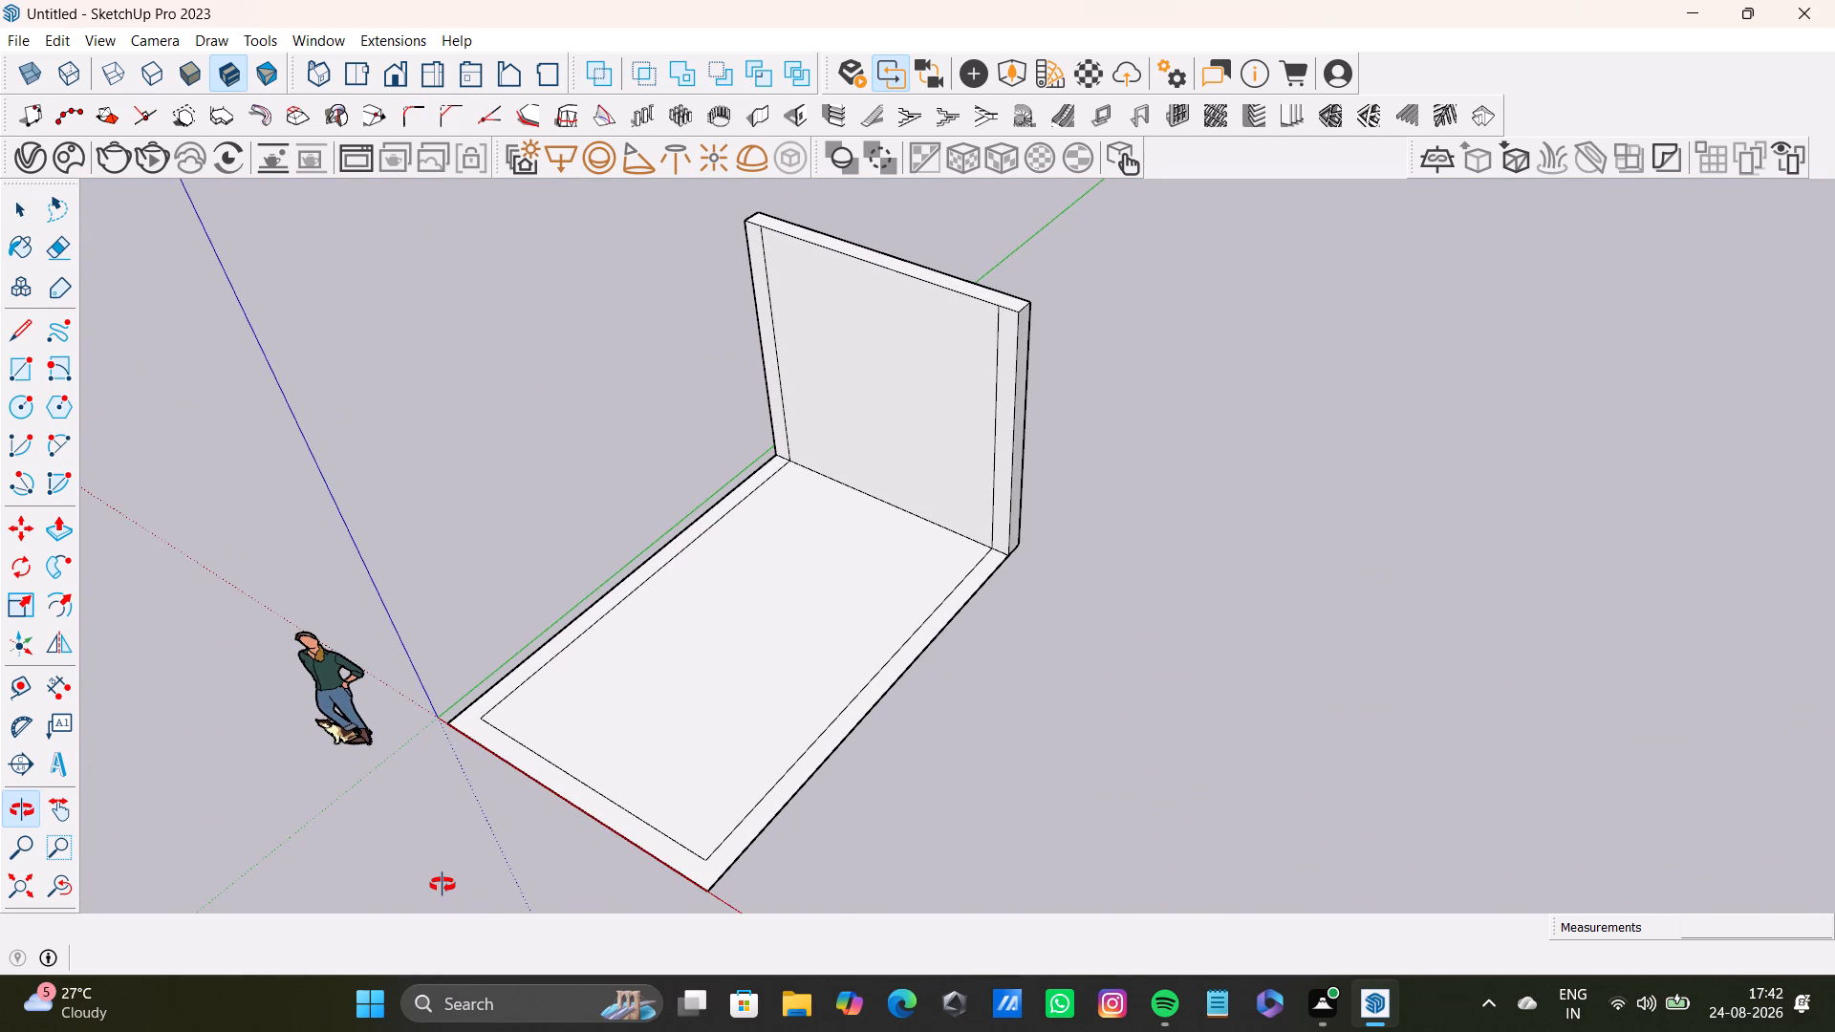
pyautogui.moveTo(443, 885); pyautogui.dragTo(745, 866, button='middle')
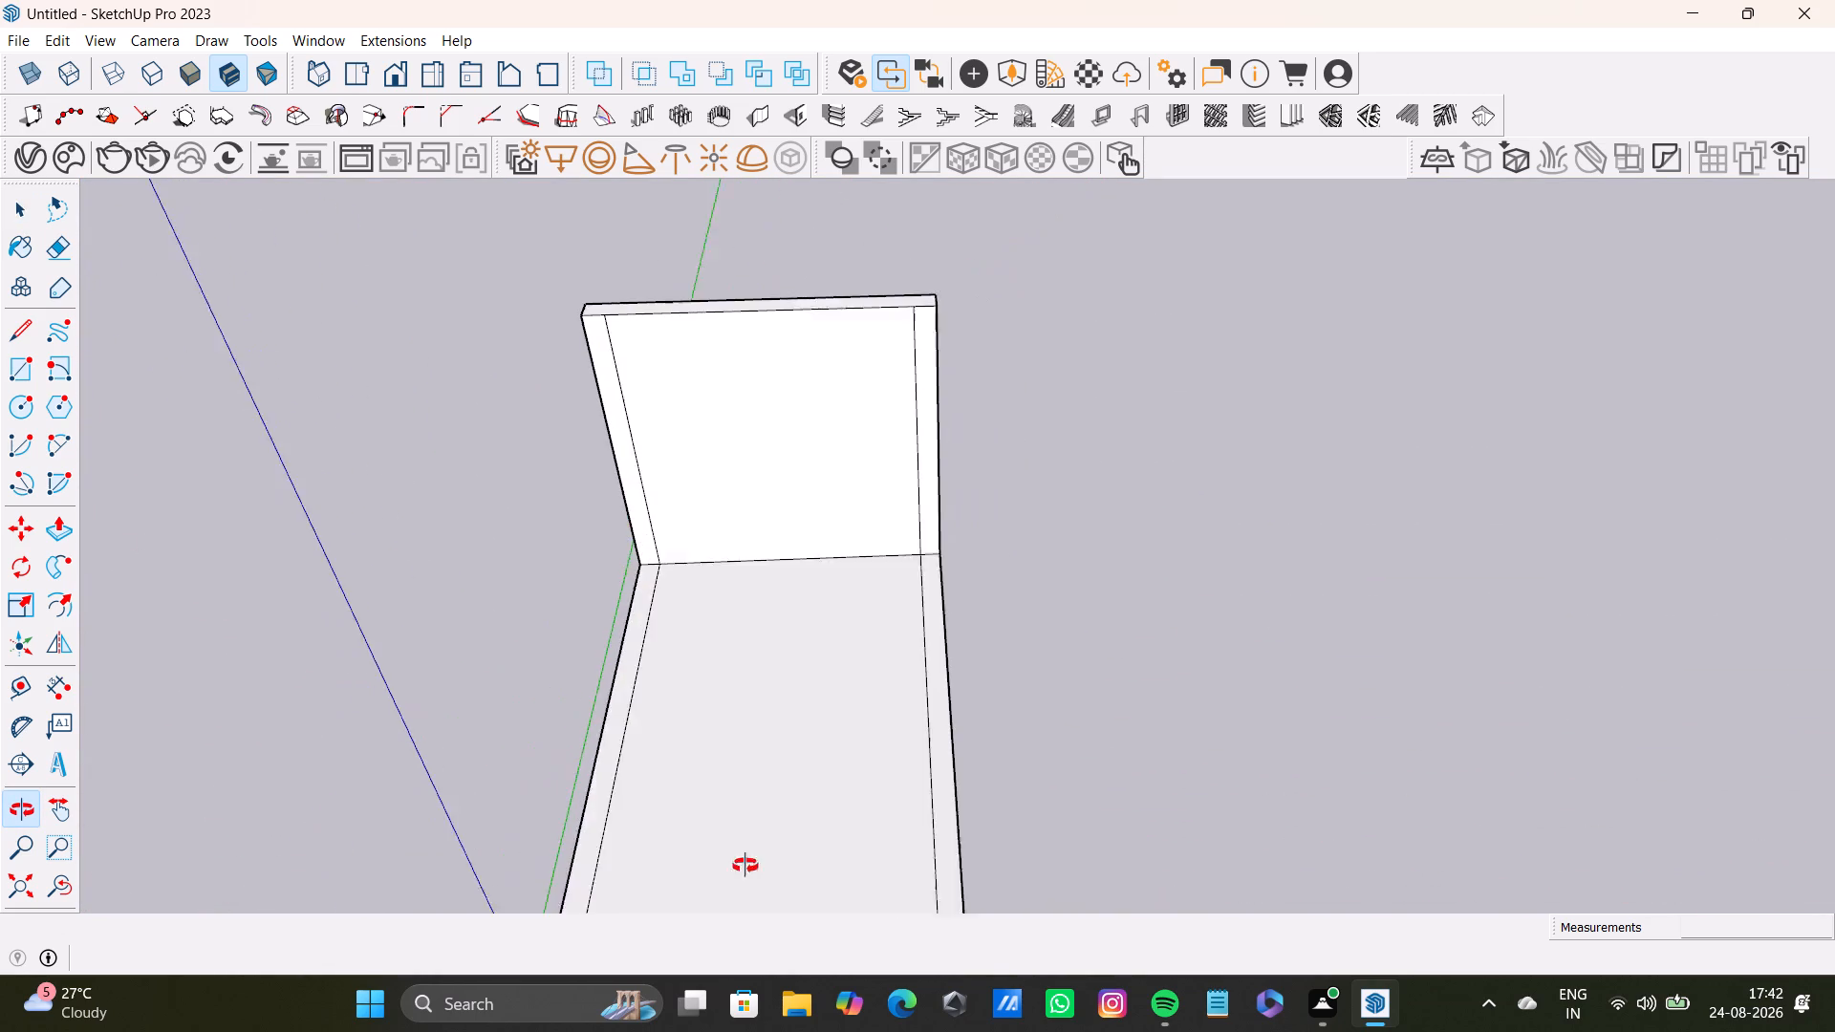
pyautogui.moveTo(745, 866); pyautogui.dragTo(787, 808, button='middle')
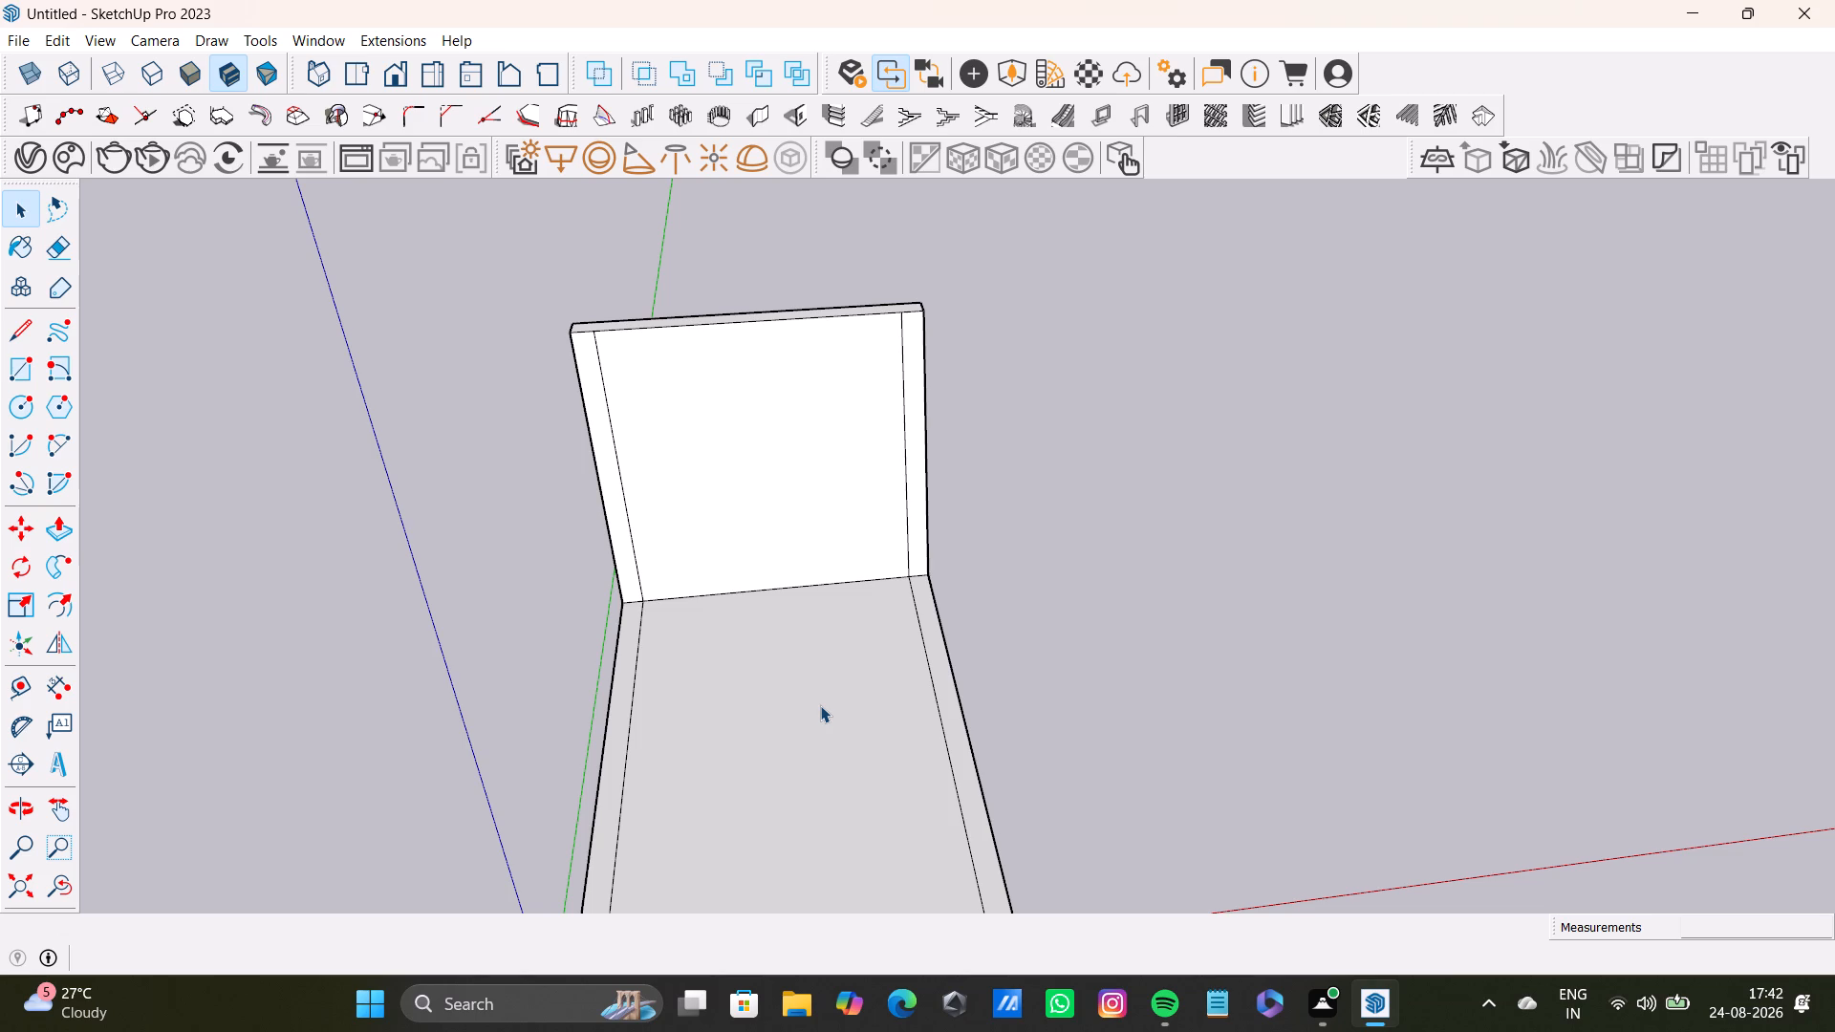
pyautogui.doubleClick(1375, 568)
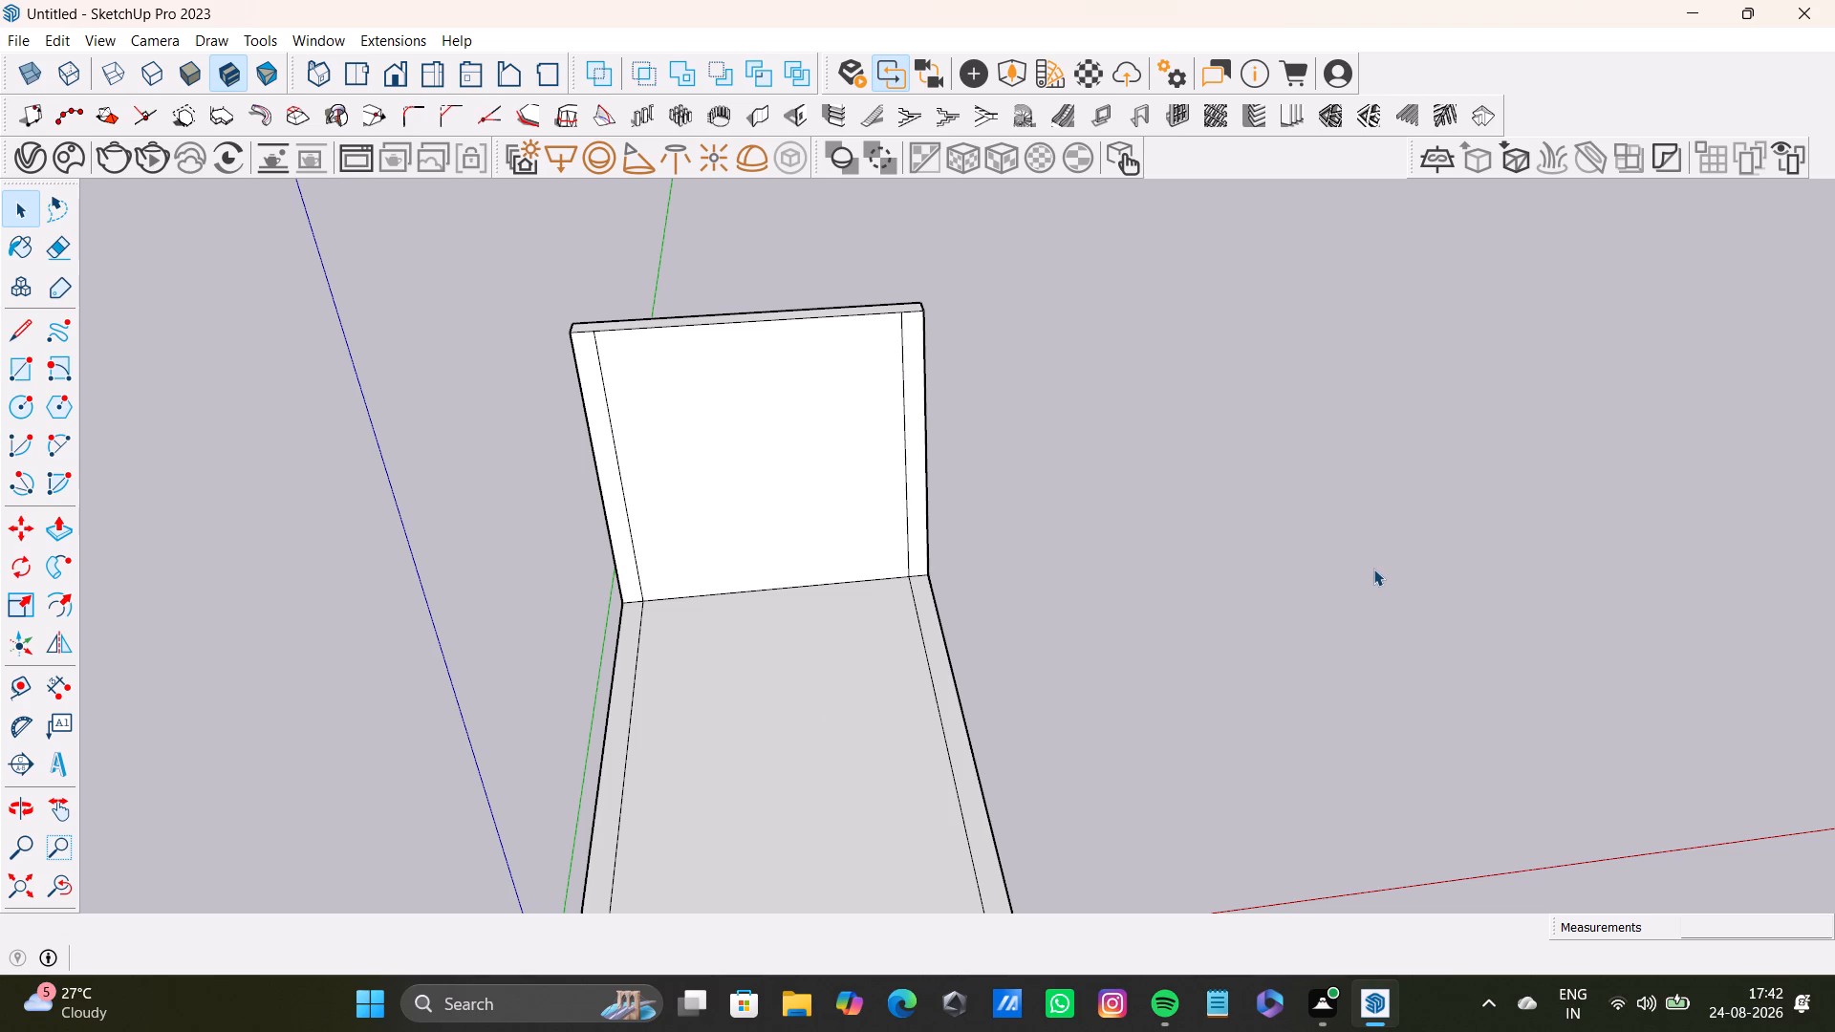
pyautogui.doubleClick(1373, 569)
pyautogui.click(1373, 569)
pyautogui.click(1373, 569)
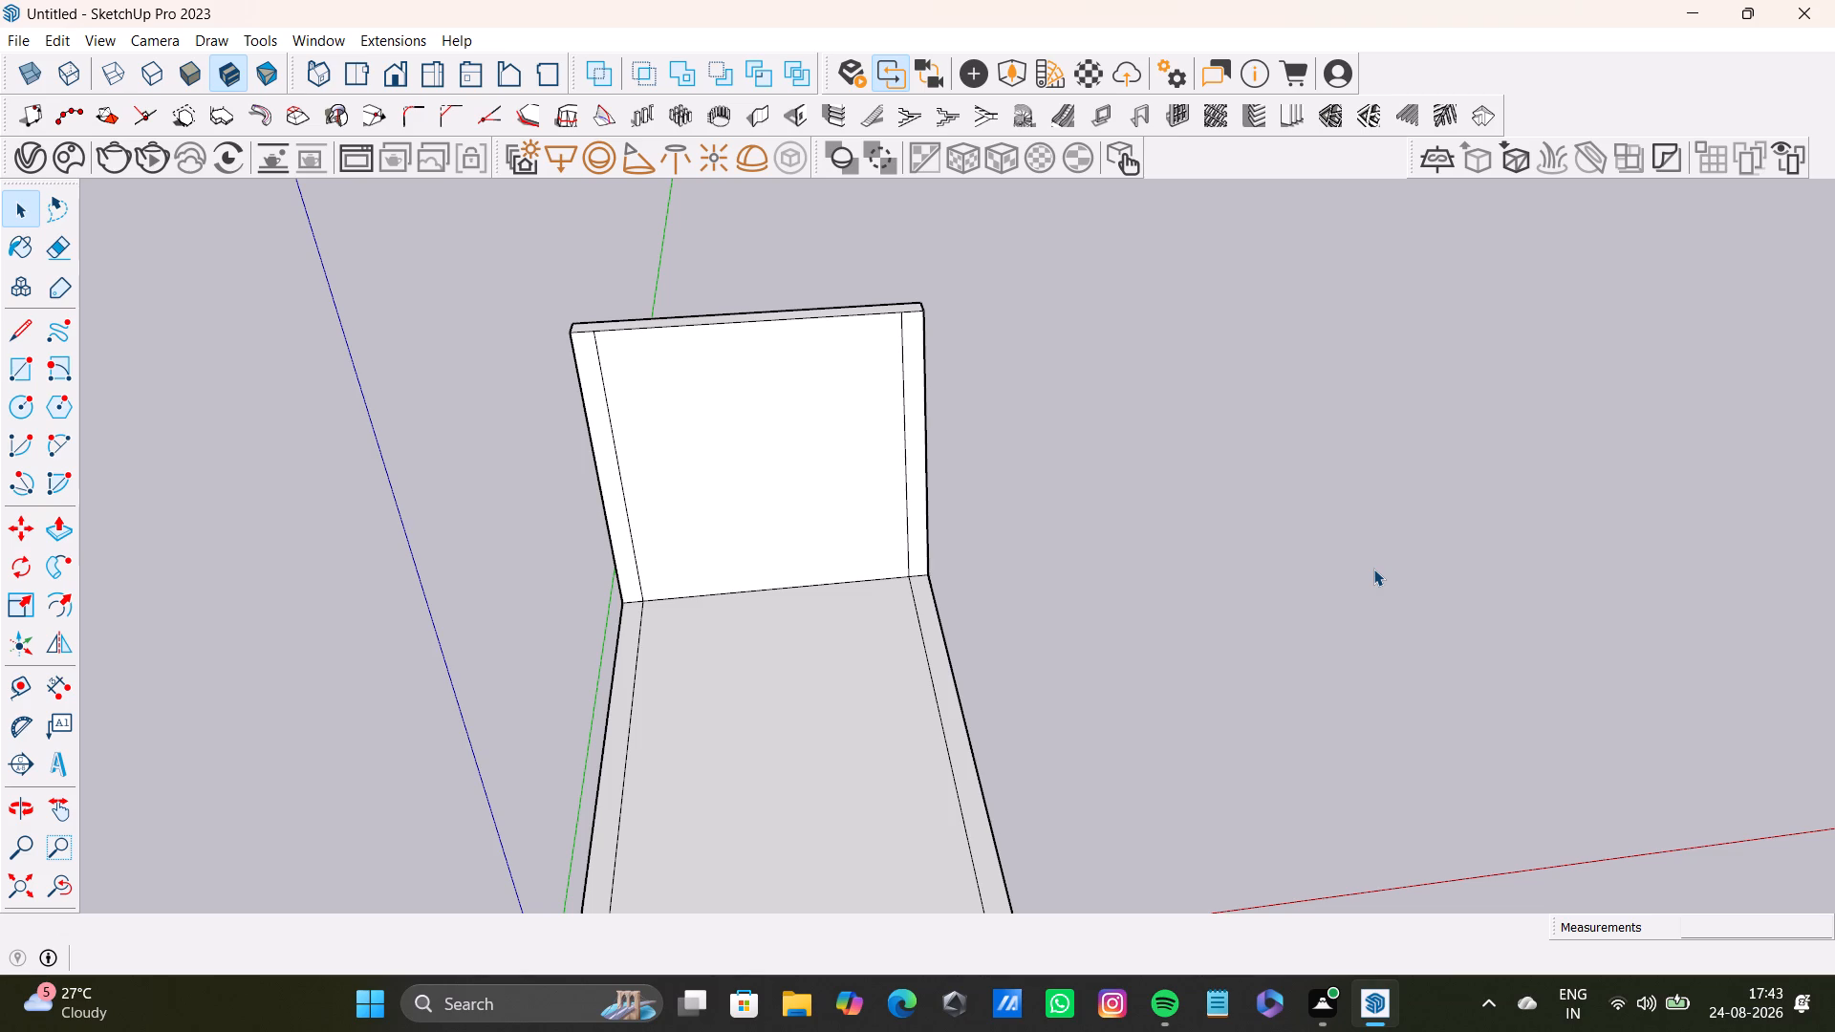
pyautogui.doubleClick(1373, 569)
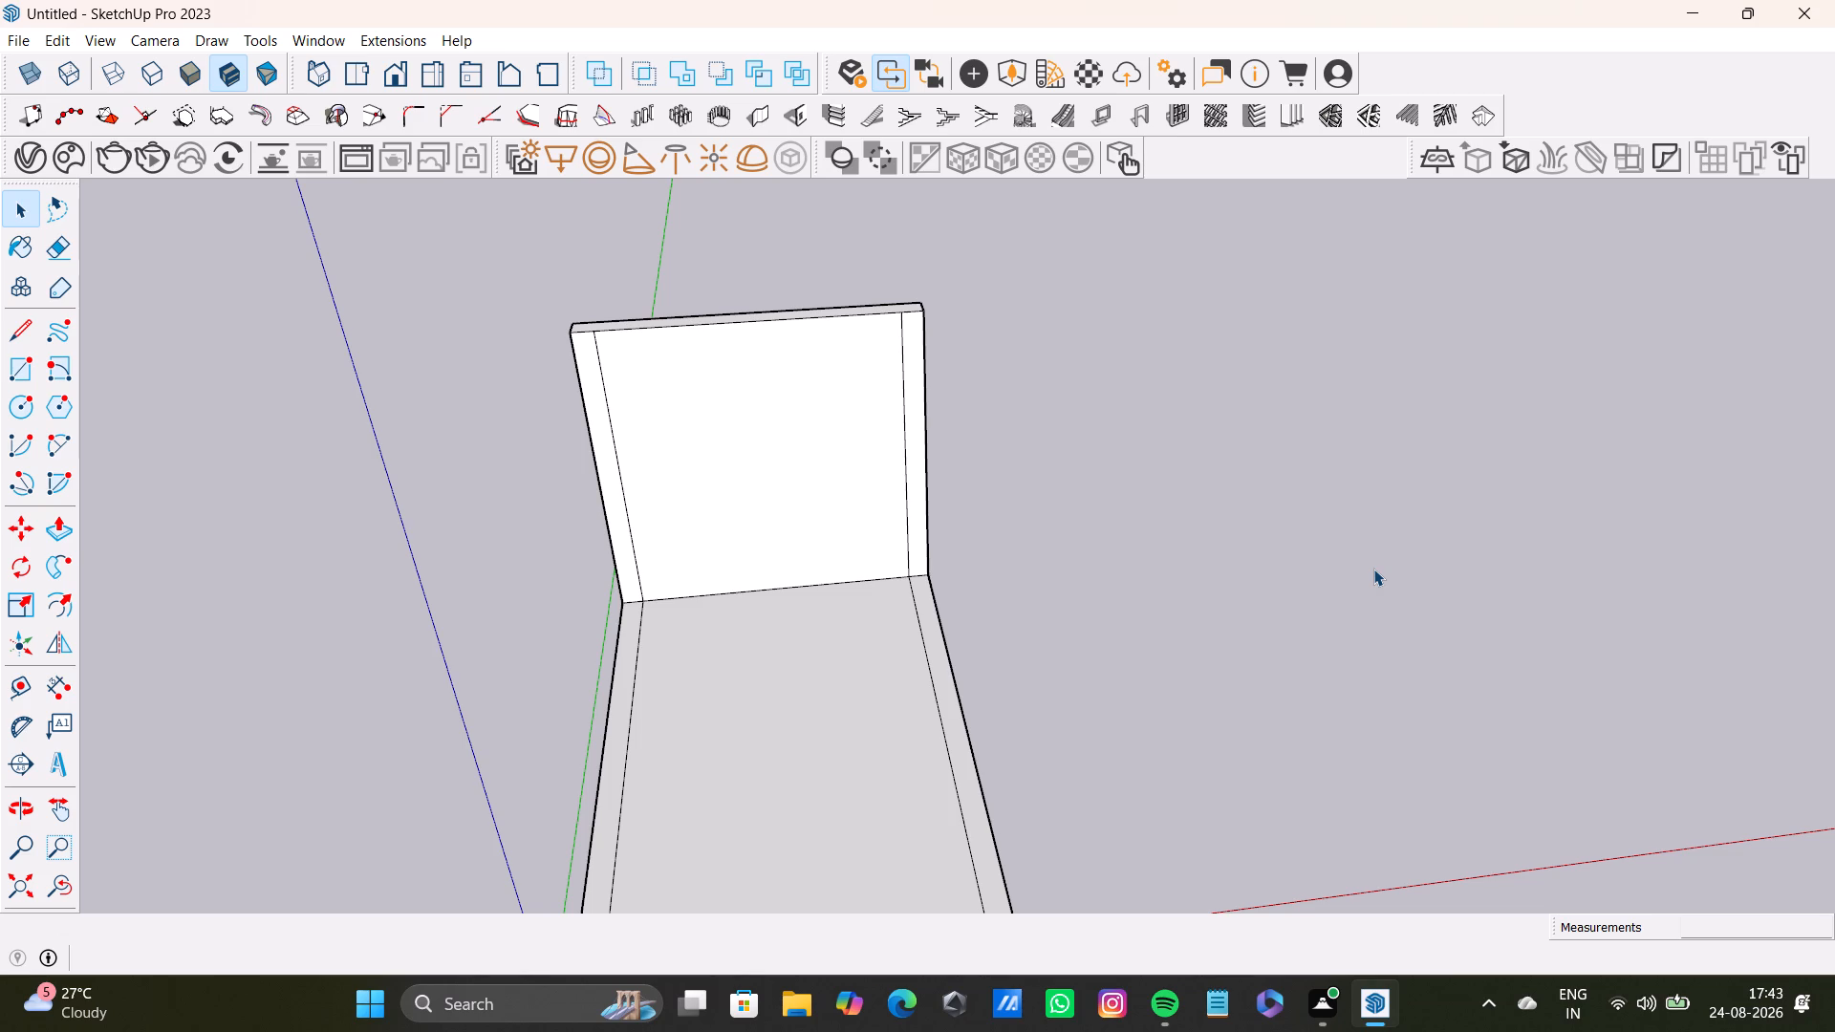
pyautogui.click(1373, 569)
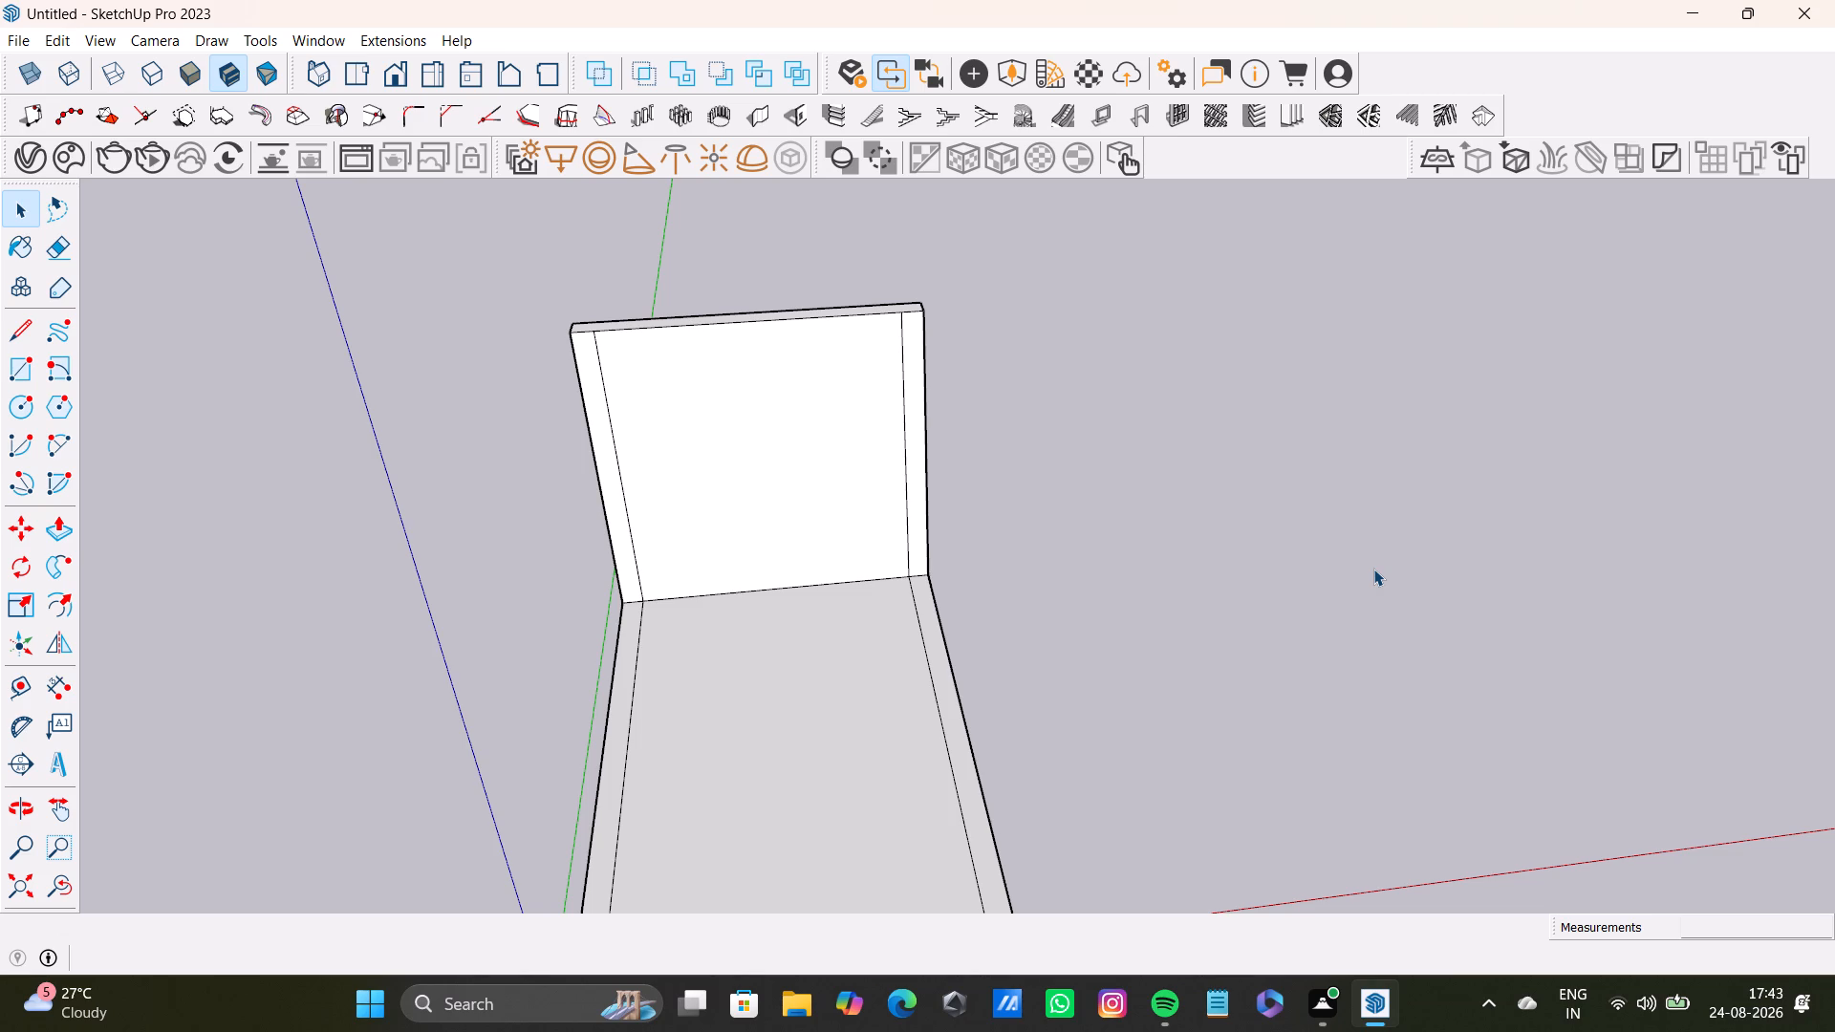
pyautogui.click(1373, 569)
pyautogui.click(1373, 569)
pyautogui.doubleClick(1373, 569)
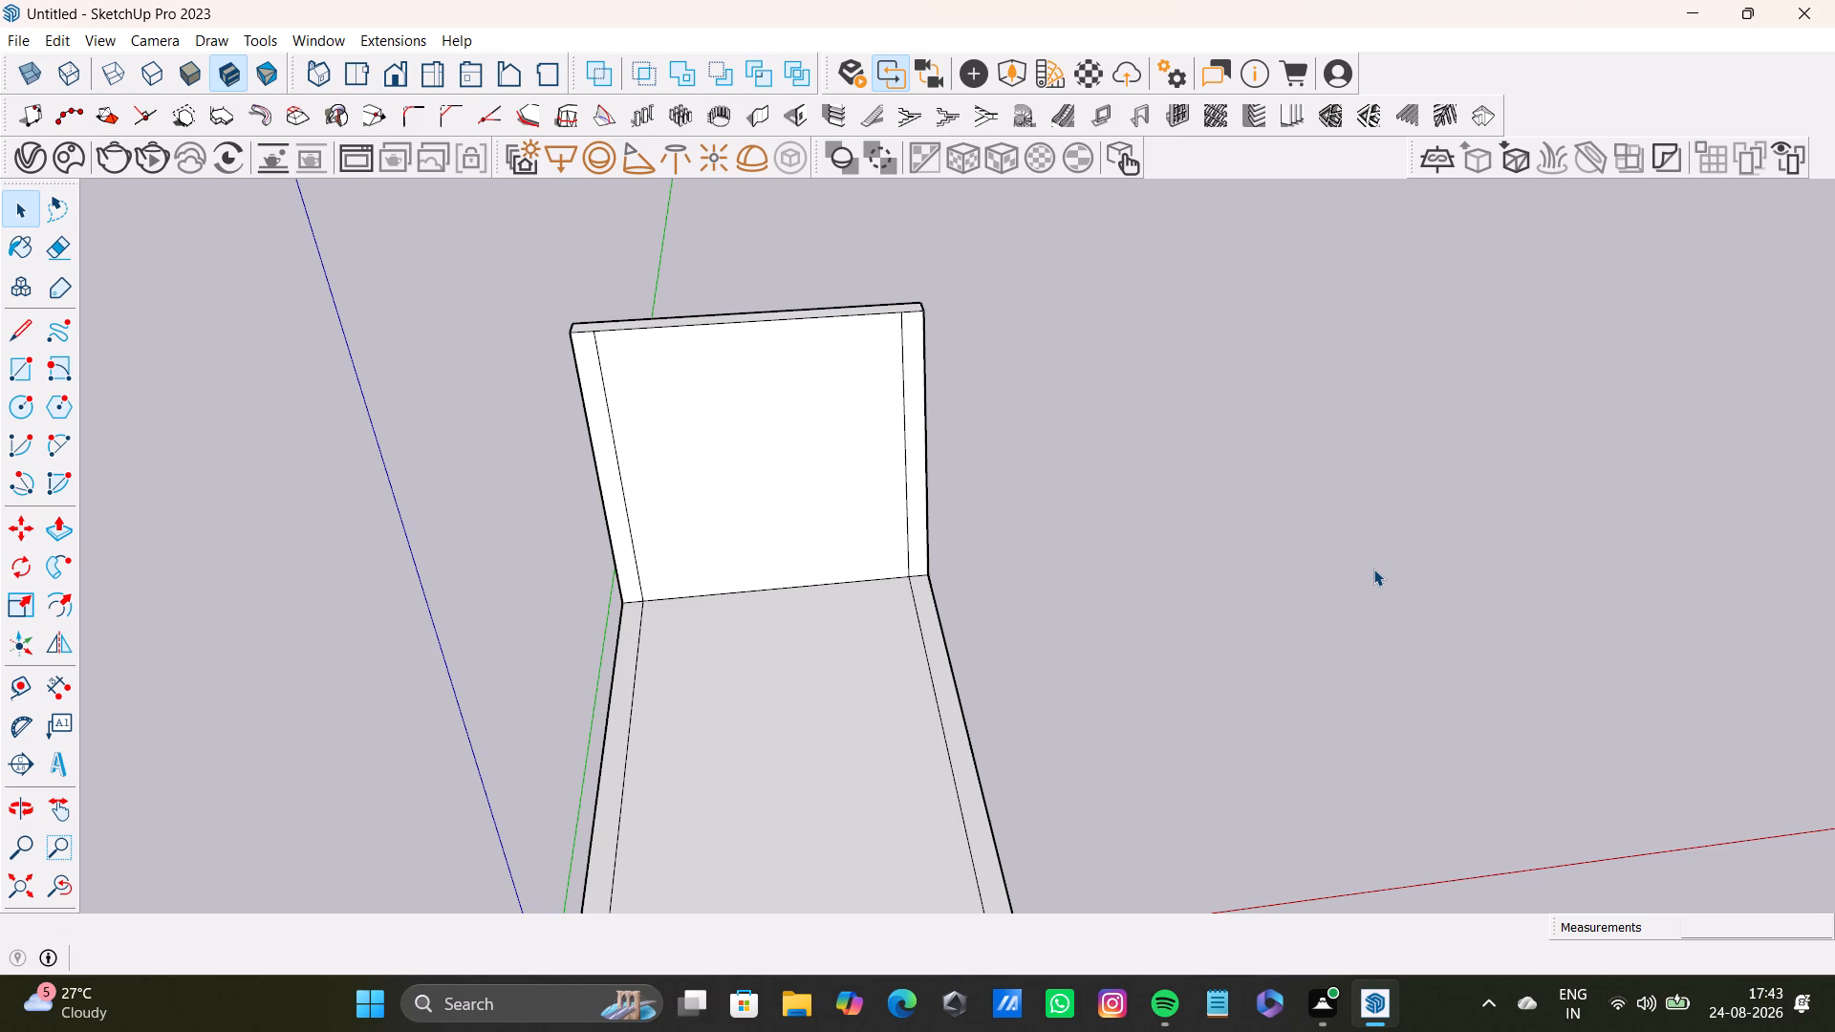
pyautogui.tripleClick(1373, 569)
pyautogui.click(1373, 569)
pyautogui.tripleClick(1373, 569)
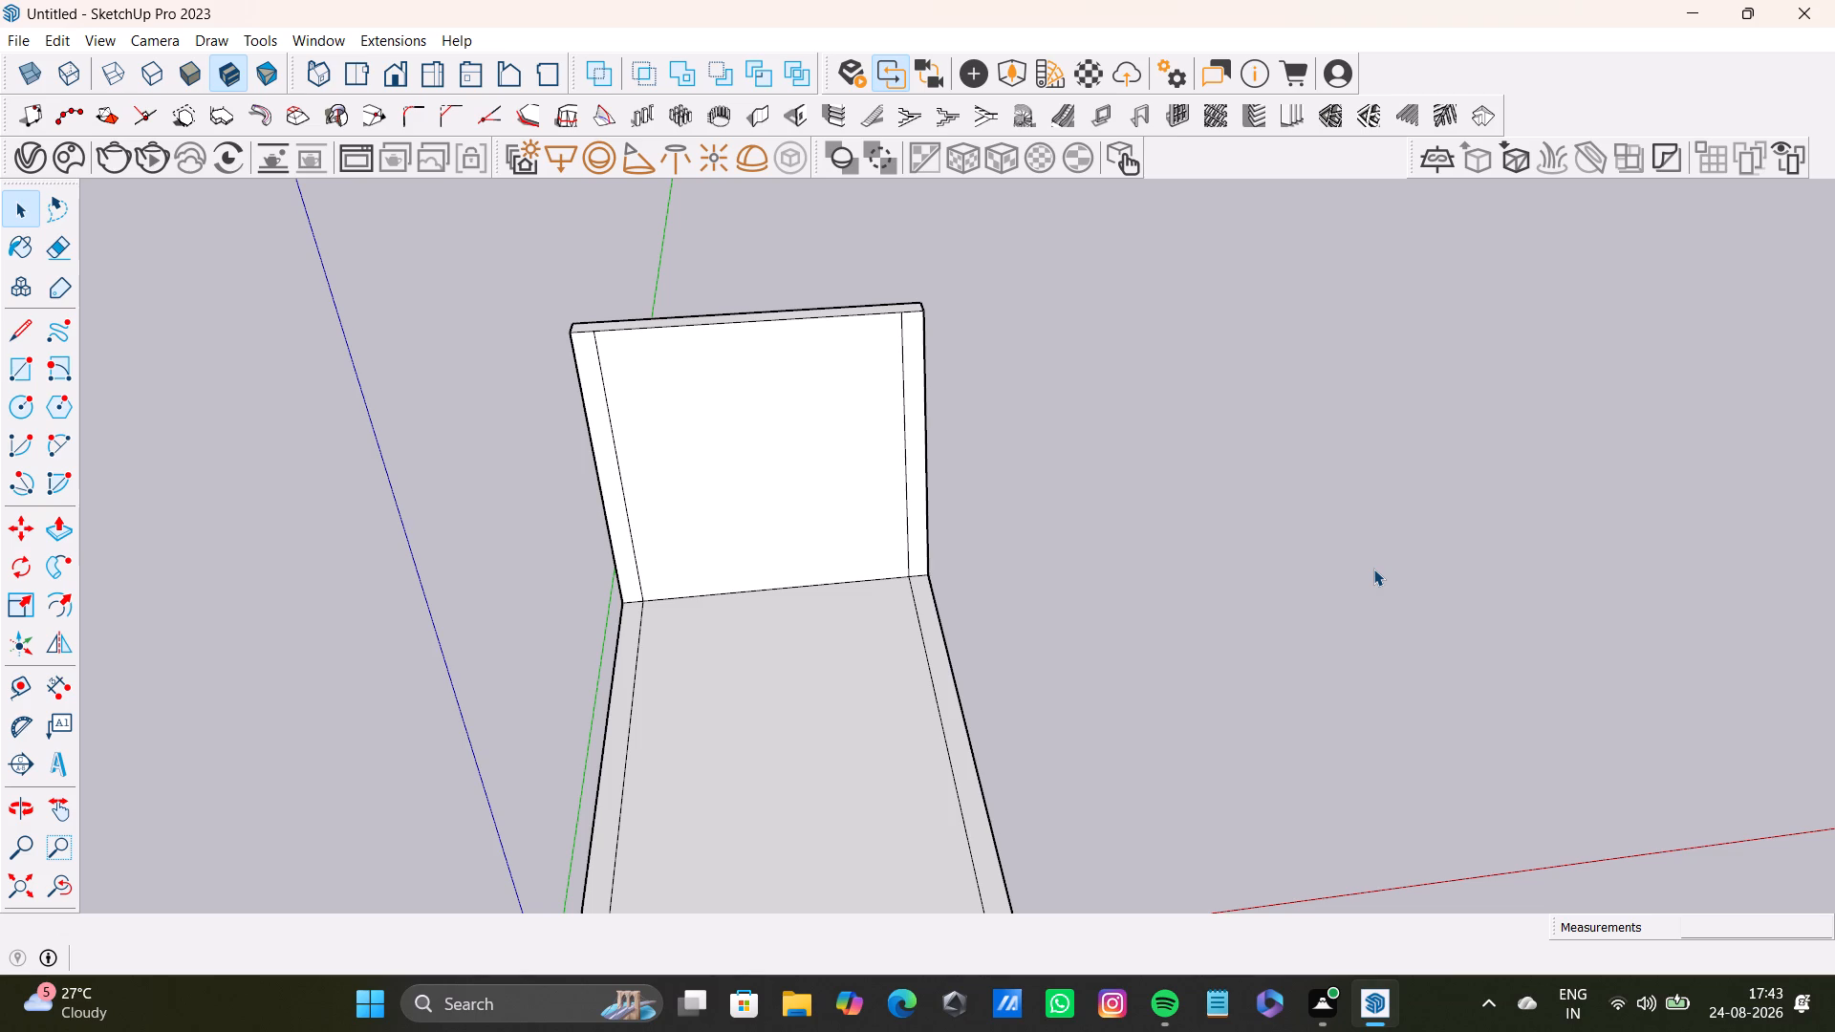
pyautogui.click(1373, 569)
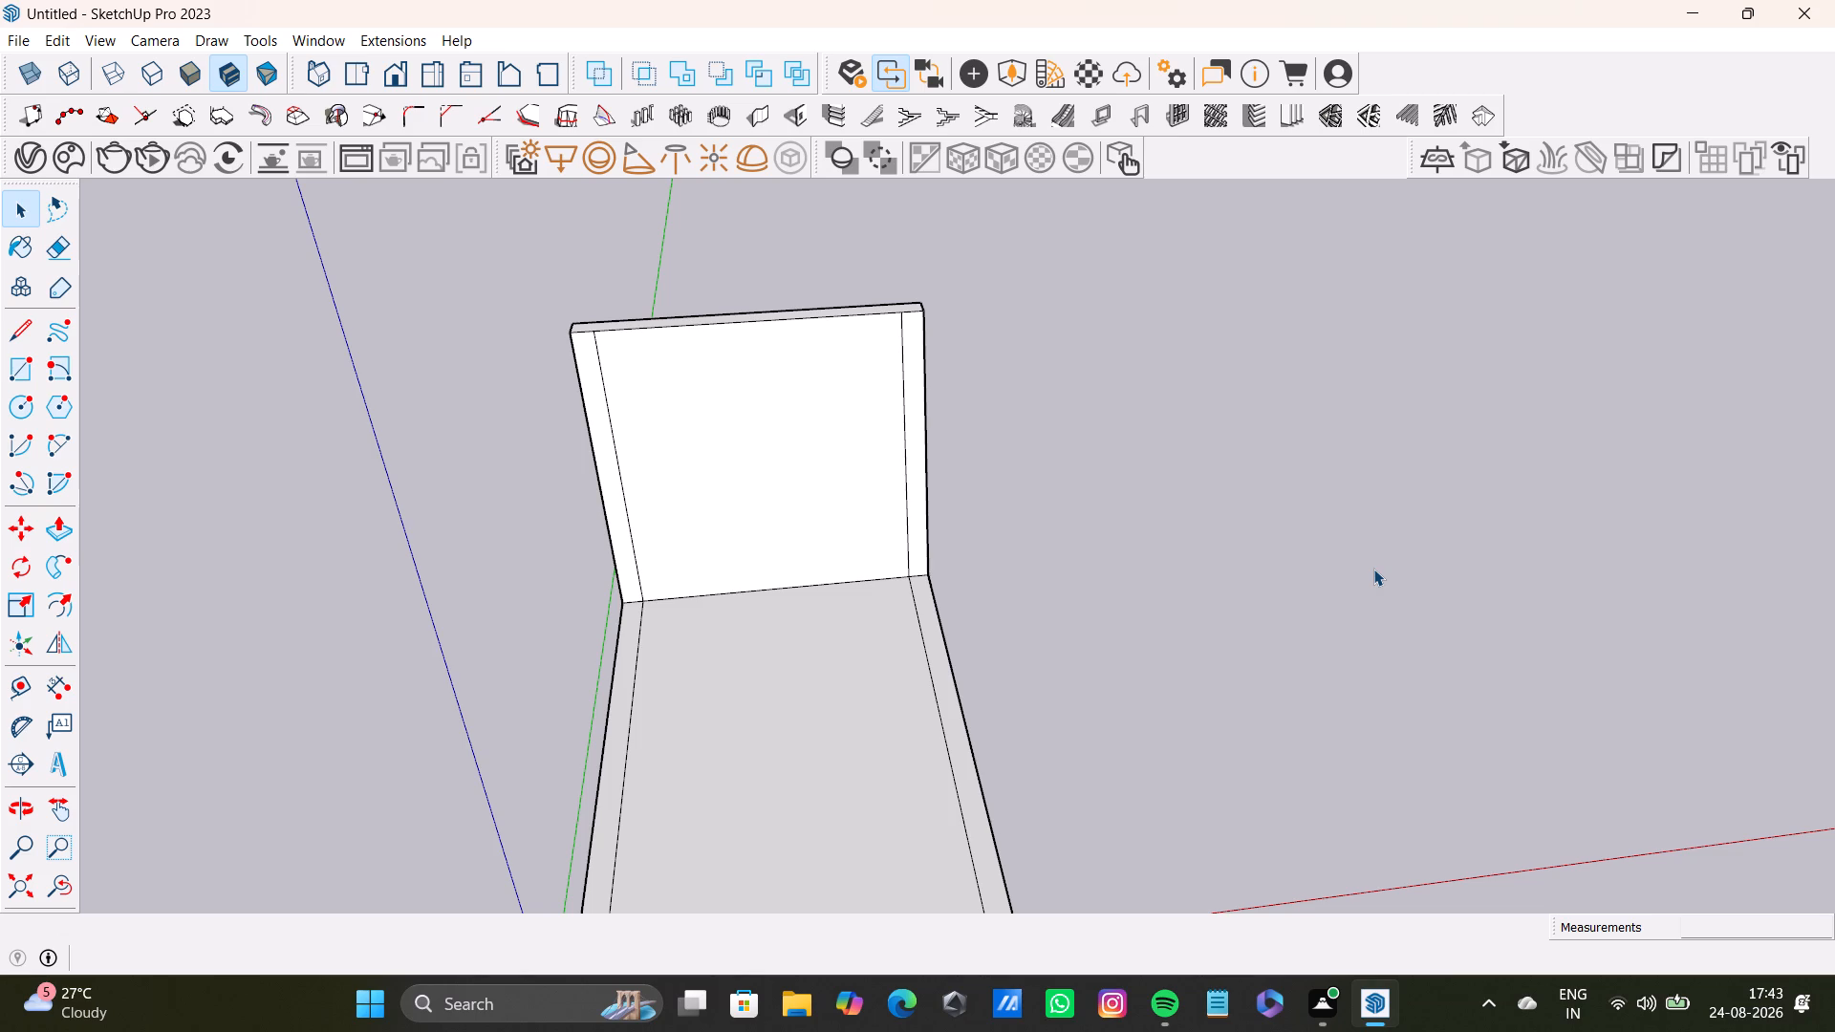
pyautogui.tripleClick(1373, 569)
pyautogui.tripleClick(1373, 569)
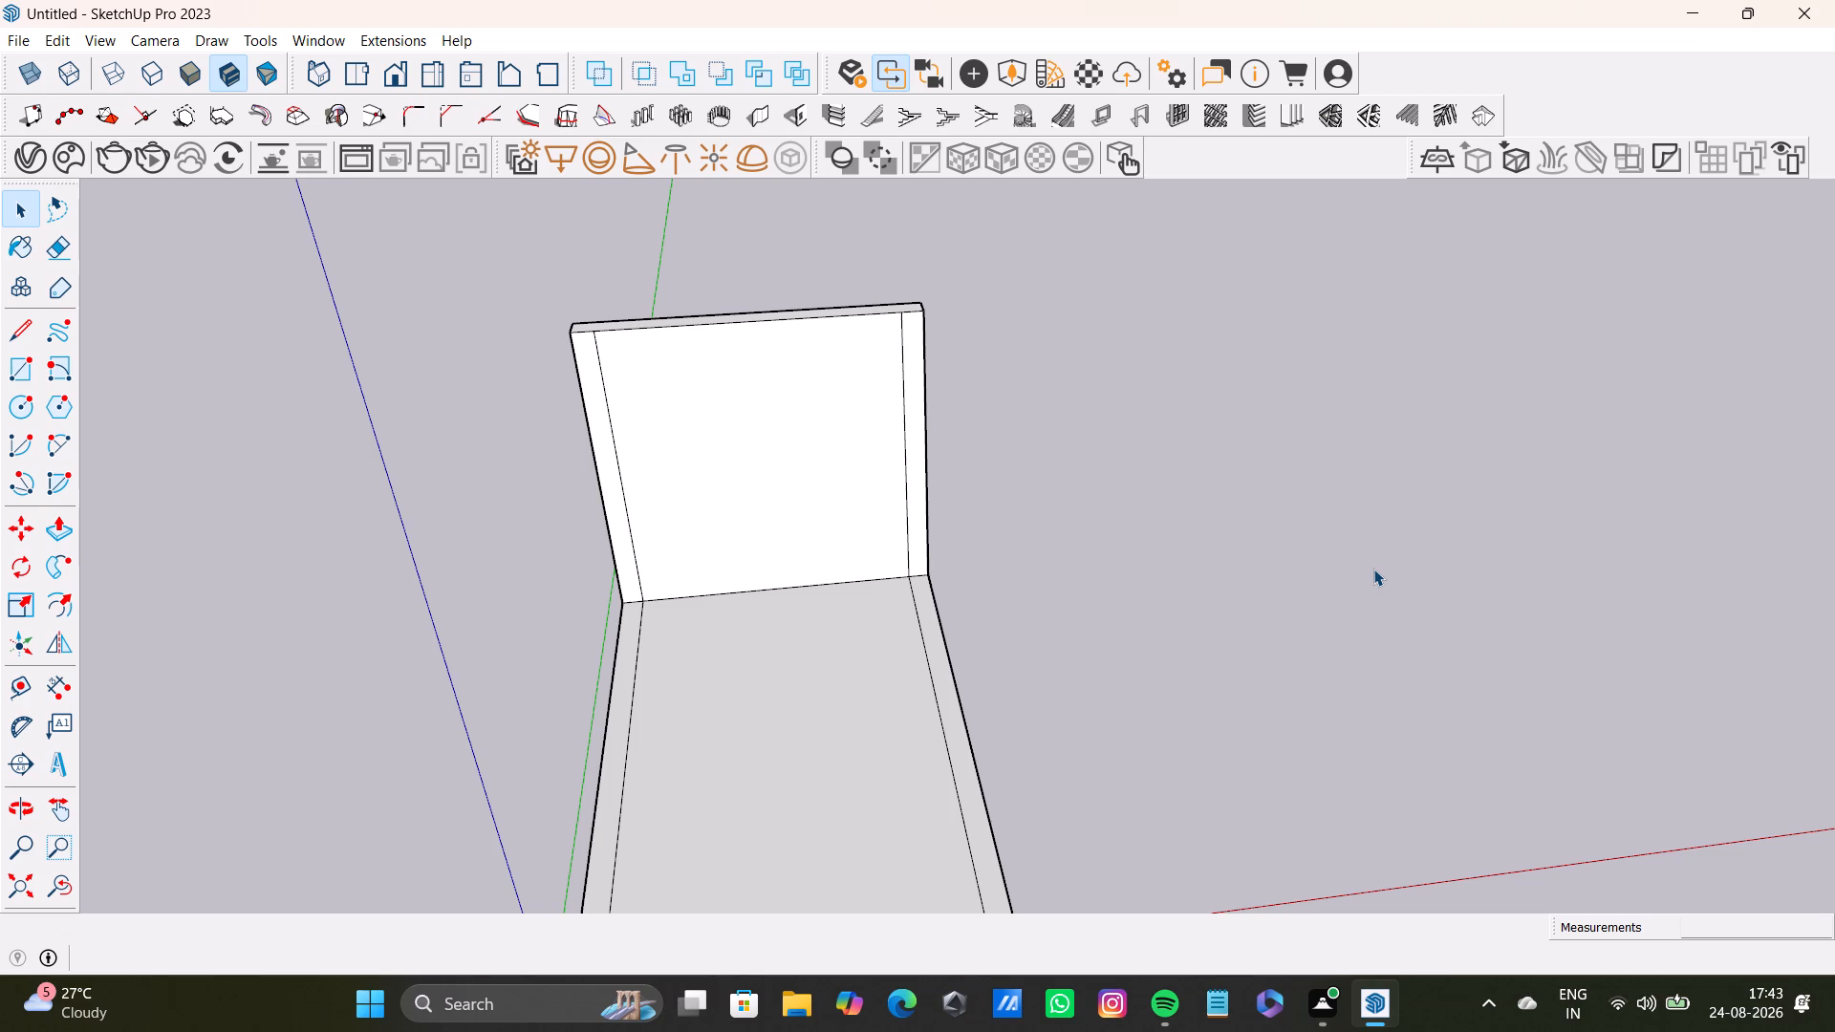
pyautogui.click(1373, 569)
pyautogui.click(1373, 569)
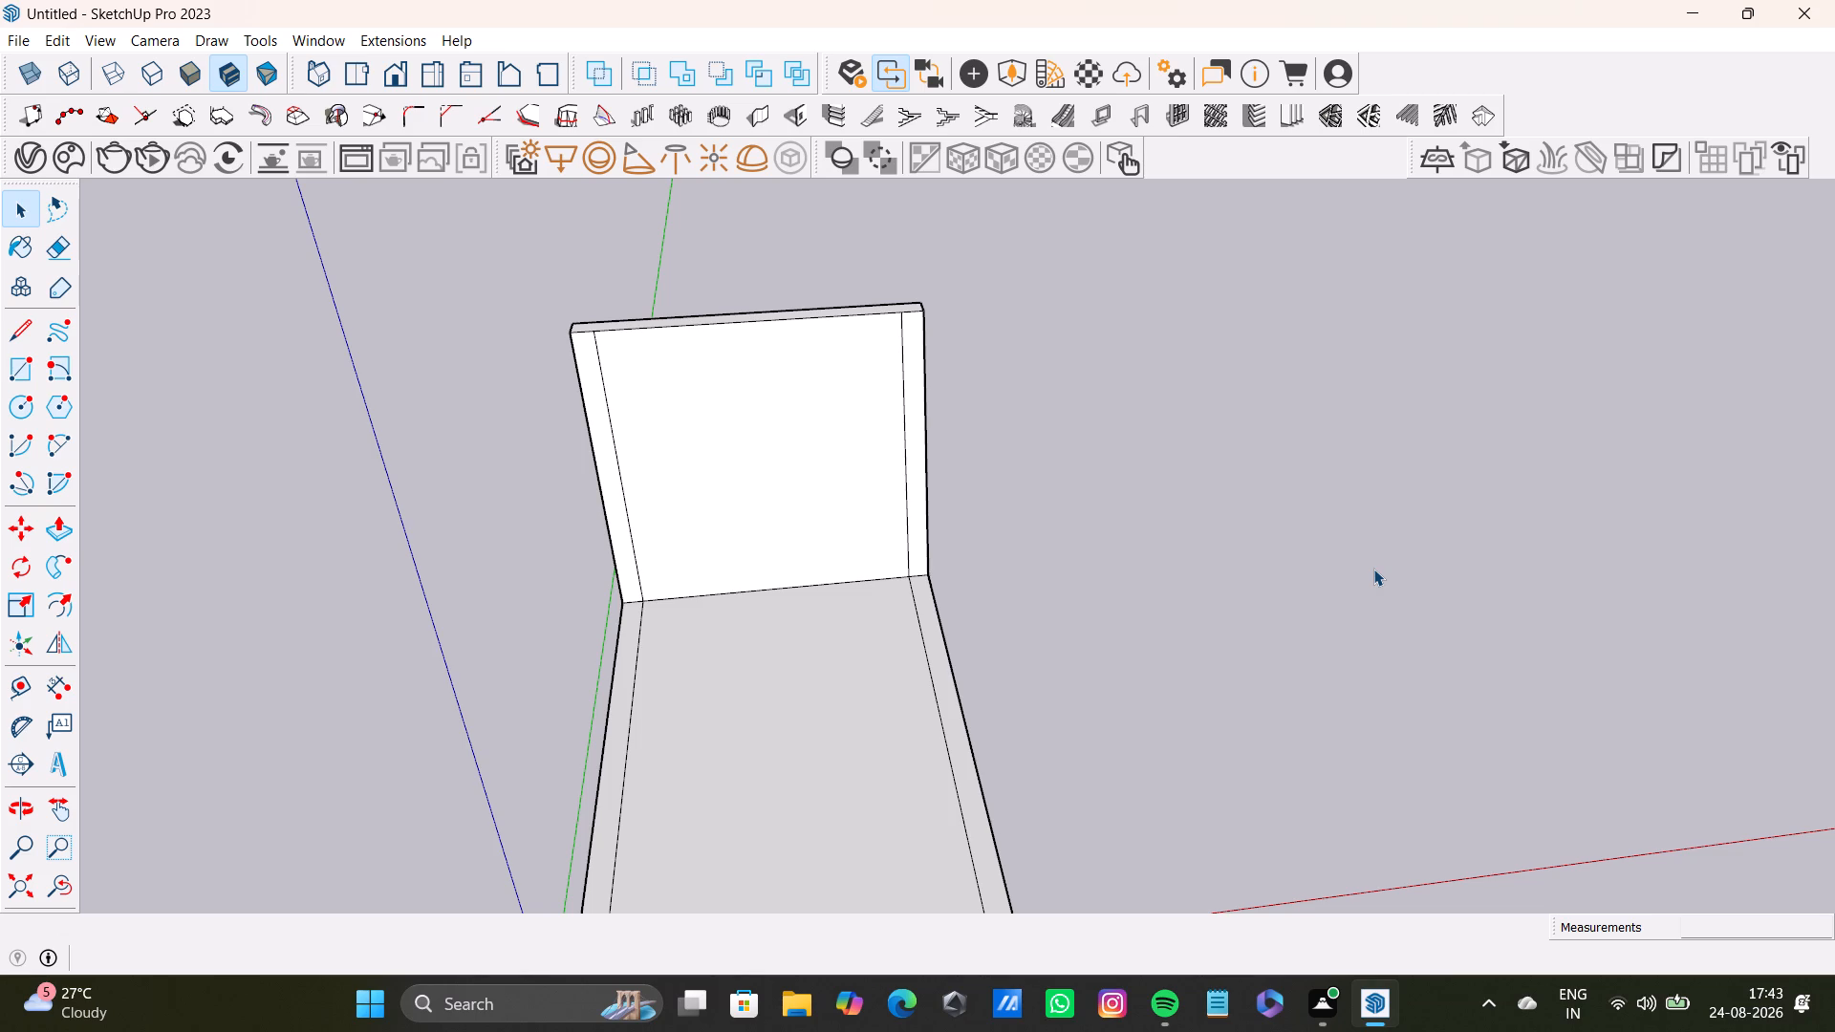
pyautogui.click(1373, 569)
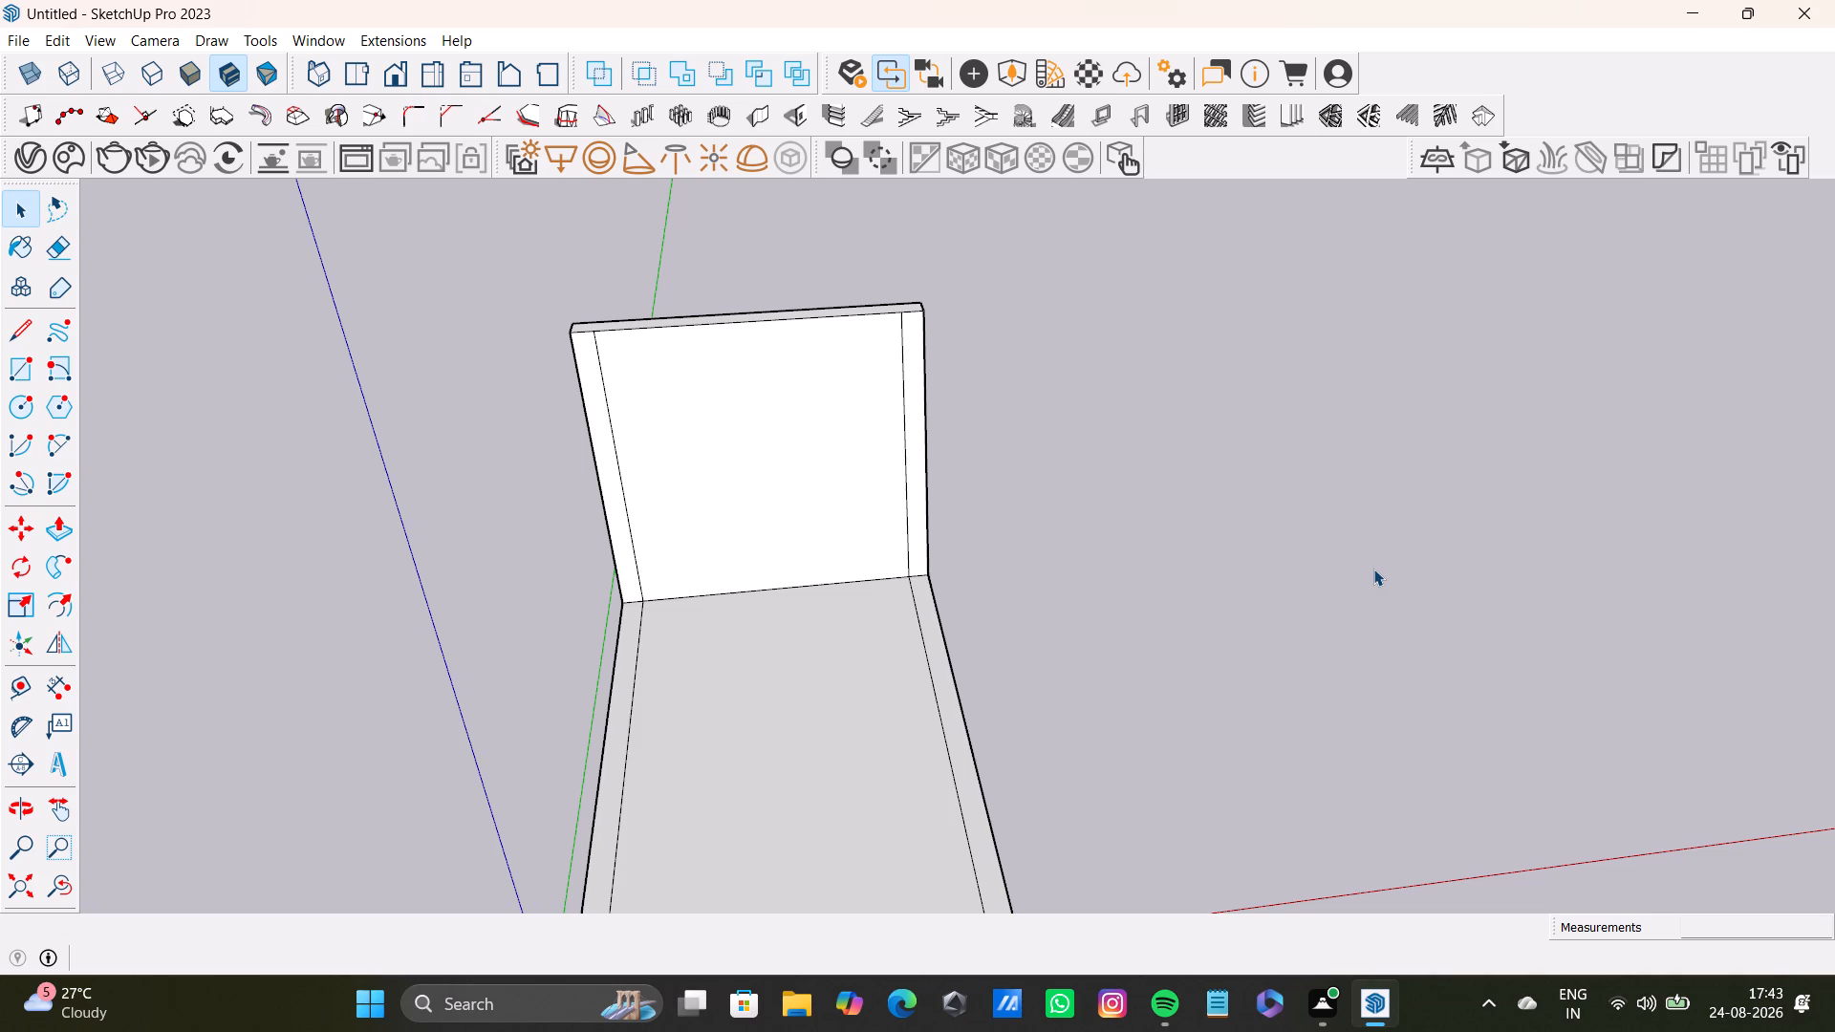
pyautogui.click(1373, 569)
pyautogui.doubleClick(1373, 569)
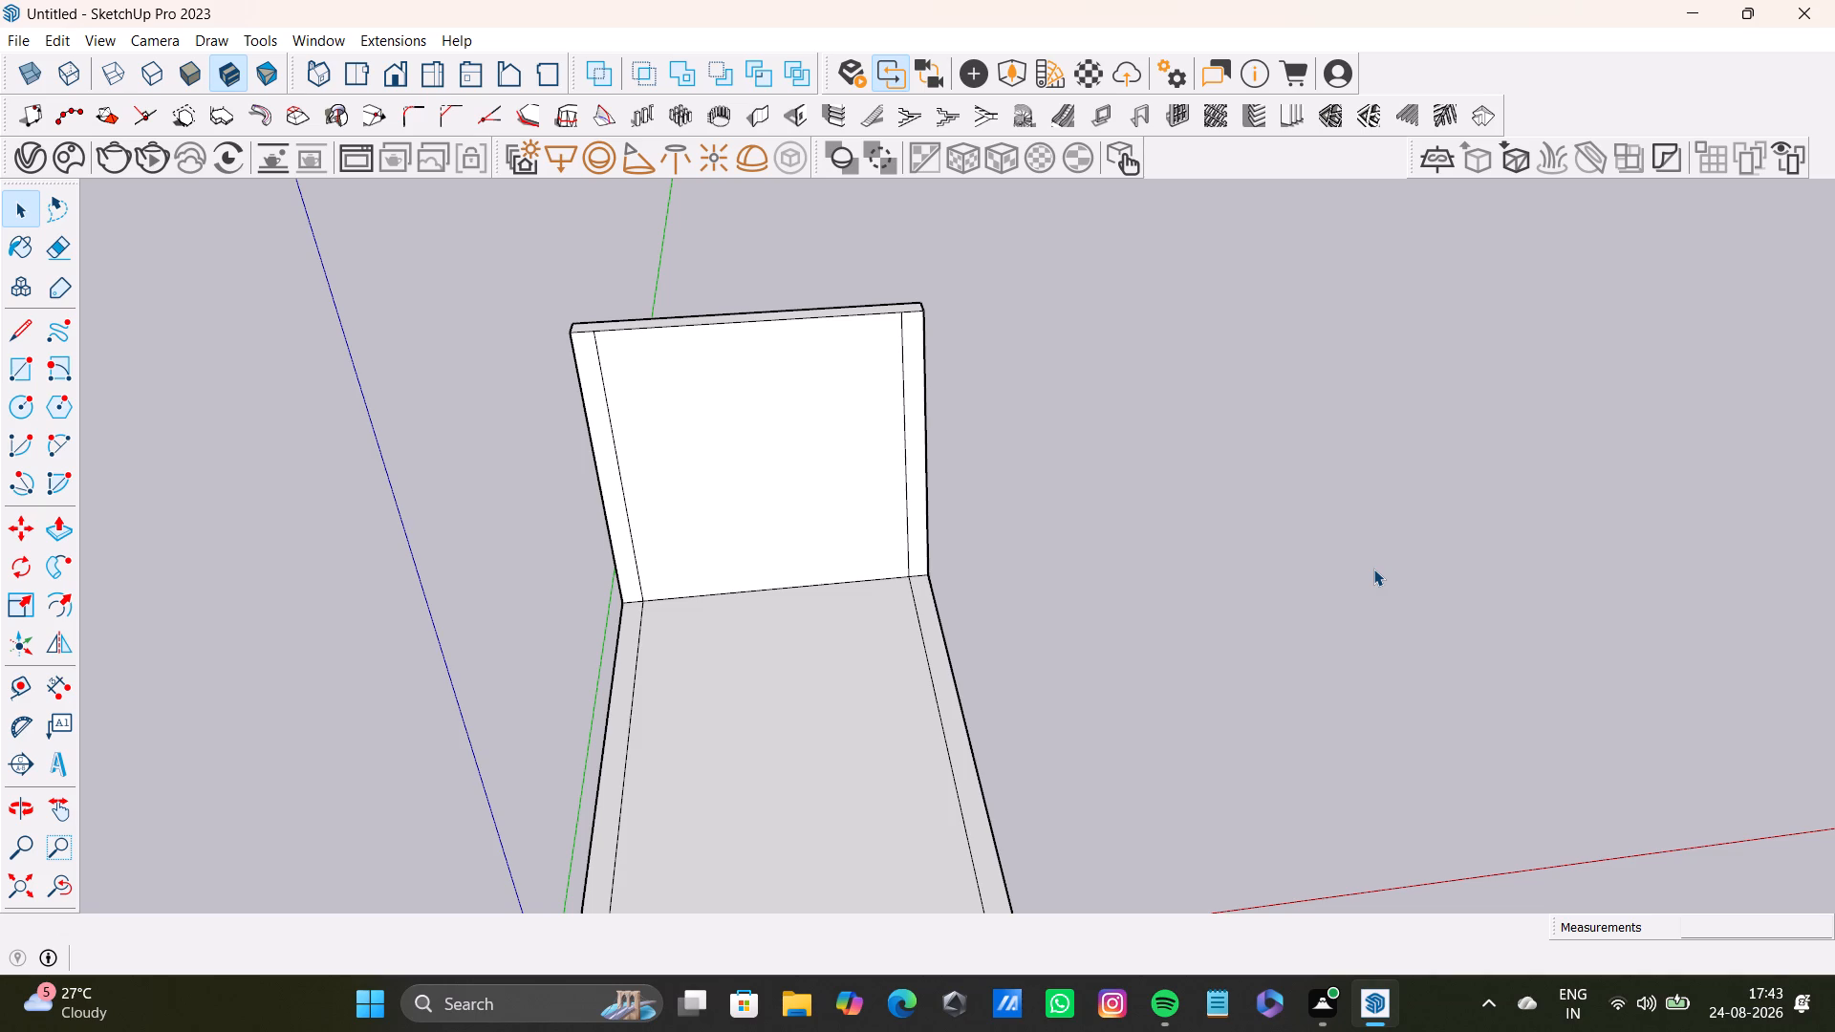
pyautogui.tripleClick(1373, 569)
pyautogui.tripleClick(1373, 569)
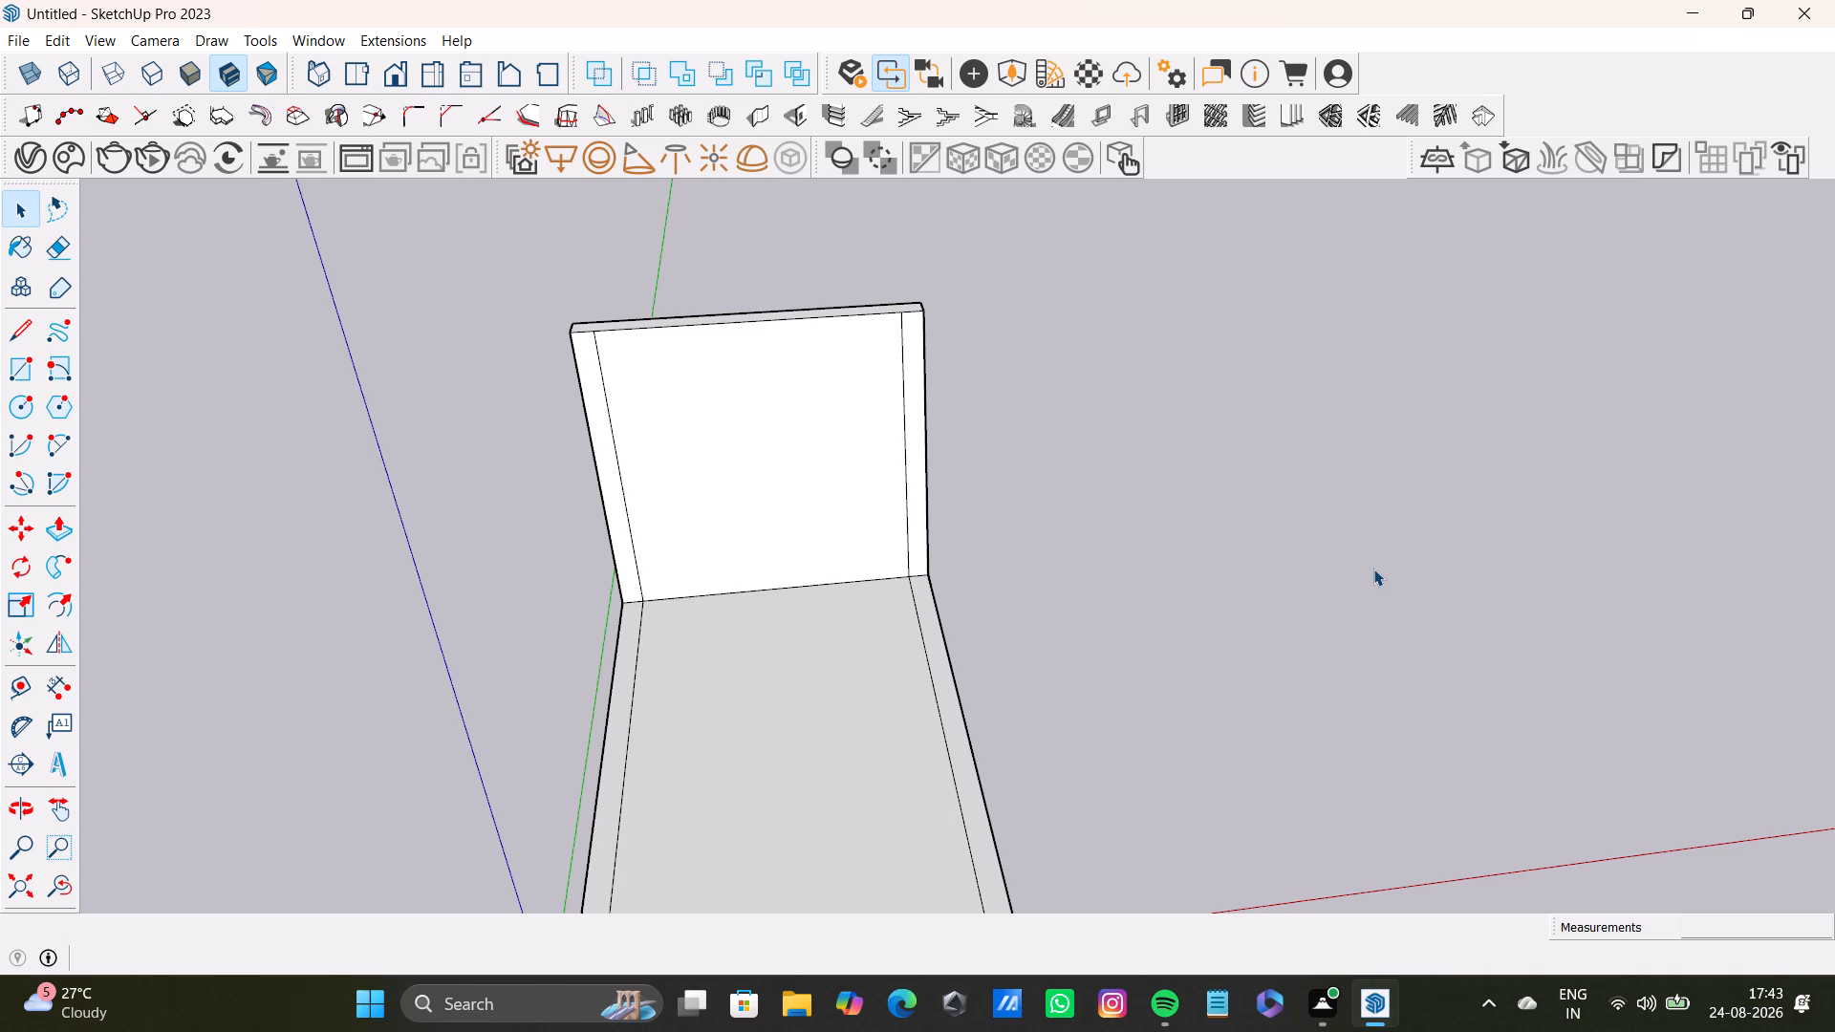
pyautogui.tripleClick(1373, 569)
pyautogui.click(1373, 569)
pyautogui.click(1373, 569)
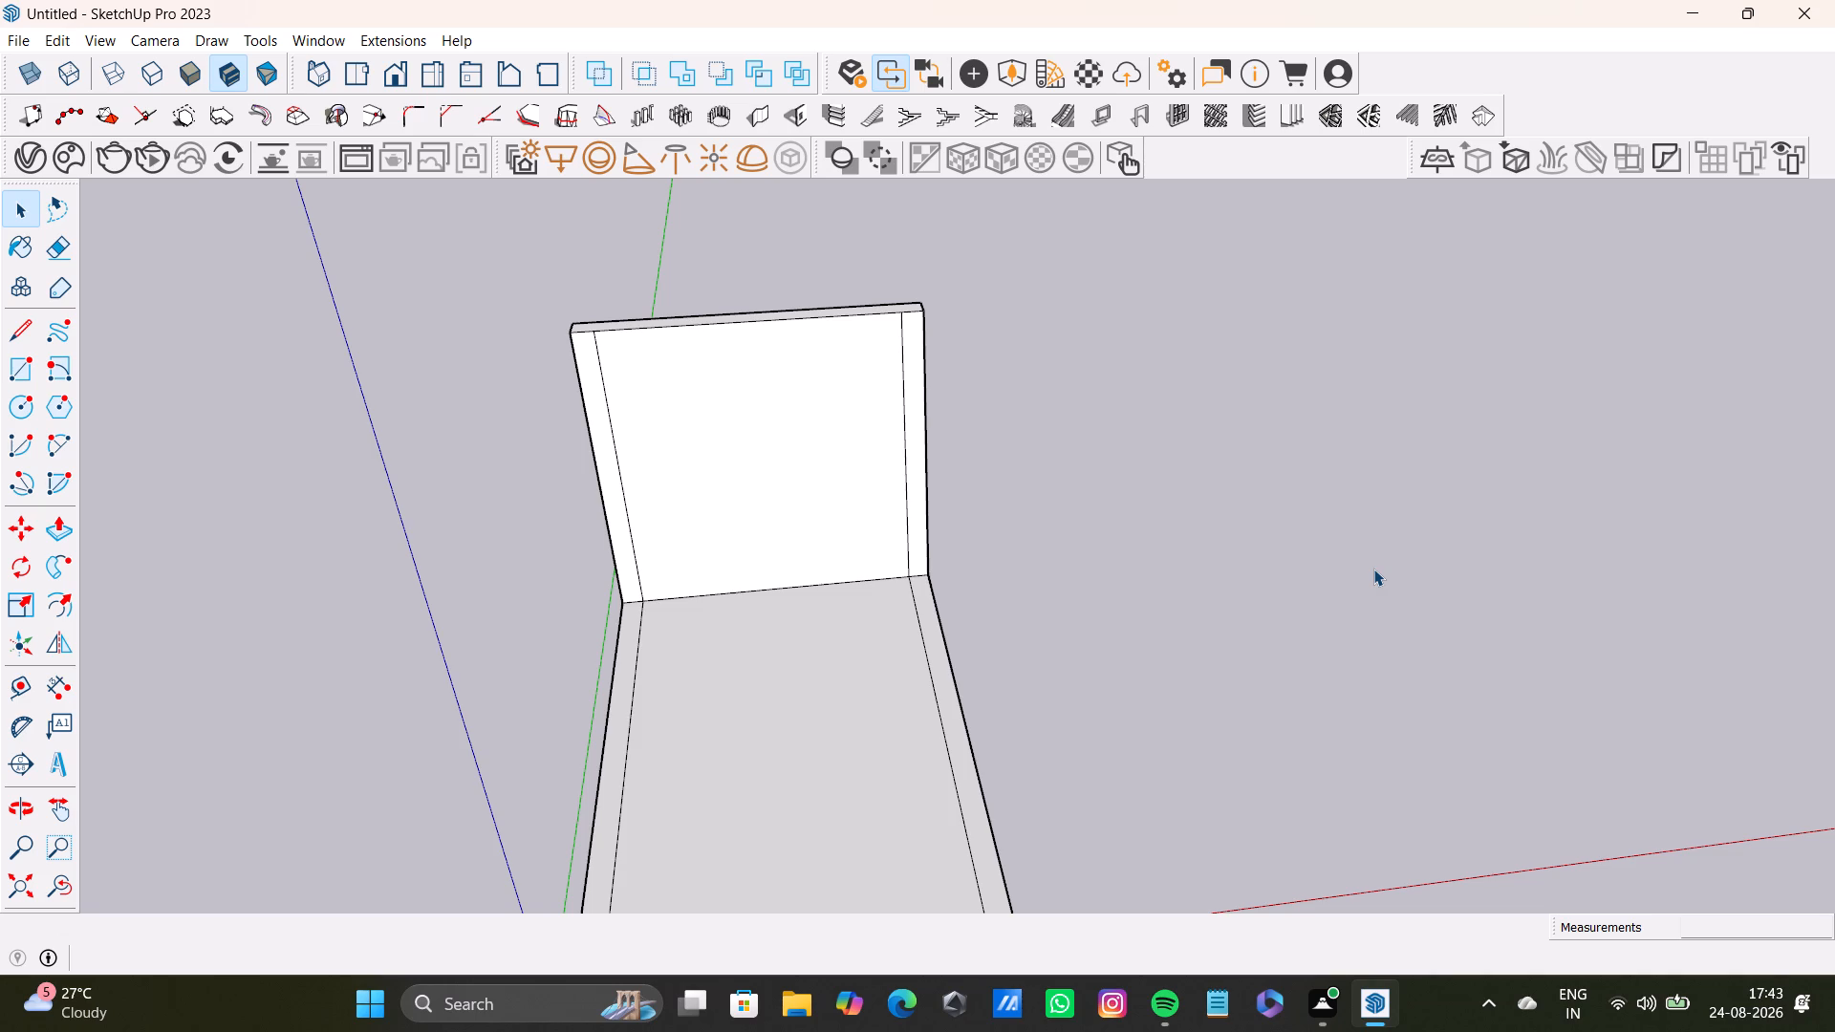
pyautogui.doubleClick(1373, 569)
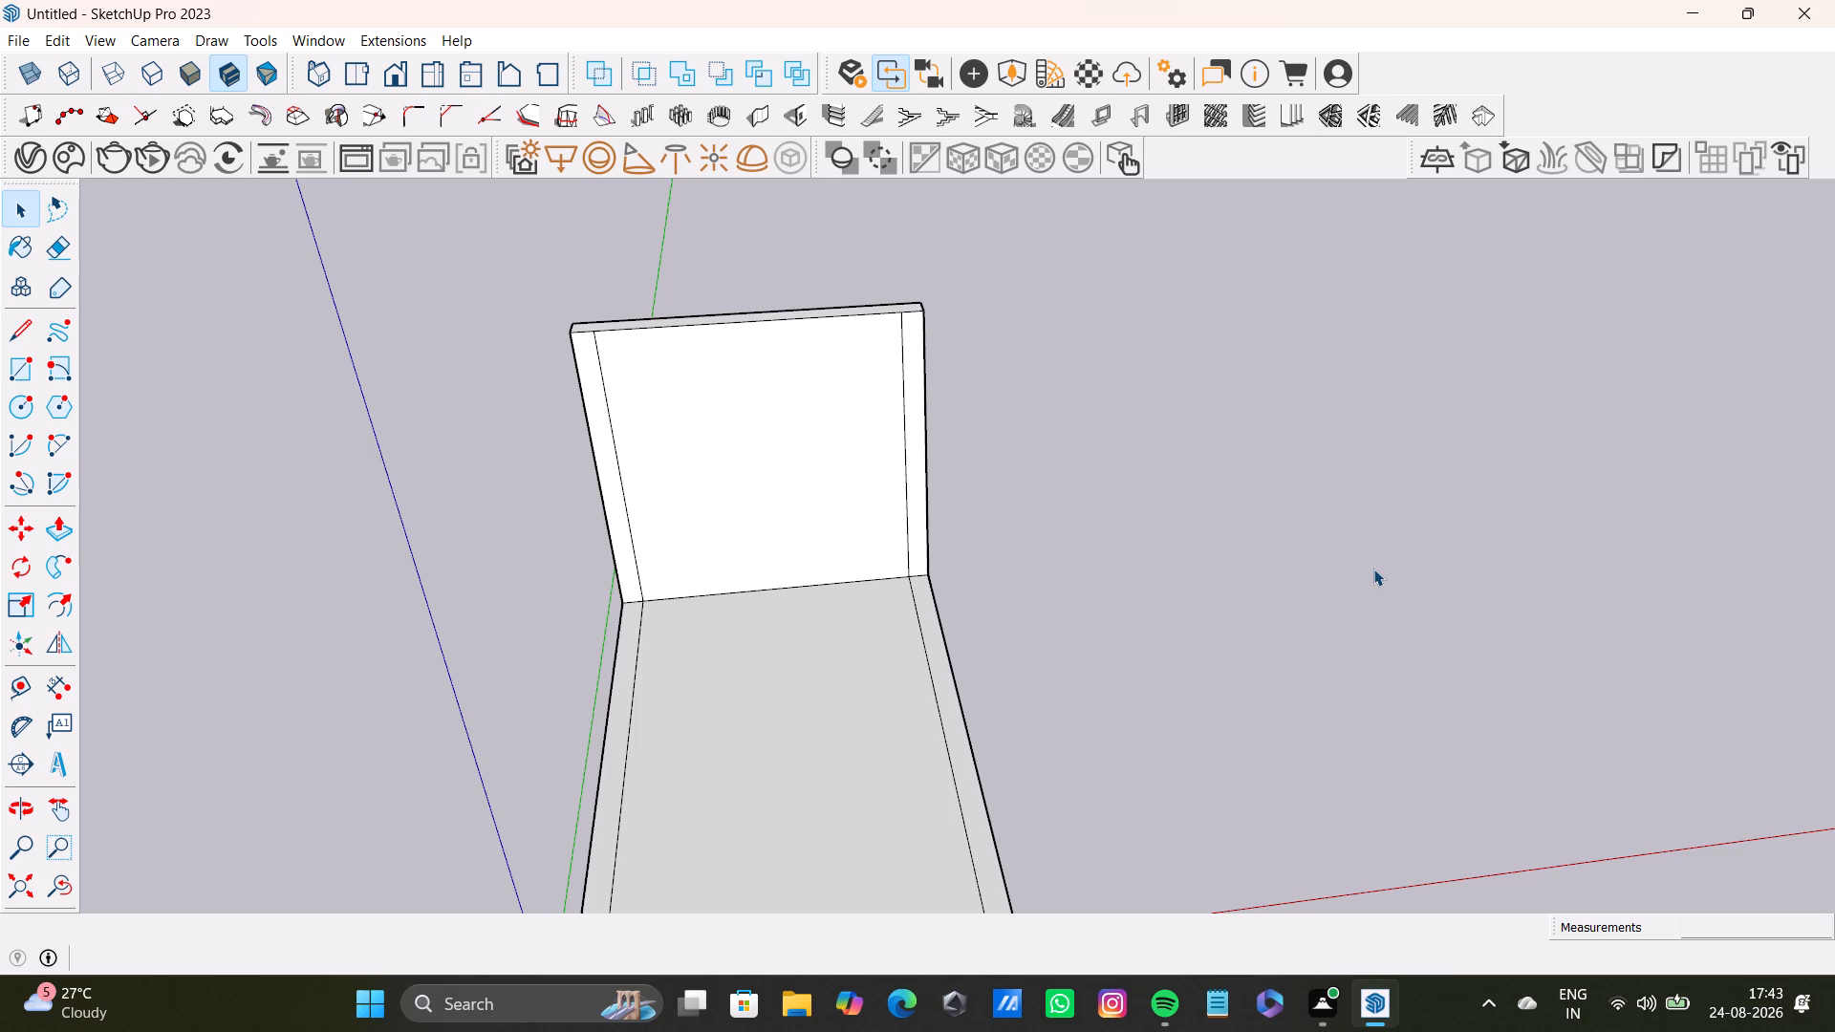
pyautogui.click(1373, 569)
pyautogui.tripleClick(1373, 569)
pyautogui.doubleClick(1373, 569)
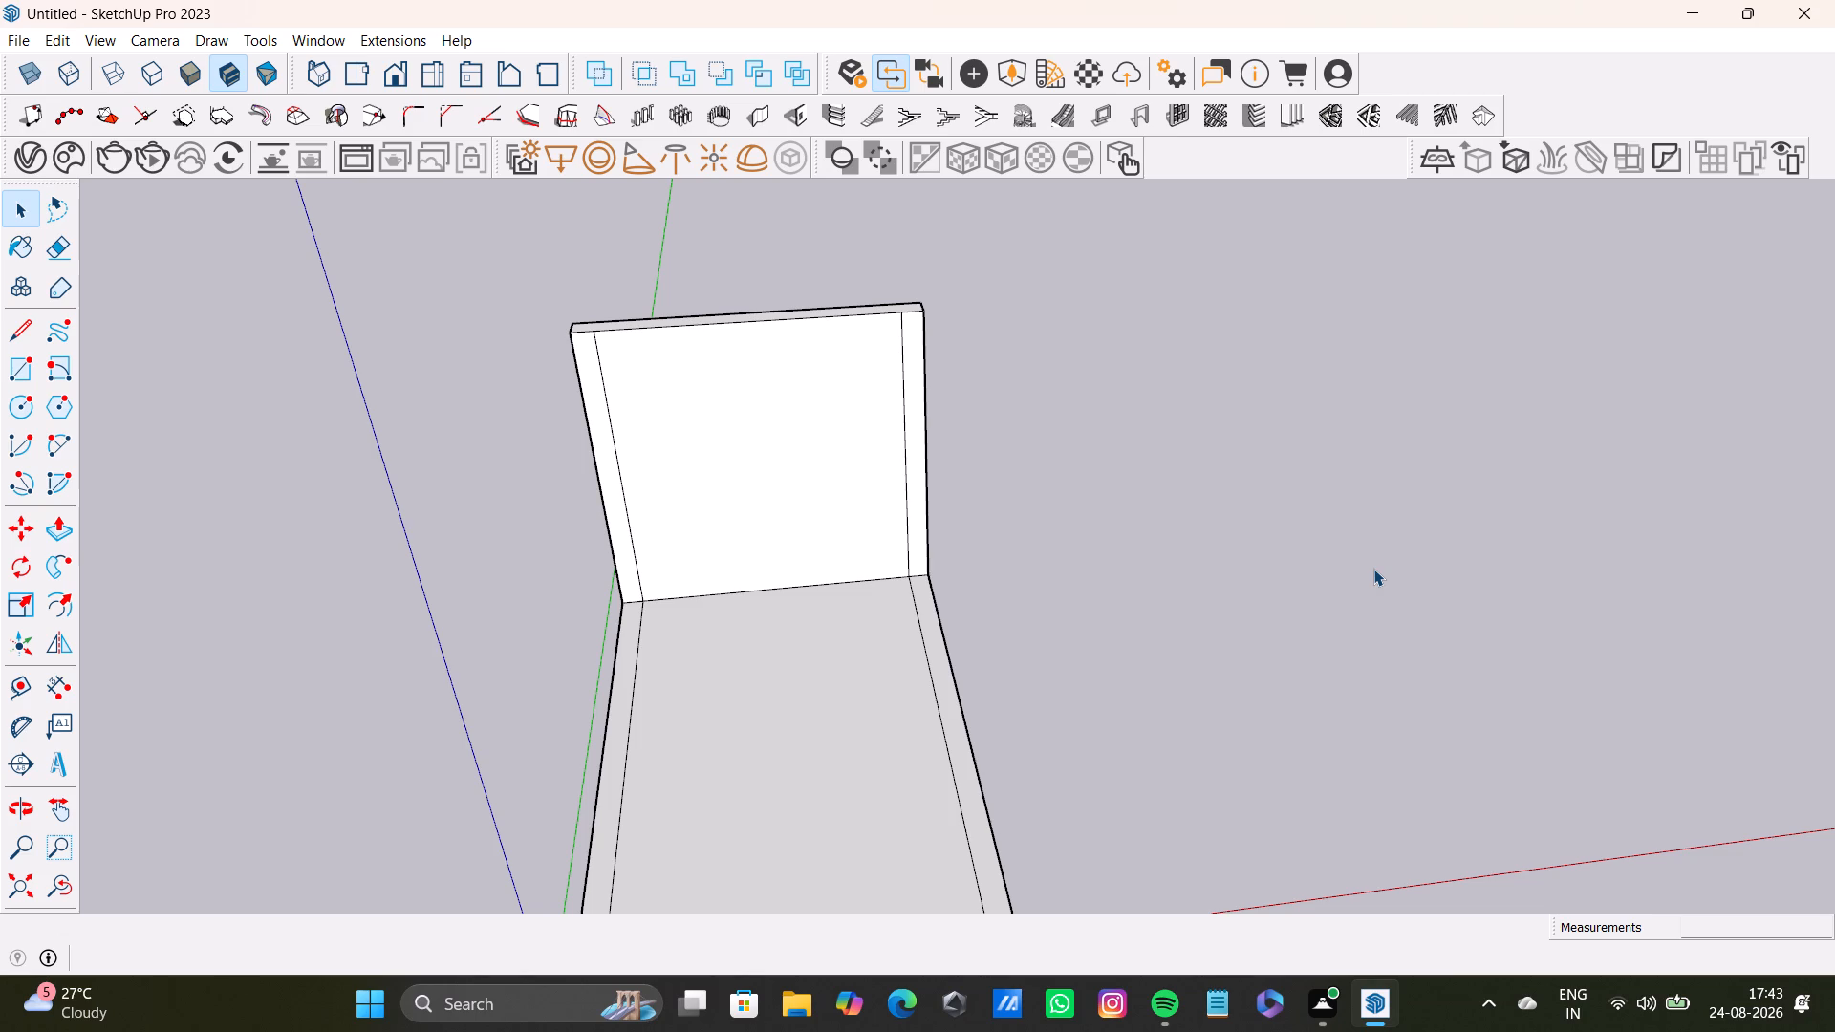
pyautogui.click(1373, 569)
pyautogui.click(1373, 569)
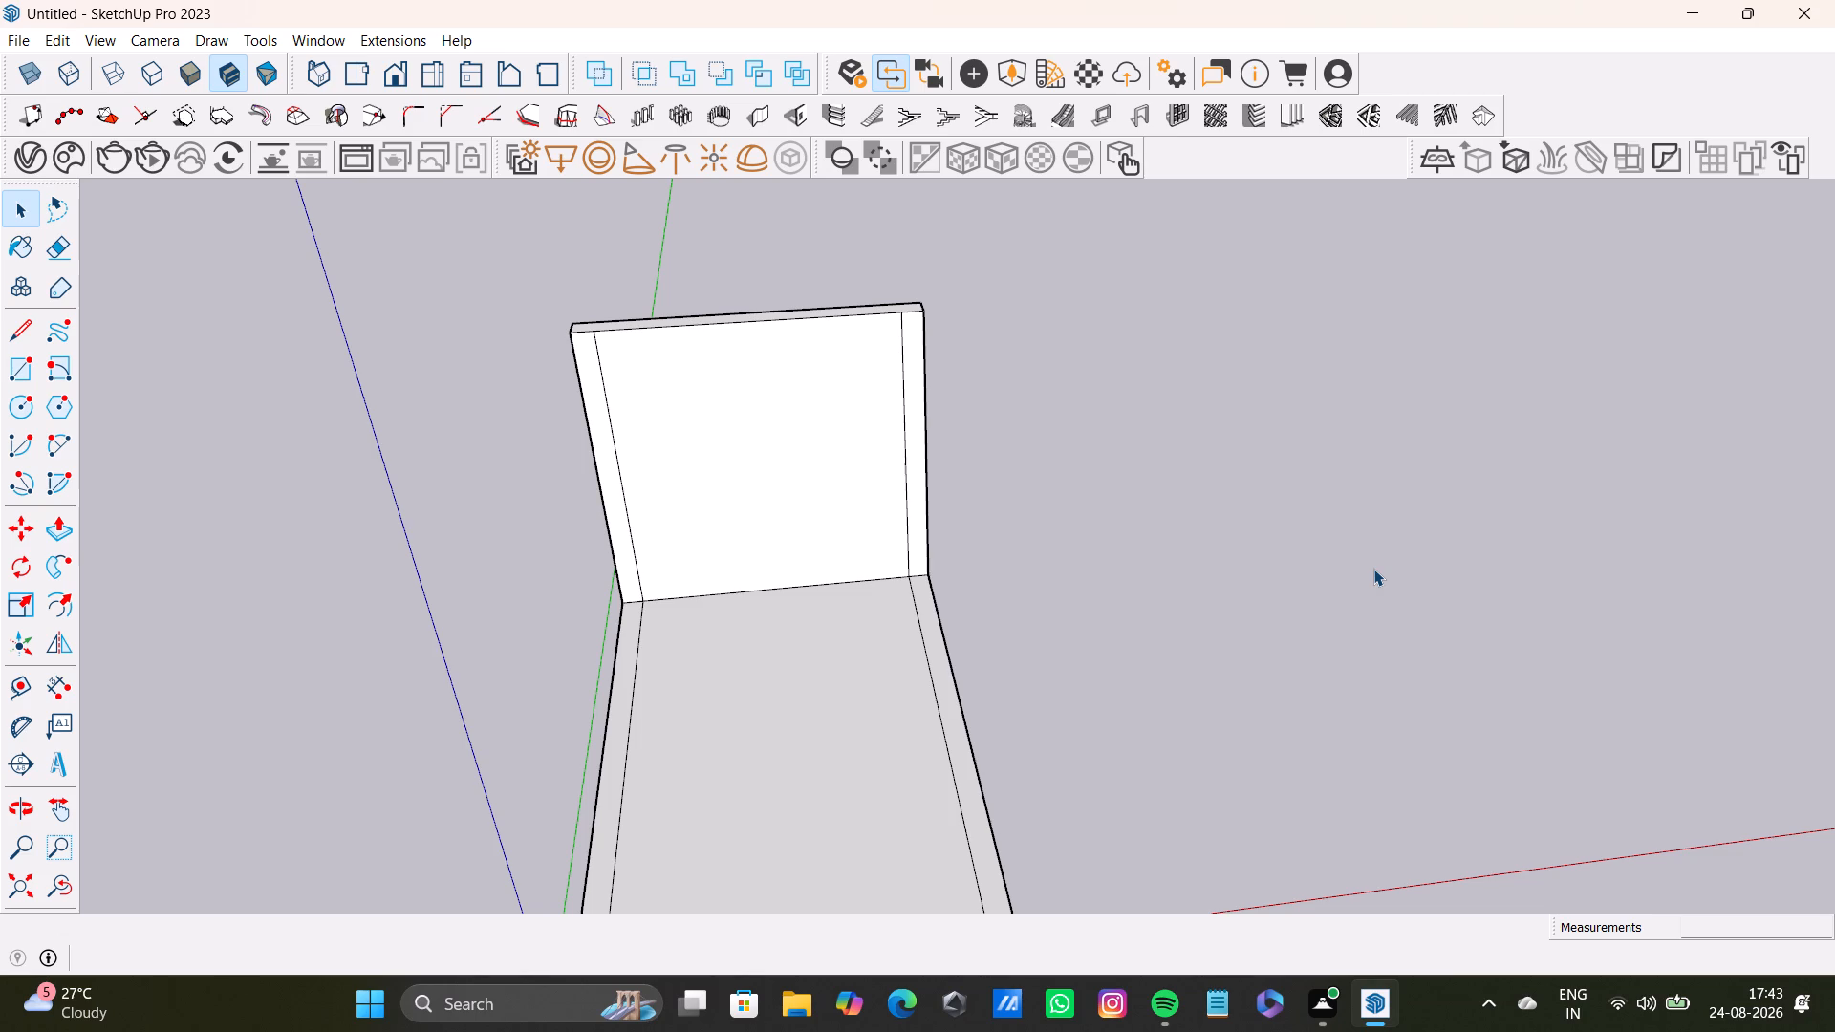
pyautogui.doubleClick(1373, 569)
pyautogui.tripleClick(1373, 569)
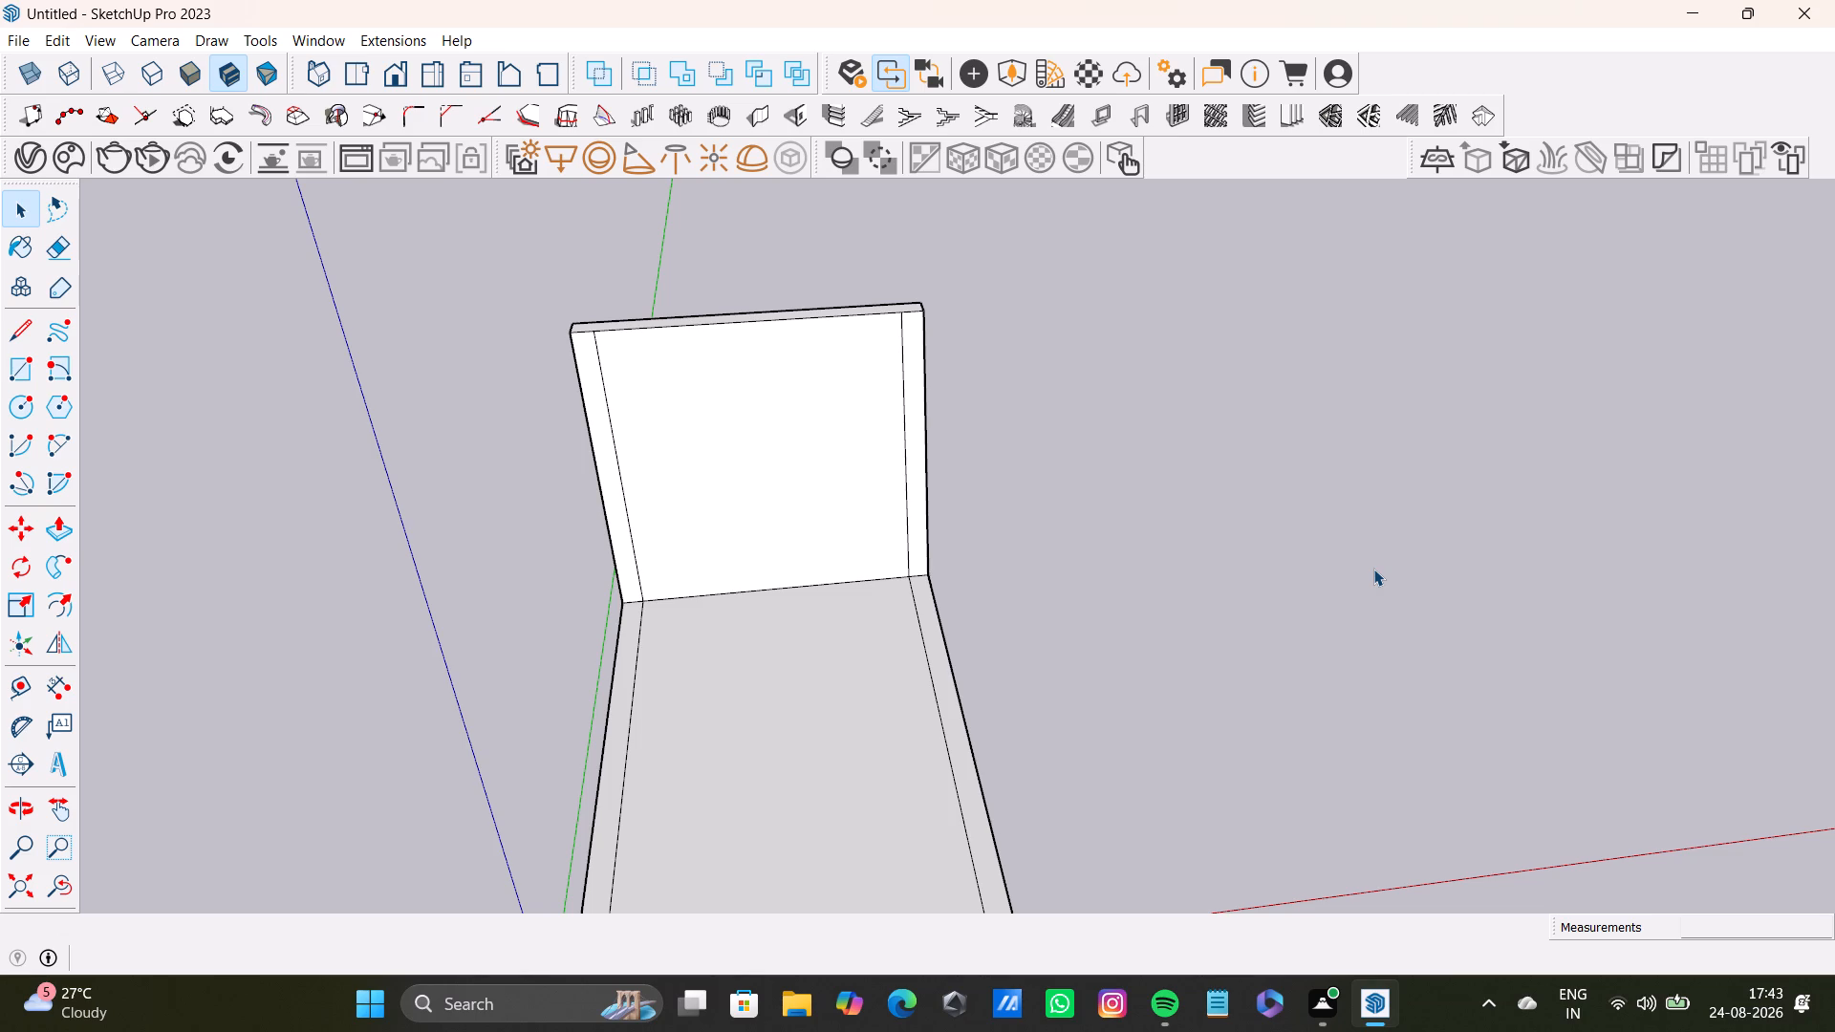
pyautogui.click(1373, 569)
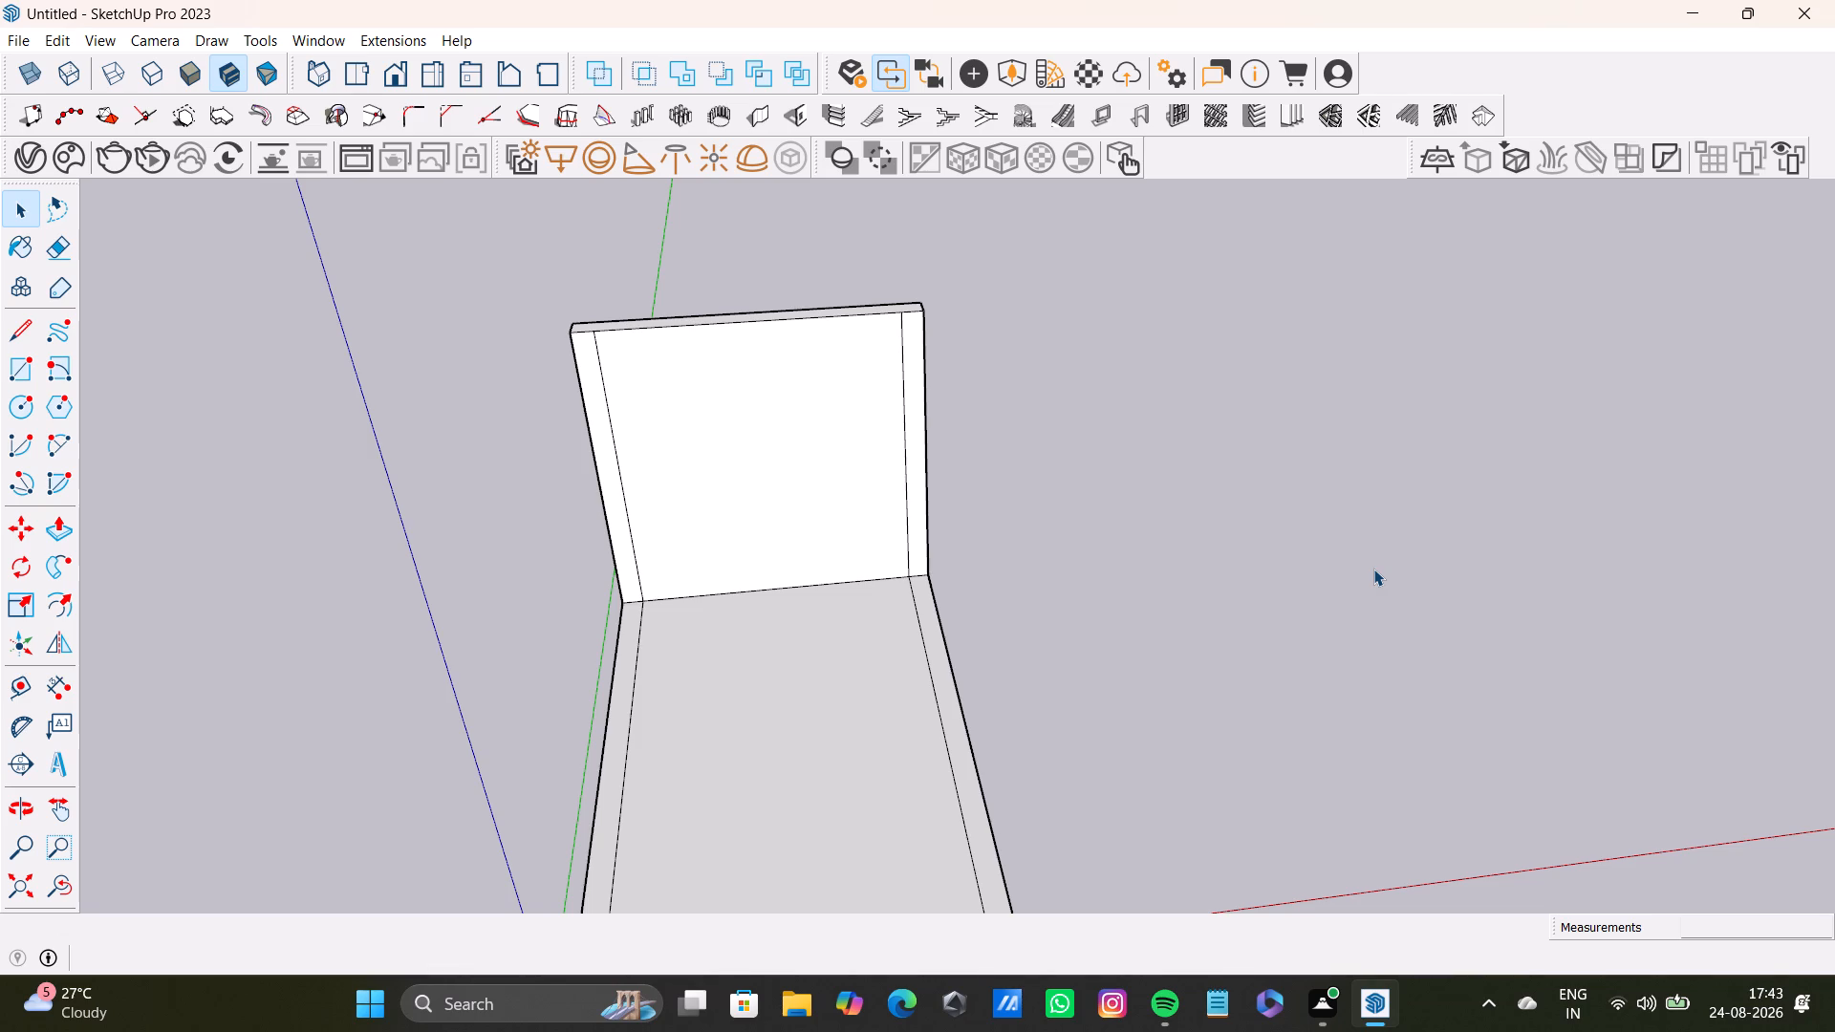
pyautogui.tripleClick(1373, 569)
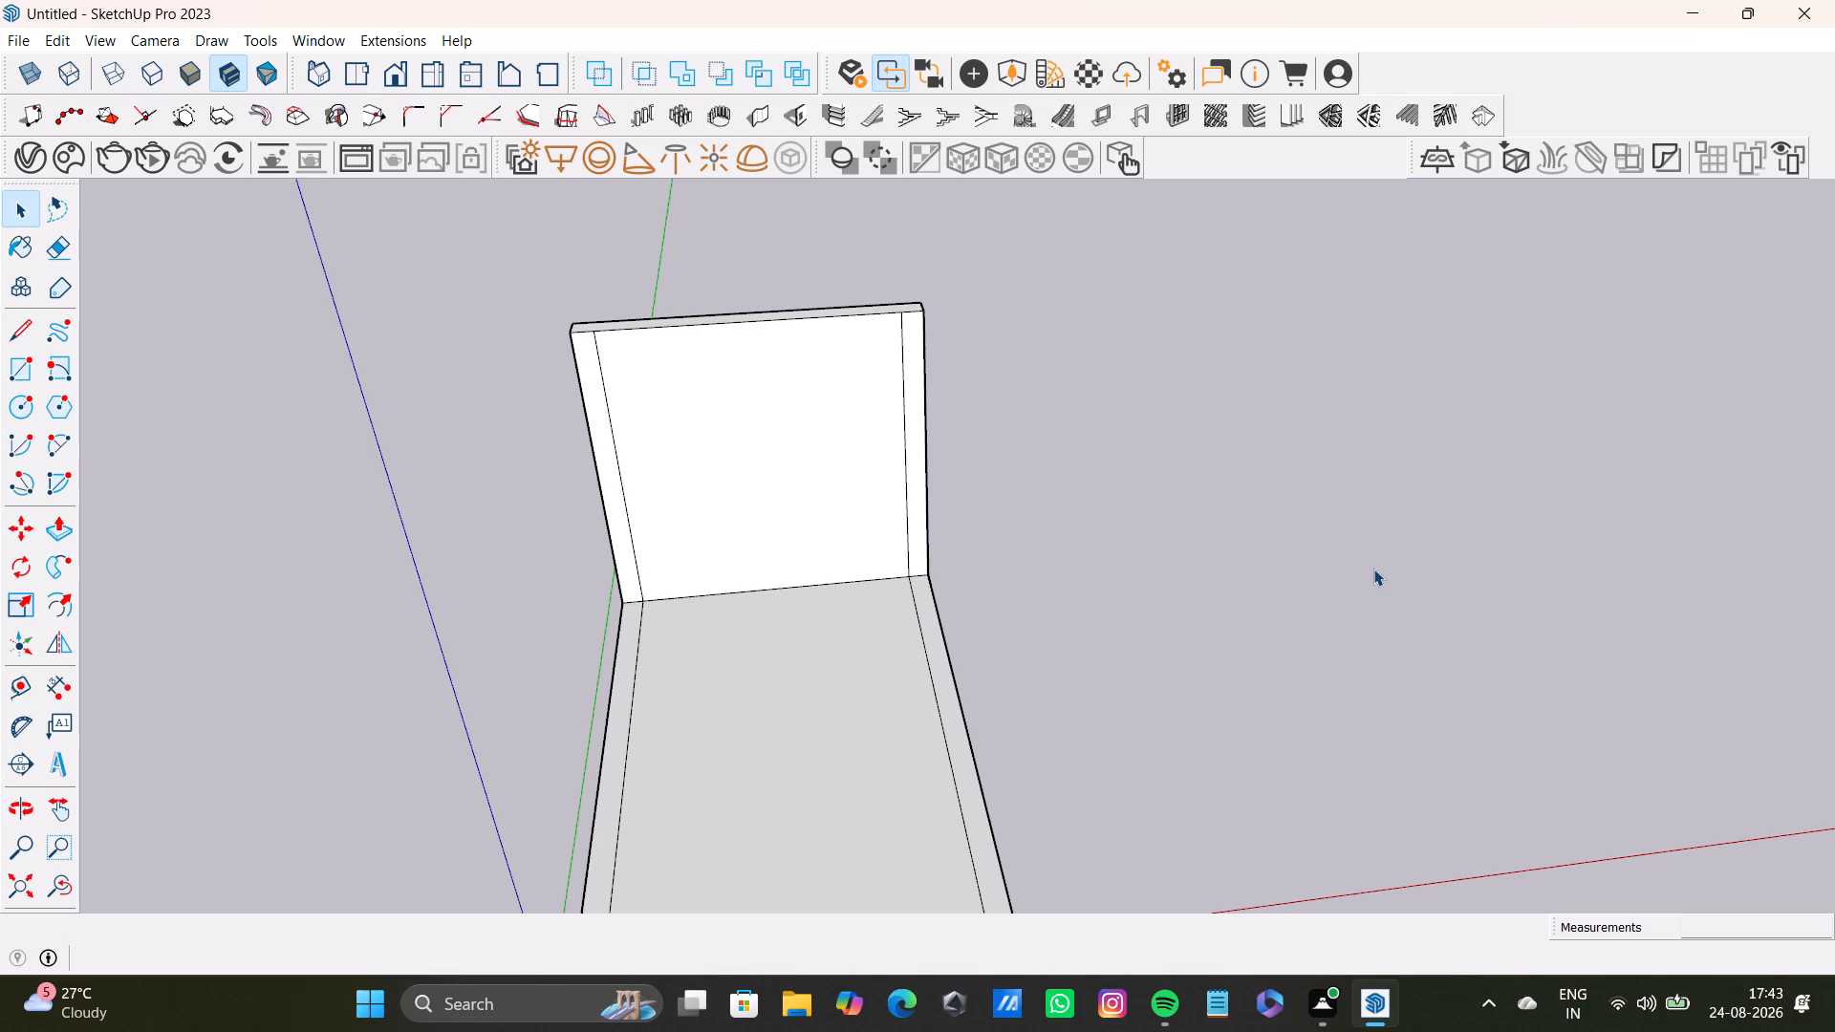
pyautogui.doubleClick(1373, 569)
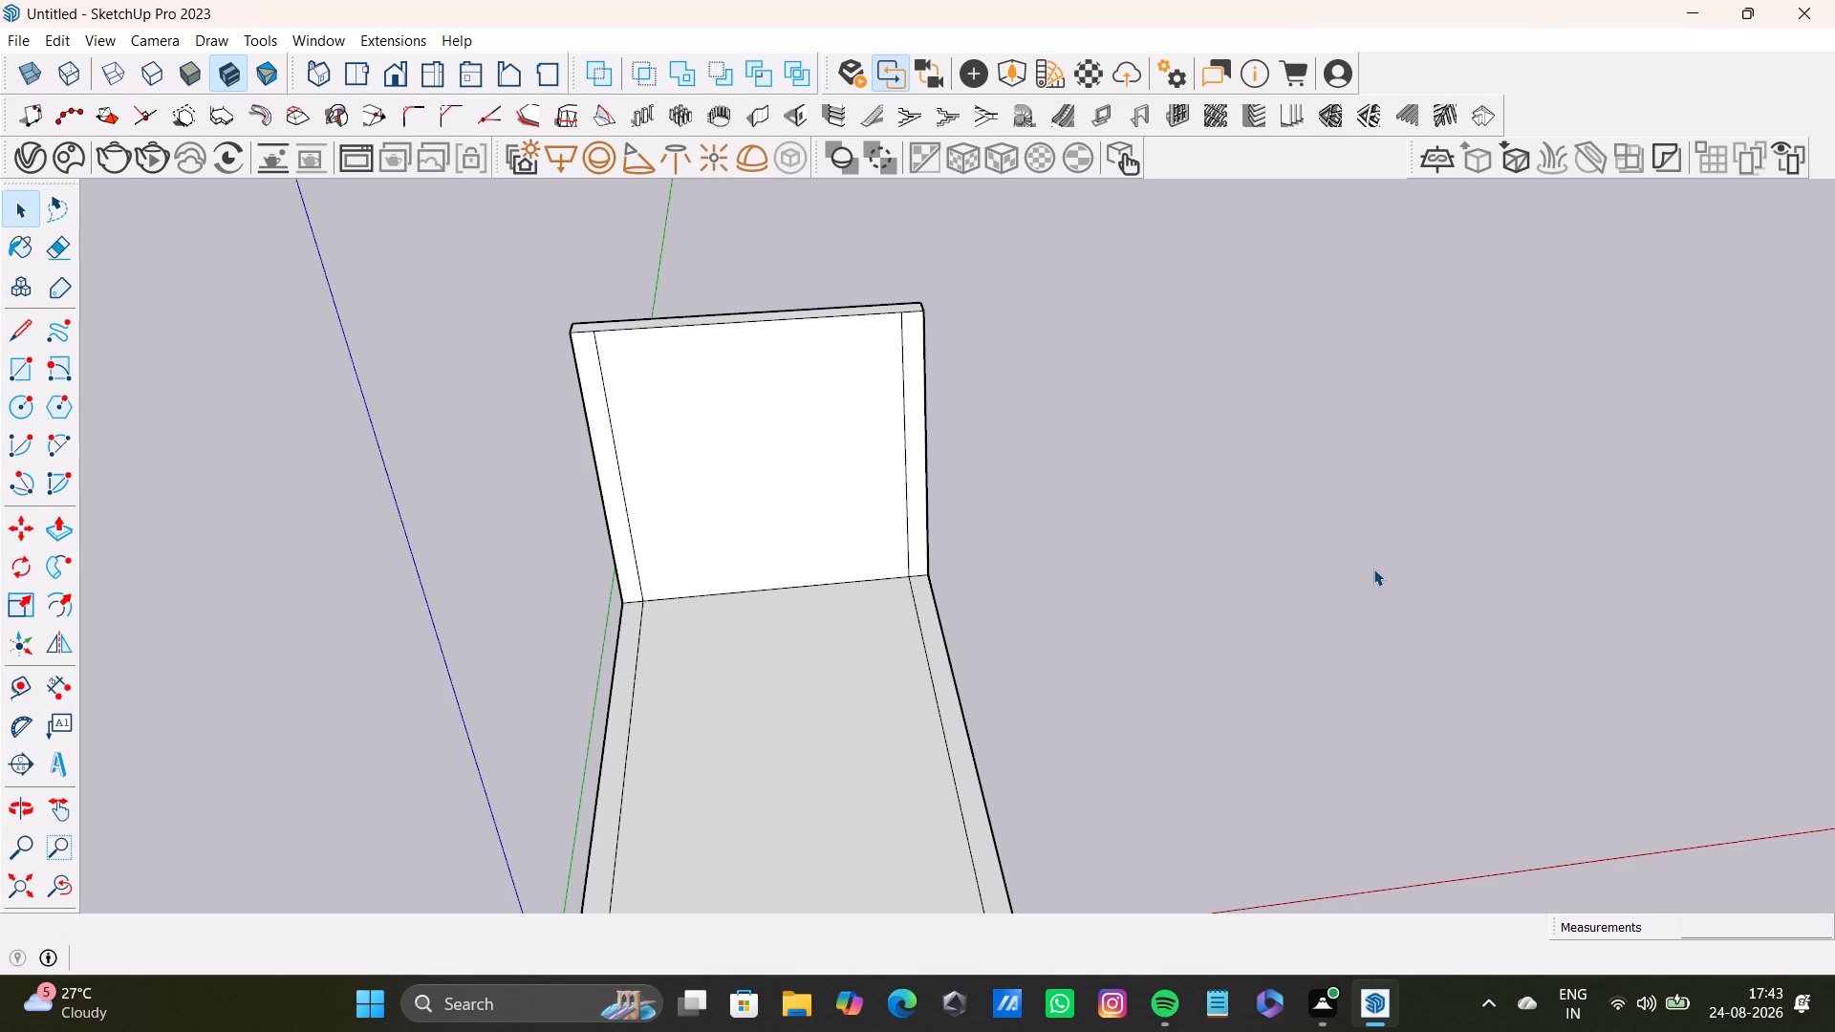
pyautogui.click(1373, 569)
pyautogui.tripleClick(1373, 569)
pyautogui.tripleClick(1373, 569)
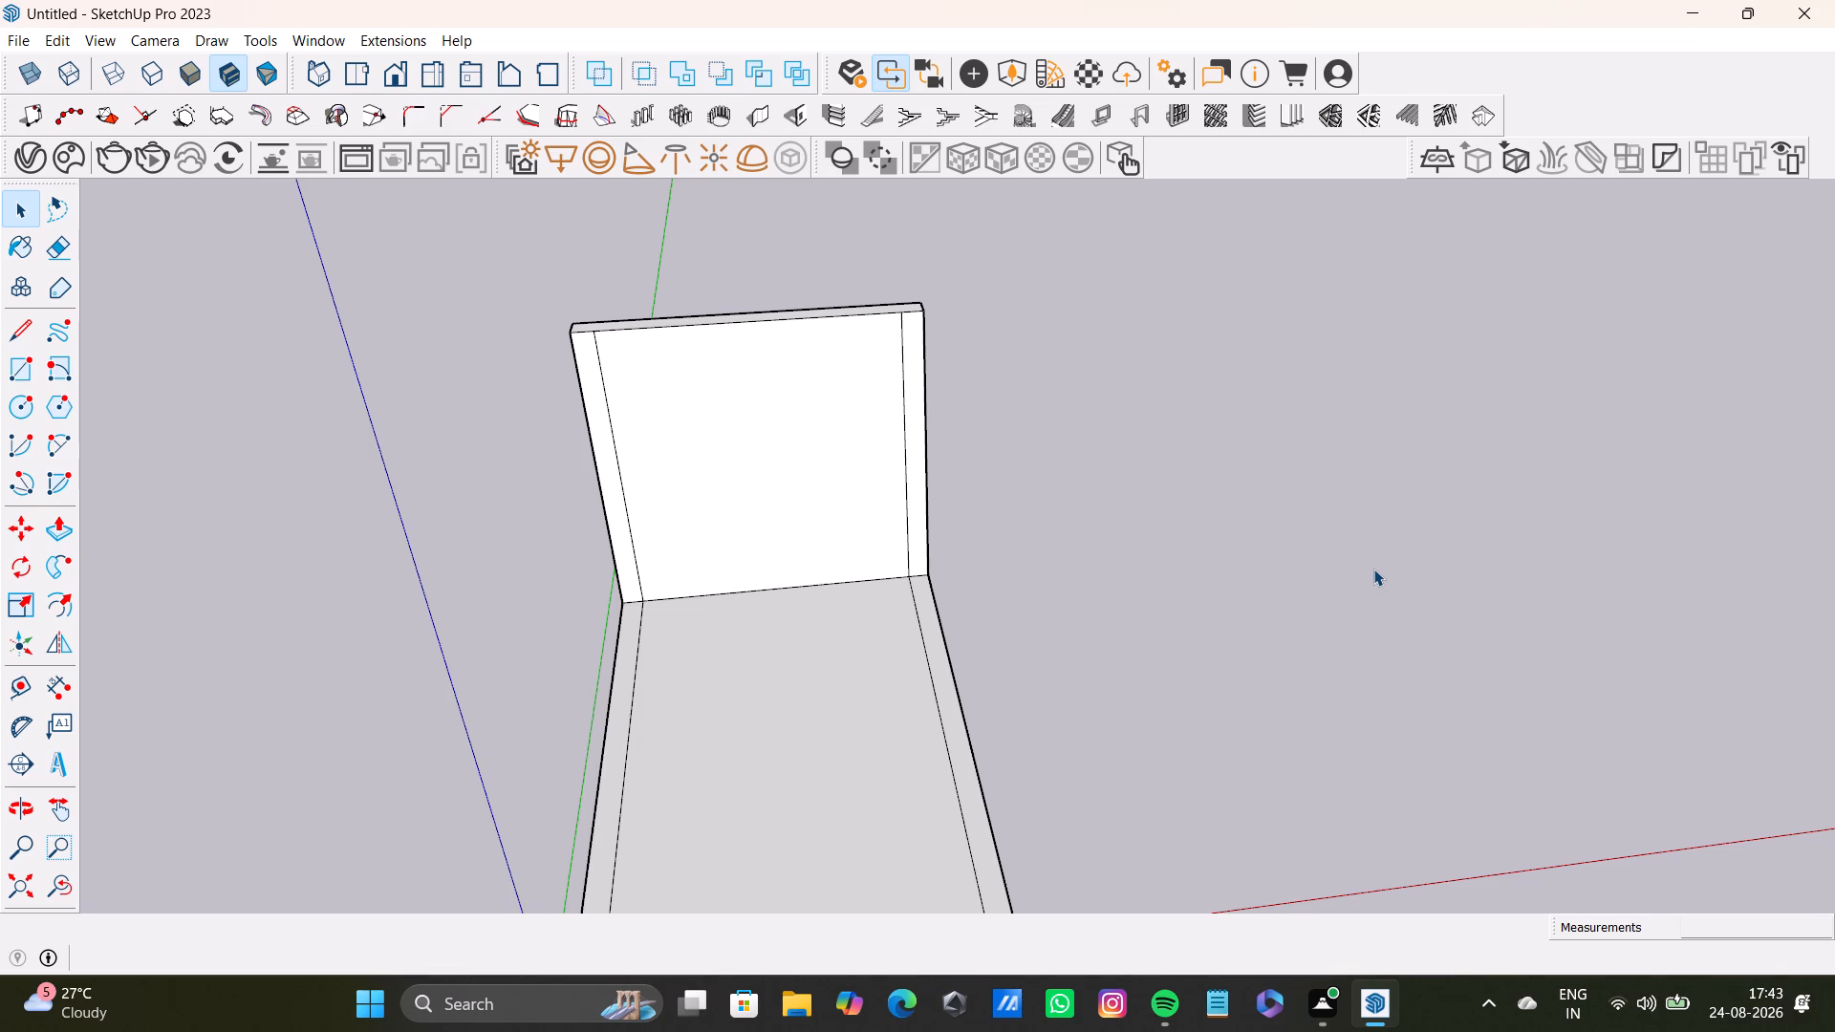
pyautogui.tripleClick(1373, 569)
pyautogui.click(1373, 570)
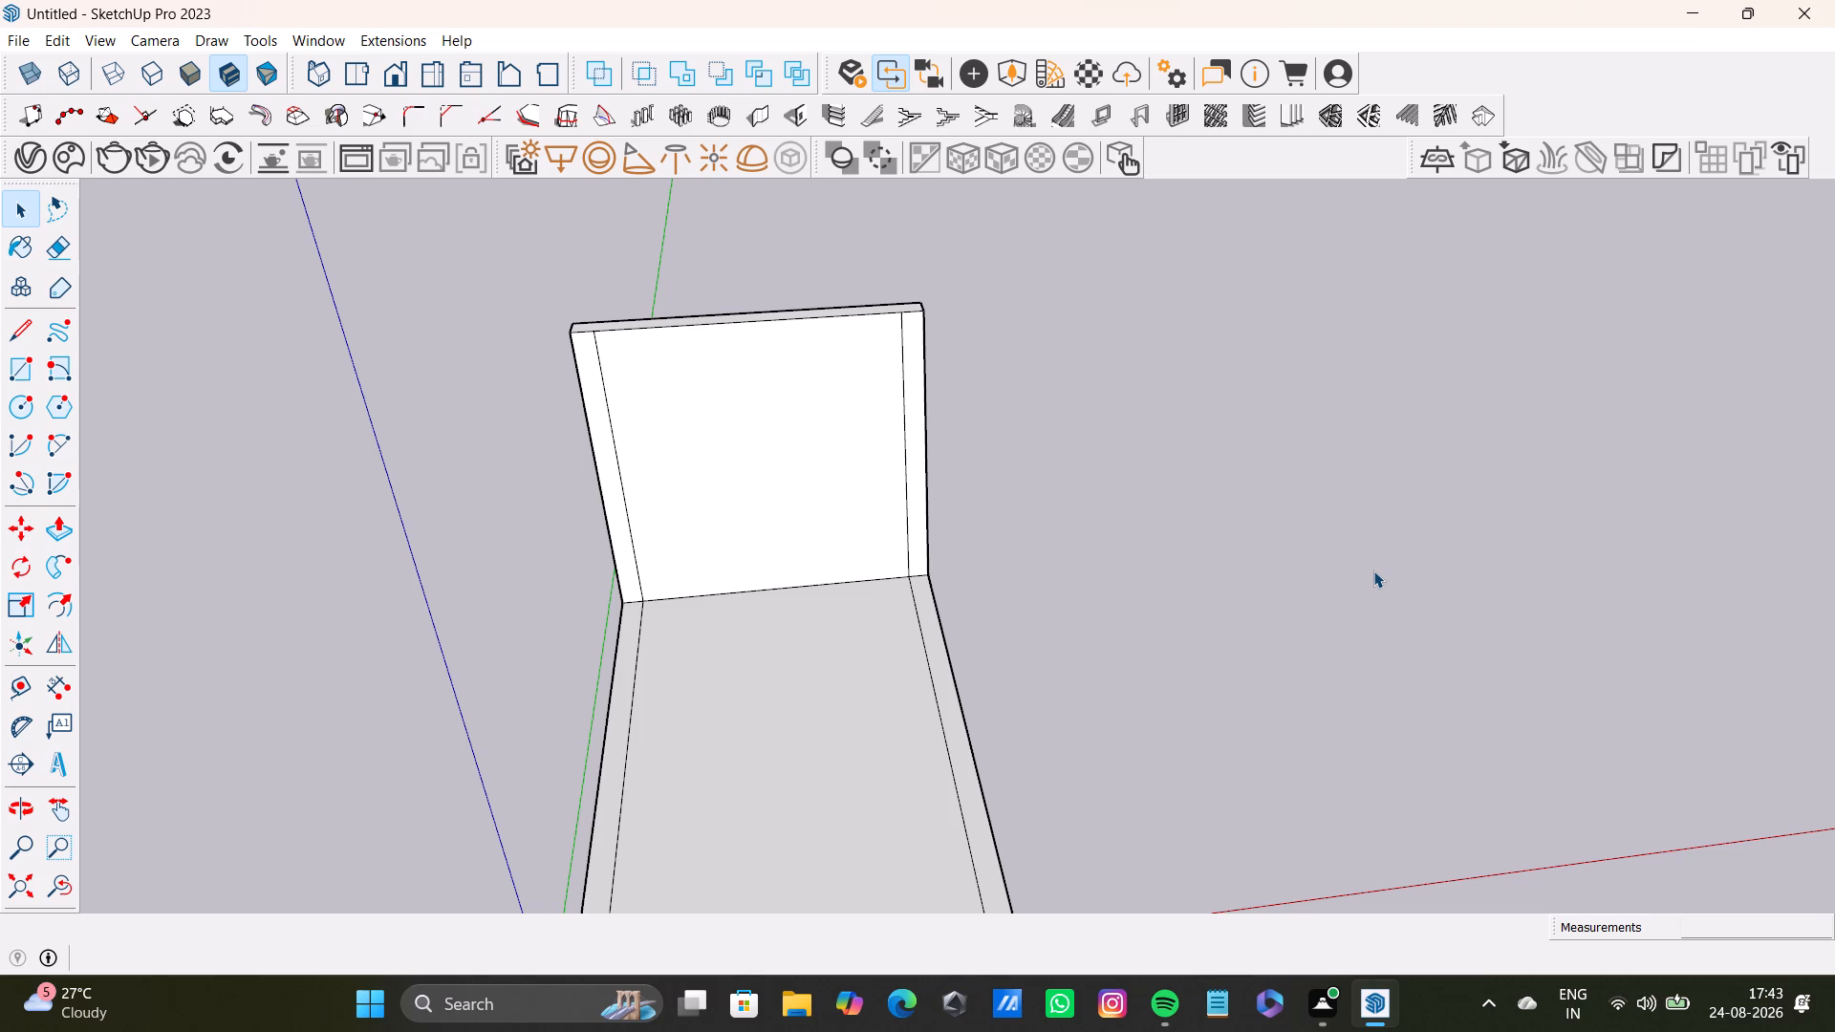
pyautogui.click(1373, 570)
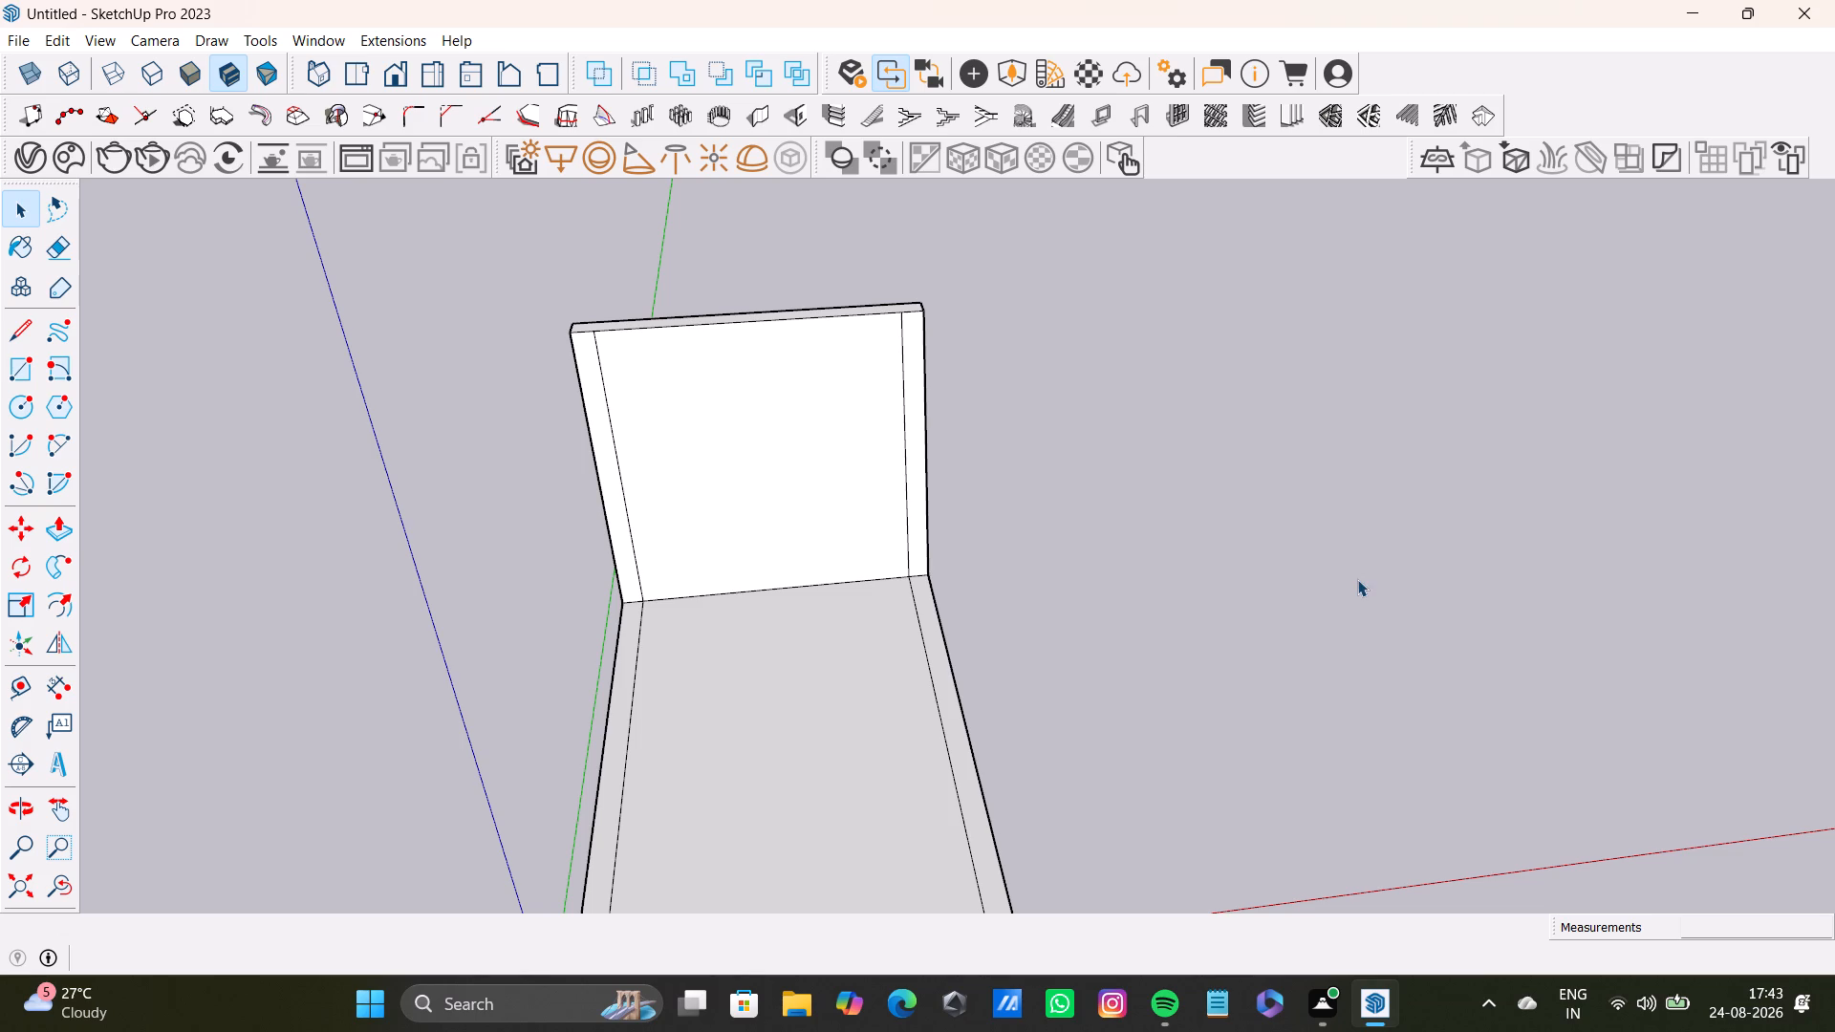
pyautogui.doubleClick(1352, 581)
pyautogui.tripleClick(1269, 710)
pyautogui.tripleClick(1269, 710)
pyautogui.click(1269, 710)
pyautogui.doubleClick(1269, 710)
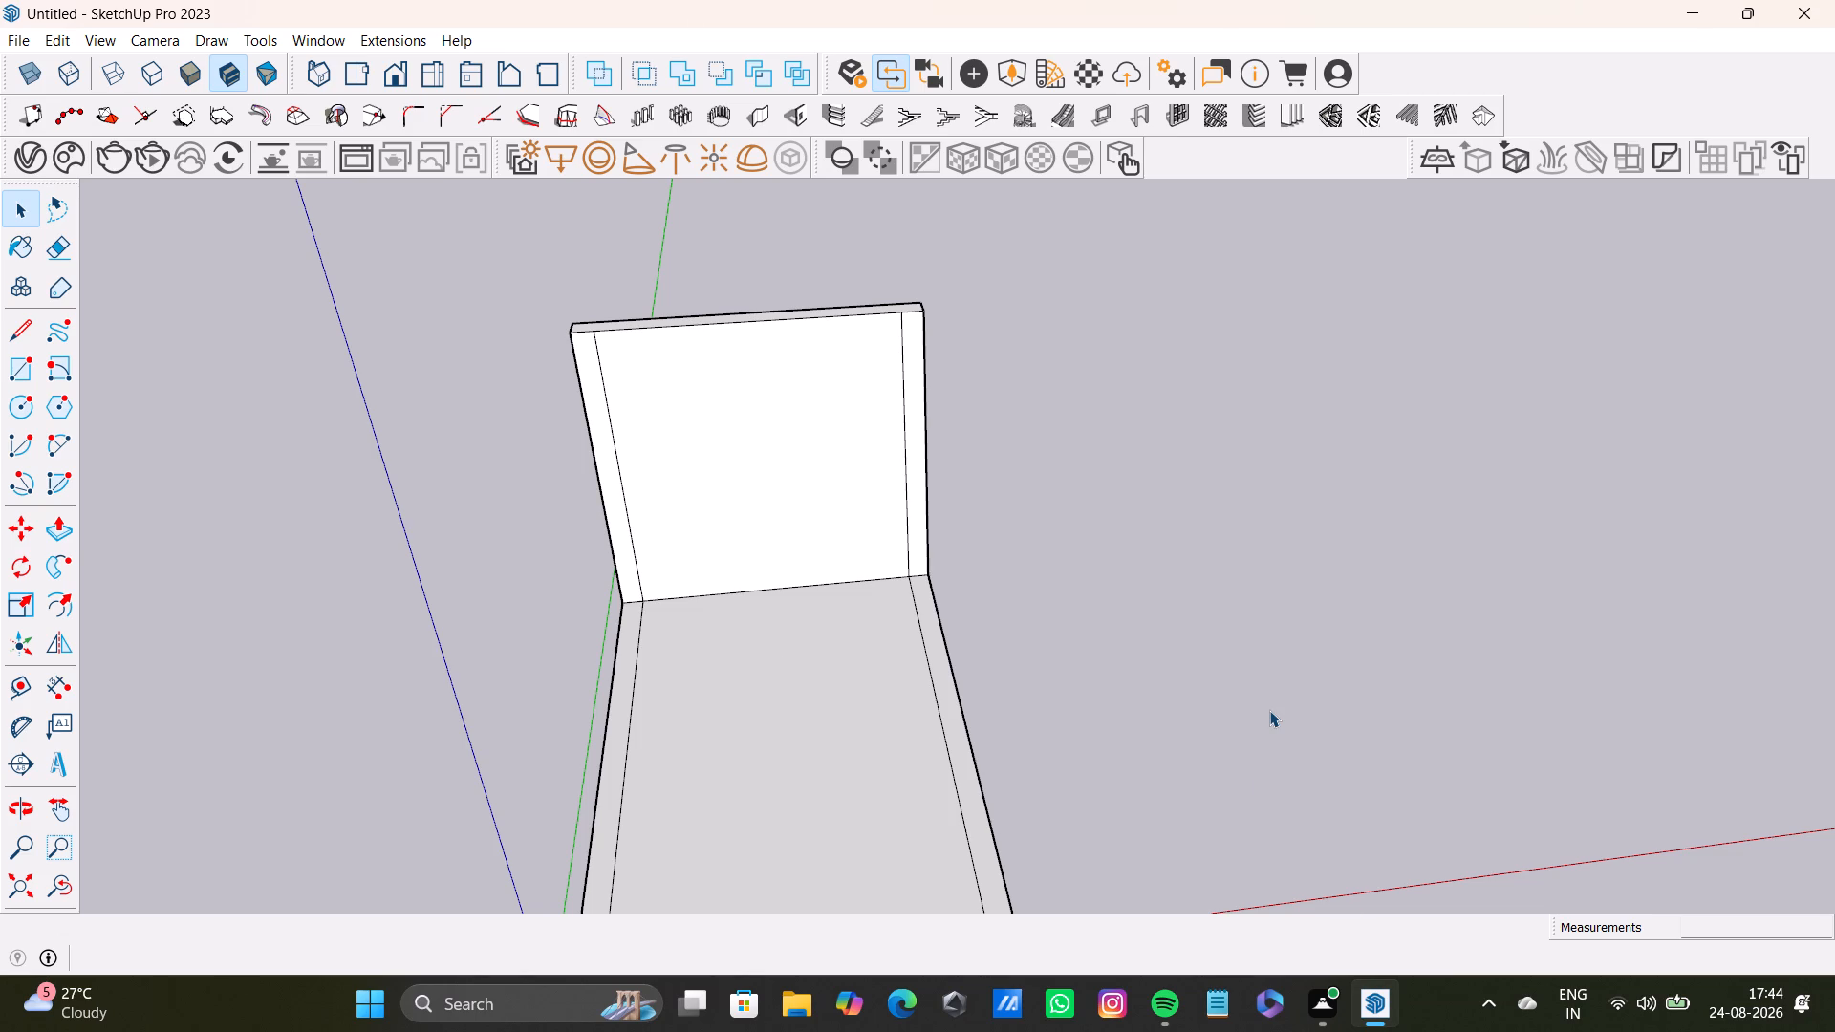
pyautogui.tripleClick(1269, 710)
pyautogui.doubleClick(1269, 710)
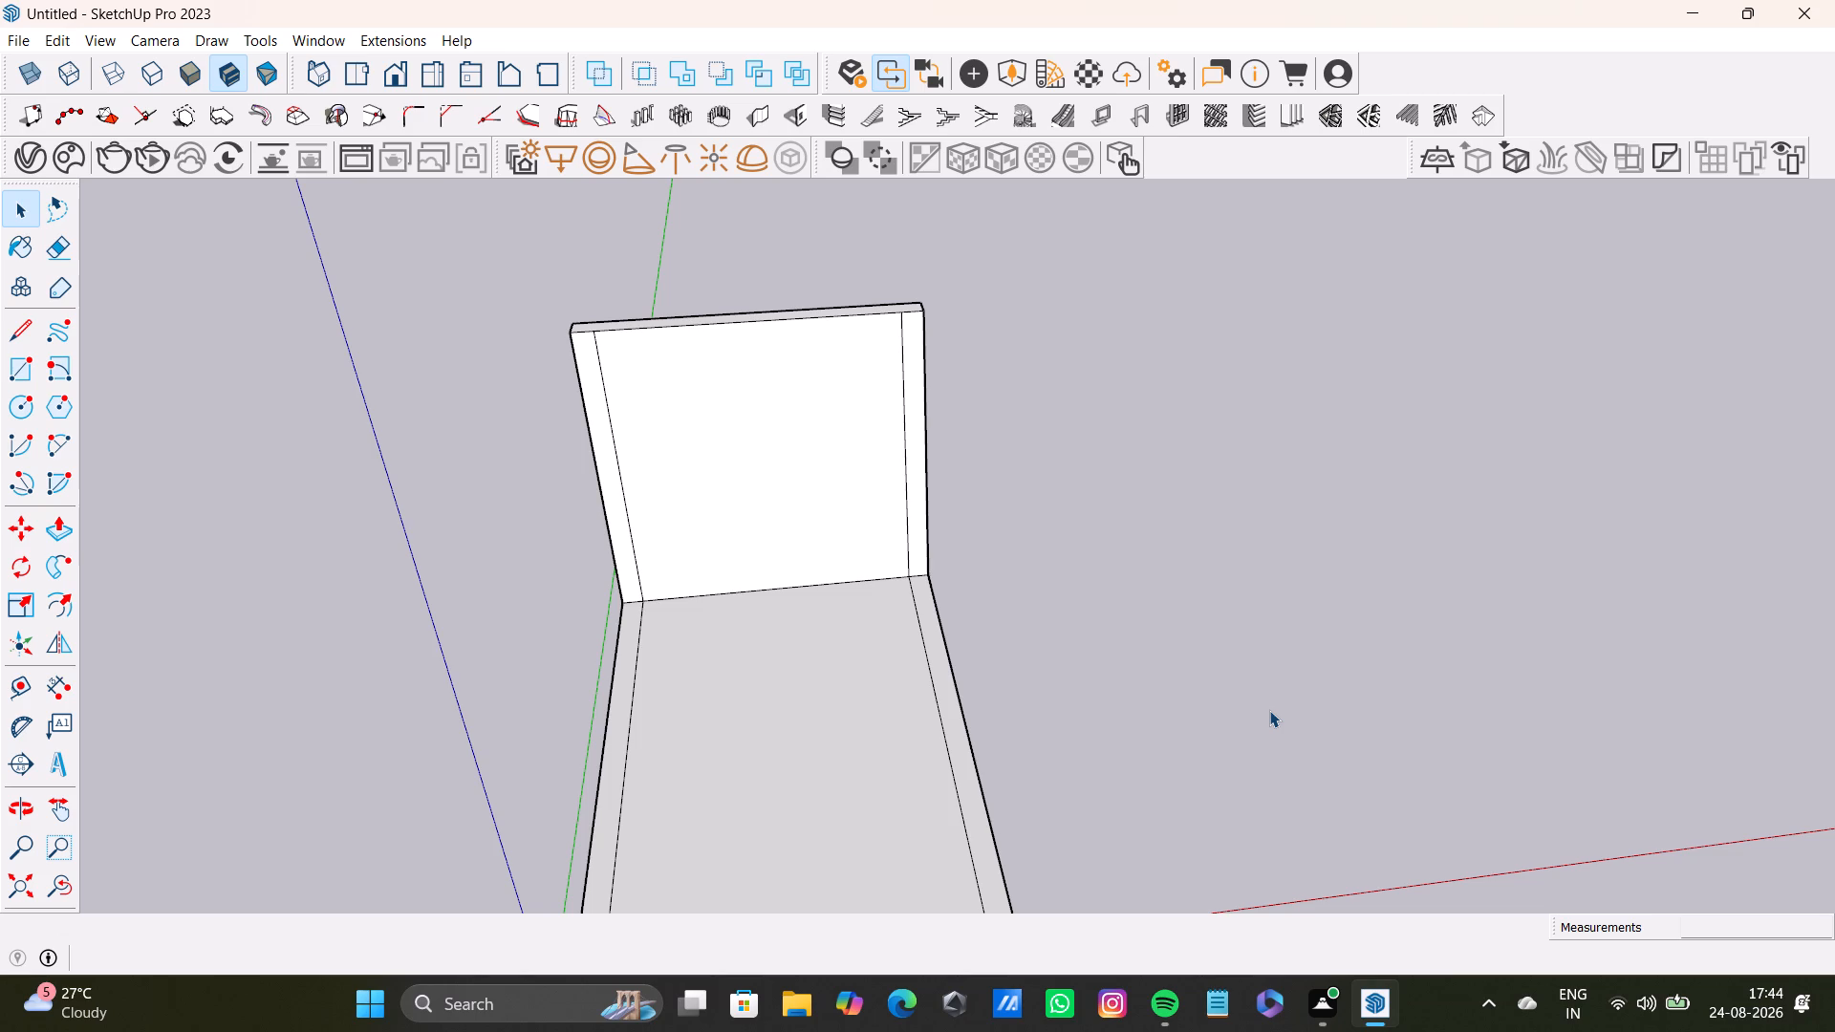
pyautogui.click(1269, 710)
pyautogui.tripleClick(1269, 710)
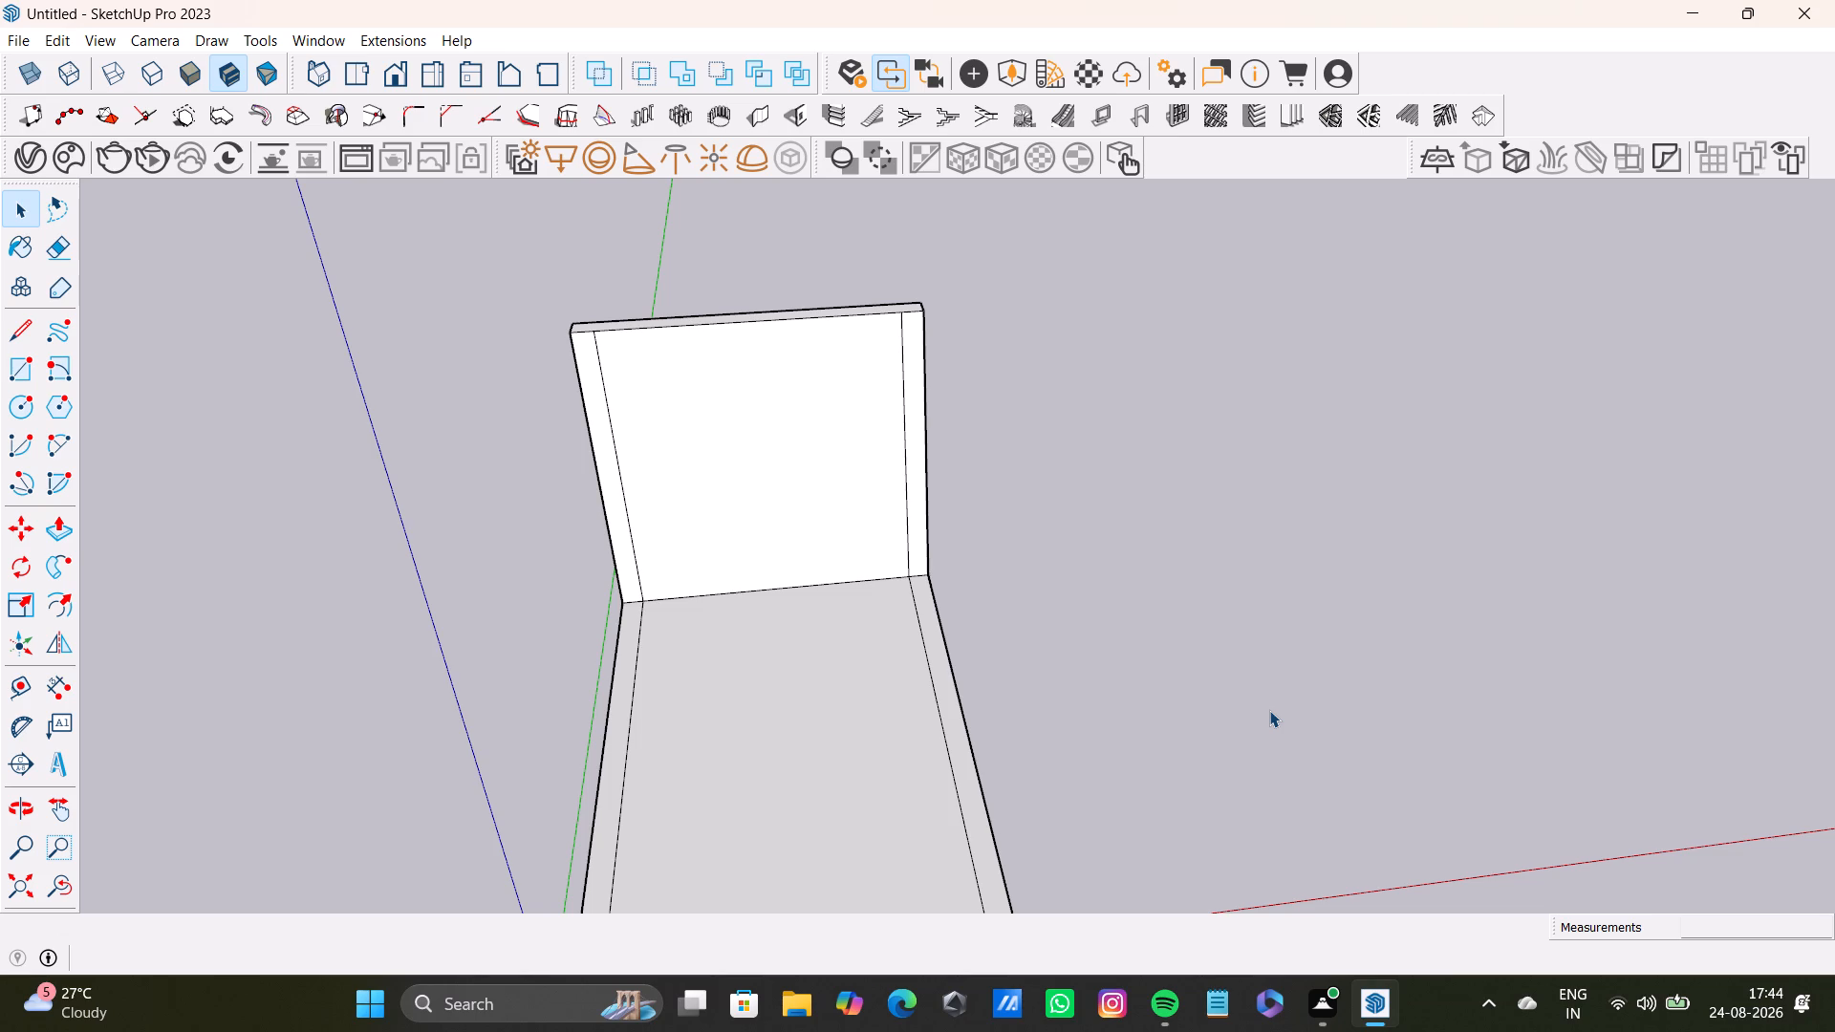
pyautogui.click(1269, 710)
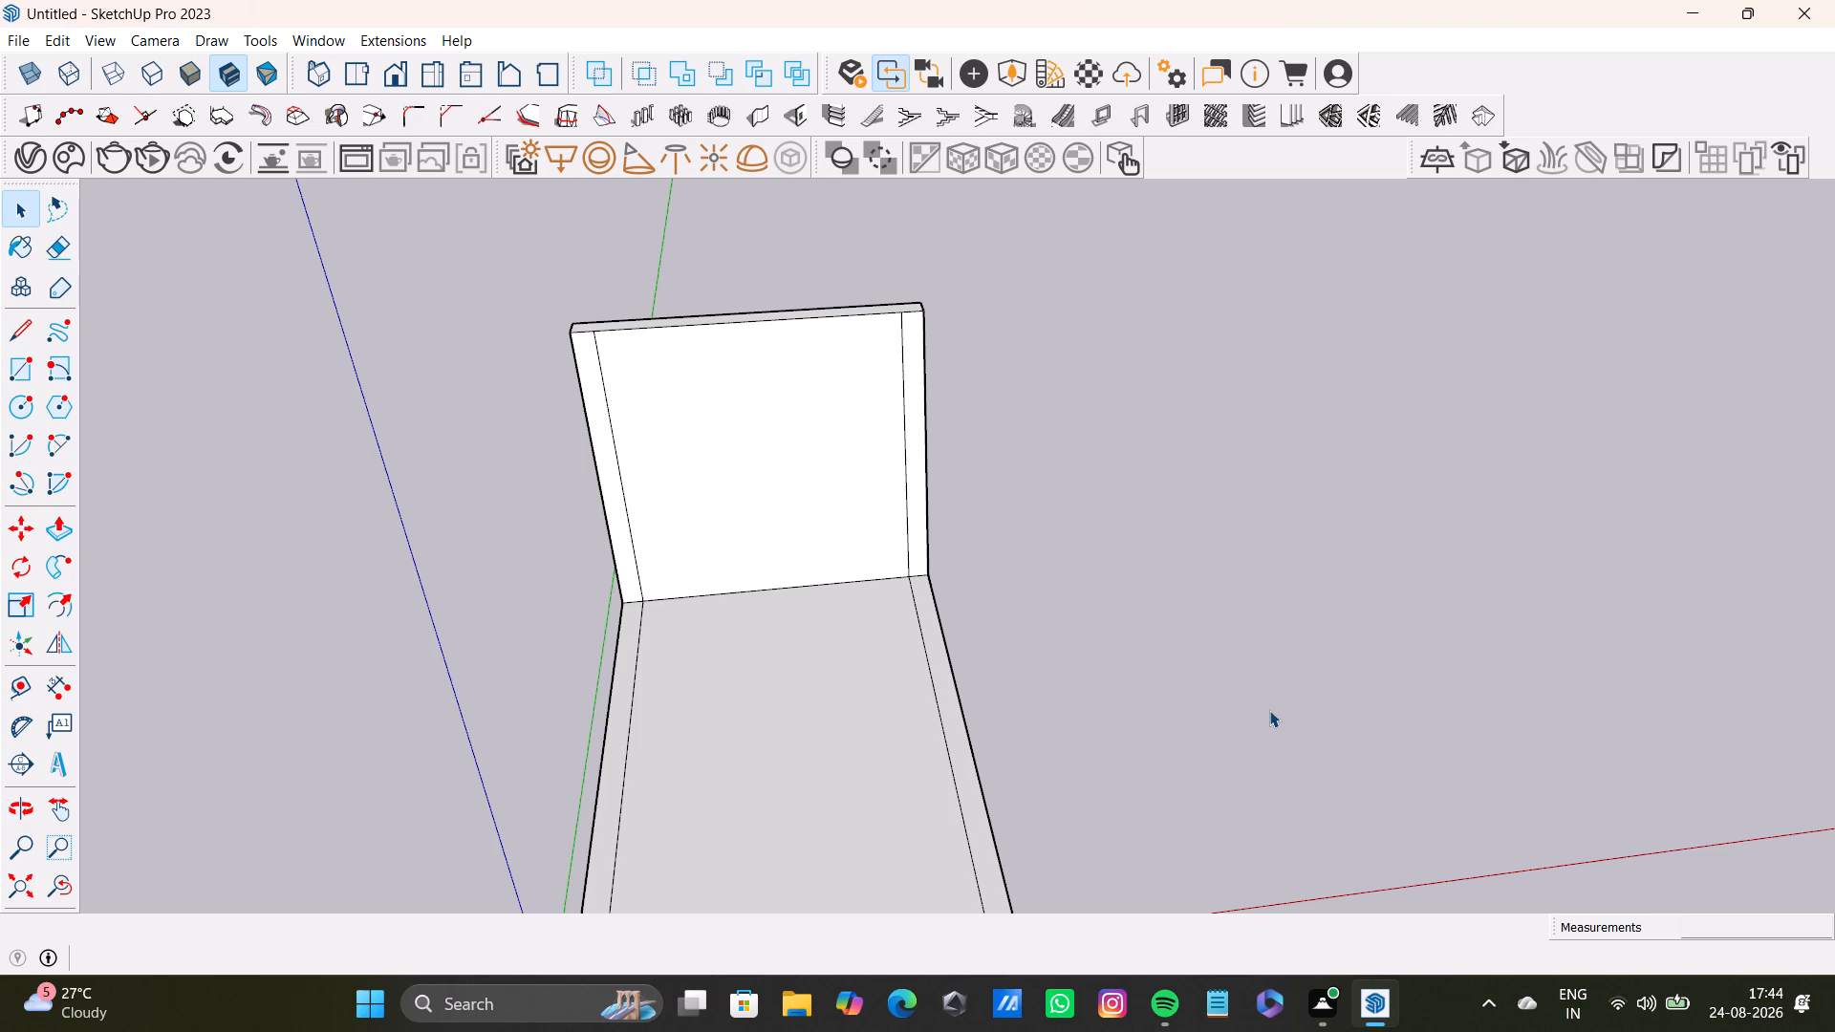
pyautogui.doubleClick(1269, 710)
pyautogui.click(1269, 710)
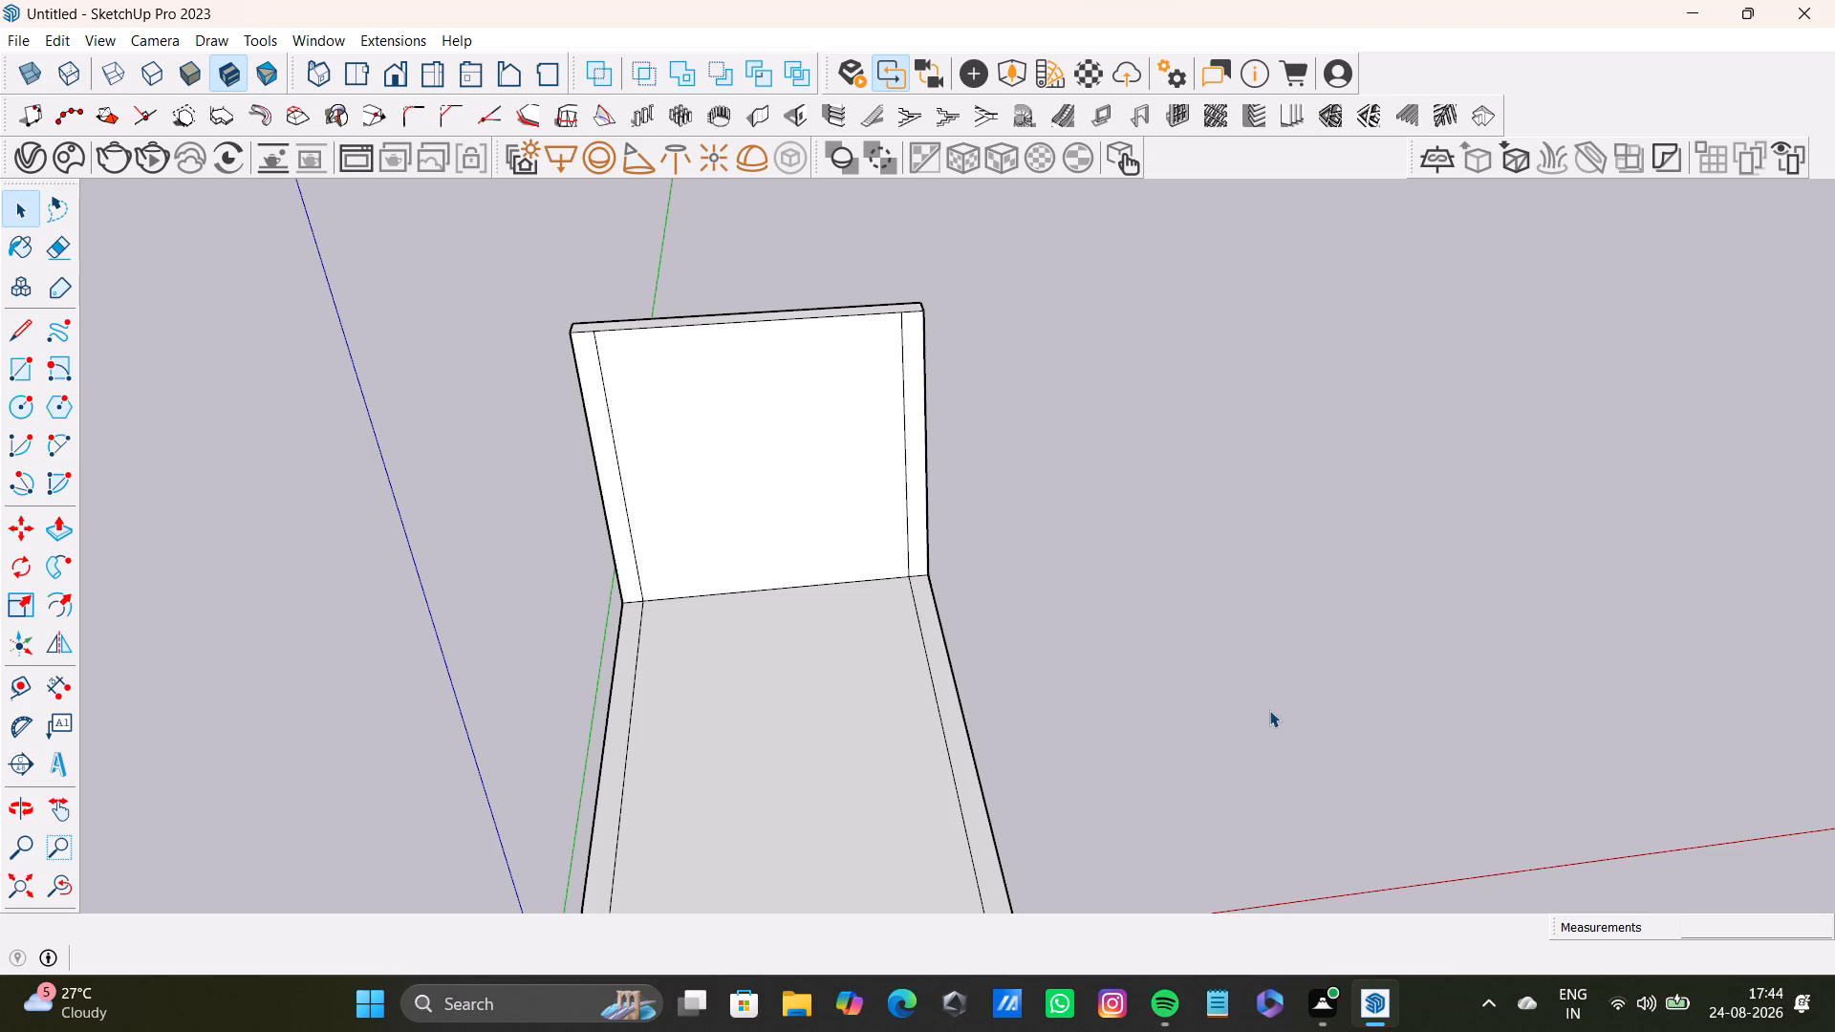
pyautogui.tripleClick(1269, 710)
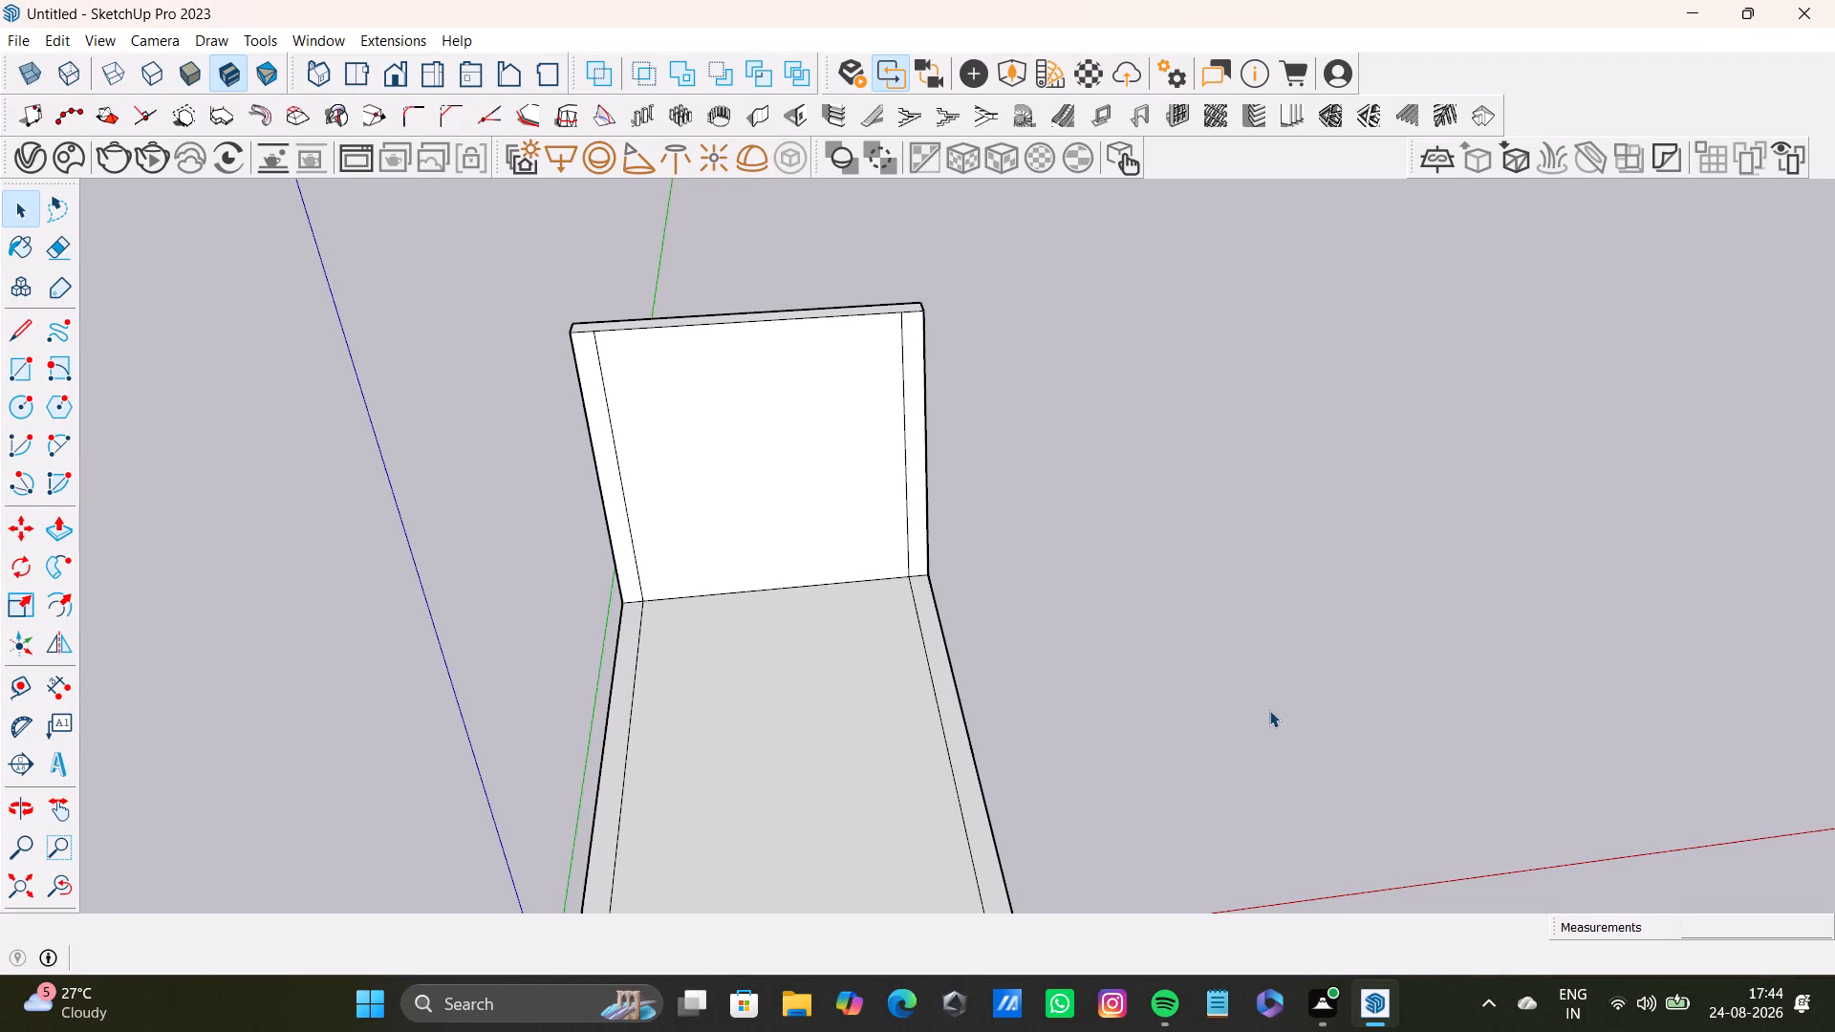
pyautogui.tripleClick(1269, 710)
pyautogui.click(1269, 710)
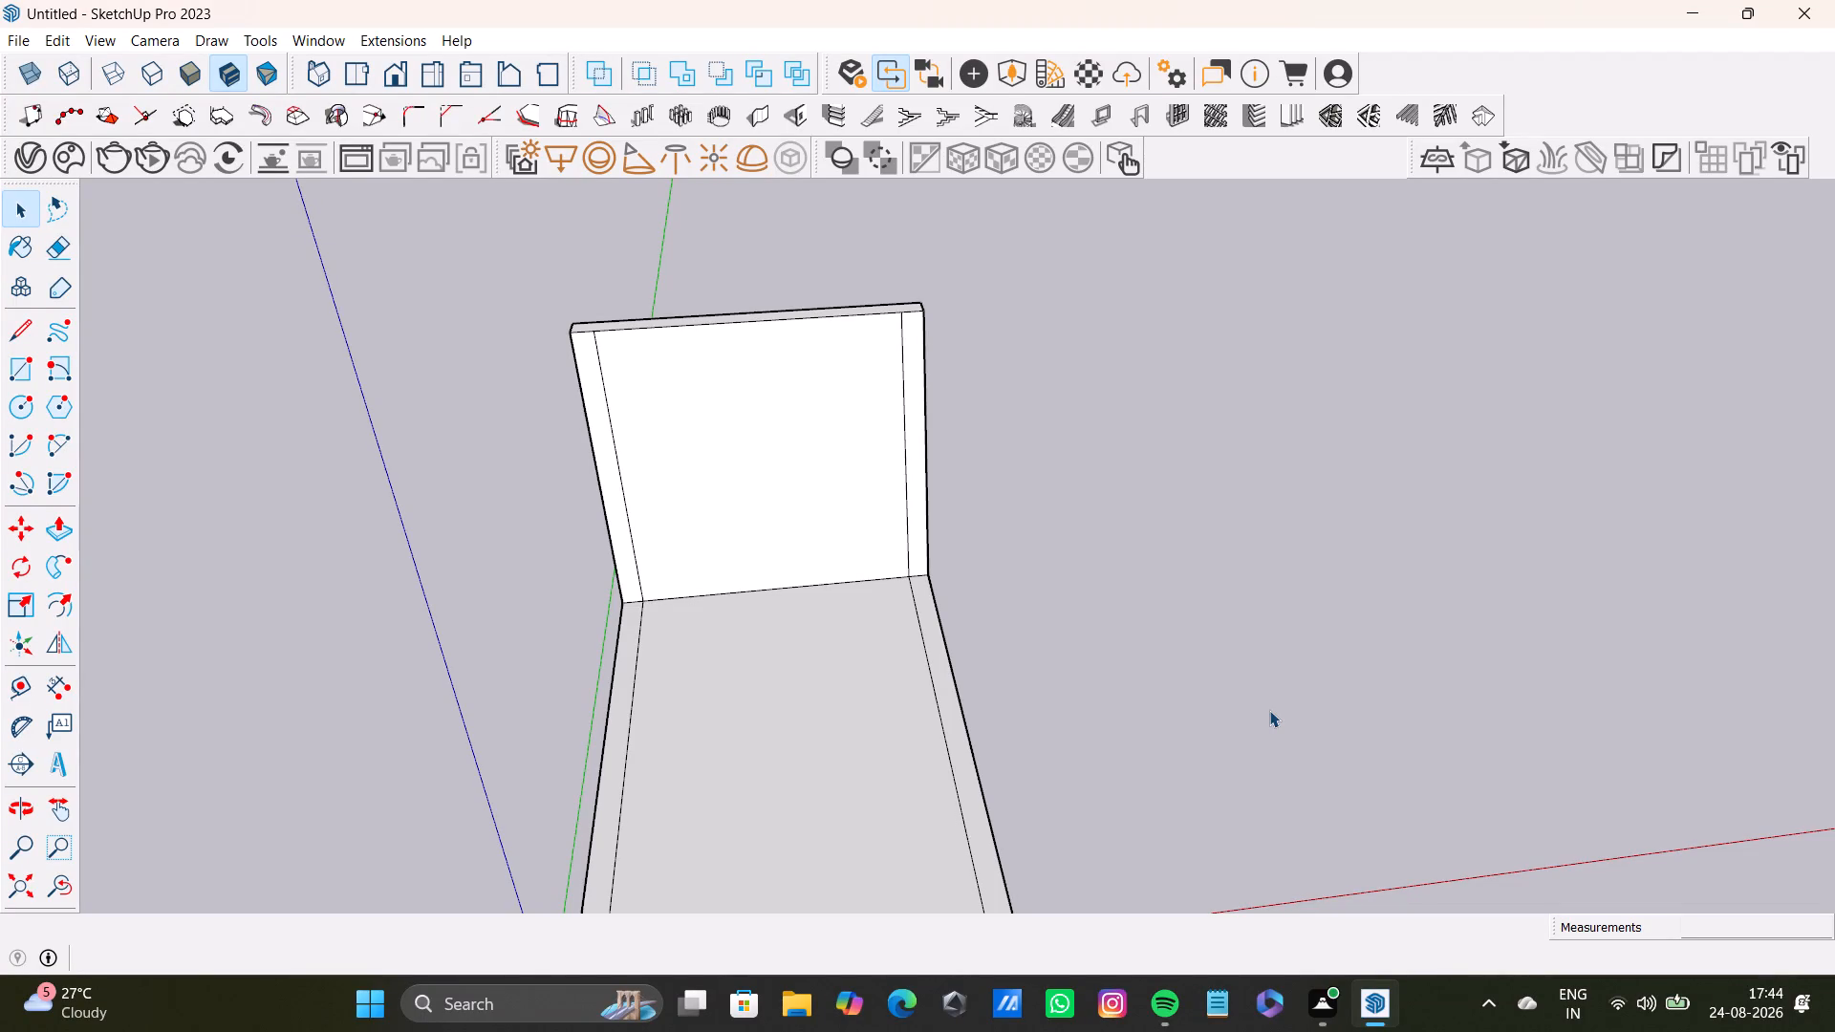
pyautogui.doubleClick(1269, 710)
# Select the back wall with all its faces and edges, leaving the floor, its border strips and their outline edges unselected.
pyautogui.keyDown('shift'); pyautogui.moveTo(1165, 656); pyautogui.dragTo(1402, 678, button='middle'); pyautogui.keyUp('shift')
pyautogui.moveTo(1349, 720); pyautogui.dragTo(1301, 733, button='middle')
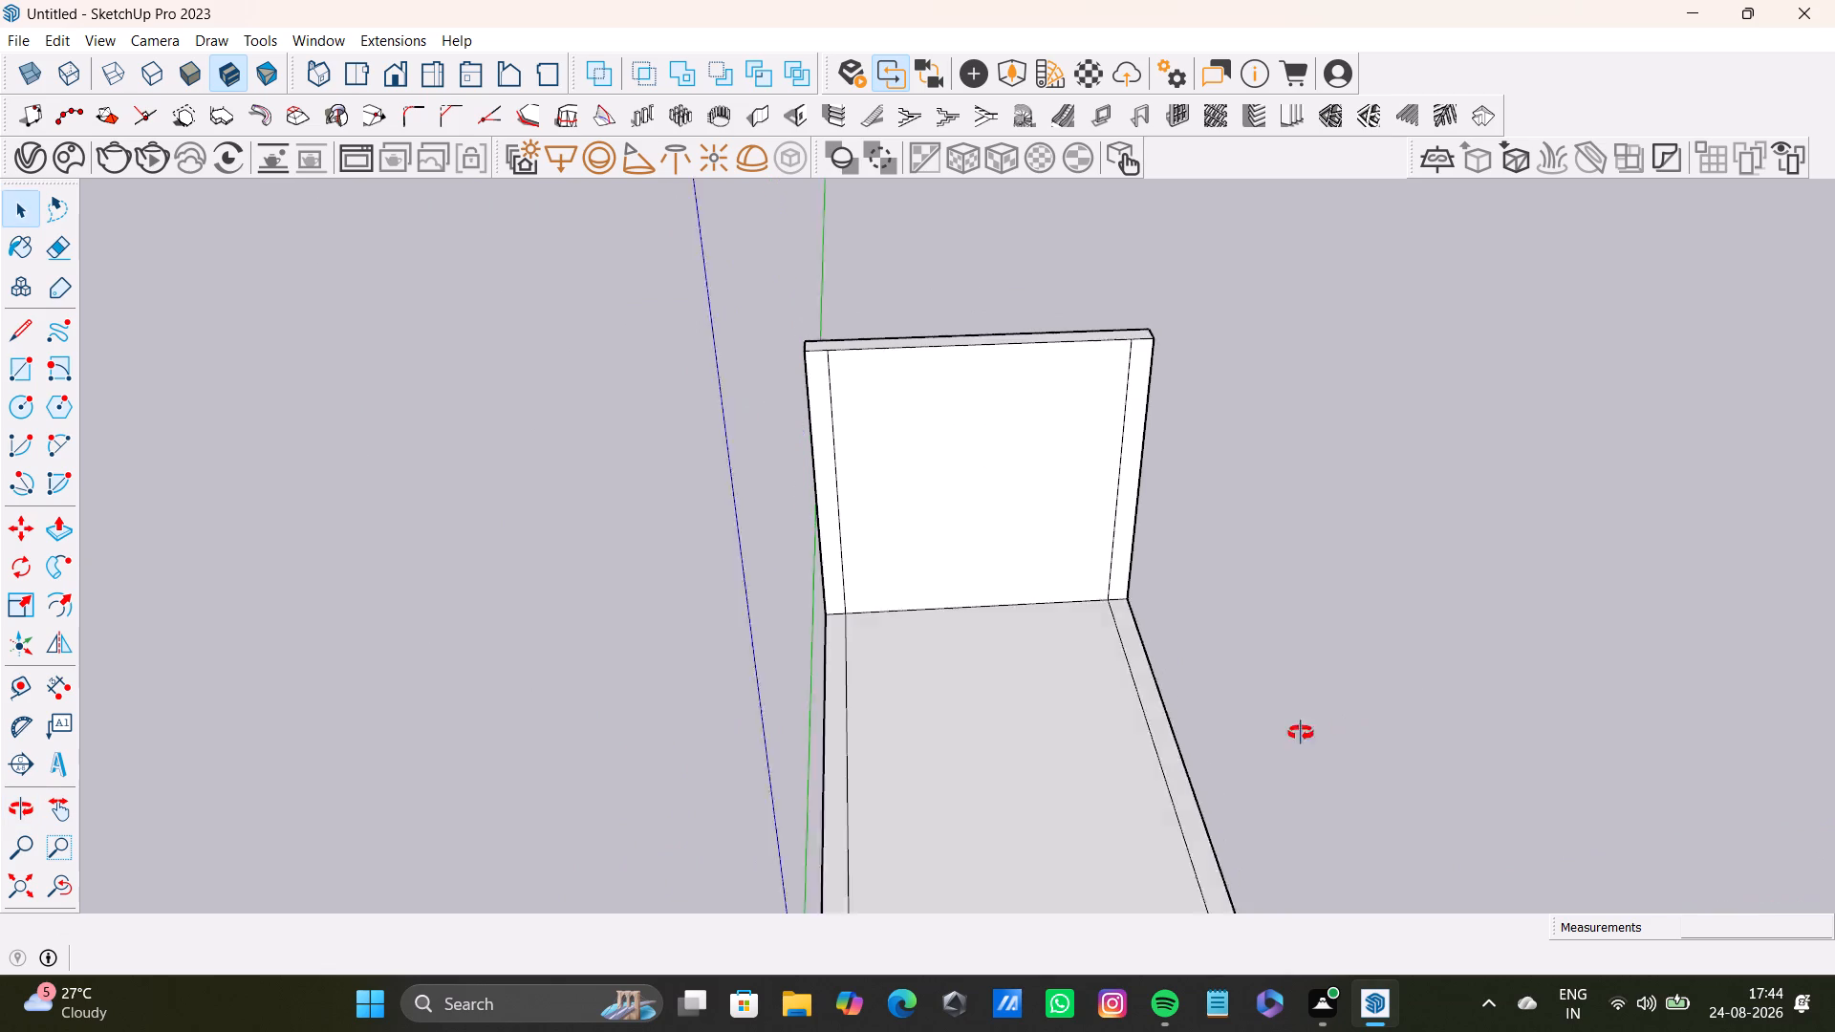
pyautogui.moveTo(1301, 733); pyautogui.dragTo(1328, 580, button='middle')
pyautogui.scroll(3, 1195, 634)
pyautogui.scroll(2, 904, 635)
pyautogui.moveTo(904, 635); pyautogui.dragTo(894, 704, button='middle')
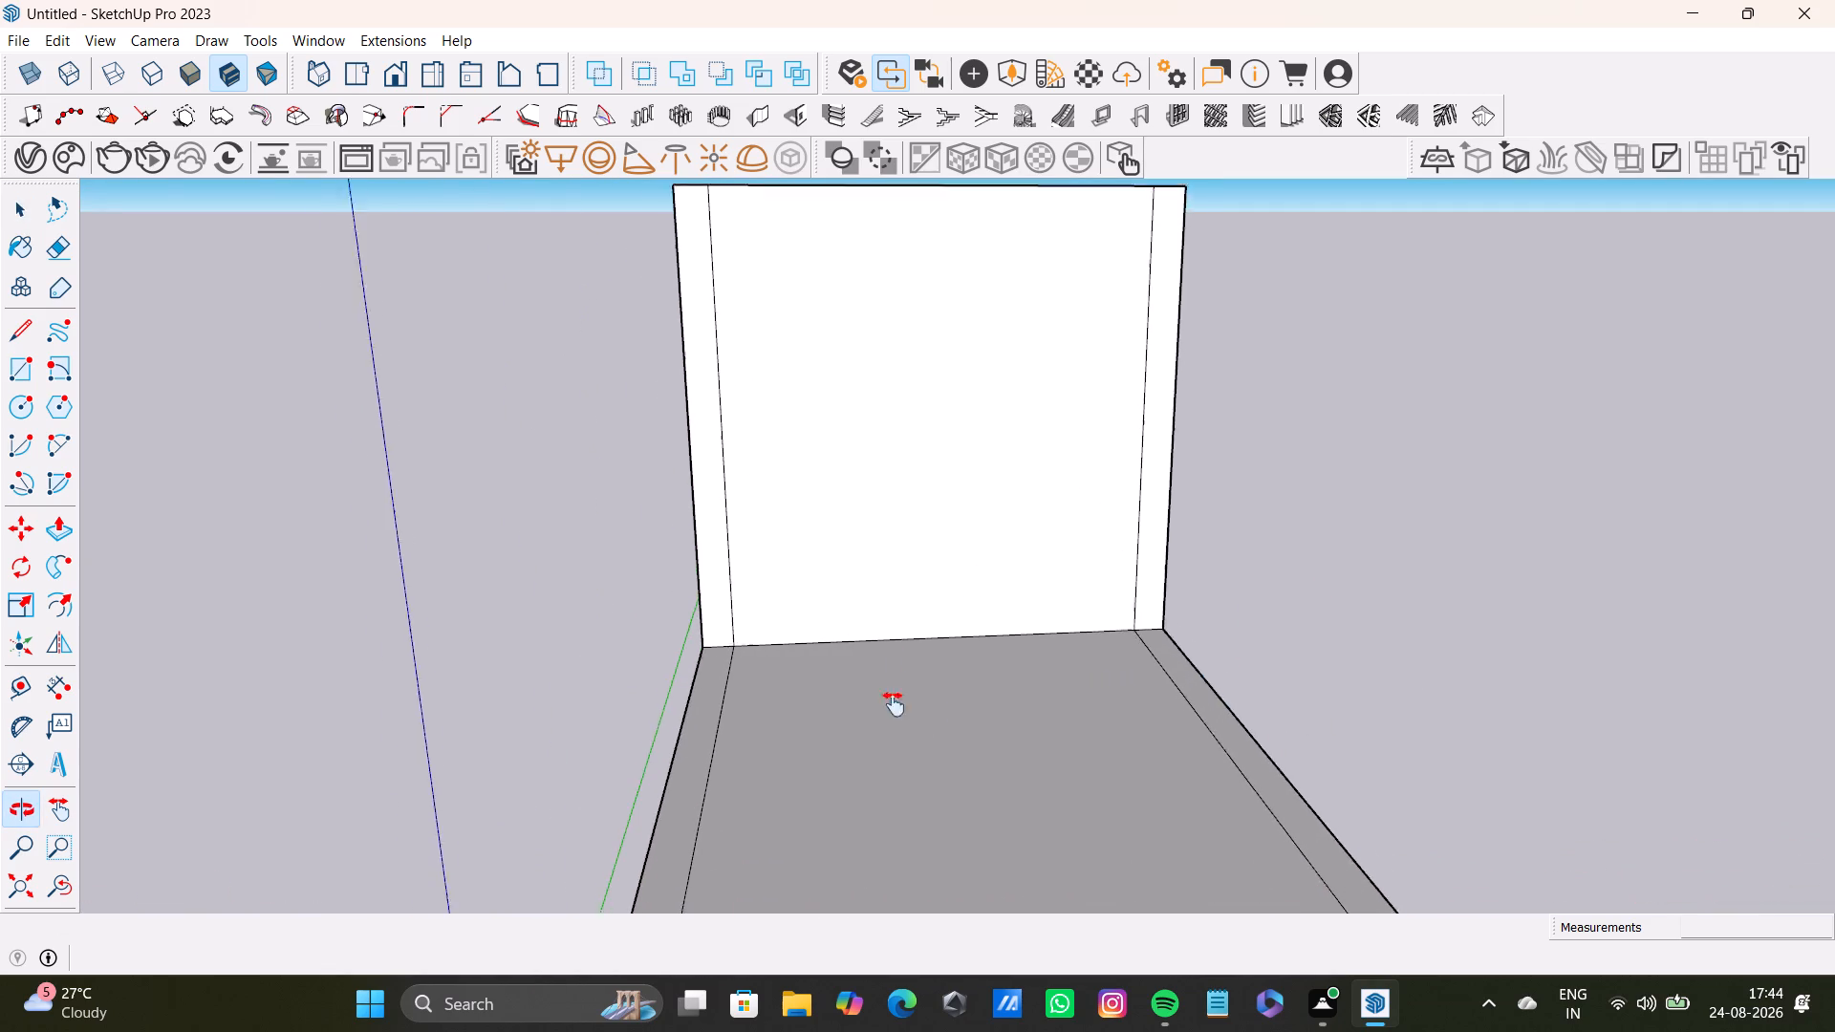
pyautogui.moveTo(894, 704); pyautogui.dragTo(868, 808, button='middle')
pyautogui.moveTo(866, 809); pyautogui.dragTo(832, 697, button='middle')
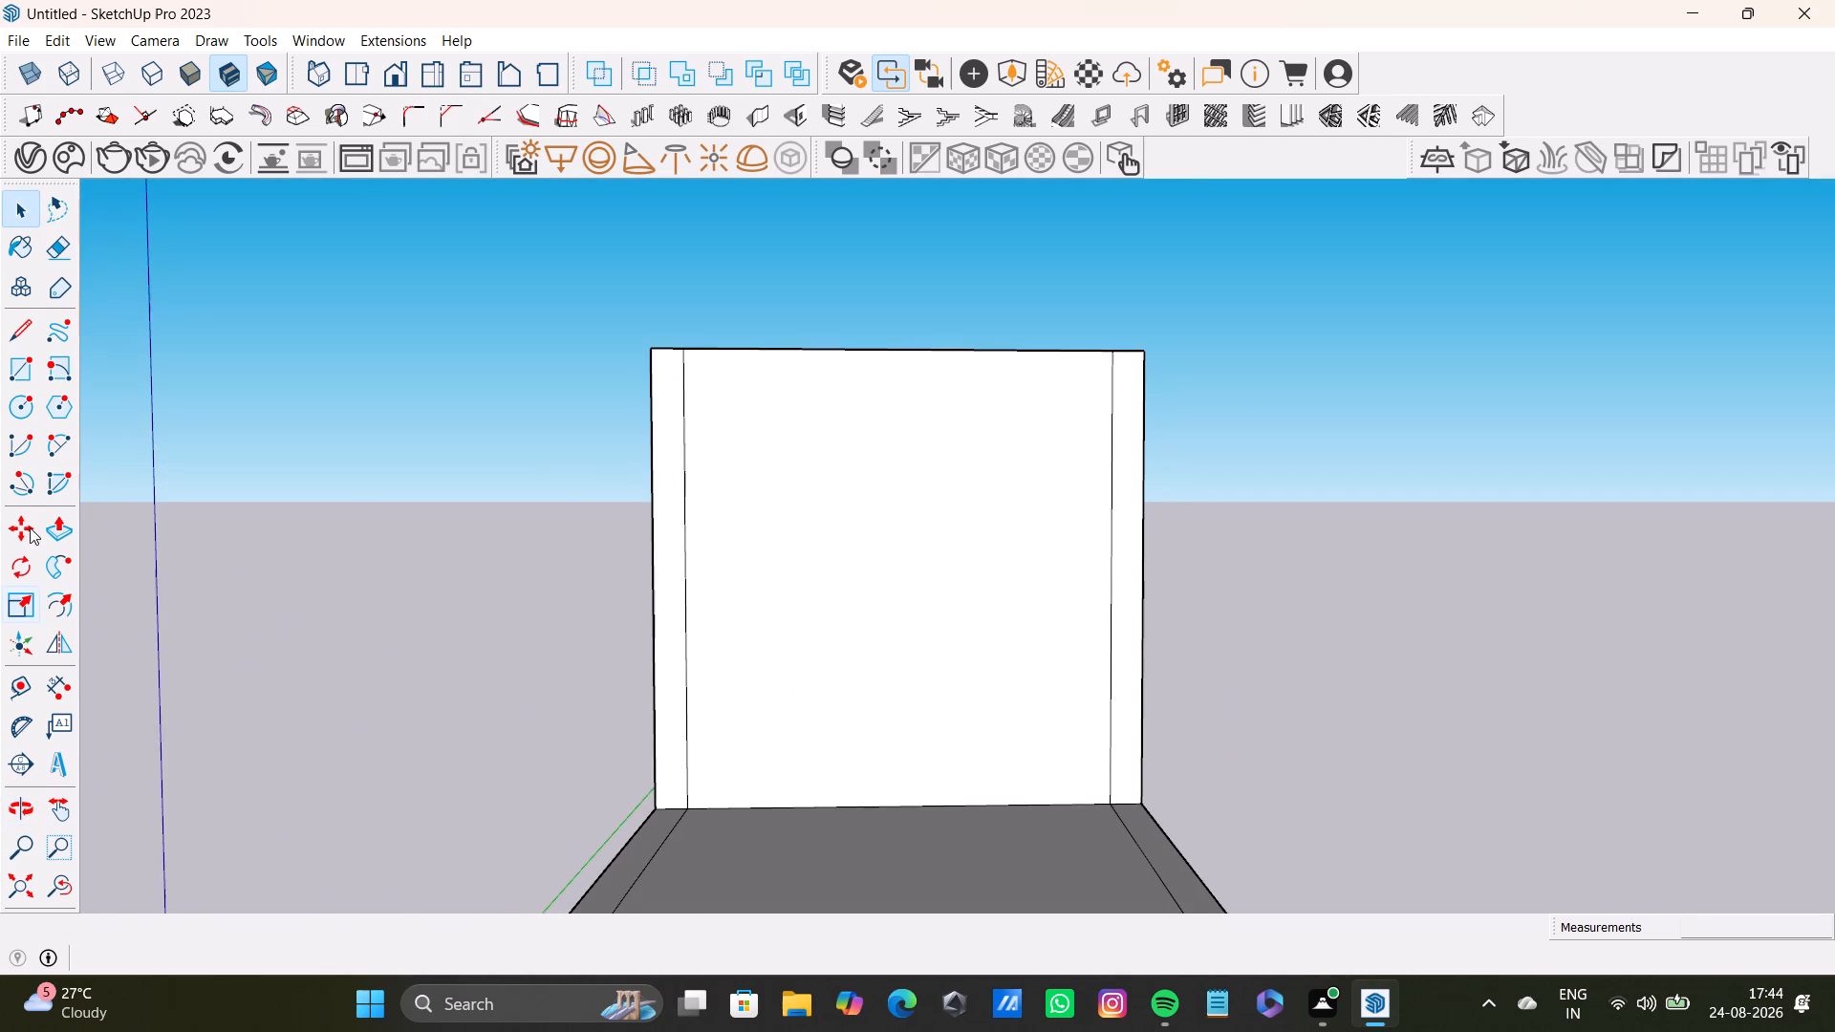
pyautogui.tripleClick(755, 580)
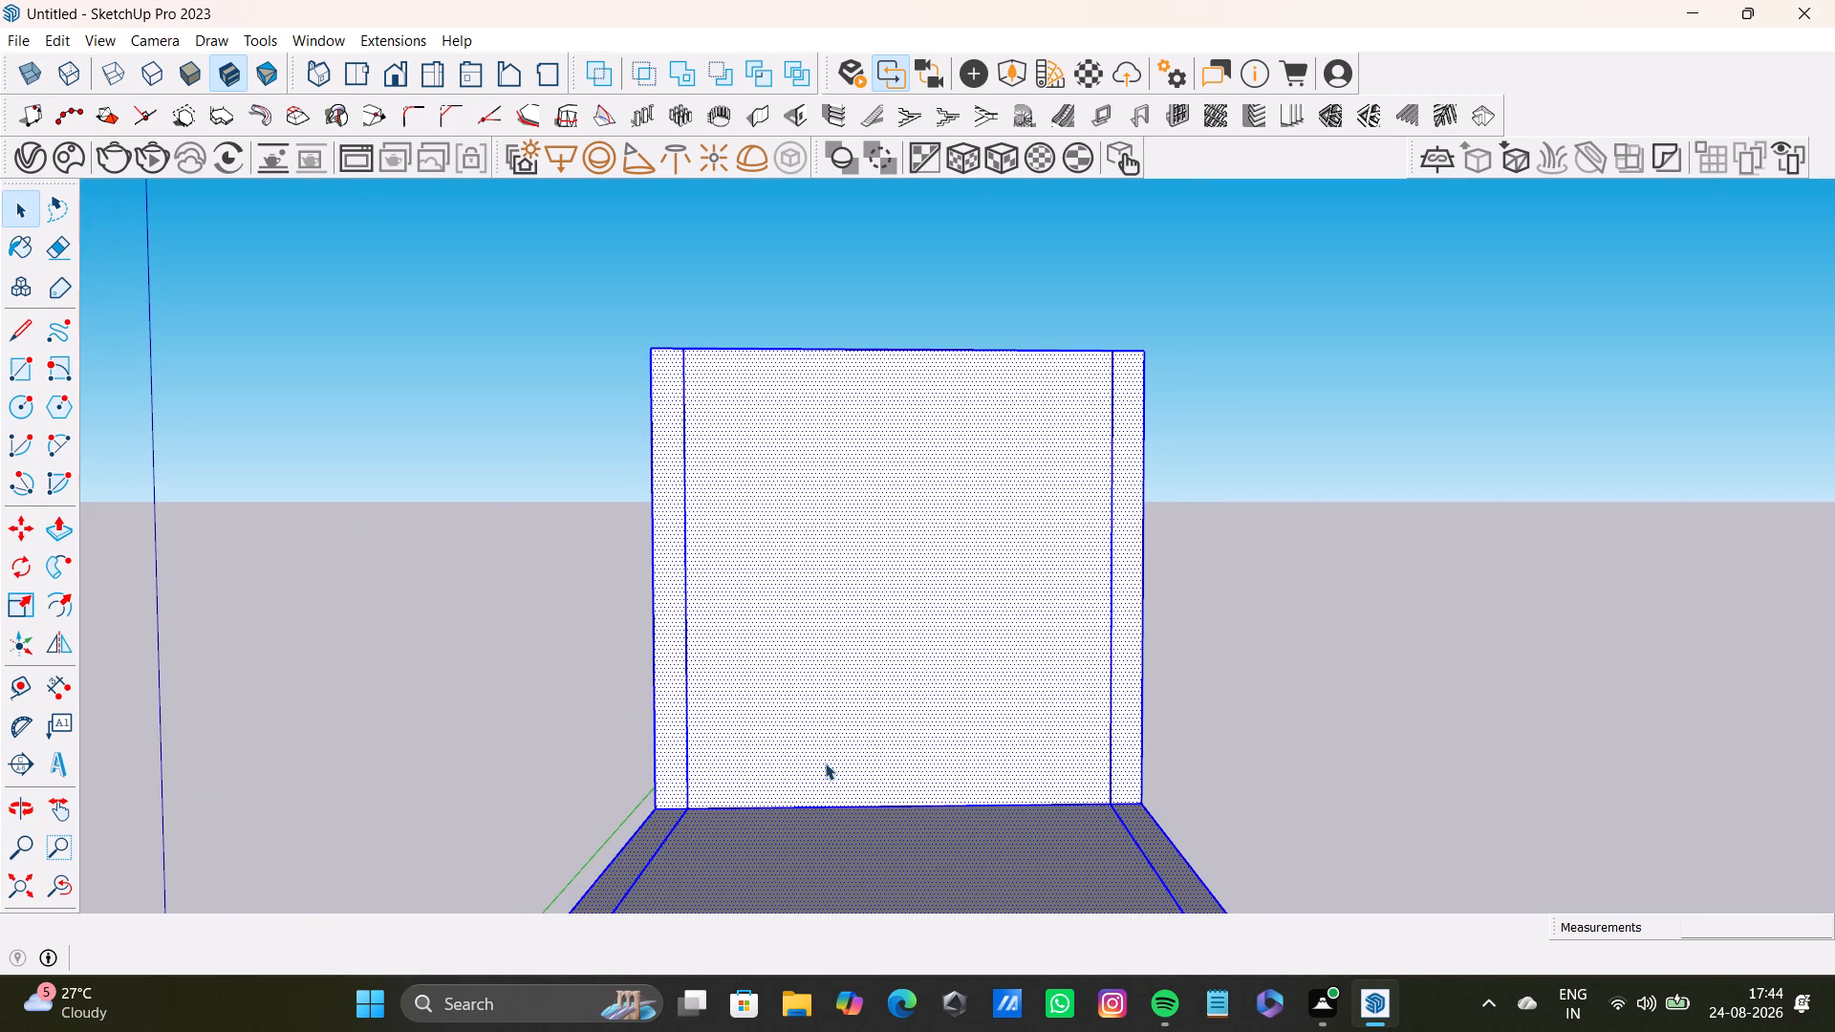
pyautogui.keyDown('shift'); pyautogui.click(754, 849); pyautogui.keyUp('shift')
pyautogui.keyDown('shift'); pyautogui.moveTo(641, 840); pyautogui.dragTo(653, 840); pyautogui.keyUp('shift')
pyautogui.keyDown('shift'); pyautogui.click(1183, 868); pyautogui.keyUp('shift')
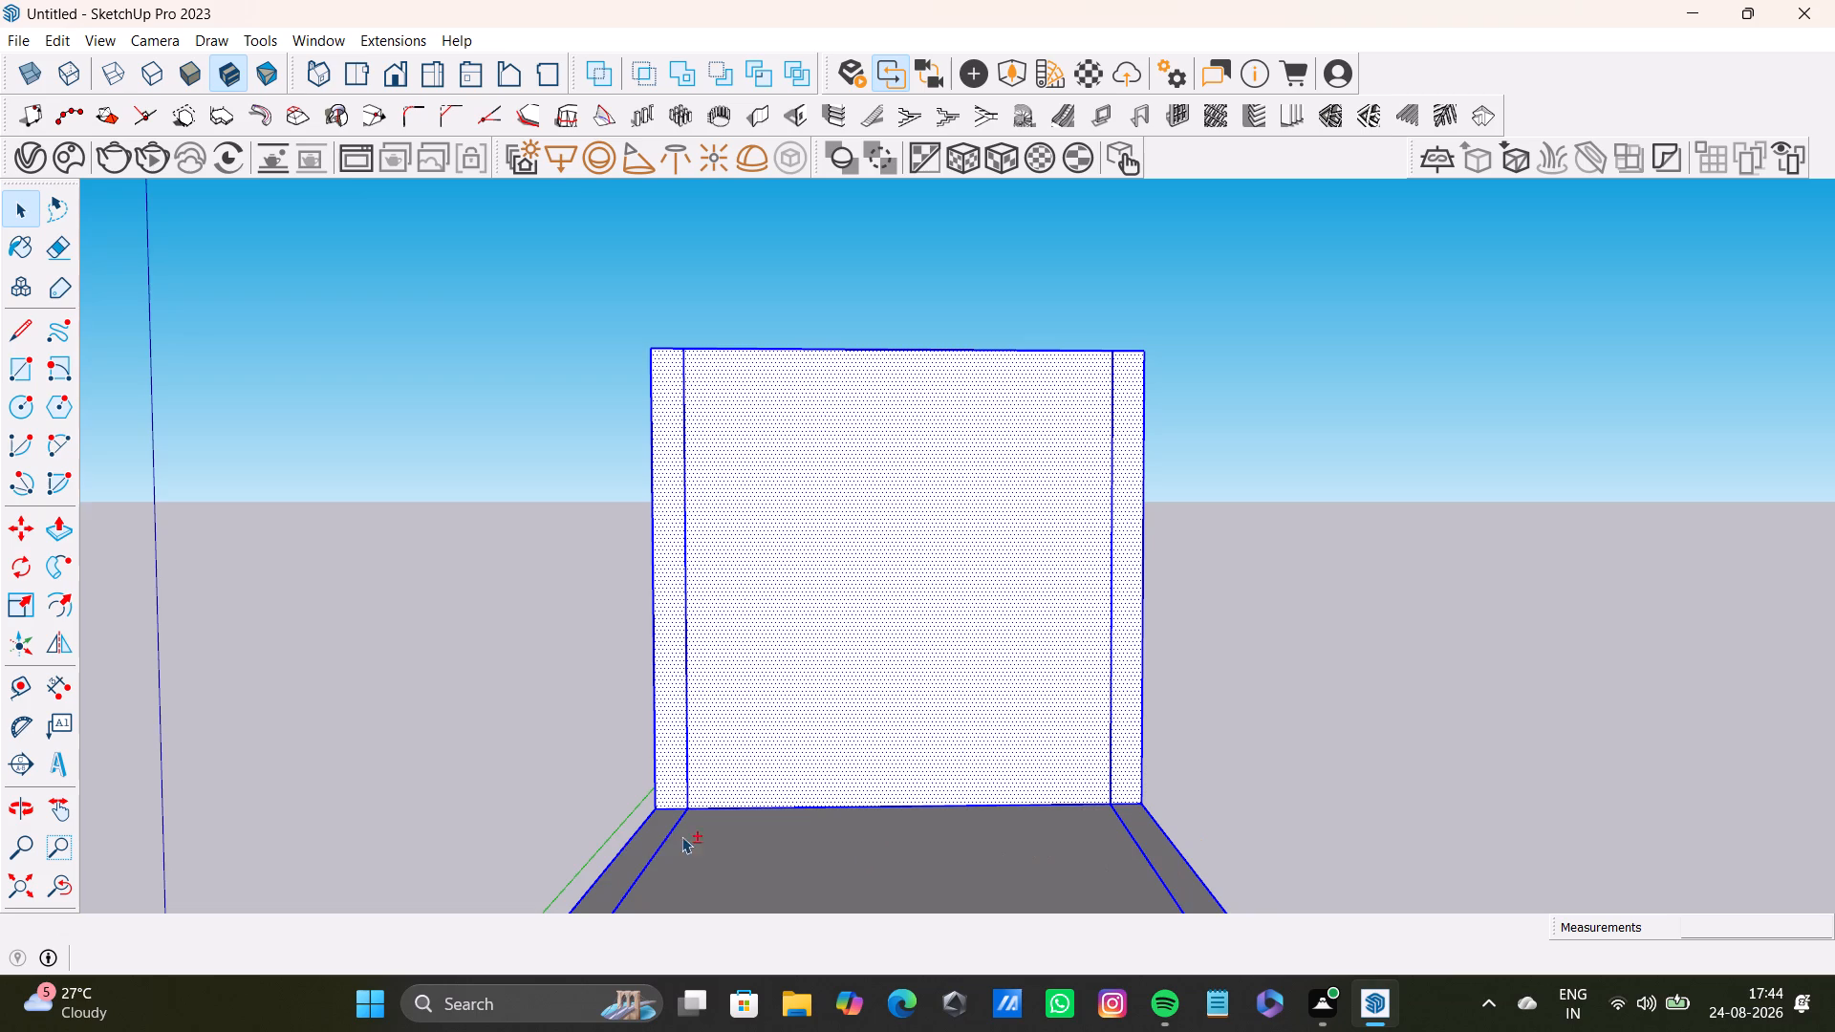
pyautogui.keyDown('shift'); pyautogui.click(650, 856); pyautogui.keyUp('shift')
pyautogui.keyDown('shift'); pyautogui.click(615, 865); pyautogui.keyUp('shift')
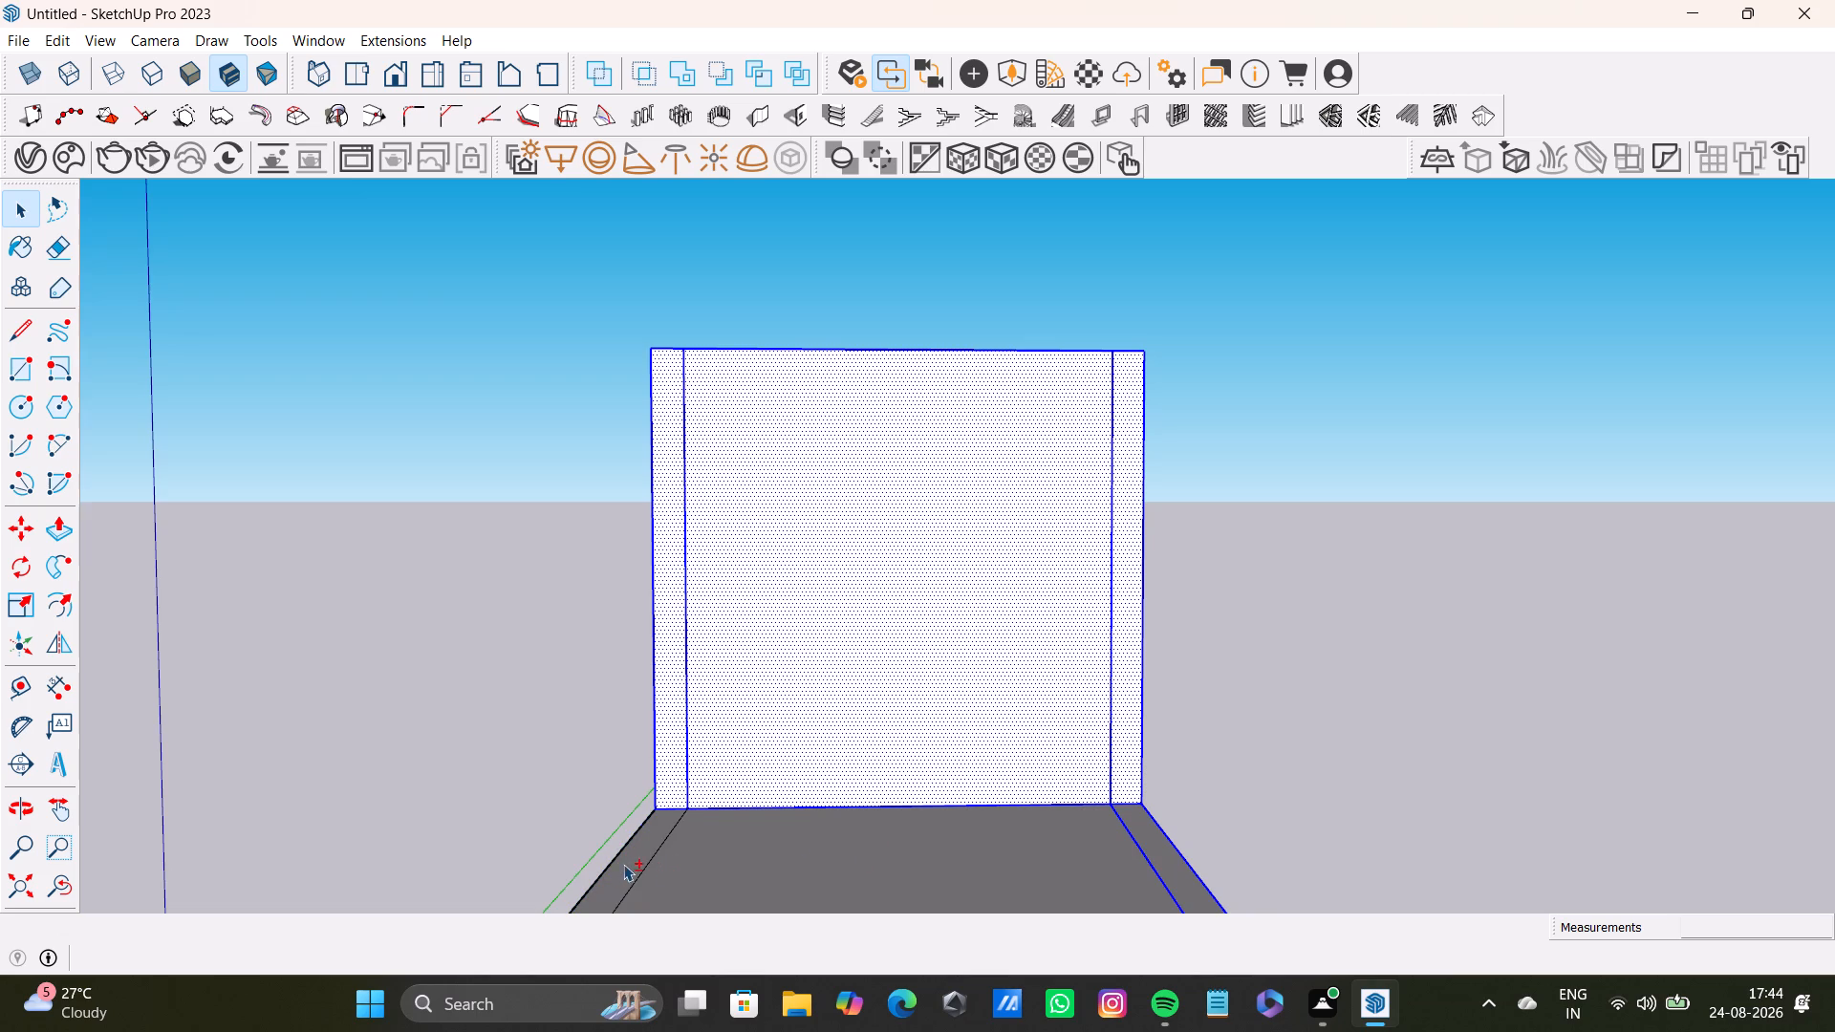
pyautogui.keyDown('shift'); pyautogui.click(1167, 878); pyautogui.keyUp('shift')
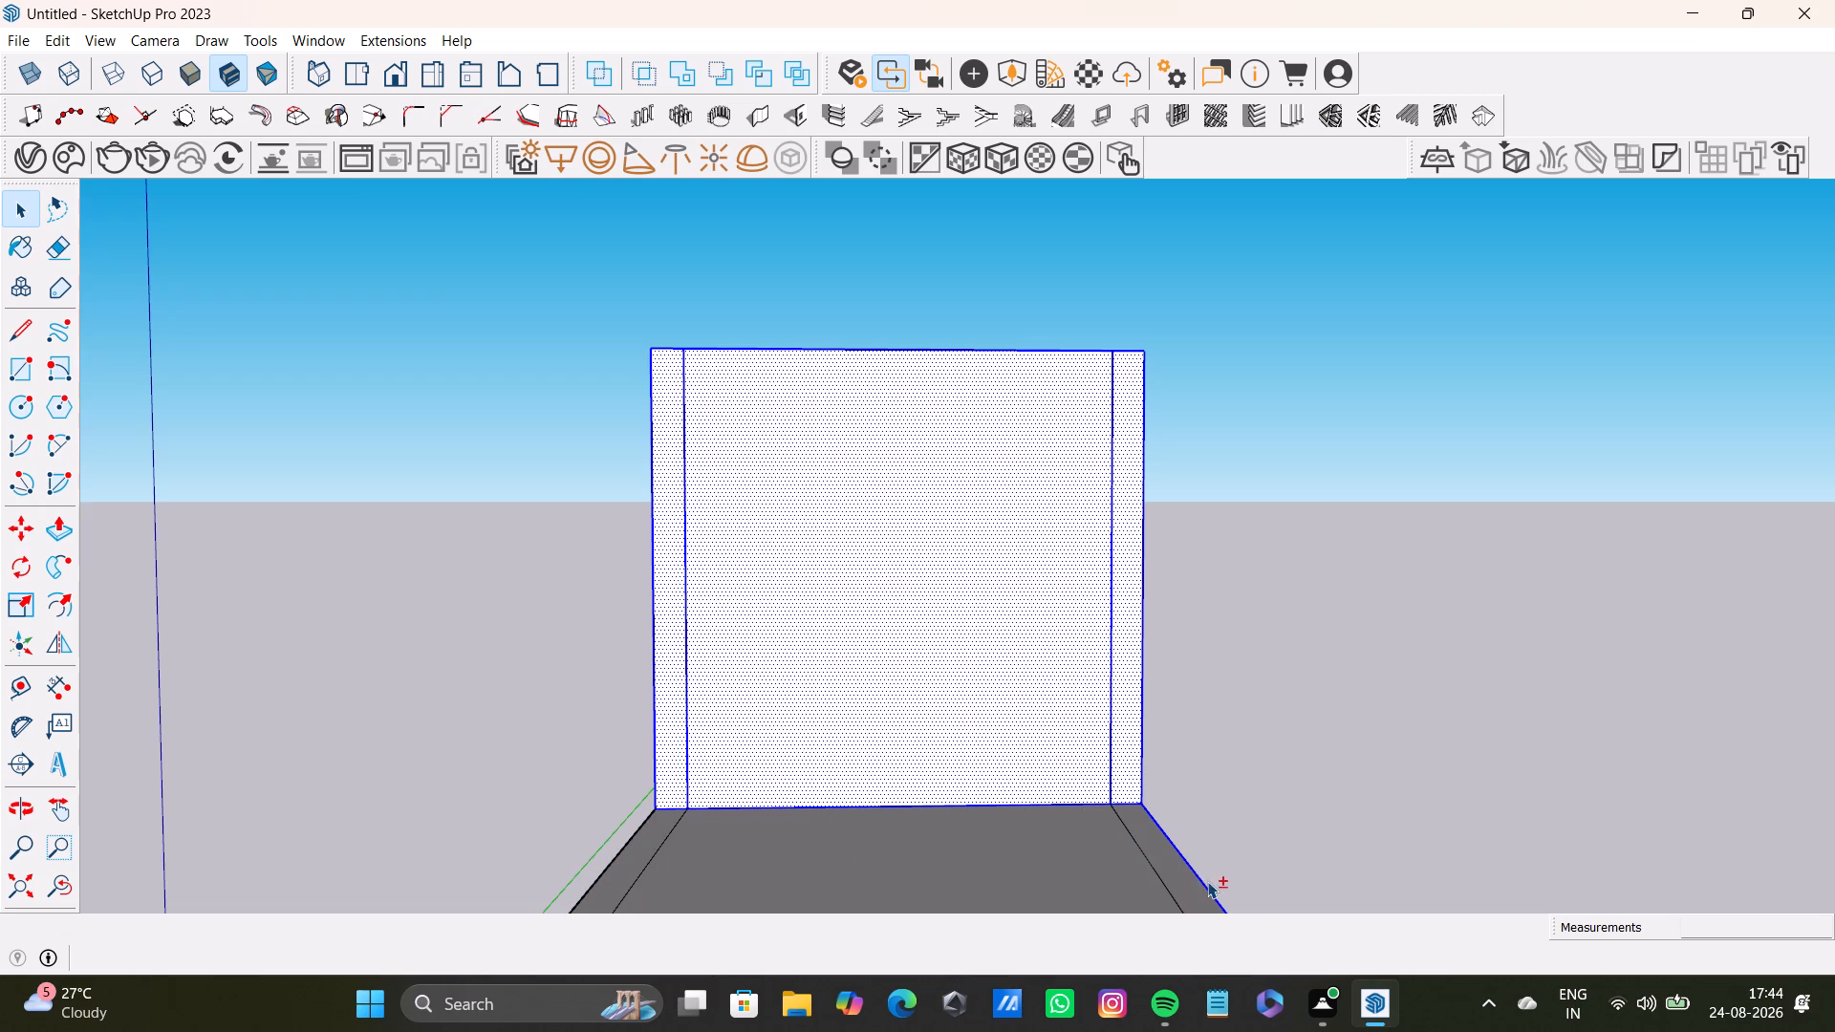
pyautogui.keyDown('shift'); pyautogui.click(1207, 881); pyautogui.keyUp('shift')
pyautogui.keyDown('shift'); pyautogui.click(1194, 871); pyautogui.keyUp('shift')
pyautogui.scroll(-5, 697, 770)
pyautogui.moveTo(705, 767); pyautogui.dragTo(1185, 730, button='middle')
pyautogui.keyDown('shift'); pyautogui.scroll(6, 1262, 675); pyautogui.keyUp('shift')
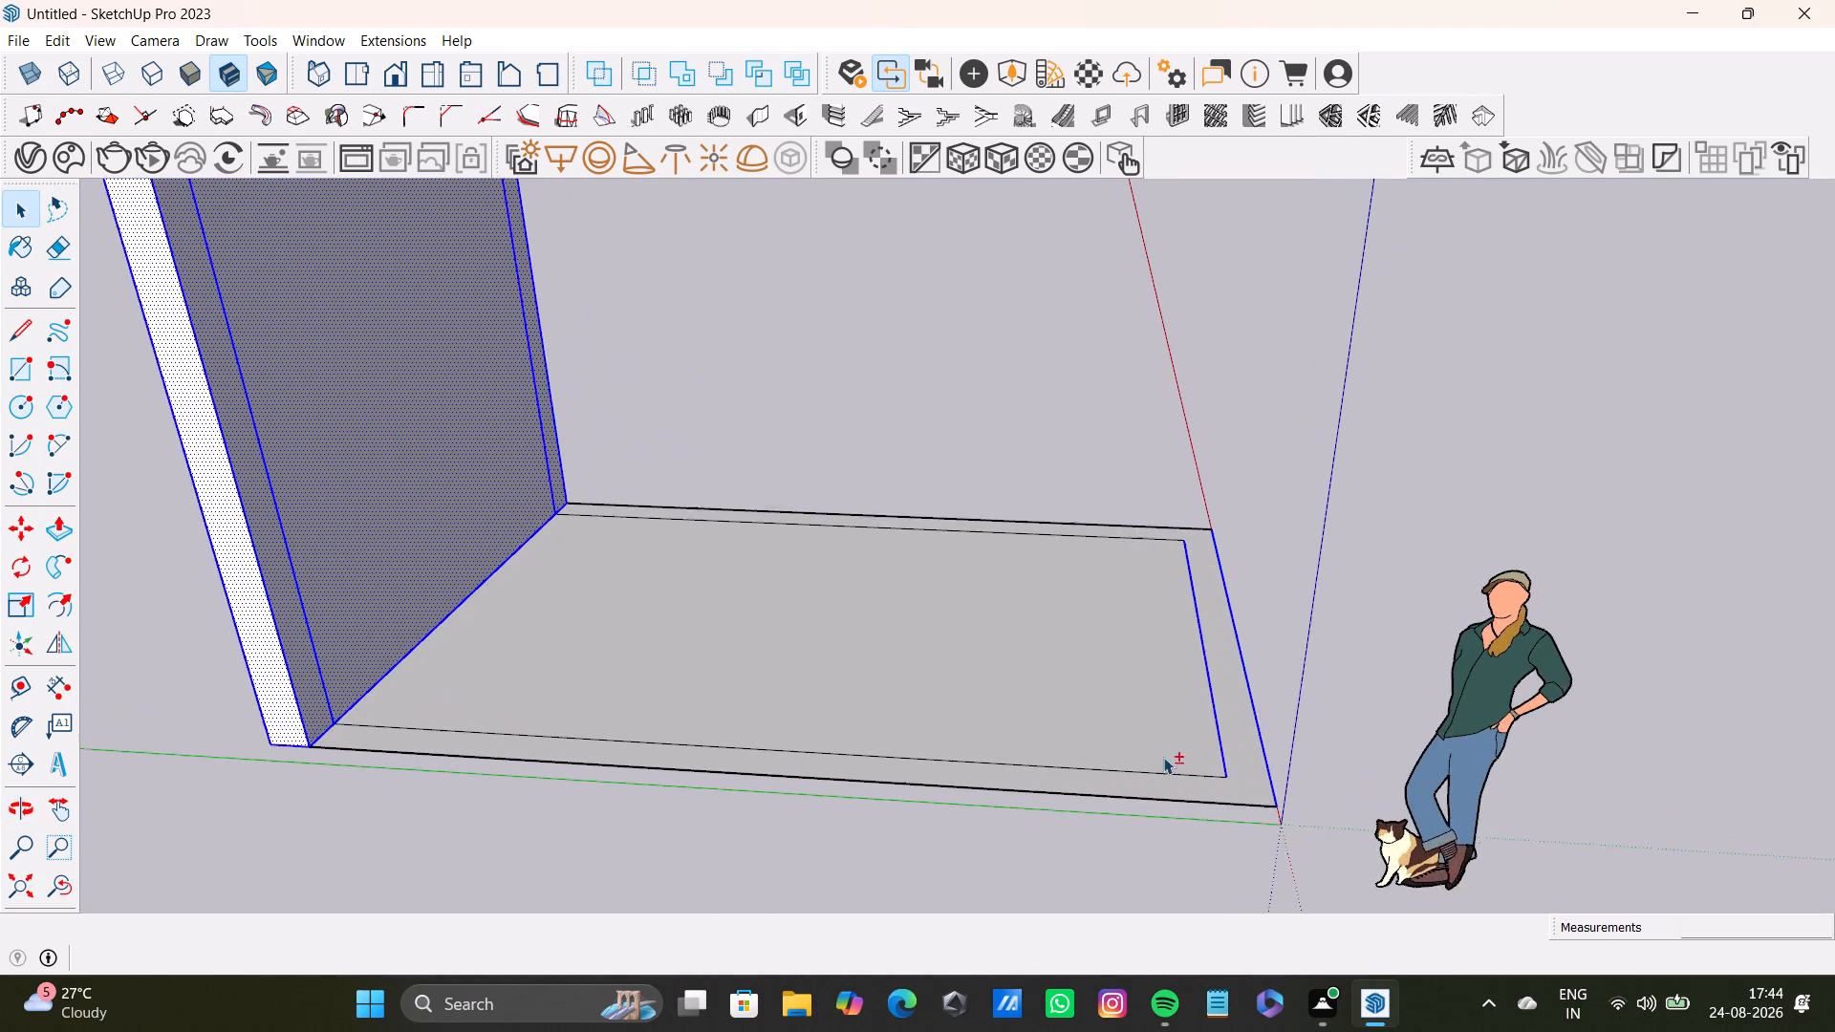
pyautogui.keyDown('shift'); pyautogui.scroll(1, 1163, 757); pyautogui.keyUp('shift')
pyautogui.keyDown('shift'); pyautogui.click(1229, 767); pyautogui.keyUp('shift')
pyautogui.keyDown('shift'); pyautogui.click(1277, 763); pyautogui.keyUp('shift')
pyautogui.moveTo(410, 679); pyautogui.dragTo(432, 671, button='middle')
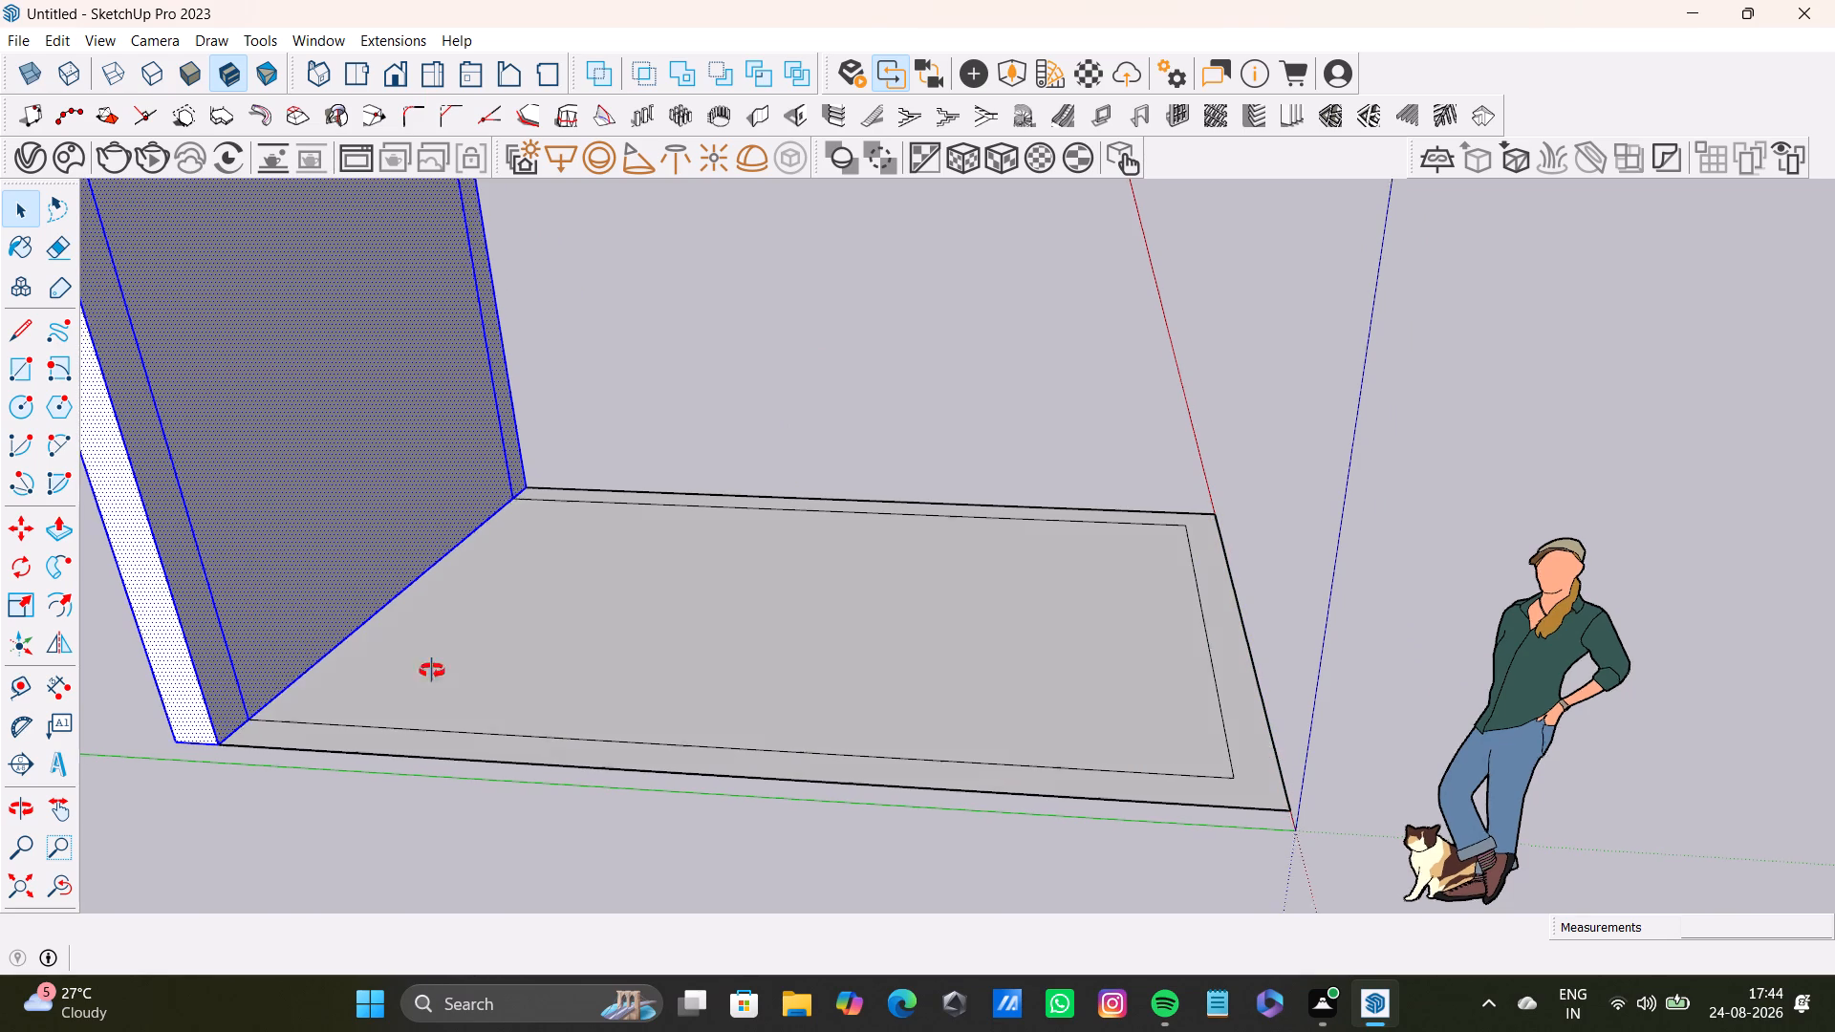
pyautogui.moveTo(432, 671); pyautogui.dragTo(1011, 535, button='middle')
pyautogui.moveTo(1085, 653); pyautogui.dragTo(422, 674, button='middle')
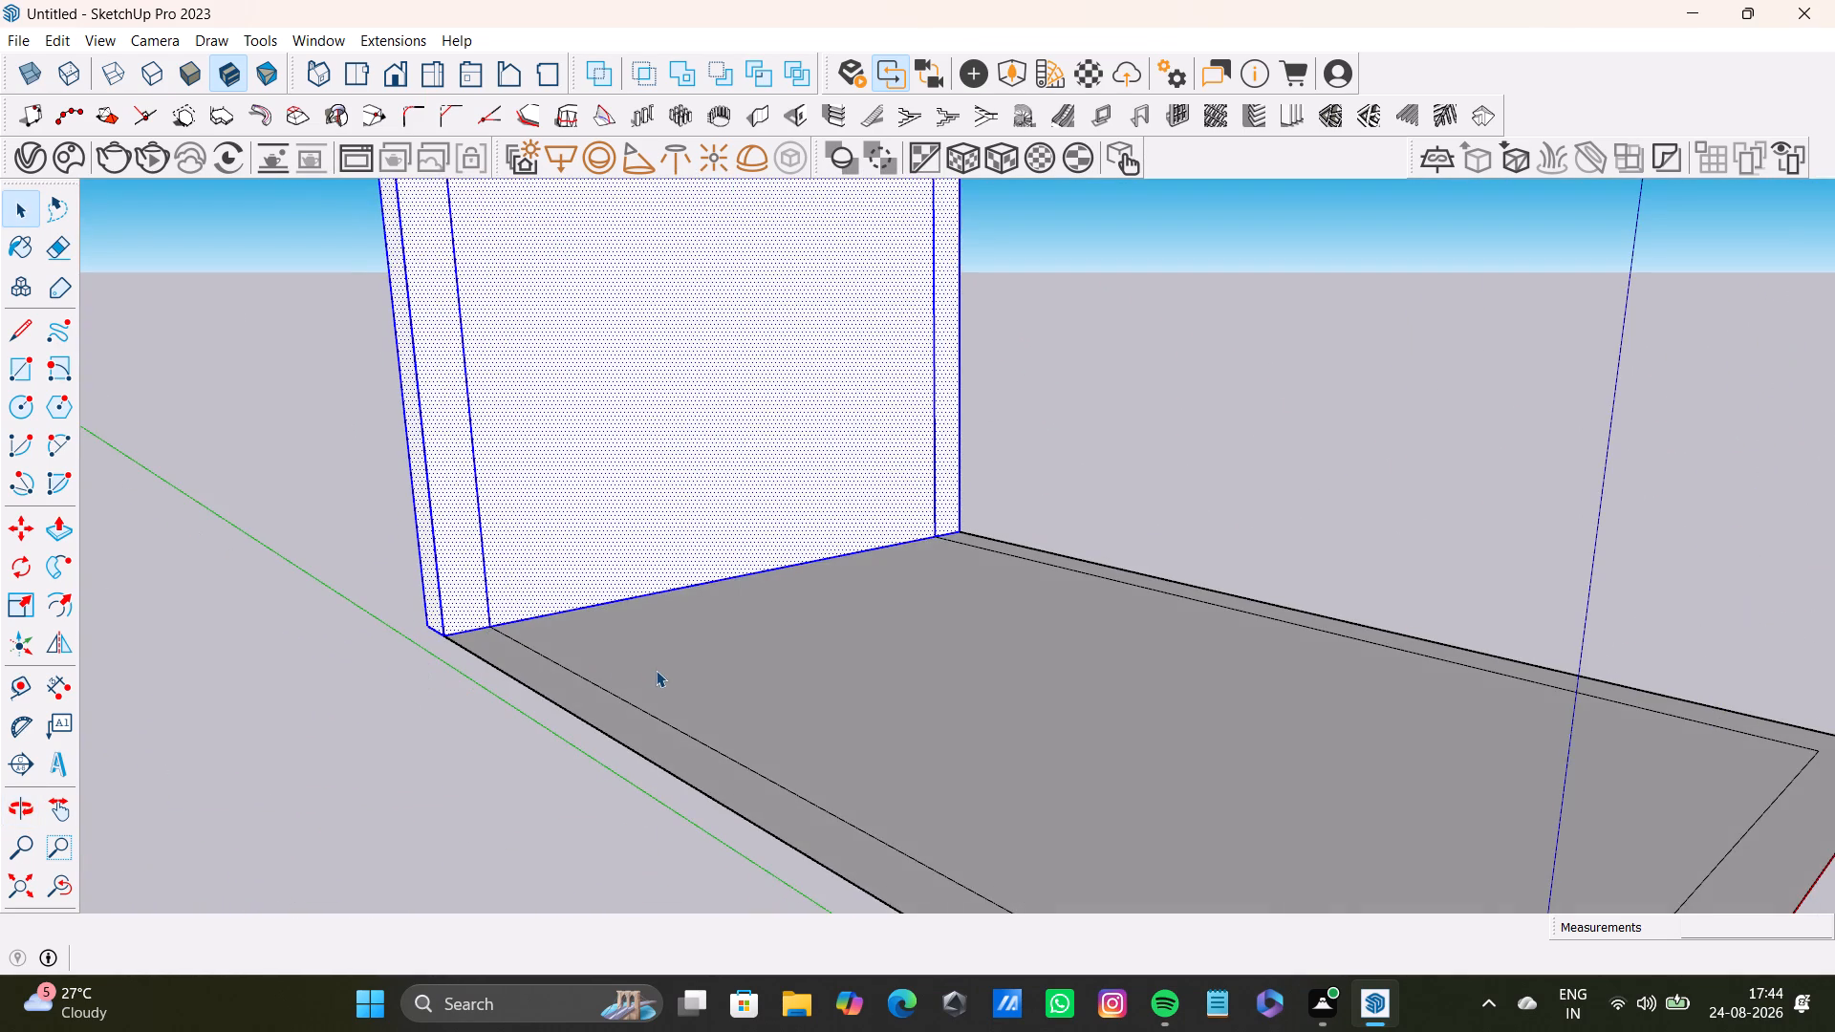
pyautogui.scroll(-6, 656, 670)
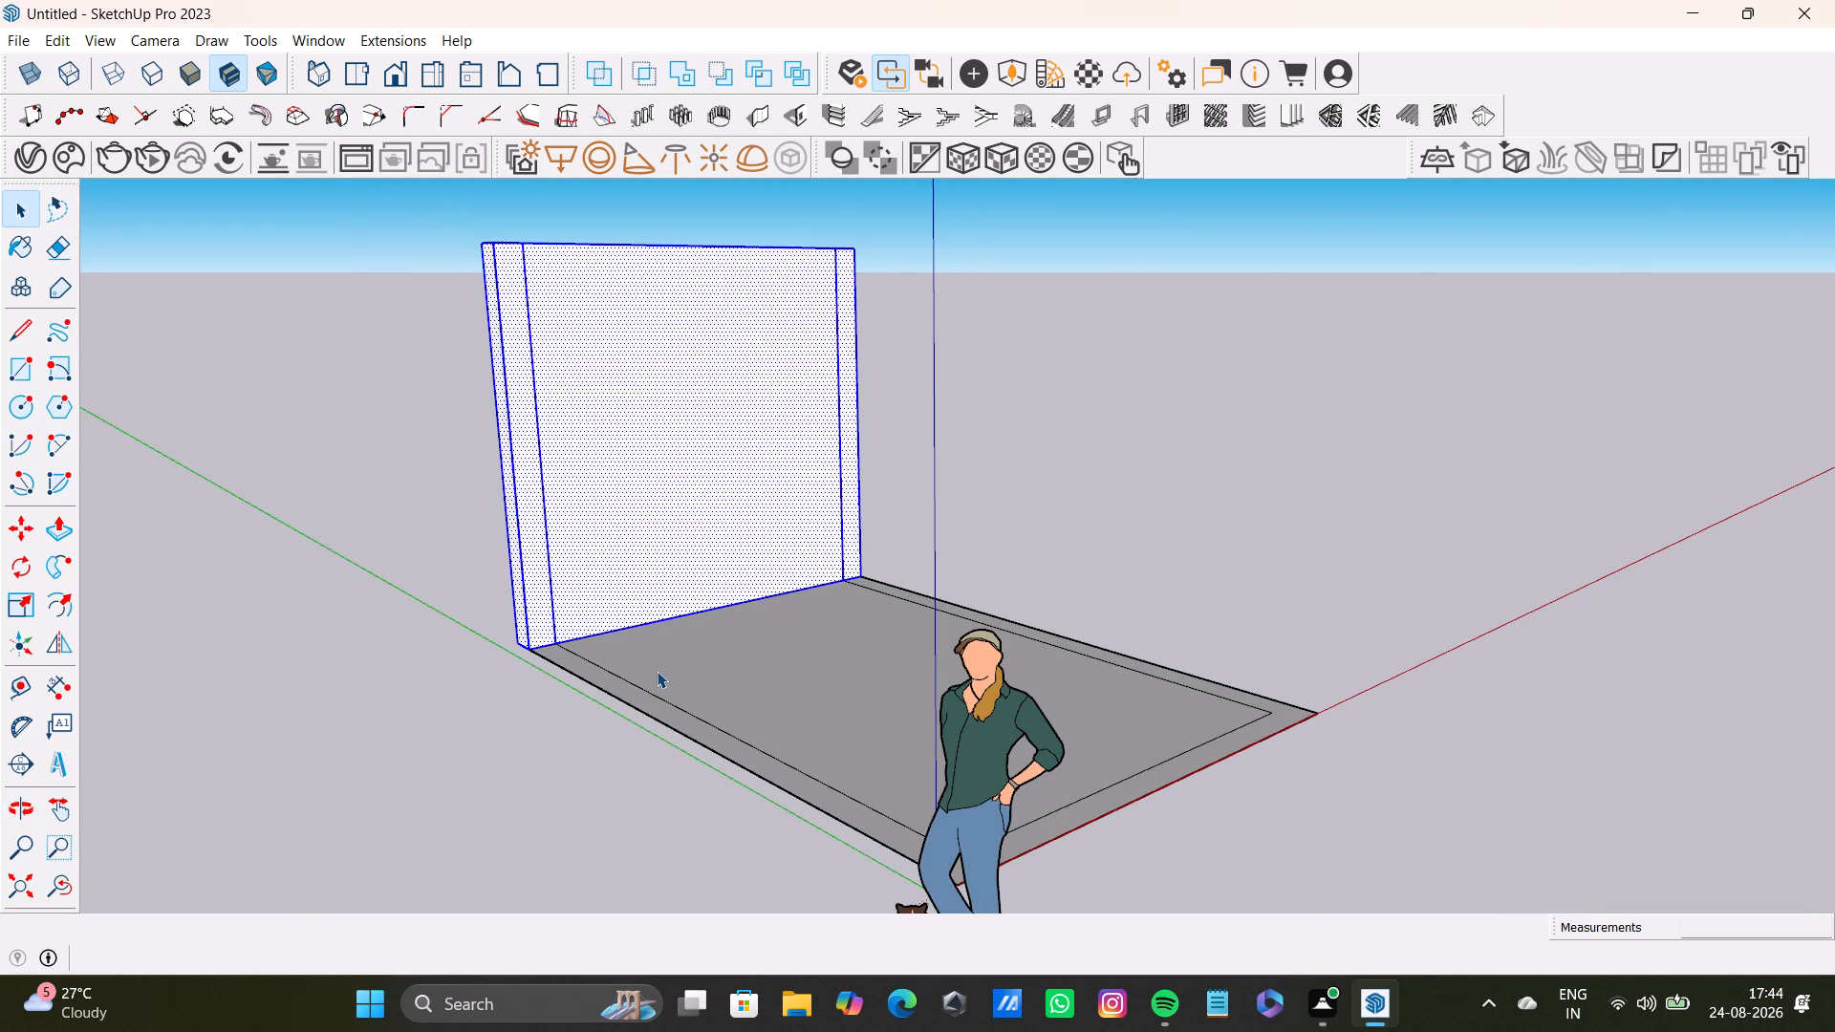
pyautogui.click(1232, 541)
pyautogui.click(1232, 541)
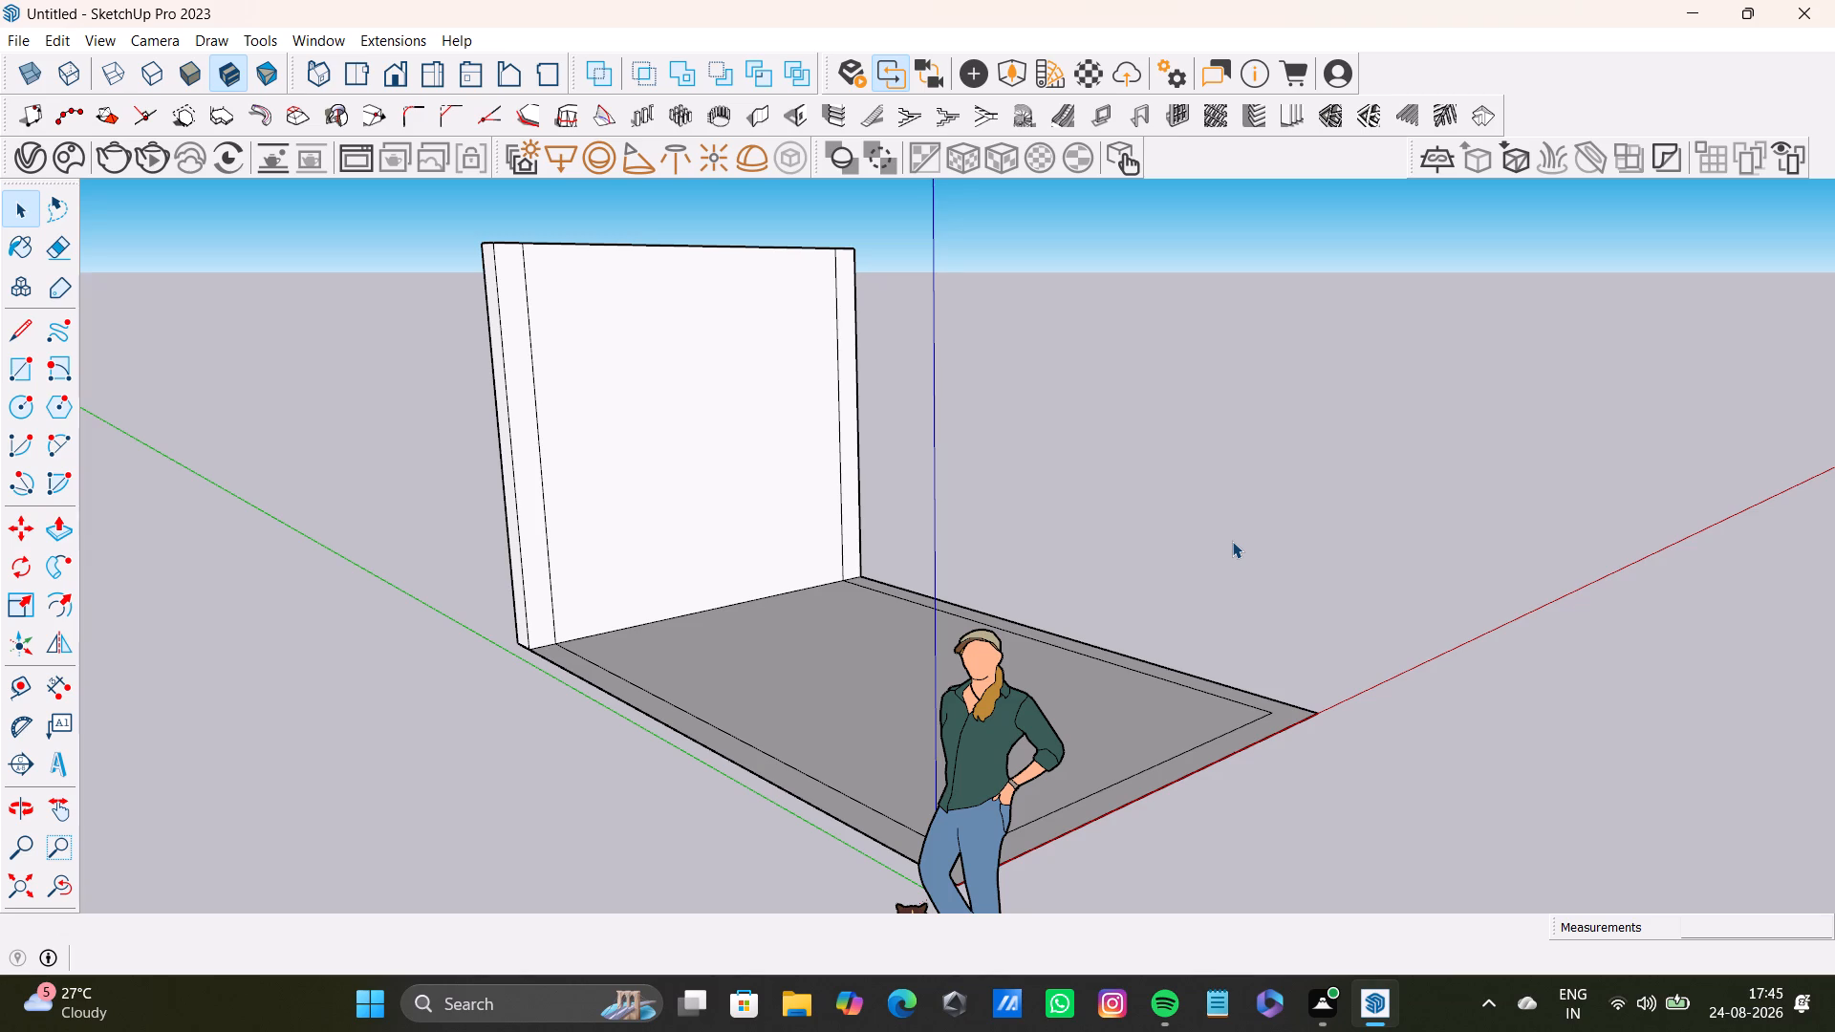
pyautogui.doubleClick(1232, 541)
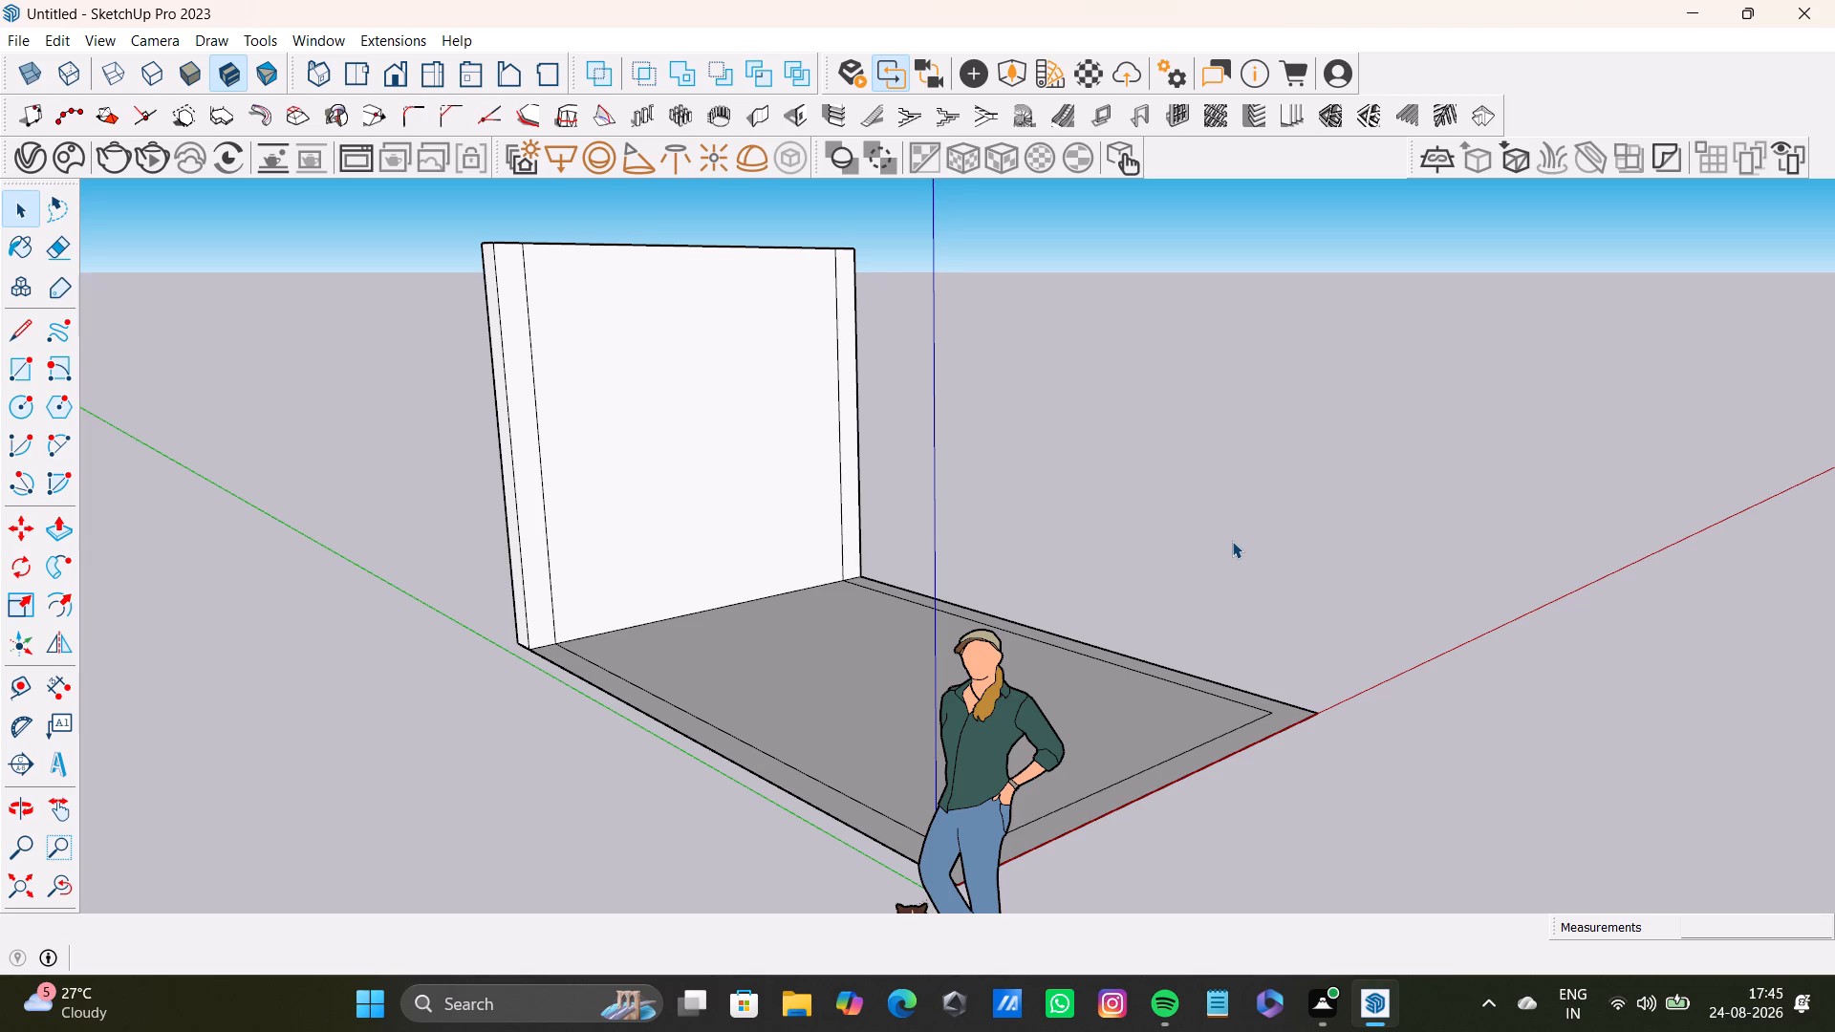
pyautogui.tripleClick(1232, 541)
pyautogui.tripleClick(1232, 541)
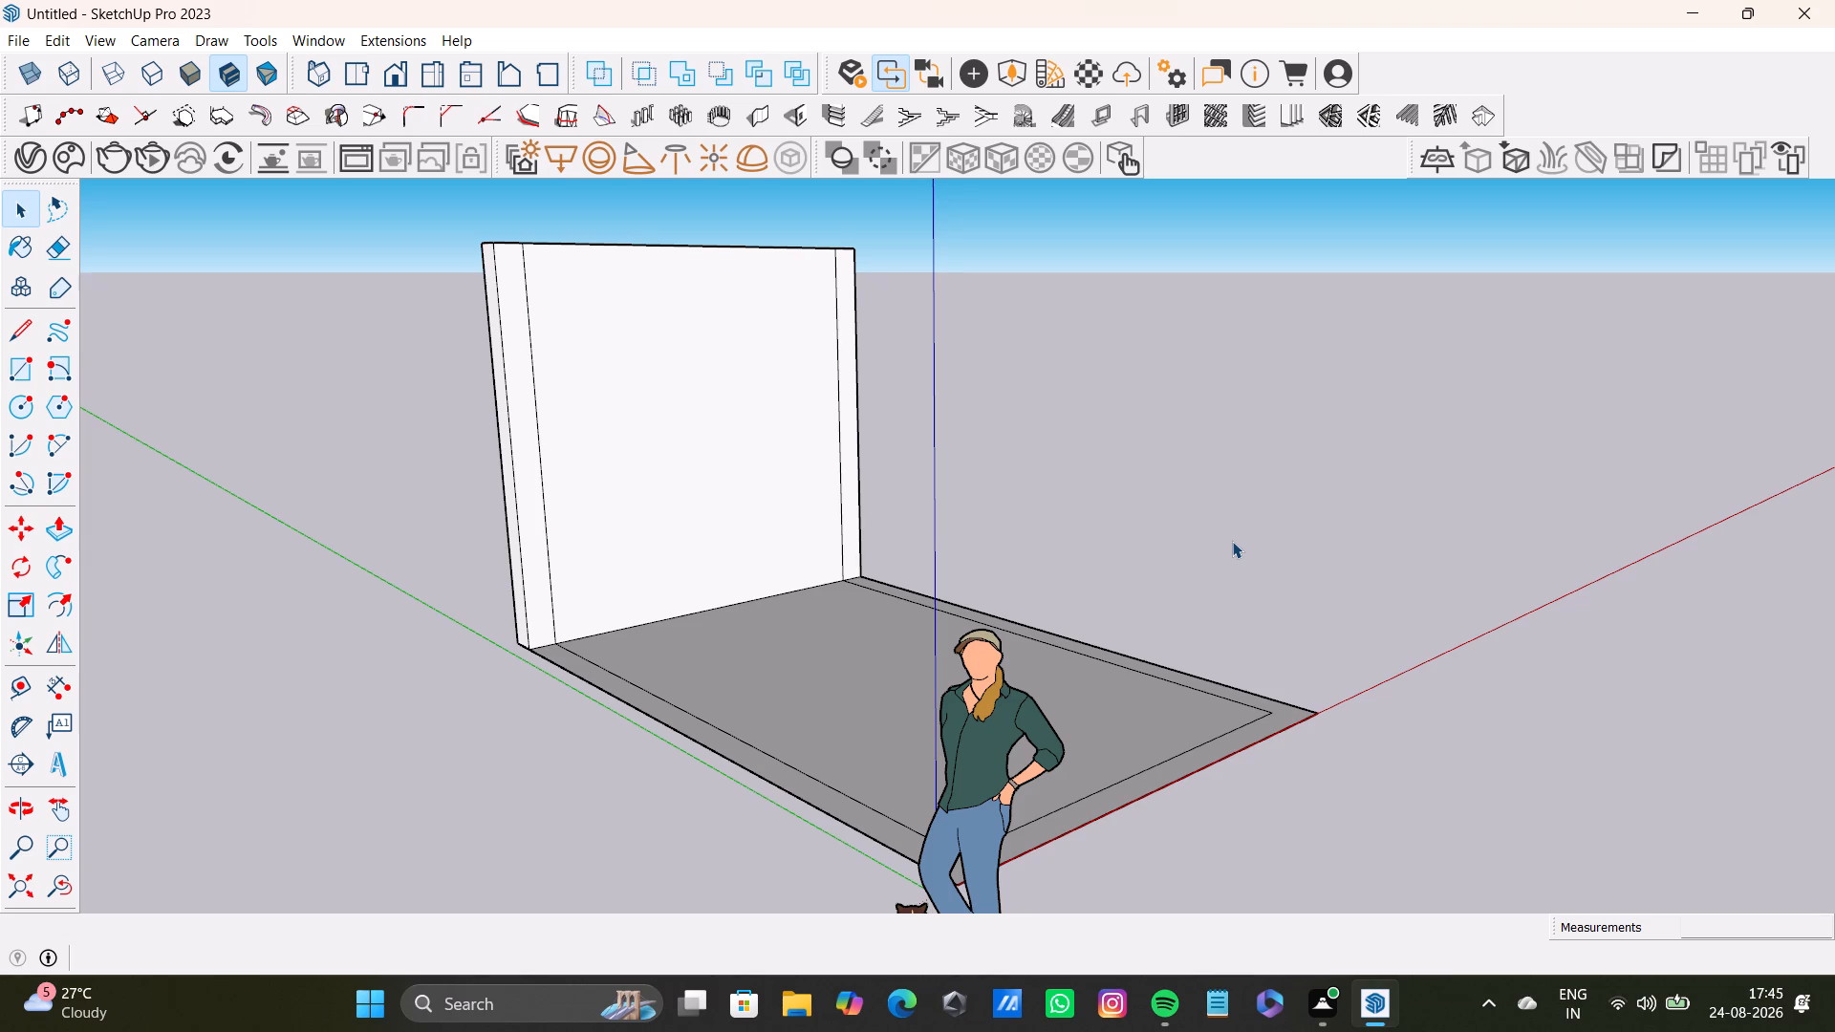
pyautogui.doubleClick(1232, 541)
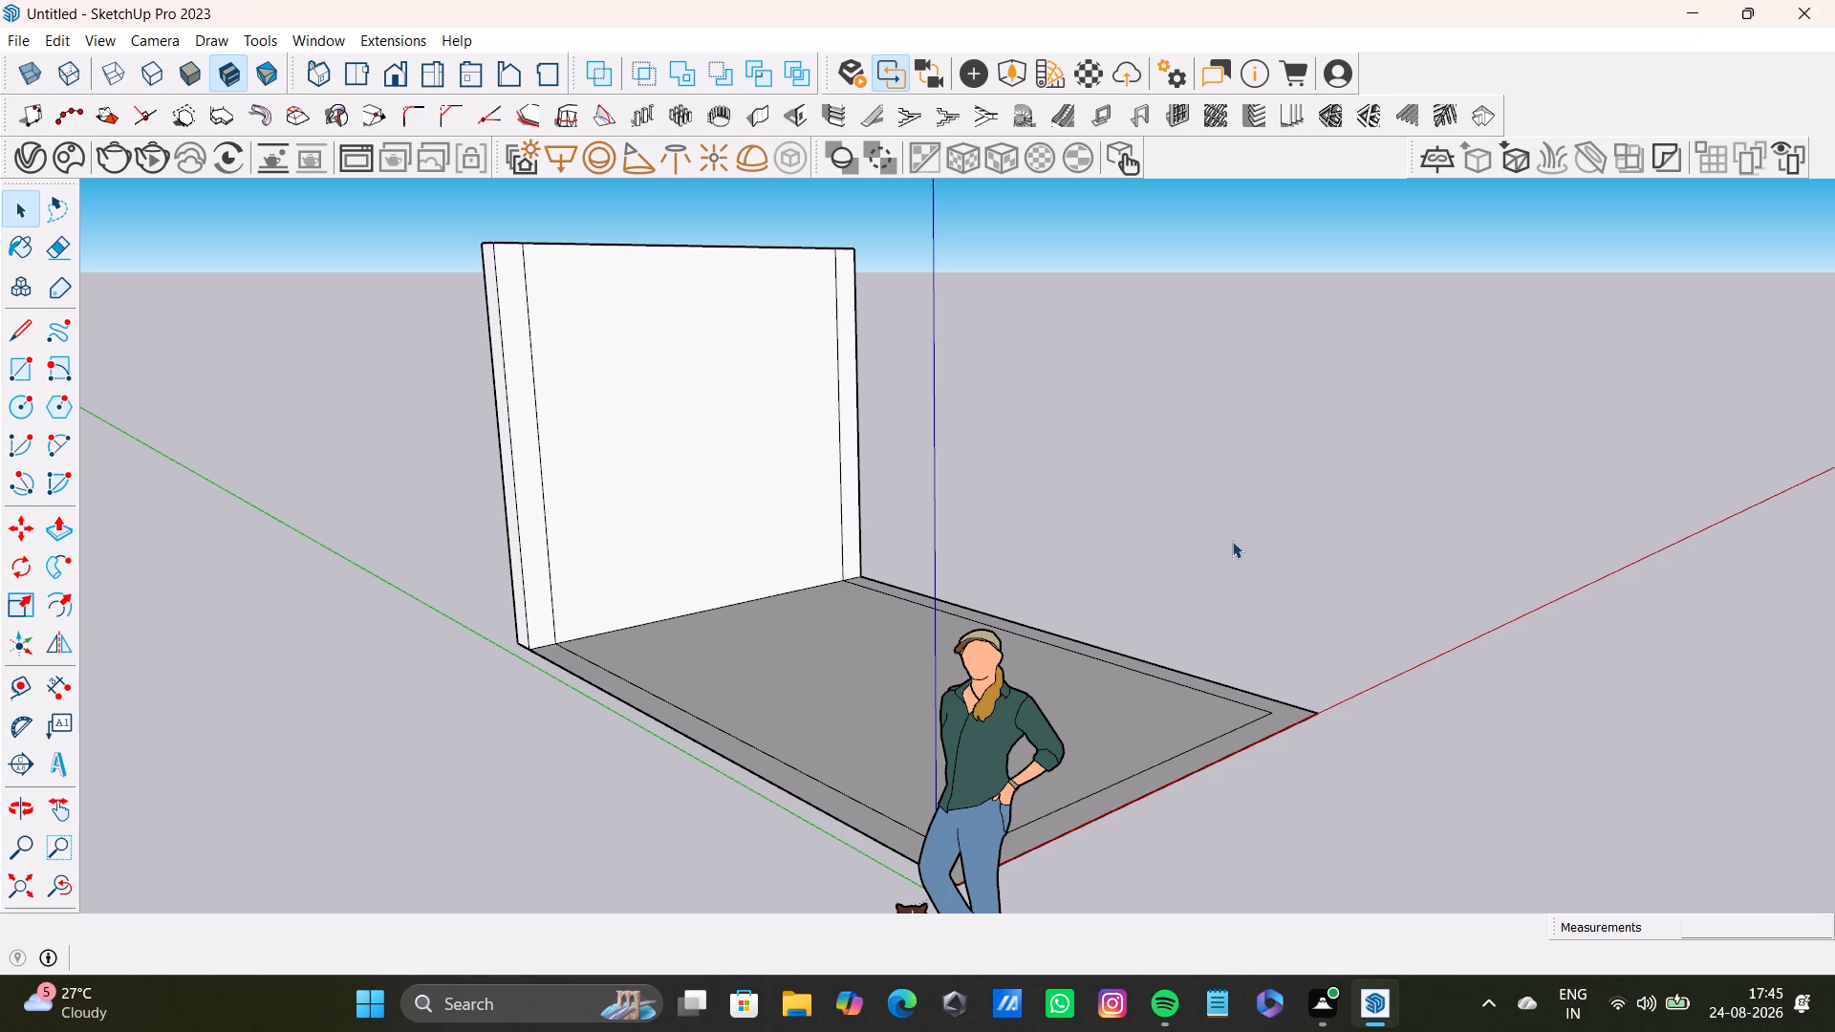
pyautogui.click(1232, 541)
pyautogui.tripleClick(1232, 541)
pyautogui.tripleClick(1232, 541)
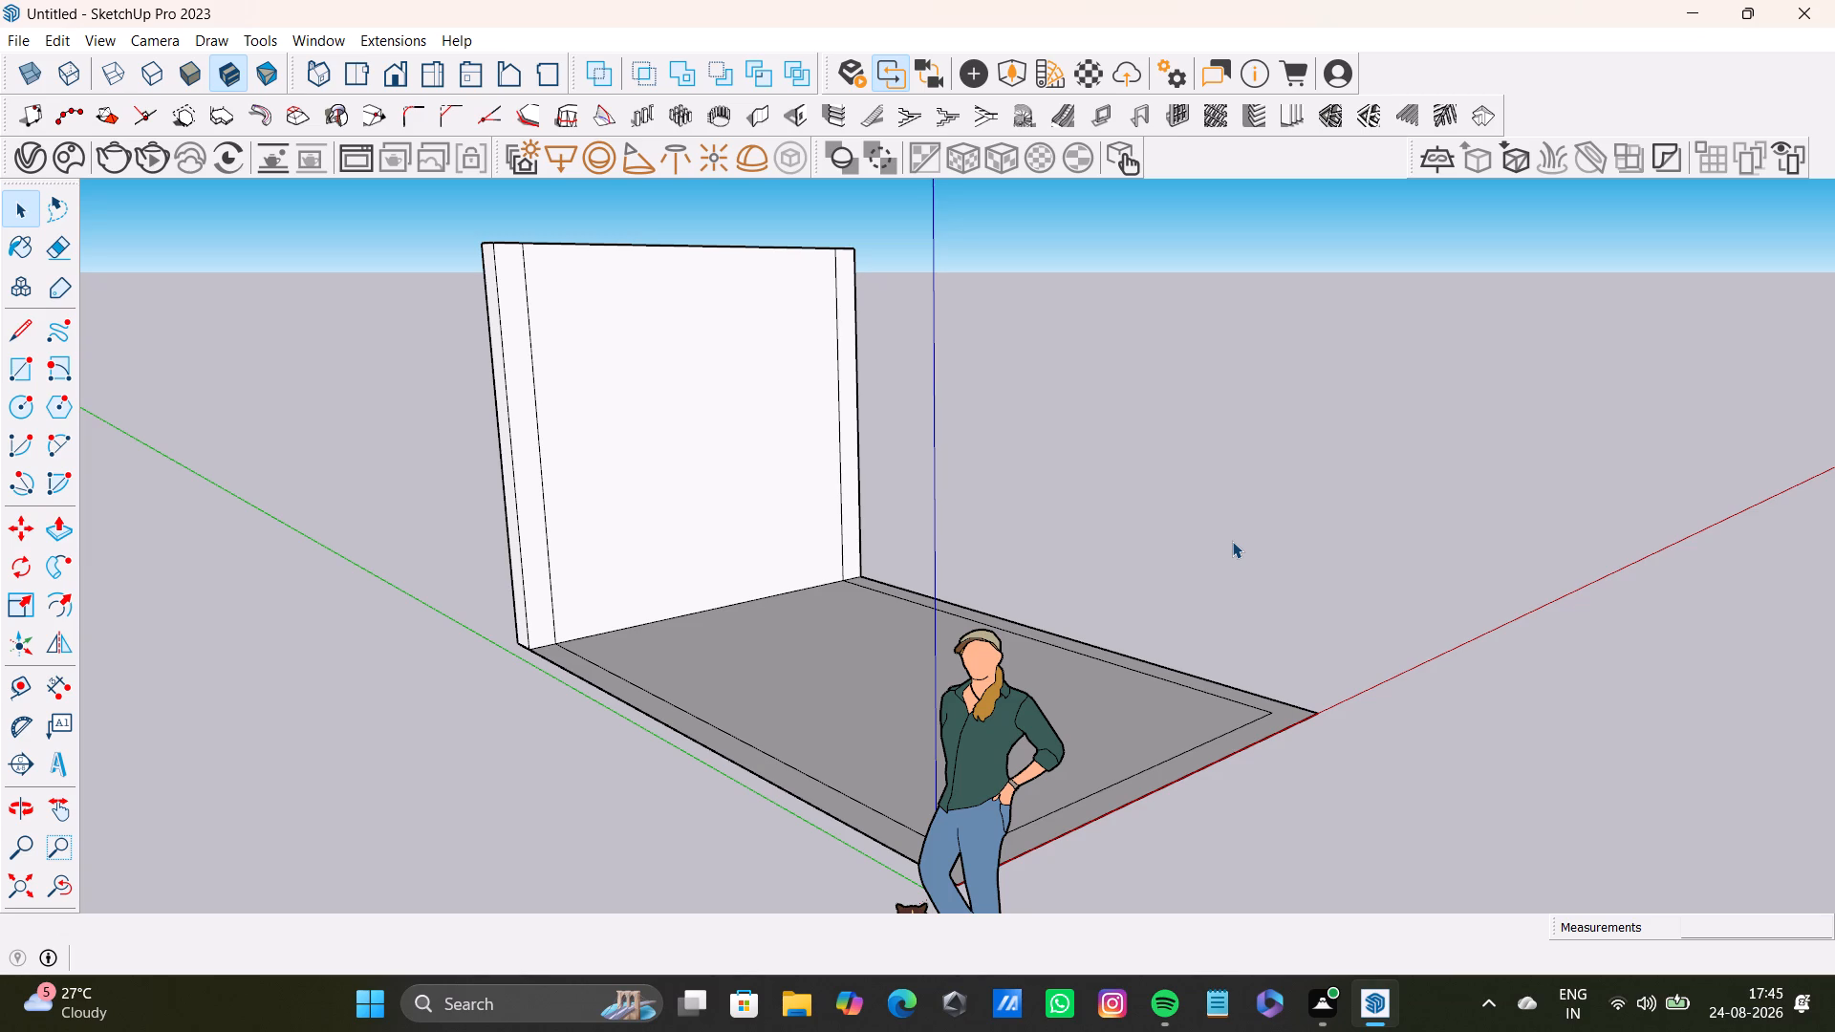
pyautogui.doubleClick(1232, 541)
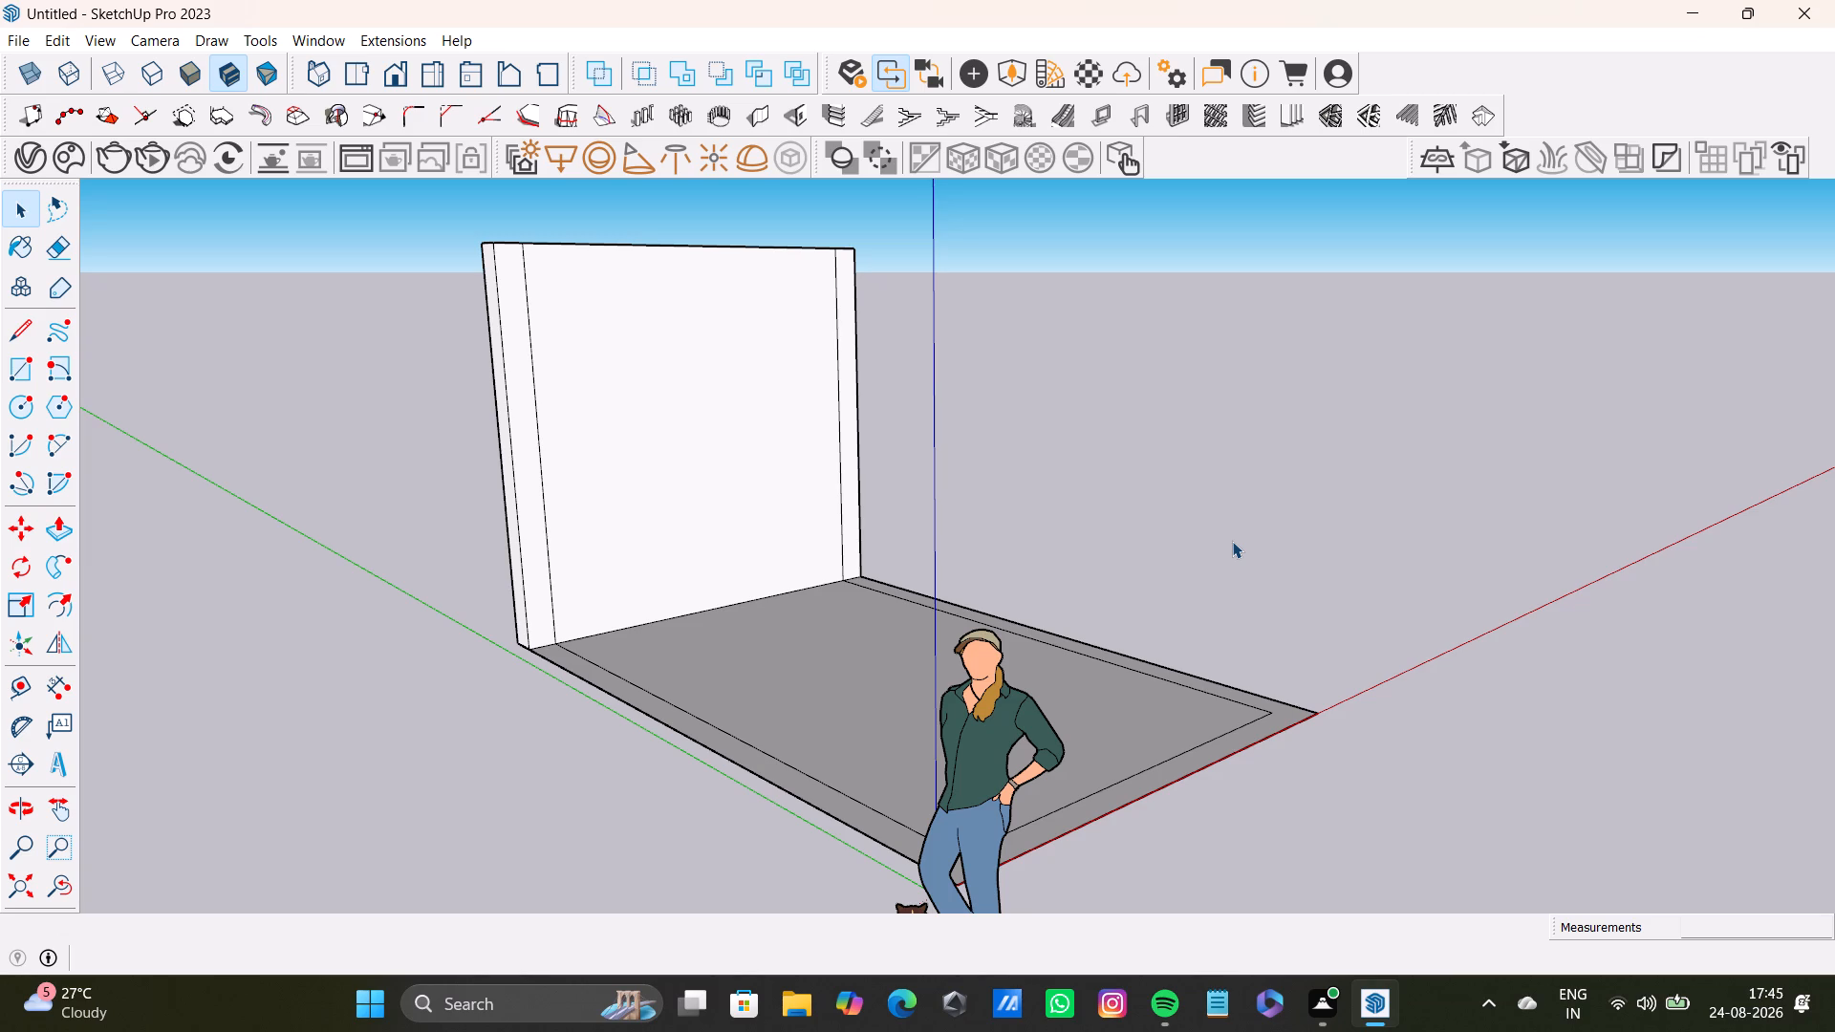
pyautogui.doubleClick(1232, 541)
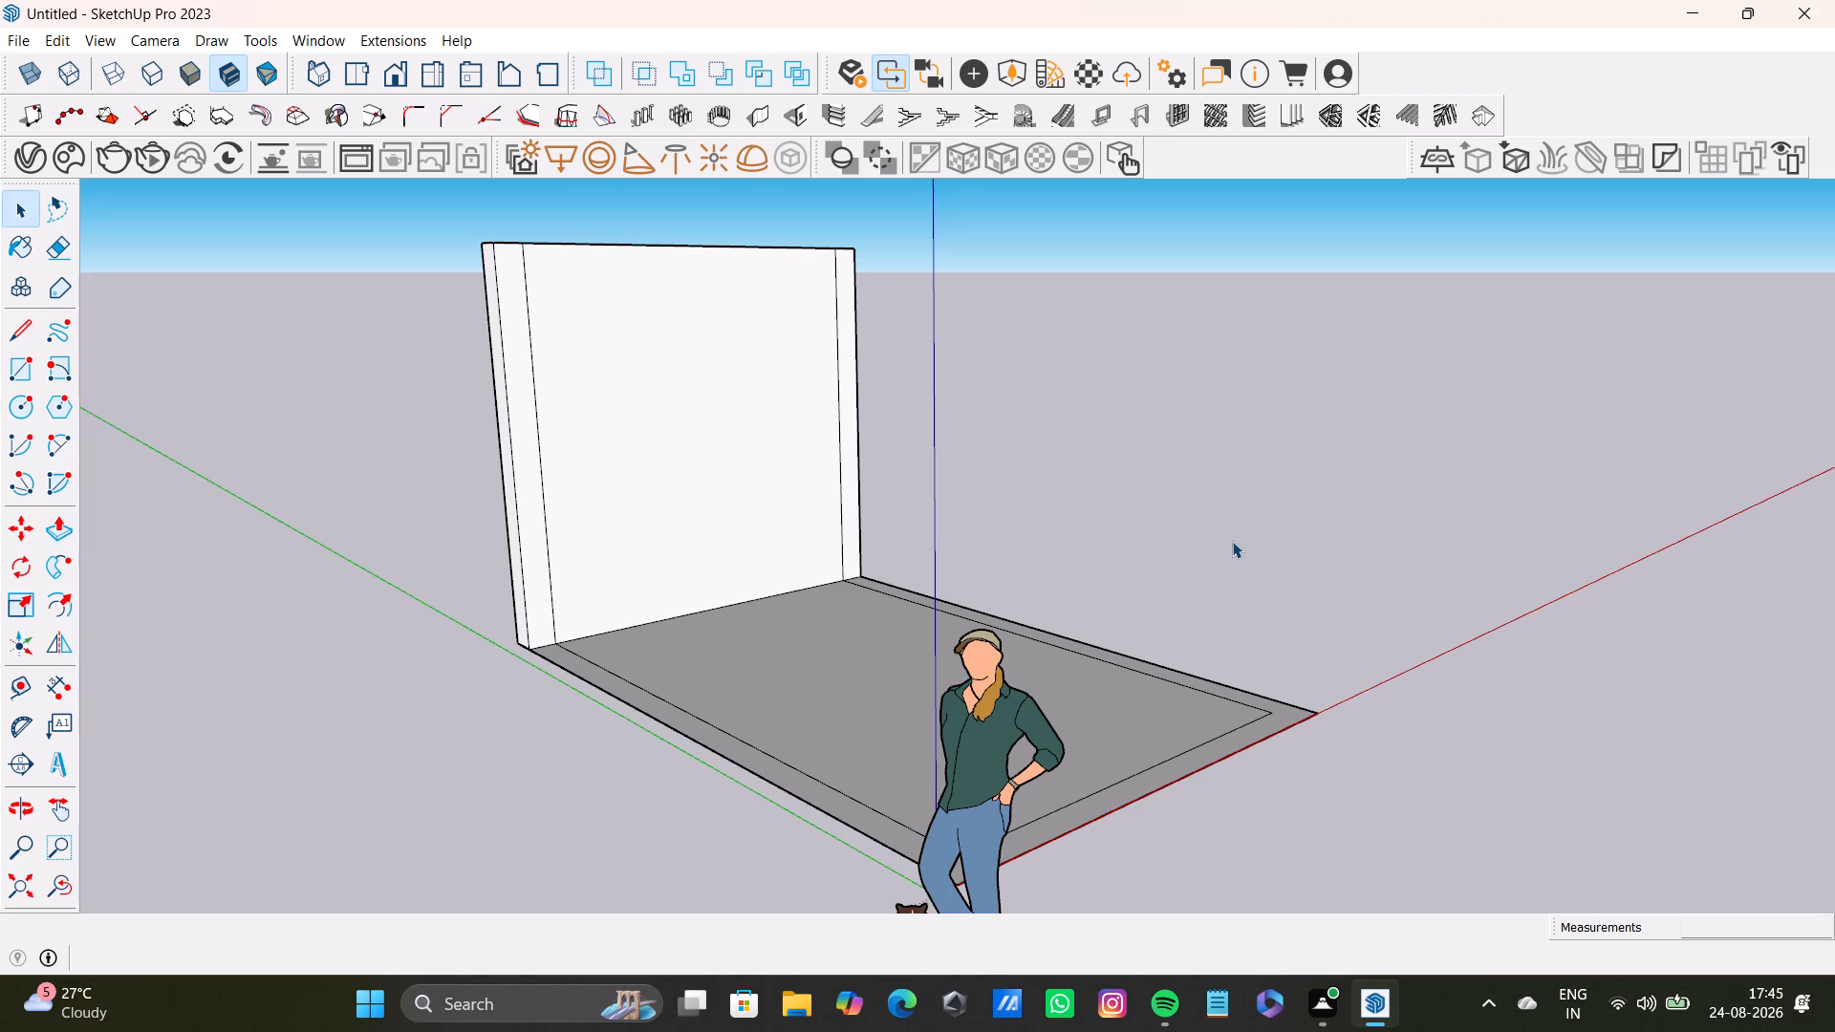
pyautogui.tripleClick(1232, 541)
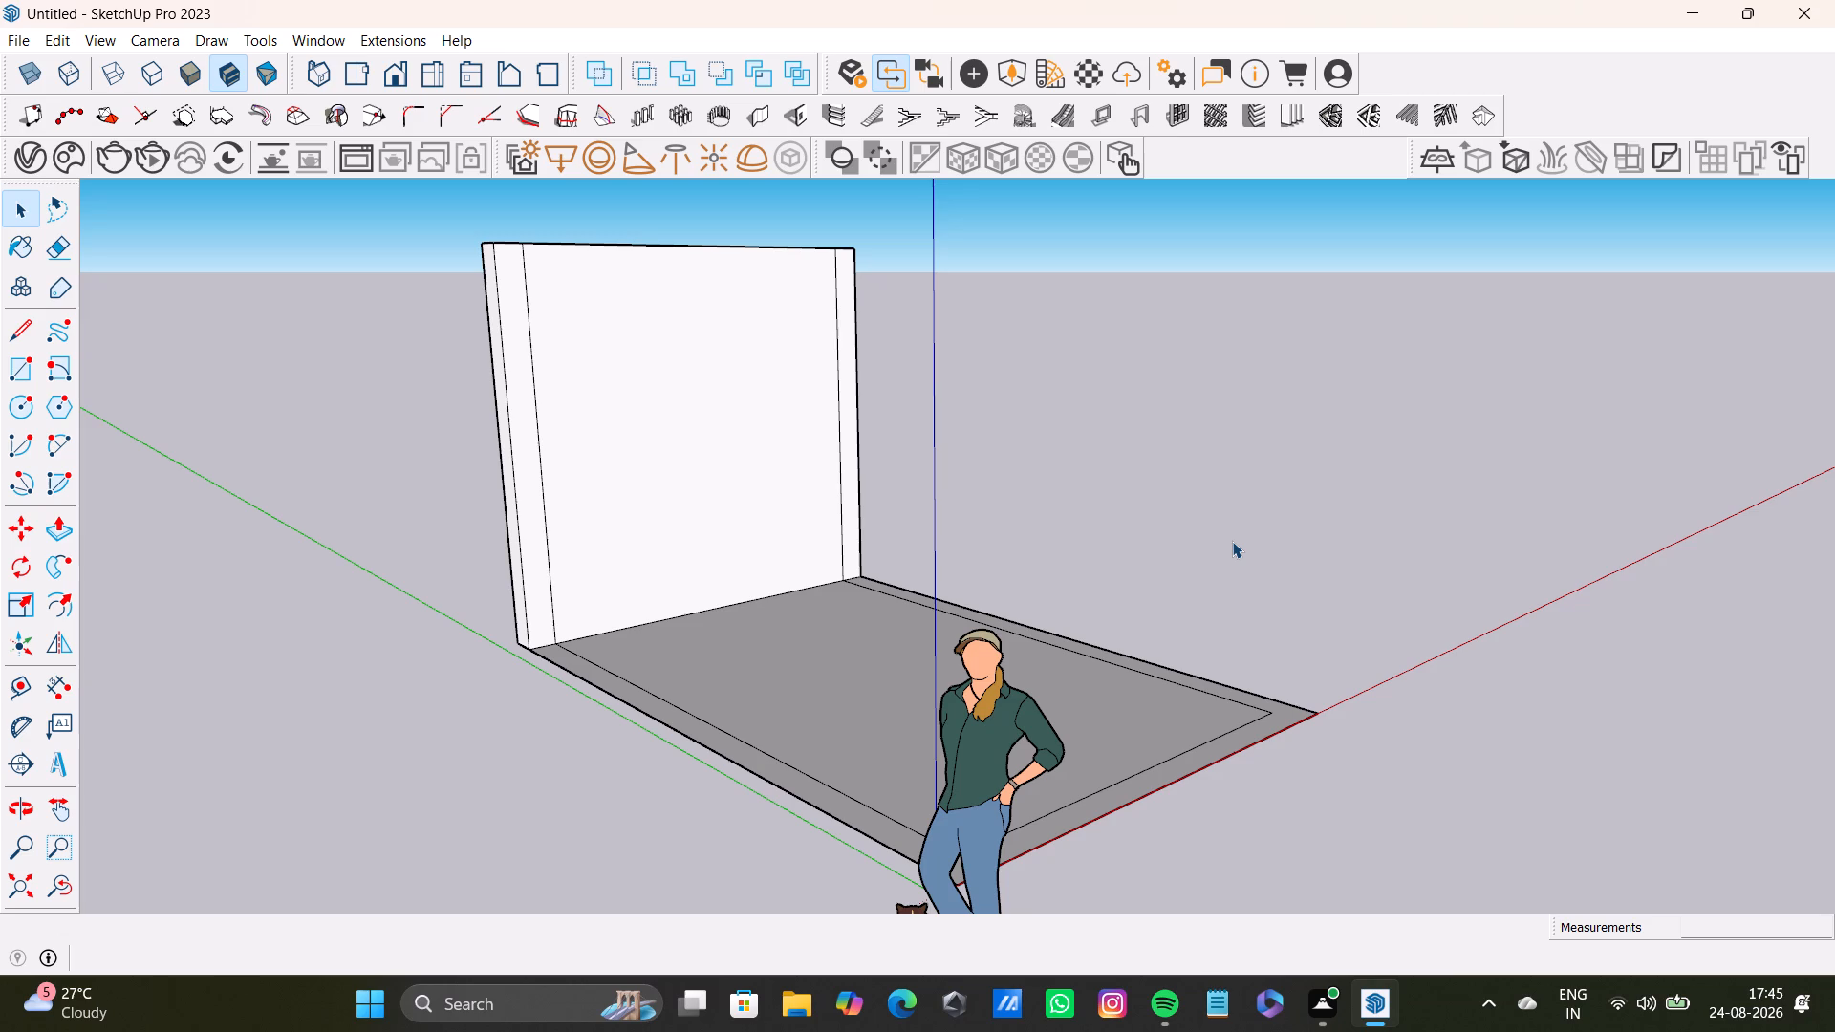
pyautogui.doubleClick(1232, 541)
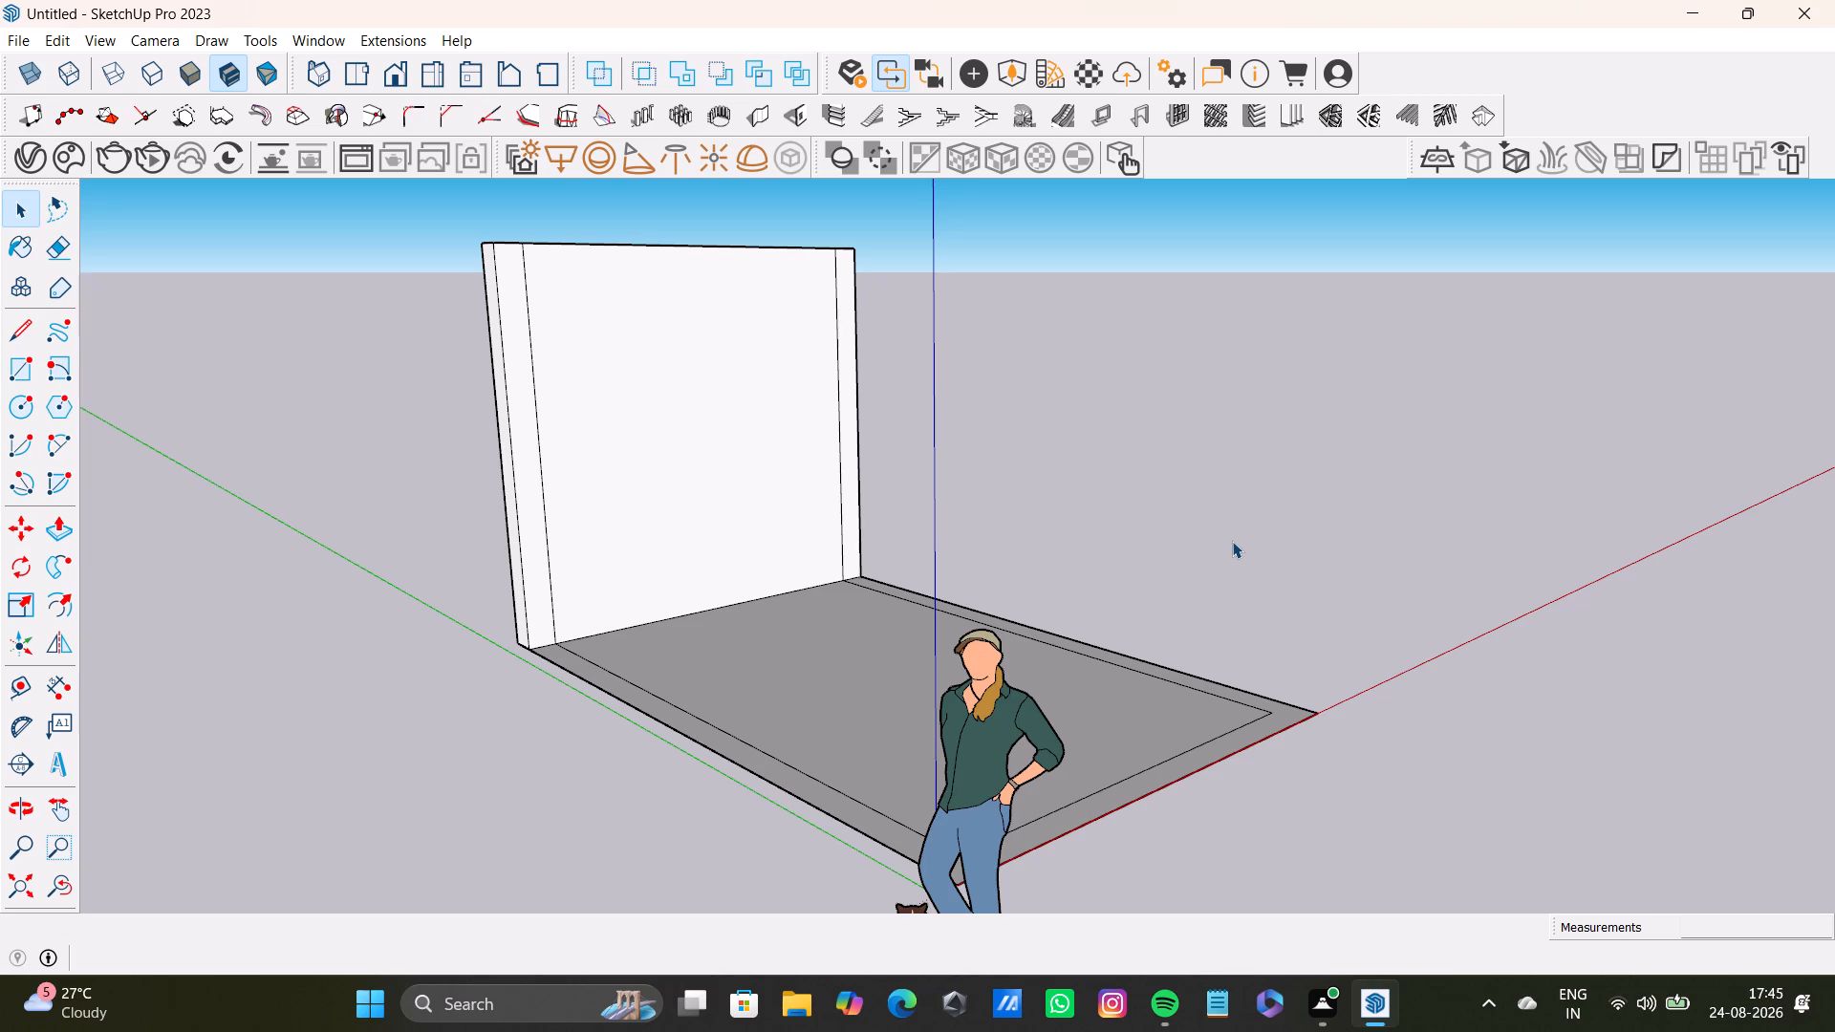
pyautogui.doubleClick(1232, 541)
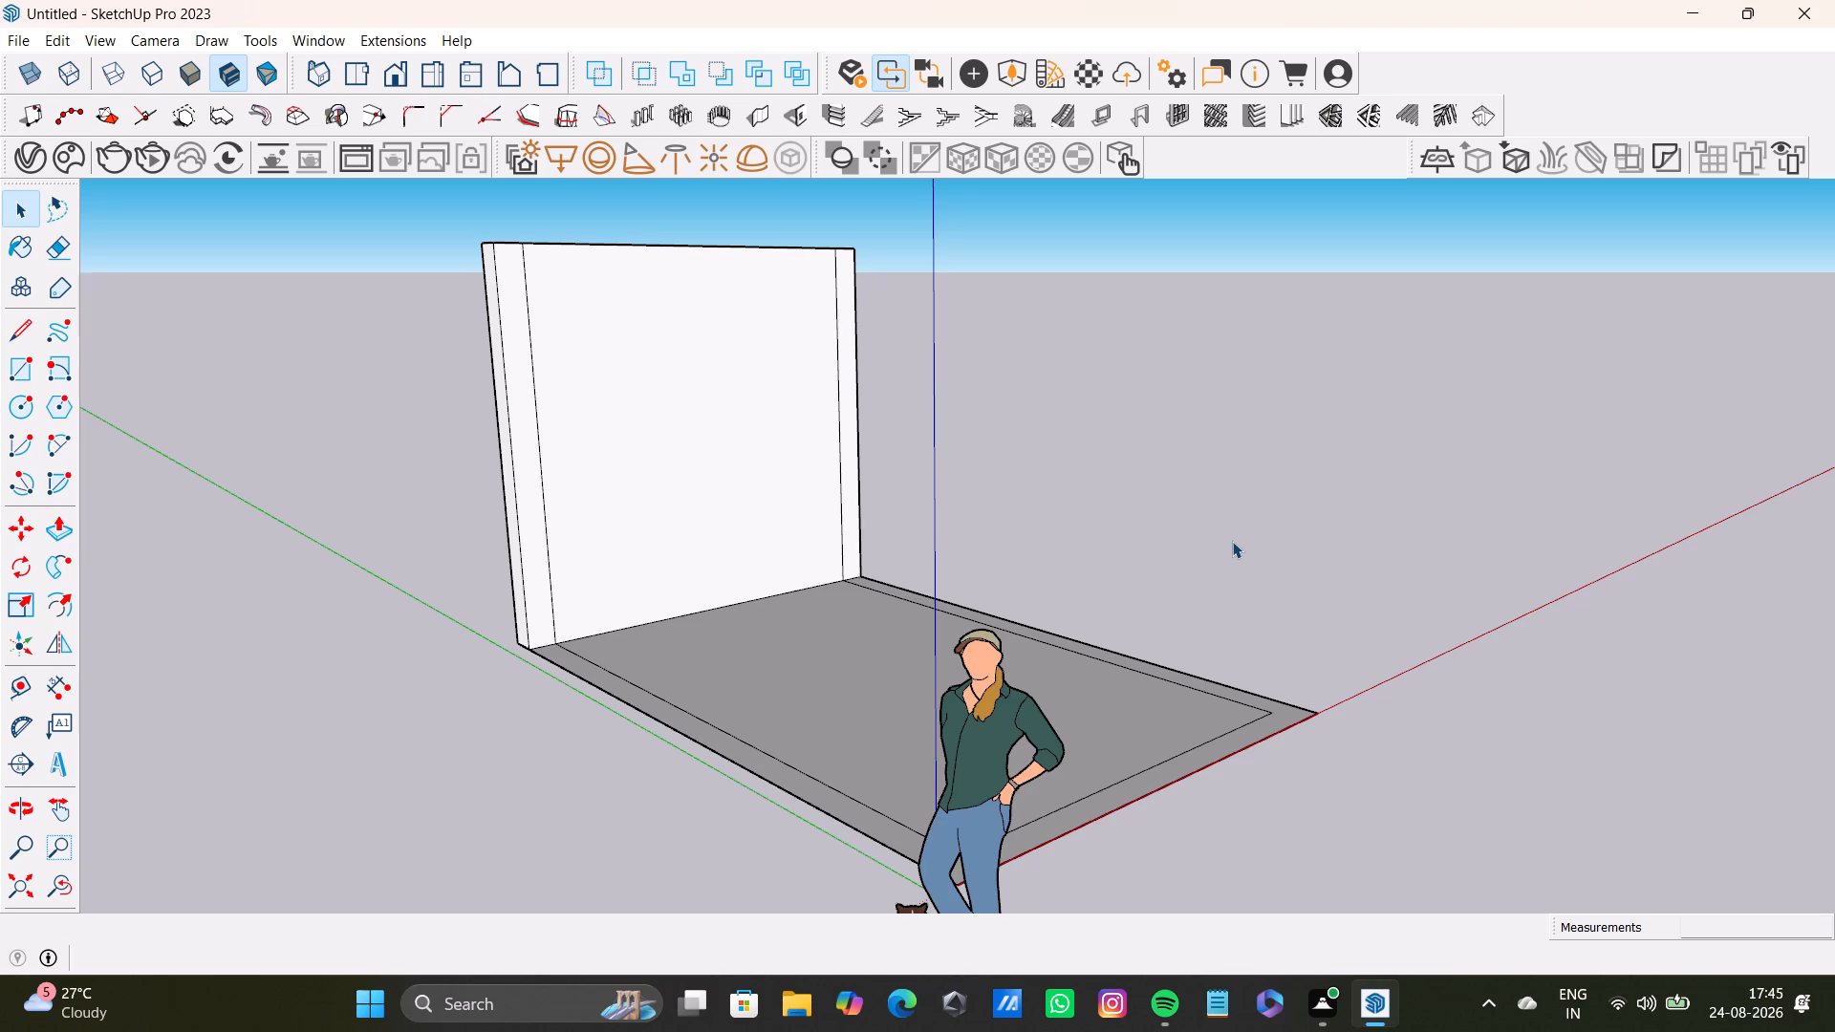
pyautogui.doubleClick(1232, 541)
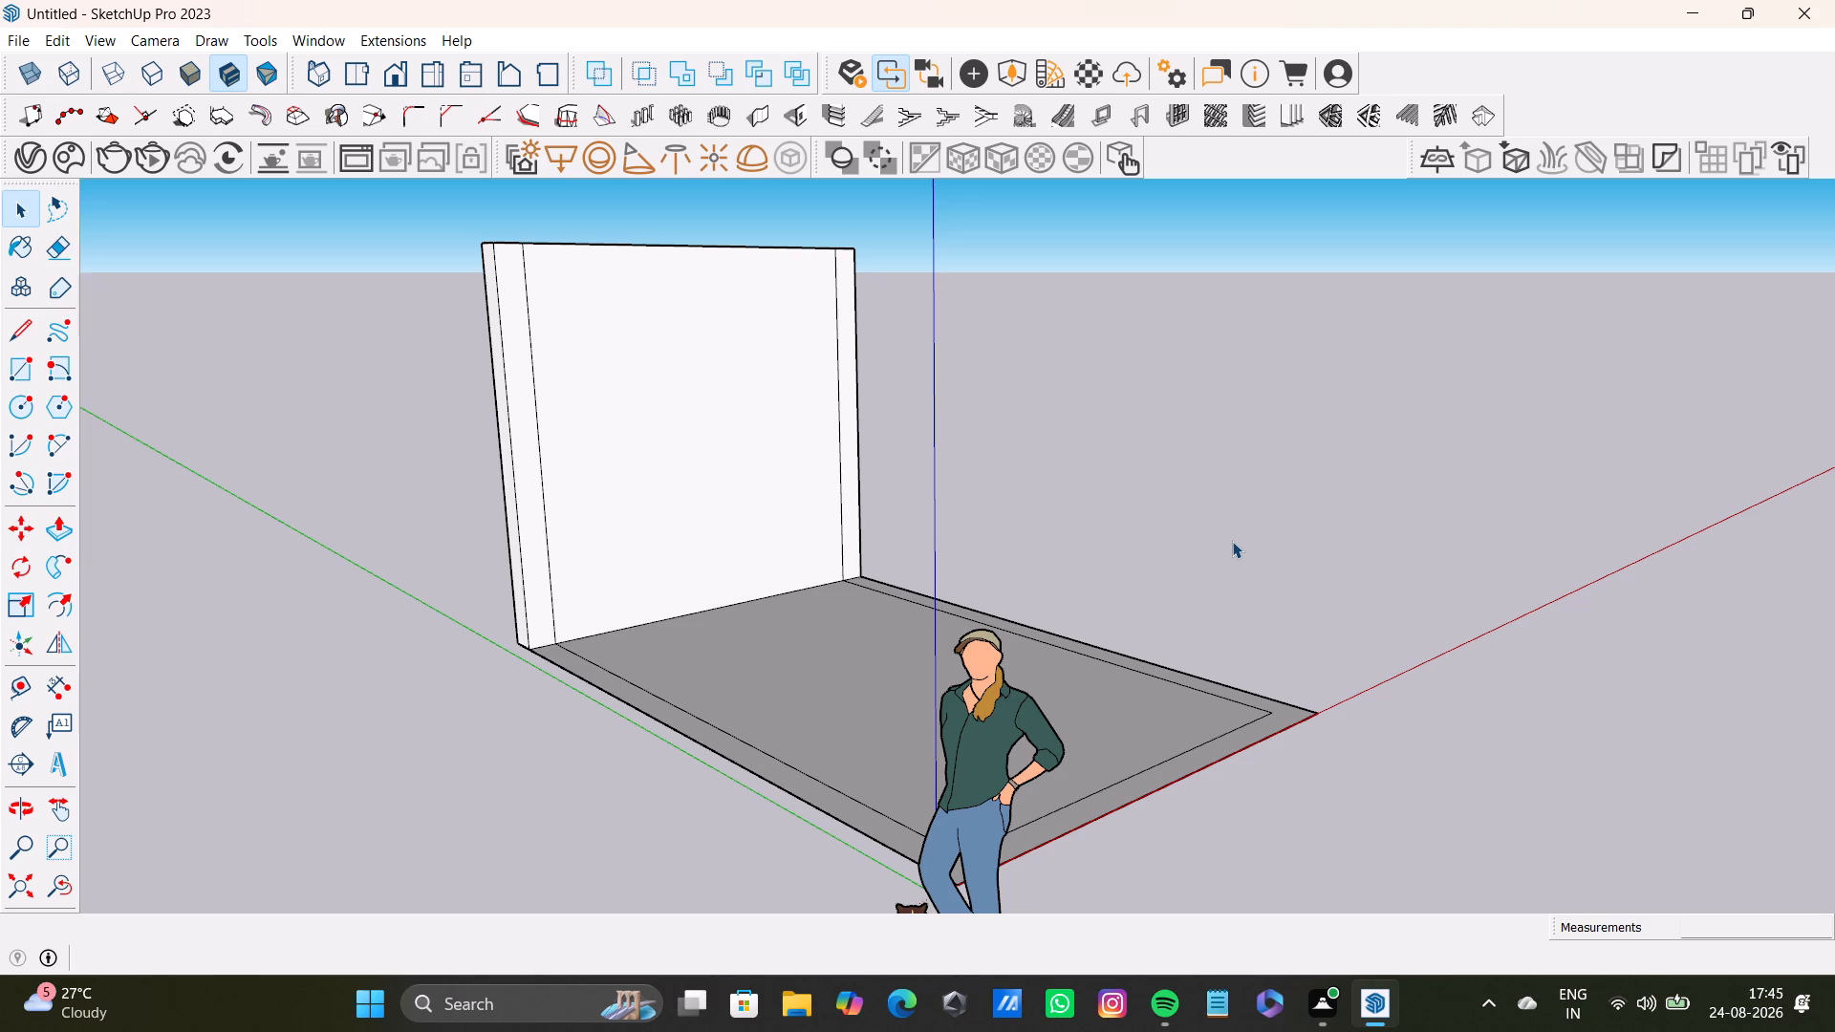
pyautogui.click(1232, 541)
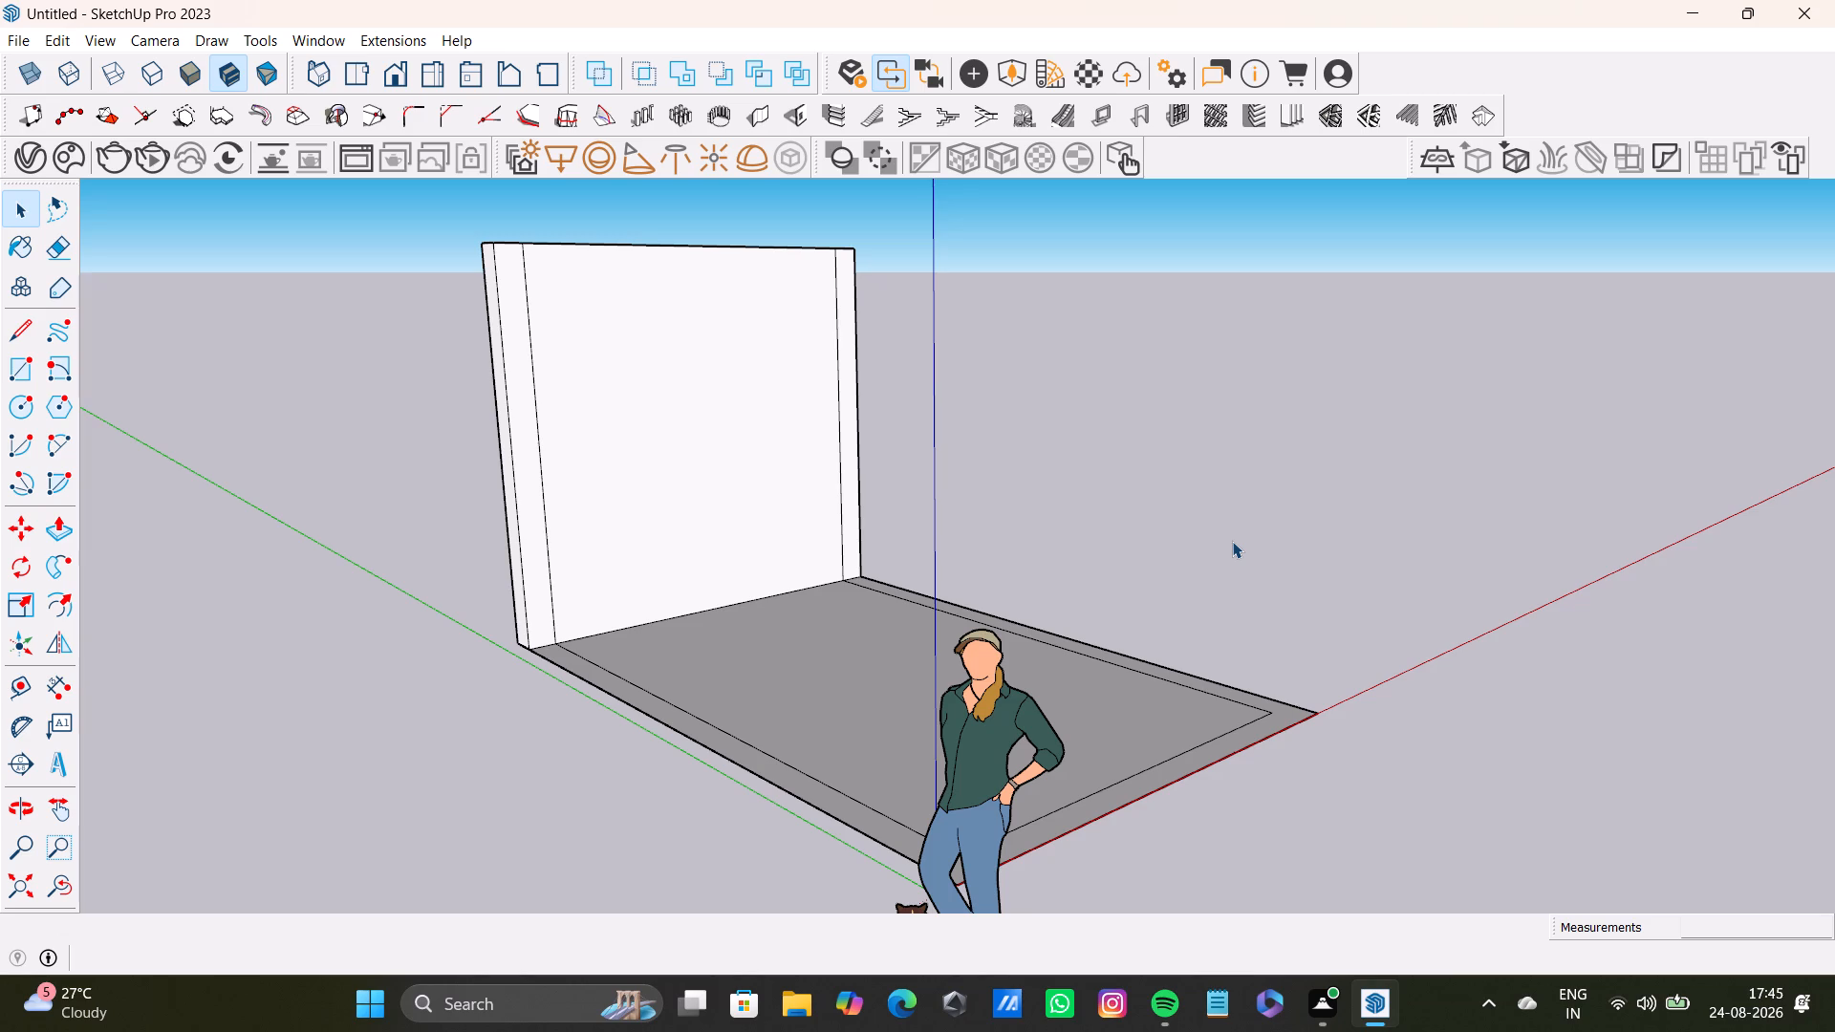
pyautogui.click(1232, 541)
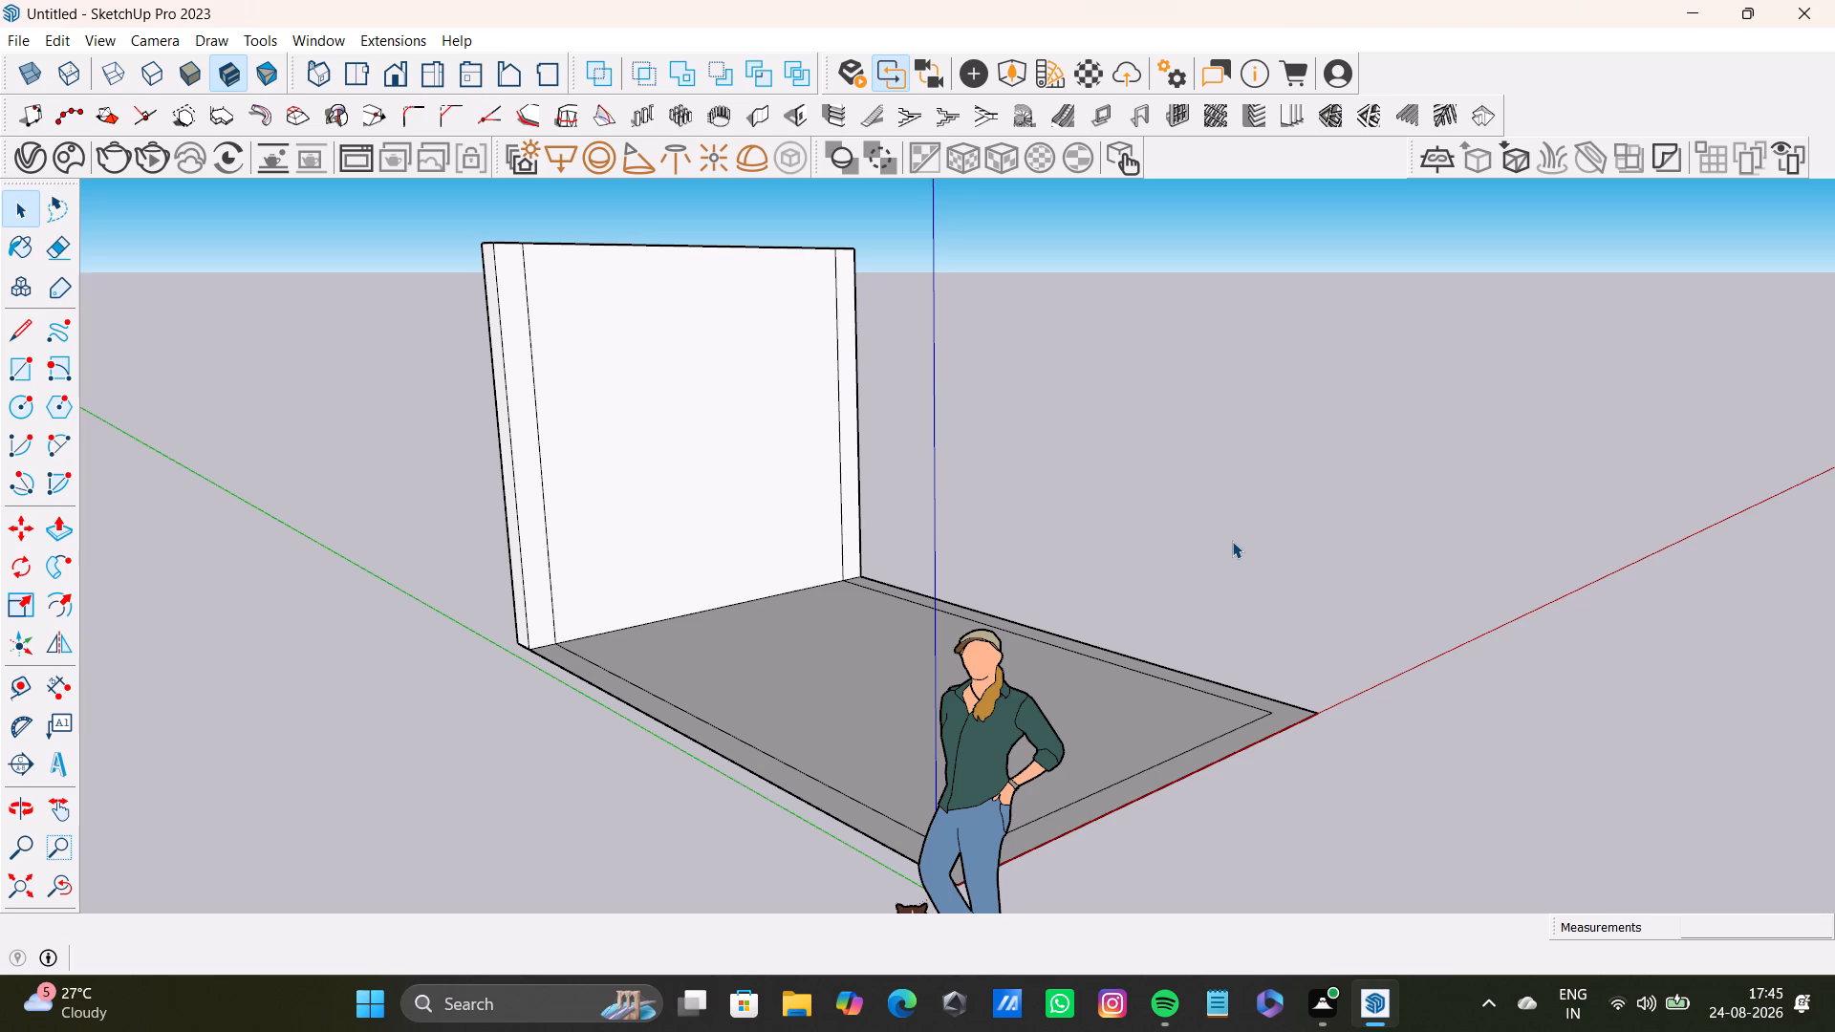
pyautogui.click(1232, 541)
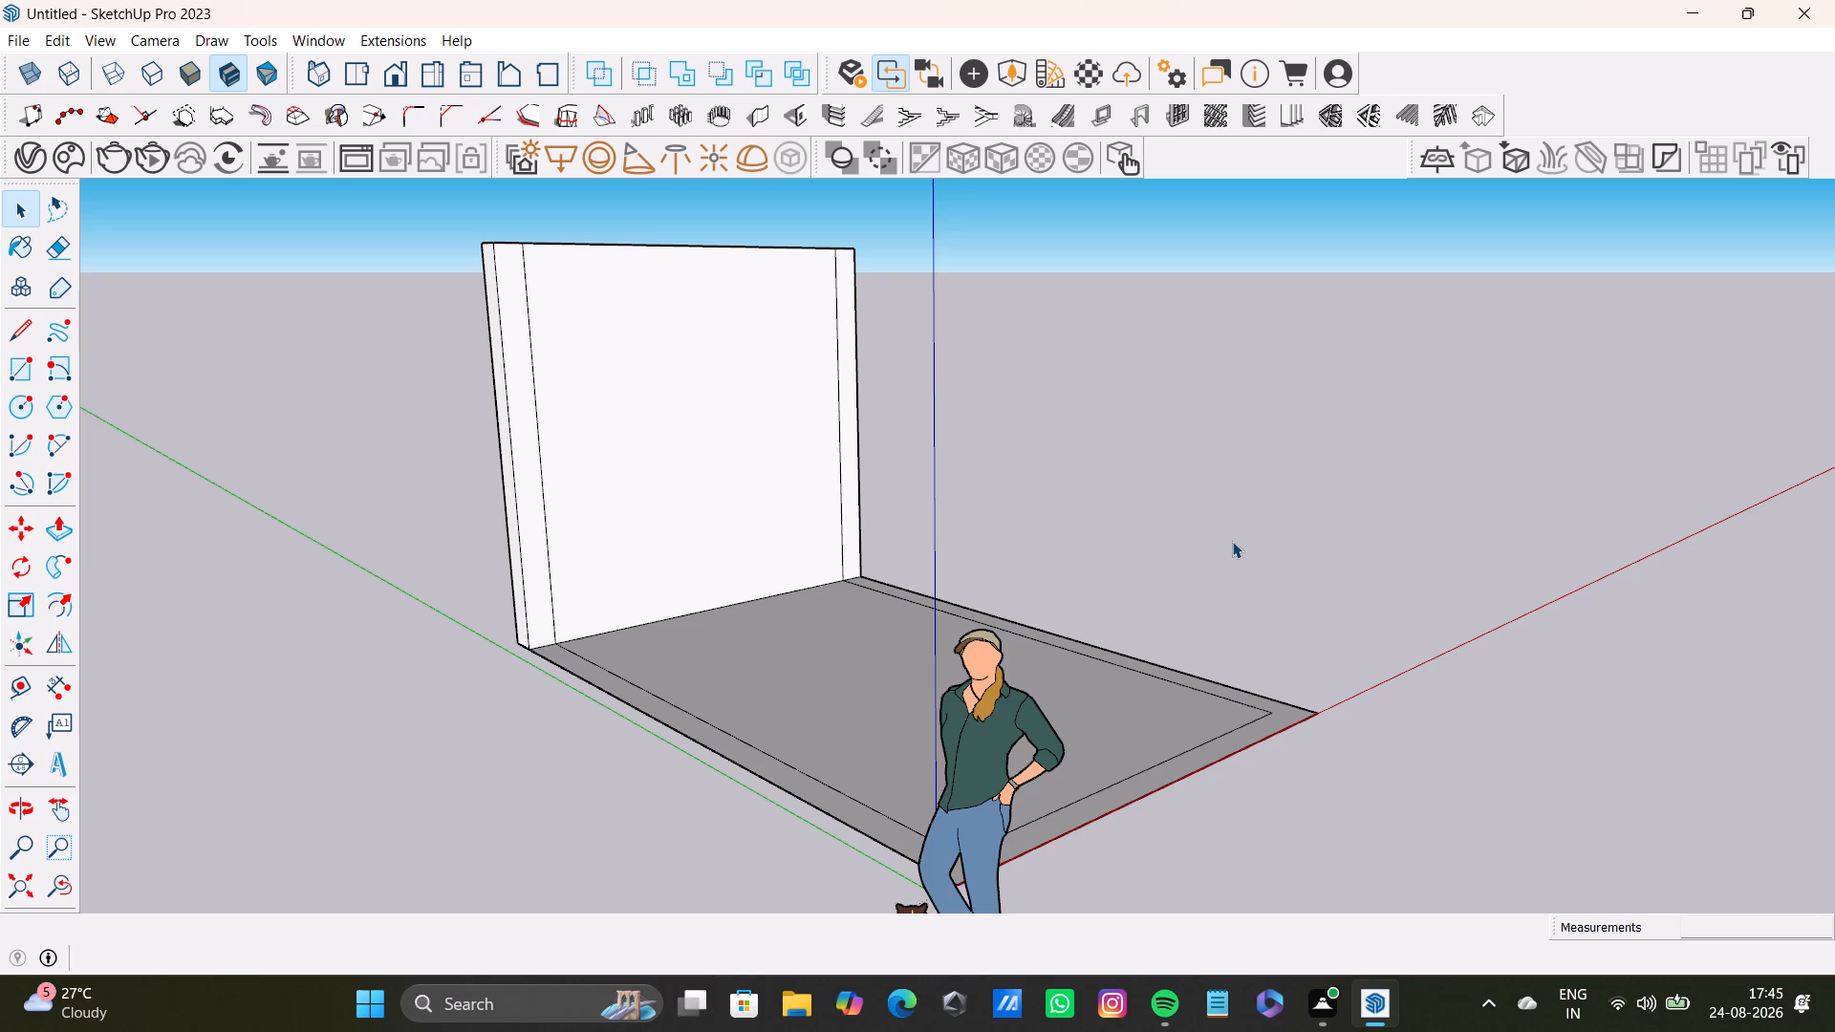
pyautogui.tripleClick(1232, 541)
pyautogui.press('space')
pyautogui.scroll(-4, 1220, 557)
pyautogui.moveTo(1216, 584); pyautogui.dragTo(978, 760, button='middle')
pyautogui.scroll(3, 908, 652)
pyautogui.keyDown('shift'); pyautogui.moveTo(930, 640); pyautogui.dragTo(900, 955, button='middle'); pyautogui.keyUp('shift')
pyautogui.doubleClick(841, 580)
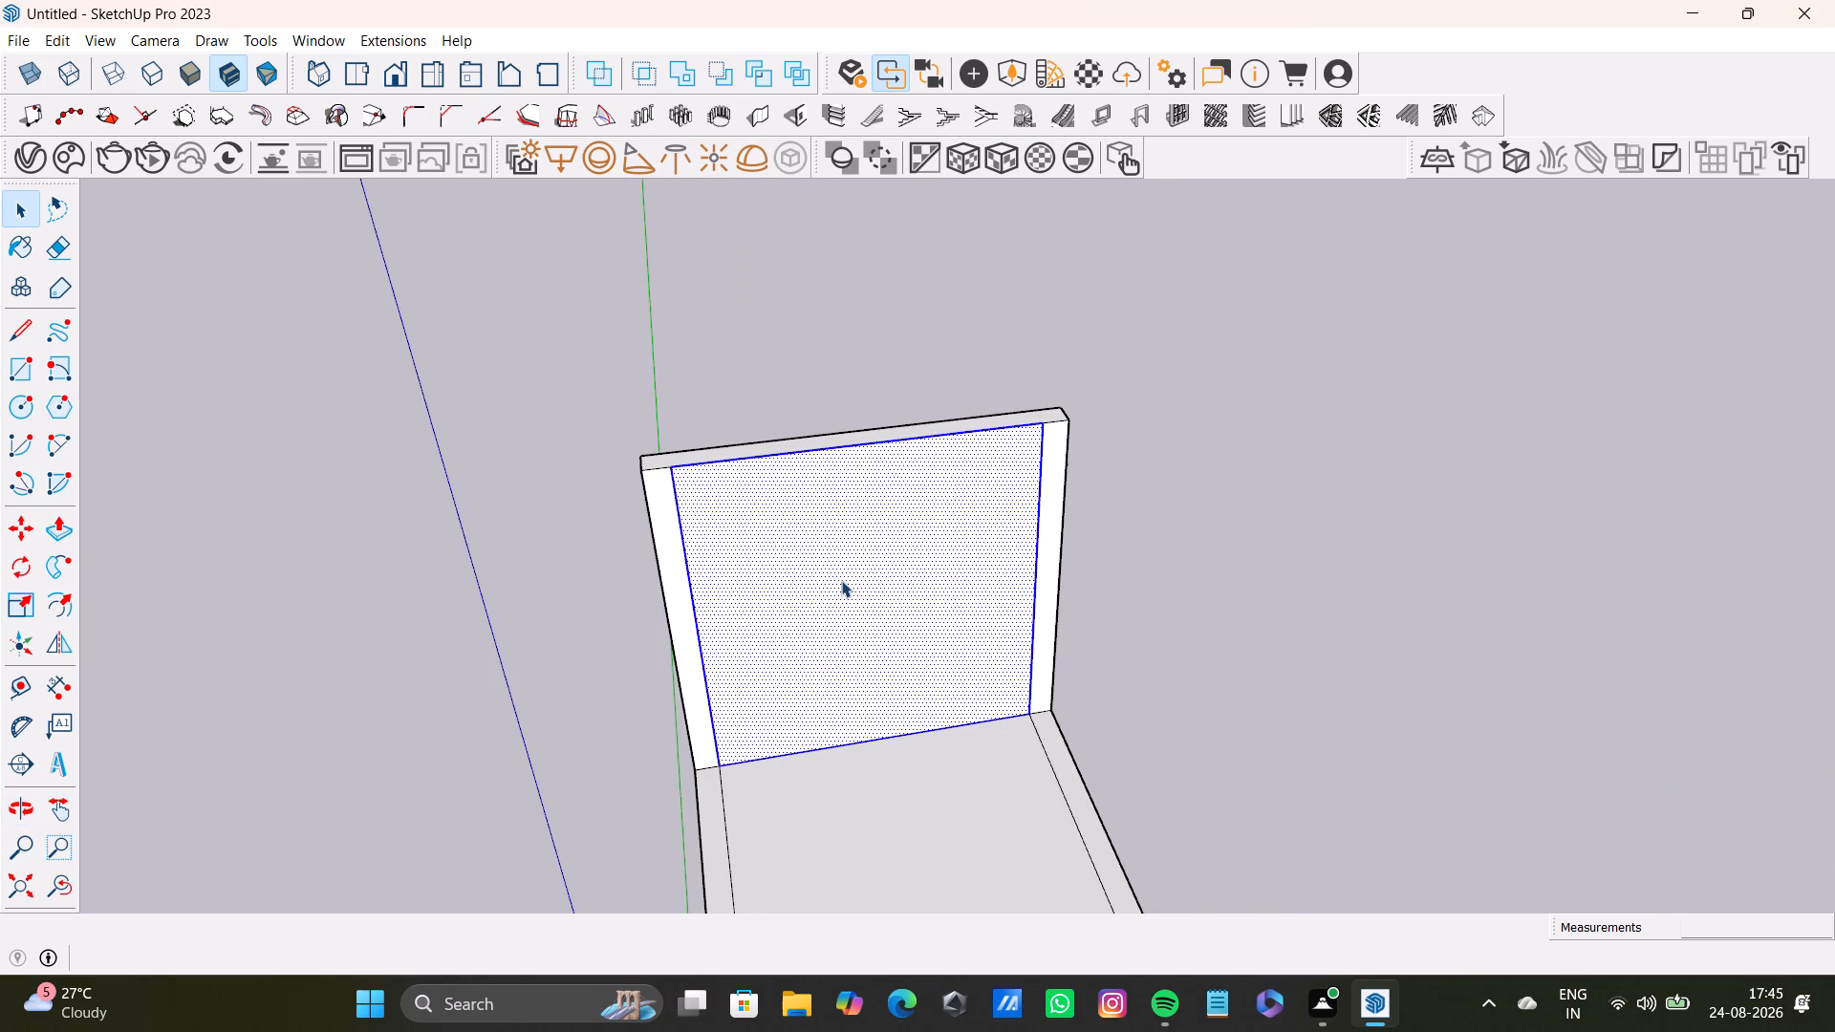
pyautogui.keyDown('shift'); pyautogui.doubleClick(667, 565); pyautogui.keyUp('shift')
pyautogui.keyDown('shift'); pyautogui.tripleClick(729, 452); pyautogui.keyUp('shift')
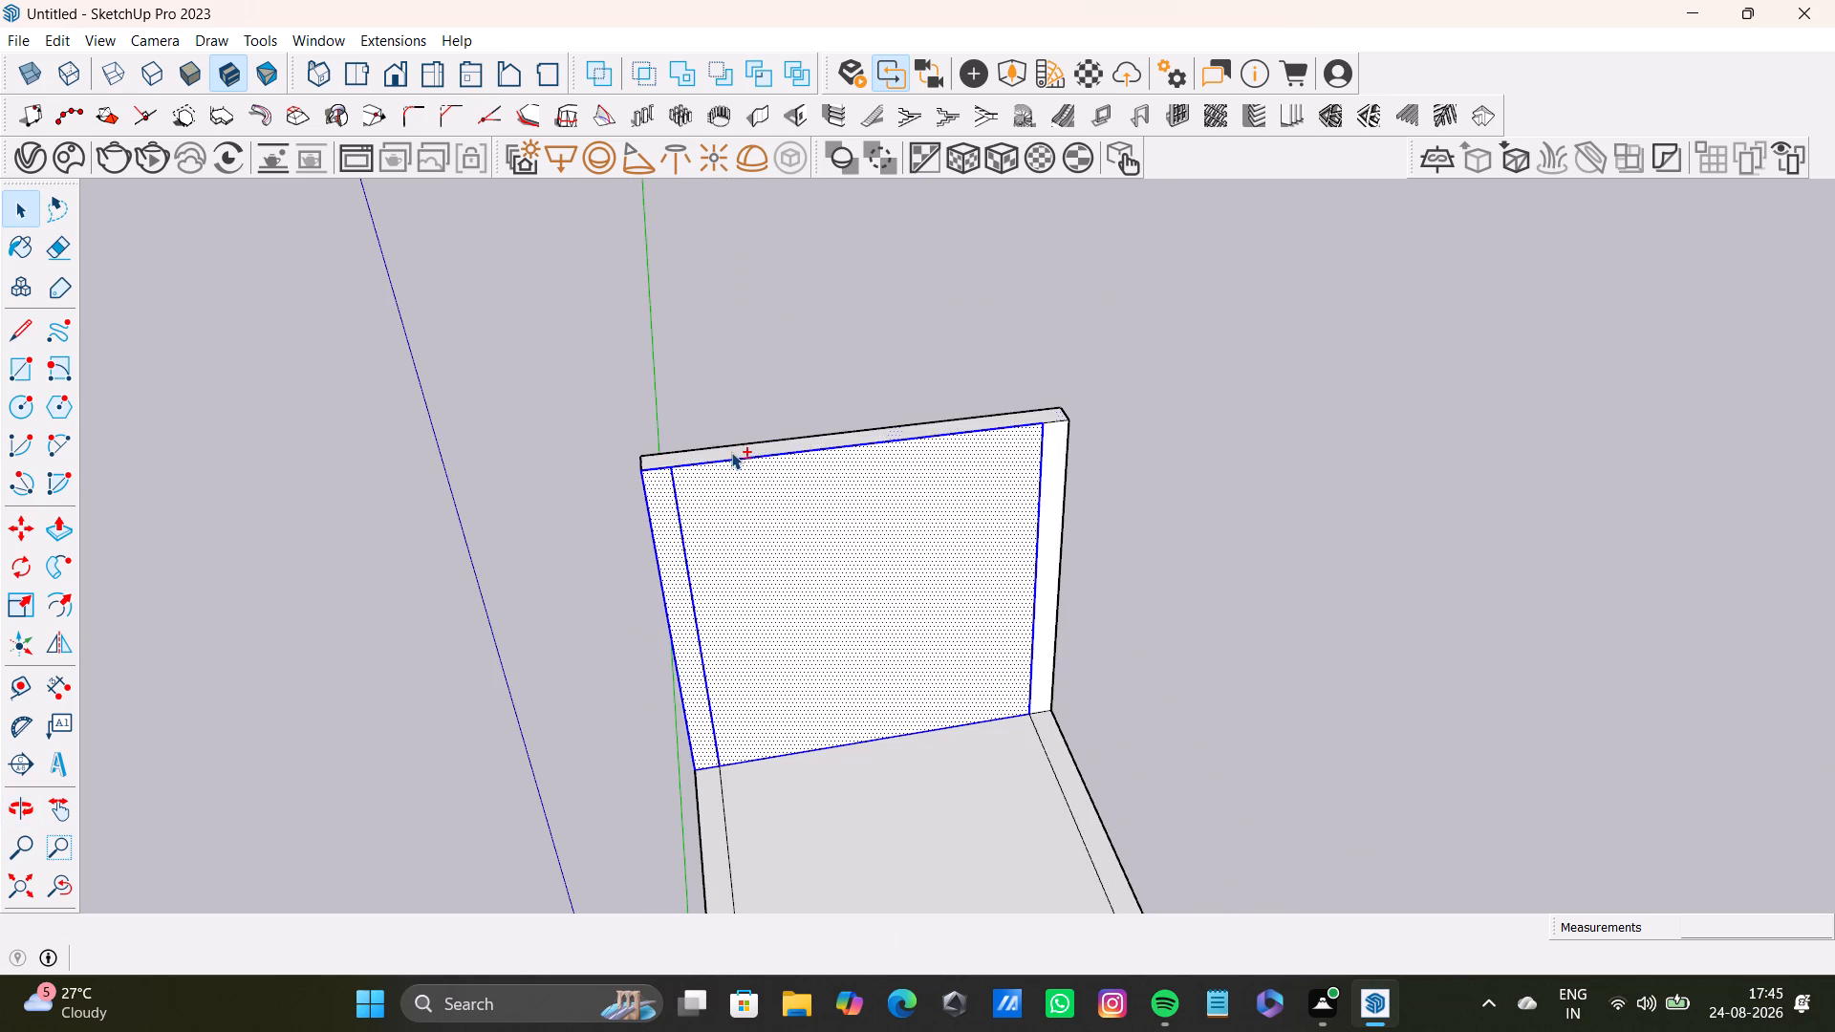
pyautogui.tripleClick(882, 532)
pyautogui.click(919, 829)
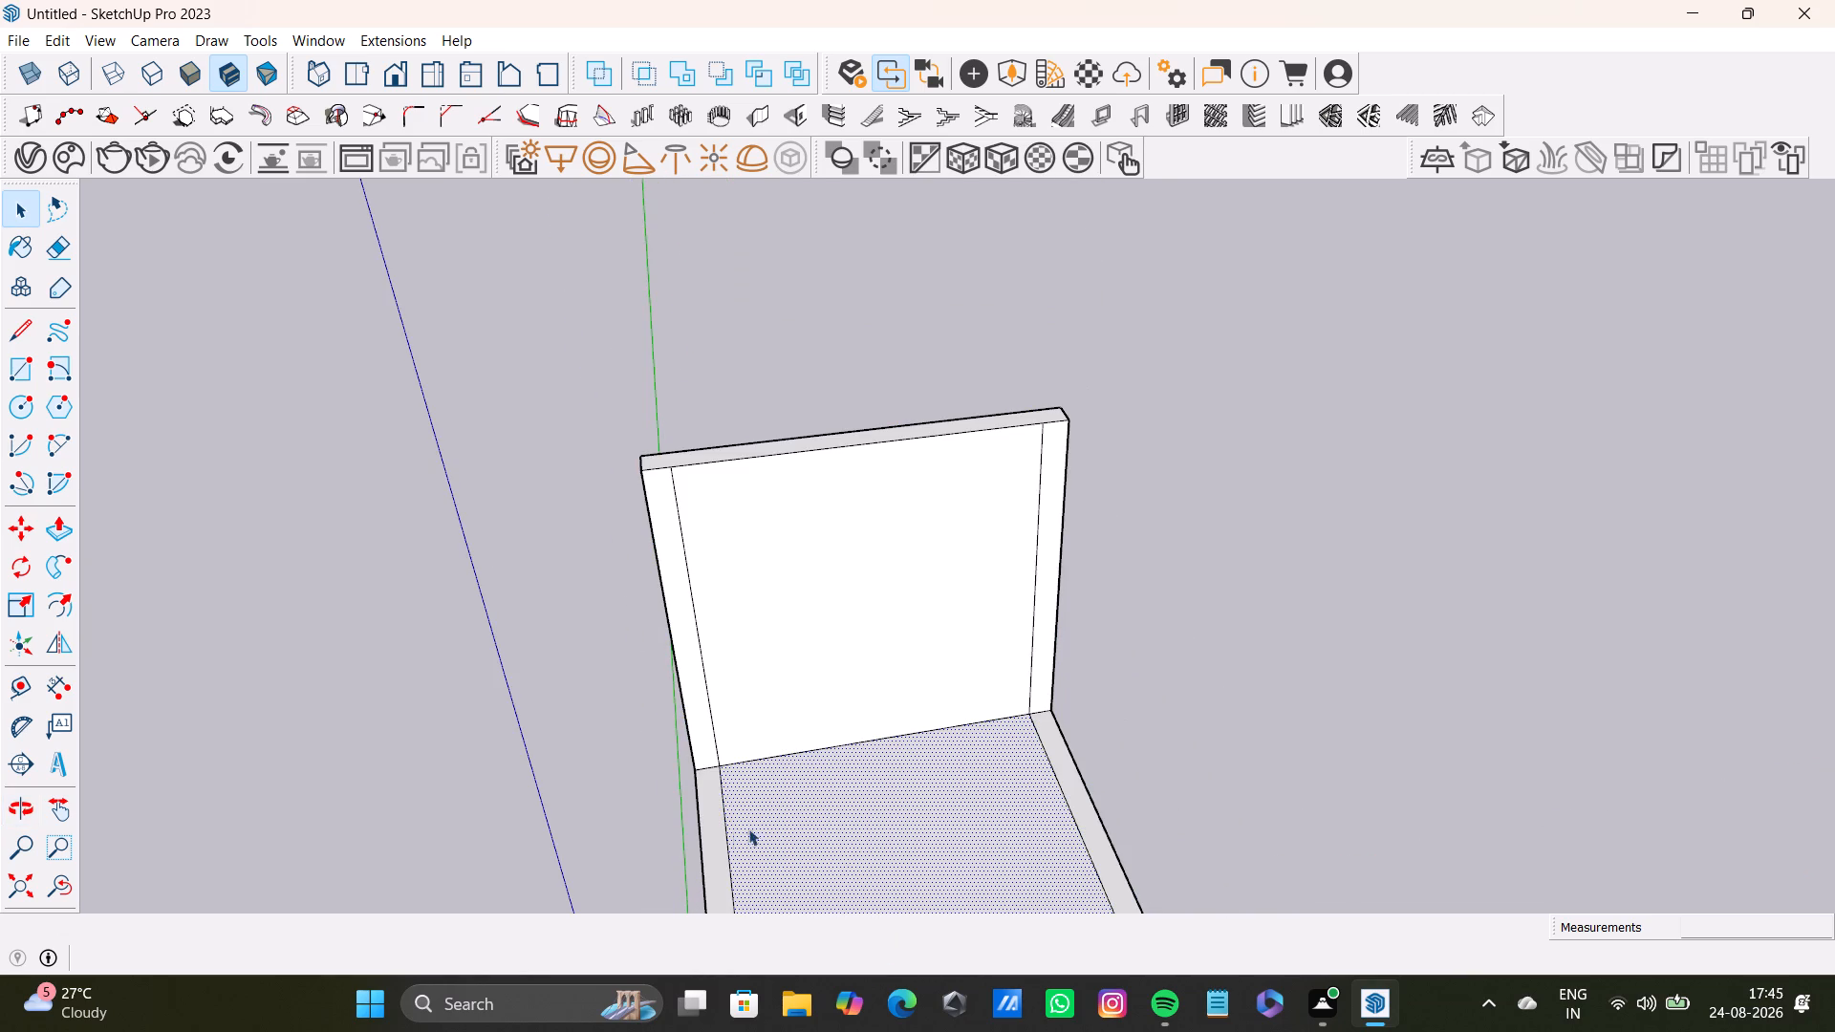
# Group the back wall's faces and edges, leaving out the floor, its border strips and all of their outline edges.
pyautogui.tripleClick(766, 634)
pyautogui.keyDown('shift'); pyautogui.click(826, 824); pyautogui.keyUp('shift')
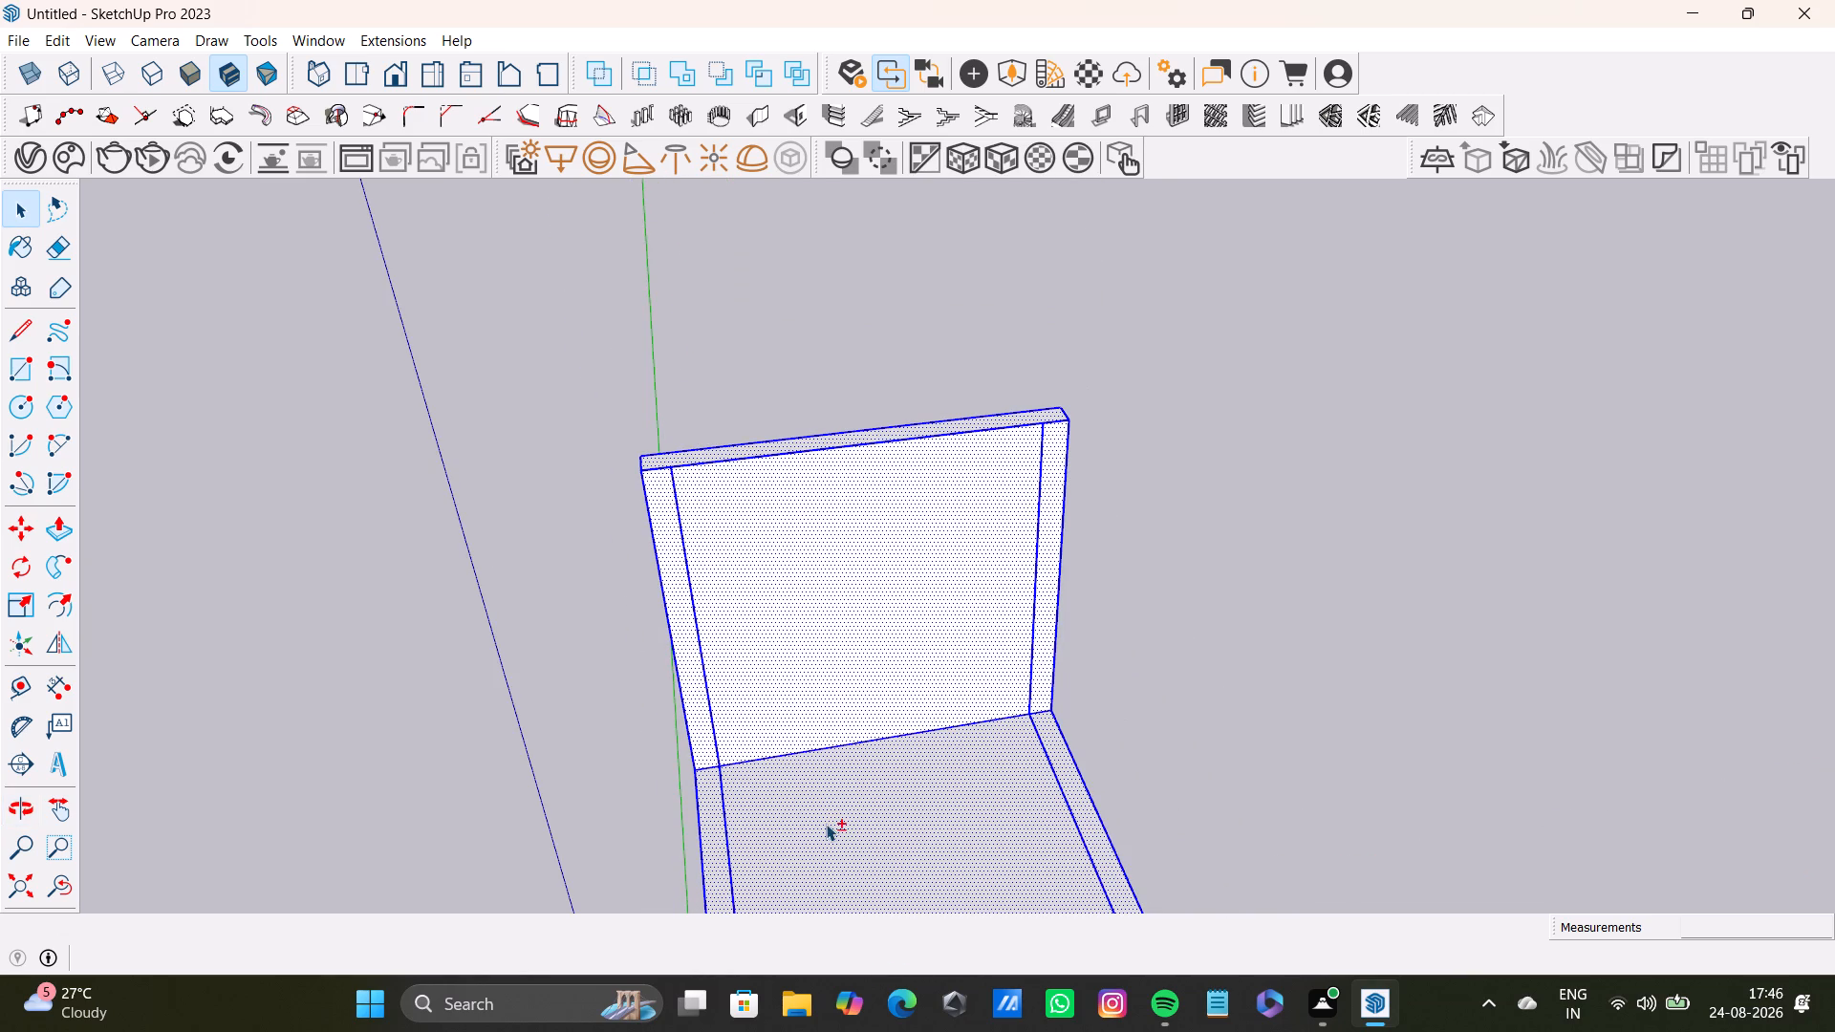
pyautogui.keyDown('shift'); pyautogui.click(721, 828); pyautogui.keyUp('shift')
pyautogui.keyDown('shift'); pyautogui.click(1092, 826); pyautogui.keyUp('shift')
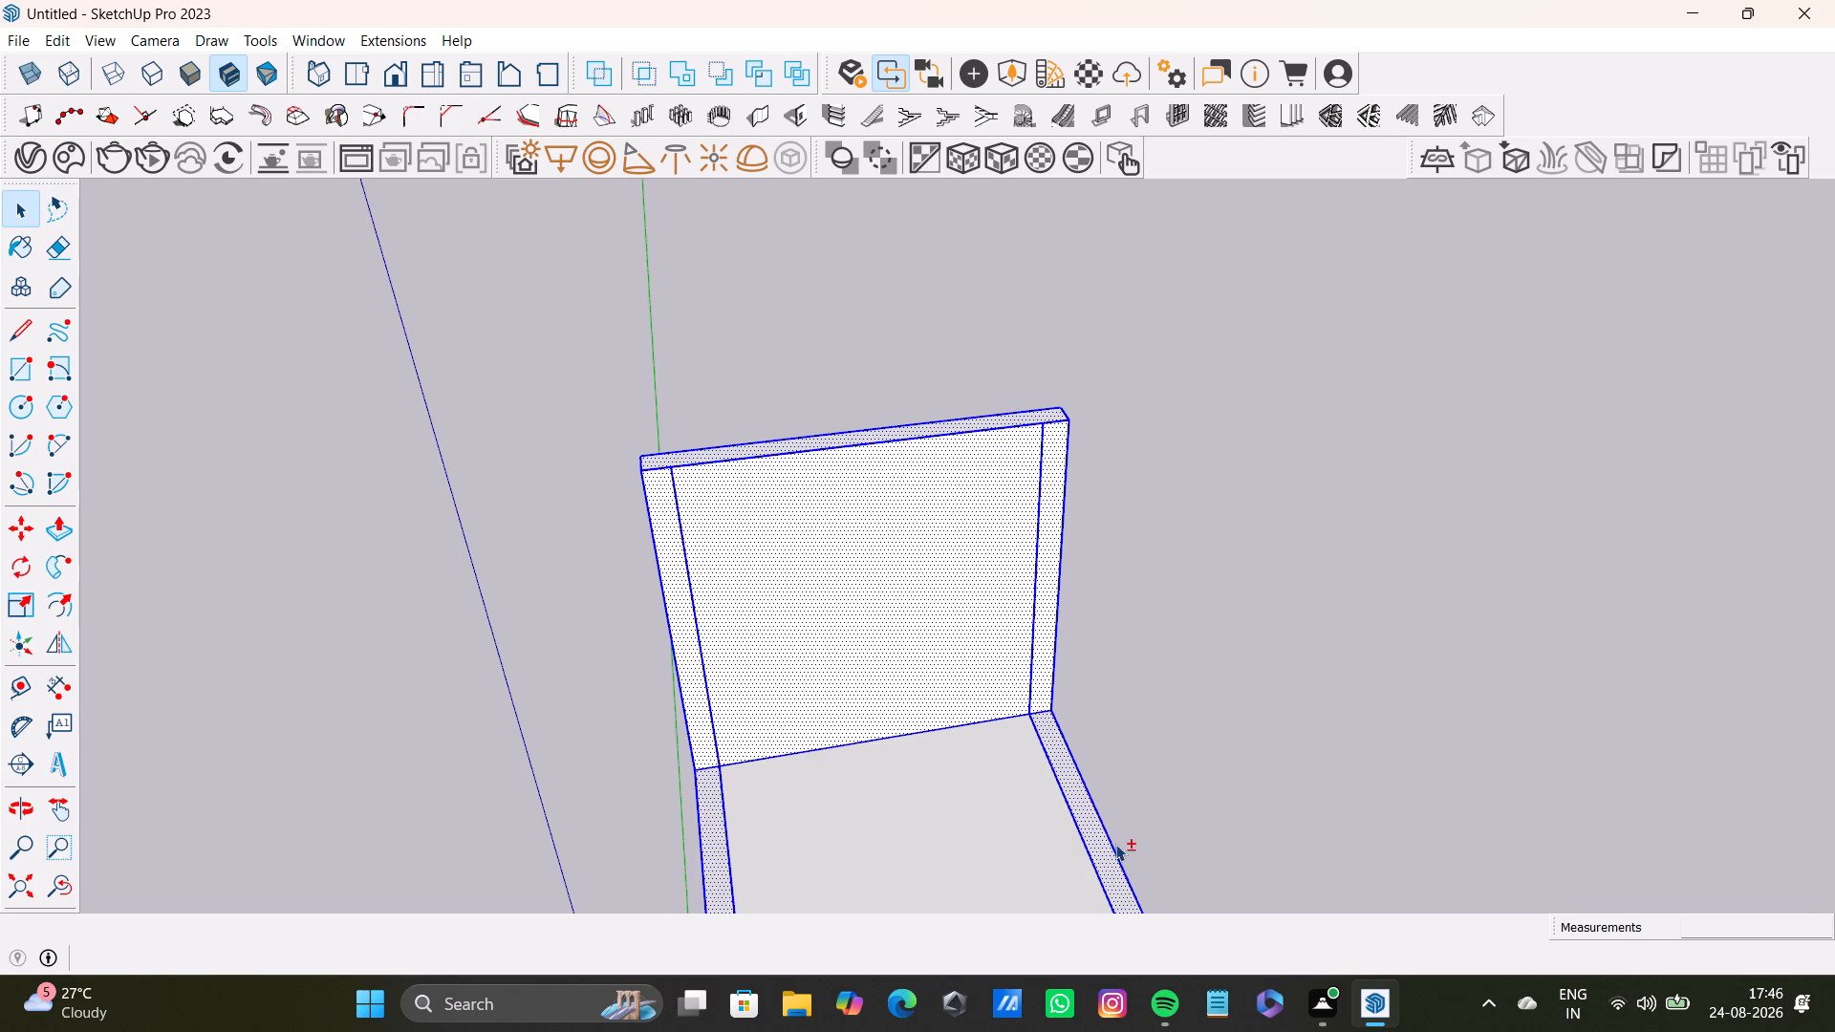
pyautogui.keyDown('shift'); pyautogui.click(1115, 844); pyautogui.keyUp('shift')
pyautogui.keyDown('shift'); pyautogui.click(1098, 862); pyautogui.keyUp('shift')
pyautogui.keyDown('shift'); pyautogui.click(1090, 862); pyautogui.keyUp('shift')
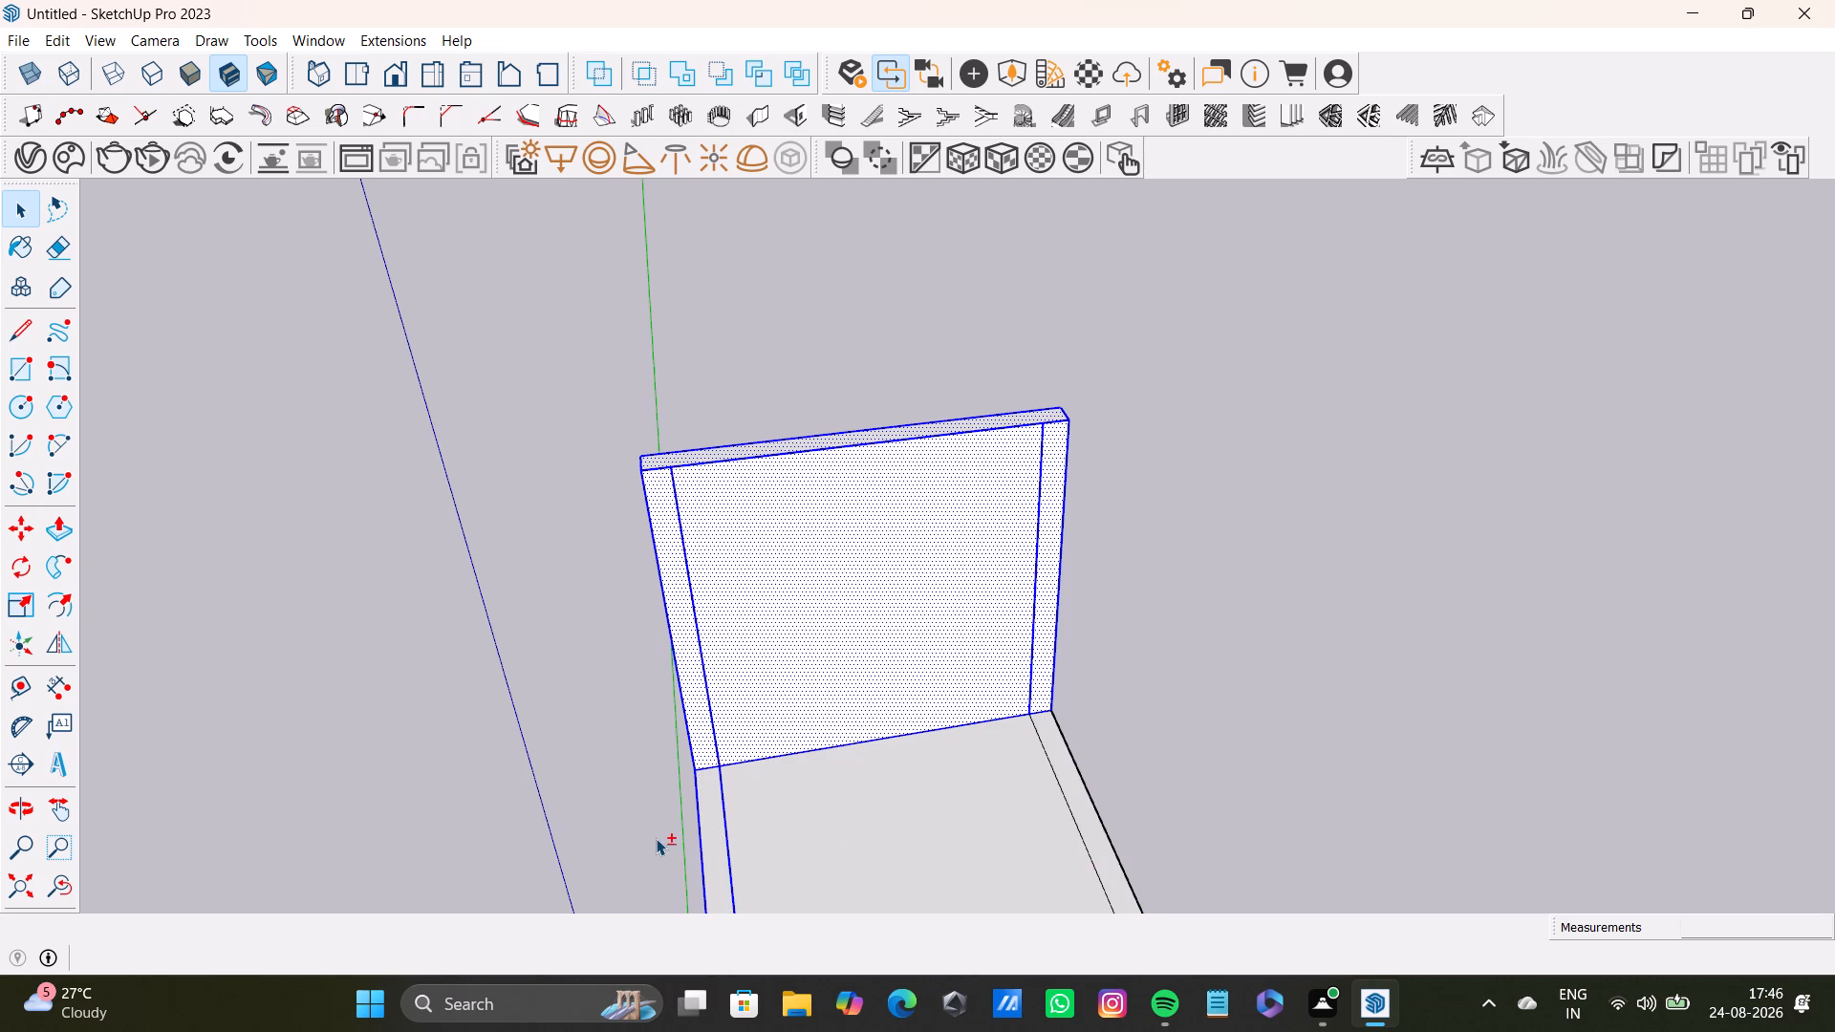
pyautogui.keyDown('shift'); pyautogui.click(732, 878); pyautogui.keyUp('shift')
pyautogui.keyDown('shift'); pyautogui.click(704, 882); pyautogui.keyUp('shift')
pyautogui.moveTo(783, 856); pyautogui.dragTo(894, 580, button='middle')
pyautogui.keyDown('shift'); pyautogui.scroll(3, 918, 571); pyautogui.keyUp('shift')
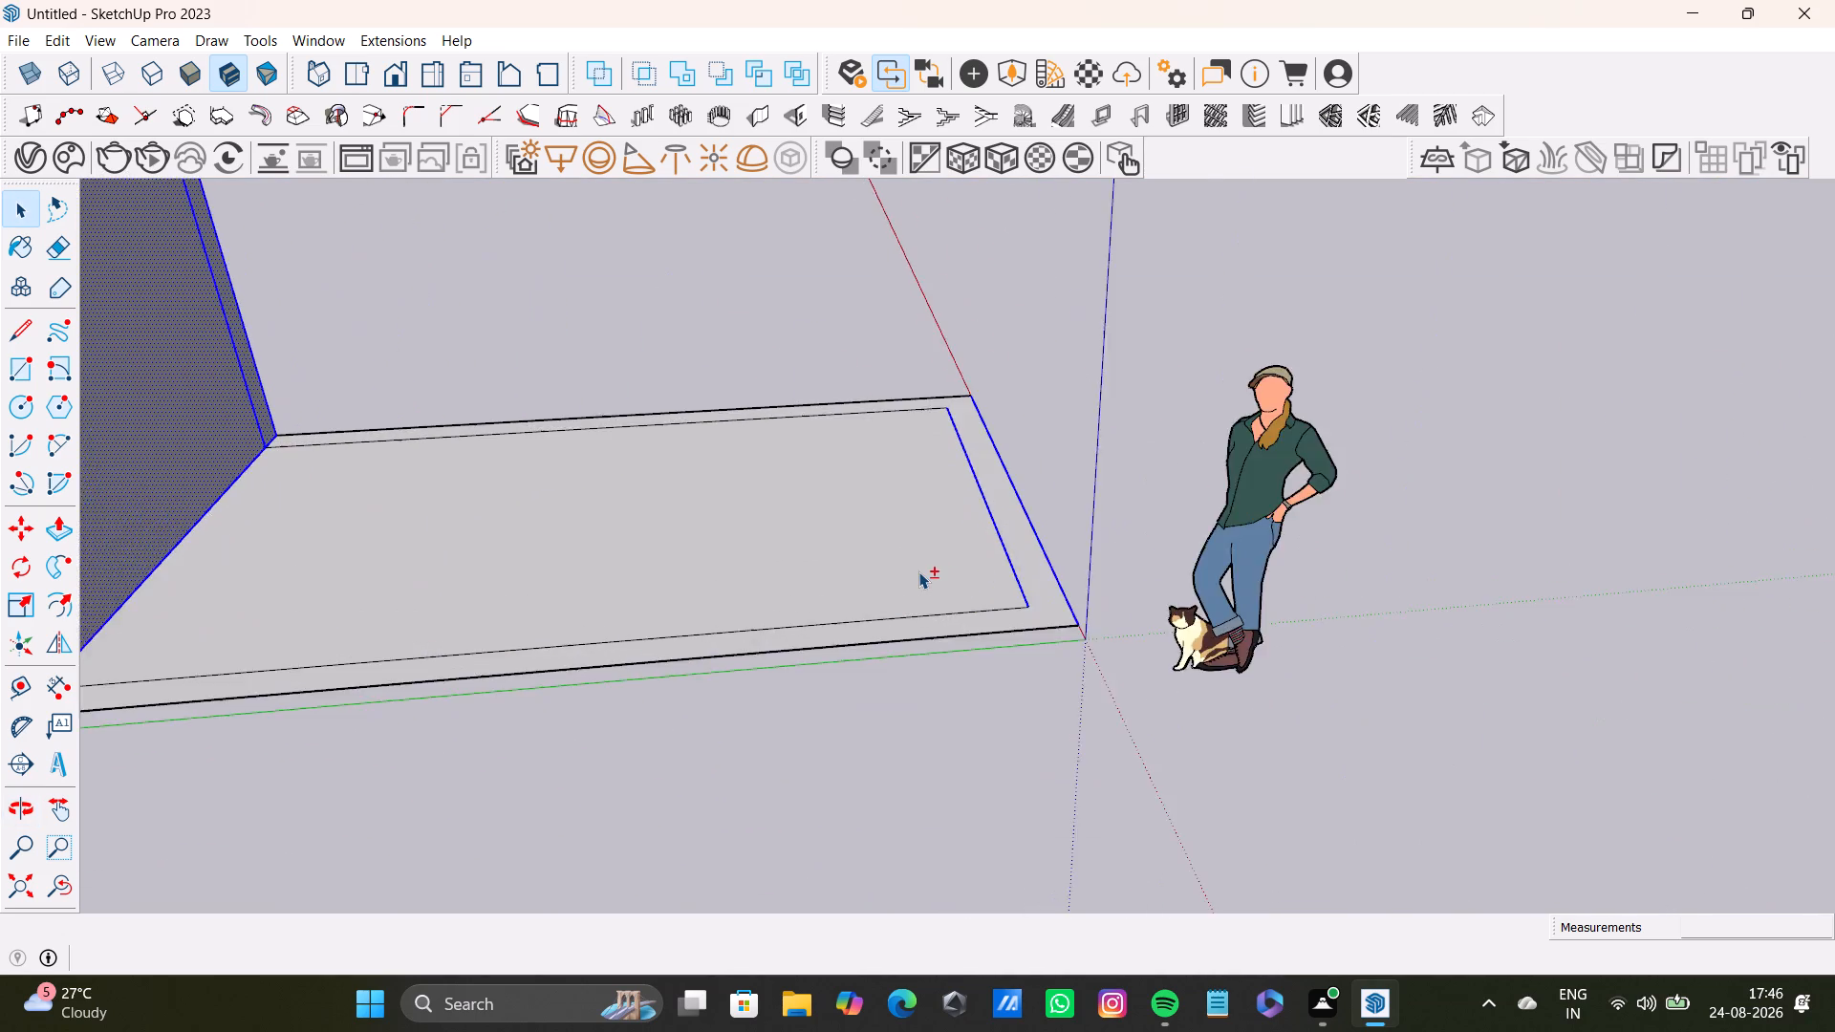
pyautogui.keyDown('shift'); pyautogui.scroll(4, 918, 571); pyautogui.keyUp('shift')
pyautogui.keyDown('shift'); pyautogui.moveTo(948, 567); pyautogui.dragTo(926, 835, button='middle'); pyautogui.keyUp('shift')
pyautogui.moveTo(918, 741); pyautogui.dragTo(887, 642, button='middle')
pyautogui.keyDown('shift'); pyautogui.scroll(2, 947, 556); pyautogui.keyUp('shift')
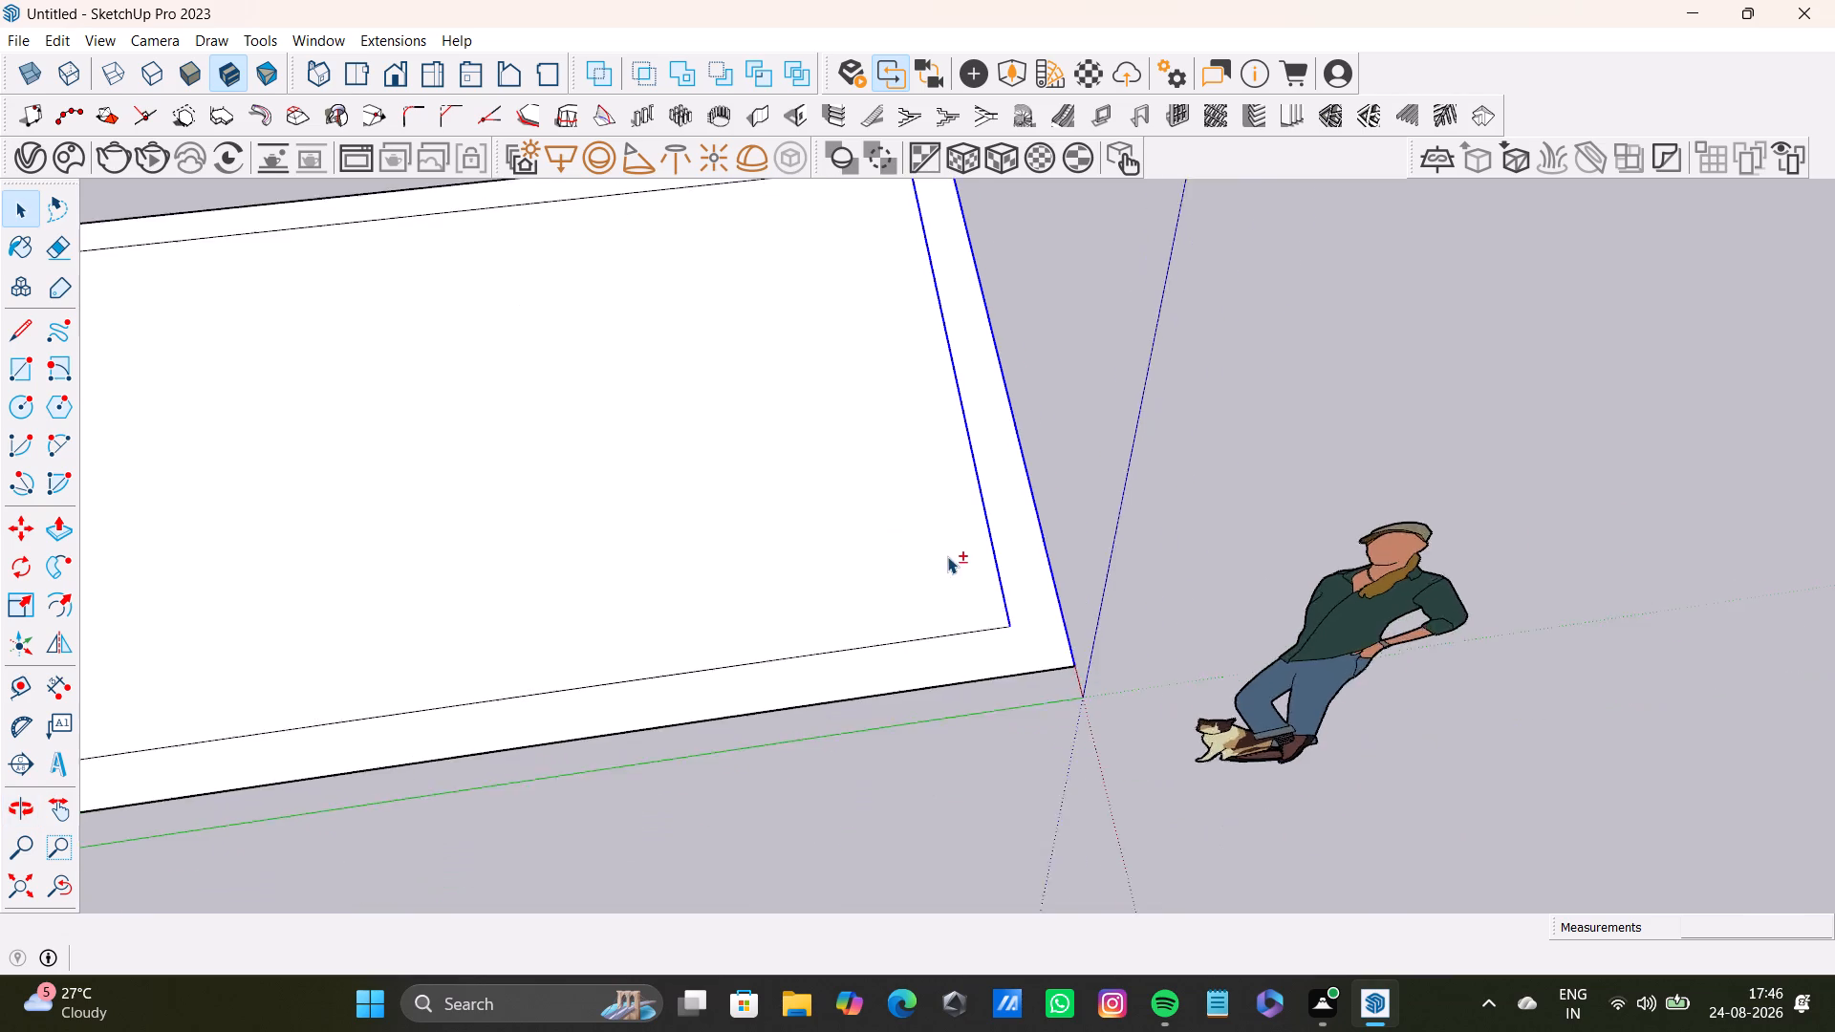
pyautogui.keyDown('shift'); pyautogui.scroll(2, 947, 556); pyautogui.keyUp('shift')
pyautogui.keyDown('shift'); pyautogui.click(1028, 607); pyautogui.keyUp('shift')
pyautogui.keyDown('shift'); pyautogui.click(1061, 604); pyautogui.keyUp('shift')
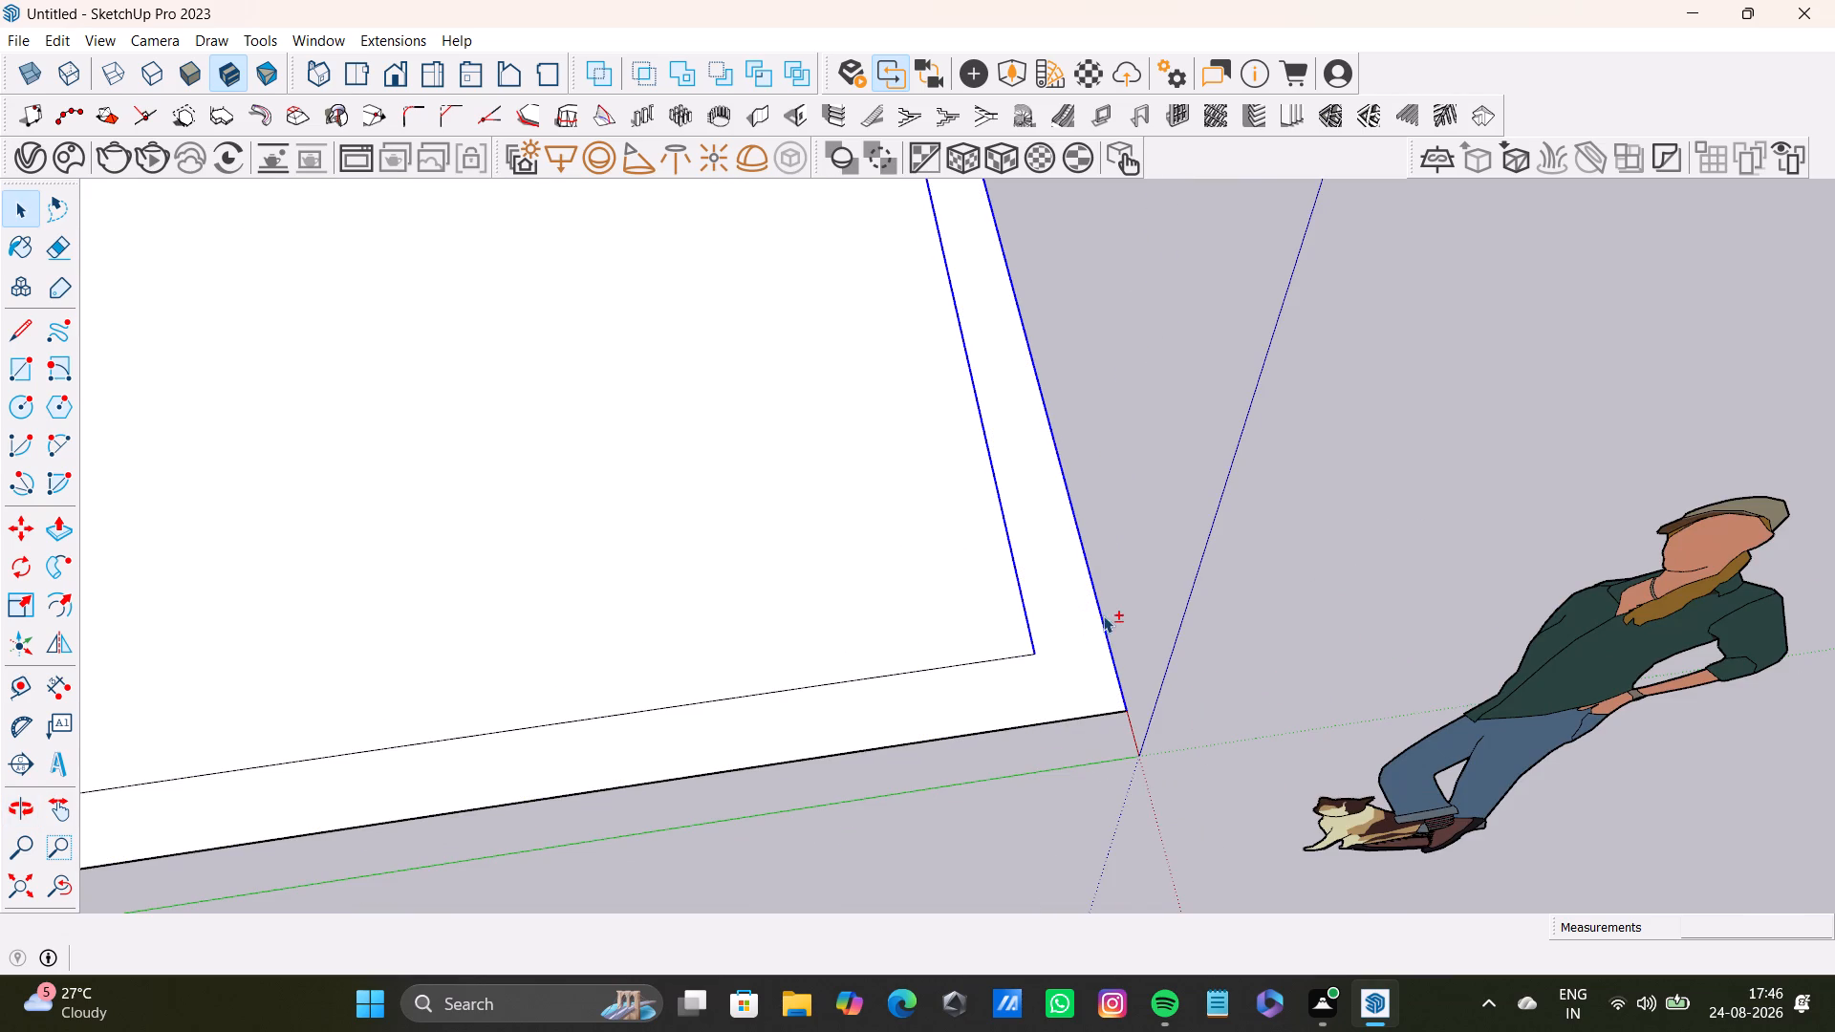
pyautogui.keyDown('shift'); pyautogui.click(1106, 621); pyautogui.keyUp('shift')
pyautogui.keyDown('shift'); pyautogui.click(1032, 632); pyautogui.keyUp('shift')
pyautogui.scroll(-10, 961, 633)
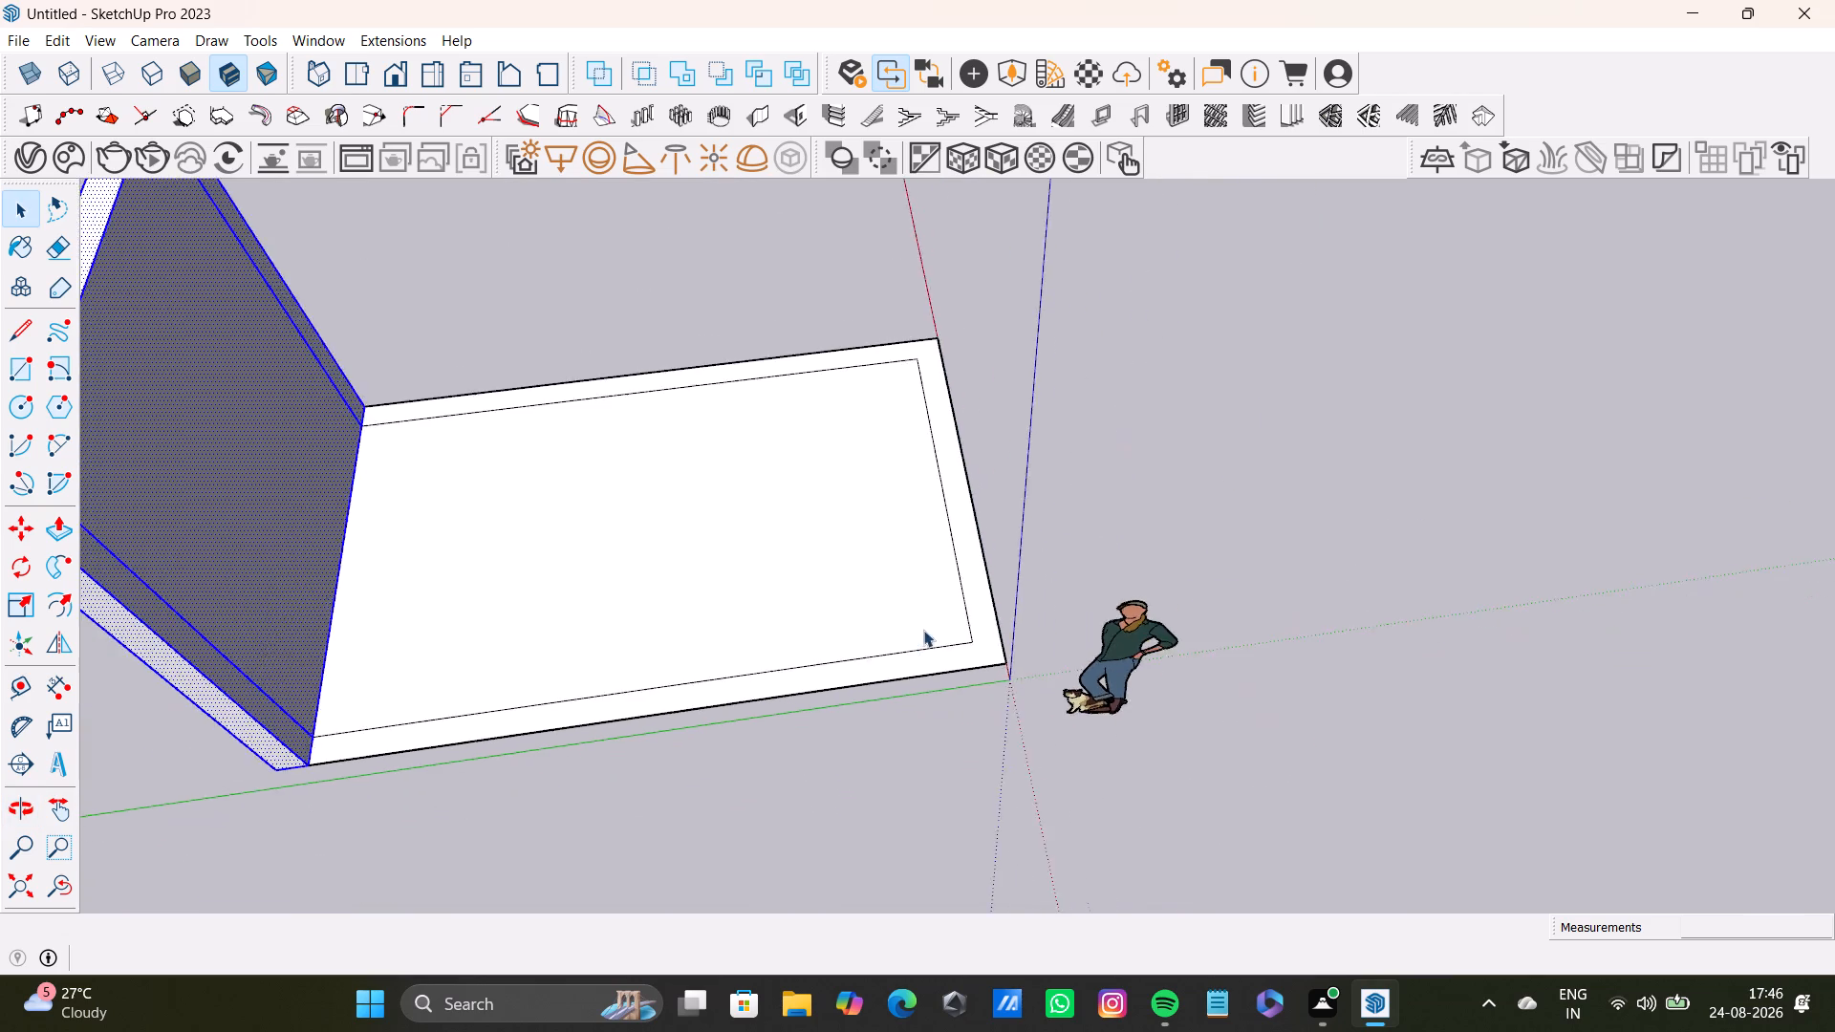
pyautogui.moveTo(927, 627); pyautogui.dragTo(52, 591, button='middle')
pyautogui.scroll(-5, 419, 433)
pyautogui.moveTo(836, 479); pyautogui.dragTo(782, 855, button='middle')
pyautogui.moveTo(845, 742); pyautogui.dragTo(256, 592, button='middle')
pyautogui.scroll(4, 635, 534)
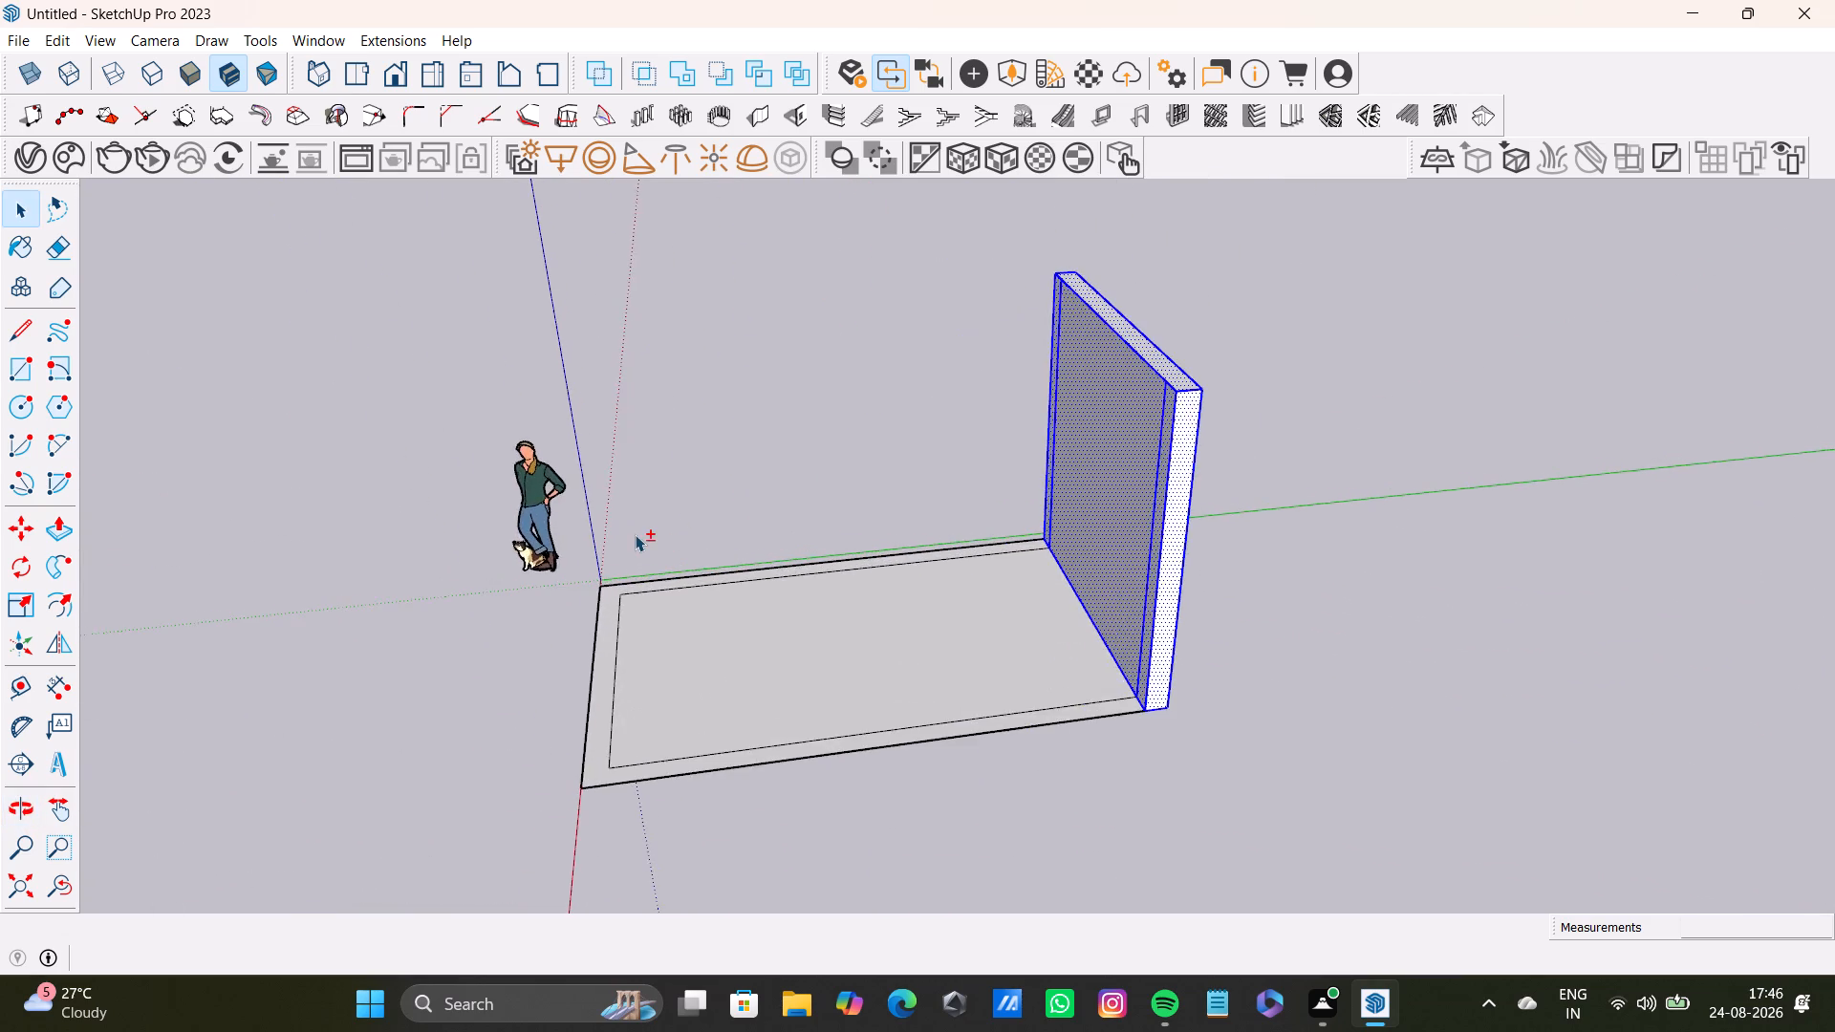
pyautogui.keyDown('shift'); pyautogui.moveTo(1095, 655); pyautogui.dragTo(601, 591, button='middle'); pyautogui.keyUp('shift')
pyautogui.scroll(1, 761, 558)
pyautogui.moveTo(754, 560); pyautogui.dragTo(1363, 594, button='middle')
pyautogui.scroll(2, 941, 673)
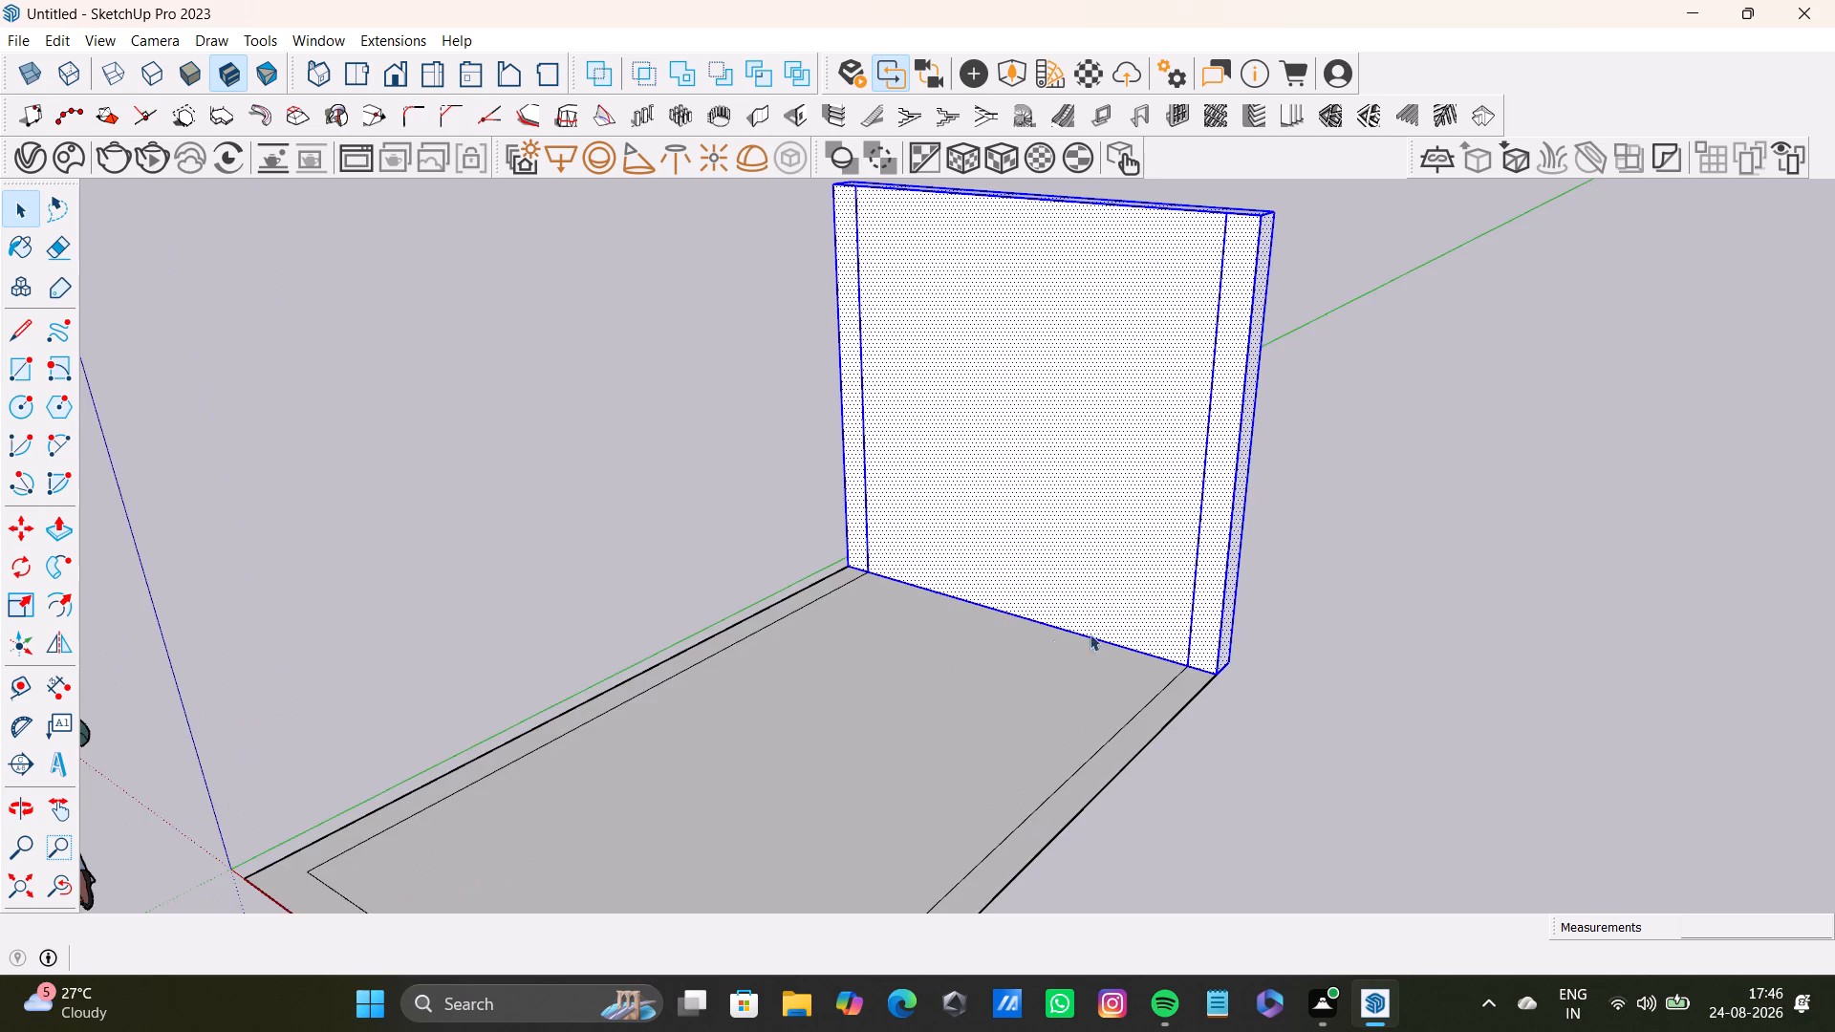
pyautogui.moveTo(1082, 635); pyautogui.dragTo(1273, 953, button='middle')
pyautogui.rightClick(908, 571)
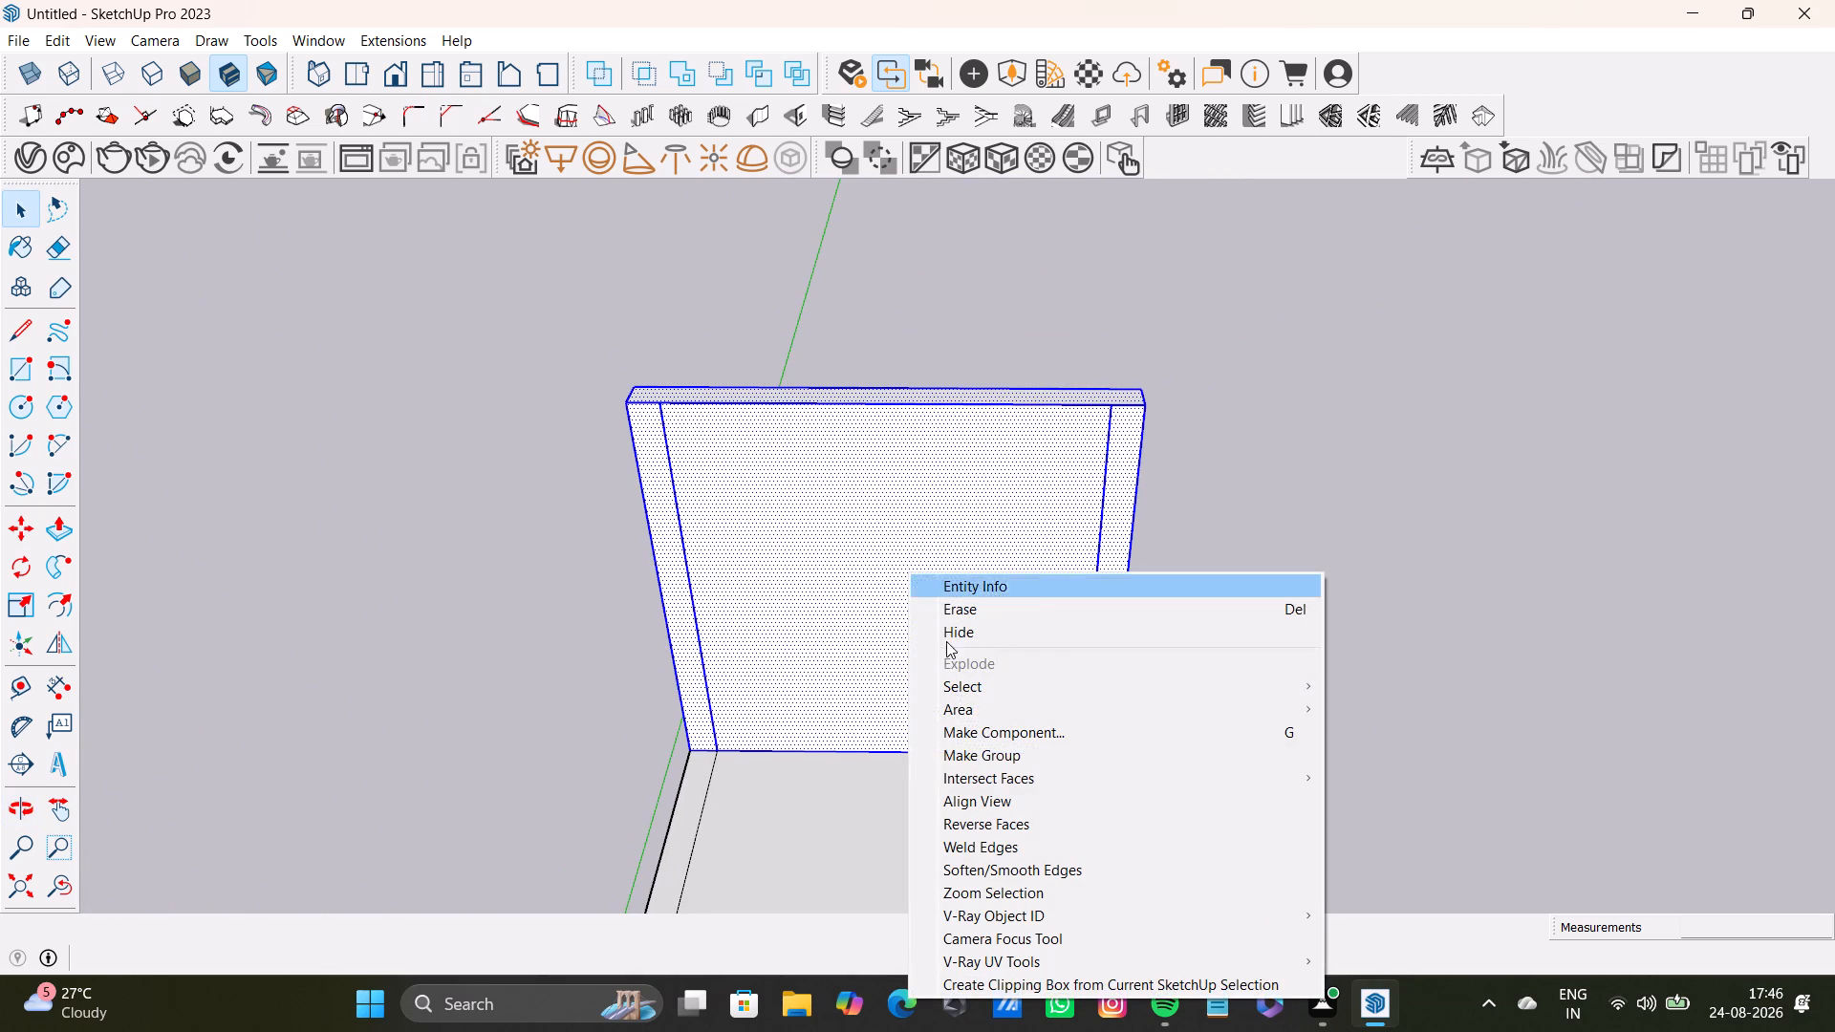
pyautogui.click(979, 756)
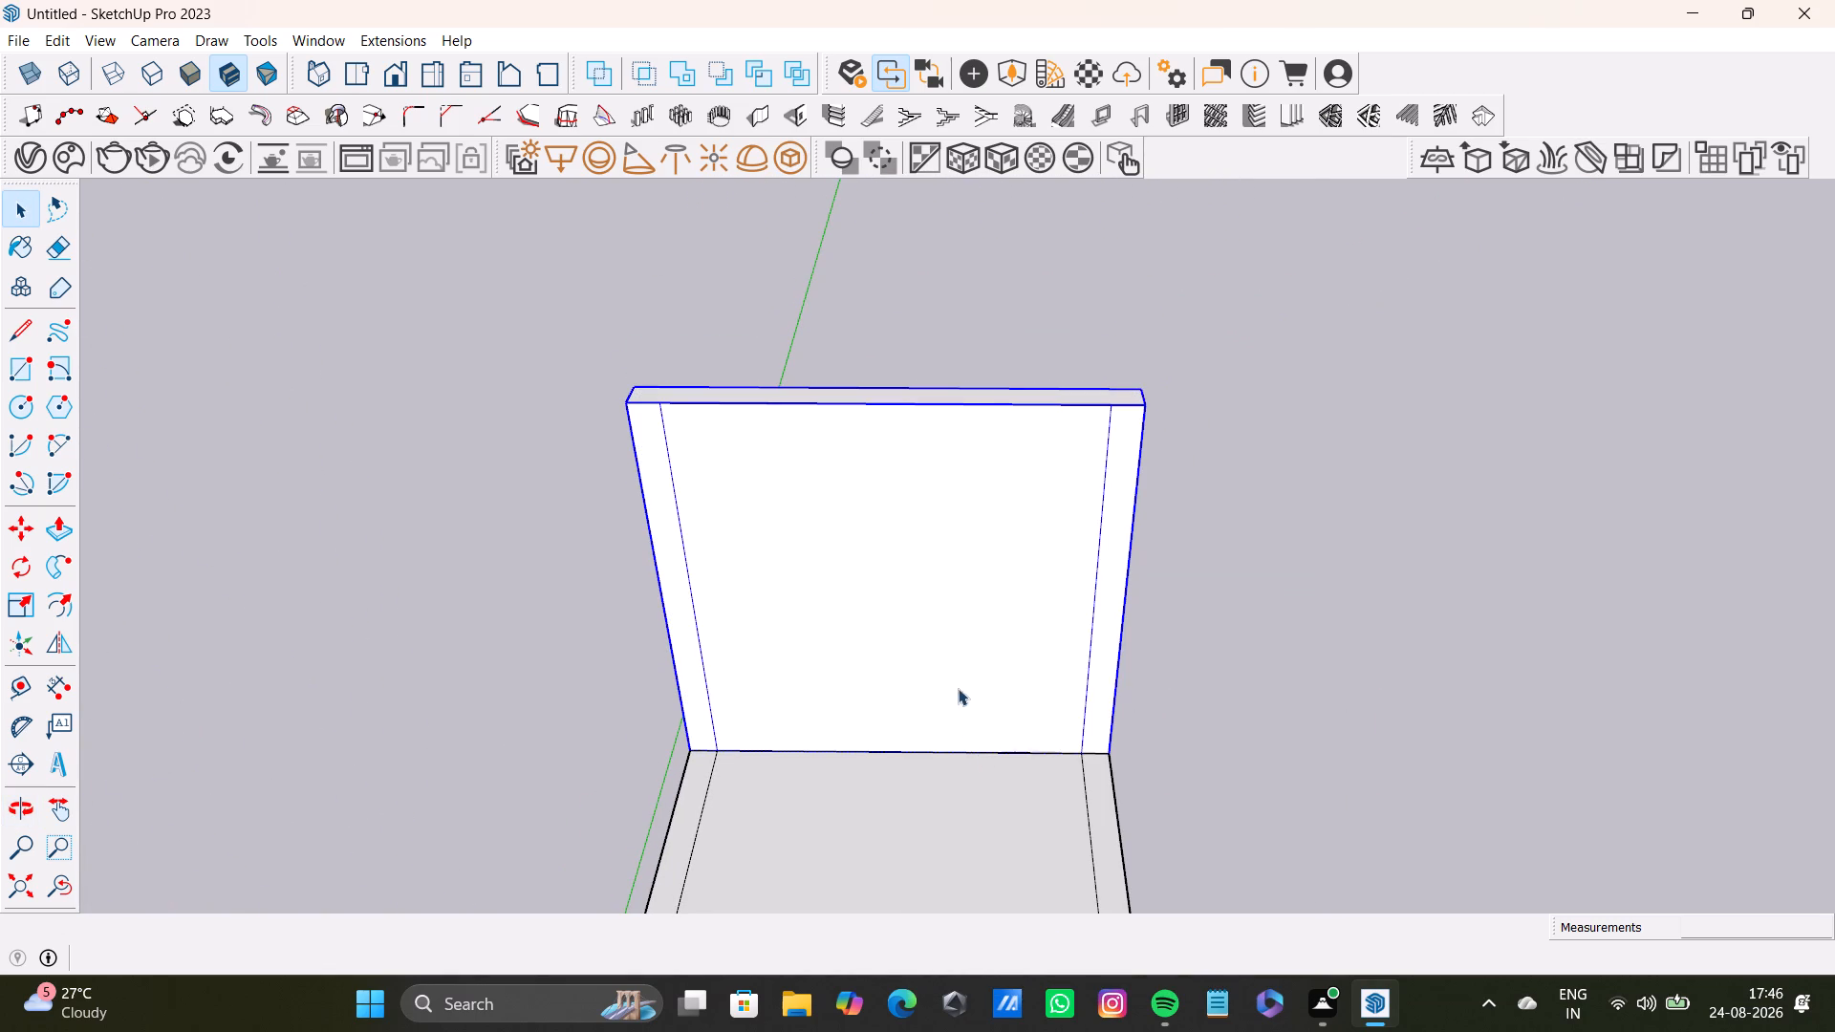
# Examine the grouped back wall and its junction with the floor from the front and from above.
pyautogui.scroll(-3, 976, 718)
pyautogui.moveTo(979, 721); pyautogui.dragTo(996, 464, button='middle')
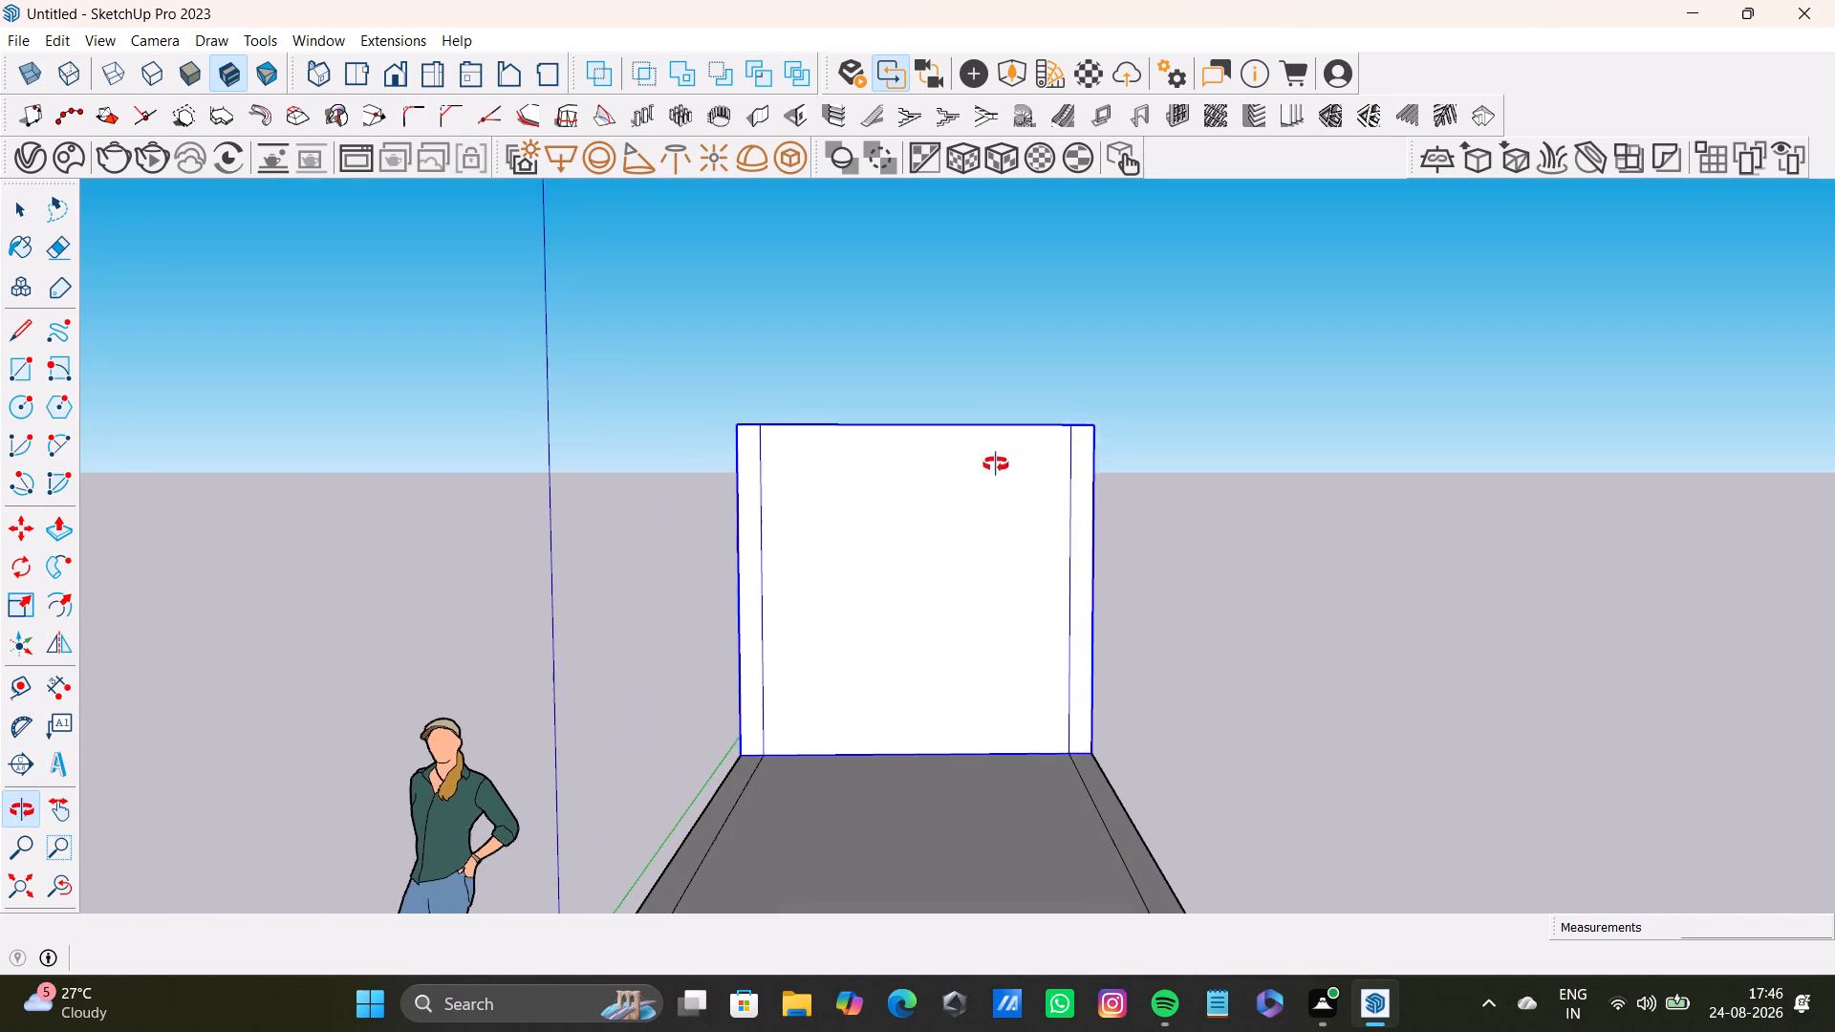
pyautogui.moveTo(996, 464); pyautogui.dragTo(995, 463, button='middle')
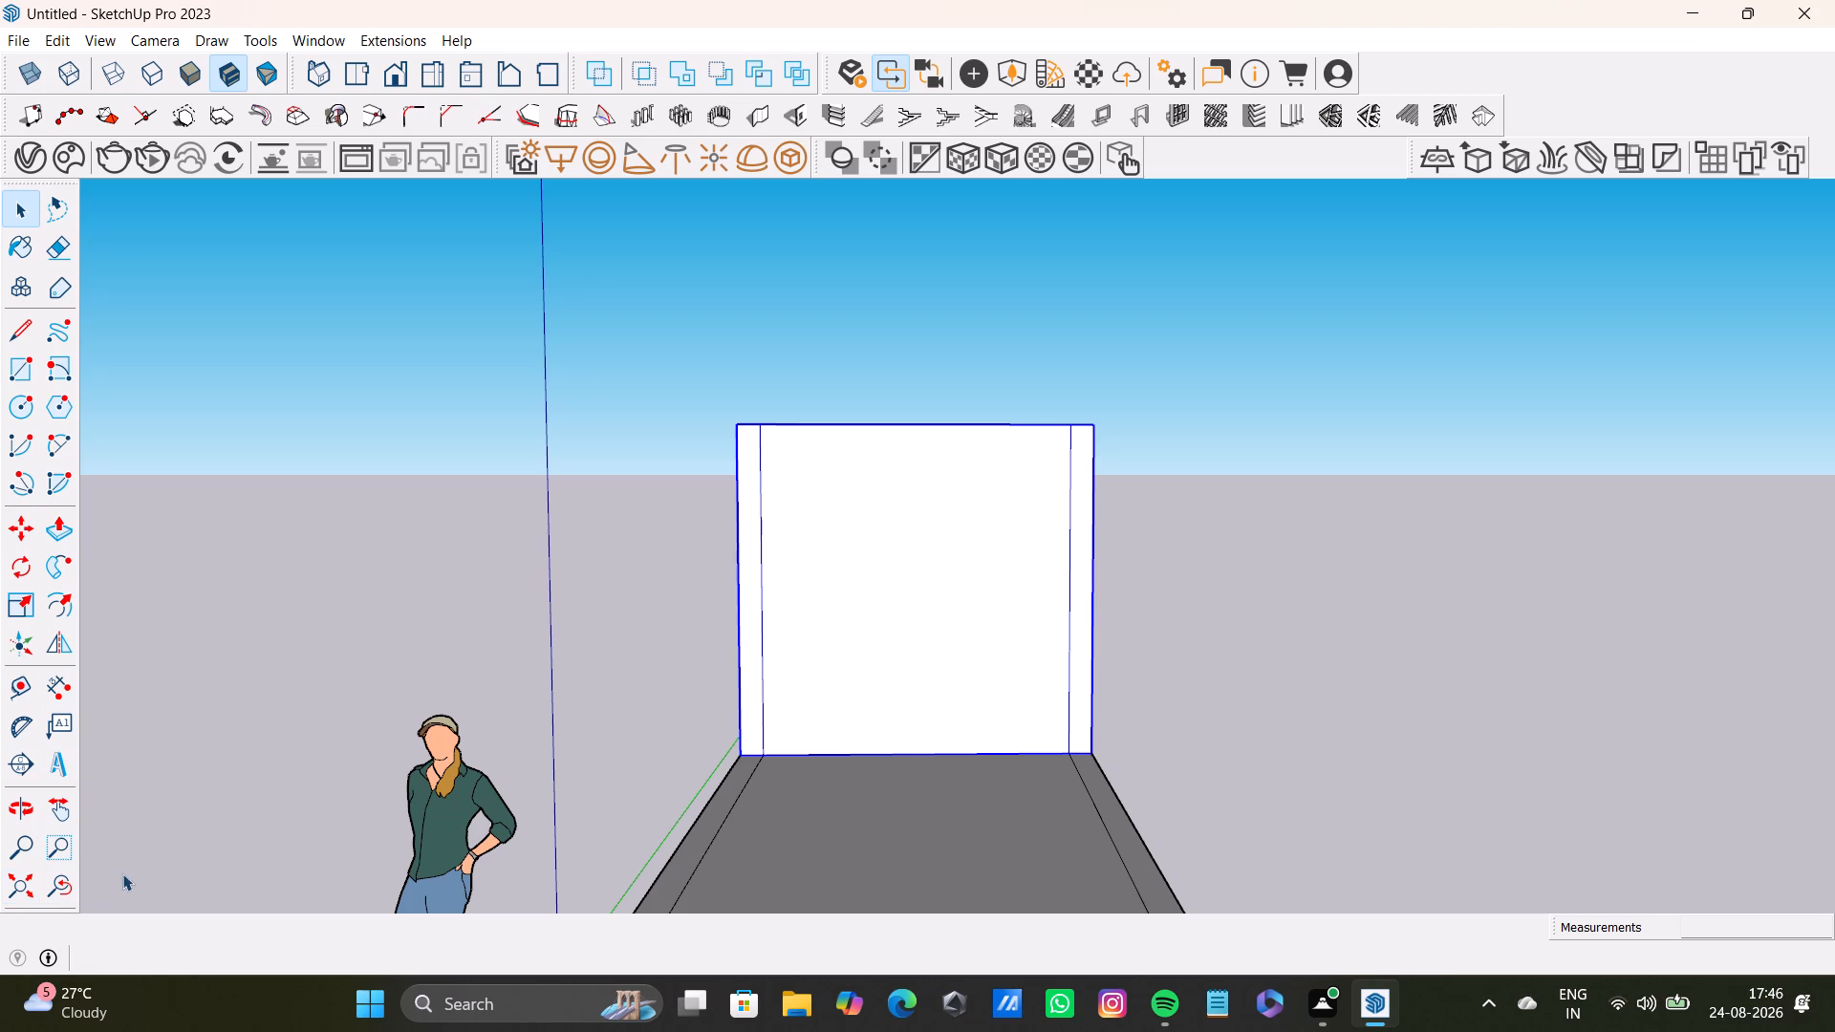
pyautogui.scroll(-2, 881, 659)
pyautogui.moveTo(881, 664); pyautogui.dragTo(1040, 949, button='middle')
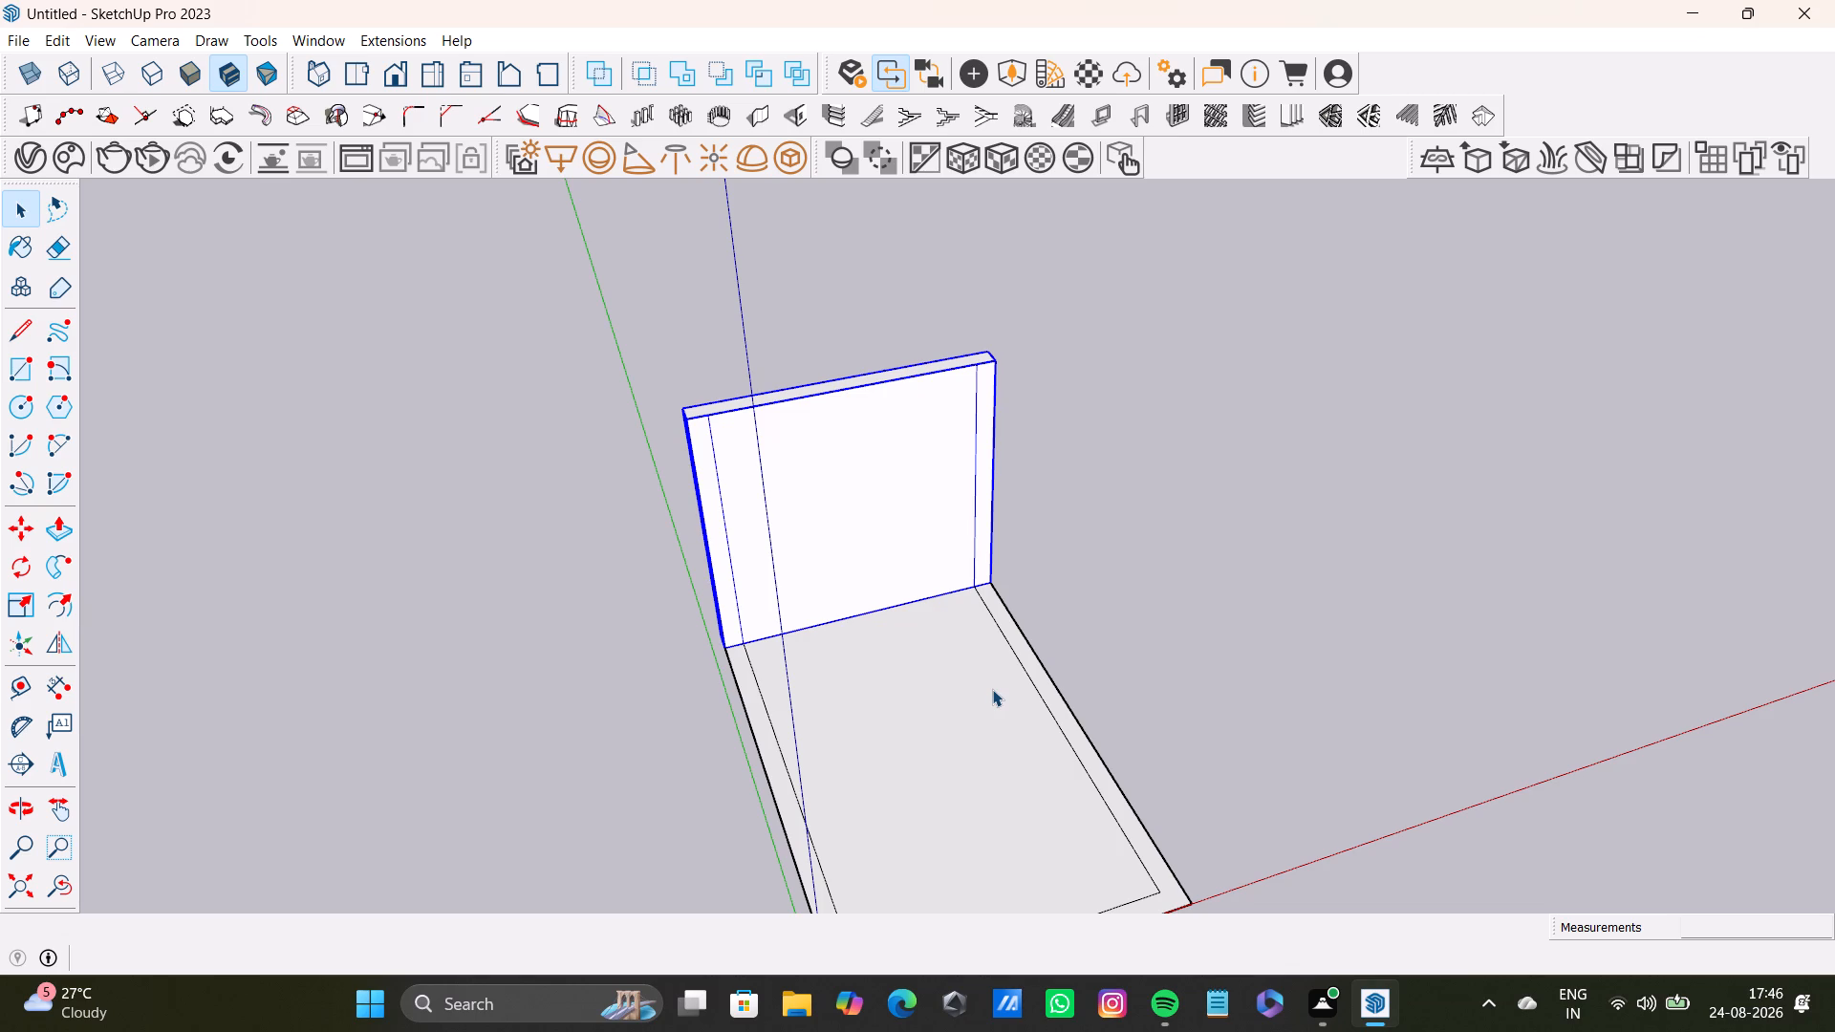
pyautogui.moveTo(976, 634); pyautogui.dragTo(879, 667, button='middle')
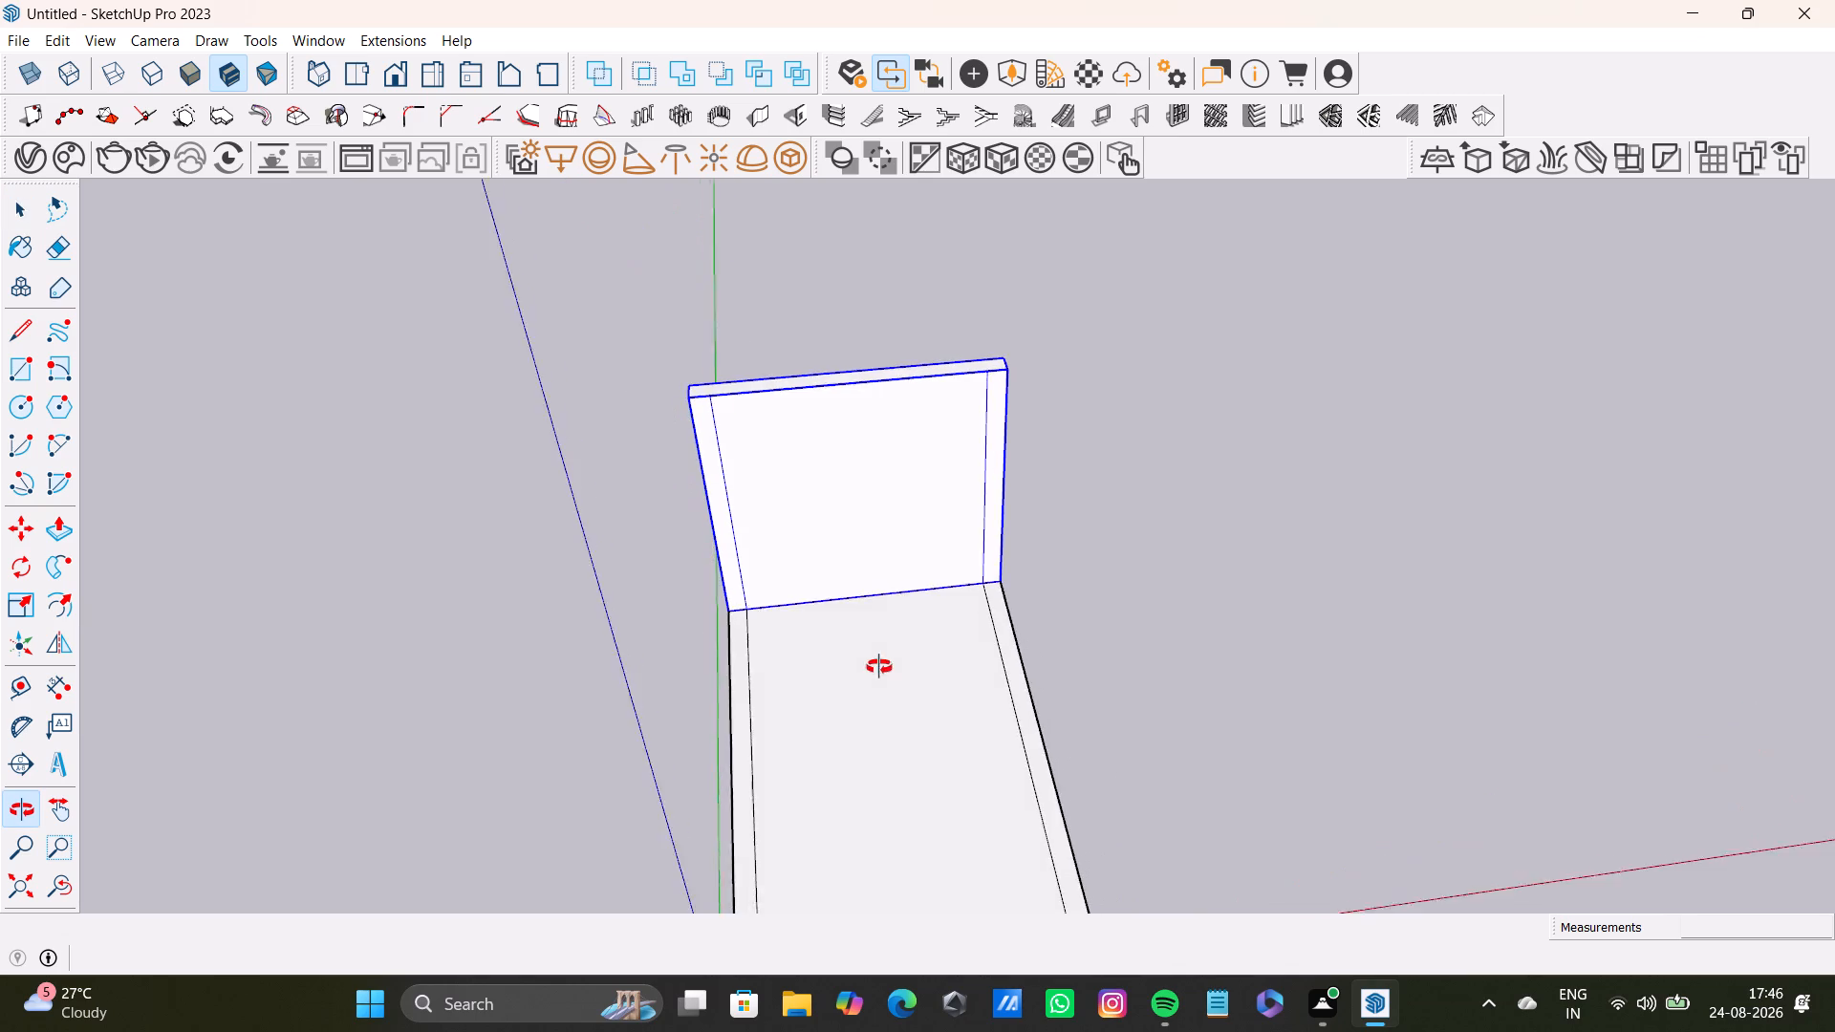
pyautogui.moveTo(879, 667); pyautogui.dragTo(810, 645, button='middle')
pyautogui.keyDown('shift'); pyautogui.moveTo(884, 604); pyautogui.dragTo(875, 777, button='middle'); pyautogui.keyUp('shift')
pyautogui.moveTo(886, 740); pyautogui.dragTo(897, 644, button='middle')
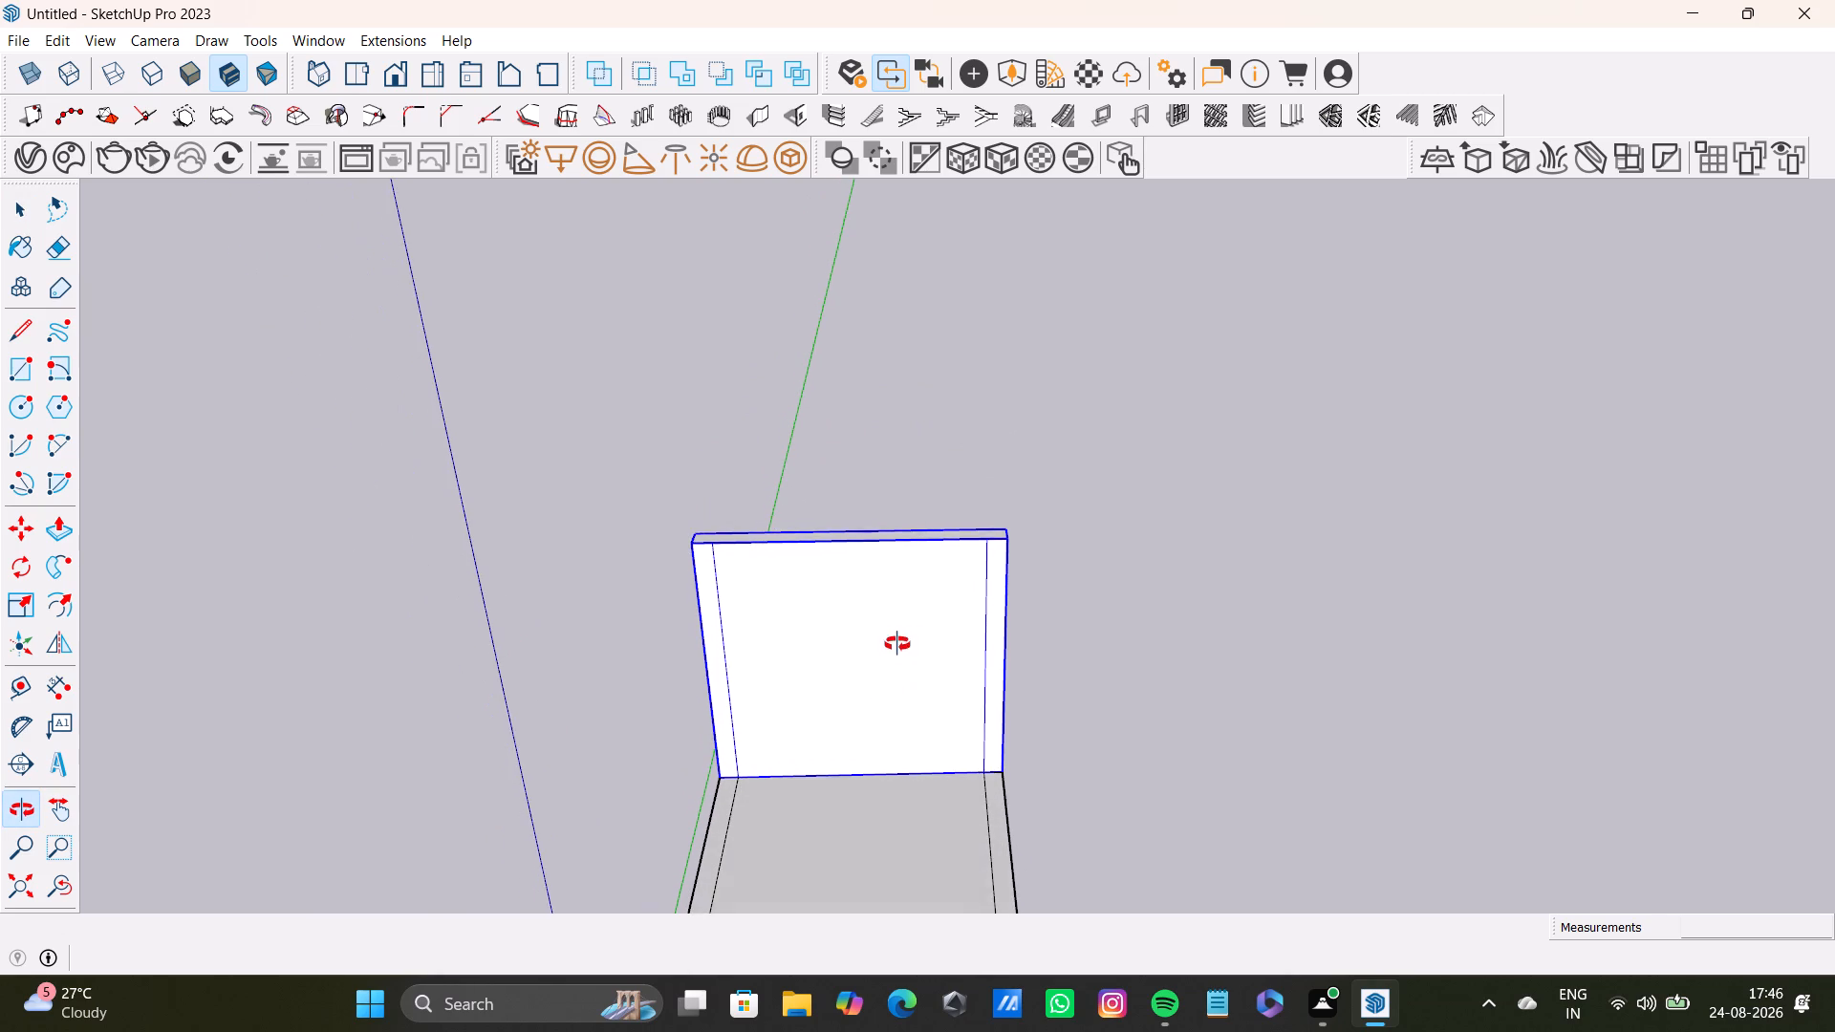
pyautogui.moveTo(897, 644); pyautogui.dragTo(898, 641, button='middle')
# Draw a 10' by about 1'4½" rectangle on the floor along the back wall's base, between the side border strips.
pyautogui.scroll(7, 850, 715)
pyautogui.moveTo(863, 709); pyautogui.dragTo(878, 602, button='middle')
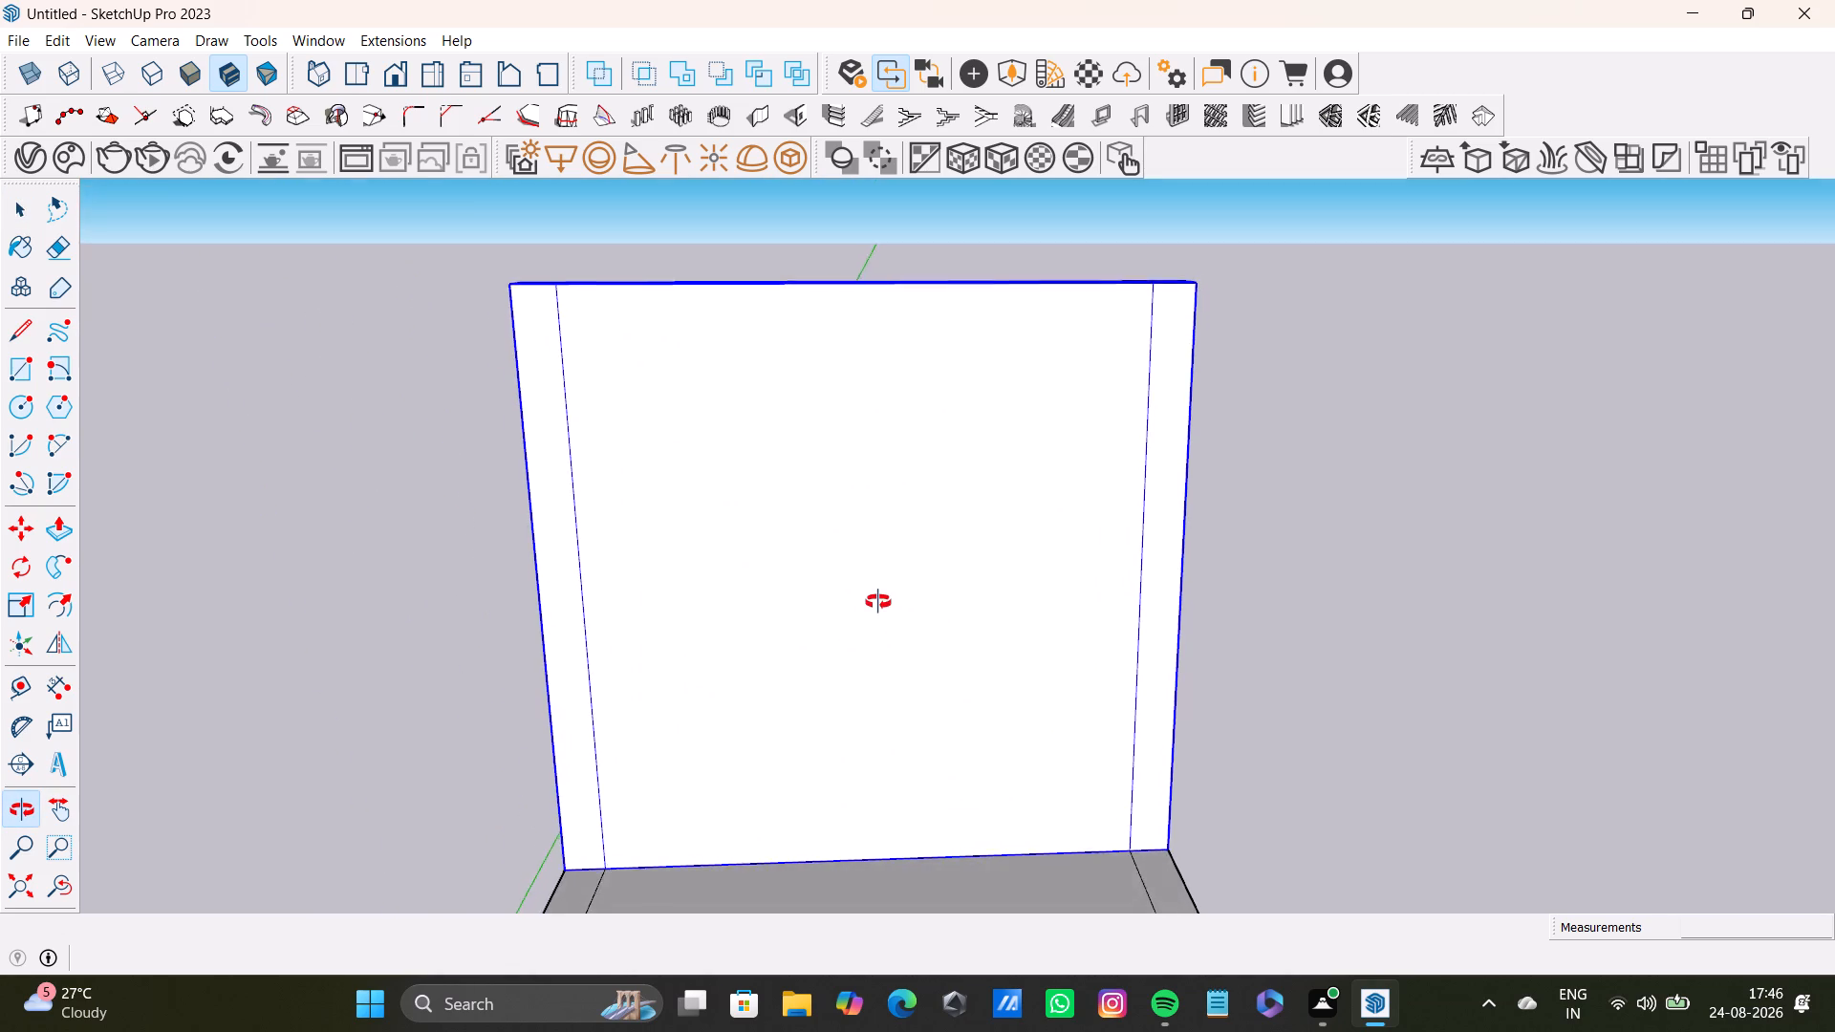
pyautogui.moveTo(878, 602); pyautogui.dragTo(874, 574, button='middle')
pyautogui.keyDown('shift'); pyautogui.moveTo(861, 683); pyautogui.dragTo(872, 566, button='middle'); pyautogui.keyUp('shift')
pyautogui.moveTo(874, 654); pyautogui.dragTo(891, 665, button='middle')
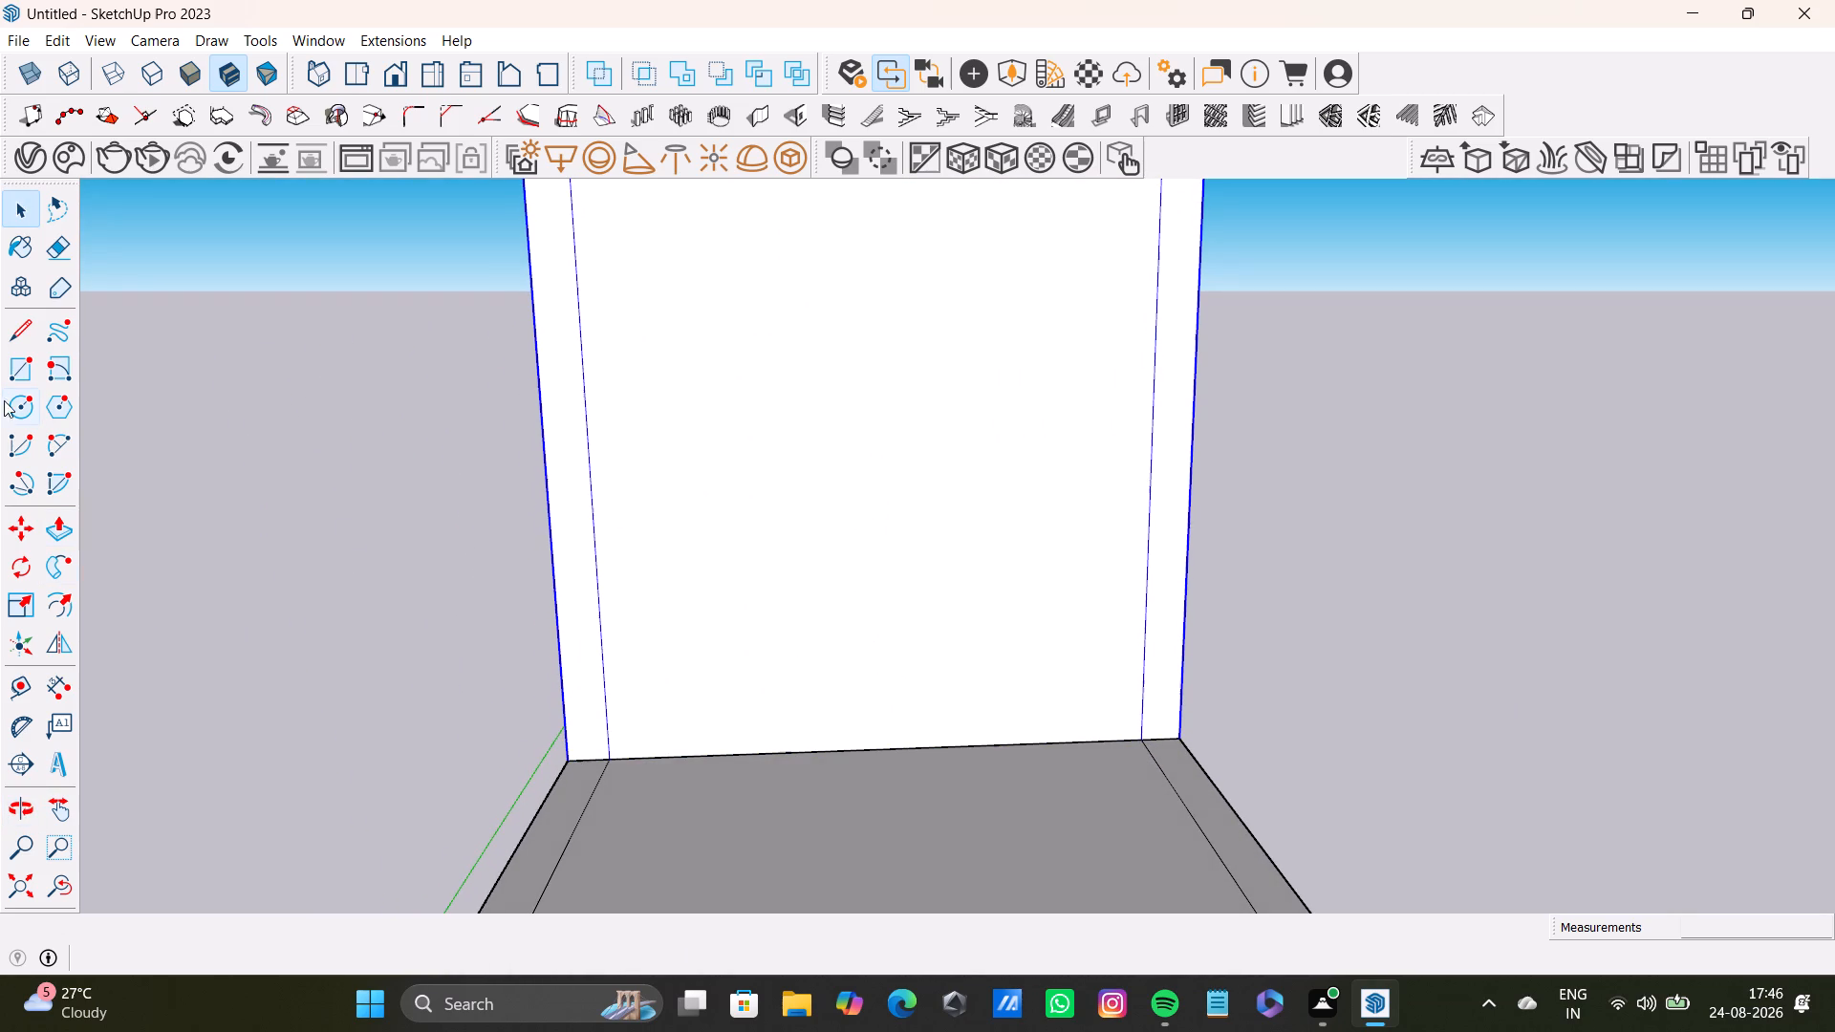
pyautogui.click(21, 369)
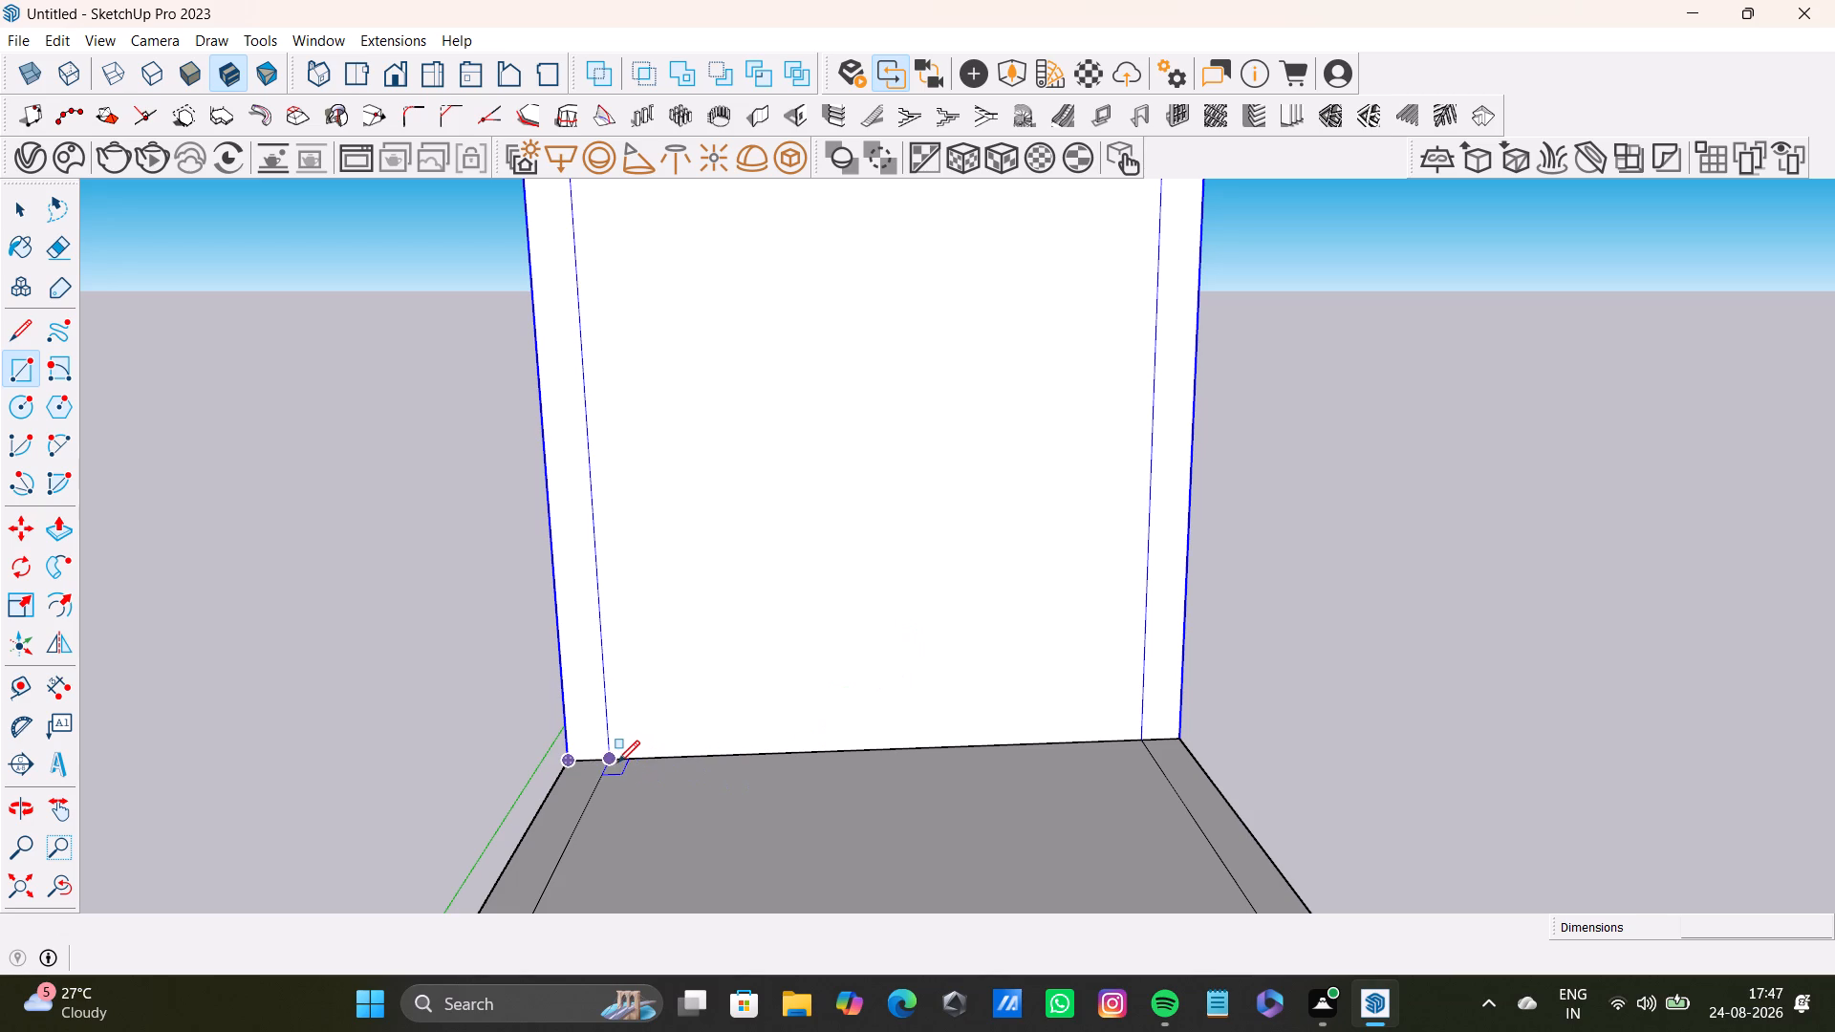
pyautogui.click(614, 762)
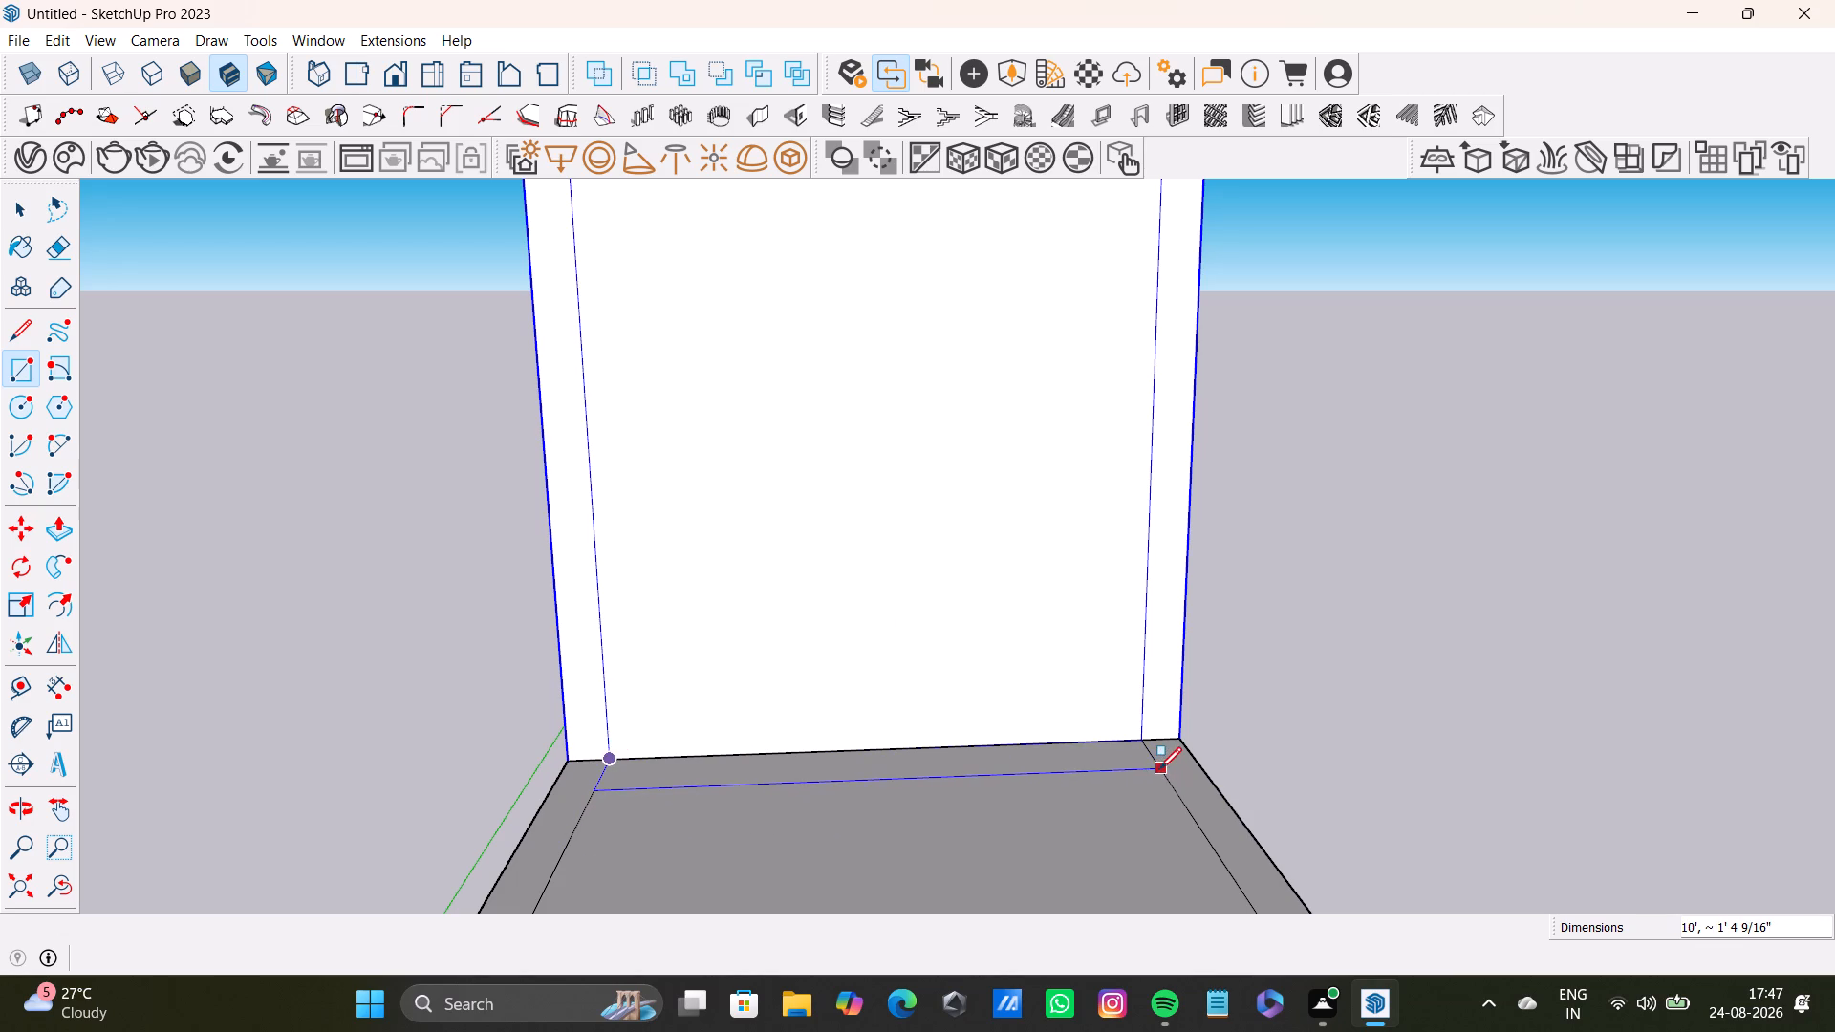
pyautogui.click(1159, 768)
pyautogui.press('space')
# Pull the rectangular strip at the back wall's base up with Push/Pull into a low block.
pyautogui.click(1090, 767)
pyautogui.doubleClick(1091, 761)
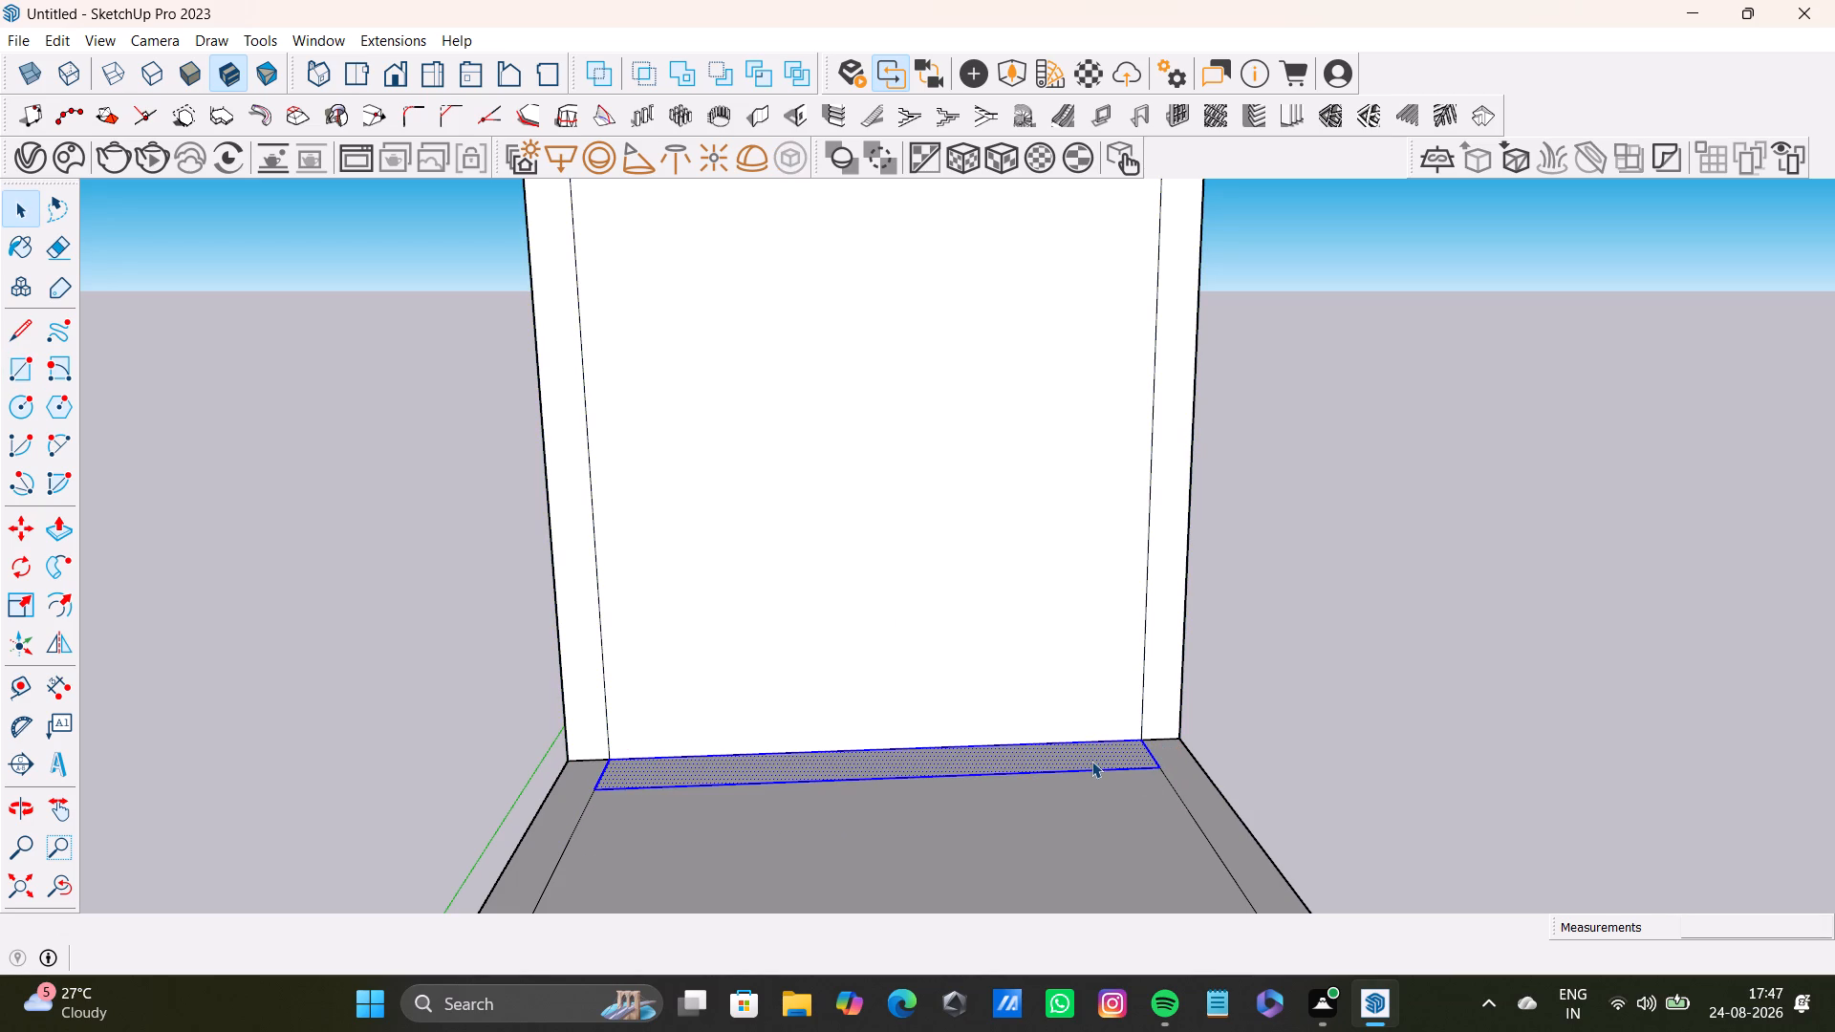
pyautogui.press('p')
pyautogui.moveTo(1091, 761); pyautogui.dragTo(1088, 752)
pyautogui.press('space')
pyautogui.scroll(-4, 1080, 752)
pyautogui.moveTo(1080, 752); pyautogui.dragTo(927, 878, button='middle')
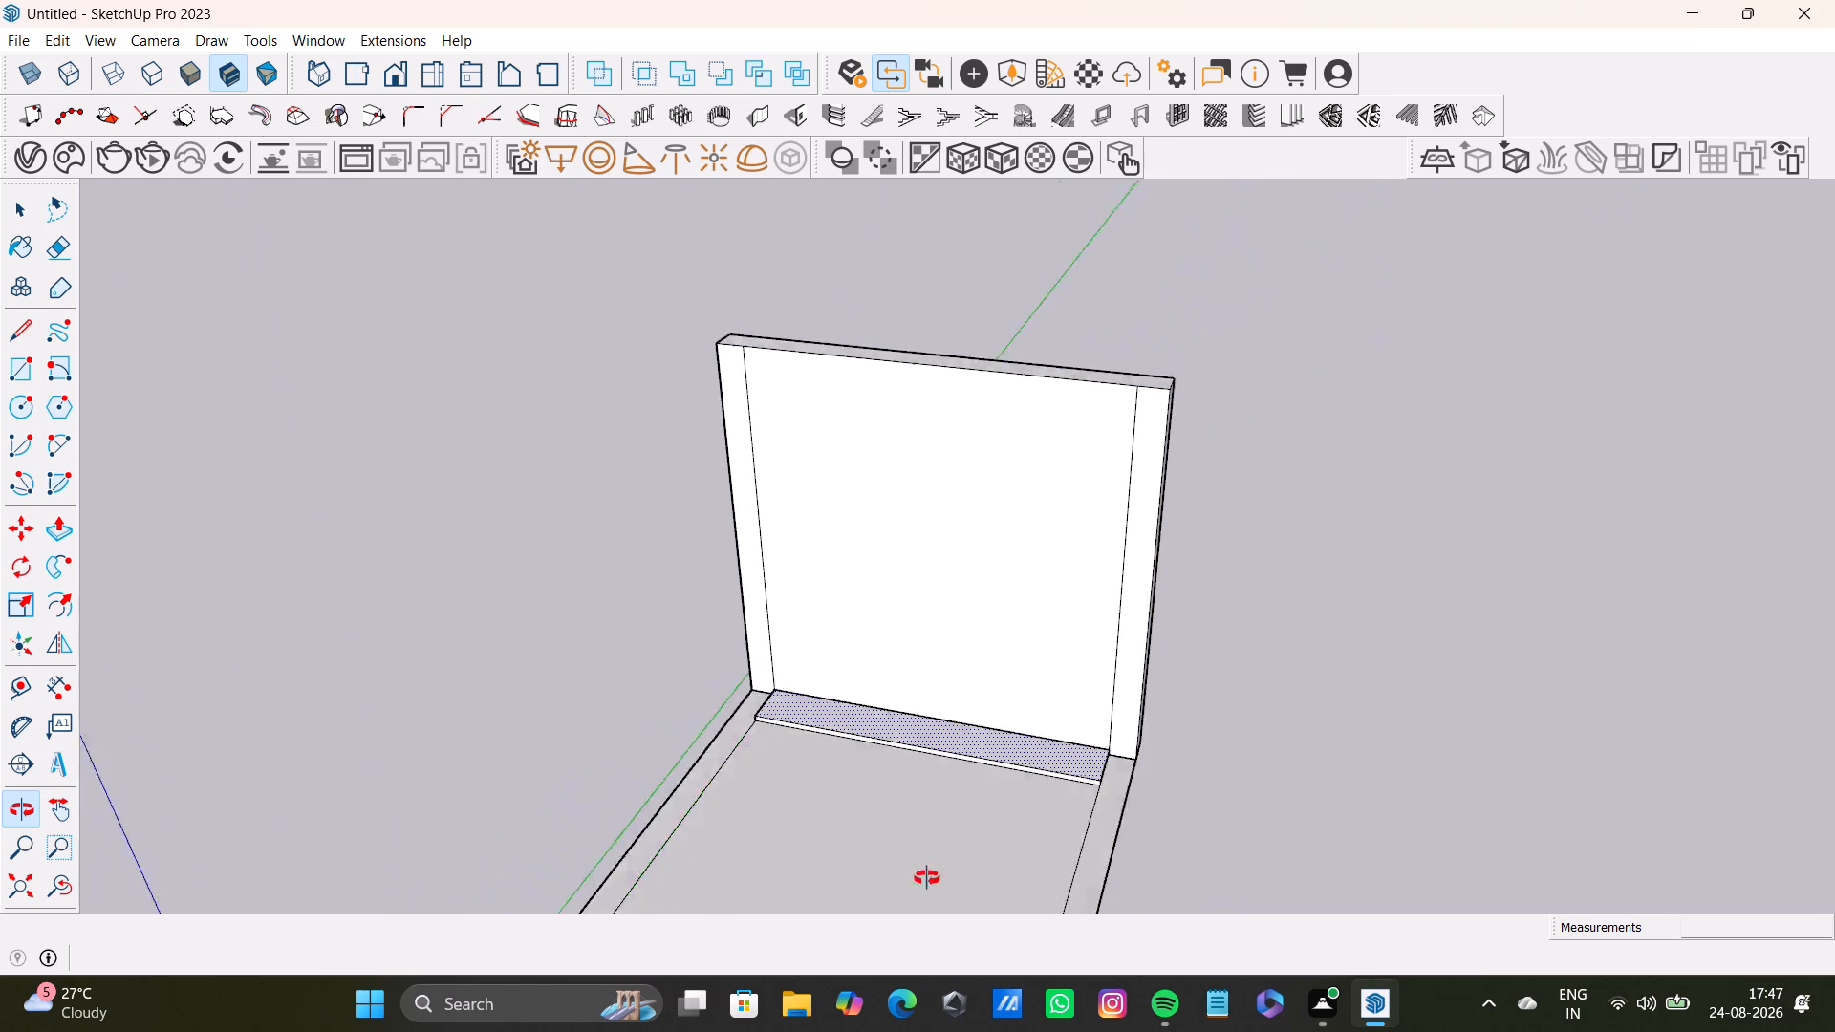
pyautogui.moveTo(927, 878); pyautogui.dragTo(1094, 849, button='middle')
pyautogui.scroll(5, 1004, 780)
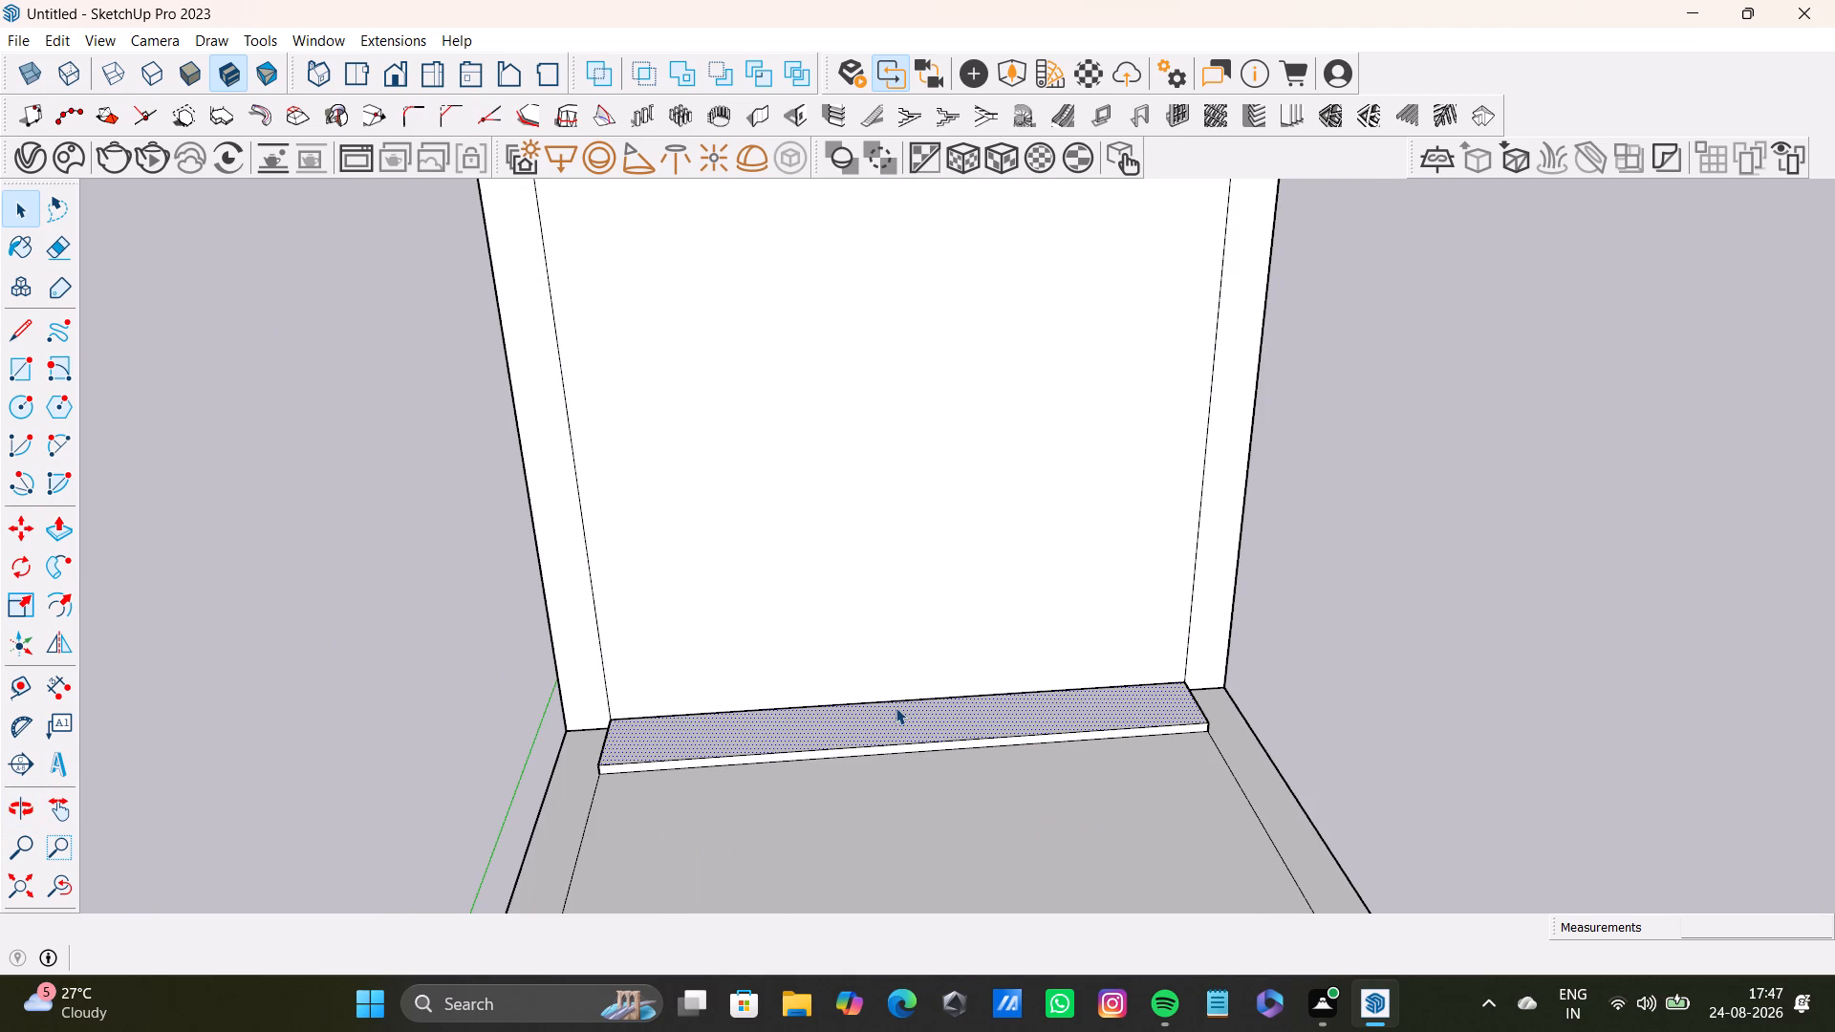
pyautogui.press('p')
pyautogui.moveTo(901, 714); pyautogui.dragTo(894, 701)
pyautogui.press('space')
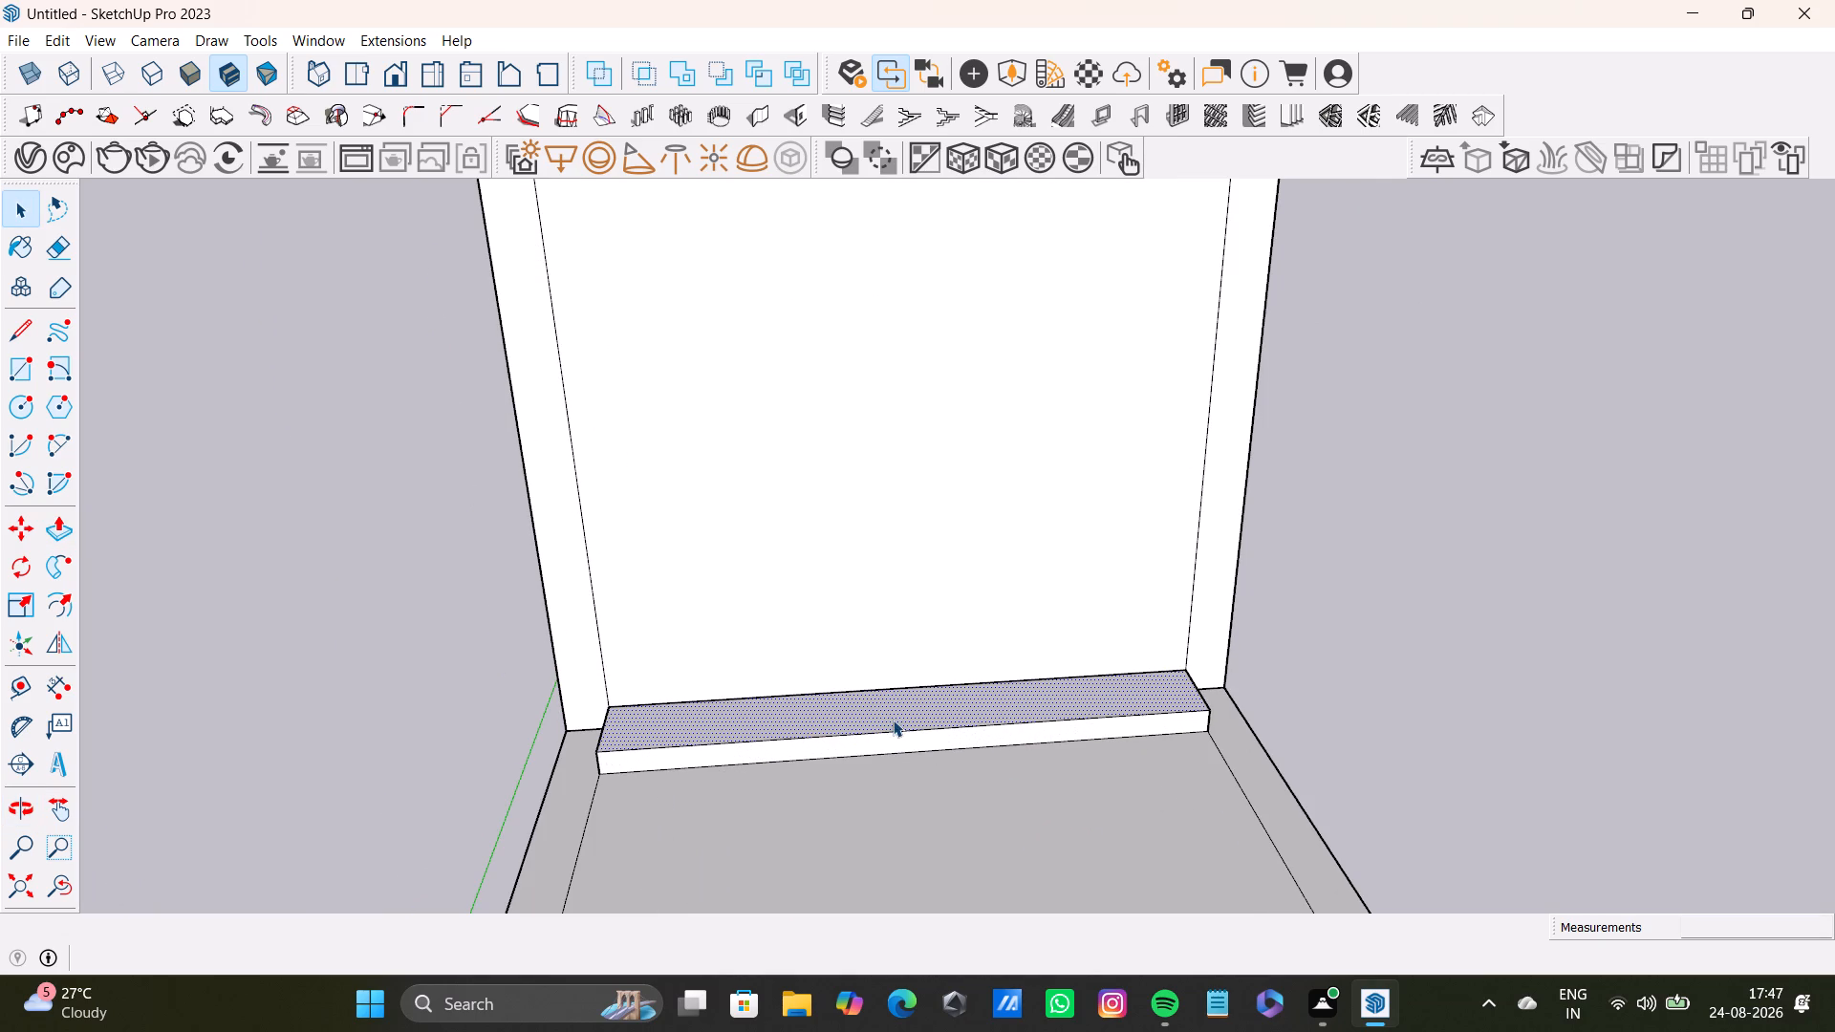
# Group the low block at the back wall's base, including its top, front and both end faces.
pyautogui.tripleClick(894, 720)
pyautogui.click(1442, 712)
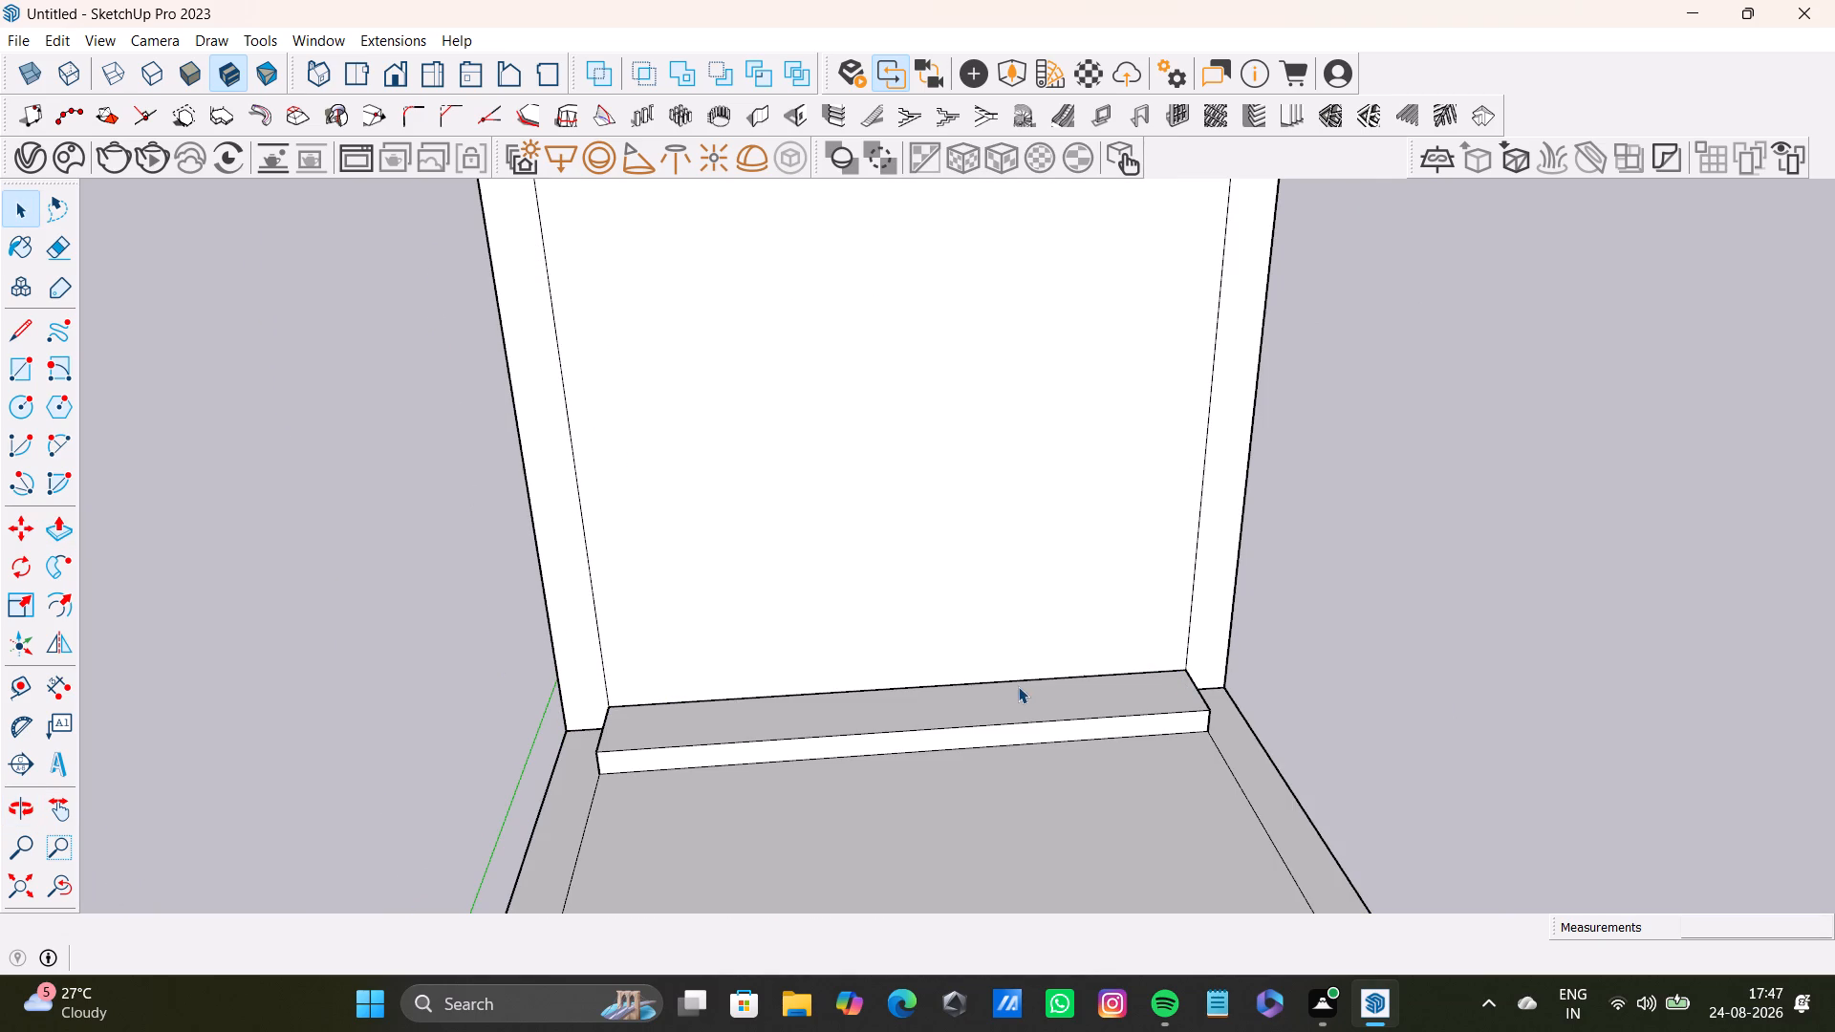
pyautogui.keyDown('shift'); pyautogui.doubleClick(1021, 690); pyautogui.keyUp('shift')
pyautogui.keyDown('shift'); pyautogui.doubleClick(1018, 730); pyautogui.keyUp('shift')
pyautogui.scroll(3, 749, 727)
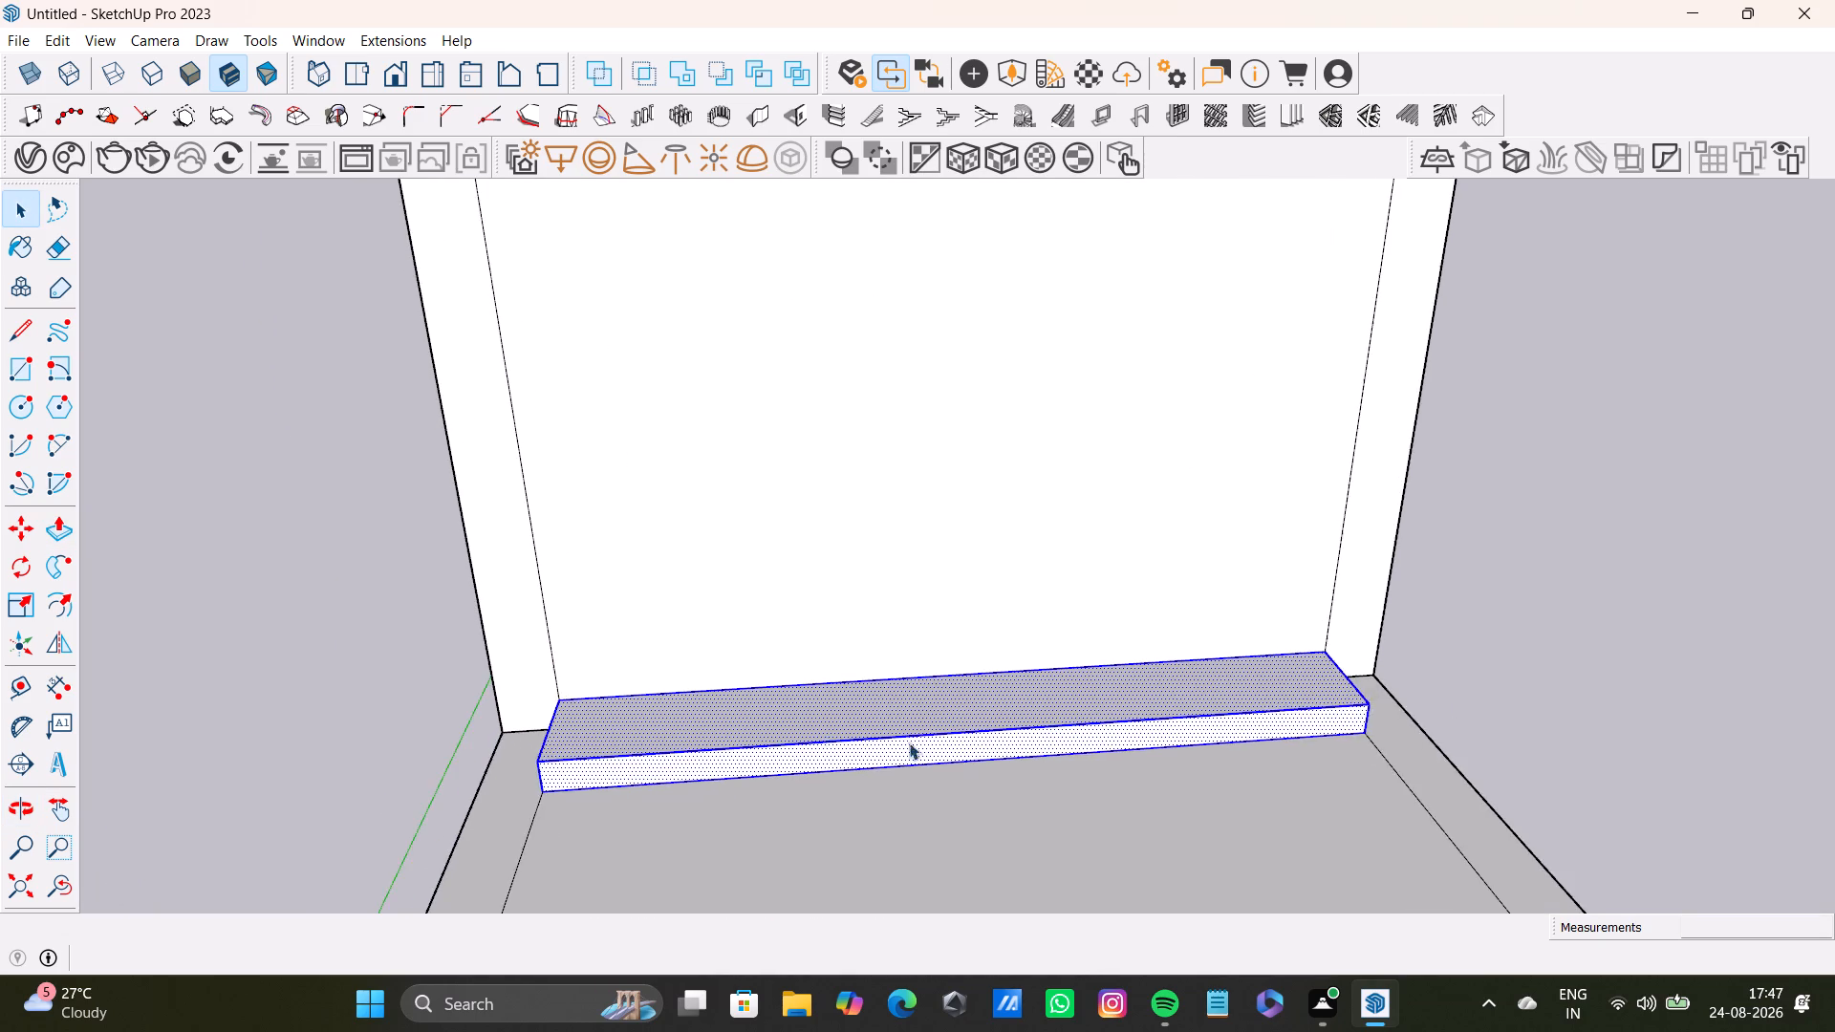
pyautogui.moveTo(964, 749); pyautogui.dragTo(594, 663, button='middle')
pyautogui.keyDown('shift'); pyautogui.scroll(4, 1213, 848); pyautogui.keyUp('shift')
pyautogui.keyDown('shift'); pyautogui.doubleClick(1321, 810); pyautogui.keyUp('shift')
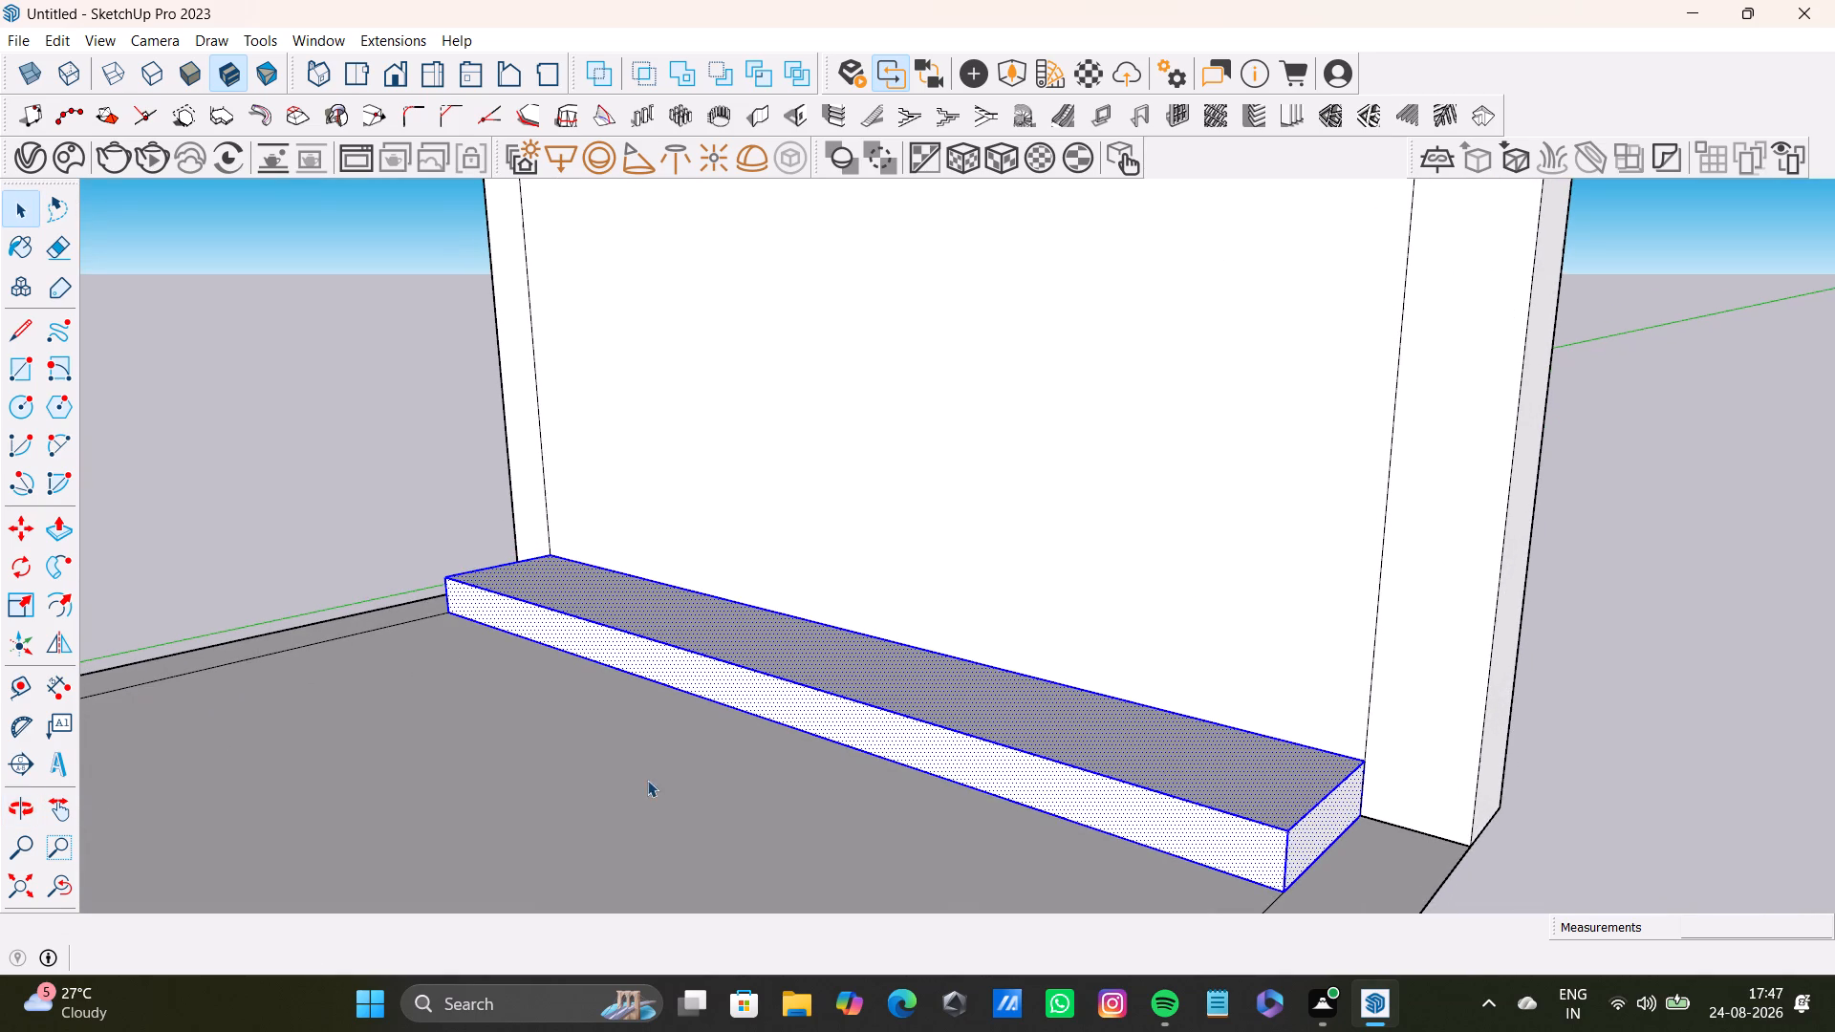
pyautogui.moveTo(647, 780); pyautogui.dragTo(1264, 727, button='middle')
pyautogui.scroll(-5, 1263, 726)
pyautogui.keyDown('shift'); pyautogui.moveTo(1142, 720); pyautogui.dragTo(1245, 631, button='middle'); pyautogui.keyUp('shift')
pyautogui.moveTo(1082, 718); pyautogui.dragTo(1217, 783, button='middle')
pyautogui.keyDown('shift'); pyautogui.doubleClick(976, 718); pyautogui.keyUp('shift')
pyautogui.moveTo(1265, 696); pyautogui.dragTo(790, 707, button='middle')
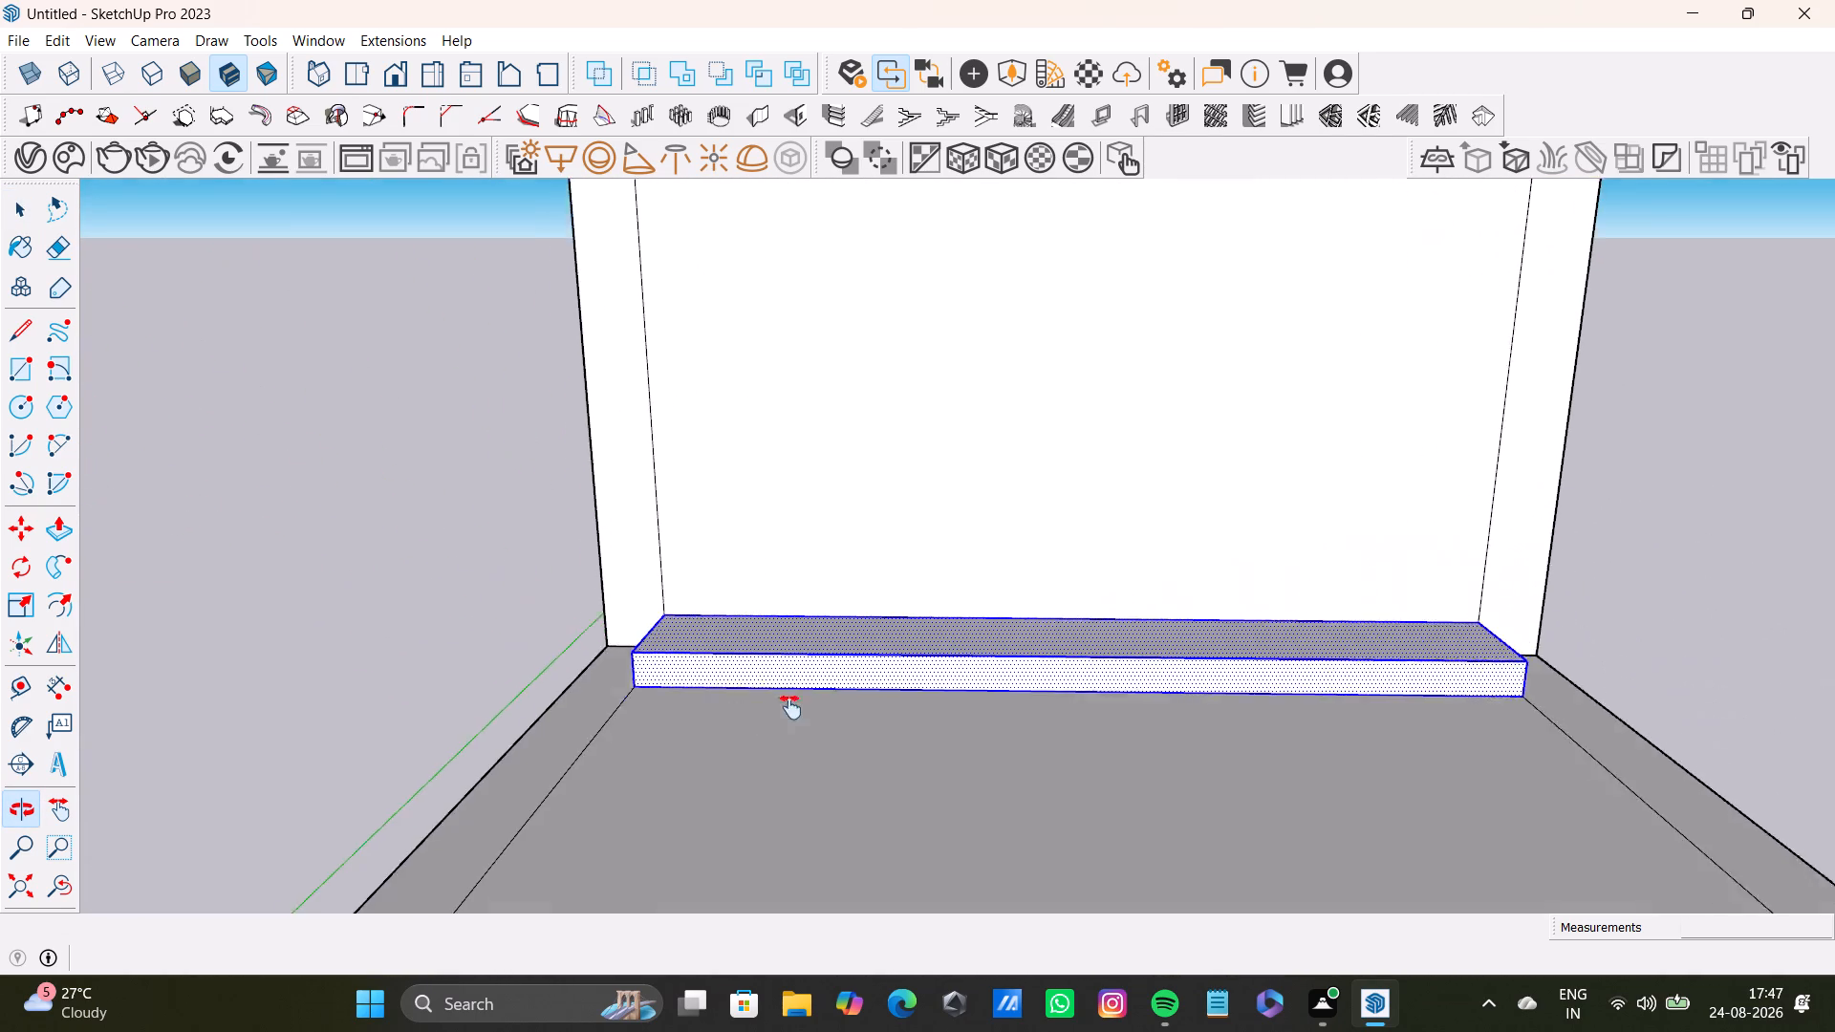
pyautogui.moveTo(790, 707); pyautogui.dragTo(757, 742, button='middle')
pyautogui.rightClick(855, 680)
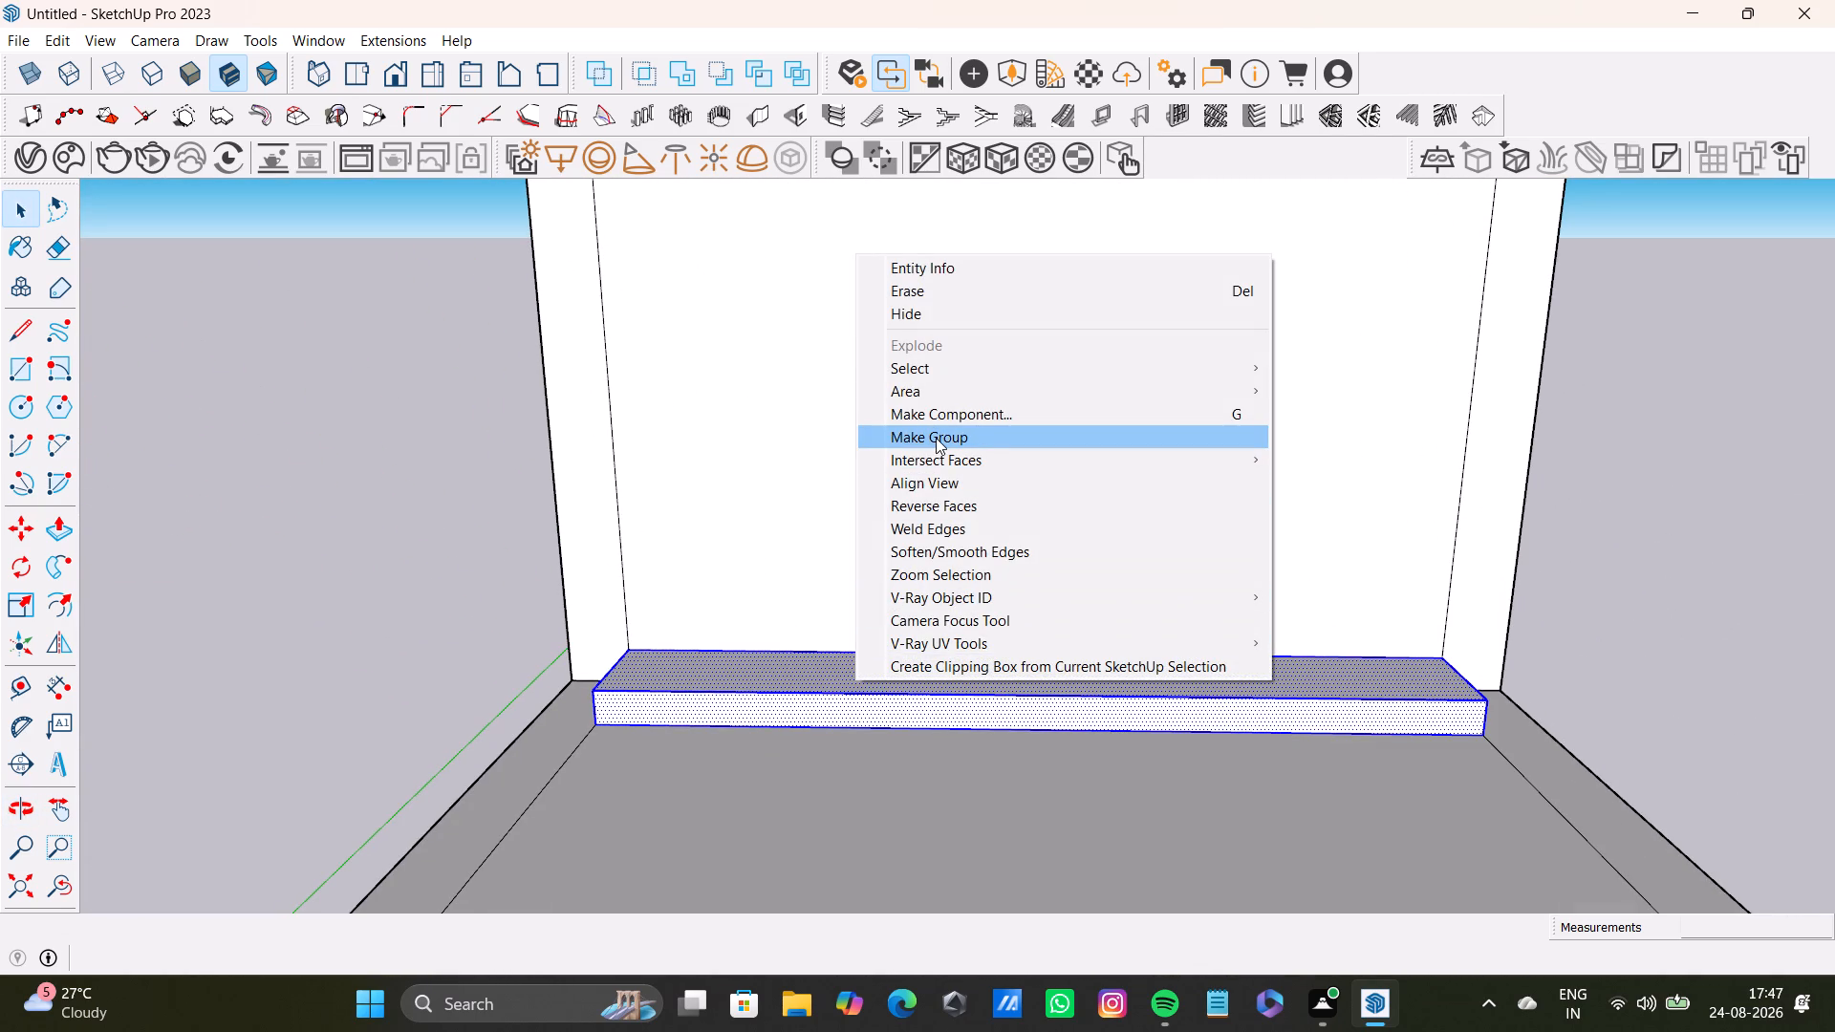
pyautogui.click(936, 438)
pyautogui.click(1834, 620)
# Inside the low block's group, draw a 10' wide horizontal rectangle from its top back corner out past the front edge, and select the overhanging face.
pyautogui.moveTo(885, 595); pyautogui.dragTo(907, 903, button='middle')
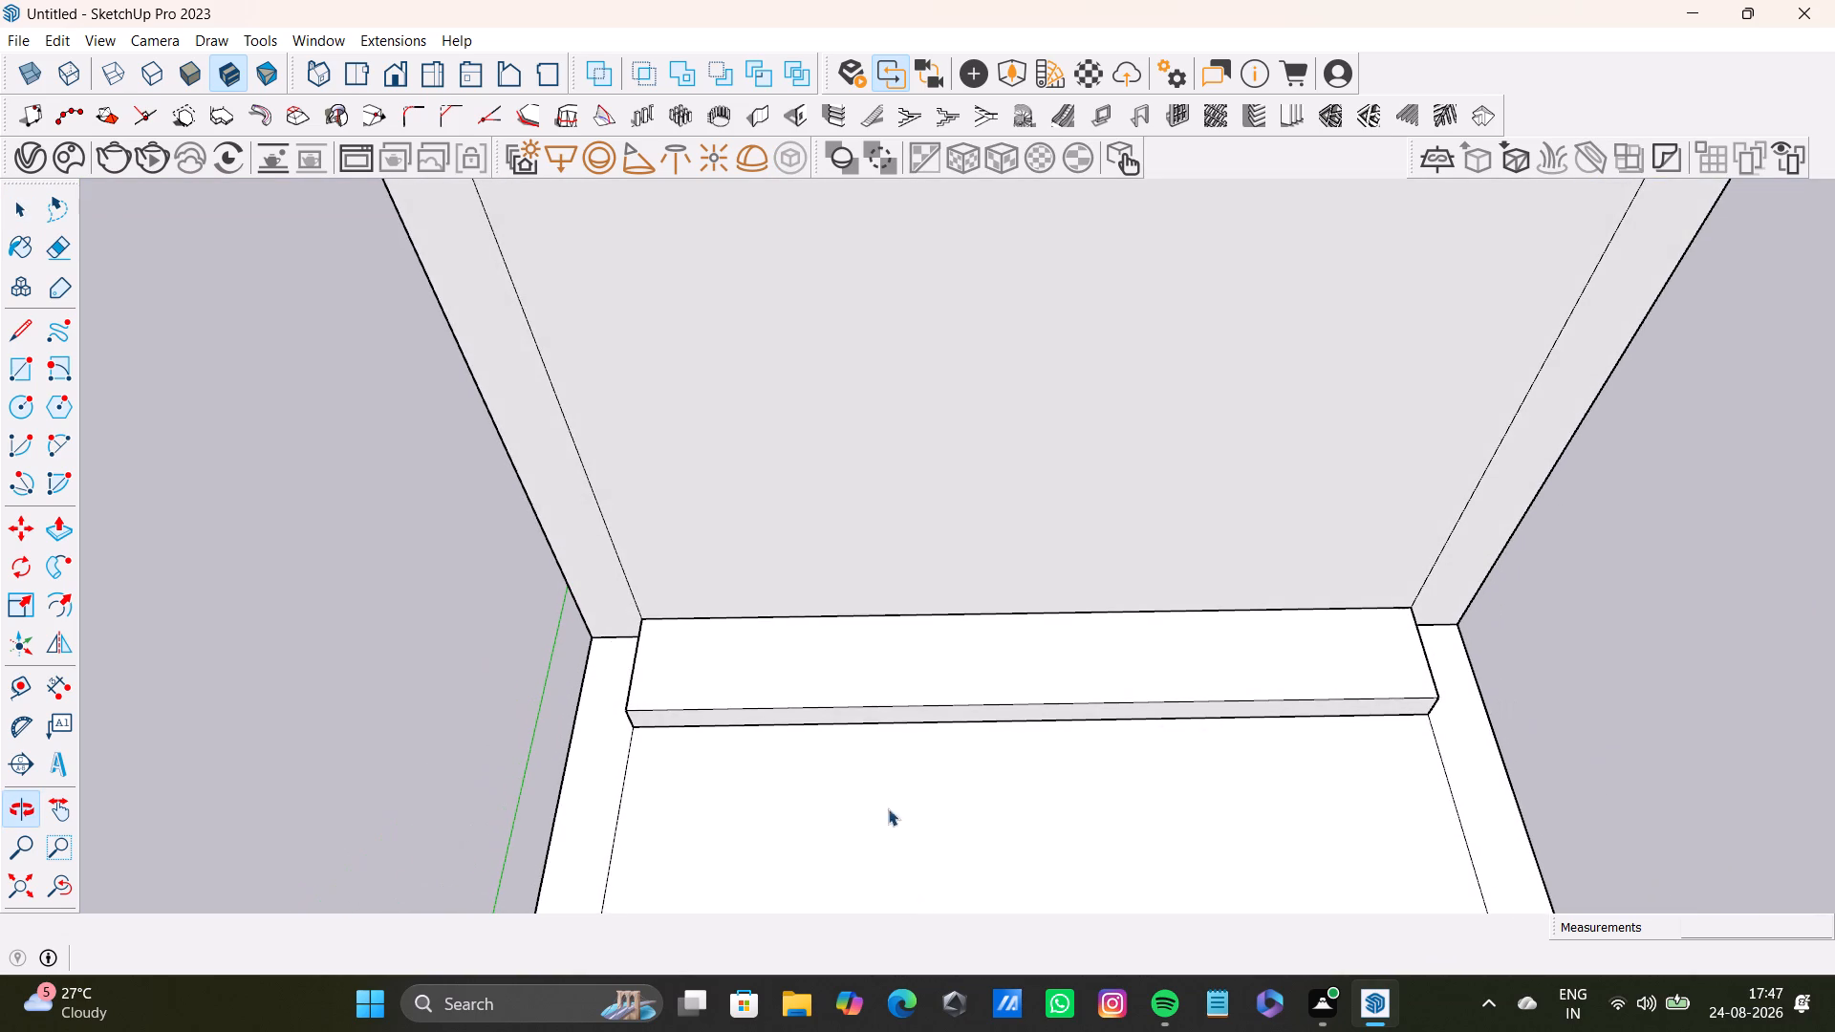
pyautogui.press('space')
pyautogui.doubleClick(912, 678)
pyautogui.doubleClick(912, 678)
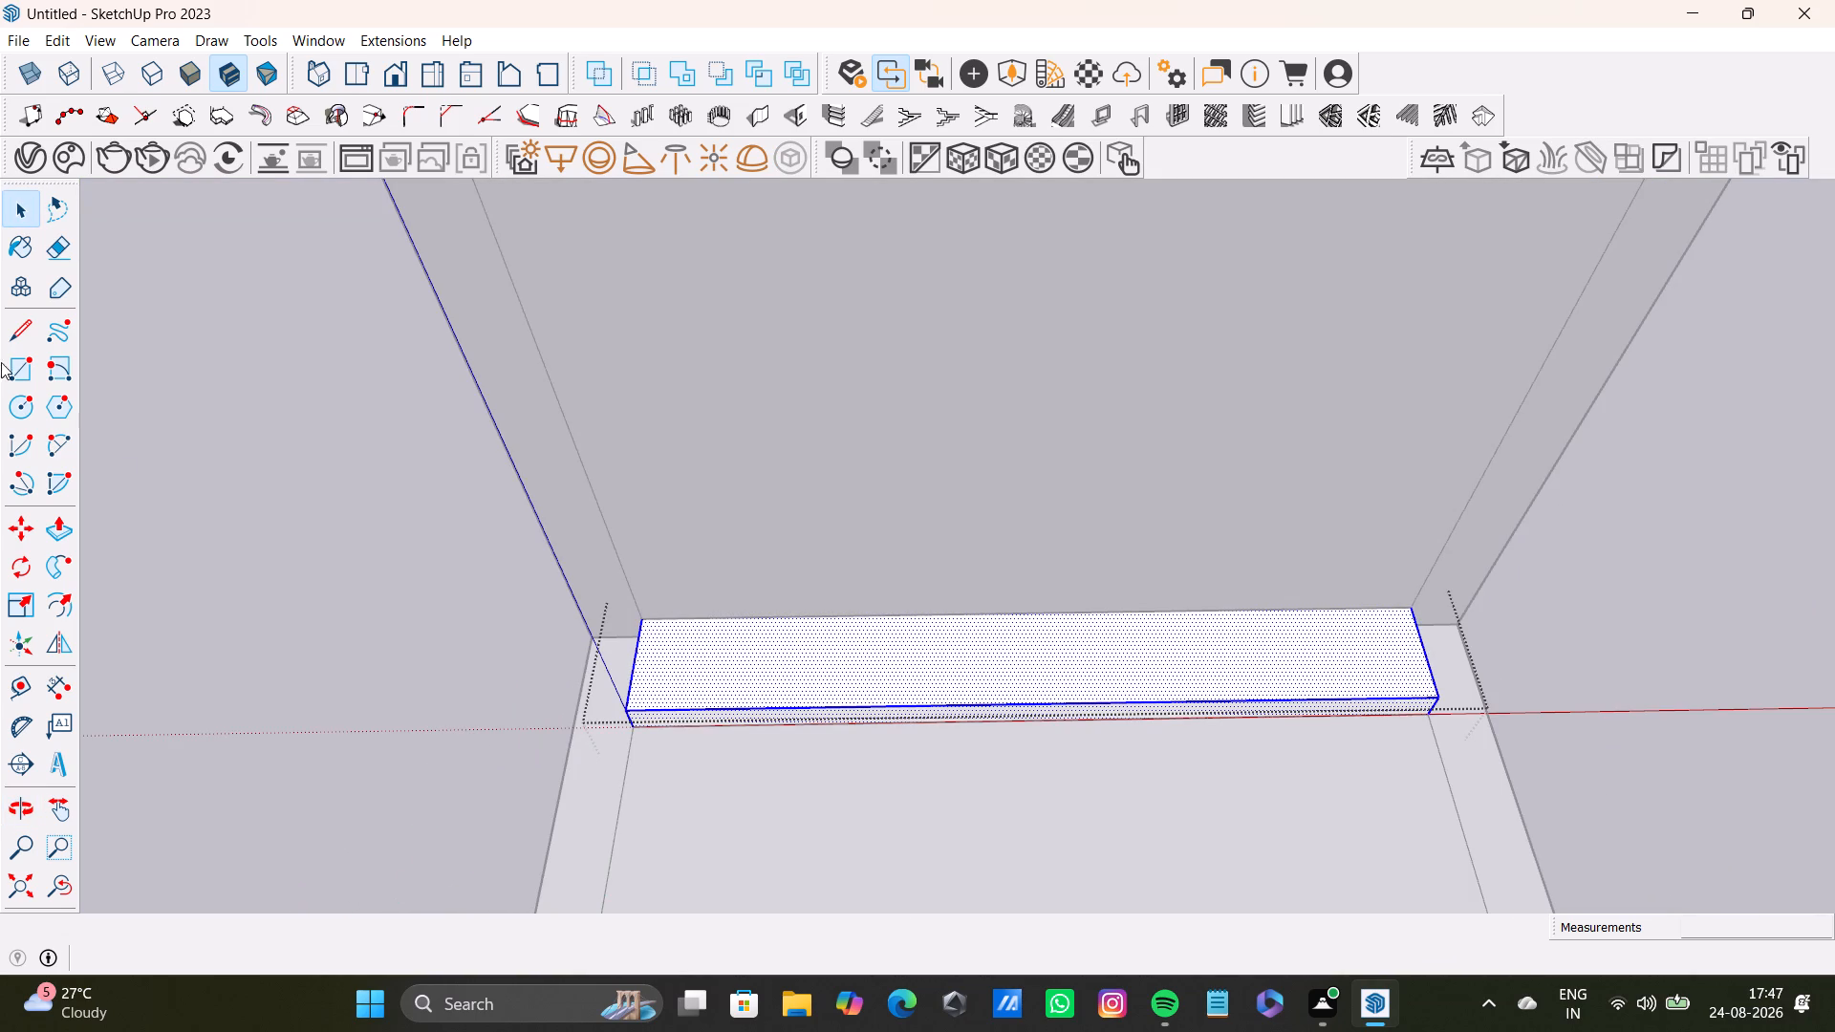
pyautogui.moveTo(11, 368); pyautogui.dragTo(25, 366)
pyautogui.click(647, 621)
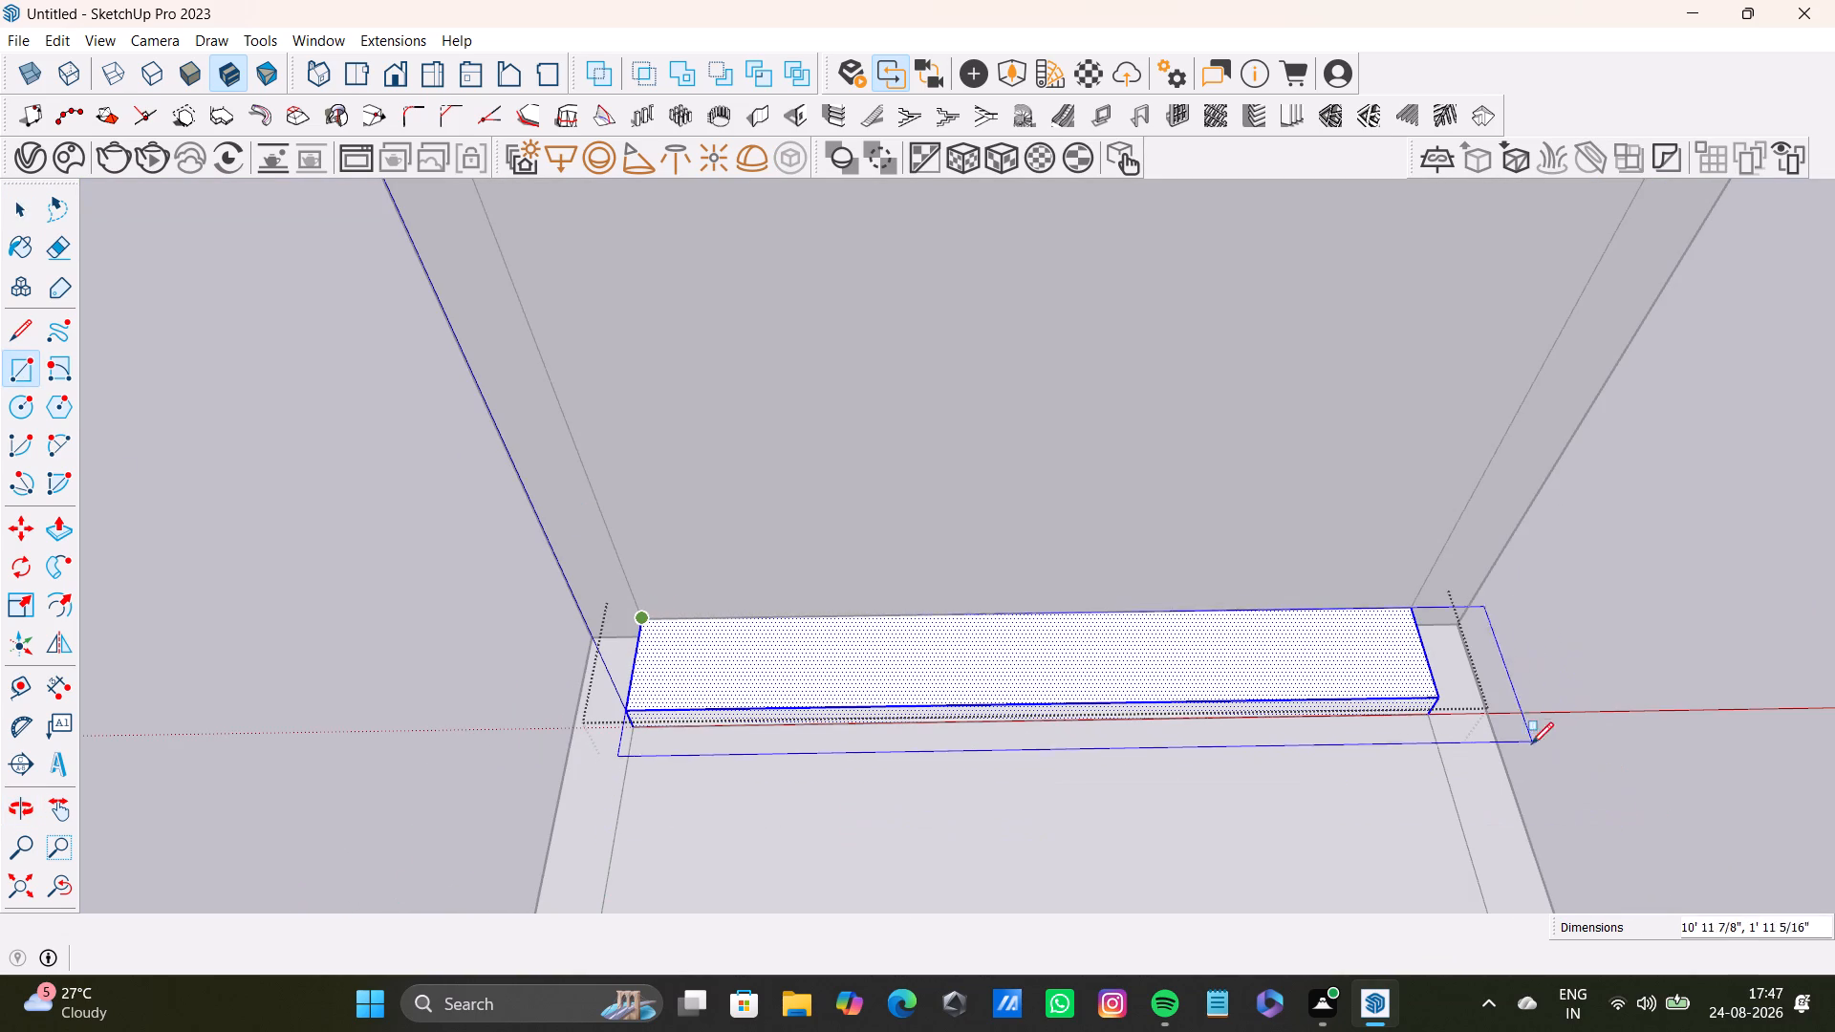
pyautogui.press('Up')
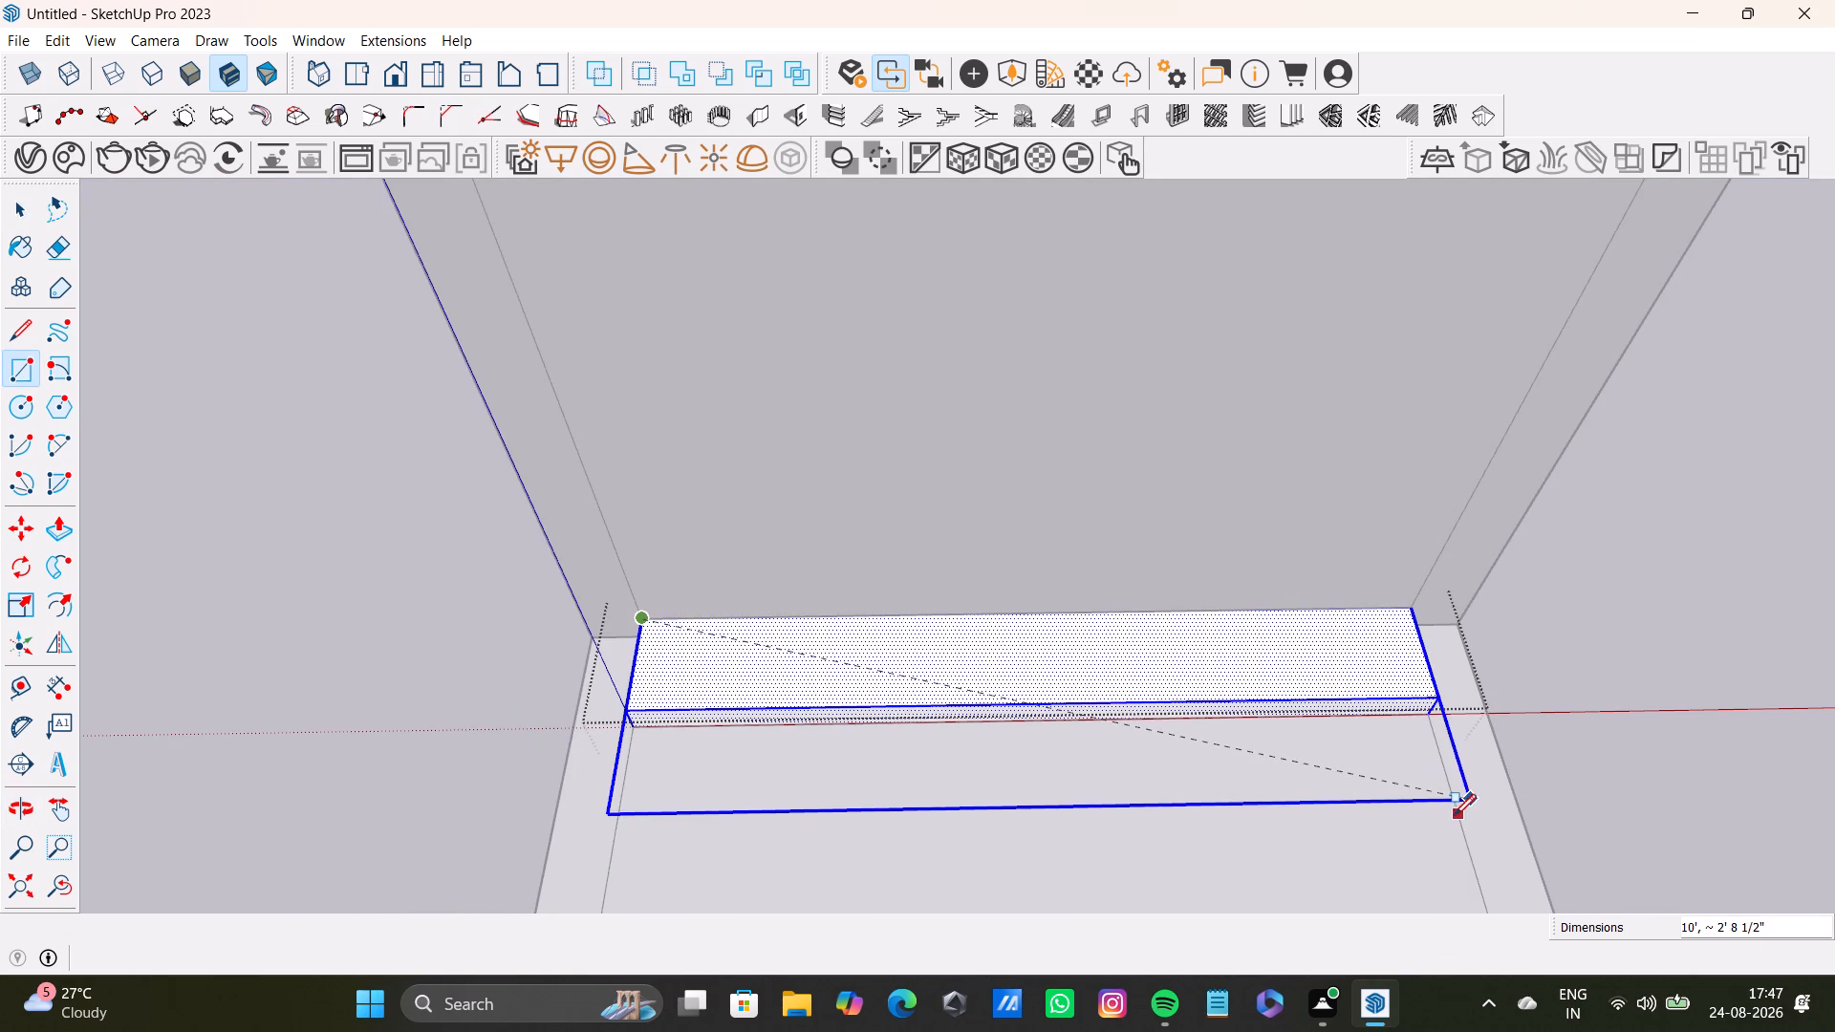
pyautogui.click(1461, 844)
pyautogui.press('space')
pyautogui.click(1389, 780)
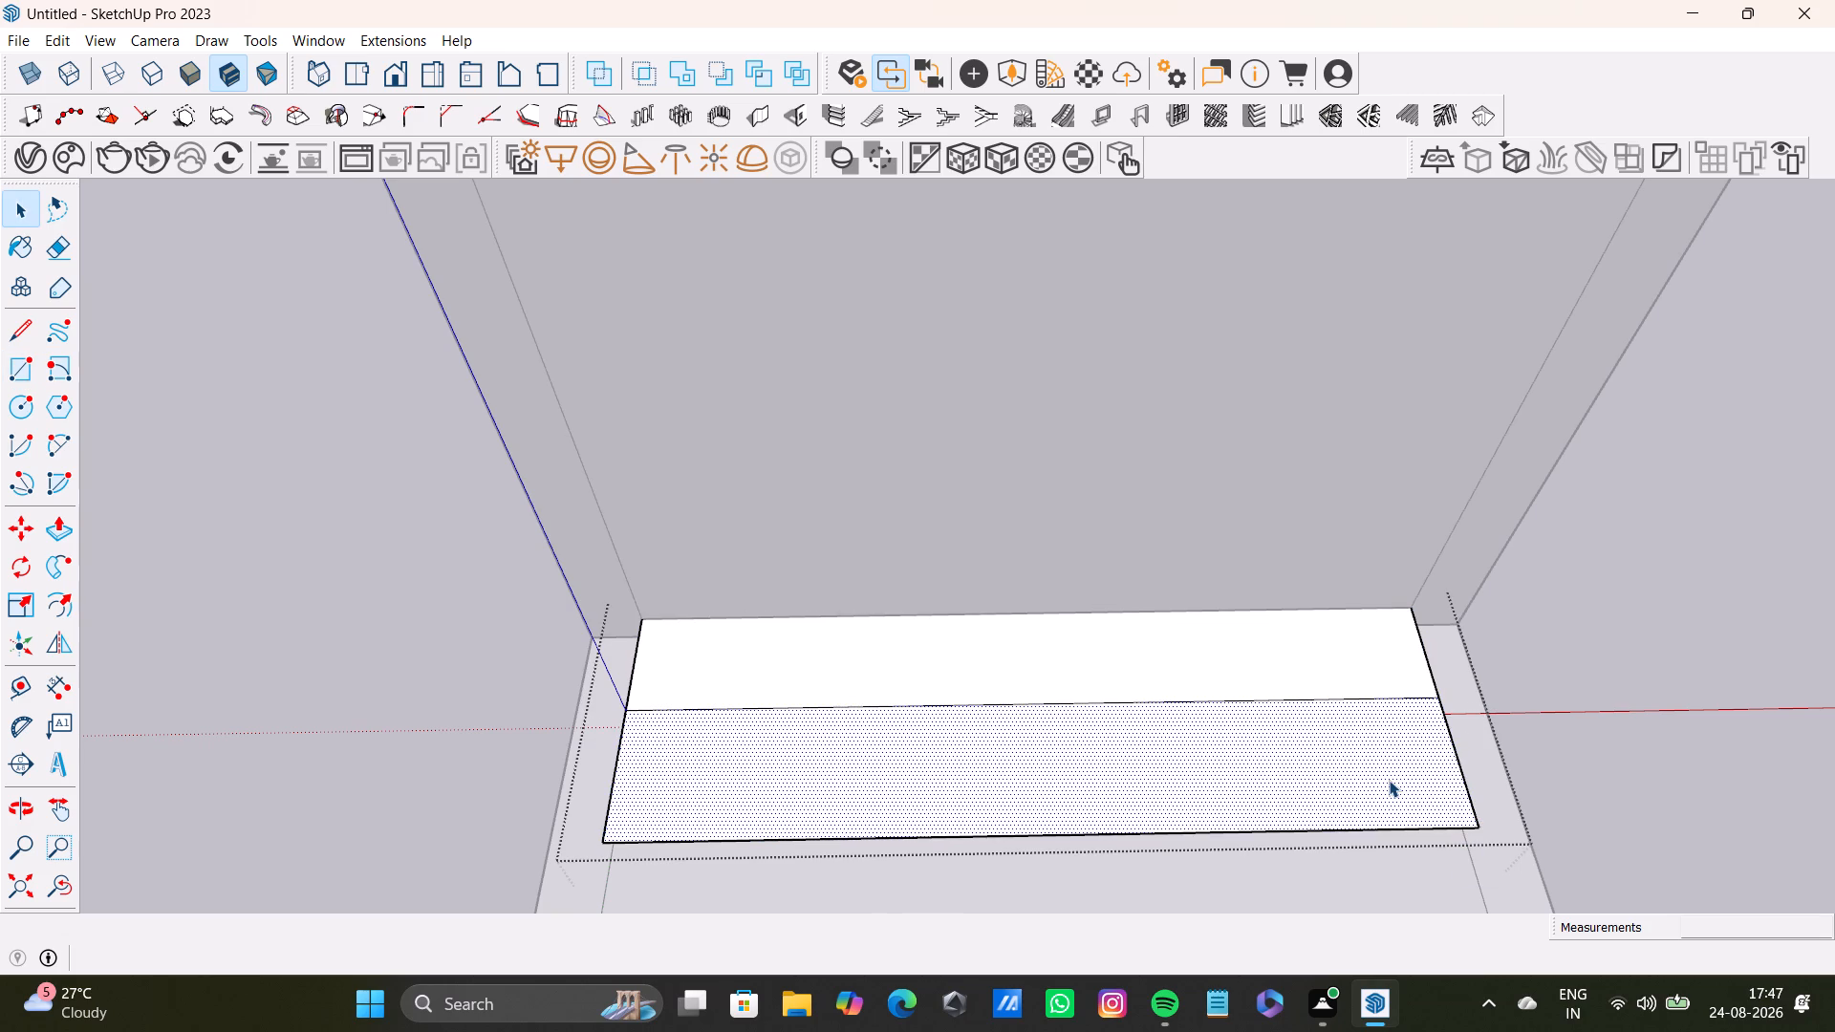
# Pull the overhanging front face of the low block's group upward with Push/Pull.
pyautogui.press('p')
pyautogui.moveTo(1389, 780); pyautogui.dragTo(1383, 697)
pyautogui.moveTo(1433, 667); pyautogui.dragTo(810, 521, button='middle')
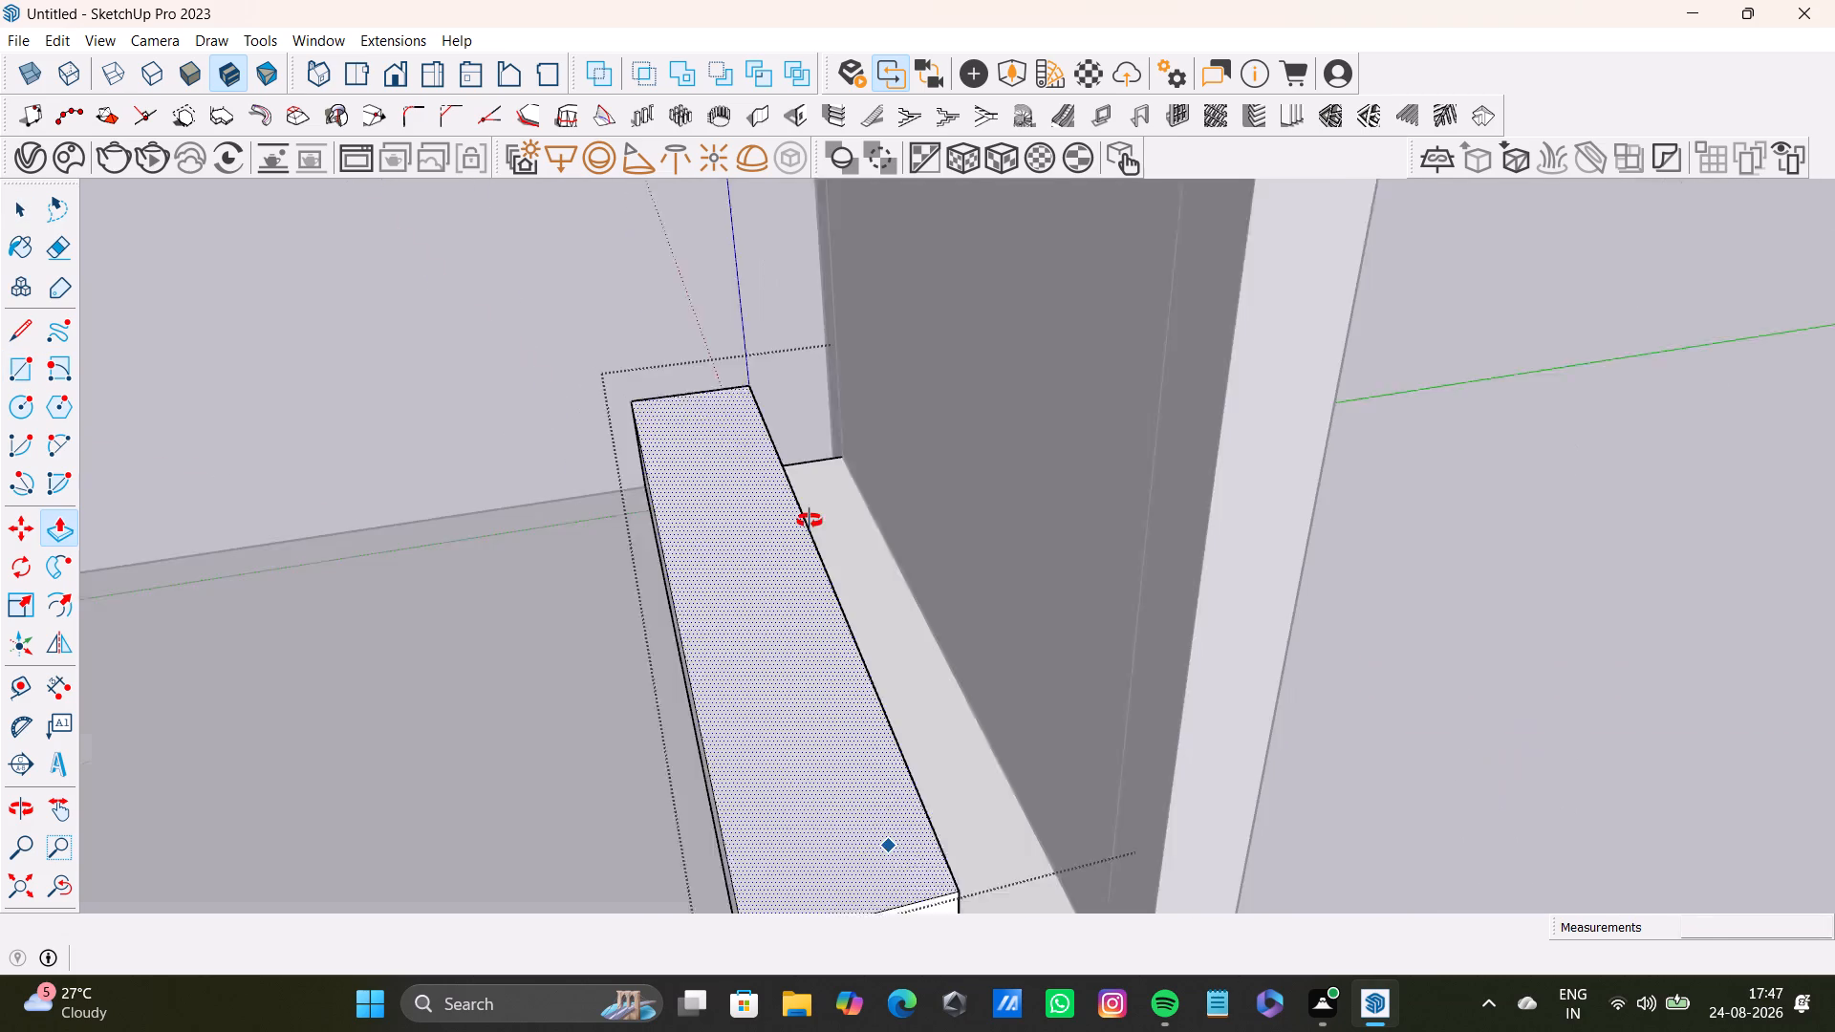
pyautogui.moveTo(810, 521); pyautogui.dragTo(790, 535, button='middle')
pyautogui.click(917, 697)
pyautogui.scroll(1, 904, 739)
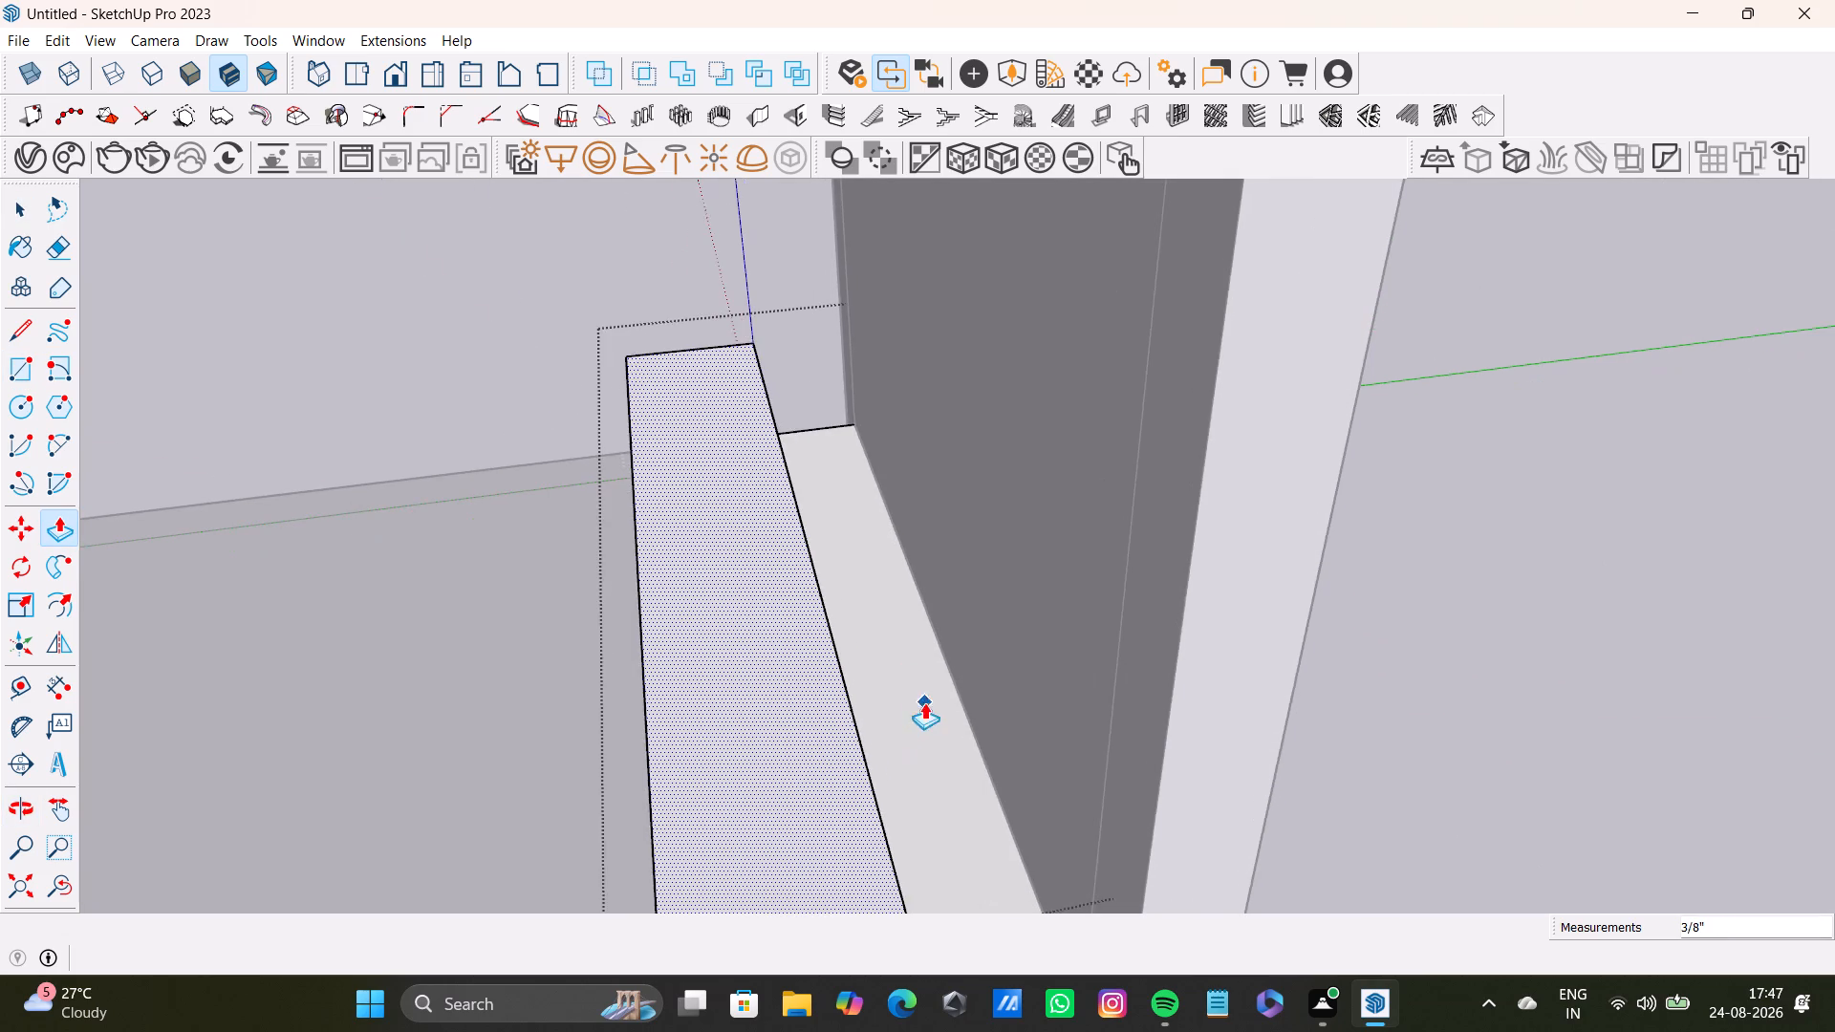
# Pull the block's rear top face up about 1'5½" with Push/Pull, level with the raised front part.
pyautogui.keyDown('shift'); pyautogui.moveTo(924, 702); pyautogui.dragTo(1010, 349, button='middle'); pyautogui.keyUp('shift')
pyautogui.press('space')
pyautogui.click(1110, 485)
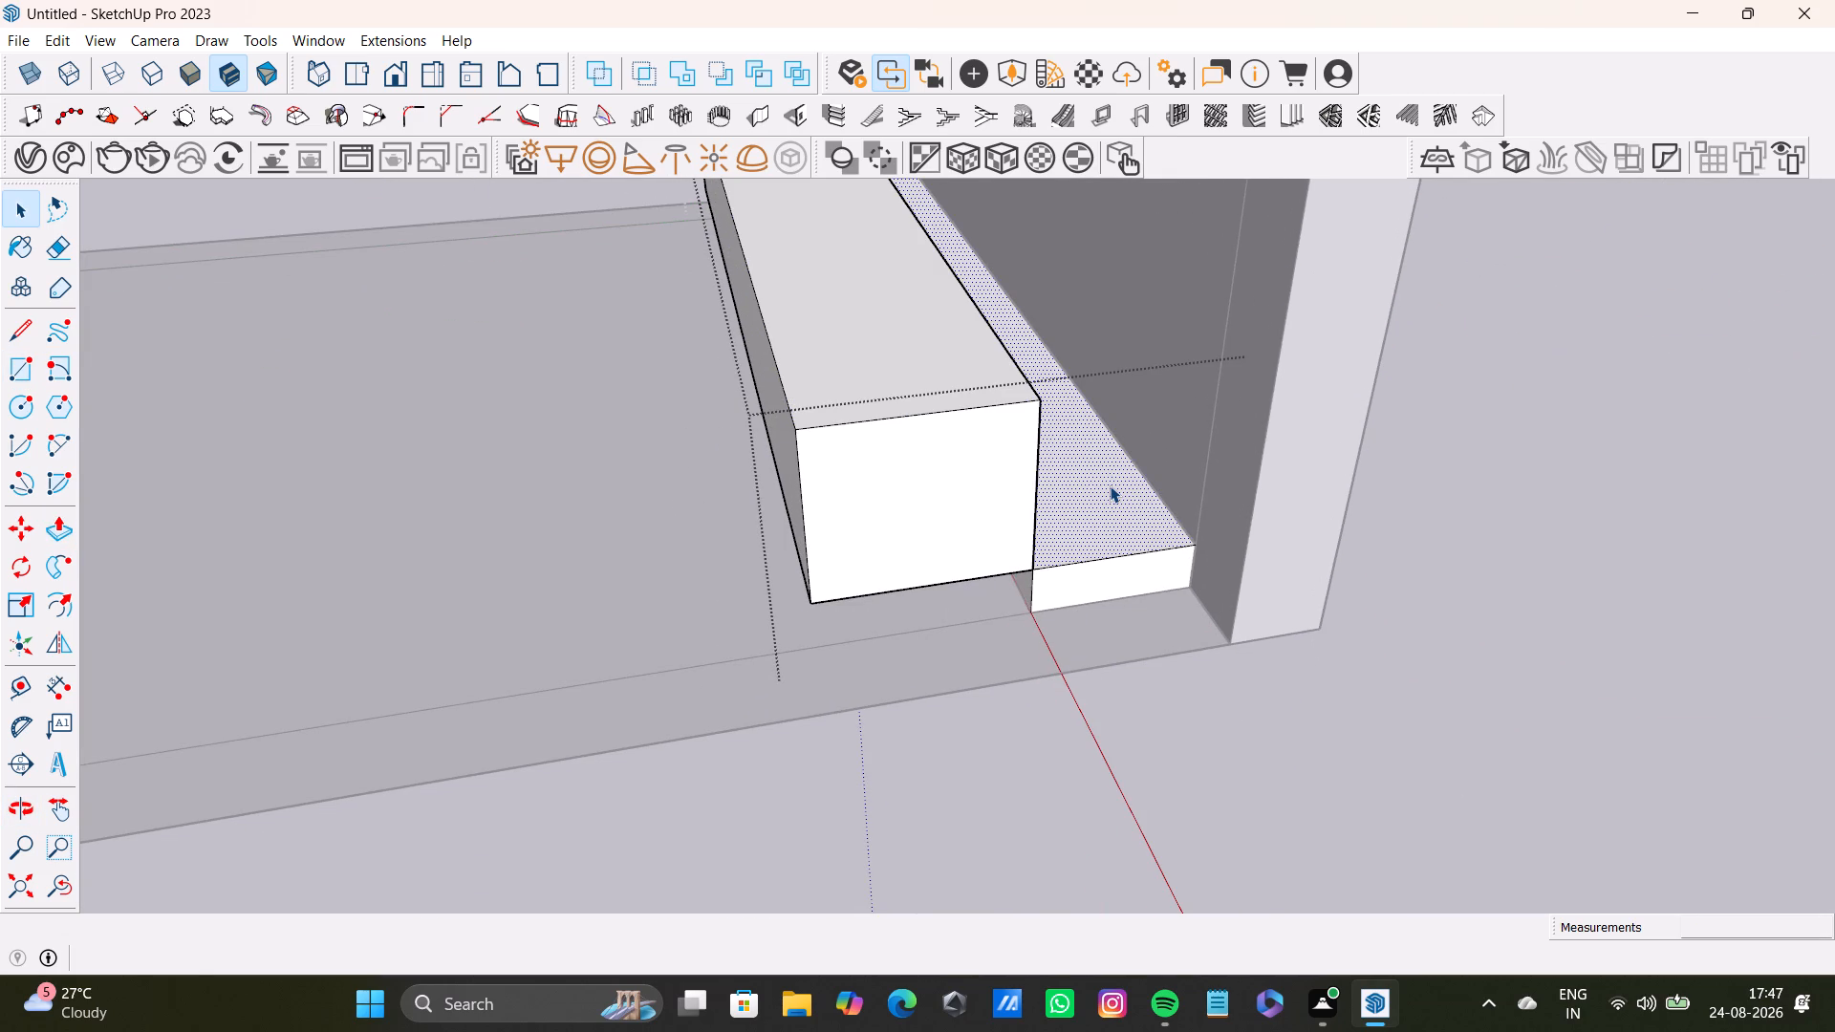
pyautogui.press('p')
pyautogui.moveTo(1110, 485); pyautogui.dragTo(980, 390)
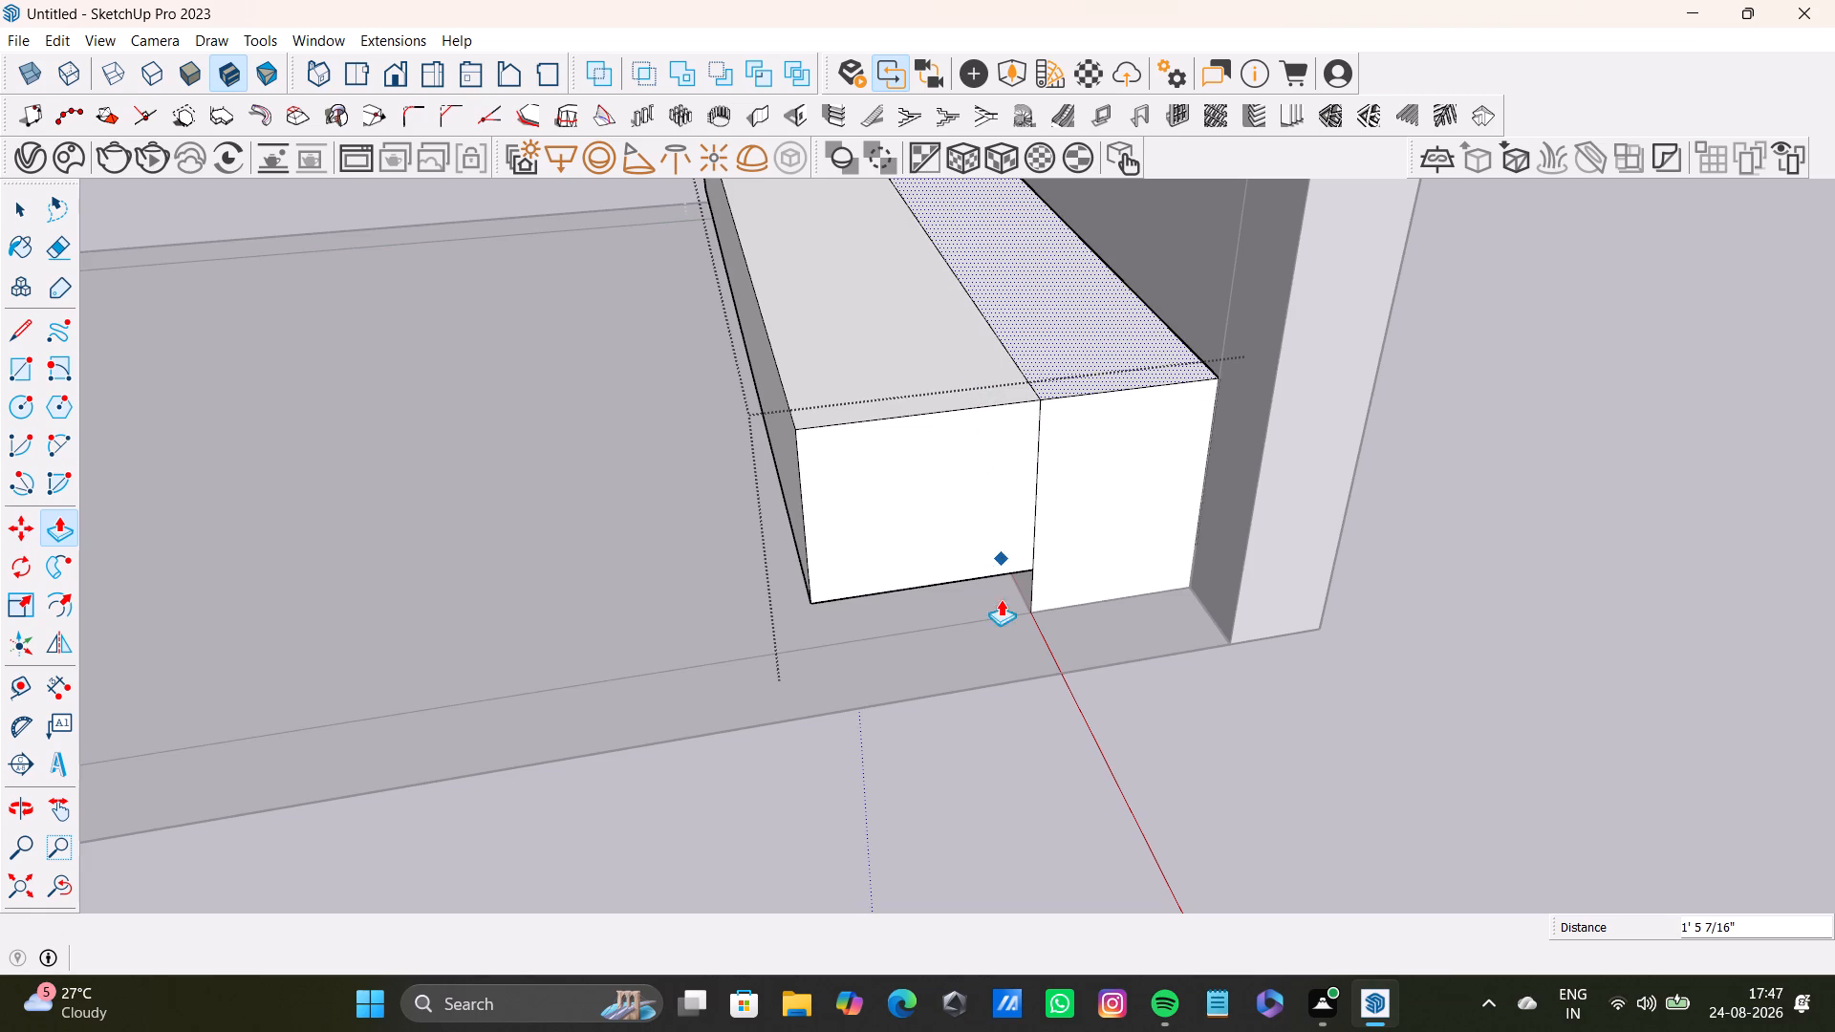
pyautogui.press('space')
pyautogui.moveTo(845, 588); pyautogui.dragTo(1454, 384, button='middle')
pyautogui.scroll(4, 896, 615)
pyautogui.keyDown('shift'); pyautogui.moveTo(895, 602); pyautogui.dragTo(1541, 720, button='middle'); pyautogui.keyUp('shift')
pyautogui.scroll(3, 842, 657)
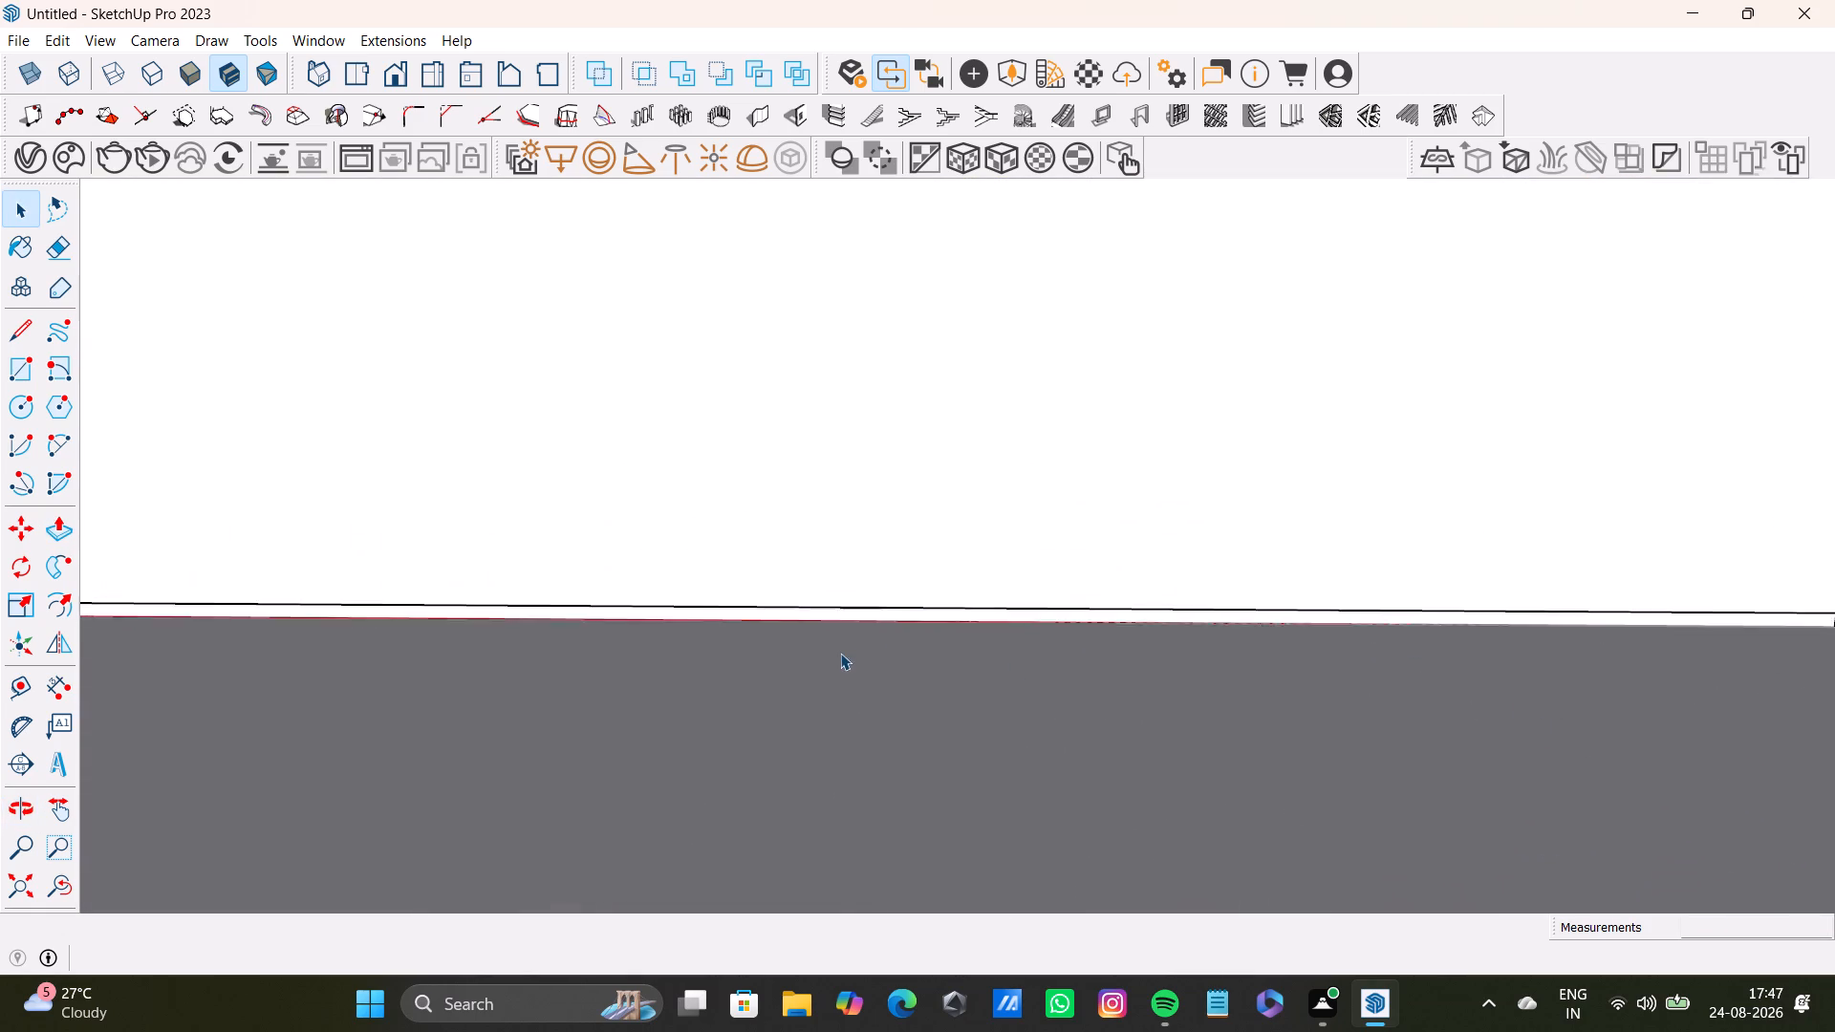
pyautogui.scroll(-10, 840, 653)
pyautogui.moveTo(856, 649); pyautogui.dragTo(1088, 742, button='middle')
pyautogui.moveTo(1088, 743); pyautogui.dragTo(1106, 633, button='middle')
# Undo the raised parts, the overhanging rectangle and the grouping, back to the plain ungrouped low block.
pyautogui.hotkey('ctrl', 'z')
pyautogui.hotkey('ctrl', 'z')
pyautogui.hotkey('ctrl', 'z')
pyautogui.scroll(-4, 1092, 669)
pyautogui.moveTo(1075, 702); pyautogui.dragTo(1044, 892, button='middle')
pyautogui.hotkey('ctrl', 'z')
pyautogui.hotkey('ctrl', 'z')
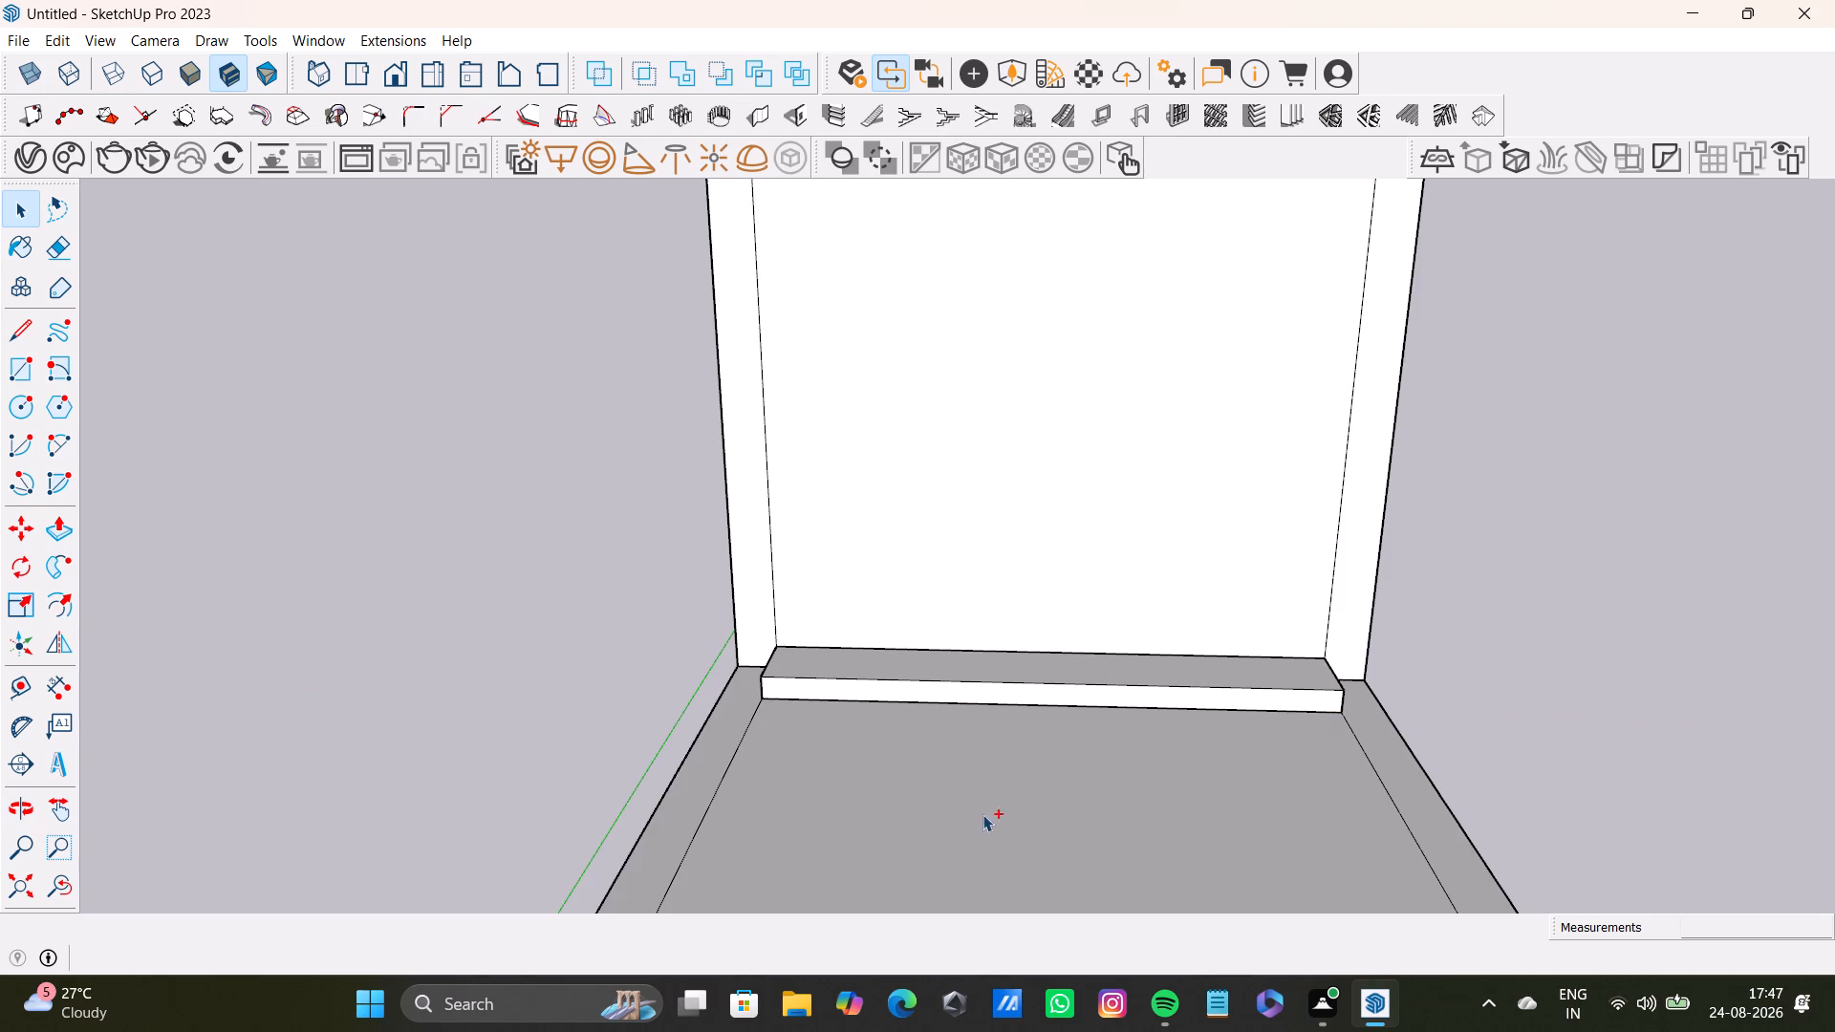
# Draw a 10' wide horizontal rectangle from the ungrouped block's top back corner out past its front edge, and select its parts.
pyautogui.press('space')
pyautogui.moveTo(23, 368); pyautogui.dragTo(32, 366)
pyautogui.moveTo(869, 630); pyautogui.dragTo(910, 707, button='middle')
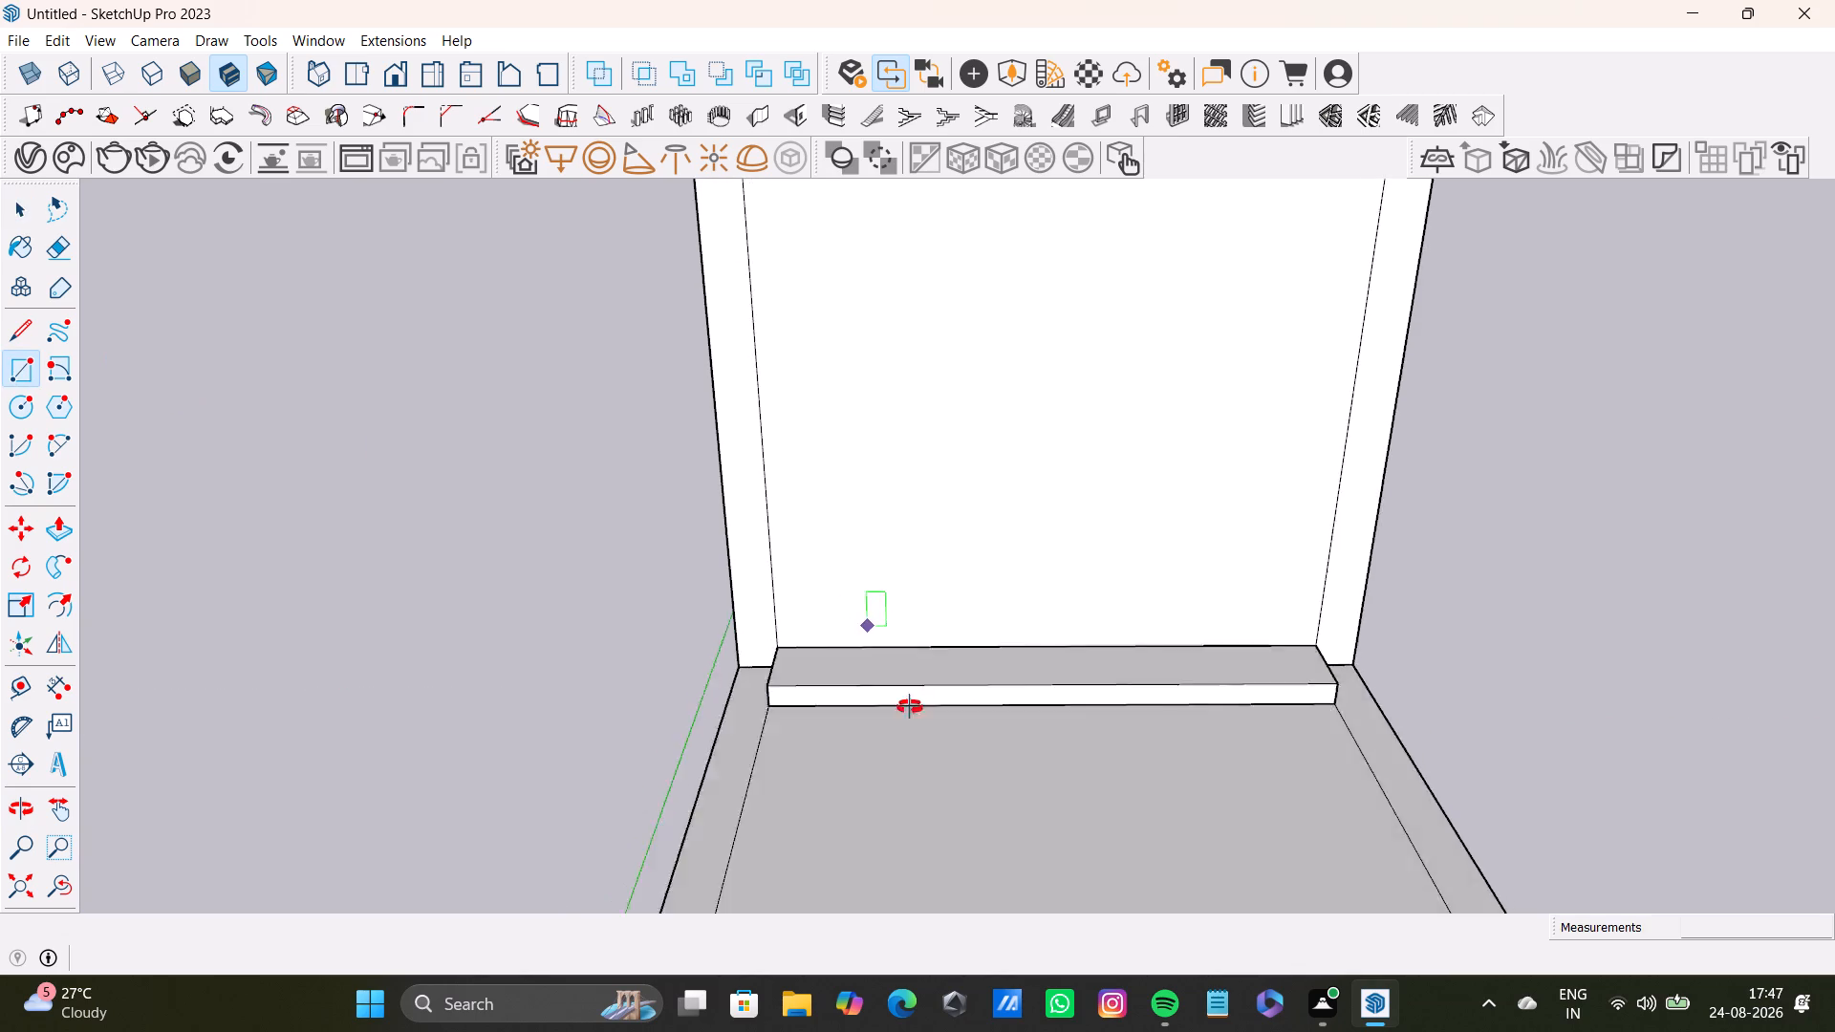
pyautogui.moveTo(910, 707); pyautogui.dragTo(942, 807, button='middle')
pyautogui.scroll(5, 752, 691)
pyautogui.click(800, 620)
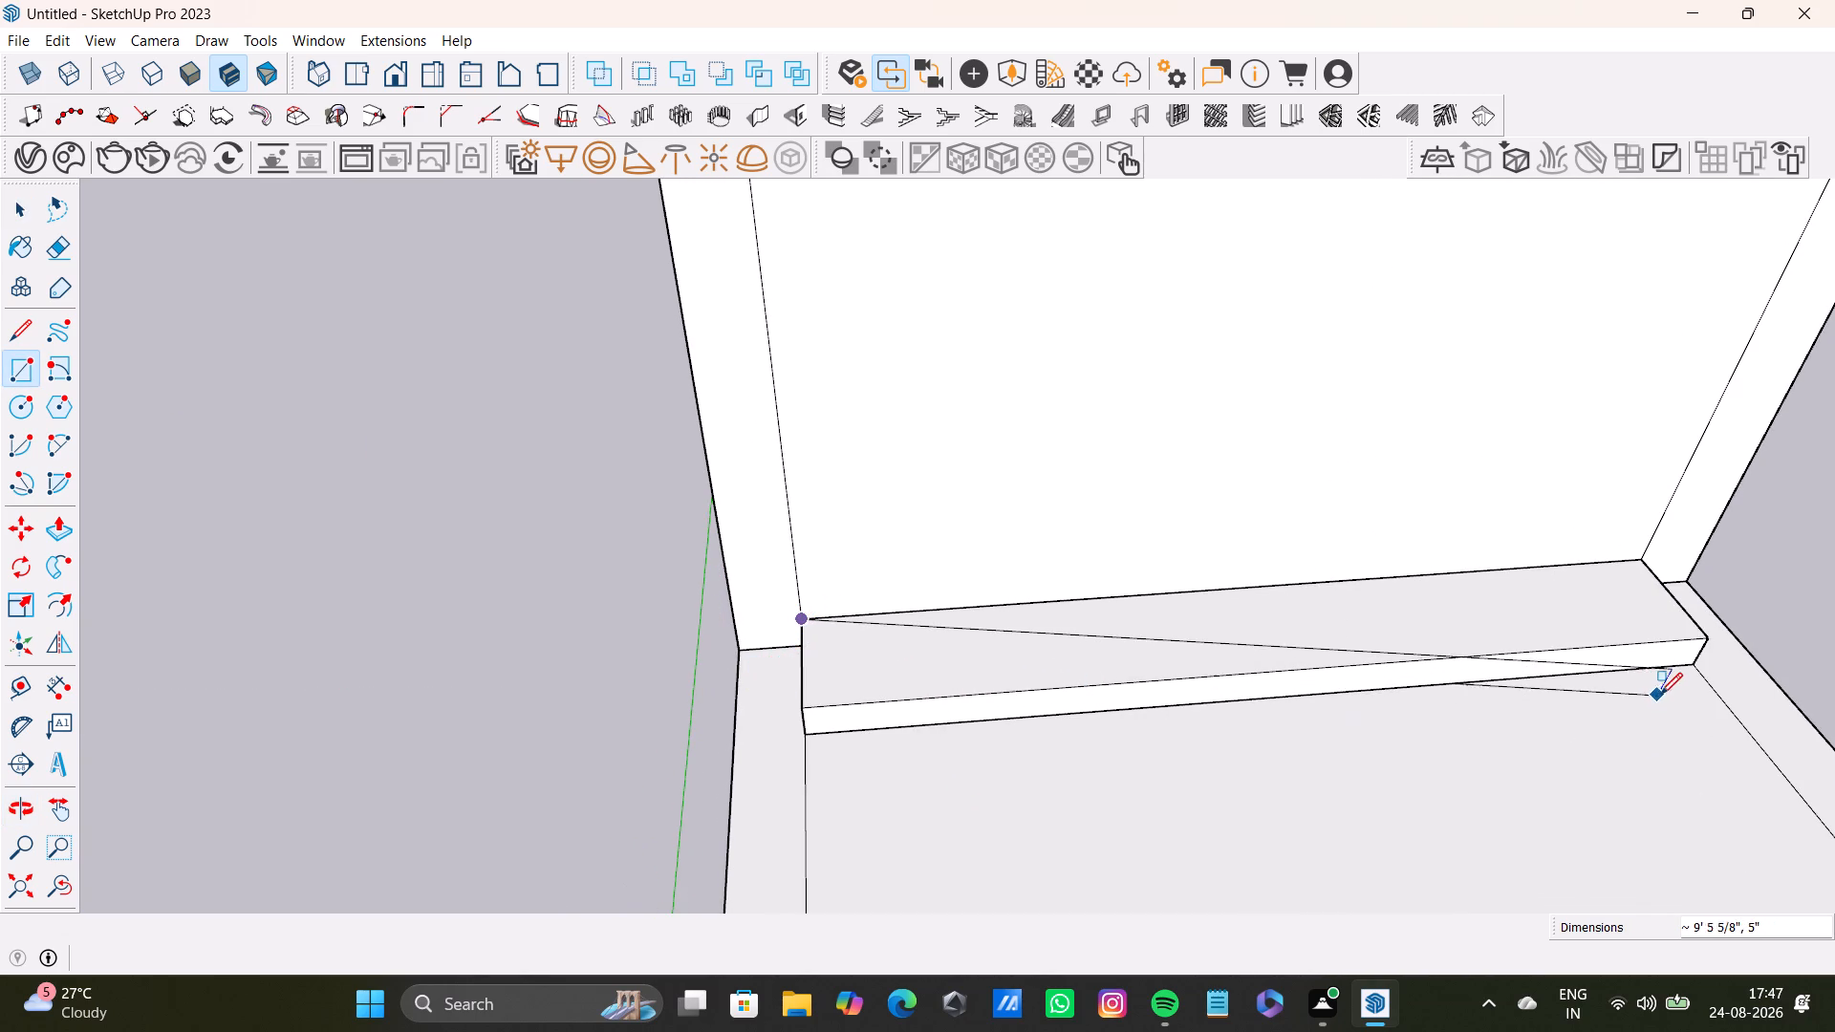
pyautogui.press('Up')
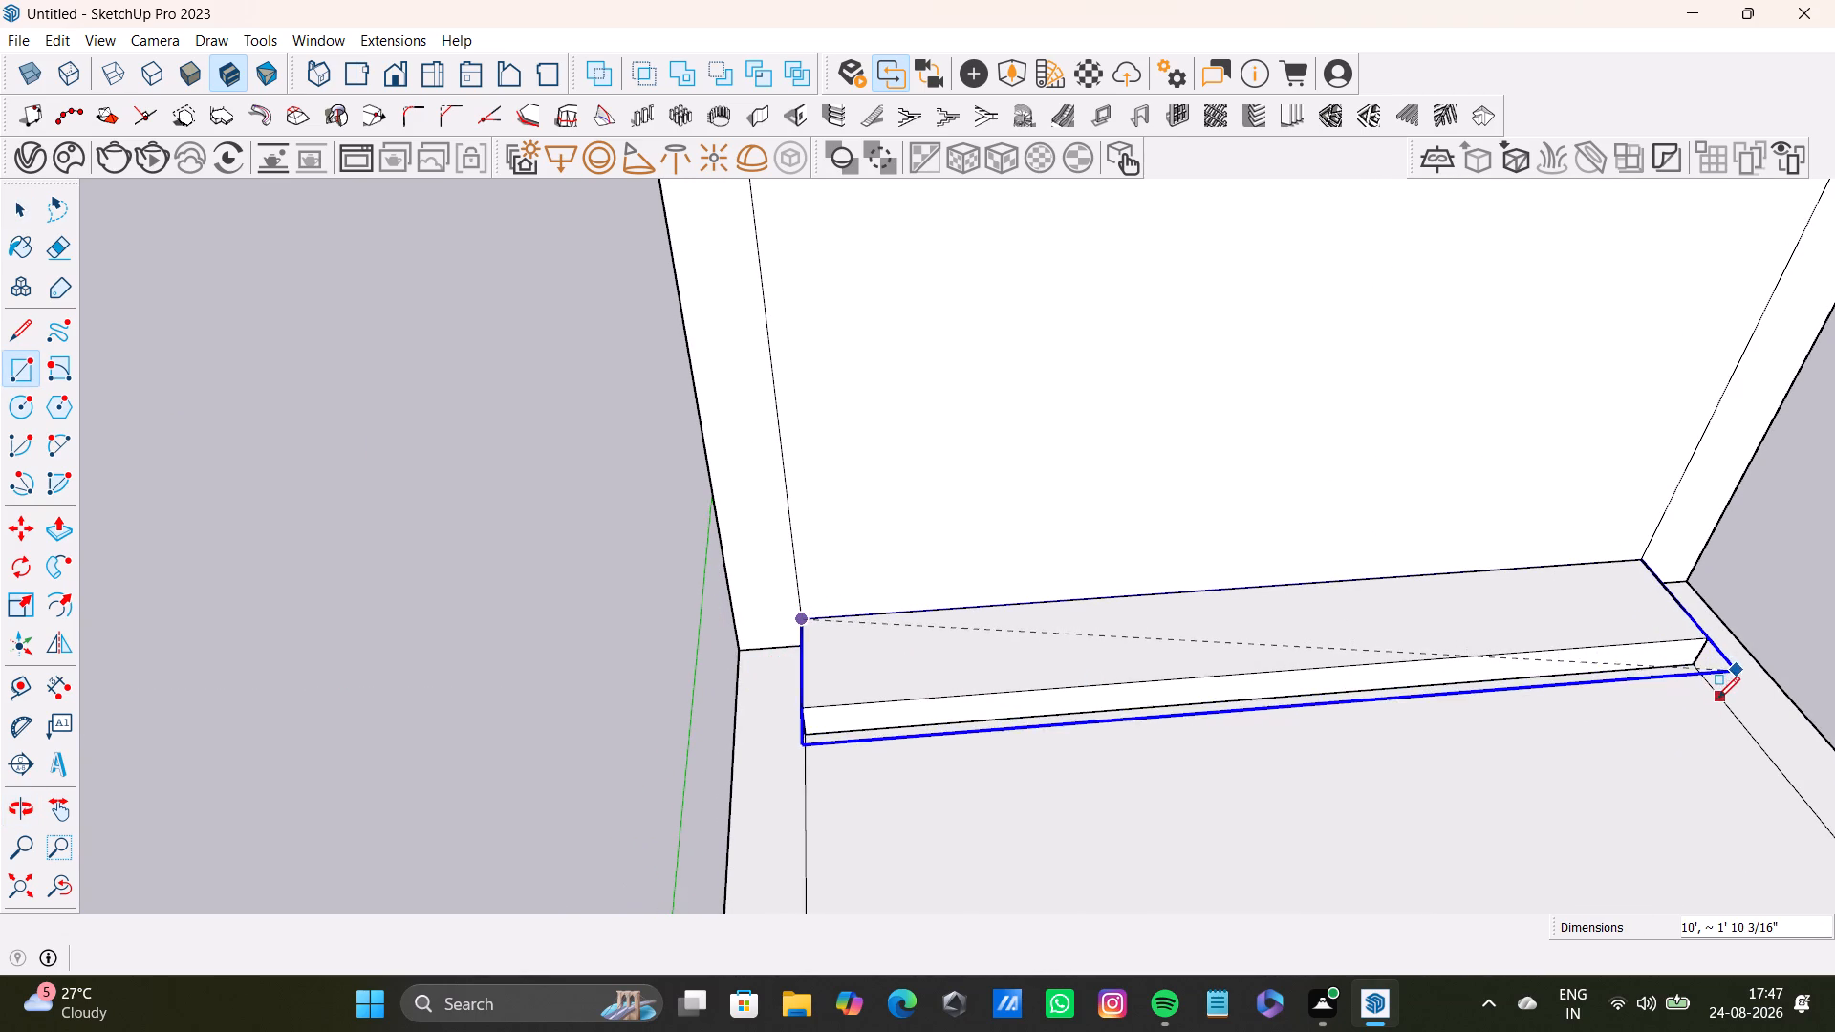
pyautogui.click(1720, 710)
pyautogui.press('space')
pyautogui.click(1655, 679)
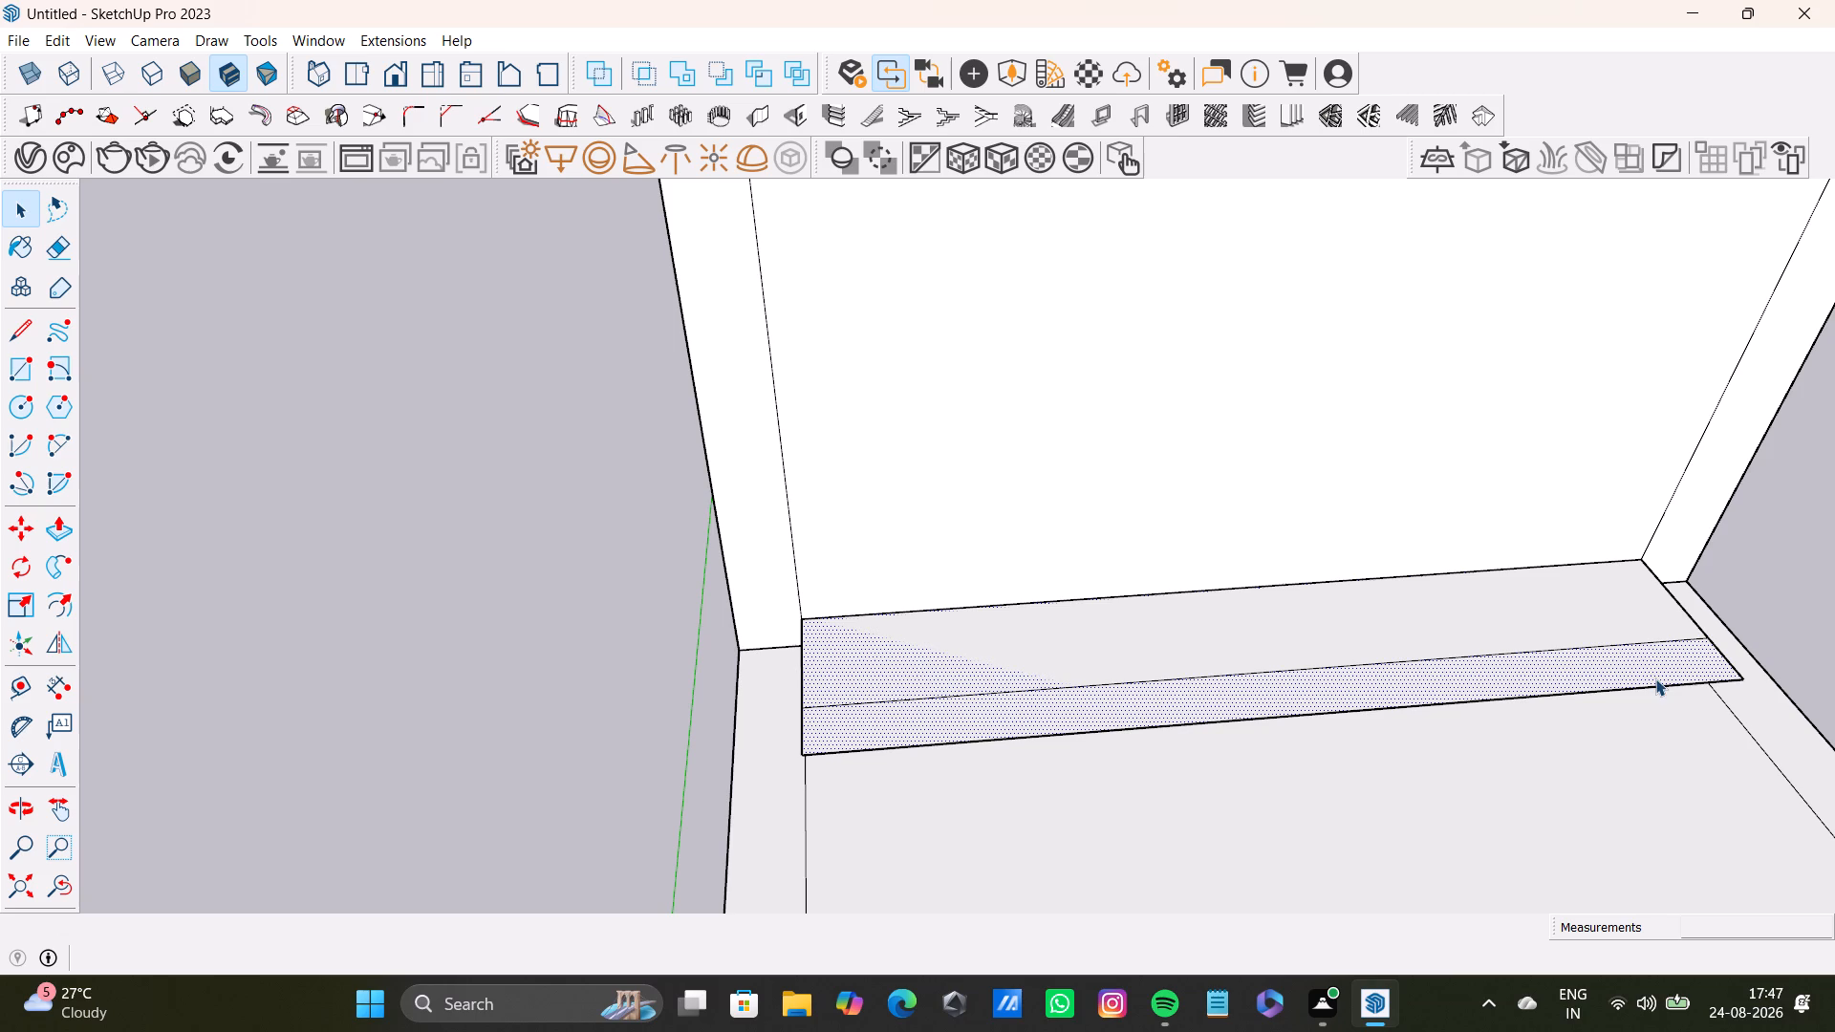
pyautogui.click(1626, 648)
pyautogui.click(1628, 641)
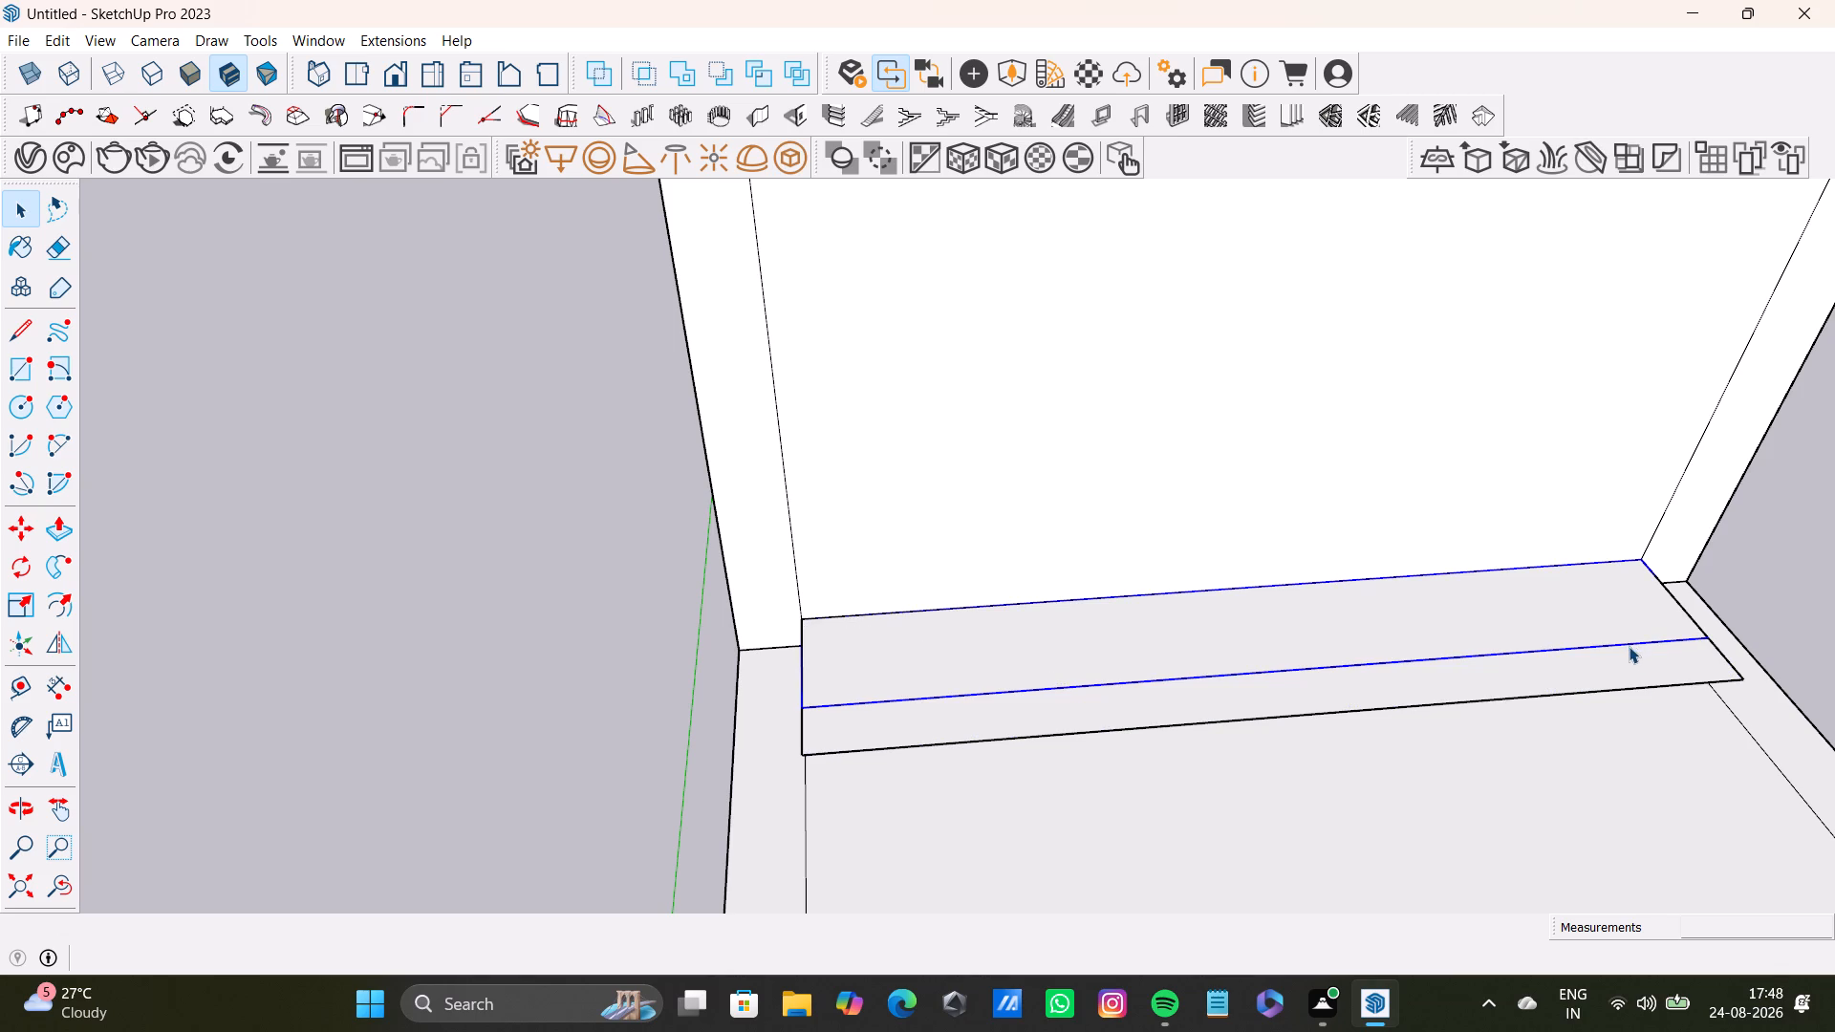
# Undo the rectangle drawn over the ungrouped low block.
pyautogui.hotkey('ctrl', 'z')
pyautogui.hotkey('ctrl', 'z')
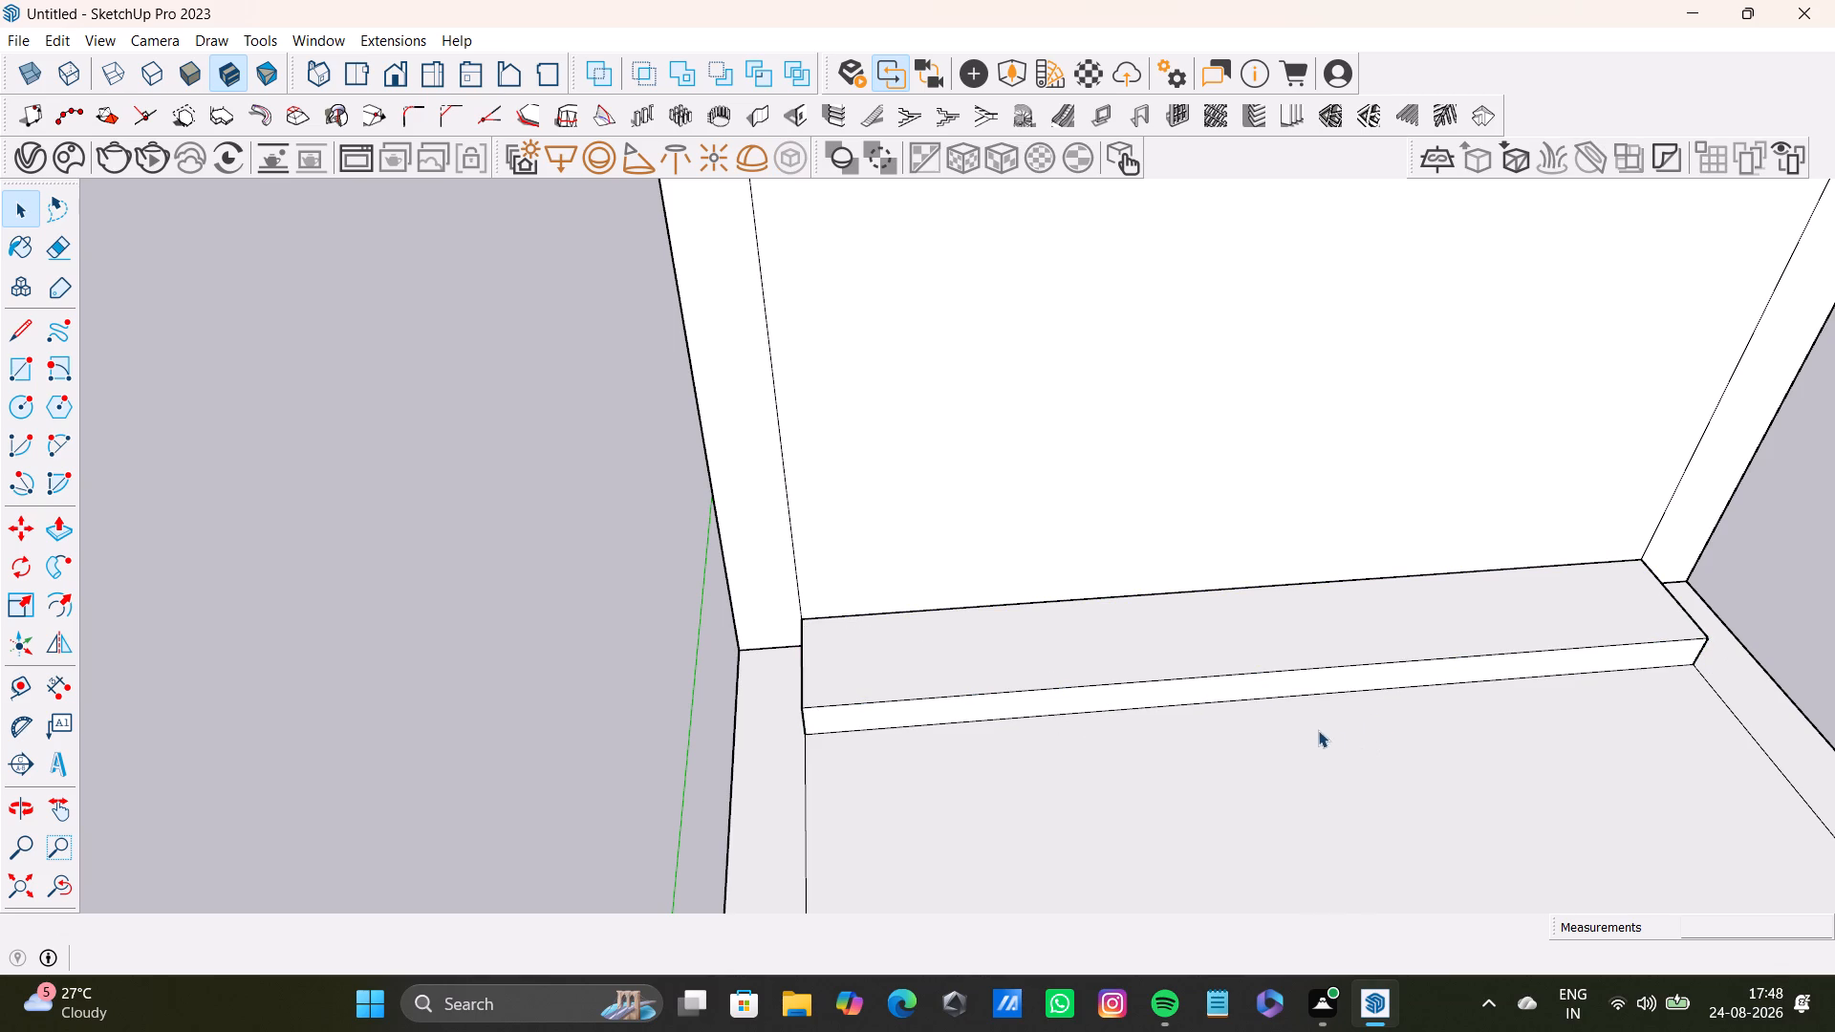
# Group the low block at the back wall's base, including its top, front, end and underside faces.
pyautogui.press('space')
pyautogui.doubleClick(1333, 651)
pyautogui.keyDown('shift'); pyautogui.doubleClick(1293, 684); pyautogui.keyUp('shift')
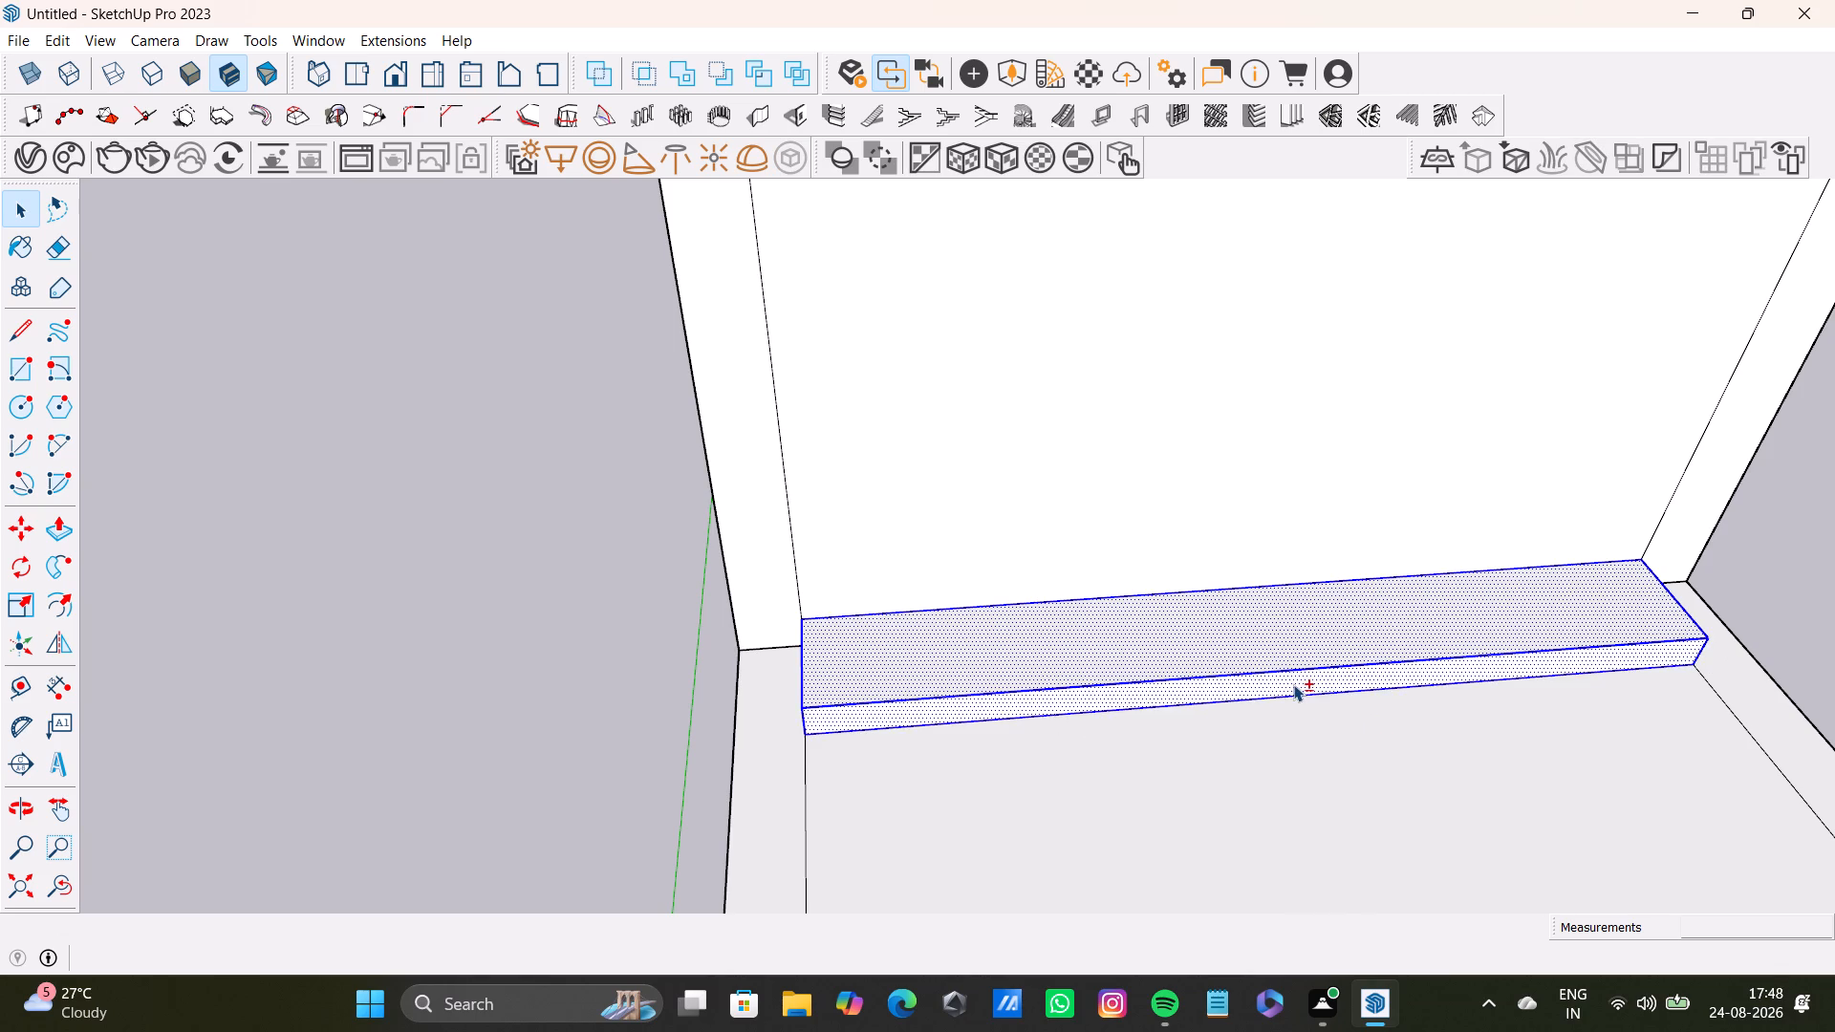
pyautogui.moveTo(947, 788); pyautogui.dragTo(1367, 680, button='middle')
pyautogui.keyDown('shift'); pyautogui.scroll(4, 1018, 740); pyautogui.keyUp('shift')
pyautogui.keyDown('shift'); pyautogui.doubleClick(951, 705); pyautogui.keyUp('shift')
pyautogui.scroll(1, 1283, 753)
pyautogui.scroll(-1, 1283, 753)
pyautogui.moveTo(1283, 753); pyautogui.dragTo(430, 711, button='middle')
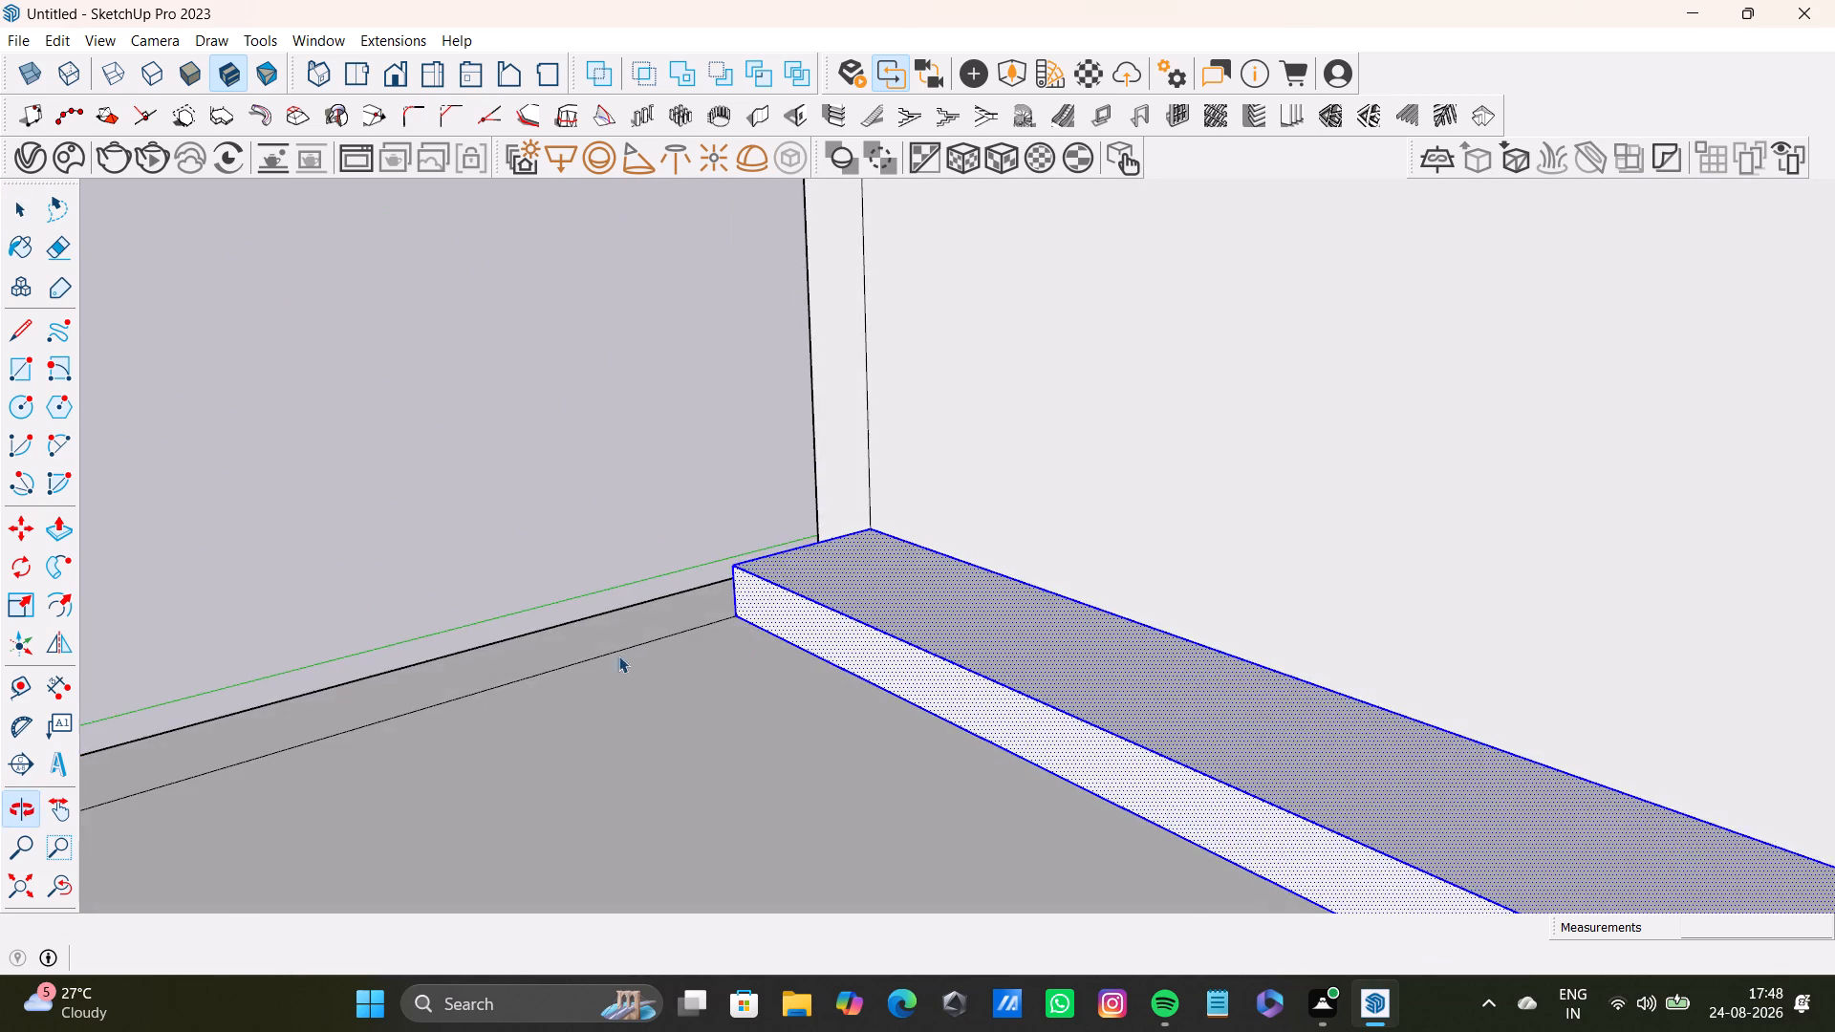
pyautogui.scroll(-13, 934, 666)
pyautogui.keyDown('shift'); pyautogui.moveTo(1004, 745); pyautogui.dragTo(881, 558, button='middle'); pyautogui.keyUp('shift')
pyautogui.keyDown('shift'); pyautogui.scroll(10, 882, 559); pyautogui.keyUp('shift')
pyautogui.moveTo(1133, 598); pyautogui.dragTo(1003, 563, button='middle')
pyautogui.keyDown('shift'); pyautogui.doubleClick(1113, 657); pyautogui.keyUp('shift')
pyautogui.keyDown('shift'); pyautogui.scroll(5, 1117, 662); pyautogui.keyUp('shift')
pyautogui.keyDown('shift'); pyautogui.moveTo(1043, 720); pyautogui.dragTo(1225, 763, button='middle'); pyautogui.keyUp('shift')
pyautogui.moveTo(1205, 759); pyautogui.dragTo(1074, 316, button='middle')
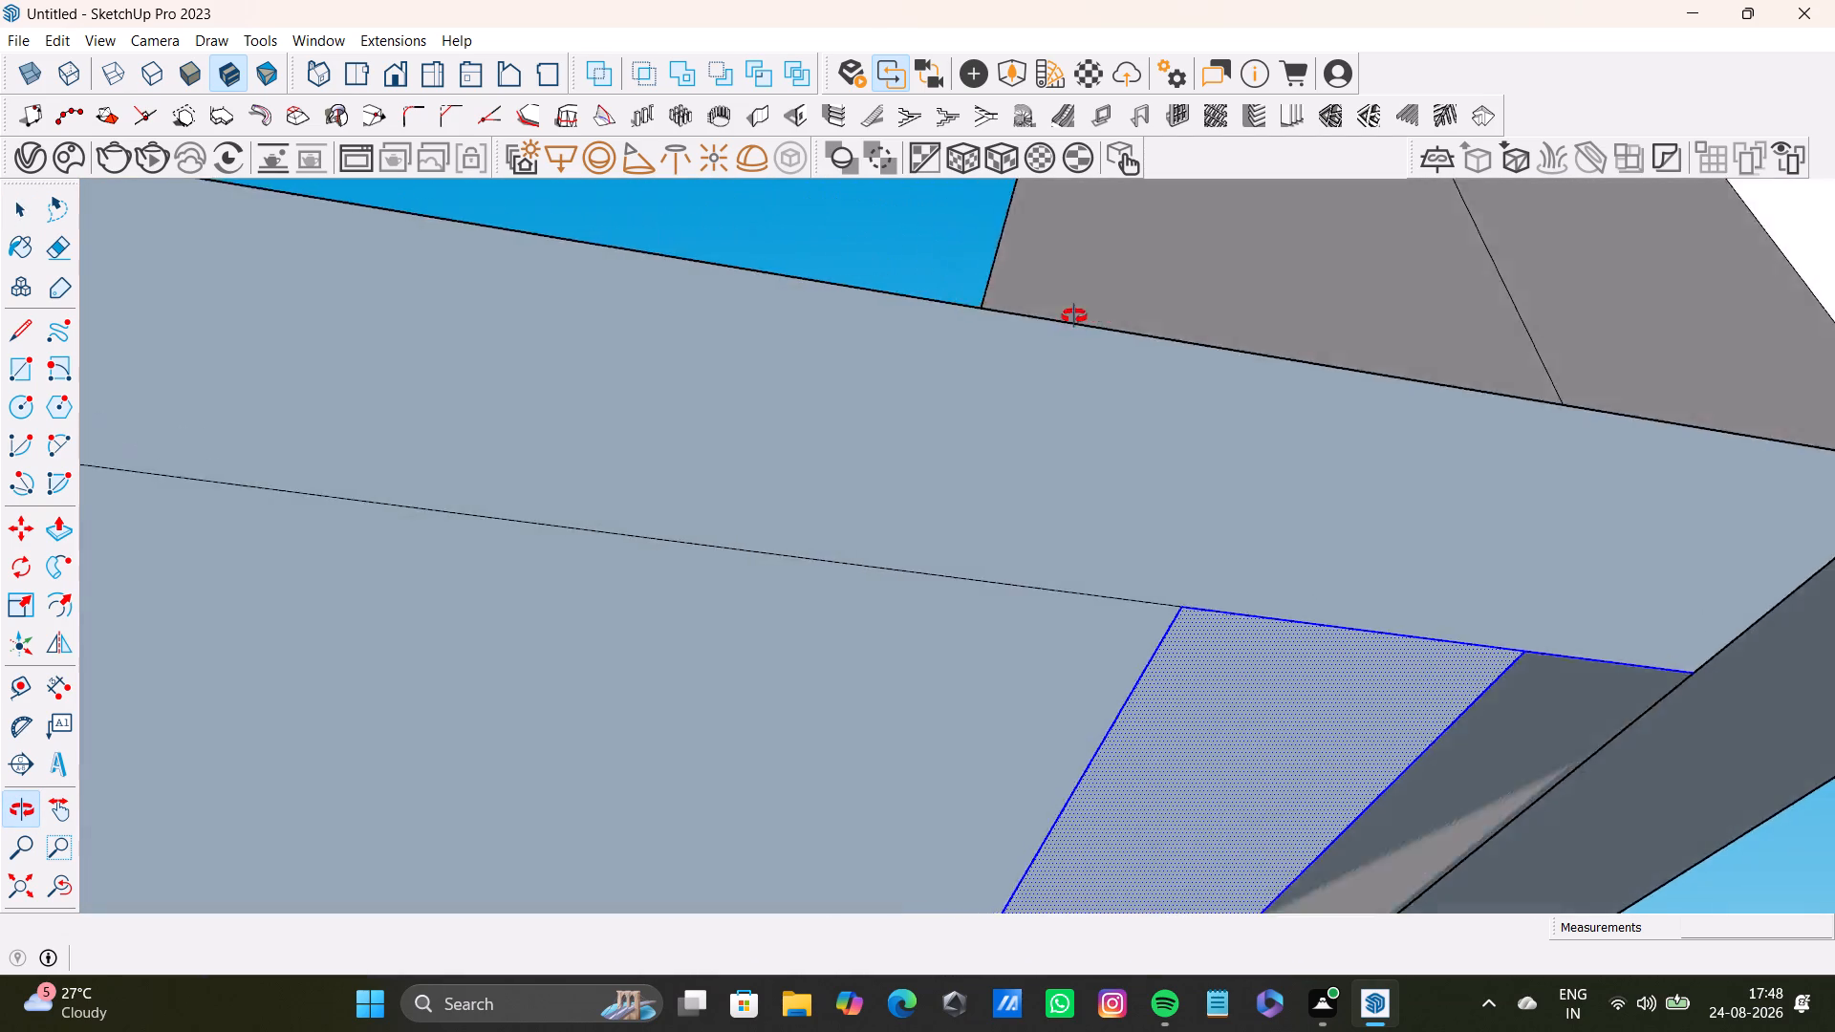
pyautogui.moveTo(1074, 316); pyautogui.dragTo(922, 346, button='middle')
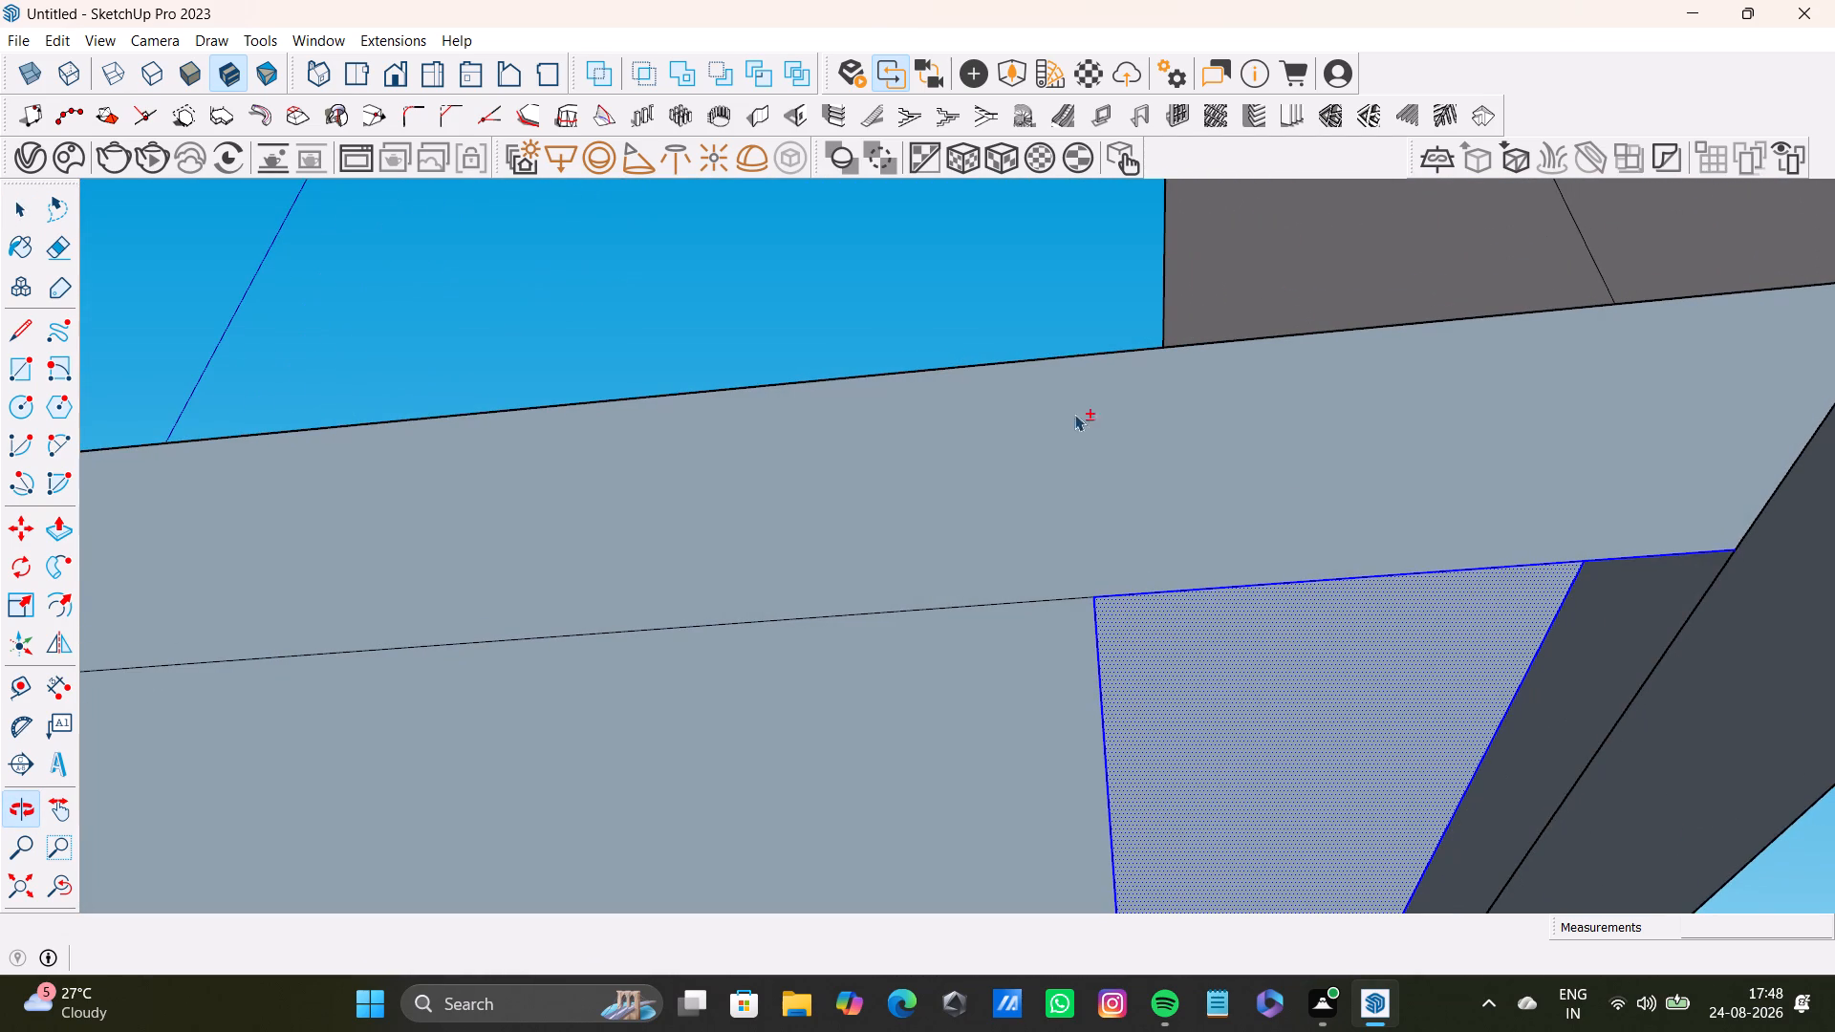
pyautogui.keyDown('shift'); pyautogui.click(1615, 624); pyautogui.keyUp('shift')
pyautogui.scroll(-8, 1309, 636)
pyautogui.moveTo(1316, 634); pyautogui.dragTo(1396, 742, button='middle')
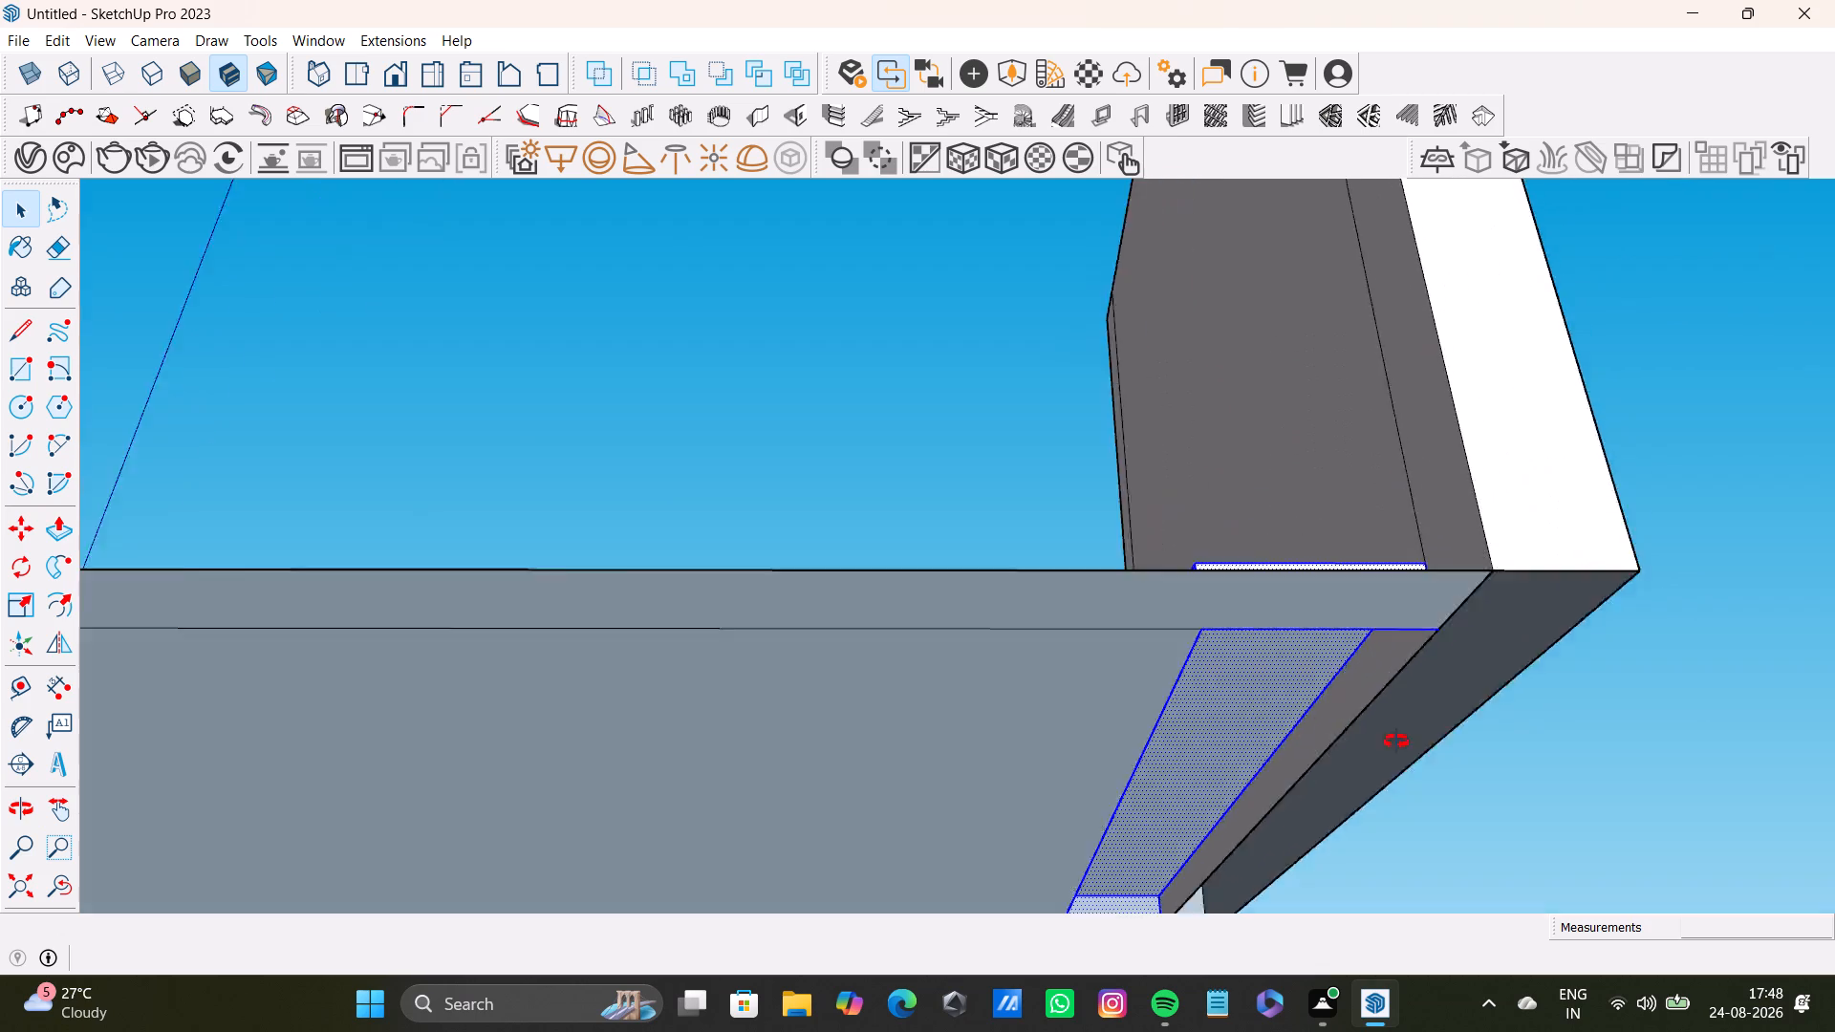
pyautogui.moveTo(1396, 742); pyautogui.dragTo(1443, 945, button='middle')
pyautogui.scroll(-5, 971, 529)
pyautogui.keyDown('shift'); pyautogui.moveTo(971, 529); pyautogui.dragTo(1109, 805, button='middle'); pyautogui.keyUp('shift')
pyautogui.moveTo(1097, 811); pyautogui.dragTo(1551, 827, button='middle')
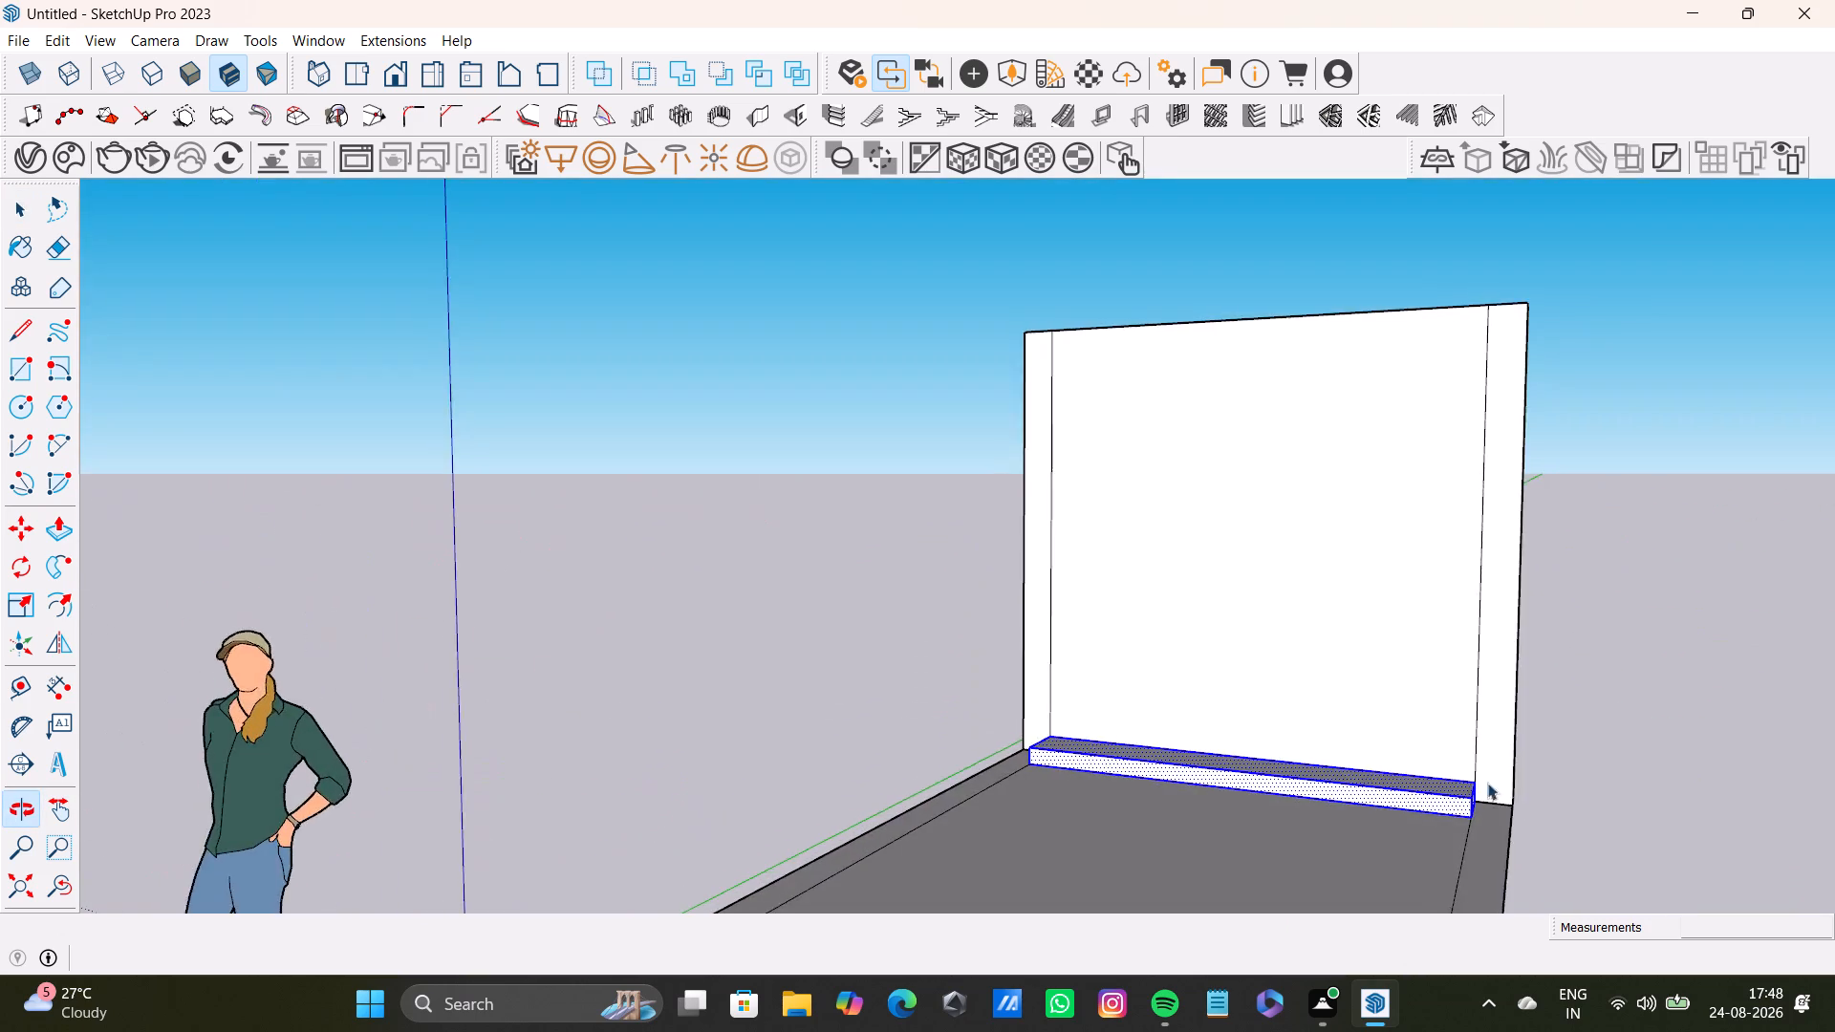
pyautogui.scroll(4, 1306, 731)
pyautogui.keyDown('shift'); pyautogui.moveTo(1306, 727); pyautogui.dragTo(1224, 527, button='middle'); pyautogui.keyUp('shift')
pyautogui.moveTo(1118, 530); pyautogui.dragTo(1326, 815, button='middle')
pyautogui.scroll(2, 795, 488)
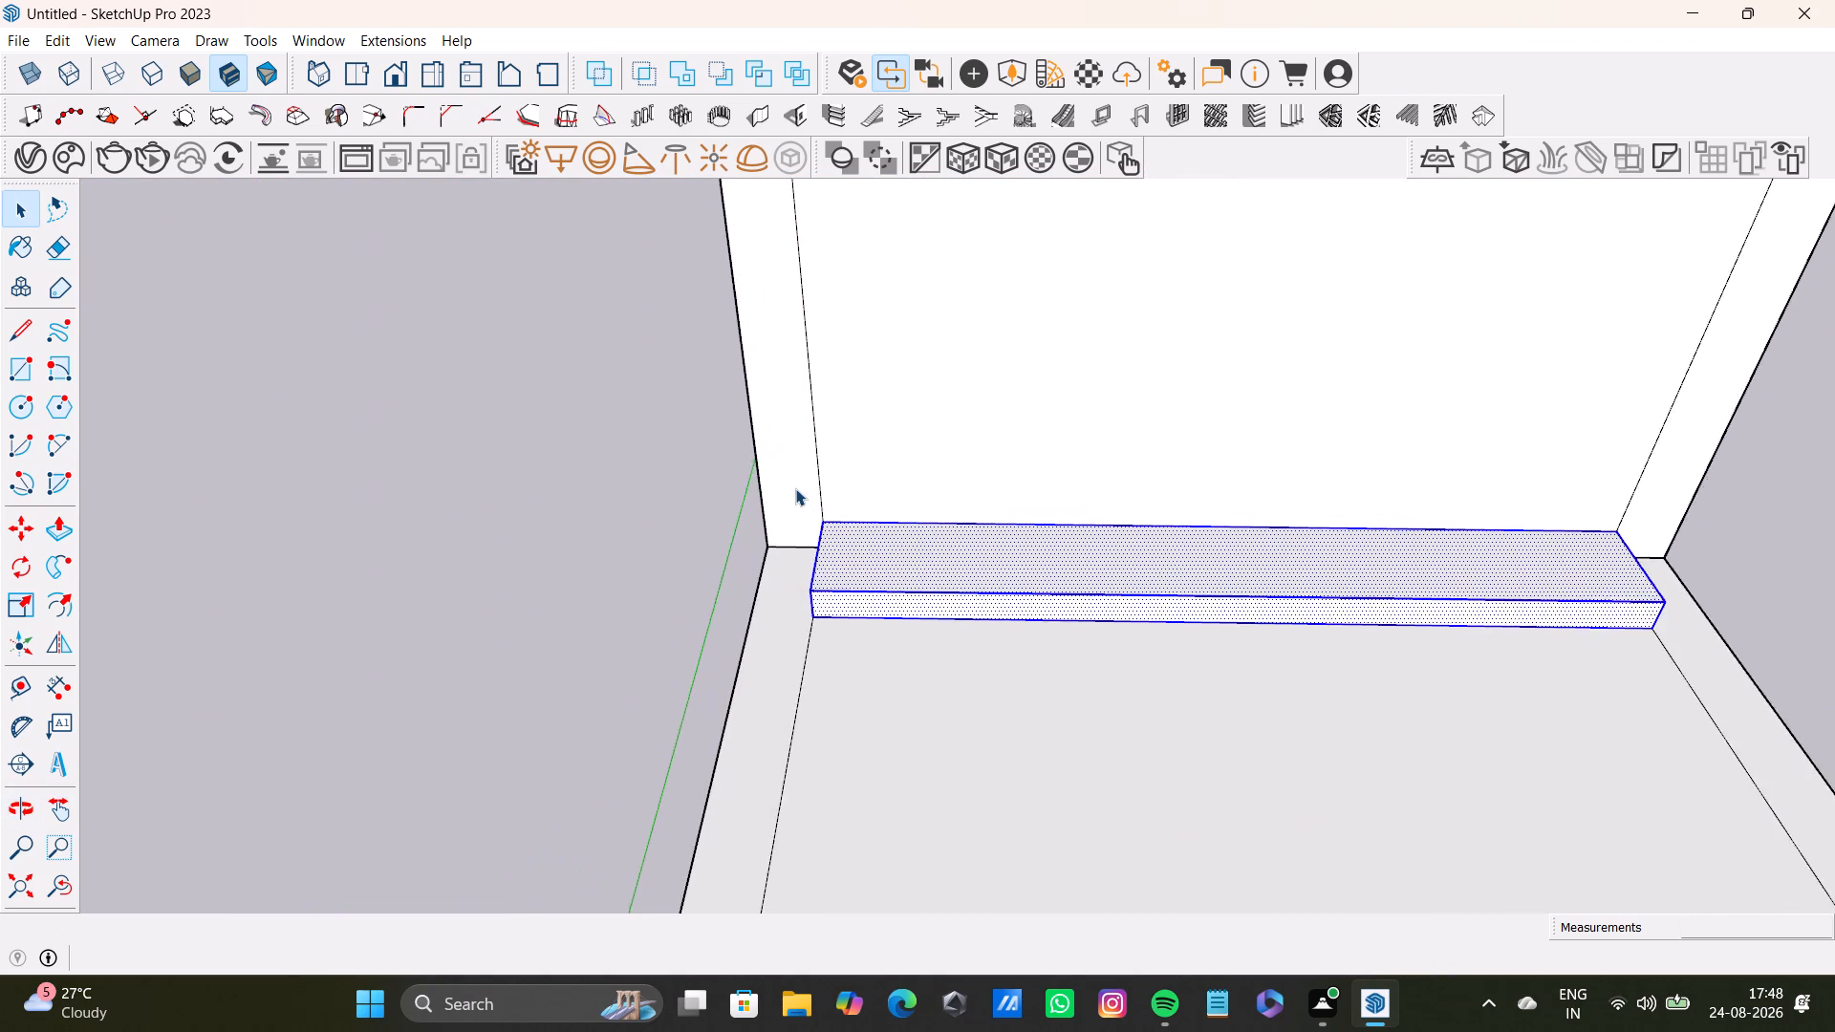
pyautogui.scroll(4, 795, 488)
pyautogui.keyDown('shift'); pyautogui.moveTo(795, 488); pyautogui.dragTo(575, 559, button='middle'); pyautogui.keyUp('shift')
pyautogui.keyDown('shift'); pyautogui.scroll(-1, 788, 487); pyautogui.keyUp('shift')
pyautogui.rightClick(792, 670)
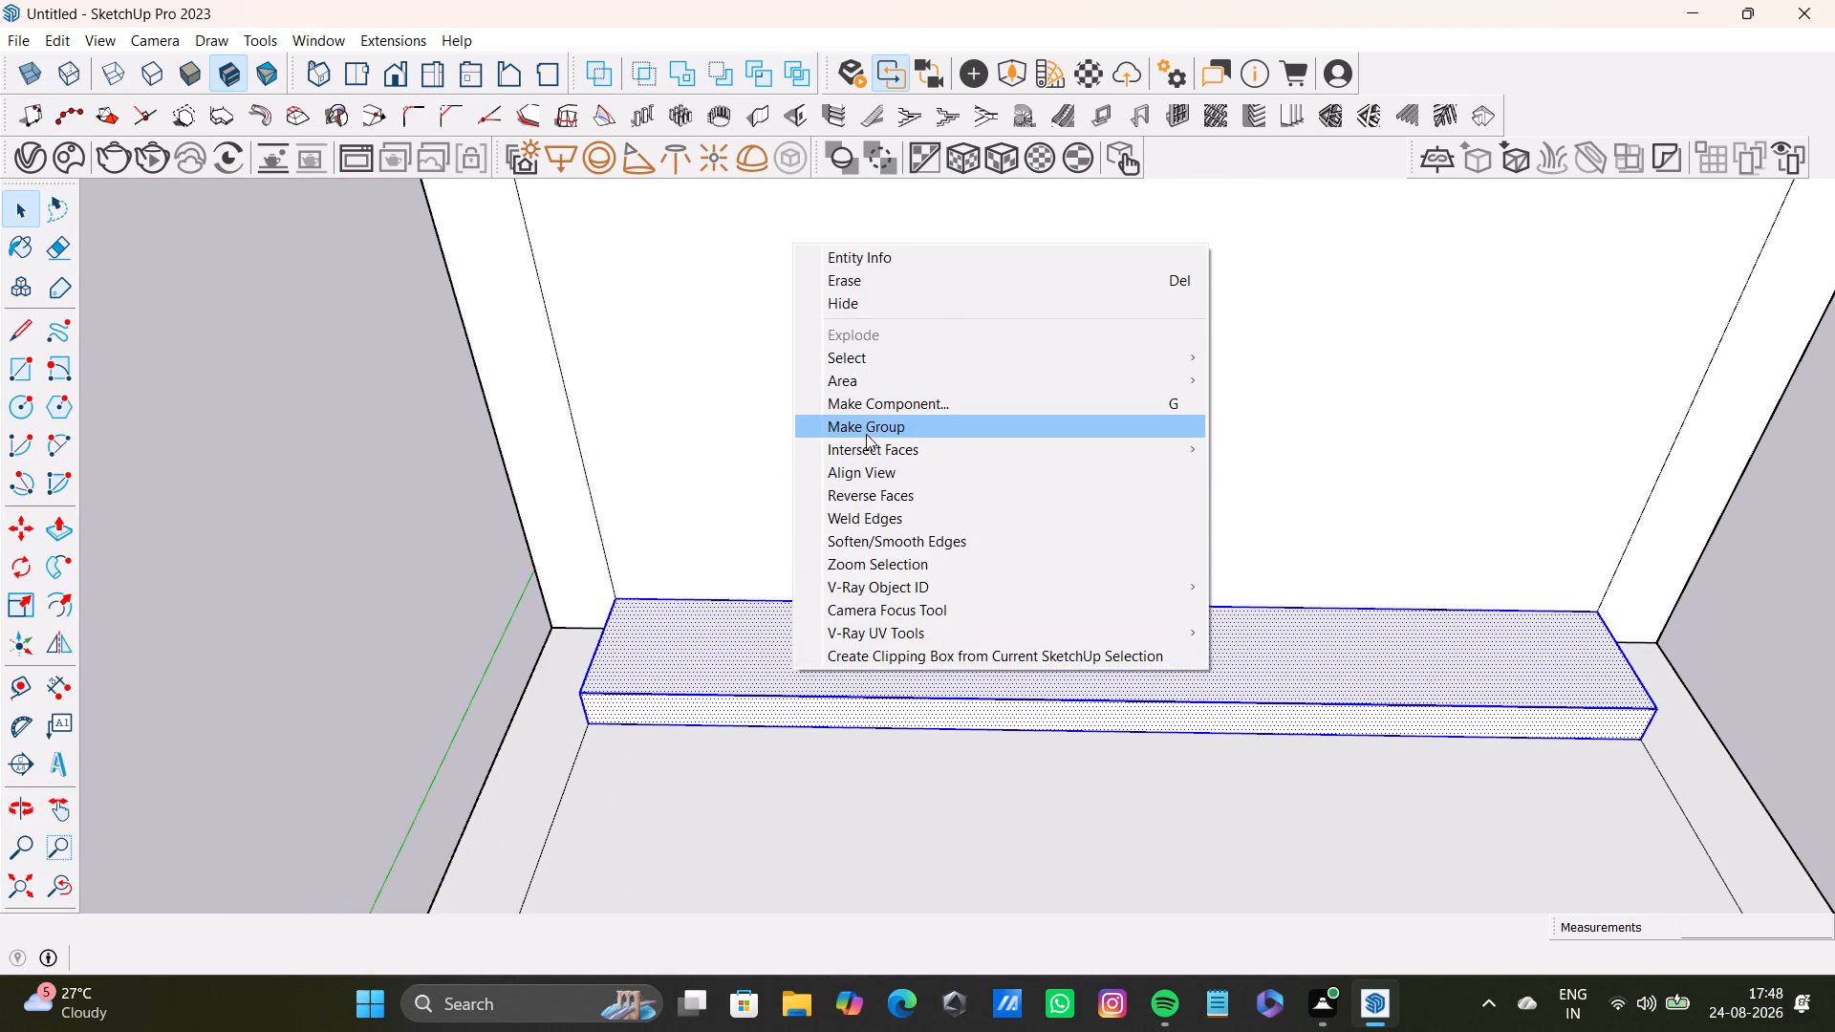
pyautogui.click(867, 434)
pyautogui.press('space')
pyautogui.click(1834, 641)
# Inside the low block's group, draw a horizontal rectangle 10' by about 2'3" from its top back corner out past the front edge.
pyautogui.doubleClick(1354, 679)
pyautogui.click(1353, 690)
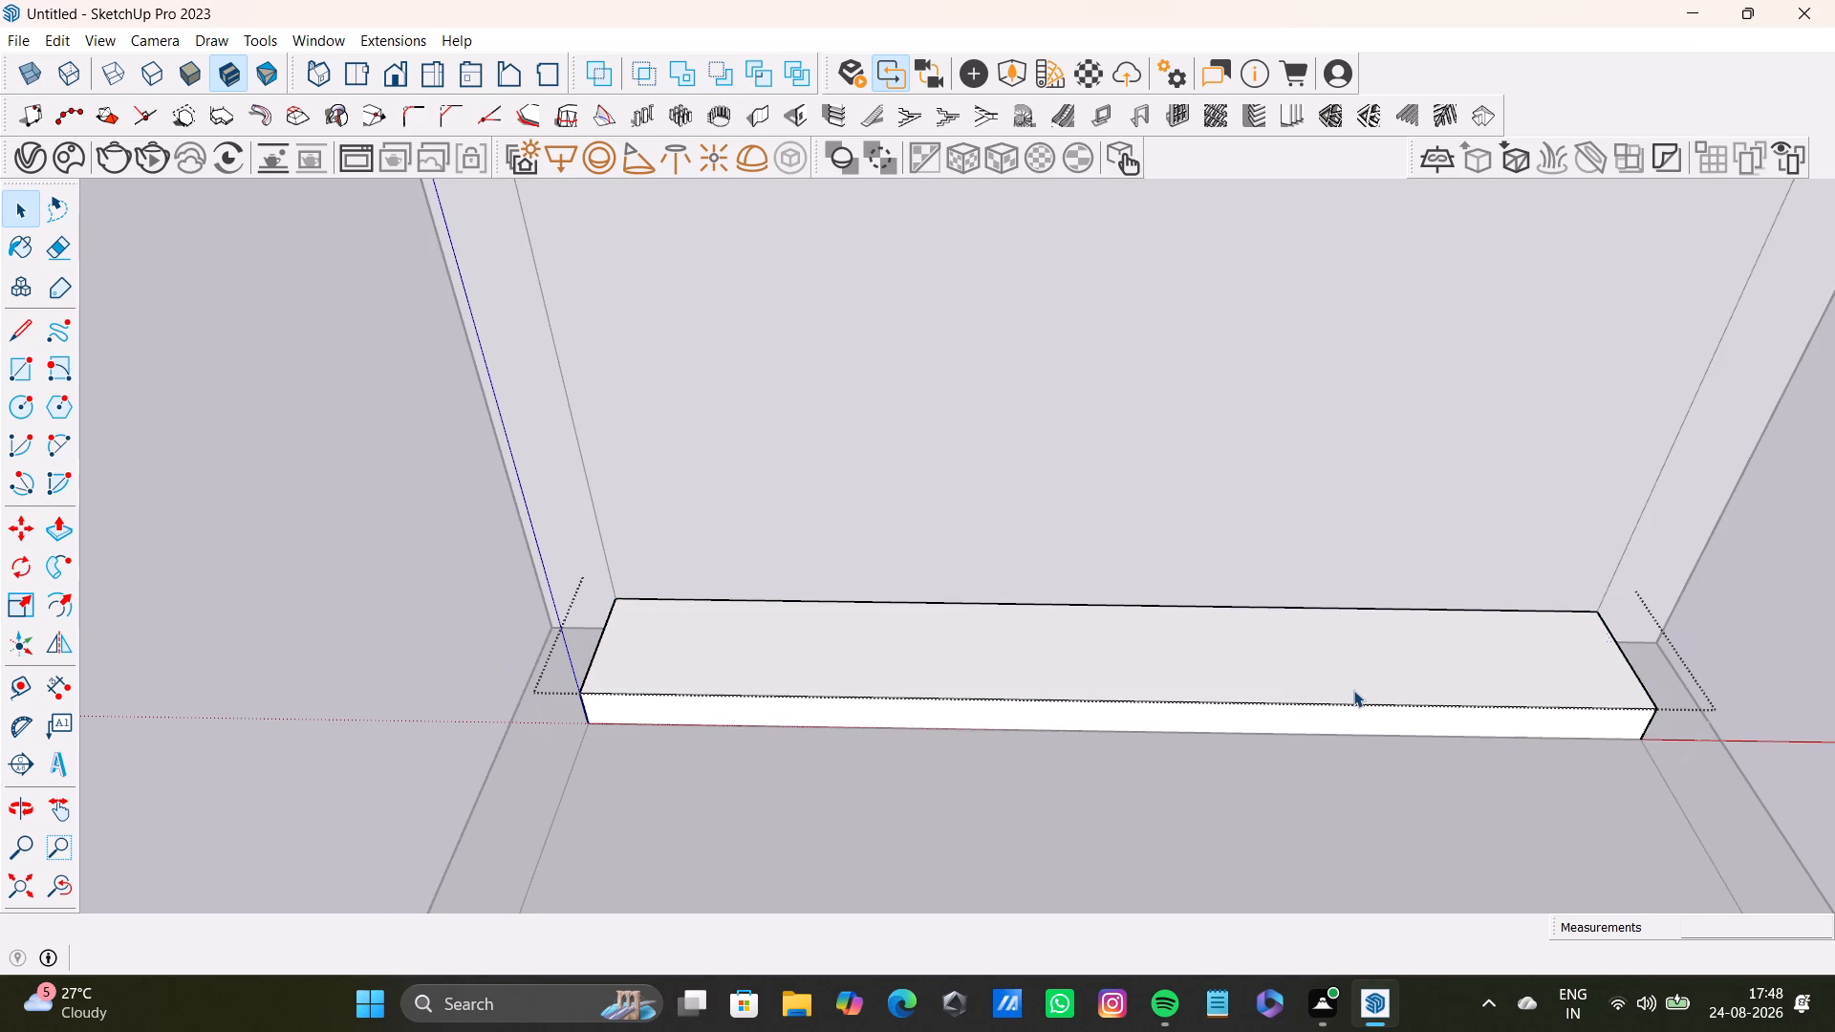
pyautogui.click(1353, 690)
pyautogui.doubleClick(1090, 716)
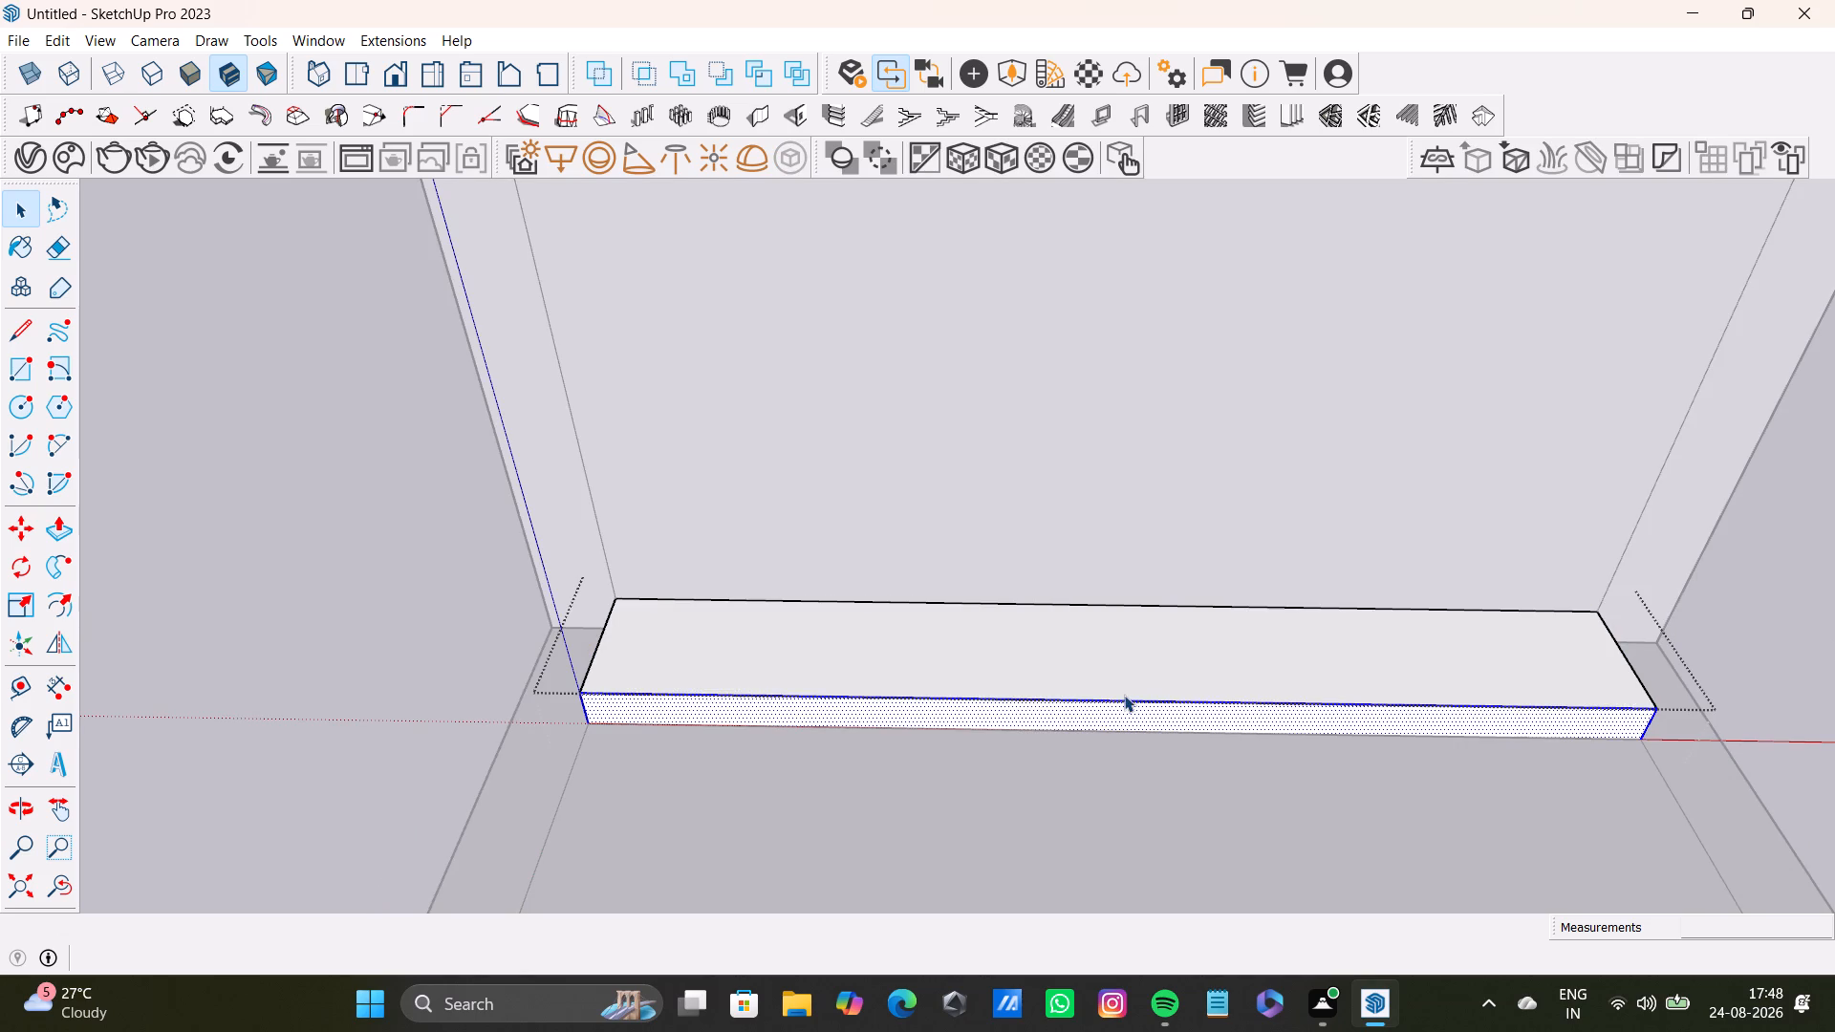
pyautogui.doubleClick(1124, 695)
pyautogui.doubleClick(1042, 689)
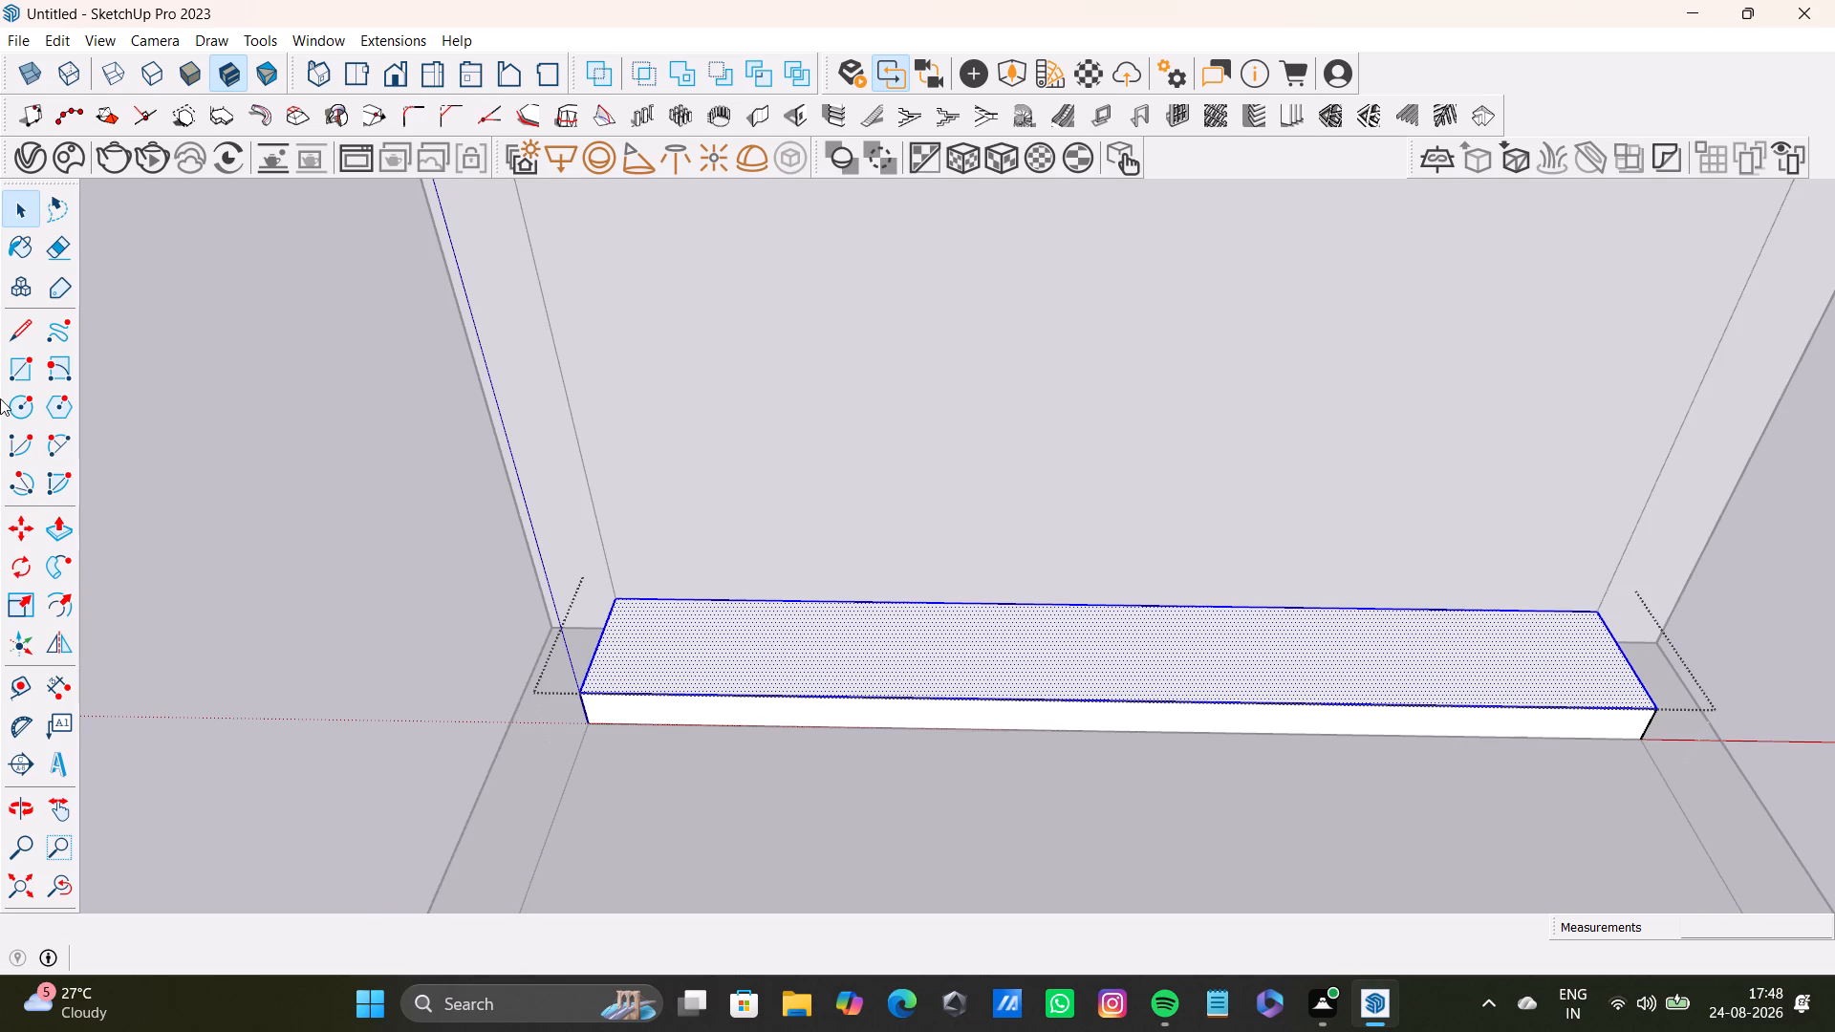
pyautogui.click(7, 368)
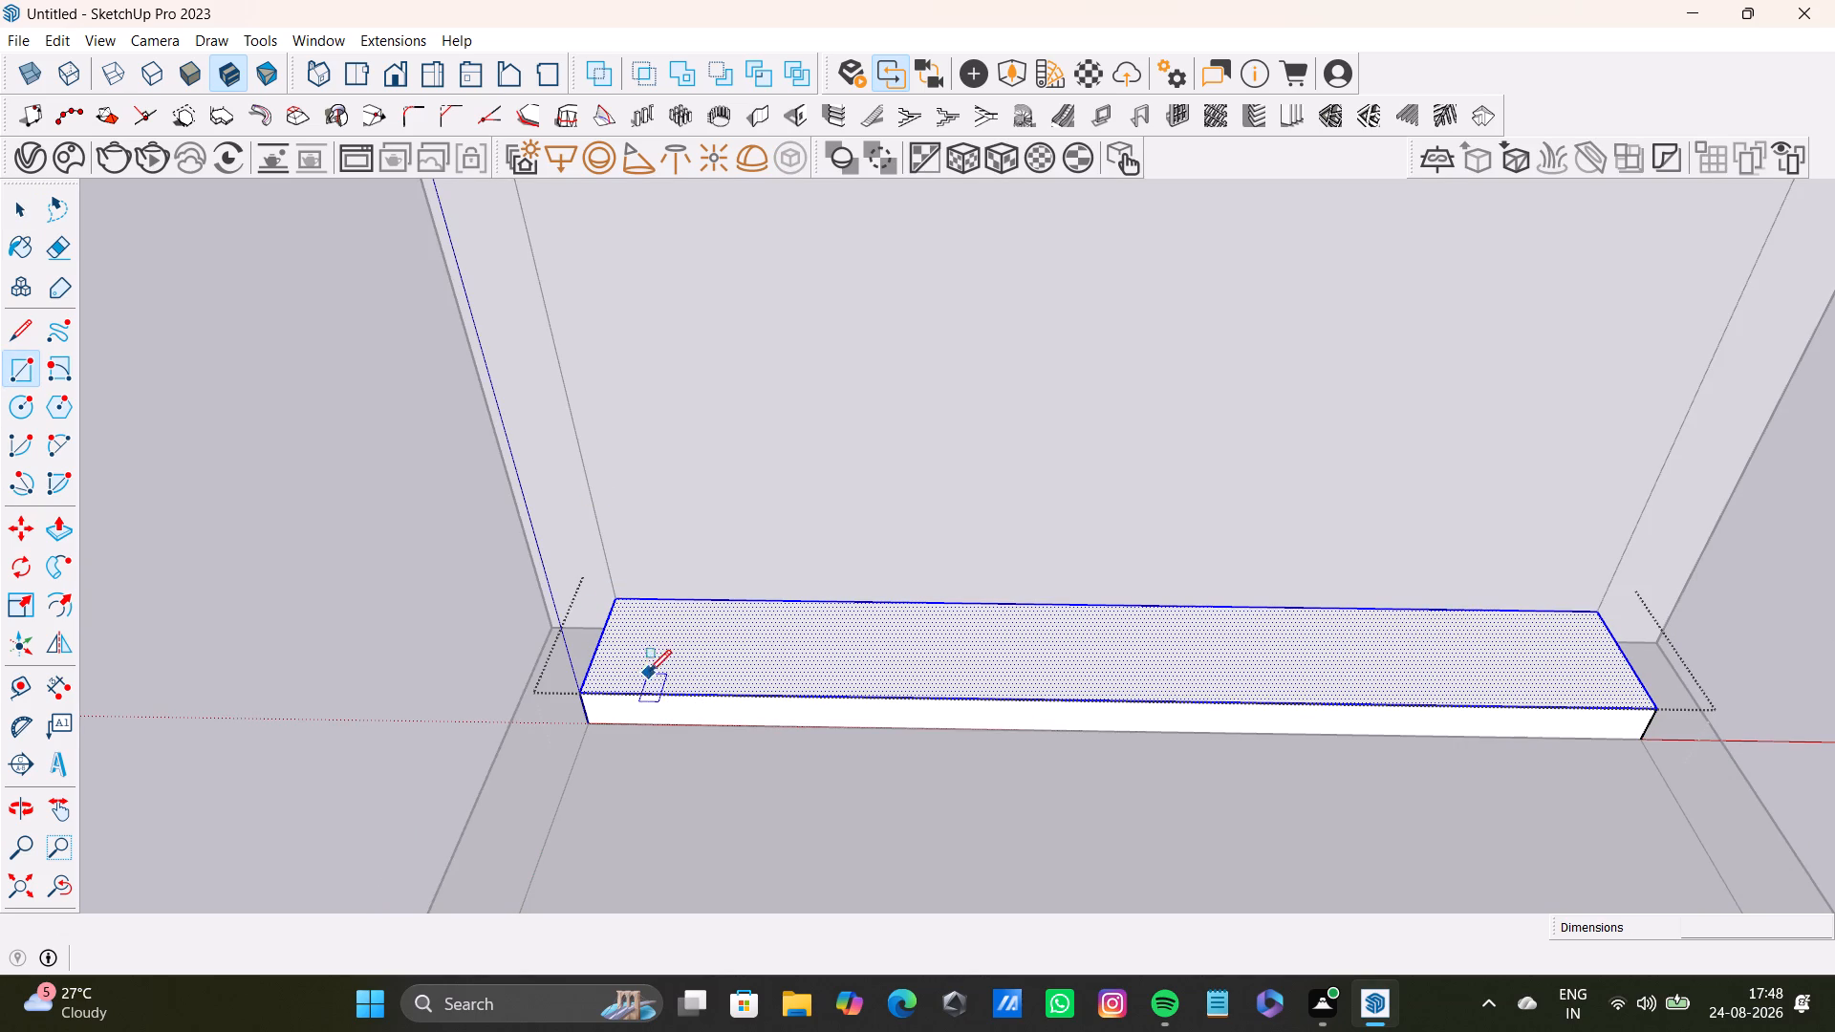
pyautogui.press('space')
pyautogui.tripleClick(653, 656)
pyautogui.click(17, 355)
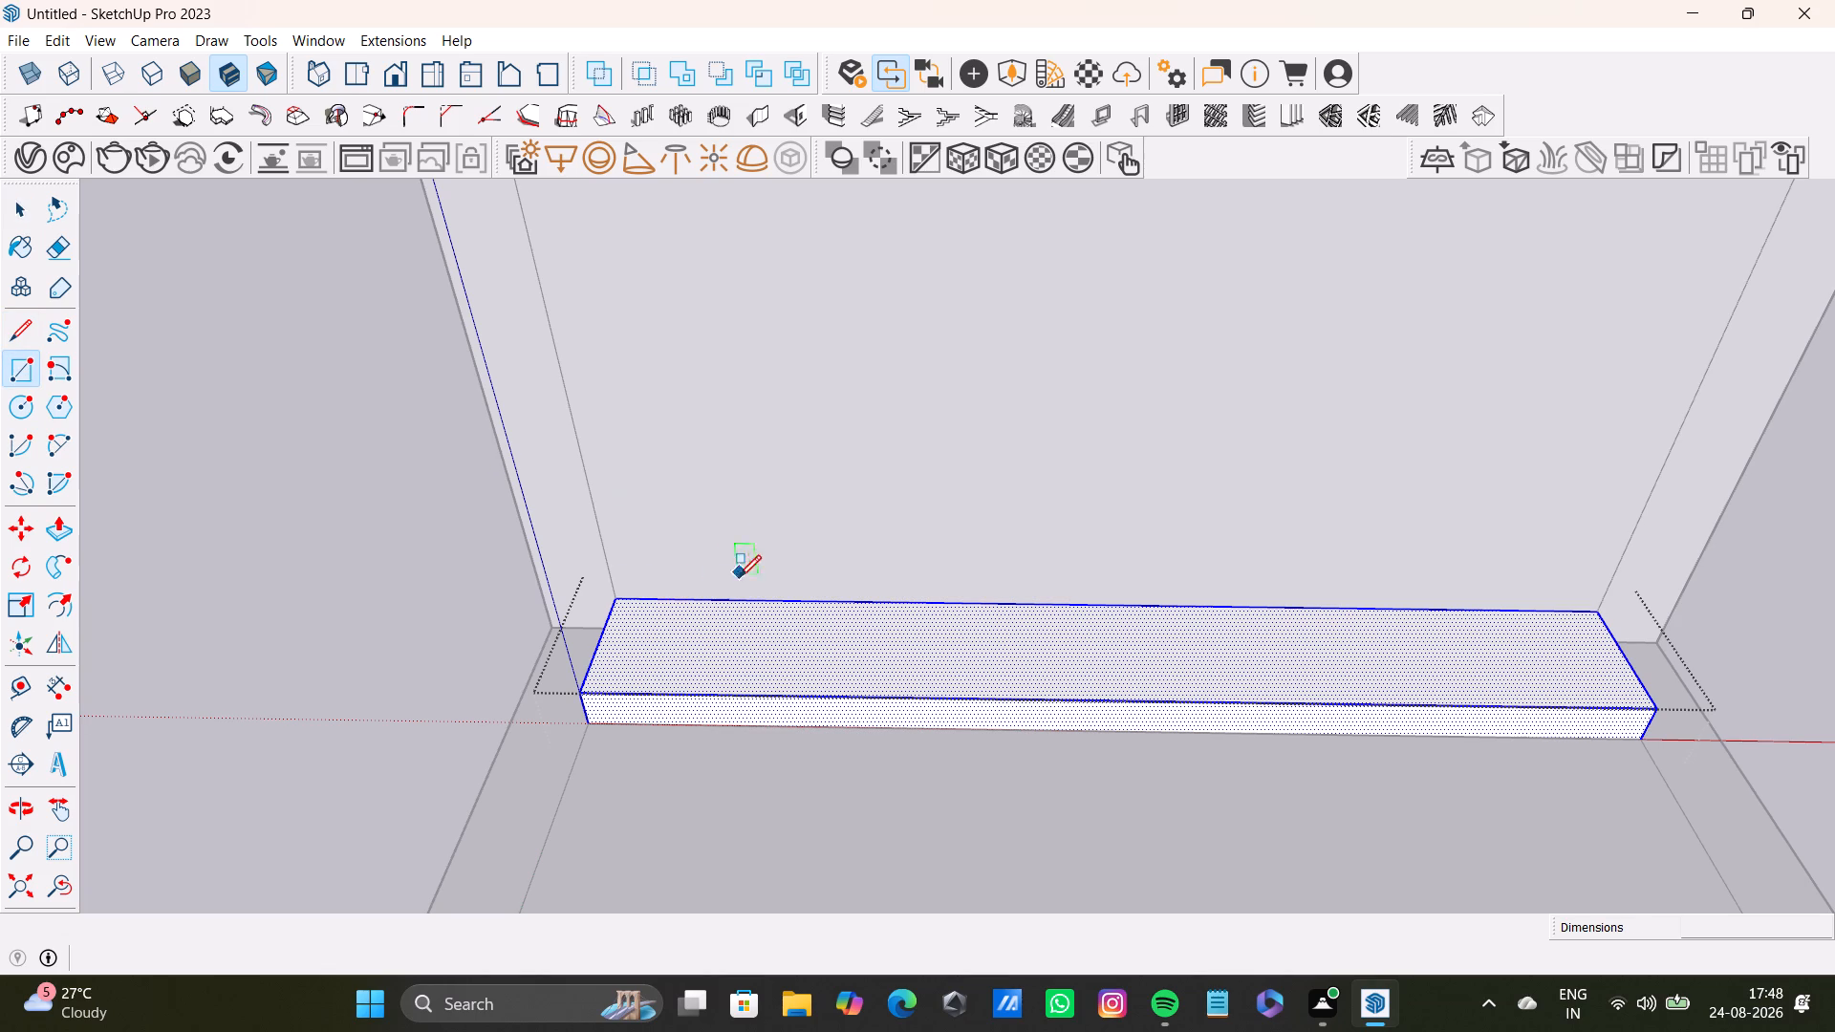
pyautogui.click(621, 600)
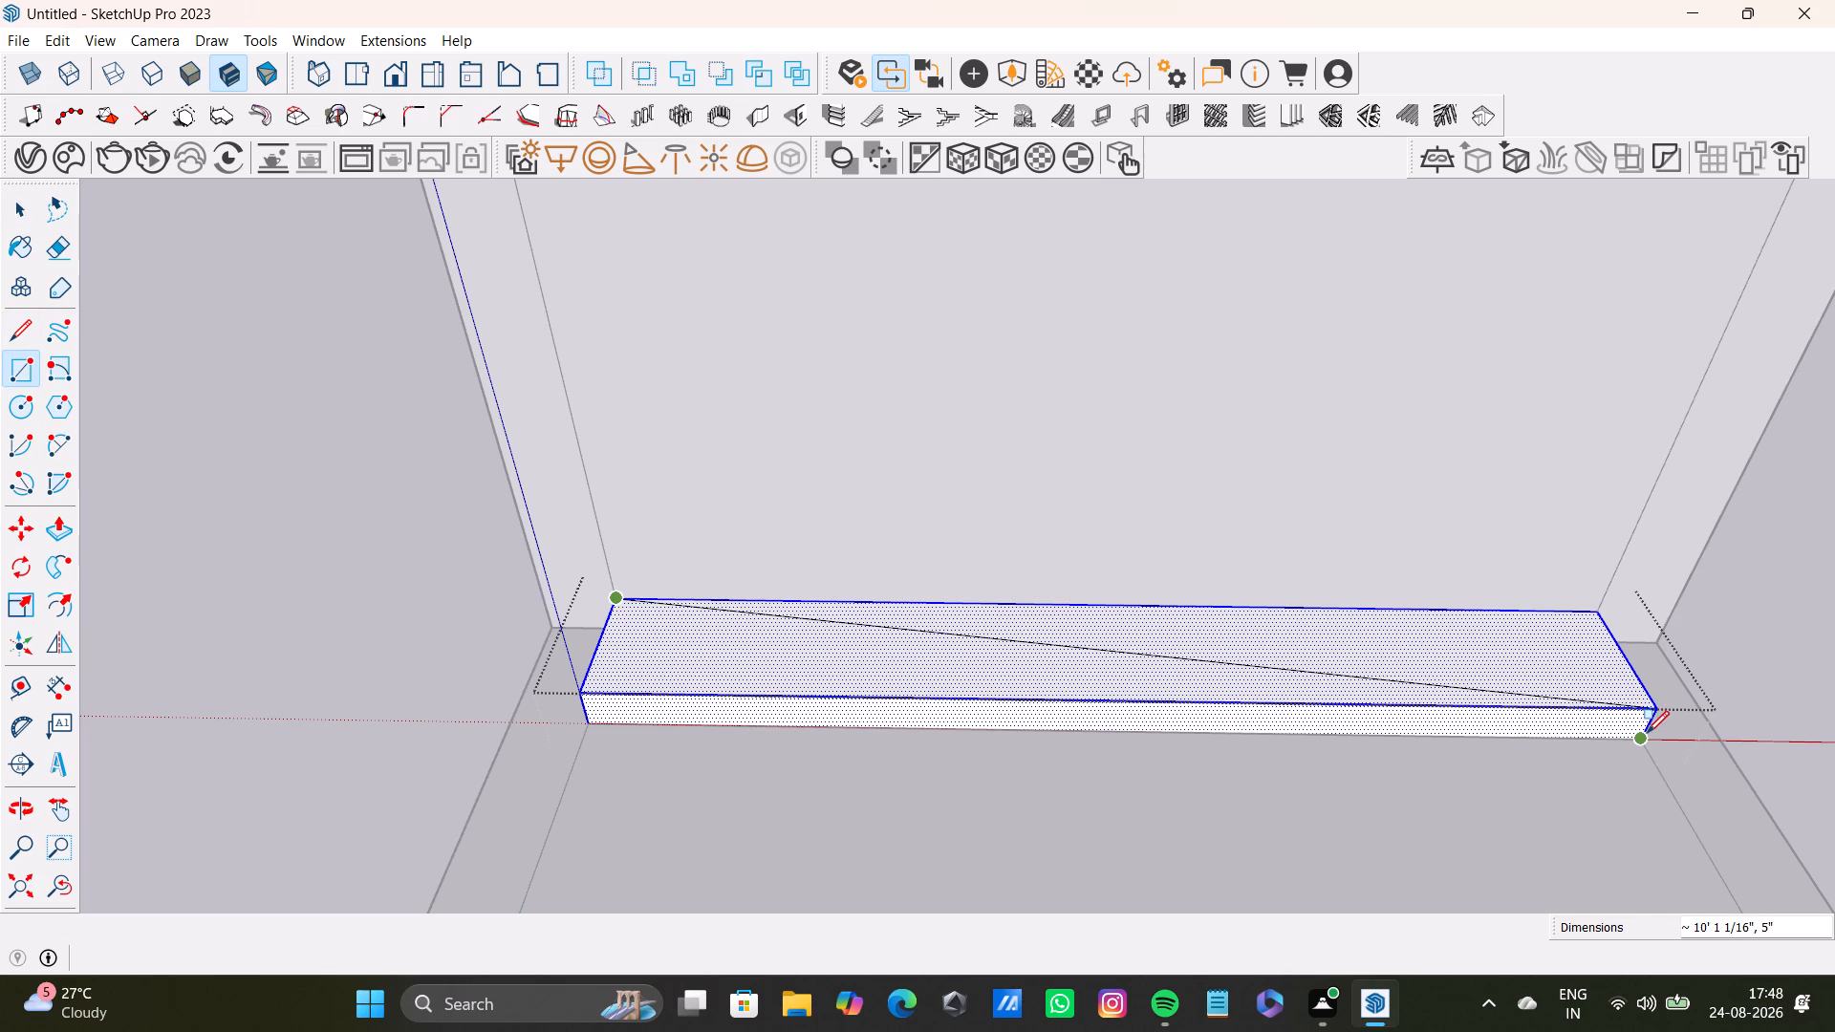
pyautogui.press('Up')
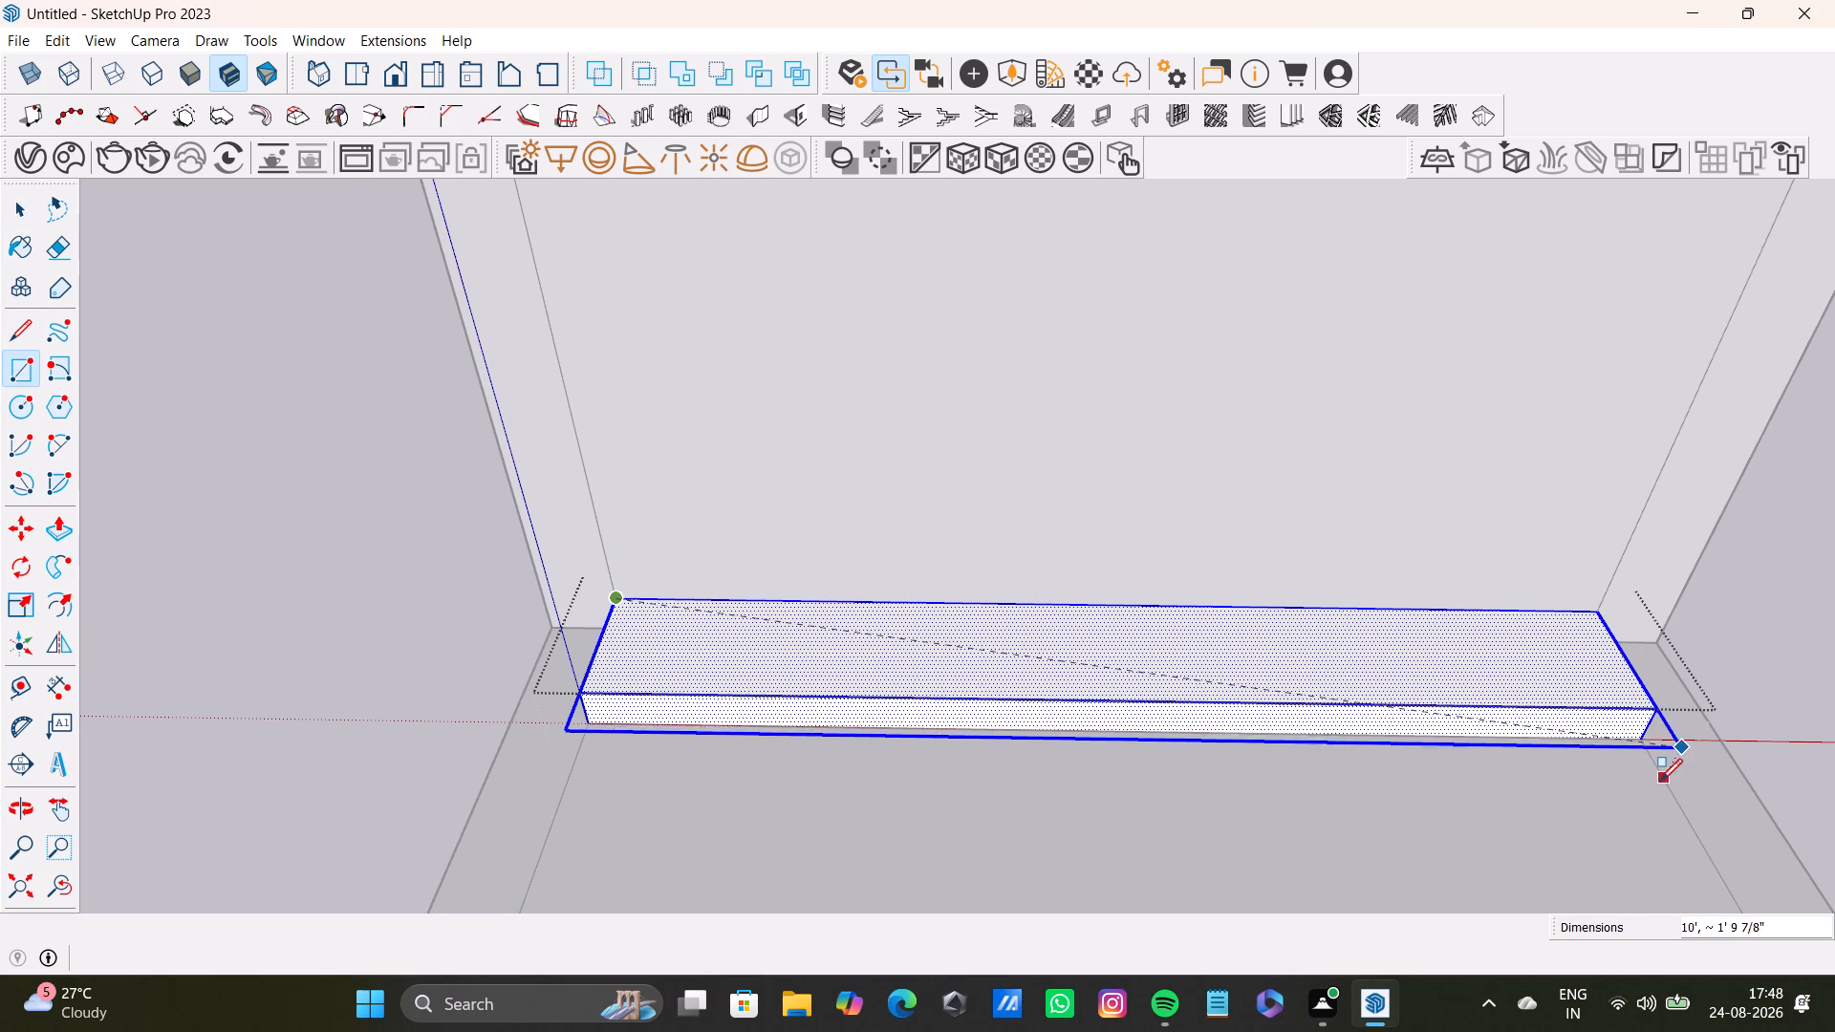
pyautogui.click(1676, 816)
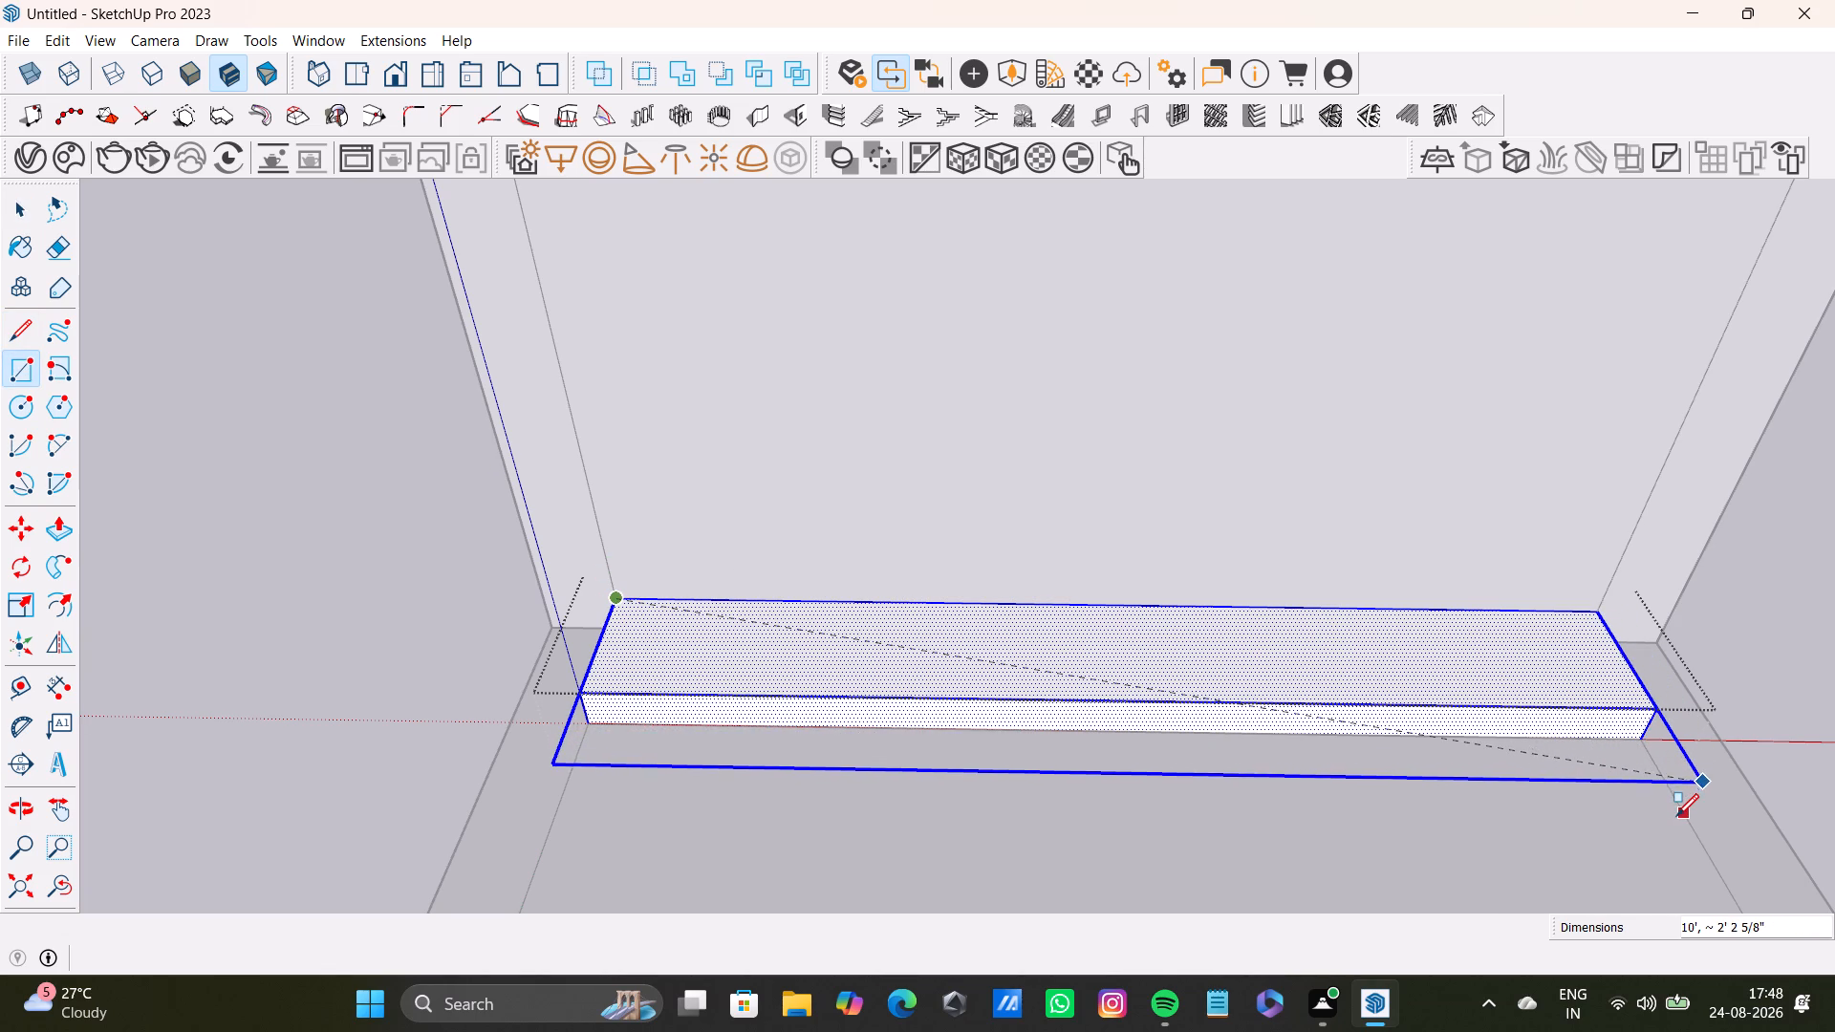
pyautogui.press('space')
# Pull the overhanging front face of the new rectangle upward with Push/Pull.
pyautogui.click(1588, 742)
pyautogui.write('lp')
pyautogui.moveTo(1588, 742); pyautogui.dragTo(1584, 663)
pyautogui.moveTo(1585, 660); pyautogui.dragTo(1032, 527, button='middle')
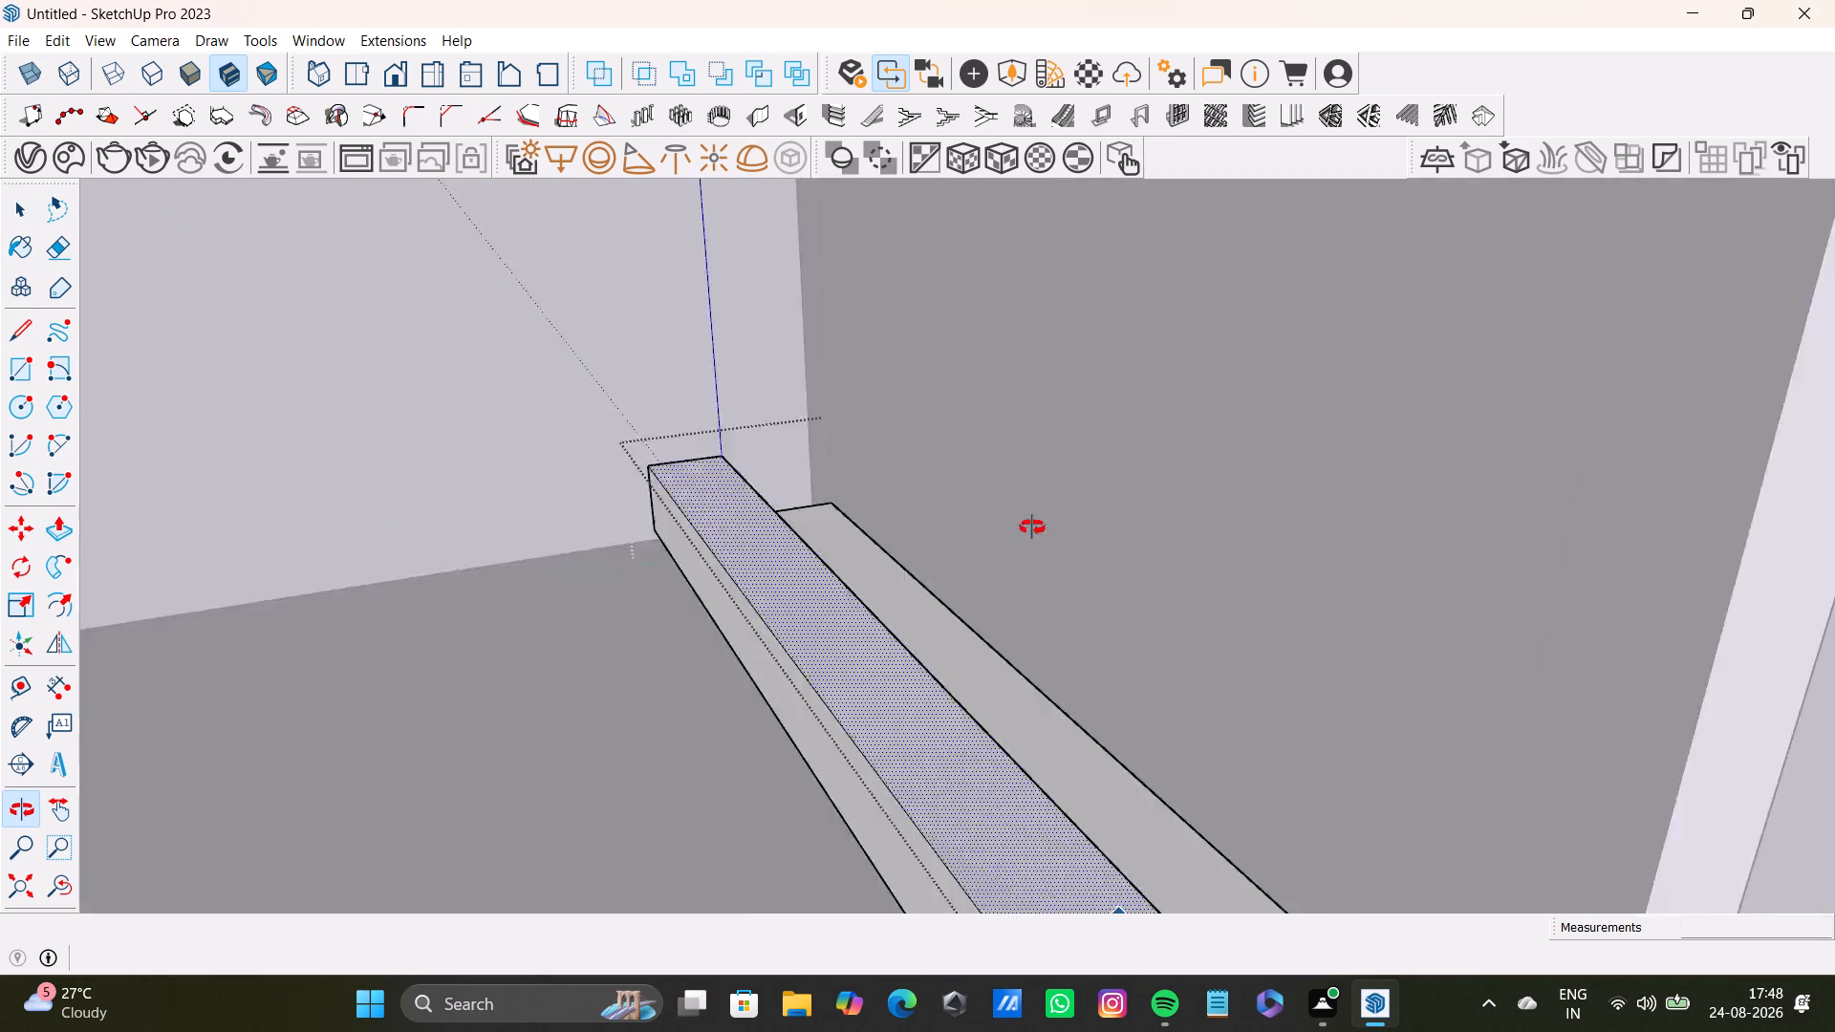
pyautogui.moveTo(1032, 527); pyautogui.dragTo(874, 566, button='middle')
pyautogui.keyDown('shift'); pyautogui.moveTo(897, 633); pyautogui.dragTo(901, 469, button='middle'); pyautogui.keyUp('shift')
# Pull the rear top face of the block up about 2'3" with Push/Pull.
pyautogui.press('space')
pyautogui.click(925, 650)
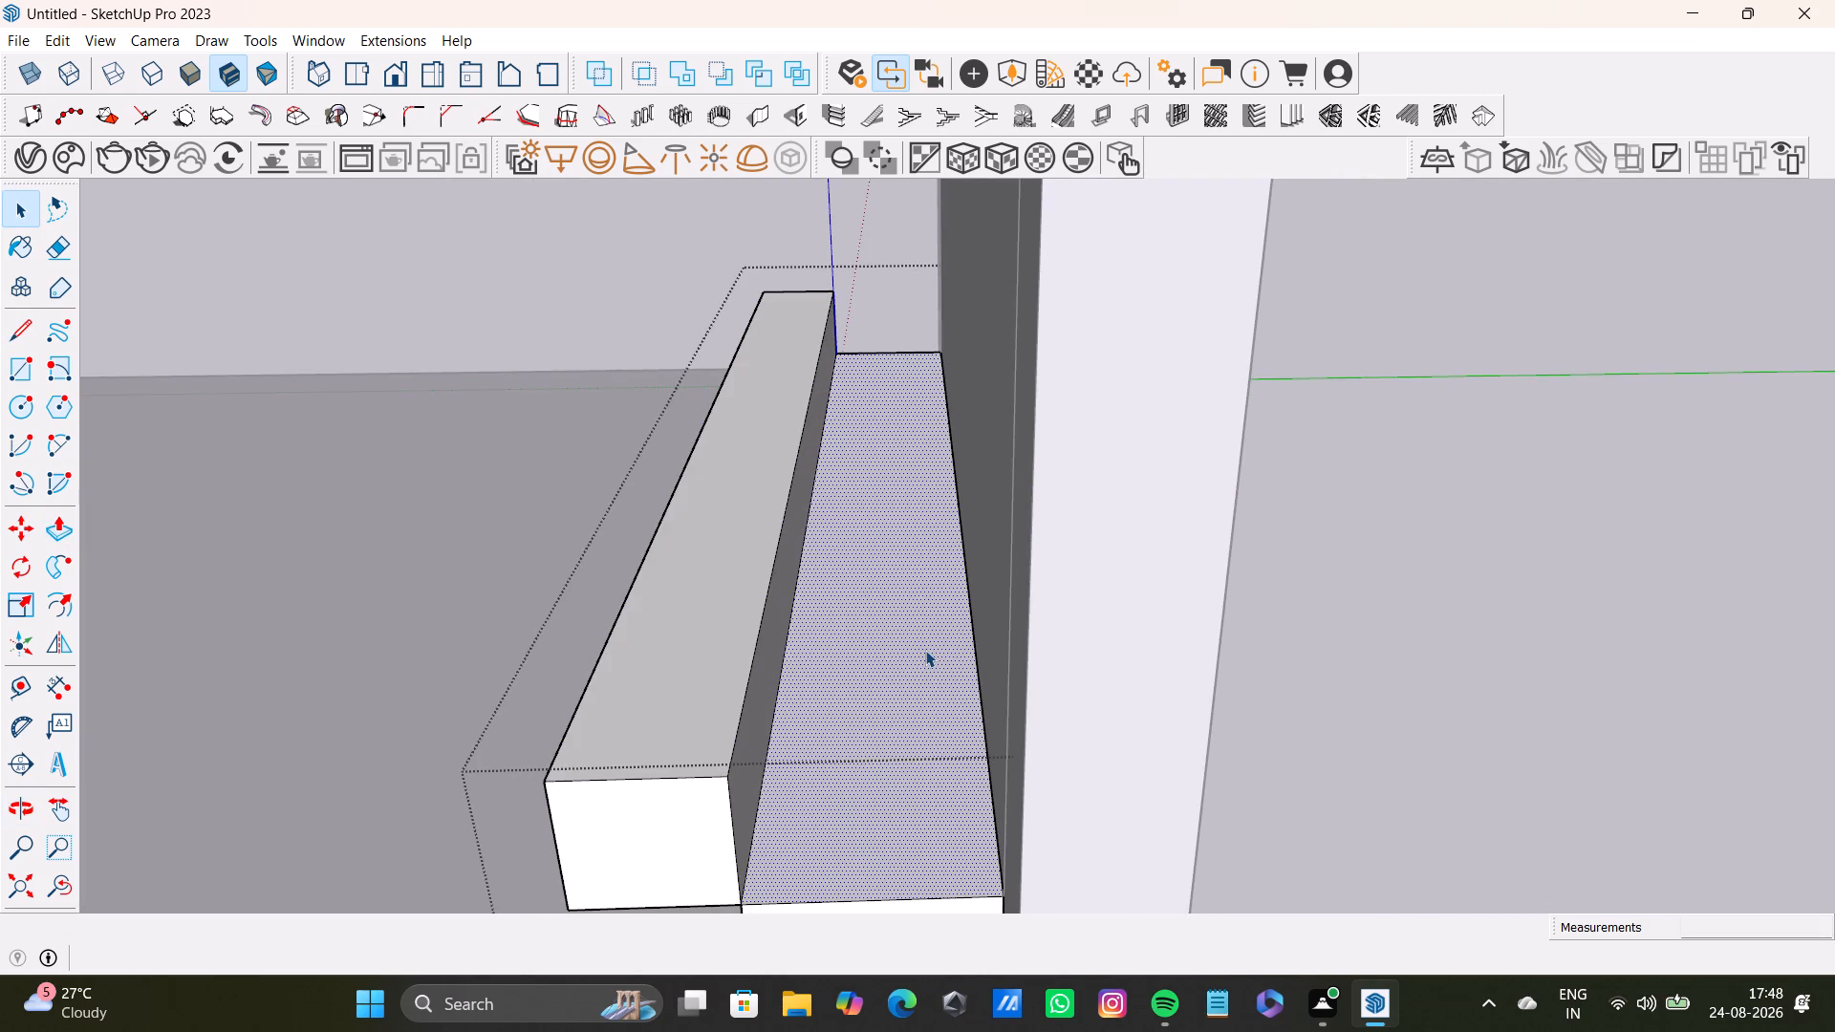
pyautogui.press('p')
pyautogui.moveTo(924, 650); pyautogui.dragTo(824, 347)
pyautogui.scroll(-4, 684, 710)
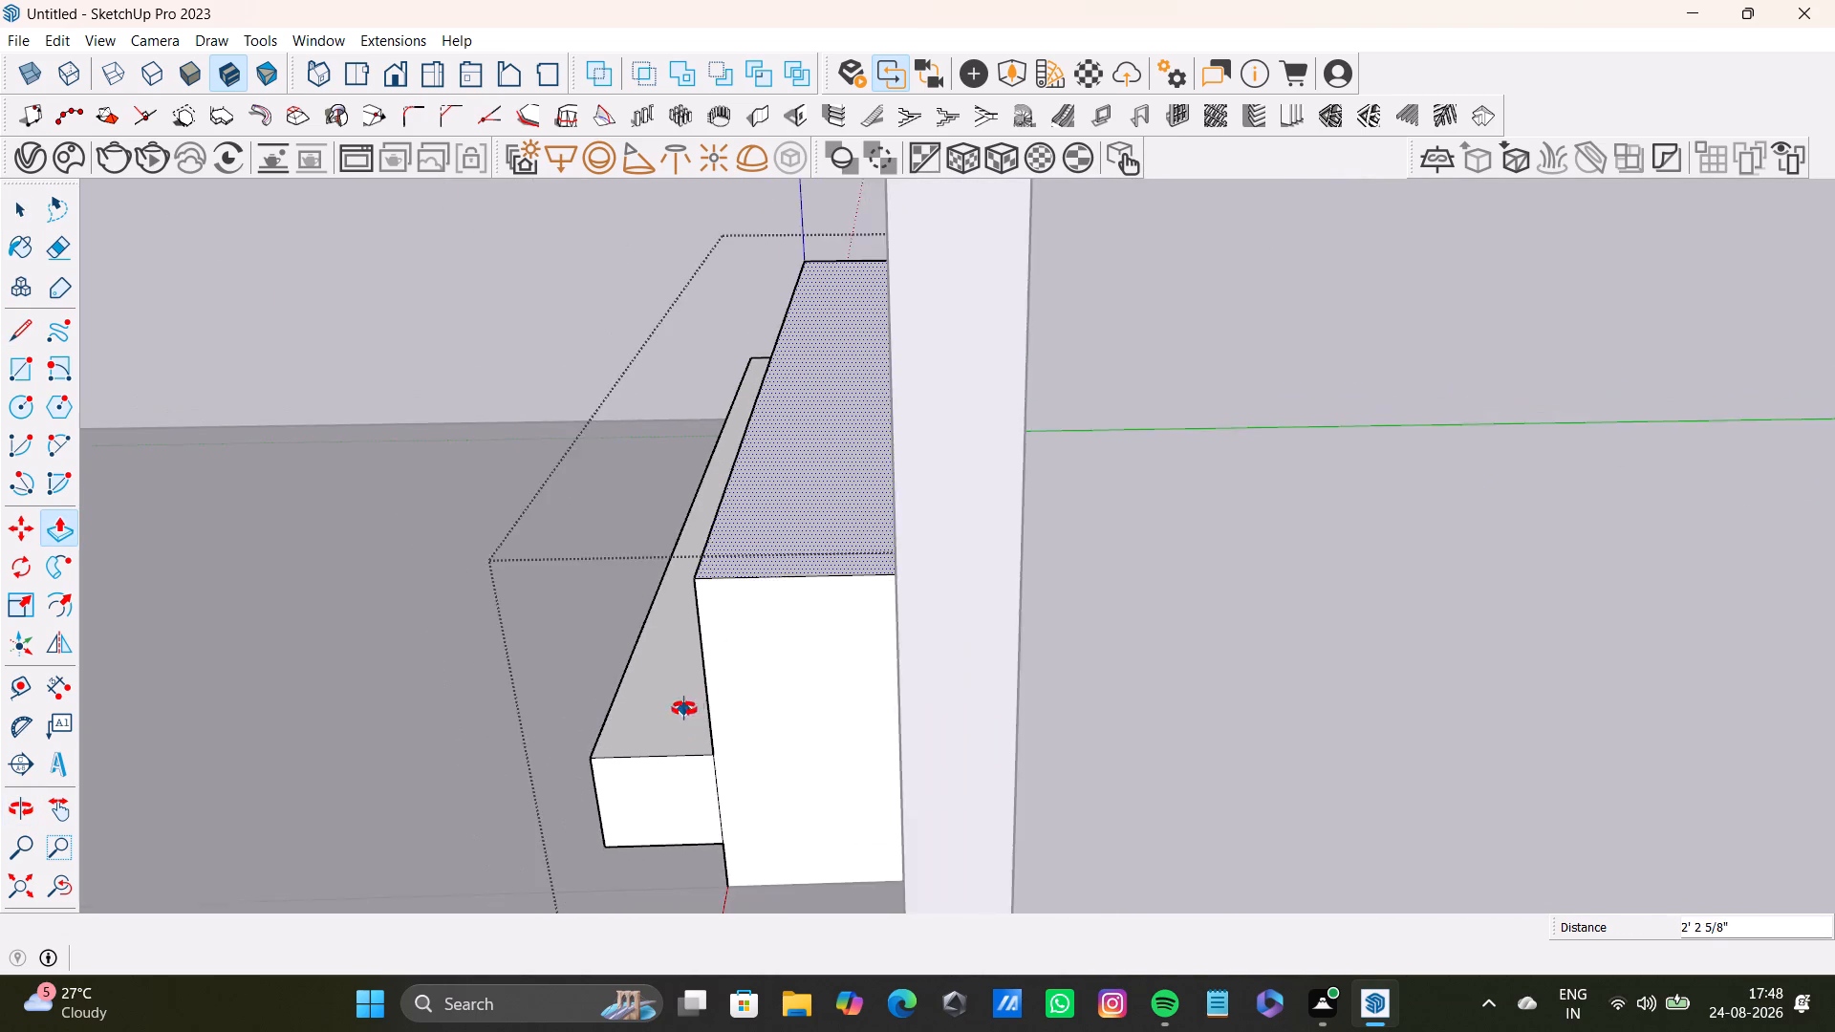
pyautogui.moveTo(684, 709); pyautogui.dragTo(1257, 653, button='middle')
pyautogui.scroll(-4, 1225, 663)
pyautogui.keyDown('shift'); pyautogui.moveTo(1077, 687); pyautogui.dragTo(1388, 681, button='middle'); pyautogui.keyUp('shift')
pyautogui.moveTo(1201, 689); pyautogui.dragTo(1217, 845, button='middle')
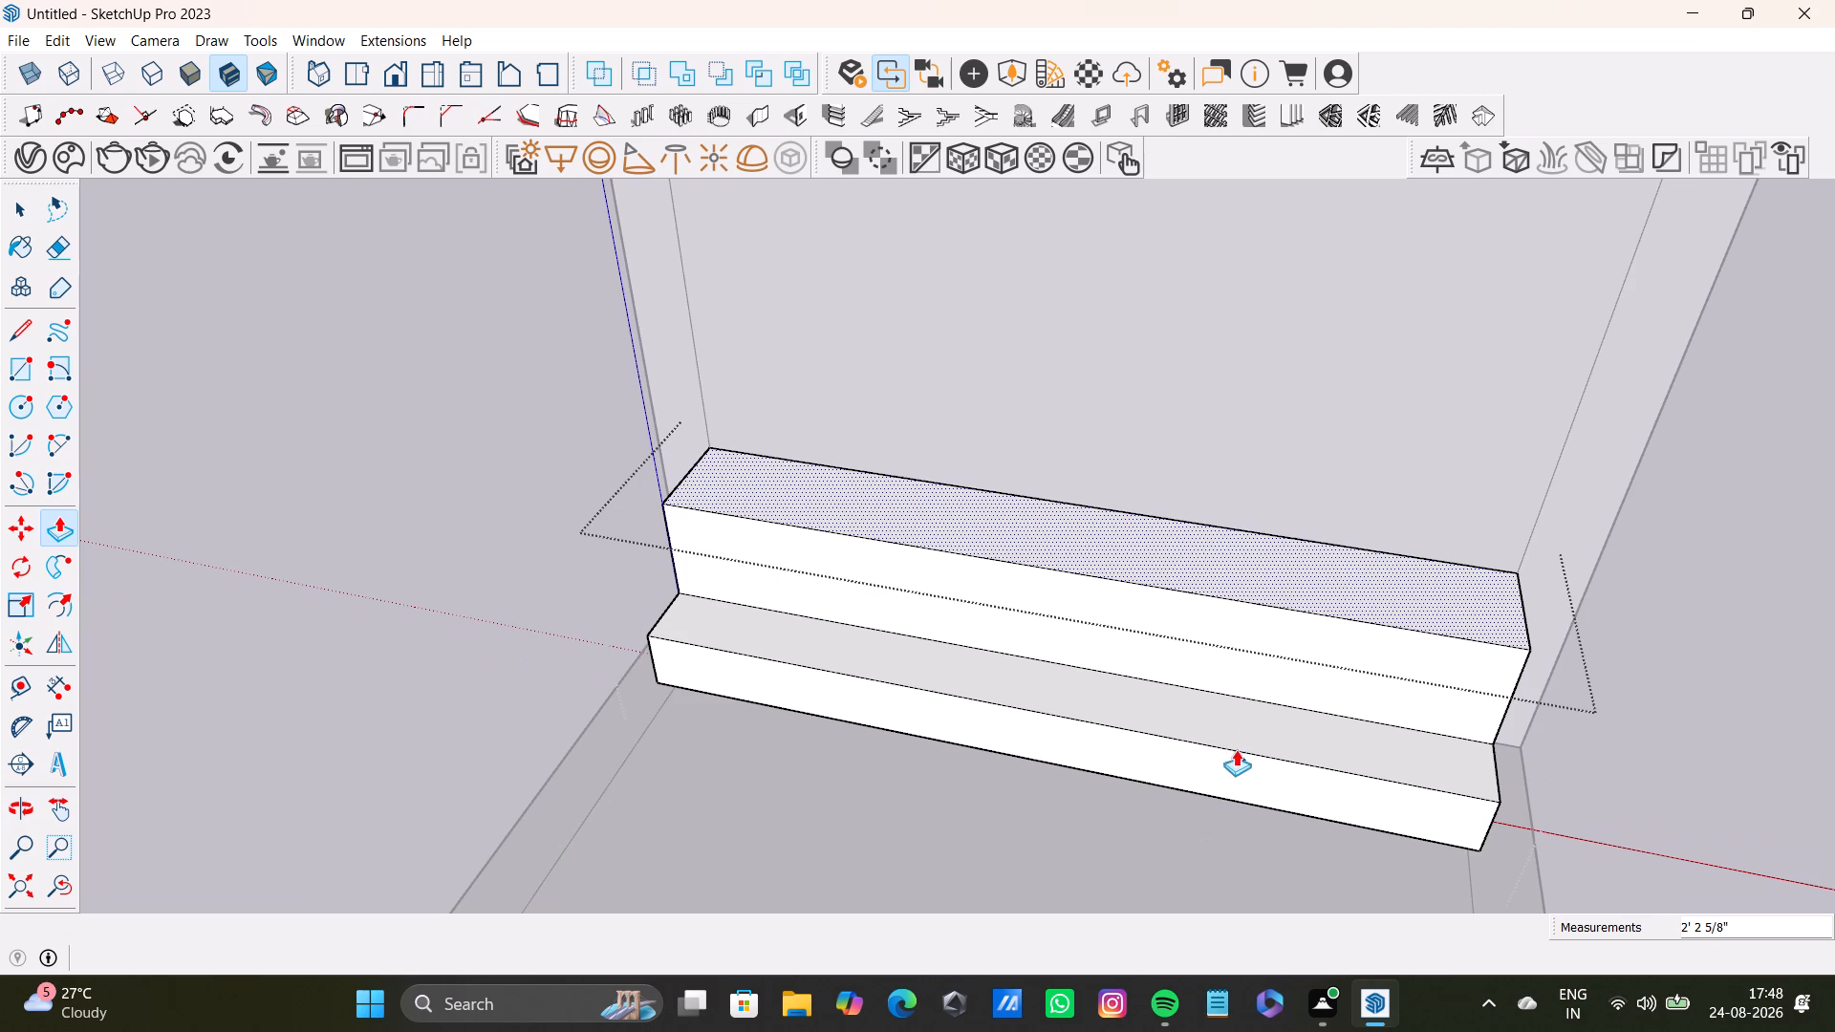
# Pull the front strip's top face up with Push/Pull until it is level with the rear part's top.
pyautogui.press('space')
pyautogui.click(1225, 727)
pyautogui.press('p')
pyautogui.moveTo(1225, 727); pyautogui.dragTo(1257, 630)
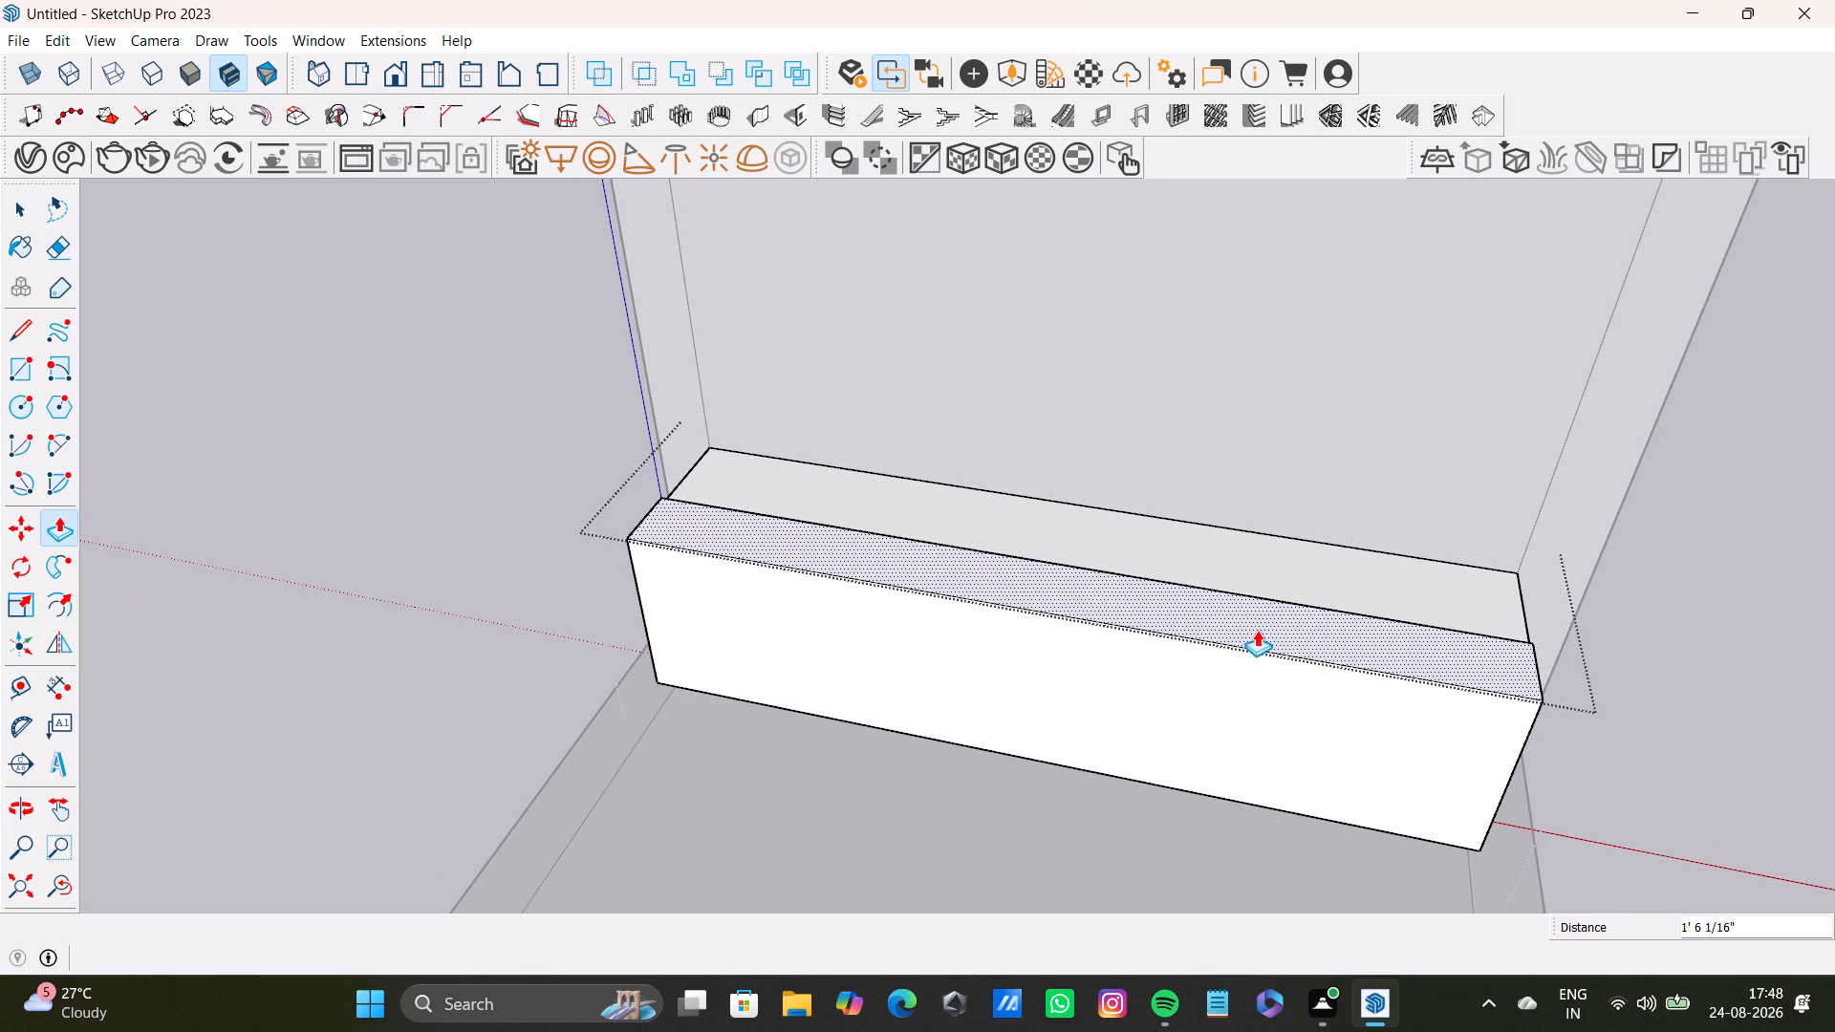
pyautogui.moveTo(1257, 630); pyautogui.dragTo(1004, 529)
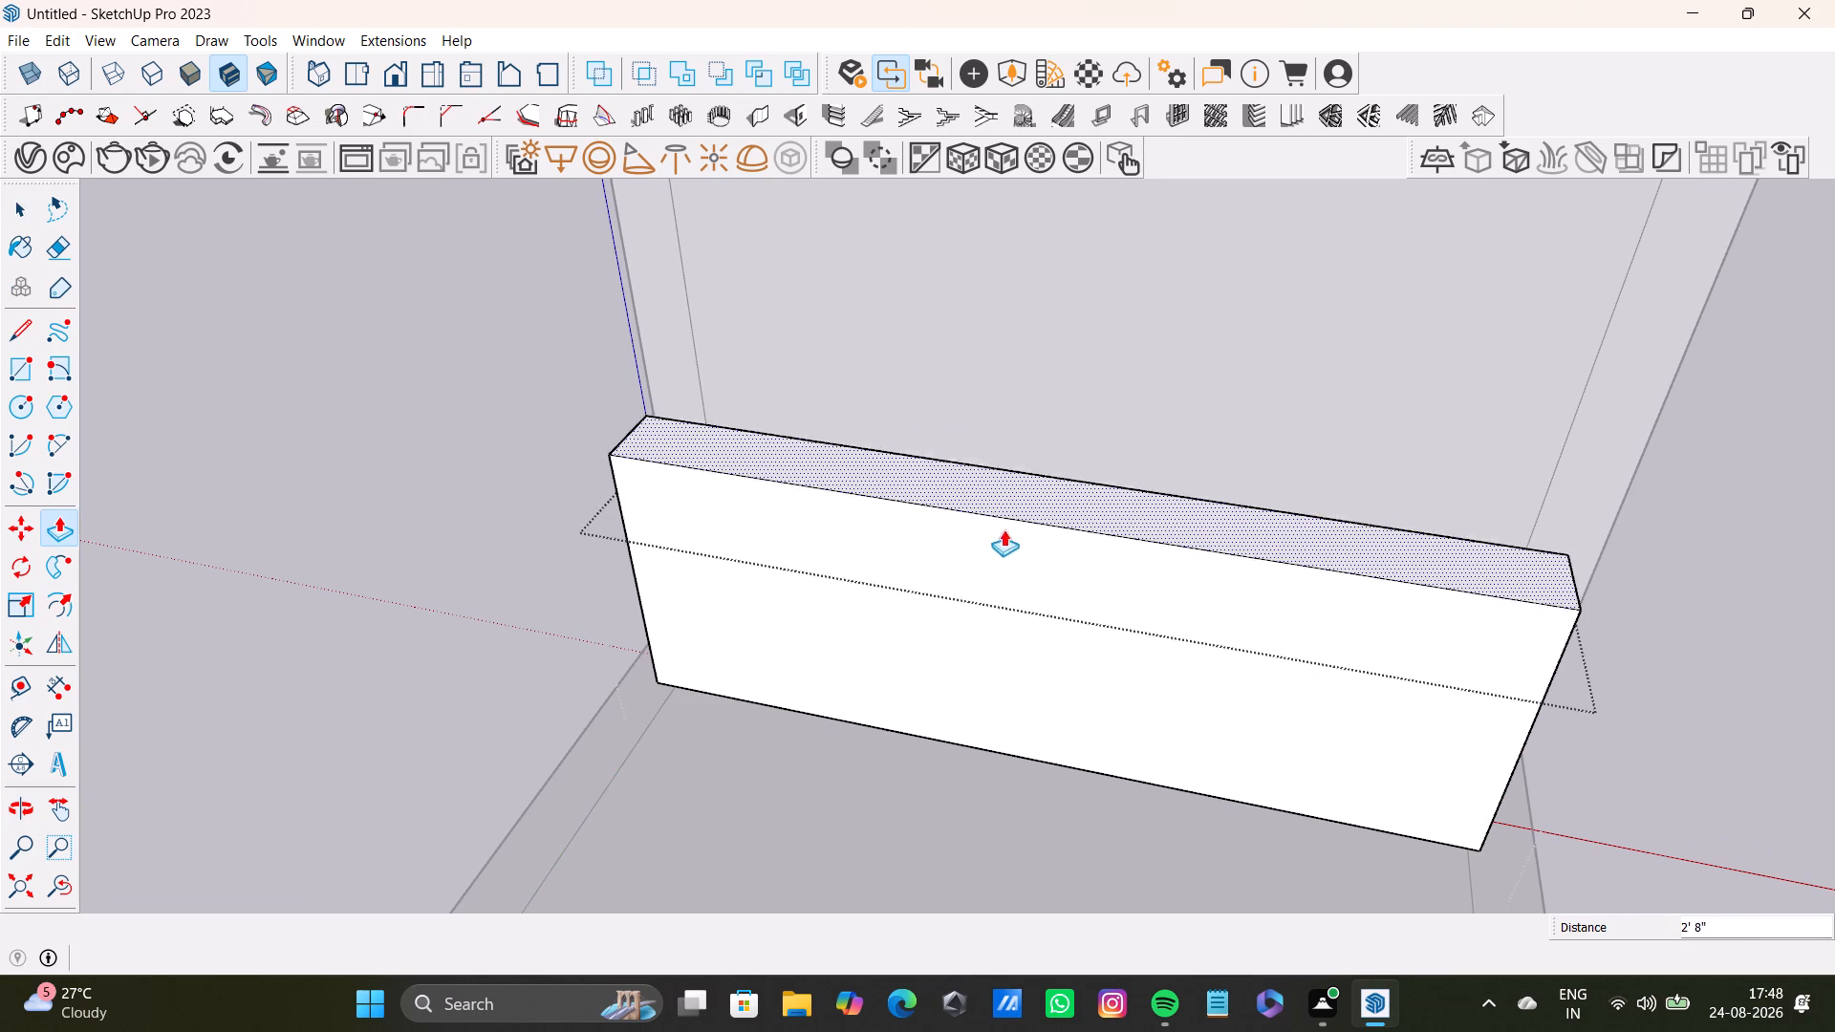
pyautogui.moveTo(1004, 529); pyautogui.dragTo(999, 558)
pyautogui.moveTo(1401, 697); pyautogui.dragTo(951, 509, button='middle')
pyautogui.moveTo(1003, 588); pyautogui.dragTo(1180, 676)
pyautogui.scroll(-4, 873, 765)
pyautogui.moveTo(873, 765); pyautogui.dragTo(1116, 723, button='middle')
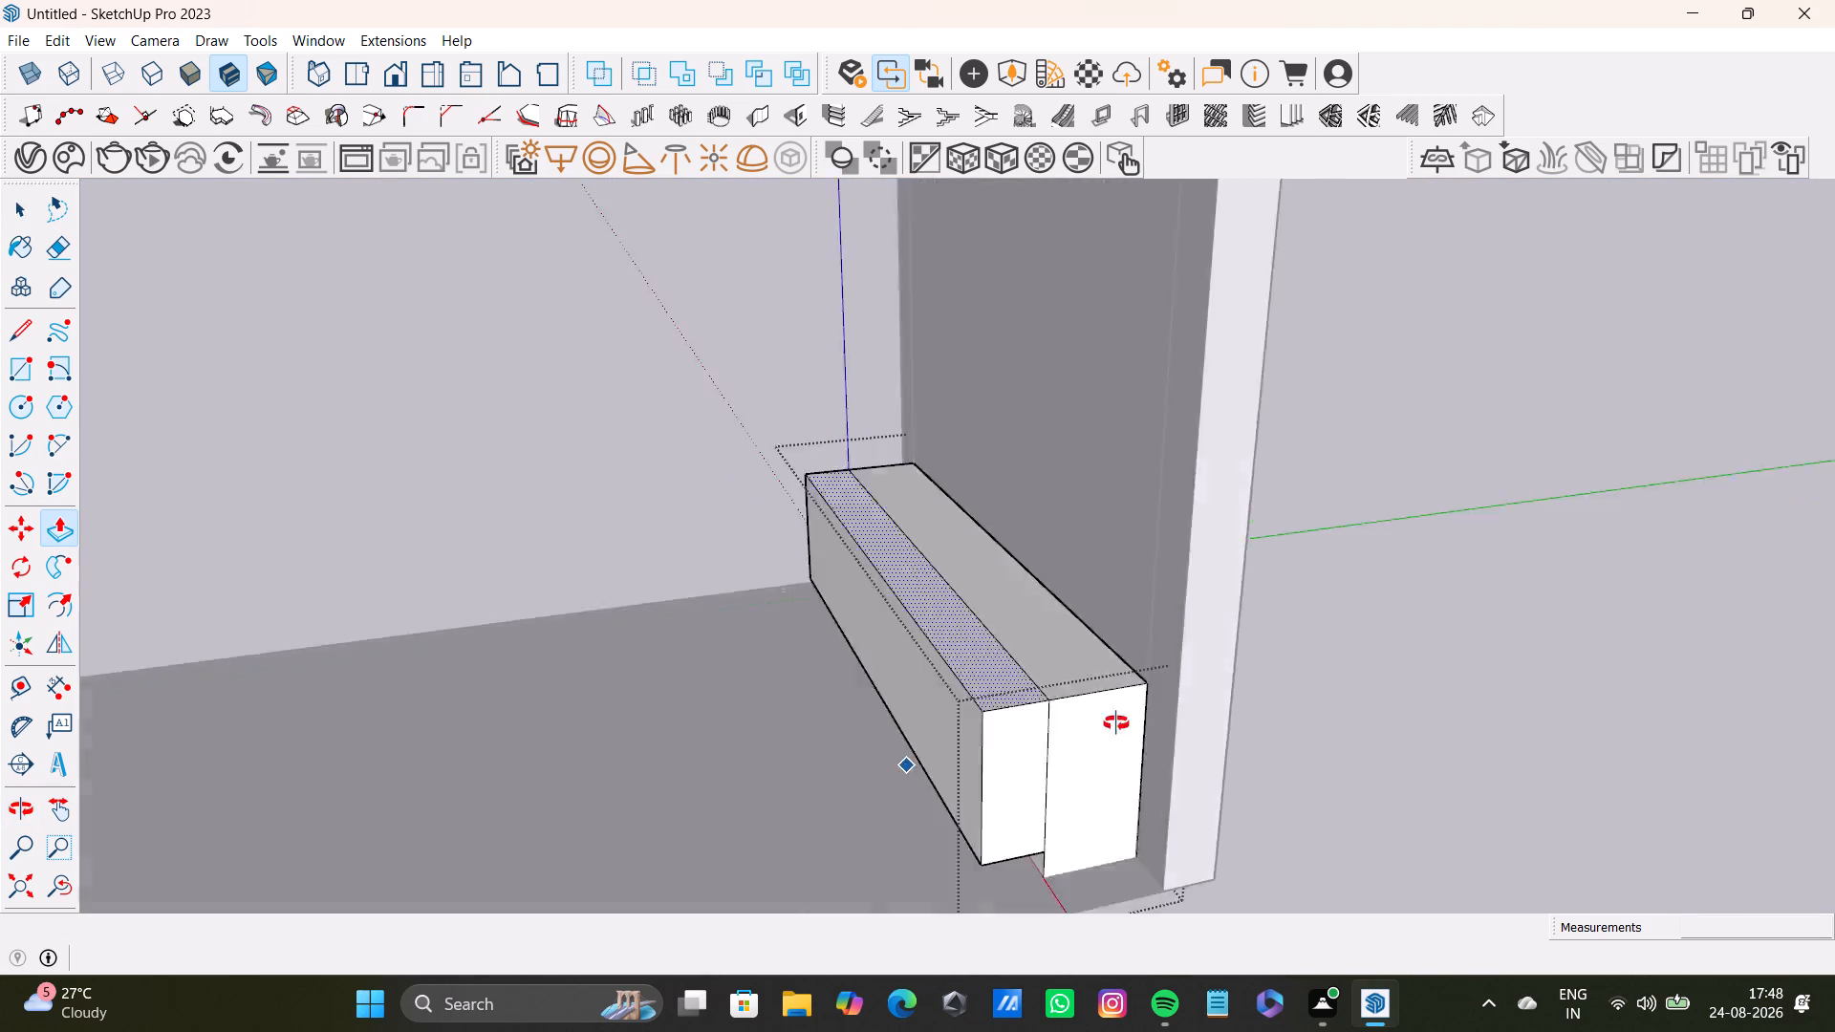
# Draw a 10' line along the edge where the overhang's underside meets the recessed base face.
pyautogui.moveTo(1116, 723); pyautogui.dragTo(1359, 677, button='middle')
pyautogui.scroll(4, 1248, 707)
pyautogui.moveTo(1254, 706); pyautogui.dragTo(1087, 613, button='middle')
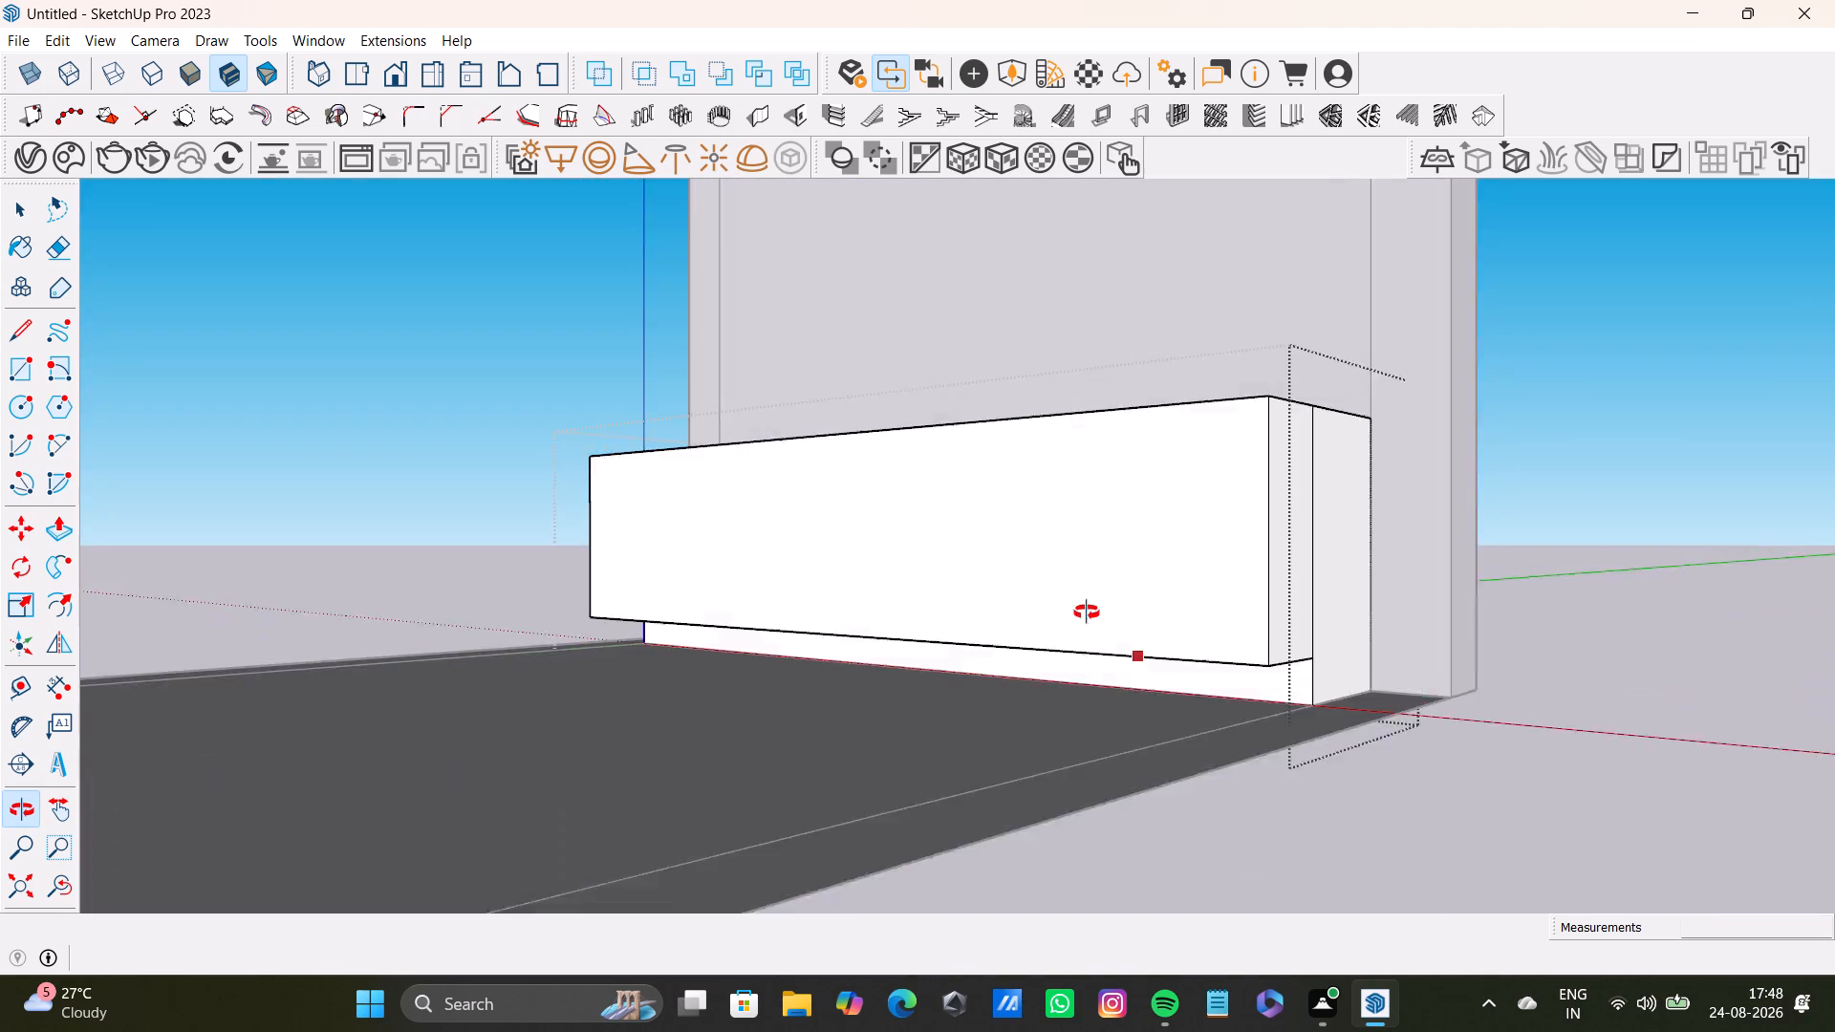
pyautogui.moveTo(1087, 613); pyautogui.dragTo(1457, 679, button='middle')
pyautogui.scroll(-4, 1068, 712)
pyautogui.keyDown('shift'); pyautogui.moveTo(1062, 707); pyautogui.dragTo(1149, 712, button='middle'); pyautogui.keyUp('shift')
pyautogui.scroll(9, 893, 695)
pyautogui.moveTo(841, 648); pyautogui.dragTo(803, 538, button='middle')
pyautogui.moveTo(804, 531); pyautogui.dragTo(788, 574, button='middle')
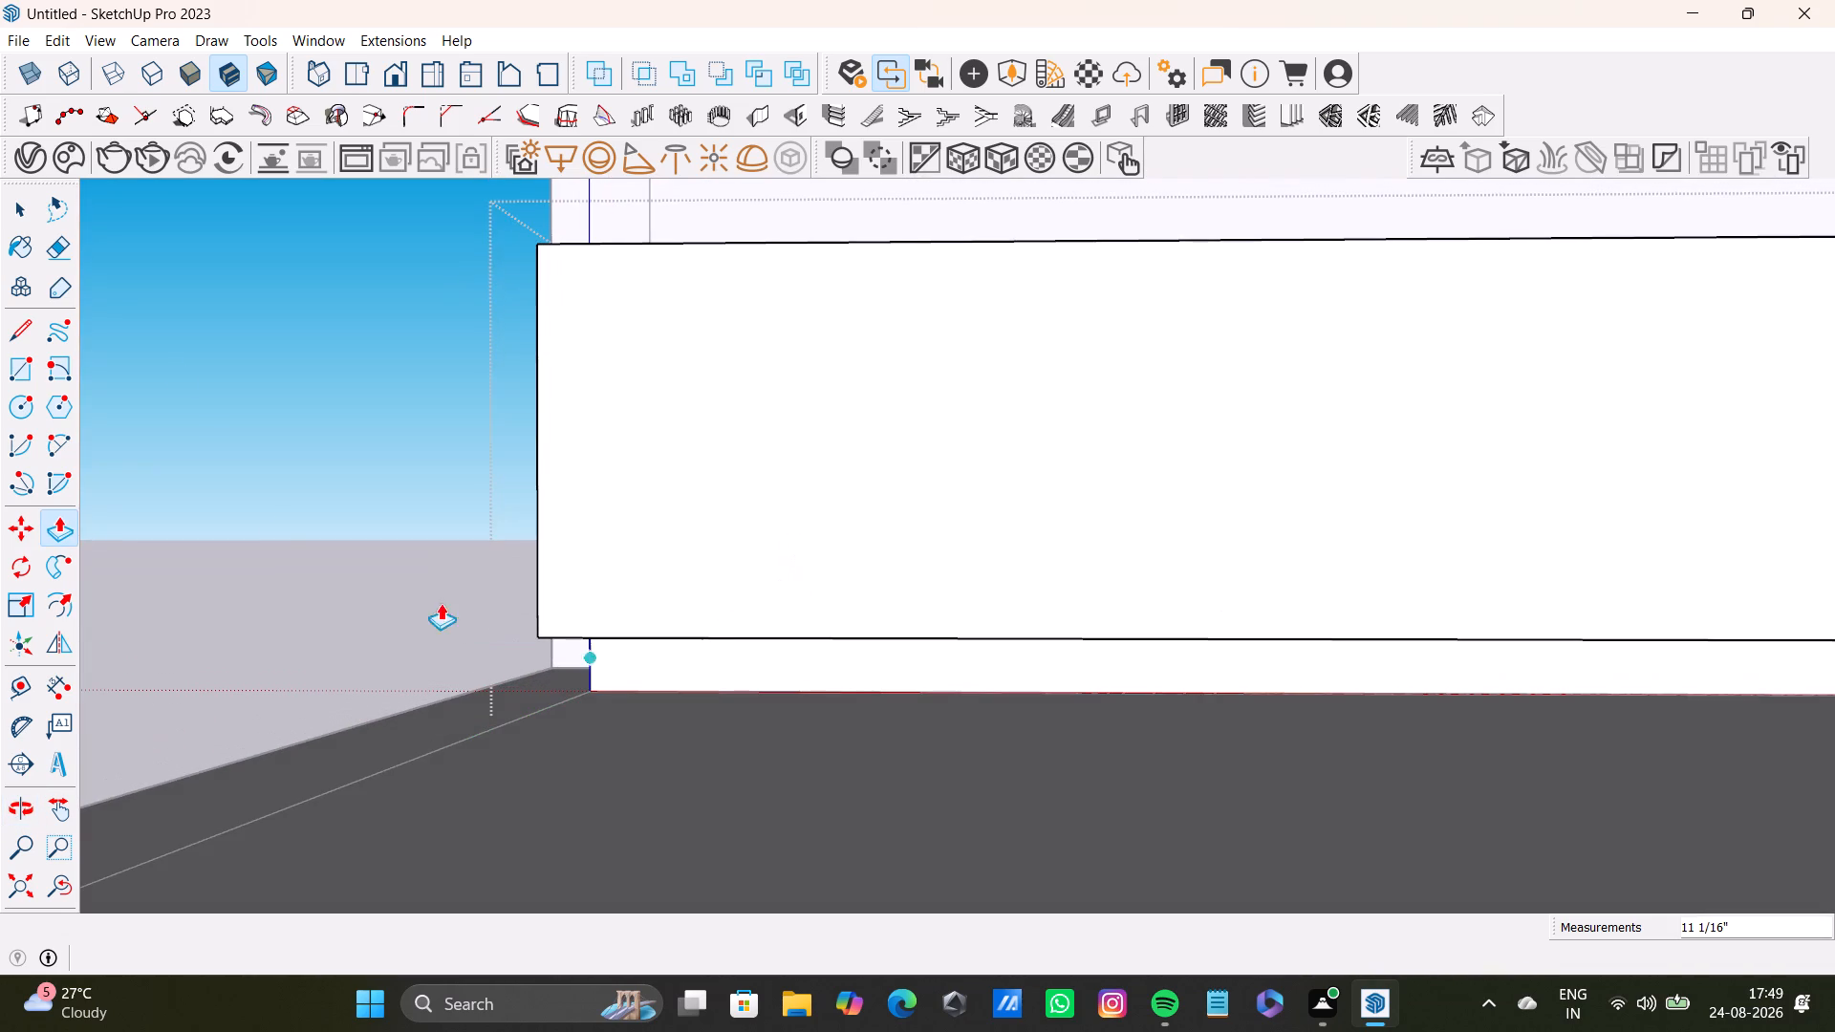
pyautogui.click(3, 327)
pyautogui.scroll(3, 1138, 906)
pyautogui.keyDown('shift'); pyautogui.moveTo(1115, 818); pyautogui.dragTo(781, 953, button='middle'); pyautogui.keyUp('shift')
pyautogui.moveTo(880, 832); pyautogui.dragTo(929, 757, button='middle')
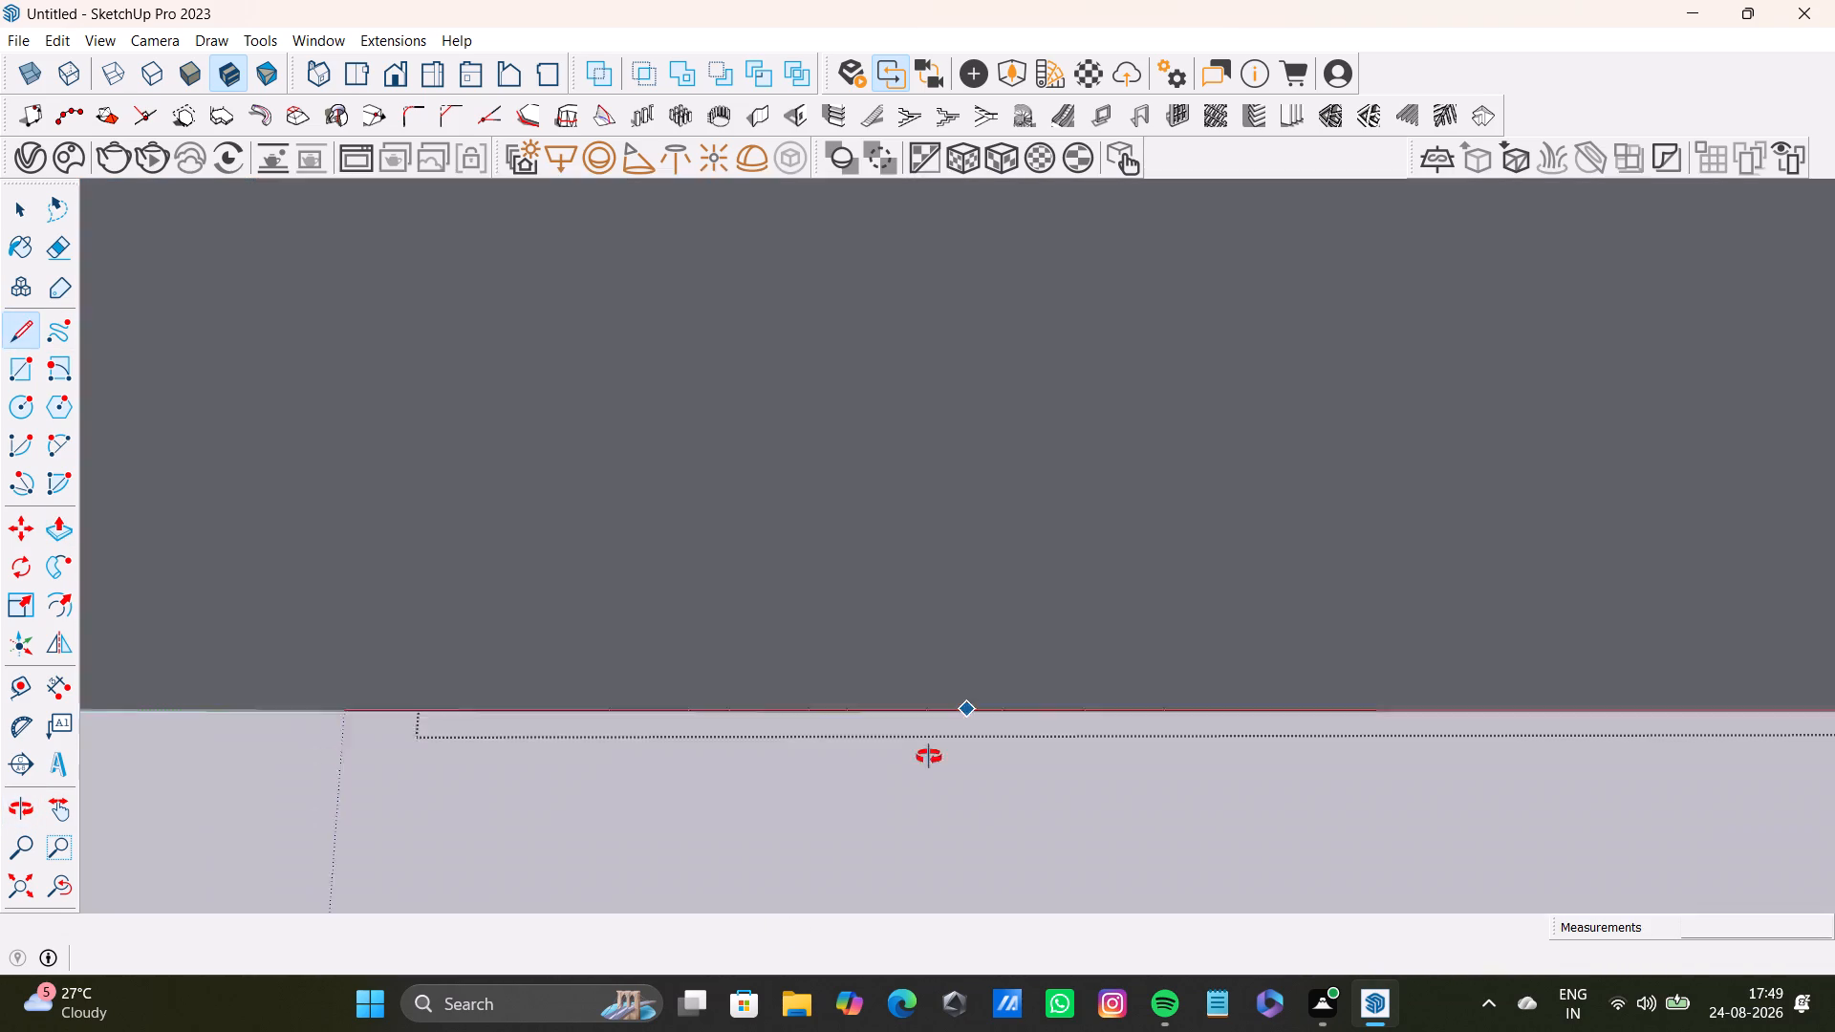
pyautogui.moveTo(929, 757); pyautogui.dragTo(1013, 768, button='middle')
pyautogui.scroll(10, 278, 651)
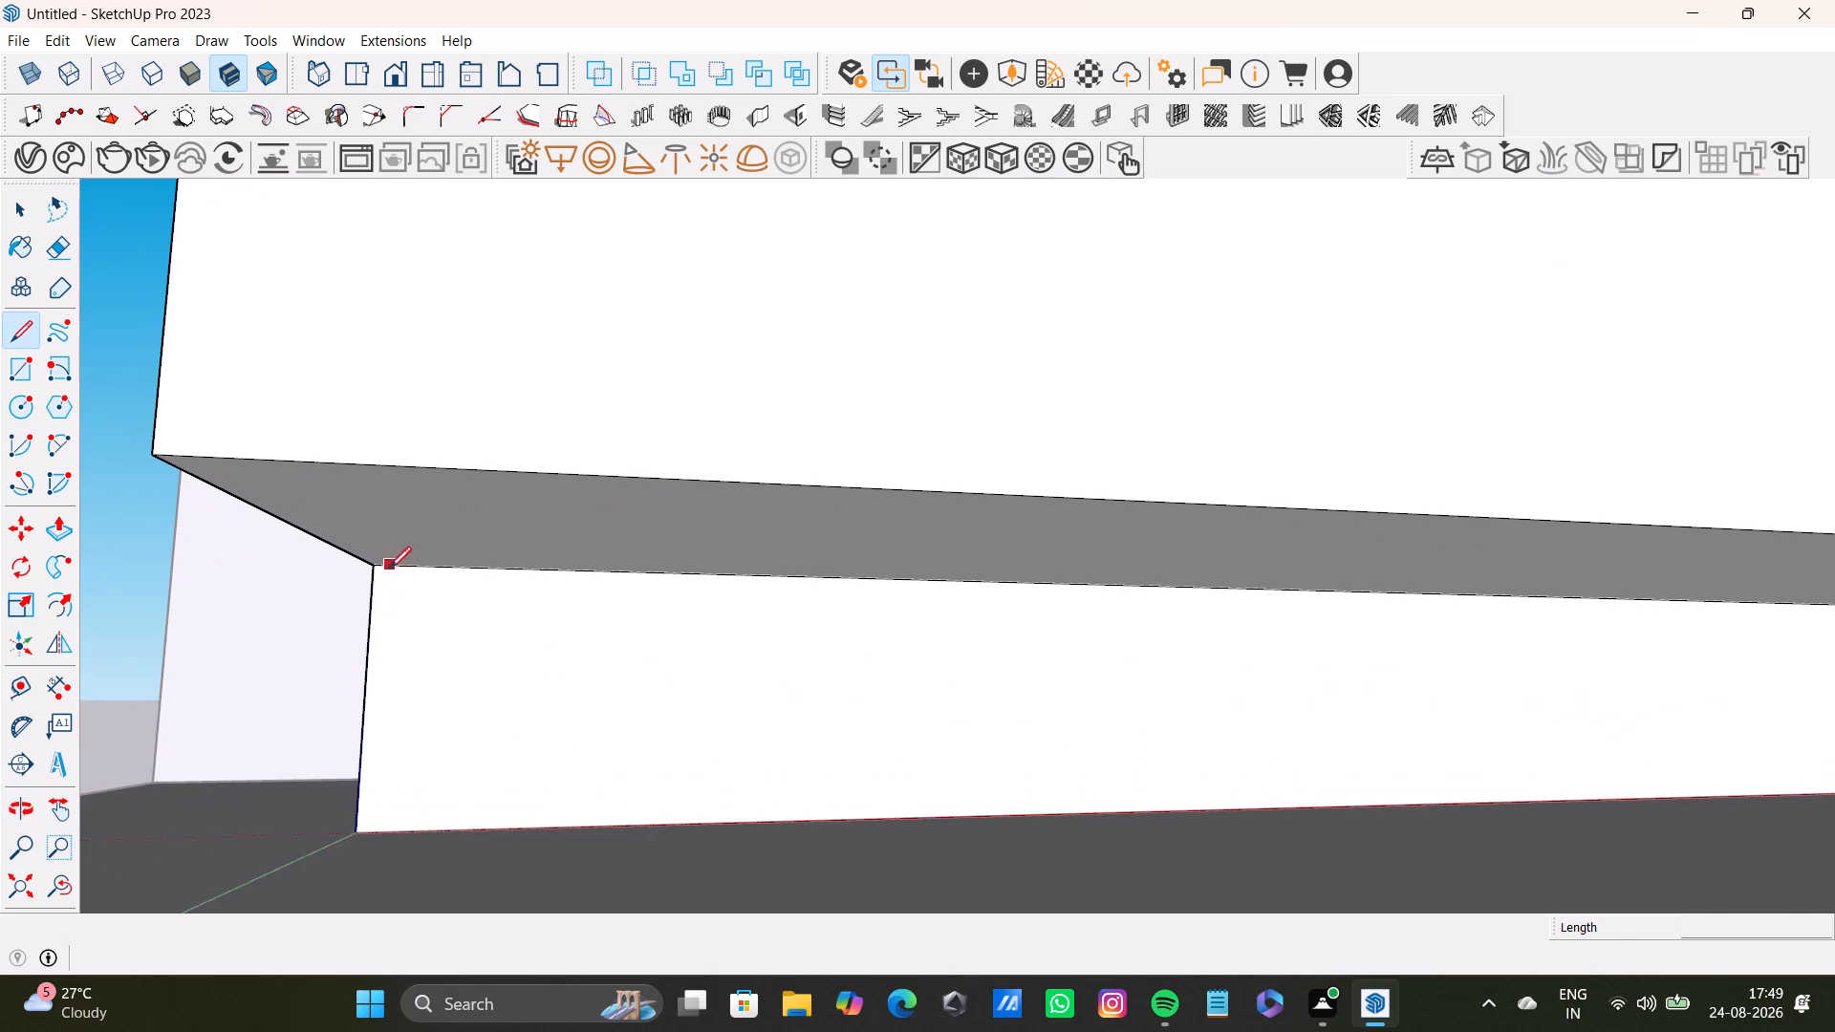
pyautogui.click(378, 564)
pyautogui.press('Right')
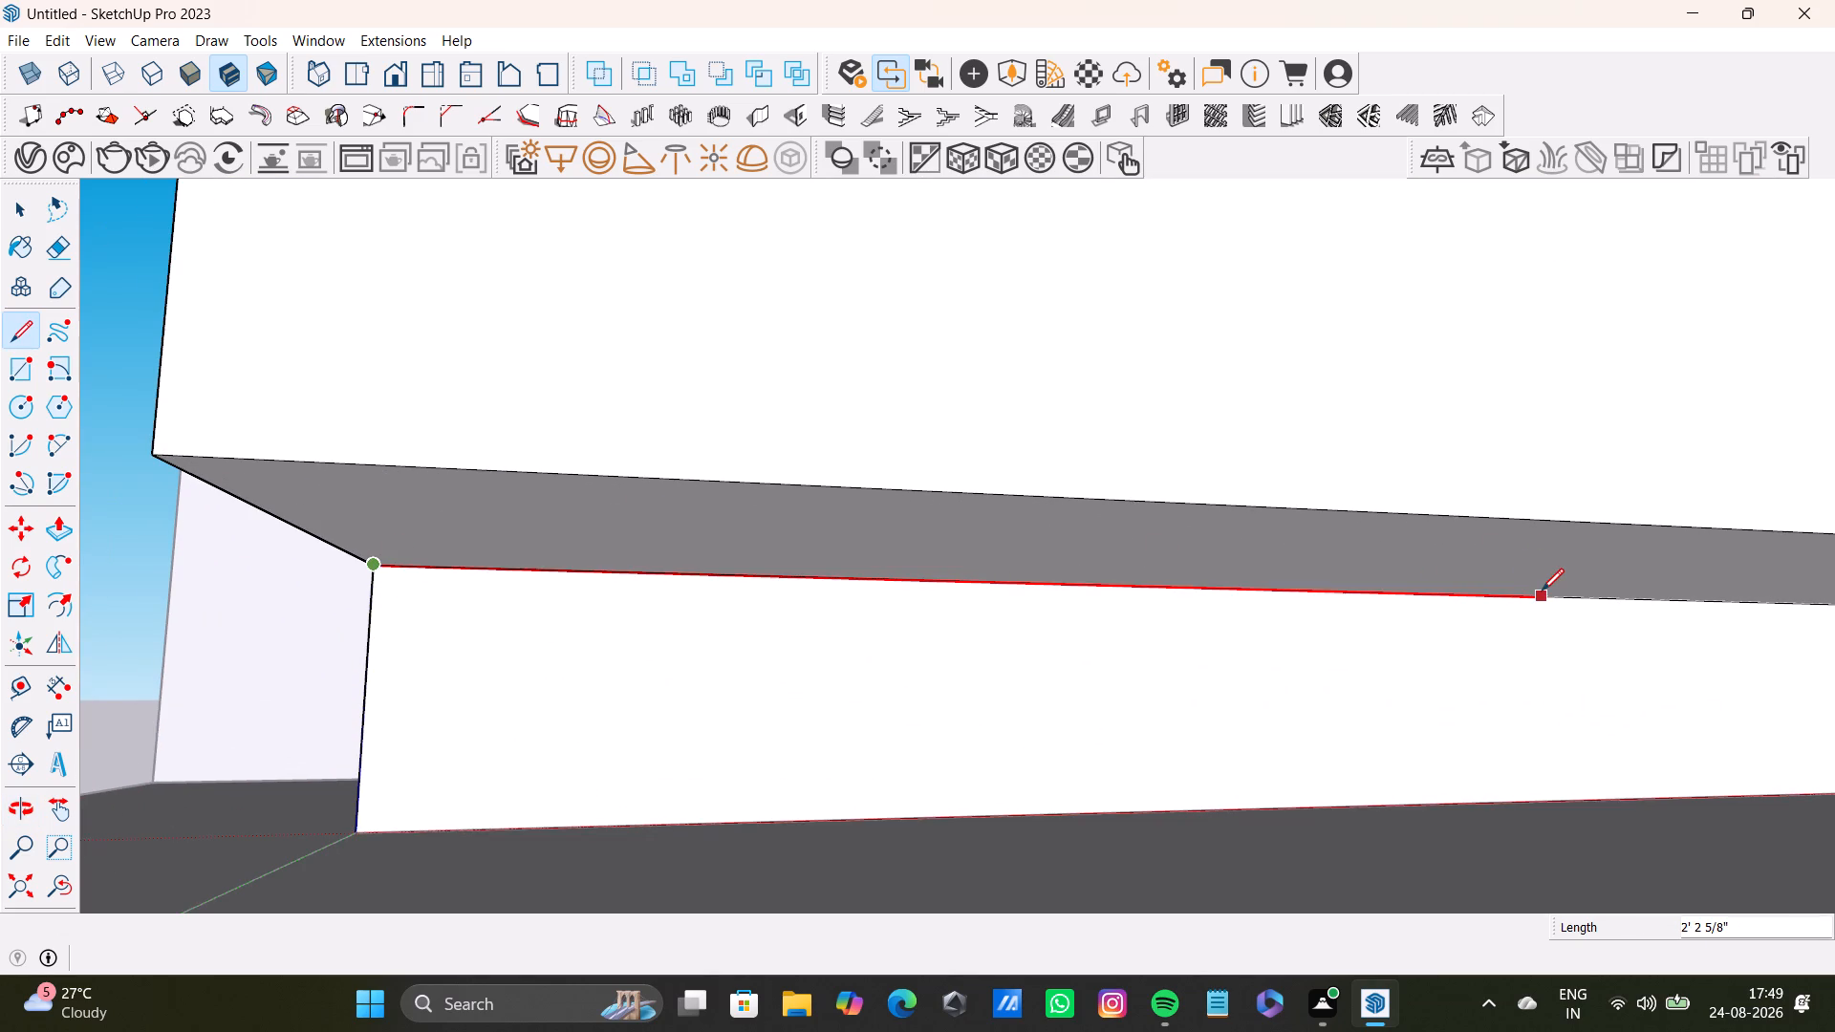
pyautogui.scroll(-4, 1547, 594)
pyautogui.moveTo(1549, 593); pyautogui.dragTo(166, 549, button='middle')
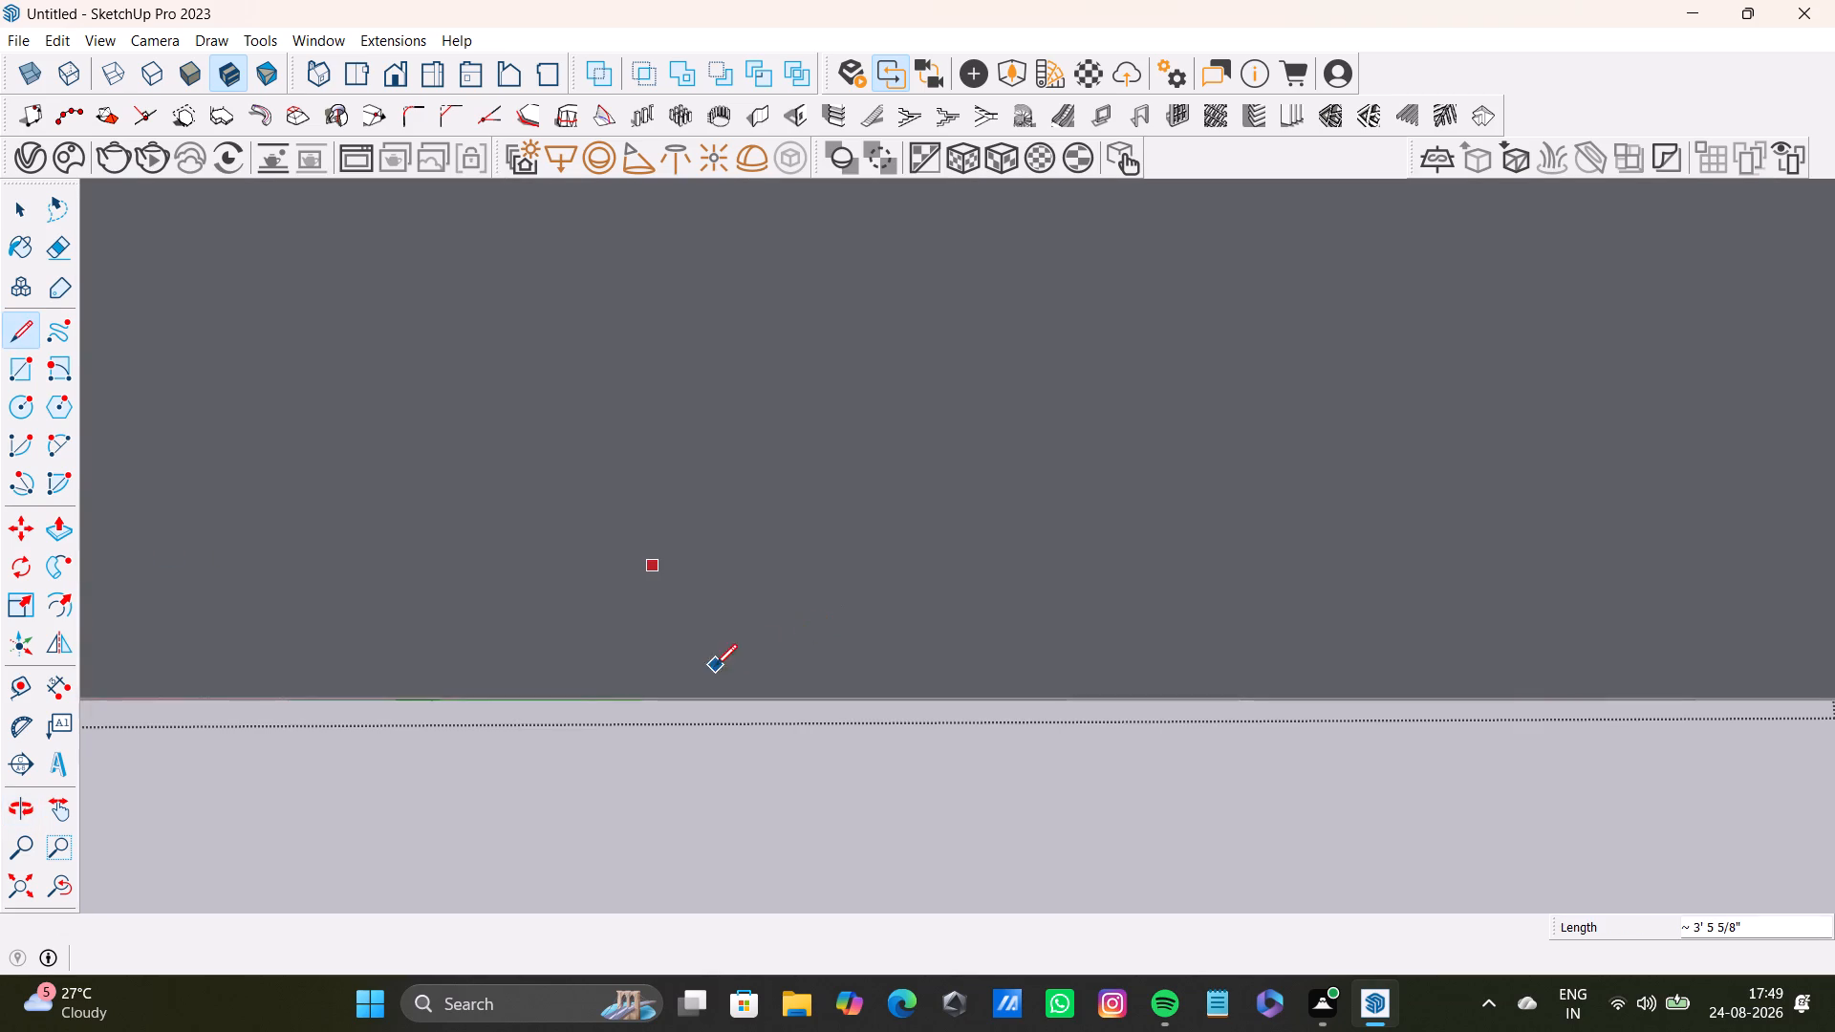
pyautogui.moveTo(714, 667); pyautogui.dragTo(681, 846, button='middle')
pyautogui.scroll(-15, 796, 490)
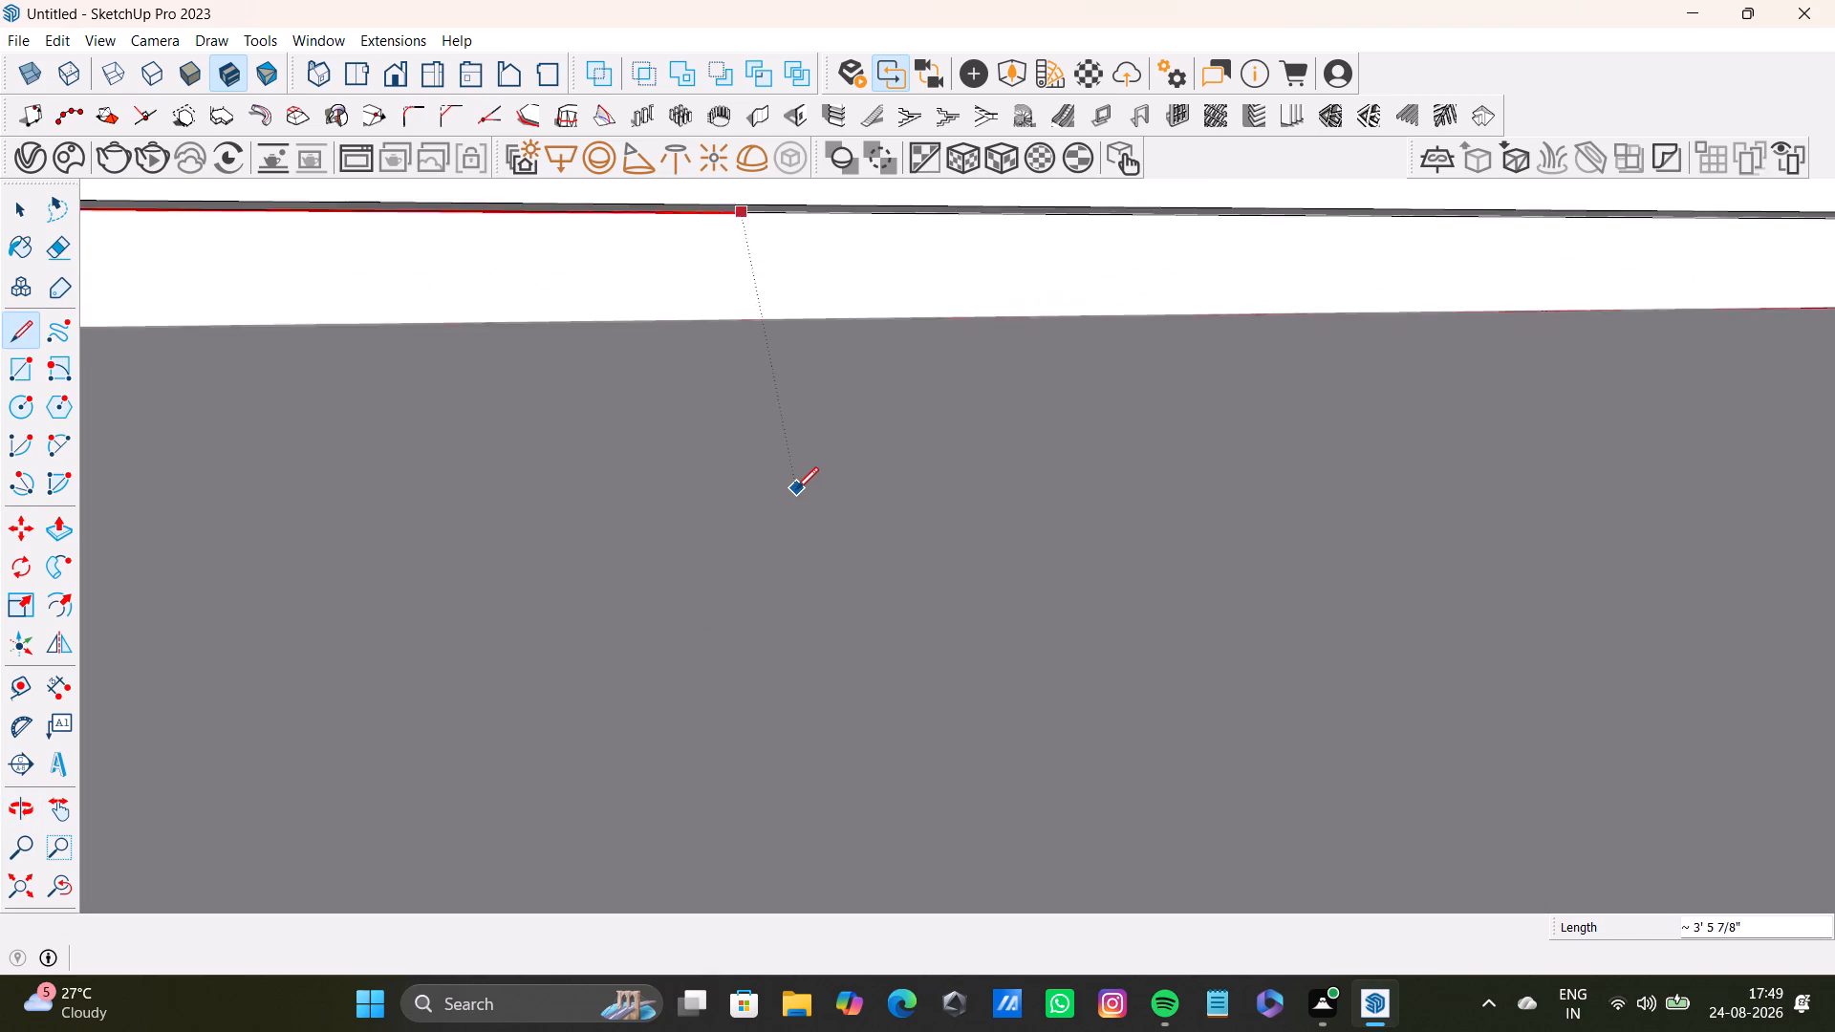
pyautogui.scroll(-14, 796, 489)
pyautogui.keyDown('shift'); pyautogui.moveTo(919, 409); pyautogui.dragTo(859, 680, button='middle'); pyautogui.keyUp('shift')
pyautogui.scroll(5, 861, 671)
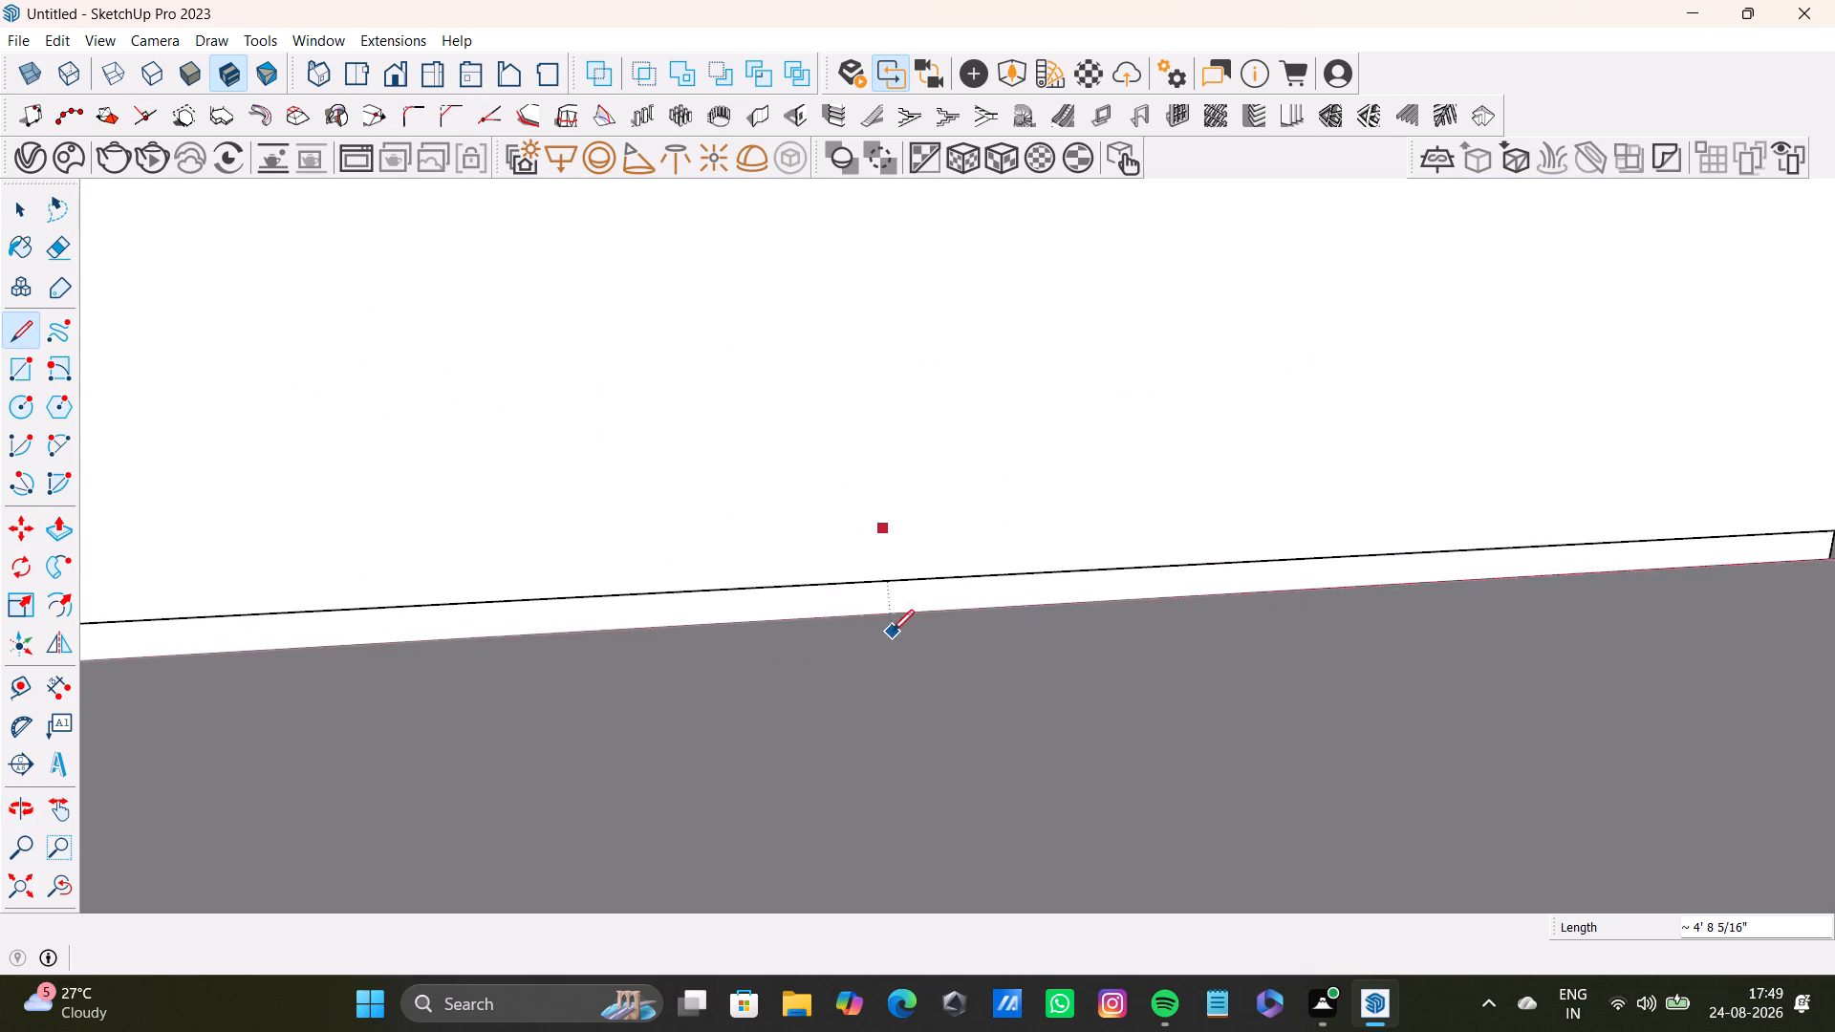
pyautogui.moveTo(899, 628); pyautogui.dragTo(824, 528, button='middle')
pyautogui.scroll(-2, 1298, 423)
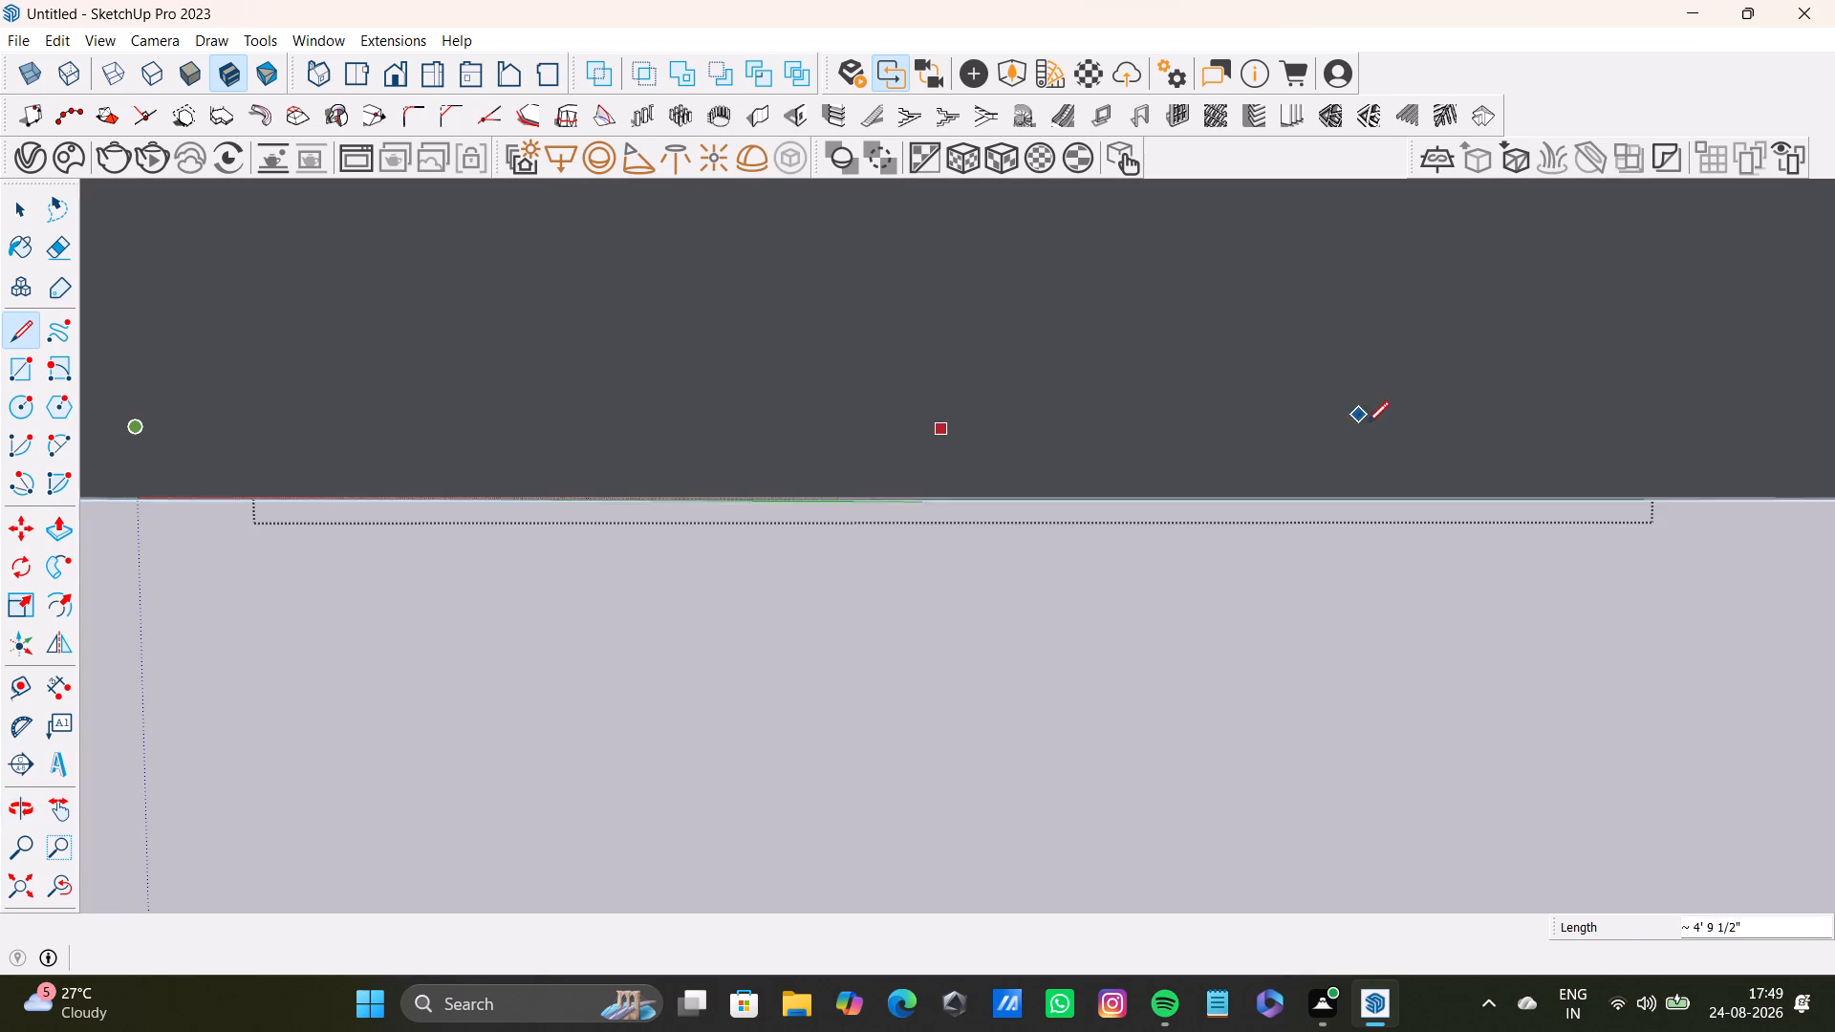
pyautogui.scroll(-3, 1367, 423)
pyautogui.moveTo(1105, 482); pyautogui.dragTo(1152, 702, button='middle')
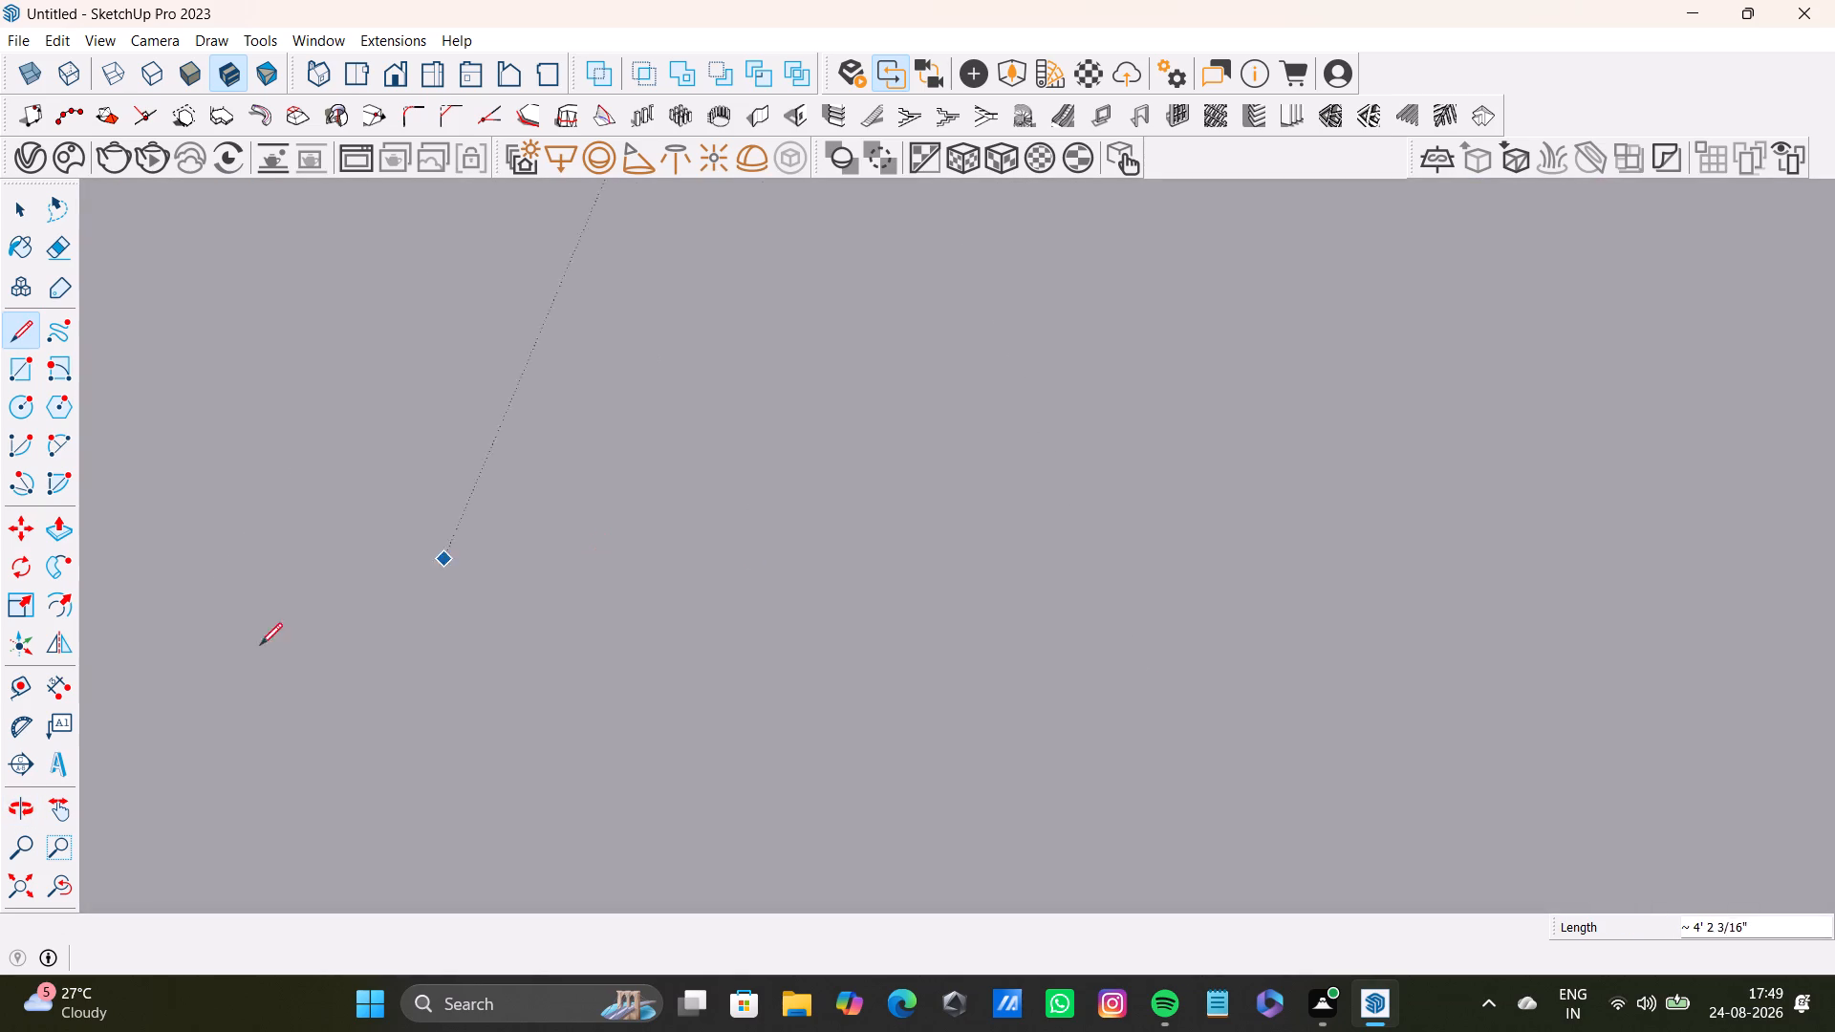
pyautogui.click(62, 883)
pyautogui.scroll(-4, 906, 681)
pyautogui.moveTo(907, 671); pyautogui.dragTo(910, 811, button='middle')
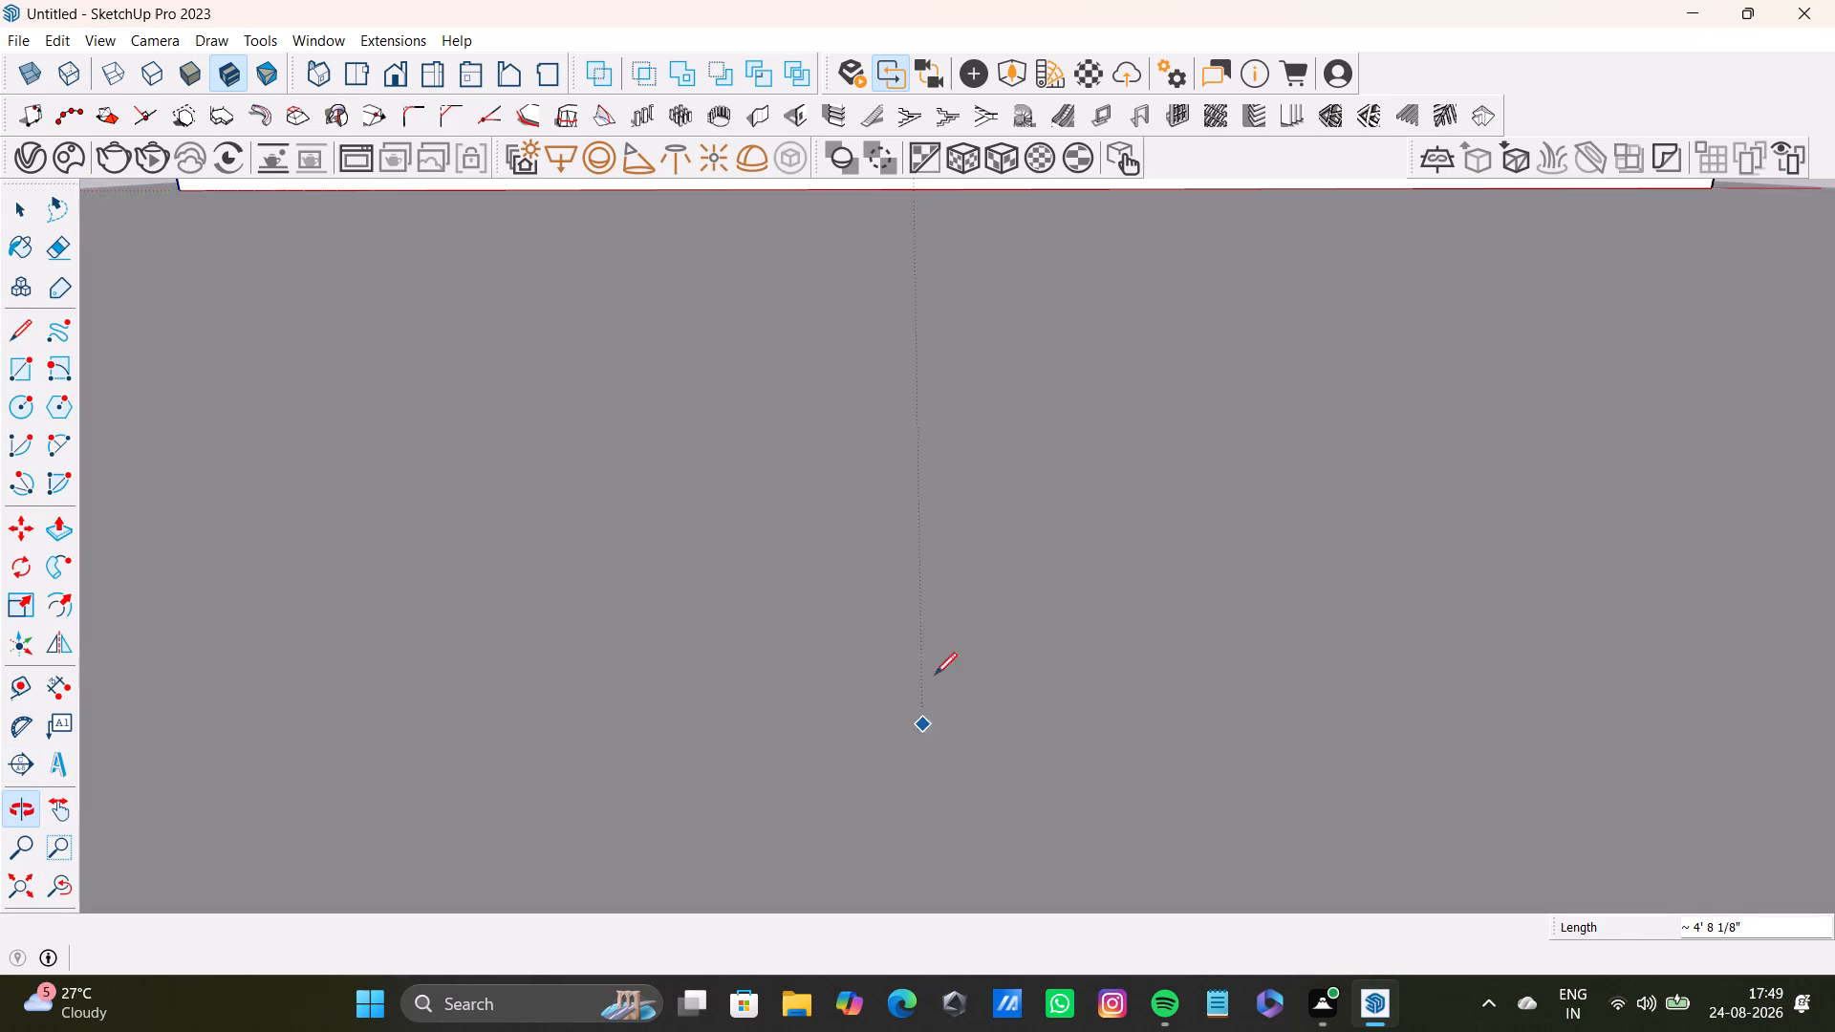
pyautogui.moveTo(961, 478); pyautogui.dragTo(863, 844, button='middle')
pyautogui.moveTo(928, 593); pyautogui.dragTo(937, 522, button='middle')
pyautogui.moveTo(943, 440); pyautogui.dragTo(581, 640, button='middle')
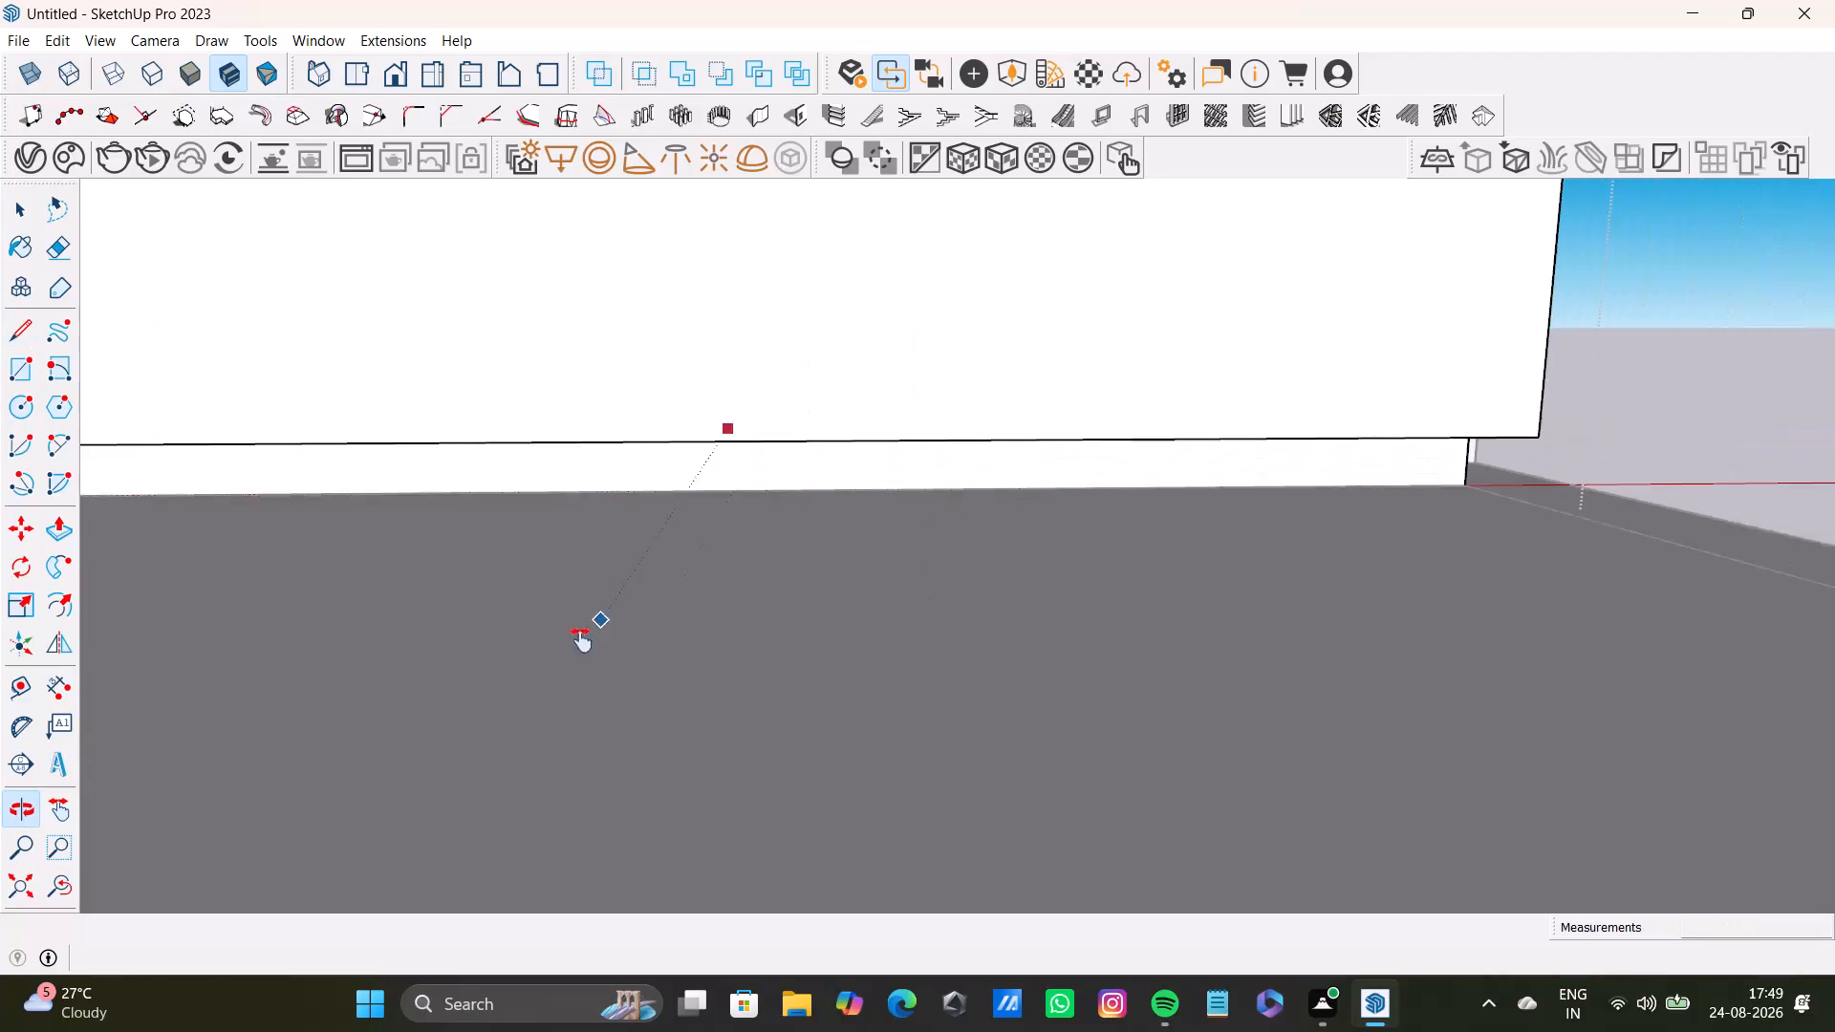
pyautogui.moveTo(581, 640); pyautogui.dragTo(571, 656, button='middle')
pyautogui.moveTo(1314, 489); pyautogui.dragTo(1305, 413, button='middle')
pyautogui.moveTo(1305, 413); pyautogui.dragTo(1300, 447, button='middle')
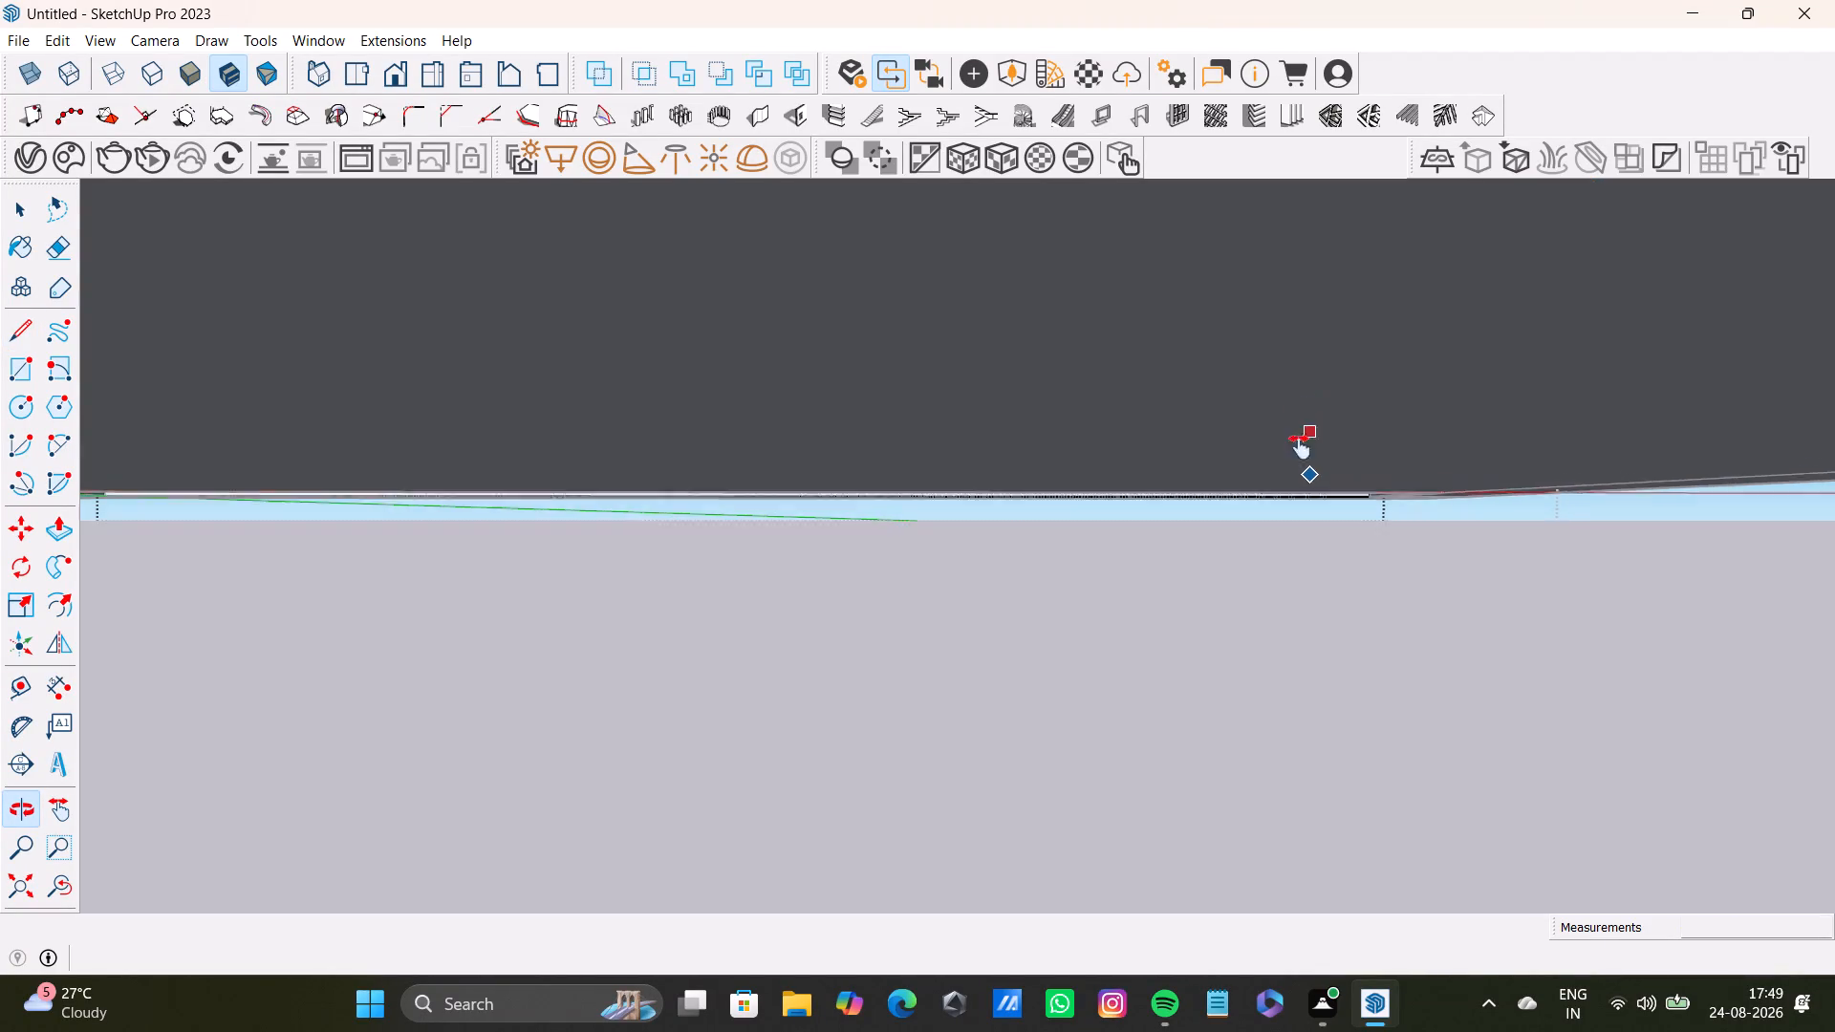
pyautogui.moveTo(1300, 447); pyautogui.dragTo(1267, 558, button='middle')
pyautogui.click(1435, 485)
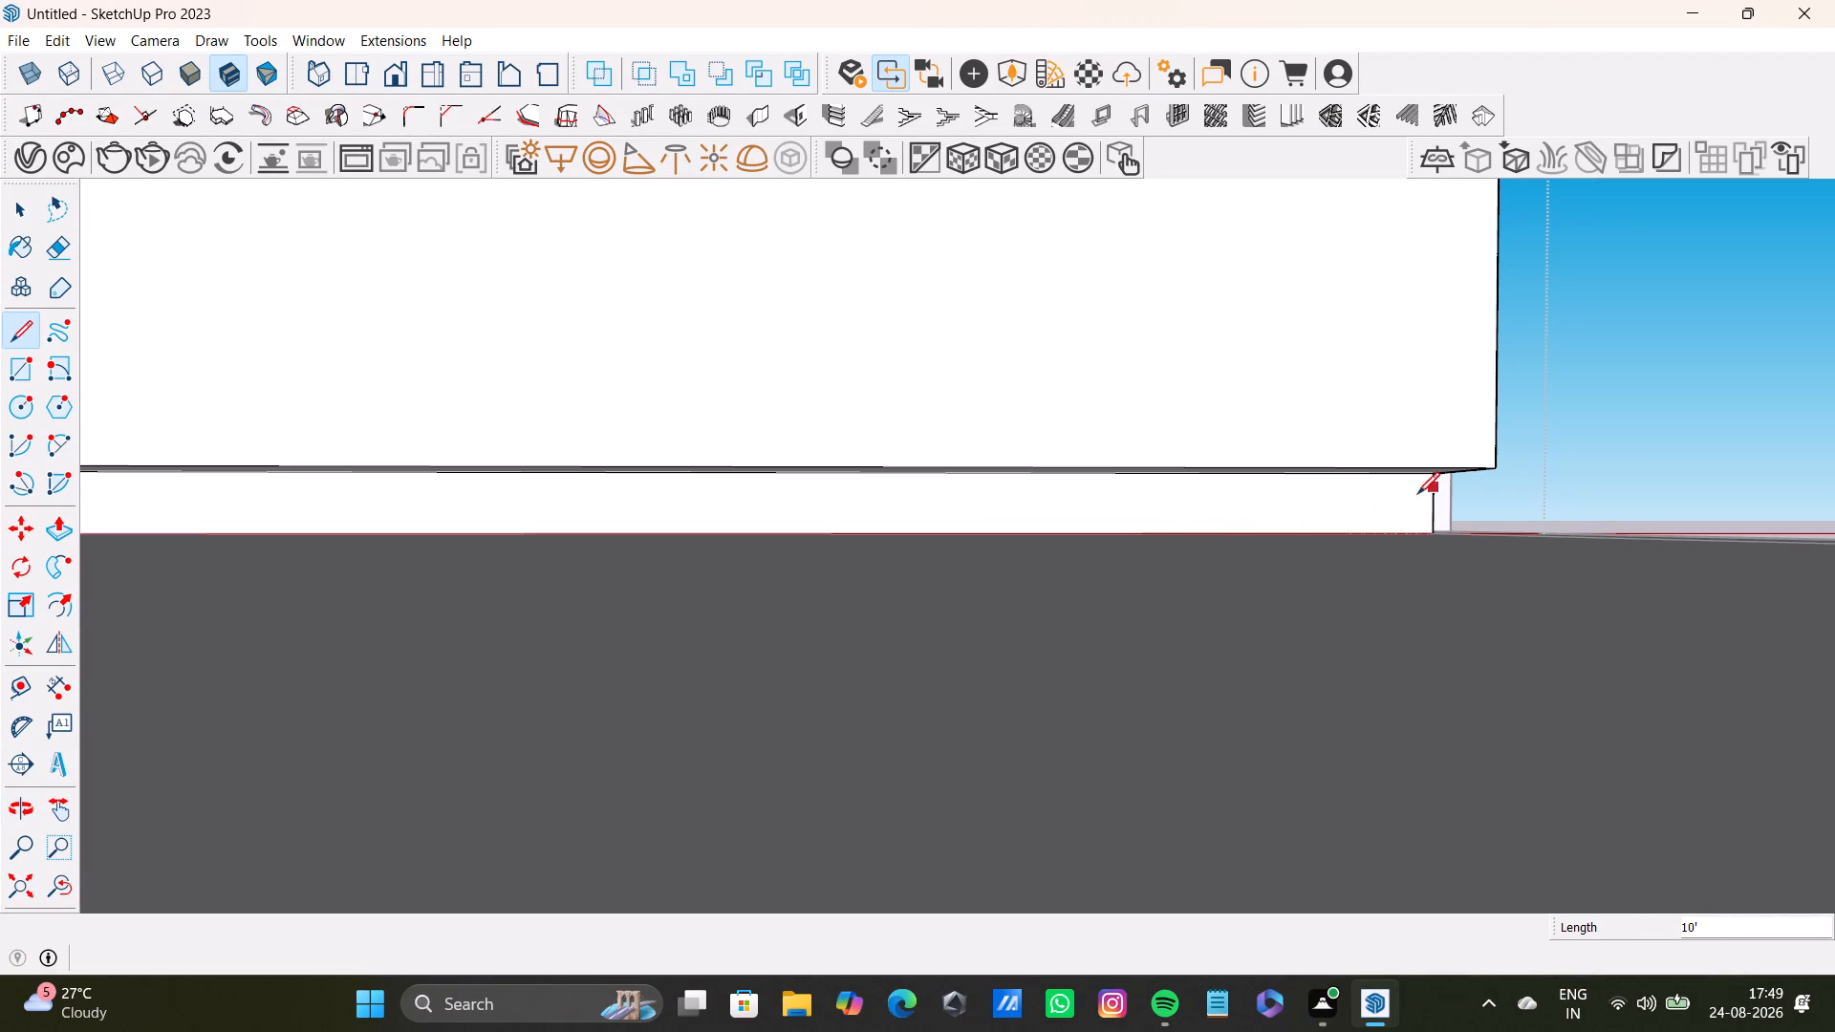
pyautogui.press('space')
# Place a vertical guide on the recessed base face about 1'1" in from its left end.
pyautogui.click(948, 459)
pyautogui.click(951, 490)
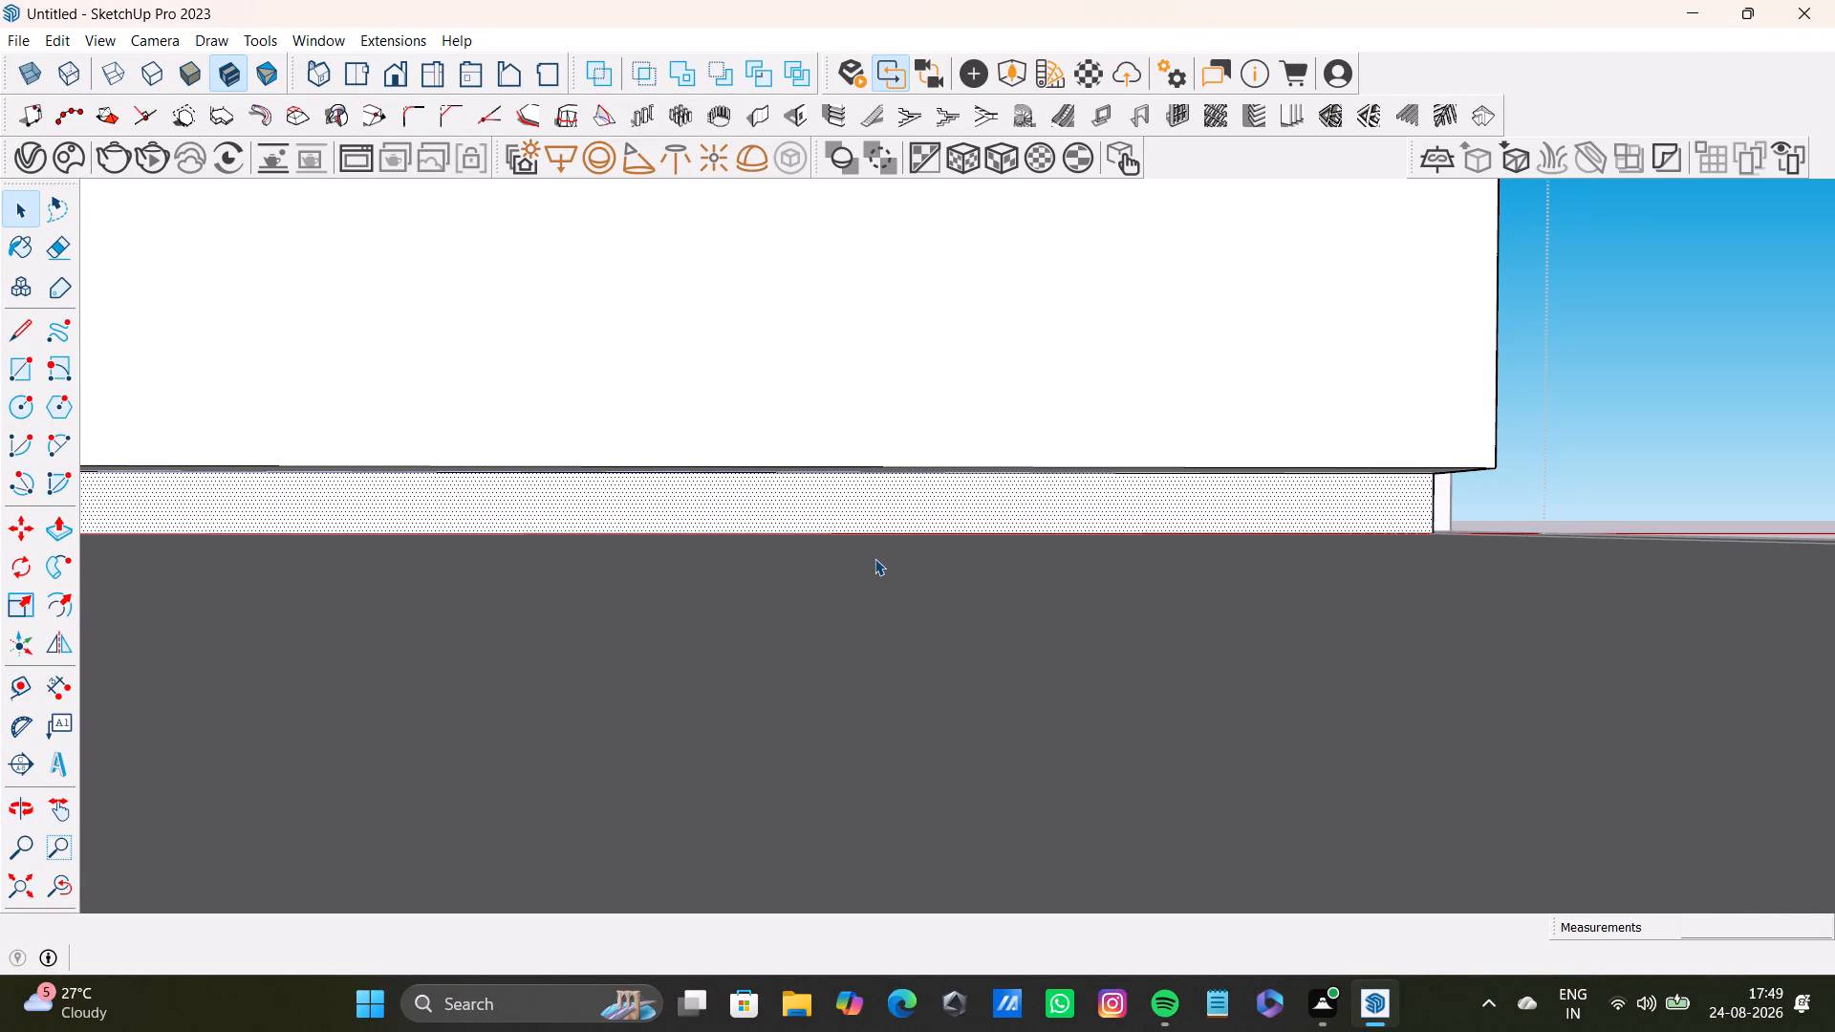
pyautogui.scroll(-5, 874, 558)
pyautogui.keyDown('shift'); pyautogui.moveTo(818, 537); pyautogui.dragTo(1307, 538, button='middle'); pyautogui.keyUp('shift')
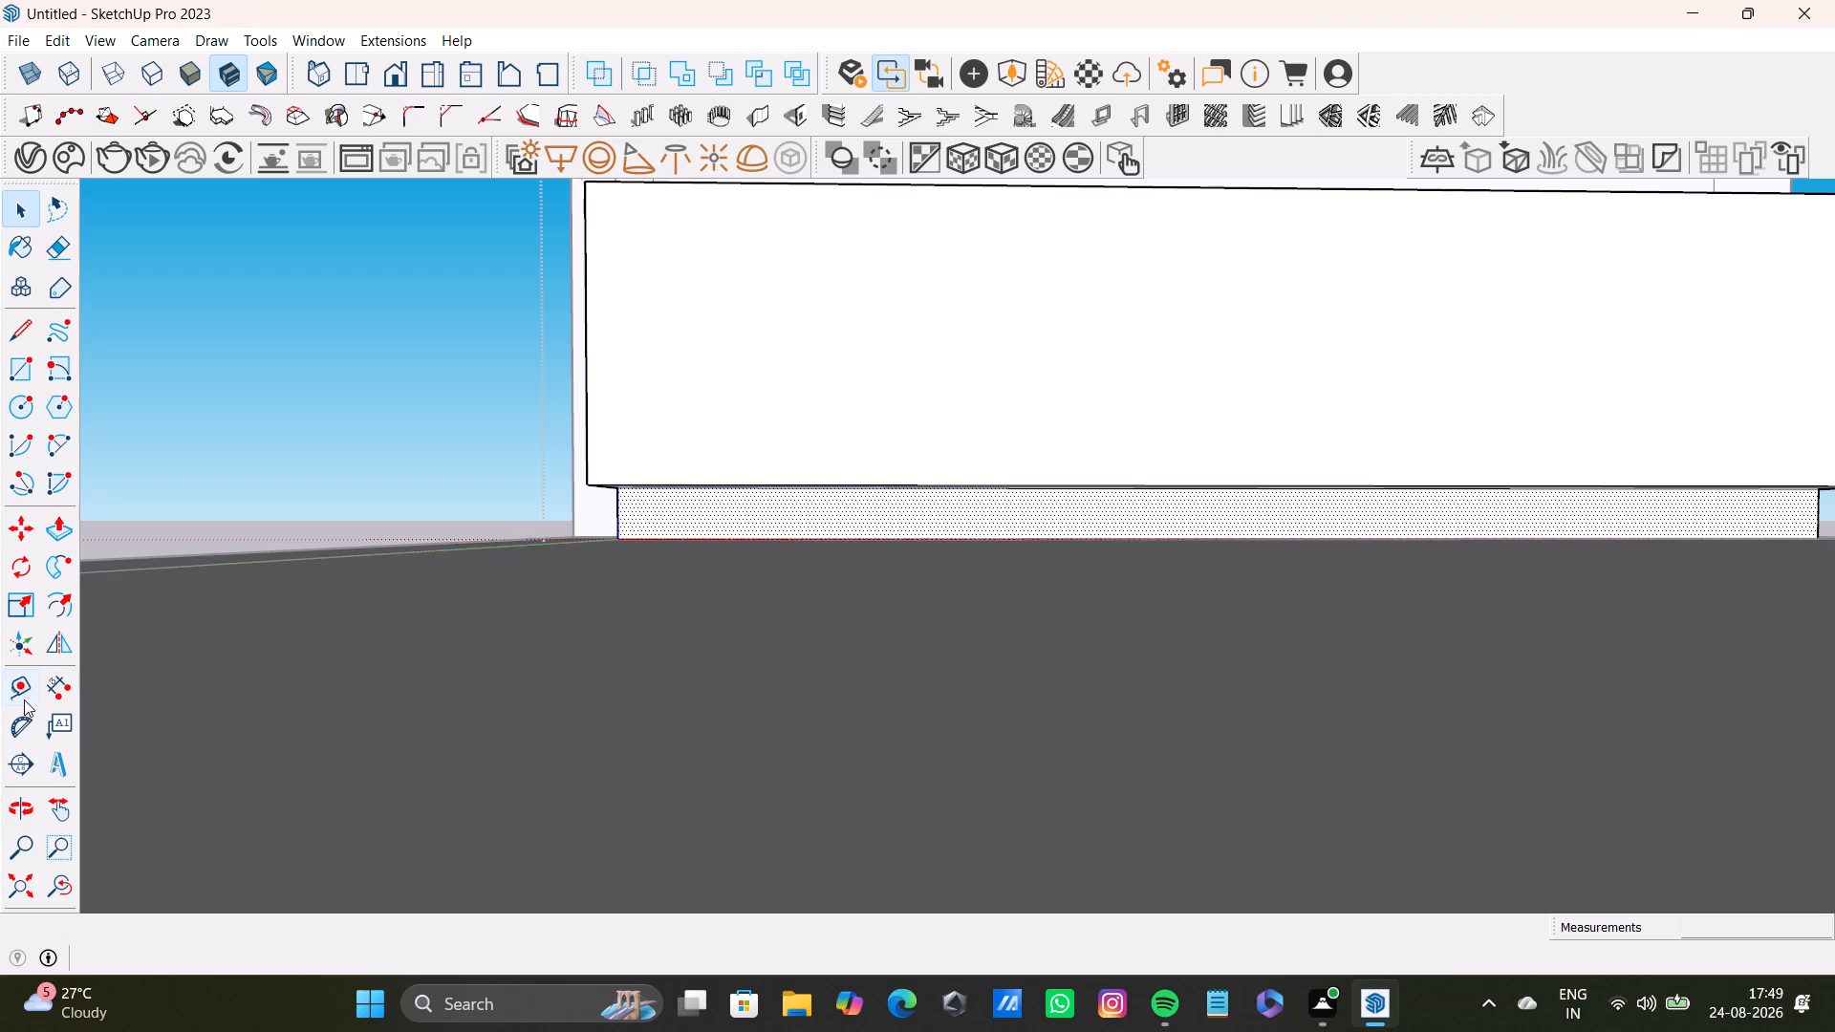
pyautogui.moveTo(19, 681); pyautogui.dragTo(29, 678)
pyautogui.scroll(8, 705, 469)
pyautogui.click(563, 522)
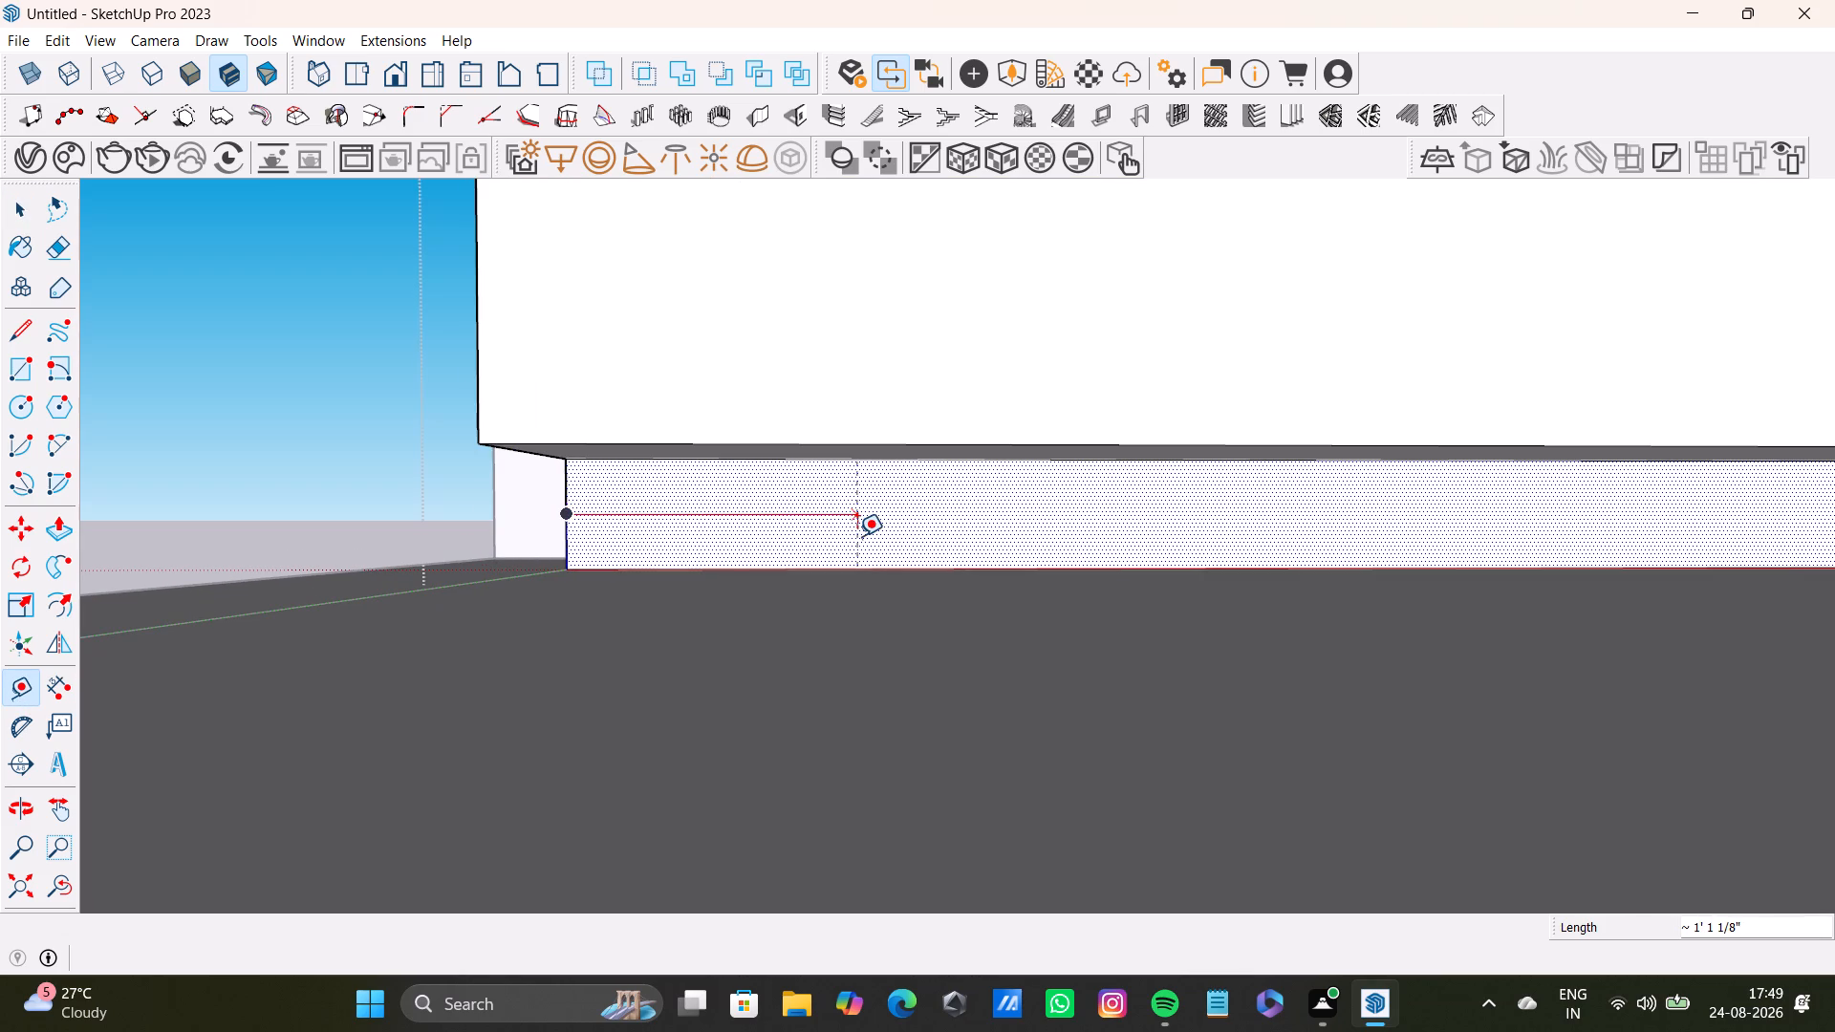
pyautogui.click(857, 539)
# Place a second vertical guide on the recessed base face, offset inward from its right end.
pyautogui.scroll(-7, 858, 543)
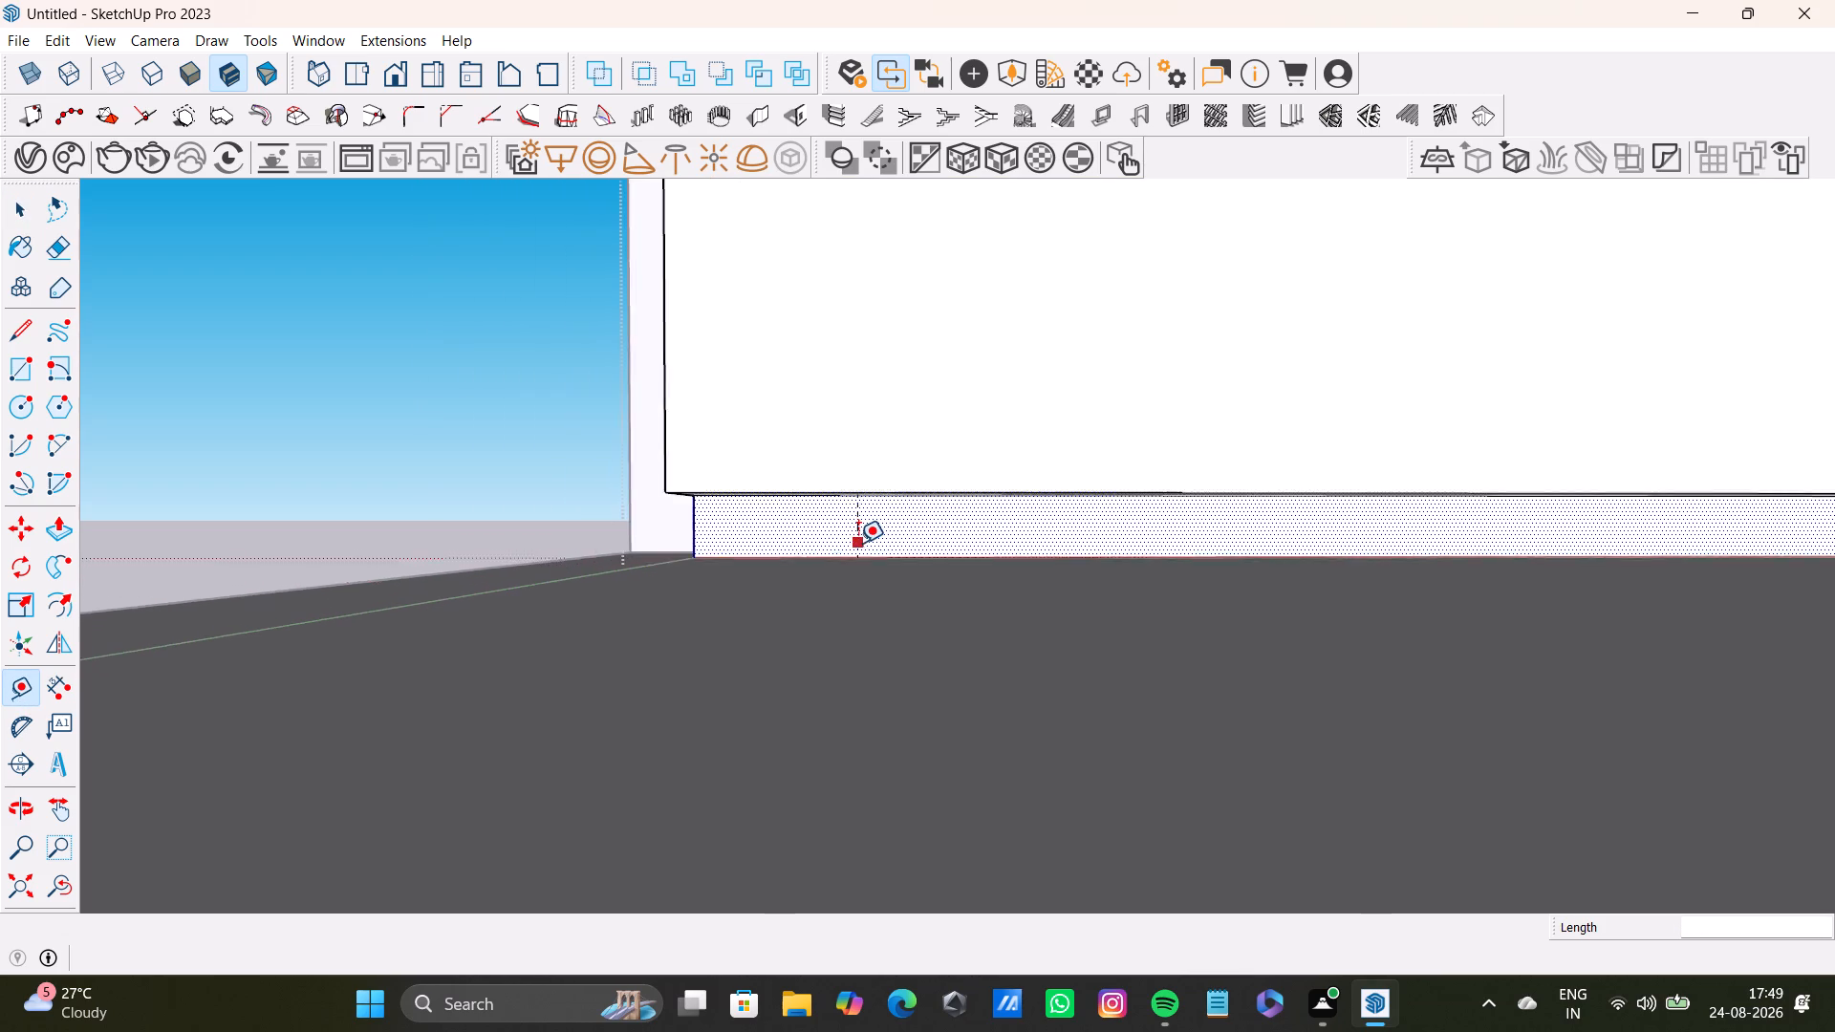
pyautogui.scroll(-8, 858, 543)
pyautogui.keyDown('shift'); pyautogui.moveTo(1094, 547); pyautogui.dragTo(774, 597, button='middle'); pyautogui.keyUp('shift')
pyautogui.scroll(4, 1070, 591)
pyautogui.click(1233, 594)
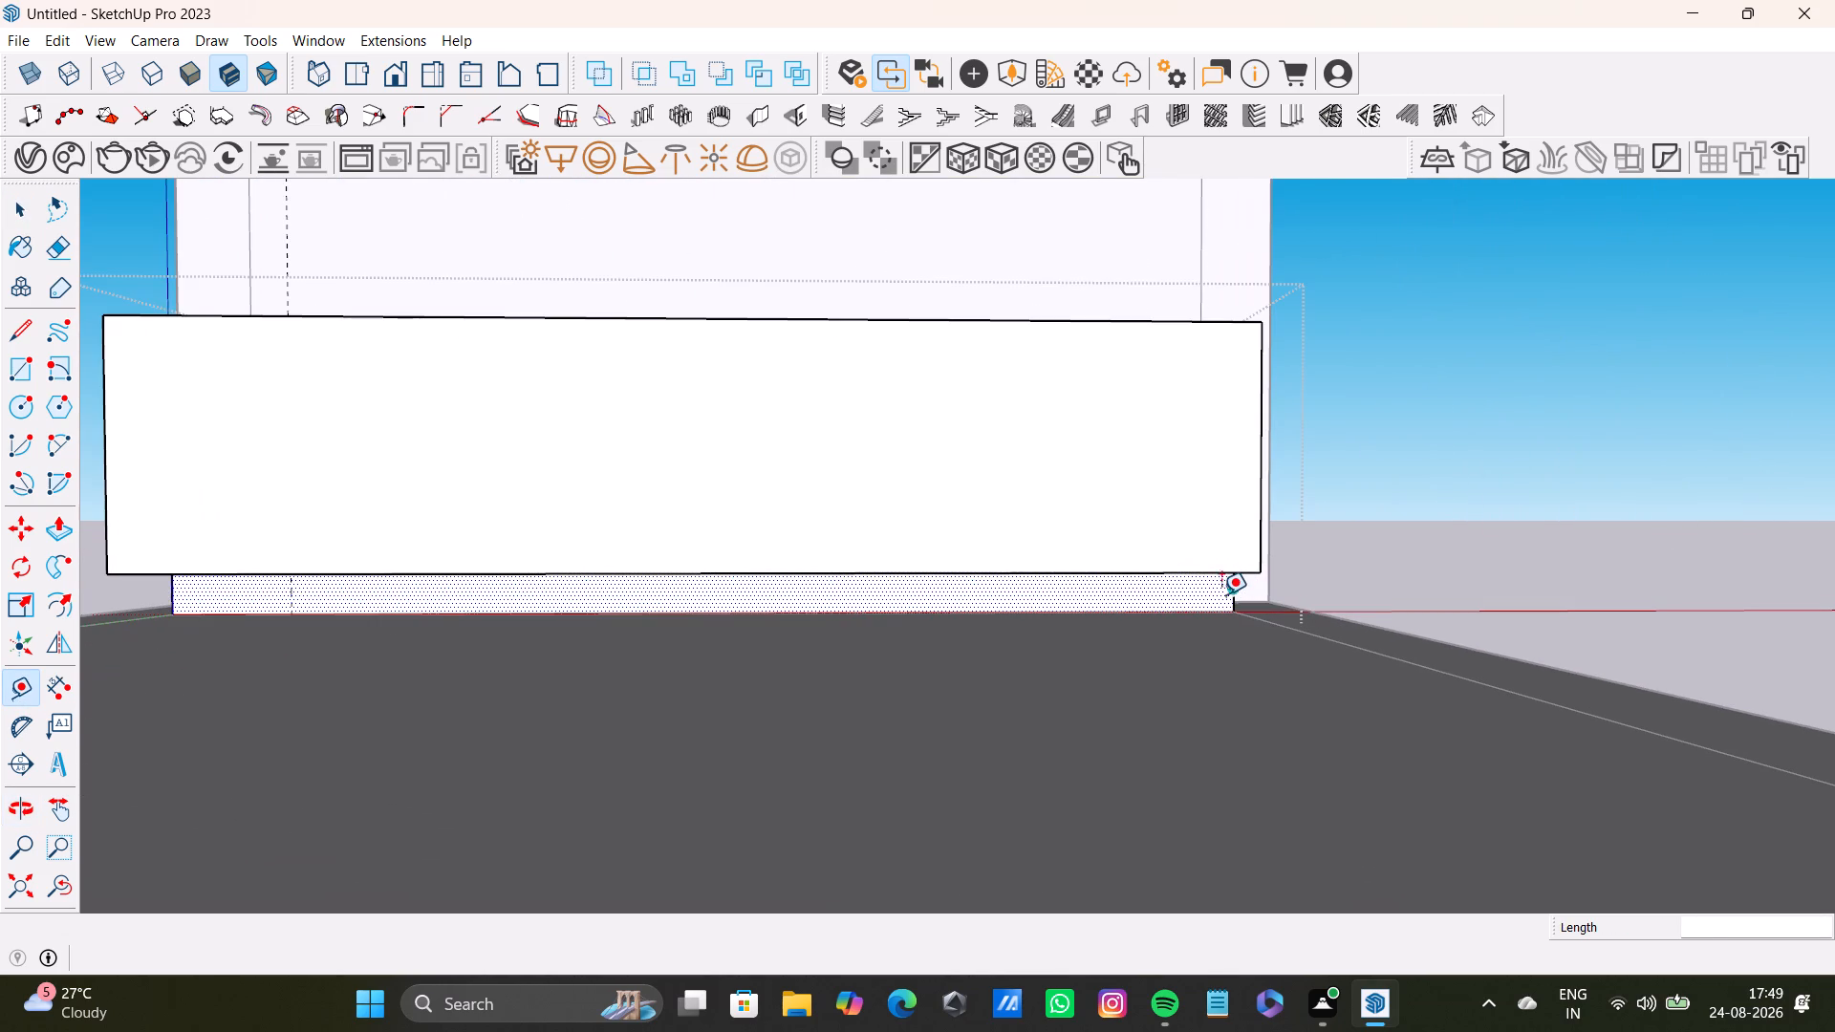
pyautogui.click(1110, 596)
pyautogui.press('space')
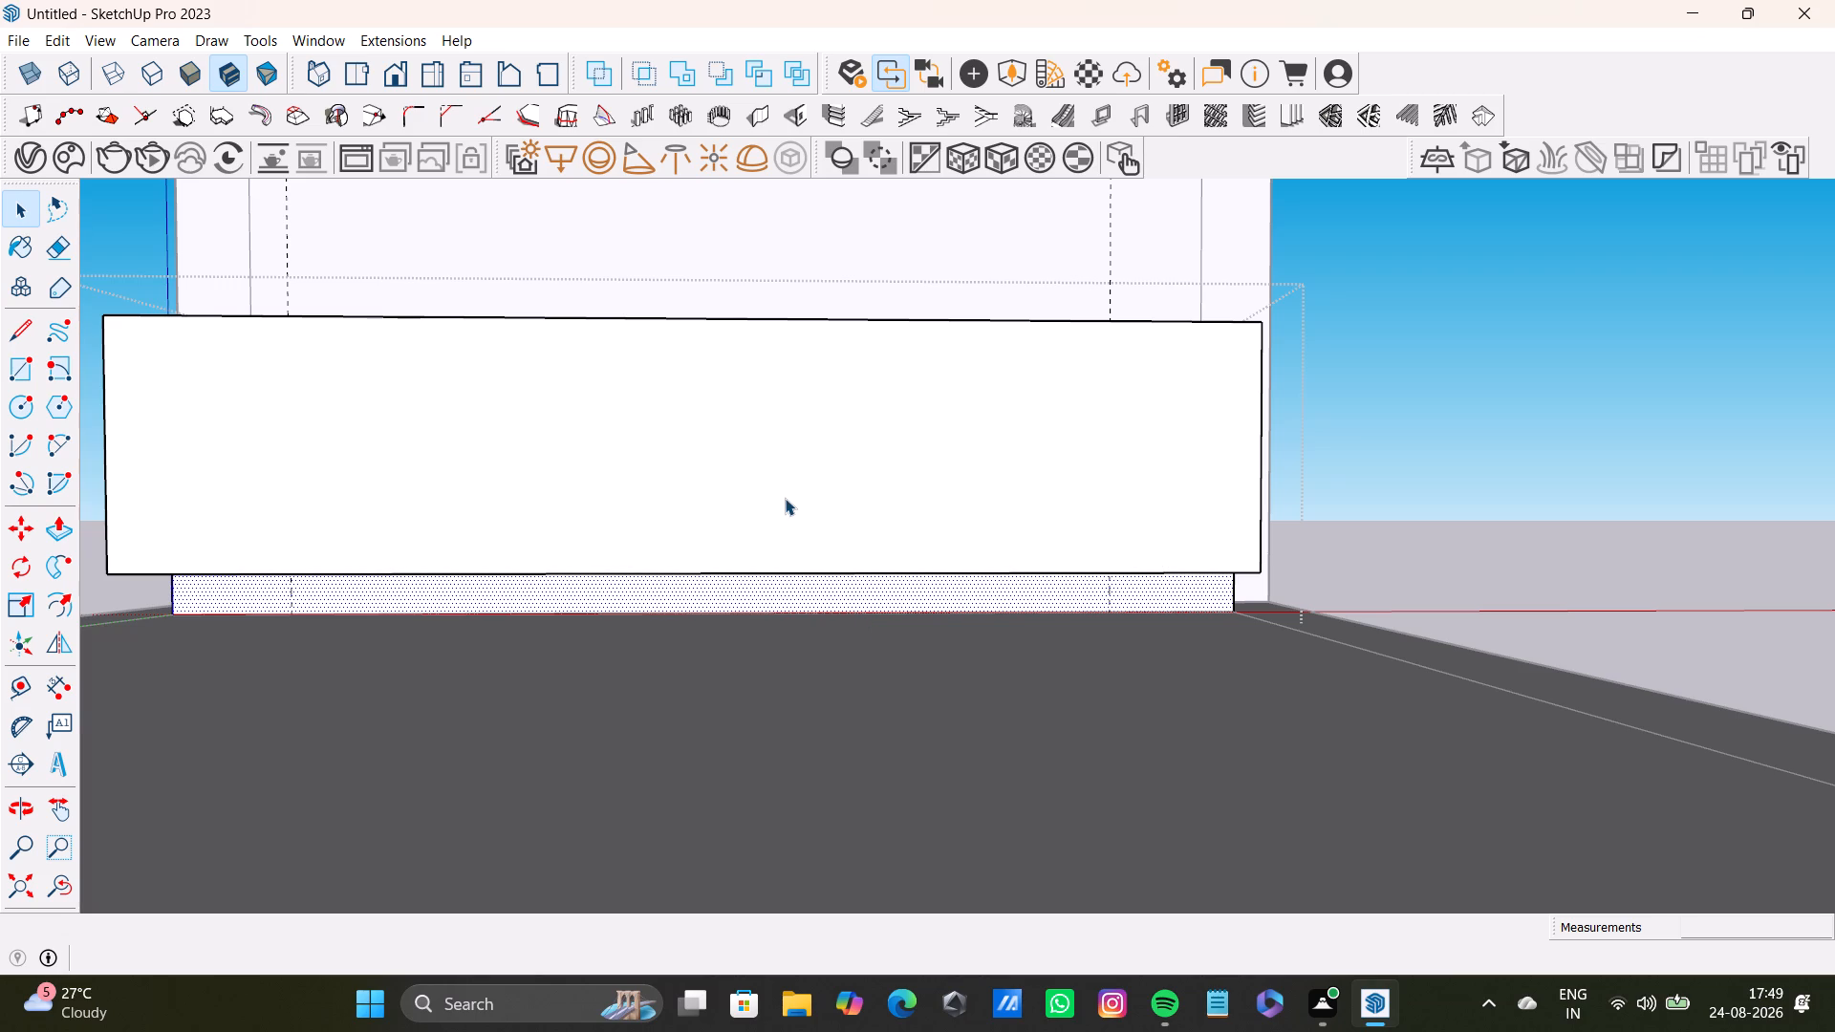
# Draw a 5" vertical line along the left guide, from the top to the bottom edge of the recessed base face.
pyautogui.press('space')
pyautogui.scroll(-4, 497, 472)
pyautogui.keyDown('shift'); pyautogui.moveTo(572, 529); pyautogui.dragTo(806, 537, button='middle'); pyautogui.keyUp('shift')
pyautogui.moveTo(799, 555); pyautogui.dragTo(778, 564, button='middle')
pyautogui.scroll(8, 662, 552)
pyautogui.moveTo(670, 548); pyautogui.dragTo(682, 509, button='middle')
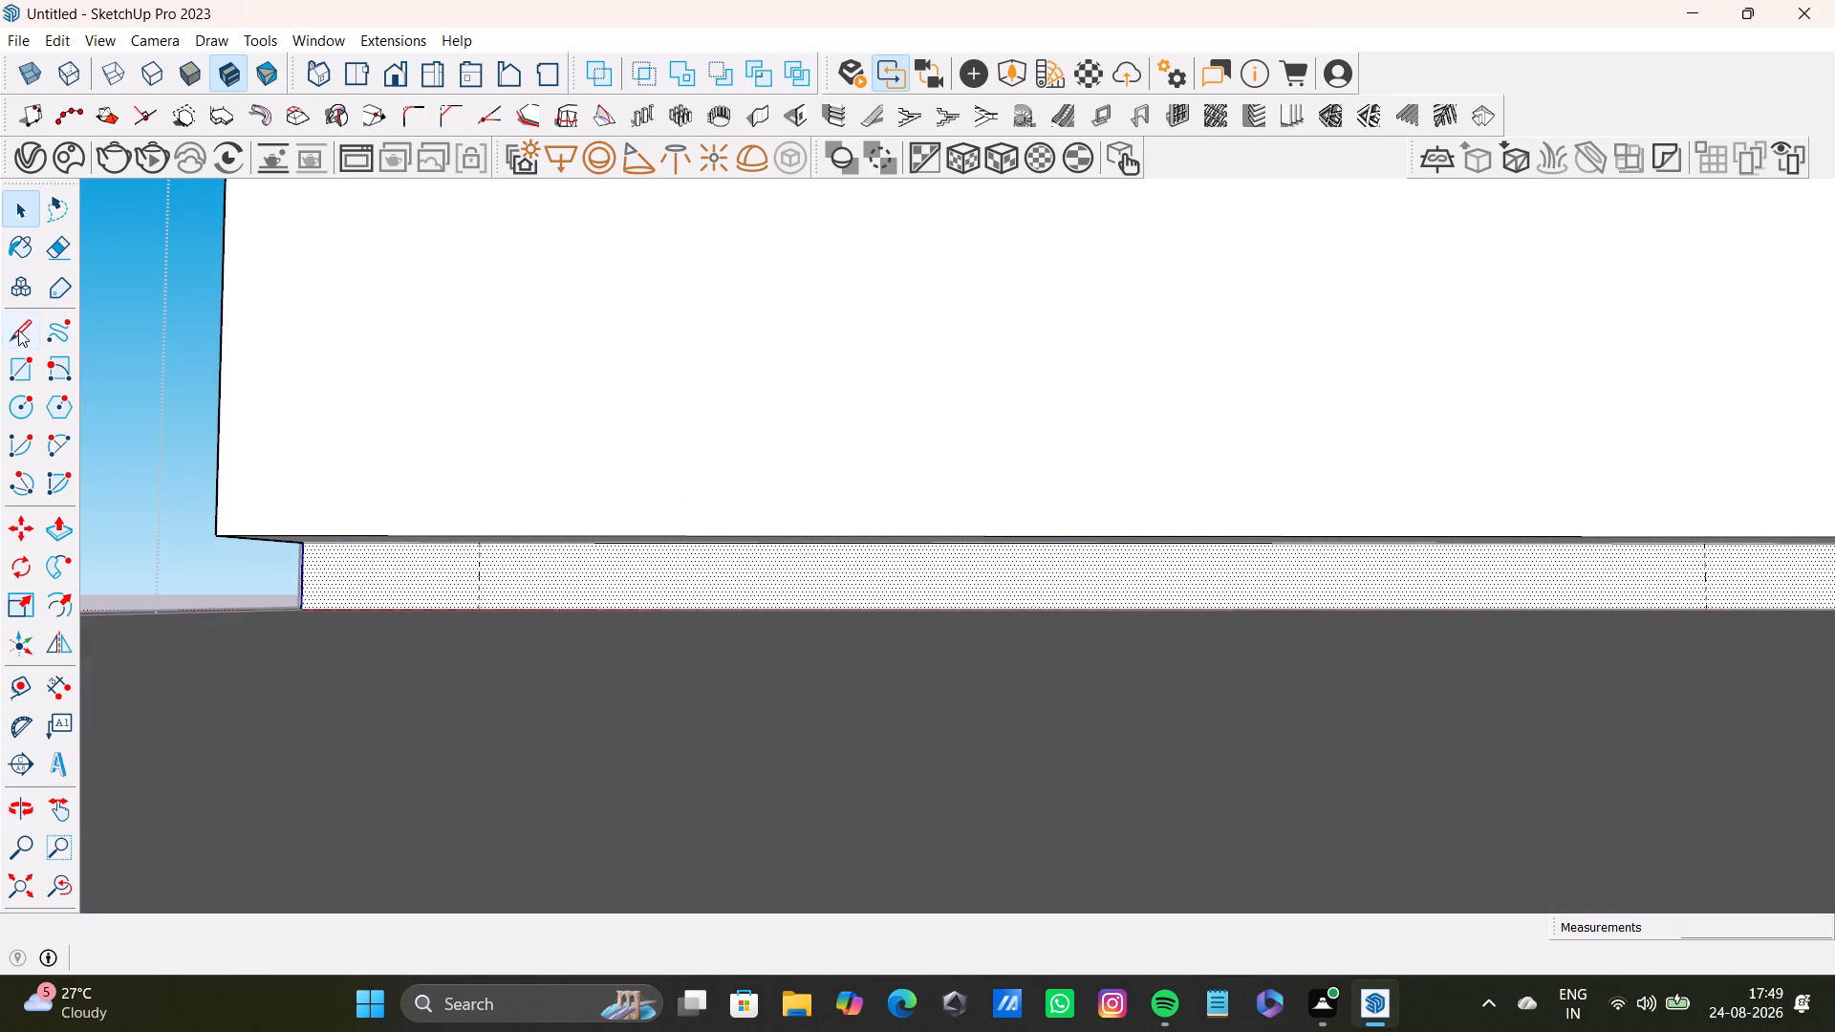
pyautogui.click(18, 330)
pyautogui.scroll(4, 562, 628)
pyautogui.moveTo(556, 605); pyautogui.dragTo(558, 595, button='middle')
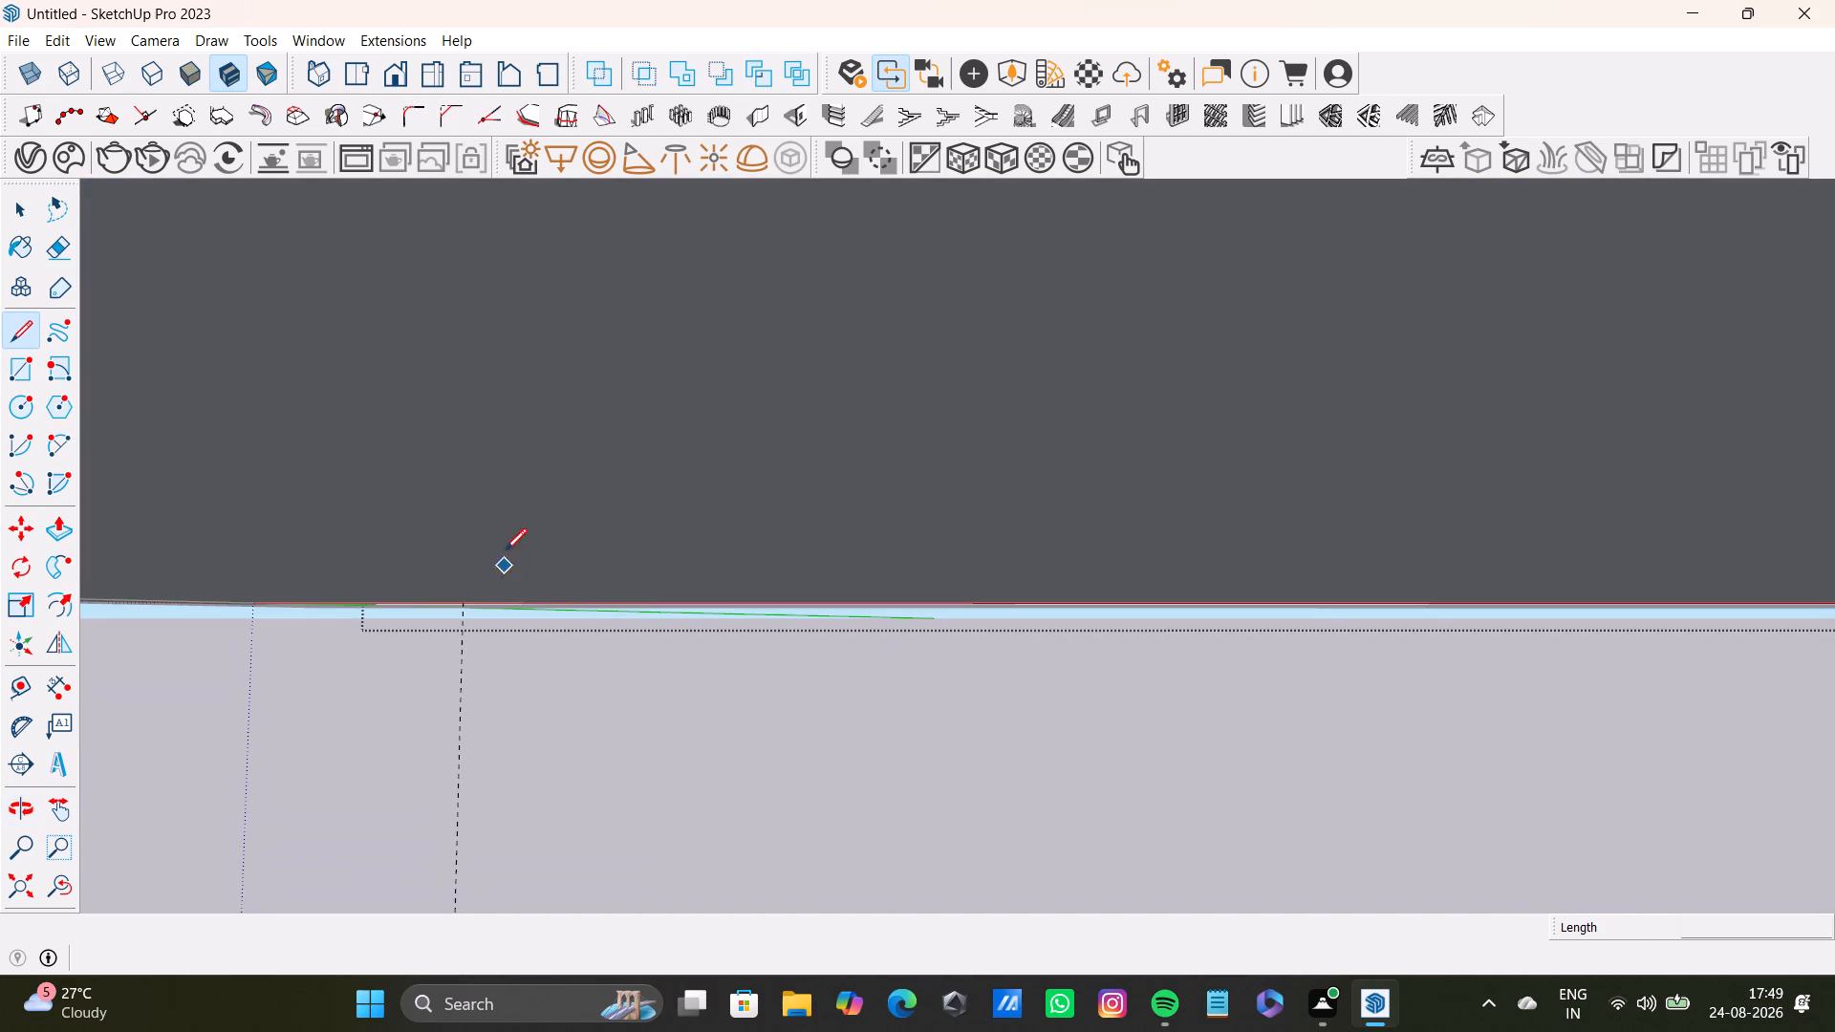
pyautogui.scroll(-8, 507, 629)
pyautogui.scroll(-2, 399, 754)
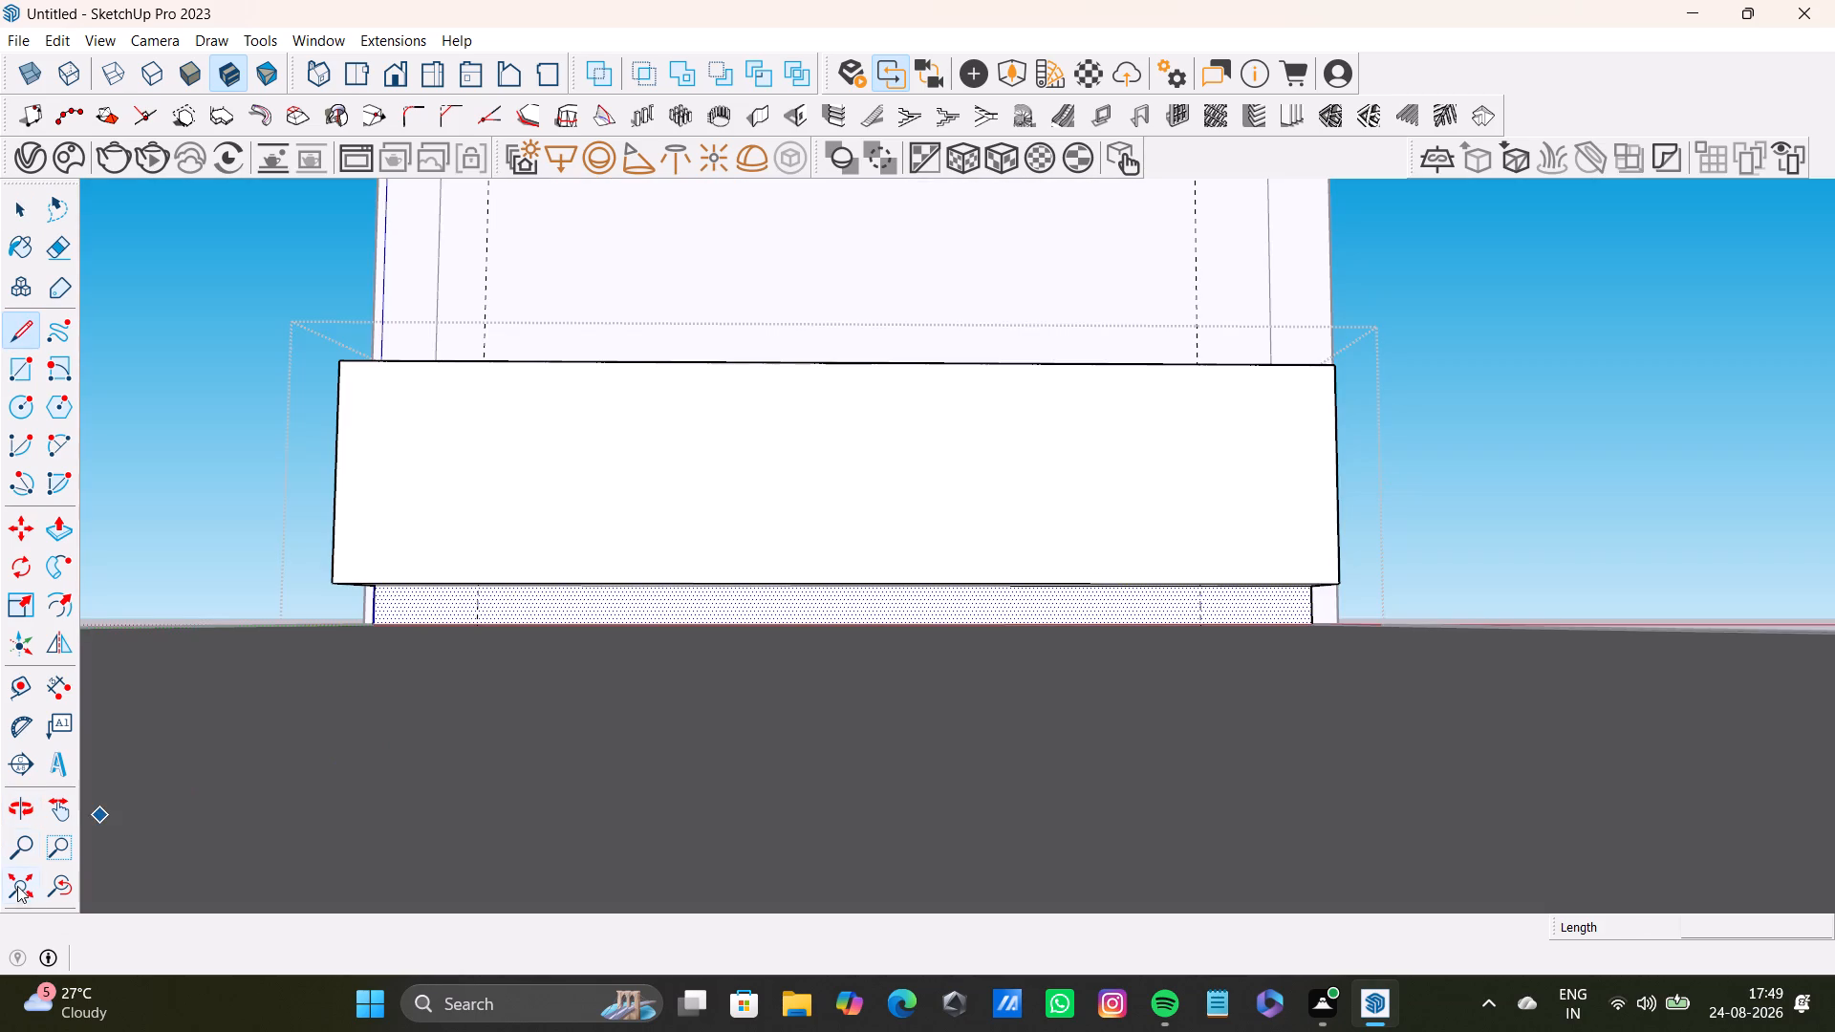
pyautogui.click(50, 890)
pyautogui.click(13, 910)
pyautogui.click(18, 875)
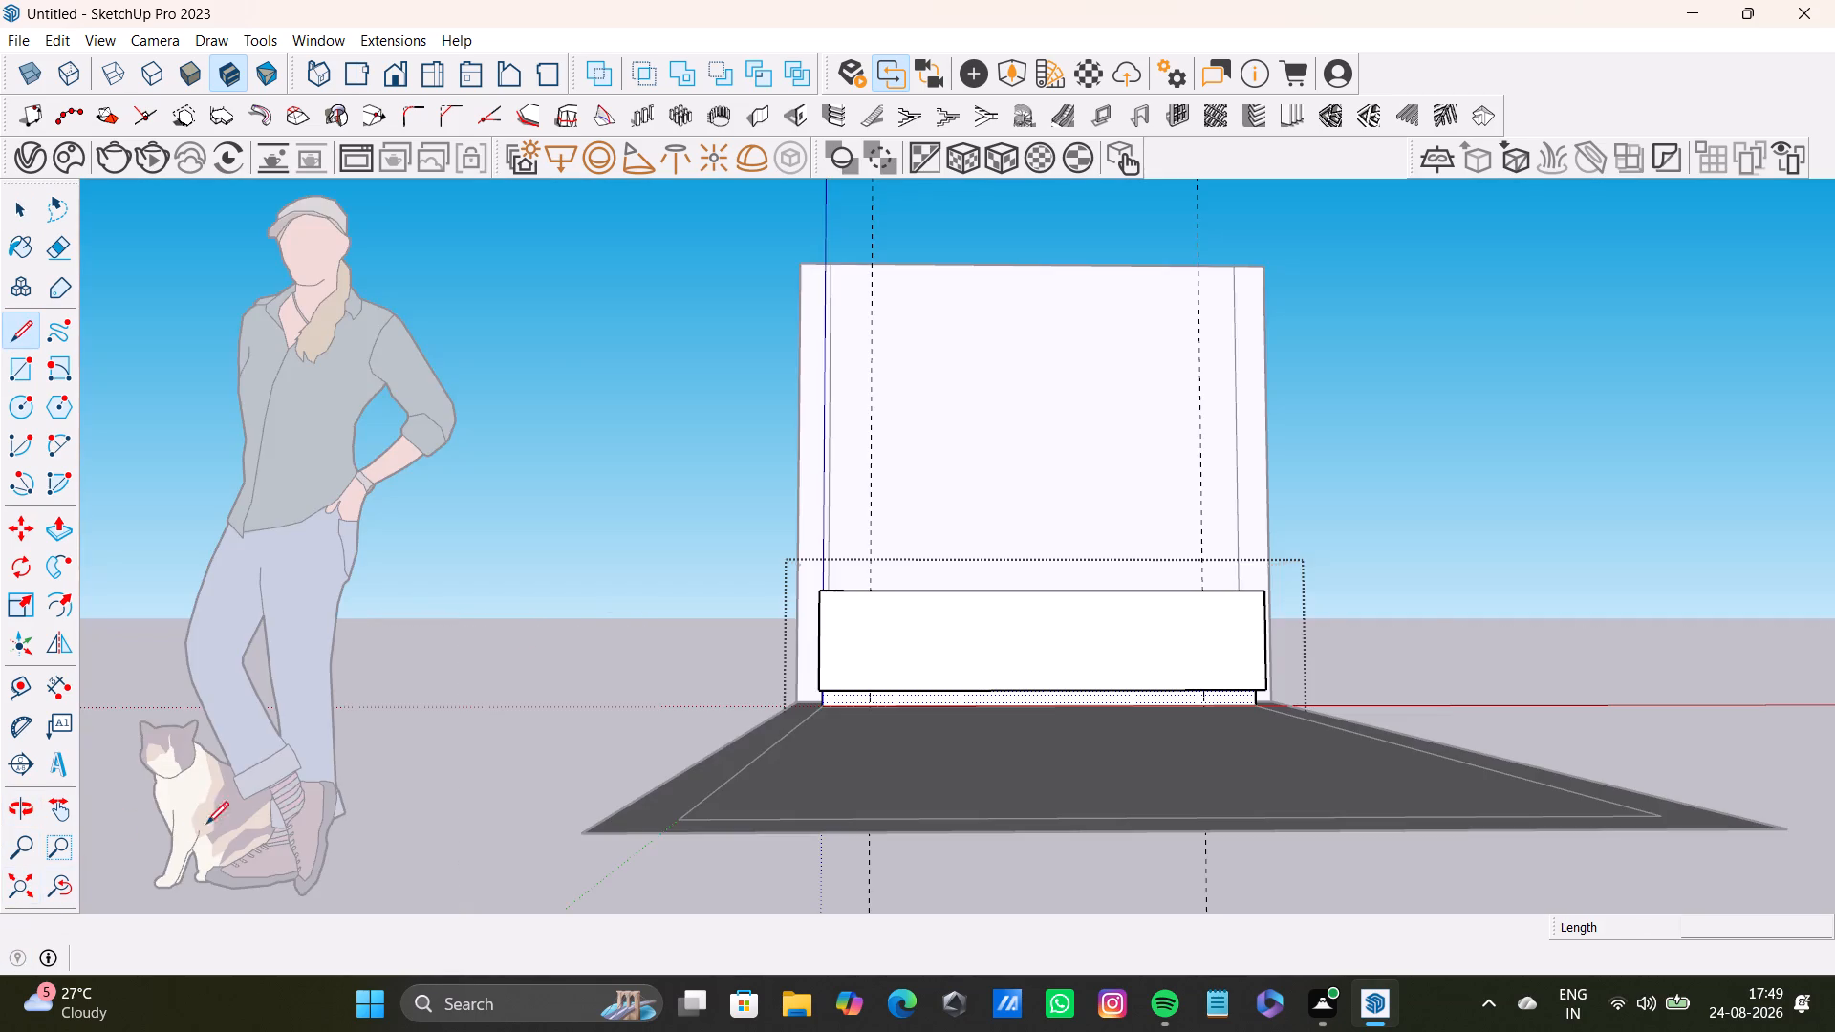
pyautogui.scroll(20, 781, 729)
pyautogui.scroll(4, 781, 729)
pyautogui.moveTo(965, 665); pyautogui.dragTo(977, 646, button='middle')
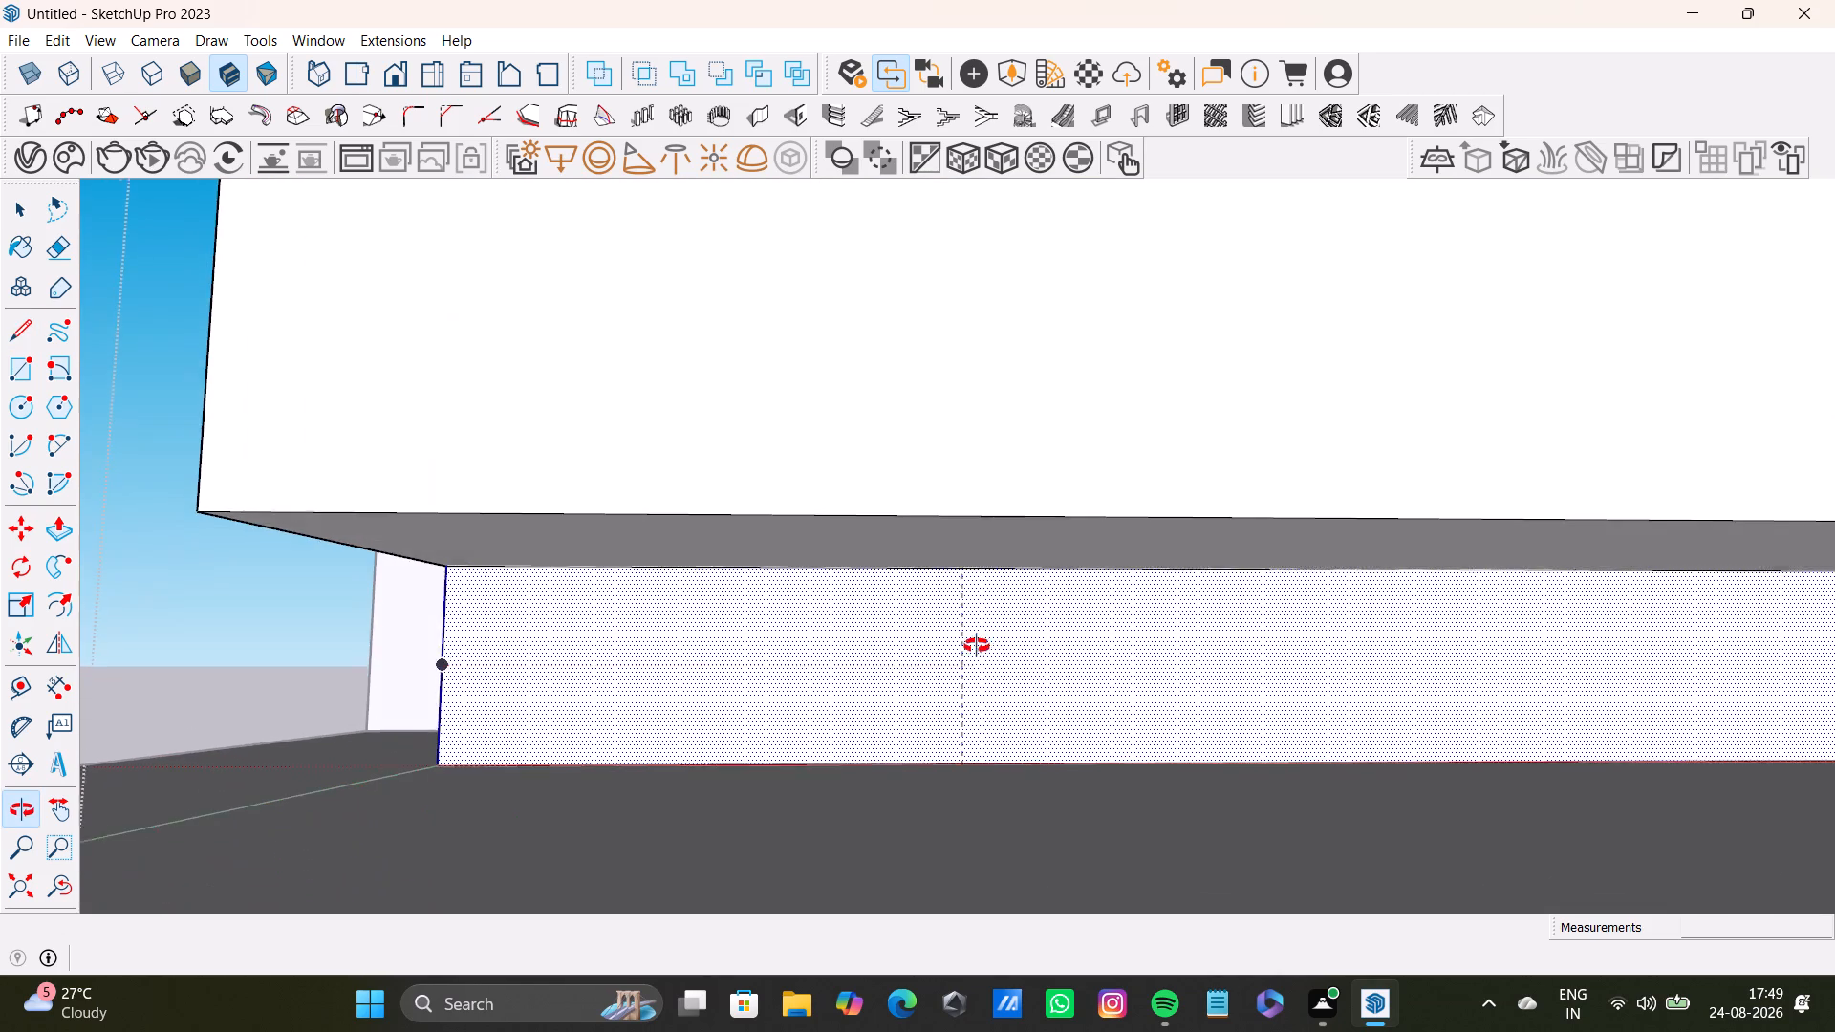
pyautogui.moveTo(977, 646); pyautogui.dragTo(977, 644, button='middle')
pyautogui.click(965, 569)
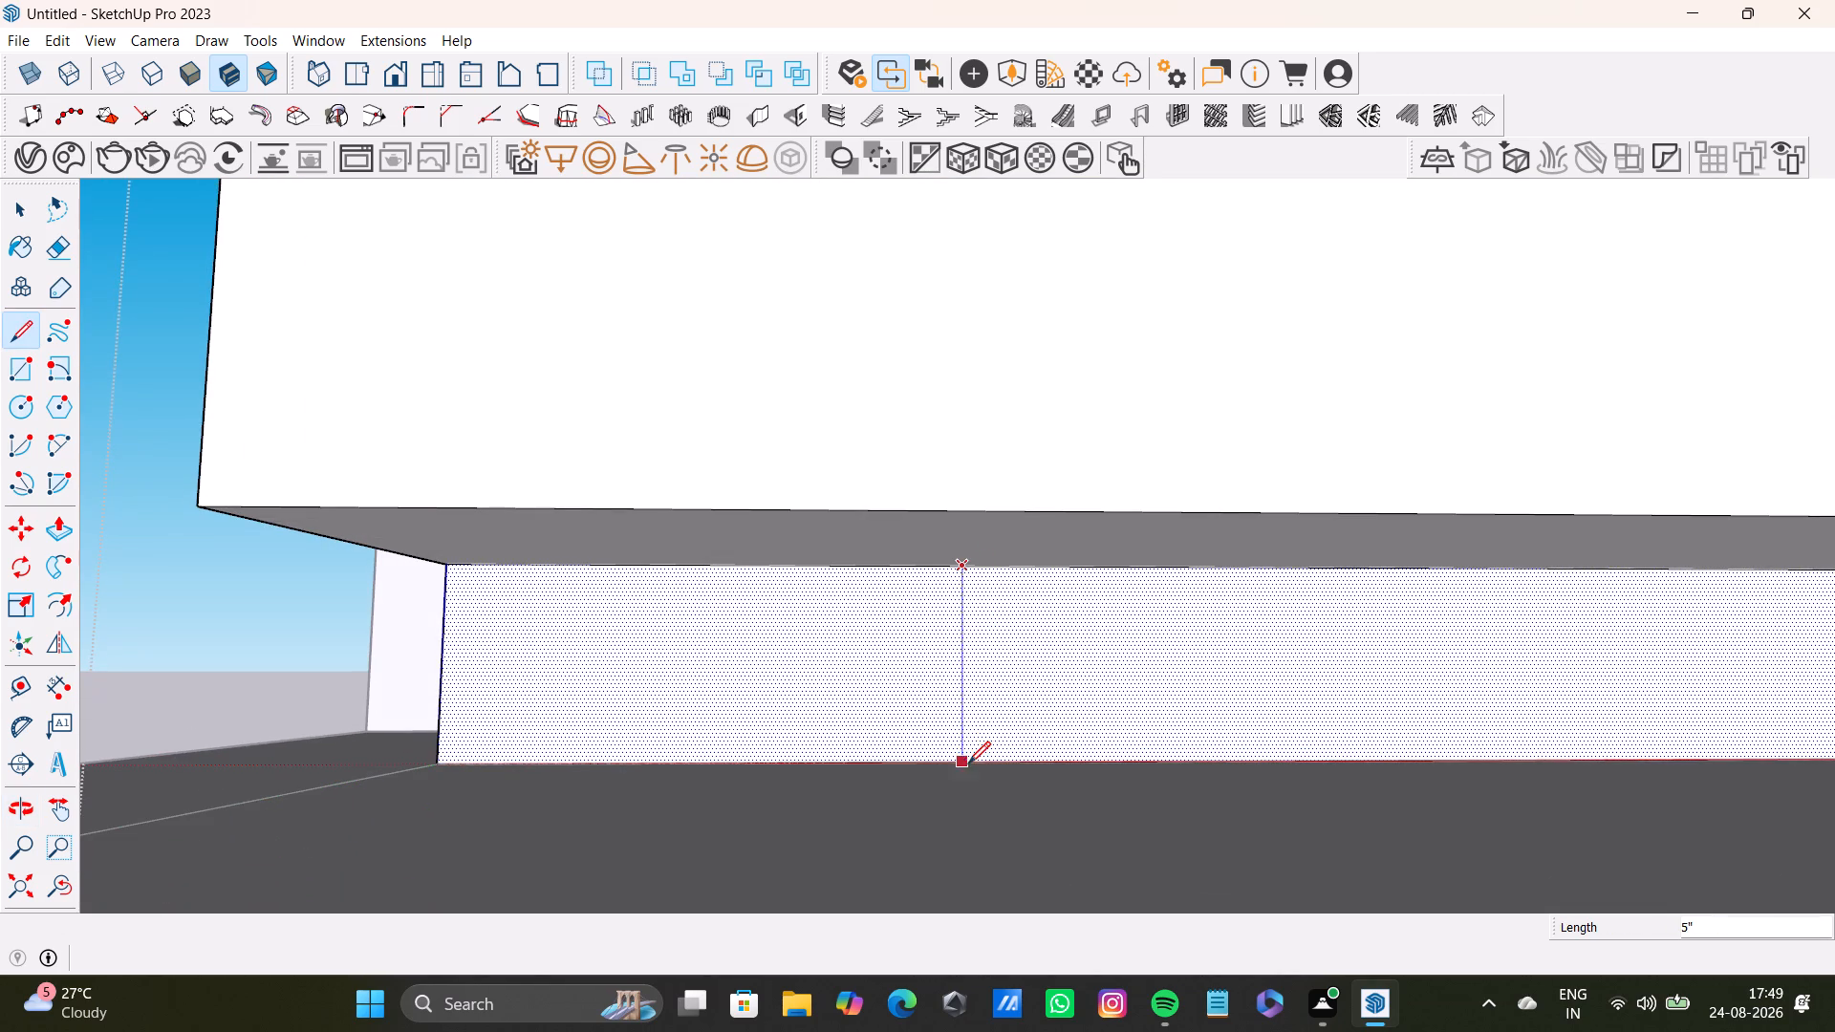
pyautogui.click(968, 763)
pyautogui.press('space')
# Draw a vertical line along the right guide across the full height of the recessed base face.
pyautogui.scroll(-15, 914, 755)
pyautogui.keyDown('shift'); pyautogui.moveTo(1127, 682); pyautogui.dragTo(380, 692, button='middle'); pyautogui.keyUp('shift')
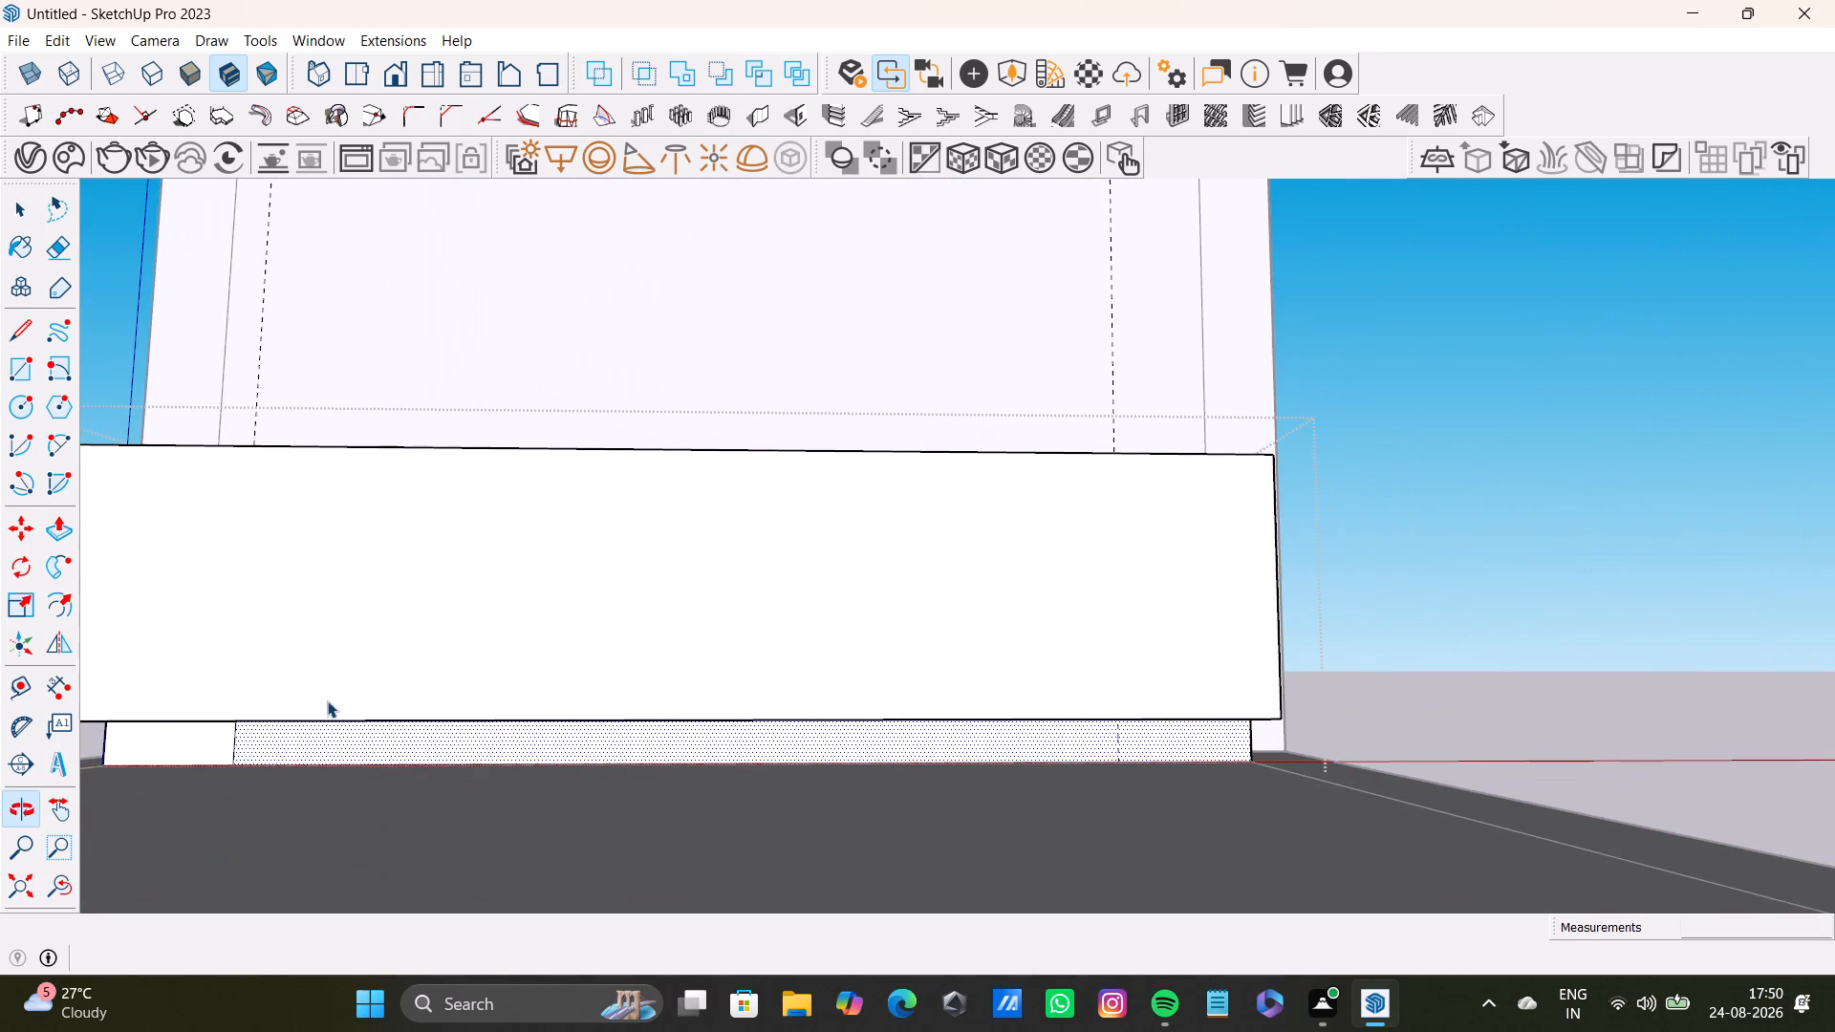
pyautogui.click(19, 339)
pyautogui.scroll(10, 1226, 735)
pyautogui.moveTo(1090, 716); pyautogui.dragTo(1089, 703, button='middle')
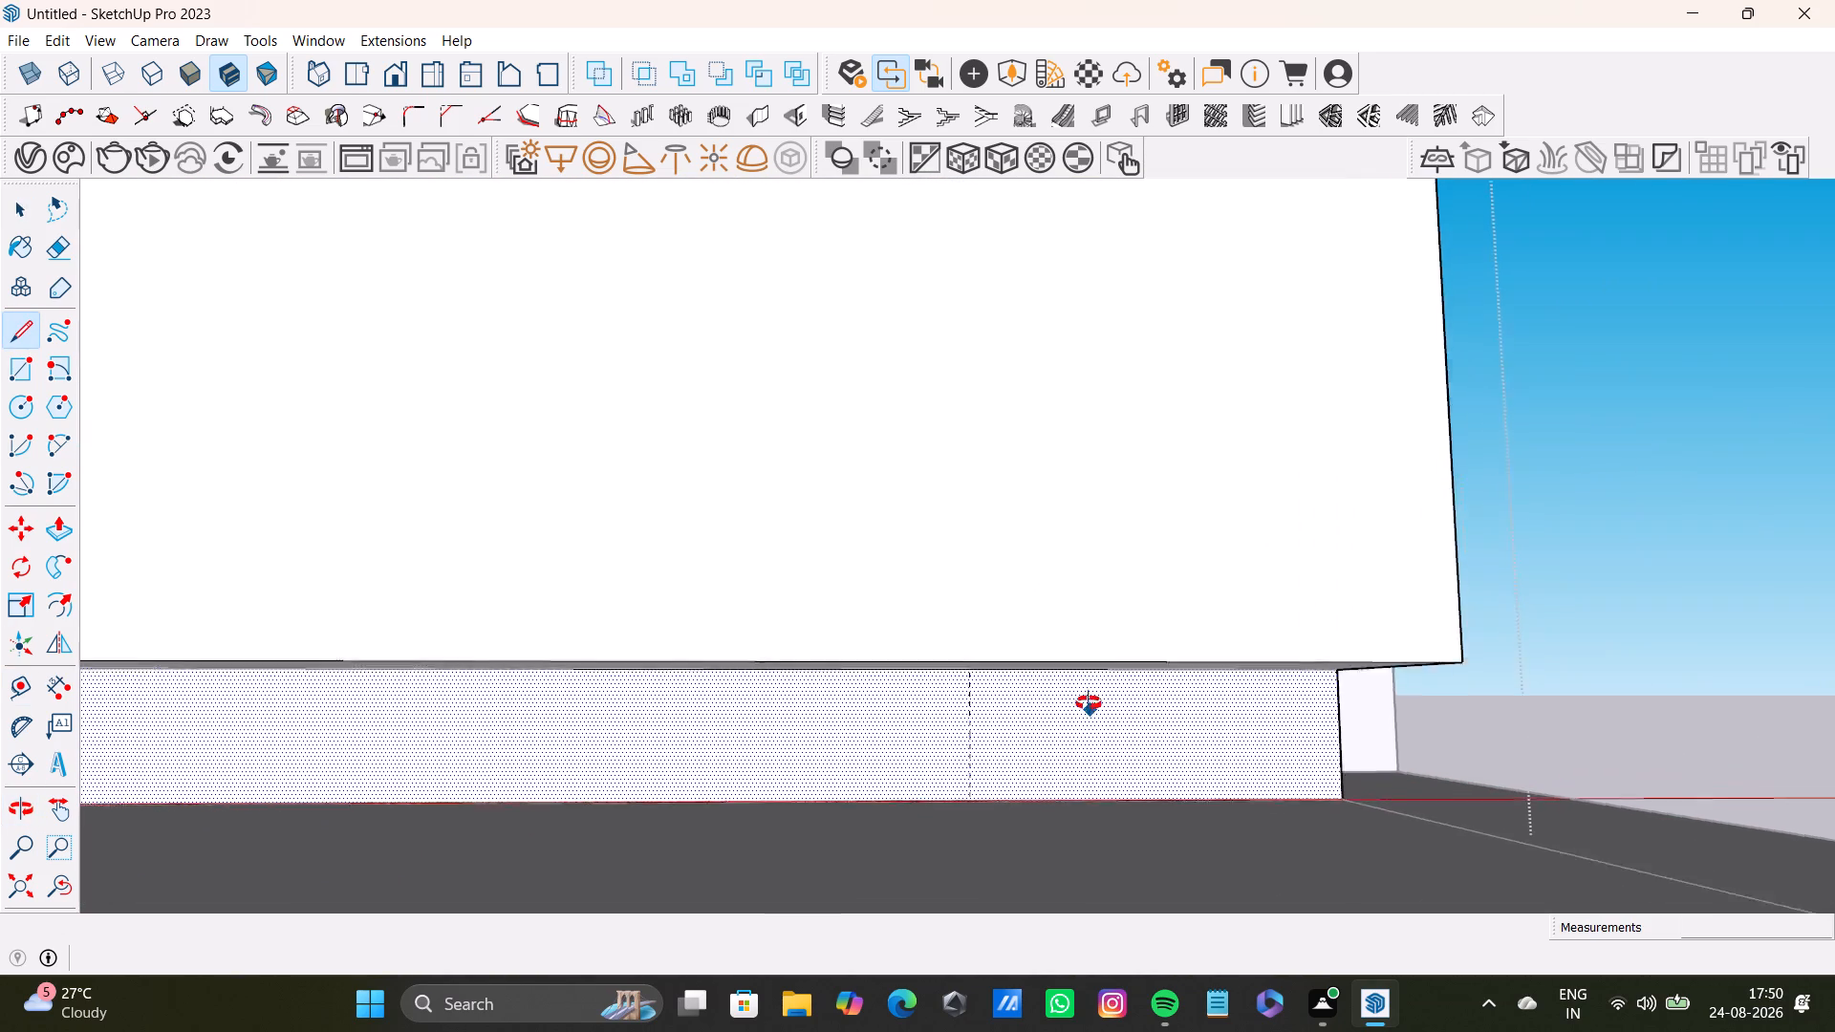
pyautogui.moveTo(1089, 703); pyautogui.dragTo(1082, 671, button='middle')
pyautogui.moveTo(943, 639); pyautogui.dragTo(961, 698, button='middle')
pyautogui.scroll(6, 949, 514)
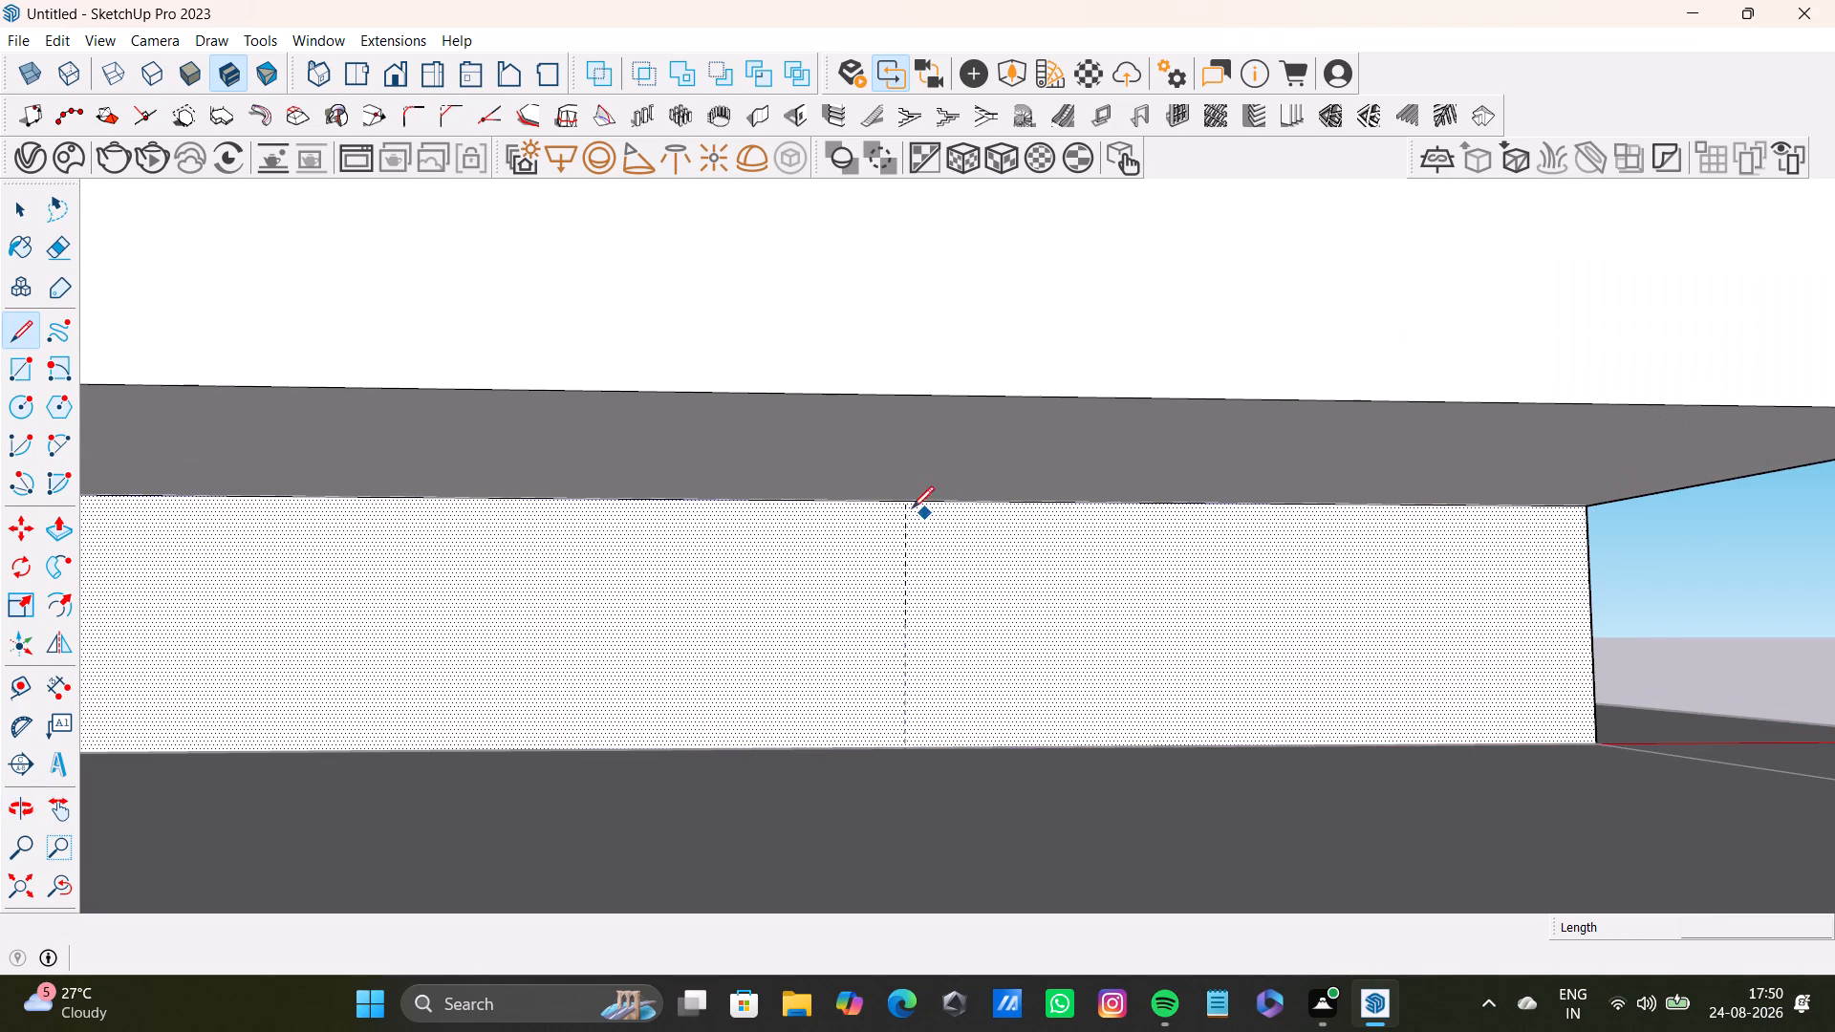
pyautogui.click(900, 503)
pyautogui.click(907, 742)
pyautogui.press('space')
pyautogui.click(1051, 613)
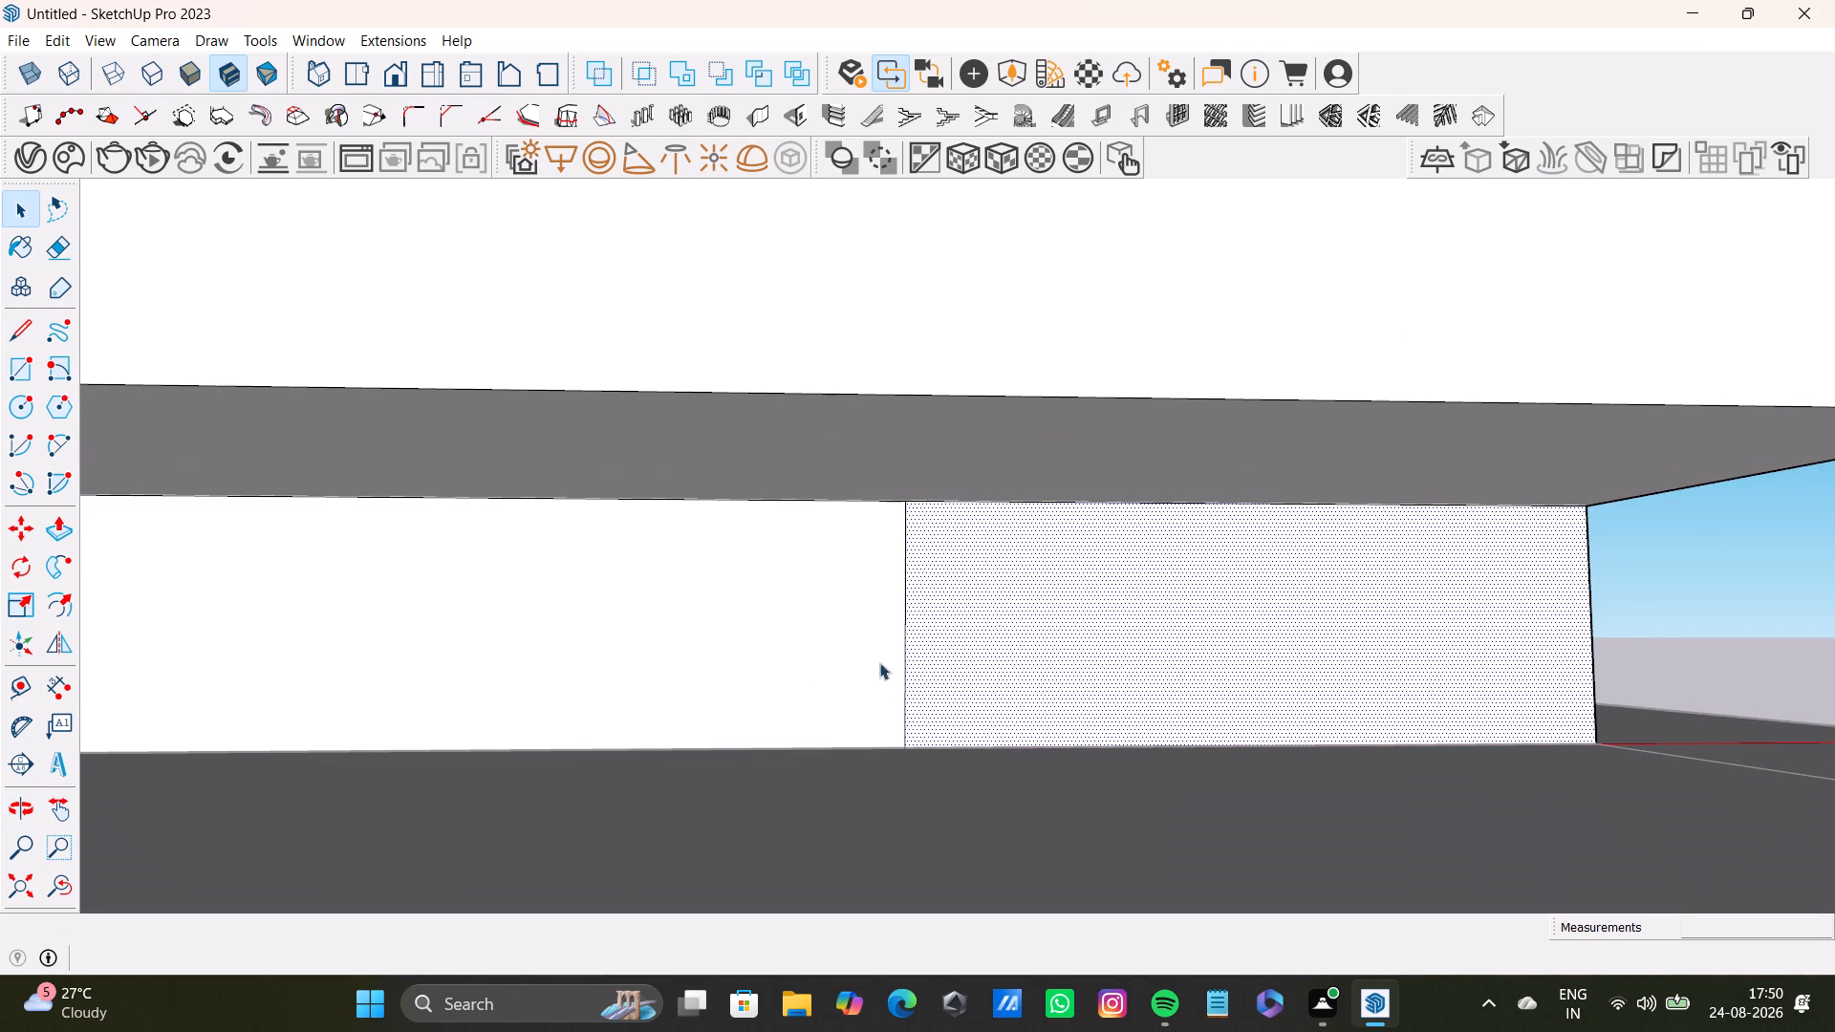
# Delete the seam edge between the front strip and the rear part on the block's top.
pyautogui.scroll(-19, 815, 671)
pyautogui.middleClick(684, 606)
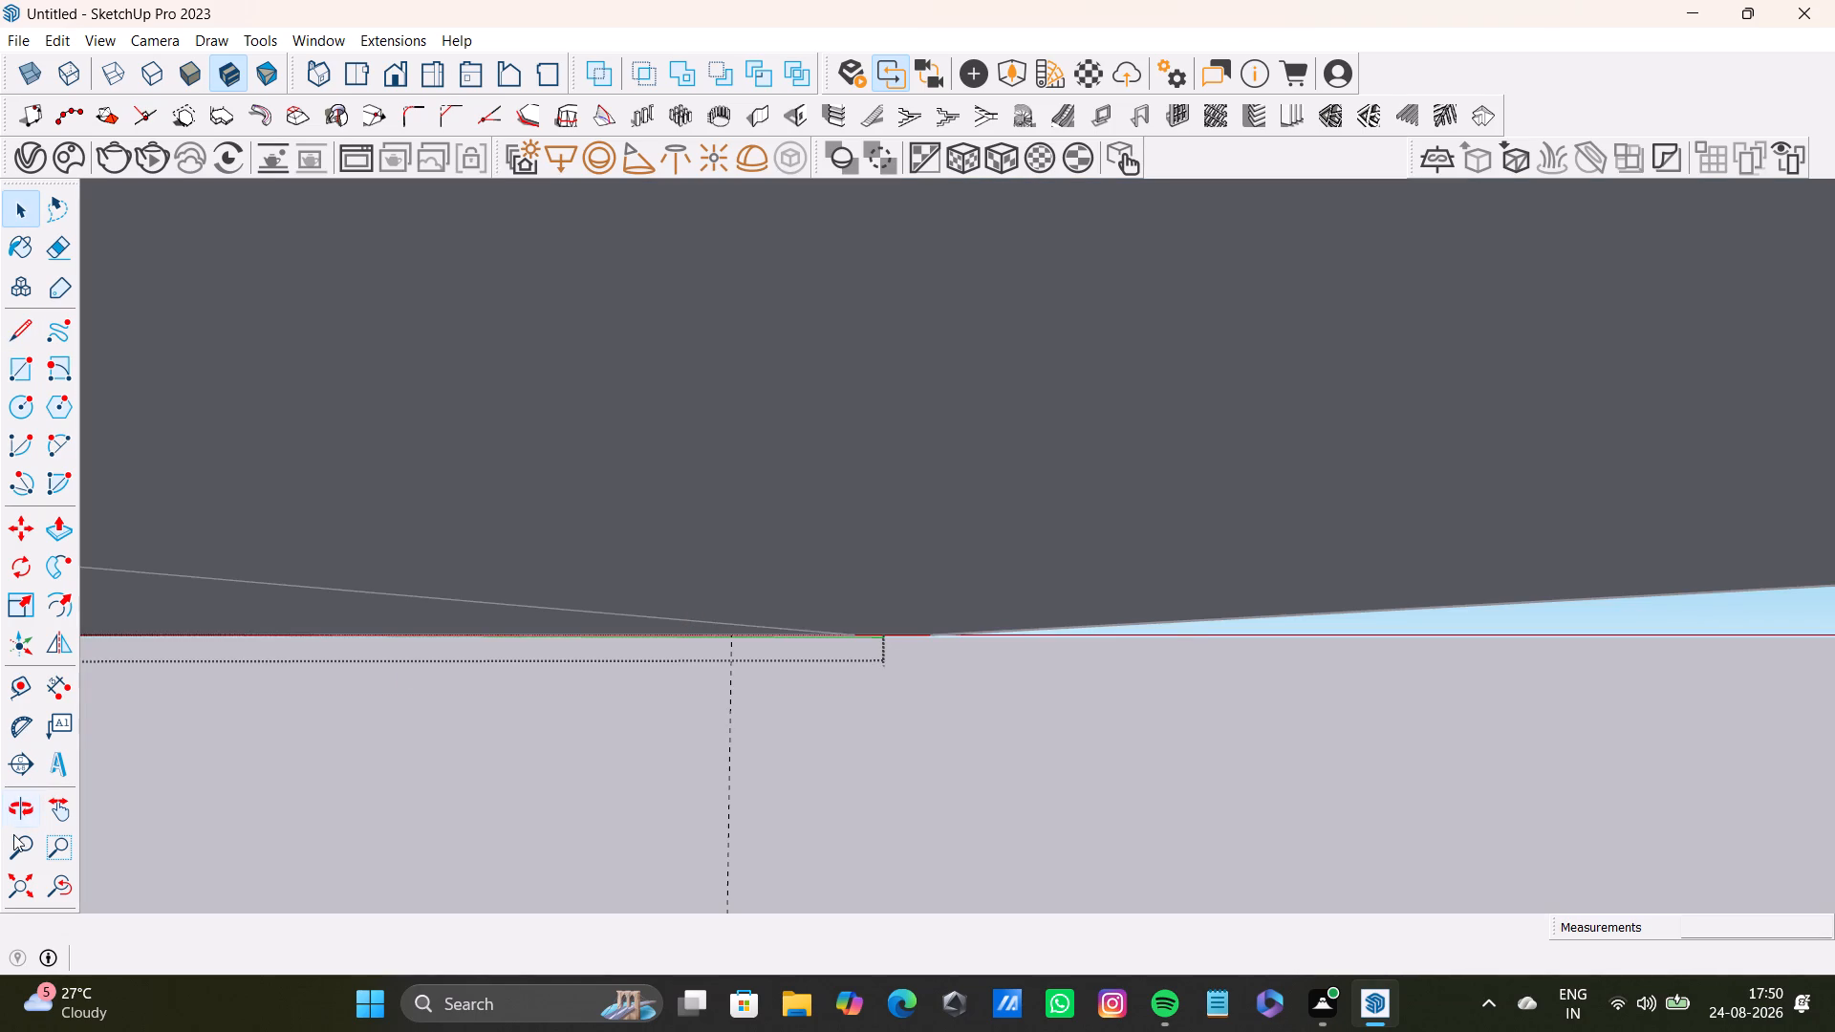
pyautogui.click(11, 881)
pyautogui.moveTo(794, 568); pyautogui.dragTo(809, 699, button='middle')
pyautogui.scroll(8, 878, 757)
pyautogui.moveTo(878, 757); pyautogui.dragTo(849, 794, button='middle')
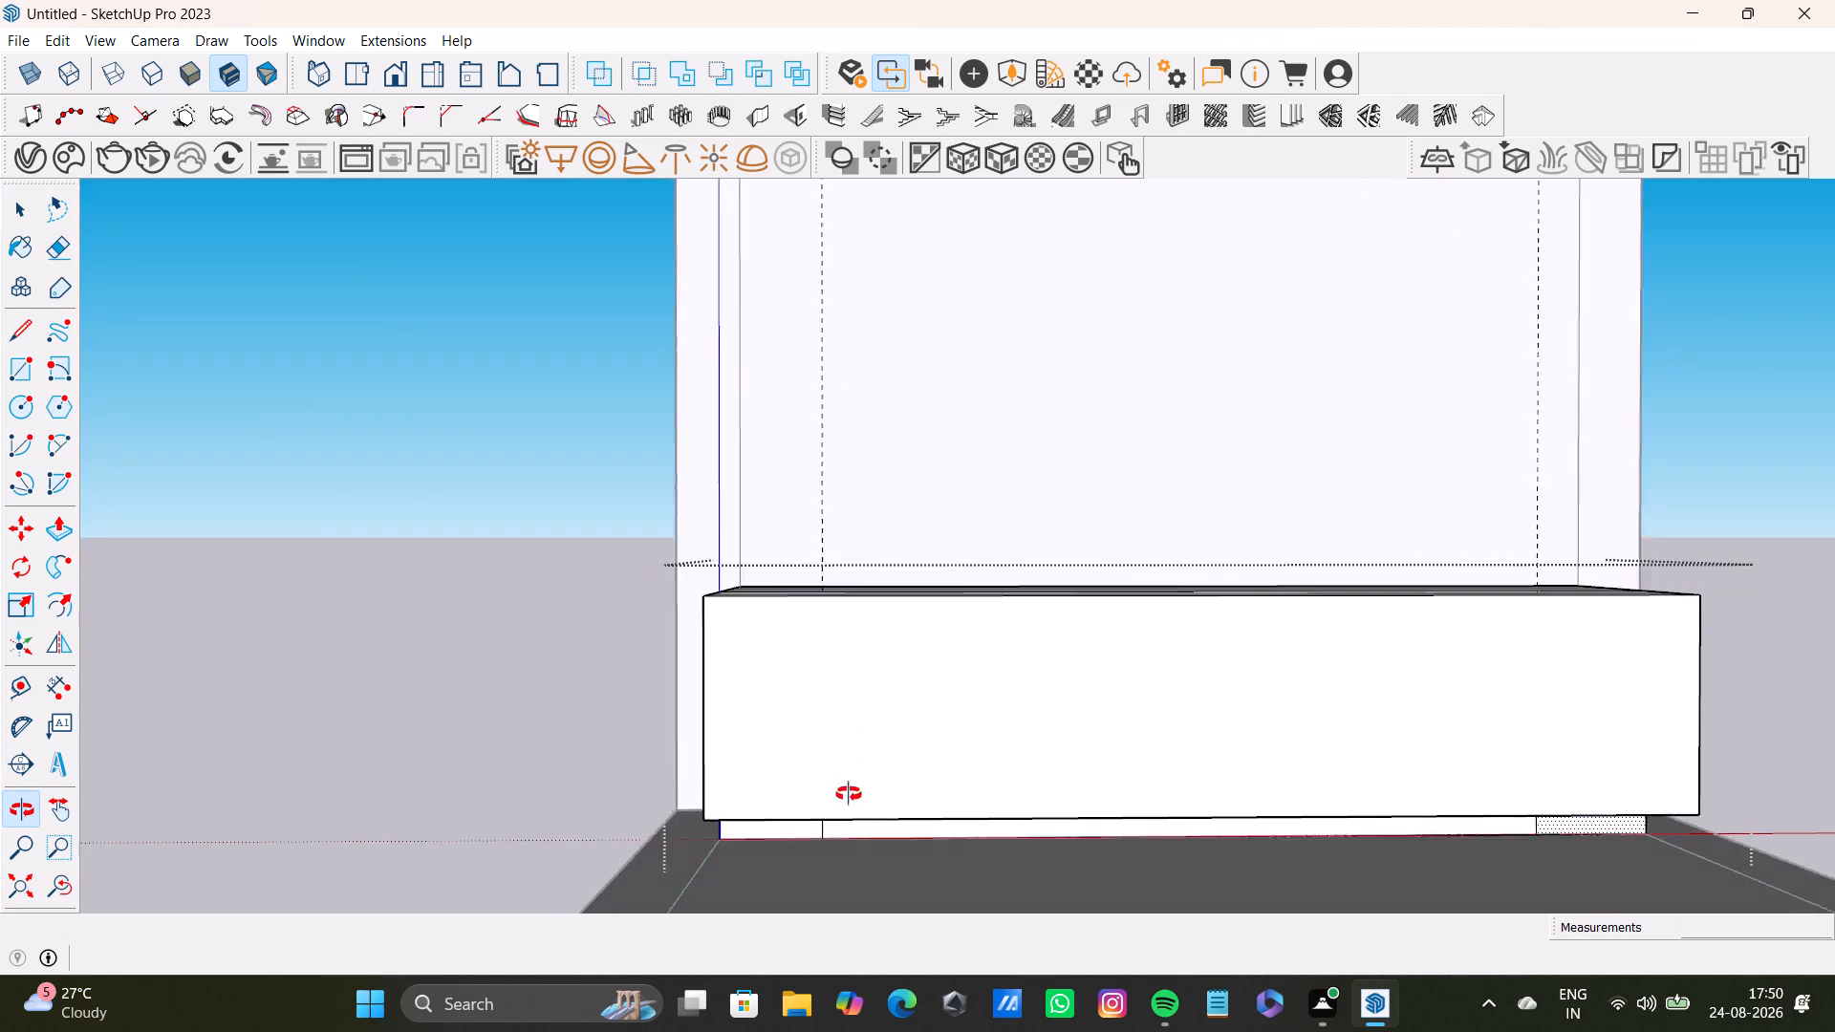
pyautogui.moveTo(849, 794); pyautogui.dragTo(860, 977, button='middle')
pyautogui.scroll(-4, 916, 756)
pyautogui.keyDown('shift'); pyautogui.moveTo(924, 730); pyautogui.dragTo(908, 679, button='middle'); pyautogui.keyUp('shift')
pyautogui.moveTo(908, 676); pyautogui.dragTo(893, 853, button='middle')
pyautogui.scroll(2, 945, 687)
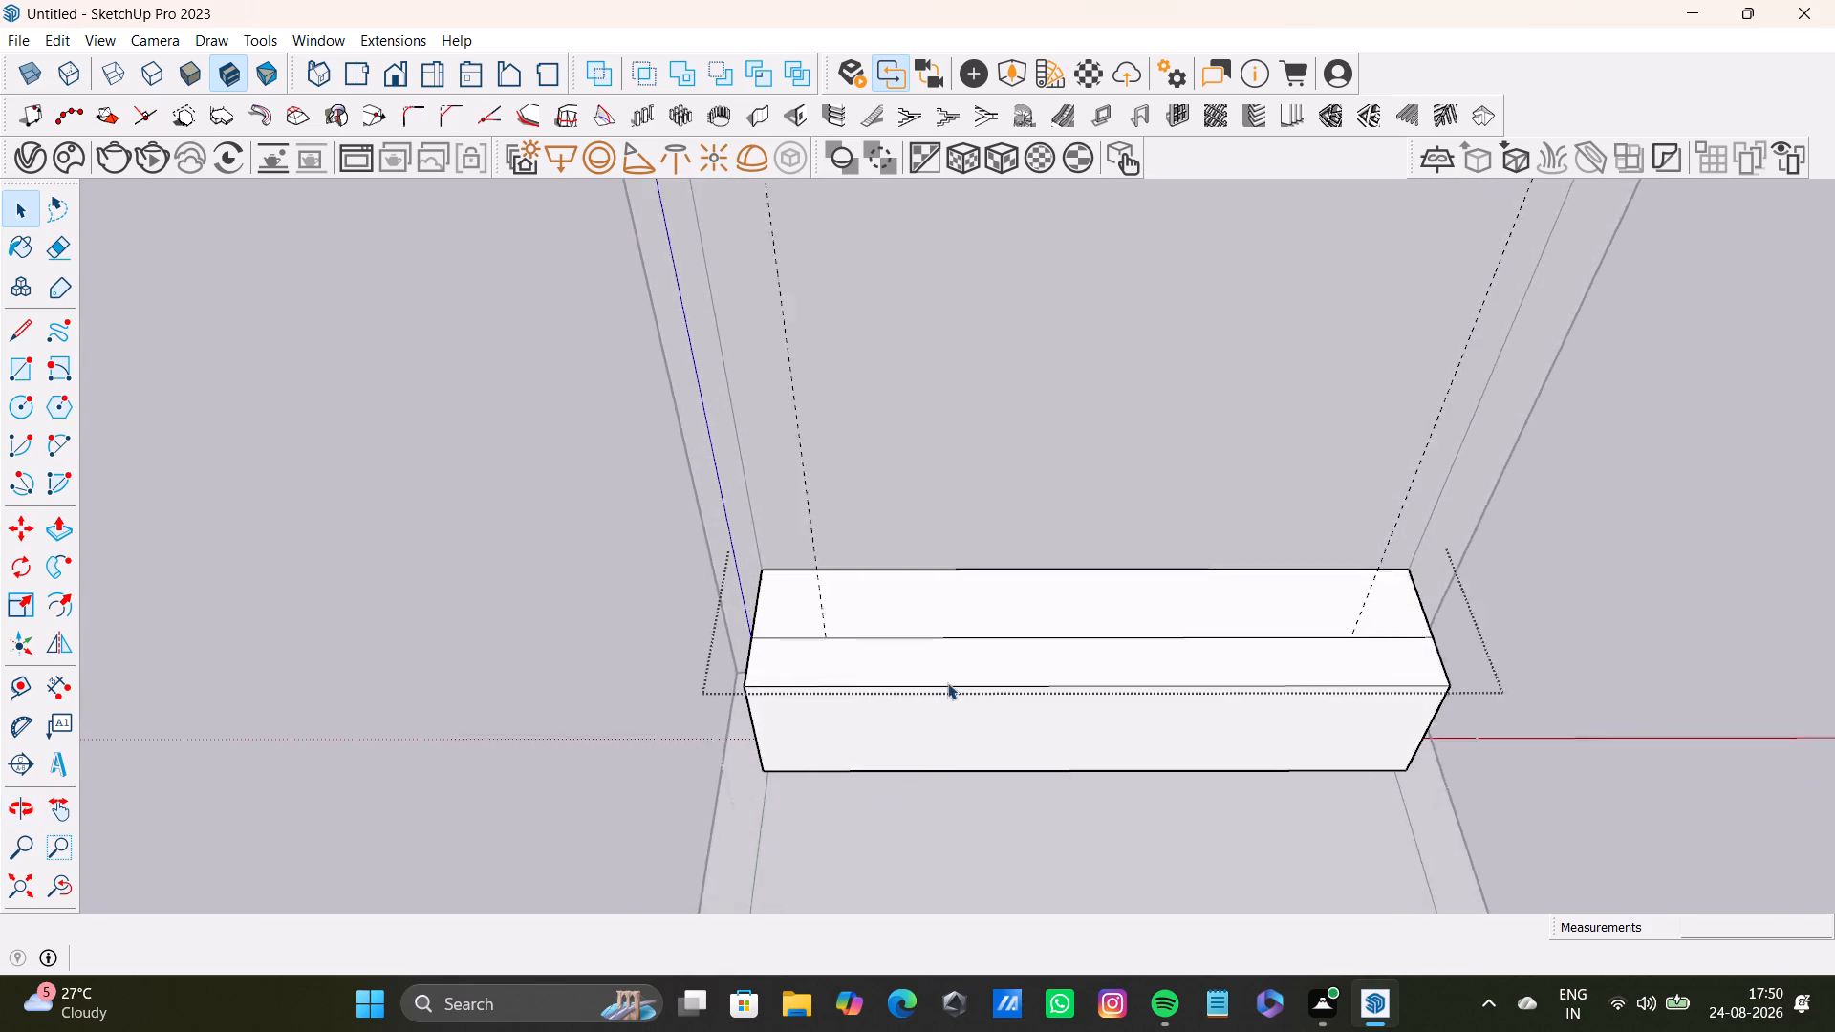
pyautogui.scroll(7, 947, 682)
pyautogui.click(1025, 601)
pyautogui.press('Delete')
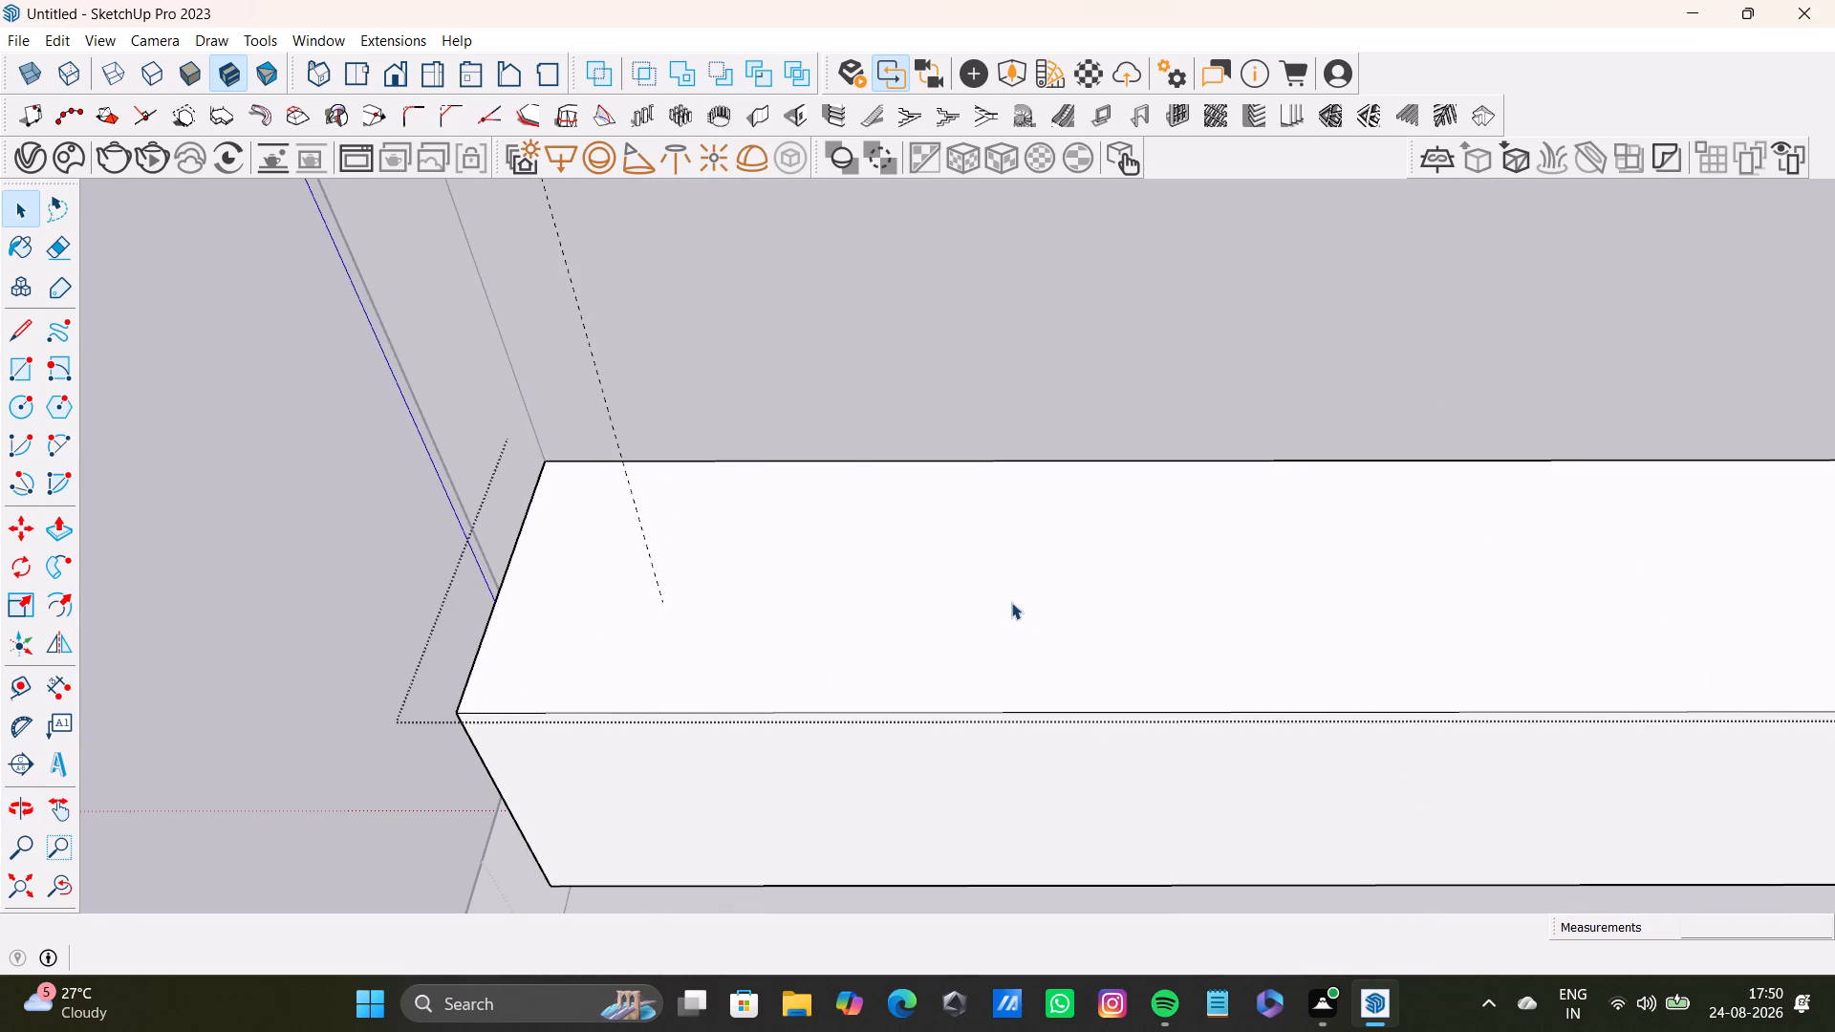
# Delete the vertical seam edge dividing the block's right end face.
pyautogui.scroll(-7, 692, 615)
pyautogui.doubleClick(760, 617)
pyautogui.keyDown('shift'); pyautogui.doubleClick(766, 700); pyautogui.keyUp('shift')
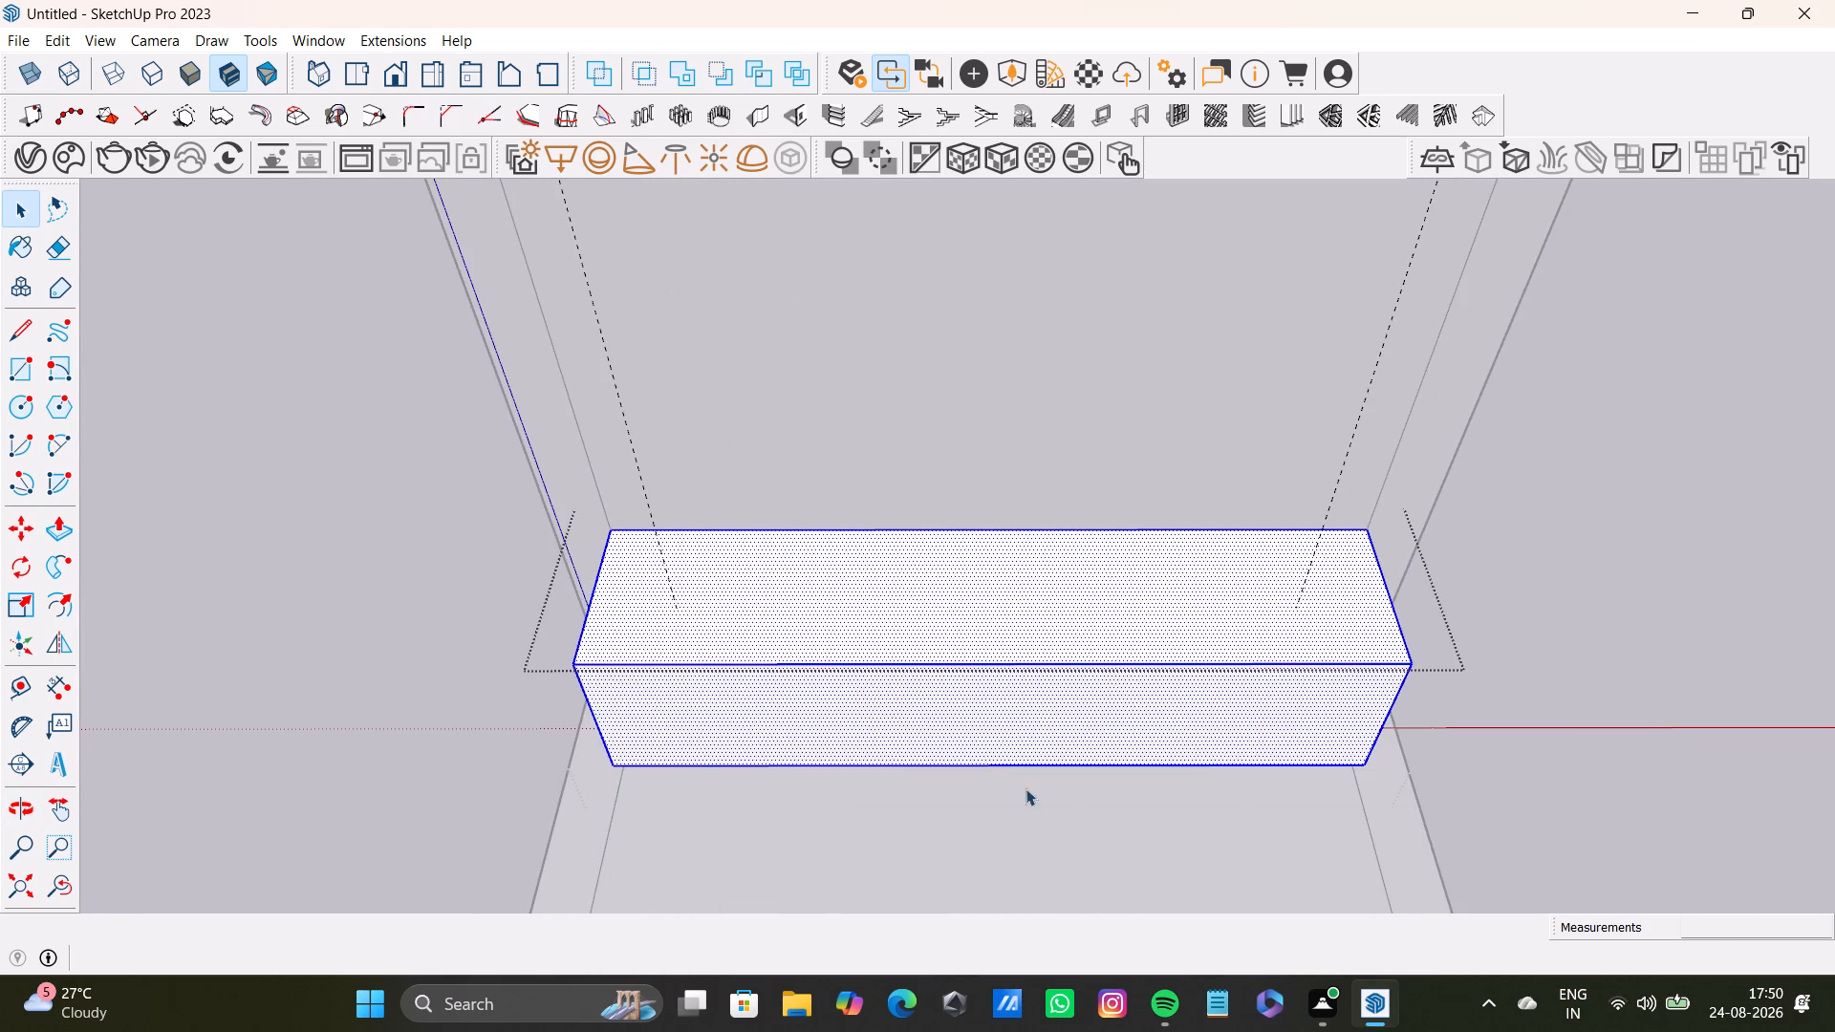
pyautogui.moveTo(1198, 770); pyautogui.dragTo(835, 561, button='middle')
pyautogui.keyDown('shift'); pyautogui.scroll(4, 1217, 753); pyautogui.keyUp('shift')
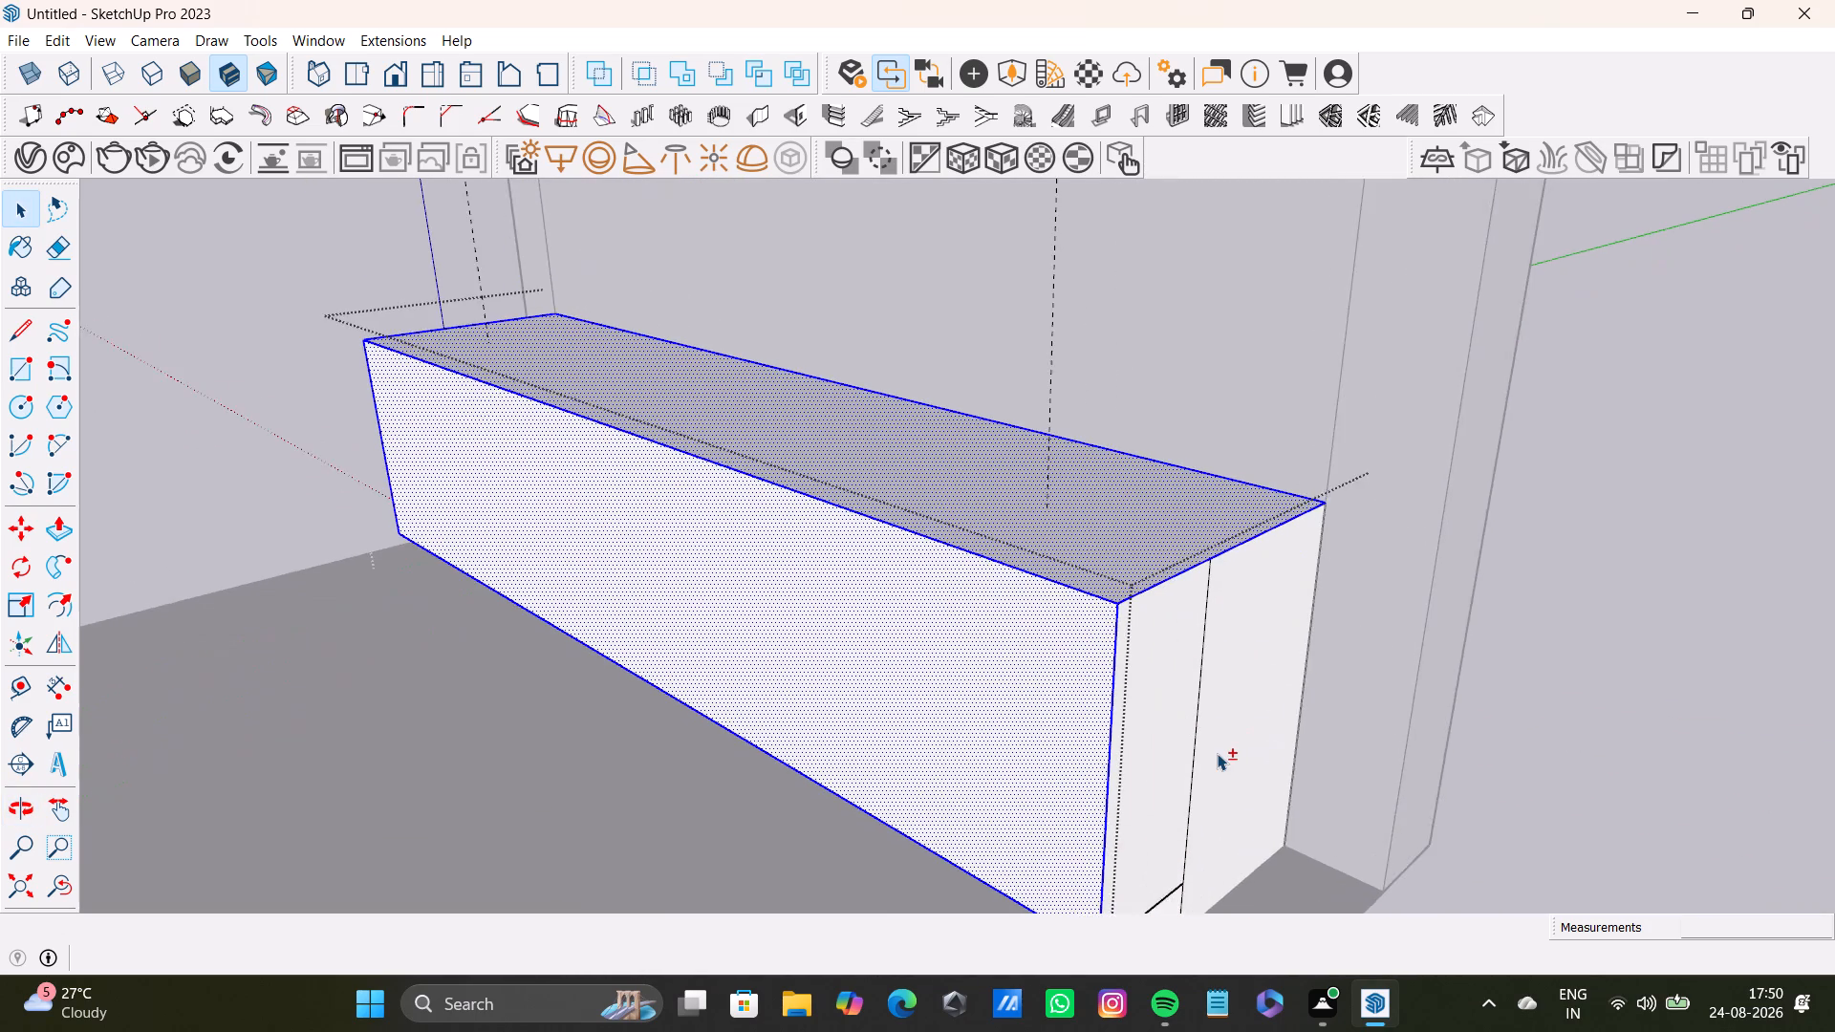
pyautogui.keyDown('shift'); pyautogui.scroll(4, 1217, 753); pyautogui.keyUp('shift')
pyautogui.keyDown('shift'); pyautogui.doubleClick(1113, 686); pyautogui.keyUp('shift')
pyautogui.keyDown('shift'); pyautogui.doubleClick(1229, 640); pyautogui.keyUp('shift')
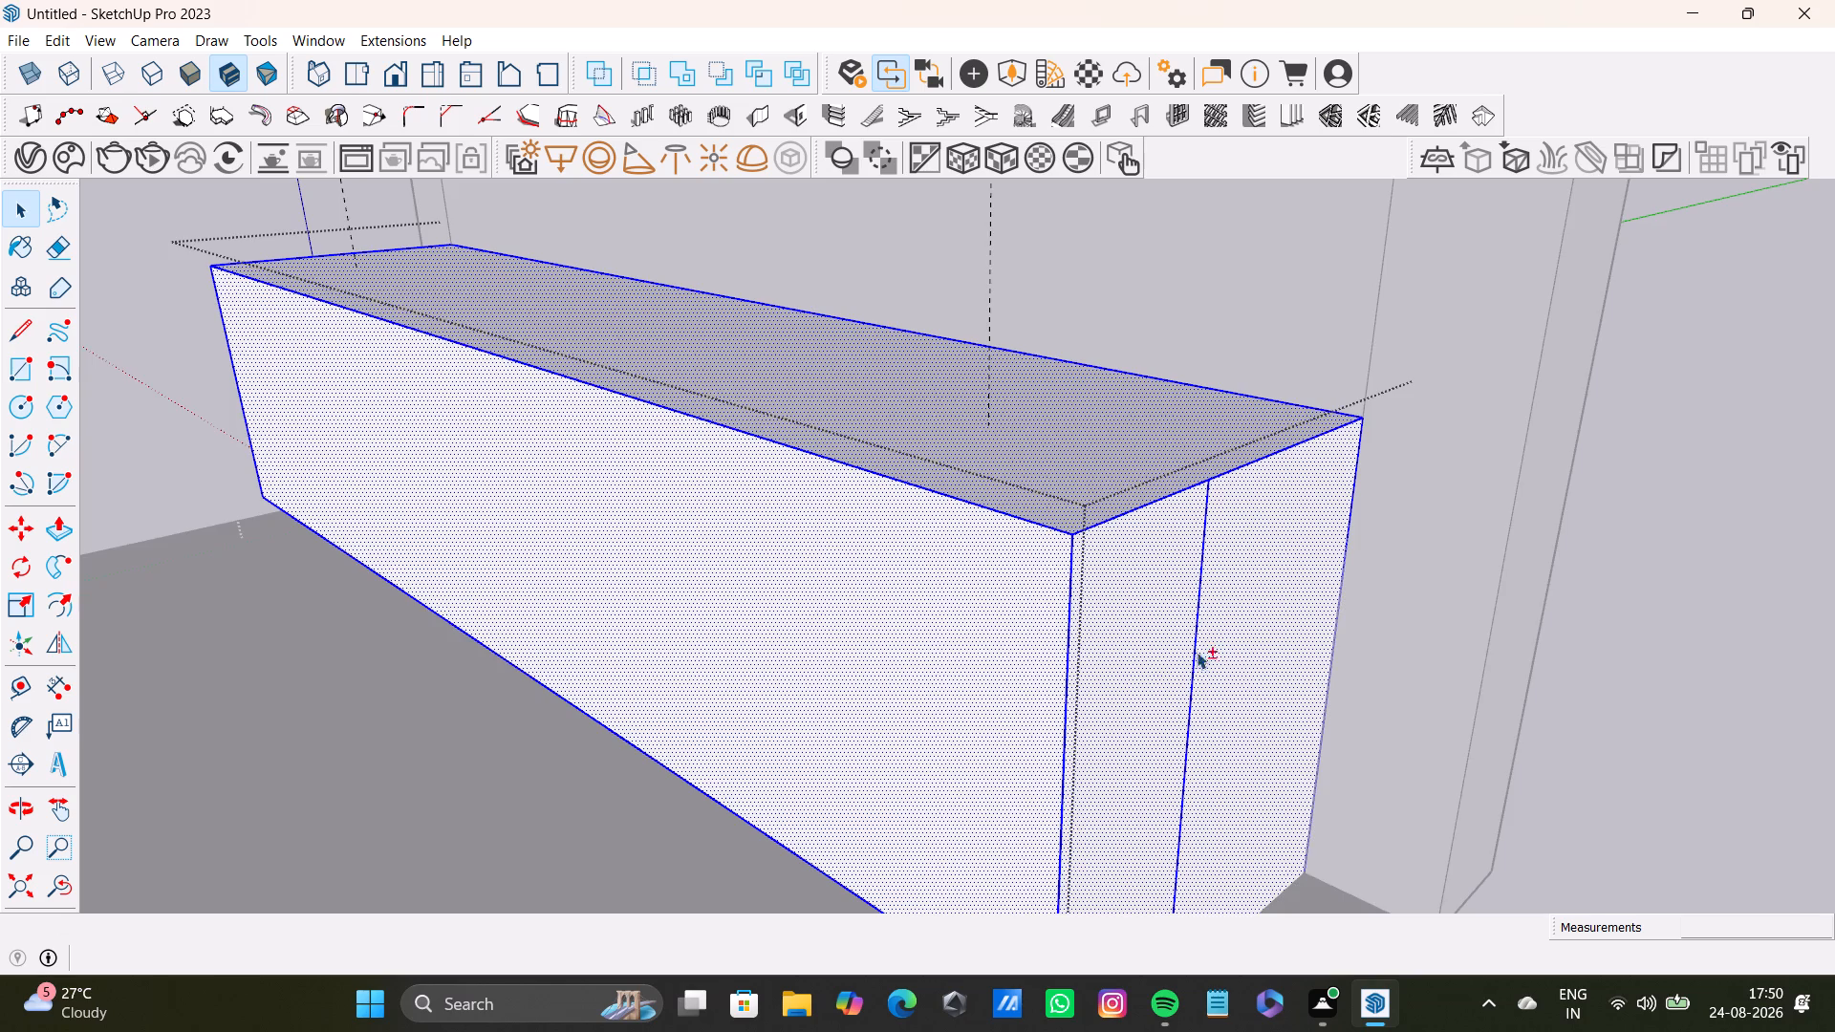
pyautogui.keyDown('shift'); pyautogui.scroll(5, 1208, 670); pyautogui.keyUp('shift')
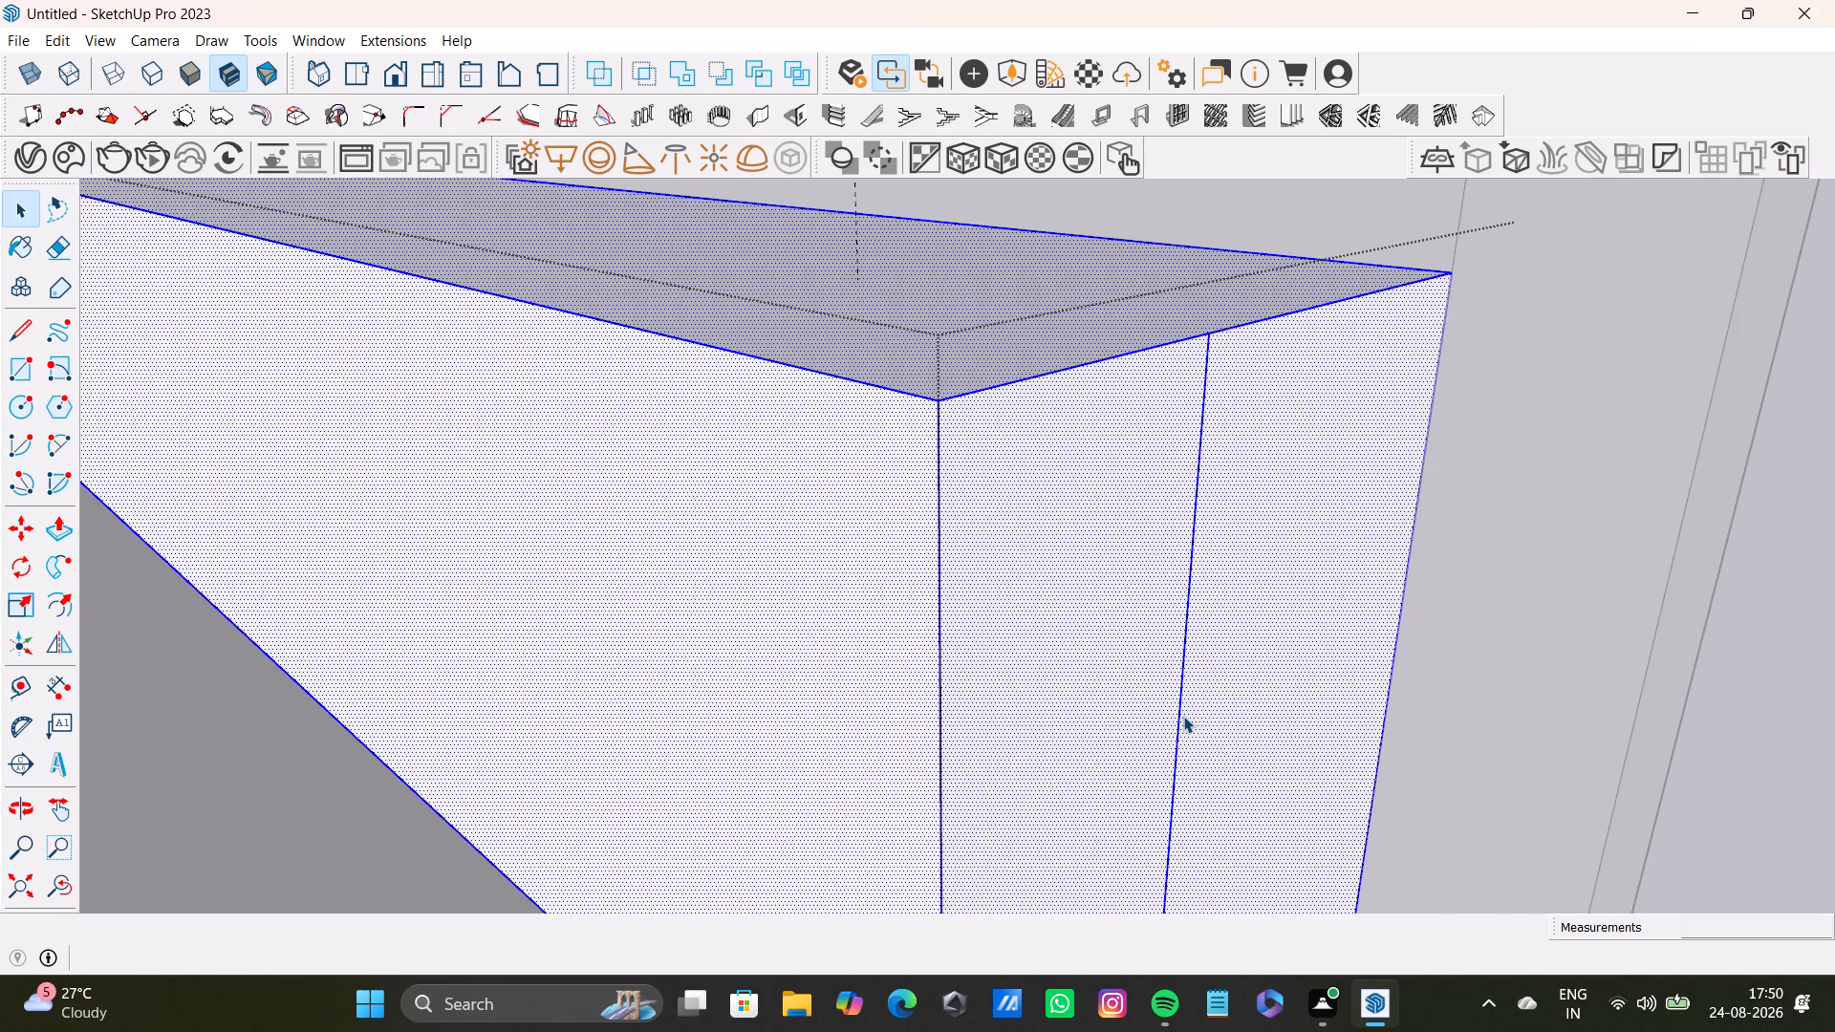
pyautogui.click(1198, 724)
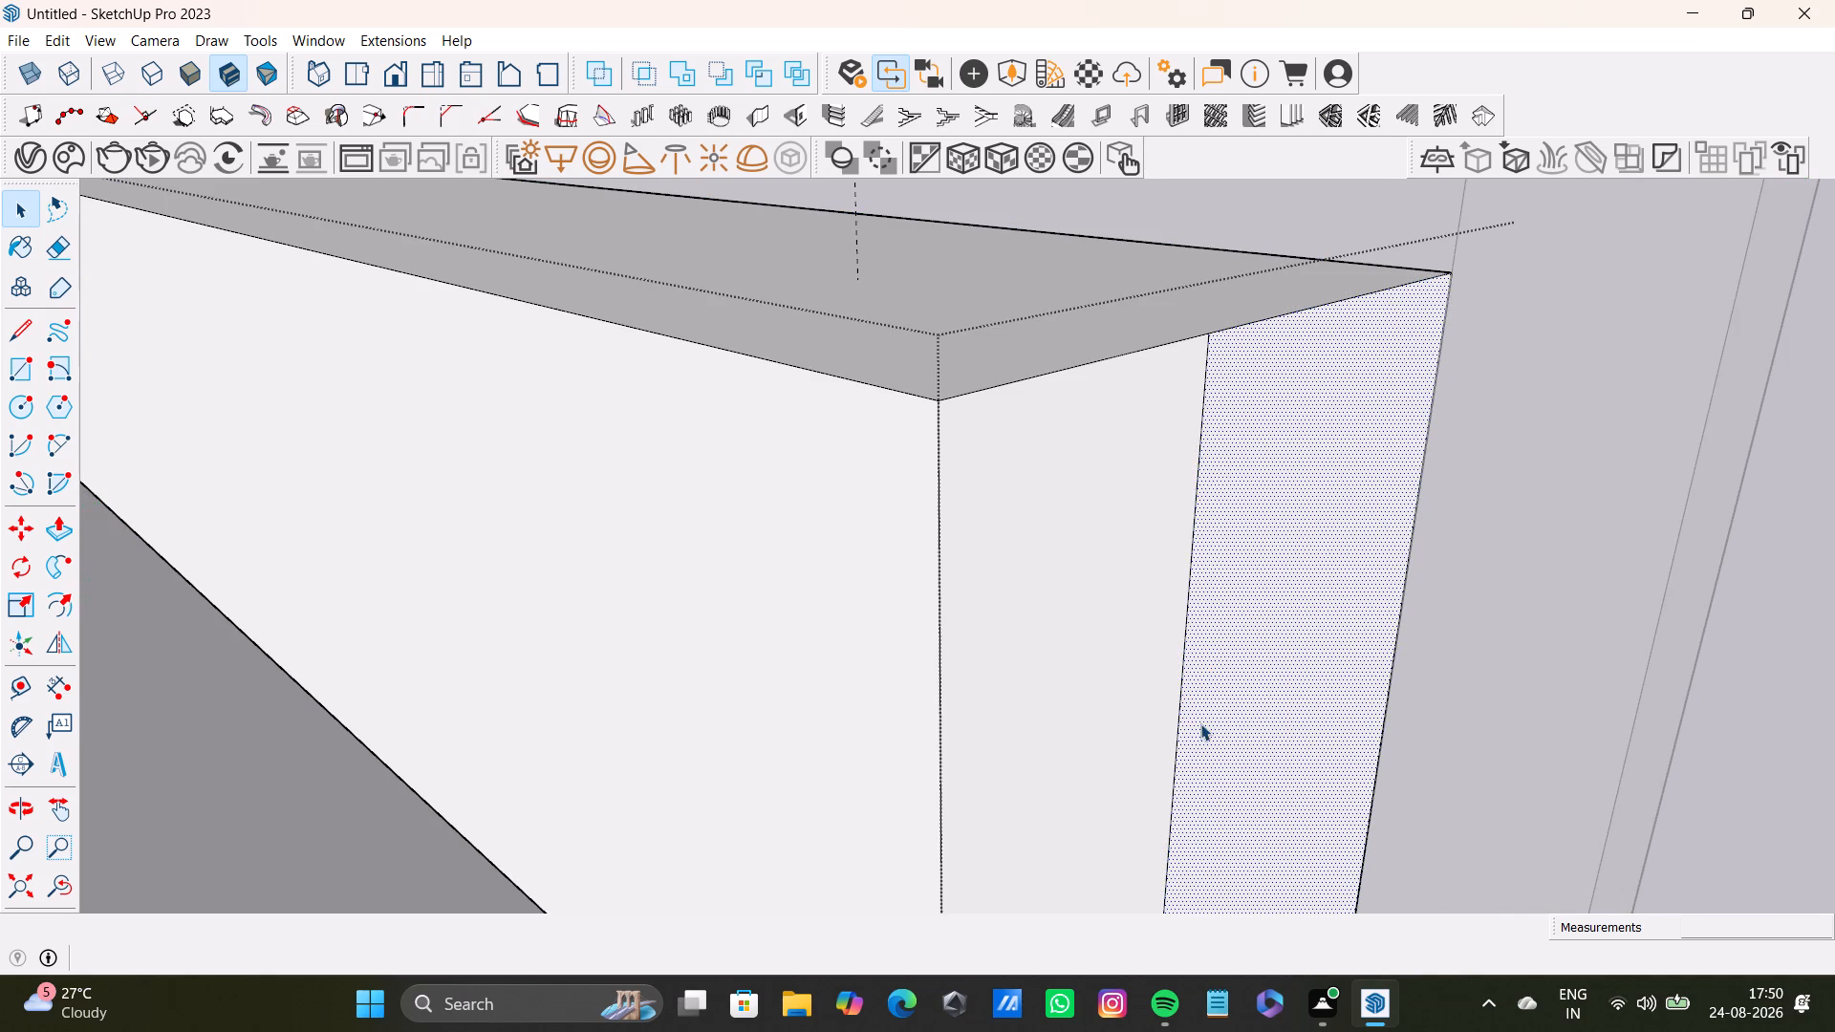
pyautogui.click(1179, 746)
pyautogui.press('Delete')
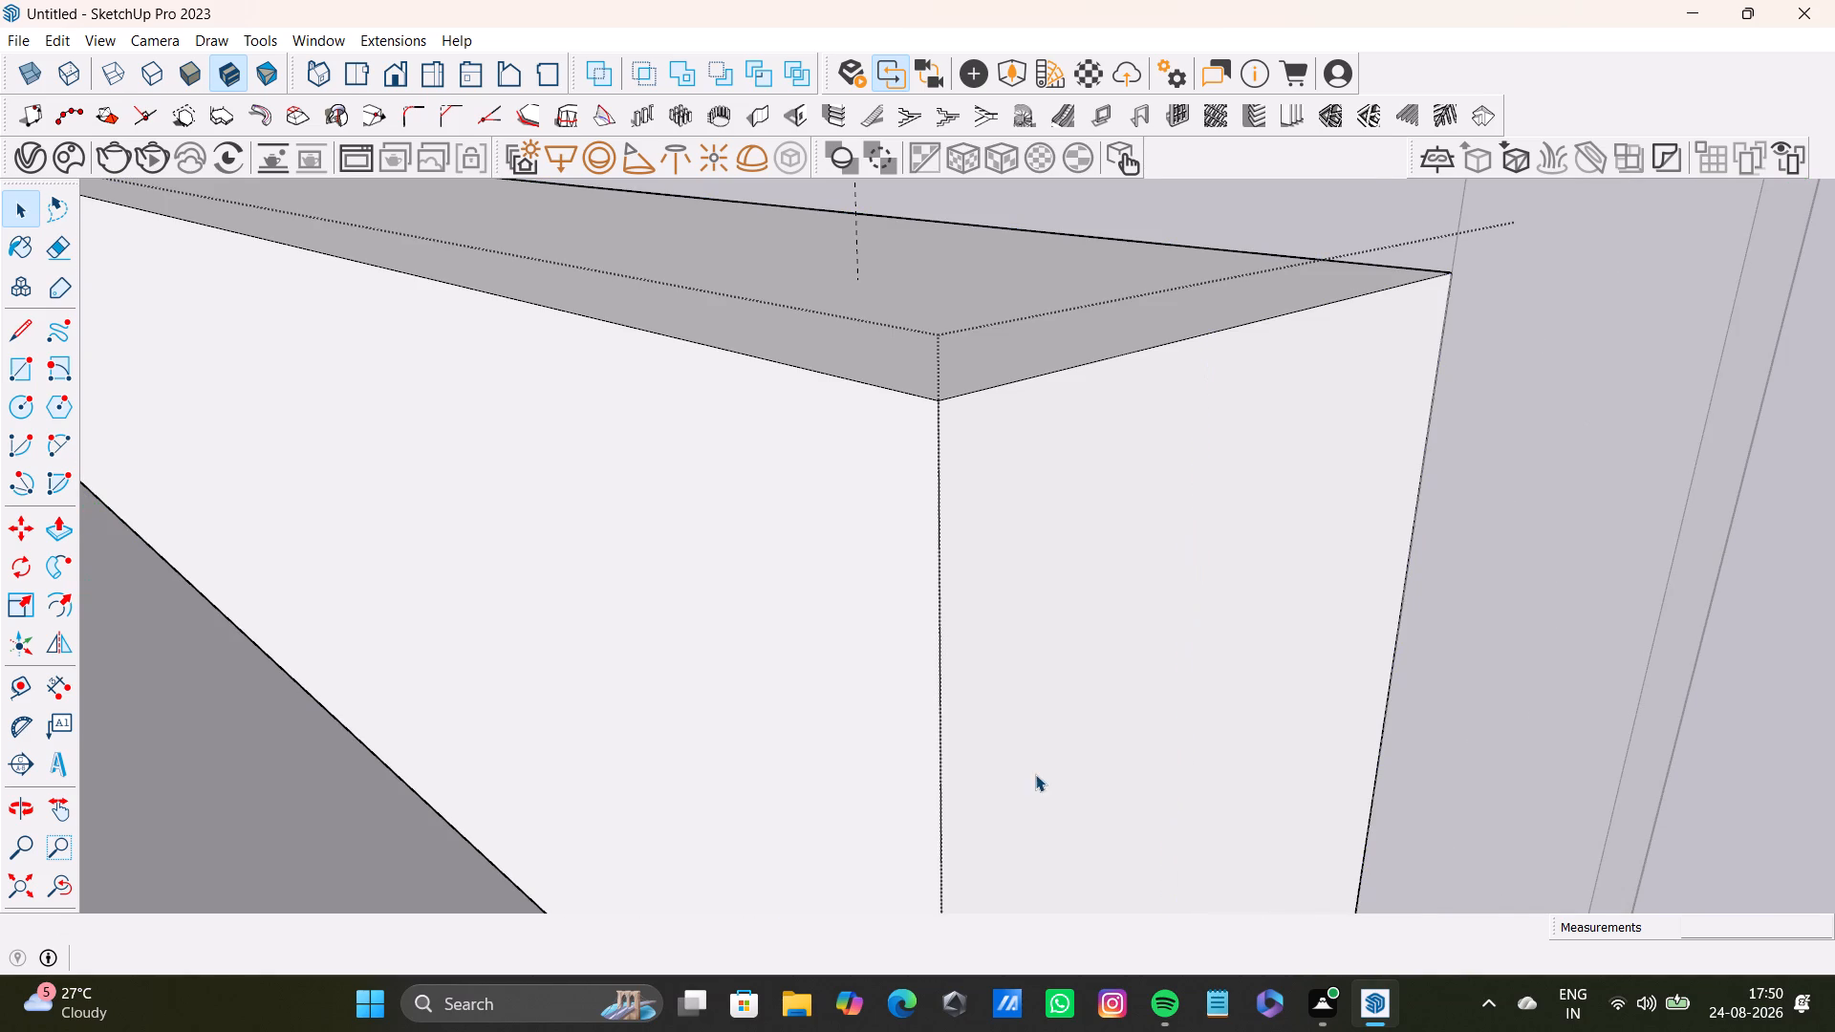
# Delete the vertical seam edge dividing the block's left end face.
pyautogui.scroll(-13, 1034, 774)
pyautogui.moveTo(784, 714); pyautogui.dragTo(1446, 591, button='middle')
pyautogui.scroll(-4, 1052, 628)
pyautogui.moveTo(1052, 628); pyautogui.dragTo(1301, 671, button='middle')
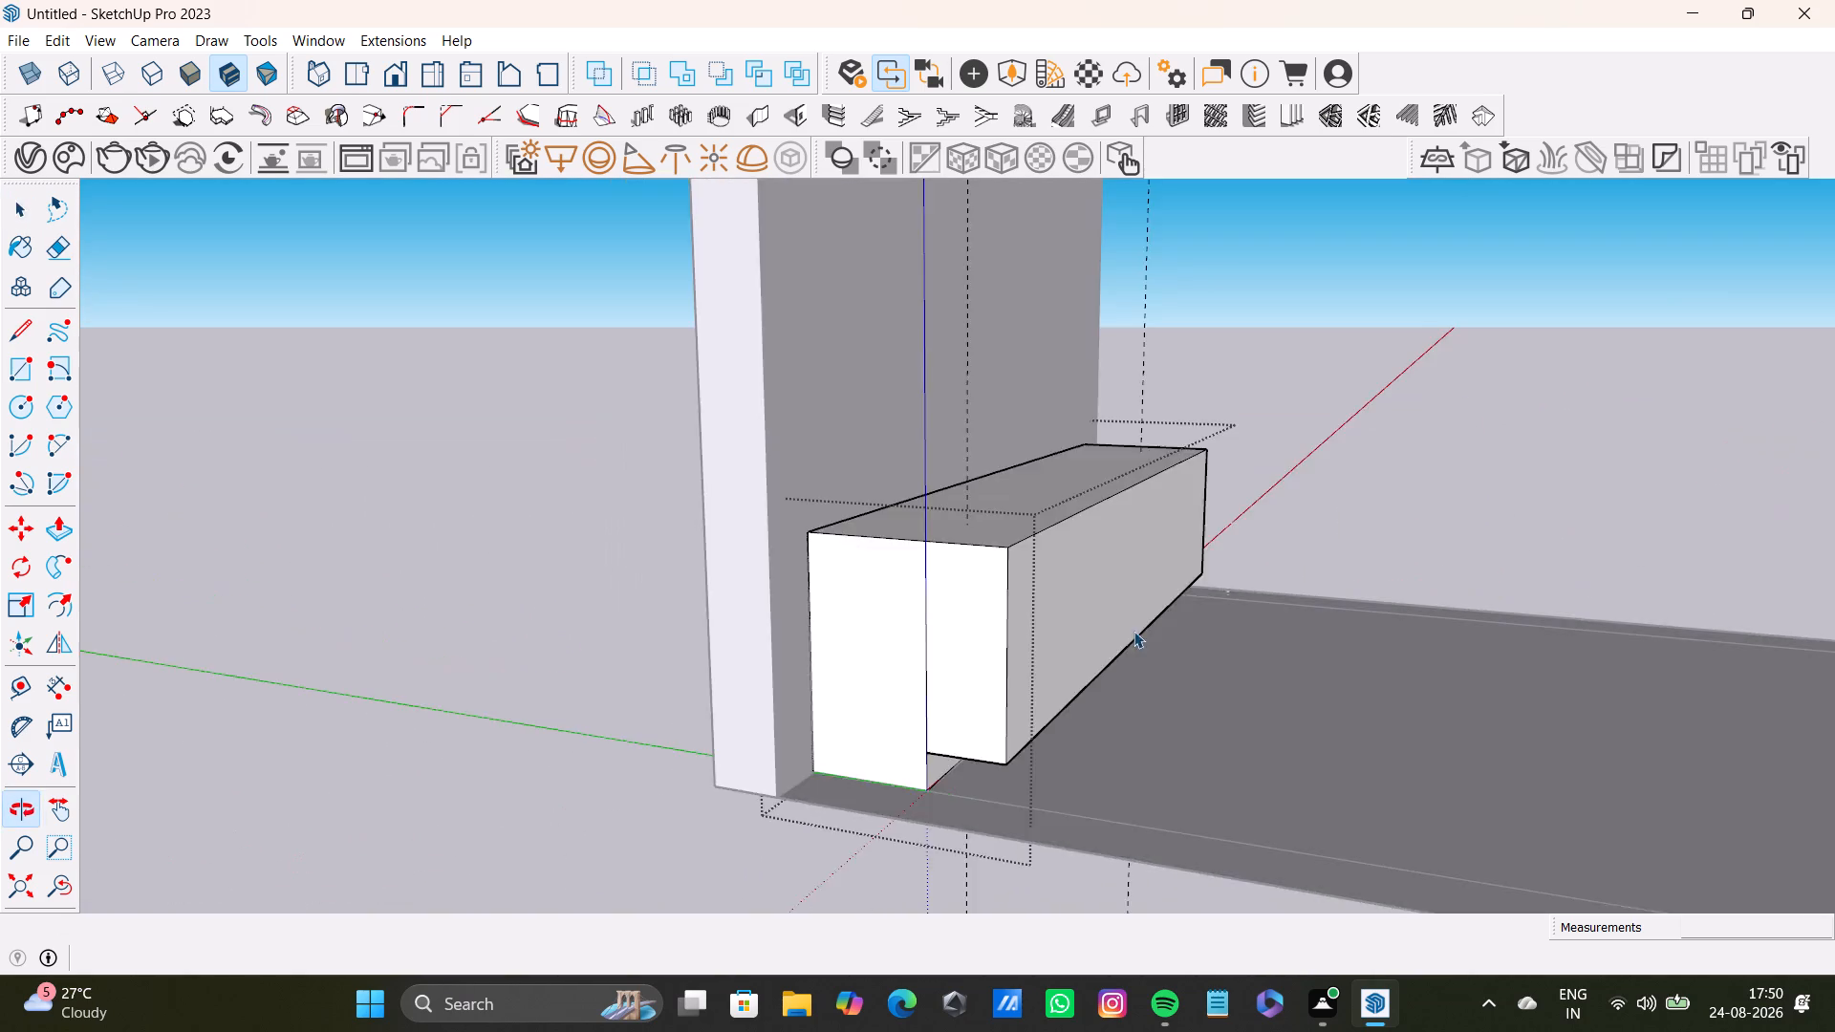
pyautogui.scroll(10, 1064, 635)
pyautogui.click(781, 650)
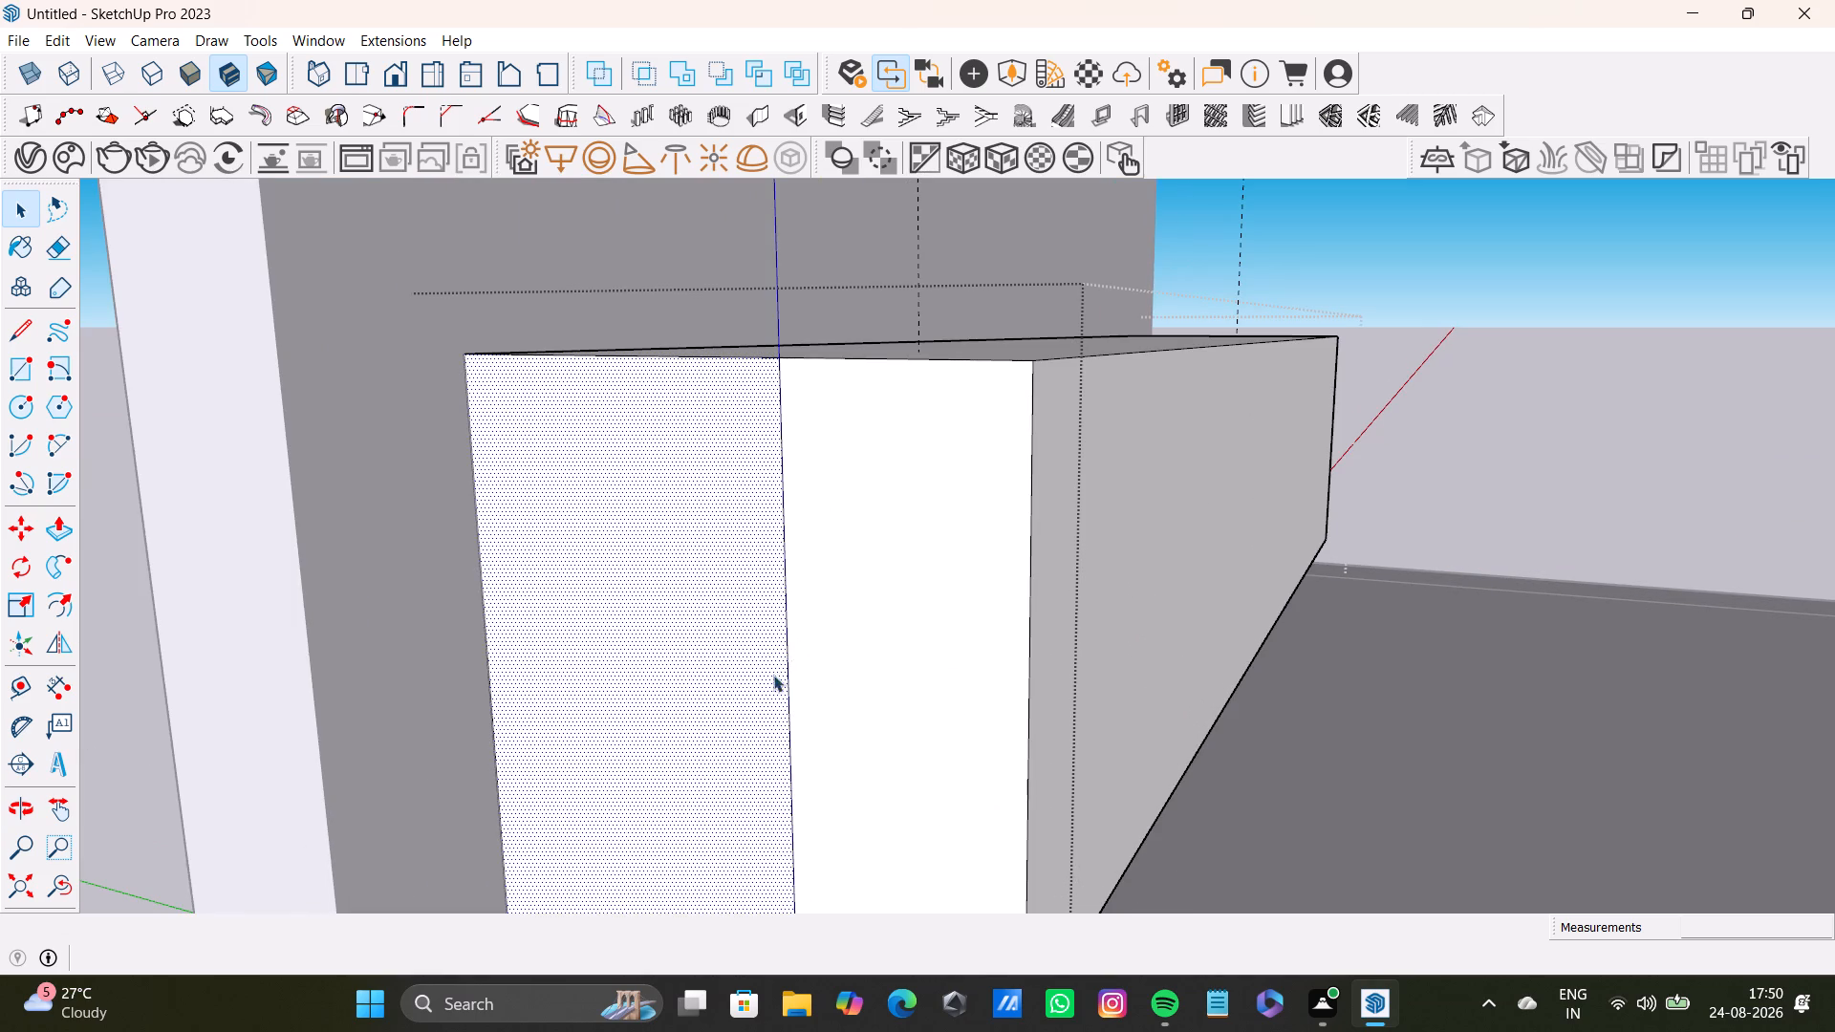
pyautogui.click(789, 698)
pyautogui.press('Delete')
# Examine the block's front, top and end faces from several sides for leftover seams.
pyautogui.scroll(-3, 990, 628)
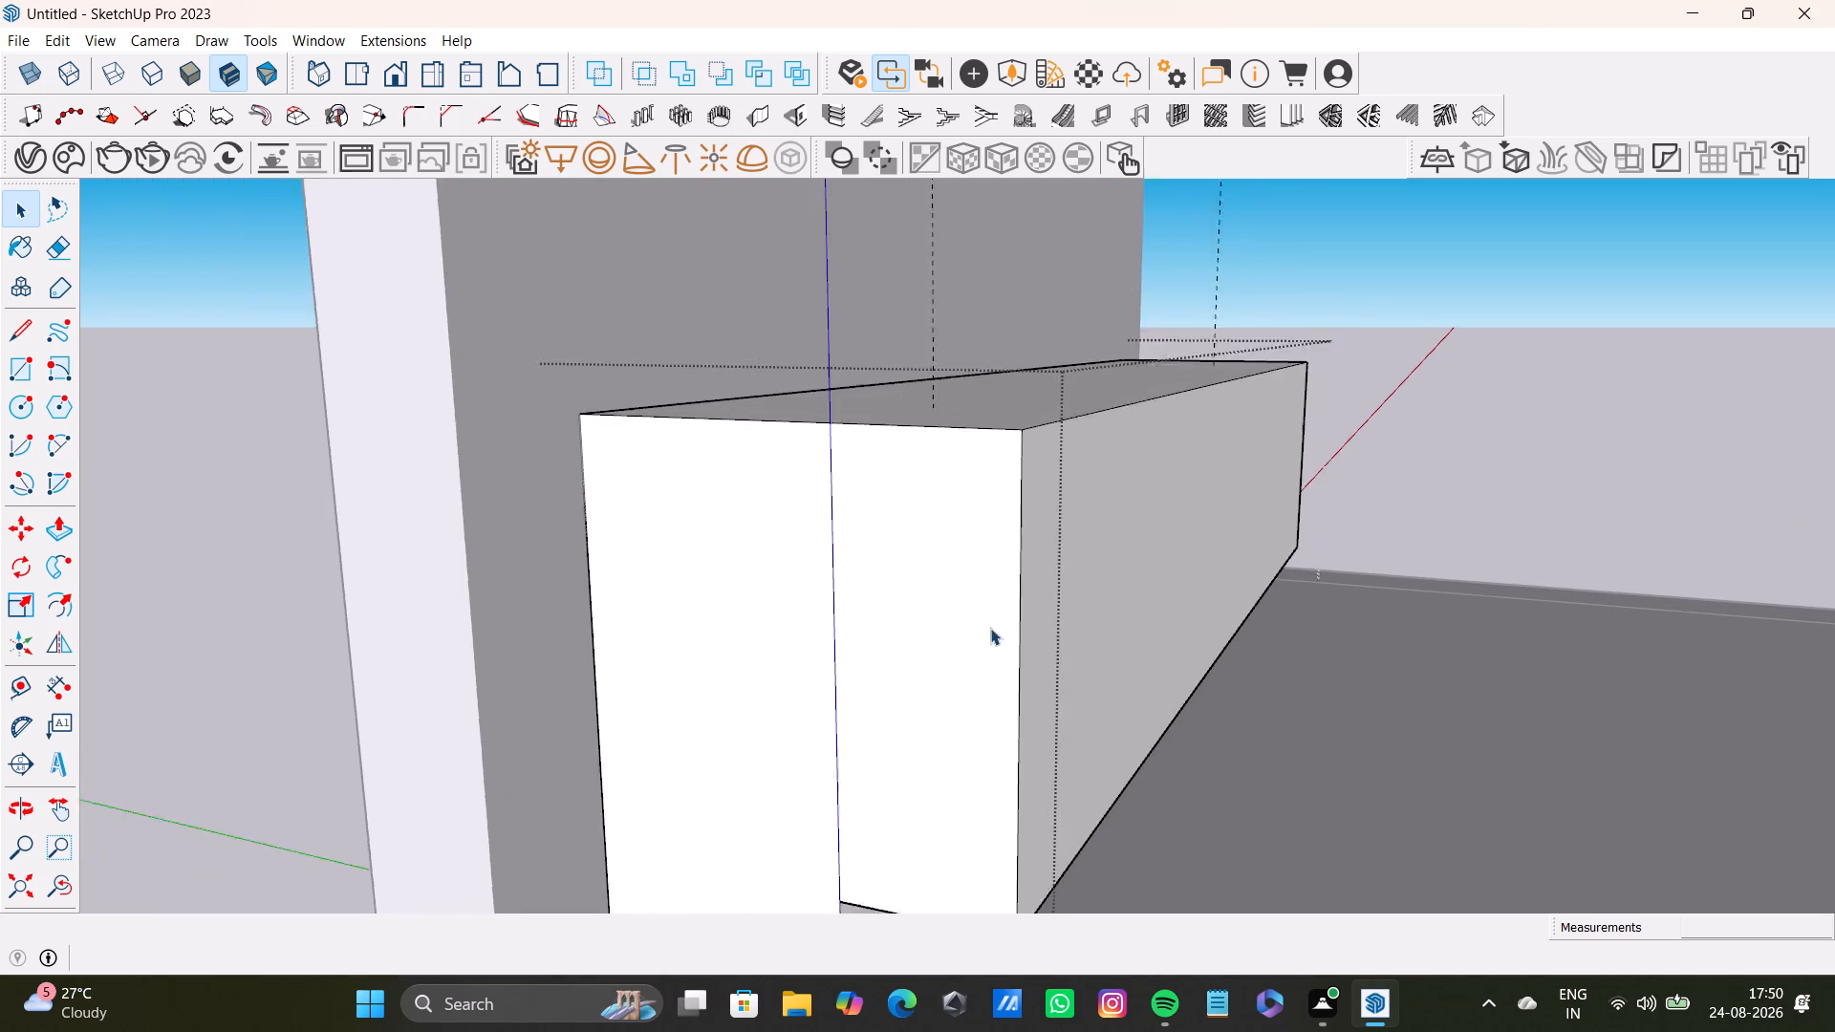
pyautogui.scroll(-2, 990, 628)
pyautogui.moveTo(1016, 615); pyautogui.dragTo(801, 641, button='middle')
pyautogui.keyDown('shift'); pyautogui.doubleClick(887, 644); pyautogui.keyUp('shift')
pyautogui.keyDown('shift'); pyautogui.doubleClick(1053, 645); pyautogui.keyUp('shift')
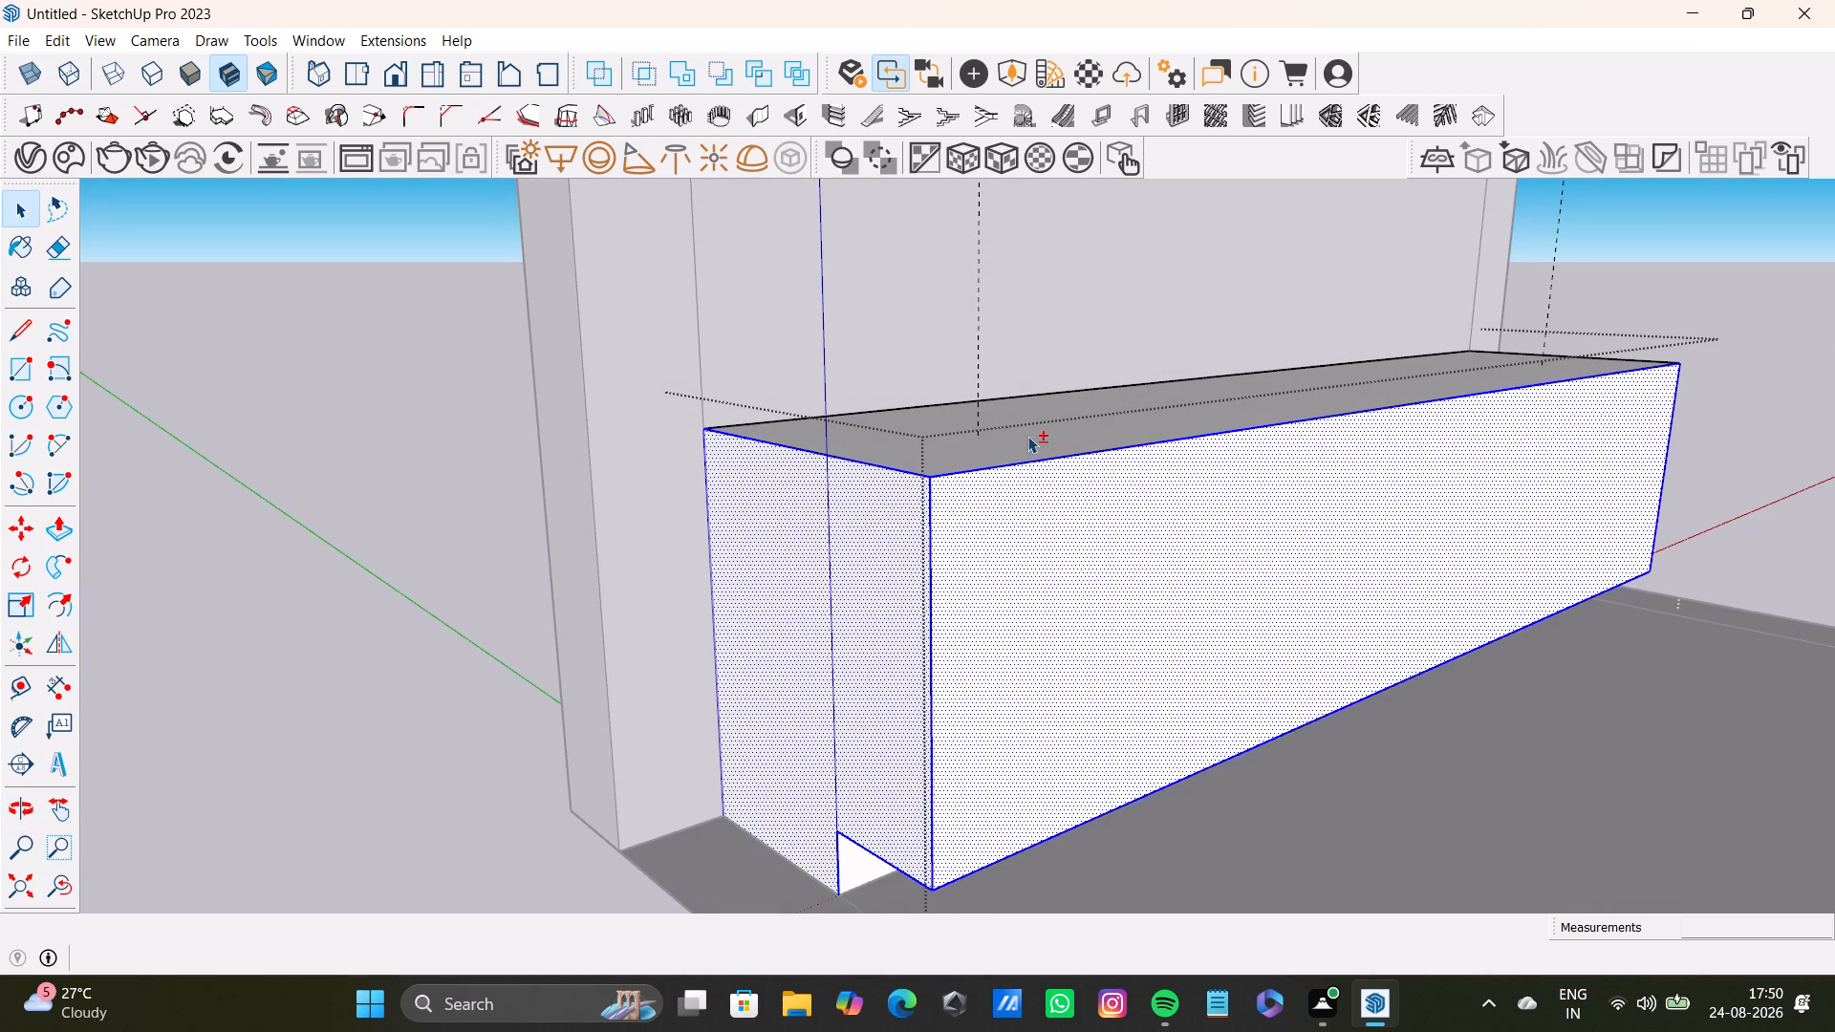
pyautogui.keyDown('shift'); pyautogui.doubleClick(1027, 428); pyautogui.keyUp('shift')
pyautogui.moveTo(1326, 581); pyautogui.dragTo(874, 563, button='middle')
pyautogui.scroll(-10, 1017, 542)
pyautogui.keyDown('shift'); pyautogui.moveTo(1227, 622); pyautogui.dragTo(978, 622, button='middle'); pyautogui.keyUp('shift')
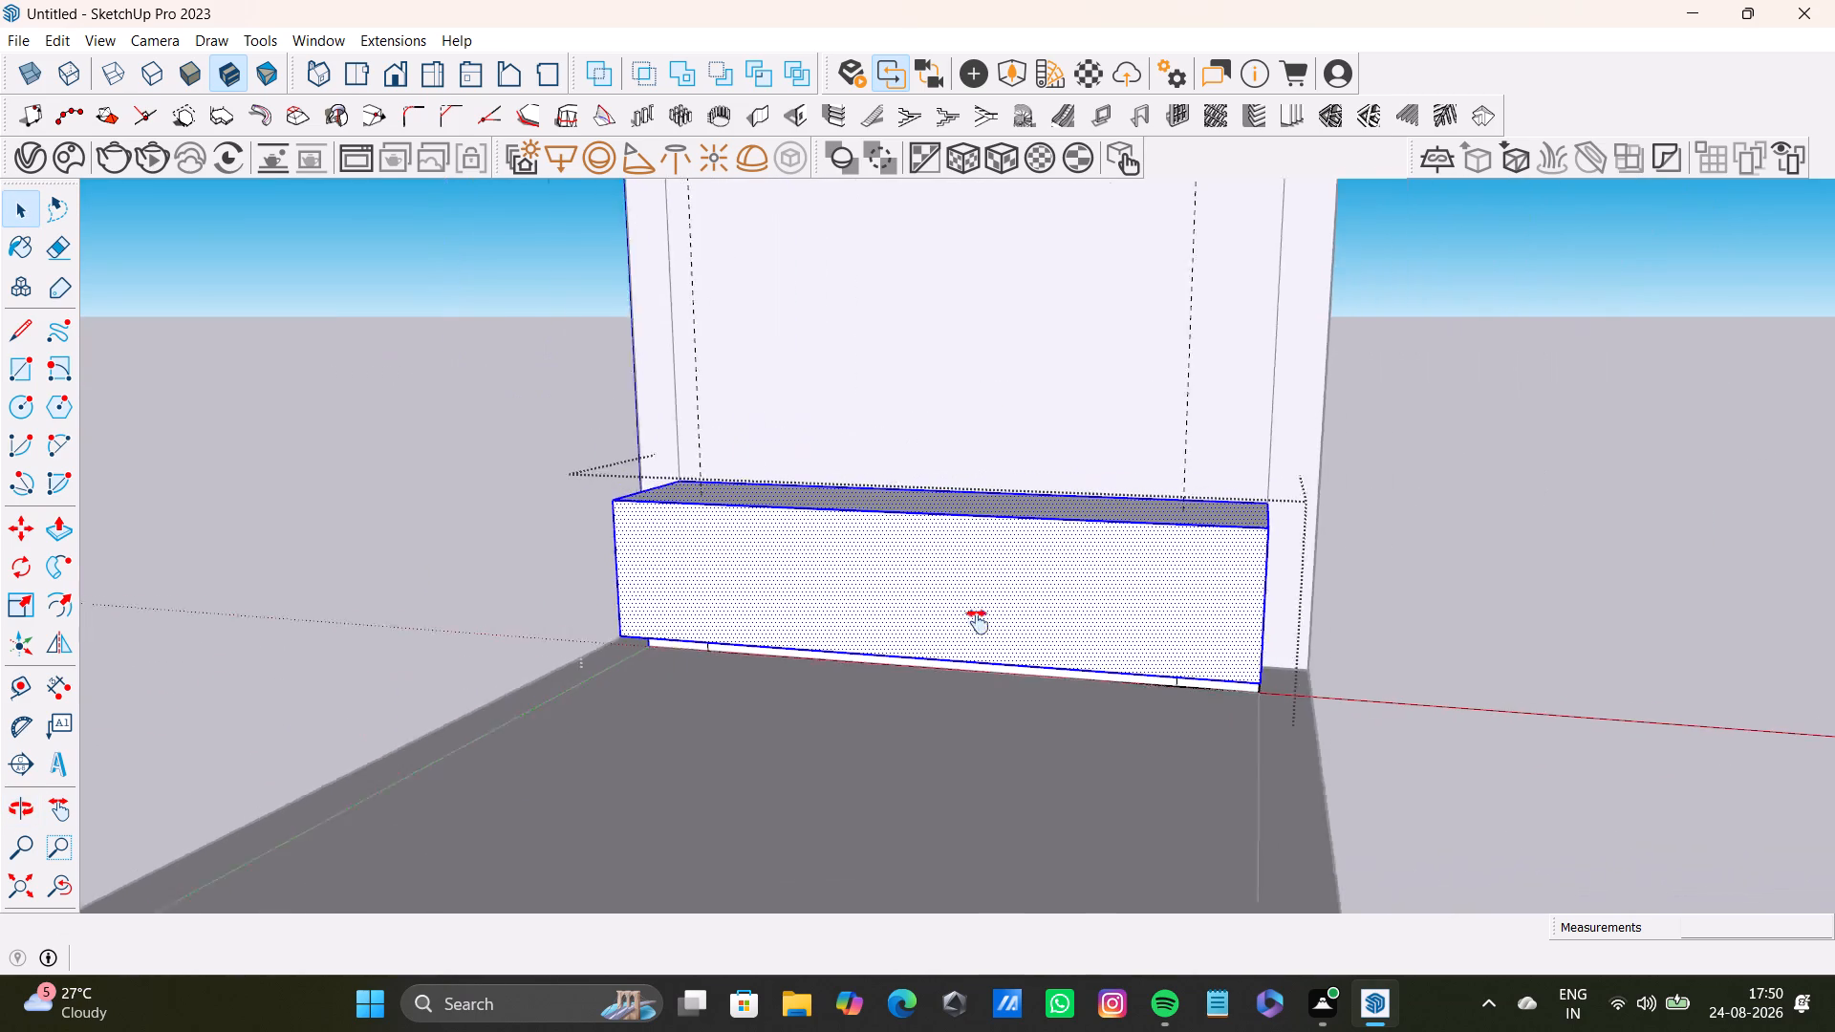
pyautogui.keyDown('shift'); pyautogui.moveTo(978, 622); pyautogui.dragTo(960, 624, button='middle'); pyautogui.keyUp('shift')
pyautogui.scroll(7, 1122, 623)
pyautogui.moveTo(1139, 619); pyautogui.dragTo(890, 597, button='middle')
pyautogui.keyDown('shift'); pyautogui.doubleClick(982, 560); pyautogui.keyUp('shift')
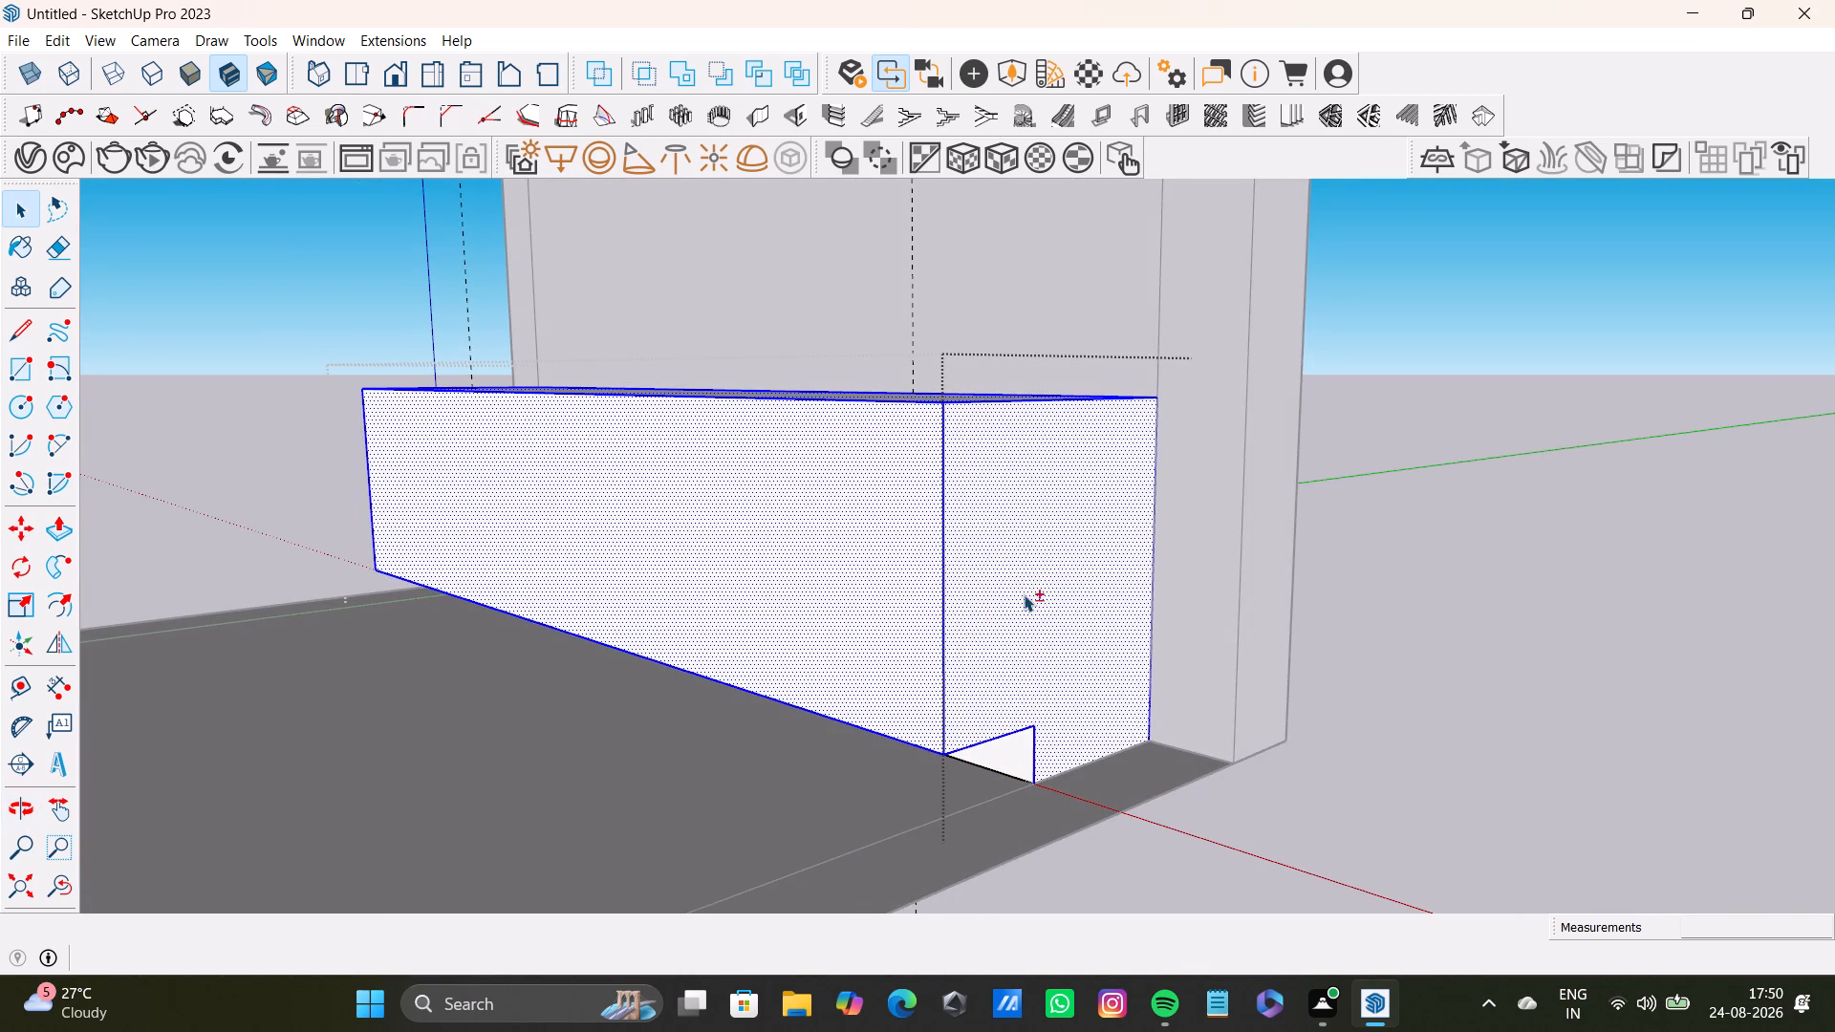
pyautogui.moveTo(859, 605); pyautogui.dragTo(1129, 812, button='middle')
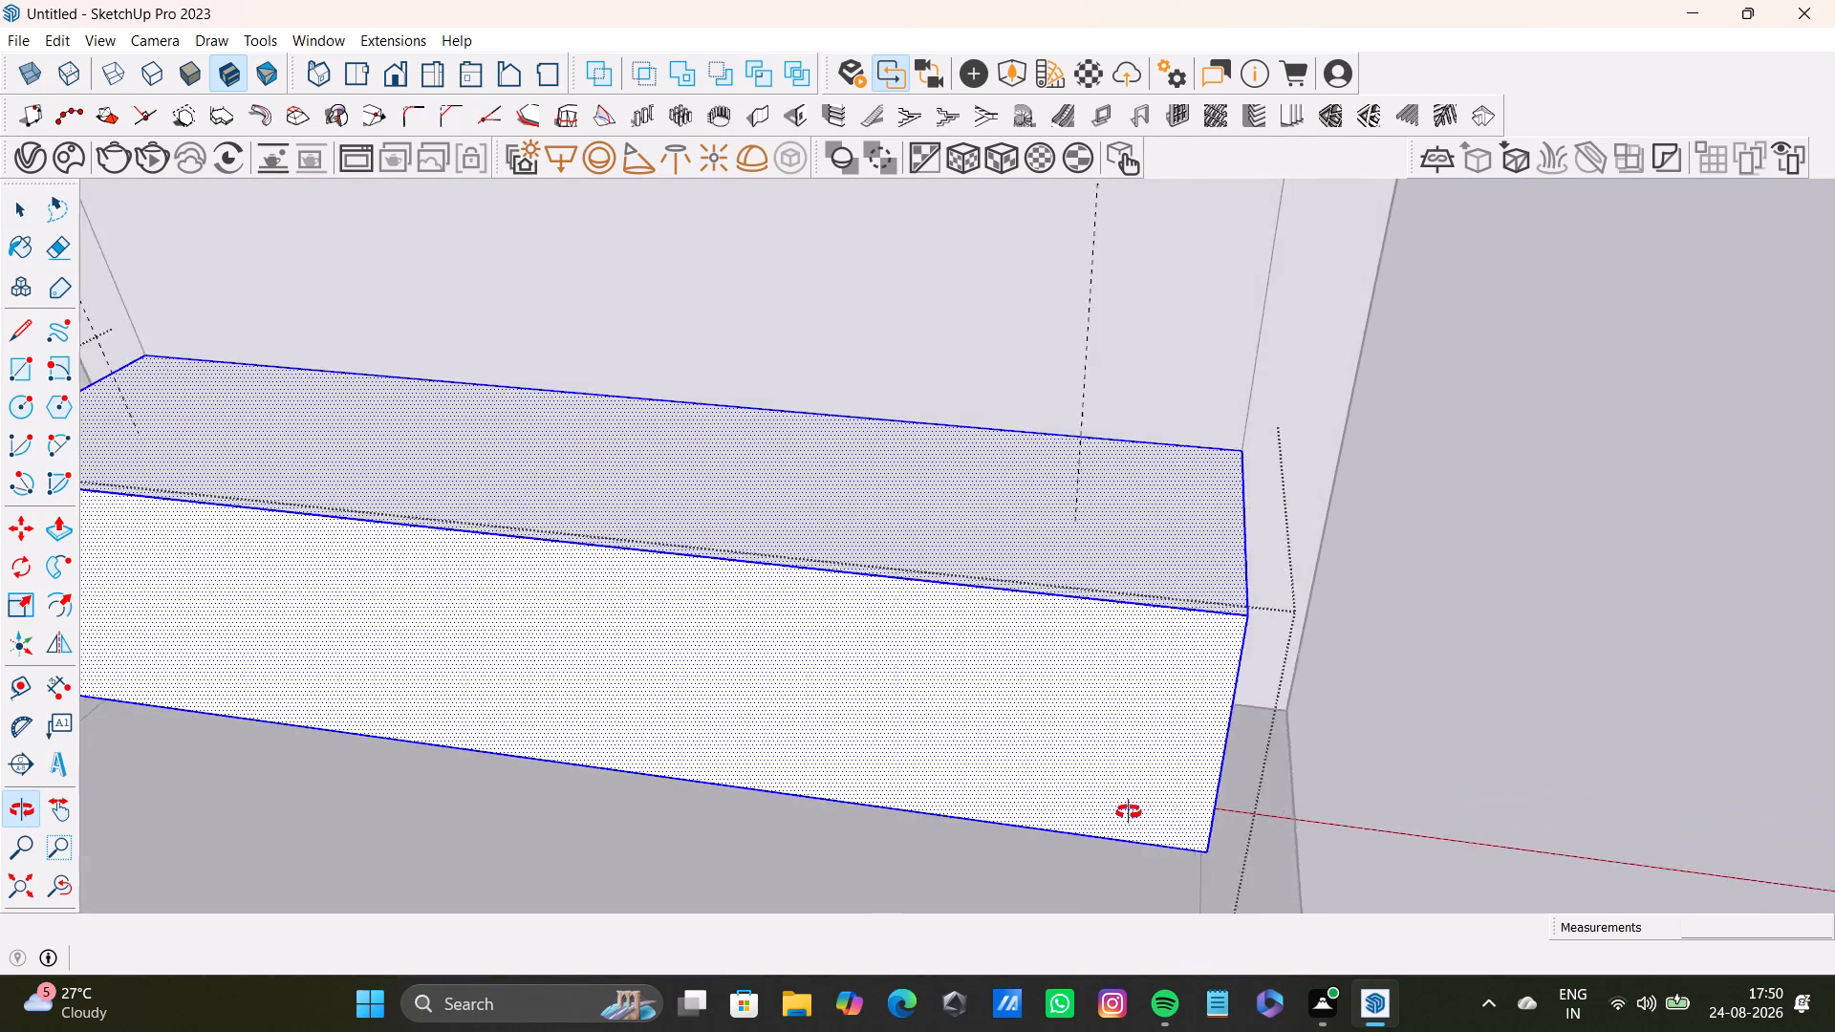
pyautogui.moveTo(1129, 812); pyautogui.dragTo(1072, 845, button='middle')
pyautogui.scroll(1, 1019, 777)
pyautogui.scroll(-14, 1000, 734)
pyautogui.scroll(1, 996, 716)
pyautogui.moveTo(1001, 699); pyautogui.dragTo(1198, 357, button='middle')
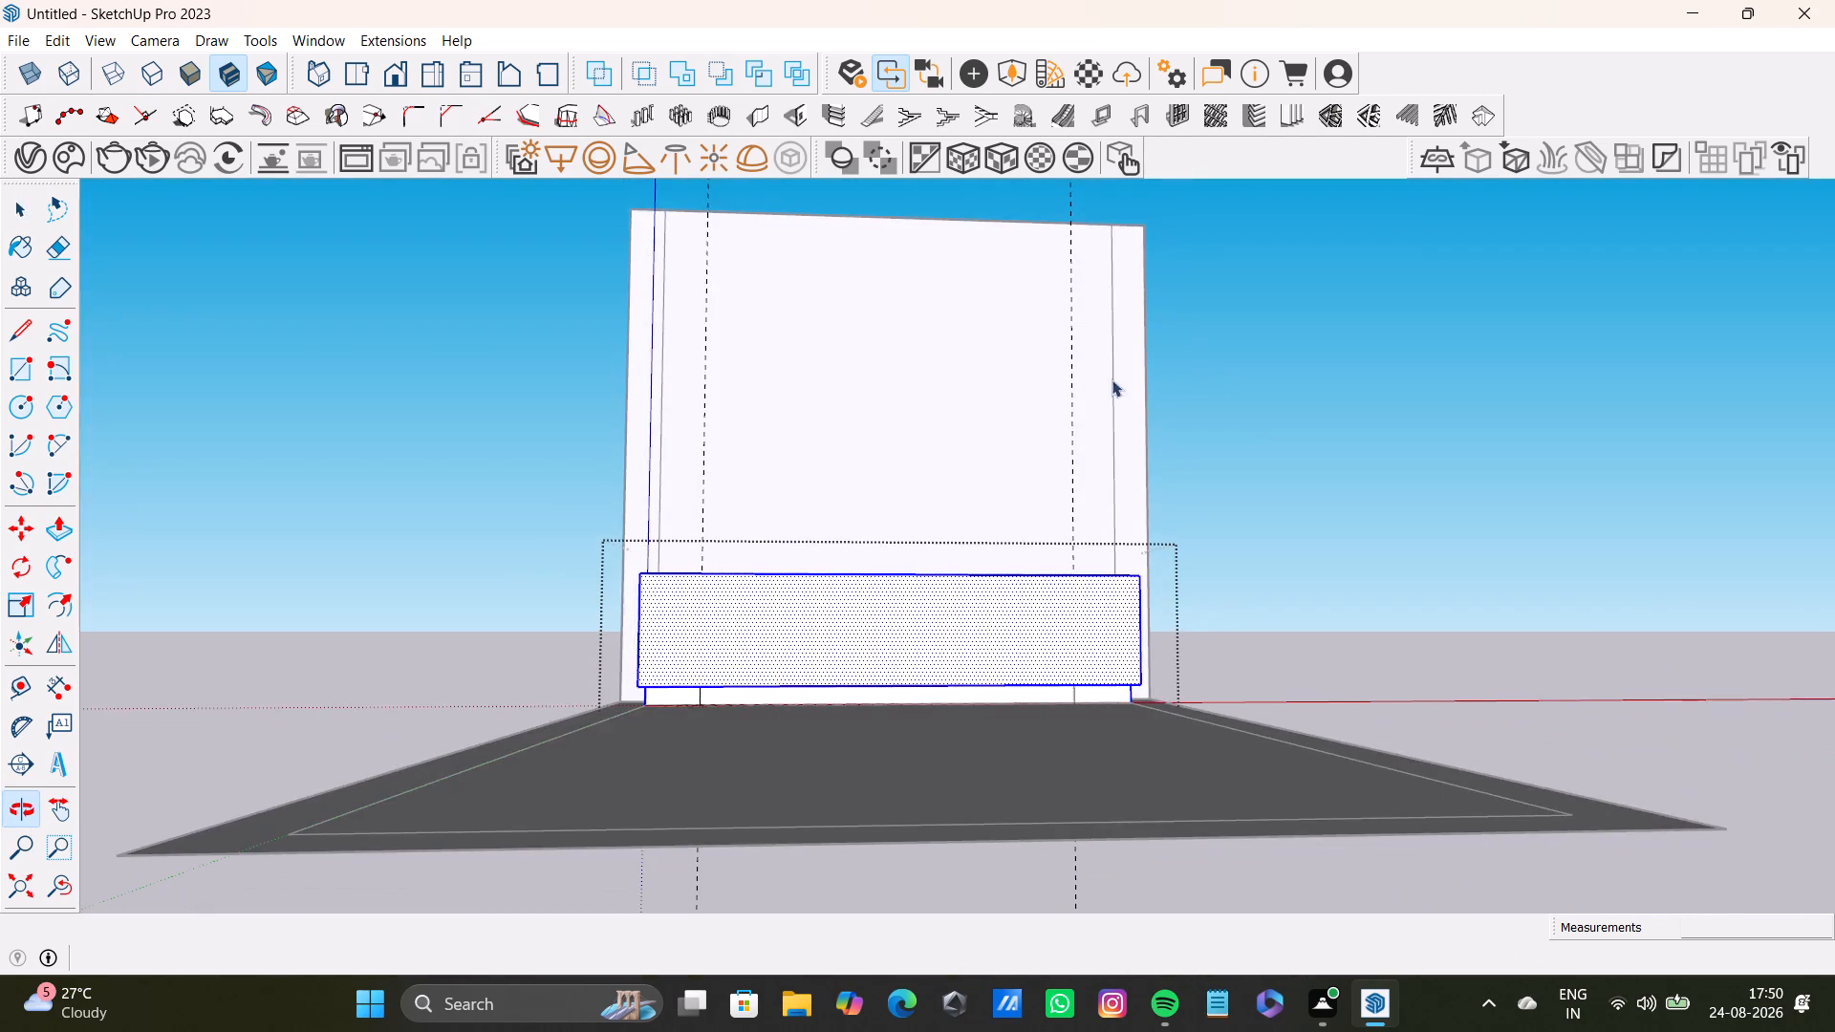
pyautogui.moveTo(1007, 418); pyautogui.dragTo(599, 341, button='middle')
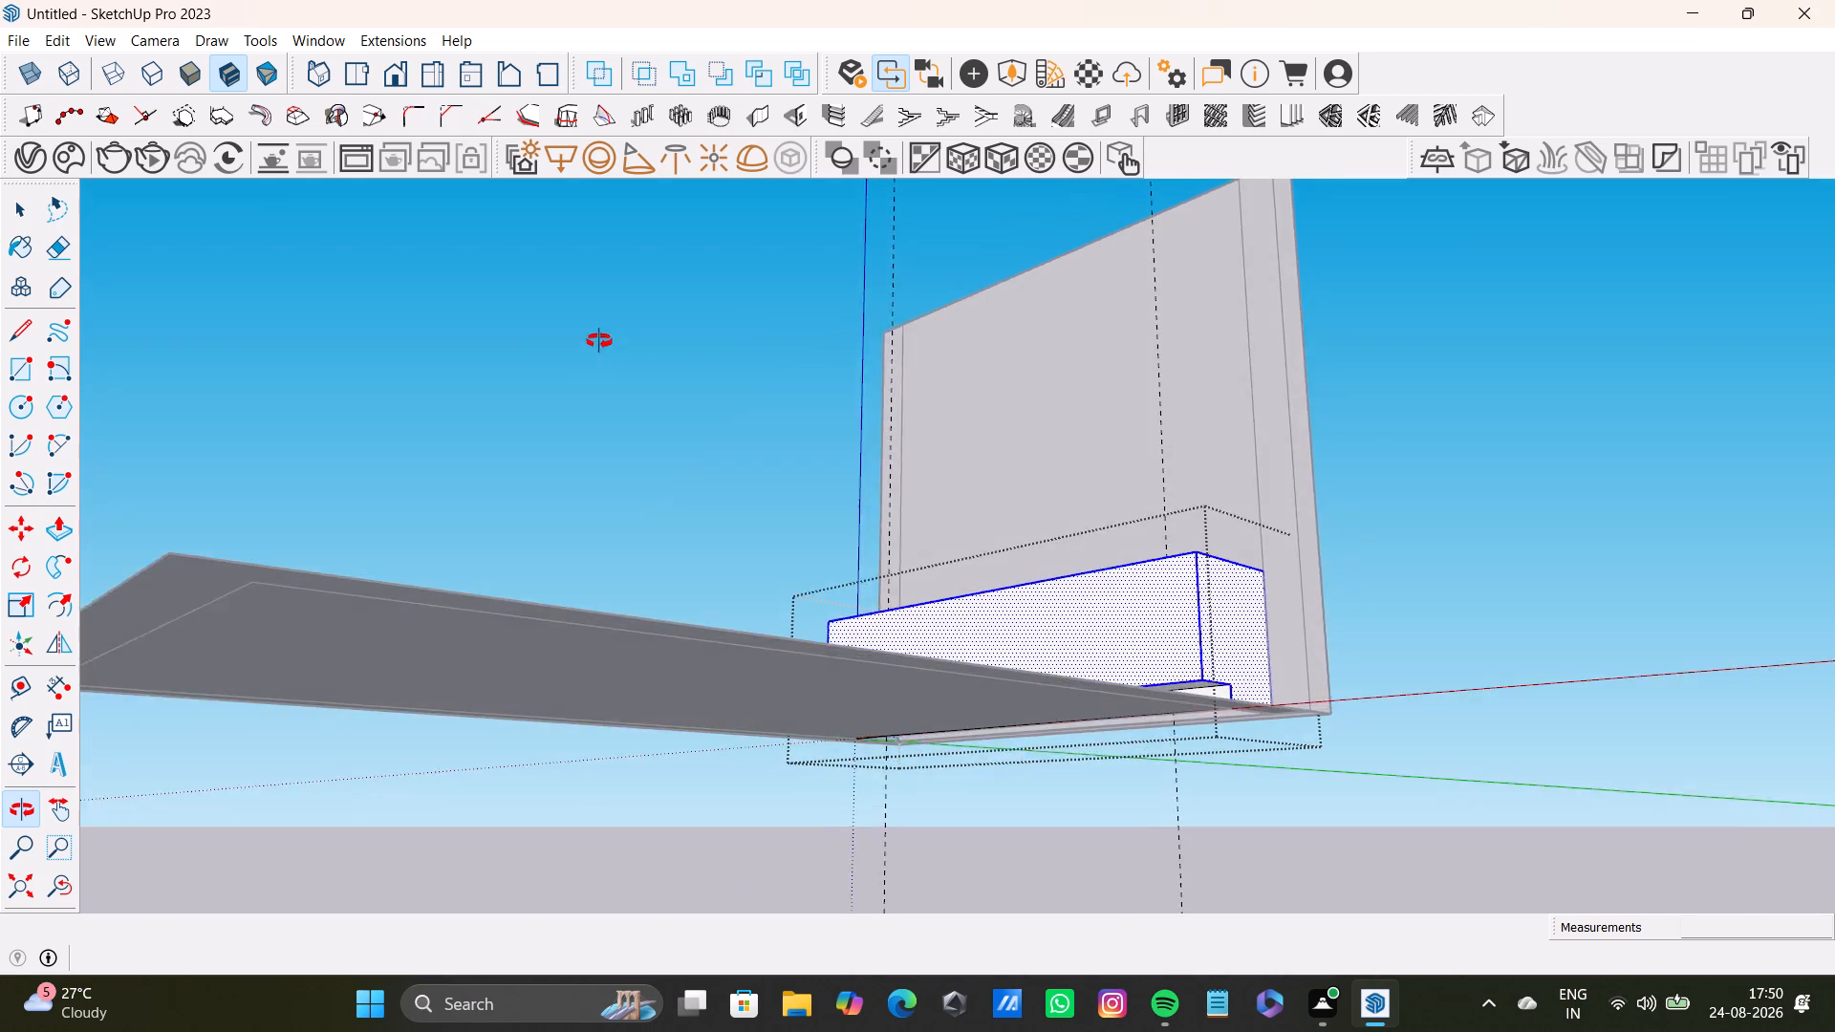
pyautogui.moveTo(599, 341); pyautogui.dragTo(293, 712, button='middle')
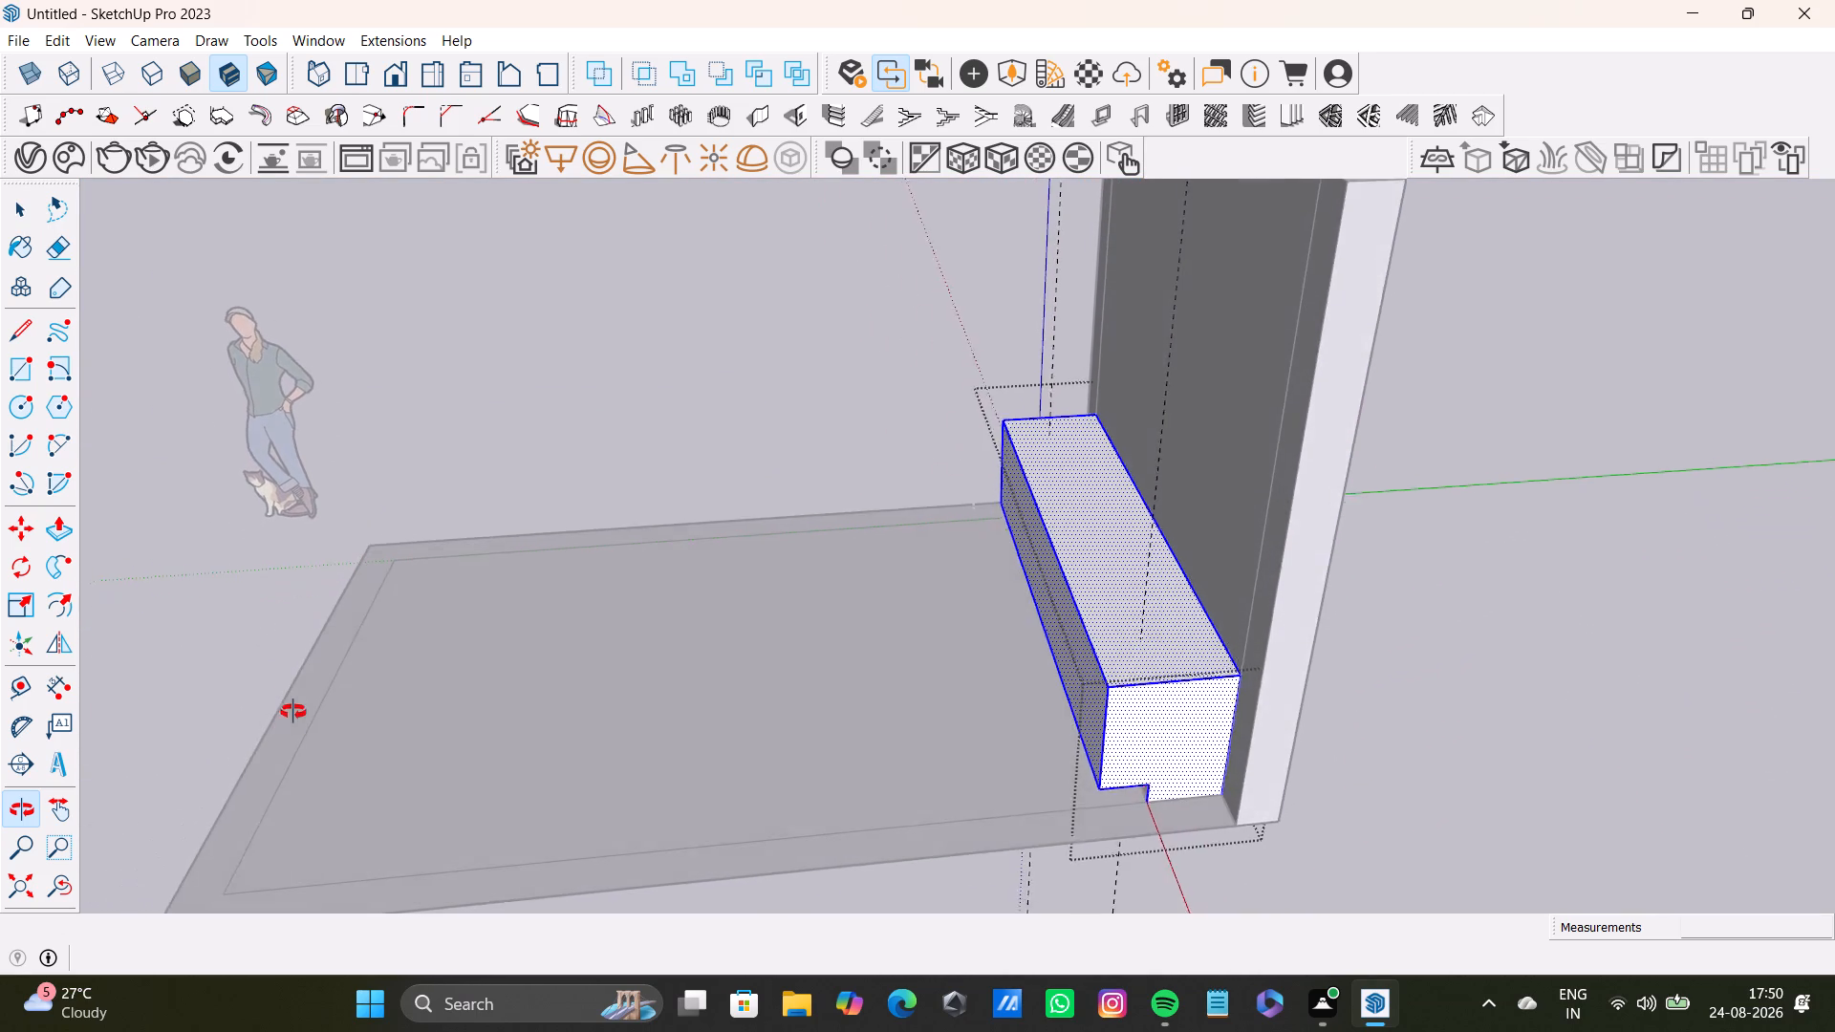
pyautogui.moveTo(293, 712); pyautogui.dragTo(292, 733, button='middle')
pyautogui.scroll(1, 289, 730)
pyautogui.scroll(-8, 421, 686)
pyautogui.moveTo(432, 683); pyautogui.dragTo(417, 748, button='middle')
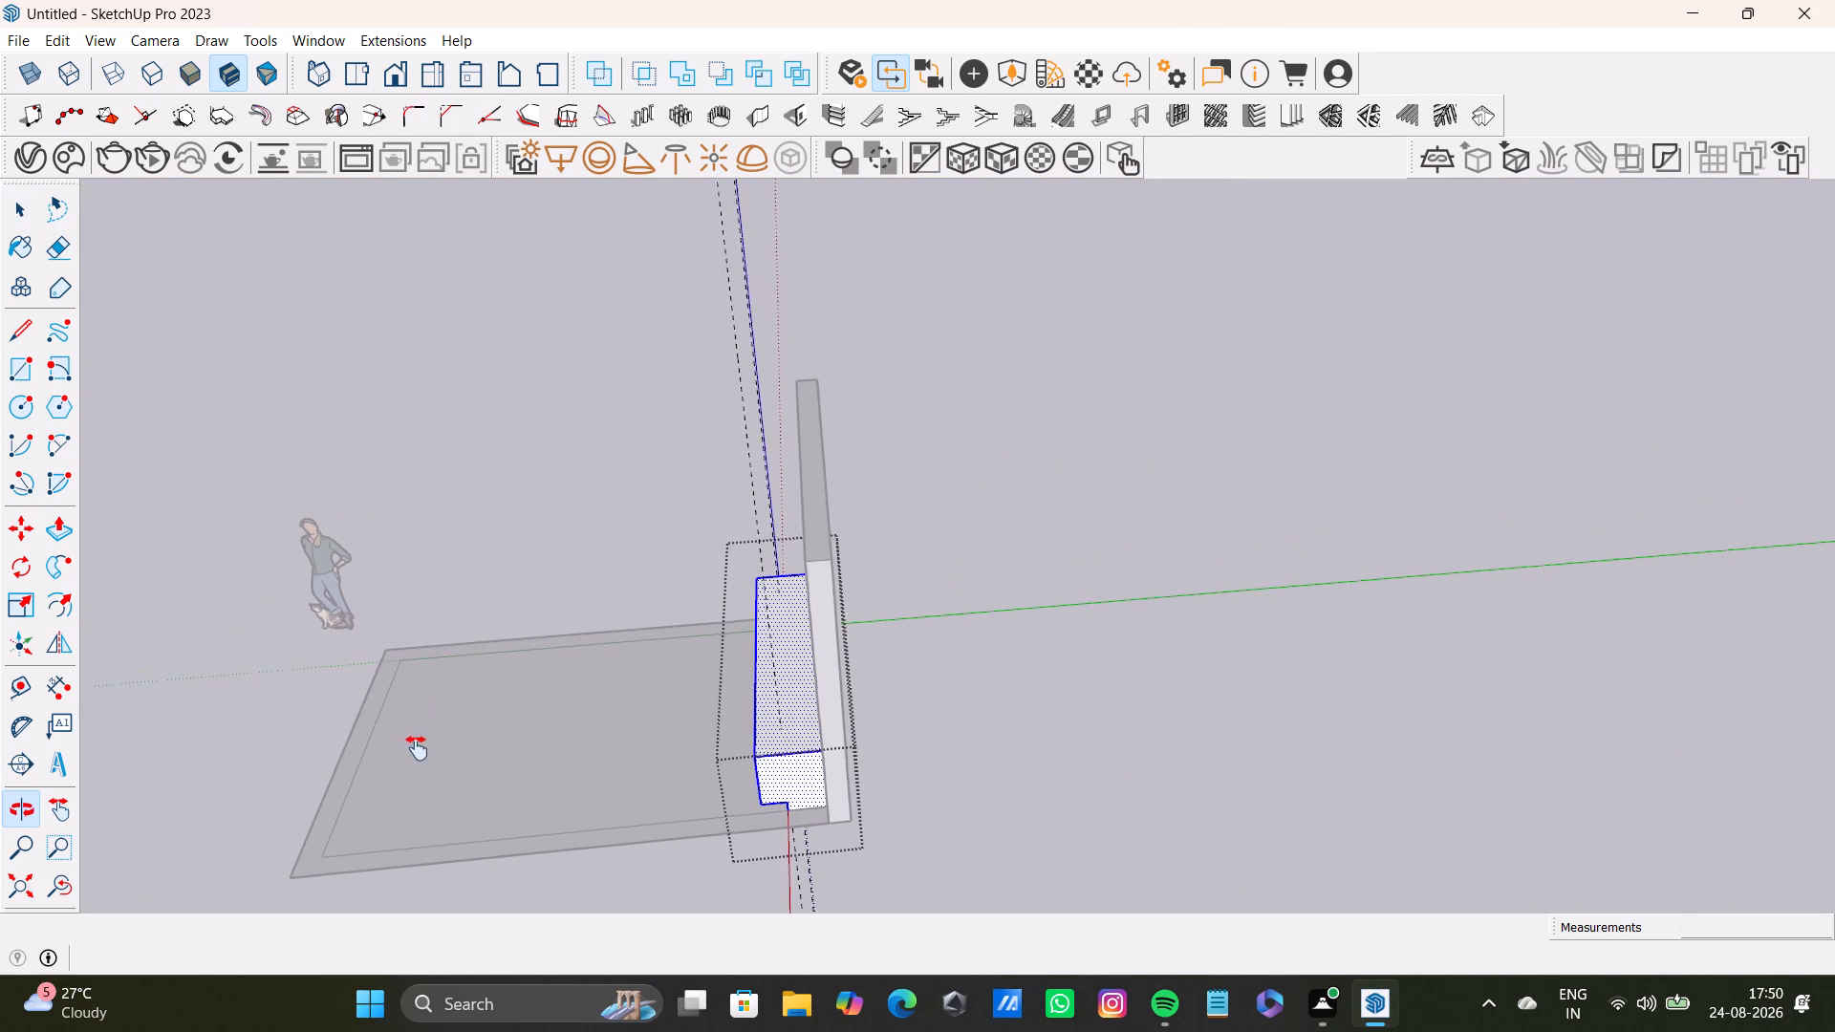
pyautogui.moveTo(417, 748); pyautogui.dragTo(416, 750, button='middle')
pyautogui.moveTo(530, 773); pyautogui.dragTo(986, 723, button='middle')
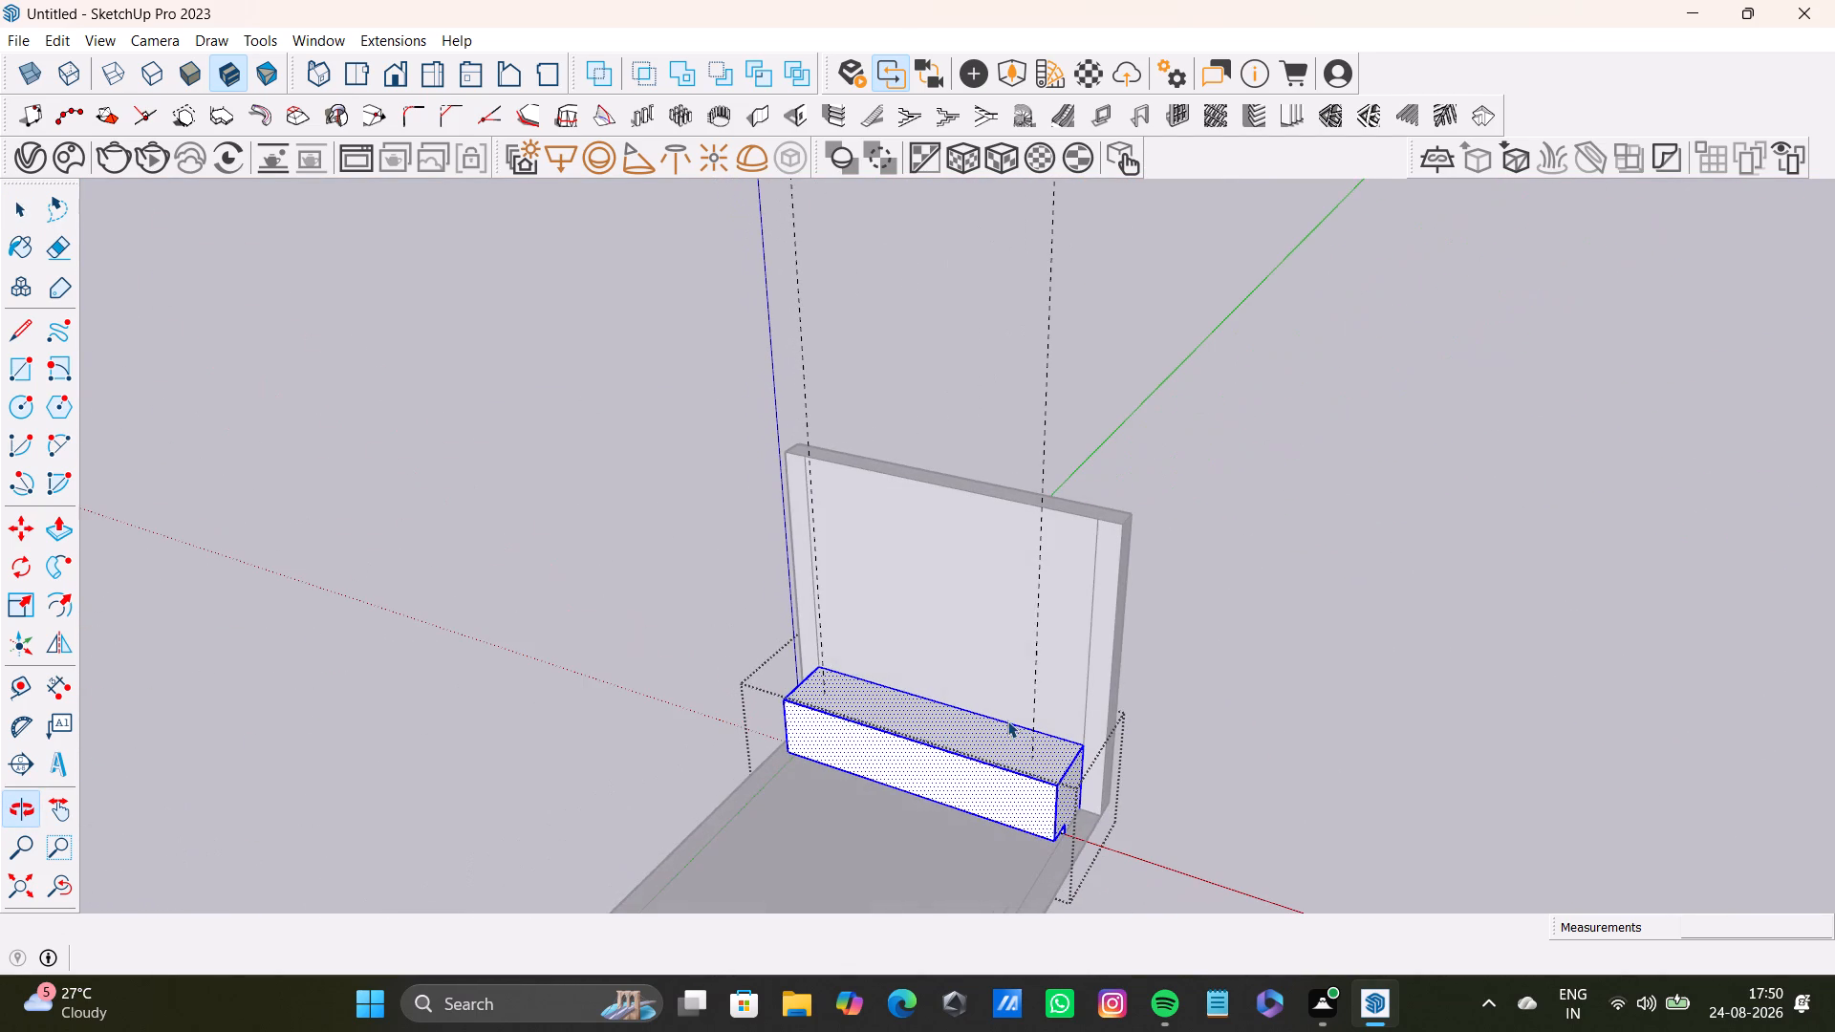
# Raise the block's top face slightly by freehand Push/Pull.
pyautogui.press('space')
pyautogui.click(1020, 737)
pyautogui.click(1017, 738)
pyautogui.press('p')
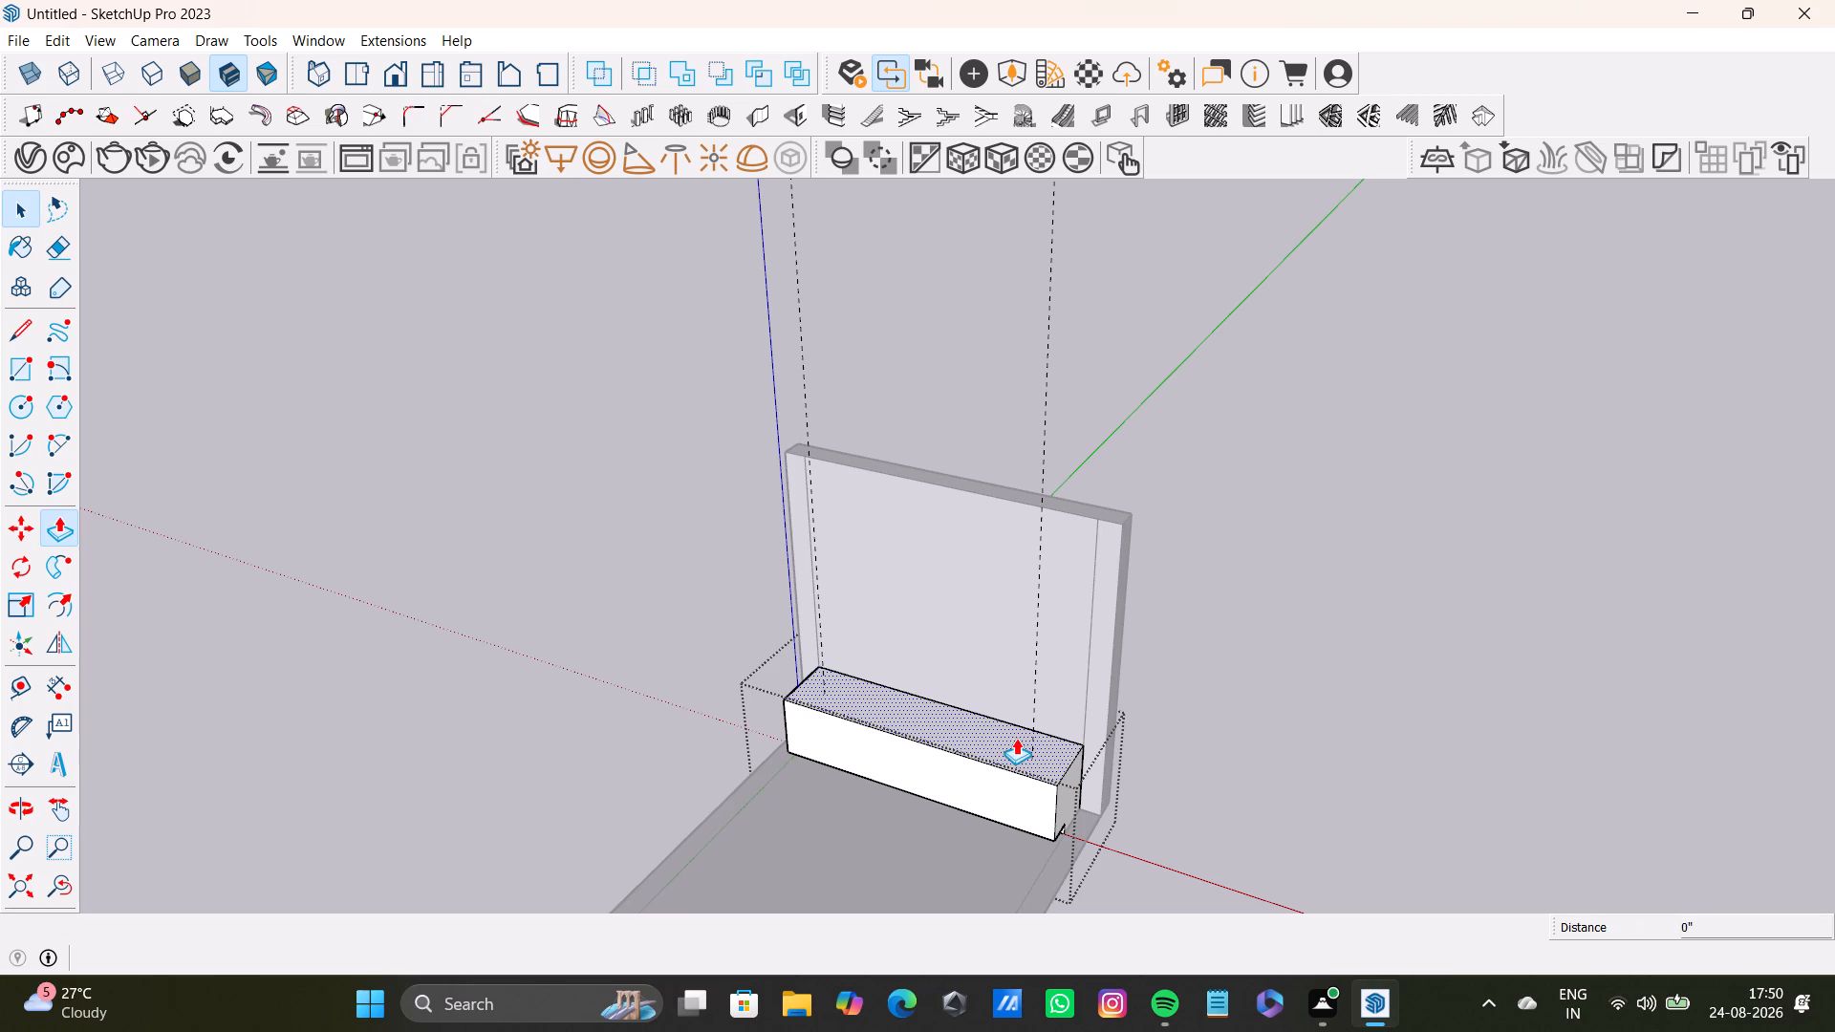
pyautogui.moveTo(1016, 738); pyautogui.dragTo(1013, 711)
pyautogui.press('space')
# Measure the height from the top edge of the block's left end down to the underside of the overhang.
pyautogui.moveTo(888, 794); pyautogui.dragTo(1425, 566, button='middle')
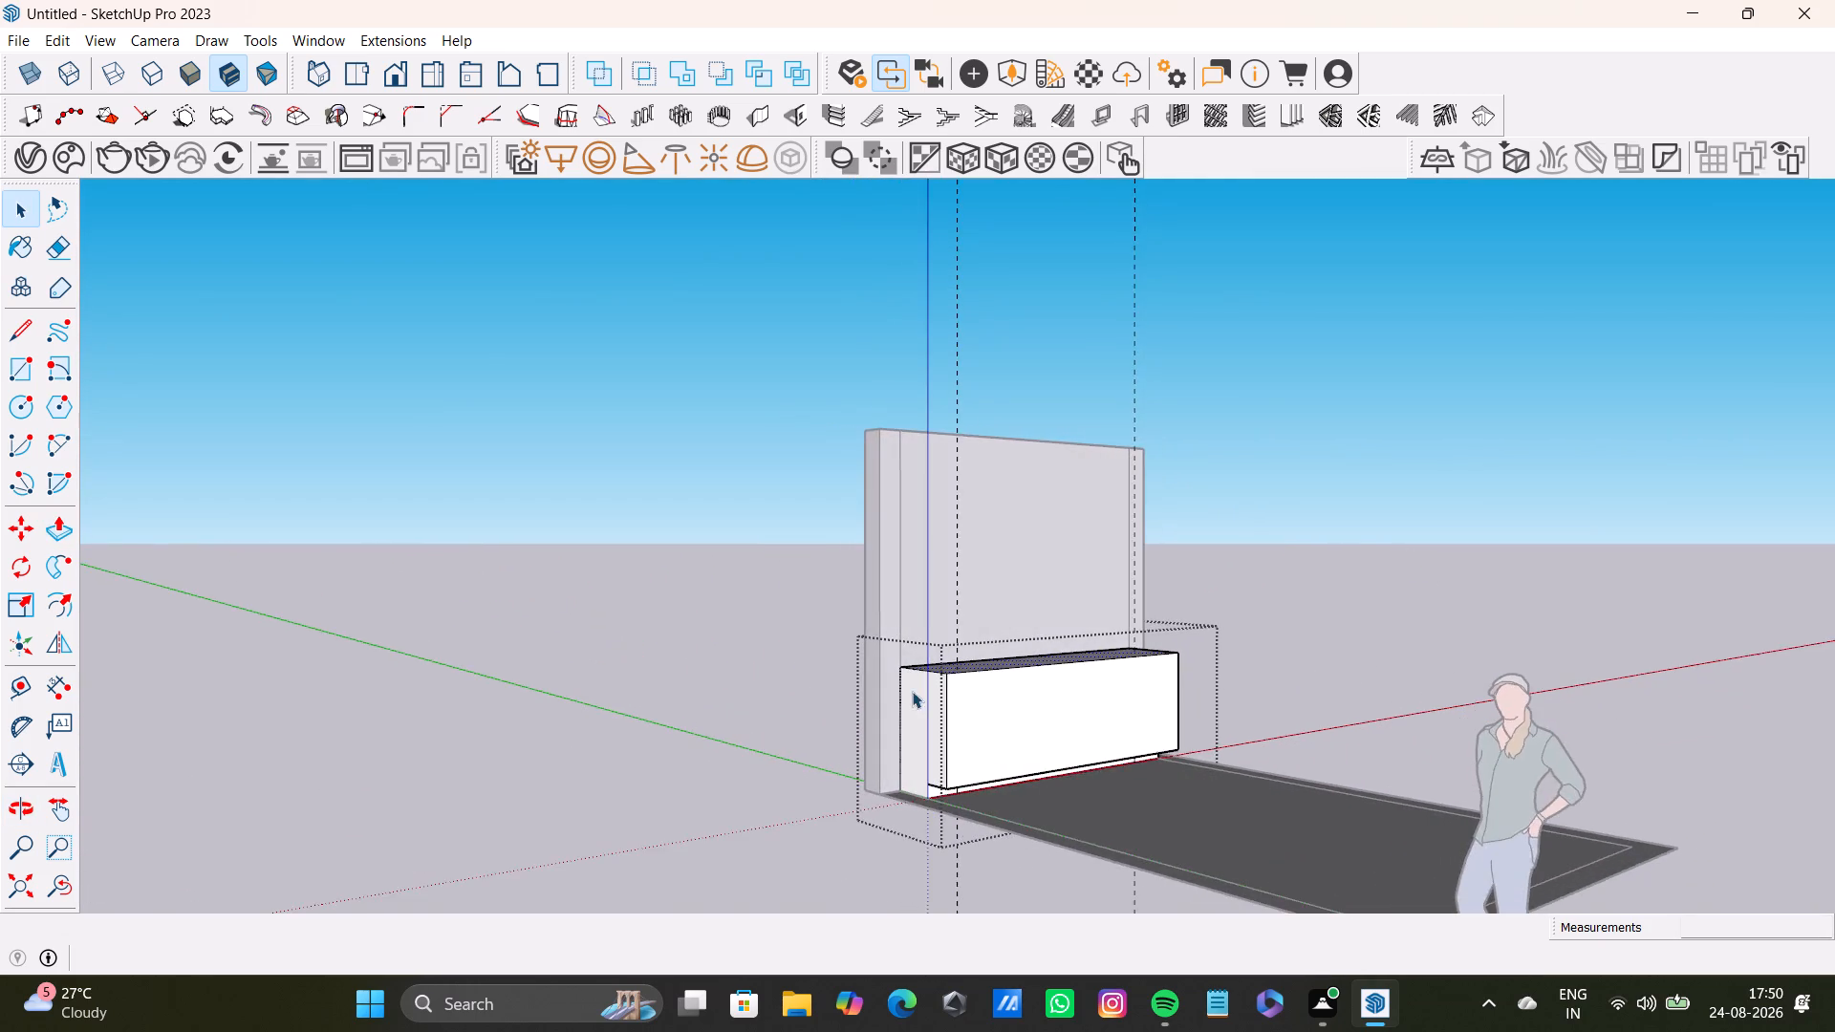
pyautogui.scroll(8, 912, 691)
pyautogui.keyDown('shift'); pyautogui.moveTo(950, 697); pyautogui.dragTo(980, 559, button='middle'); pyautogui.keyUp('shift')
pyautogui.moveTo(953, 574); pyautogui.dragTo(1053, 556, button='middle')
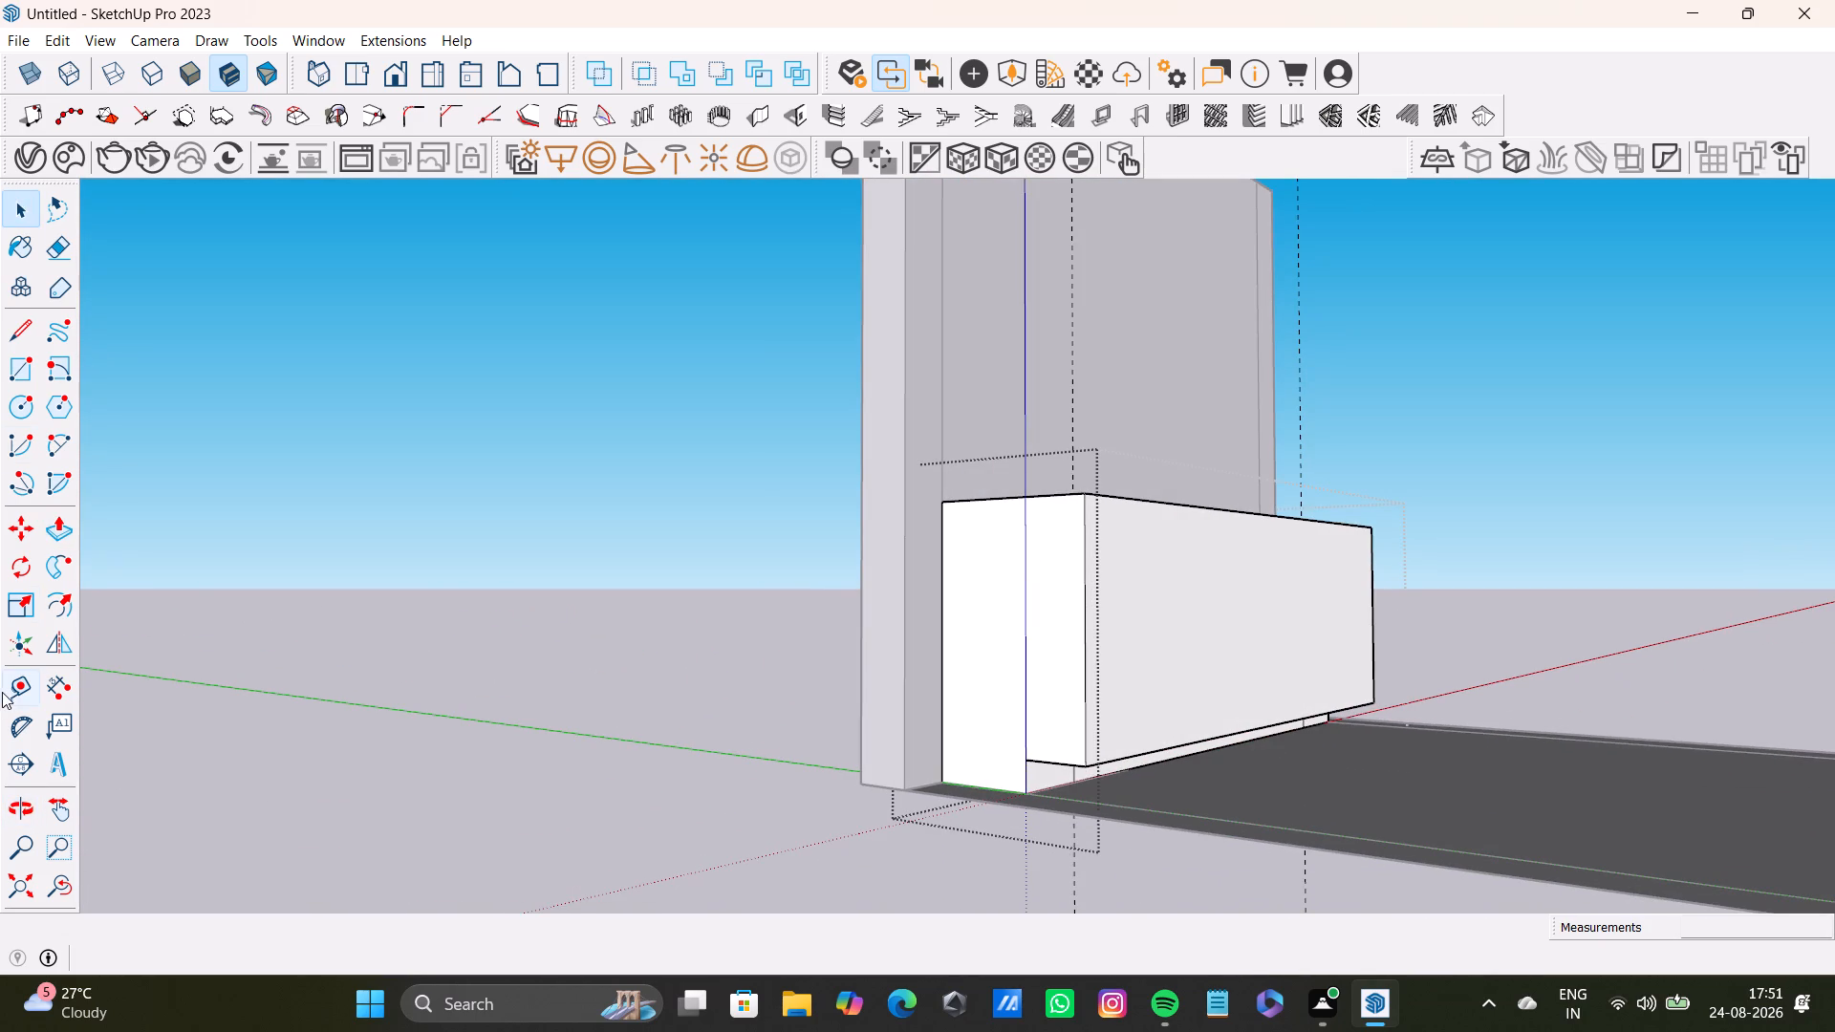
pyautogui.click(31, 683)
pyautogui.scroll(4, 1041, 718)
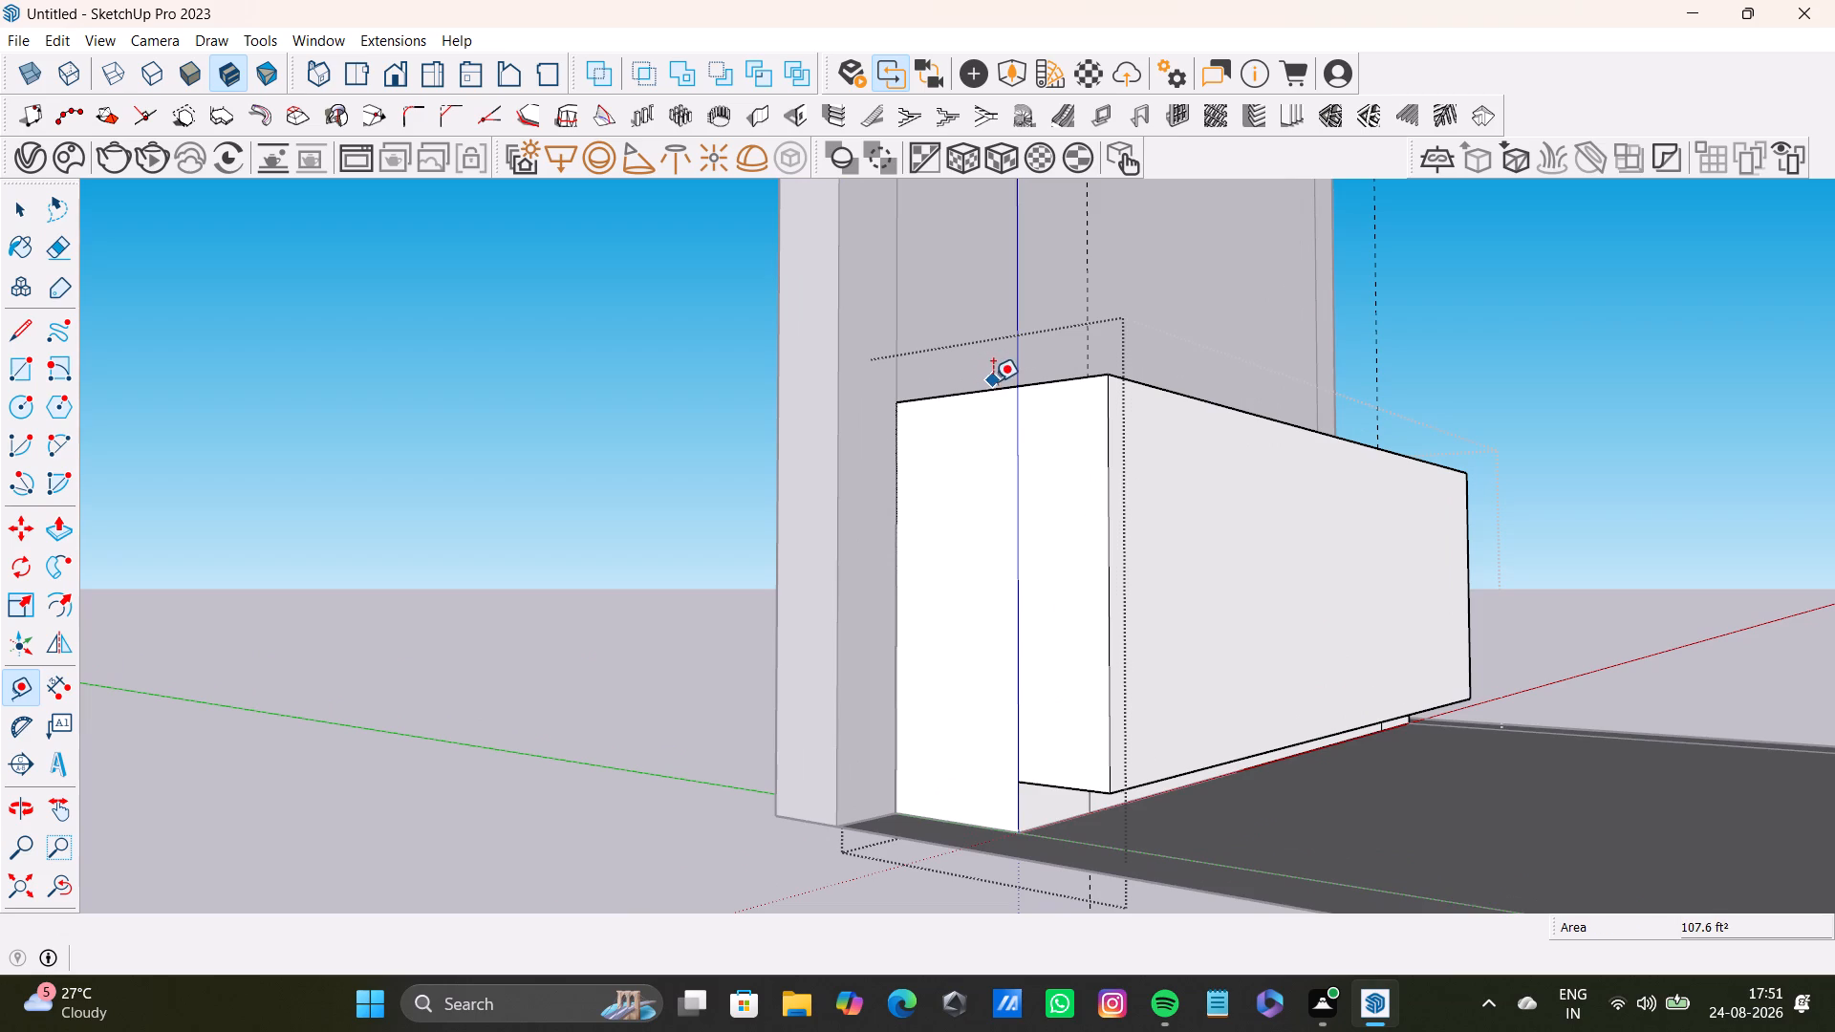
pyautogui.click(993, 382)
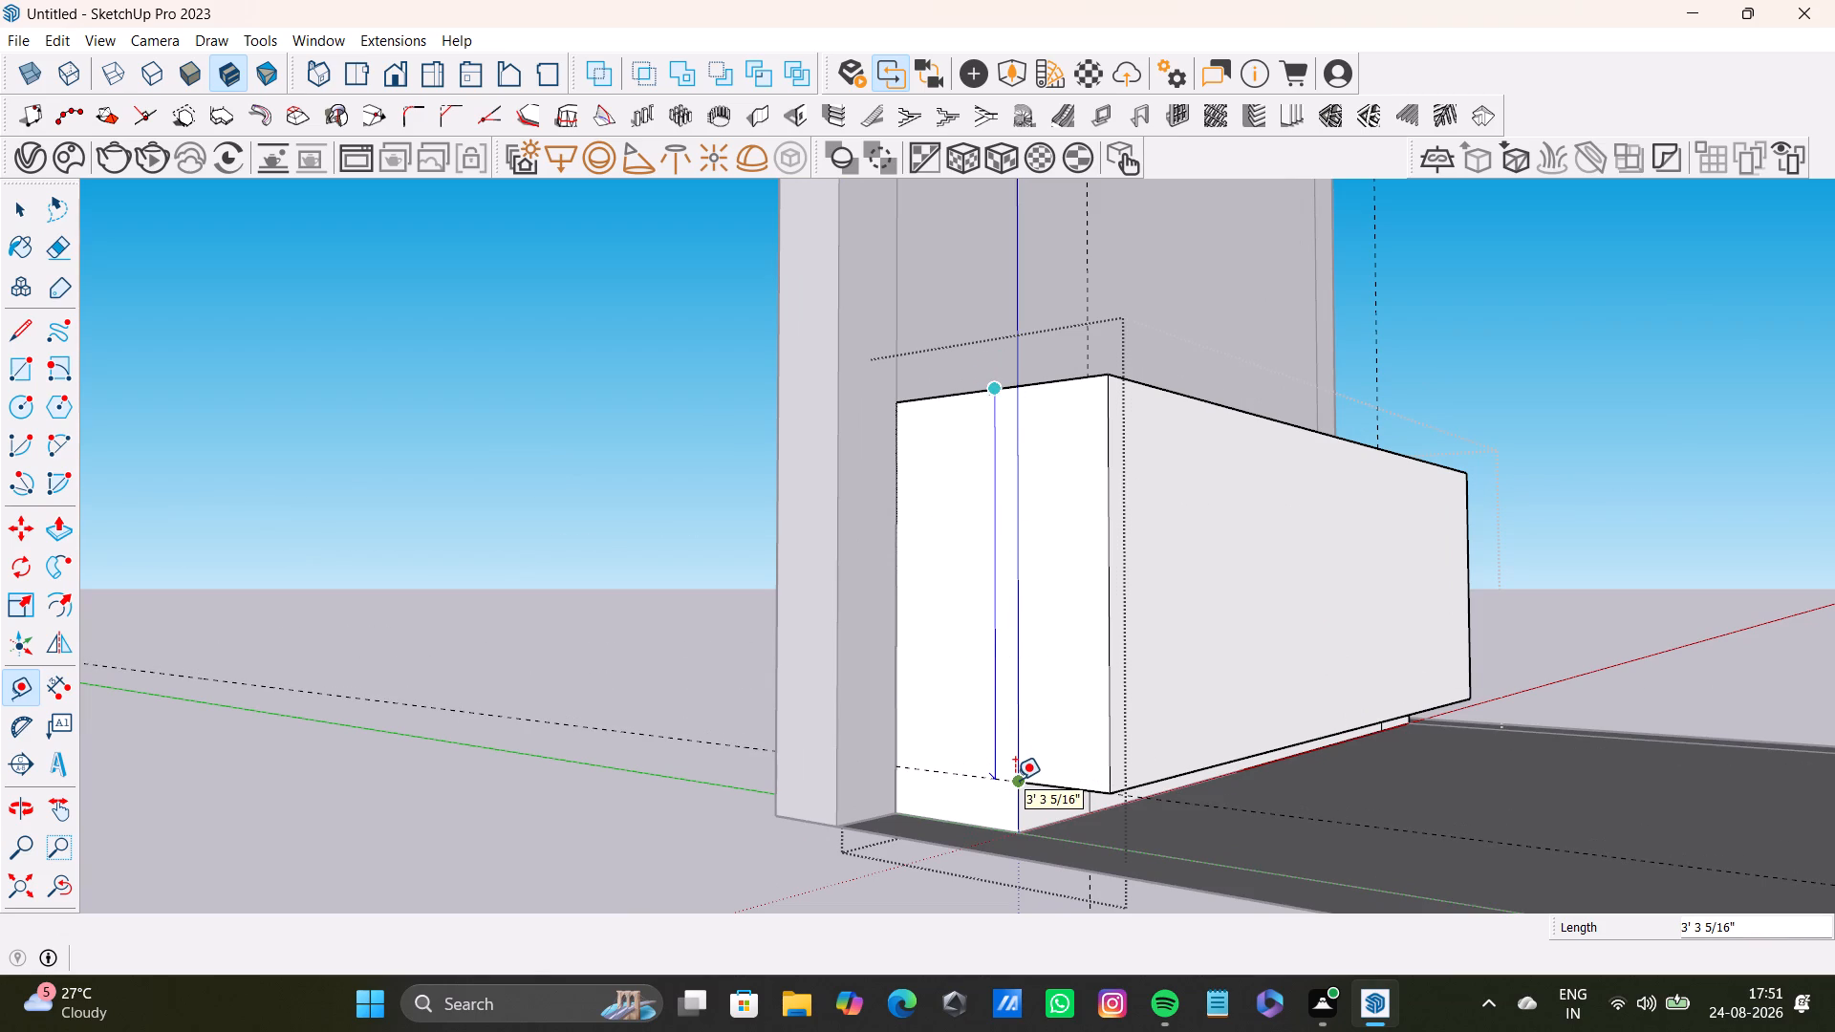
pyautogui.press('space')
pyautogui.scroll(-5, 1015, 780)
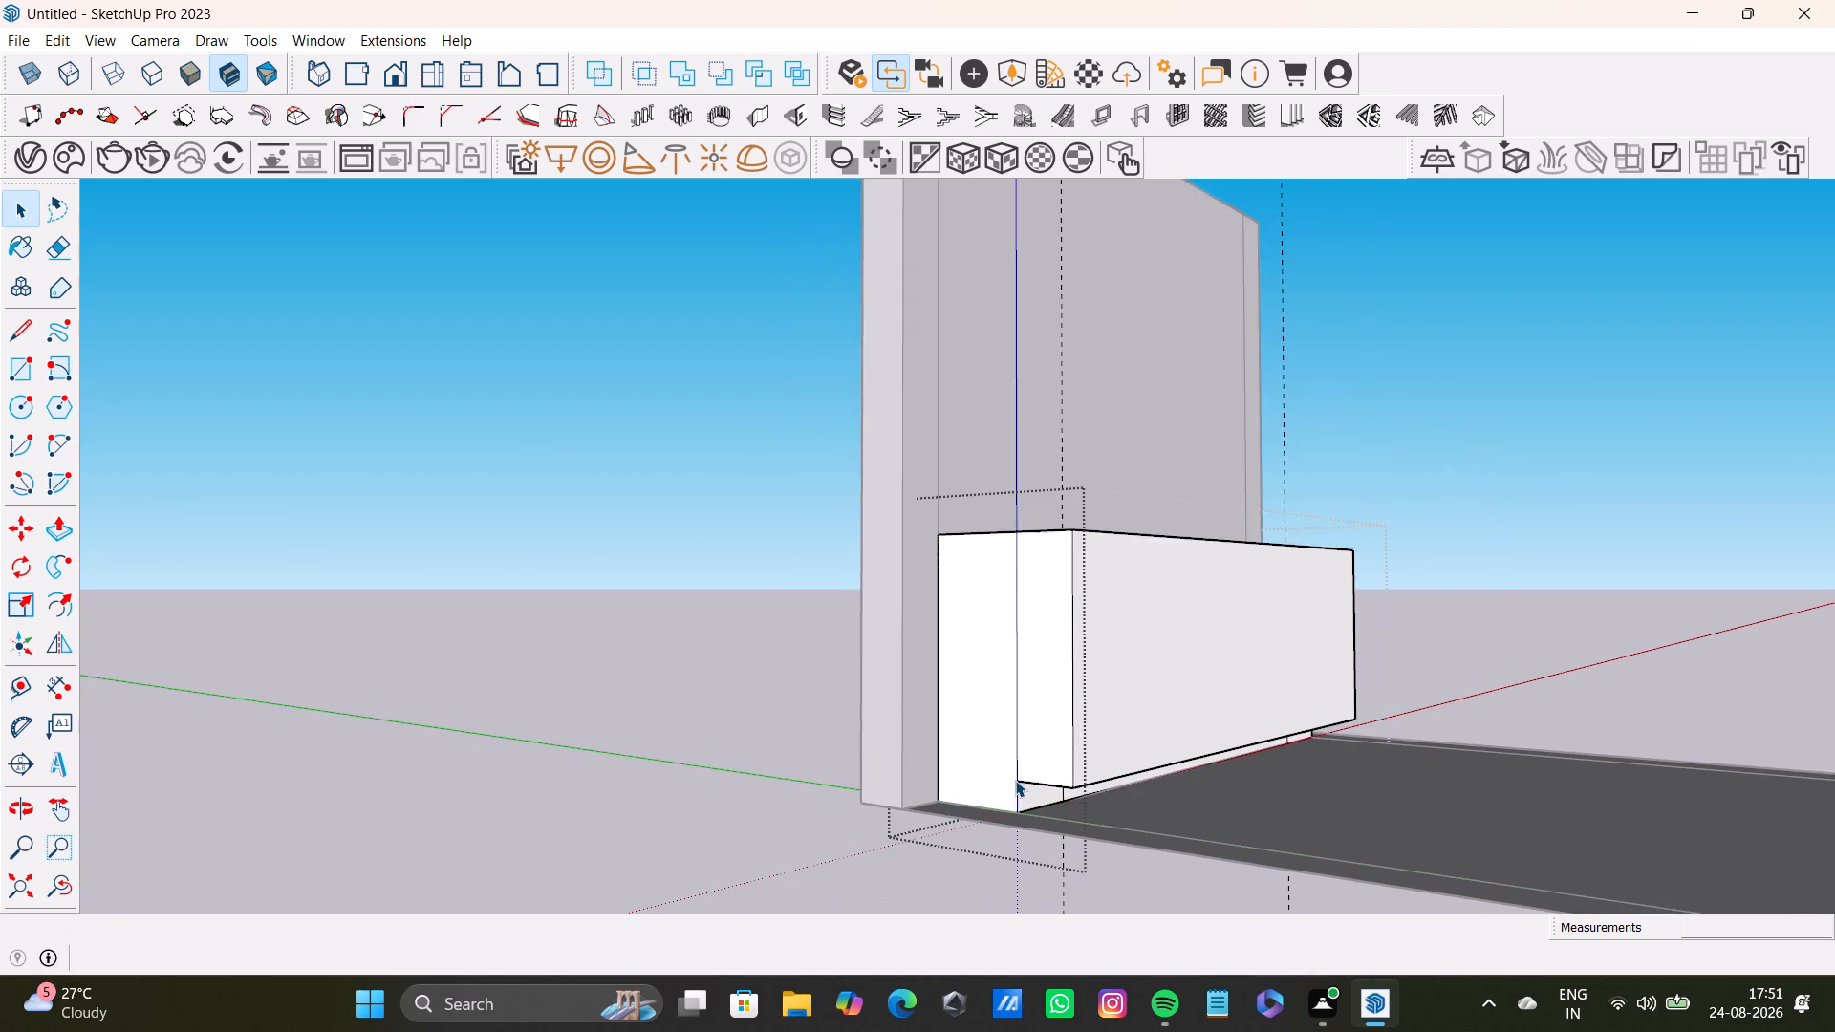
# Extrude the block's top face upward by 1'.
pyautogui.moveTo(1112, 737); pyautogui.dragTo(998, 888, button='middle')
pyautogui.scroll(3, 1040, 732)
pyautogui.moveTo(1042, 719); pyautogui.dragTo(849, 706, button='middle')
pyautogui.press('space')
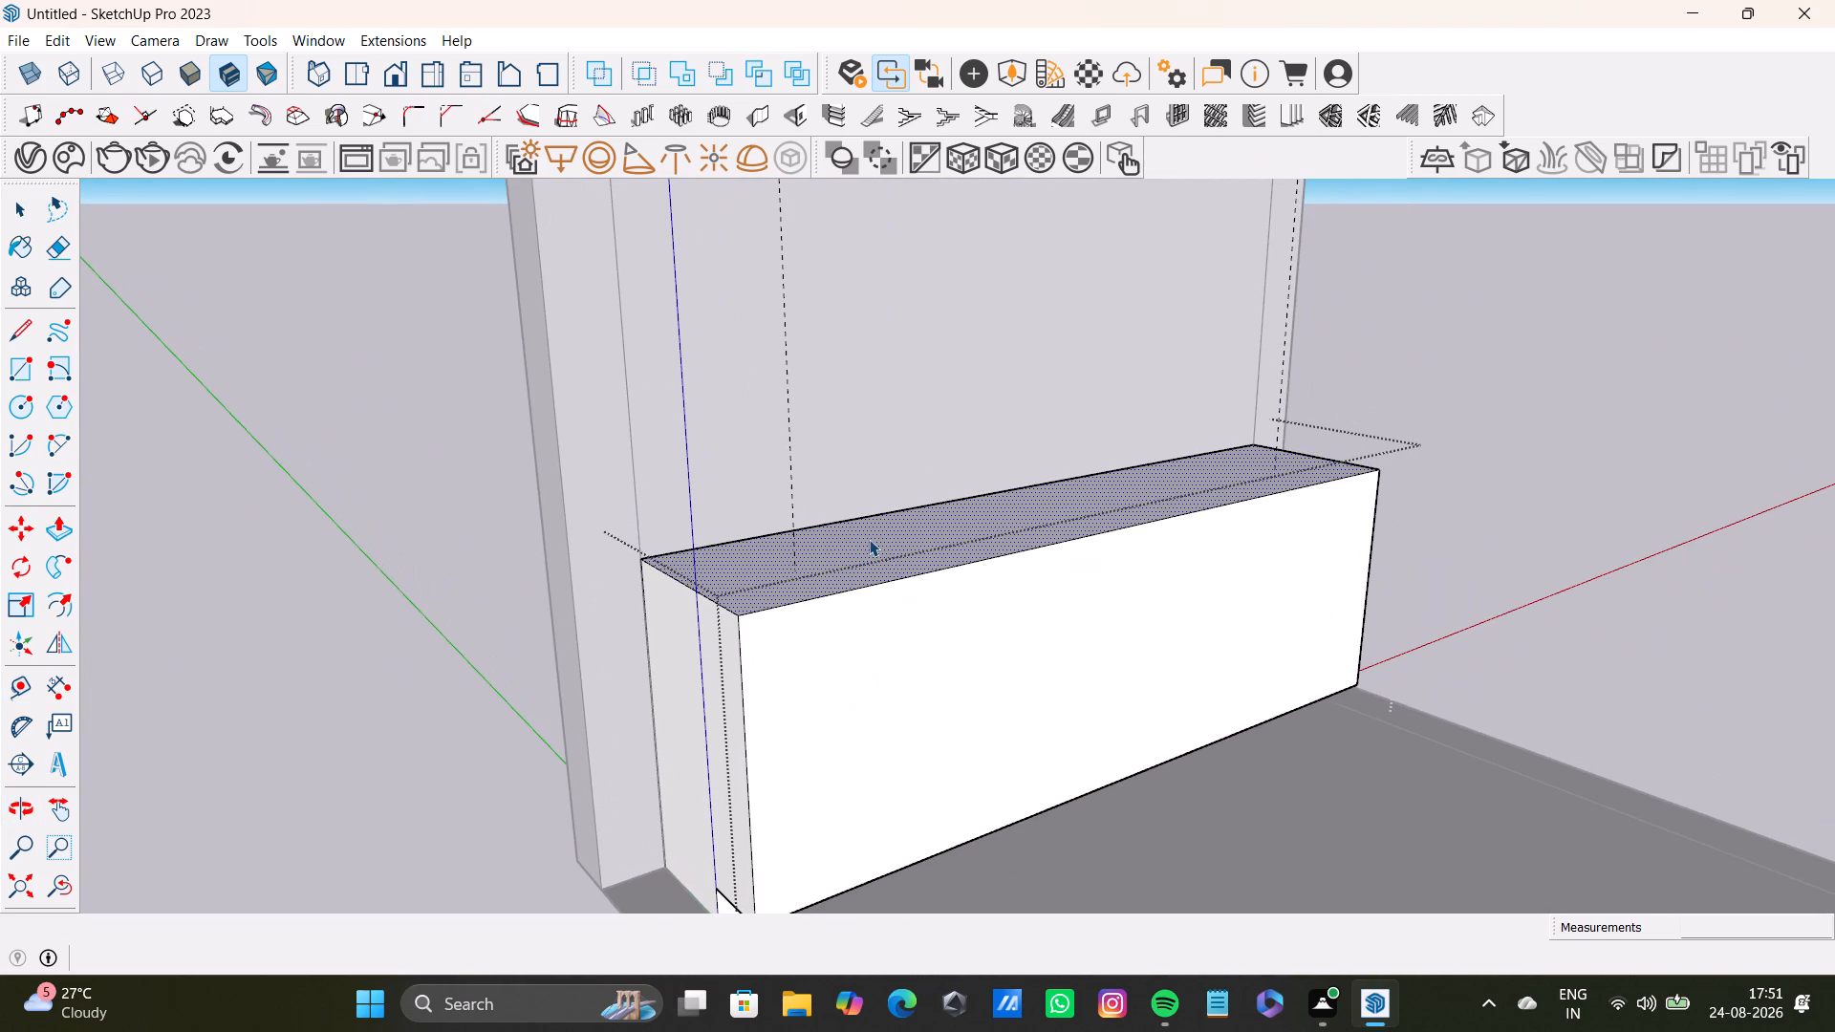
pyautogui.click(869, 539)
pyautogui.click(869, 539)
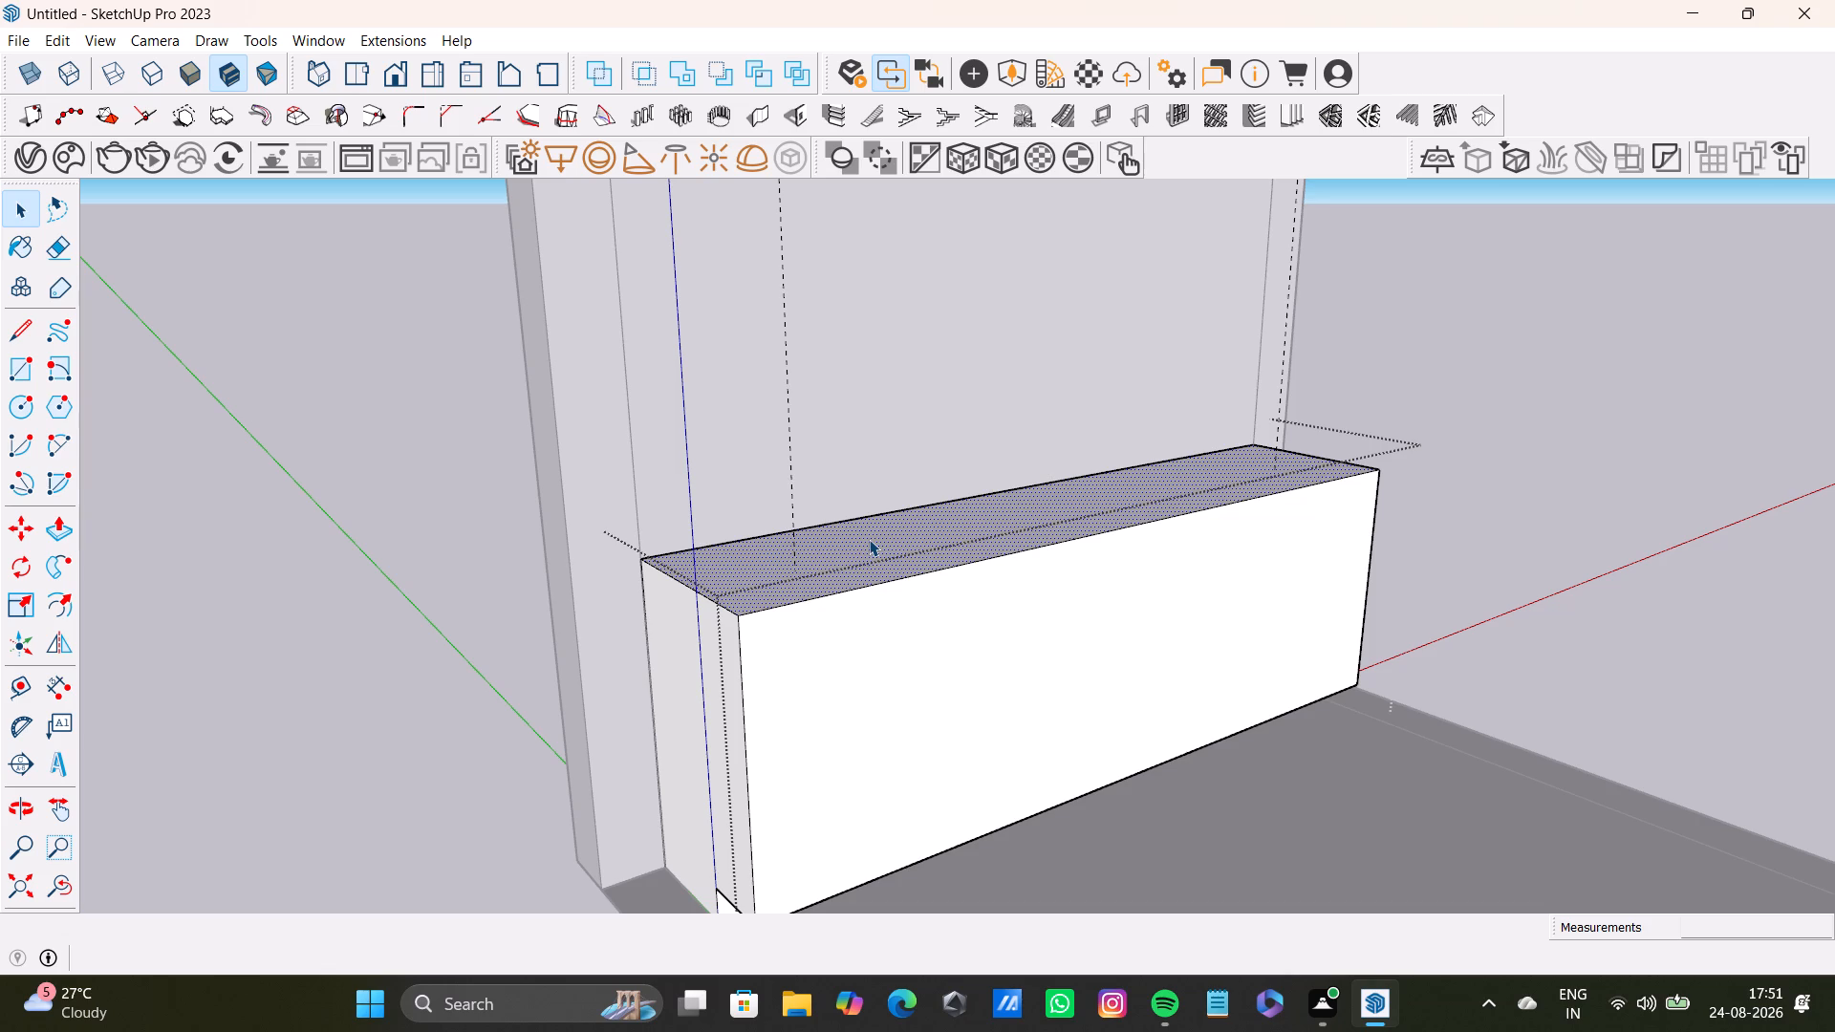
pyautogui.press('p')
pyautogui.moveTo(869, 539); pyautogui.dragTo(869, 512)
pyautogui.write("1'")
pyautogui.press('Return')
pyautogui.press('space')
# Exit the block's group and return to editing the whole model.
pyautogui.scroll(-6, 835, 525)
pyautogui.moveTo(848, 608); pyautogui.dragTo(778, 790, button='middle')
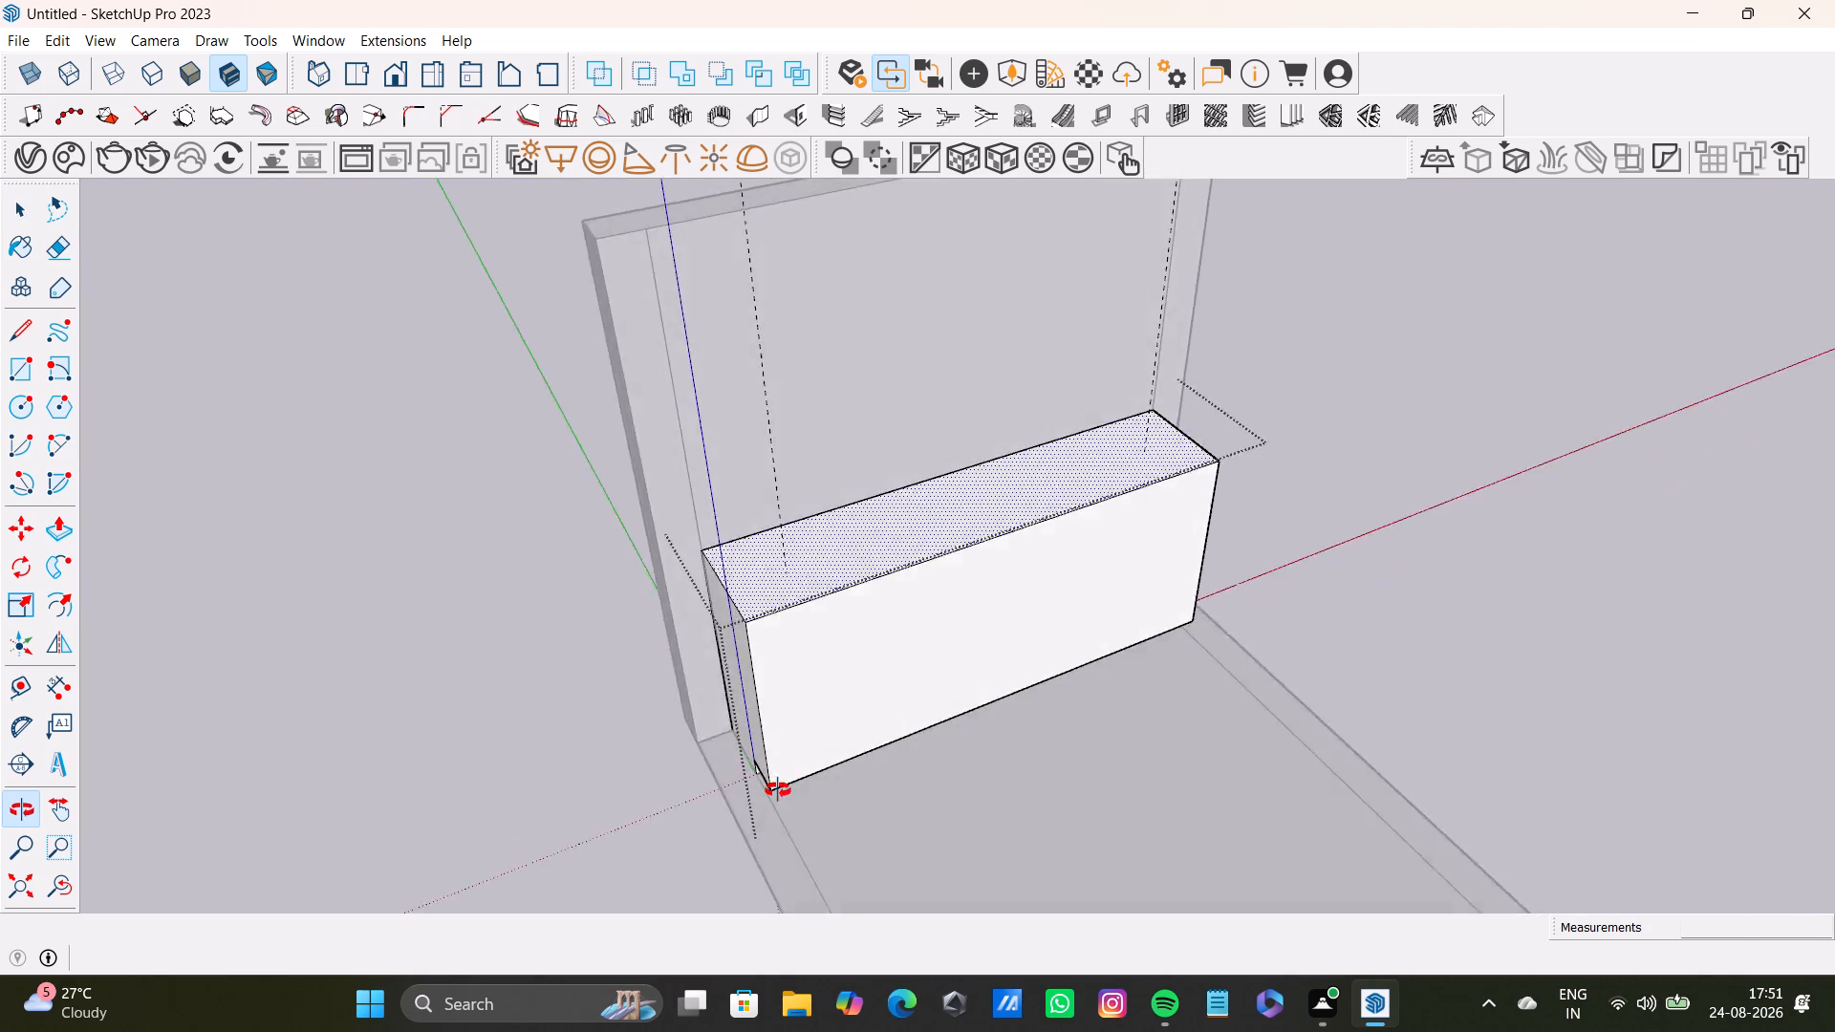
pyautogui.moveTo(778, 790); pyautogui.dragTo(1138, 451, button='middle')
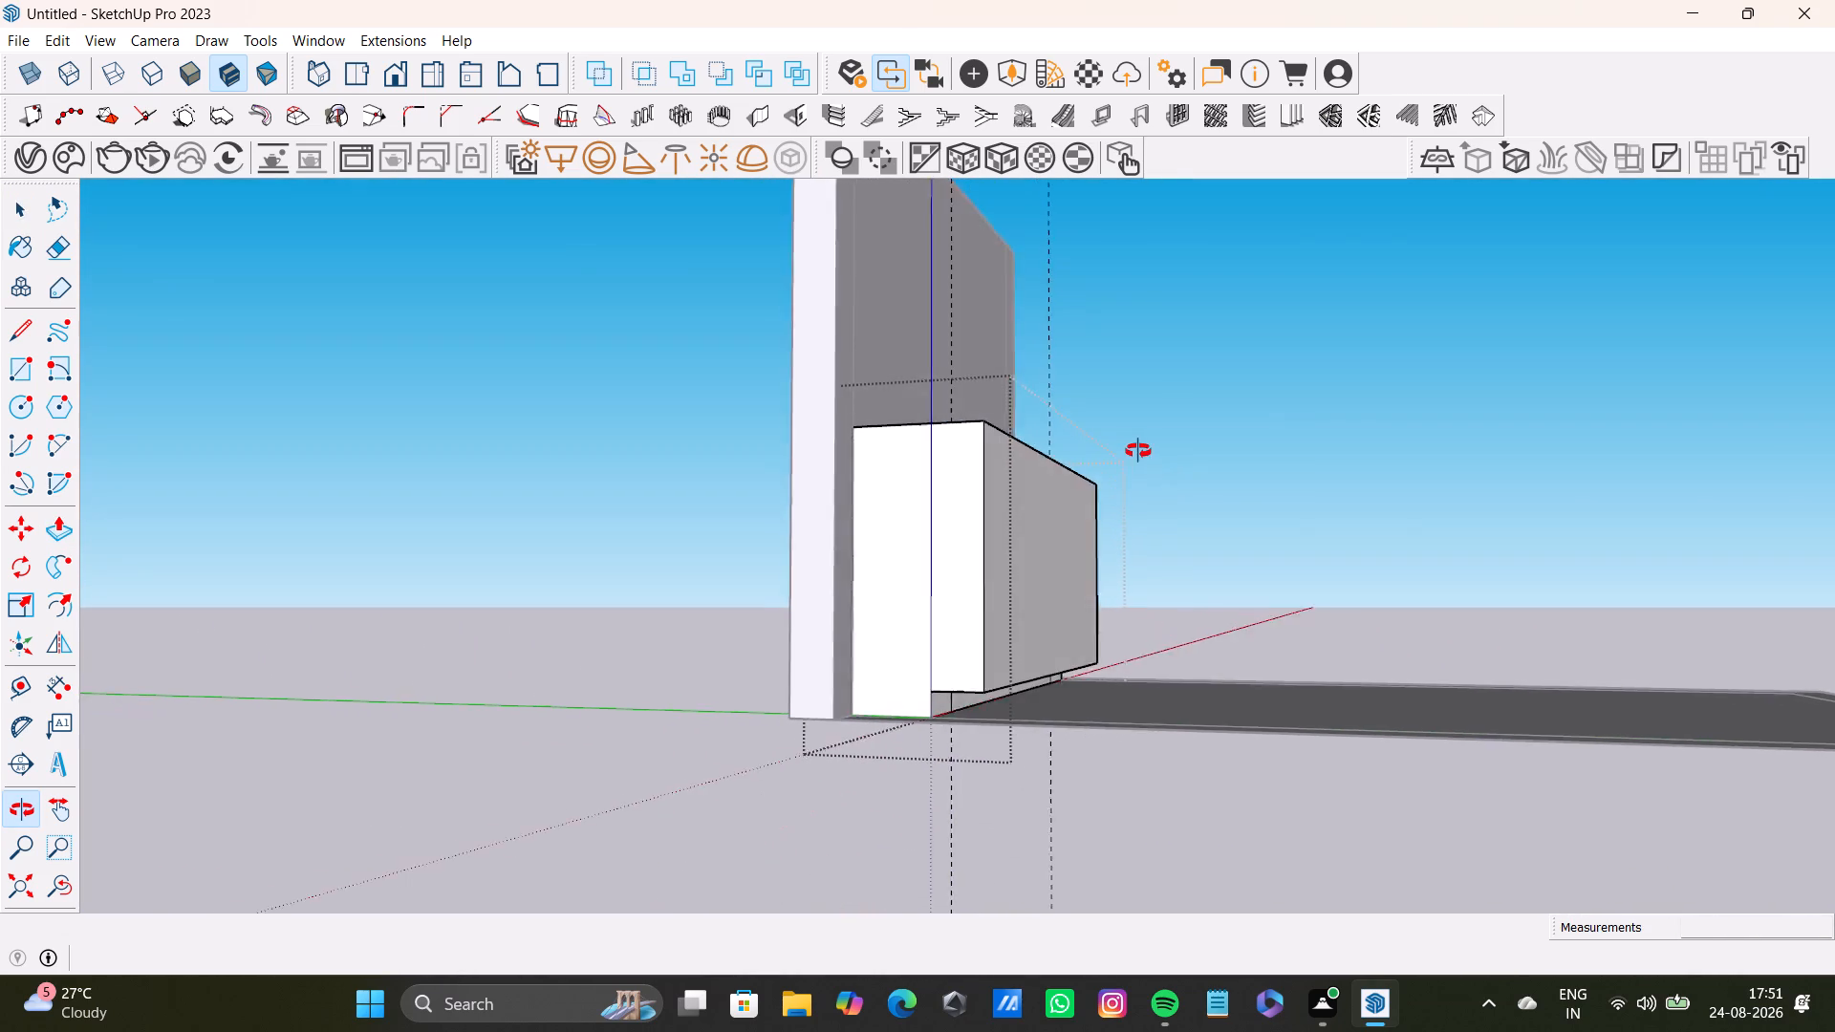
pyautogui.moveTo(1138, 451); pyautogui.dragTo(1054, 679, button='middle')
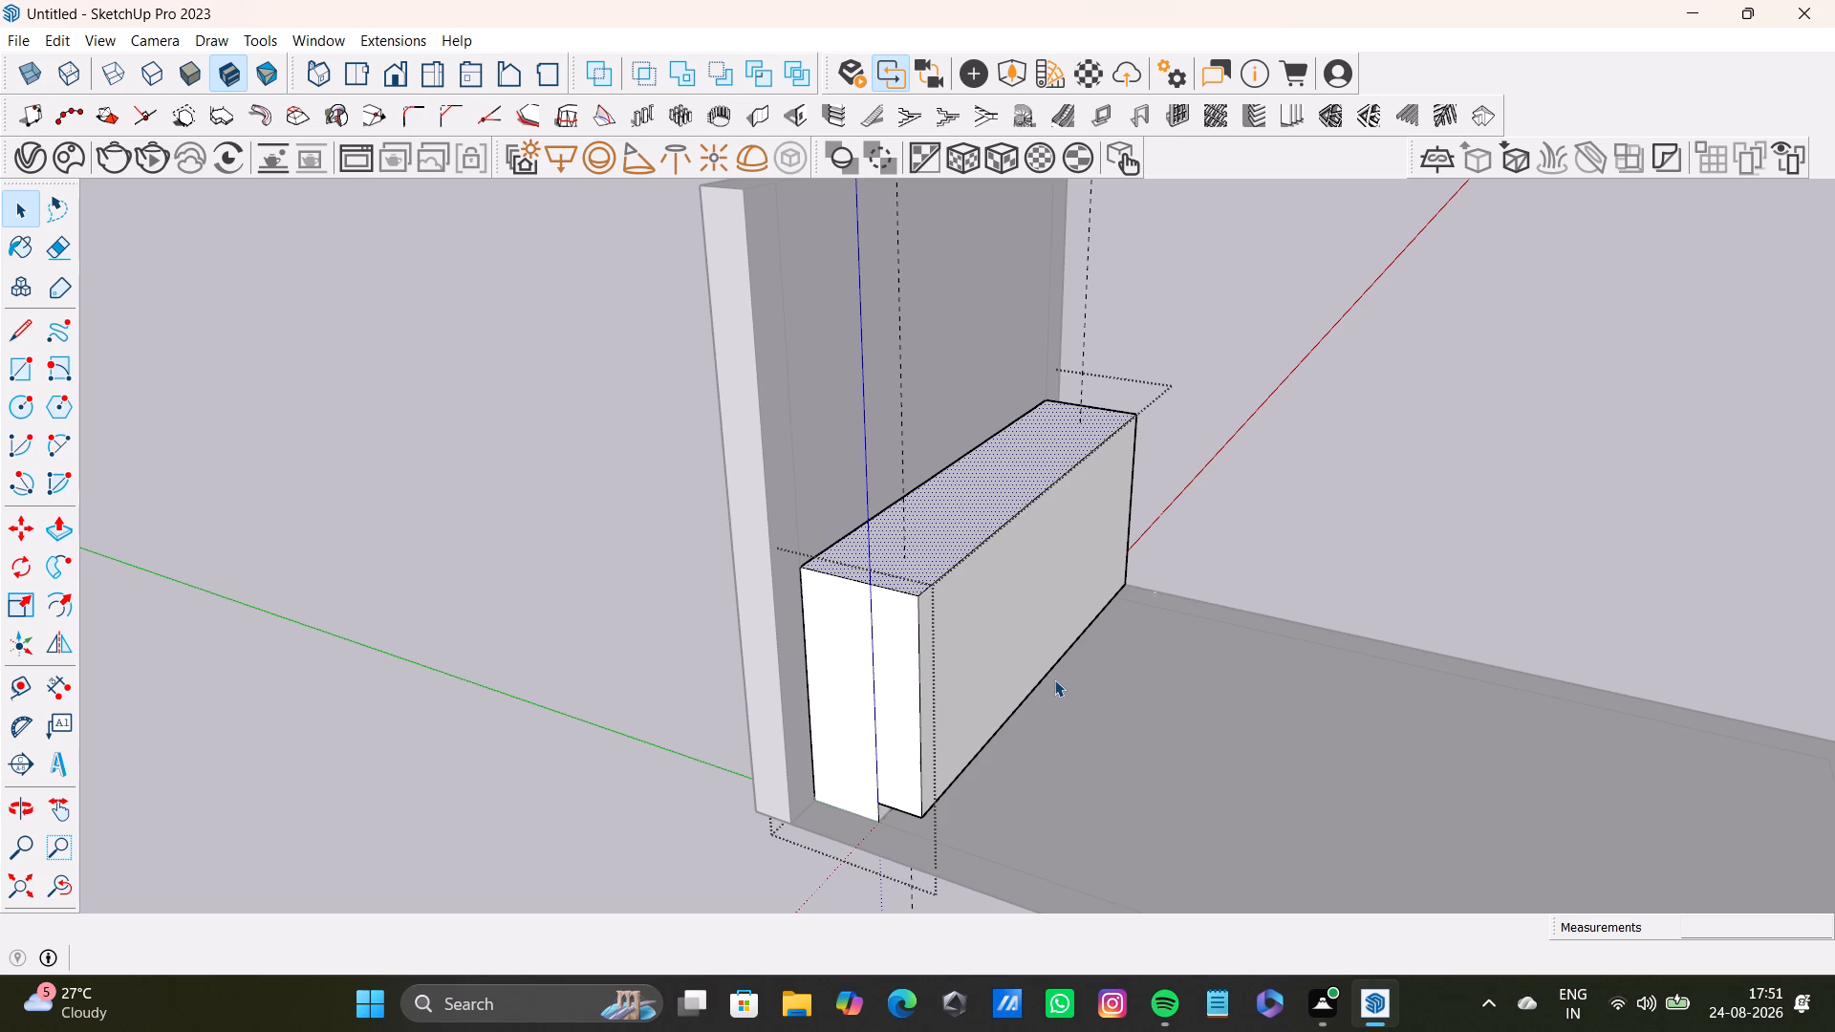
pyautogui.scroll(-4, 1054, 679)
pyautogui.moveTo(1090, 668); pyautogui.dragTo(1024, 573, button='middle')
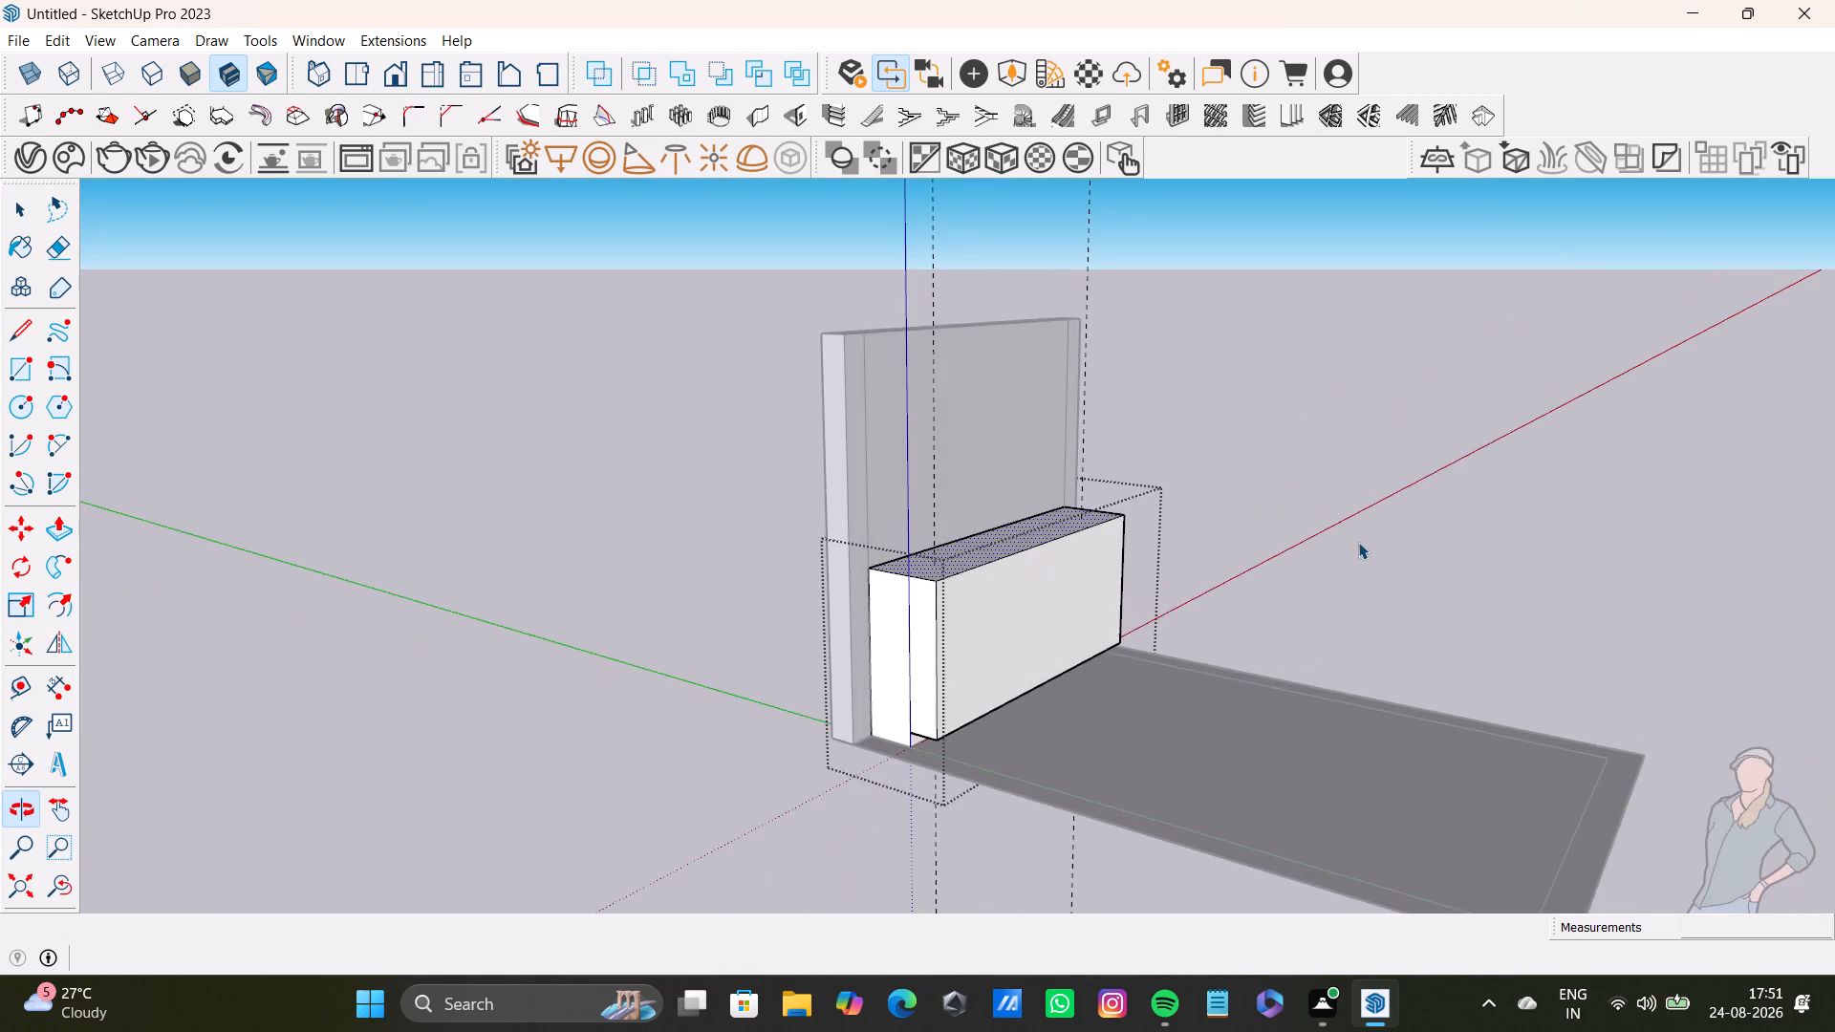
pyautogui.doubleClick(1361, 540)
pyautogui.doubleClick(1362, 540)
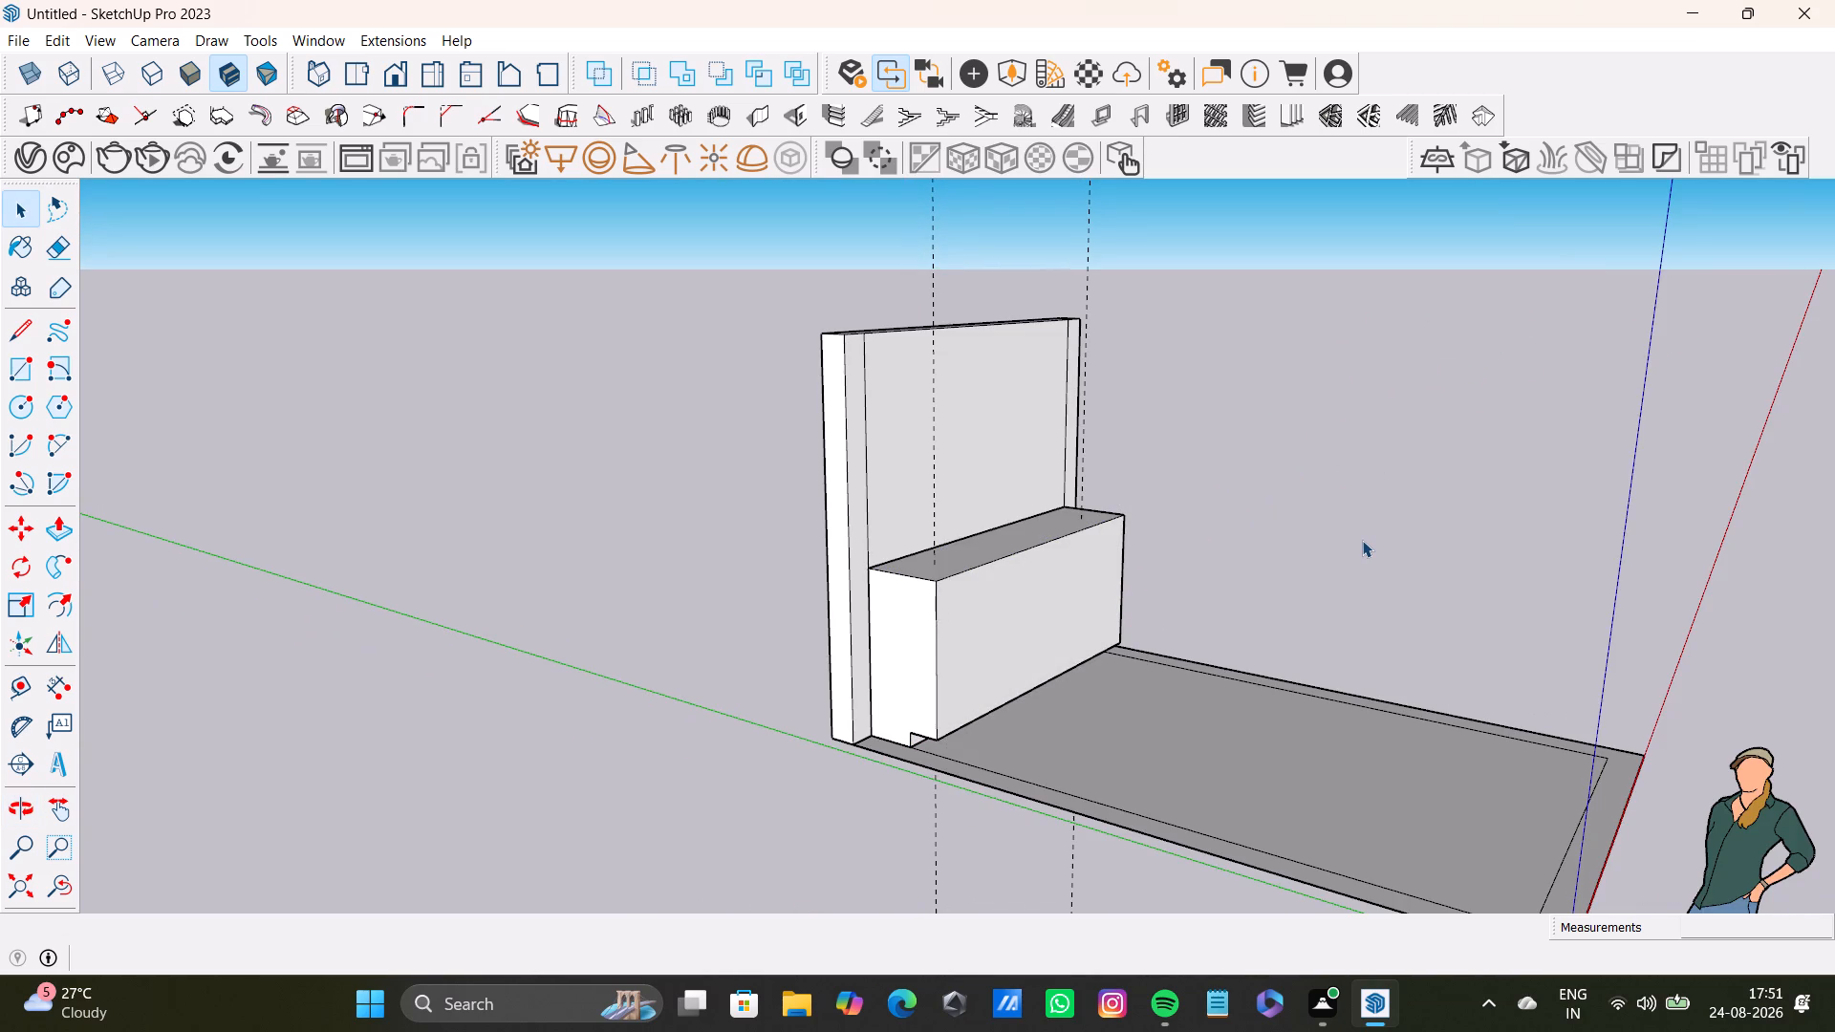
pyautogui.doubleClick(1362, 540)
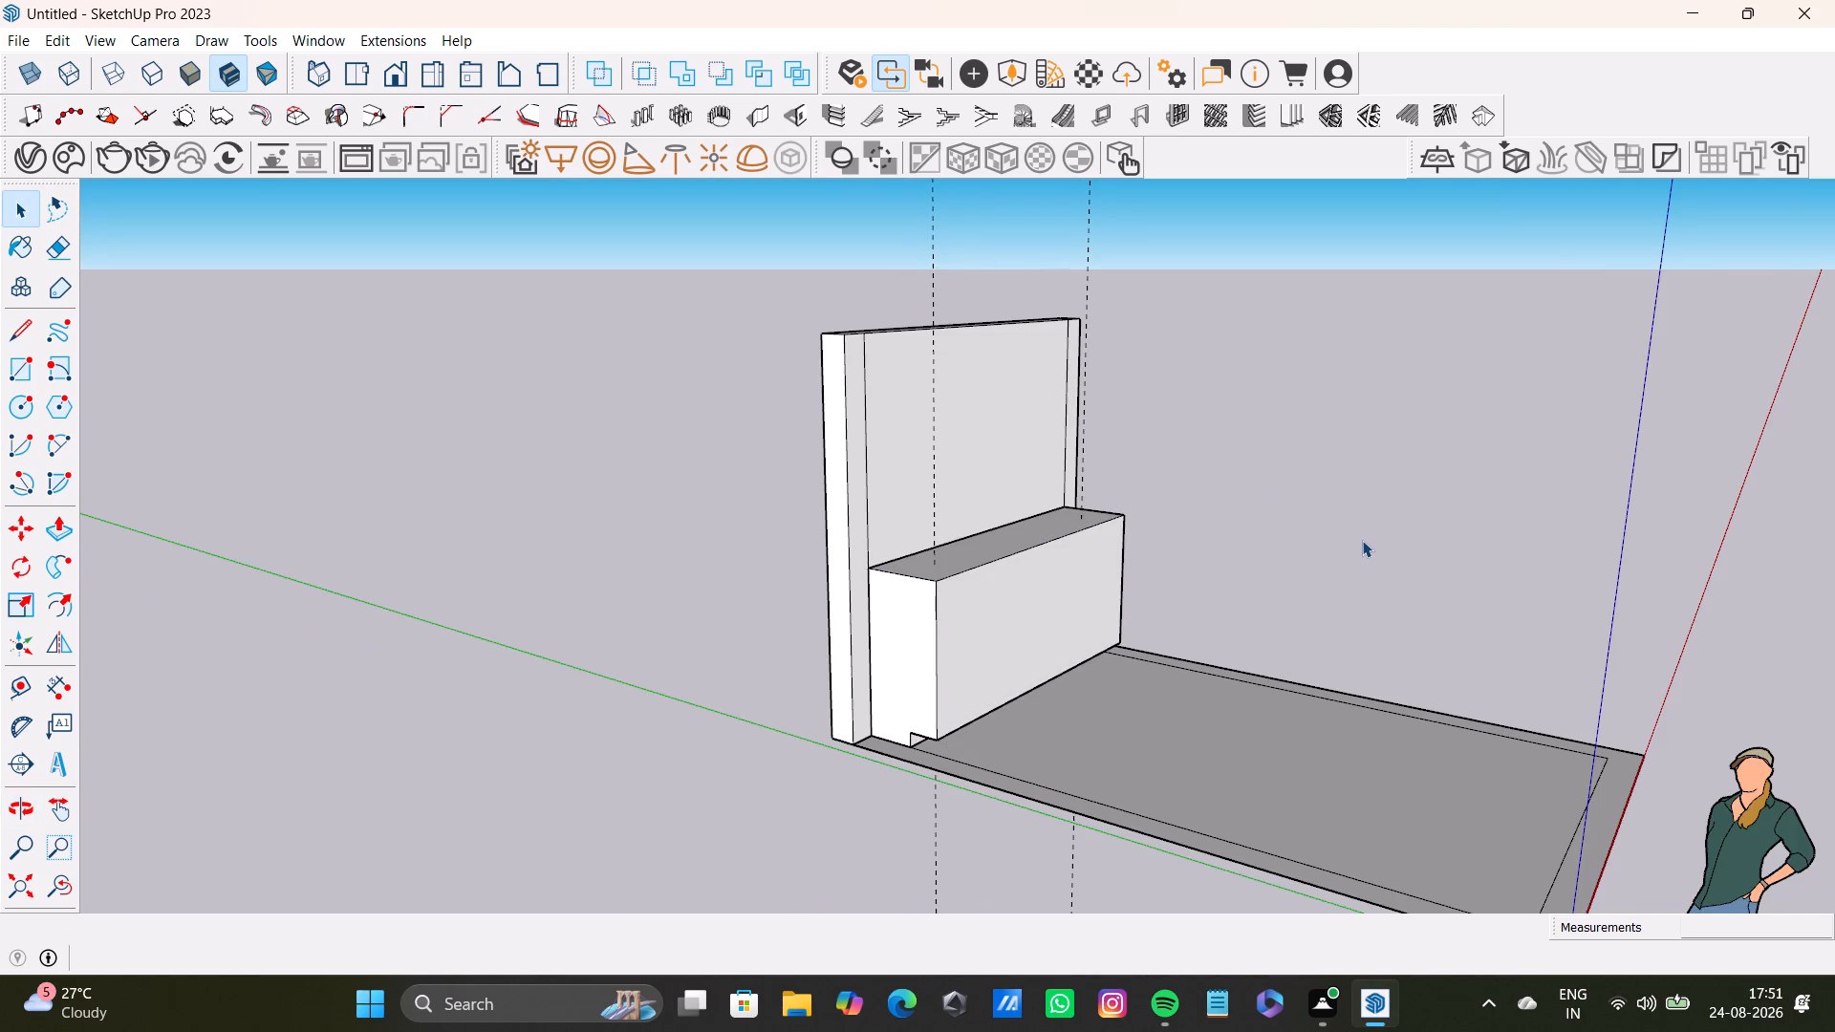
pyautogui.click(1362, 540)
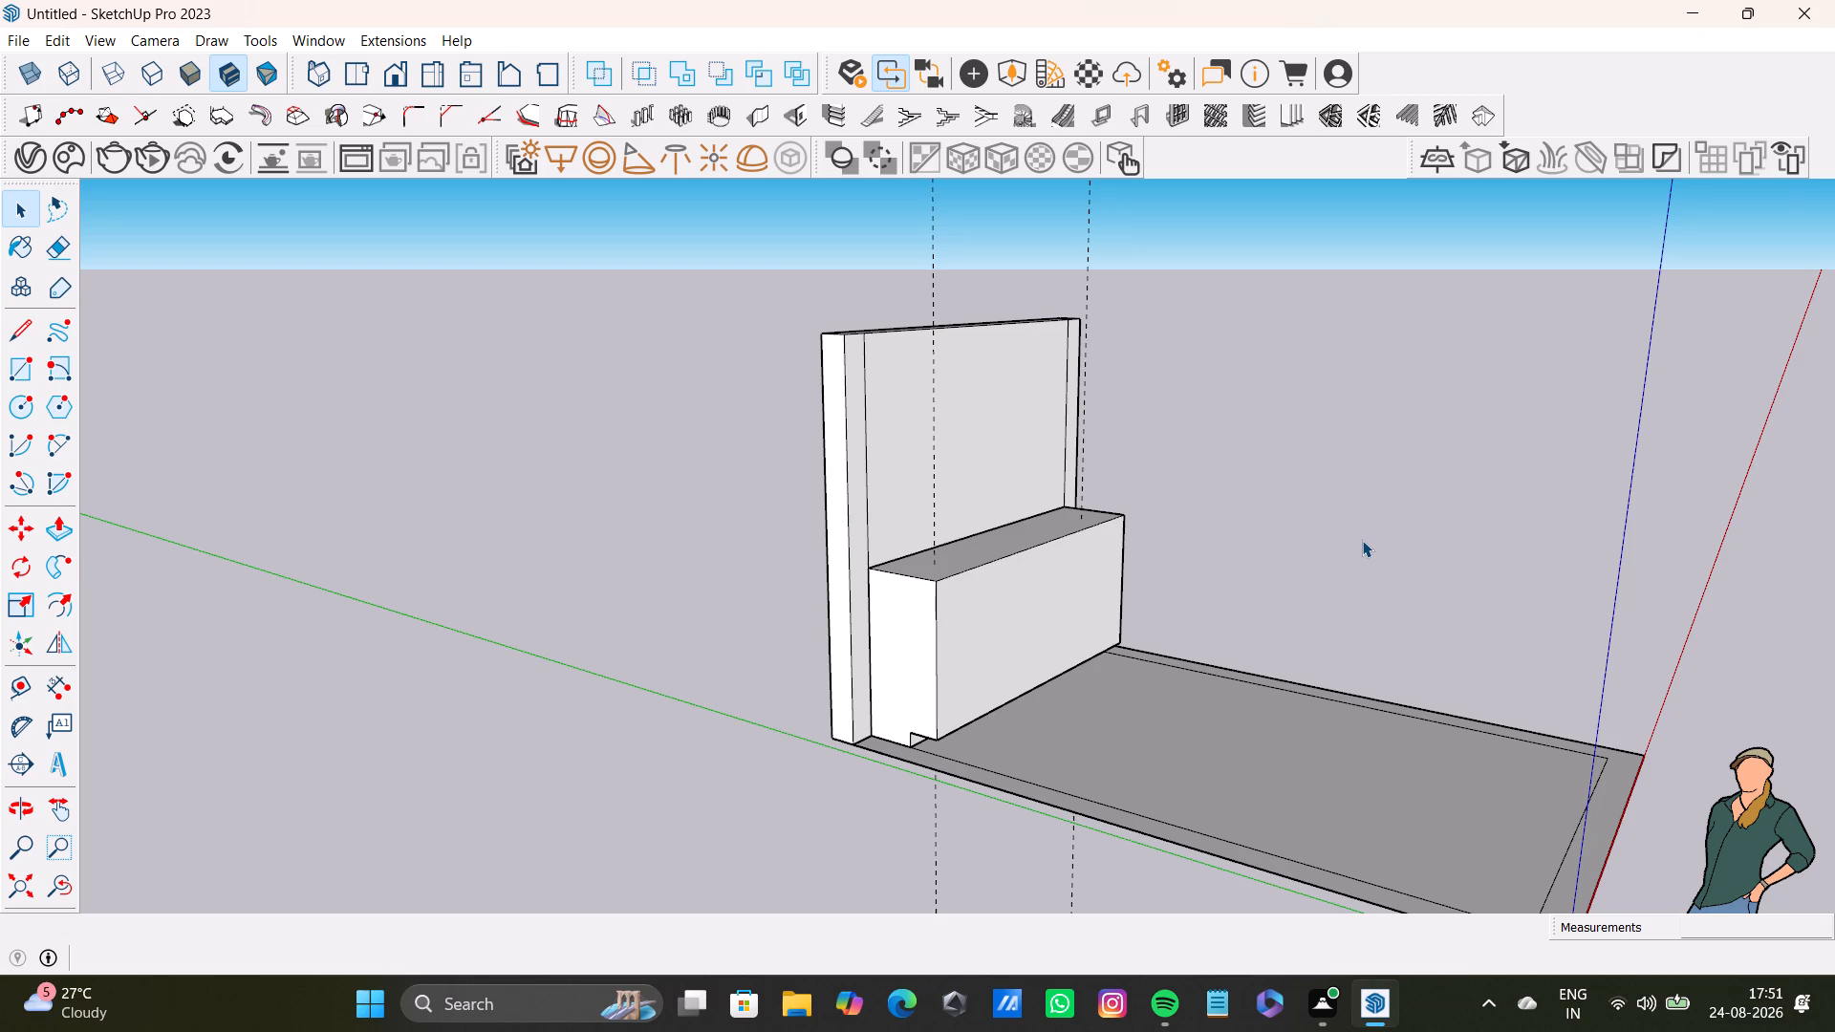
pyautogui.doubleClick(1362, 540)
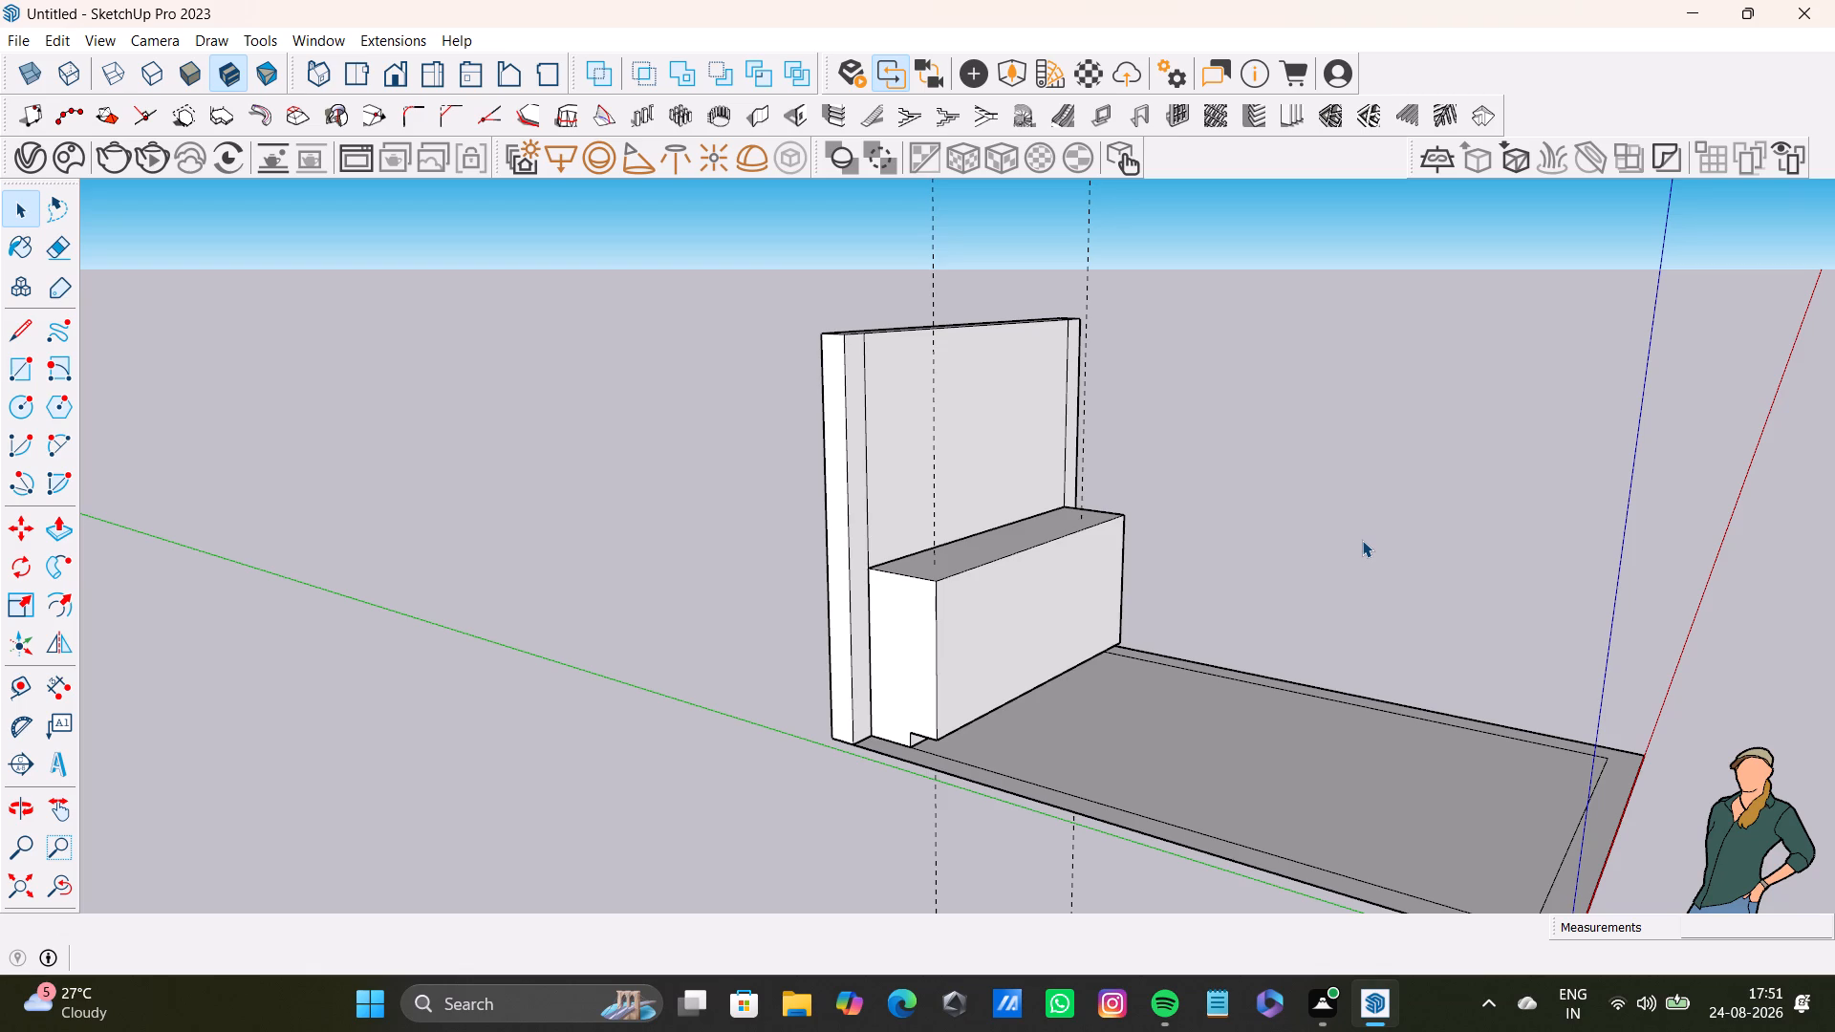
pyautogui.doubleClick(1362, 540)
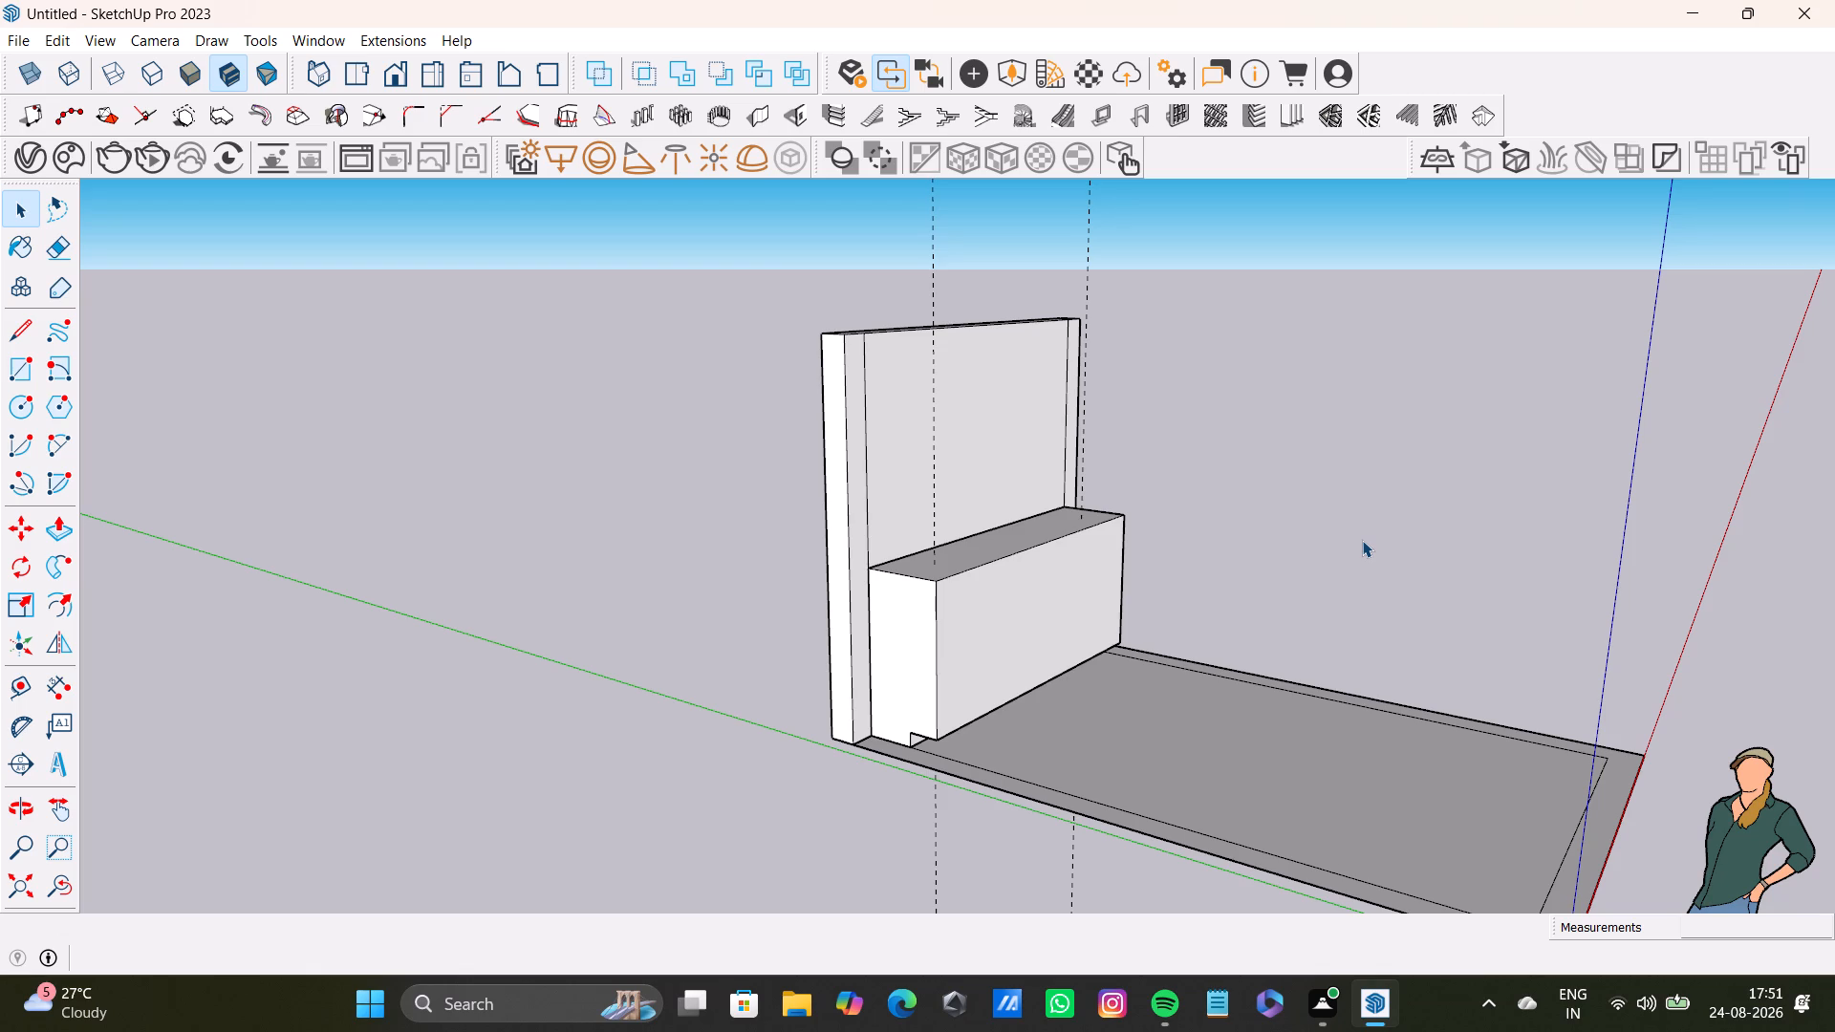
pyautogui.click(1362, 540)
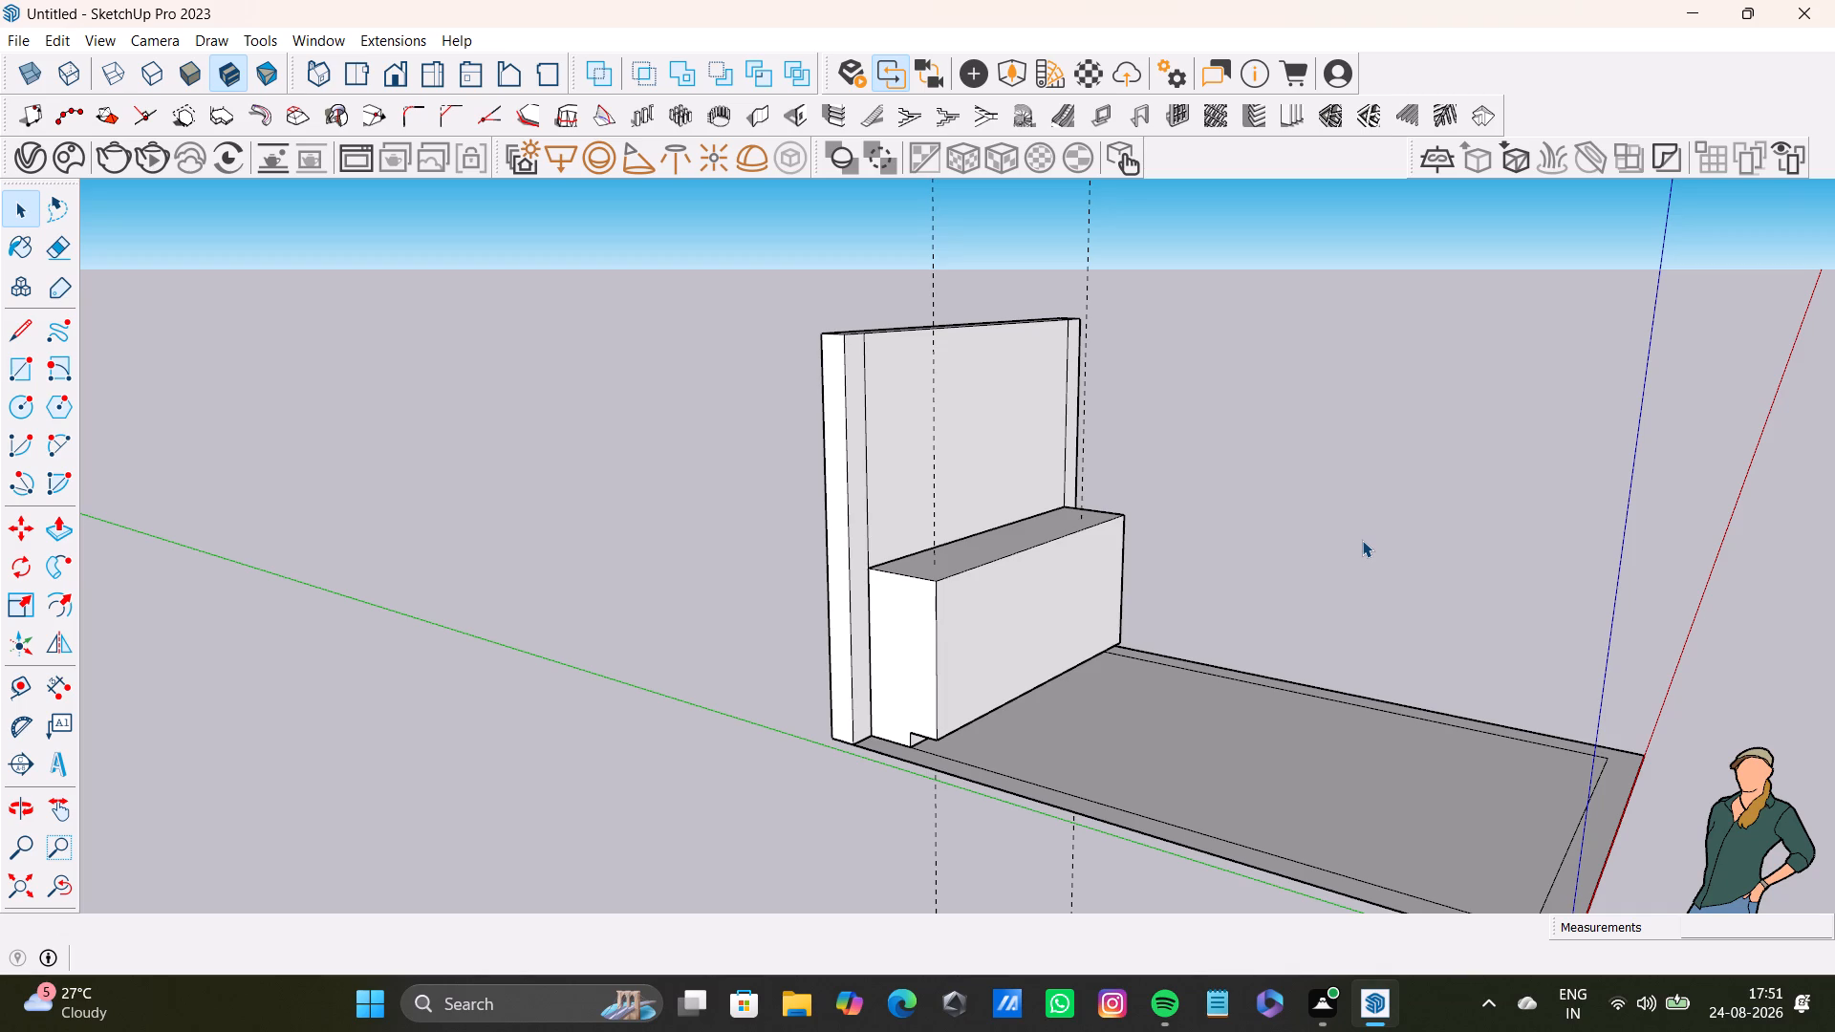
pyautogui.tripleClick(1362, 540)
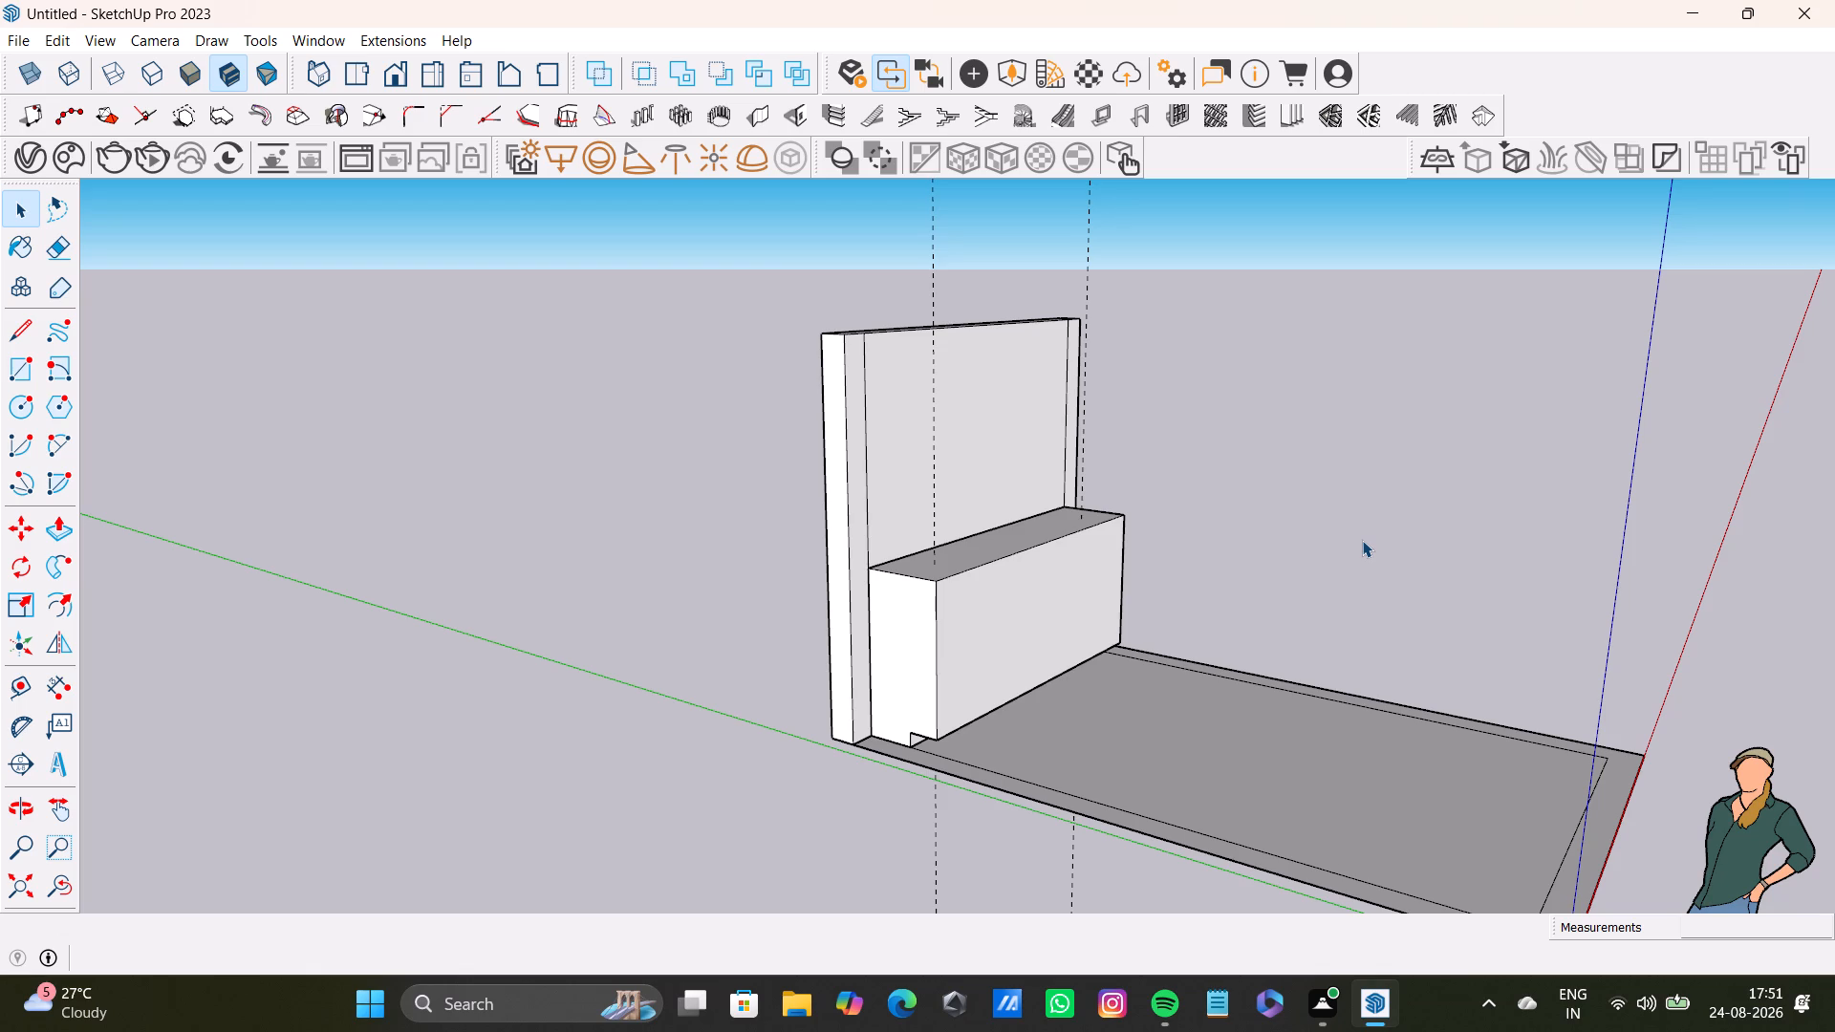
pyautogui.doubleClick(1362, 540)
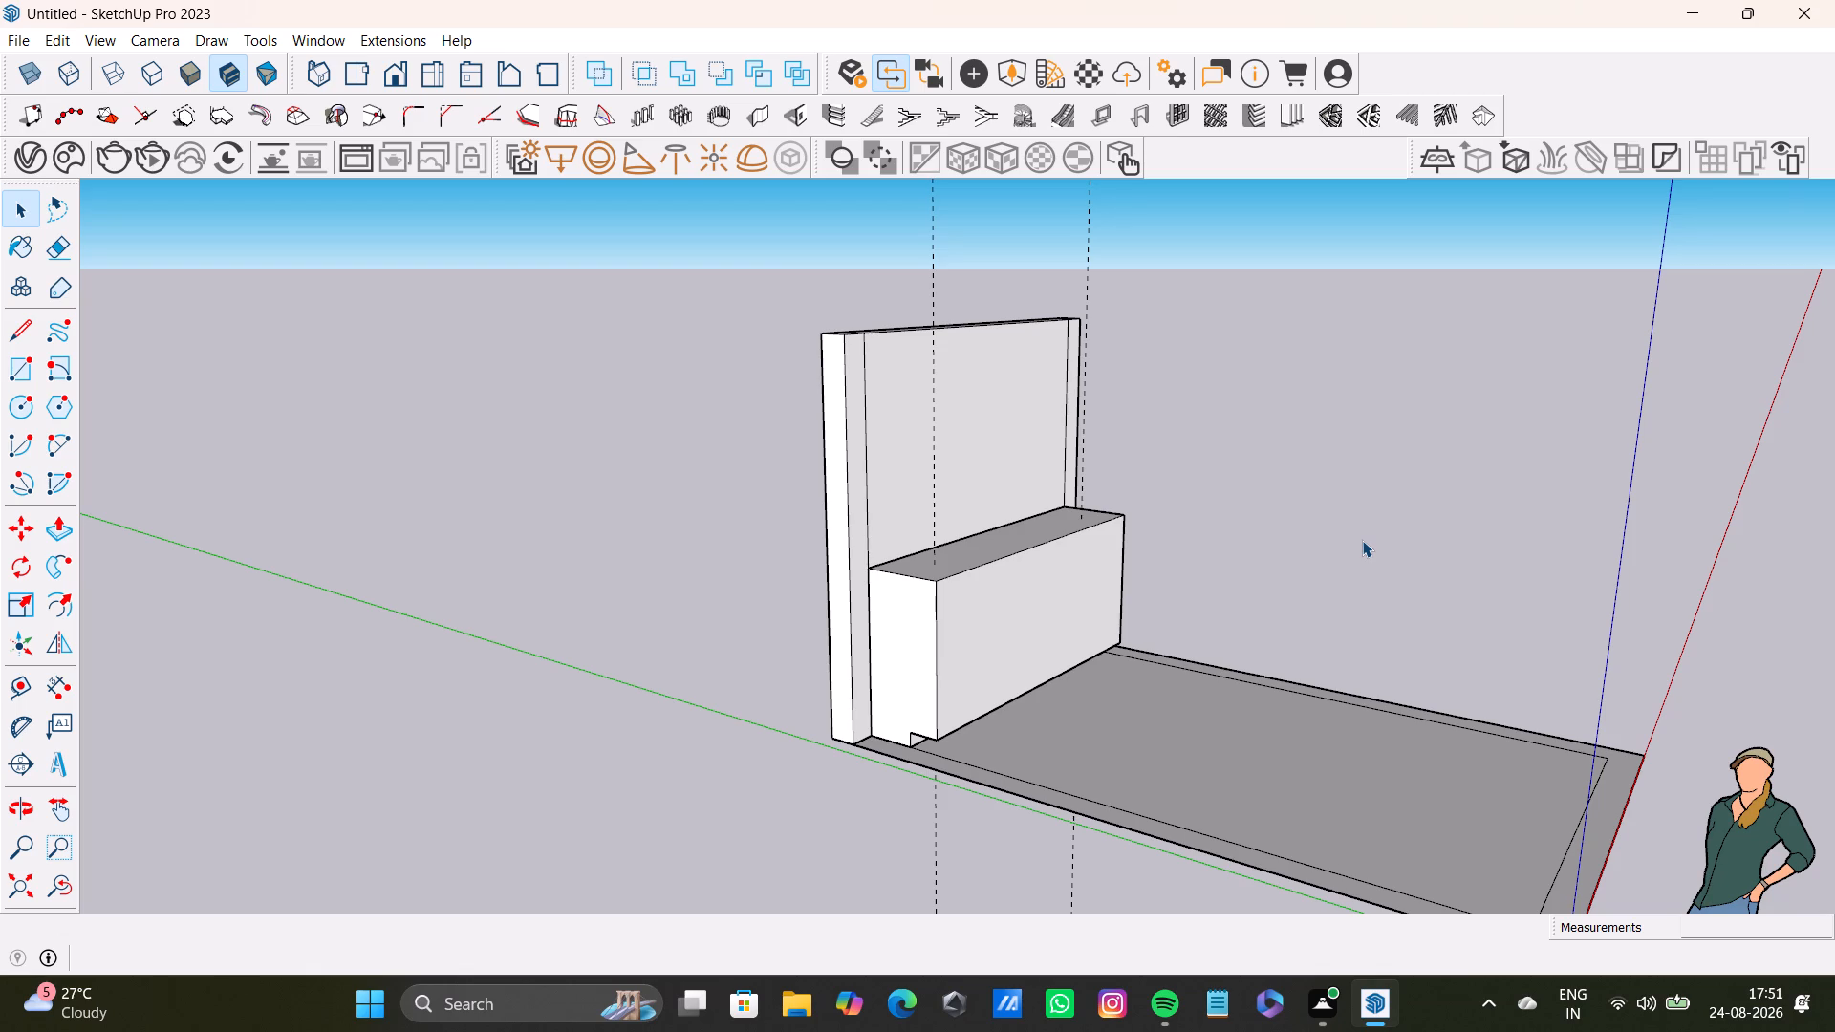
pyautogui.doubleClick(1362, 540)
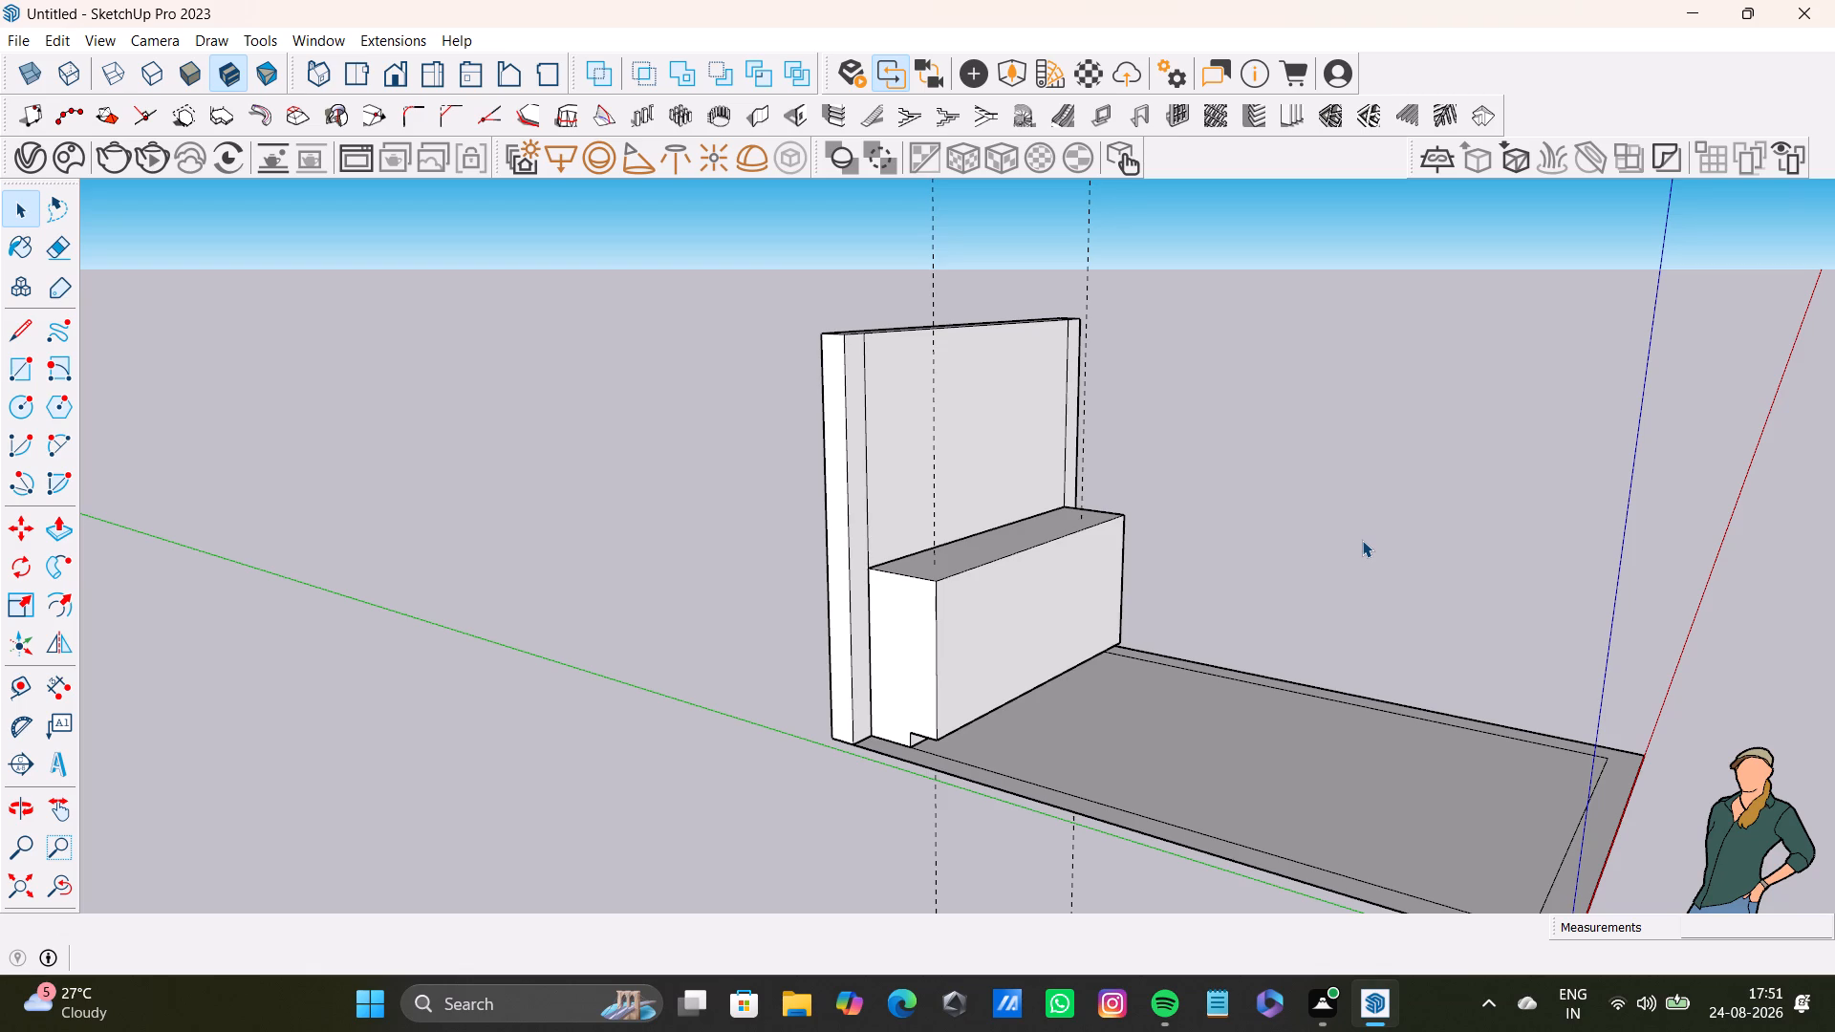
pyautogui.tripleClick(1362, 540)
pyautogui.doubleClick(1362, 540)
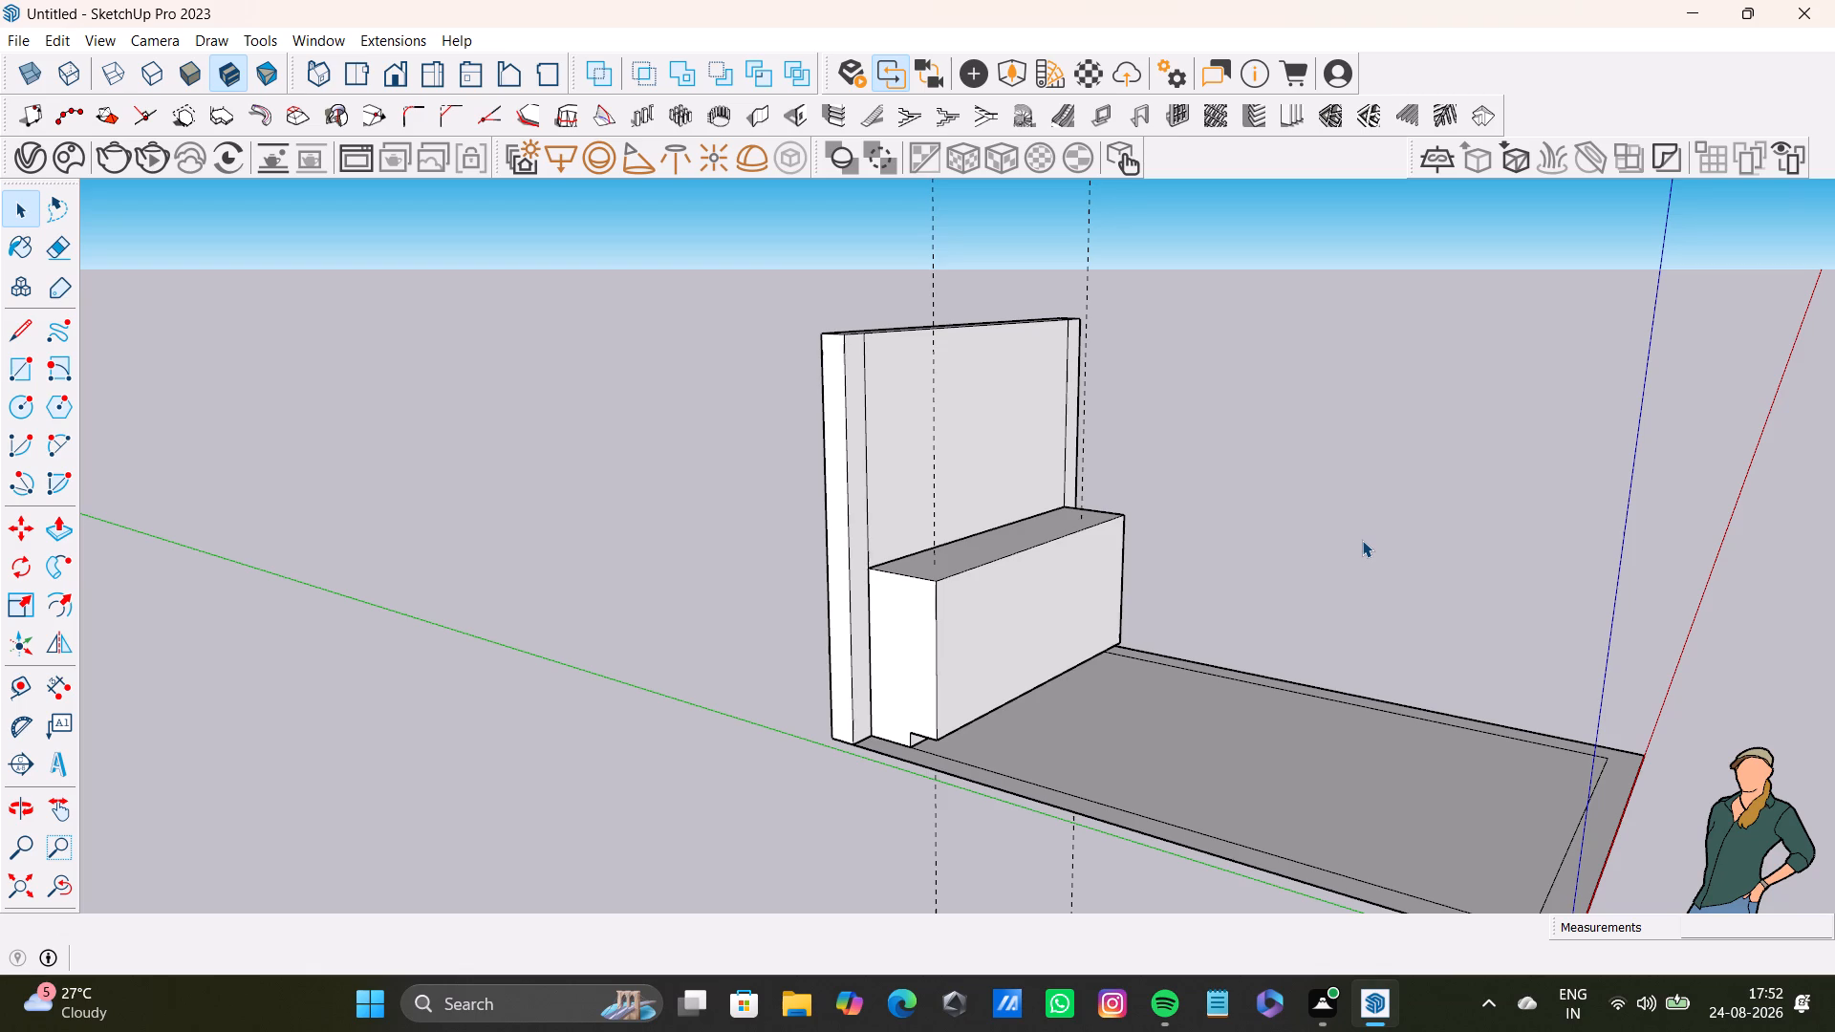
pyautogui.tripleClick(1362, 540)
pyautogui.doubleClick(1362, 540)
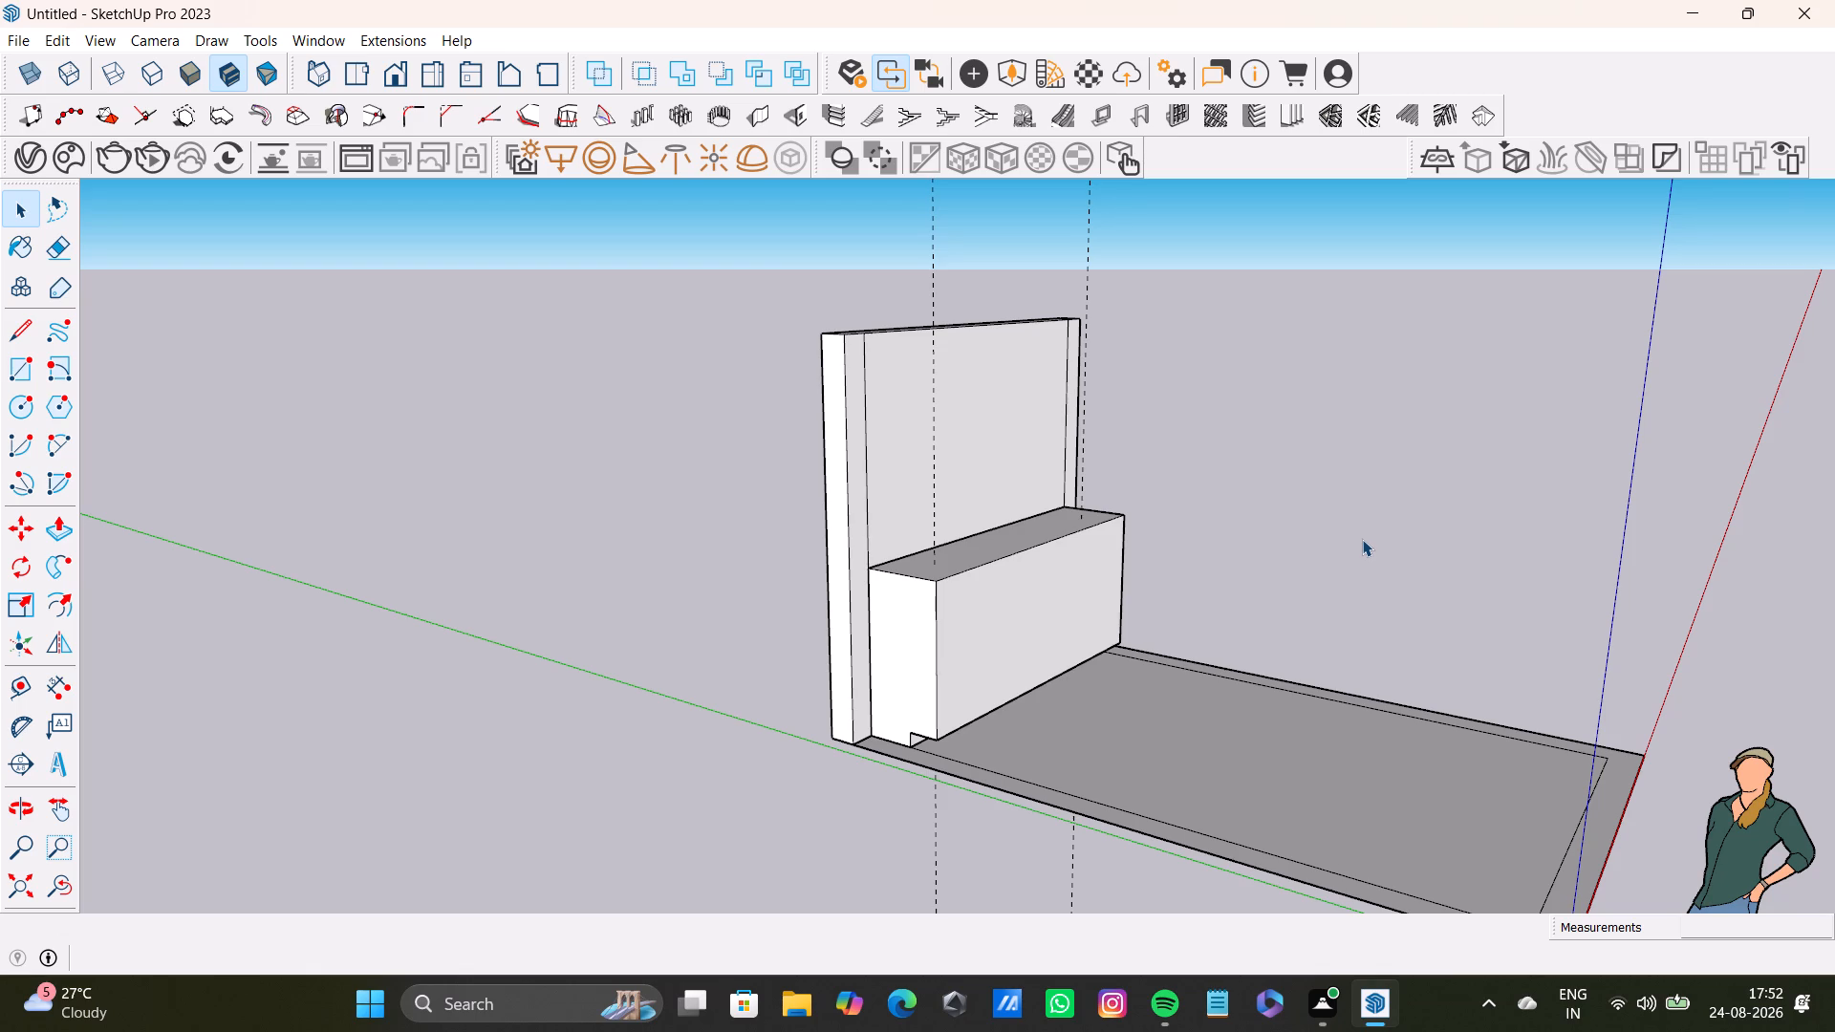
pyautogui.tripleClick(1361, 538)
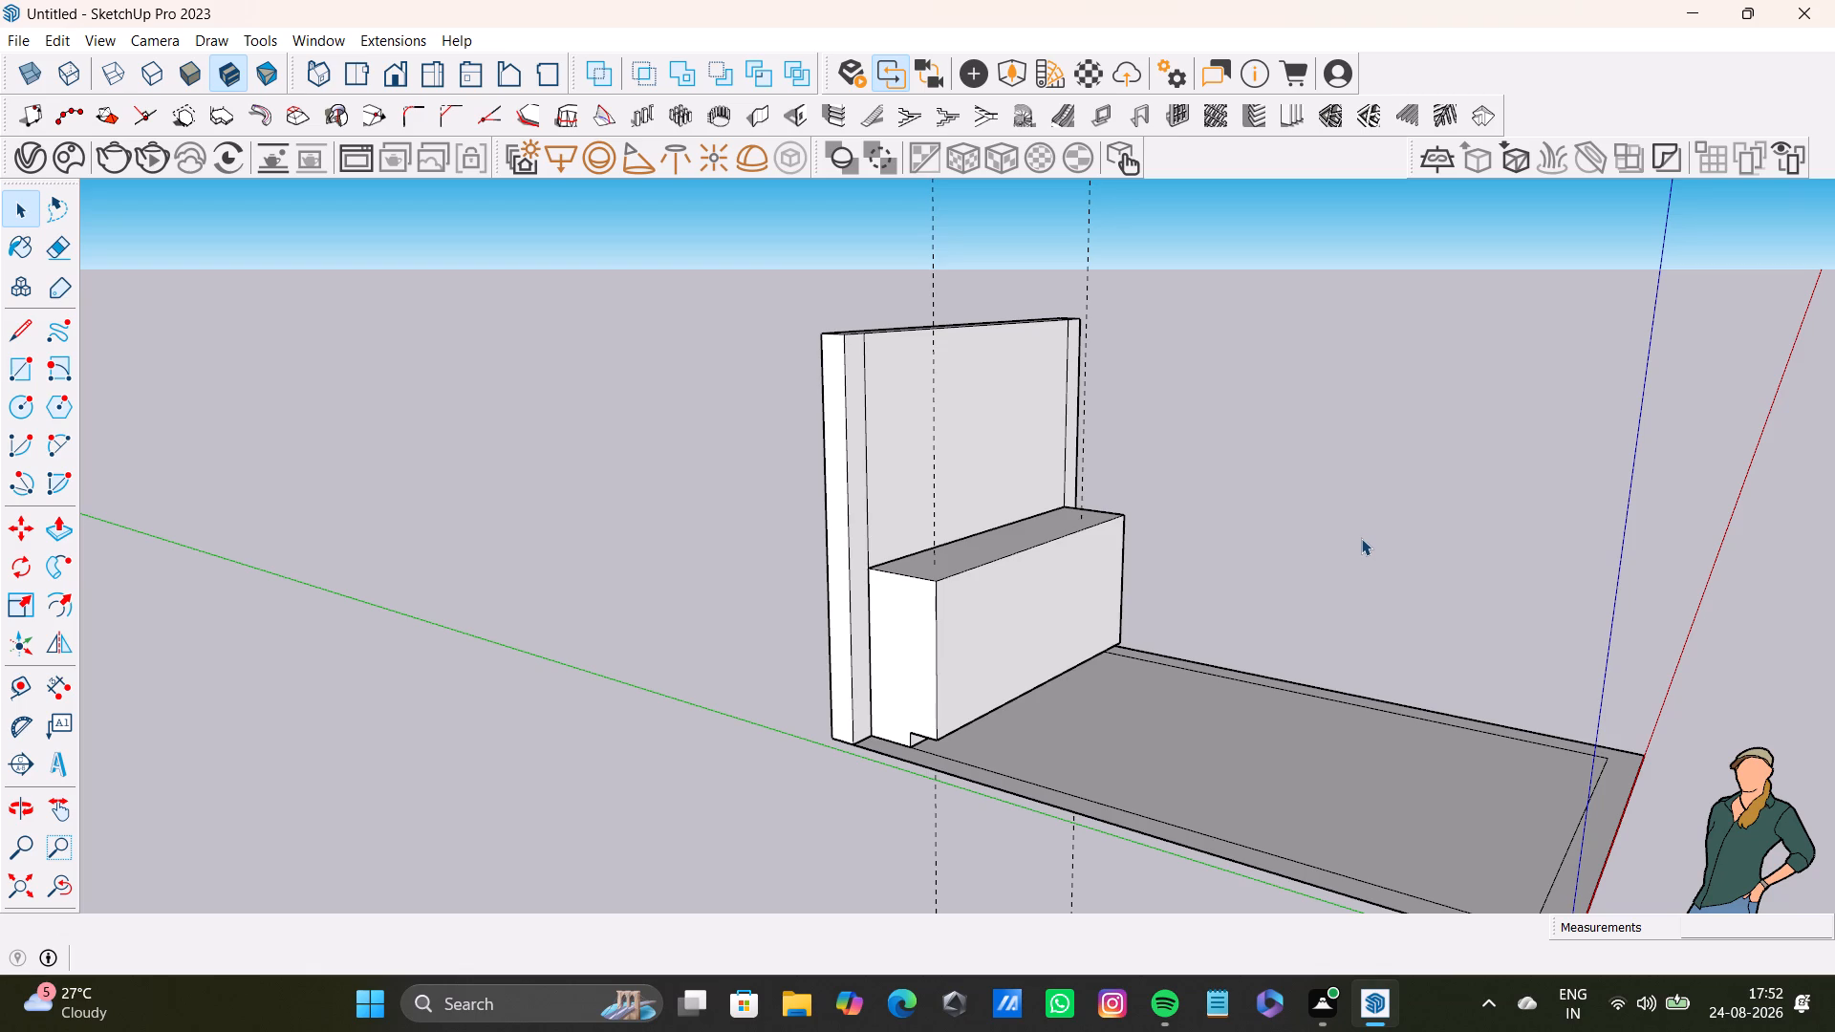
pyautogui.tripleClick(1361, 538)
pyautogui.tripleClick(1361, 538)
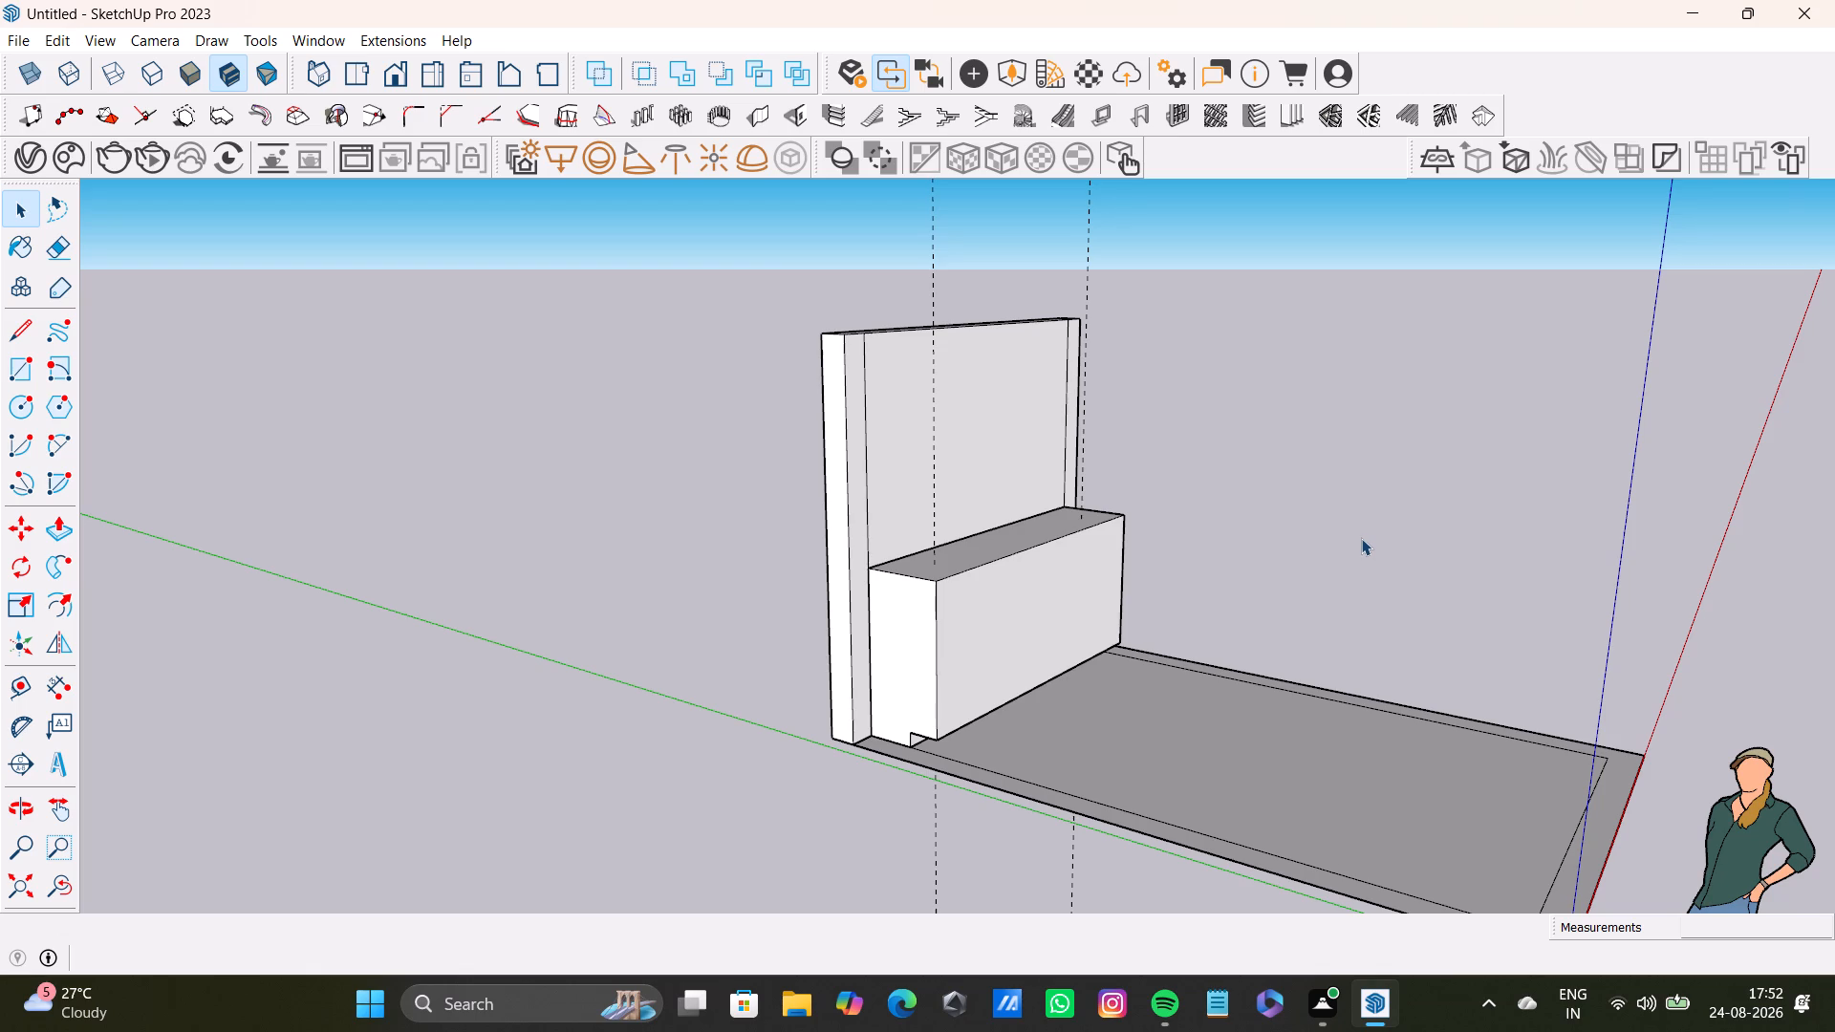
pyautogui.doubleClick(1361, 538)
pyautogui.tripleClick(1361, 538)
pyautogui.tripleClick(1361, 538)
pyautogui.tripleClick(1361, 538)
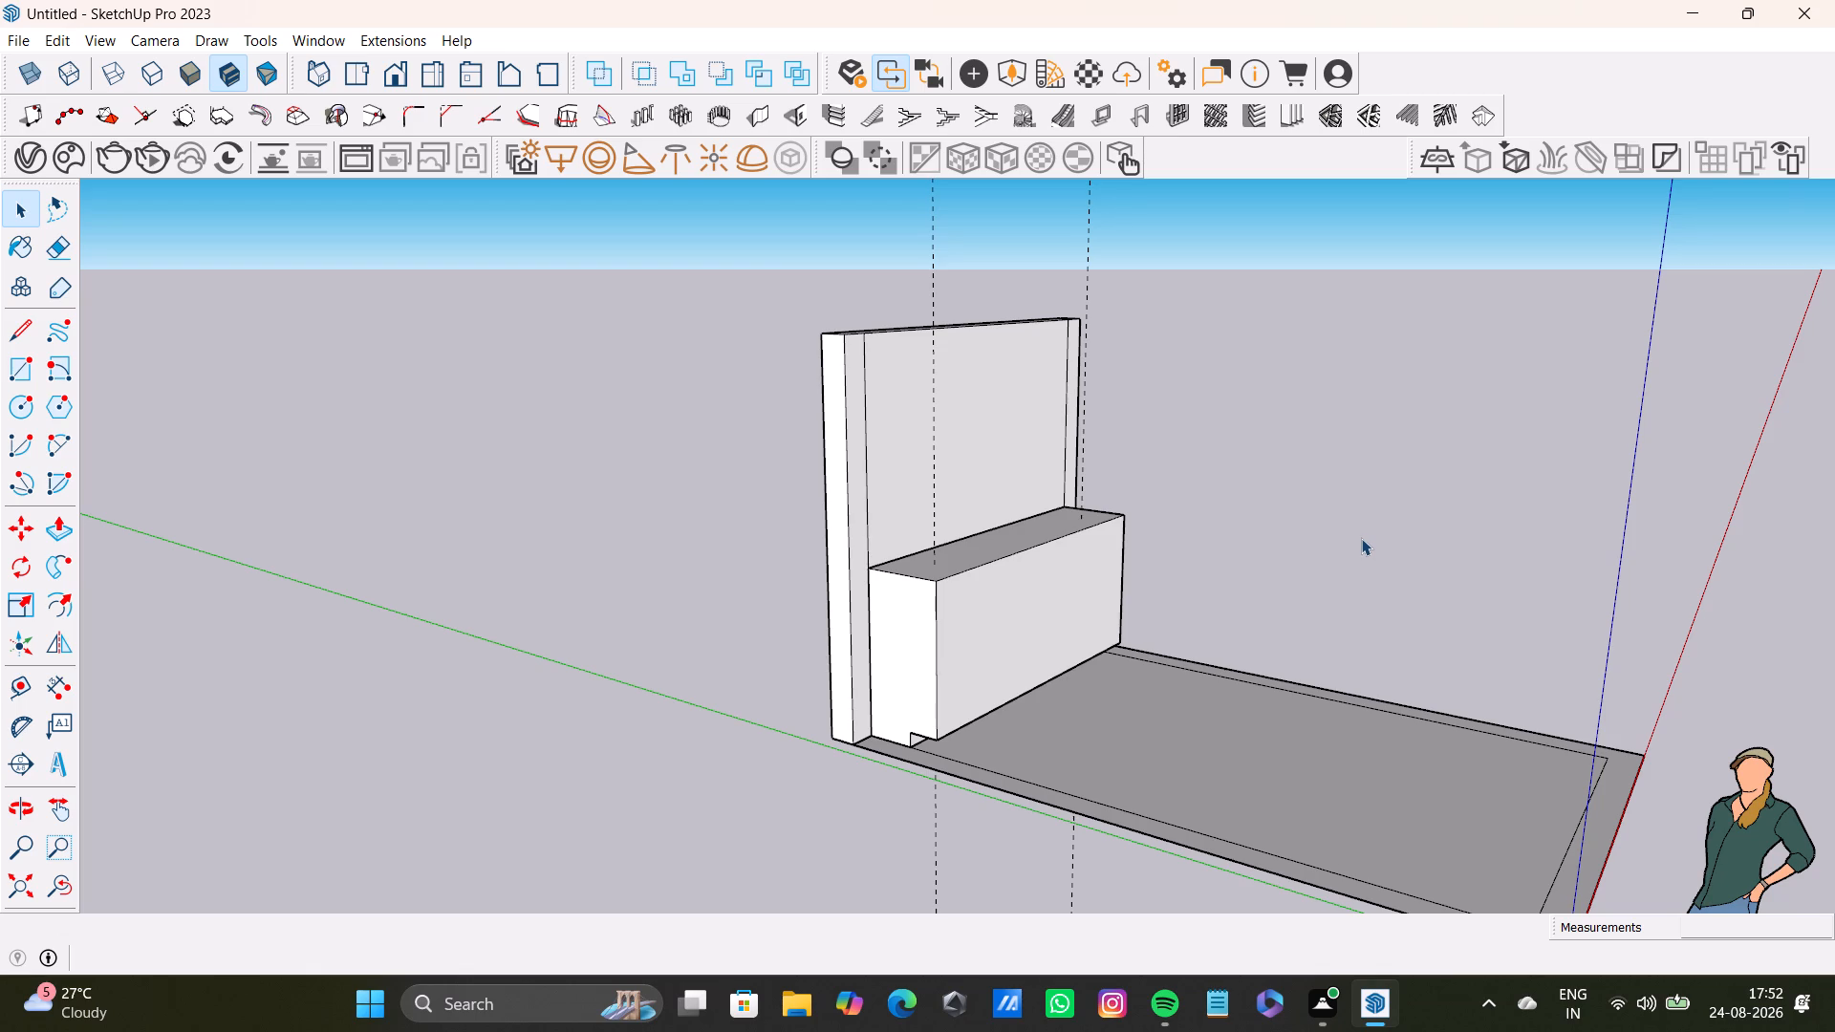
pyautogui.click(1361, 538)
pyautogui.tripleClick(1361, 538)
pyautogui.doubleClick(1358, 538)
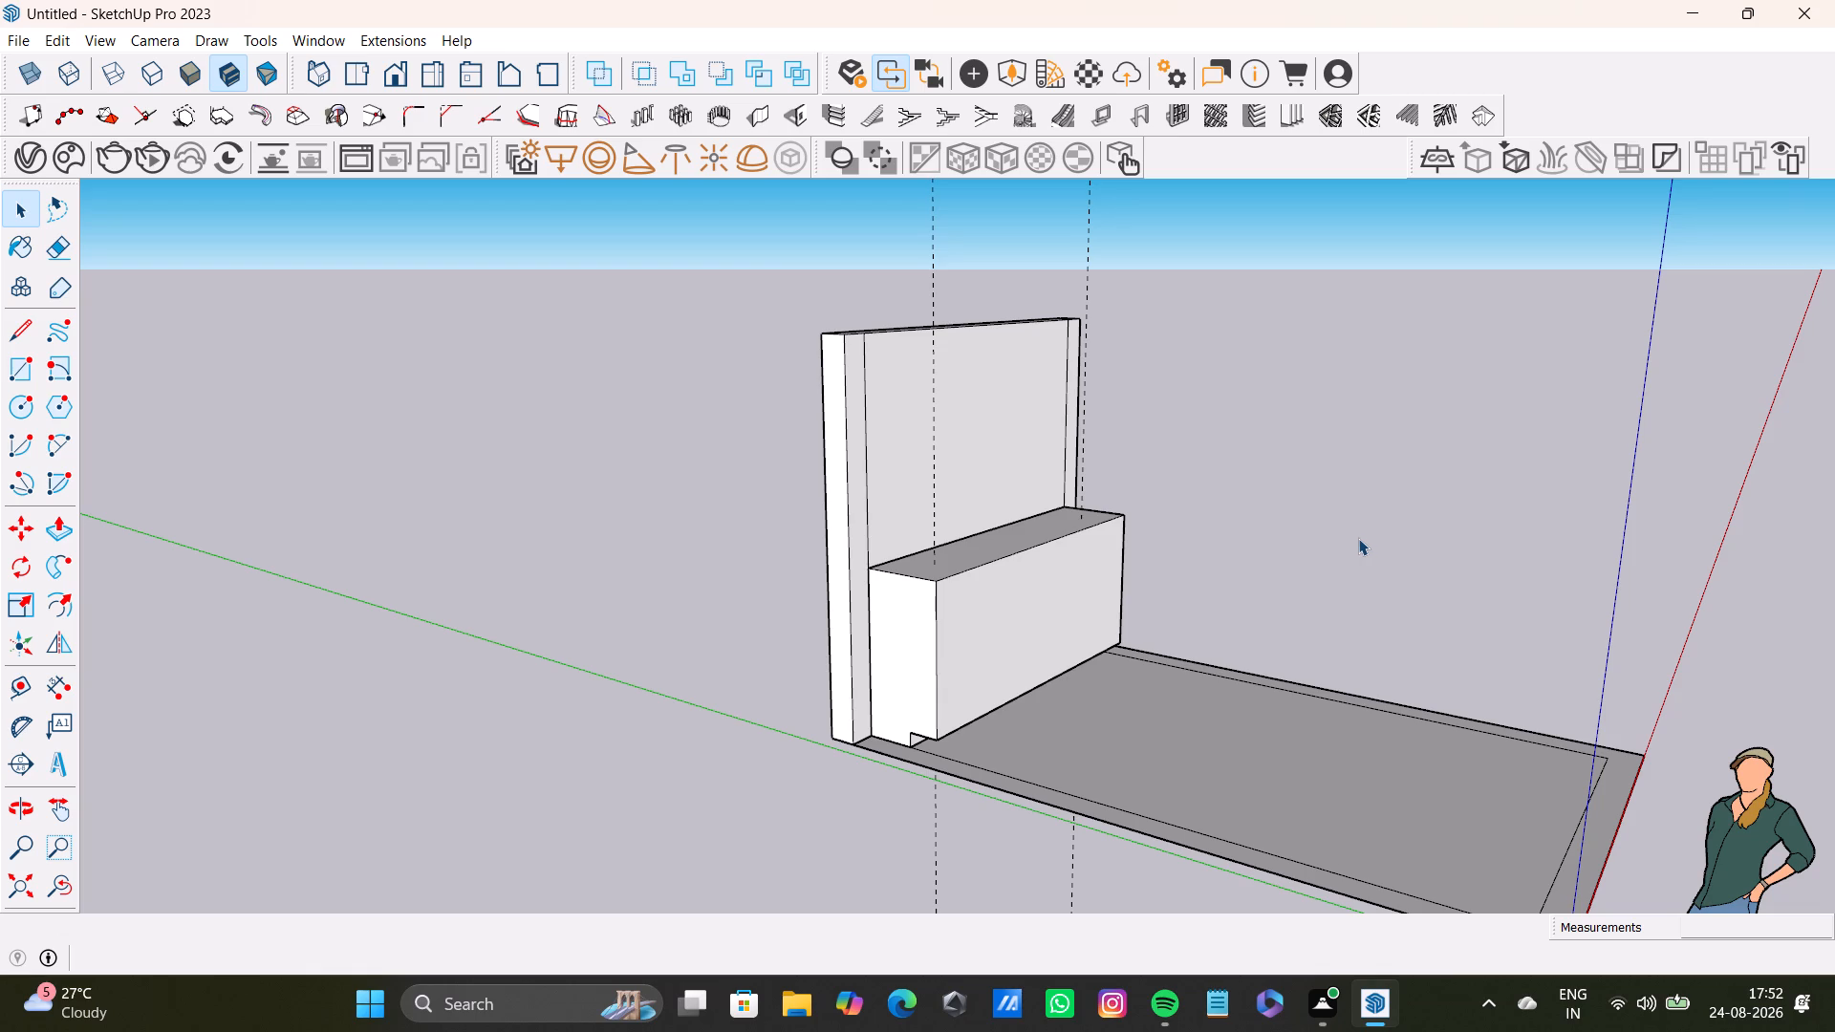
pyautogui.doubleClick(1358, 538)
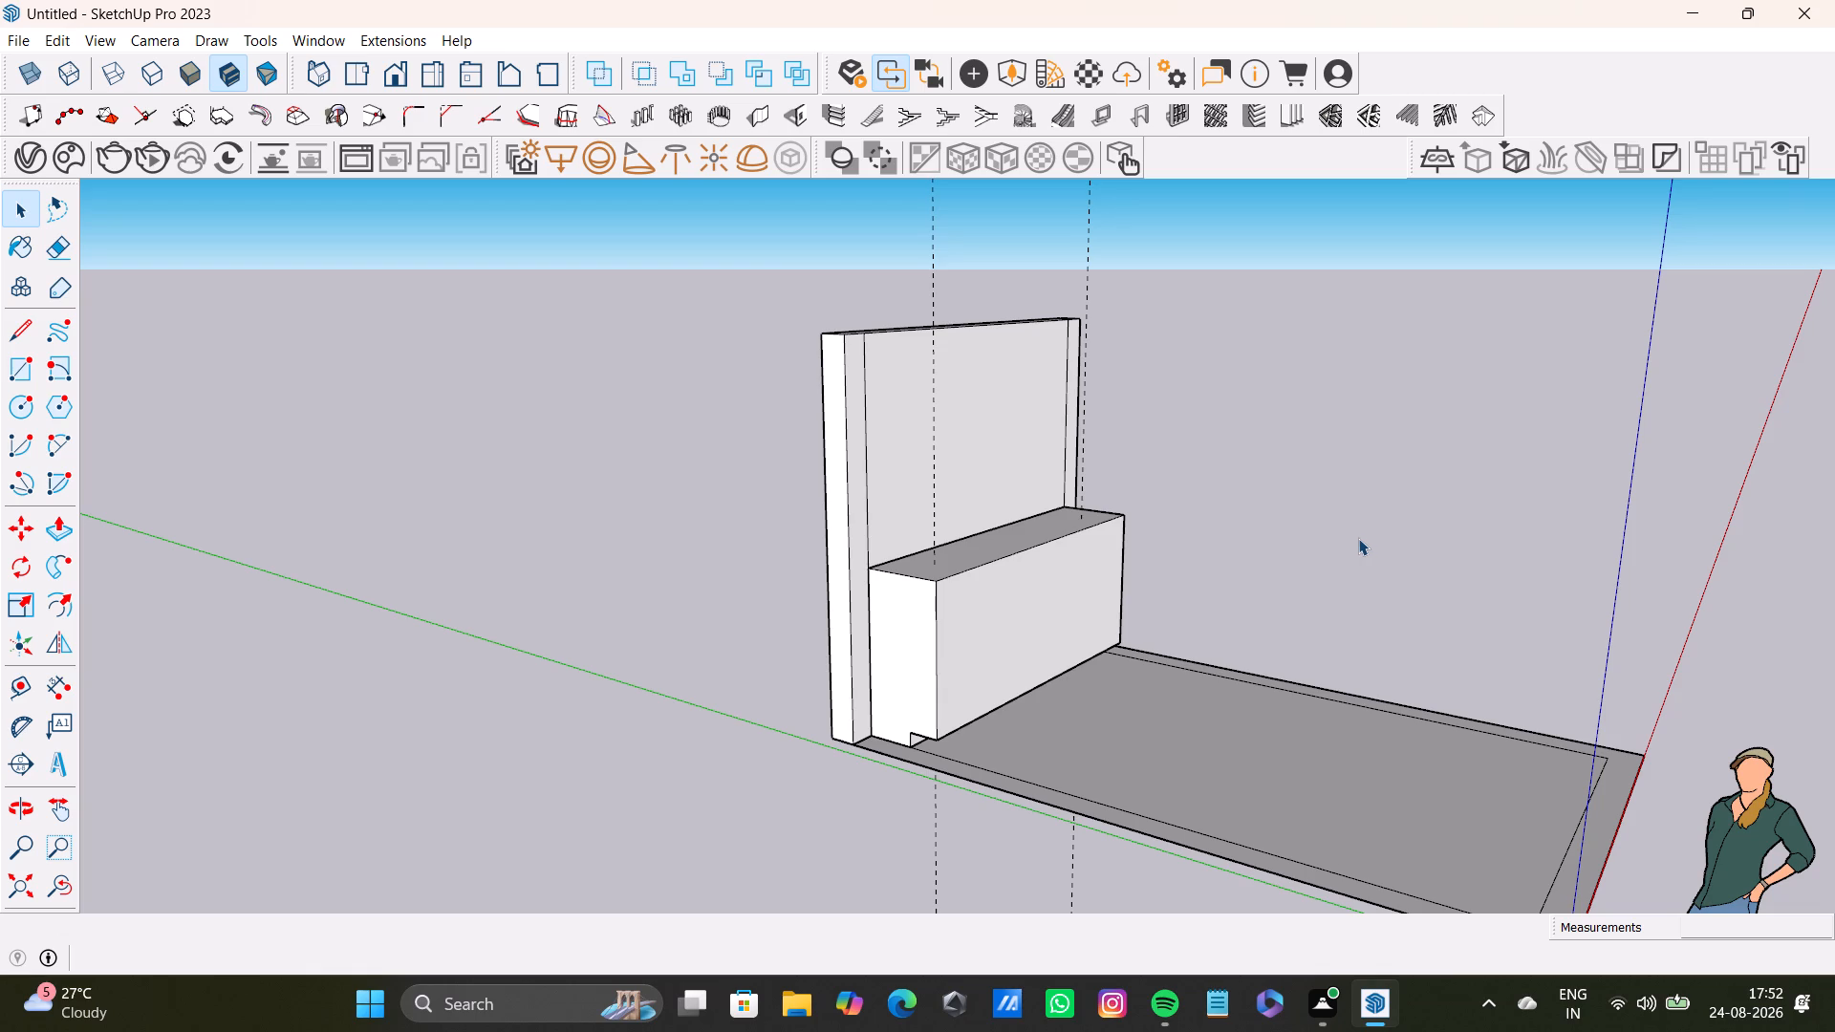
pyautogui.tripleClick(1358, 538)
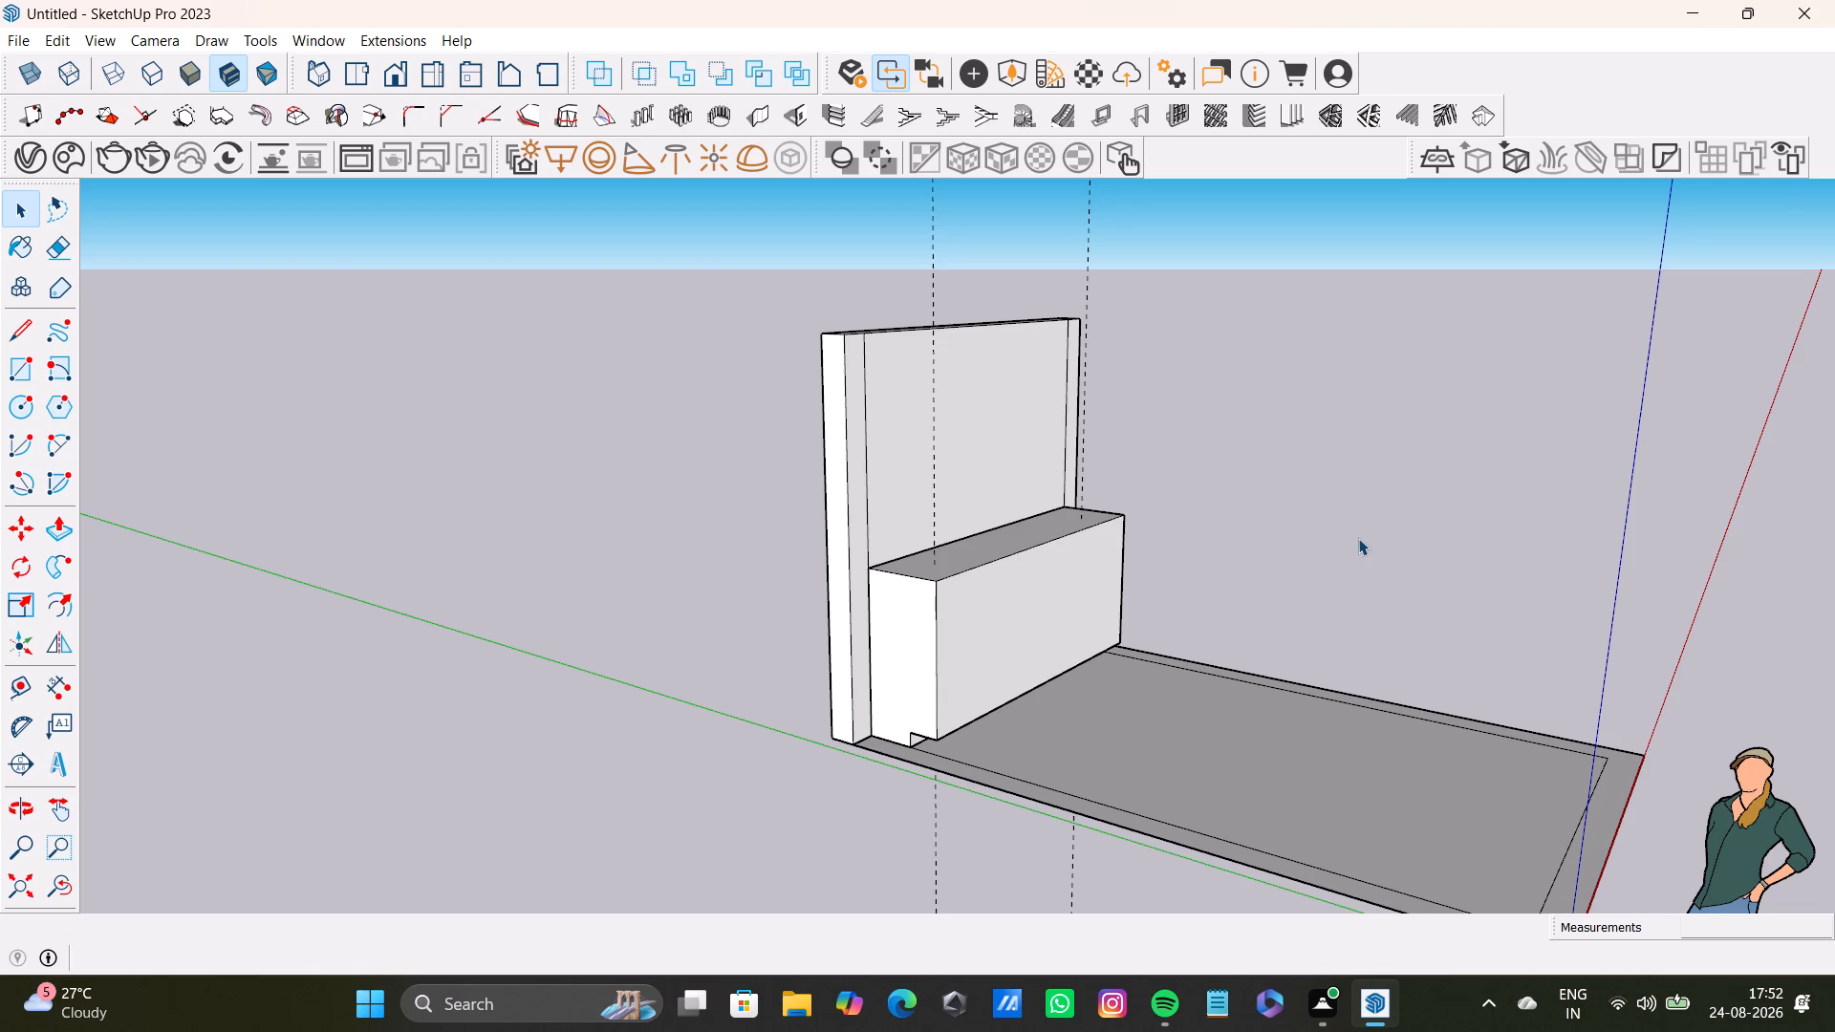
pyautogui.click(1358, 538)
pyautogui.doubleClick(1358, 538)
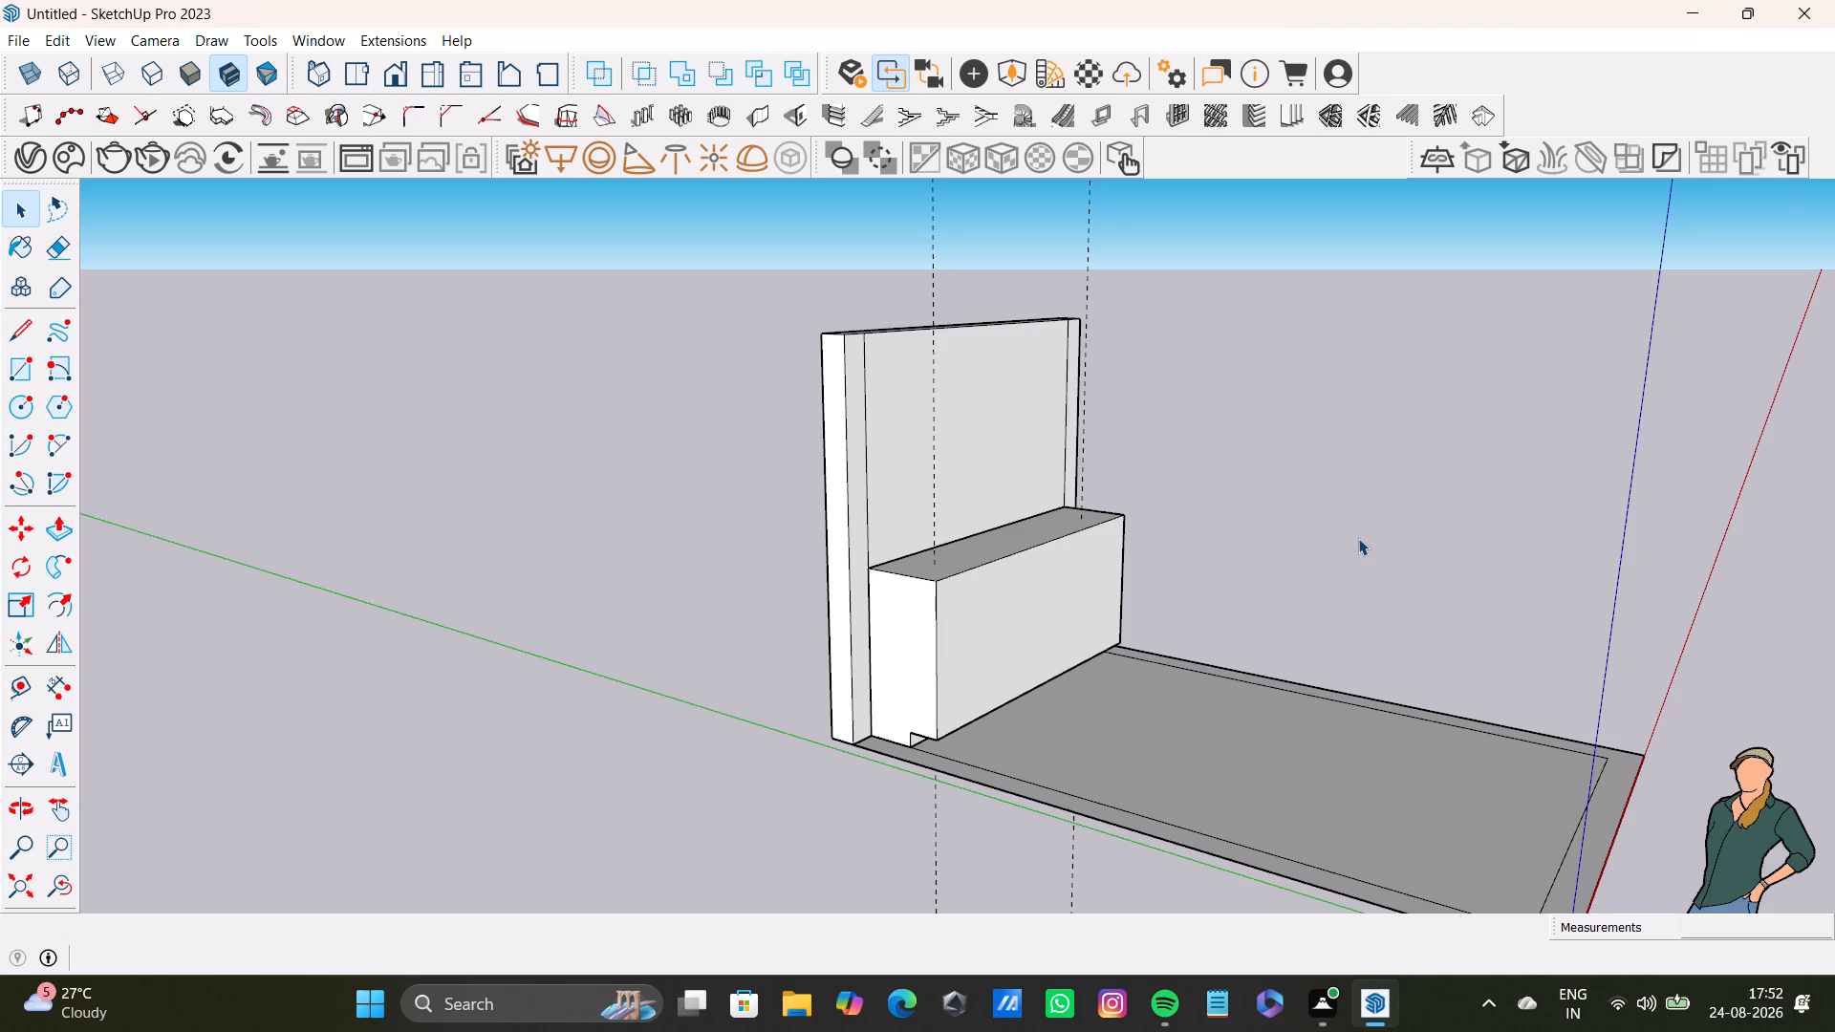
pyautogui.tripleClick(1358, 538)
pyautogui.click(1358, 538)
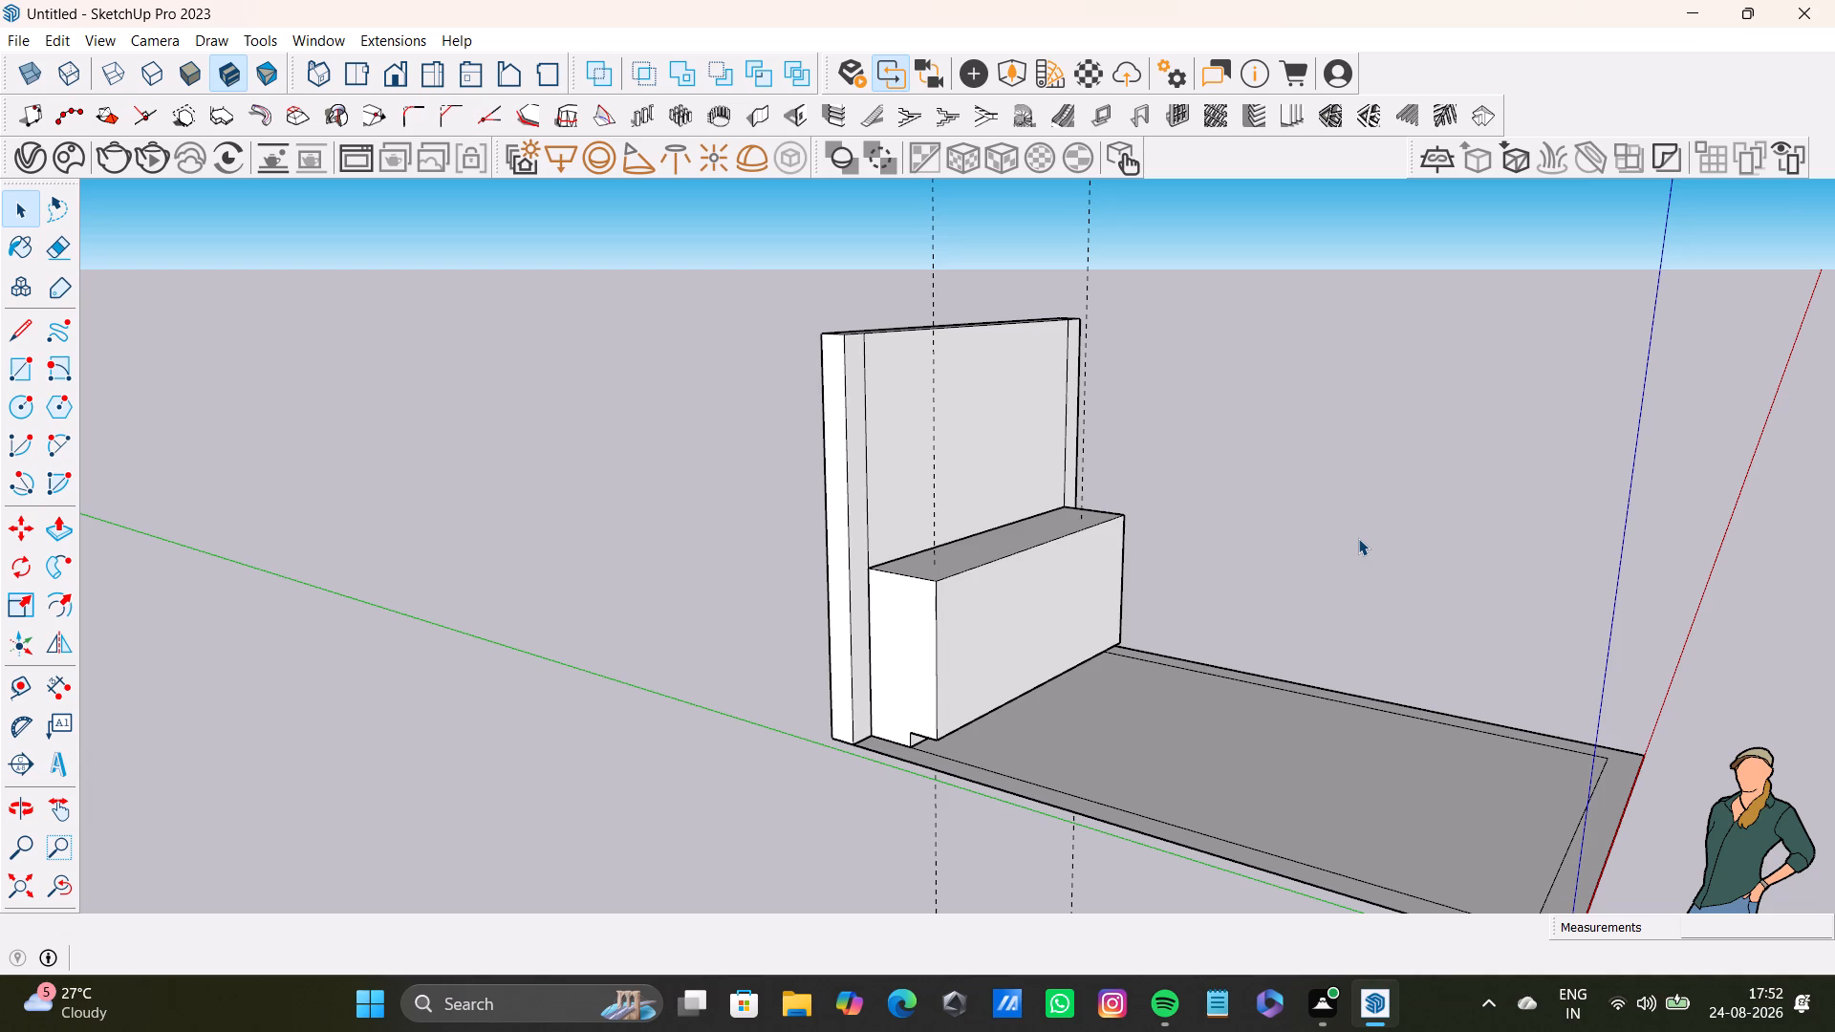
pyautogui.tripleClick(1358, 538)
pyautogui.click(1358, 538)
# Place vertical guides on the block's front face, each 1'5" inward from its left and right edges.
pyautogui.moveTo(1239, 560); pyautogui.dragTo(871, 826, button='middle')
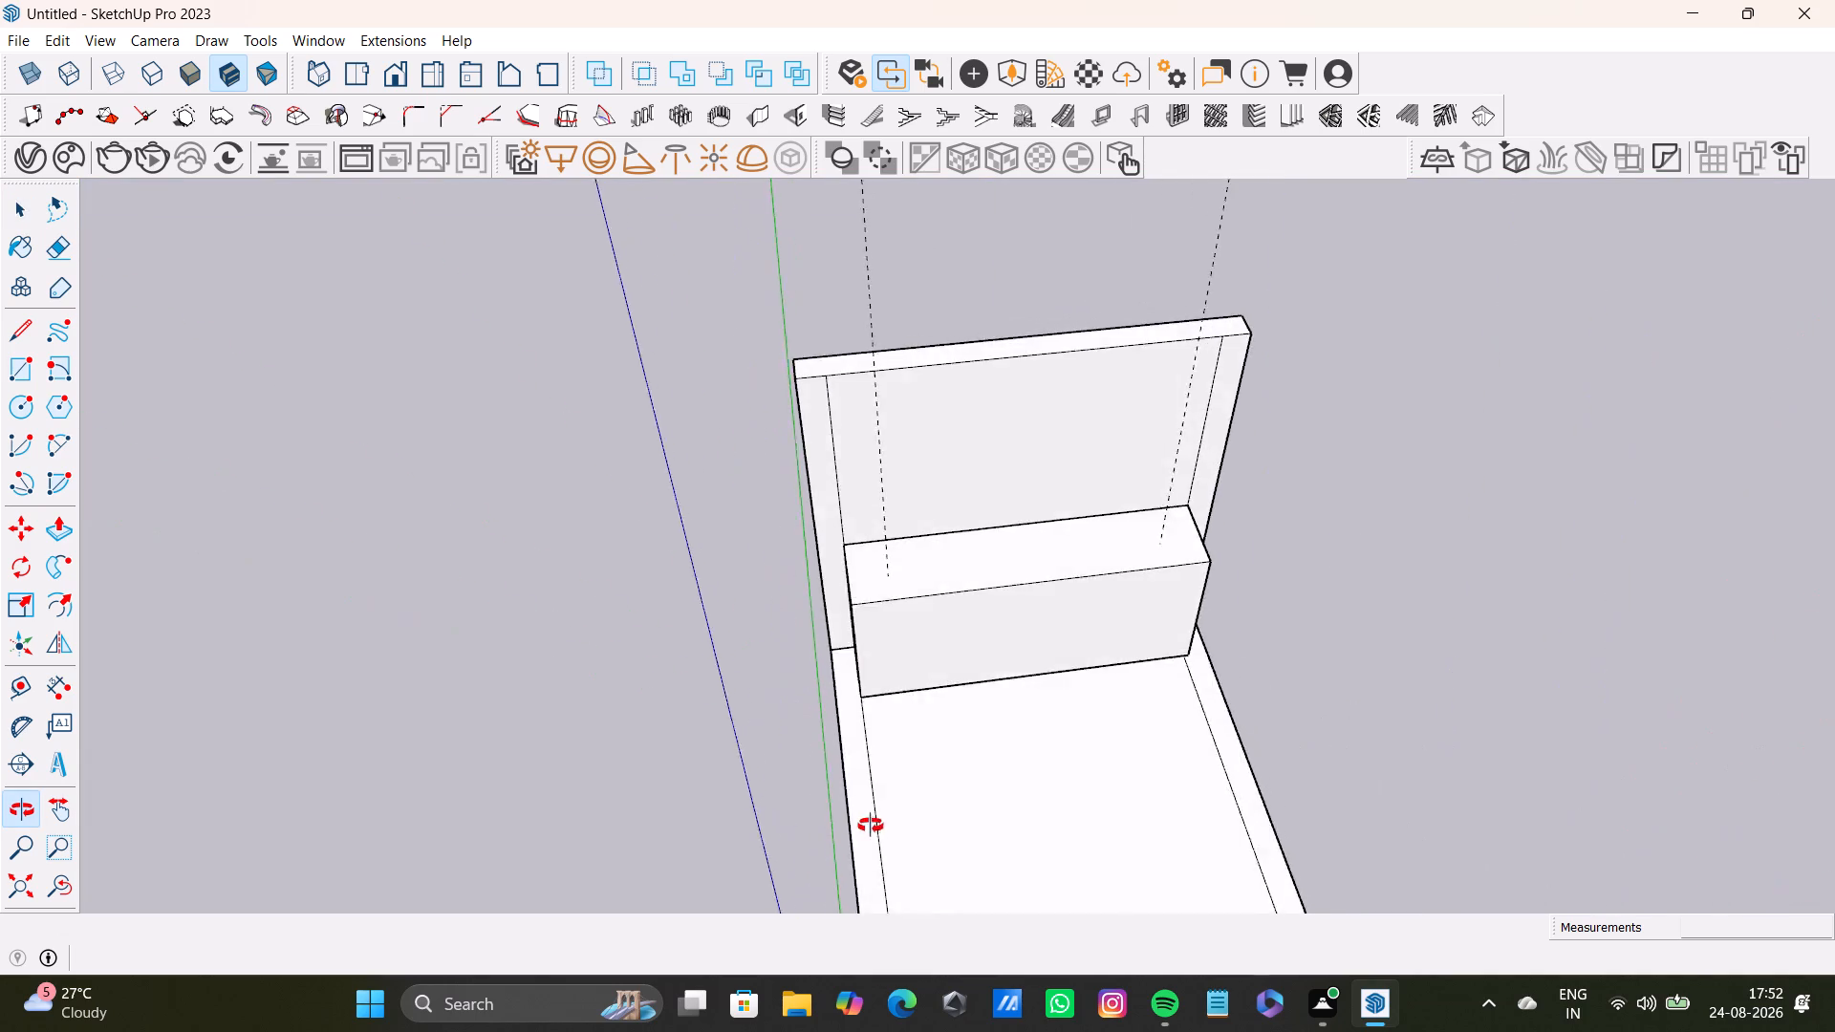
pyautogui.moveTo(871, 826); pyautogui.dragTo(791, 658, button='middle')
pyautogui.scroll(5, 915, 615)
pyautogui.moveTo(915, 615); pyautogui.dragTo(924, 550, button='middle')
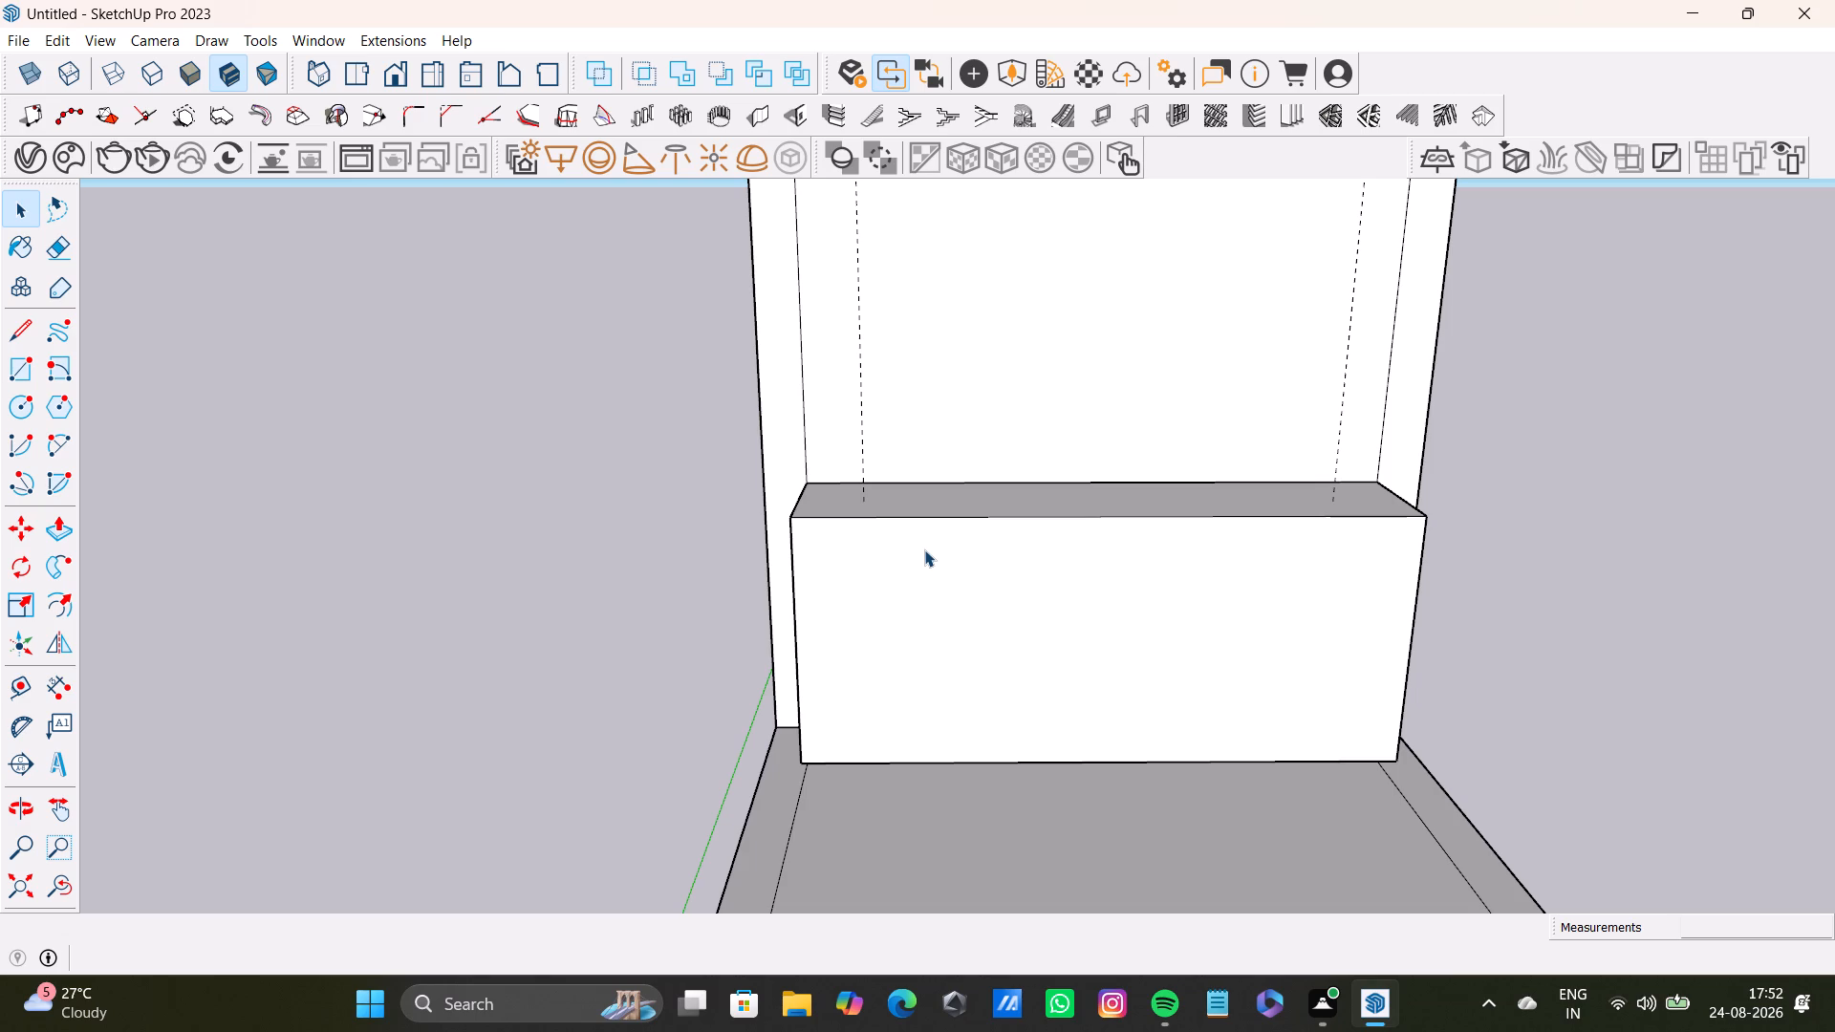
pyautogui.scroll(-4, 928, 548)
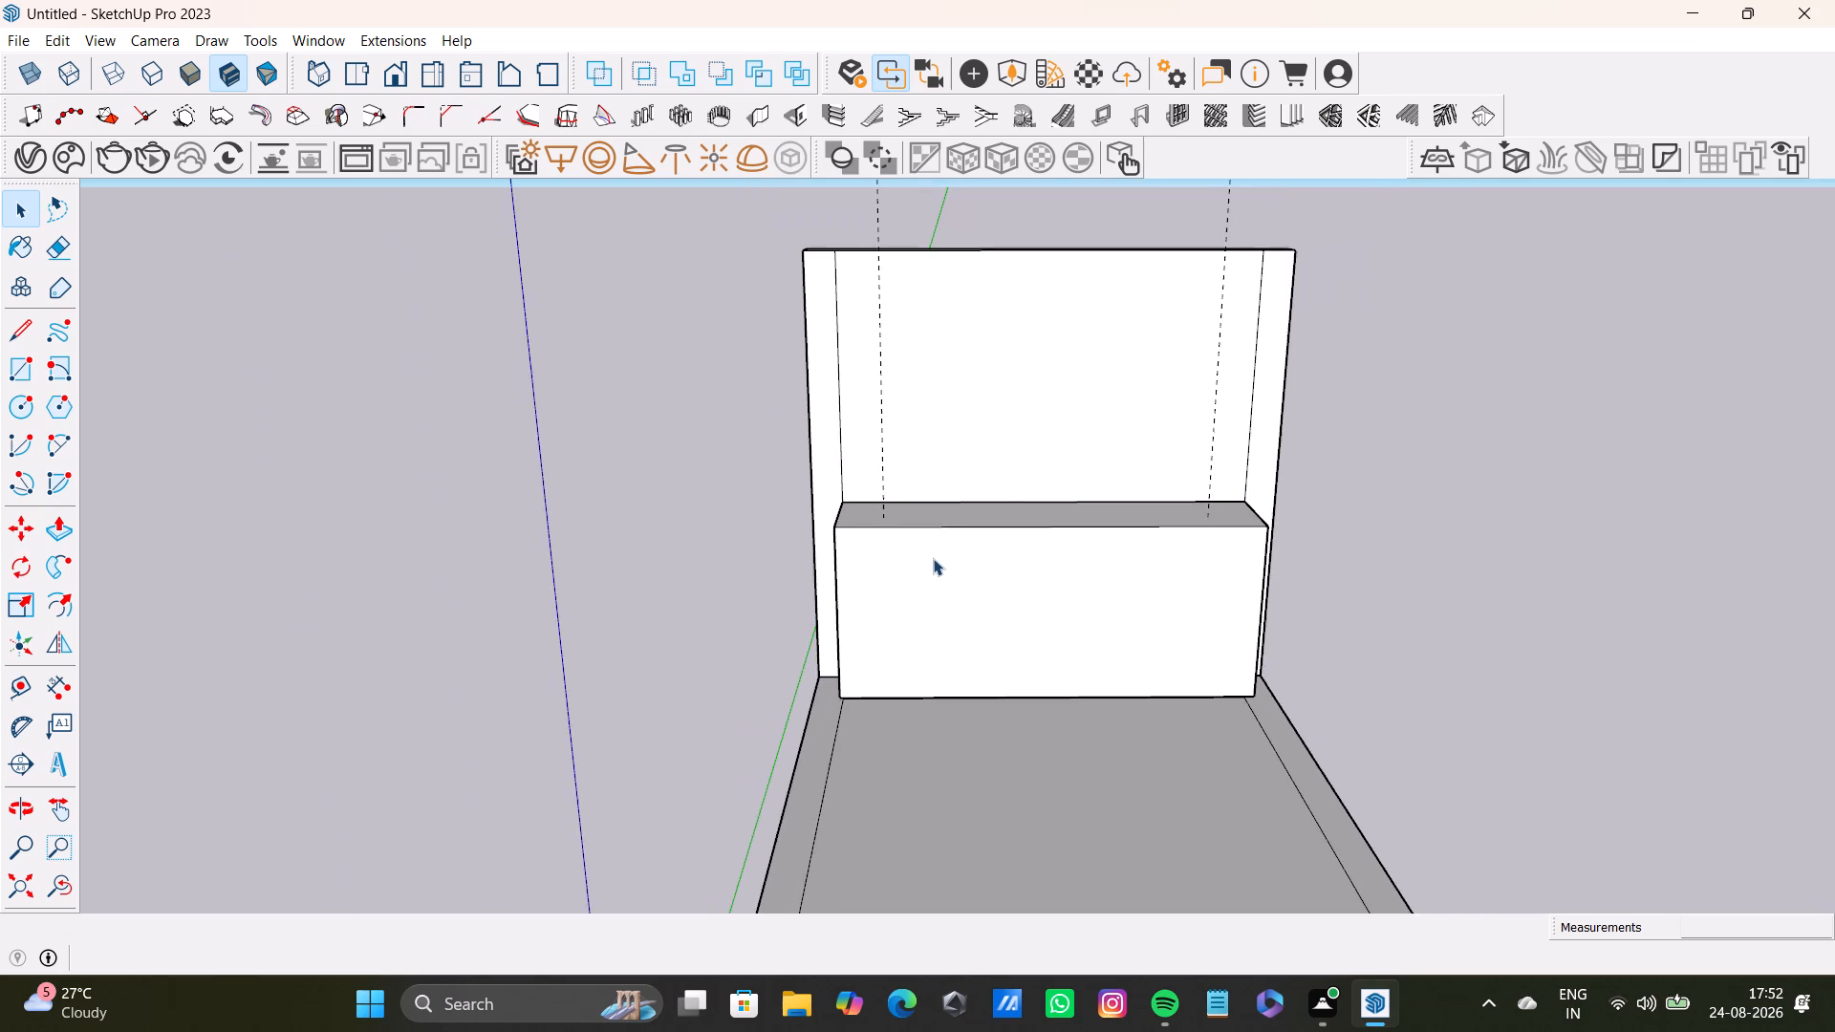
pyautogui.moveTo(933, 558); pyautogui.dragTo(846, 611, button='middle')
pyautogui.moveTo(881, 671); pyautogui.dragTo(898, 581, button='middle')
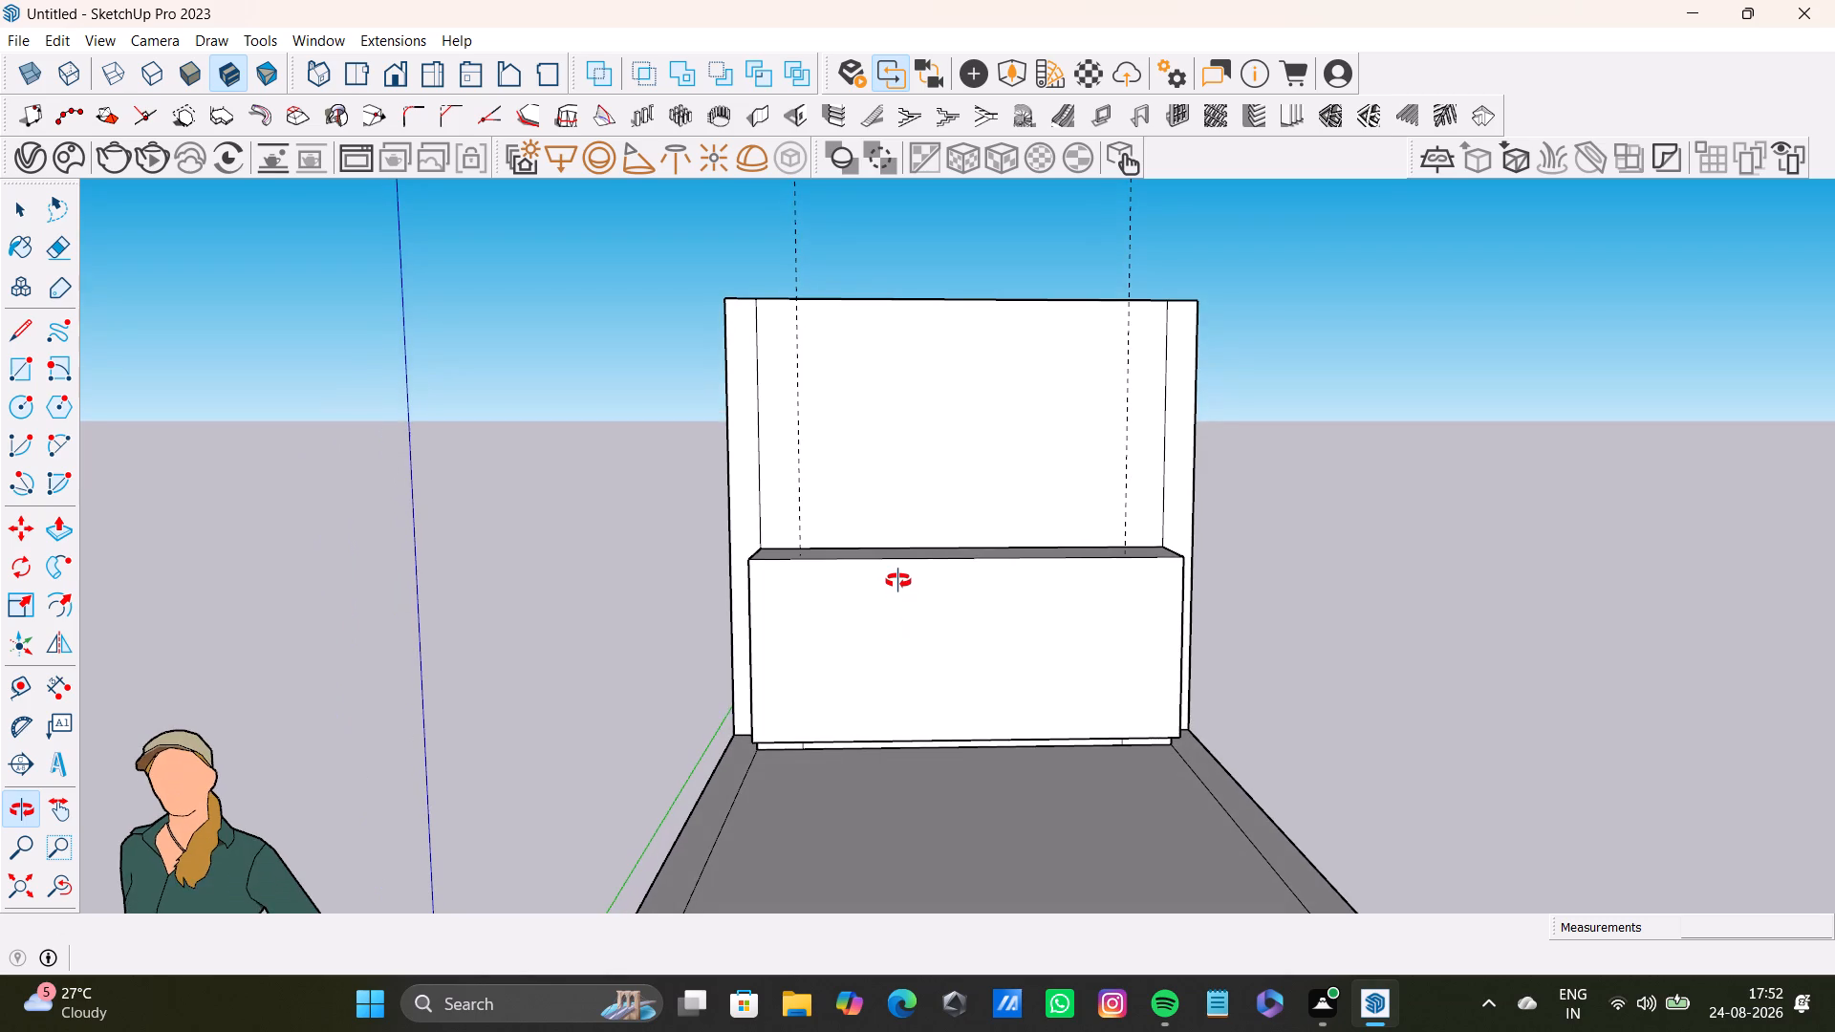
pyautogui.moveTo(898, 581); pyautogui.dragTo(897, 611, button='middle')
pyautogui.scroll(6, 896, 612)
pyautogui.keyDown('shift'); pyautogui.moveTo(896, 612); pyautogui.dragTo(841, 524, button='middle'); pyautogui.keyUp('shift')
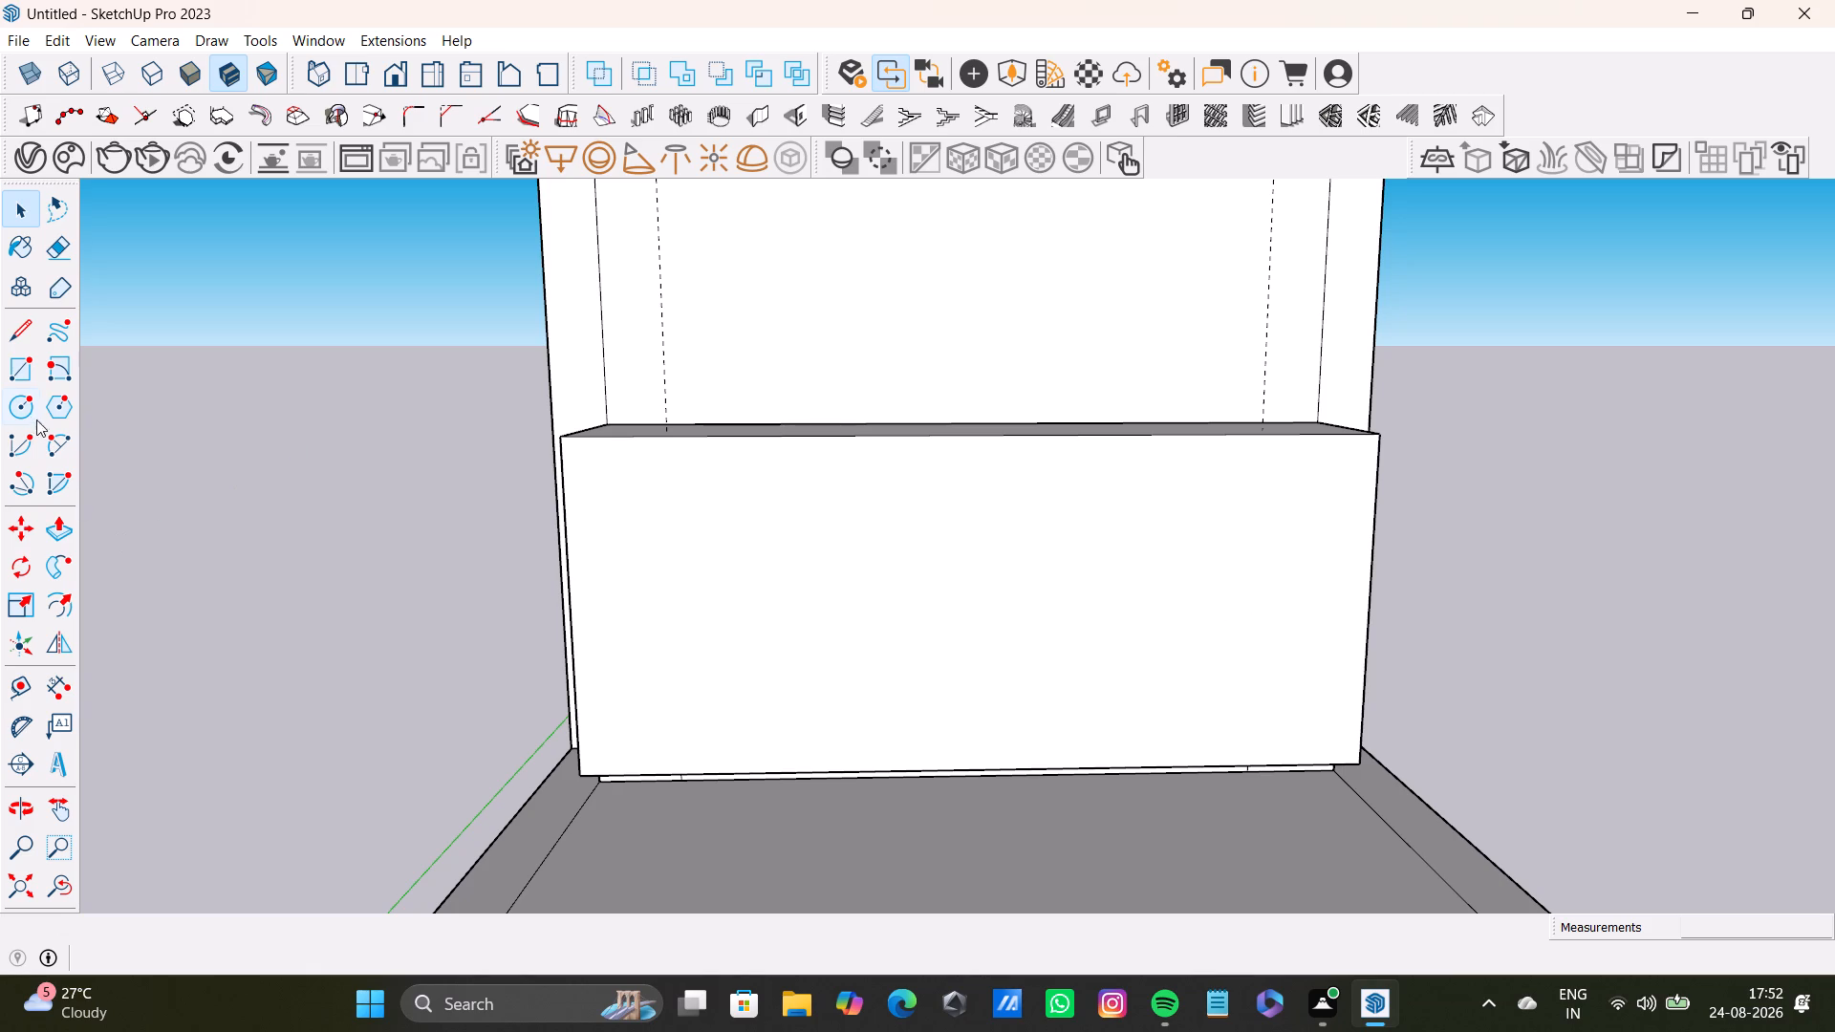
pyautogui.click(21, 672)
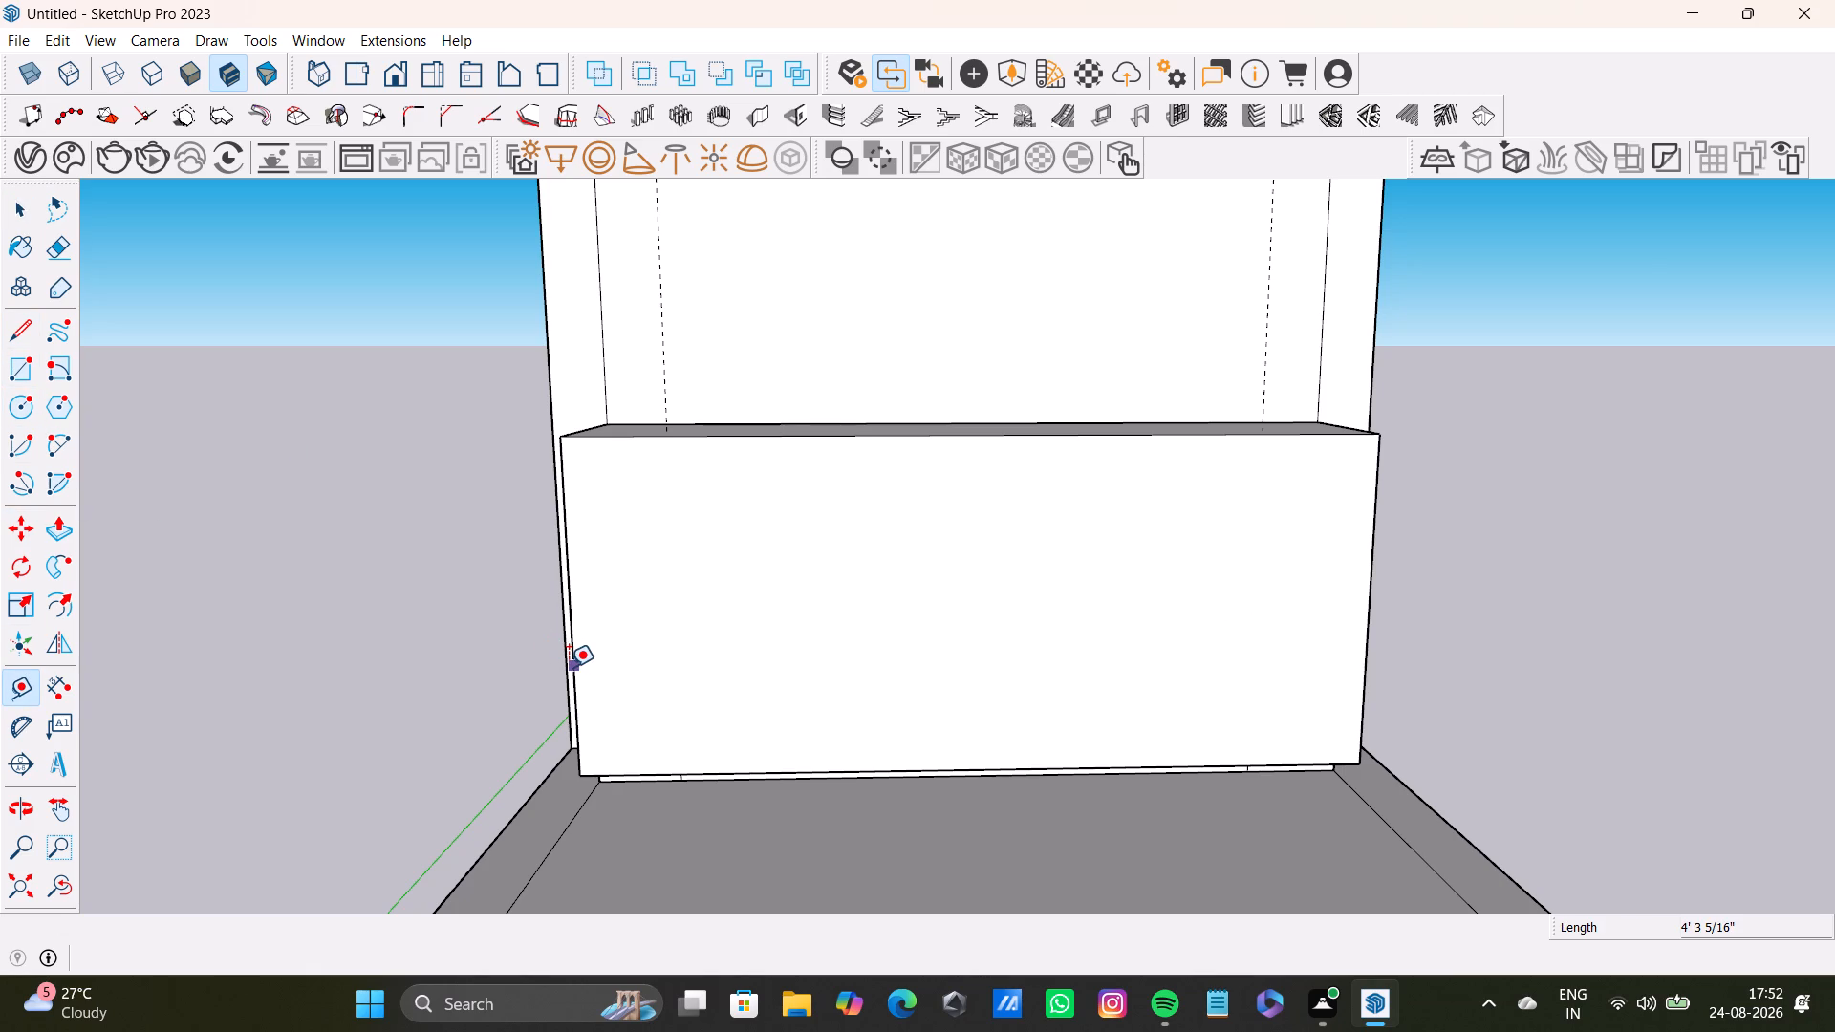
pyautogui.click(570, 668)
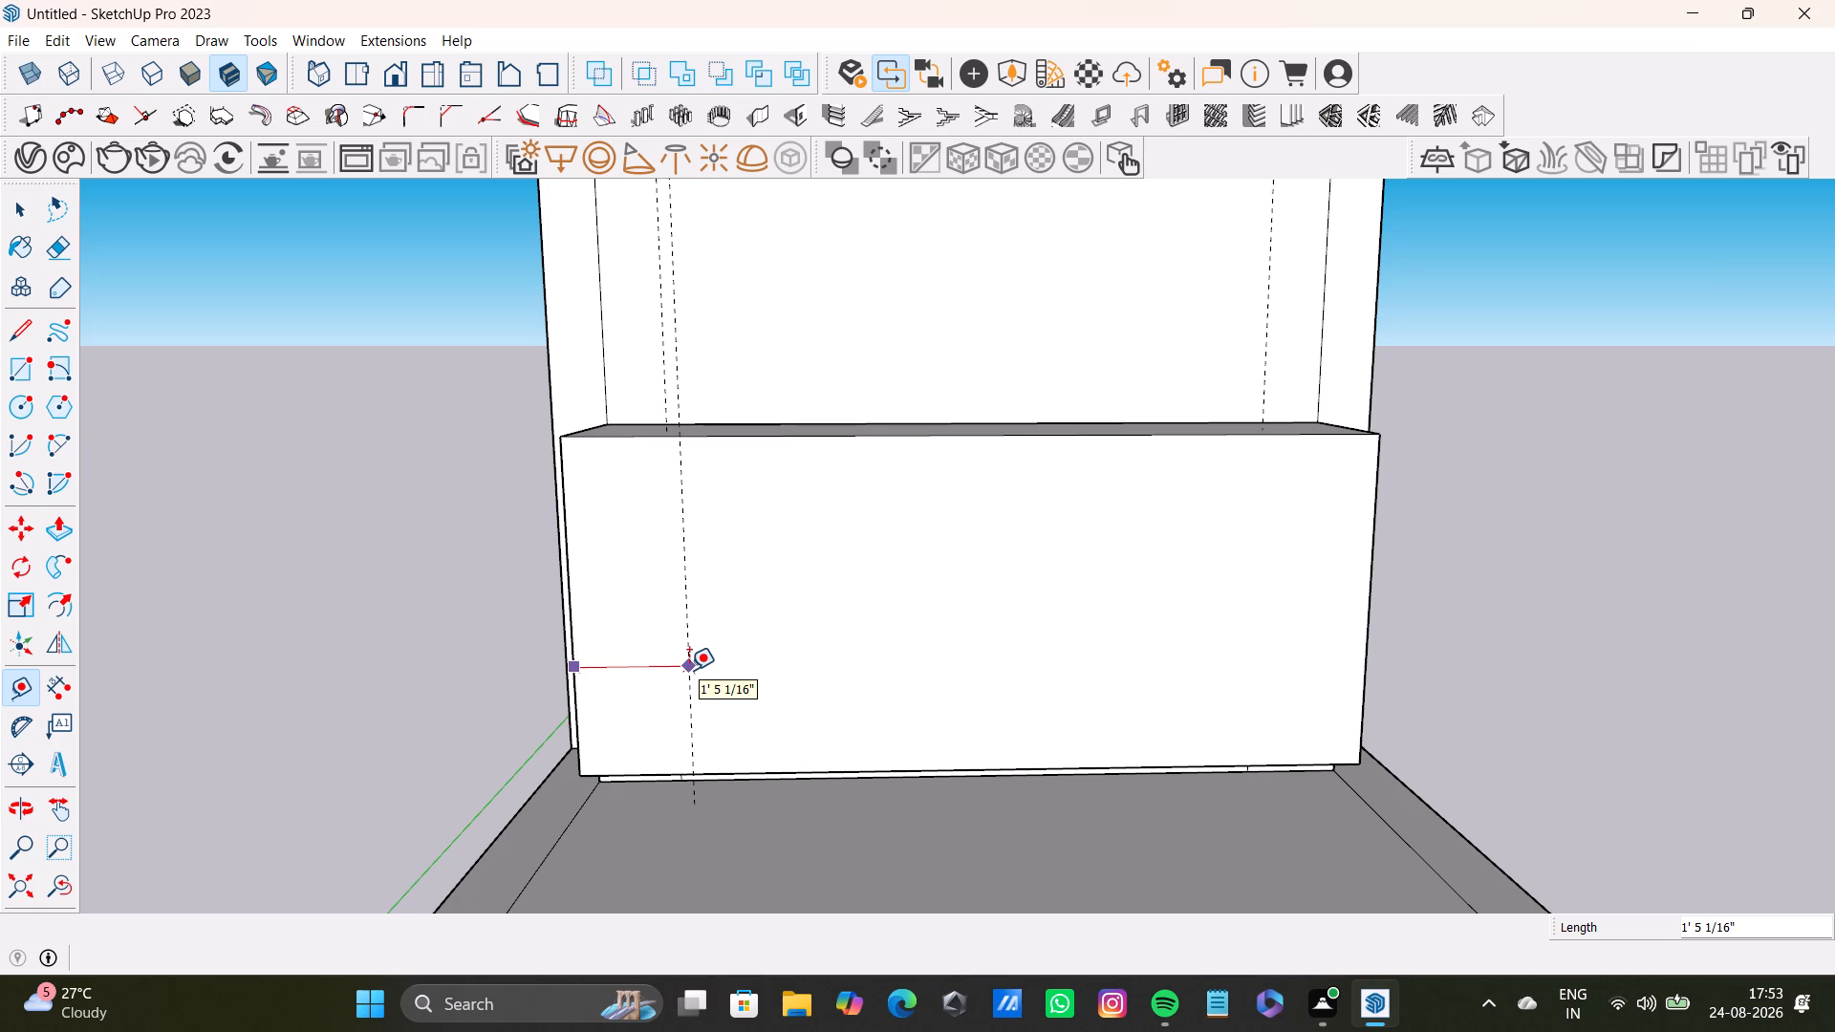
pyautogui.write('1\'5"')
pyautogui.press('Return')
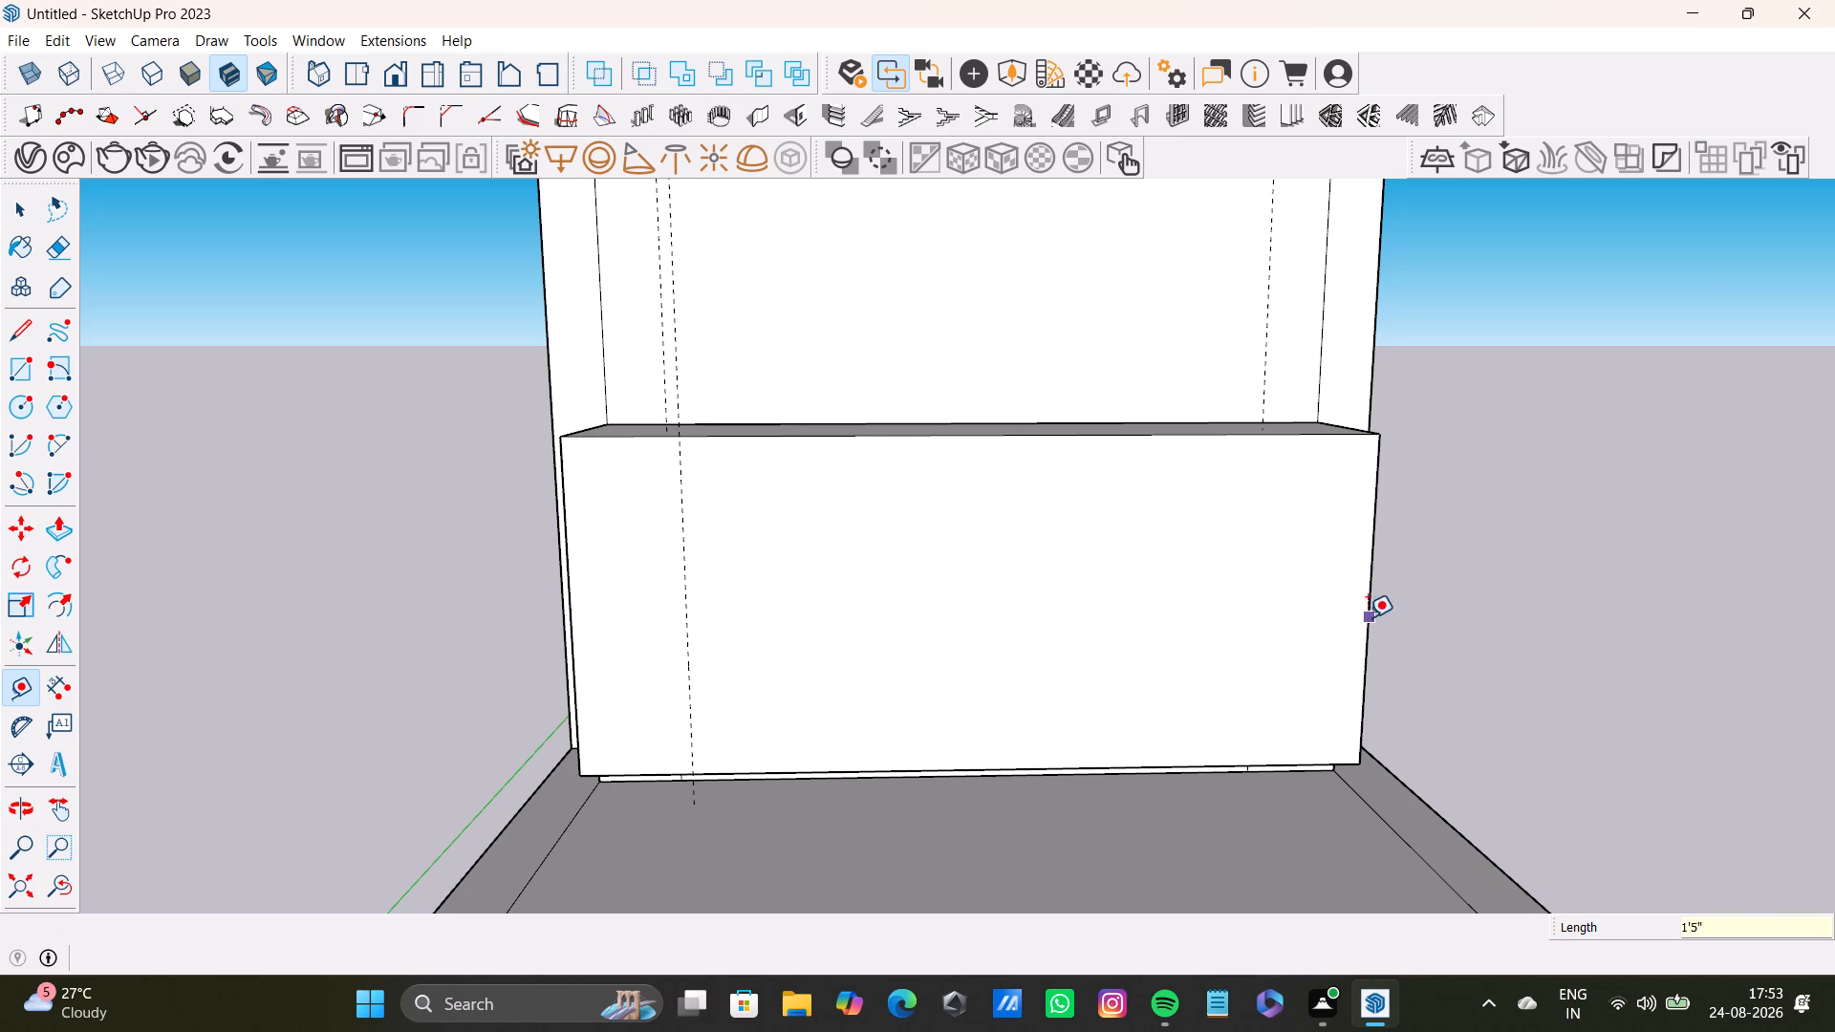
pyautogui.click(1365, 617)
pyautogui.write('1\'5"')
pyautogui.press('Return')
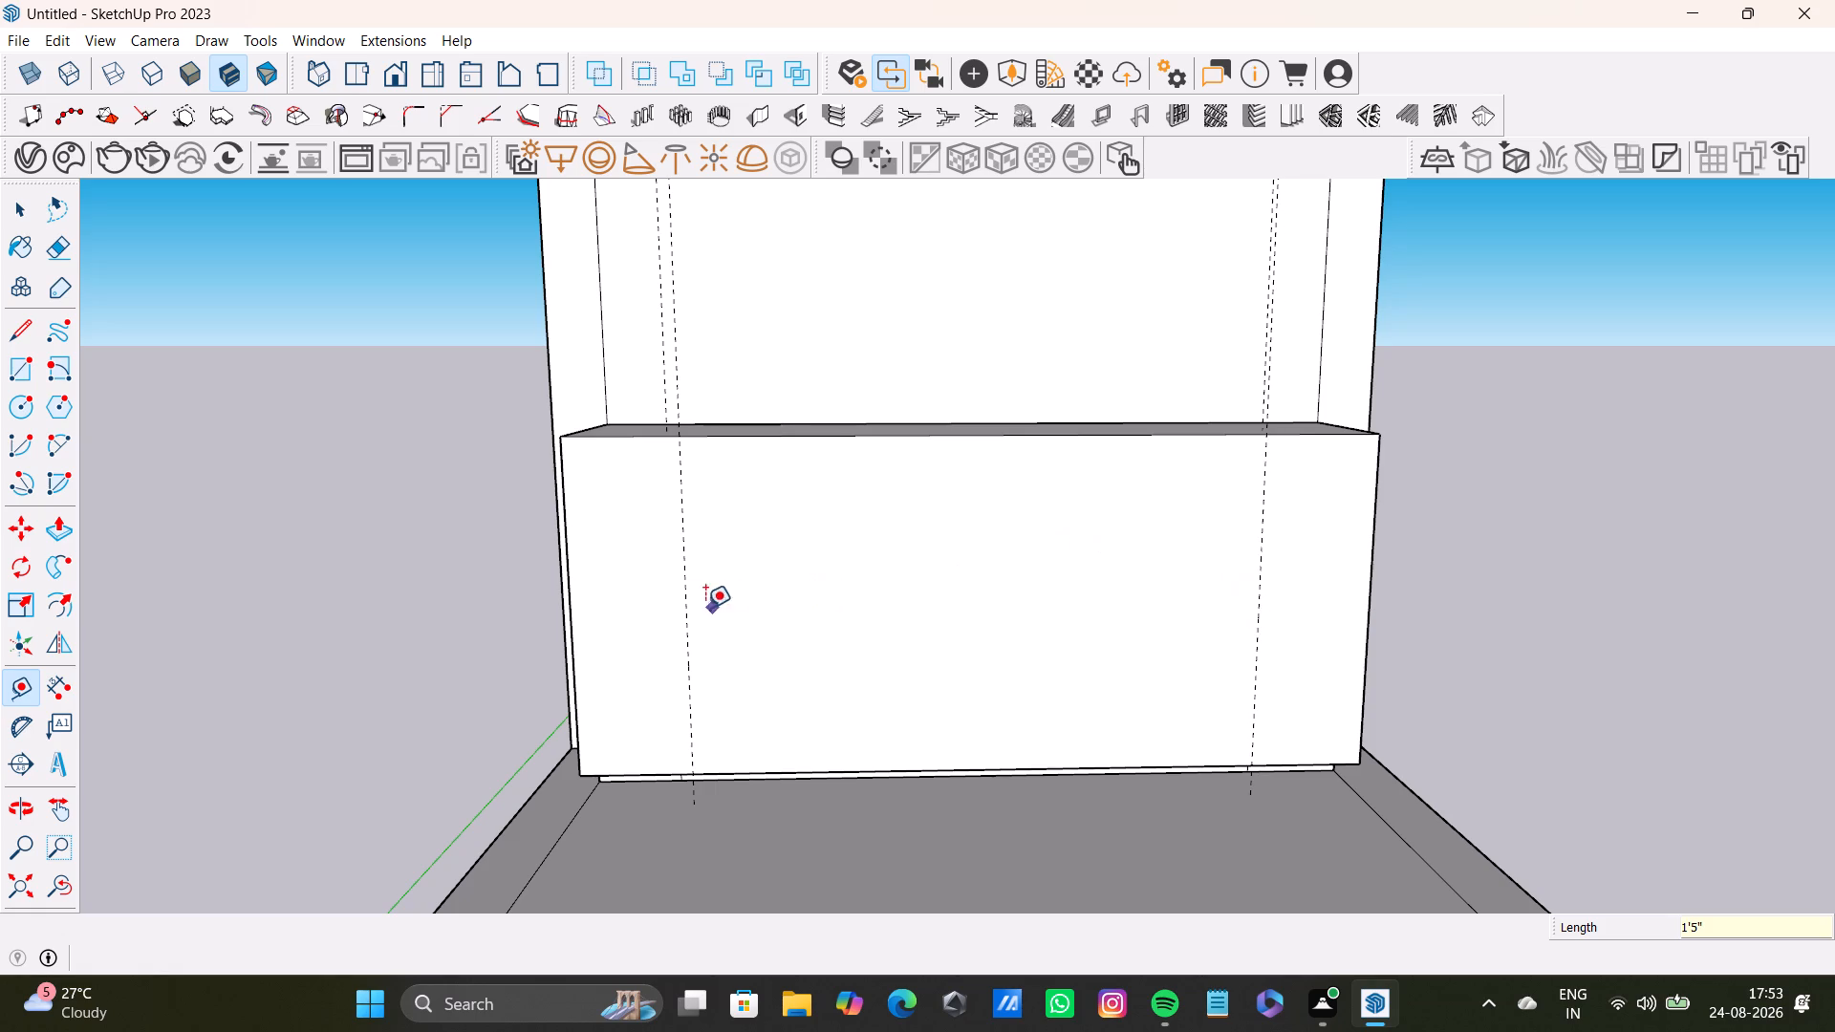
# Place two inner vertical guides on the front face, about 1'11" inward from the left 1'5" guide and about 1'8" from the right one.
pyautogui.click(690, 652)
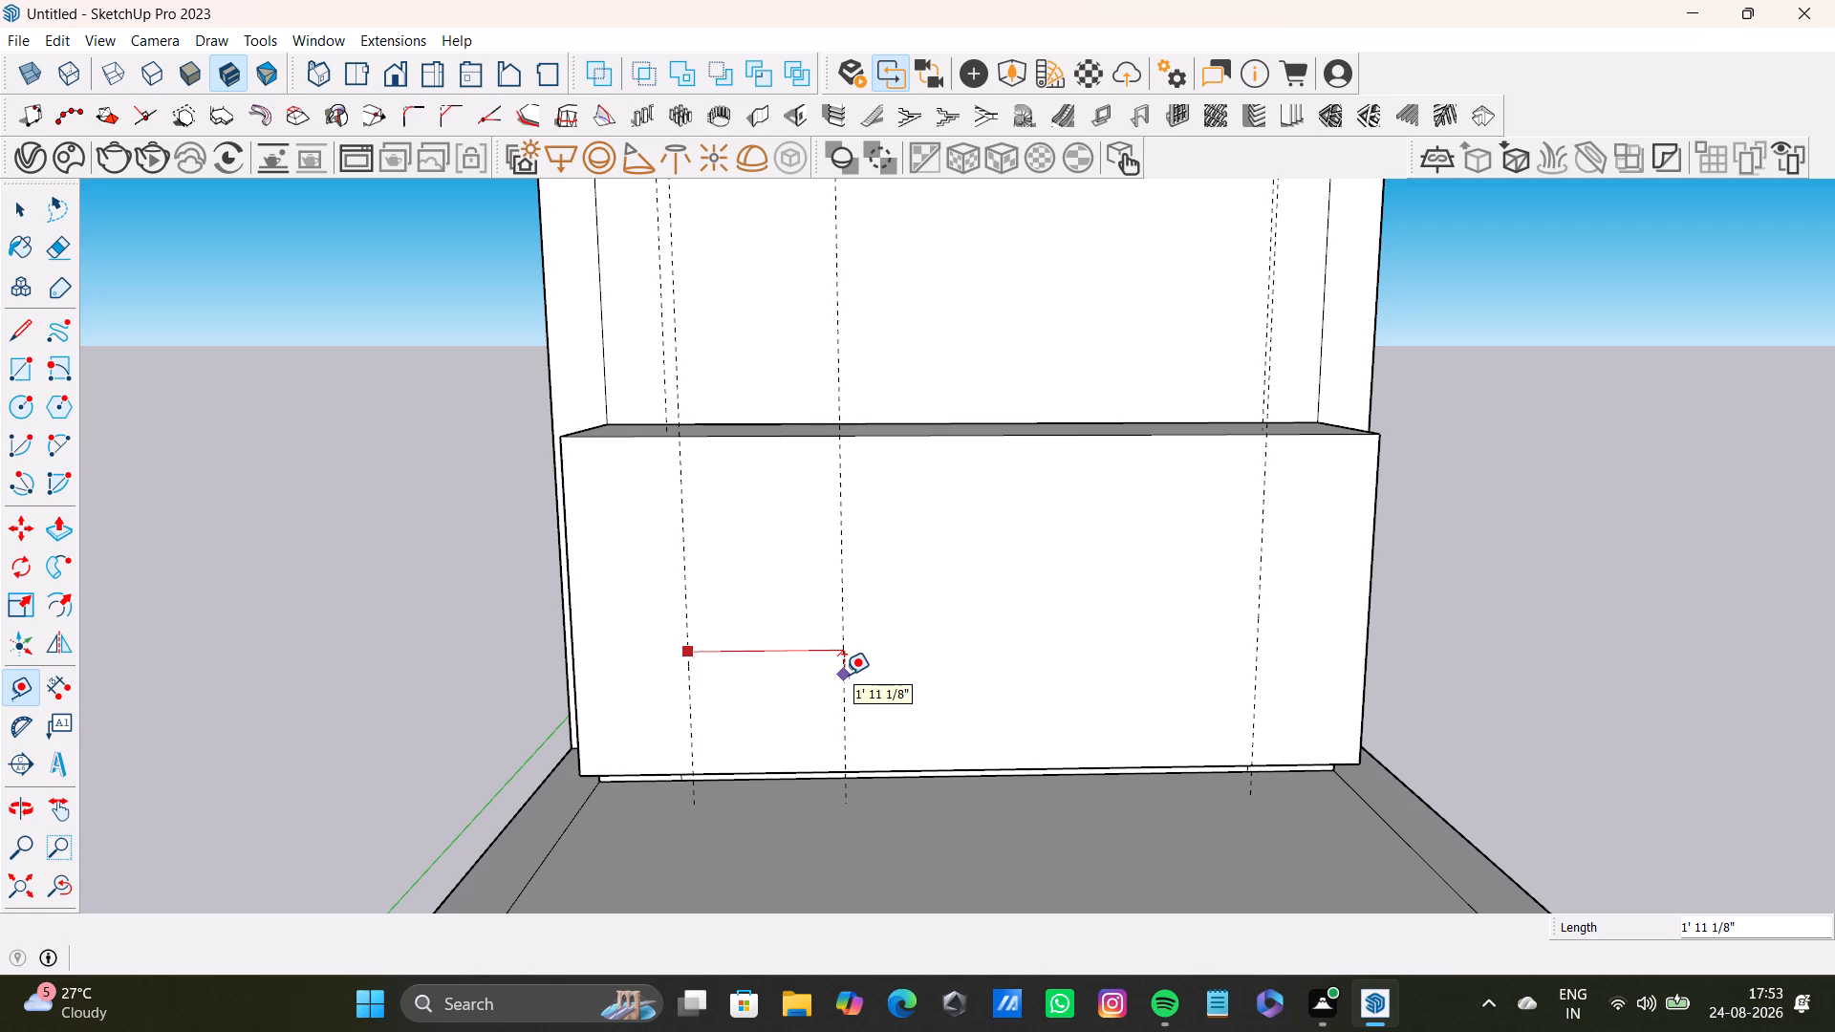
pyautogui.click(844, 675)
pyautogui.click(1255, 687)
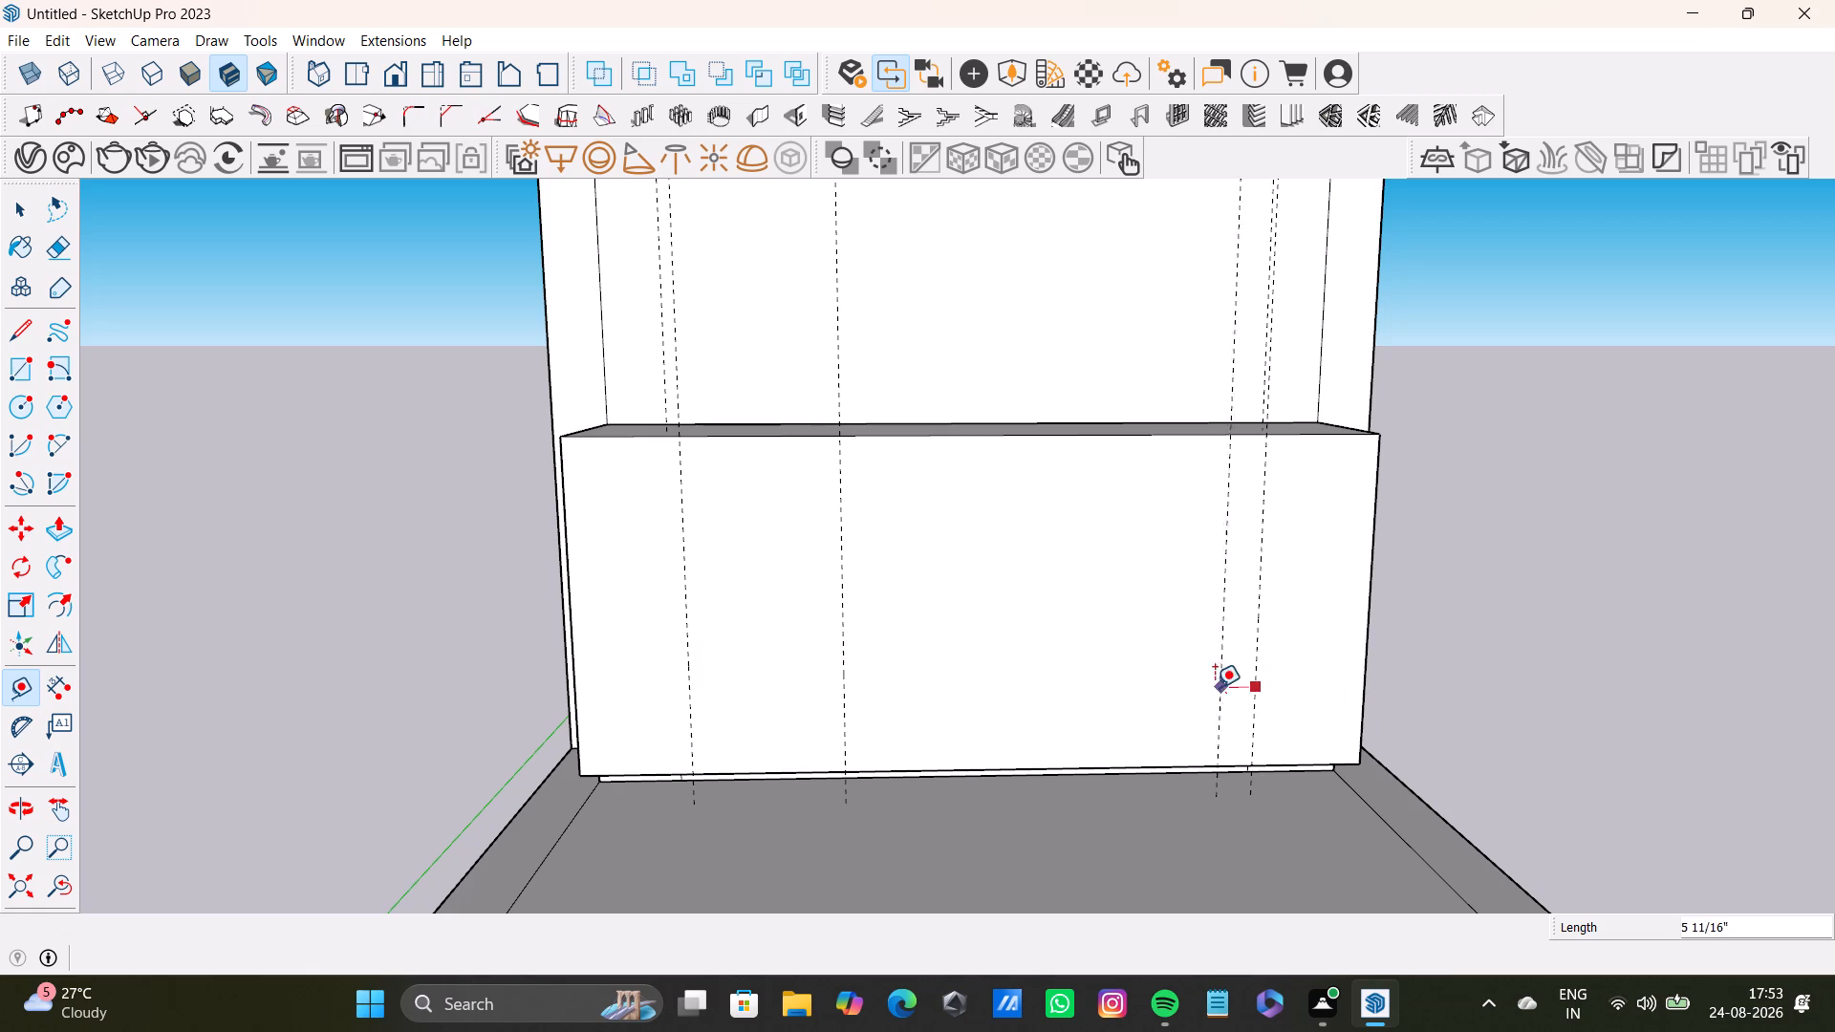
pyautogui.click(1125, 683)
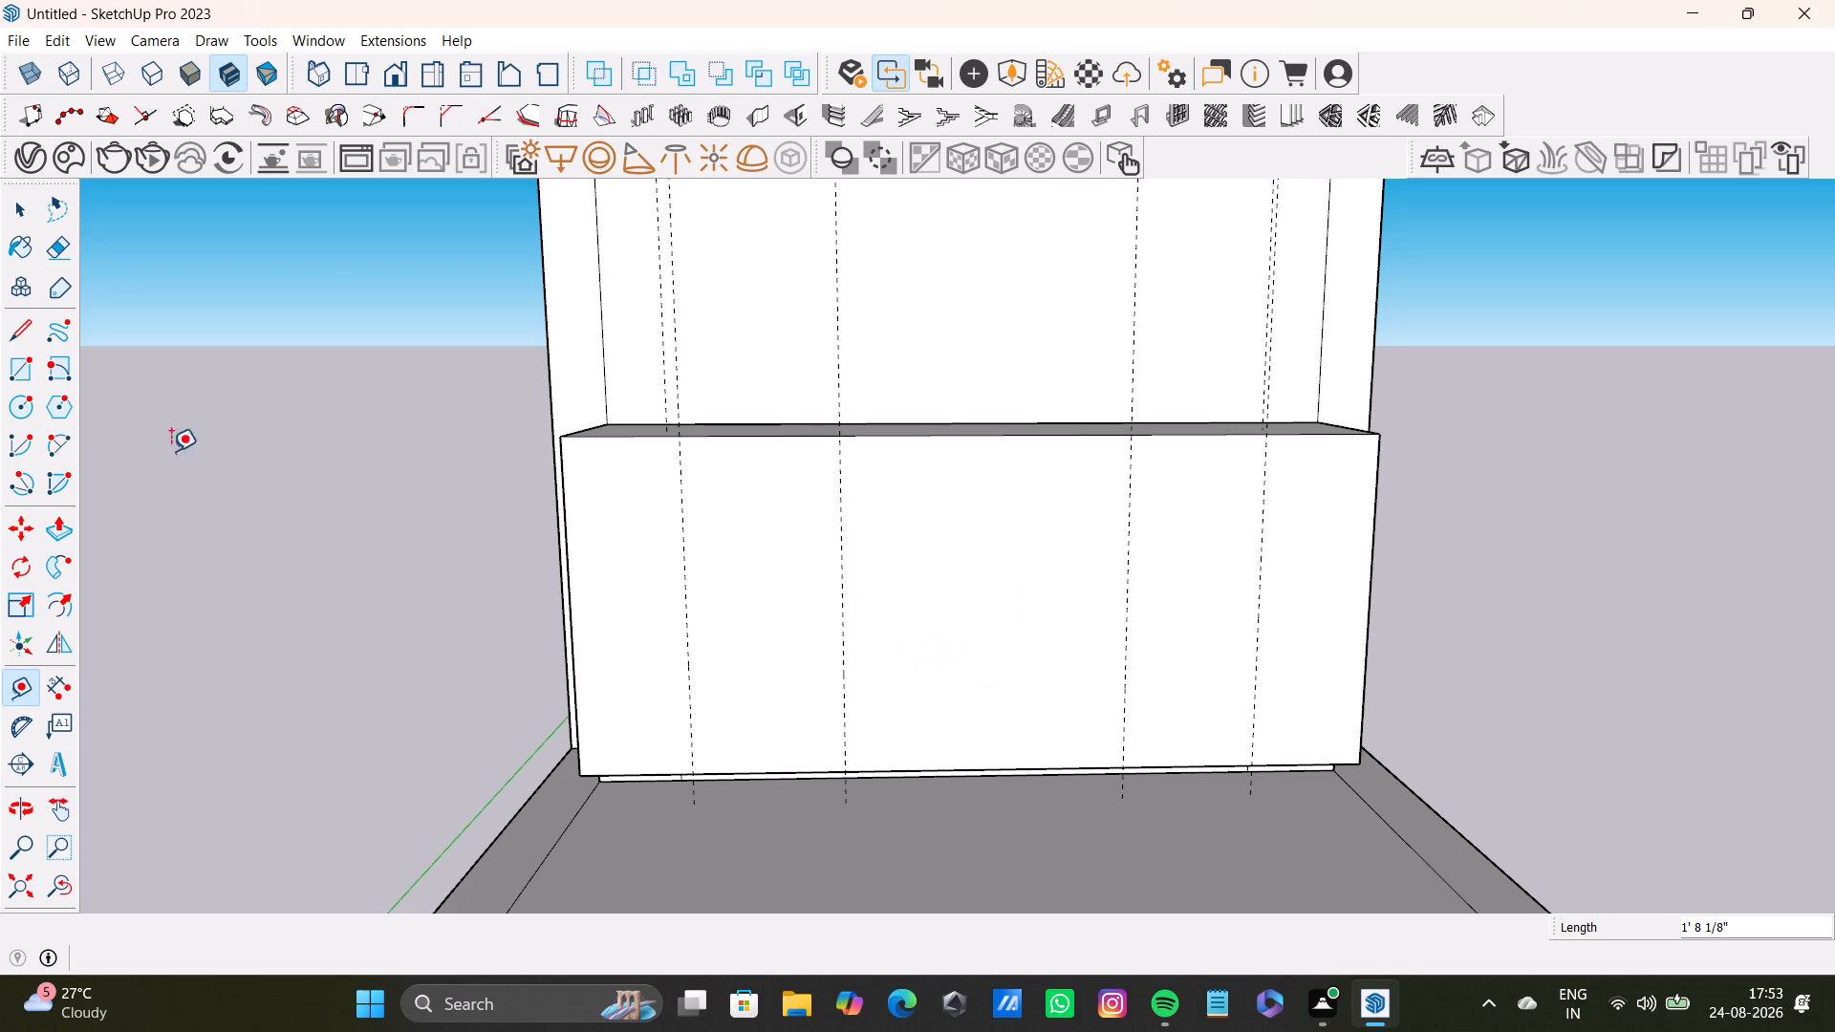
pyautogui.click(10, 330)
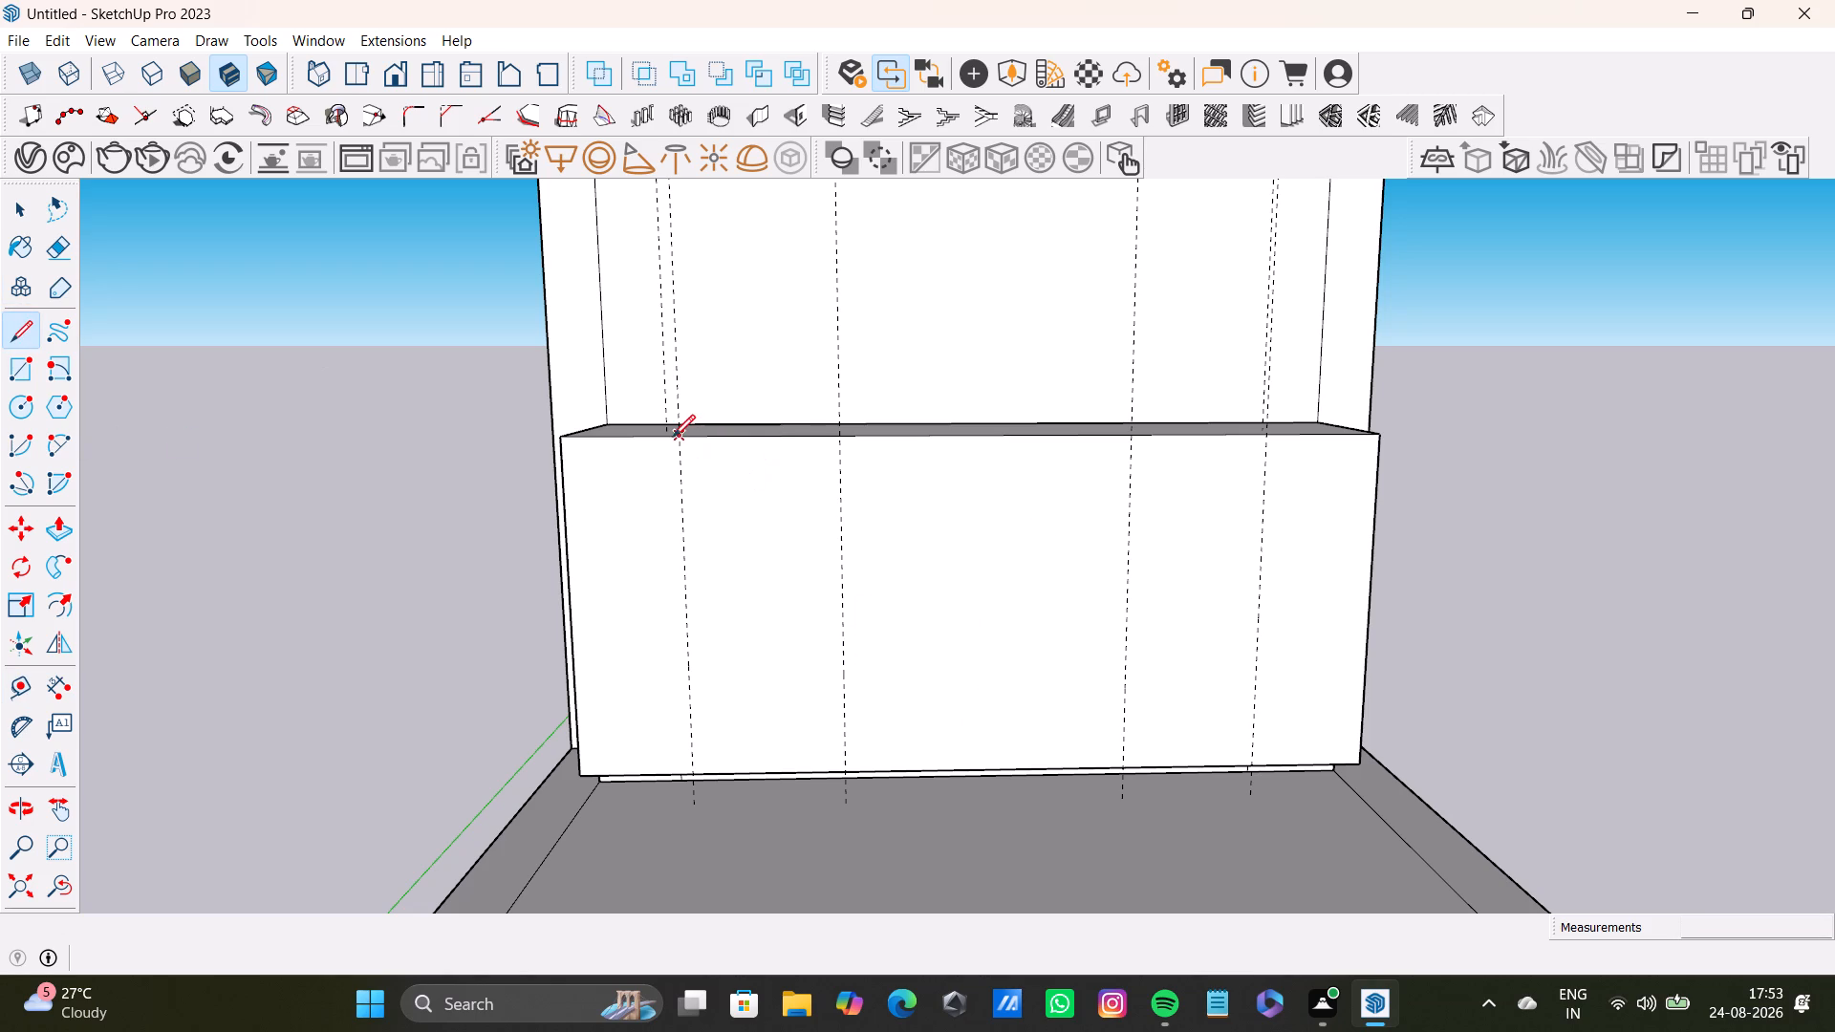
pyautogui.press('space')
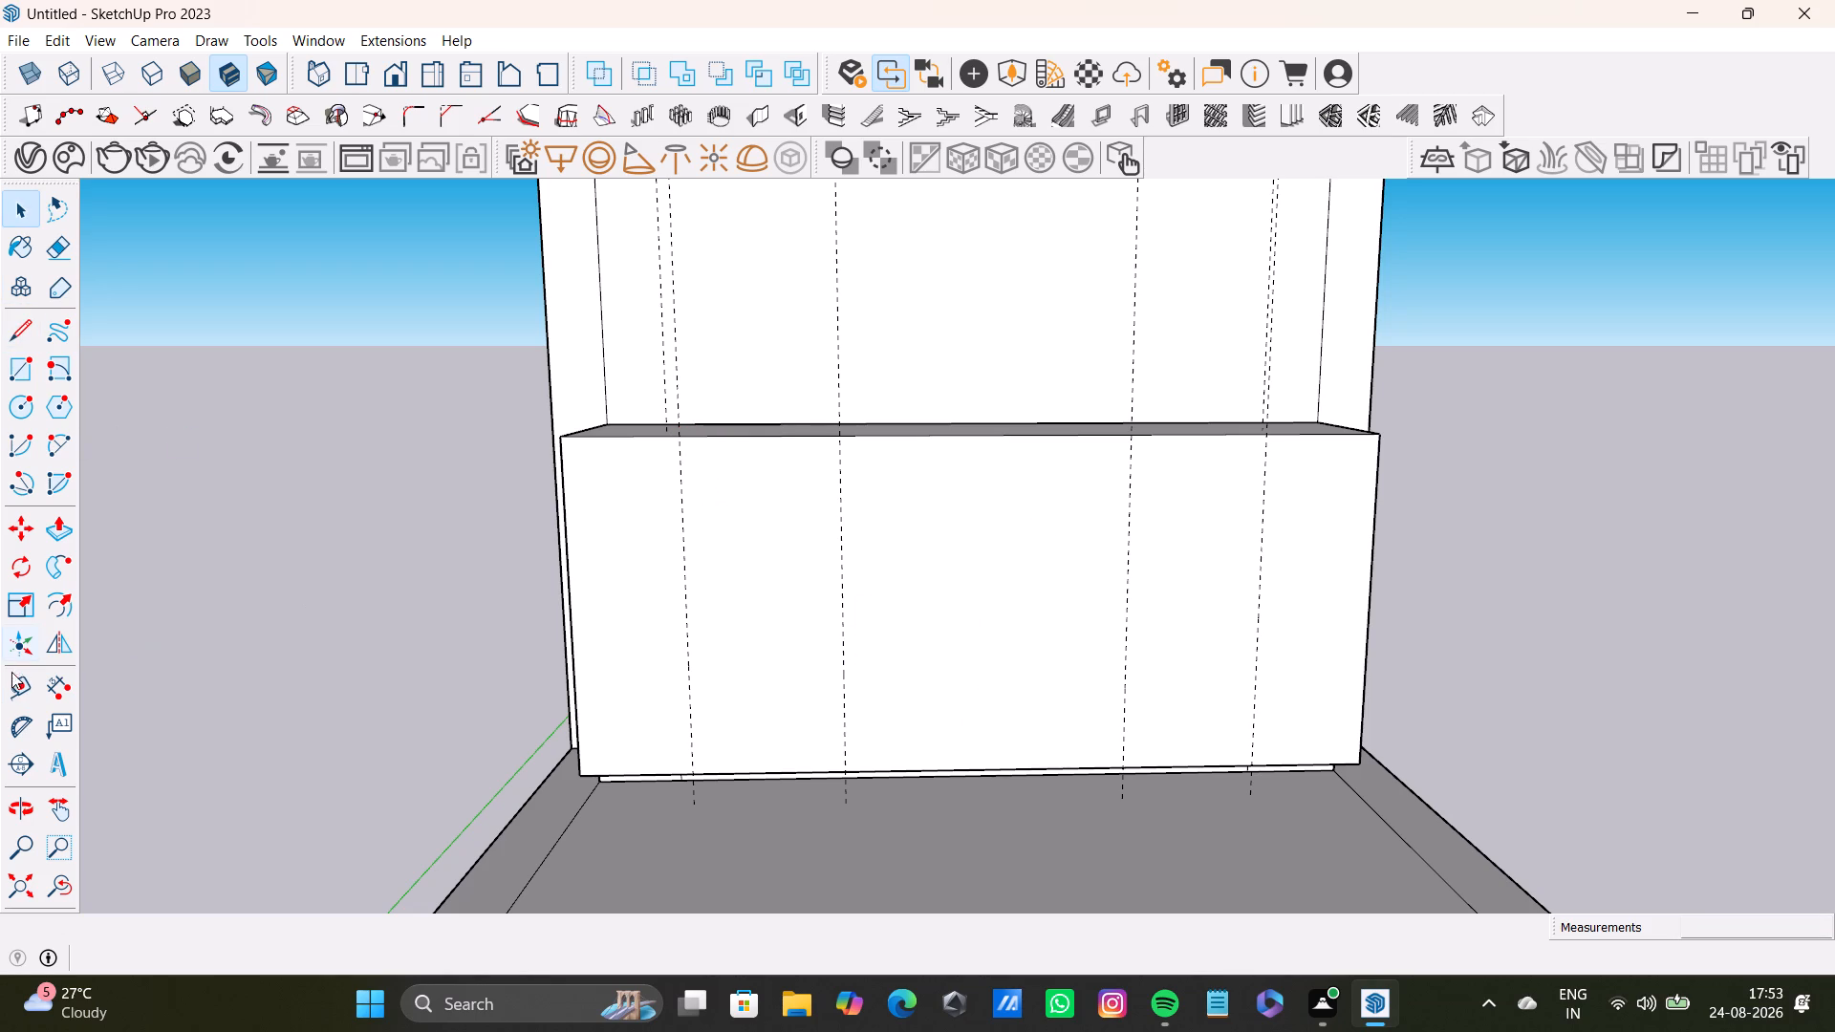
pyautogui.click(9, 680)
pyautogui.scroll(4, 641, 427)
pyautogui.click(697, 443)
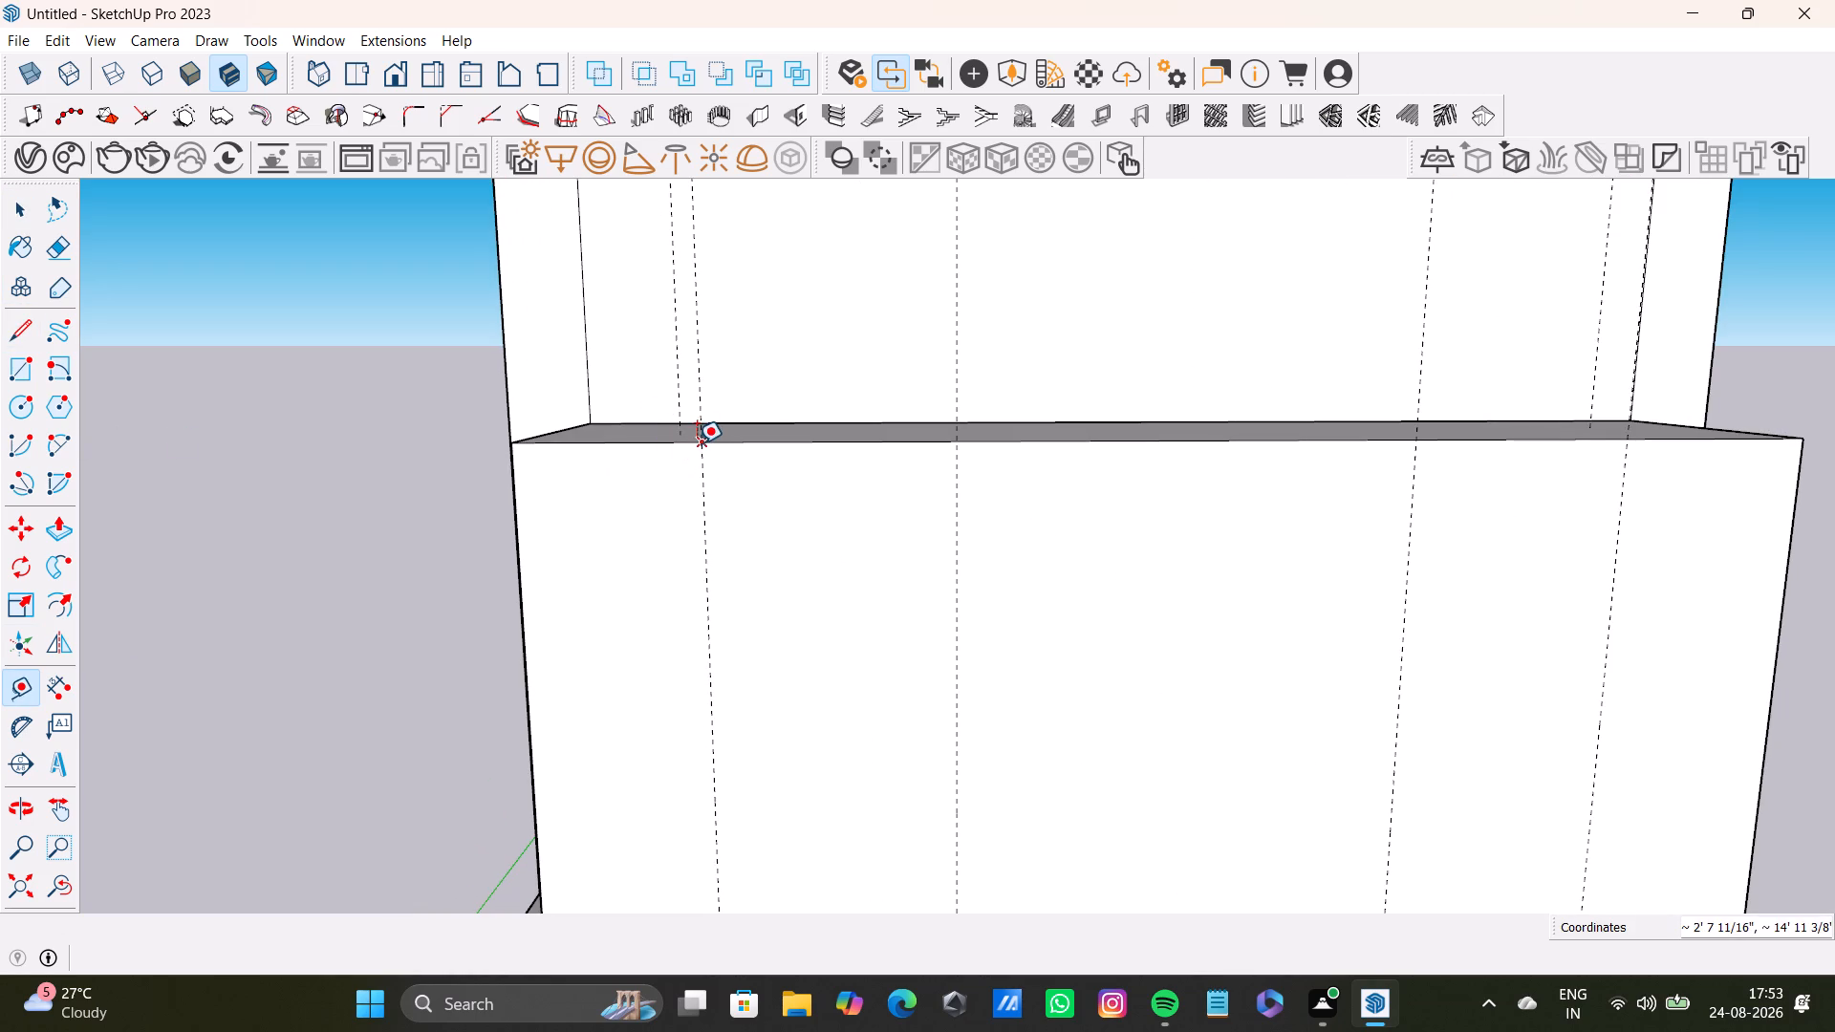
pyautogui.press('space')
# Place guides on the block's front face 0.5" below its top edge and 0.5" in from its left edge.
pyautogui.moveTo(12, 685); pyautogui.dragTo(22, 681)
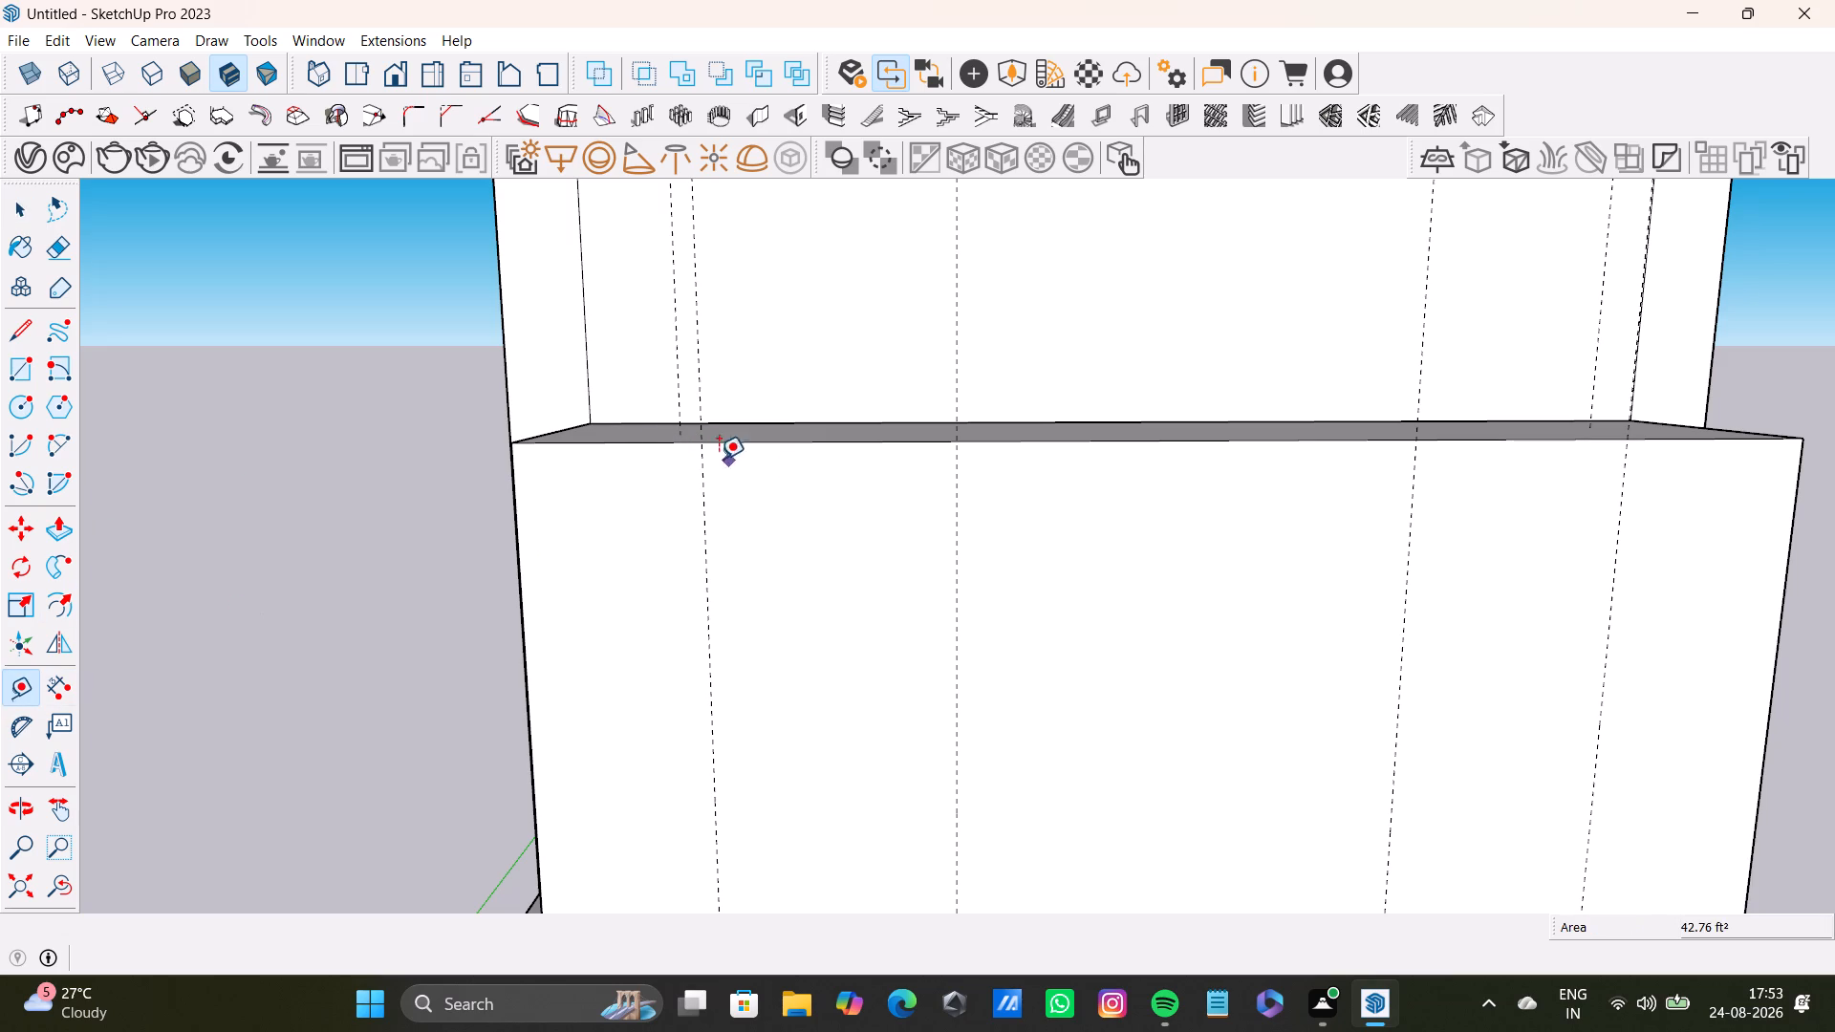
pyautogui.click(631, 441)
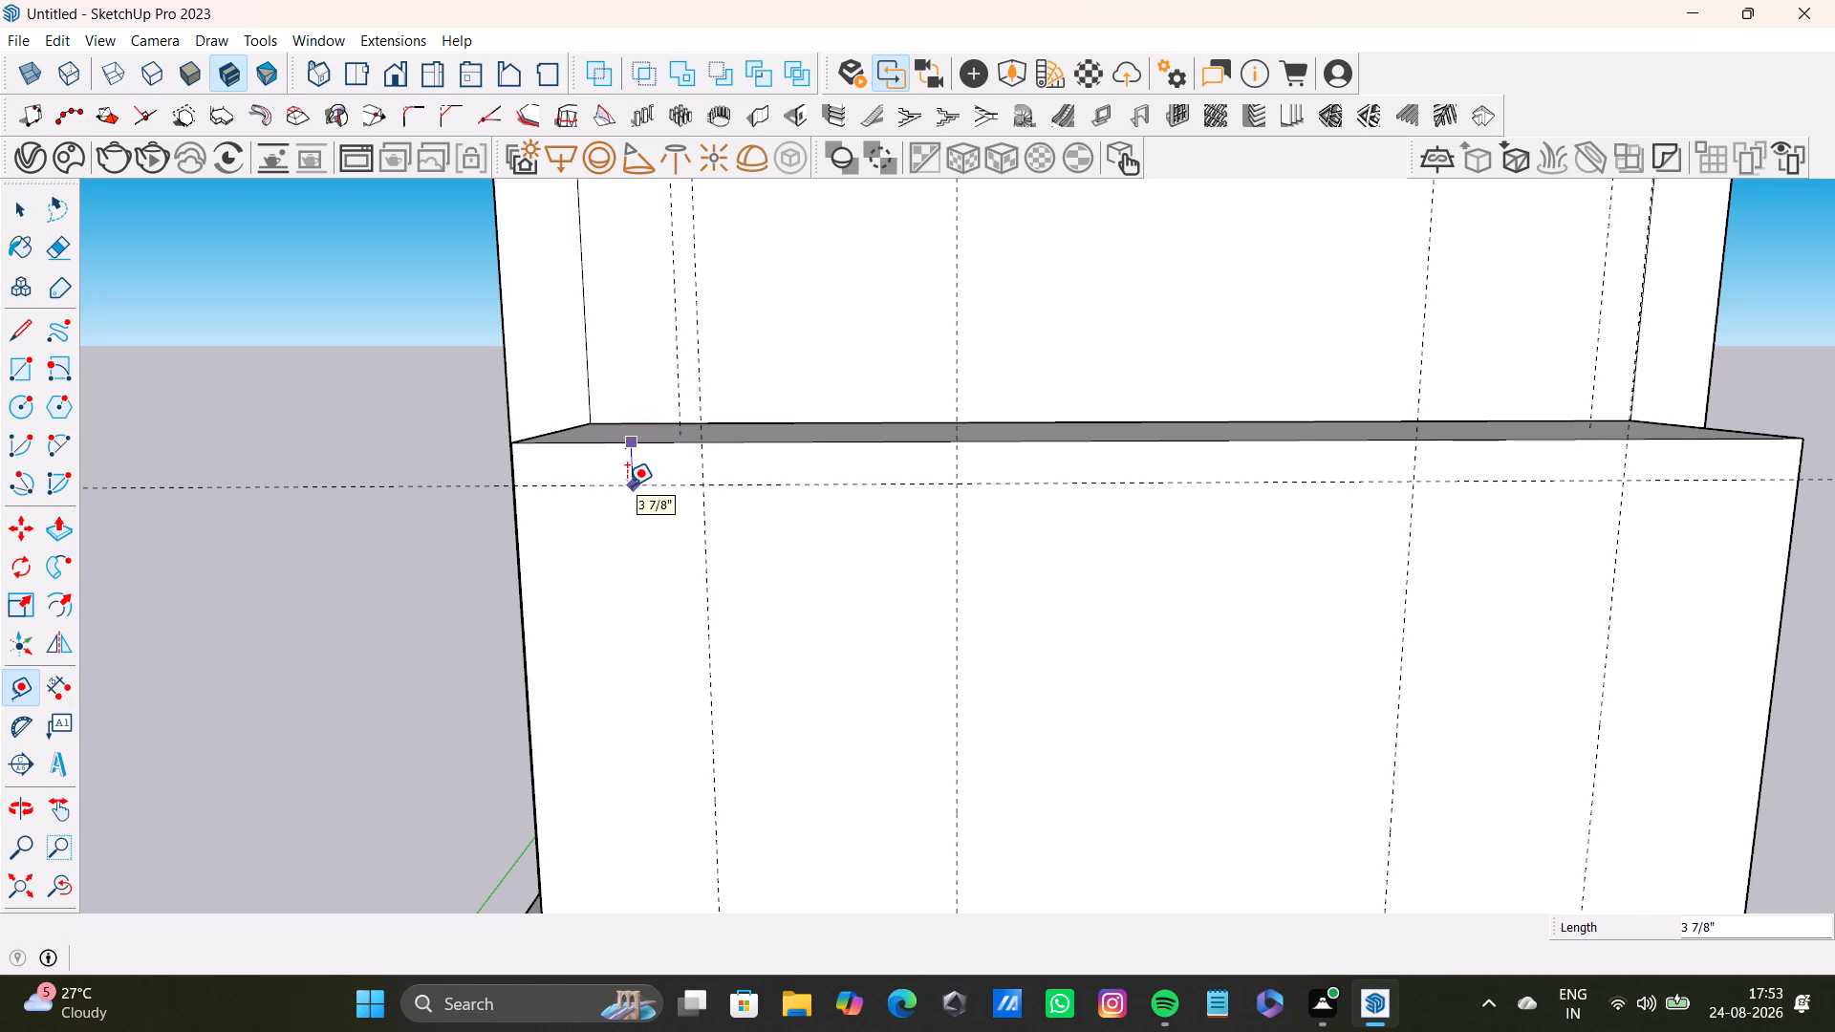
pyautogui.write('0.5"')
pyautogui.press('Return')
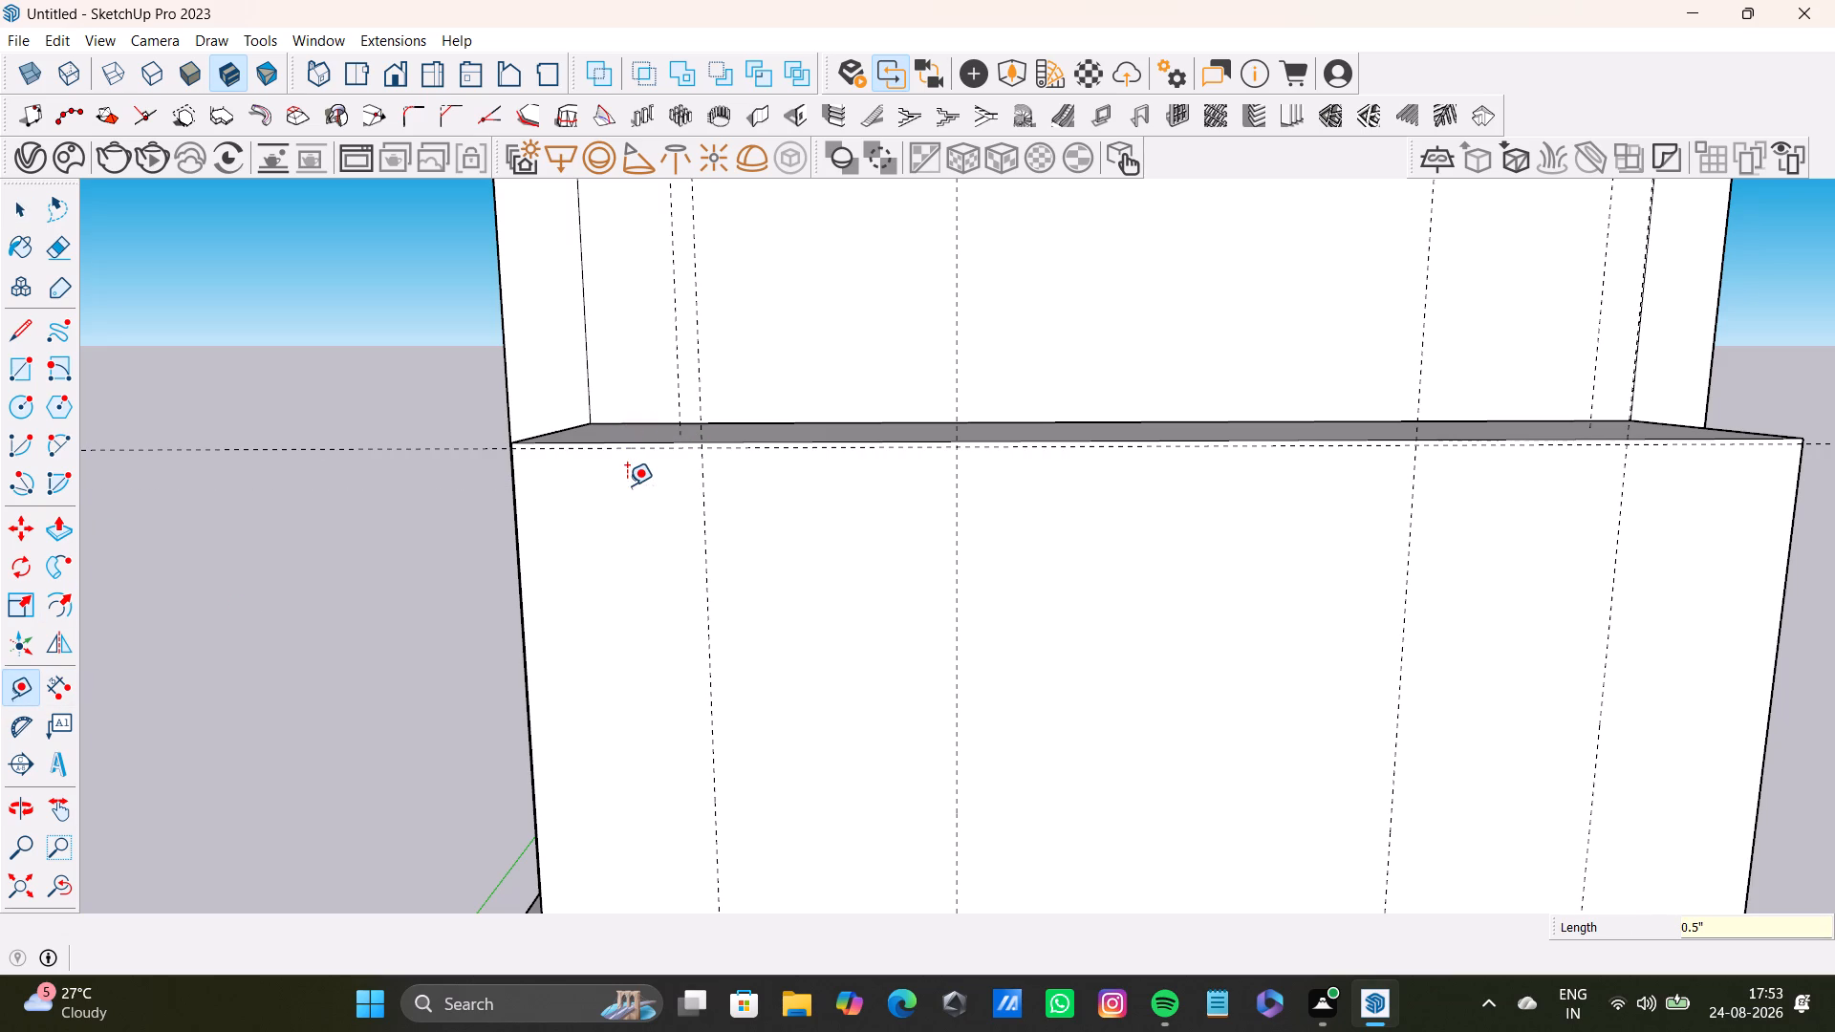
pyautogui.click(527, 656)
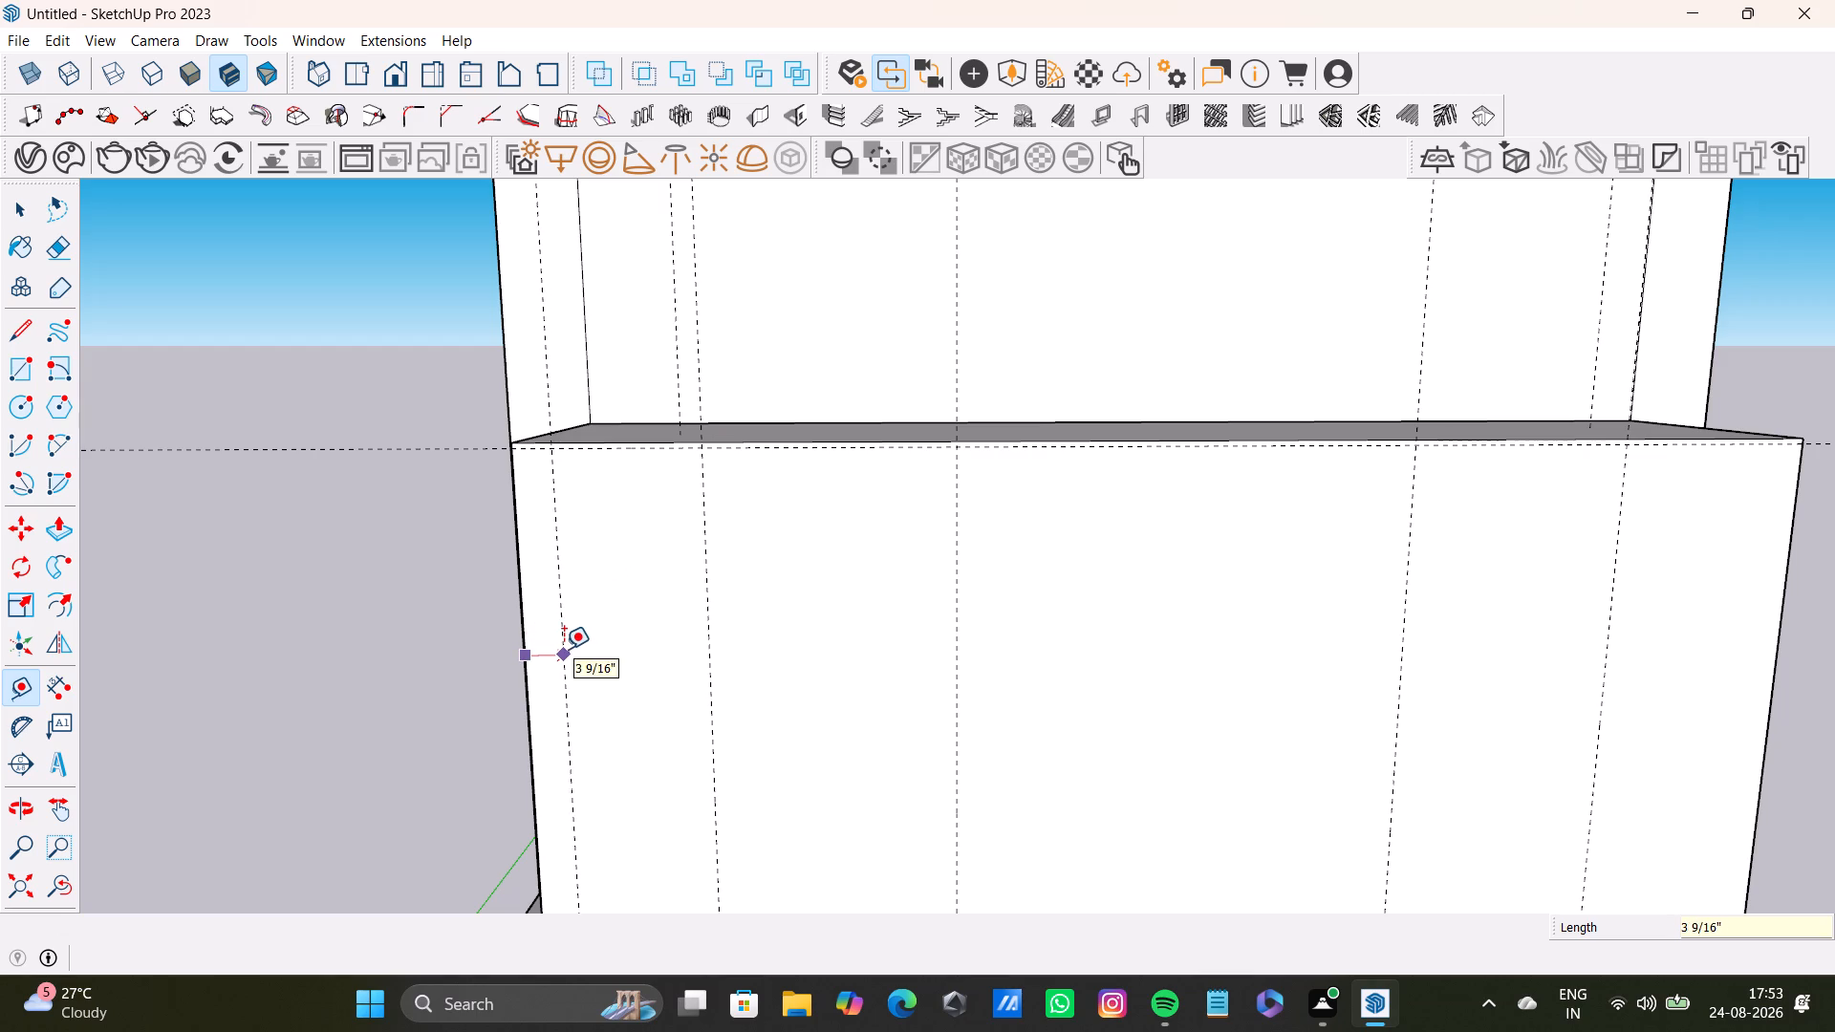
pyautogui.write('0.5"')
pyautogui.press('Return')
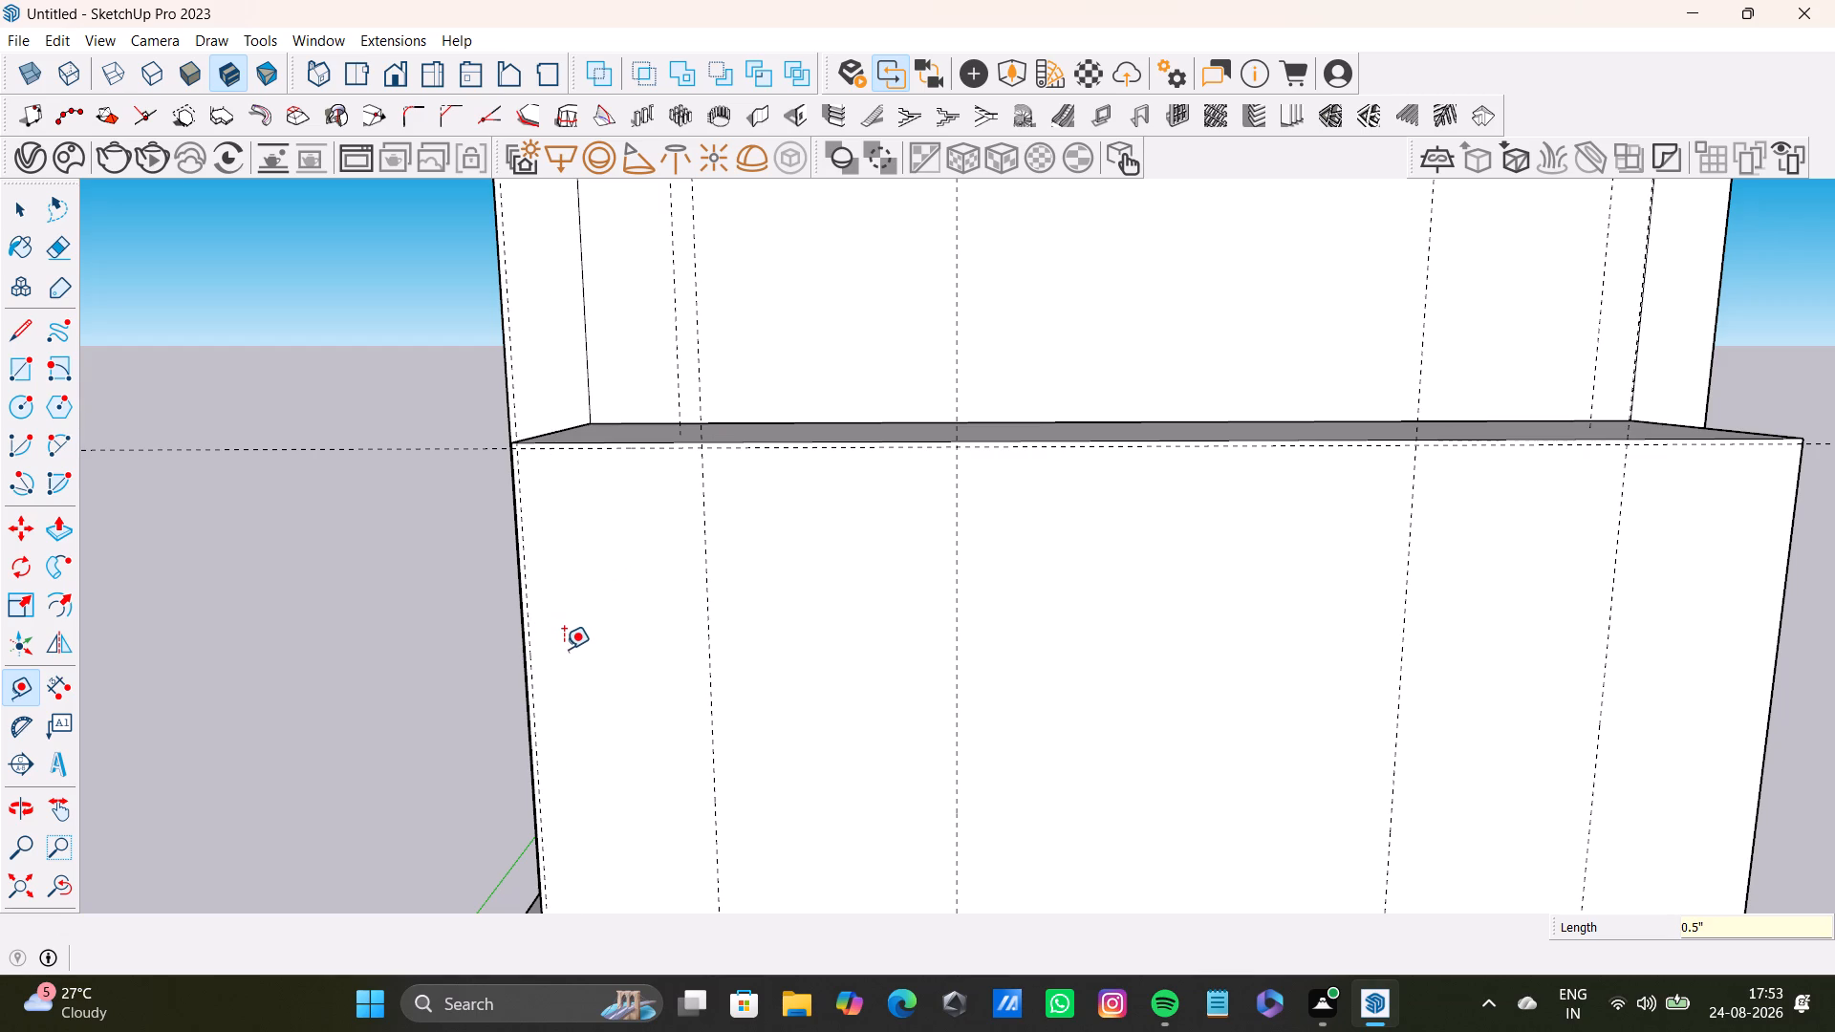
# Place guides 0.5" to the left of the two leftmost vertical division guides on the block's front face.
pyautogui.scroll(-3, 1186, 616)
pyautogui.click(827, 635)
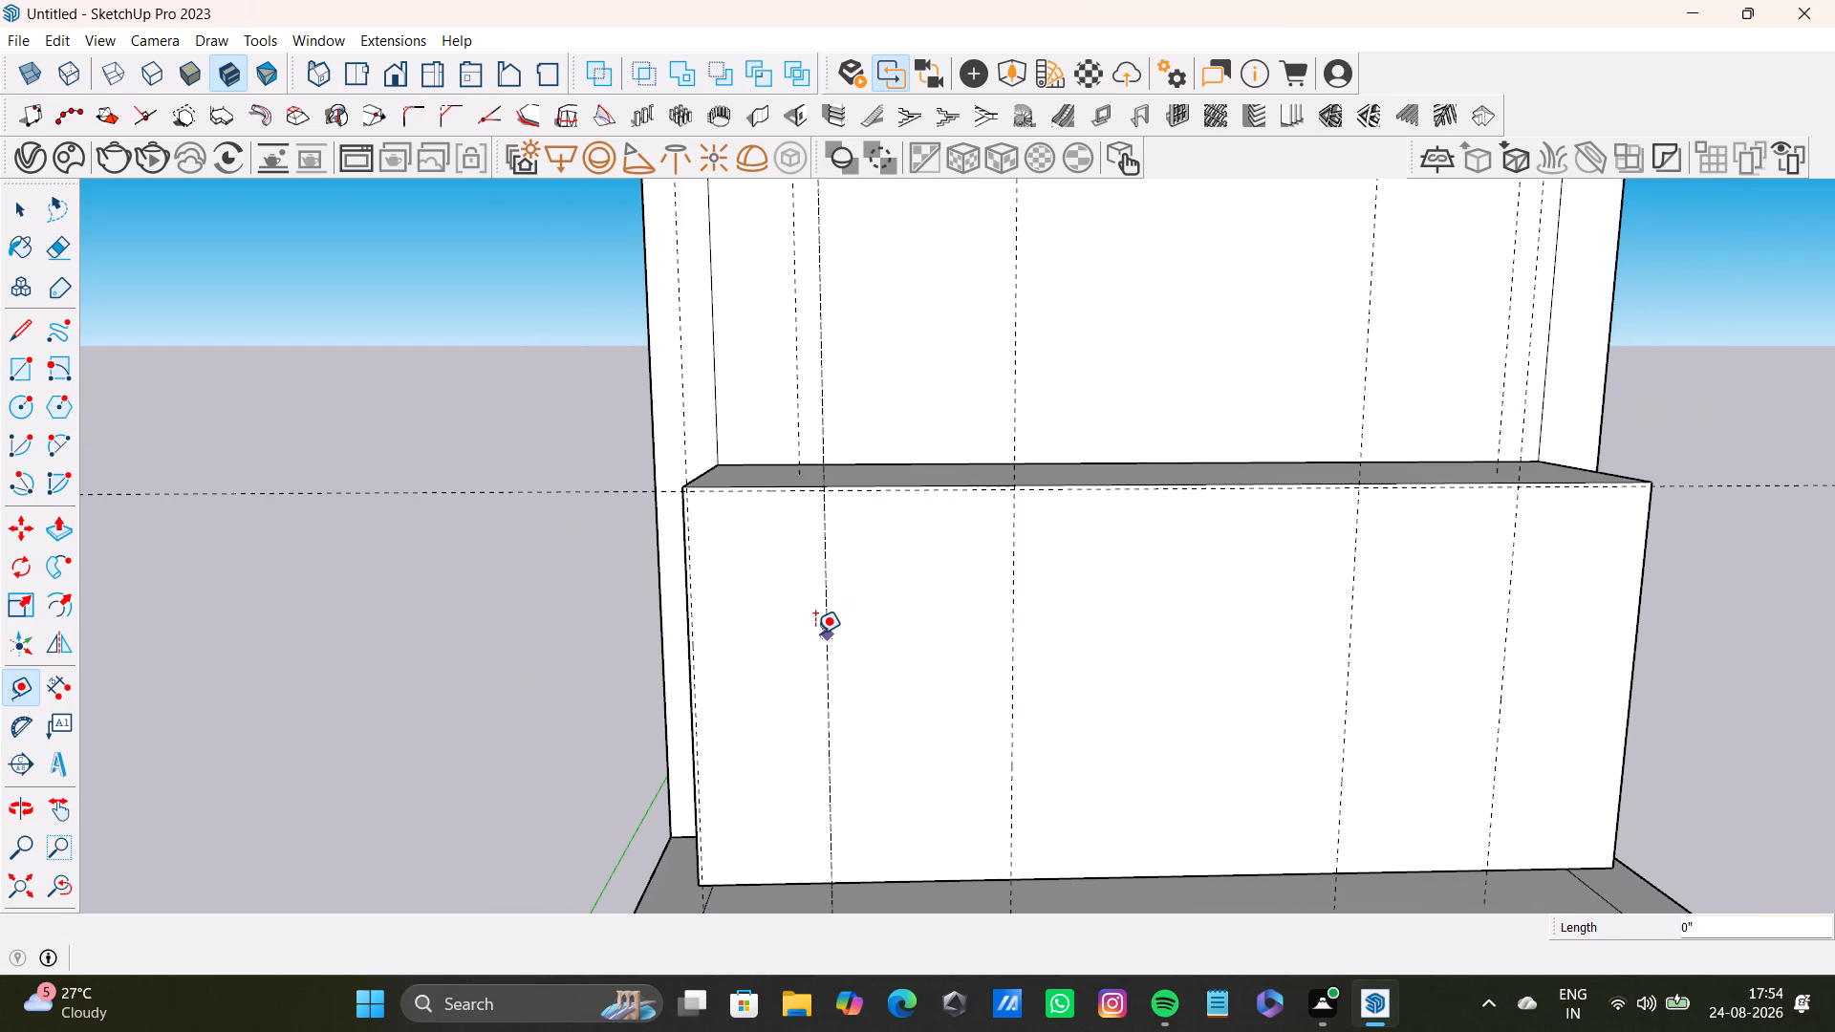
pyautogui.write('0.5"')
pyautogui.press('Return')
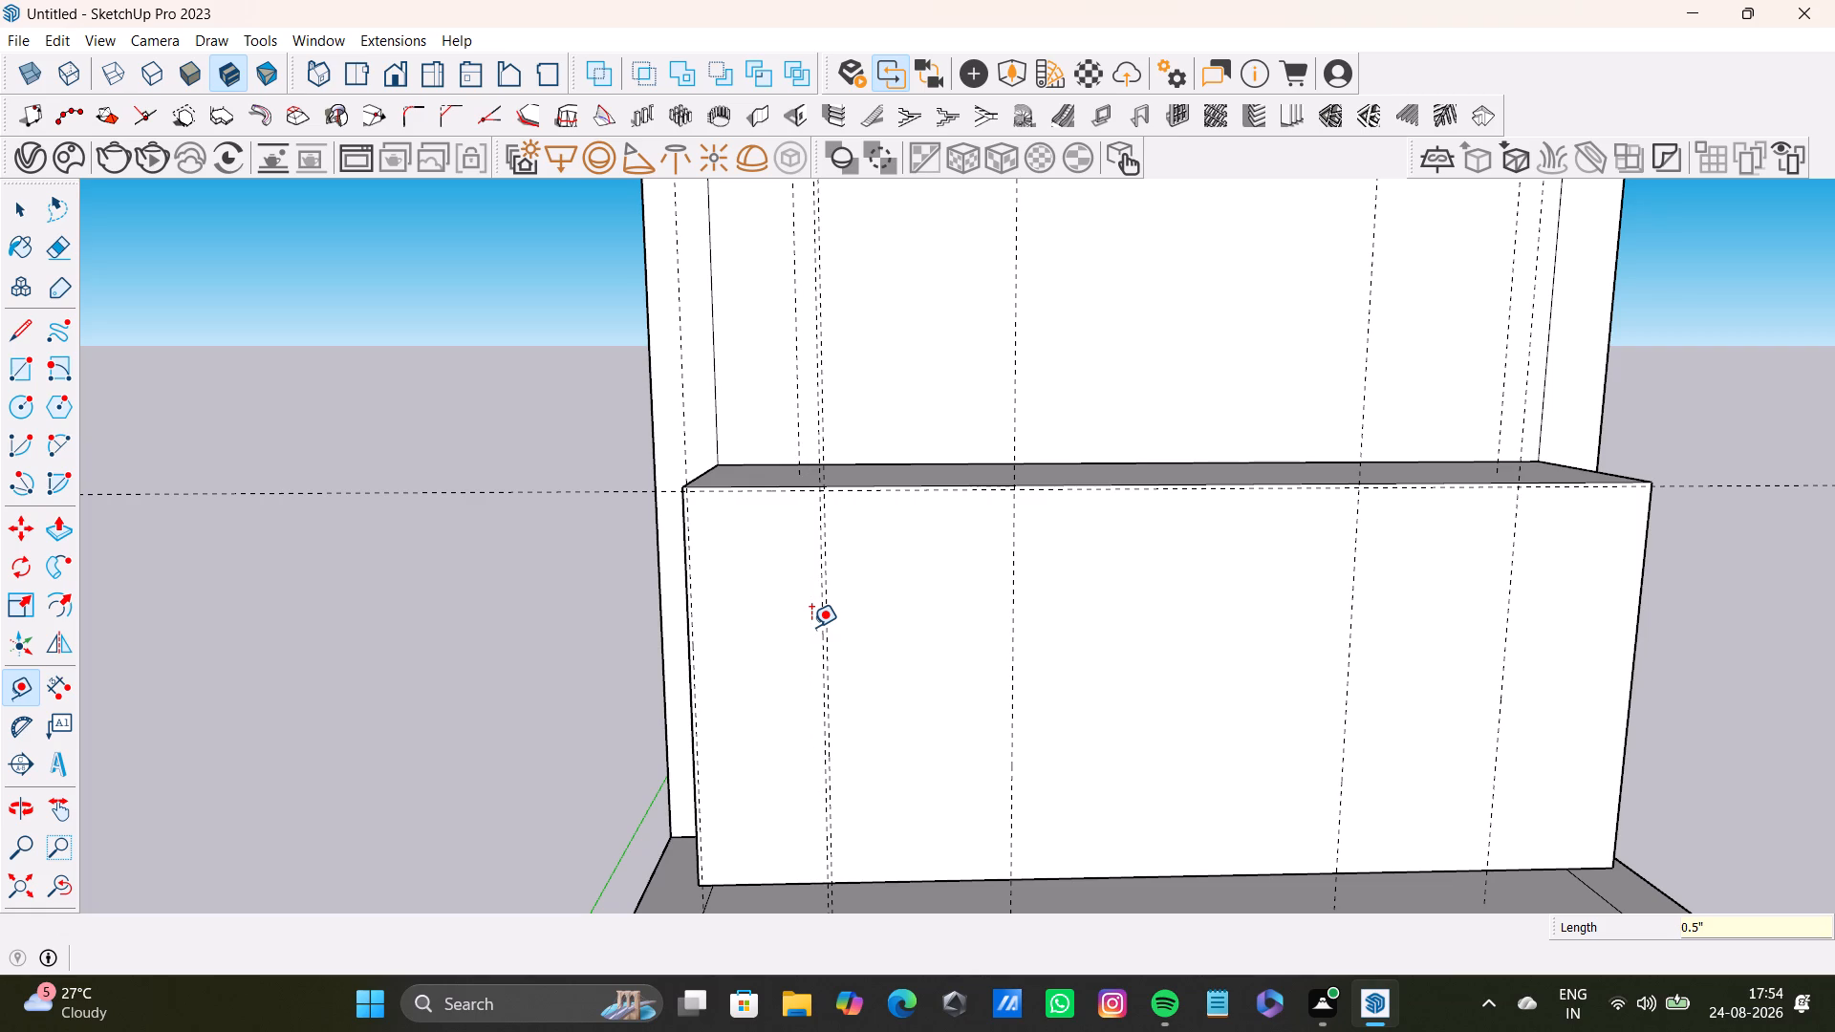
pyautogui.click(1009, 633)
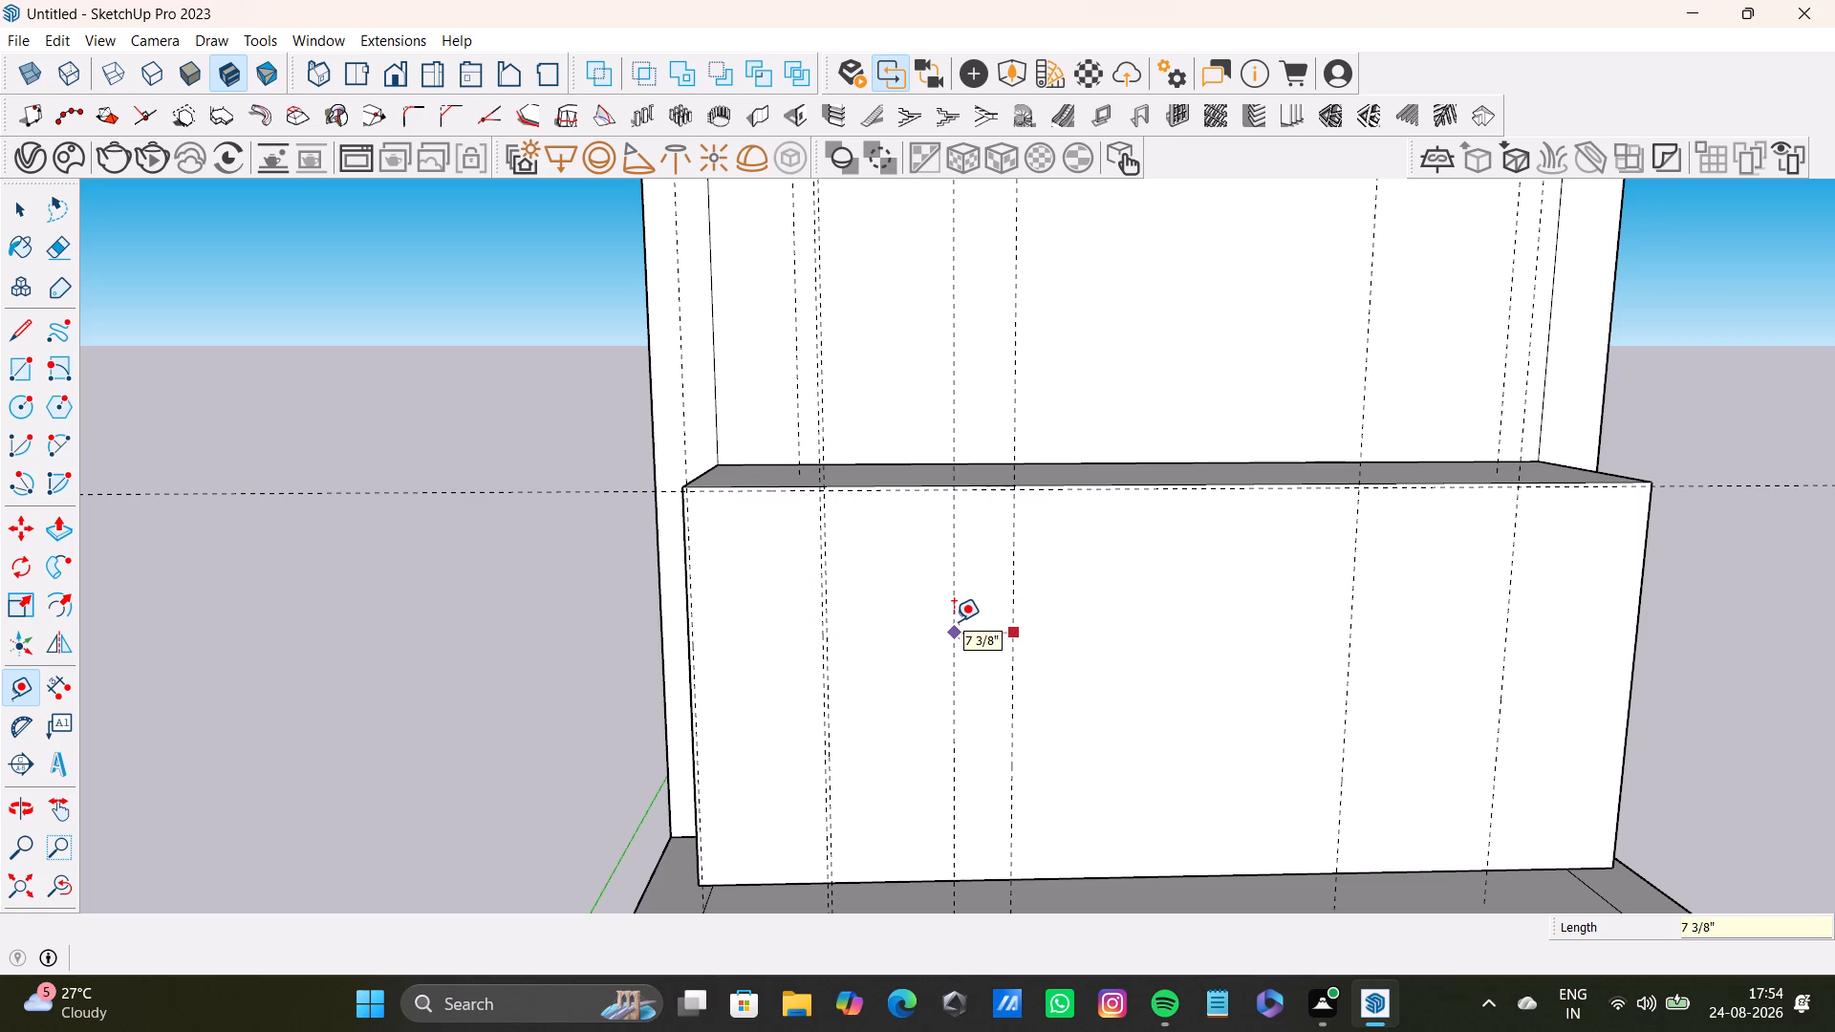
pyautogui.write('0.5')
pyautogui.hotkey('shift', '"')
pyautogui.press('Return')
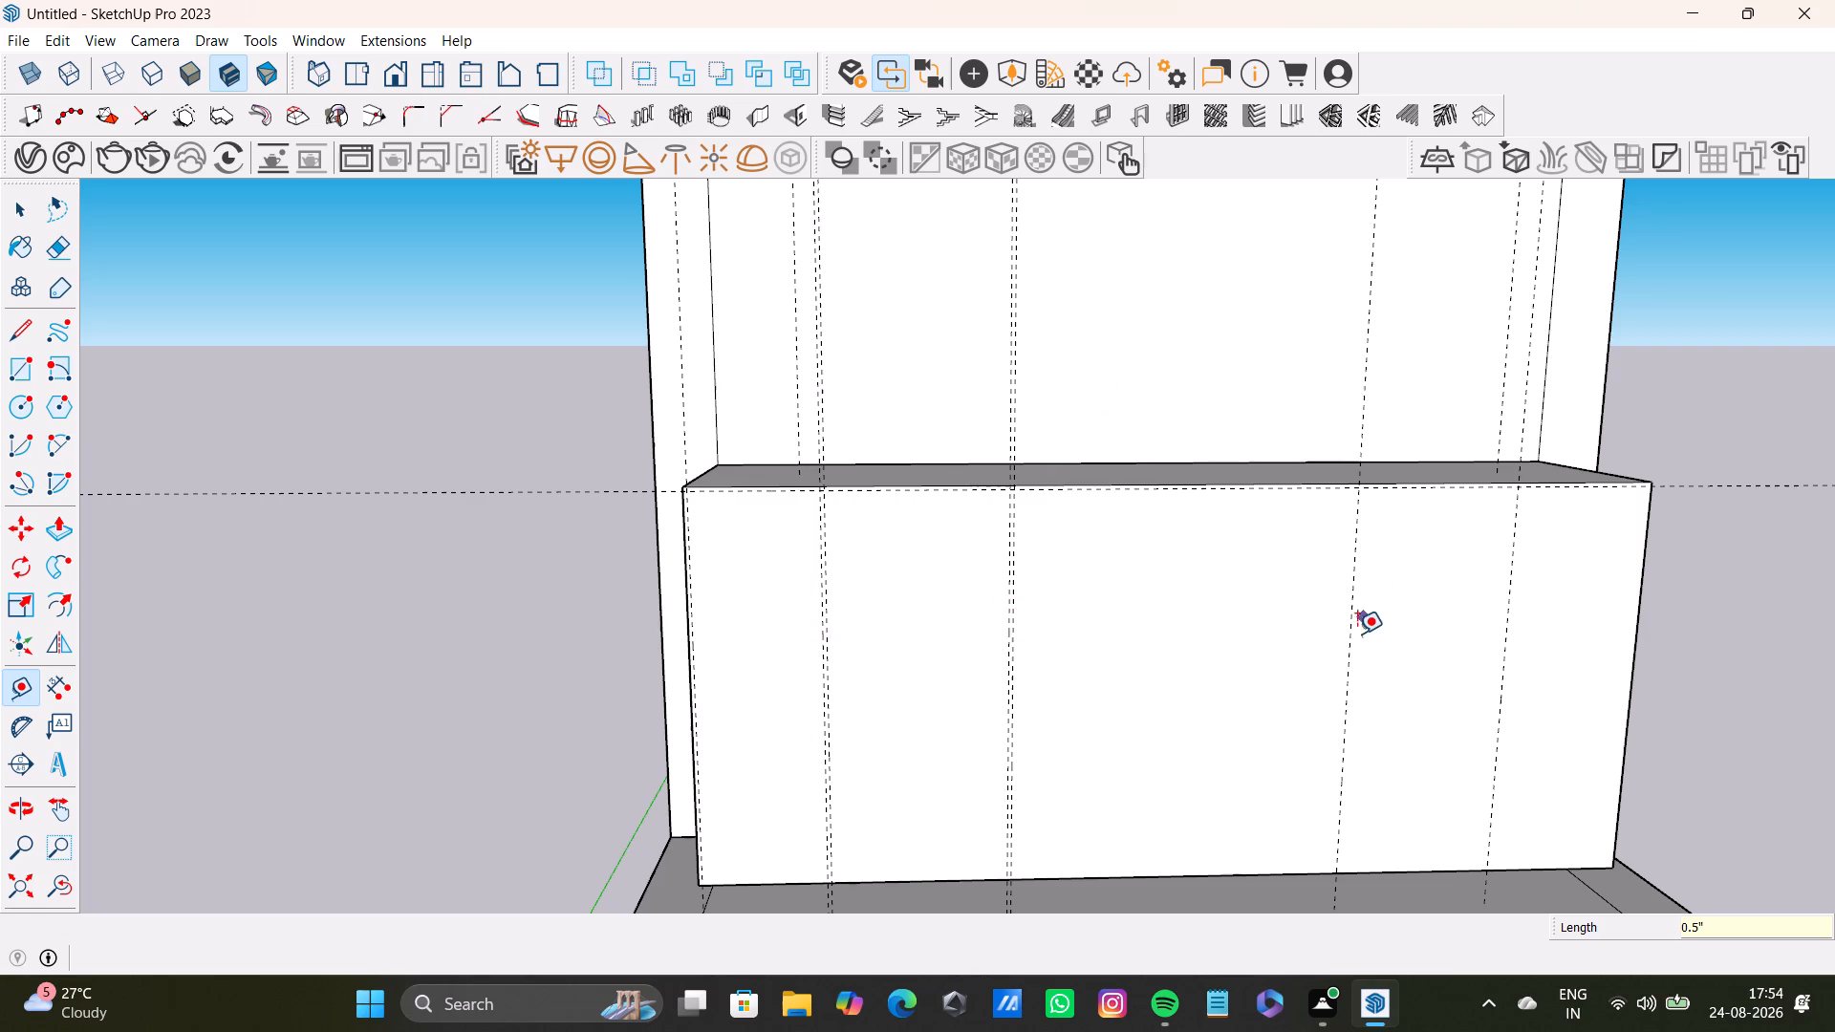
# Place guides 0.5" to the left of the two rightmost vertical division guides on the block's front face.
pyautogui.click(1349, 642)
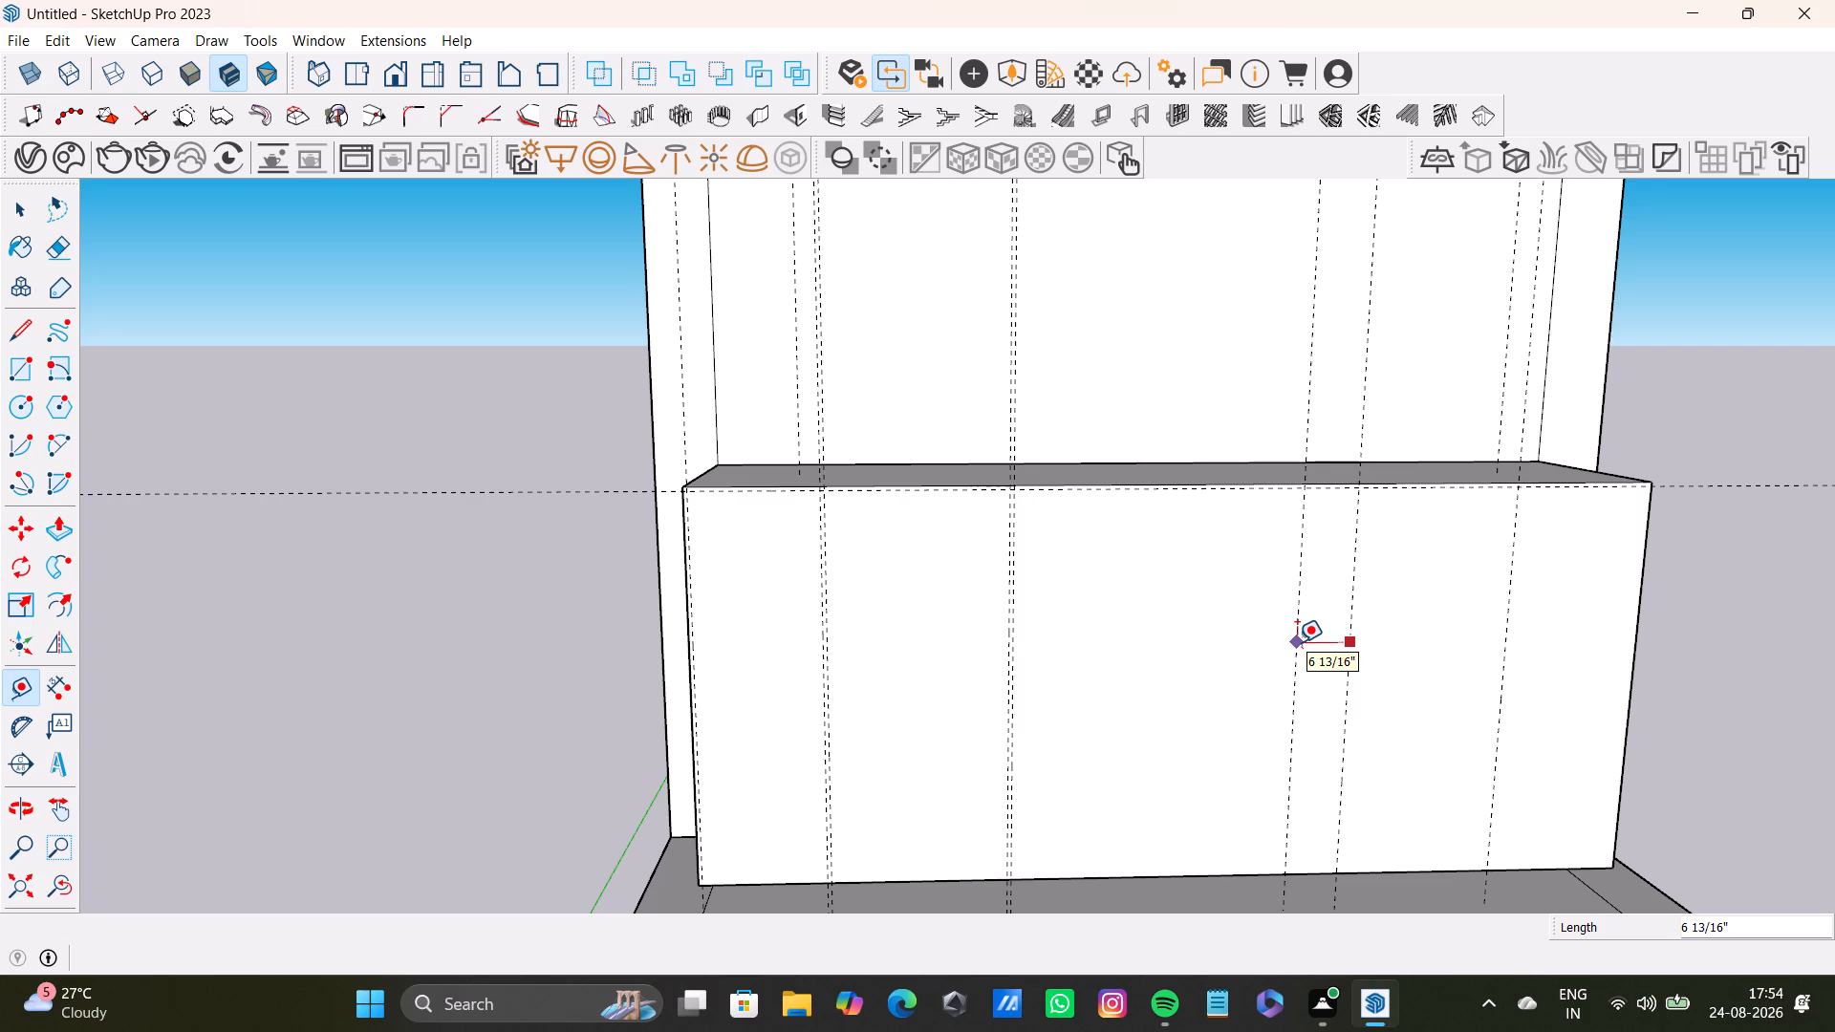
pyautogui.write('0.5"')
pyautogui.press('Return')
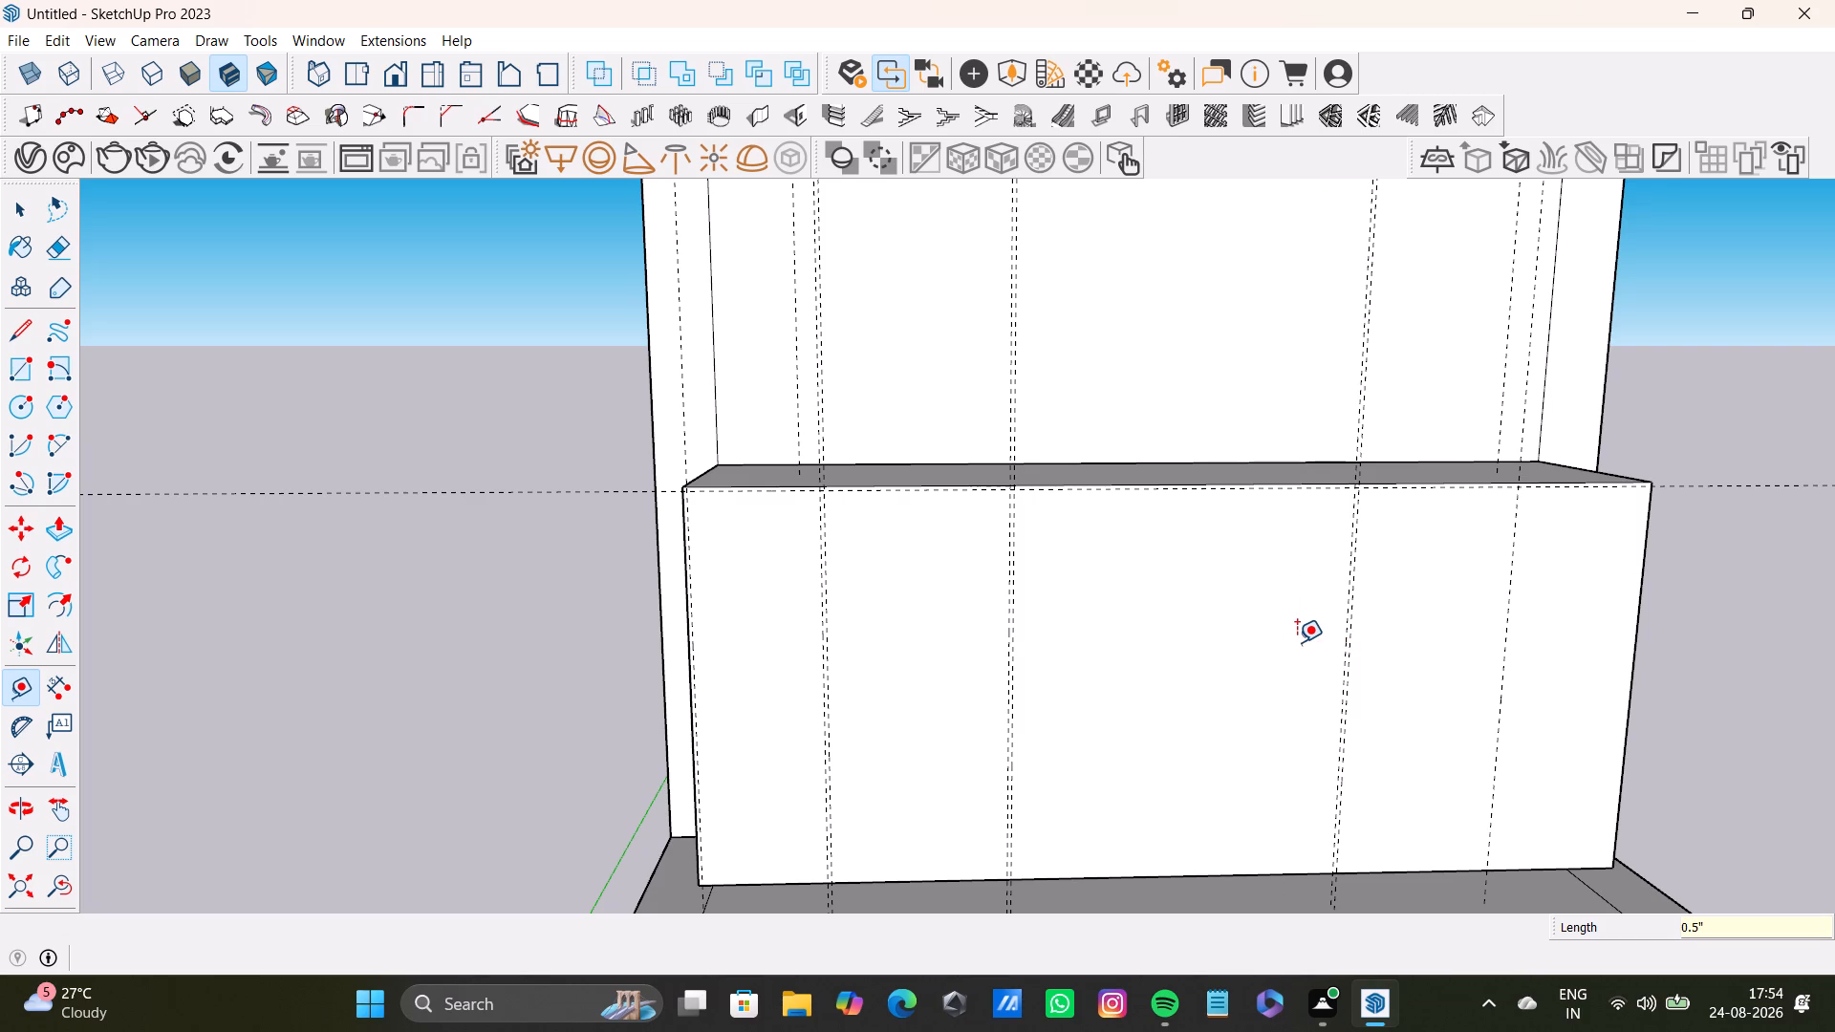
pyautogui.click(1508, 688)
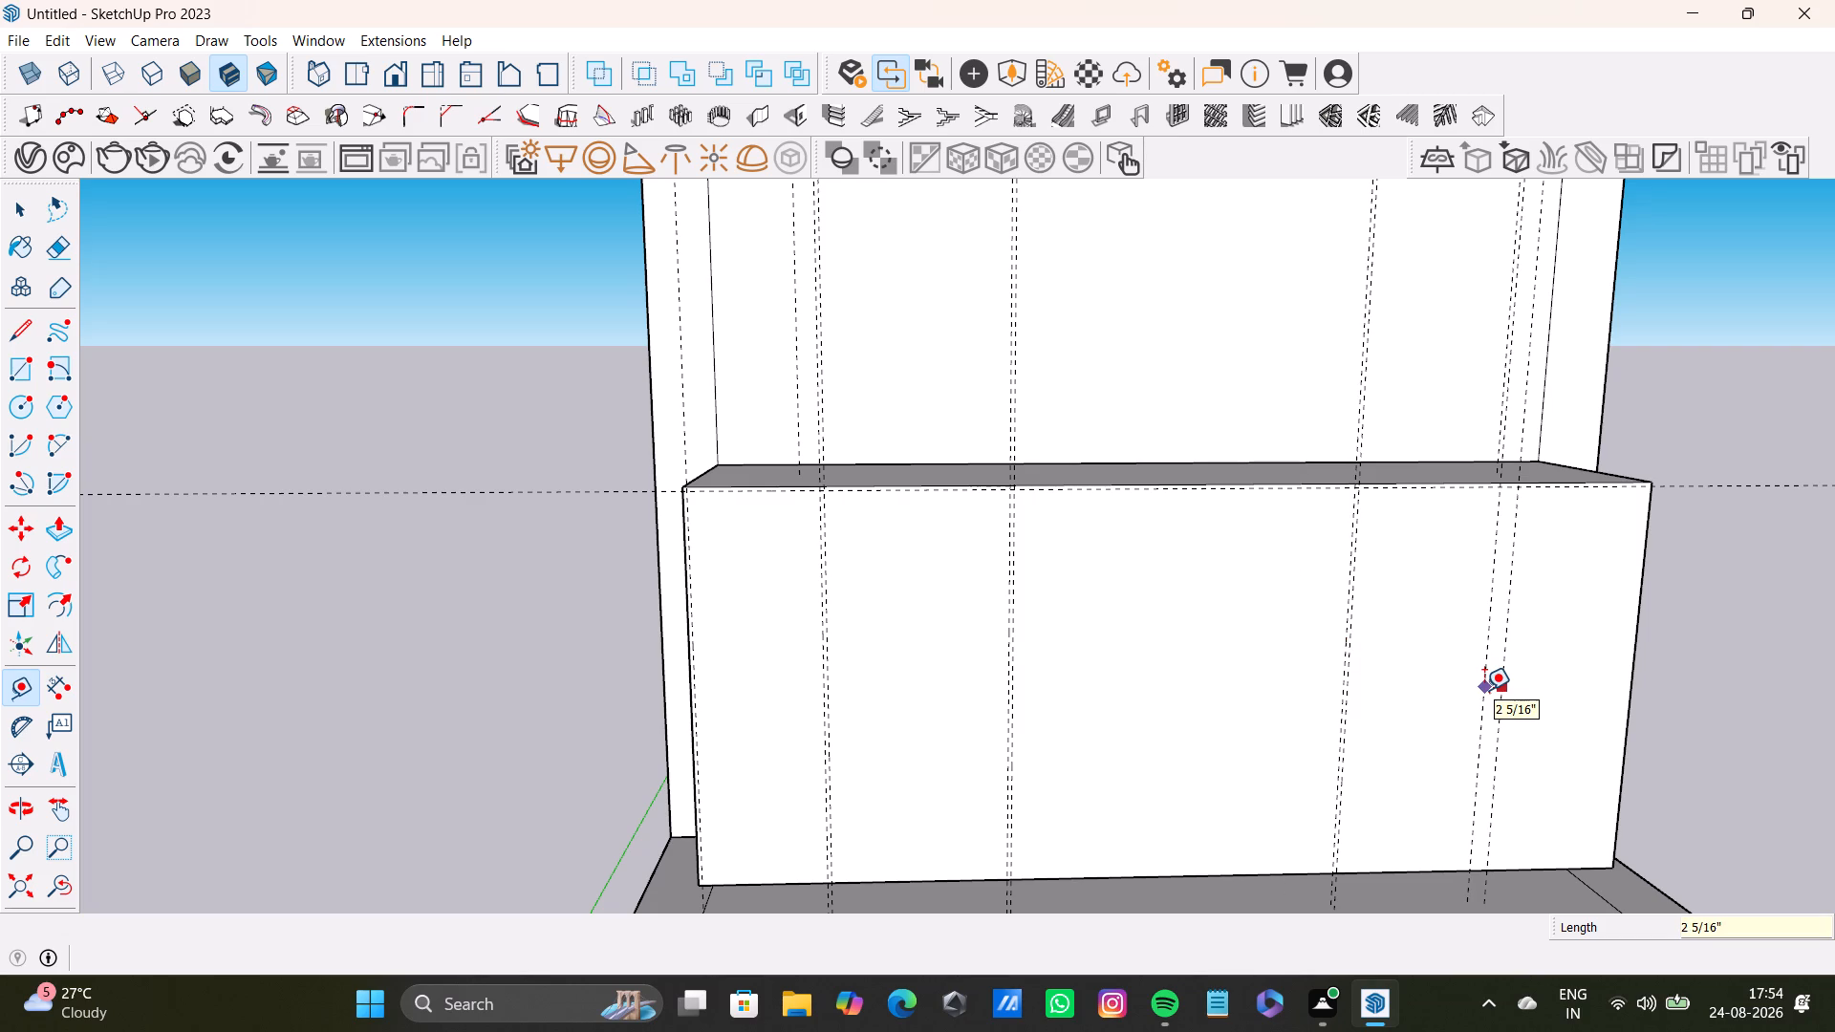
pyautogui.write('0.5')
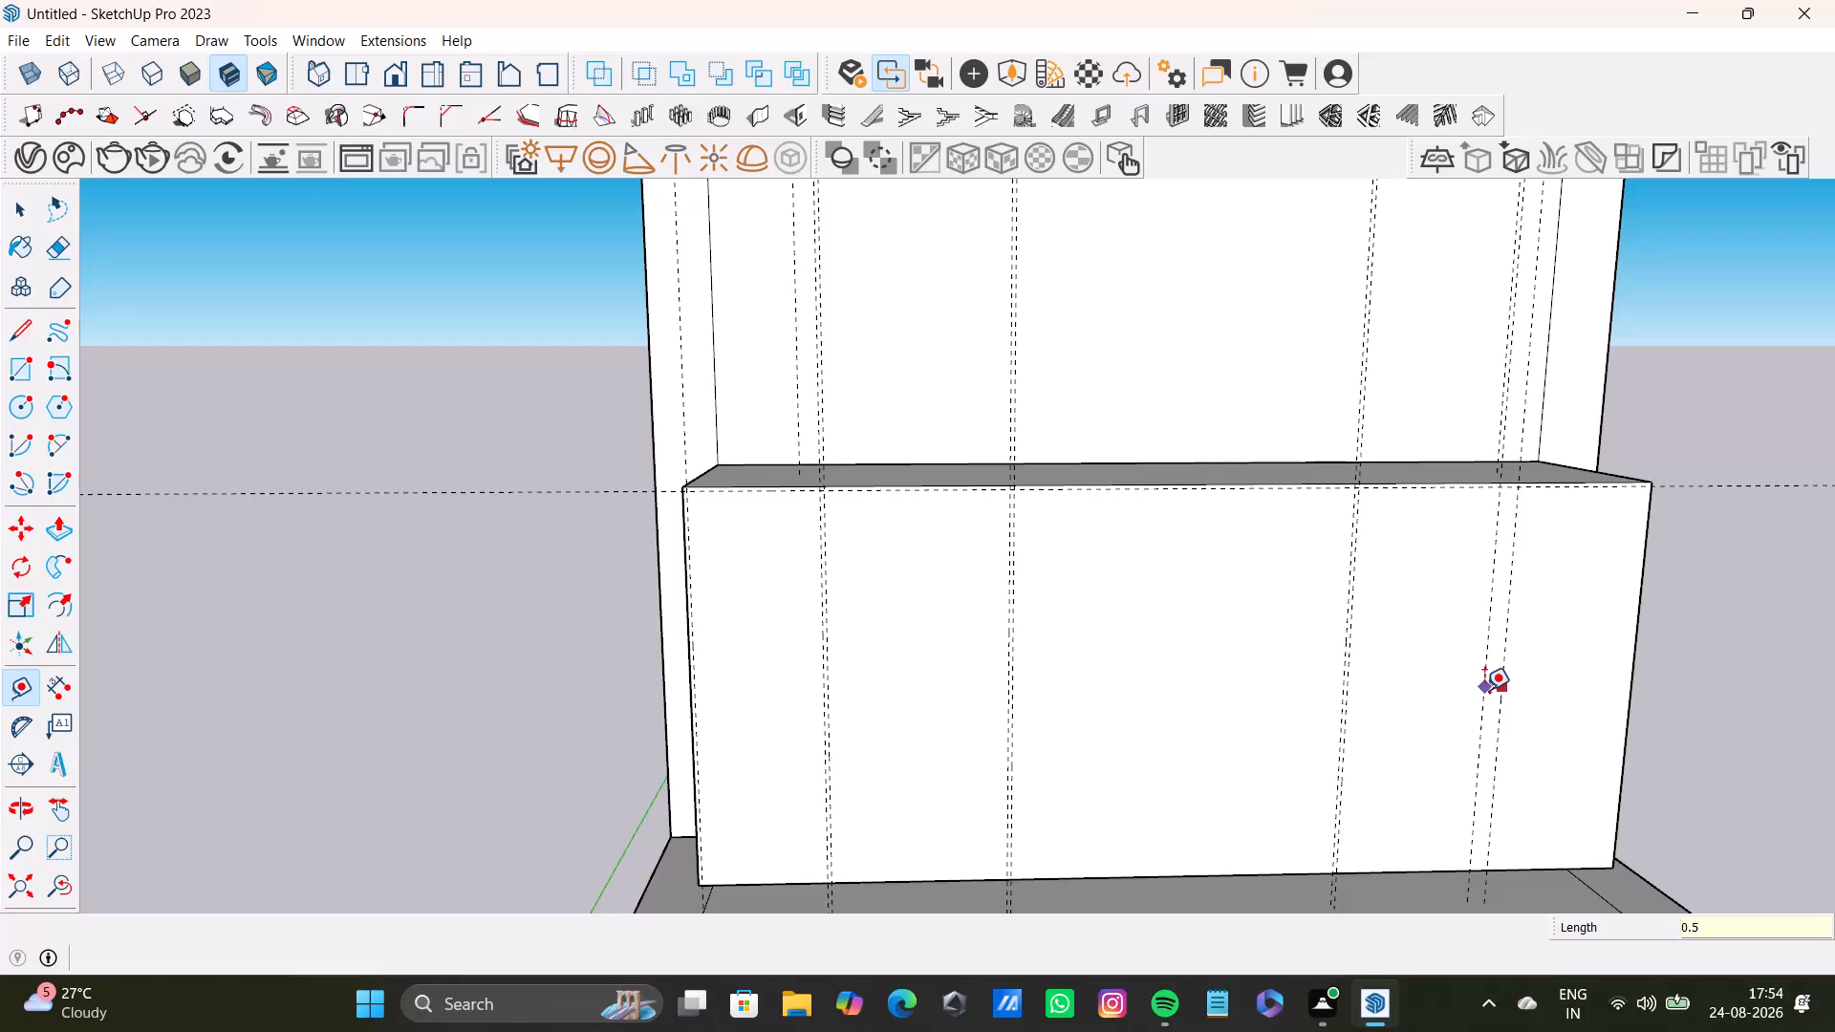
pyautogui.hotkey('shift', '"')
pyautogui.press('Return')
# Place guides on the block's front face 0.5" in from its right edge and 0.5" above its bottom edge.
pyautogui.scroll(-4, 1608, 706)
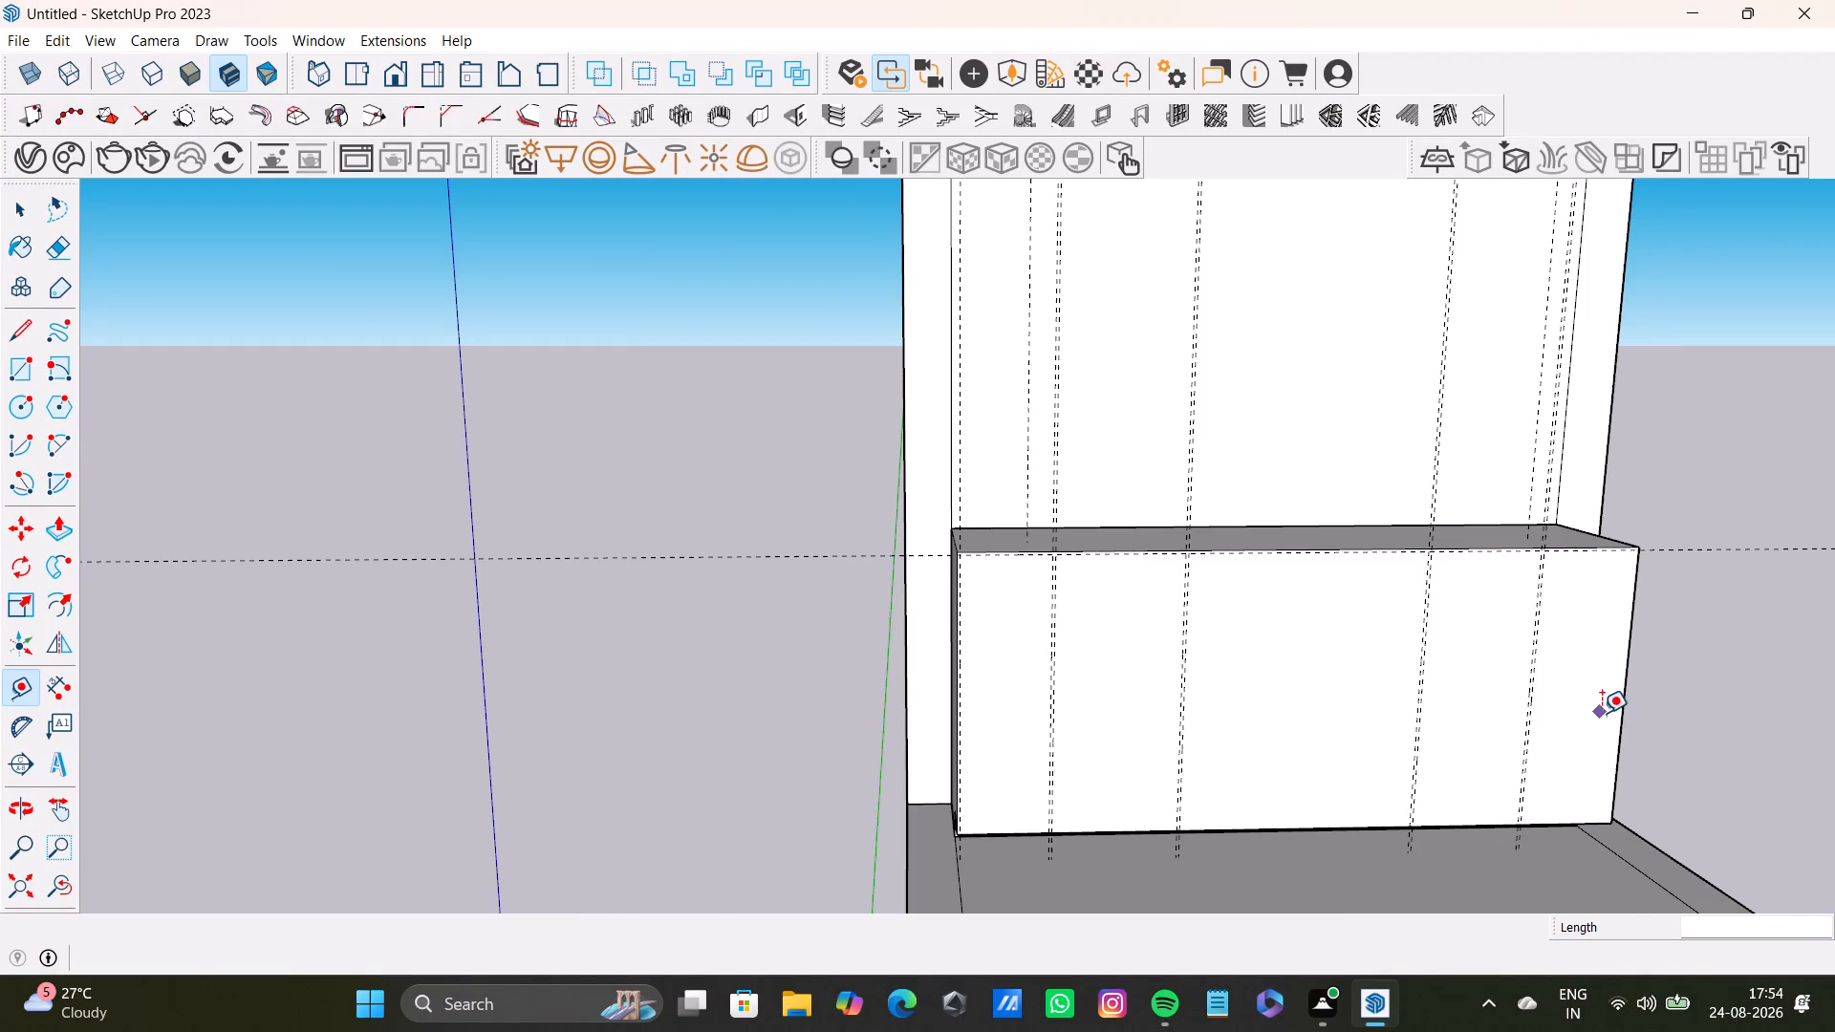
pyautogui.moveTo(1606, 711); pyautogui.dragTo(1370, 697, button='middle')
pyautogui.scroll(5, 1337, 699)
pyautogui.moveTo(1370, 706); pyautogui.dragTo(1265, 662, button='middle')
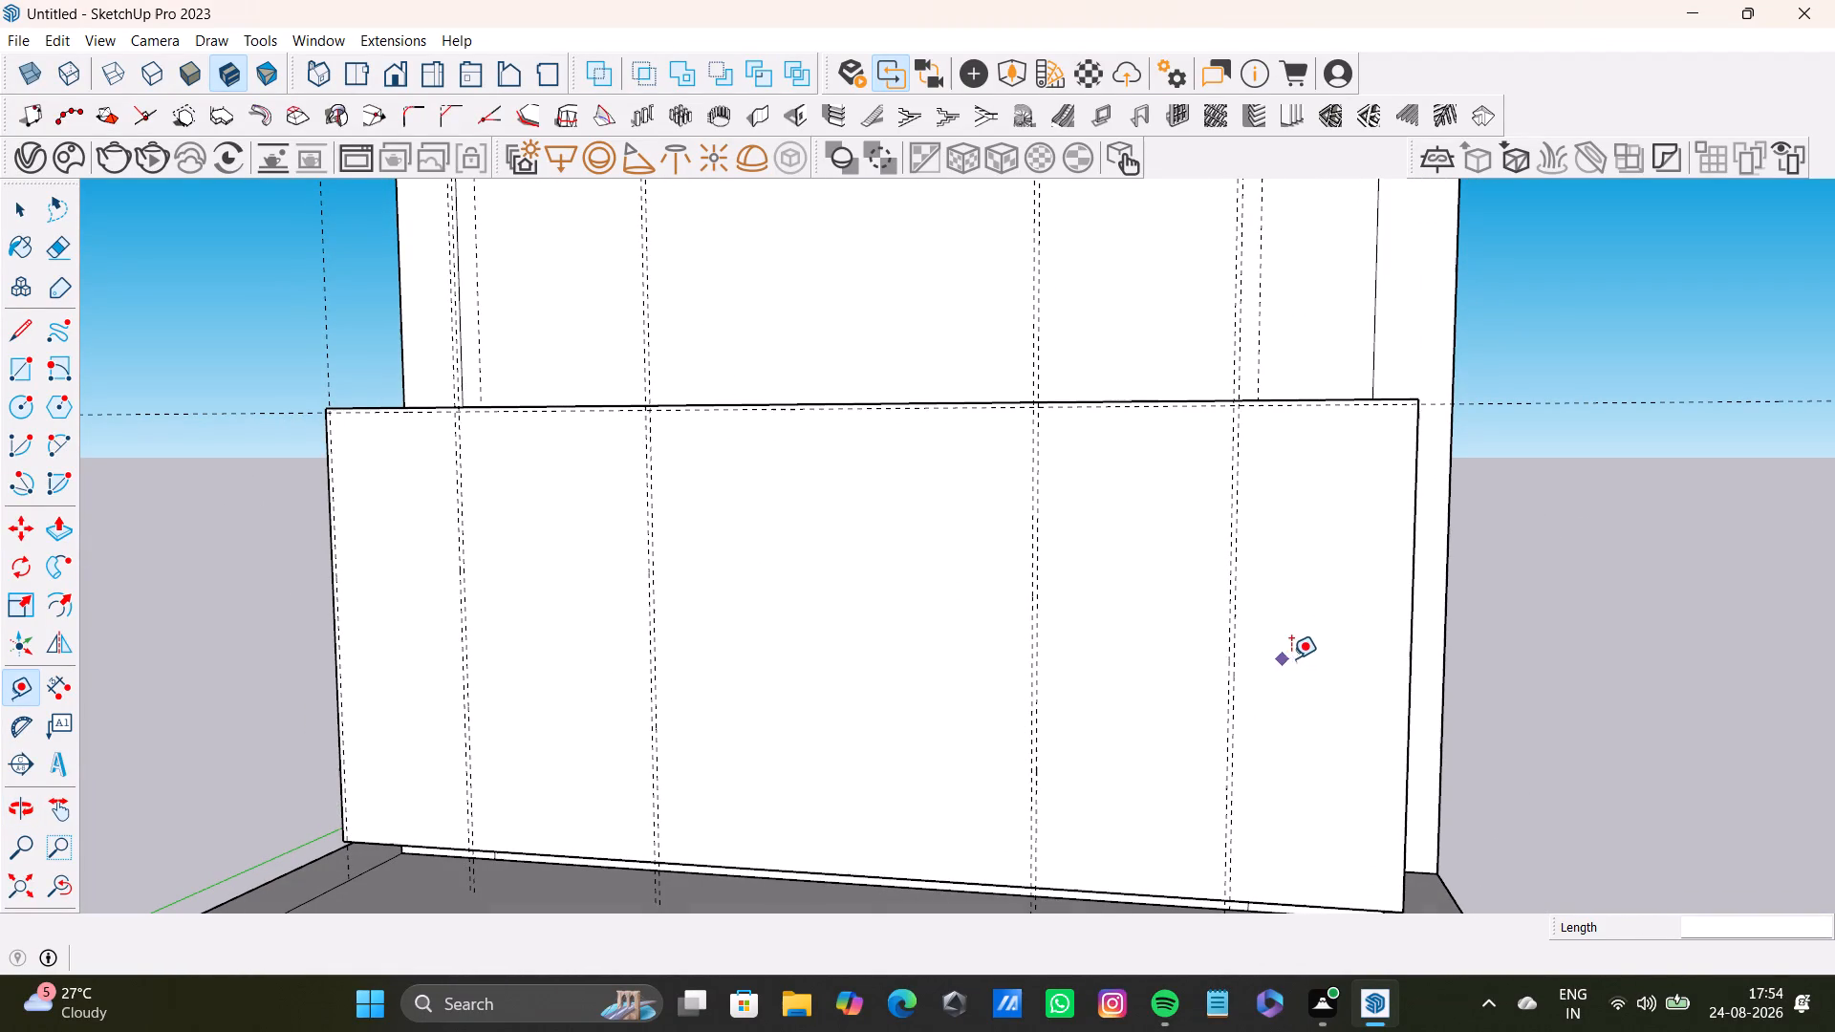
pyautogui.moveTo(1293, 654); pyautogui.dragTo(1284, 601, button='middle')
pyautogui.moveTo(1299, 667); pyautogui.dragTo(1328, 683, button='middle')
pyautogui.click(1412, 677)
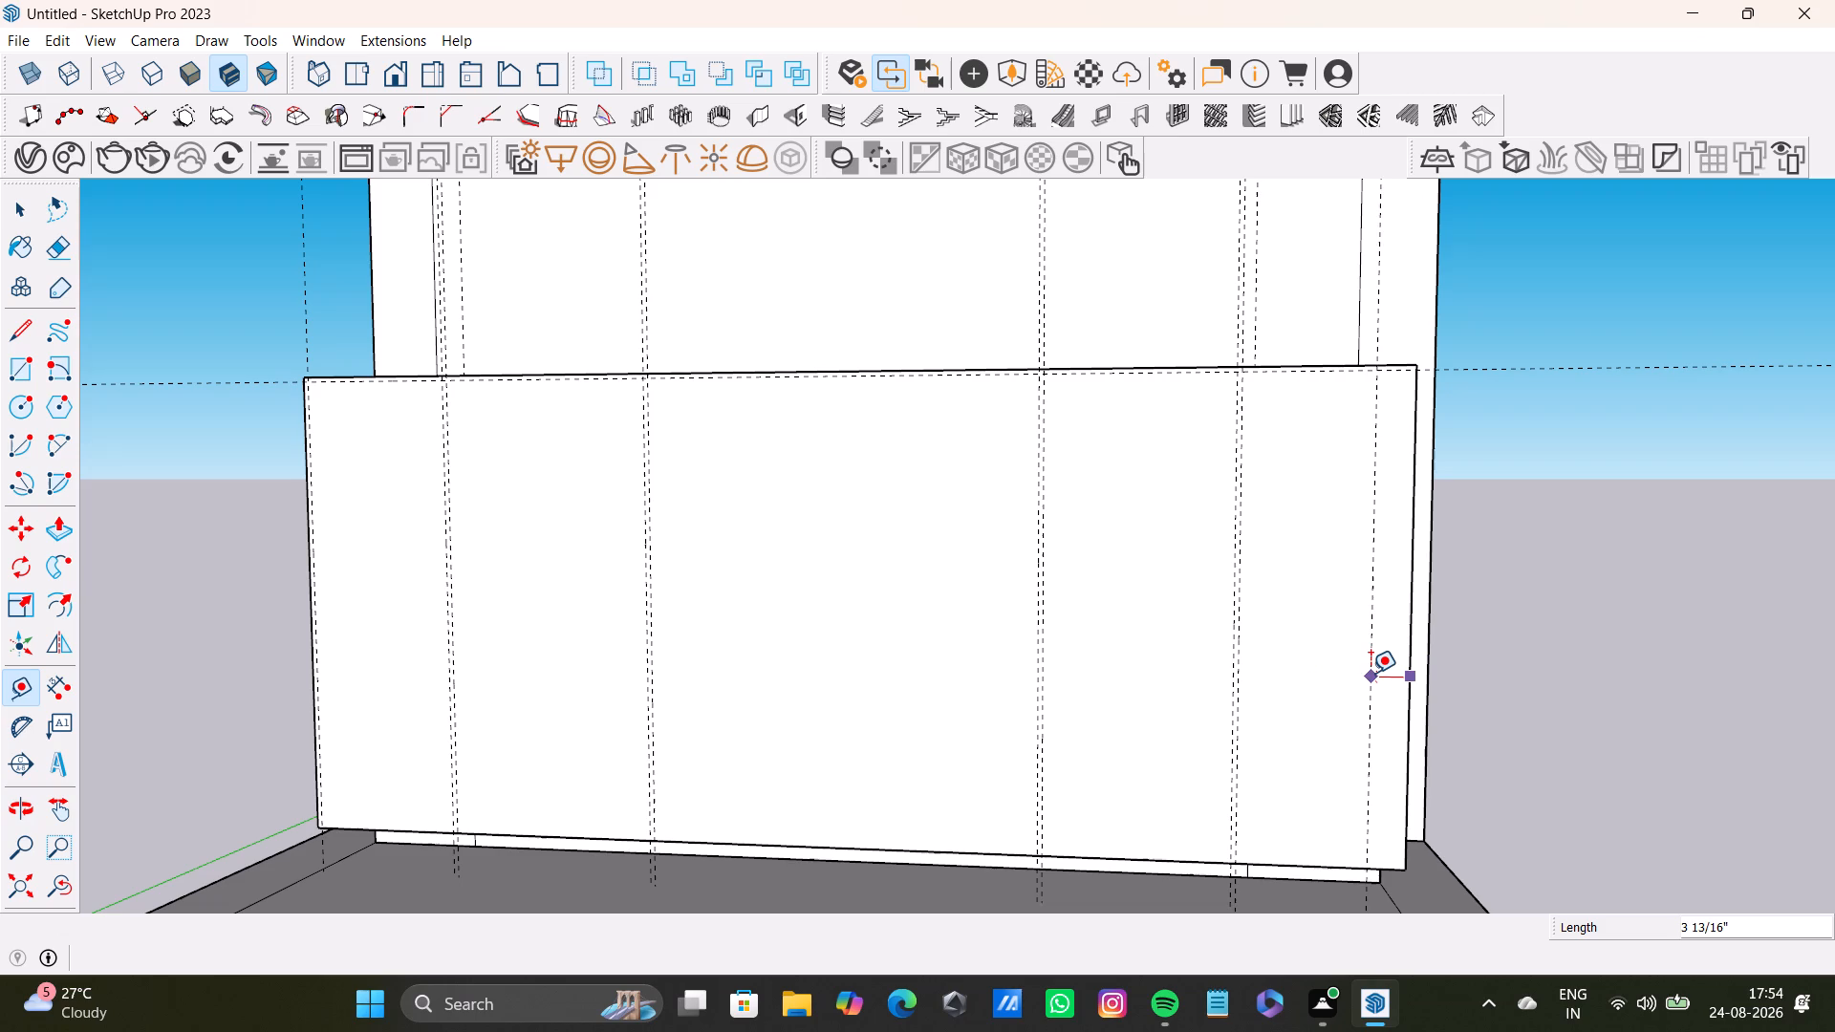
pyautogui.write('0.5"')
pyautogui.press('Return')
pyautogui.click(1102, 858)
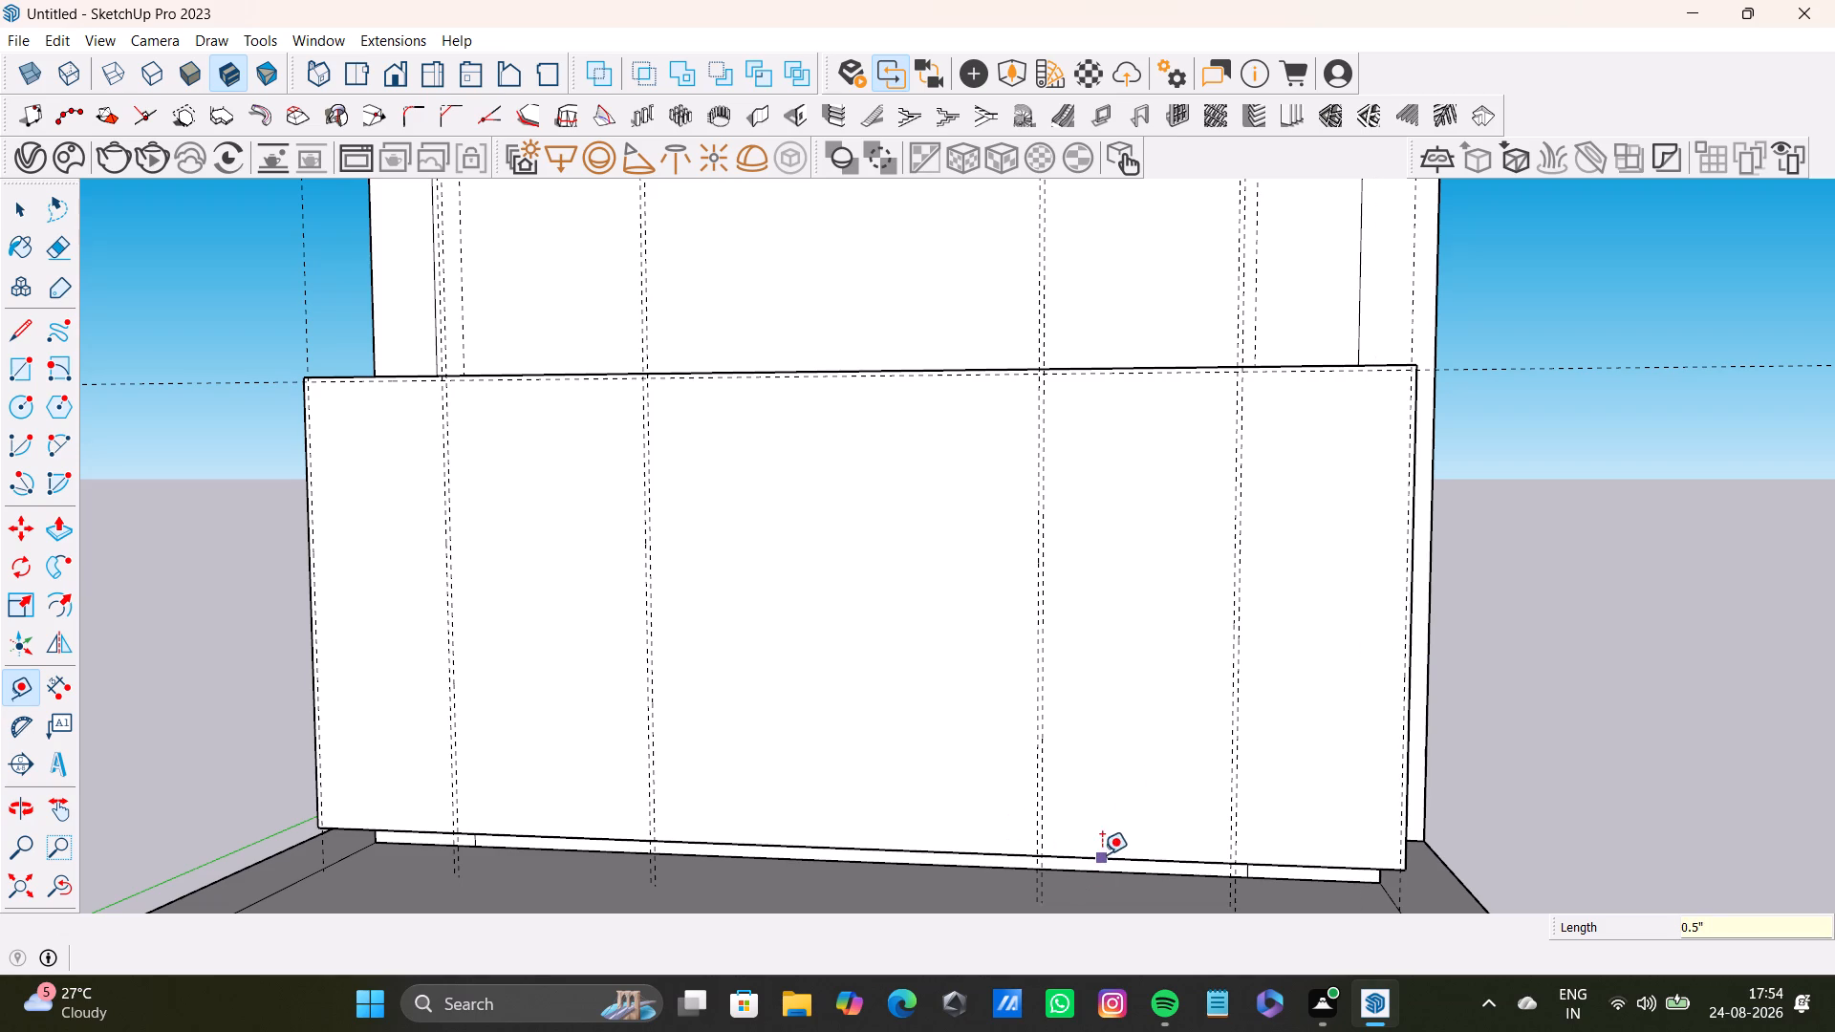
pyautogui.write('0.5"')
pyautogui.press('Return')
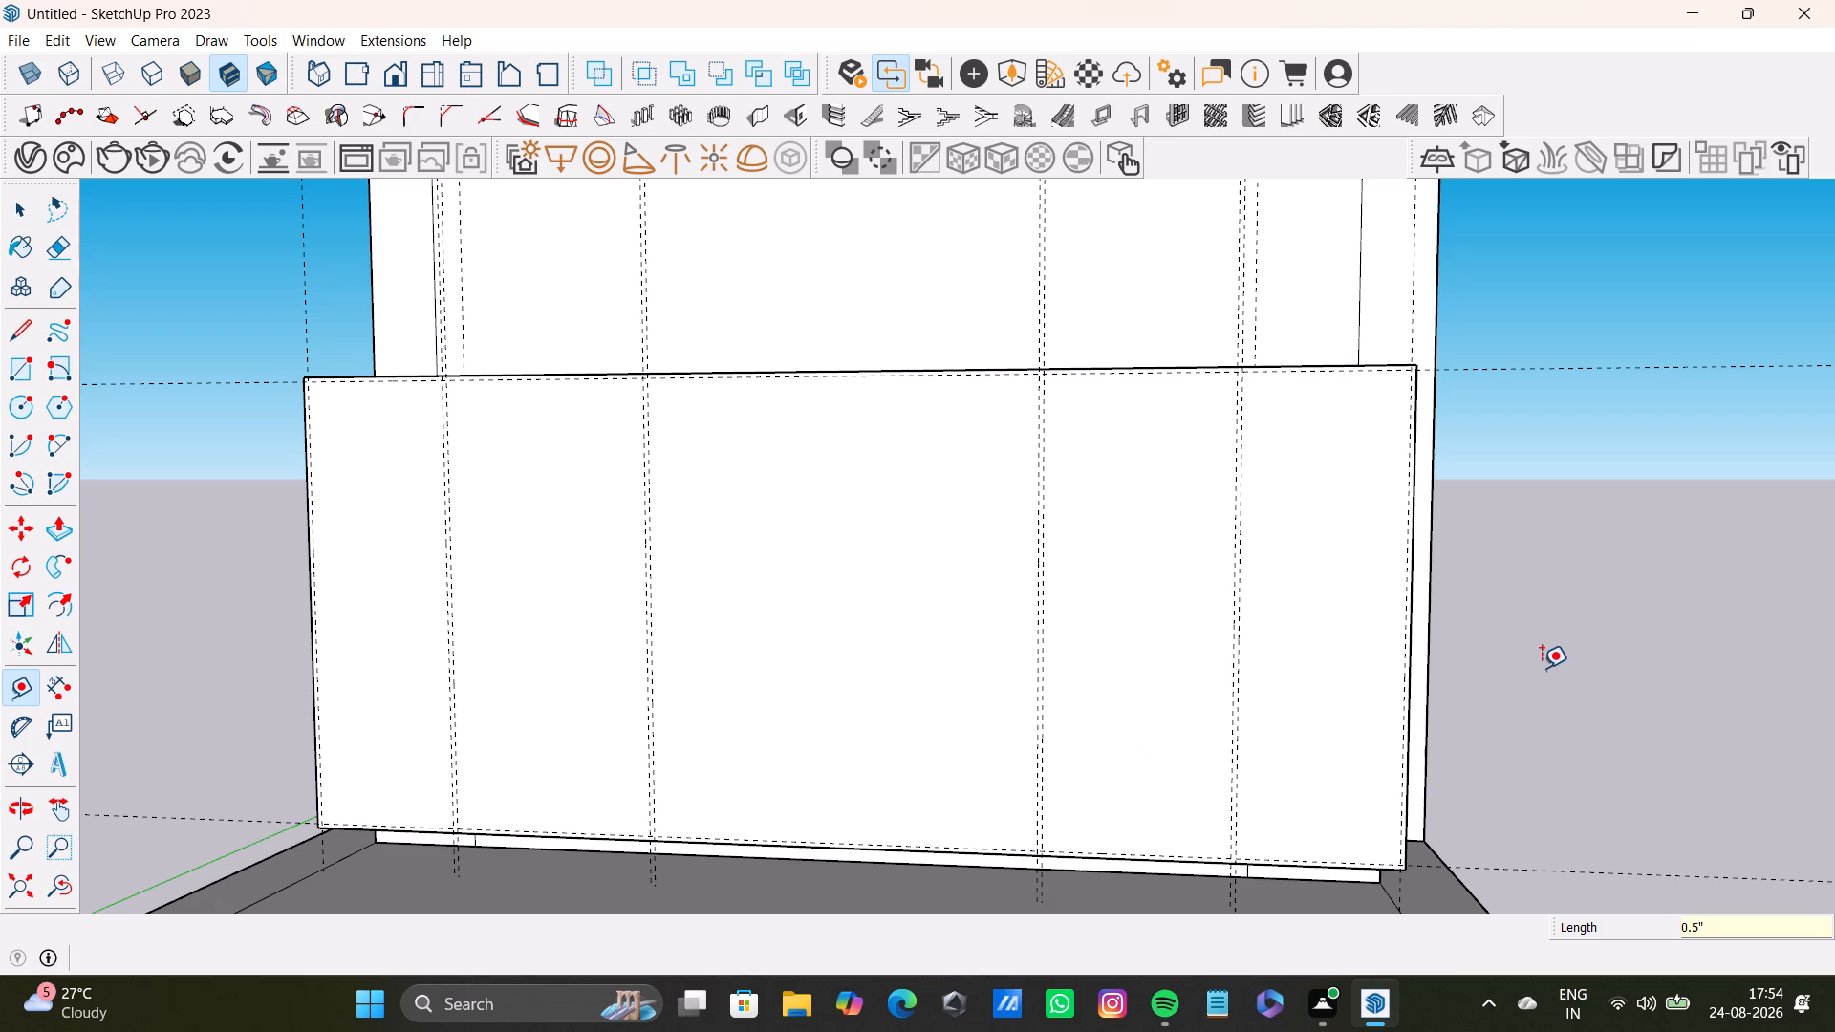
pyautogui.press('space')
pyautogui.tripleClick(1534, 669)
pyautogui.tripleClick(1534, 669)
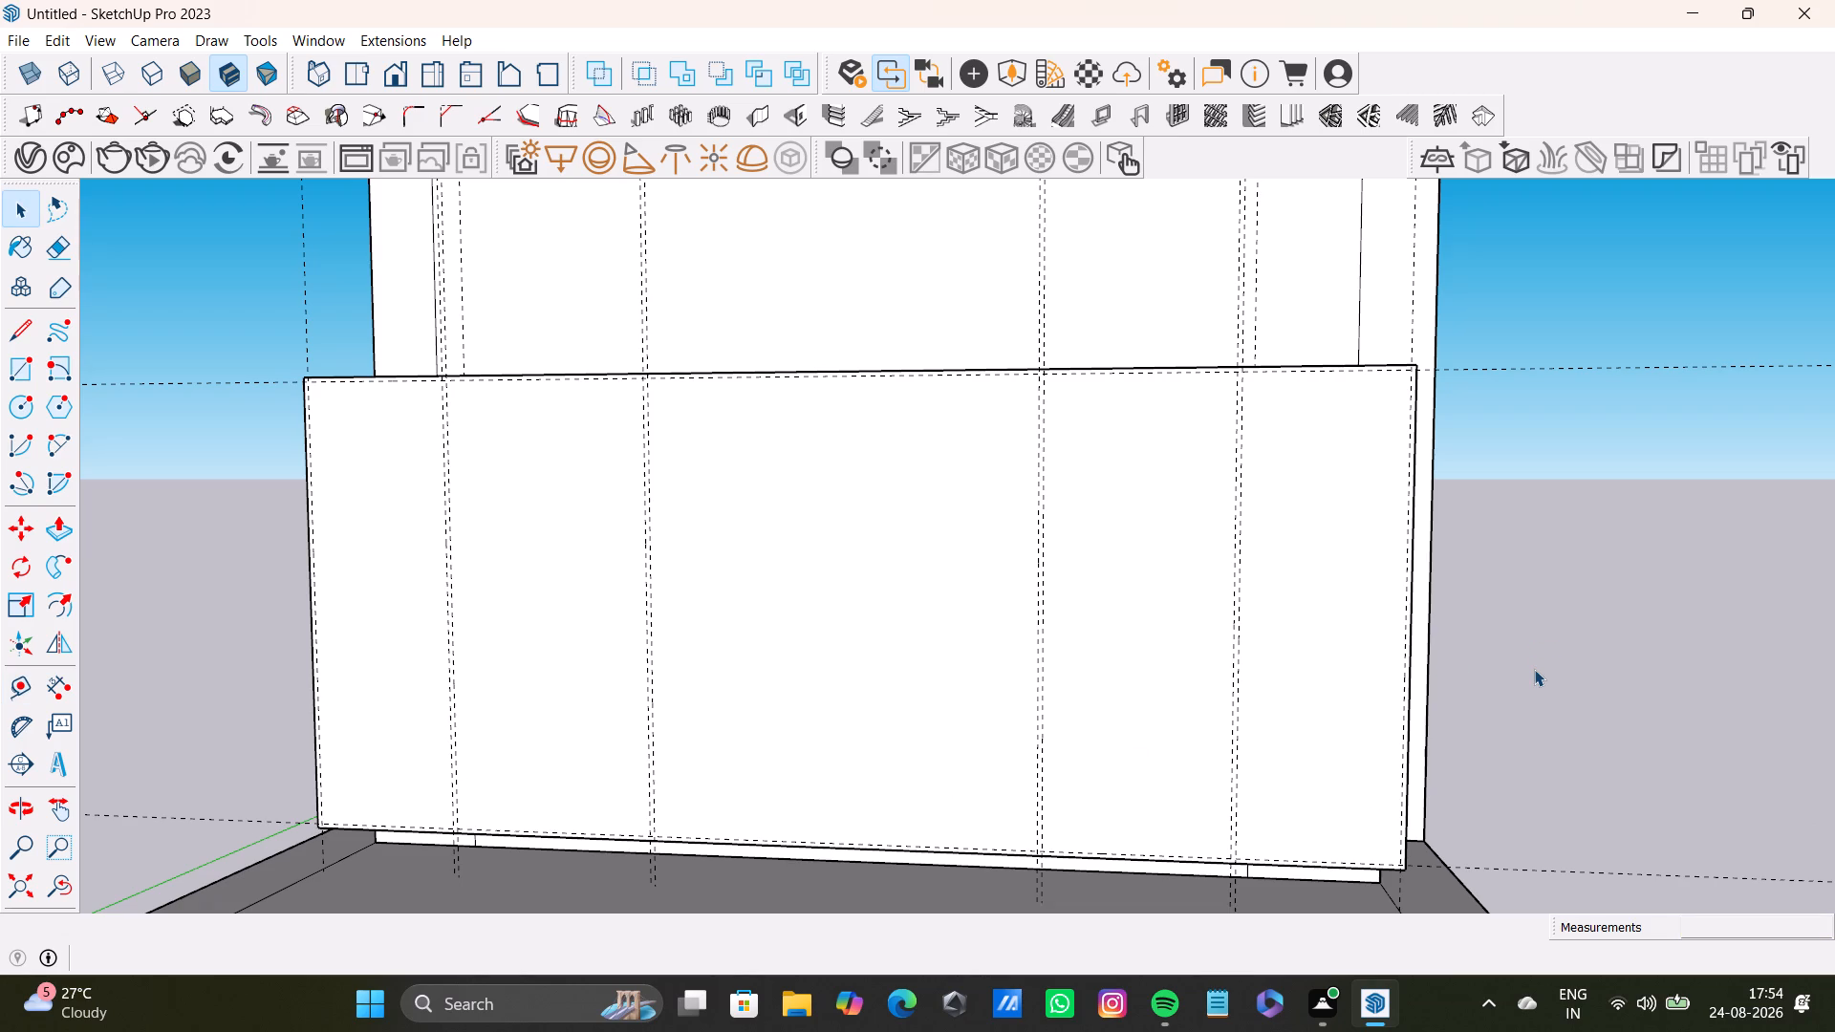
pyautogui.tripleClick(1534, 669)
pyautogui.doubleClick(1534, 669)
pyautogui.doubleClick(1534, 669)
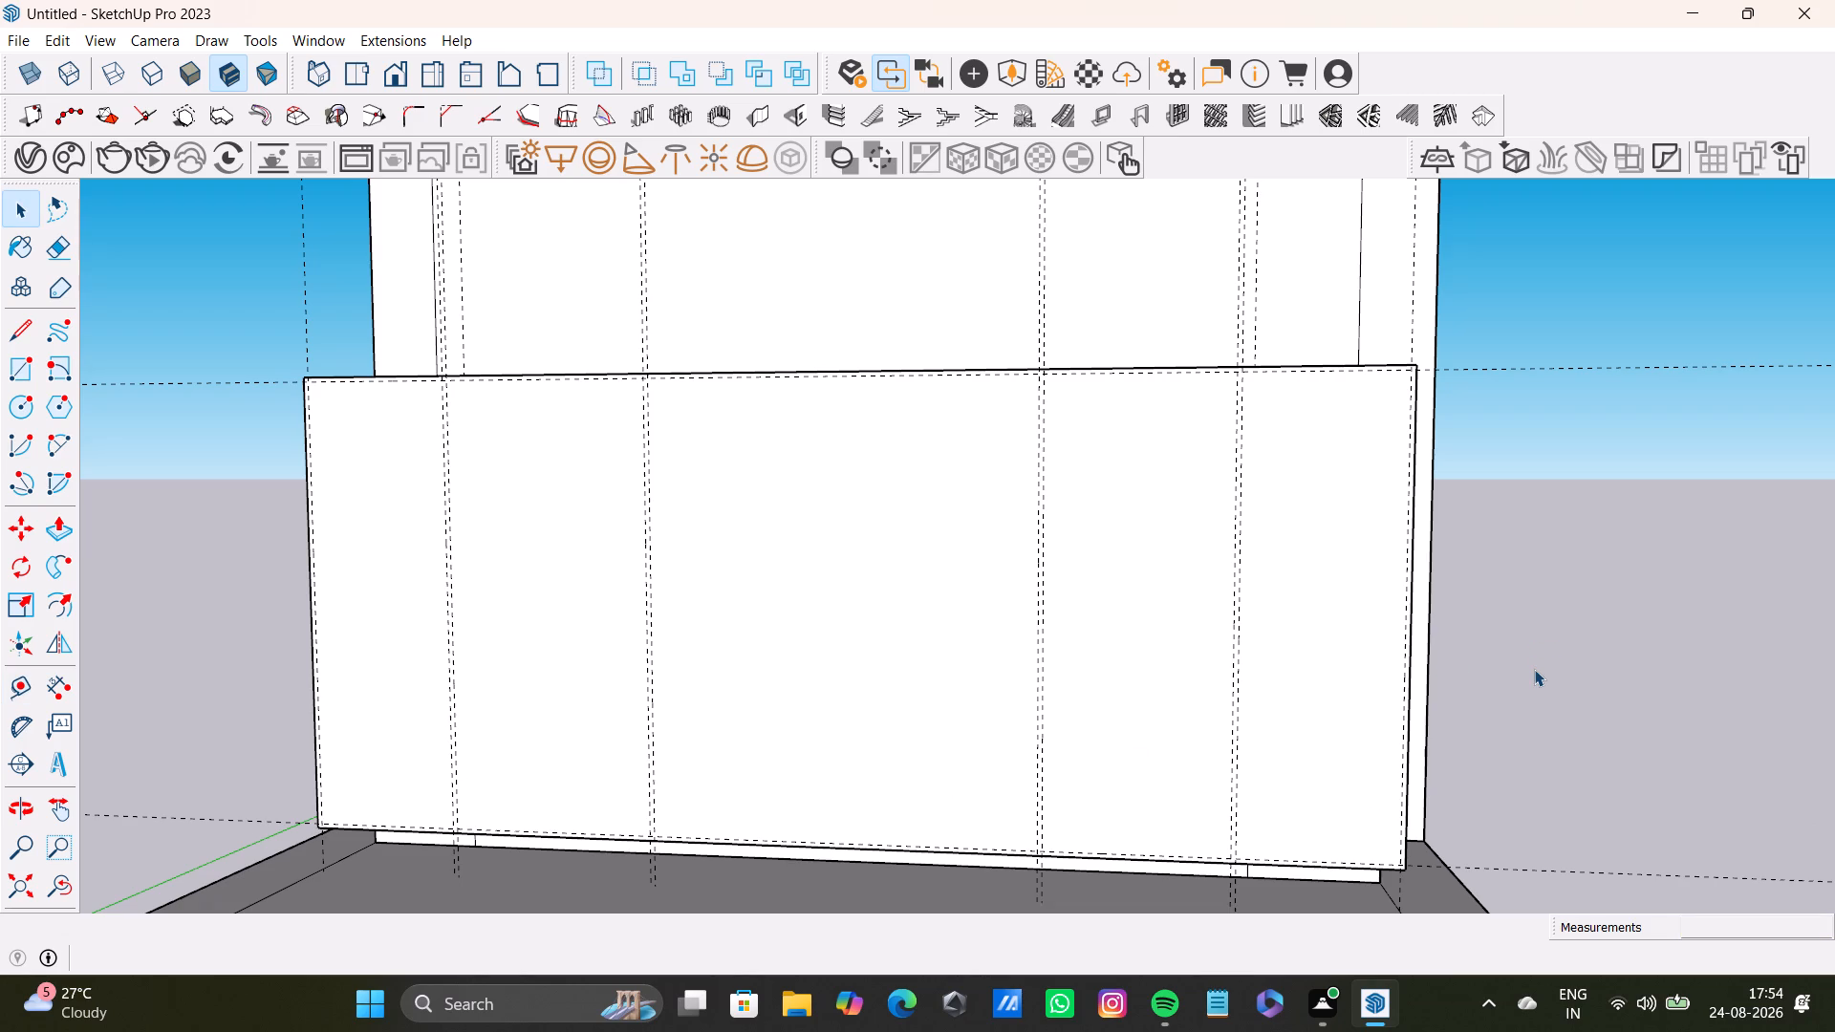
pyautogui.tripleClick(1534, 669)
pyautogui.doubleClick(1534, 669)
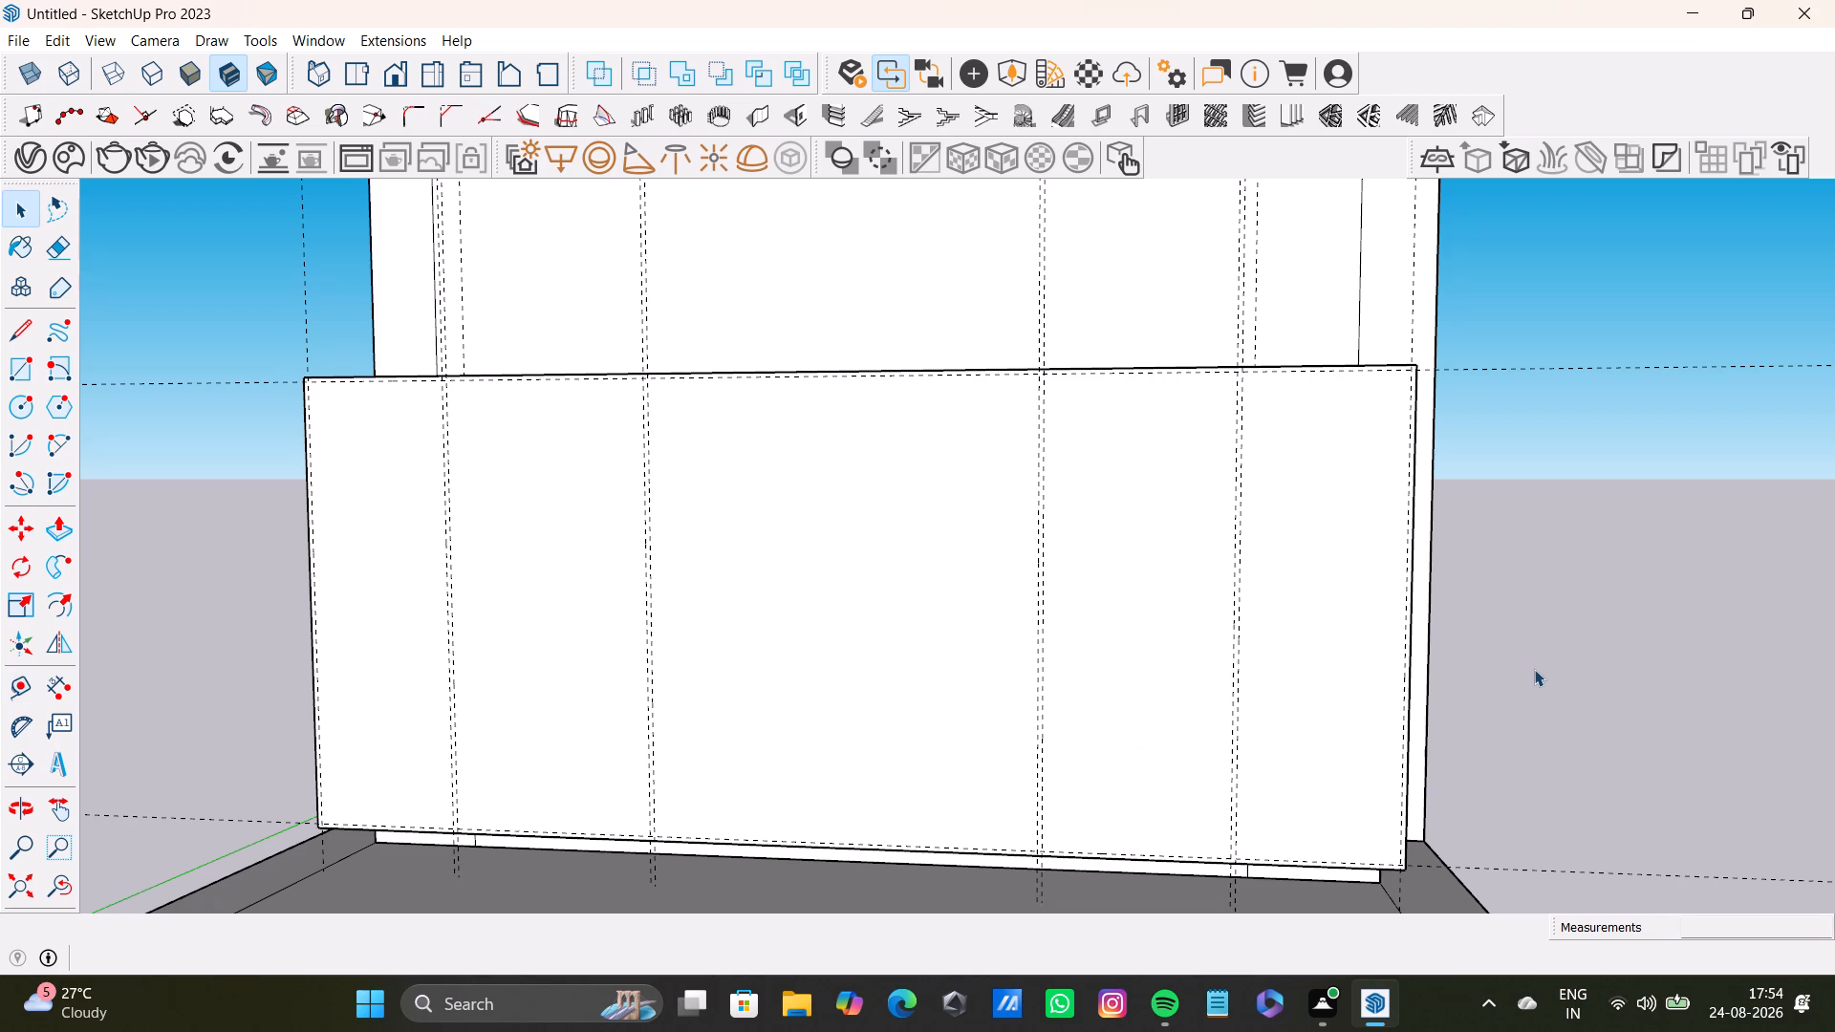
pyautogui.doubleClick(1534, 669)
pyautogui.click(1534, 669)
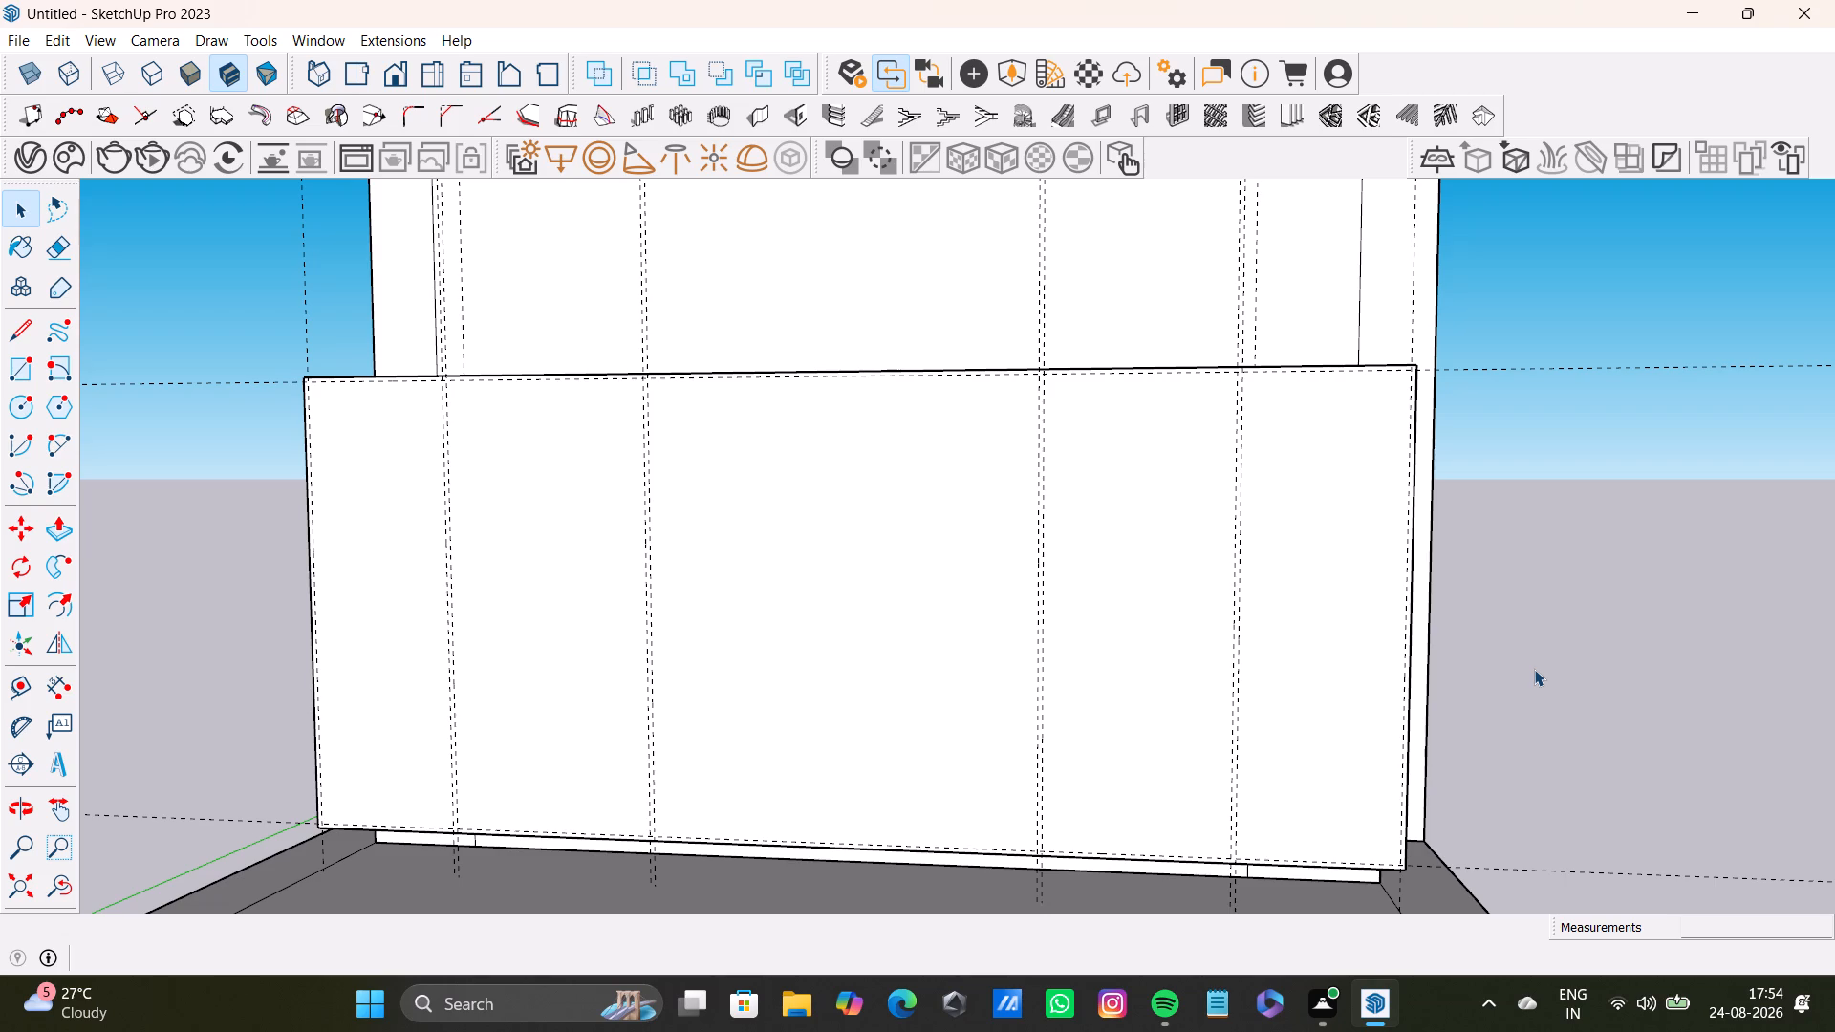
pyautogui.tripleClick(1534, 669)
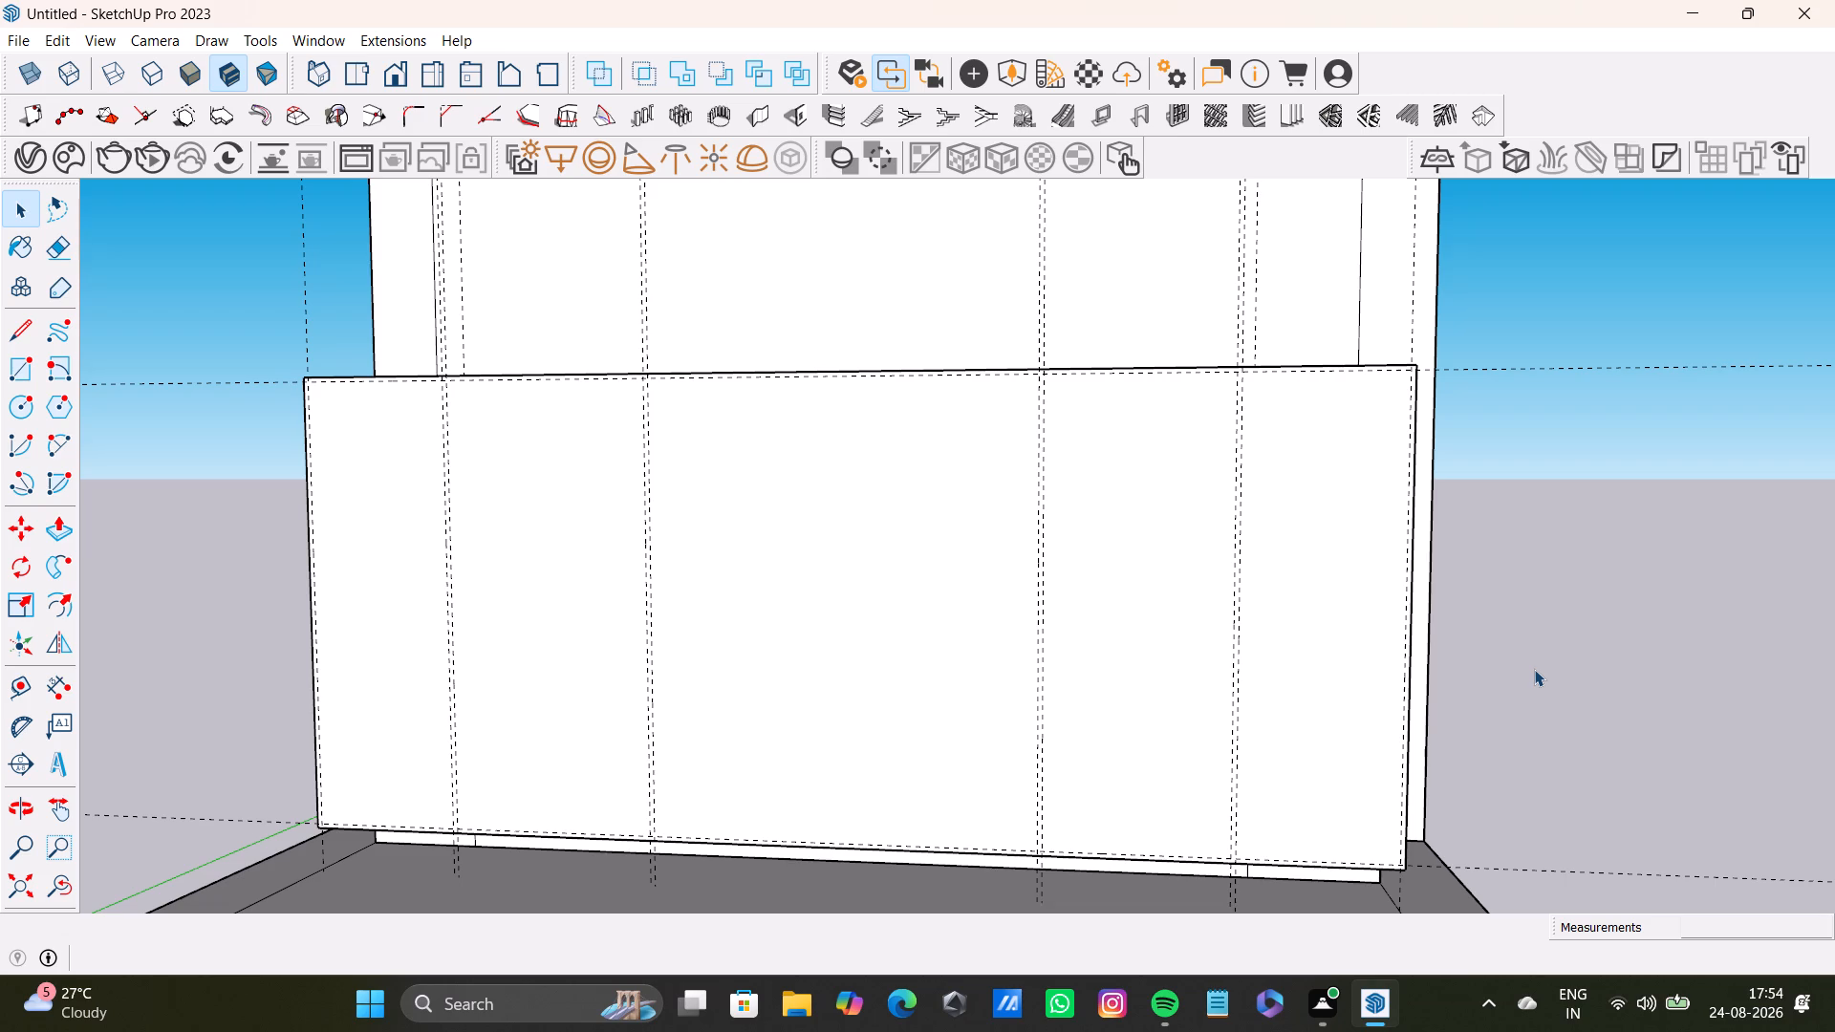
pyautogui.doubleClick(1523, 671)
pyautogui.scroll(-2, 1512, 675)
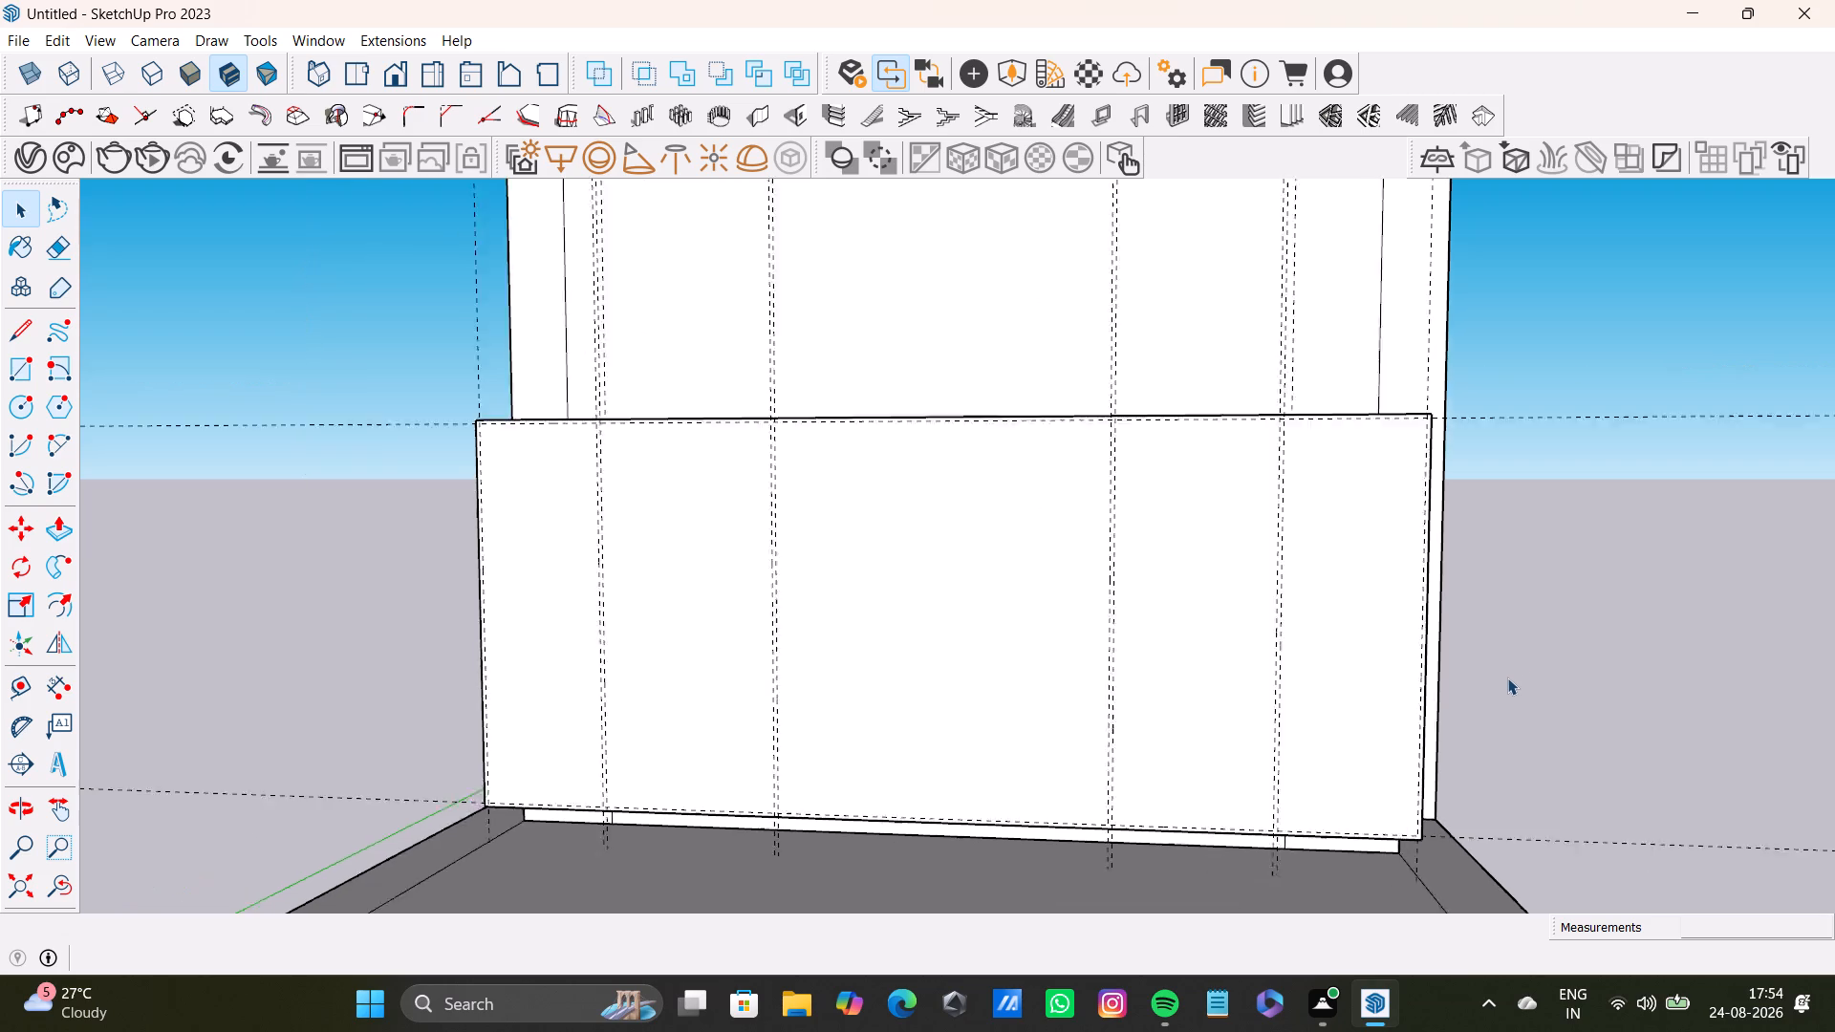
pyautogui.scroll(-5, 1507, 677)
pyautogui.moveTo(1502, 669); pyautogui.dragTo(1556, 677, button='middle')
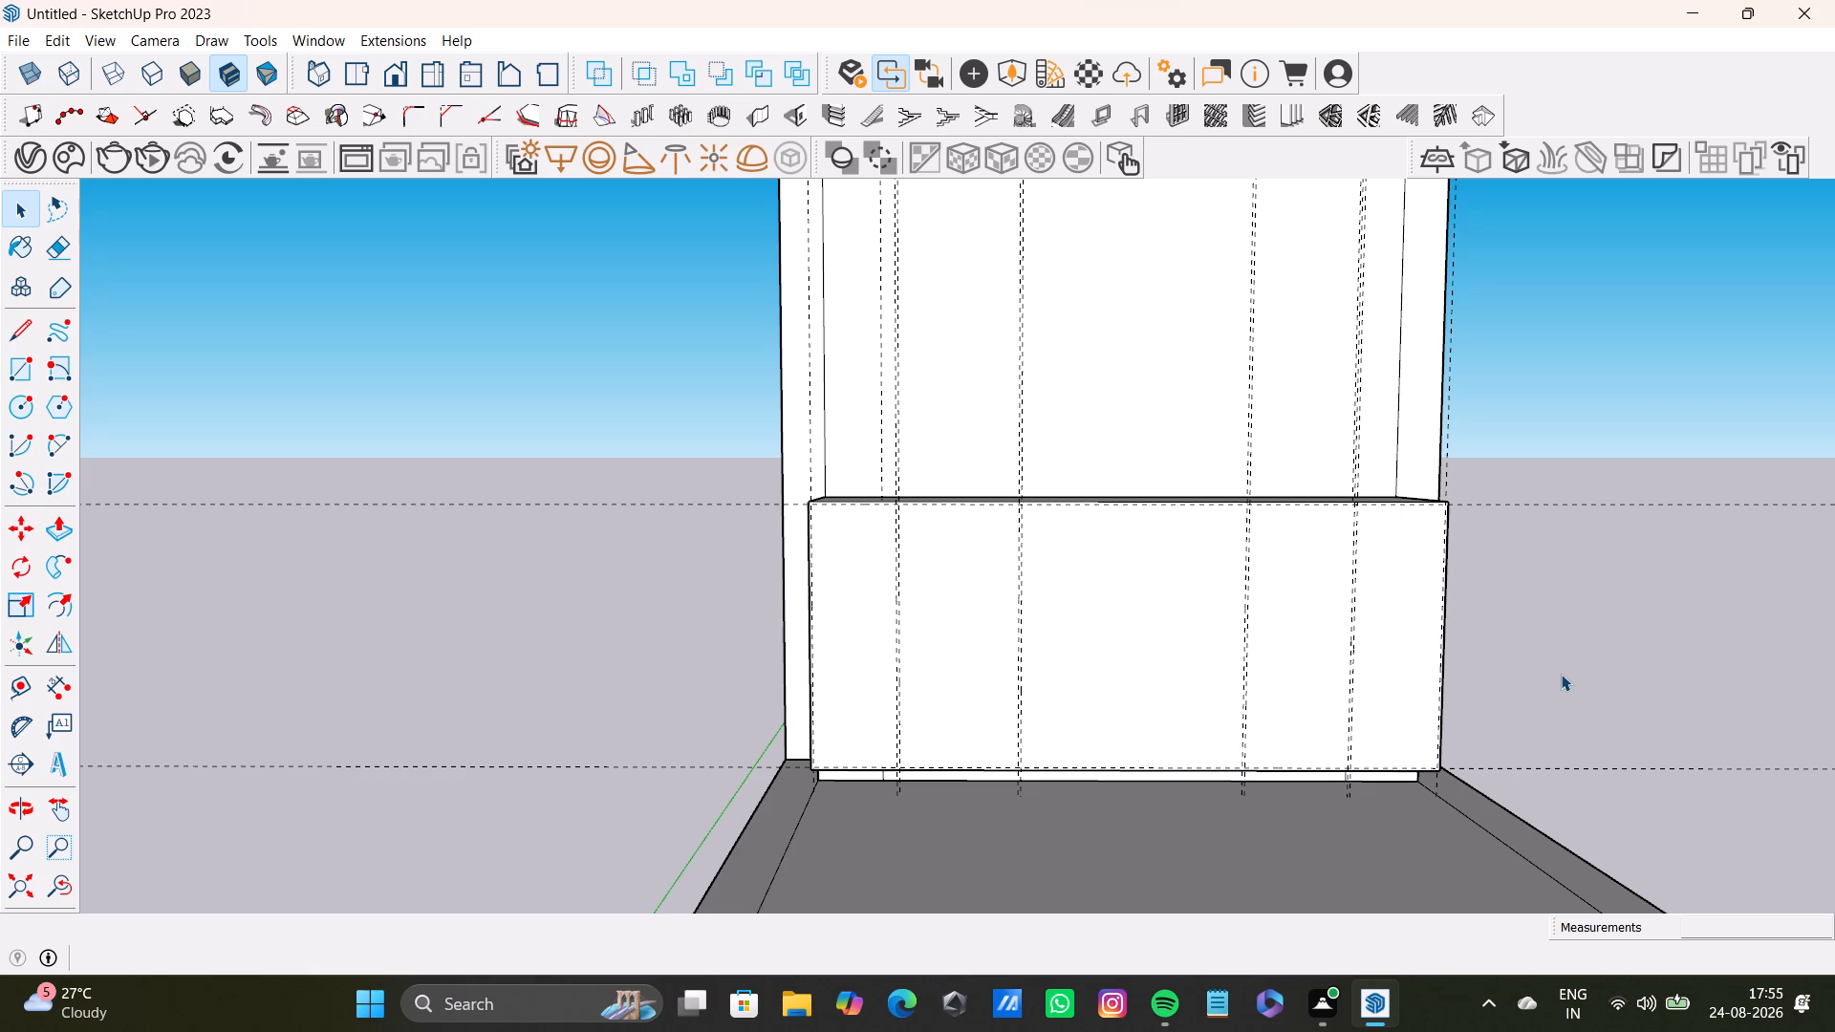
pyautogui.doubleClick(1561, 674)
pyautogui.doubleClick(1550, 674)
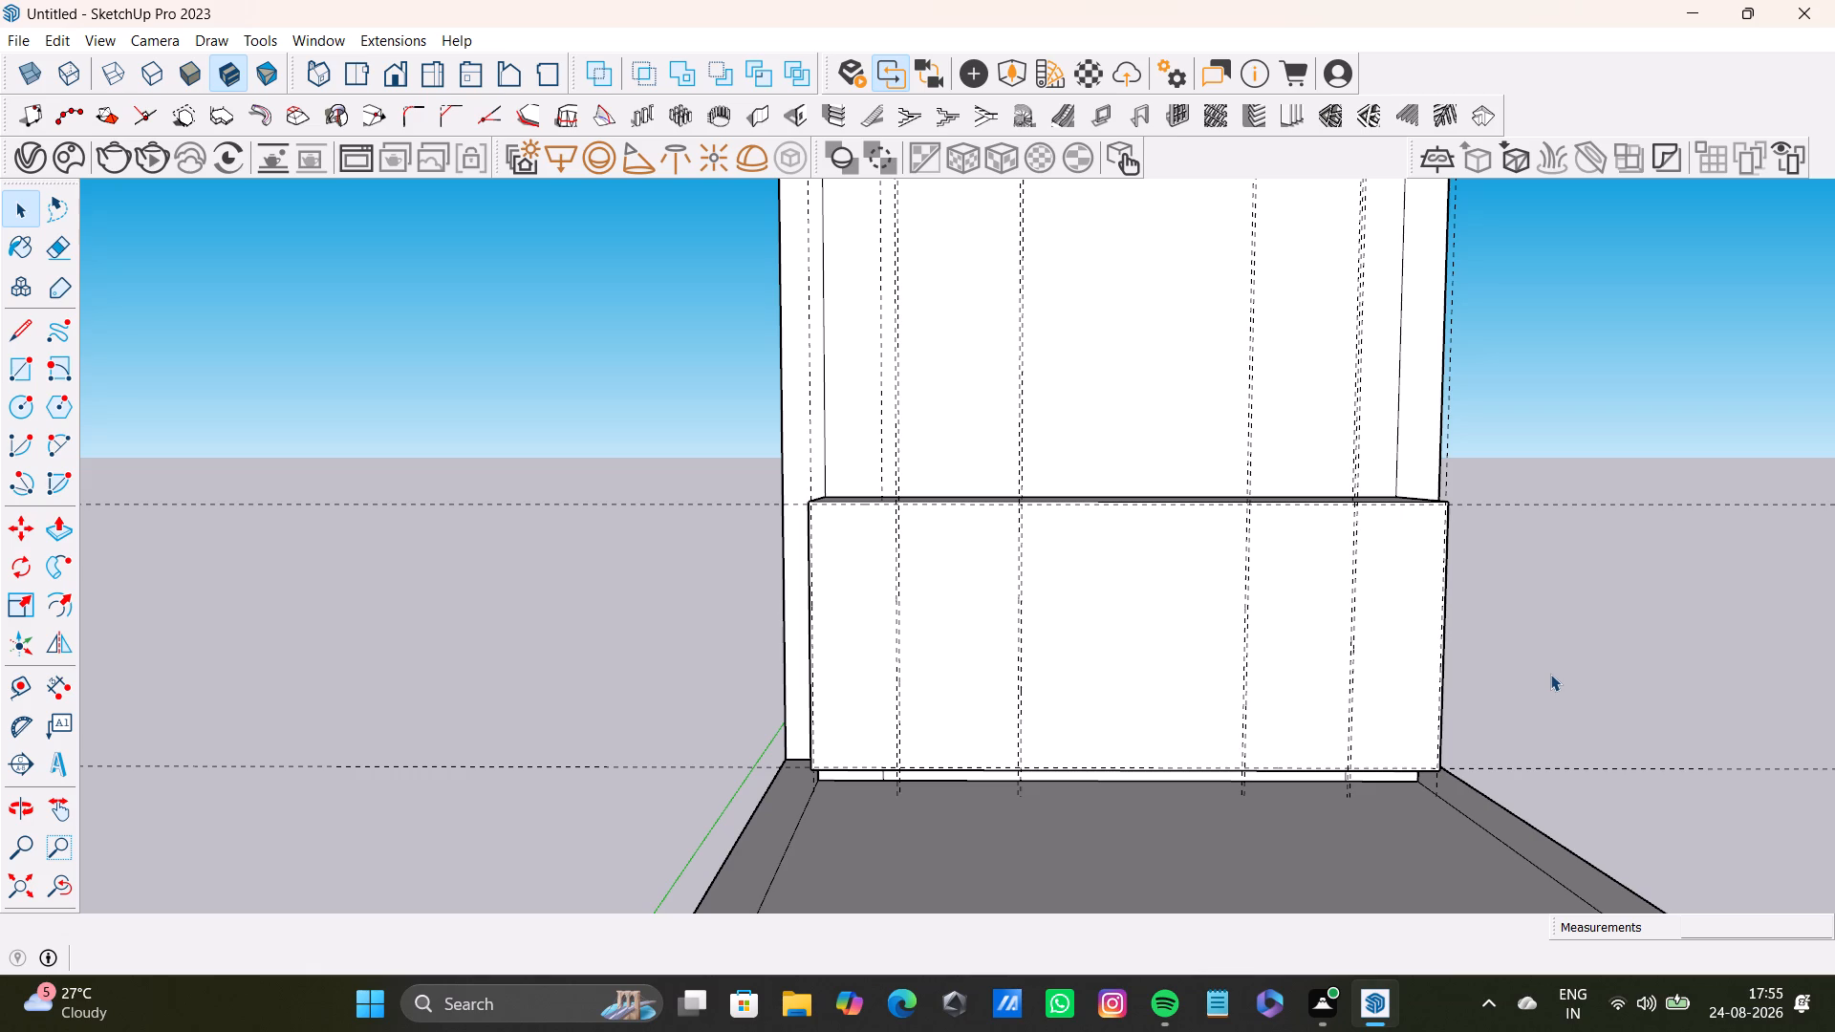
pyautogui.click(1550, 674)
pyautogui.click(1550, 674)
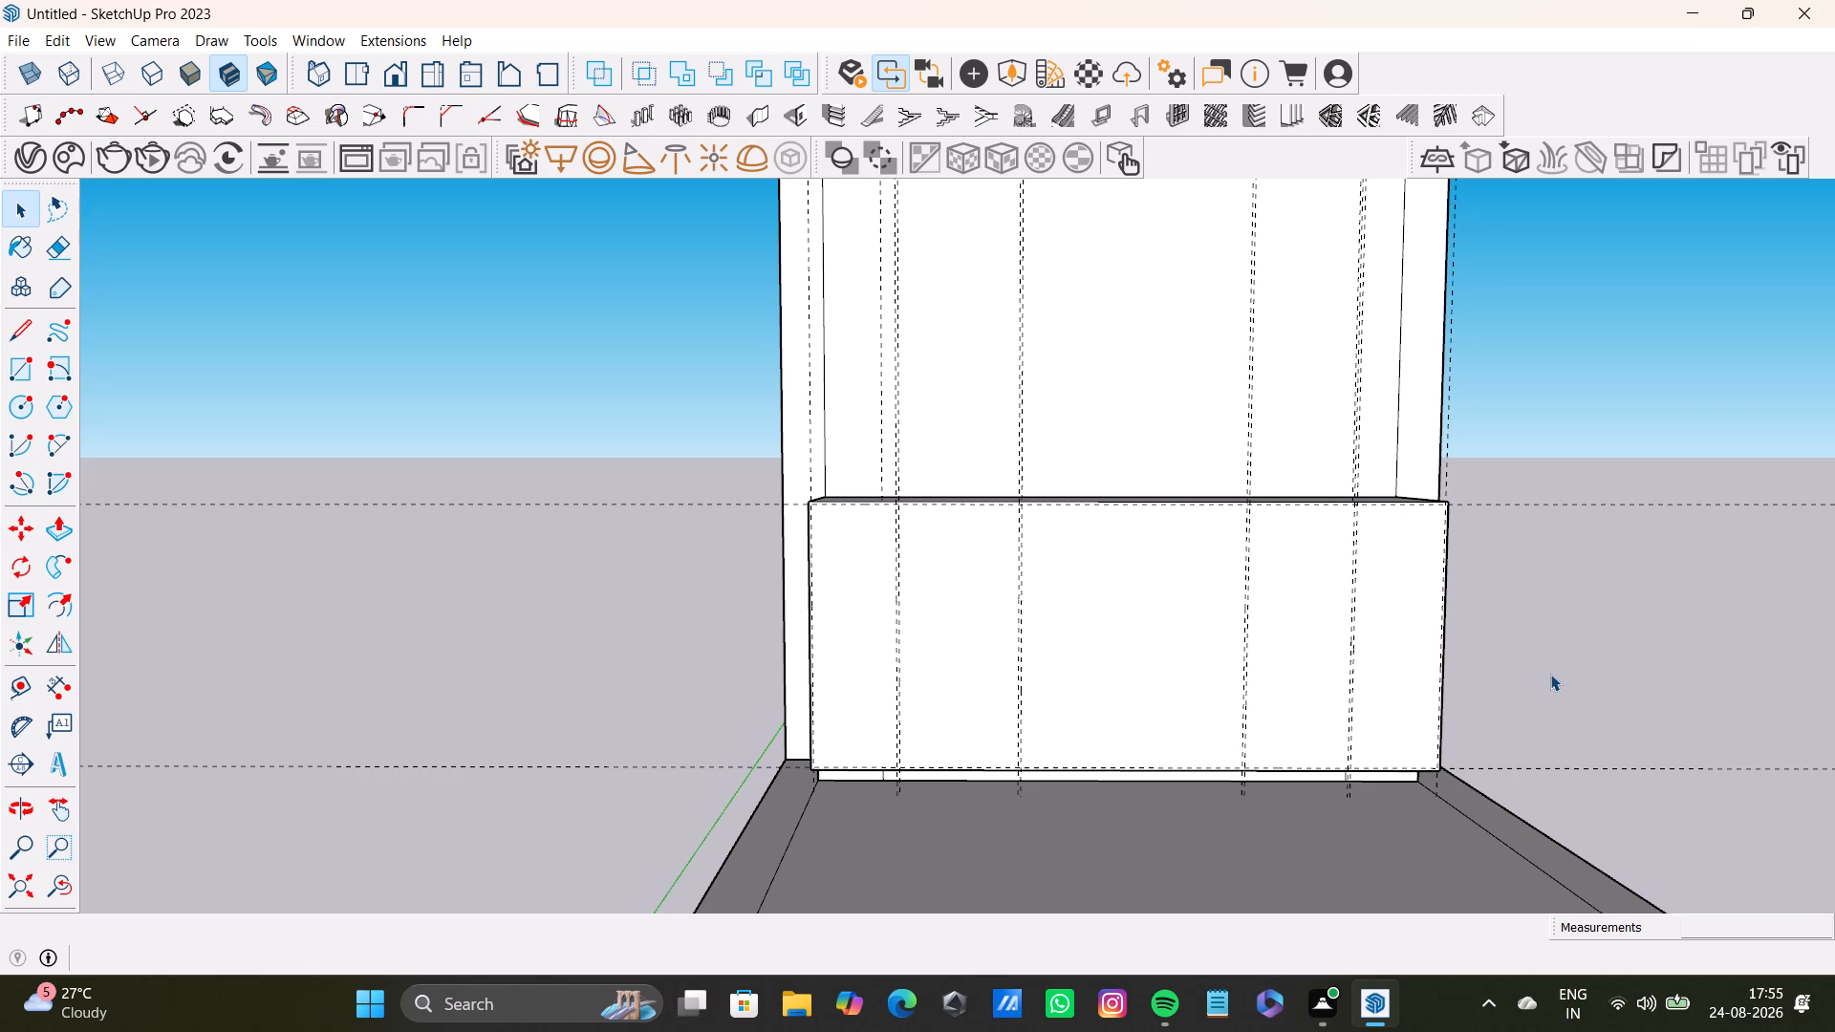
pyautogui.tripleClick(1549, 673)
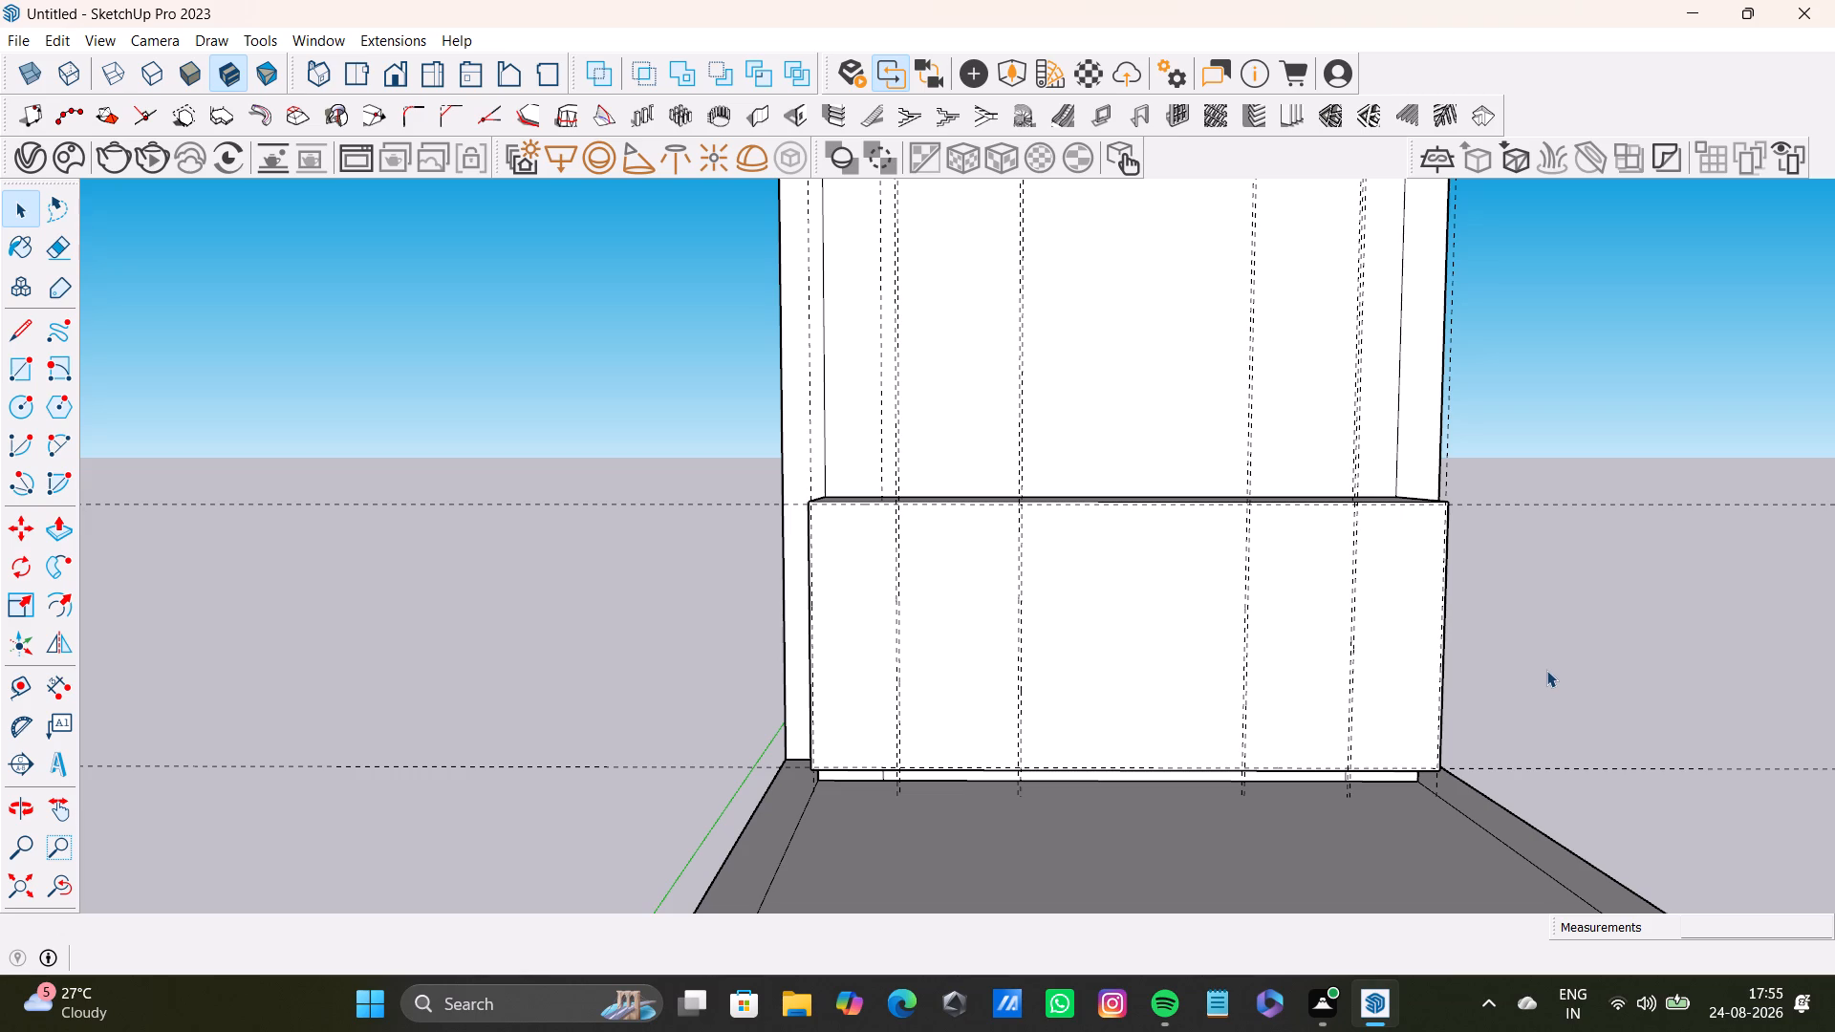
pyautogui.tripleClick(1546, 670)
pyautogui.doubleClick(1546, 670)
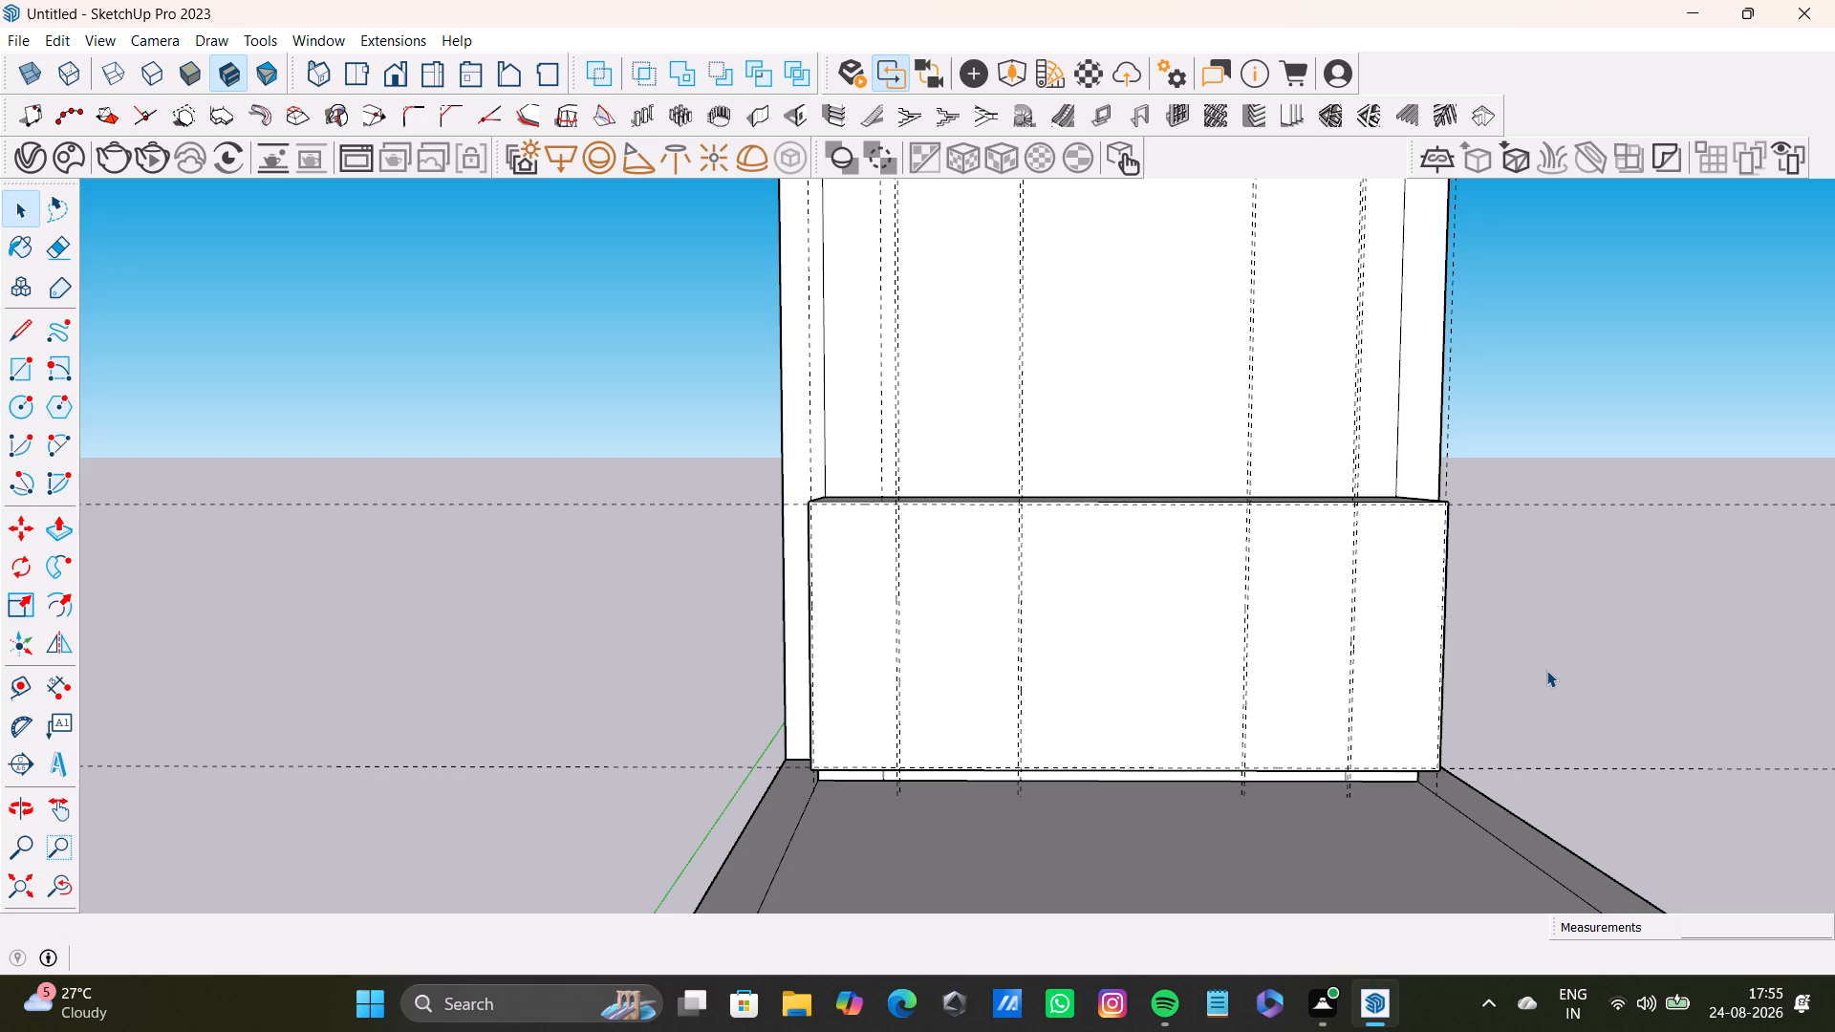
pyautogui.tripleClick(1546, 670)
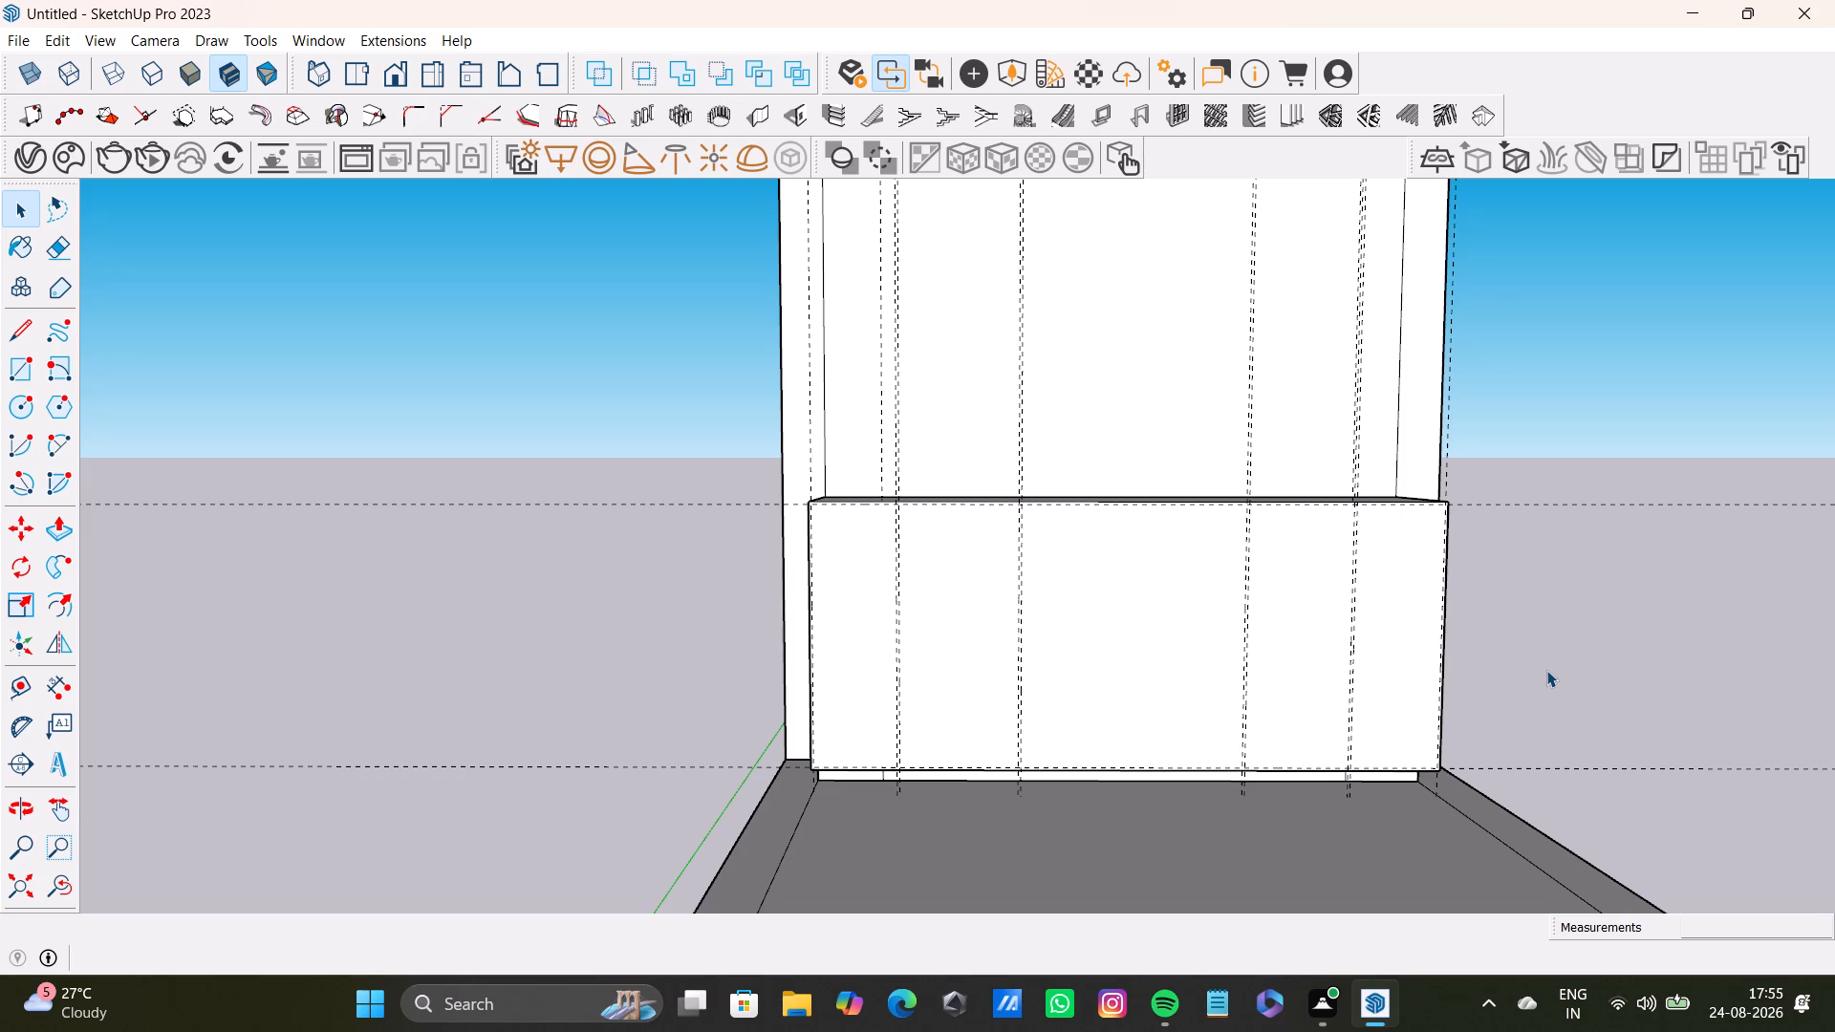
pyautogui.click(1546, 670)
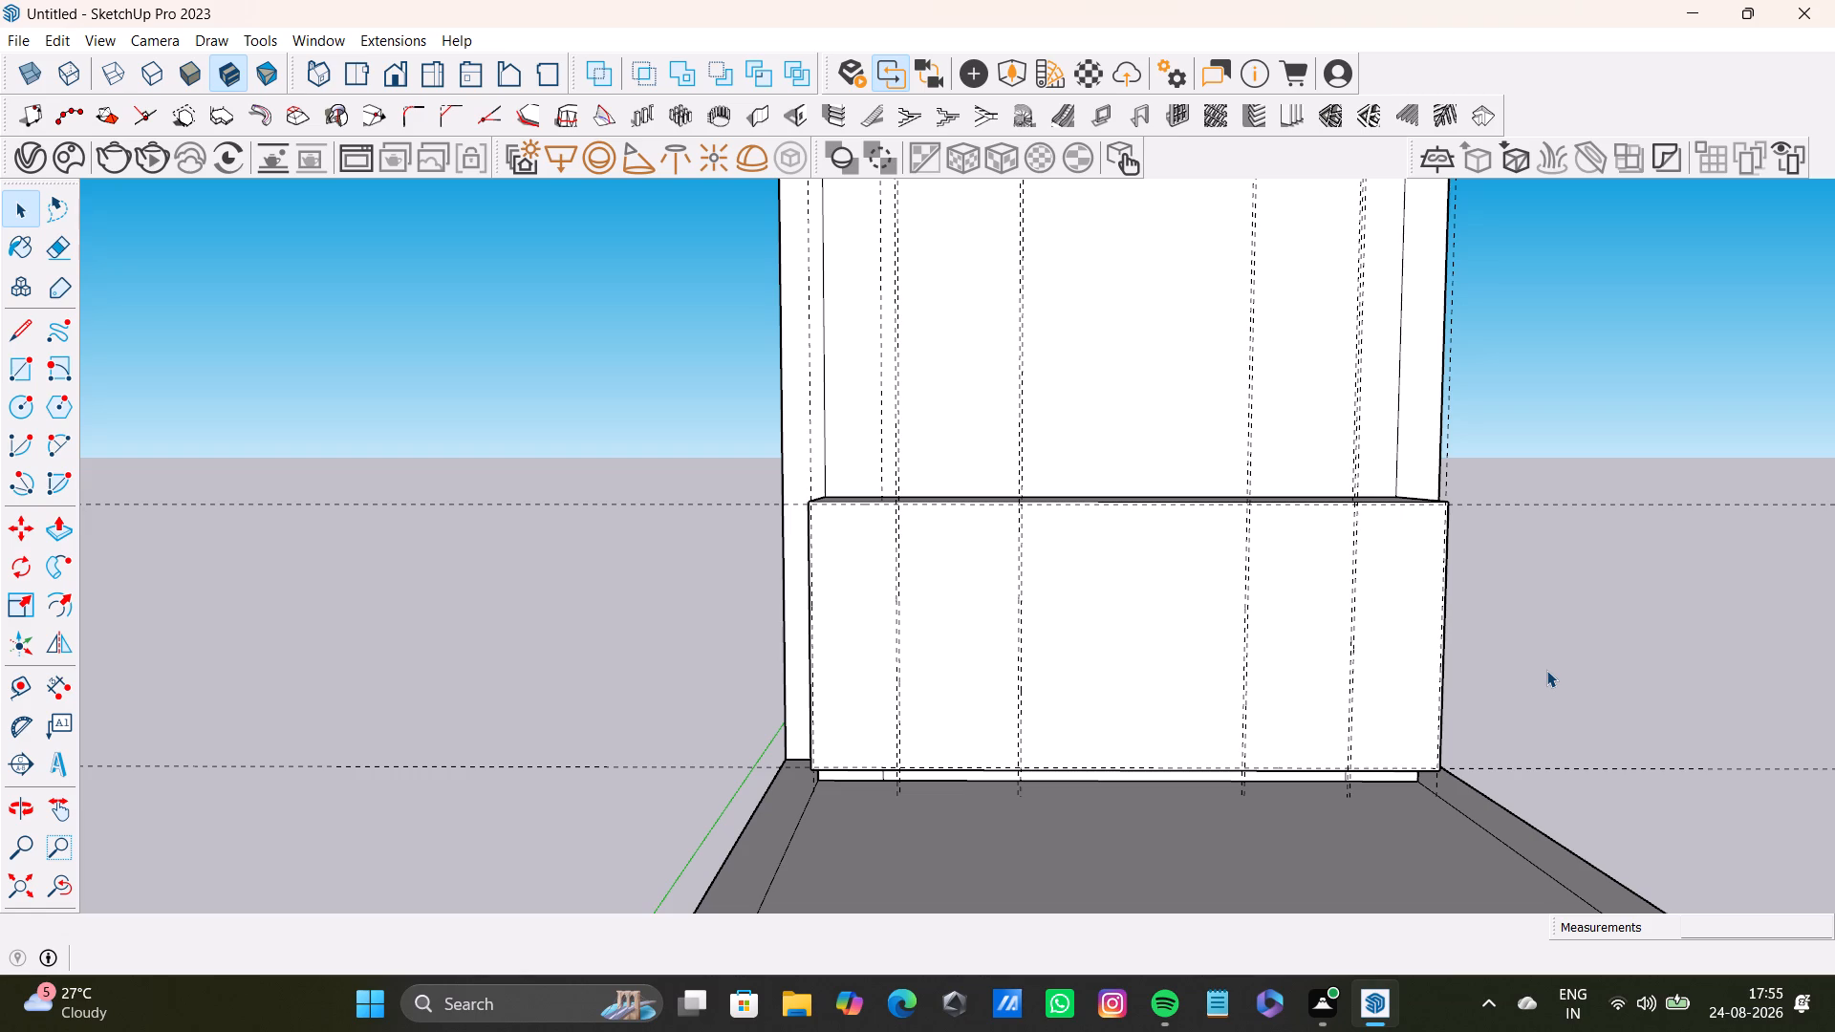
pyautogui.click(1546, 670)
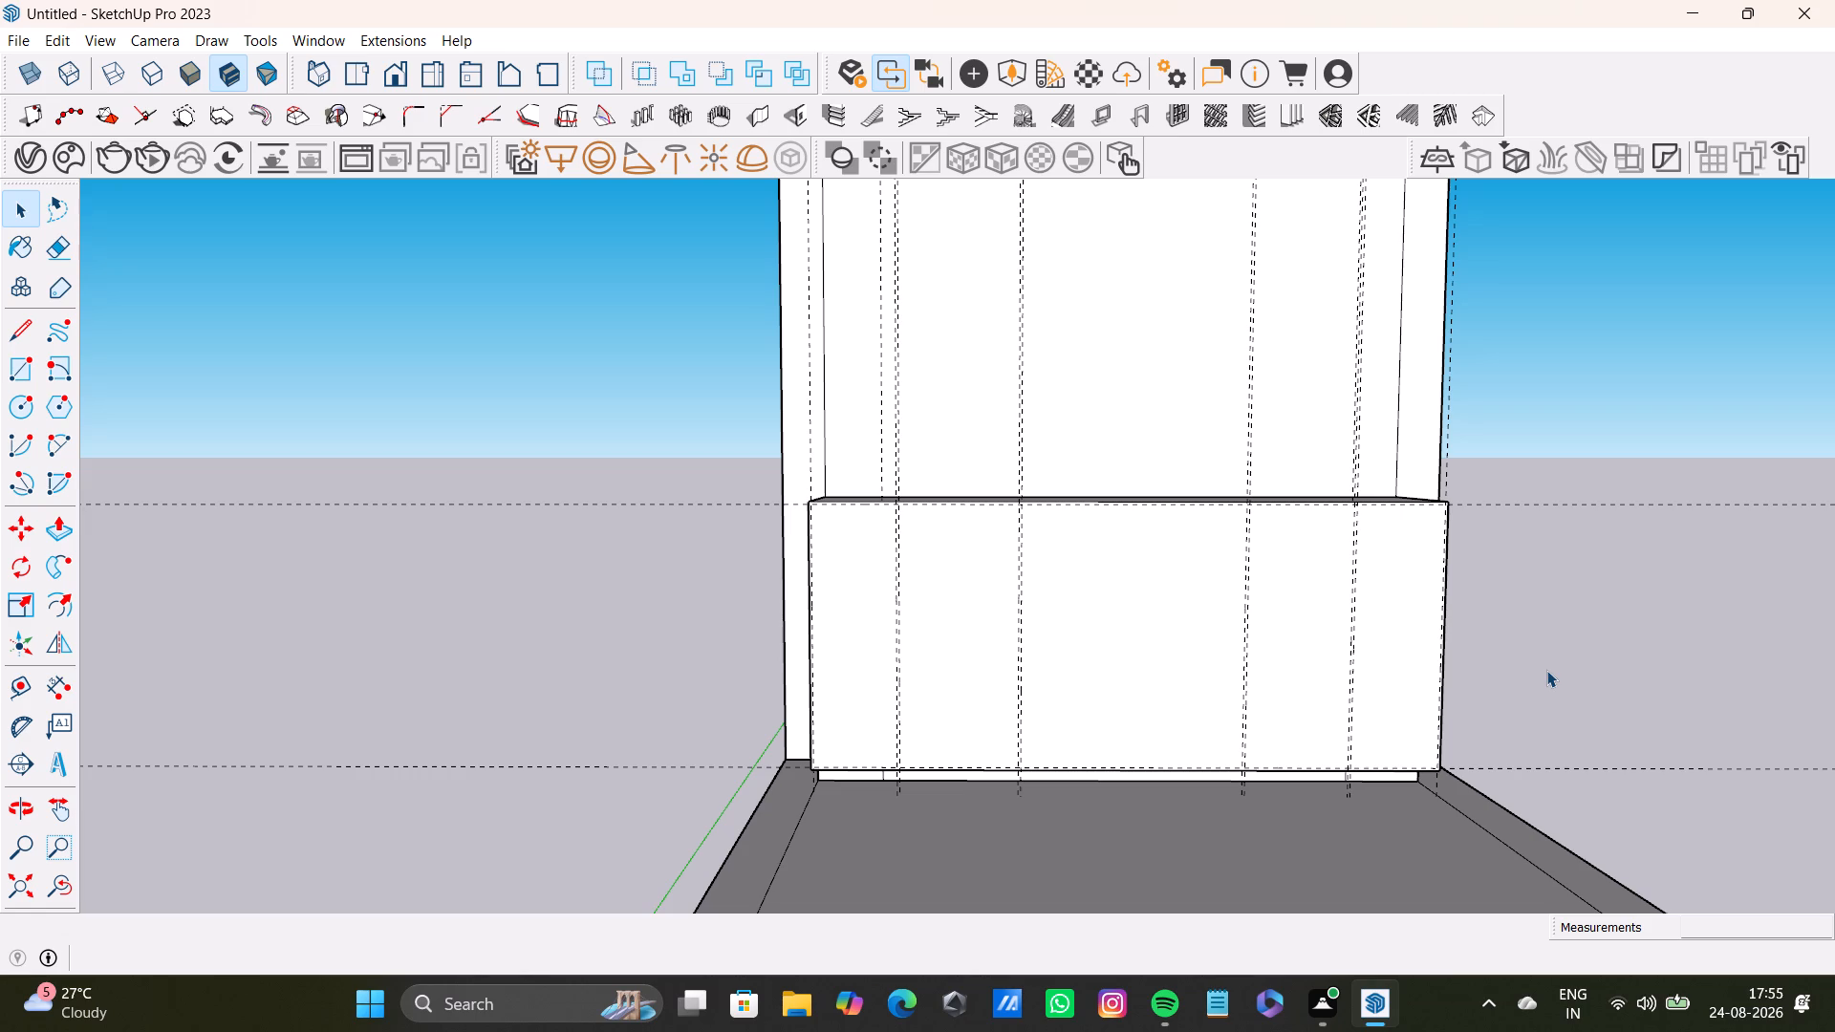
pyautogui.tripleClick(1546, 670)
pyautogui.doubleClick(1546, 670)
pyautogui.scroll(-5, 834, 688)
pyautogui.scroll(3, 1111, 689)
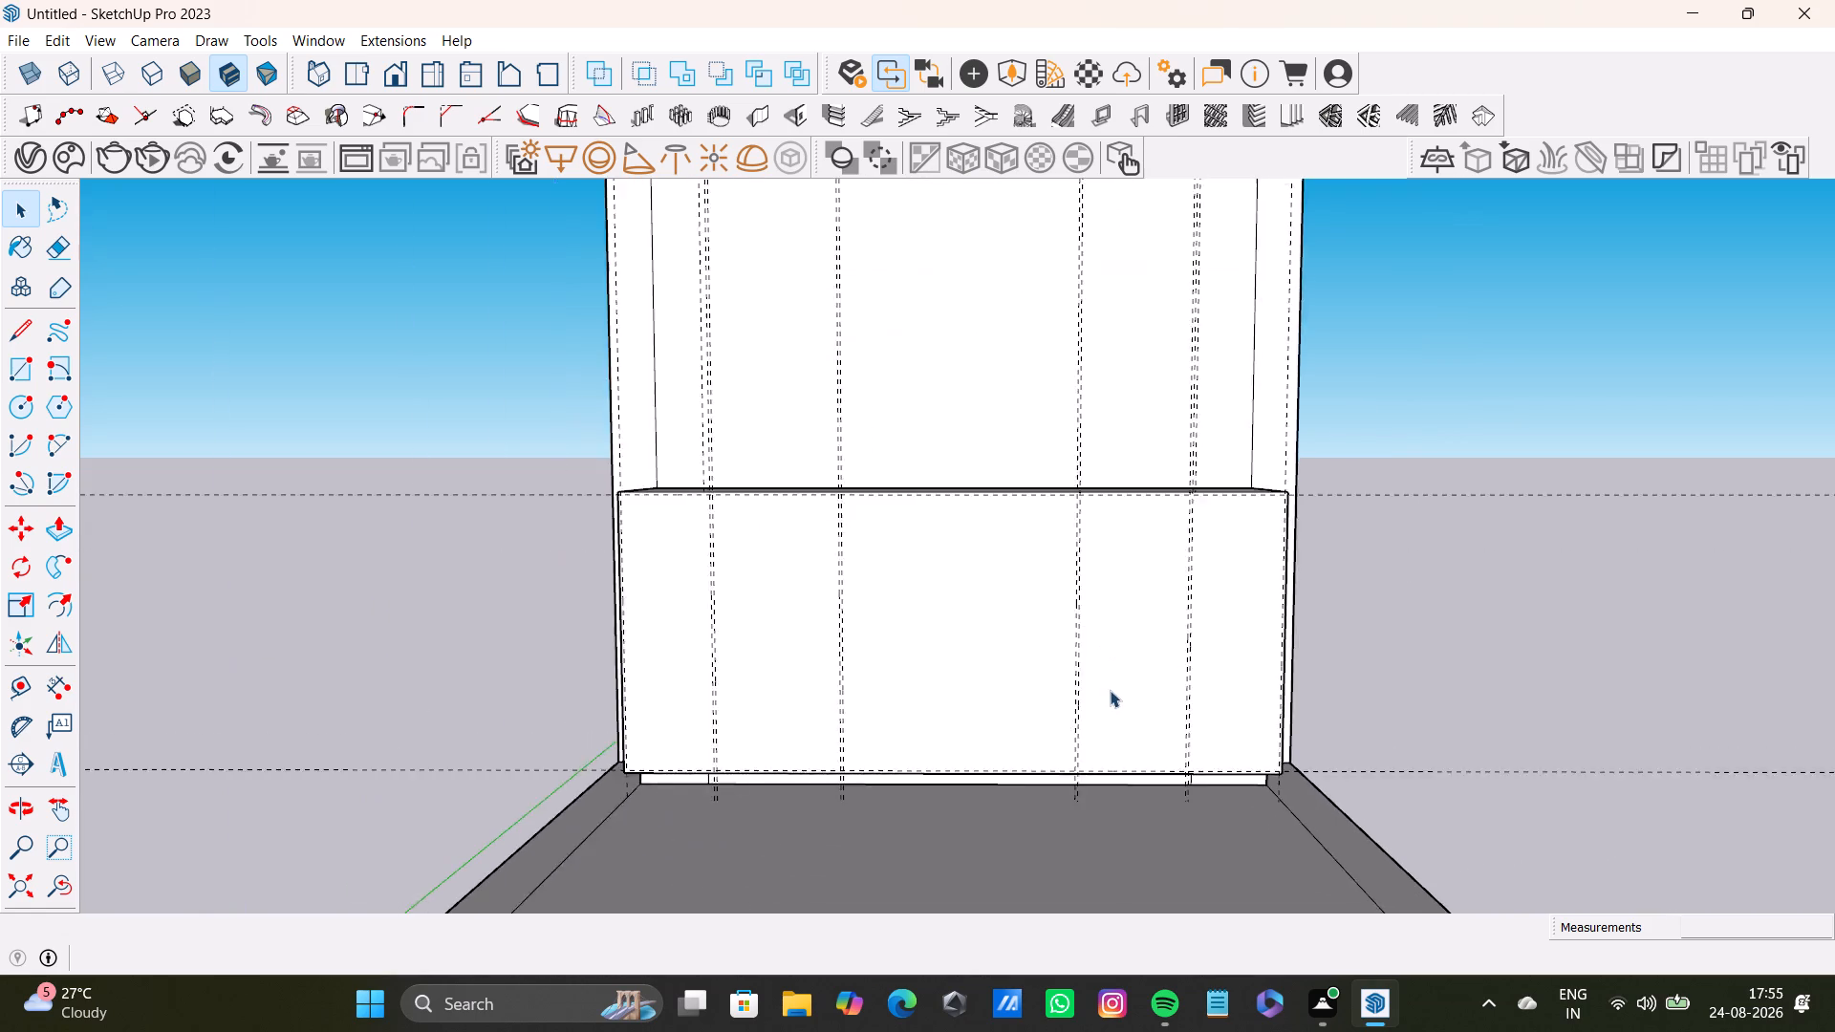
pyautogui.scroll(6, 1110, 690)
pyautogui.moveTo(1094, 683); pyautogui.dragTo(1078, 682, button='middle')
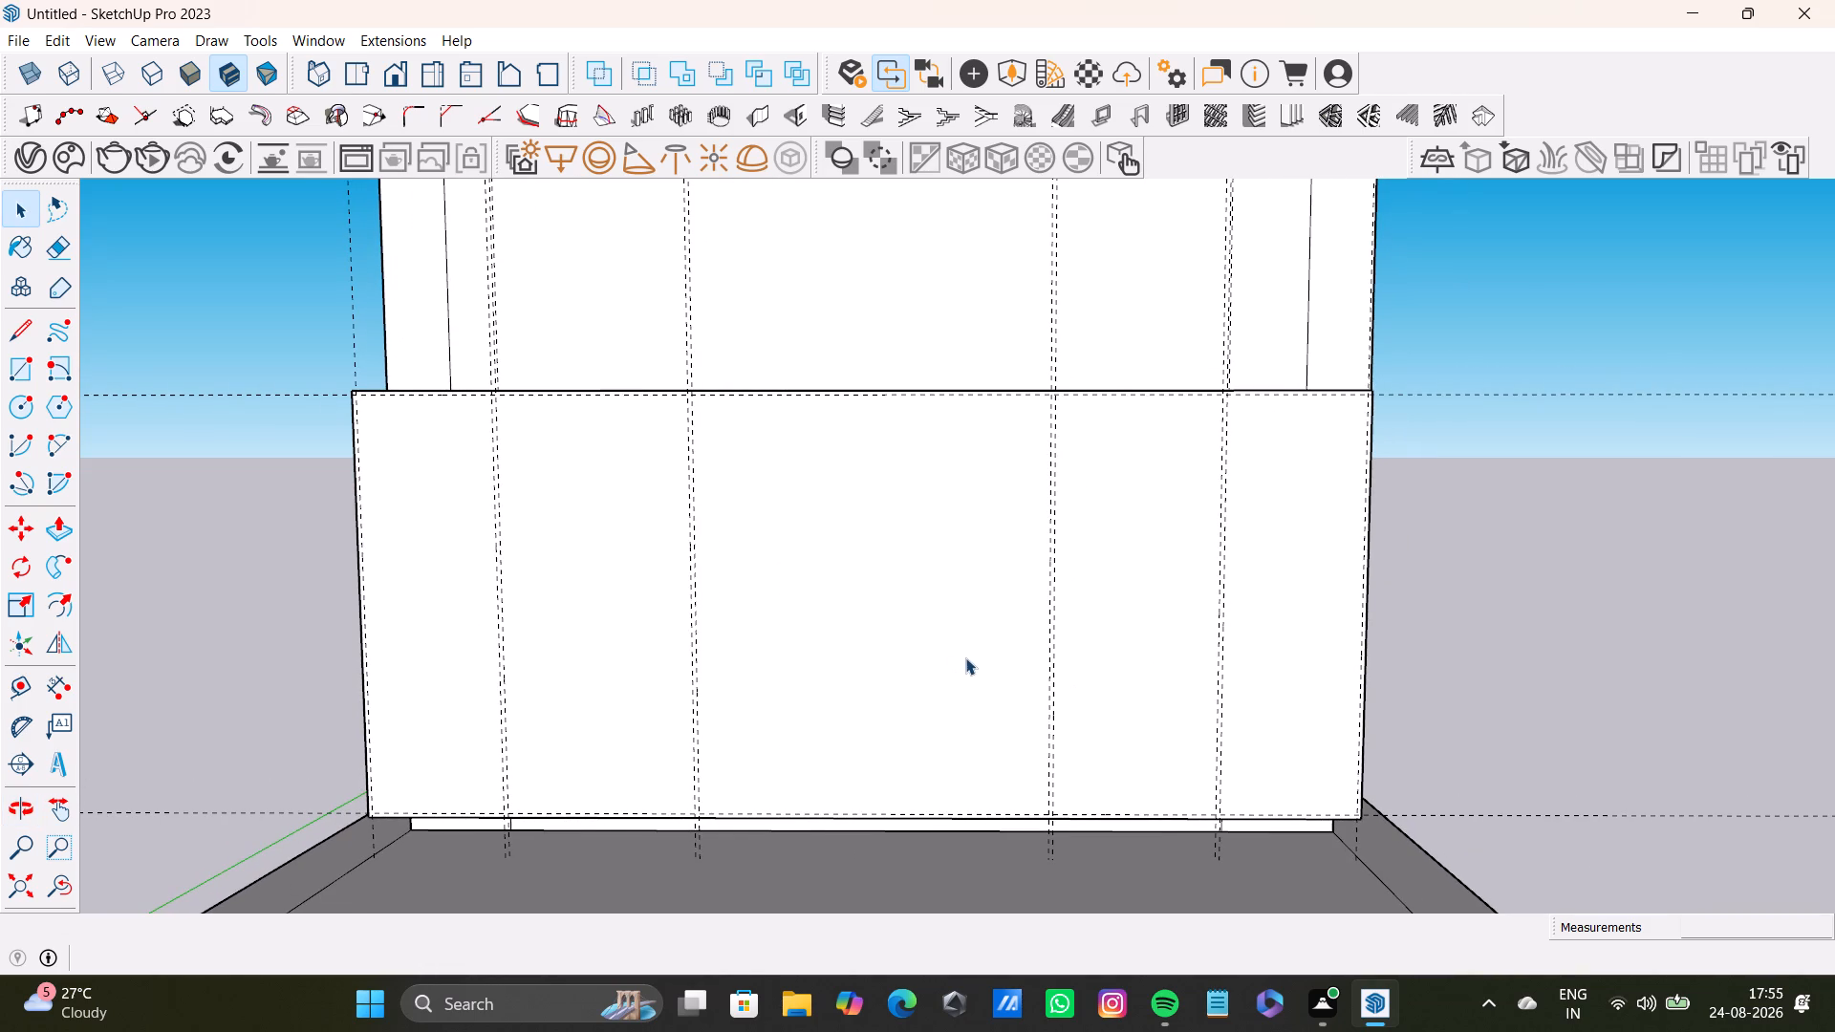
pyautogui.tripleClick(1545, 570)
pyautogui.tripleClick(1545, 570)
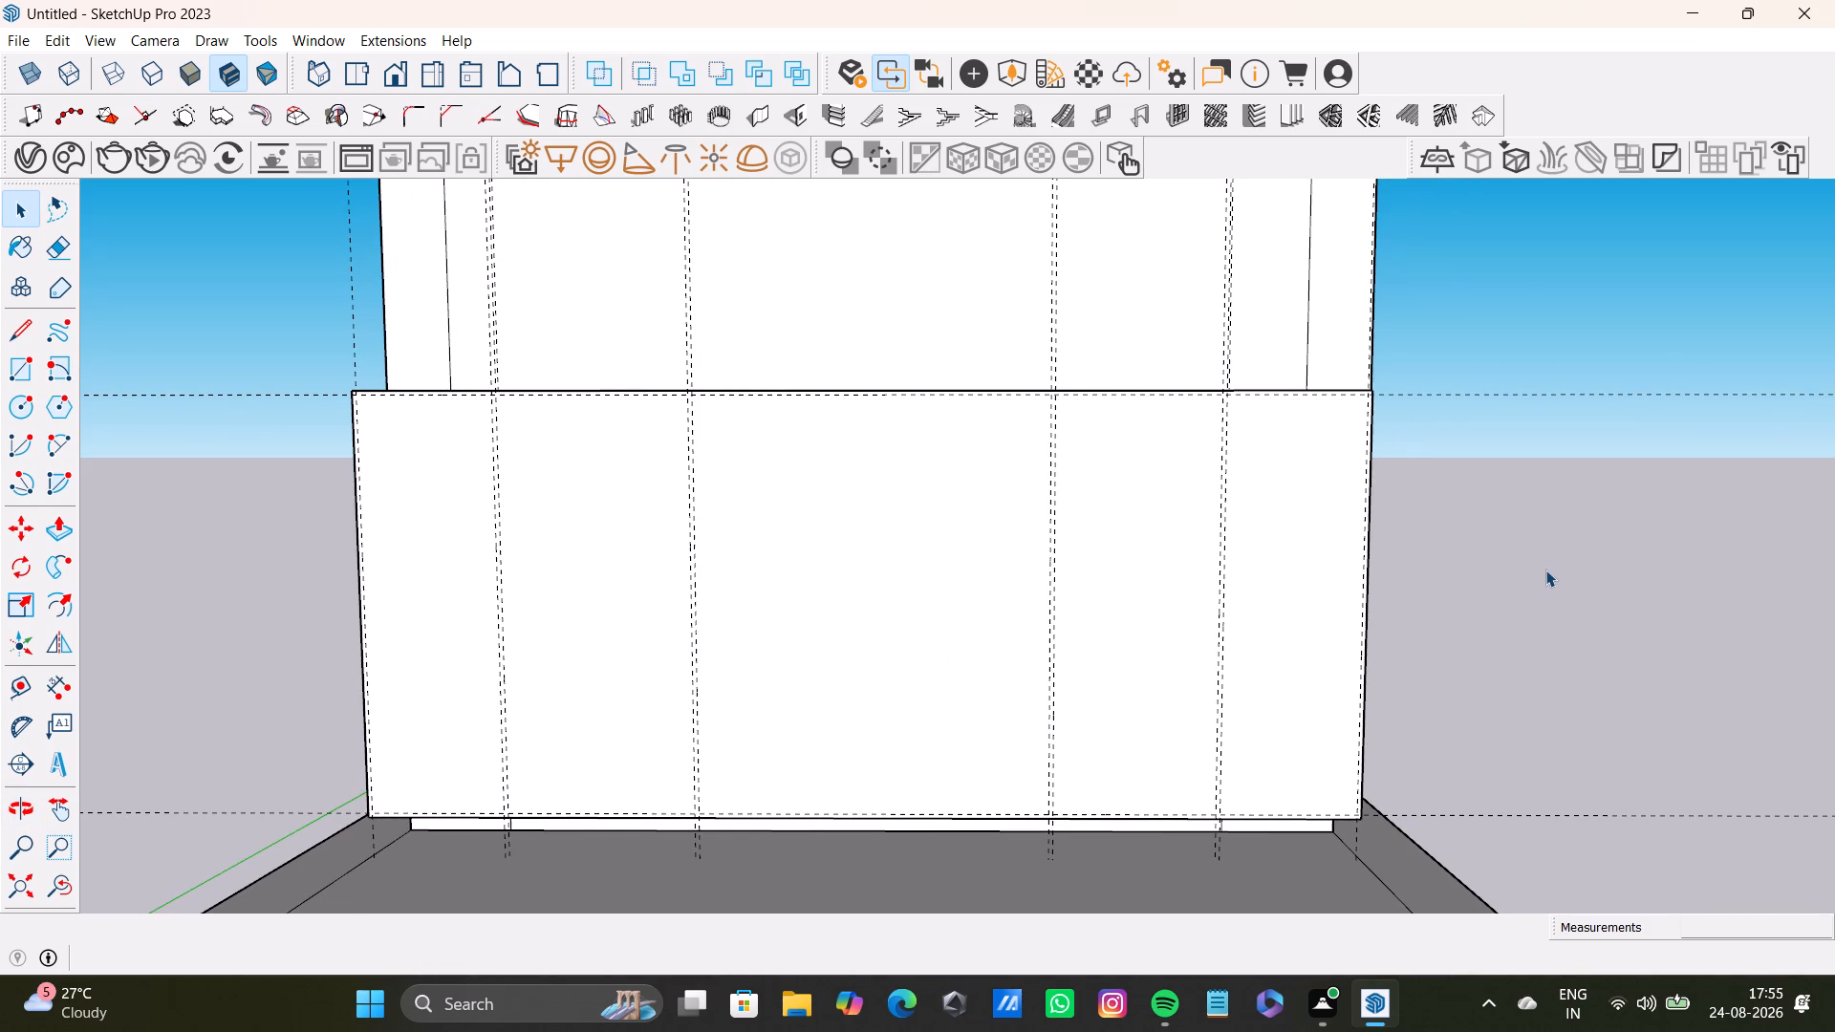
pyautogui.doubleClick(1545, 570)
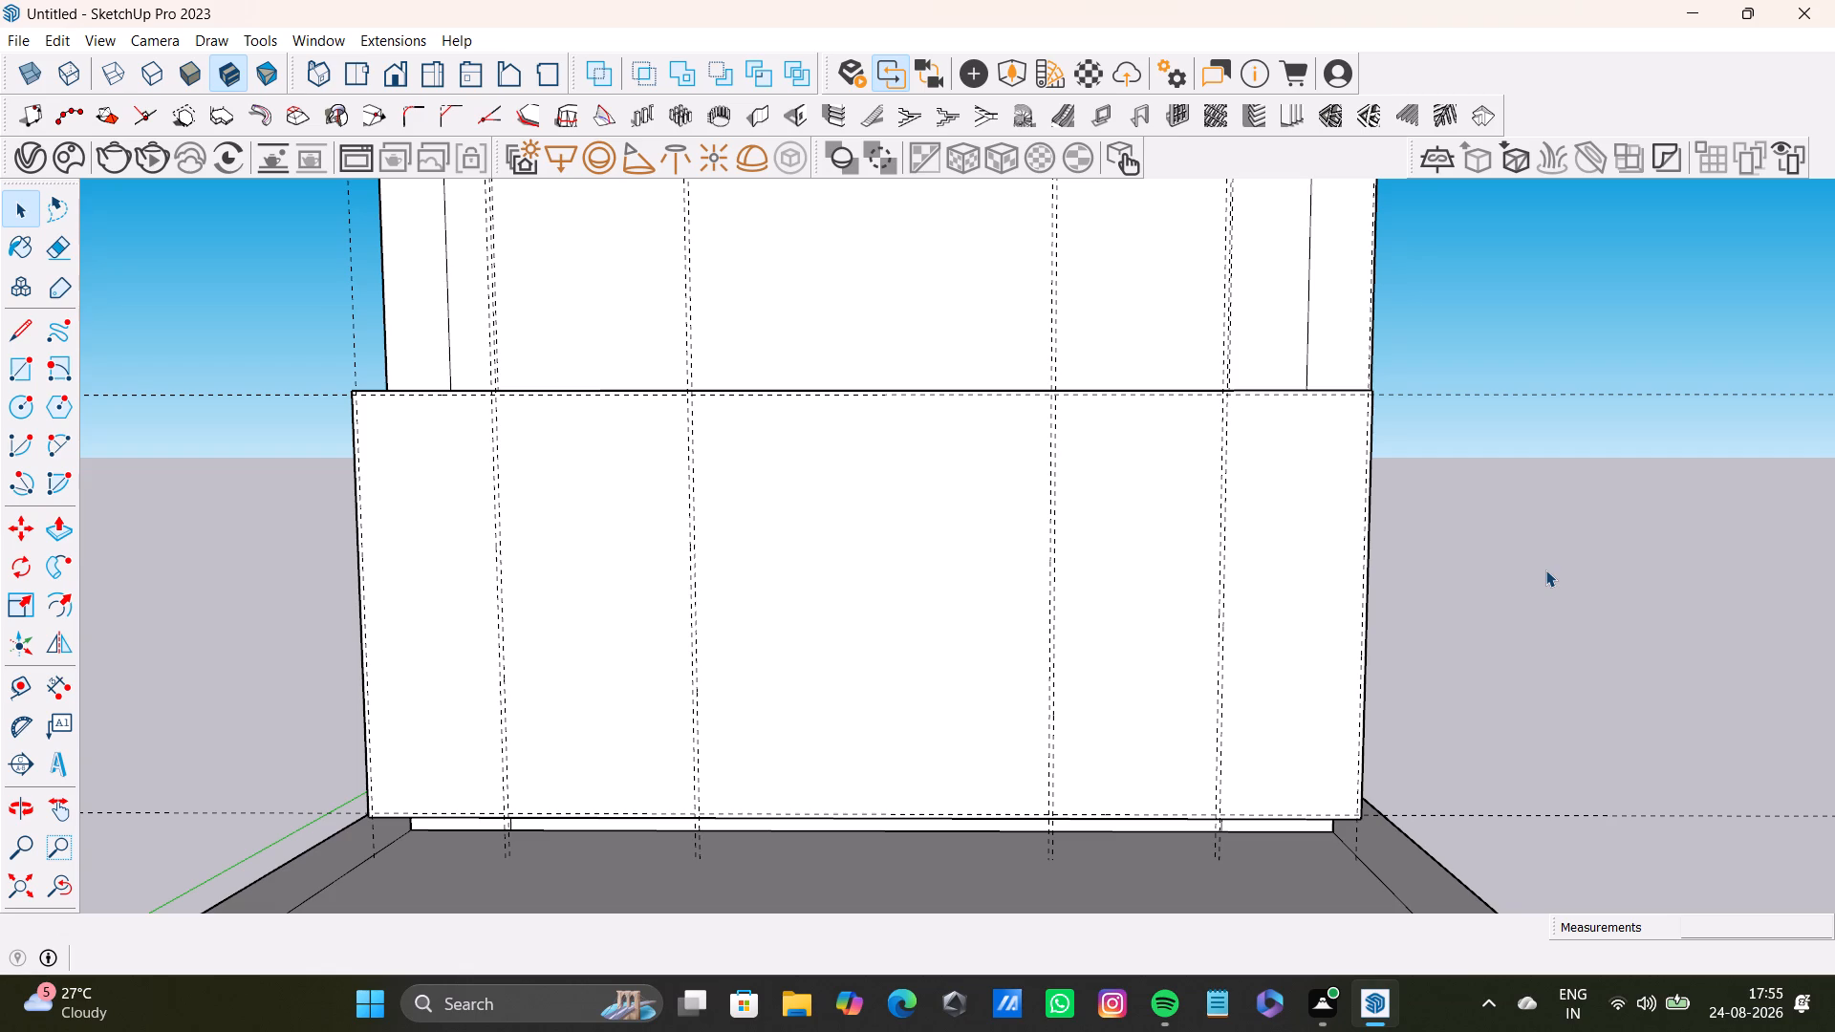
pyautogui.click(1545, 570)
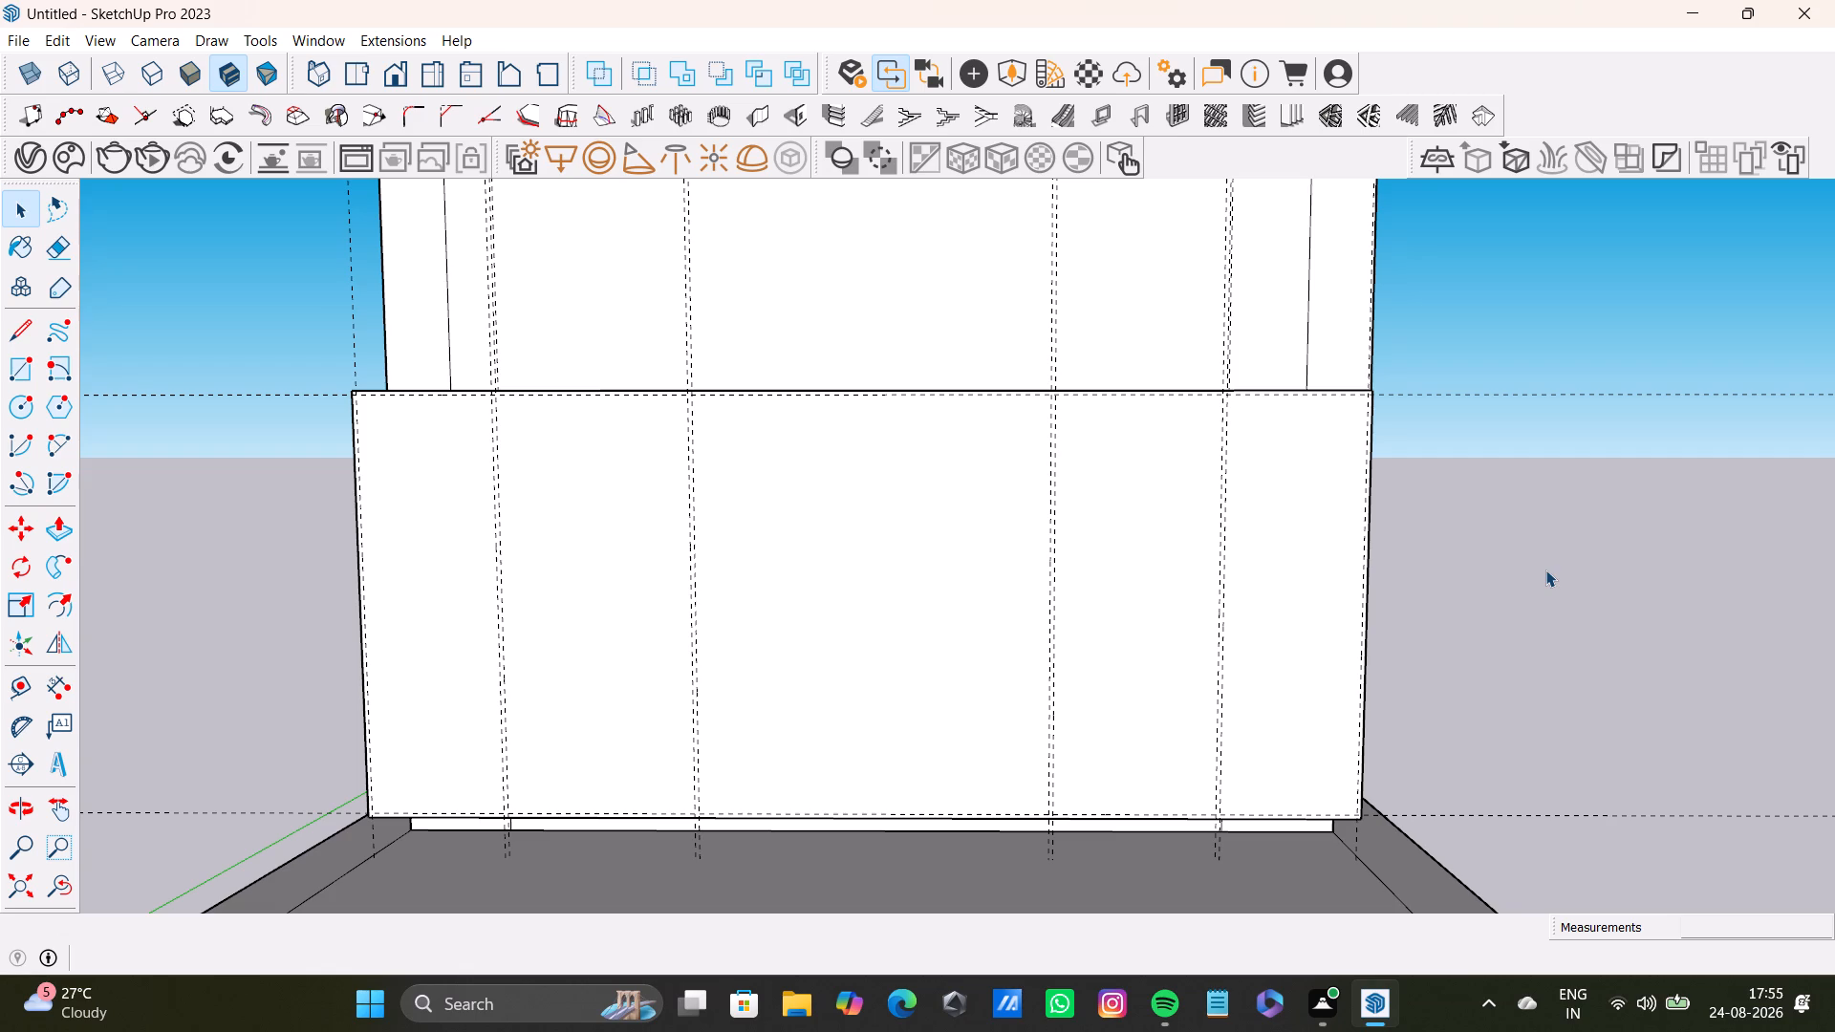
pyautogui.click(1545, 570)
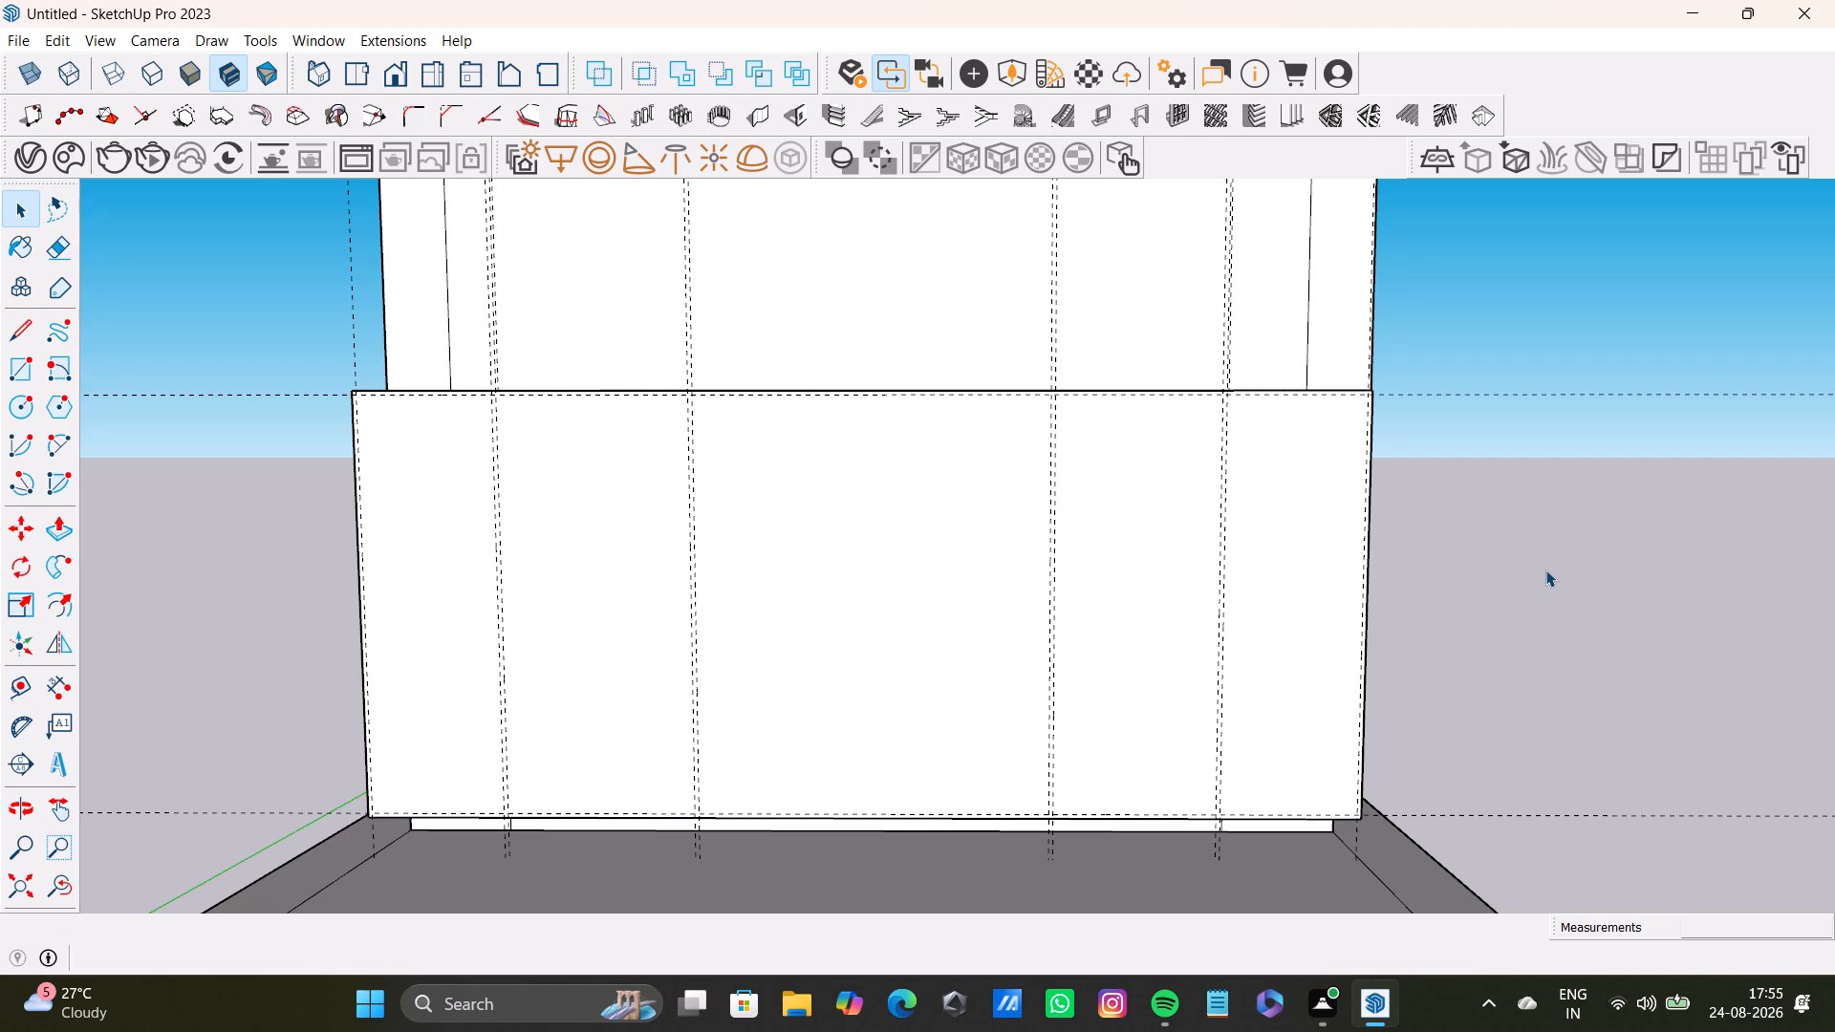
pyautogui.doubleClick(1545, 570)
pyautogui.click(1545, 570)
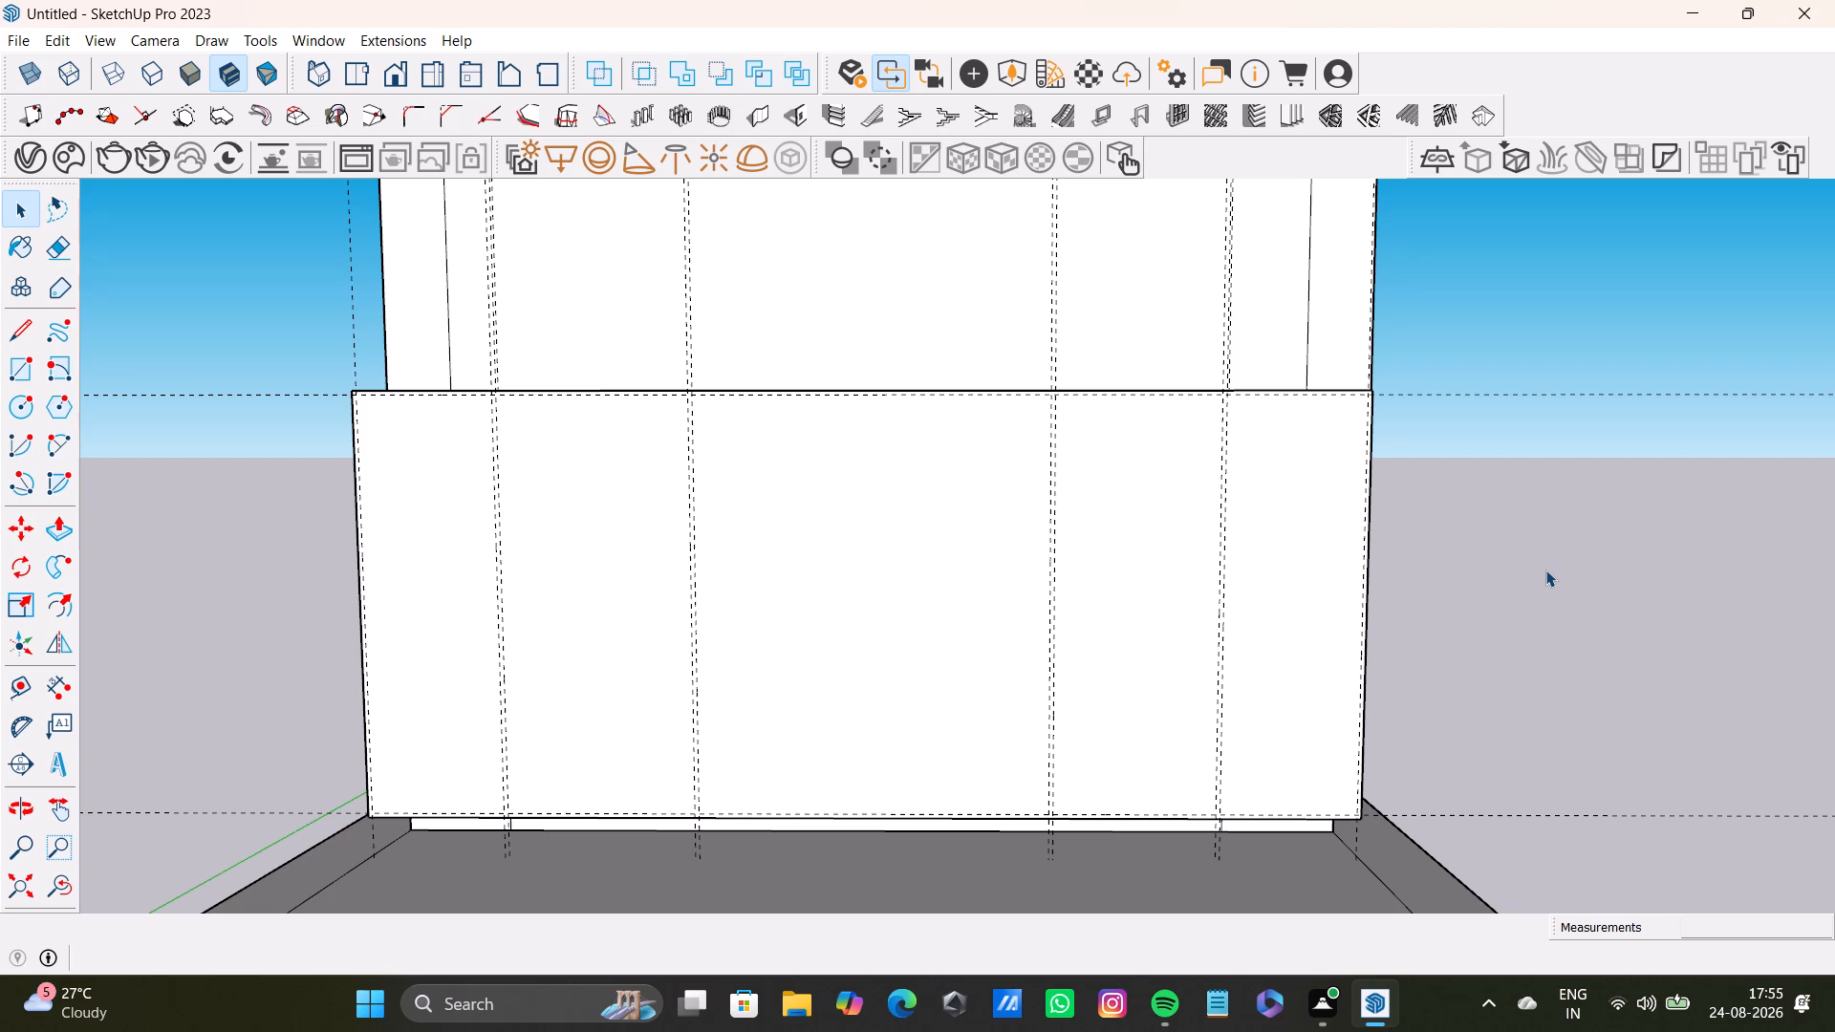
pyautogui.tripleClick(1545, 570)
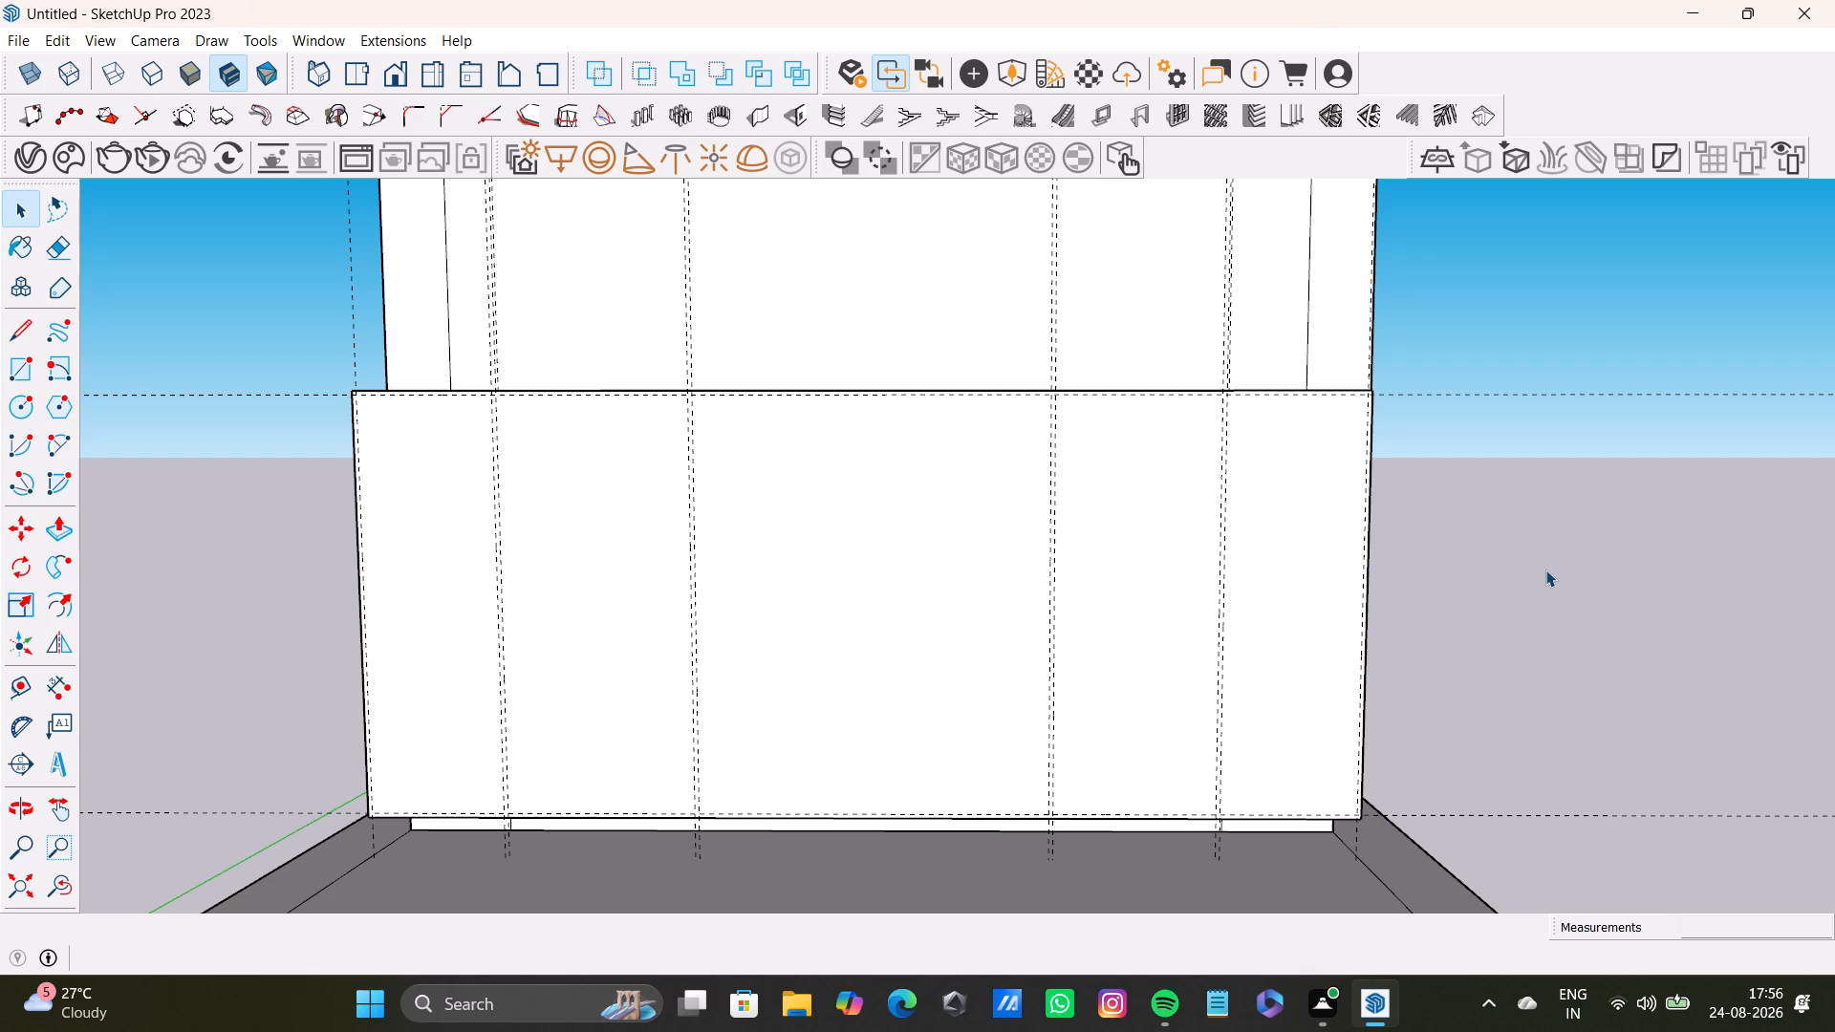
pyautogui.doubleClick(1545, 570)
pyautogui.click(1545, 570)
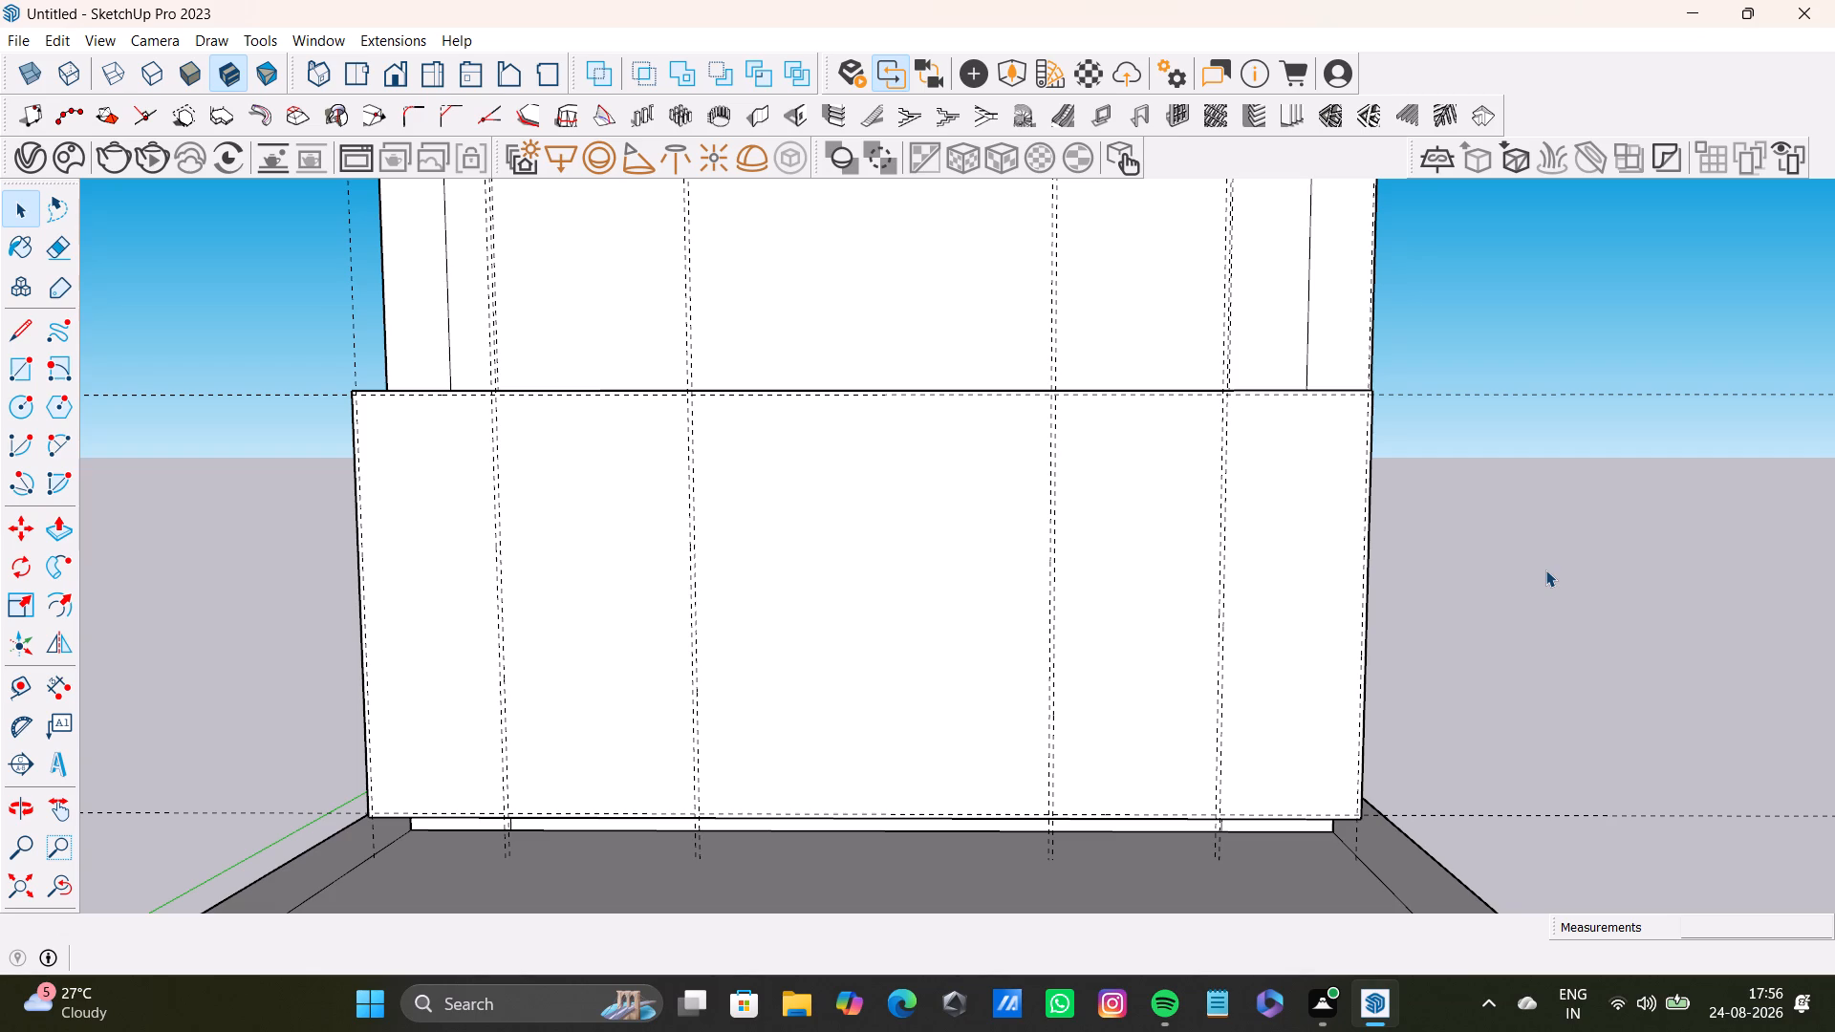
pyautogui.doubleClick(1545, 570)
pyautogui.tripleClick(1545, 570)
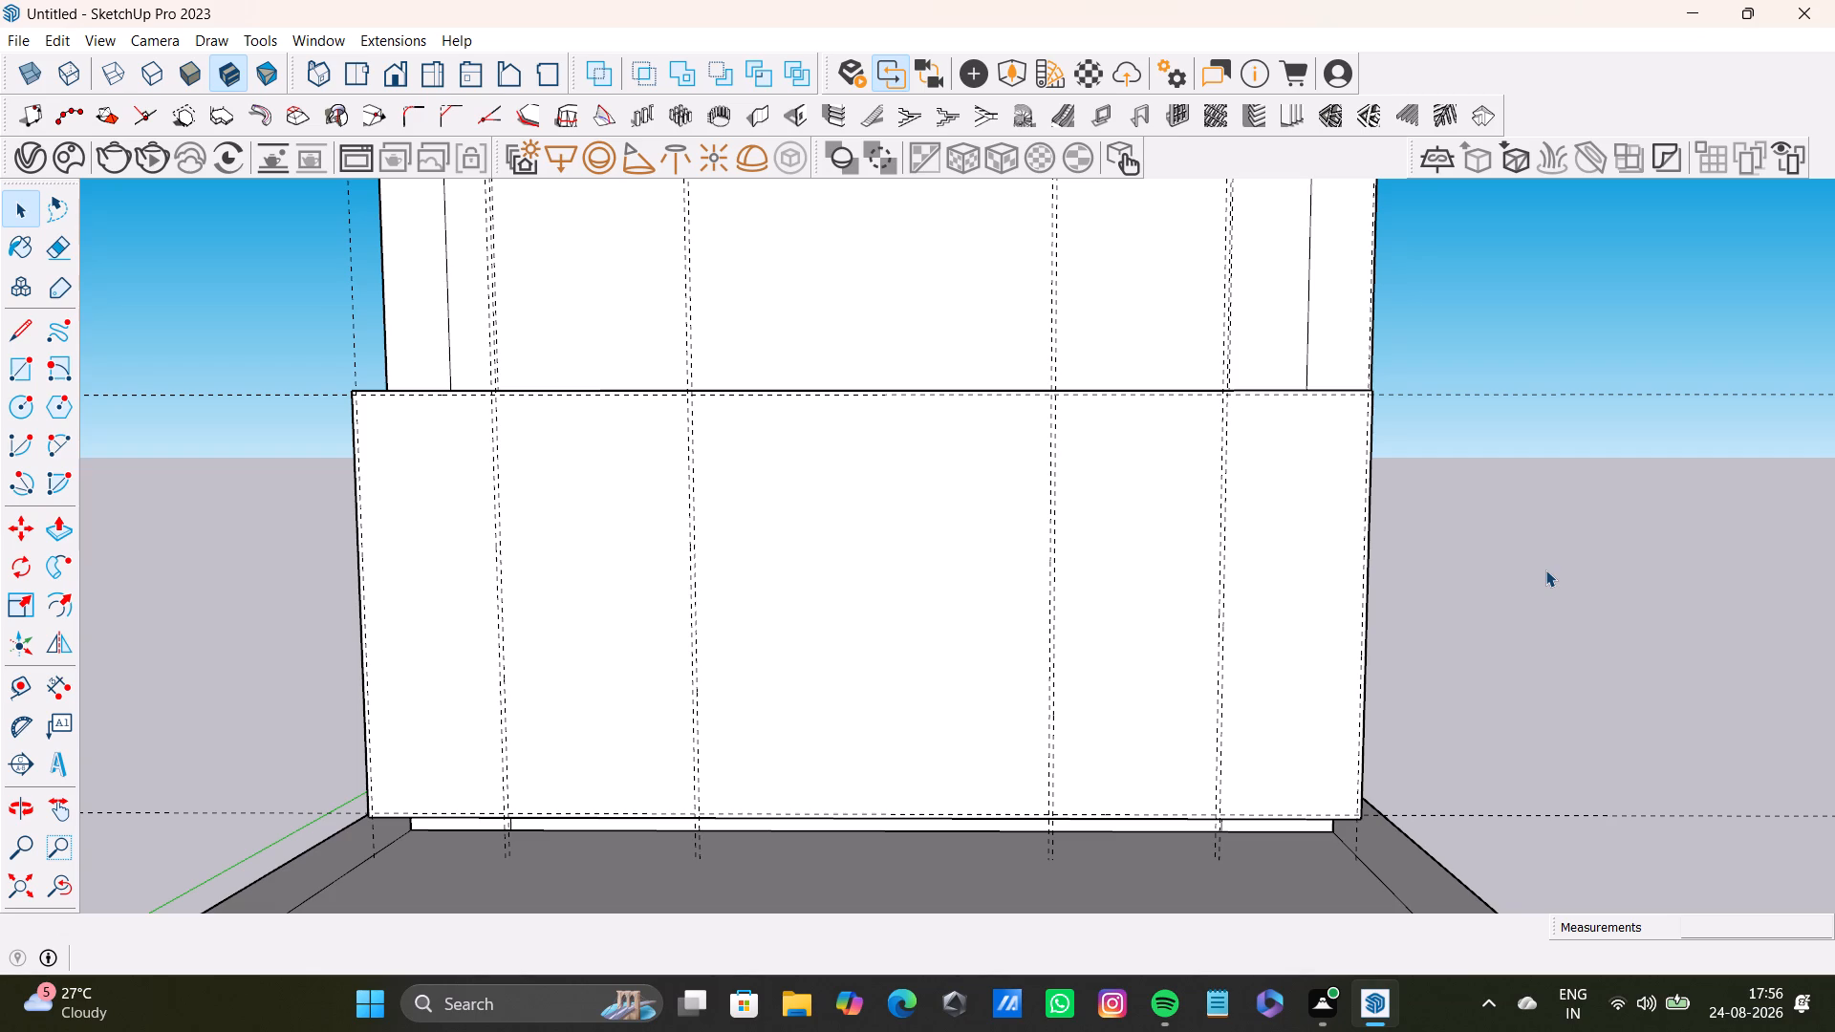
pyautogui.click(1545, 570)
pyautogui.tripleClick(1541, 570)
# Draw a rectangle in the leftmost bay of the block's front face, snapped to the inset guide intersections at opposite corners.
pyautogui.click(21, 370)
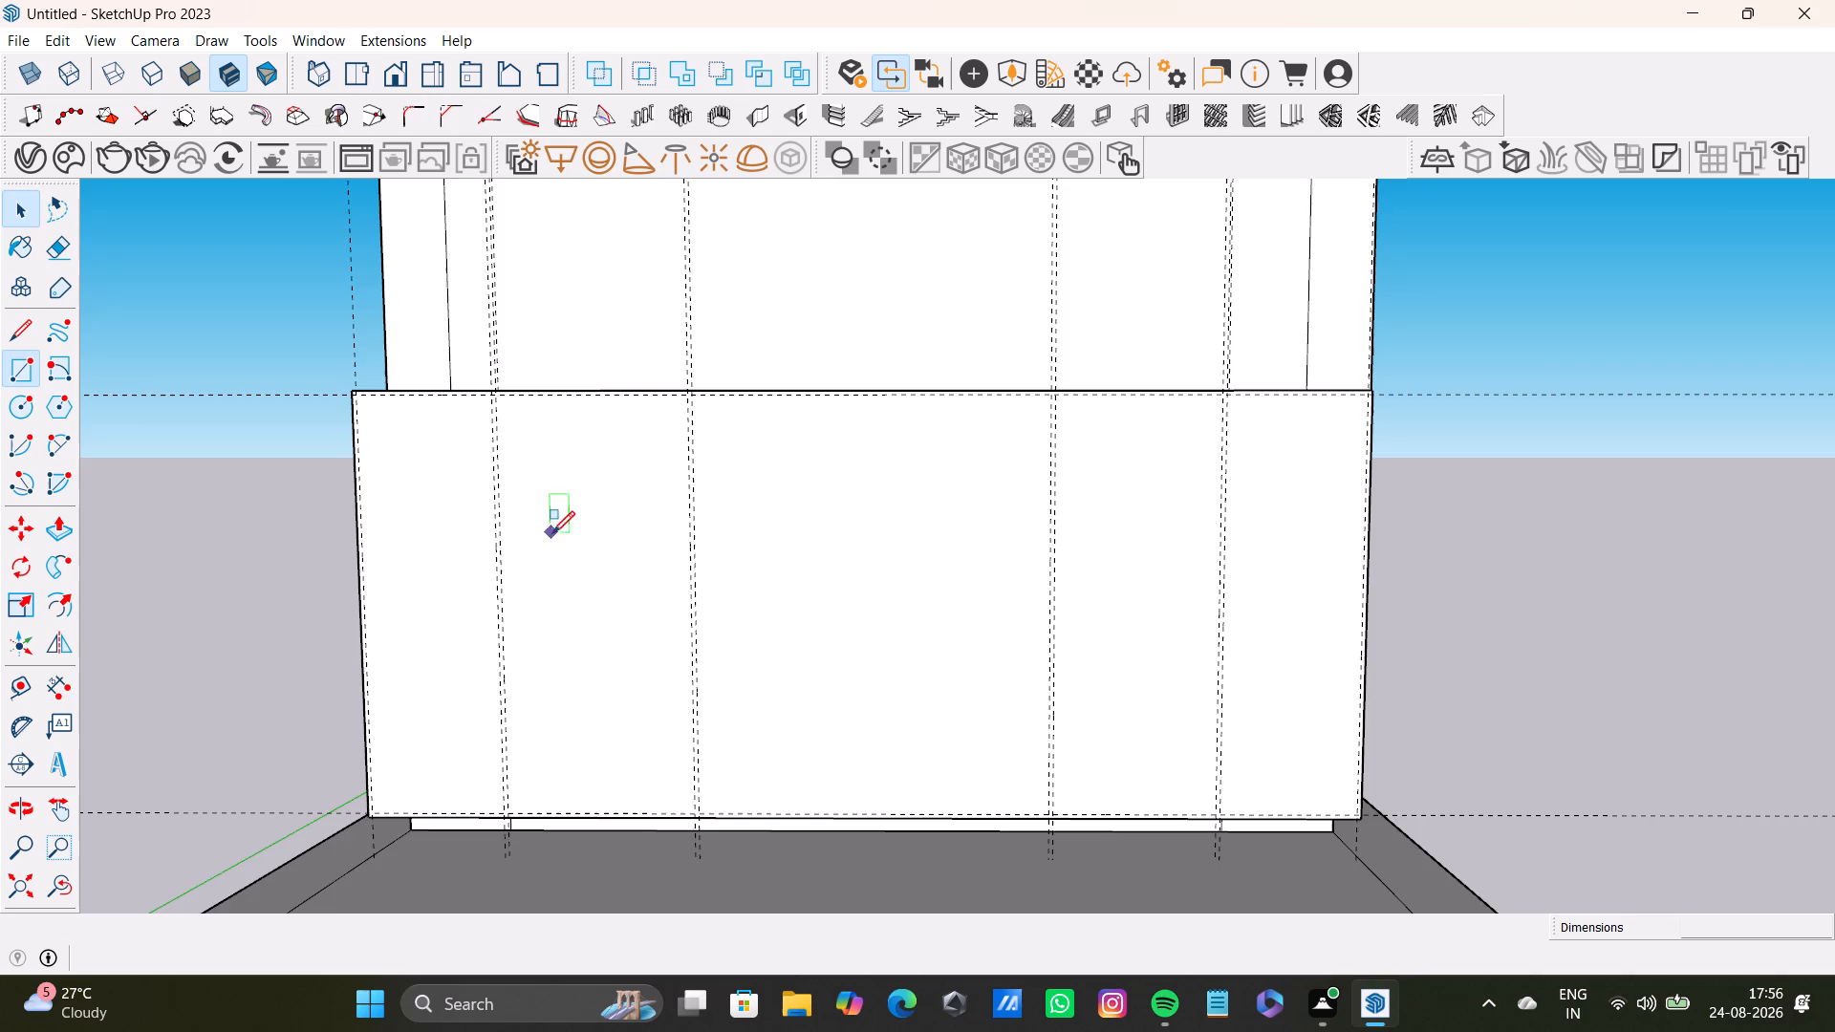
pyautogui.scroll(5, 365, 538)
pyautogui.keyDown('shift'); pyautogui.moveTo(471, 481); pyautogui.dragTo(553, 355, button='middle'); pyautogui.keyUp('shift')
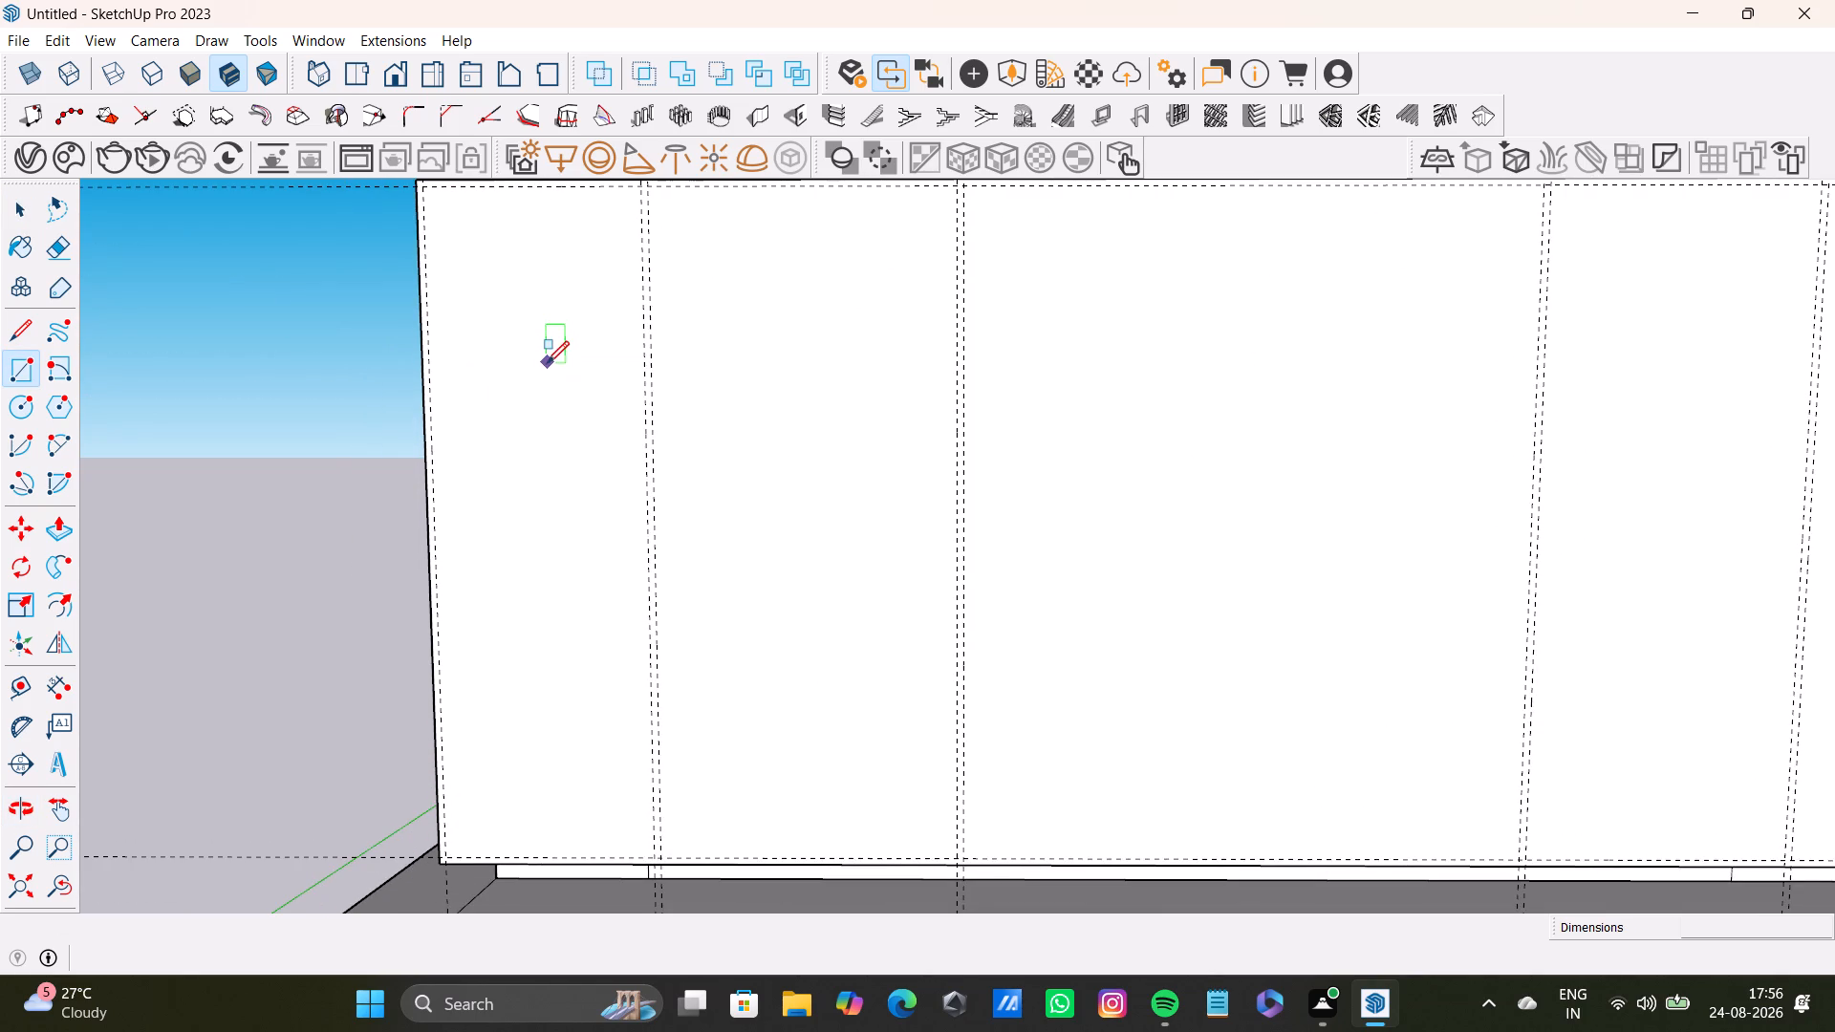
pyautogui.moveTo(546, 365); pyautogui.dragTo(538, 414, button='middle')
pyautogui.click(410, 221)
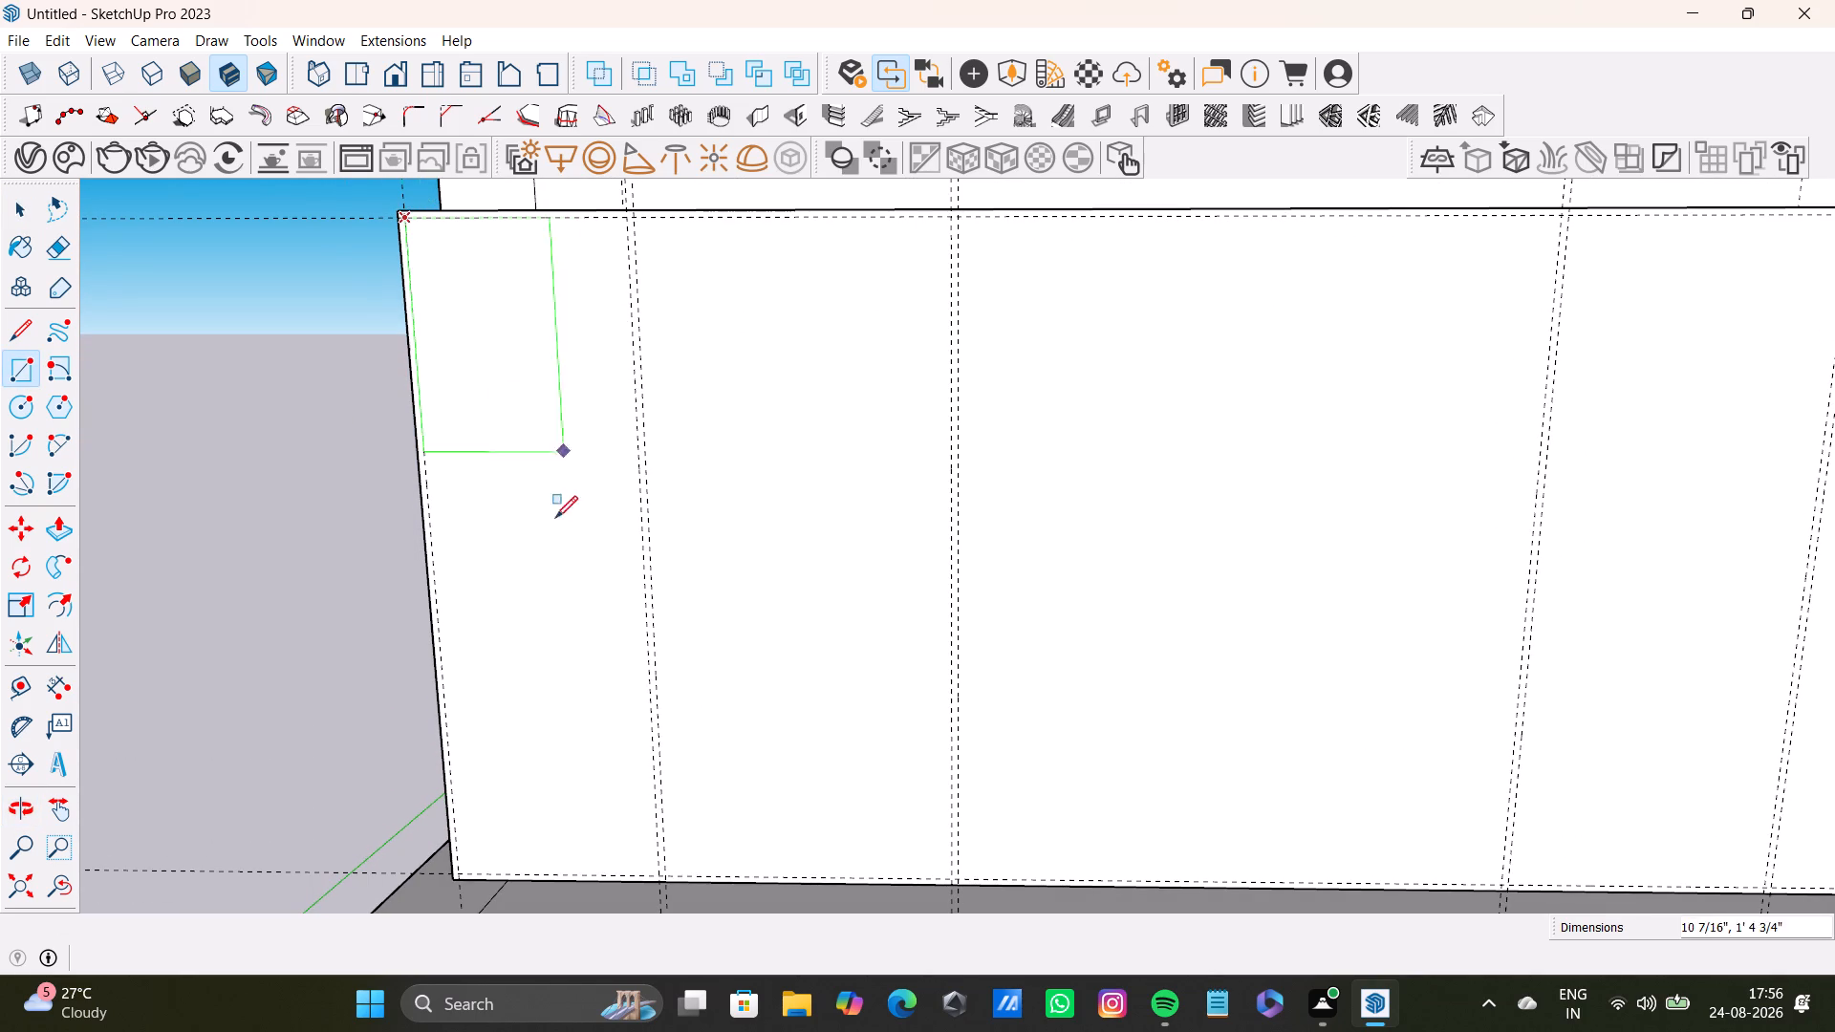
pyautogui.click(660, 873)
pyautogui.press('space')
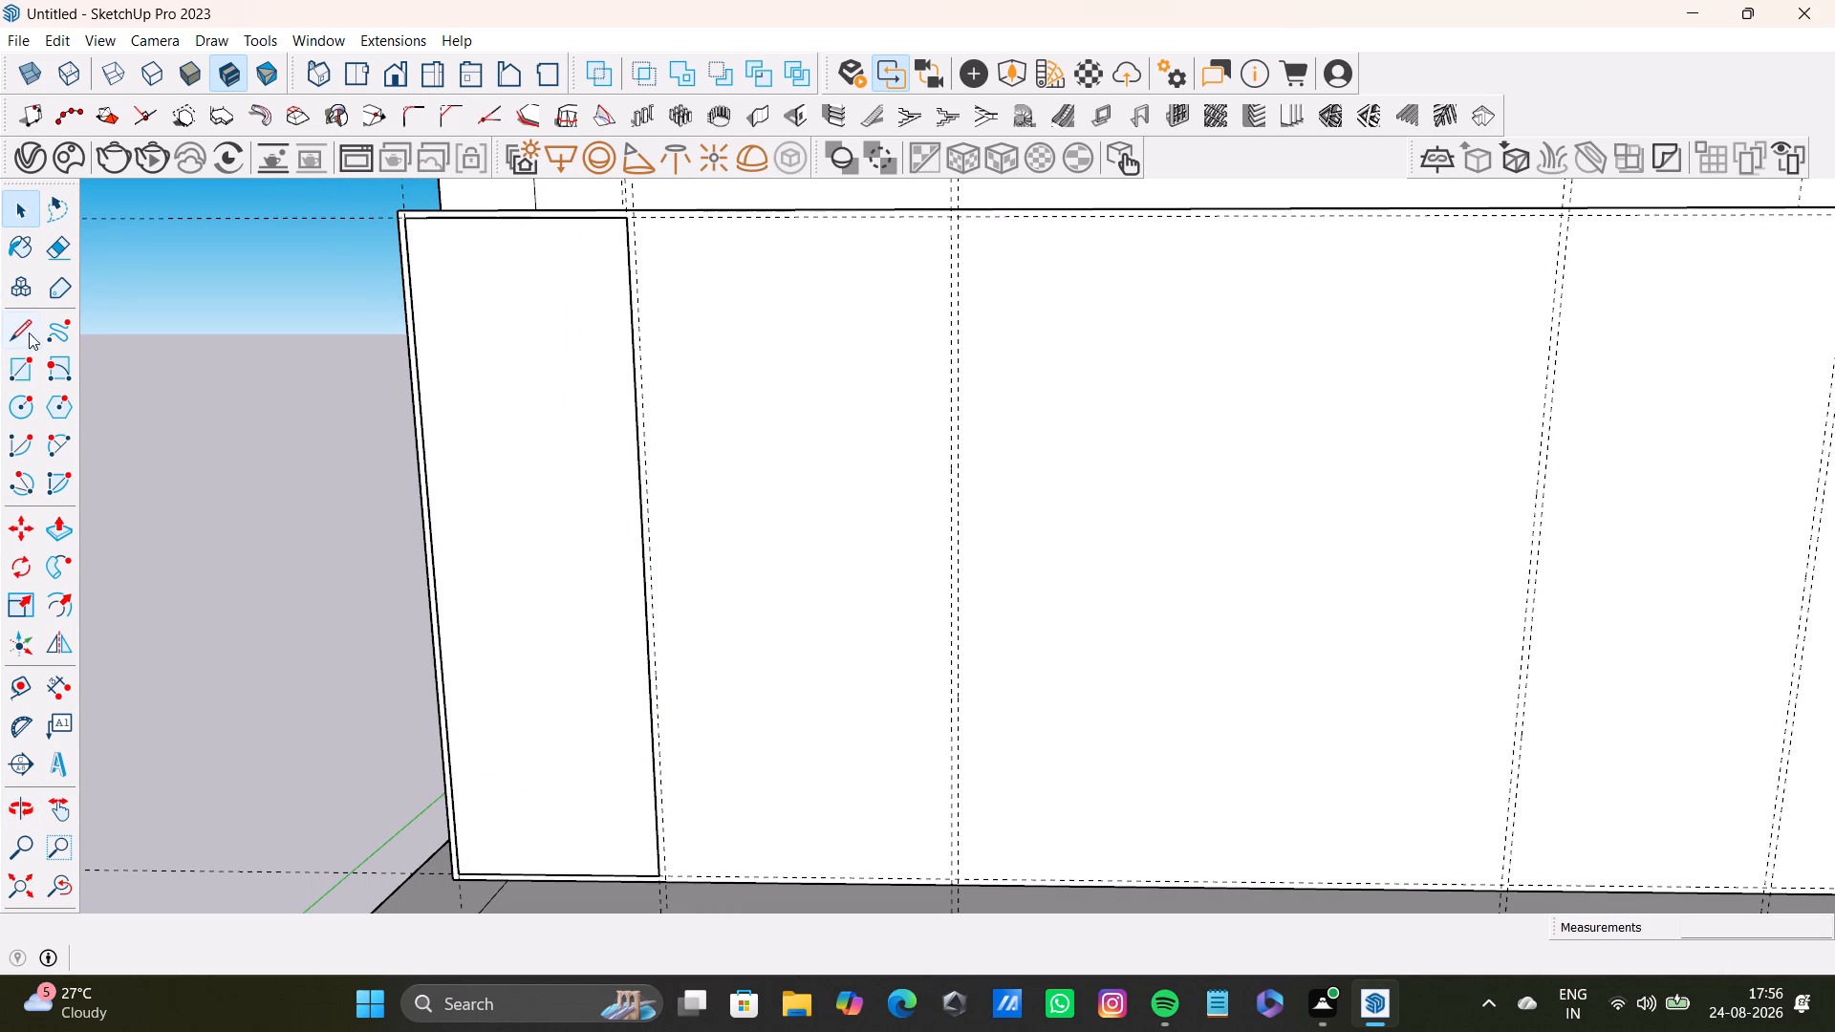
# Draw a rectangle in the second bay from the left, between the first and second pairs of vertical guides.
pyautogui.moveTo(17, 372); pyautogui.dragTo(29, 372)
pyautogui.click(636, 220)
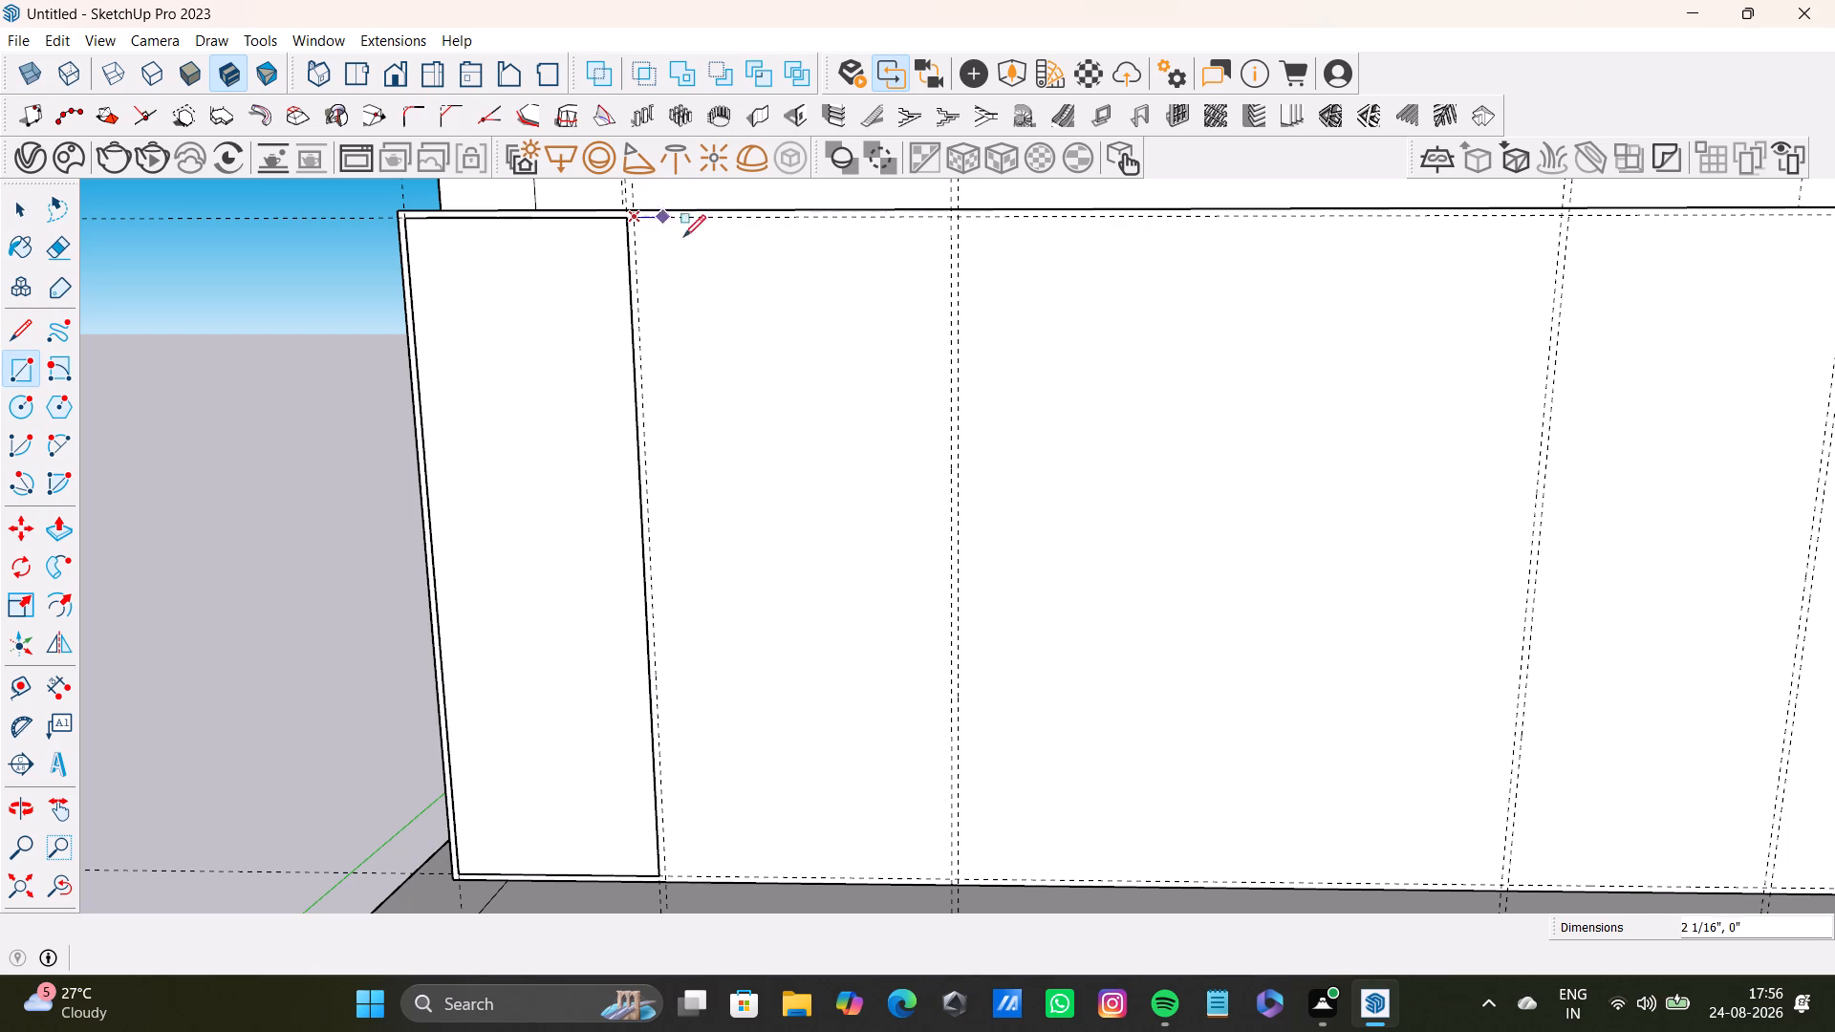
pyautogui.click(951, 879)
pyautogui.press('space')
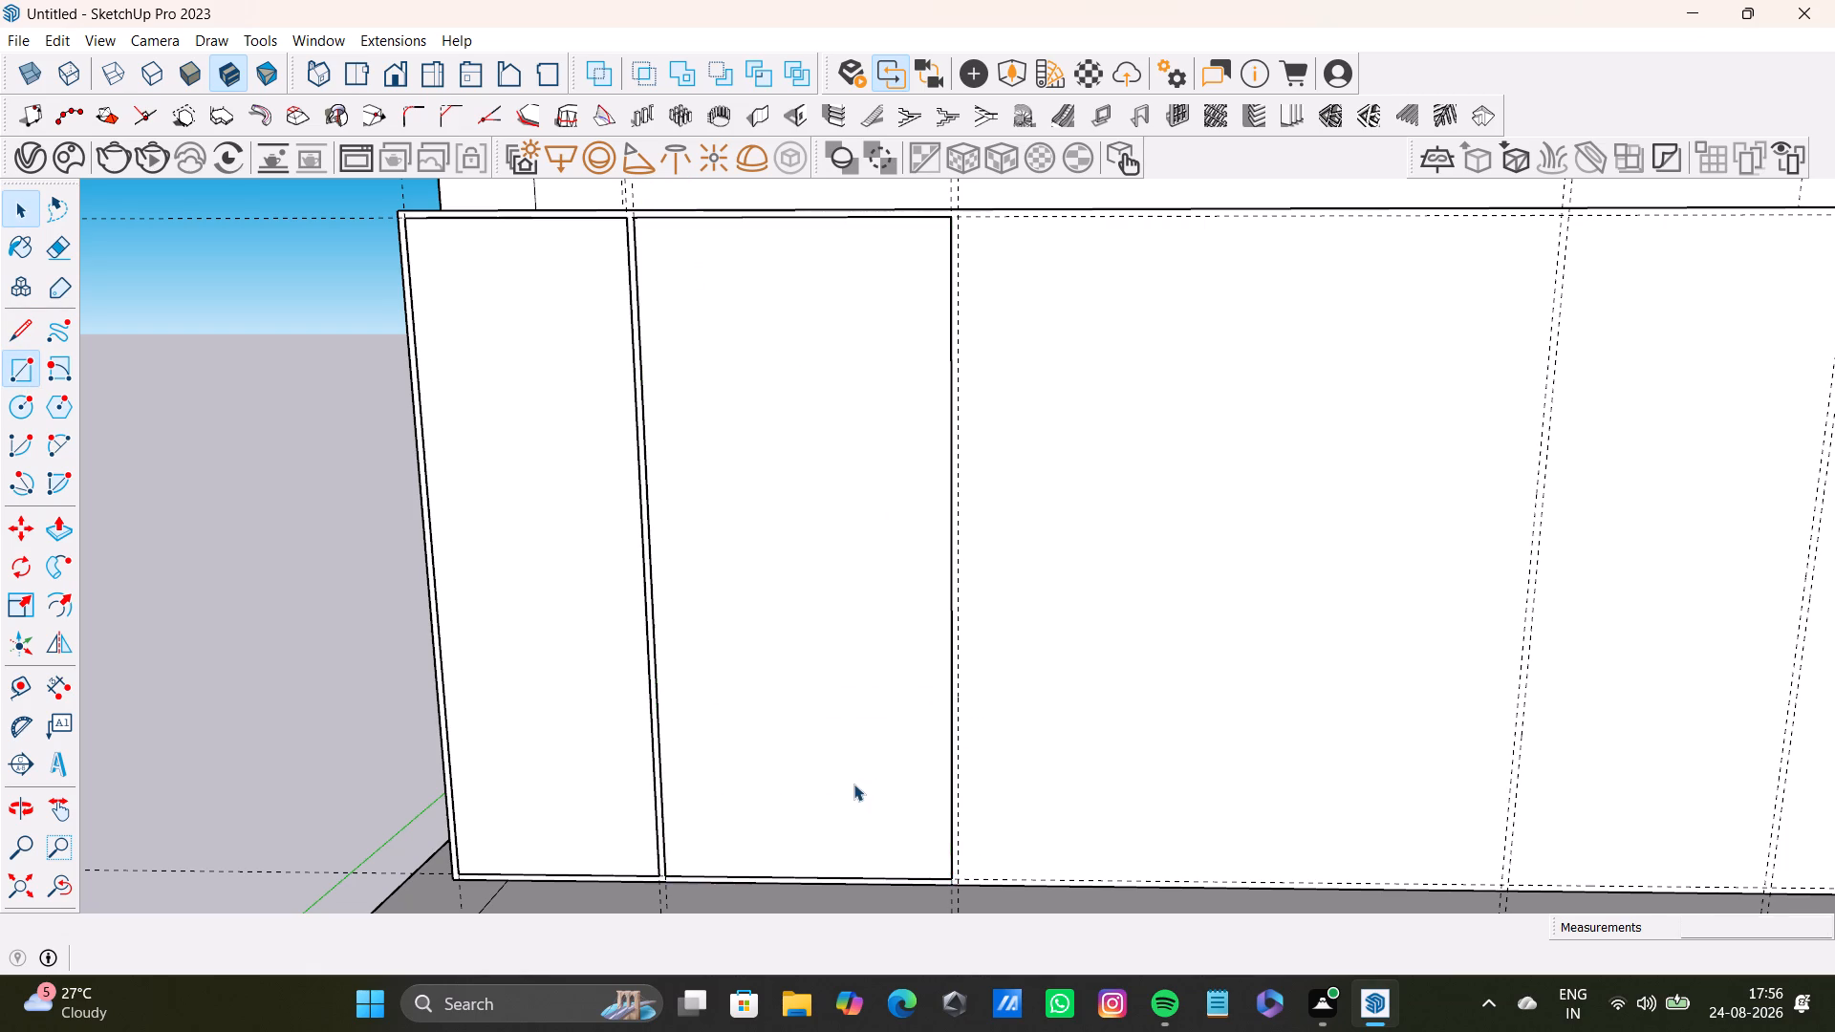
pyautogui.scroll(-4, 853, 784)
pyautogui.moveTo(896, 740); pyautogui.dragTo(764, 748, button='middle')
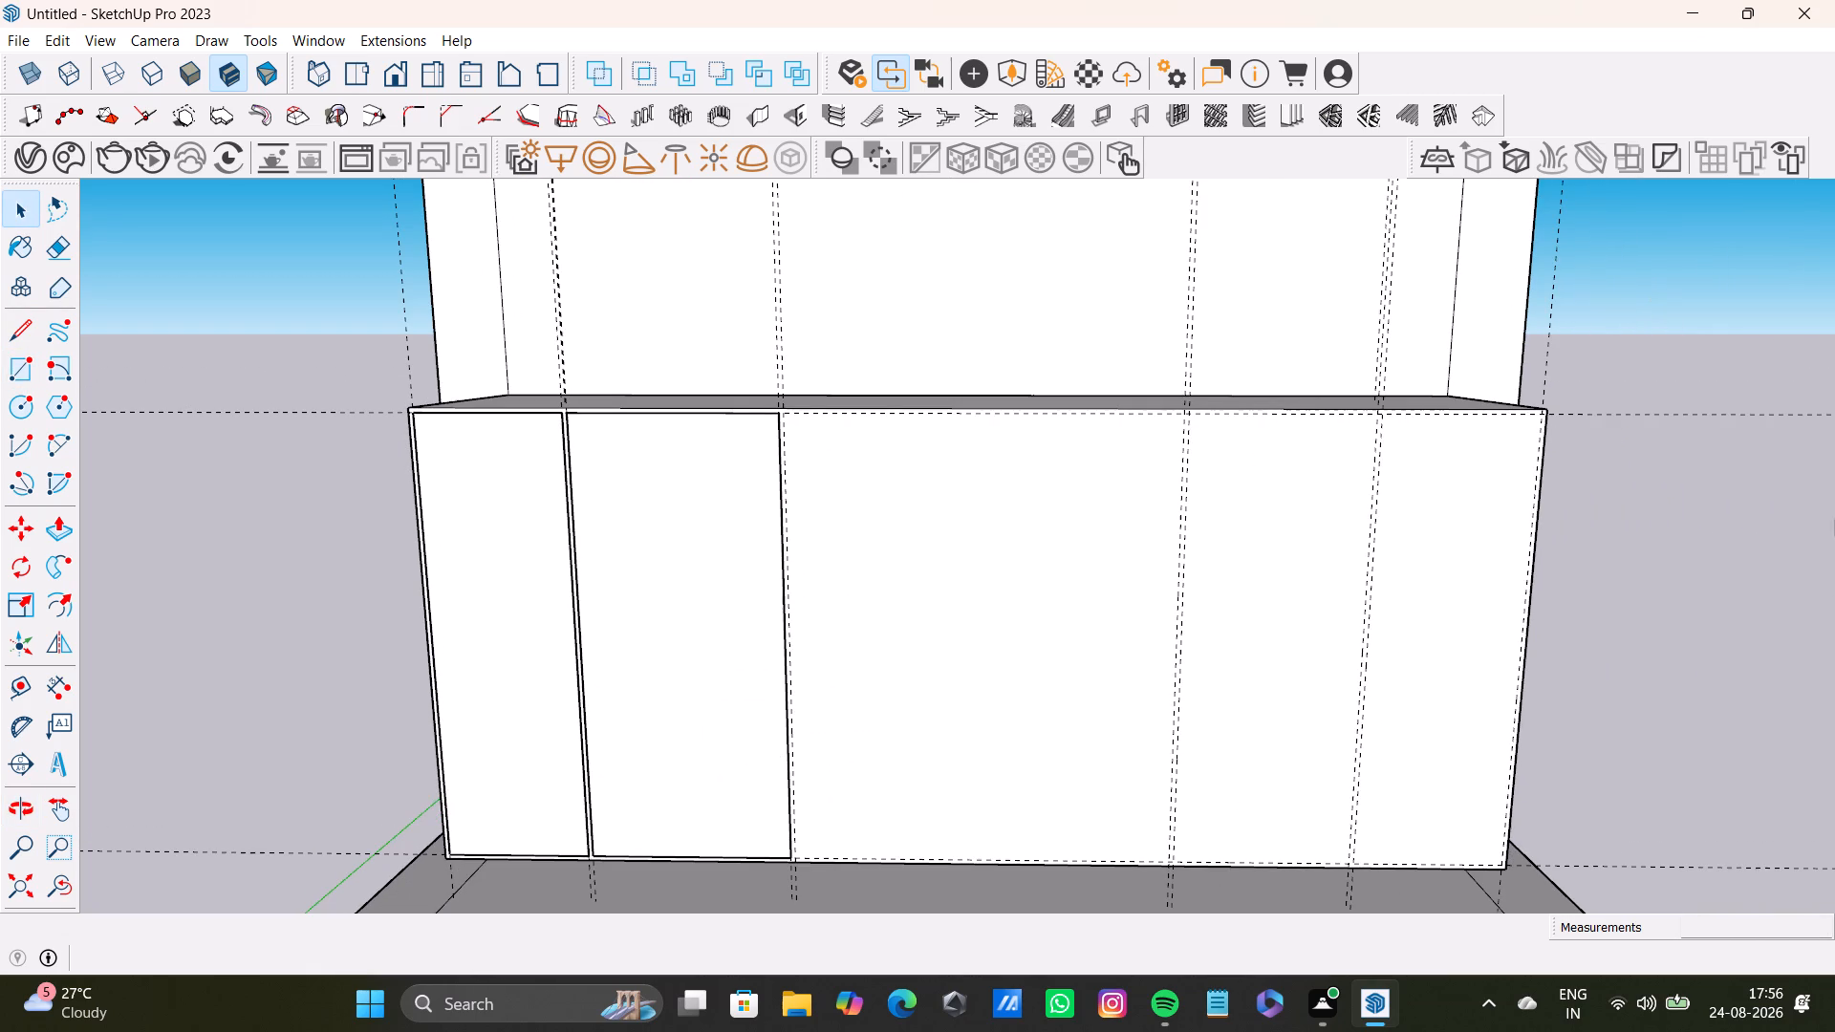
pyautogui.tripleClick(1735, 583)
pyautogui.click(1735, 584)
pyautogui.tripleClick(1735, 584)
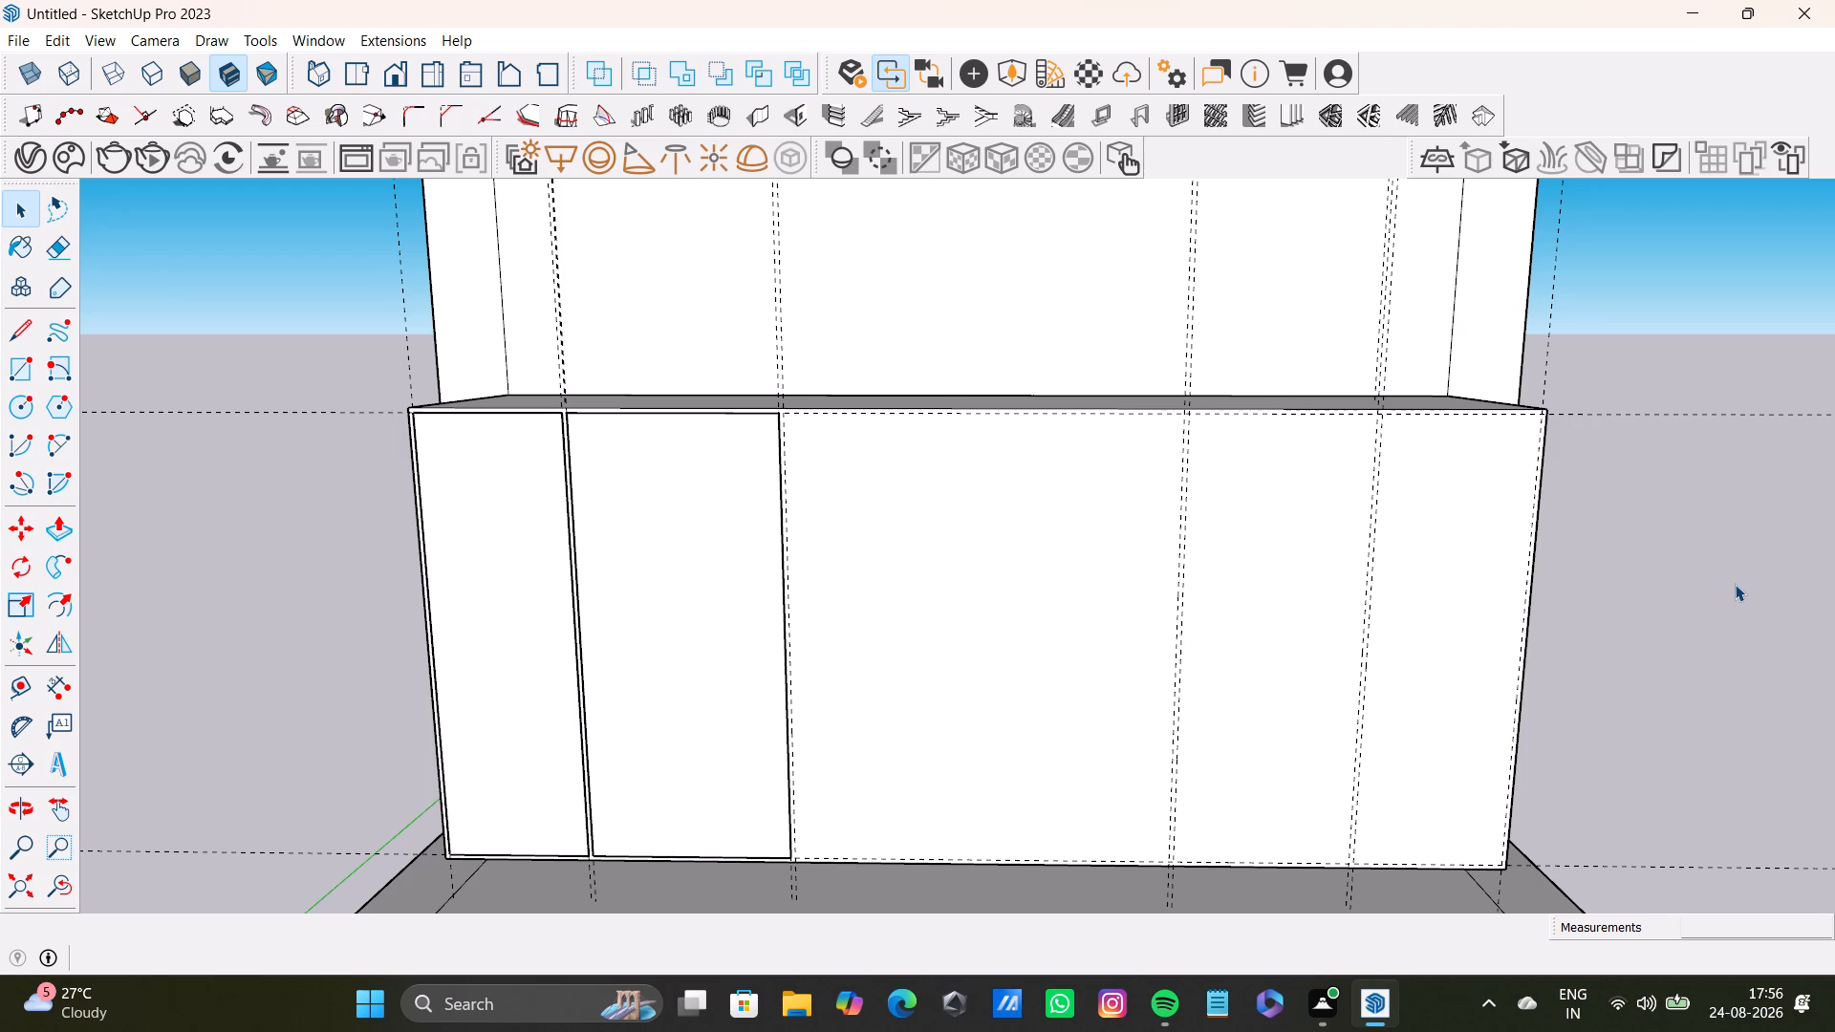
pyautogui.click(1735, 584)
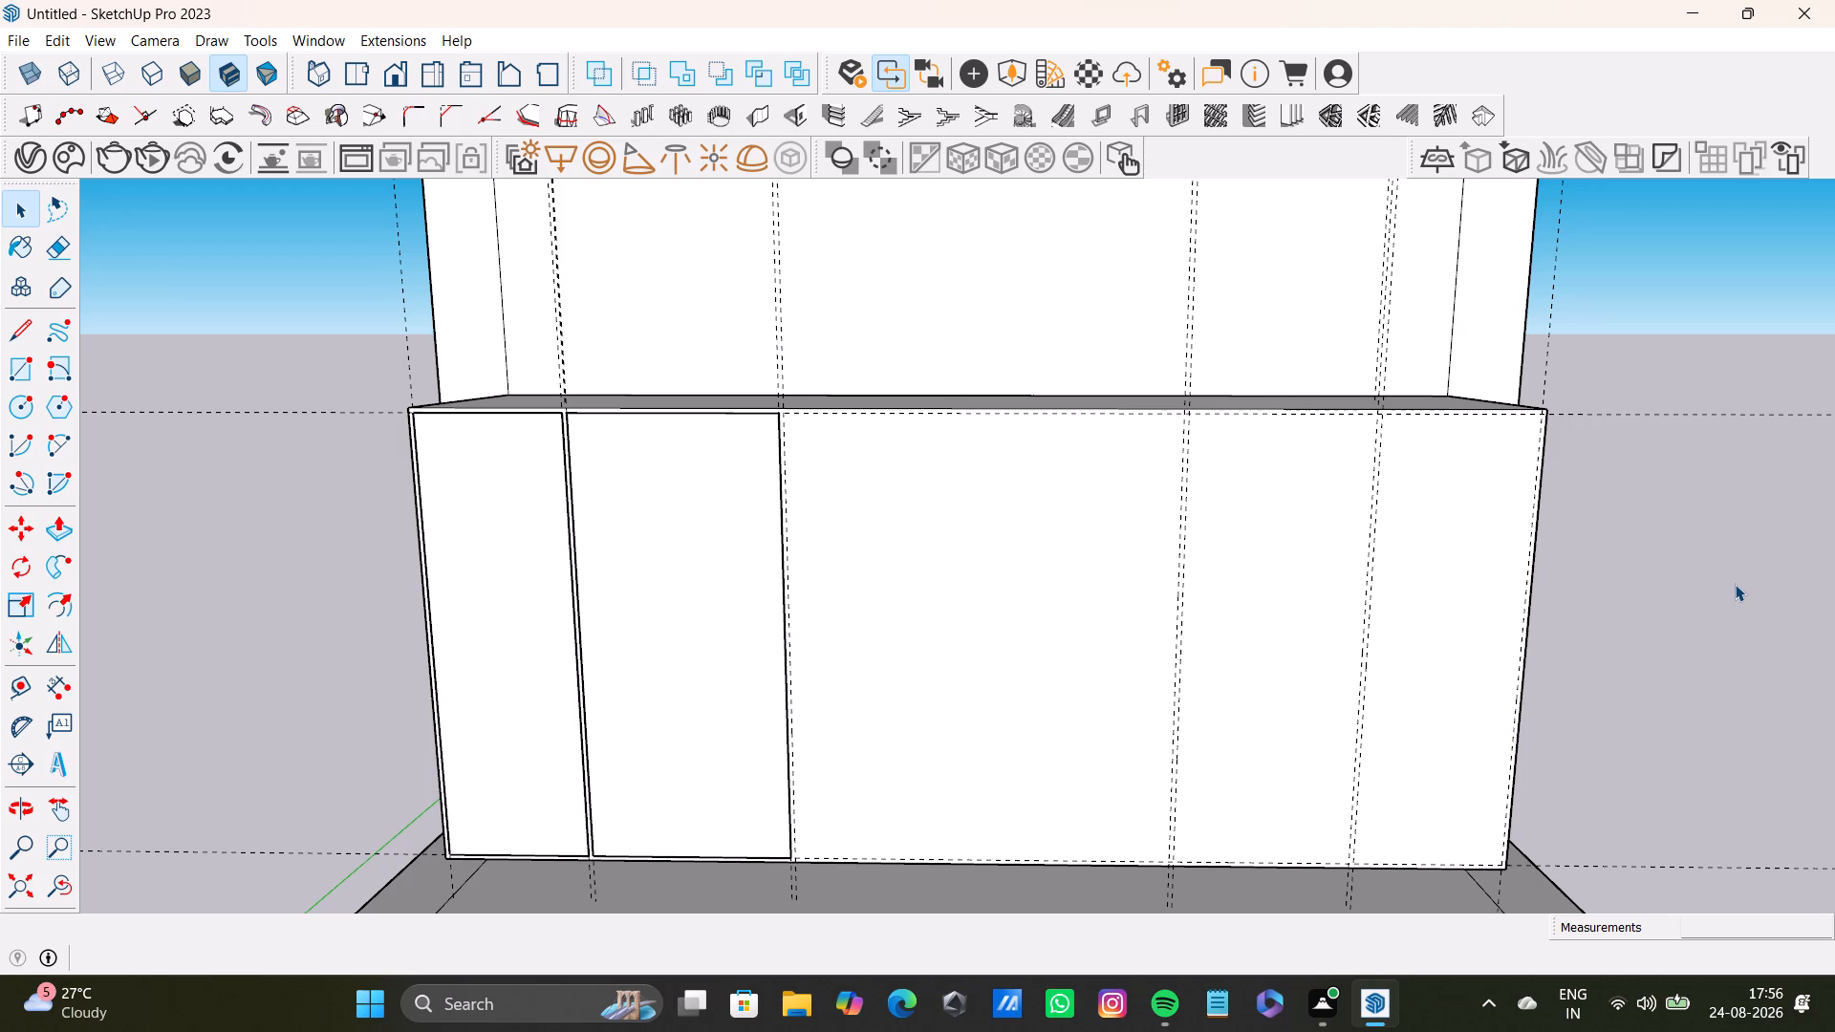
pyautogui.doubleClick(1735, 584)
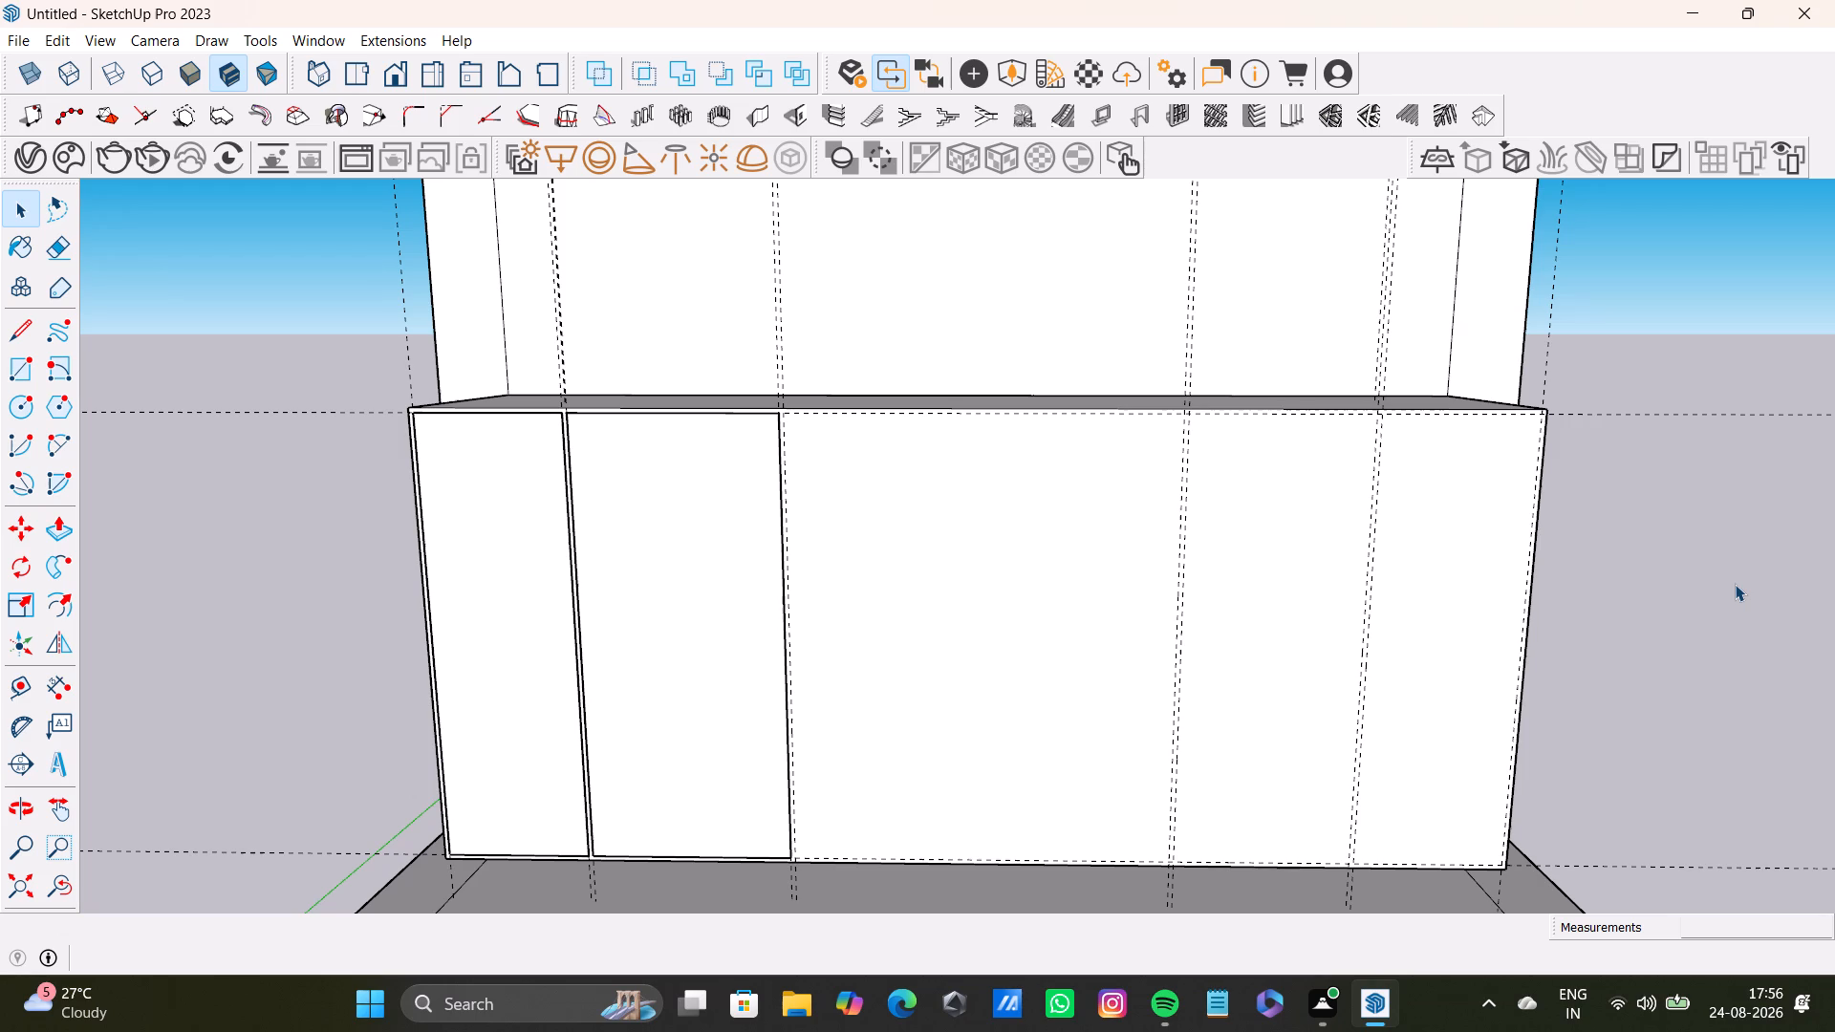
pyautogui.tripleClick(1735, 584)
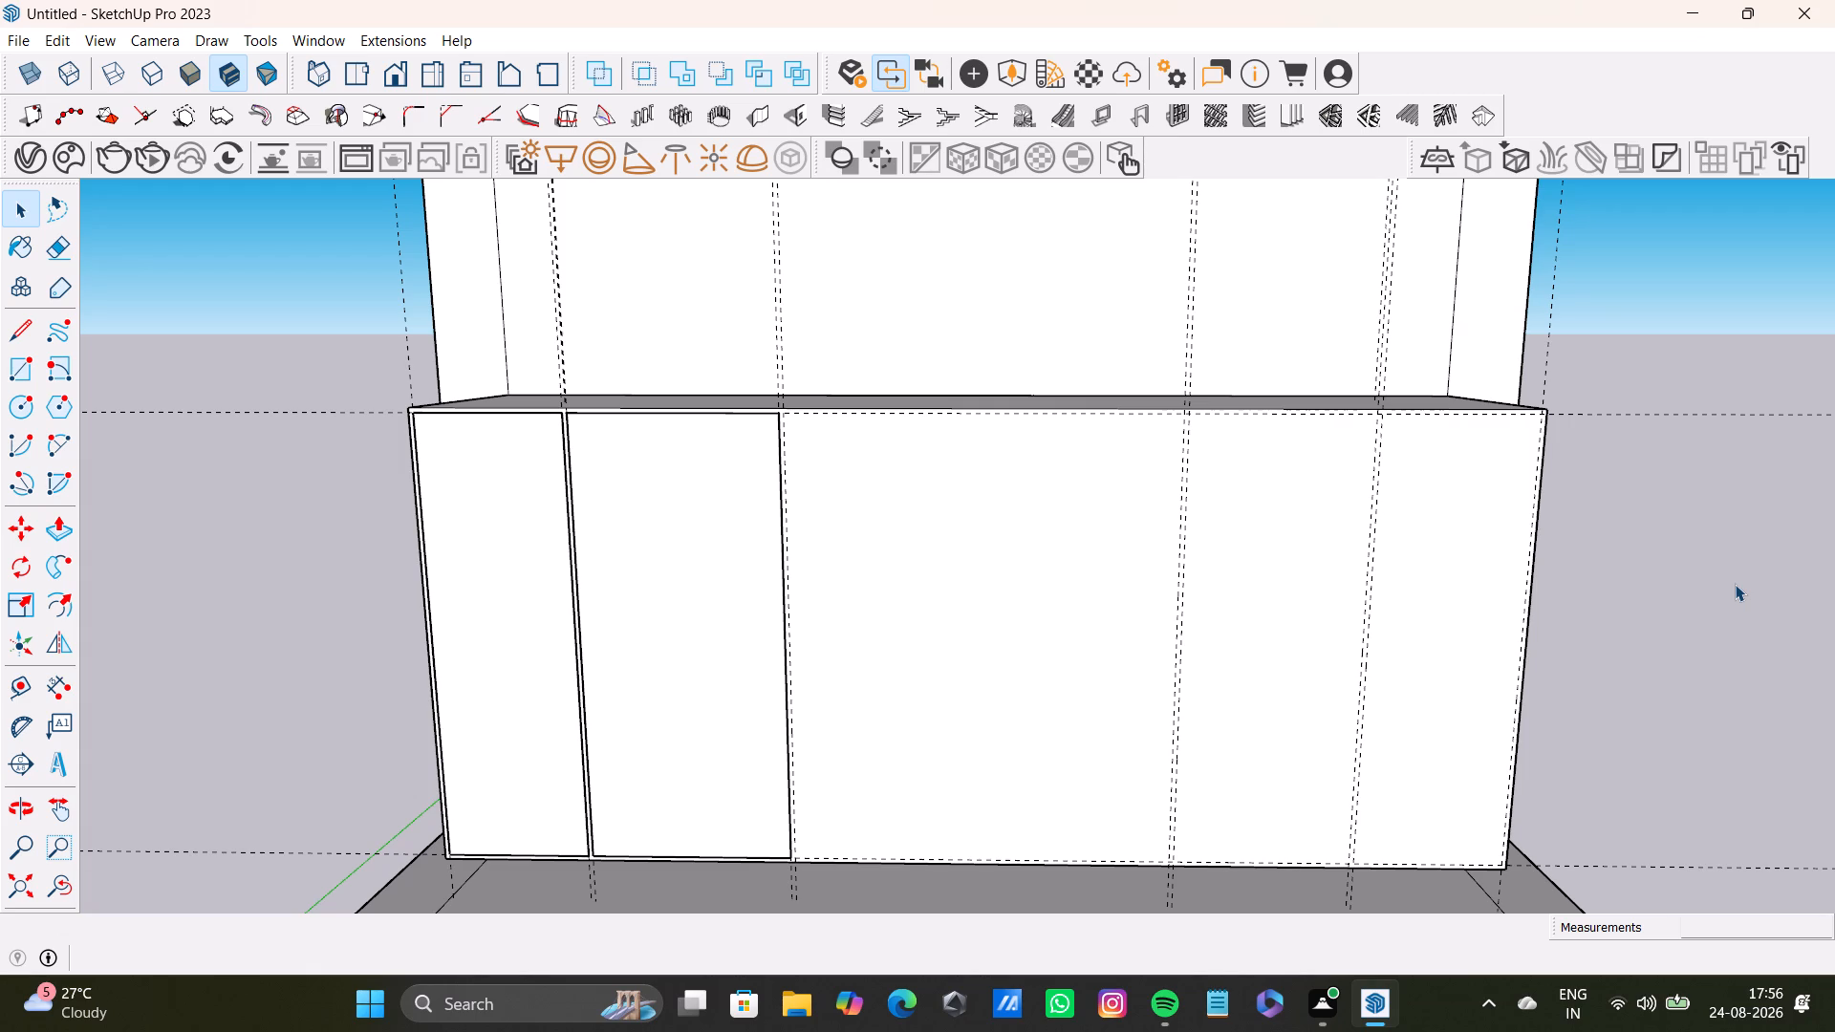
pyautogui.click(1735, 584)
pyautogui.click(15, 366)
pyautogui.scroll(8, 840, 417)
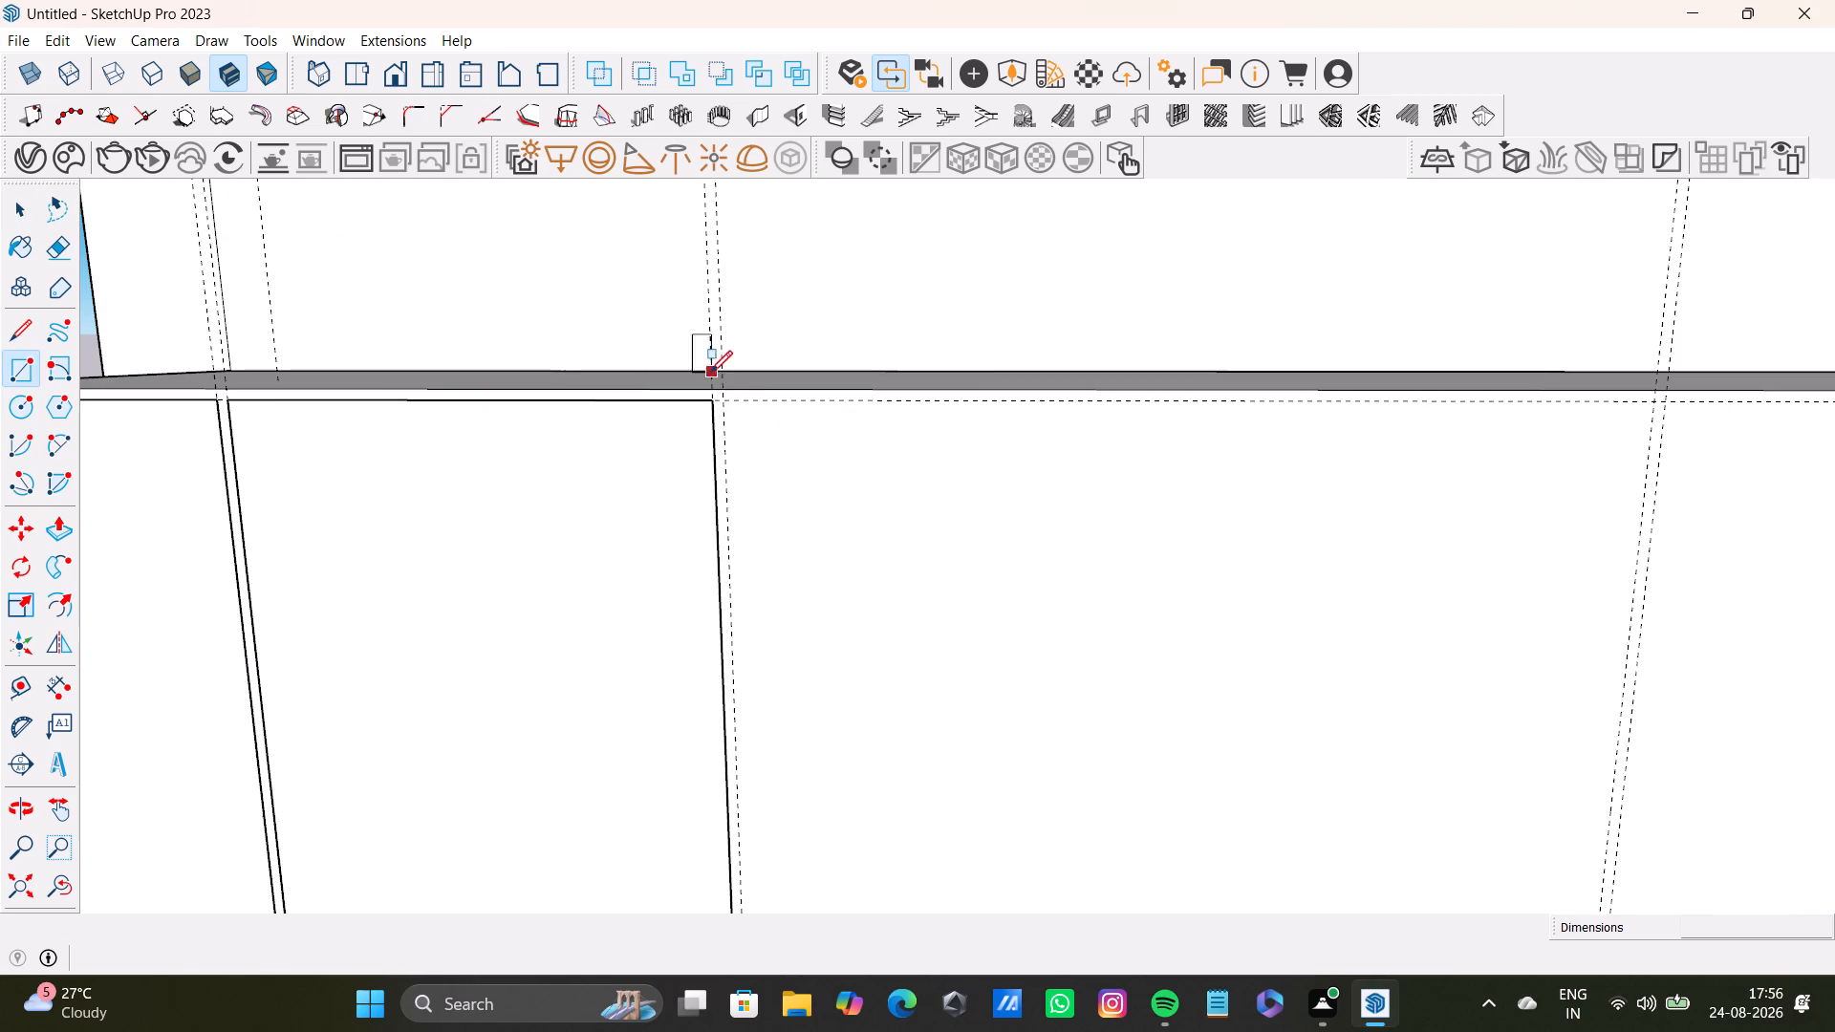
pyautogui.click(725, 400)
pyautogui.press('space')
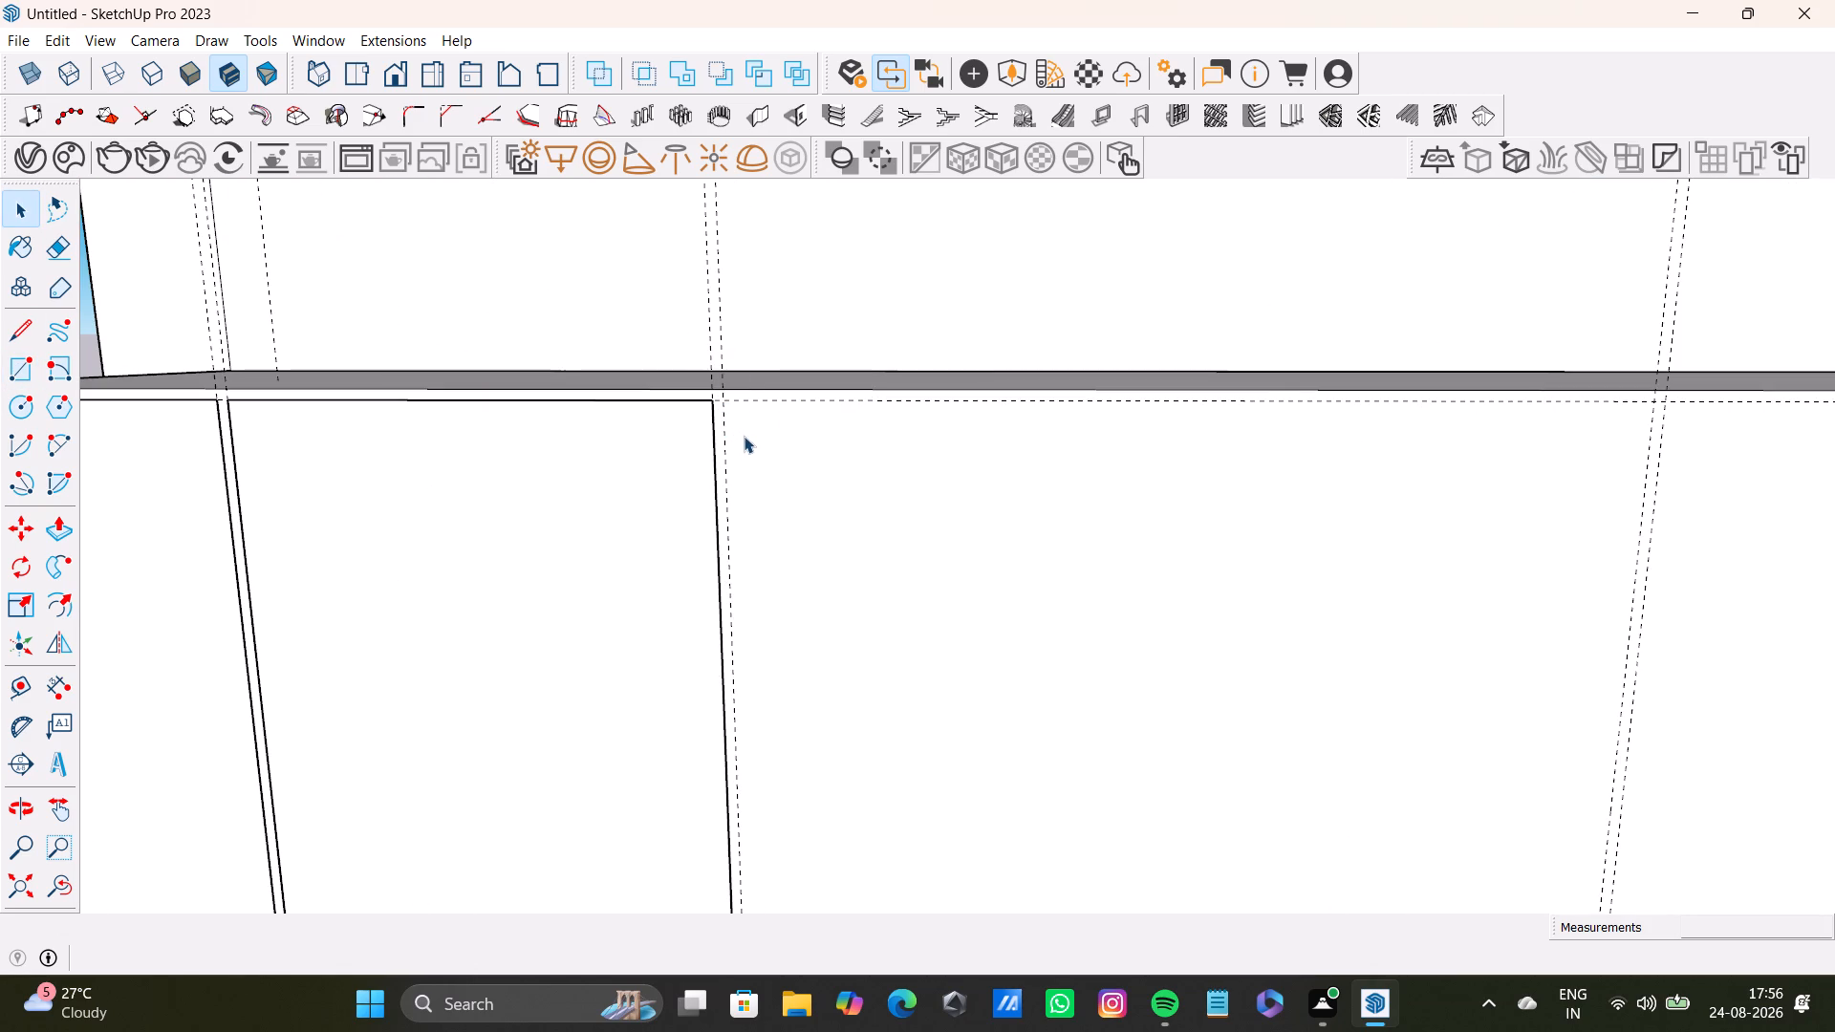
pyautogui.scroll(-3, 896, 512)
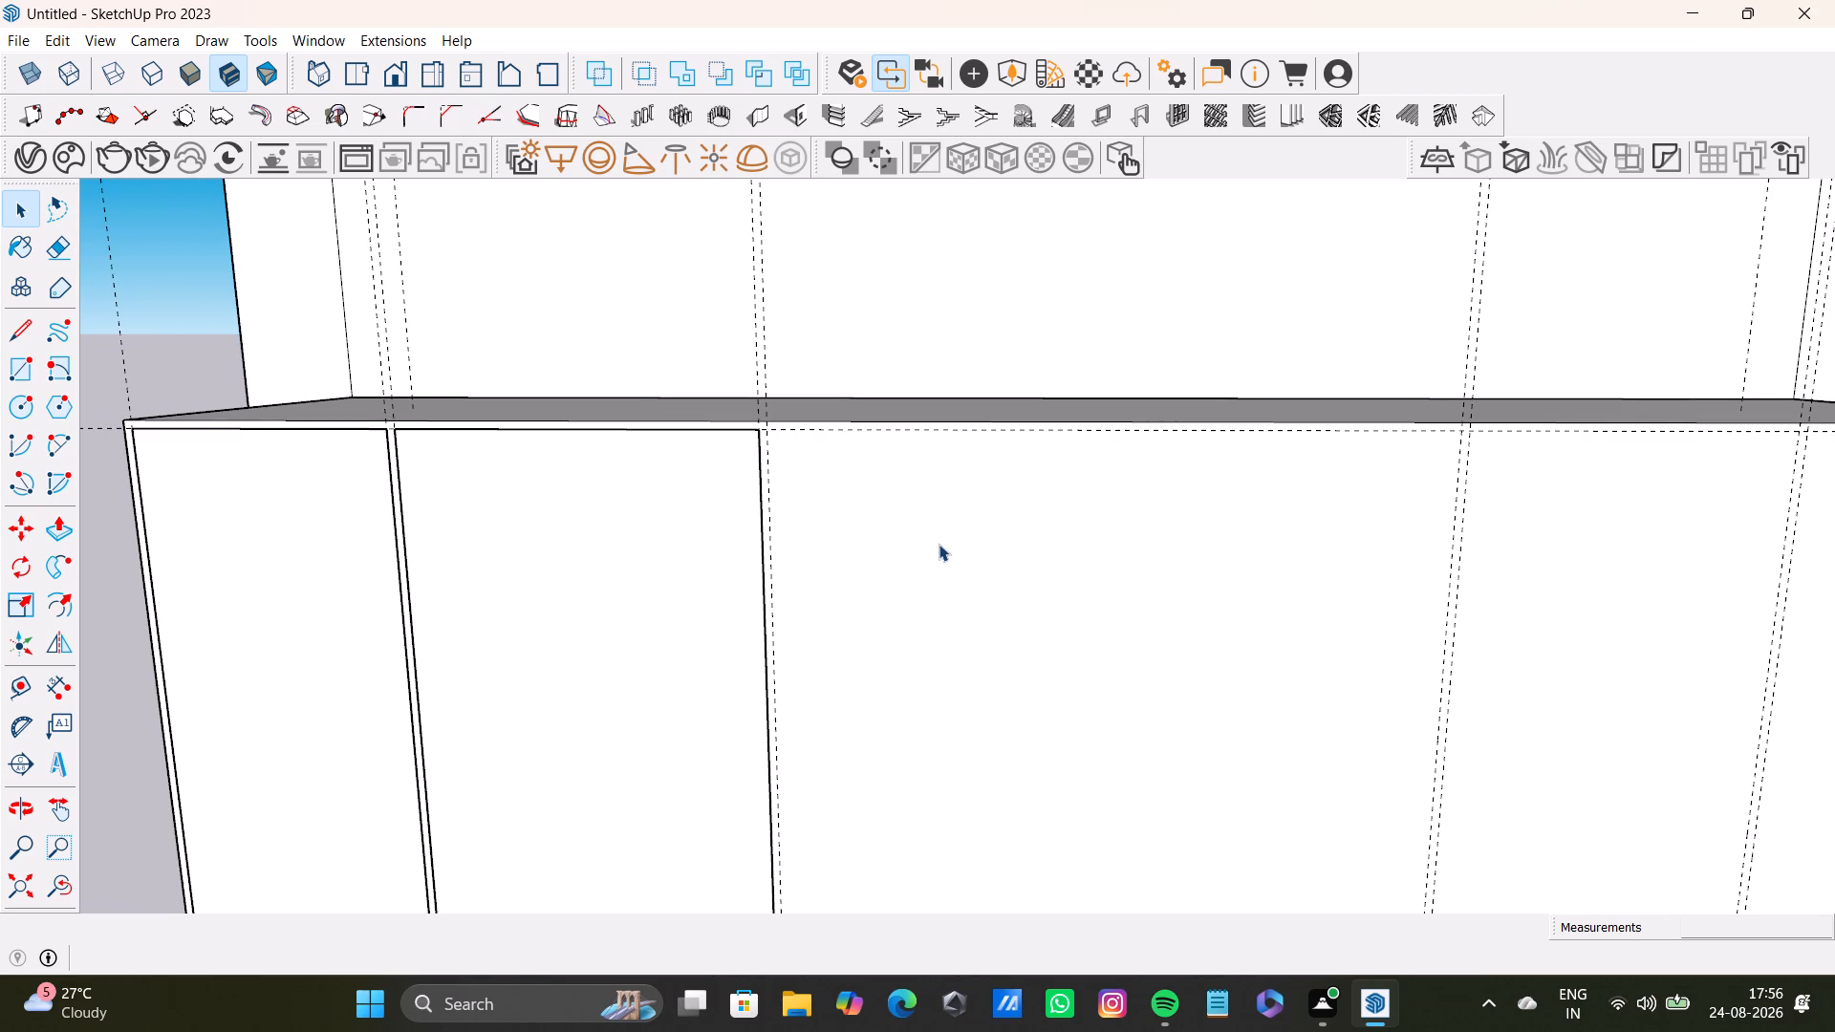
# Place a horizontal guide about 1' 7 13/16" below the upper inset guide on the block's front face.
pyautogui.scroll(-2, 947, 510)
pyautogui.keyDown('shift'); pyautogui.moveTo(945, 509); pyautogui.dragTo(527, 367, button='middle'); pyautogui.keyUp('shift')
pyautogui.moveTo(591, 371); pyautogui.dragTo(843, 314, button='middle')
pyautogui.moveTo(902, 401); pyautogui.dragTo(907, 354, button='middle')
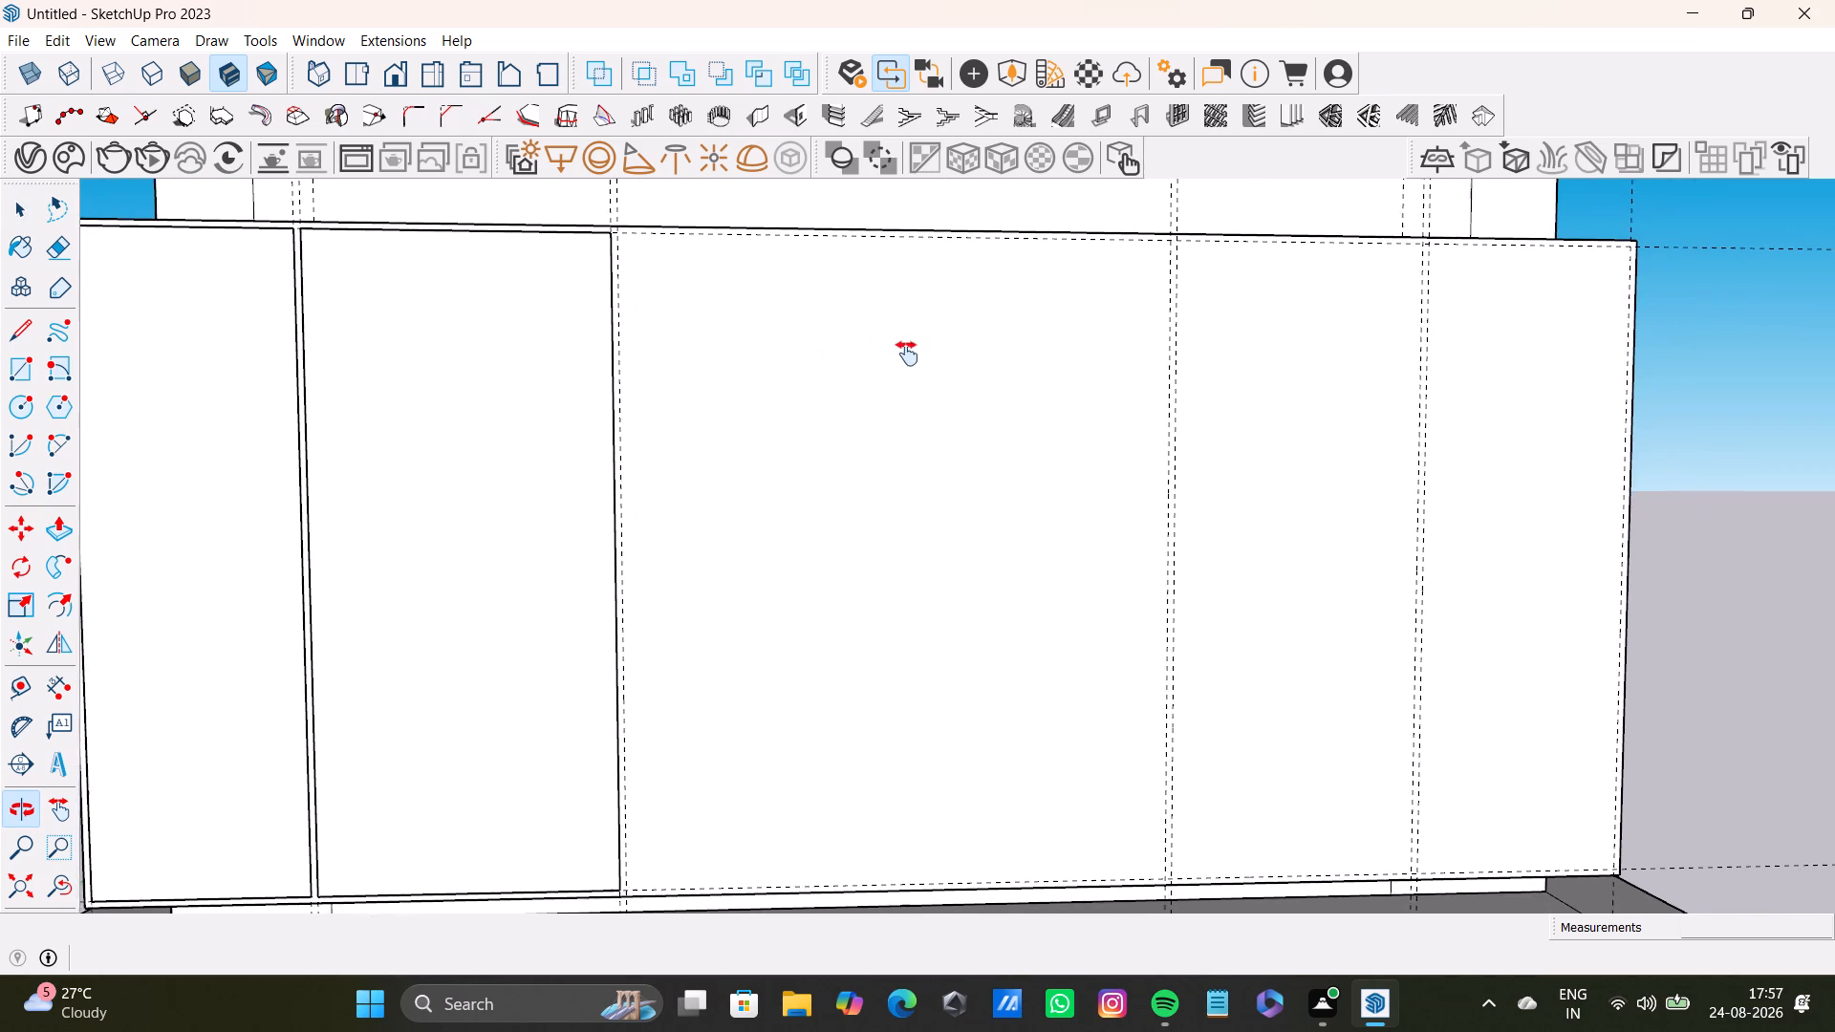
pyautogui.moveTo(907, 354); pyautogui.dragTo(905, 355, button='middle')
pyautogui.click(14, 690)
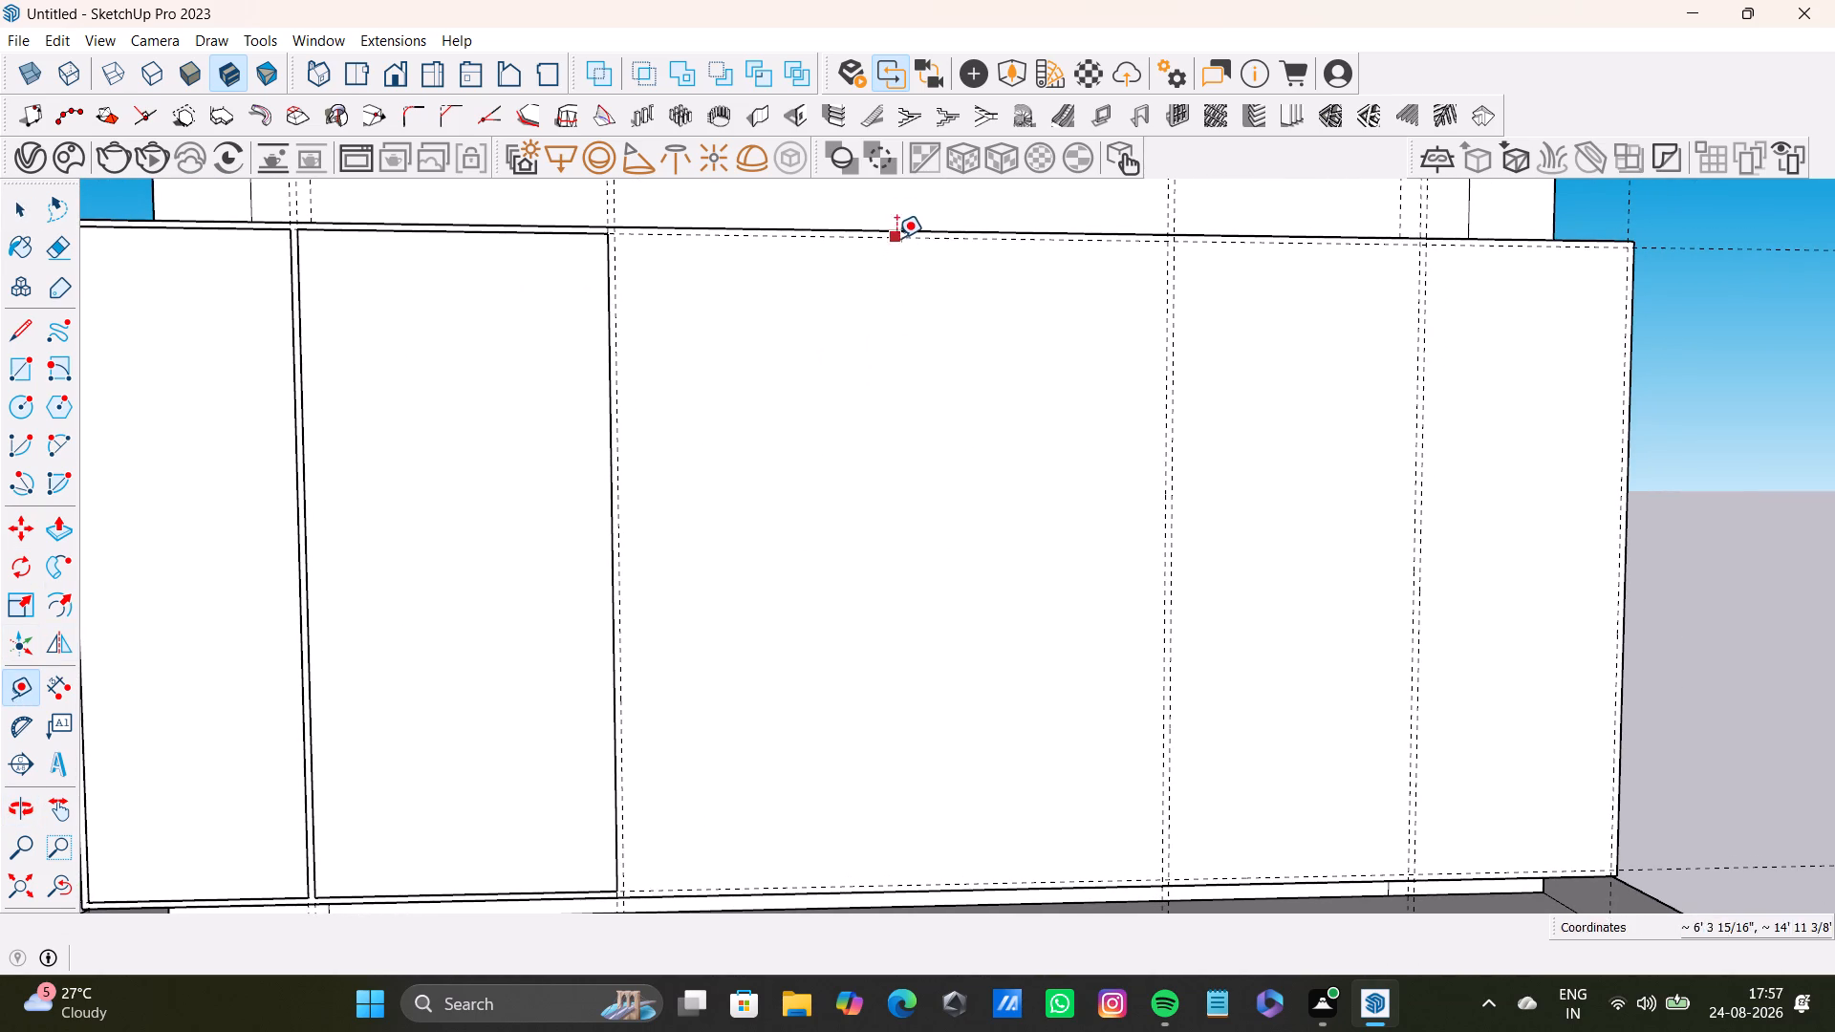
pyautogui.click(897, 233)
pyautogui.scroll(-1, 923, 441)
pyautogui.moveTo(922, 443); pyautogui.dragTo(906, 448, button='middle')
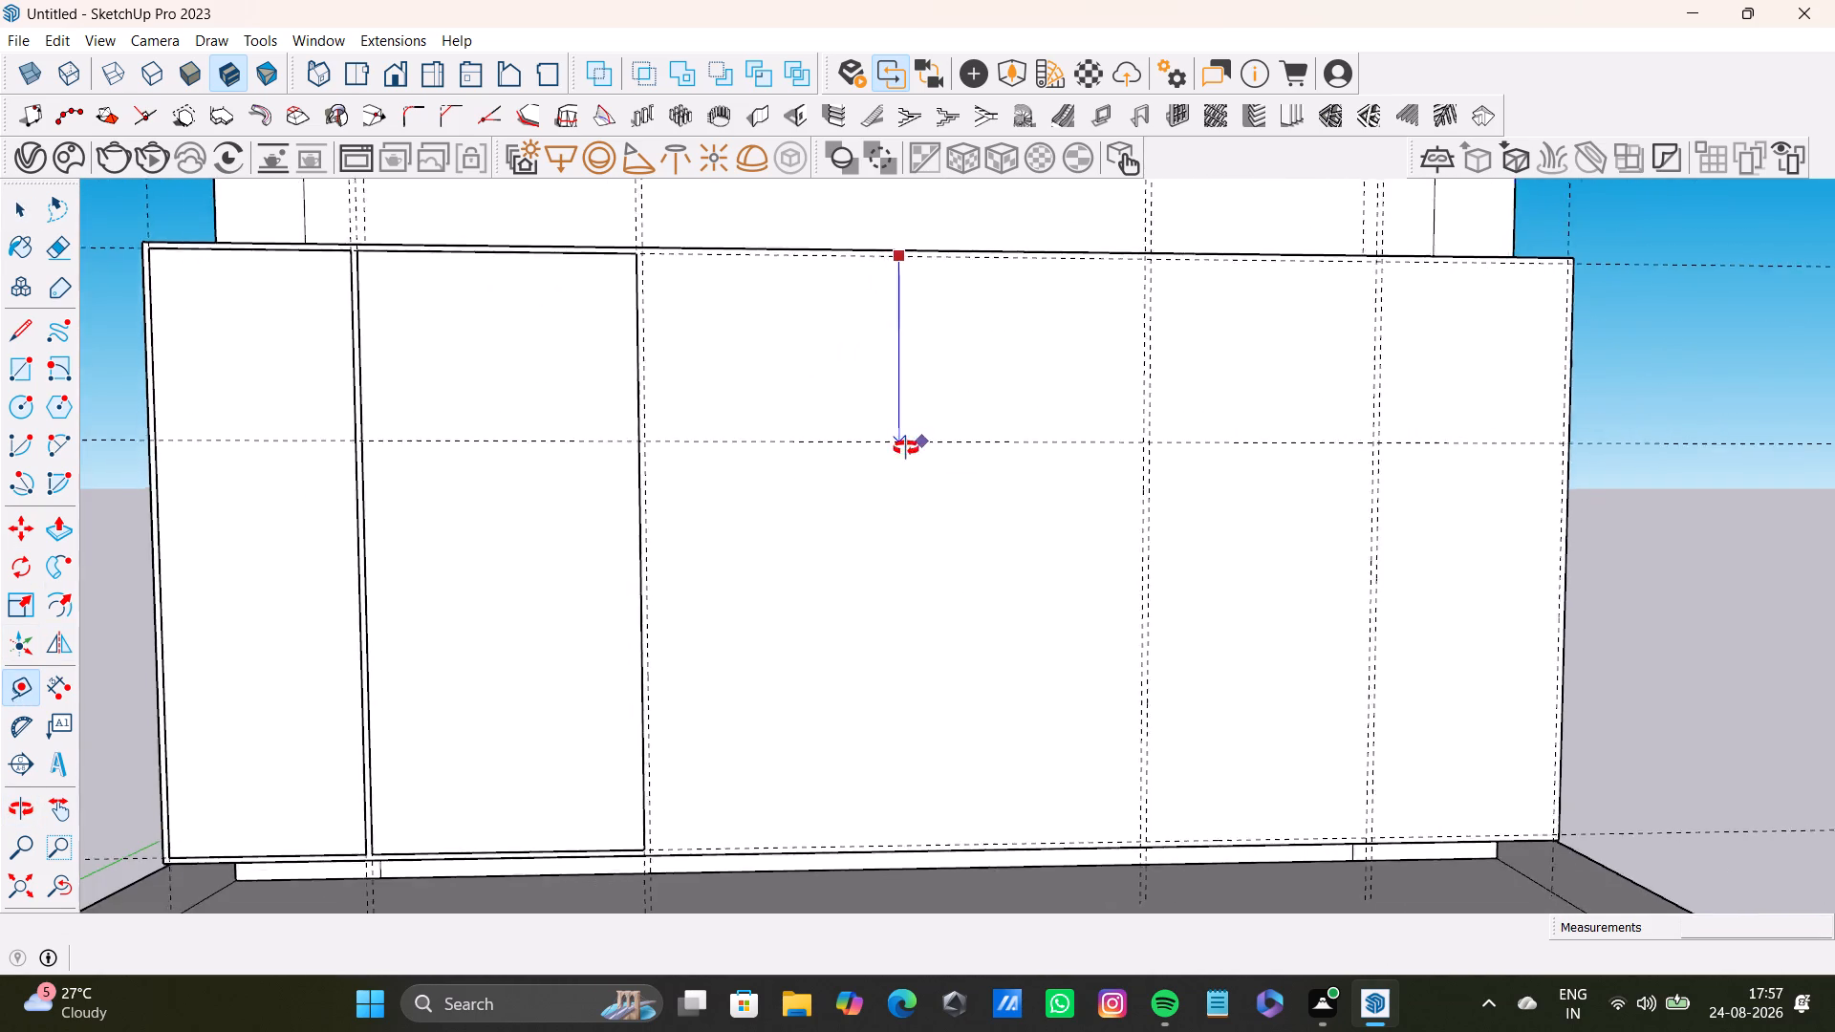
pyautogui.moveTo(906, 448); pyautogui.dragTo(817, 534, button='middle')
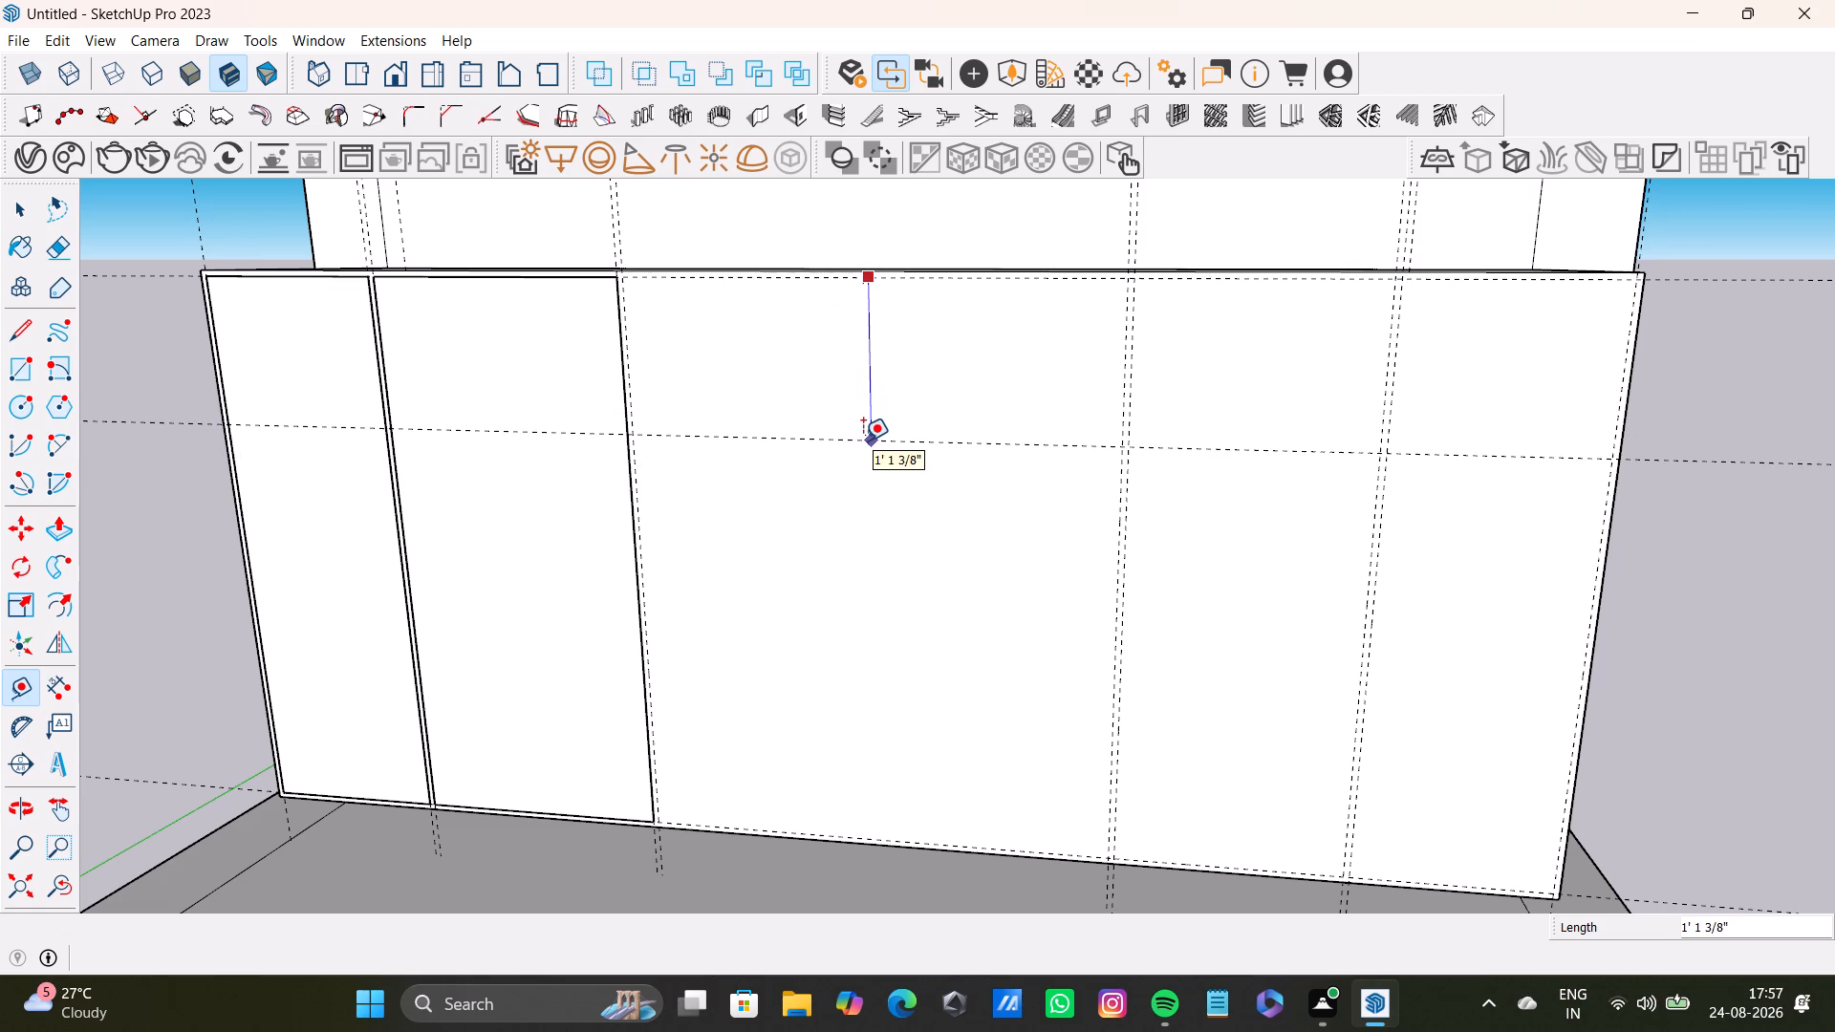
pyautogui.press('Up')
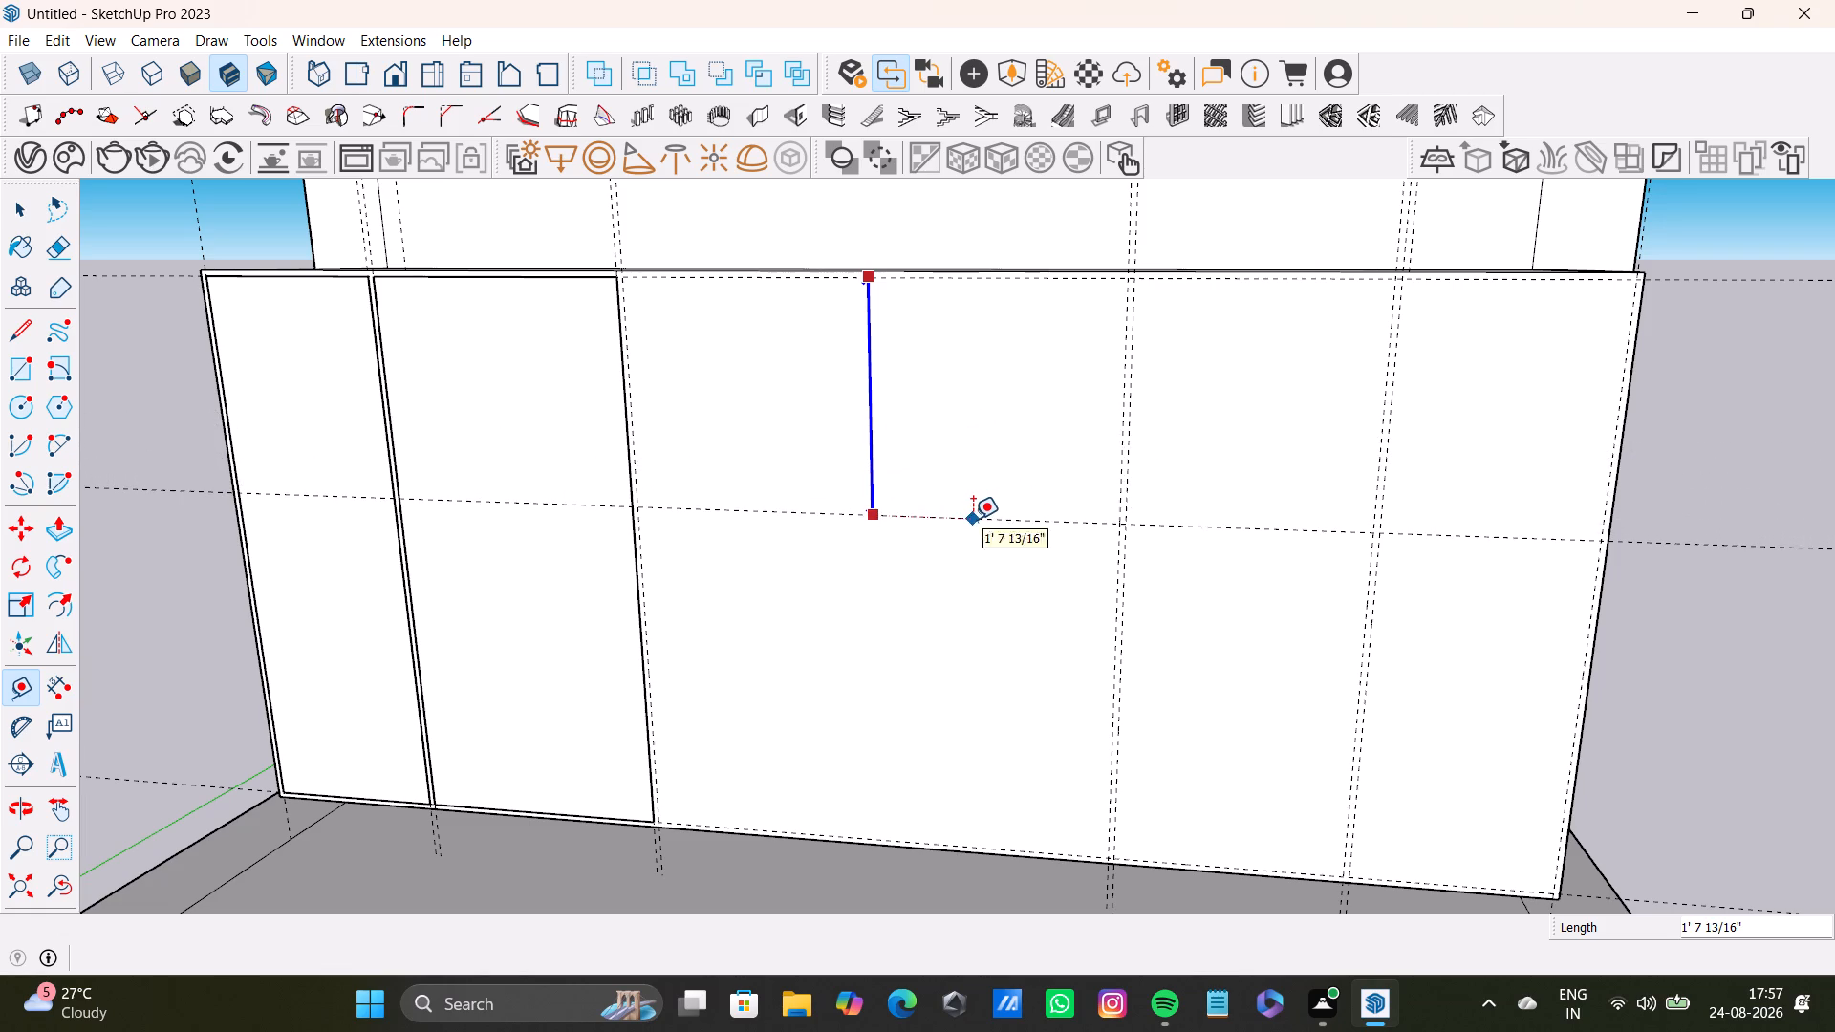
pyautogui.click(973, 519)
# Place a parallel guide 0.5" below the new horizontal guide across the middle of the front face.
pyautogui.click(935, 517)
pyautogui.write('0.5"')
pyautogui.press('Return')
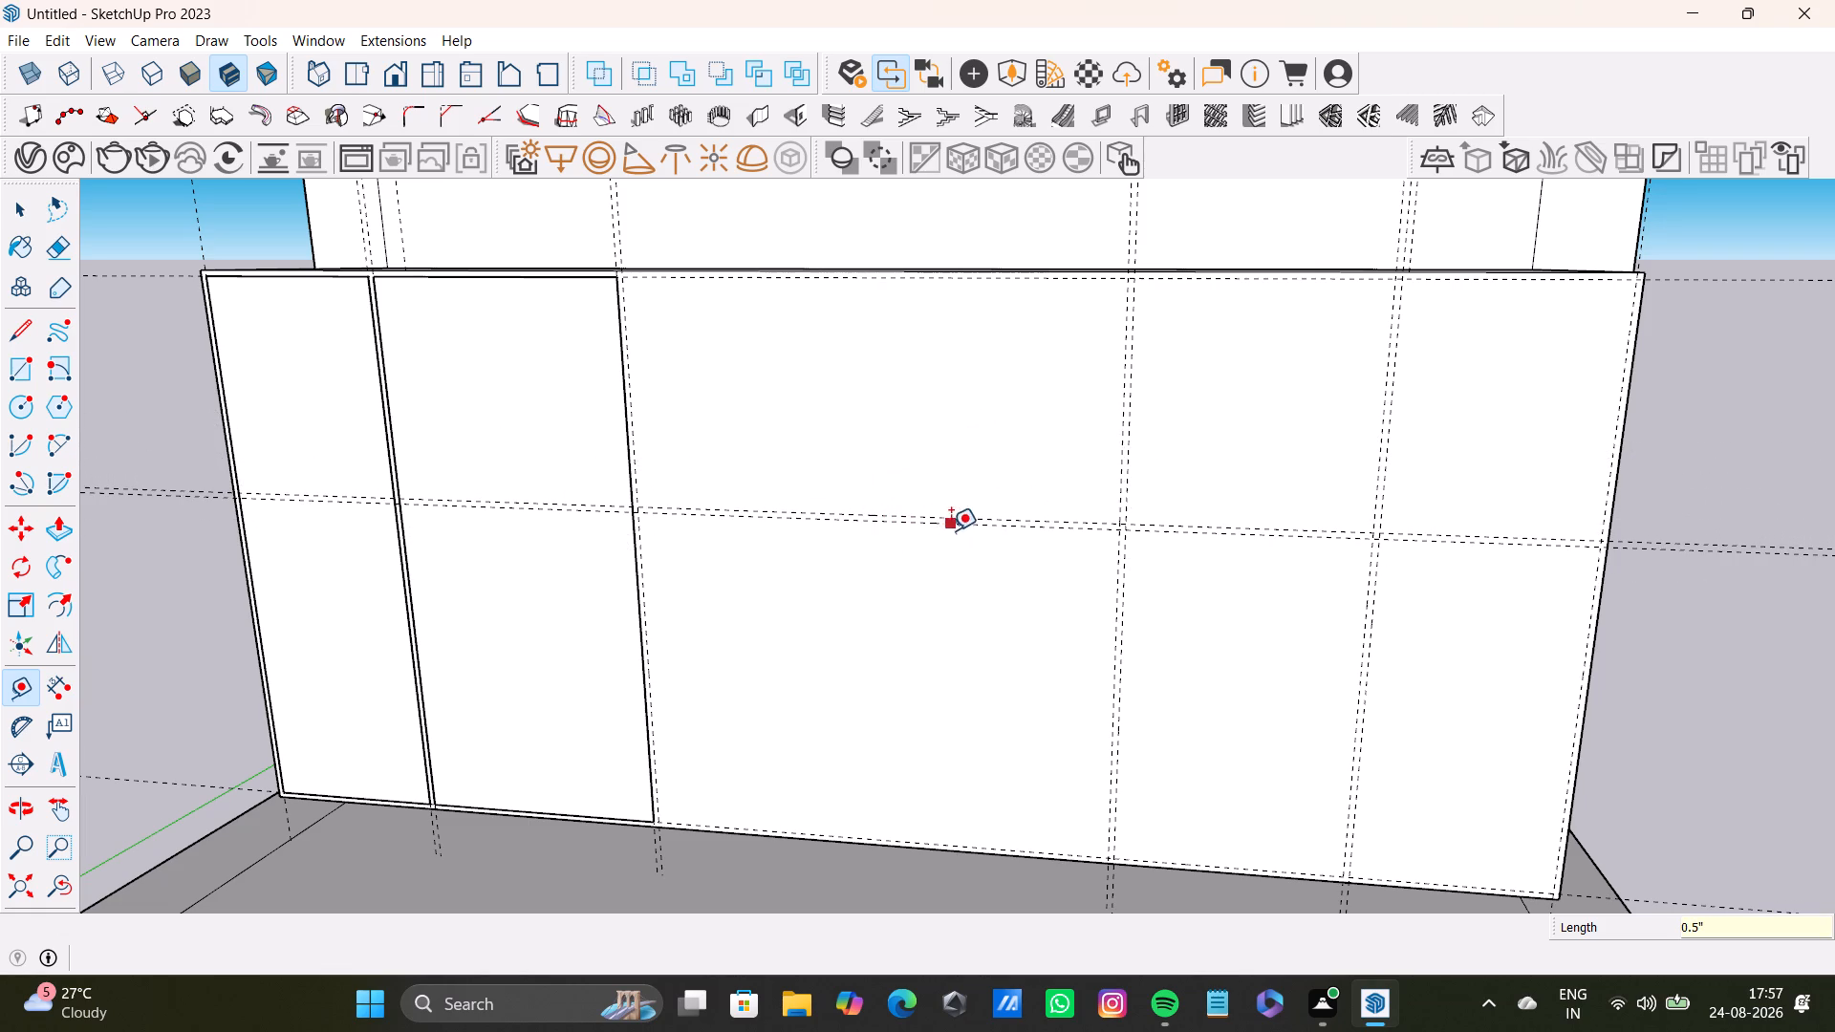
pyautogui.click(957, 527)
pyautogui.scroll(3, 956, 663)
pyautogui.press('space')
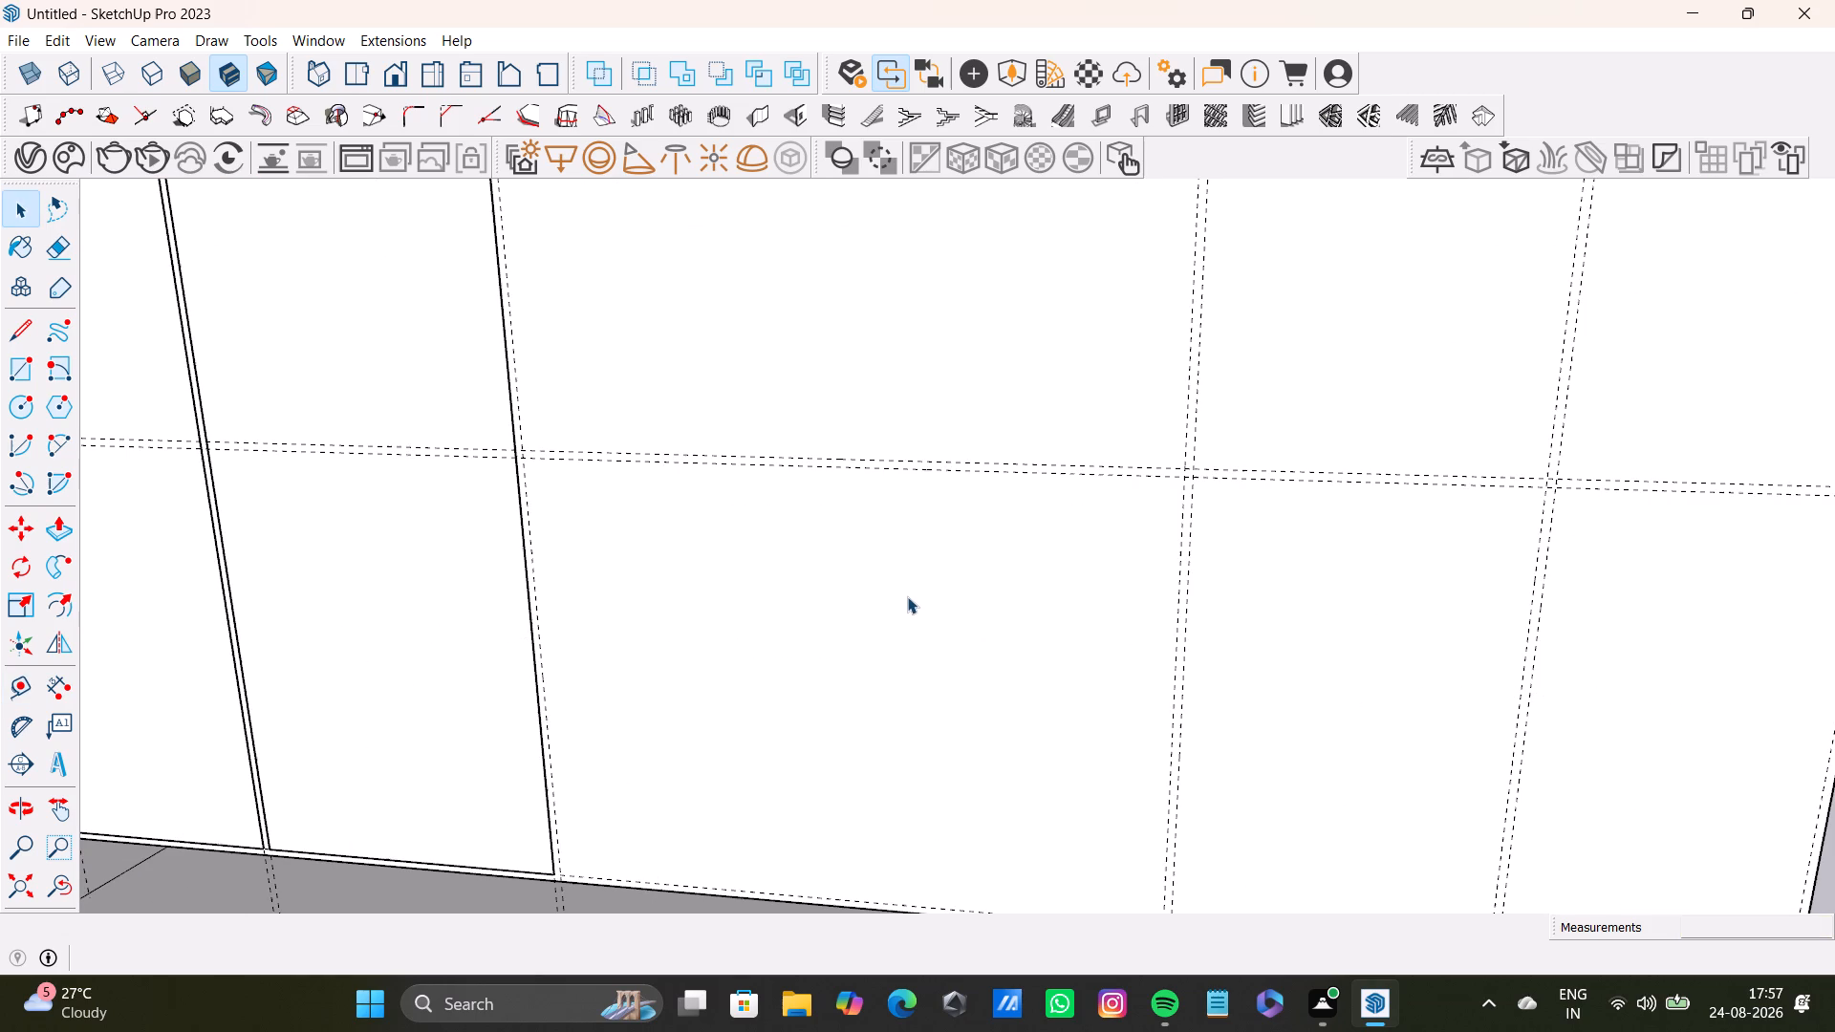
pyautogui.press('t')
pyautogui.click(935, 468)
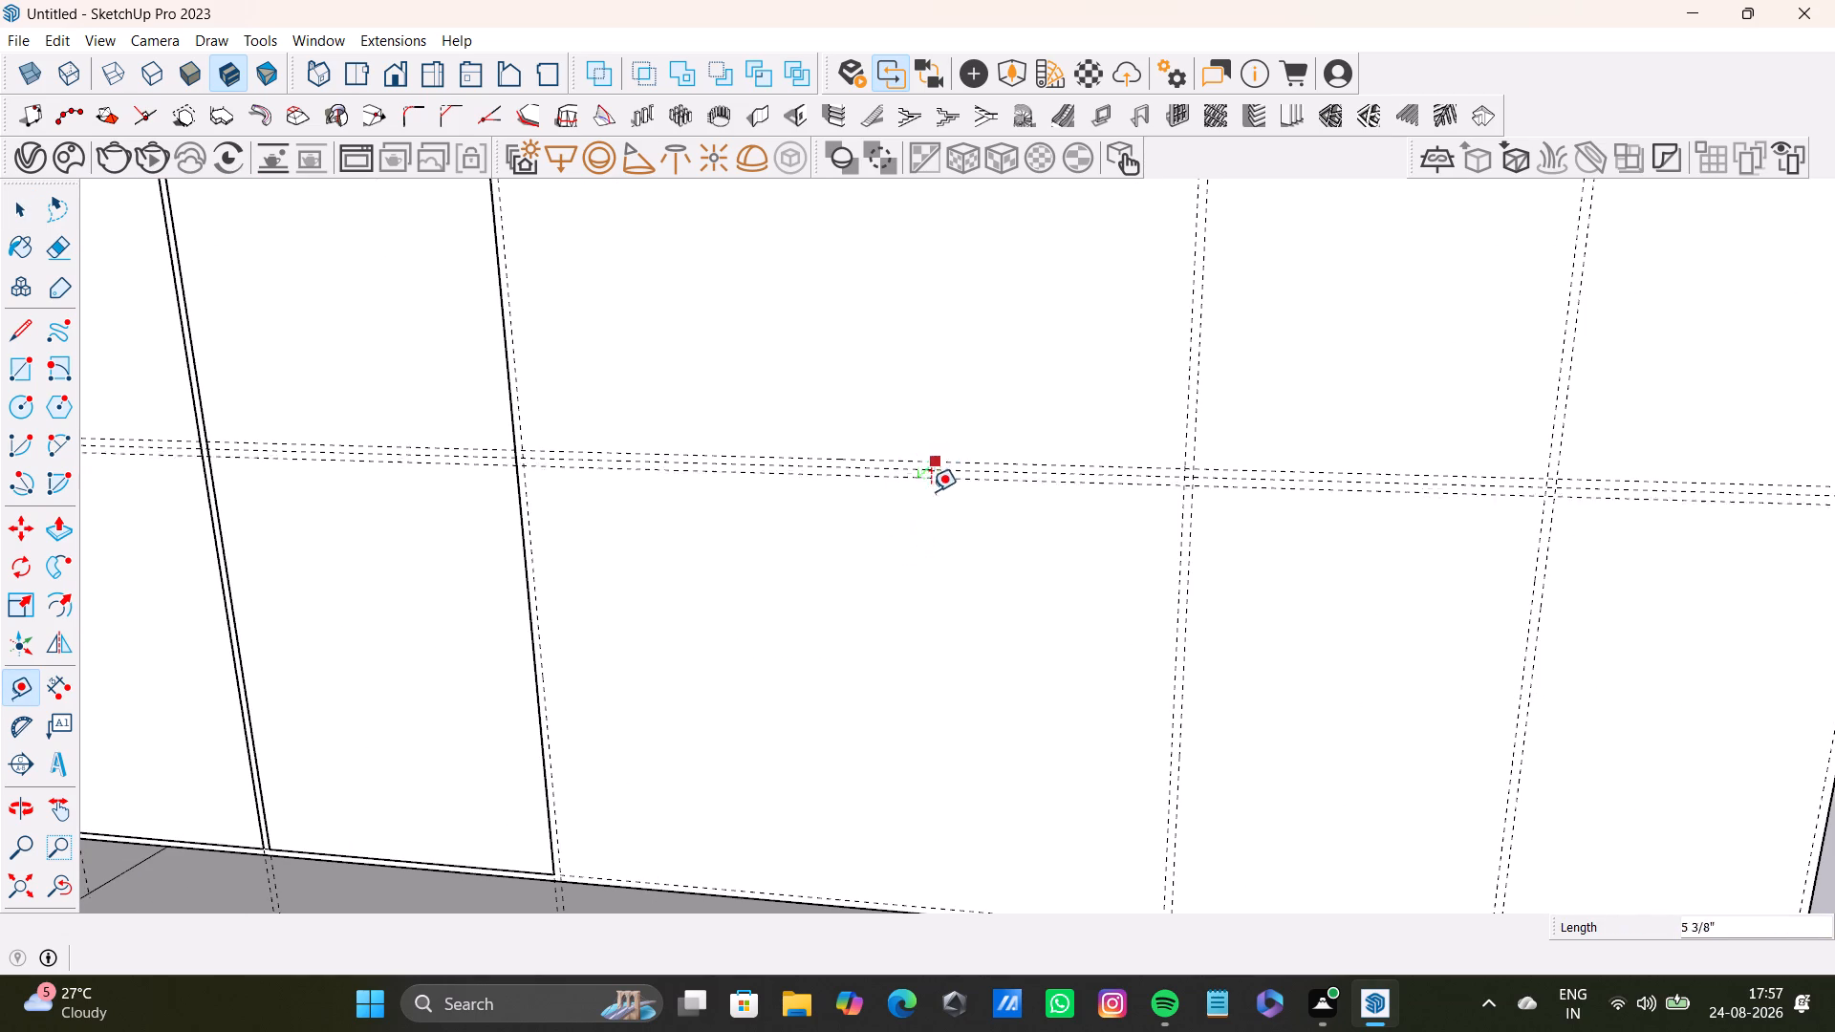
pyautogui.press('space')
# Place a horizontal guide roughly midway between the lower guide of the middle pair and the bottom inset guide.
pyautogui.press('t')
pyautogui.scroll(8, 916, 504)
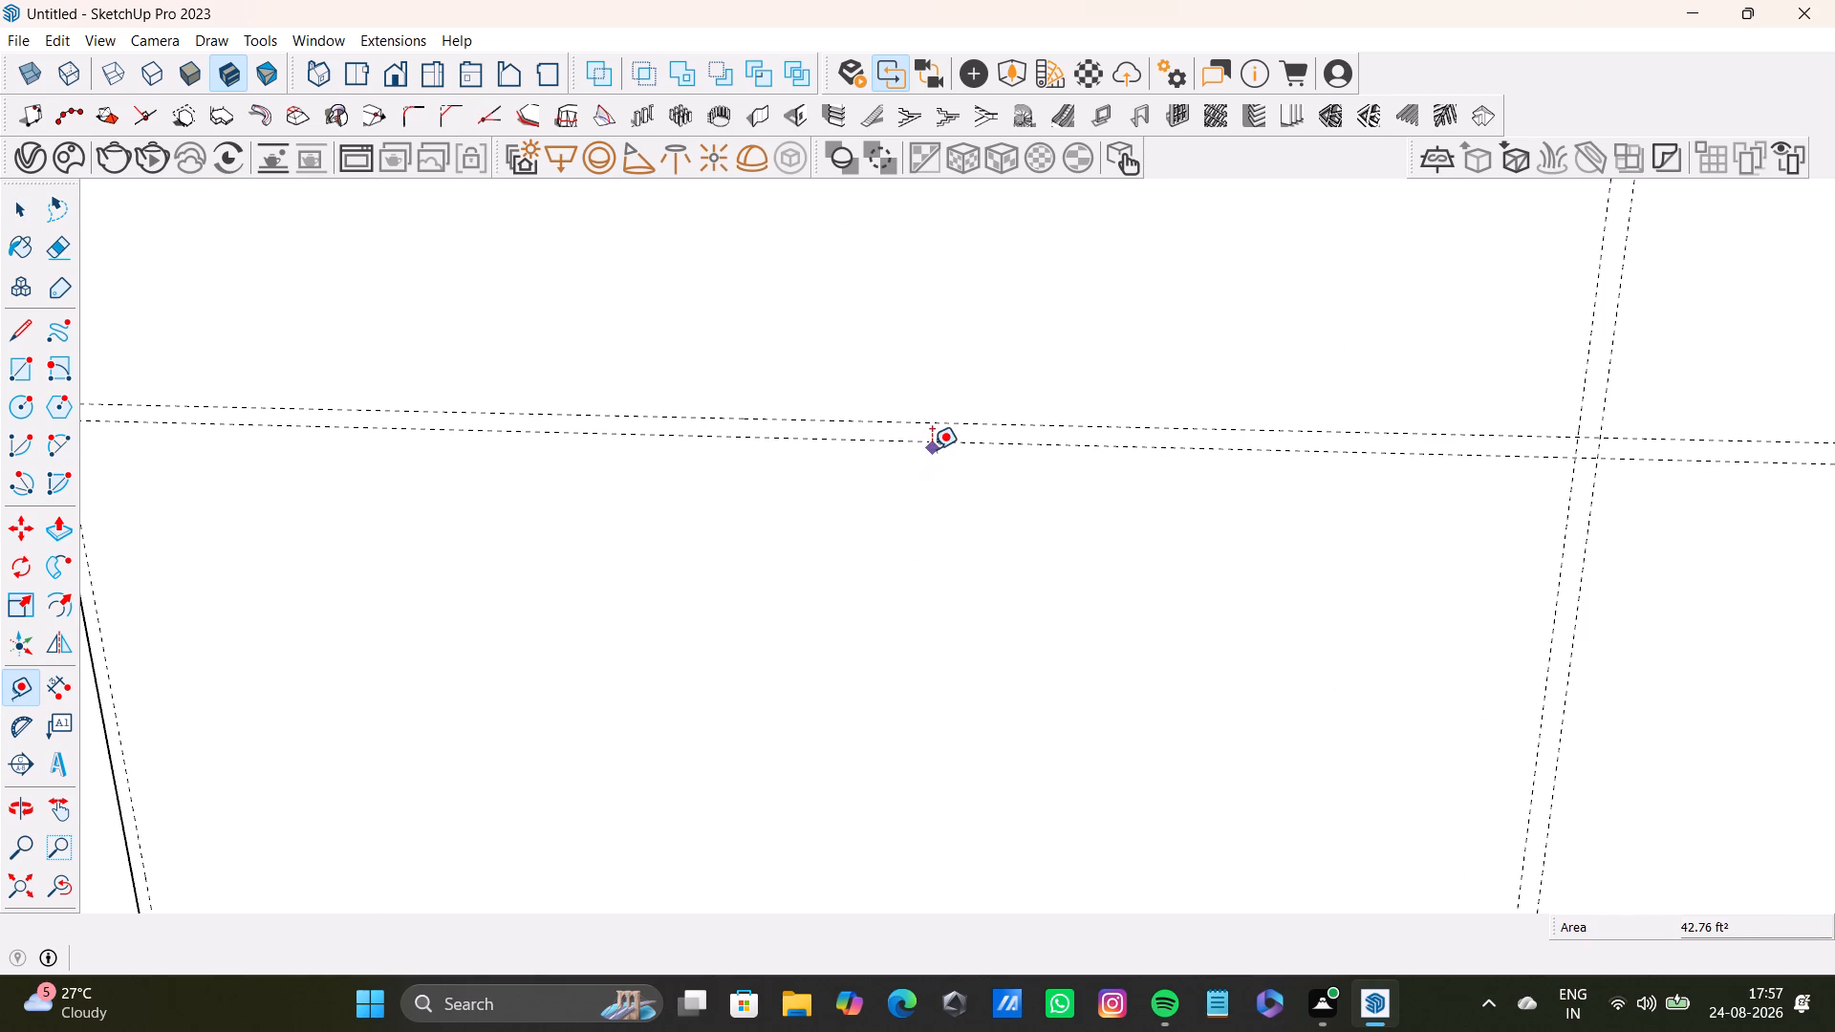
pyautogui.click(937, 447)
pyautogui.scroll(-8, 939, 634)
pyautogui.moveTo(932, 693); pyautogui.dragTo(896, 379, button='middle')
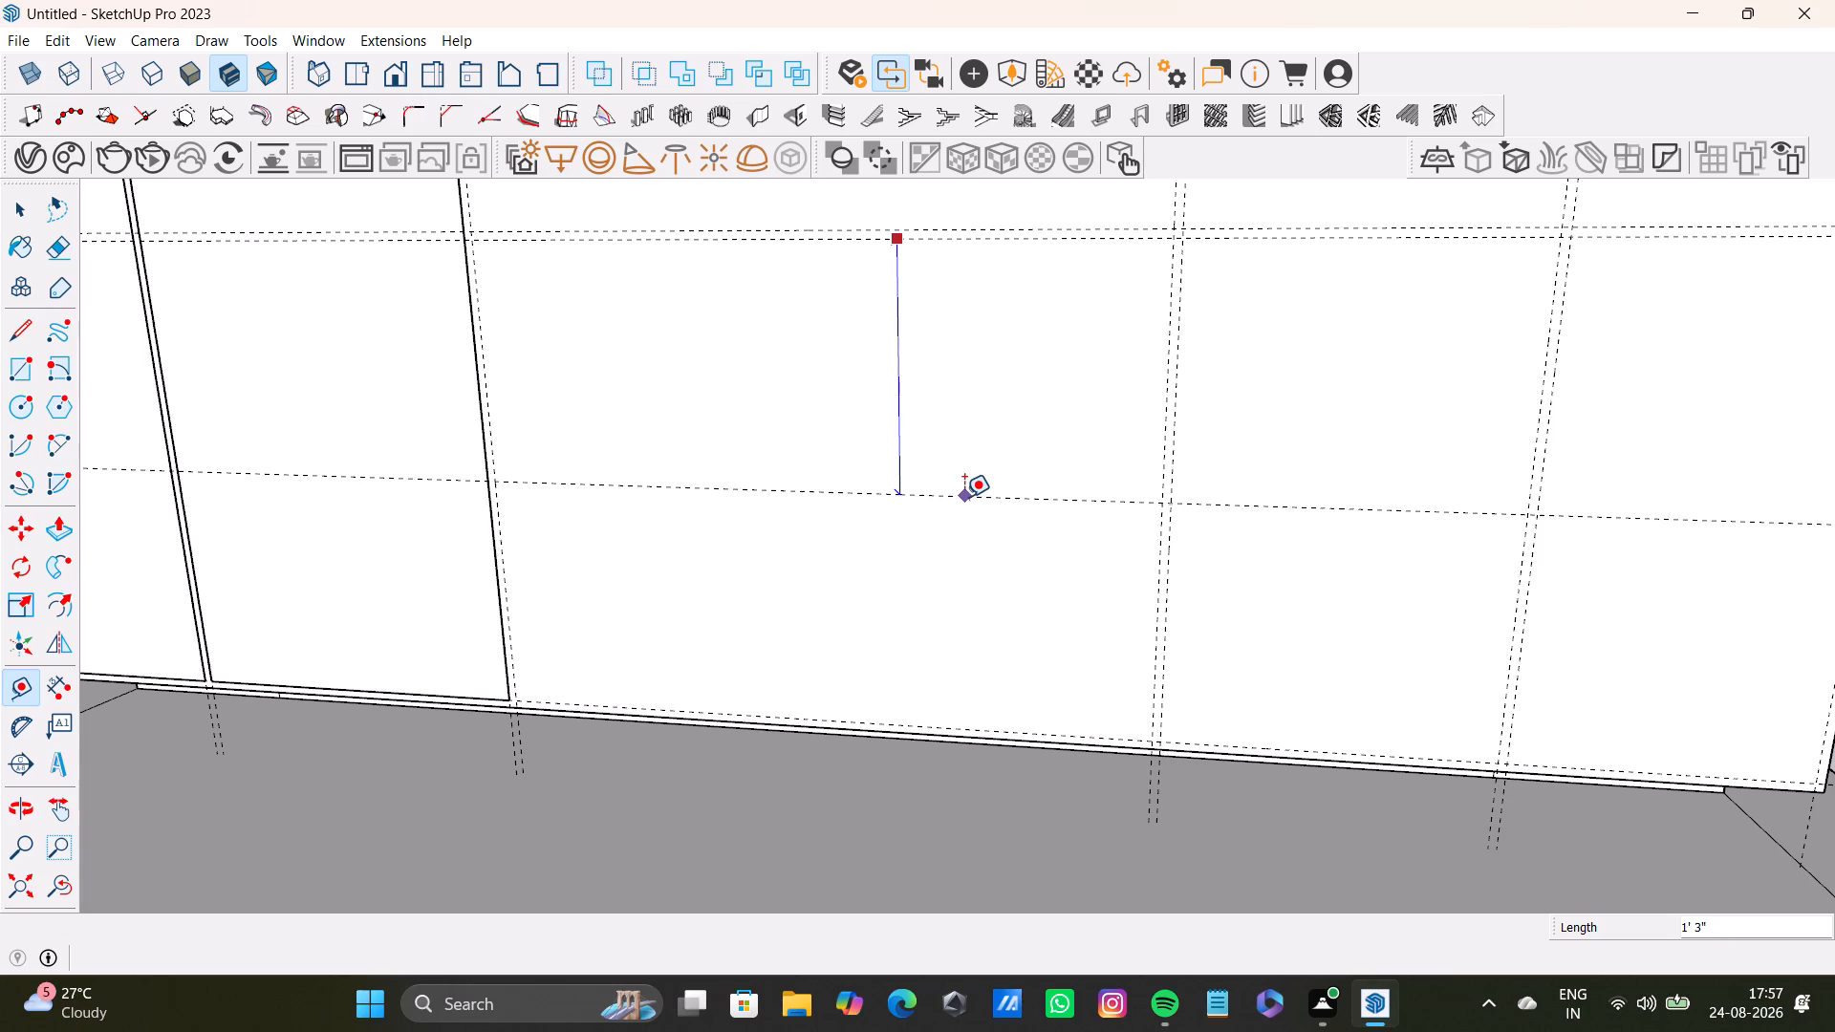
pyautogui.scroll(-6, 954, 509)
pyautogui.moveTo(953, 508); pyautogui.dragTo(953, 519, button='middle')
pyautogui.scroll(-1, 953, 519)
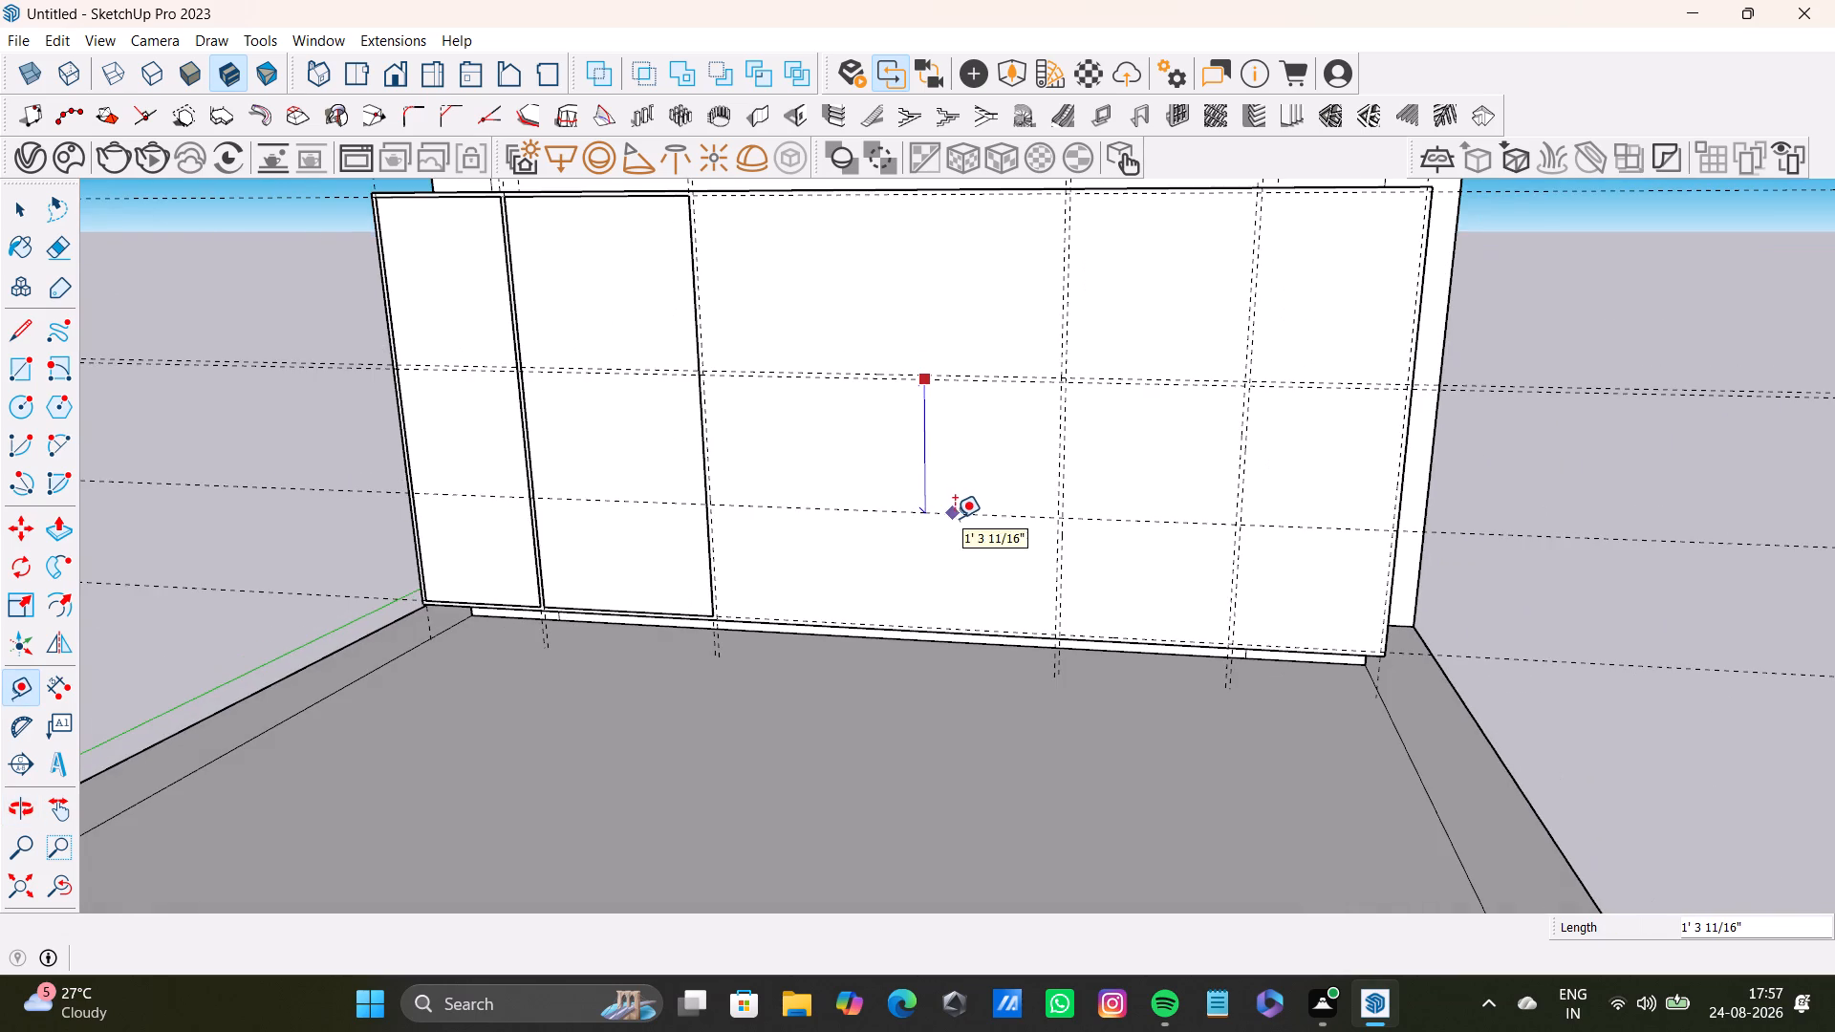
pyautogui.scroll(-4, 956, 517)
pyautogui.keyDown('shift'); pyautogui.moveTo(956, 515); pyautogui.dragTo(947, 572, button='middle'); pyautogui.keyUp('shift')
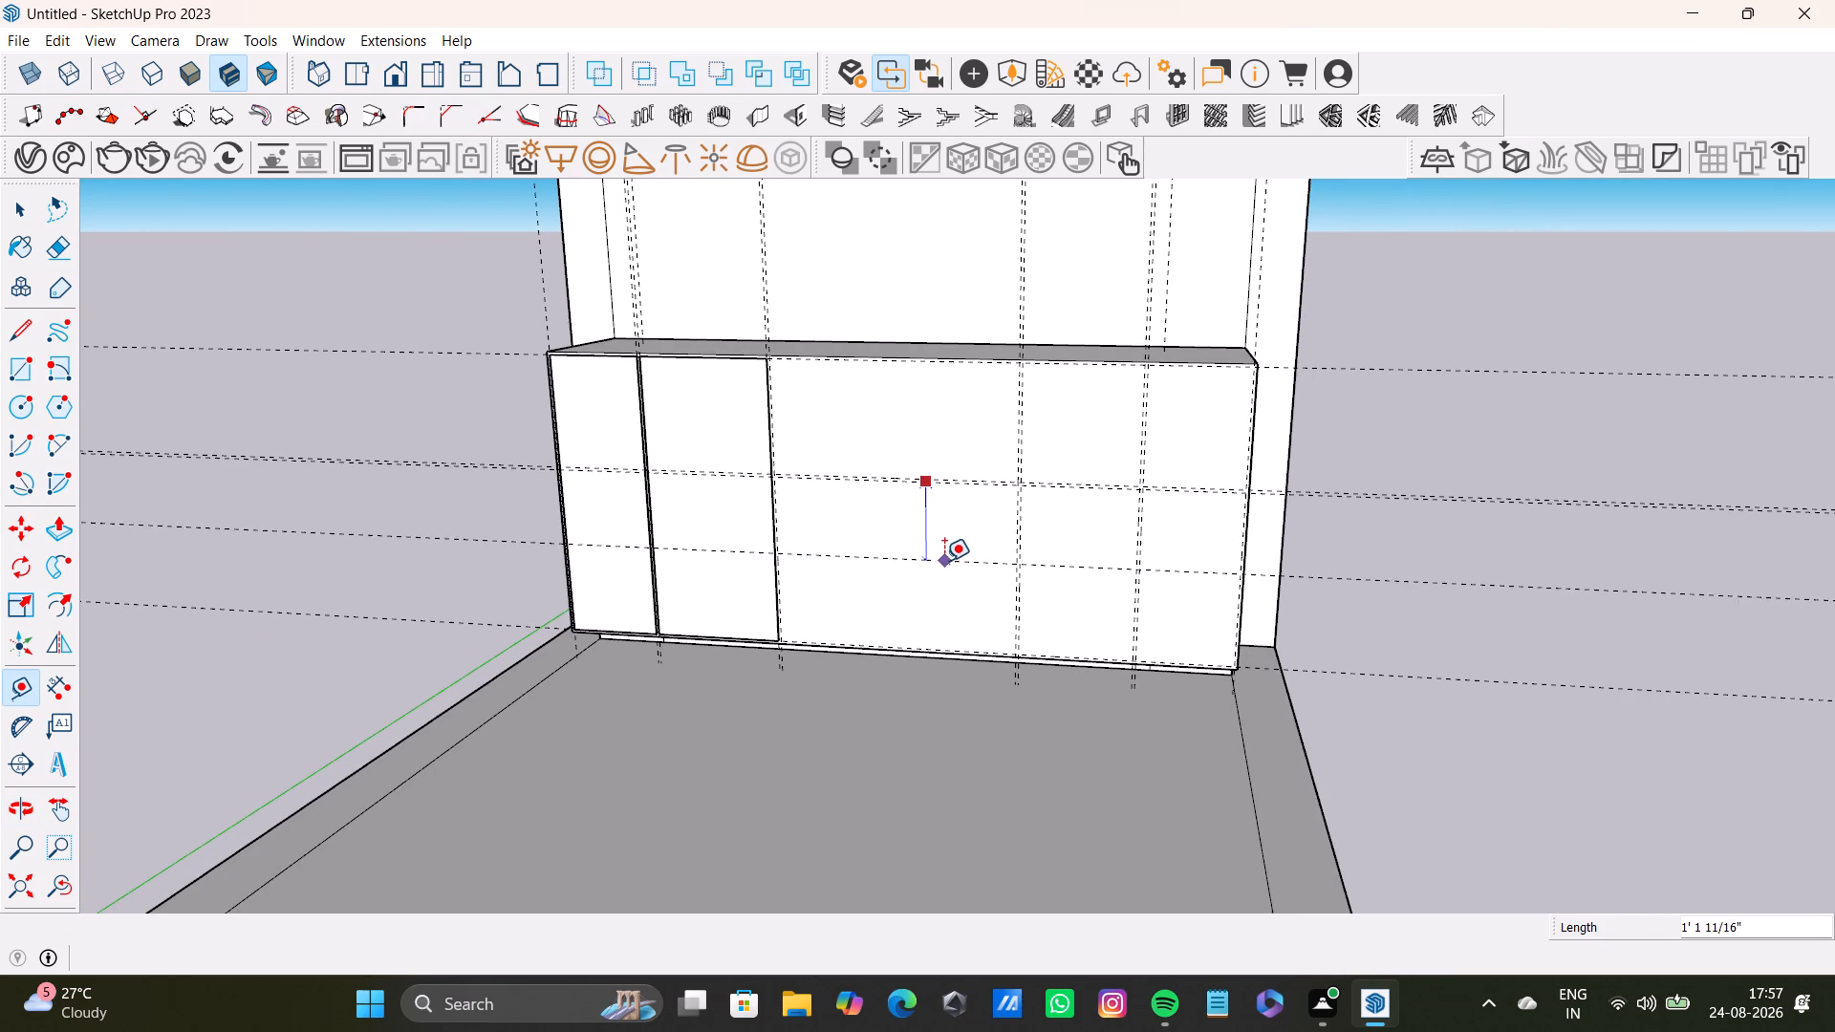
pyautogui.click(948, 573)
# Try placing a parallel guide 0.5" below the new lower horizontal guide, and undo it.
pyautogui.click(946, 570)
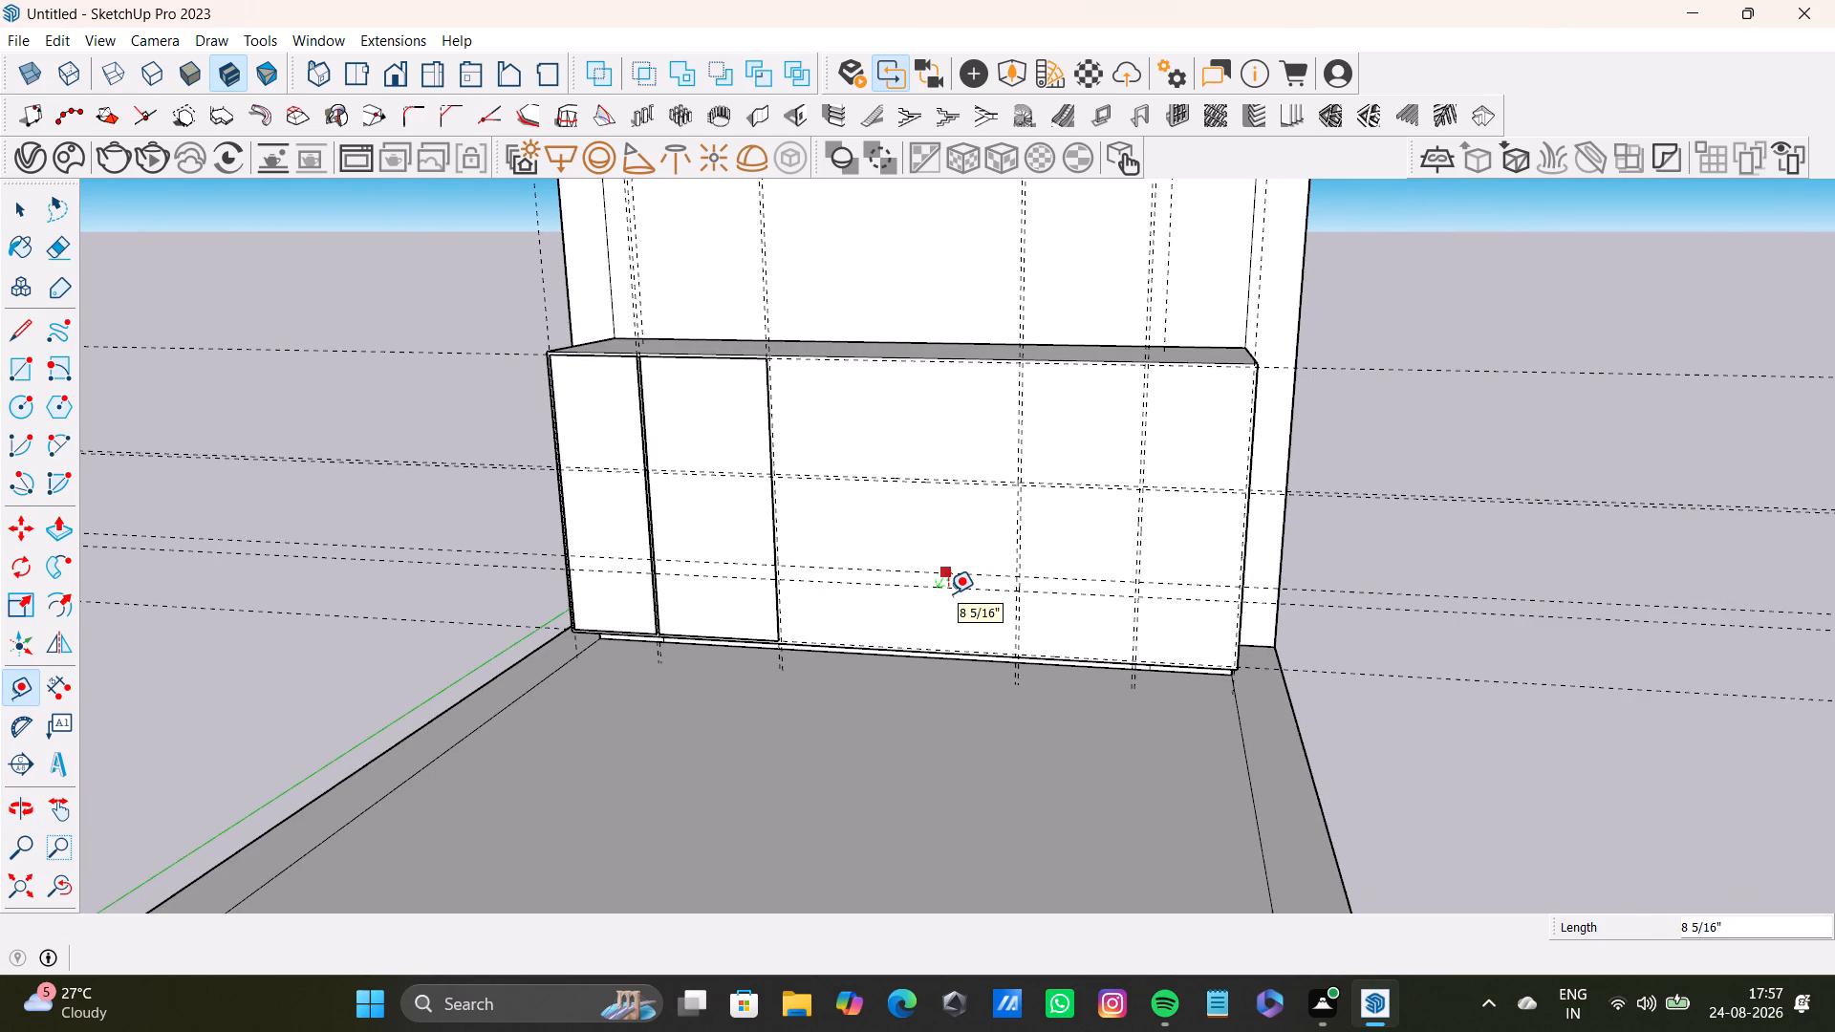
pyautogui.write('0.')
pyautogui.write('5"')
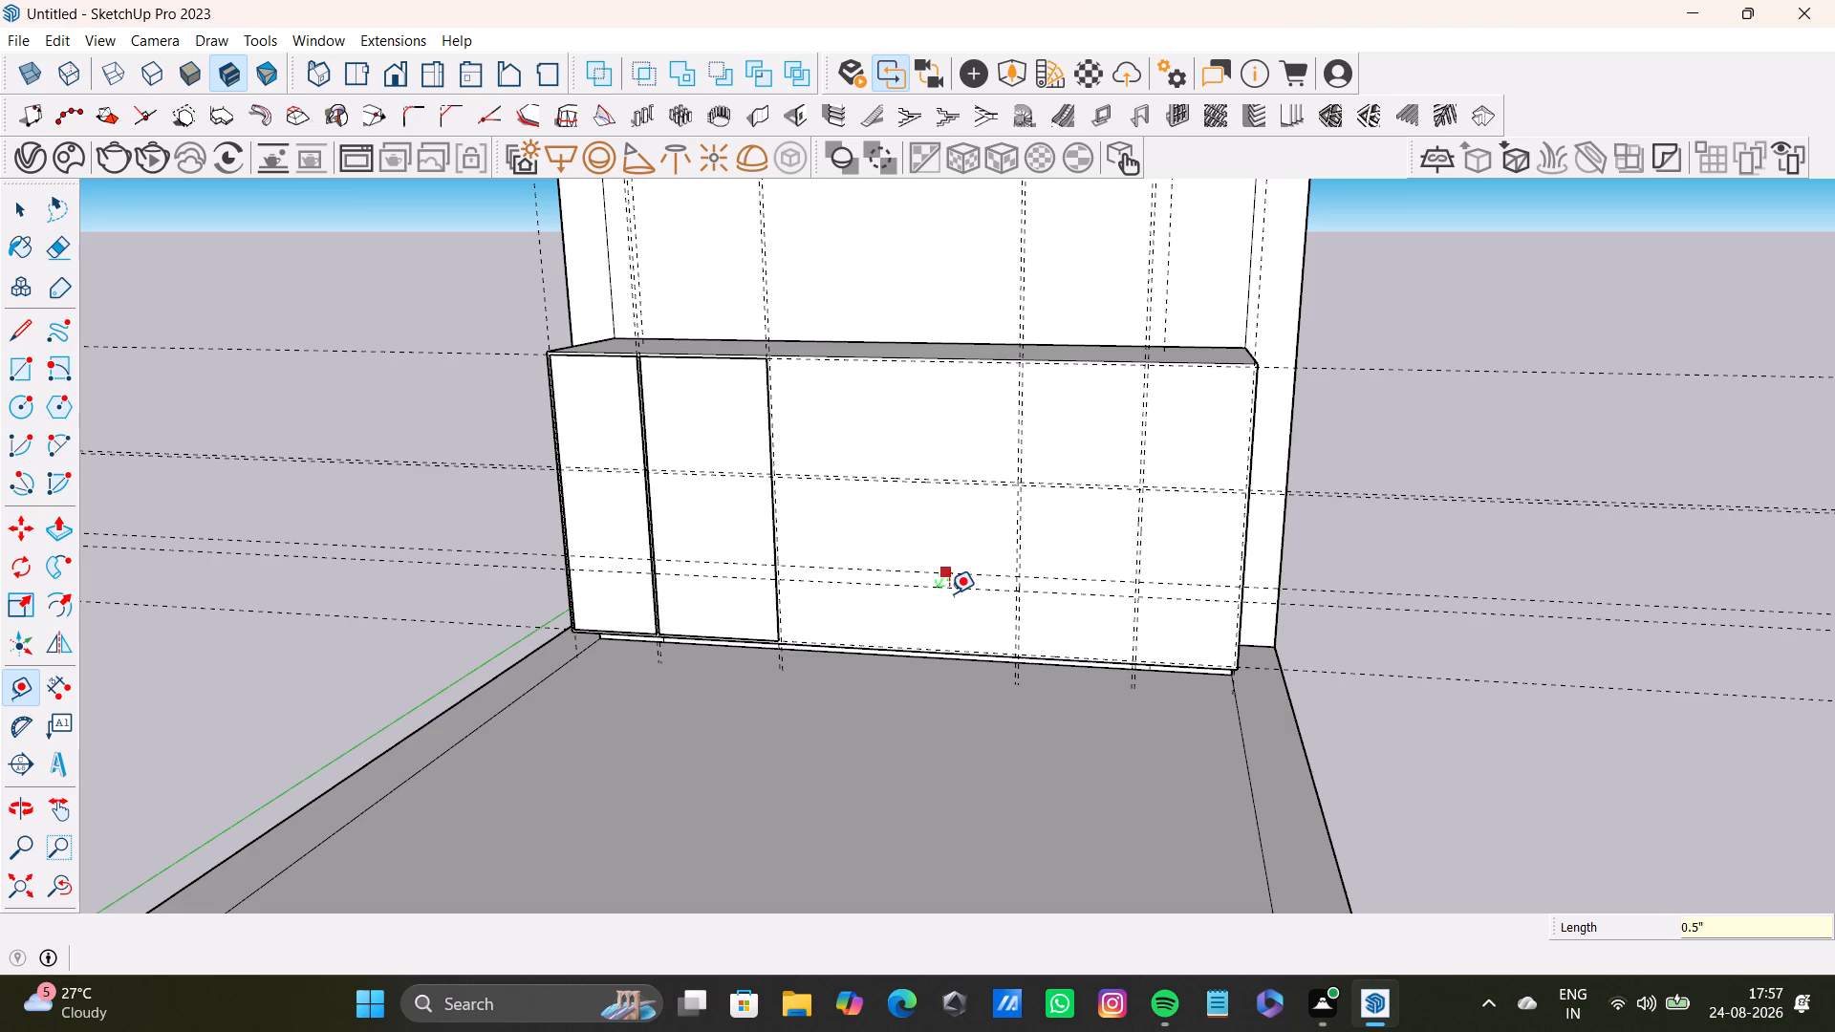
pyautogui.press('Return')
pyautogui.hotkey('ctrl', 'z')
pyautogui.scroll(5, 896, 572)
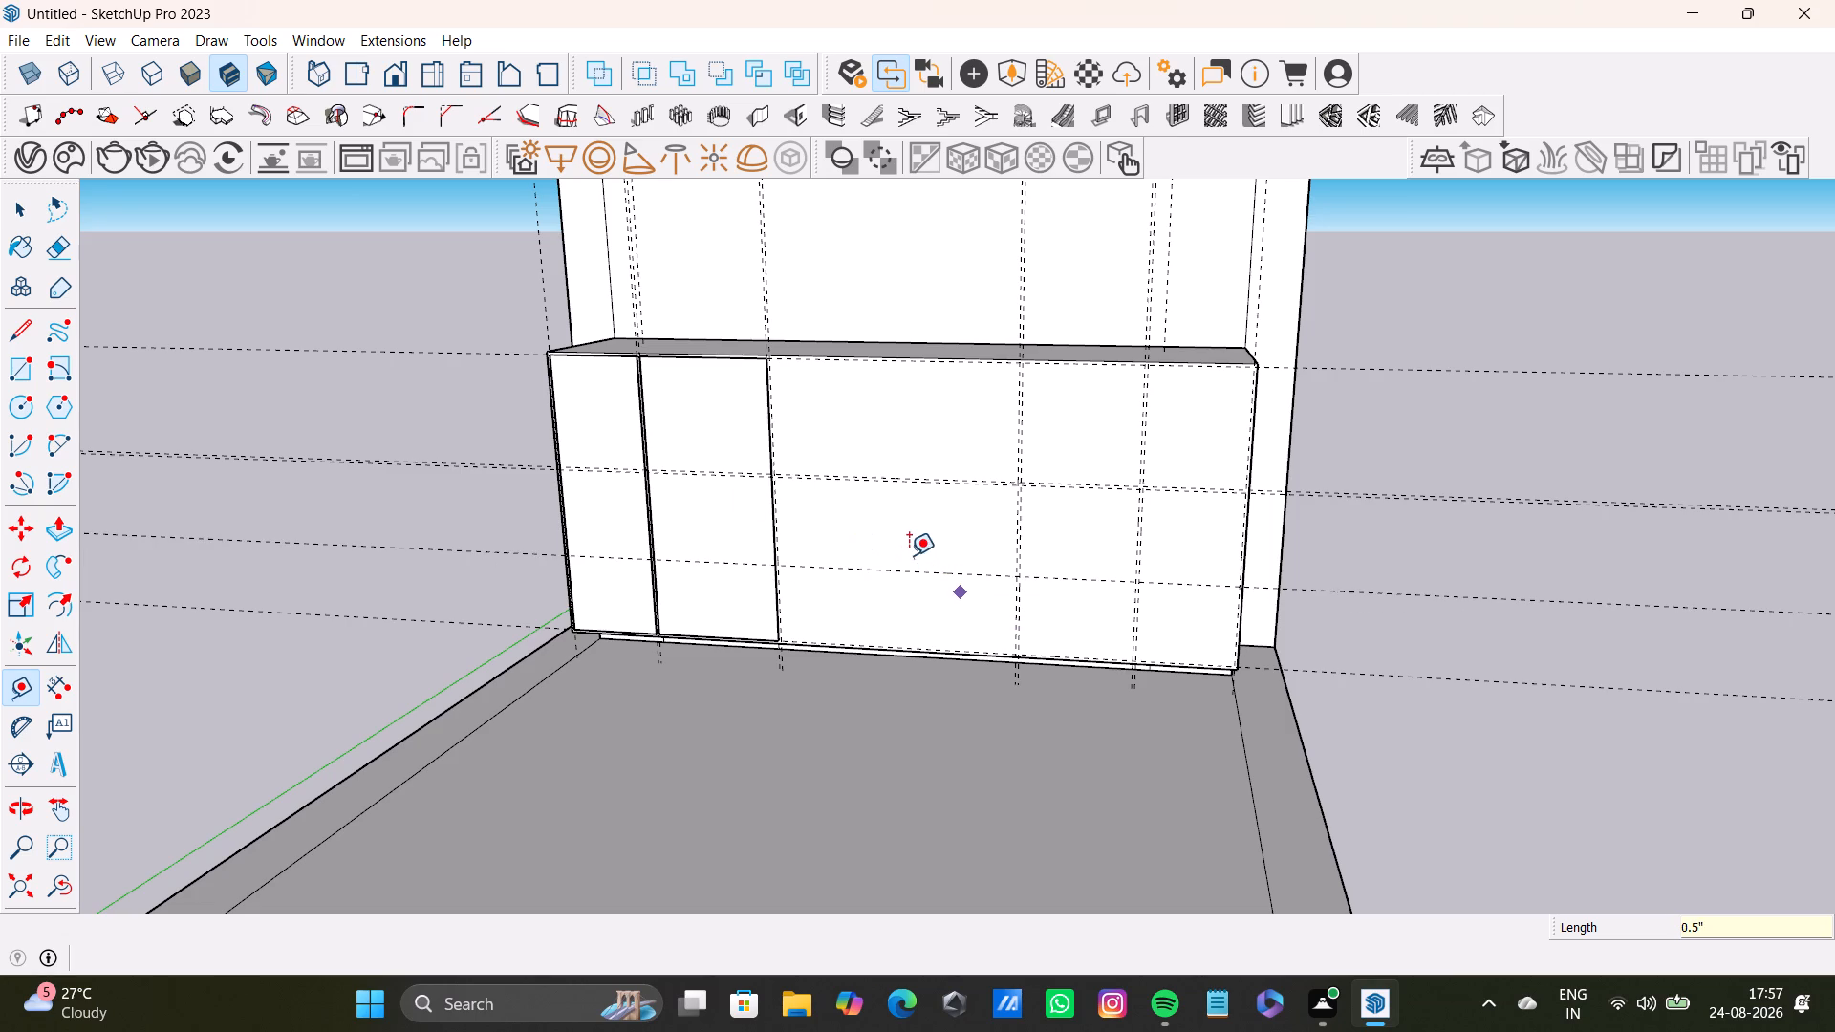
# Place a parallel guide 0.5" below the lower horizontal guide on the block's front face.
pyautogui.scroll(17, 909, 555)
pyautogui.moveTo(897, 566); pyautogui.dragTo(897, 495, button='middle')
pyautogui.scroll(1, 901, 492)
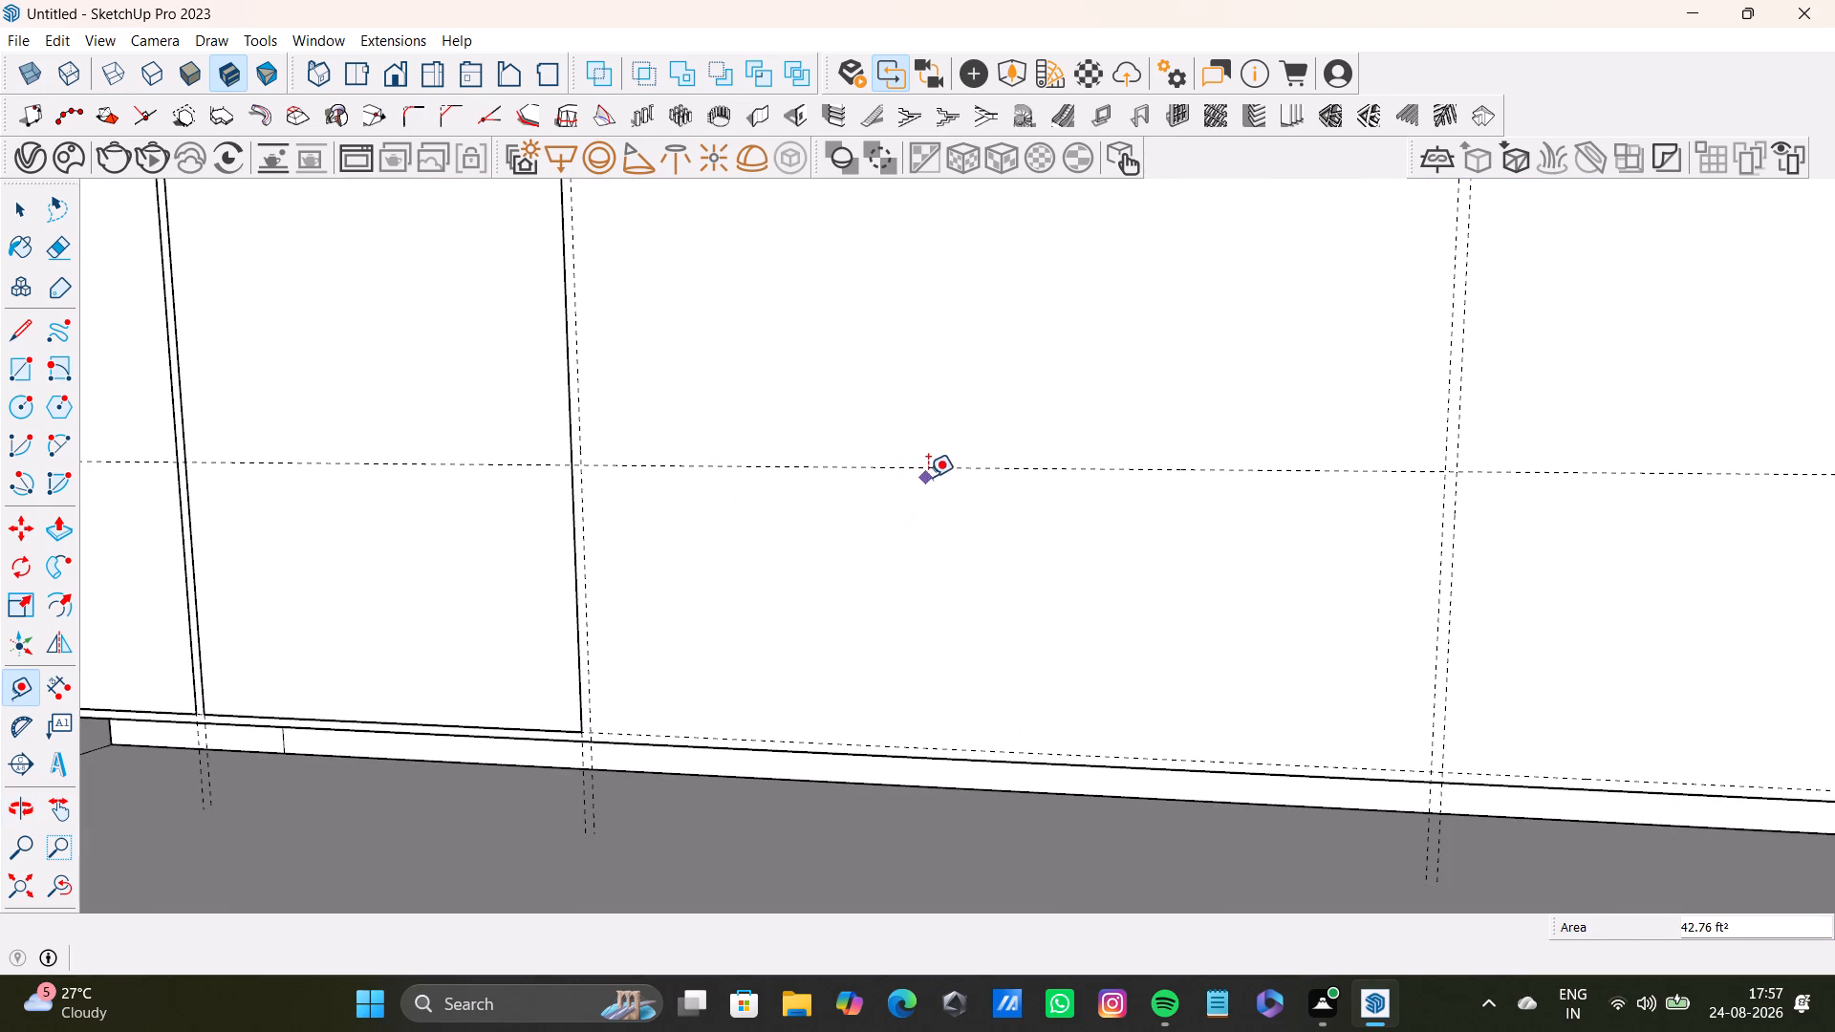
pyautogui.click(935, 466)
pyautogui.write('0.5')
pyautogui.hotkey('shift', '"')
pyautogui.press('Return')
pyautogui.press('space')
# Draw the upper panel rectangle of the wide middle bay, snapping its opposite corners to the guide intersections.
pyautogui.scroll(-2, 885, 542)
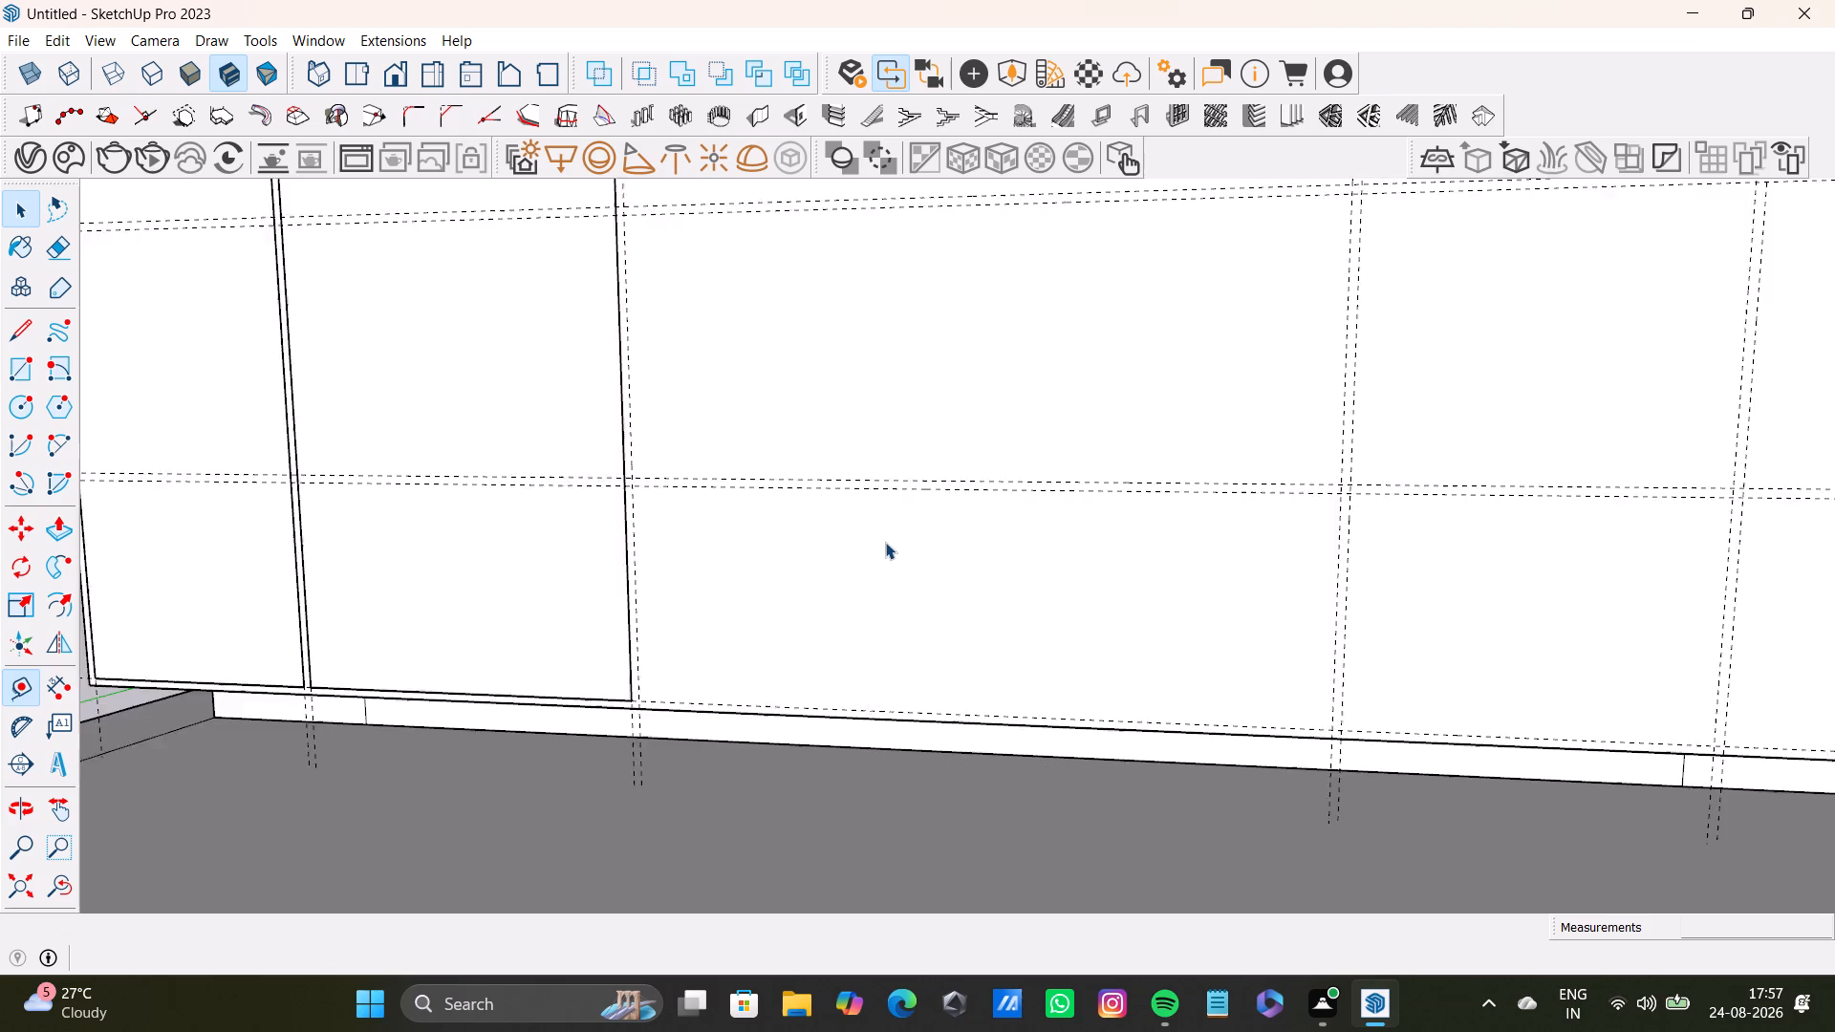
pyautogui.scroll(-8, 885, 542)
pyautogui.keyDown('shift'); pyautogui.moveTo(888, 491); pyautogui.dragTo(909, 601, button='middle'); pyautogui.keyUp('shift')
pyautogui.moveTo(16, 376); pyautogui.dragTo(25, 376)
pyautogui.scroll(9, 1010, 424)
pyautogui.click(550, 230)
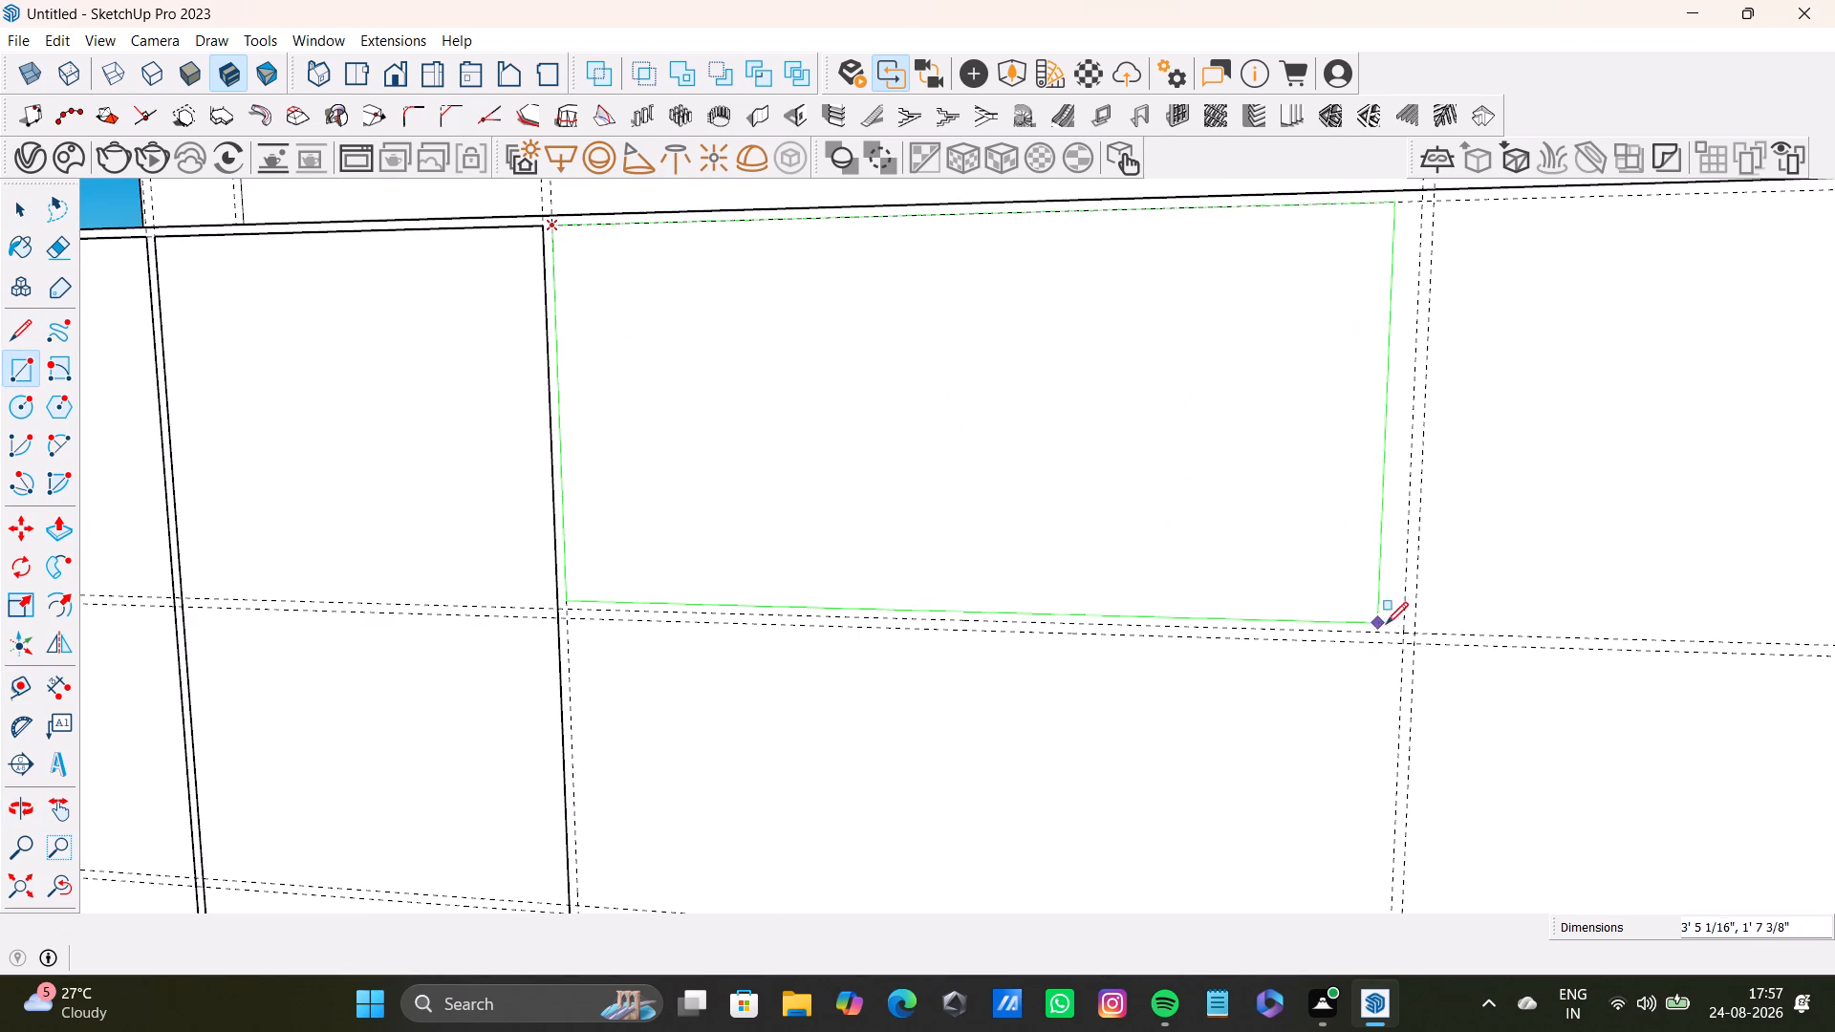
pyautogui.click(1399, 634)
pyautogui.press('space')
# Draw the middle panel rectangle of the wide bay between the two horizontal guide pairs.
pyautogui.scroll(-5, 942, 684)
pyautogui.moveTo(977, 692); pyautogui.dragTo(971, 489, button='middle')
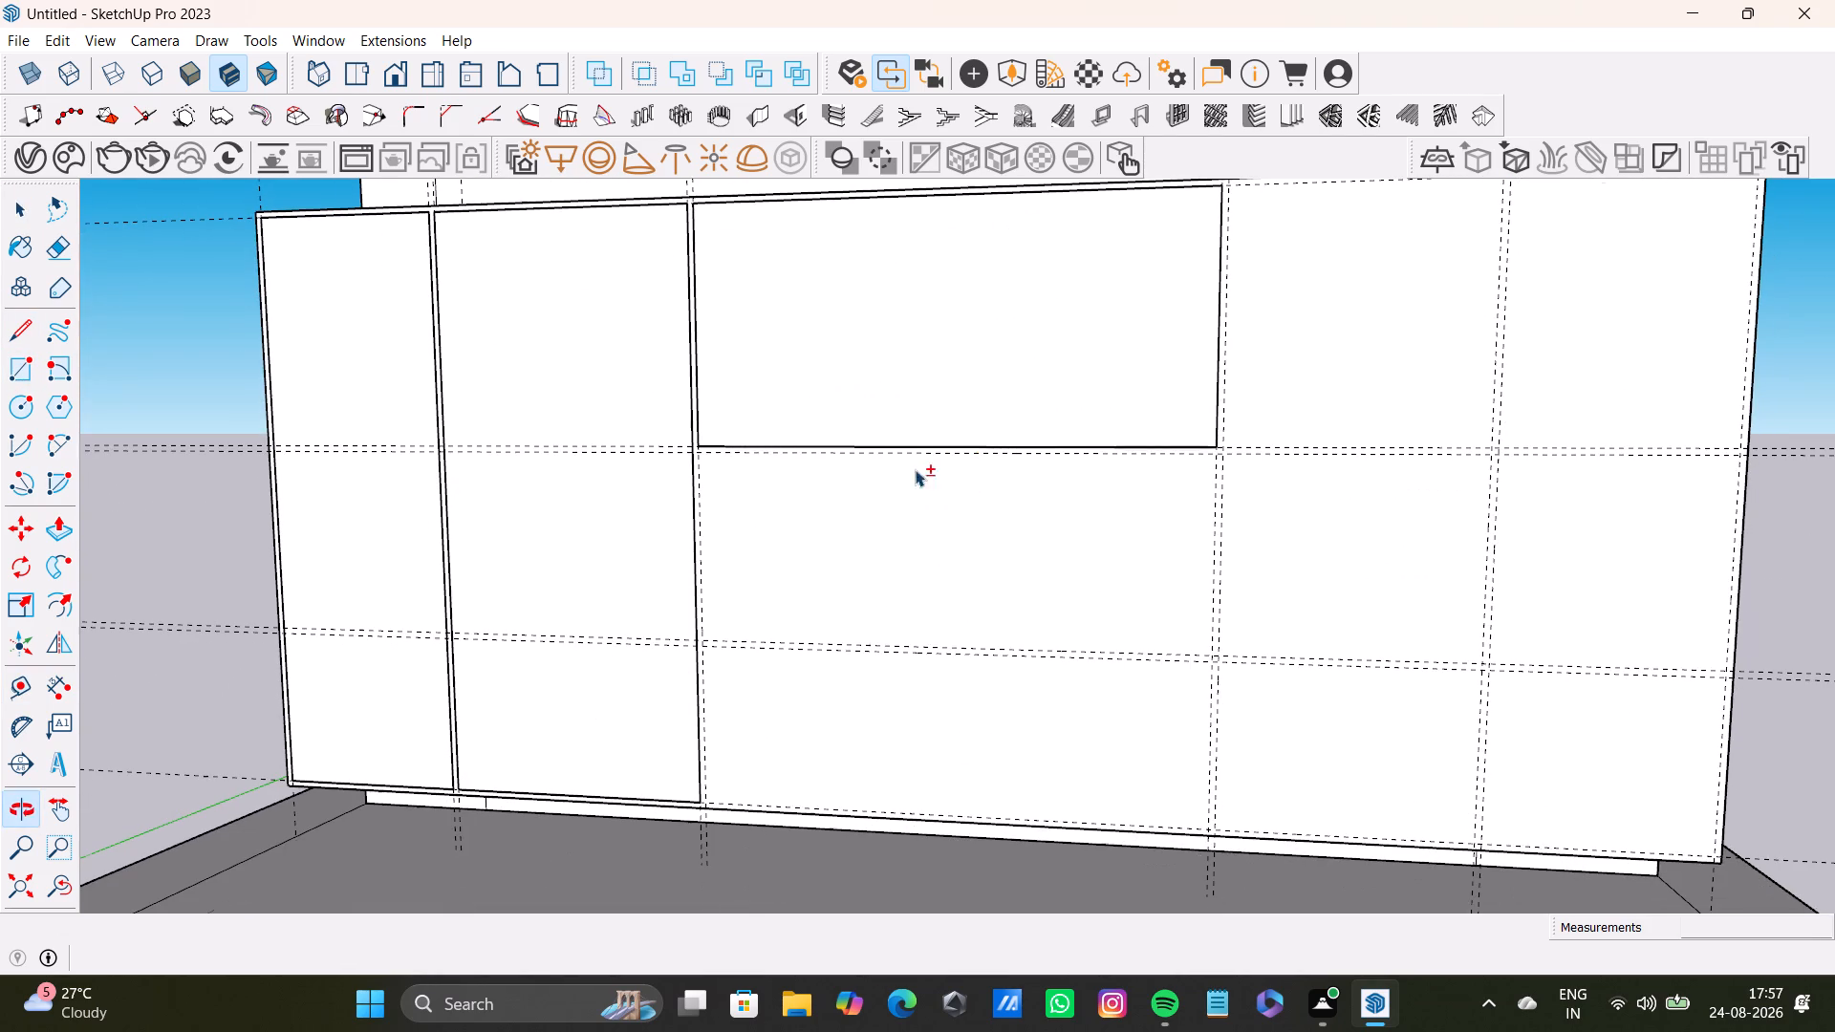
pyautogui.click(16, 376)
pyautogui.scroll(7, 700, 494)
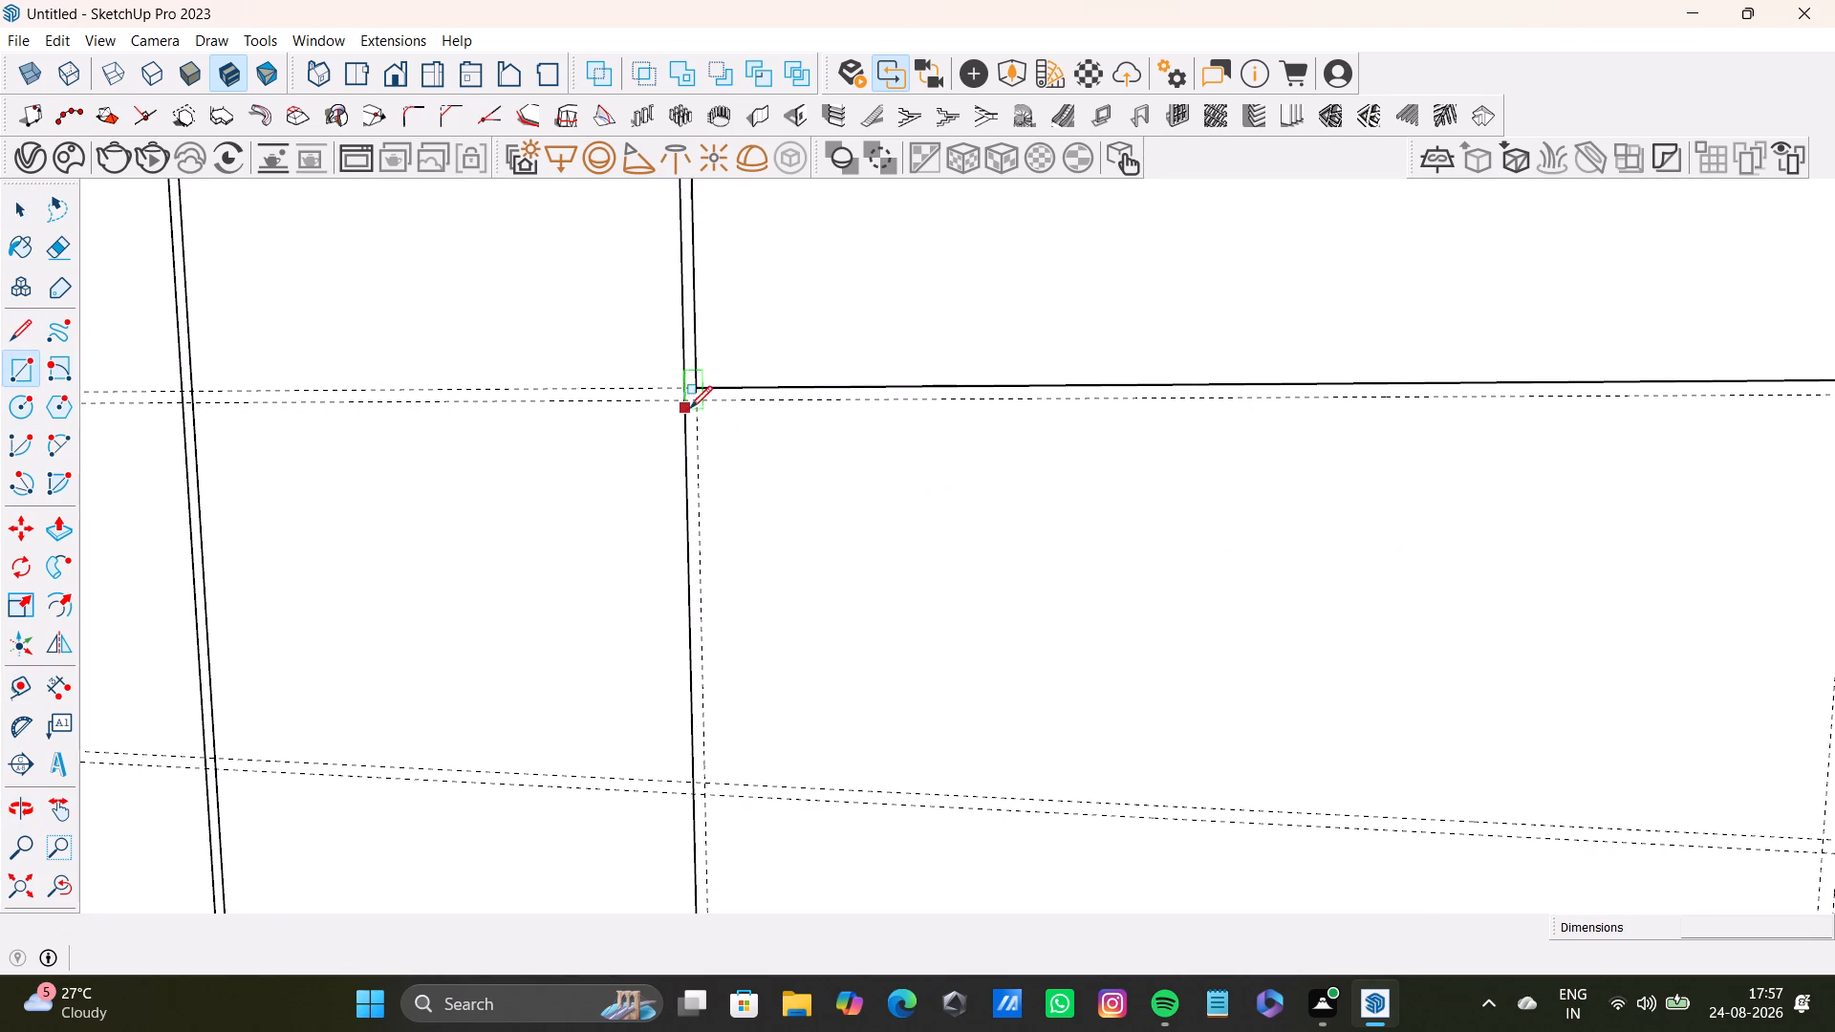
pyautogui.click(698, 402)
pyautogui.scroll(-7, 1111, 617)
pyautogui.keyDown('shift'); pyautogui.moveTo(1418, 716); pyautogui.dragTo(1198, 652, button='middle'); pyautogui.keyUp('shift')
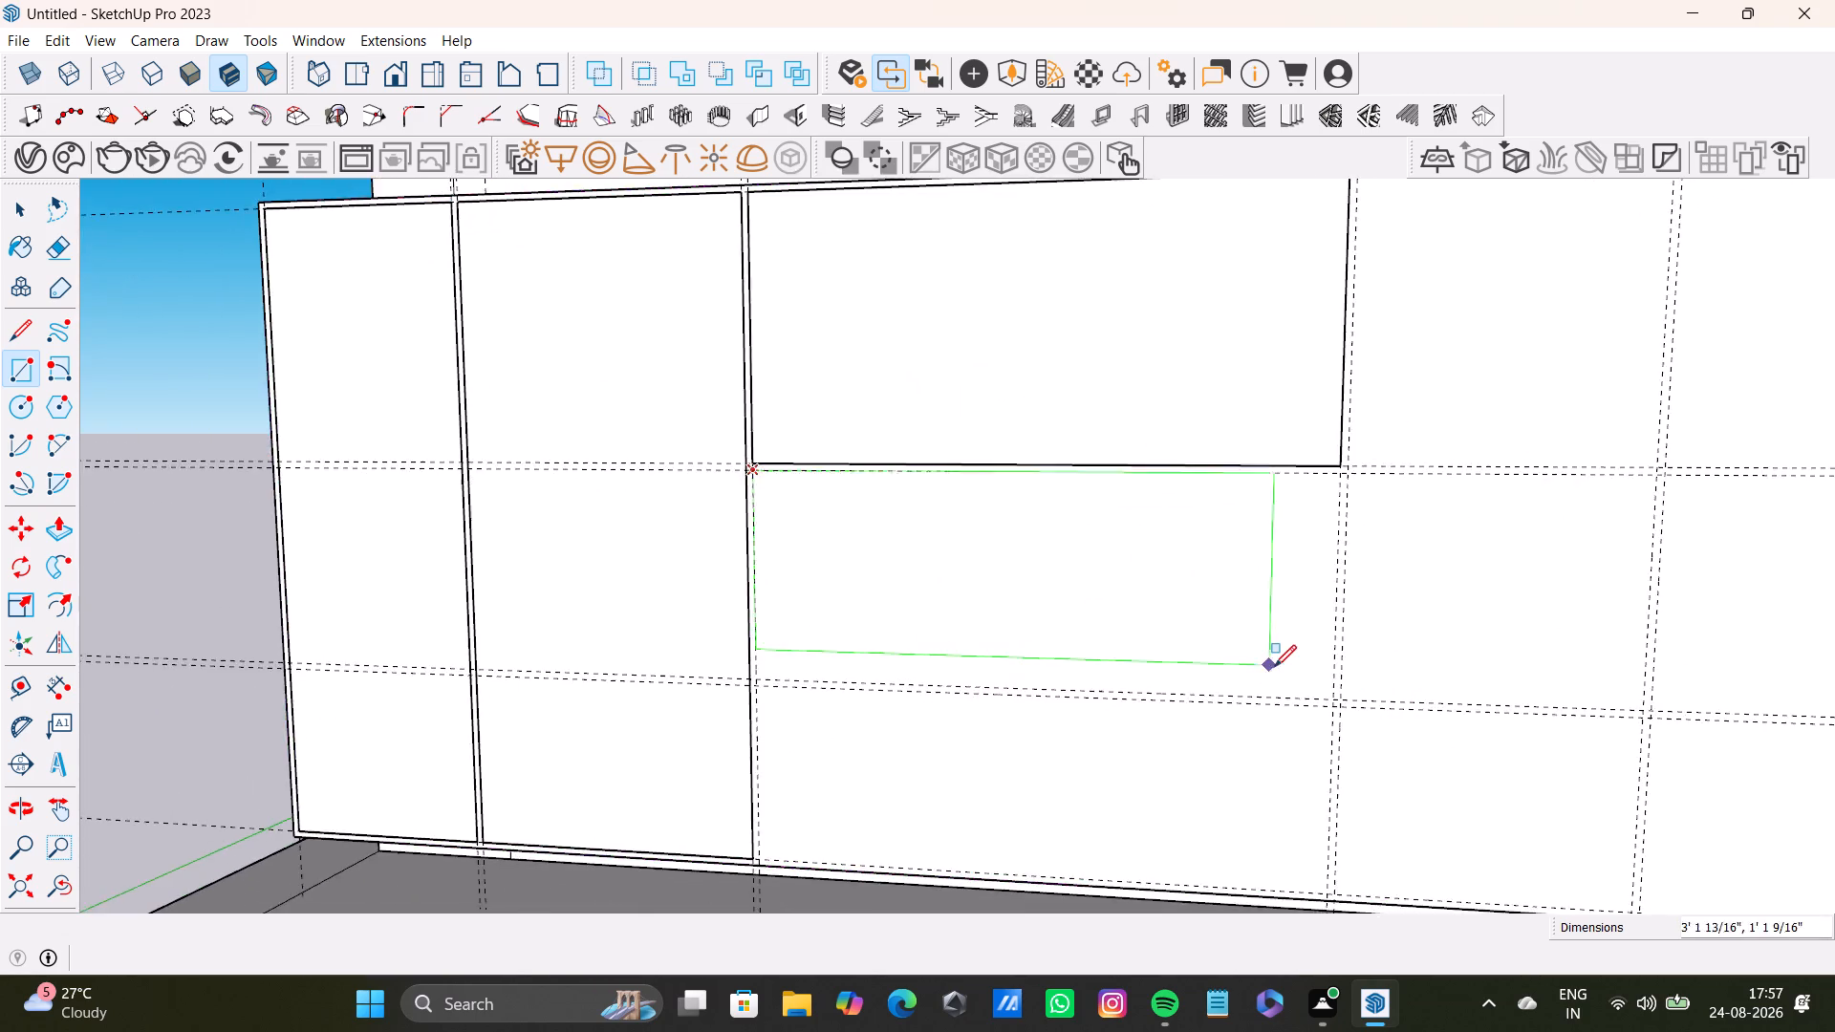
pyautogui.scroll(4, 1274, 667)
pyautogui.click(1360, 714)
# Draw the bottom panel rectangle of the wide middle bay, 3' 6 1/4" by 1' 1 5/8", within the guides.
pyautogui.scroll(-5, 1112, 702)
pyautogui.moveTo(1087, 703); pyautogui.dragTo(1059, 511, button='middle')
pyautogui.click(11, 369)
pyautogui.scroll(6, 813, 625)
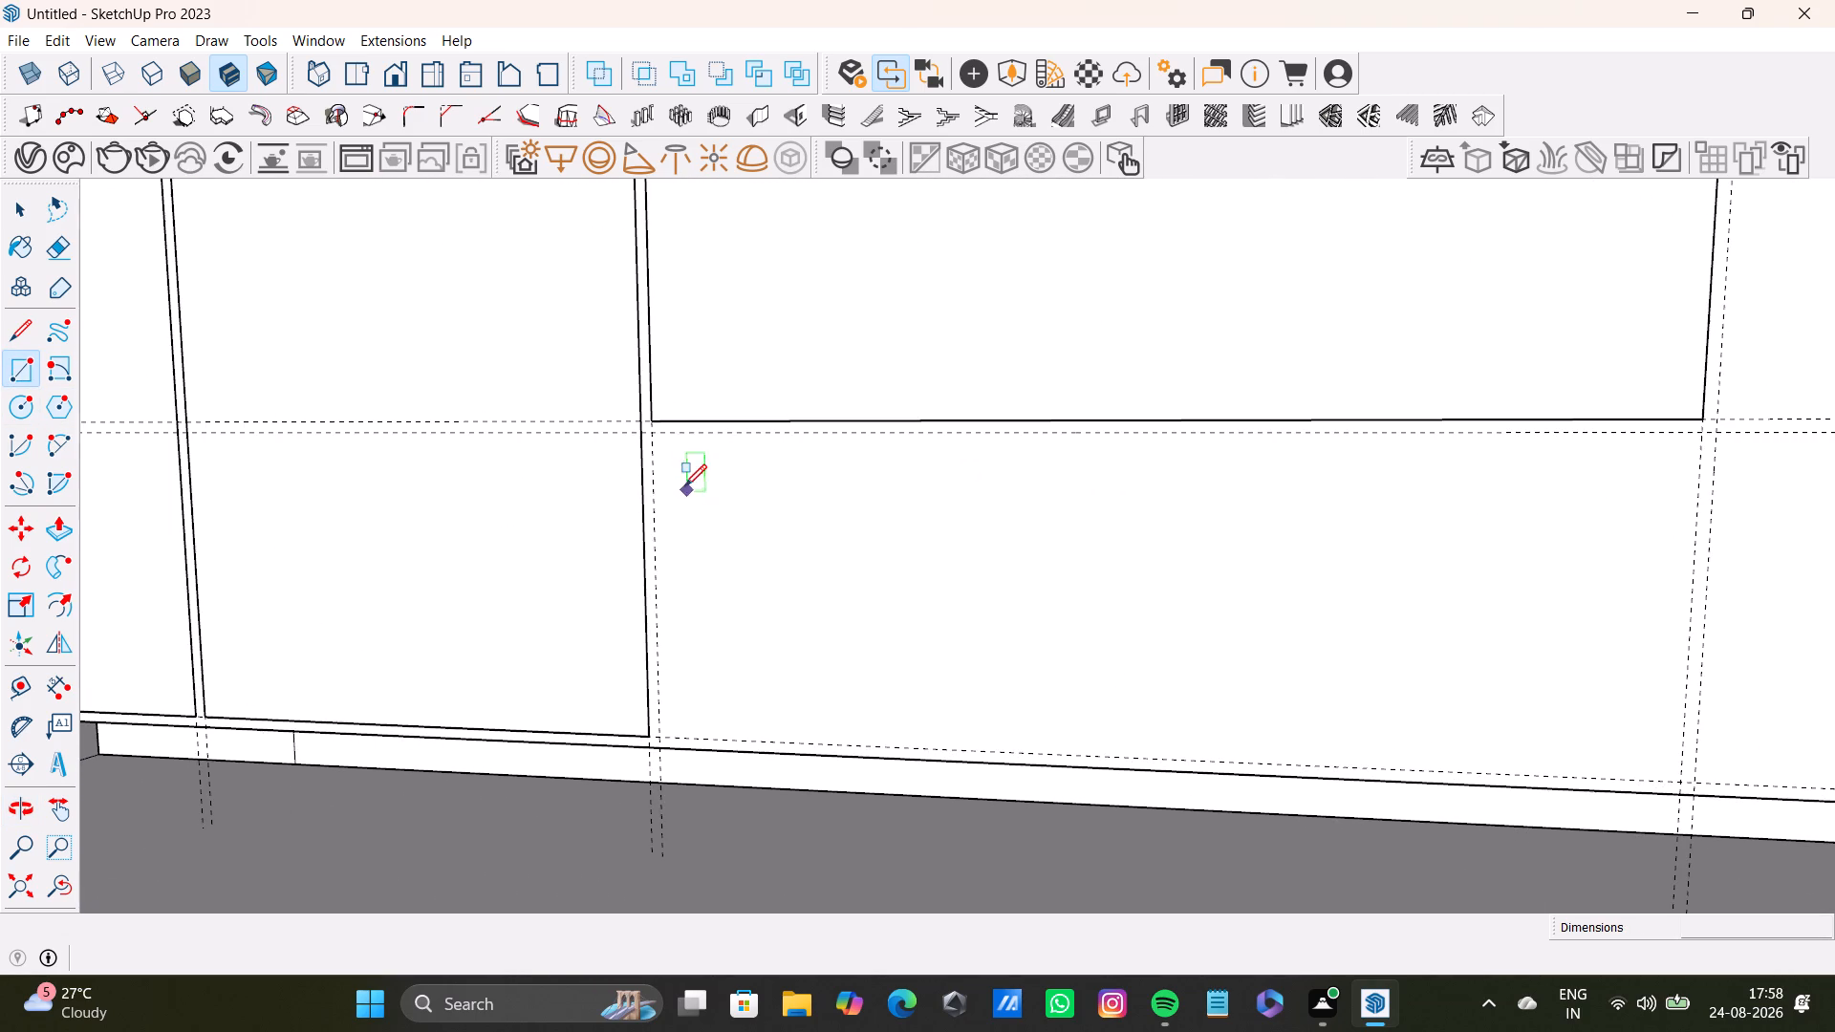
pyautogui.click(653, 435)
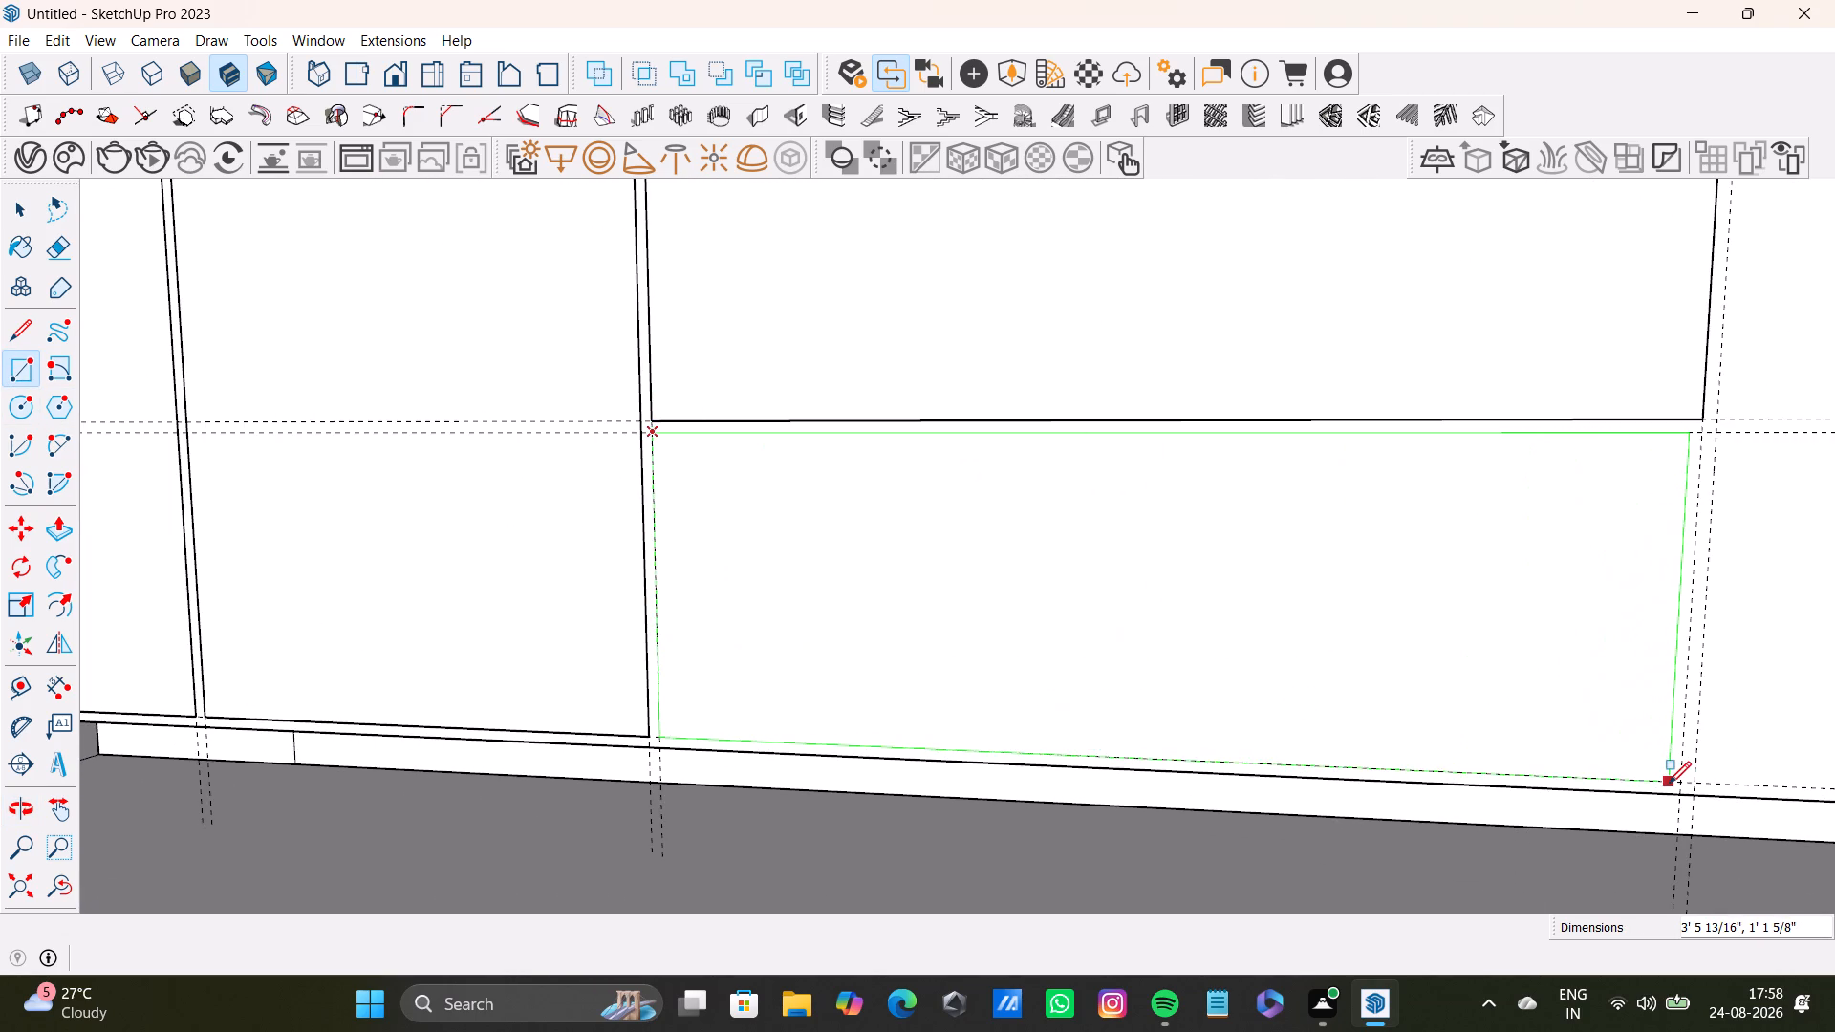
pyautogui.press('Left')
pyautogui.click(1681, 785)
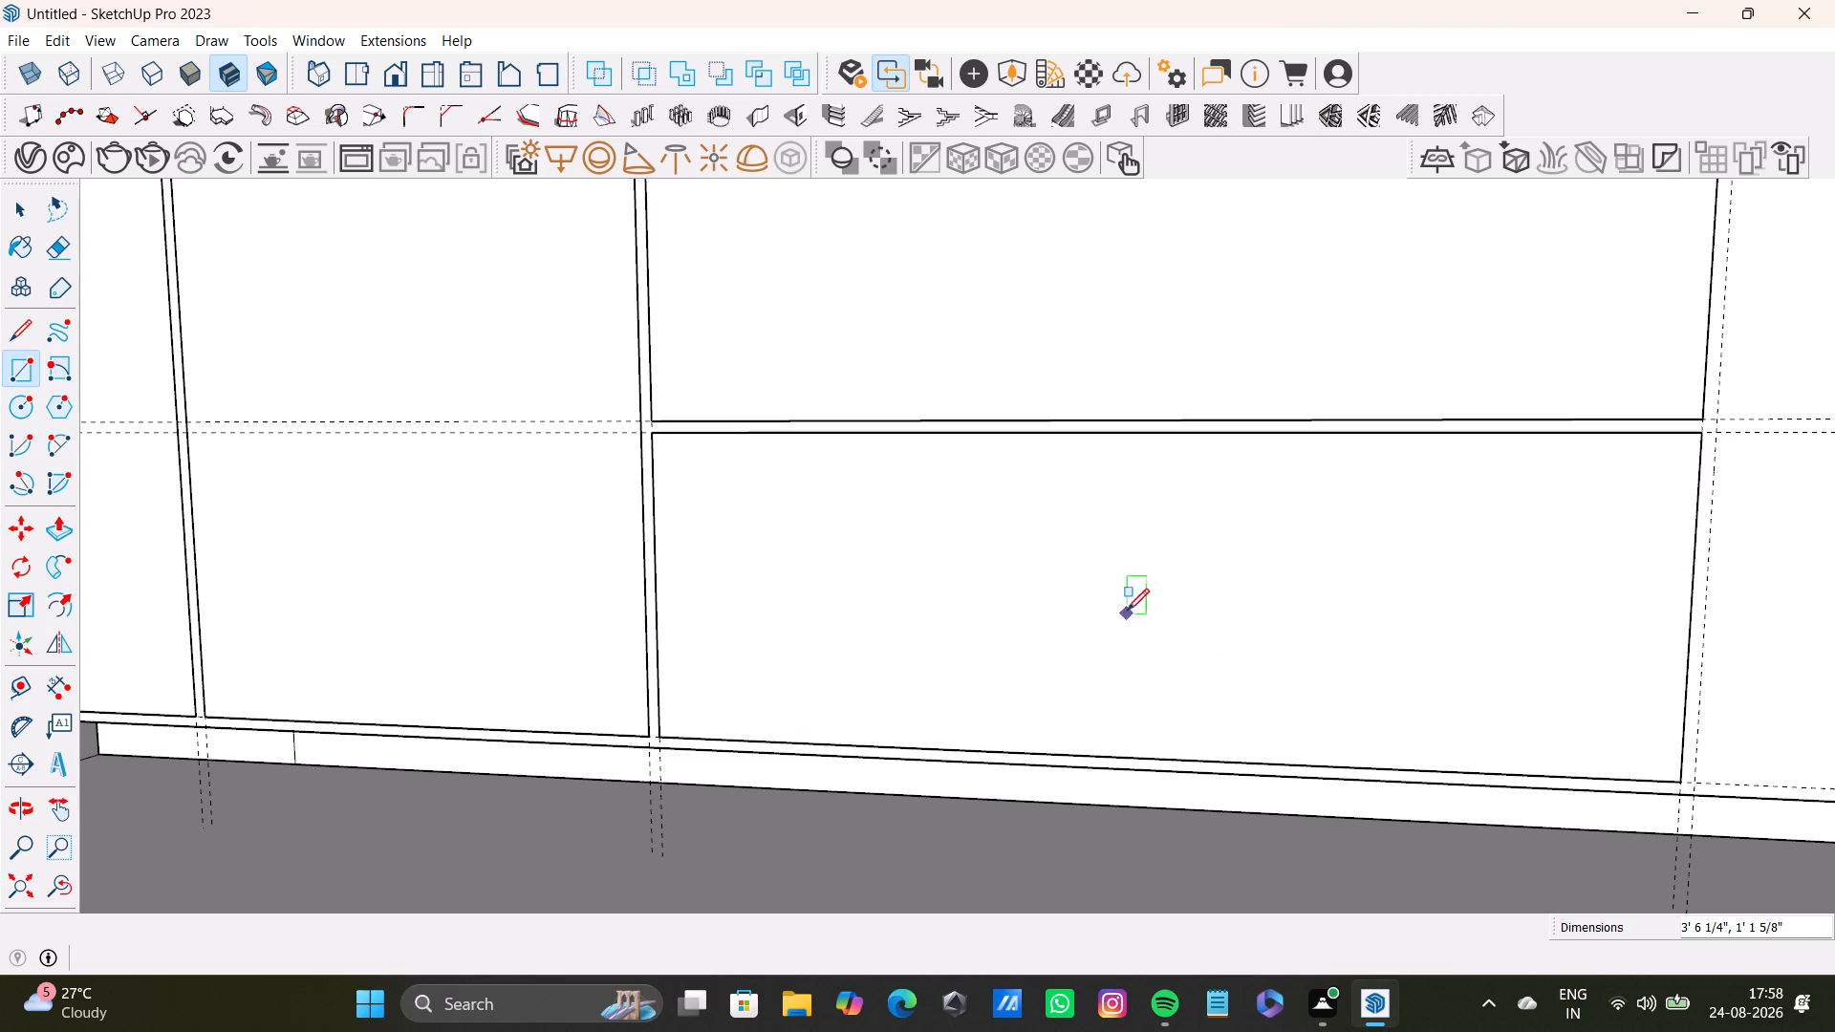
# Draw a full-height panel rectangle in the bay just right of the three stacked panels, within the inset guides.
pyautogui.scroll(-14, 1127, 611)
pyautogui.keyDown('shift'); pyautogui.moveTo(1136, 536); pyautogui.dragTo(914, 608, button='middle'); pyautogui.keyUp('shift')
pyautogui.scroll(9, 1002, 518)
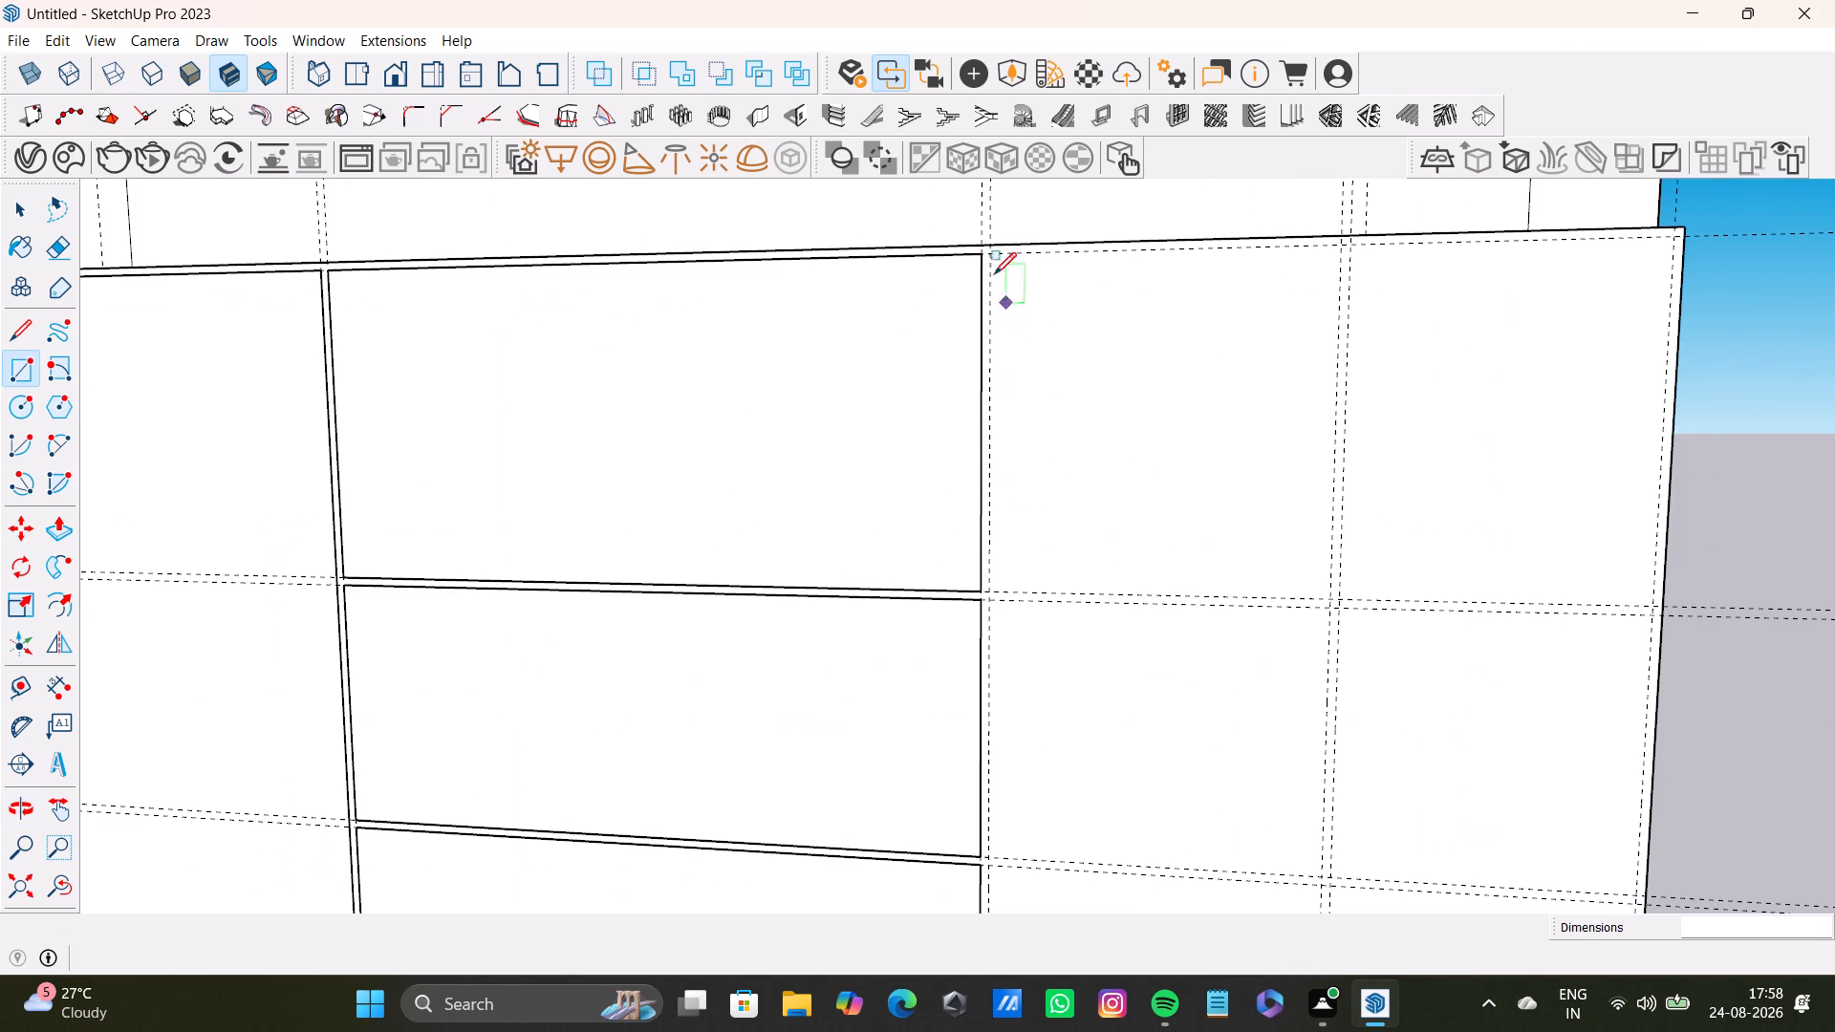
pyautogui.click(987, 255)
pyautogui.scroll(-2, 1248, 777)
pyautogui.press('space')
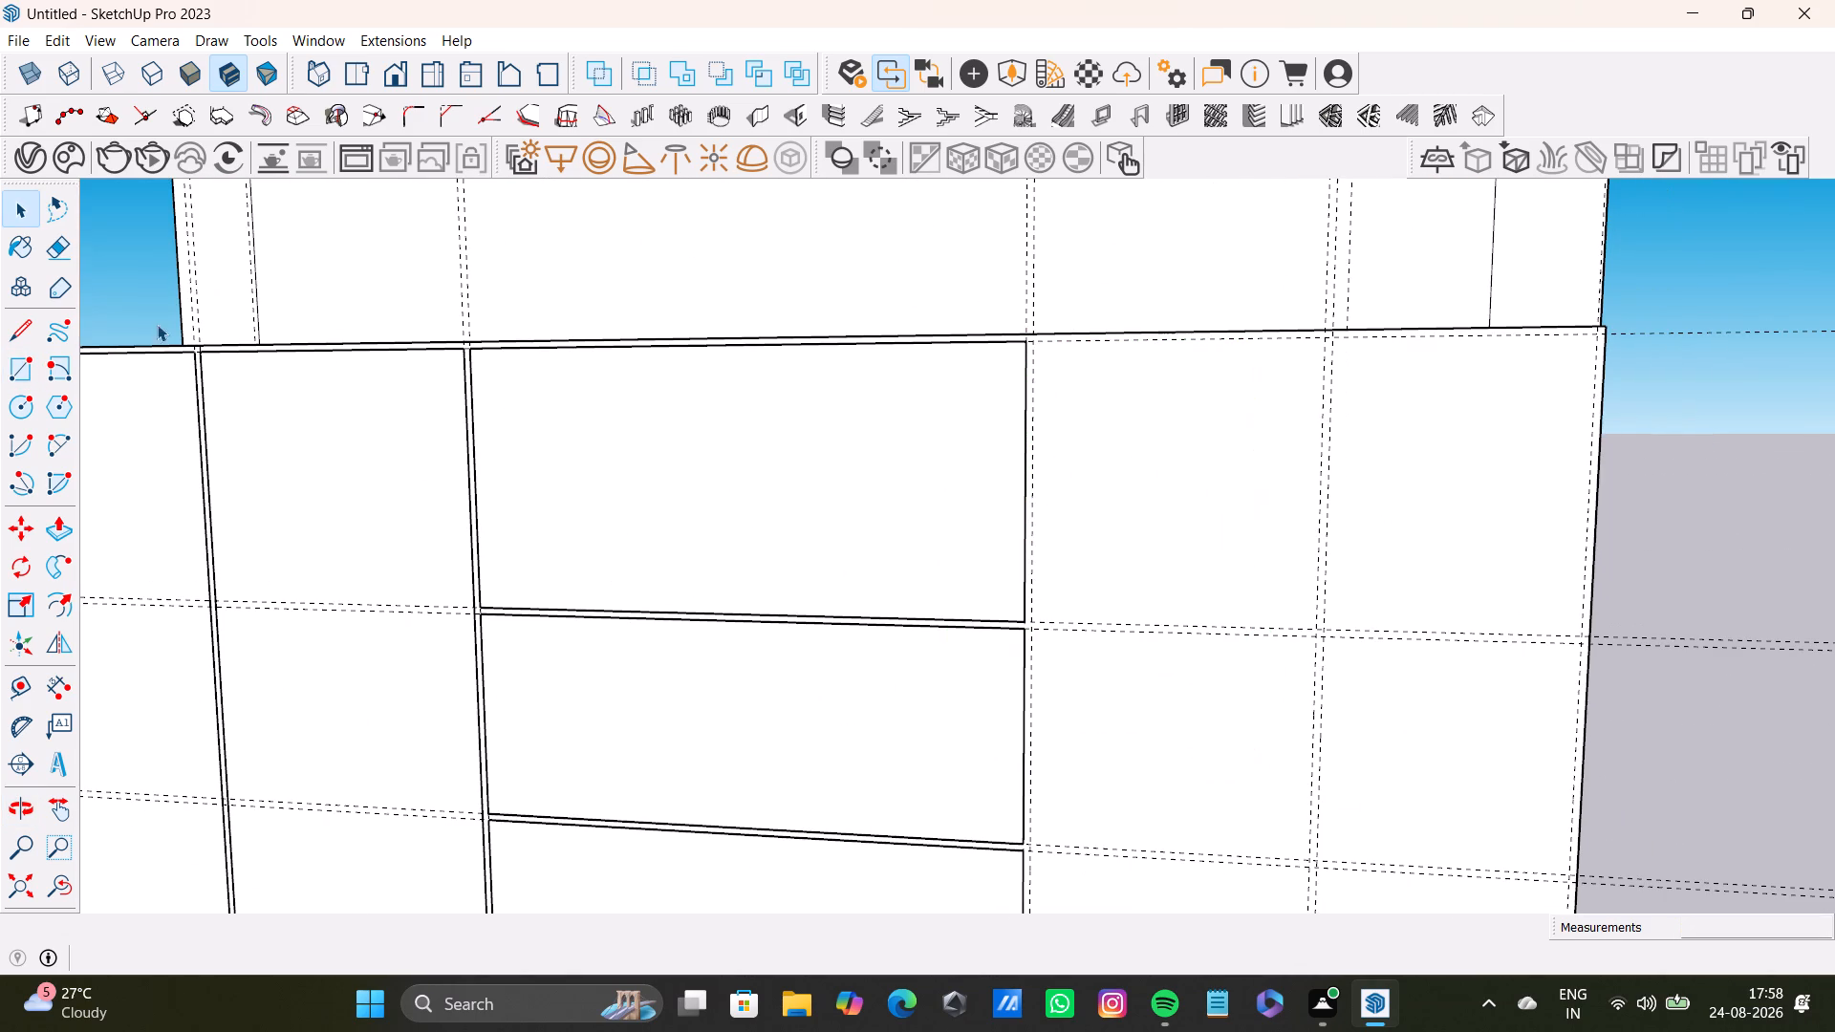
pyautogui.click(20, 371)
pyautogui.scroll(8, 1248, 446)
pyautogui.click(955, 298)
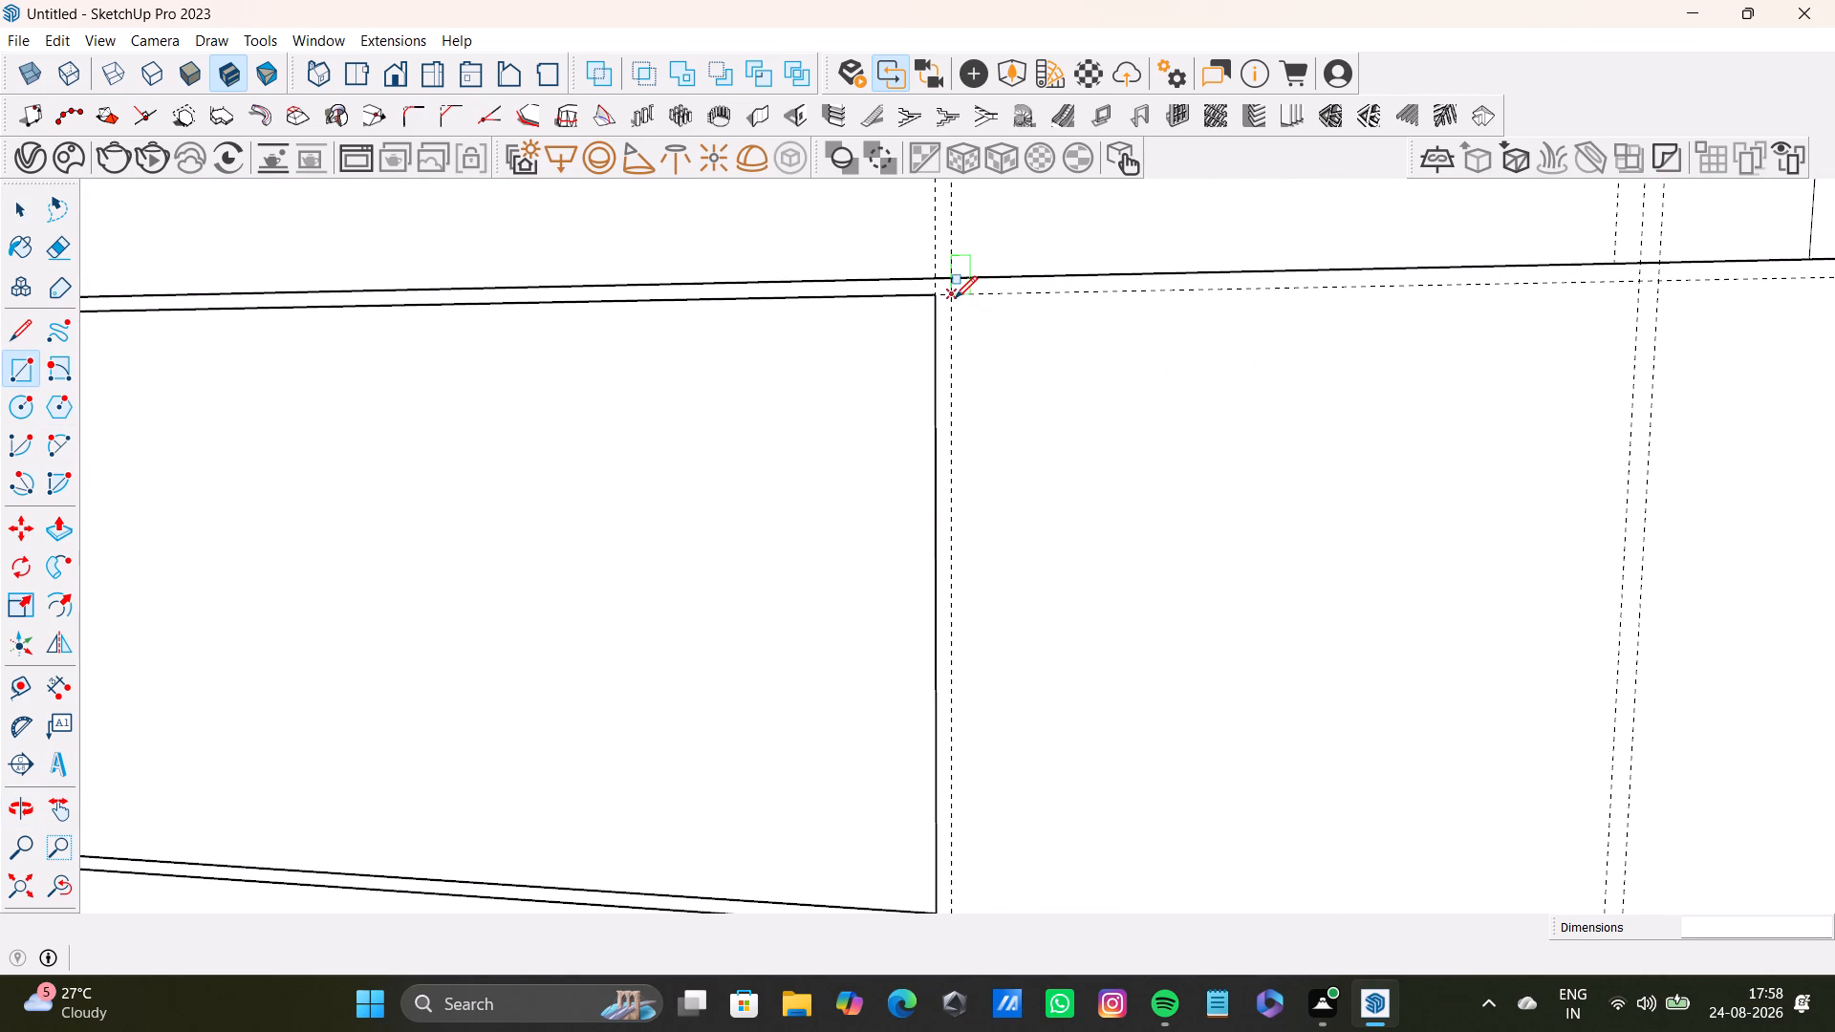
pyautogui.scroll(-10, 1242, 615)
pyautogui.moveTo(1349, 762); pyautogui.dragTo(1227, 358, button='middle')
pyautogui.scroll(-1, 1272, 757)
pyautogui.scroll(2, 1277, 763)
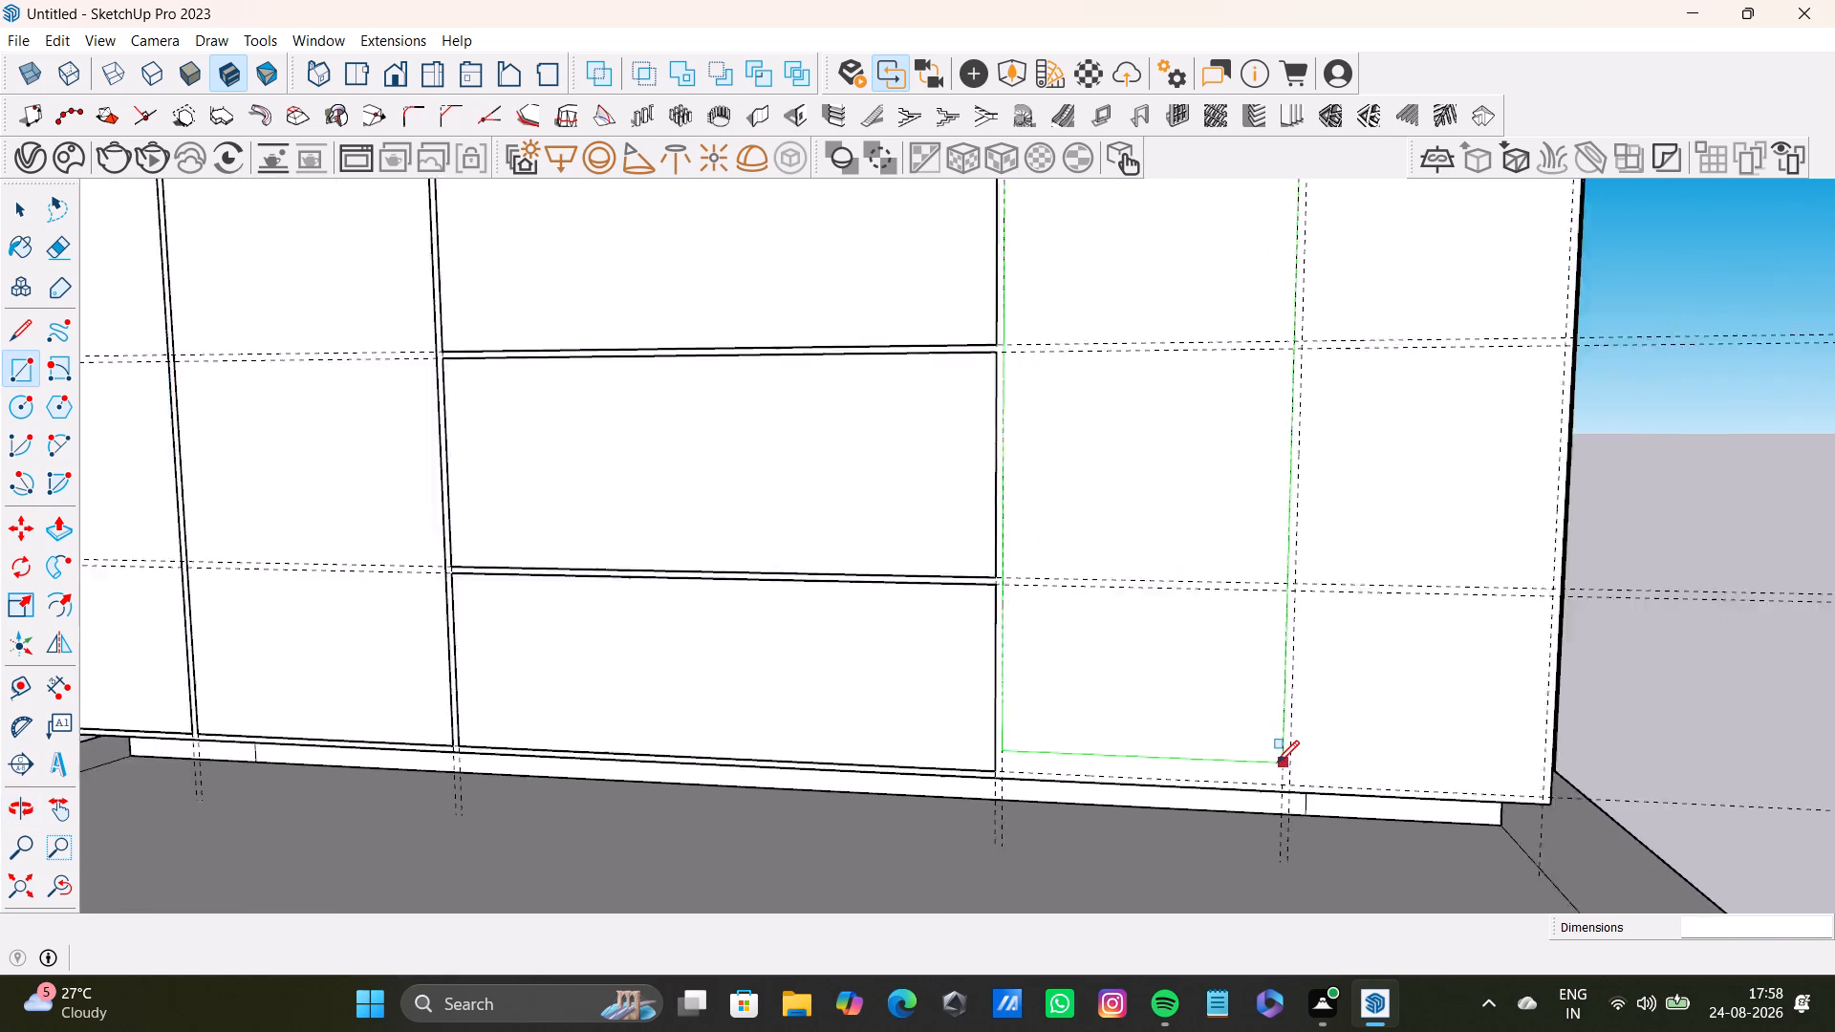
pyautogui.scroll(6, 1277, 763)
pyautogui.click(1294, 796)
# Draw the full-height panel rectangle in the rightmost bay, 1' 4 1/2" by 4' 2 5/16", within the guides.
pyautogui.scroll(-8, 1073, 590)
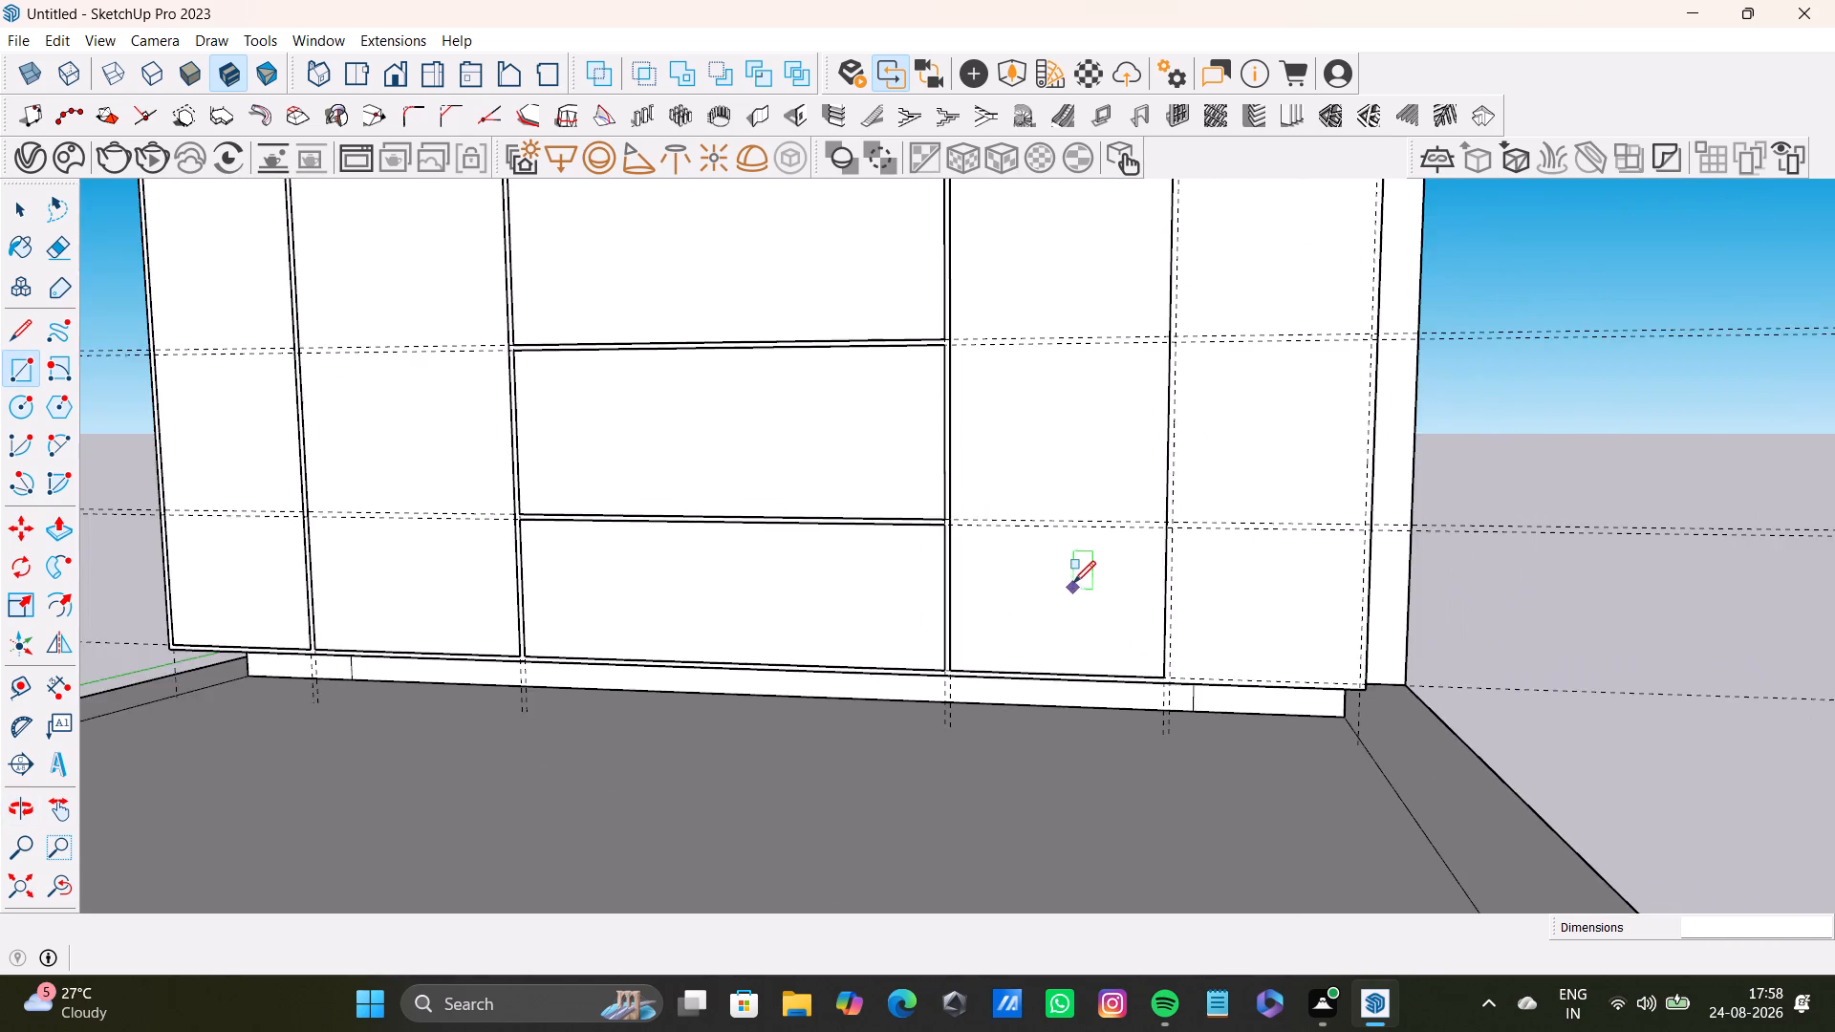
pyautogui.scroll(-5, 1073, 583)
pyautogui.moveTo(1080, 519); pyautogui.dragTo(1056, 657, button='middle')
pyautogui.scroll(9, 1106, 516)
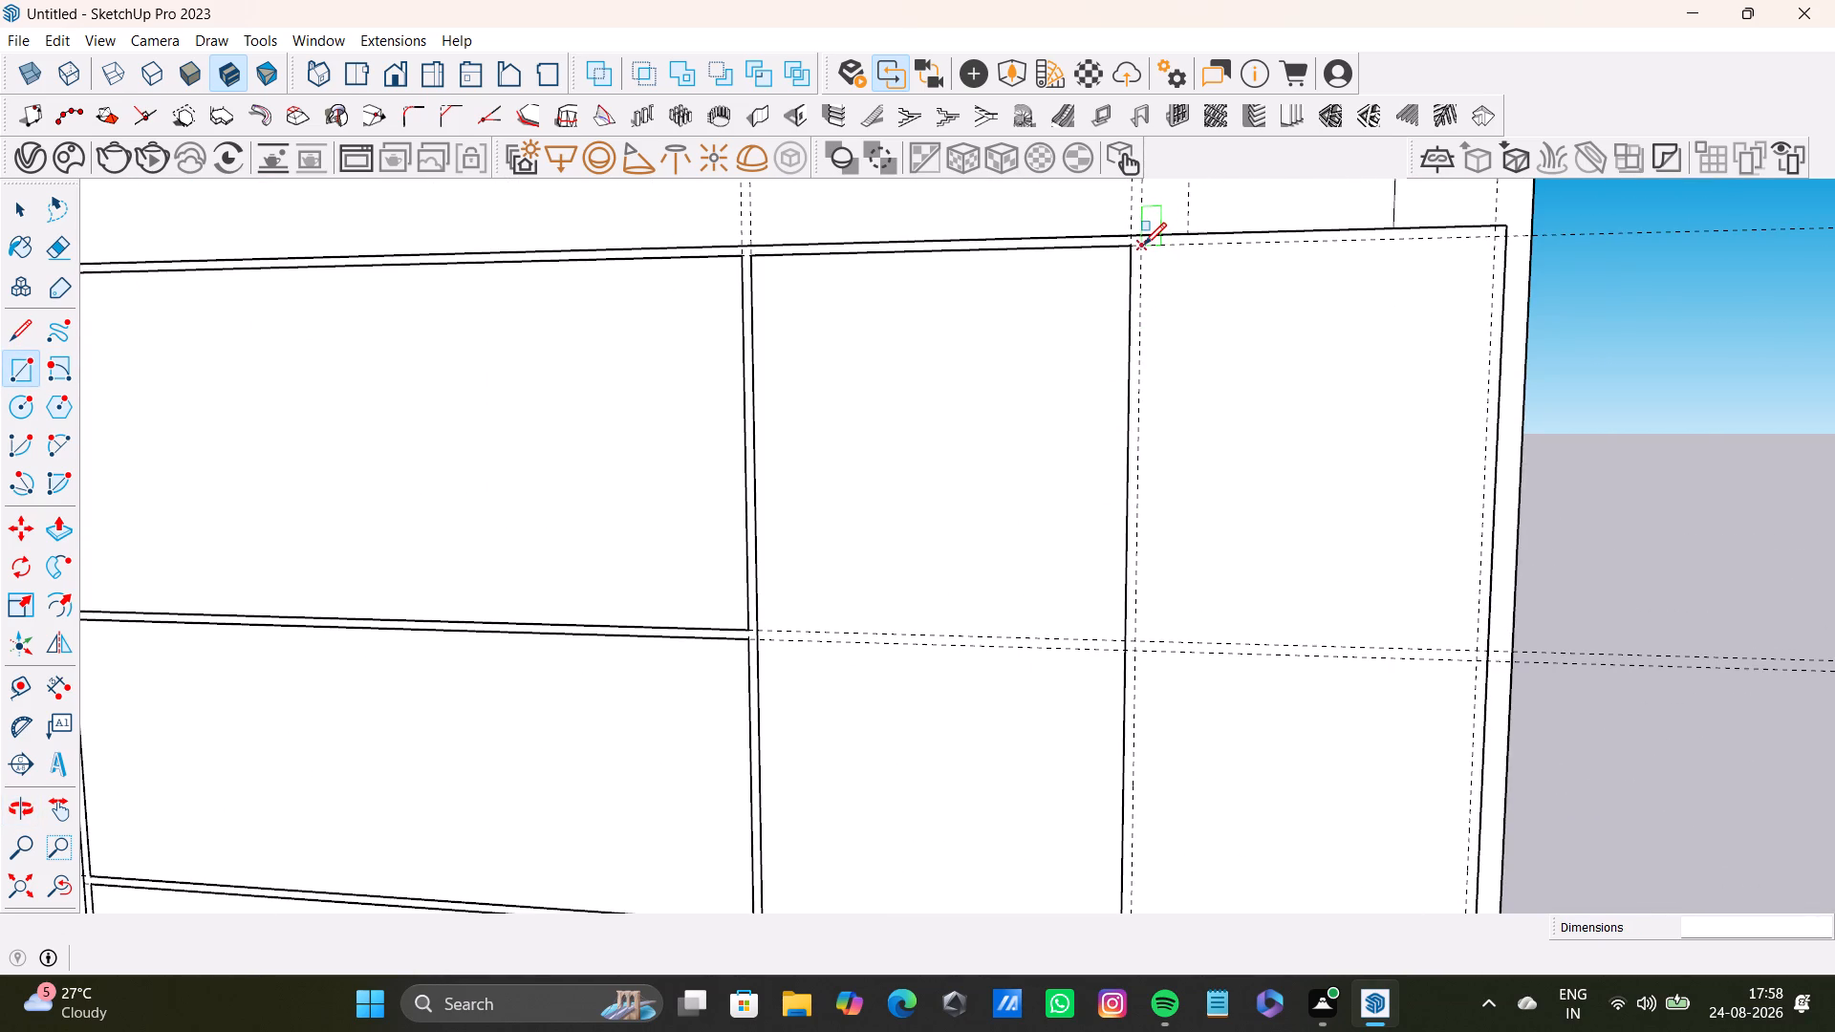
pyautogui.click(1144, 245)
pyautogui.scroll(-9, 1335, 651)
pyautogui.moveTo(1352, 829); pyautogui.dragTo(1294, 467, button='middle')
pyautogui.keyDown('shift'); pyautogui.scroll(-1, 1296, 461); pyautogui.keyUp('shift')
pyautogui.scroll(5, 1301, 609)
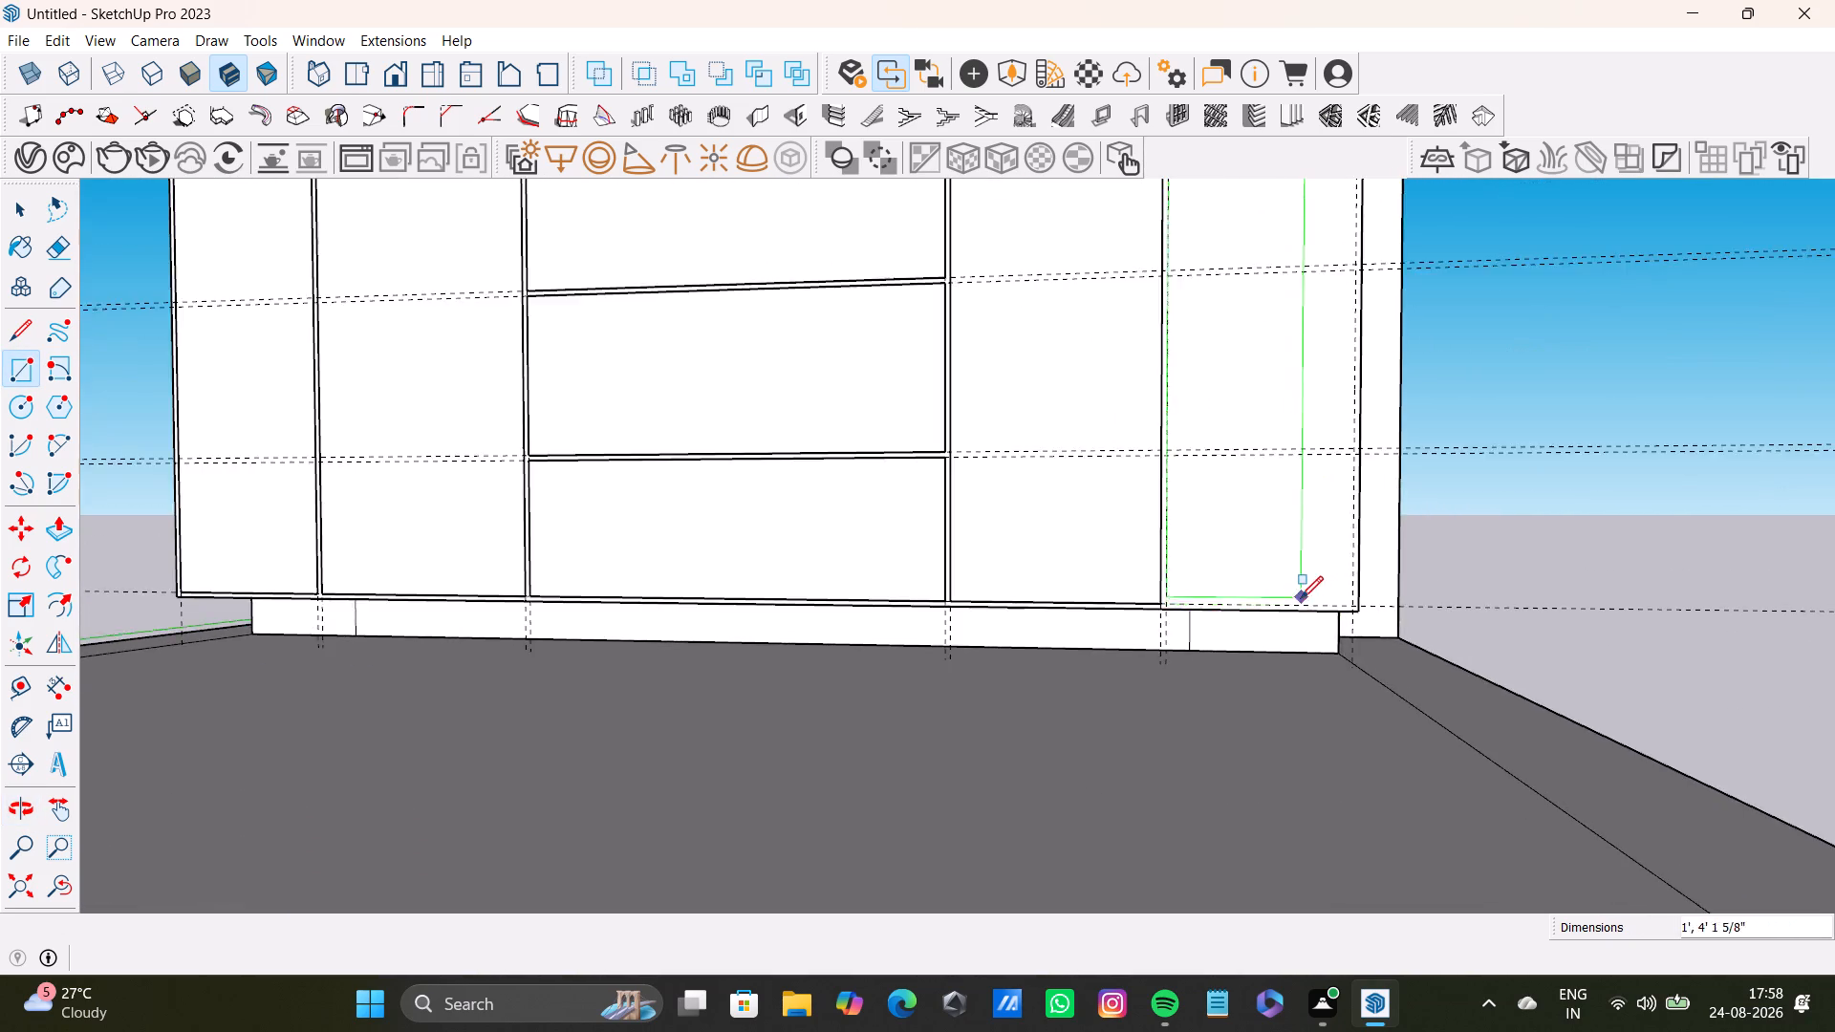
pyautogui.scroll(2, 1301, 598)
pyautogui.click(1376, 607)
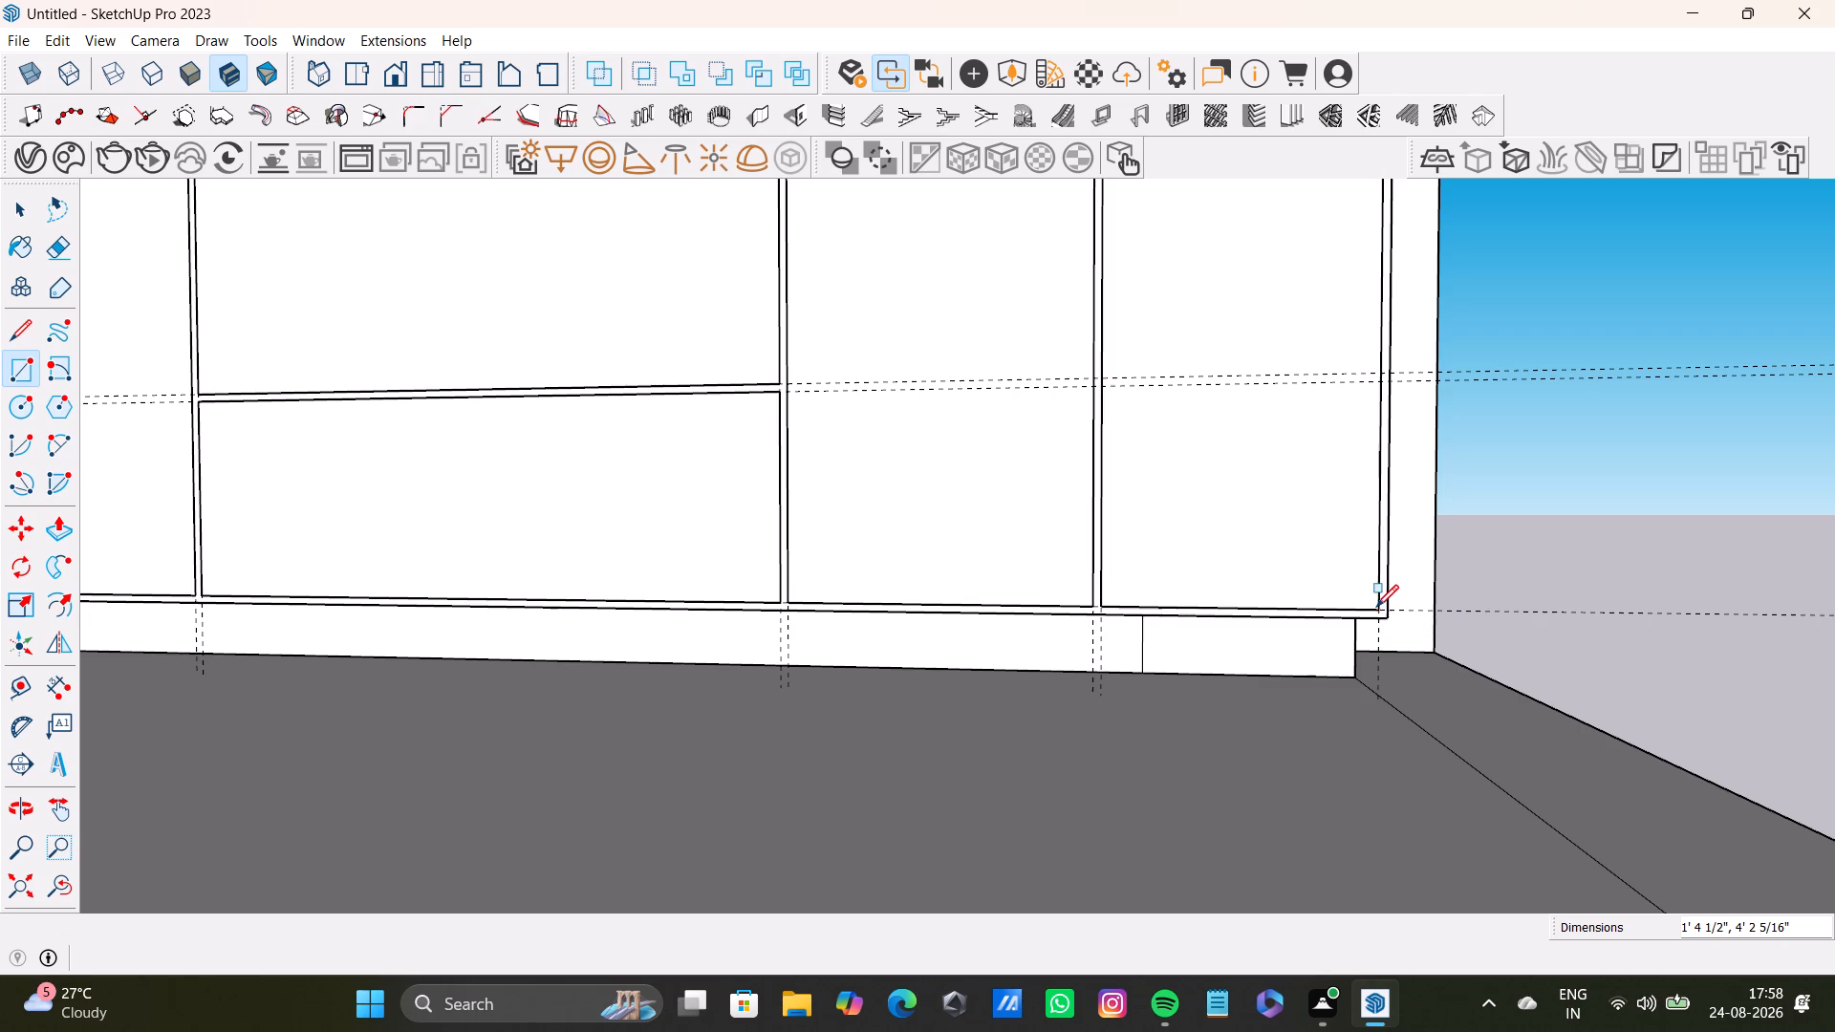
# Open the back-wall block's group for editing and select its top face.
pyautogui.scroll(-14, 917, 612)
pyautogui.keyDown('shift'); pyautogui.moveTo(827, 549); pyautogui.dragTo(1157, 663, button='middle'); pyautogui.keyUp('shift')
pyautogui.scroll(1, 1168, 659)
pyautogui.moveTo(1170, 659); pyautogui.dragTo(1197, 809, button='middle')
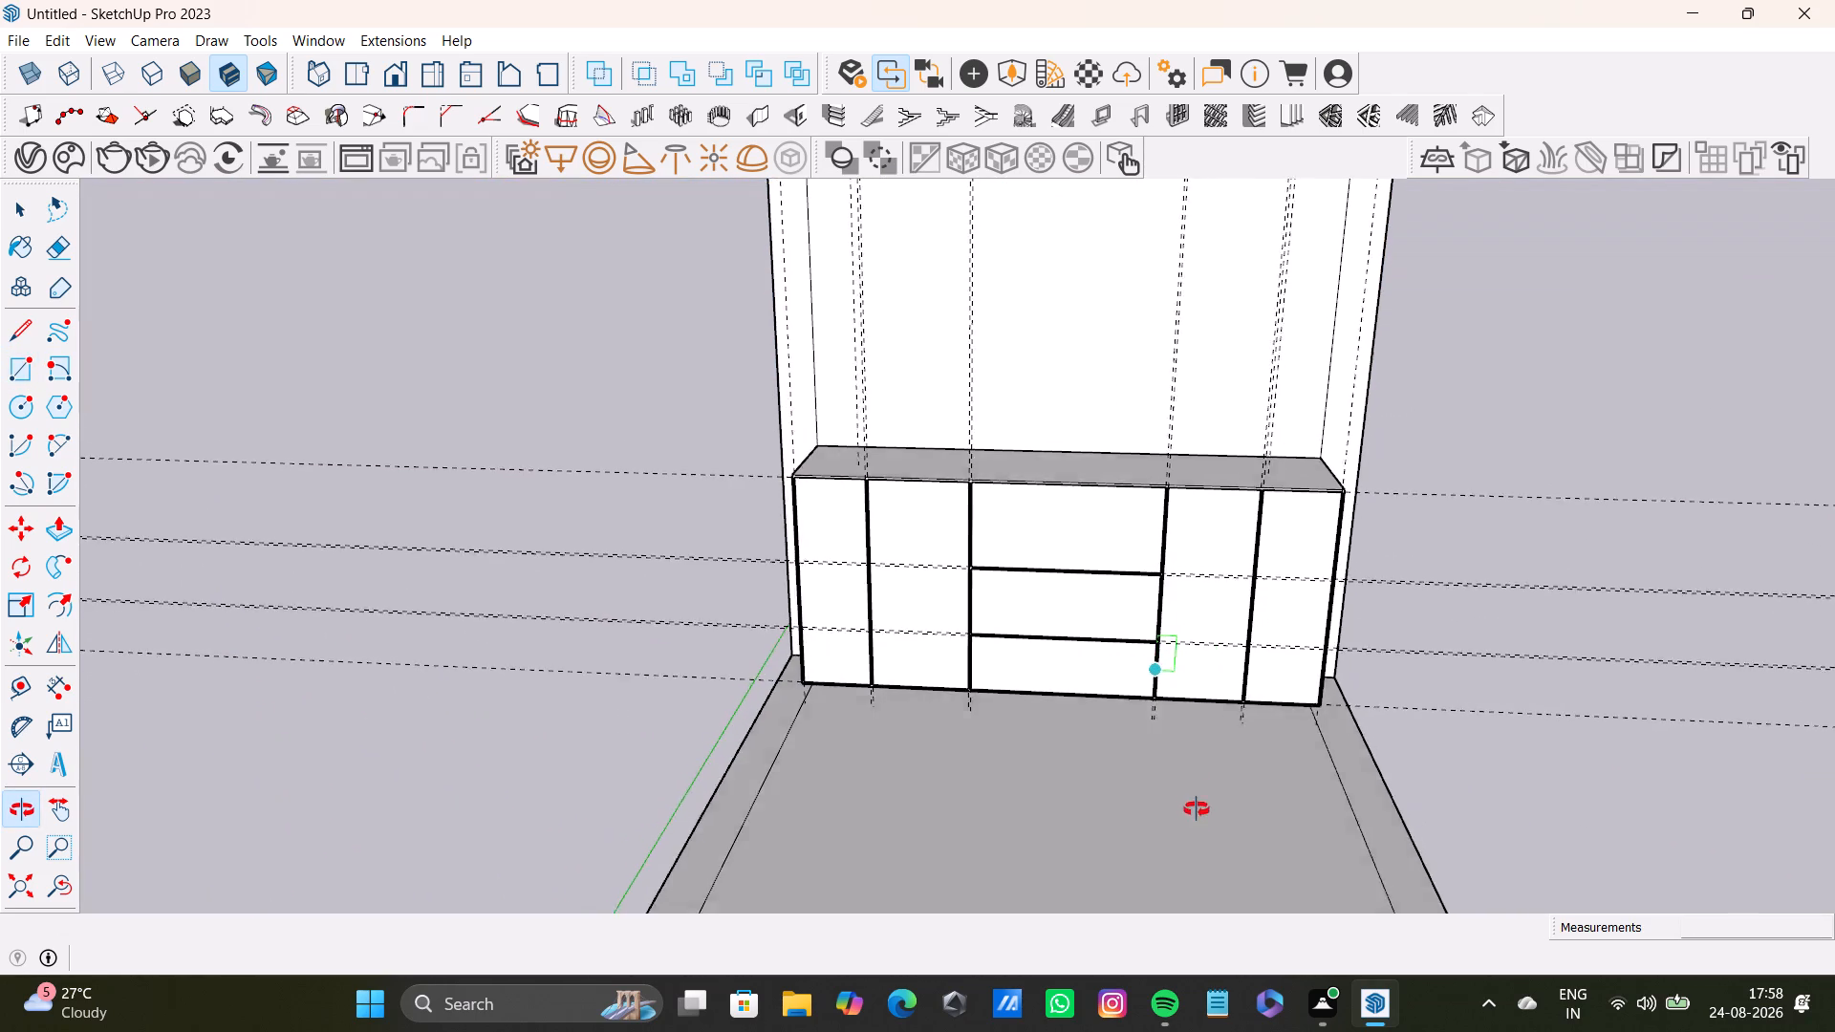
pyautogui.moveTo(1197, 809); pyautogui.dragTo(1197, 846, button='middle')
pyautogui.press('space')
pyautogui.click(1545, 596)
pyautogui.scroll(4, 961, 746)
pyautogui.moveTo(963, 734); pyautogui.dragTo(990, 965, button='middle')
pyautogui.scroll(3, 1065, 838)
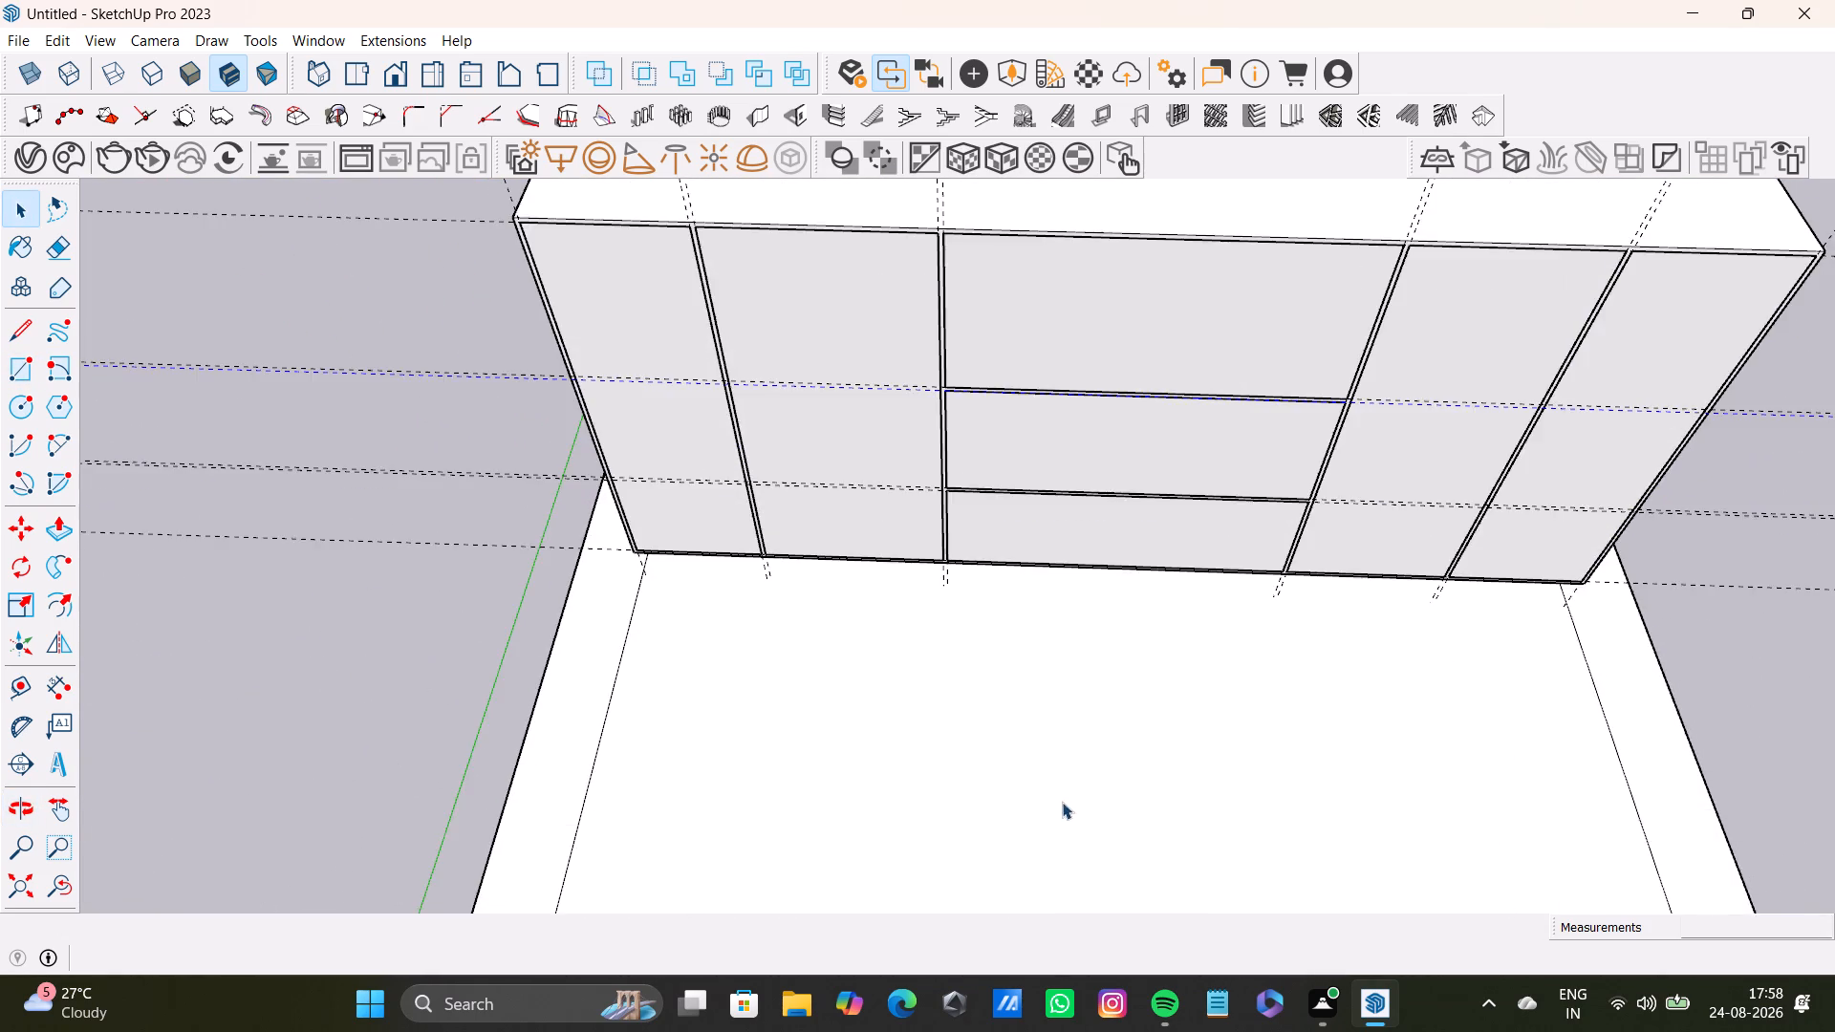
pyautogui.keyDown('shift'); pyautogui.moveTo(1062, 802); pyautogui.dragTo(1035, 1022, button='middle'); pyautogui.keyUp('shift')
pyautogui.moveTo(792, 563); pyautogui.dragTo(802, 652, button='middle')
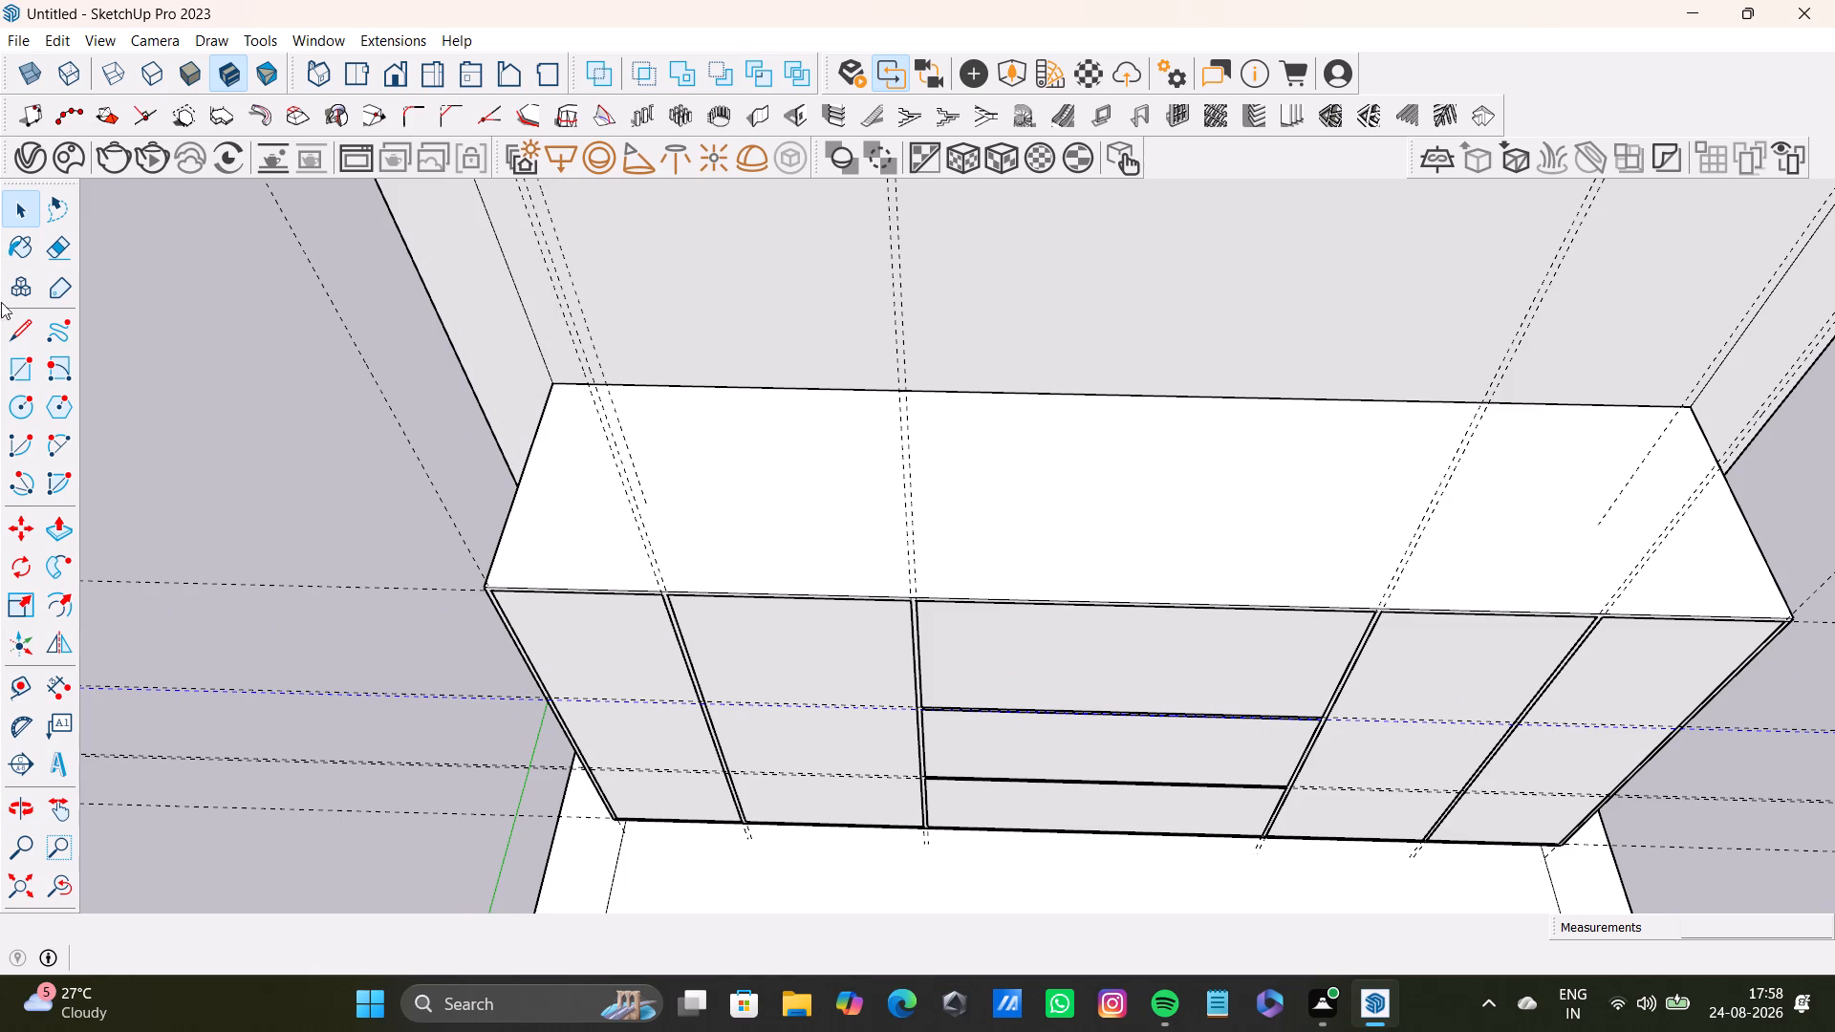
pyautogui.doubleClick(689, 476)
pyautogui.click(690, 476)
pyautogui.click(691, 478)
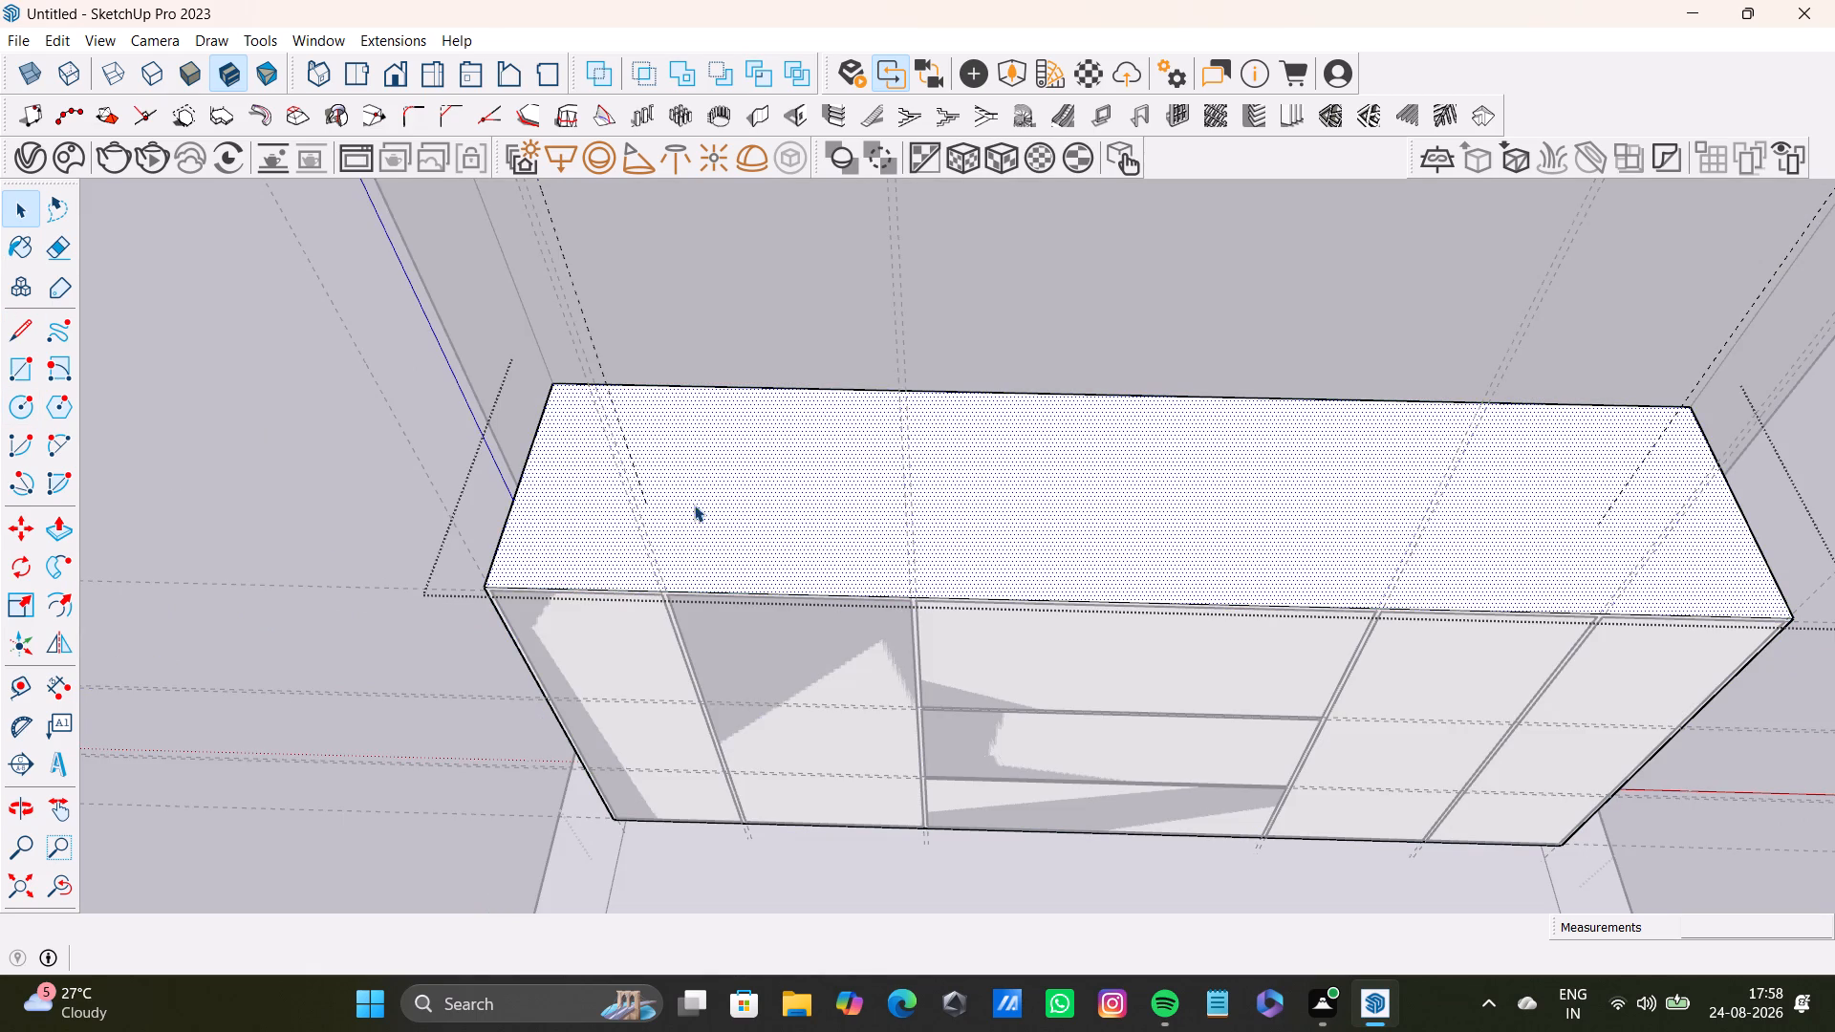
# Draw a horizontal rectangle of 10' by about 2' 2 5/8" covering the block's top face from corner to corner.
pyautogui.click(20, 363)
pyautogui.scroll(4, 571, 426)
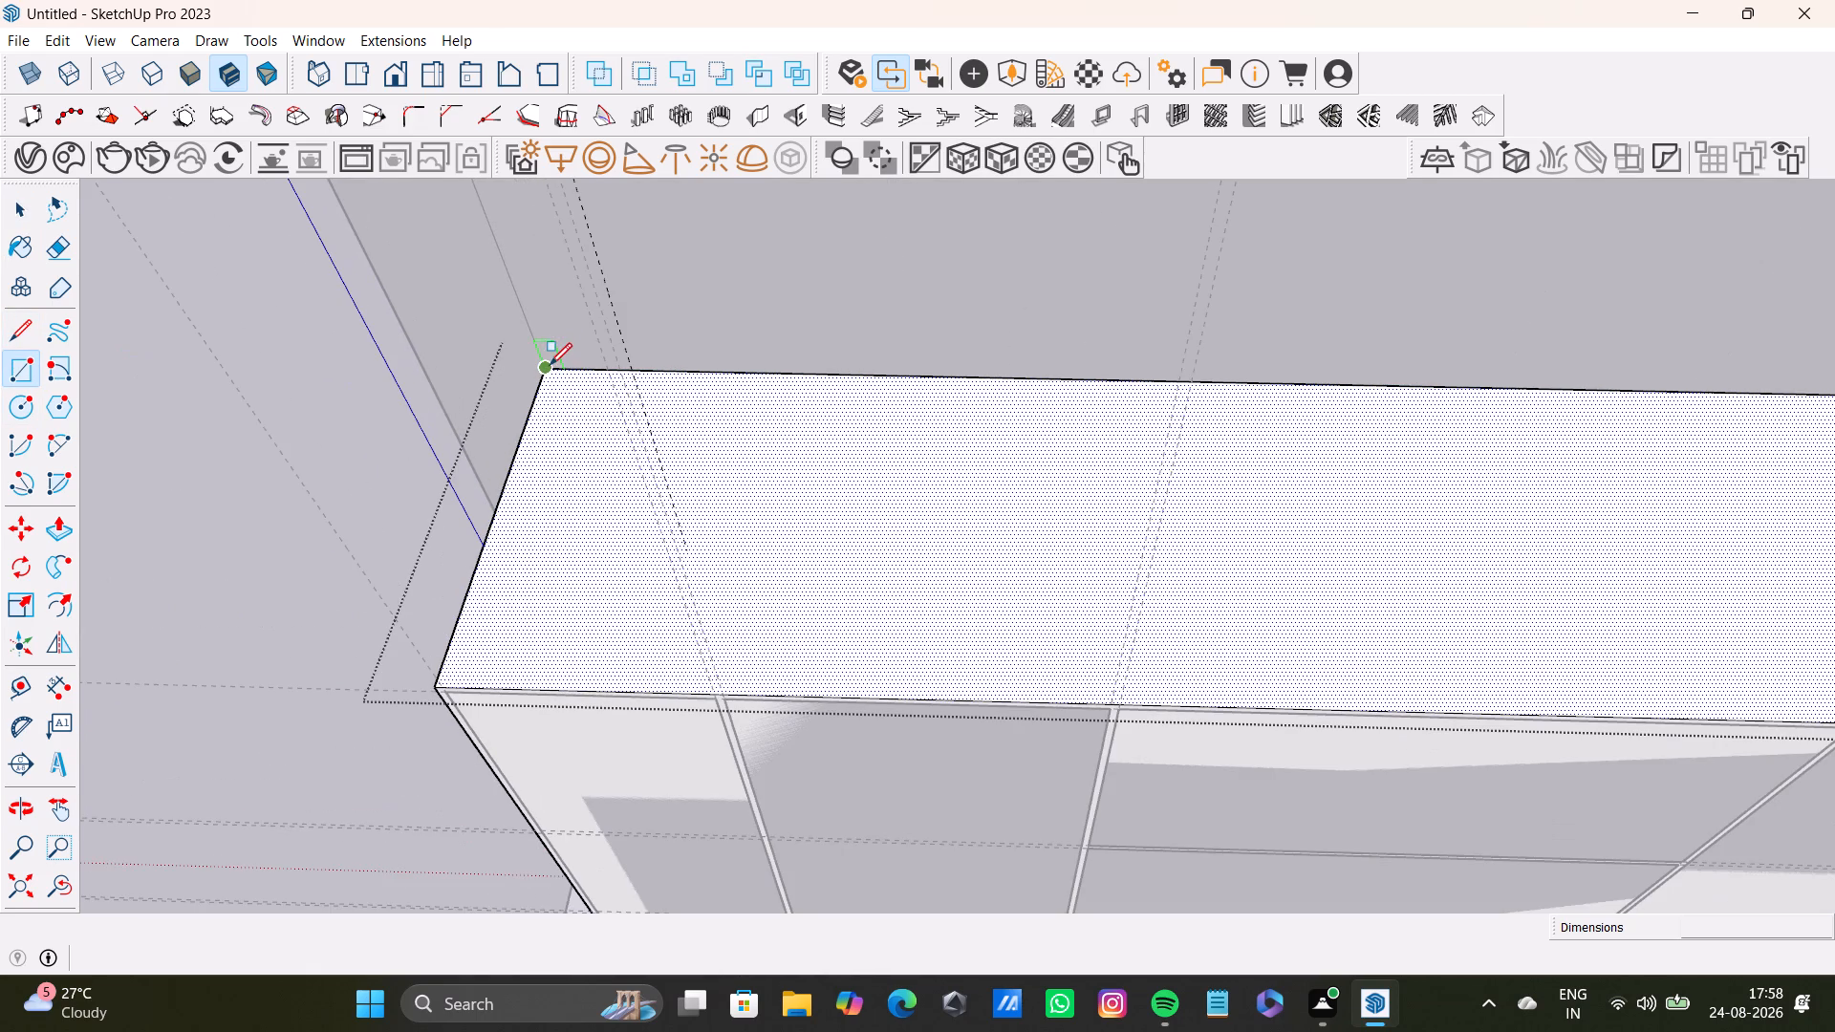
pyautogui.click(549, 366)
pyautogui.scroll(-7, 1227, 686)
pyautogui.keyDown('shift'); pyautogui.moveTo(1392, 651); pyautogui.dragTo(1065, 633, button='middle'); pyautogui.keyUp('shift')
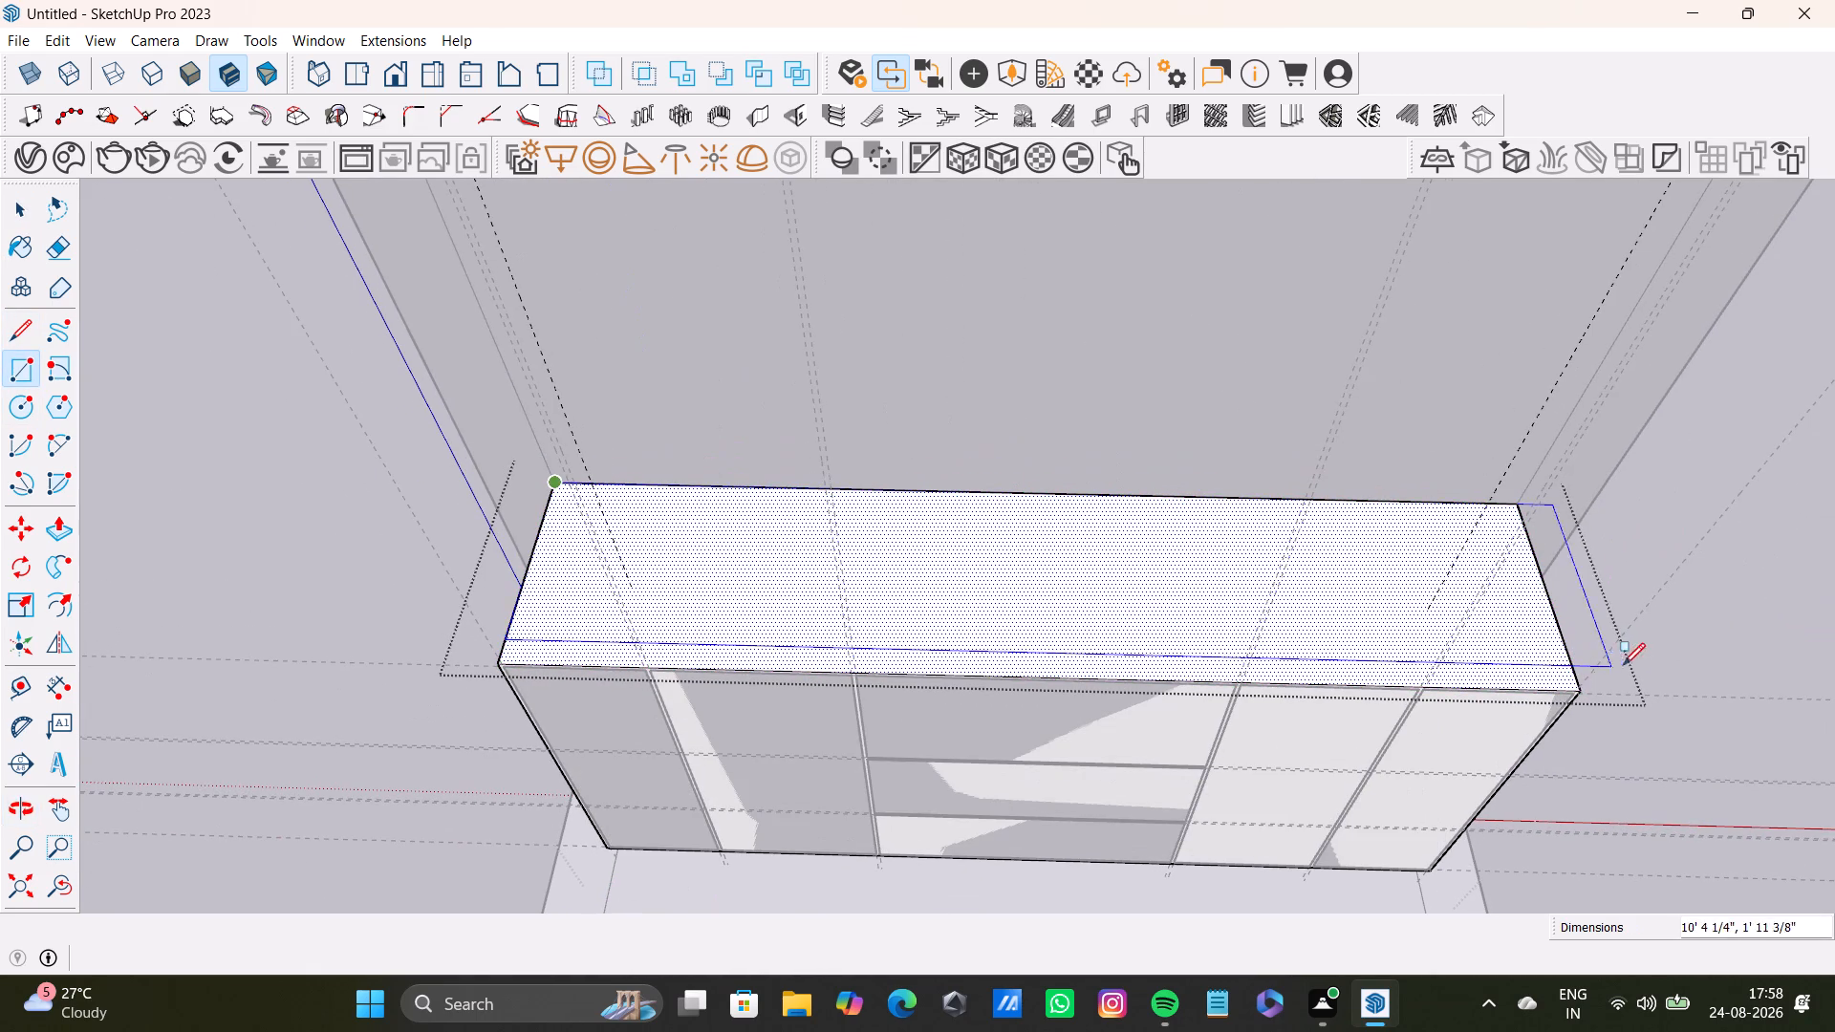
pyautogui.press('Up')
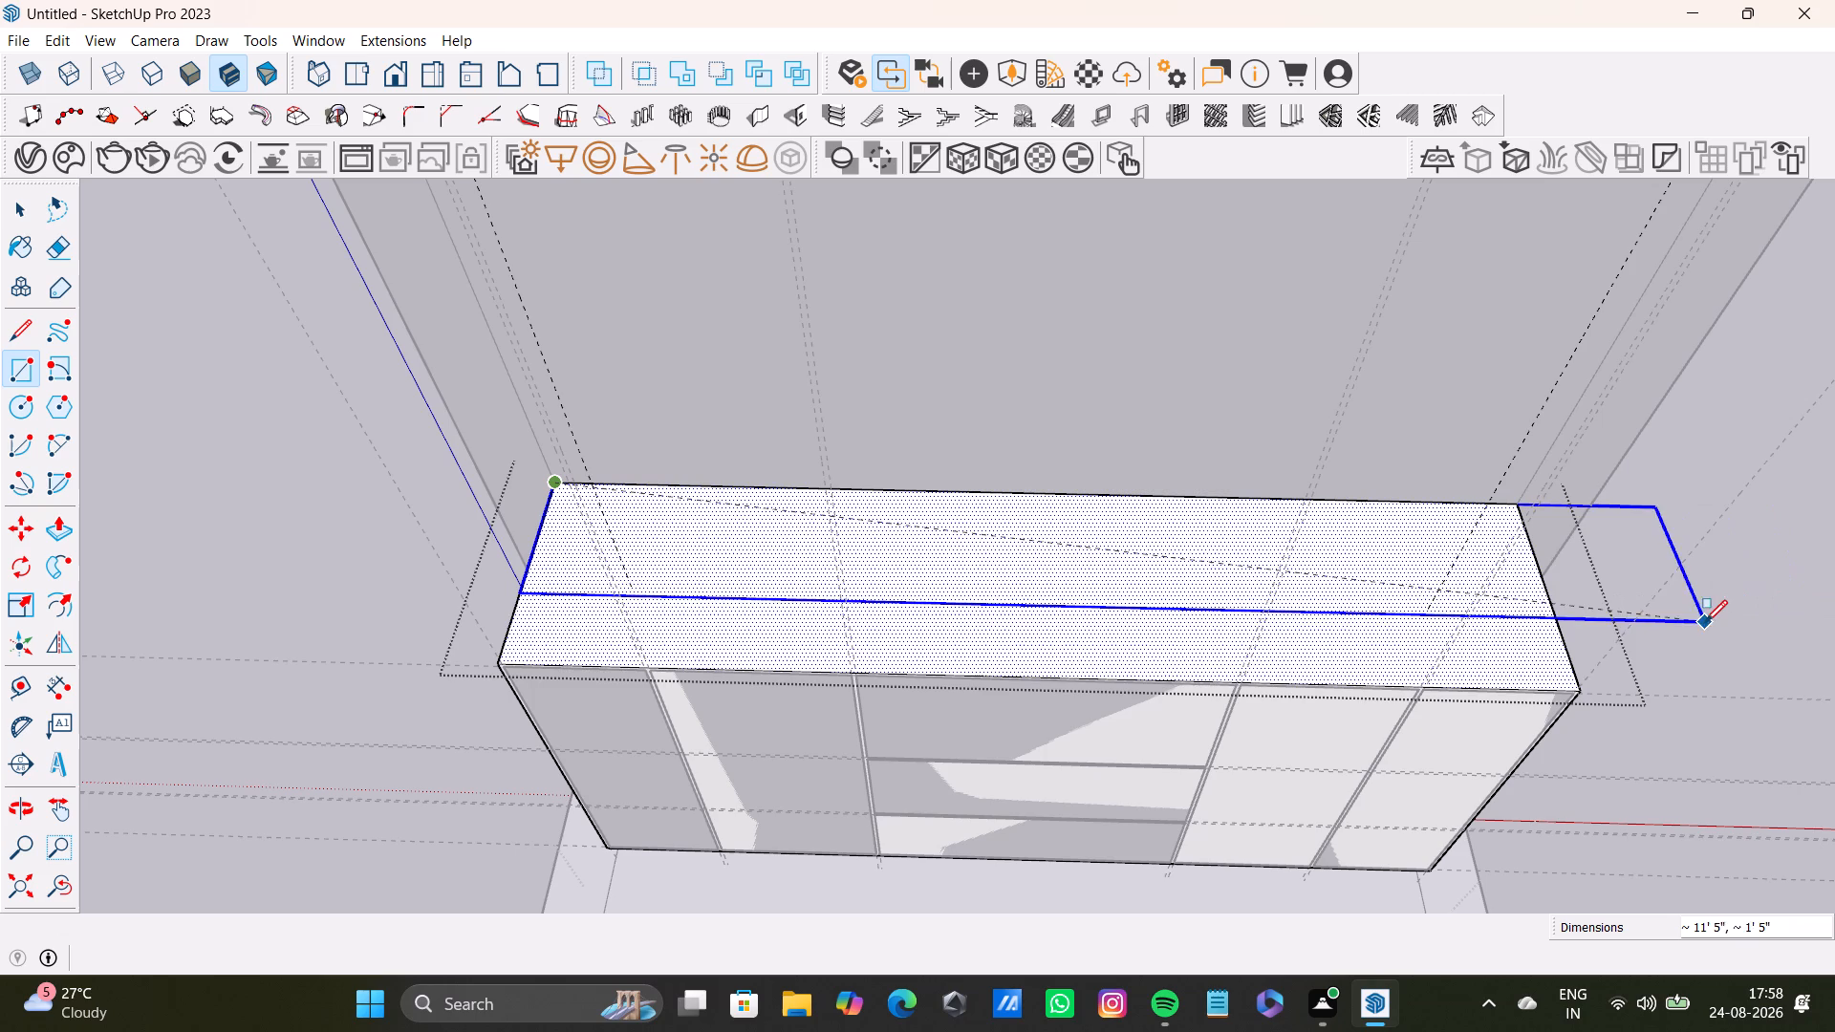
pyautogui.click(1586, 698)
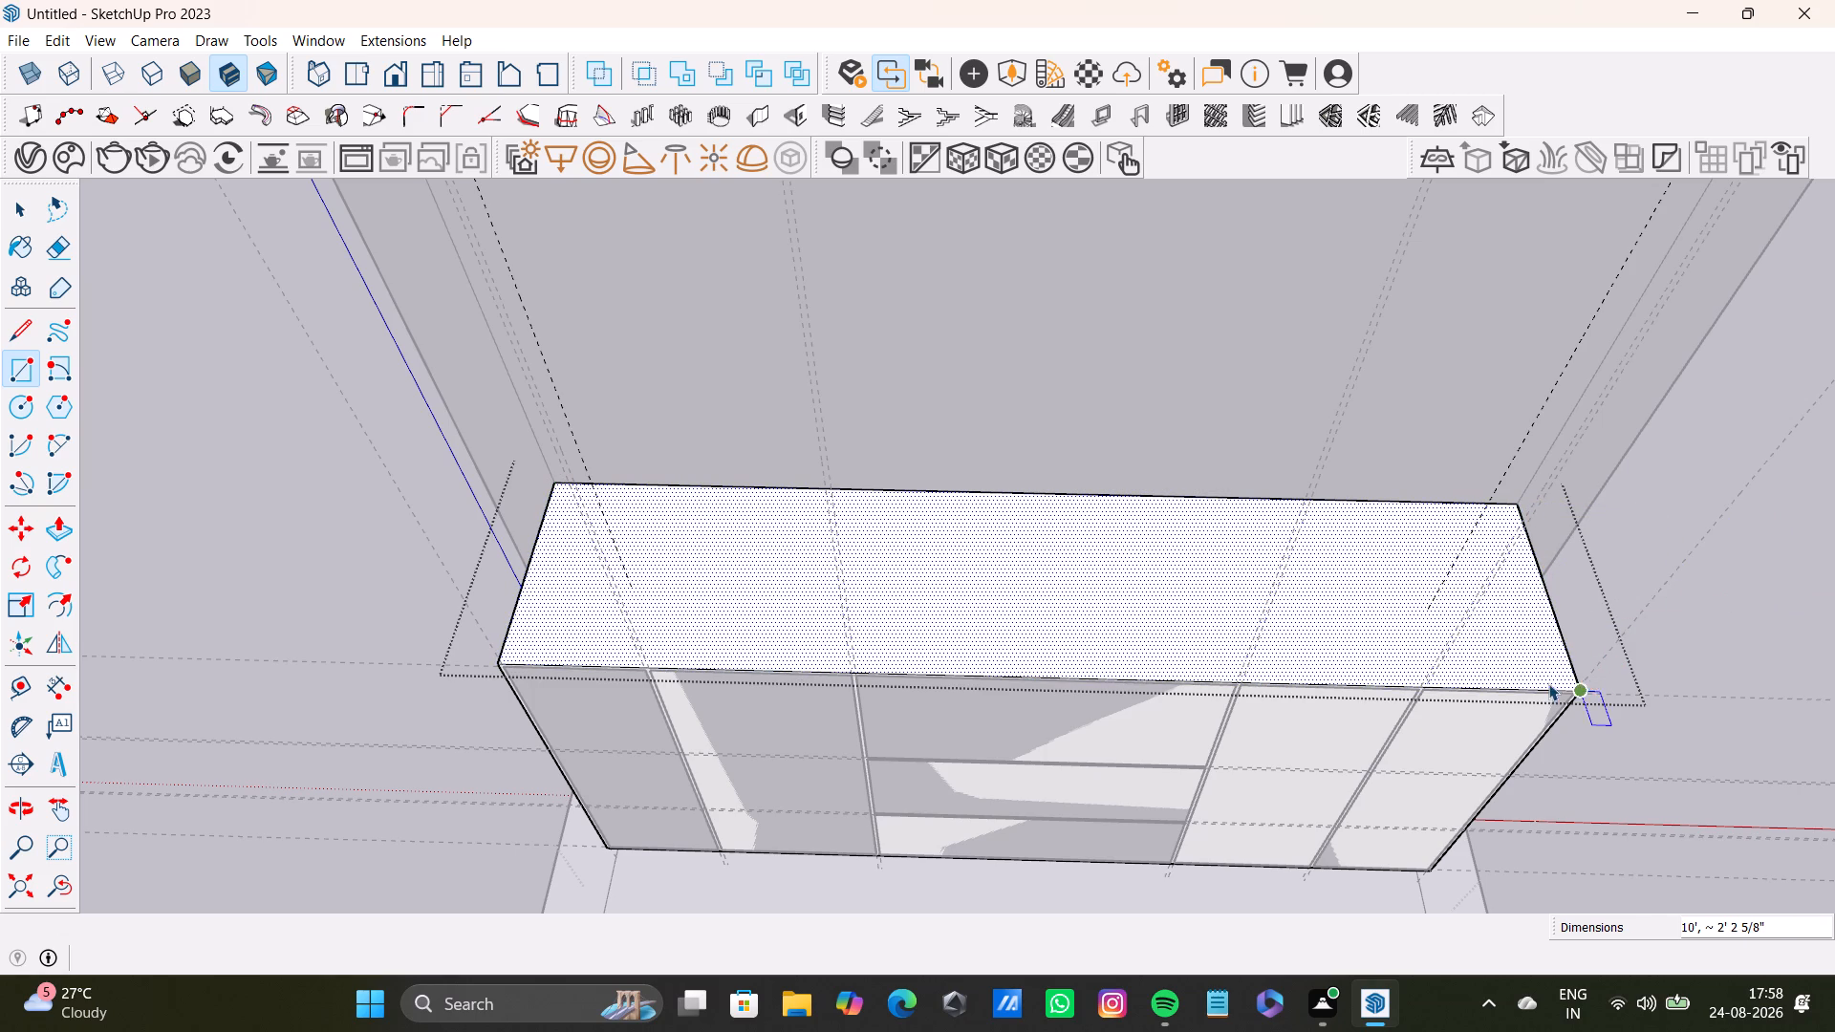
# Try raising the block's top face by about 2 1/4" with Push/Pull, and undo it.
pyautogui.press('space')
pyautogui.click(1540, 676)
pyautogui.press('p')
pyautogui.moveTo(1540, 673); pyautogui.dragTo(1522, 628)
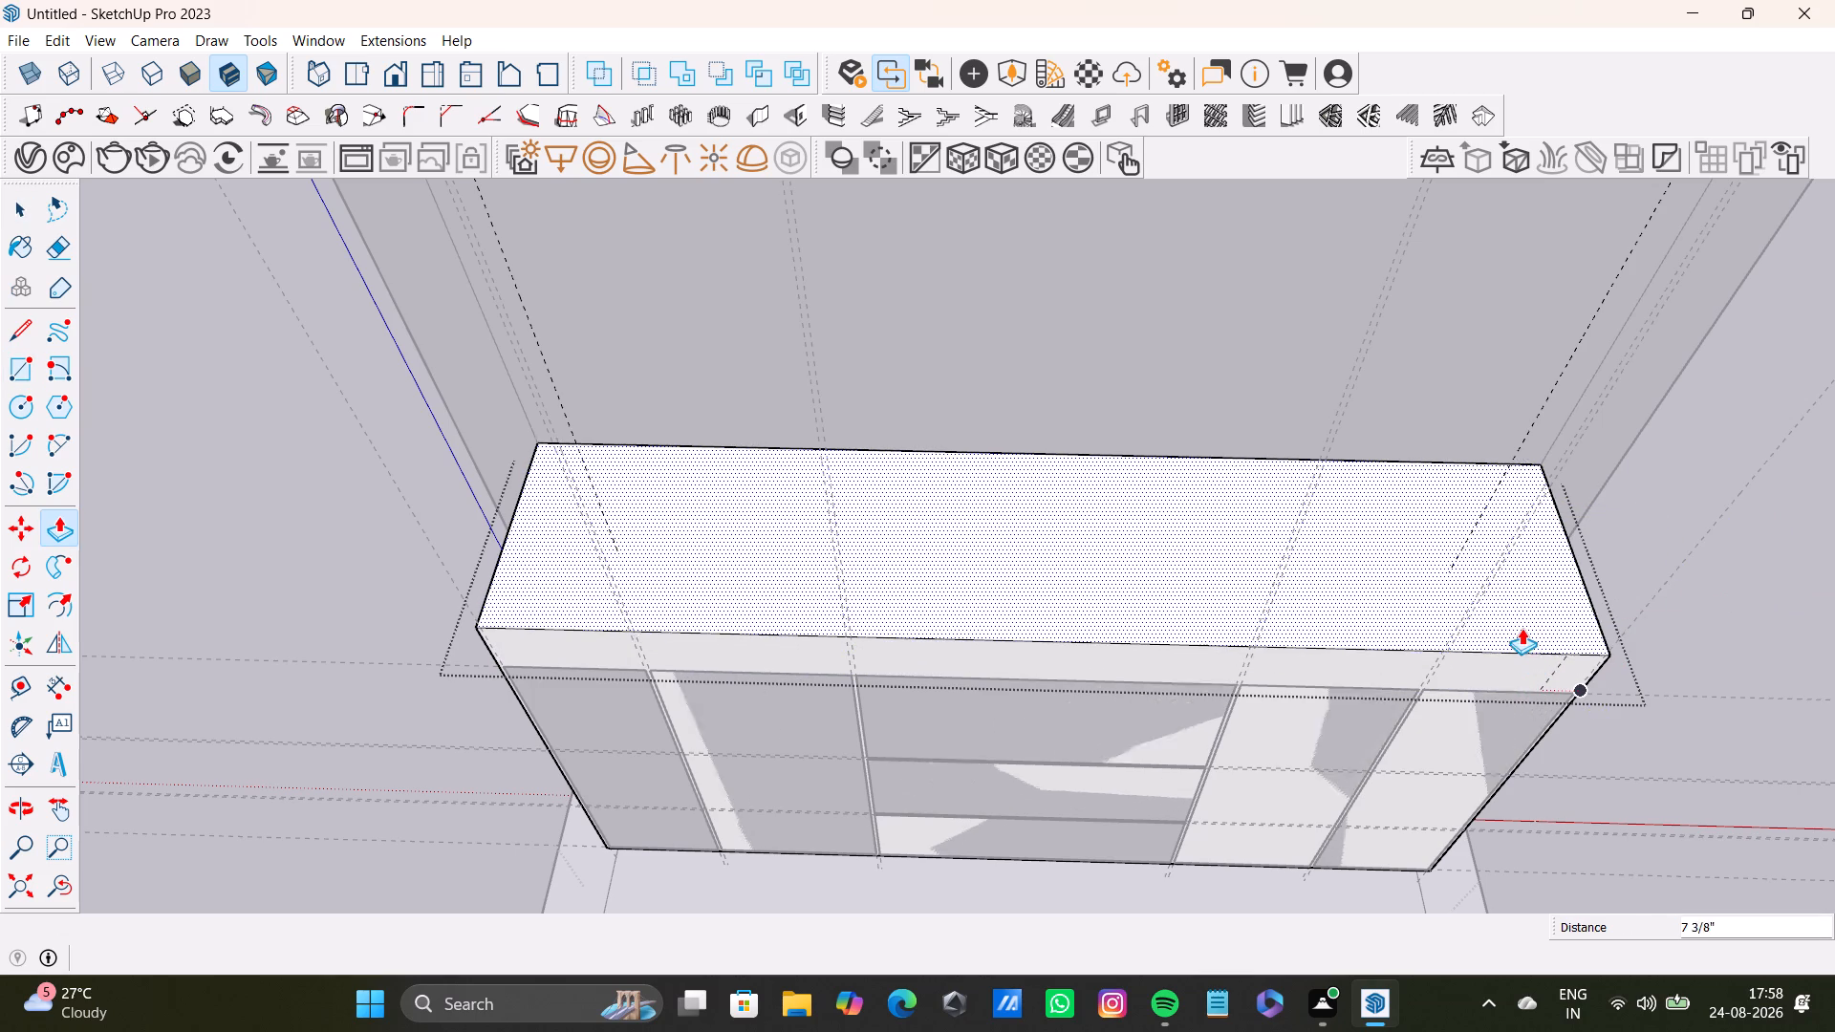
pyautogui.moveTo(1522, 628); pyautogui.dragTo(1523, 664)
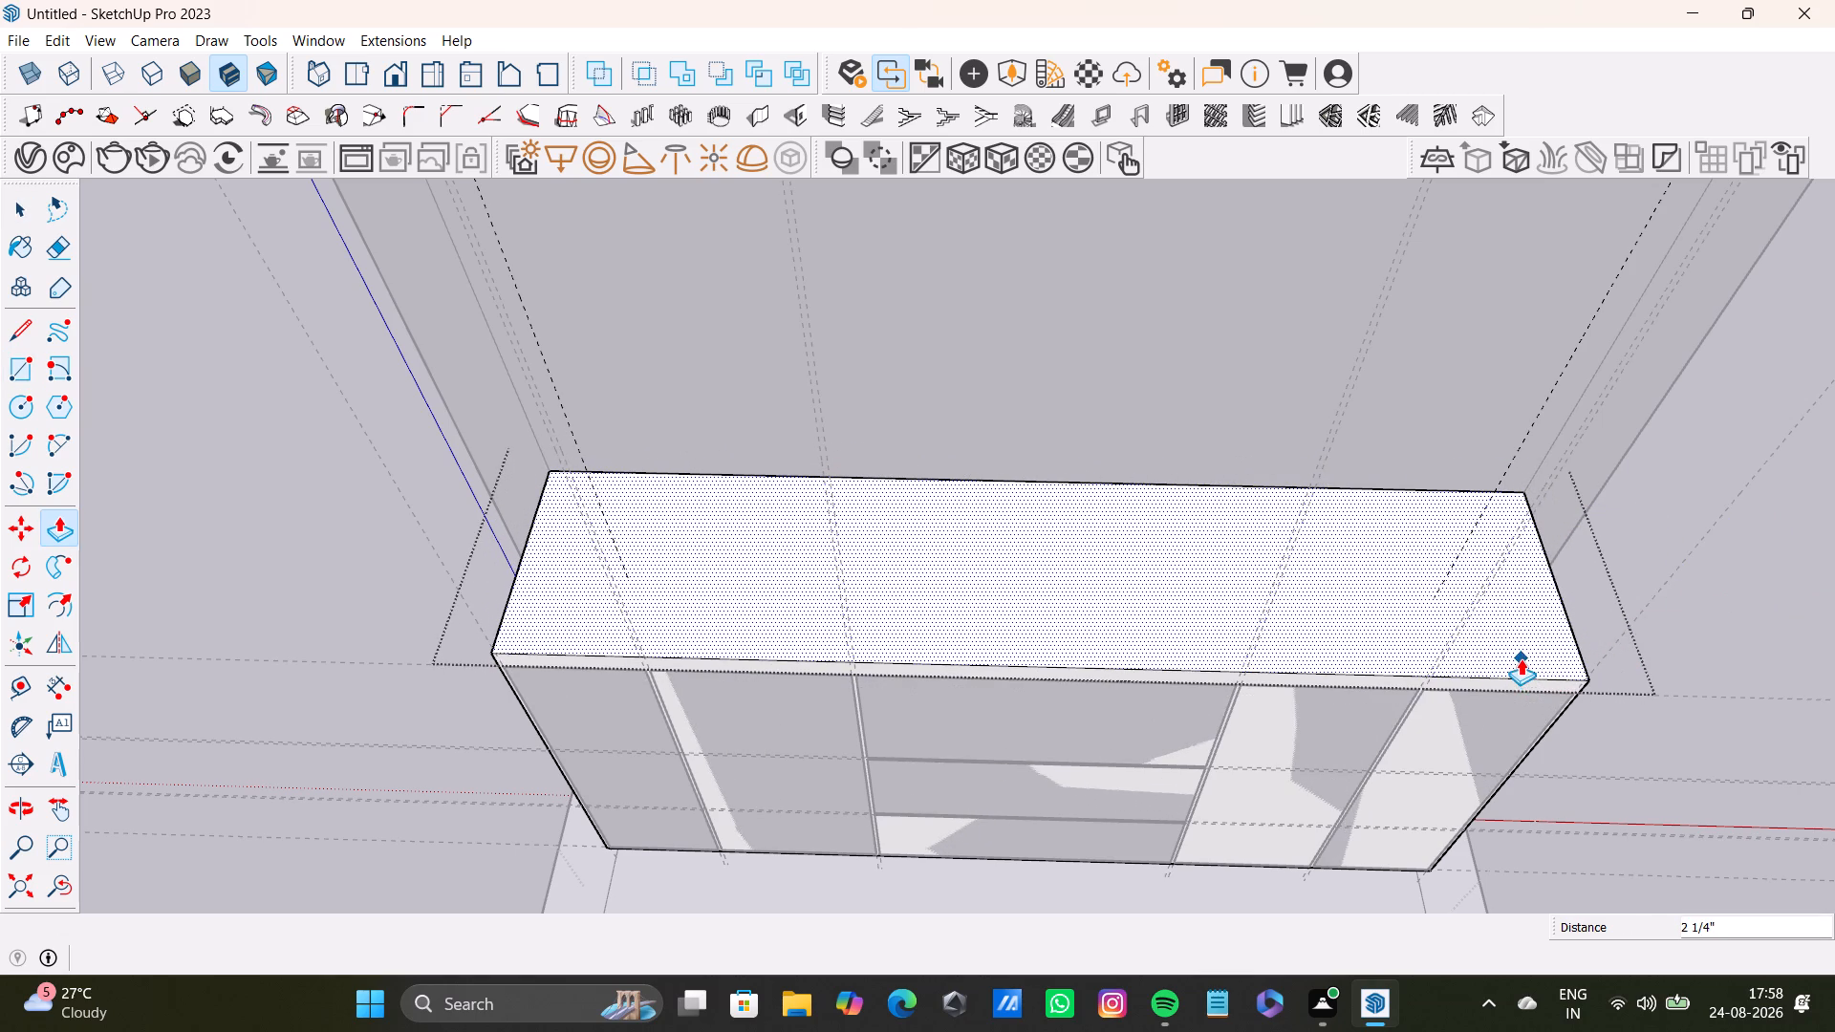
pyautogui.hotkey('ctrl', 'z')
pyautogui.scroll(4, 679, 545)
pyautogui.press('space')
# Measure the depth of the block's top face from its back edge to its front edge.
pyautogui.scroll(-8, 678, 539)
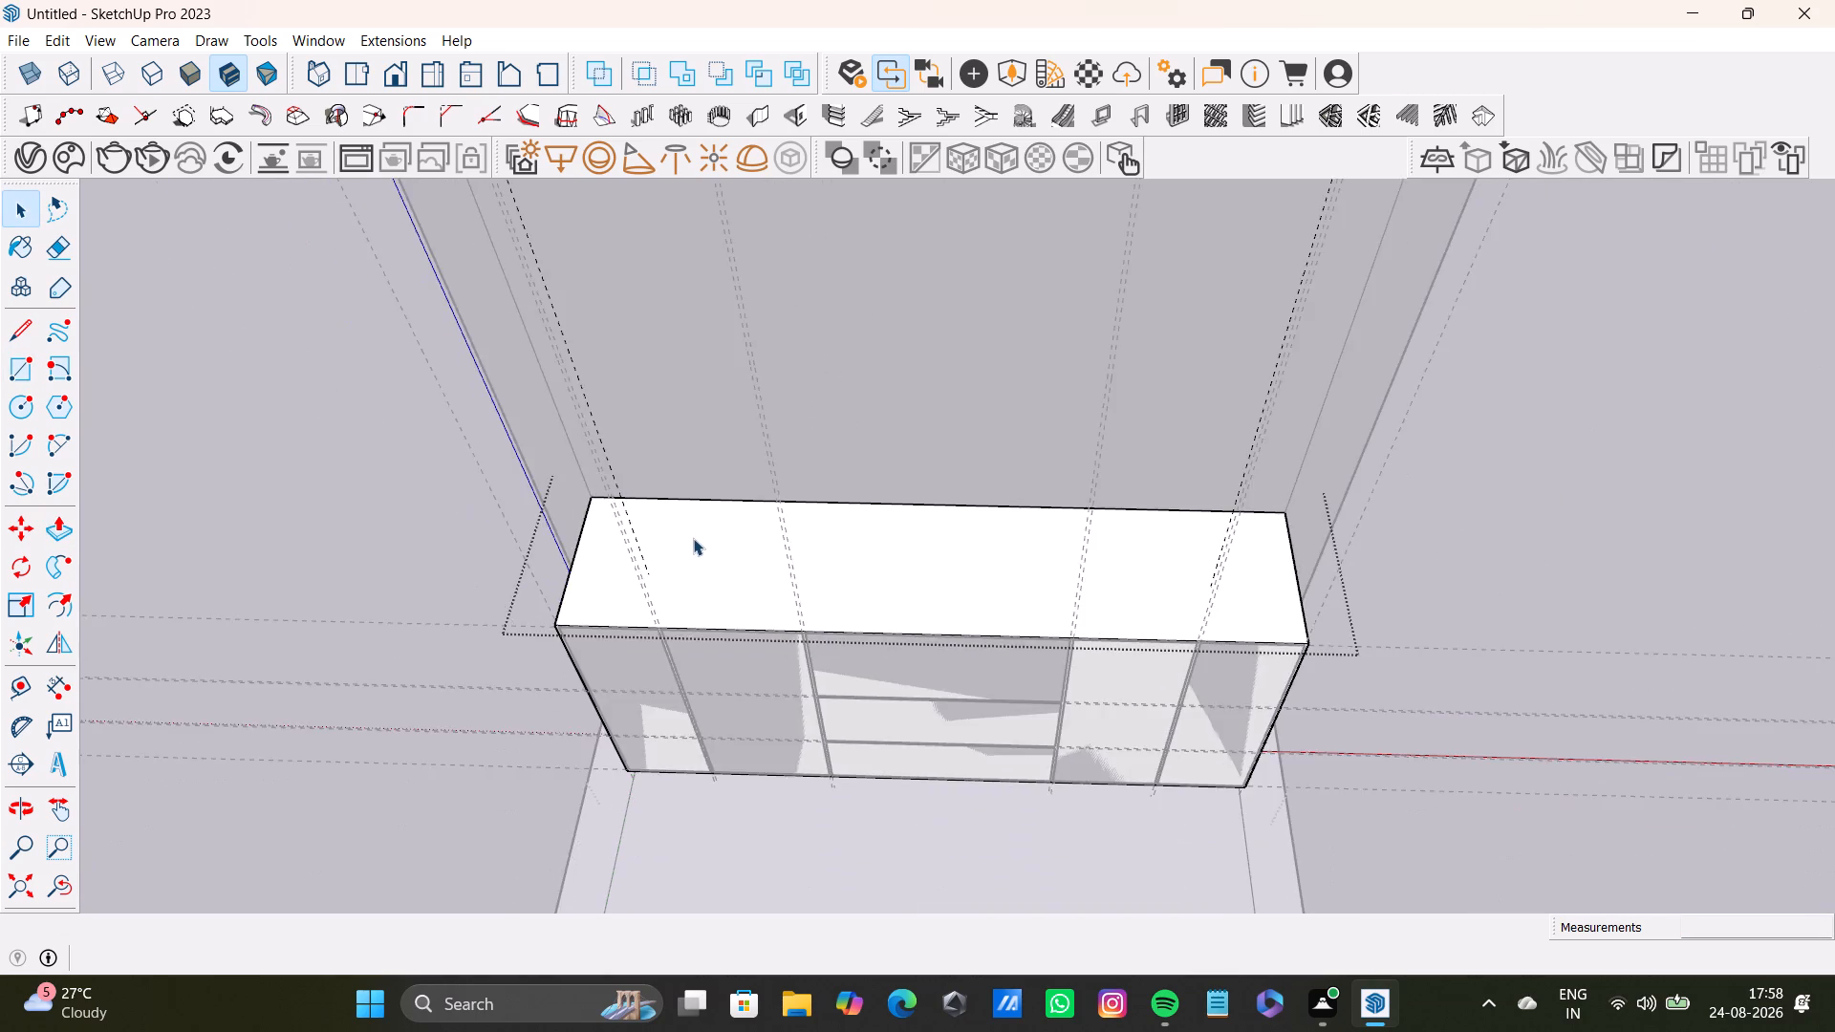
pyautogui.moveTo(705, 532); pyautogui.dragTo(702, 614, button='middle')
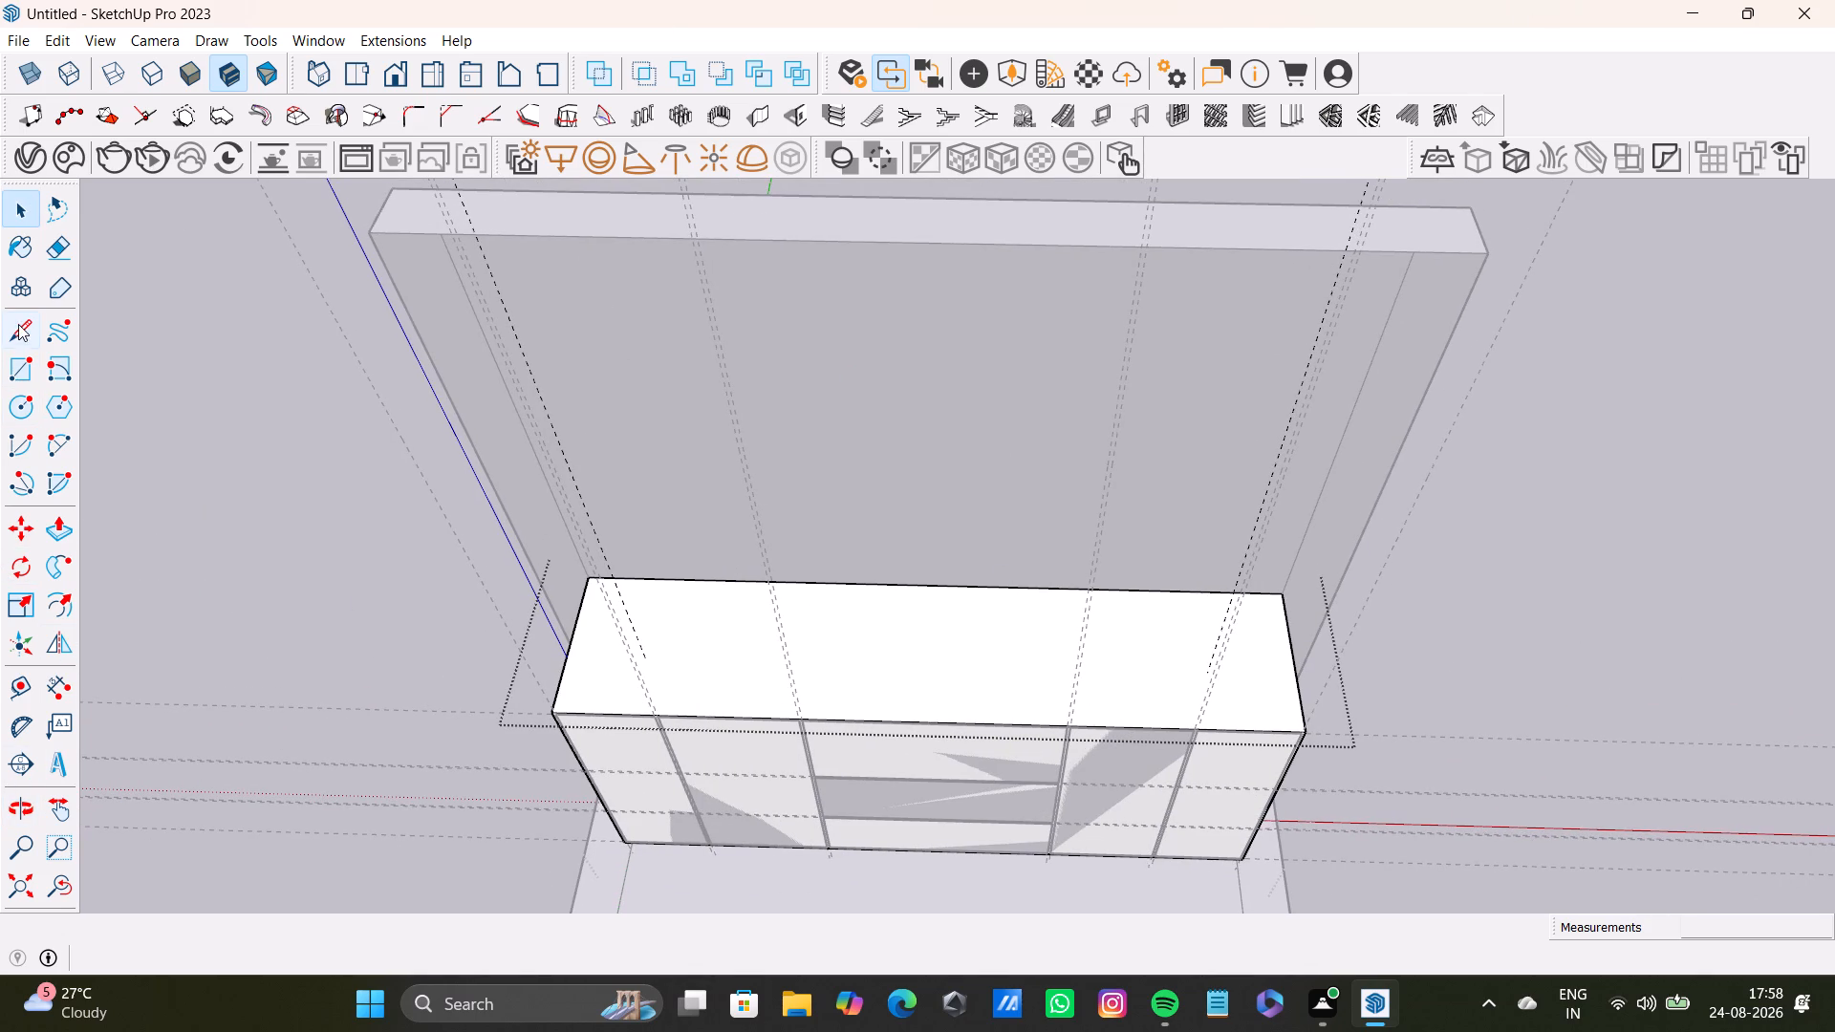
pyautogui.click(16, 668)
pyautogui.click(32, 690)
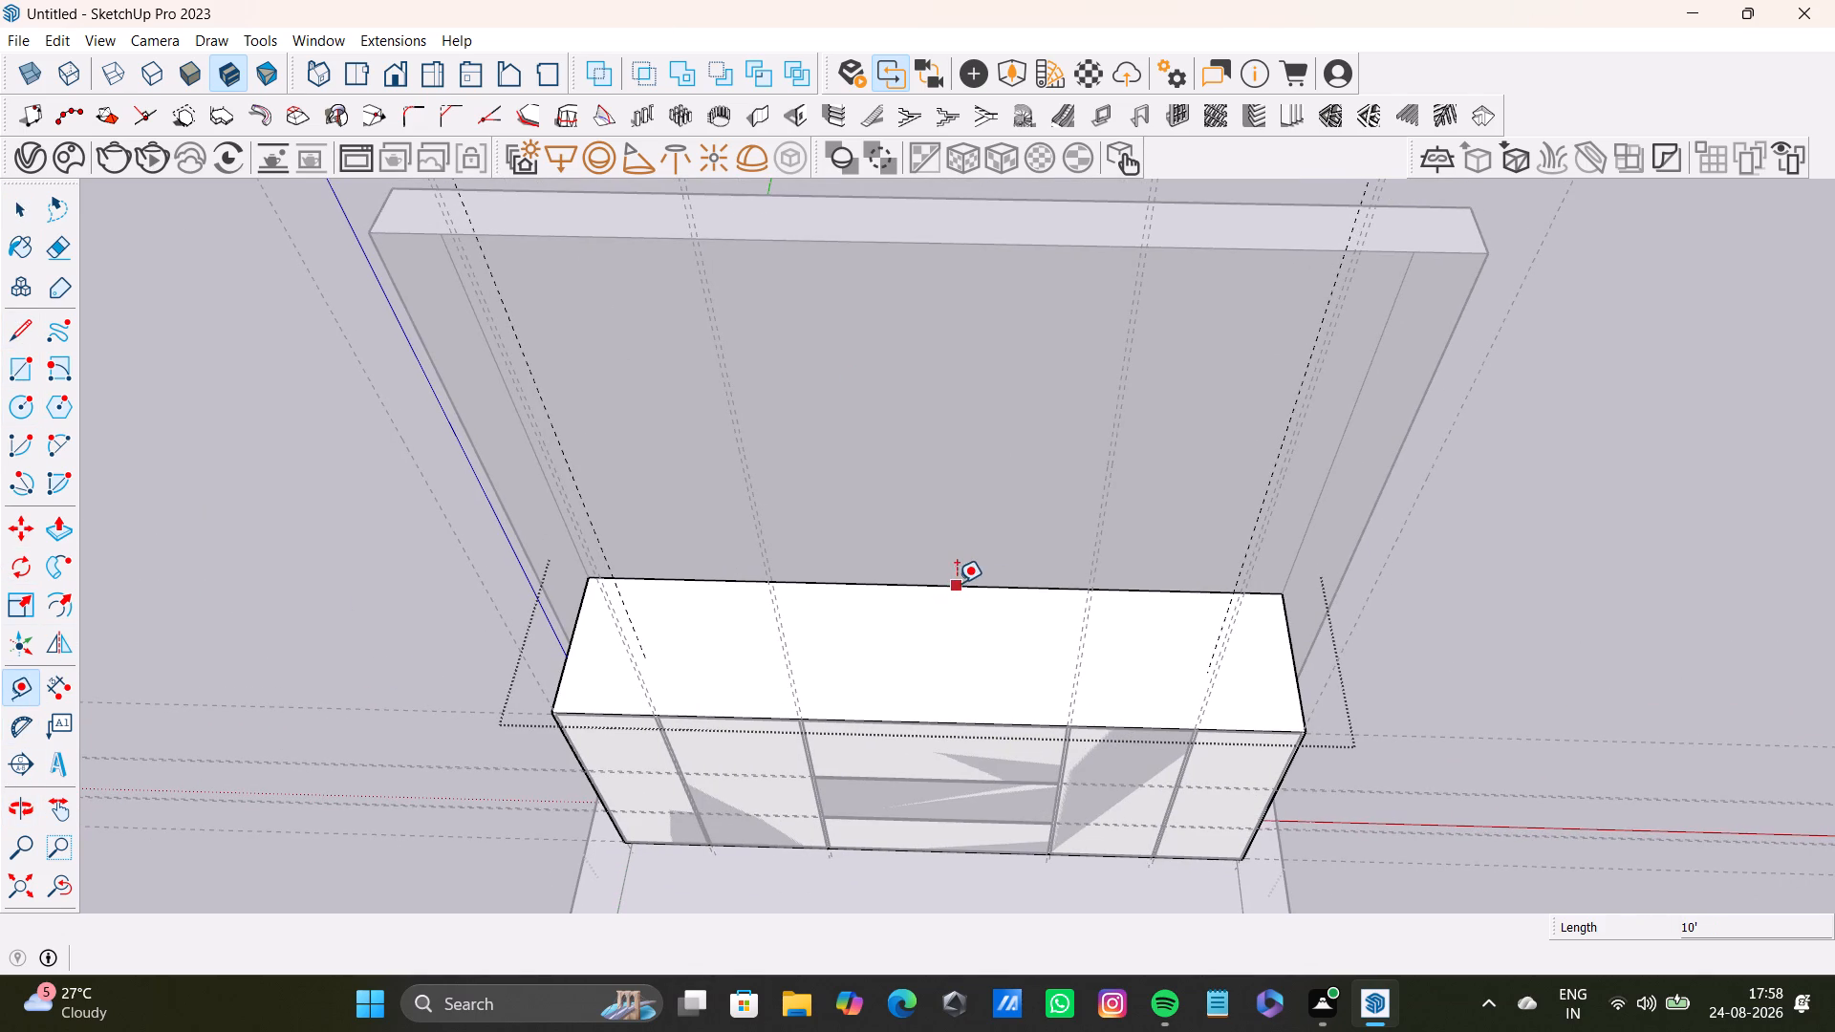
pyautogui.click(957, 583)
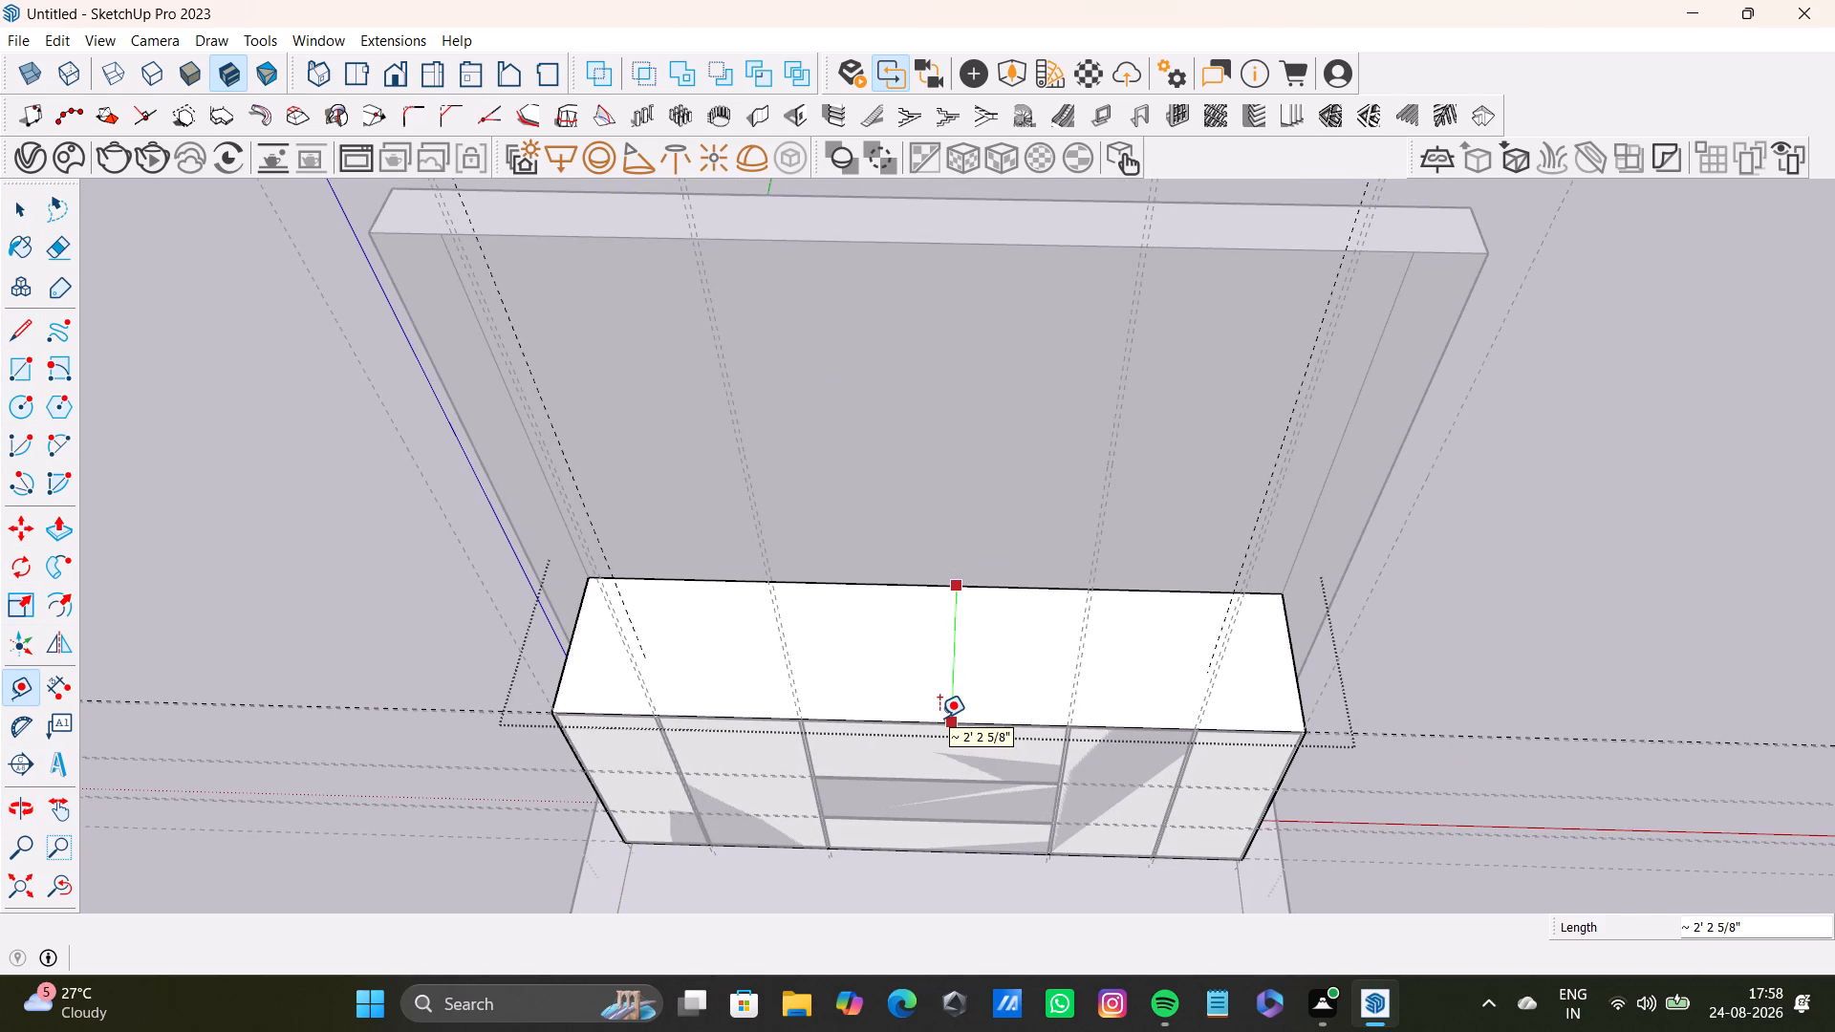
pyautogui.press('space')
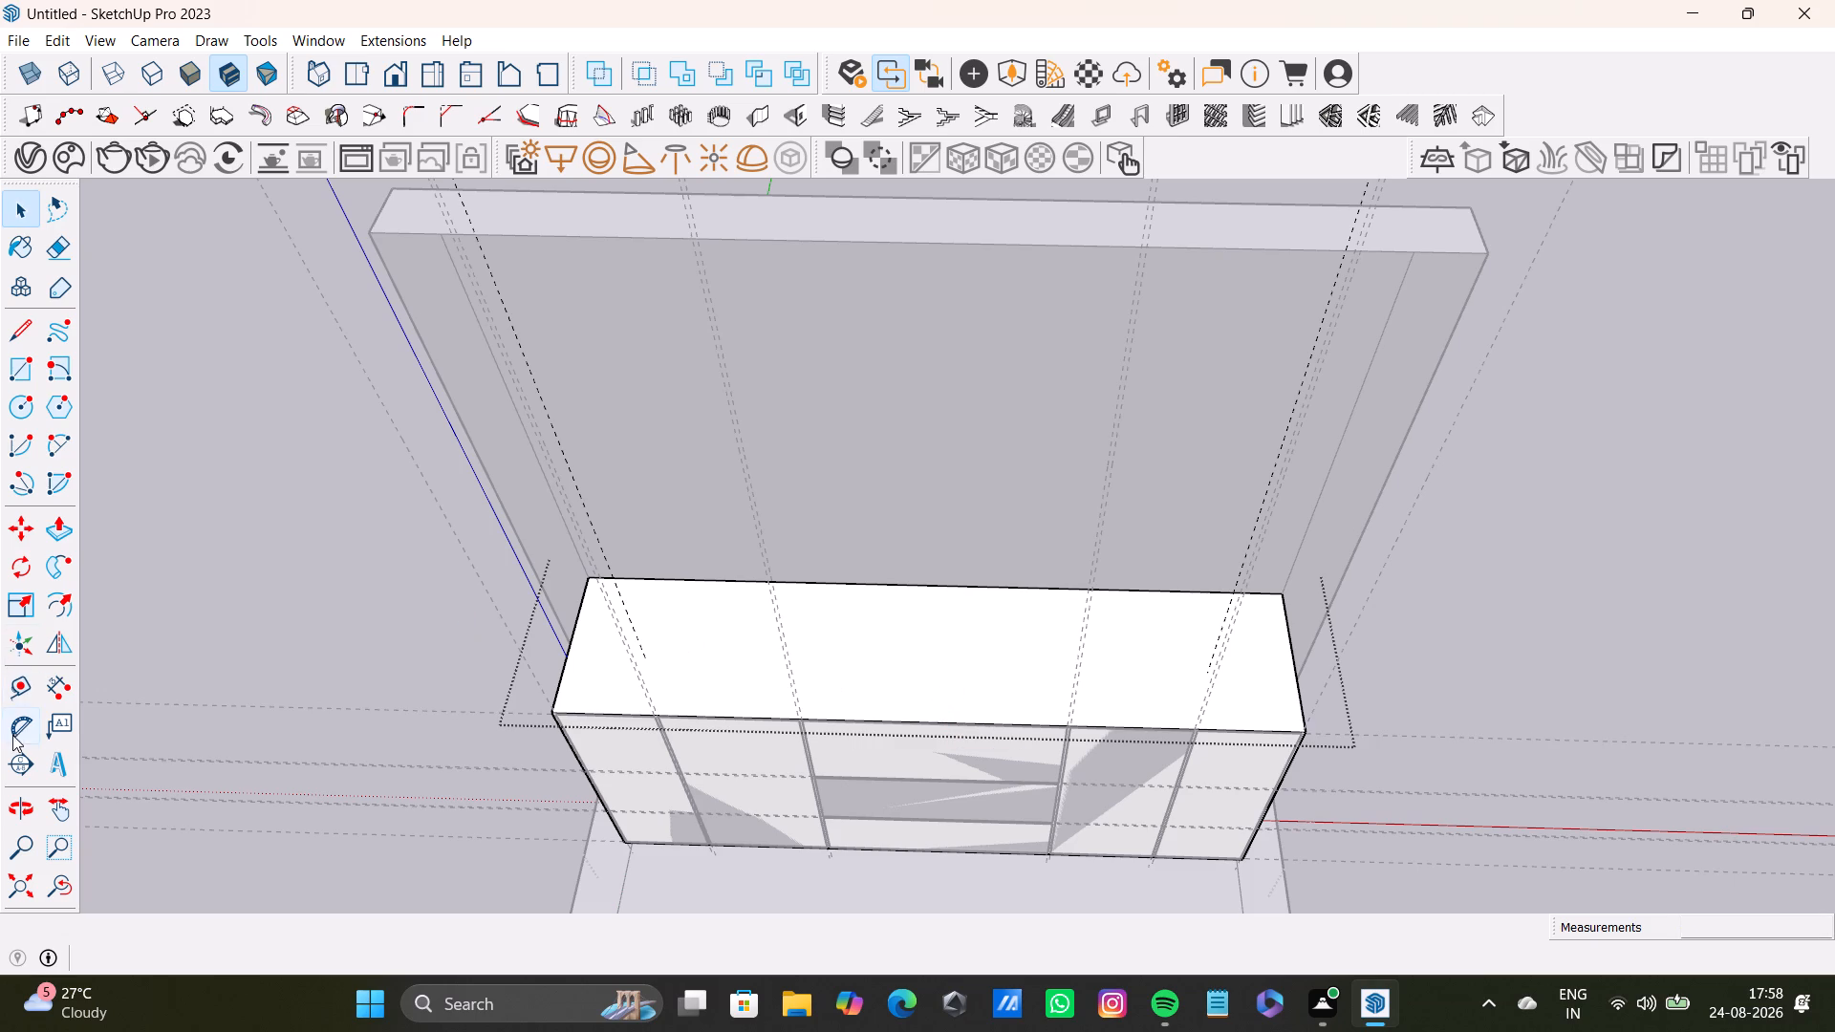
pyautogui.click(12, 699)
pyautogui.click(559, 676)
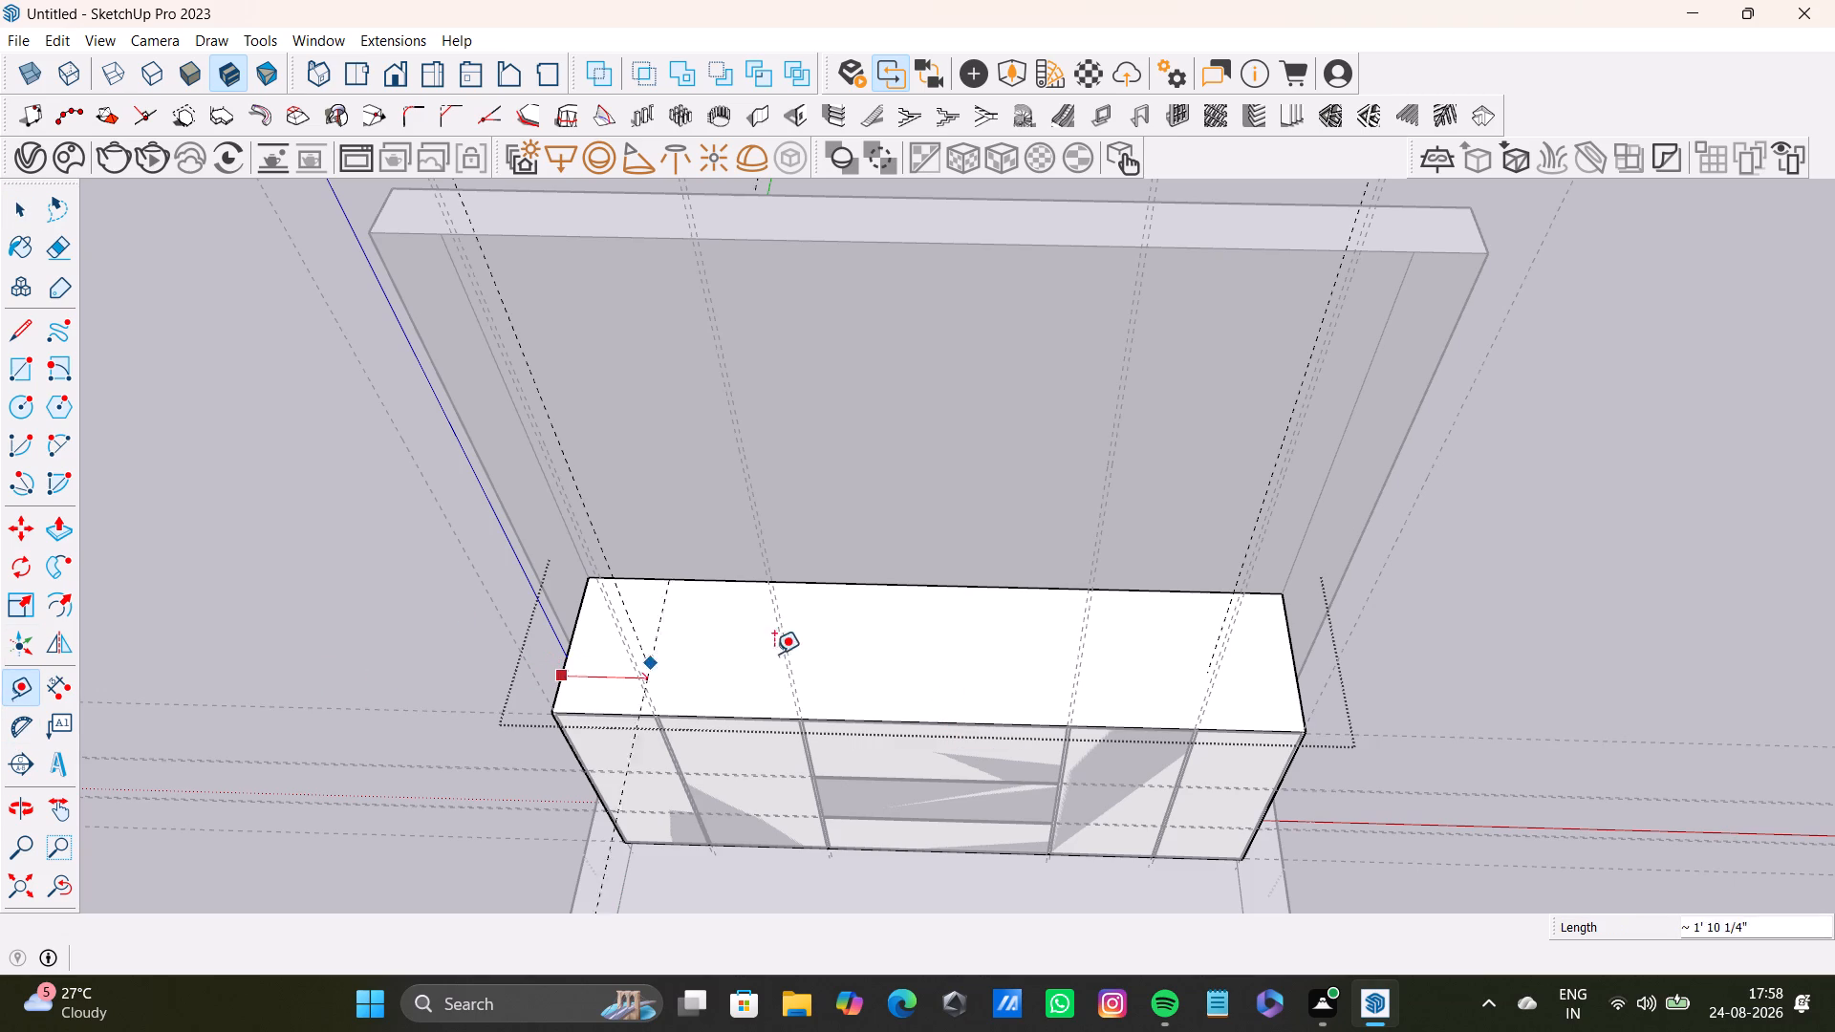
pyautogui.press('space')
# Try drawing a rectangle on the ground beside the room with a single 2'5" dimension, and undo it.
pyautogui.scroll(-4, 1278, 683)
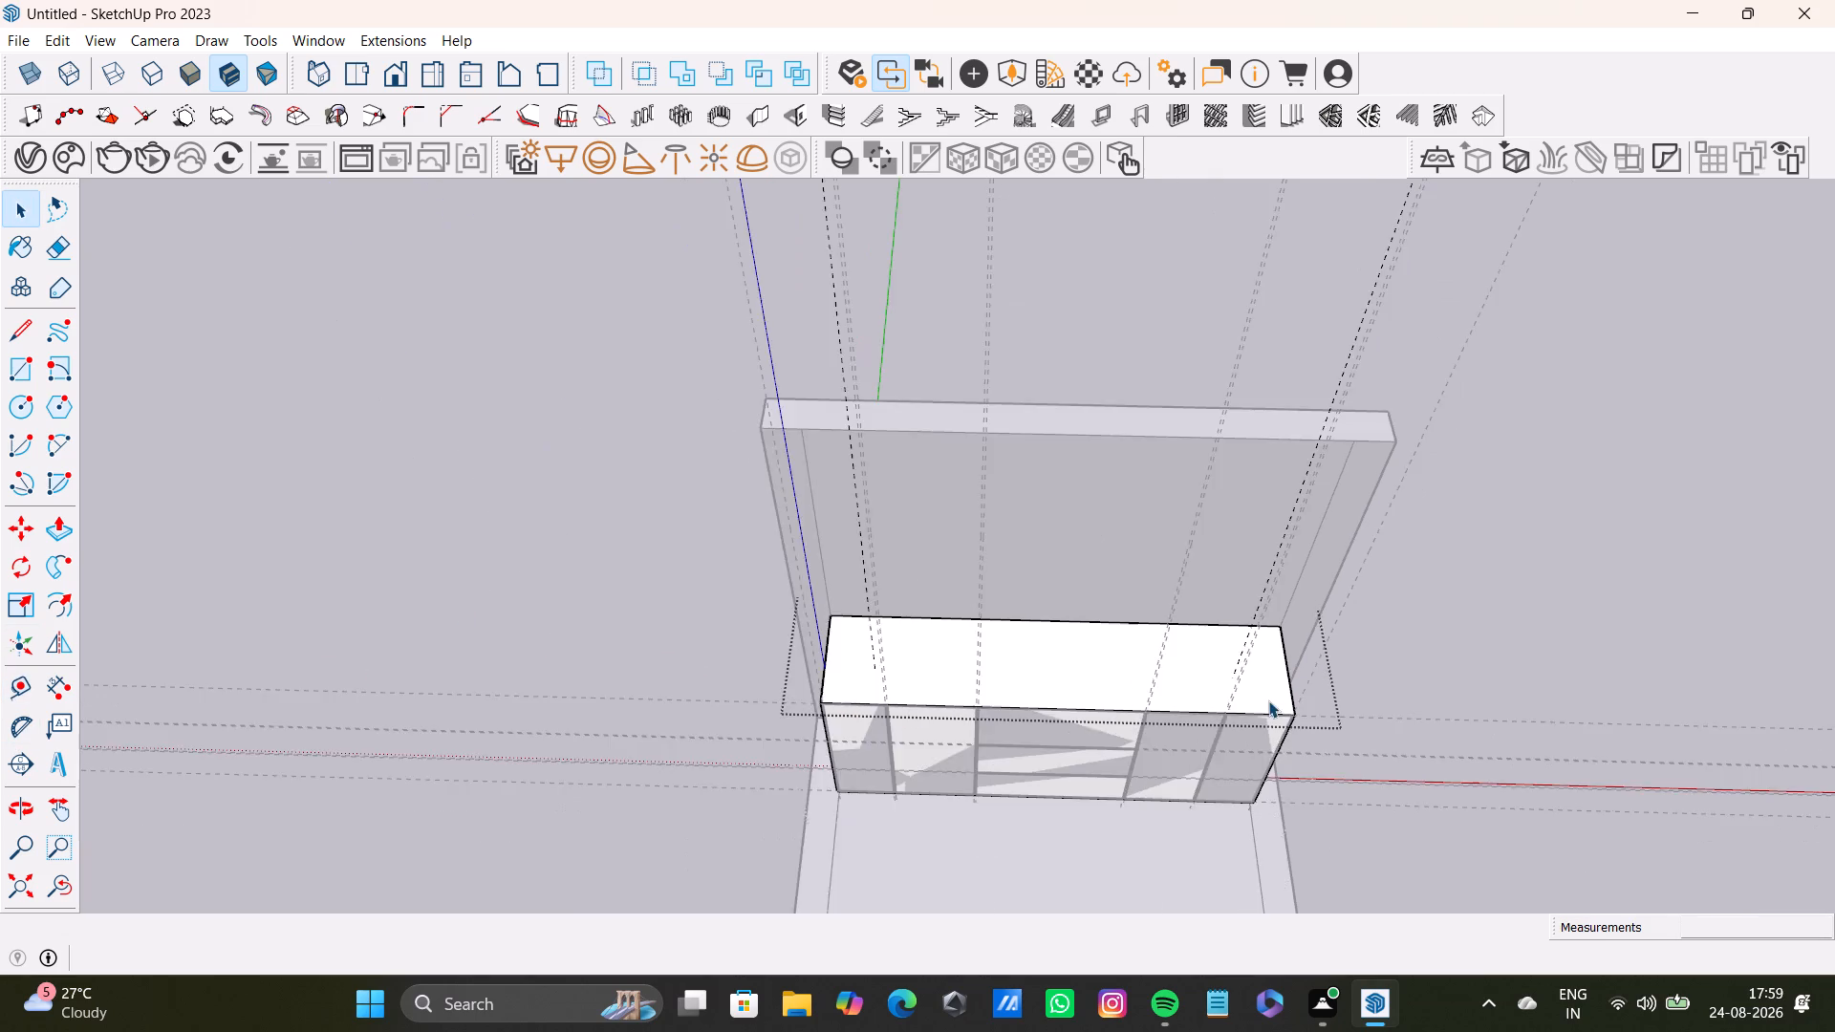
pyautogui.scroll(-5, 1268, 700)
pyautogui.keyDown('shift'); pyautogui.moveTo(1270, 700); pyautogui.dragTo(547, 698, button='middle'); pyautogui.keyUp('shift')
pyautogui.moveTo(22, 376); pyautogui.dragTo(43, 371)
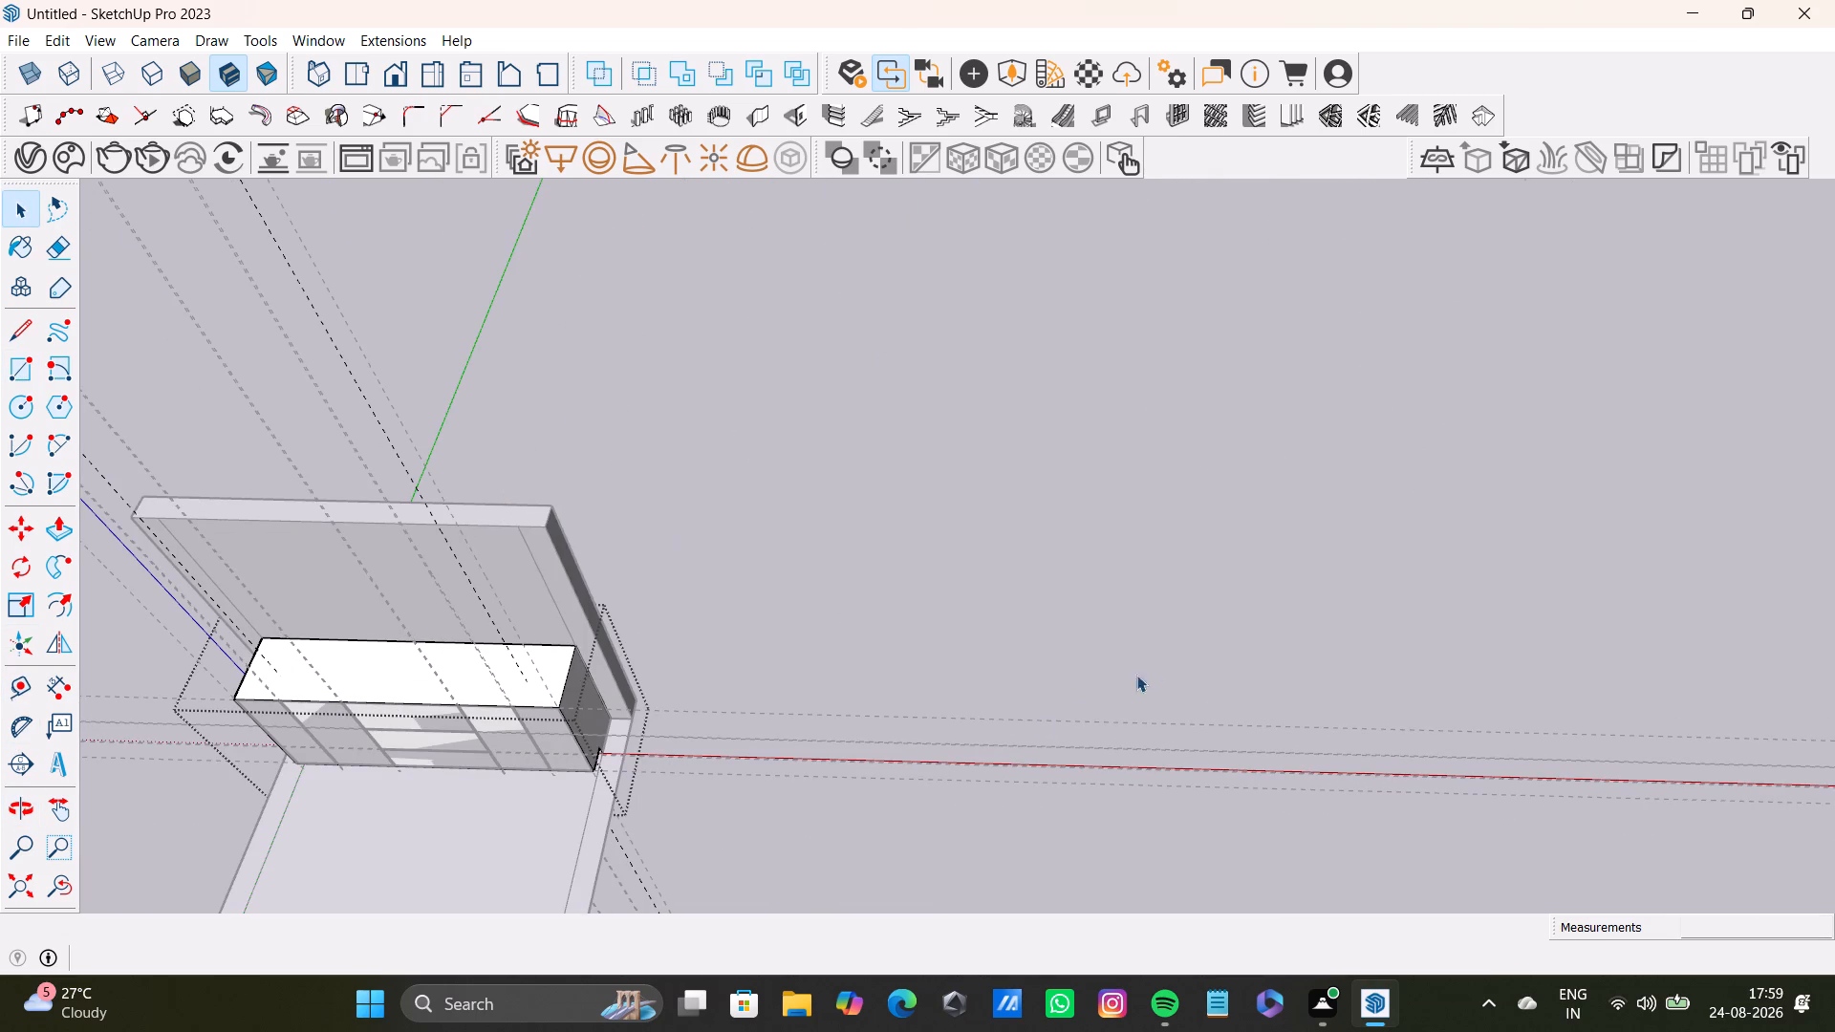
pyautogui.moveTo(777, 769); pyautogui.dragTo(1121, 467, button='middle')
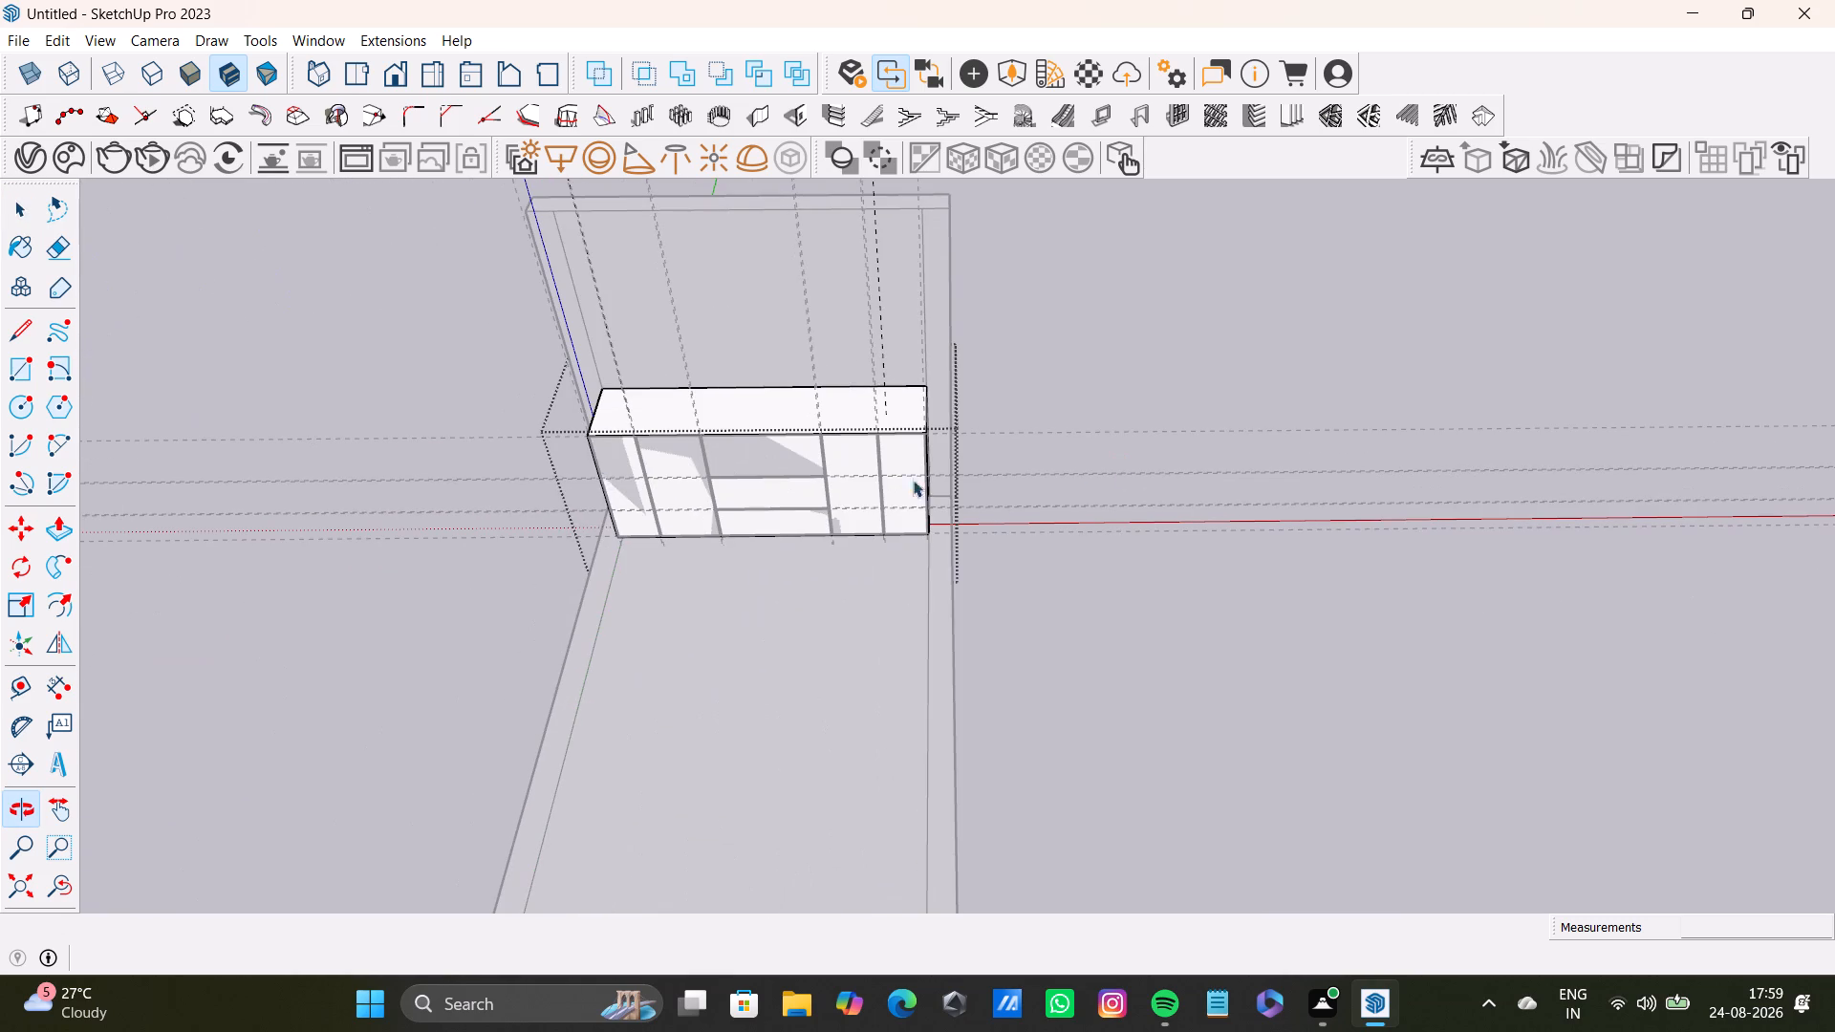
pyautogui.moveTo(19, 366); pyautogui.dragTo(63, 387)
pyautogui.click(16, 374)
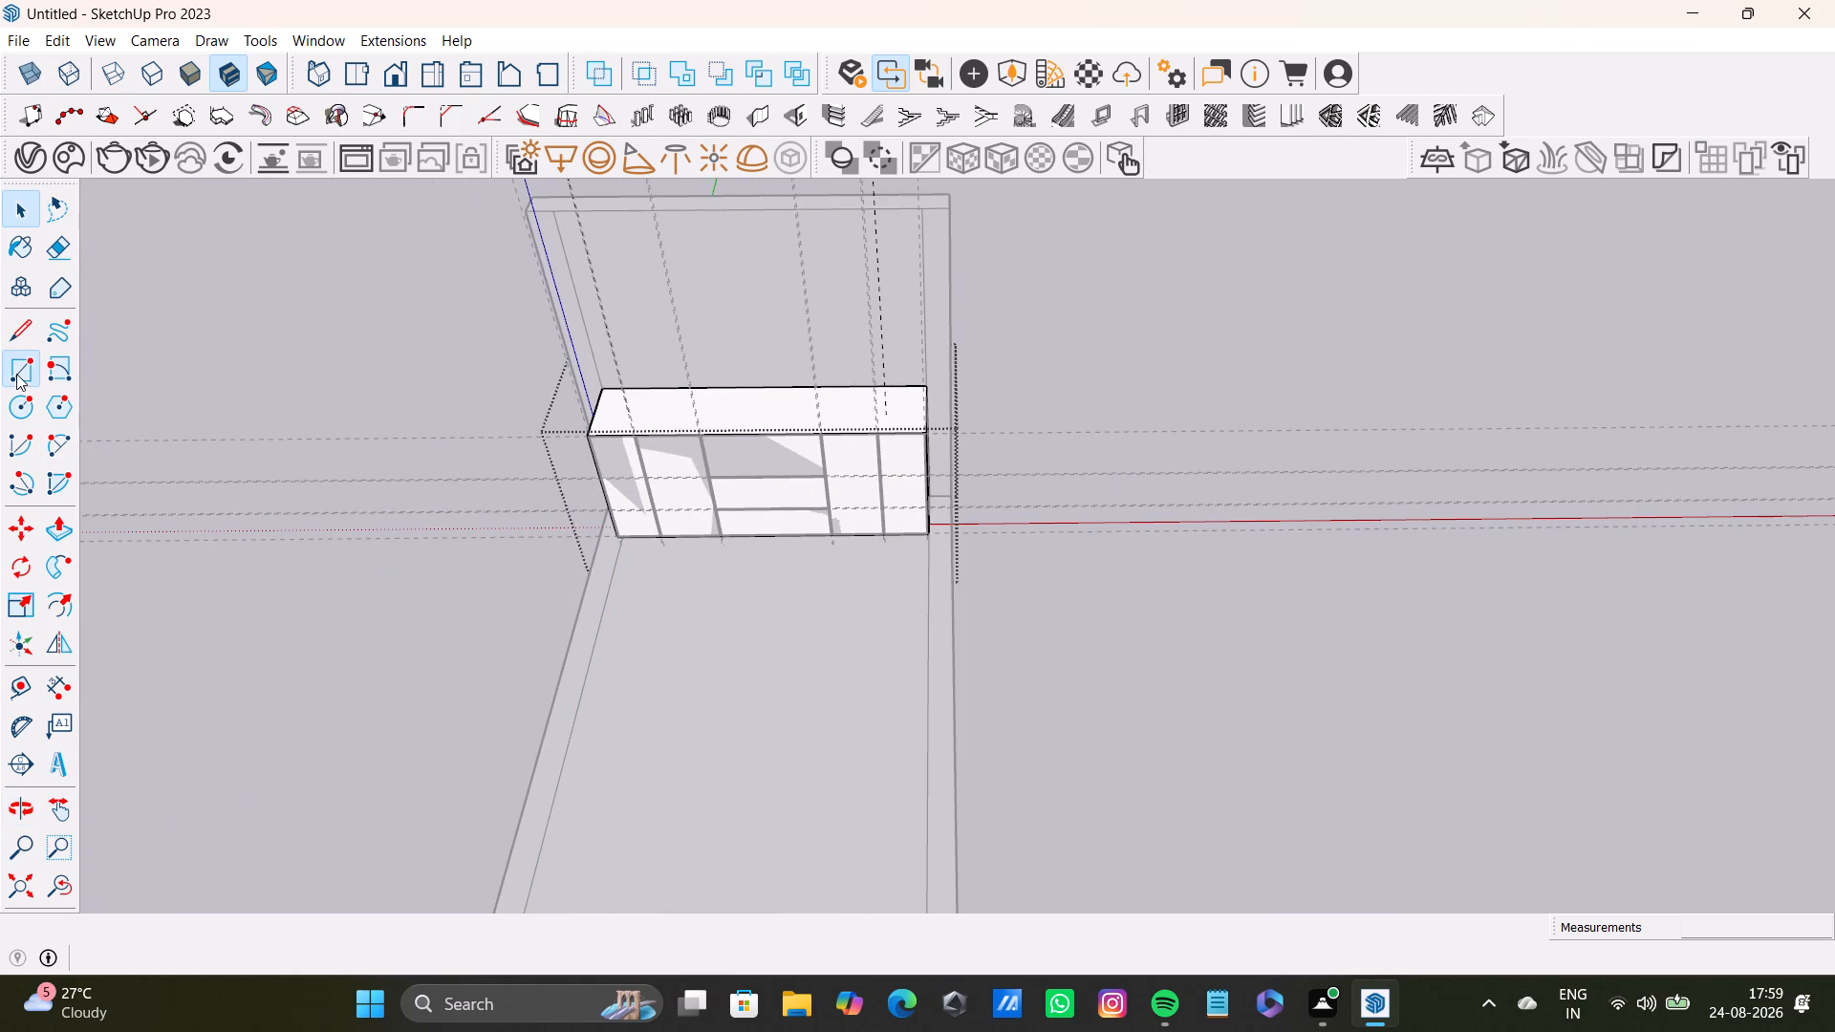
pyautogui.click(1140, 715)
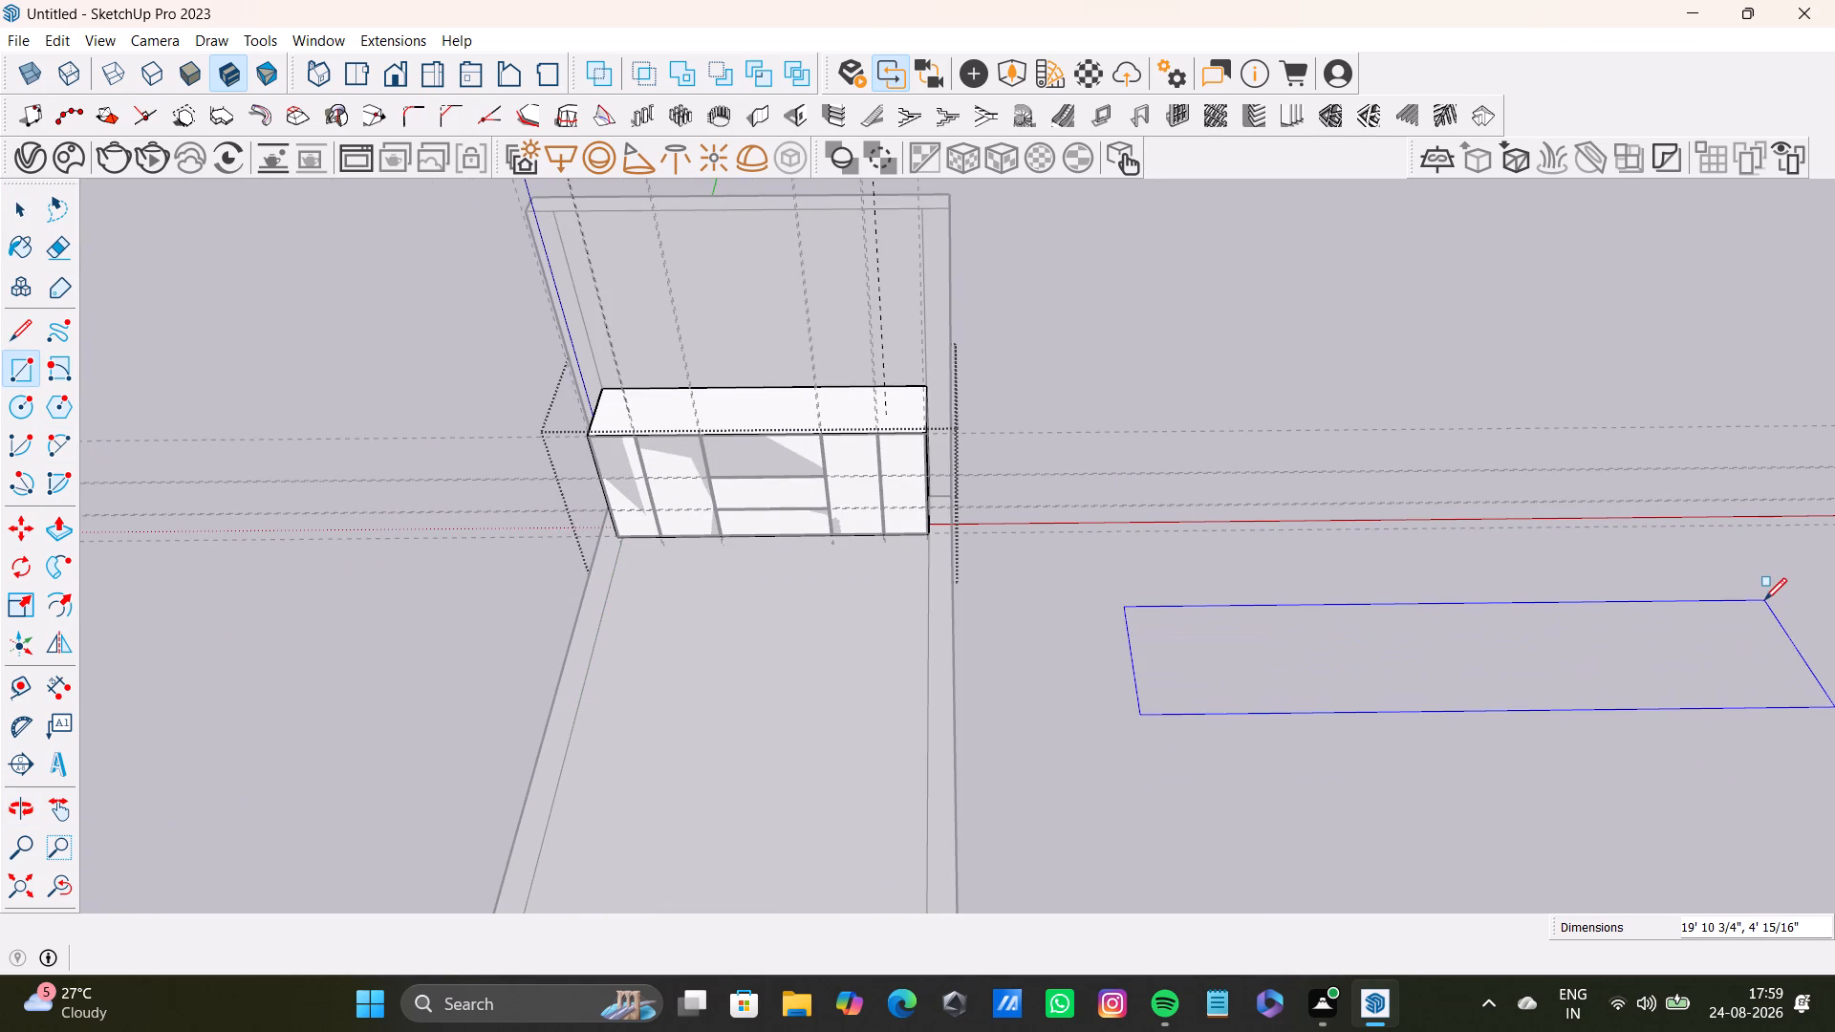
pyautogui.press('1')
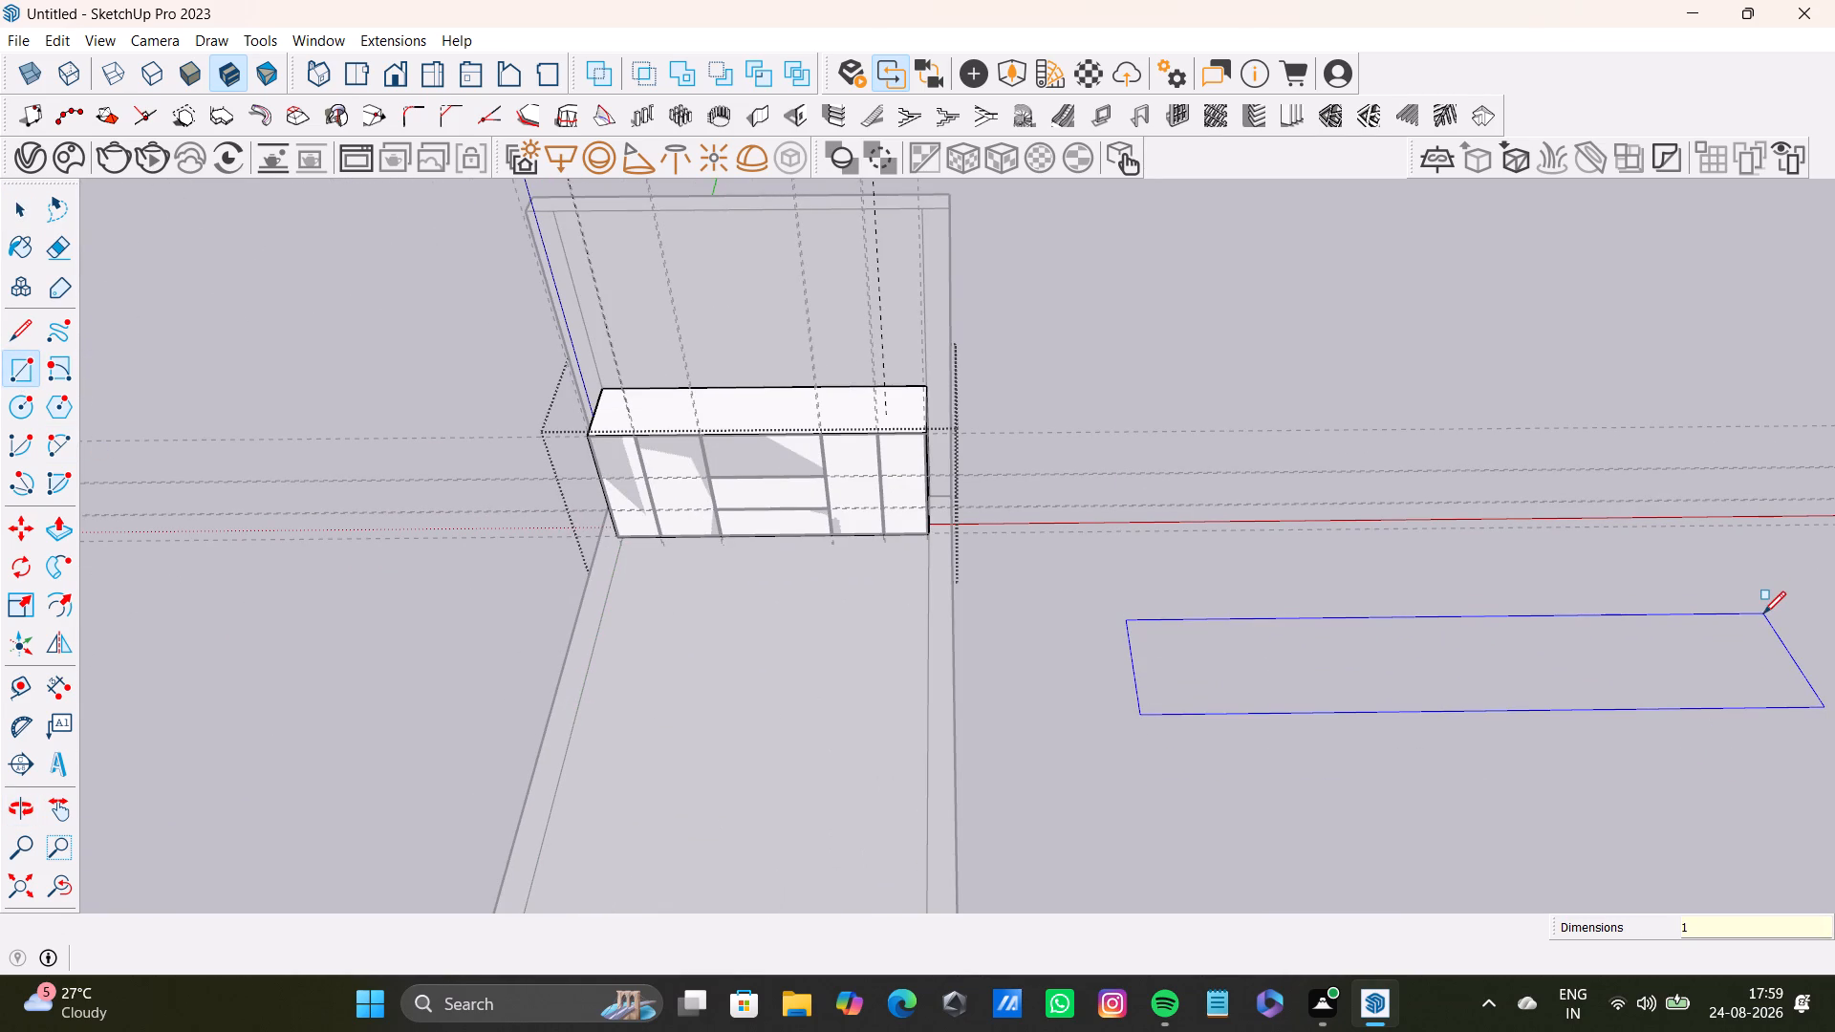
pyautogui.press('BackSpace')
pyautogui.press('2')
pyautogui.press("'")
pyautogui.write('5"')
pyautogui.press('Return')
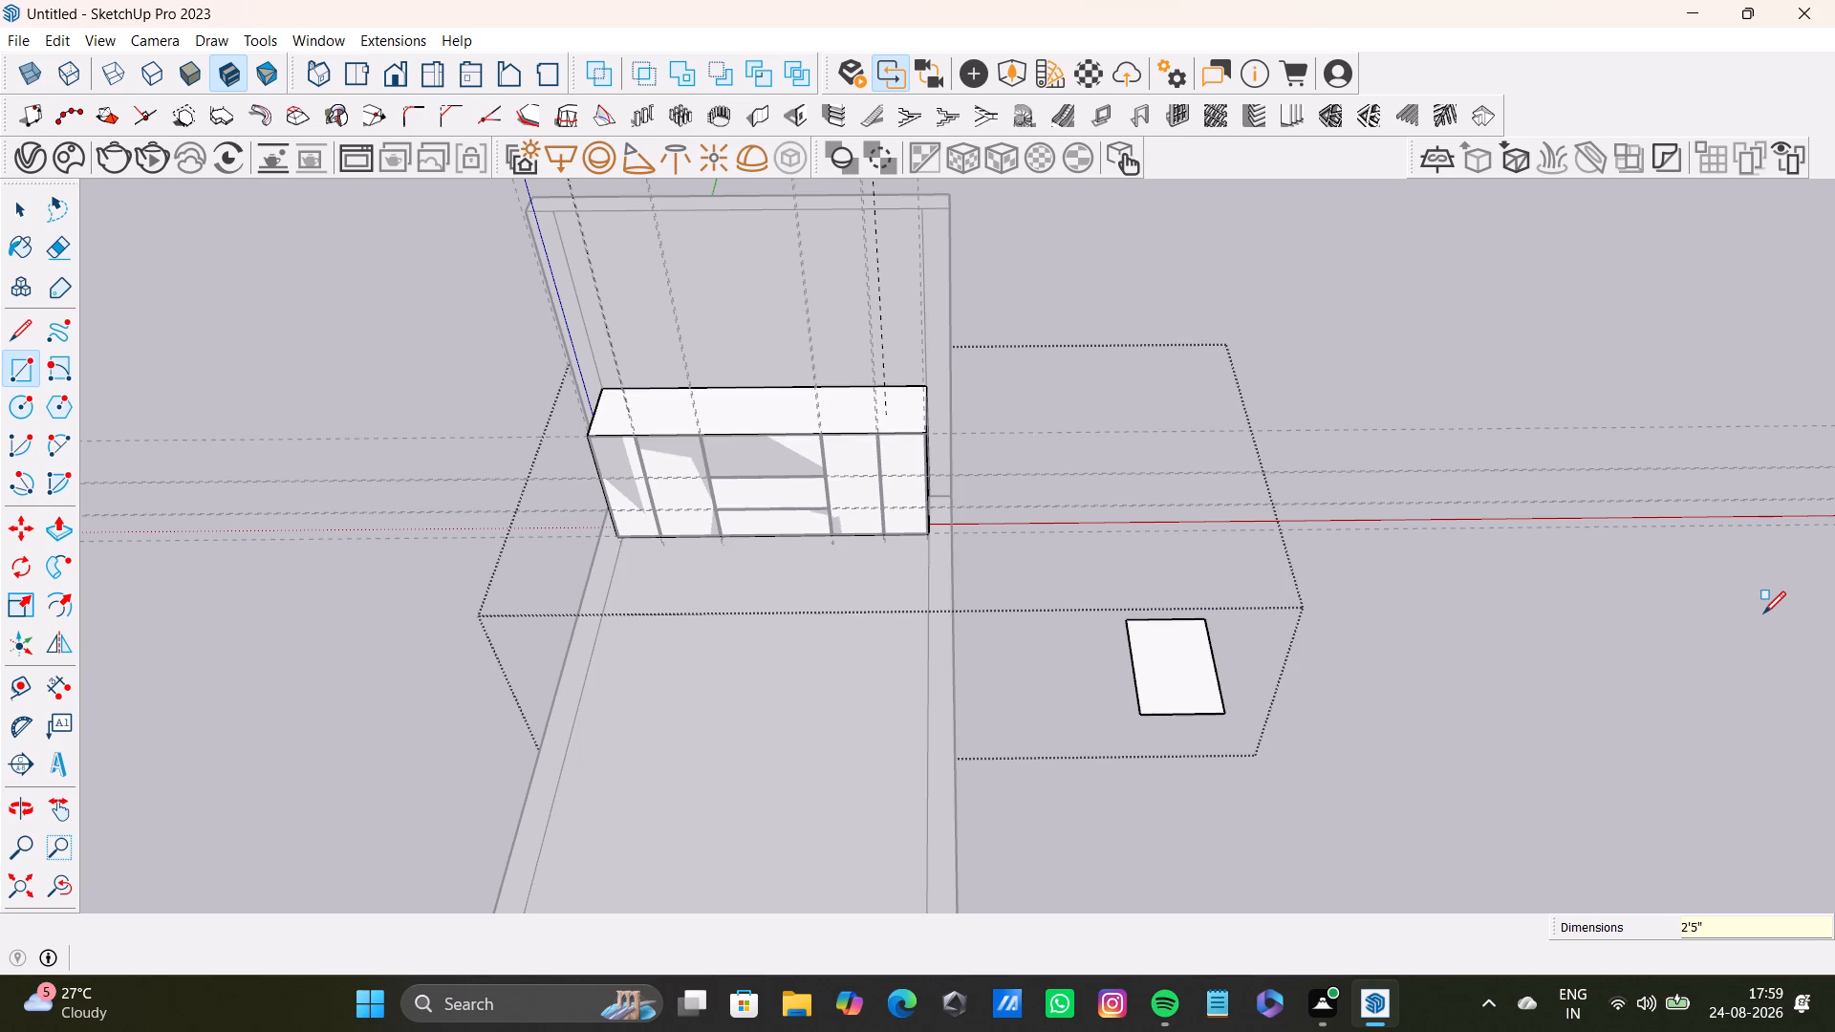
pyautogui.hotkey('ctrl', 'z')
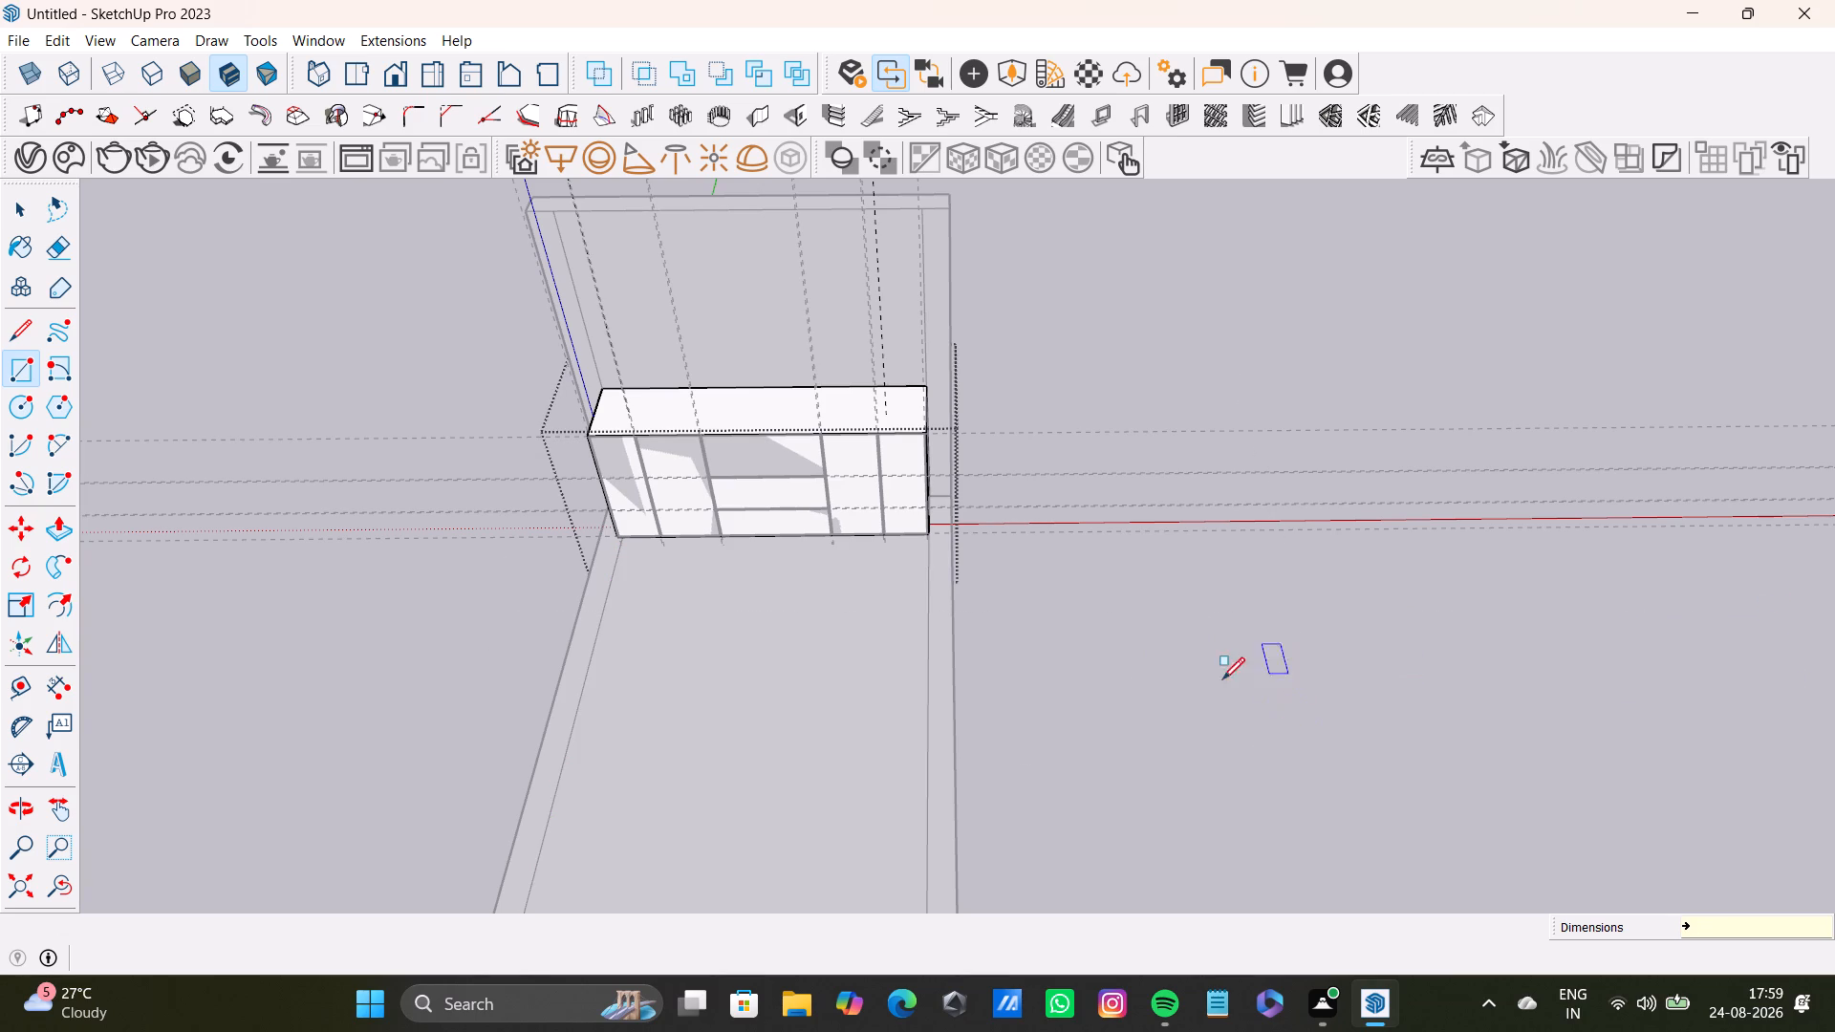
# Draw a 2'5" by 10' rectangle on the ground outside the room, beside the cabinet block.
pyautogui.click(1162, 677)
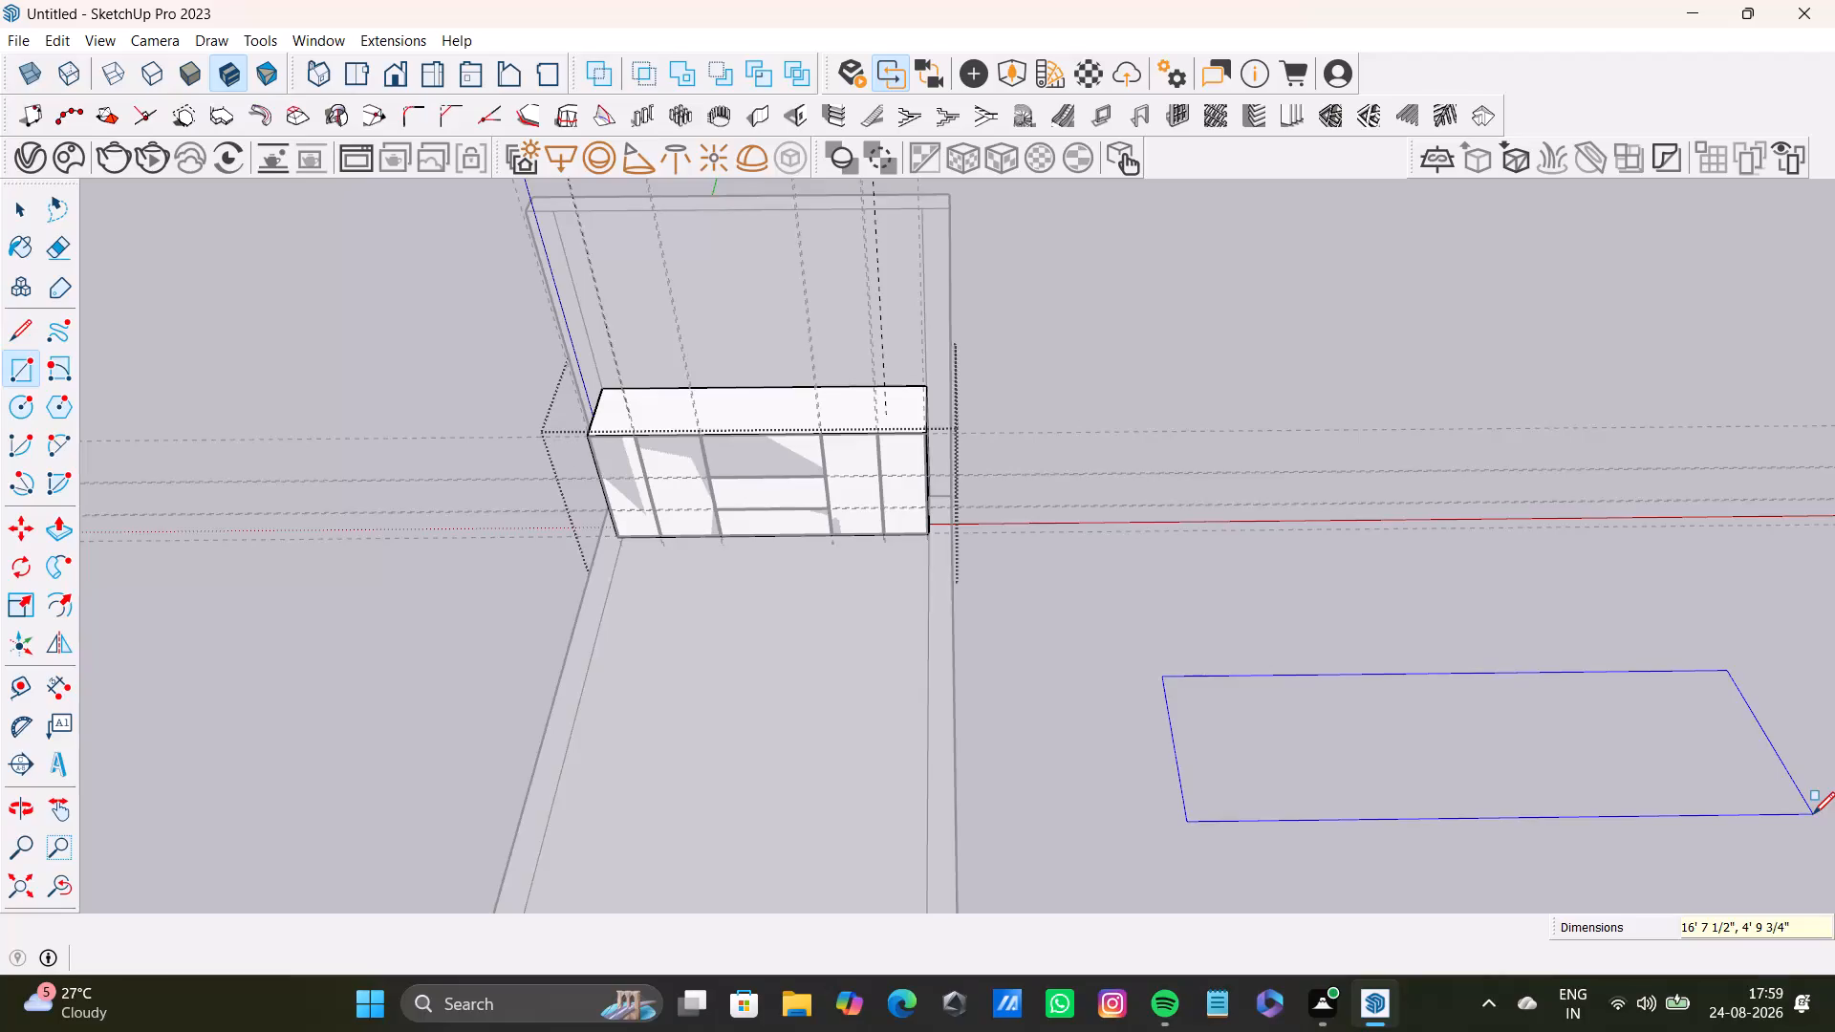
pyautogui.press('2')
pyautogui.write("'5")
pyautogui.hotkey('shift', '"')
pyautogui.write(",10'")
pyautogui.press('Return')
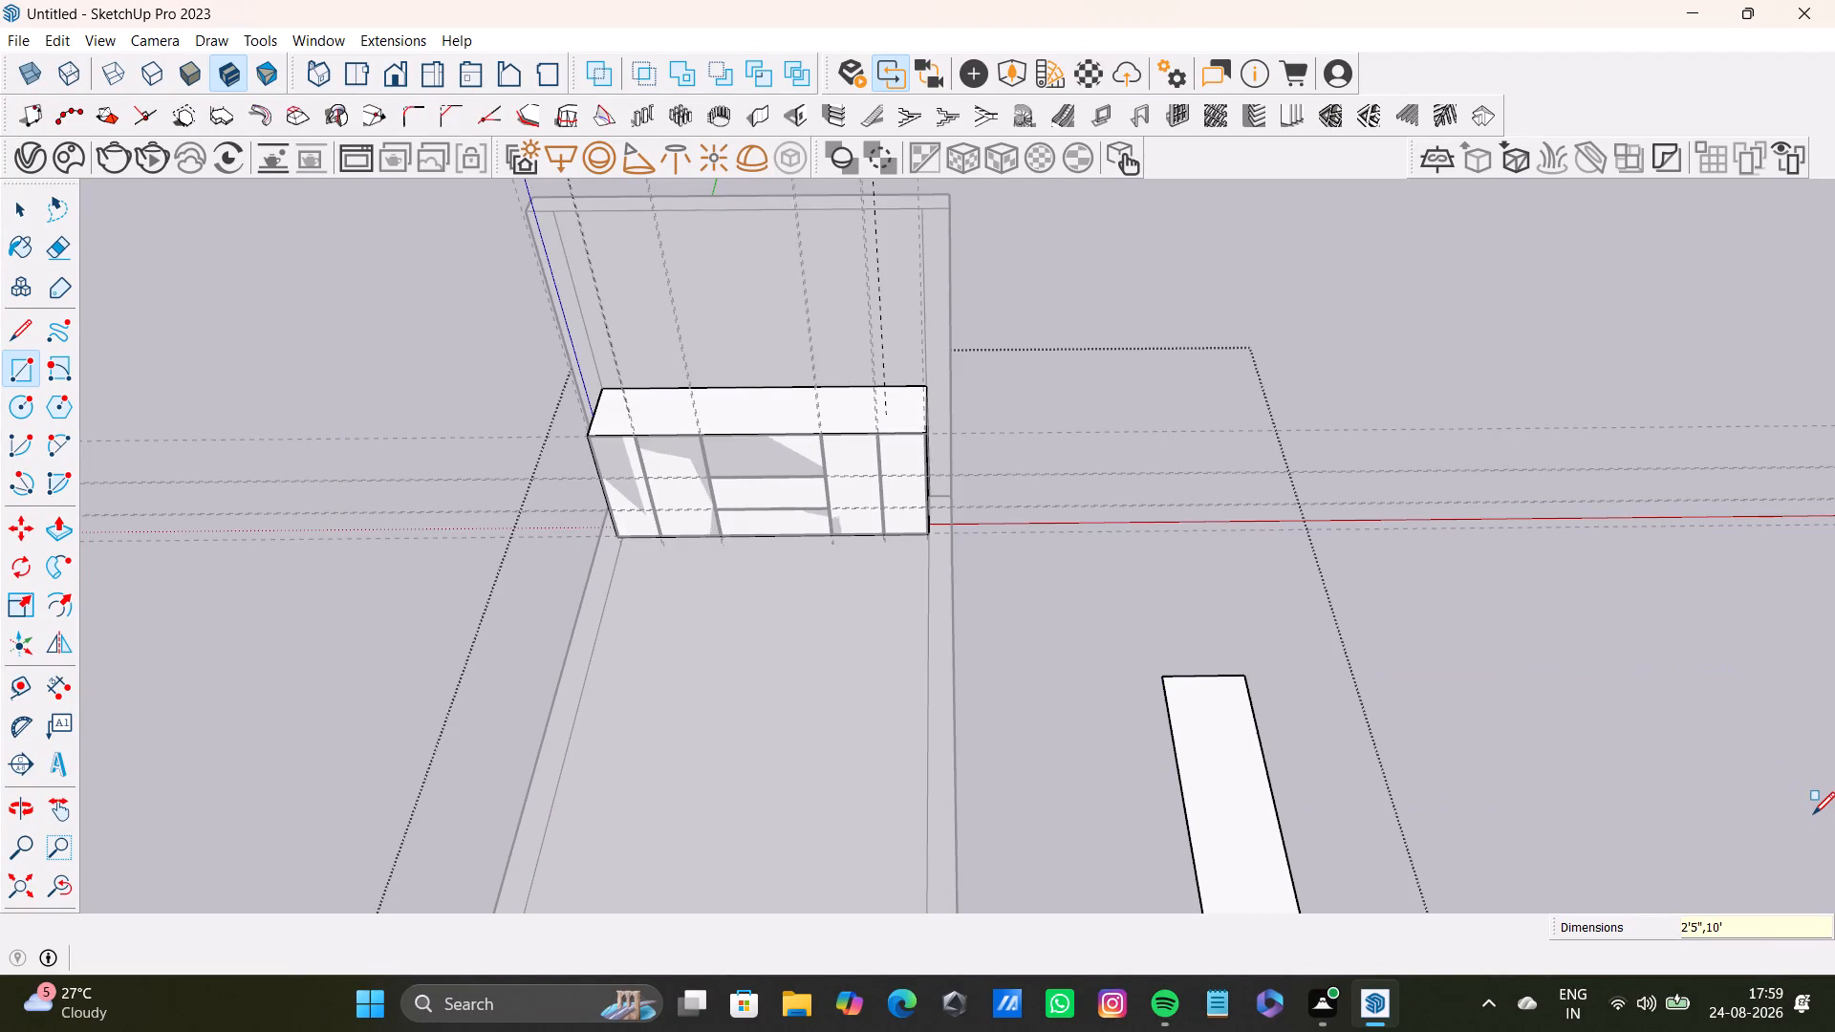
pyautogui.press('space')
# Push/Pull the new rectangle up by about 4 13/16" into a slab.
pyautogui.scroll(-4, 1088, 722)
pyautogui.keyDown('shift'); pyautogui.moveTo(1127, 739); pyautogui.dragTo(1150, 575, button='middle'); pyautogui.keyUp('shift')
pyautogui.moveTo(1159, 589); pyautogui.dragTo(1191, 609, button='middle')
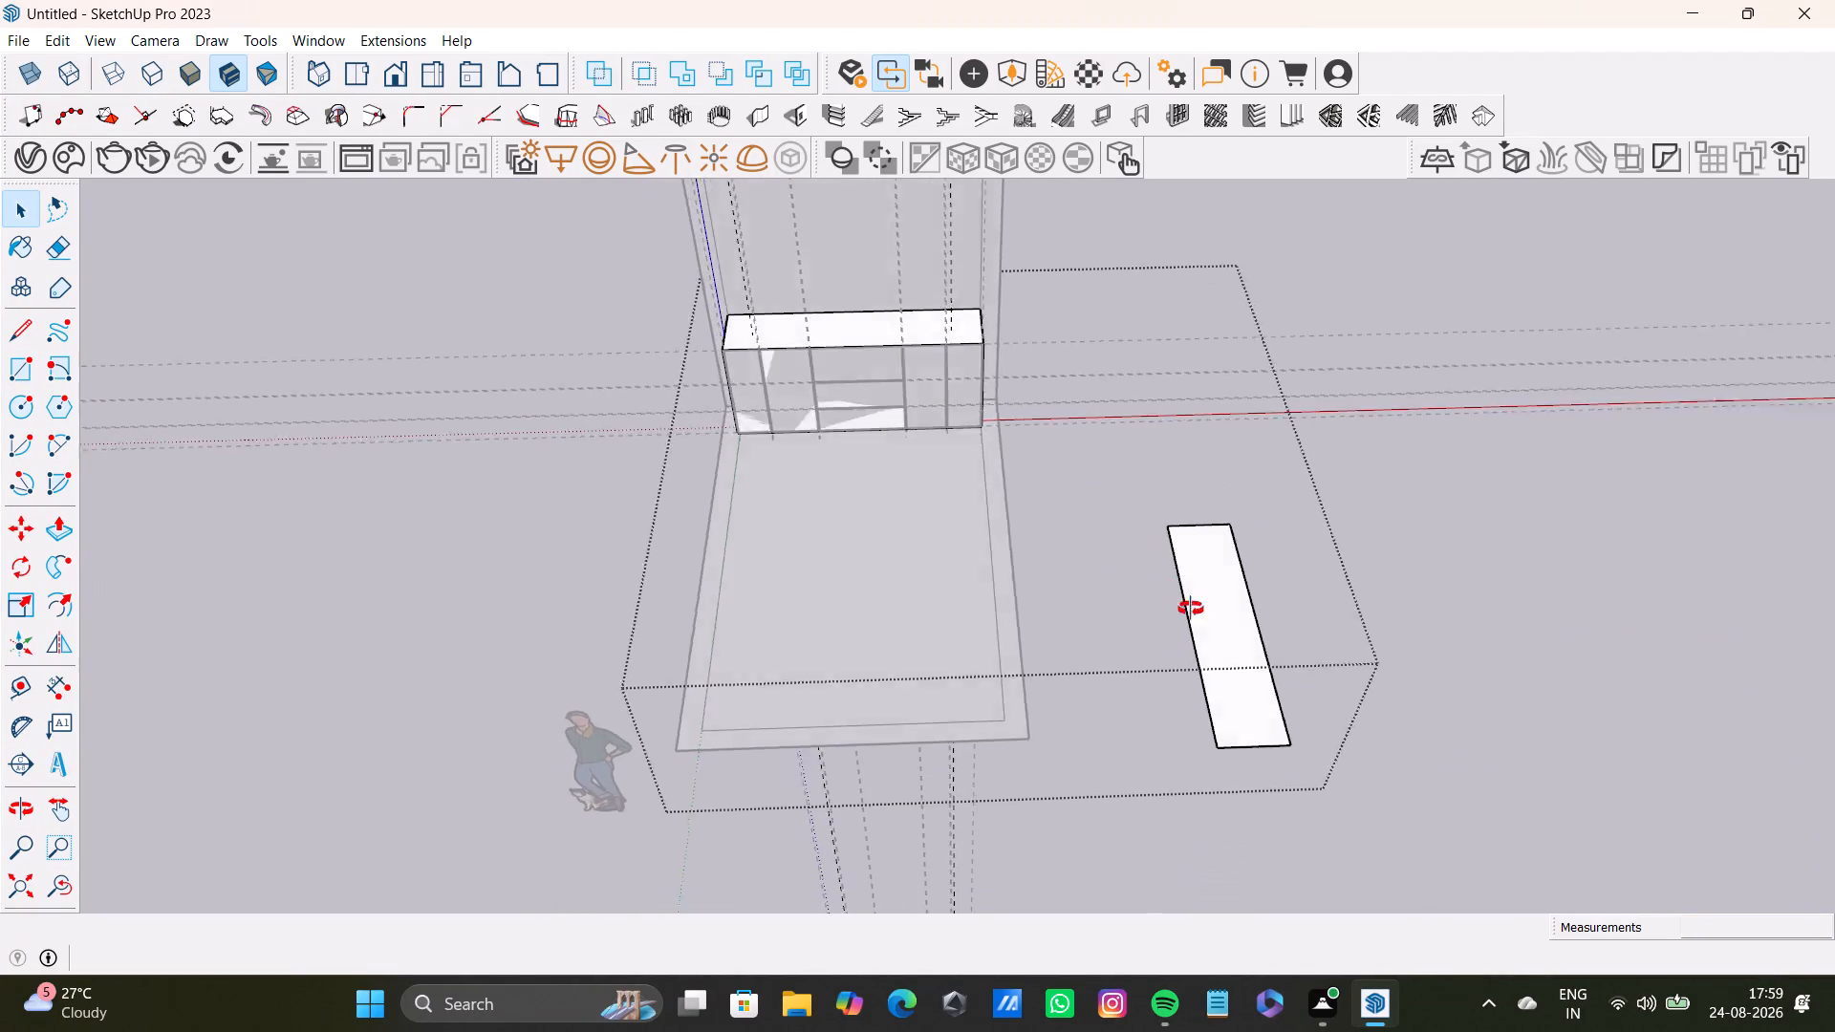
pyautogui.moveTo(1191, 609); pyautogui.dragTo(1183, 784, button='middle')
pyautogui.scroll(1, 1314, 735)
pyautogui.scroll(-1, 1258, 745)
pyautogui.press('space')
pyautogui.moveTo(1427, 670); pyautogui.dragTo(1415, 671)
pyautogui.moveTo(1116, 447); pyautogui.dragTo(1182, 701)
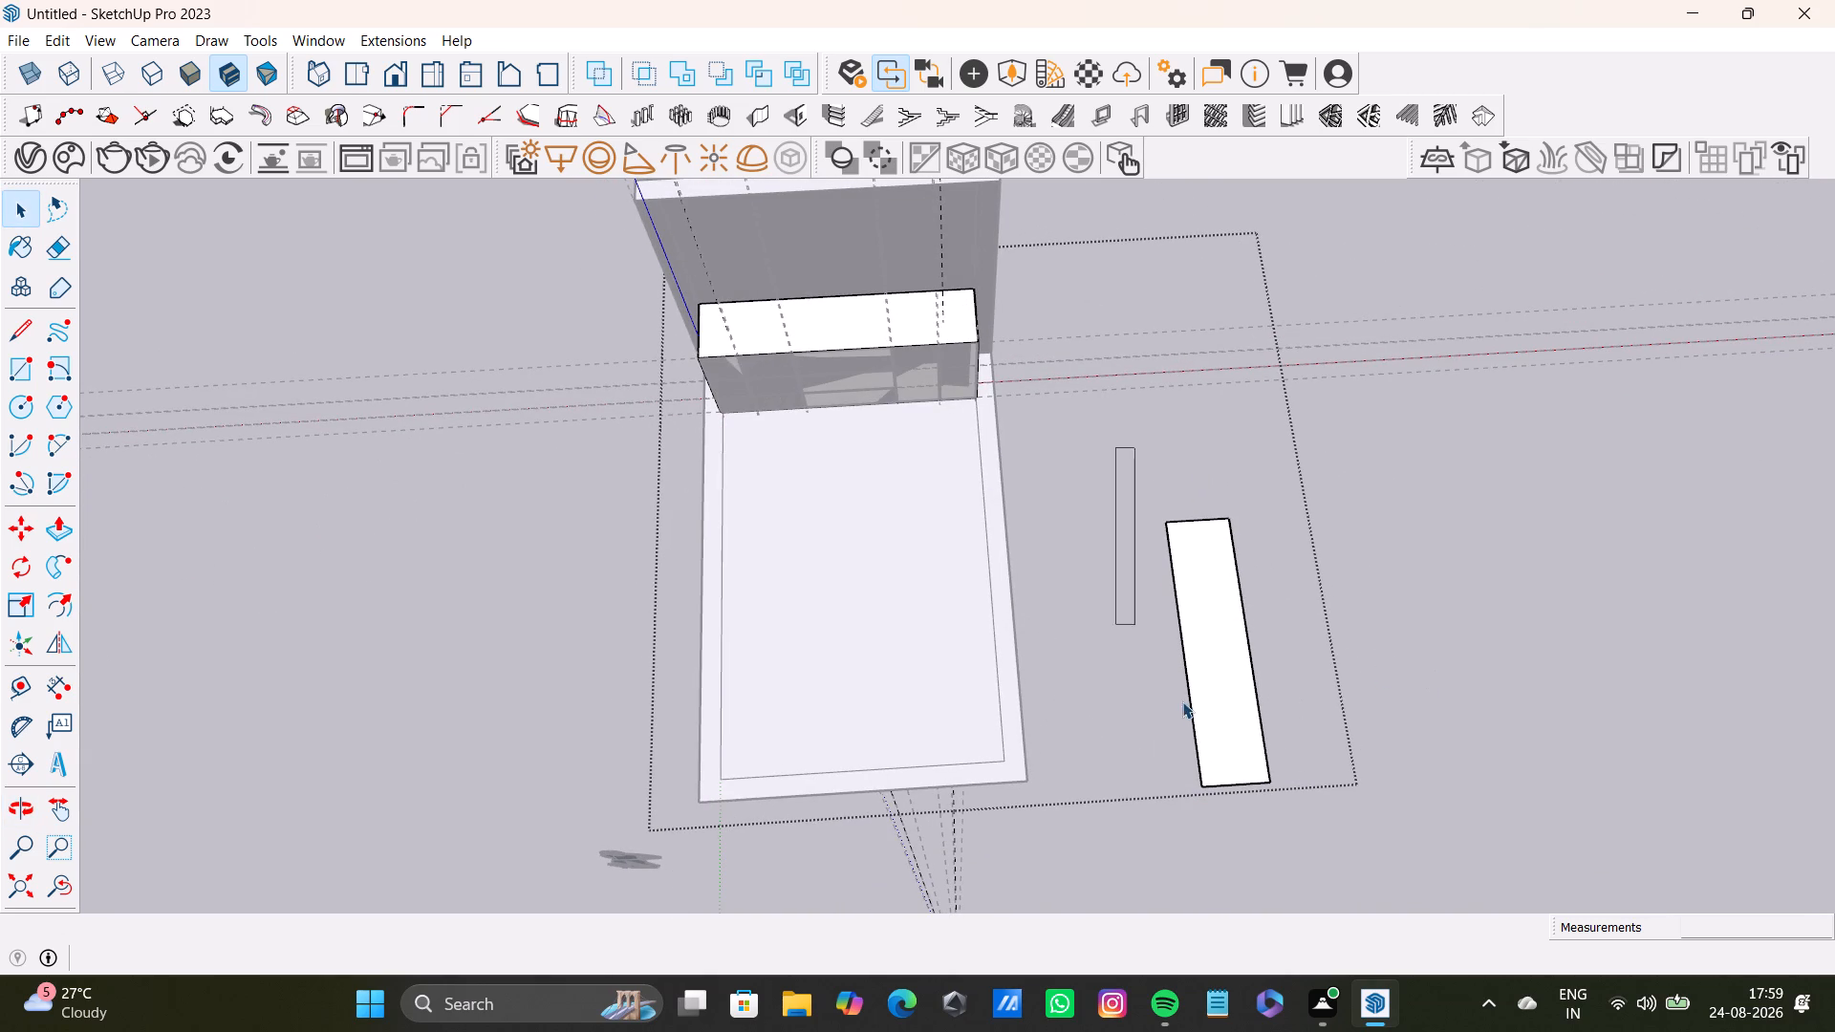
pyautogui.moveTo(1182, 701); pyautogui.dragTo(1421, 913)
pyautogui.press('m')
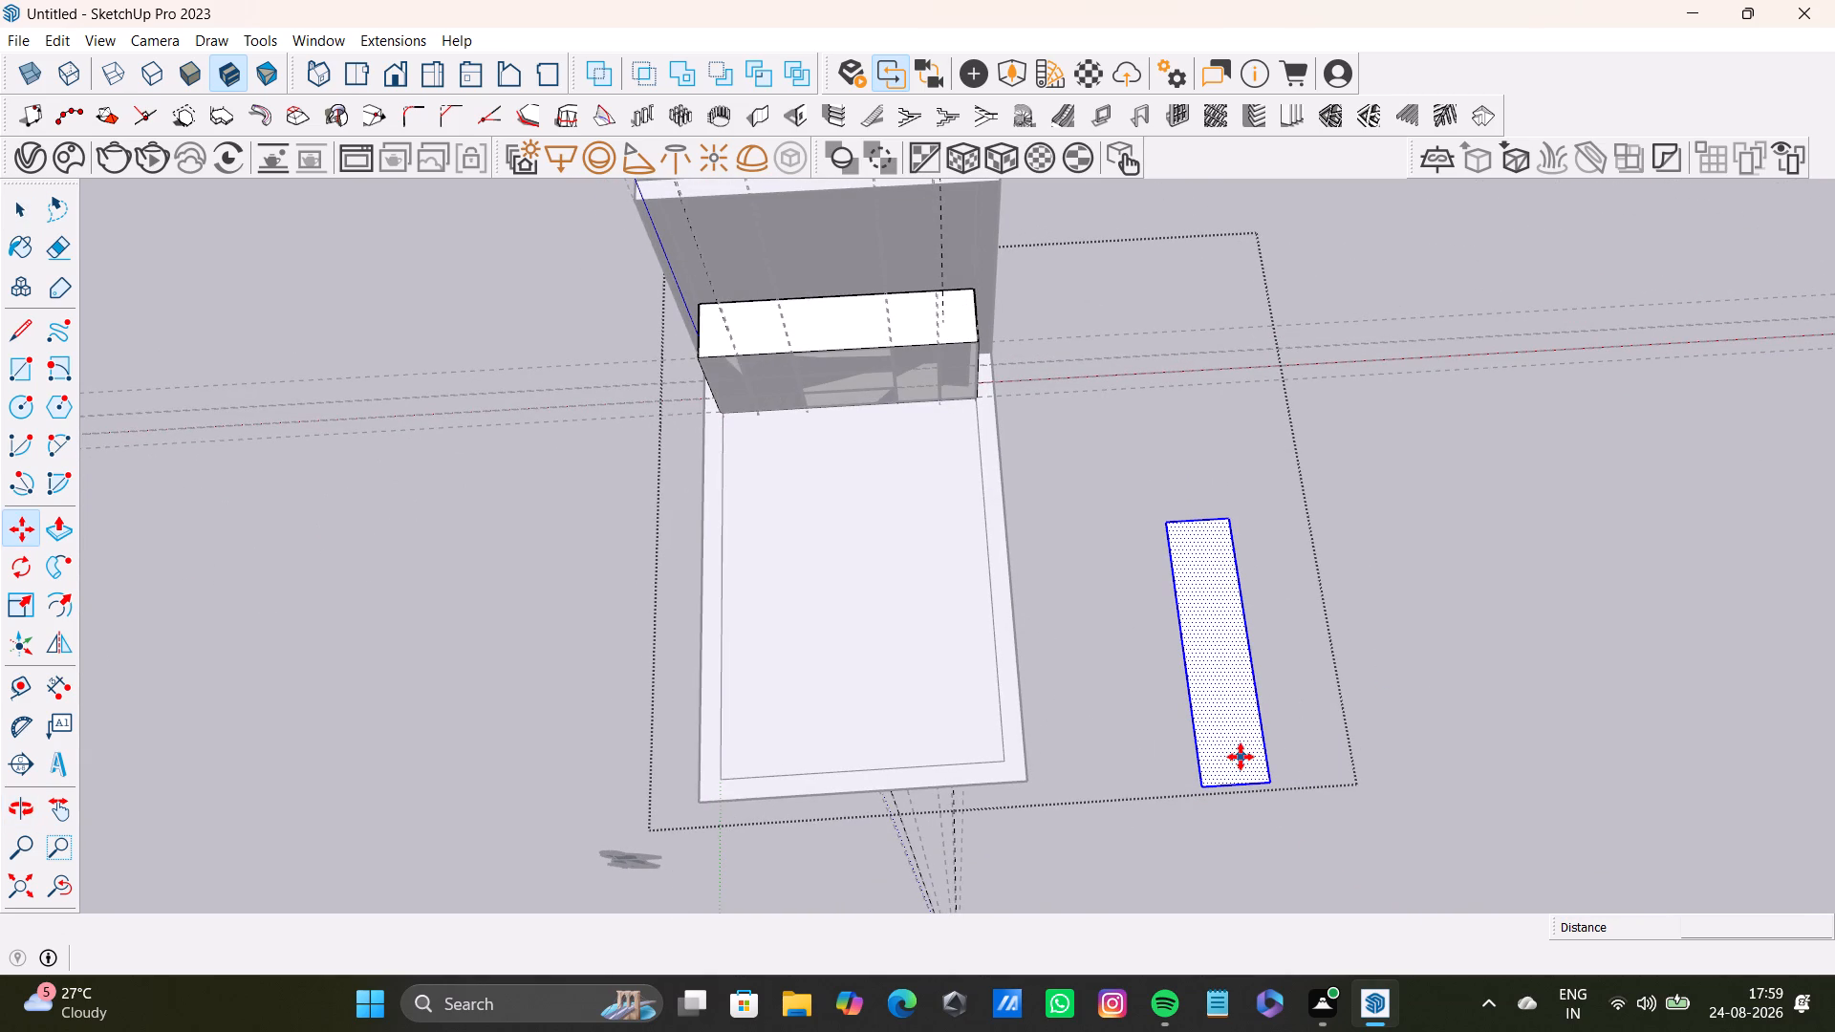
pyautogui.write('po')
pyautogui.moveTo(1241, 757); pyautogui.dragTo(1225, 775)
pyautogui.press('p')
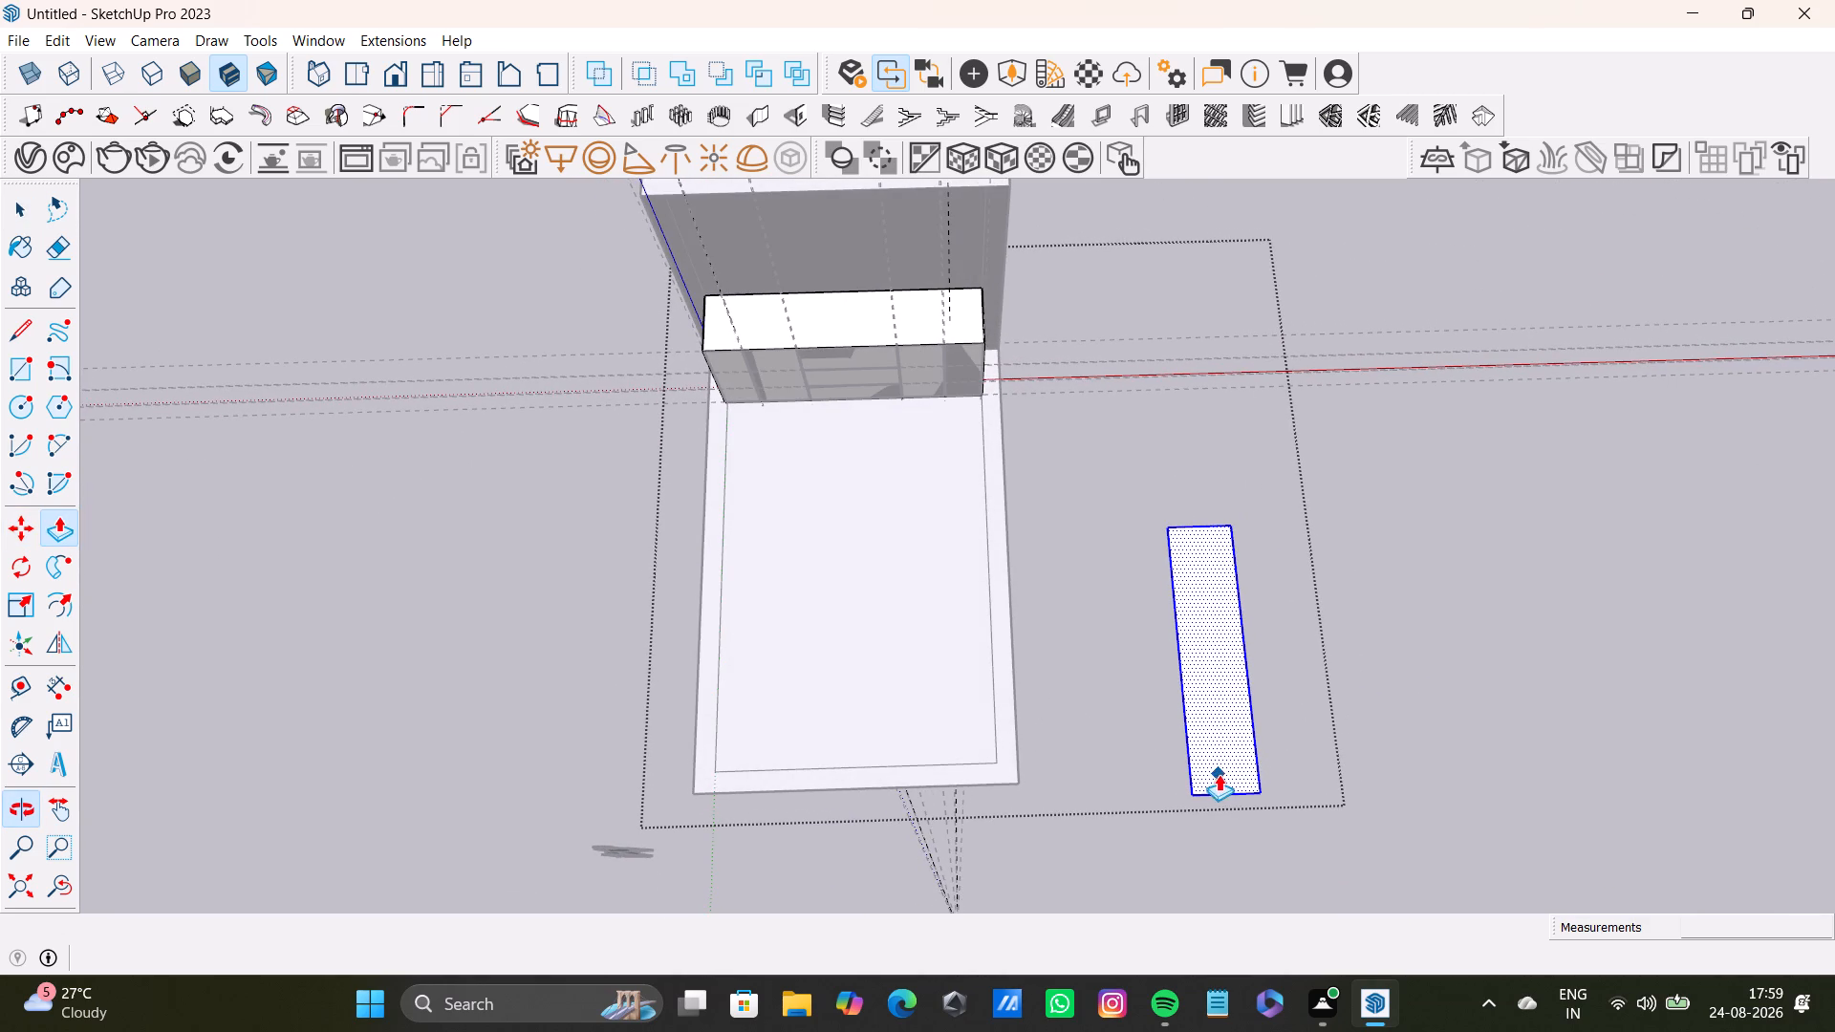
pyautogui.click(1216, 763)
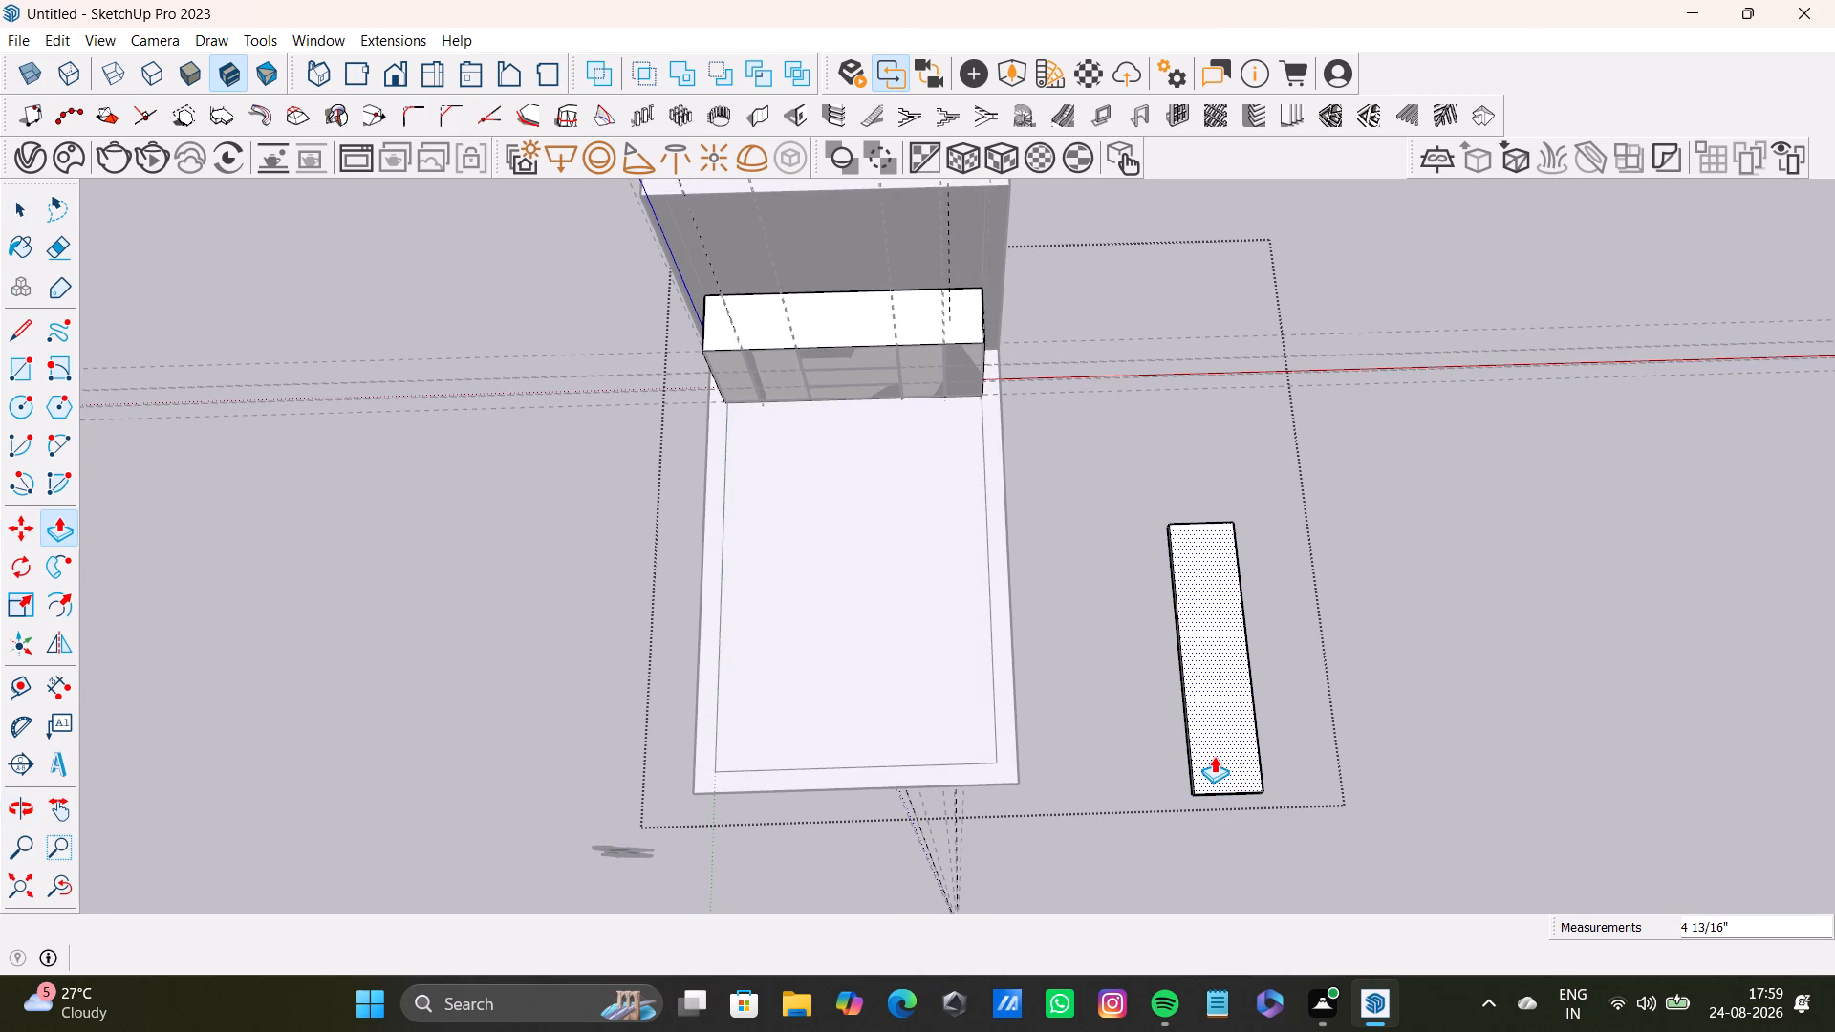
pyautogui.press('space')
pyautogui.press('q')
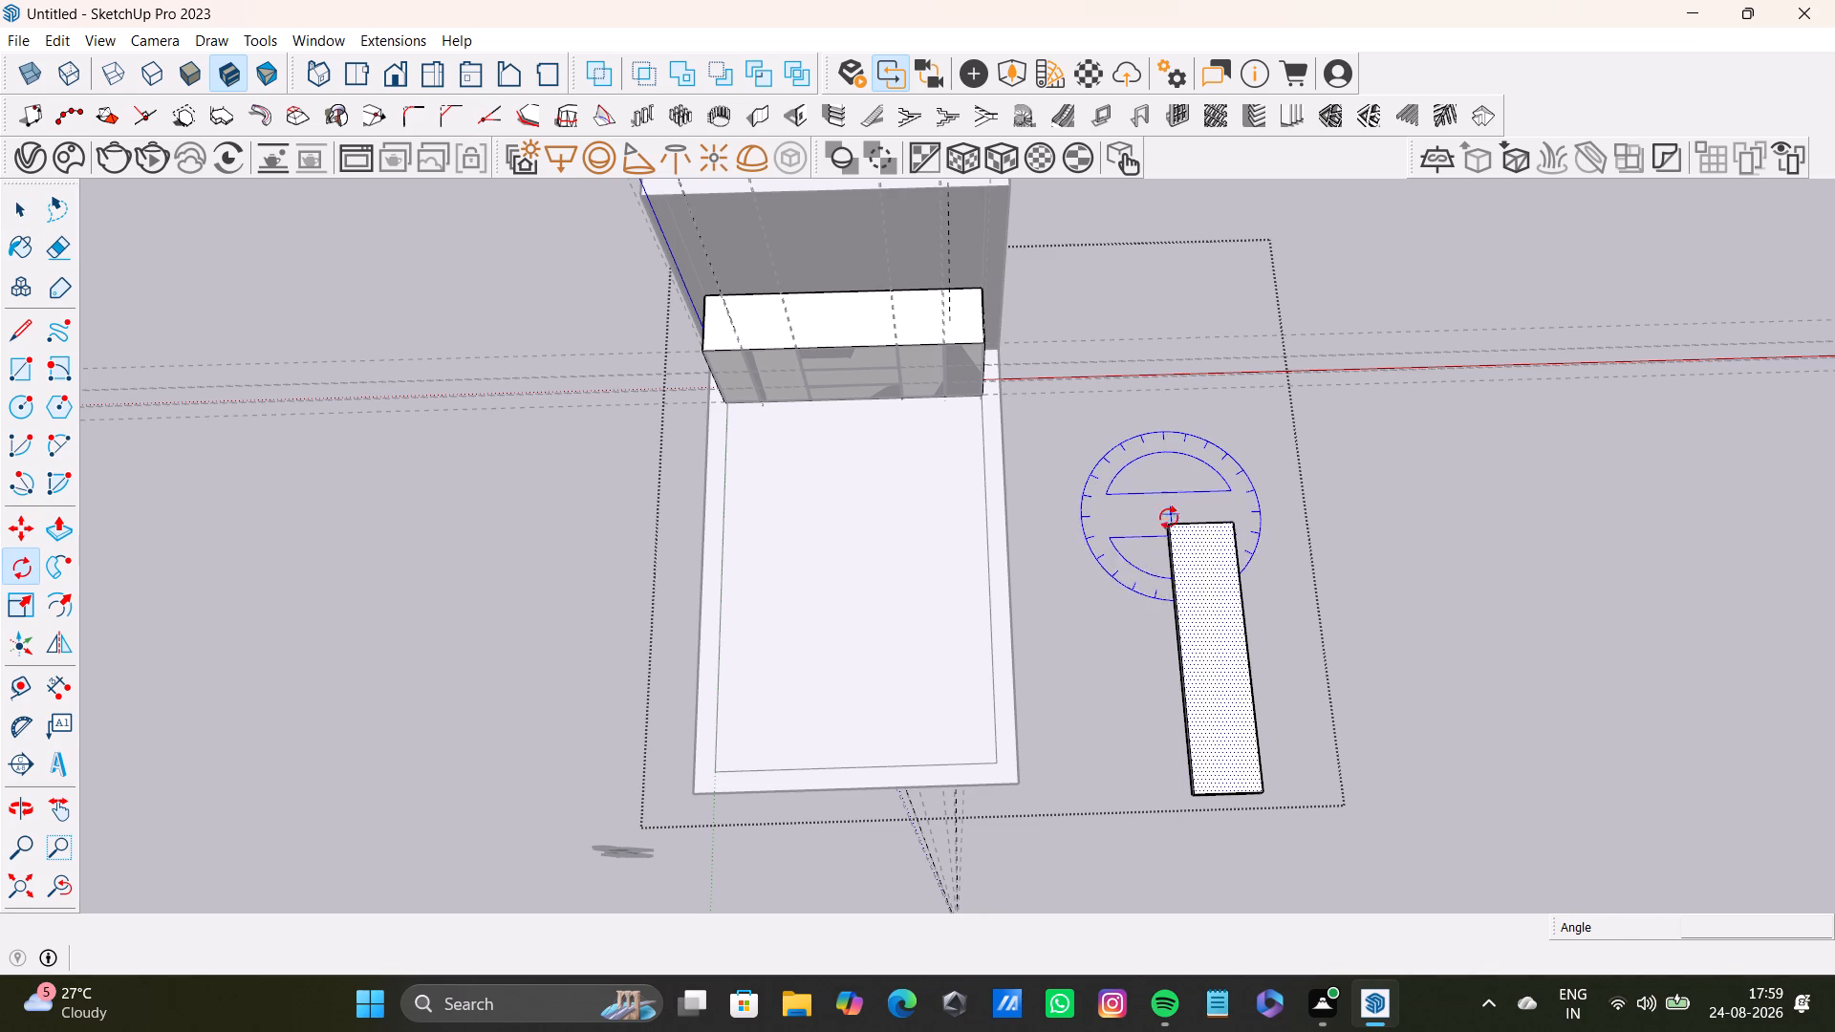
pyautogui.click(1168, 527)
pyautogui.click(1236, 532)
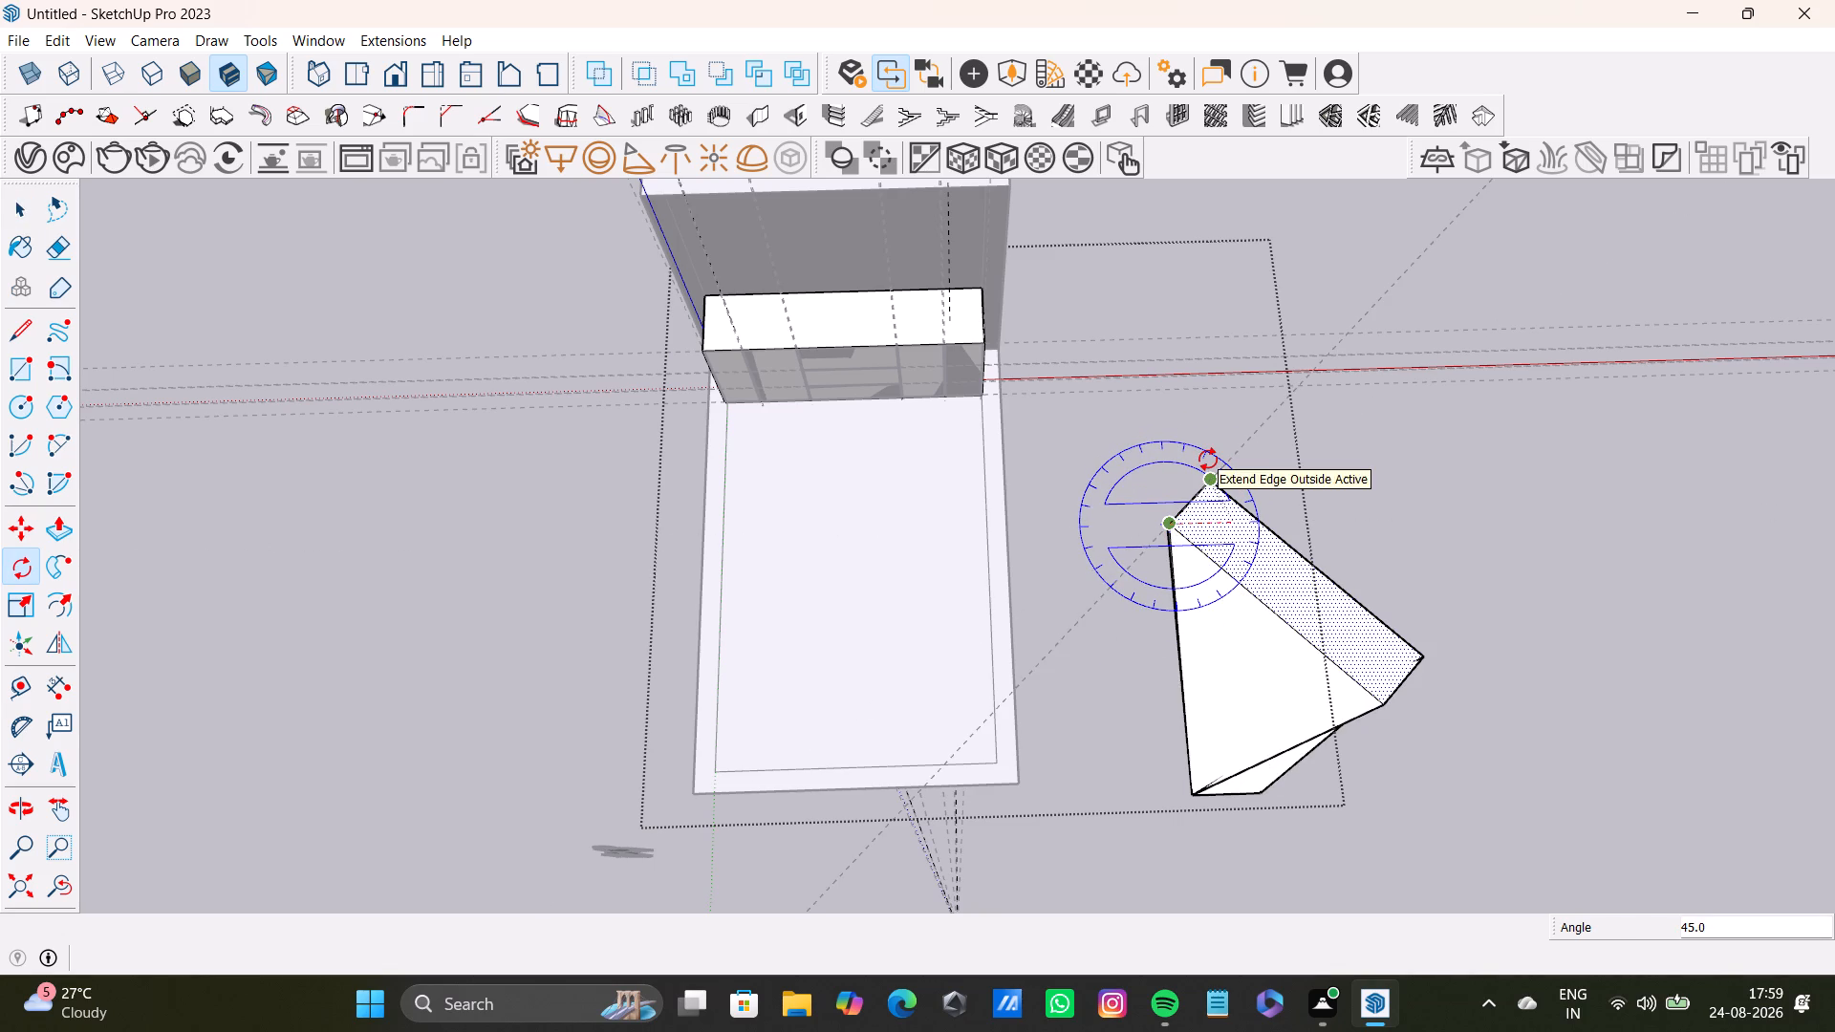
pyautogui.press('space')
# Select the whole slab and rotate it 90° horizontally about its back corner so it runs parallel to the cabinet block.
pyautogui.doubleClick(1215, 597)
pyautogui.doubleClick(1215, 597)
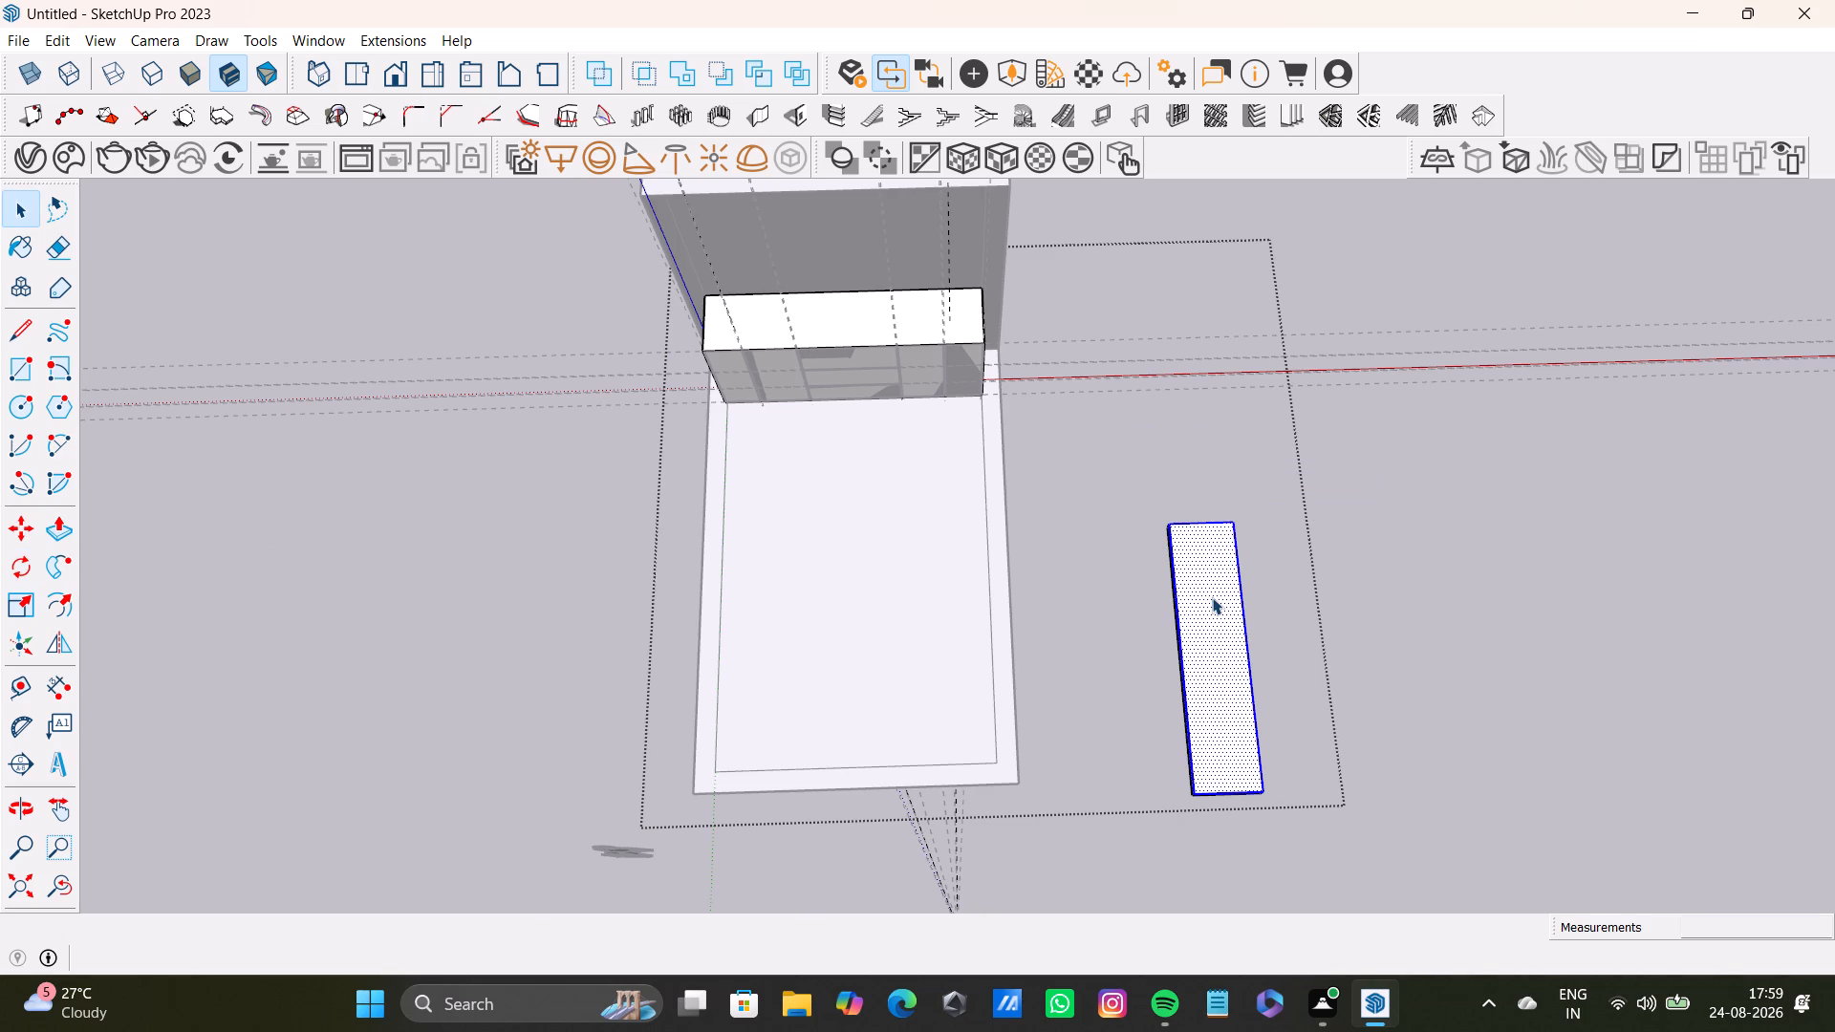
pyautogui.scroll(6, 1204, 704)
pyautogui.moveTo(1253, 694); pyautogui.dragTo(1412, 580, button='middle')
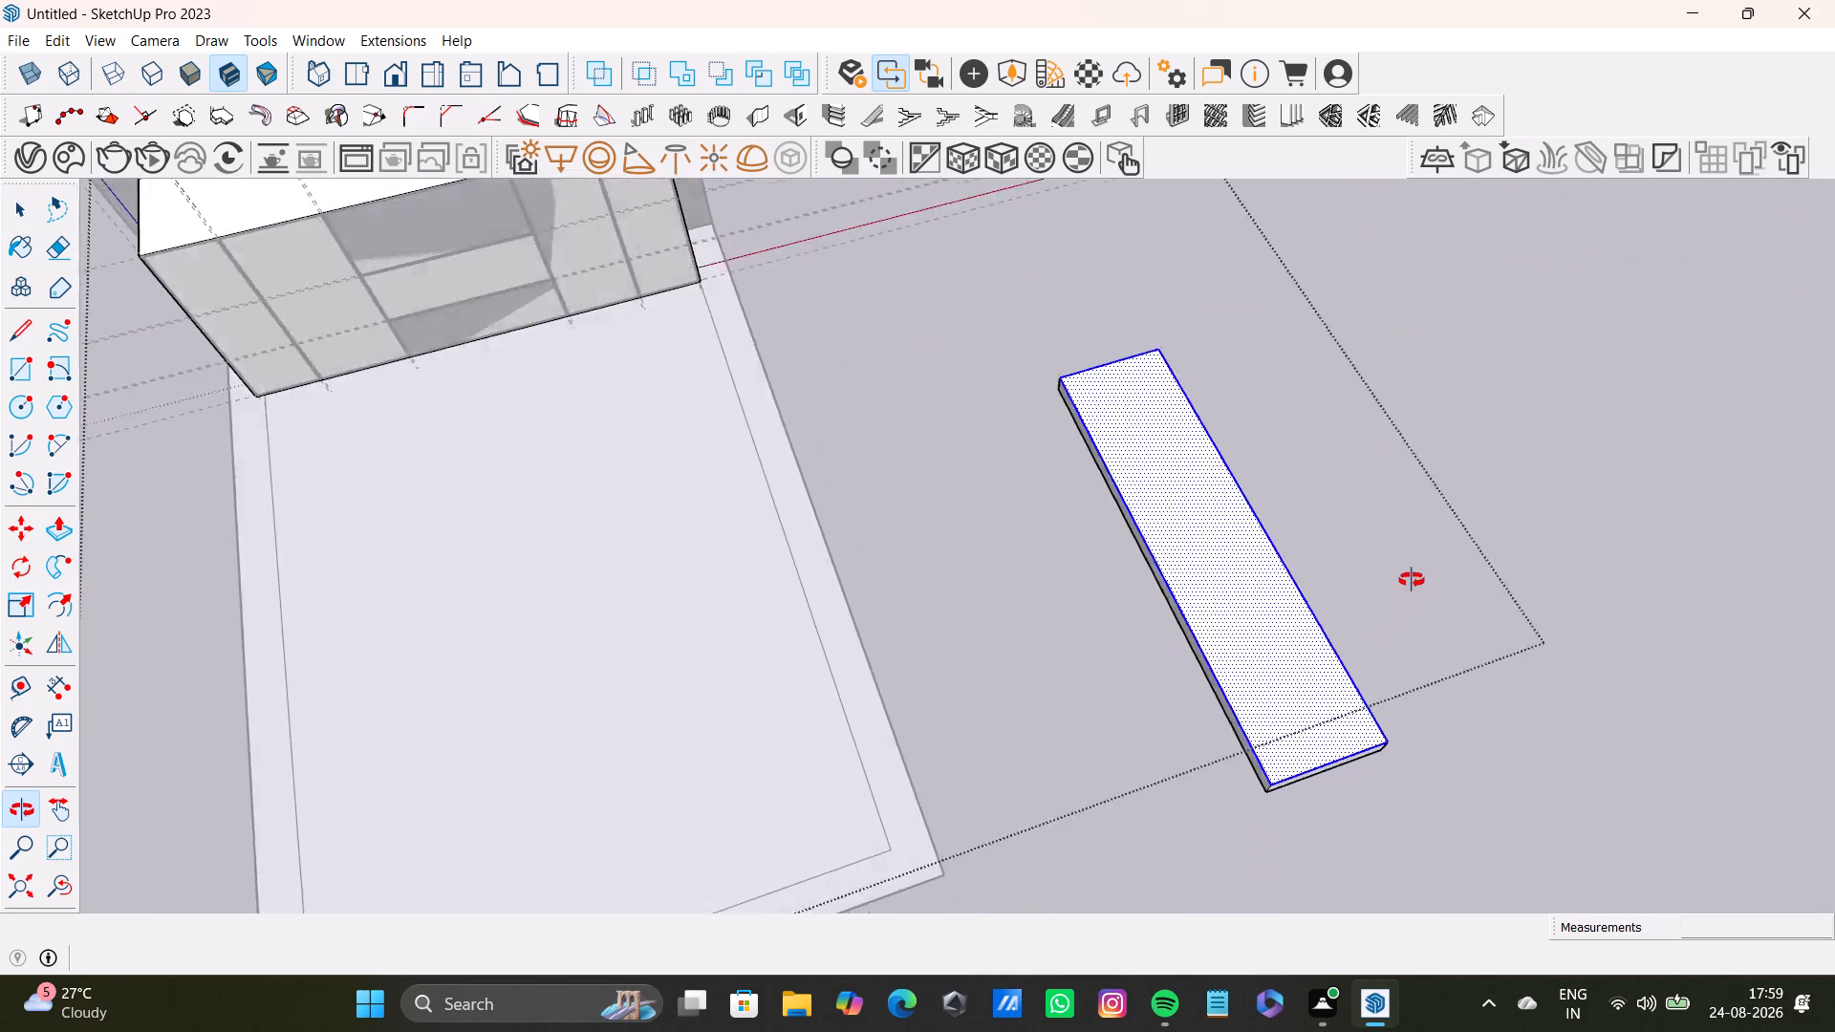
pyautogui.moveTo(1412, 580); pyautogui.dragTo(1428, 496, button='middle')
pyautogui.tripleClick(1313, 745)
pyautogui.click(1313, 745)
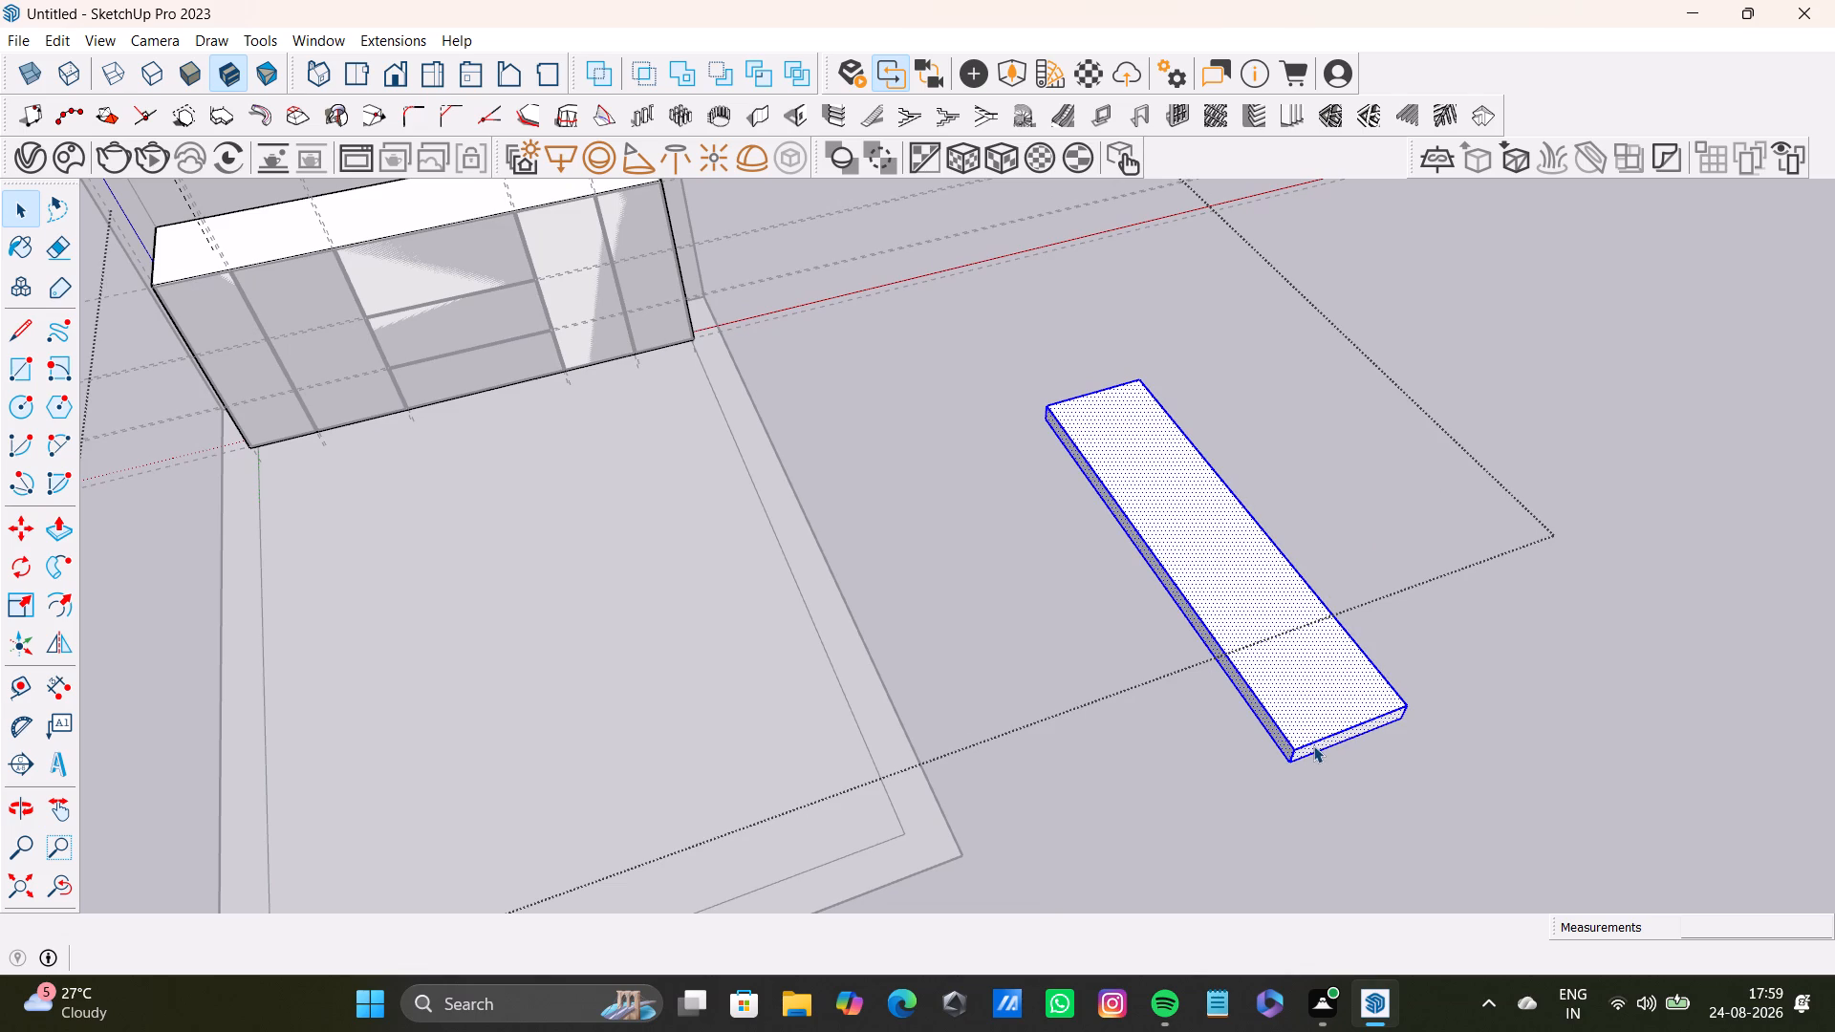
pyautogui.press('q')
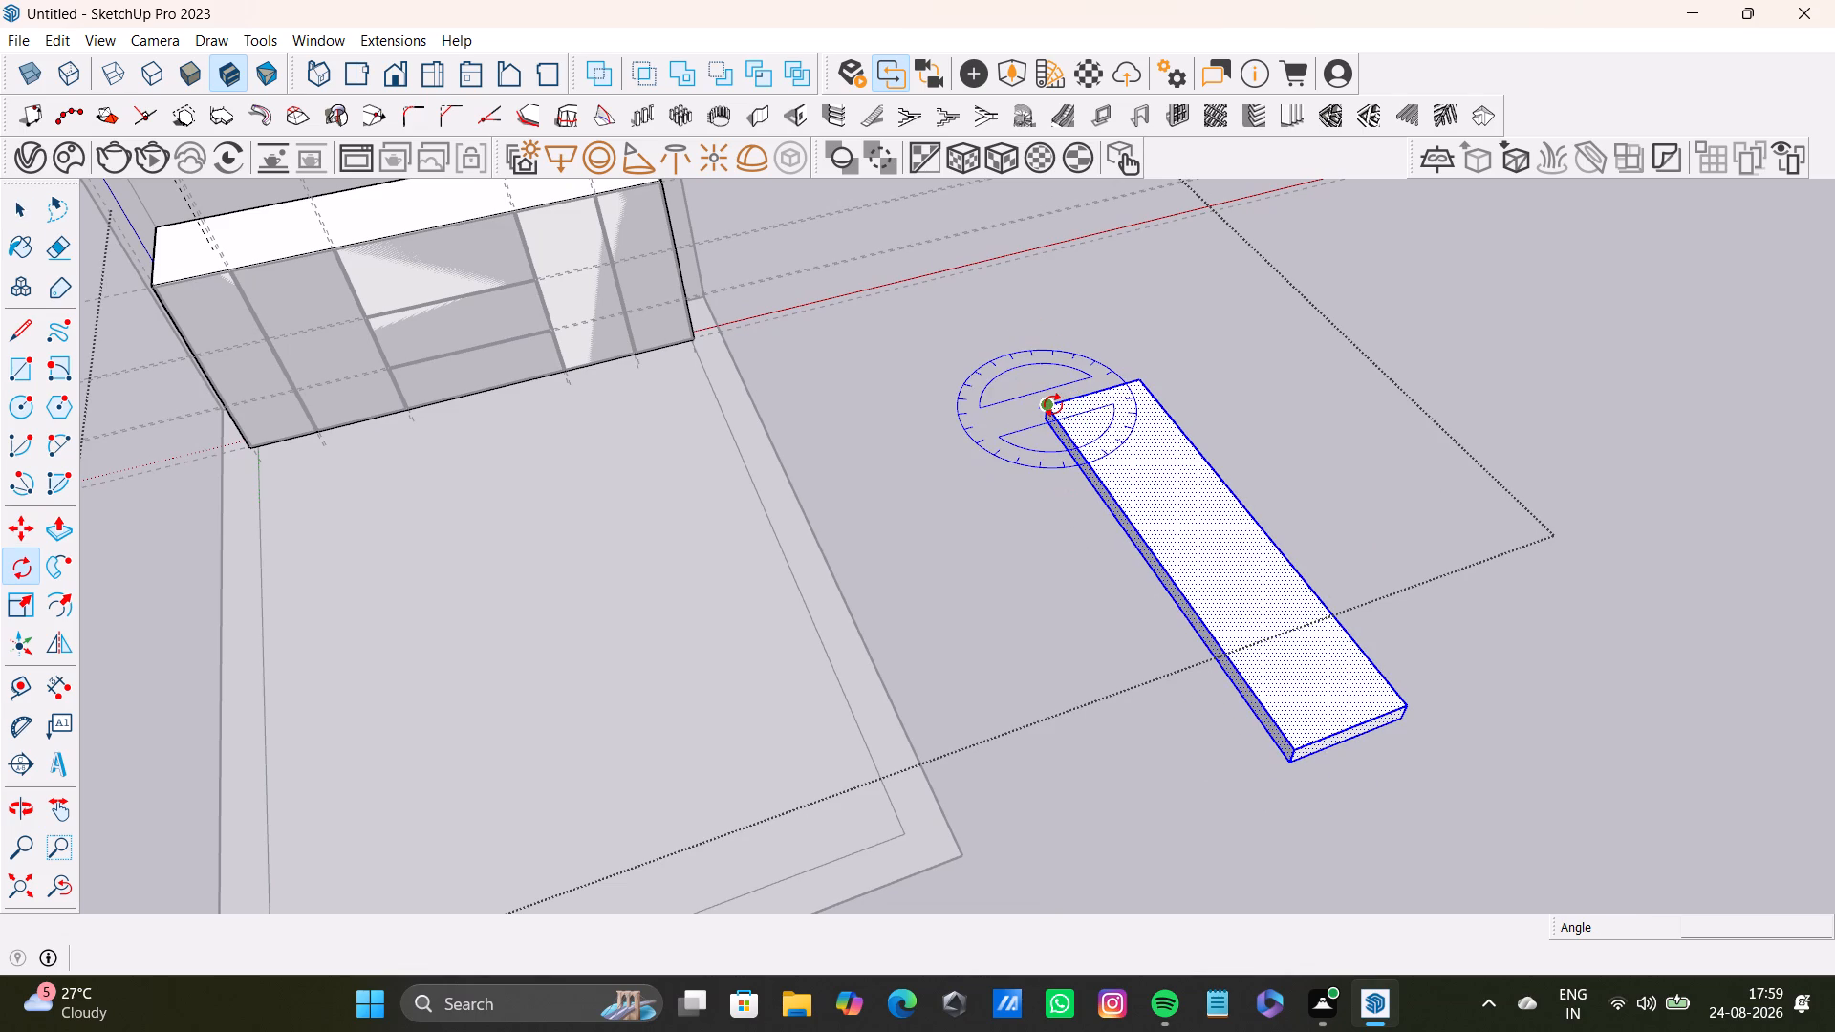
pyautogui.press('Up')
pyautogui.click(1053, 405)
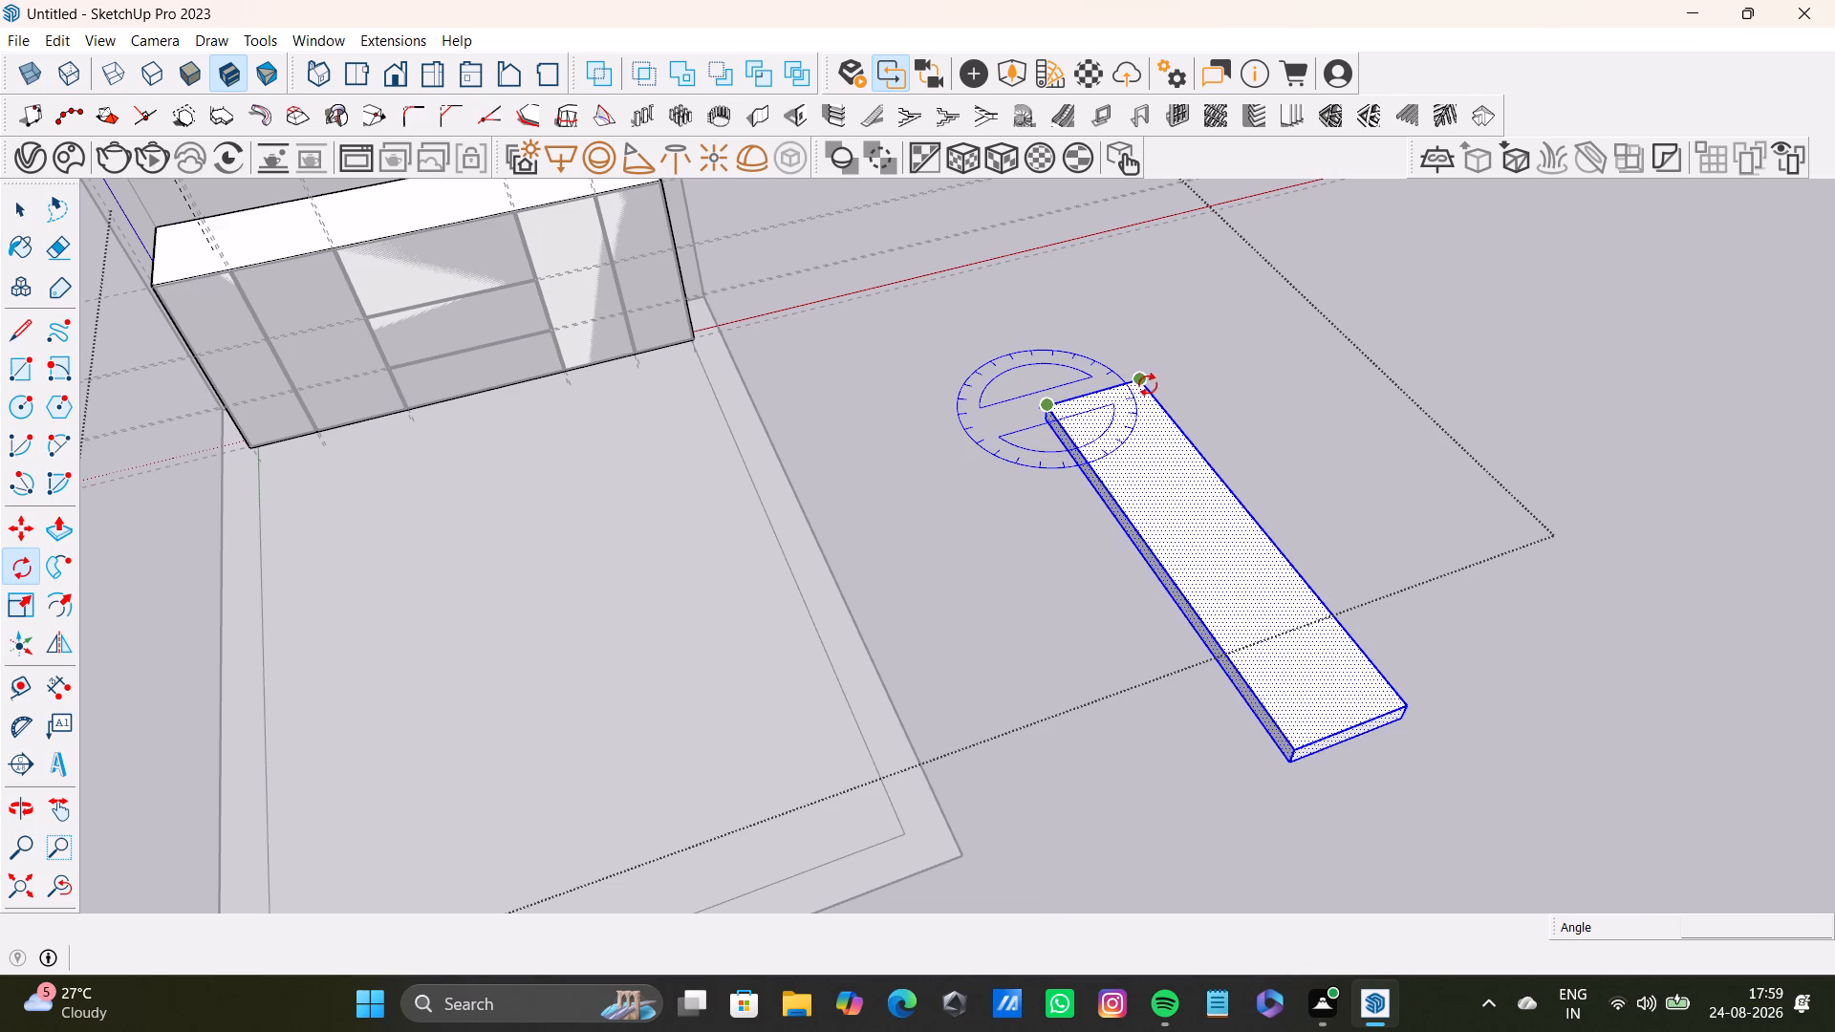
pyautogui.click(1146, 384)
pyautogui.click(1019, 355)
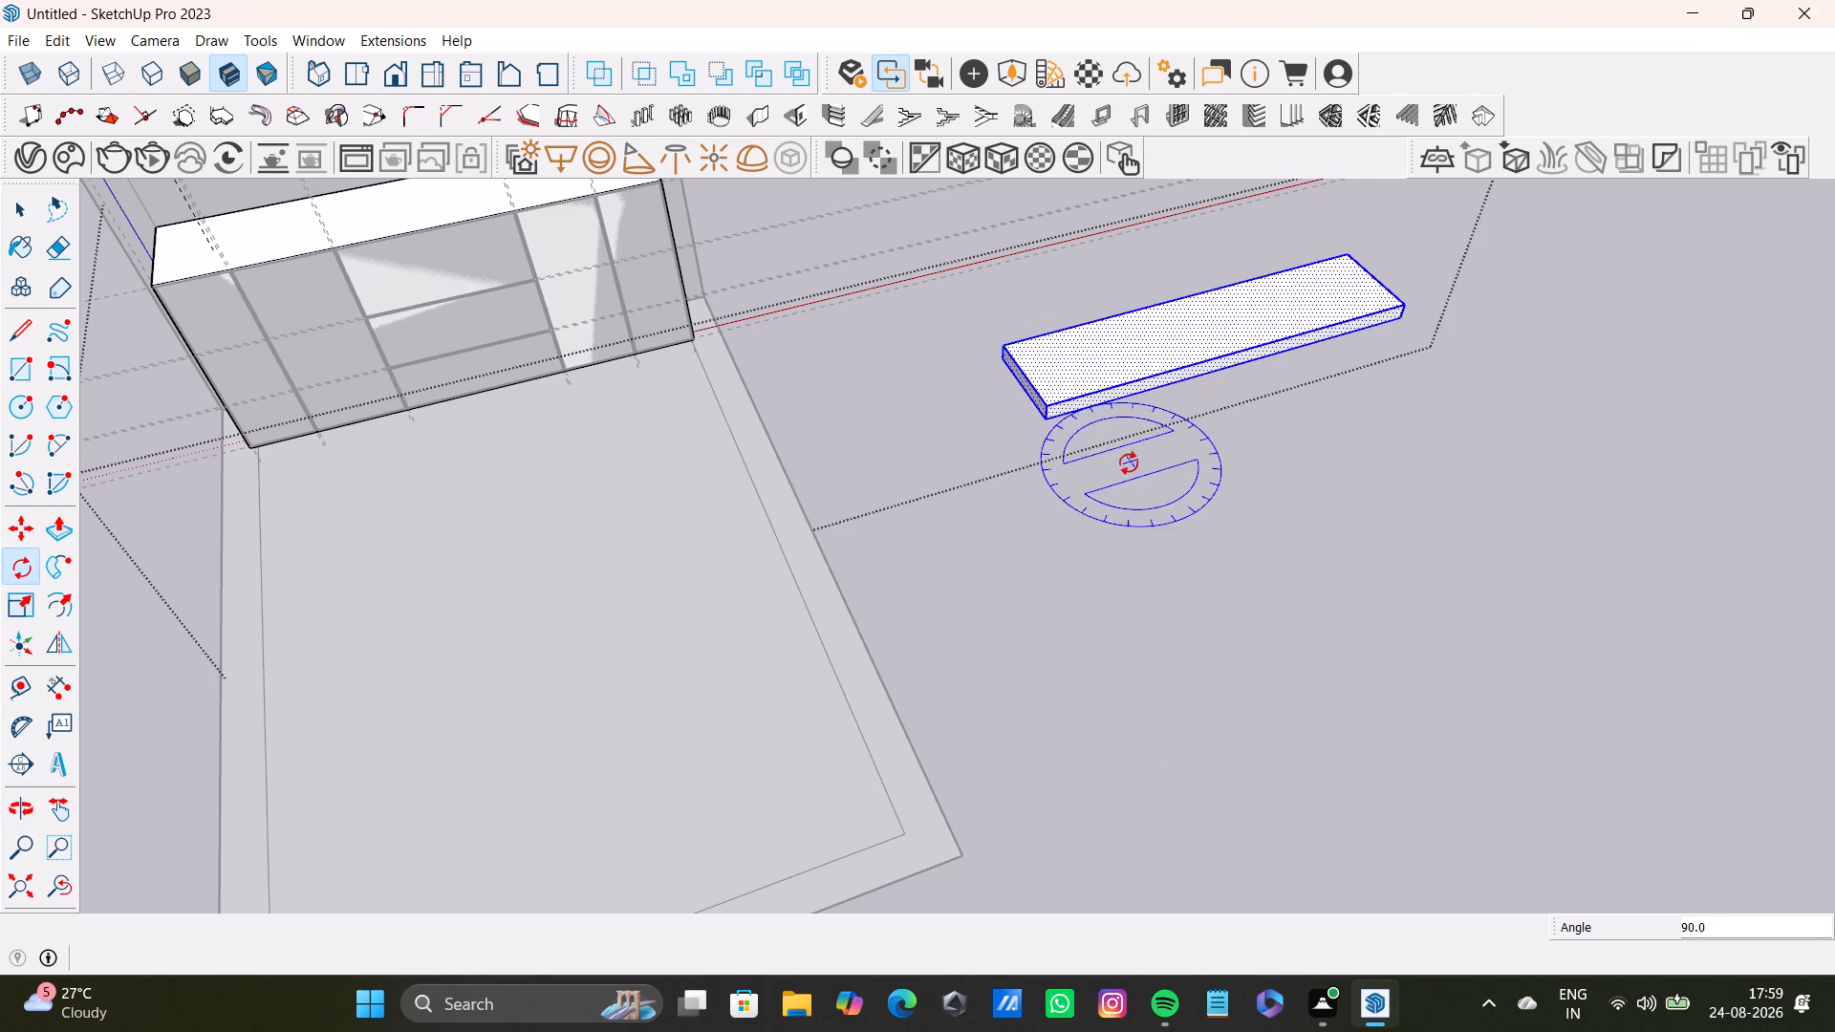
pyautogui.press('space')
# Reduce the slab's thickness by pushing its top face down about 2 3/4".
pyautogui.scroll(-4, 1087, 343)
pyautogui.moveTo(1172, 377); pyautogui.dragTo(1036, 721, button='middle')
pyautogui.moveTo(1209, 676); pyautogui.dragTo(769, 816, button='middle')
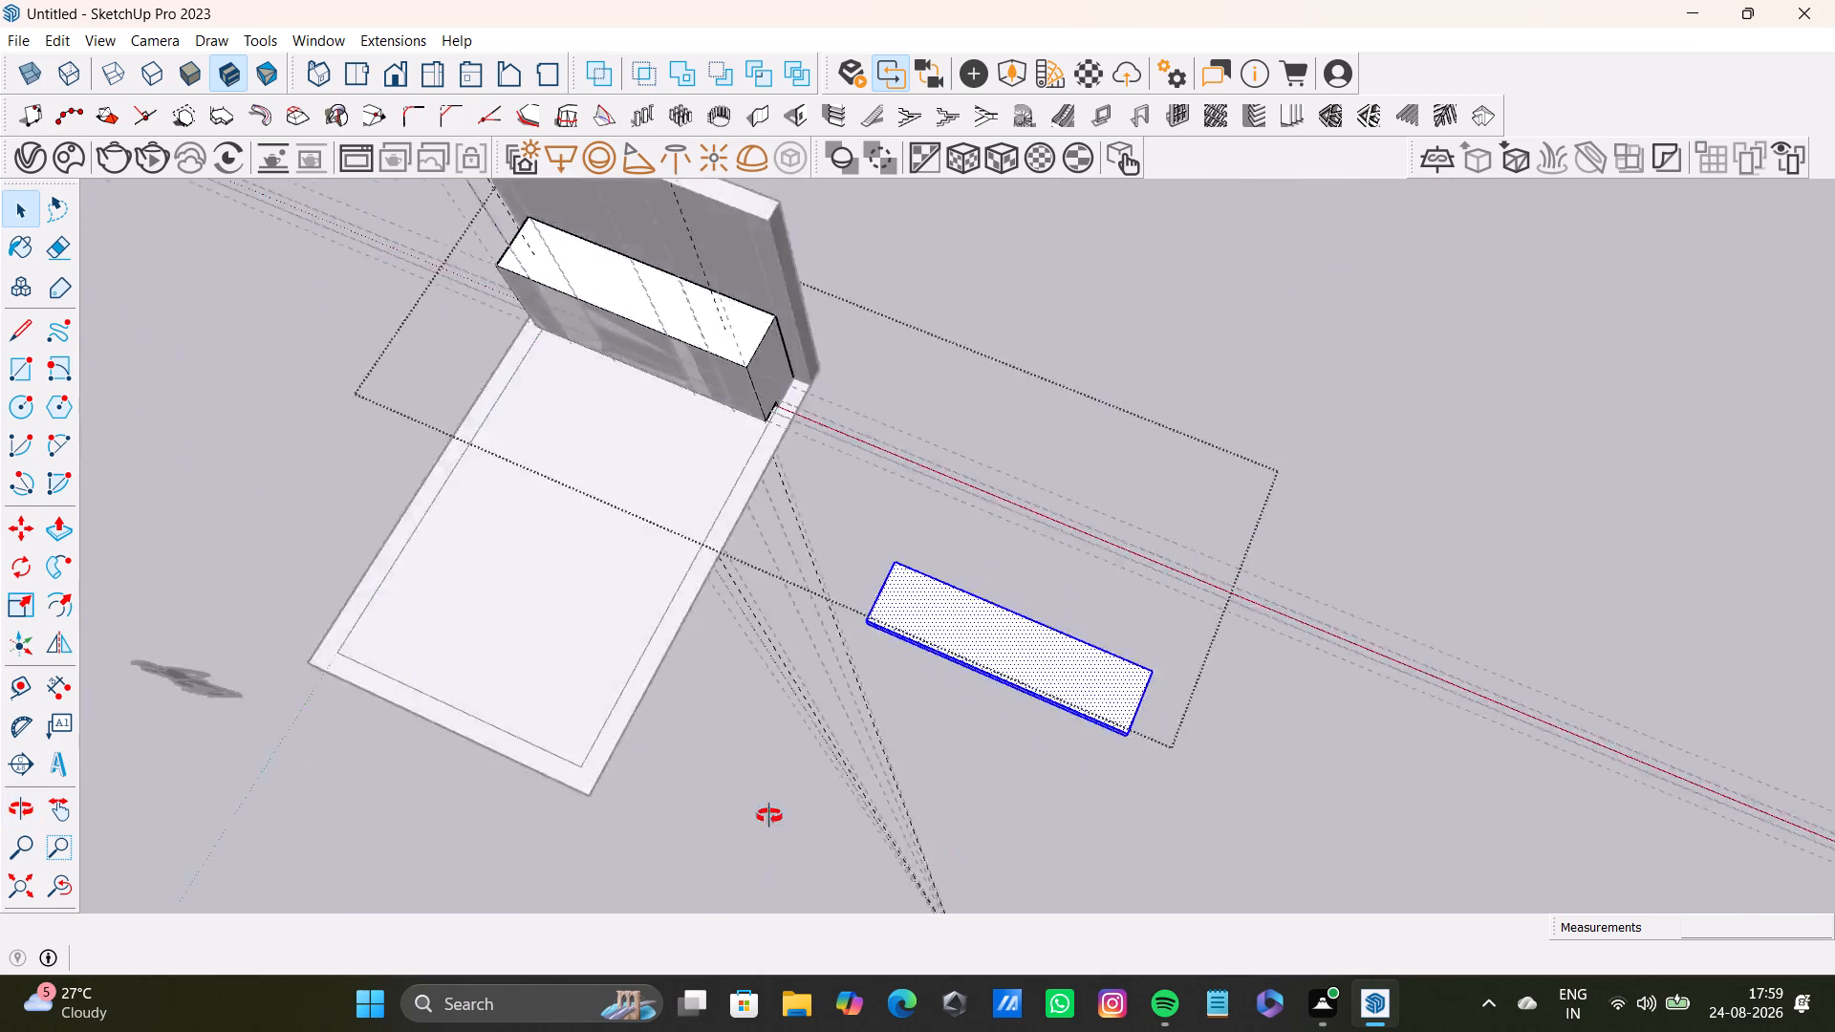
pyautogui.moveTo(769, 816); pyautogui.dragTo(950, 483, button='middle')
pyautogui.scroll(4, 966, 715)
pyautogui.keyDown('shift'); pyautogui.moveTo(954, 674); pyautogui.dragTo(1007, 633, button='middle'); pyautogui.keyUp('shift')
pyautogui.press('space')
pyautogui.click(1131, 531)
pyautogui.click(1416, 605)
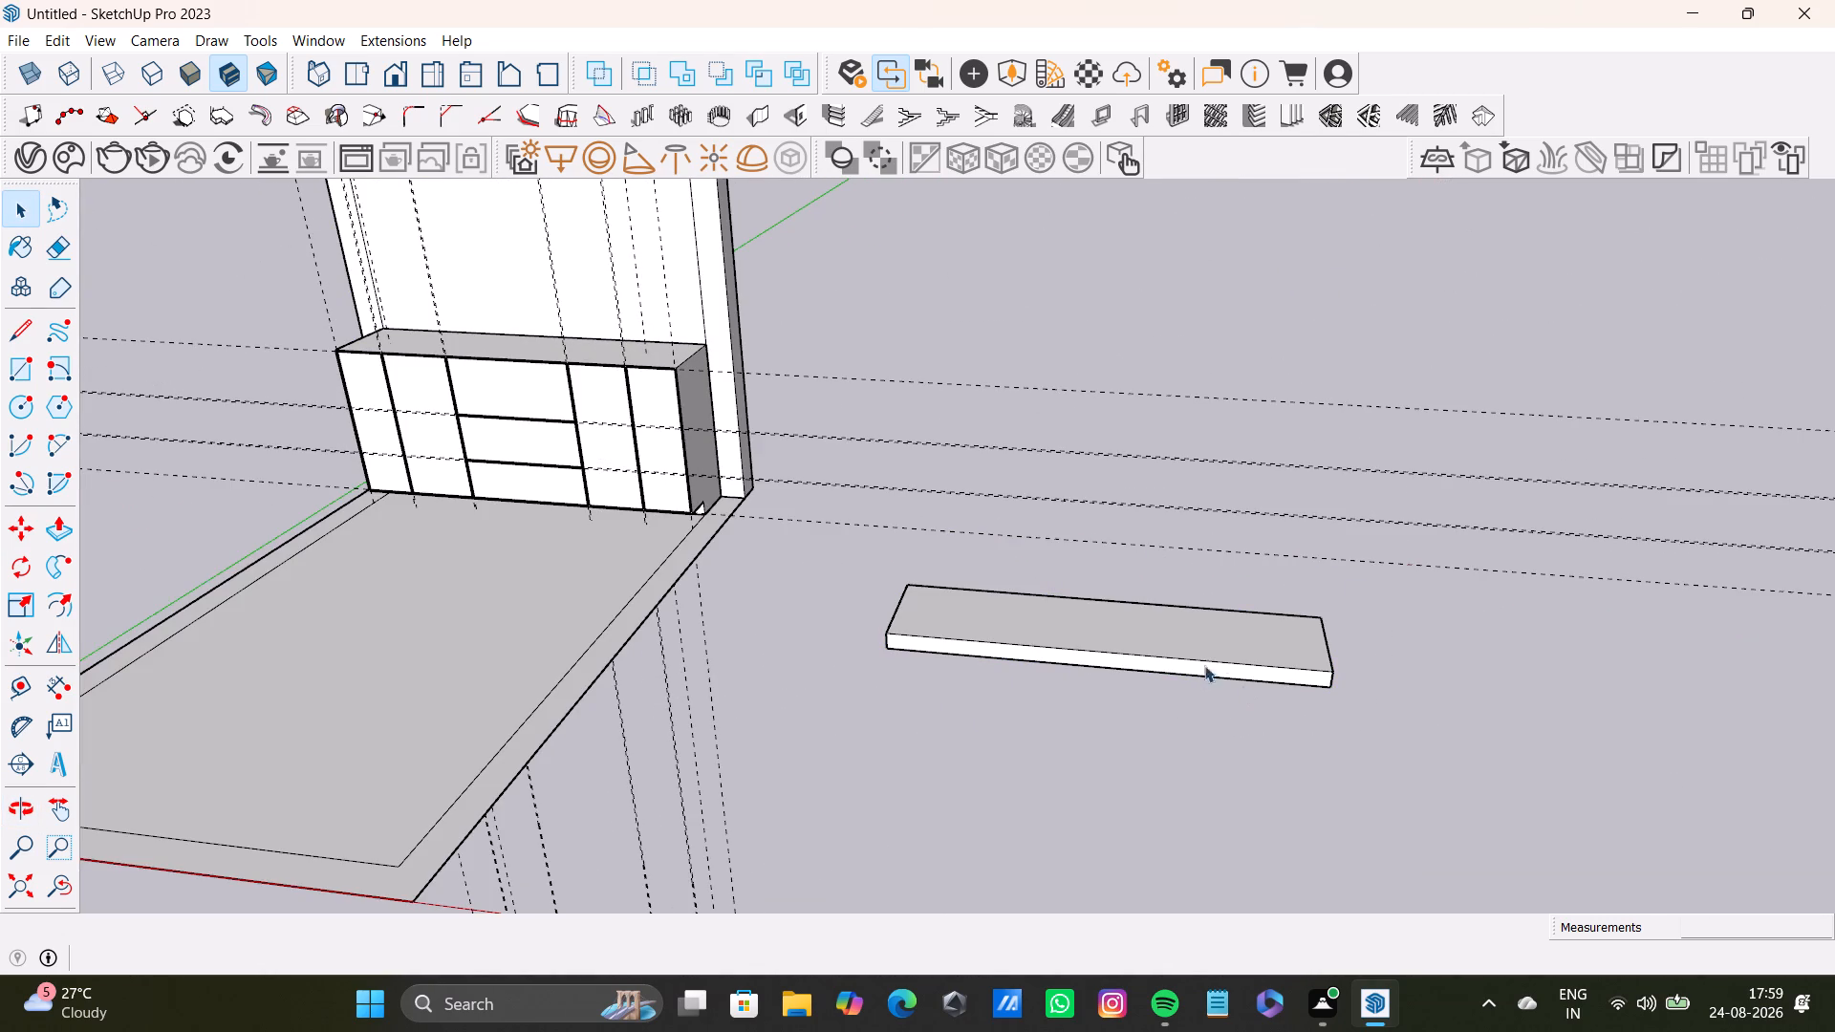
pyautogui.tripleClick(1225, 638)
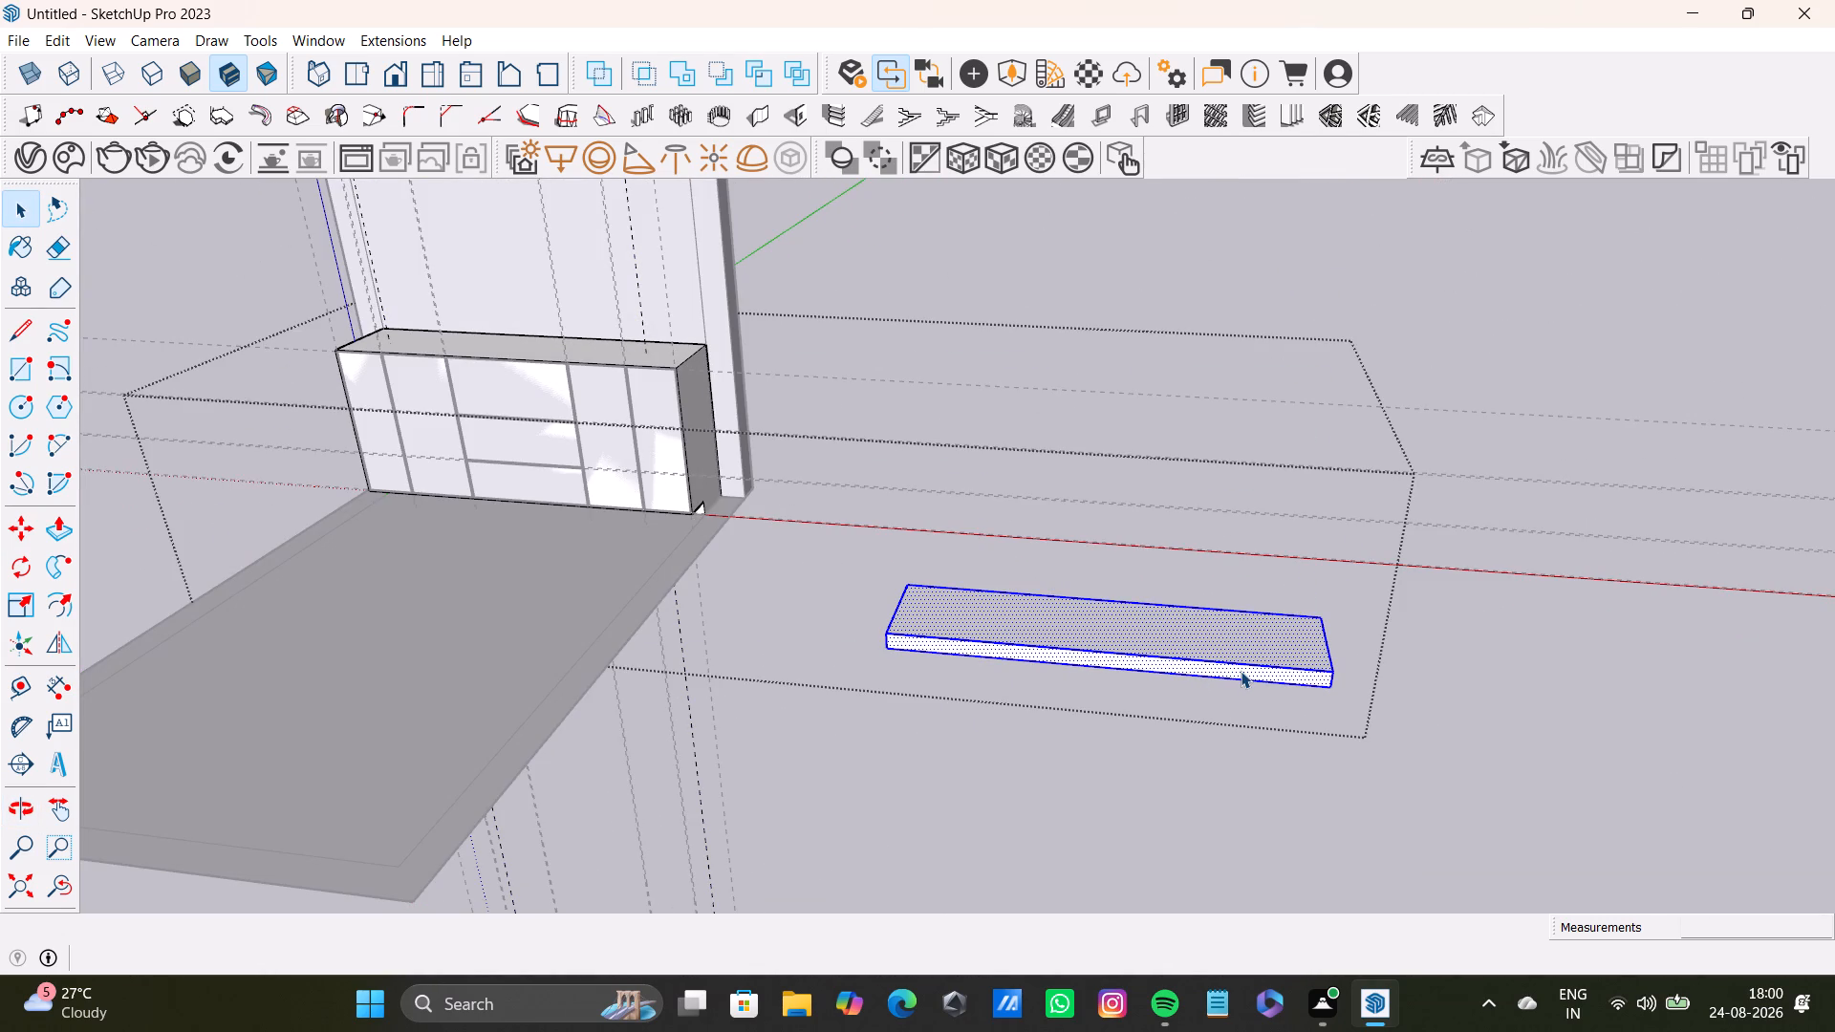
pyautogui.press('p')
pyautogui.moveTo(1208, 636); pyautogui.dragTo(1207, 645)
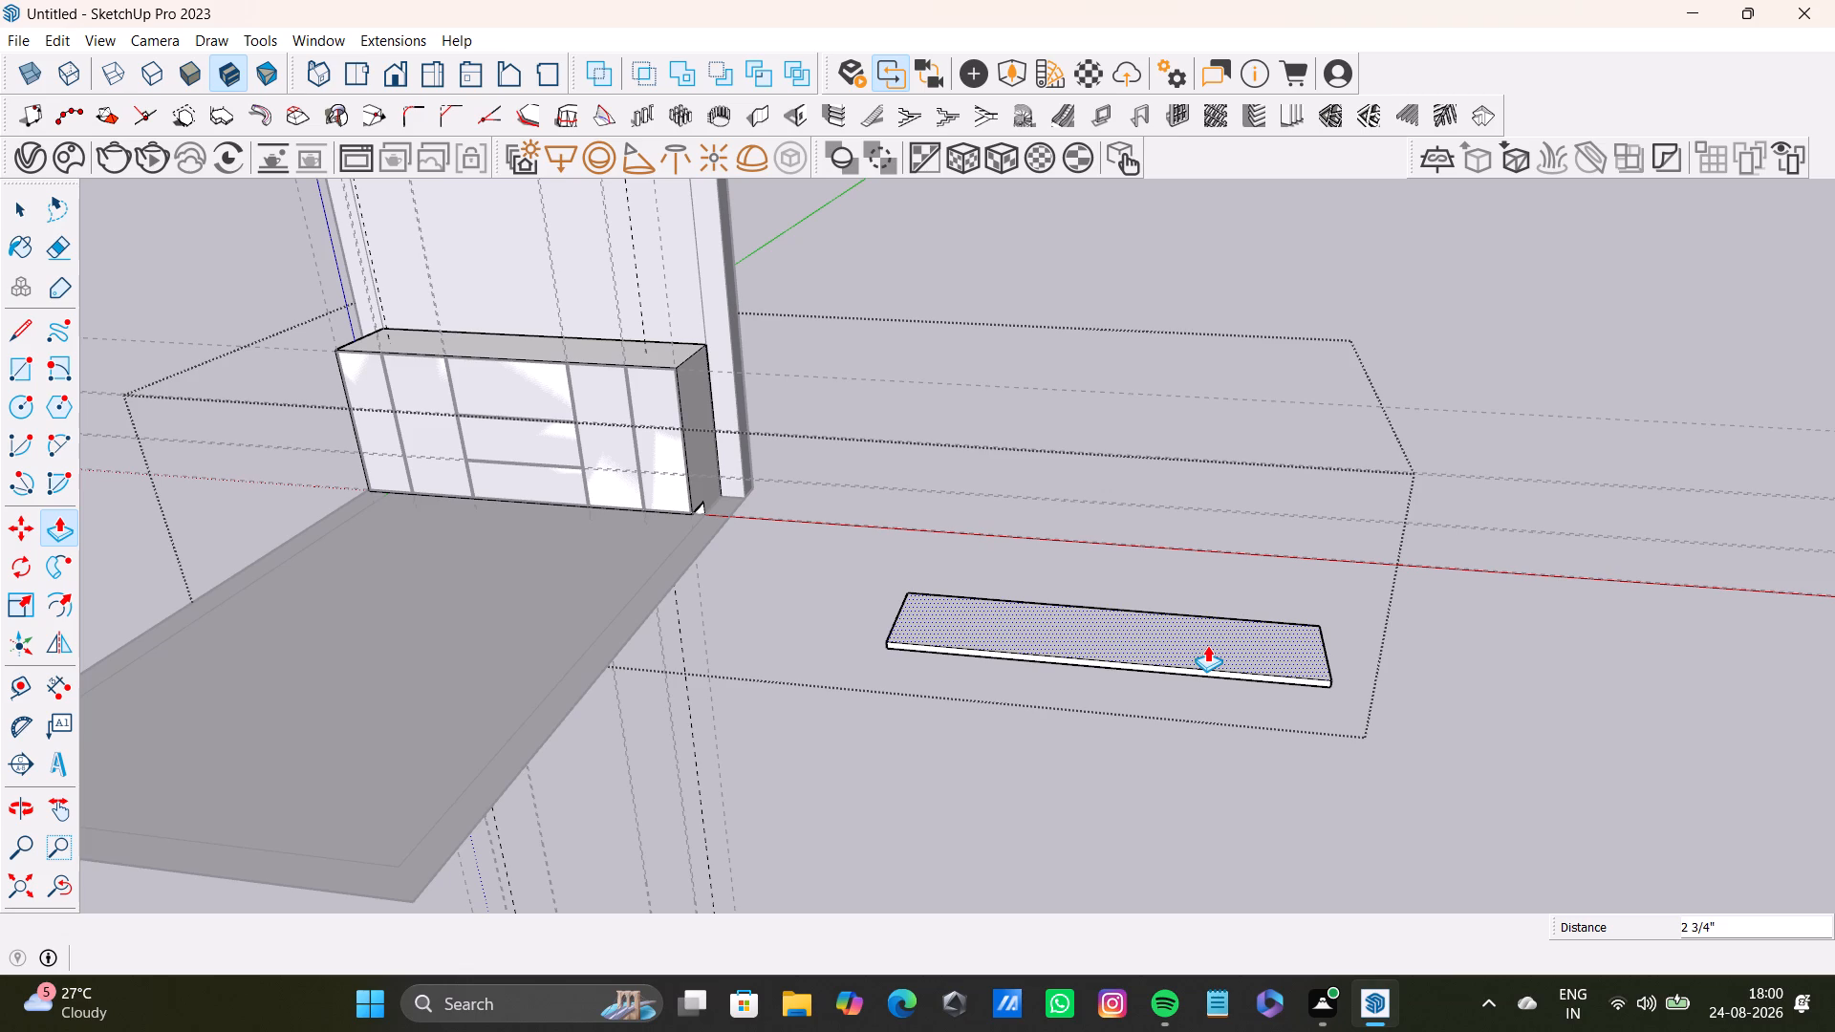
pyautogui.press('space')
pyautogui.click(1499, 687)
# Move the whole slab onto the cabinet block as a countertop, snapping its front corner to the block's top front corner.
pyautogui.tripleClick(1251, 659)
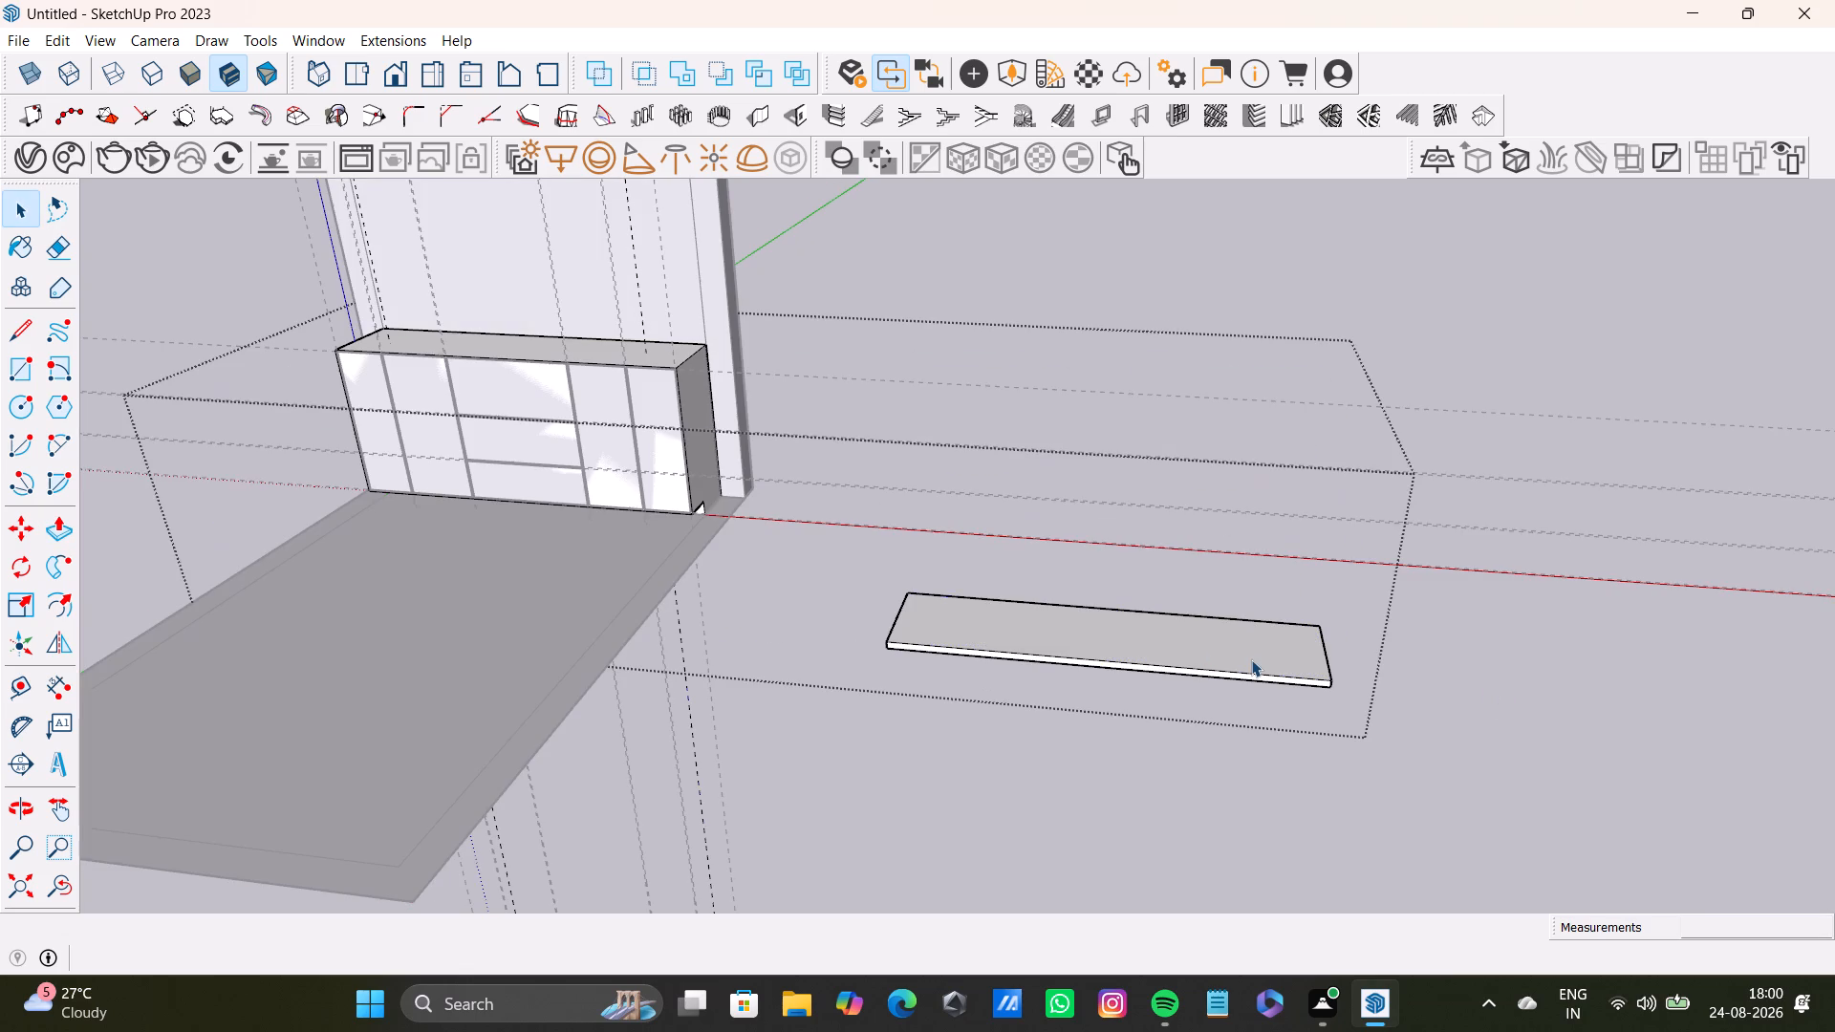
pyautogui.click(1251, 659)
pyautogui.press(',')
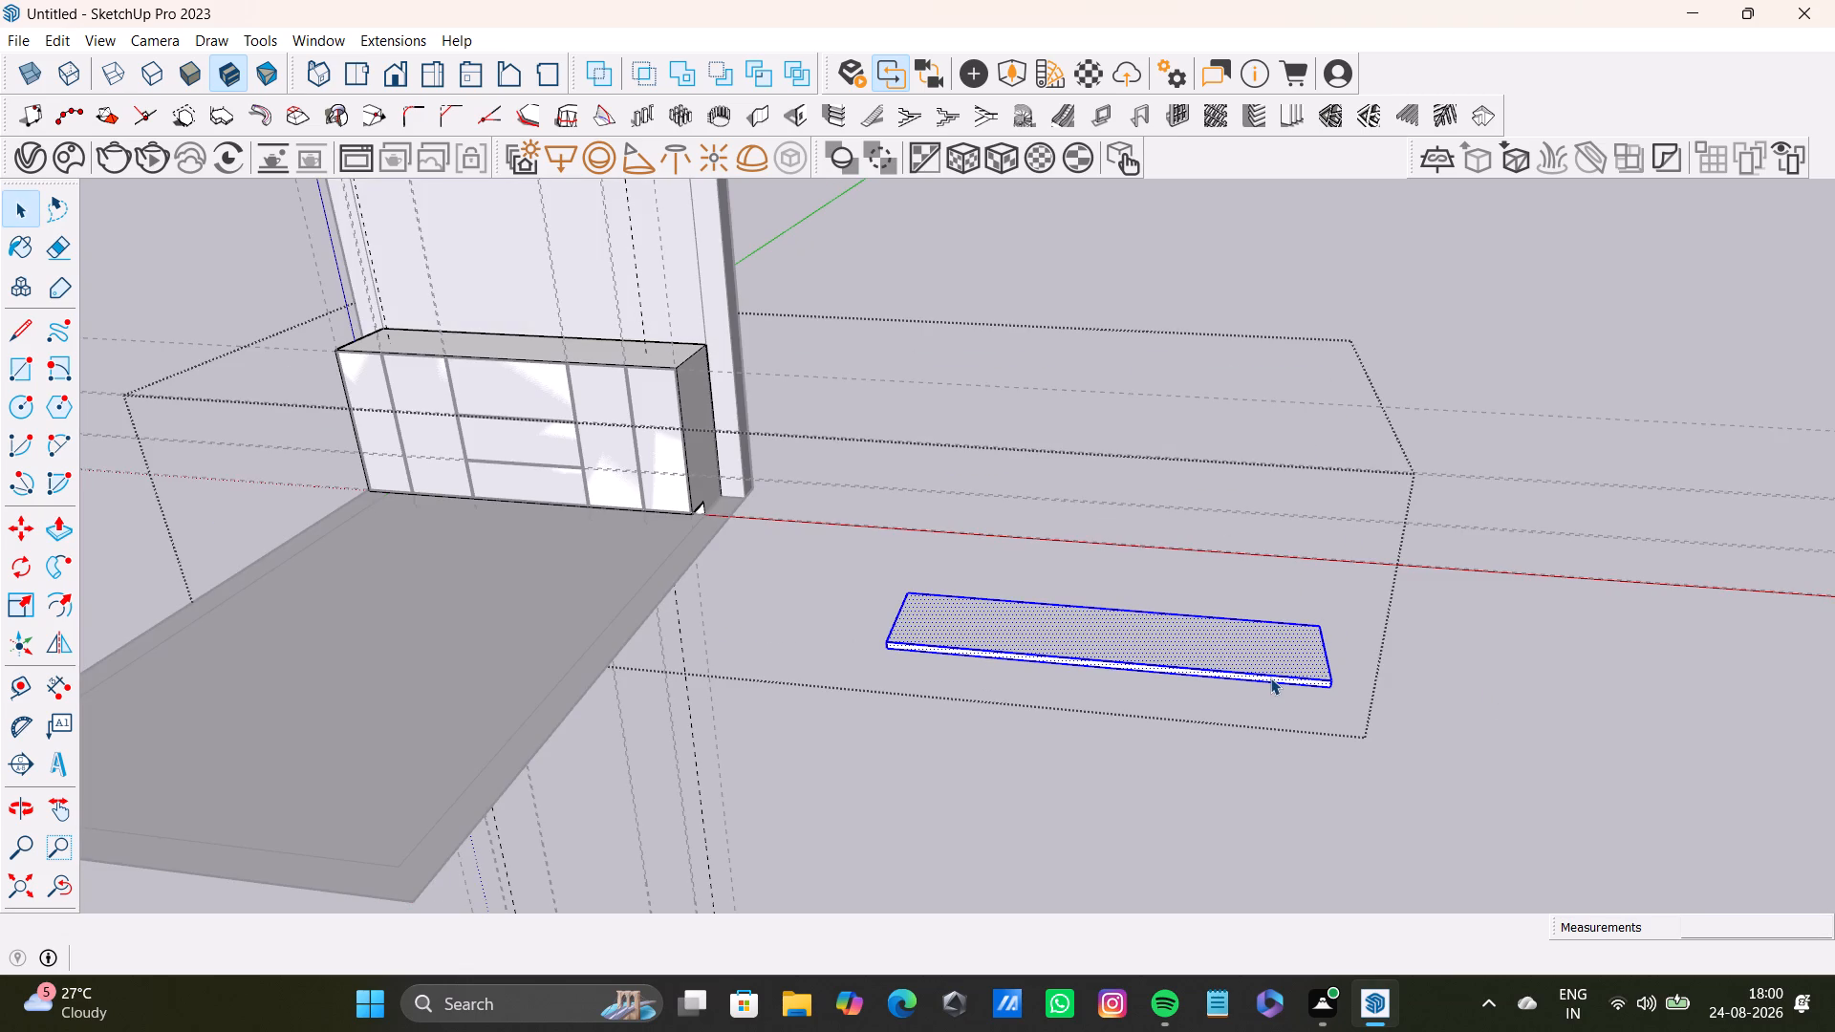
pyautogui.press('m')
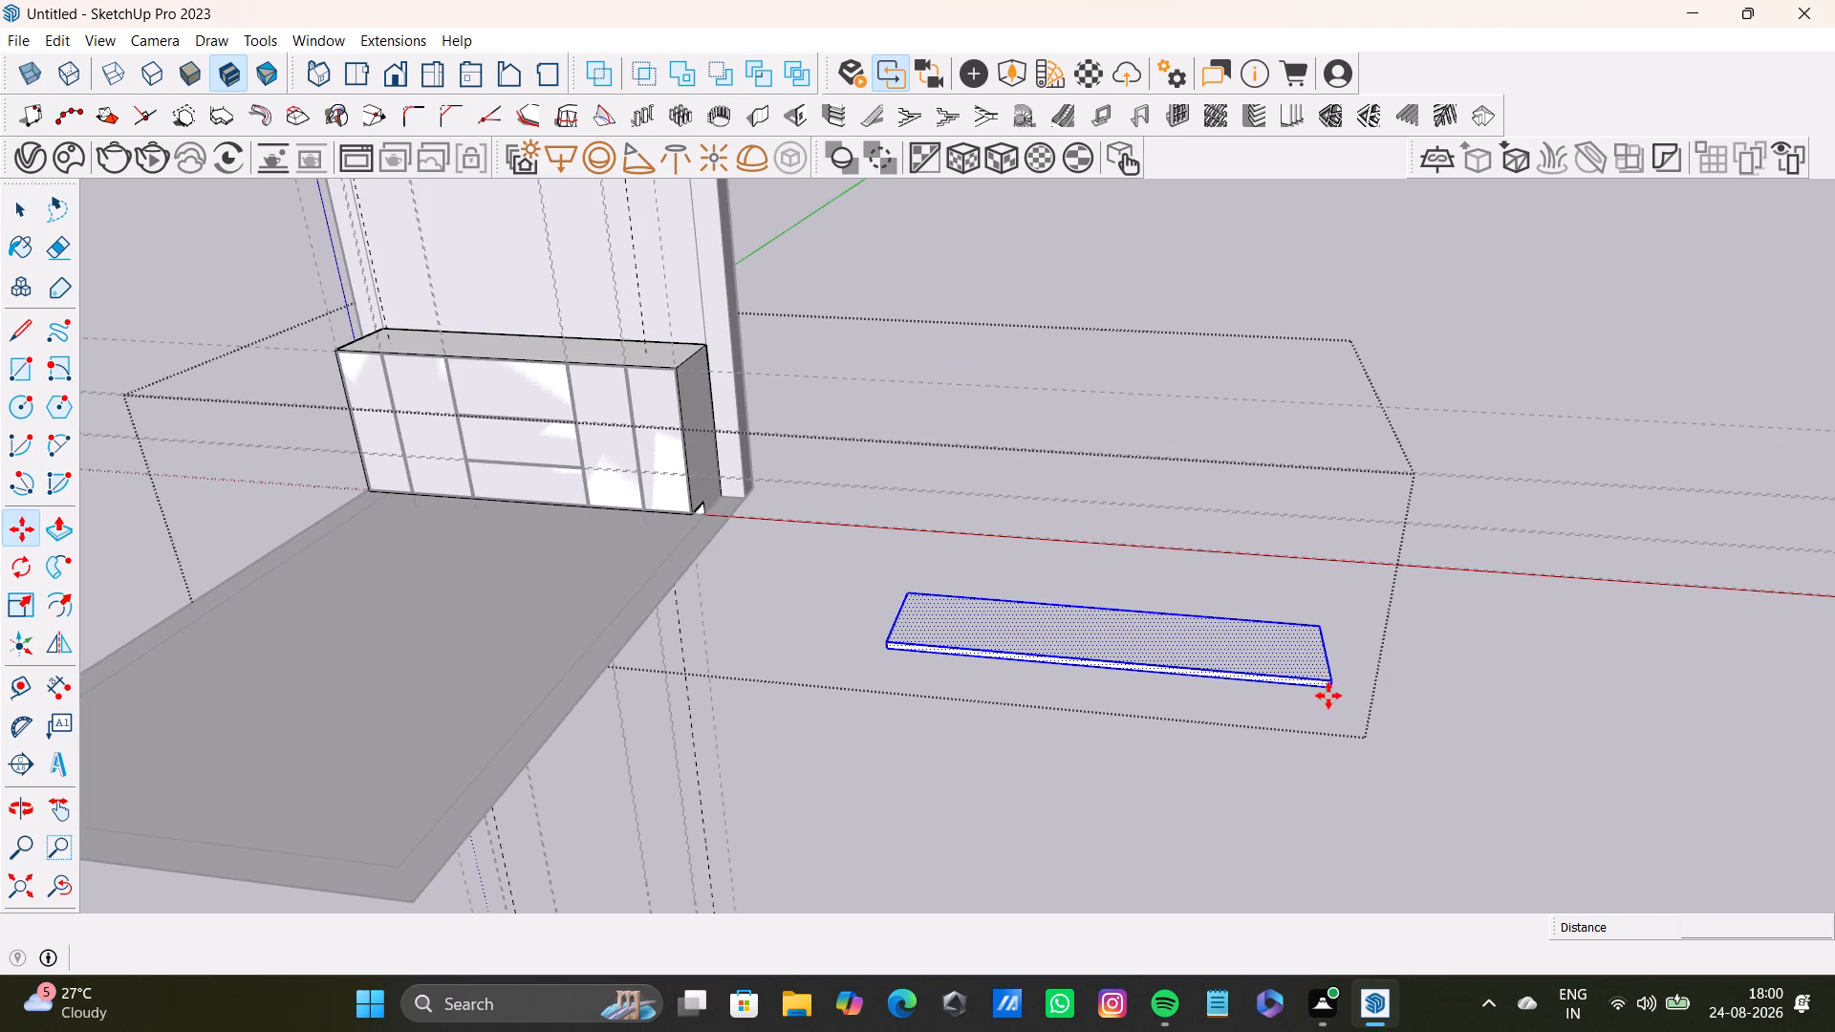
pyautogui.scroll(10, 1328, 696)
pyautogui.click(1330, 678)
pyautogui.scroll(-8, 780, 525)
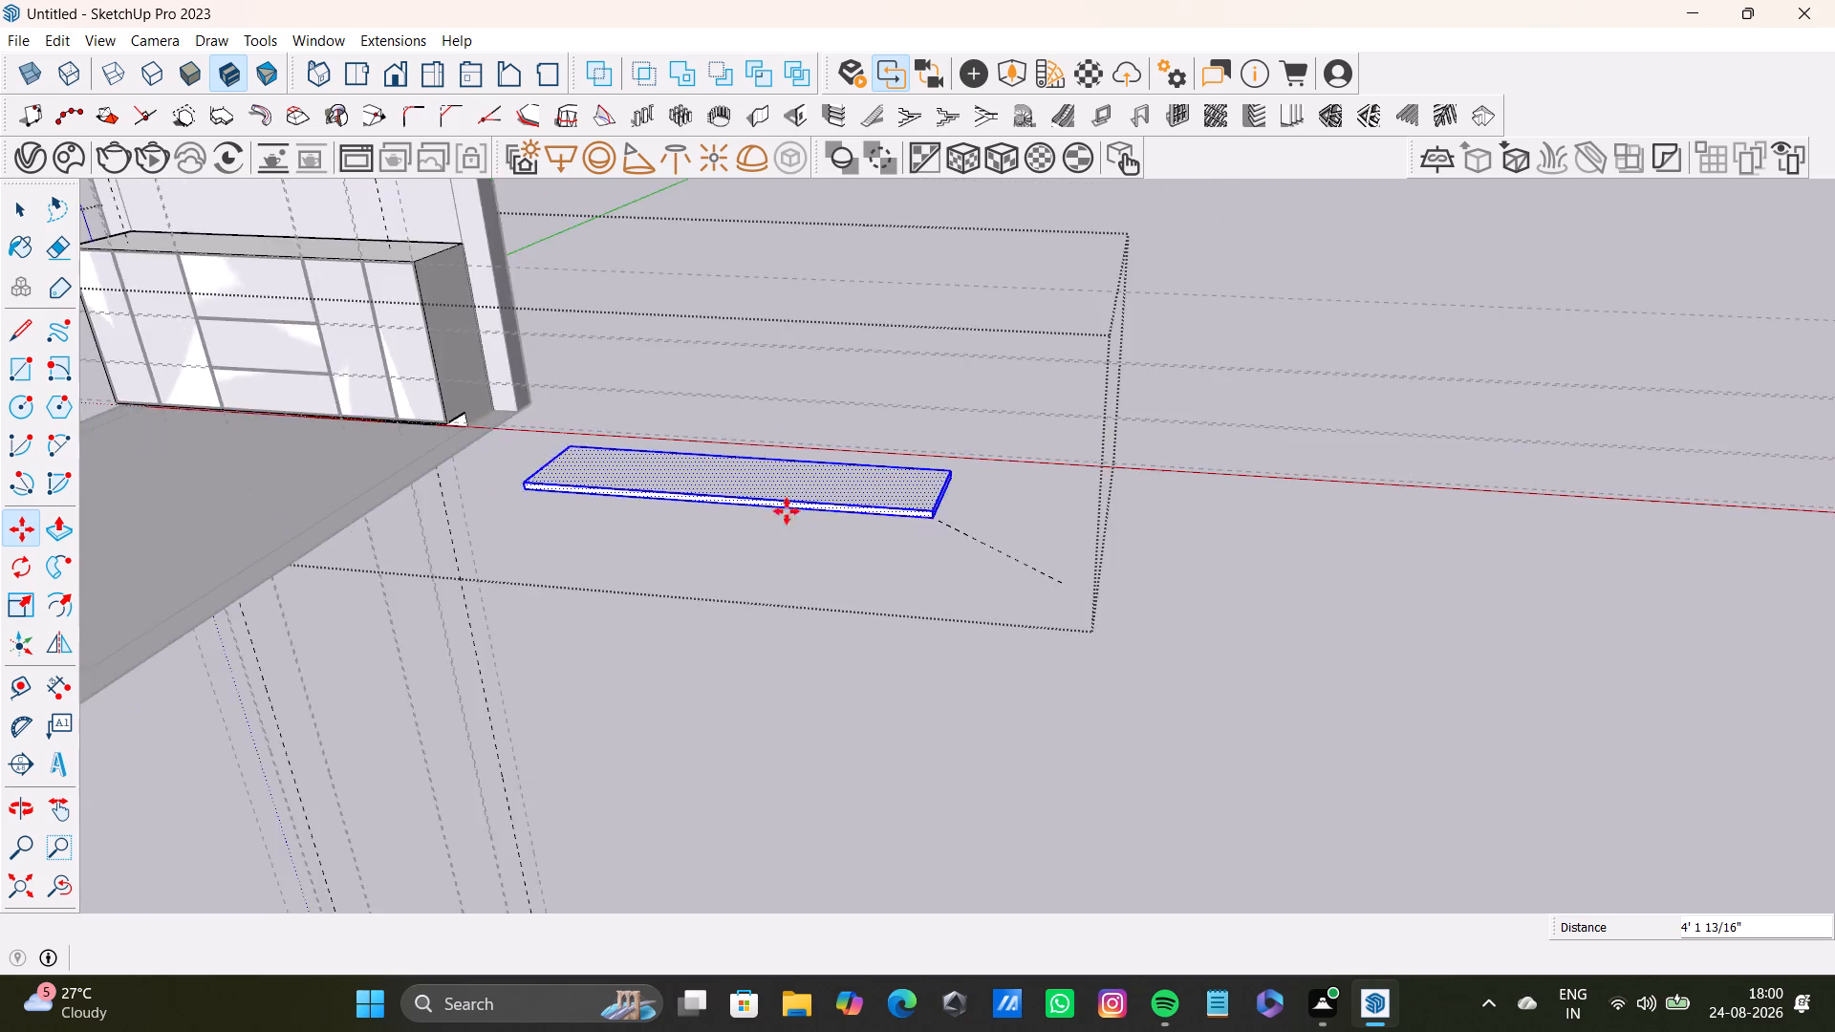
pyautogui.keyDown('shift'); pyautogui.moveTo(505, 417); pyautogui.dragTo(1086, 525, button='middle'); pyautogui.keyUp('shift')
pyautogui.scroll(6, 962, 399)
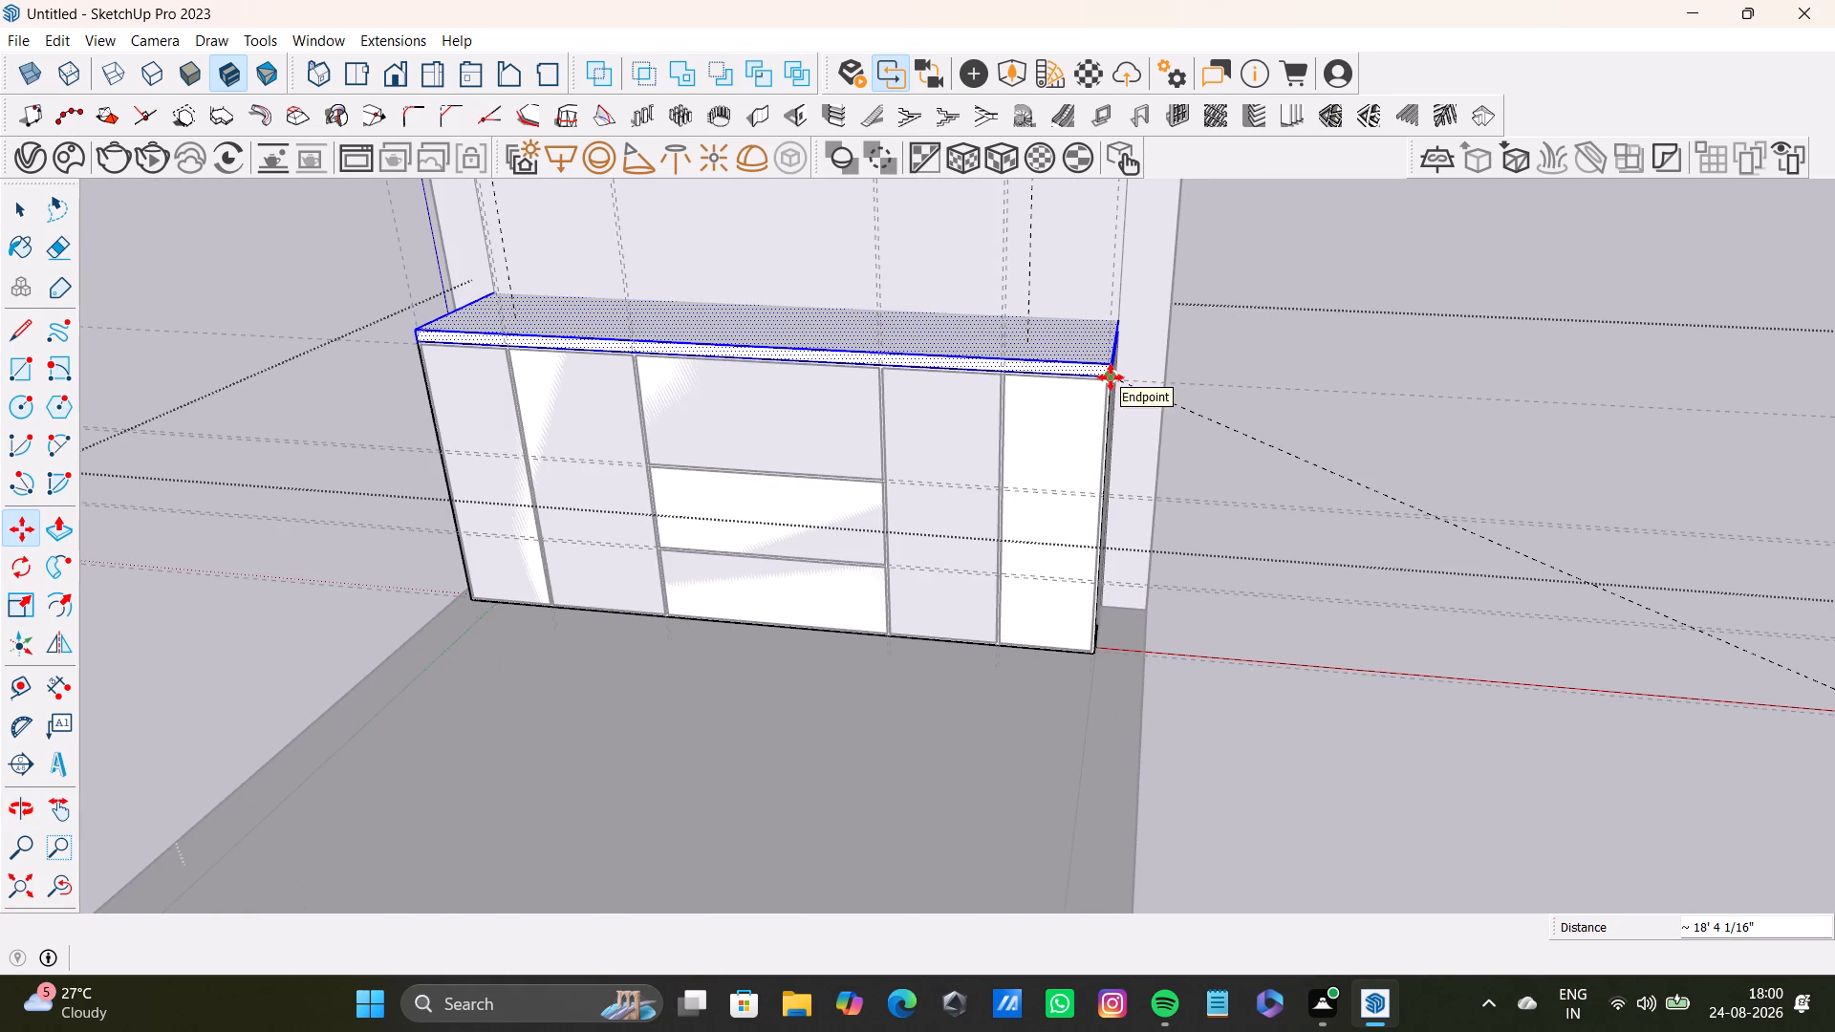
pyautogui.click(1111, 377)
pyautogui.press('space')
pyautogui.scroll(-8, 1034, 458)
pyautogui.moveTo(1090, 453); pyautogui.dragTo(645, 570, button='middle')
pyautogui.scroll(2, 1169, 479)
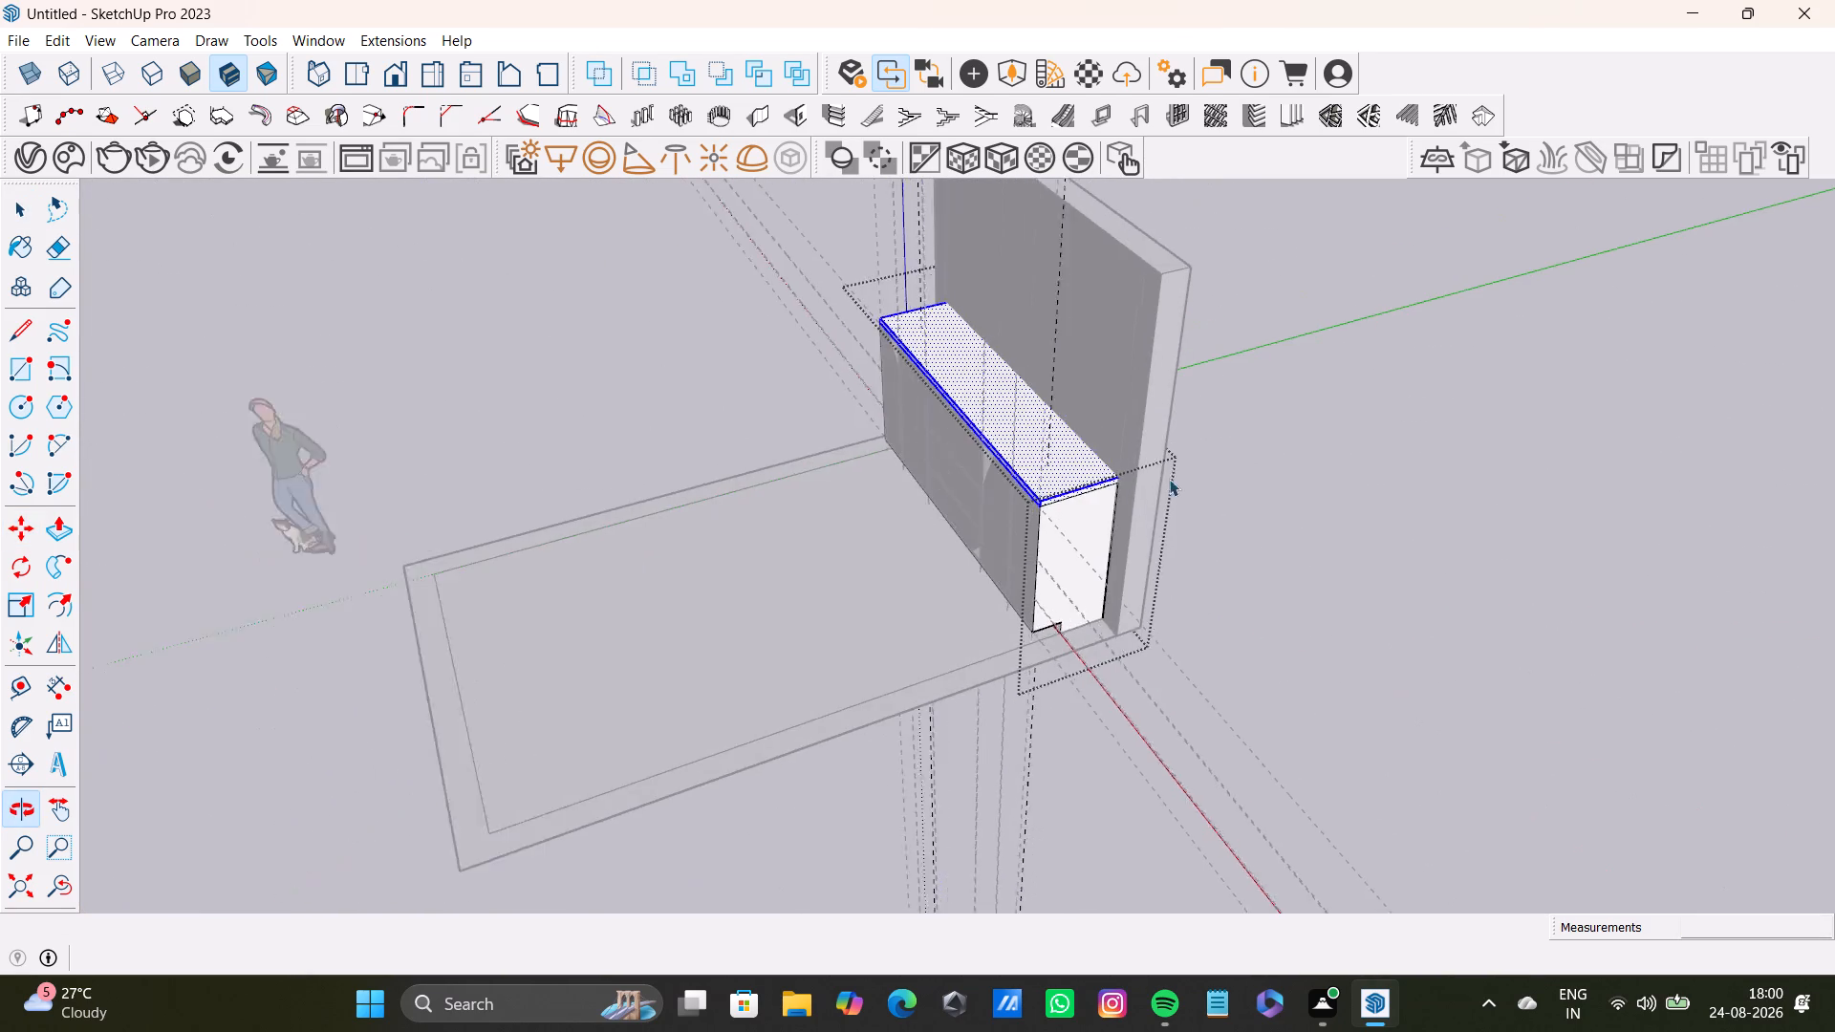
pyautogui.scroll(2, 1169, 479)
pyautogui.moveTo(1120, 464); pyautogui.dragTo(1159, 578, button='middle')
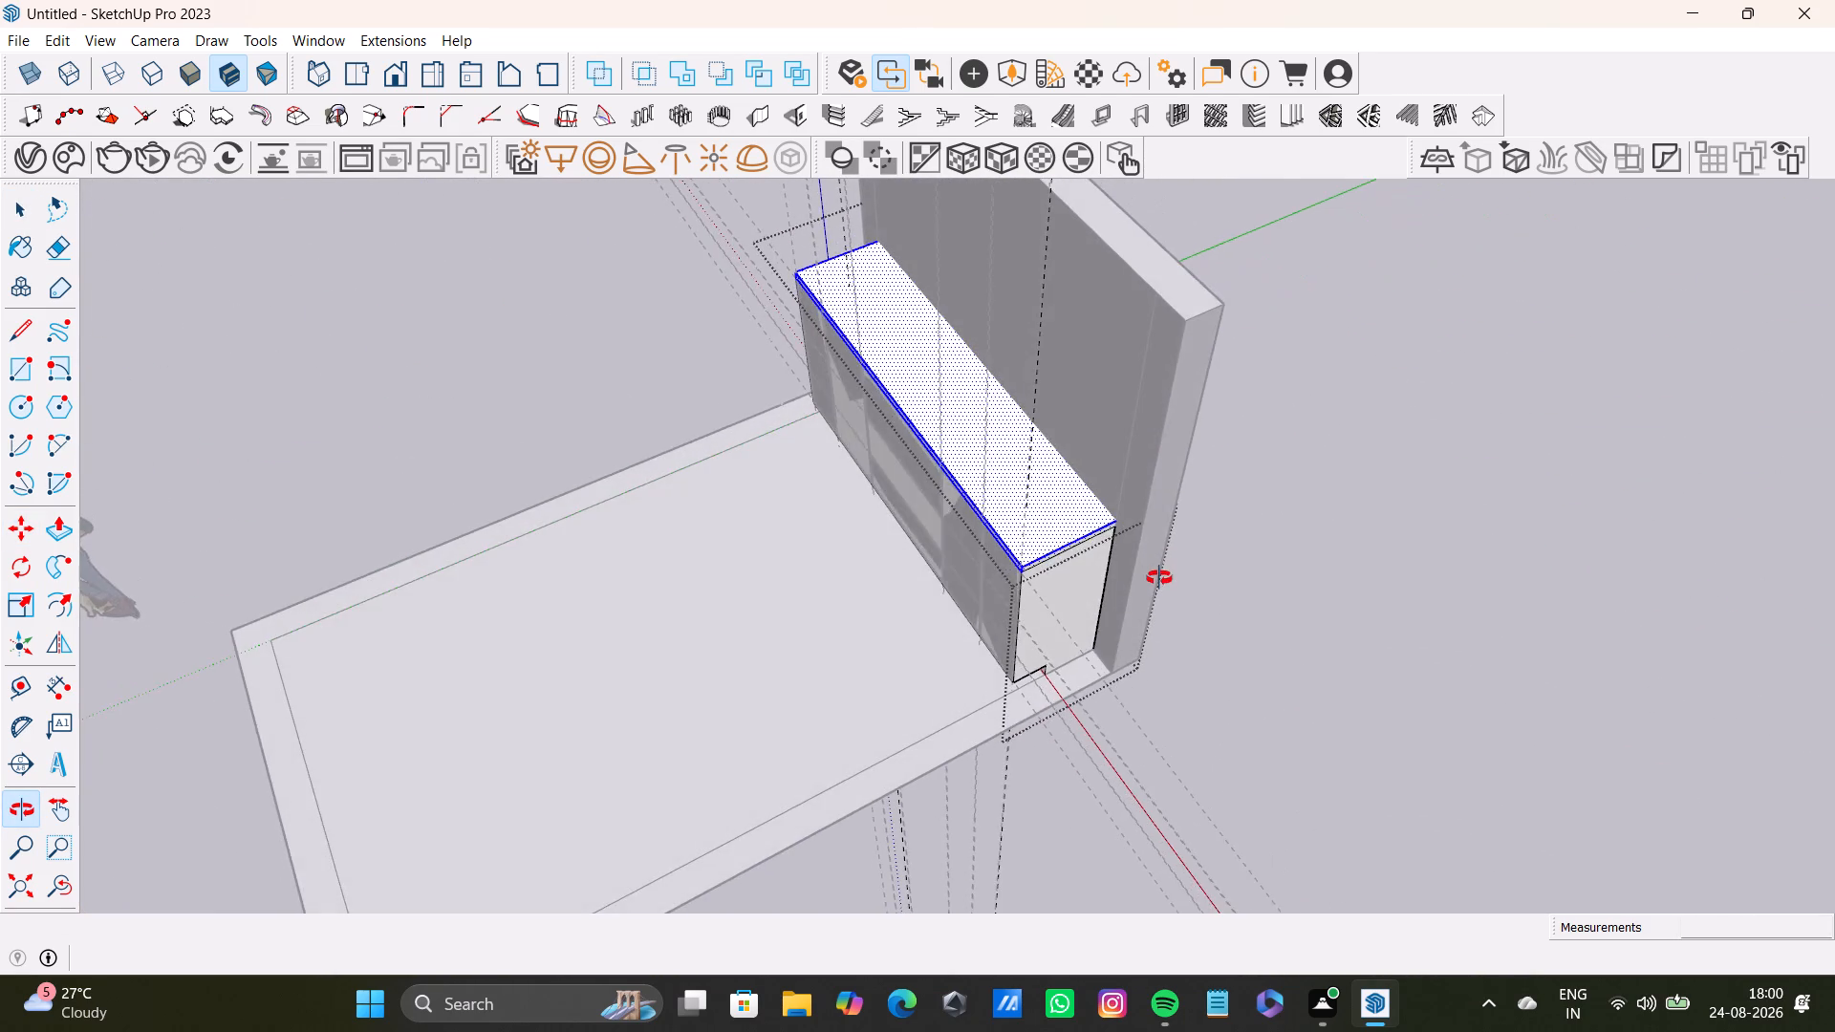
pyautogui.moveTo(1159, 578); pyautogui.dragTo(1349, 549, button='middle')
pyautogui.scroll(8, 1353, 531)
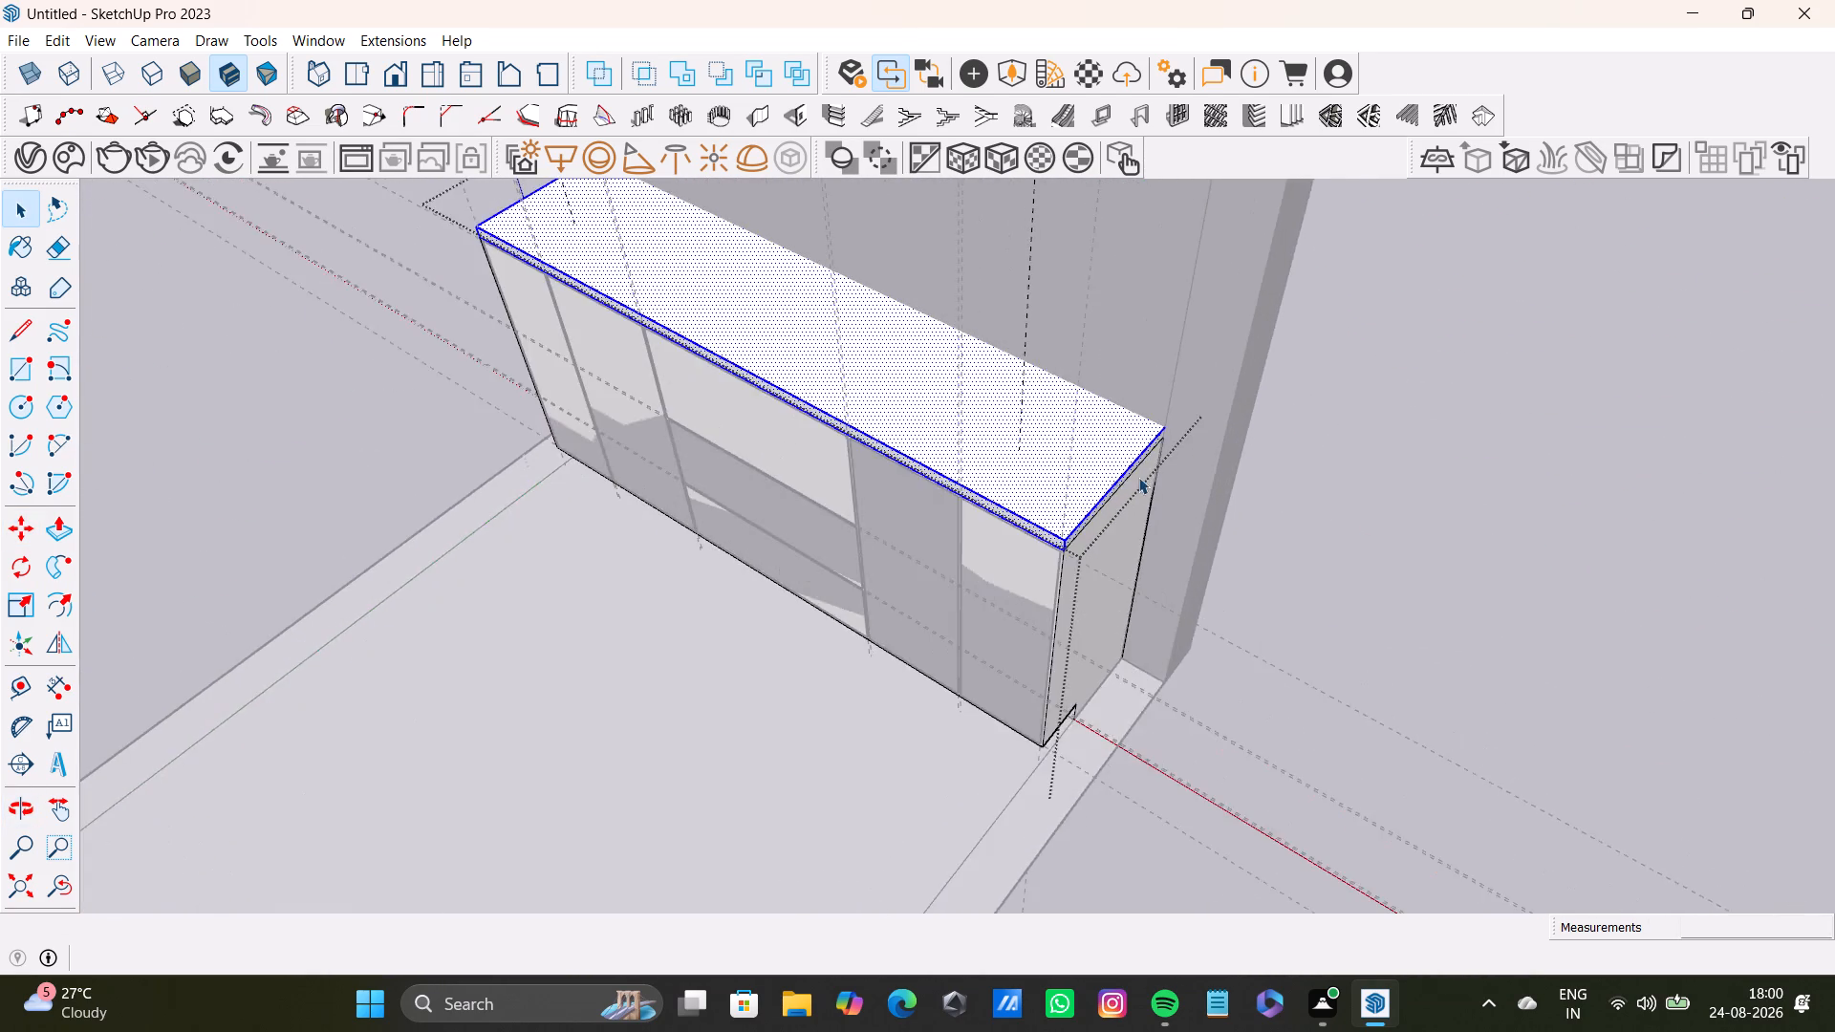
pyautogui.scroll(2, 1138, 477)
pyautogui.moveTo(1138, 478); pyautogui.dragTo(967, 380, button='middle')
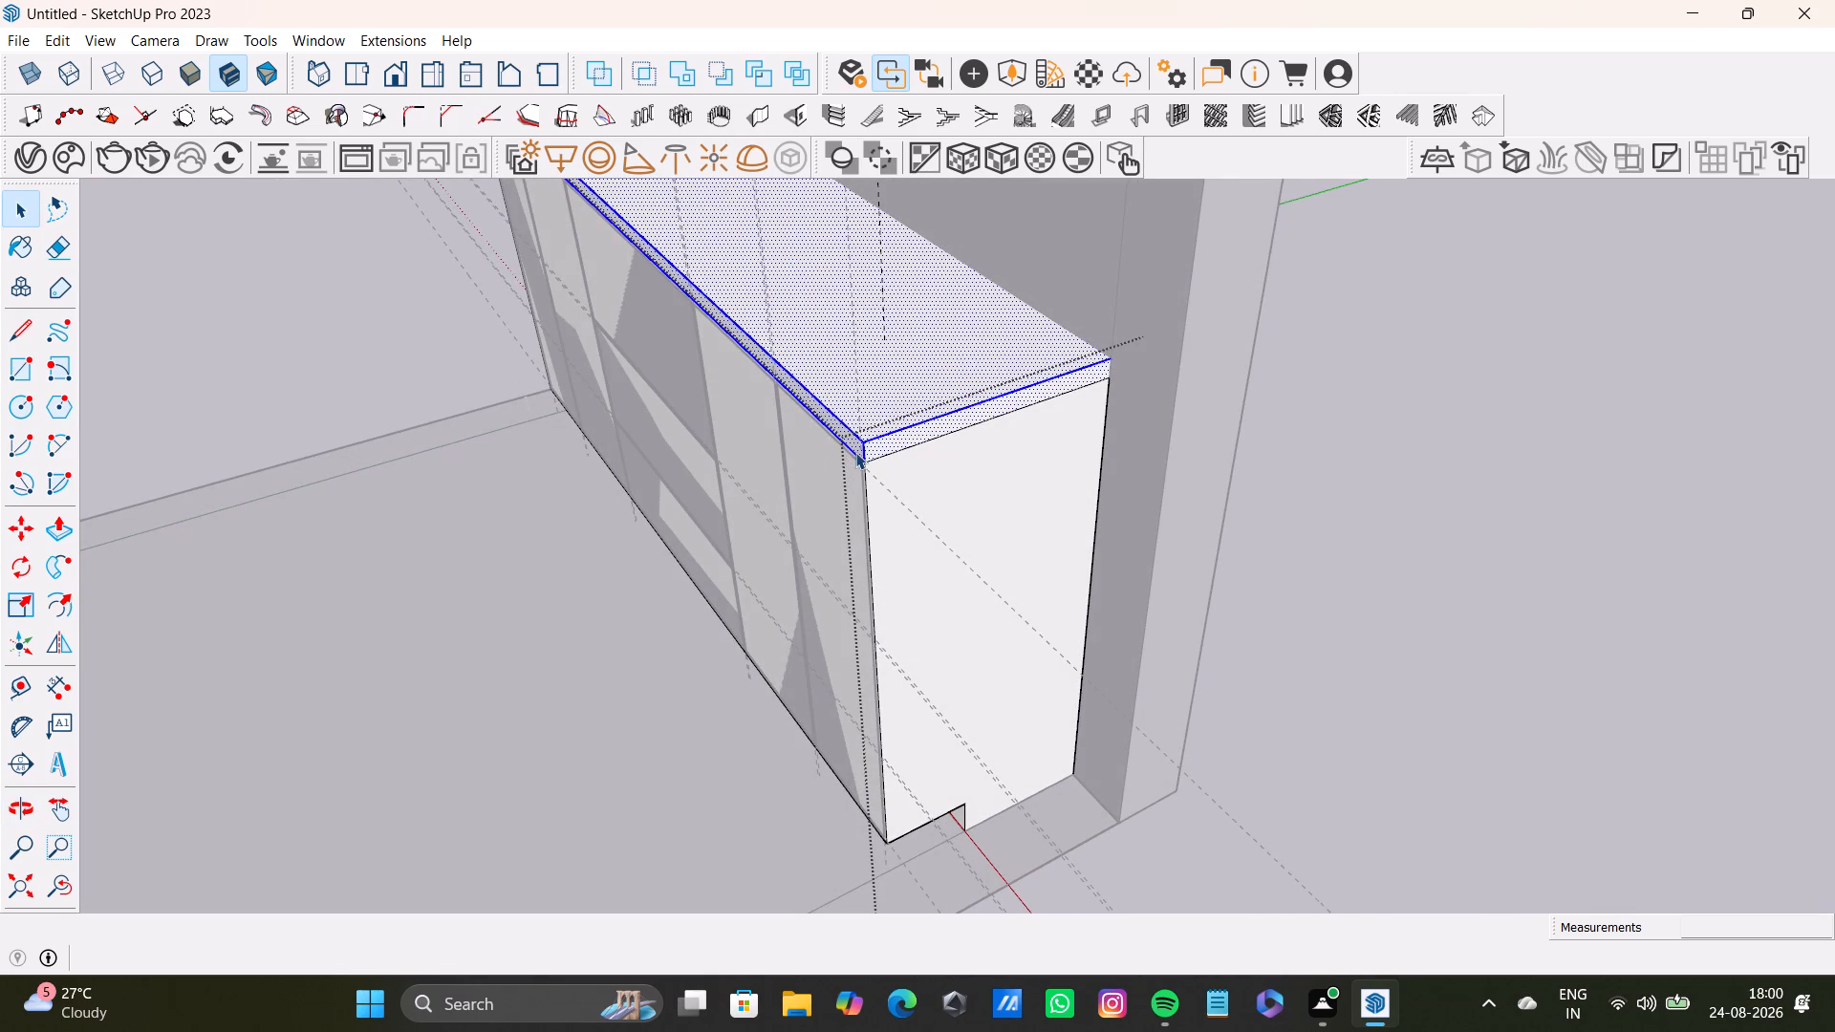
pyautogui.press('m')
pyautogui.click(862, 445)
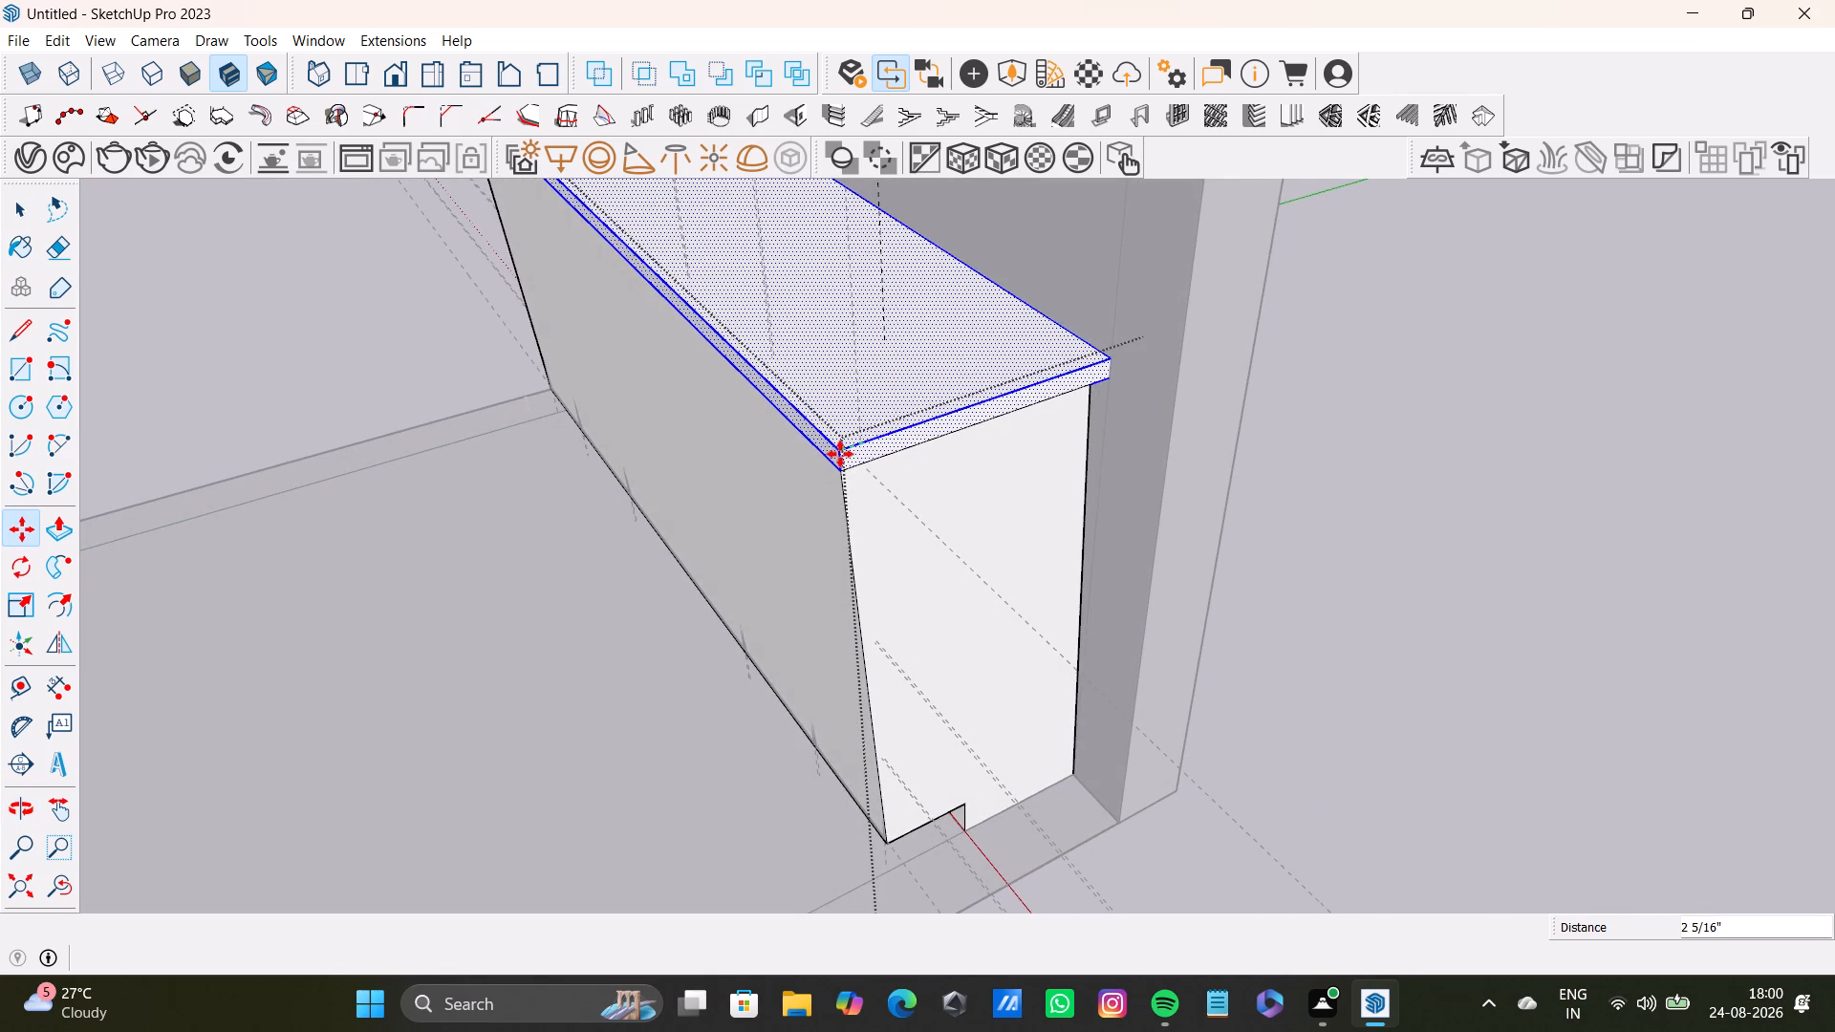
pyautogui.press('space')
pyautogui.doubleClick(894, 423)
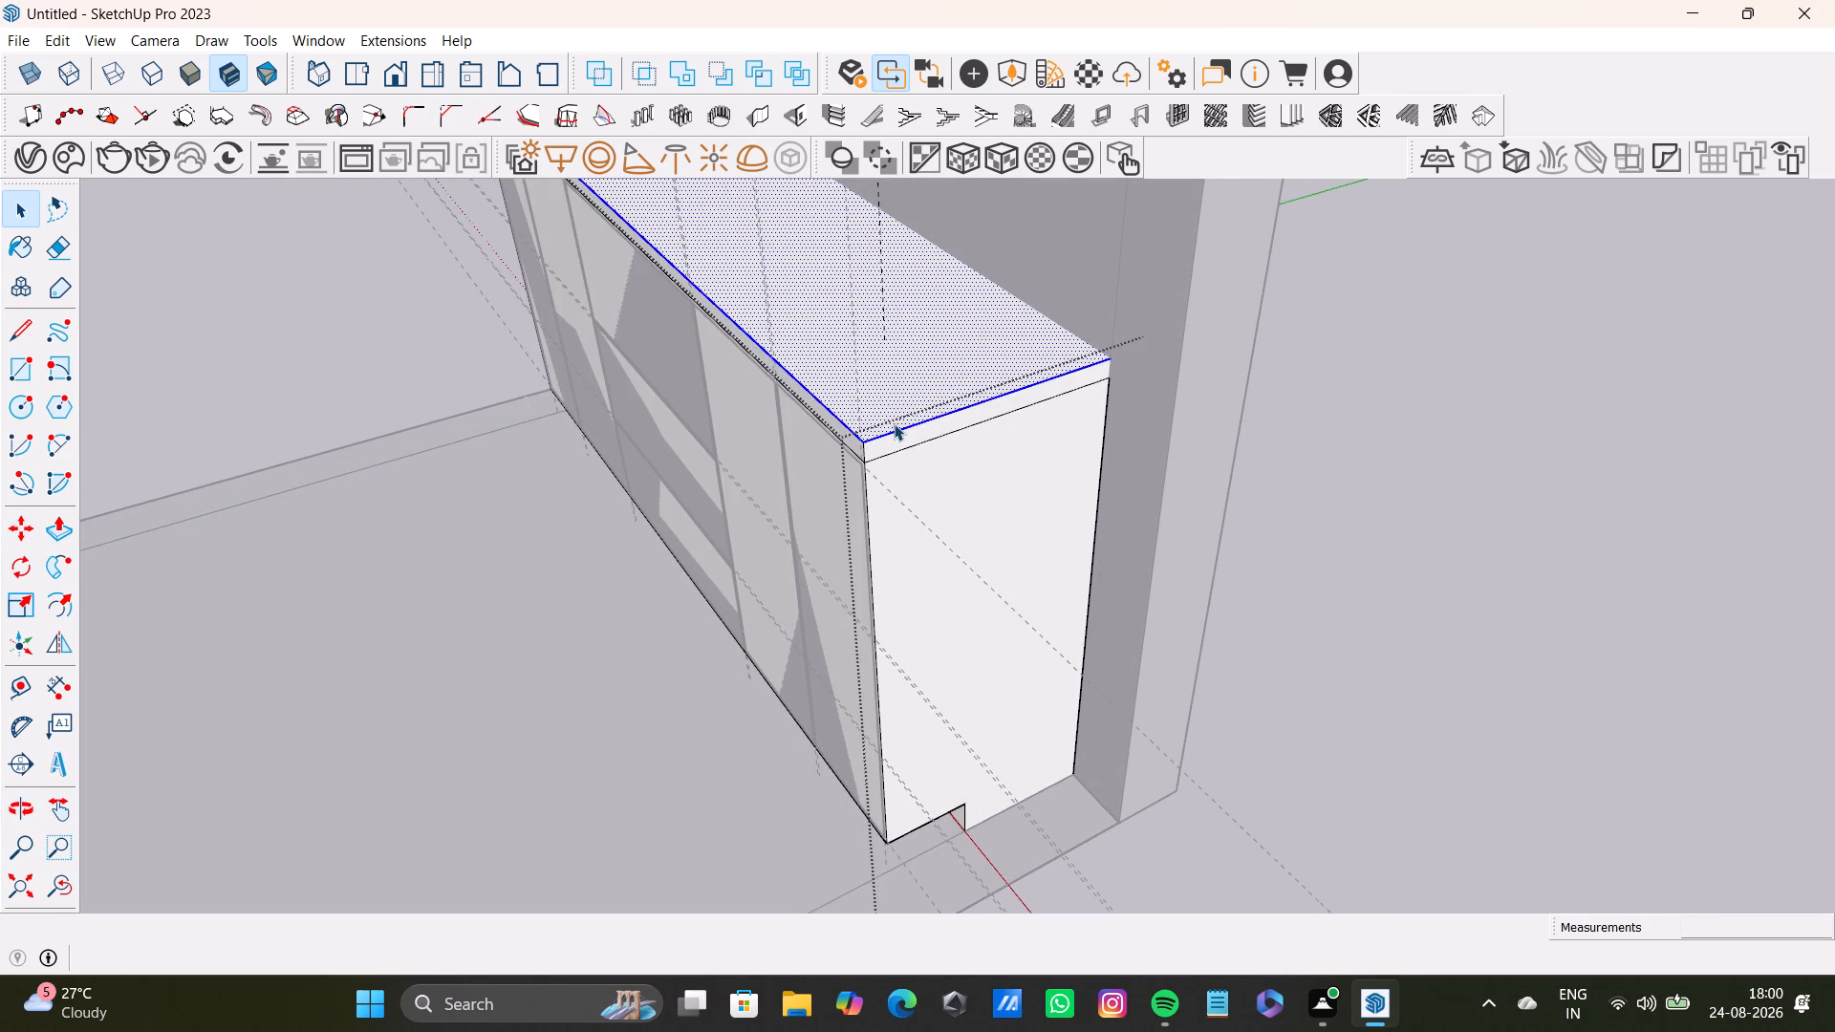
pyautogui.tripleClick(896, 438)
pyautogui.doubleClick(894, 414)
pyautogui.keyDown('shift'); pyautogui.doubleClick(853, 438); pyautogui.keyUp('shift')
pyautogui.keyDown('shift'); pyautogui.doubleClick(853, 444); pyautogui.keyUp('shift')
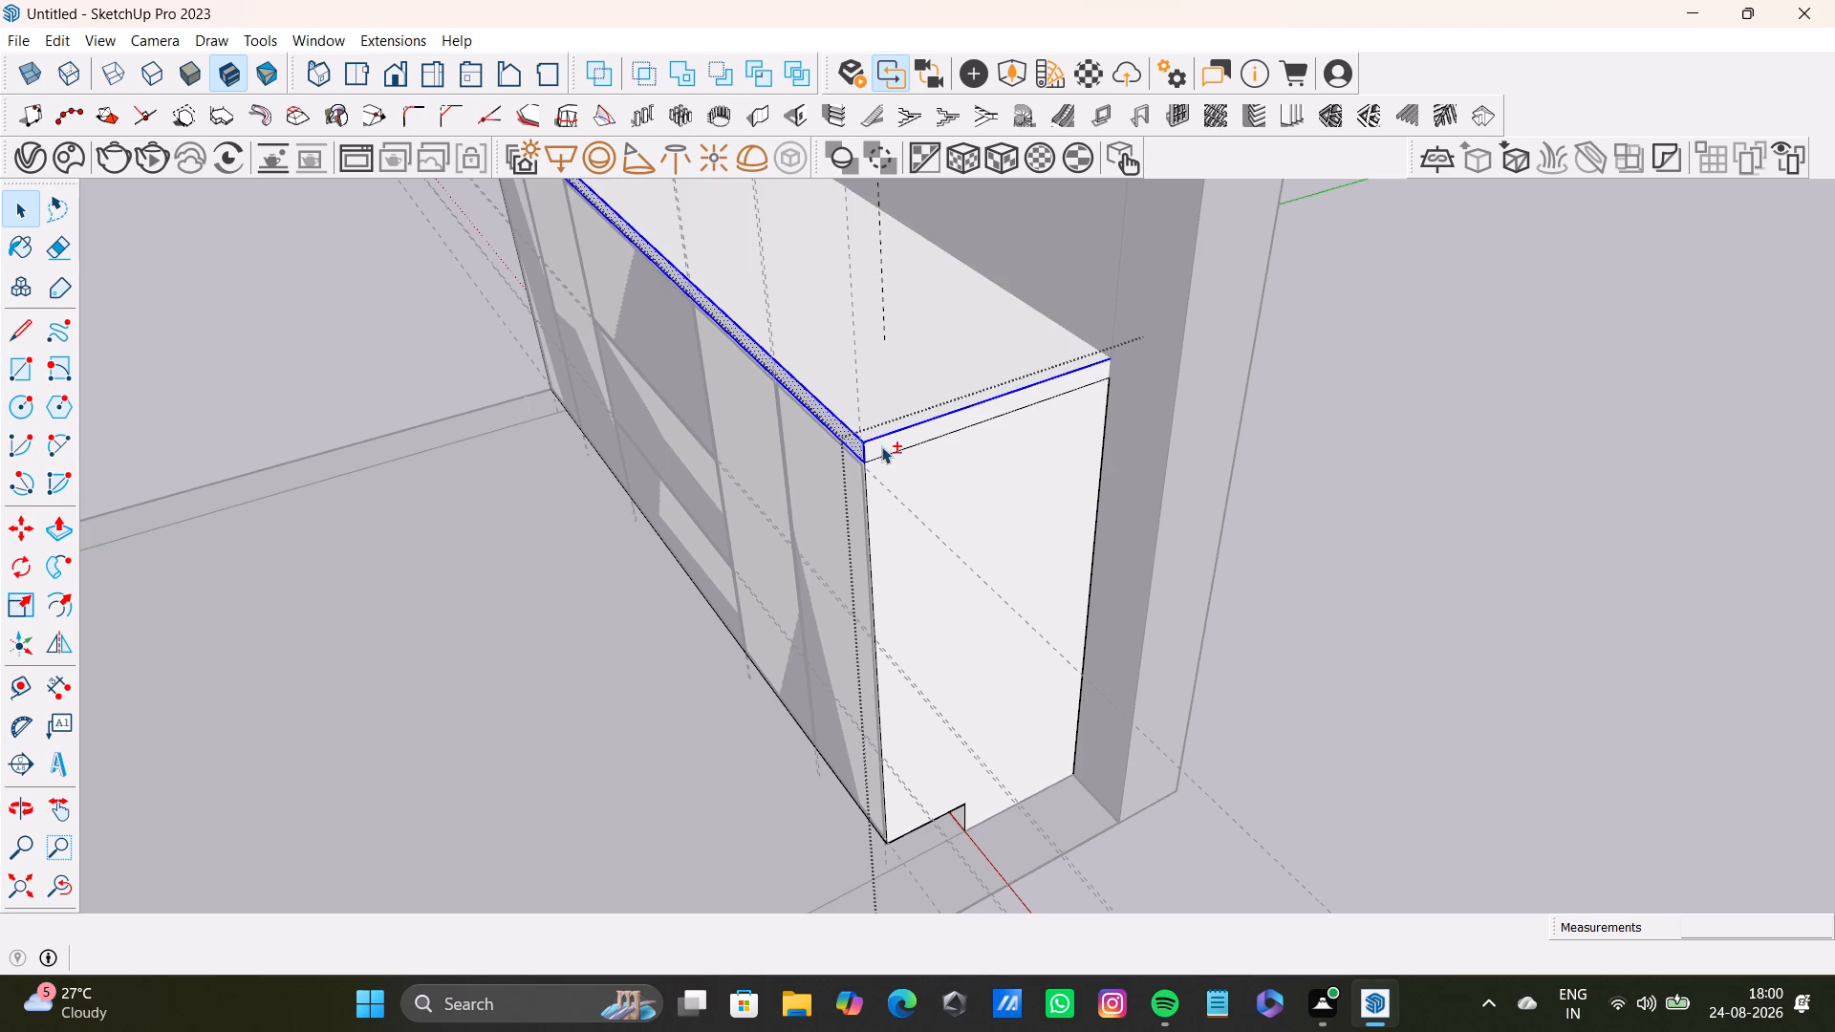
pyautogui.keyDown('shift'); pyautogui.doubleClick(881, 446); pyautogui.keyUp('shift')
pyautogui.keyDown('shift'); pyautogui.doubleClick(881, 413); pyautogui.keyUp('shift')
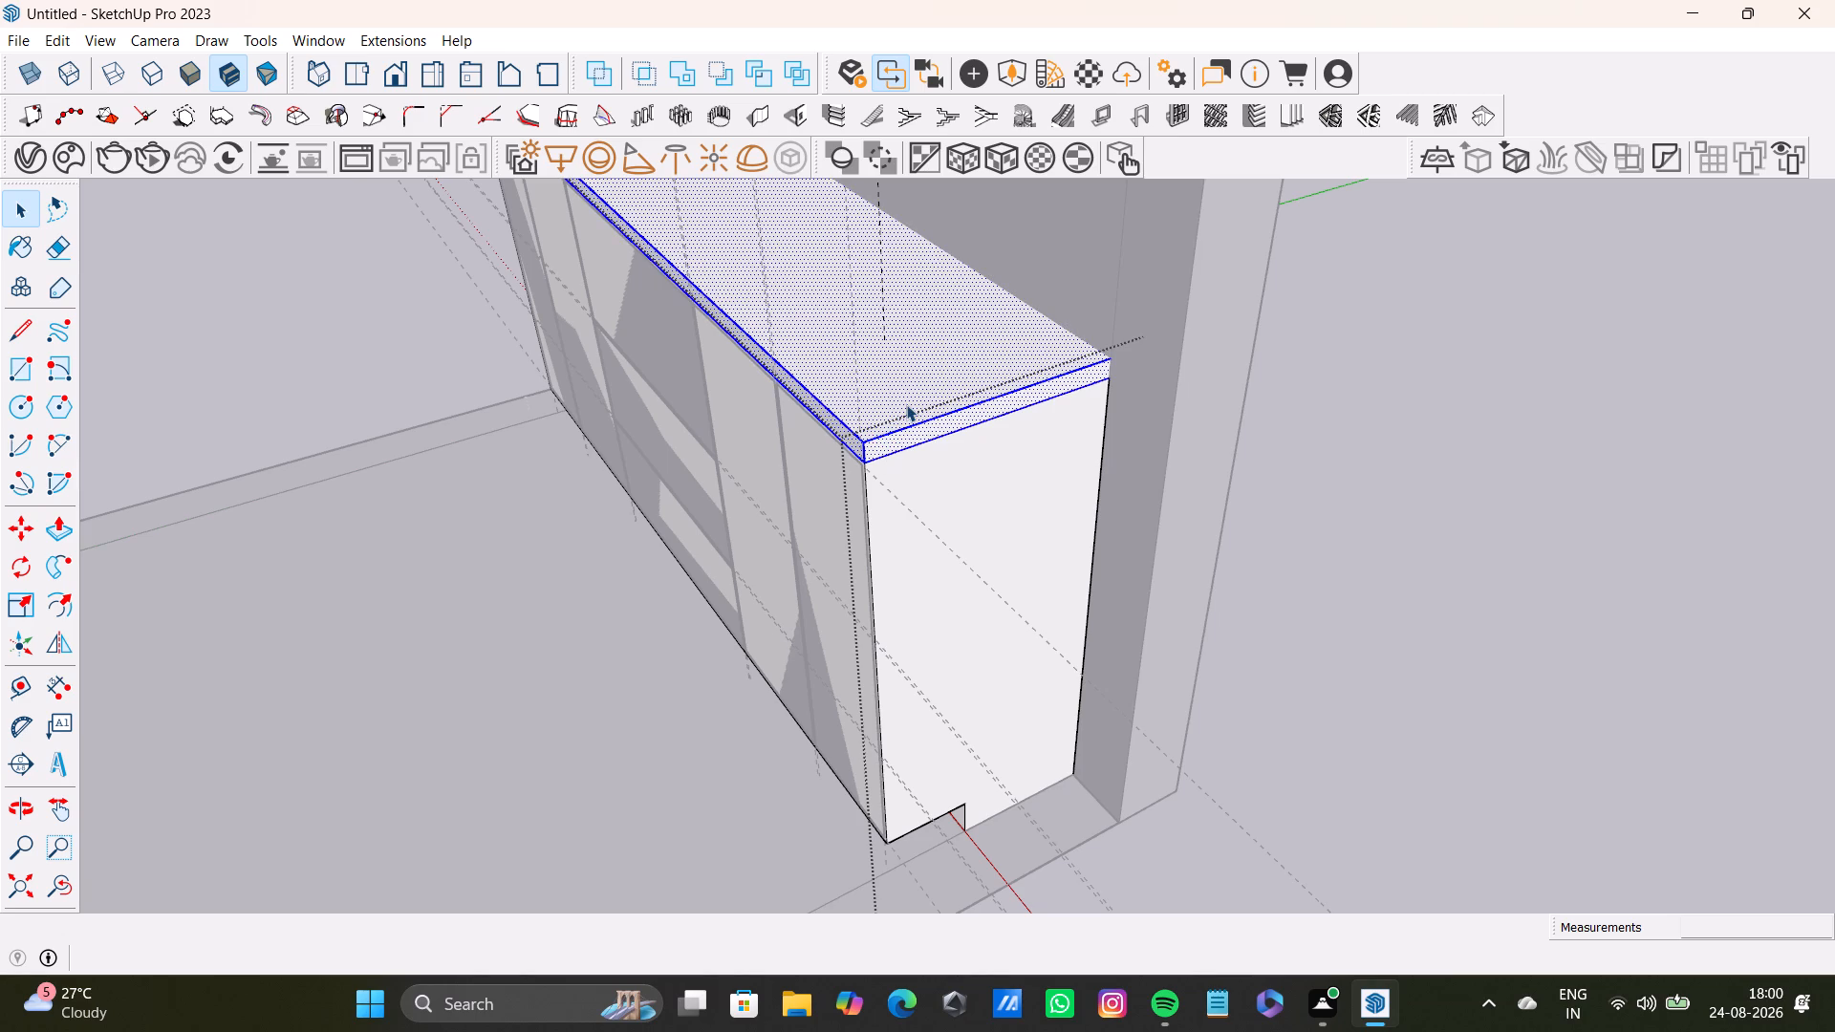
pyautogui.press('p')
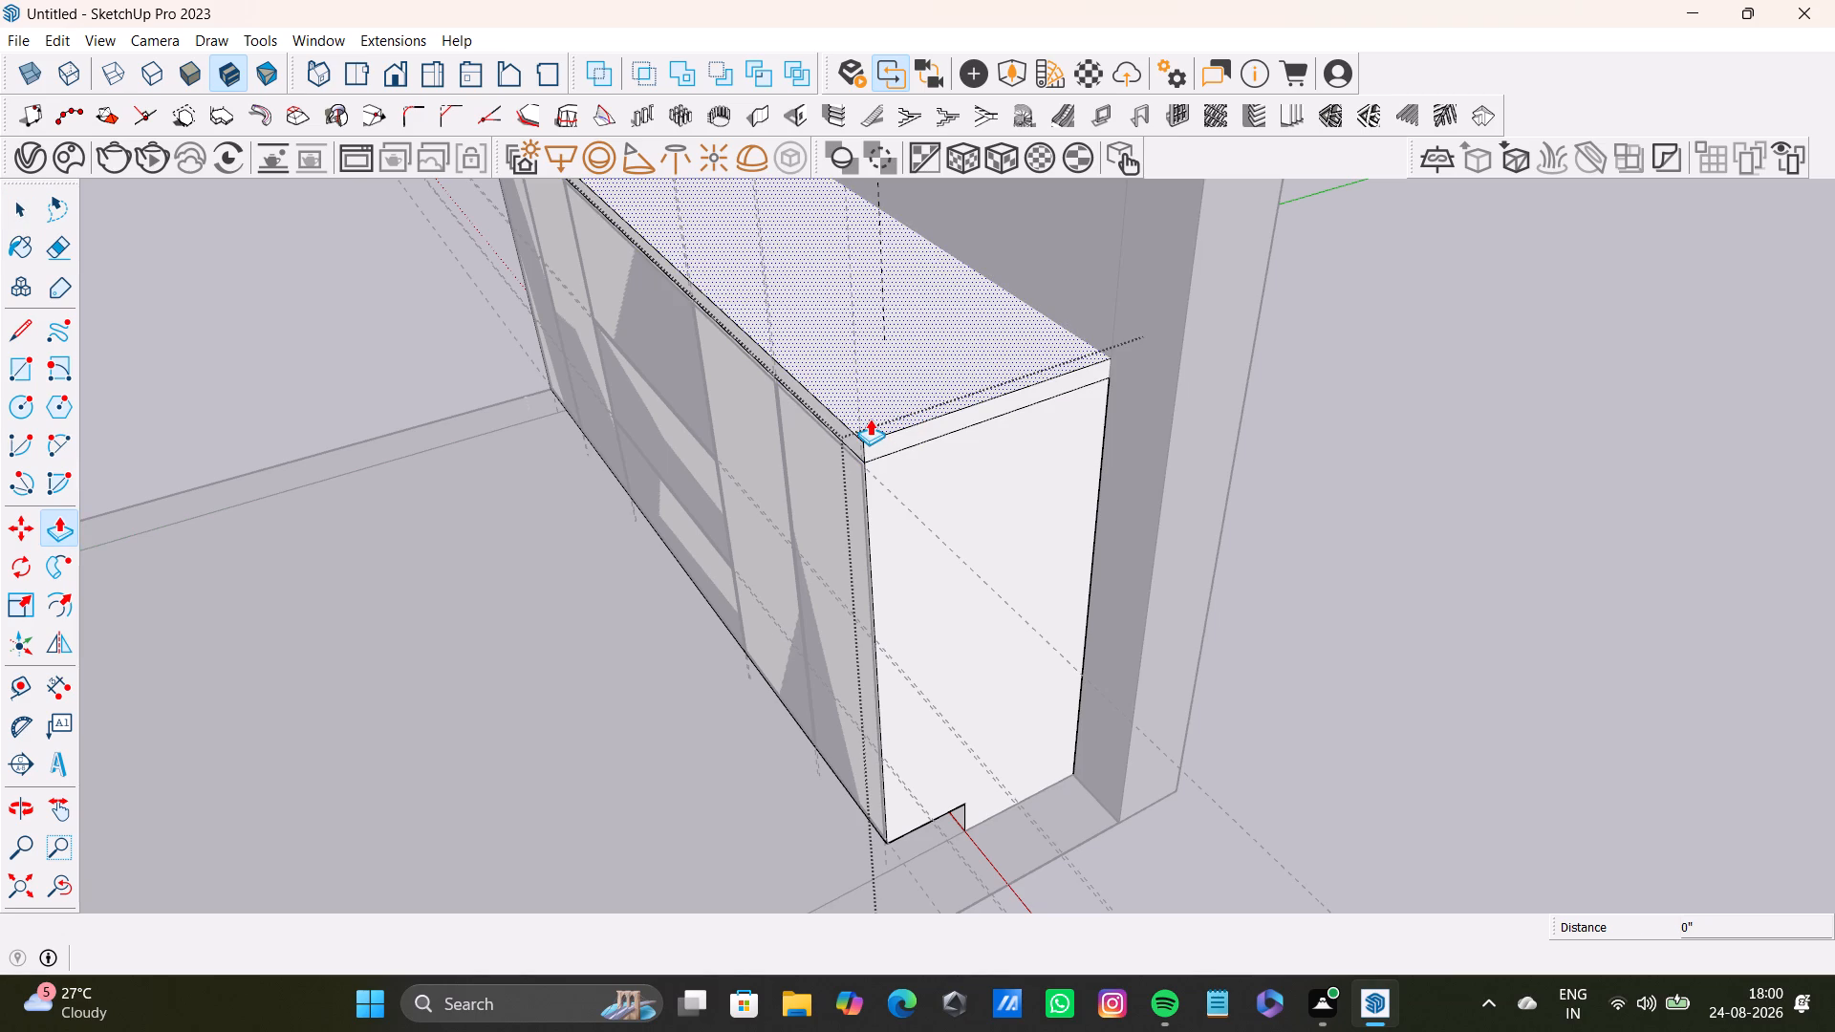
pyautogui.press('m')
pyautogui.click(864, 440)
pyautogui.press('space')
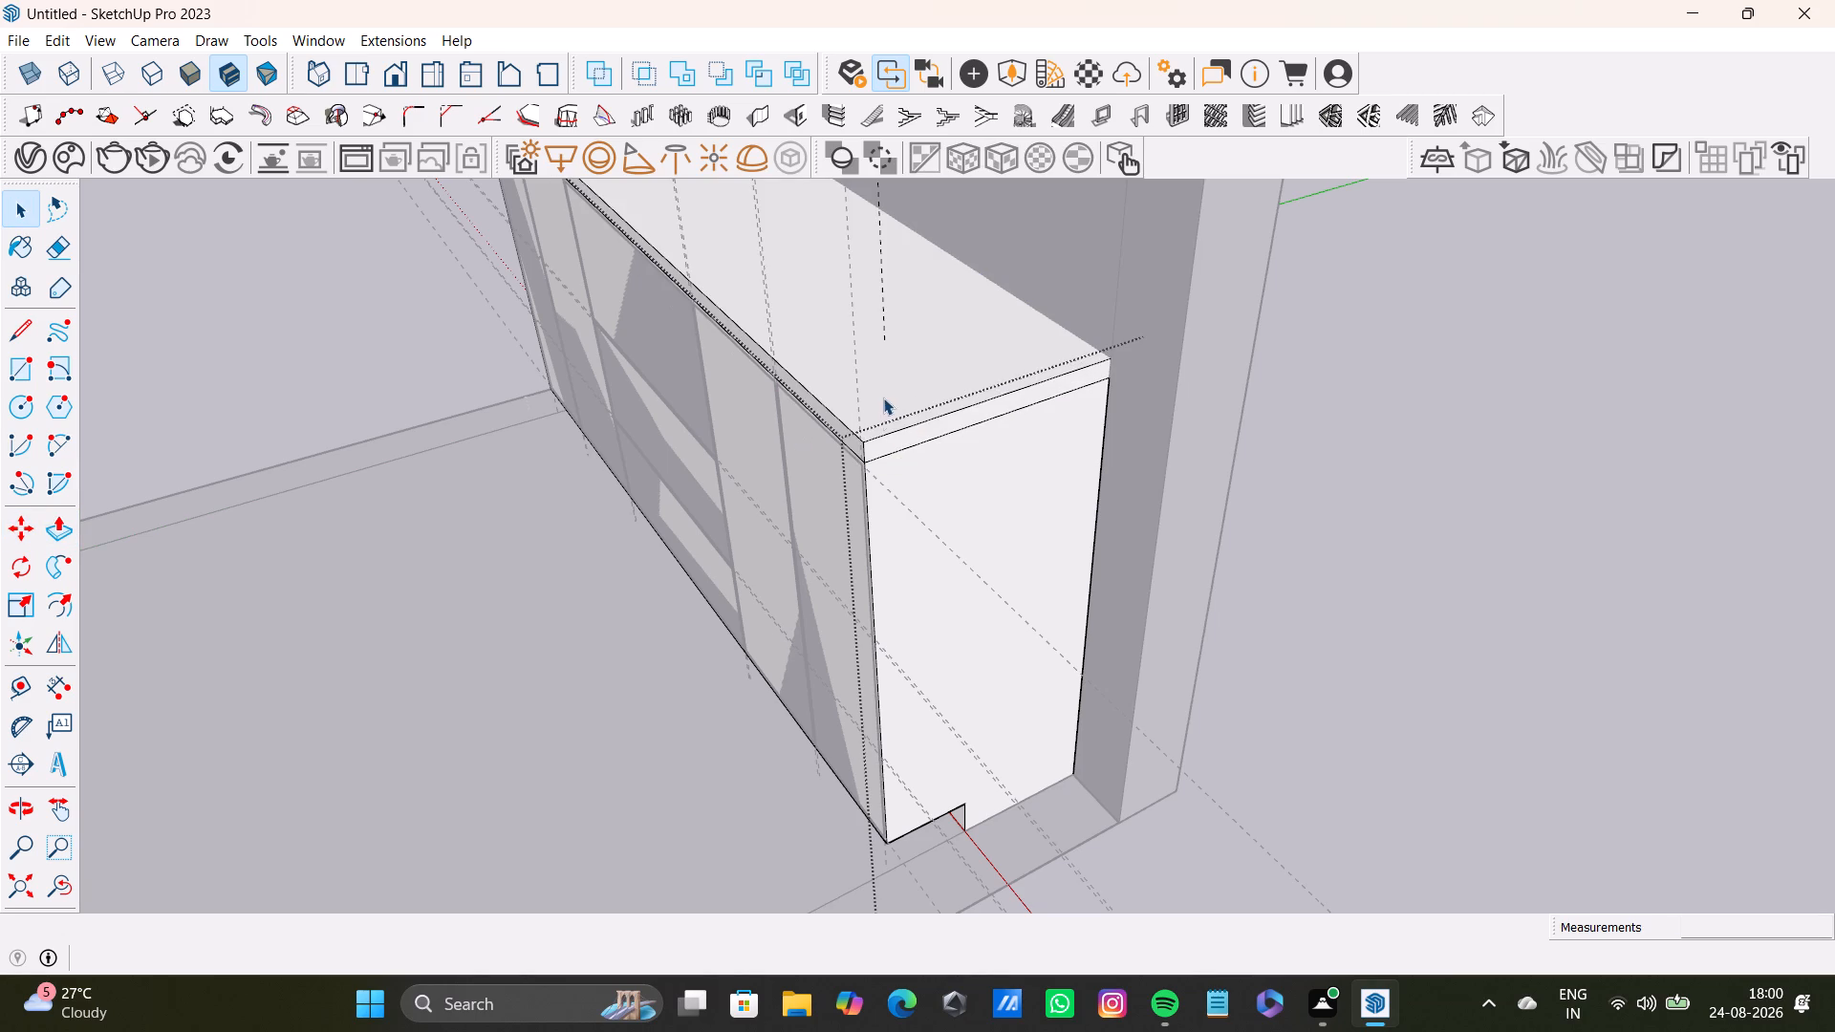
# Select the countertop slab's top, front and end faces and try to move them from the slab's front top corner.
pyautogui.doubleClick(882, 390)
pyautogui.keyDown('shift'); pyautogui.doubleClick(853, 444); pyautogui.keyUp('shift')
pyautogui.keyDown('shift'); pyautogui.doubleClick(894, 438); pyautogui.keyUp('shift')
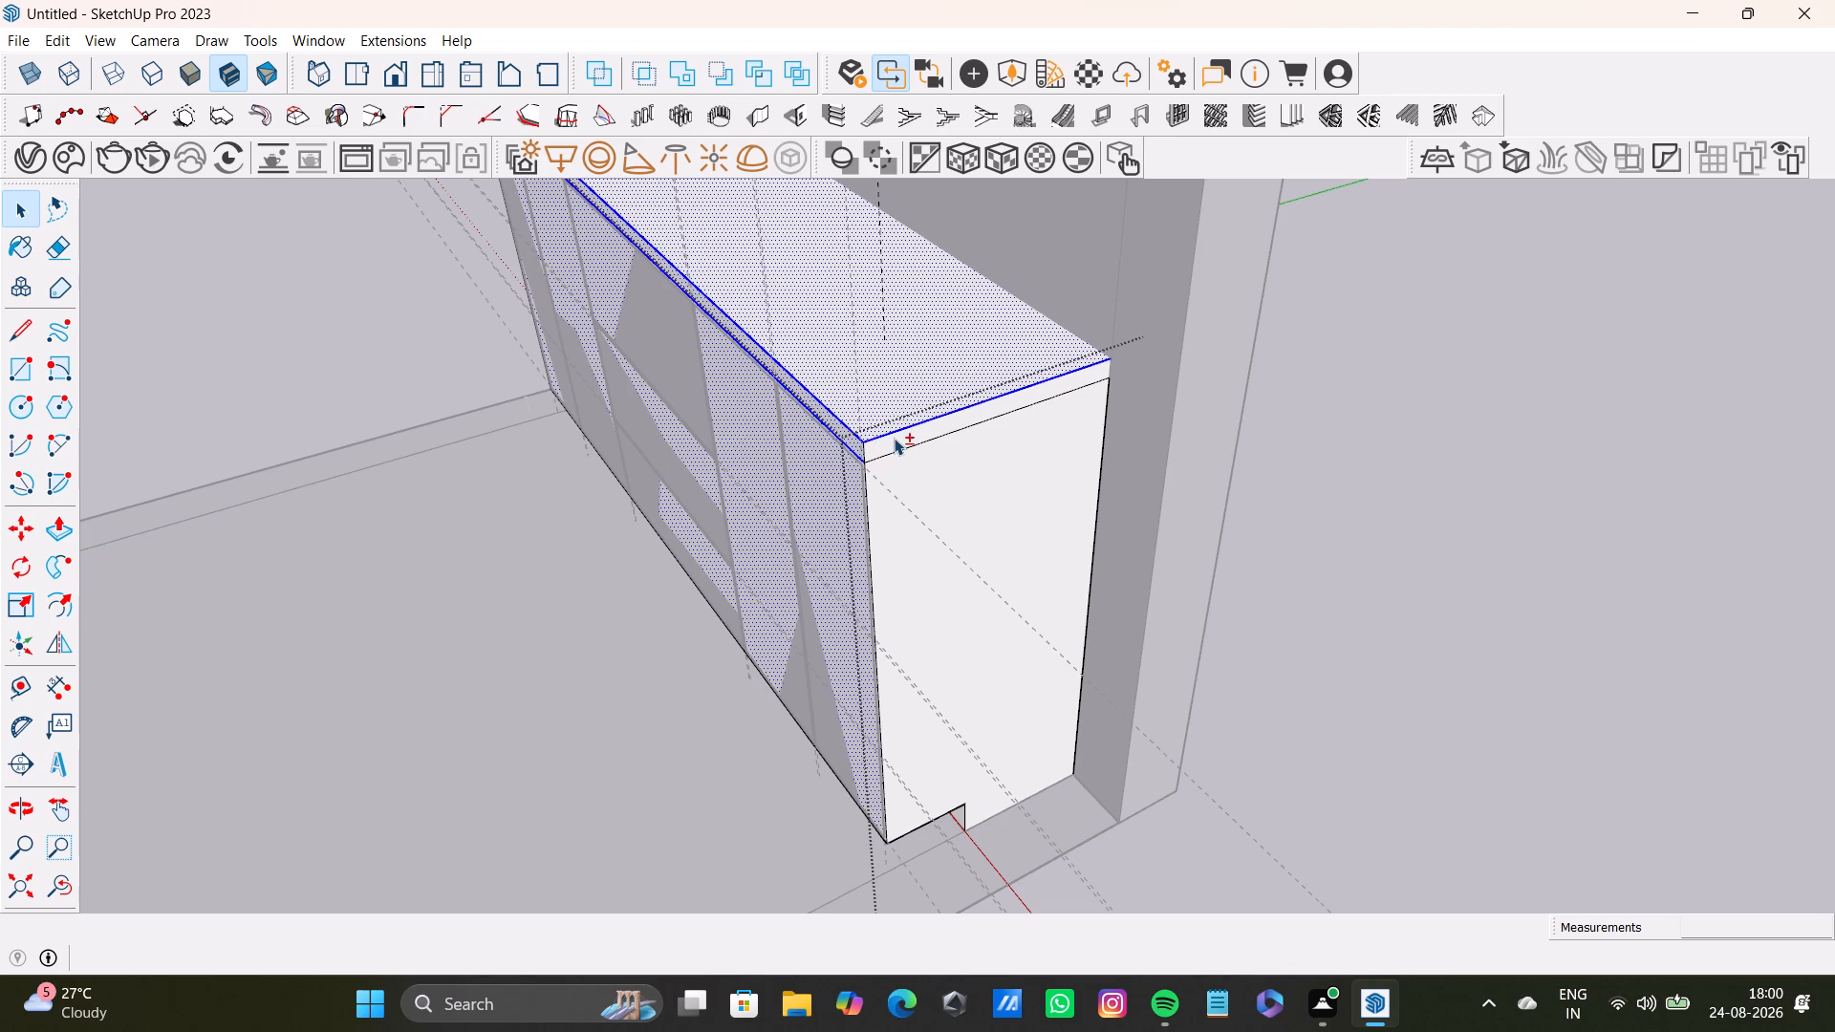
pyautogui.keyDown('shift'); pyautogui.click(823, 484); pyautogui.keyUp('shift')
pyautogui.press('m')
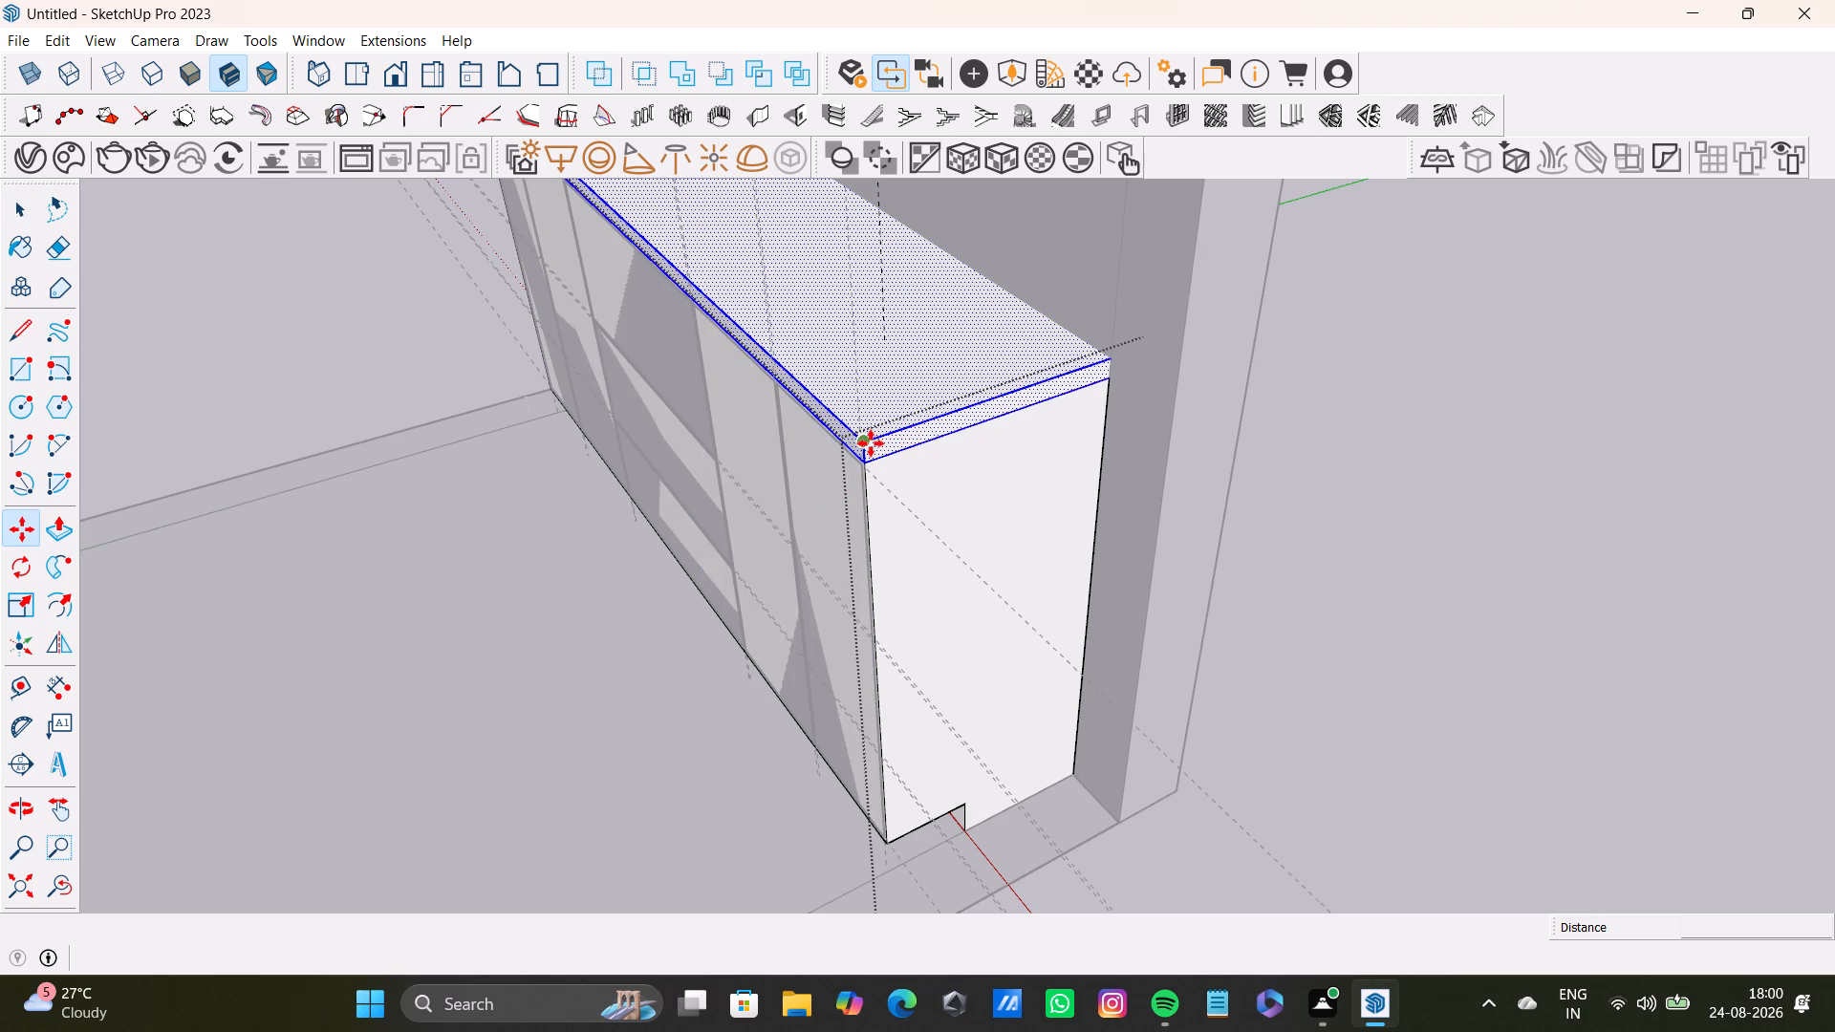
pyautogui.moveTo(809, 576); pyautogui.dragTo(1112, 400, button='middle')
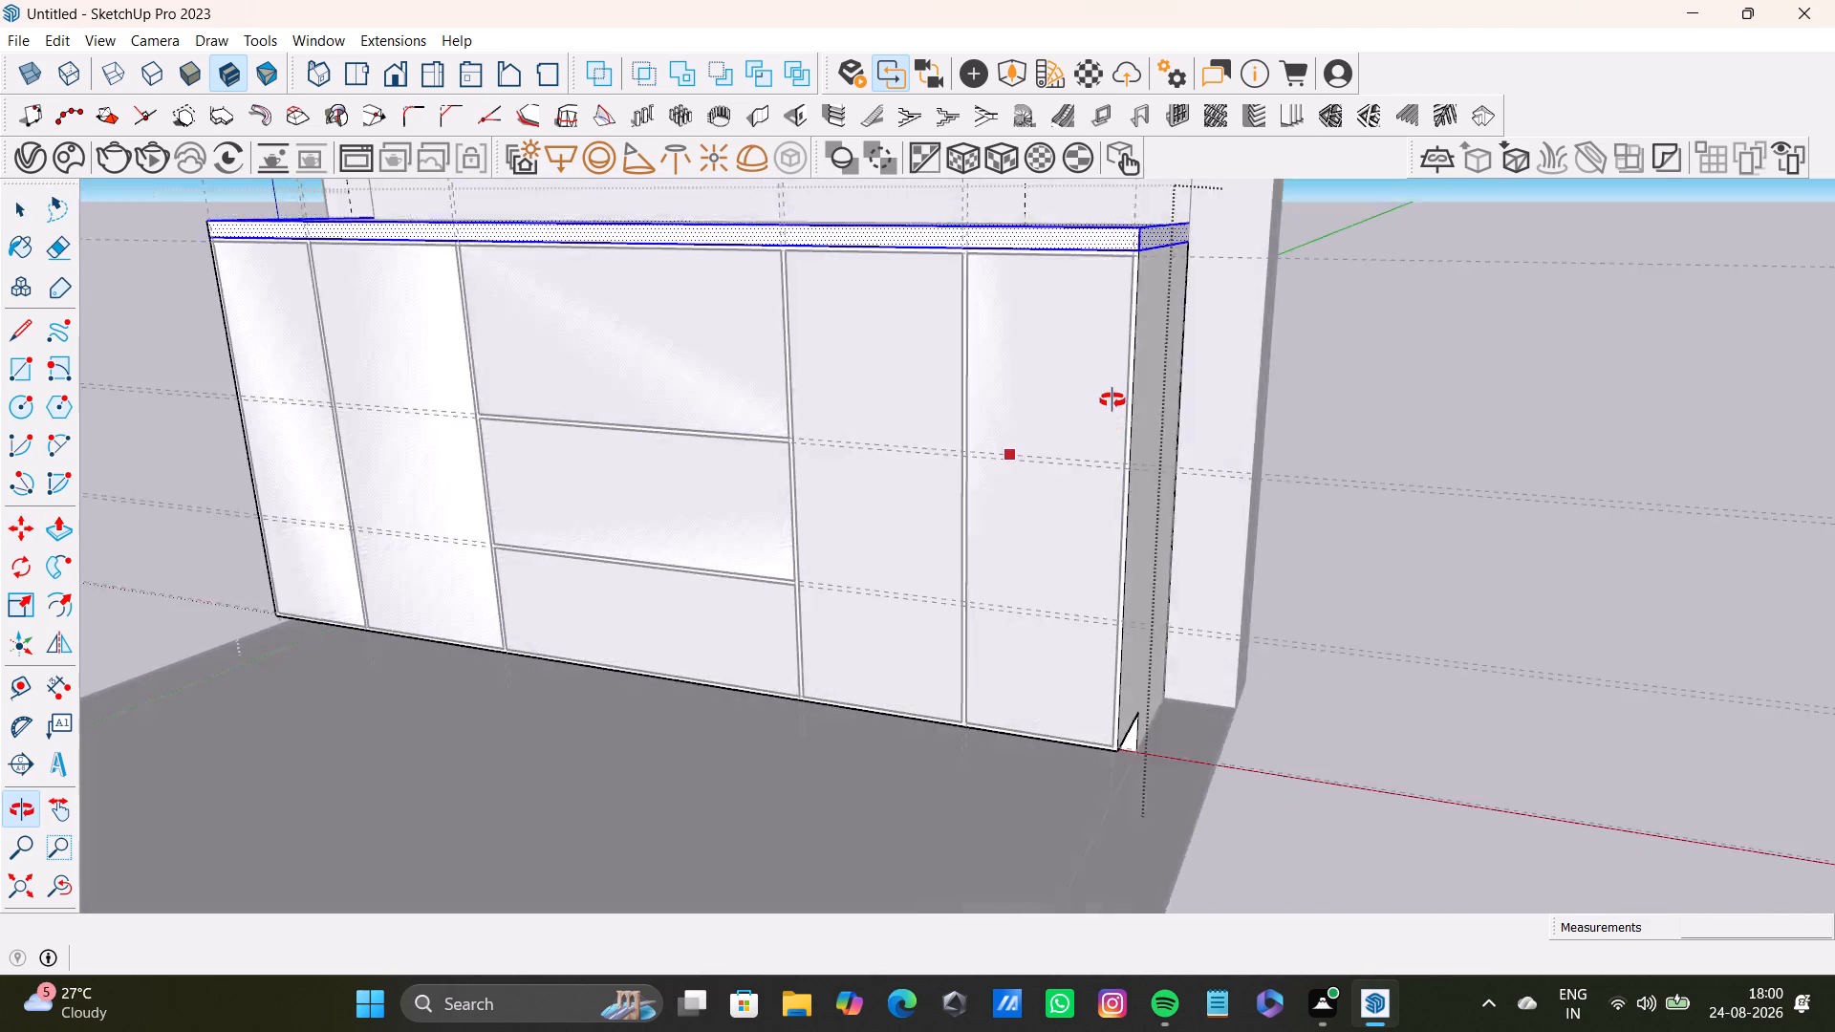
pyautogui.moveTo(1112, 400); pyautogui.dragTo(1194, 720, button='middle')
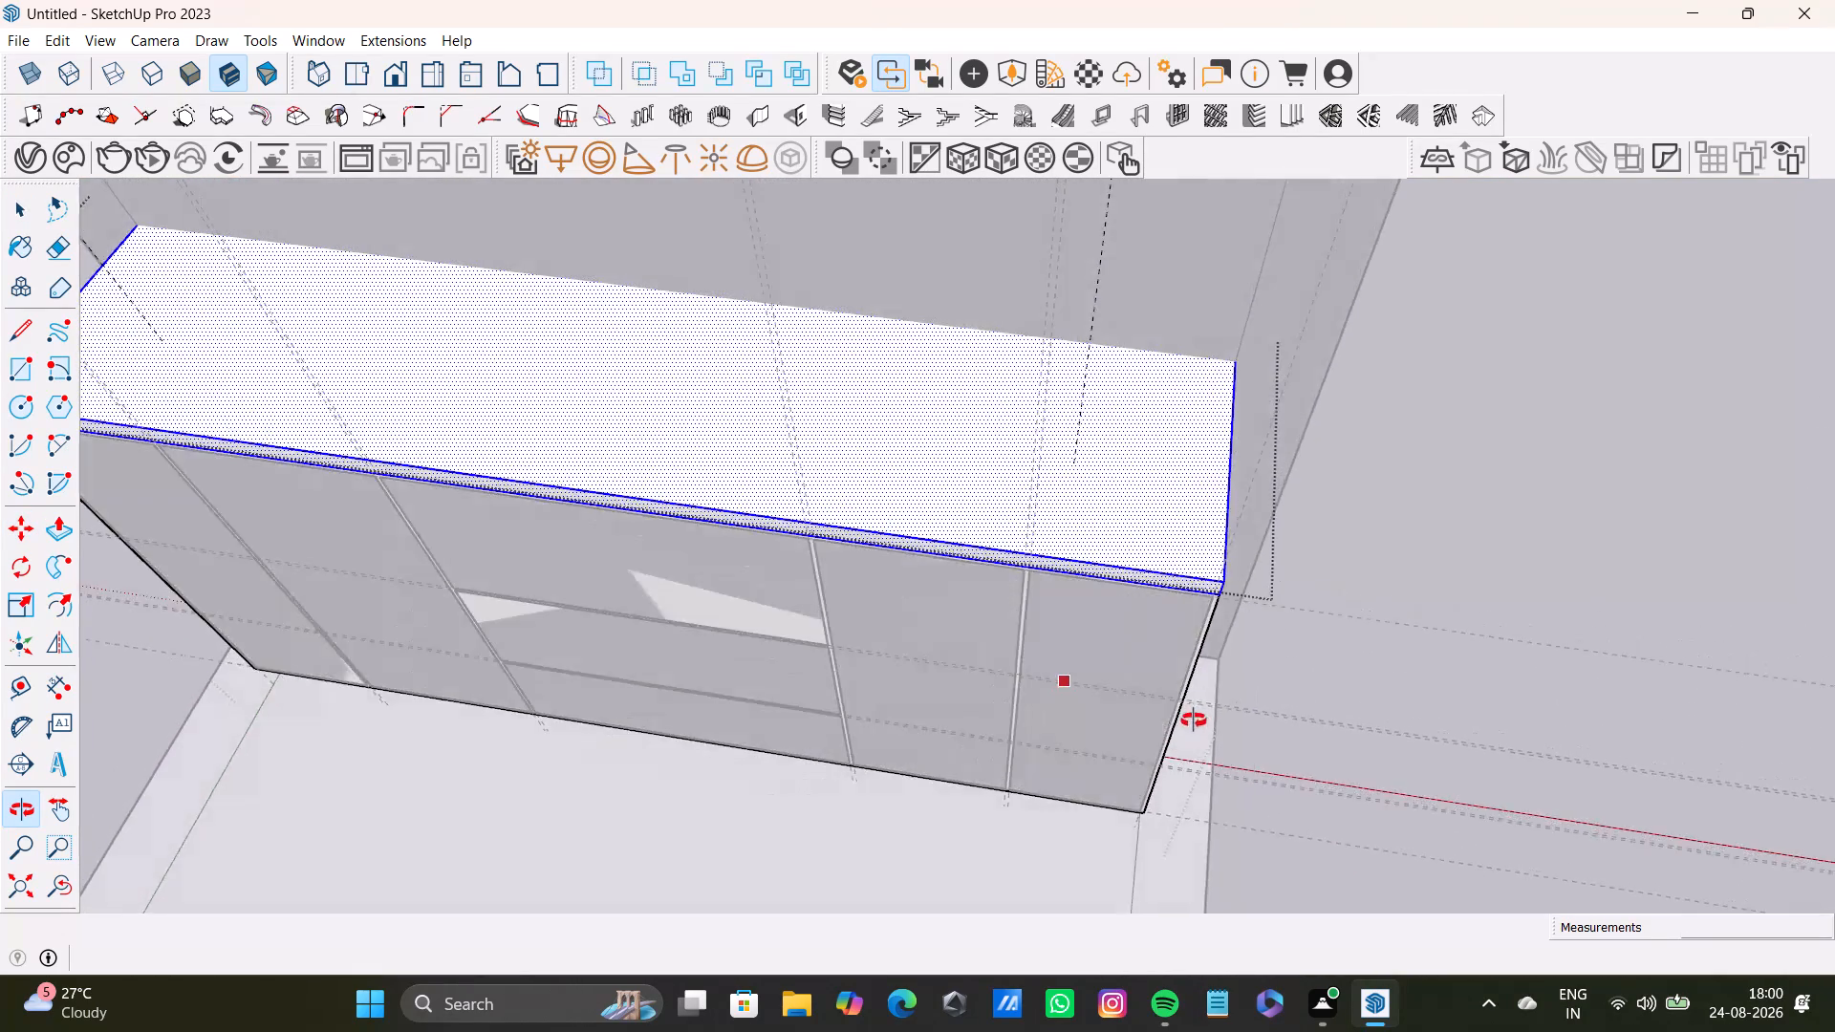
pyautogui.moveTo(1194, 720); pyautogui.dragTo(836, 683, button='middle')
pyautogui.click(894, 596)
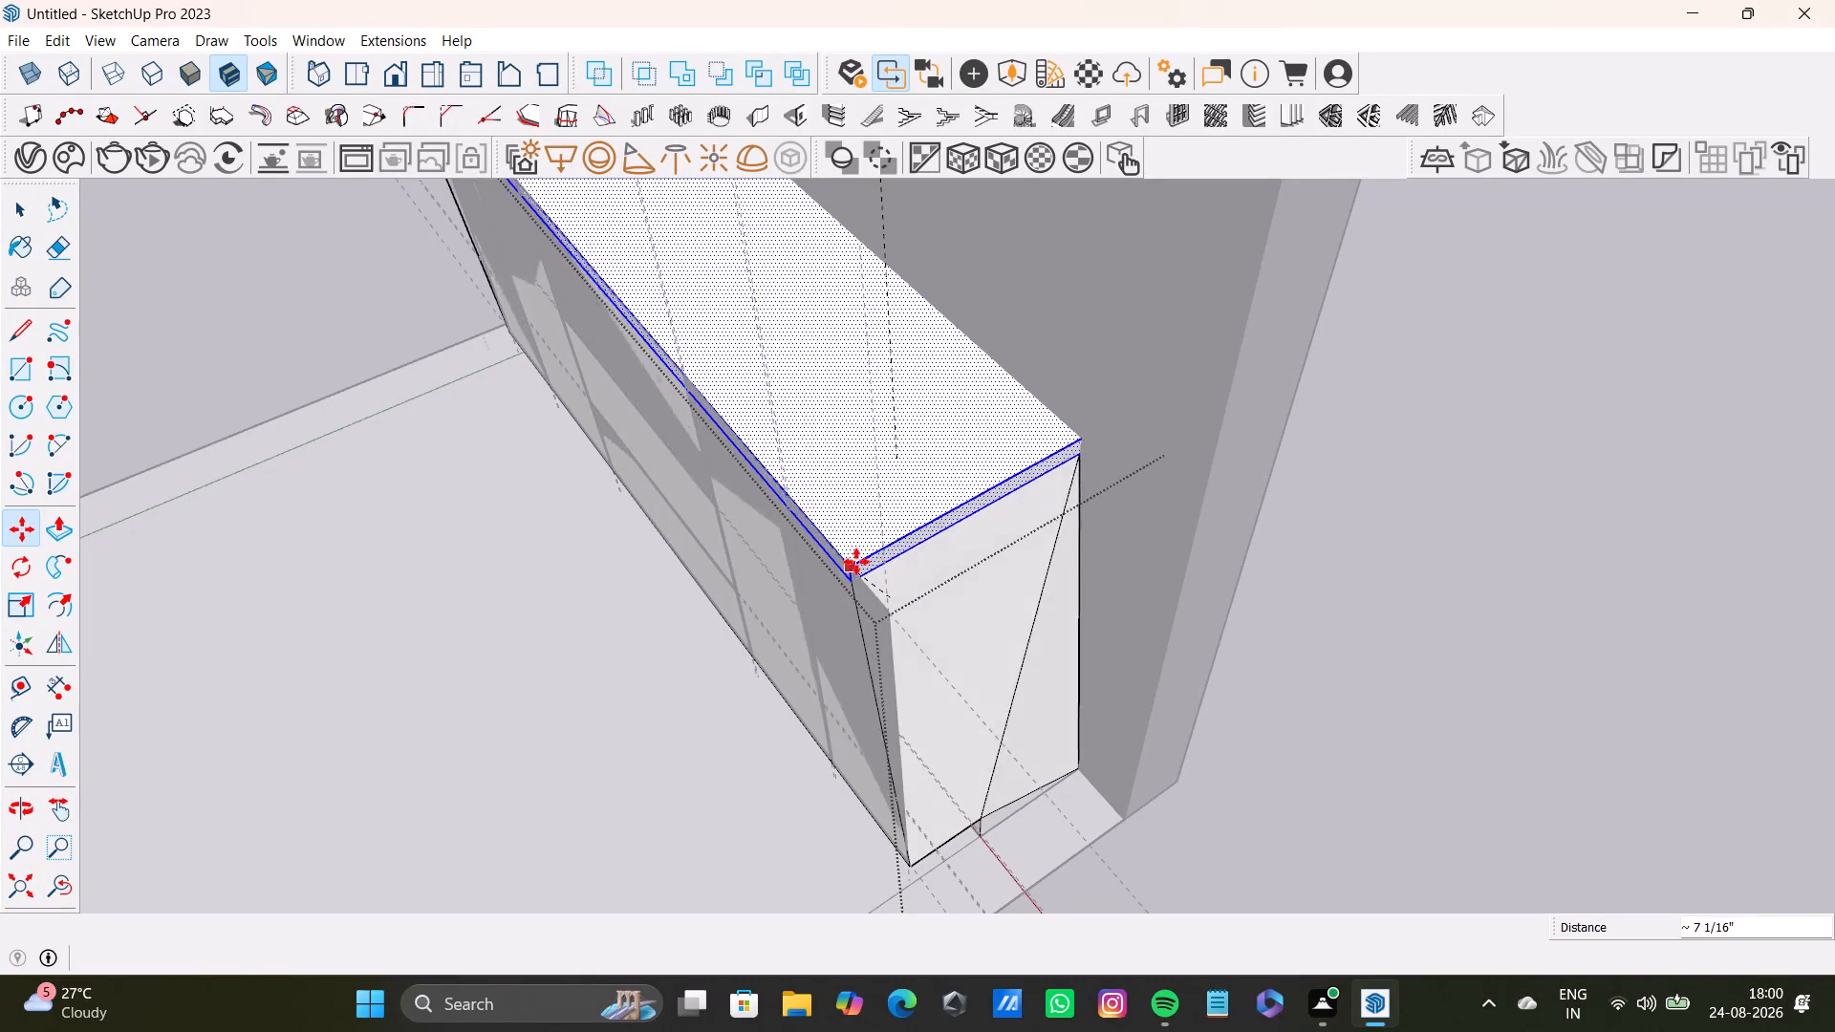
# Undo the latest slab moves, including its placement on top of the cabinet block.
pyautogui.hotkey('ctrl', 'z')
pyautogui.hotkey('ctrl', 'z')
pyautogui.hotkey('ctrl', 'z')
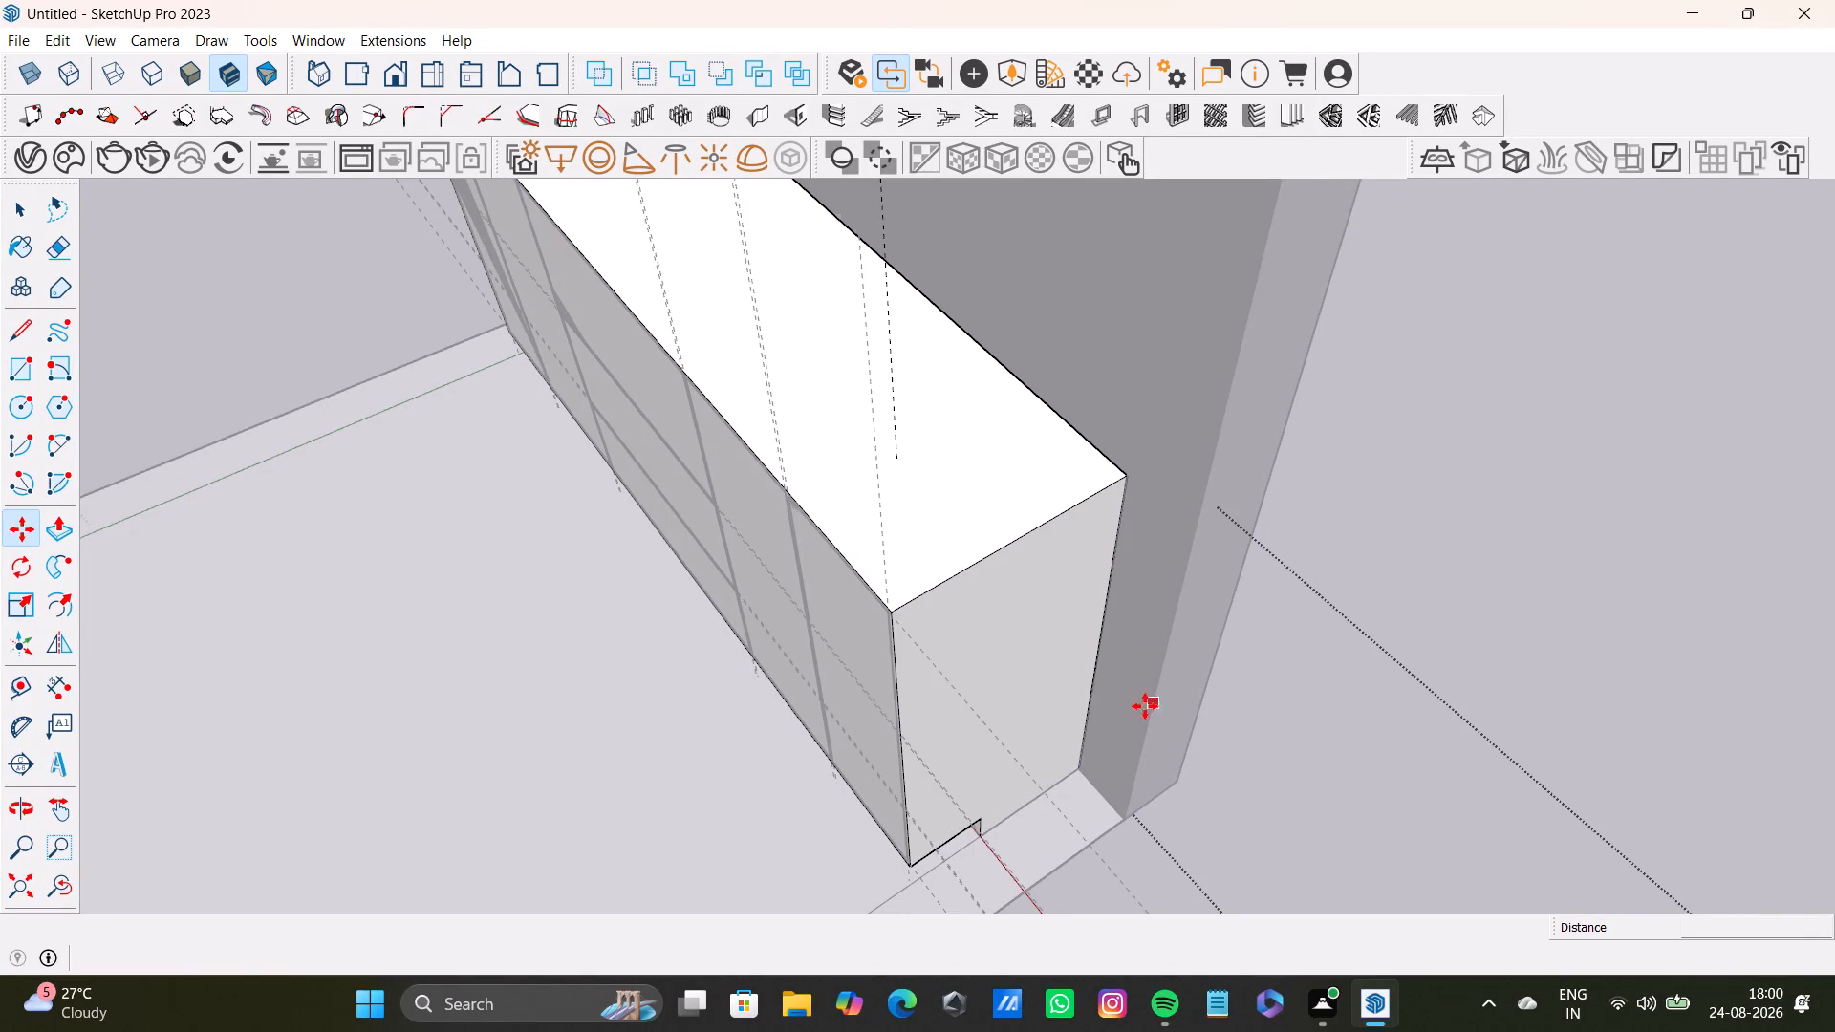
# Open the group containing the loose slab and push the slab's long narrow side face inward to reduce its depth slightly.
pyautogui.scroll(-10, 1063, 830)
pyautogui.keyDown('shift'); pyautogui.moveTo(1034, 831); pyautogui.dragTo(1183, 340, button='middle'); pyautogui.keyUp('shift')
pyautogui.moveTo(1107, 496); pyautogui.dragTo(1342, 682, button='middle')
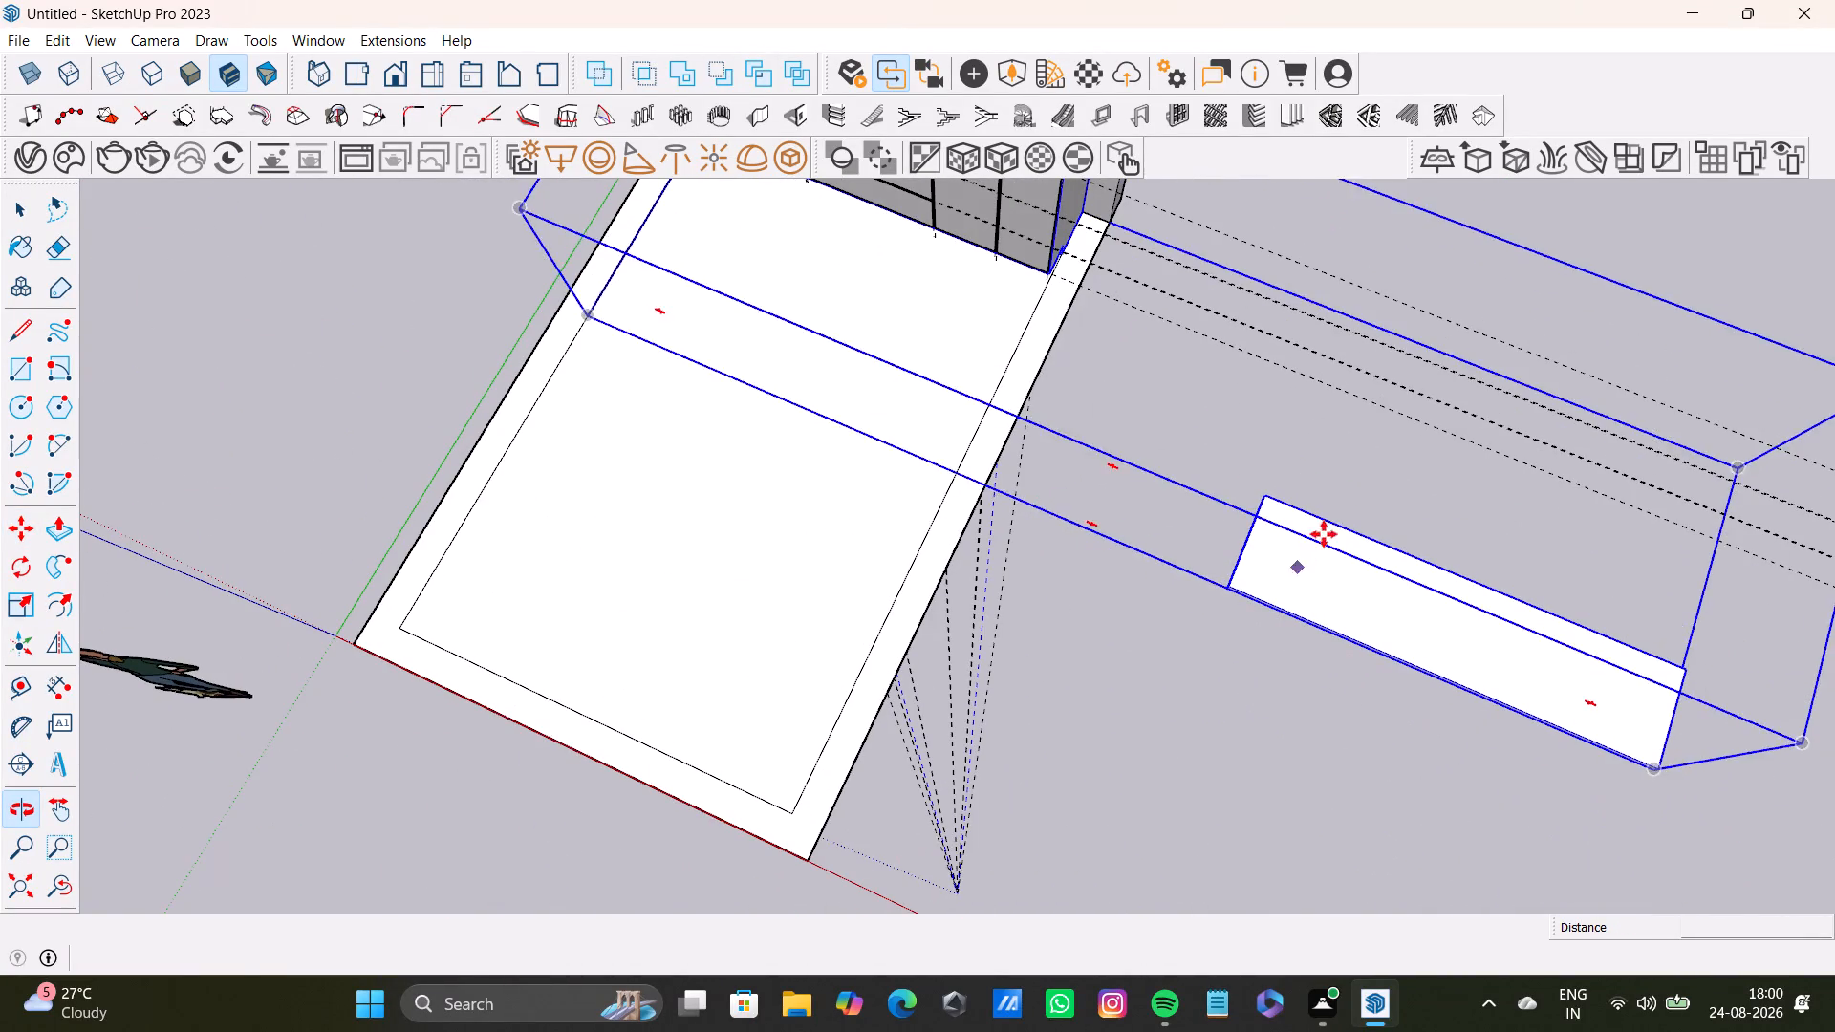
pyautogui.press('space')
pyautogui.click(1213, 438)
pyautogui.scroll(4, 1306, 590)
pyautogui.keyDown('shift'); pyautogui.moveTo(1310, 575); pyautogui.dragTo(946, 594, button='middle'); pyautogui.keyUp('shift')
pyautogui.click(1155, 677)
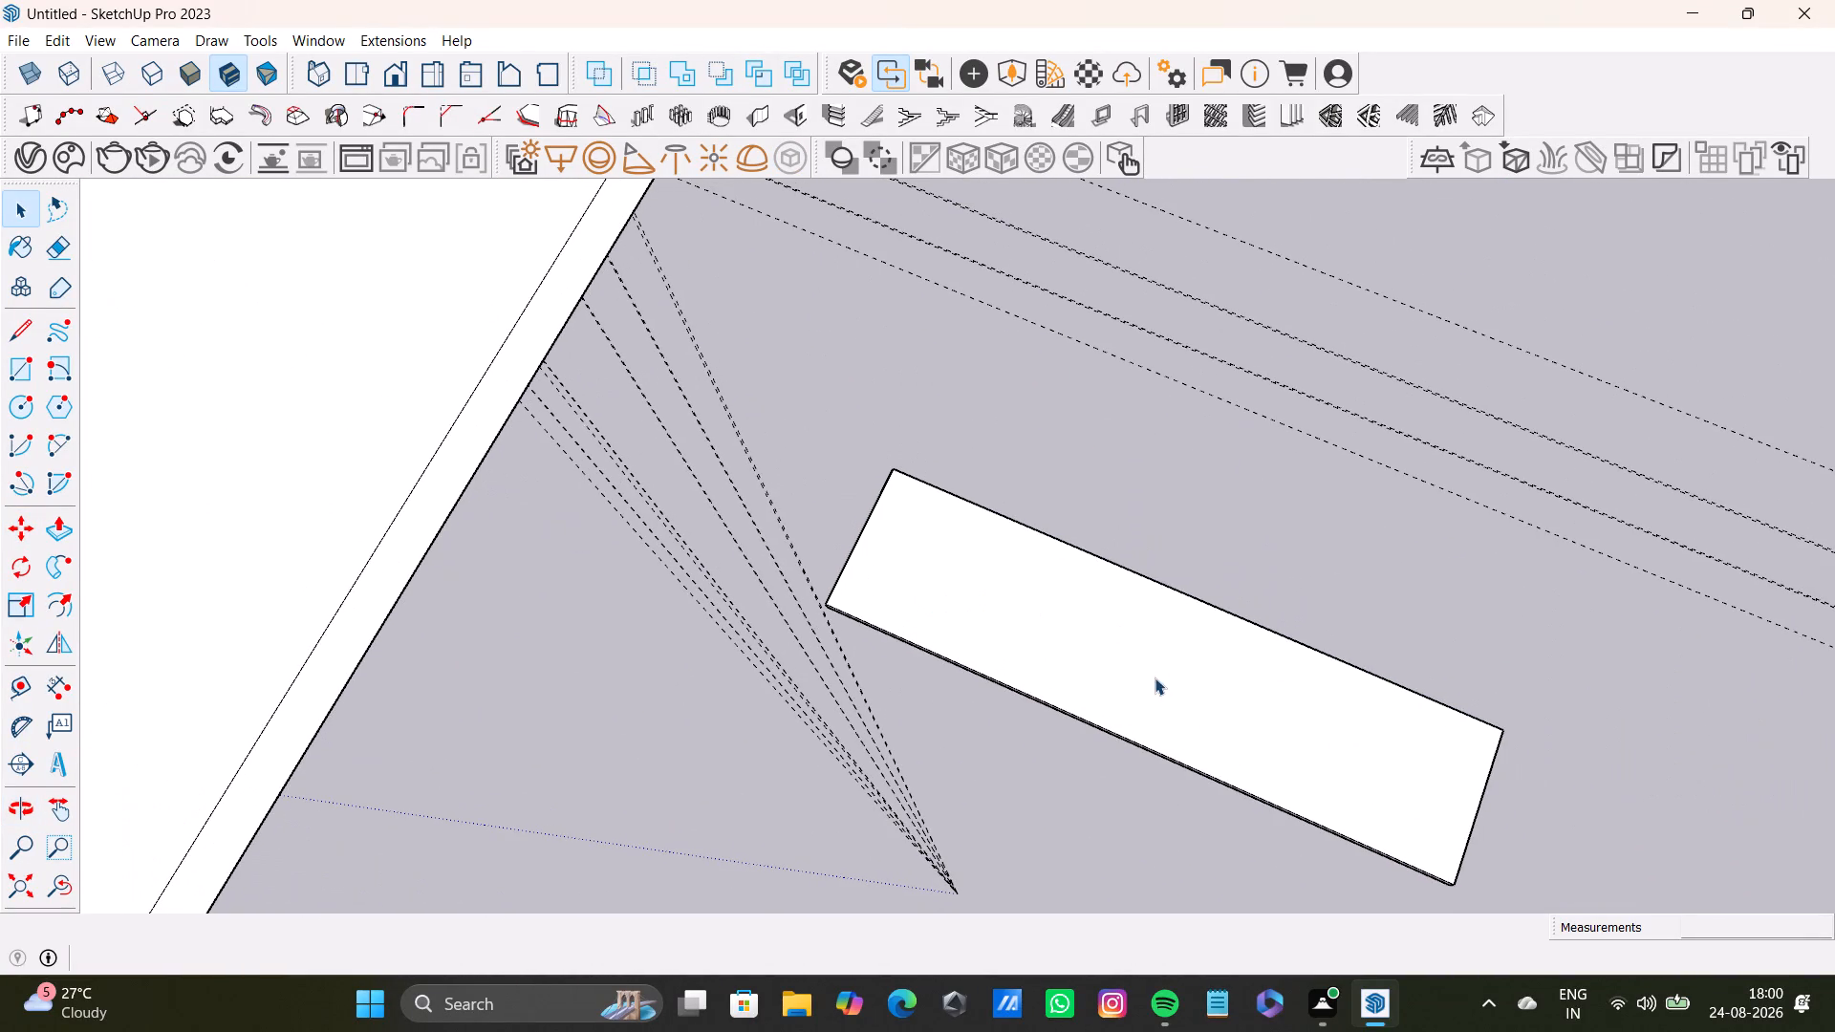
pyautogui.moveTo(1199, 696); pyautogui.dragTo(572, 578, button='middle')
pyautogui.scroll(-3, 773, 593)
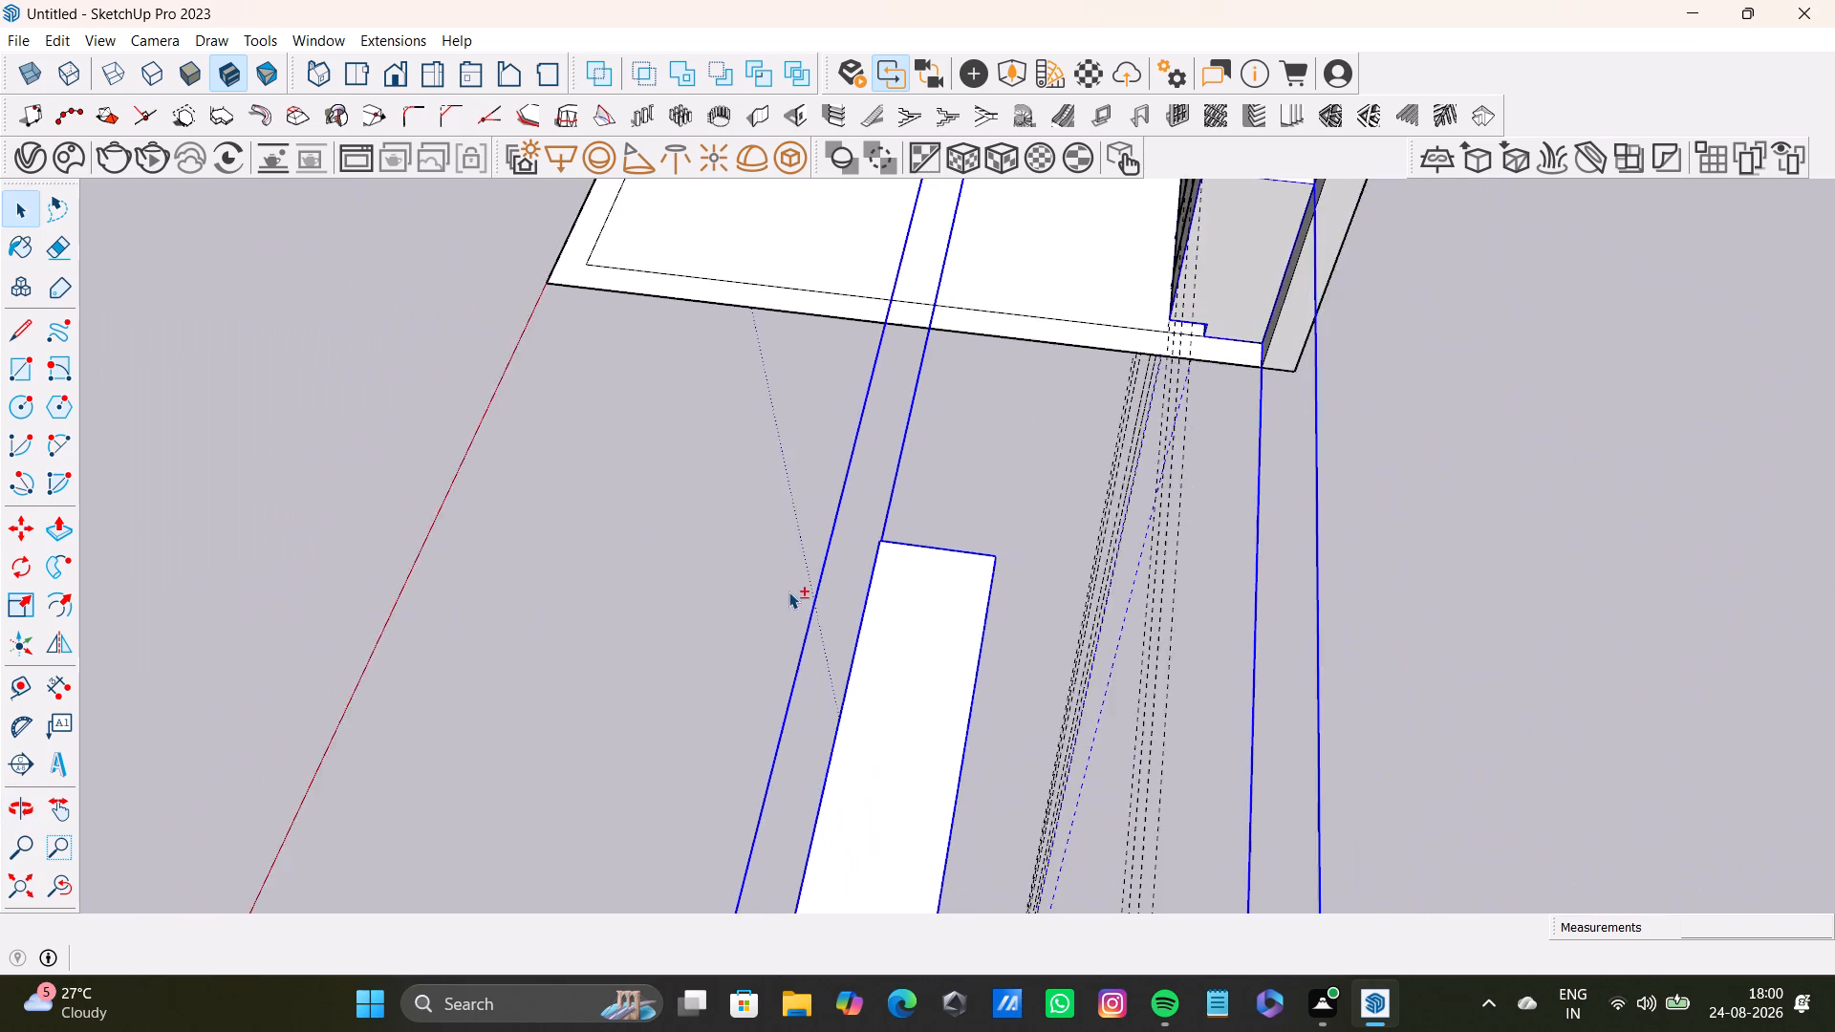
pyautogui.keyDown('shift'); pyautogui.moveTo(788, 591); pyautogui.dragTo(733, 239, button='middle'); pyautogui.keyUp('shift')
pyautogui.scroll(4, 846, 405)
pyautogui.moveTo(917, 444); pyautogui.dragTo(539, 333, button='middle')
pyautogui.scroll(4, 1161, 655)
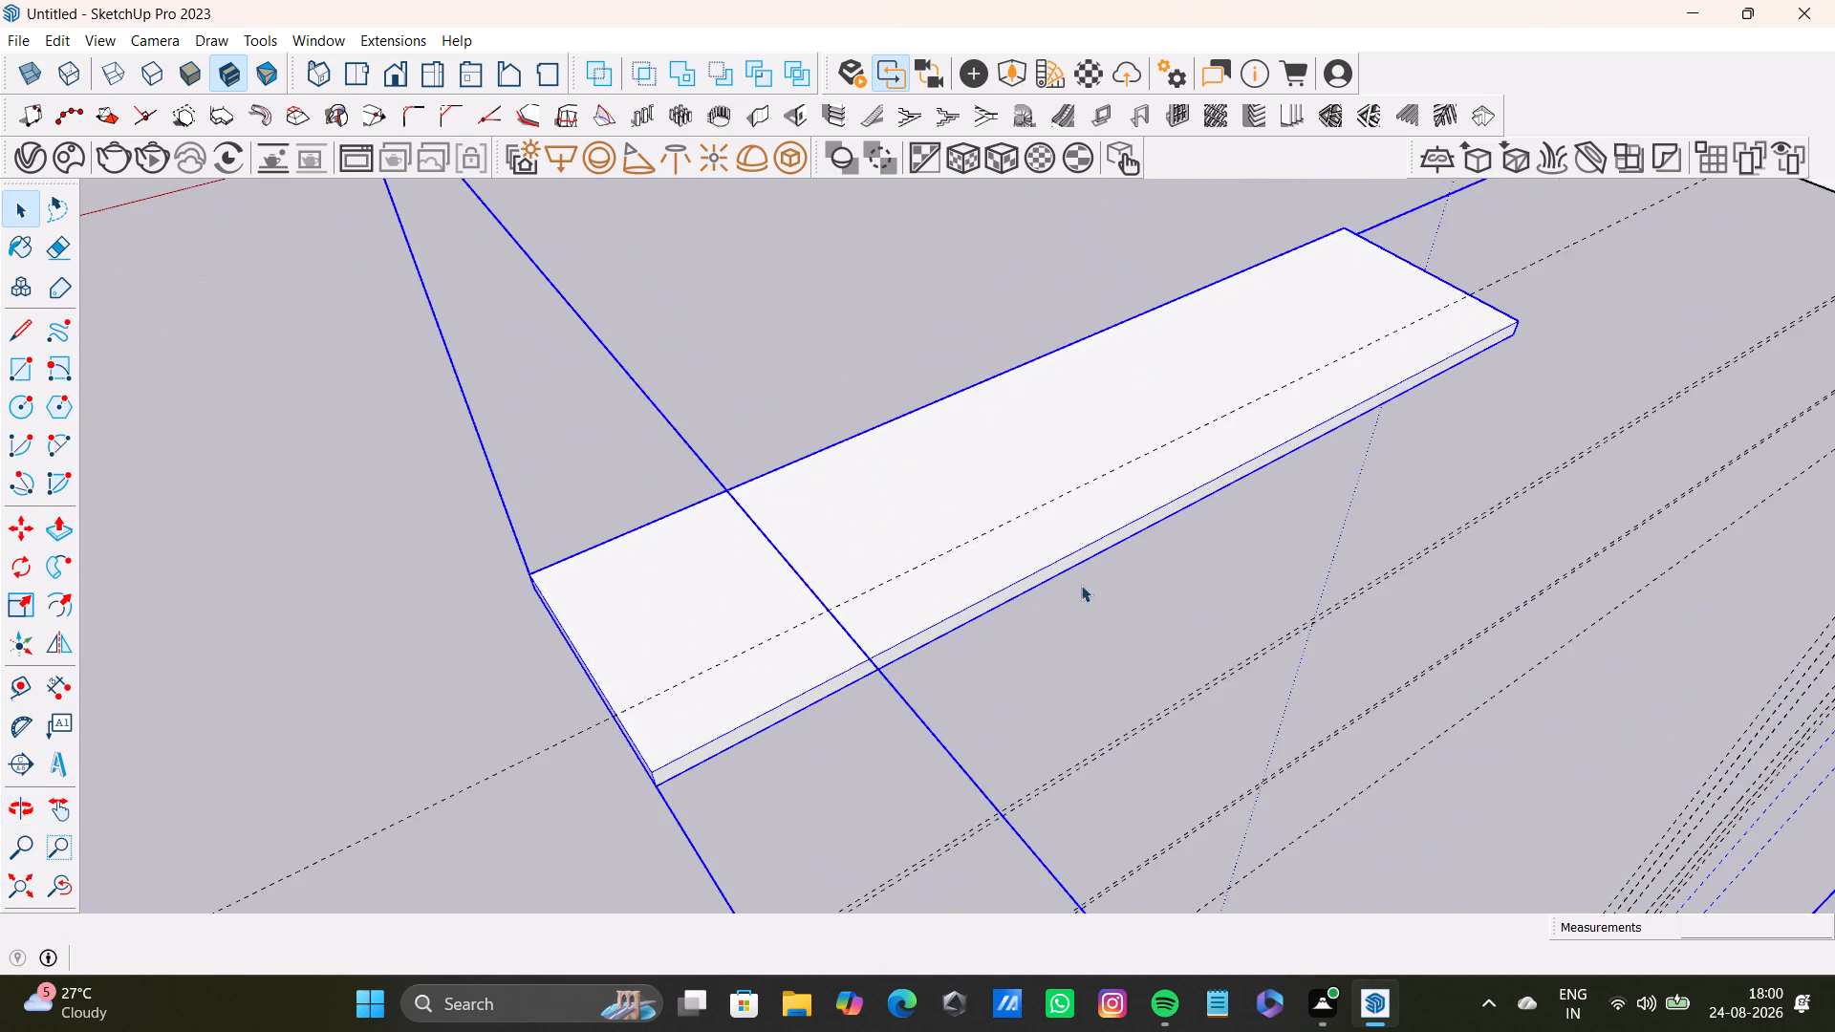
pyautogui.scroll(2, 1081, 585)
pyautogui.doubleClick(1080, 543)
pyautogui.doubleClick(1080, 548)
pyautogui.click(1021, 510)
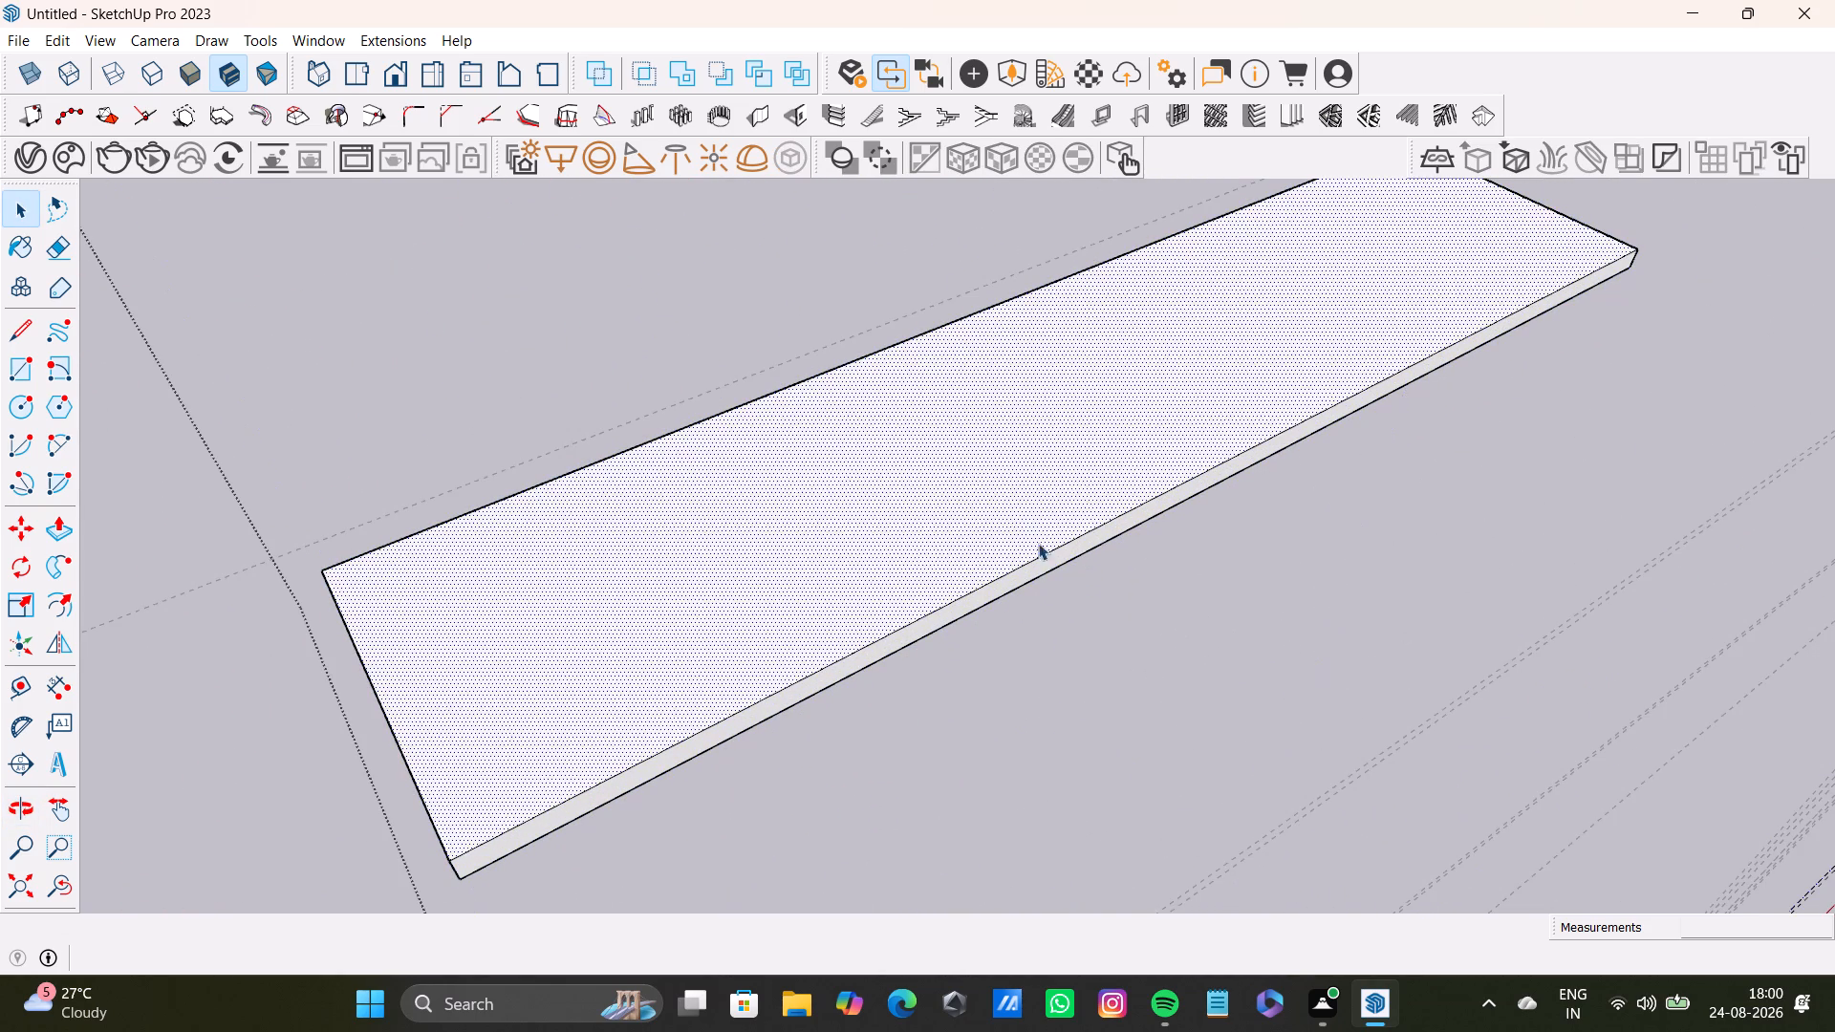
pyautogui.click(1043, 553)
pyautogui.click(1047, 566)
pyautogui.press('p')
pyautogui.moveTo(1050, 559); pyautogui.dragTo(1045, 530)
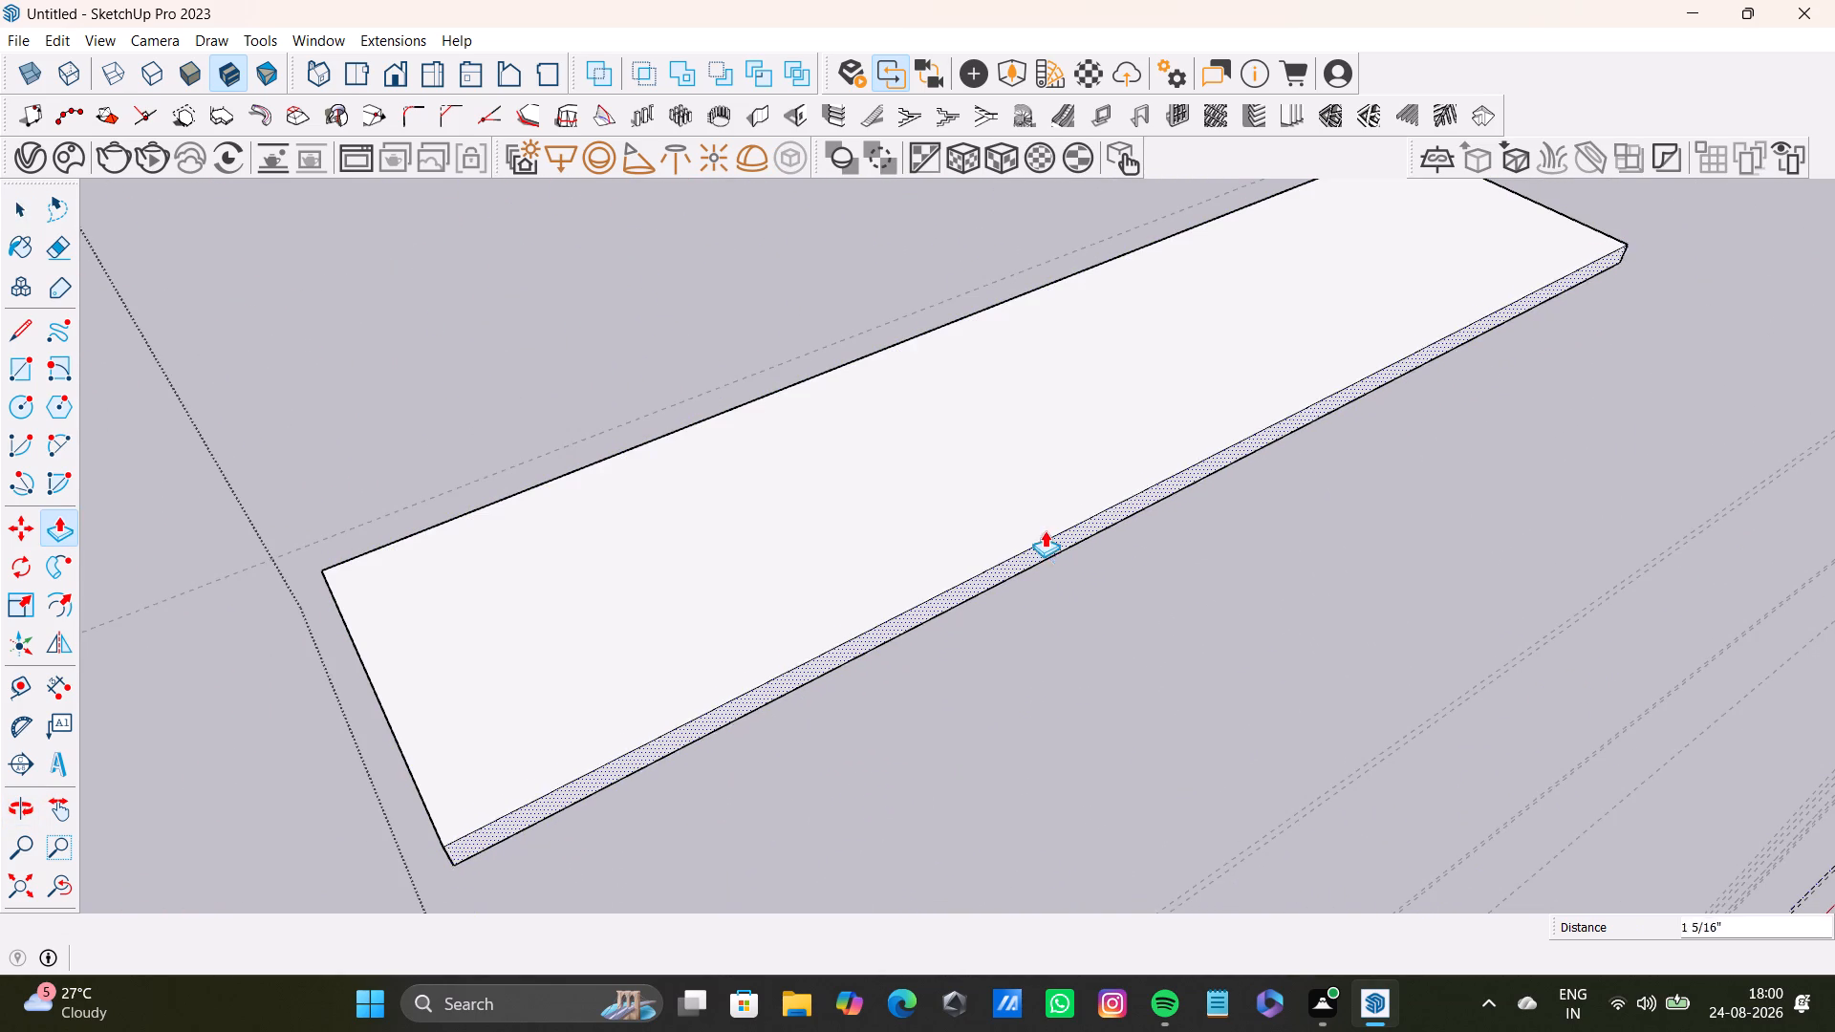
pyautogui.moveTo(1045, 530); pyautogui.dragTo(1036, 514)
pyautogui.press('space')
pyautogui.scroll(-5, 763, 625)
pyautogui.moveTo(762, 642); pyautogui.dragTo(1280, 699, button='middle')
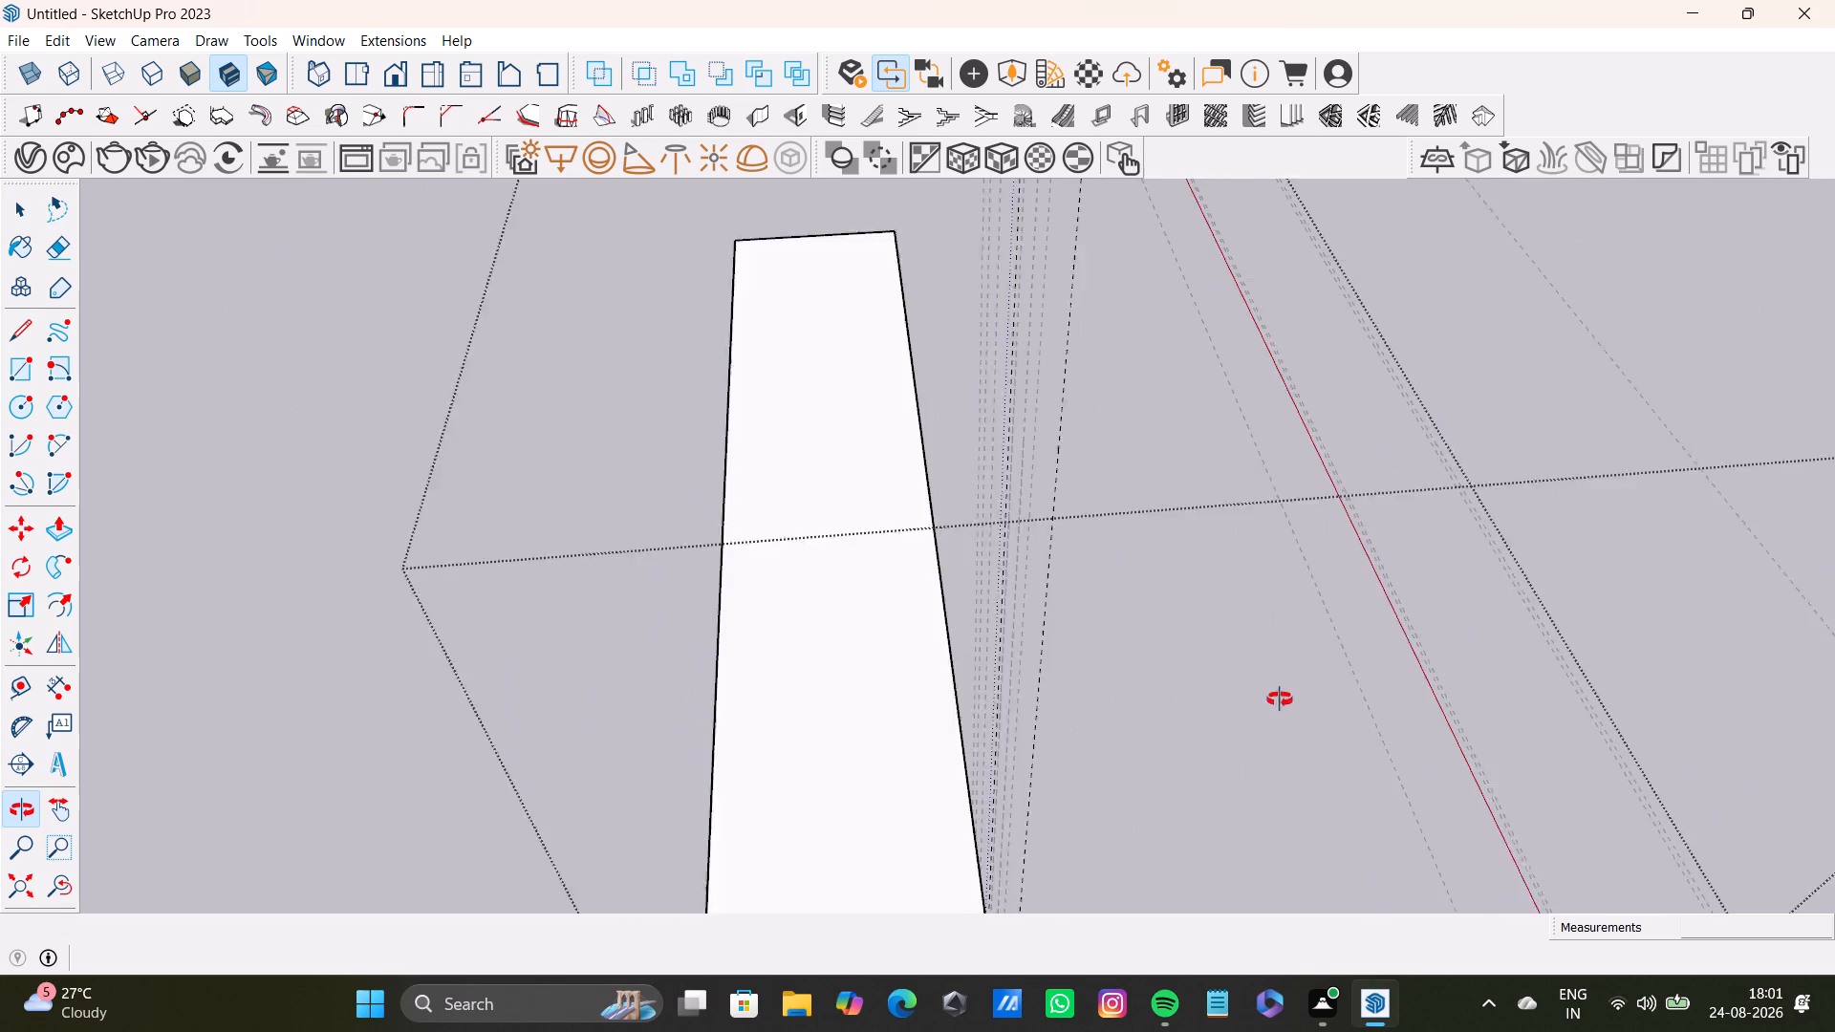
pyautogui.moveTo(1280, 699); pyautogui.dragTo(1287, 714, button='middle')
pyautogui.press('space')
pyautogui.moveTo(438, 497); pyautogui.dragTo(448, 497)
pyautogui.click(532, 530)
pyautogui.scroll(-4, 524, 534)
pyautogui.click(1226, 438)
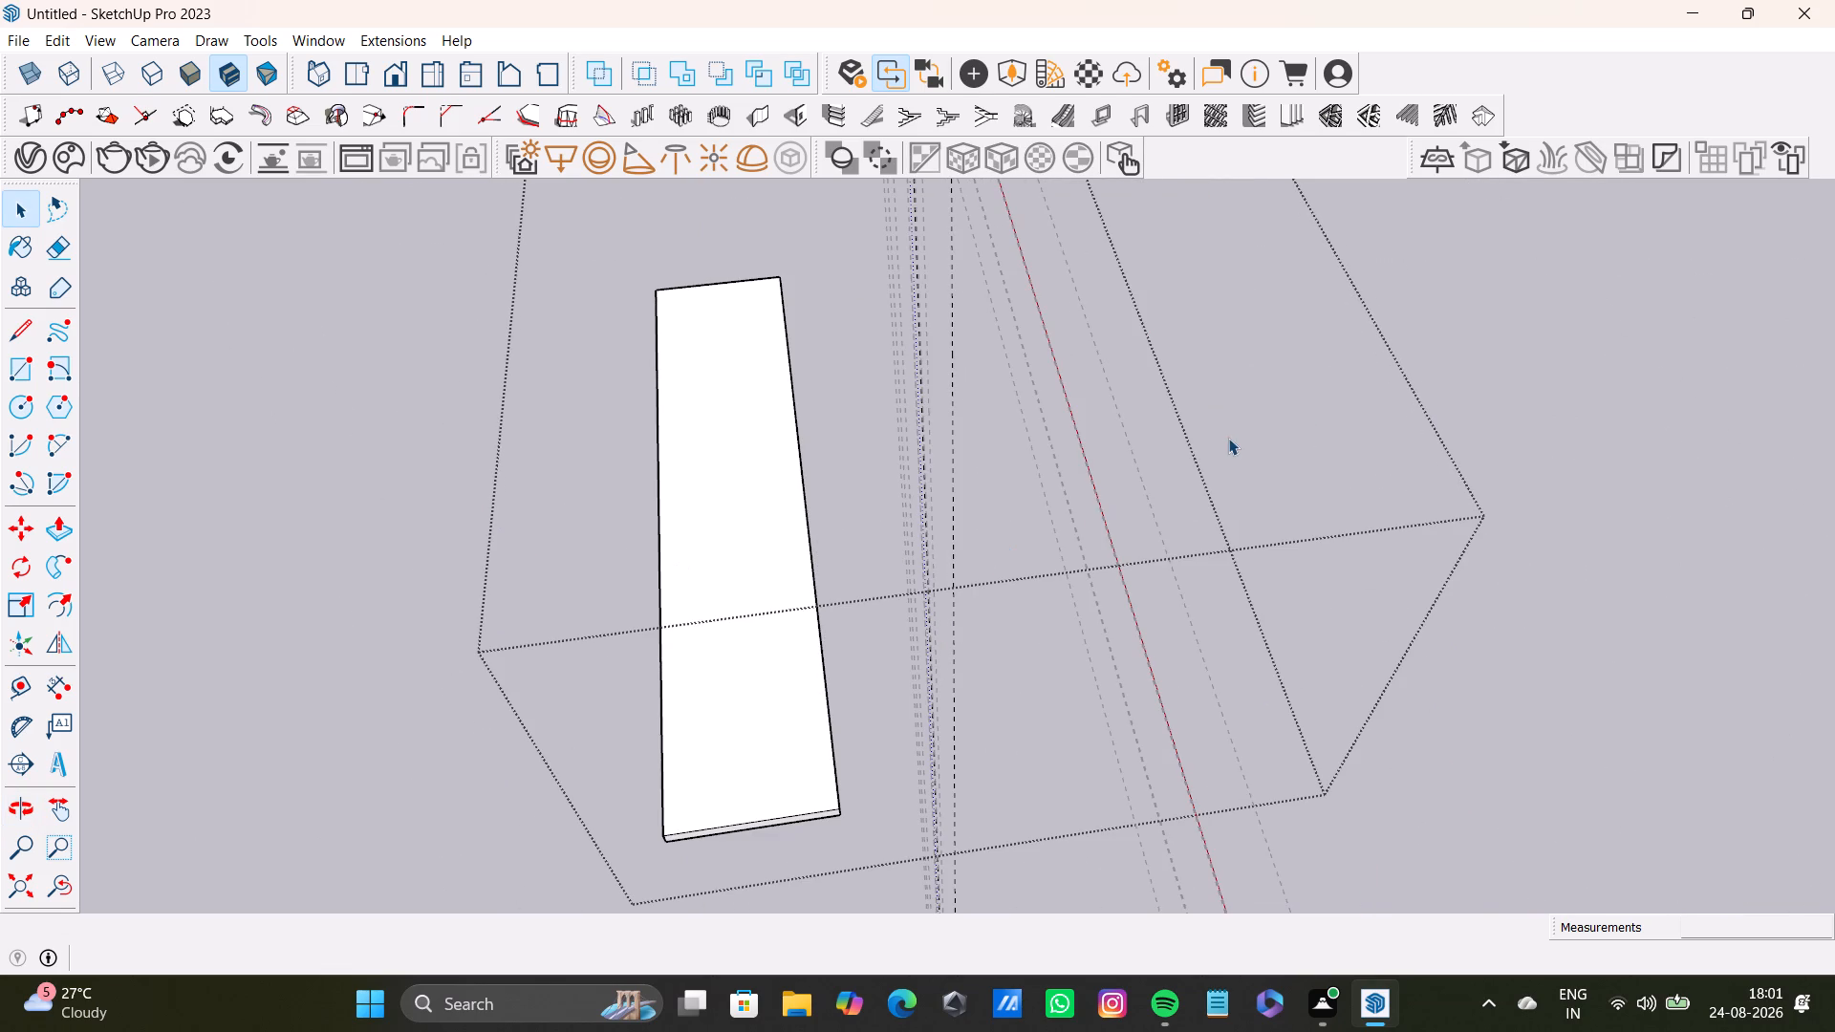
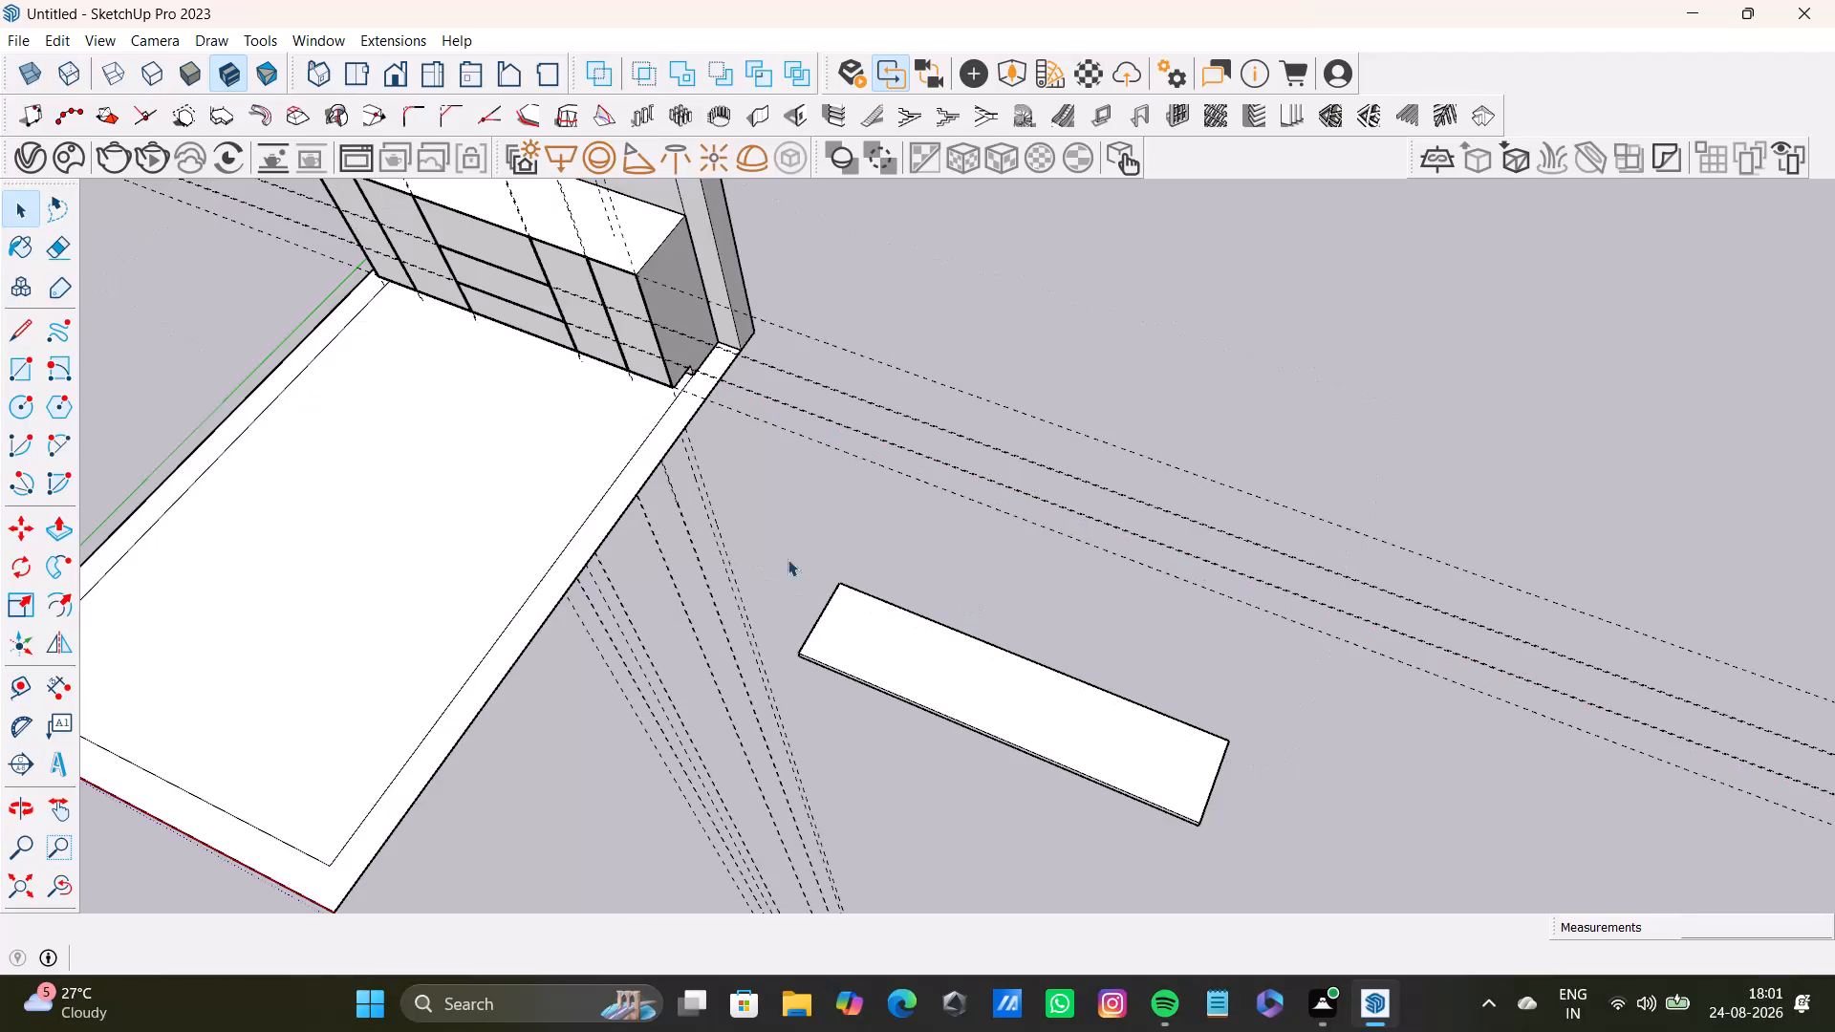
# Select the whole loose slab inside its group and move it by its bottom front corner onto the cabinet block's top front corner.
pyautogui.moveTo(746, 524); pyautogui.dragTo(1340, 981)
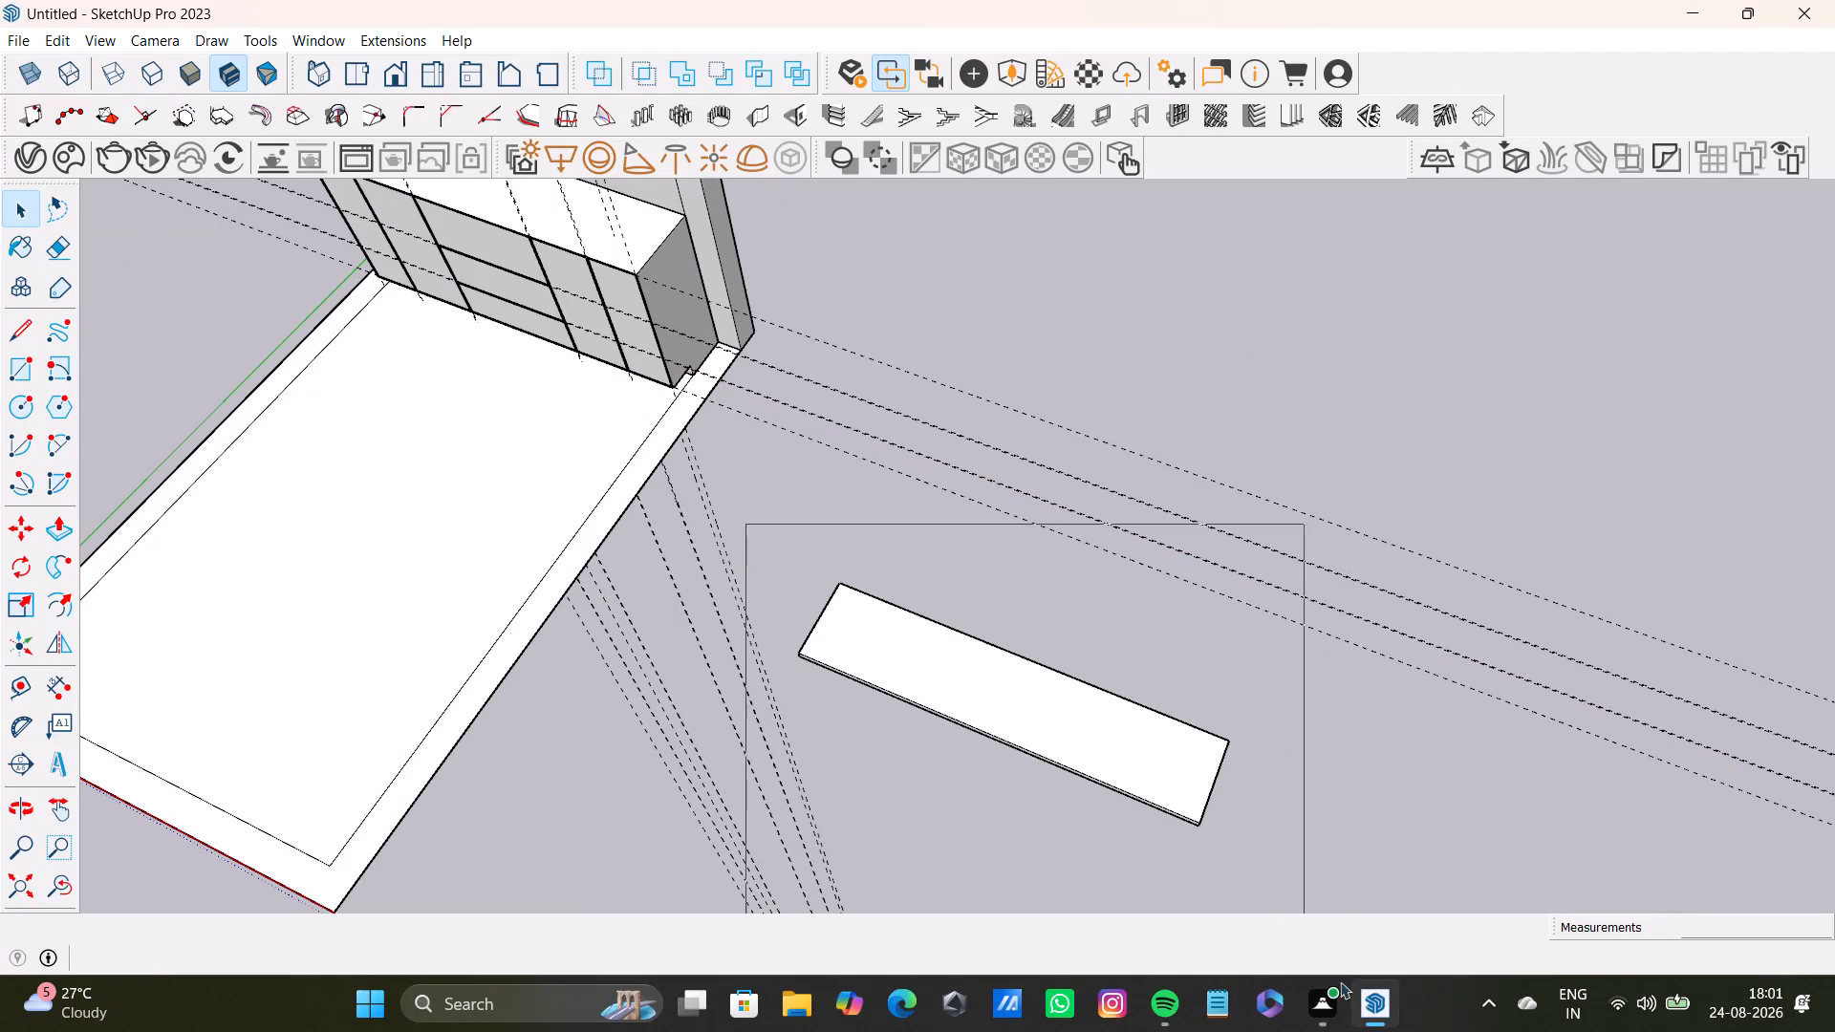
pyautogui.moveTo(1340, 981); pyautogui.dragTo(1346, 991)
pyautogui.tripleClick(1186, 767)
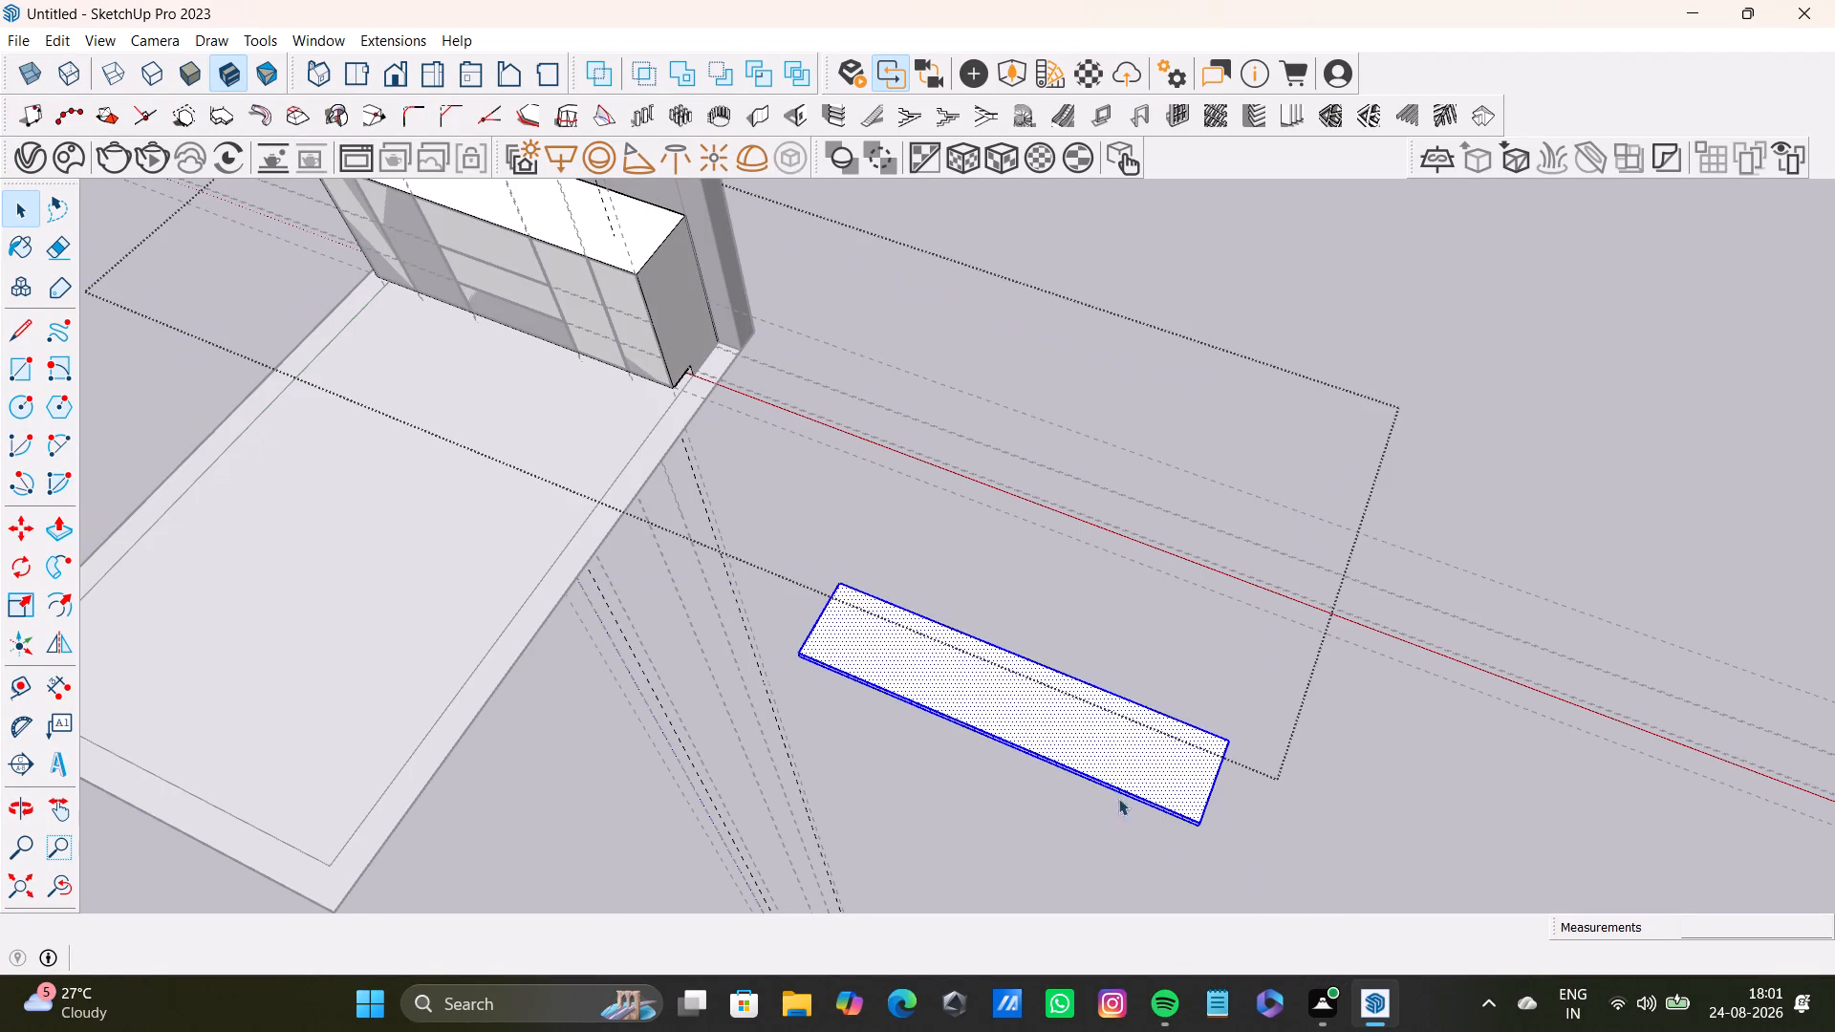
pyautogui.moveTo(1142, 808); pyautogui.dragTo(1254, 487, button='middle')
pyautogui.press('m')
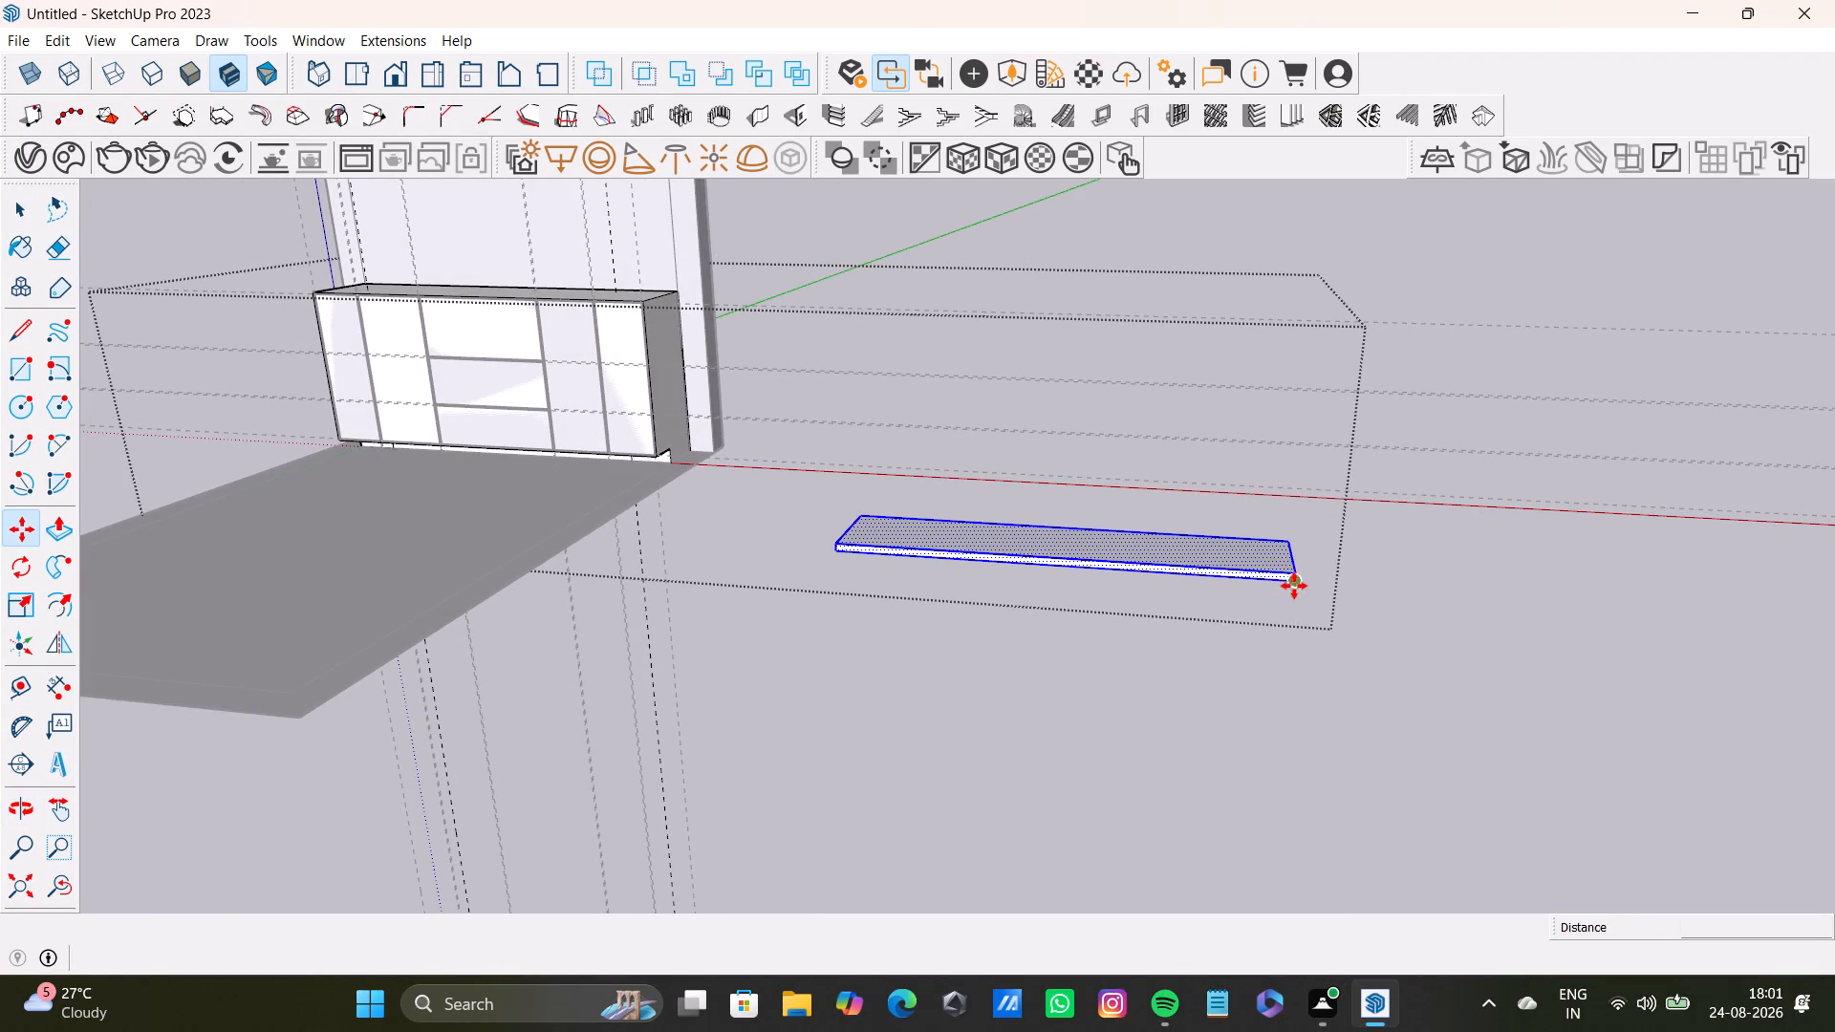
pyautogui.click(1296, 586)
pyautogui.scroll(-3, 693, 393)
pyautogui.keyDown('shift'); pyautogui.scroll(1, 661, 417); pyautogui.keyUp('shift')
pyautogui.keyDown('shift'); pyautogui.moveTo(661, 417); pyautogui.dragTo(950, 809, button='middle'); pyautogui.keyUp('shift')
pyautogui.scroll(7, 896, 686)
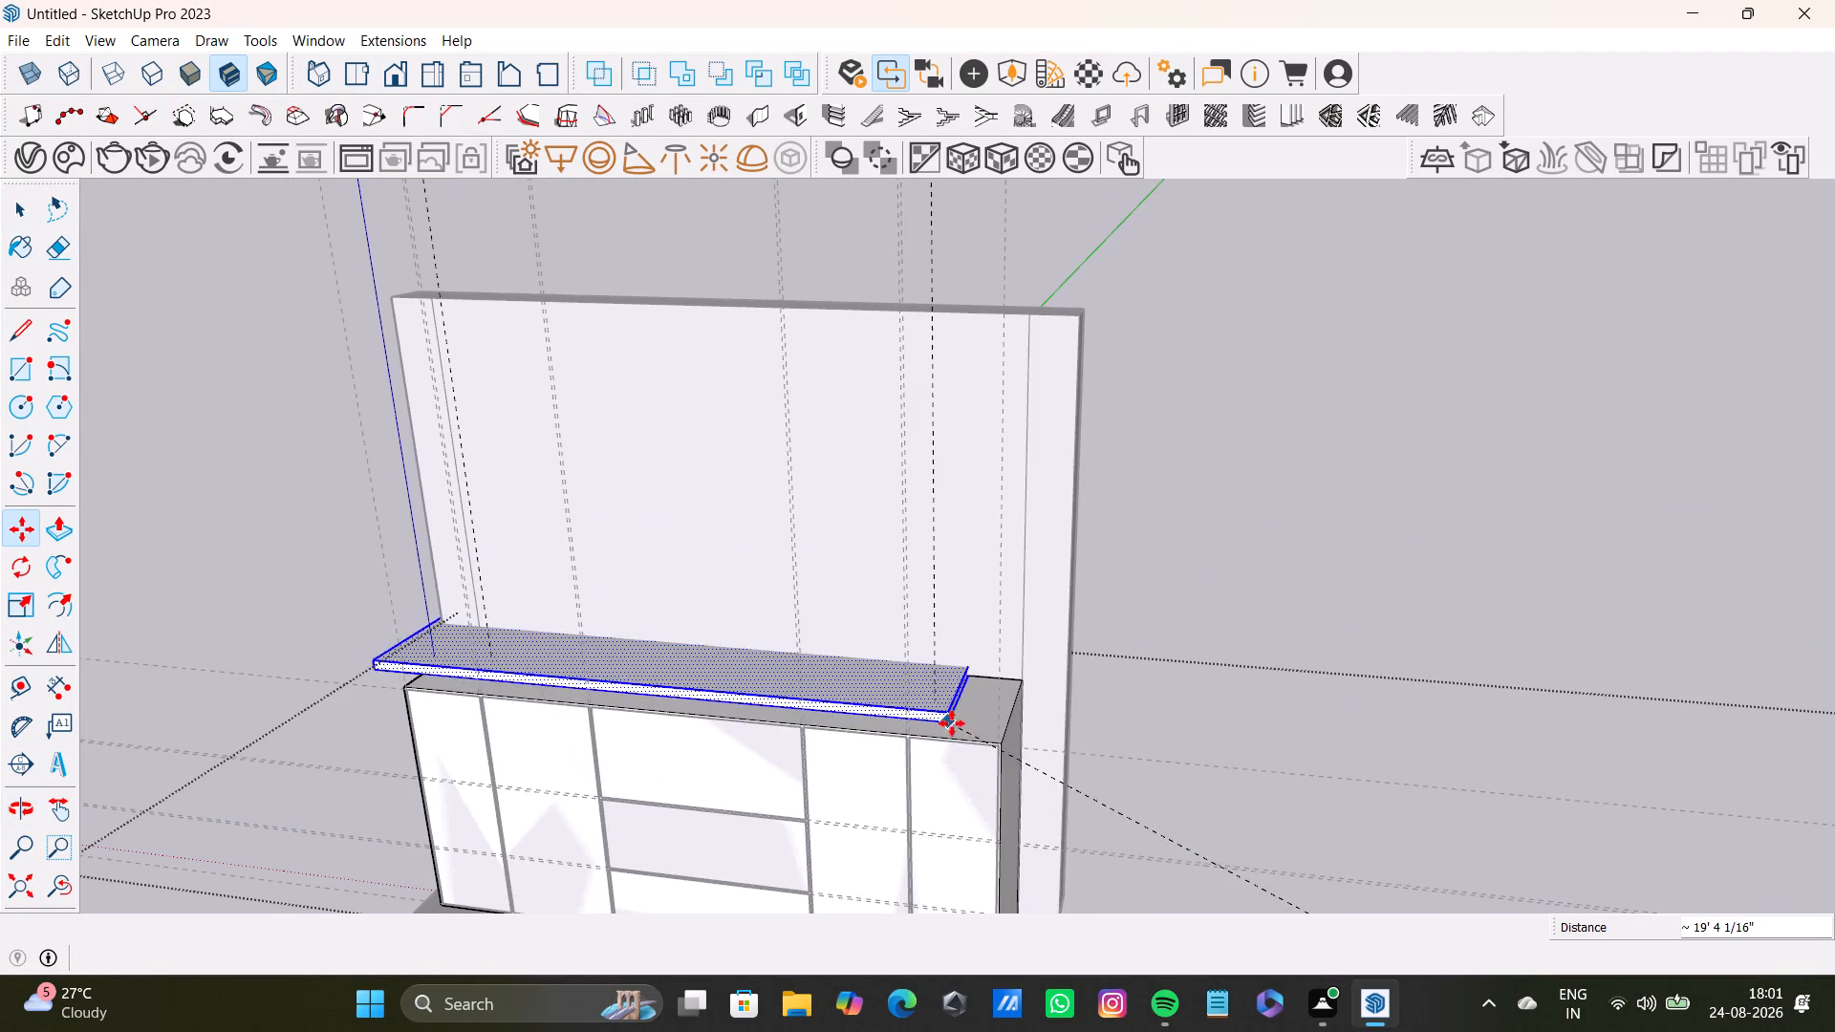
pyautogui.click(997, 747)
# Extend the slab's short end face with Push/Pull until it is flush with the side of the cabinet block.
pyautogui.scroll(4, 1001, 746)
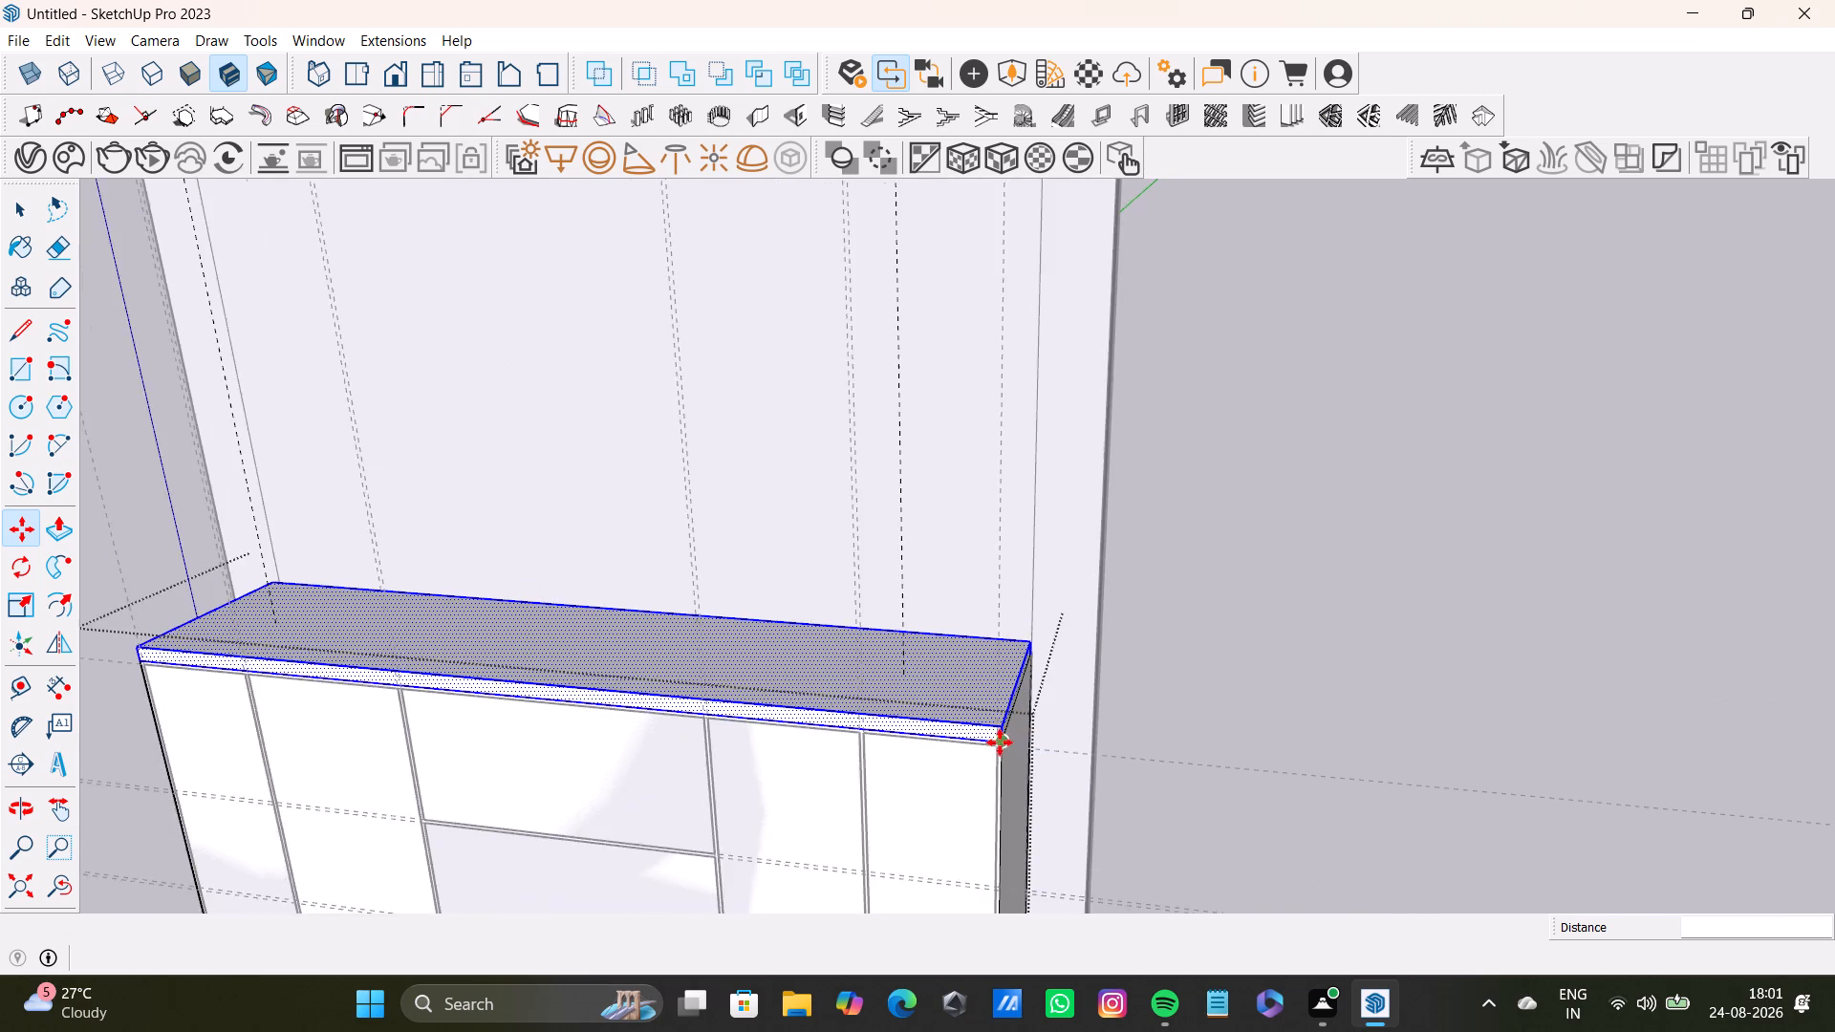
pyautogui.scroll(1, 1000, 742)
pyautogui.moveTo(1000, 742); pyautogui.dragTo(506, 799, button='middle')
pyautogui.scroll(13, 931, 590)
pyautogui.moveTo(1051, 699); pyautogui.dragTo(959, 701, button='middle')
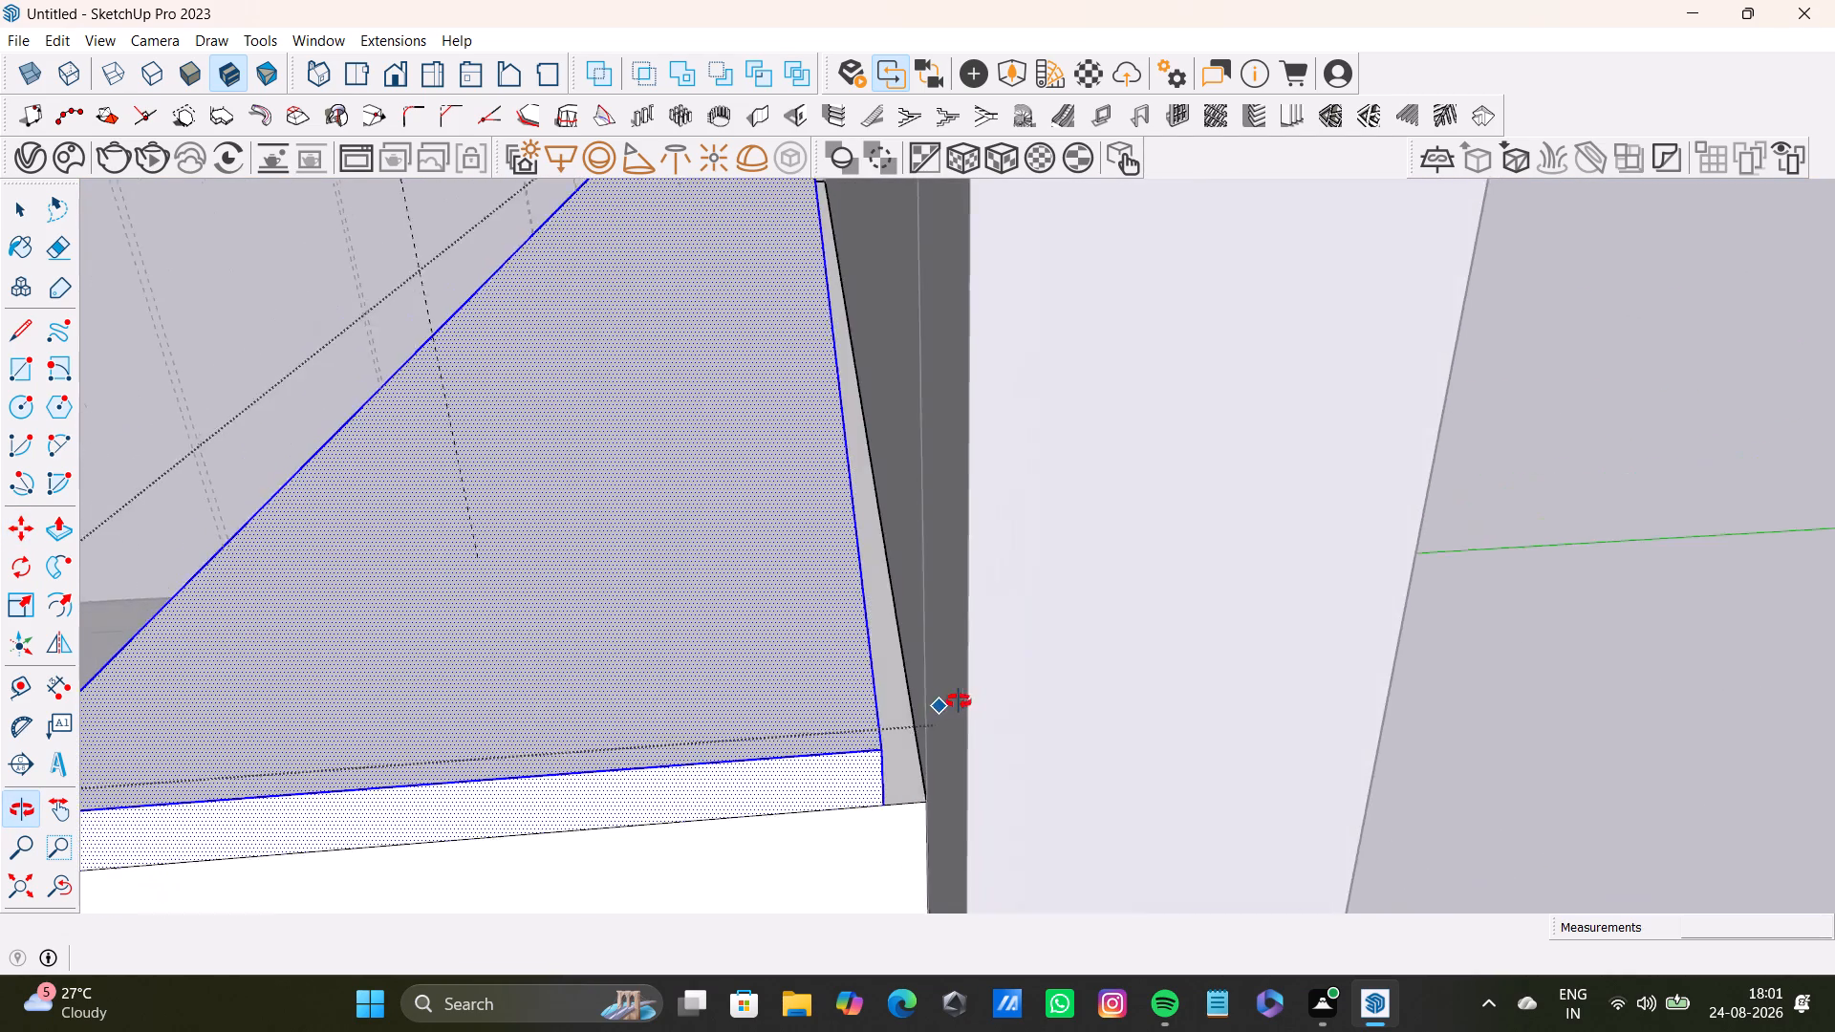
pyautogui.moveTo(959, 701); pyautogui.dragTo(921, 722, button='middle')
pyautogui.scroll(7, 838, 747)
pyautogui.moveTo(892, 753); pyautogui.dragTo(873, 670, button='middle')
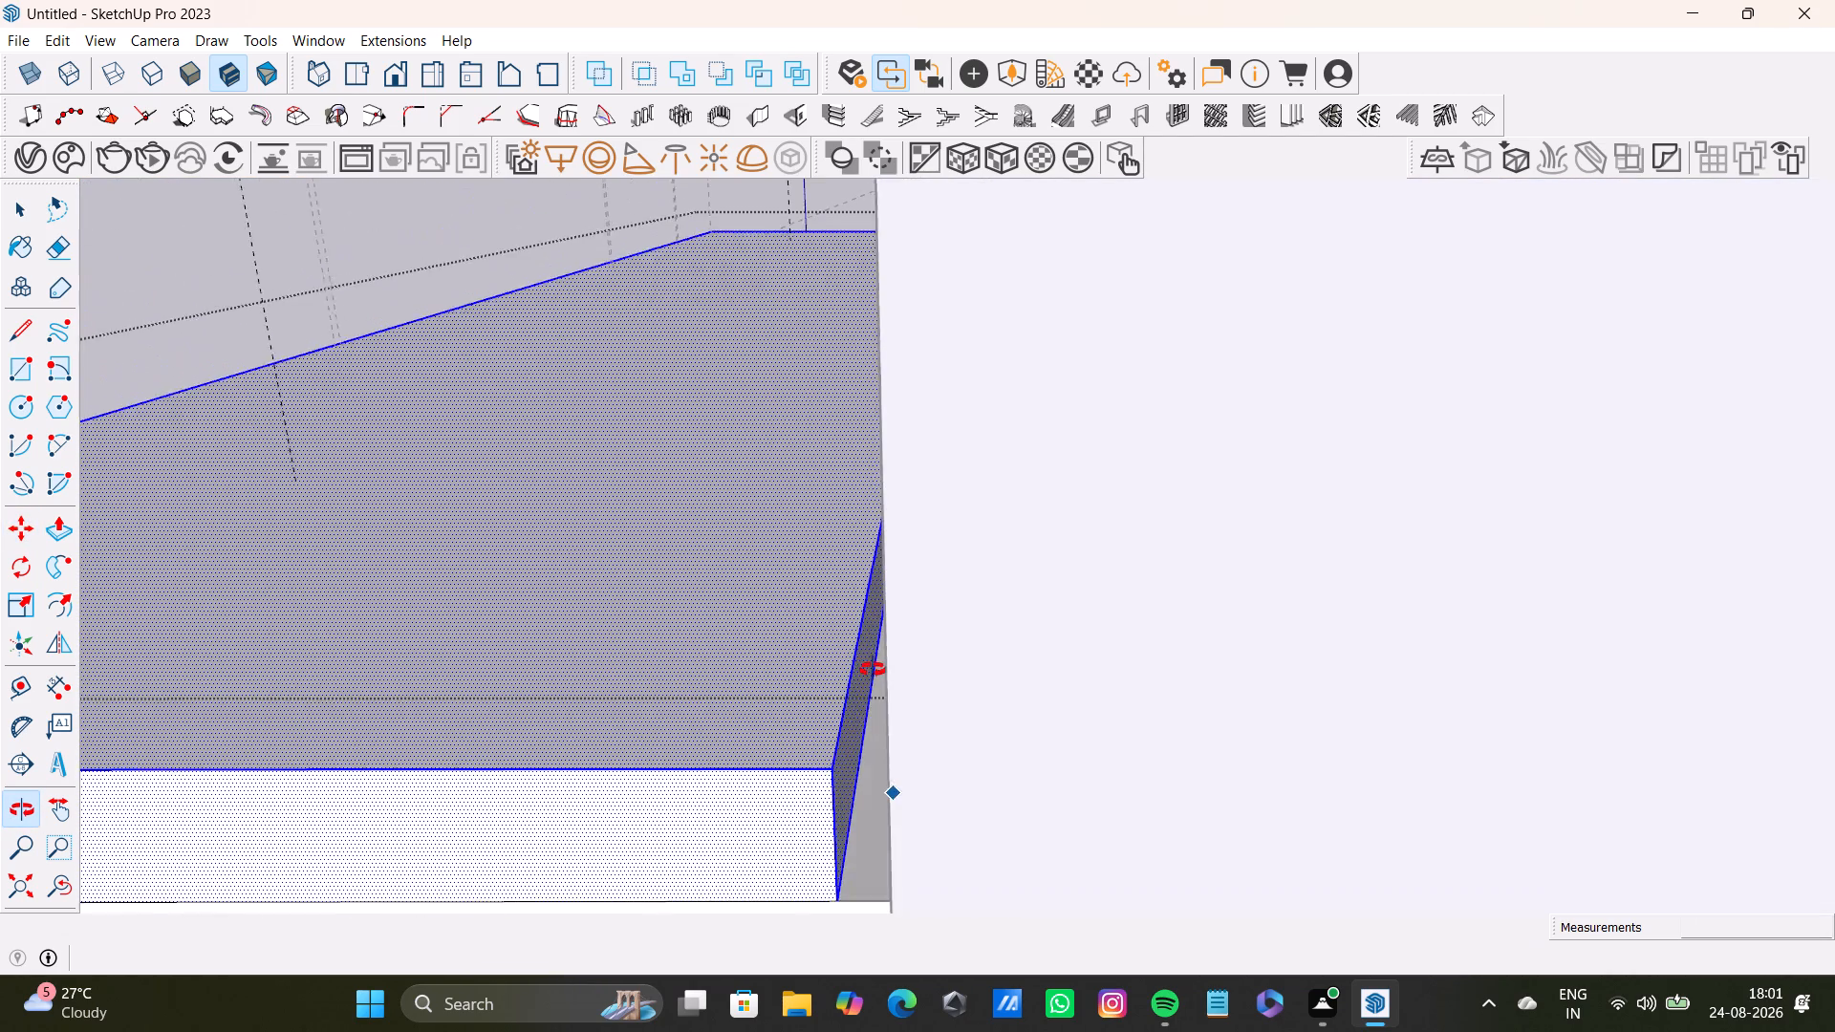
pyautogui.moveTo(873, 670); pyautogui.dragTo(881, 648, button='middle')
pyautogui.press('p')
pyautogui.moveTo(847, 745); pyautogui.dragTo(883, 740)
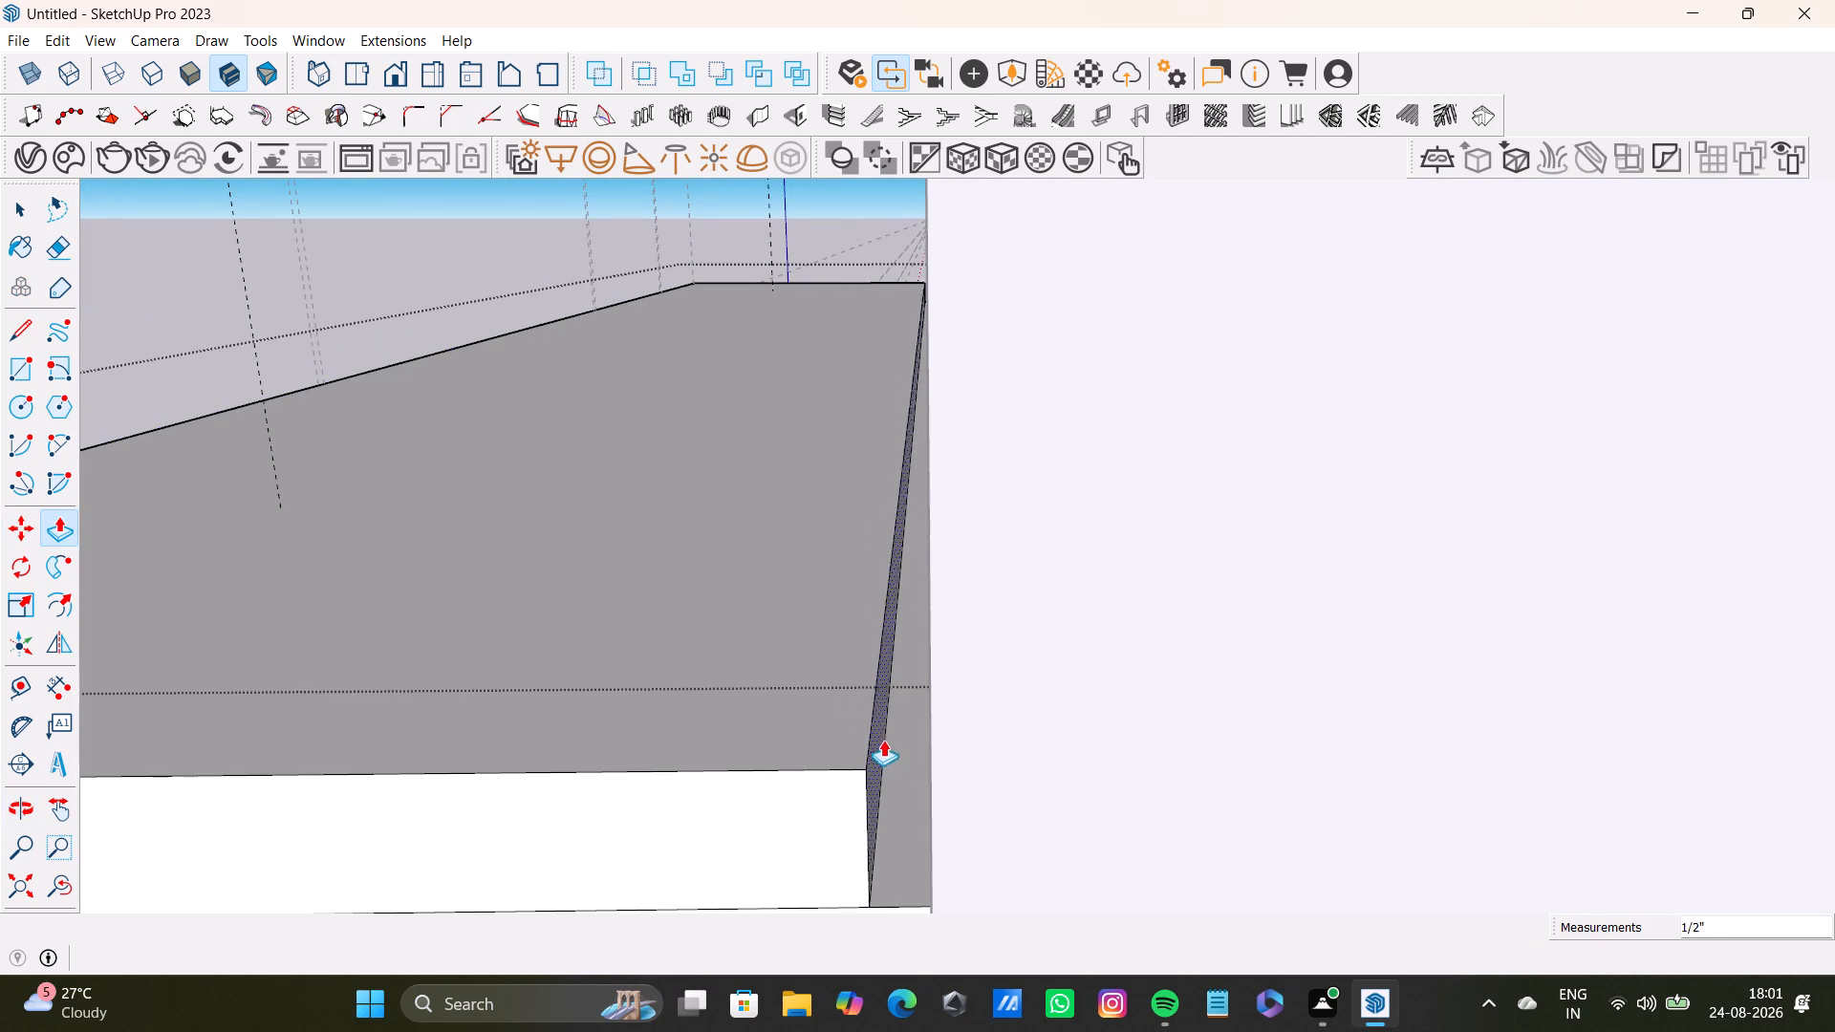
pyautogui.moveTo(883, 740); pyautogui.dragTo(926, 733)
pyautogui.press('space')
# Pull the slab's long front face forward to give a slight overhang past the cabinet fronts, and leave the group.
pyautogui.scroll(-12, 803, 764)
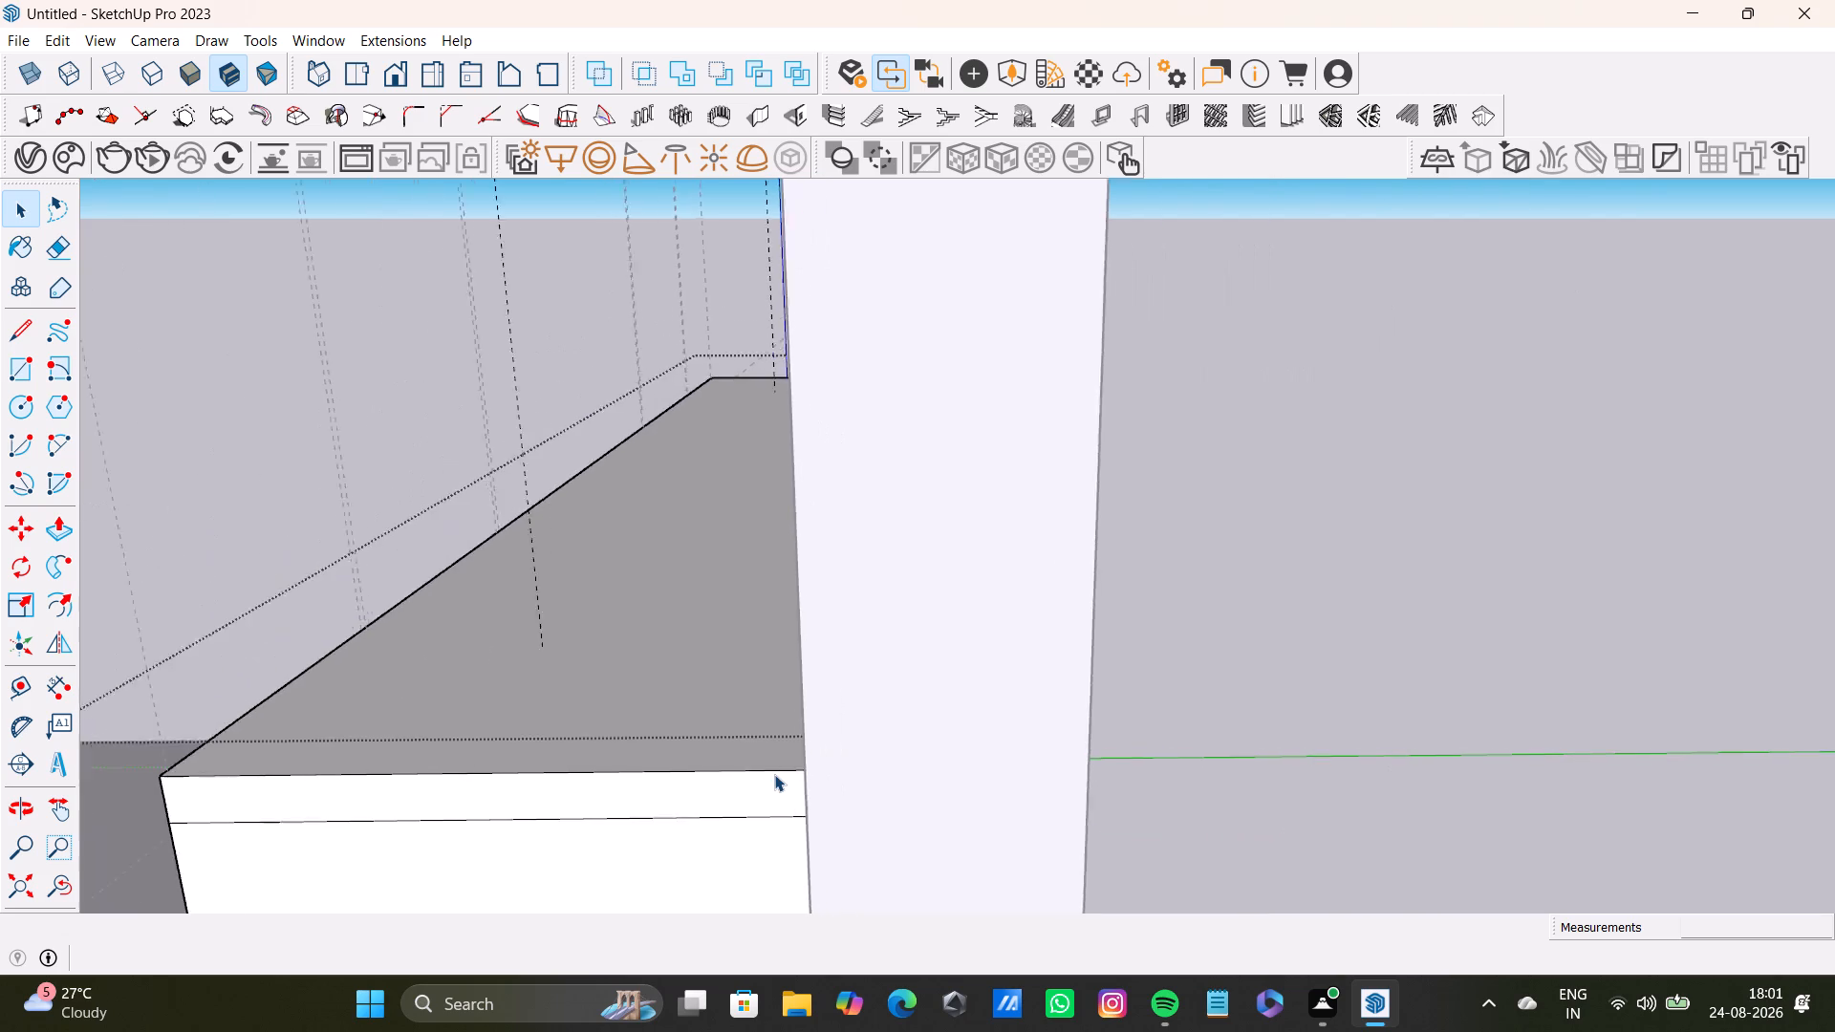
pyautogui.scroll(-1, 774, 774)
pyautogui.moveTo(660, 778); pyautogui.dragTo(1196, 655, button='middle')
pyautogui.click(1233, 683)
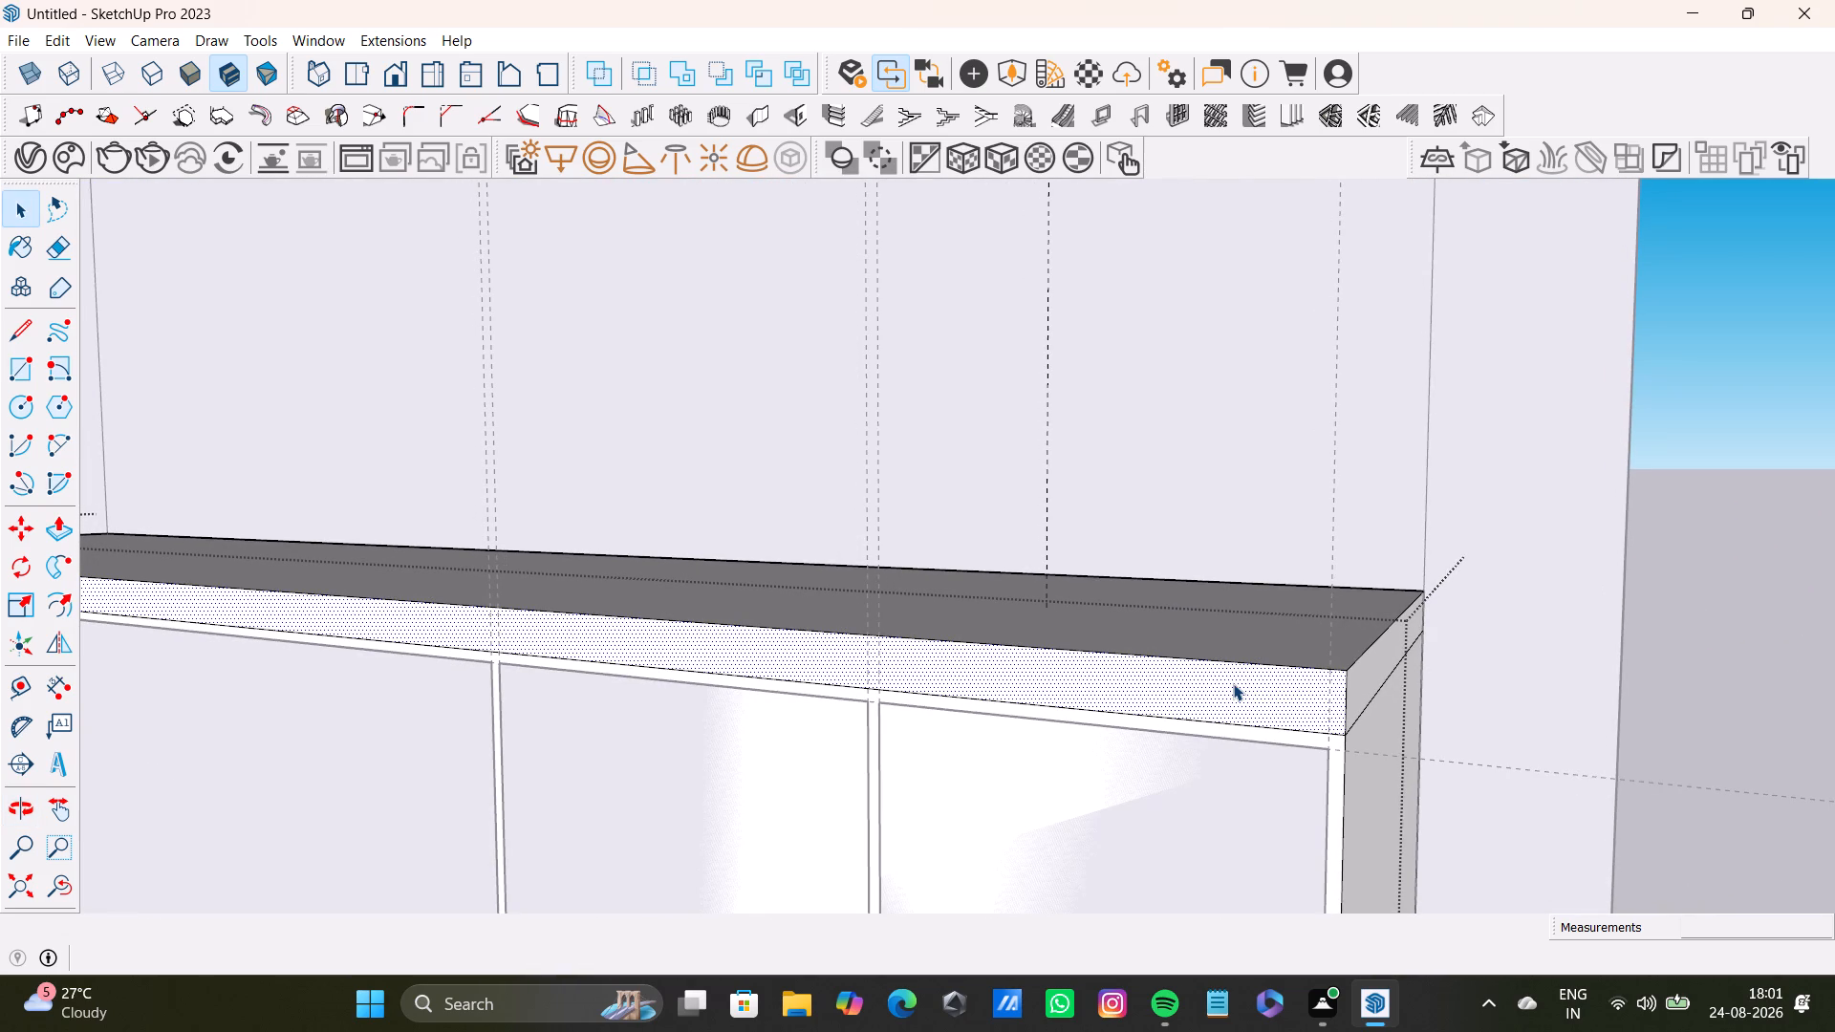
pyautogui.press('p')
pyautogui.moveTo(1233, 683); pyautogui.dragTo(1215, 690)
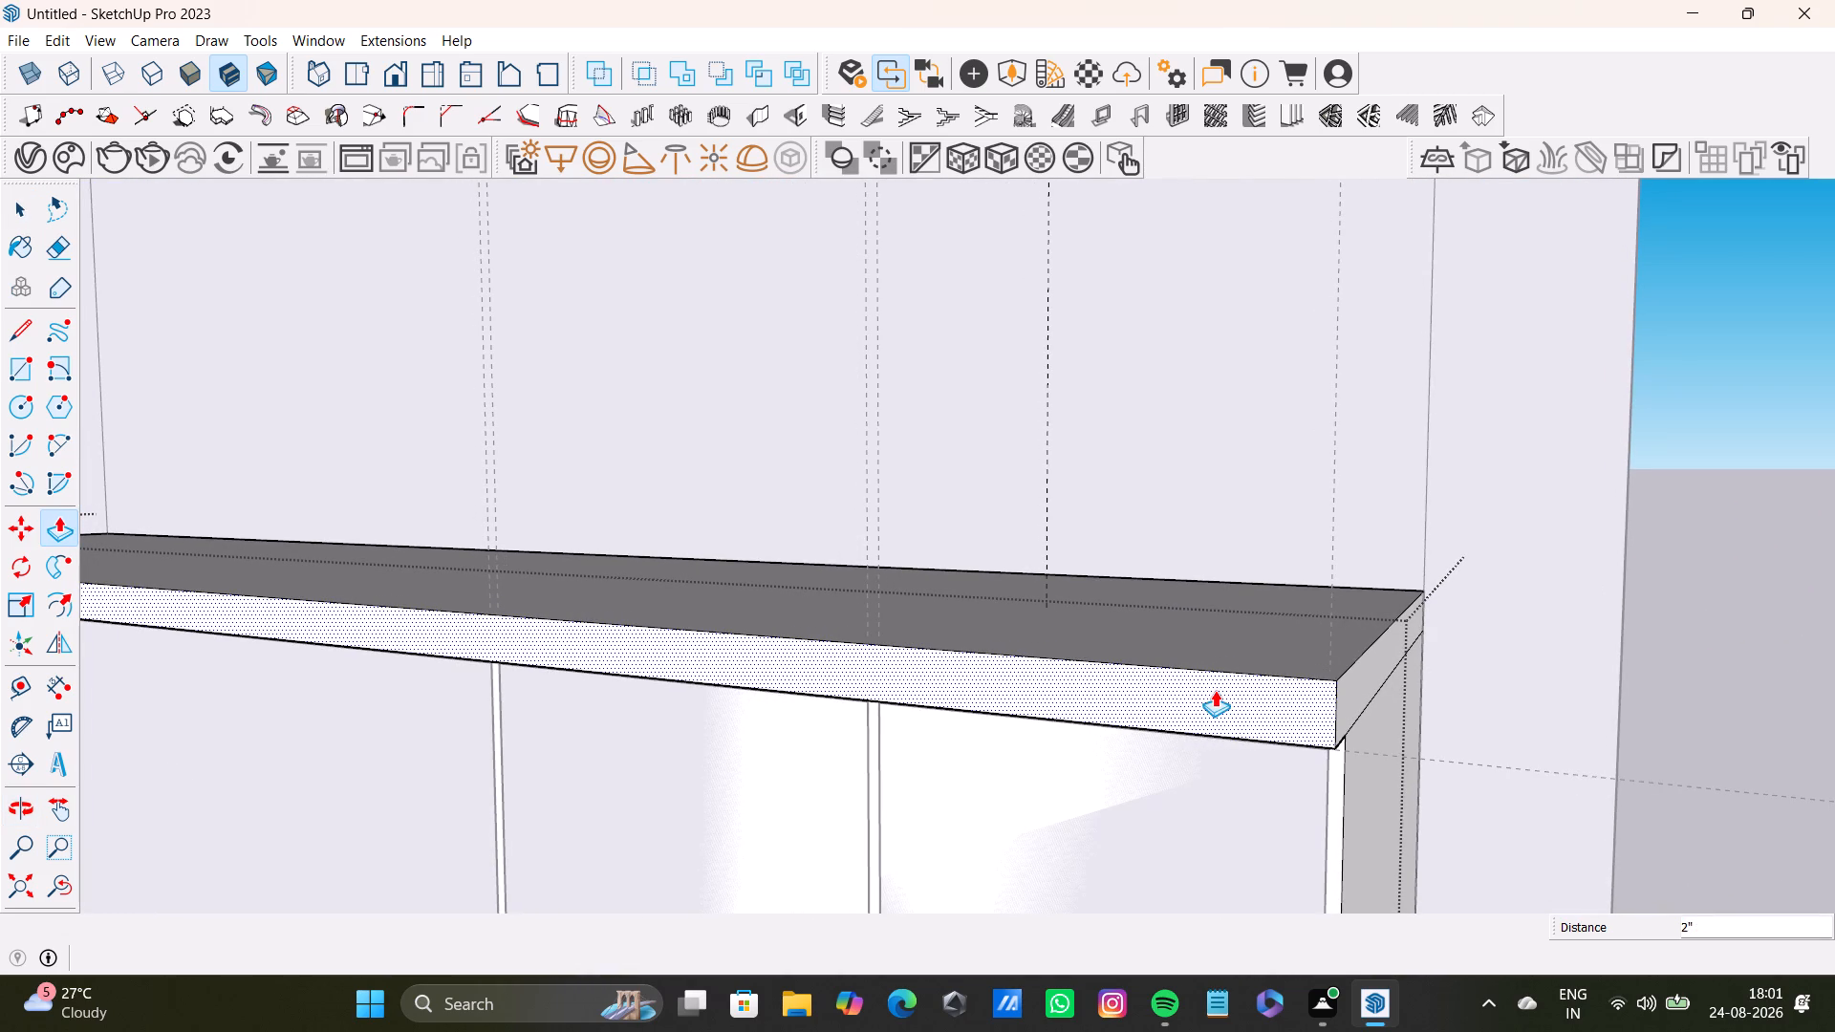
pyautogui.moveTo(1215, 690); pyautogui.dragTo(1220, 683)
pyautogui.press('space')
pyautogui.scroll(-9, 1147, 709)
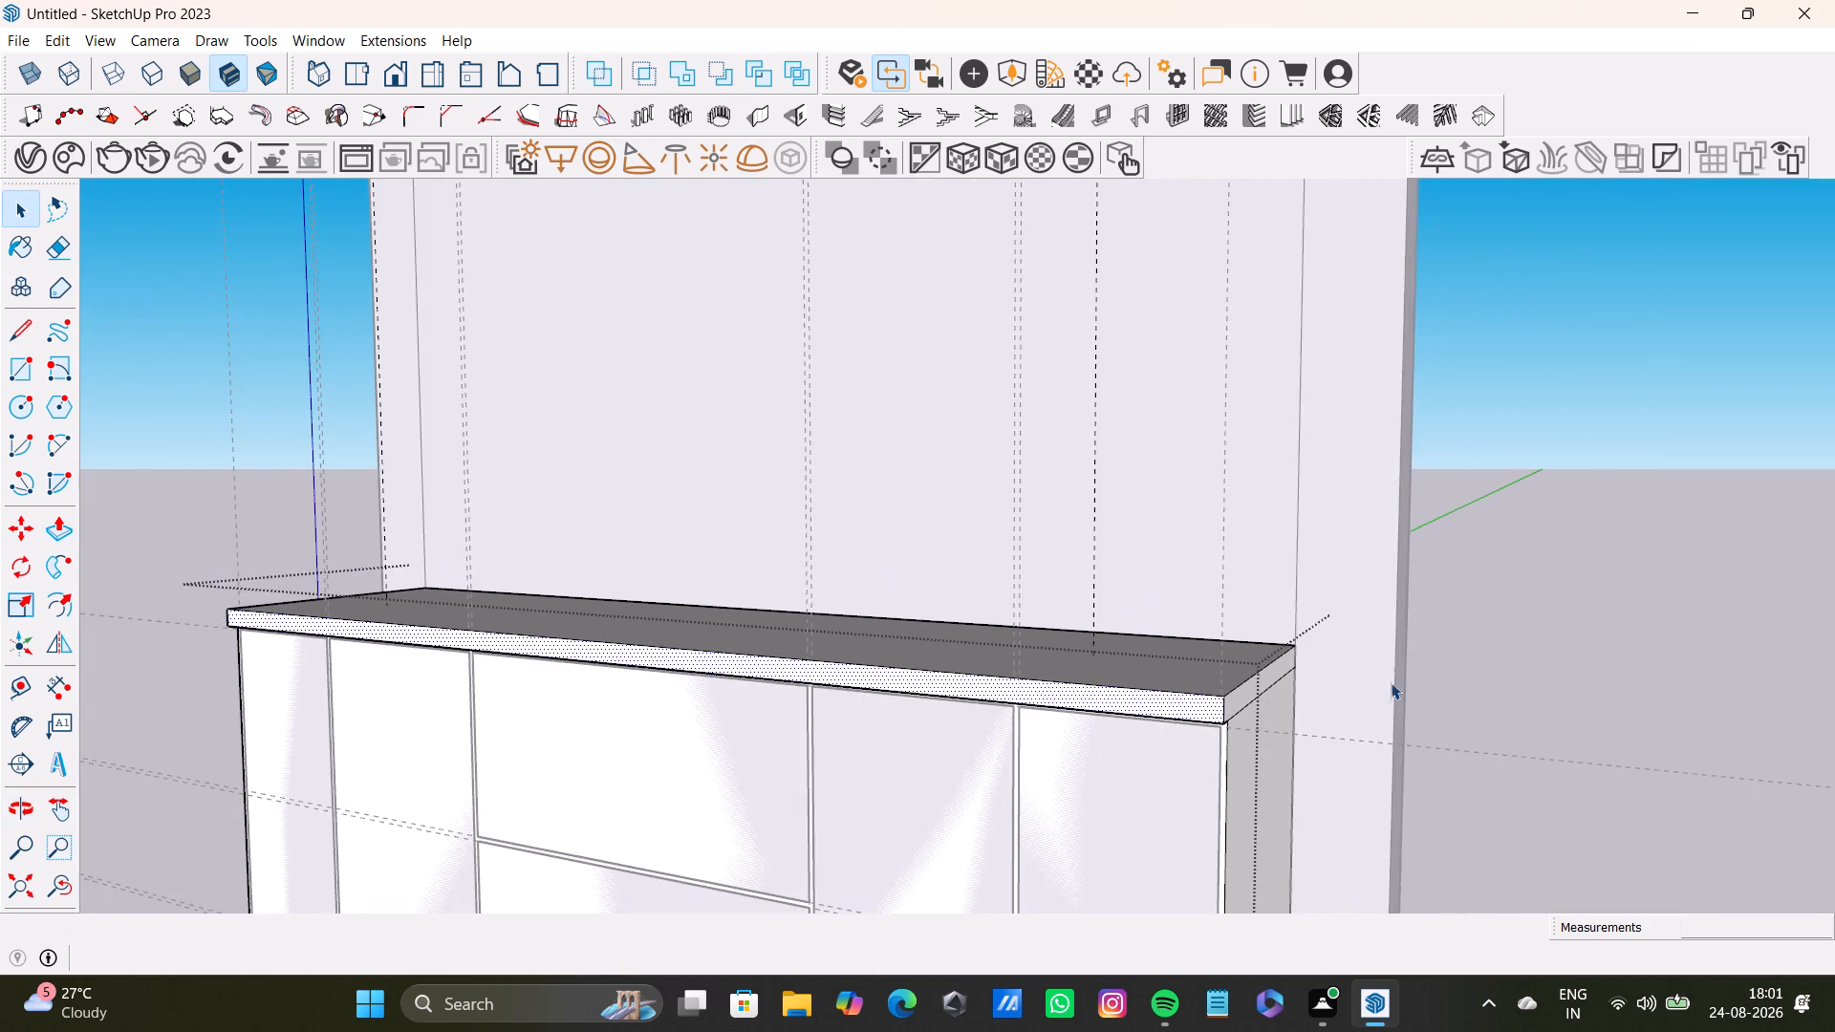
pyautogui.press('space')
pyautogui.click(1556, 637)
# Examine how the countertop sits on the cabinet block from below, the end and the front.
pyautogui.scroll(-4, 1010, 710)
pyautogui.moveTo(1004, 713); pyautogui.dragTo(1048, 440, button='middle')
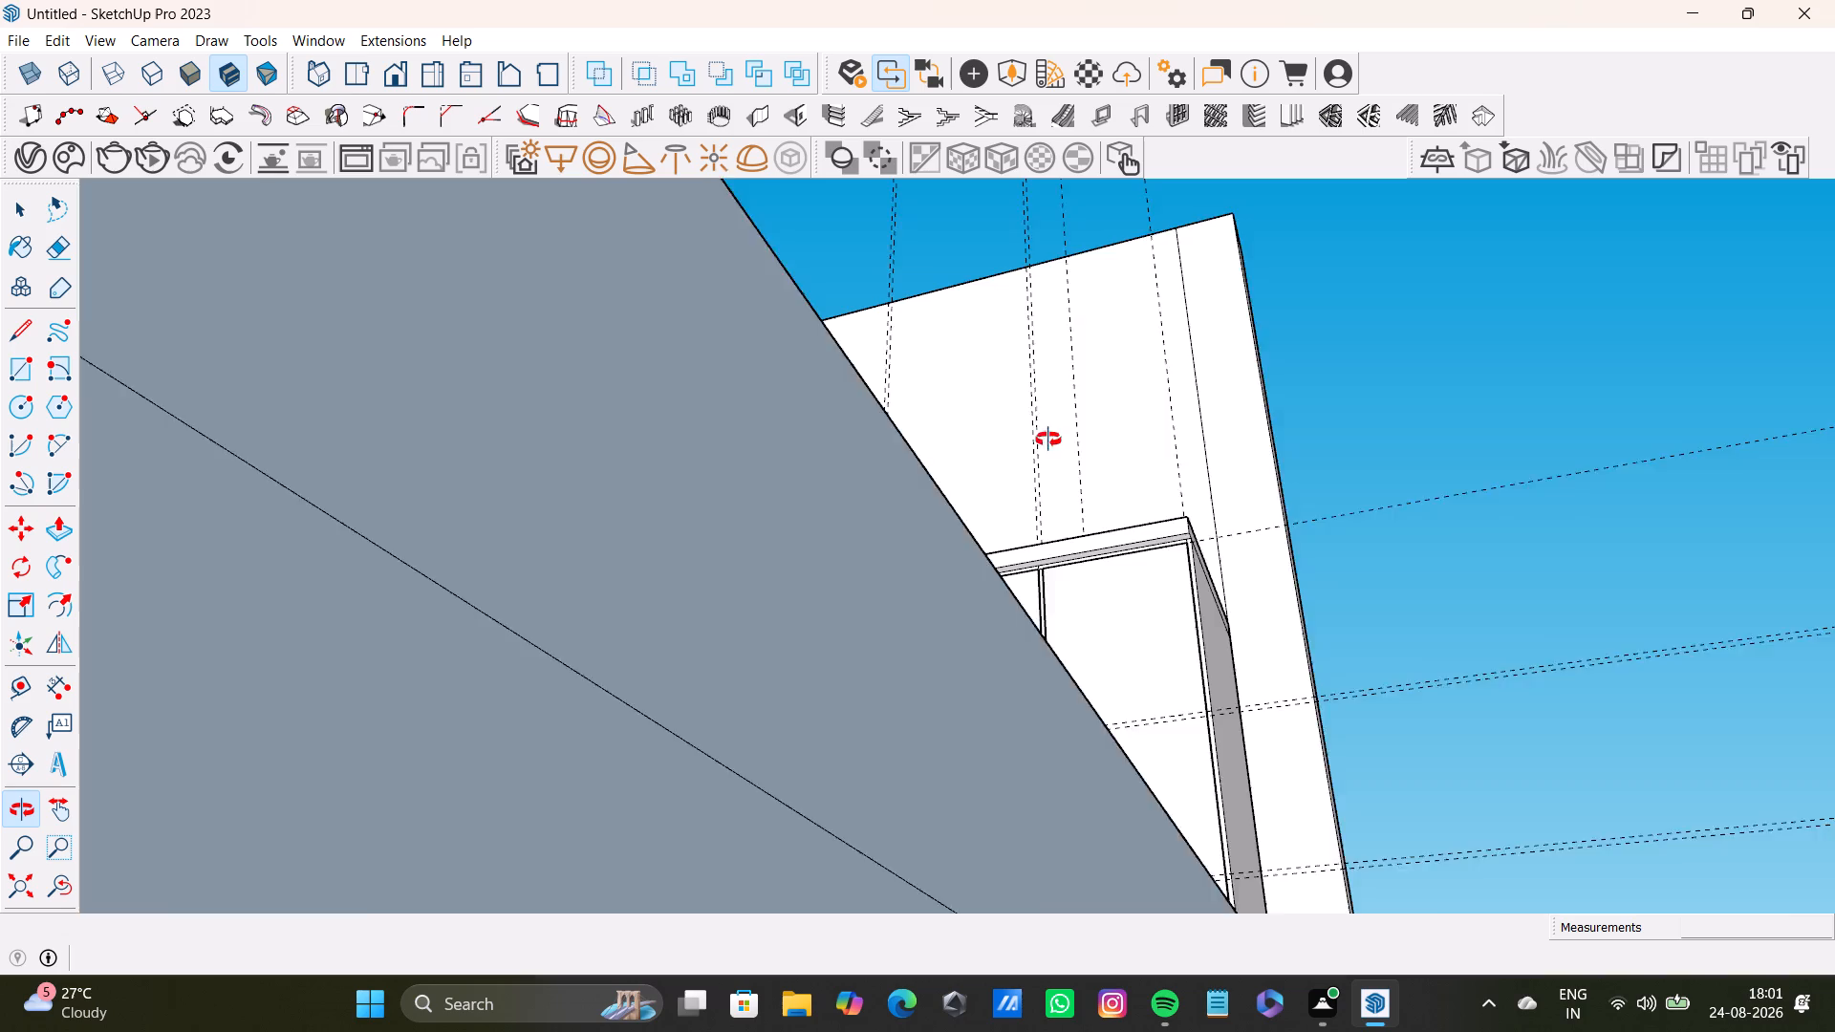
pyautogui.moveTo(1048, 440); pyautogui.dragTo(773, 694, button='middle')
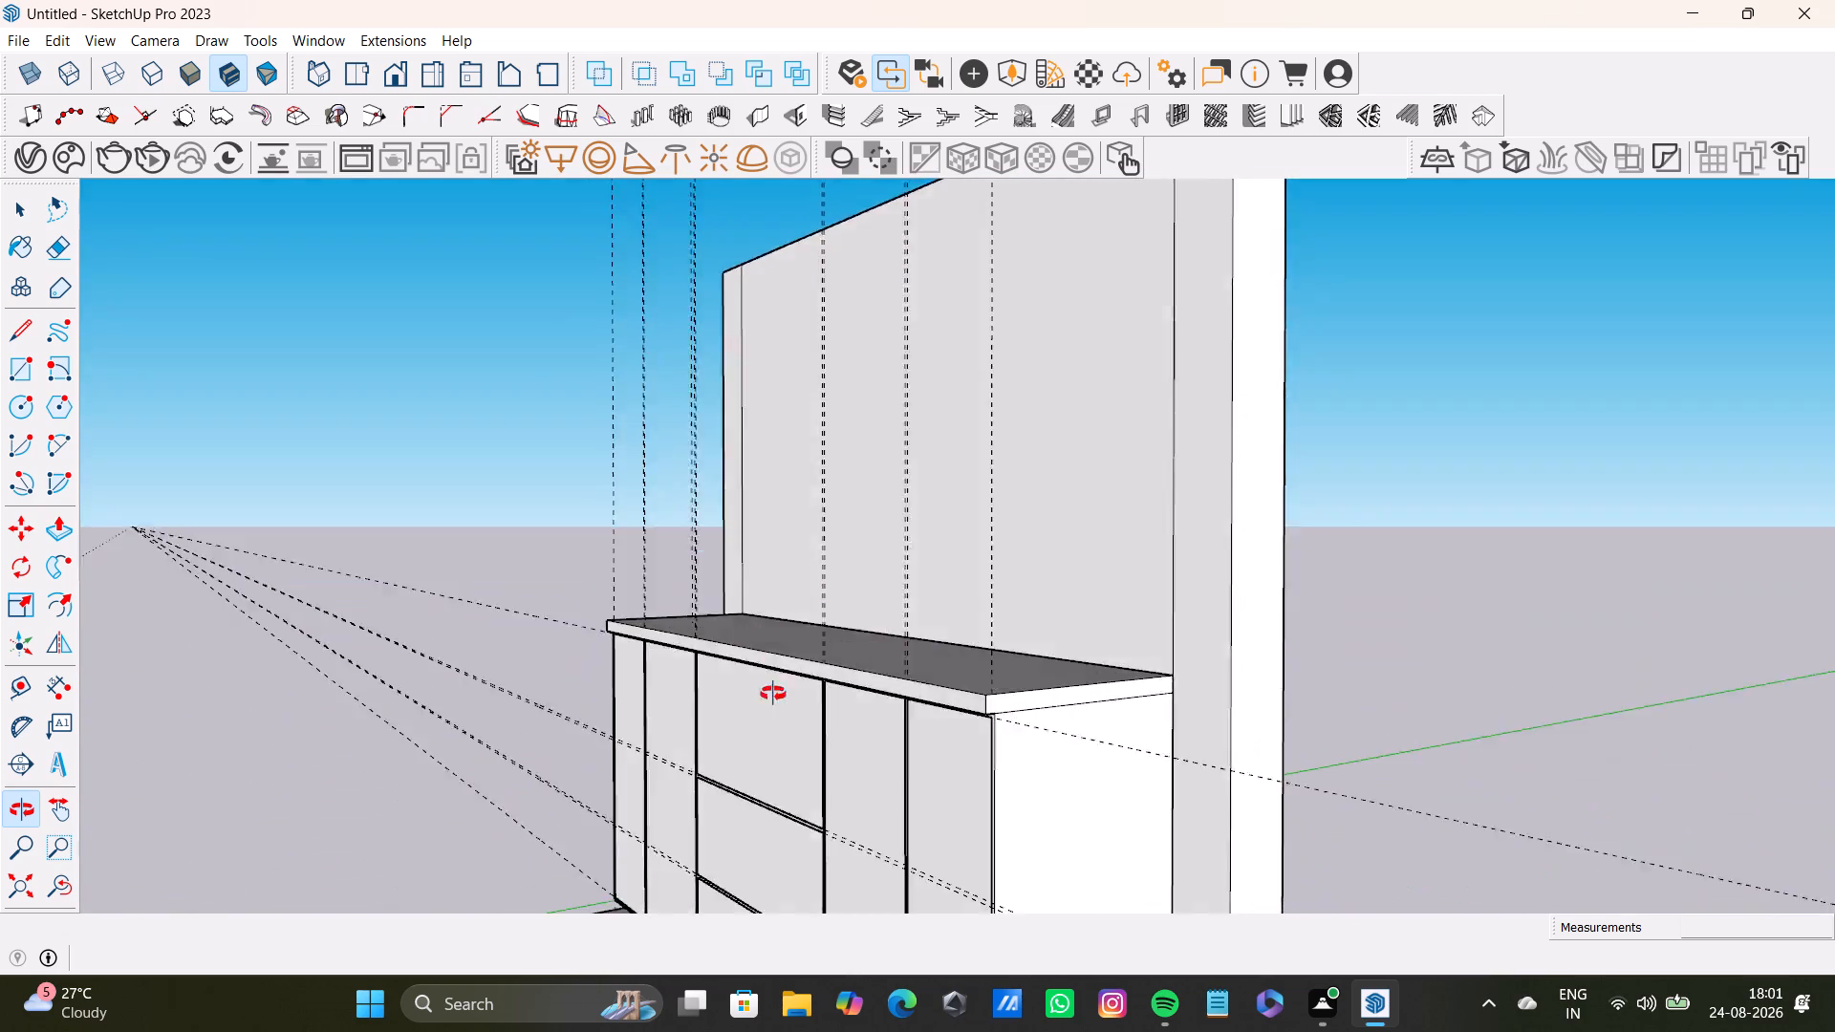
pyautogui.moveTo(773, 694); pyautogui.dragTo(764, 814, button='middle')
pyautogui.scroll(-8, 763, 814)
pyautogui.moveTo(764, 802); pyautogui.dragTo(877, 770, button='middle')
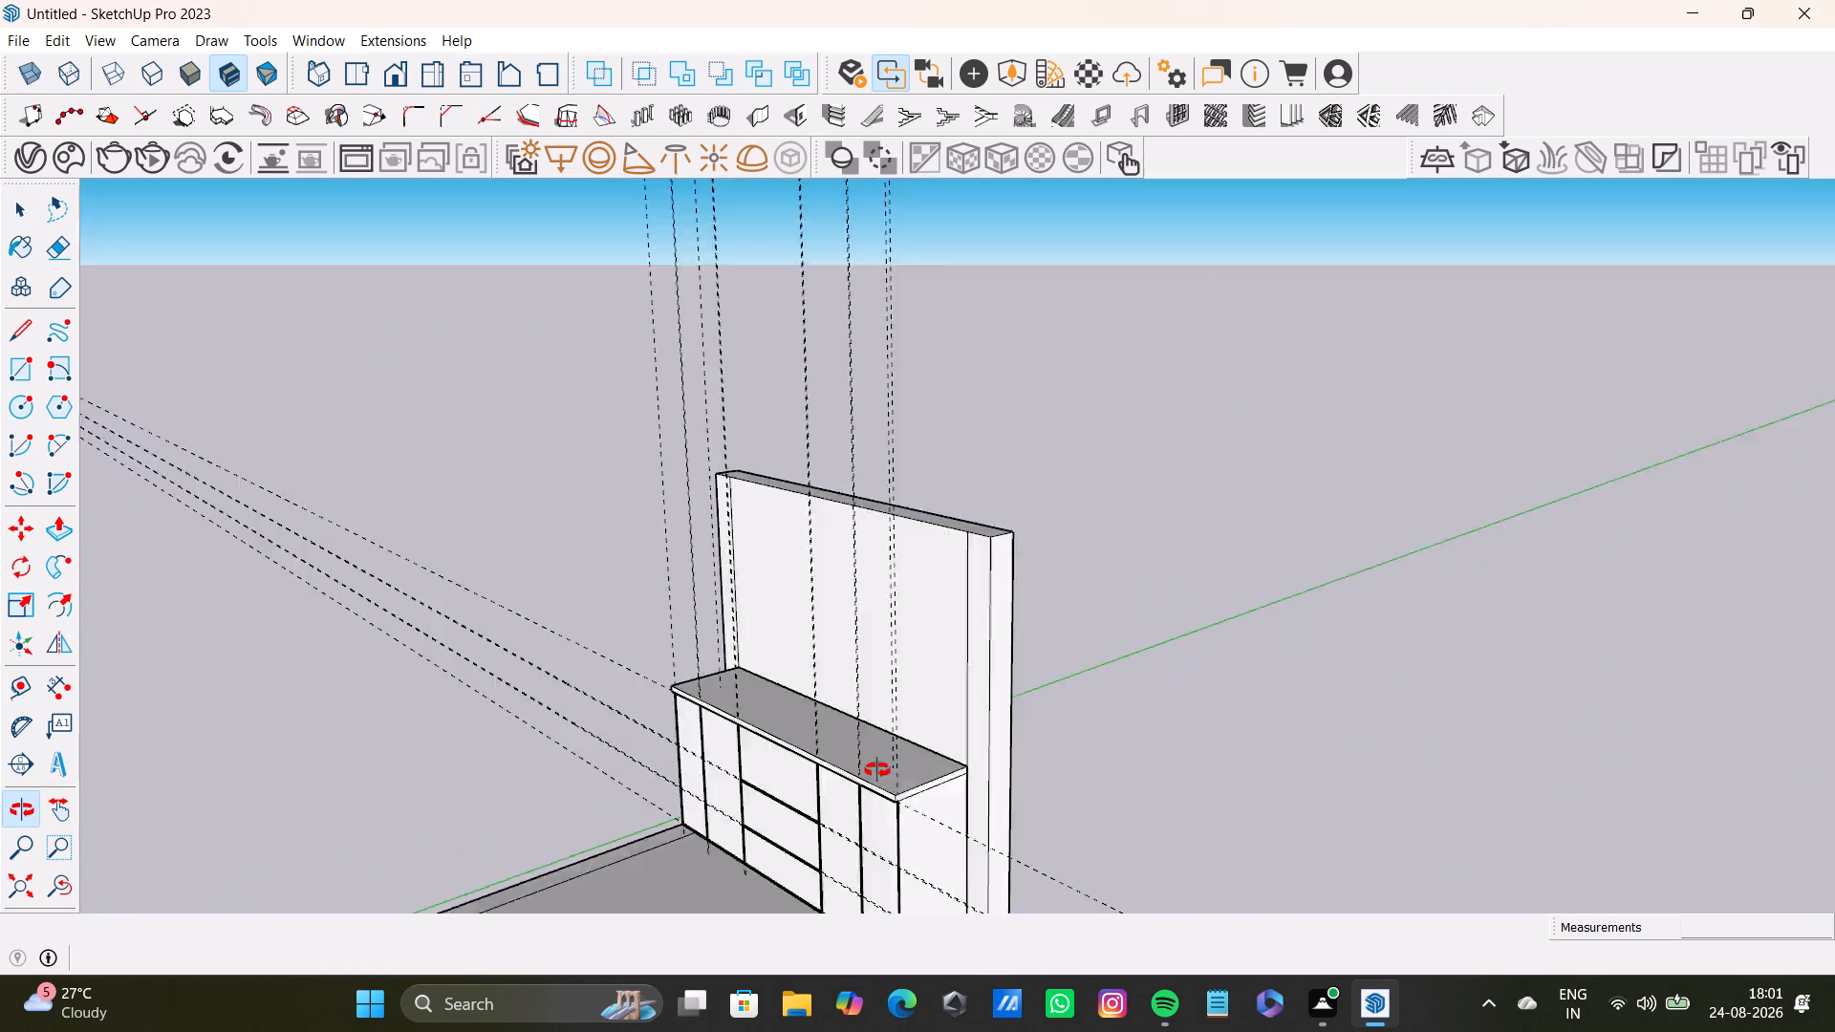
pyautogui.moveTo(877, 770); pyautogui.dragTo(1183, 856, button='middle')
pyautogui.scroll(1, 1022, 828)
pyautogui.scroll(-4, 1011, 824)
pyautogui.keyDown('shift'); pyautogui.moveTo(991, 793); pyautogui.dragTo(1004, 563, button='middle'); pyautogui.keyUp('shift')
pyautogui.scroll(2, 862, 625)
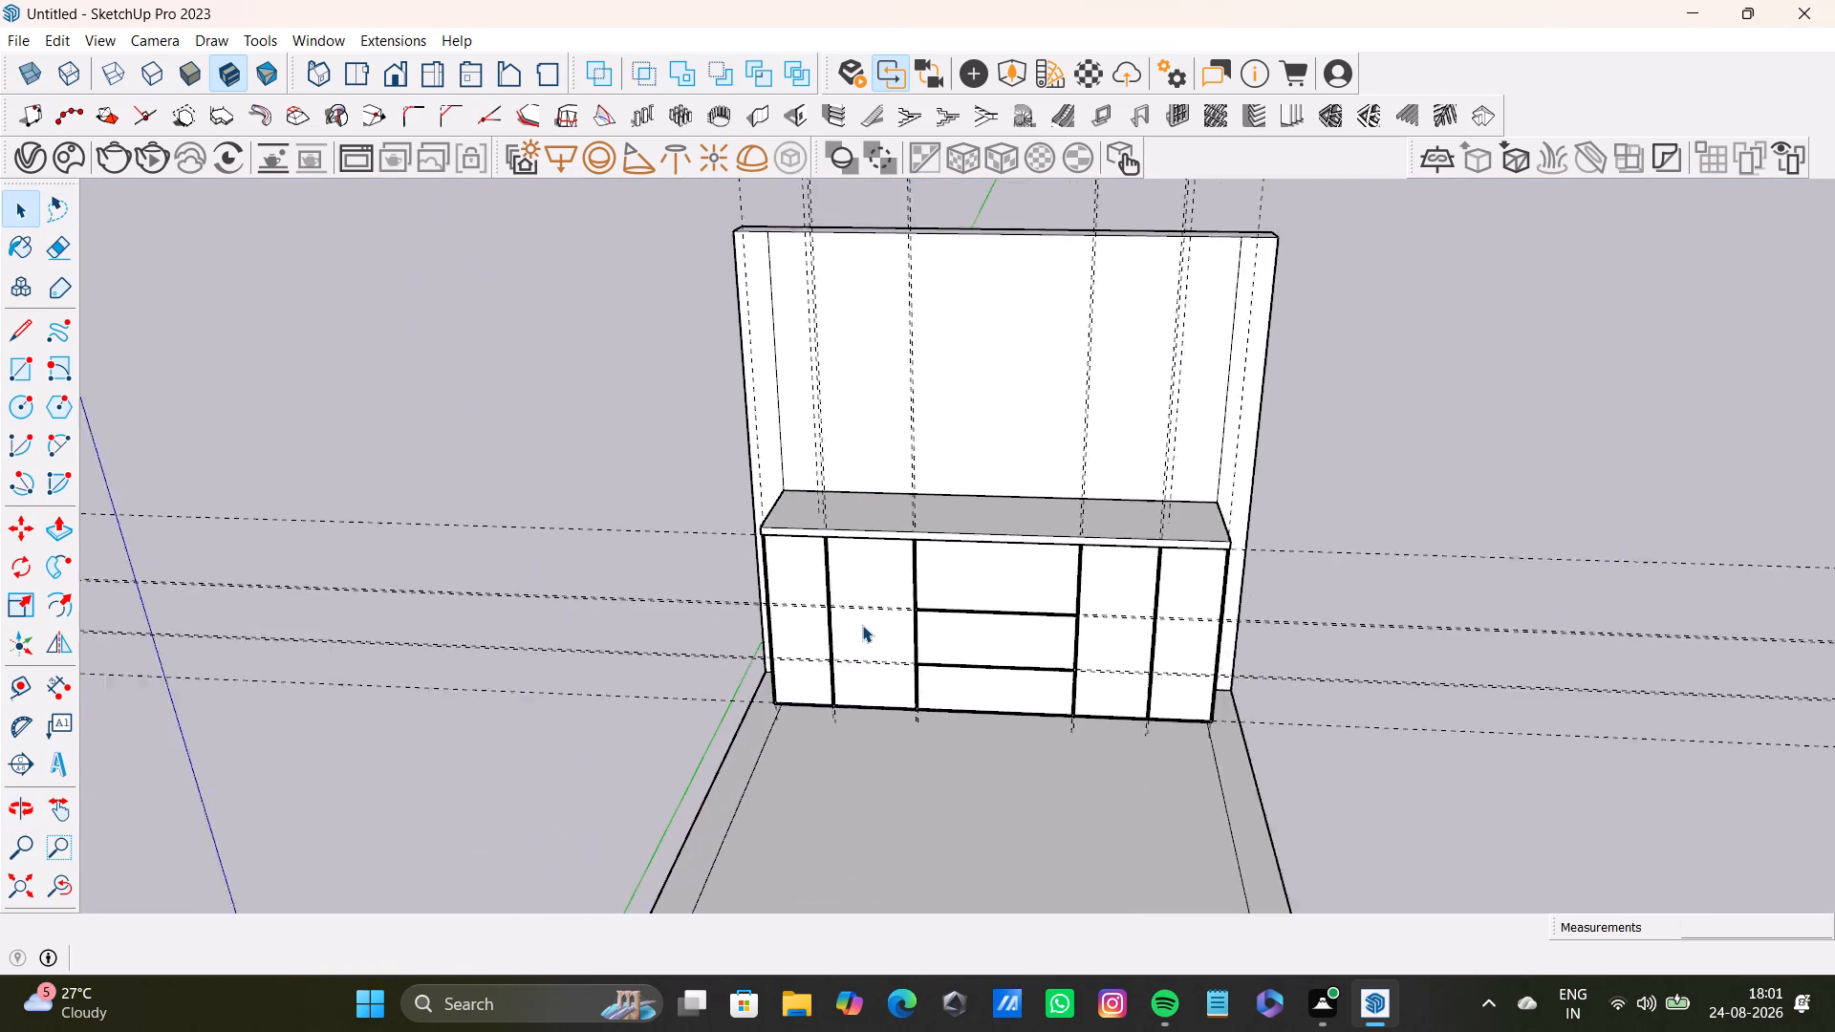
pyautogui.scroll(6, 862, 625)
pyautogui.moveTo(871, 619); pyautogui.dragTo(770, 591, button='middle')
pyautogui.moveTo(869, 606); pyautogui.dragTo(965, 594, button='middle')
pyautogui.scroll(7, 687, 609)
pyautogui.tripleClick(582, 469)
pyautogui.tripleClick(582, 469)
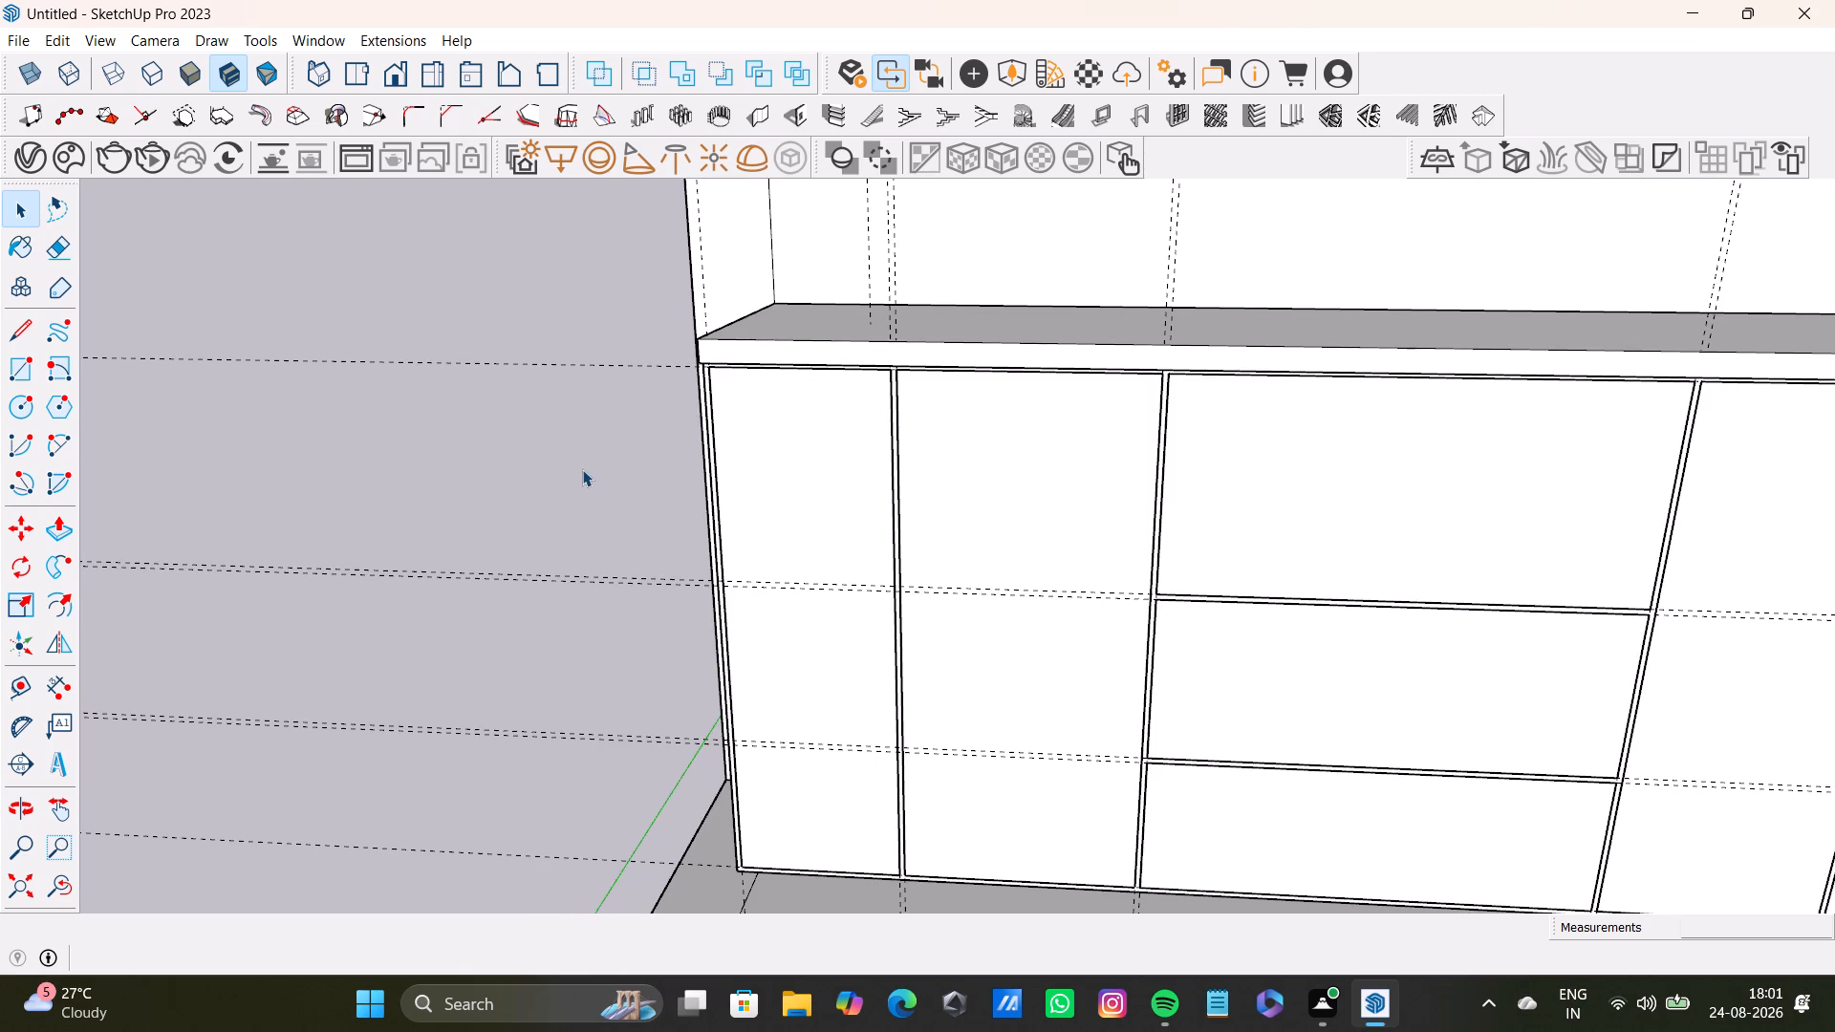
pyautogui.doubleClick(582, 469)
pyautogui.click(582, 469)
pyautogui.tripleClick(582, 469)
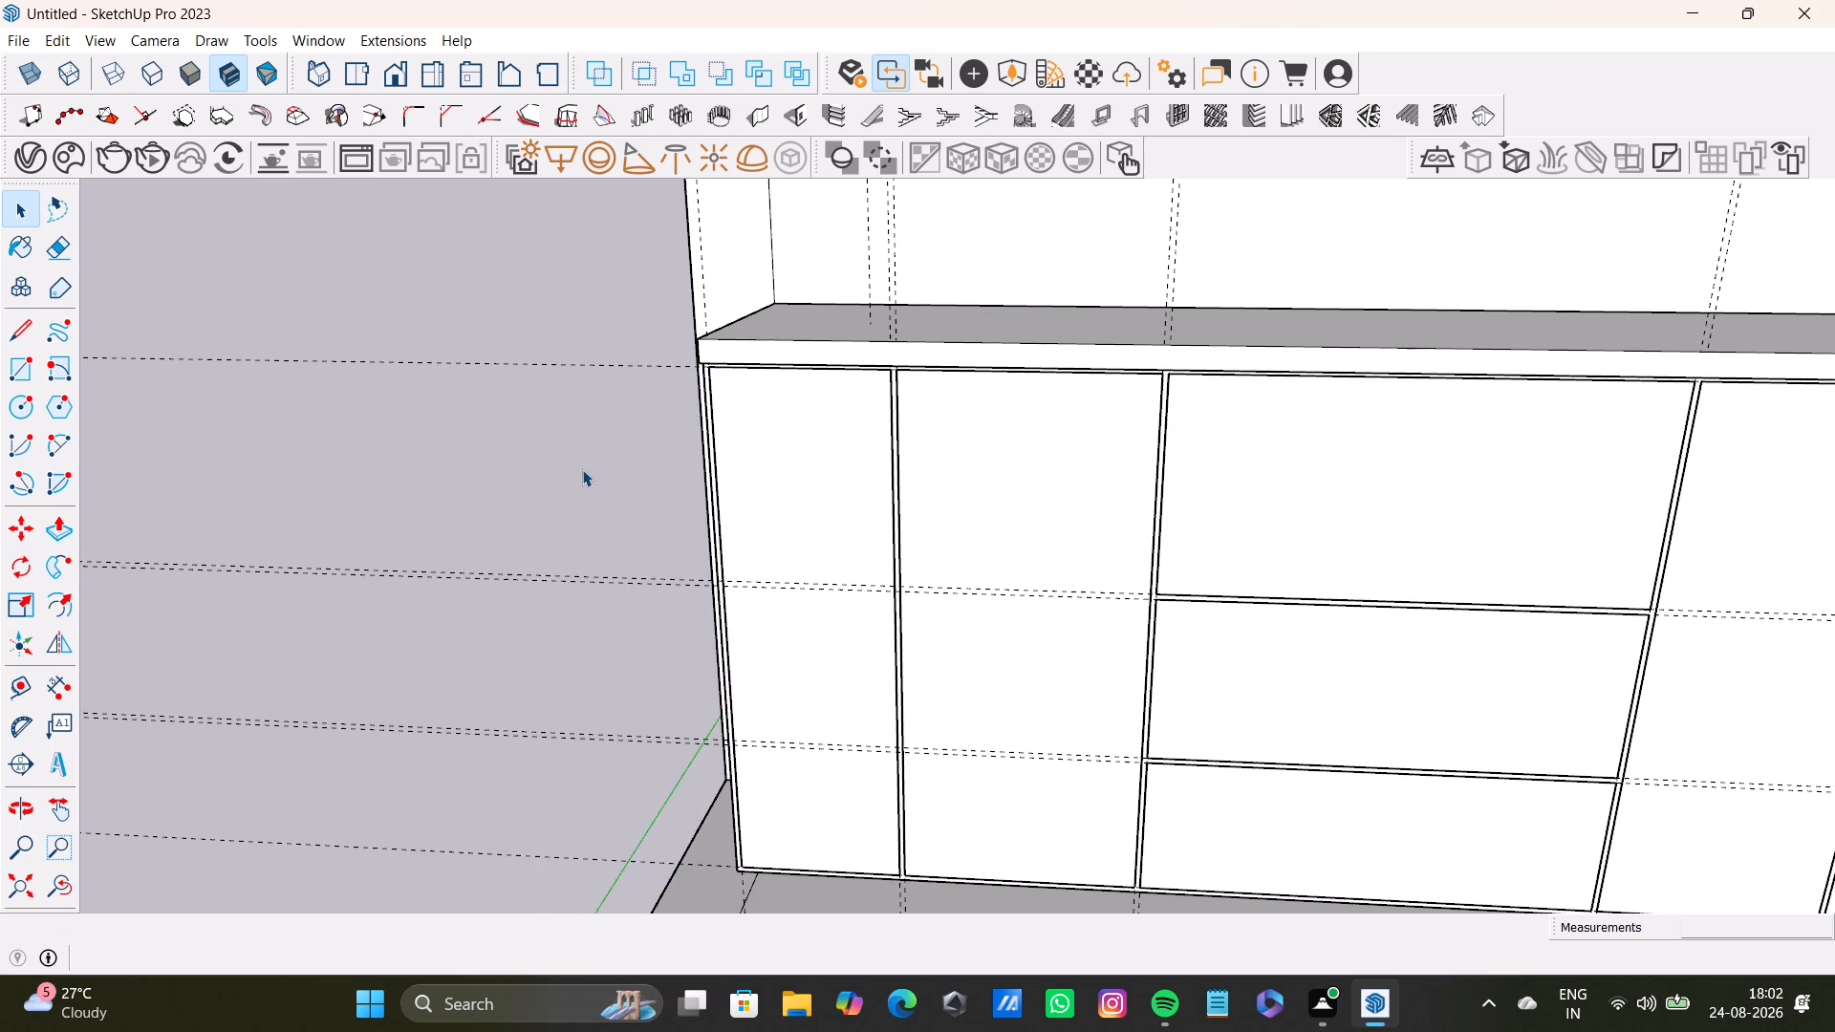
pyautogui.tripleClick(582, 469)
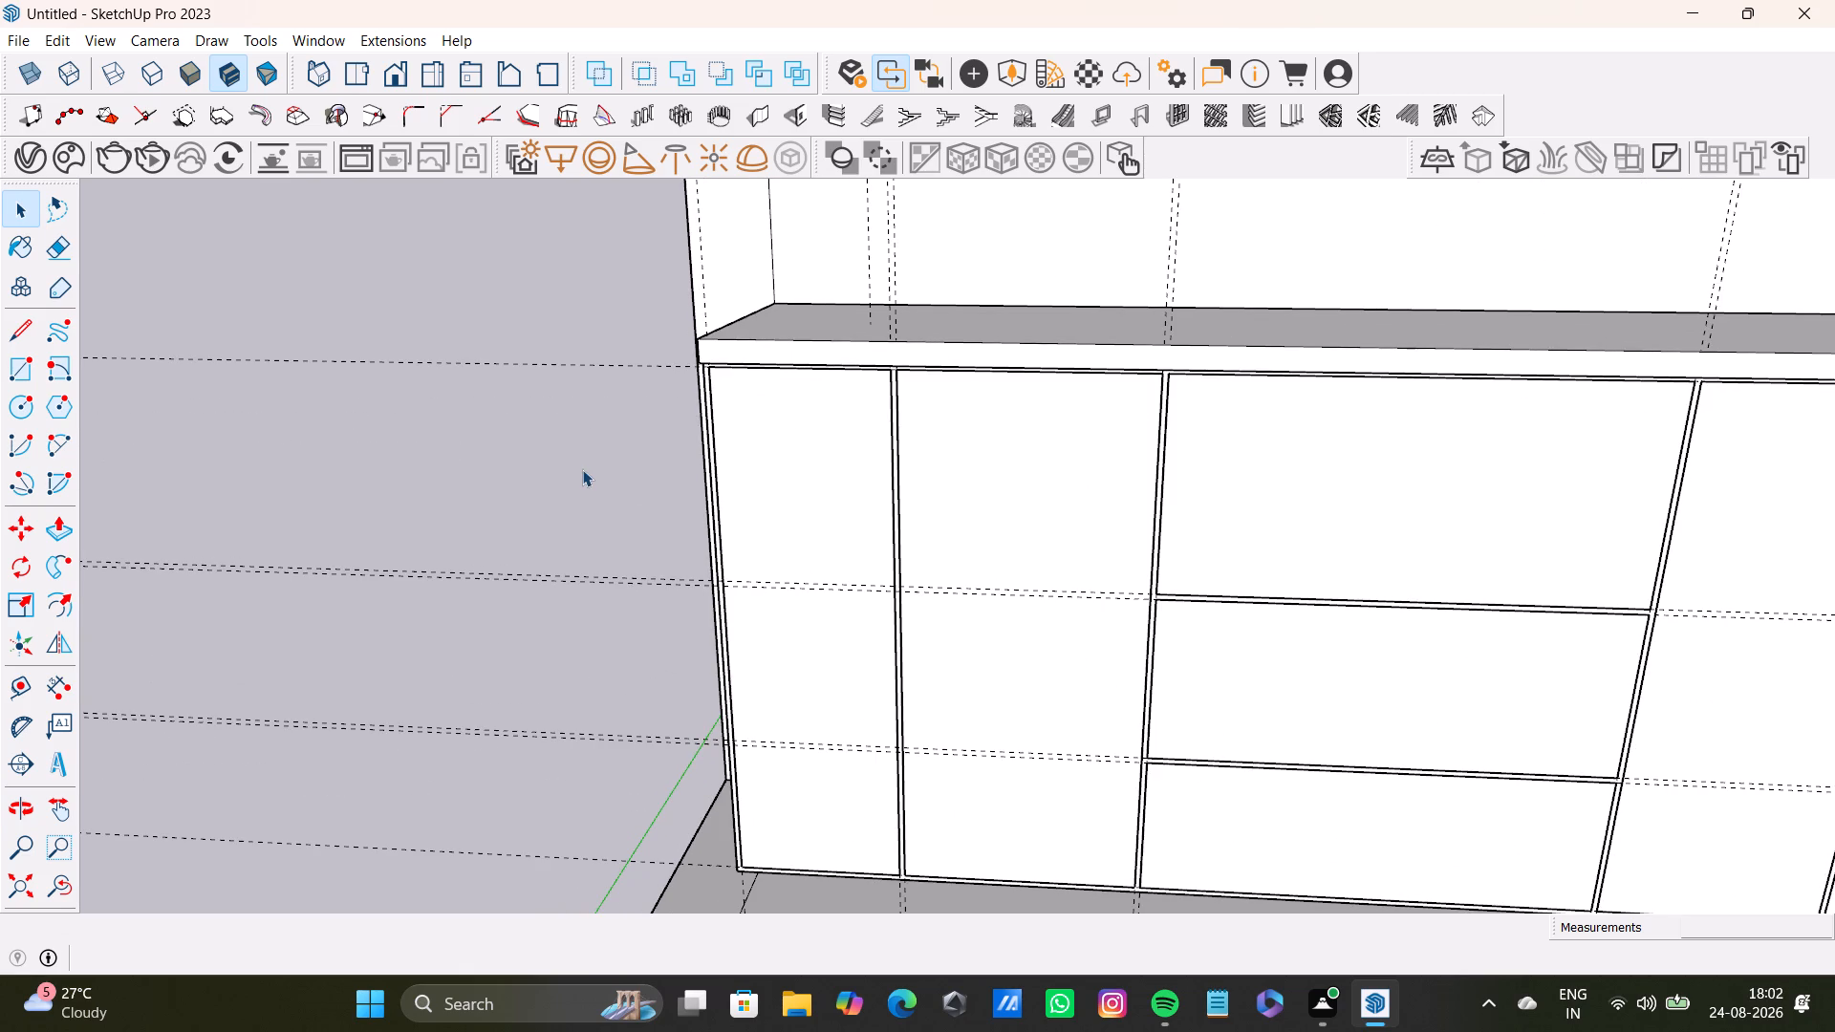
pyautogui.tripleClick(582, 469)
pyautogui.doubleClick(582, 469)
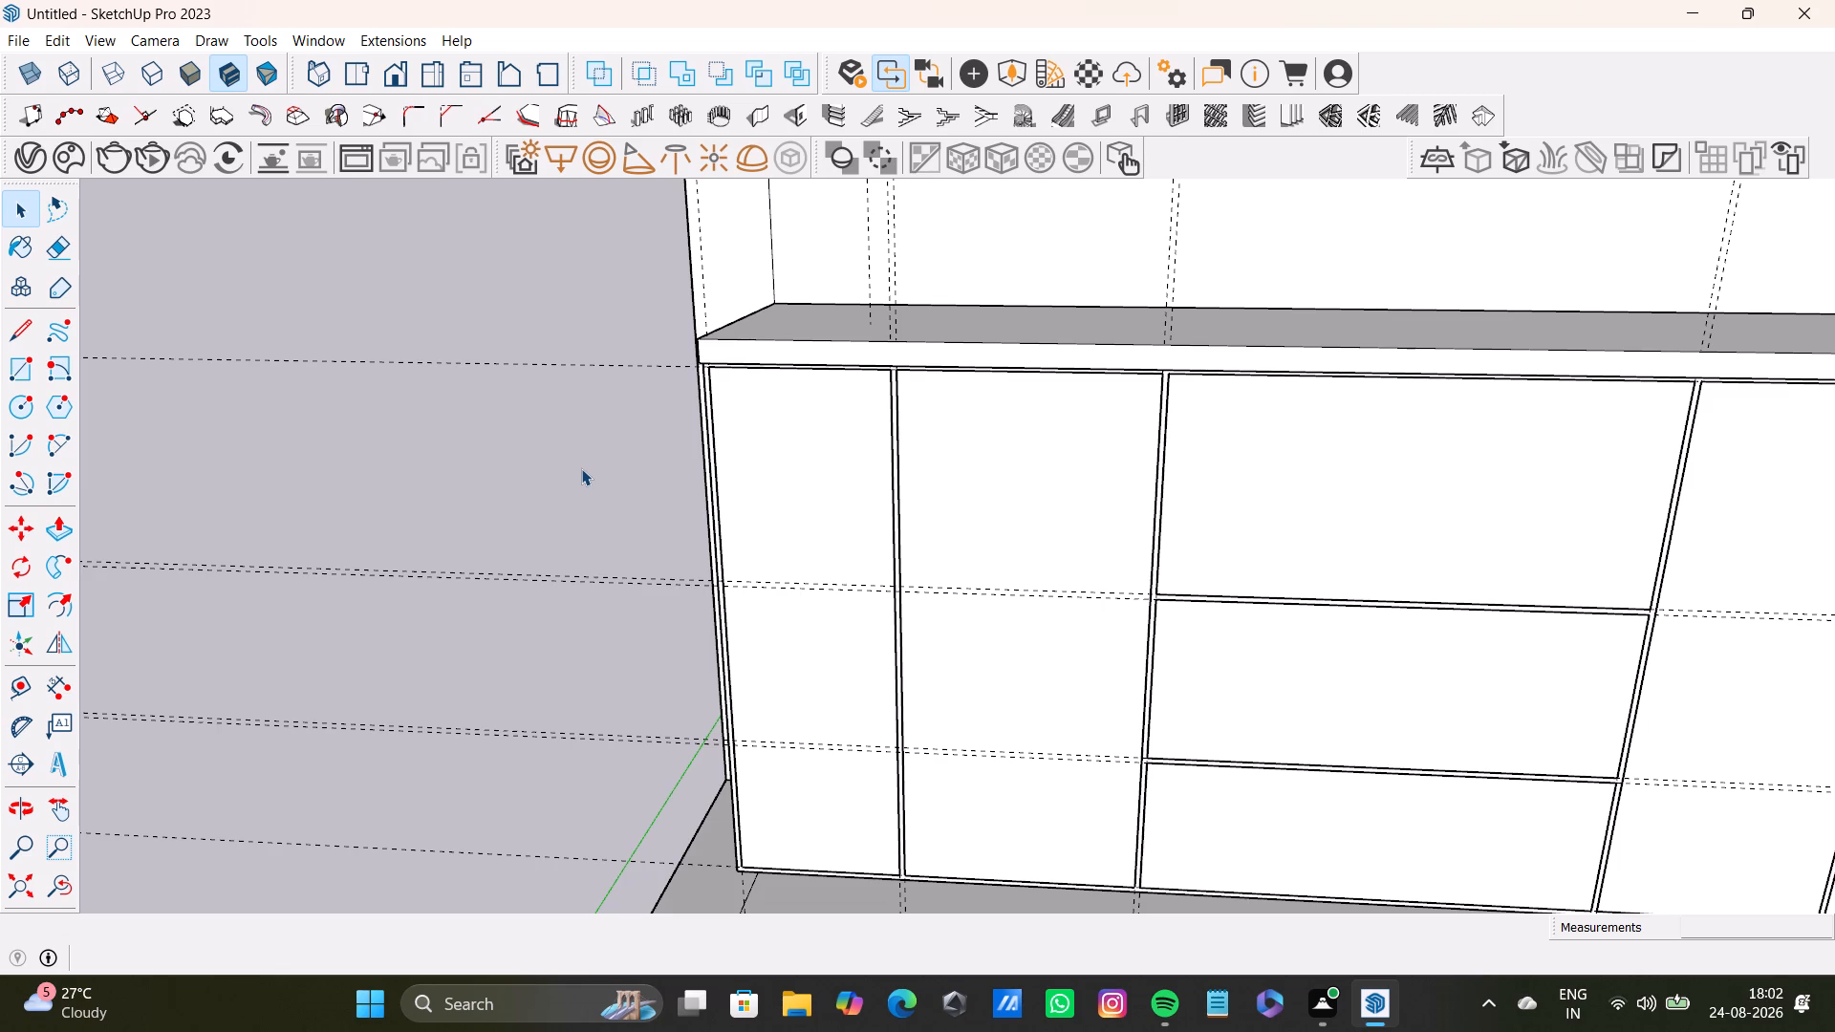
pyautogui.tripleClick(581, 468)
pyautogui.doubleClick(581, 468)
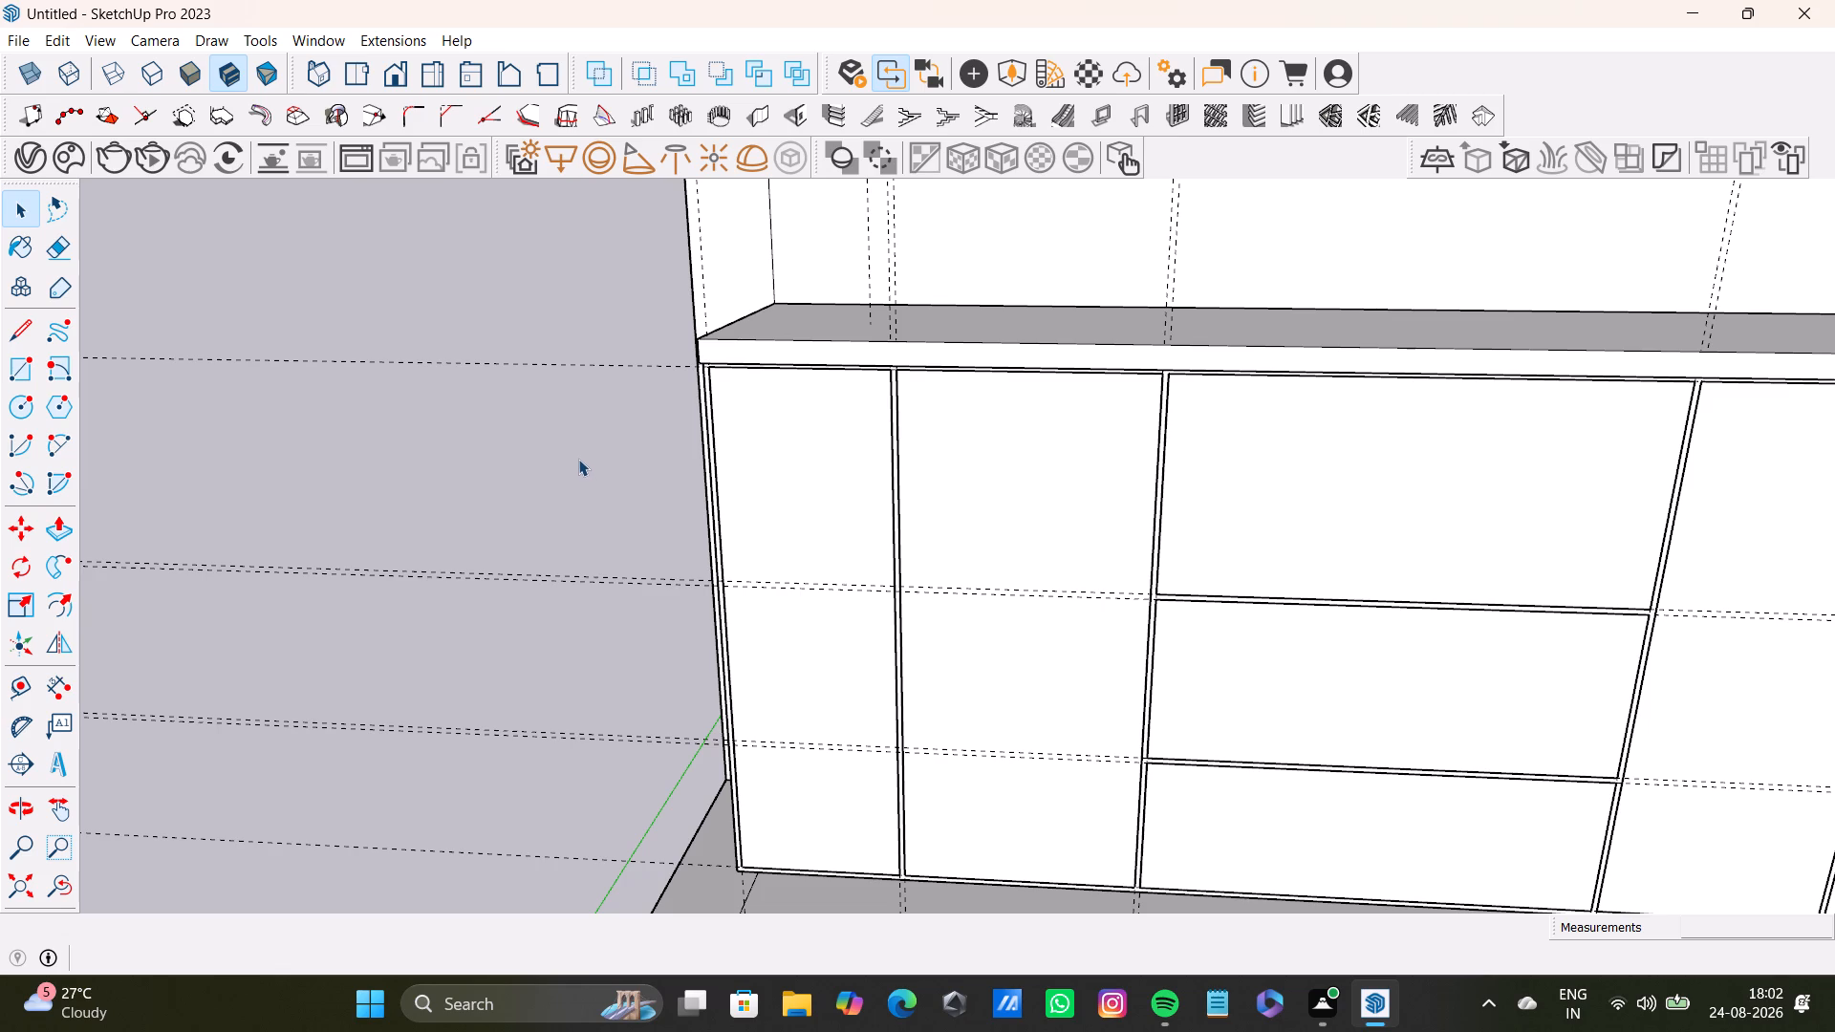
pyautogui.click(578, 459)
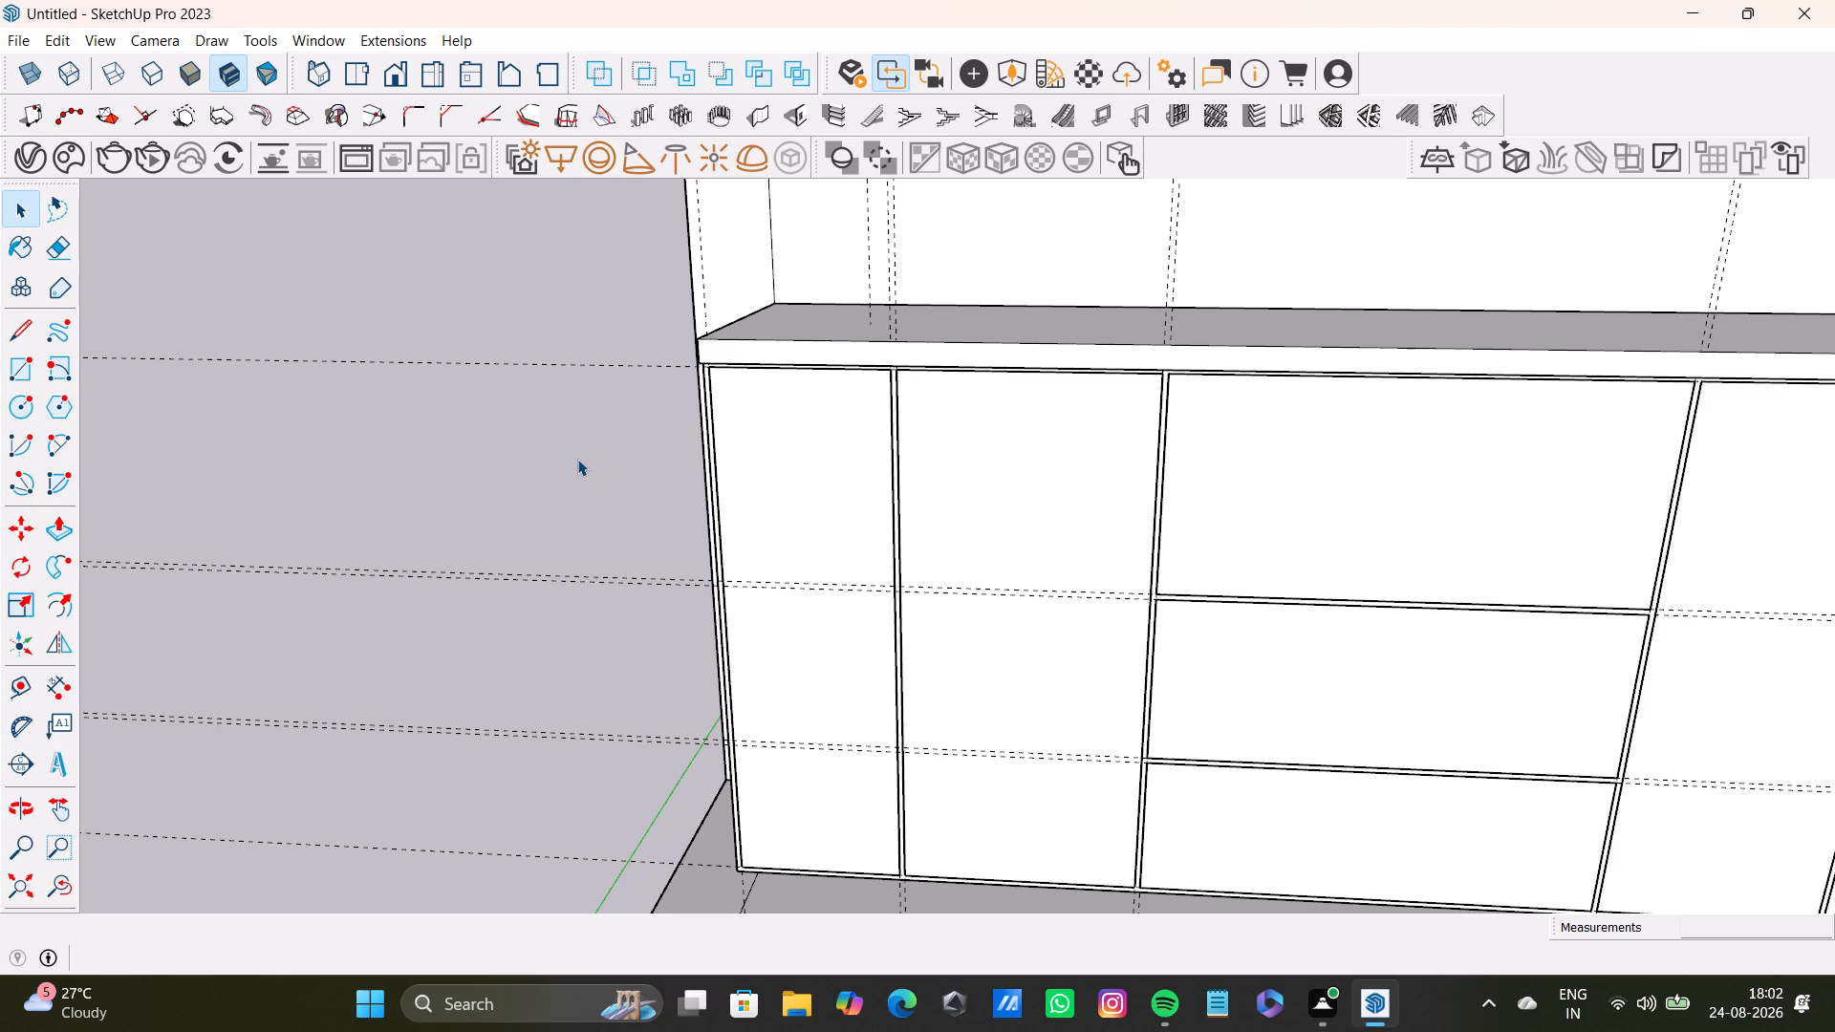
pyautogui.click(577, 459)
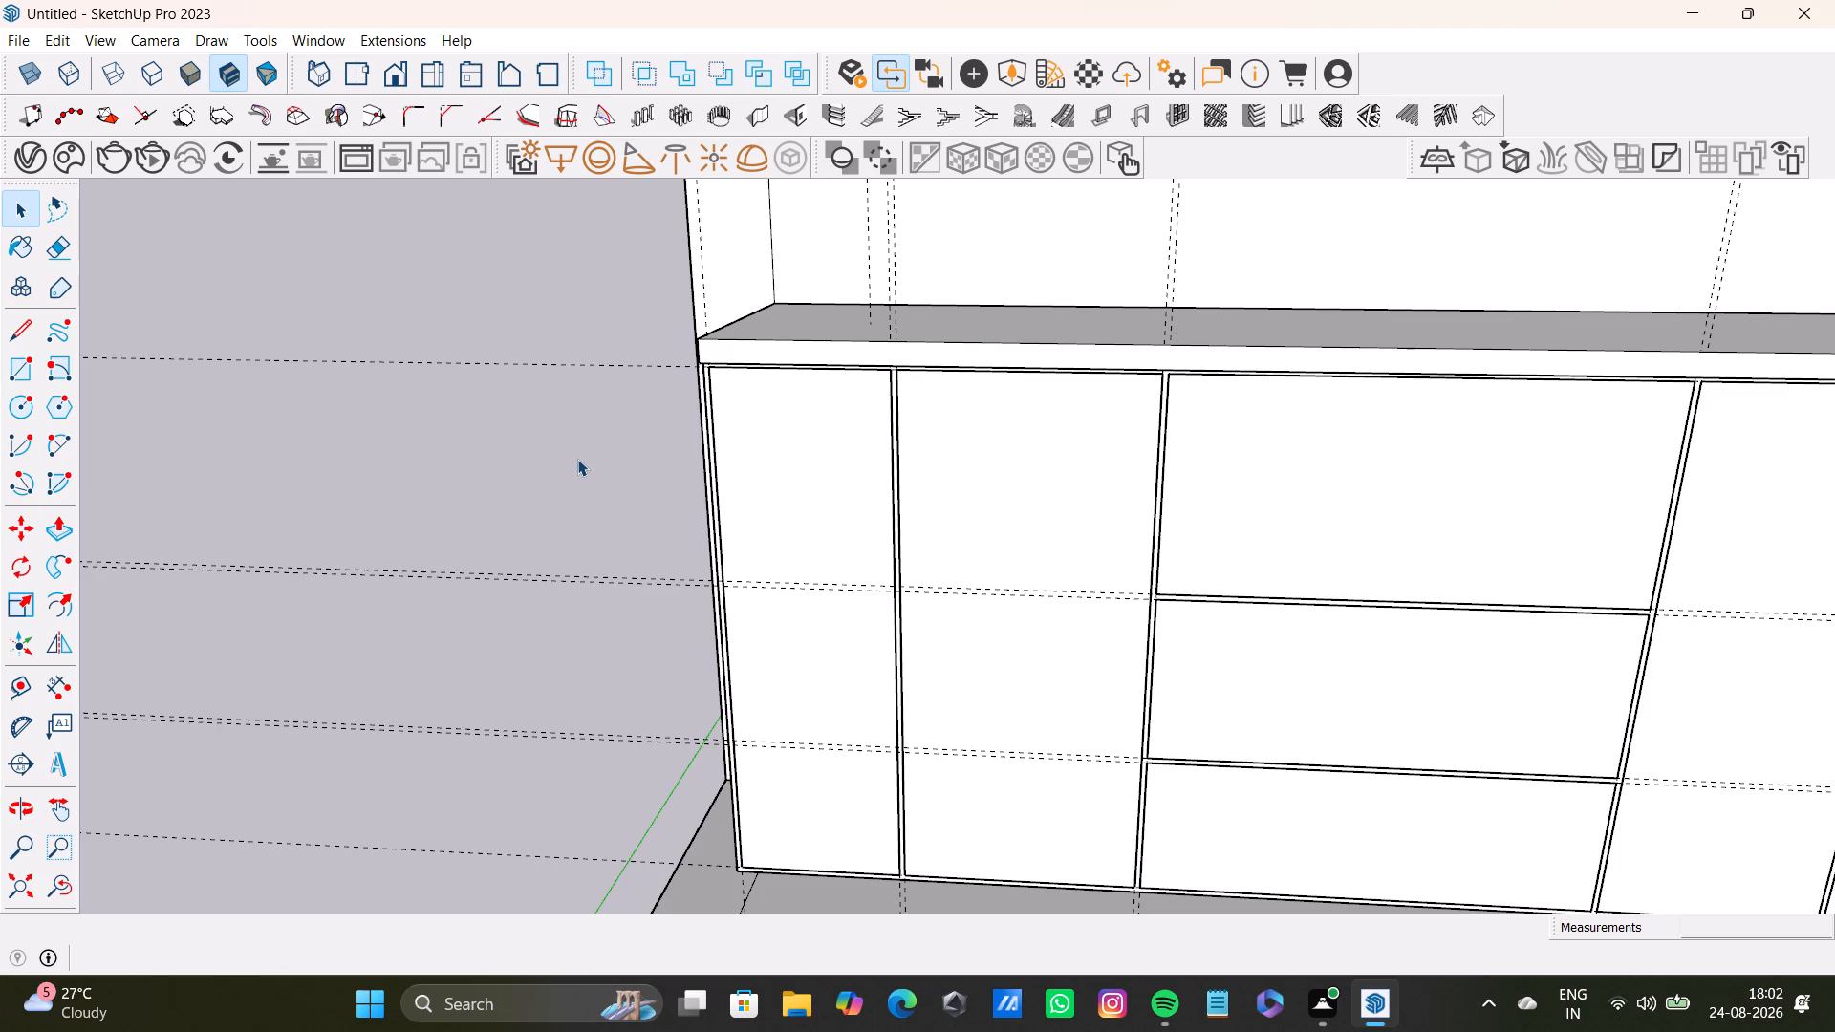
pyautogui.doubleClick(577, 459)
# Examine the countertop's ends and overhang and the cabinet's front panels from both sides and above.
pyautogui.moveTo(496, 477); pyautogui.dragTo(1012, 426, button='middle')
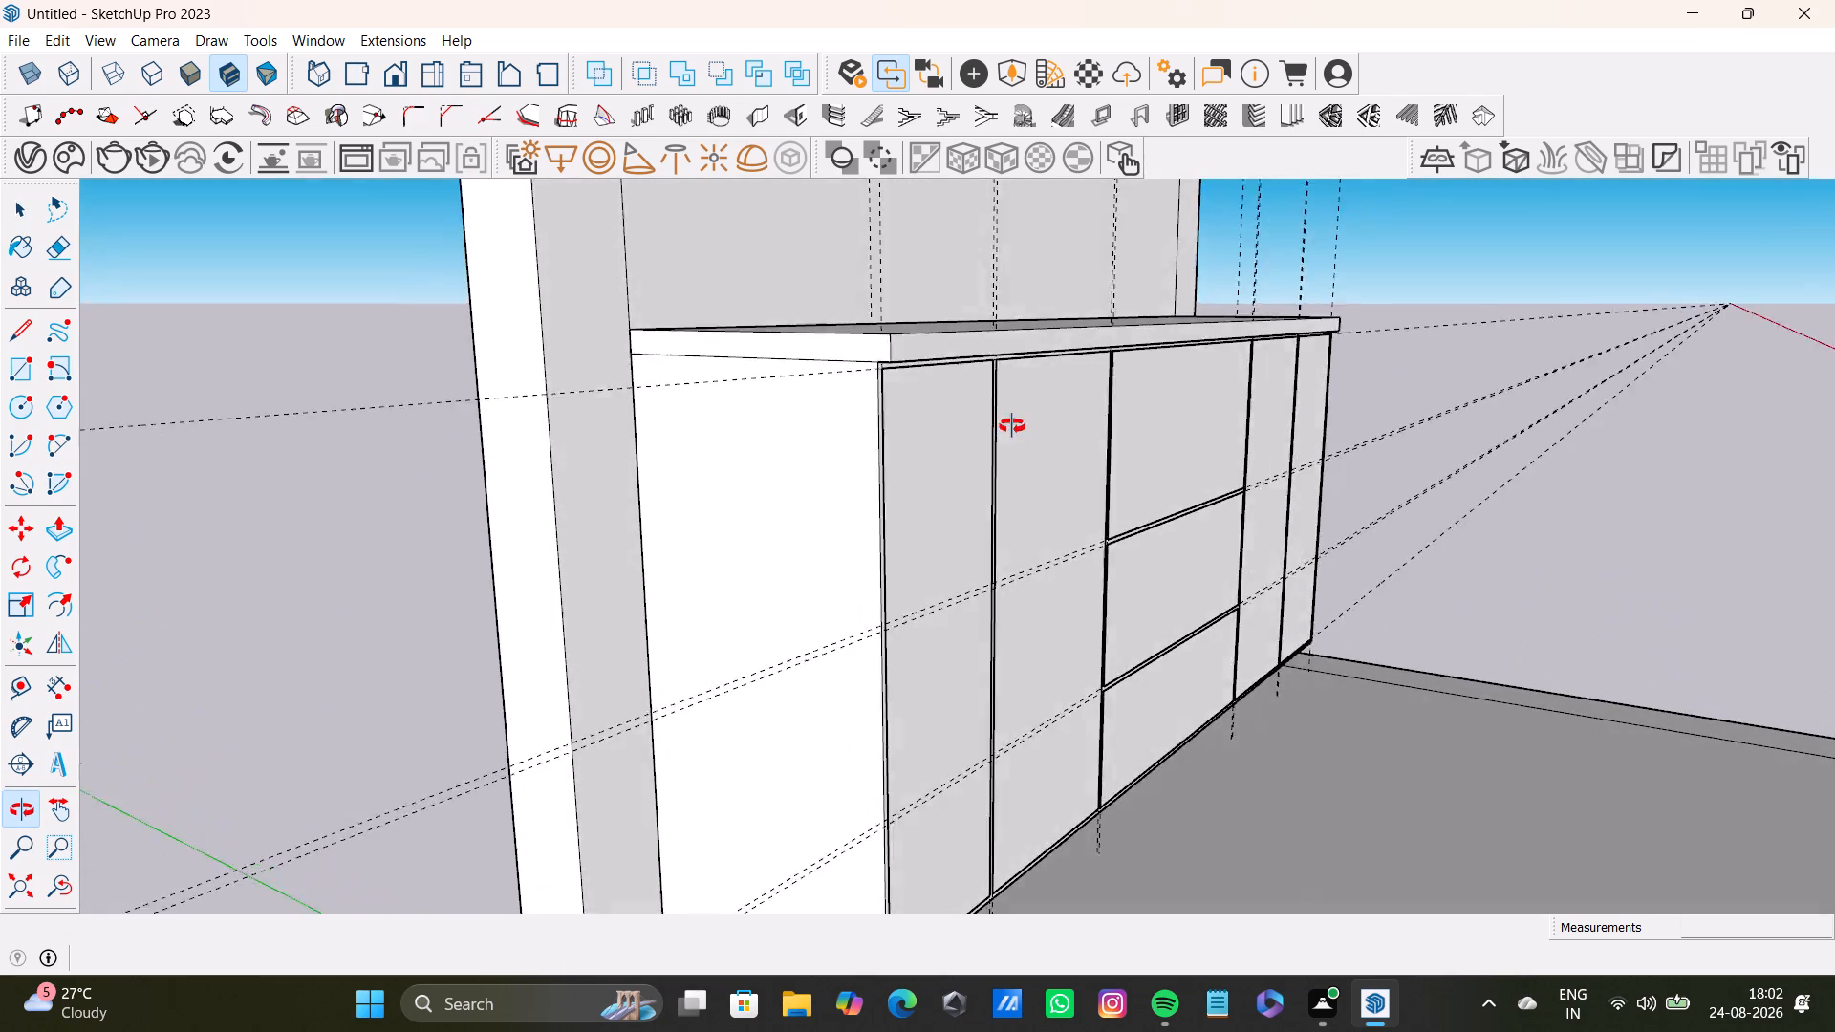
pyautogui.moveTo(1012, 426); pyautogui.dragTo(419, 727, button='middle')
pyautogui.scroll(-8, 680, 561)
pyautogui.keyDown('shift'); pyautogui.scroll(1, 685, 558); pyautogui.keyUp('shift')
pyautogui.keyDown('shift'); pyautogui.moveTo(685, 558); pyautogui.dragTo(420, 651, button='middle'); pyautogui.keyUp('shift')
pyautogui.scroll(-1, 434, 654)
pyautogui.moveTo(686, 655); pyautogui.dragTo(136, 434, button='middle')
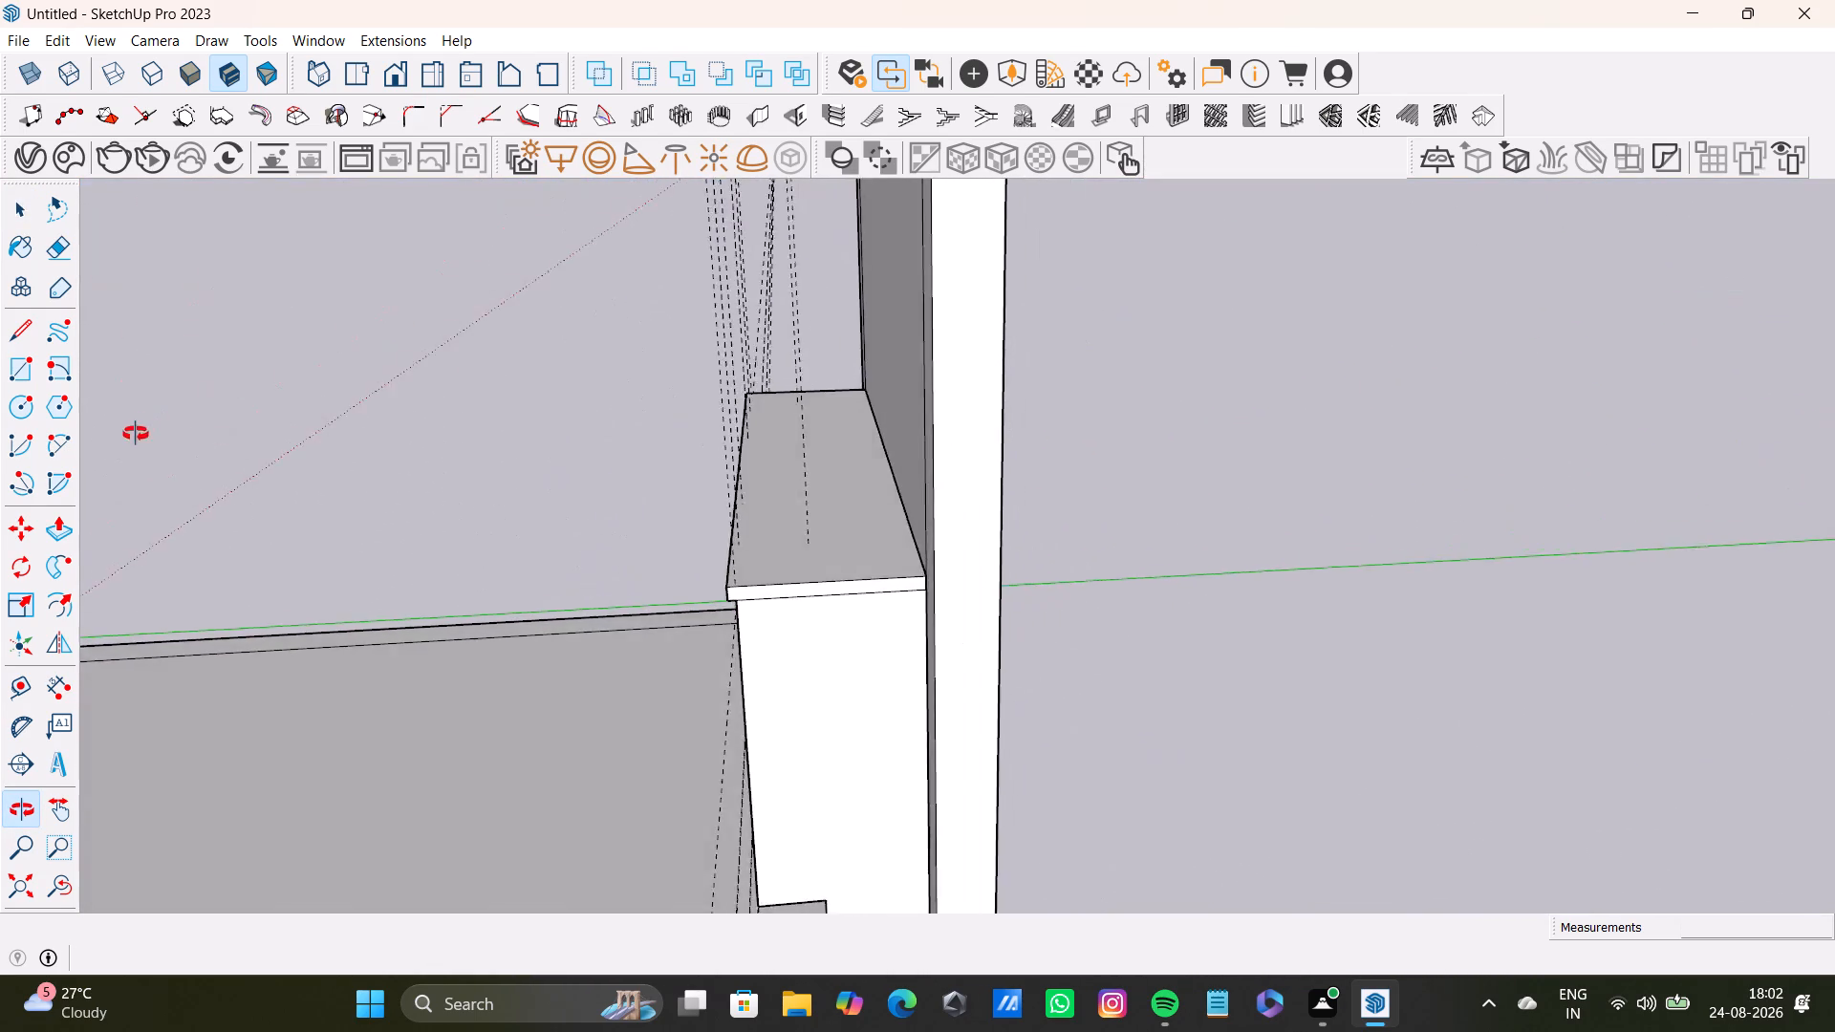
pyautogui.moveTo(136, 434); pyautogui.dragTo(947, 469, button='middle')
pyautogui.scroll(3, 720, 559)
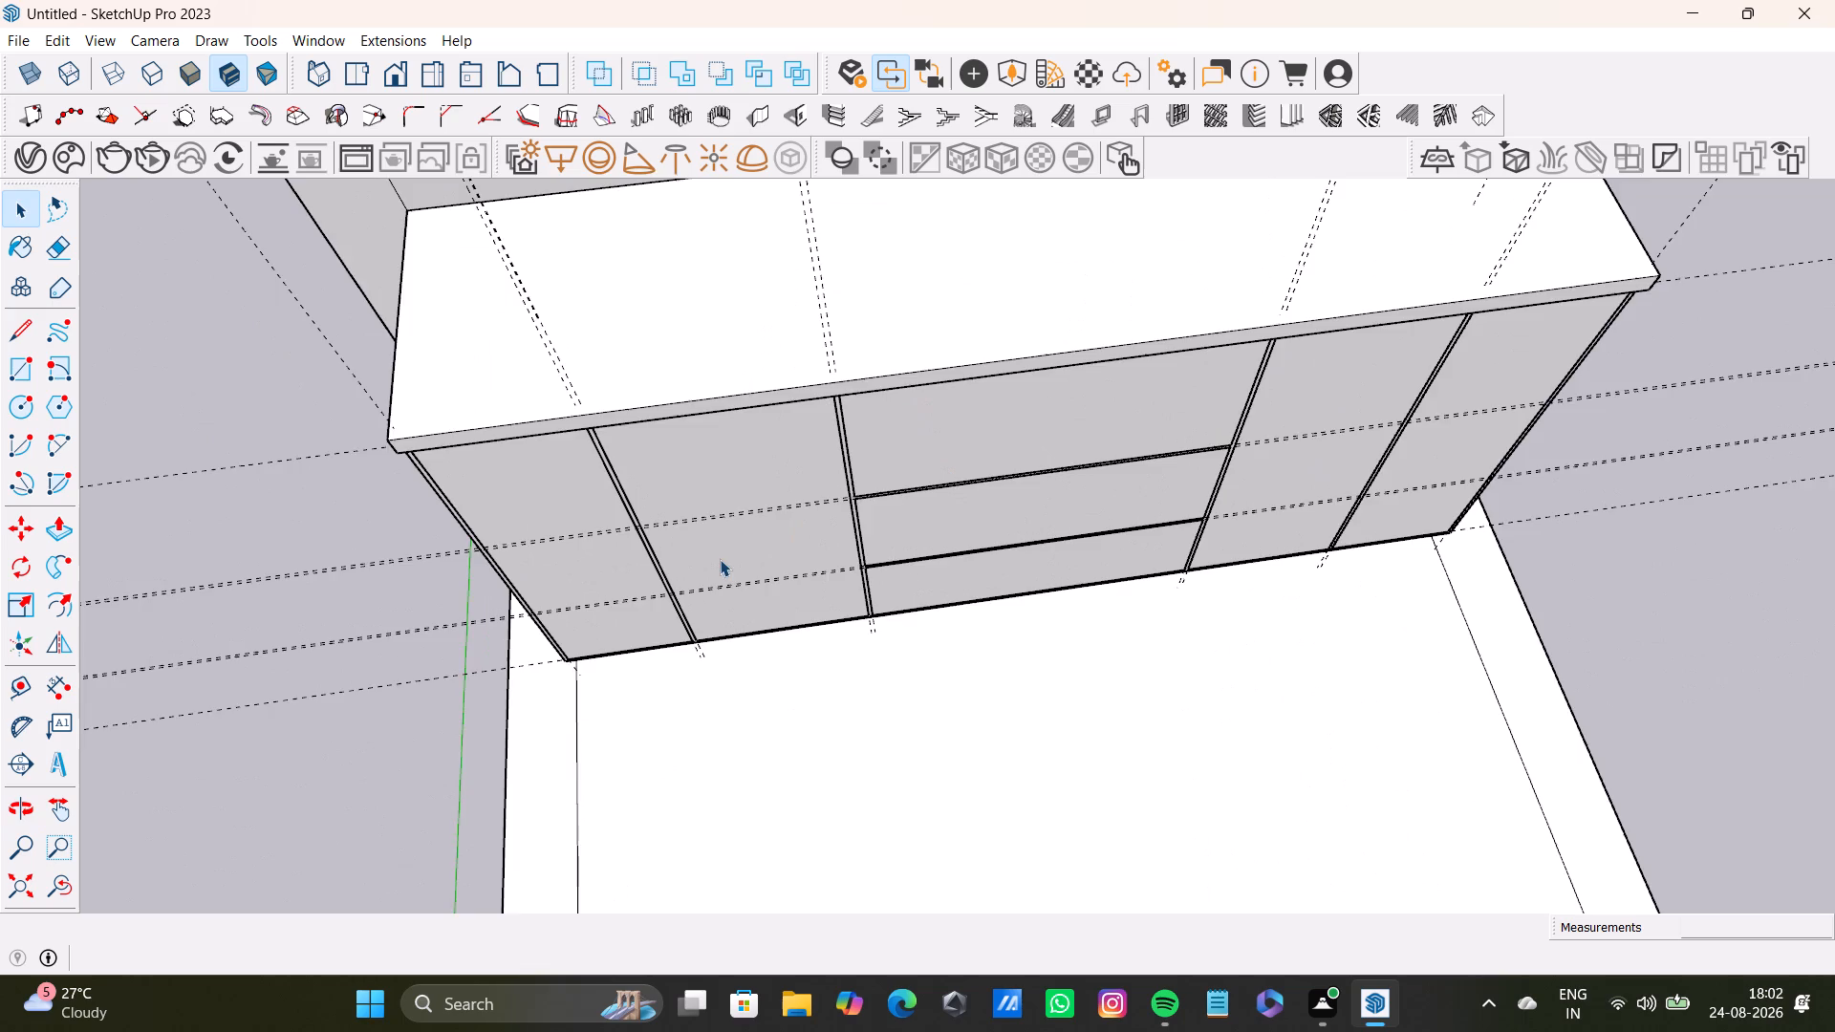
pyautogui.scroll(3, 720, 559)
pyautogui.moveTo(698, 465); pyautogui.dragTo(696, 234, button='middle')
pyautogui.scroll(4, 490, 327)
pyautogui.keyDown('shift'); pyautogui.moveTo(497, 328); pyautogui.dragTo(611, 546, button='middle'); pyautogui.keyUp('shift')
pyautogui.moveTo(614, 546); pyautogui.dragTo(715, 435, button='middle')
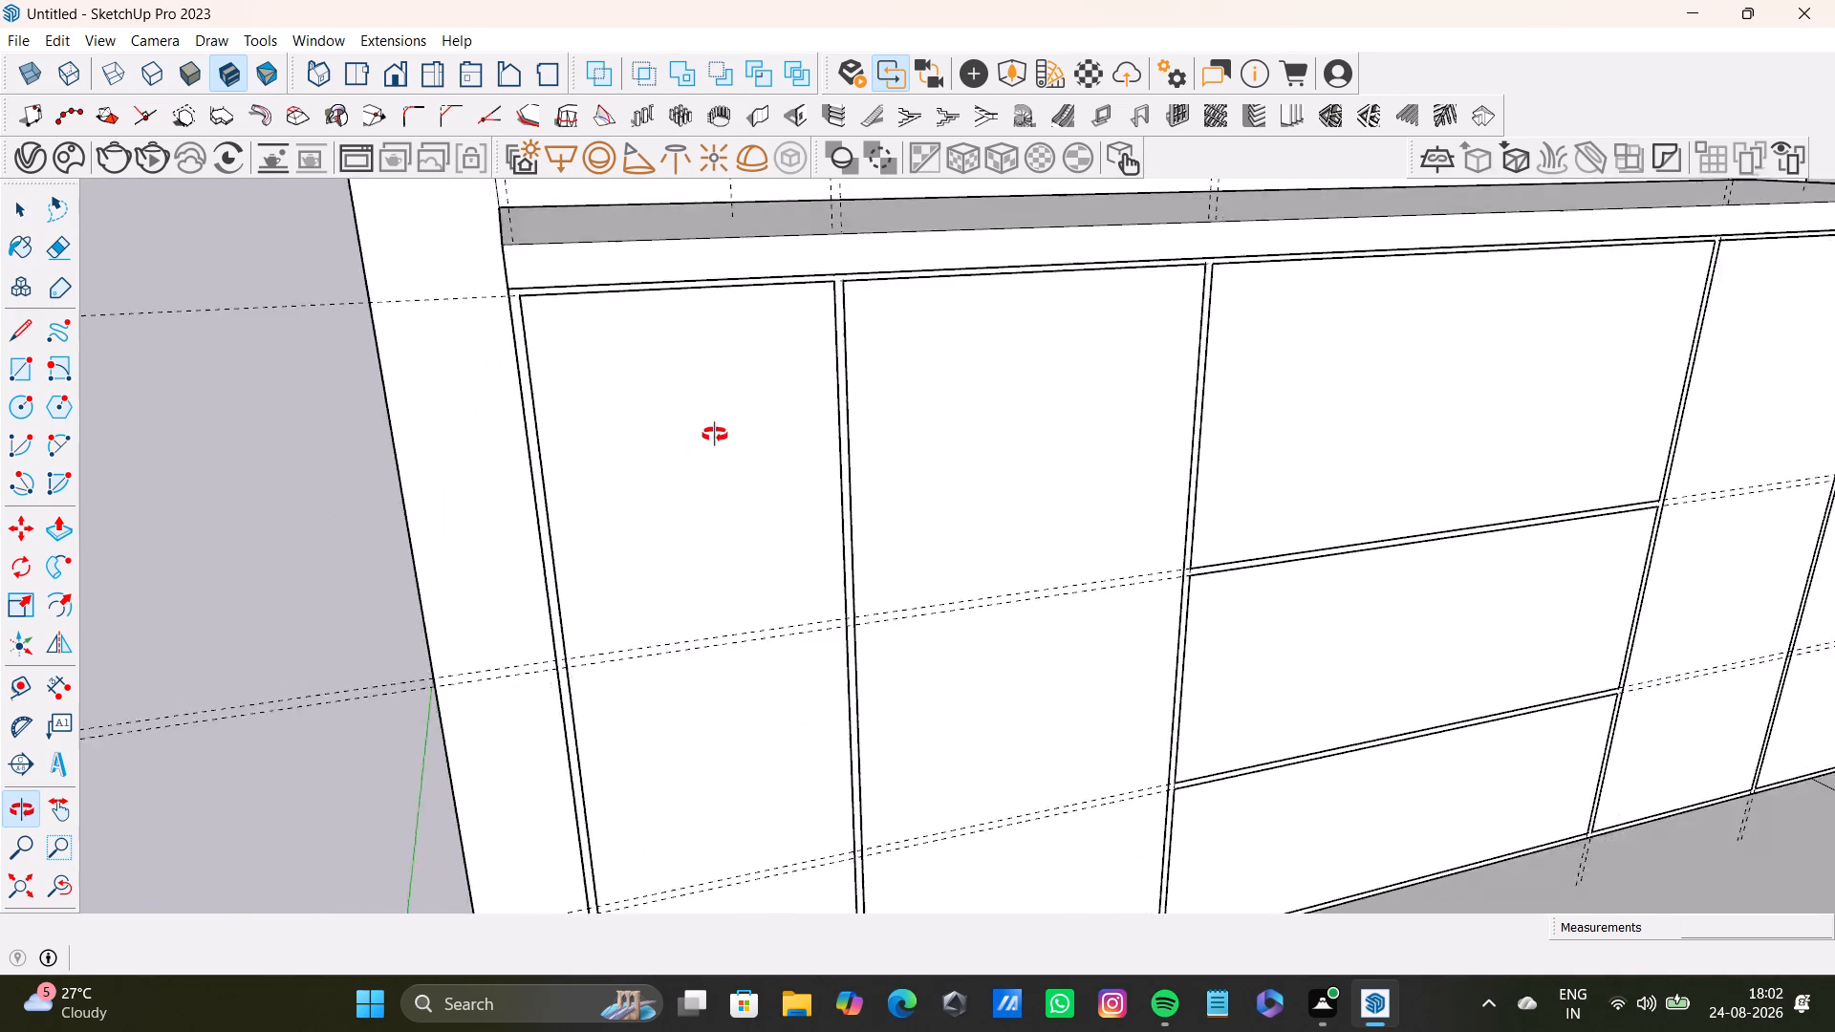
pyautogui.moveTo(715, 435); pyautogui.dragTo(726, 448, button='middle')
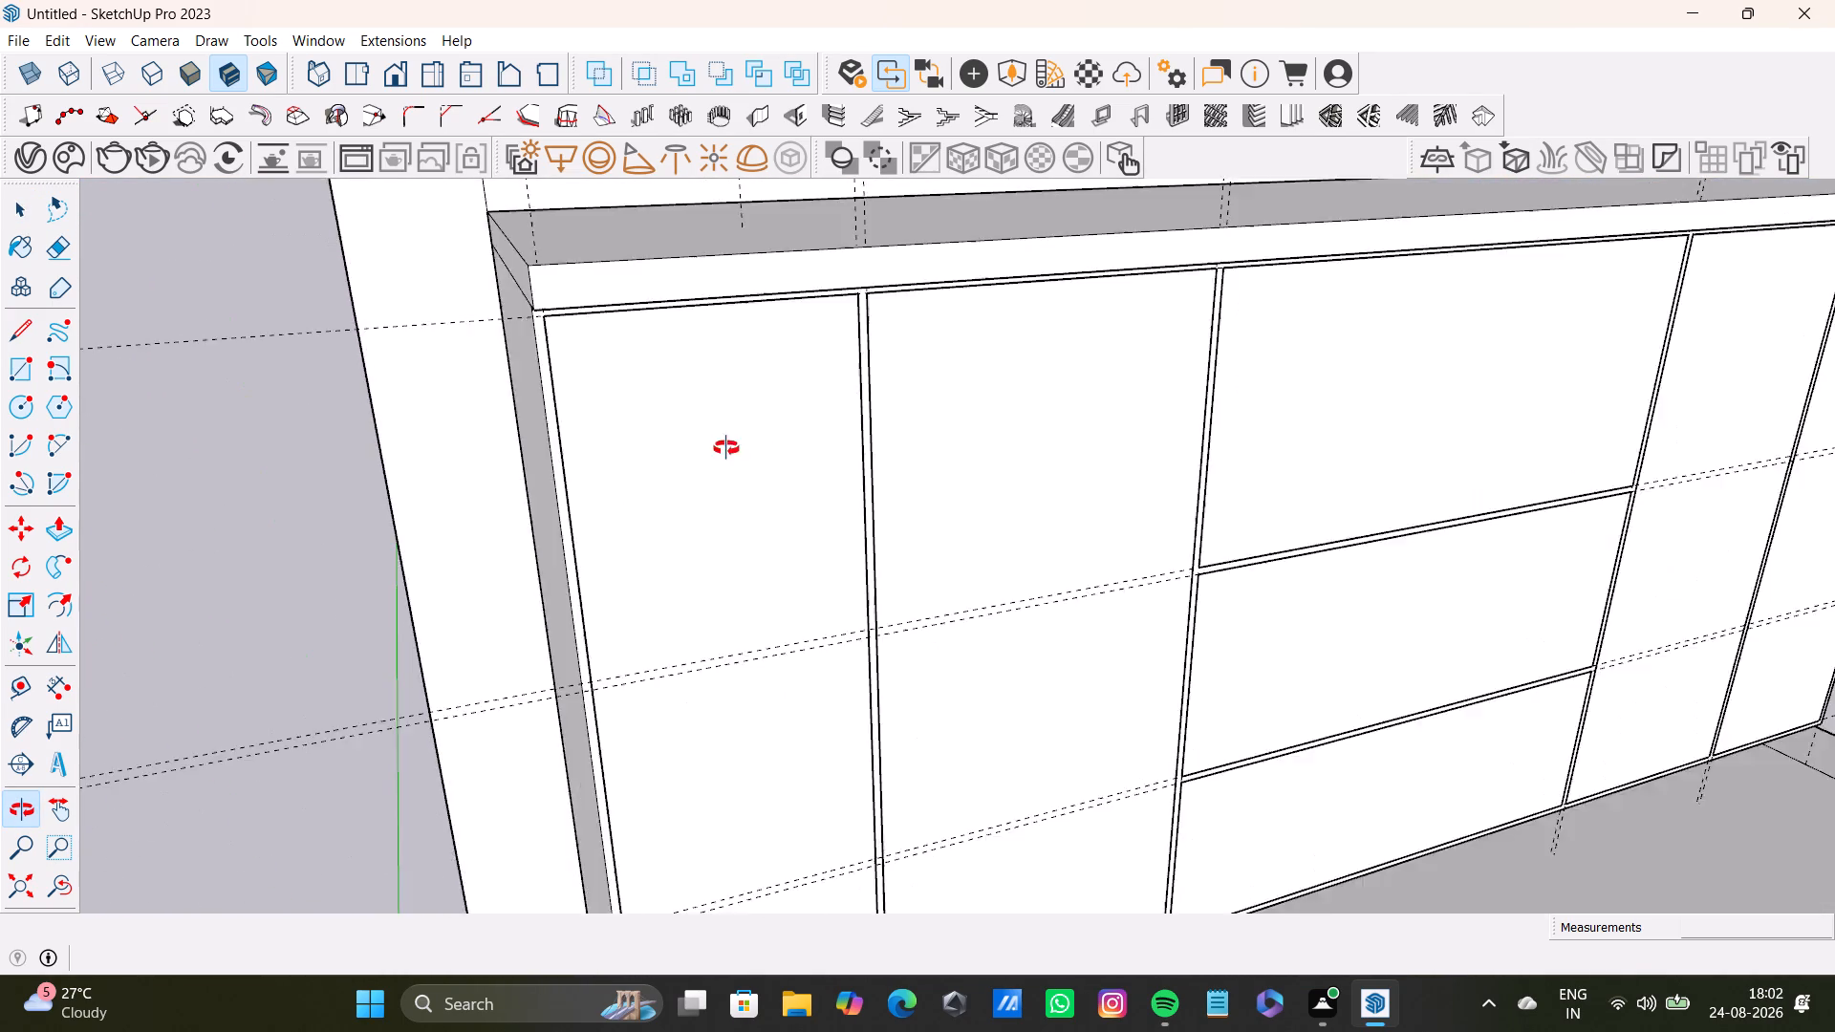
pyautogui.moveTo(726, 448); pyautogui.dragTo(406, 611, button='middle')
# Pull the leftmost tall panel of the cabinet front outward 3/4" with Push/Pull.
pyautogui.press('space')
pyautogui.click(569, 449)
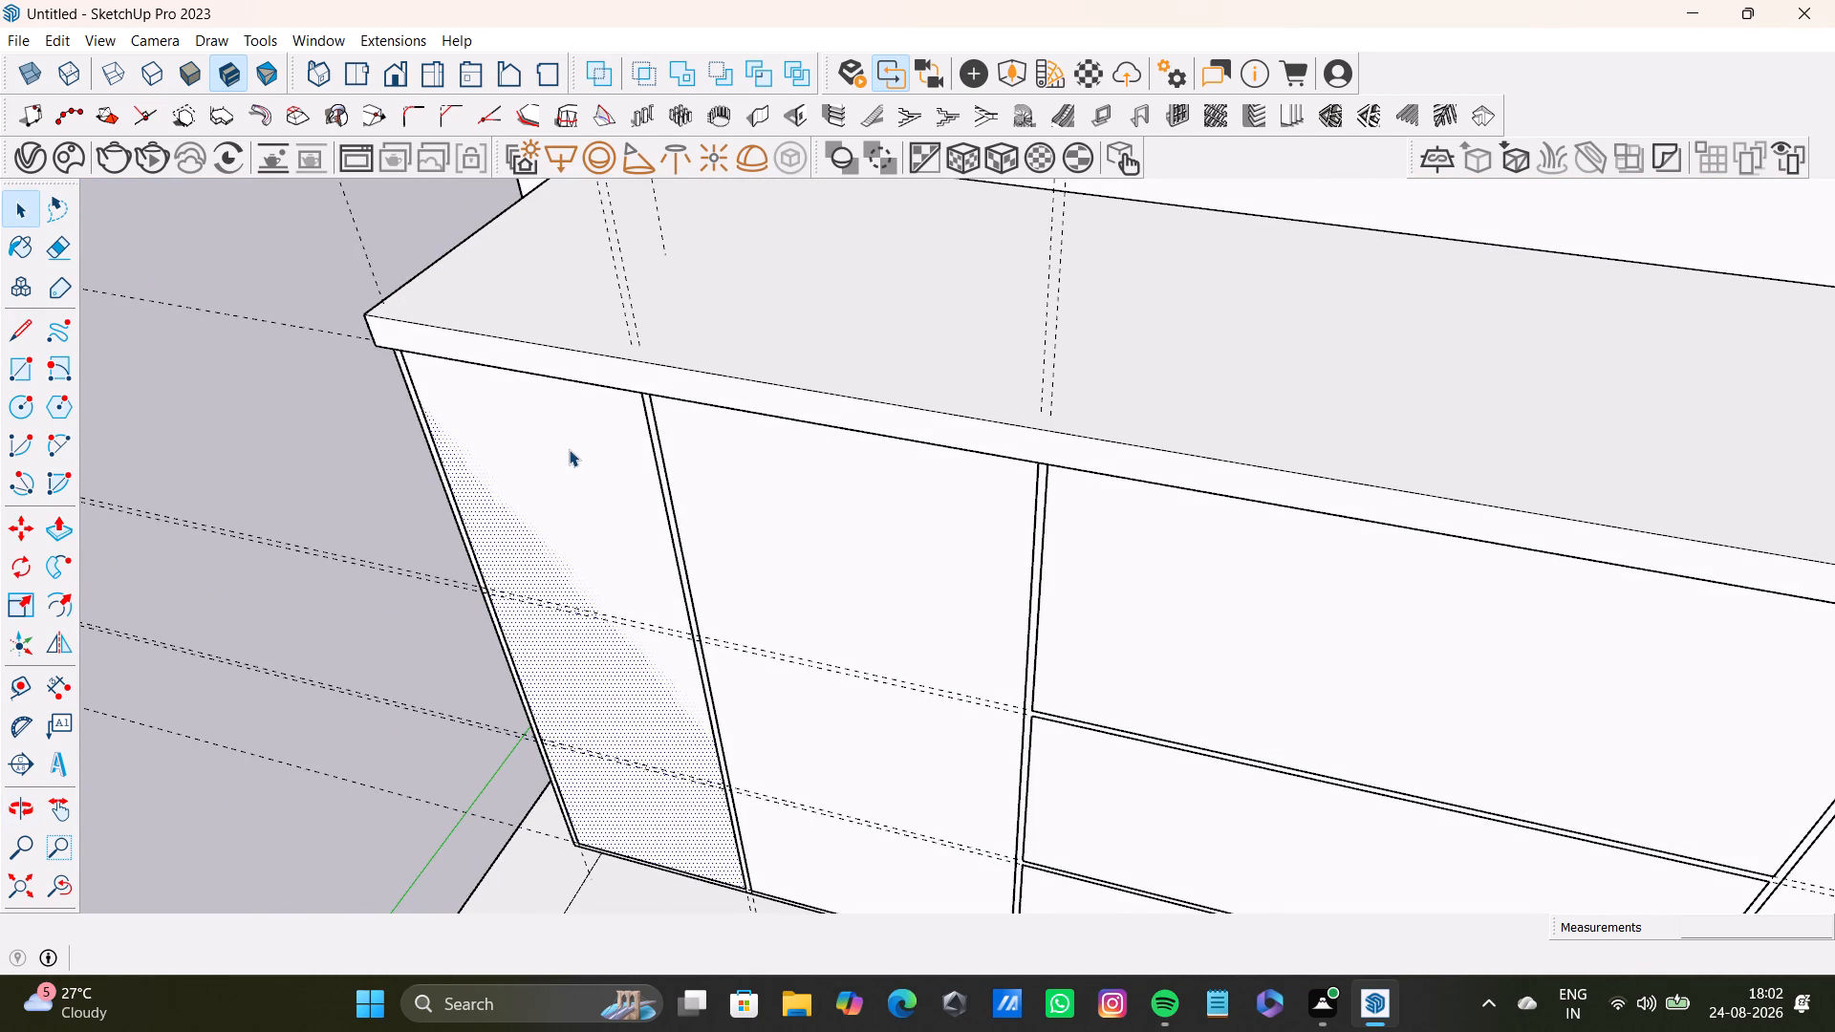
pyautogui.moveTo(551, 562); pyautogui.dragTo(620, 333, button='middle')
pyautogui.tripleClick(601, 382)
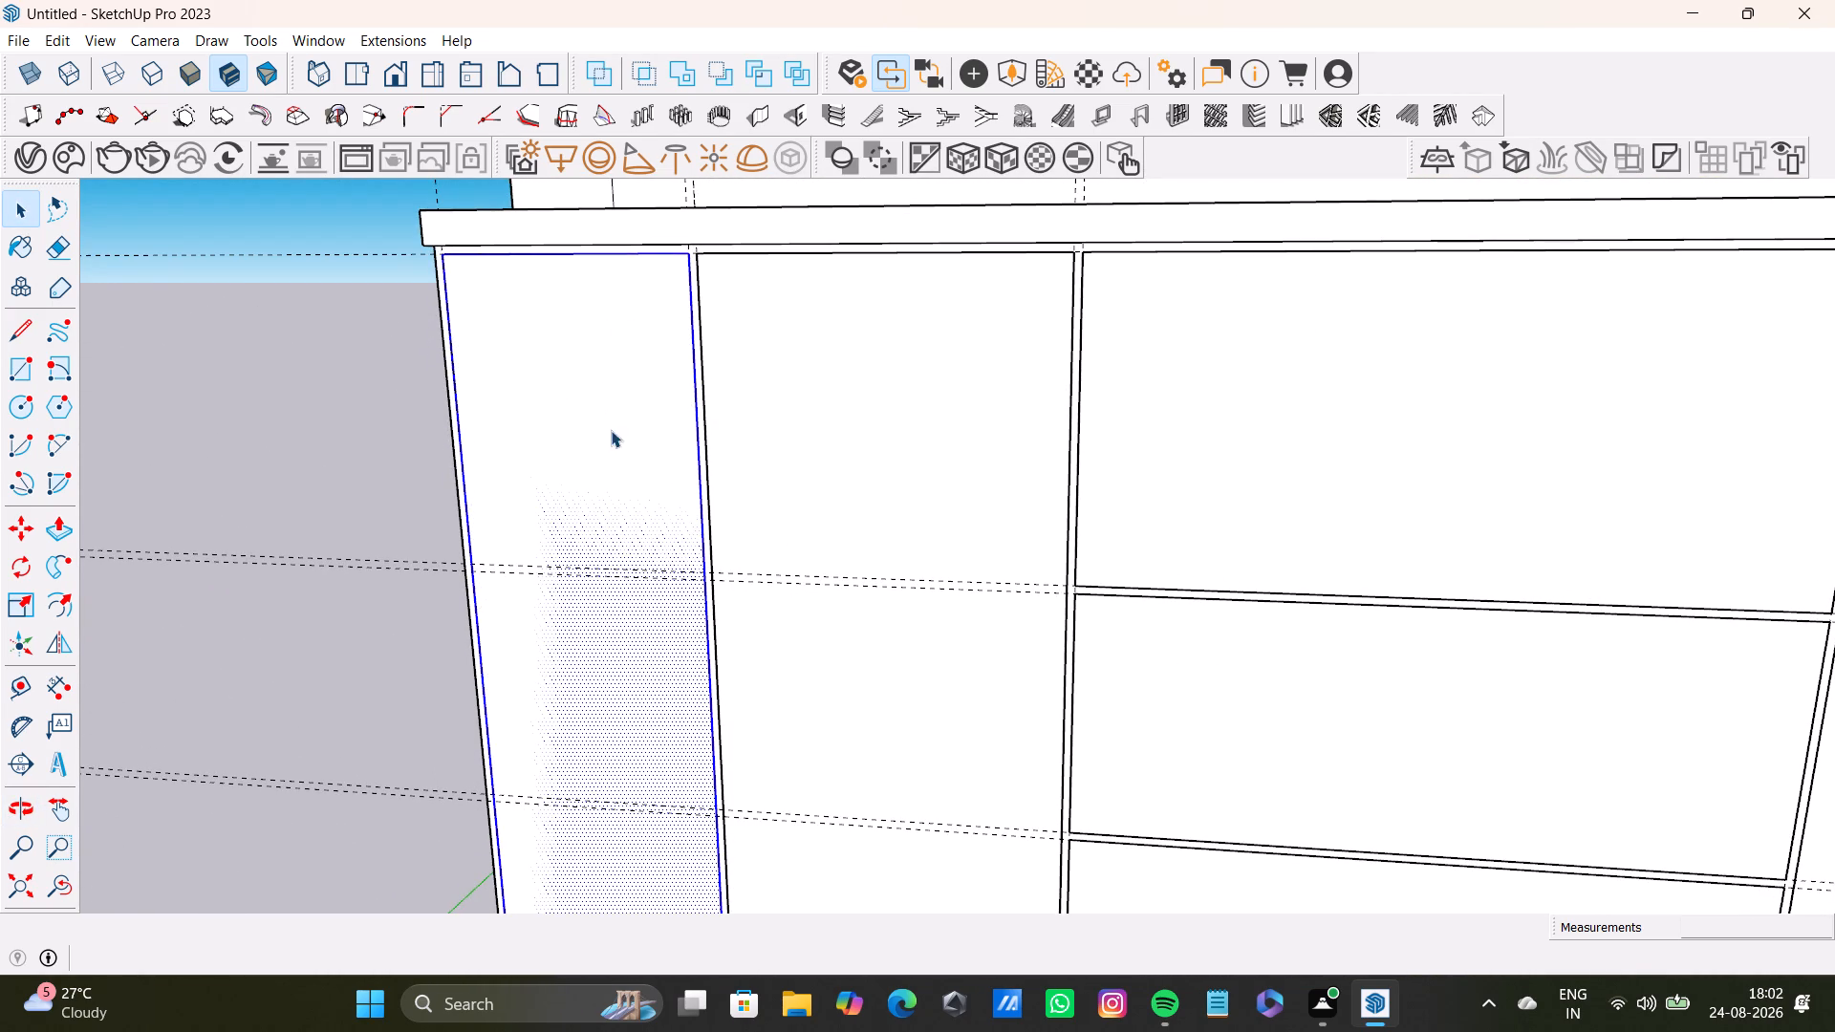
pyautogui.scroll(-7, 434, 505)
pyautogui.tripleClick(671, 490)
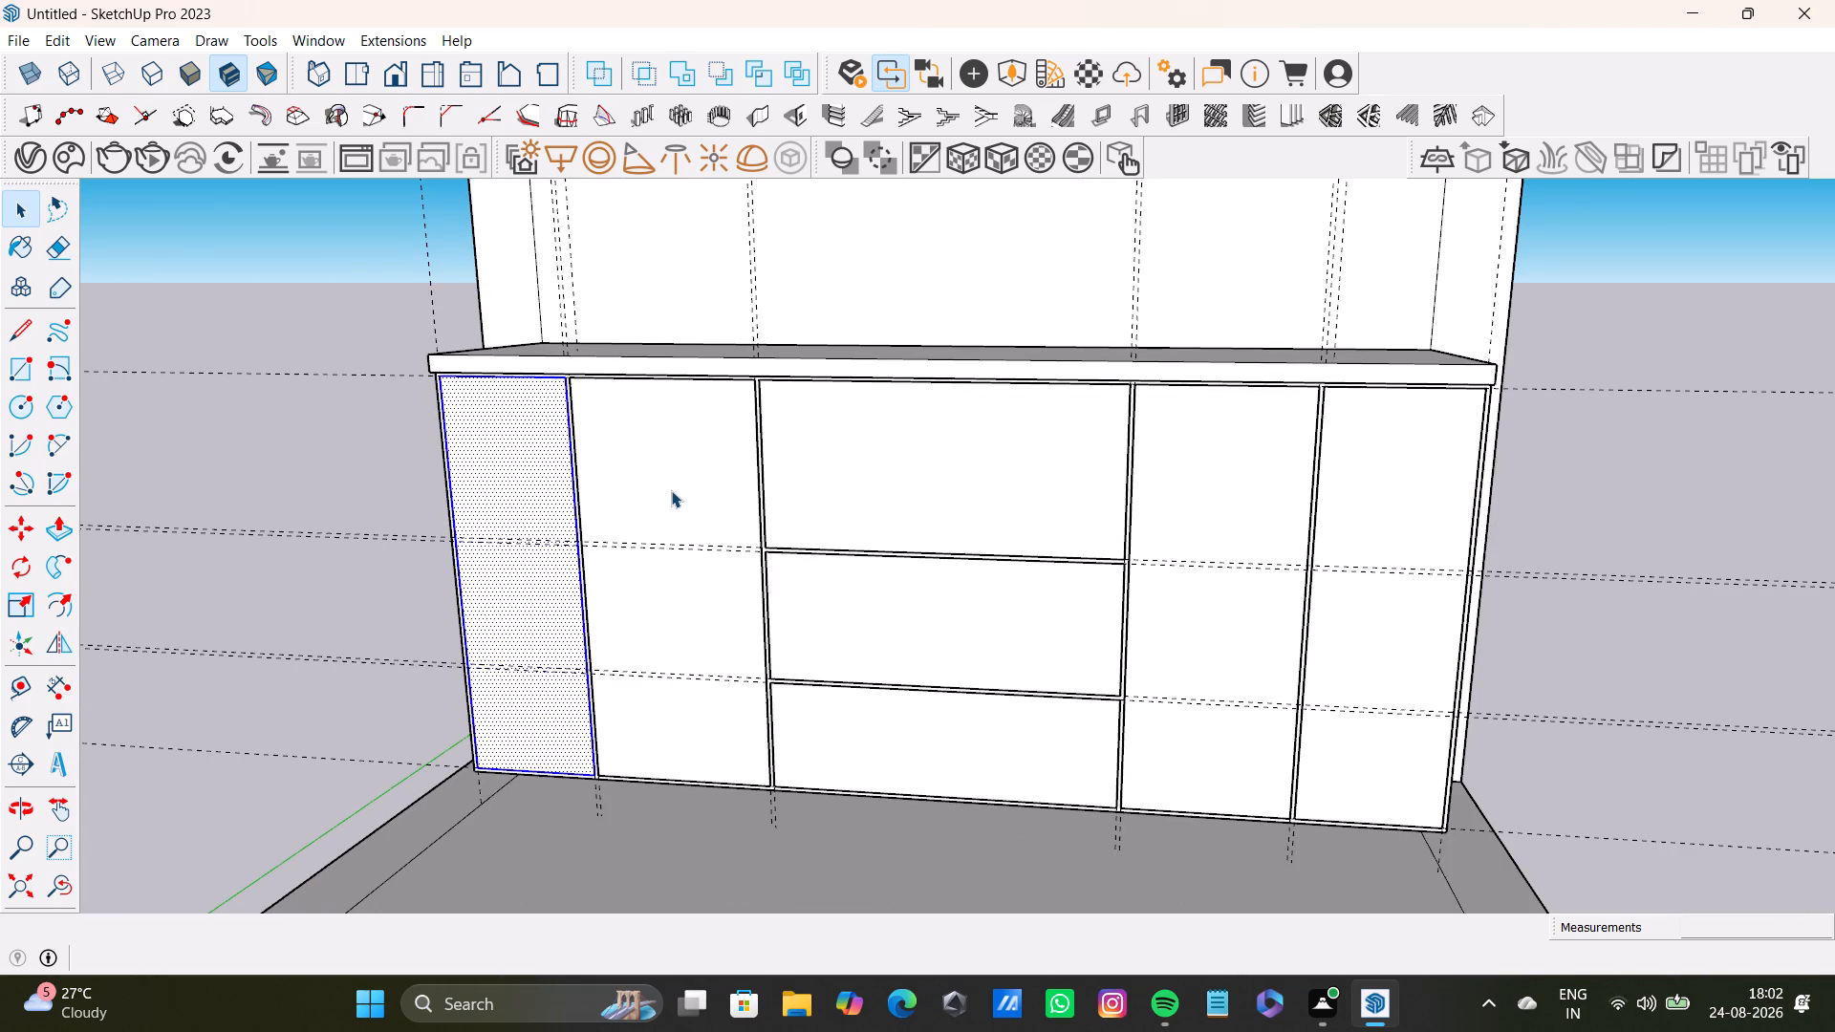
pyautogui.click(671, 490)
pyautogui.doubleClick(882, 487)
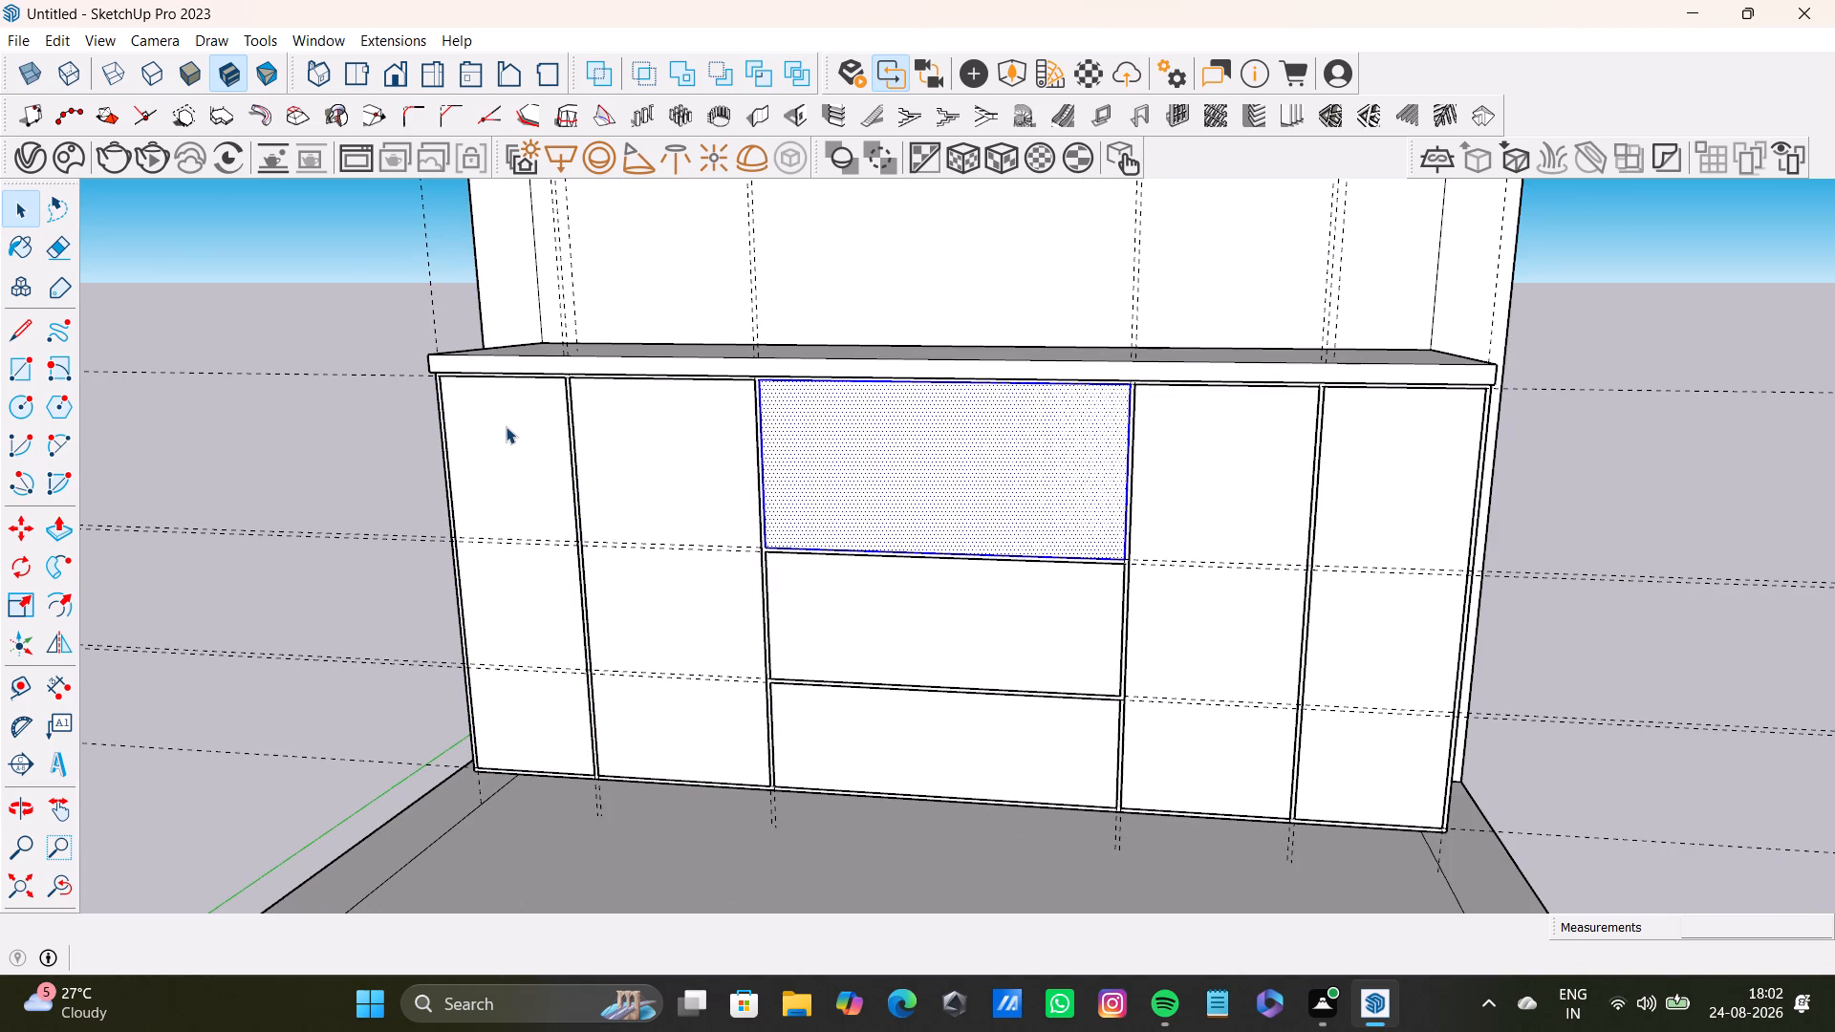
pyautogui.doubleClick(506, 426)
pyautogui.press('p')
pyautogui.click(506, 426)
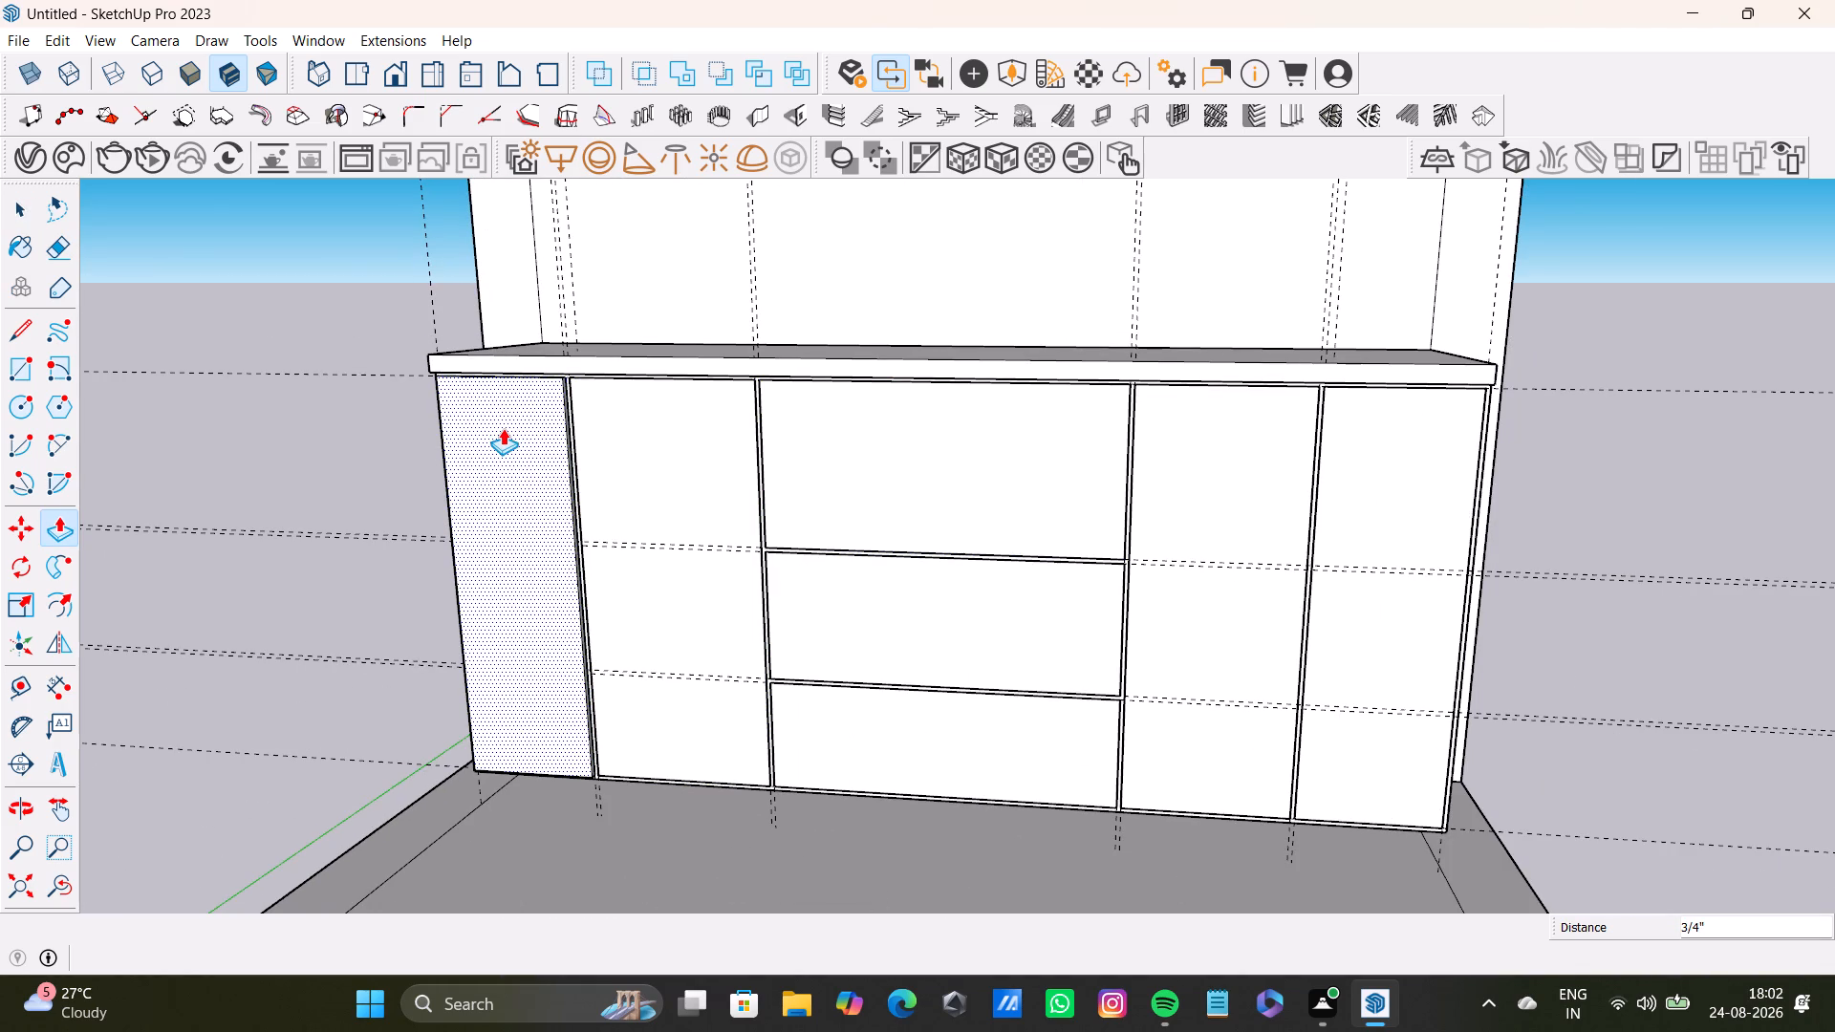
pyautogui.press('space')
# Pull the second tall panel from the cabinet's left end outward with Push/Pull, flush with the leftmost panel.
pyautogui.click(627, 439)
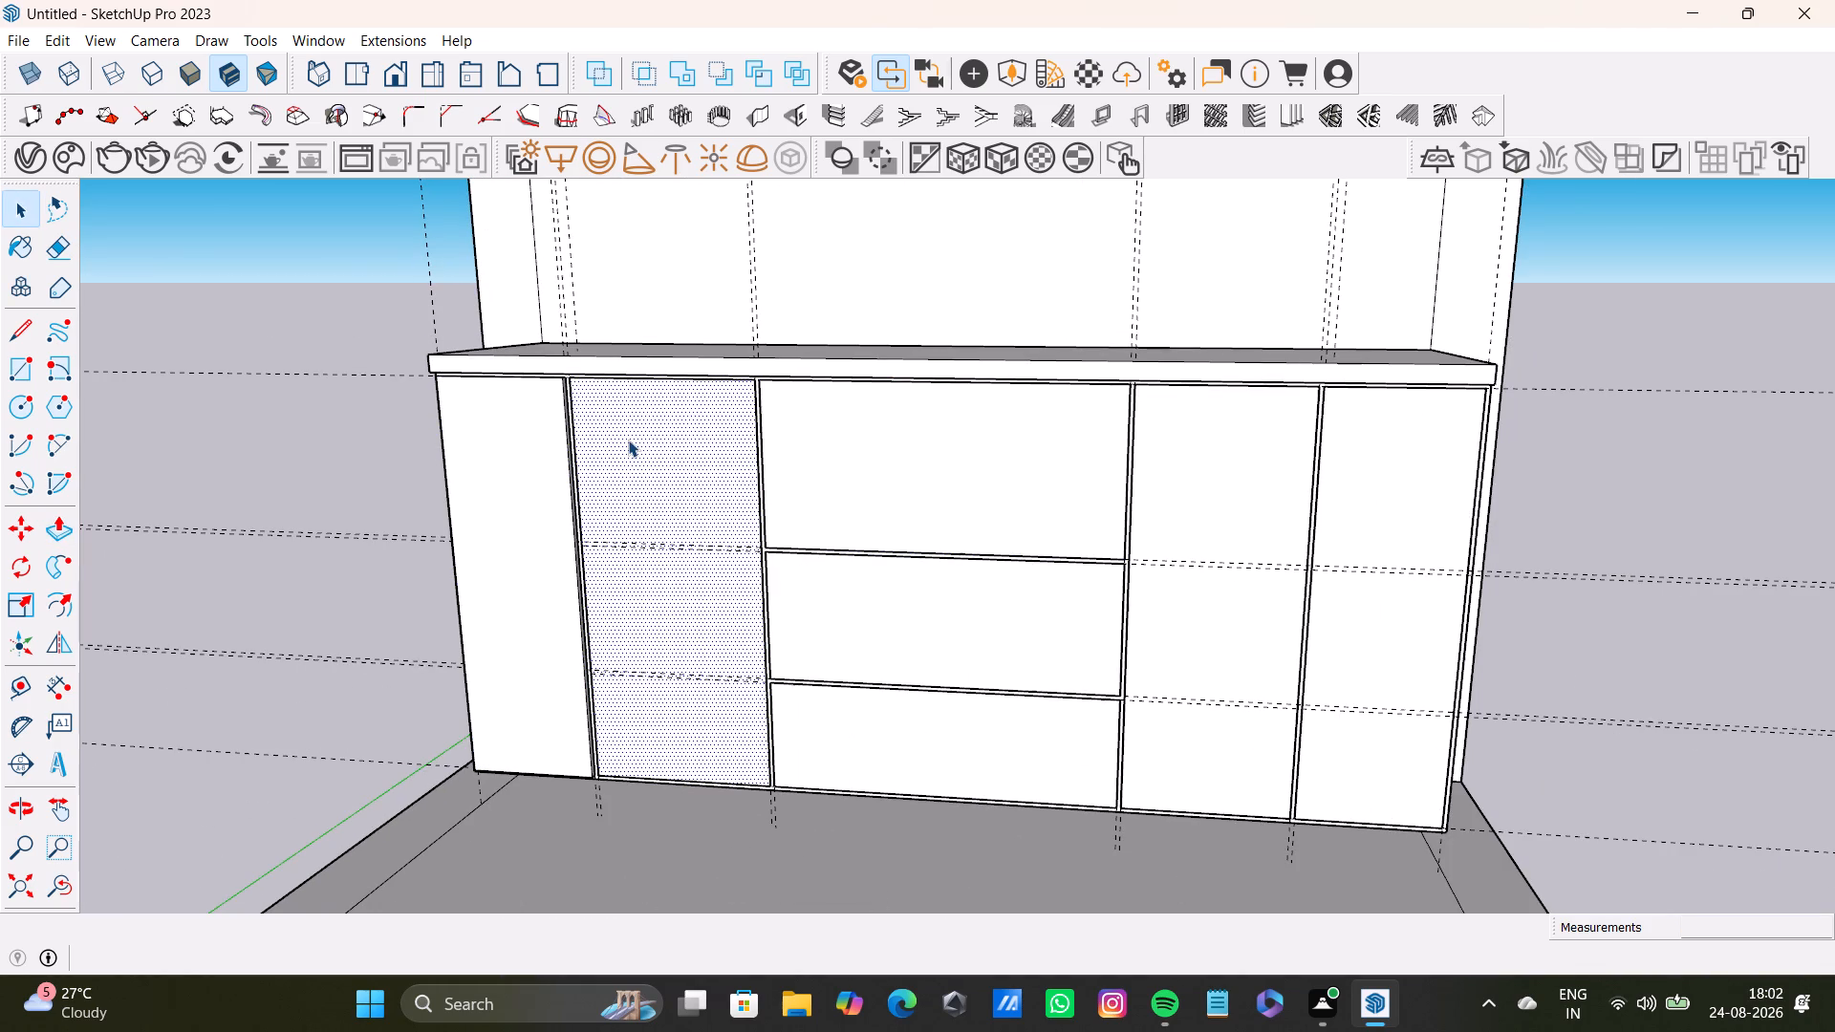
pyautogui.press('p')
pyautogui.moveTo(627, 440); pyautogui.dragTo(558, 413)
pyautogui.moveTo(558, 413); pyautogui.dragTo(584, 413, button='middle')
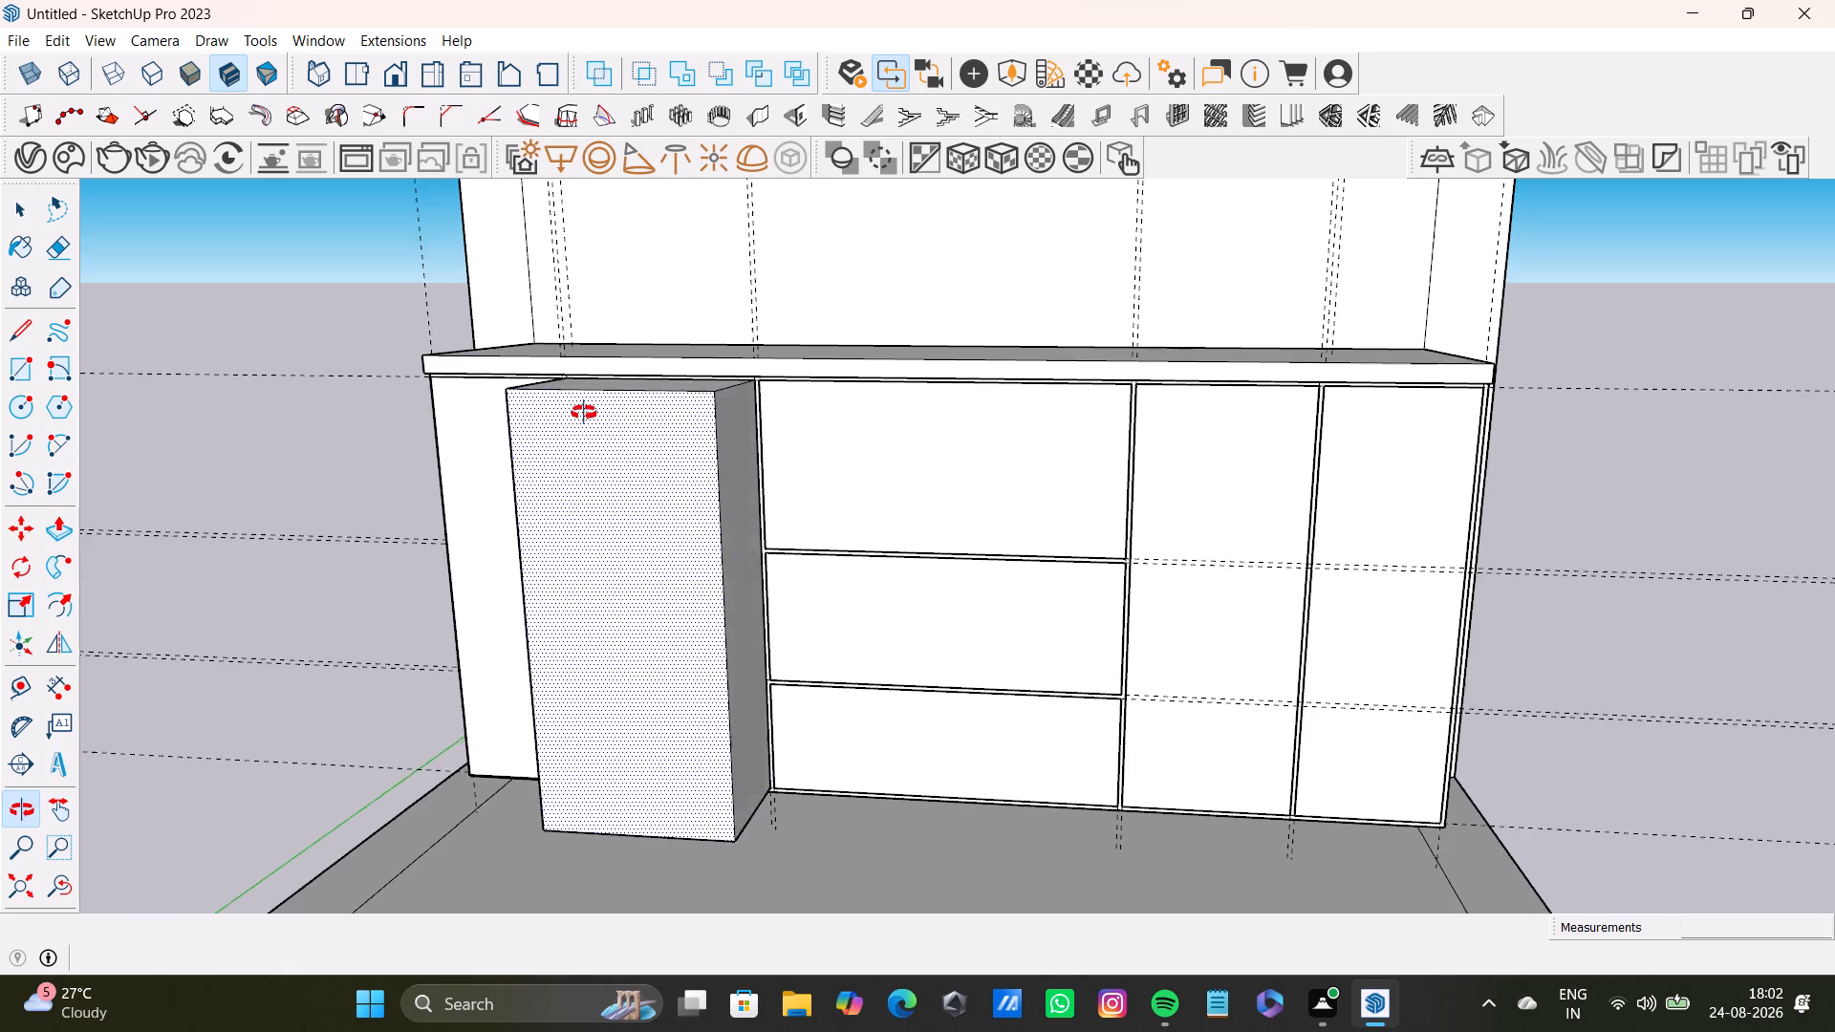
pyautogui.moveTo(584, 413); pyautogui.dragTo(788, 408, button='middle')
pyautogui.moveTo(604, 479); pyautogui.dragTo(507, 459)
pyautogui.press('space')
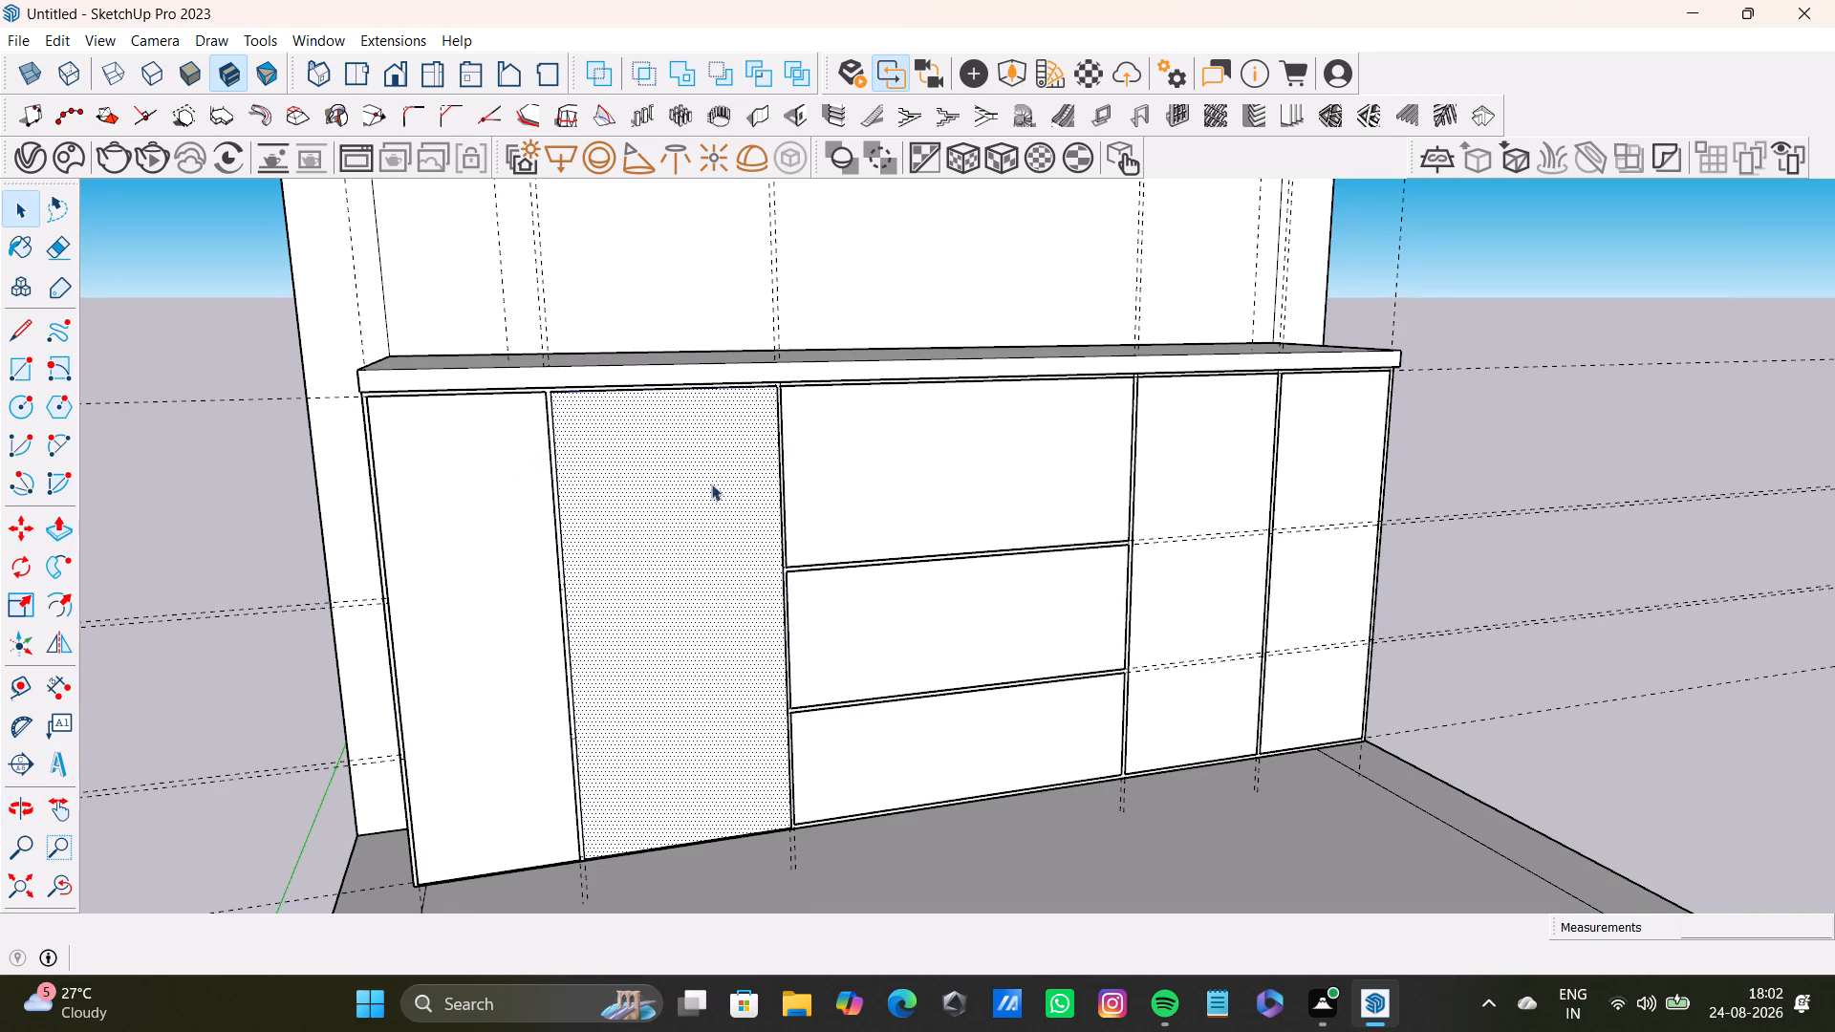
# Examine the two raised tall panels at the cabinet's left end and how they meet the countertop edge above.
pyautogui.moveTo(739, 533); pyautogui.dragTo(412, 764, button='middle')
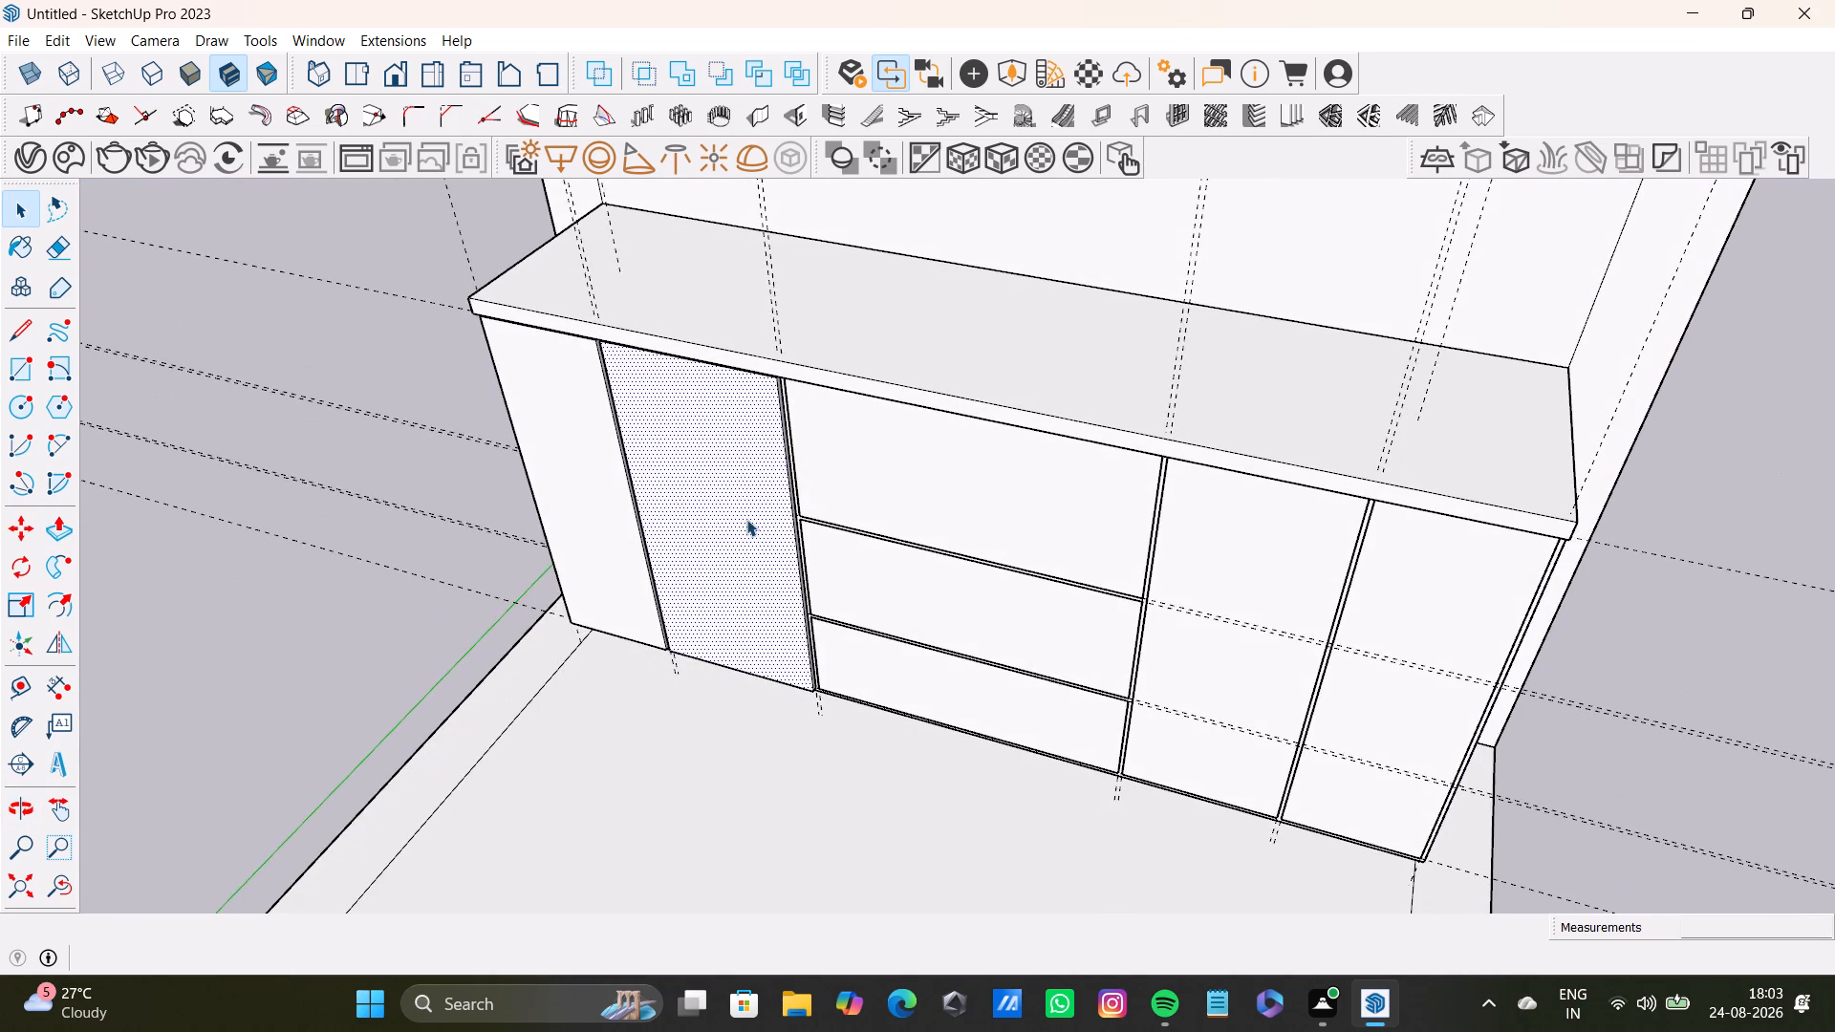
pyautogui.scroll(10, 746, 519)
pyautogui.scroll(-10, 783, 495)
pyautogui.scroll(1, 775, 495)
pyautogui.scroll(-4, 764, 498)
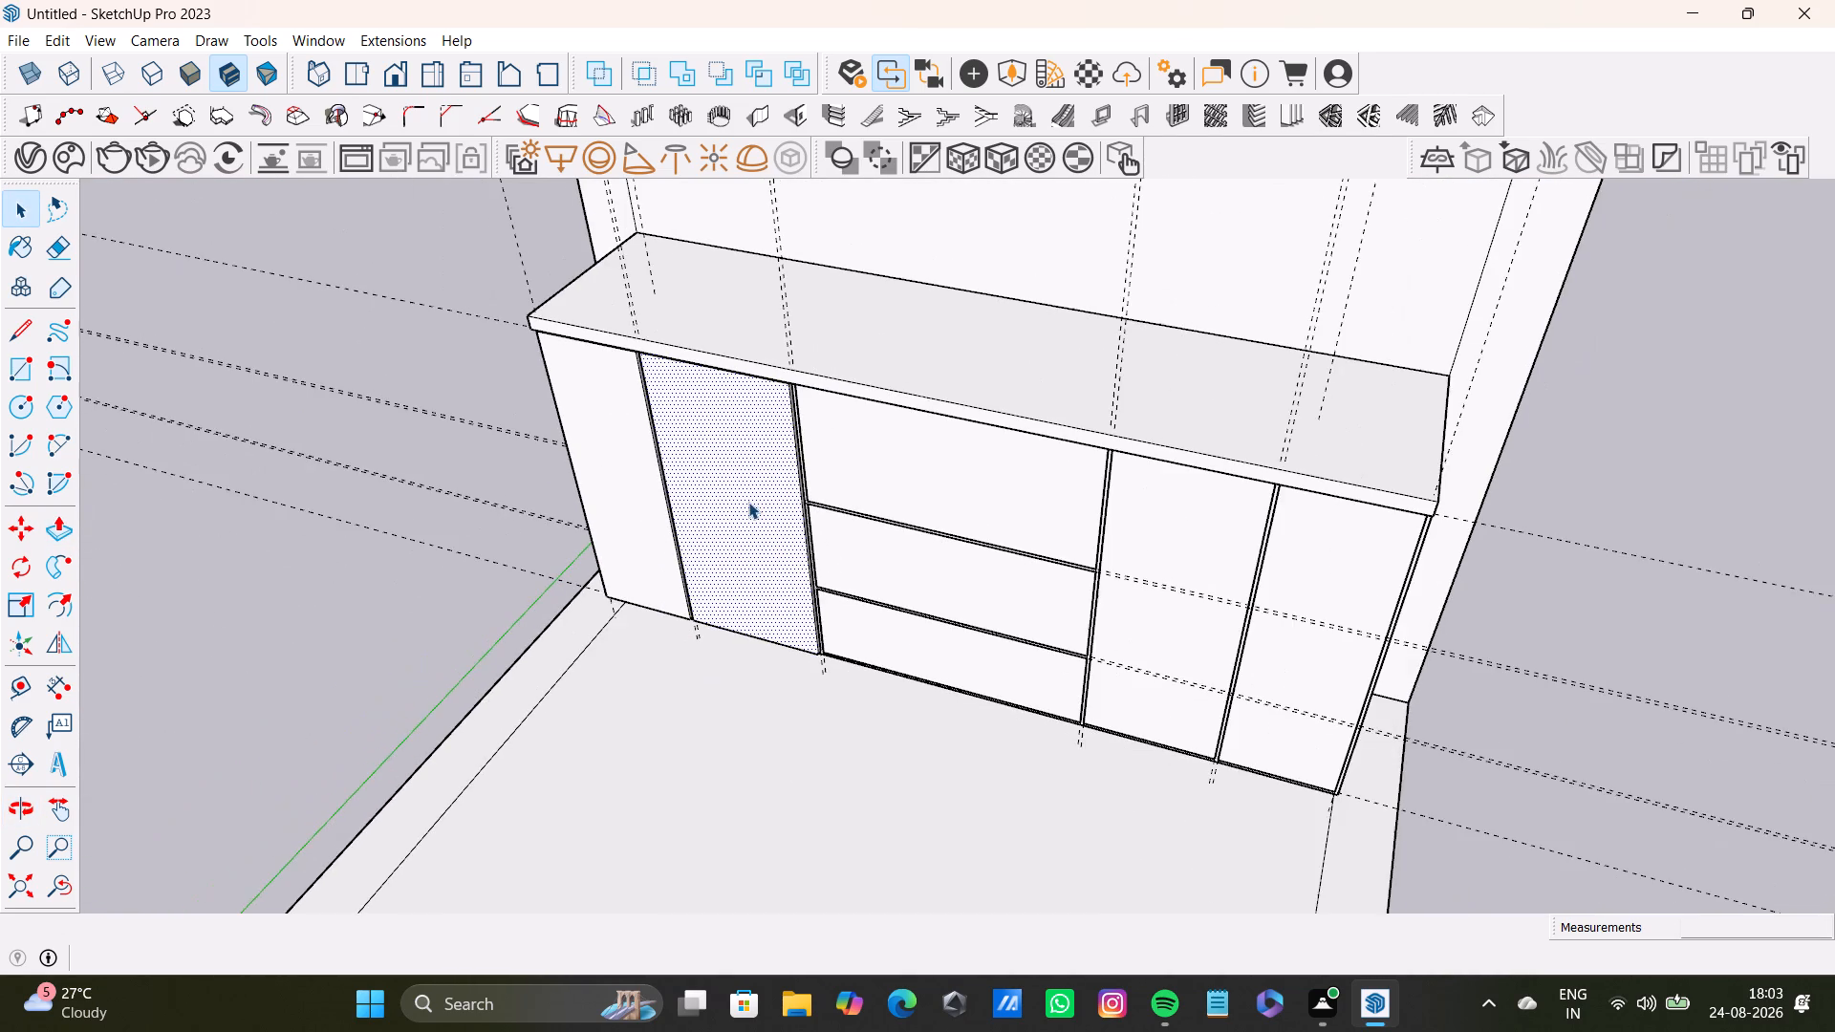
pyautogui.keyDown('shift'); pyautogui.moveTo(715, 470); pyautogui.dragTo(681, 713, button='middle'); pyautogui.keyUp('shift')
pyautogui.scroll(7, 675, 704)
pyautogui.moveTo(639, 654); pyautogui.dragTo(682, 430, button='middle')
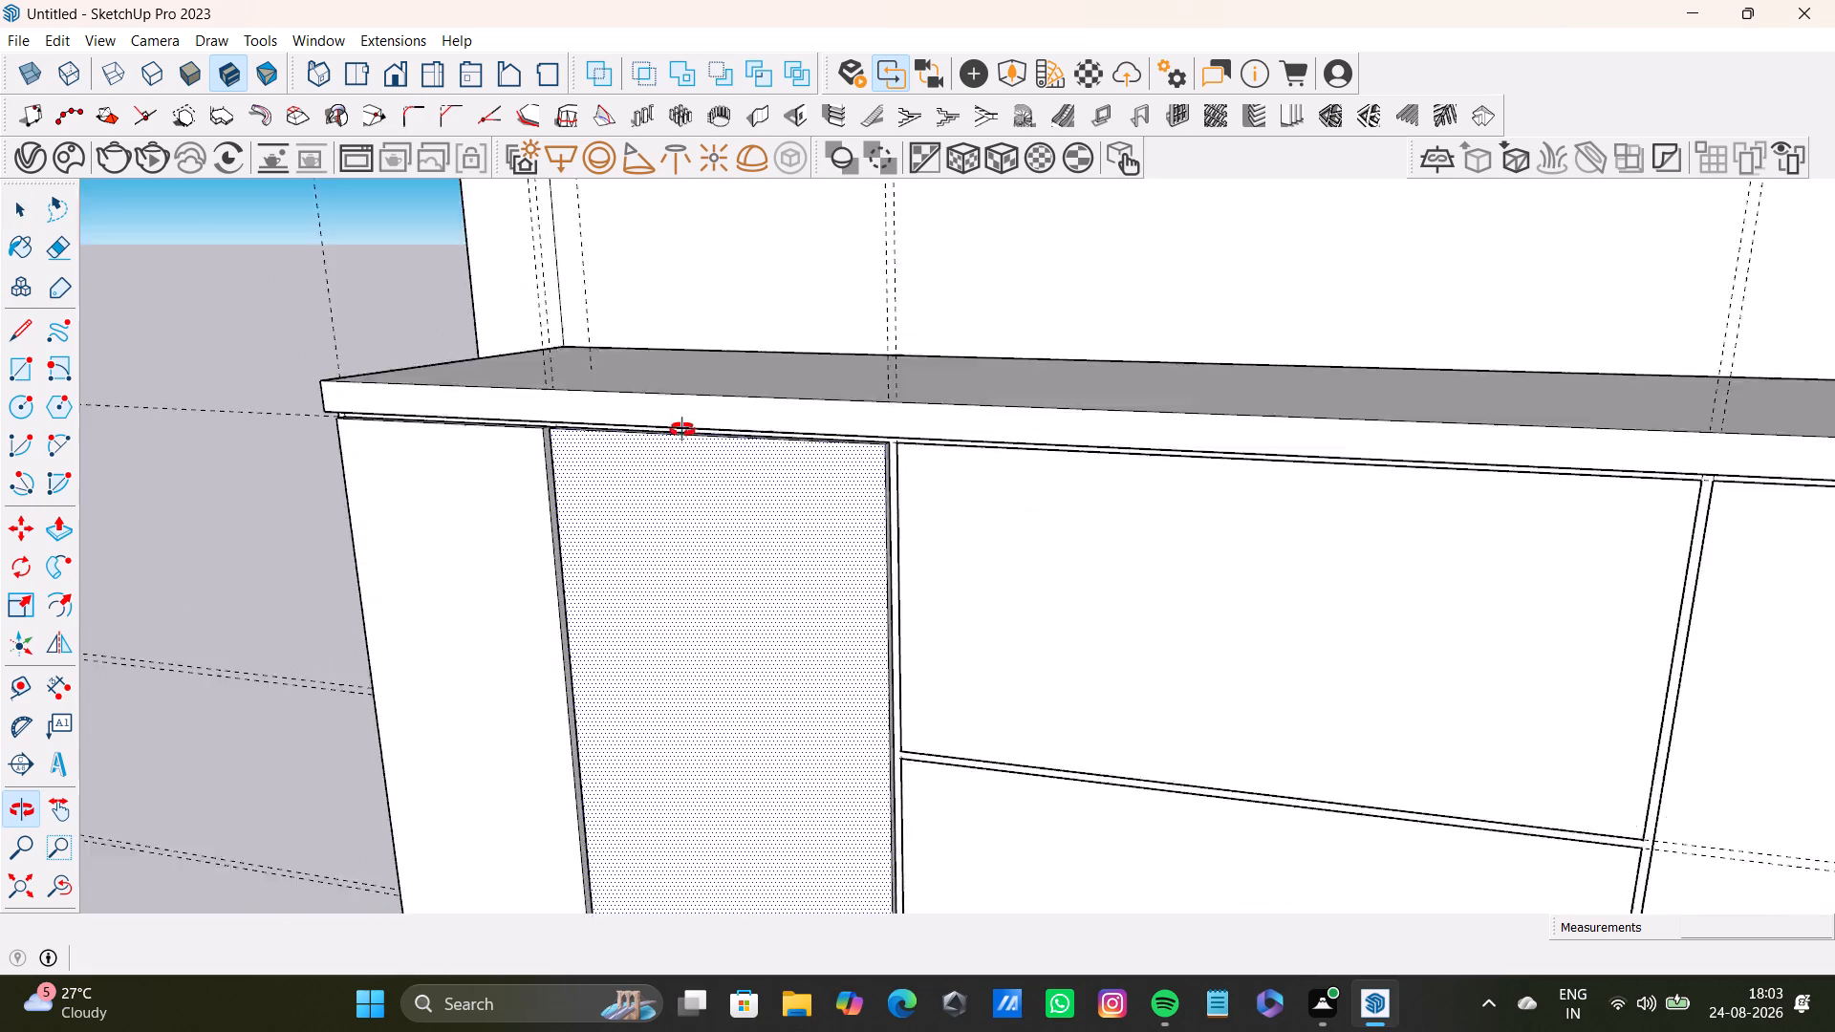
pyautogui.moveTo(682, 430); pyautogui.dragTo(517, 419, button='middle')
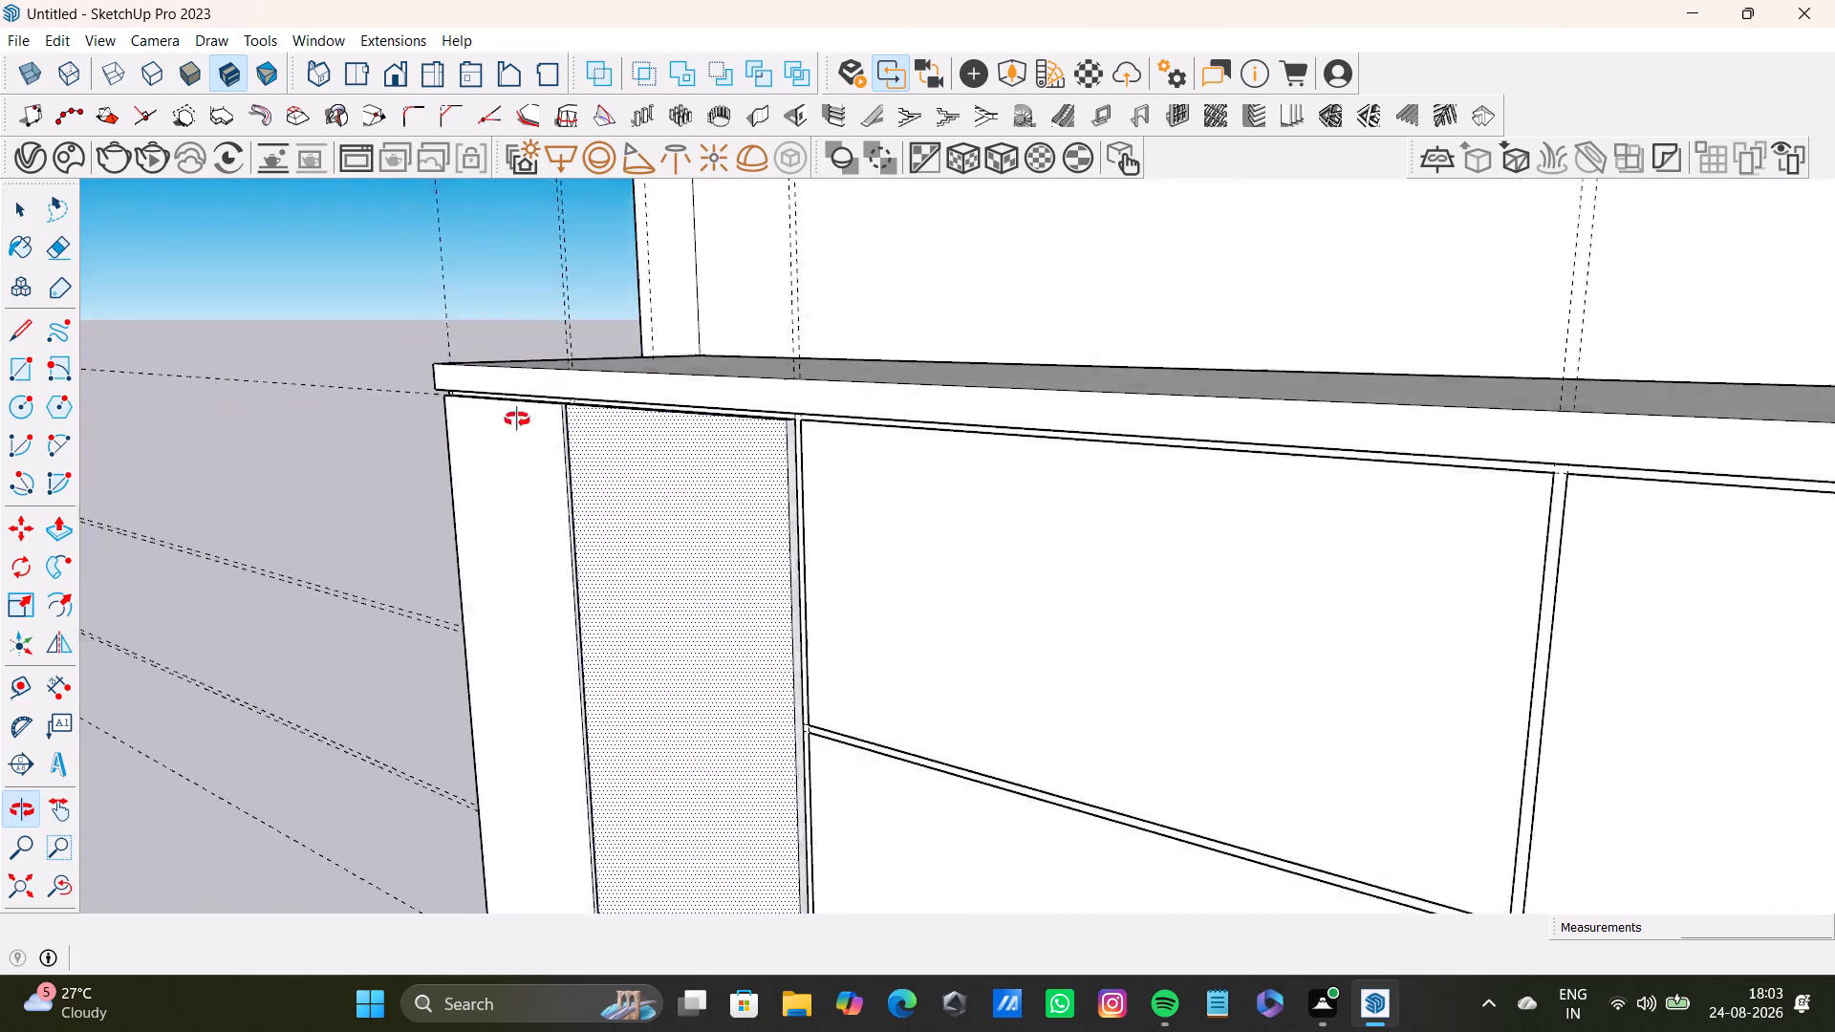
pyautogui.moveTo(517, 419); pyautogui.dragTo(452, 406, button='middle')
# Pull the top drawer front outward with Push/Pull, flush with the raised tall panel beside it.
pyautogui.press('space')
pyautogui.click(723, 551)
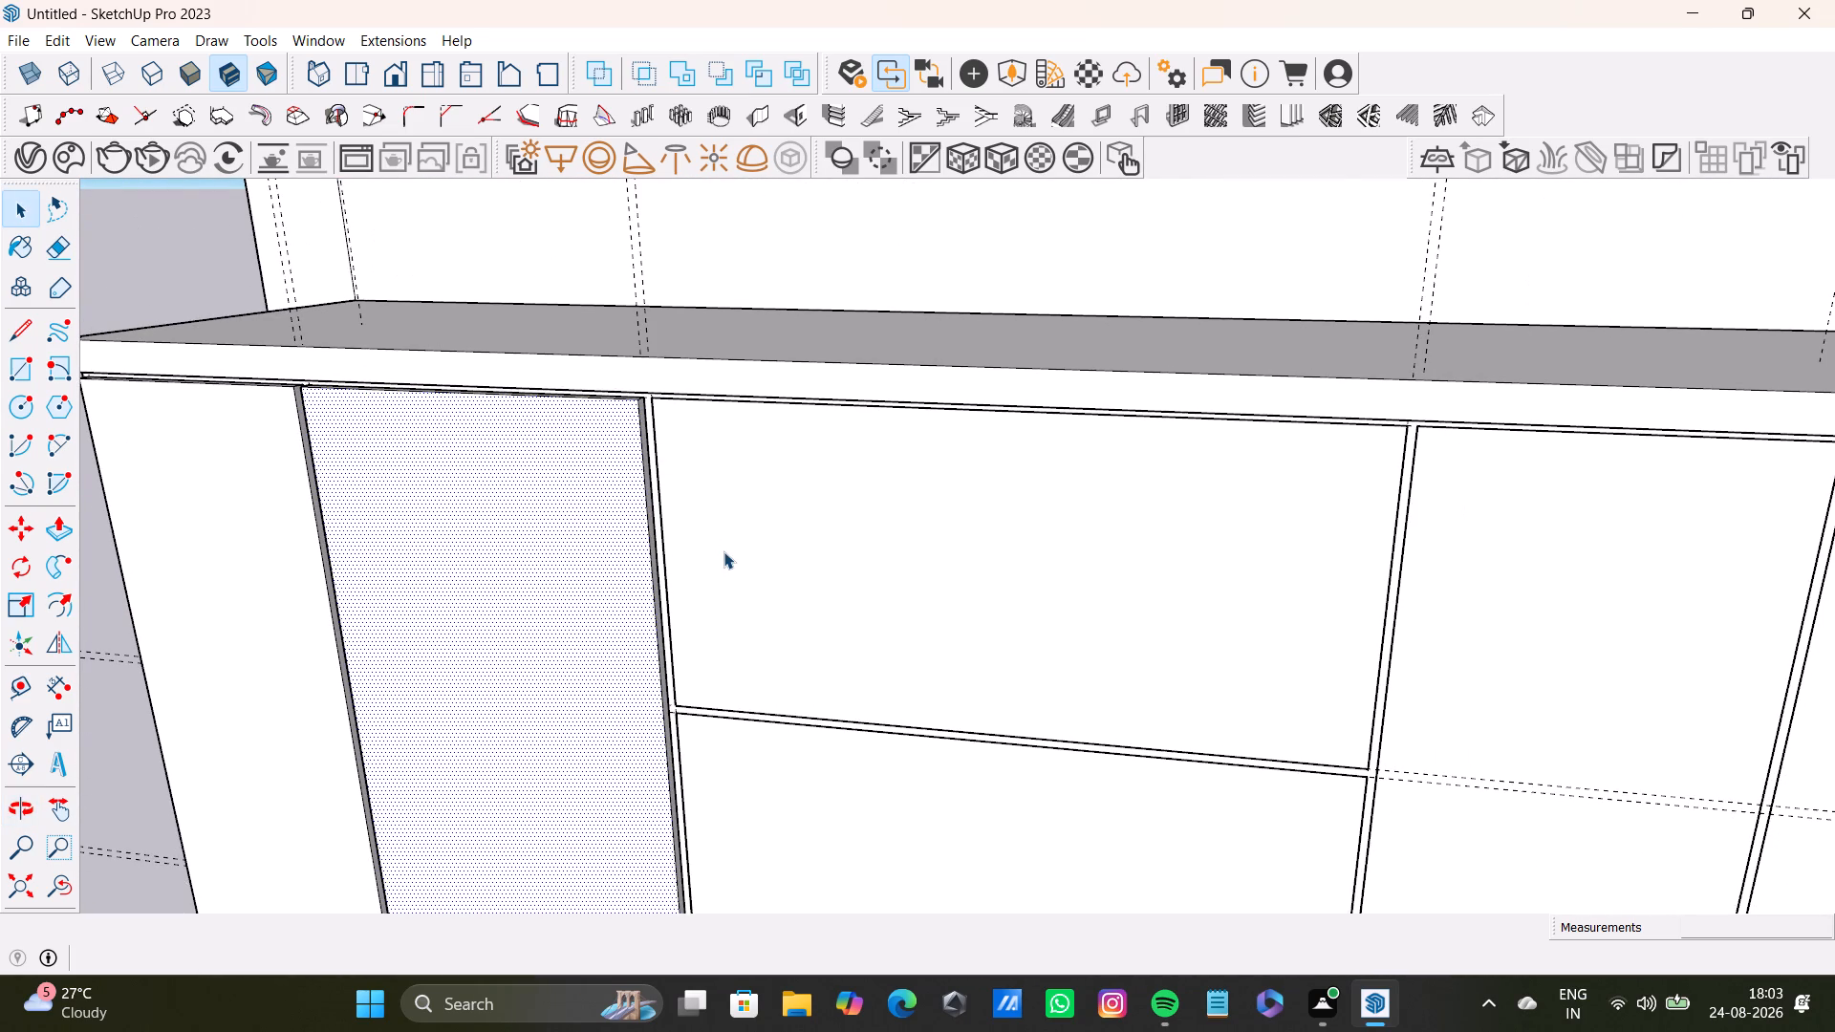
pyautogui.press('p')
pyautogui.moveTo(723, 551); pyautogui.dragTo(635, 490)
pyautogui.moveTo(635, 489); pyautogui.dragTo(940, 459, button='middle')
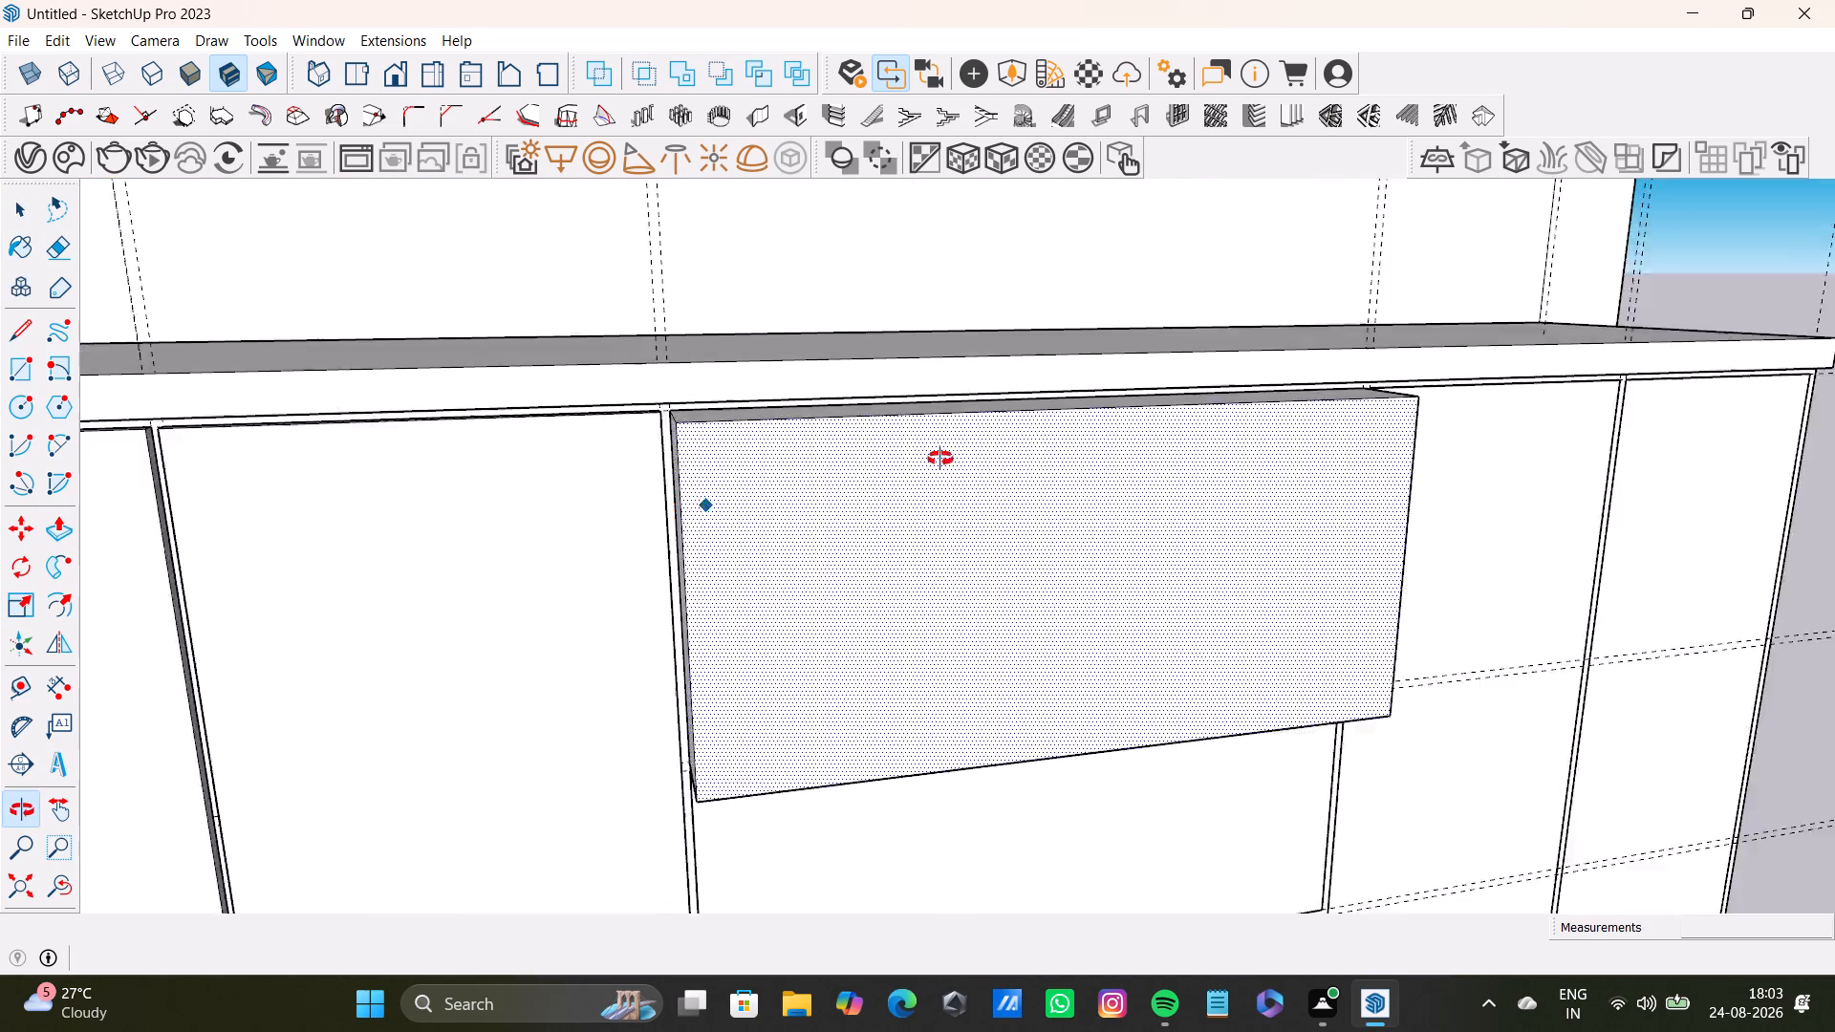
pyautogui.moveTo(940, 459); pyautogui.dragTo(991, 458, button='middle')
pyautogui.moveTo(850, 509); pyautogui.dragTo(702, 537)
pyautogui.scroll(-5, 695, 540)
pyautogui.keyDown('shift'); pyautogui.moveTo(695, 540); pyautogui.dragTo(642, 315, button='middle'); pyautogui.keyUp('shift')
# Pull the middle drawer front outward 3/4" with Push/Pull and bring the bottom drawer front out to the same depth.
pyautogui.press('space')
pyautogui.click(747, 537)
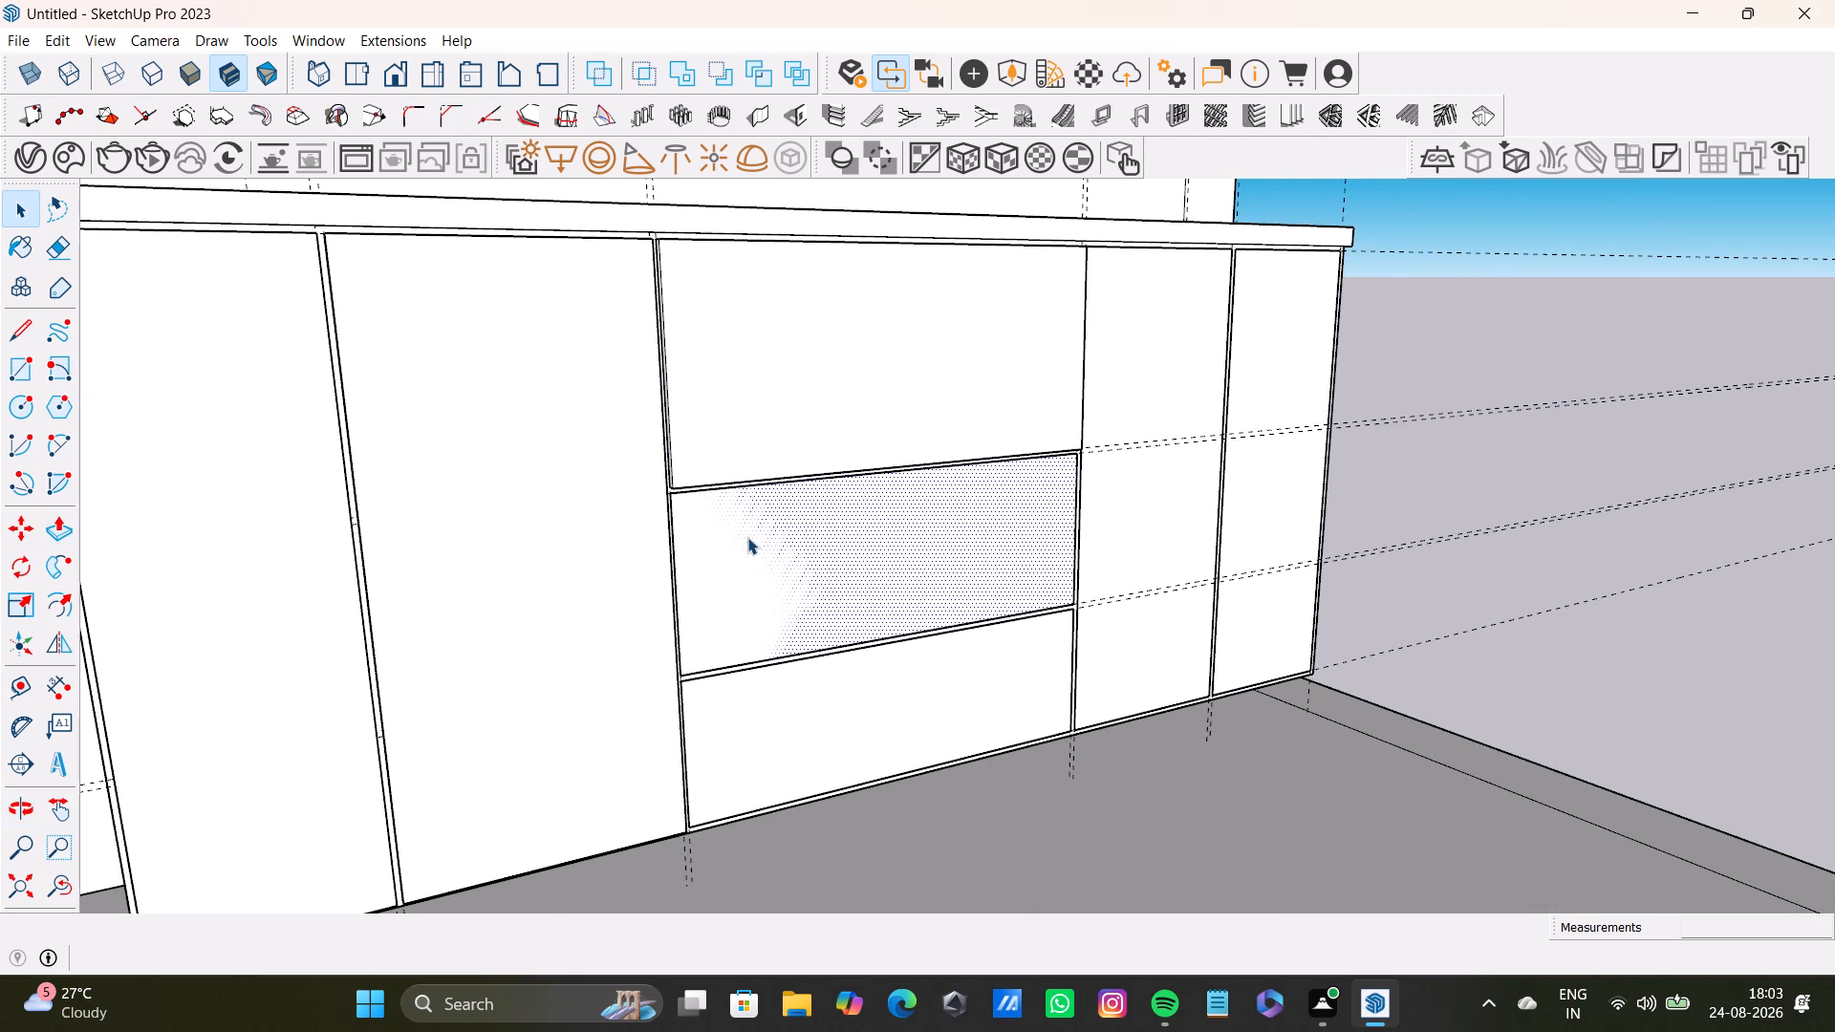
pyautogui.press('p')
pyautogui.moveTo(747, 537); pyautogui.dragTo(634, 536)
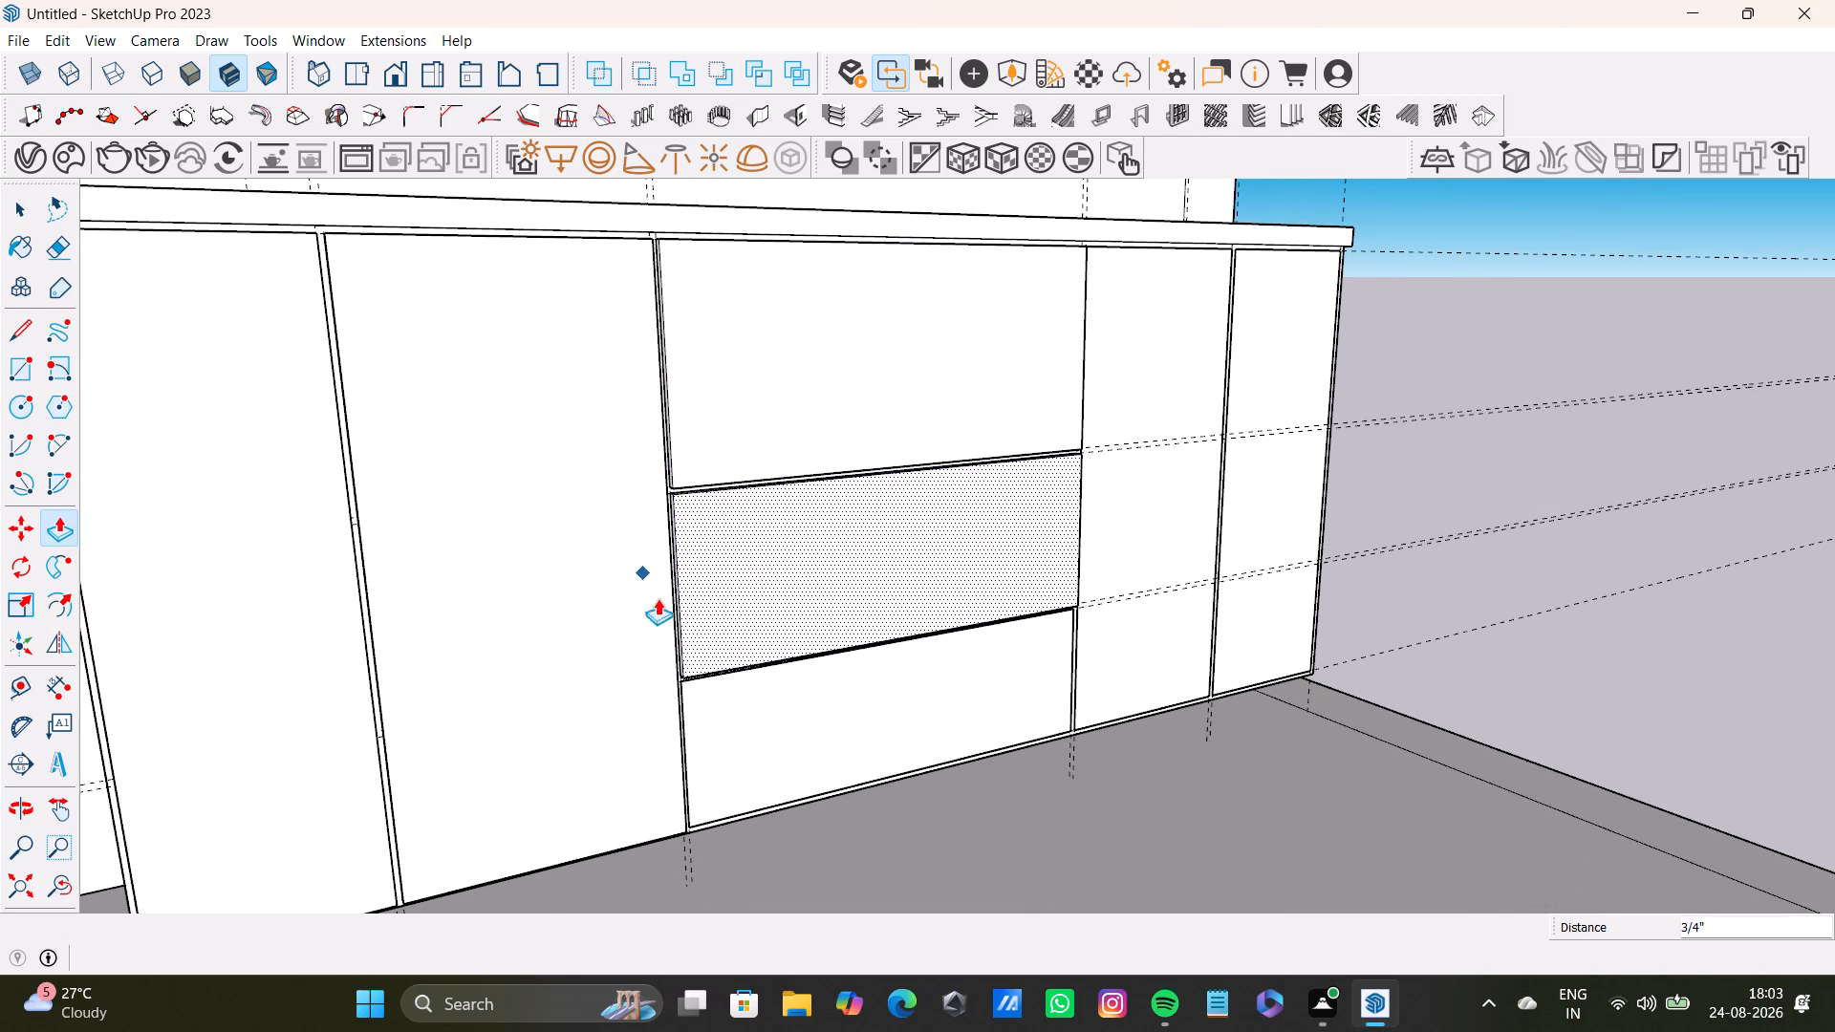
pyautogui.press('space')
pyautogui.click(789, 746)
pyautogui.press('p')
pyautogui.moveTo(789, 747); pyautogui.dragTo(665, 754)
pyautogui.press('space')
# Pull the two tall panels at the cabinet's right end outward to the 3/4" depth of the other fronts.
pyautogui.scroll(-4, 817, 670)
pyautogui.moveTo(831, 653); pyautogui.dragTo(711, 690, button='middle')
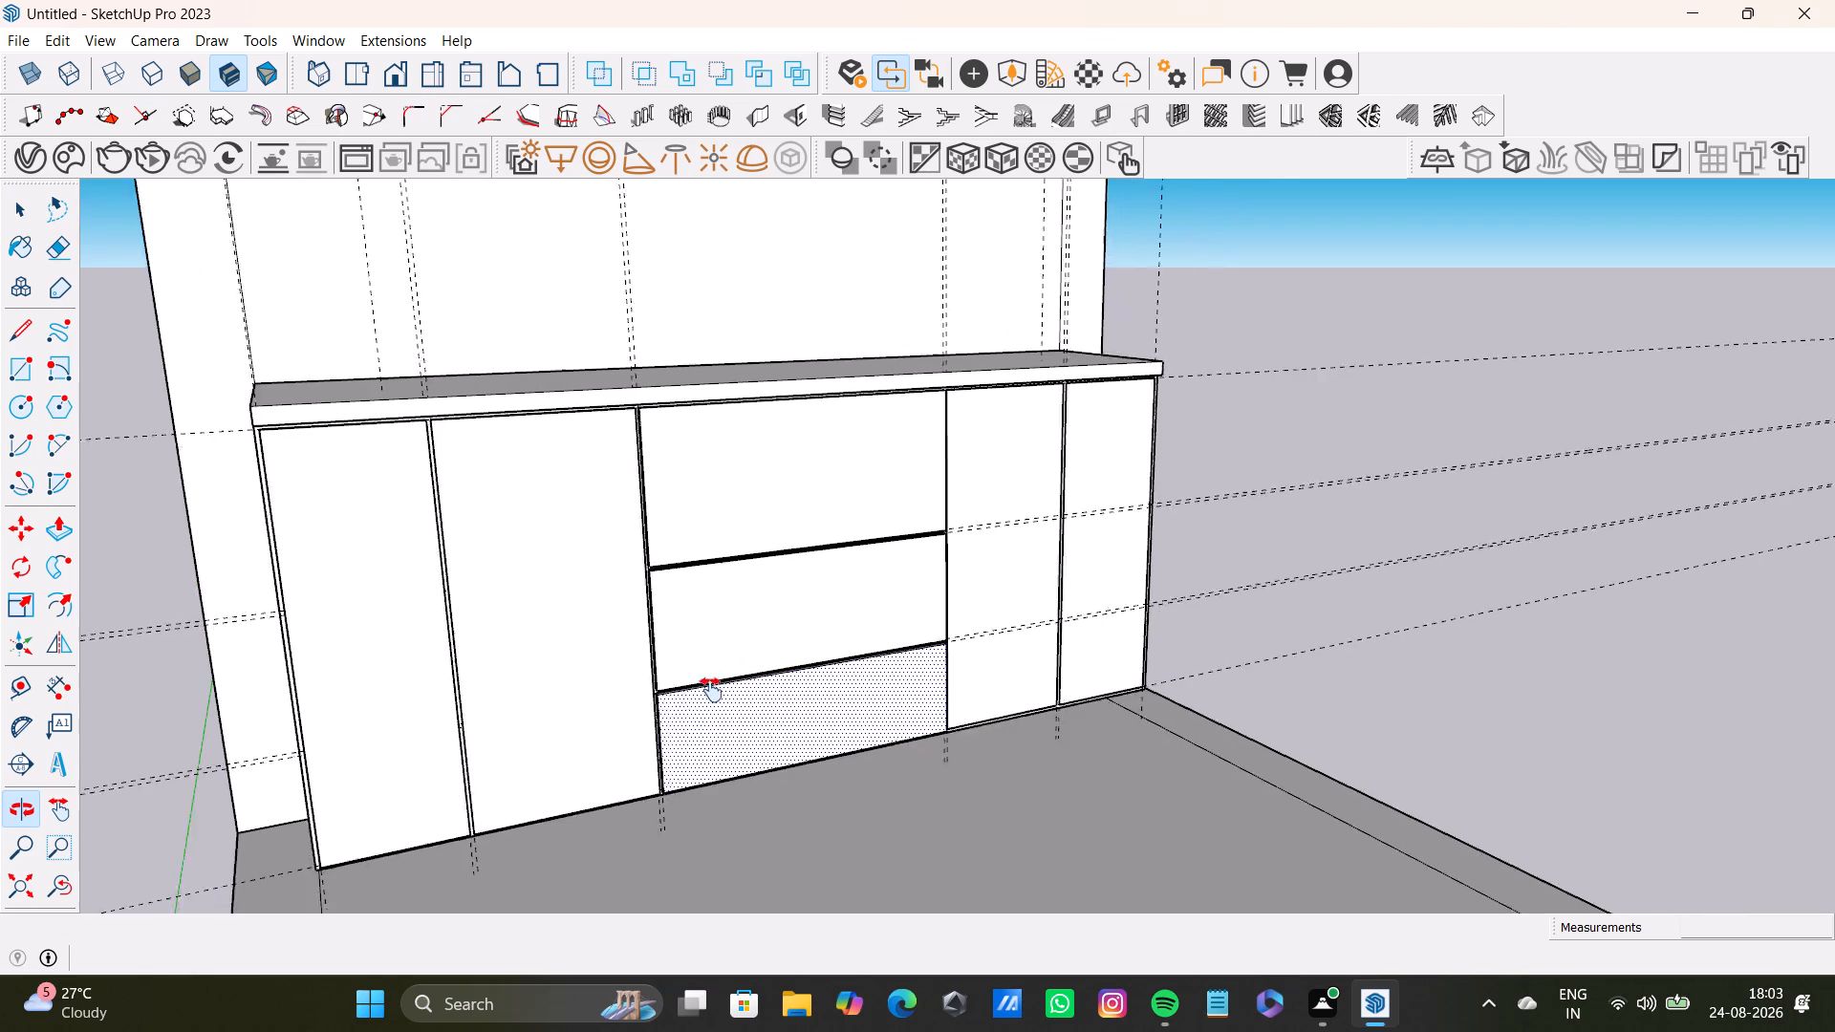
pyautogui.moveTo(711, 690); pyautogui.dragTo(600, 774, button='middle')
pyautogui.press('space')
pyautogui.click(861, 563)
pyautogui.press('p')
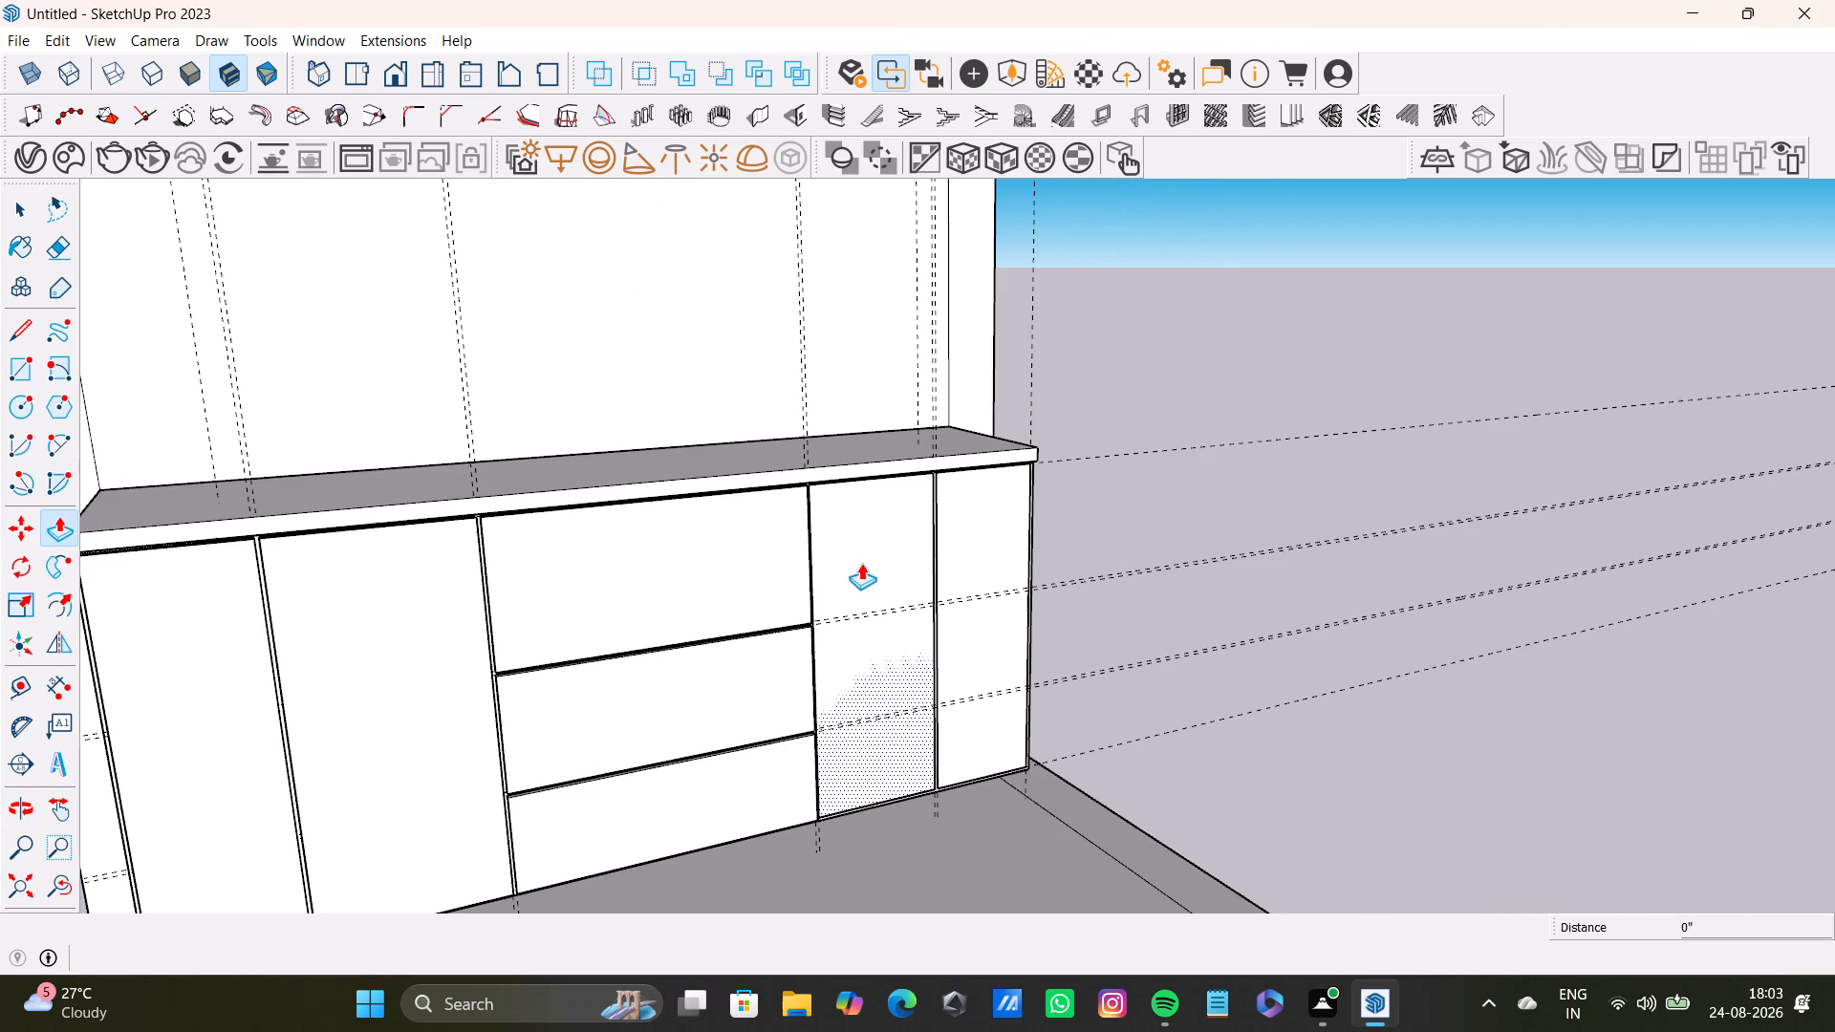
pyautogui.moveTo(861, 563); pyautogui.dragTo(791, 572)
pyautogui.press('space')
pyautogui.click(960, 534)
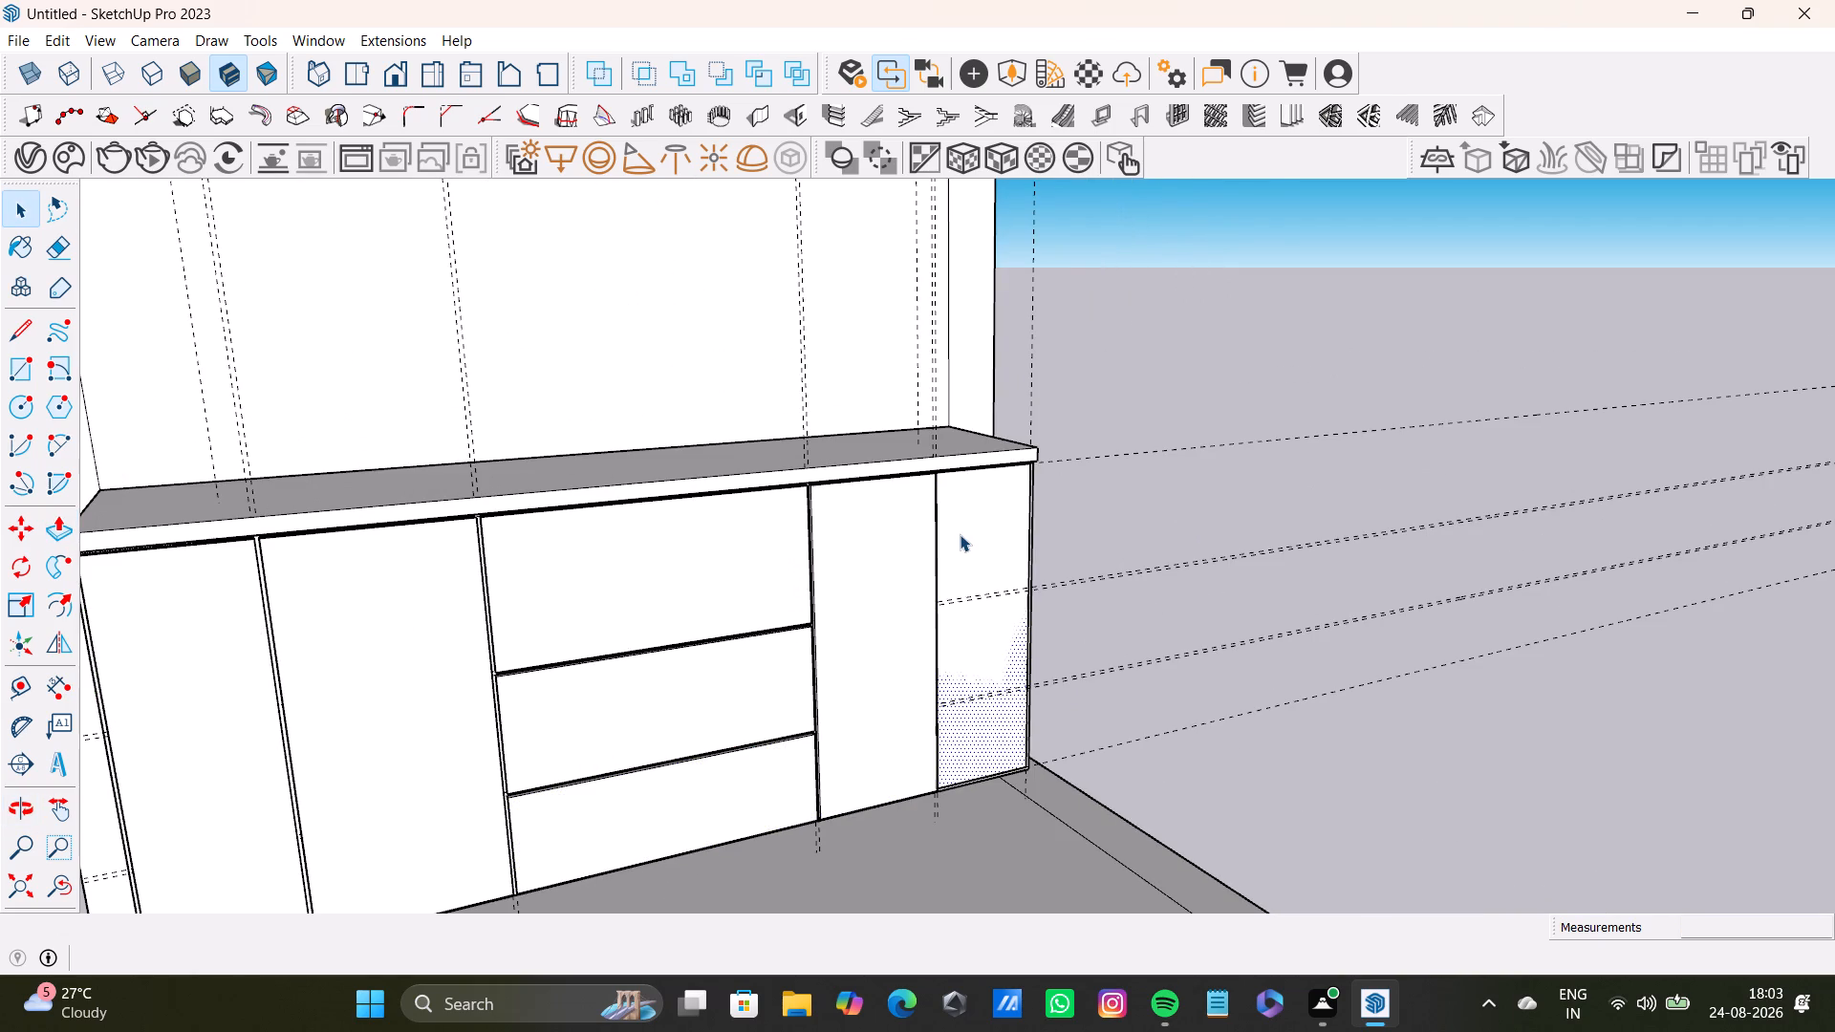
pyautogui.press('p')
pyautogui.moveTo(961, 536); pyautogui.dragTo(925, 548)
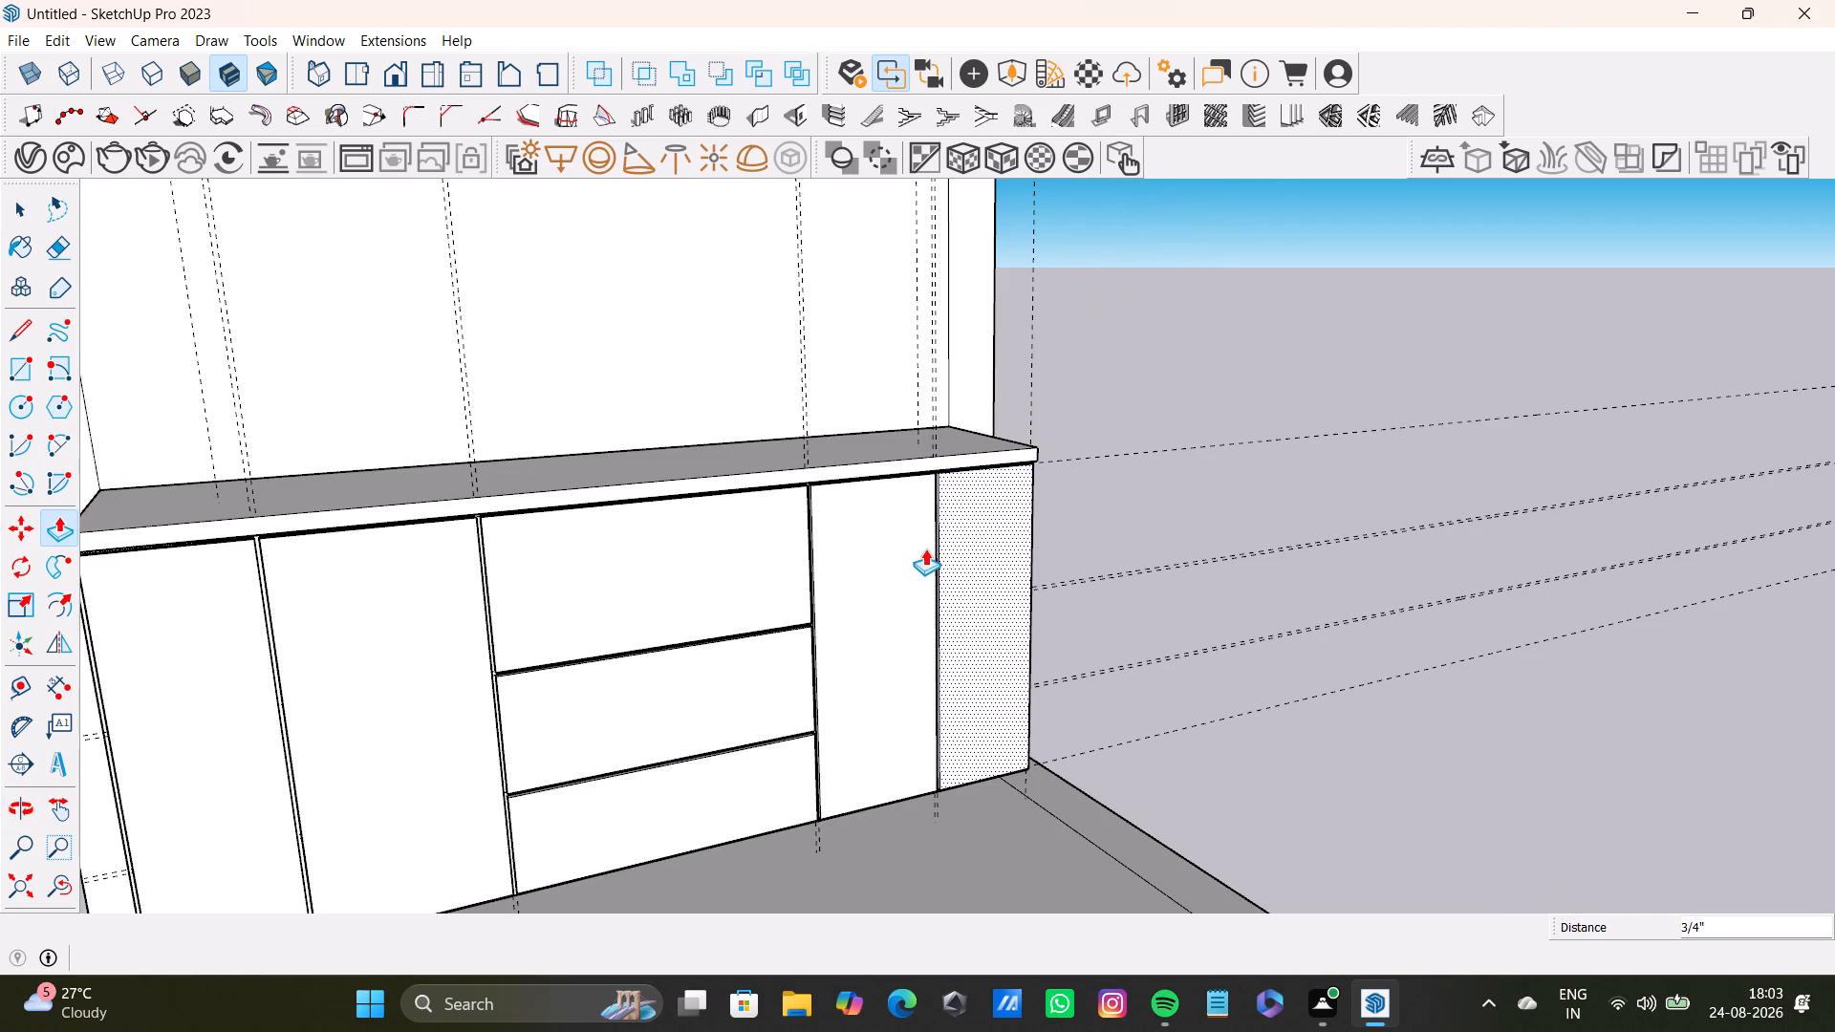
pyautogui.press('space')
# Examine the raised fronts and the countertop overhang from both ends, from below and from above.
pyautogui.scroll(-5, 906, 554)
pyautogui.scroll(2, 906, 555)
pyautogui.scroll(-4, 909, 556)
pyautogui.keyDown('shift'); pyautogui.moveTo(909, 556); pyautogui.dragTo(1099, 584, button='middle'); pyautogui.keyUp('shift')
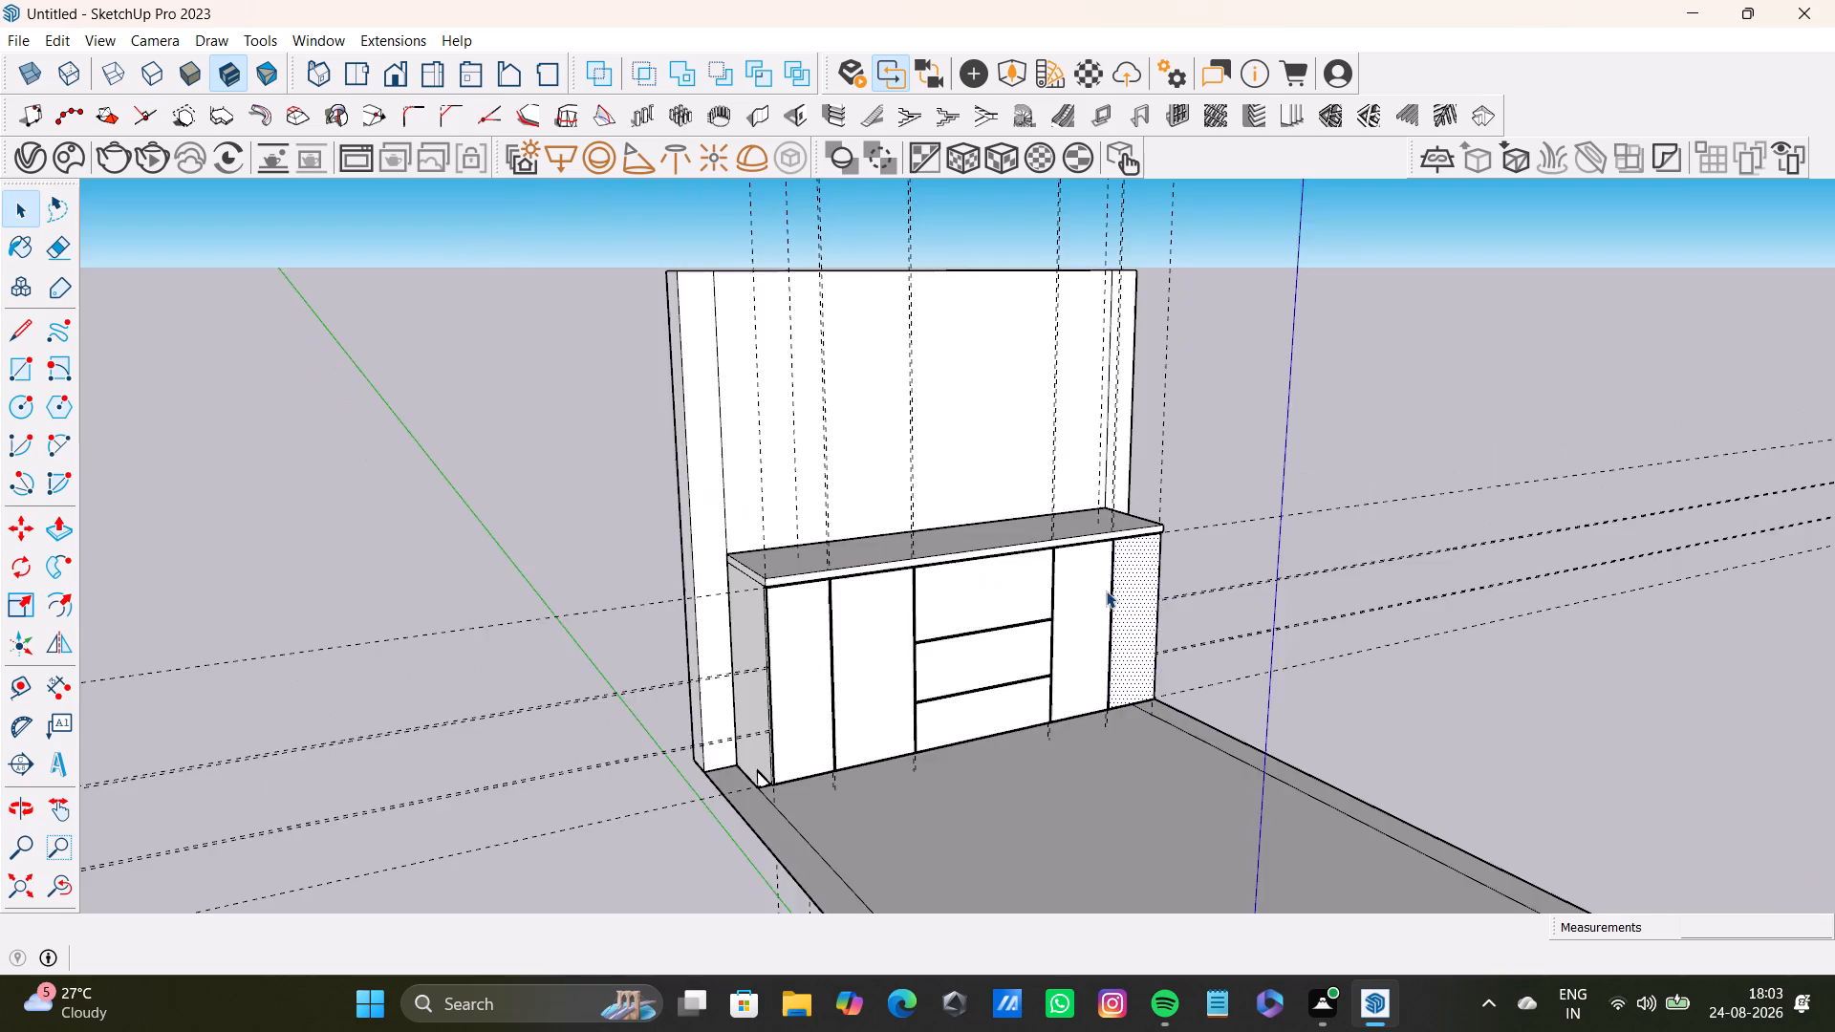
pyautogui.moveTo(1106, 595); pyautogui.dragTo(1323, 437, button='middle')
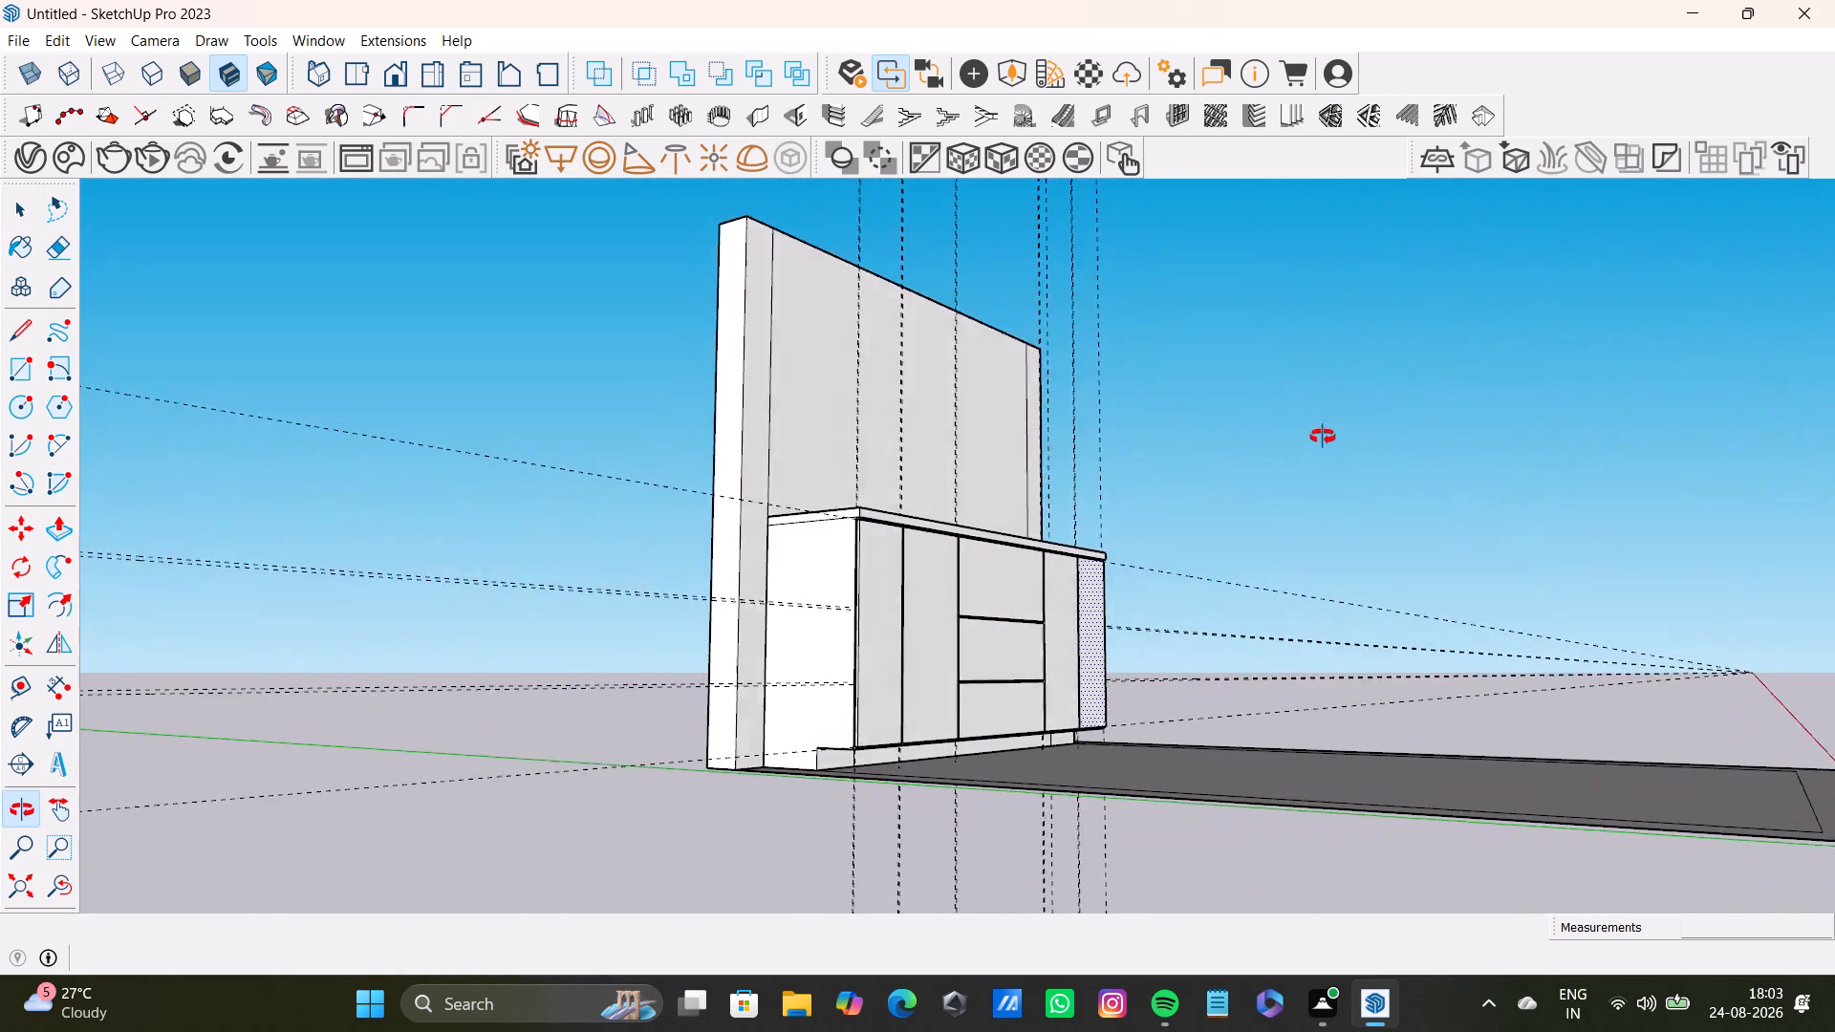
pyautogui.moveTo(1323, 437); pyautogui.dragTo(1379, 492, button='middle')
pyautogui.scroll(12, 1146, 588)
pyautogui.scroll(-1, 1007, 593)
pyautogui.moveTo(1007, 593); pyautogui.dragTo(805, 451, button='middle')
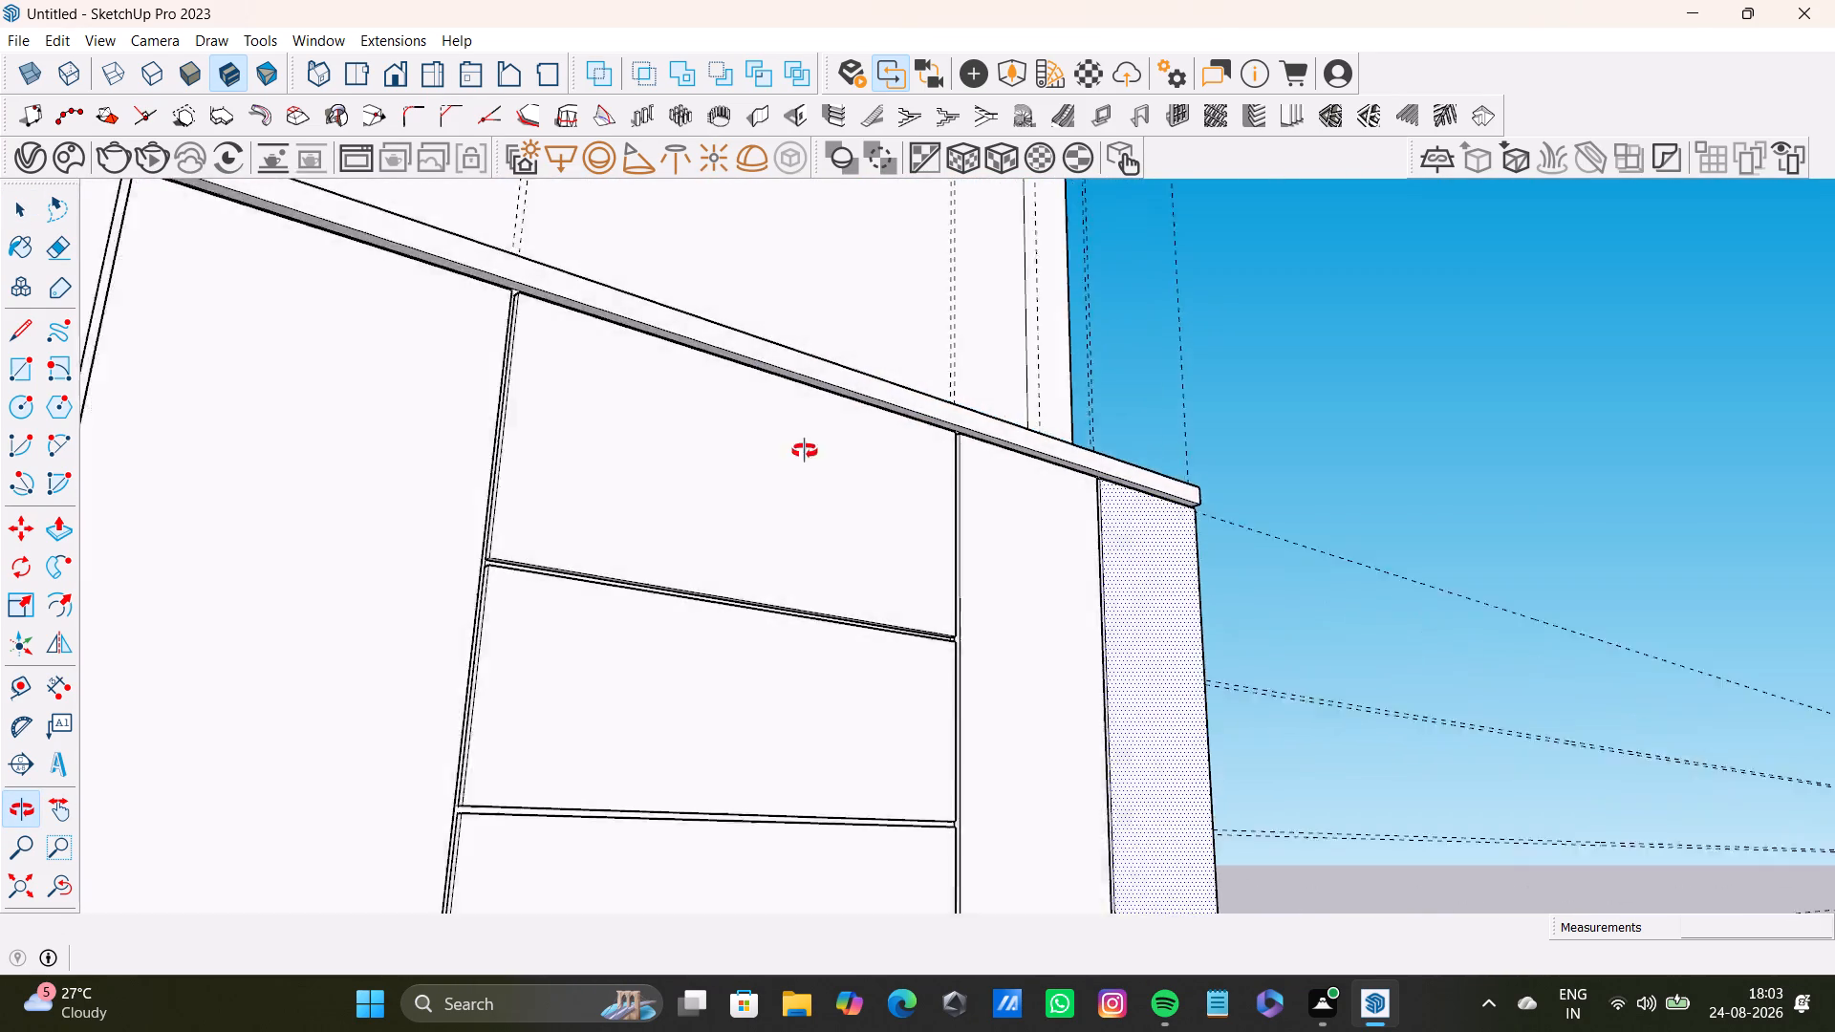
pyautogui.moveTo(805, 451); pyautogui.dragTo(189, 699, button='middle')
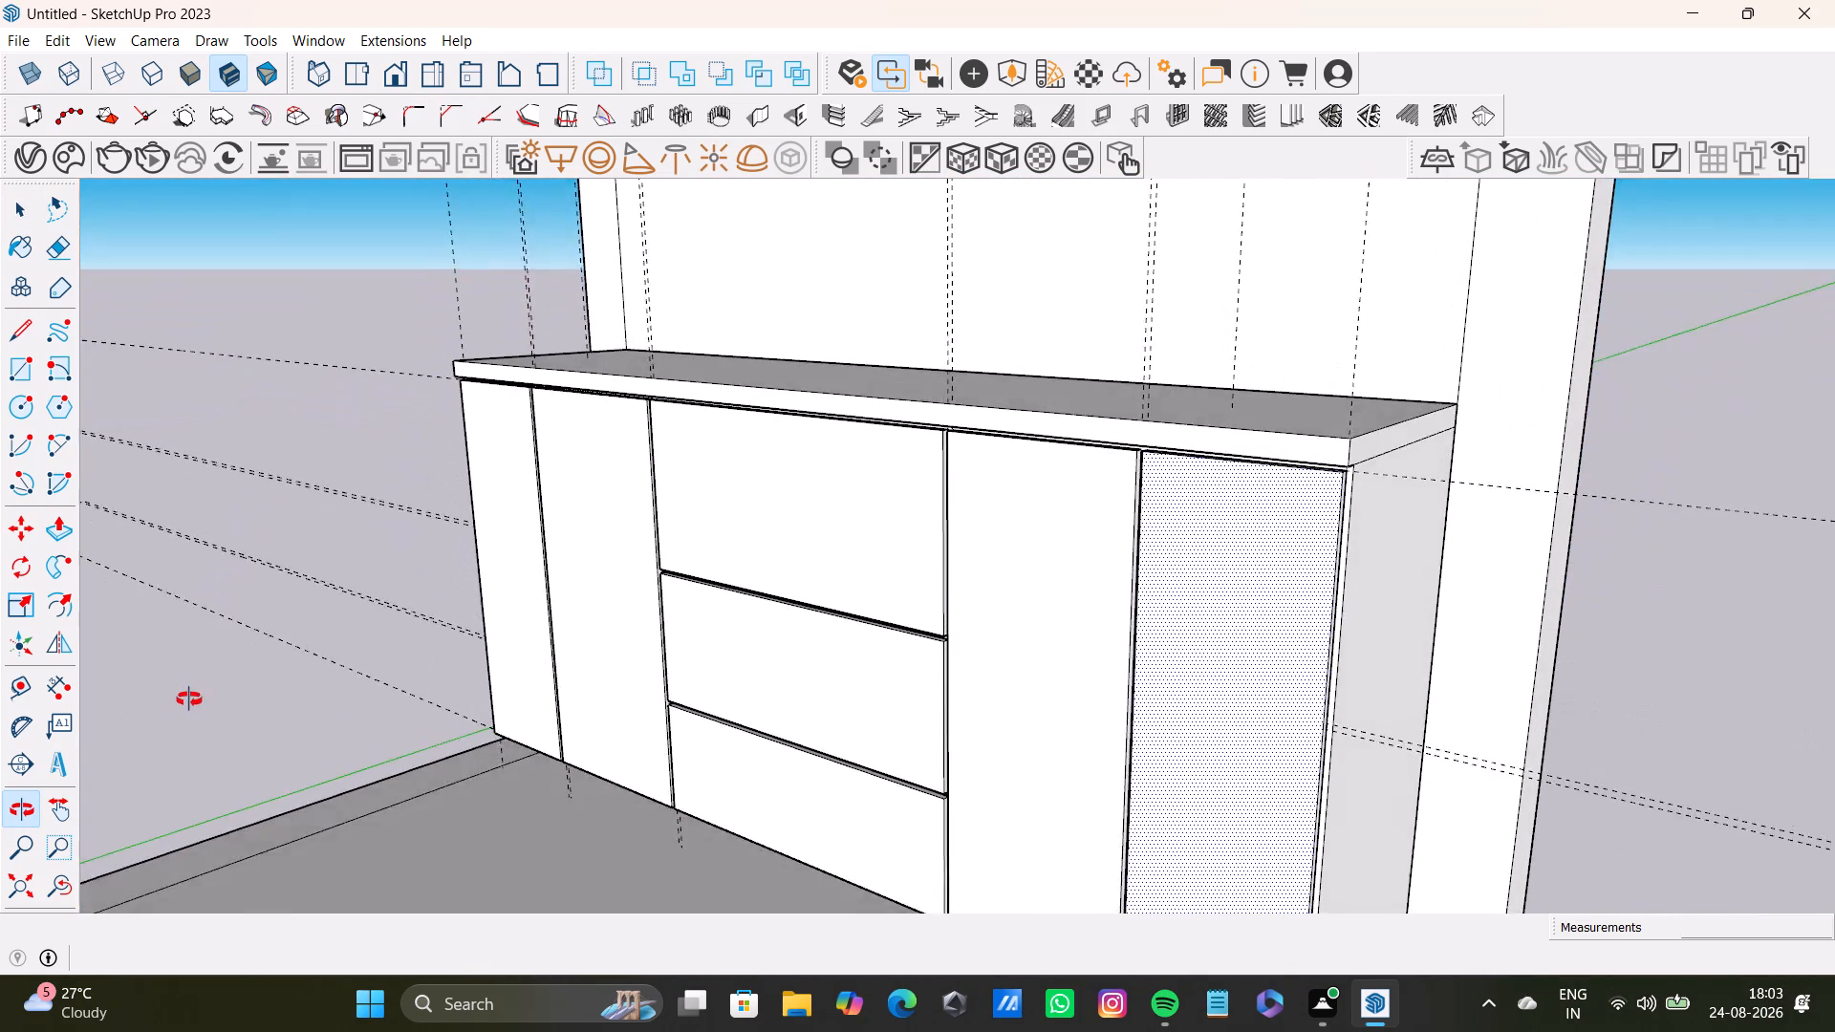
pyautogui.moveTo(189, 699); pyautogui.dragTo(183, 737, button='middle')
pyautogui.scroll(1, 255, 712)
pyautogui.scroll(-5, 521, 668)
pyautogui.scroll(3, 837, 610)
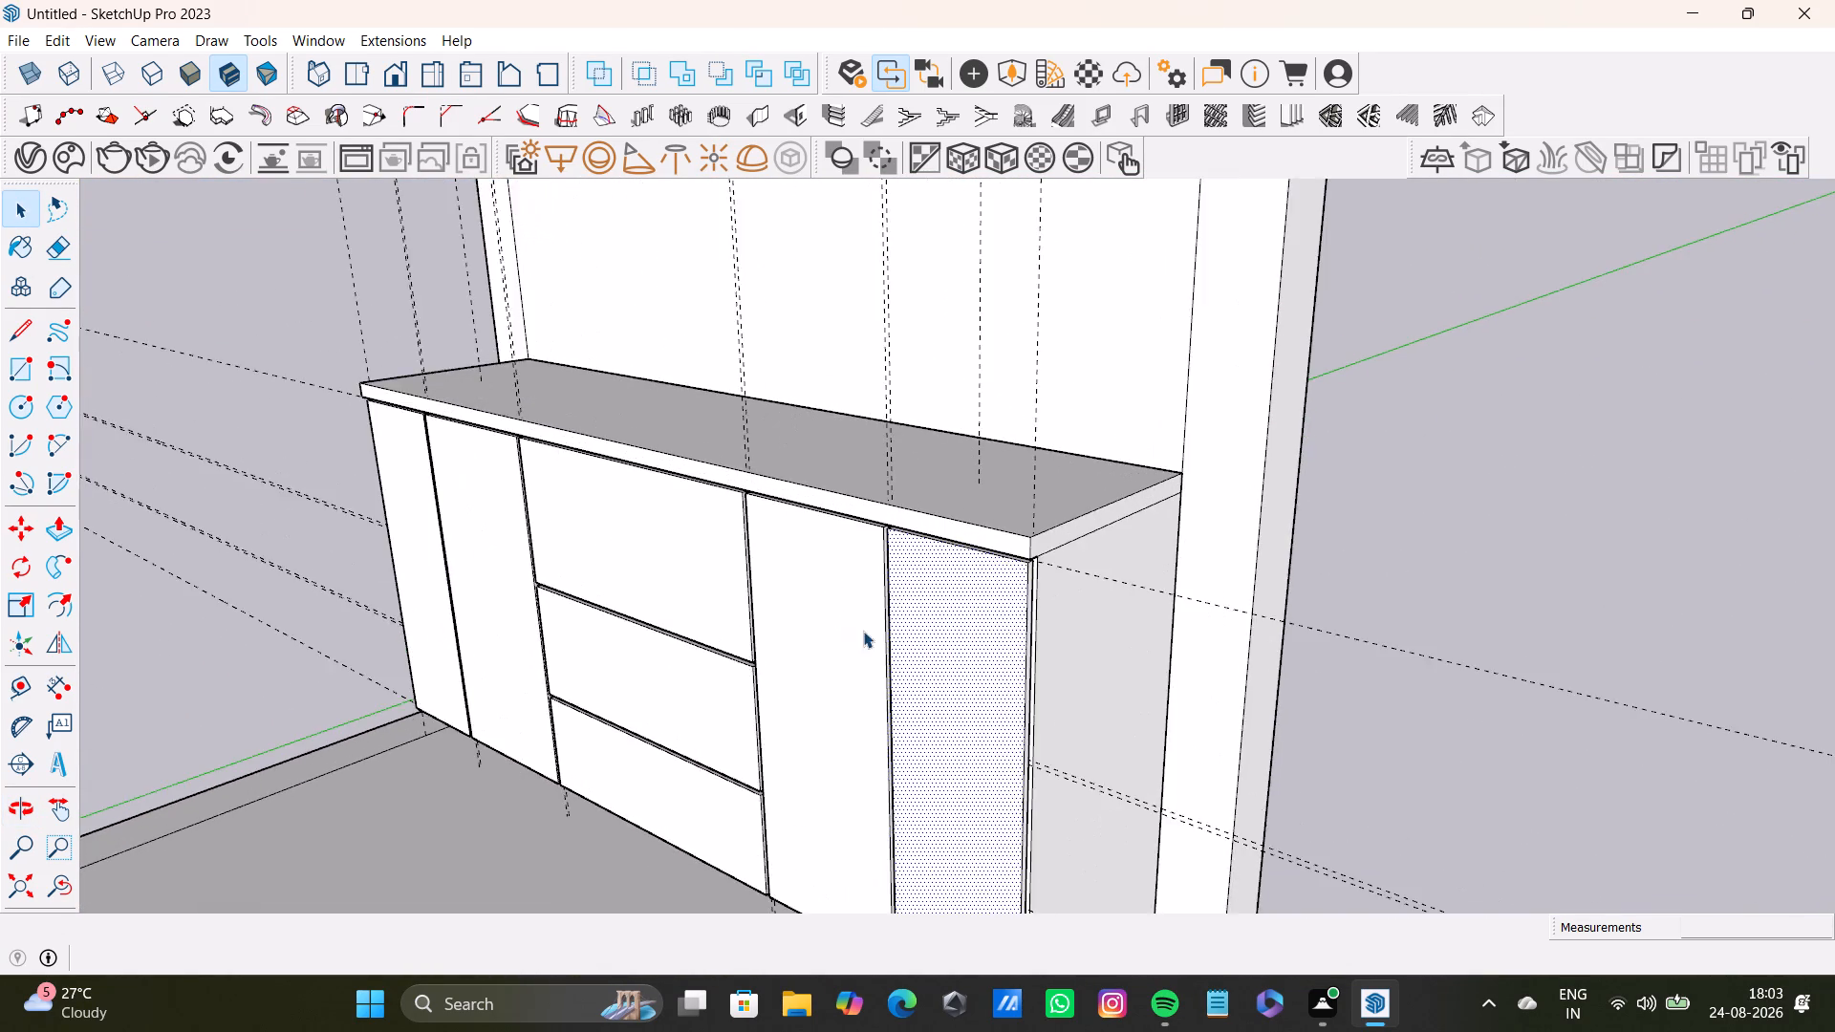
pyautogui.scroll(2, 863, 631)
pyautogui.moveTo(863, 631); pyautogui.dragTo(1017, 515, button='middle')
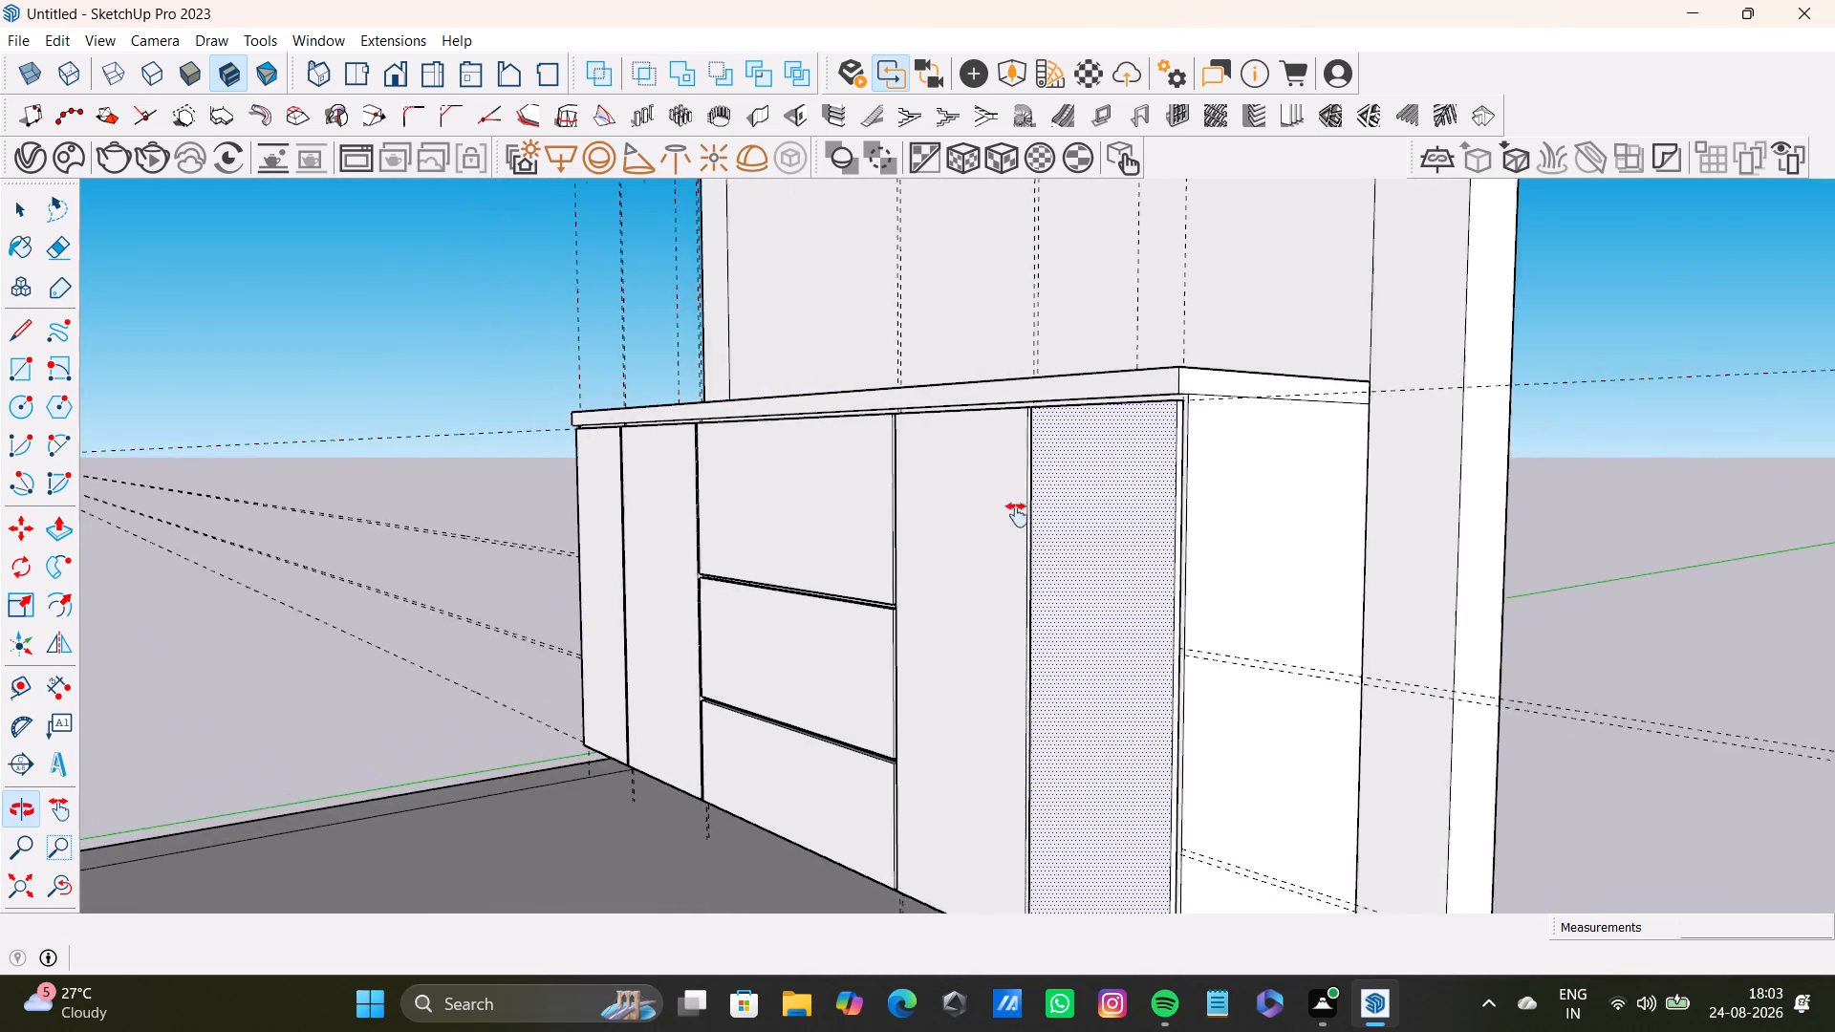
pyautogui.moveTo(1017, 515); pyautogui.dragTo(1073, 506, button='middle')
# Pull the leftmost tall panel further outward with Push/Pull and bring the second tall panel level with it.
pyautogui.scroll(11, 864, 499)
pyautogui.keyDown('shift'); pyautogui.moveTo(757, 513); pyautogui.dragTo(1081, 595, button='middle'); pyautogui.keyUp('shift')
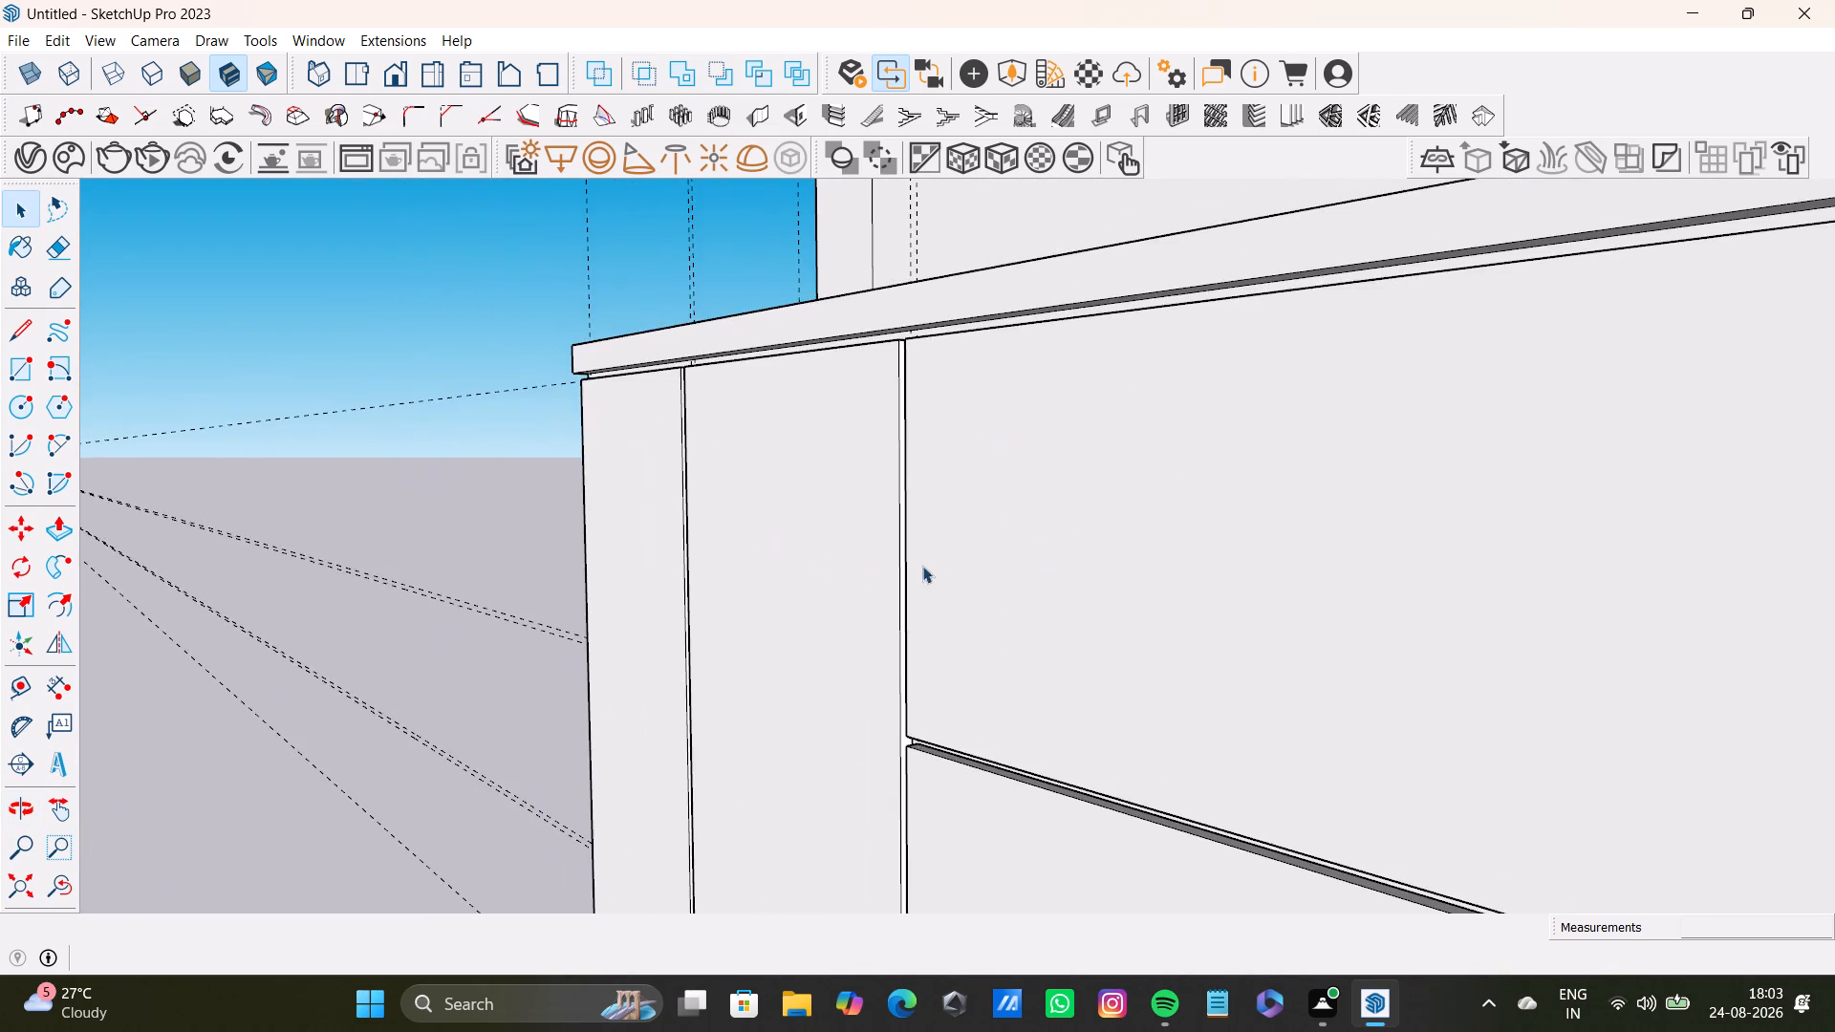
pyautogui.moveTo(905, 547); pyautogui.dragTo(1120, 662, button='middle')
pyautogui.click(584, 484)
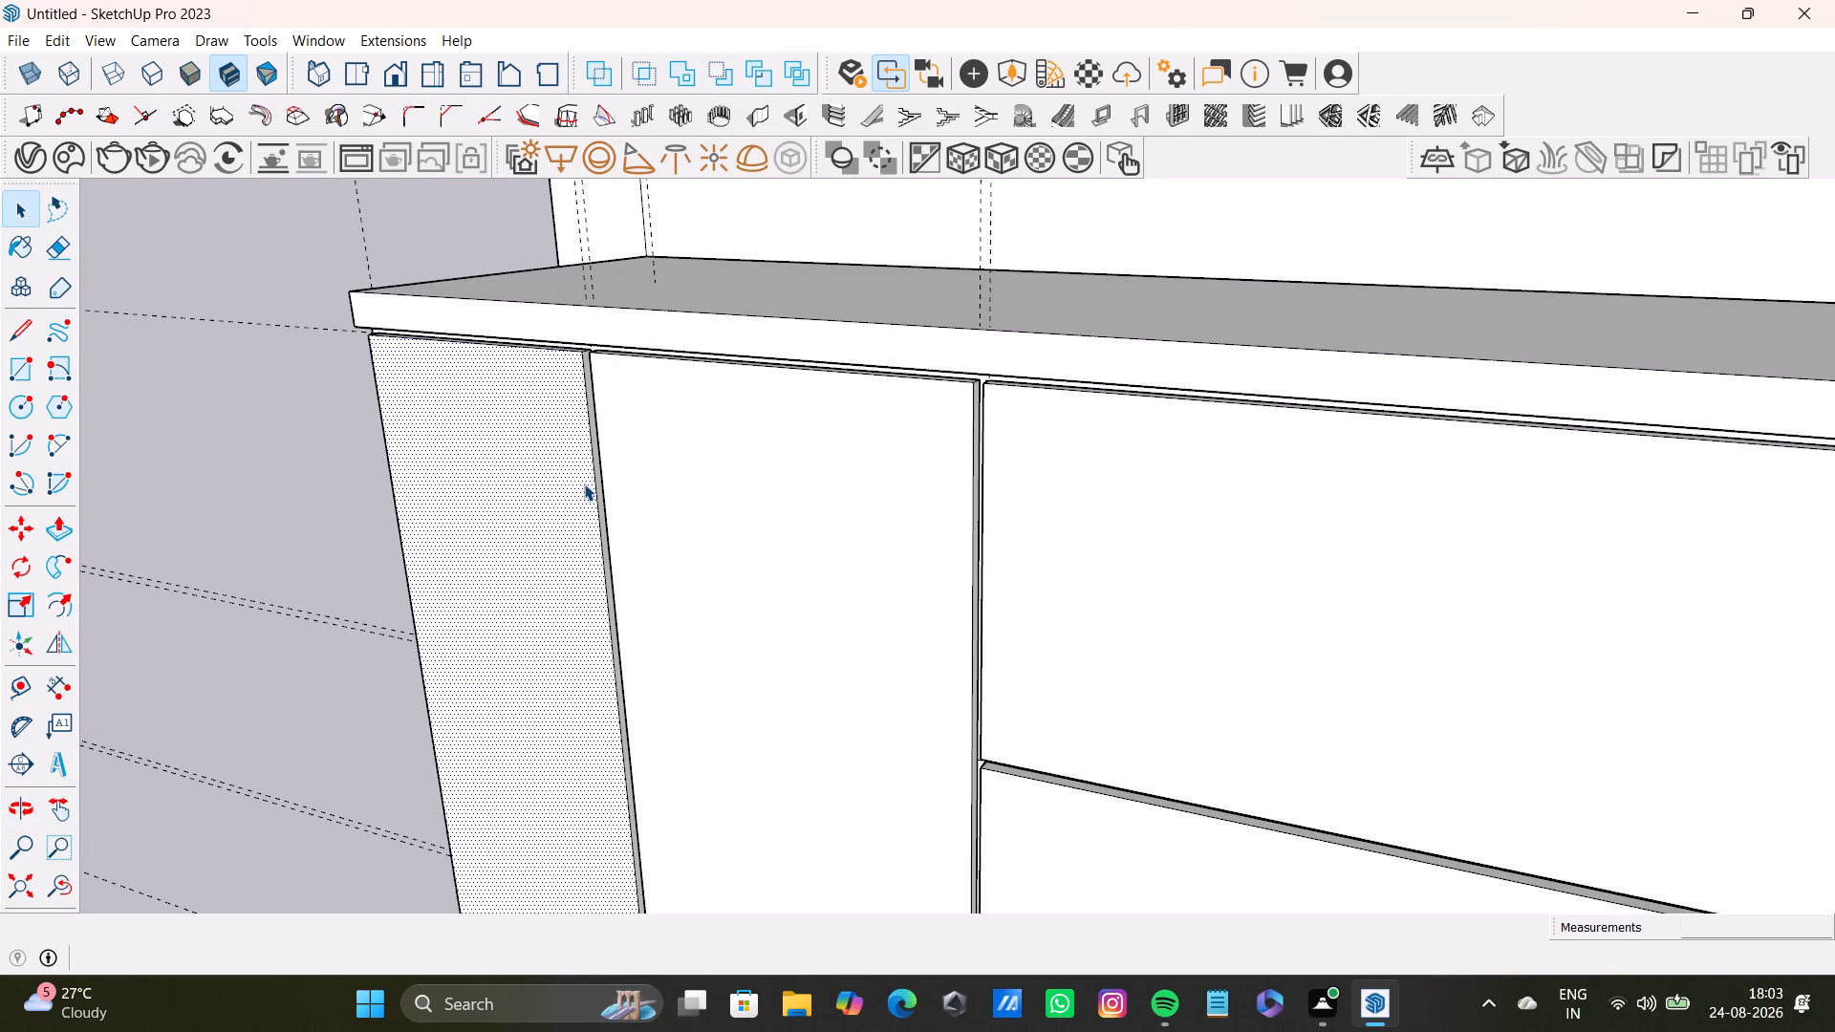
pyautogui.press('p')
pyautogui.moveTo(585, 483); pyautogui.dragTo(573, 485)
pyautogui.press('space')
pyautogui.click(802, 529)
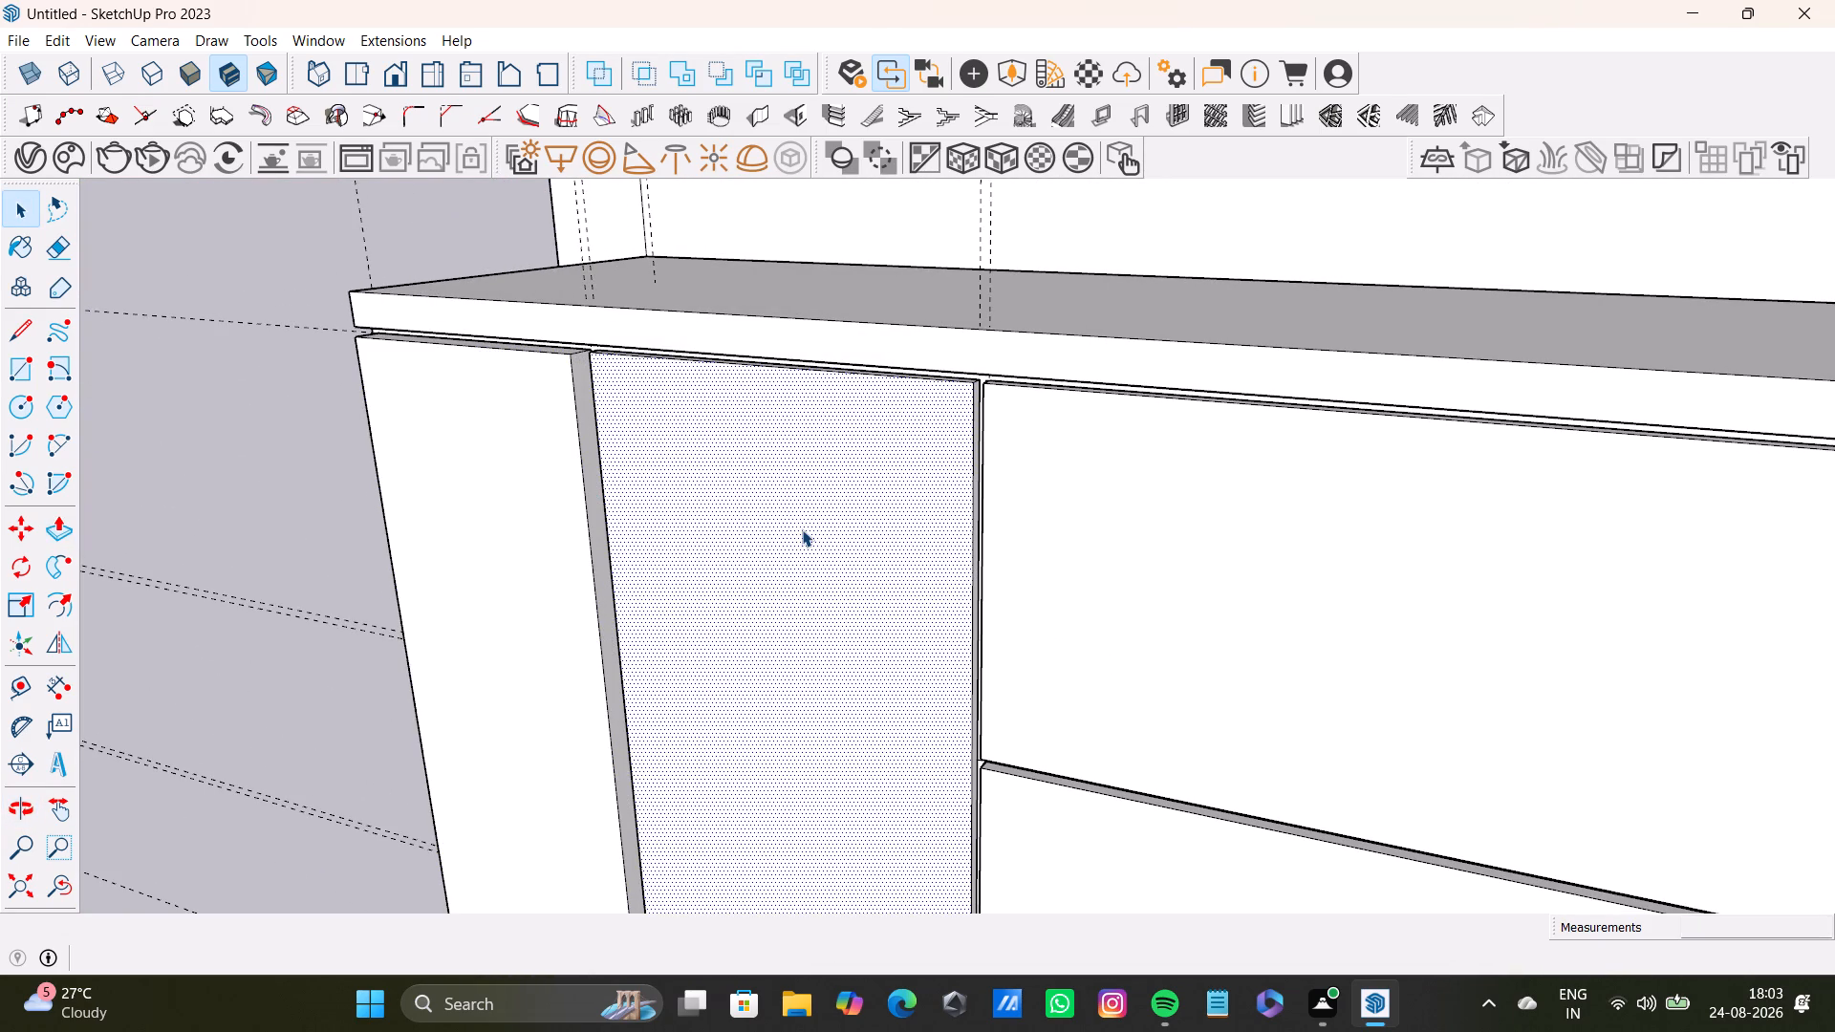
pyautogui.press('p')
pyautogui.moveTo(802, 529); pyautogui.dragTo(787, 536)
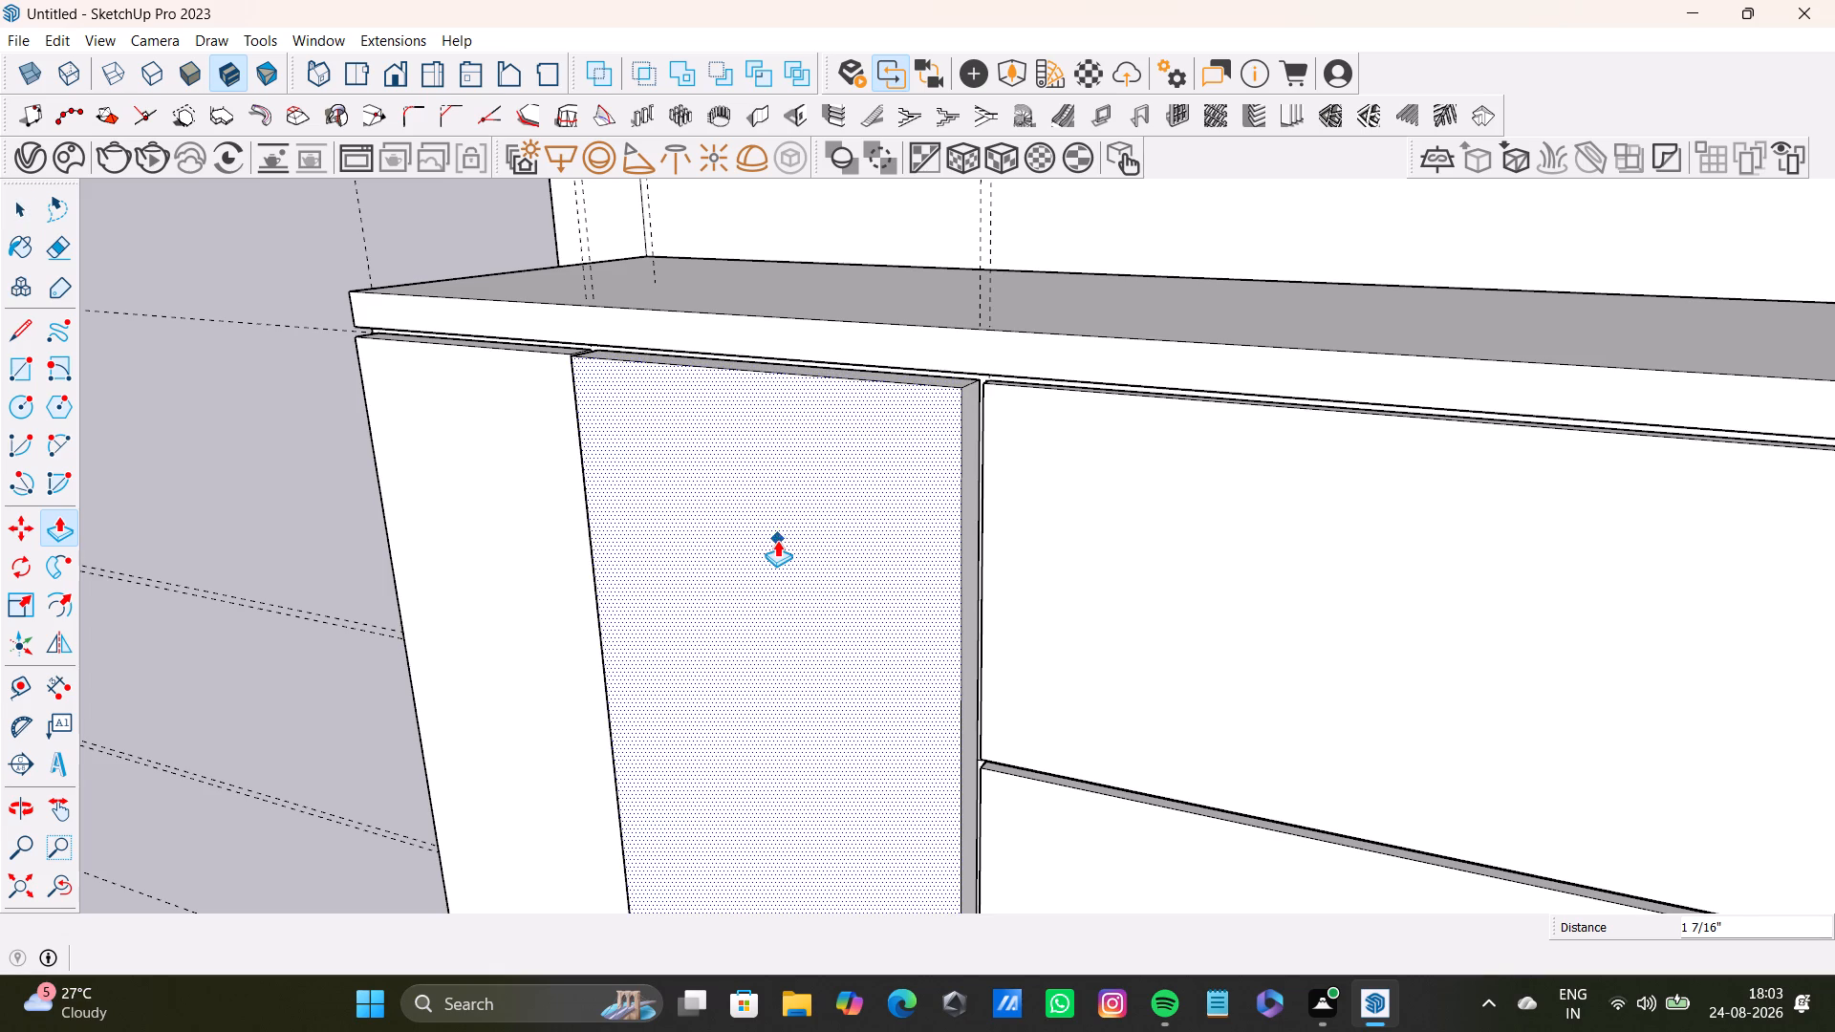
pyautogui.moveTo(777, 540); pyautogui.dragTo(1350, 475, button='middle')
pyautogui.moveTo(930, 471); pyautogui.dragTo(836, 492)
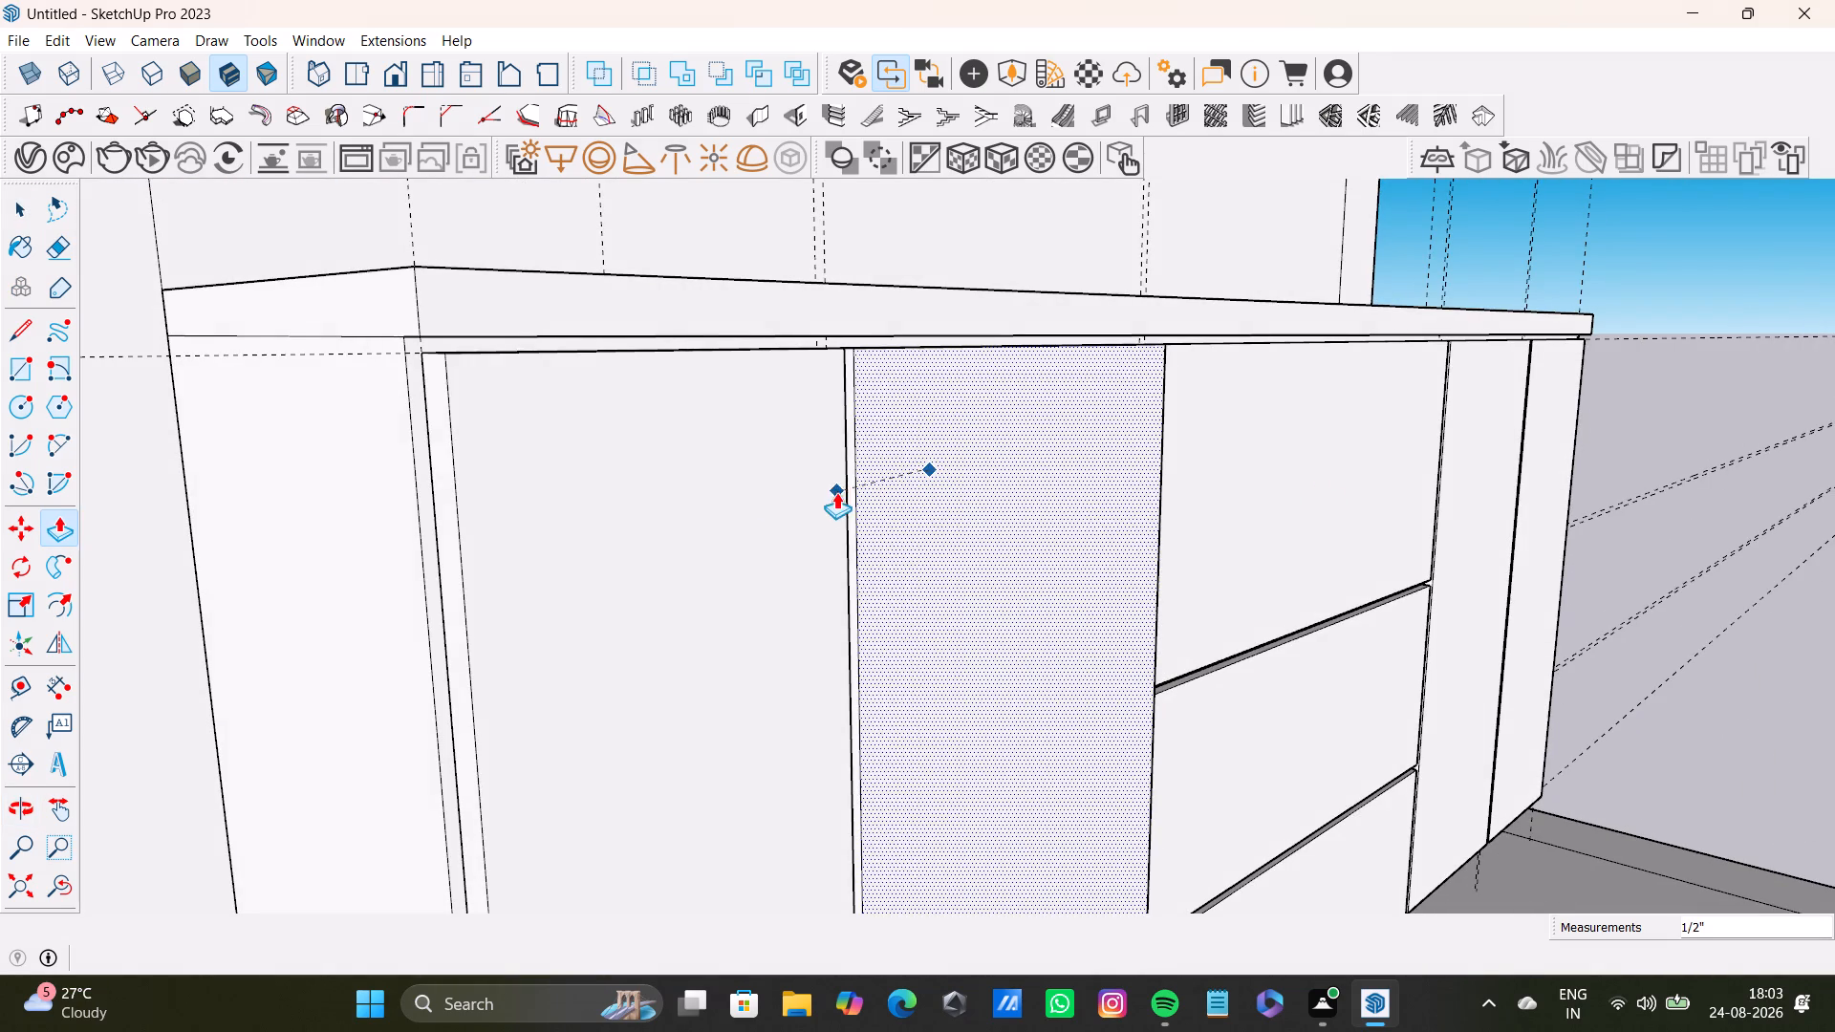
pyautogui.moveTo(836, 492); pyautogui.dragTo(835, 492)
# Pull the top, middle and bottom drawer fronts further outward, flush with the left tall panels.
pyautogui.scroll(-4, 1140, 516)
pyautogui.keyDown('shift'); pyautogui.moveTo(1060, 480); pyautogui.dragTo(868, 499, button='middle'); pyautogui.keyUp('shift')
pyautogui.press('space')
pyautogui.click(1025, 470)
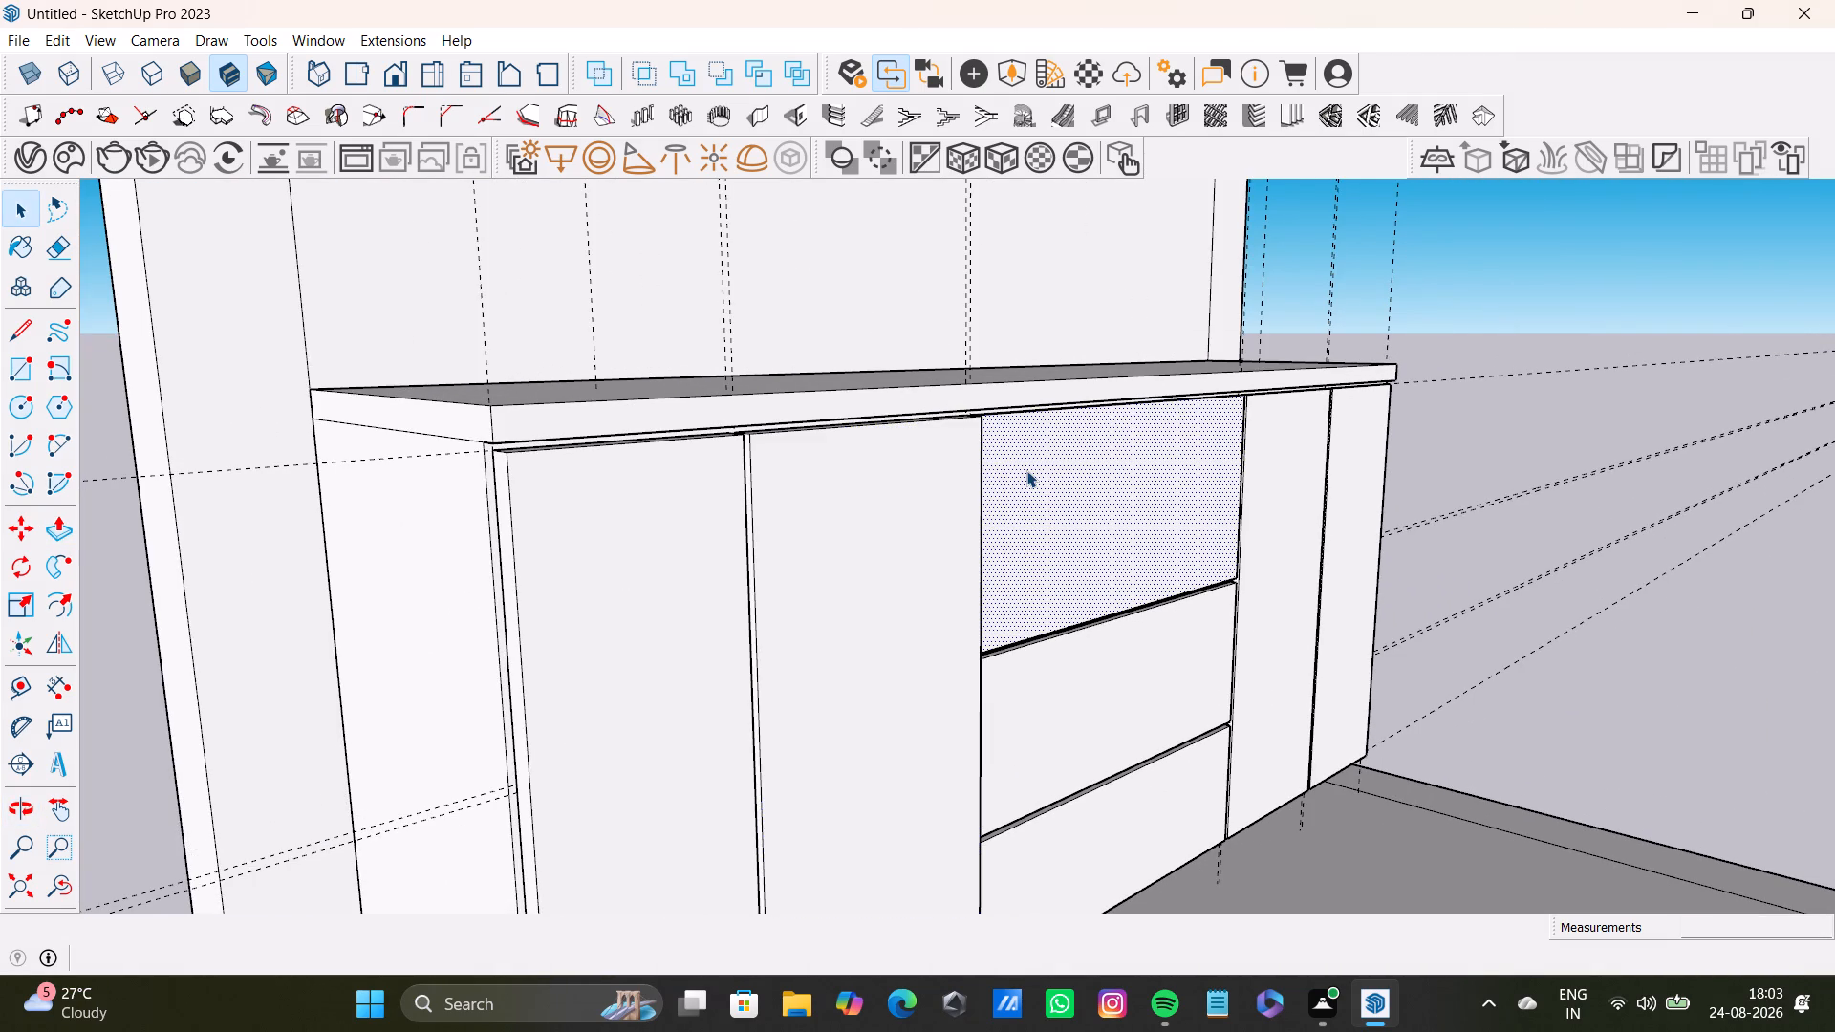
pyautogui.press('p')
pyautogui.moveTo(1026, 470); pyautogui.dragTo(955, 494)
pyautogui.press('space')
pyautogui.click(1015, 728)
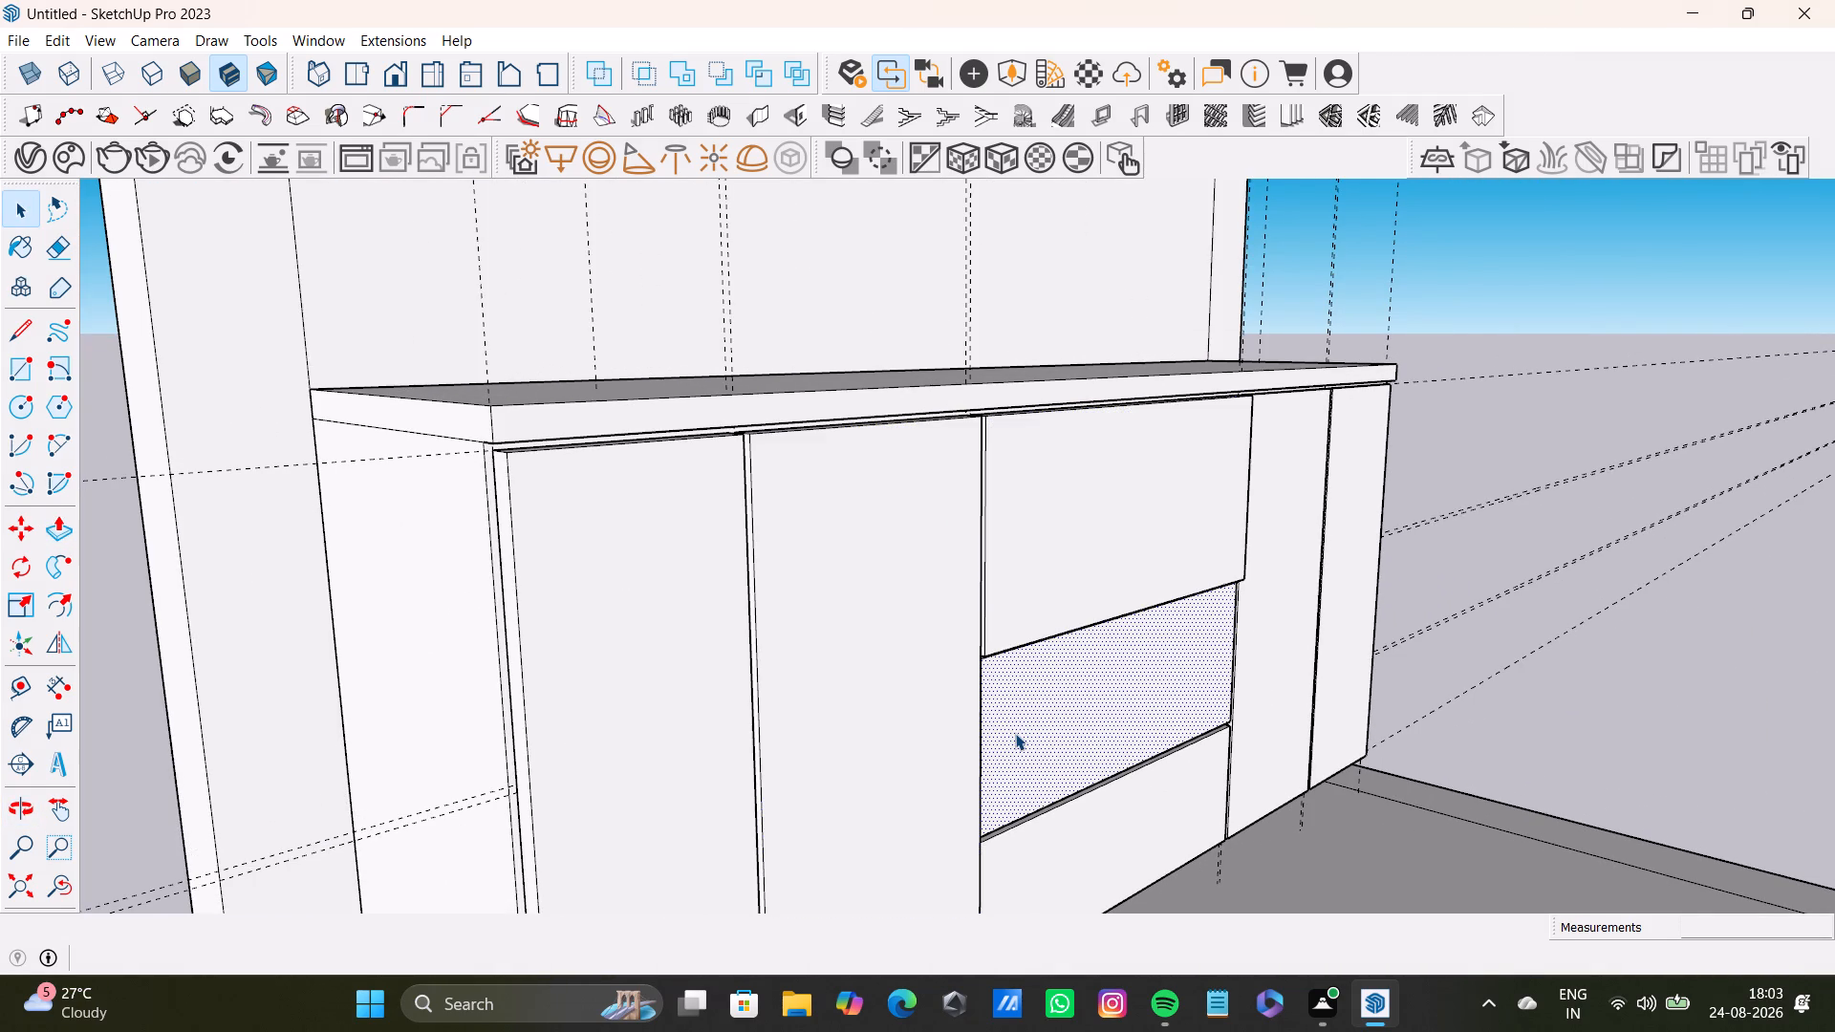
pyautogui.press('p')
pyautogui.moveTo(1015, 733); pyautogui.dragTo(949, 751)
pyautogui.press('space')
pyautogui.click(1071, 836)
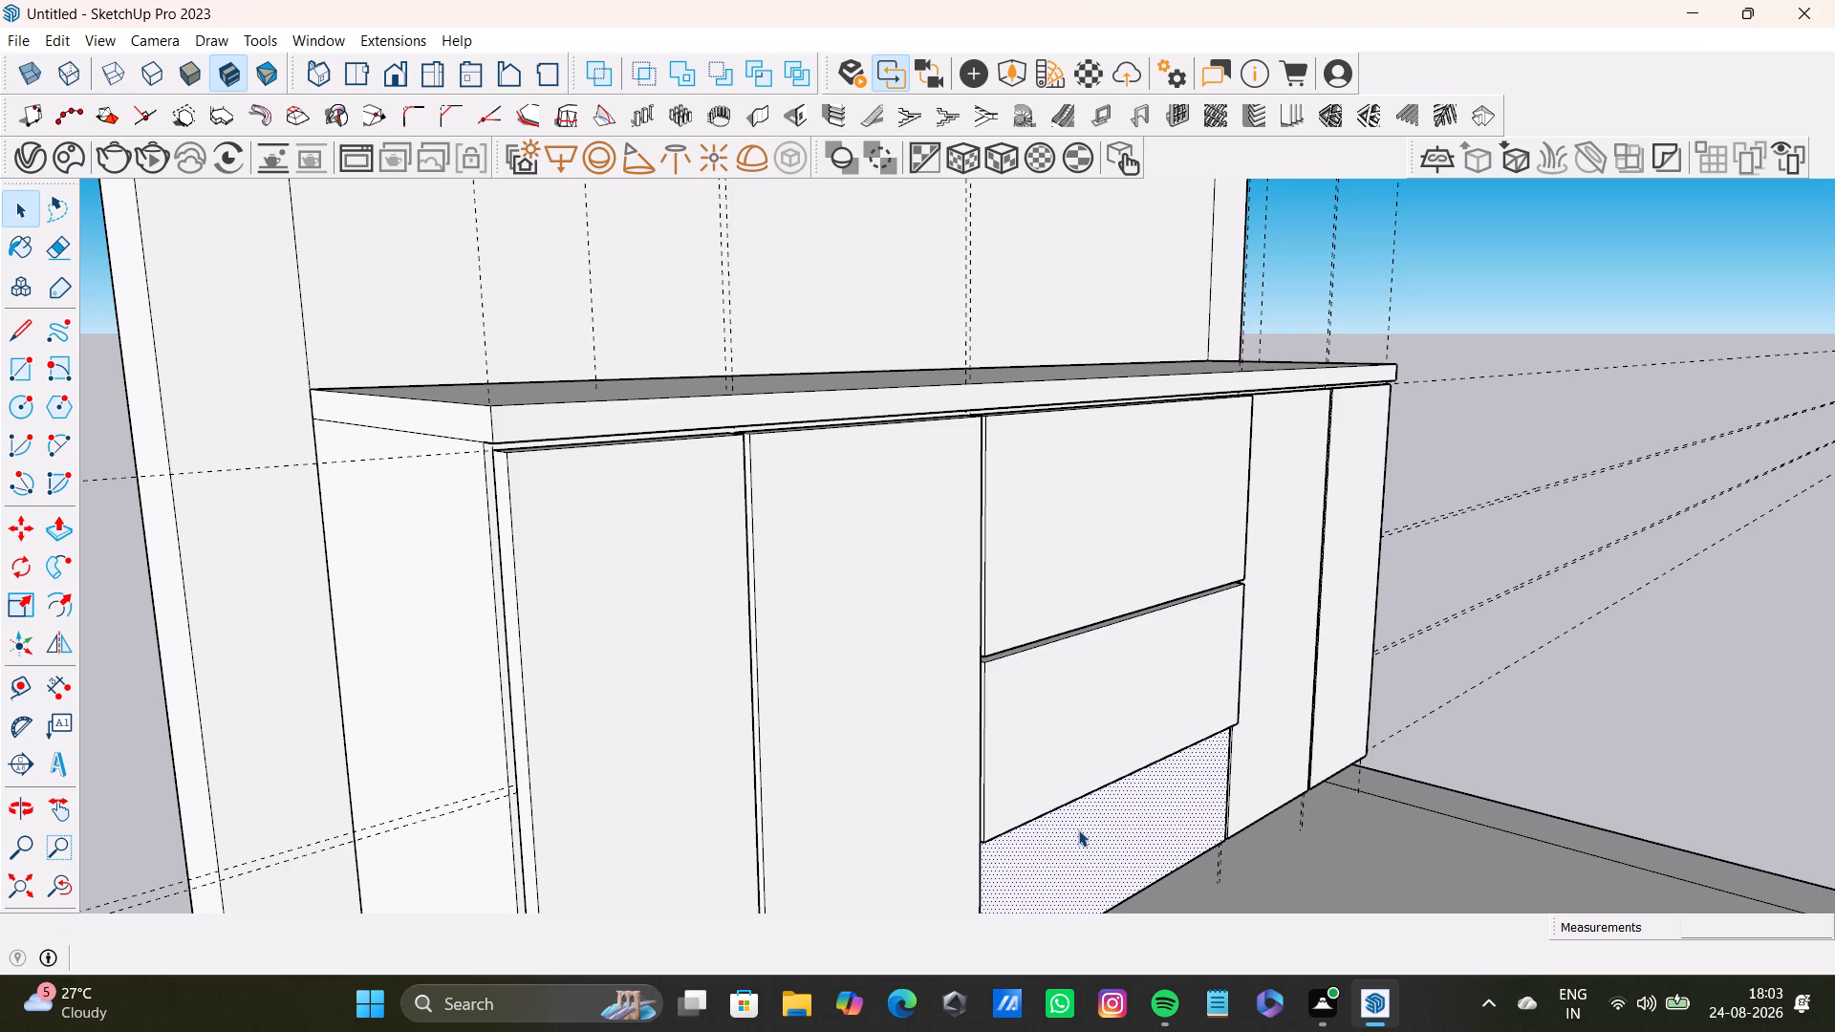
pyautogui.press('p')
pyautogui.moveTo(1091, 852); pyautogui.dragTo(958, 863)
pyautogui.press('space')
# Pull the two tall panels at the cabinet's right end further outward, flush with the drawer fronts.
pyautogui.scroll(-5, 968, 780)
pyautogui.keyDown('shift'); pyautogui.moveTo(998, 735); pyautogui.dragTo(746, 677, button='middle'); pyautogui.keyUp('shift')
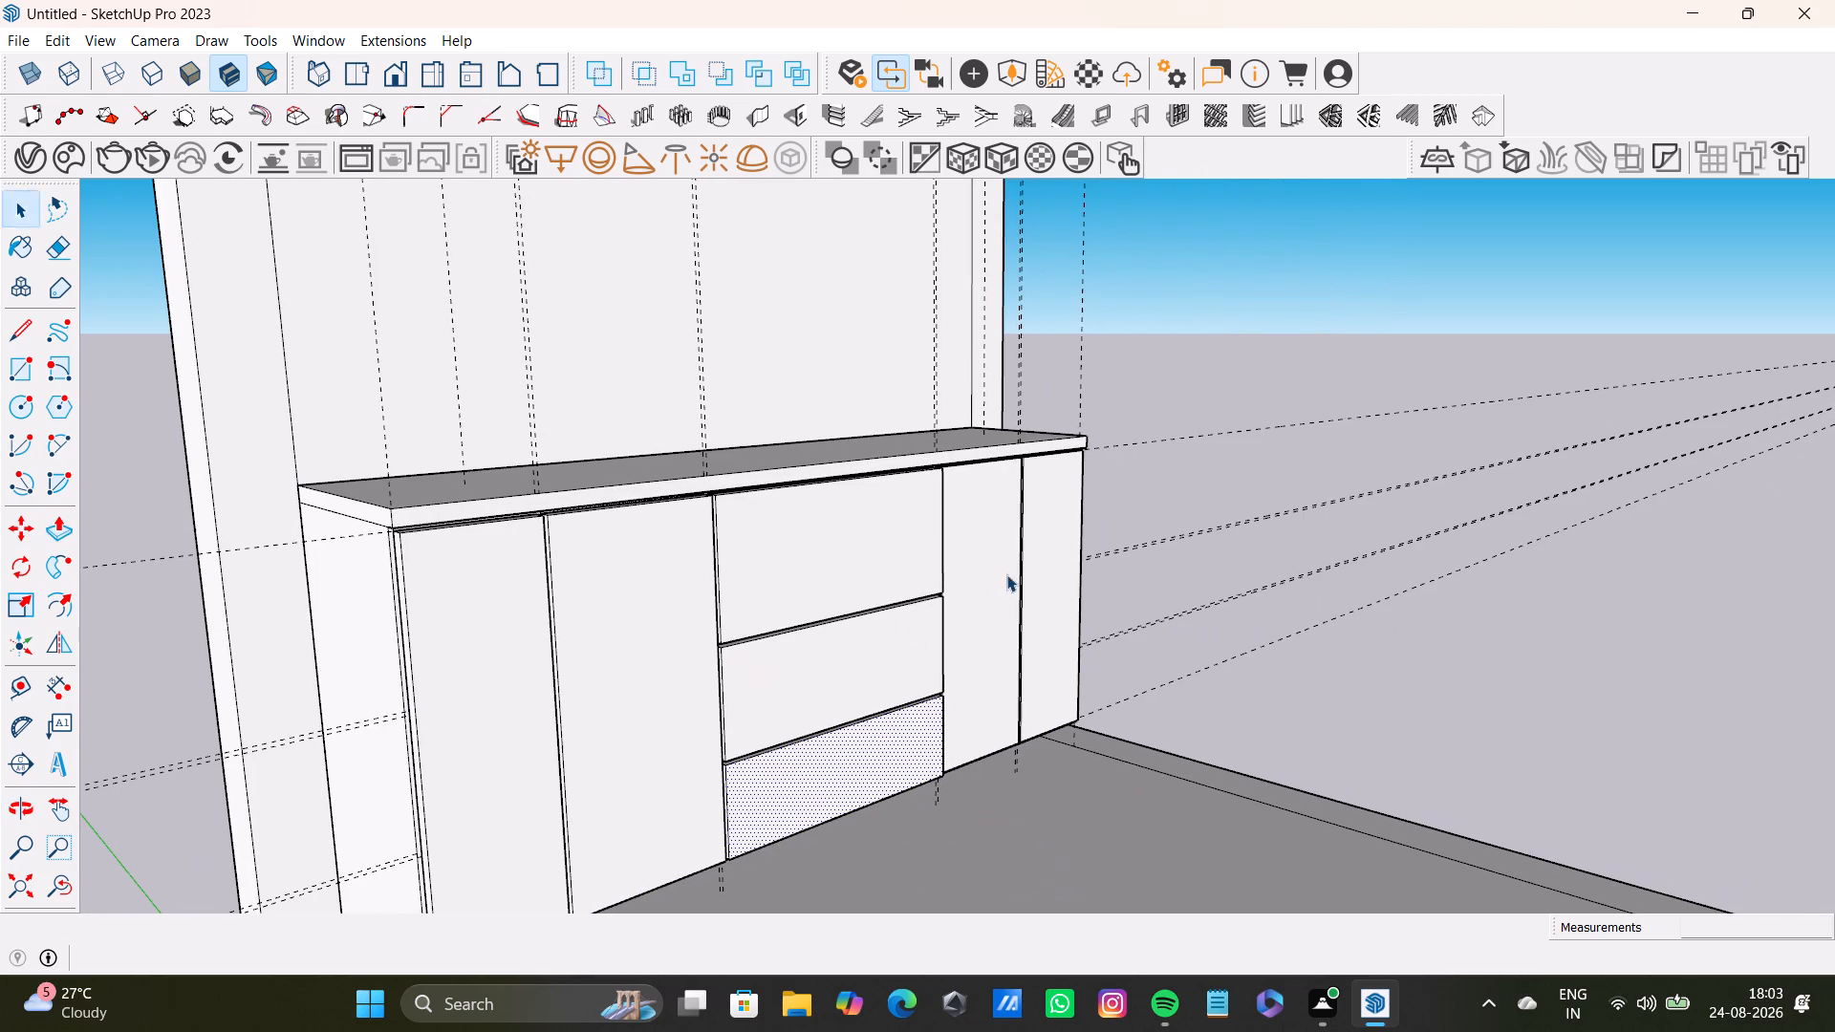
pyautogui.press('space')
pyautogui.click(995, 577)
pyautogui.press('p')
pyautogui.moveTo(991, 578); pyautogui.dragTo(907, 600)
pyautogui.press('space')
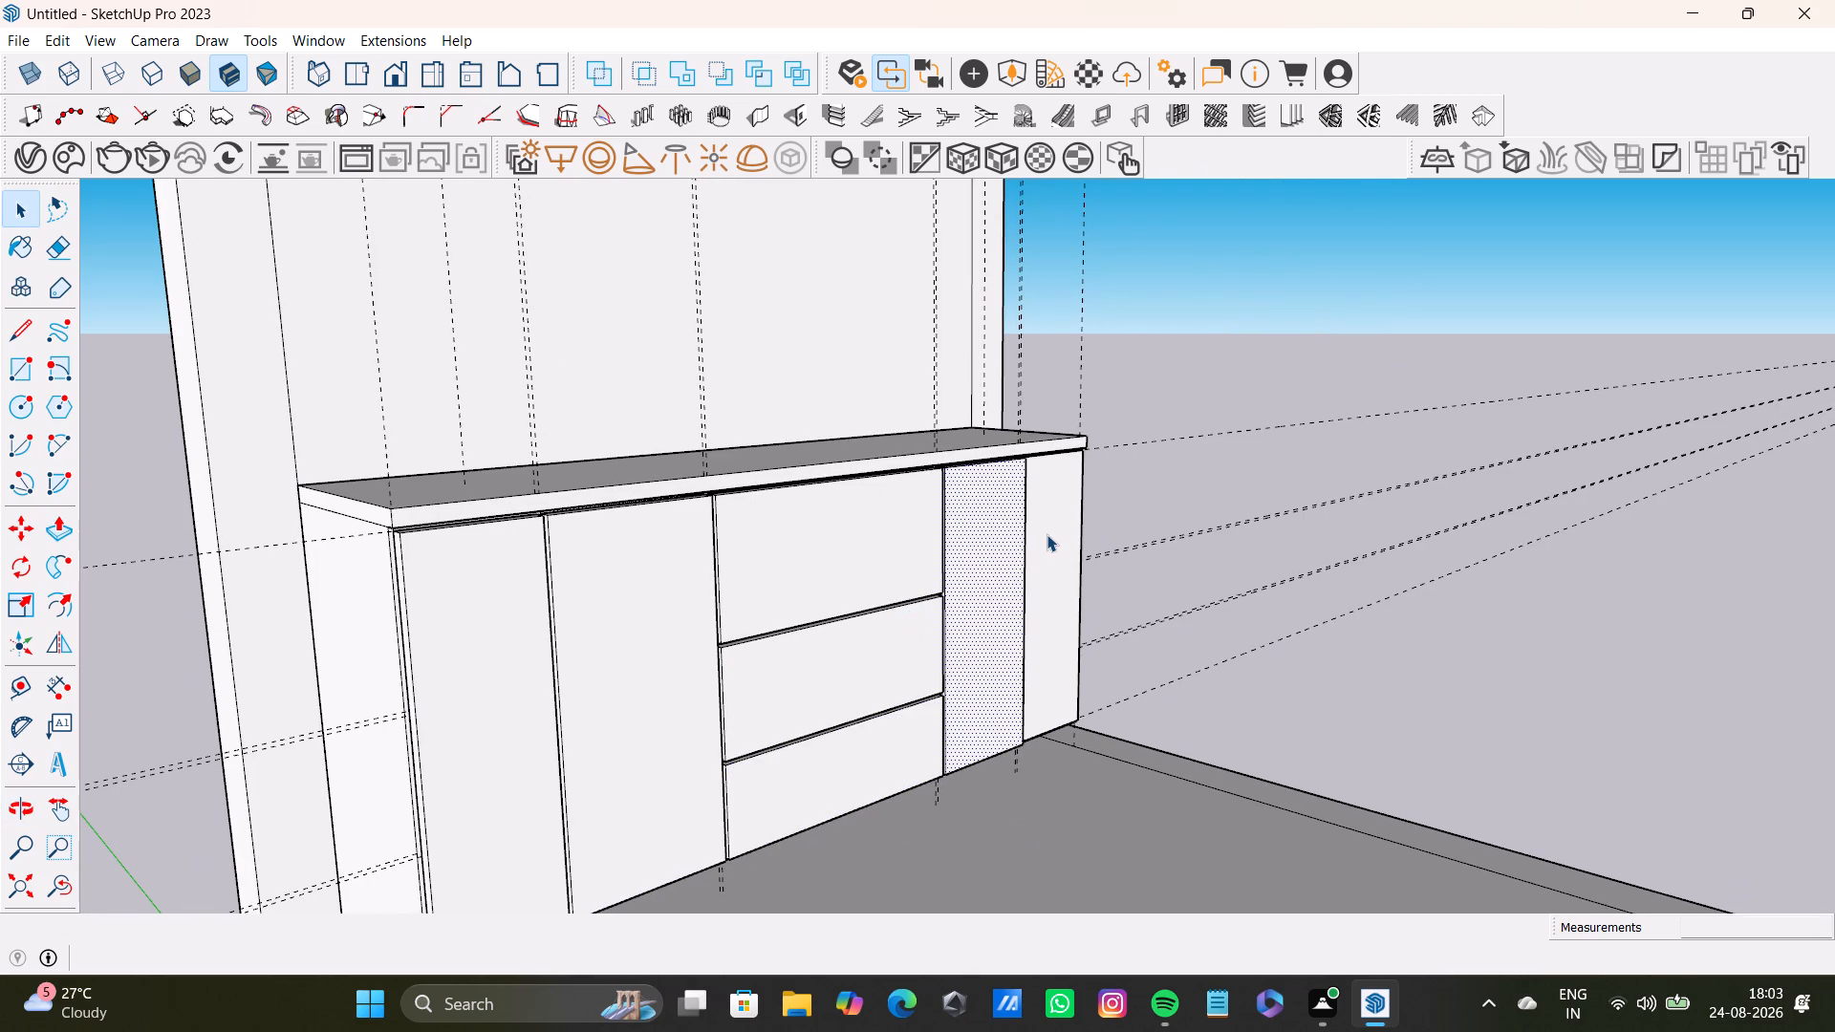
pyautogui.click(1057, 532)
pyautogui.press('p')
pyautogui.moveTo(1058, 529); pyautogui.dragTo(992, 544)
pyautogui.press('space')
# Examine the cabinet's deepened fronts from the left end and from above, and clear the selection.
pyautogui.scroll(-2, 975, 528)
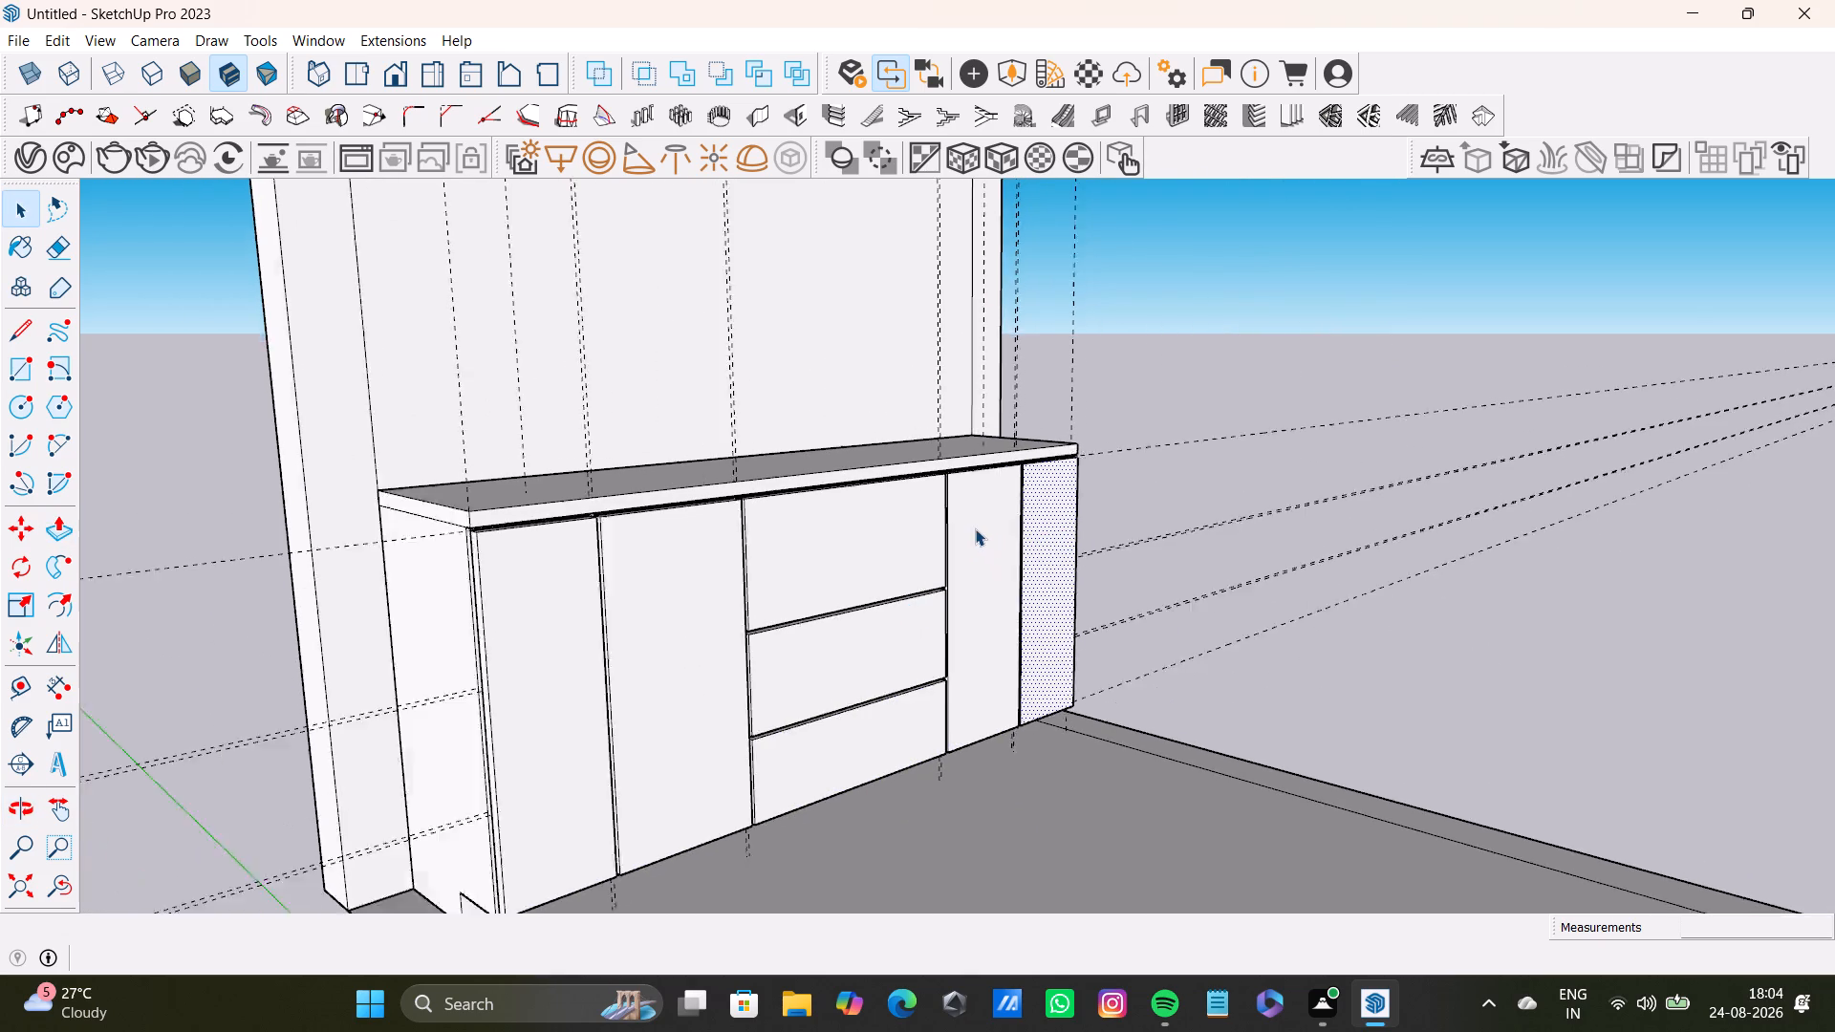
pyautogui.scroll(-3, 975, 528)
pyautogui.moveTo(975, 527); pyautogui.dragTo(1152, 410, button='middle')
pyautogui.scroll(8, 874, 495)
pyautogui.moveTo(875, 486); pyautogui.dragTo(1002, 483, button='middle')
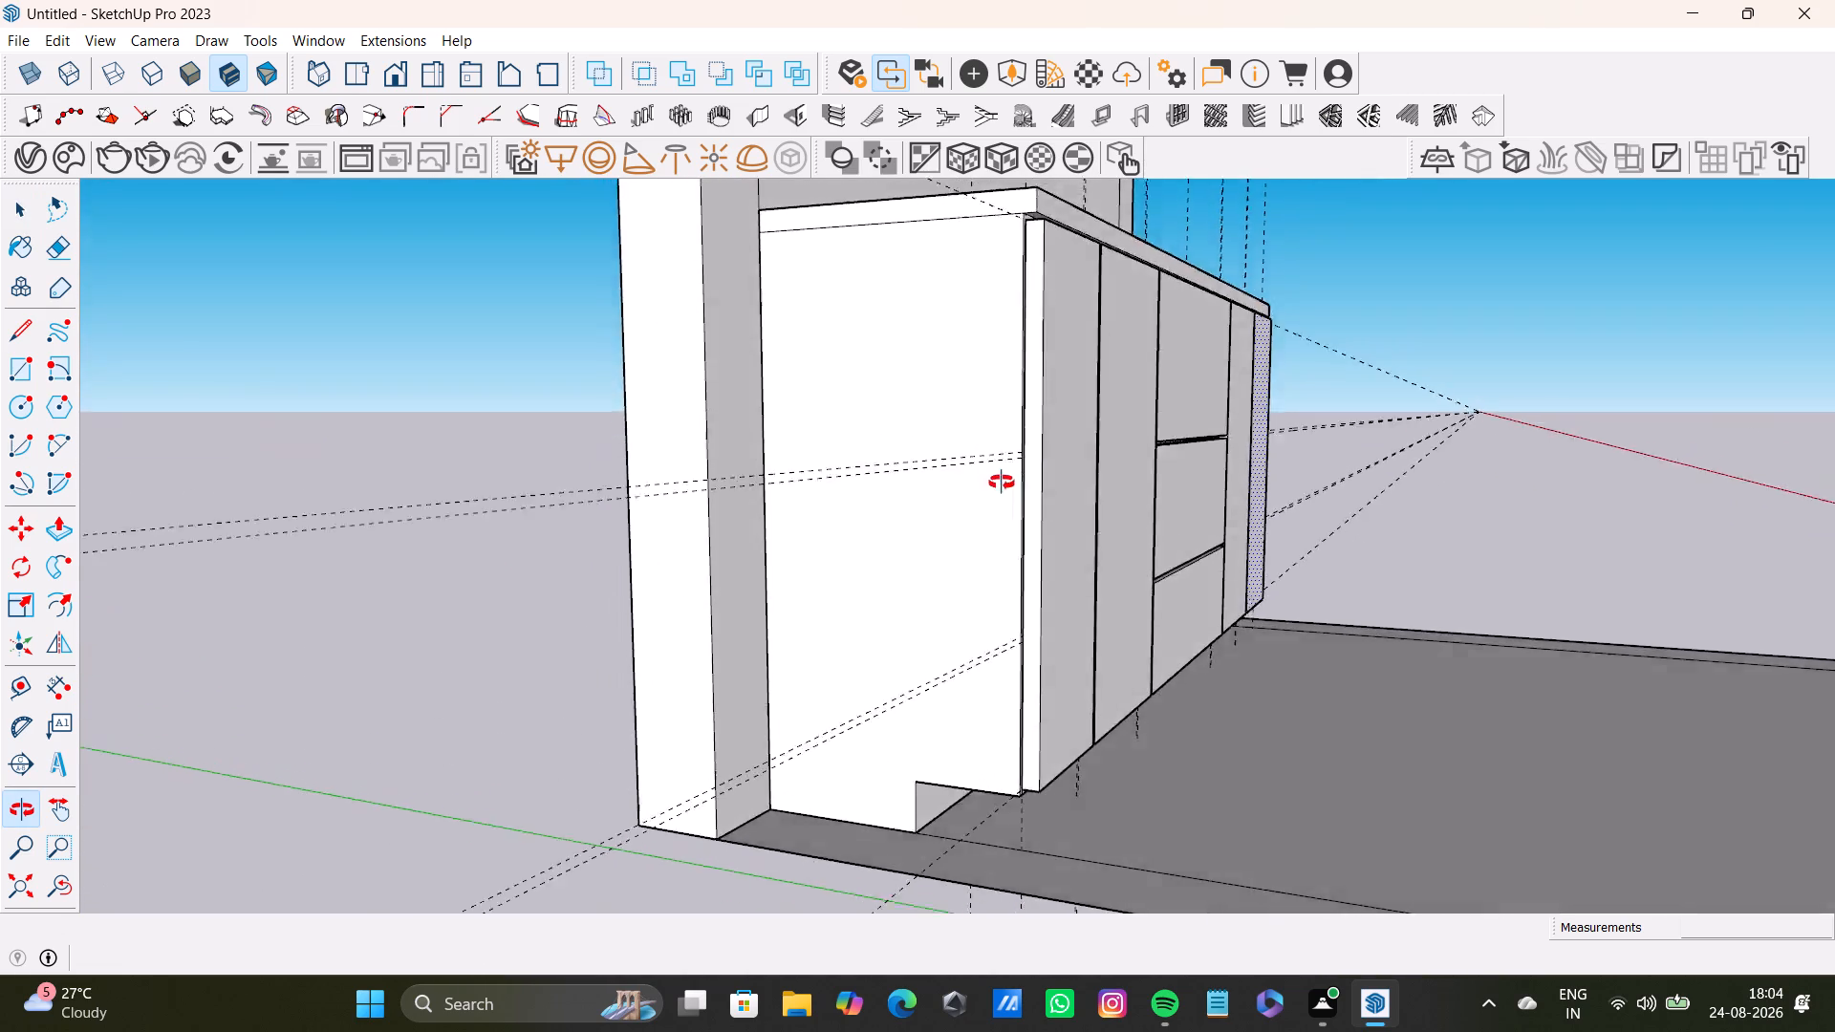
pyautogui.moveTo(1002, 483); pyautogui.dragTo(613, 660, button='middle')
pyautogui.scroll(1, 615, 586)
pyautogui.scroll(-12, 683, 560)
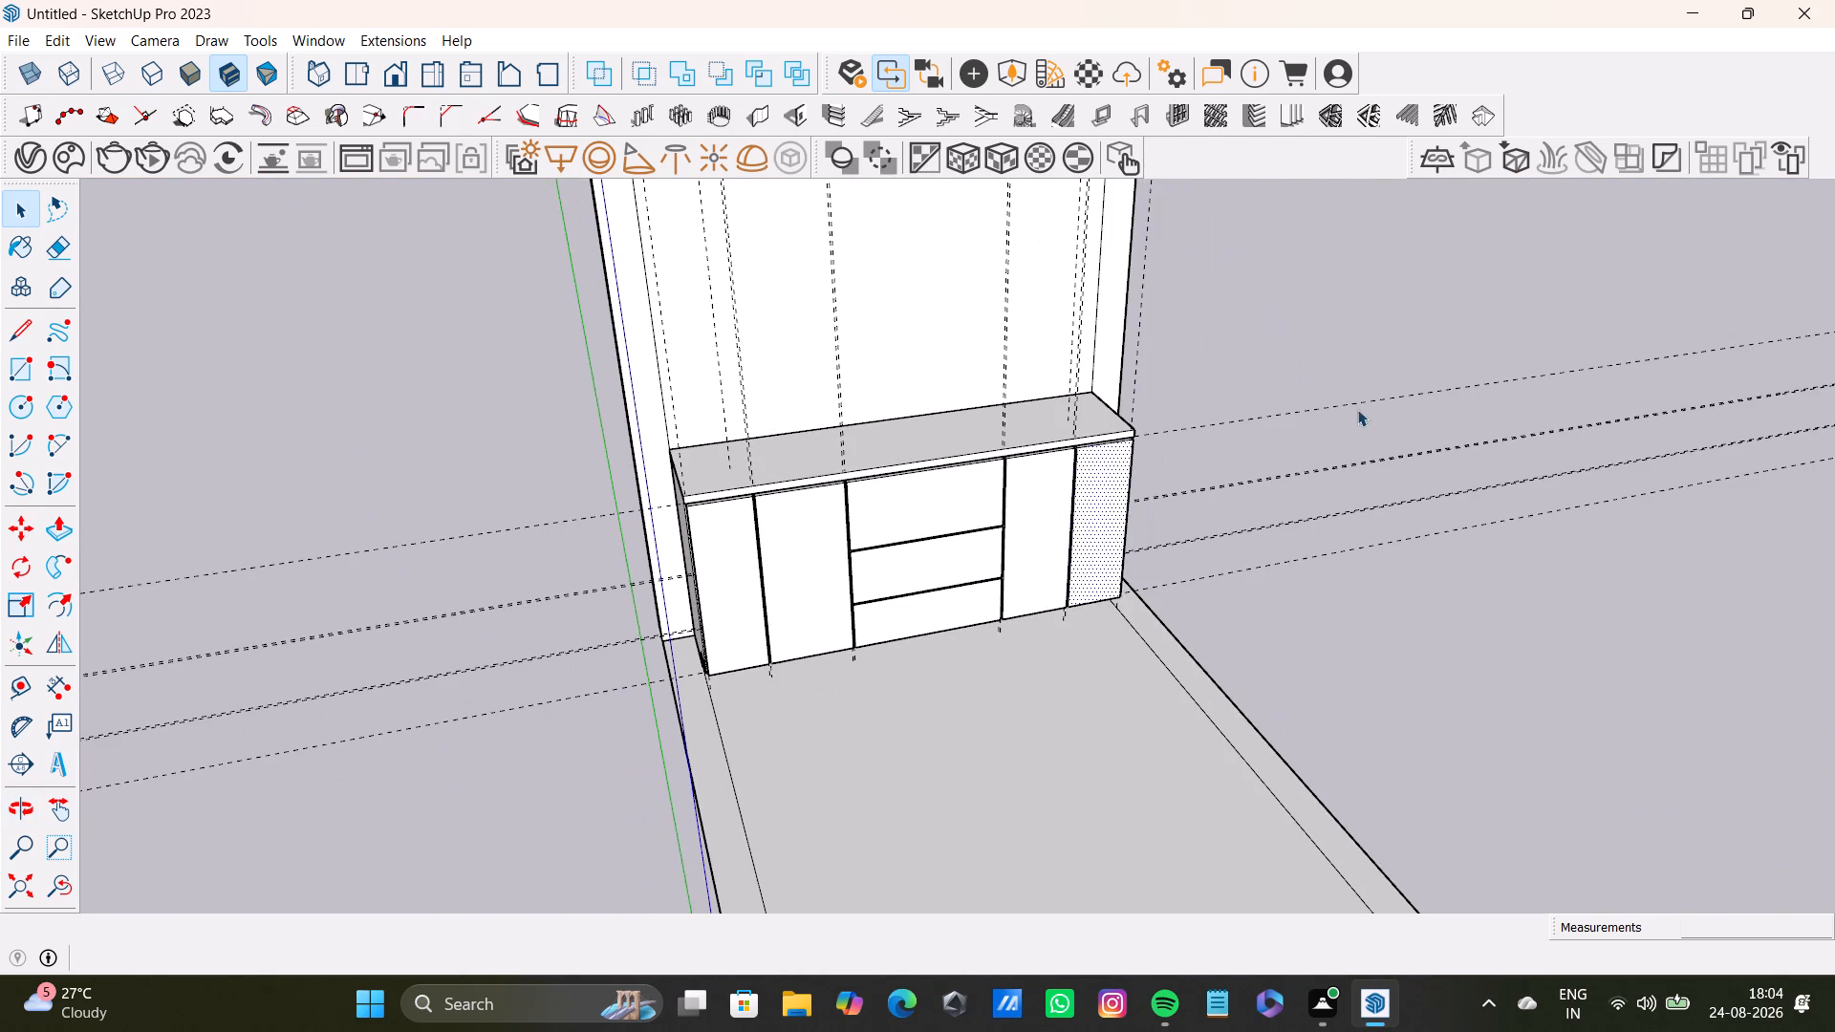
pyautogui.tripleClick(1278, 334)
pyautogui.doubleClick(1278, 334)
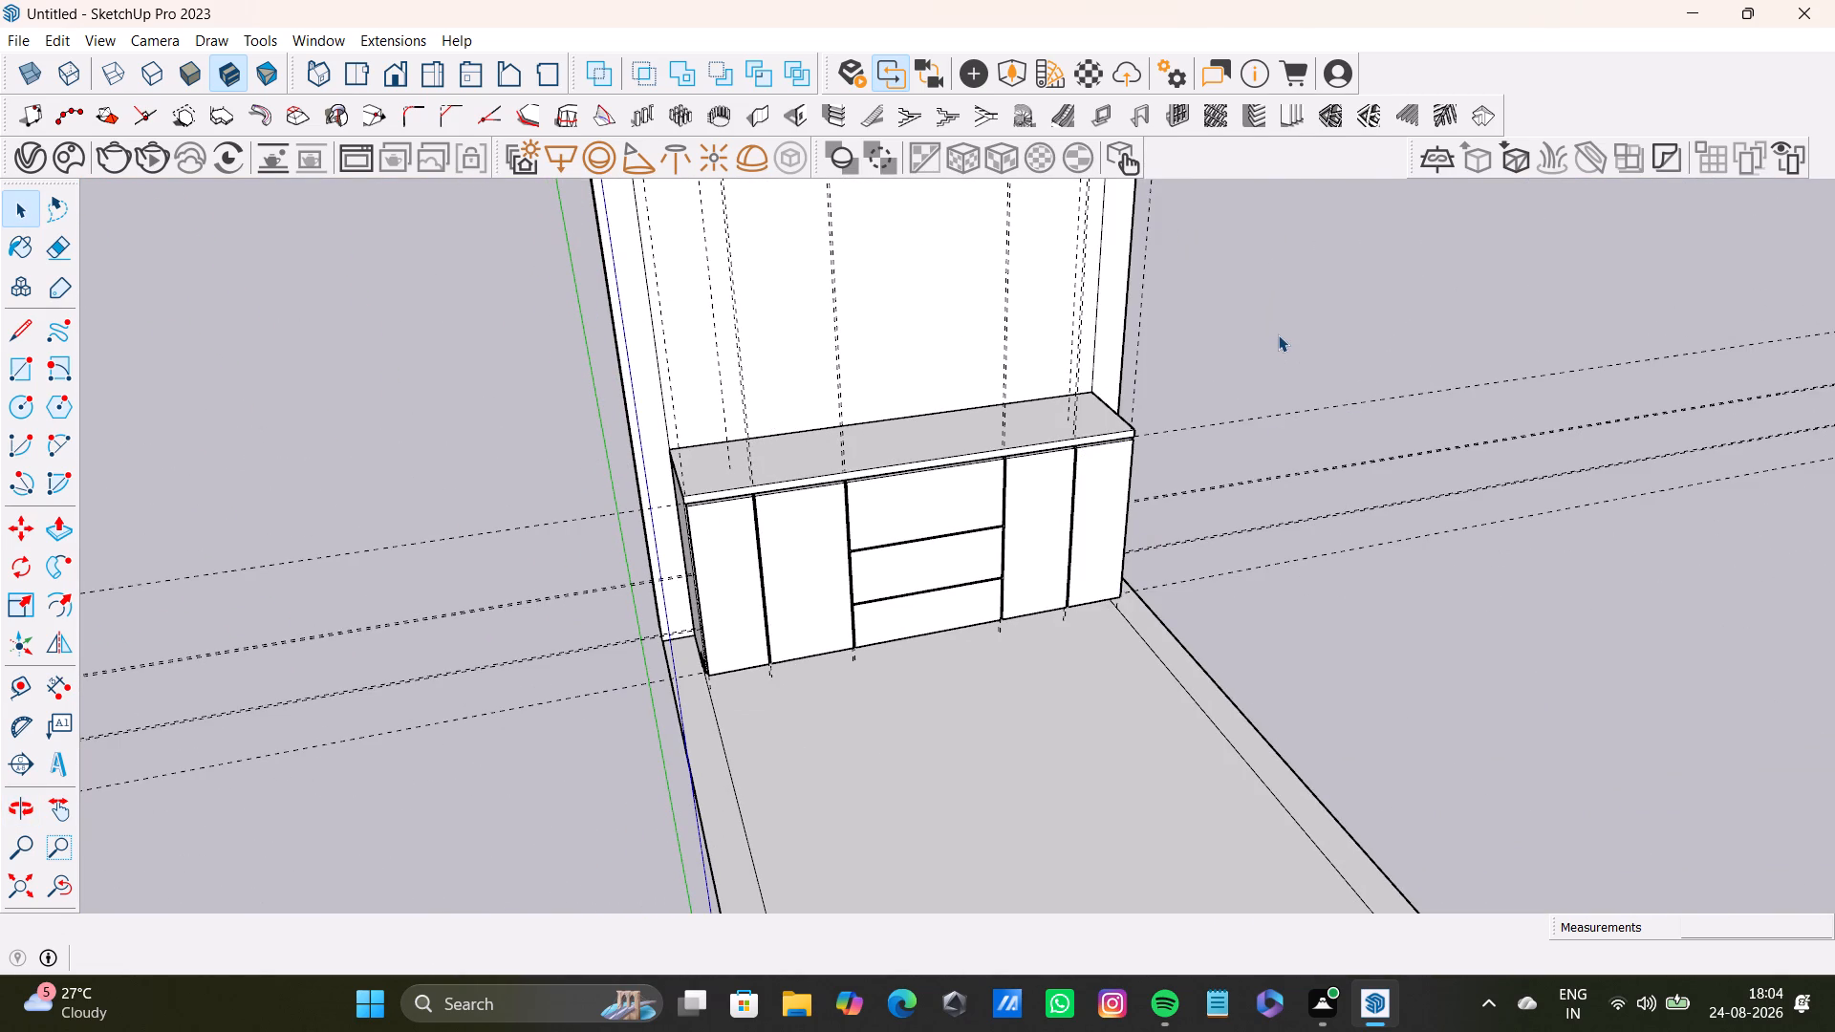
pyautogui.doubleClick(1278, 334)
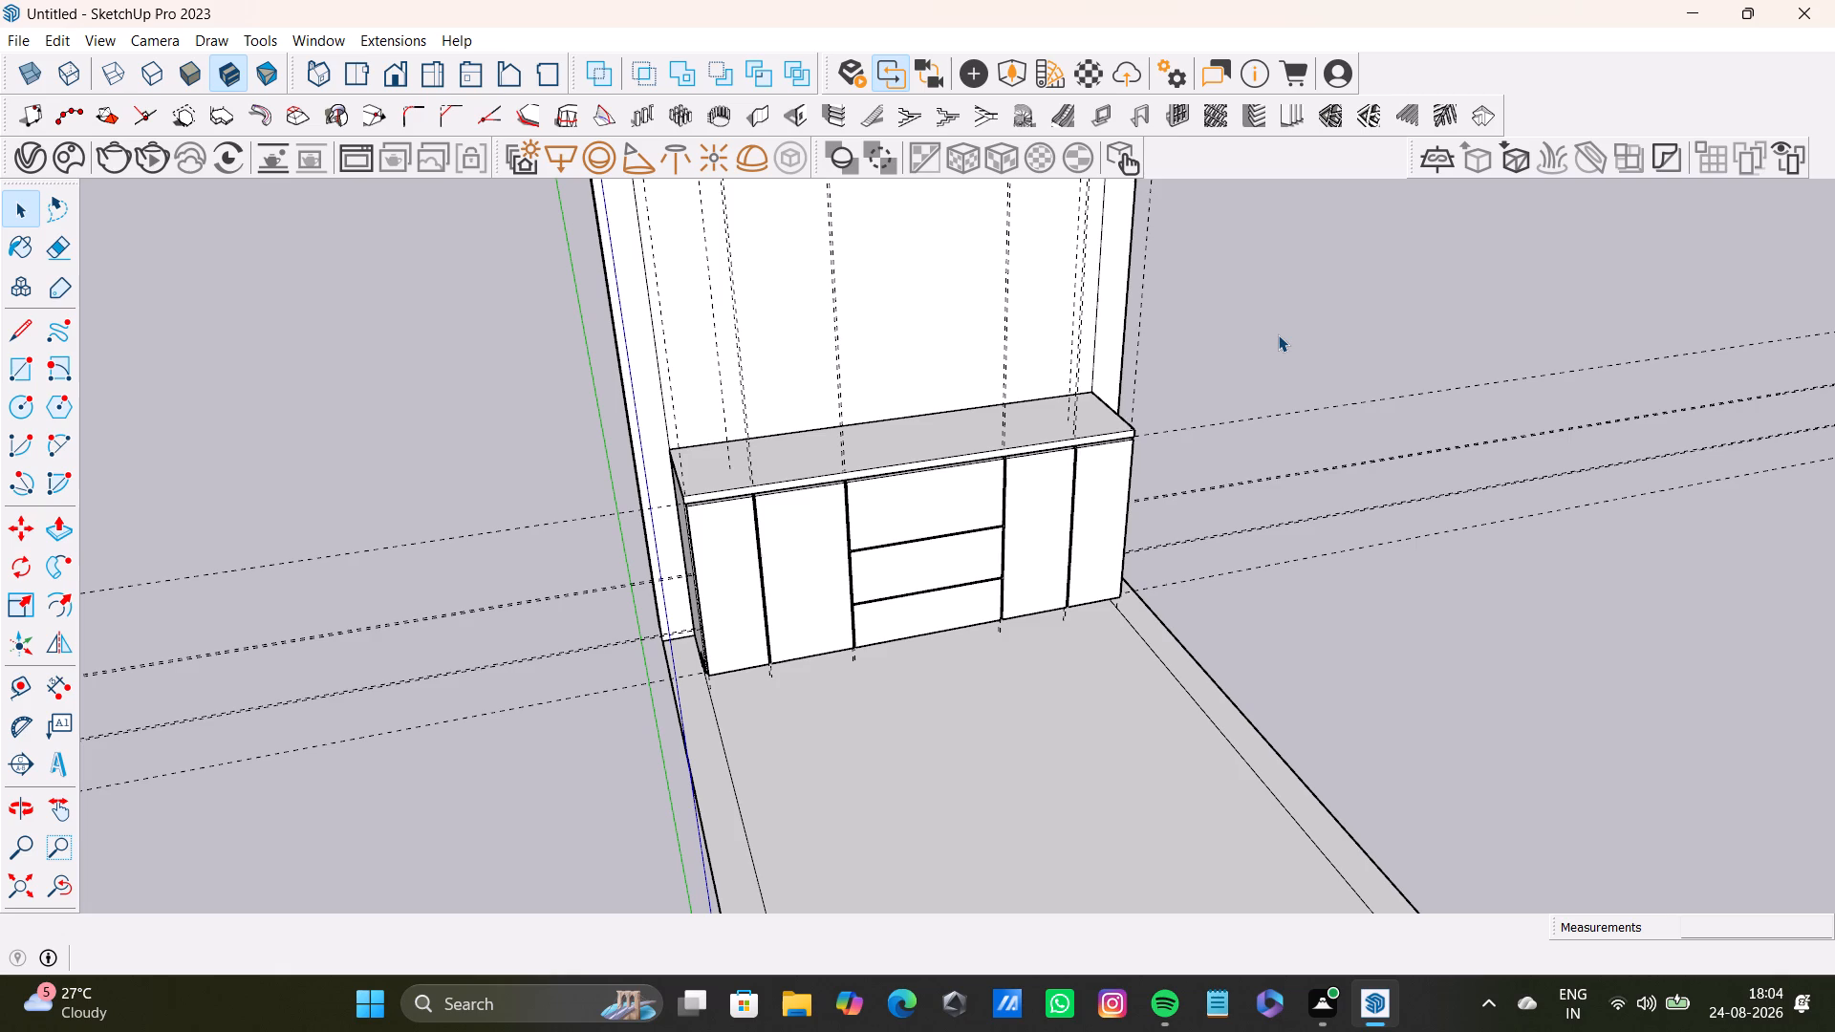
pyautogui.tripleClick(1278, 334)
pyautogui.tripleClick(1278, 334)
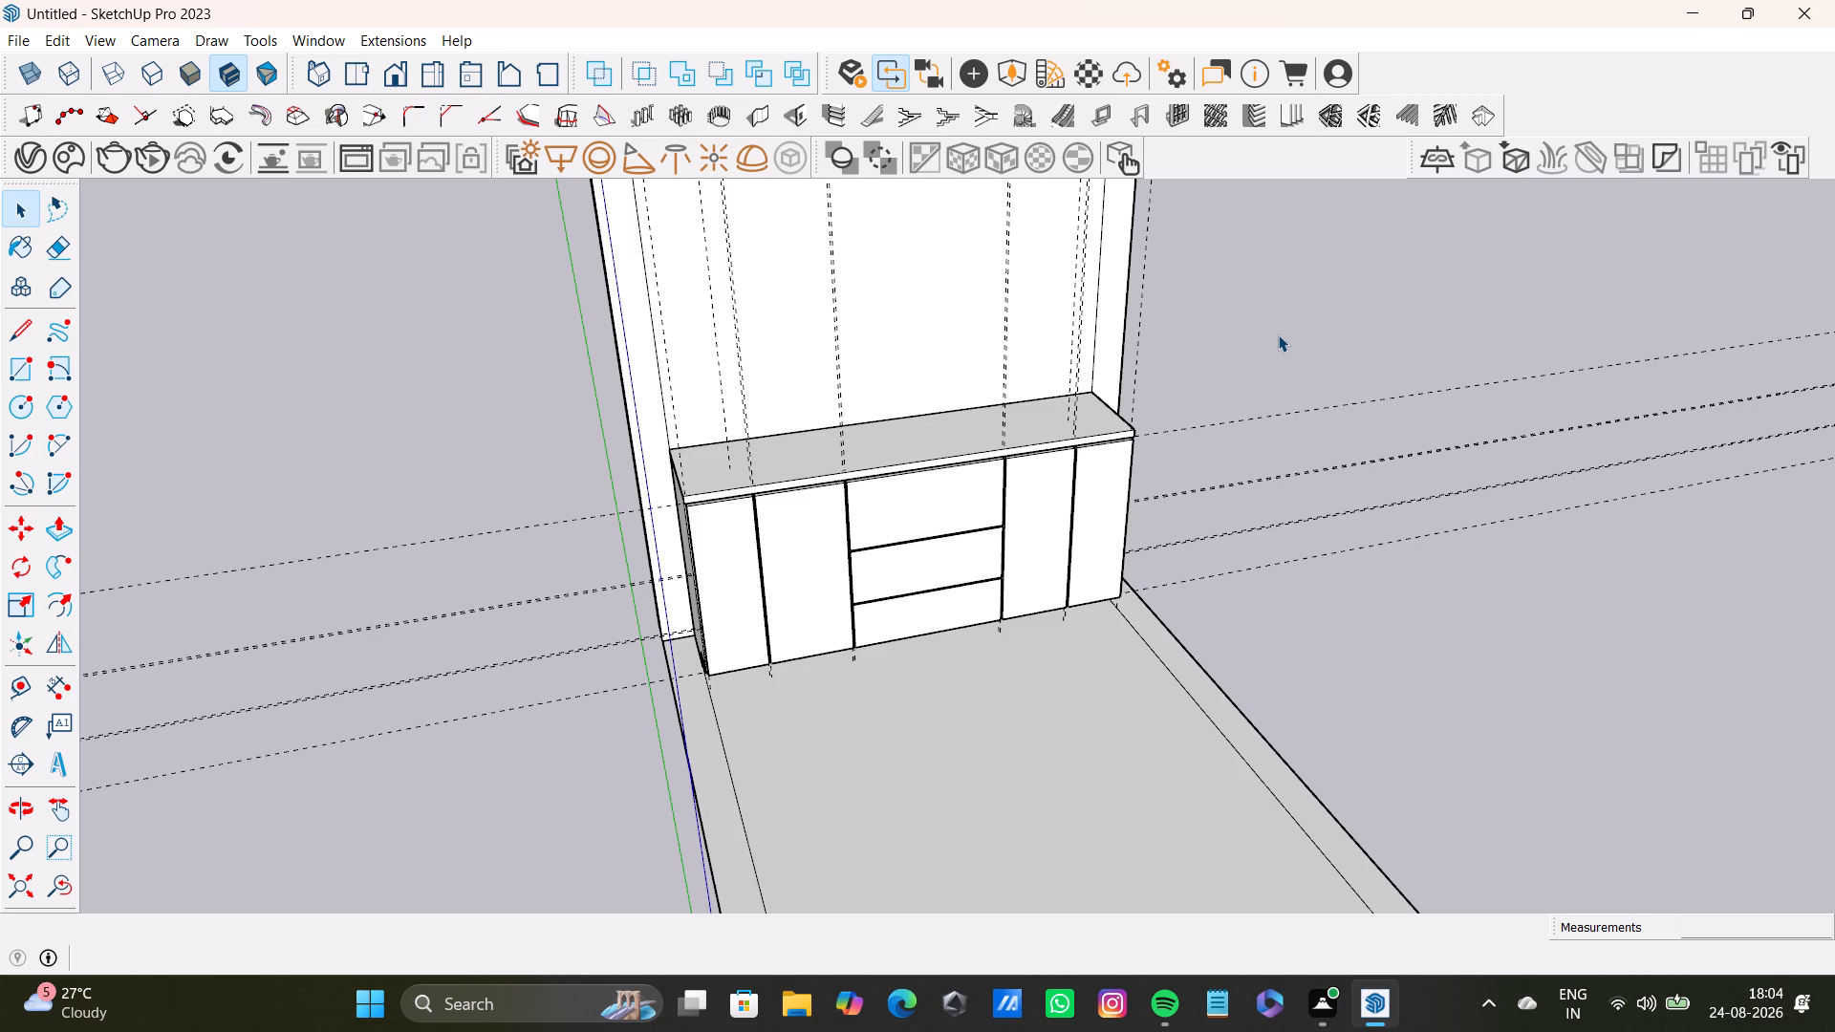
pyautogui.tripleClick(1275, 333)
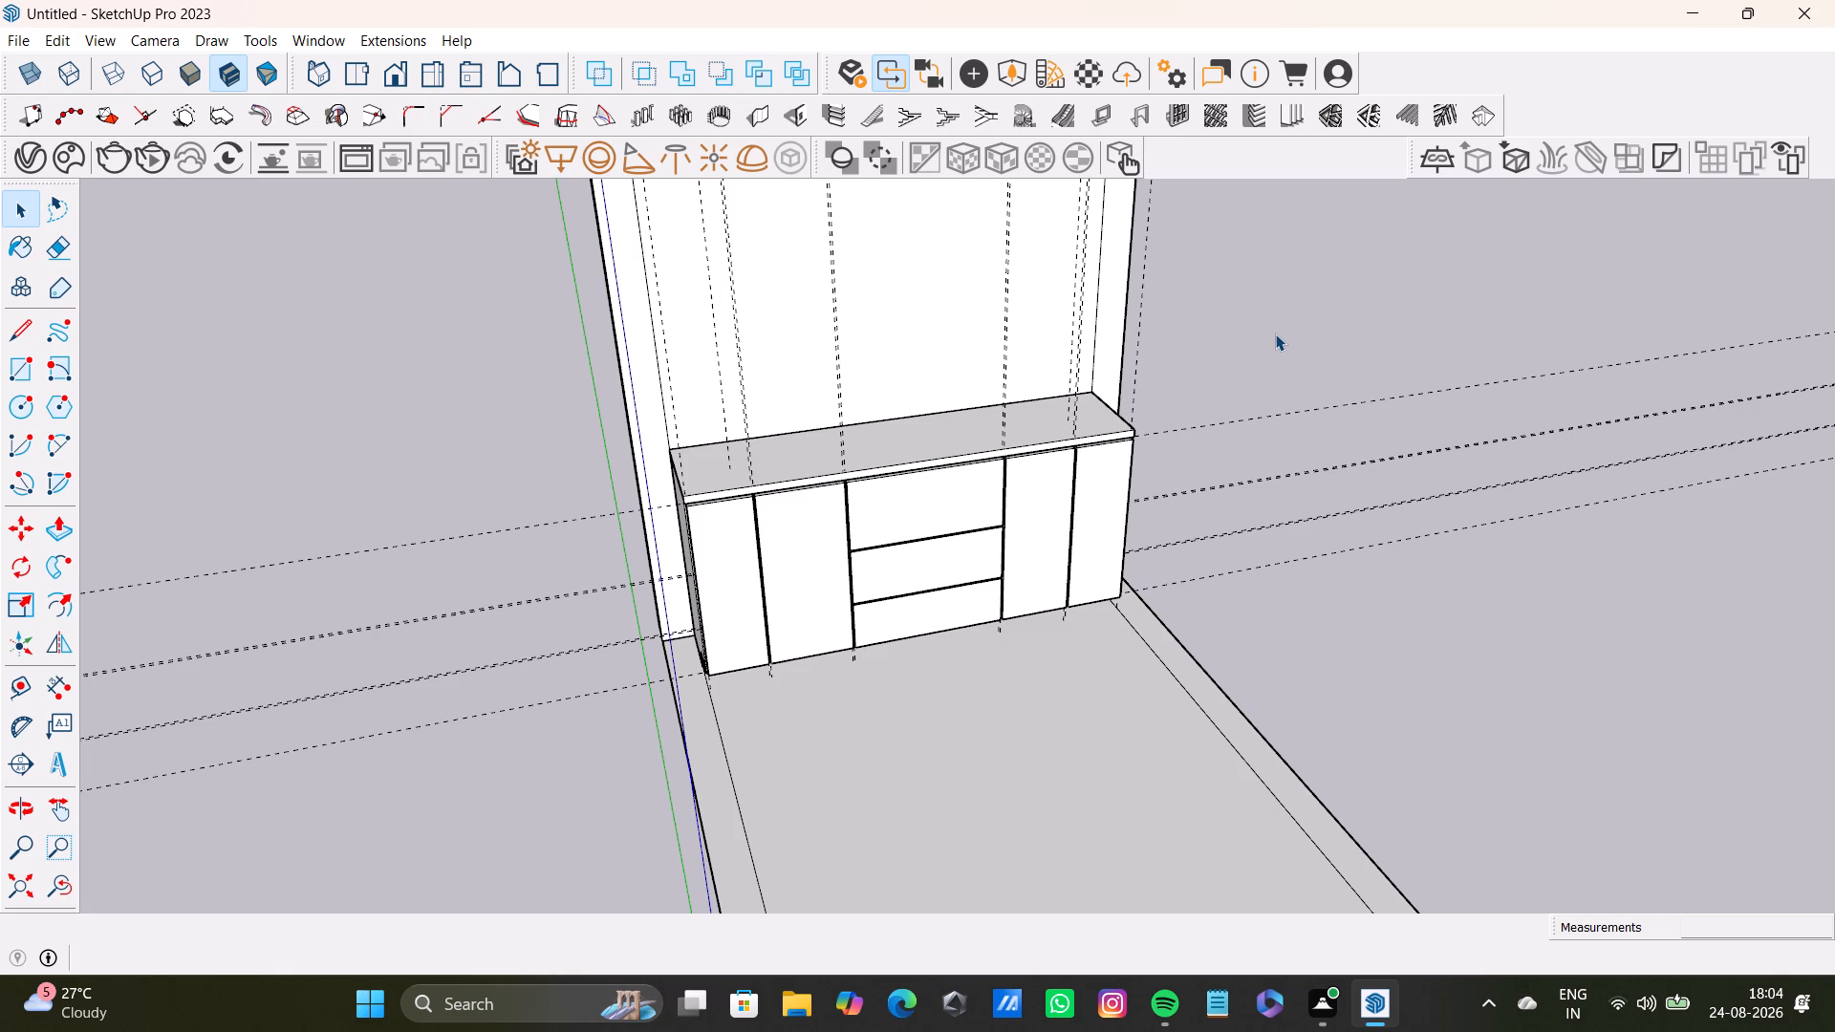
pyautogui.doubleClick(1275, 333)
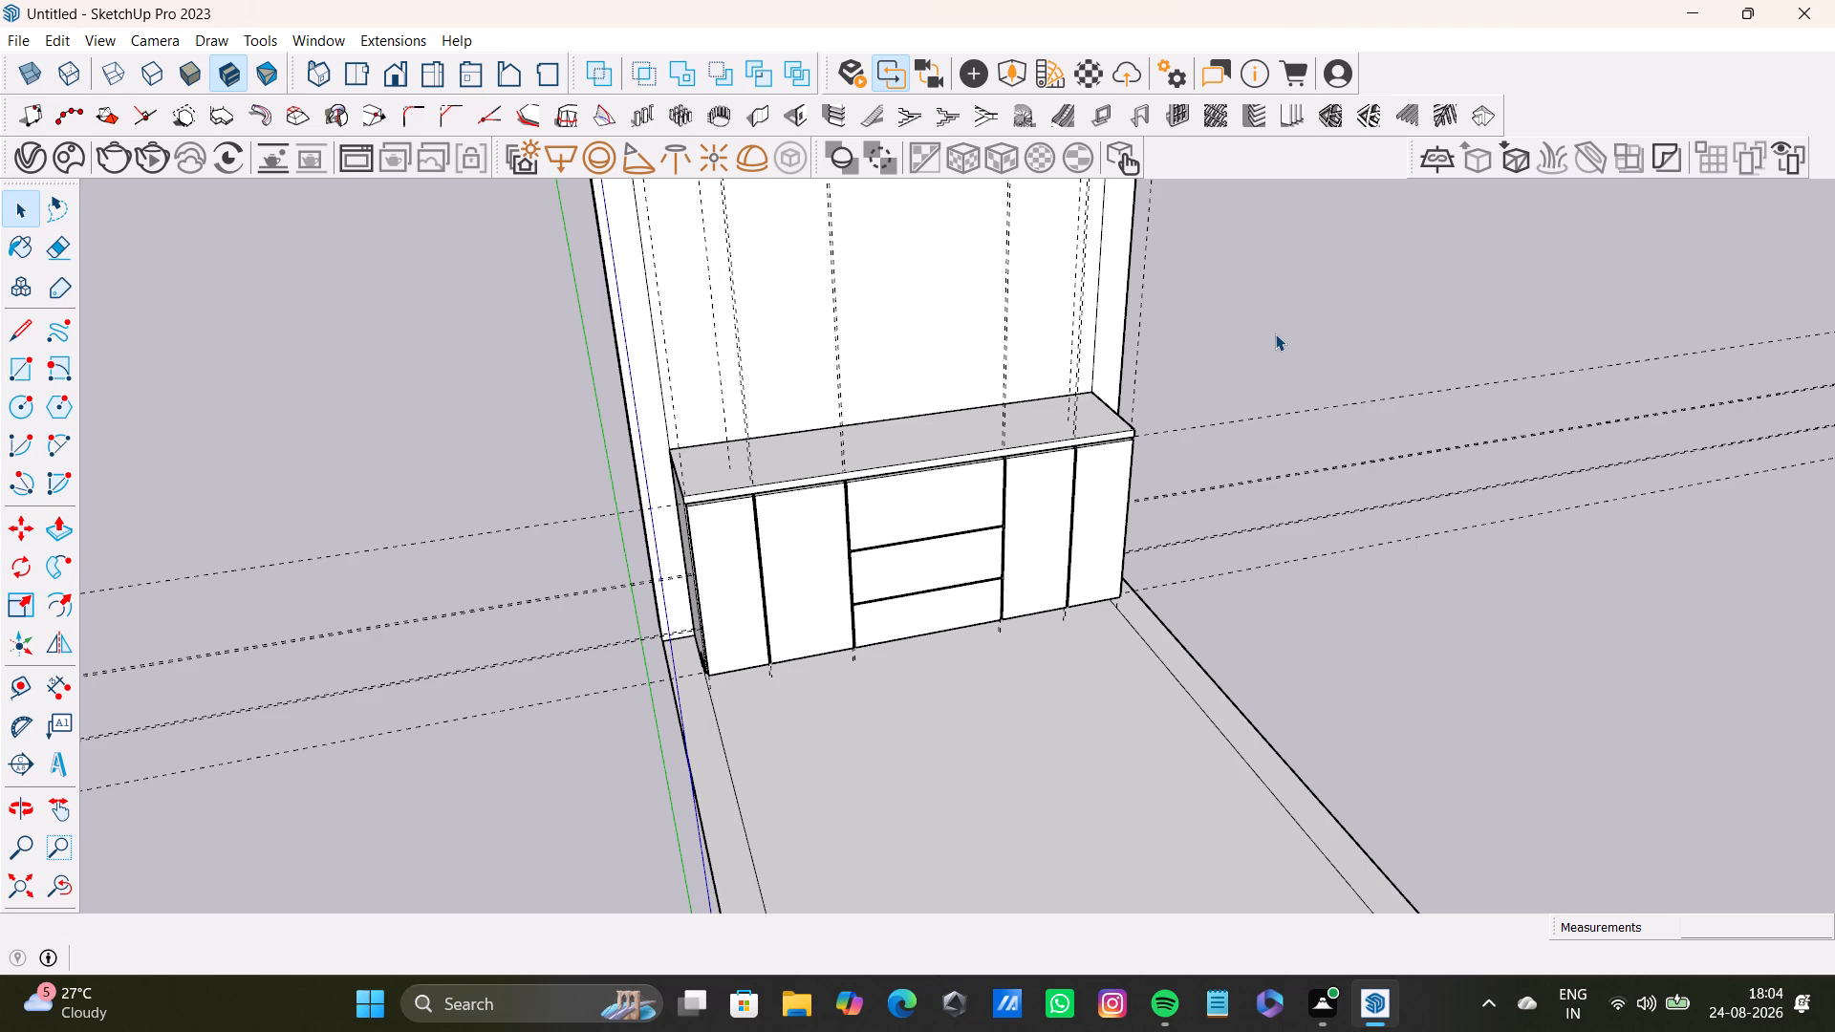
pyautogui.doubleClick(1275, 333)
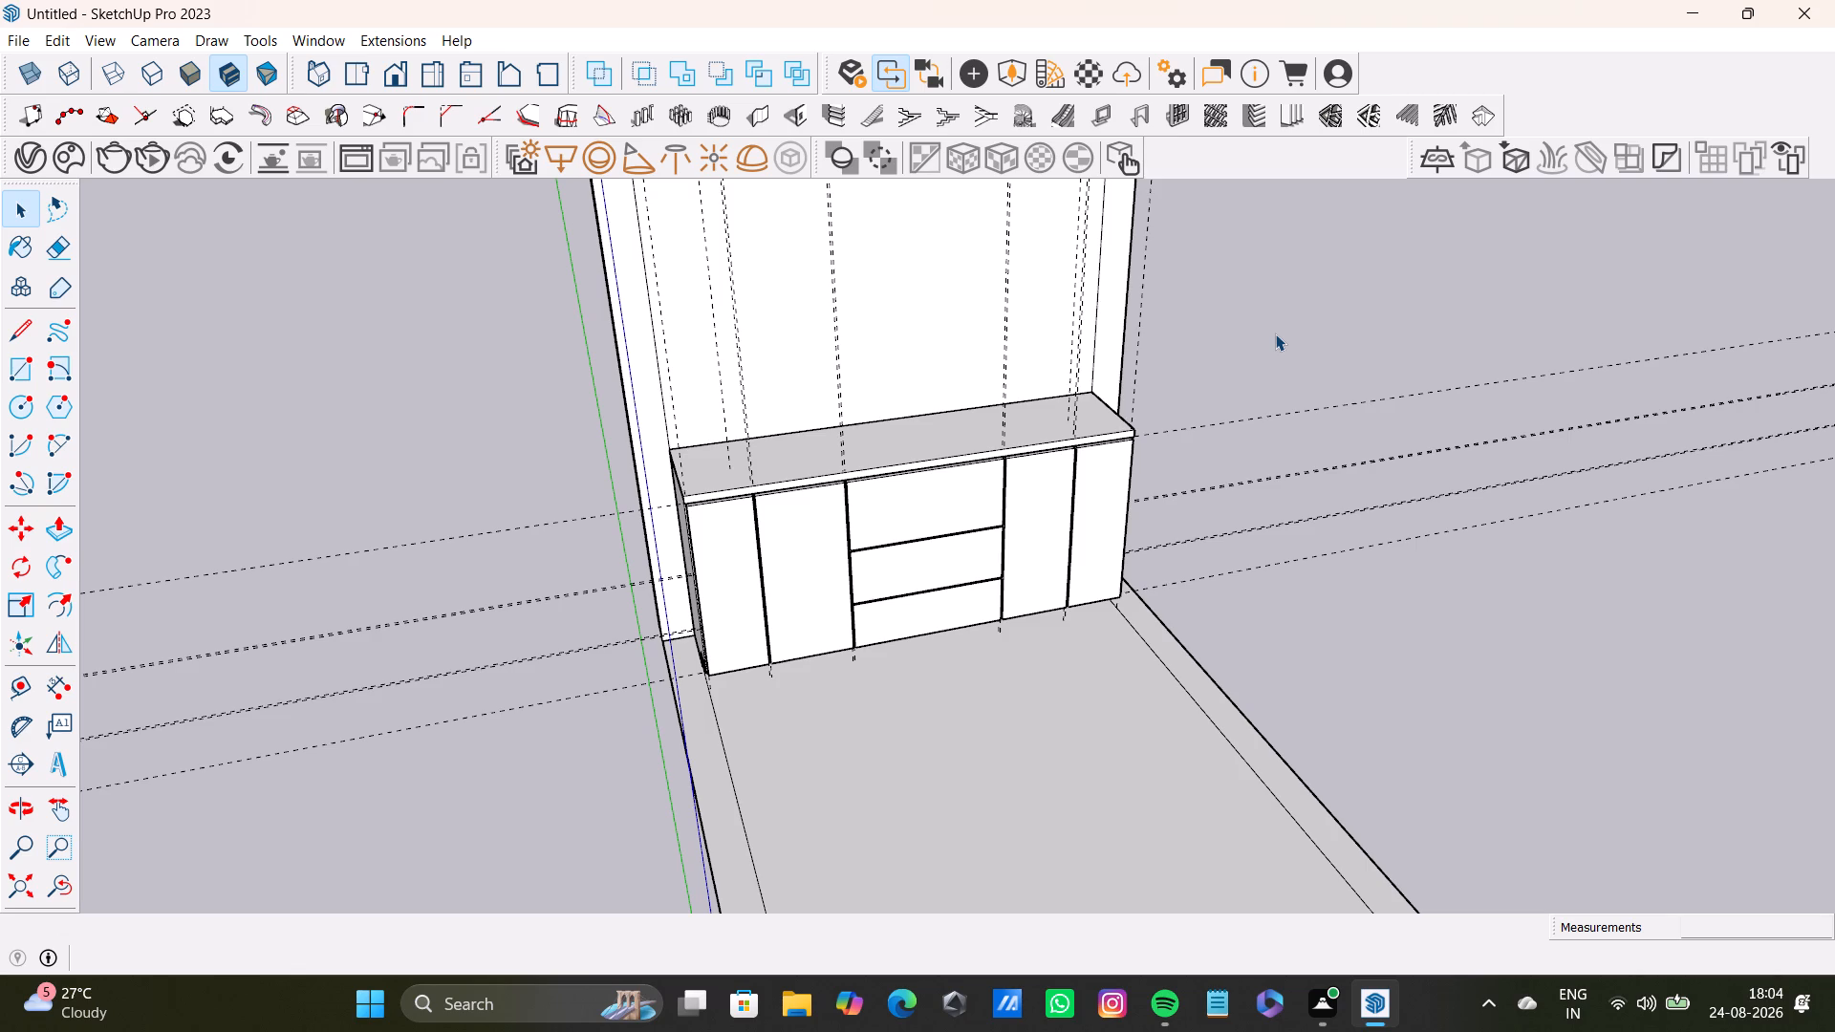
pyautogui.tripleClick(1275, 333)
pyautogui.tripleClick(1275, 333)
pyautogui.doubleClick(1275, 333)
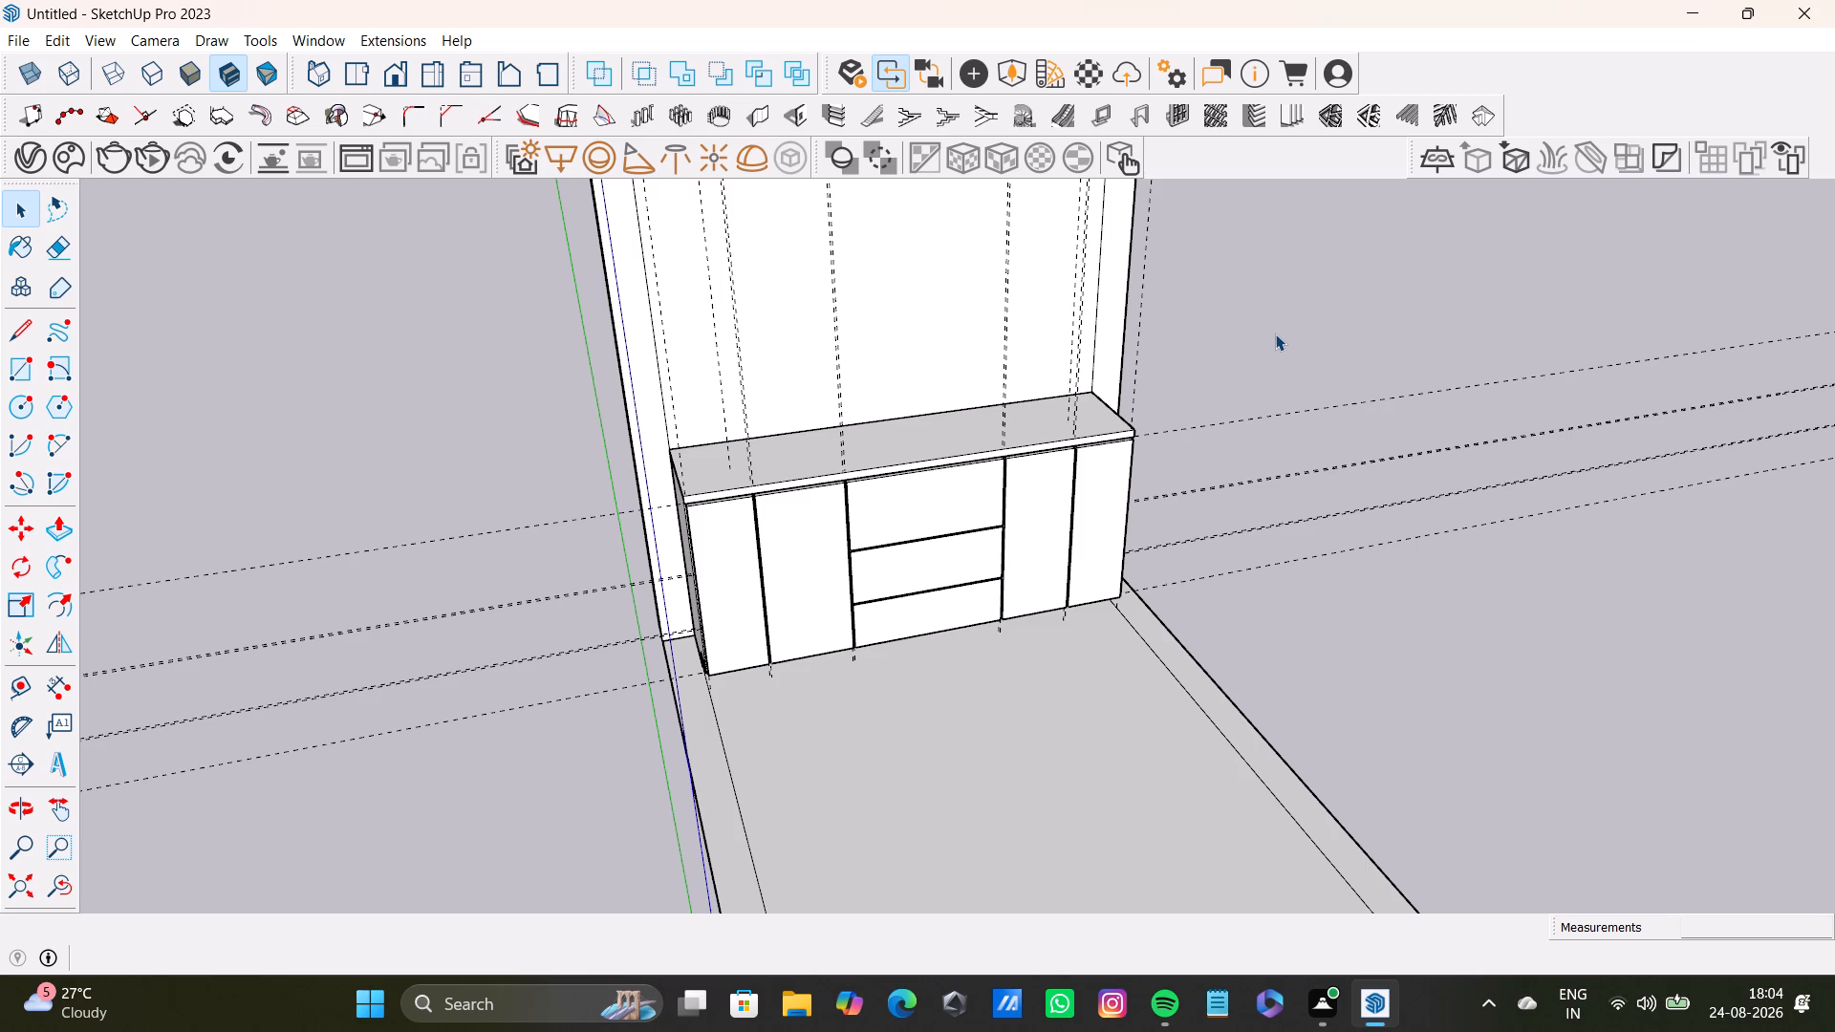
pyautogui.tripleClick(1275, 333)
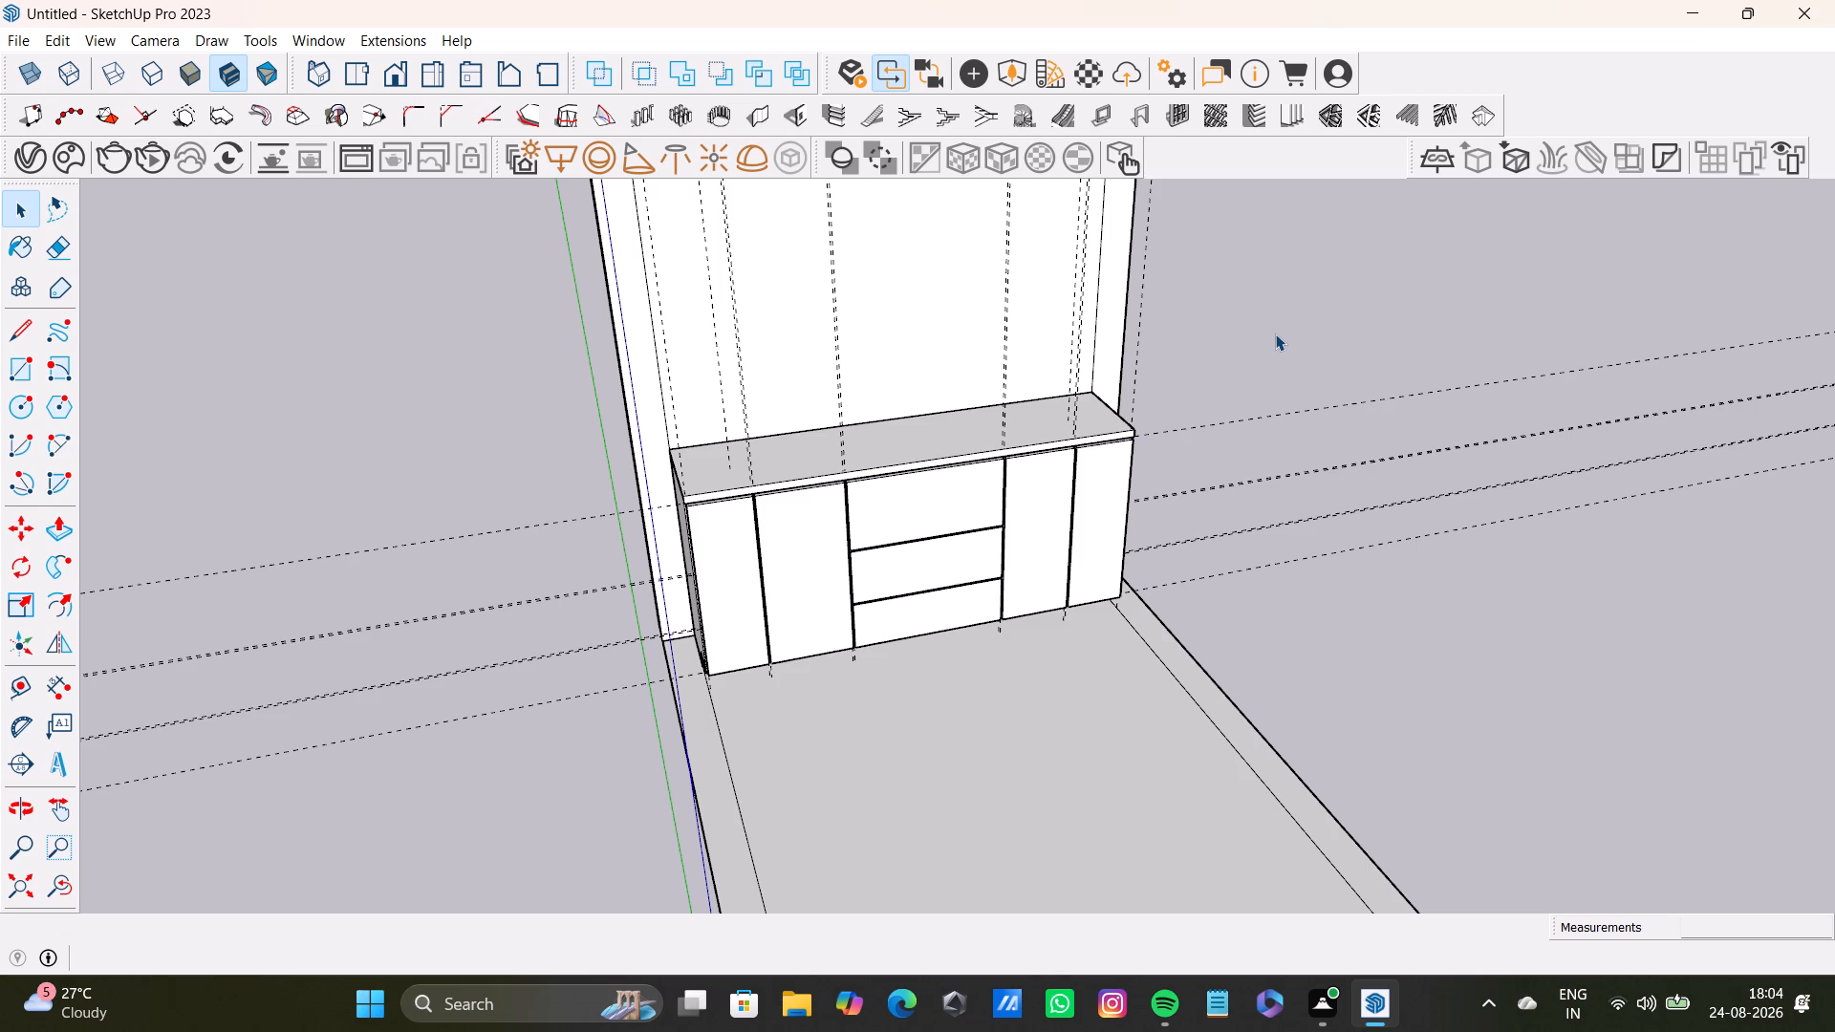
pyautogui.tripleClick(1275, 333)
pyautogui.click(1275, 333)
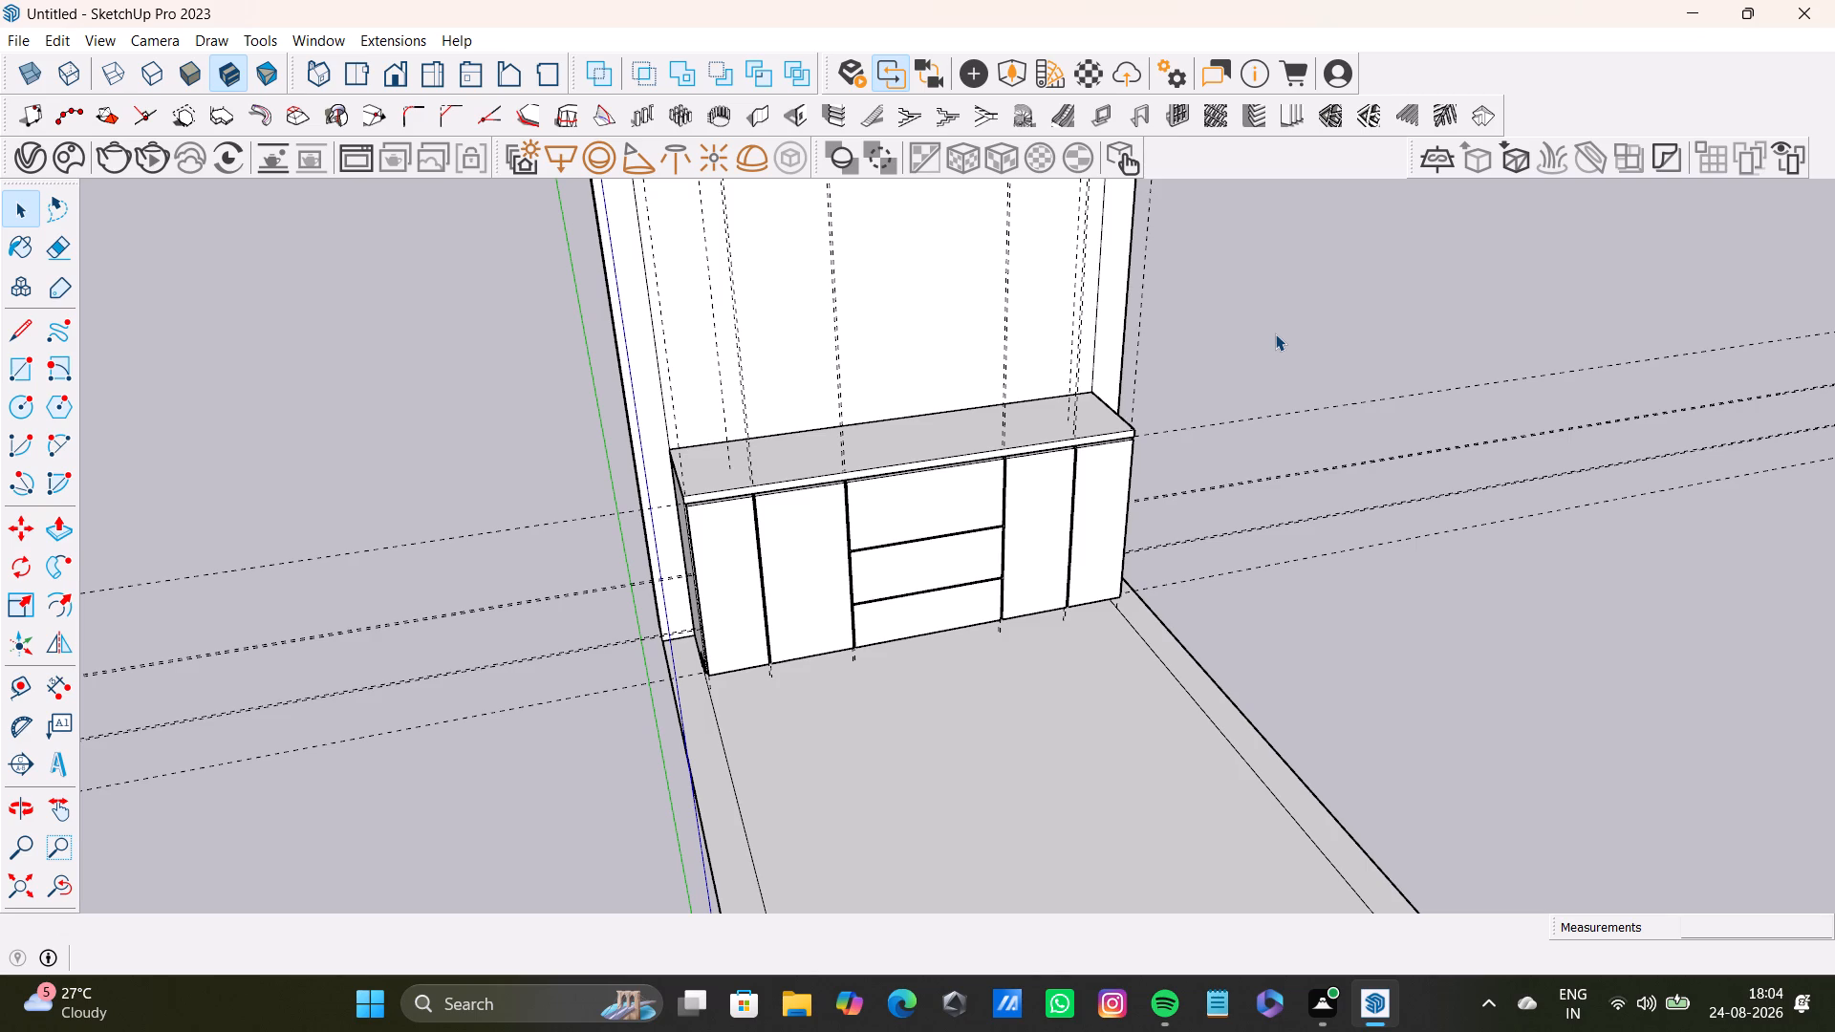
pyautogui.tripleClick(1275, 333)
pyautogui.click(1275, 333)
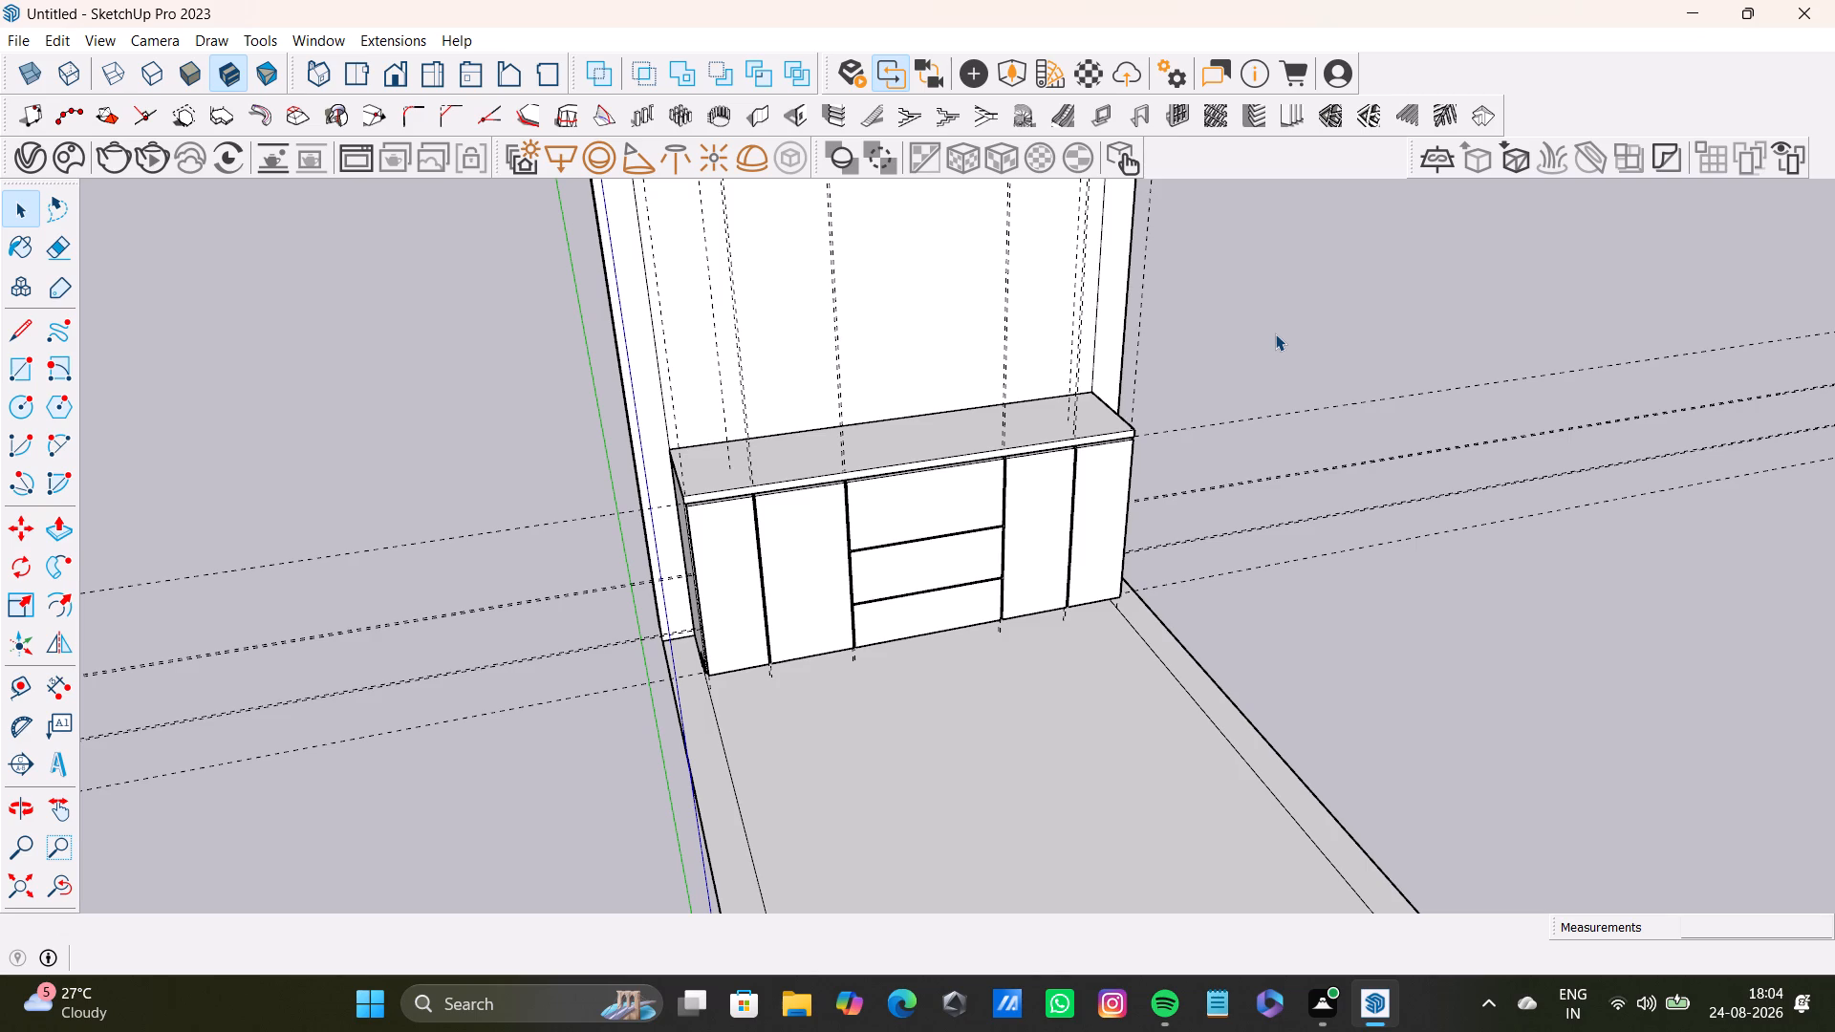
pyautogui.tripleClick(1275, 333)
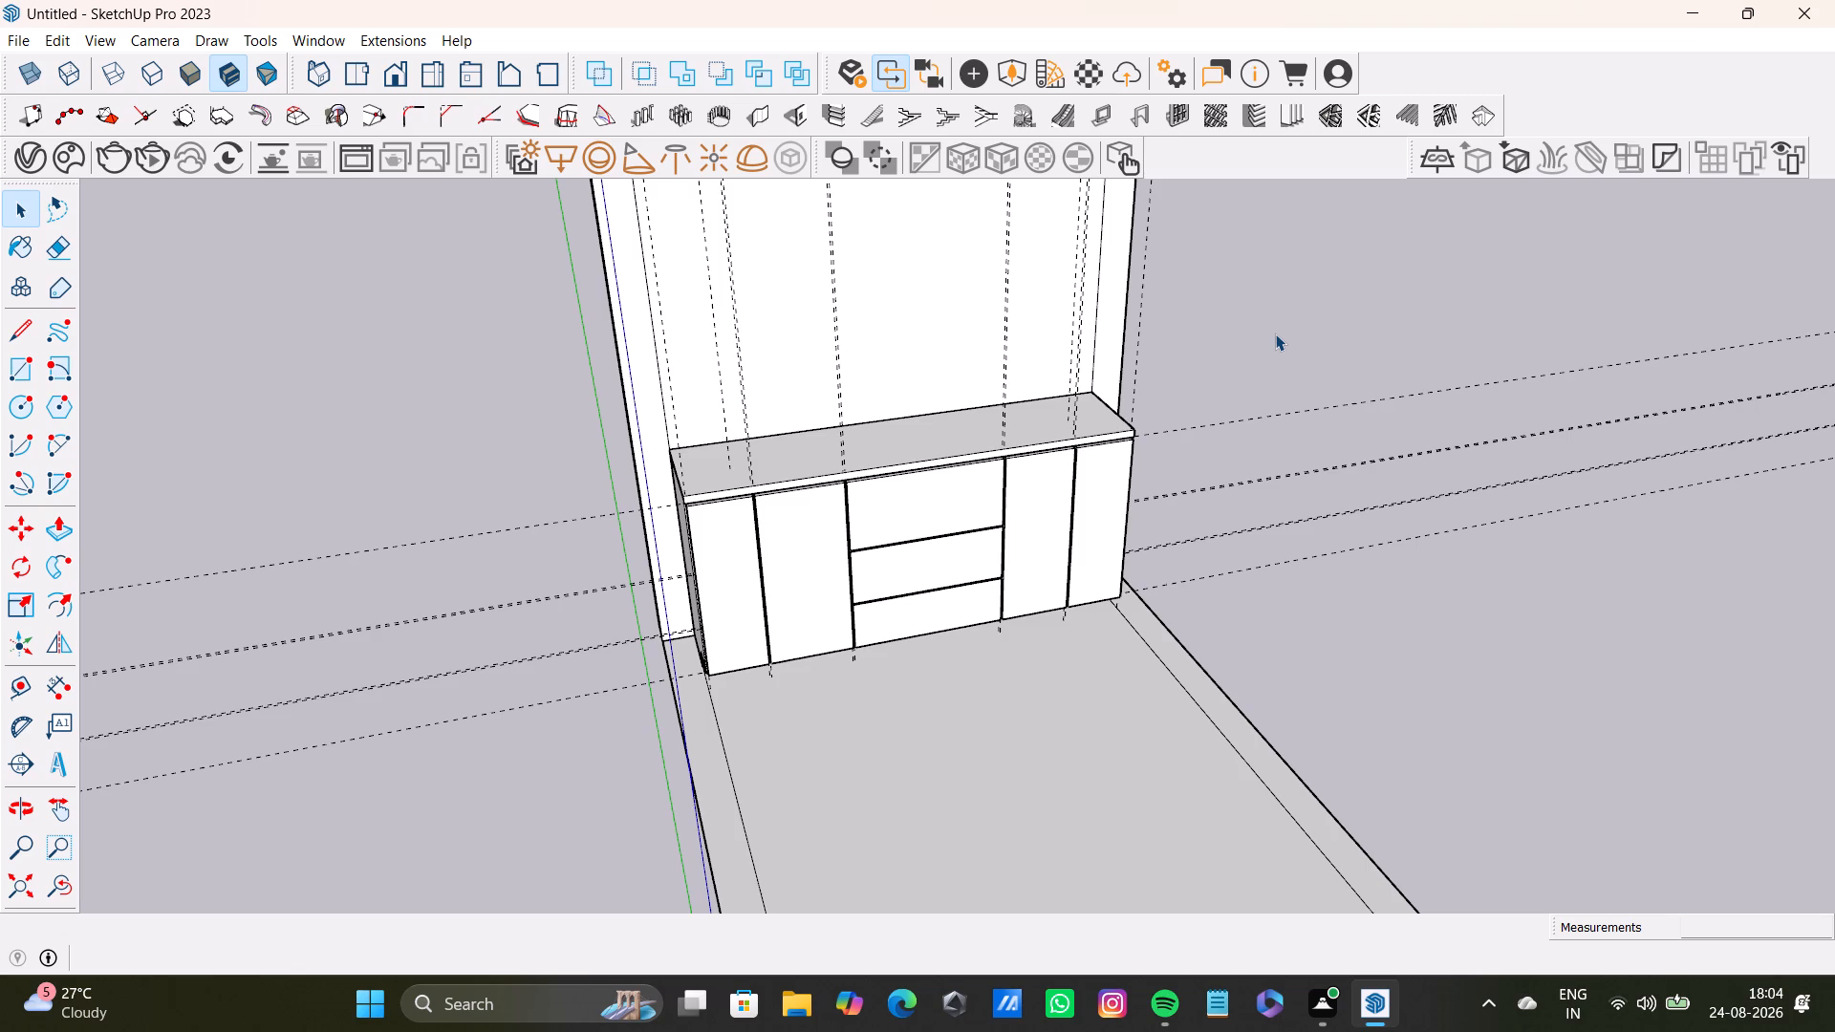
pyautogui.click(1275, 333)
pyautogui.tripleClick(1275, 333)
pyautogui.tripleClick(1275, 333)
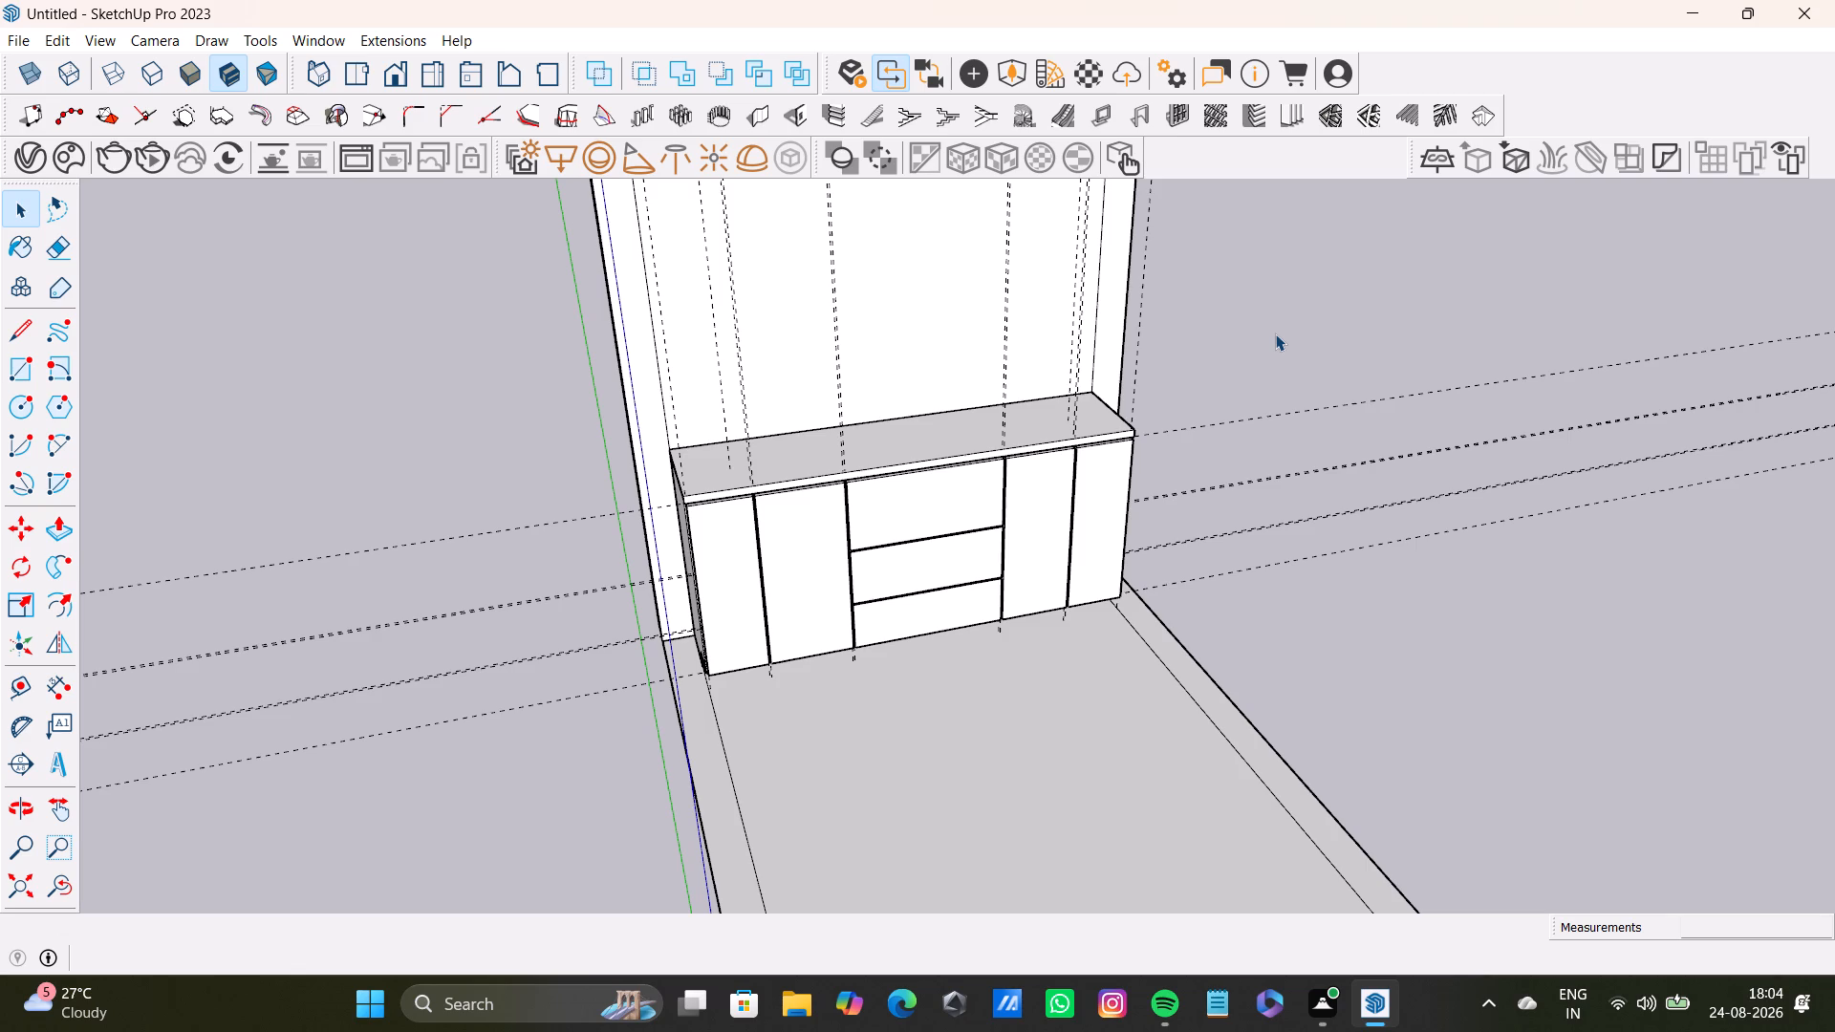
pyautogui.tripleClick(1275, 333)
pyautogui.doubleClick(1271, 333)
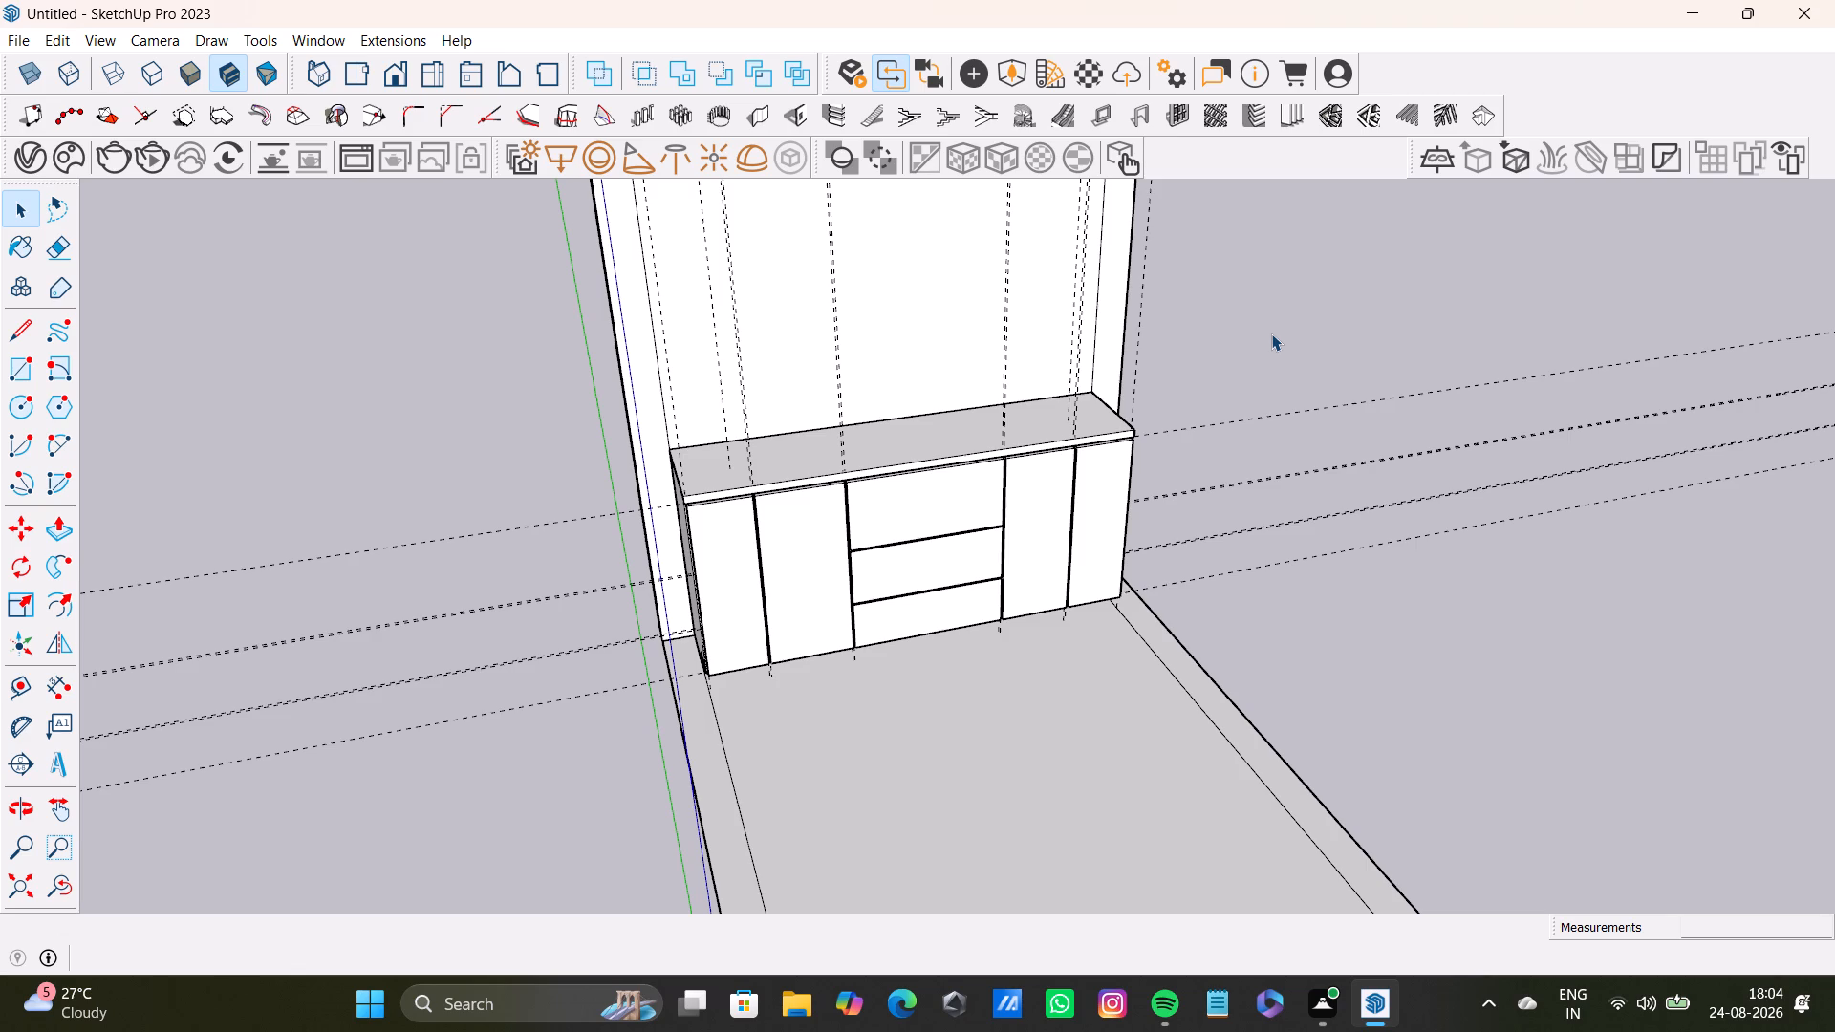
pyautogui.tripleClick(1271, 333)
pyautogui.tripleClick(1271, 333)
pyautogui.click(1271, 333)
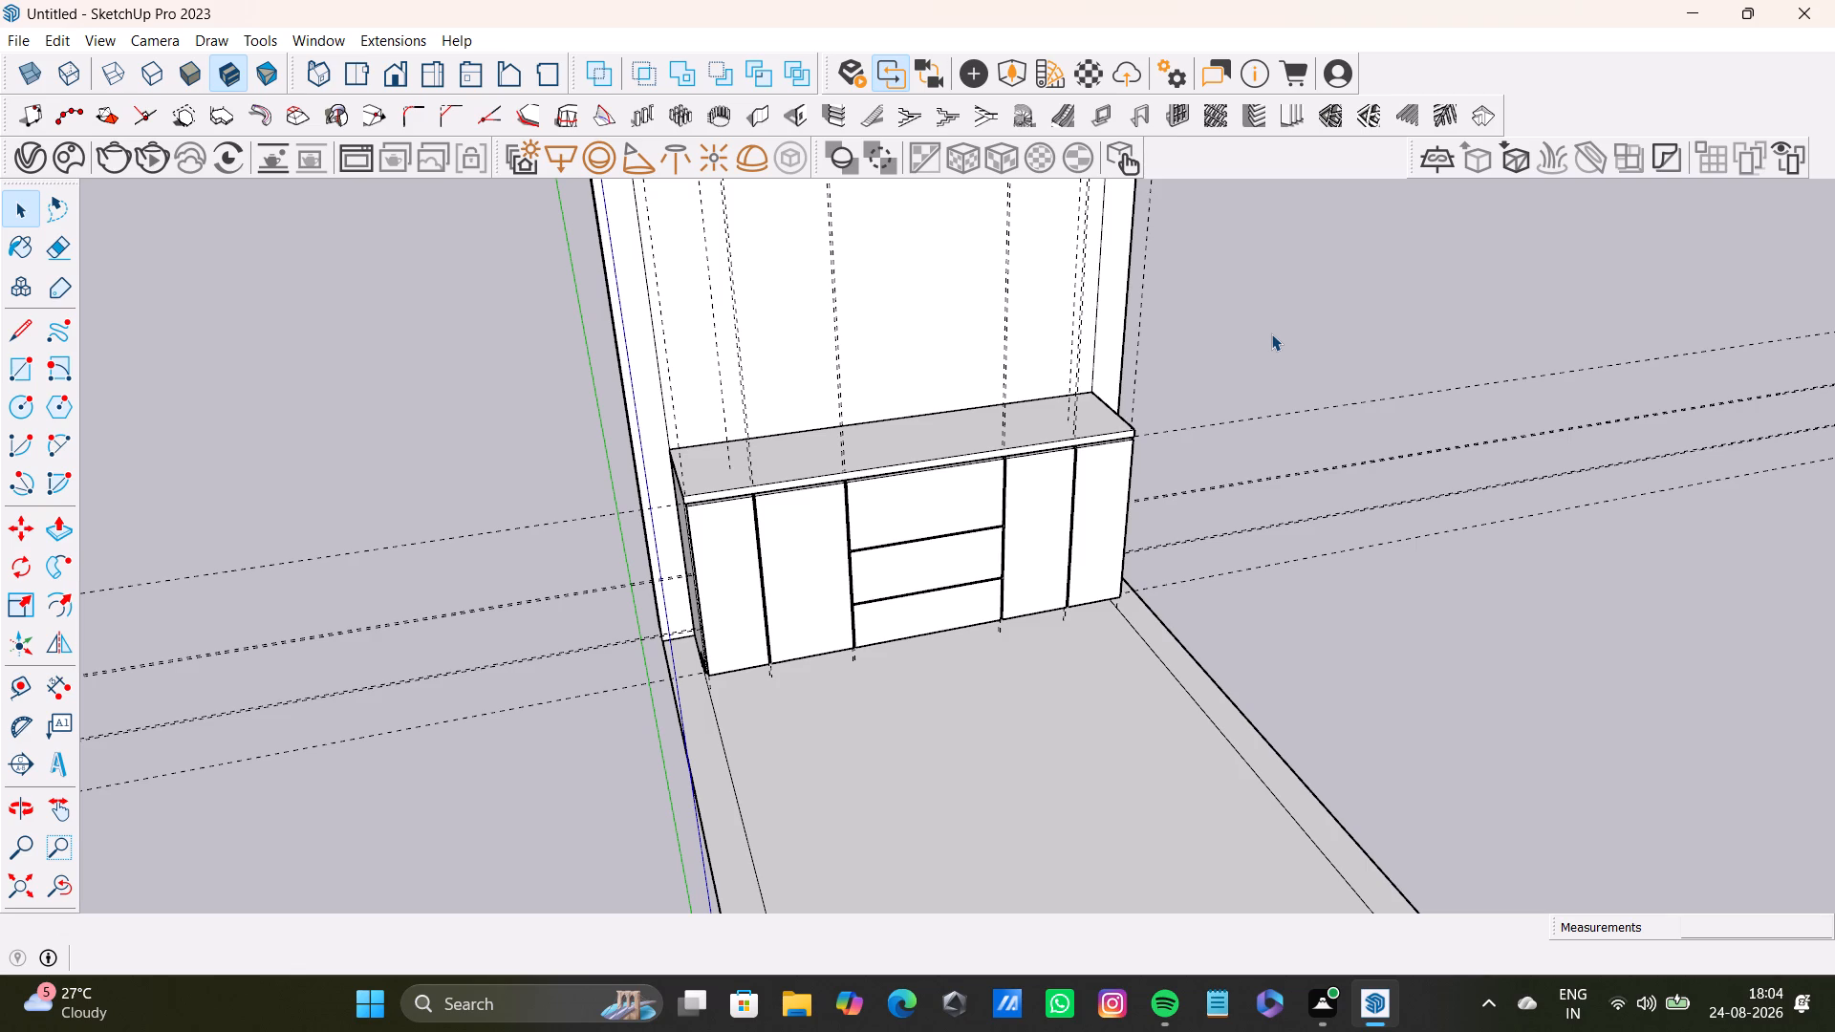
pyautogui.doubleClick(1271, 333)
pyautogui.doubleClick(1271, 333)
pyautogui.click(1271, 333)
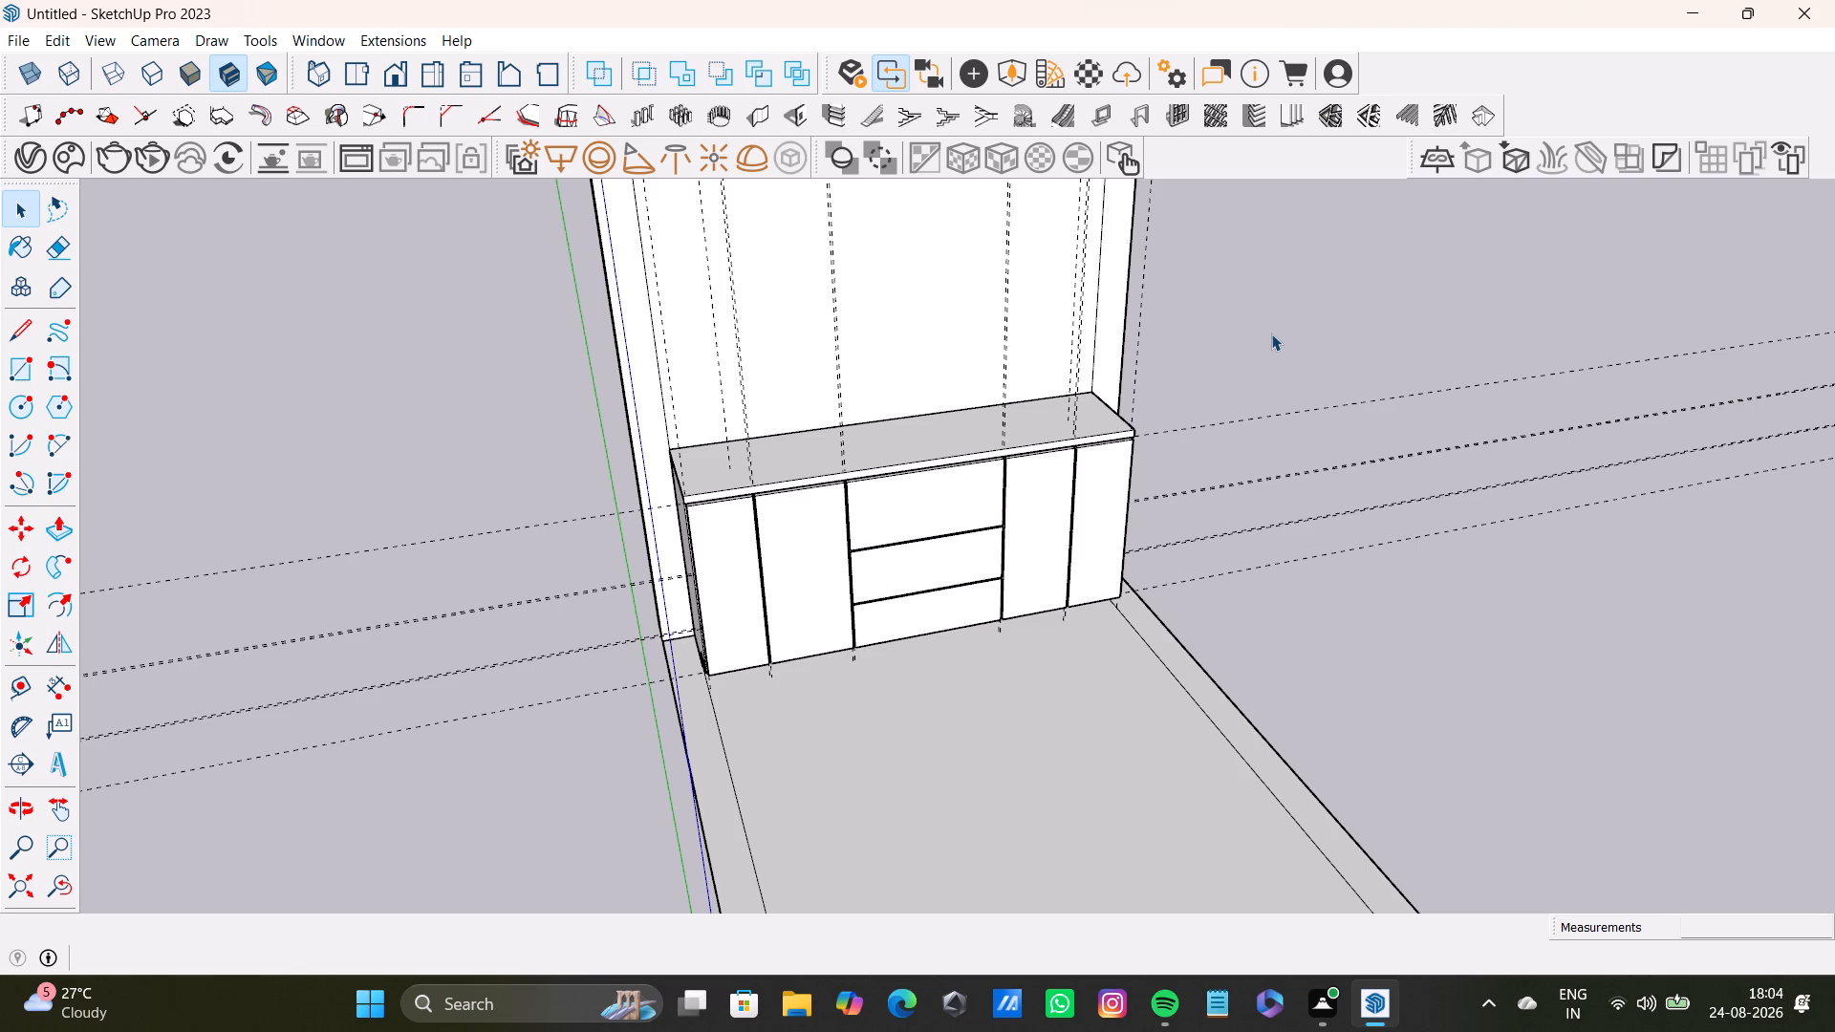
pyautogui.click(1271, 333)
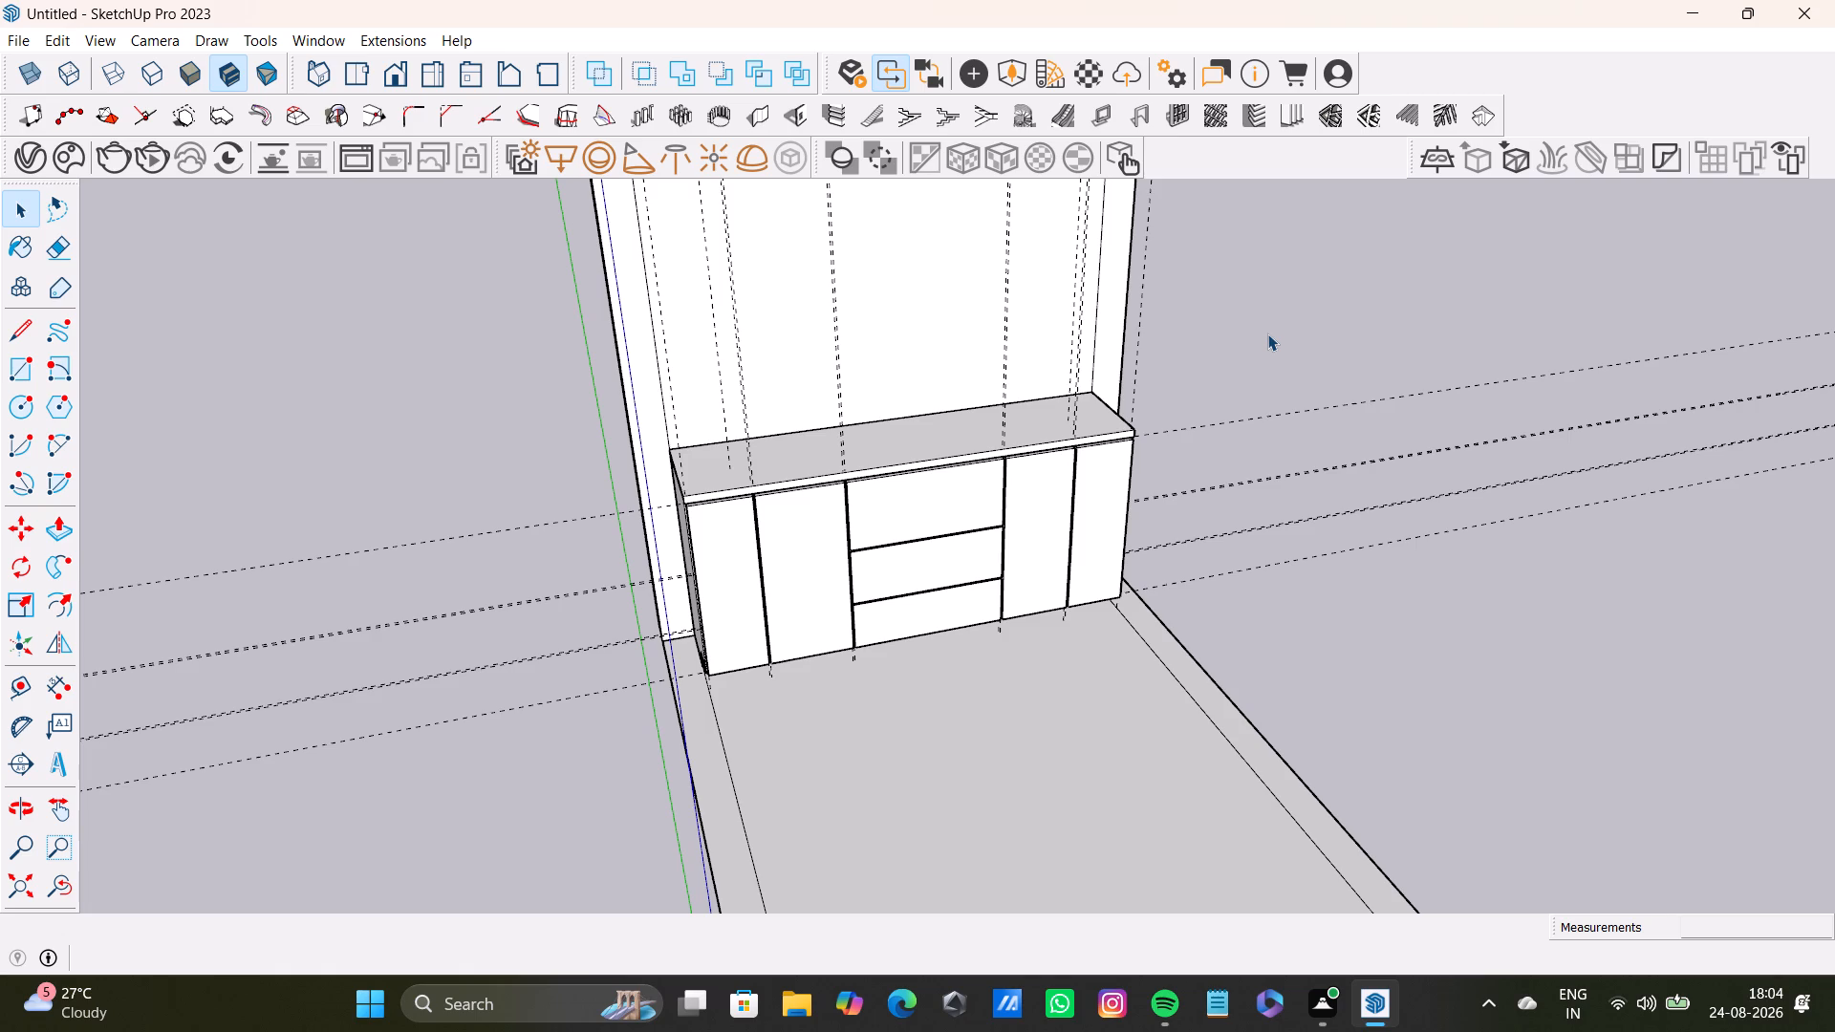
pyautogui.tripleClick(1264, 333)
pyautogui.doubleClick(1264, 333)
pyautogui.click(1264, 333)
# Examine the cabinet's door and drawer fronts, countertop overhang and both ends from several angles, close up and at a distance.
pyautogui.scroll(-4, 1263, 442)
pyautogui.moveTo(1262, 453); pyautogui.dragTo(1126, 551, button='middle')
pyautogui.moveTo(1169, 545); pyautogui.dragTo(821, 571, button='middle')
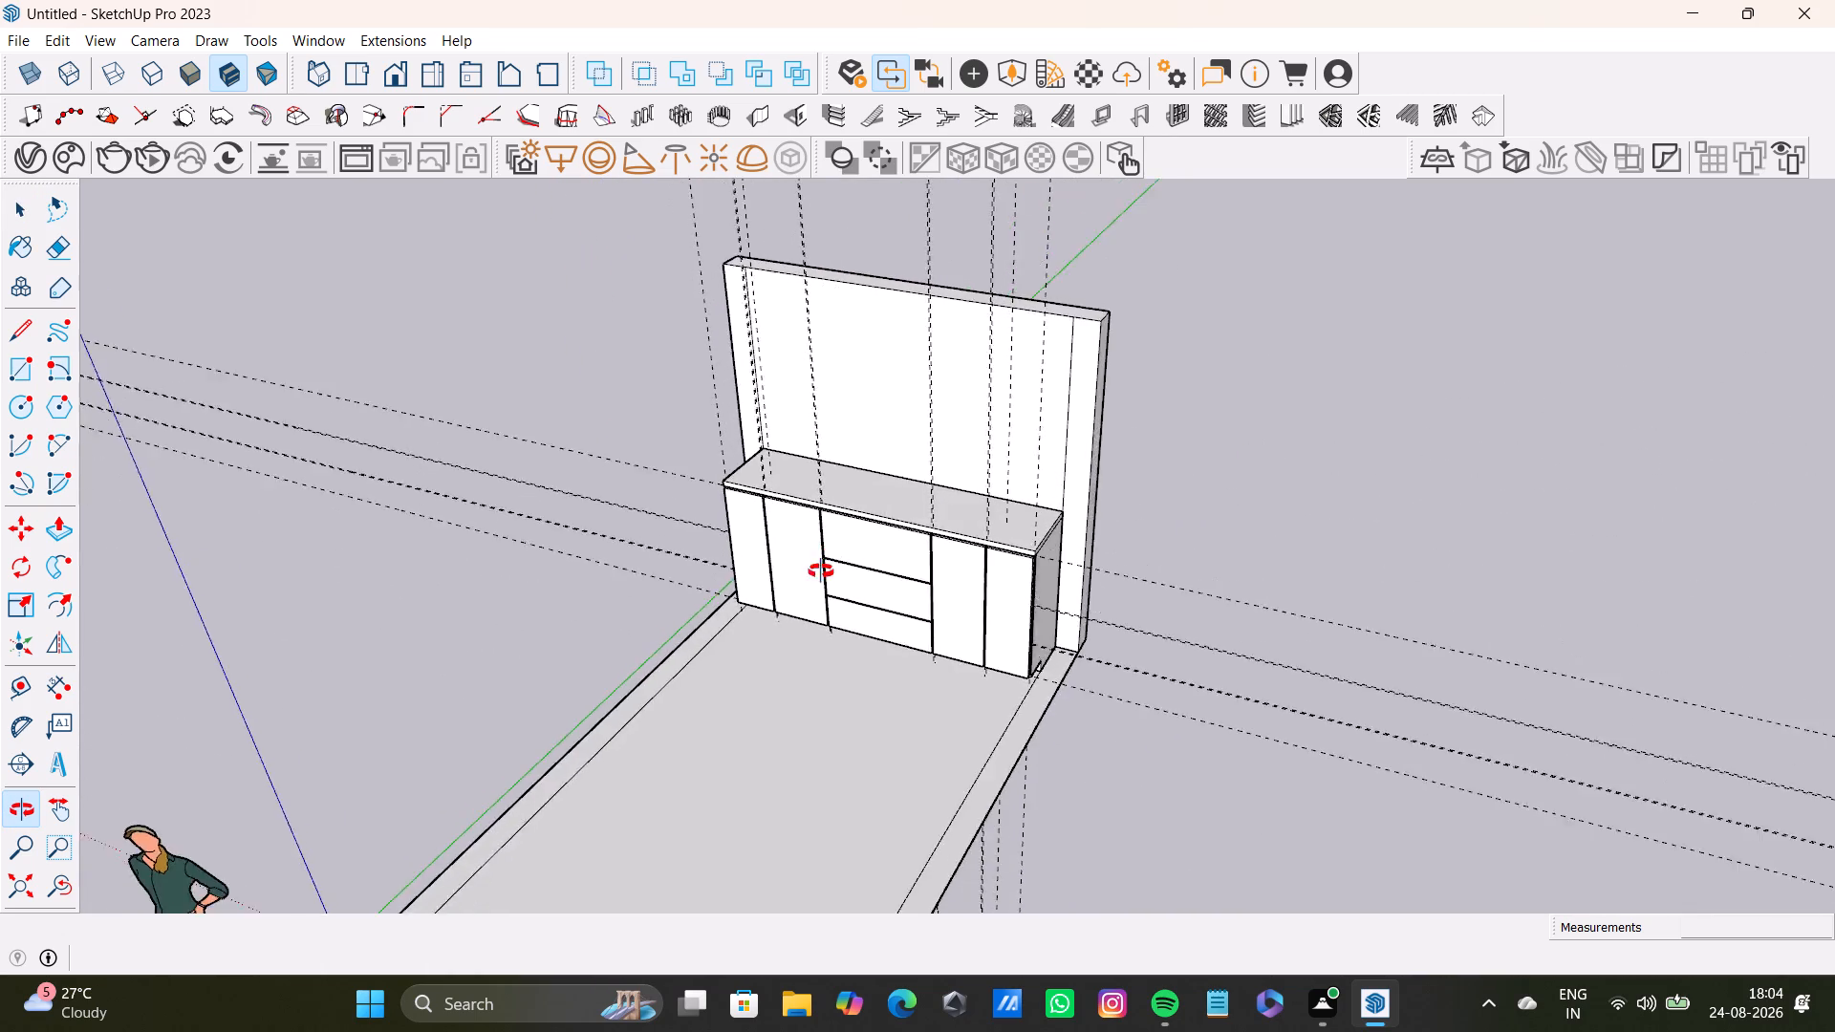
pyautogui.moveTo(821, 571); pyautogui.dragTo(473, 589, button='middle')
pyautogui.scroll(6, 961, 566)
pyautogui.keyDown('shift'); pyautogui.moveTo(965, 568); pyautogui.dragTo(1008, 315, button='middle'); pyautogui.keyUp('shift')
pyautogui.moveTo(1065, 427); pyautogui.dragTo(1442, 444, button='middle')
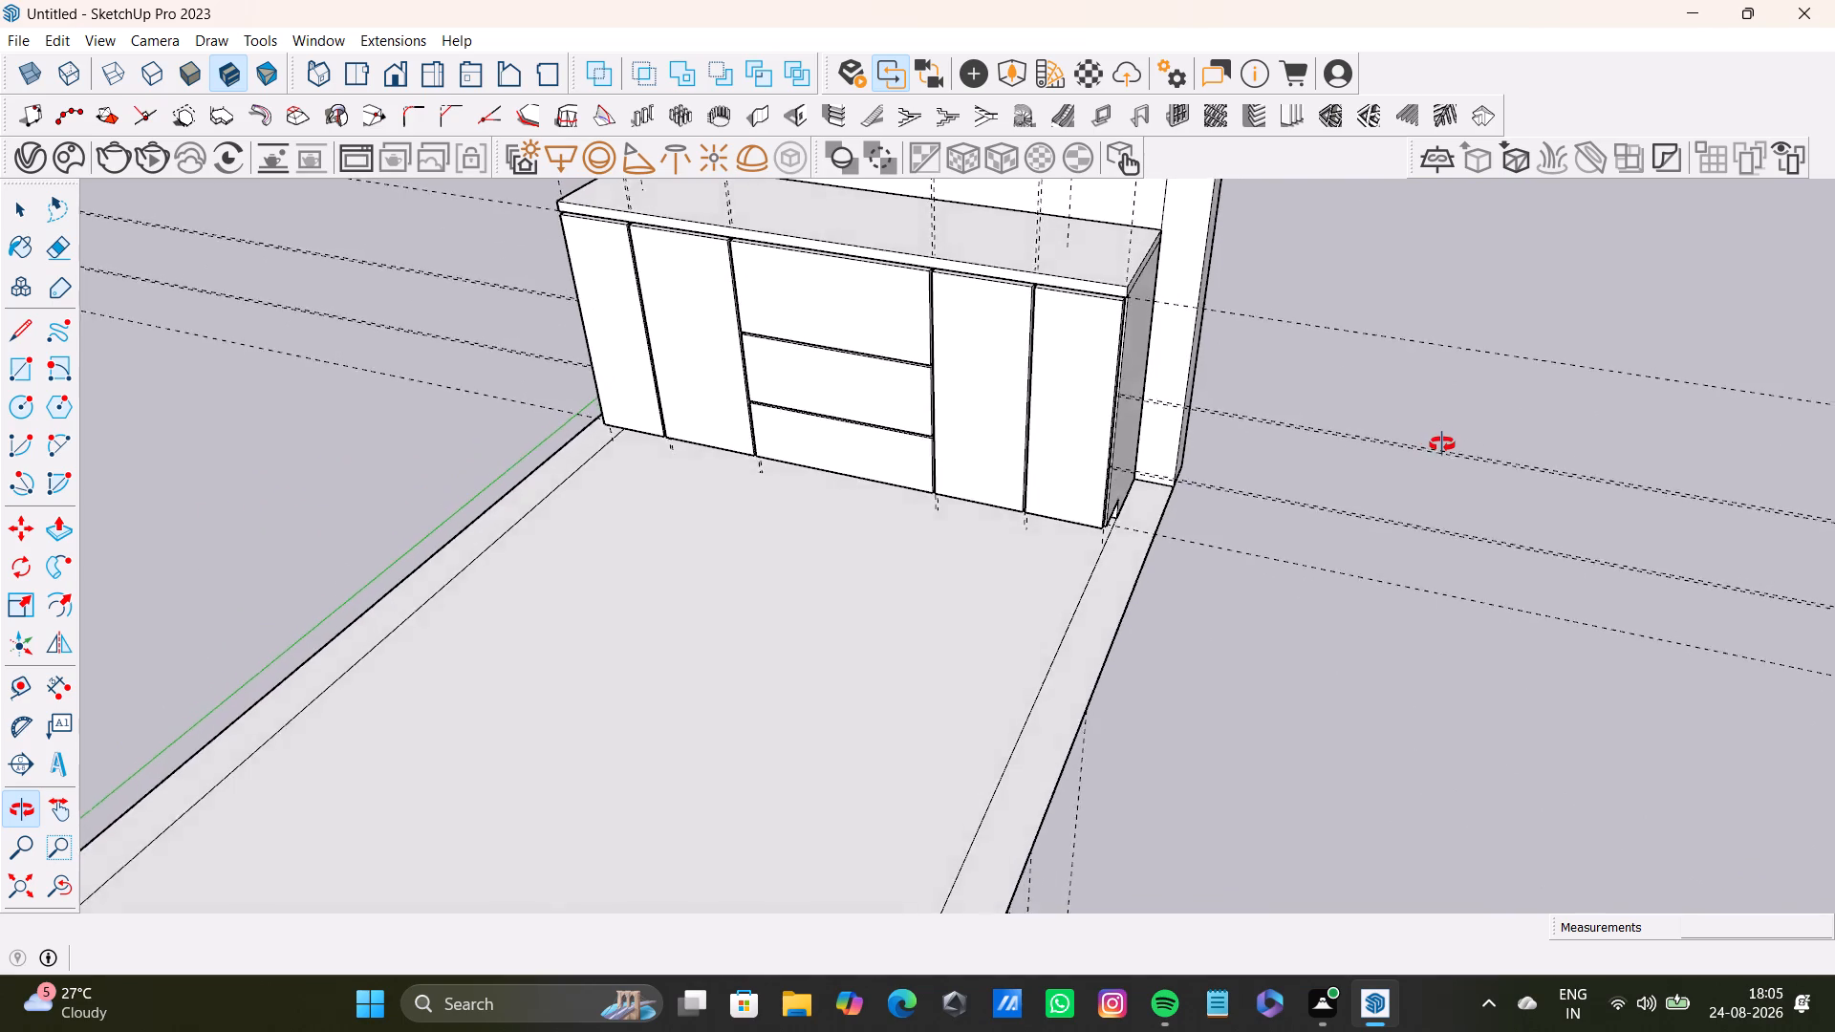
pyautogui.moveTo(1442, 444); pyautogui.dragTo(1834, 543, button='middle')
pyautogui.scroll(4, 898, 462)
pyautogui.keyDown('shift'); pyautogui.moveTo(900, 457); pyautogui.dragTo(622, 503, button='middle'); pyautogui.keyUp('shift')
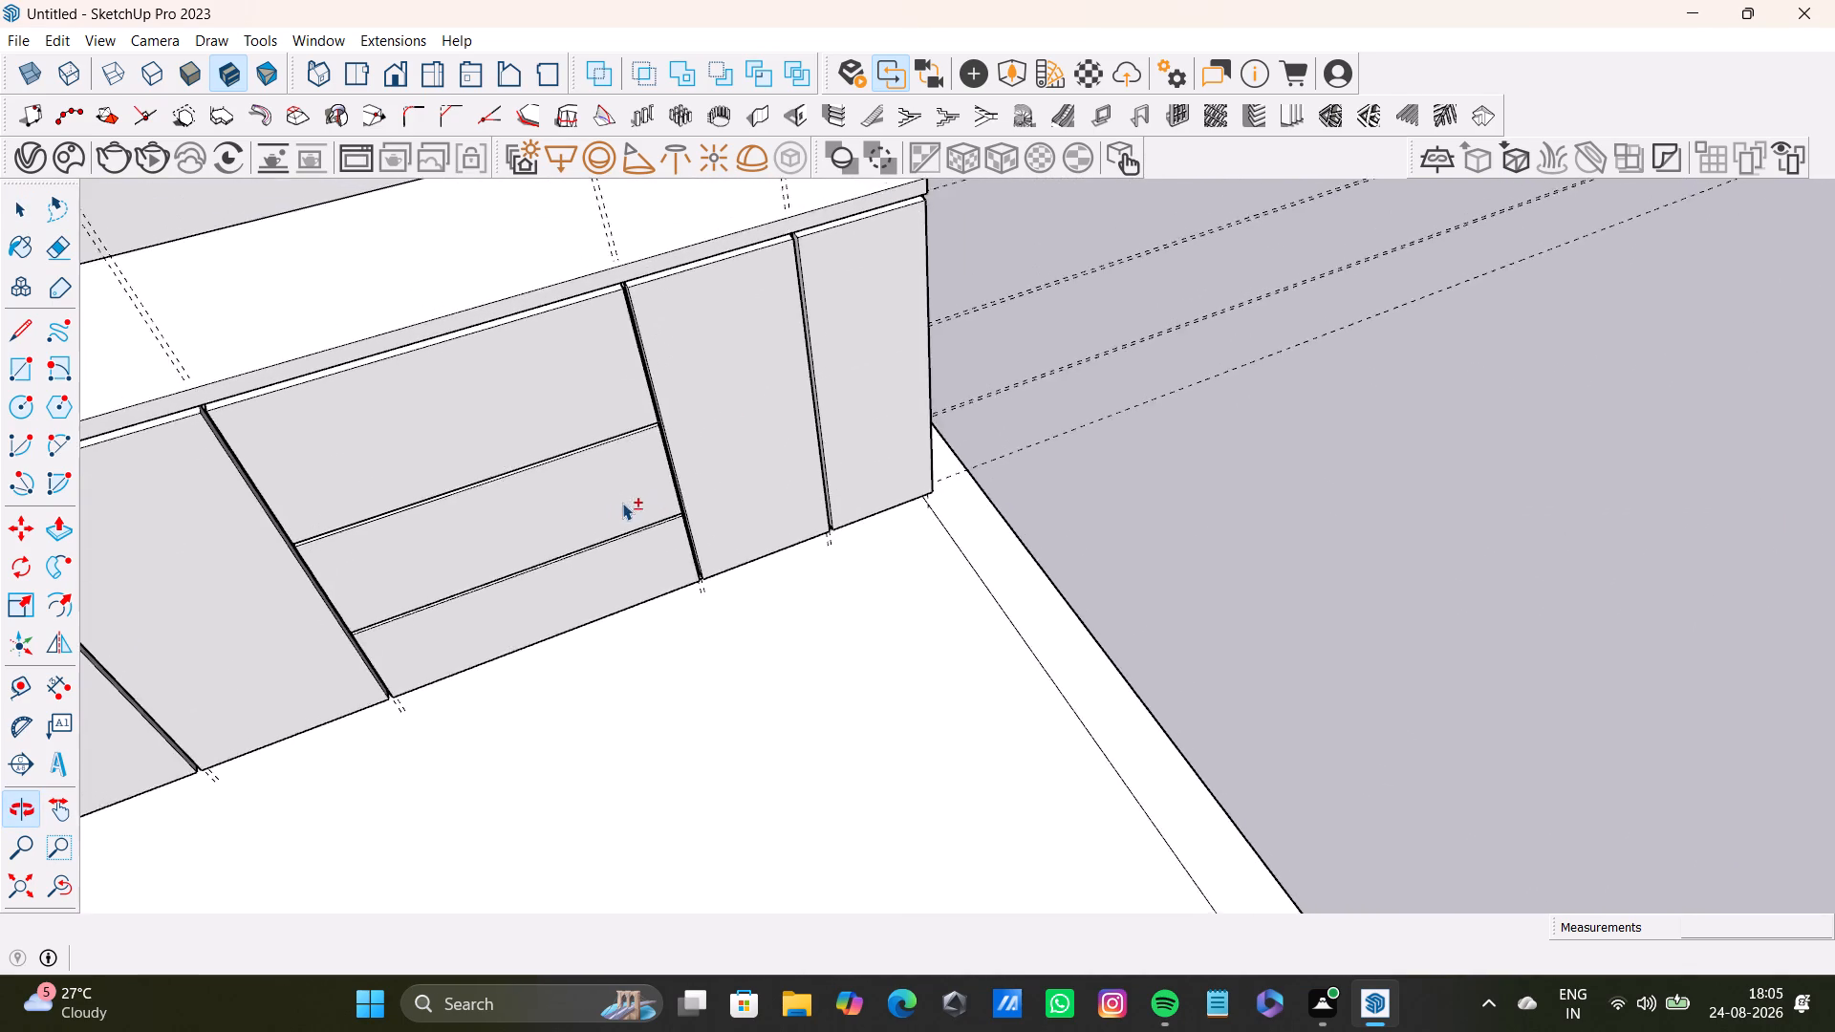
pyautogui.keyDown('shift'); pyautogui.moveTo(622, 503); pyautogui.dragTo(623, 502, button='middle'); pyautogui.keyUp('shift')
pyautogui.moveTo(621, 503); pyautogui.dragTo(1082, 737, button='middle')
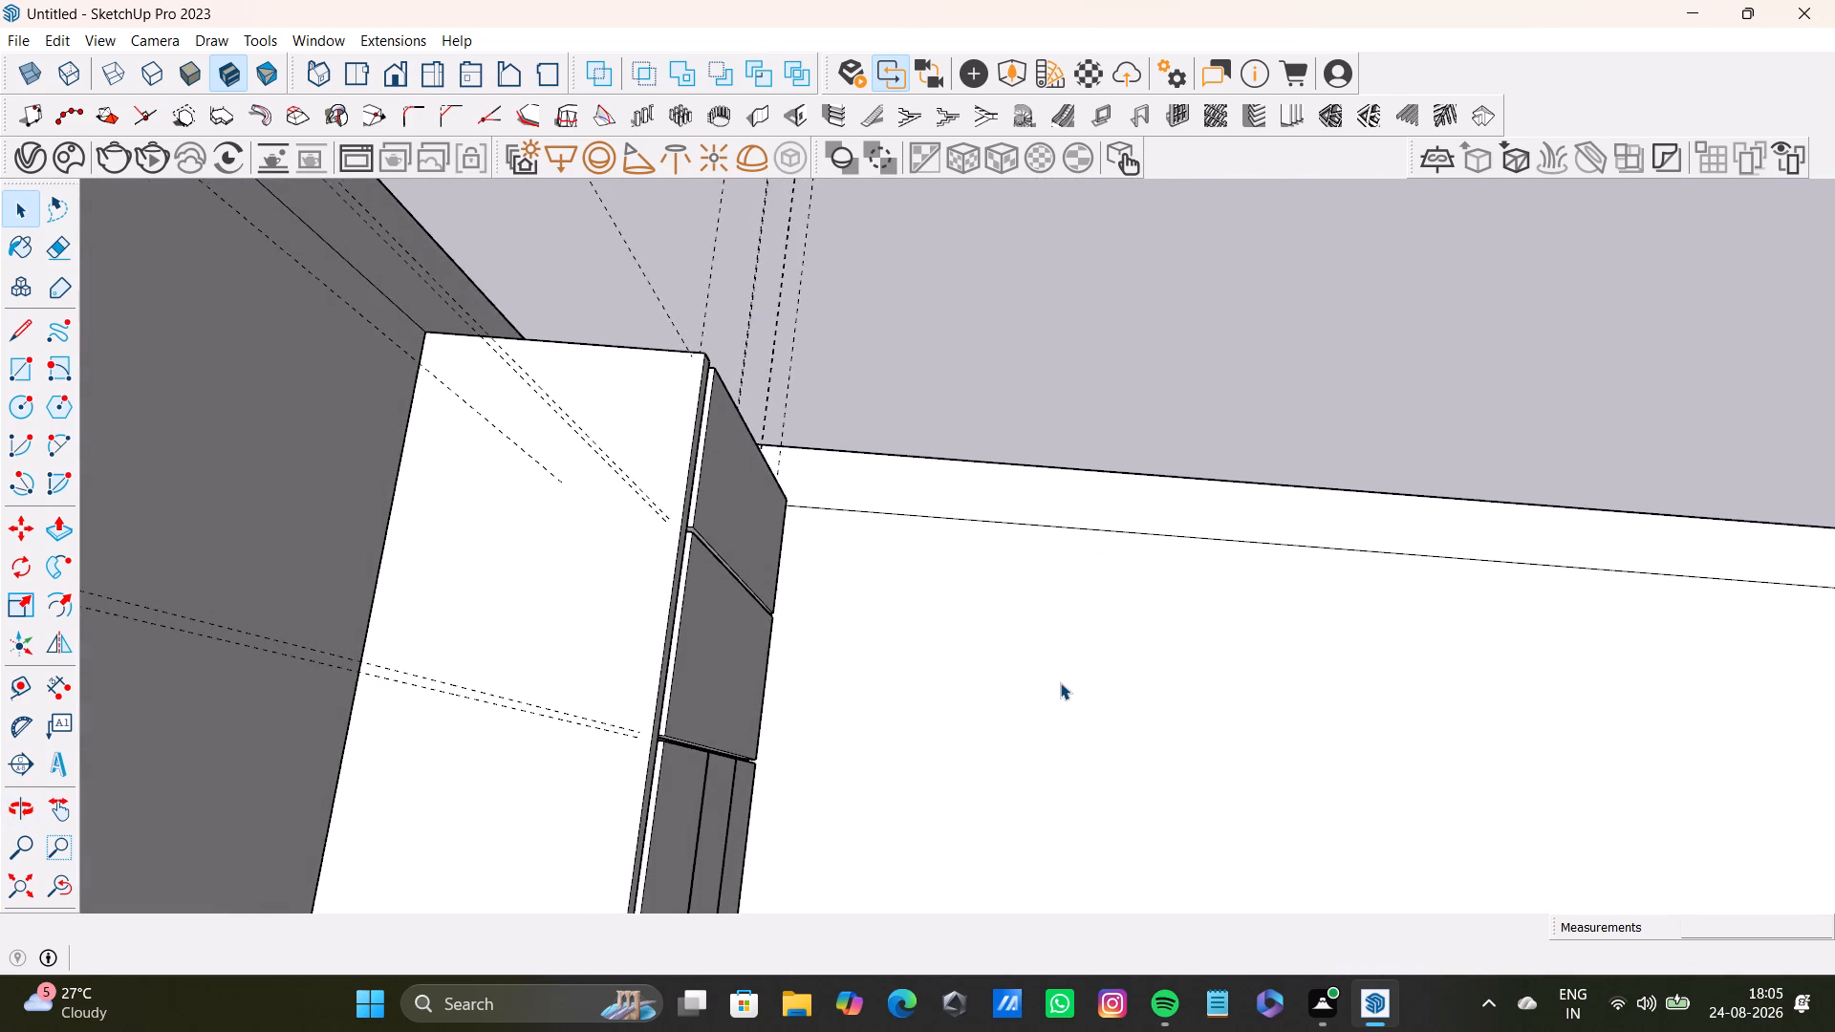
pyautogui.scroll(-3, 1056, 671)
pyautogui.moveTo(1050, 639); pyautogui.dragTo(714, 554, button='middle')
pyautogui.moveTo(745, 567); pyautogui.dragTo(632, 350, button='middle')
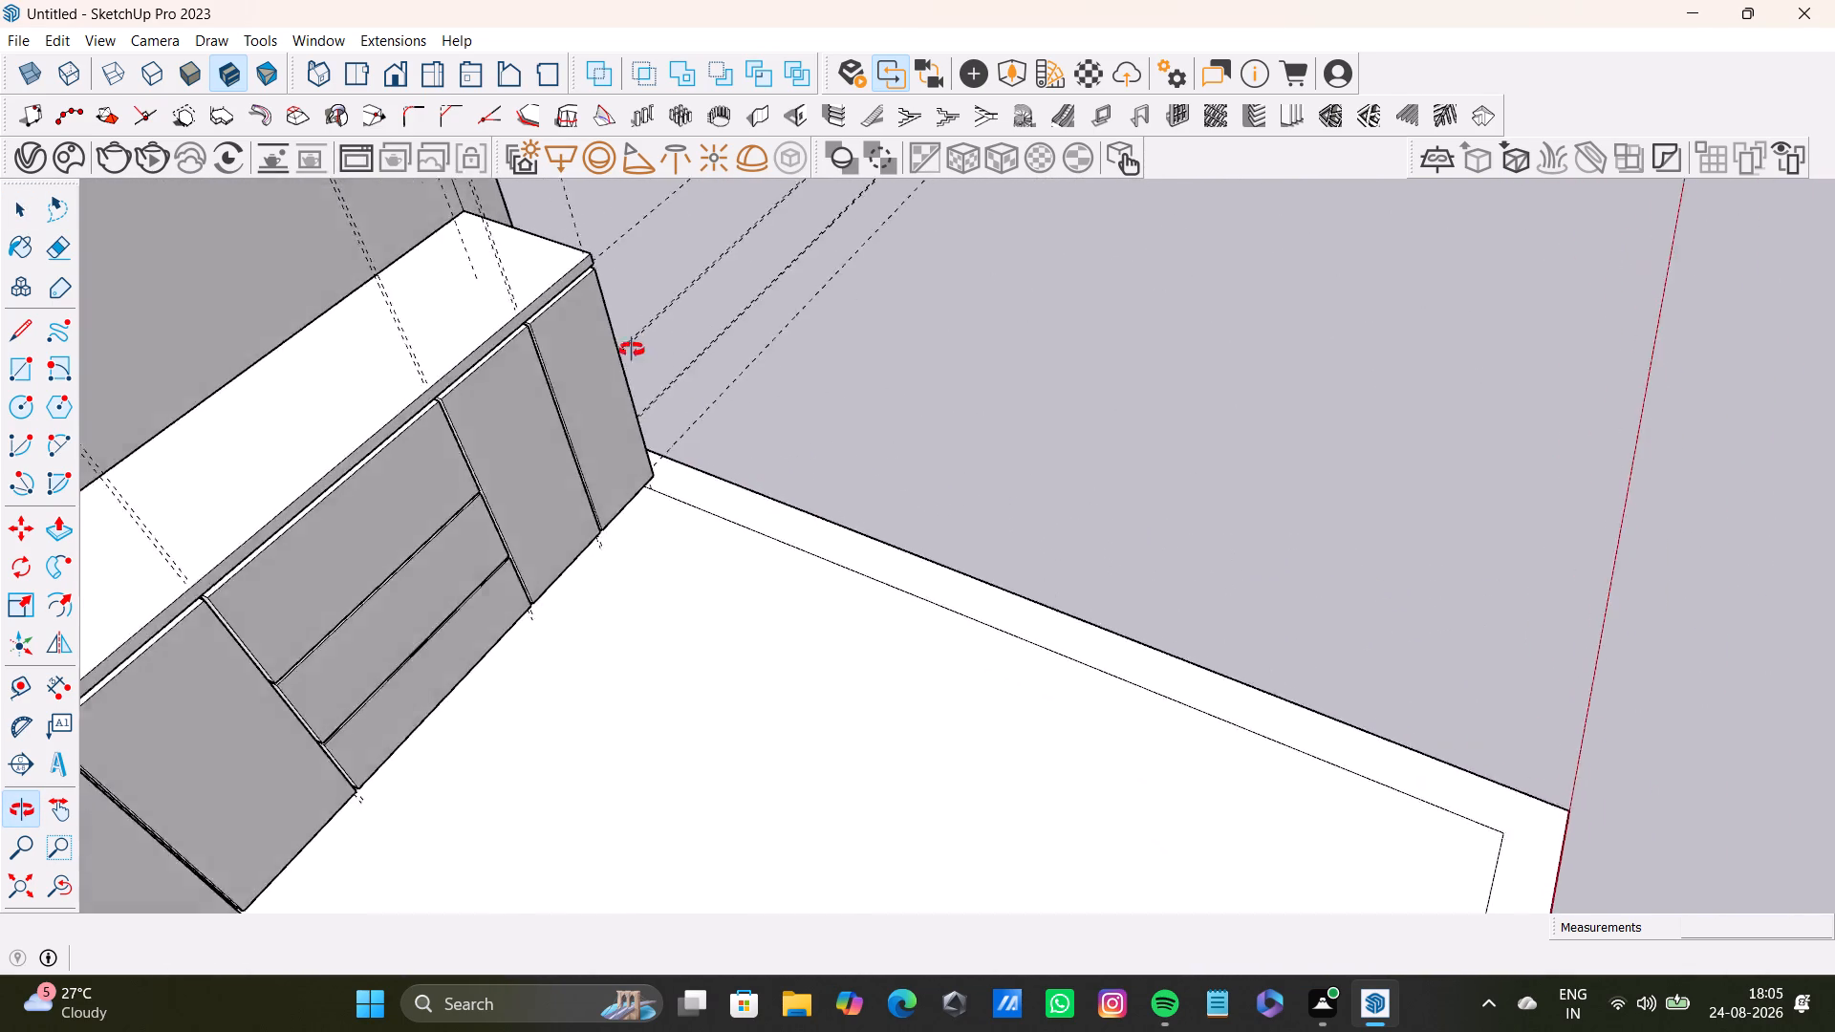
pyautogui.moveTo(632, 350); pyautogui.dragTo(268, 233, button='middle')
pyautogui.scroll(-4, 594, 354)
pyautogui.keyDown('shift'); pyautogui.moveTo(586, 355); pyautogui.dragTo(853, 690, button='middle'); pyautogui.keyUp('shift')
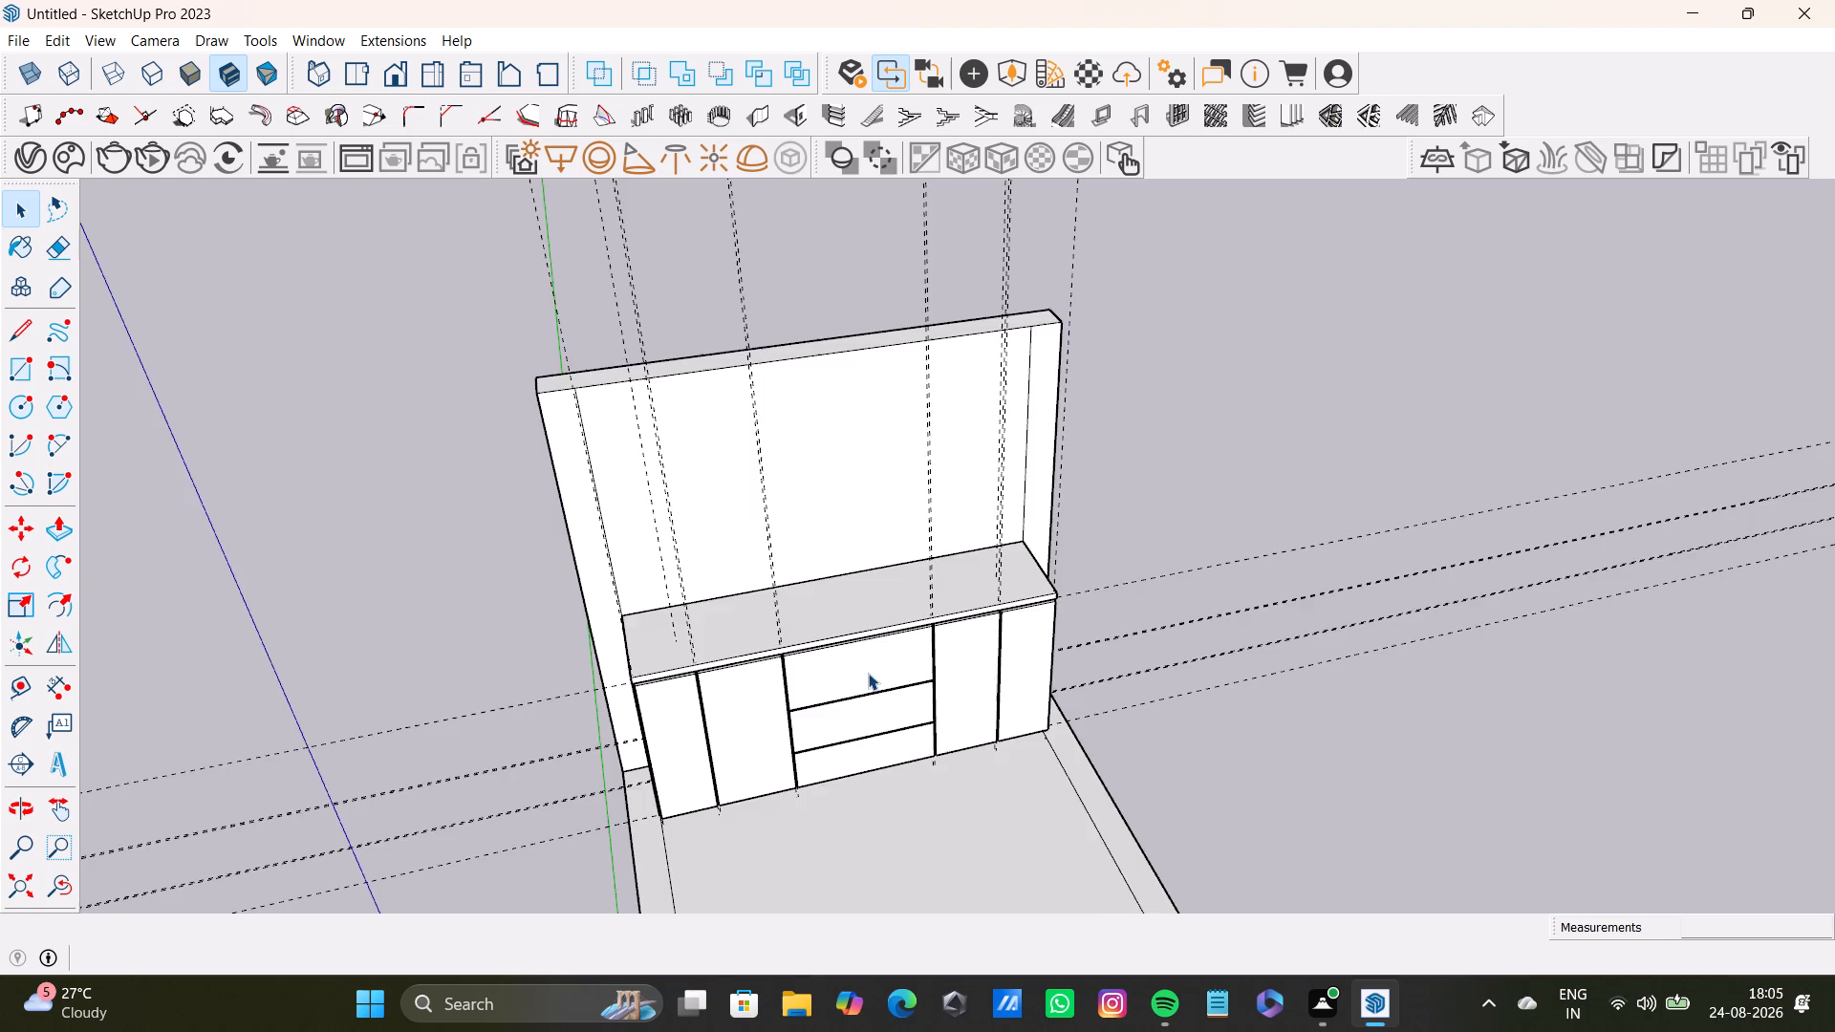
pyautogui.moveTo(796, 649); pyautogui.dragTo(941, 542, button='middle')
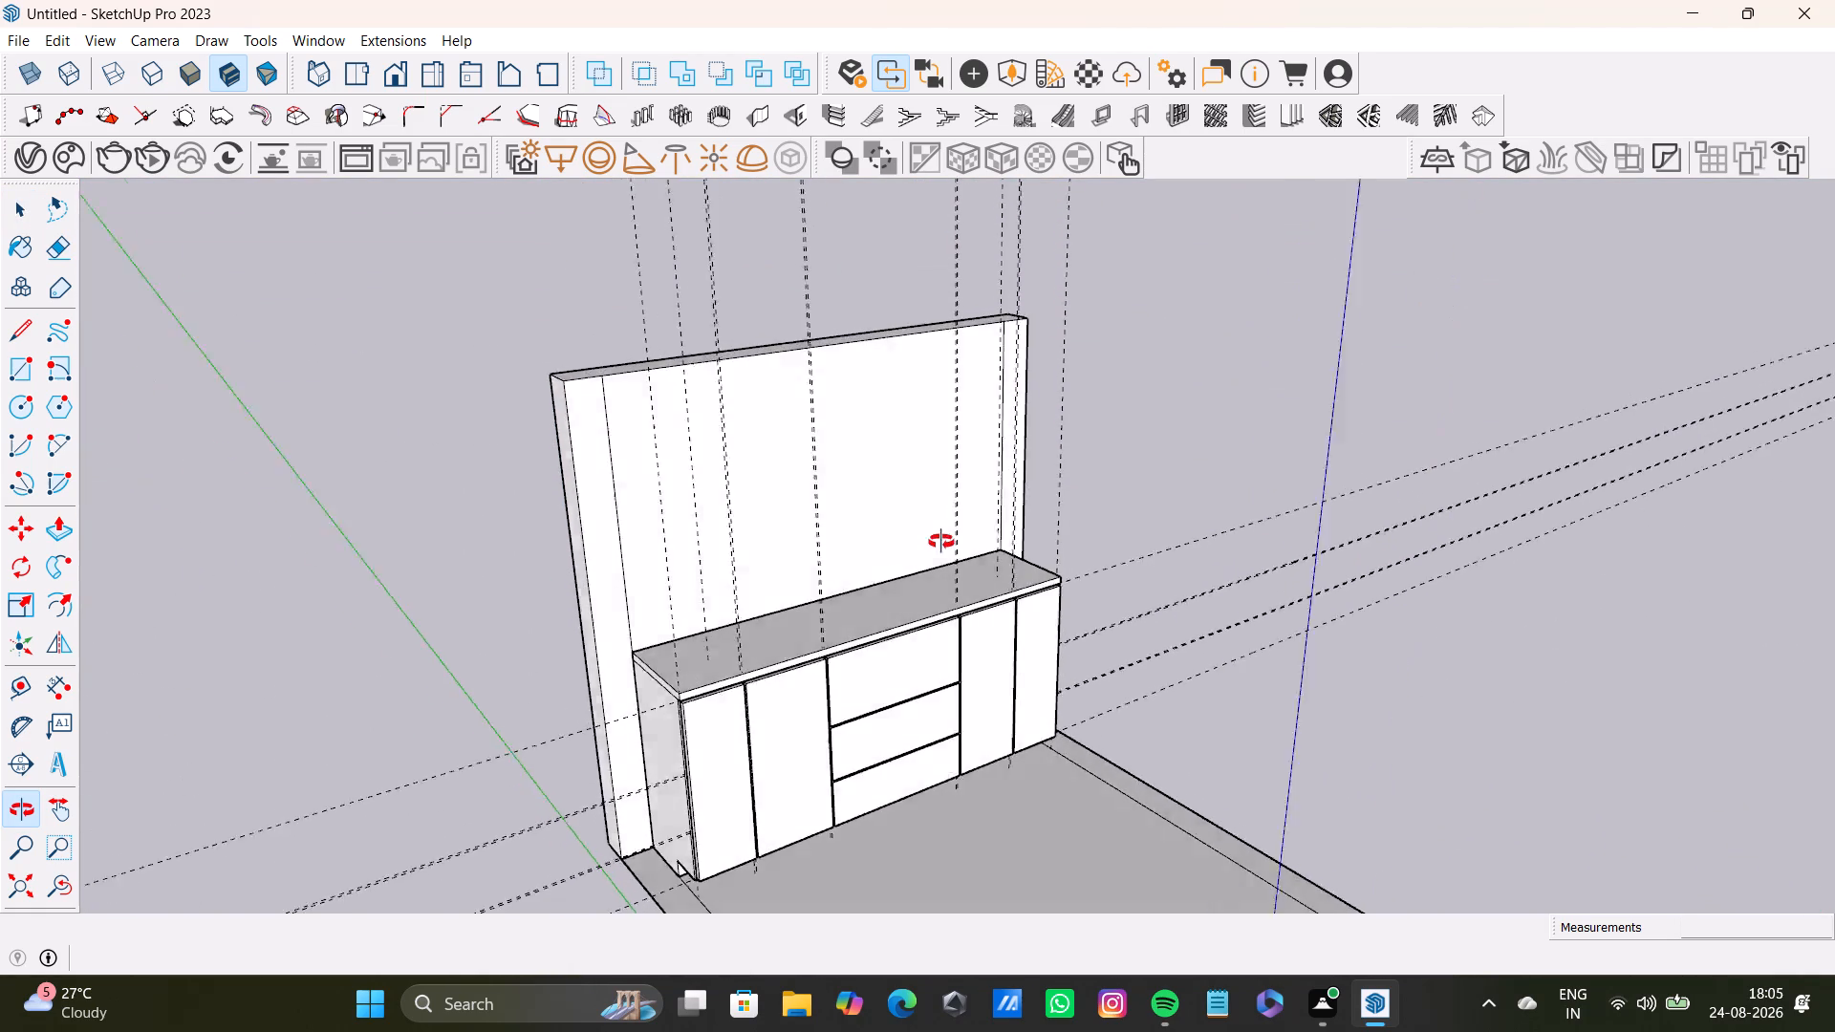
pyautogui.moveTo(941, 542); pyautogui.dragTo(816, 575, button='middle')
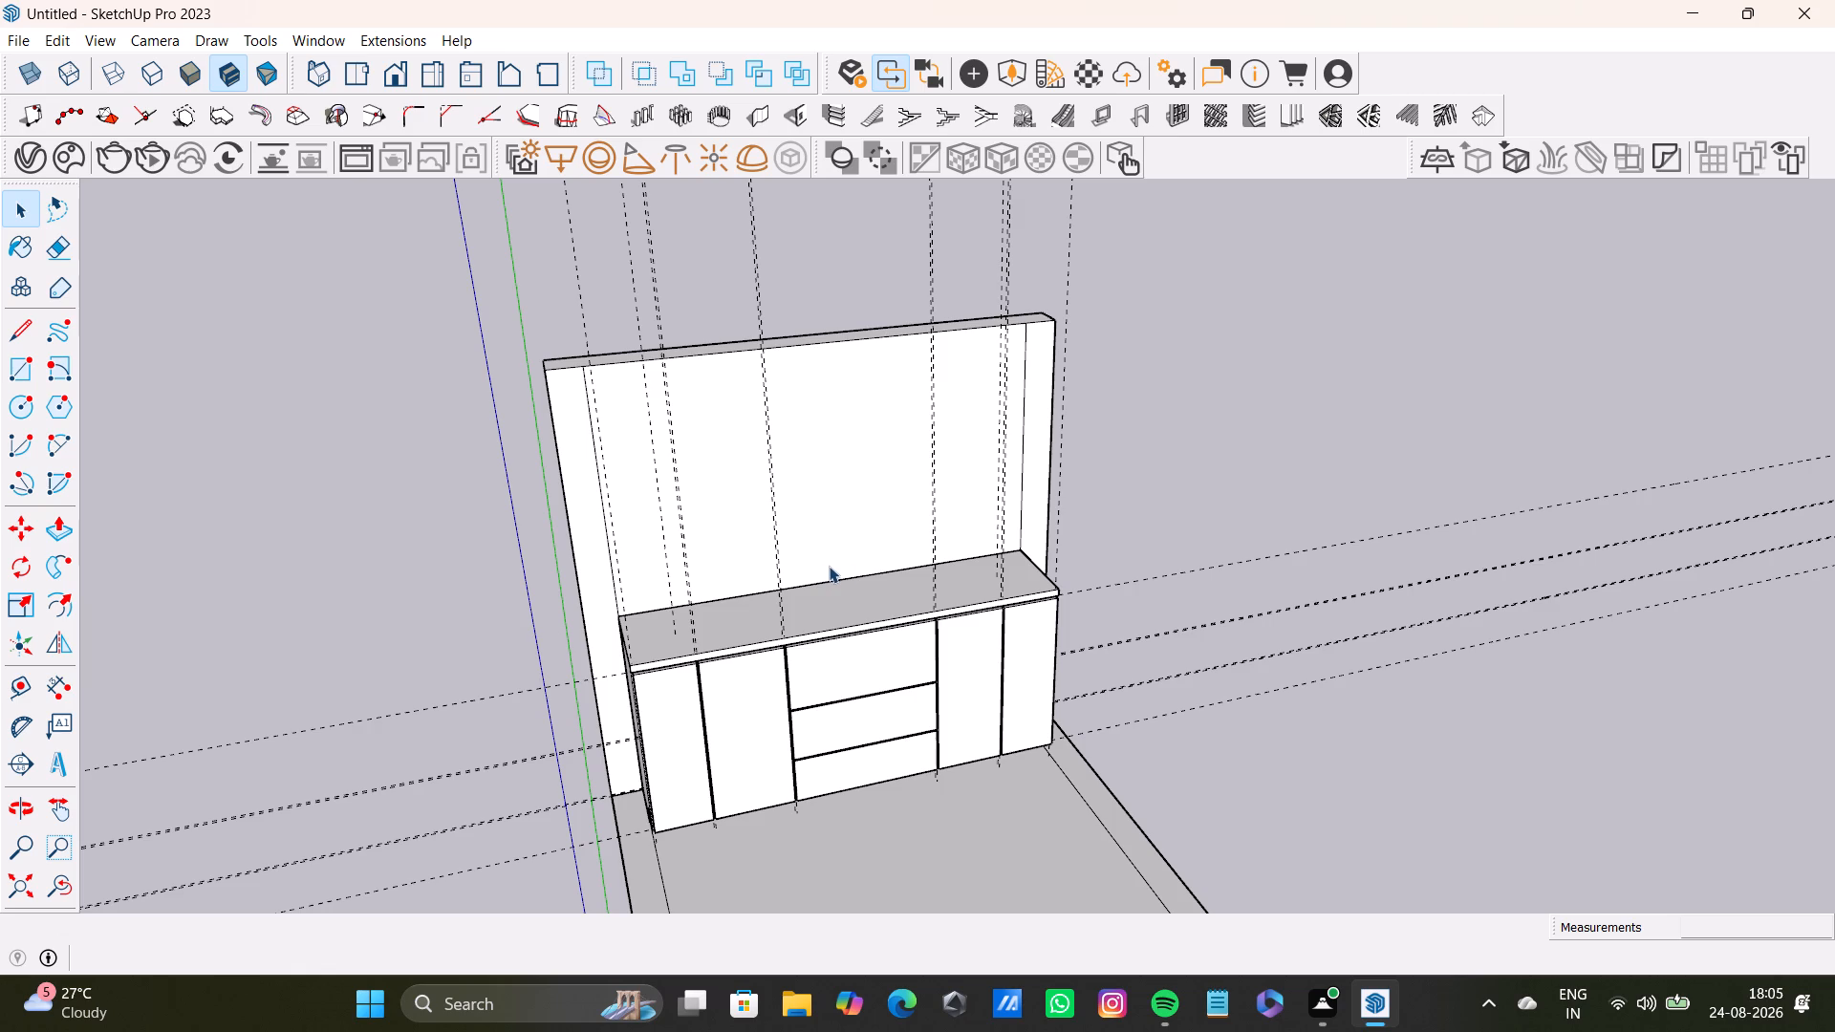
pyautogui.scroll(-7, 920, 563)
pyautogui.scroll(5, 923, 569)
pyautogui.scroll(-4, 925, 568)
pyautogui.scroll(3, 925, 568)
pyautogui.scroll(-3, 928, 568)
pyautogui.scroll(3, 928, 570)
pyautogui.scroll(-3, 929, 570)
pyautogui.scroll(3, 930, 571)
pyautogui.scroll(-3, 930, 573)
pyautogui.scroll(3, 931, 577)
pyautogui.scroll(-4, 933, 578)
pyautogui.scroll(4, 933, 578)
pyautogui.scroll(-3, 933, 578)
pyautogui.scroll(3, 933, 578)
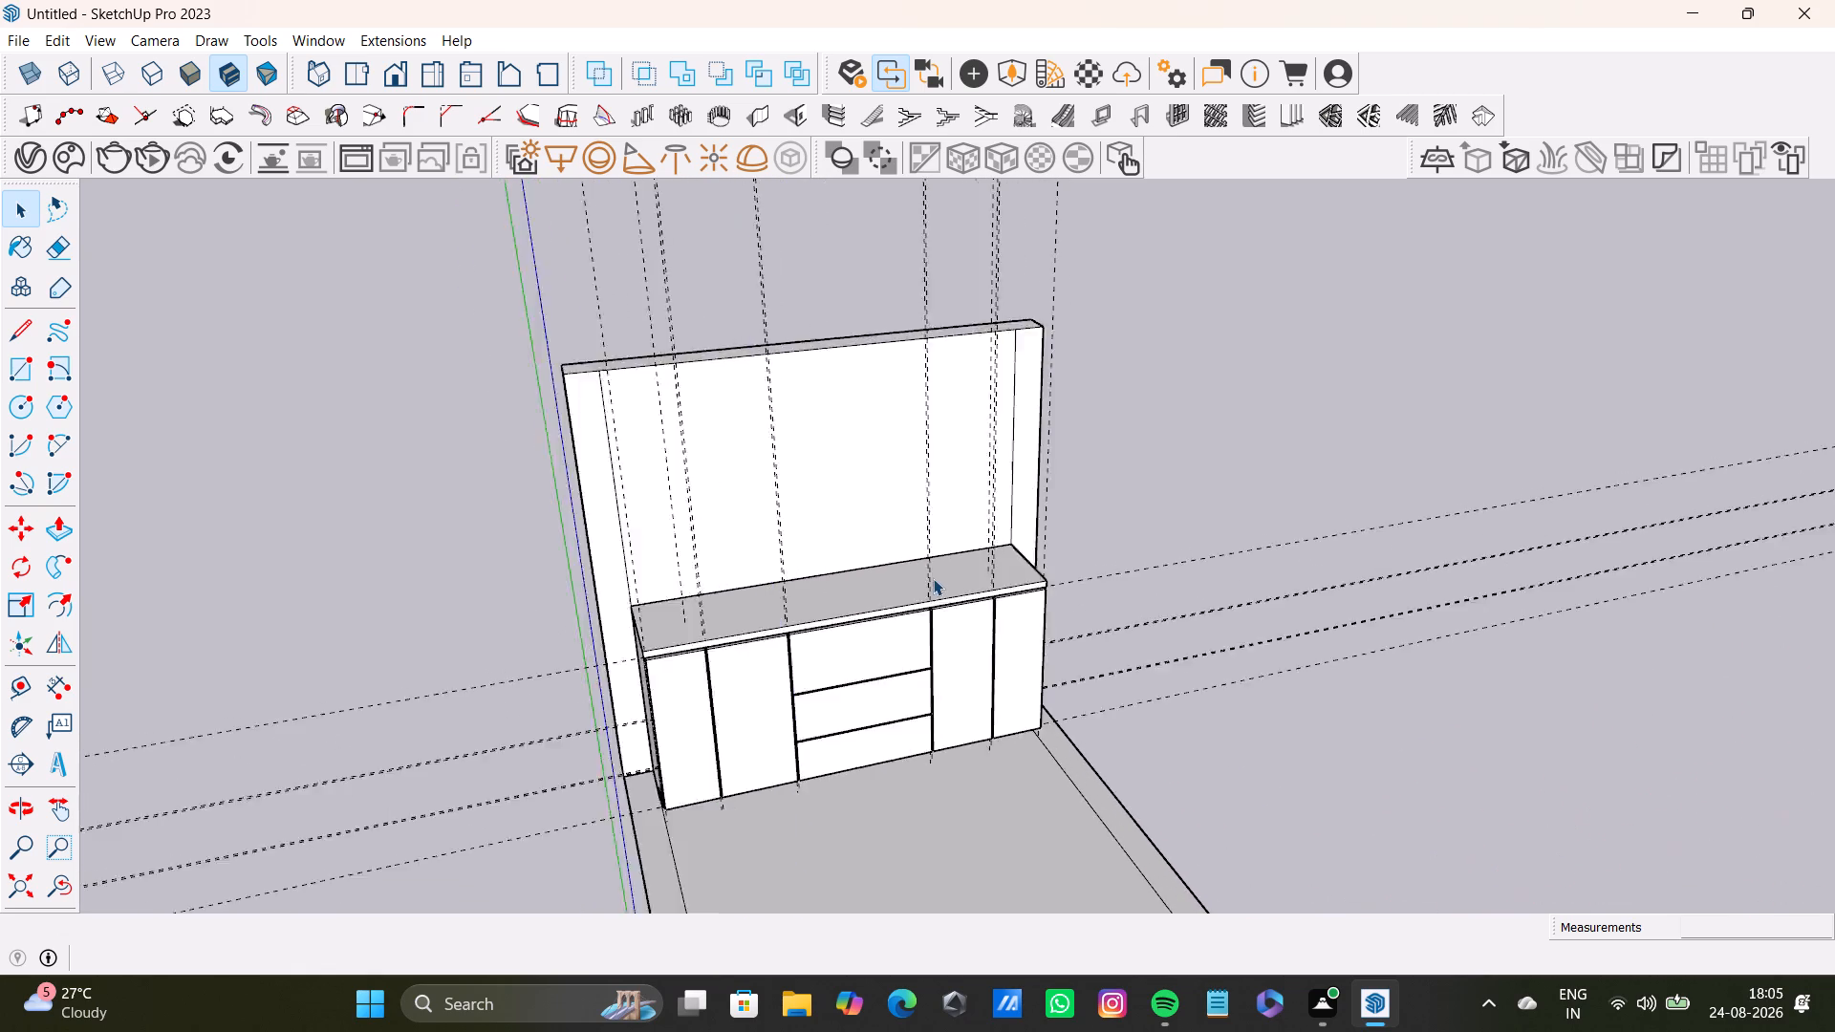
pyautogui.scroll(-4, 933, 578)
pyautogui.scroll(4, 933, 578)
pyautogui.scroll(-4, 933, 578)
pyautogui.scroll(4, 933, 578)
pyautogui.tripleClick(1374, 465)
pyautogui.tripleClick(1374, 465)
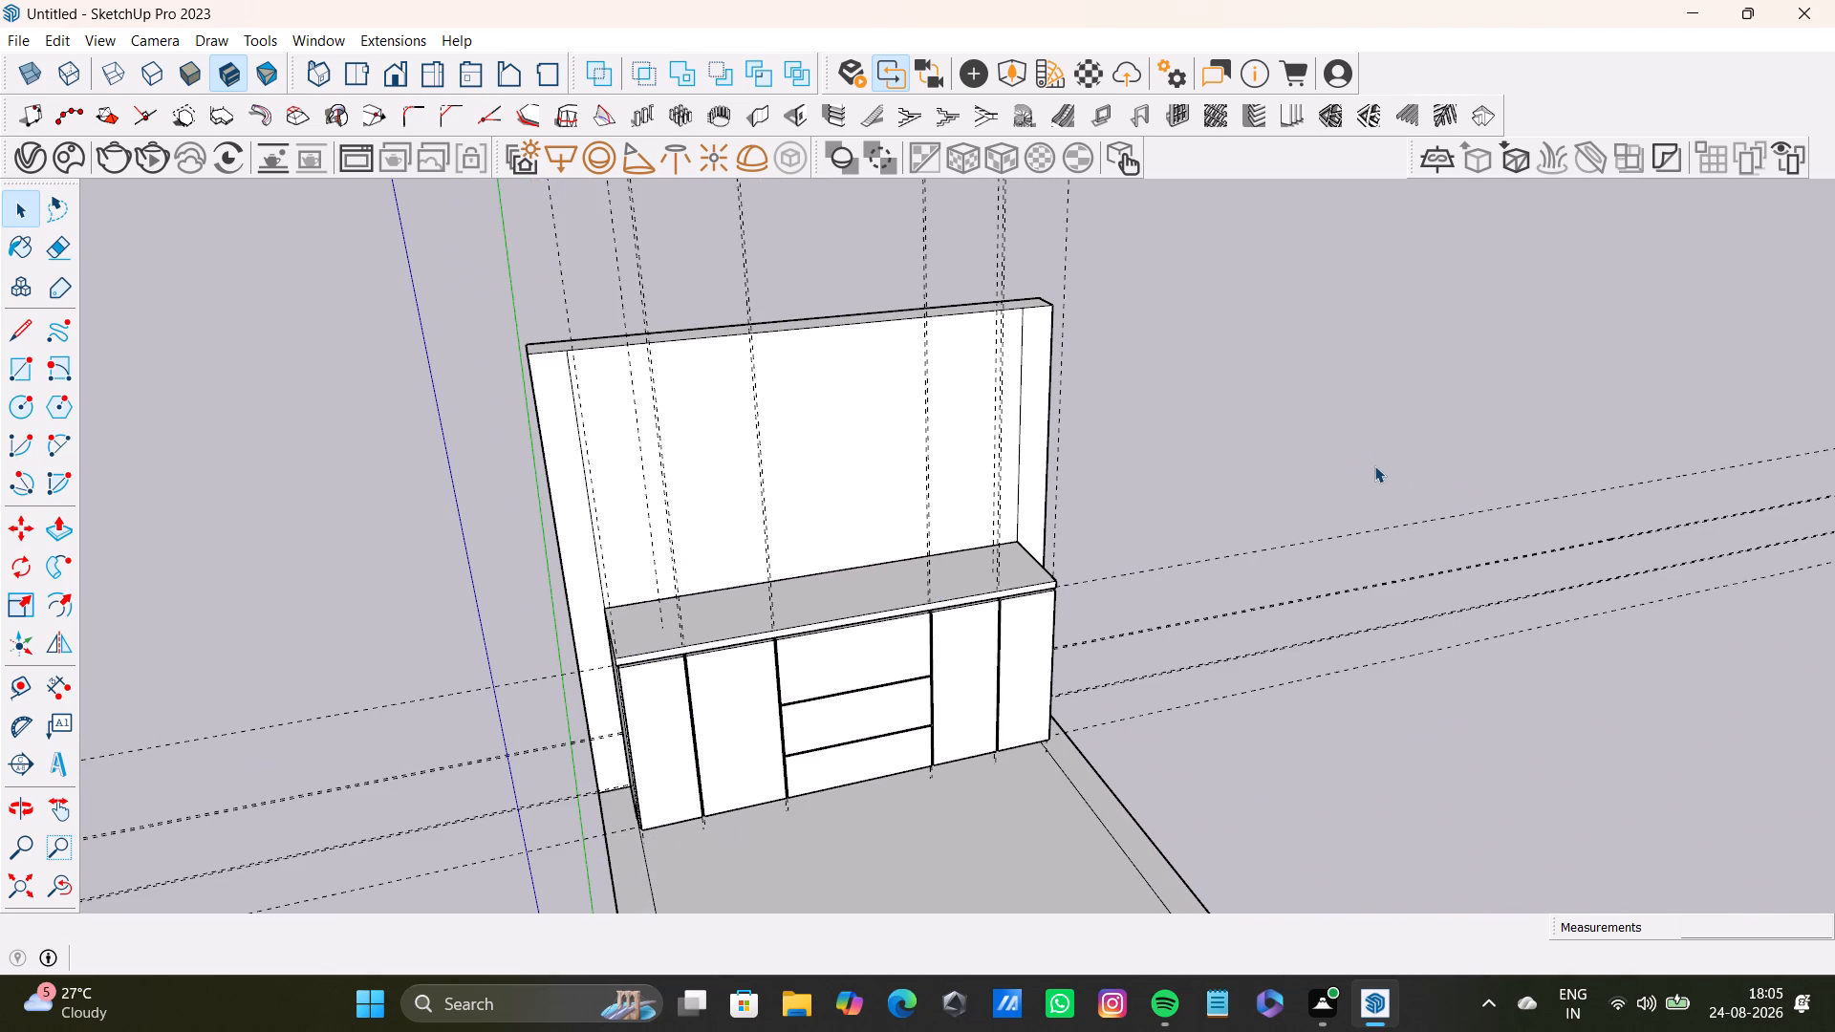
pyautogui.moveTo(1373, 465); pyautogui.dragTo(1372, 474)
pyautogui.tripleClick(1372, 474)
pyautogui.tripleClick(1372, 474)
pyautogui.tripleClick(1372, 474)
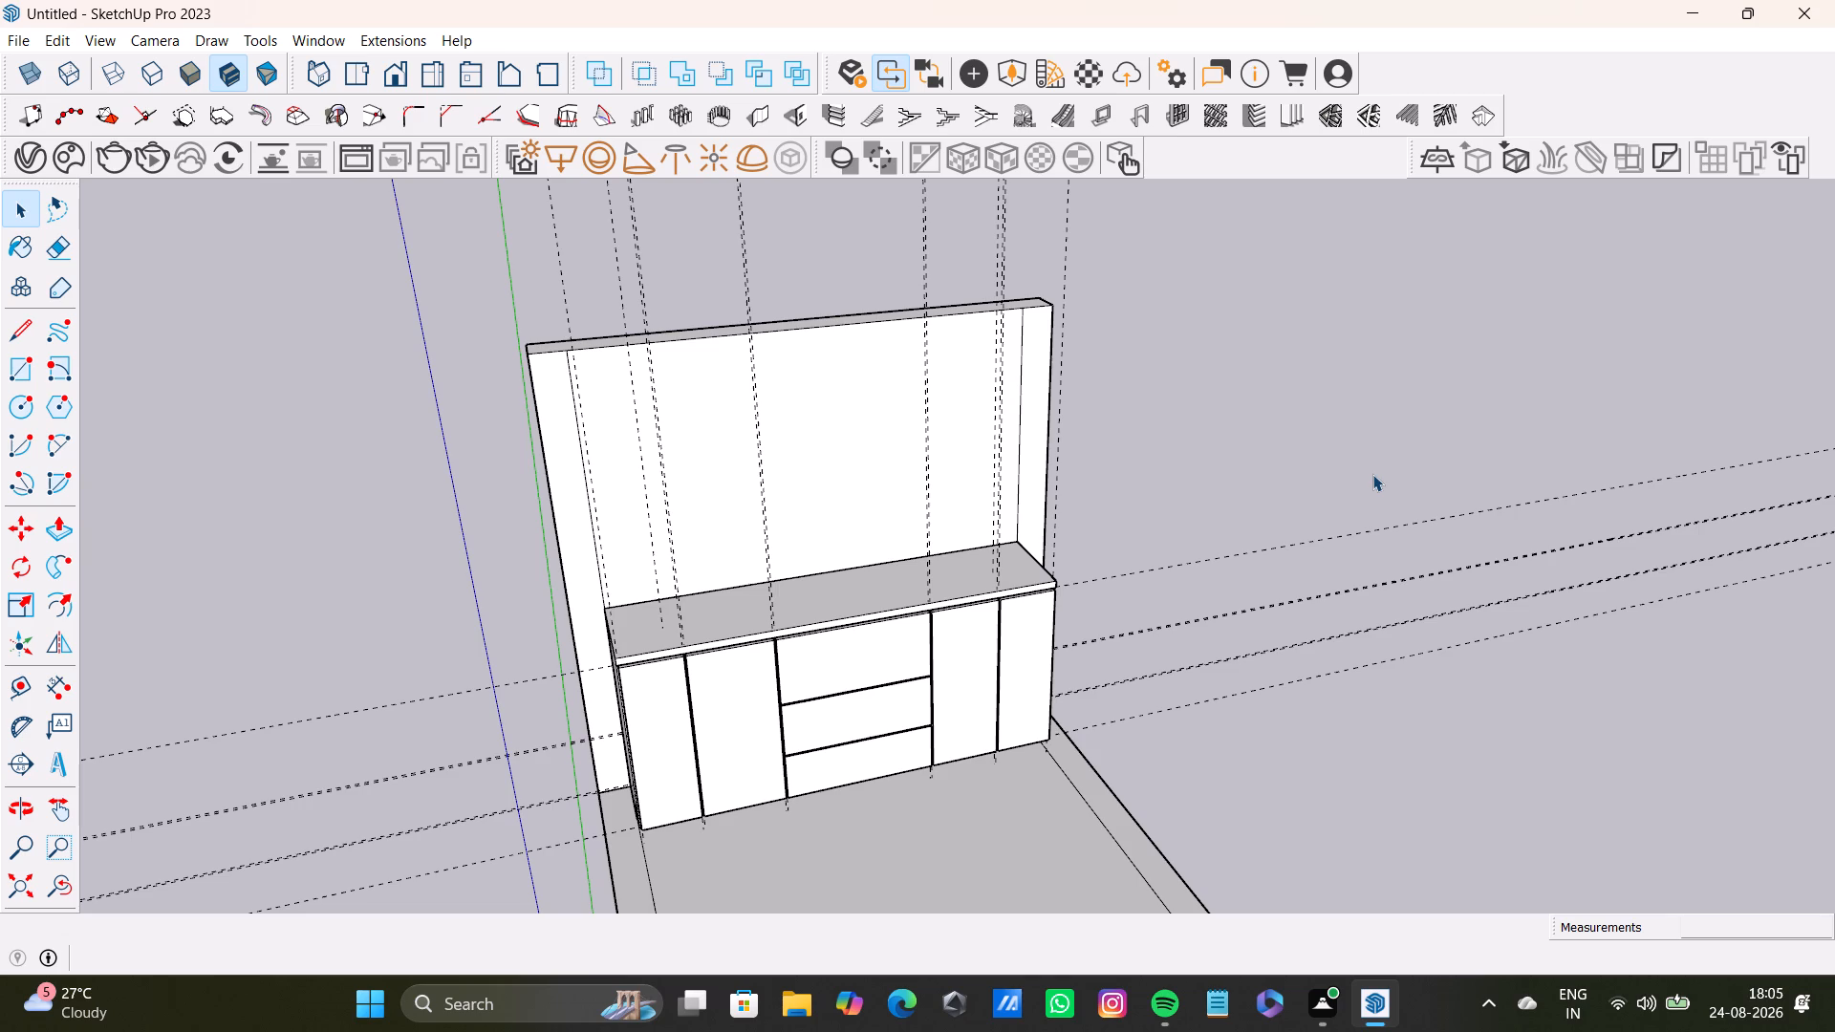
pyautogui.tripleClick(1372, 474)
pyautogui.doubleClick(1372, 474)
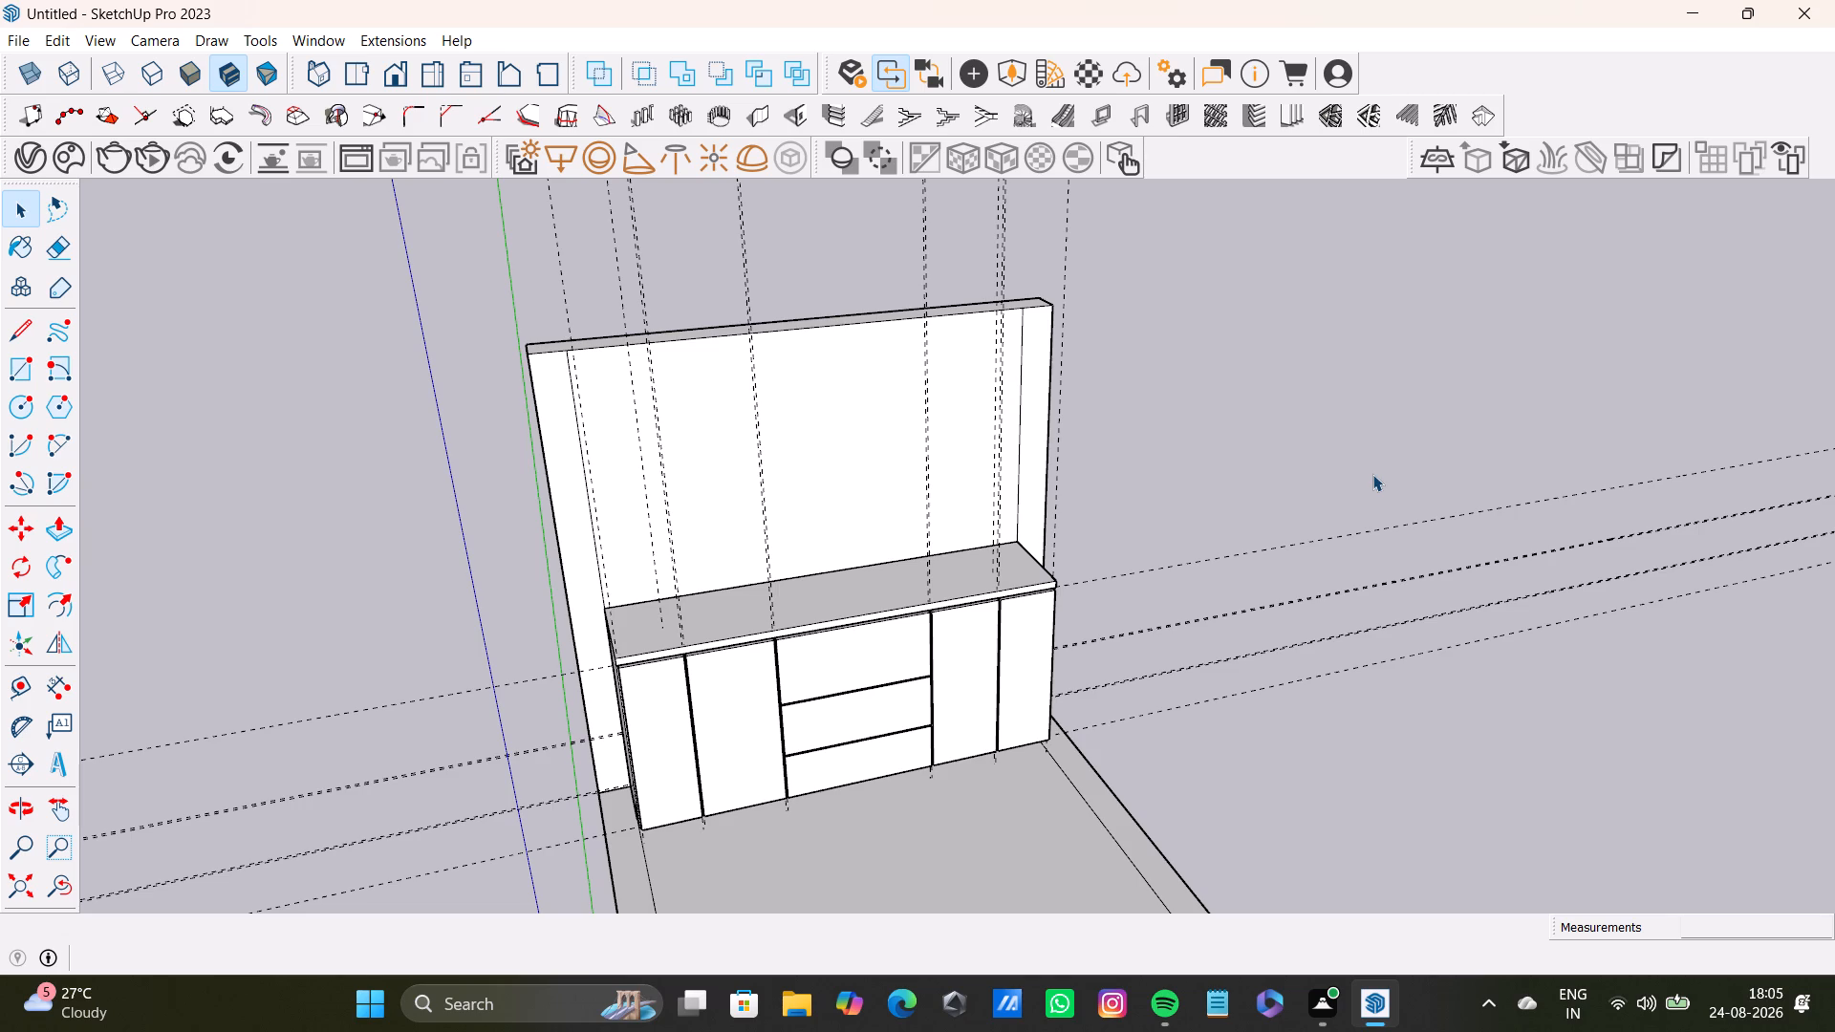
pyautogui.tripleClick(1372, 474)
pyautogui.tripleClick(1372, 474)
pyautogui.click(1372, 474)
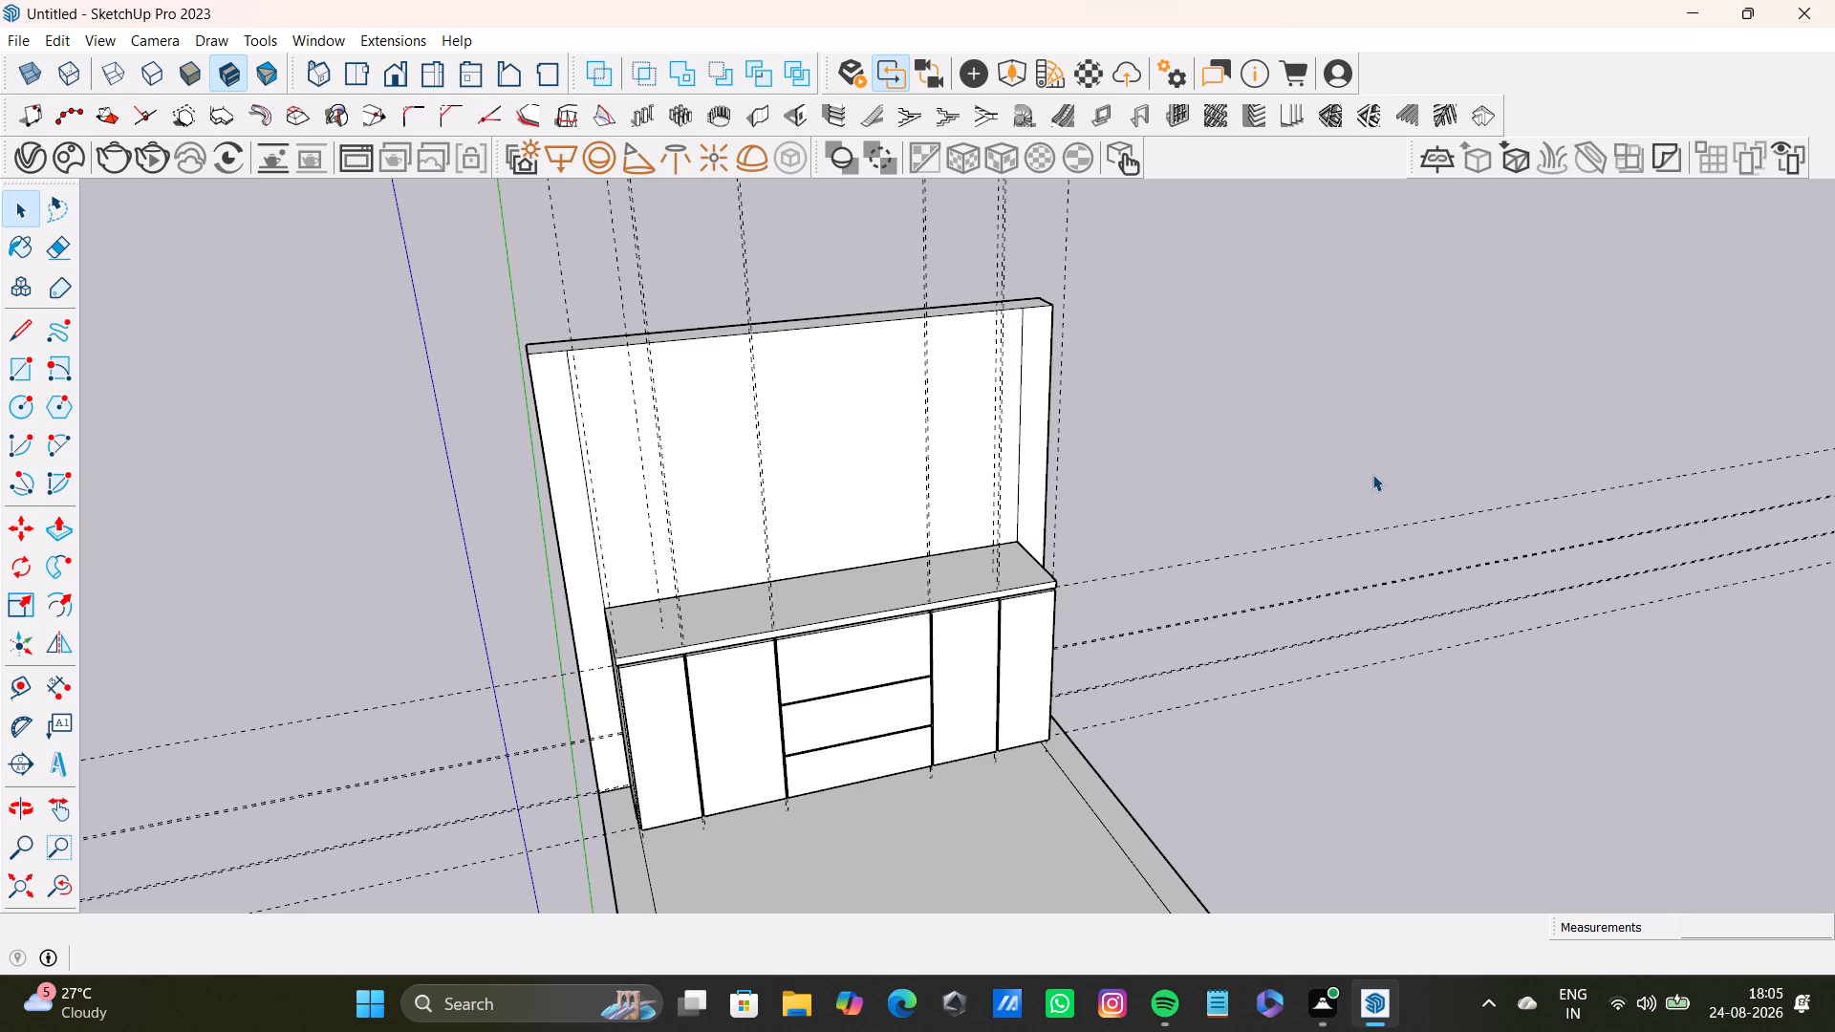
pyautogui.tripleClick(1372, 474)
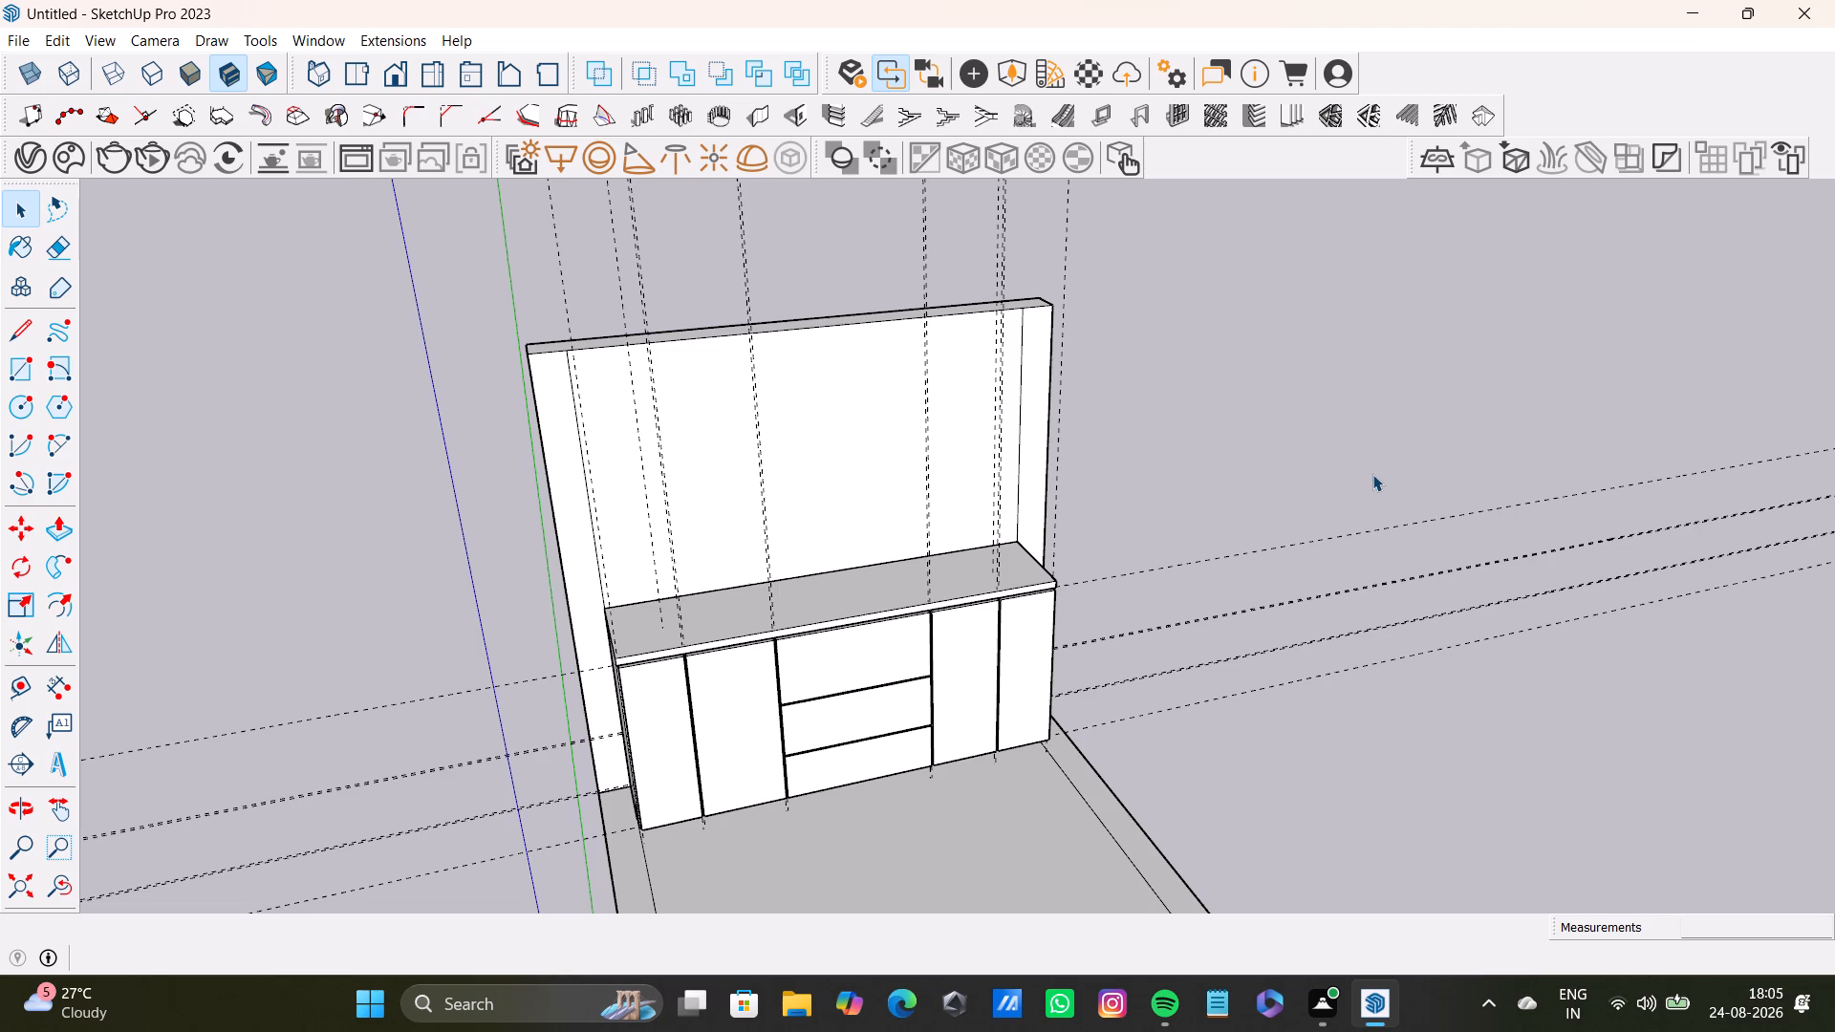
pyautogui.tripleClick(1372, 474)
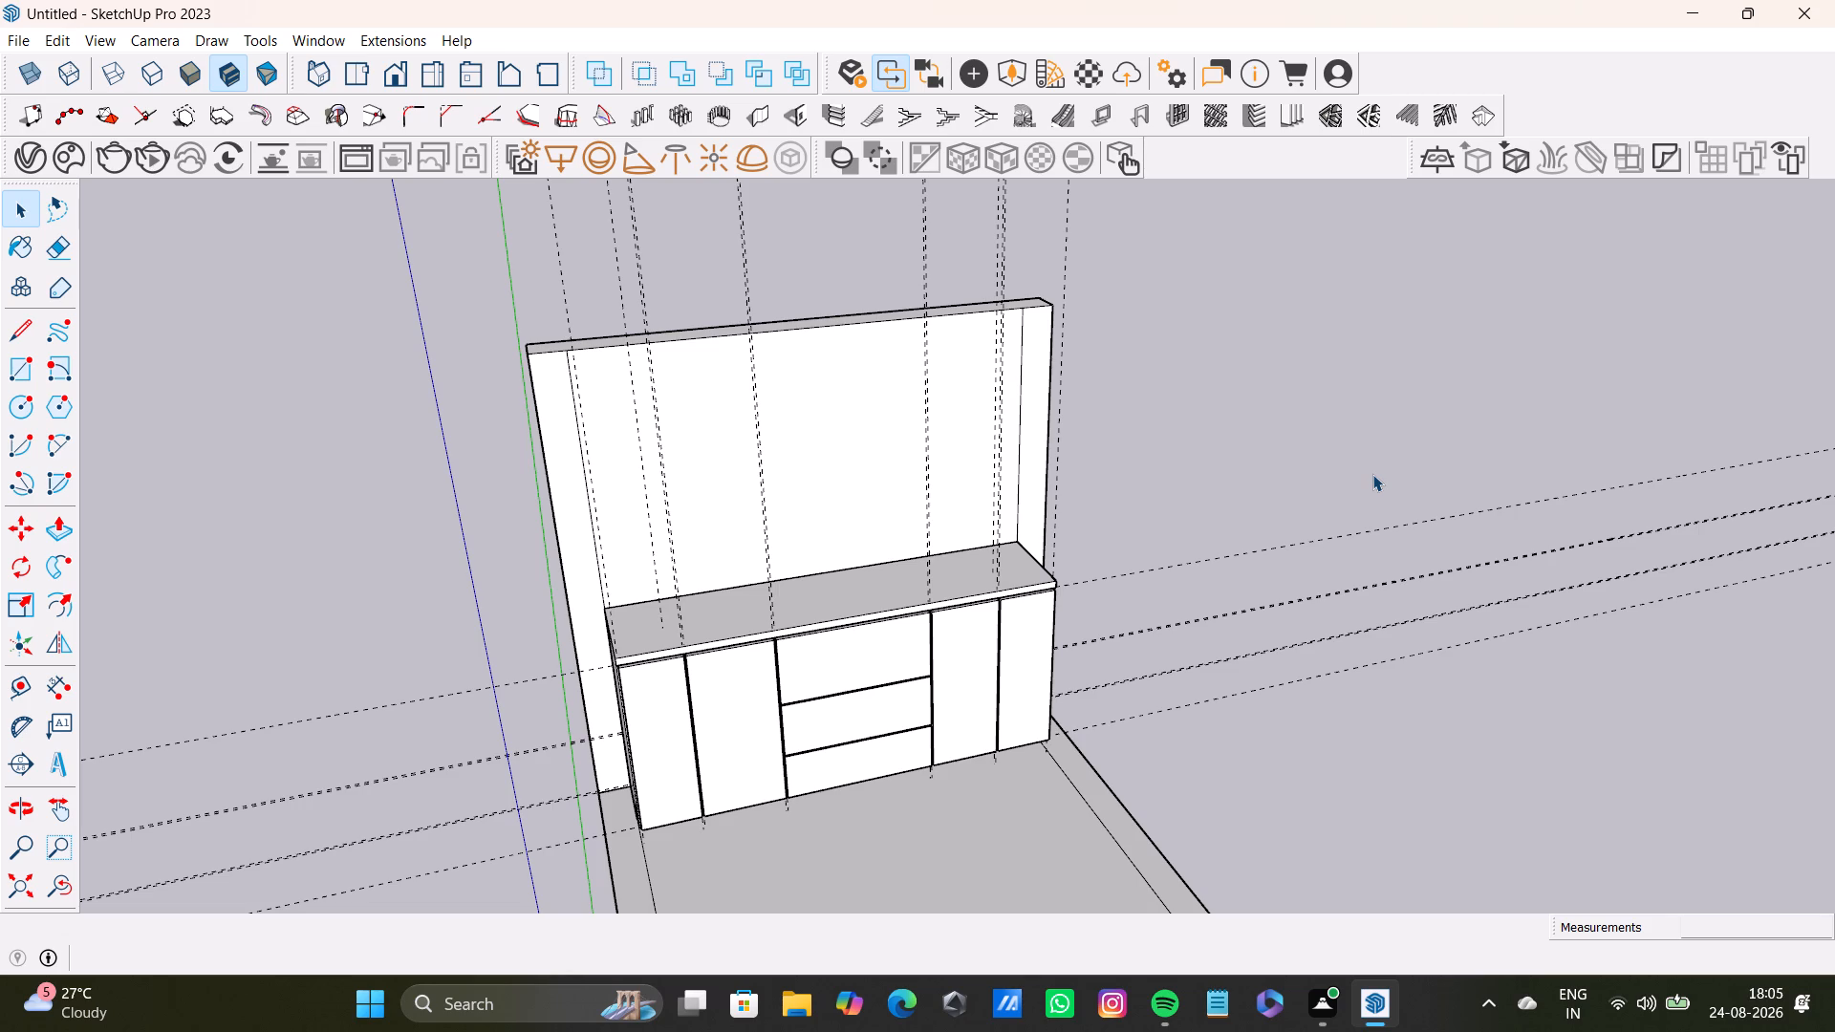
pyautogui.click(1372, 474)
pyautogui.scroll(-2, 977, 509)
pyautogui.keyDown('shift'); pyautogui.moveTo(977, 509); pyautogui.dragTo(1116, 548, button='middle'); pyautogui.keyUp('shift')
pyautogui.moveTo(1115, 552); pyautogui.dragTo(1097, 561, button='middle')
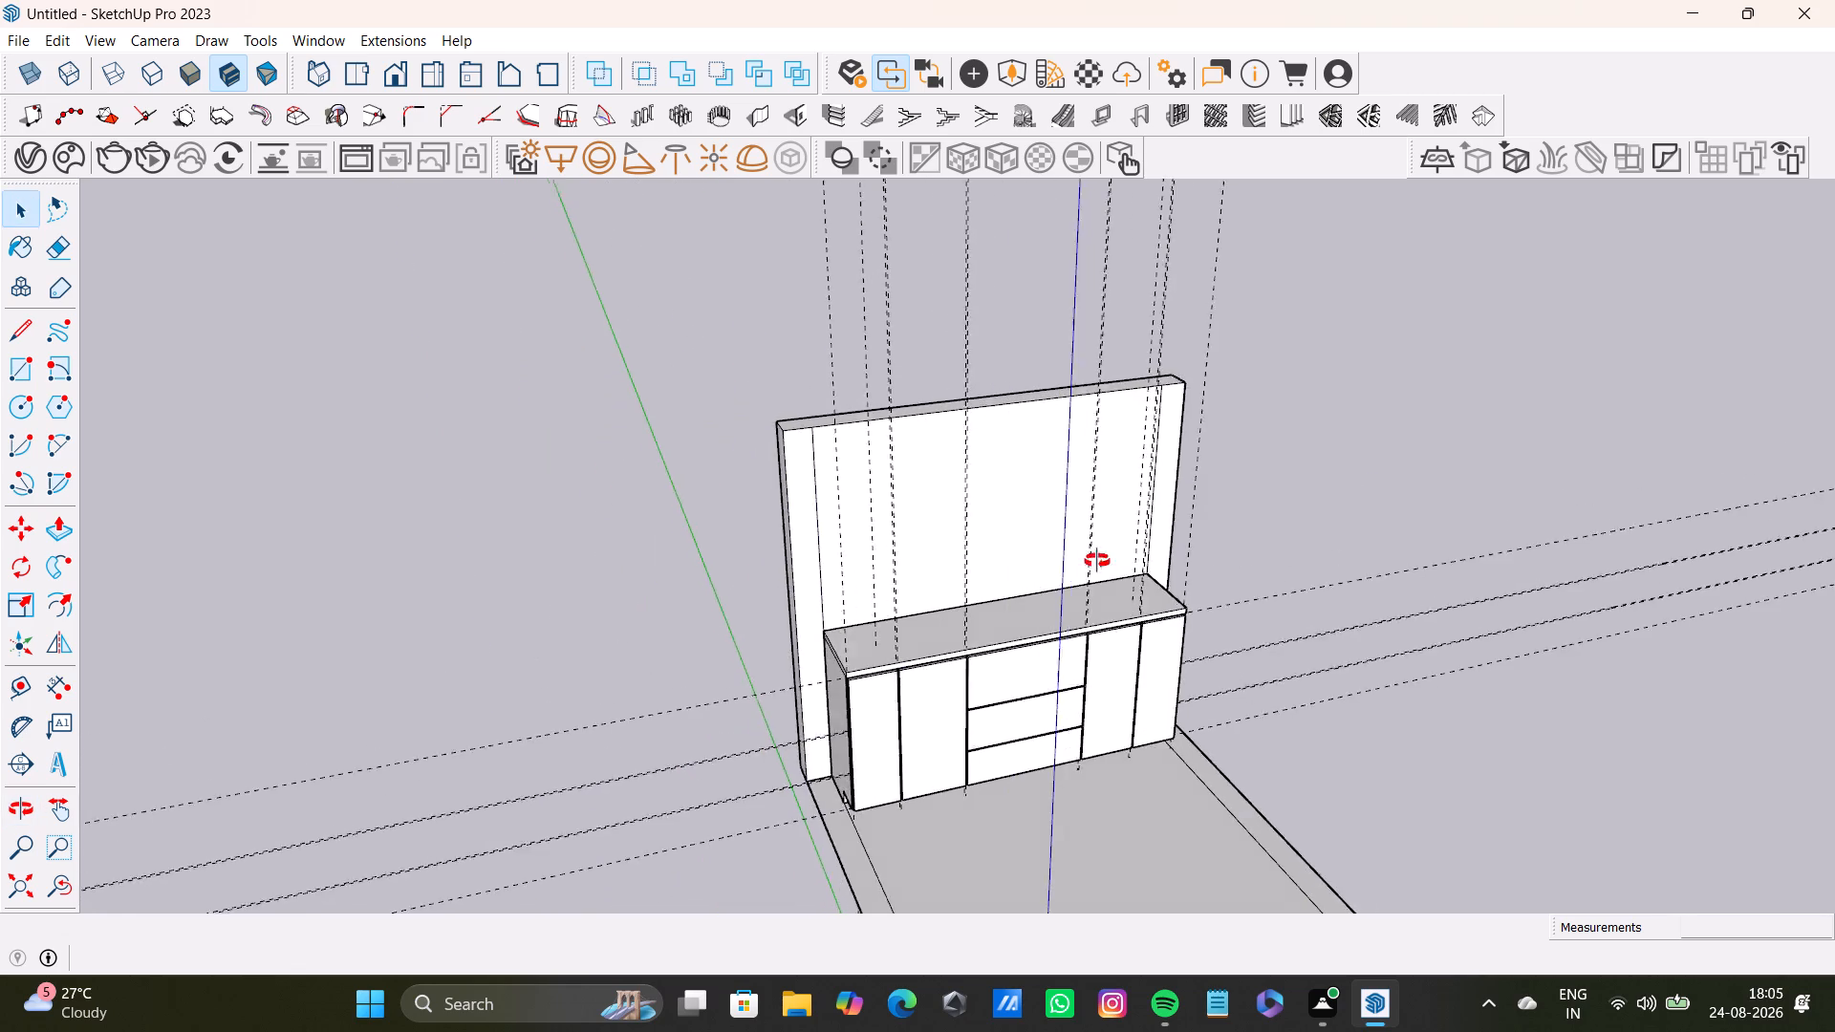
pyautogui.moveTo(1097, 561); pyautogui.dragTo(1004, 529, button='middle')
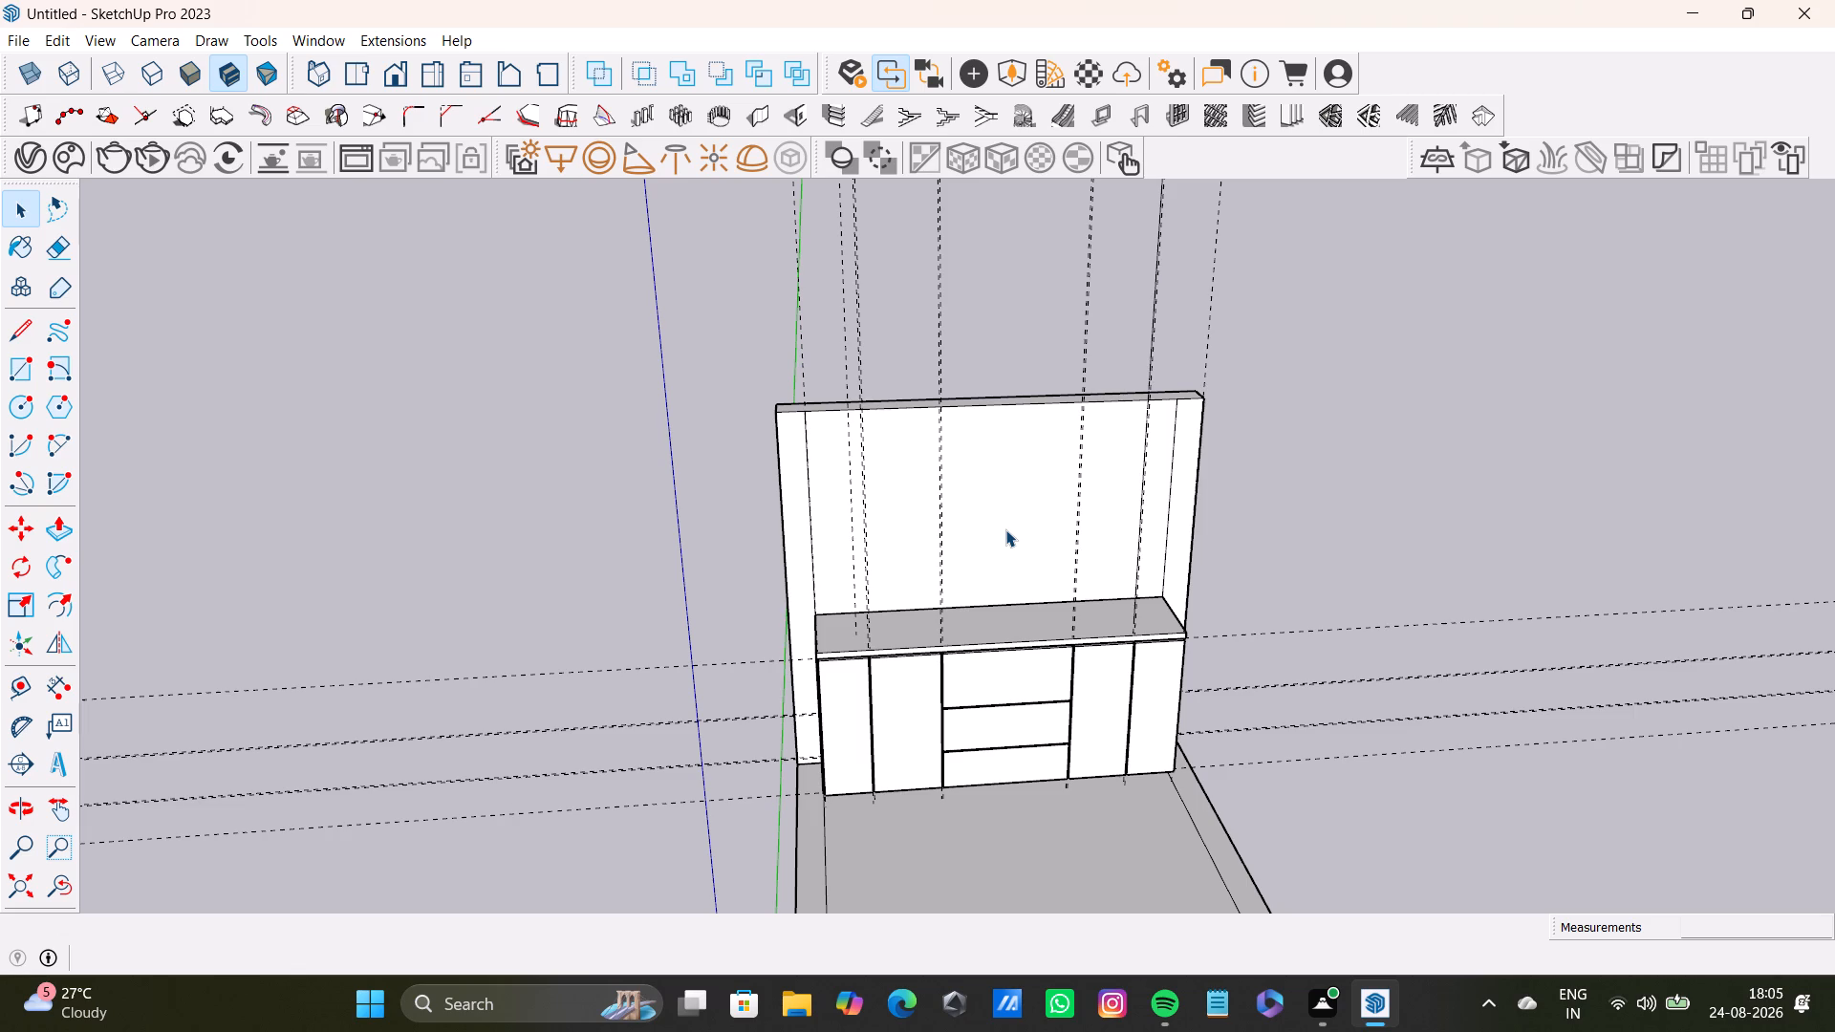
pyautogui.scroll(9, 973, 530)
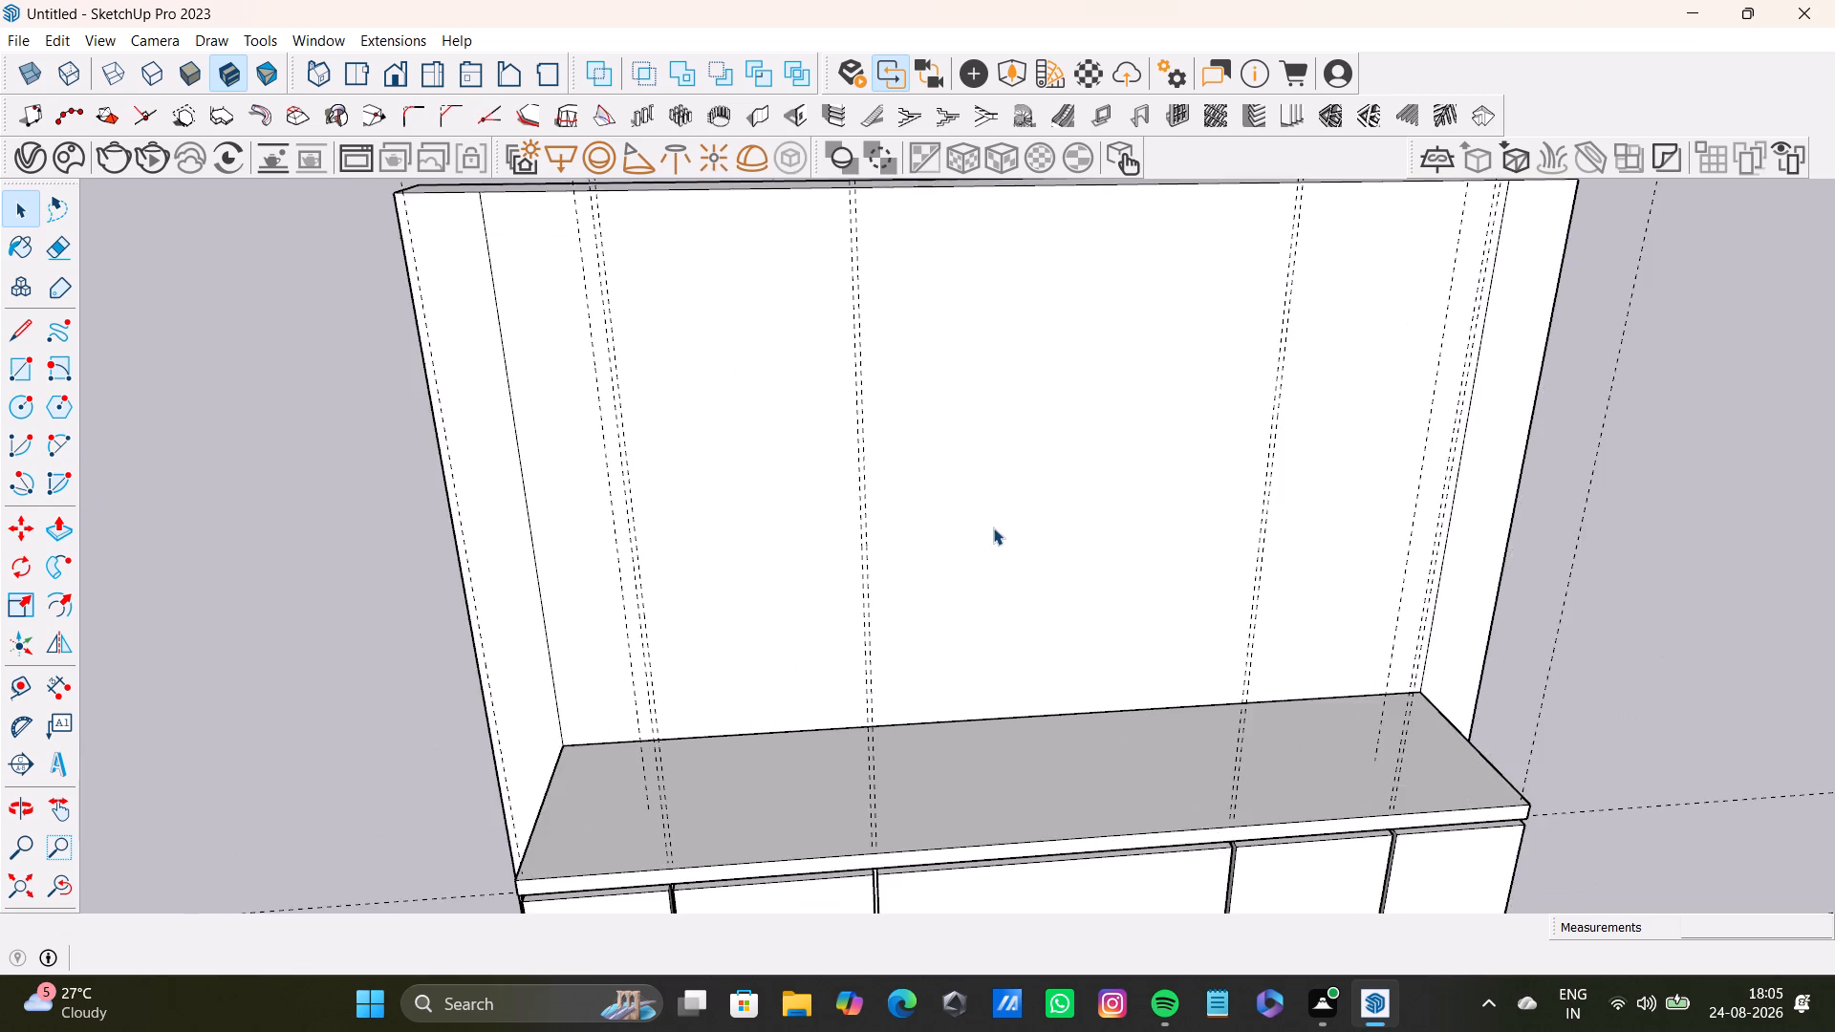
# Delete all the construction guides from the model.
pyautogui.moveTo(993, 517); pyautogui.dragTo(924, 384, button='middle')
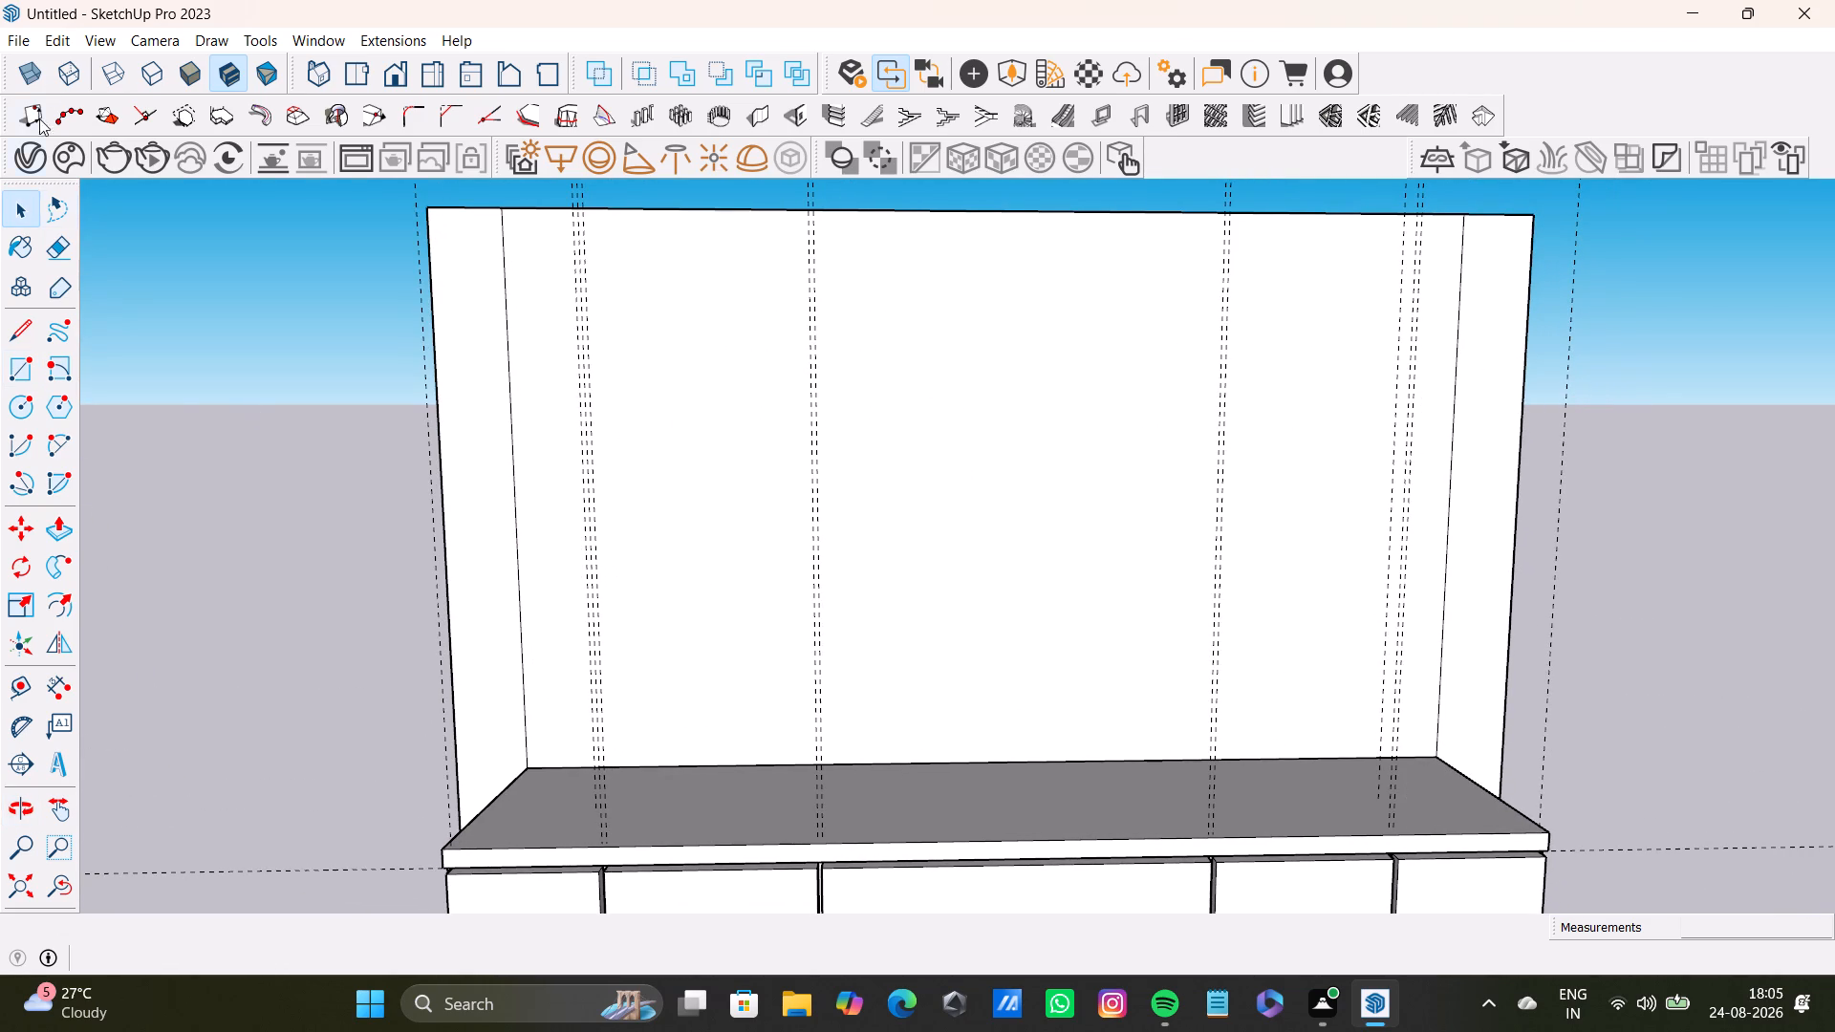
pyautogui.click(57, 46)
pyautogui.click(144, 235)
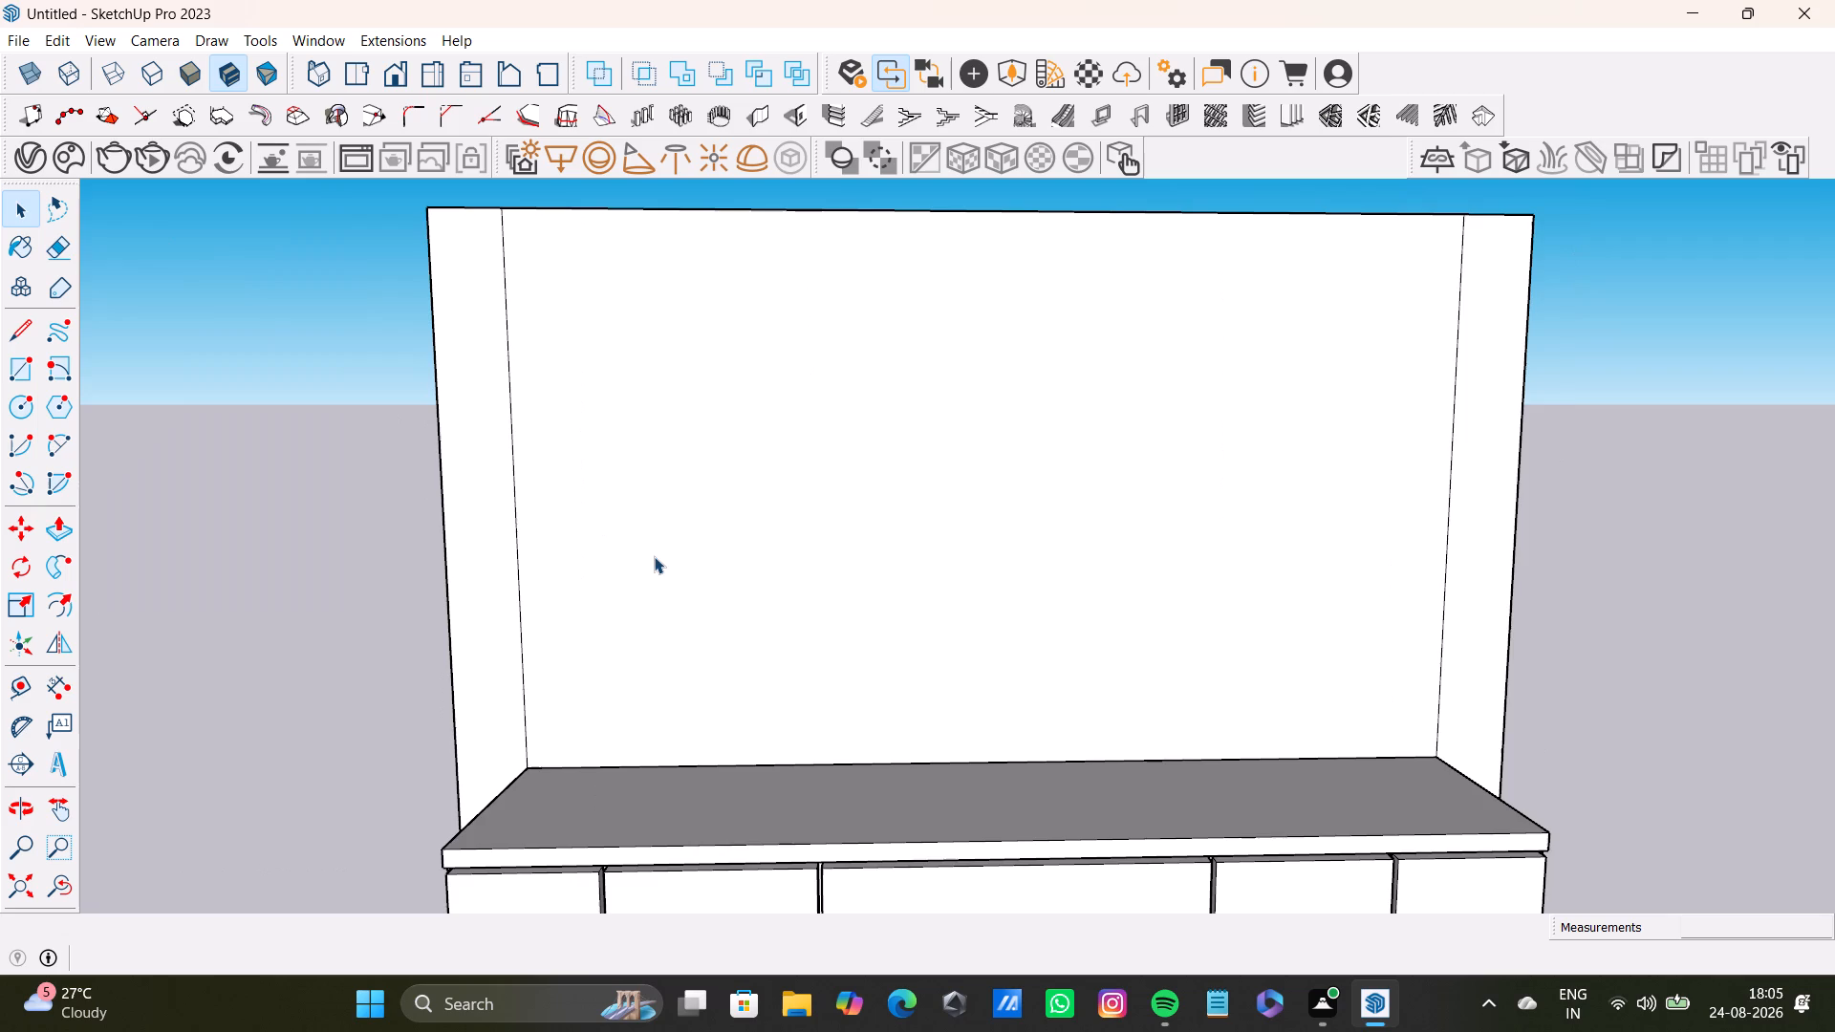
# Place vertical guides on the back wall, about 2'6" in from its left inner corner and about 2'1" in from its right.
pyautogui.scroll(-3, 654, 587)
pyautogui.moveTo(654, 588); pyautogui.dragTo(651, 511, button='middle')
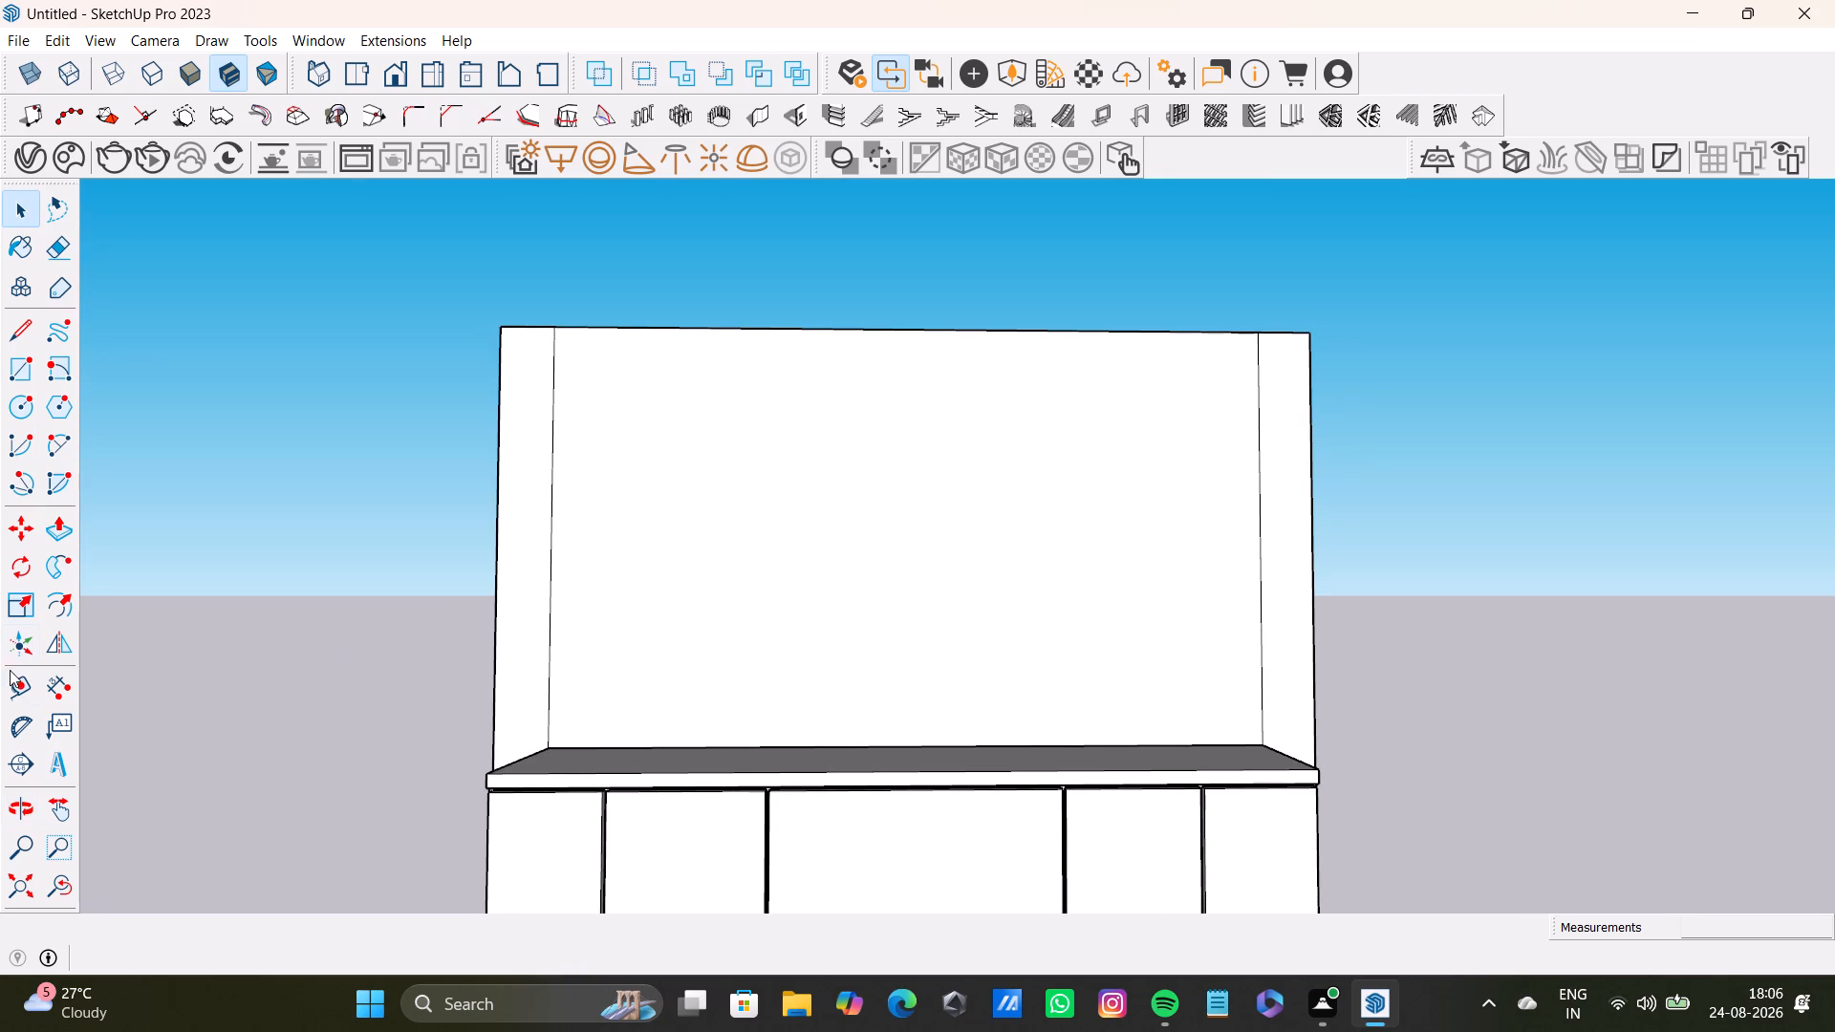
pyautogui.moveTo(15, 682); pyautogui.dragTo(34, 679)
pyautogui.click(545, 676)
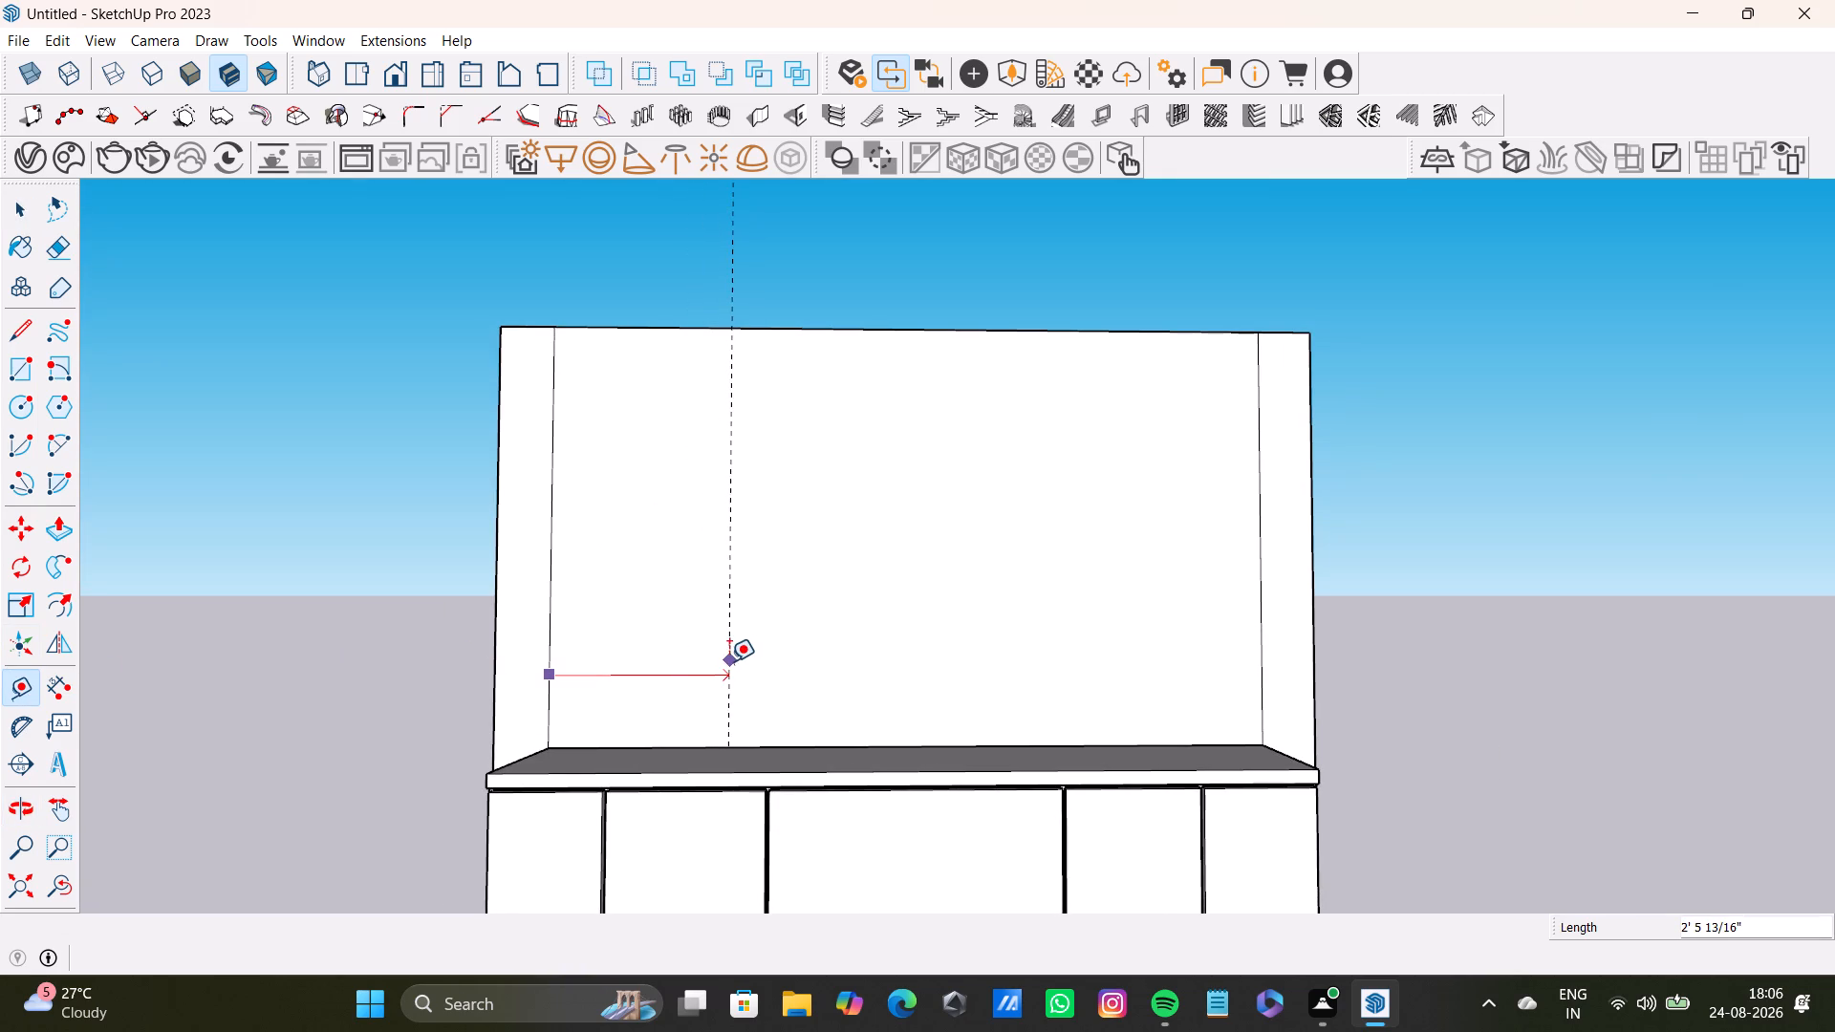
pyautogui.click(733, 661)
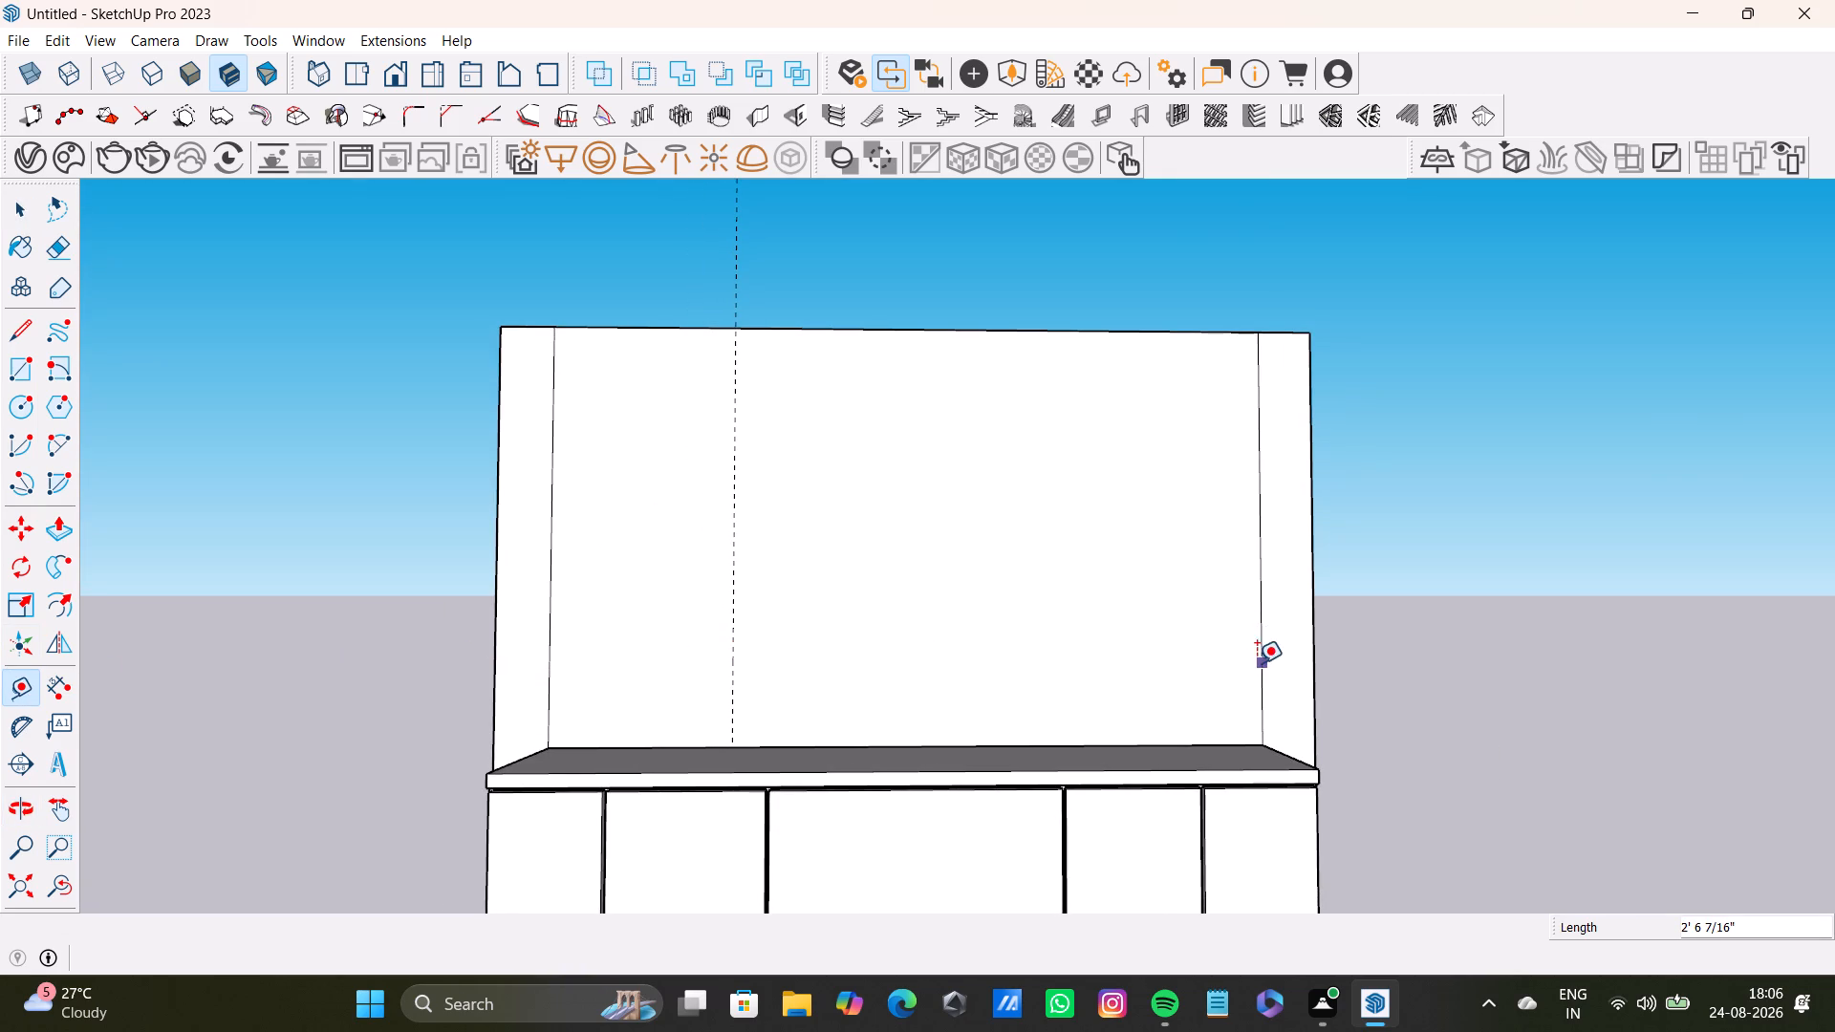
pyautogui.click(1260, 664)
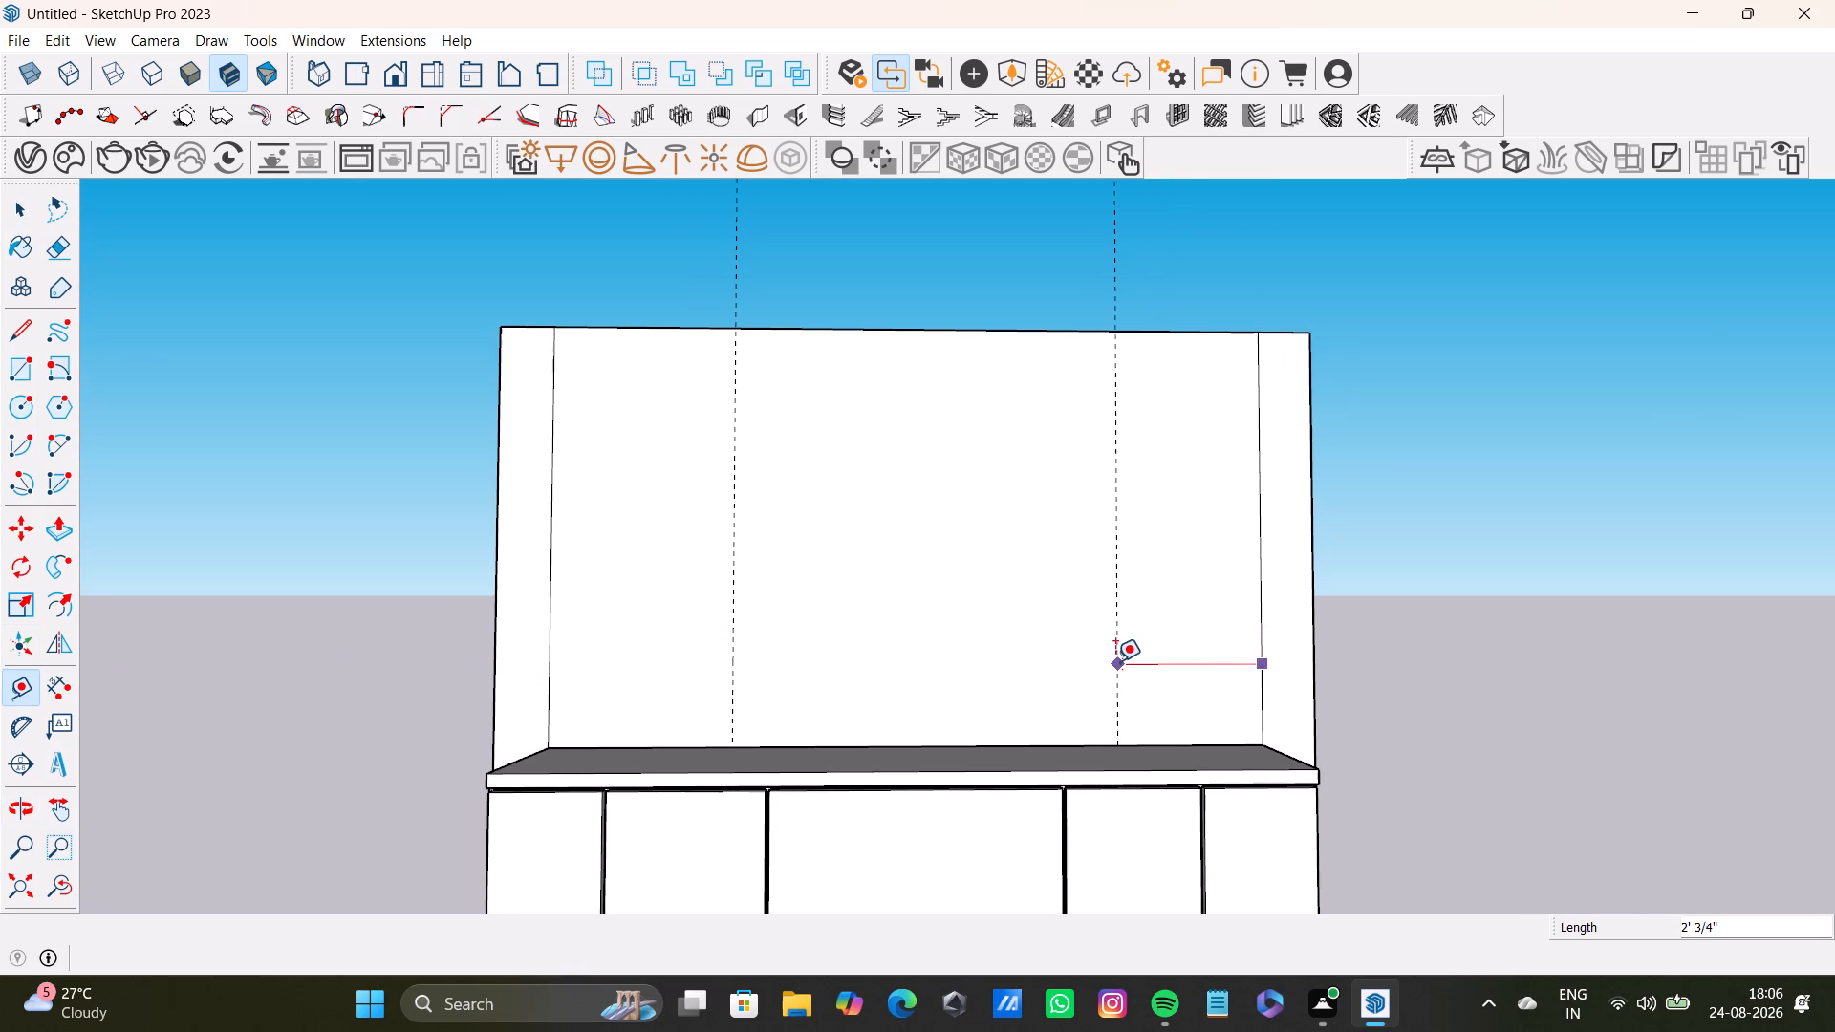
pyautogui.click(1112, 661)
# Place two horizontal guides across the back wall, one about 1'2" below its top edge and one above the countertop.
pyautogui.click(969, 329)
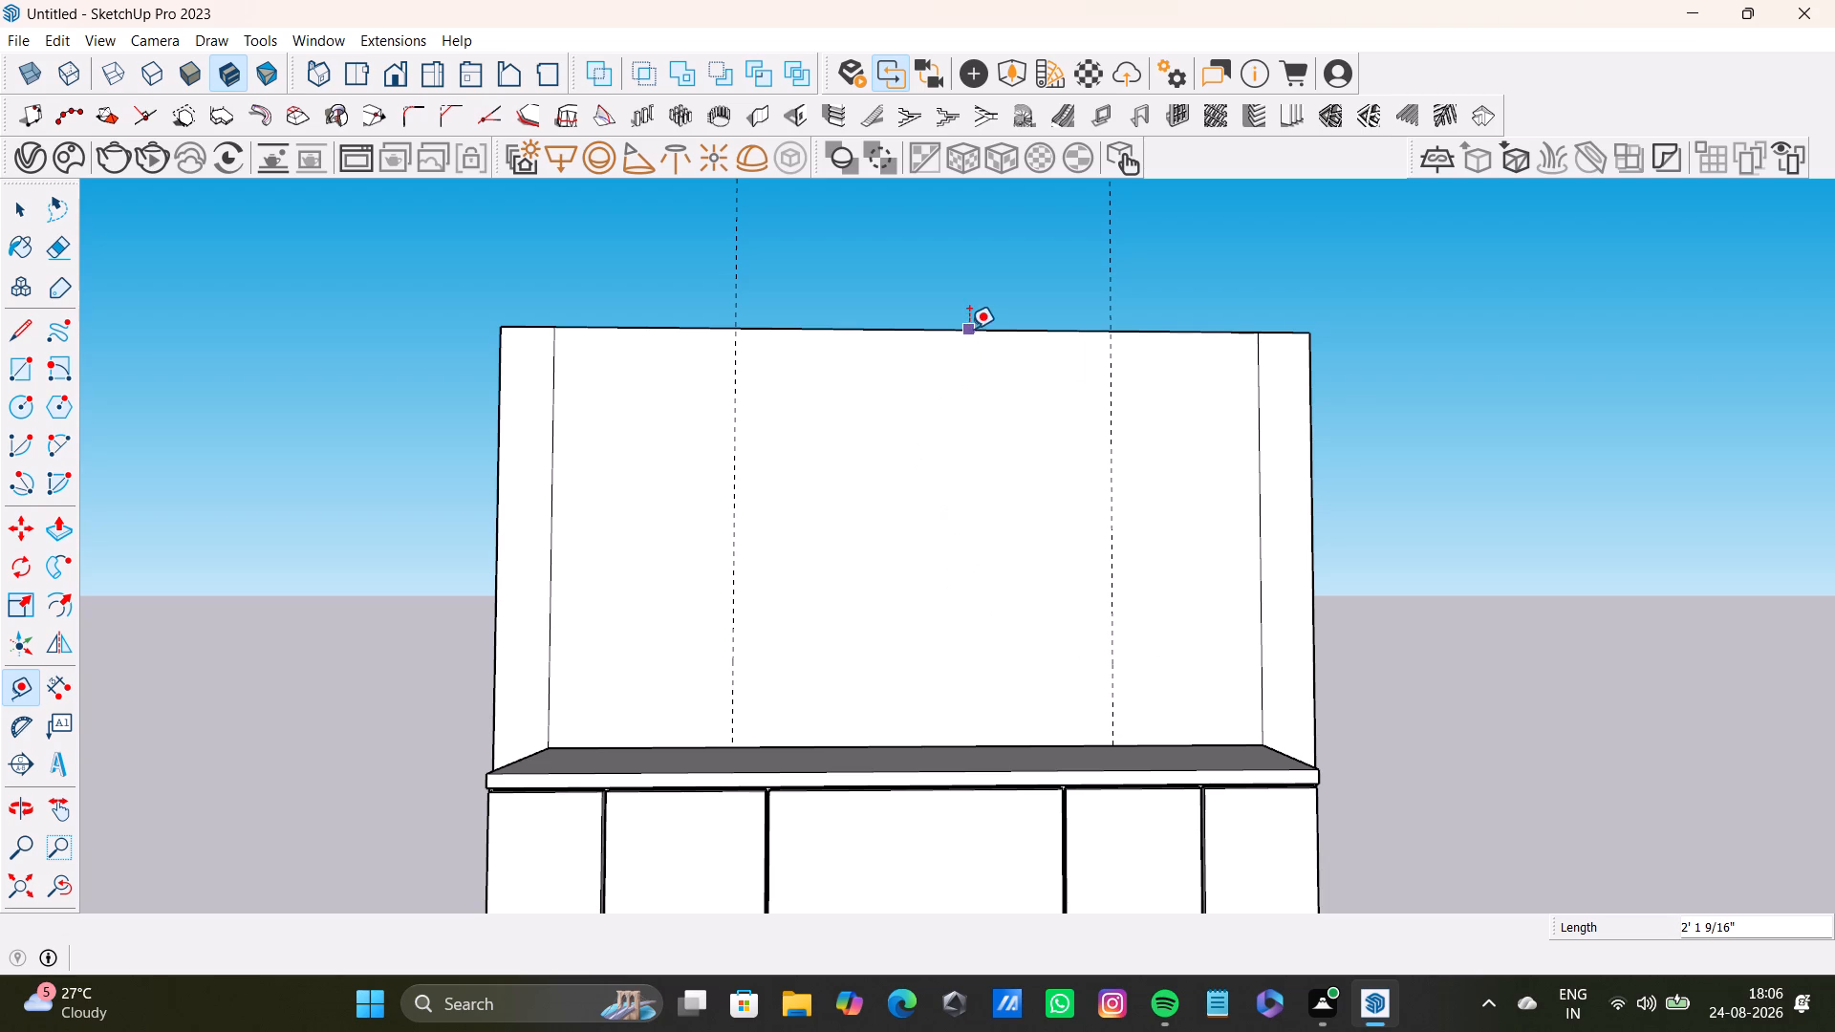
pyautogui.click(958, 410)
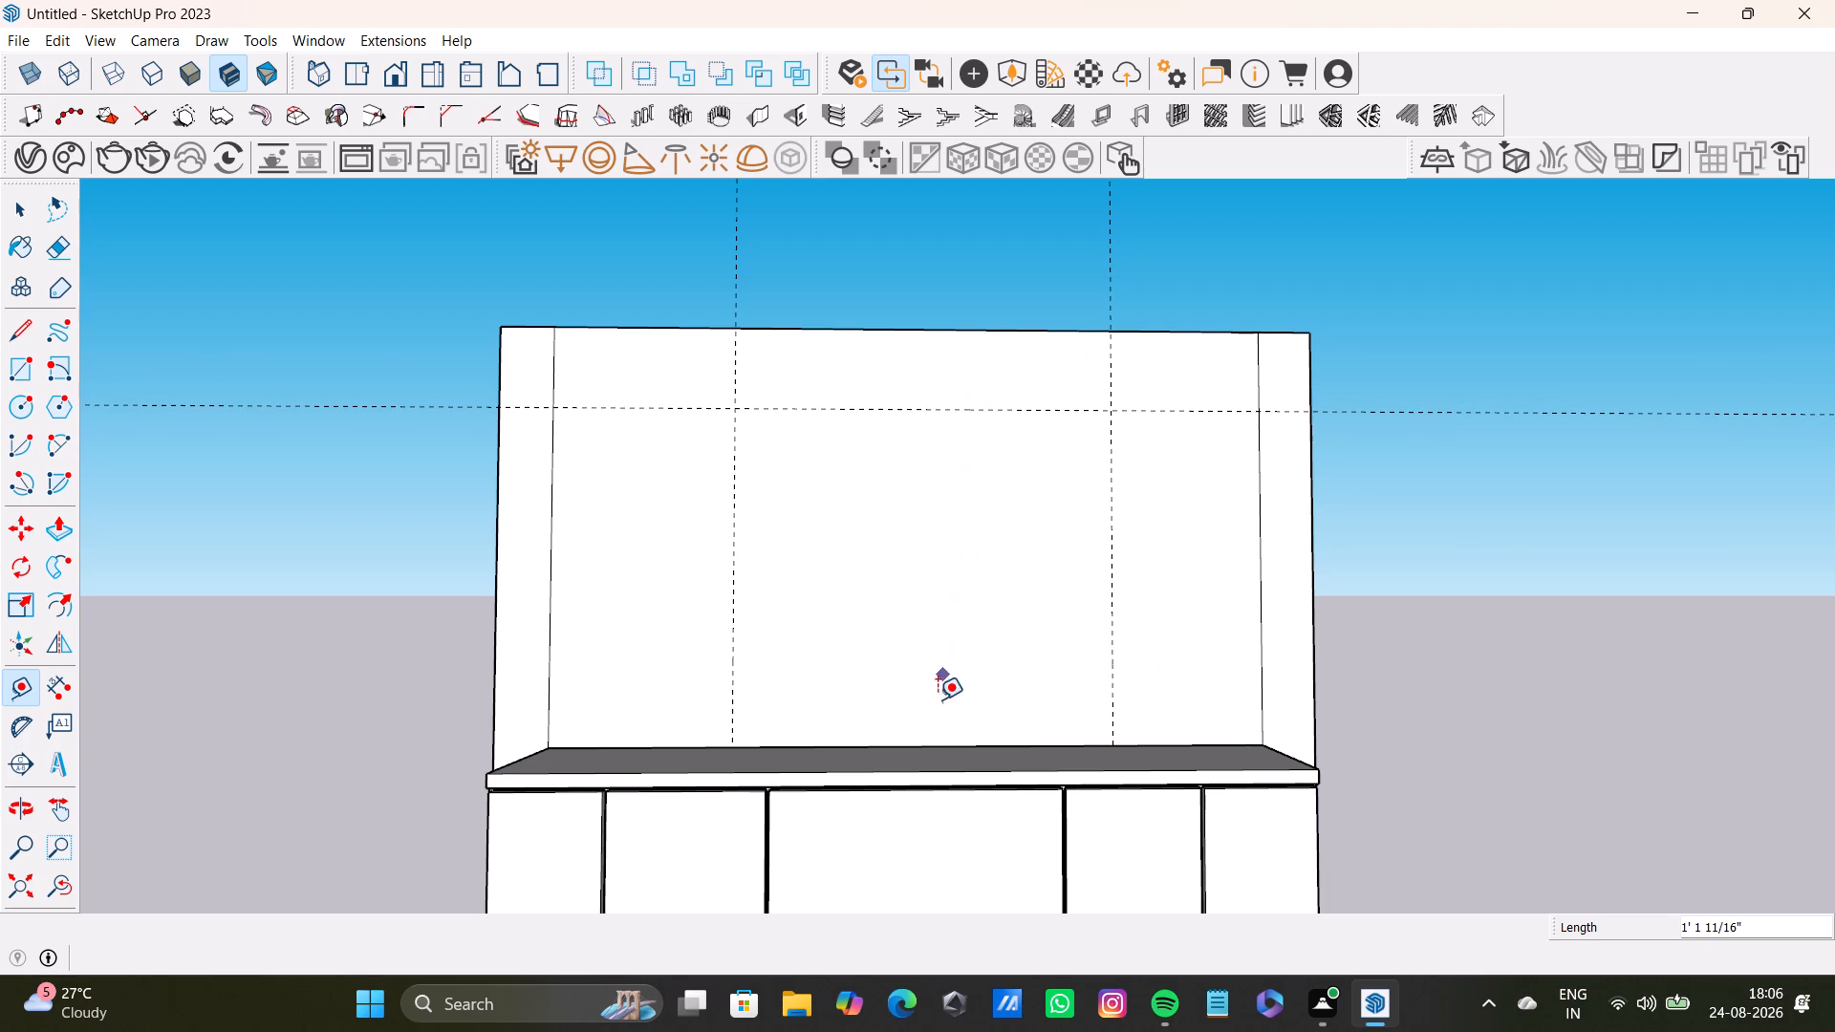
pyautogui.click(929, 742)
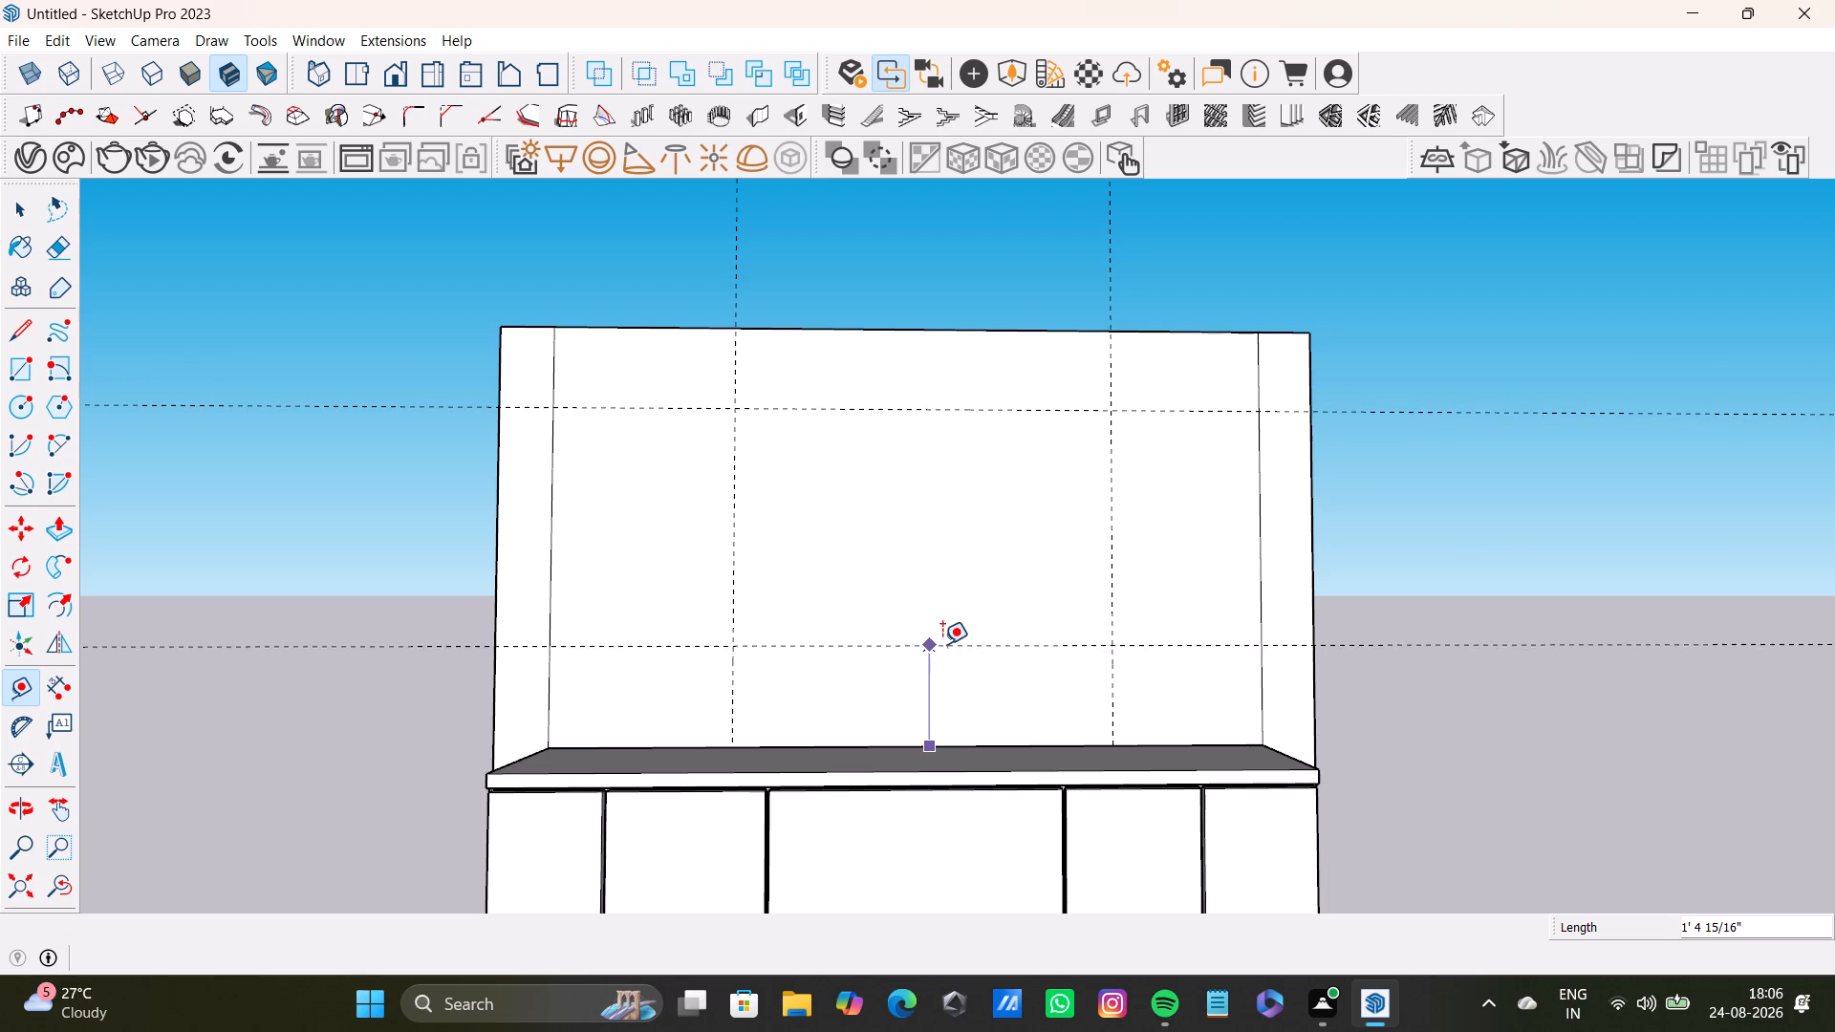
pyautogui.click(945, 605)
pyautogui.press('space')
# Replace the right vertical guide with one about 2'6" in from the back wall's right inner corner.
pyautogui.moveTo(1027, 626); pyautogui.dragTo(1026, 629, button='middle')
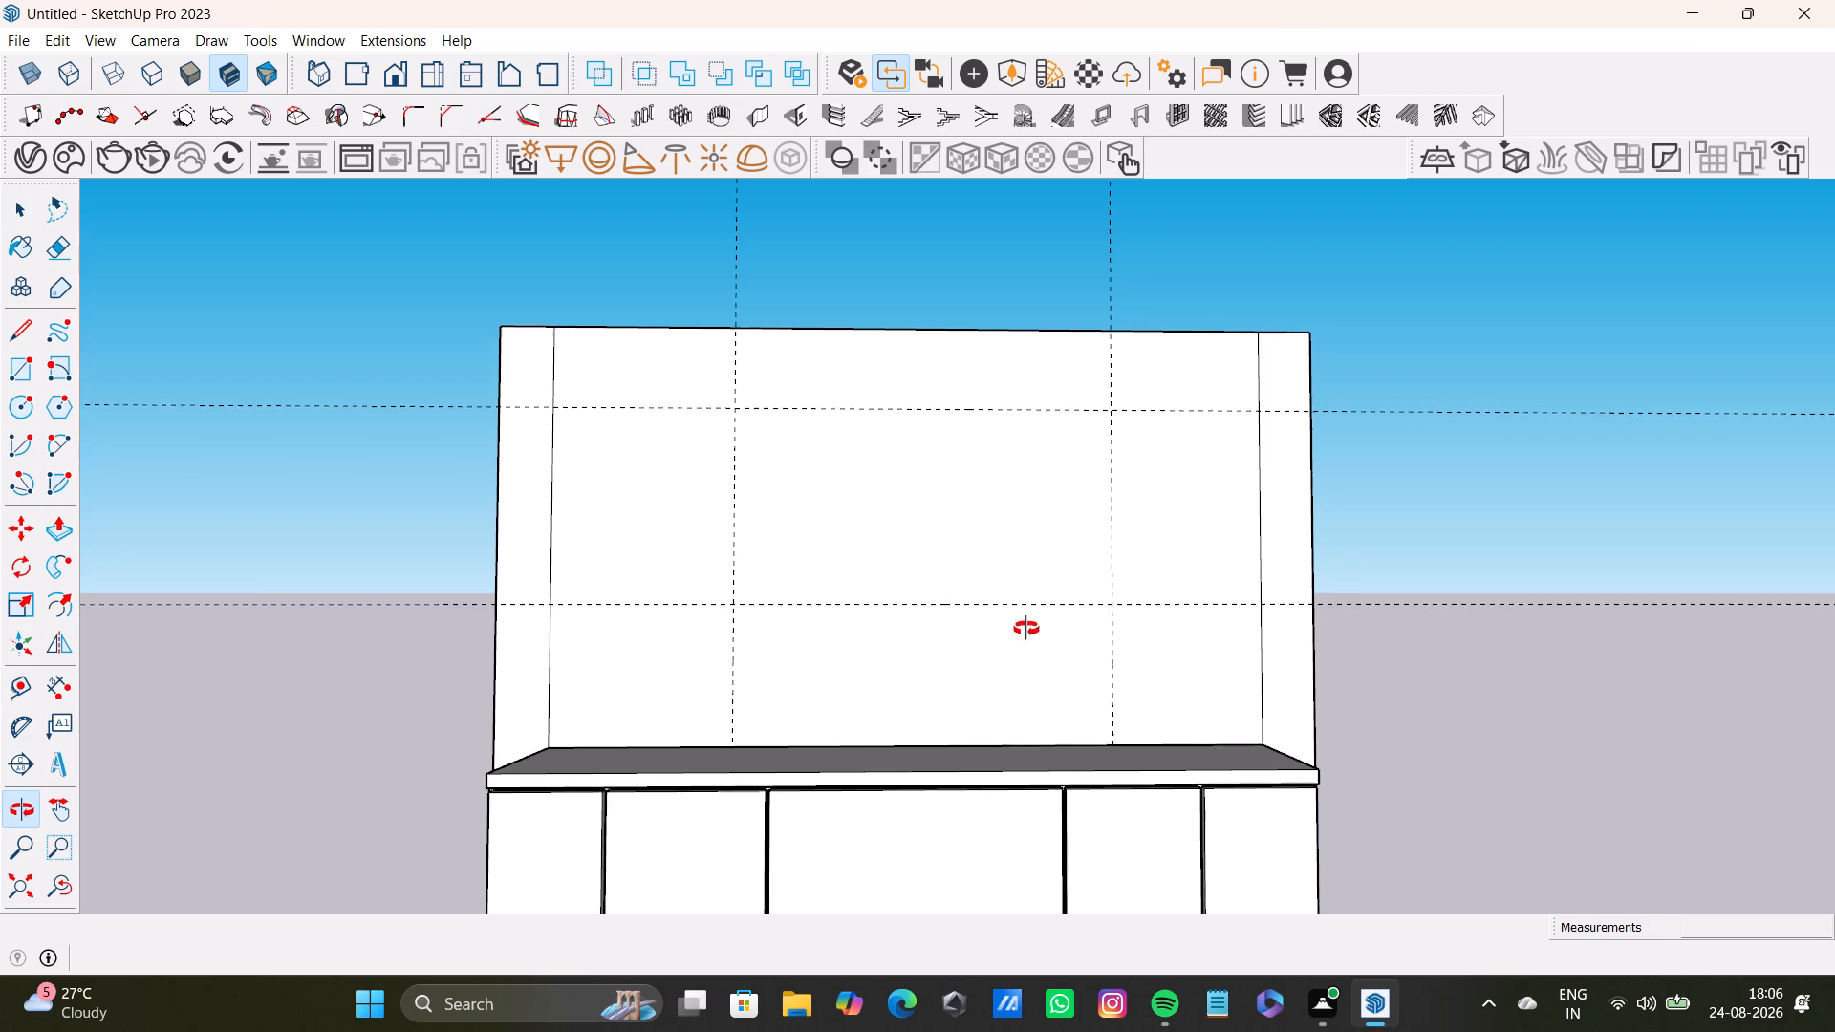
pyautogui.moveTo(1026, 629); pyautogui.dragTo(1016, 791, button='middle')
pyautogui.keyDown('shift'); pyautogui.moveTo(1026, 622); pyautogui.dragTo(1047, 750, button='middle'); pyautogui.keyUp('shift')
pyautogui.moveTo(1059, 738); pyautogui.dragTo(1017, 564, button='middle')
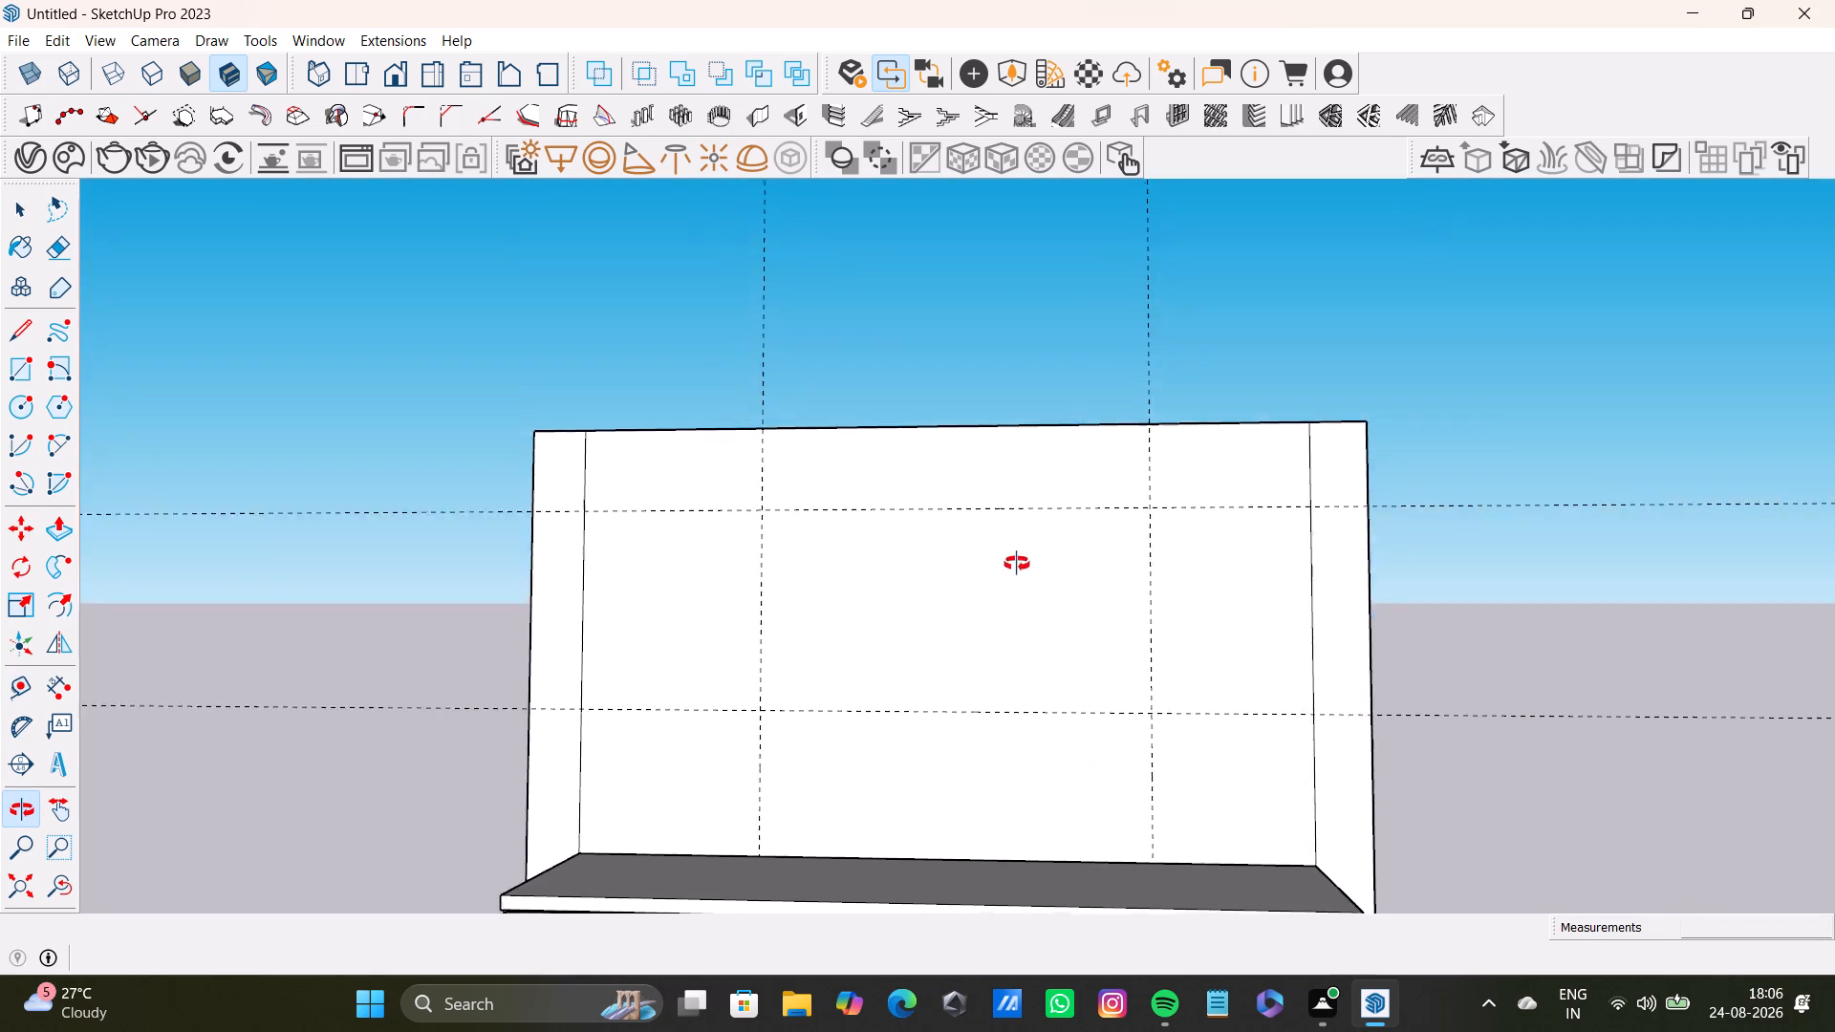
pyautogui.moveTo(1017, 564); pyautogui.dragTo(1048, 527, button='middle')
pyautogui.click(1153, 666)
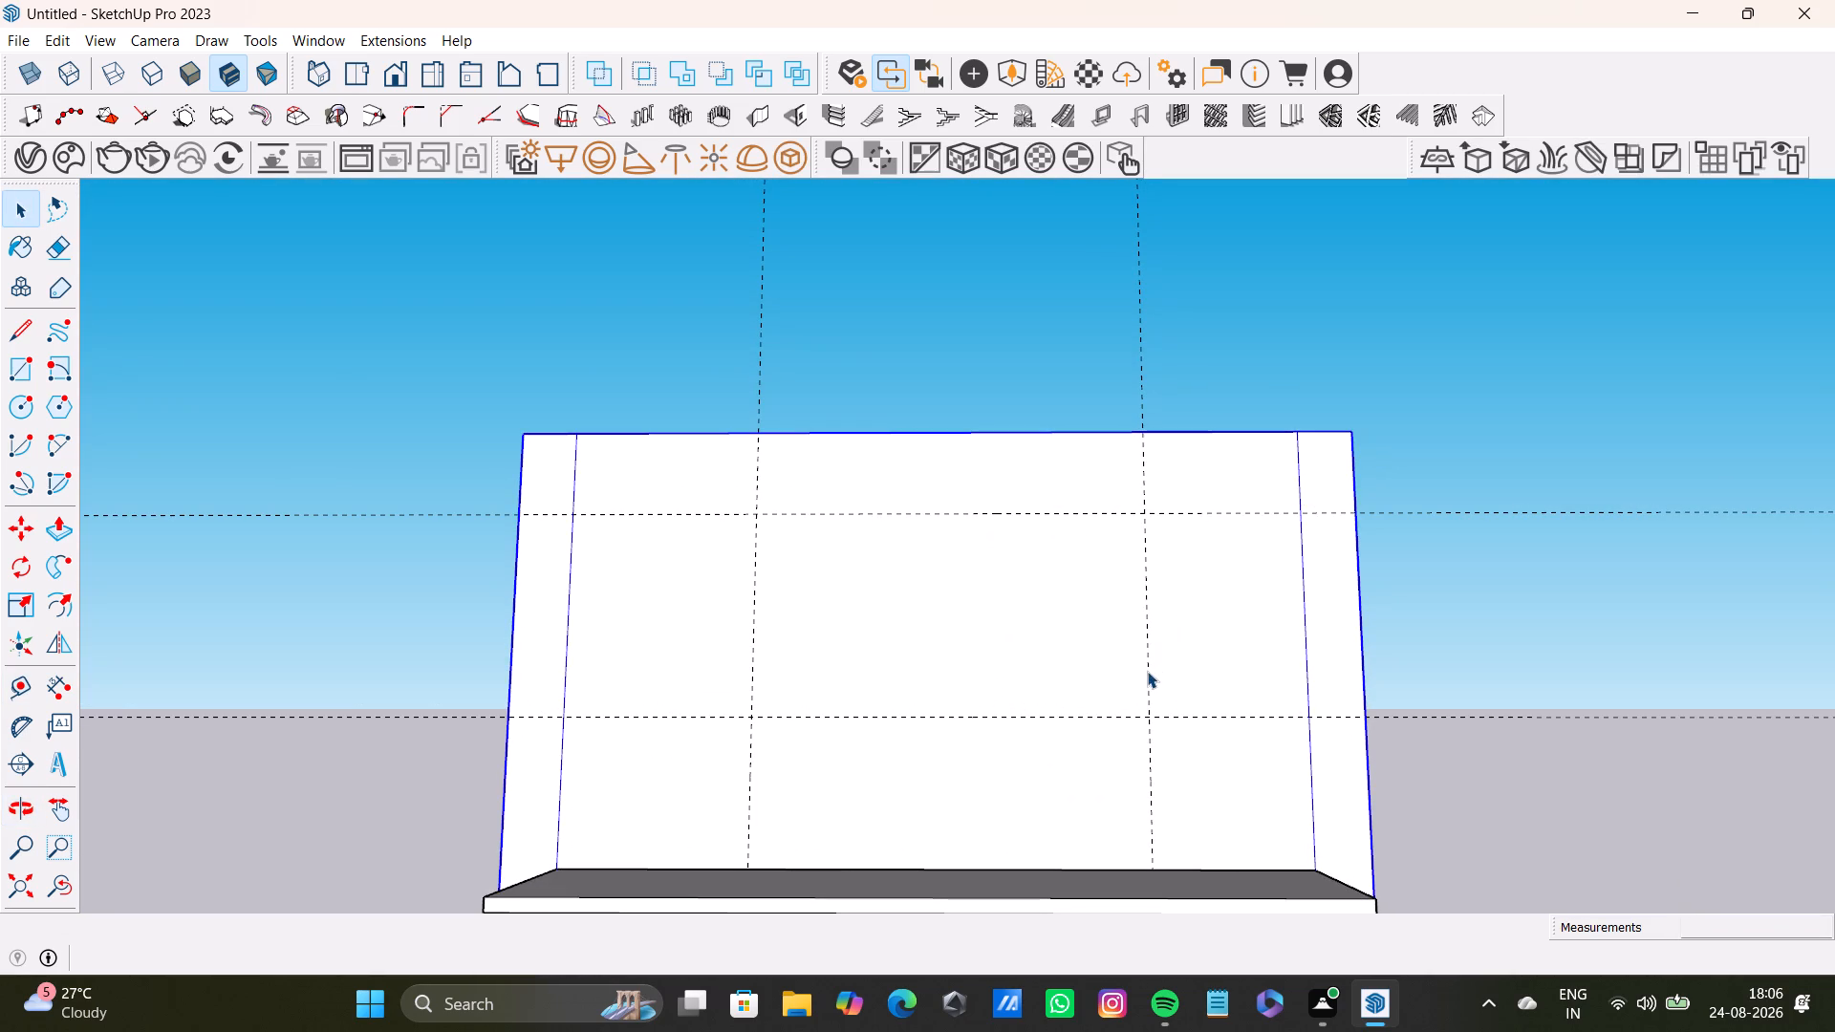
pyautogui.click(1147, 675)
pyautogui.press('Delete')
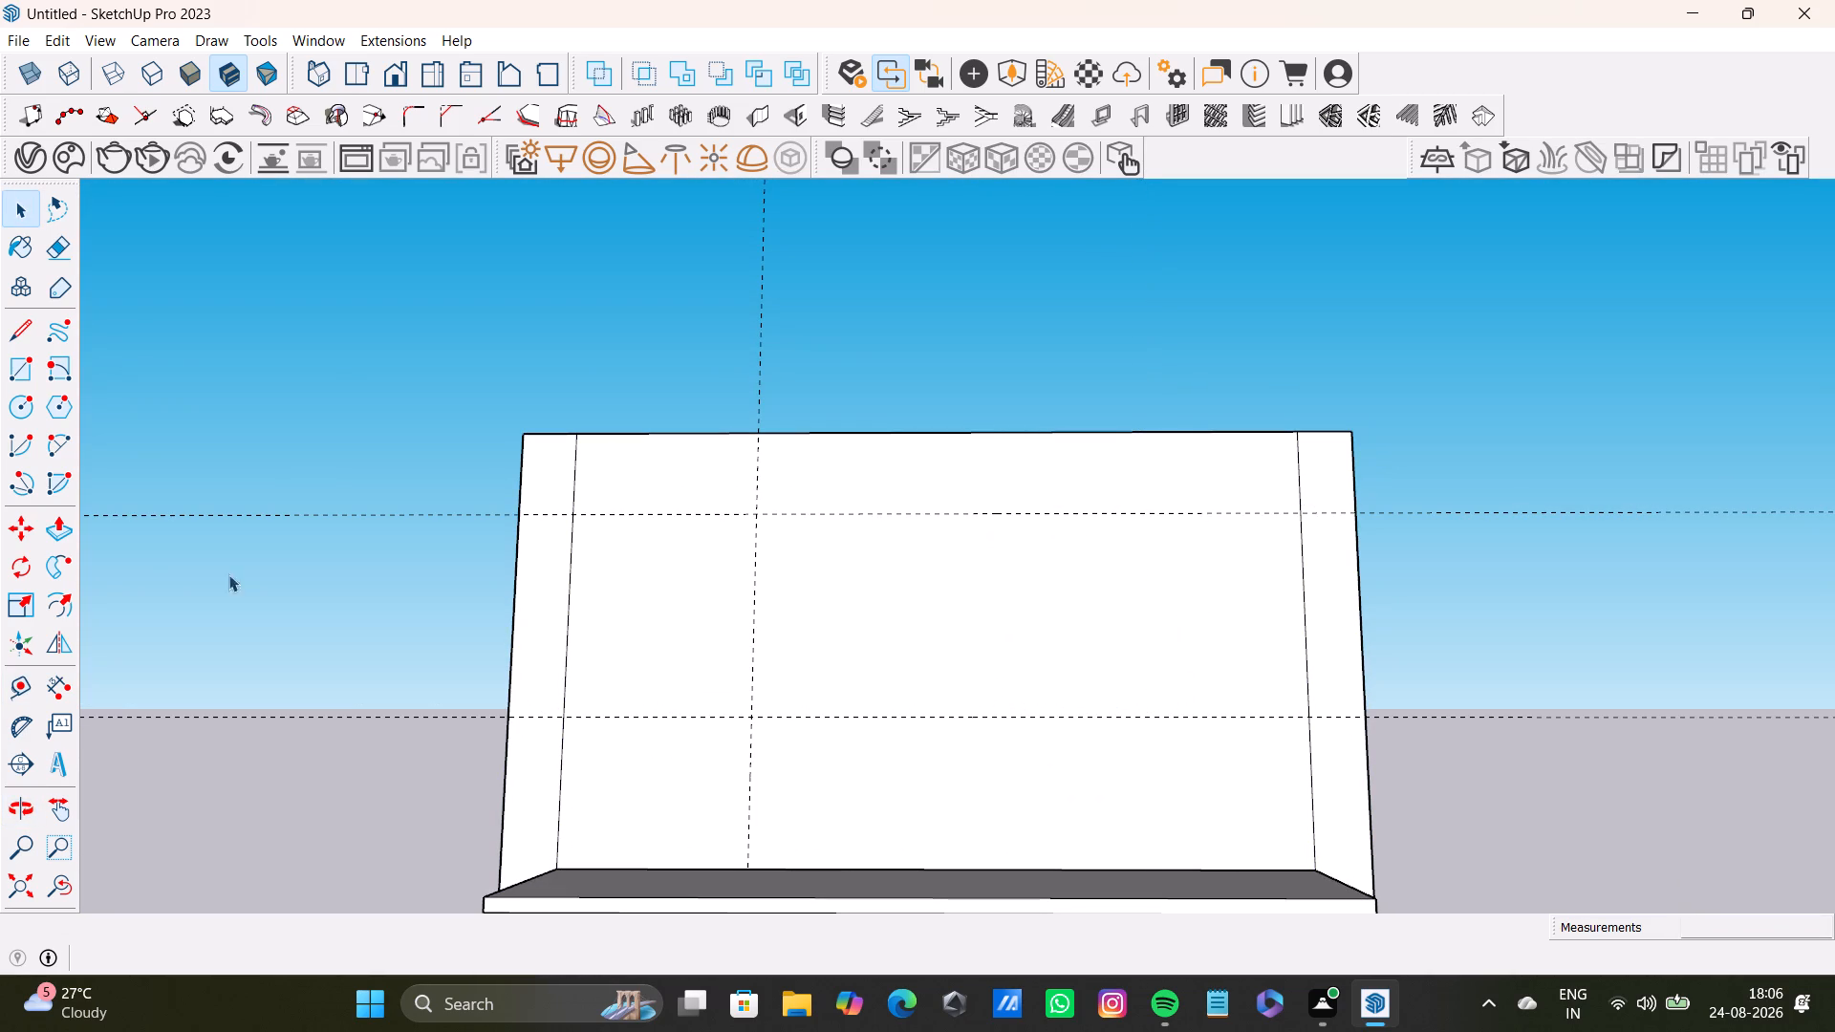
pyautogui.press('t')
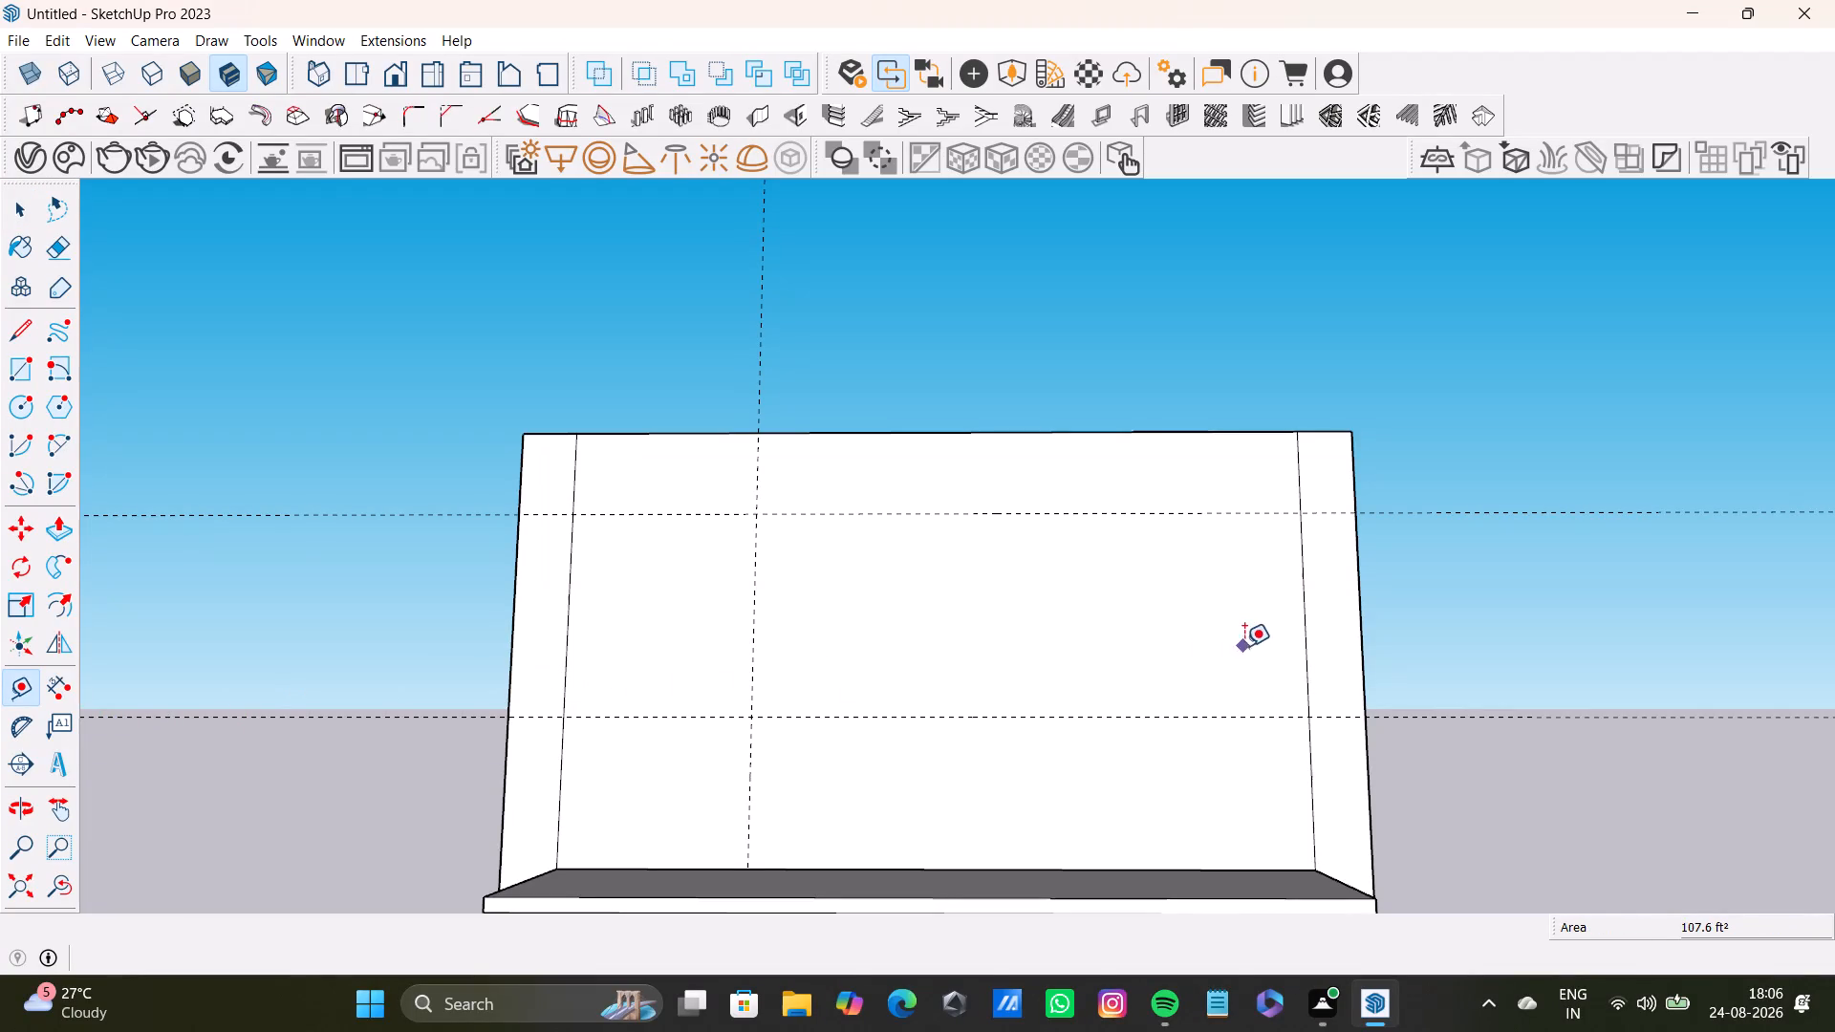
pyautogui.click(1307, 661)
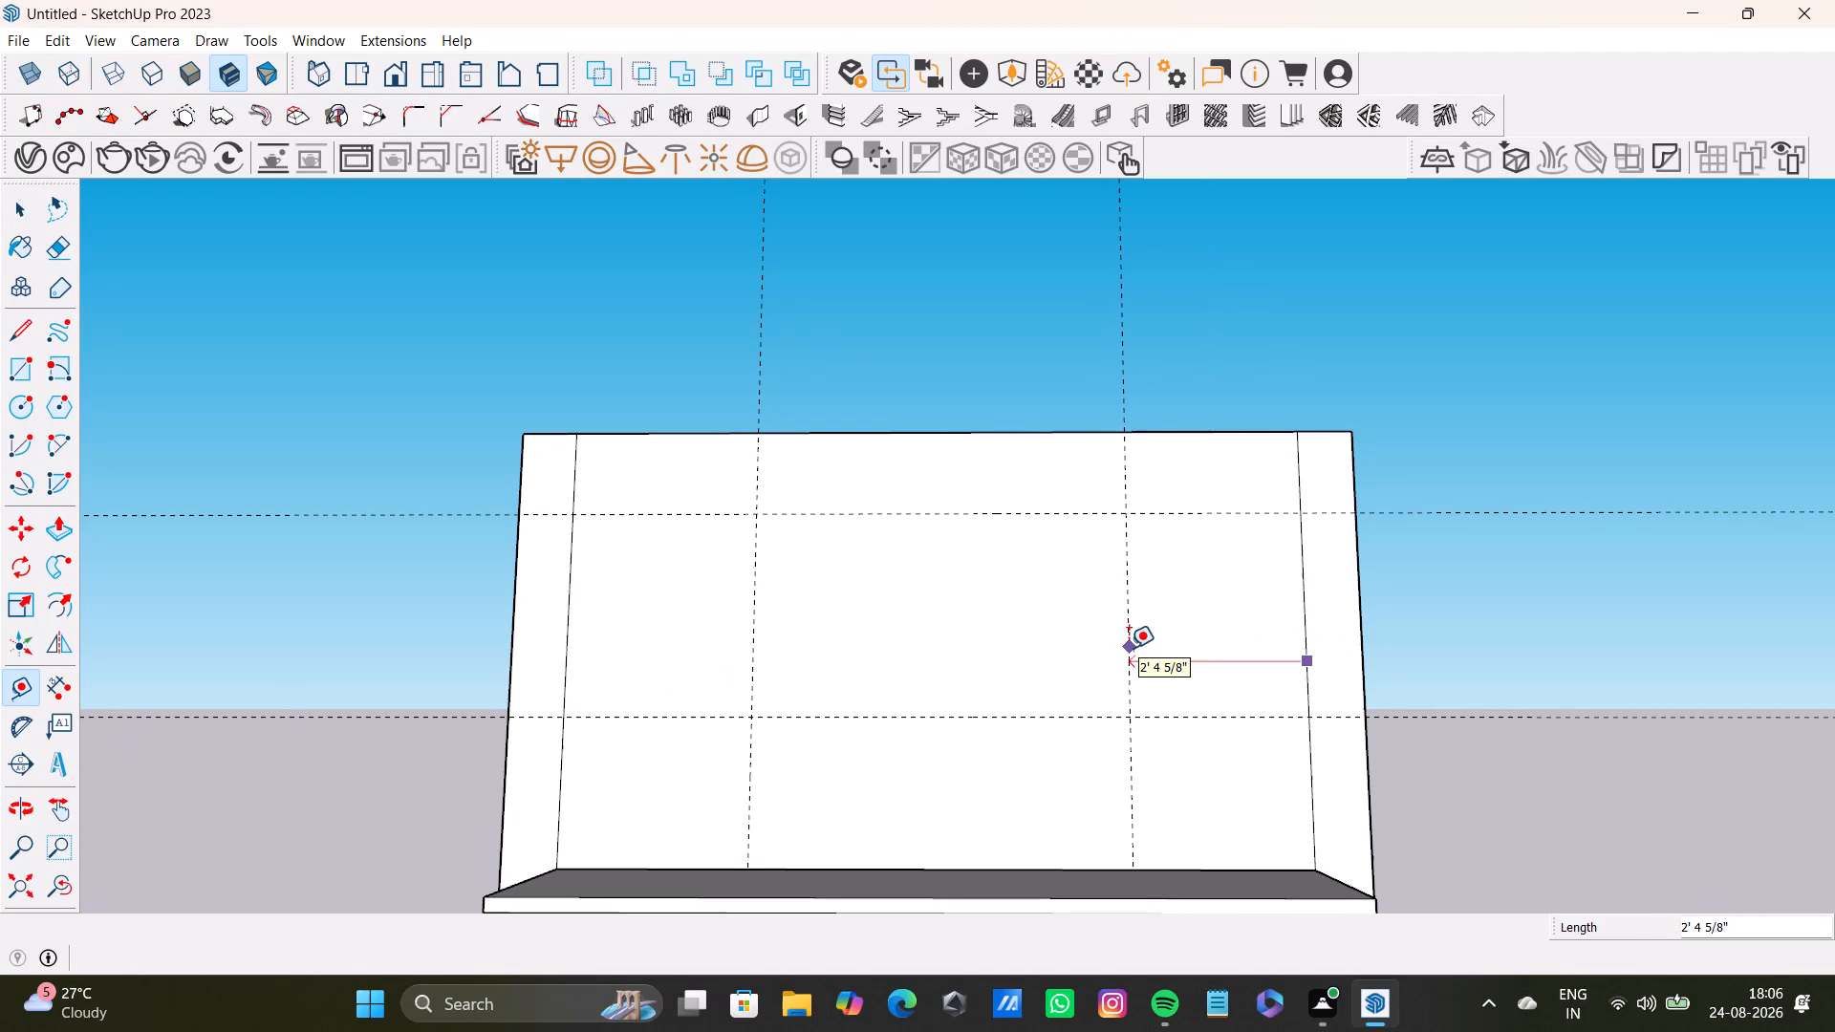
pyautogui.click(1119, 648)
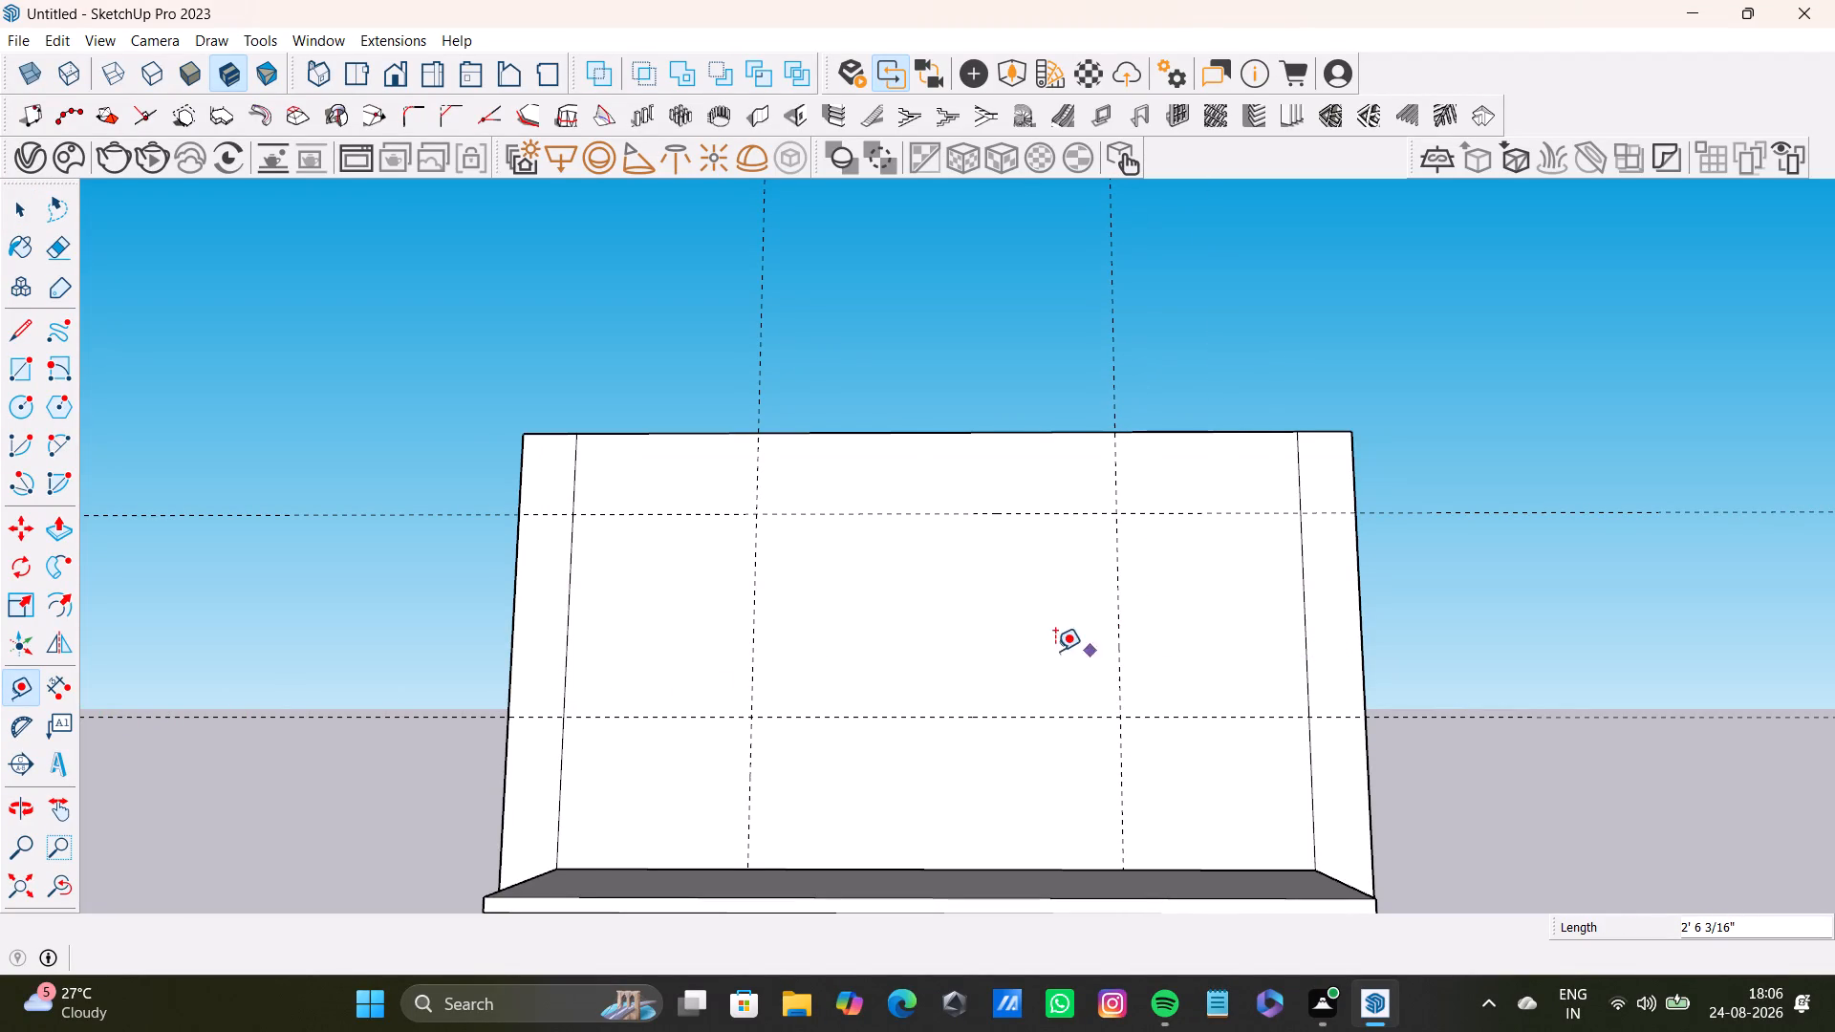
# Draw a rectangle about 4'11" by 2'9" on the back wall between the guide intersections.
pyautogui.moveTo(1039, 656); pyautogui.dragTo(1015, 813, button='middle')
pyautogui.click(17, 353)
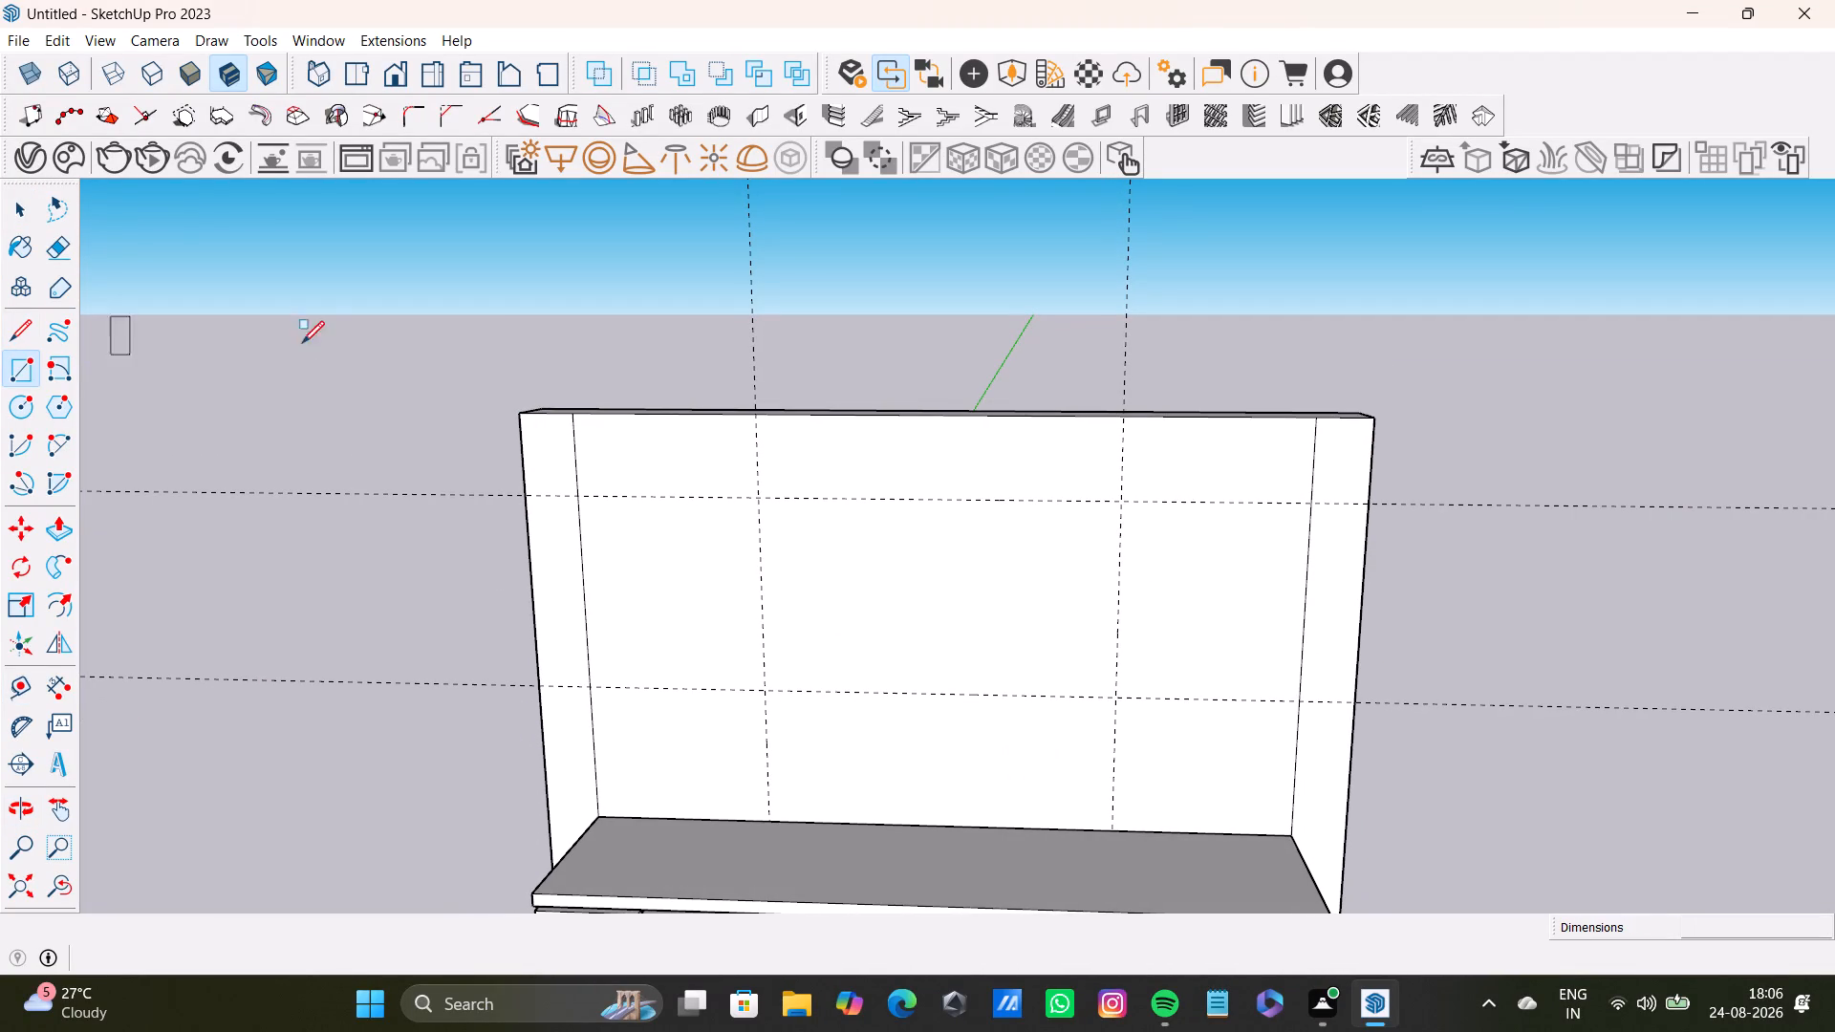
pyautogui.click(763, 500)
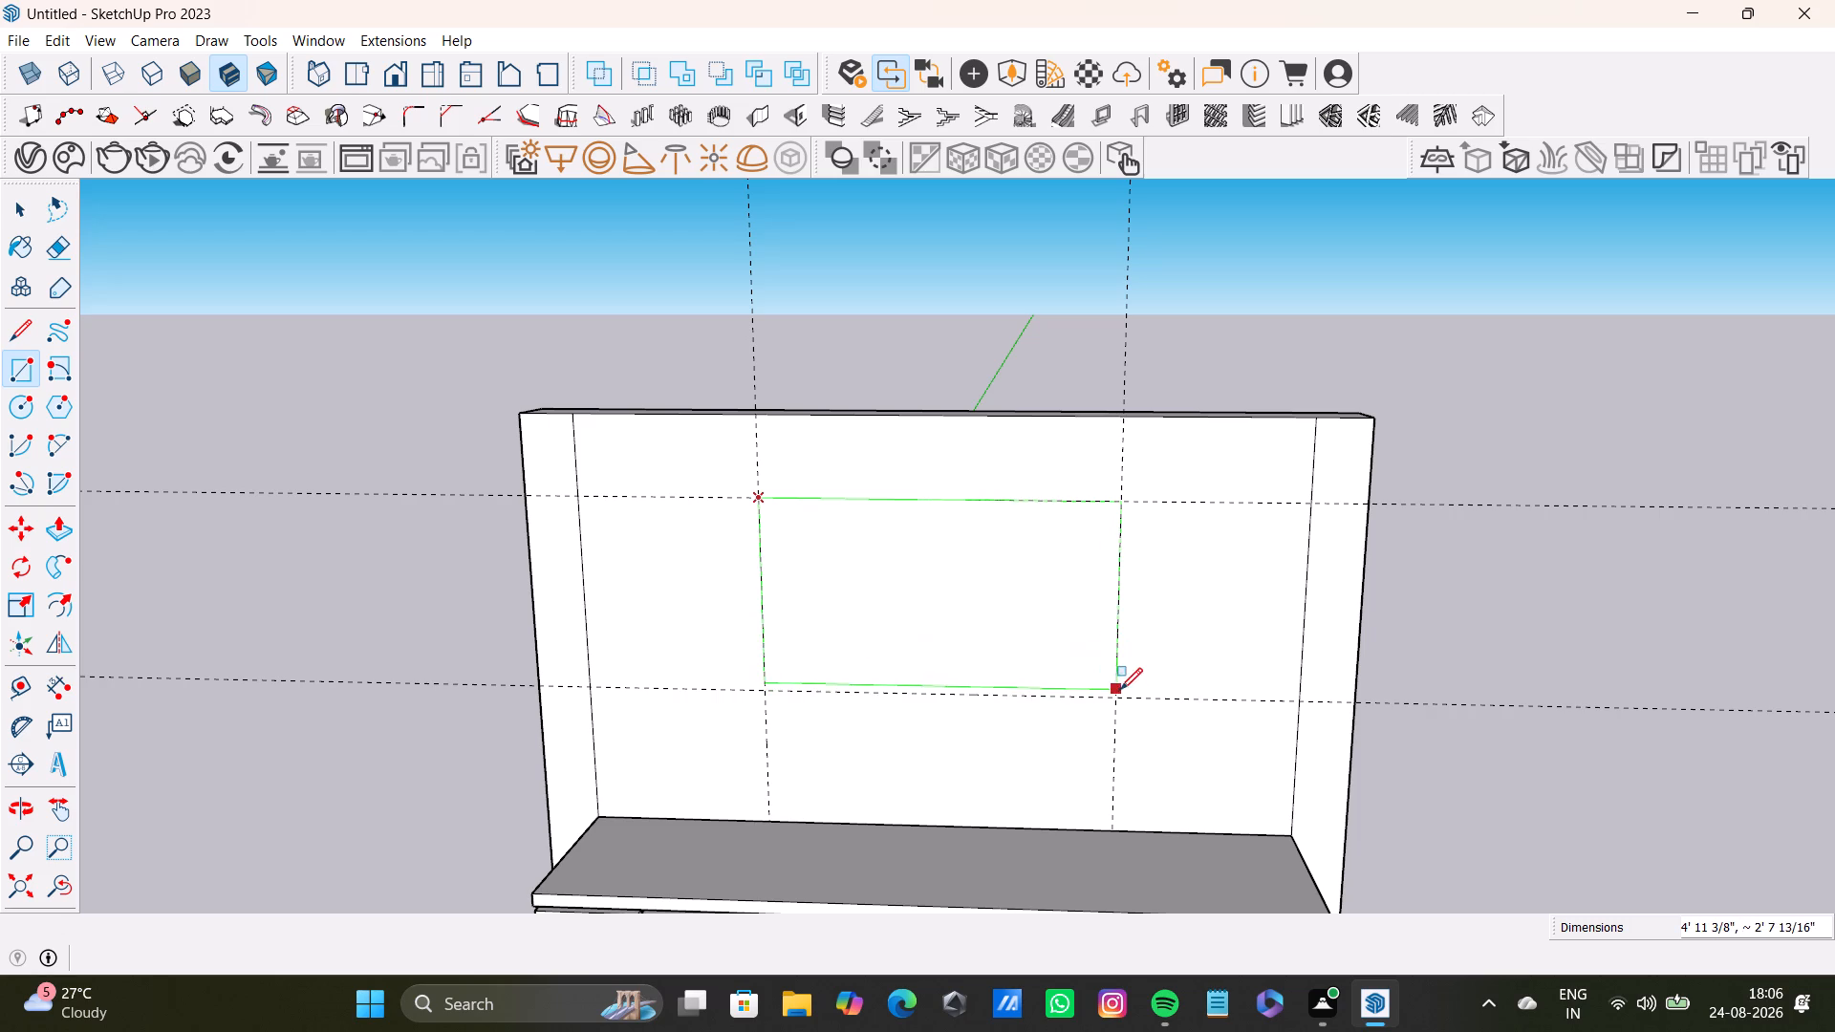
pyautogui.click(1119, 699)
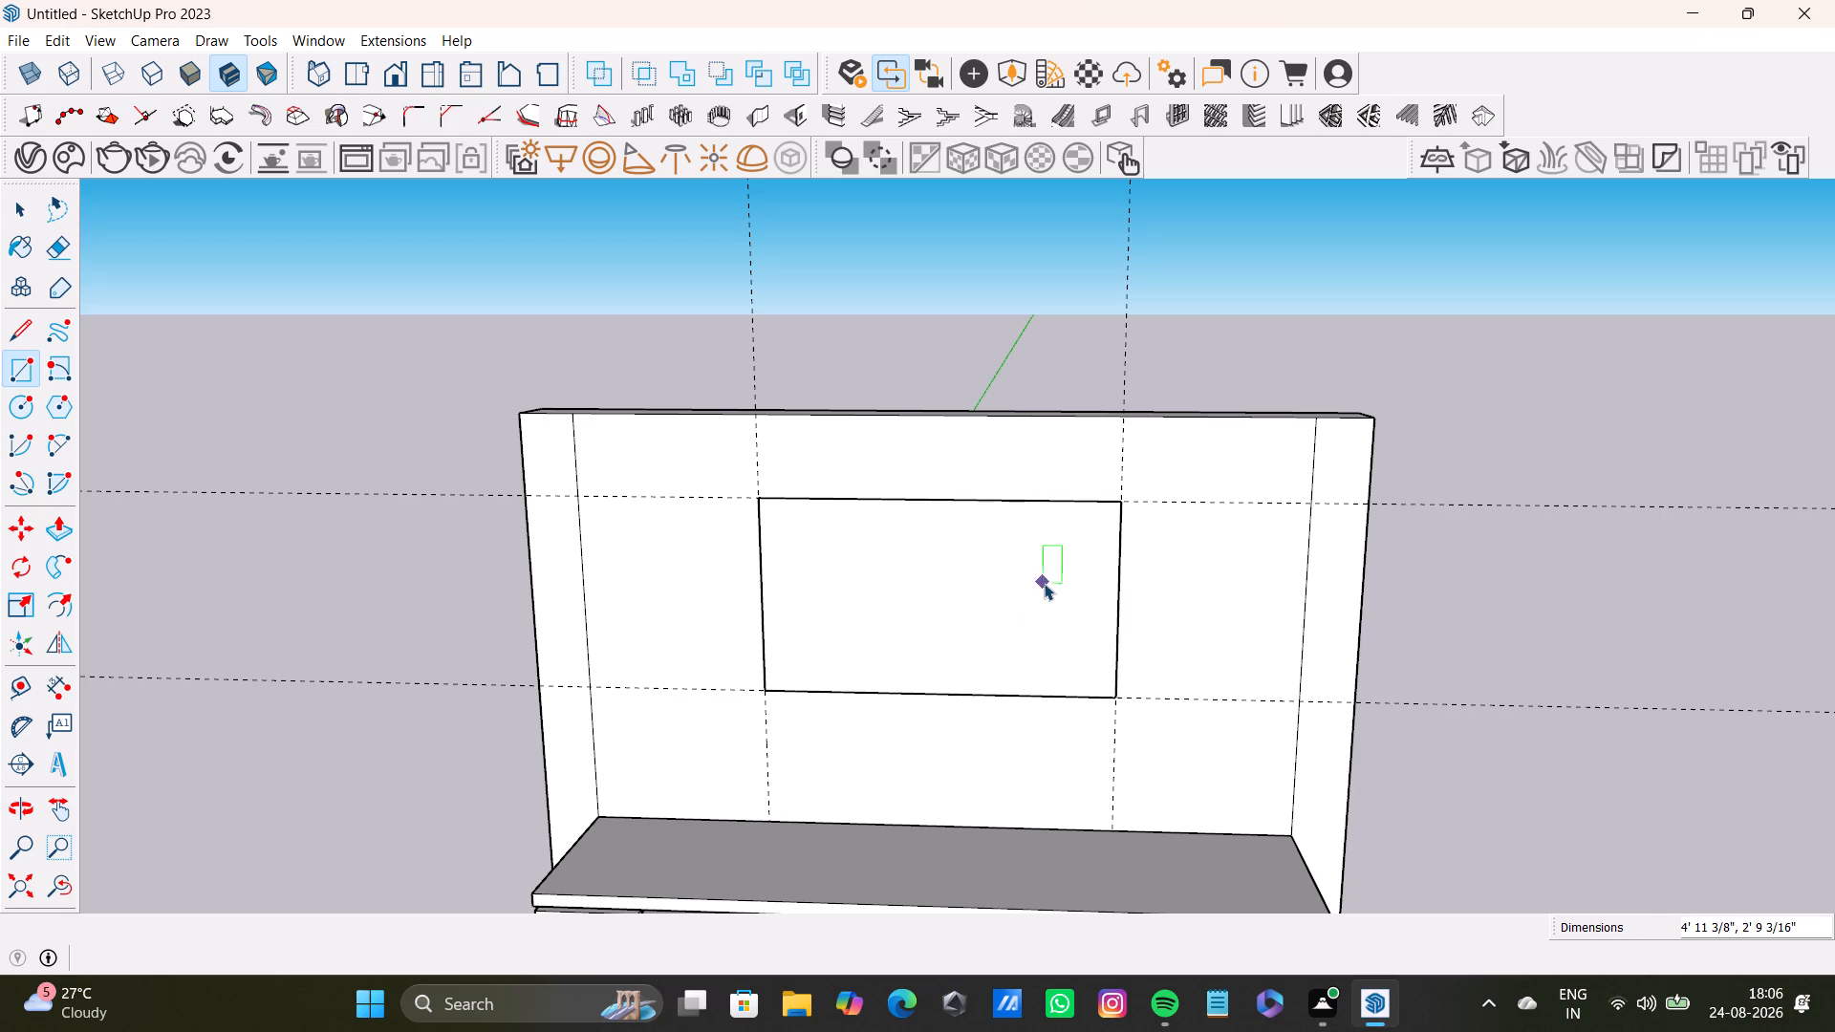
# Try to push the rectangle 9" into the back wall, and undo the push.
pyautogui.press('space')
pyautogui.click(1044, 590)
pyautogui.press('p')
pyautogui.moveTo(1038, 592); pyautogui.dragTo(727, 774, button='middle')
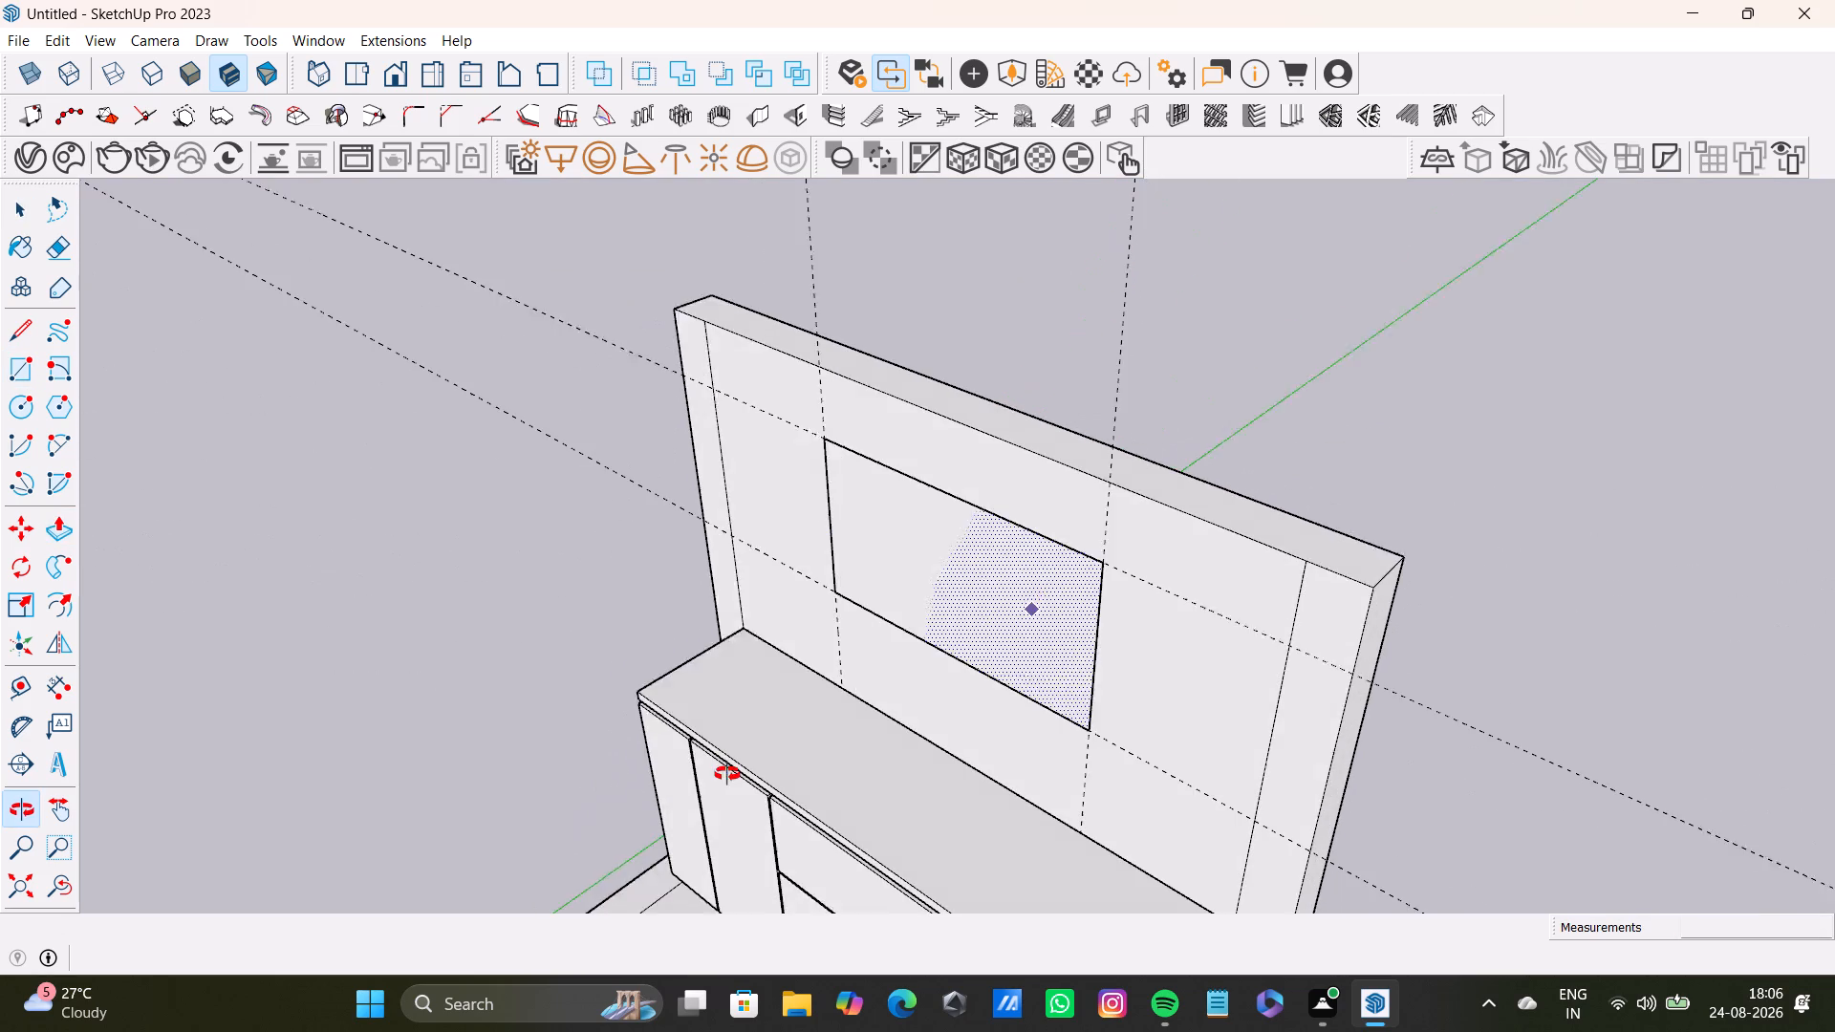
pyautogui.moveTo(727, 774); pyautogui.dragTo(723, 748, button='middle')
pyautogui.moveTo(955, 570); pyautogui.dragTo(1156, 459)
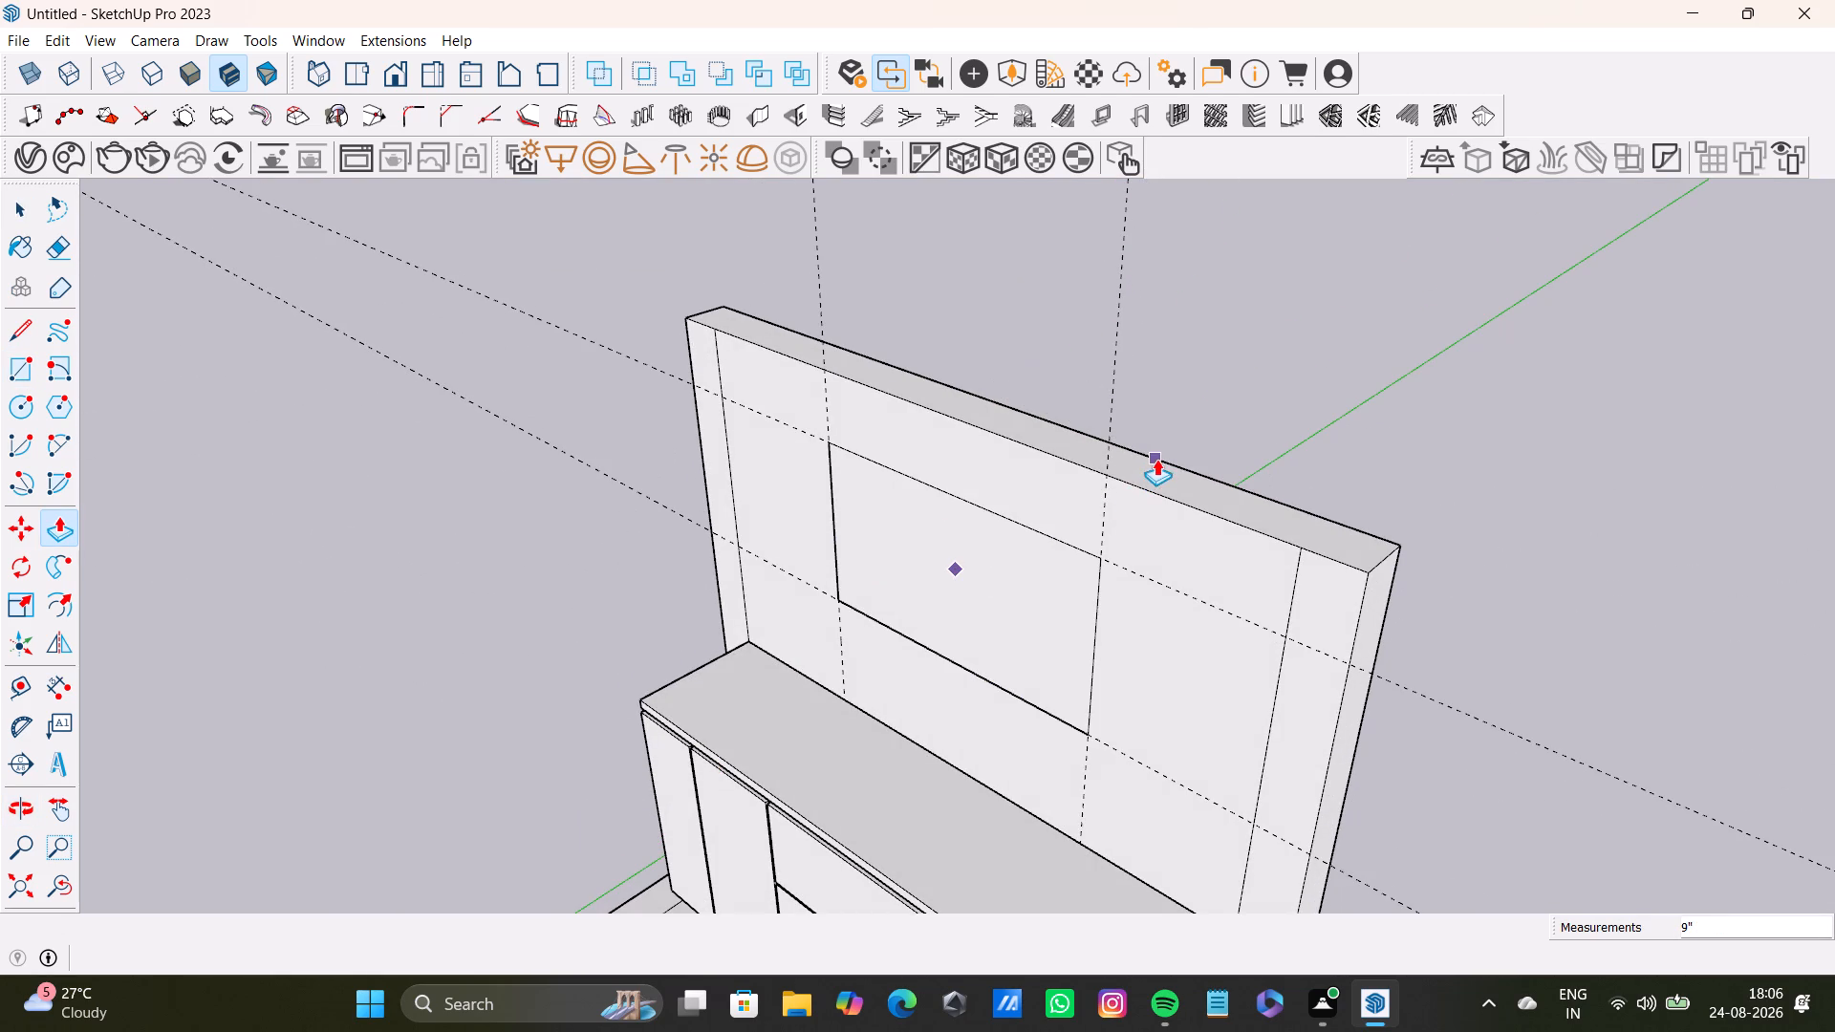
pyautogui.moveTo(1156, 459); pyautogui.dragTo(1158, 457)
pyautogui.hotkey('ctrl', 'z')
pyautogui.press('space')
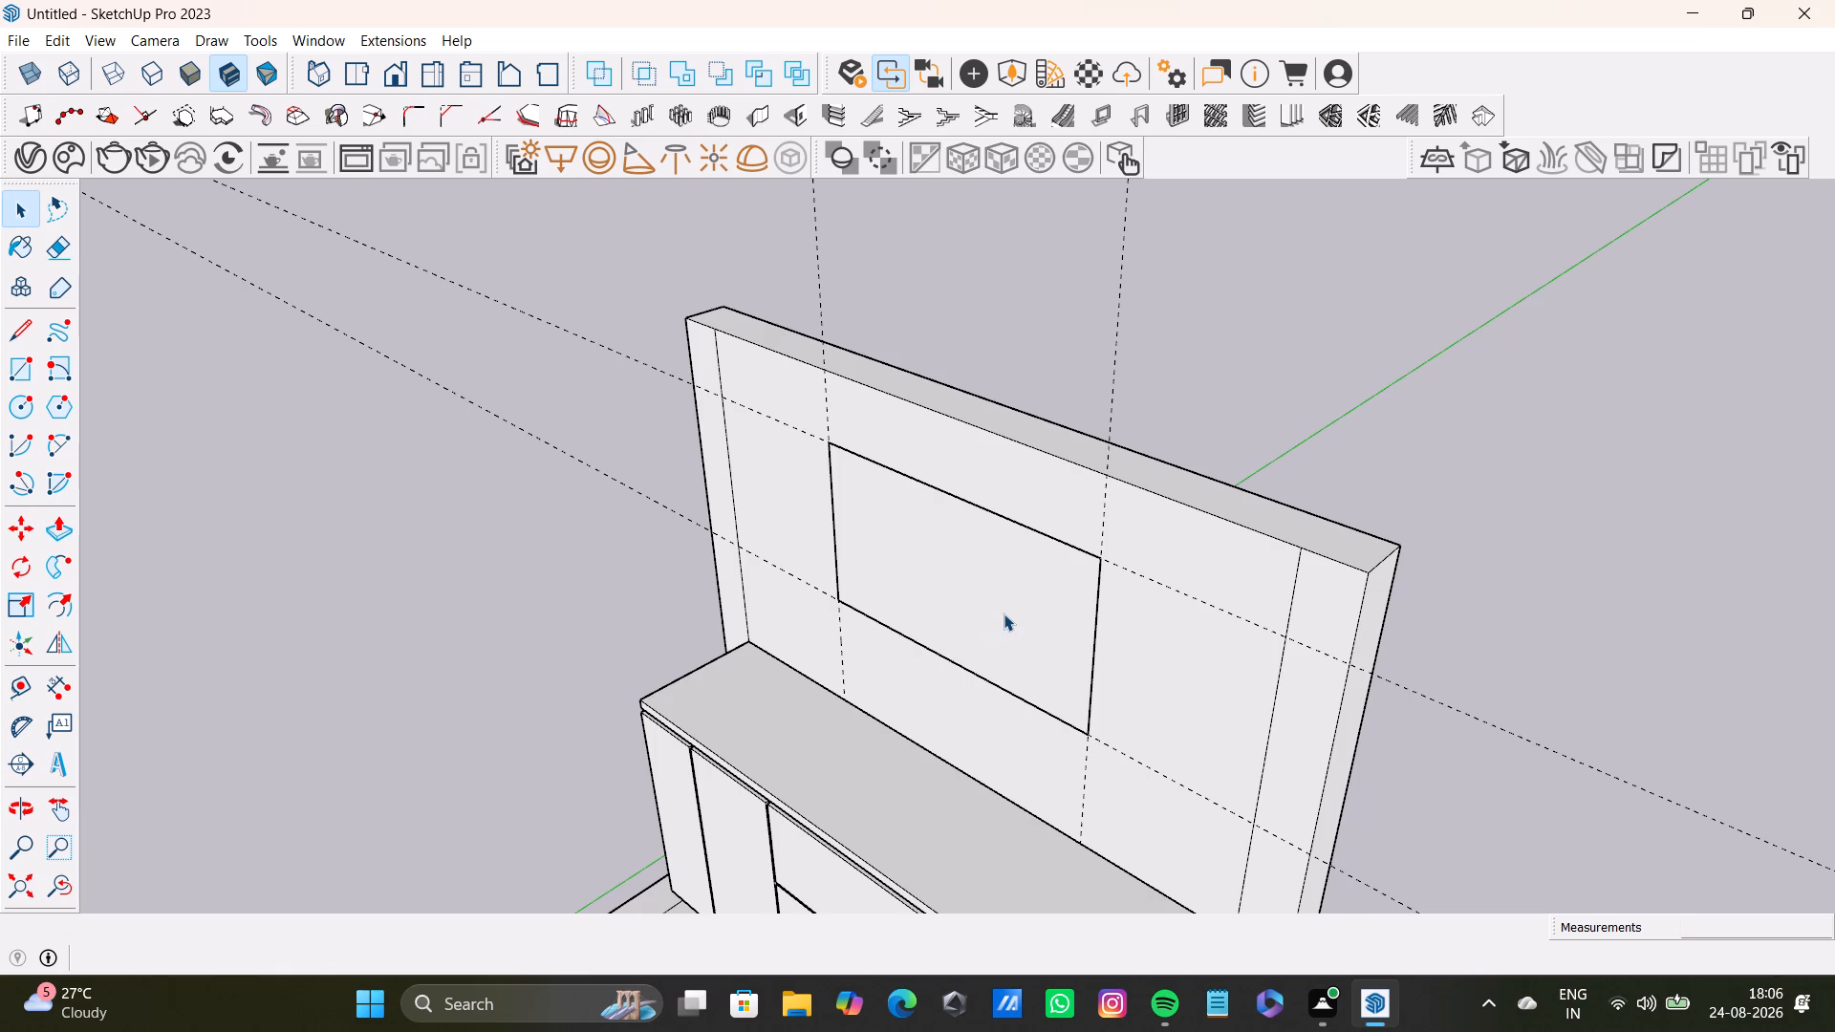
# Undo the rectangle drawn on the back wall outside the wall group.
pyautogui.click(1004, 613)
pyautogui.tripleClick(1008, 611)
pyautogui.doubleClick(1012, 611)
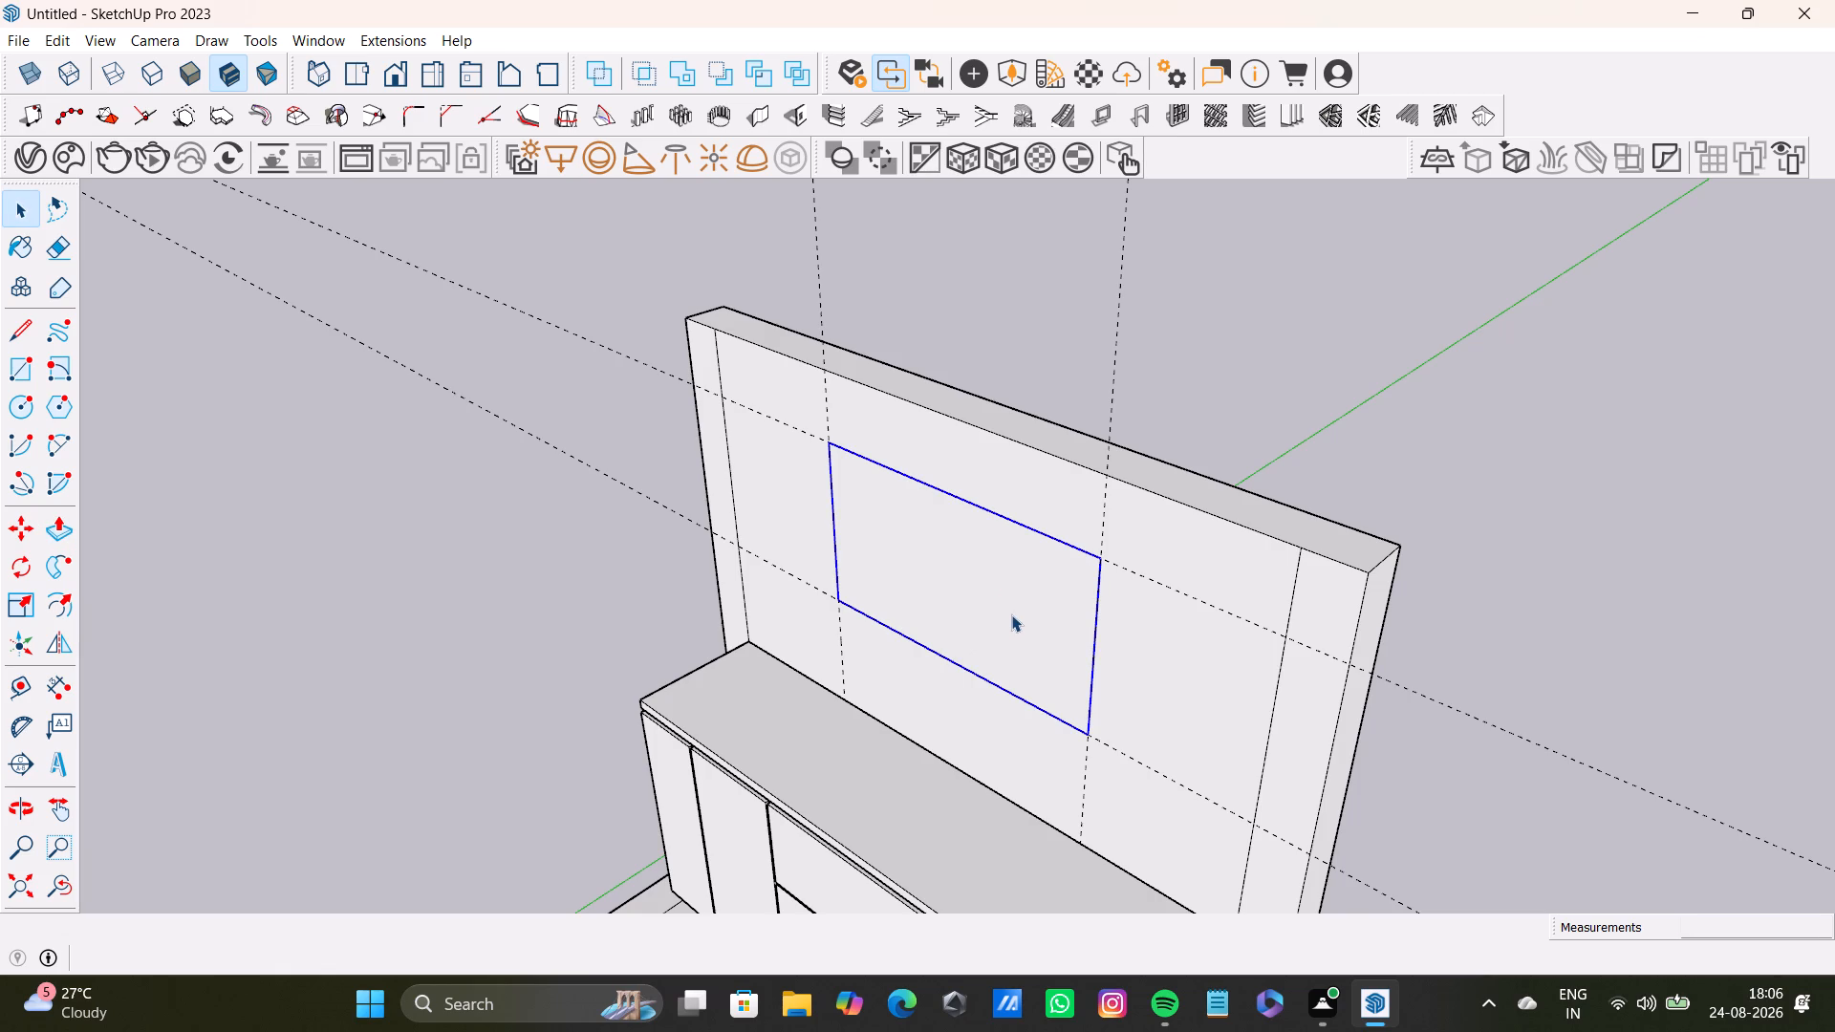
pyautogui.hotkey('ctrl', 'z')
# Open the wall group and draw a rectangle about 4'11" by 2'9" on its back wall between the guide intersections.
pyautogui.moveTo(990, 614); pyautogui.dragTo(1148, 599, button='middle')
pyautogui.press('space')
pyautogui.tripleClick(1145, 591)
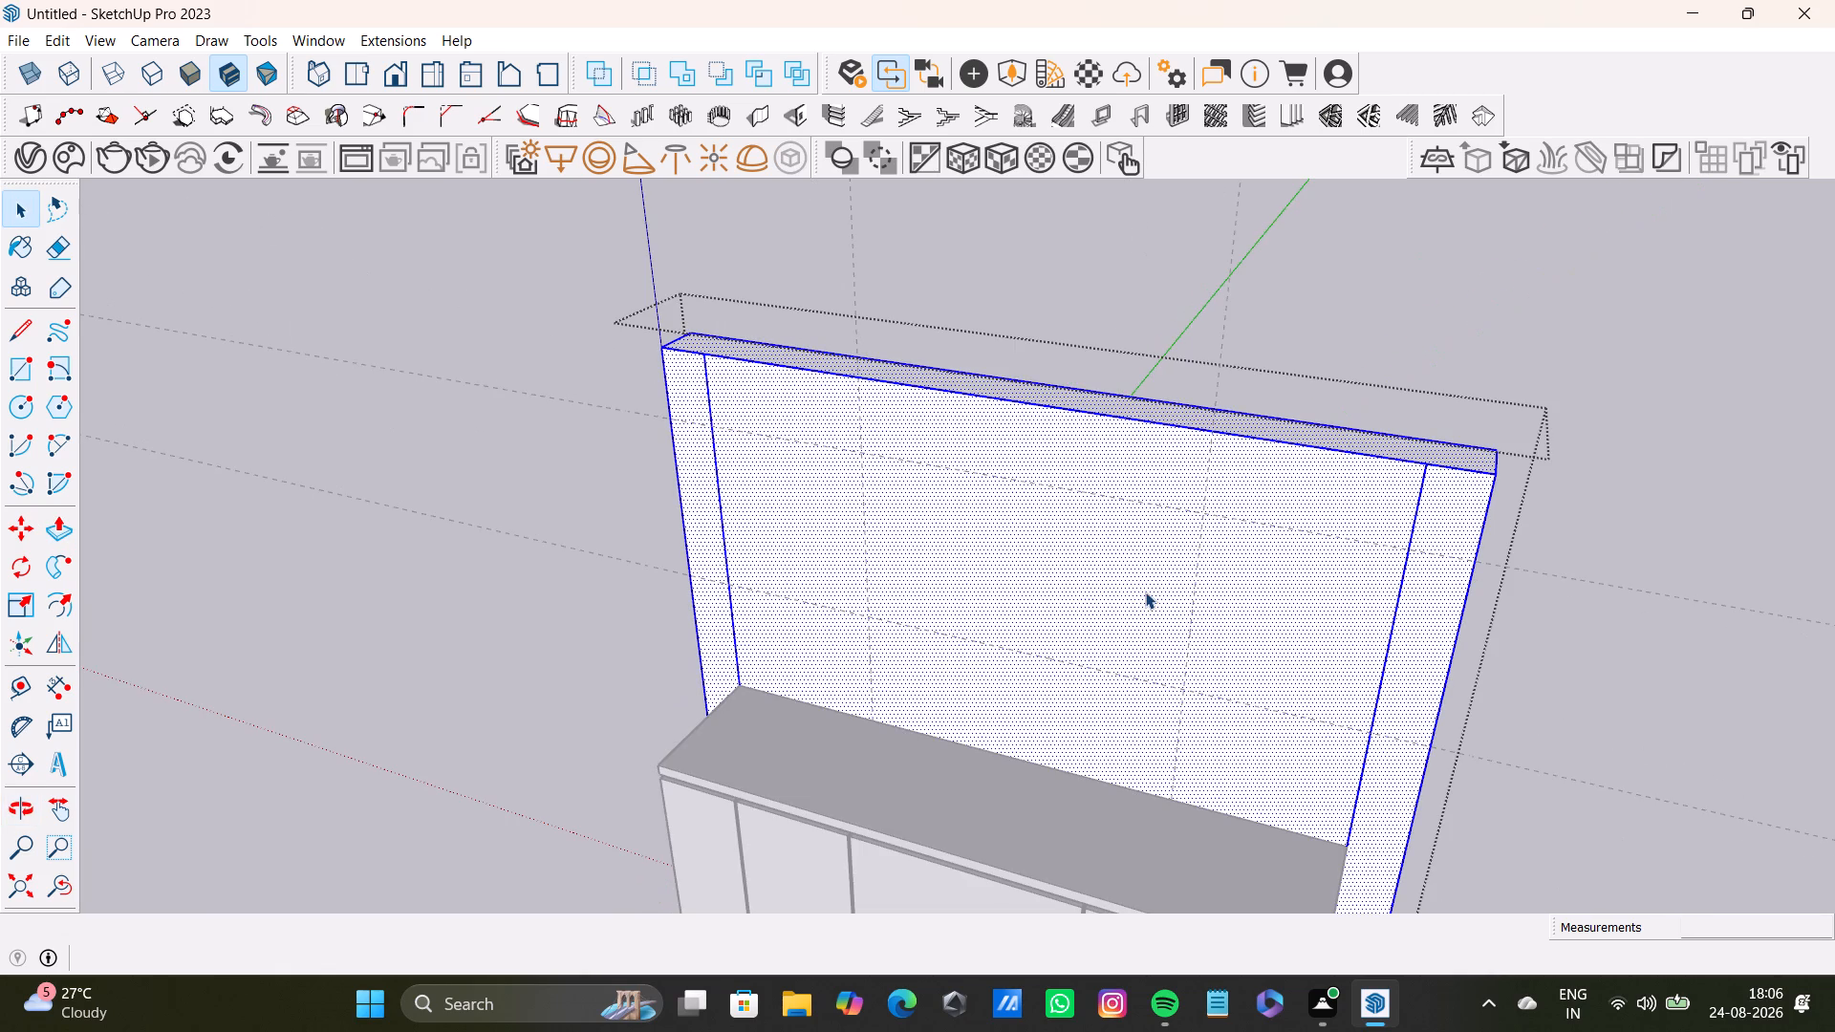
pyautogui.moveTo(1076, 634); pyautogui.dragTo(1174, 555, button='middle')
pyautogui.click(1149, 547)
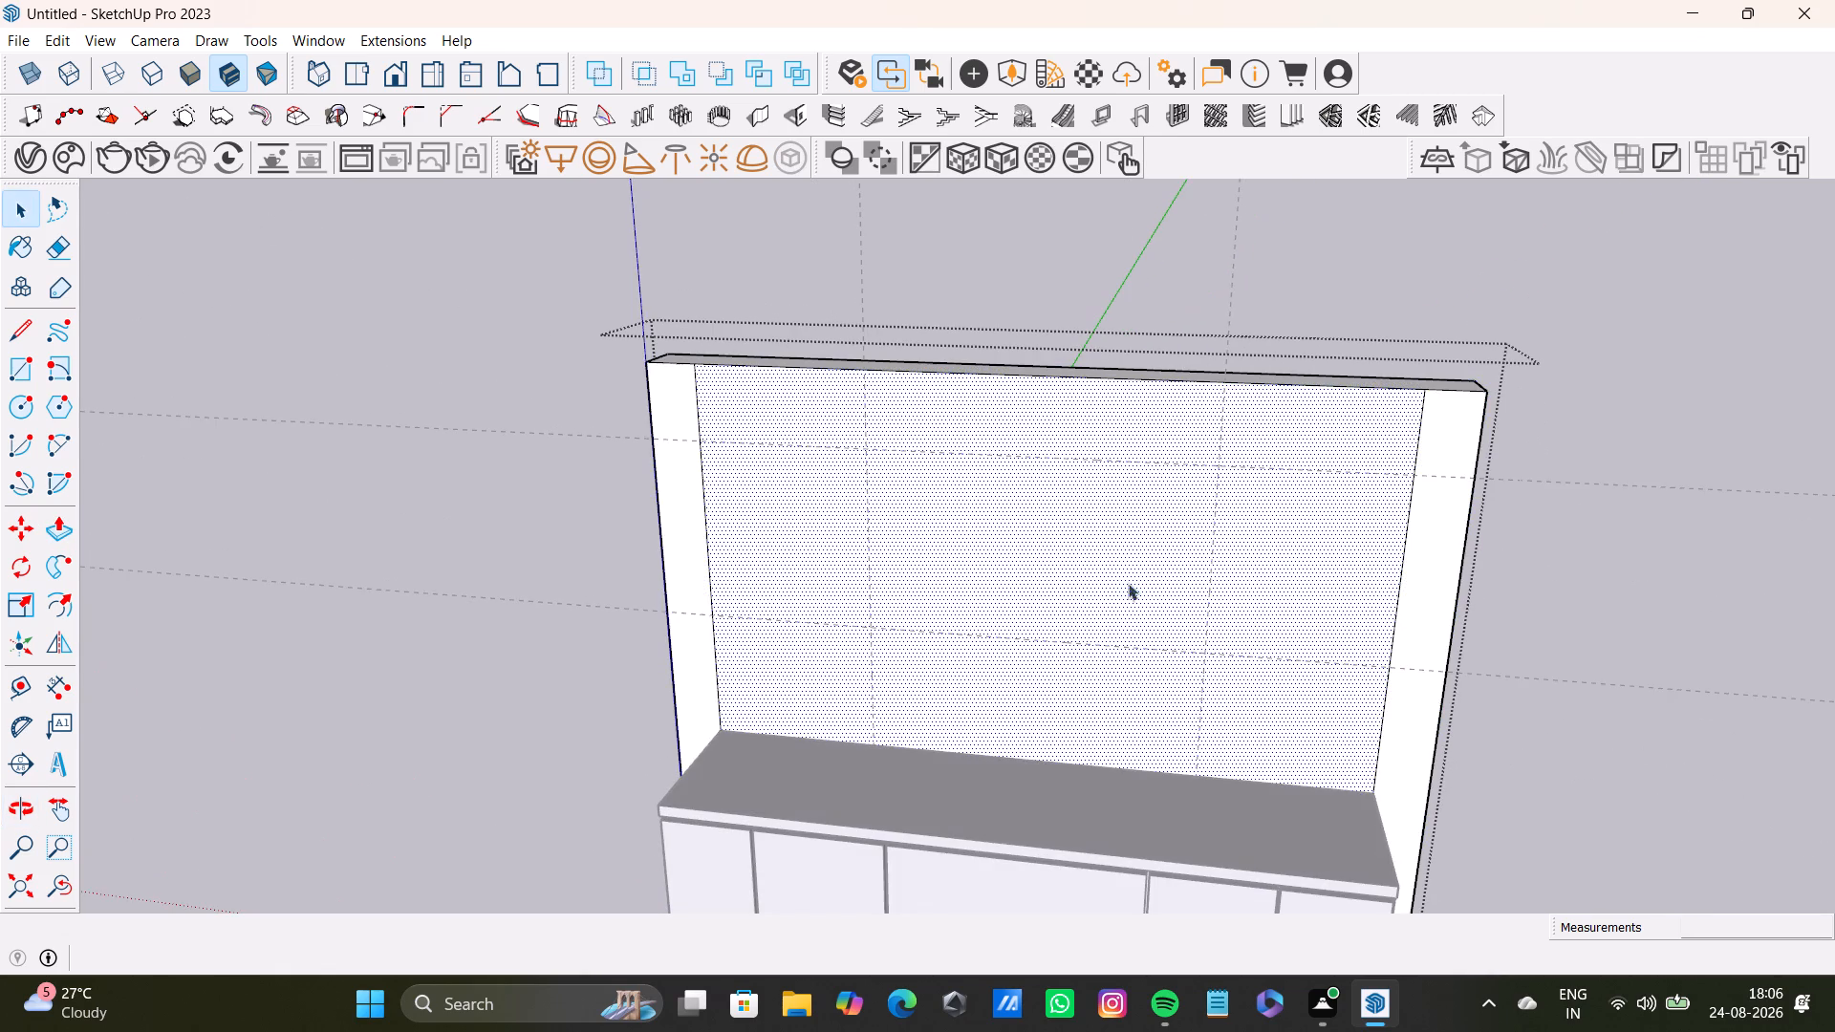
pyautogui.moveTo(1128, 605); pyautogui.dragTo(1229, 525, button='middle')
pyautogui.moveTo(12, 371); pyautogui.dragTo(26, 370)
pyautogui.scroll(3, 839, 517)
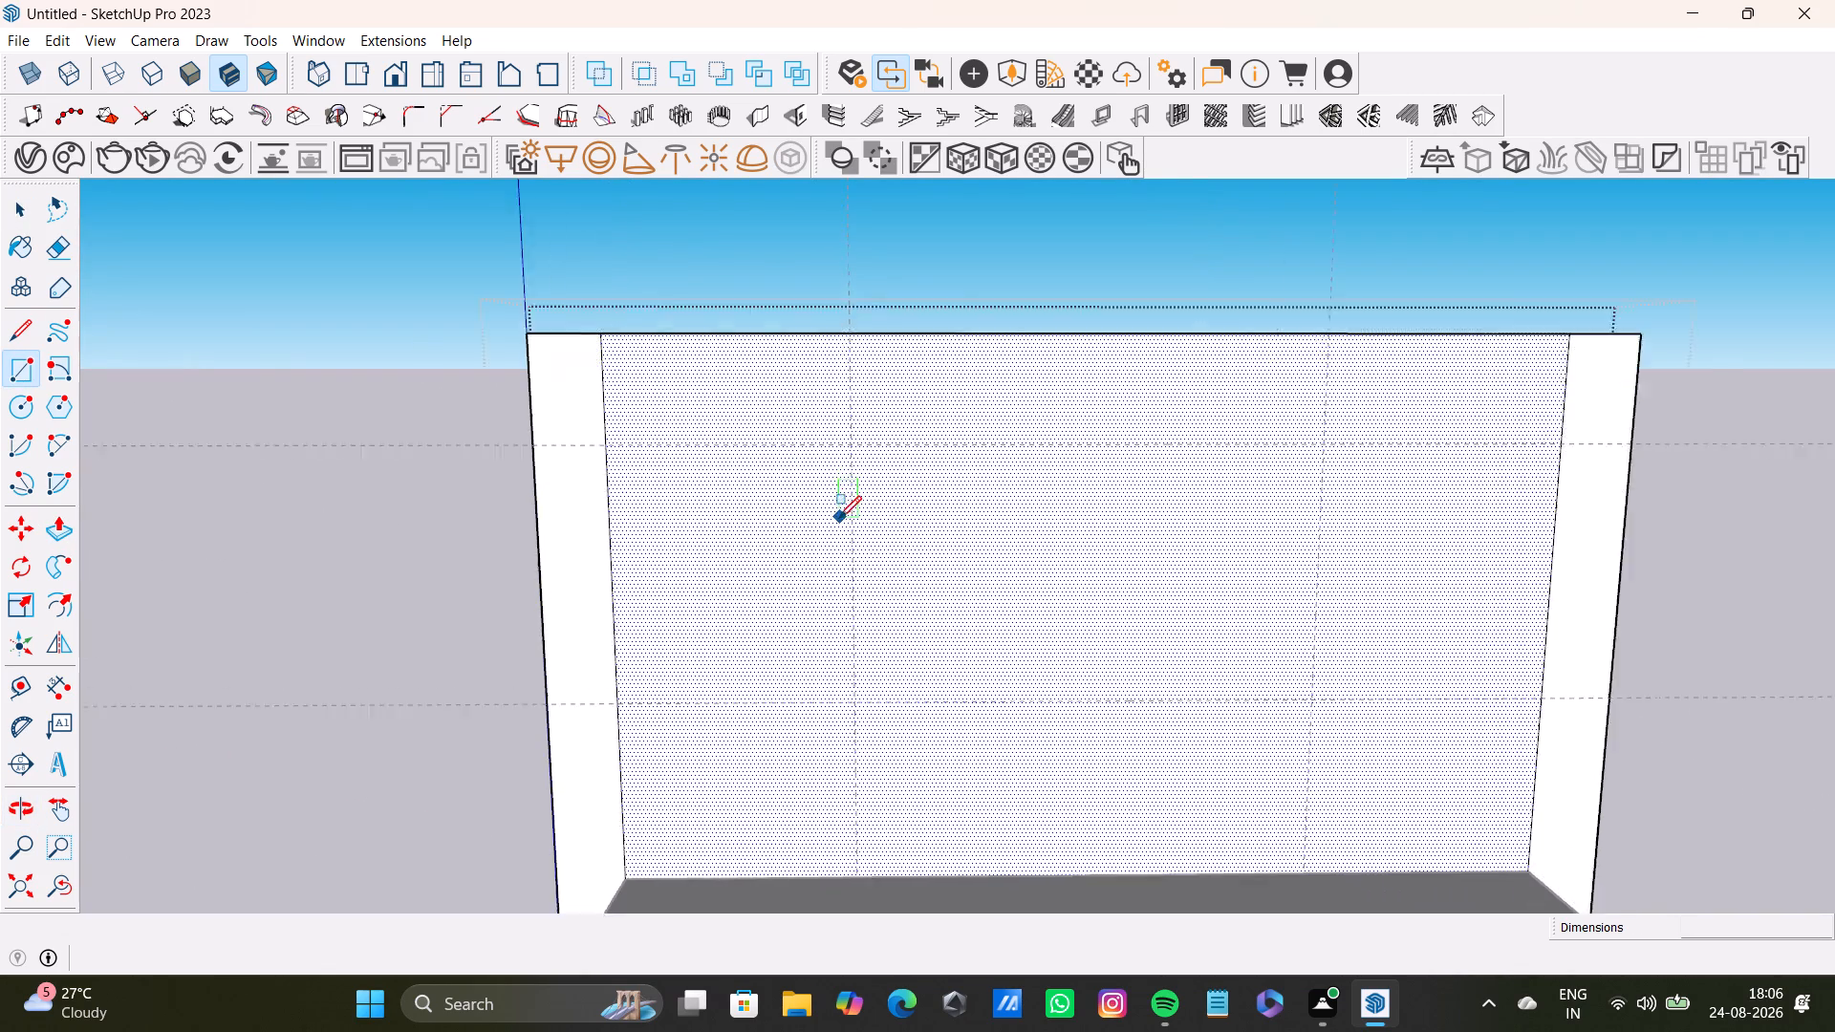
pyautogui.scroll(1, 839, 518)
pyautogui.click(855, 436)
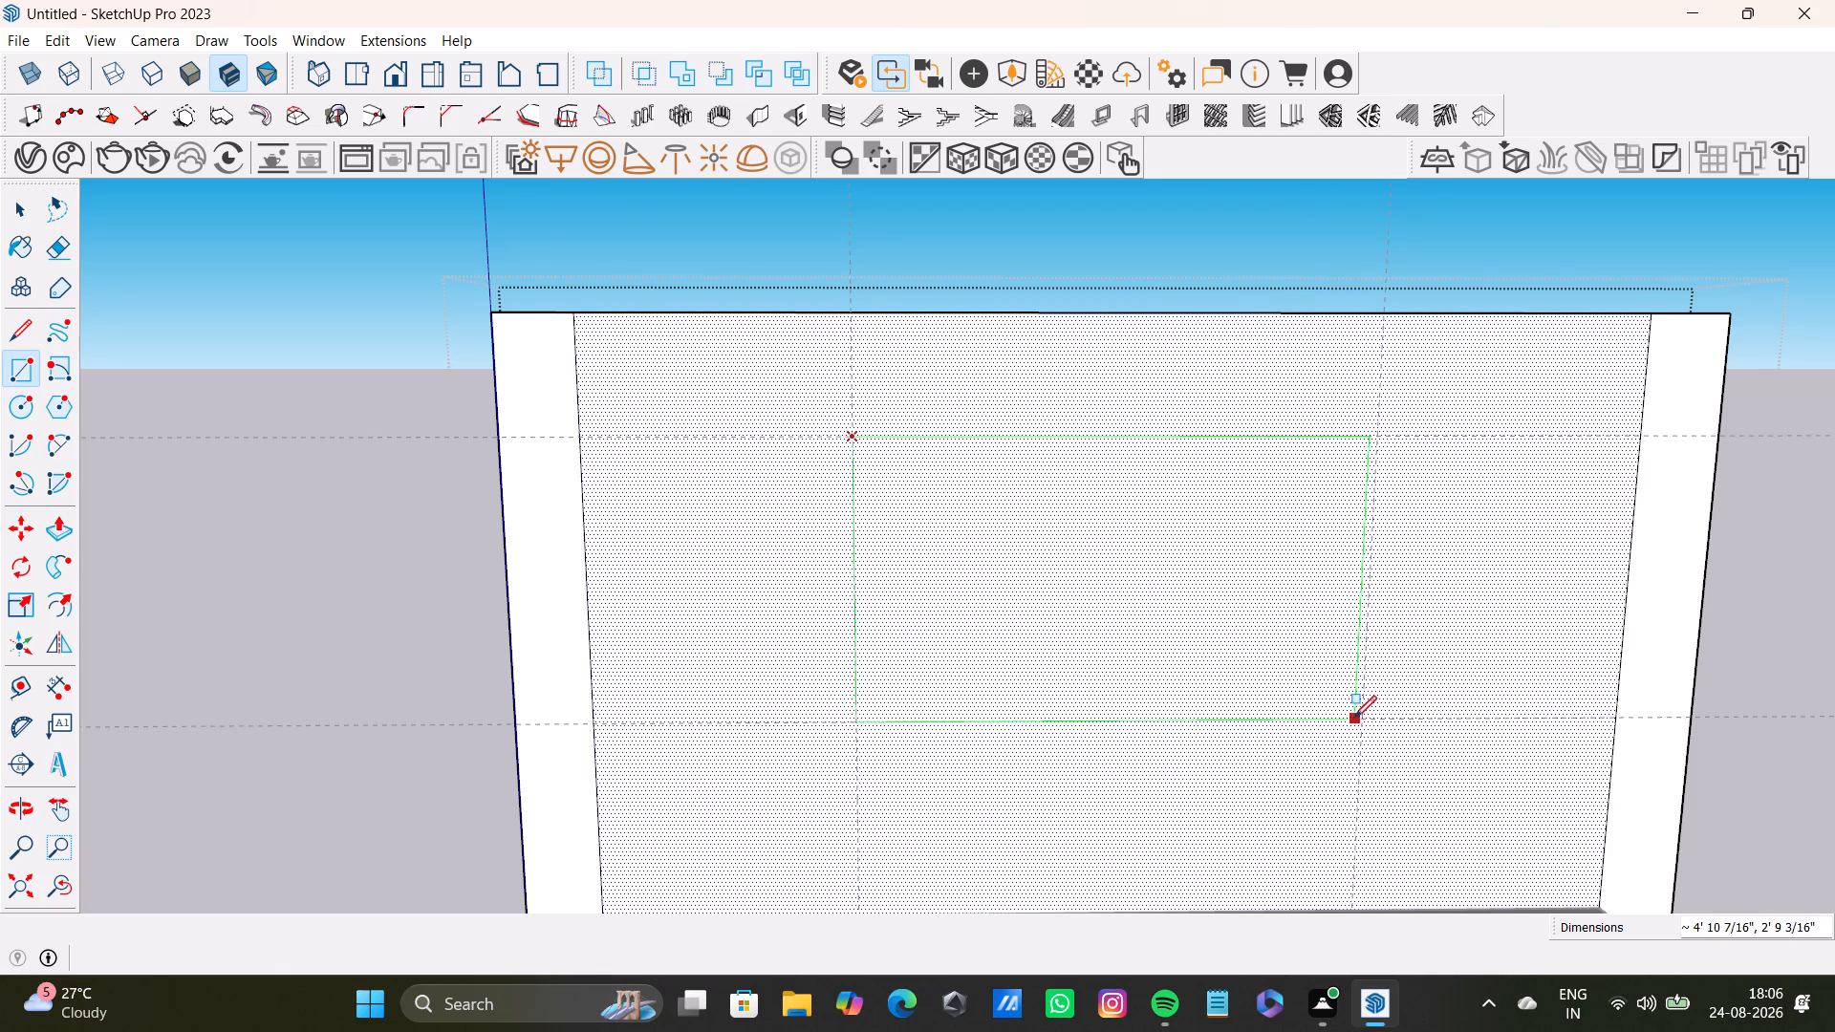
pyautogui.click(1362, 719)
# Push the rectangle 9" through the back wall to cut an opening, and close the wall group.
pyautogui.press('space')
pyautogui.click(1156, 575)
pyautogui.moveTo(1191, 529); pyautogui.dragTo(1178, 558, button='middle')
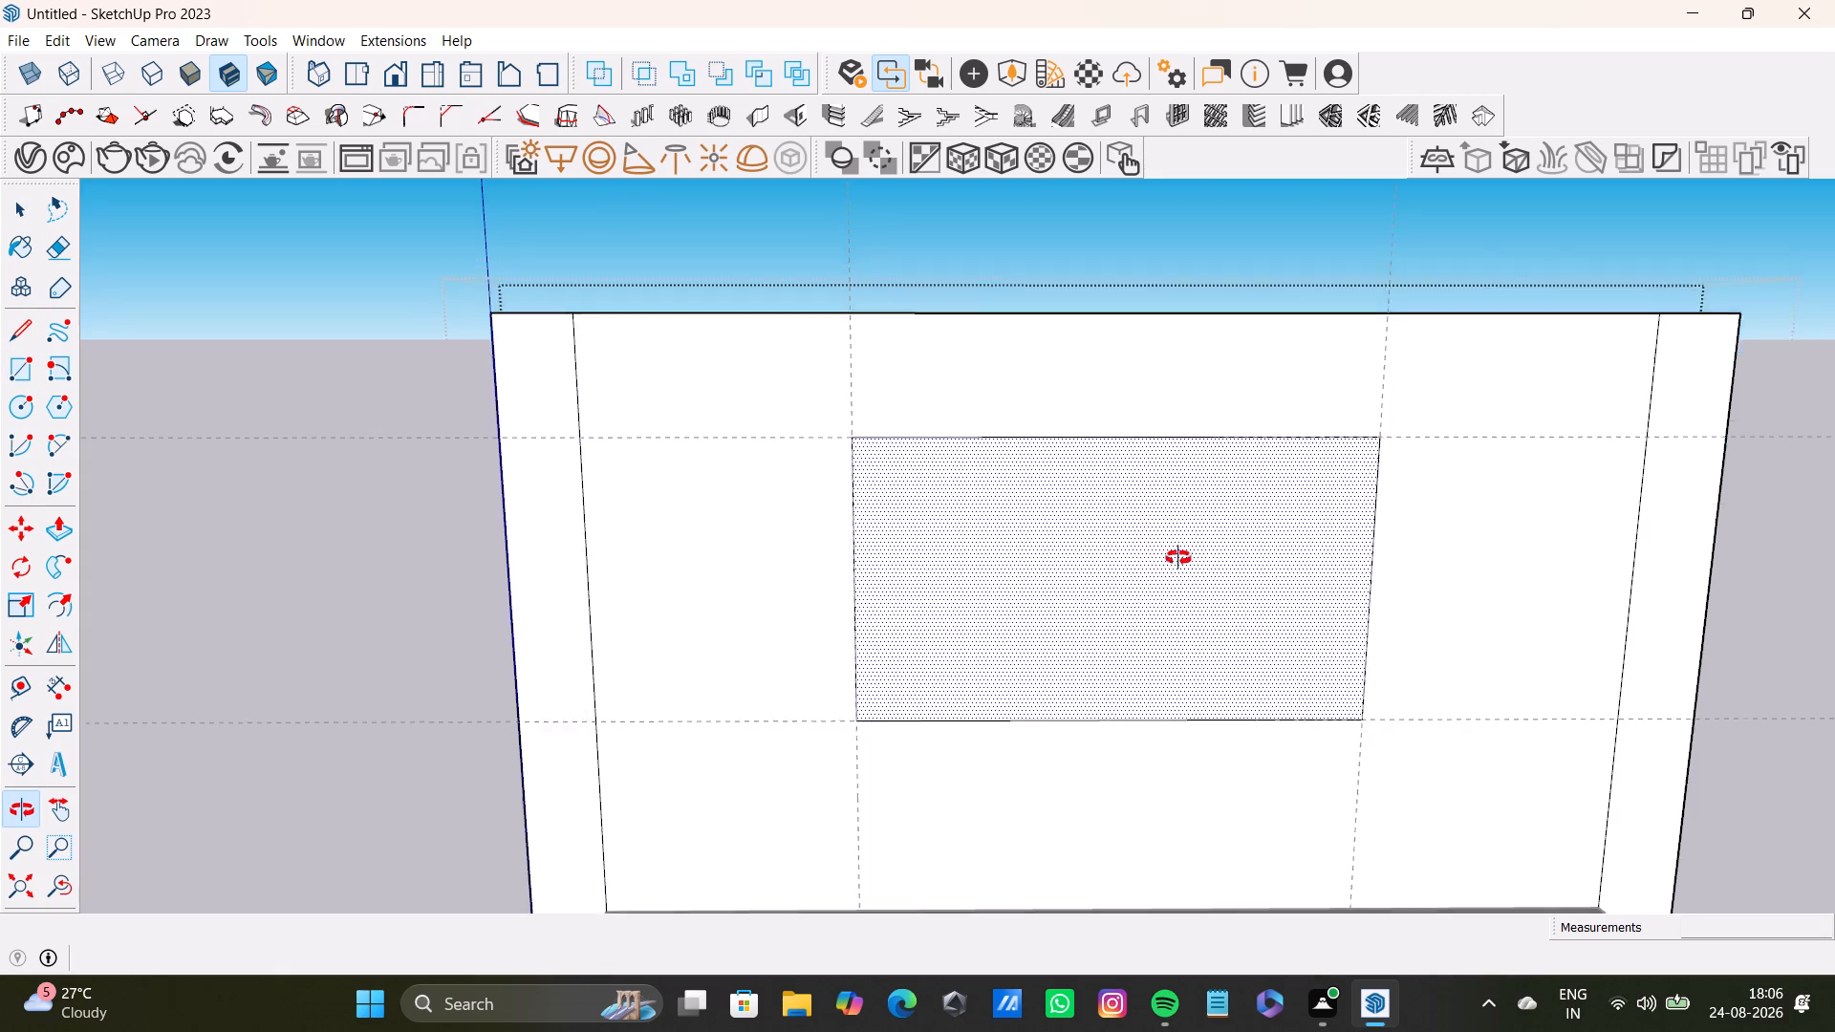
pyautogui.moveTo(1178, 558); pyautogui.dragTo(1116, 742, button='middle')
pyautogui.press('p')
pyautogui.moveTo(1161, 626); pyautogui.dragTo(1177, 511)
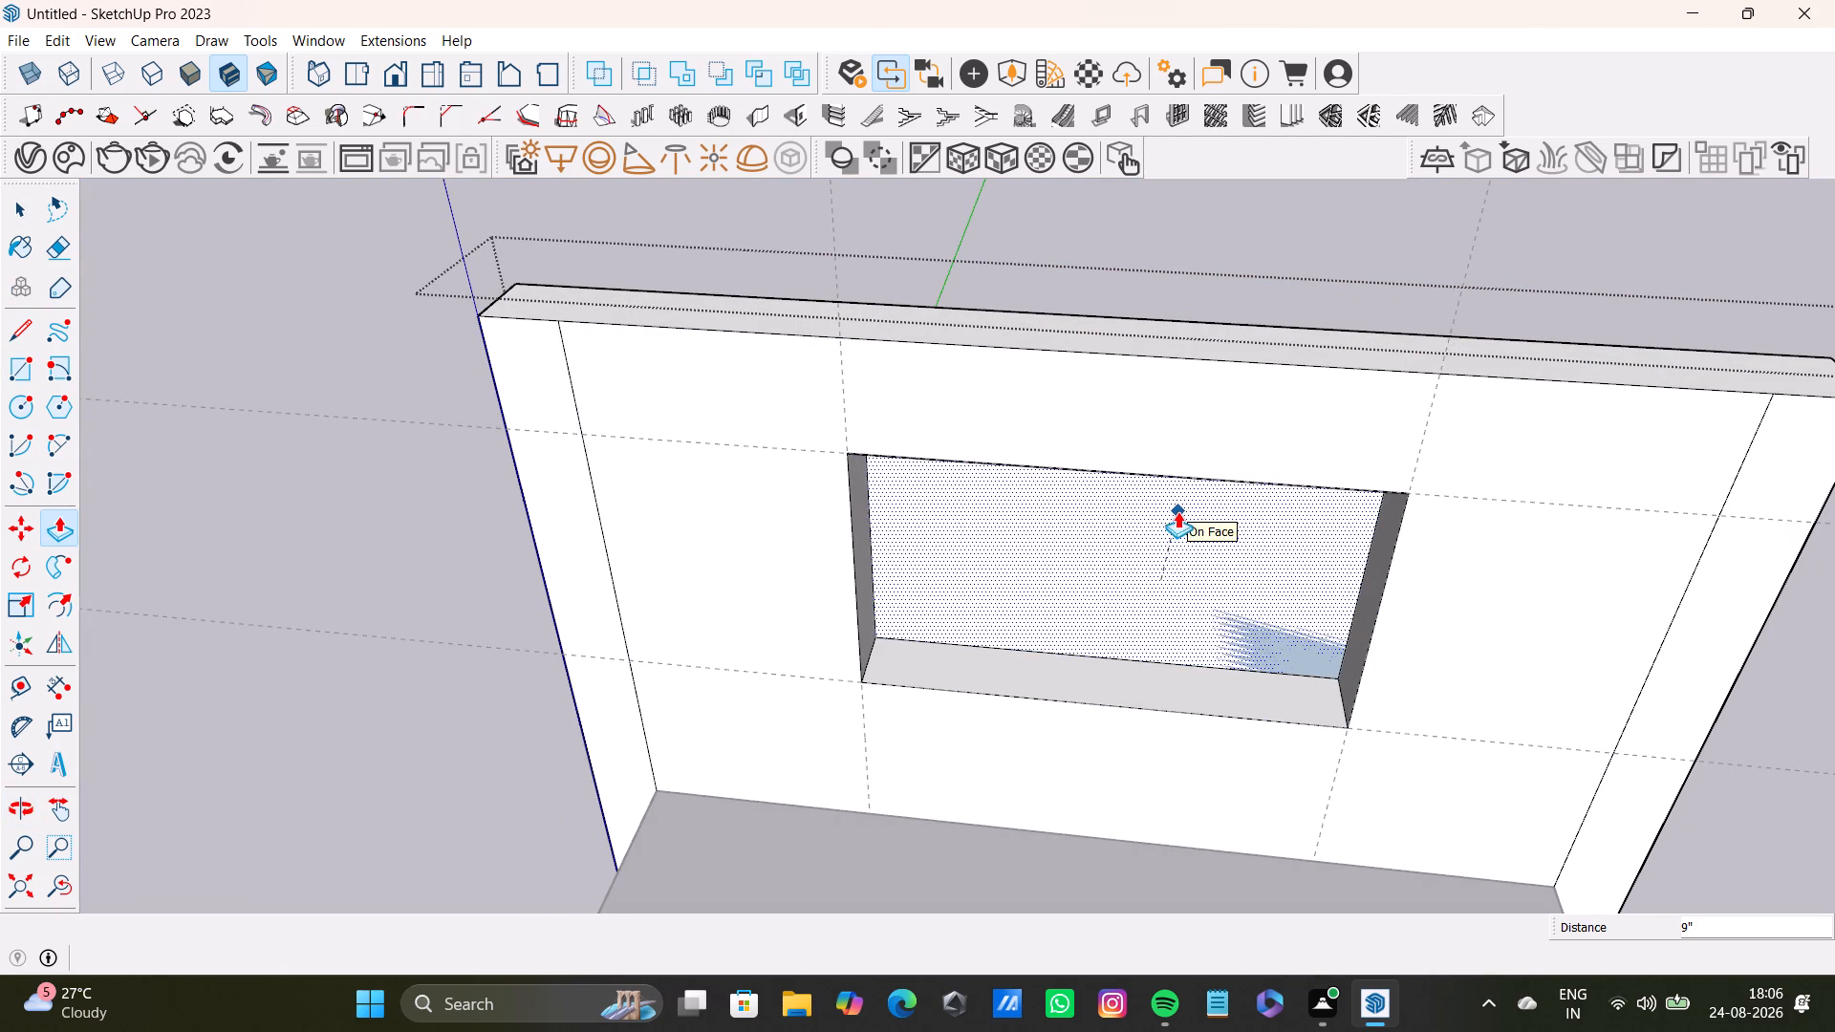
pyautogui.moveTo(1177, 511); pyautogui.dragTo(1190, 491)
pyautogui.scroll(-10, 1214, 559)
pyautogui.press('space')
pyautogui.click(1707, 547)
# Reopen the wall group, lower the opening's bottom face a few inches below the lower guide, and close the group.
pyautogui.scroll(5, 1208, 602)
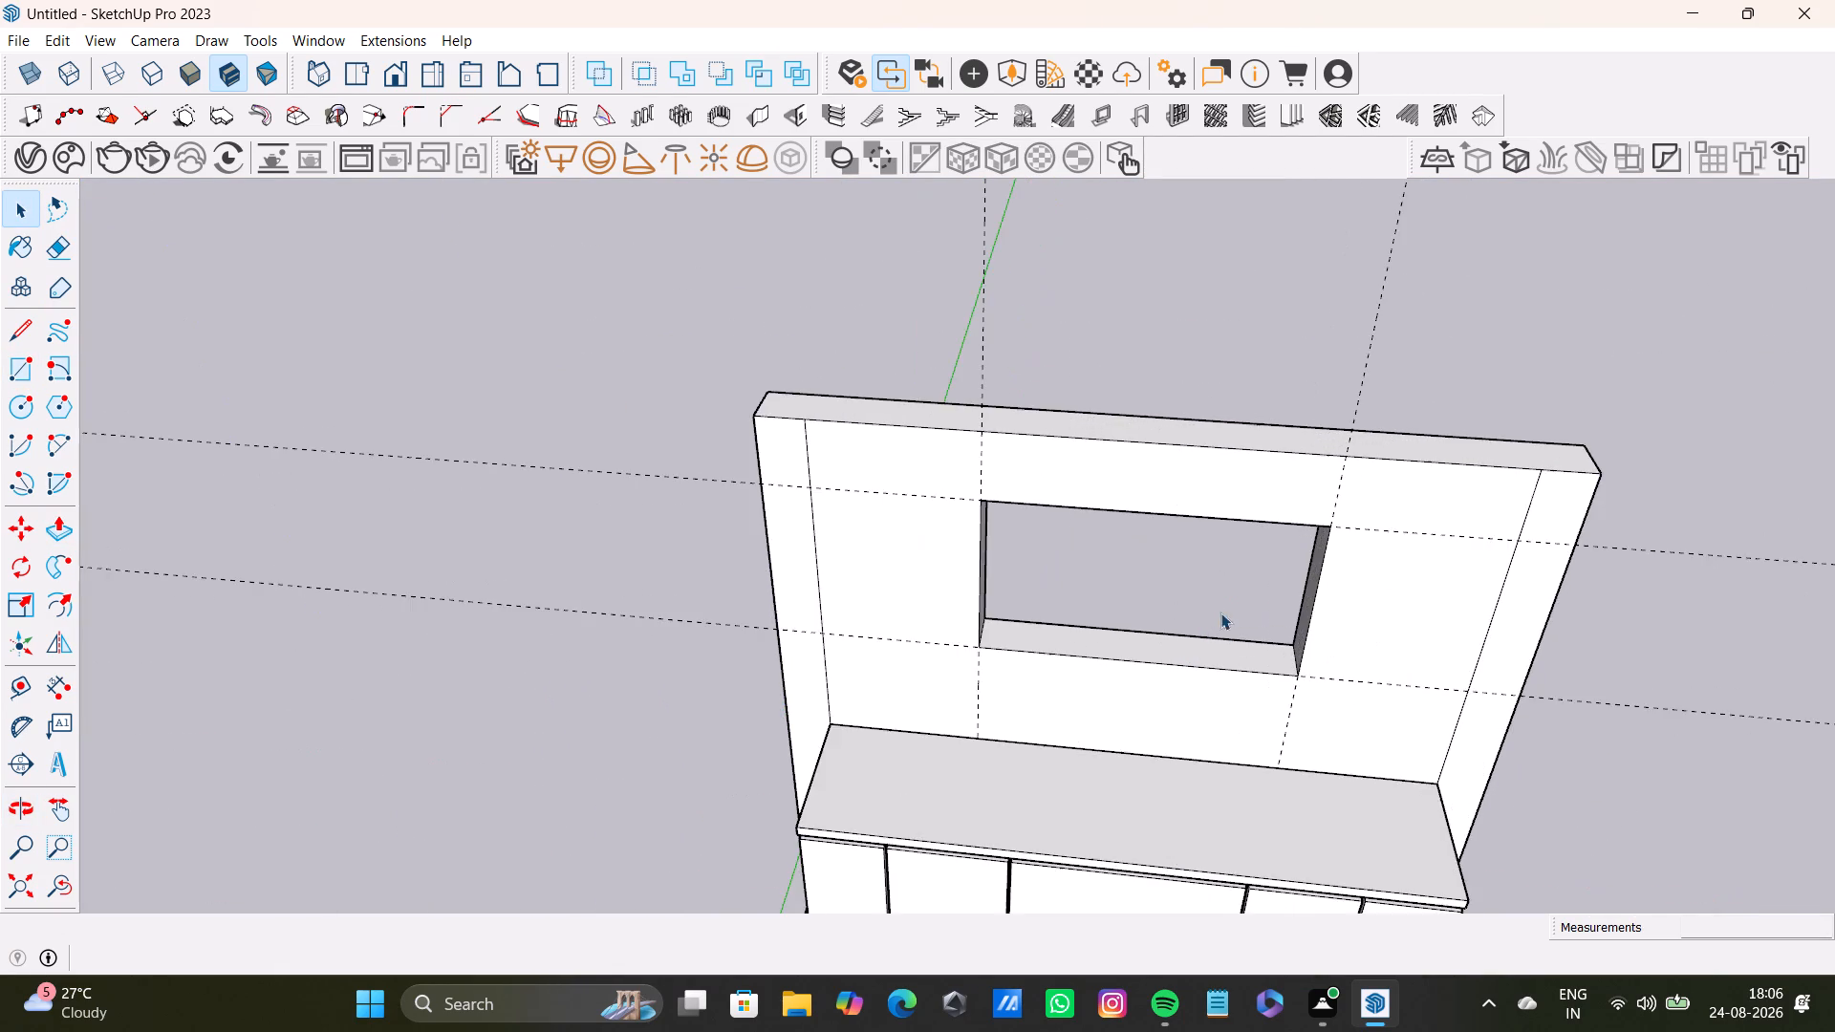
pyautogui.moveTo(1221, 613); pyautogui.dragTo(1425, 278, button='middle')
pyautogui.scroll(4, 1046, 648)
pyautogui.moveTo(1046, 621); pyautogui.dragTo(839, 667, button='middle')
pyautogui.scroll(2, 1027, 663)
pyautogui.middleClick(1024, 663)
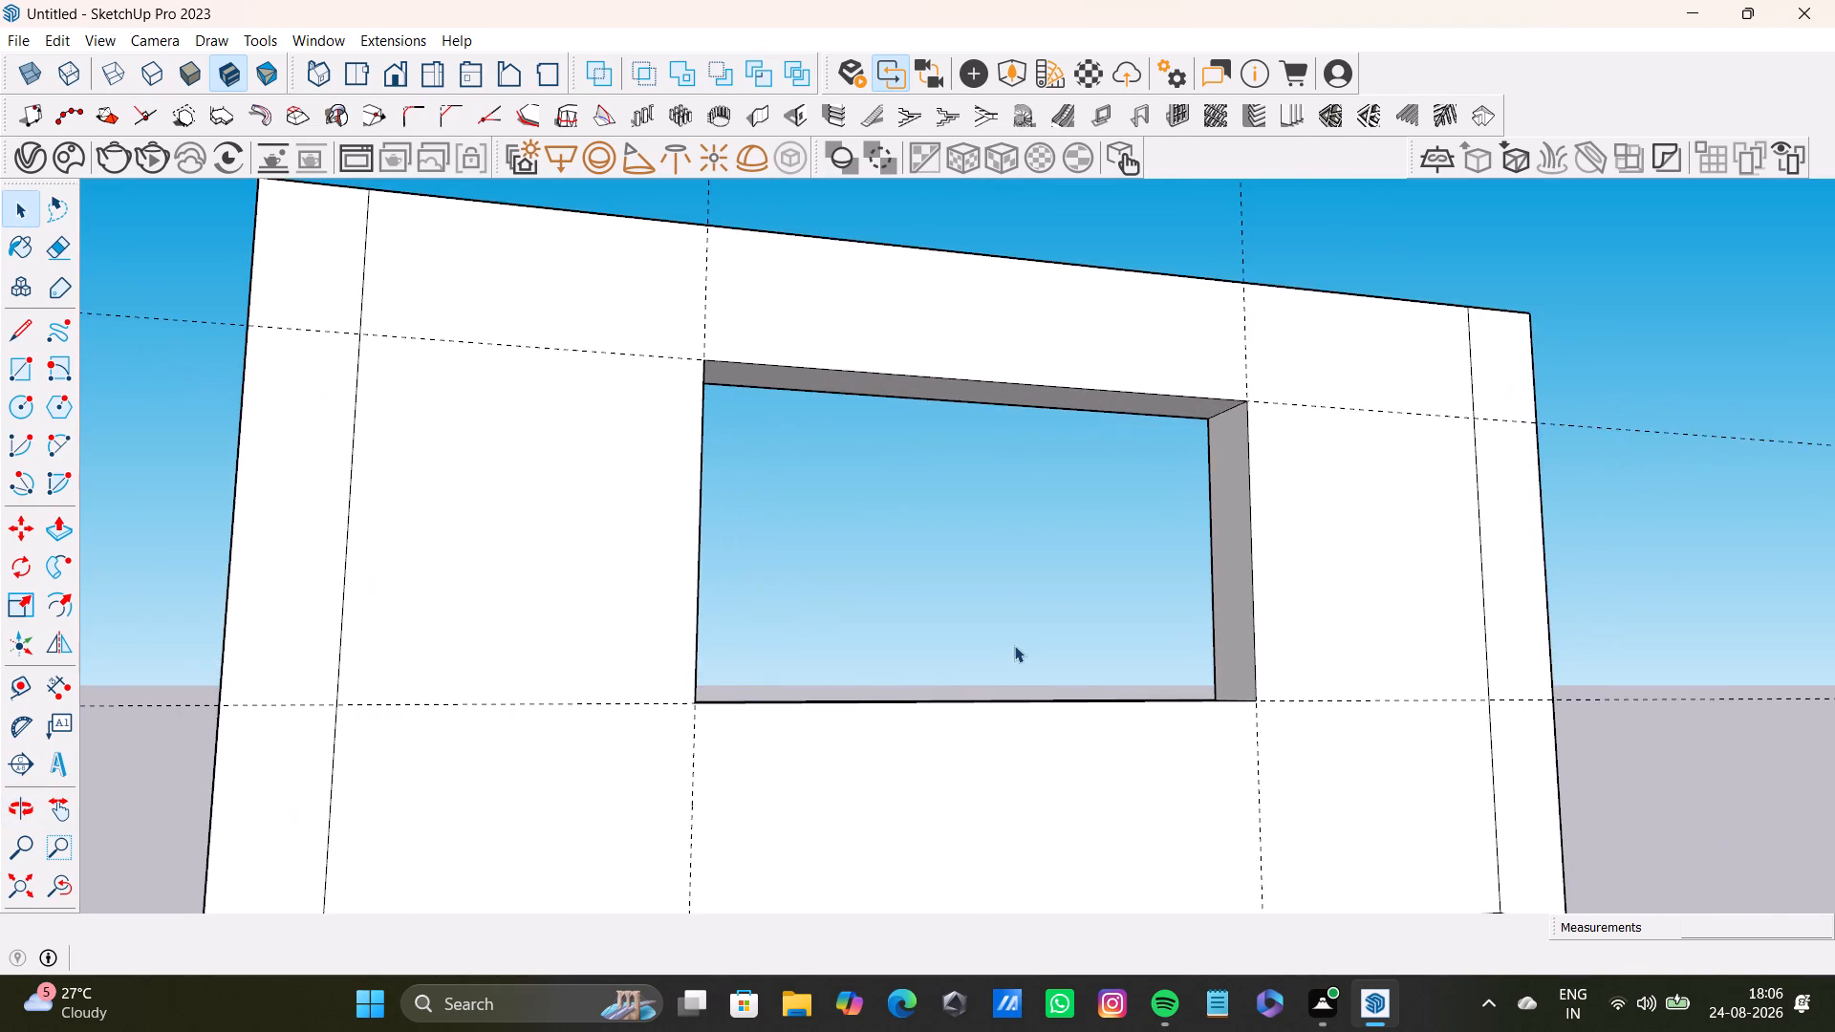
pyautogui.moveTo(1014, 645); pyautogui.dragTo(933, 462, button='middle')
pyautogui.moveTo(955, 591); pyautogui.dragTo(961, 880, button='middle')
pyautogui.moveTo(883, 607); pyautogui.dragTo(890, 702, button='middle')
pyautogui.scroll(-1, 890, 702)
pyautogui.moveTo(874, 494); pyautogui.dragTo(903, 684, button='middle')
pyautogui.moveTo(883, 456); pyautogui.dragTo(914, 672, button='middle')
pyautogui.click(976, 552)
pyautogui.tripleClick(977, 552)
pyautogui.click(985, 551)
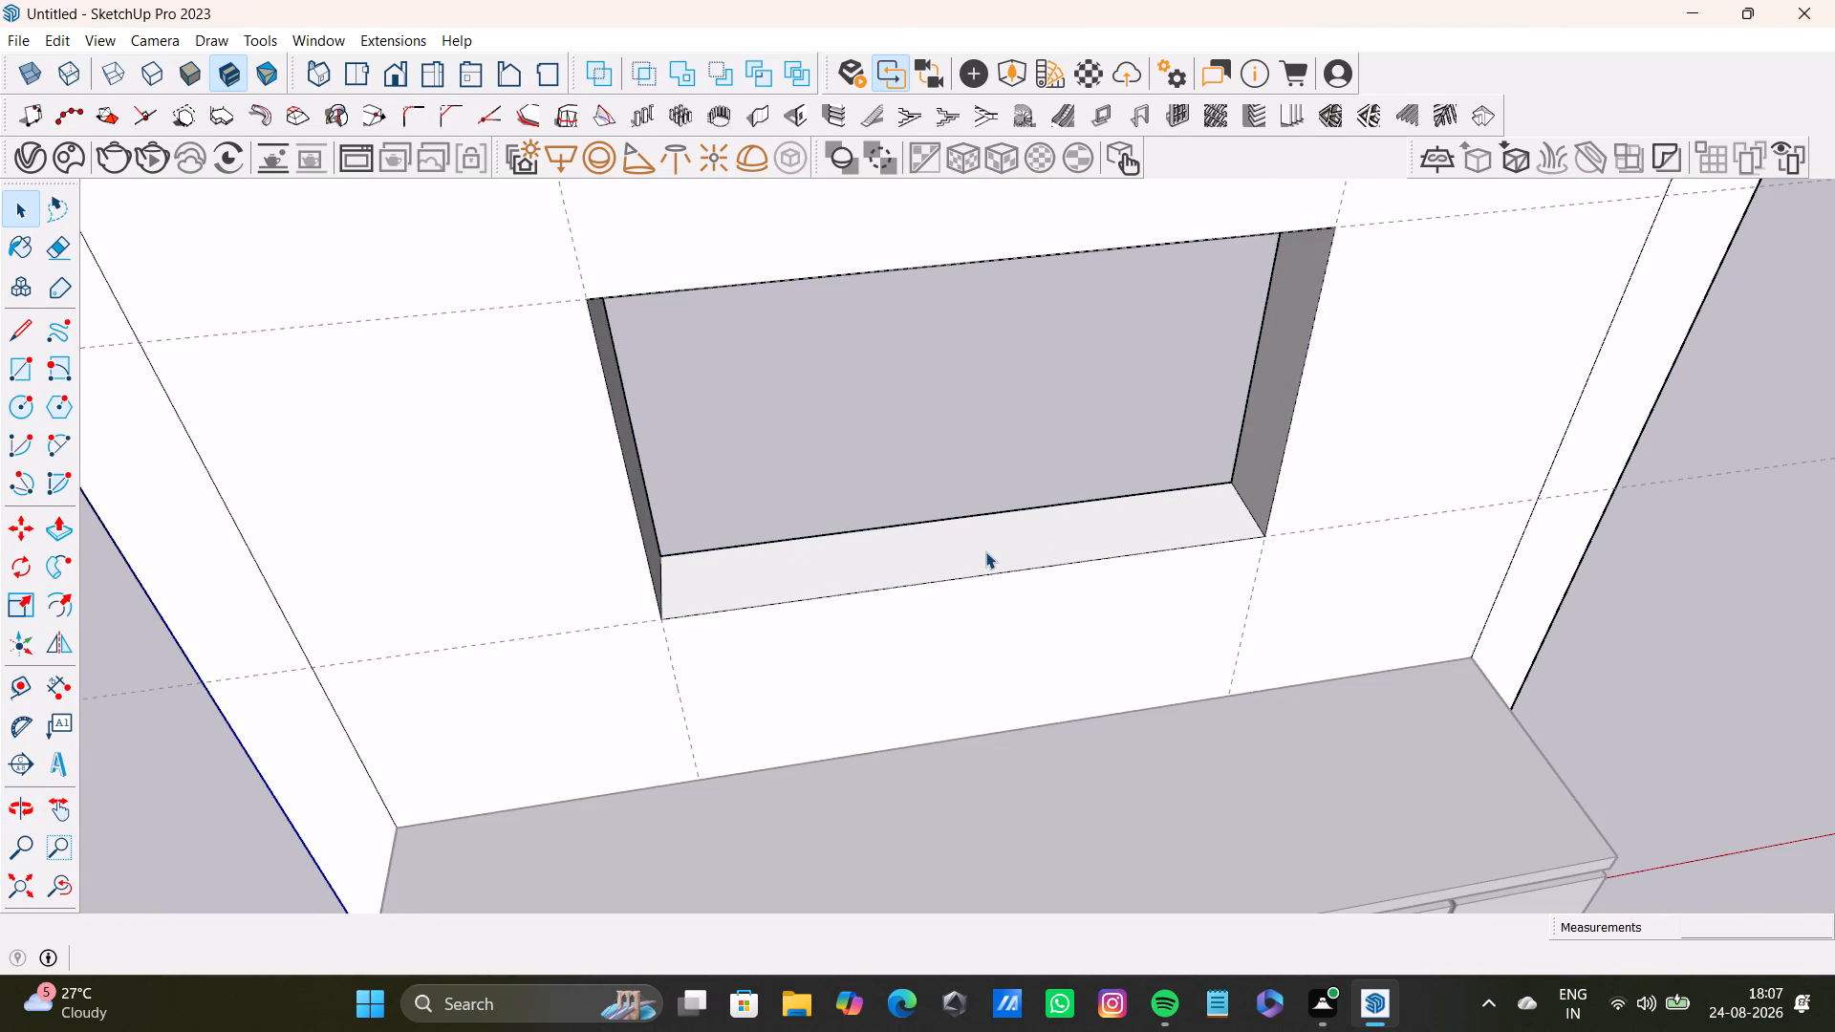
pyautogui.press('p')
pyautogui.moveTo(982, 548); pyautogui.dragTo(981, 583)
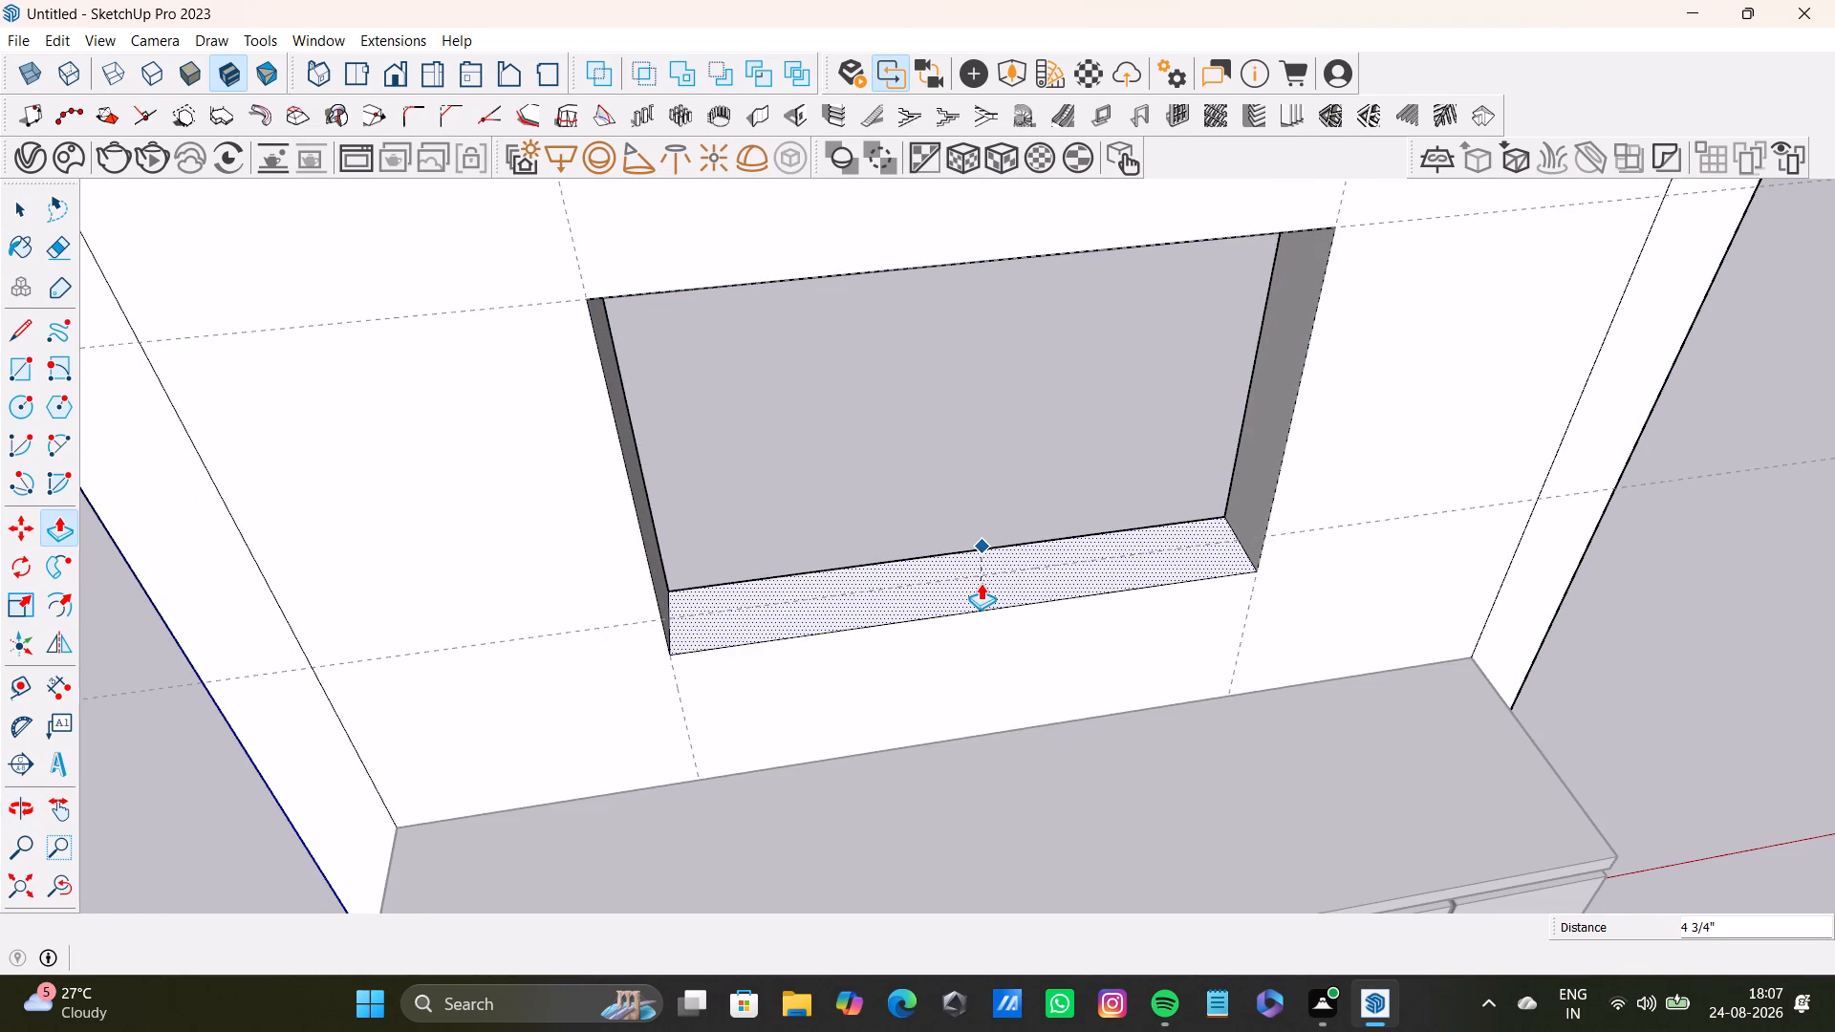
pyautogui.moveTo(981, 583); pyautogui.dragTo(981, 592)
pyautogui.press('space')
pyautogui.click(1712, 463)
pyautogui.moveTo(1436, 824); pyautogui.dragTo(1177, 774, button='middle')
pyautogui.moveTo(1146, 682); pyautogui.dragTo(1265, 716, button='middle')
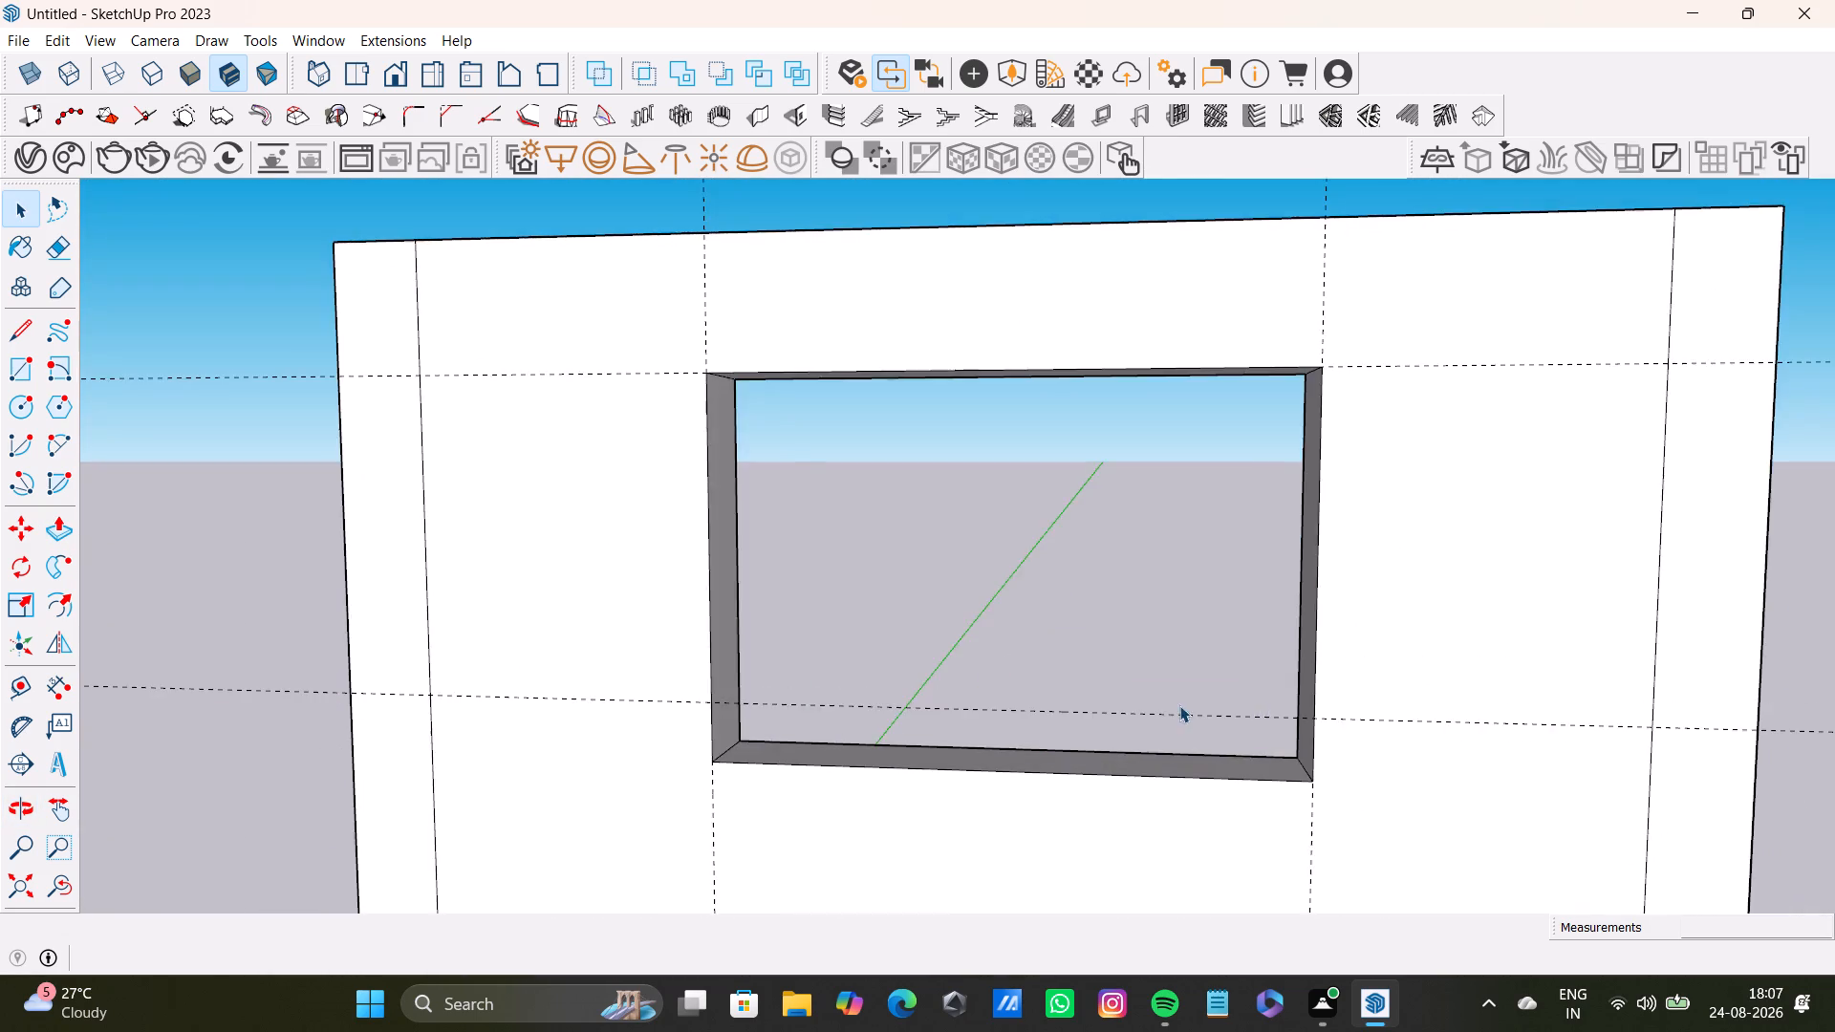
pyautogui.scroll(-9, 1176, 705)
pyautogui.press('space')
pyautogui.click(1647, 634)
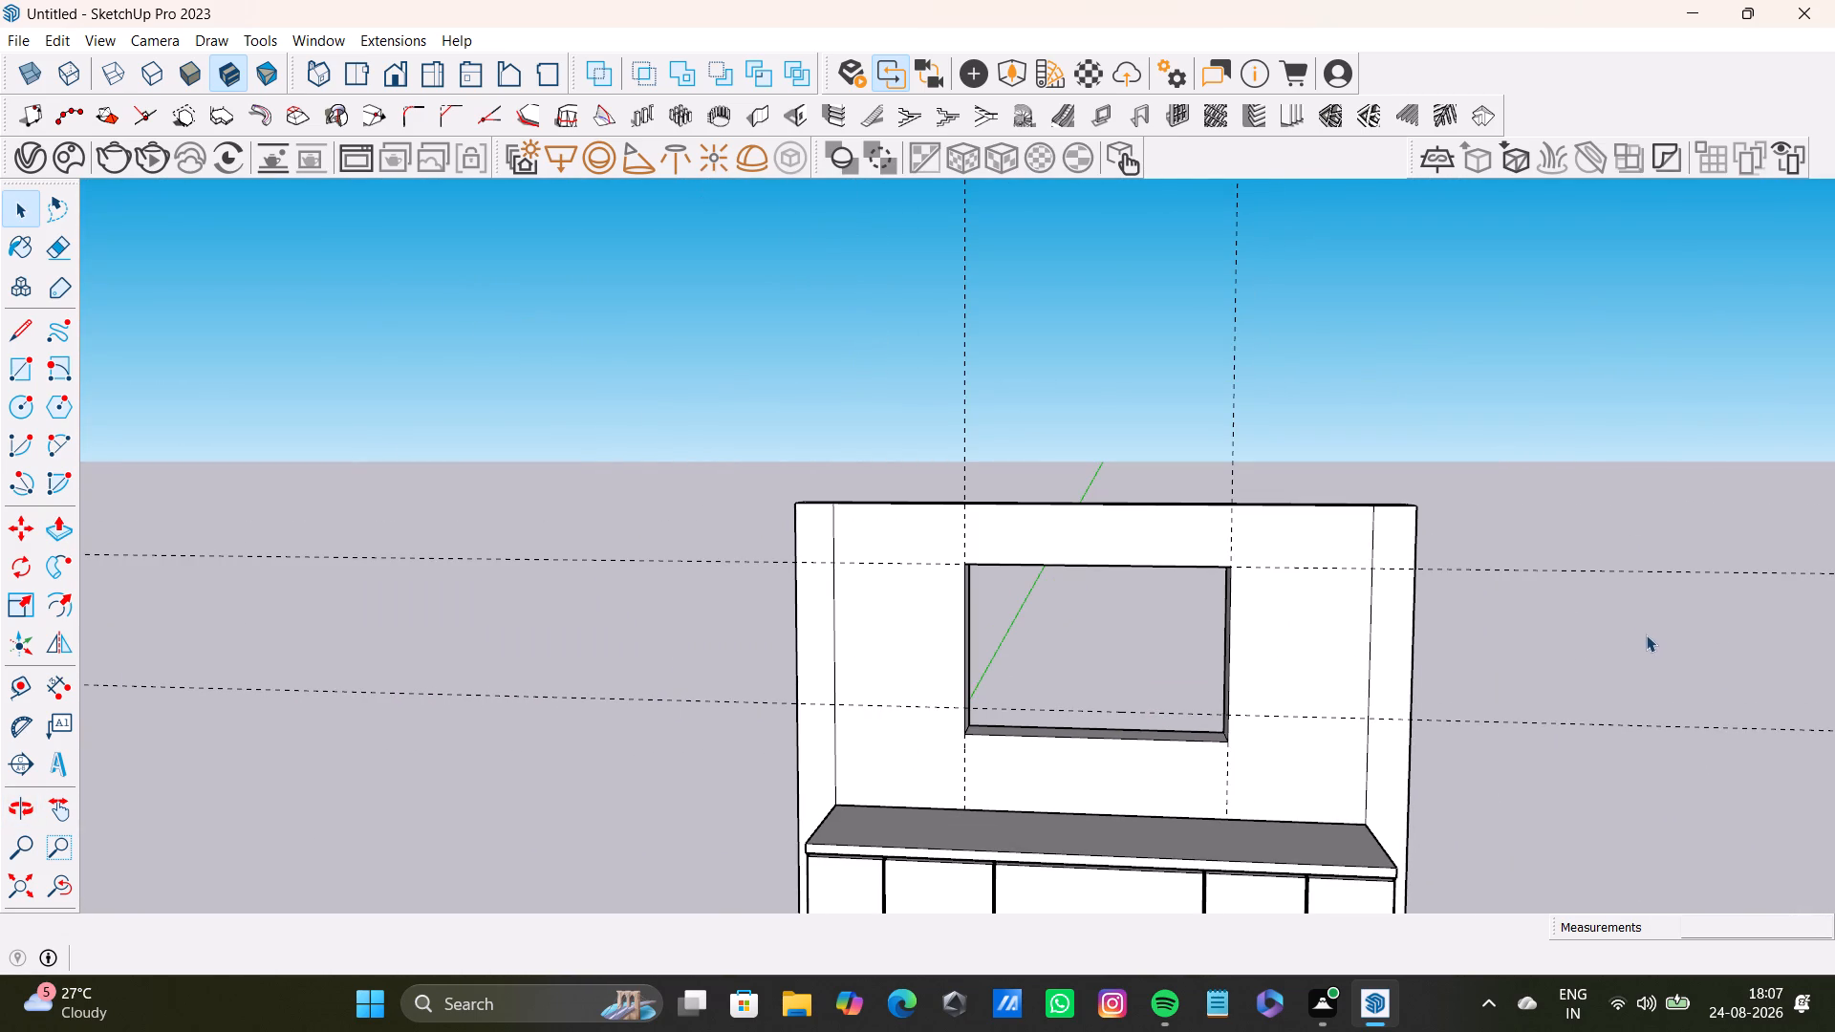
# Inspect the cabinet block, toe kick and window opening from the front and both sides.
pyautogui.scroll(7, 1055, 699)
pyautogui.scroll(-9, 923, 686)
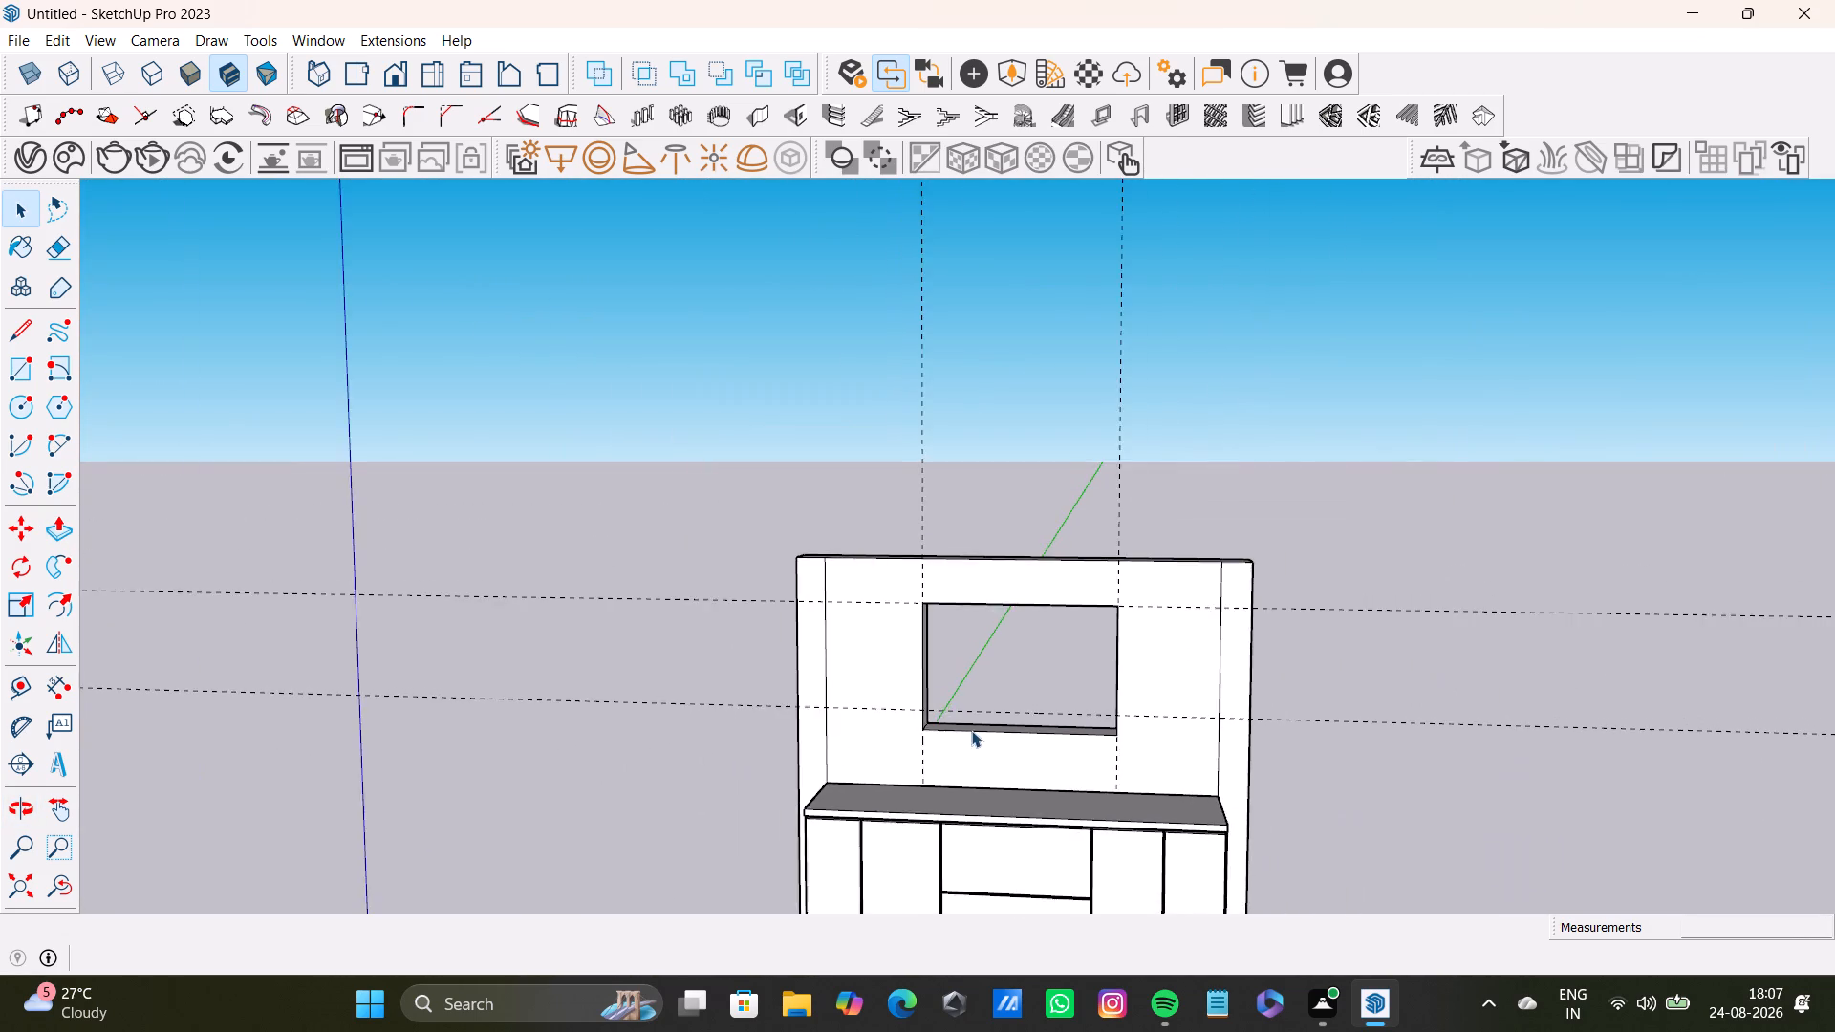
pyautogui.scroll(-5, 971, 730)
pyautogui.scroll(1, 1149, 736)
pyautogui.moveTo(1149, 736); pyautogui.dragTo(1378, 856, button='middle')
pyautogui.scroll(-1, 1371, 852)
pyautogui.keyDown('shift'); pyautogui.moveTo(1367, 851); pyautogui.dragTo(1188, 585, button='middle'); pyautogui.keyUp('shift')
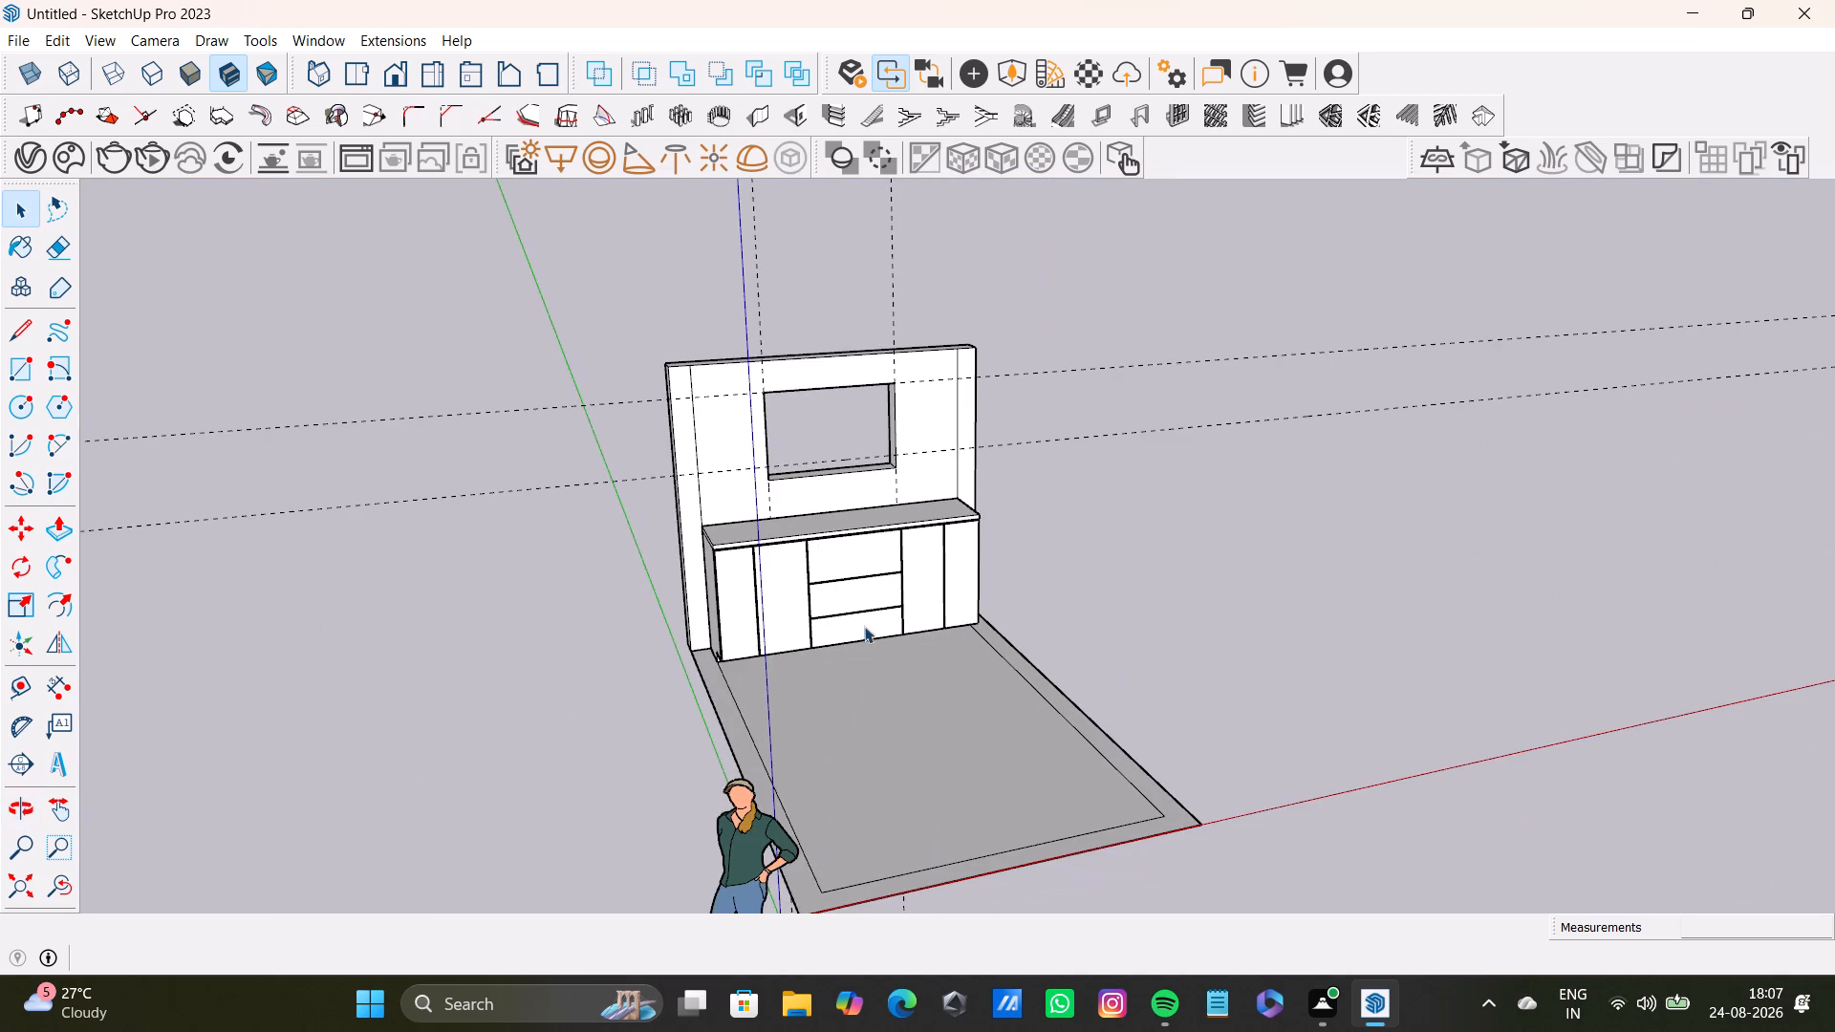
pyautogui.moveTo(1039, 685); pyautogui.dragTo(820, 694, button='middle')
pyautogui.scroll(4, 849, 667)
pyautogui.moveTo(850, 661); pyautogui.dragTo(1118, 620, button='middle')
pyautogui.scroll(4, 1069, 623)
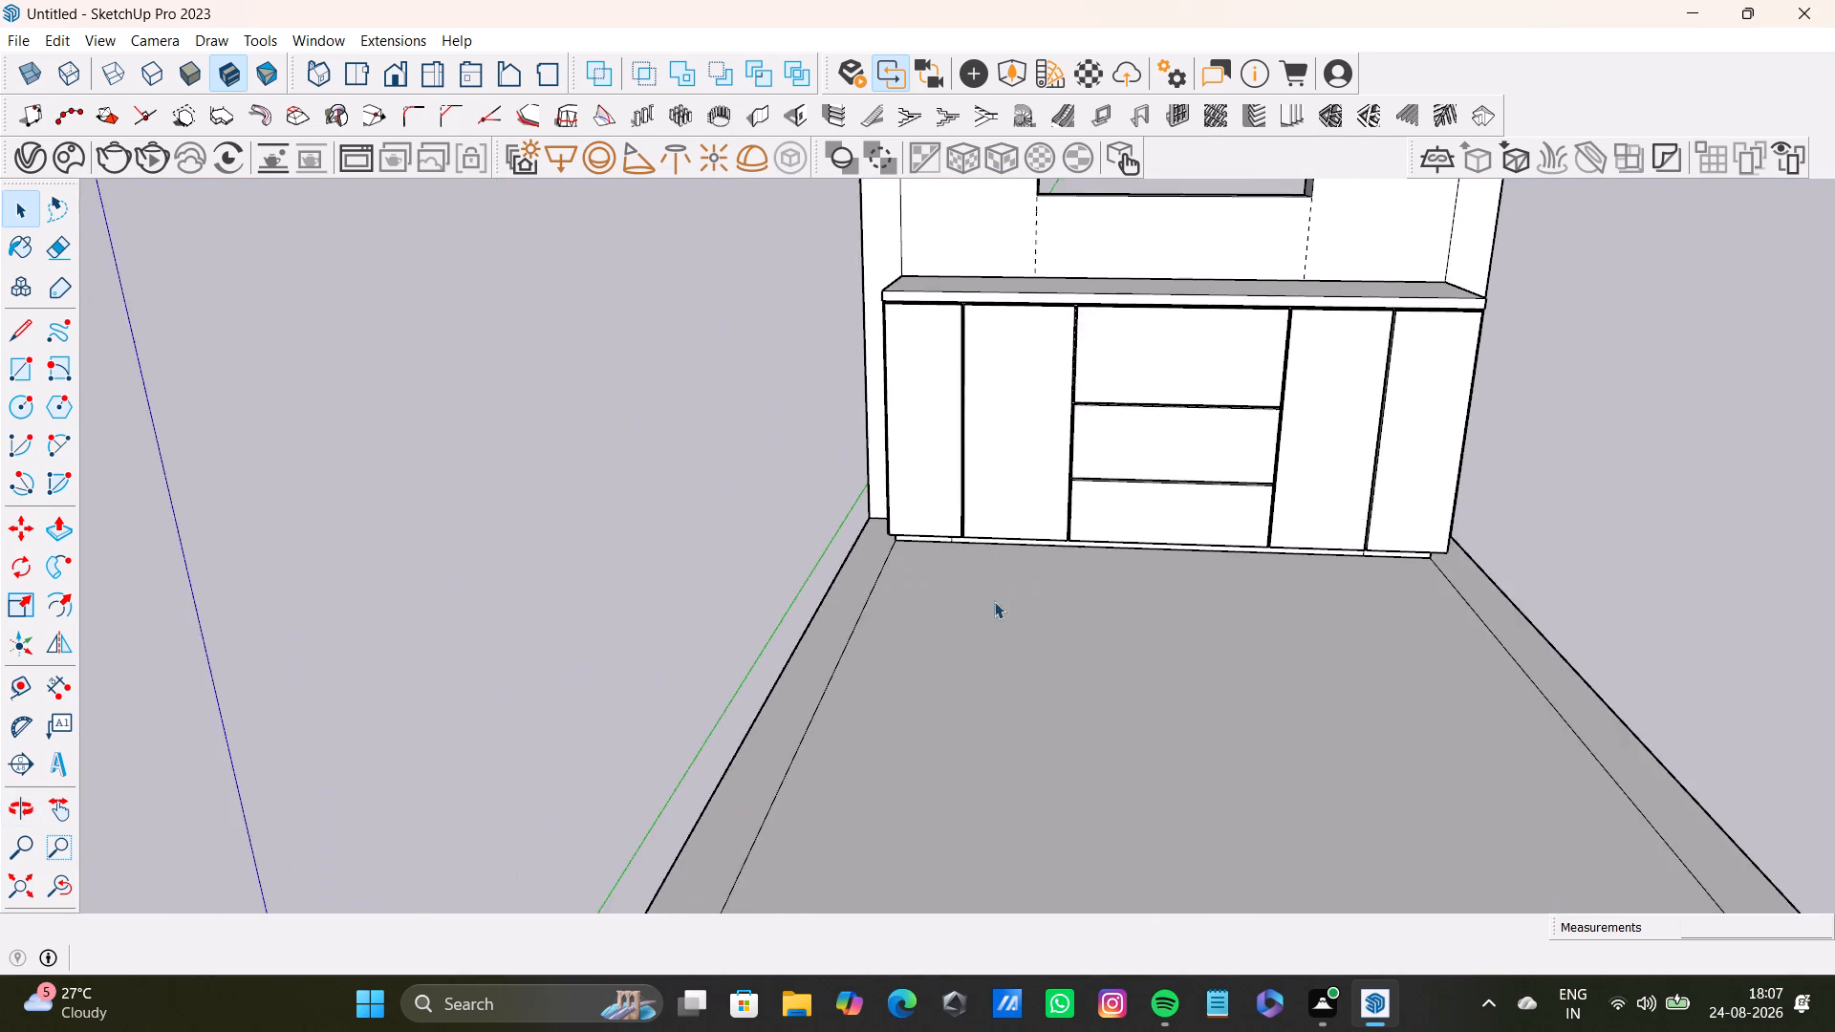
pyautogui.moveTo(978, 594); pyautogui.dragTo(1238, 457, button='middle')
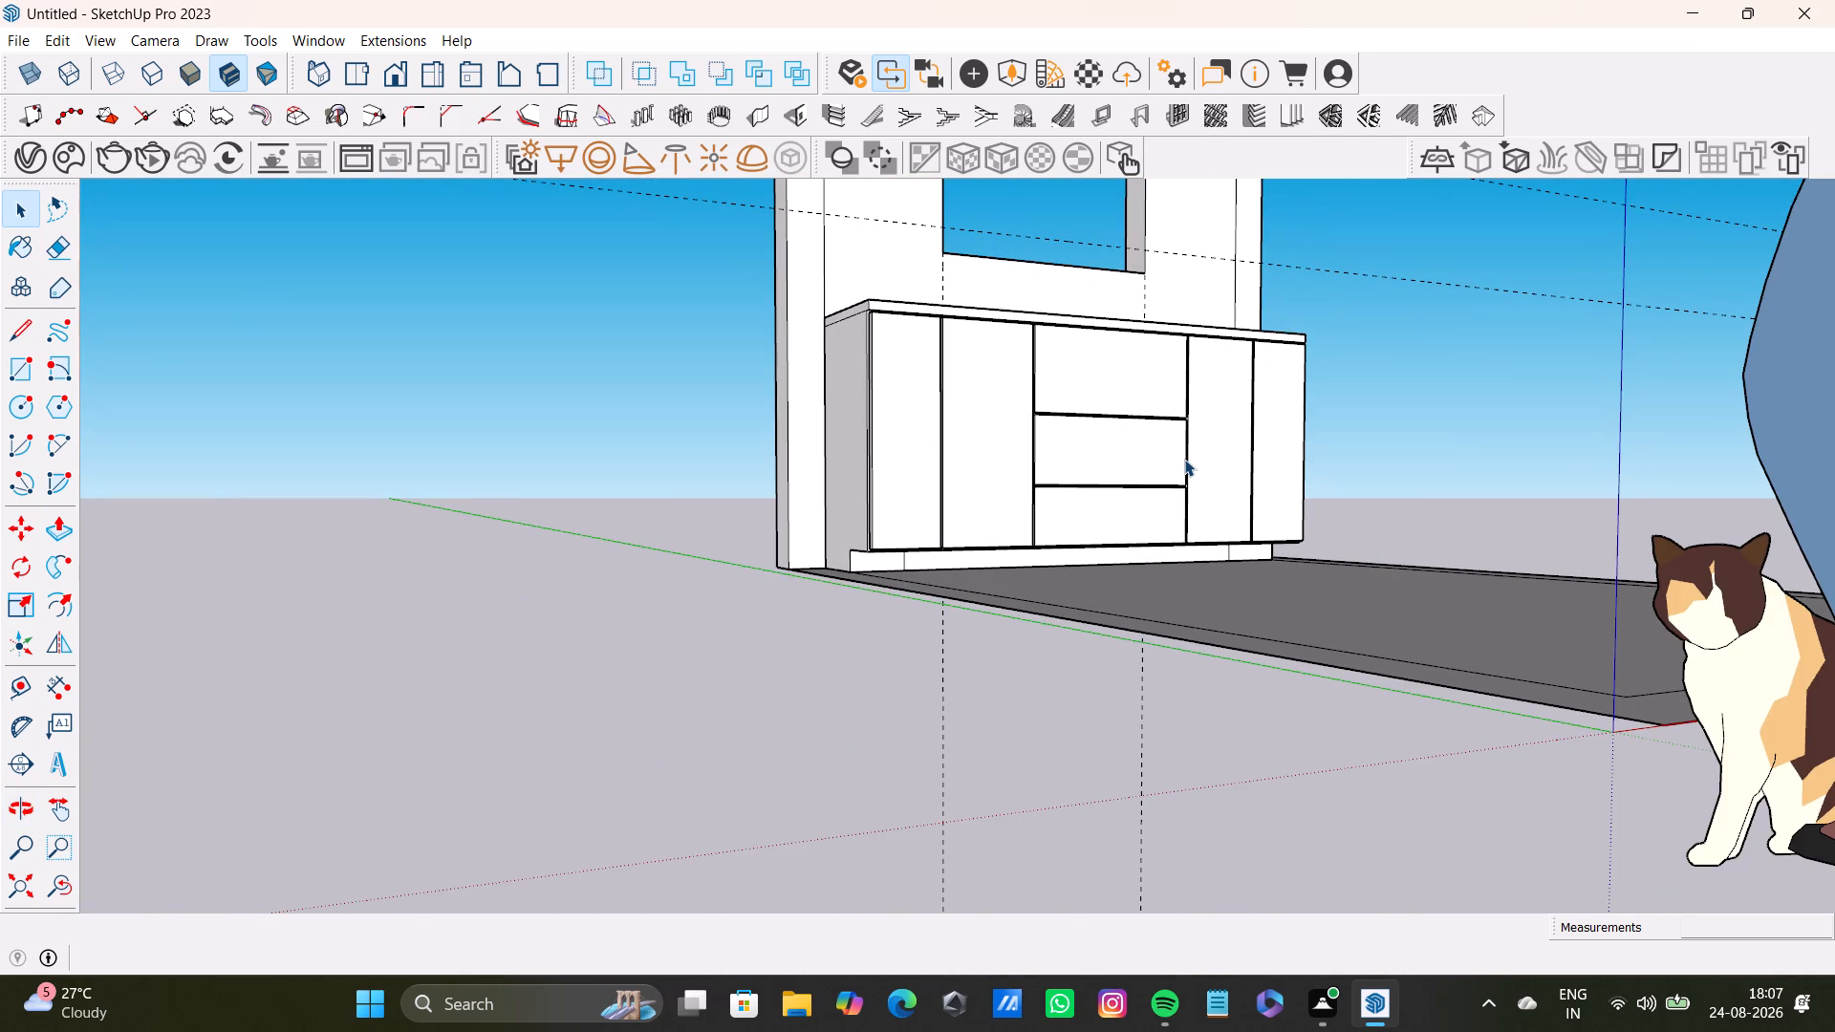
pyautogui.scroll(-8, 872, 290)
pyautogui.moveTo(909, 413); pyautogui.dragTo(1246, 617, button='middle')
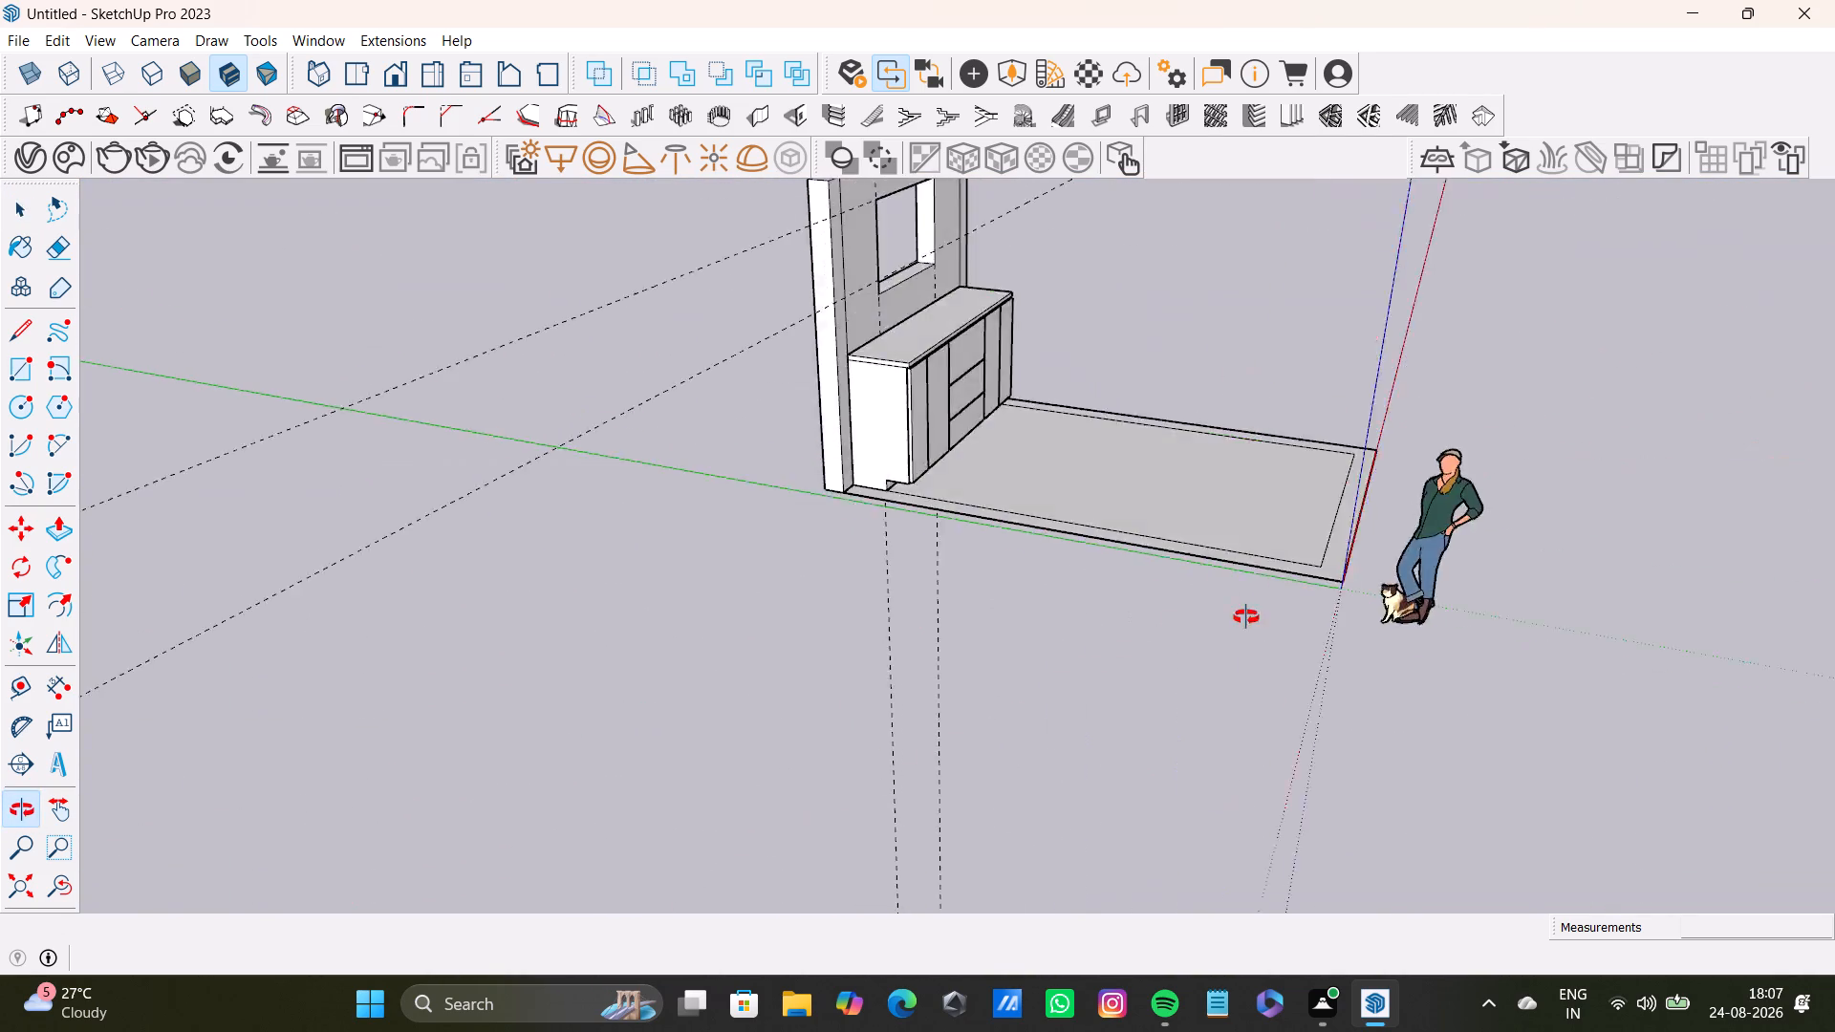
pyautogui.moveTo(1246, 617); pyautogui.dragTo(1267, 713, button='middle')
pyautogui.scroll(8, 1142, 548)
pyautogui.moveTo(865, 496); pyautogui.dragTo(542, 551, button='middle')
pyautogui.scroll(-5, 1029, 431)
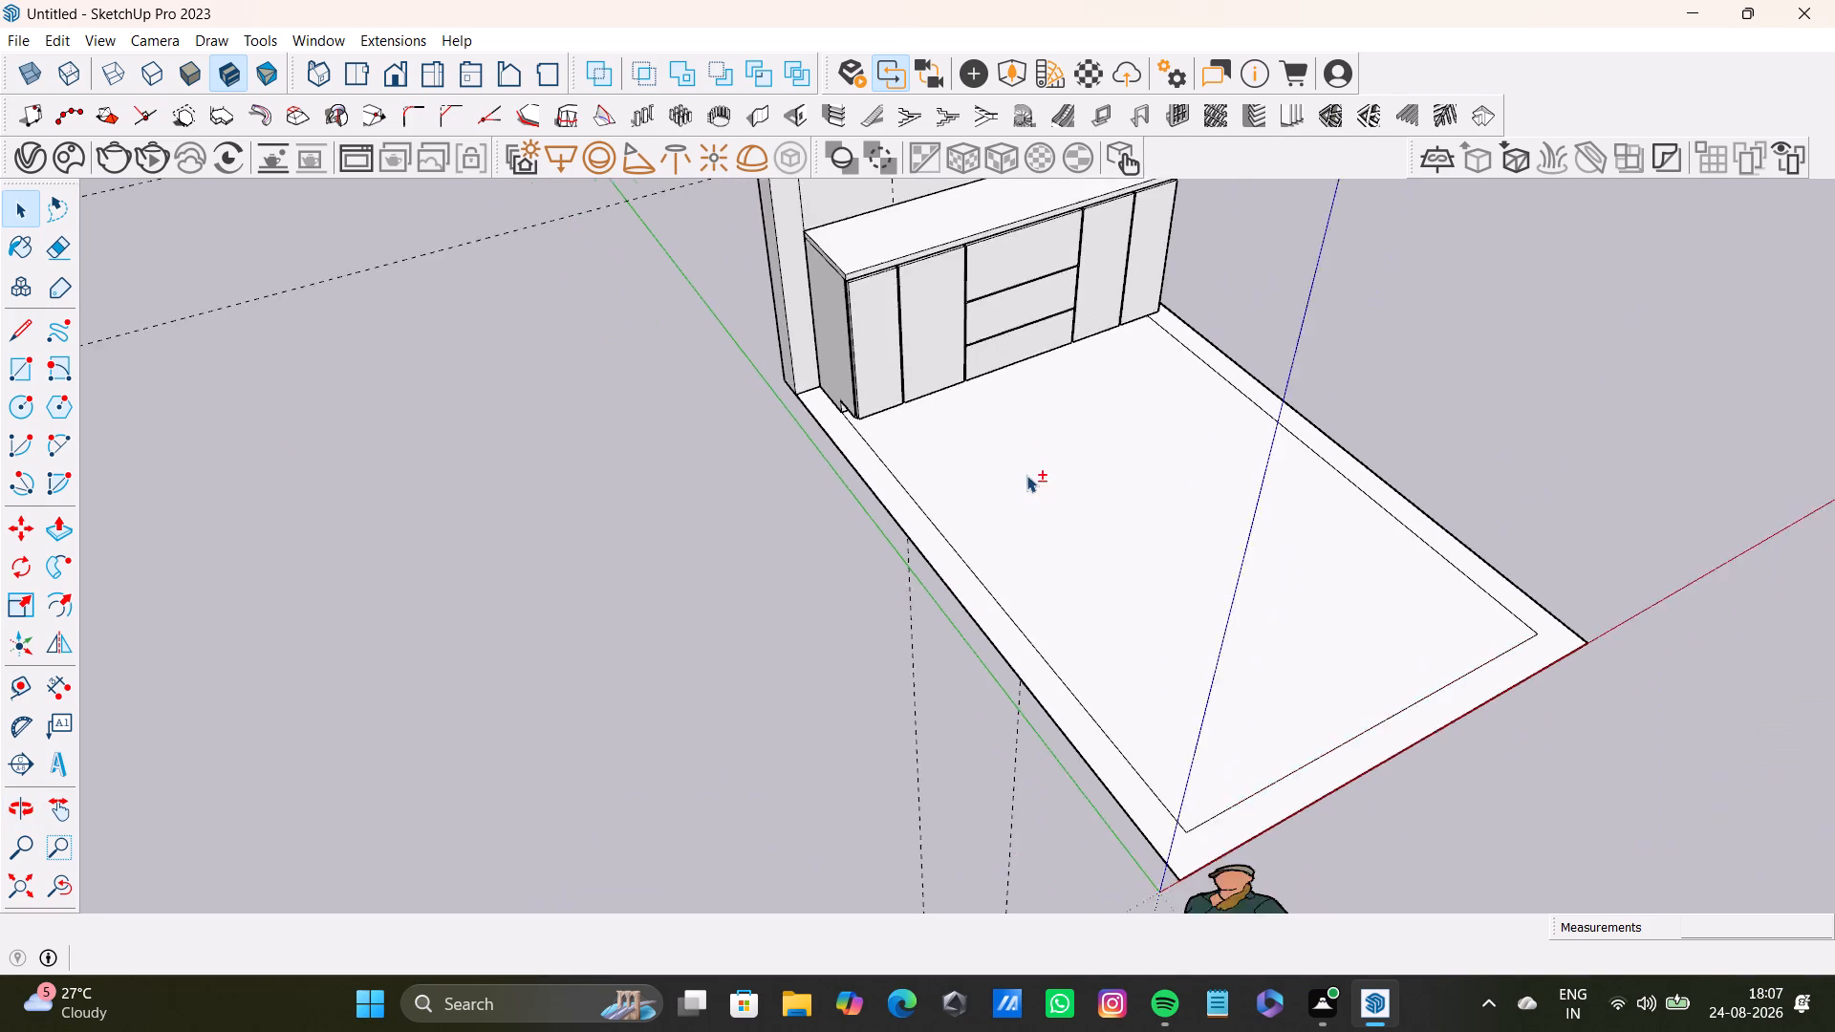
pyautogui.scroll(-2, 1026, 475)
pyautogui.moveTo(1069, 475); pyautogui.dragTo(600, 521, button='middle')
pyautogui.scroll(8, 1338, 577)
pyautogui.moveTo(1213, 450); pyautogui.dragTo(896, 302, button='middle')
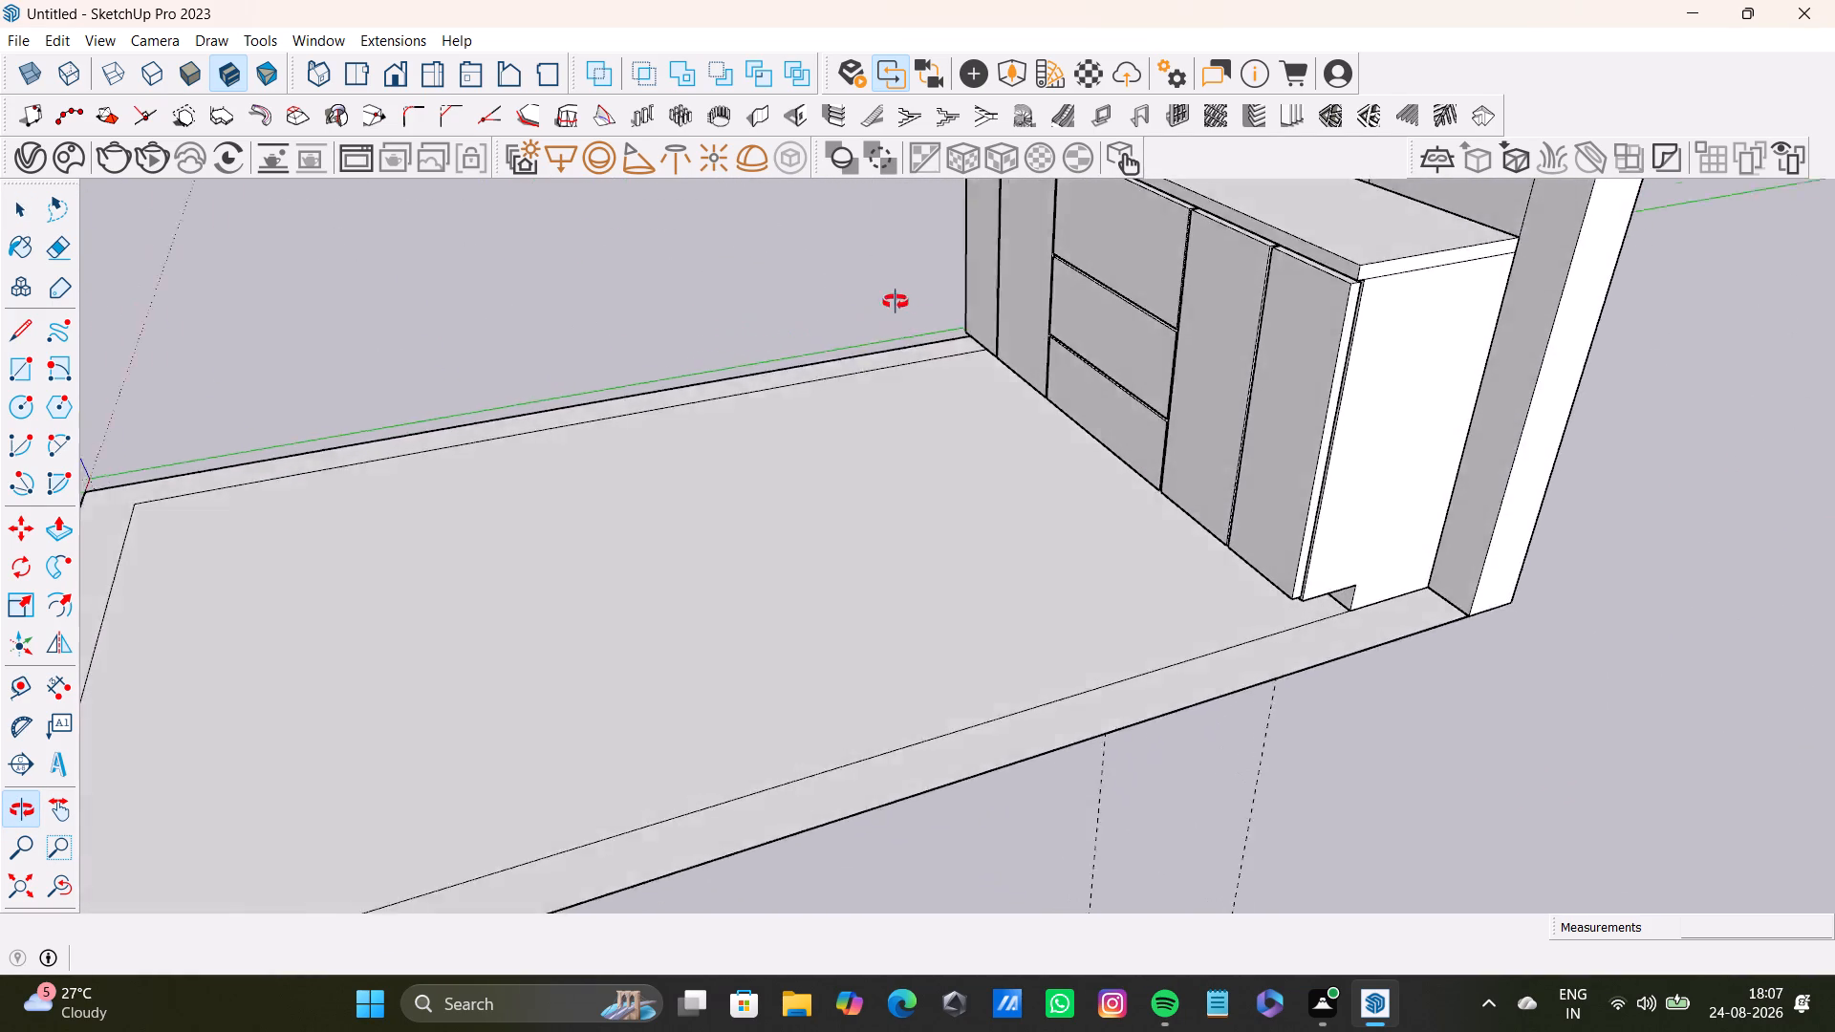
pyautogui.moveTo(896, 302); pyautogui.dragTo(594, 208, button='middle')
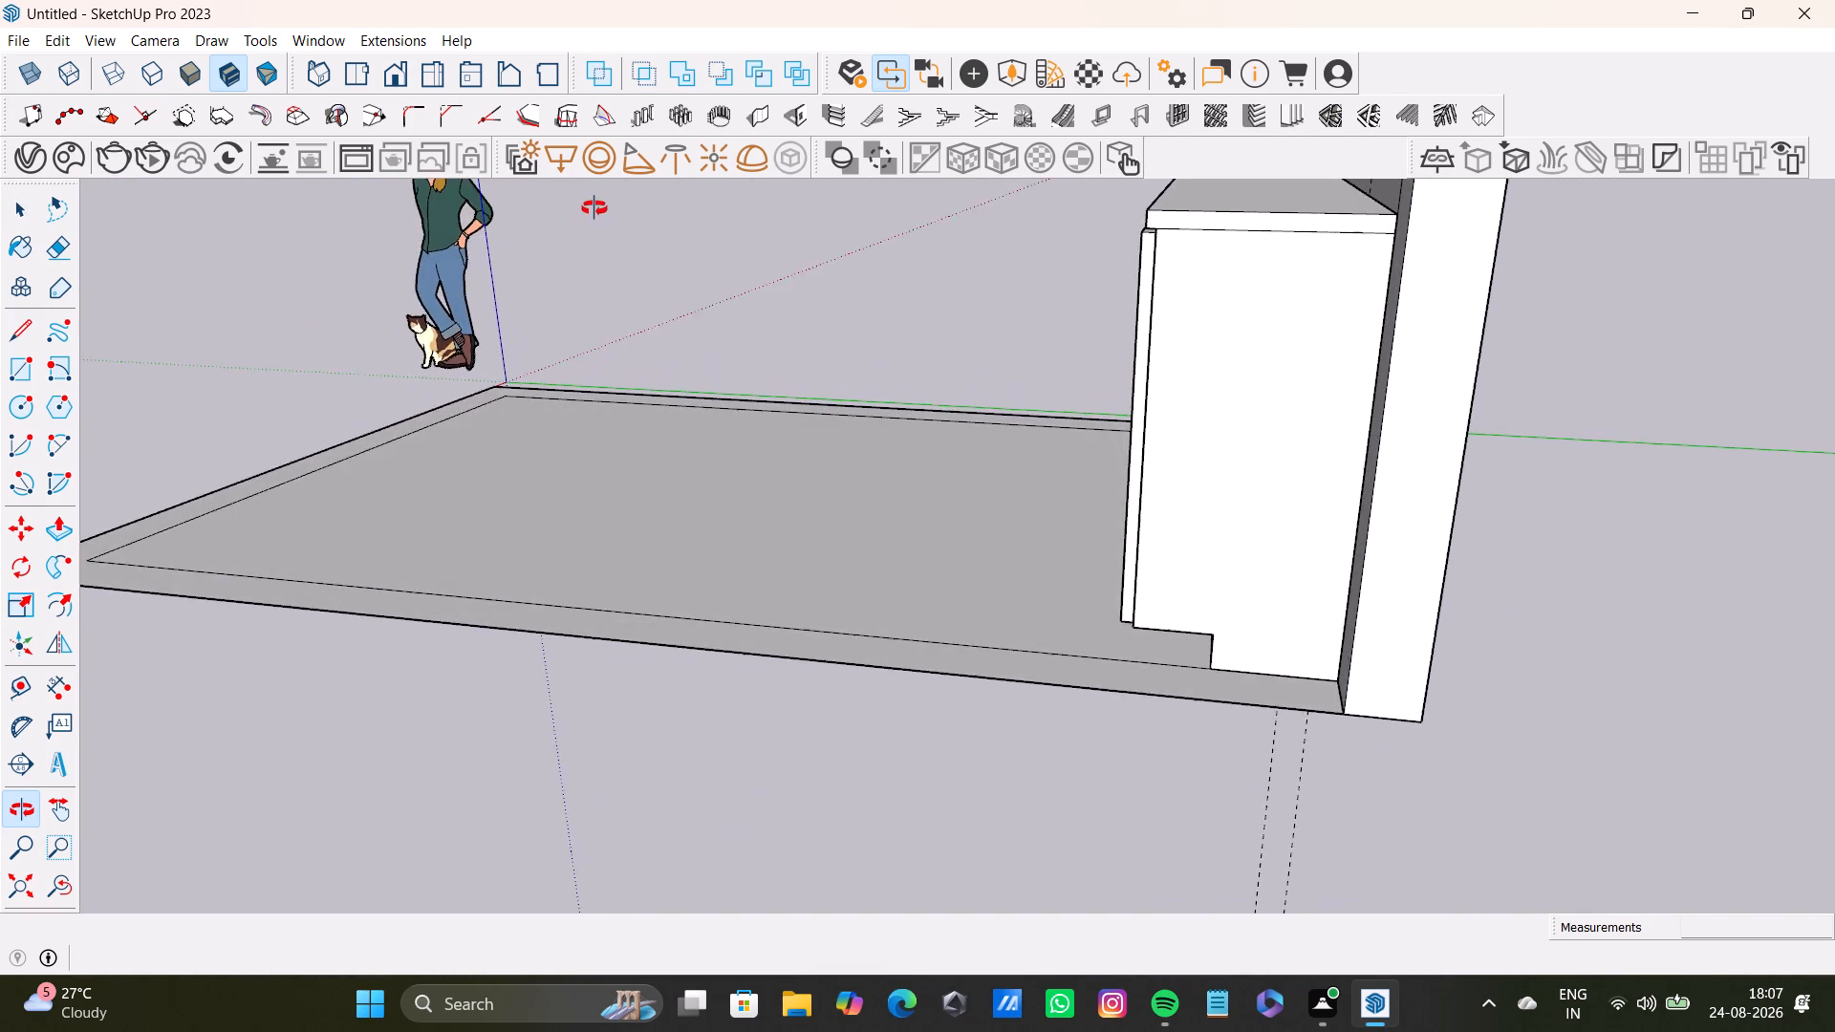
# Open the countertop group, pull its front face slightly outward past the cabinet fronts, and close the group.
pyautogui.moveTo(594, 208); pyautogui.dragTo(866, 544, button='middle')
pyautogui.scroll(4, 1136, 532)
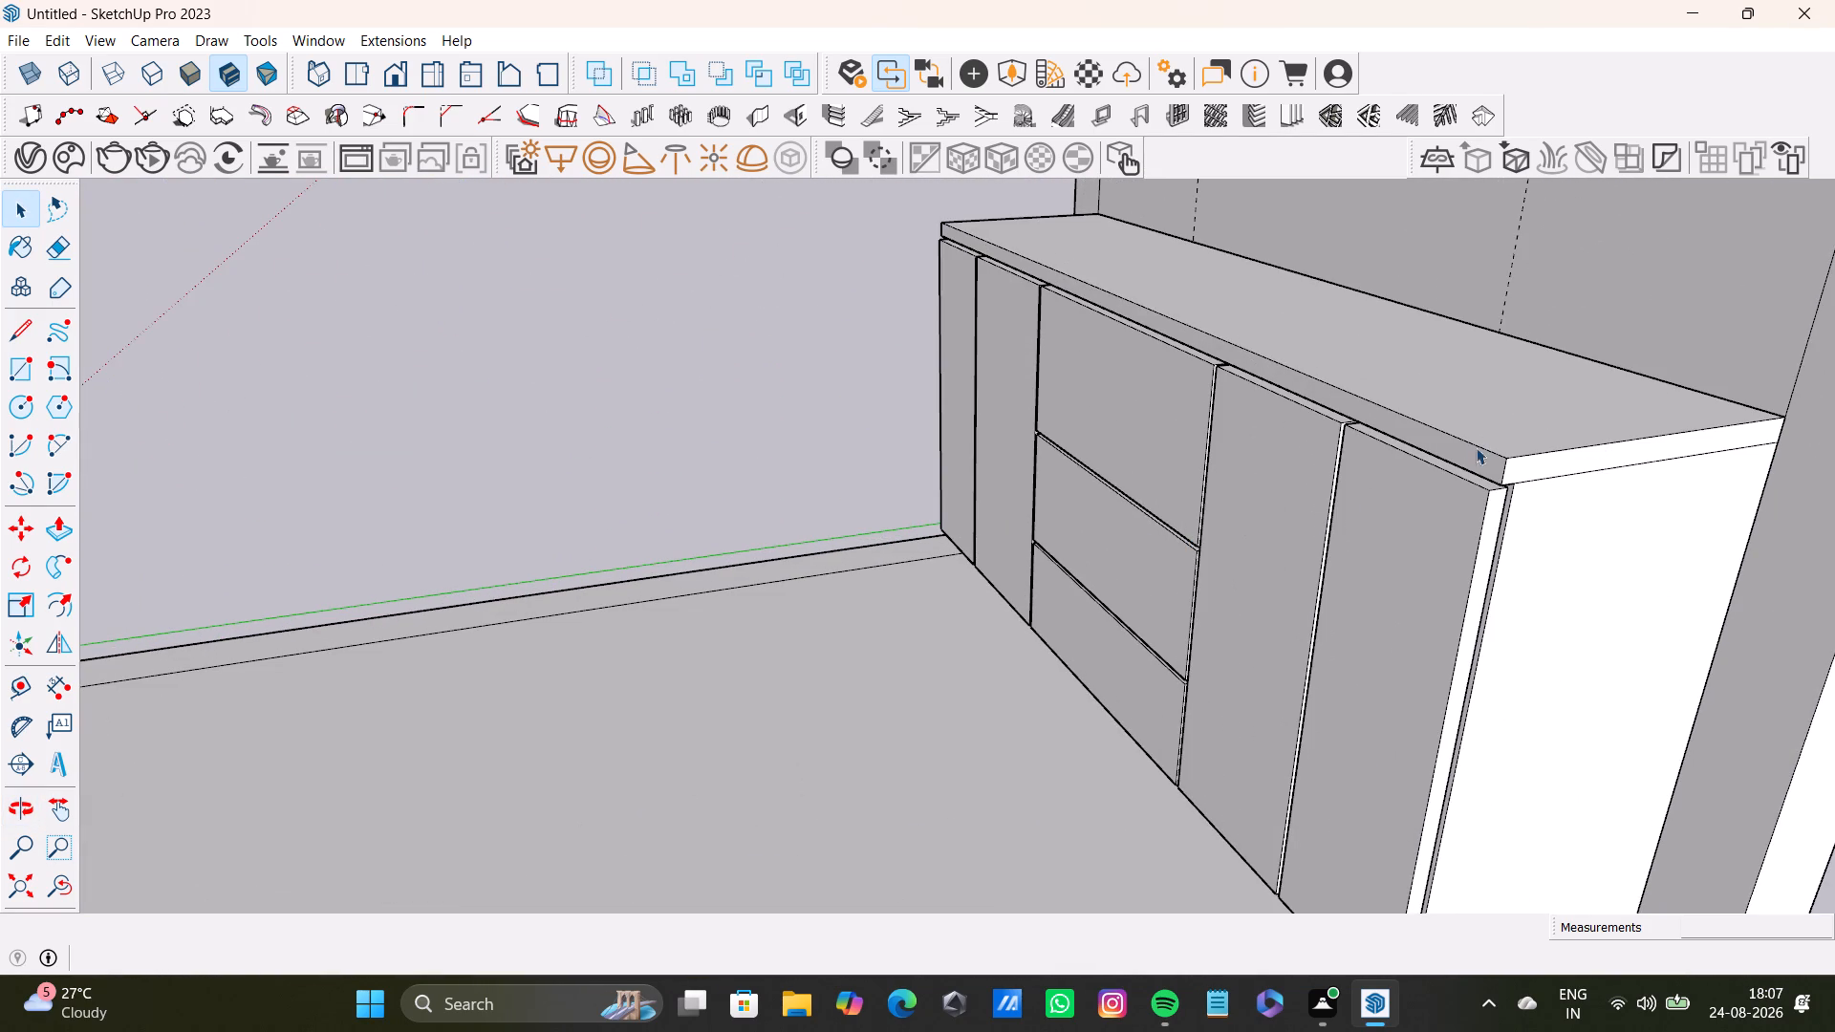
pyautogui.click(1477, 460)
pyautogui.click(1477, 460)
pyautogui.click(1484, 476)
pyautogui.click(1484, 469)
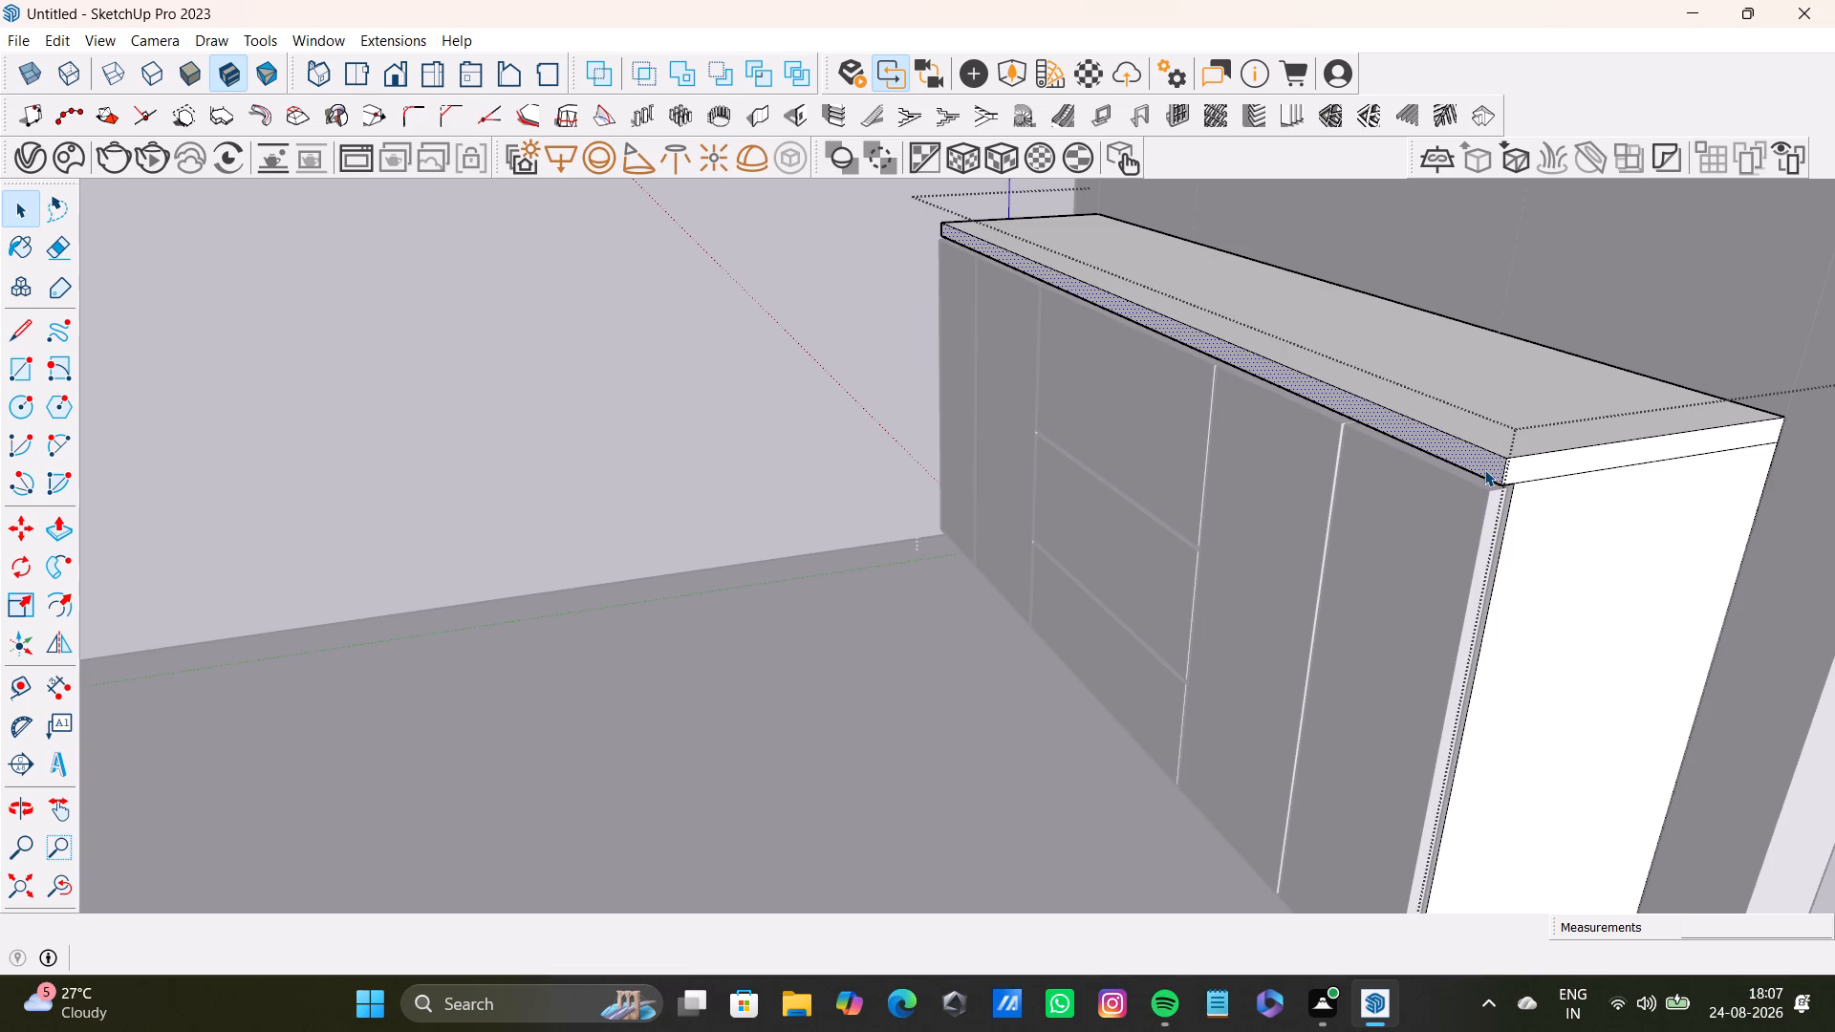
pyautogui.press('p')
pyautogui.moveTo(1484, 469); pyautogui.dragTo(1458, 485)
pyautogui.press('space')
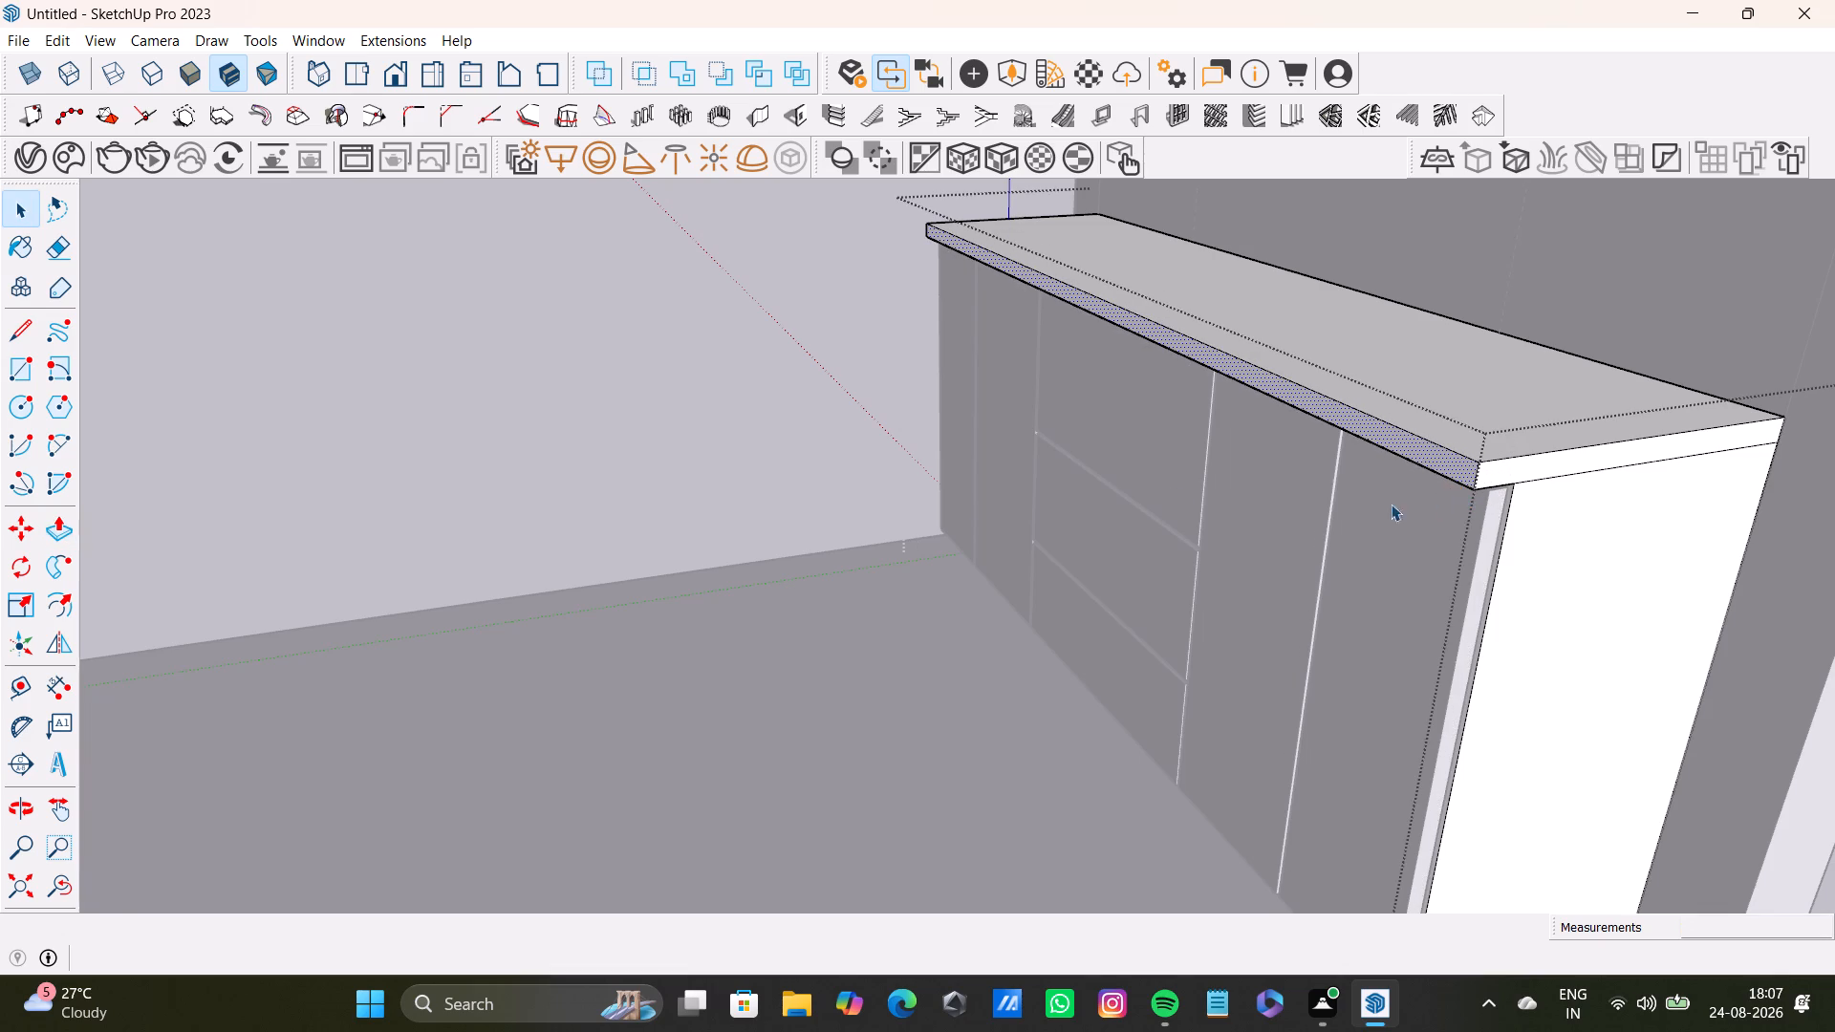
pyautogui.scroll(-5, 957, 507)
pyautogui.press('space')
pyautogui.click(1713, 473)
# Examine the extended countertop overhang from the front and both sides of the room.
pyautogui.moveTo(819, 604); pyautogui.dragTo(1425, 675, button='middle')
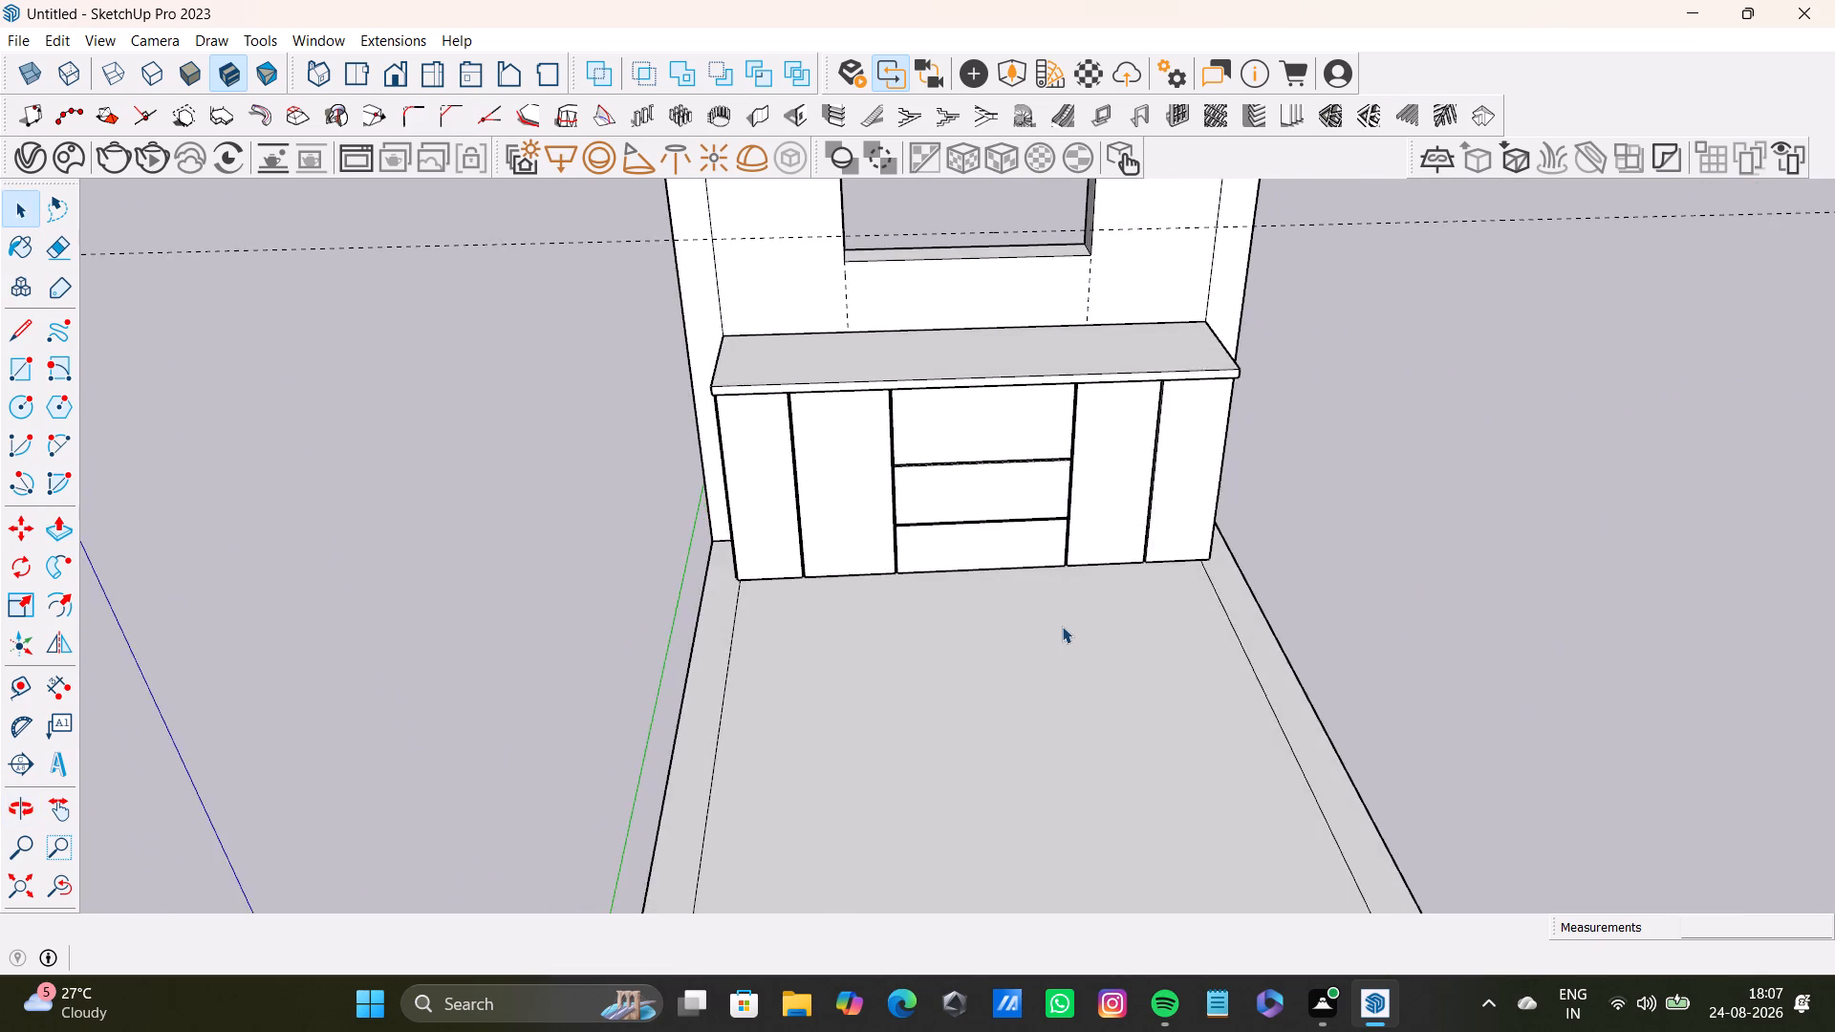
pyautogui.scroll(-4, 1062, 626)
pyautogui.moveTo(1061, 626); pyautogui.dragTo(1393, 548, button='middle')
pyautogui.moveTo(1113, 610); pyautogui.dragTo(1483, 514, button='middle')
pyautogui.scroll(8, 949, 466)
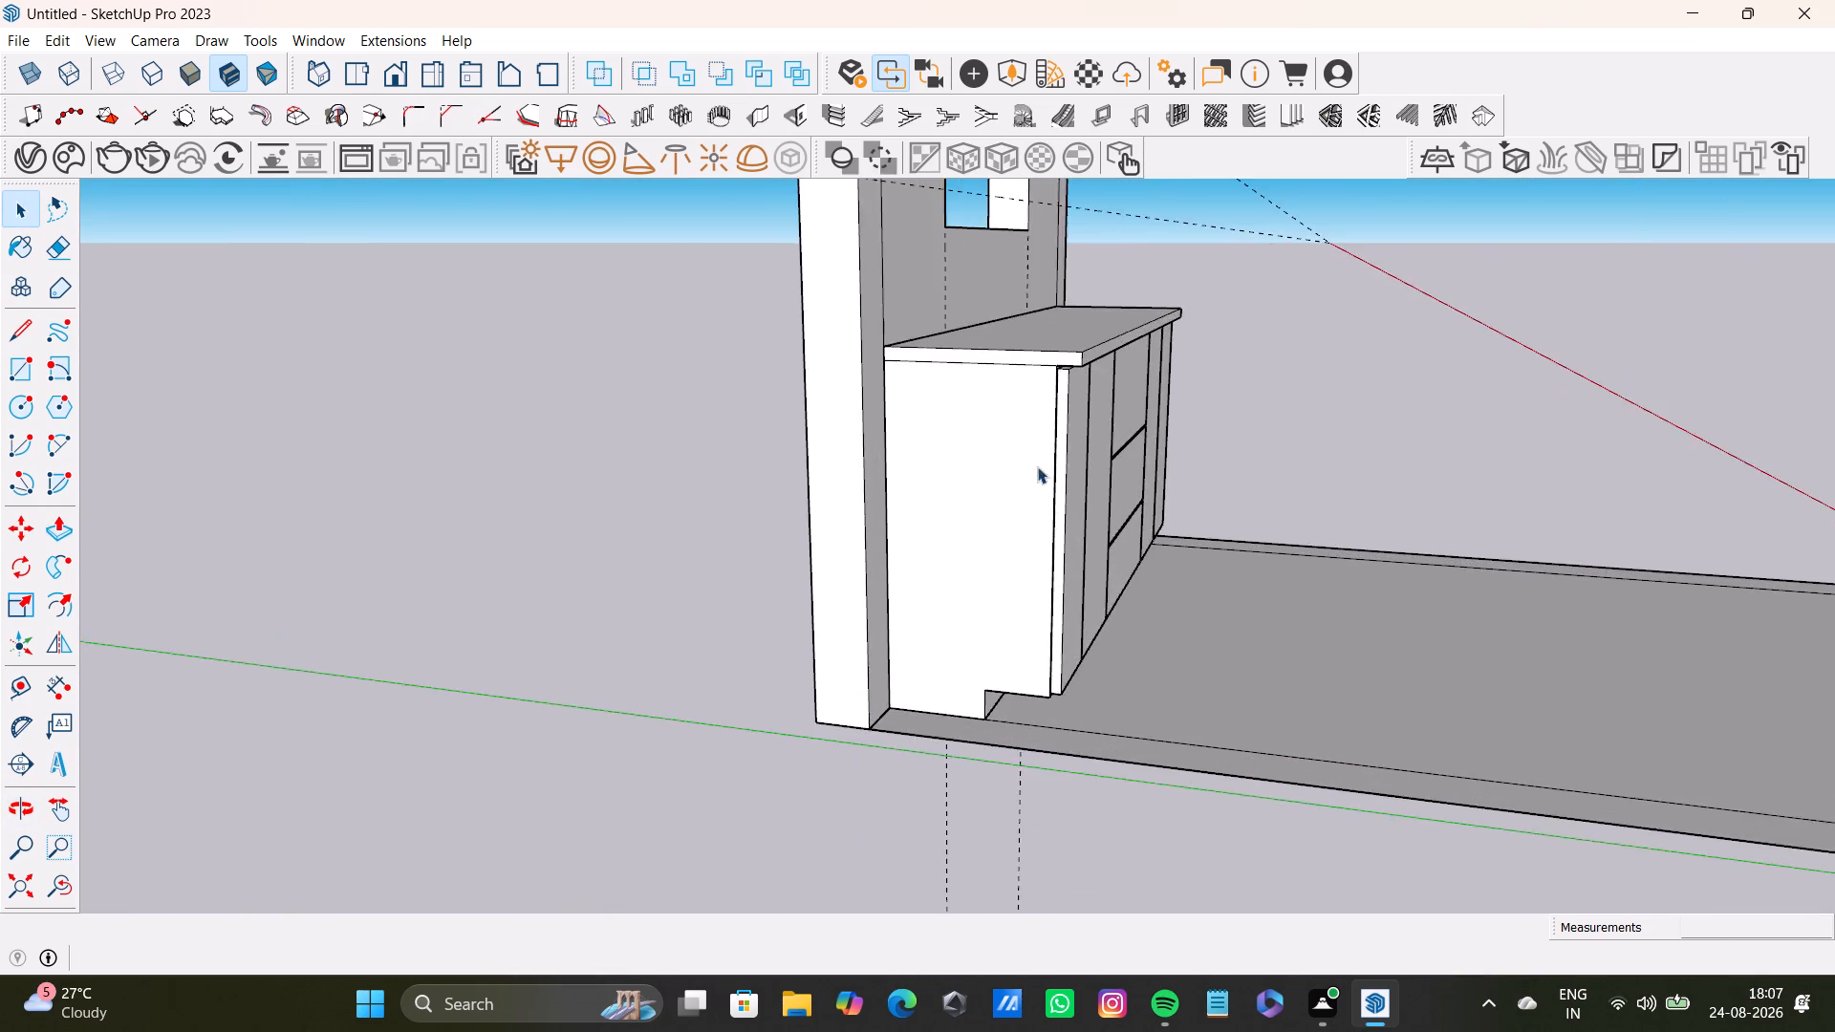
pyautogui.moveTo(1066, 483); pyautogui.dragTo(581, 572, button='middle')
pyautogui.scroll(-8, 1160, 603)
pyautogui.moveTo(1187, 630); pyautogui.dragTo(804, 669, button='middle')
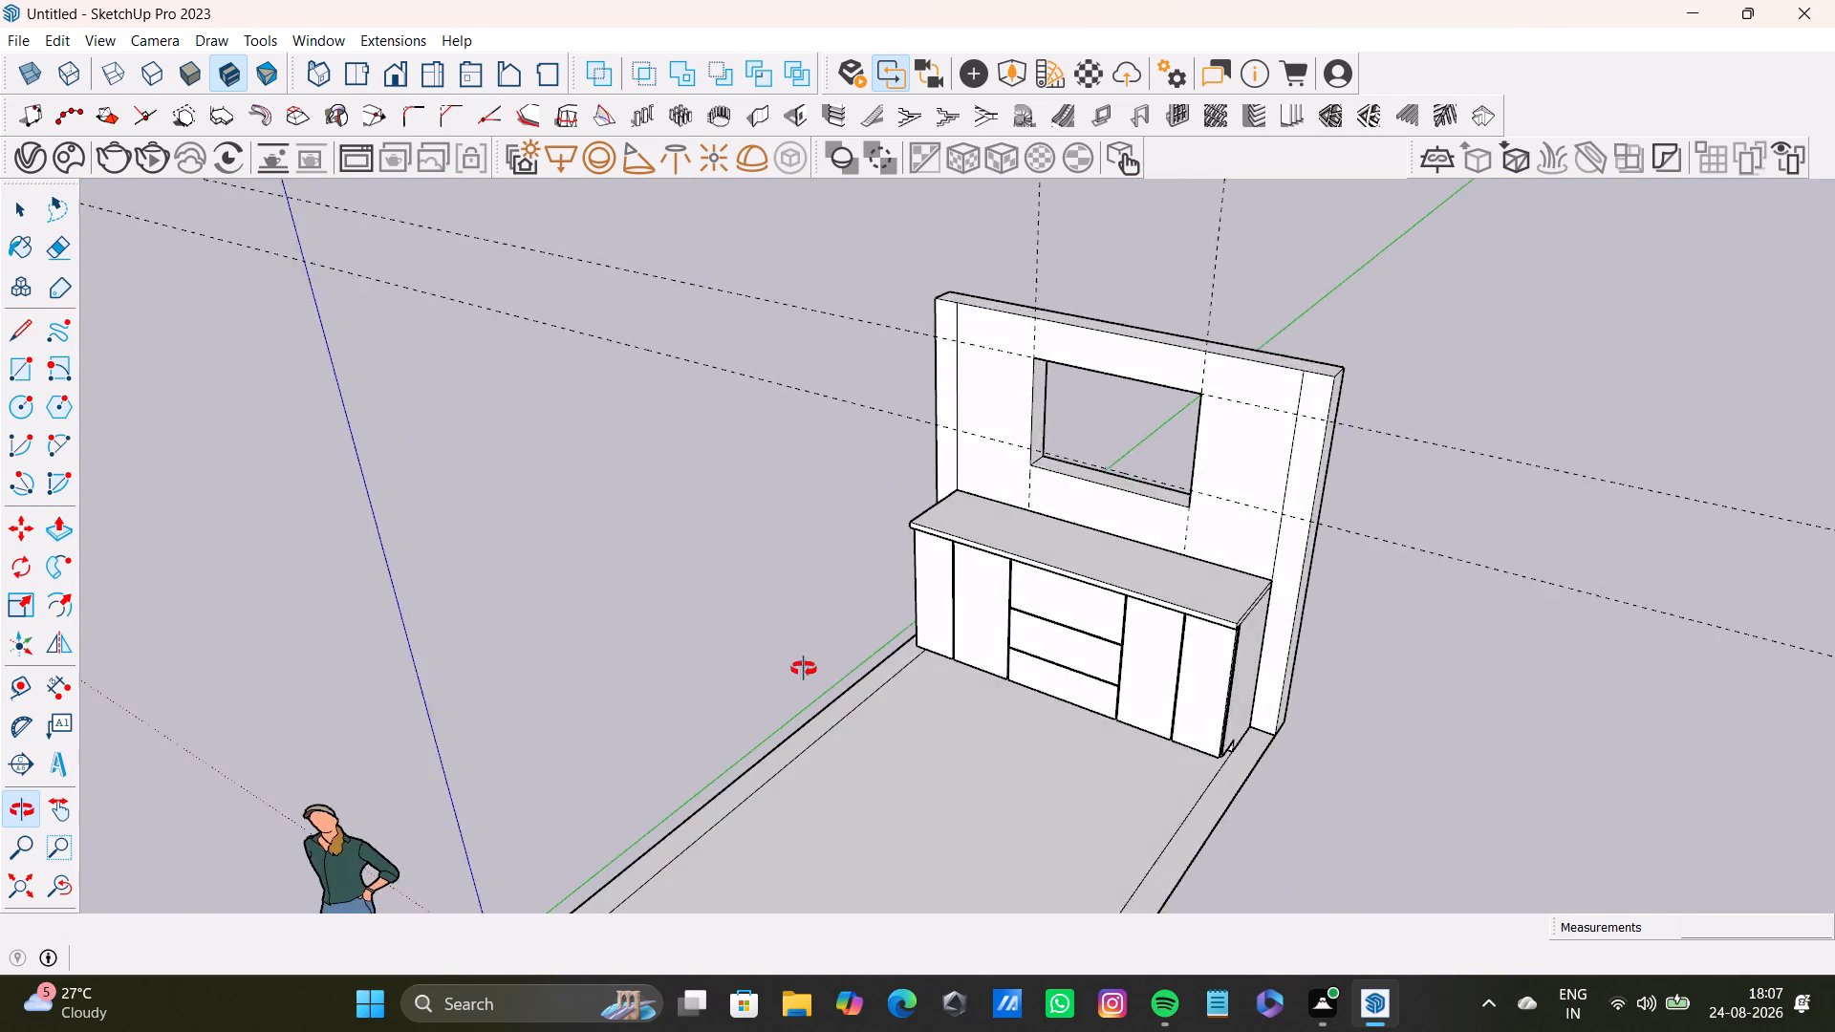
pyautogui.moveTo(804, 669); pyautogui.dragTo(535, 643, button='middle')
# Draw a line from the inner floor corner near the origin to the outer front edge, separating the left and front wall strips.
pyautogui.keyDown('shift'); pyautogui.moveTo(917, 634); pyautogui.dragTo(1096, 622, button='middle'); pyautogui.keyUp('shift')
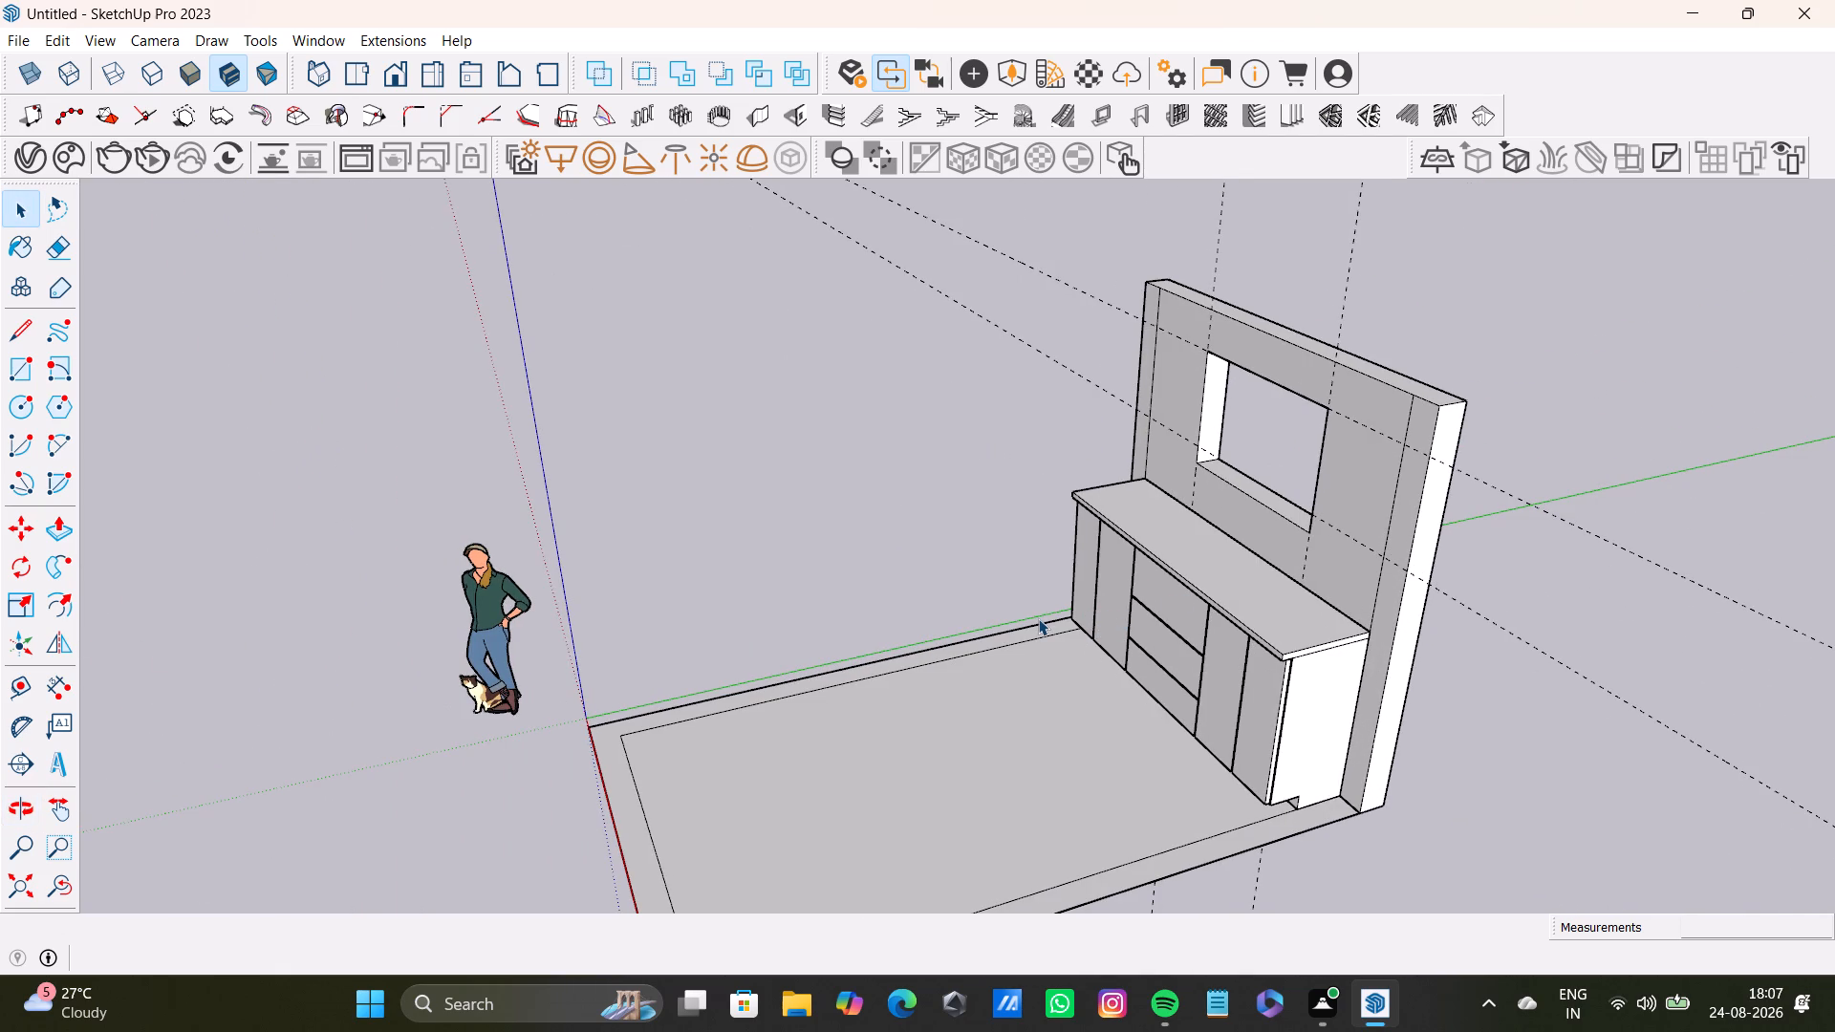
pyautogui.moveTo(1045, 622); pyautogui.dragTo(930, 739, button='middle')
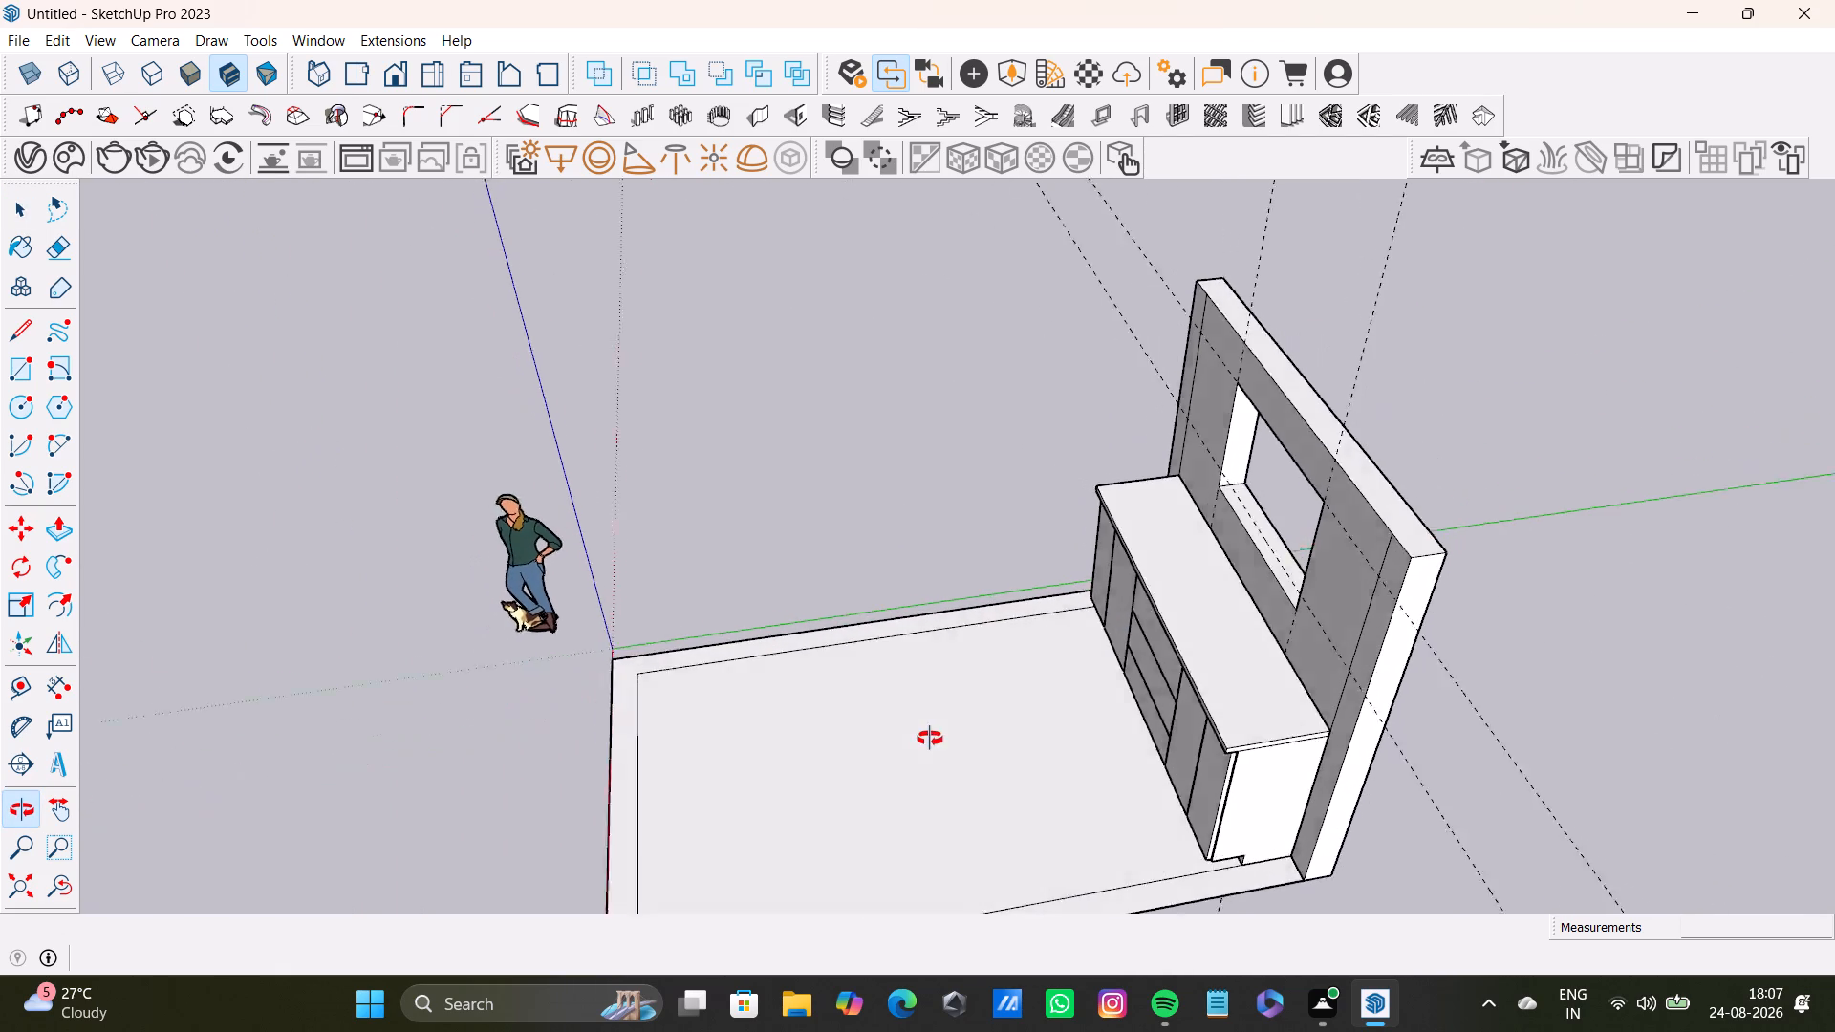
pyautogui.moveTo(930, 739); pyautogui.dragTo(927, 731, button='middle')
pyautogui.press('space')
pyautogui.click(1014, 609)
pyautogui.doubleClick(1012, 613)
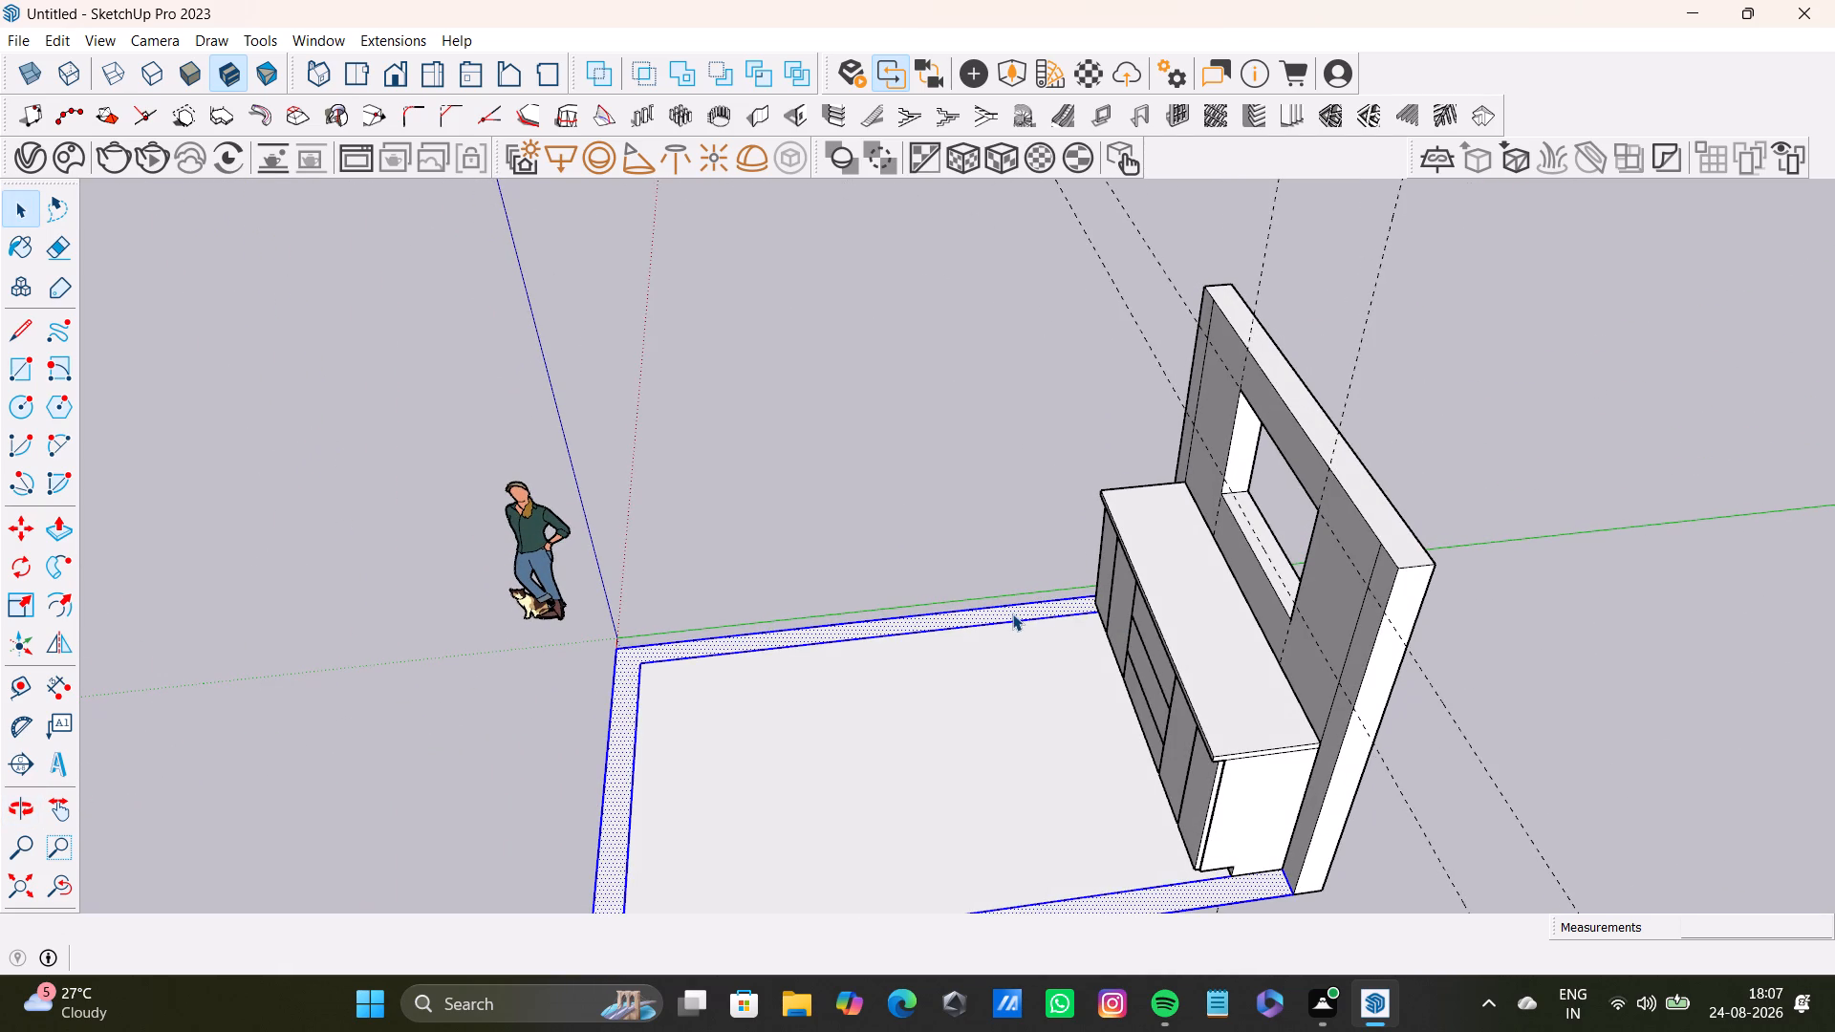
pyautogui.doubleClick(1012, 613)
pyautogui.scroll(2, 896, 654)
pyautogui.keyDown('shift'); pyautogui.moveTo(917, 643); pyautogui.dragTo(1058, 548, button='middle'); pyautogui.keyUp('shift')
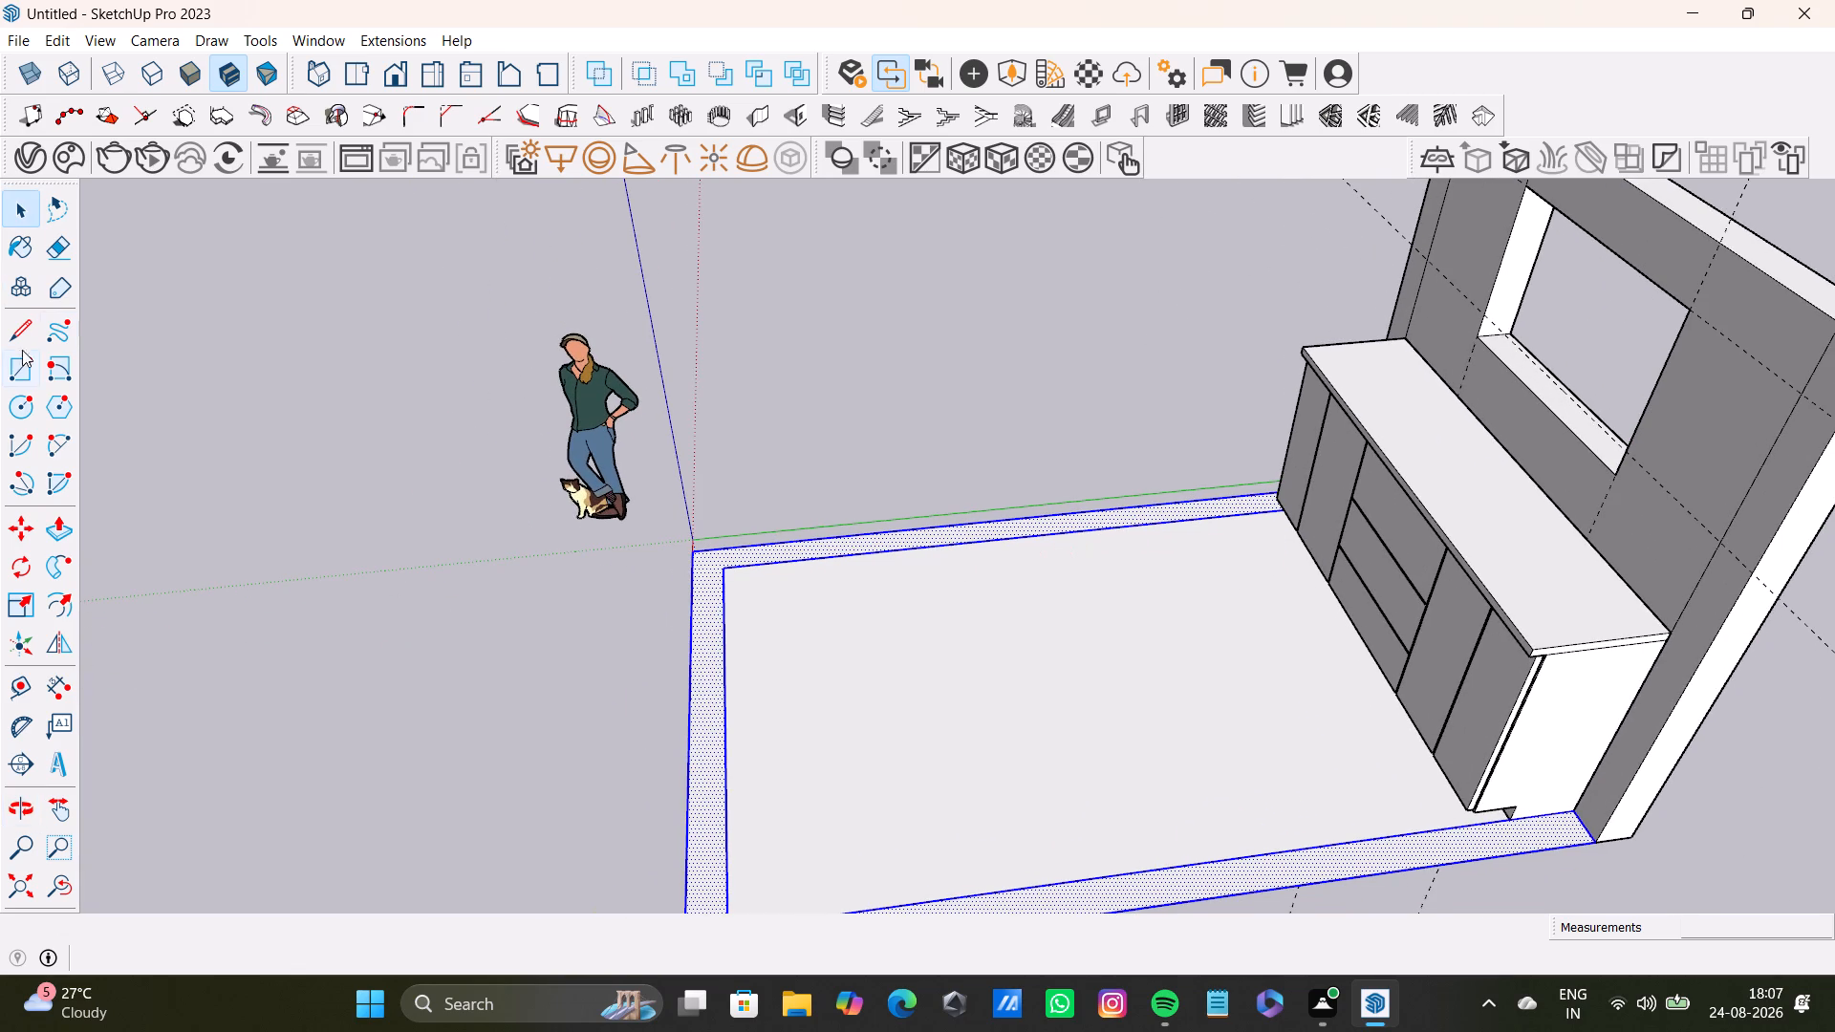
pyautogui.moveTo(15, 329); pyautogui.dragTo(25, 329)
pyautogui.scroll(9, 706, 626)
pyautogui.moveTo(738, 544); pyautogui.dragTo(729, 543)
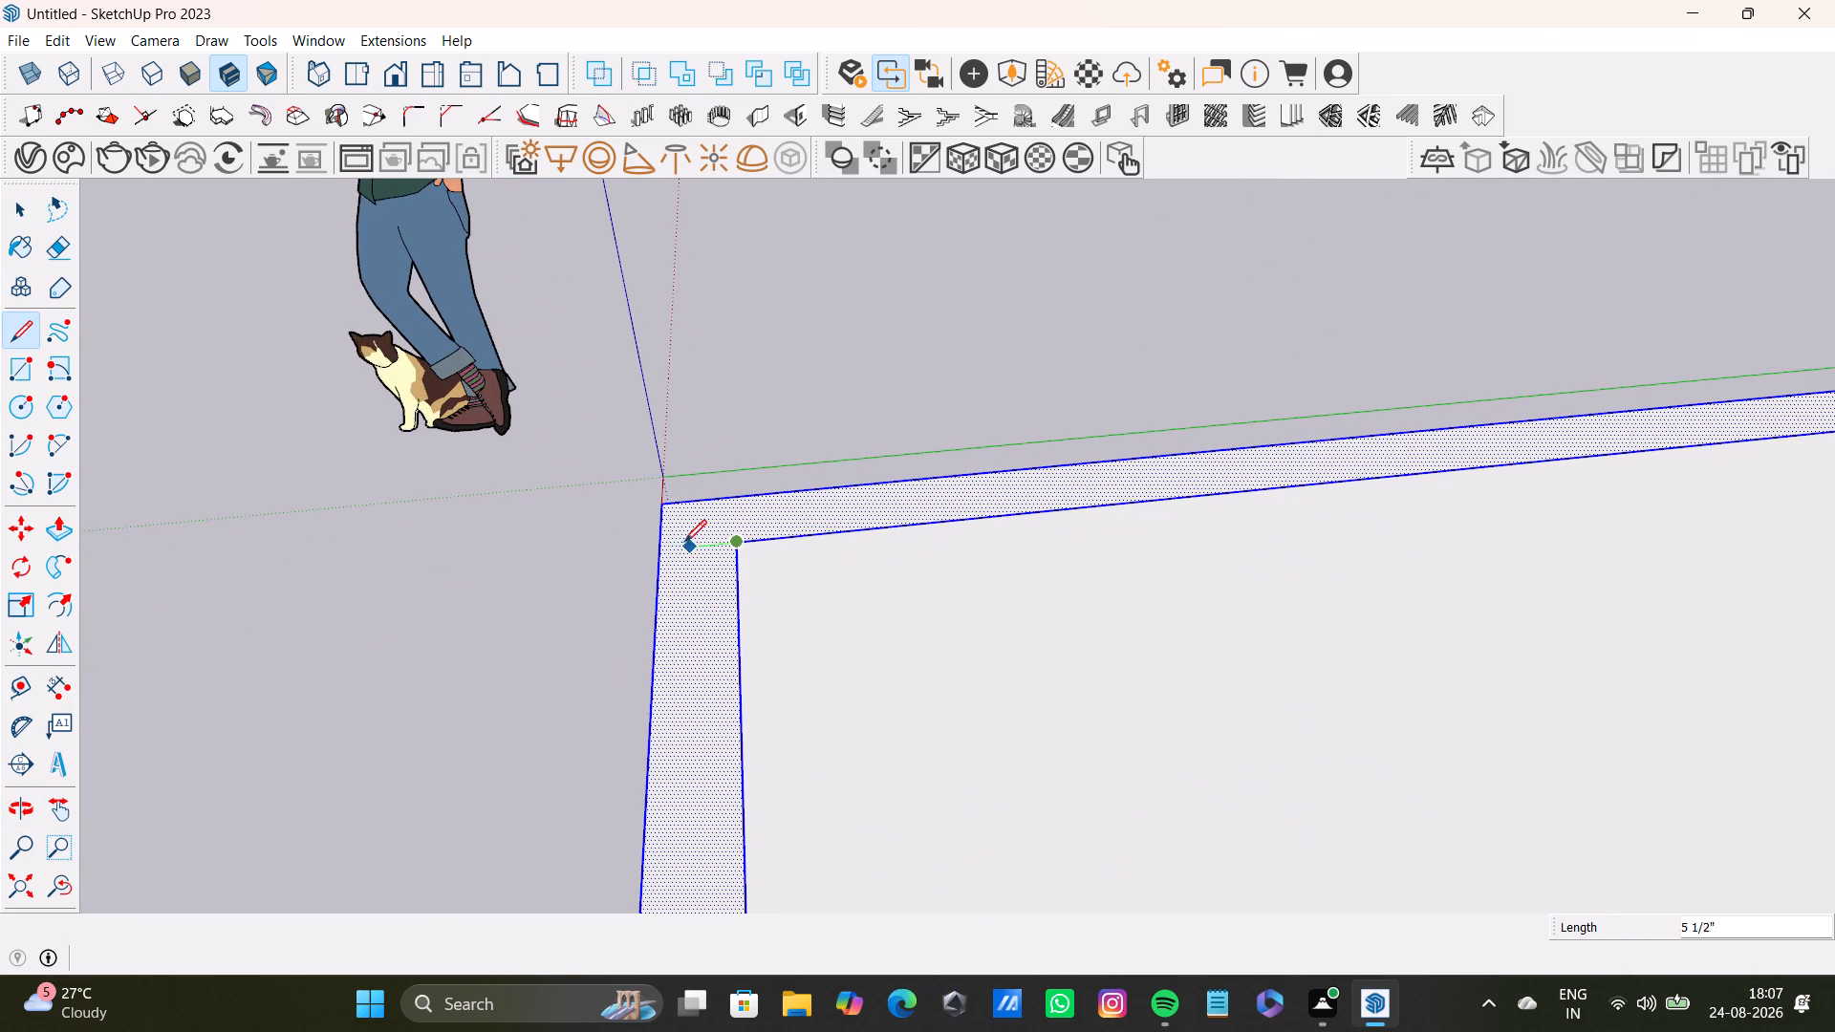
pyautogui.click(661, 550)
pyautogui.press('space')
# Draw a line from the other front inner corner to the outer front edge, separating the front and right wall strips.
pyautogui.scroll(-8, 786, 609)
pyautogui.keyDown('shift'); pyautogui.moveTo(924, 737); pyautogui.dragTo(854, 470, button='middle'); pyautogui.keyUp('shift')
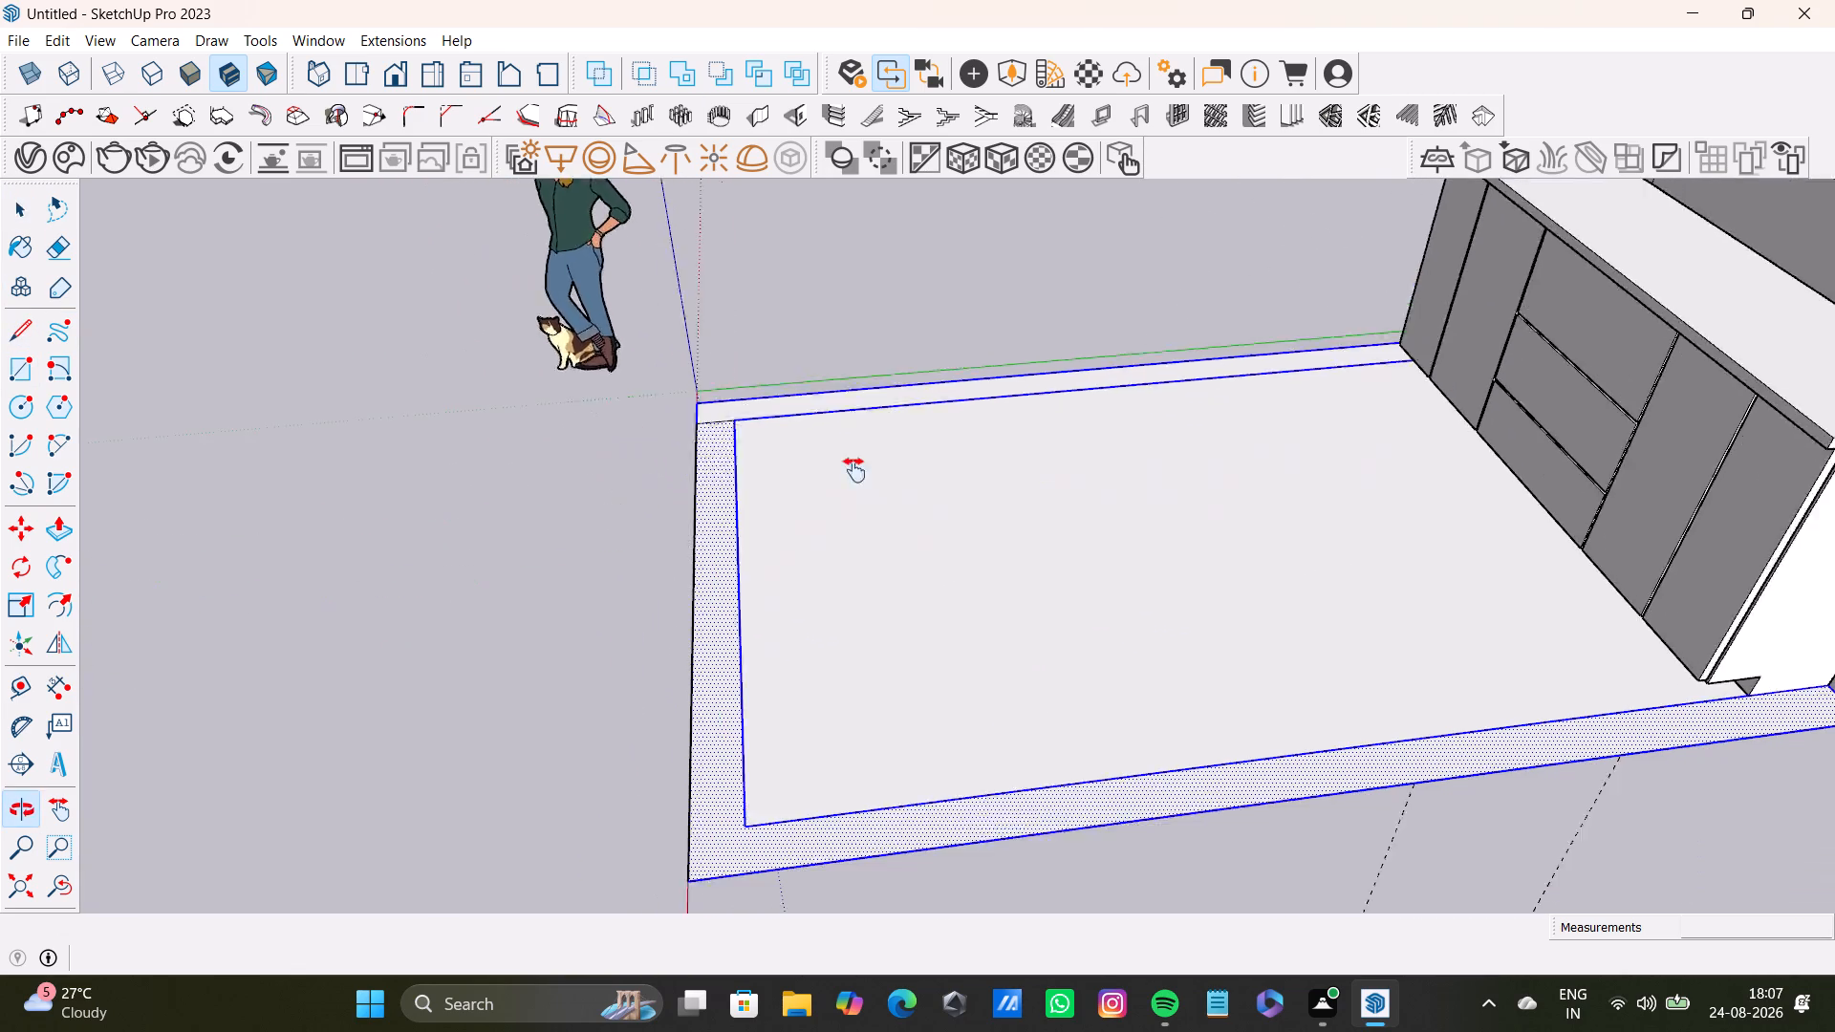
pyautogui.keyDown('shift'); pyautogui.moveTo(854, 470); pyautogui.dragTo(845, 390, button='middle'); pyautogui.keyUp('shift')
pyautogui.click(13, 333)
pyautogui.scroll(7, 649, 630)
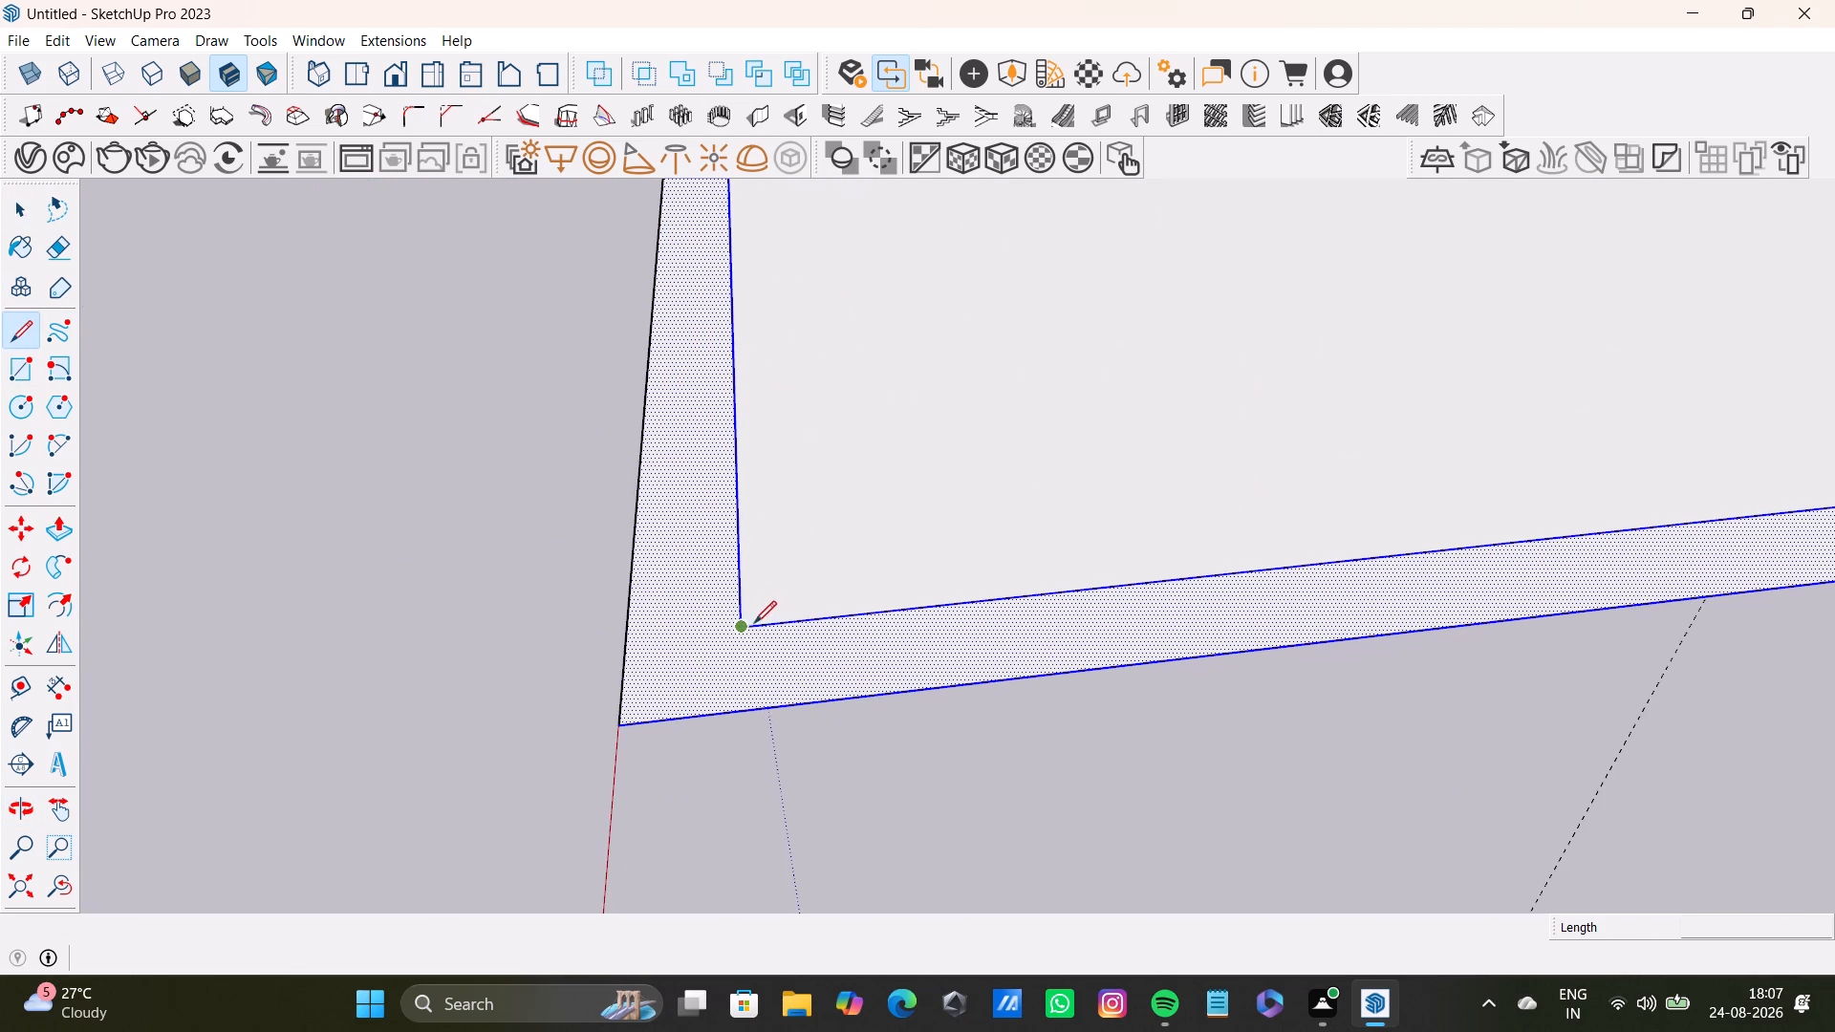
pyautogui.click(744, 622)
pyautogui.click(622, 638)
pyautogui.press('space')
pyautogui.scroll(-5, 801, 565)
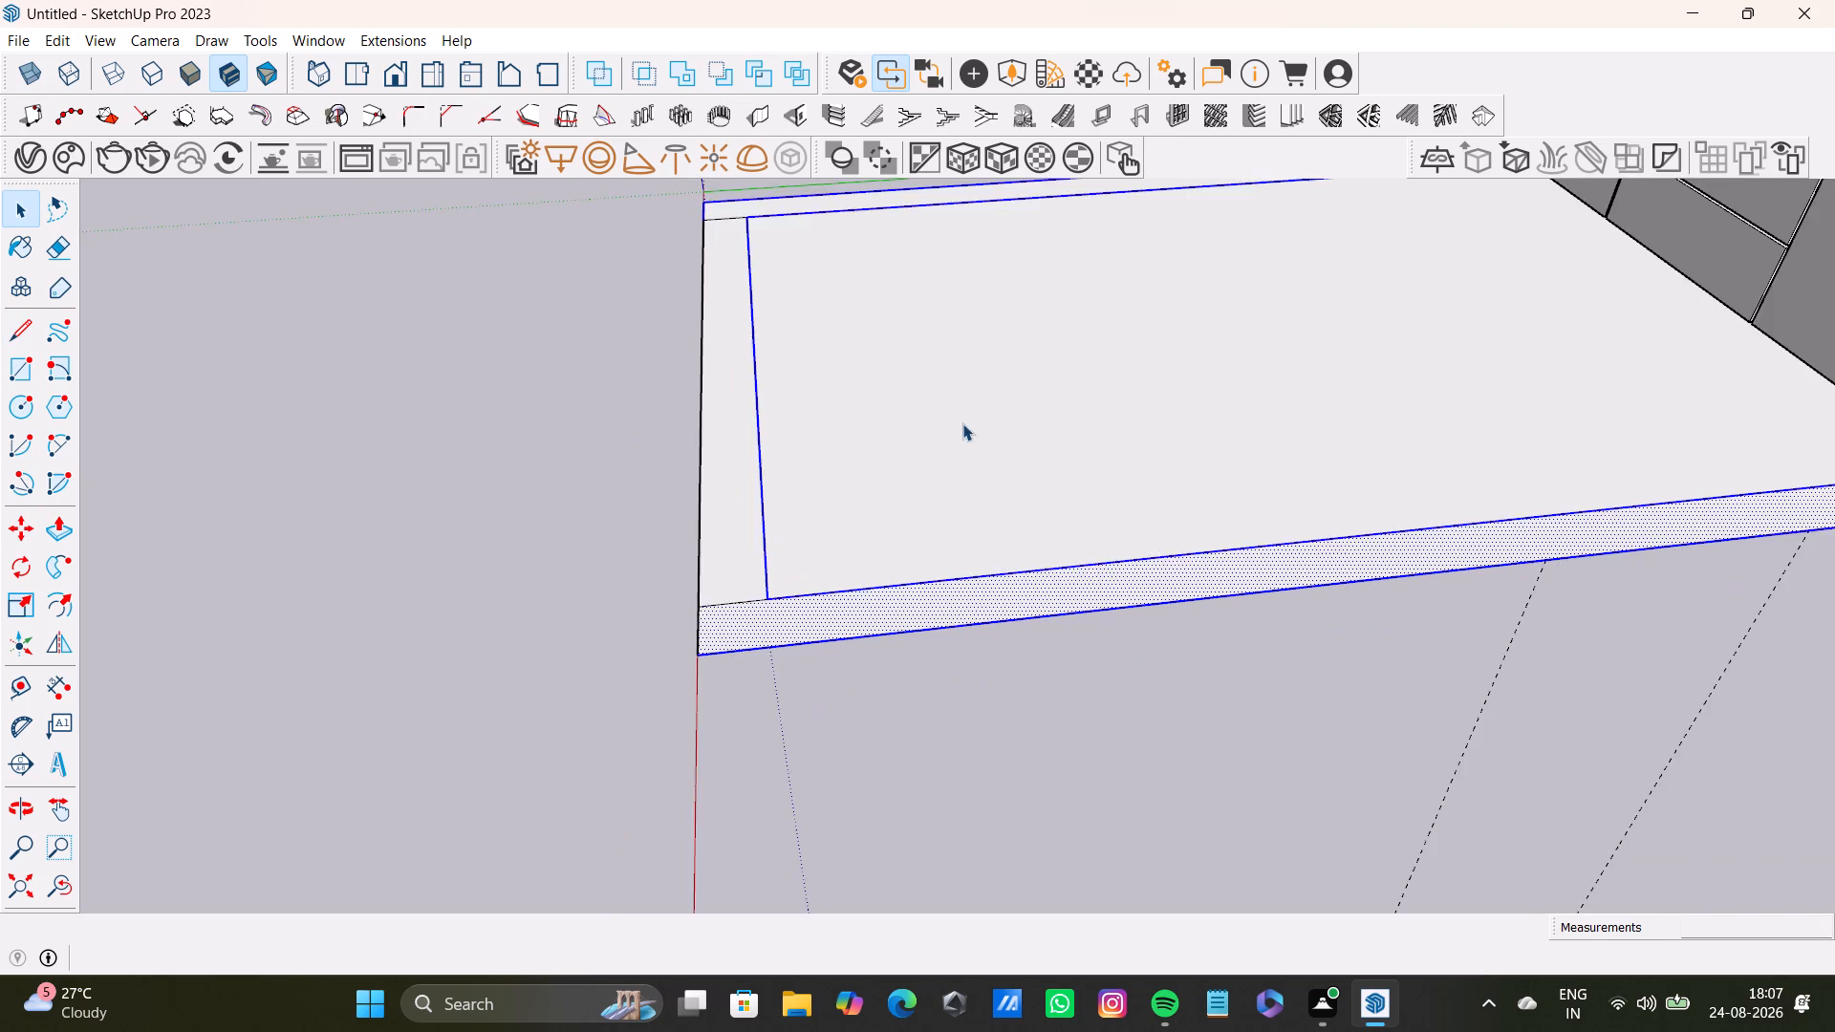
pyautogui.scroll(-4, 962, 423)
# Push/Pull the left wall strip along the green axis upward to match the back wall's height.
pyautogui.keyDown('shift'); pyautogui.moveTo(1027, 304); pyautogui.dragTo(957, 605, button='middle'); pyautogui.keyUp('shift')
pyautogui.moveTo(1021, 656); pyautogui.dragTo(1039, 884, button='middle')
pyautogui.click(993, 433)
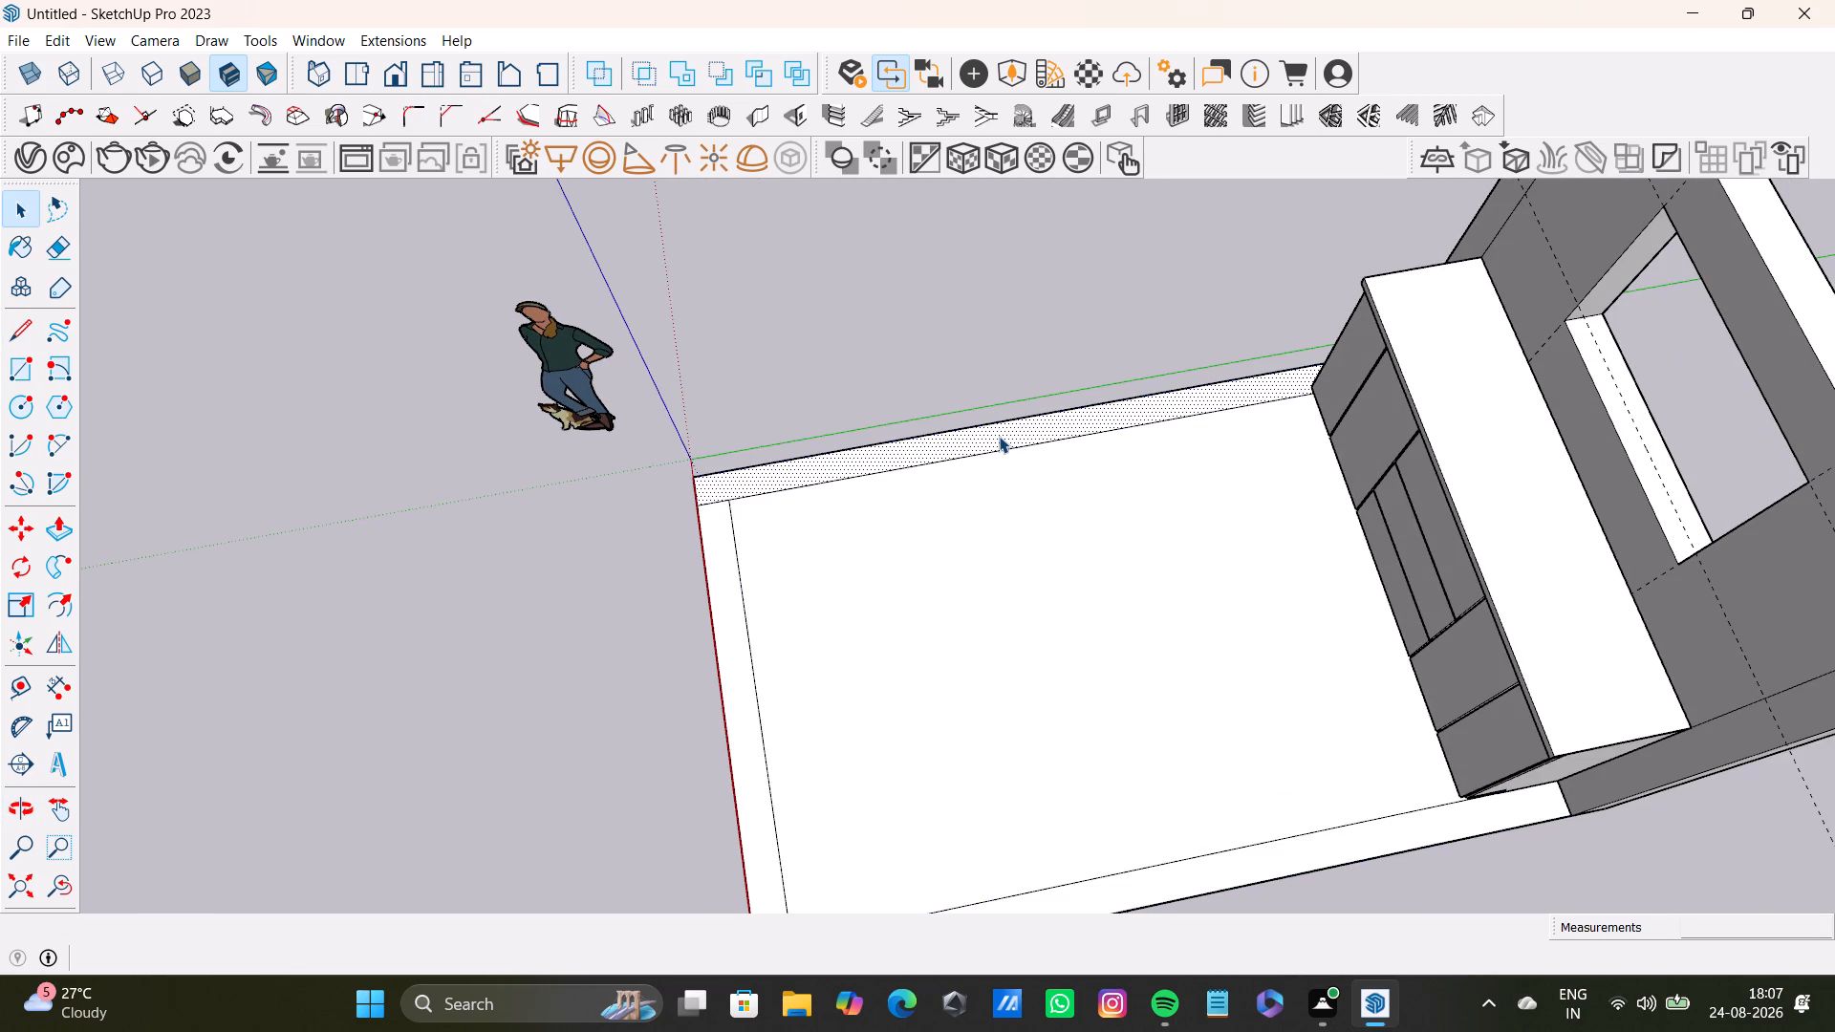
pyautogui.press('p')
pyautogui.moveTo(1001, 436); pyautogui.dragTo(925, 211)
pyautogui.keyDown('shift'); pyautogui.moveTo(978, 302); pyautogui.dragTo(872, 623, button='middle'); pyautogui.keyUp('shift')
pyautogui.moveTo(1061, 525); pyautogui.dragTo(1509, 466)
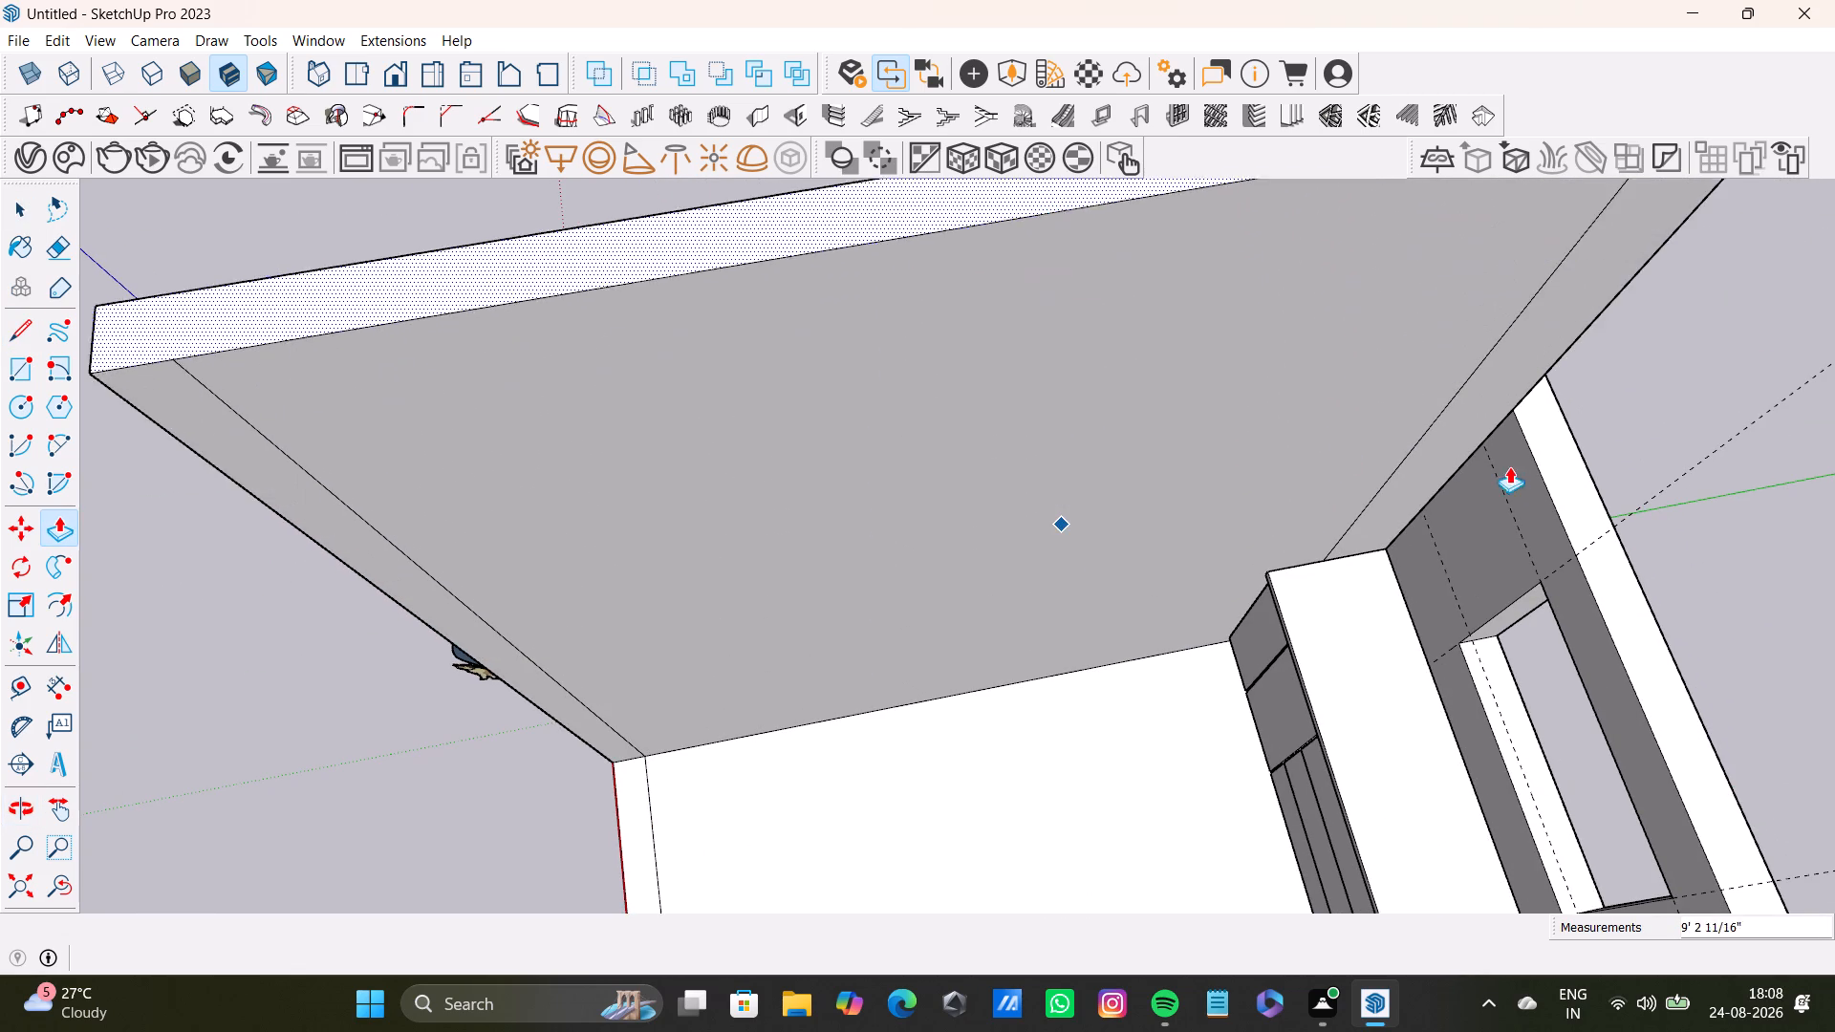
pyautogui.moveTo(1509, 466); pyautogui.dragTo(1557, 480)
pyautogui.press('space')
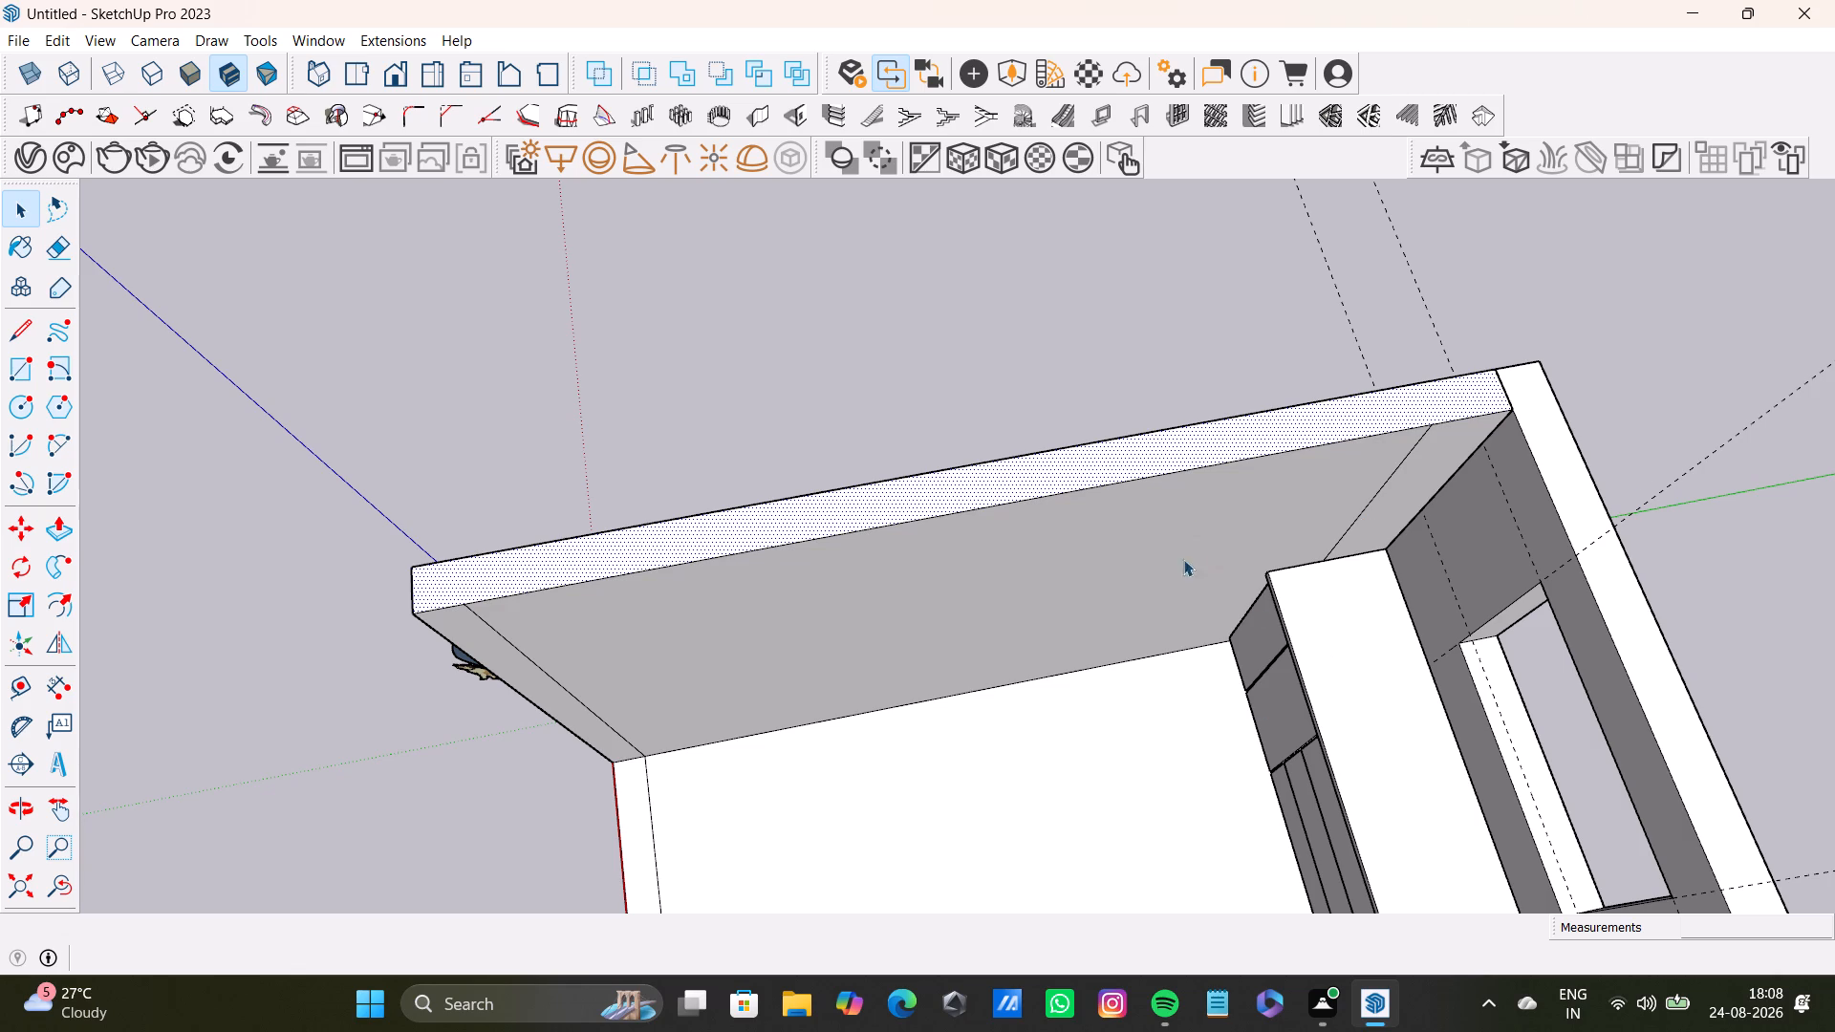
# Examine the corner where the raised left wall's top meets the back wall's top, from inside and above the room.
pyautogui.moveTo(1246, 680); pyautogui.dragTo(1155, 442, button='middle')
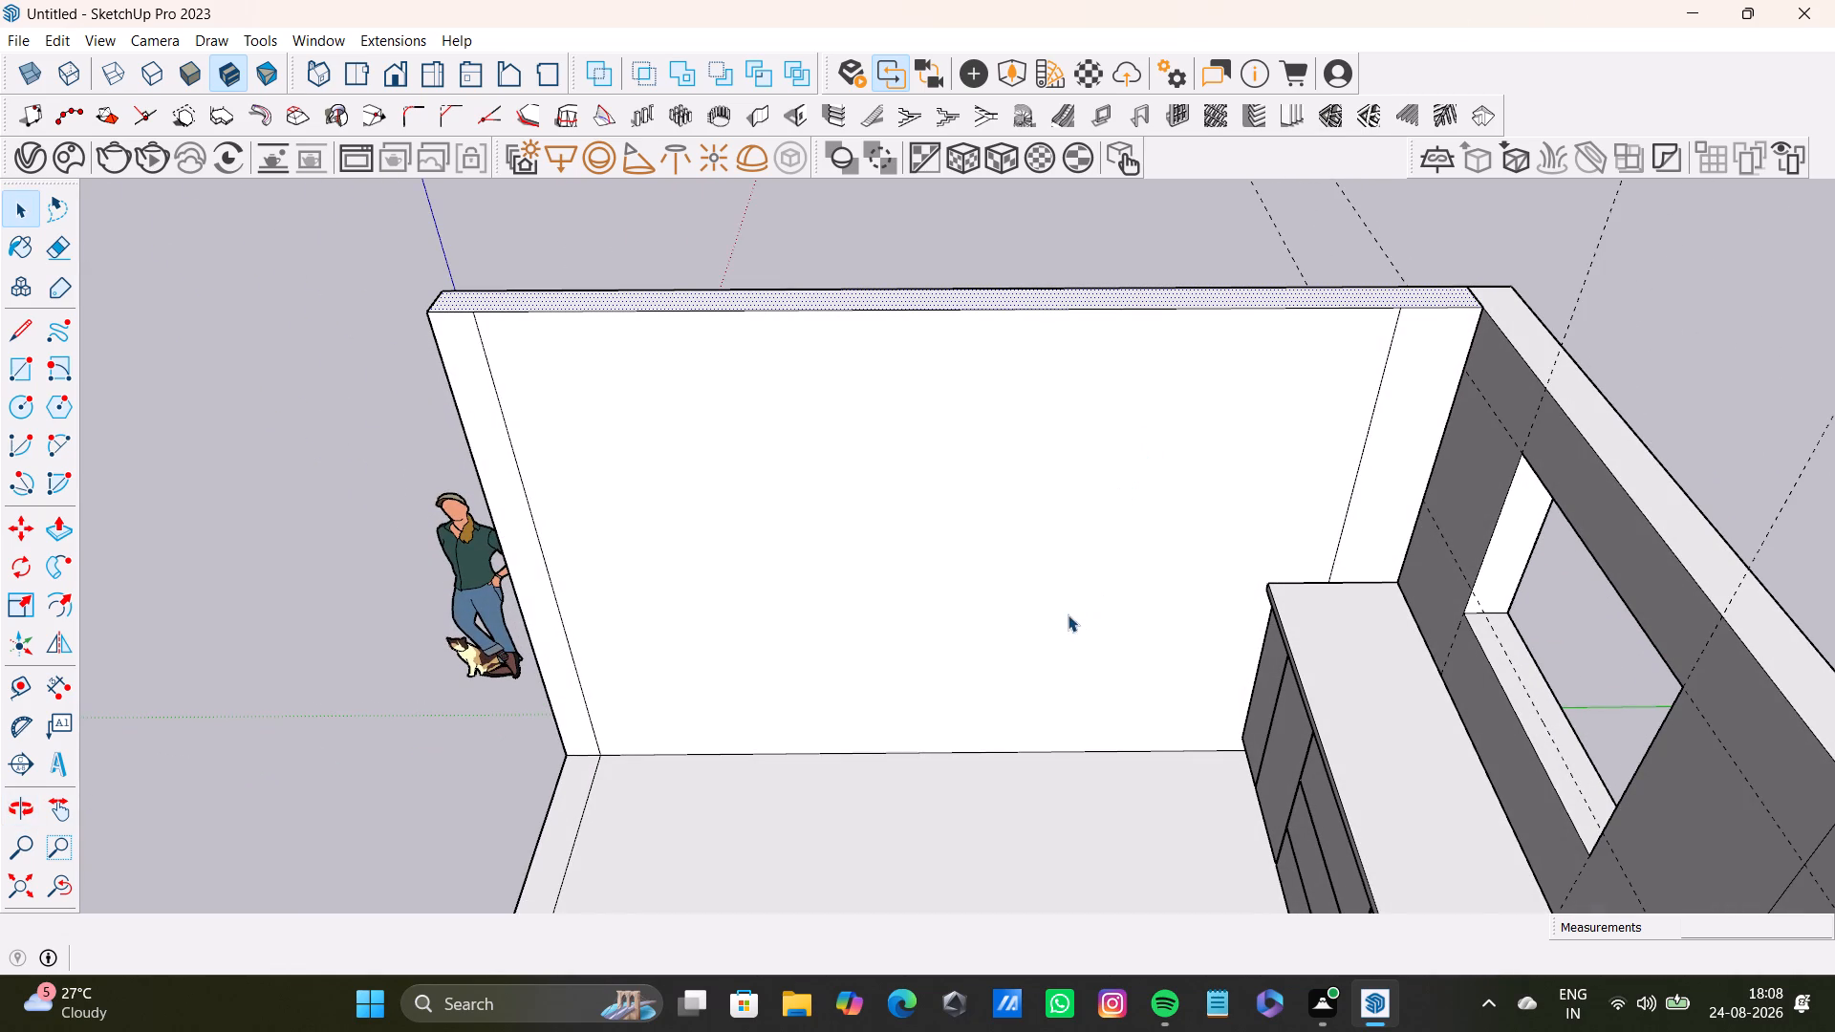
pyautogui.scroll(-2, 1040, 588)
pyautogui.scroll(2, 1038, 570)
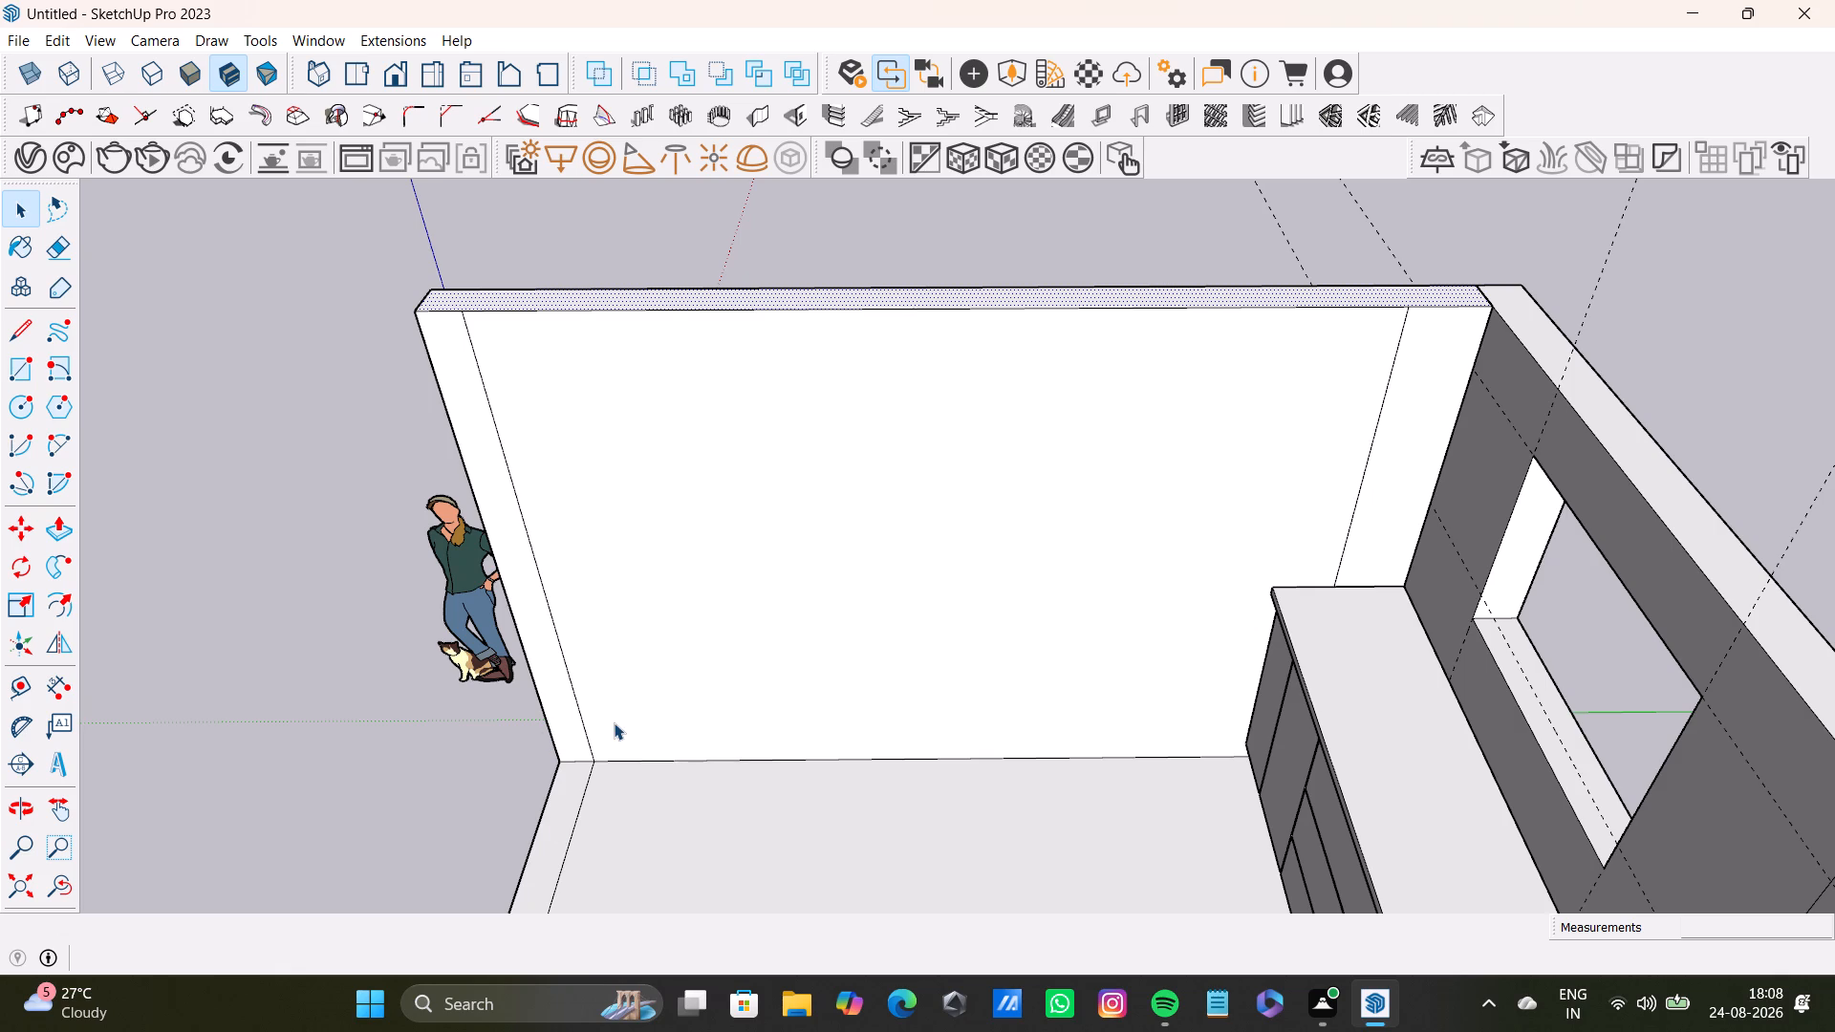
pyautogui.moveTo(1262, 400); pyautogui.dragTo(1287, 795, button='middle')
pyautogui.scroll(5, 1481, 657)
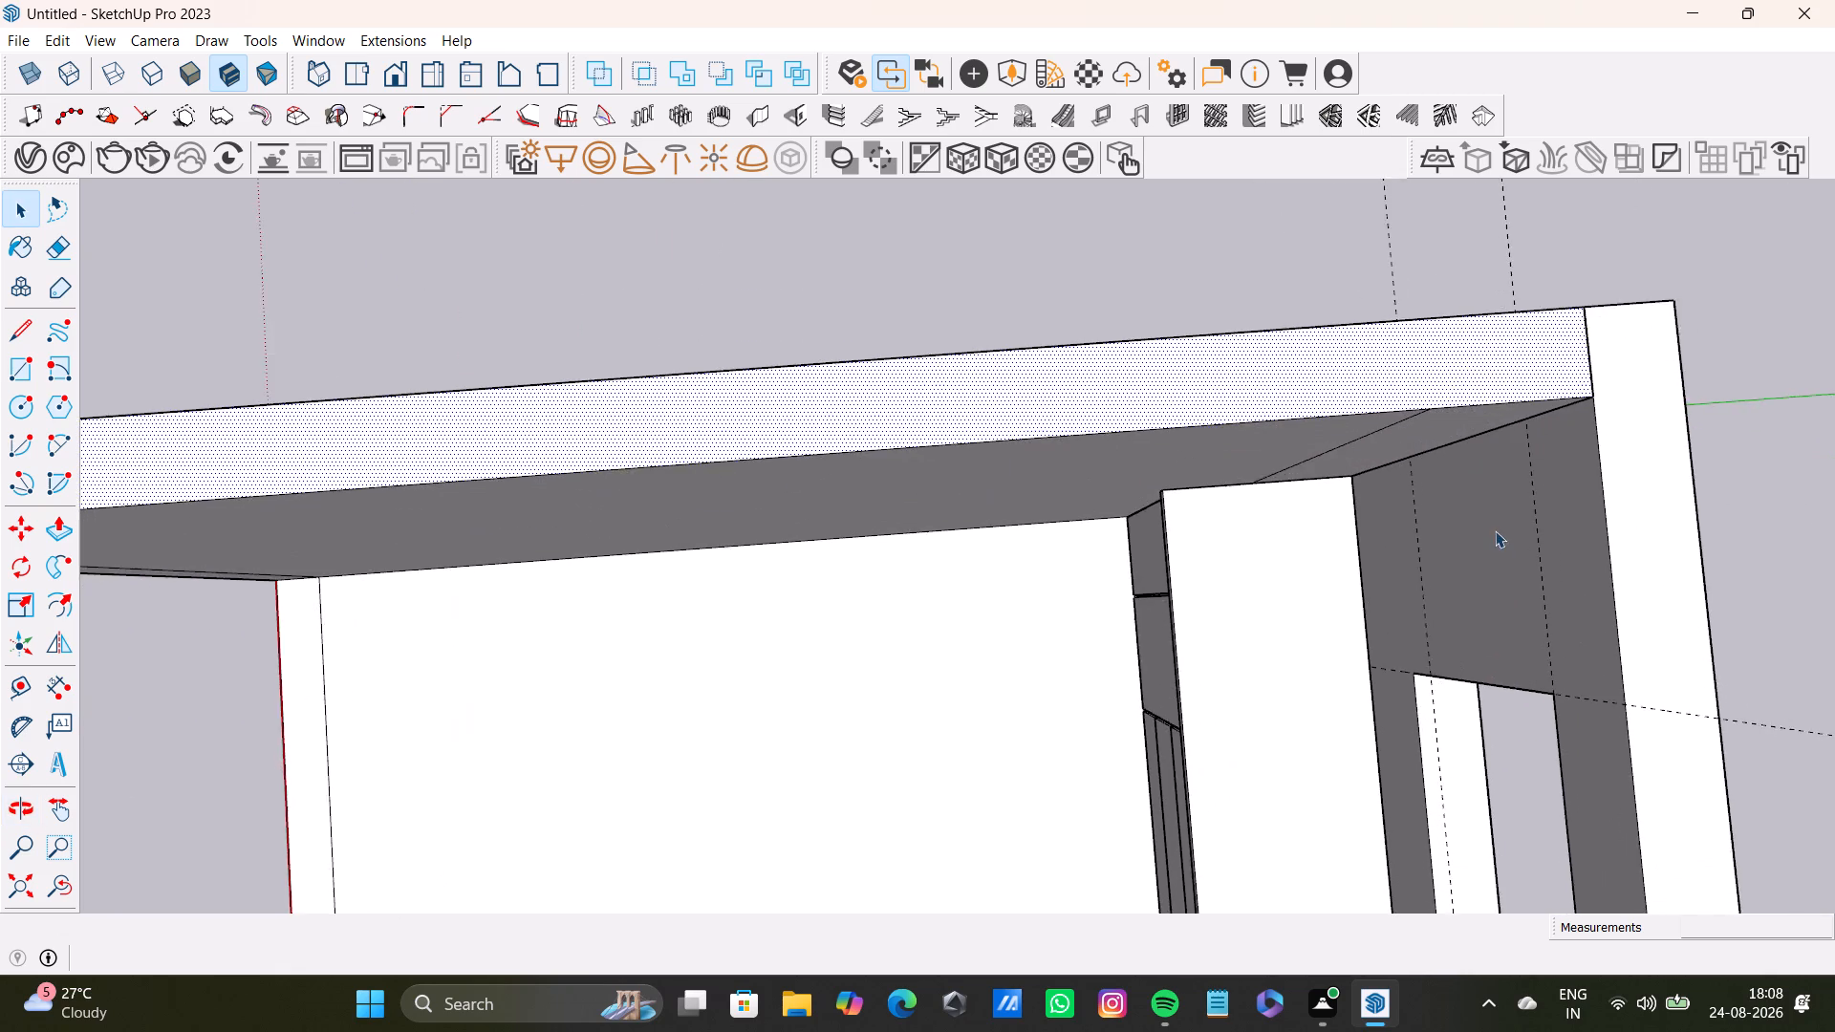
pyautogui.scroll(2, 1495, 530)
pyautogui.moveTo(1455, 459); pyautogui.dragTo(816, 862, button='middle')
pyautogui.scroll(3, 810, 811)
pyautogui.moveTo(811, 795); pyautogui.dragTo(848, 710, button='middle')
pyautogui.moveTo(823, 743); pyautogui.dragTo(1020, 411, button='middle')
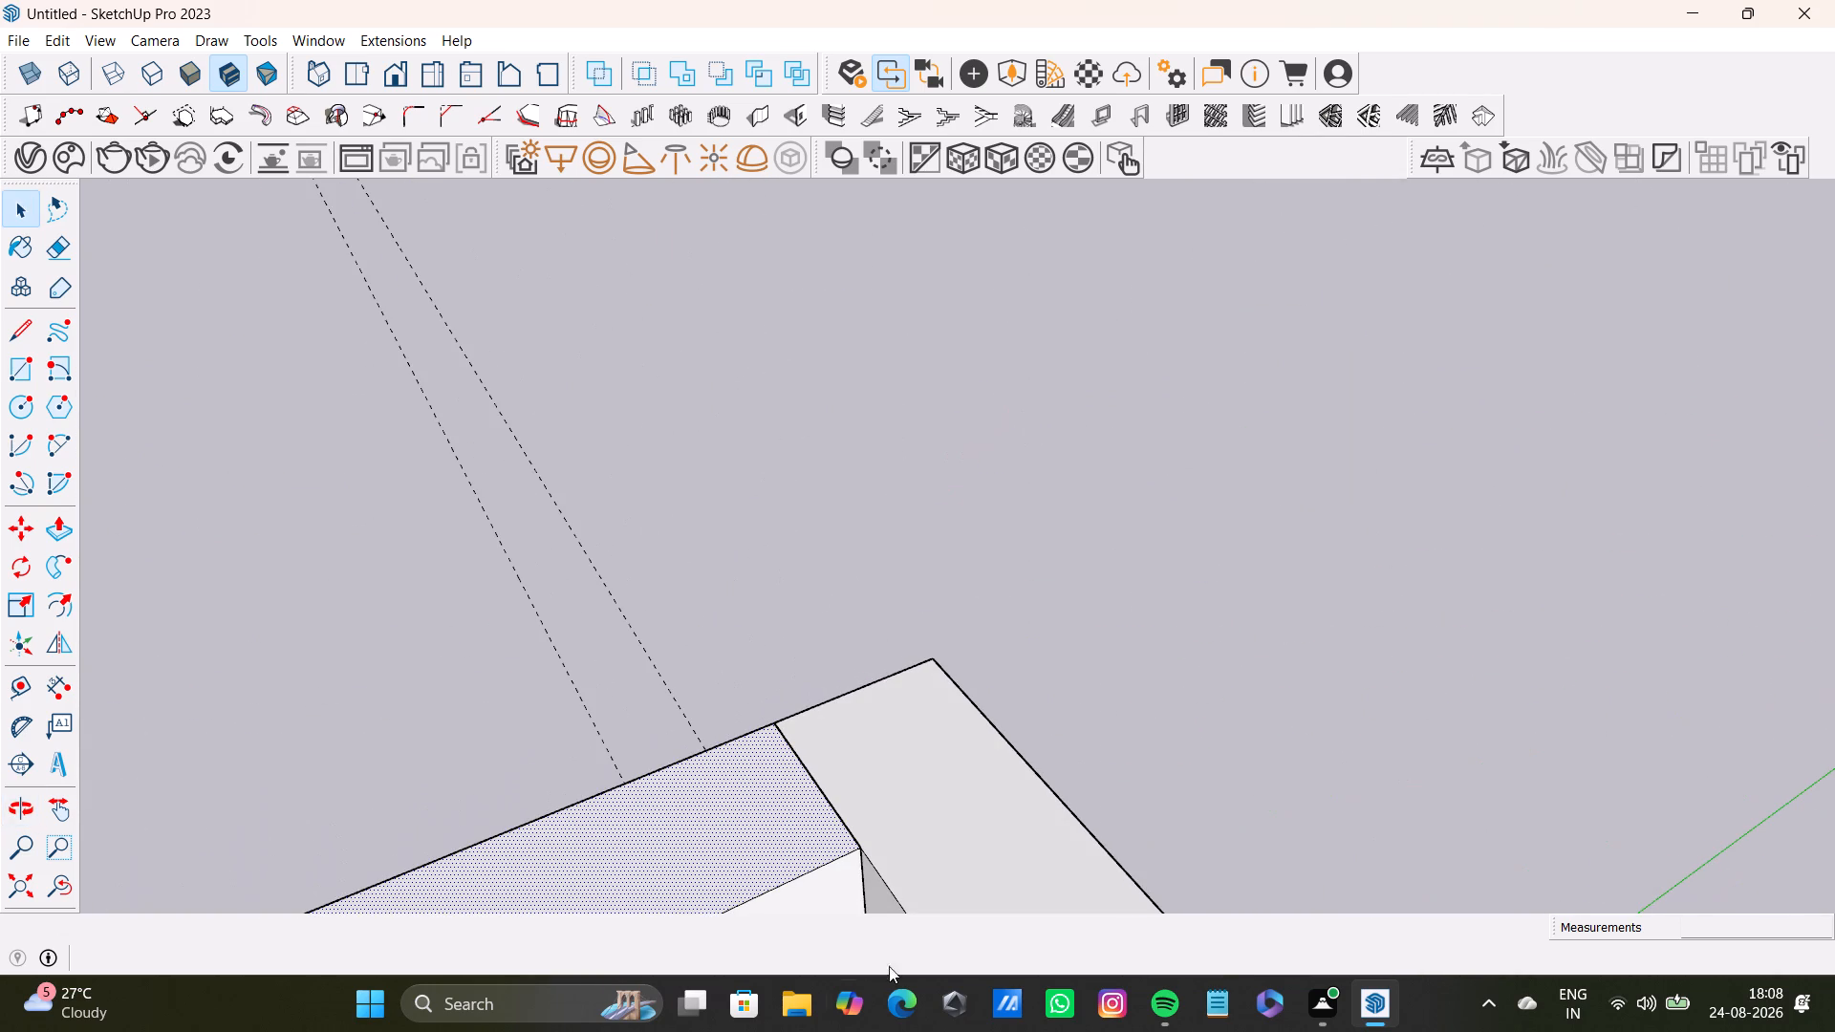
pyautogui.scroll(4, 868, 1011)
pyautogui.keyDown('shift'); pyautogui.moveTo(661, 677); pyautogui.dragTo(768, 435, button='middle'); pyautogui.keyUp('shift')
pyautogui.scroll(3, 818, 514)
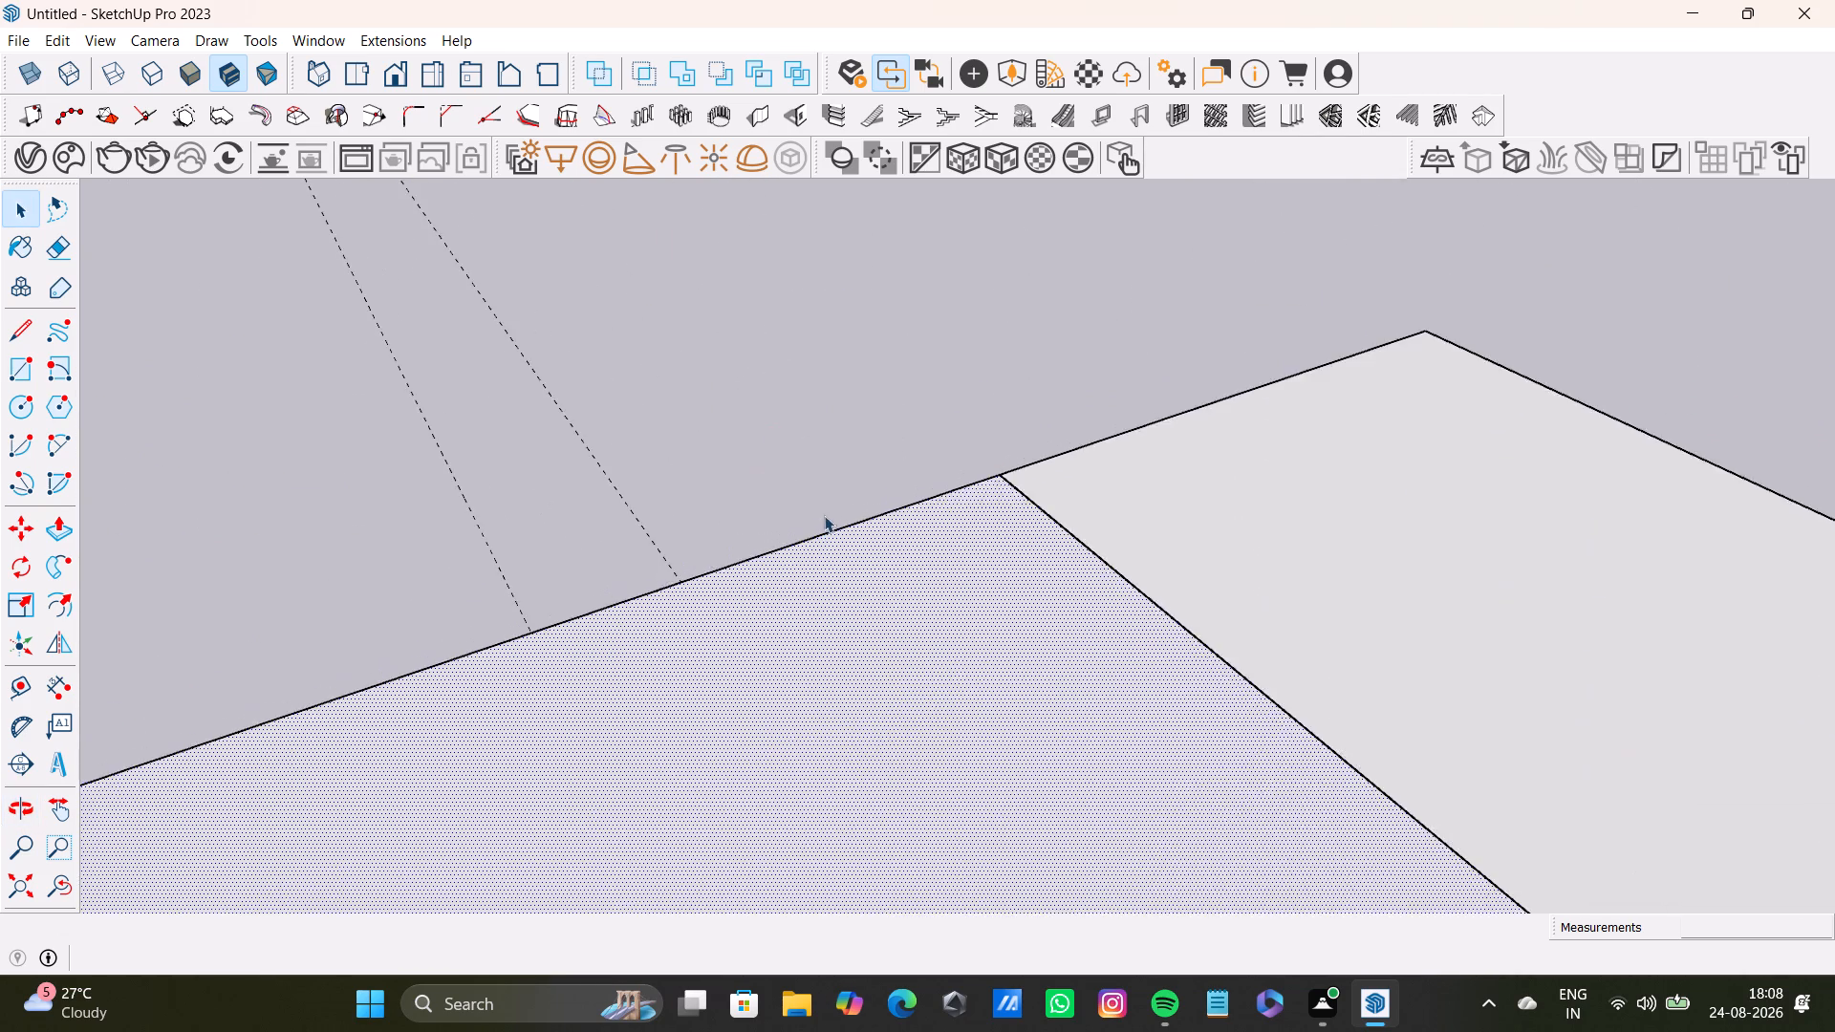
pyautogui.scroll(4, 824, 515)
pyautogui.moveTo(844, 533); pyautogui.dragTo(861, 534, button='middle')
pyautogui.click(63, 884)
pyautogui.scroll(-2, 1041, 665)
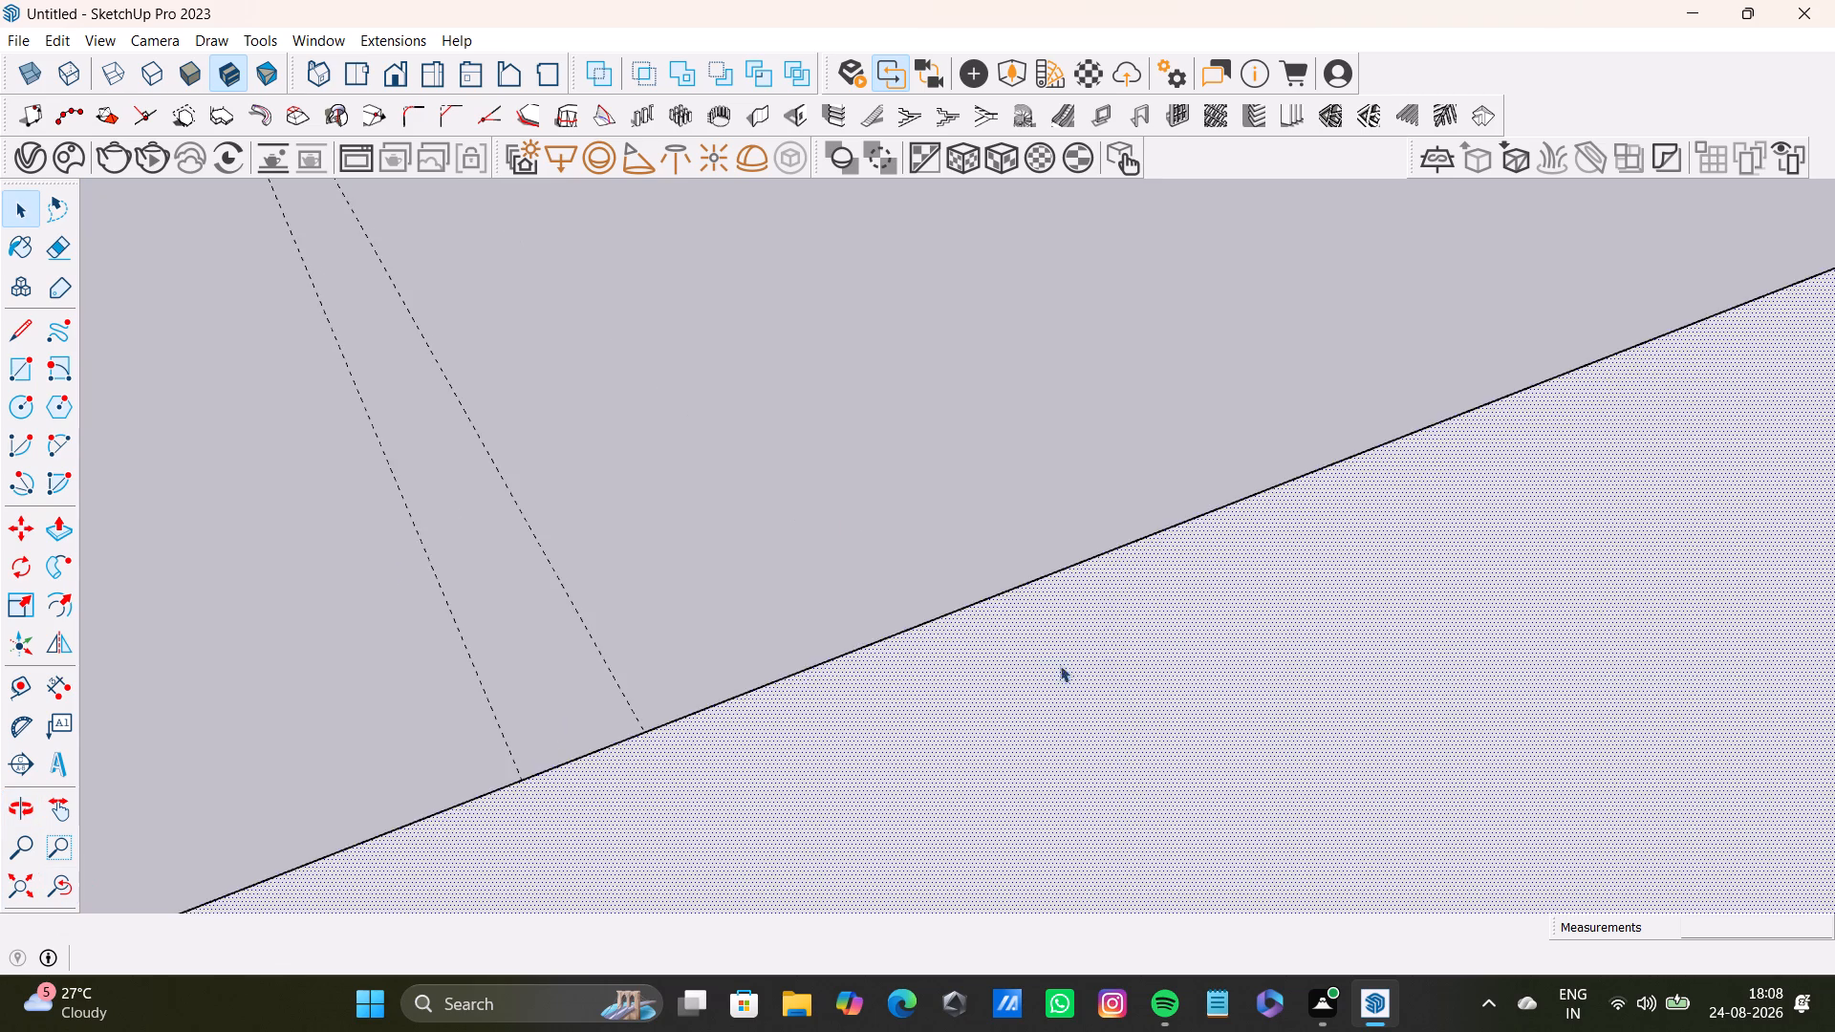
pyautogui.scroll(-20, 1060, 665)
pyautogui.scroll(-8, 1060, 665)
pyautogui.moveTo(1329, 647); pyautogui.dragTo(1130, 463, button='middle')
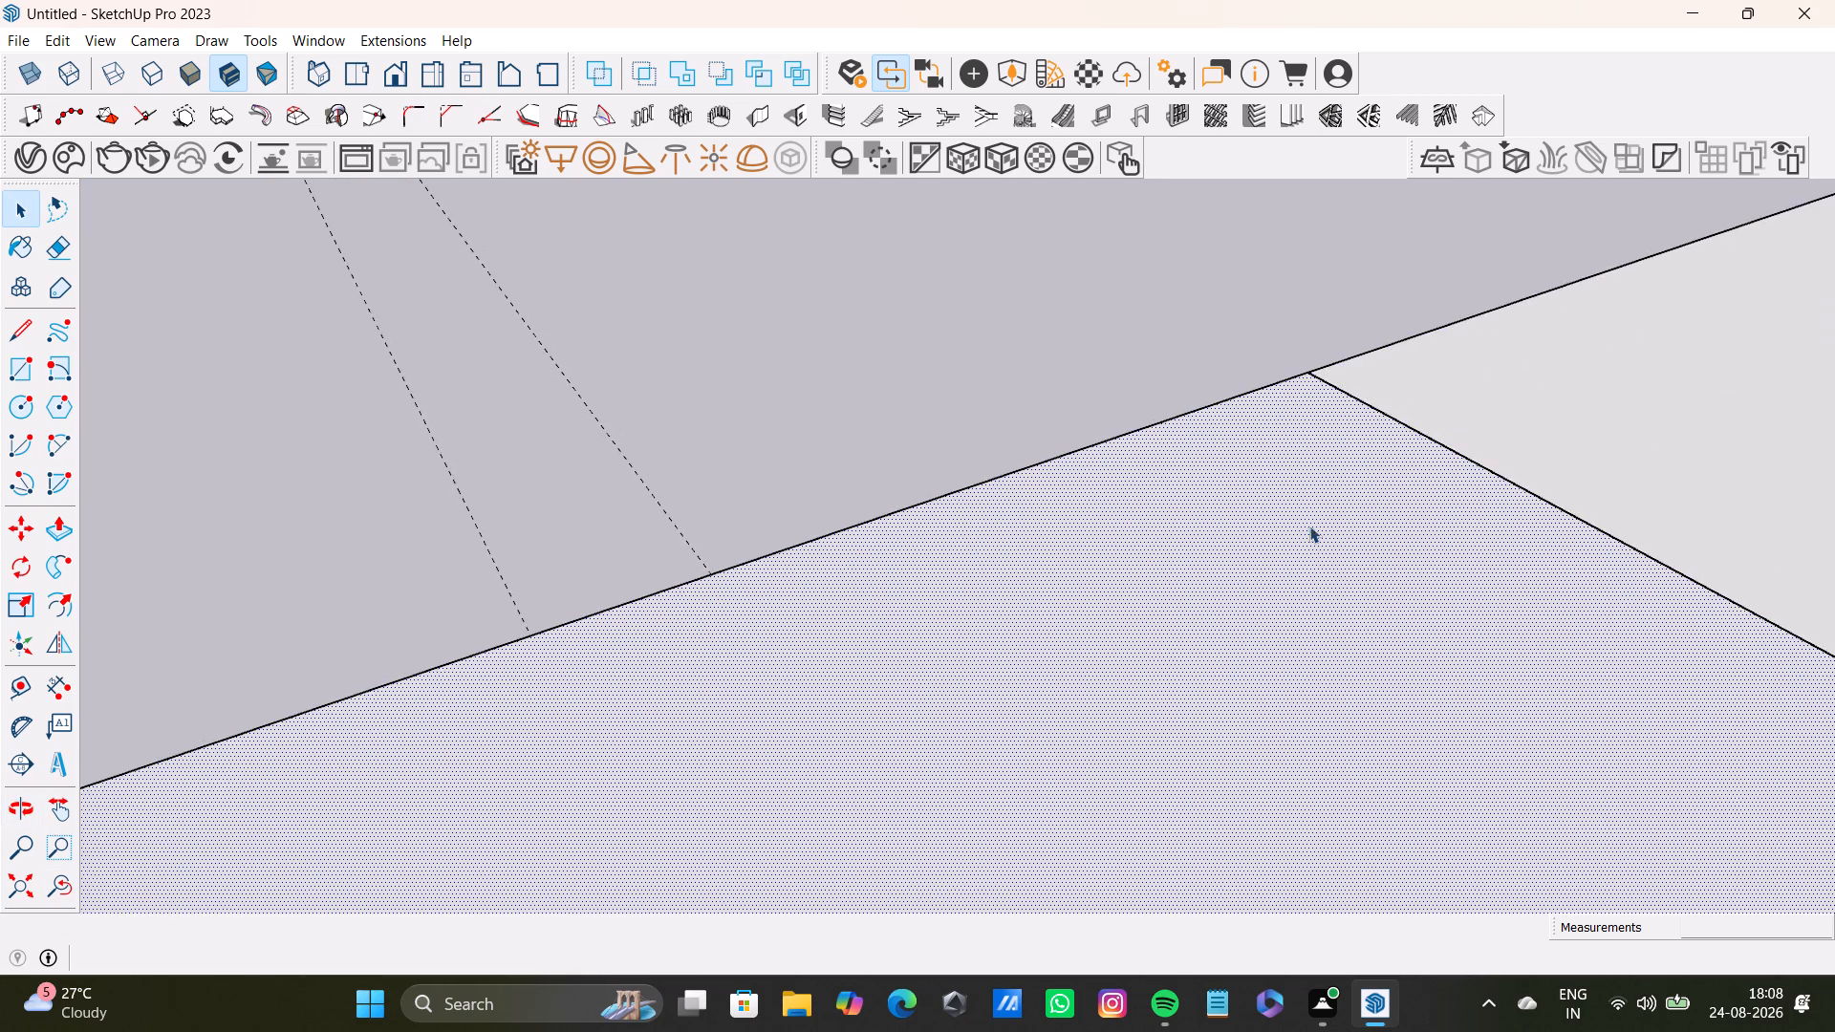
pyautogui.scroll(4, 1405, 571)
pyautogui.scroll(-20, 1394, 576)
pyautogui.scroll(-2, 1394, 576)
pyautogui.keyDown('shift'); pyautogui.moveTo(1399, 635); pyautogui.dragTo(830, 489, button='middle'); pyautogui.keyUp('shift')
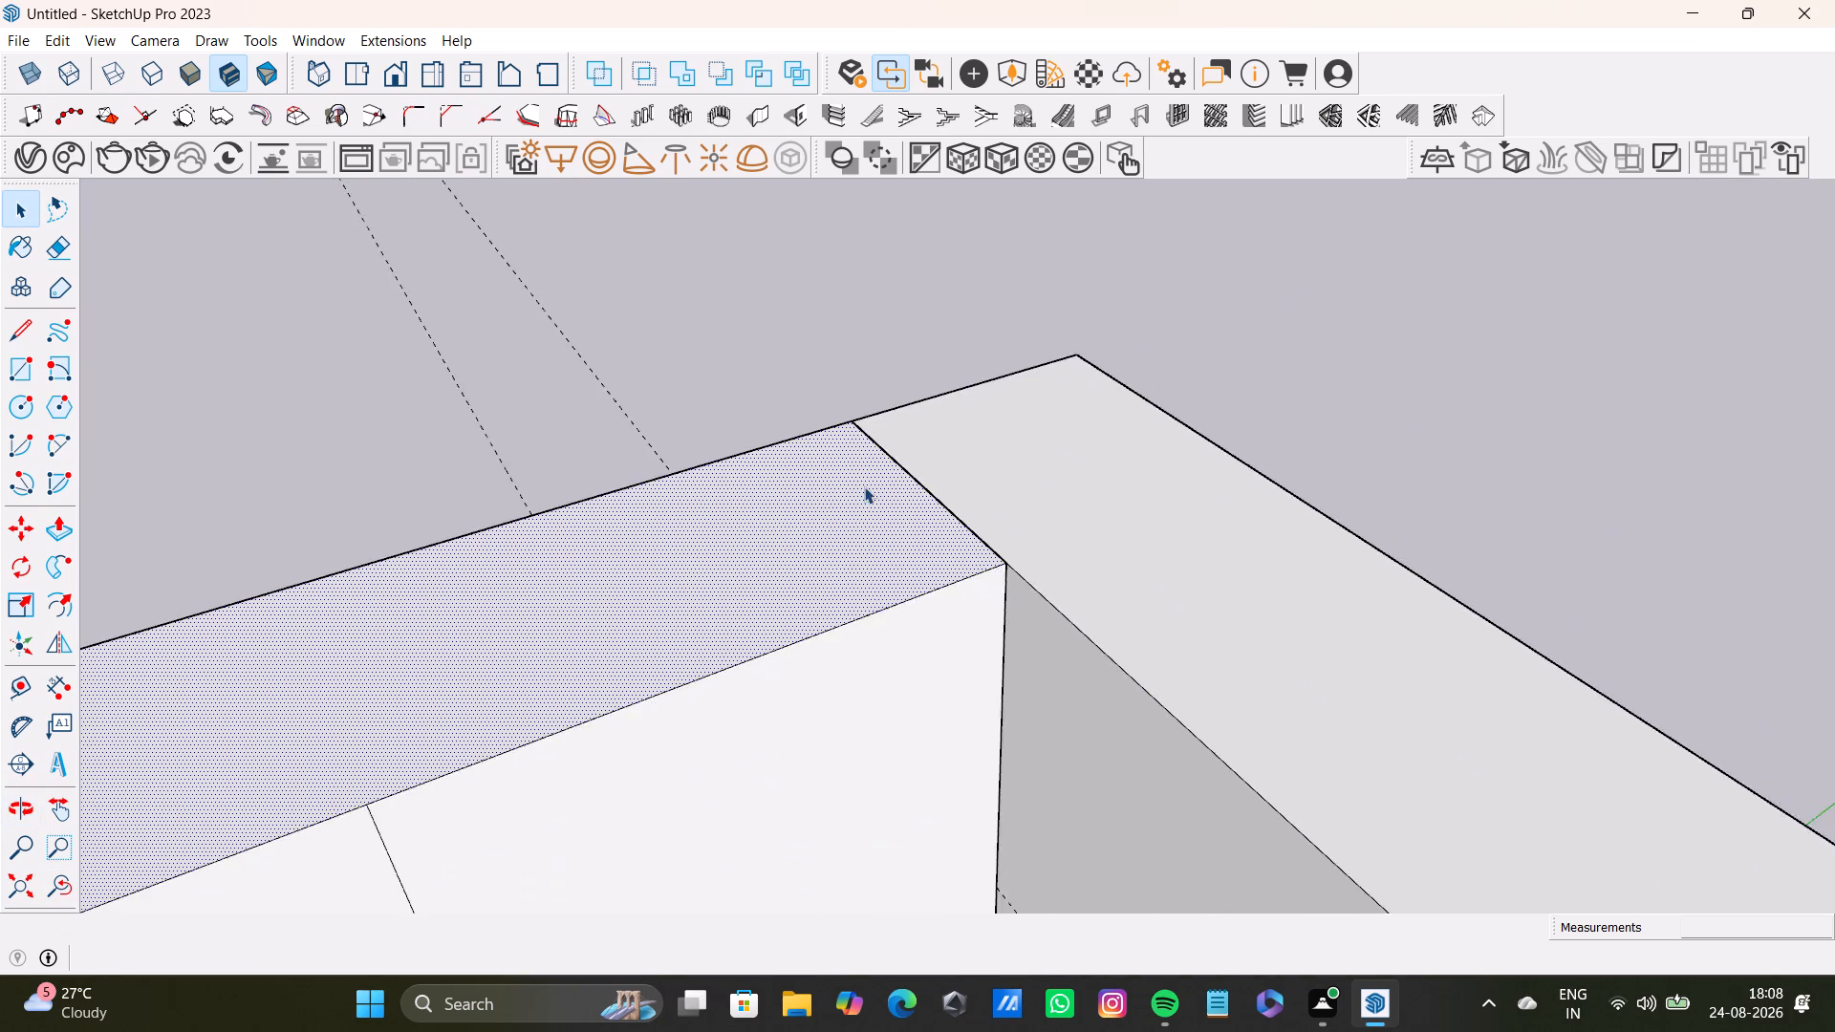
pyautogui.scroll(9, 864, 486)
pyautogui.moveTo(905, 530); pyautogui.dragTo(694, 392, button='middle')
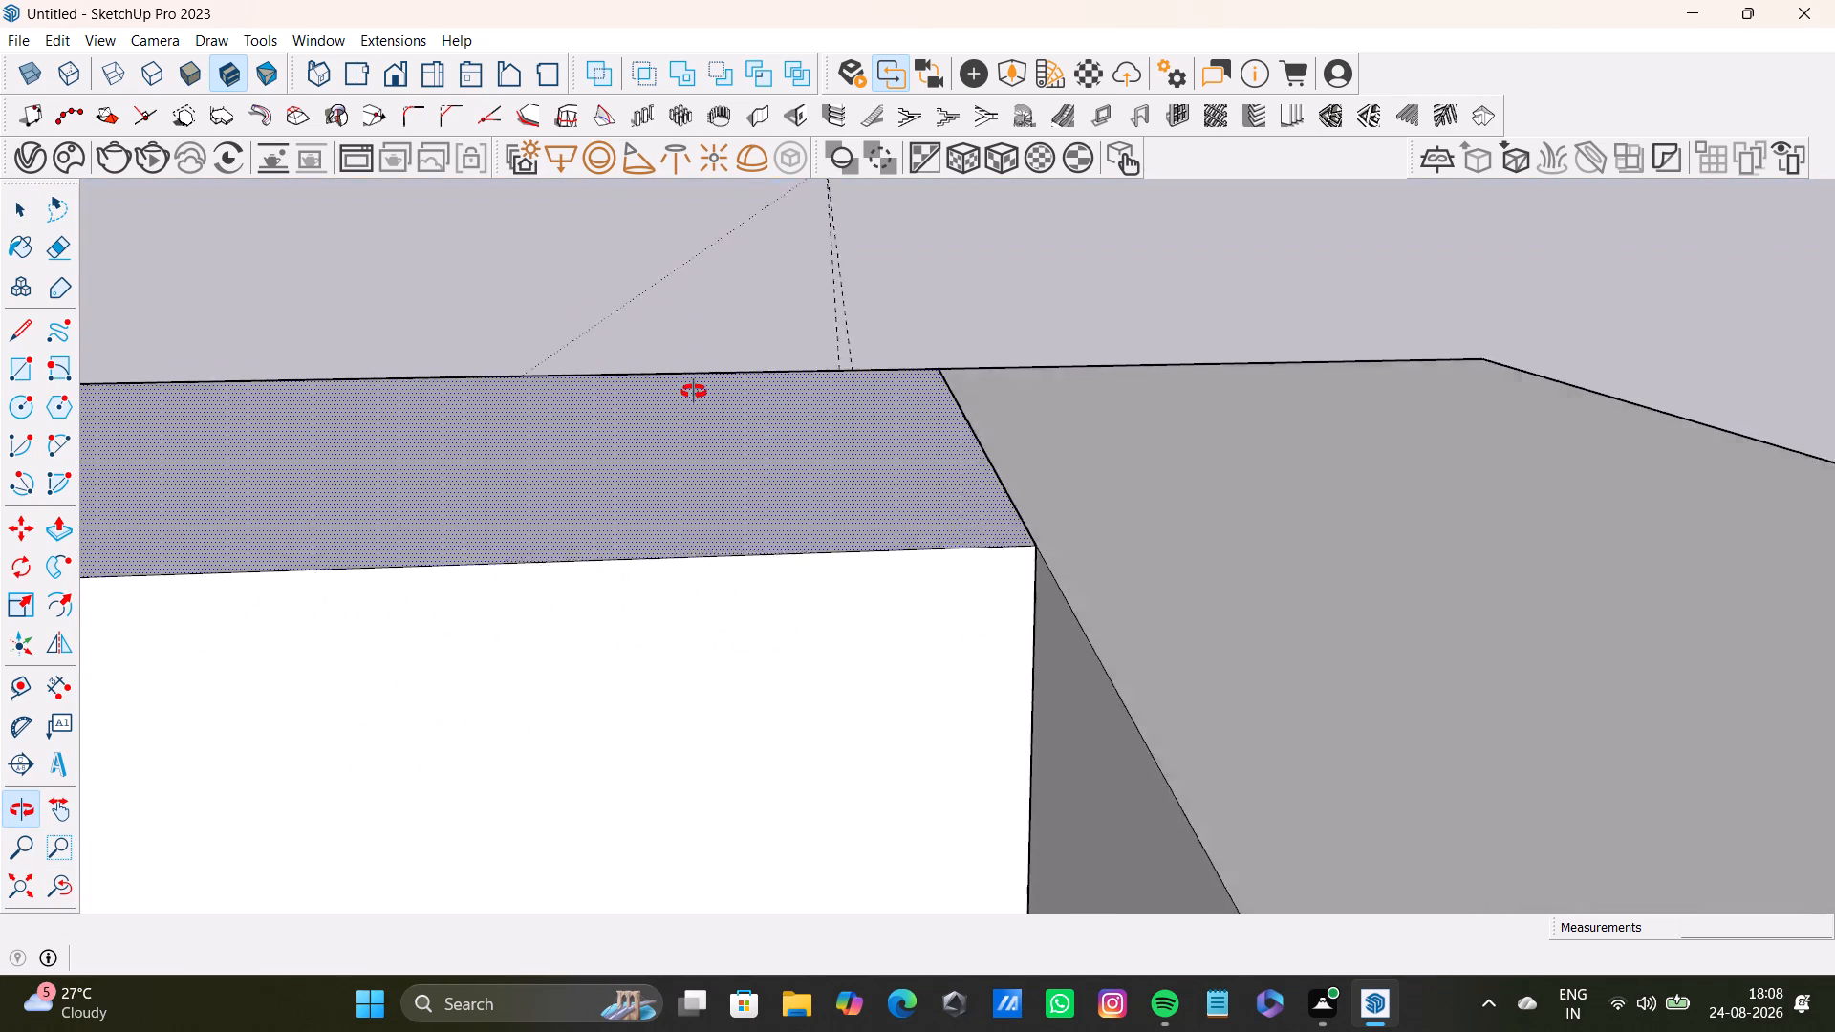
pyautogui.moveTo(694, 392); pyautogui.dragTo(691, 421, button='middle')
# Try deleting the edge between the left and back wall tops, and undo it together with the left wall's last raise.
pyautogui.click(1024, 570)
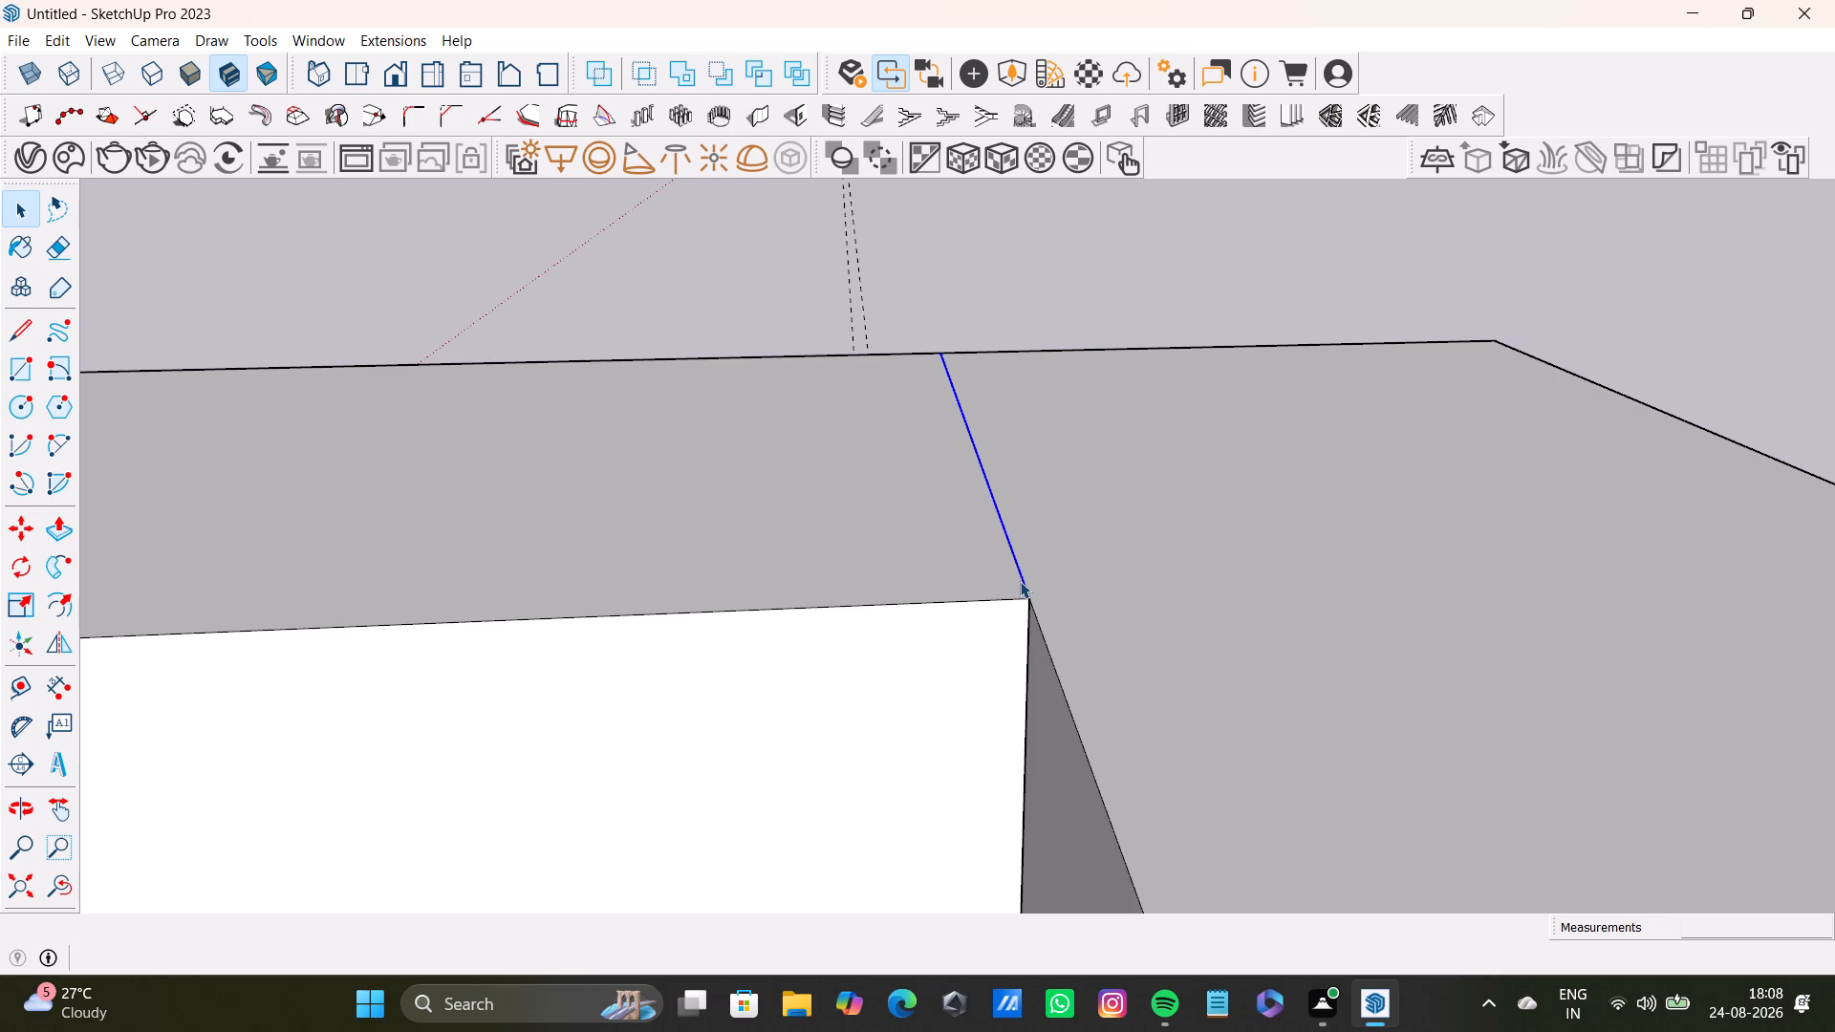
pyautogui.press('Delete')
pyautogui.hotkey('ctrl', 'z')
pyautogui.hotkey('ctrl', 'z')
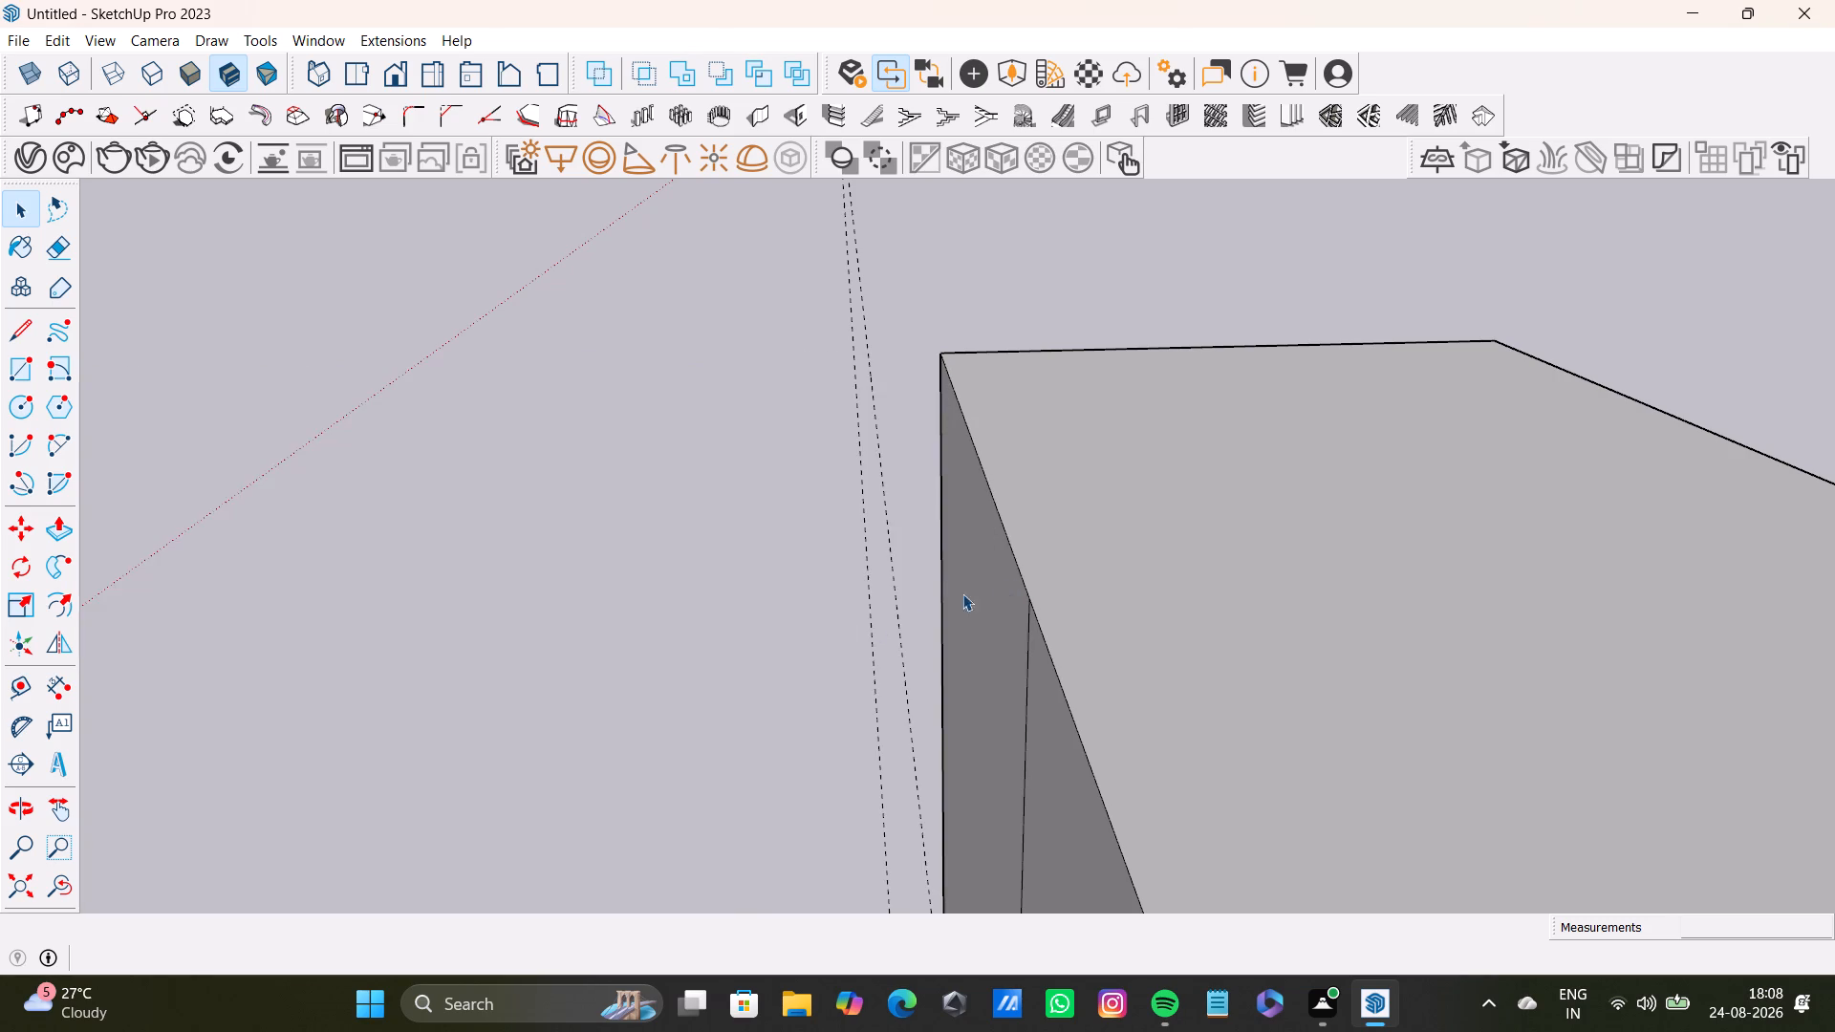
# Push/Pull the left wall's top face up 2' 3 7/8" to meet the back wall's top corner.
pyautogui.scroll(-5, 872, 625)
pyautogui.keyDown('shift'); pyautogui.moveTo(872, 625); pyautogui.dragTo(1033, 449, button='middle'); pyautogui.keyUp('shift')
pyautogui.scroll(4, 1035, 484)
pyautogui.click(1069, 540)
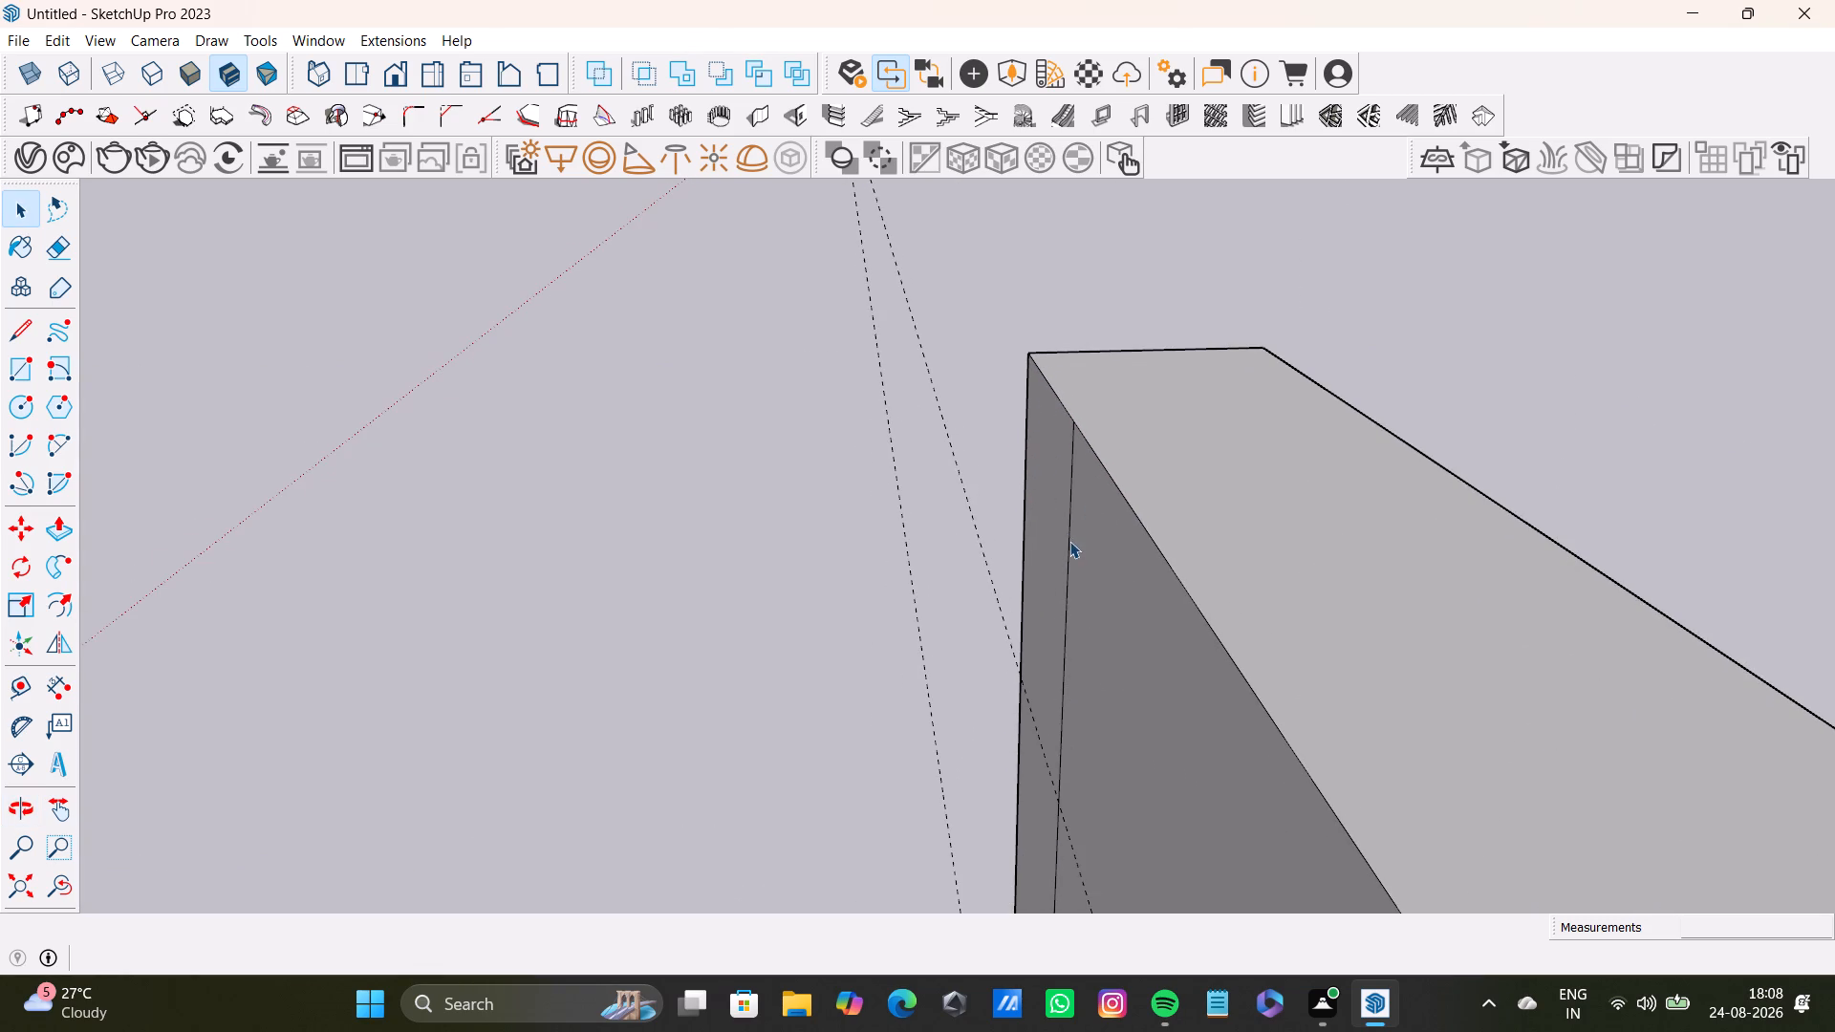
pyautogui.click(1069, 546)
pyautogui.scroll(-15, 1074, 558)
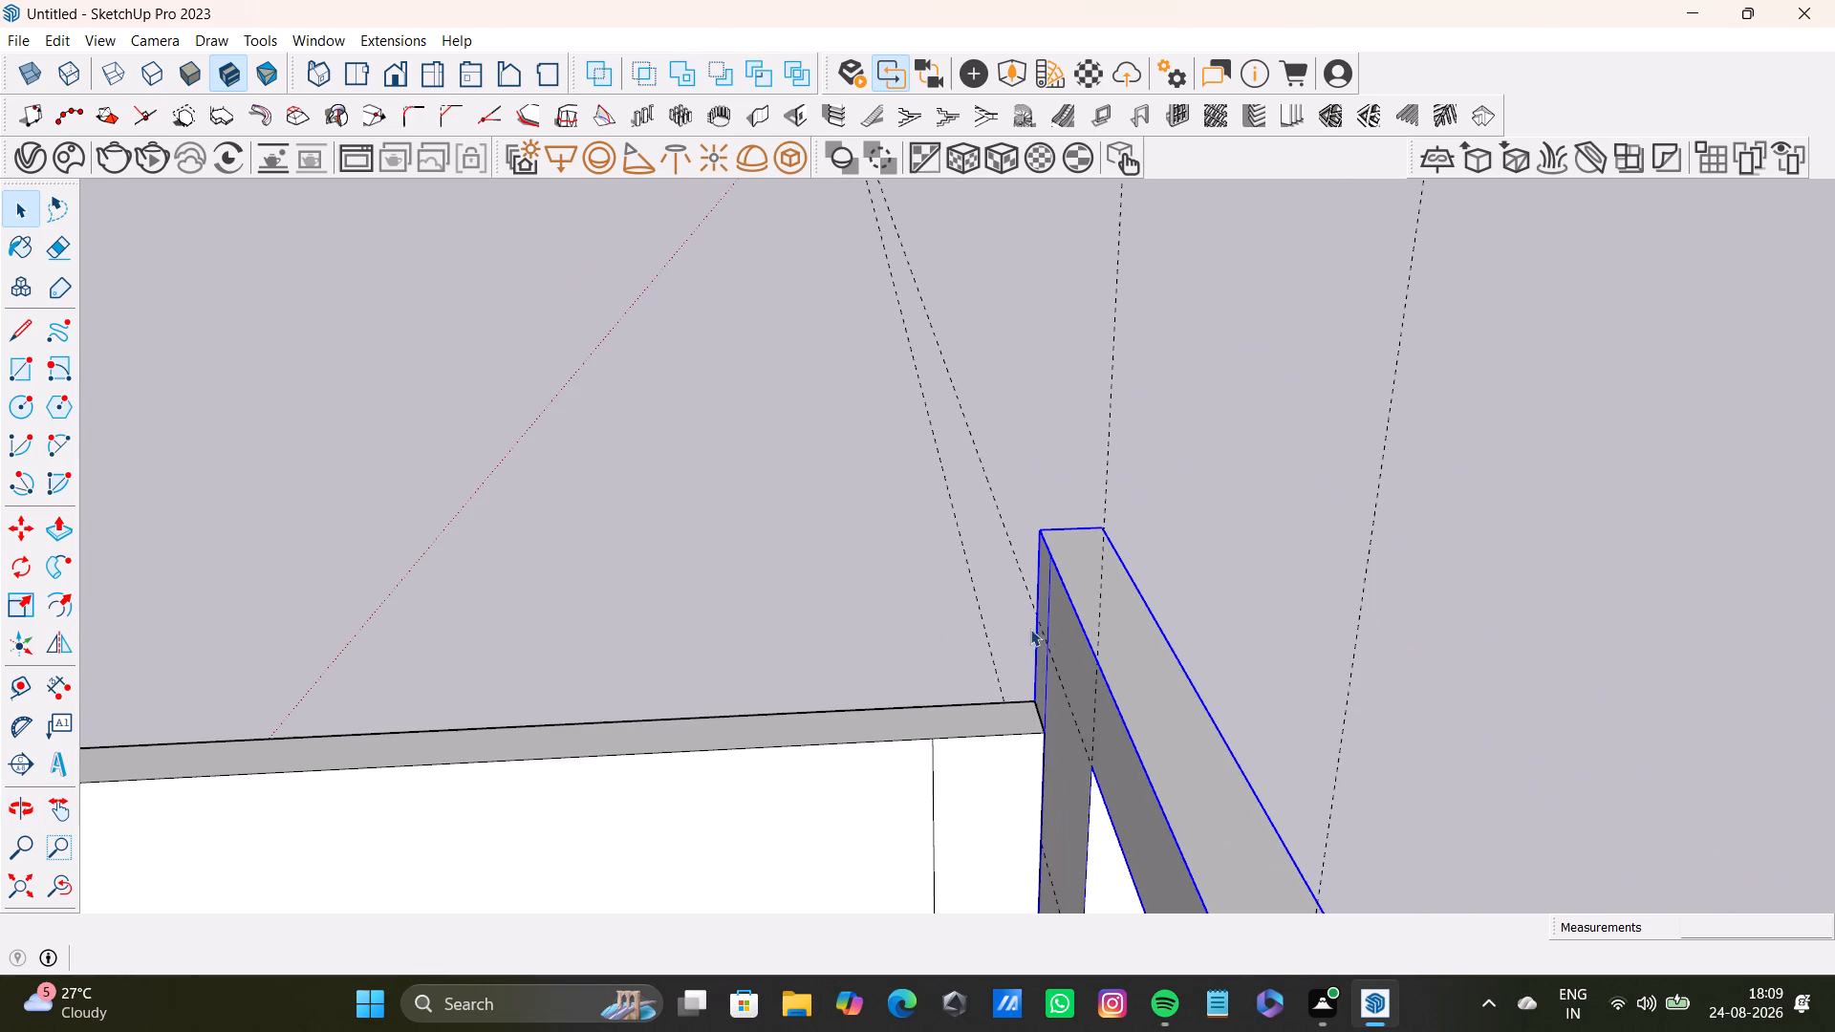
pyautogui.click(1029, 725)
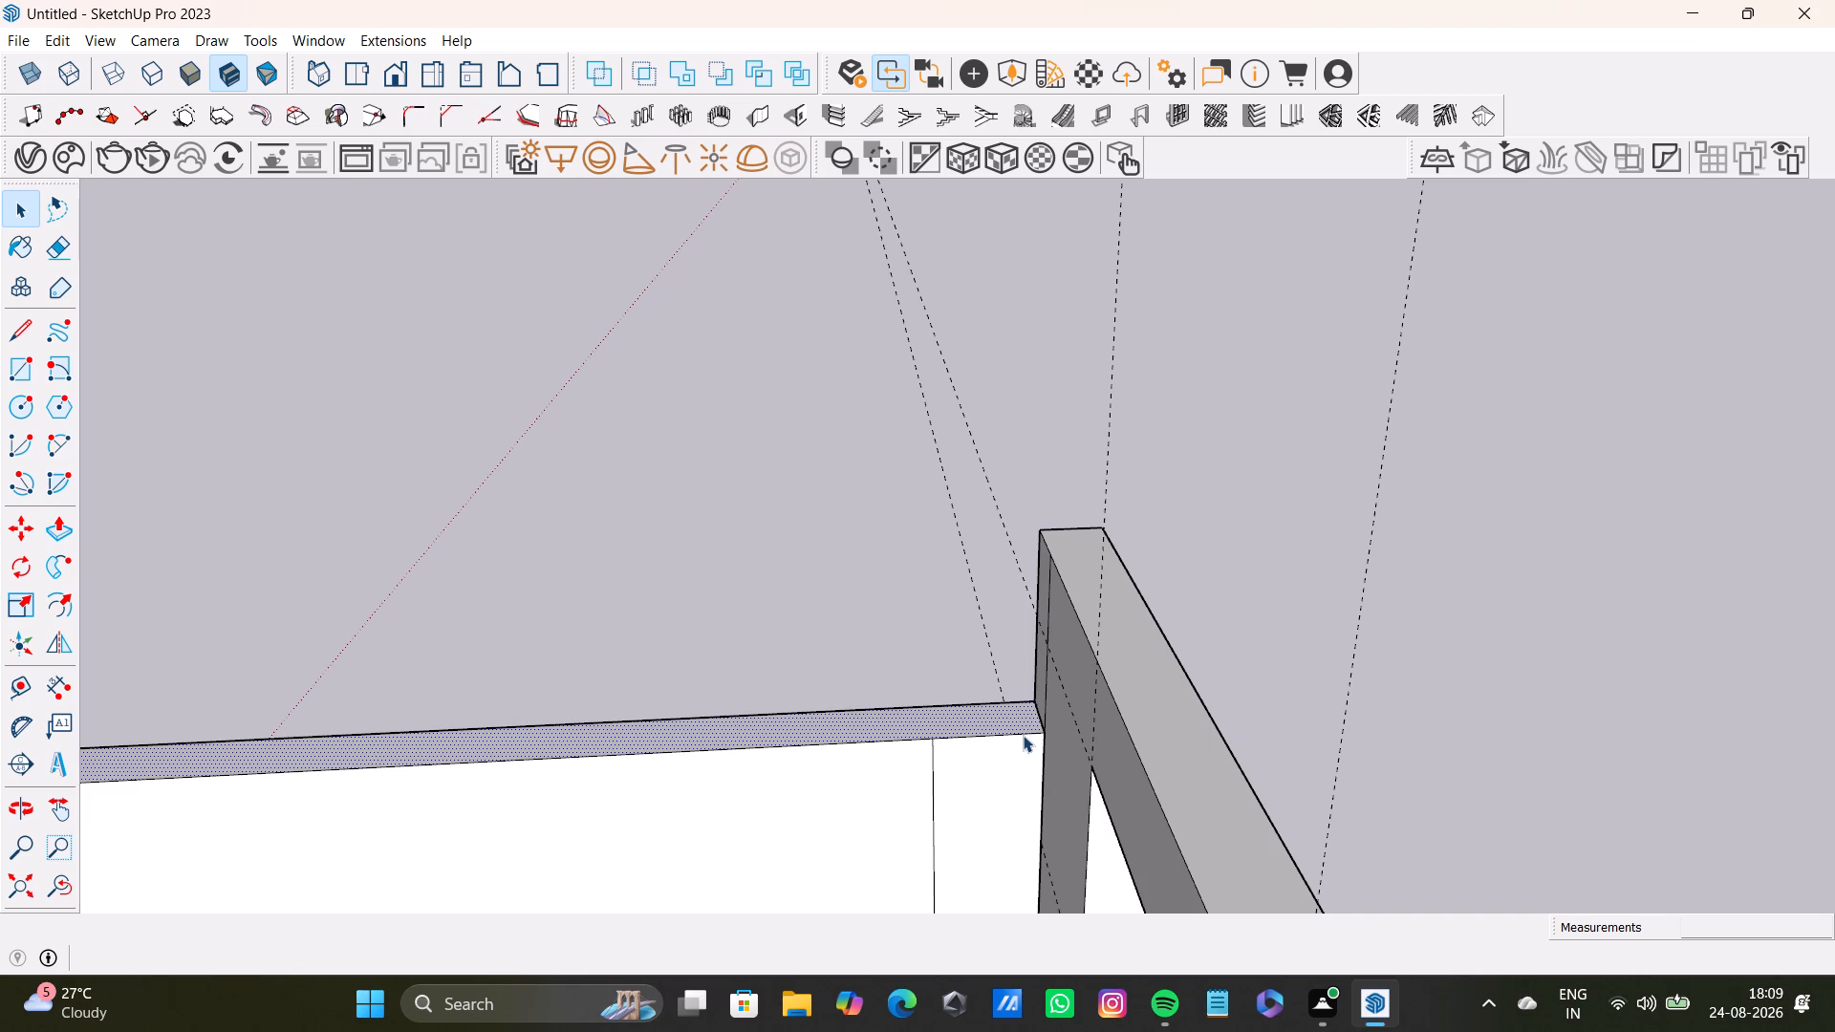
pyautogui.press('p')
pyautogui.moveTo(1023, 719); pyautogui.dragTo(1047, 550)
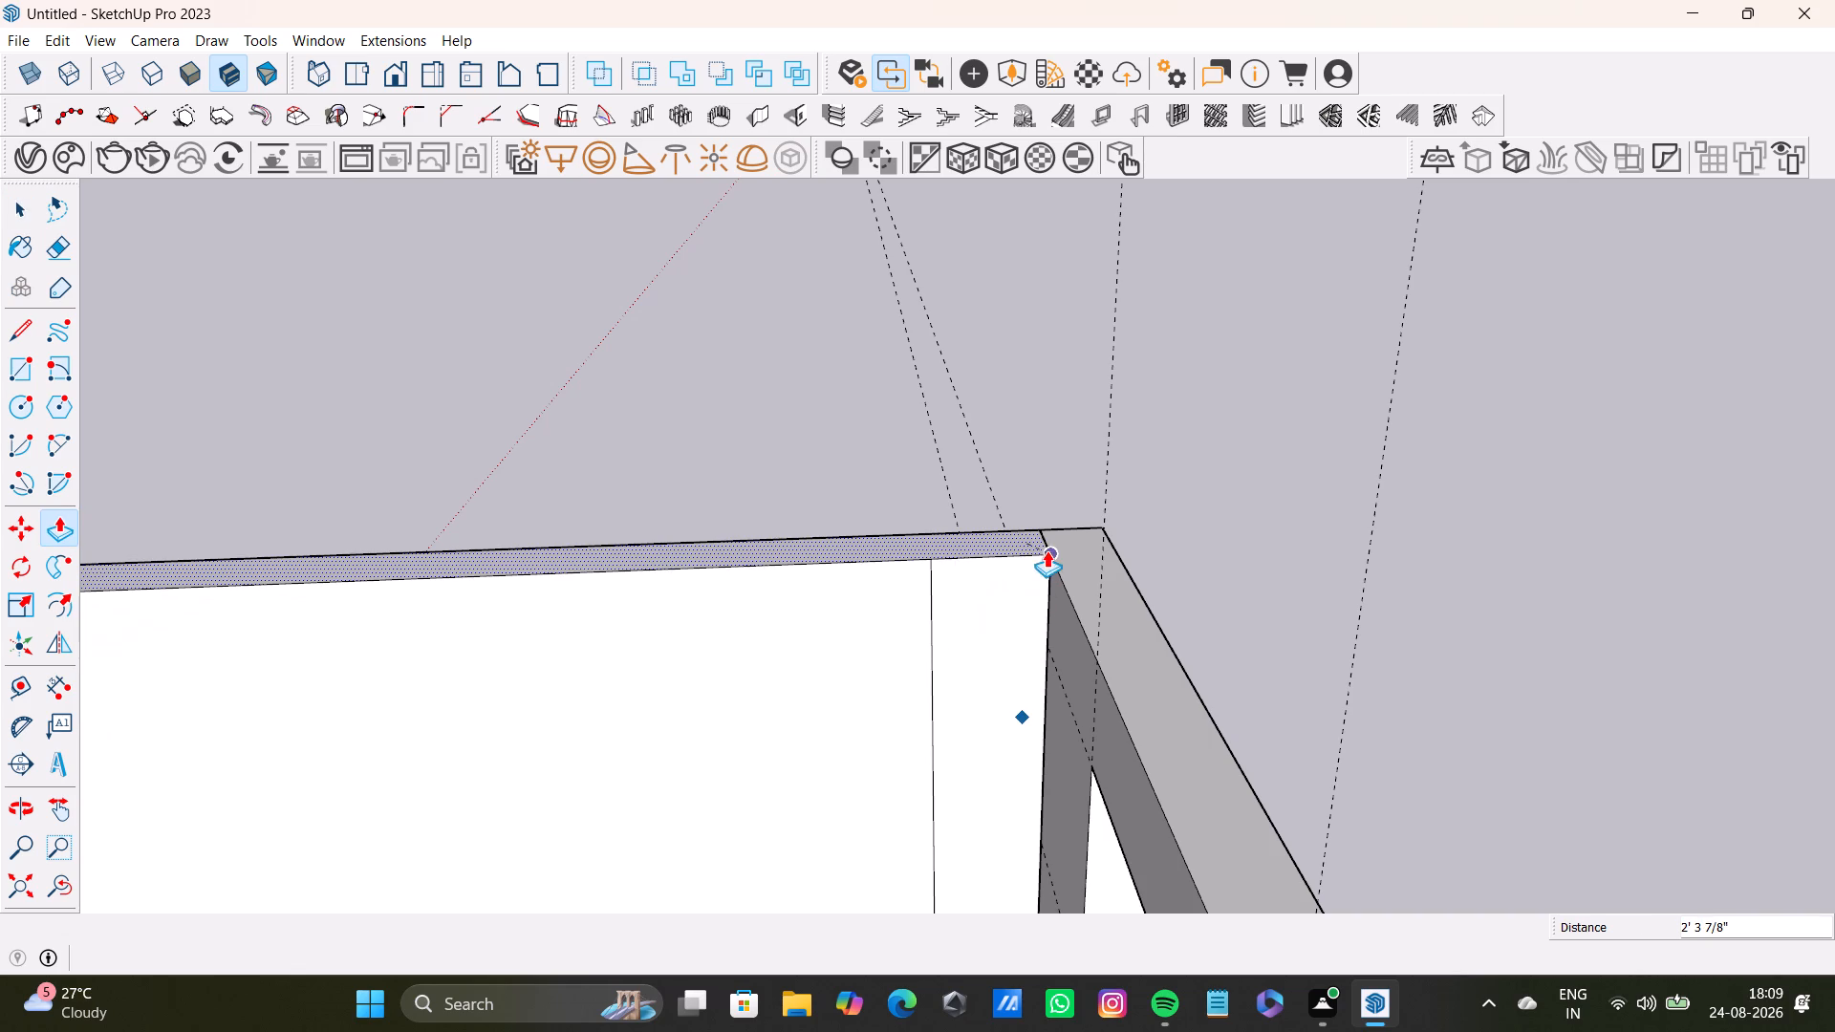
pyautogui.moveTo(1047, 550); pyautogui.dragTo(1083, 532)
# Examine the joint between the left and back wall tops up close, and the whole room around it.
pyautogui.scroll(20, 1001, 560)
pyautogui.scroll(2, 1001, 560)
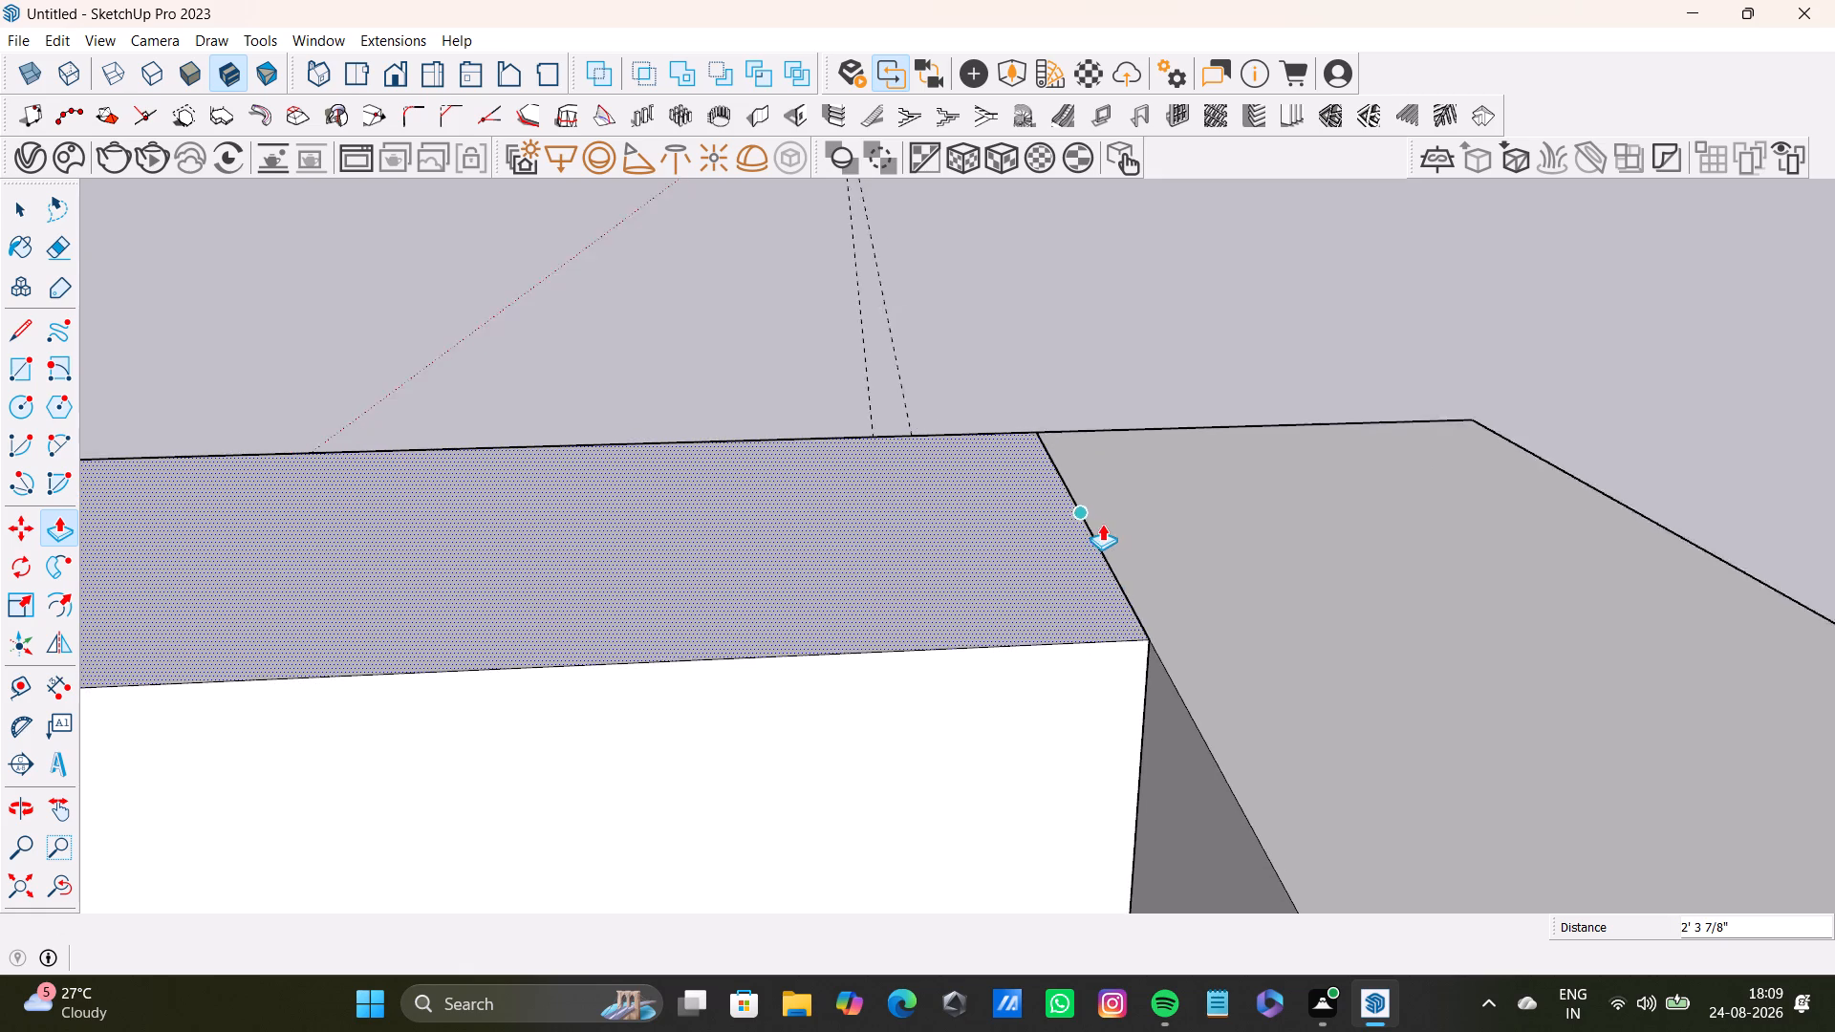
pyautogui.scroll(5, 1102, 524)
pyautogui.scroll(20, 1240, 800)
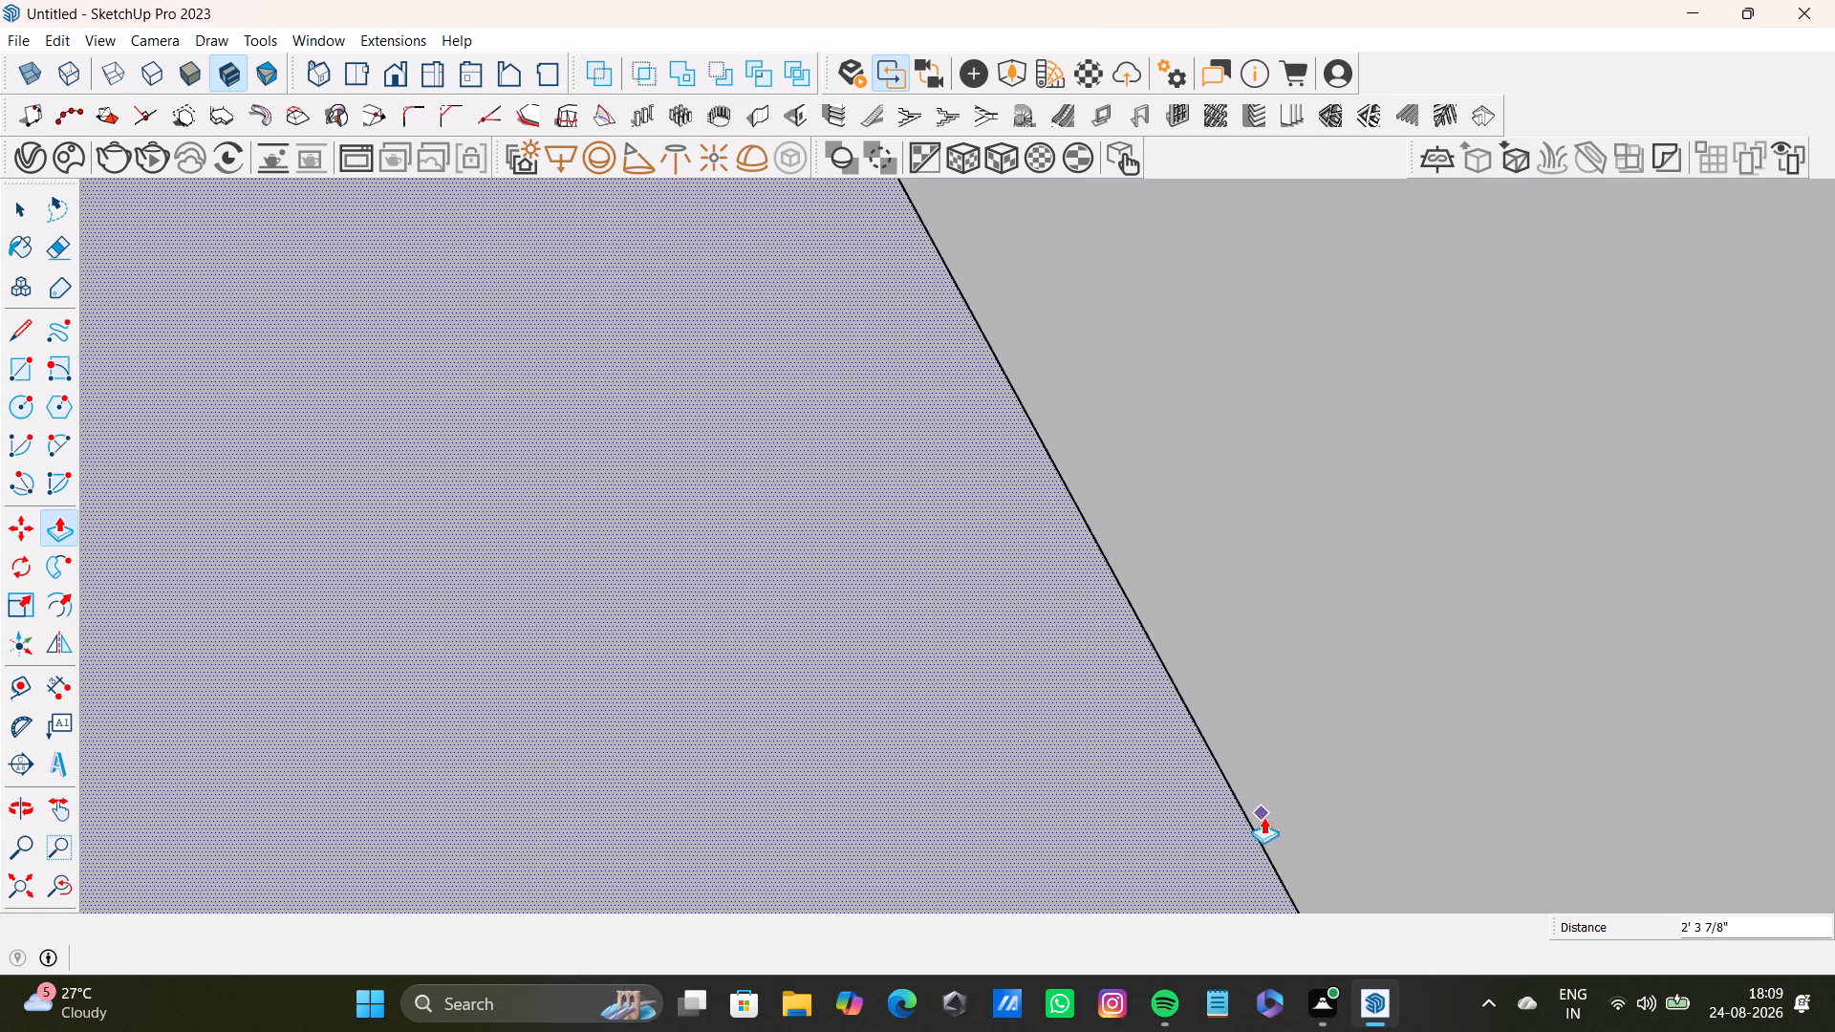
pyautogui.moveTo(1286, 842); pyautogui.dragTo(1221, 825, button='middle')
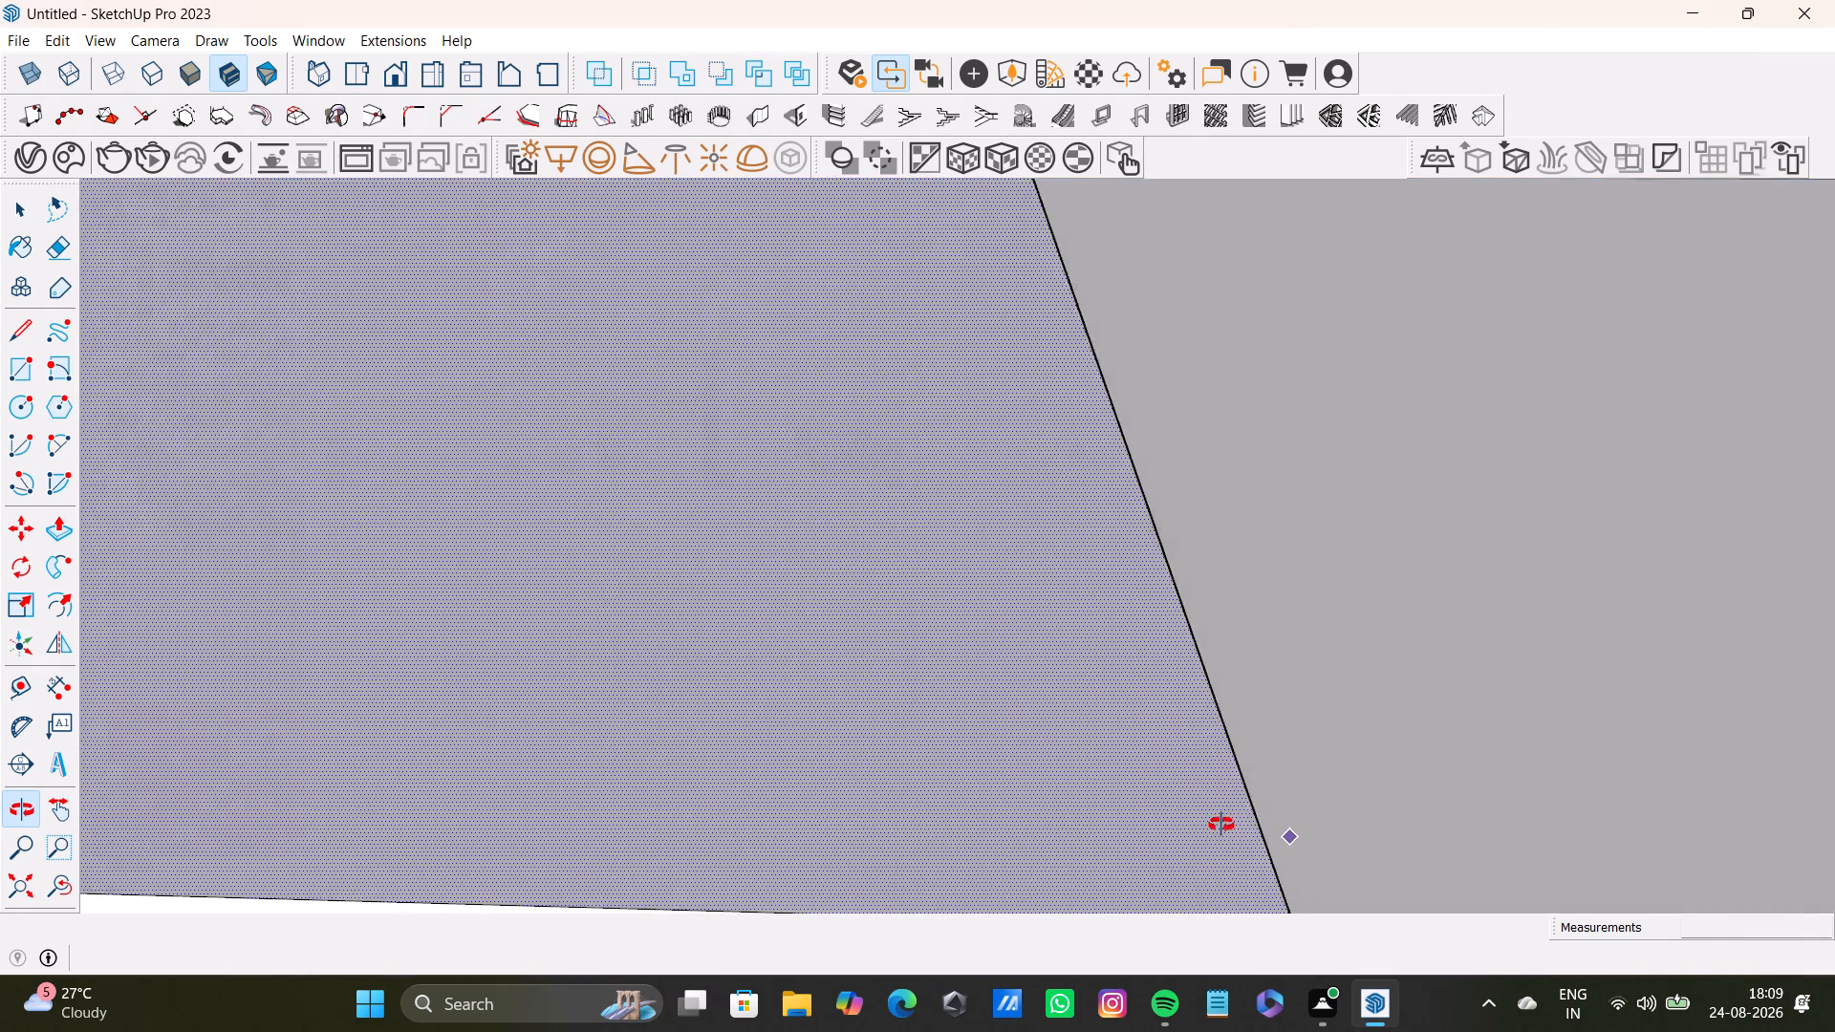
pyautogui.moveTo(1221, 825); pyautogui.dragTo(1181, 613, button='middle')
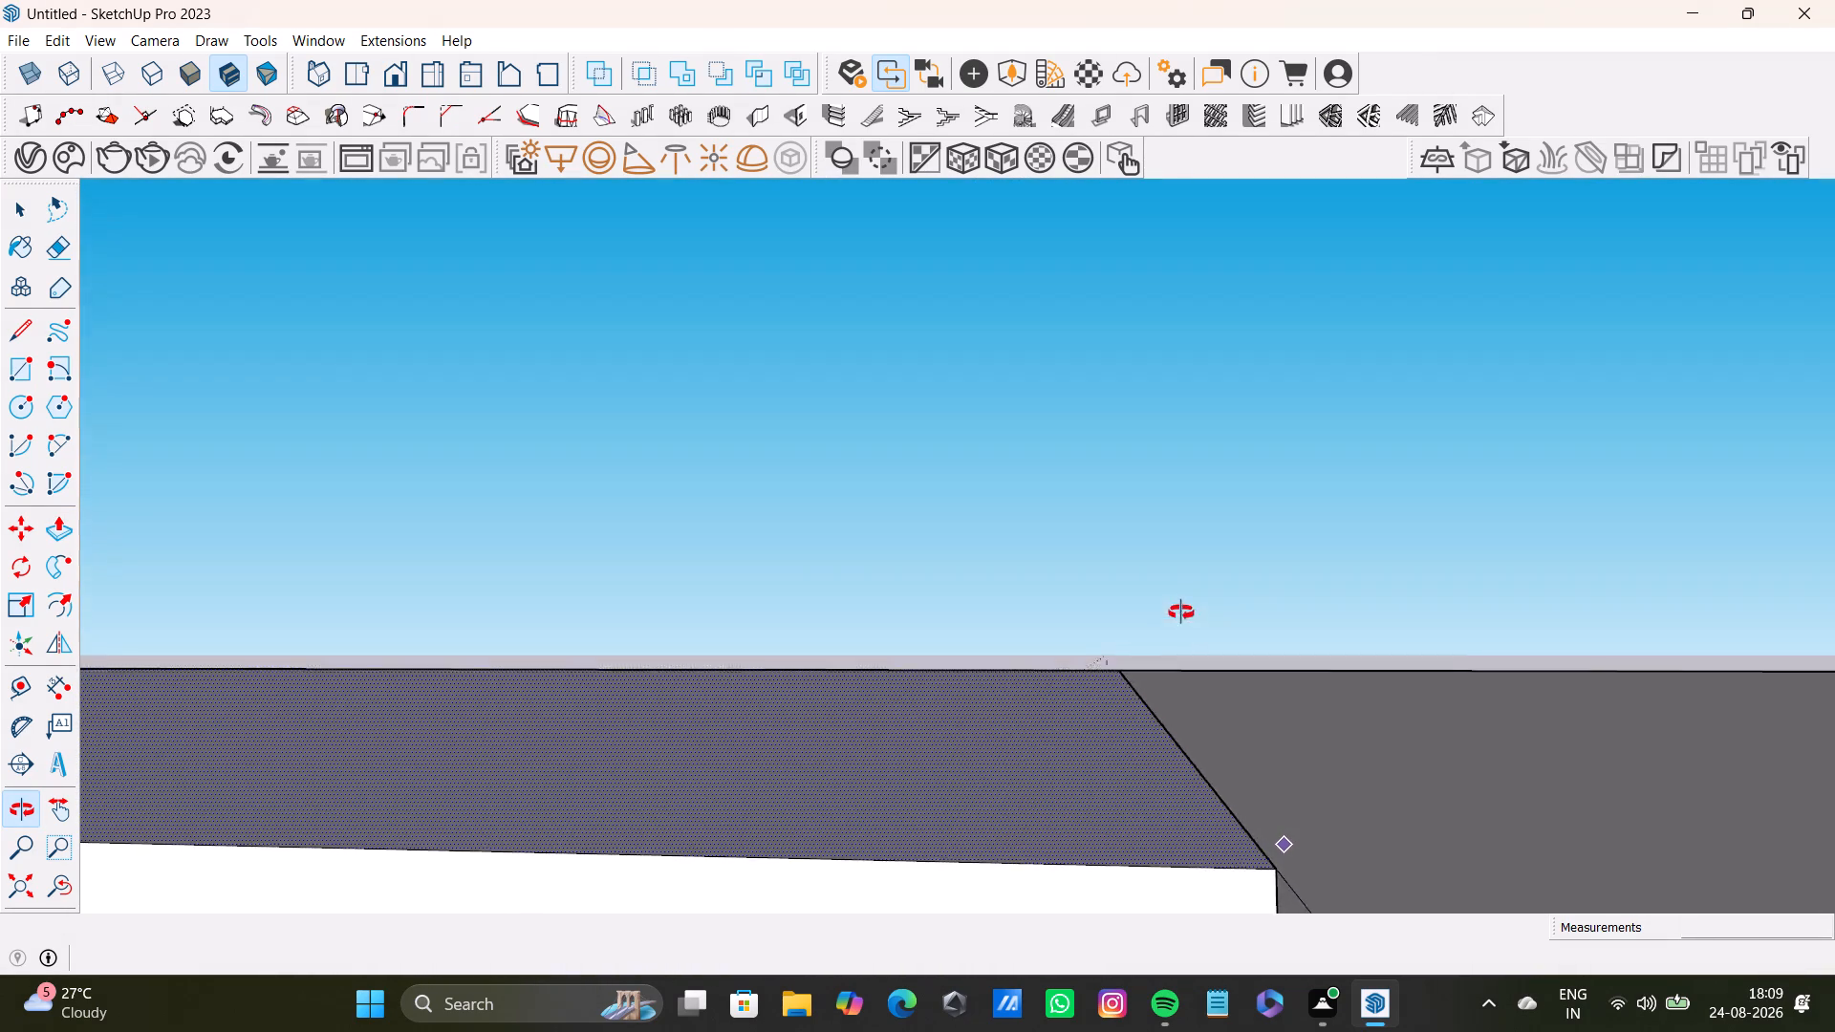
pyautogui.moveTo(1181, 613); pyautogui.dragTo(1217, 674, button='middle')
pyautogui.keyDown('shift'); pyautogui.moveTo(1214, 673); pyautogui.dragTo(1120, 260, button='middle'); pyautogui.keyUp('shift')
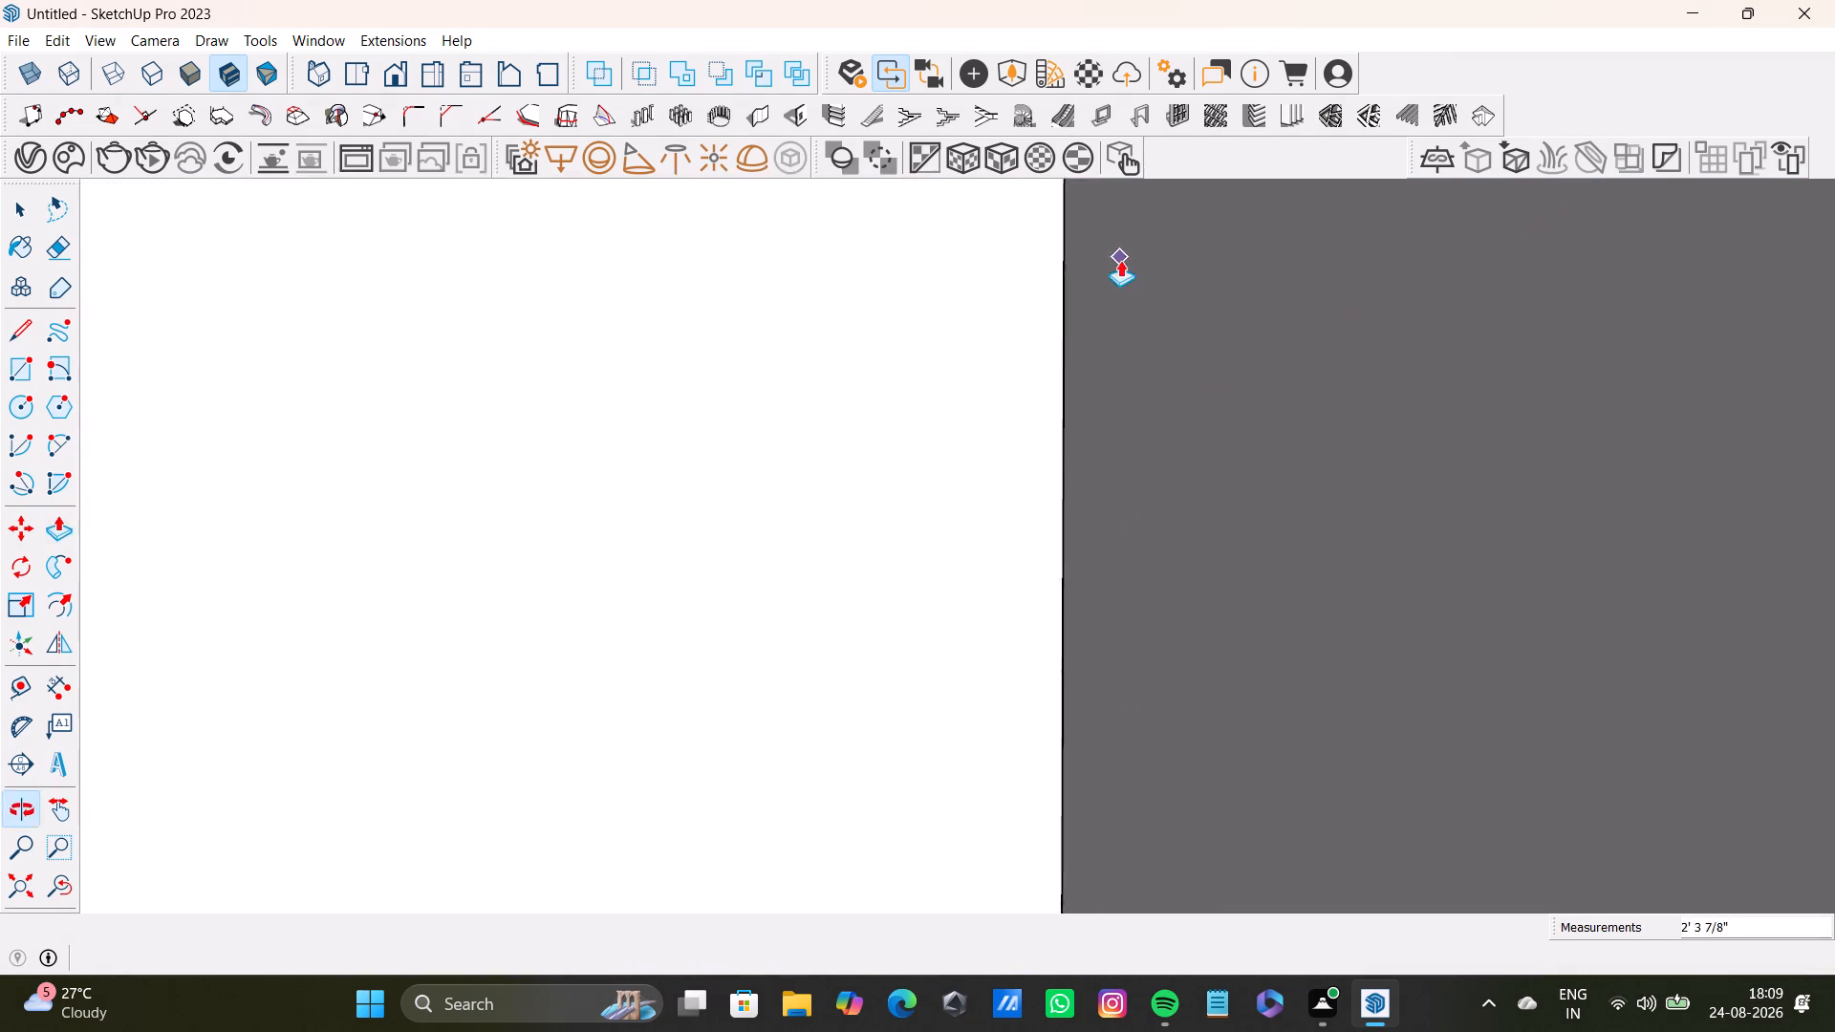
pyautogui.moveTo(1111, 328); pyautogui.dragTo(1210, 951, button='middle')
pyautogui.moveTo(1146, 154); pyautogui.dragTo(1244, 505, button='middle')
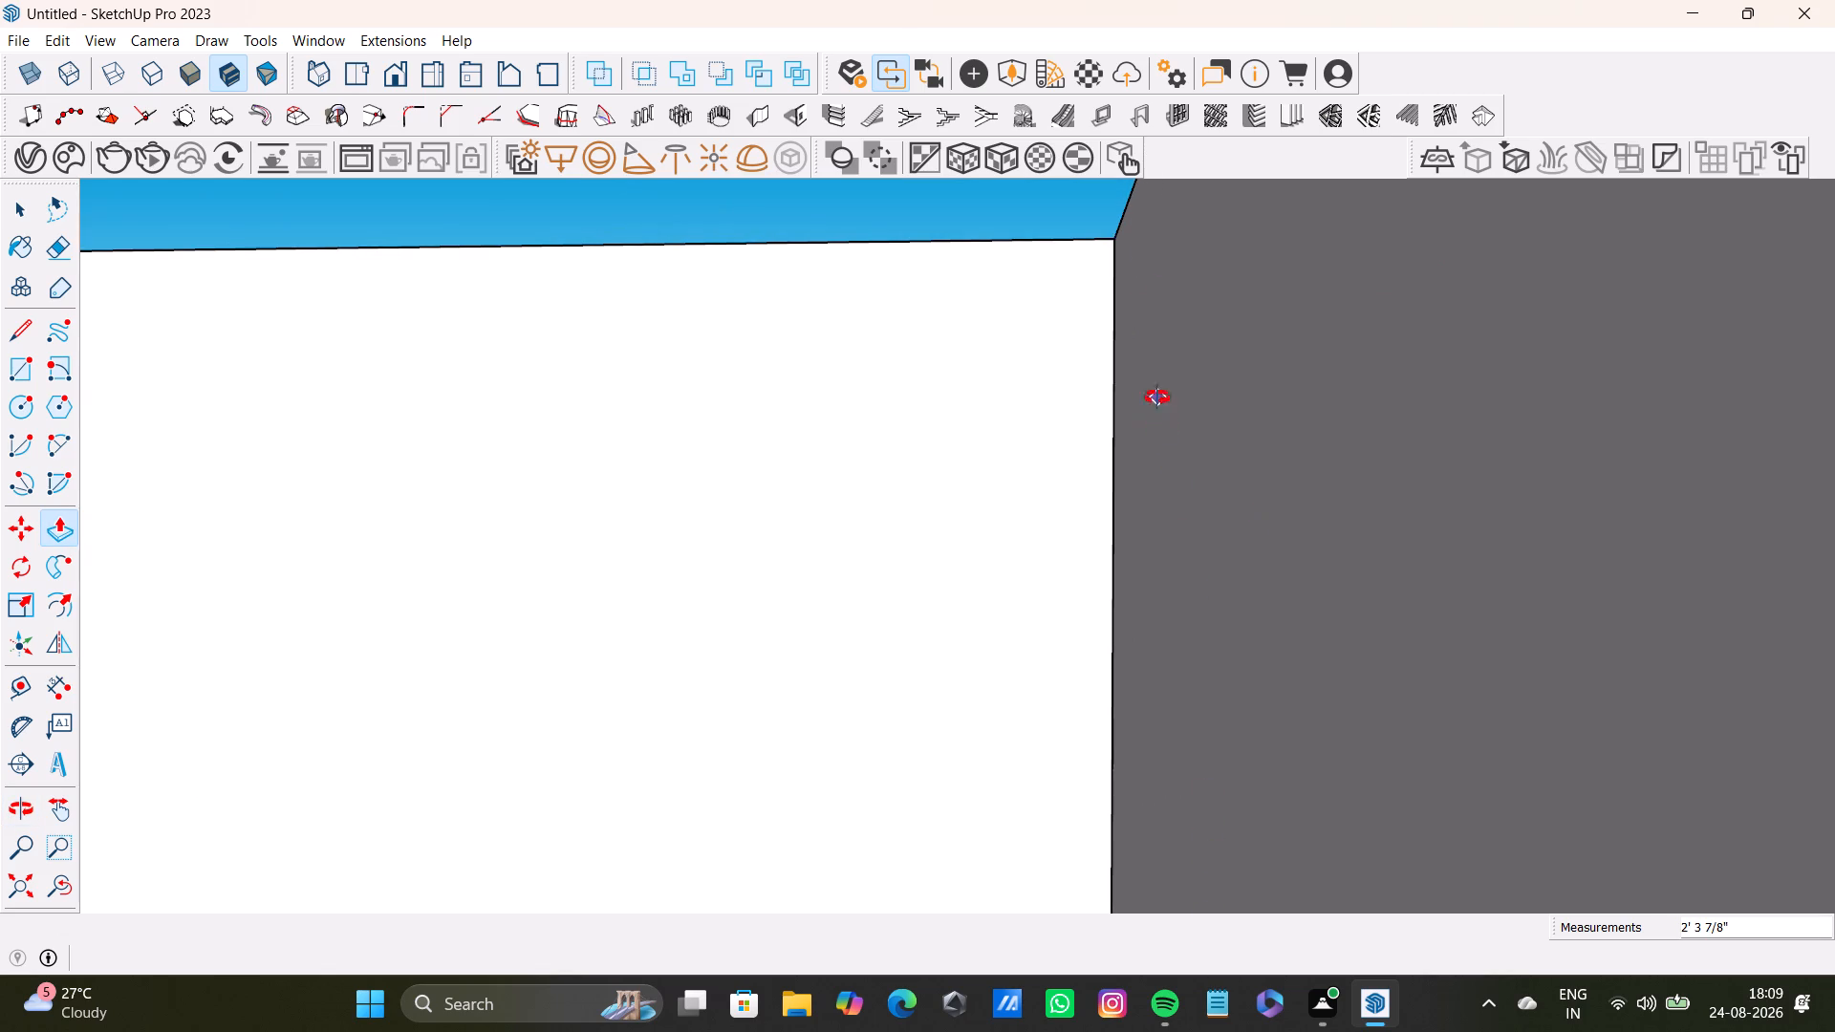
pyautogui.moveTo(1157, 398); pyautogui.dragTo(1296, 699, button='middle')
pyautogui.scroll(5, 1220, 297)
pyautogui.keyDown('shift'); pyautogui.moveTo(1130, 229); pyautogui.dragTo(1226, 832, button='middle'); pyautogui.keyUp('shift')
pyautogui.scroll(9, 1191, 793)
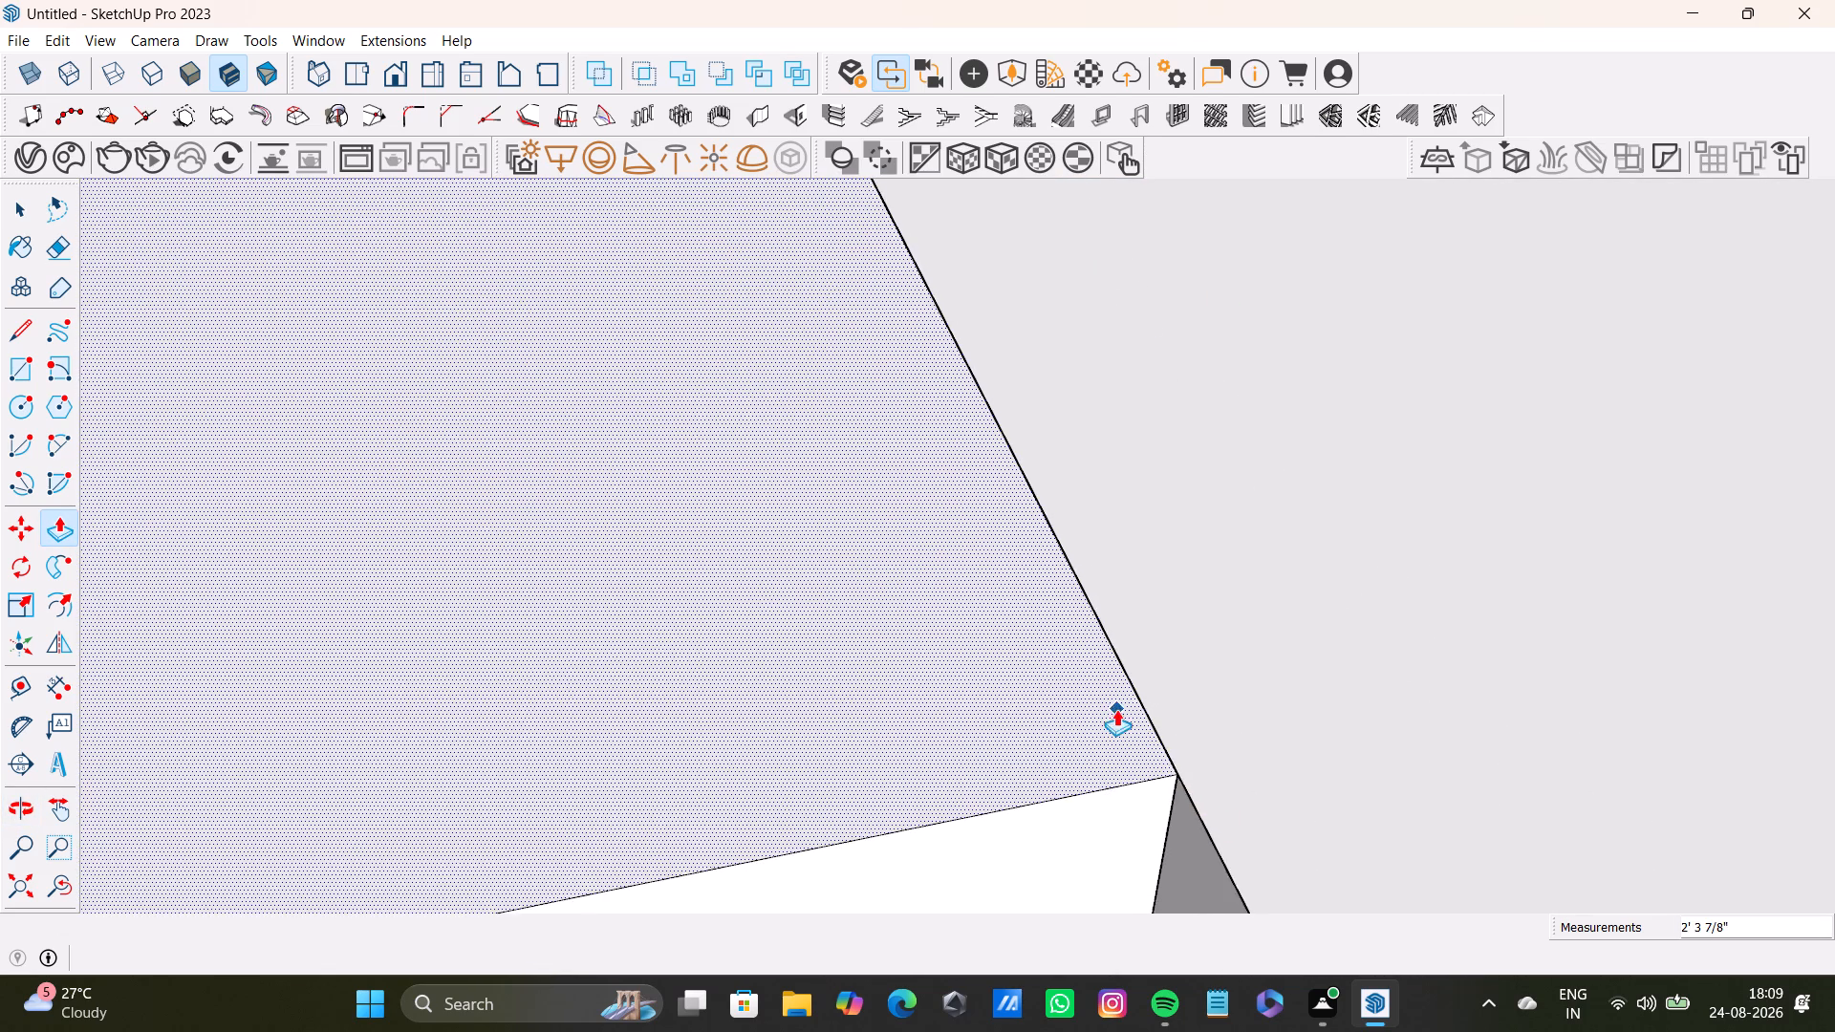
pyautogui.scroll(9, 1116, 709)
pyautogui.moveTo(1143, 734); pyautogui.dragTo(1054, 780)
pyautogui.press('space')
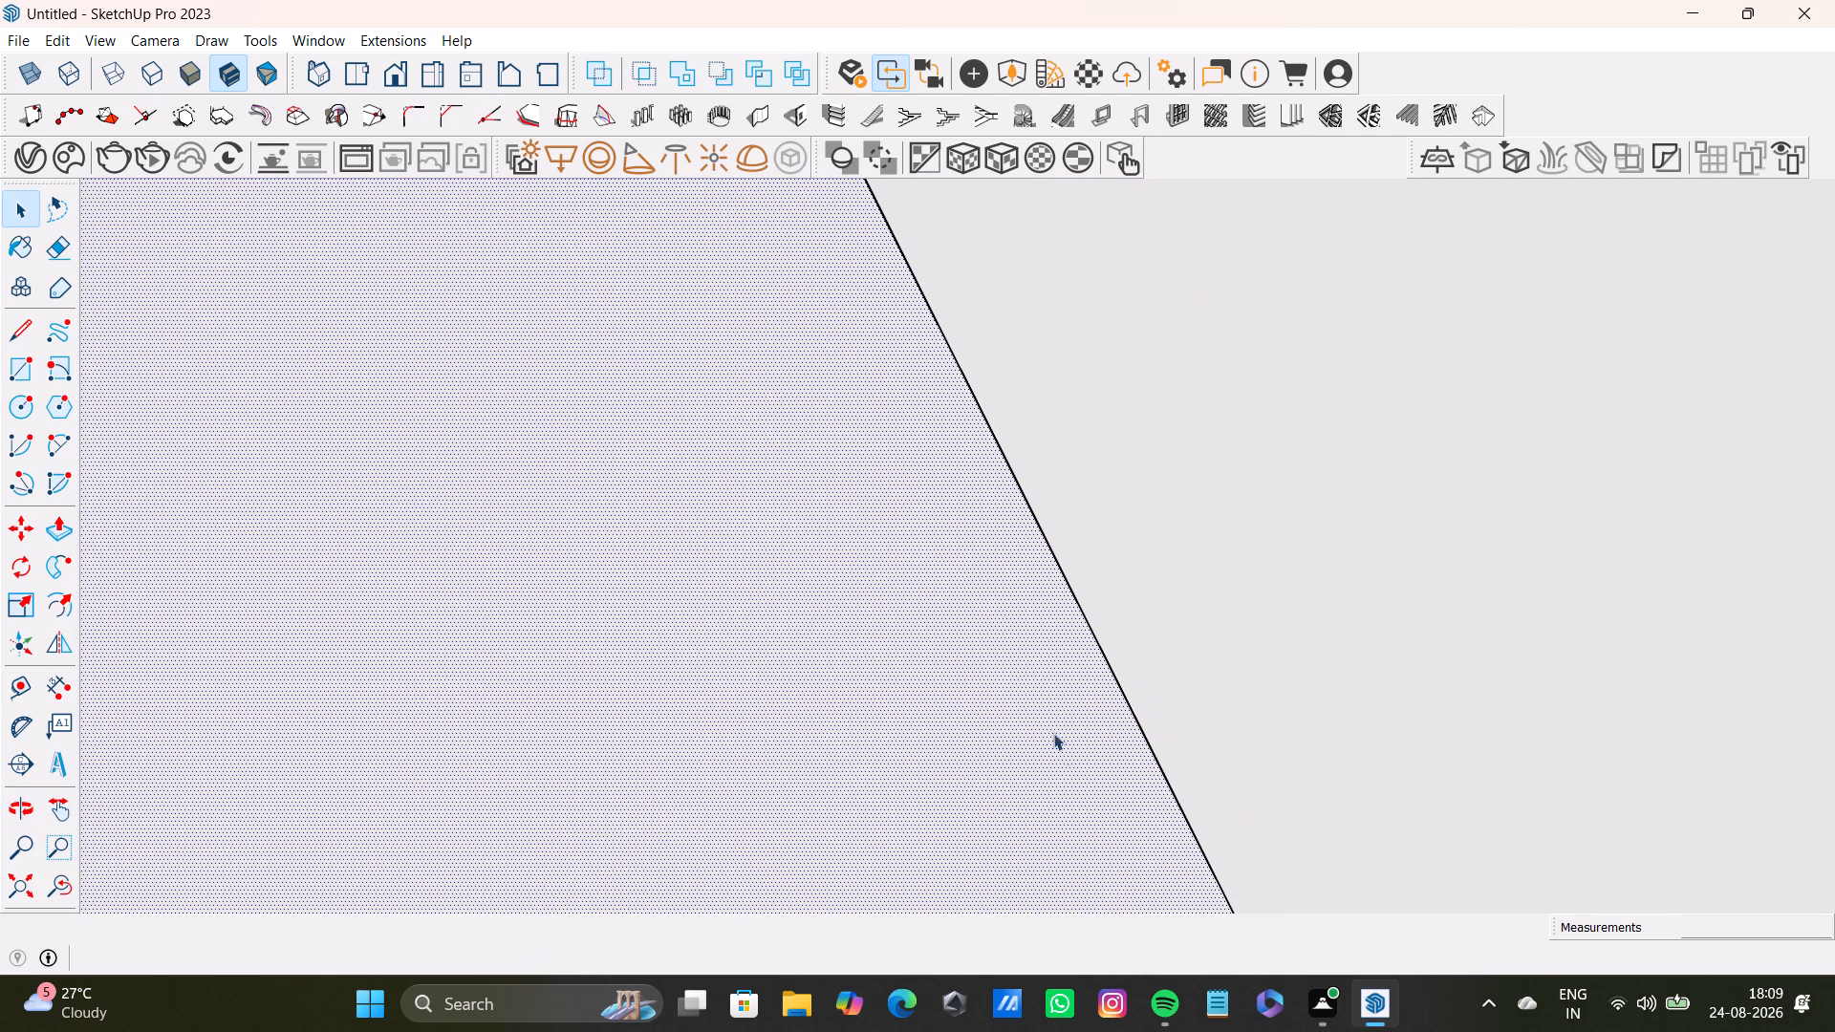
pyautogui.scroll(-12, 1035, 705)
pyautogui.scroll(1, 1011, 708)
pyautogui.scroll(-20, 1011, 708)
pyautogui.scroll(-9, 1011, 708)
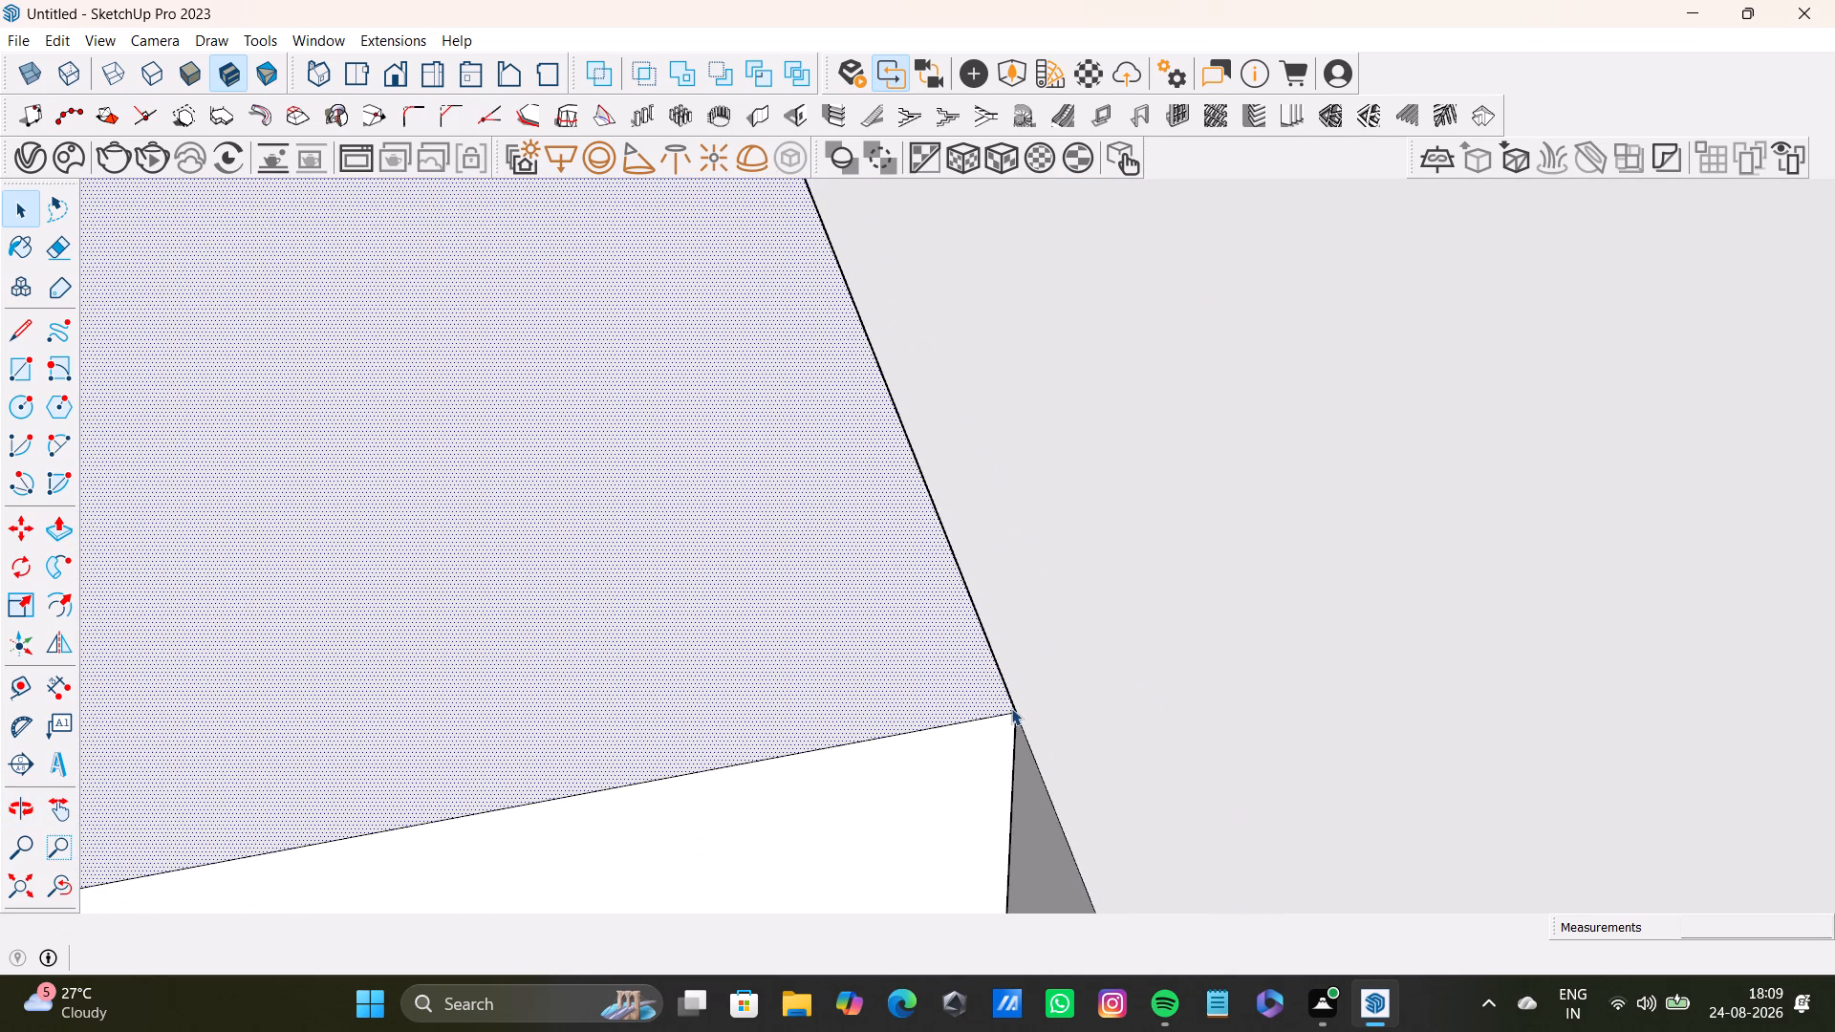
pyautogui.scroll(-4, 1011, 708)
pyautogui.click(40, 888)
pyautogui.scroll(-17, 661, 645)
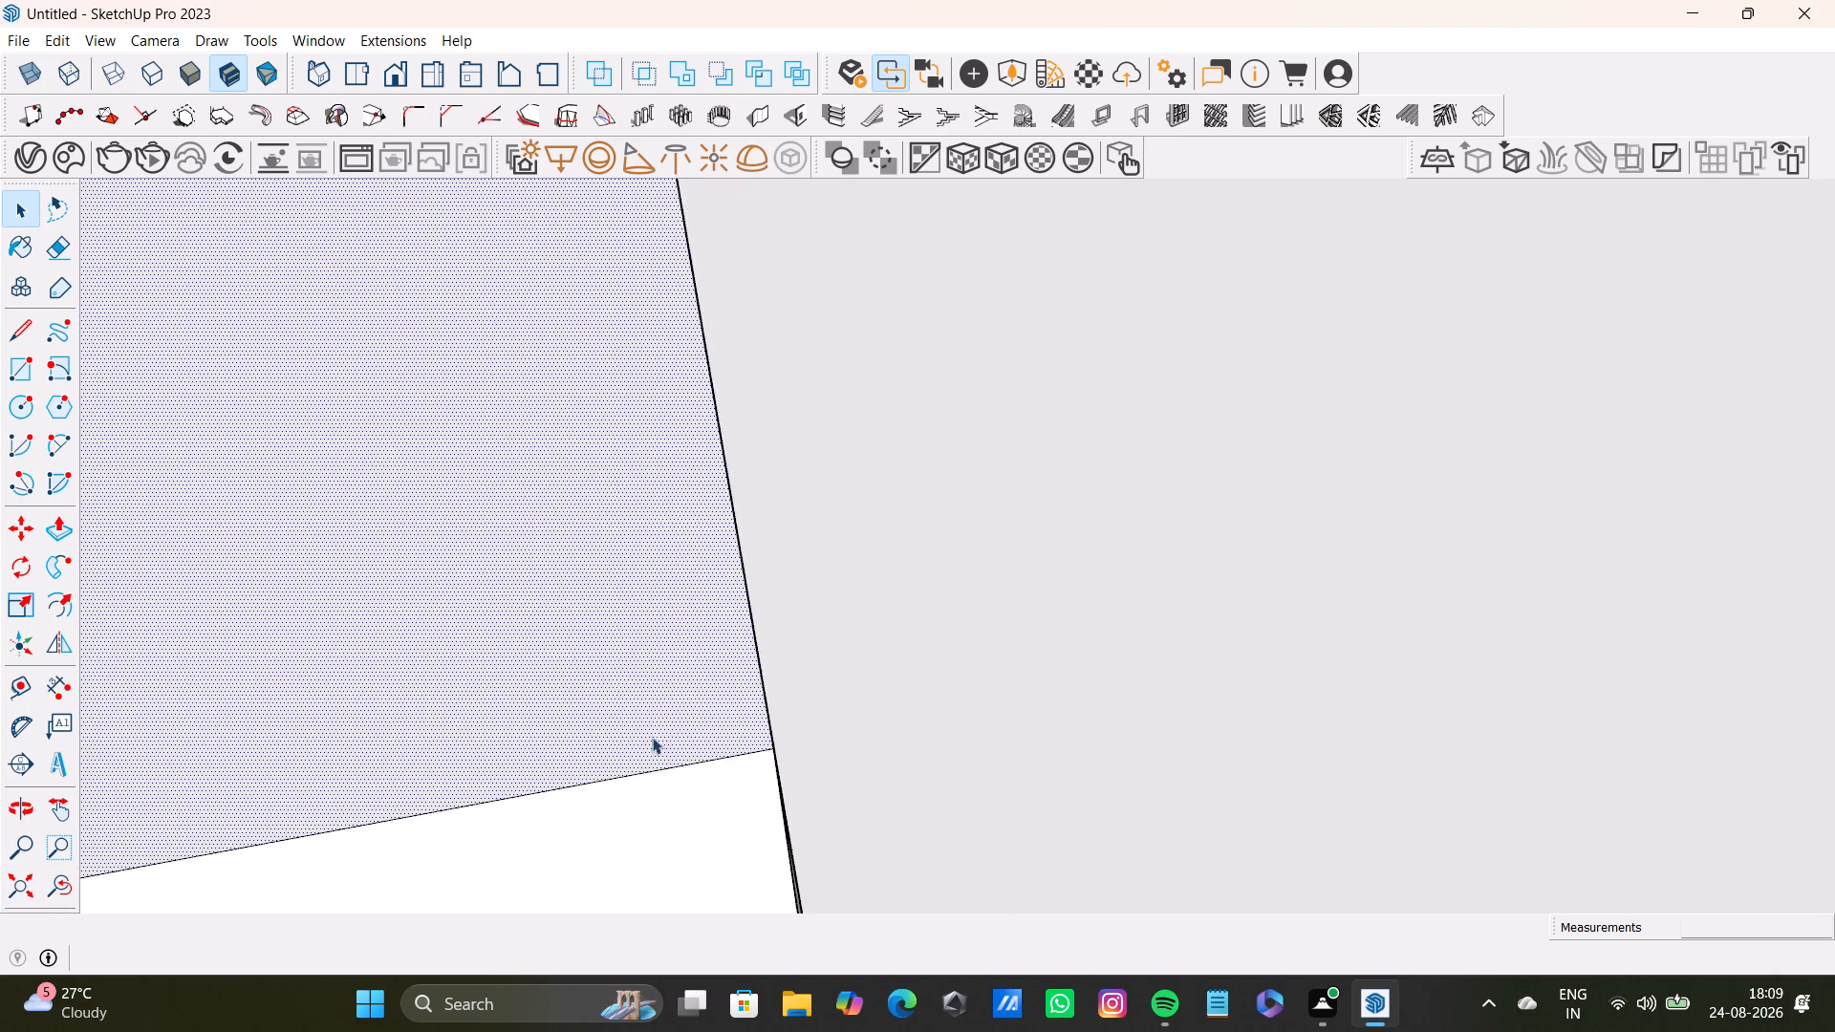
pyautogui.scroll(-6, 652, 737)
pyautogui.moveTo(11, 888); pyautogui.dragTo(19, 888)
pyautogui.scroll(-5, 581, 715)
pyautogui.keyDown('shift'); pyautogui.moveTo(693, 587); pyautogui.dragTo(941, 615, button='middle'); pyautogui.keyUp('shift')
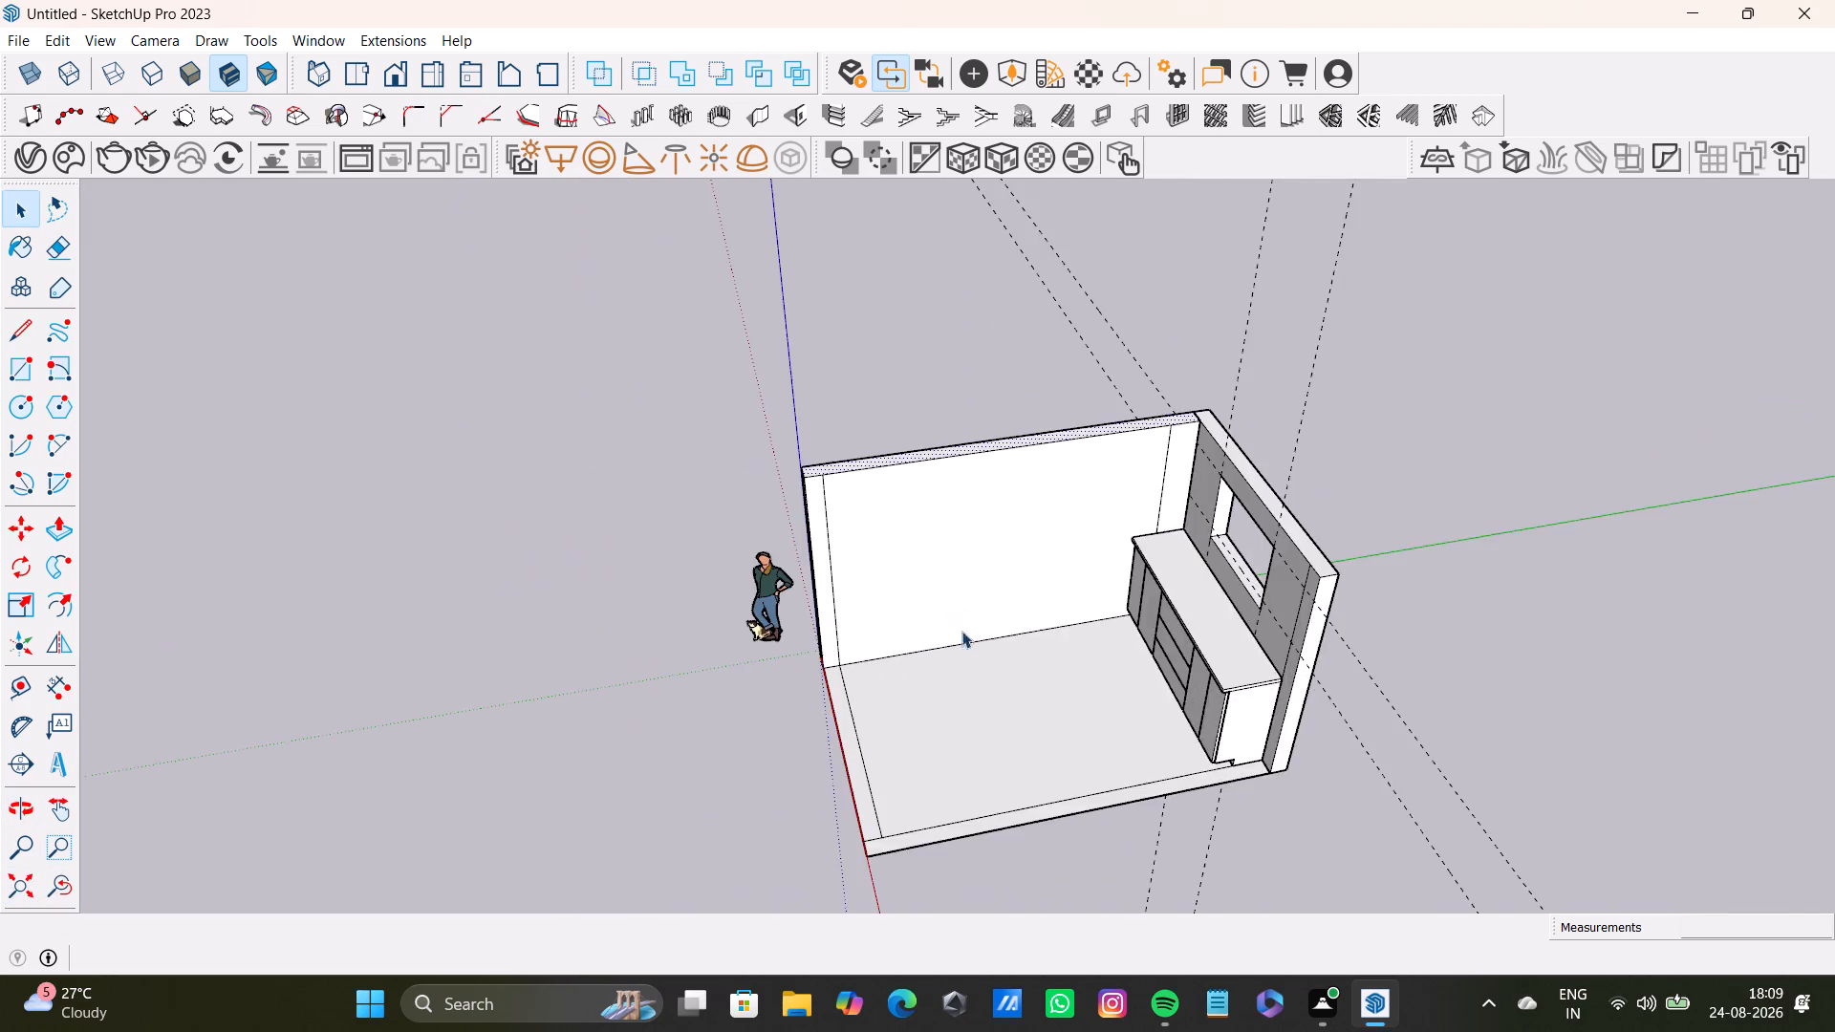
pyautogui.moveTo(928, 710); pyautogui.dragTo(1252, 492, button='middle')
pyautogui.scroll(7, 1203, 572)
pyautogui.moveTo(1127, 574); pyautogui.dragTo(693, 774, button='middle')
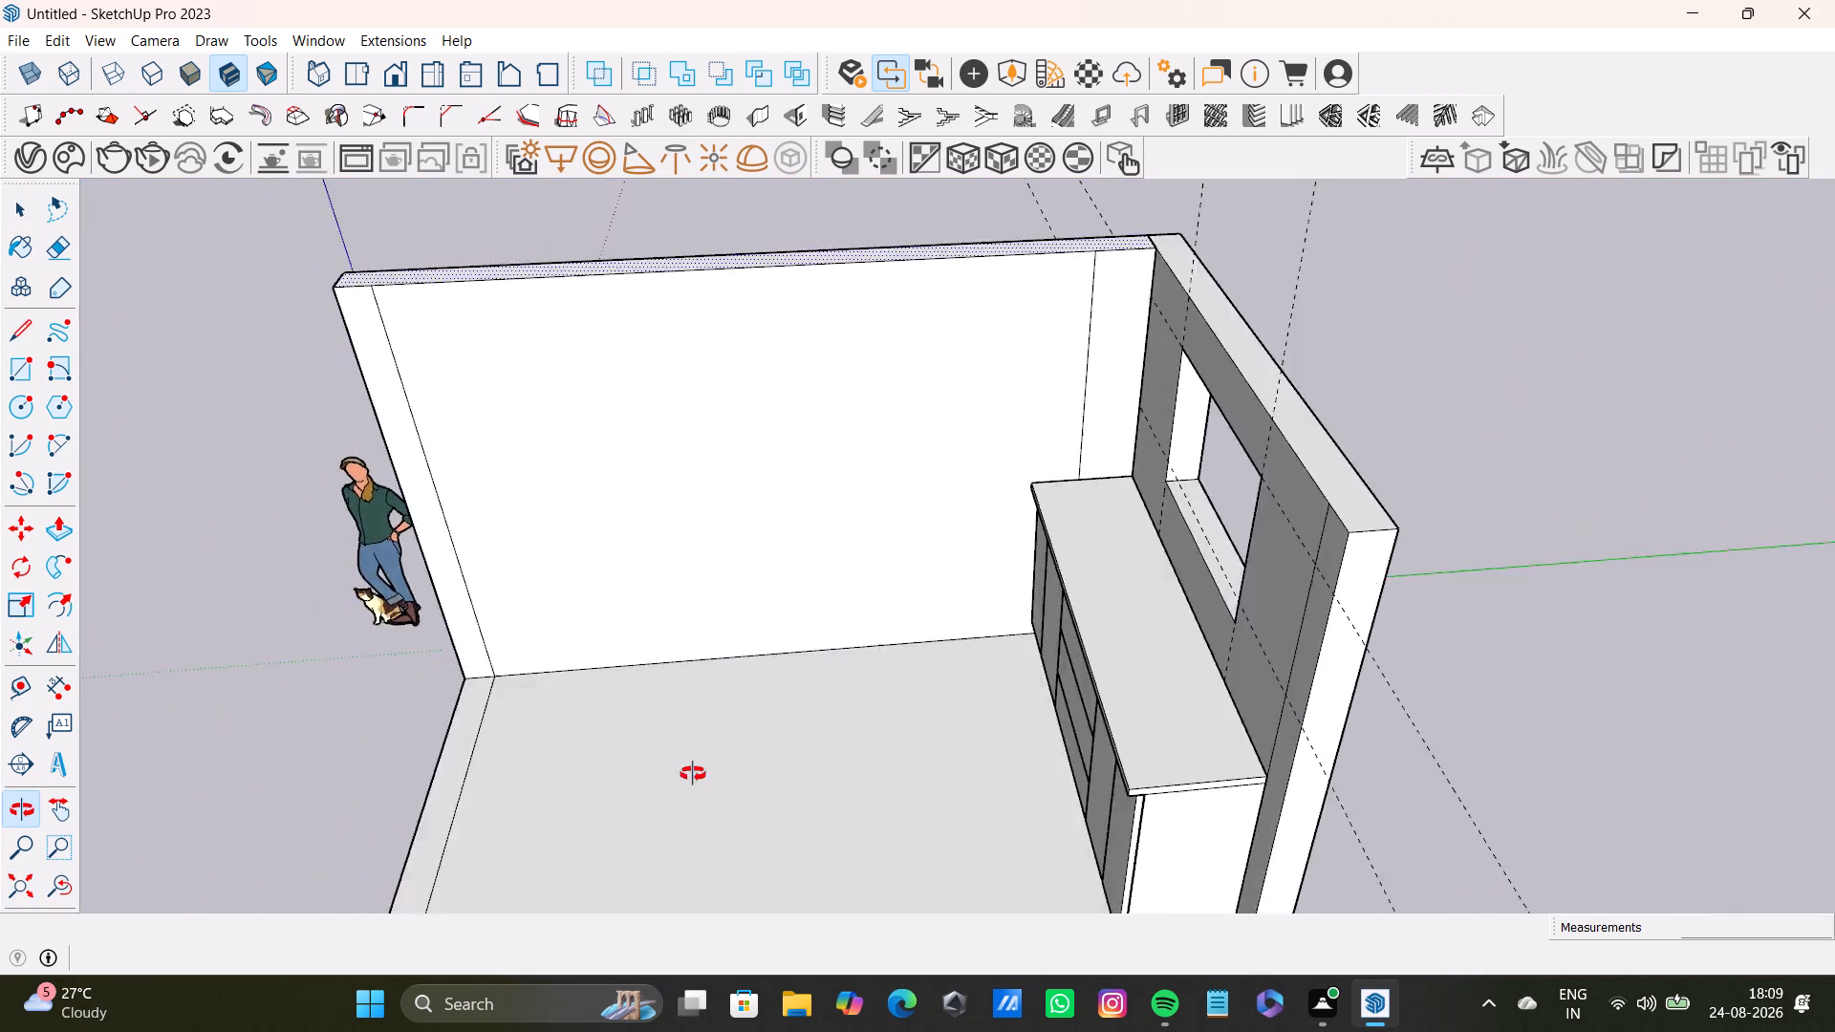
pyautogui.moveTo(693, 774); pyautogui.dragTo(602, 936, button='middle')
pyautogui.scroll(4, 879, 516)
pyautogui.keyDown('shift'); pyautogui.moveTo(803, 501); pyautogui.dragTo(1094, 722, button='middle'); pyautogui.keyUp('shift')
pyautogui.moveTo(1116, 696); pyautogui.dragTo(1200, 544, button='middle')
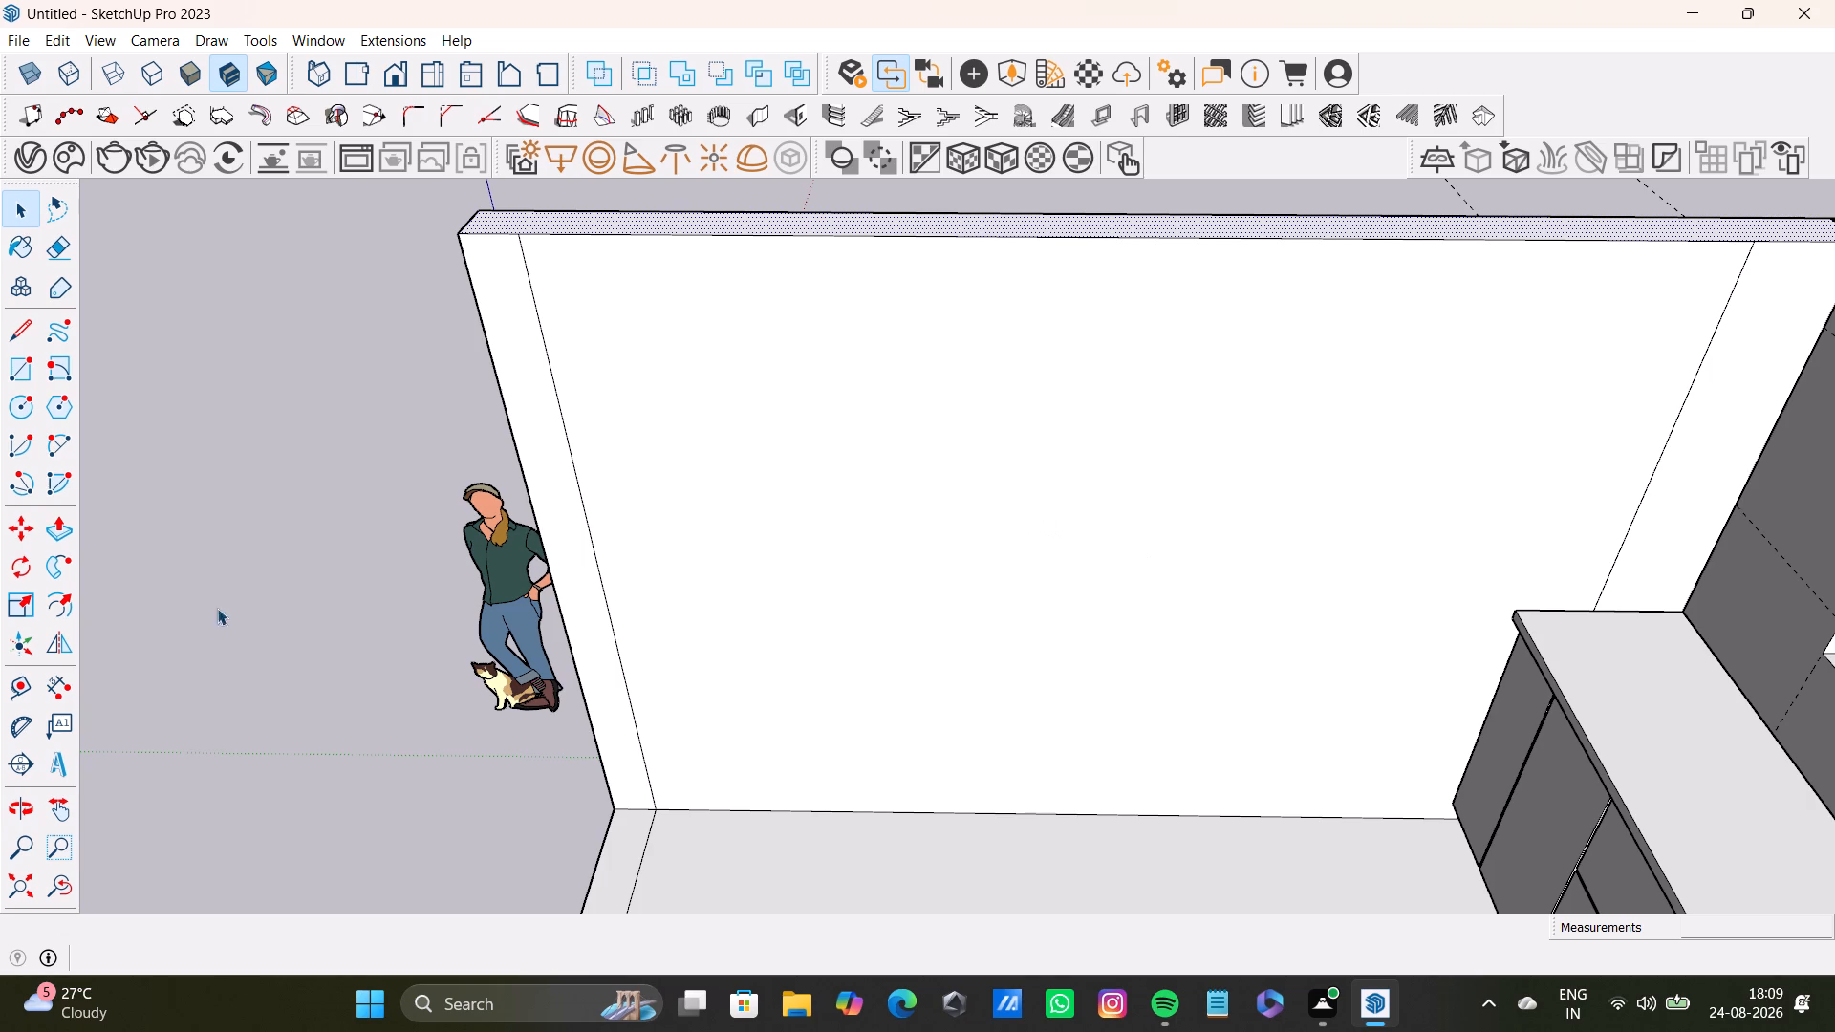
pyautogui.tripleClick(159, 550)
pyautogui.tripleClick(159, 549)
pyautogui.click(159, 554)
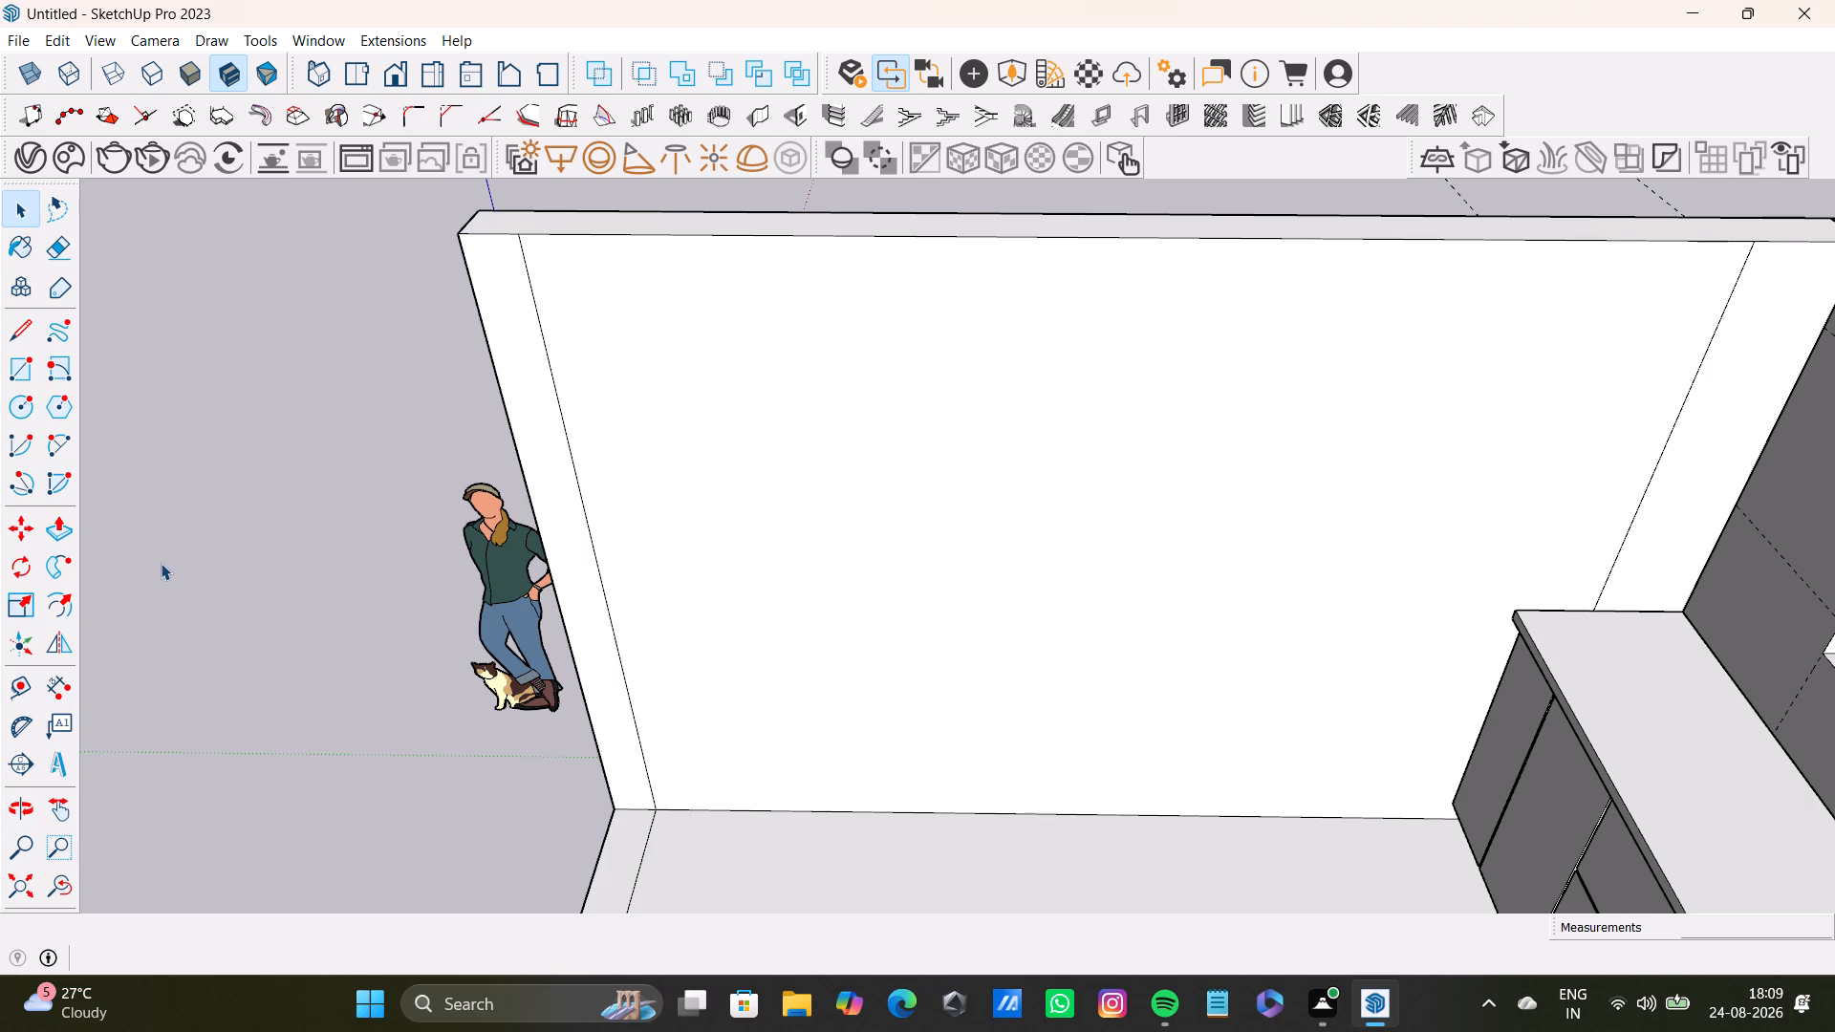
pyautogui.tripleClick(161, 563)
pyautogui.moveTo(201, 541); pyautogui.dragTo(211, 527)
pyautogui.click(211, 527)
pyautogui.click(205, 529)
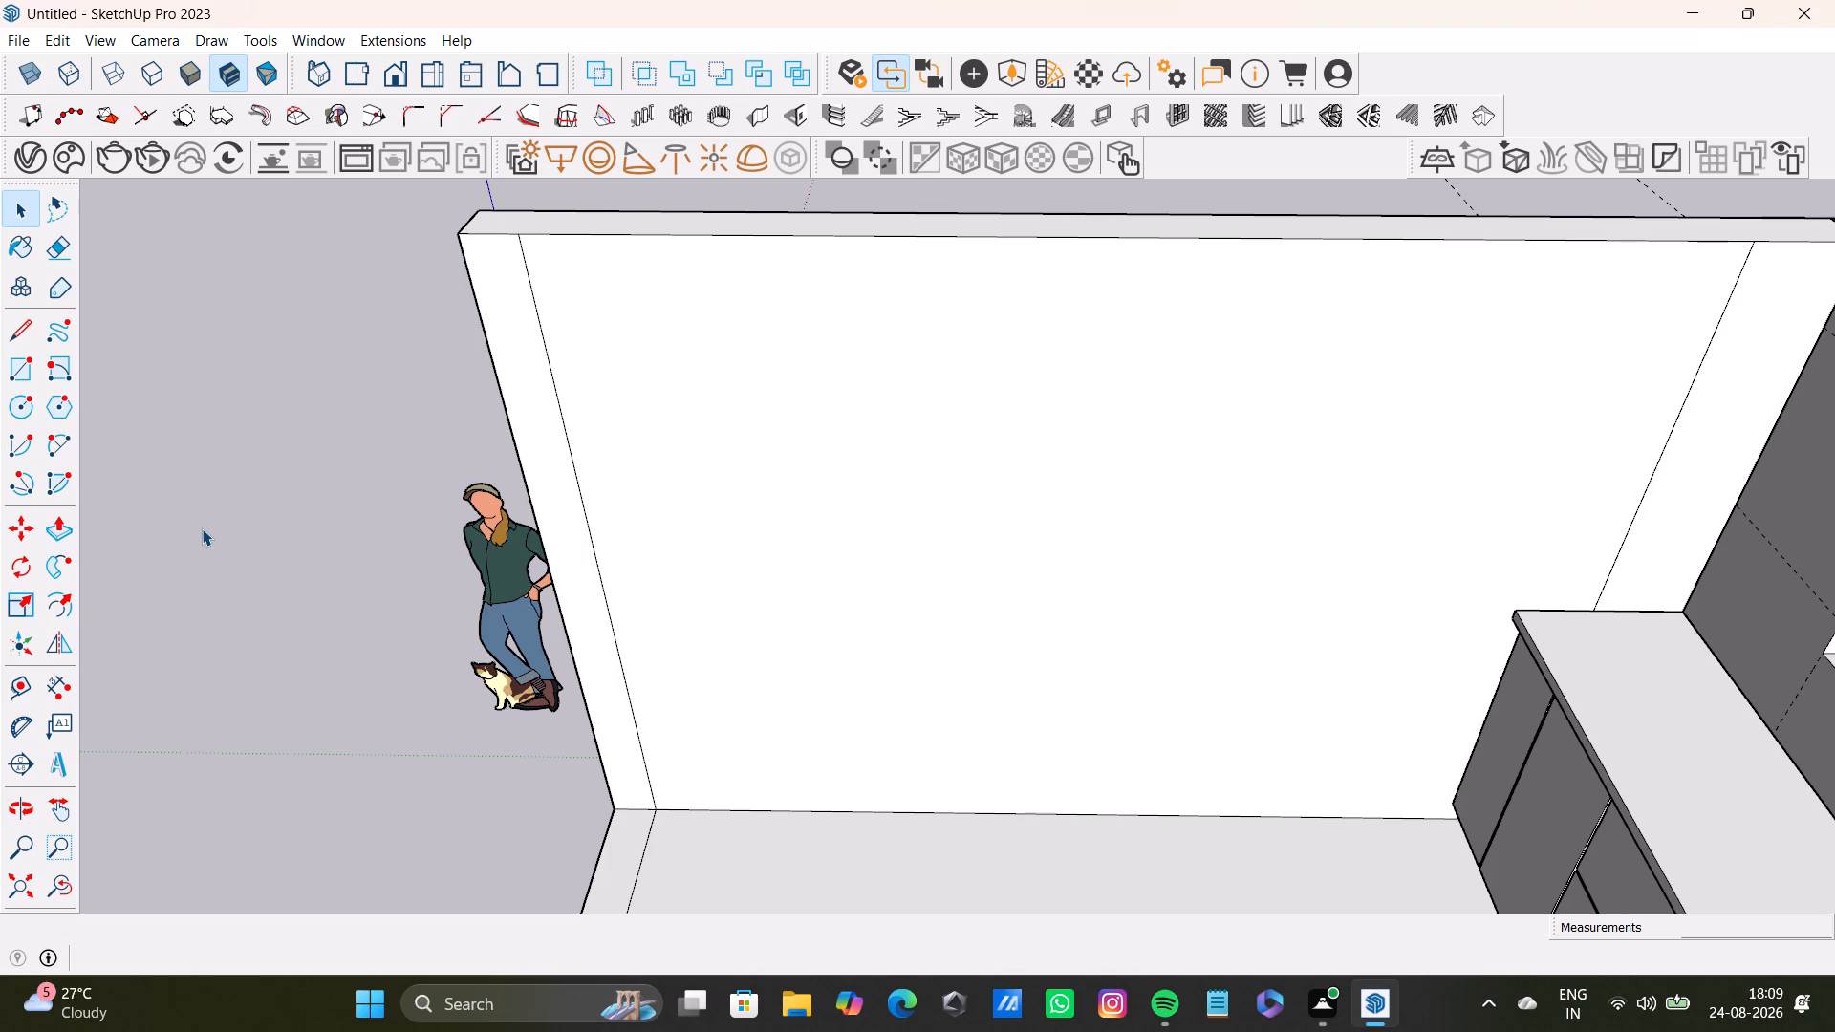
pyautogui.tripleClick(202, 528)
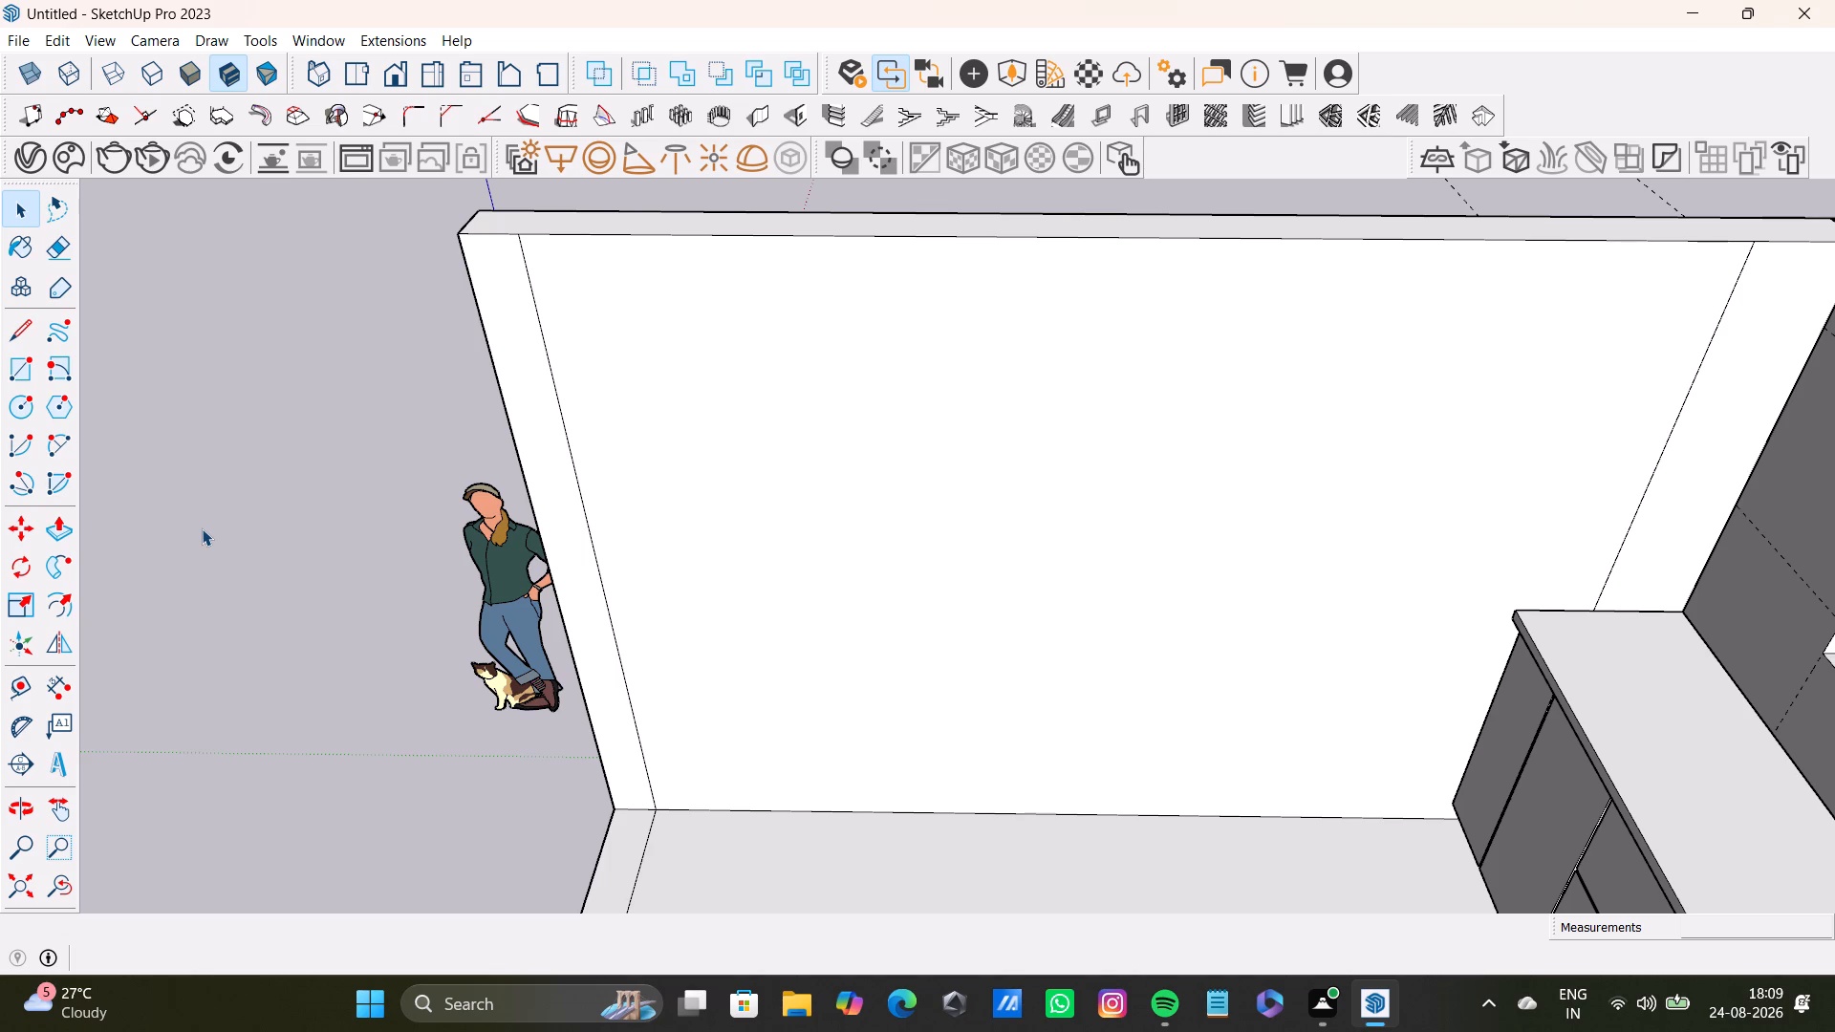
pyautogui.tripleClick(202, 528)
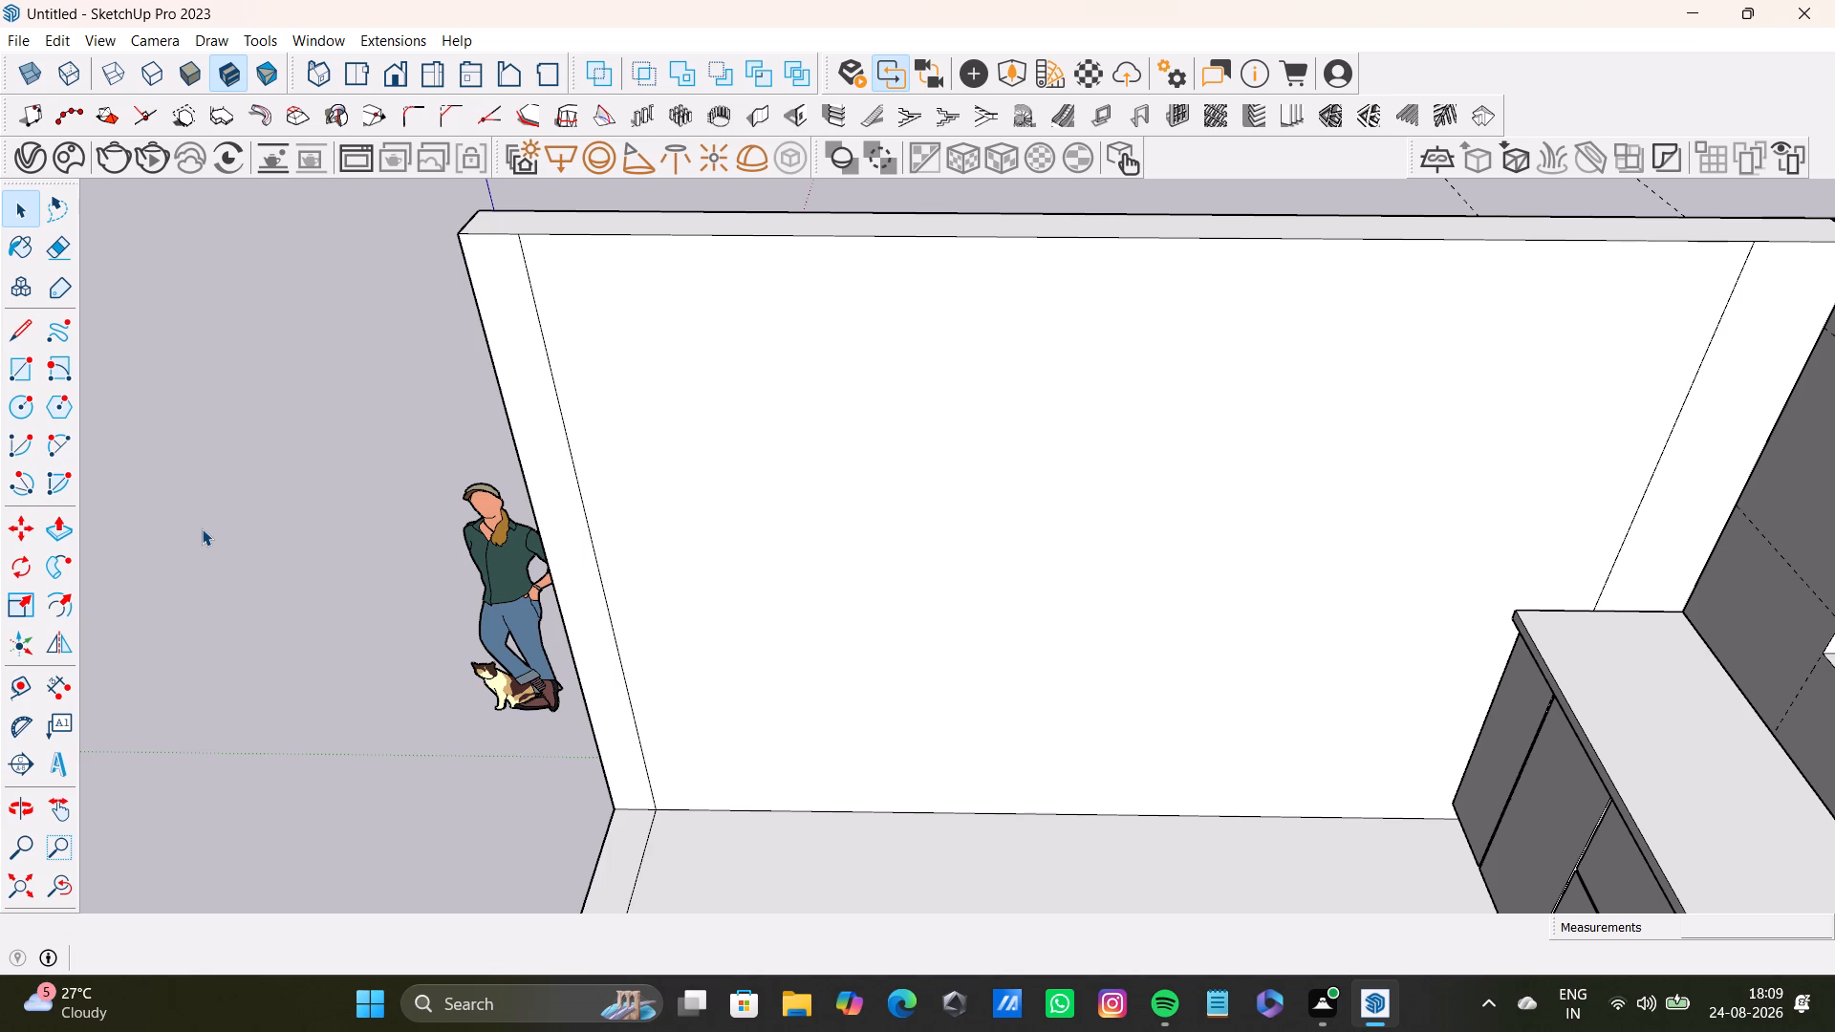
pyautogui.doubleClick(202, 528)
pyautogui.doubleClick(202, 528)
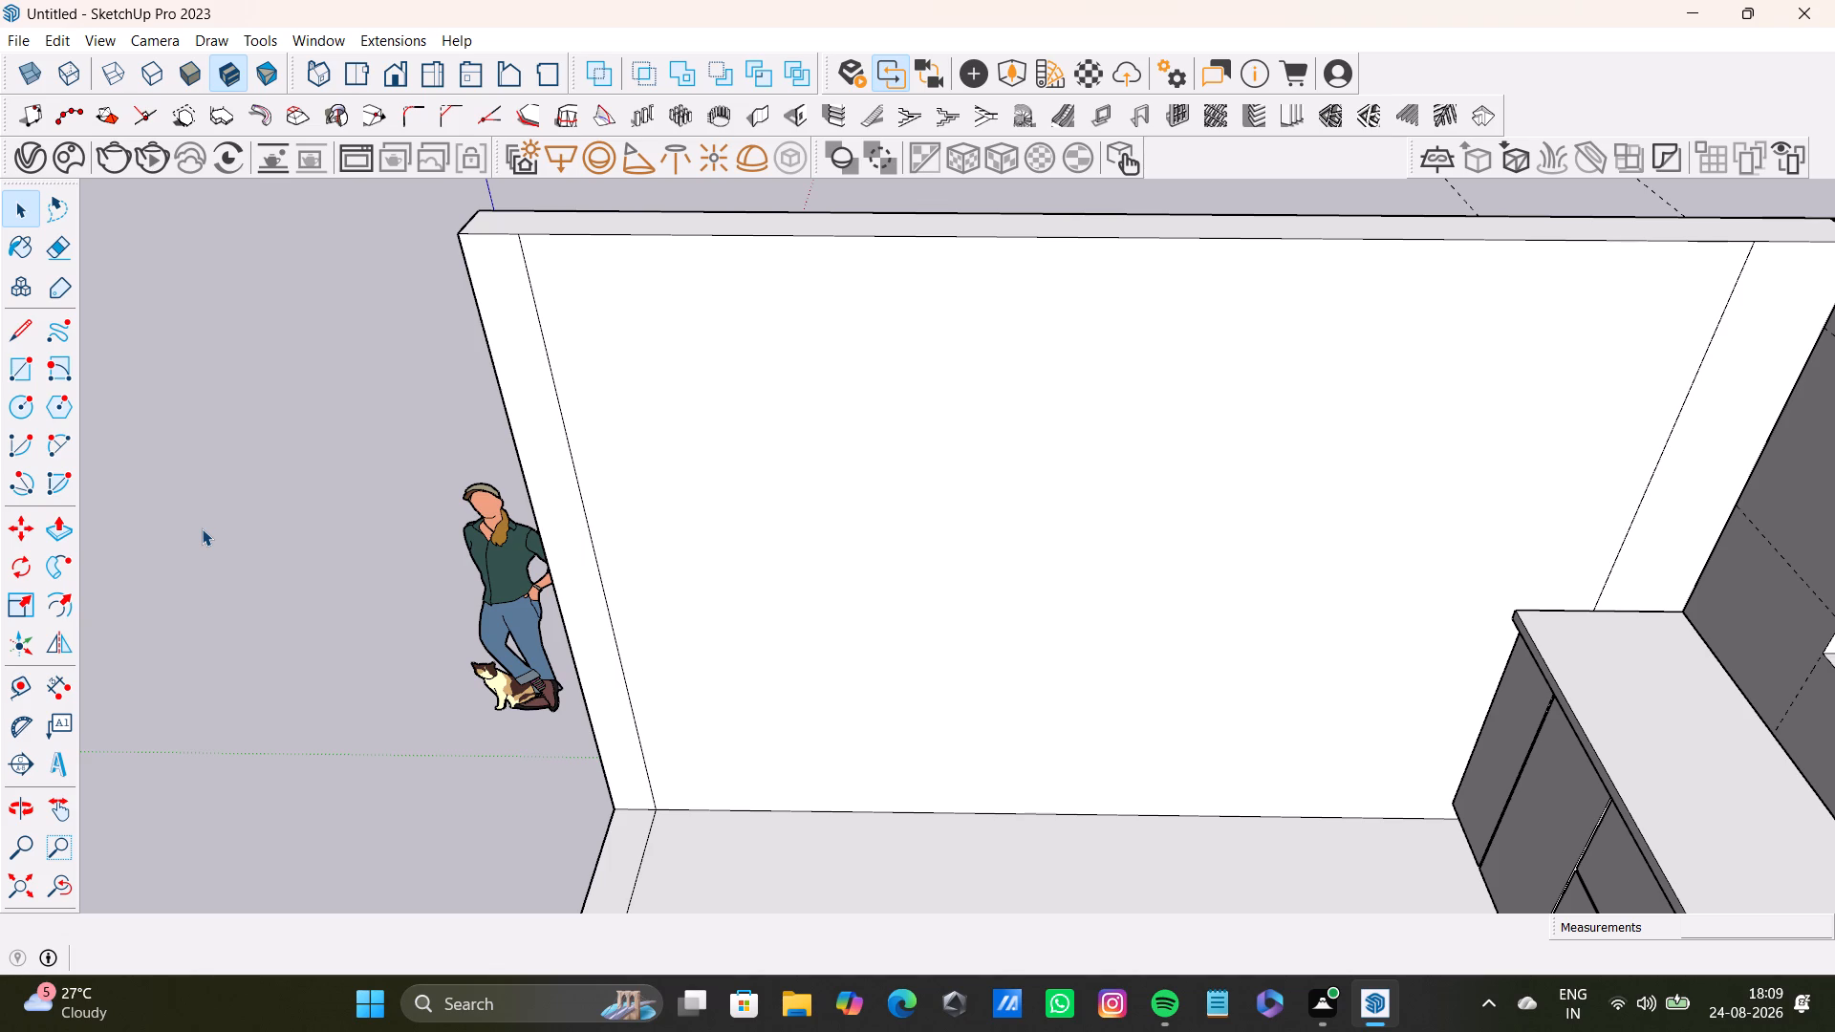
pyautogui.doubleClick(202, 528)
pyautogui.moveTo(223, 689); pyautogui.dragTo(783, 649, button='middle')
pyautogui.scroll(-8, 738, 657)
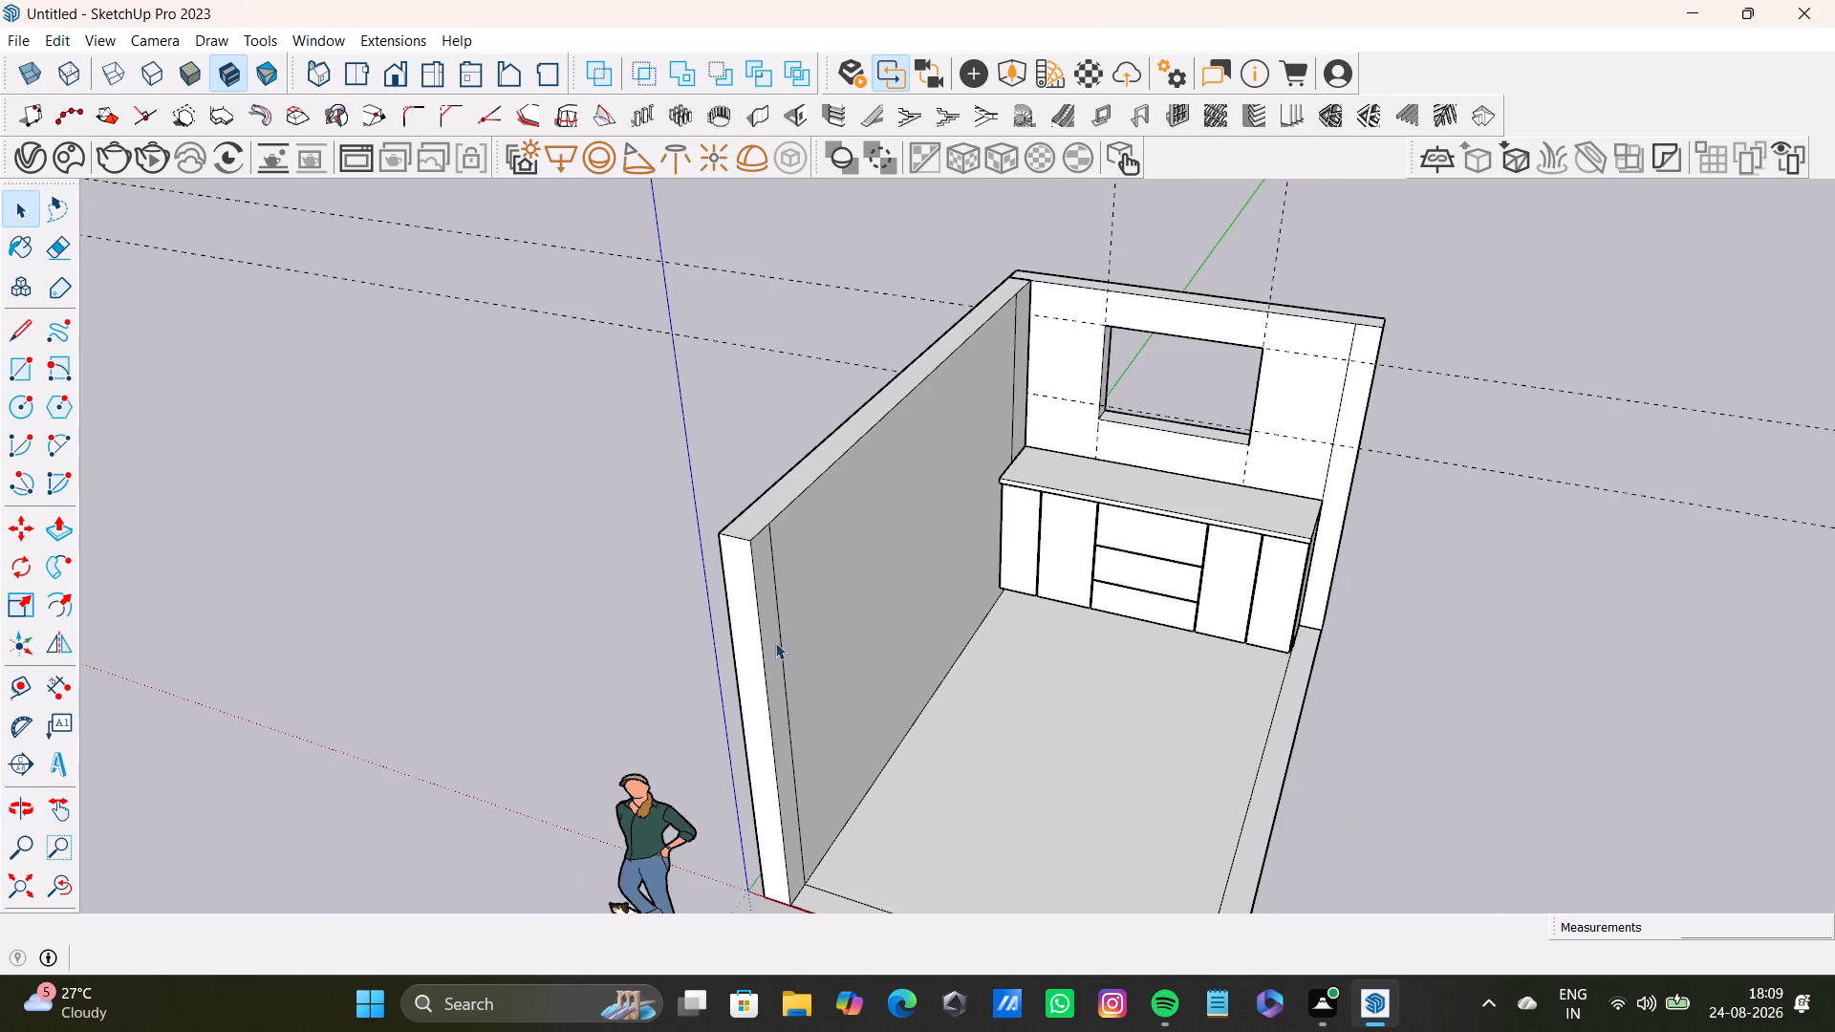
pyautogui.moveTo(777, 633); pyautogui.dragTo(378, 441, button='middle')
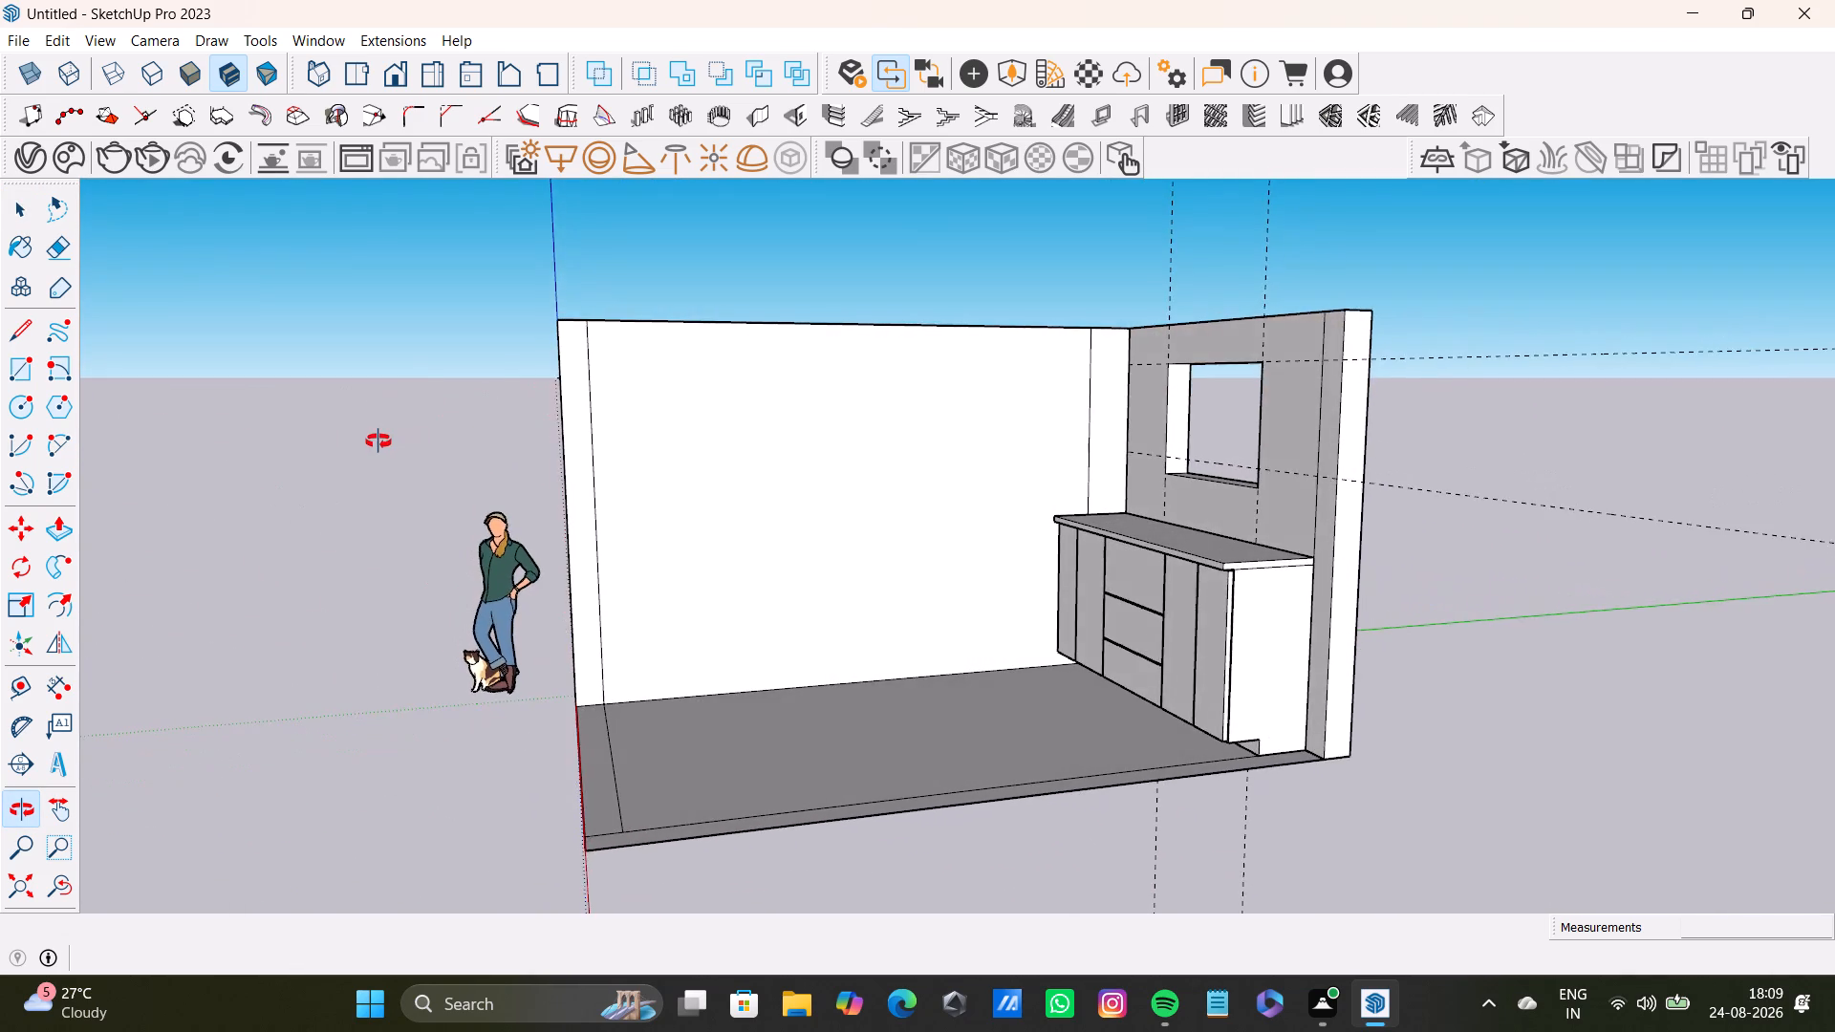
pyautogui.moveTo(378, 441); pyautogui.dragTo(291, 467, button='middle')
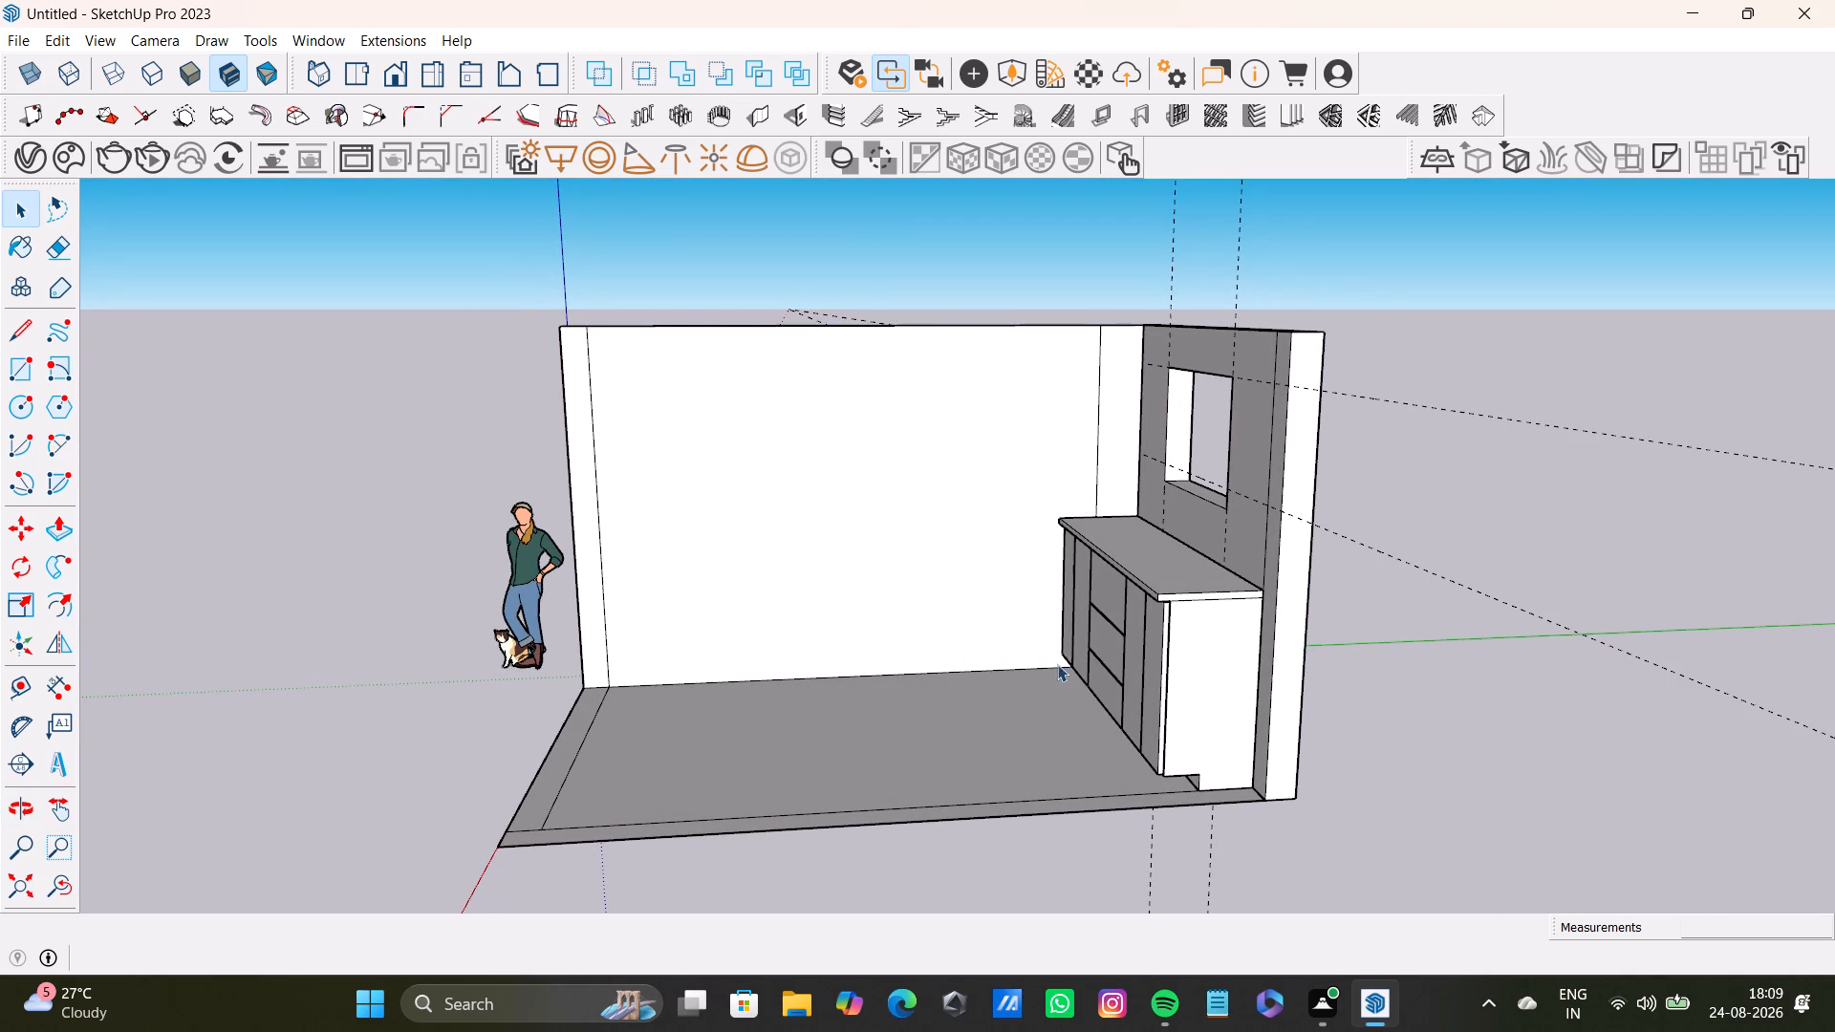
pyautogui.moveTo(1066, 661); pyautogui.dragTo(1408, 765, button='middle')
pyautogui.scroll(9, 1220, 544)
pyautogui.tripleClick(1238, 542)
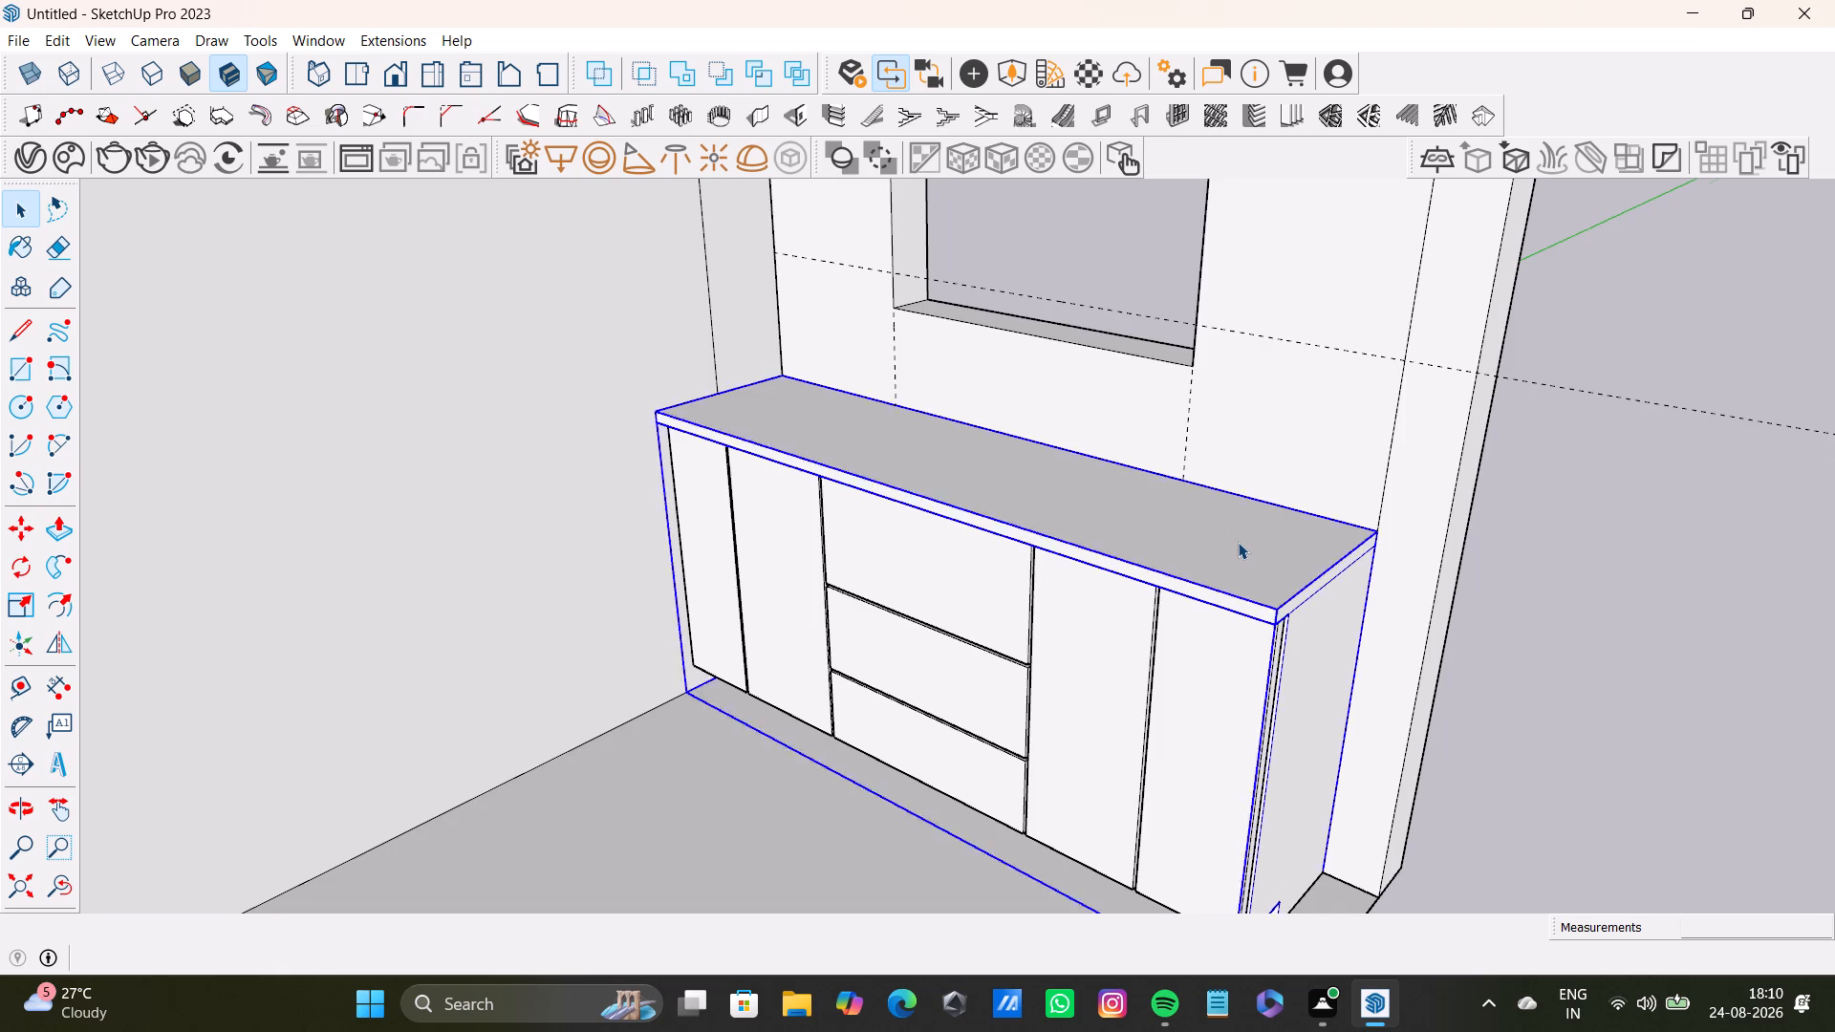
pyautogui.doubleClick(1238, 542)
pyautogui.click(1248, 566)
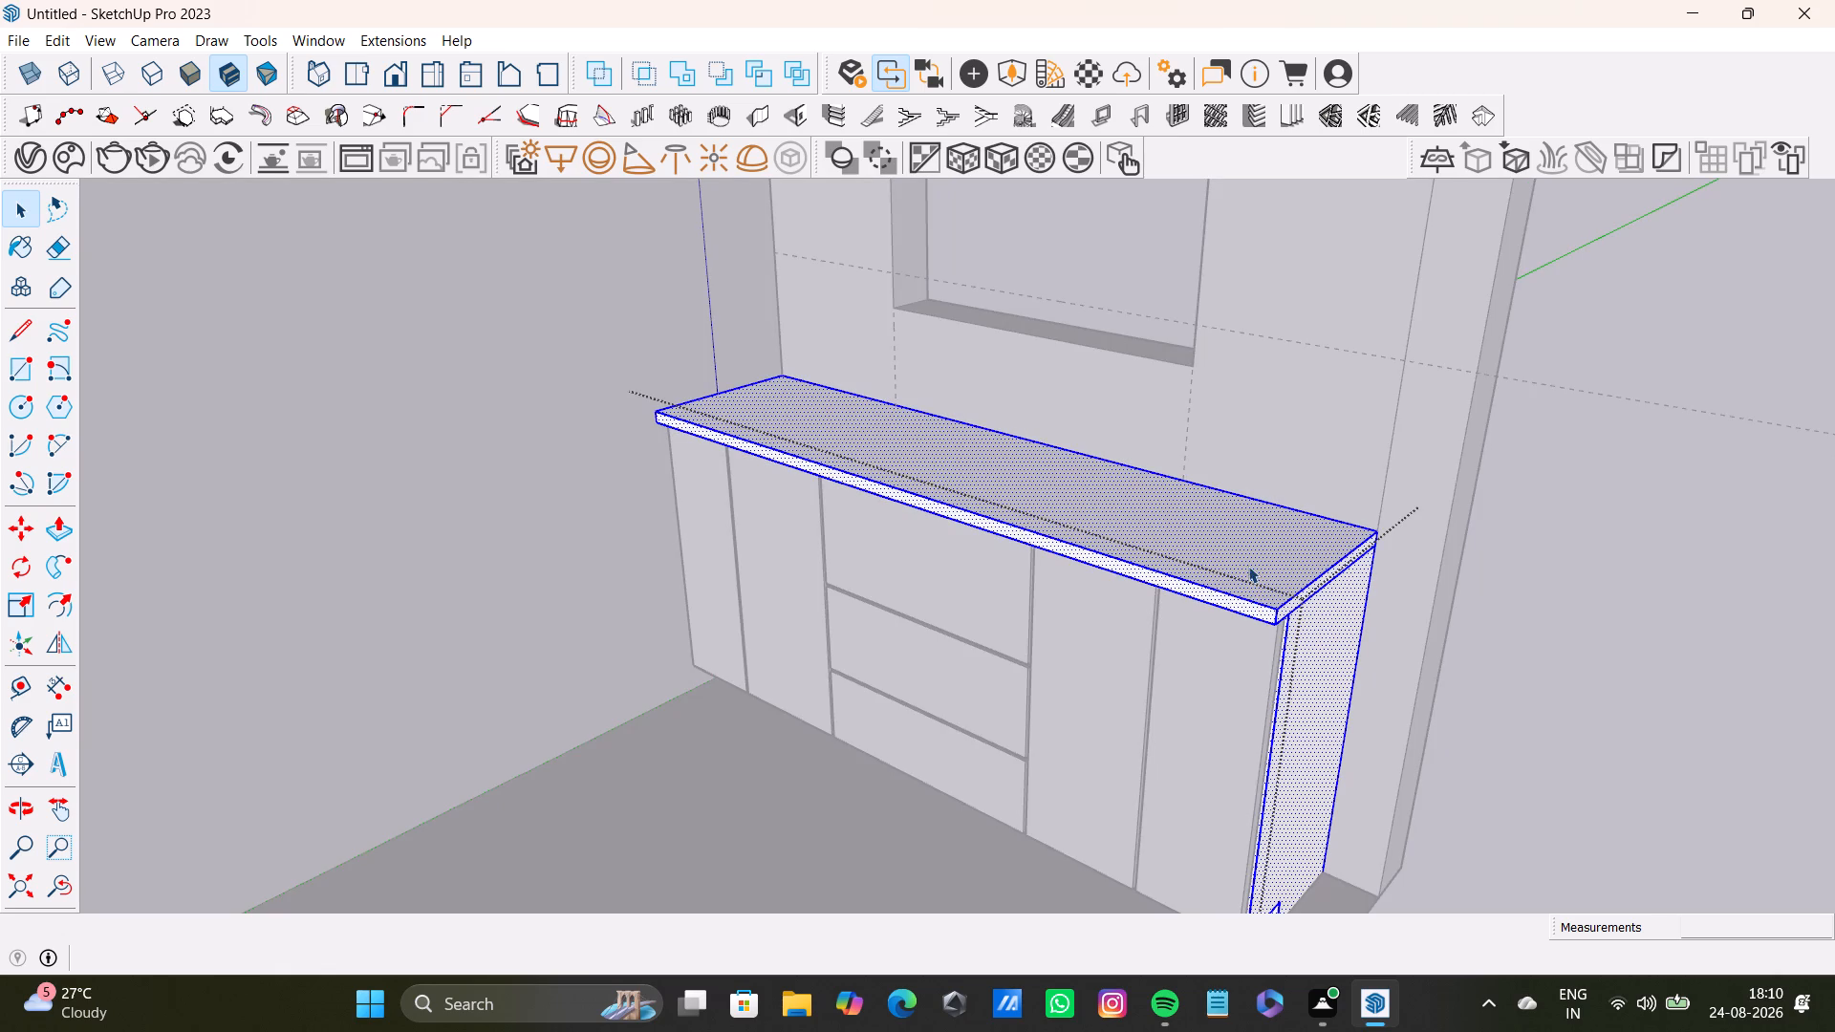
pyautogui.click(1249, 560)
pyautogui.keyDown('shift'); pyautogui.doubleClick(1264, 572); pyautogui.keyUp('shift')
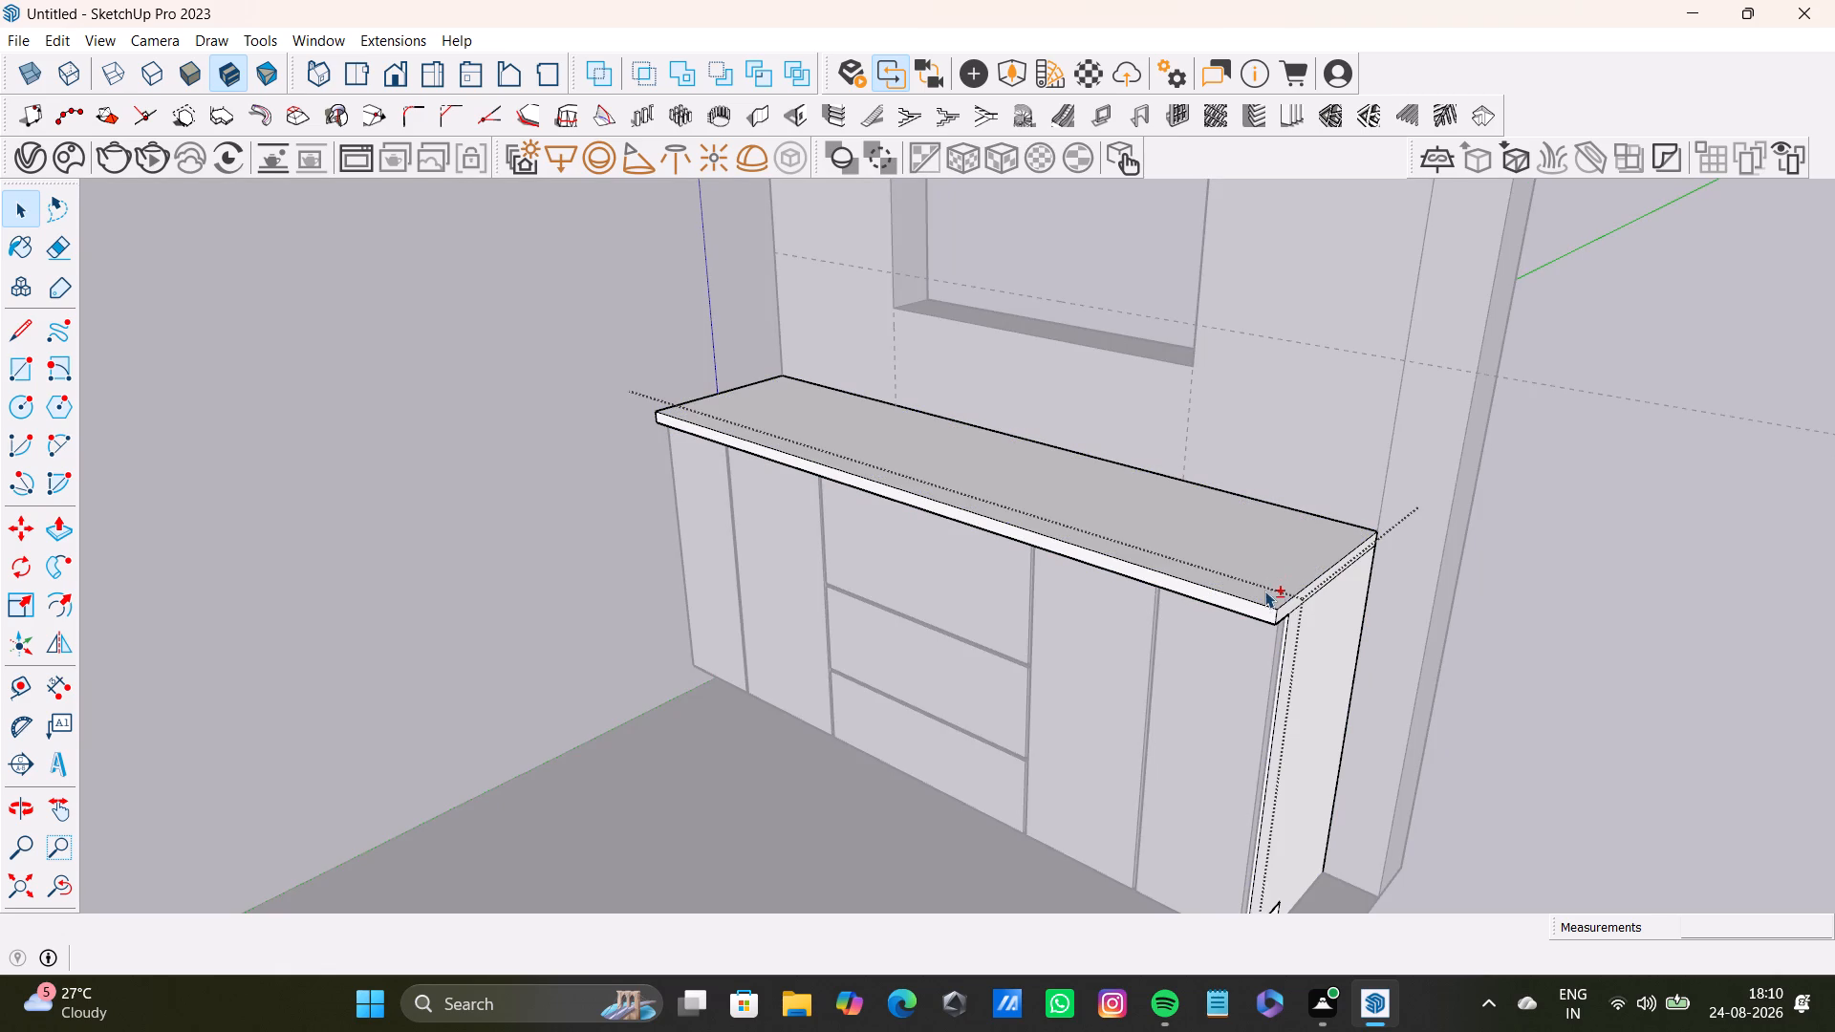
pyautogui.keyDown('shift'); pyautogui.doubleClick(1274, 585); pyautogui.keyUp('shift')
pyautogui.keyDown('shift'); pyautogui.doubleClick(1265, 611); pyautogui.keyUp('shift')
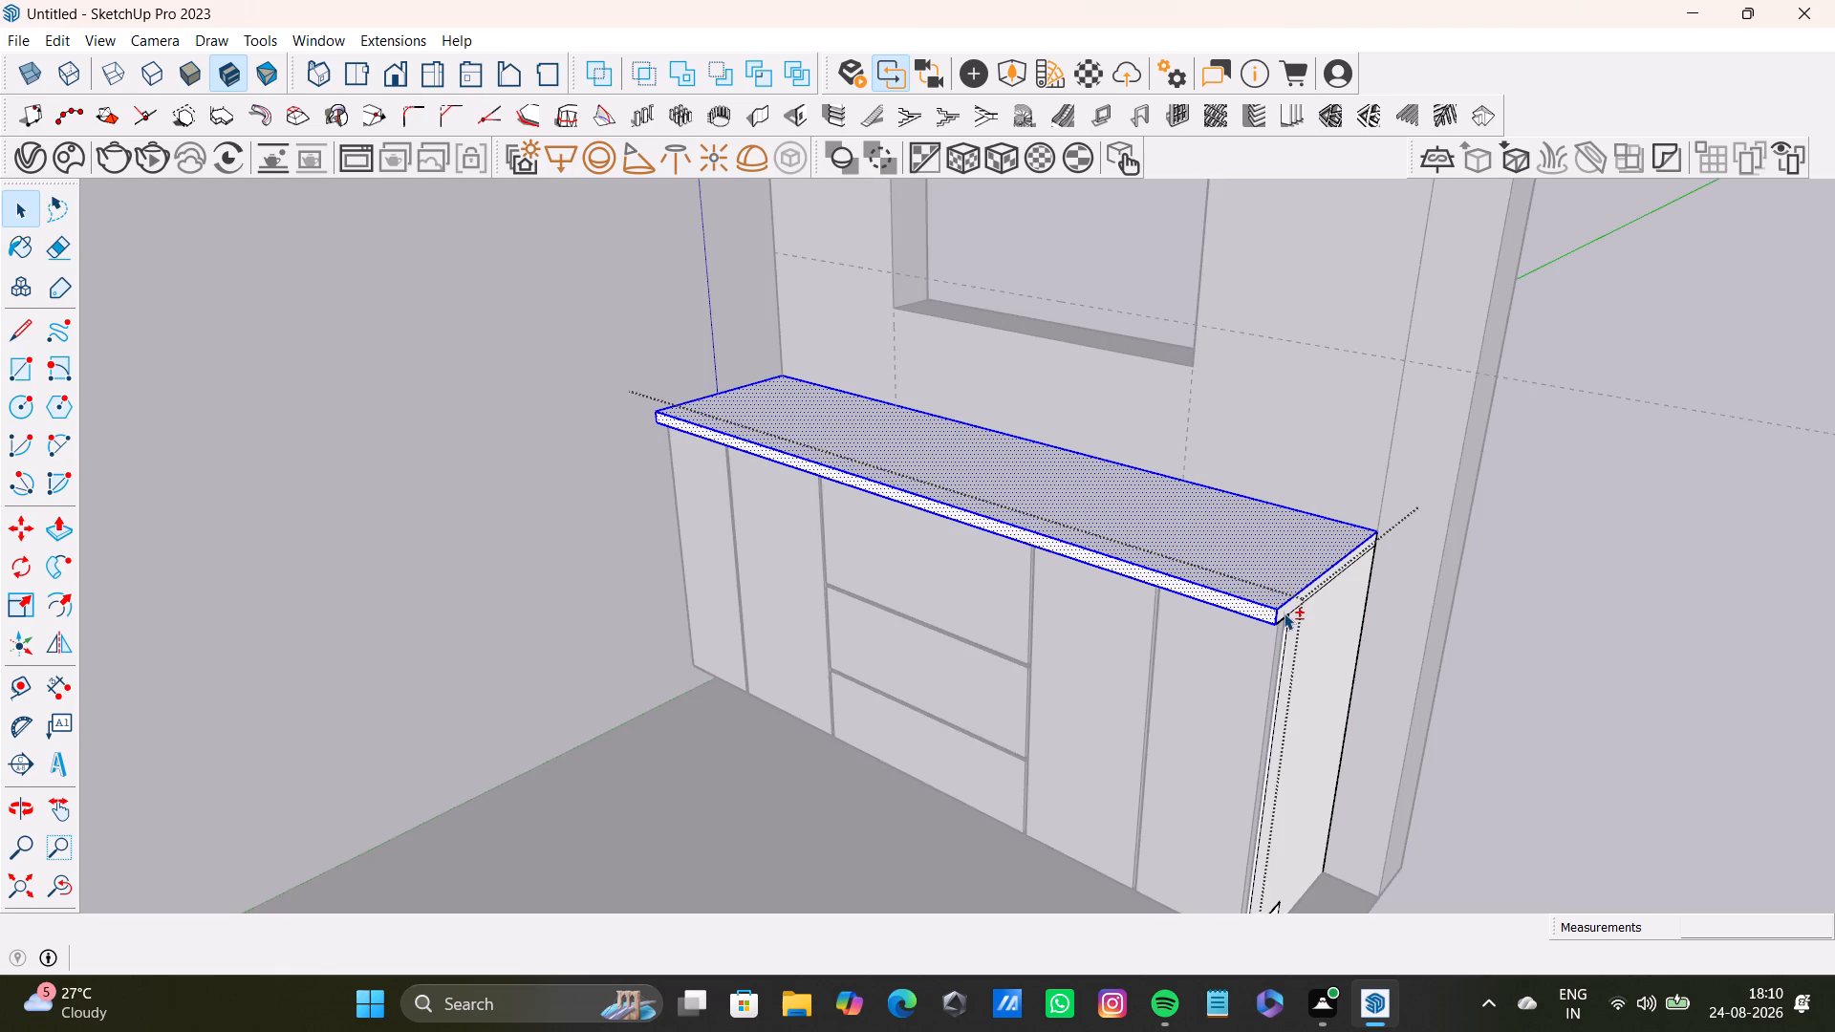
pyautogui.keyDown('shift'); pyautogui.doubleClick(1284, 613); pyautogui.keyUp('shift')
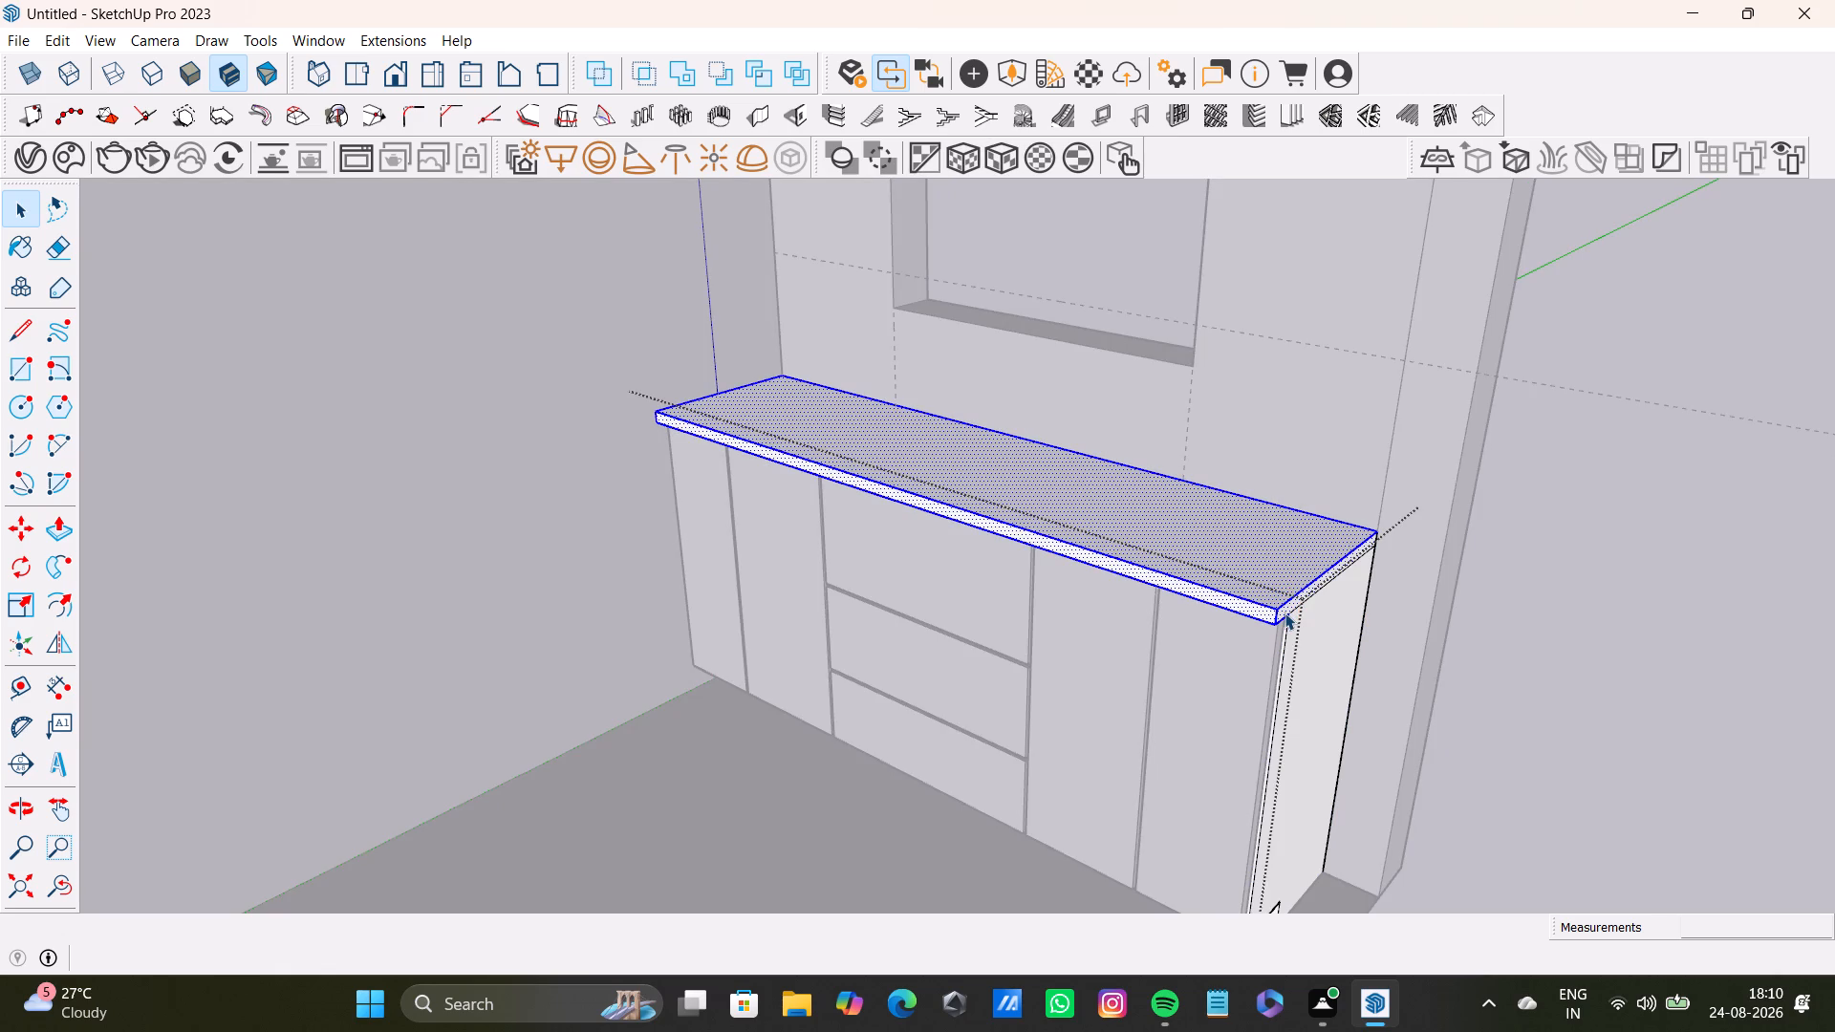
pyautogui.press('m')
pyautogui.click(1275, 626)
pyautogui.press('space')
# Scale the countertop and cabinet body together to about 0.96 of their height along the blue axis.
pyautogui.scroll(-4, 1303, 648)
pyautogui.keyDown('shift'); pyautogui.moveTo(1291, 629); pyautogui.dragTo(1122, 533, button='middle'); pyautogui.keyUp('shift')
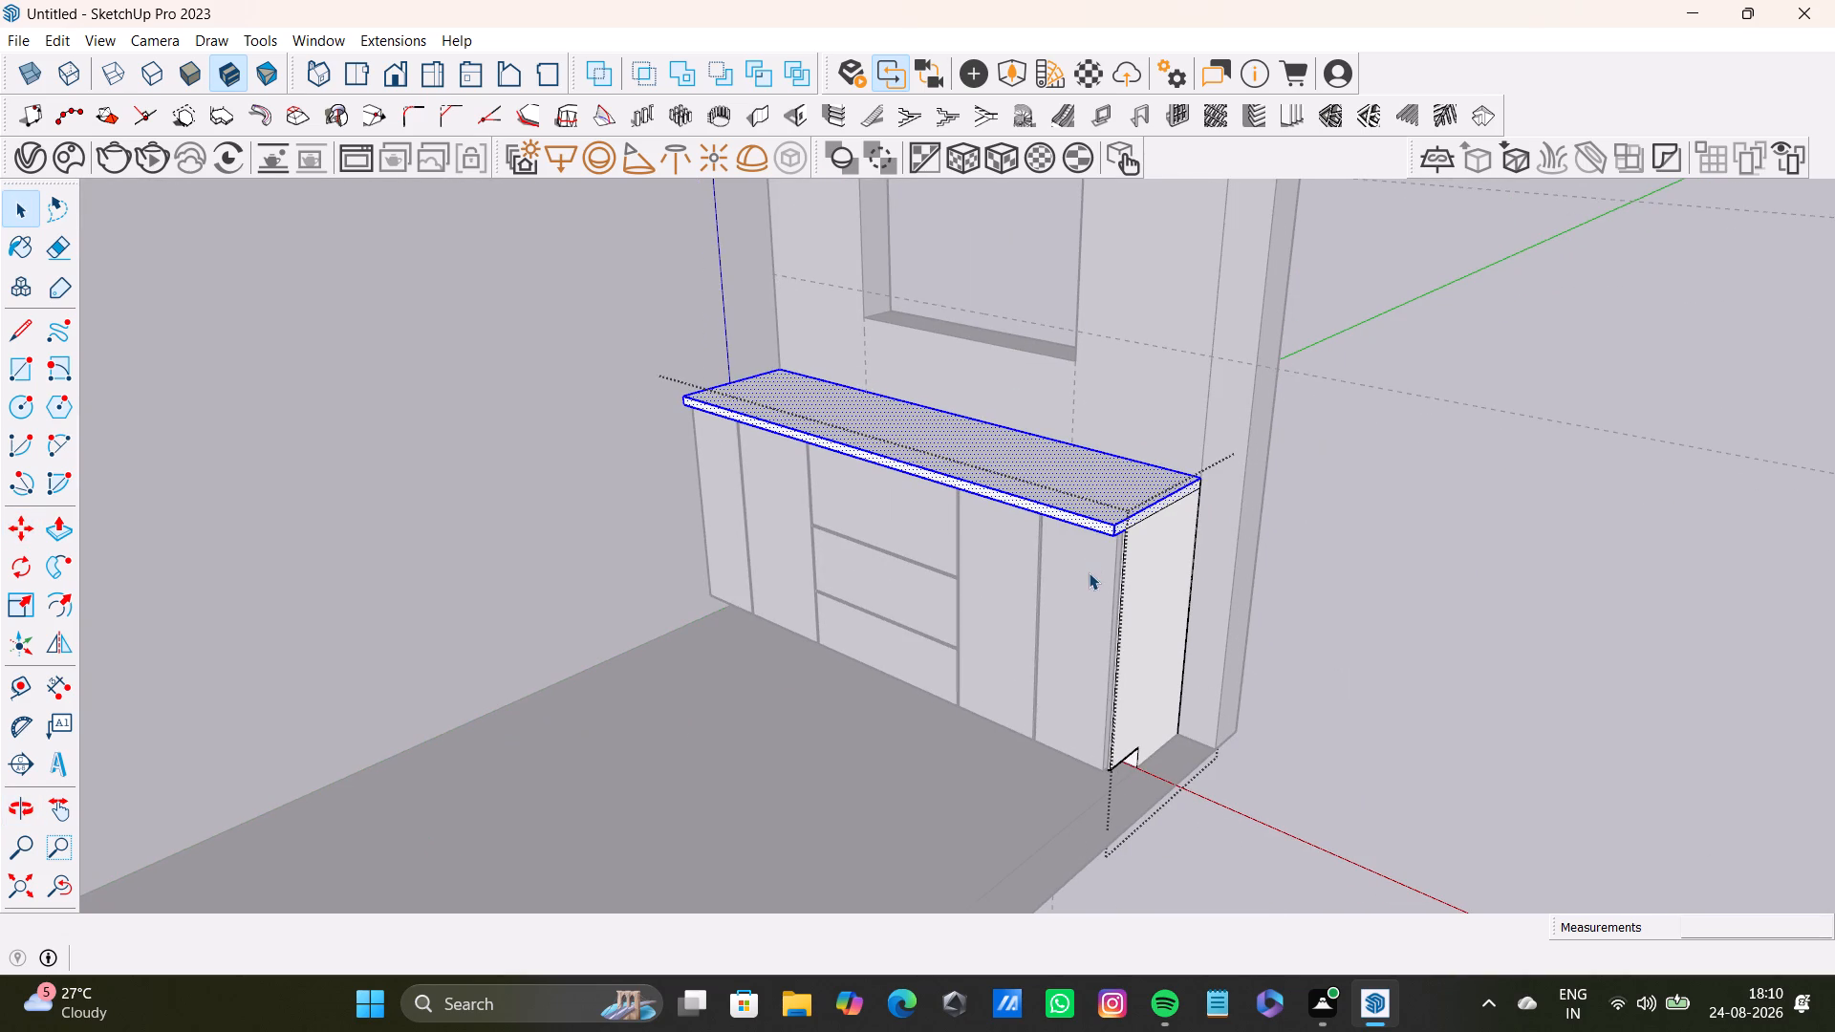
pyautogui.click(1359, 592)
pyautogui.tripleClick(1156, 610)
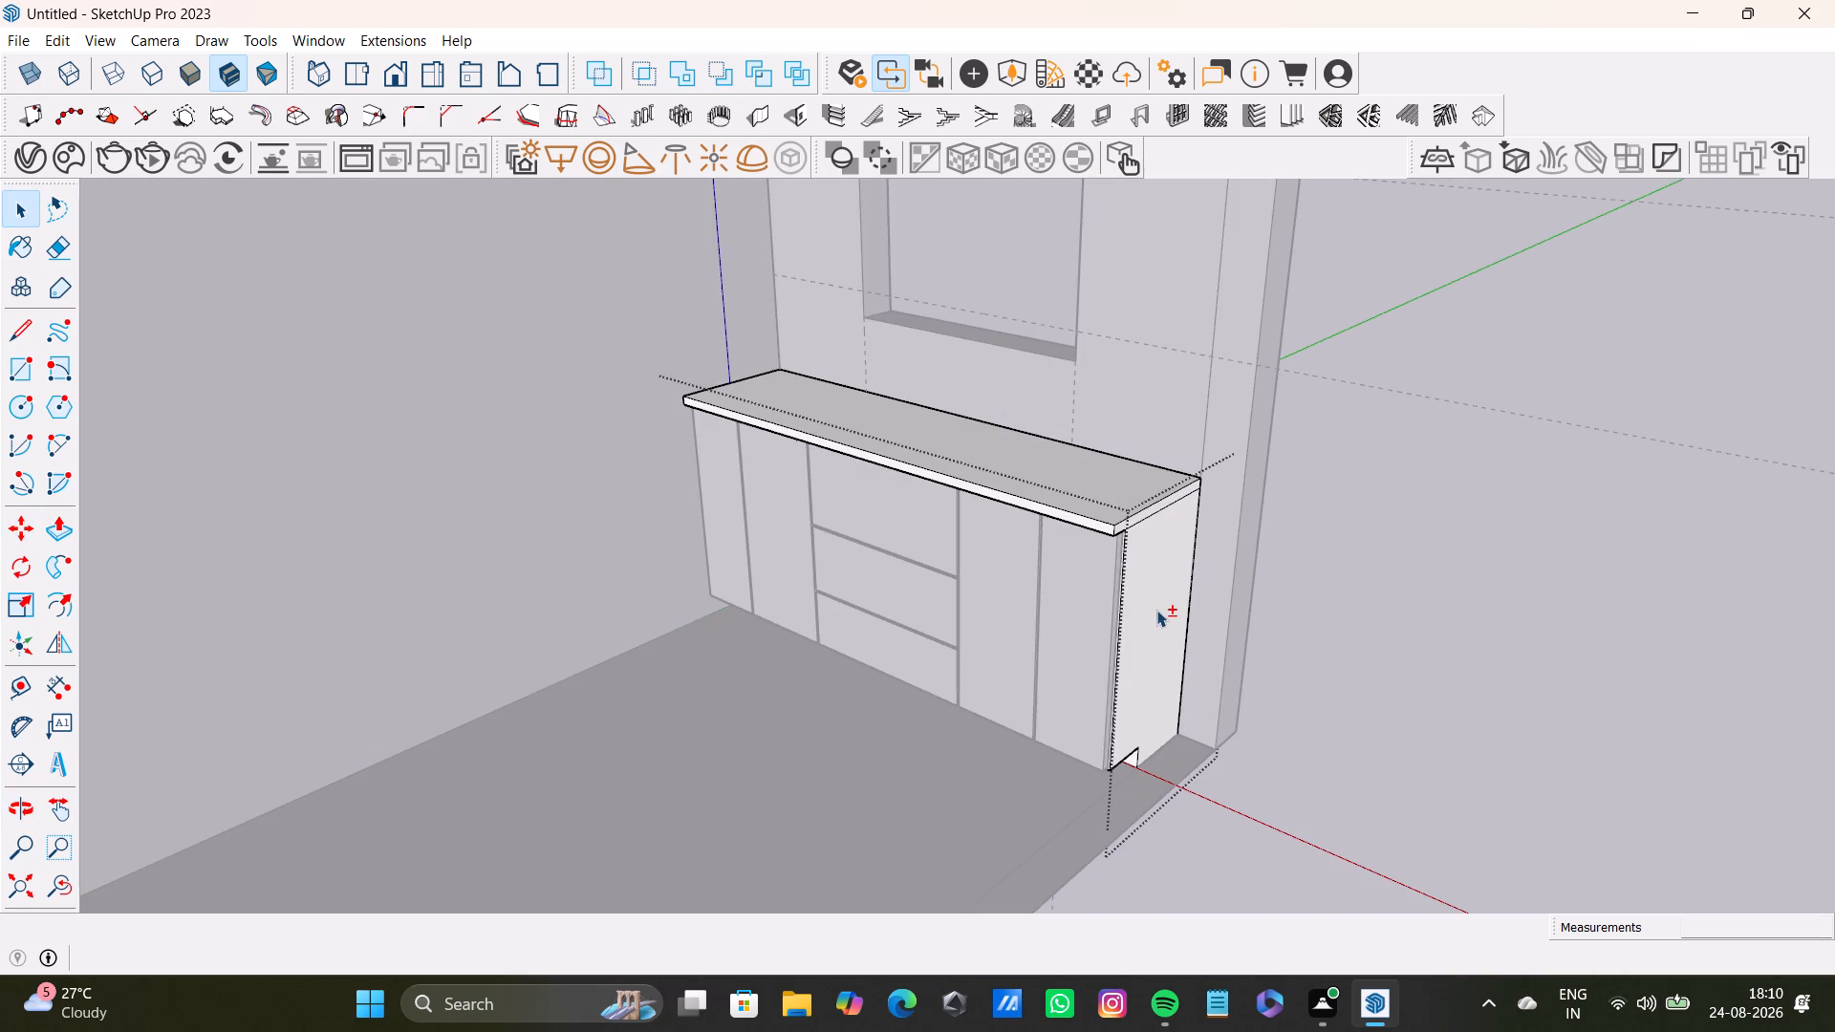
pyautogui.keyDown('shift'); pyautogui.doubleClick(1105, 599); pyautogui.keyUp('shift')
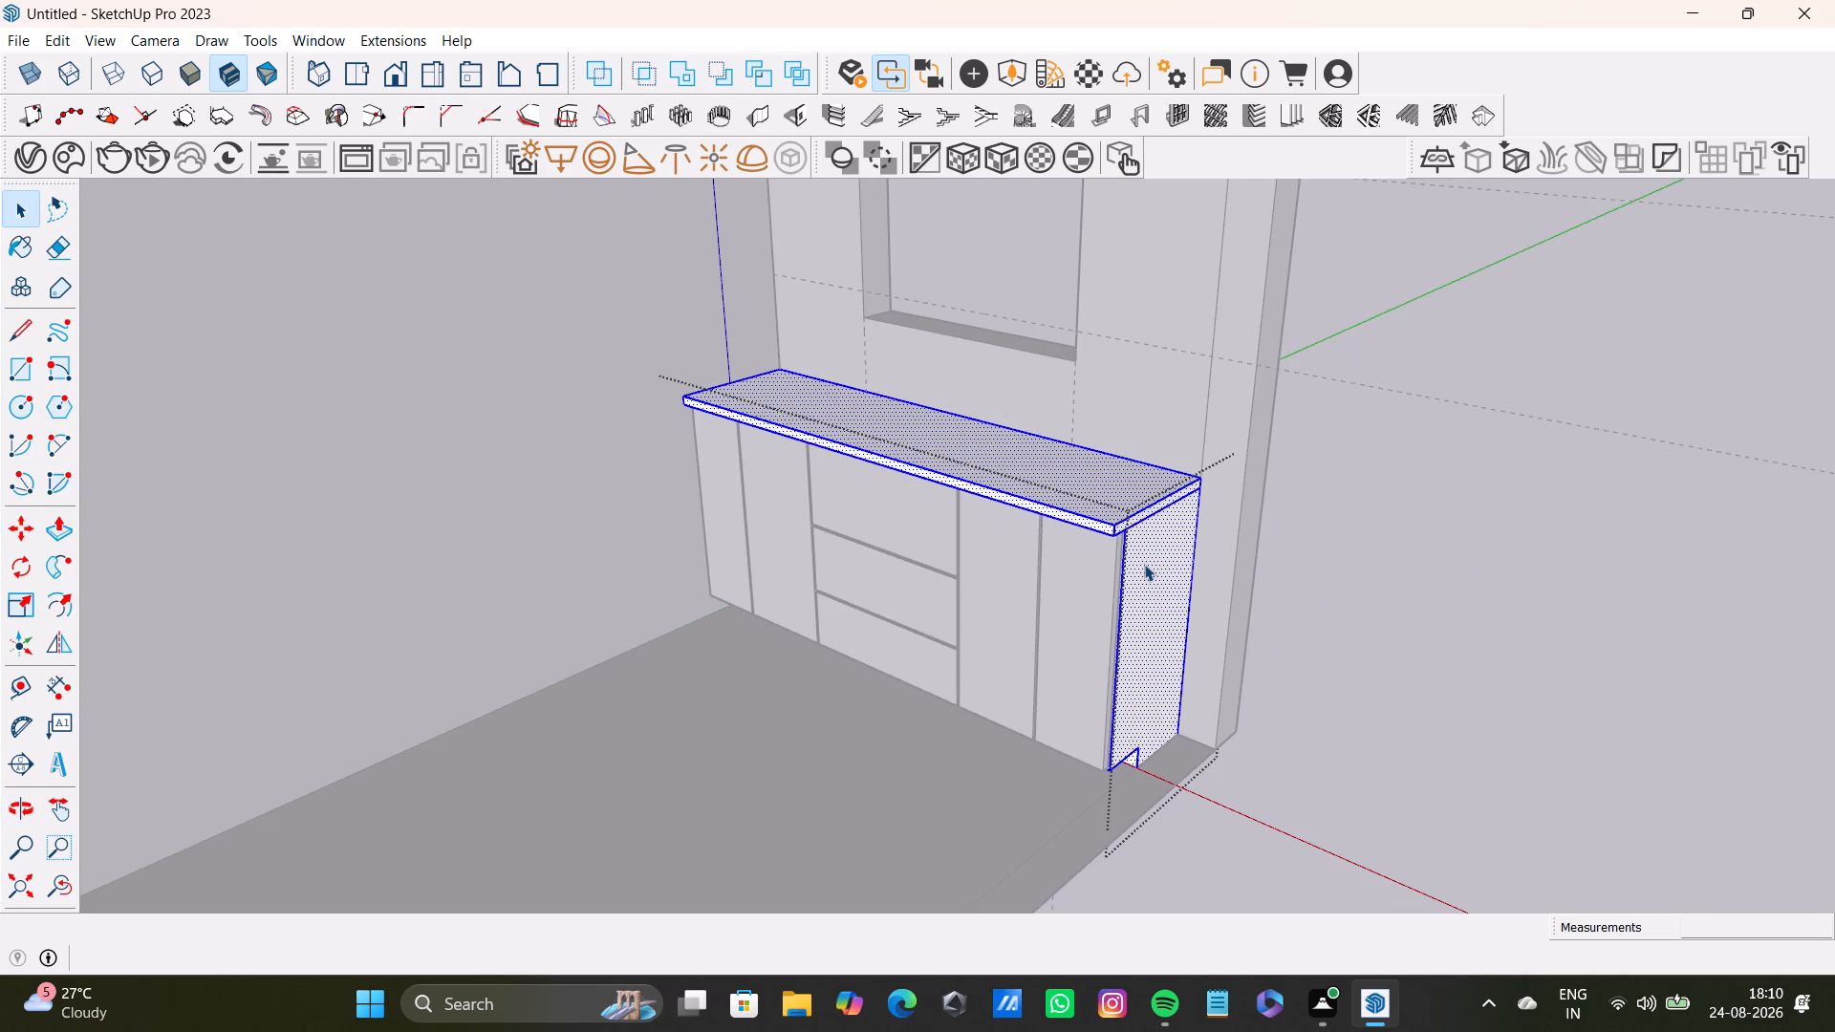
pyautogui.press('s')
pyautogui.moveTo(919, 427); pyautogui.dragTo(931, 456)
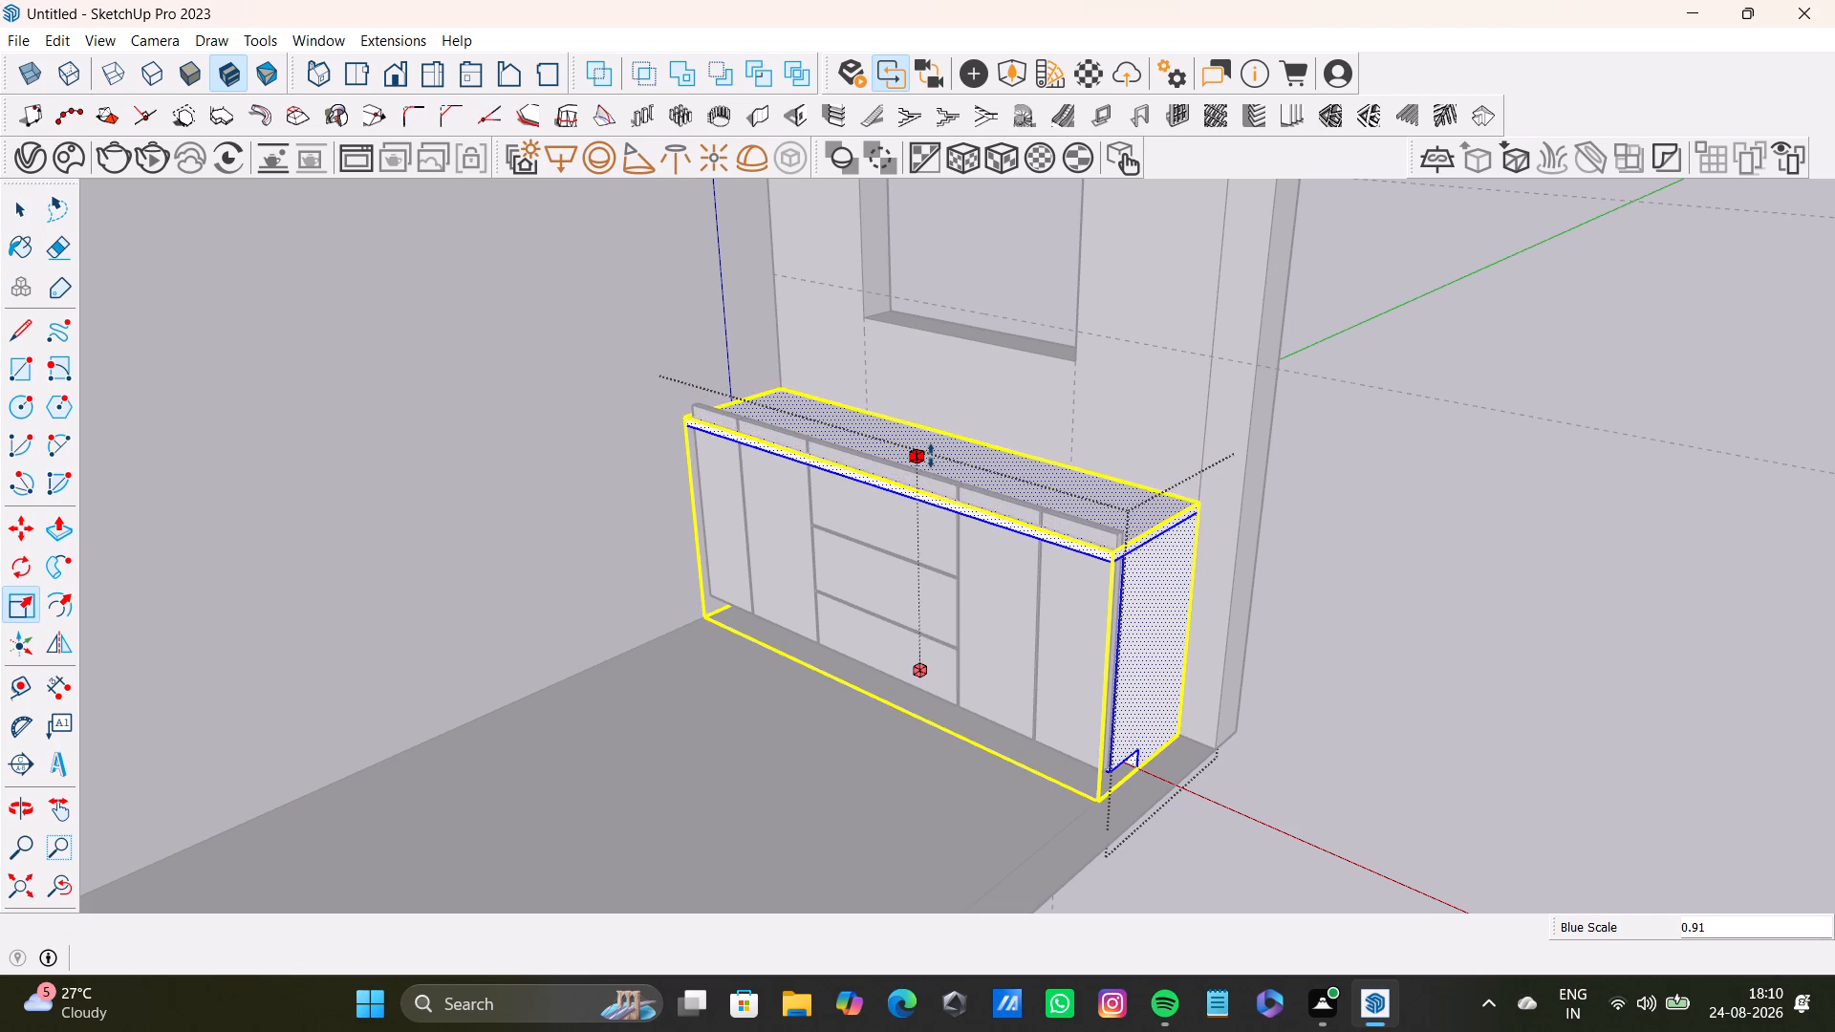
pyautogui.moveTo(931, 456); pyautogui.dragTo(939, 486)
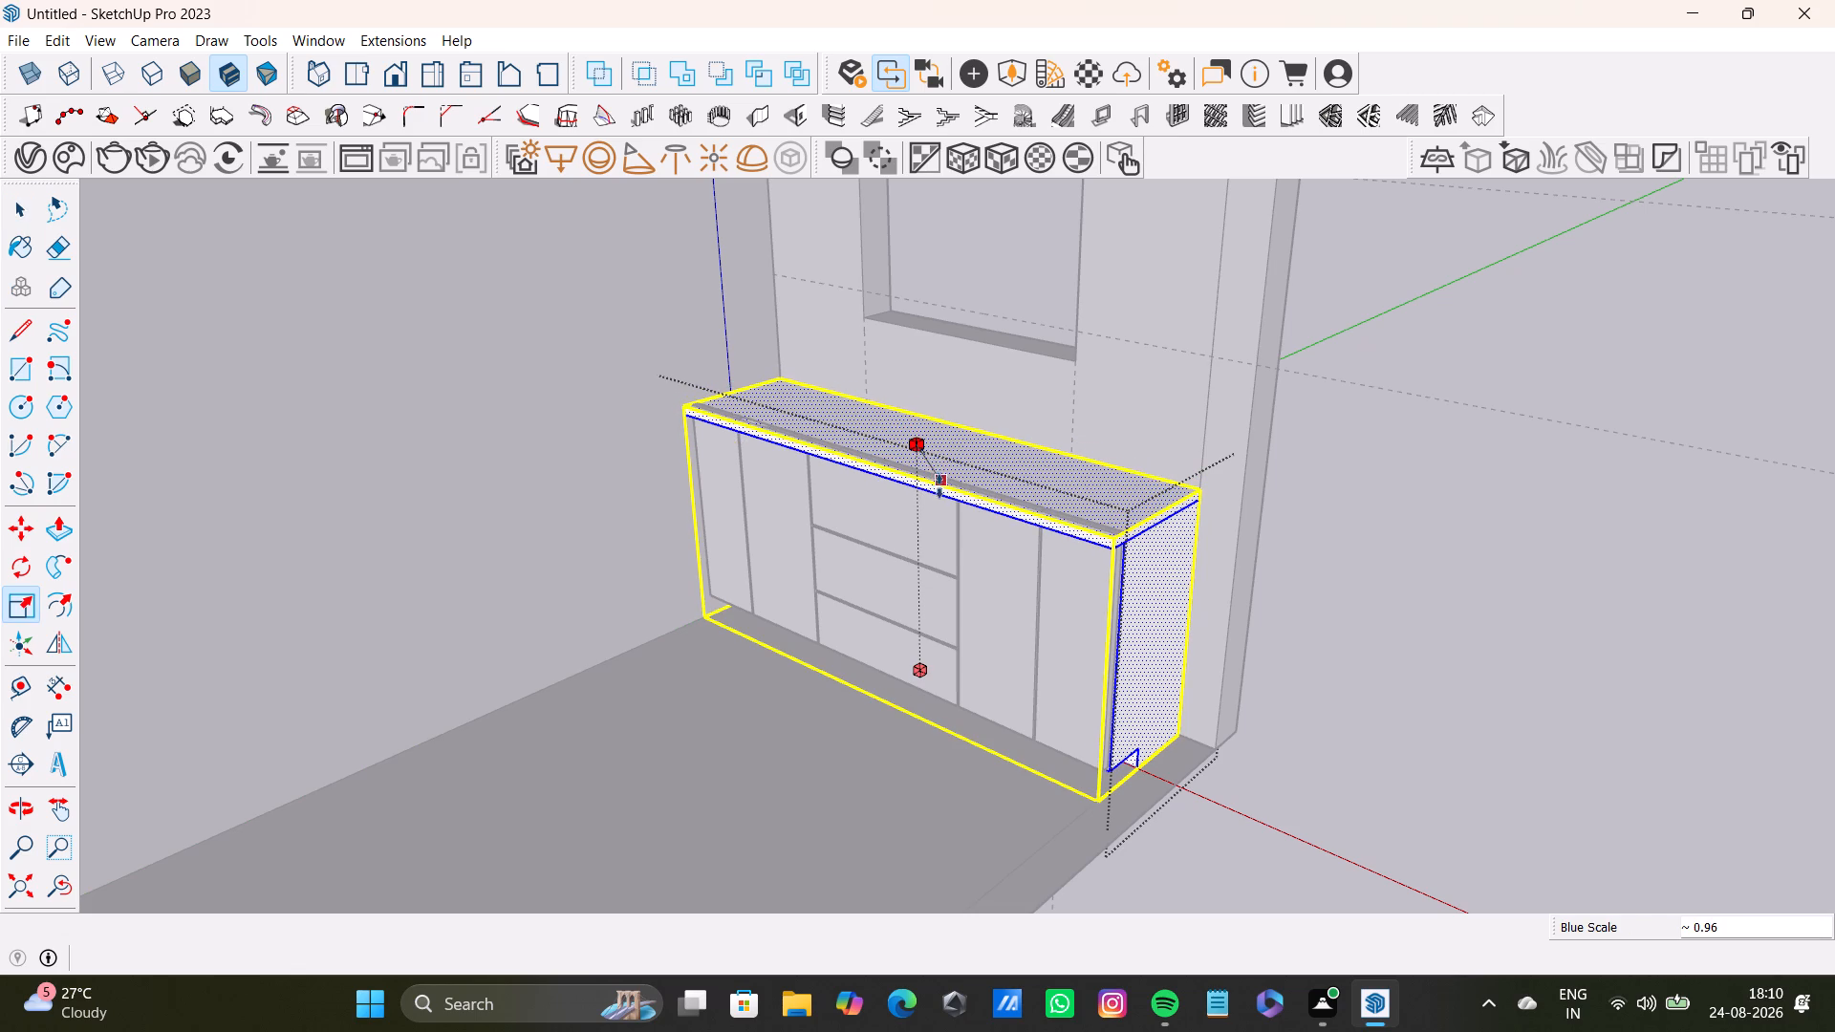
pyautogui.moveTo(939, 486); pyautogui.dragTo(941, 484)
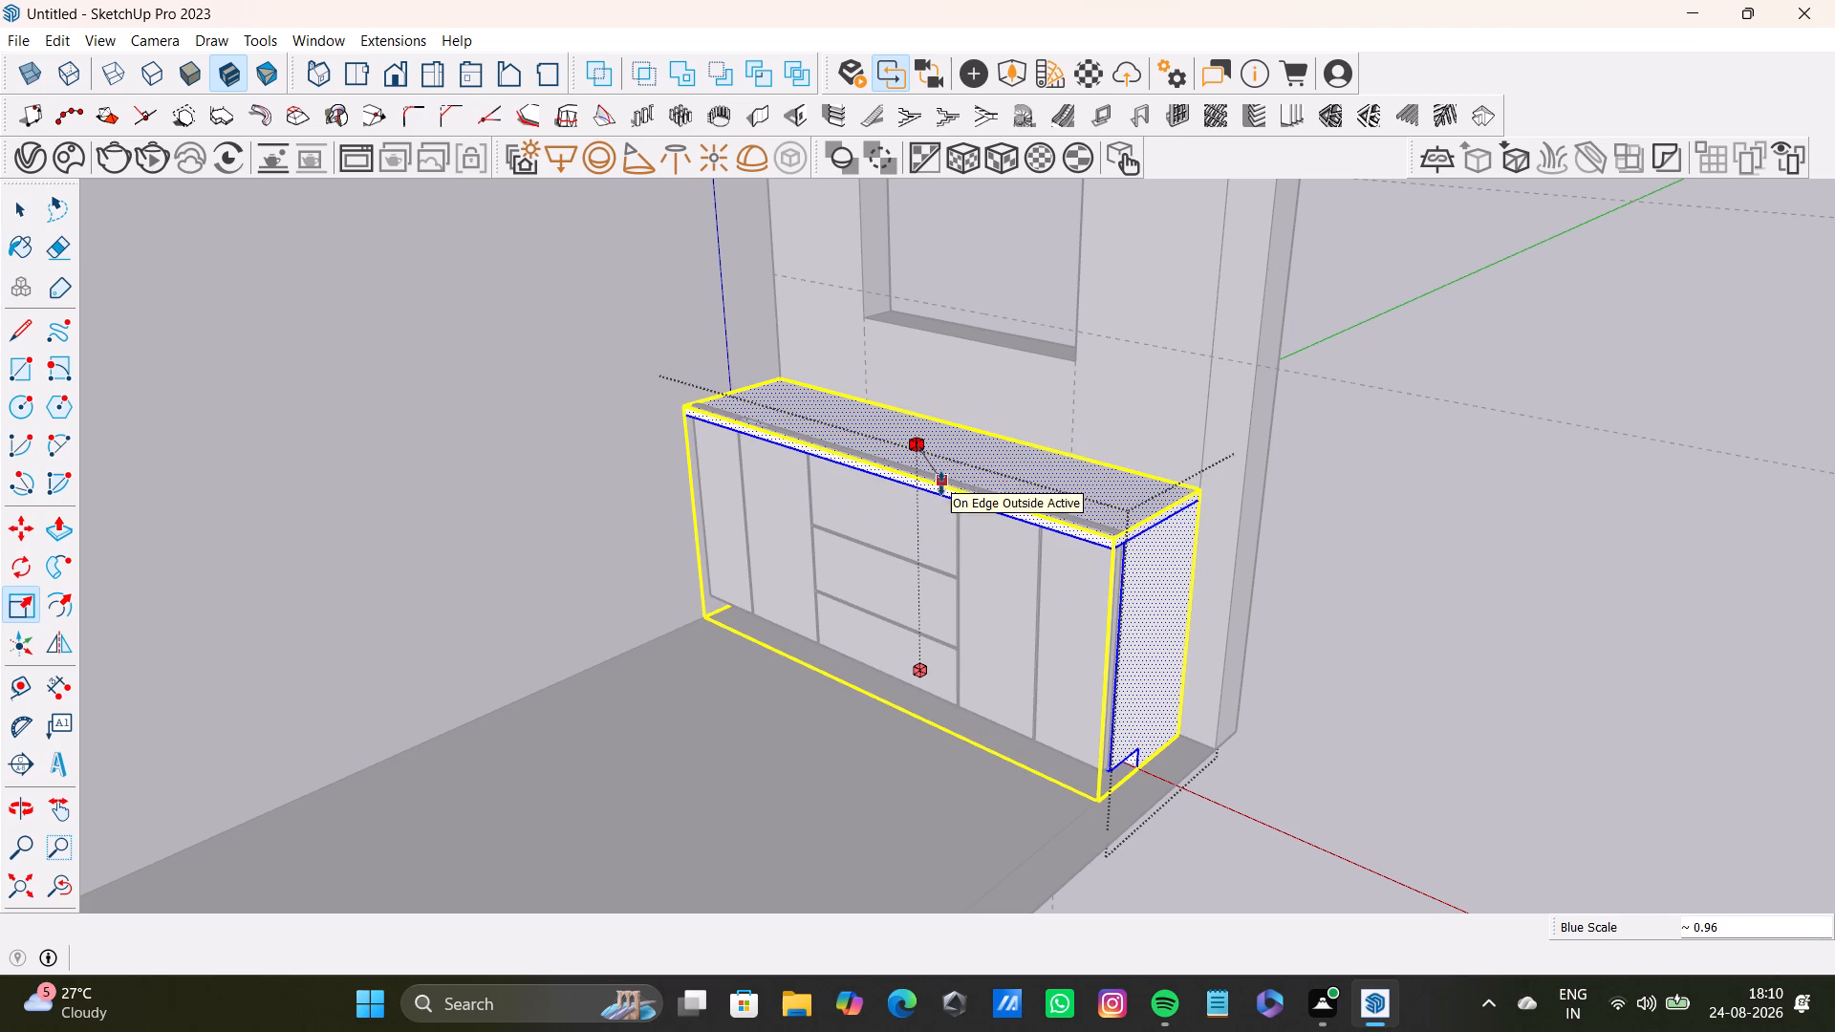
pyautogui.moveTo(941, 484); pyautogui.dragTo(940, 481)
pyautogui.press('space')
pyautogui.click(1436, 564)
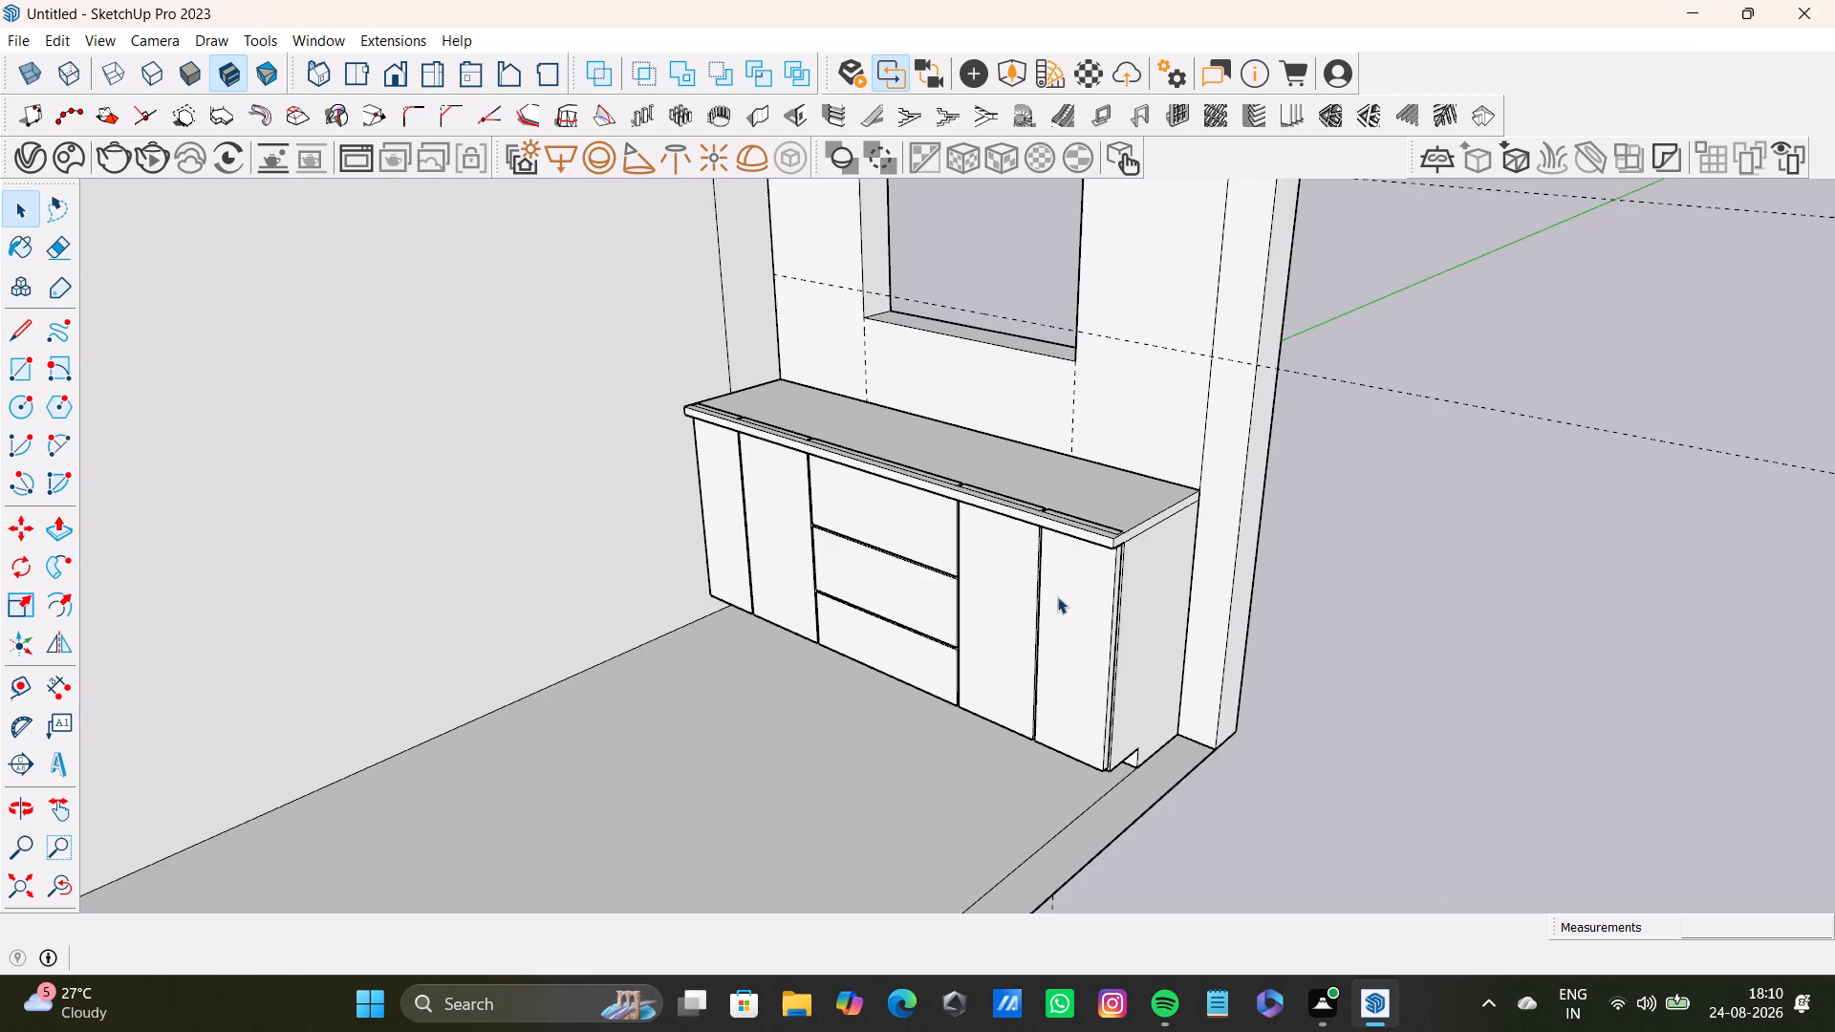
# Examine the countertop's front edge and the tops of the door and drawer panels up close, and the whole cabinet.
pyautogui.scroll(5, 1055, 596)
pyautogui.moveTo(1043, 548); pyautogui.dragTo(1287, 748, button='middle')
pyautogui.scroll(4, 519, 484)
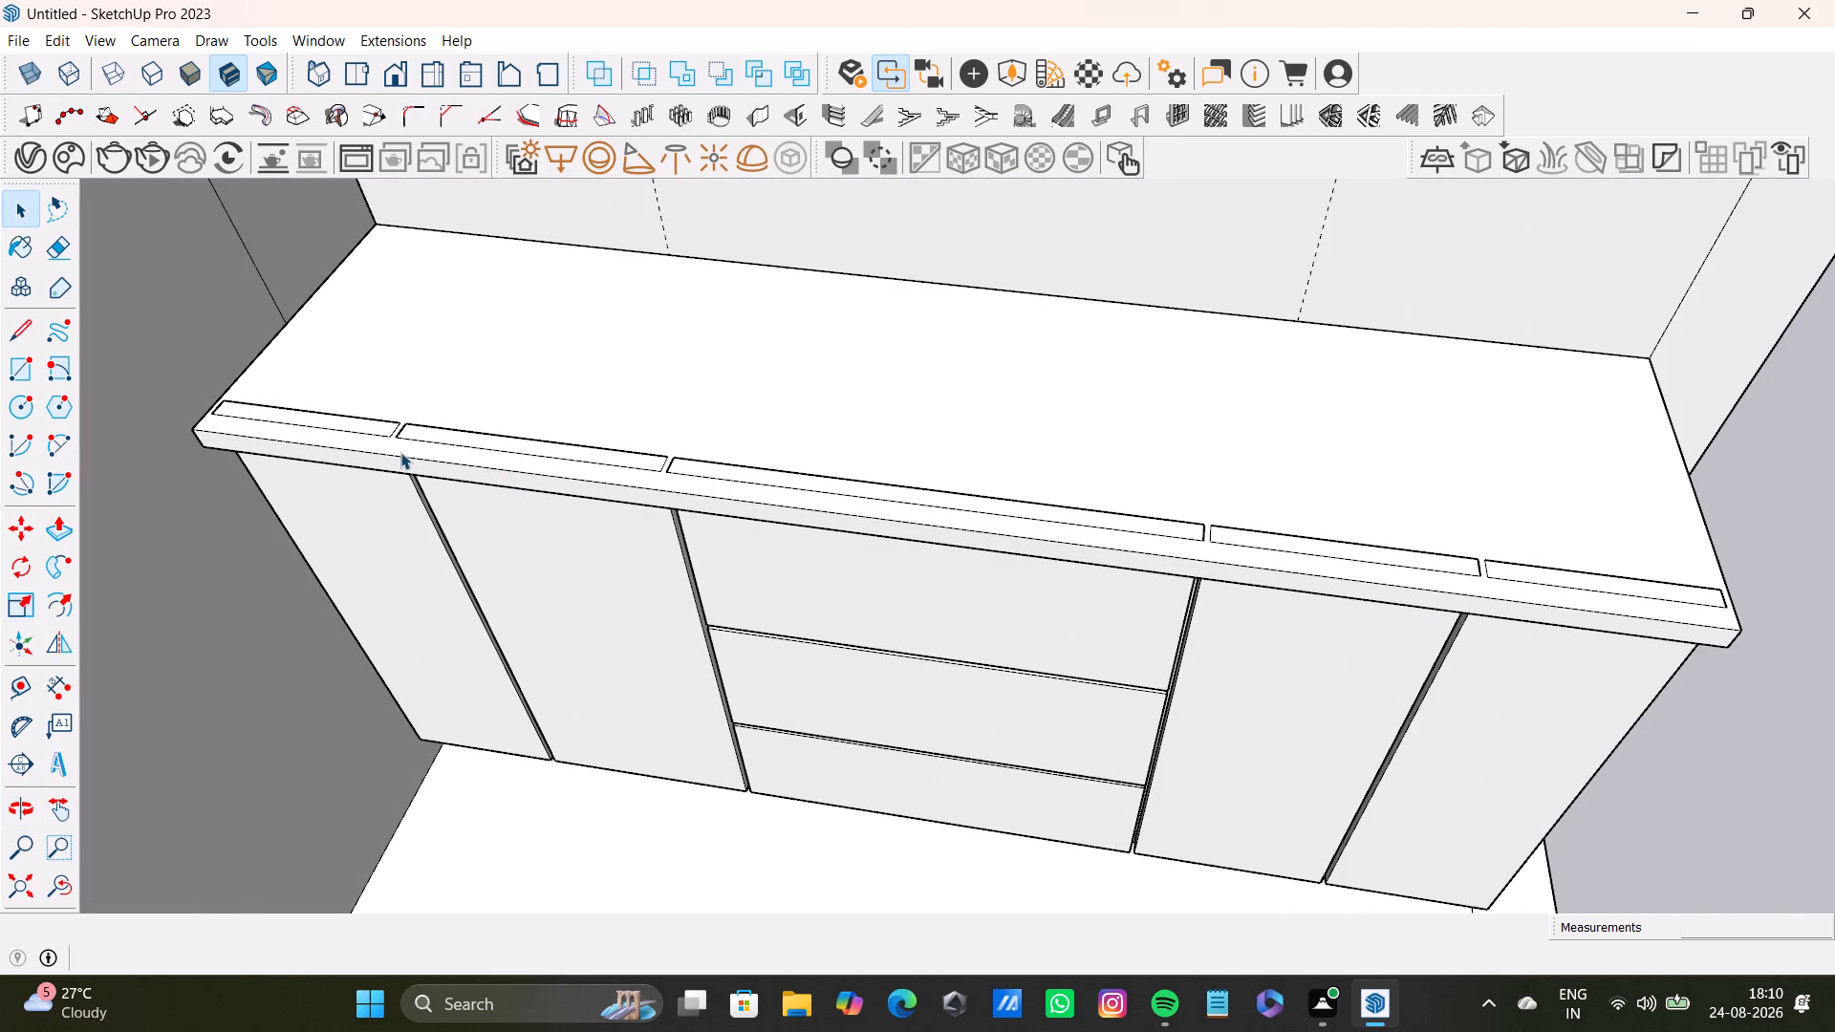
pyautogui.keyDown('shift'); pyautogui.click(369, 426); pyautogui.keyUp('shift')
pyautogui.keyDown('shift'); pyautogui.tripleClick(375, 425); pyautogui.keyUp('shift')
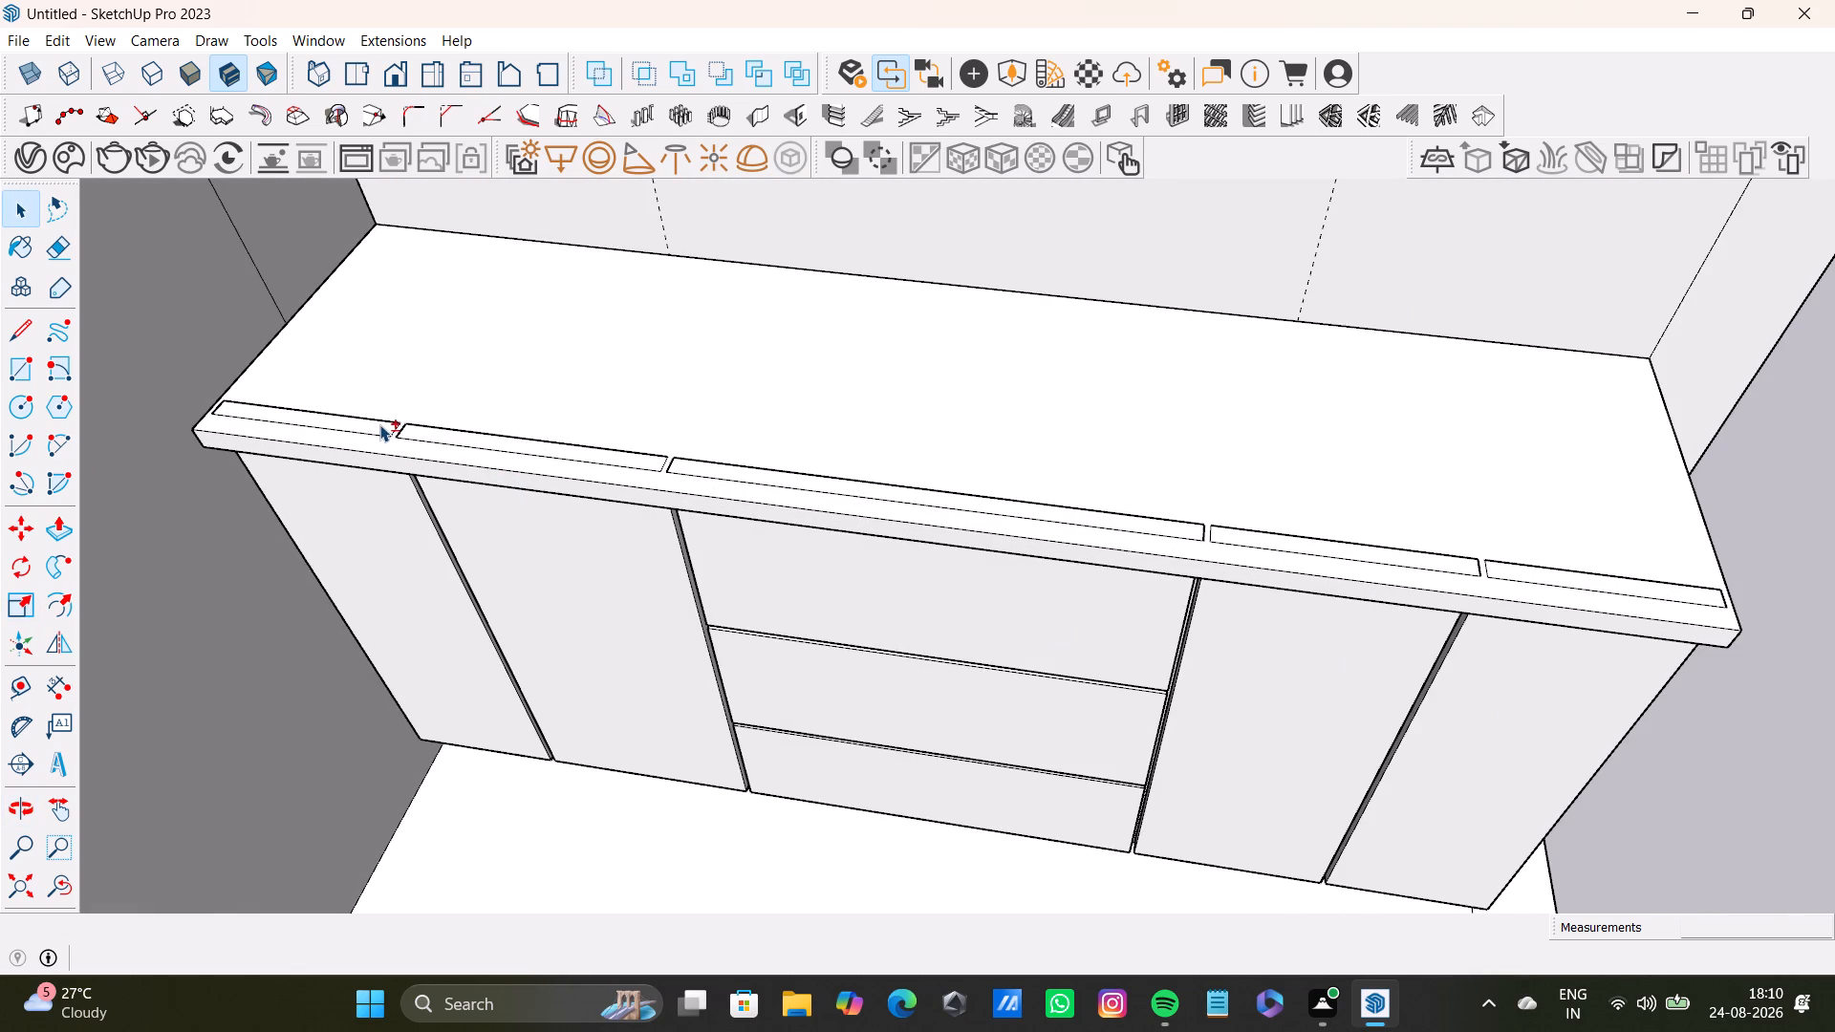
pyautogui.keyDown('shift'); pyautogui.tripleClick(379, 424); pyautogui.keyUp('shift')
pyautogui.keyDown('shift'); pyautogui.click(383, 417); pyautogui.keyUp('shift')
pyautogui.keyDown('shift'); pyautogui.doubleClick(383, 420); pyautogui.keyUp('shift')
pyautogui.keyDown('shift'); pyautogui.click(383, 426); pyautogui.keyUp('shift')
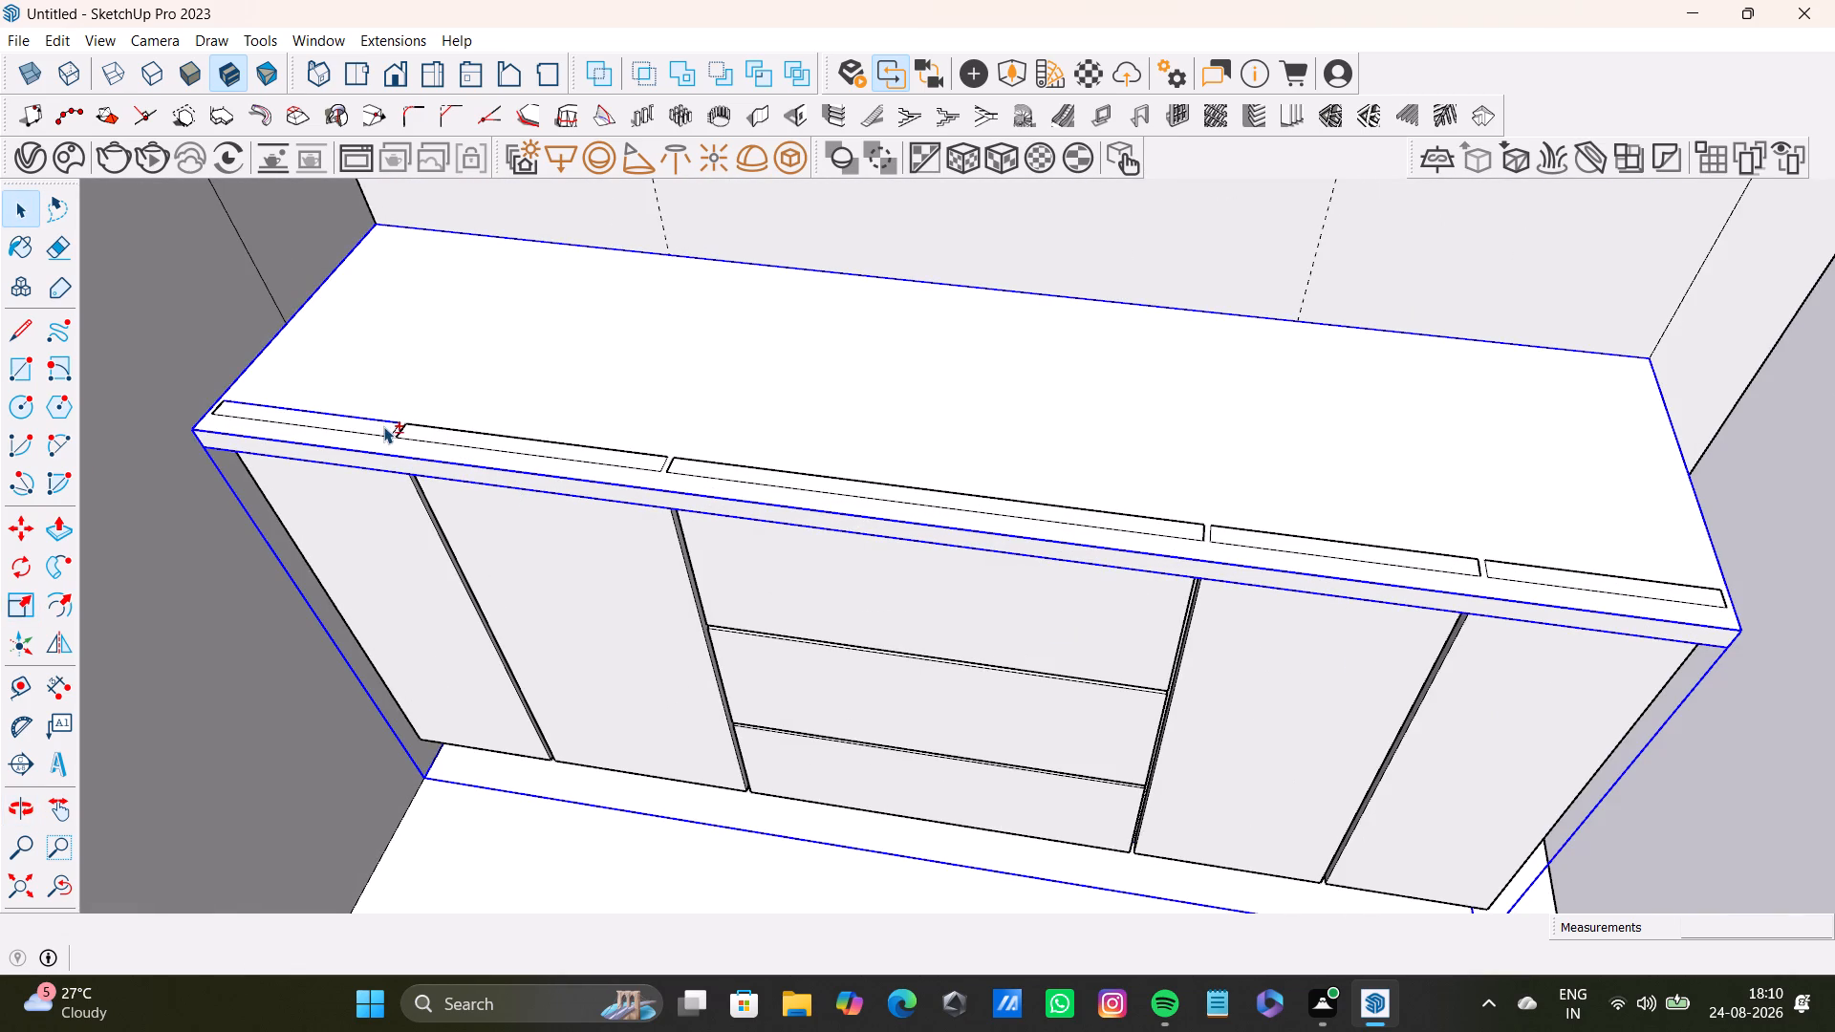
pyautogui.scroll(-14, 574, 530)
pyautogui.moveTo(597, 550); pyautogui.dragTo(521, 329, button='middle')
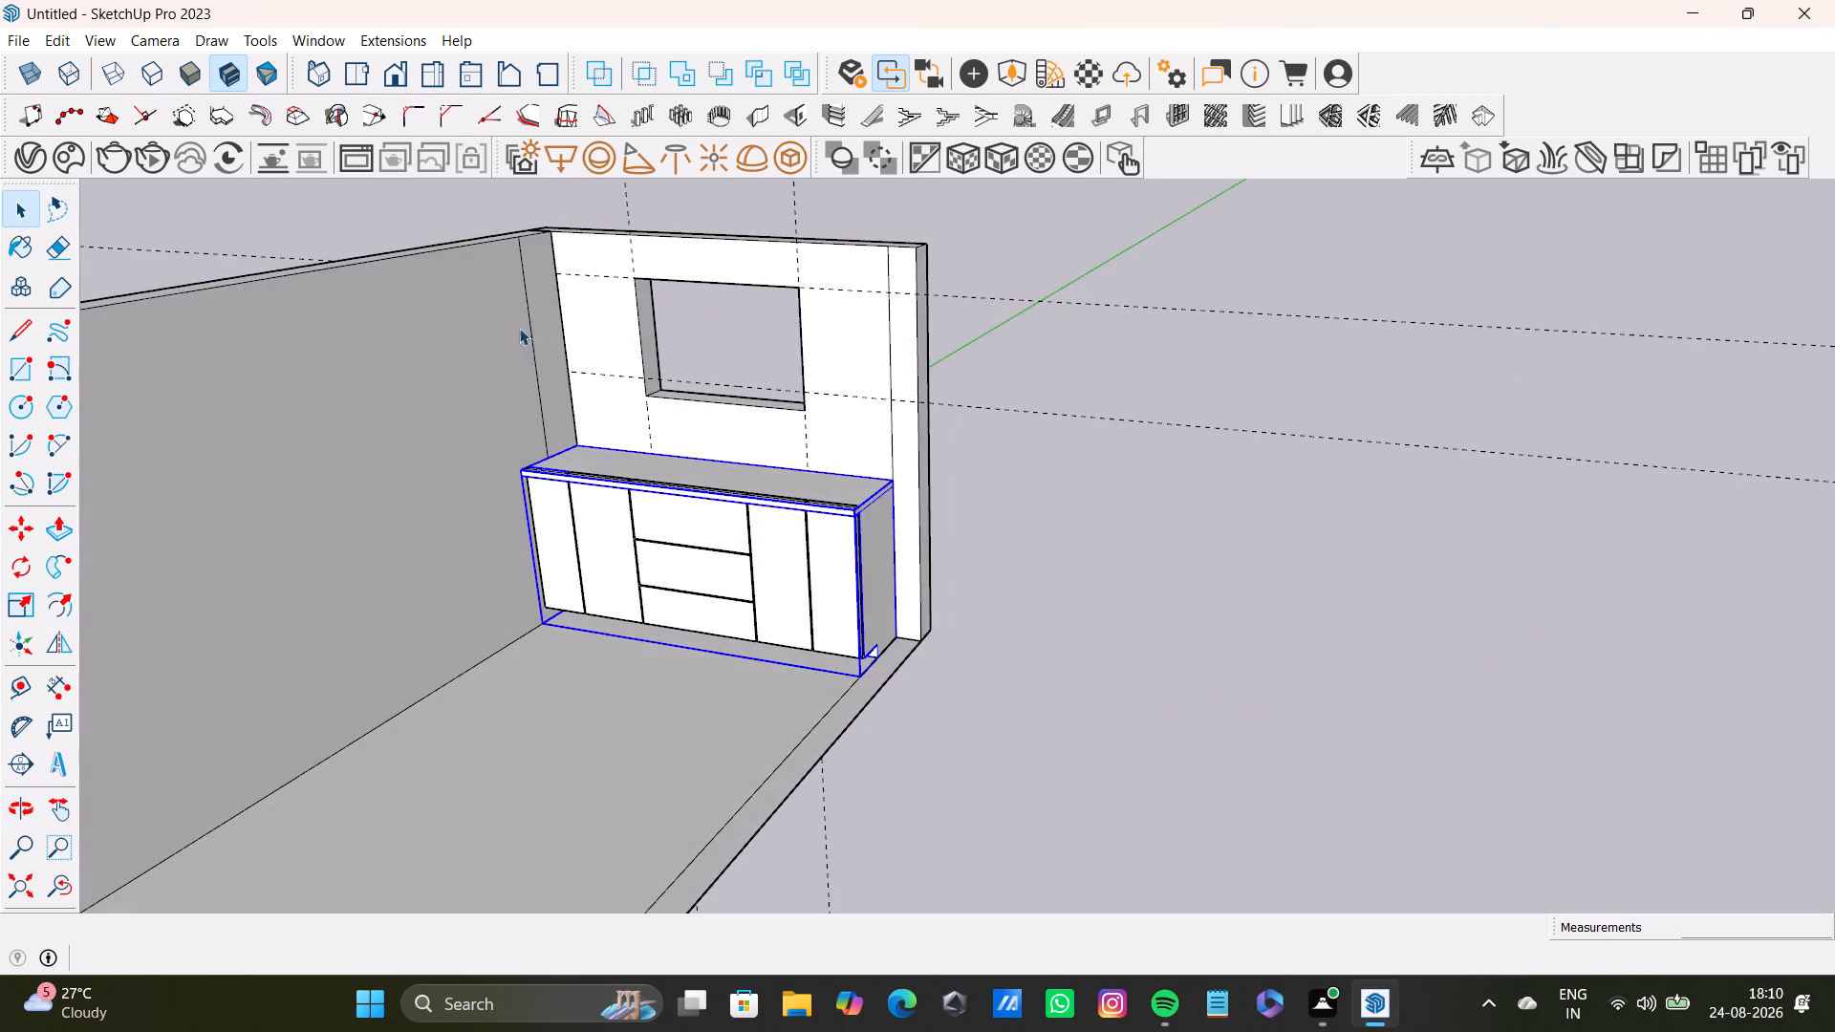
# Undo back through the cabinet scaling, left wall, window opening and countertop to the plain cabinet body with its front panels, and leave the group.
pyautogui.hotkey('ctrl', 'z')
pyautogui.hotkey('ctrl', 'z')
pyautogui.hotkey('ctrl', 'z')
pyautogui.hotkey('ctrl', 'z')
pyautogui.hotkey('ctrl', 'z')
pyautogui.hotkey('ctrl', 'z')
pyautogui.hotkey('ctrl', 'z')
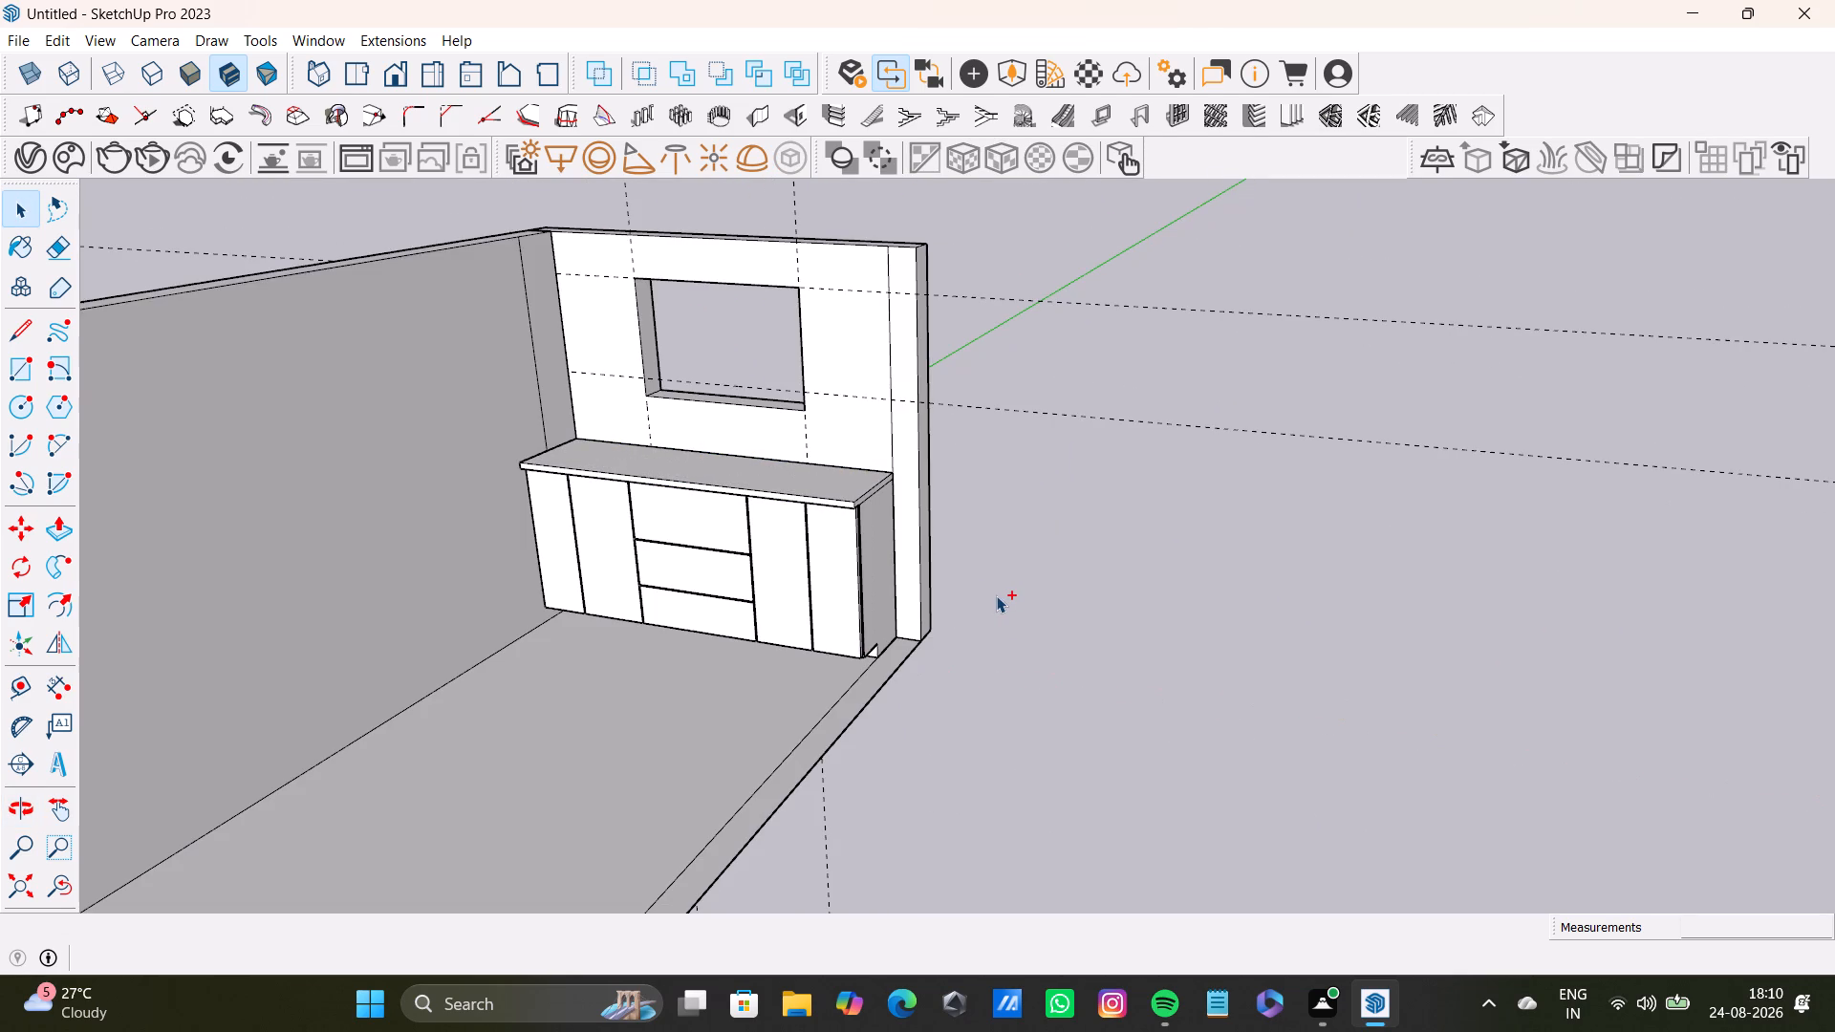
pyautogui.hotkey('ctrl', 'z')
pyautogui.hotkey('ctrl', 'z')
pyautogui.hotkey('ctrl', 'z')
pyautogui.hotkey('ctrl', 'z')
pyautogui.hotkey('ctrl', 'z')
pyautogui.hotkey('ctrl', 'z')
pyautogui.hotkey('ctrl', 'z')
pyautogui.hotkey('ctrl', 'z')
pyautogui.hotkey('ctrl', 'z')
pyautogui.hotkey('ctrl', 'z')
pyautogui.hotkey('ctrl', 'z')
pyautogui.hotkey('ctrl', 'z')
pyautogui.hotkey('ctrl', 'z')
pyautogui.hotkey('ctrl', 'z')
pyautogui.hotkey('ctrl', 'z')
pyautogui.hotkey('ctrl', 'z')
pyautogui.hotkey('ctrl', 'z')
pyautogui.hotkey('ctrl', 'z')
pyautogui.hotkey('ctrl', 'z')
pyautogui.hotkey('ctrl', 'z')
pyautogui.hotkey('ctrl', 'z')
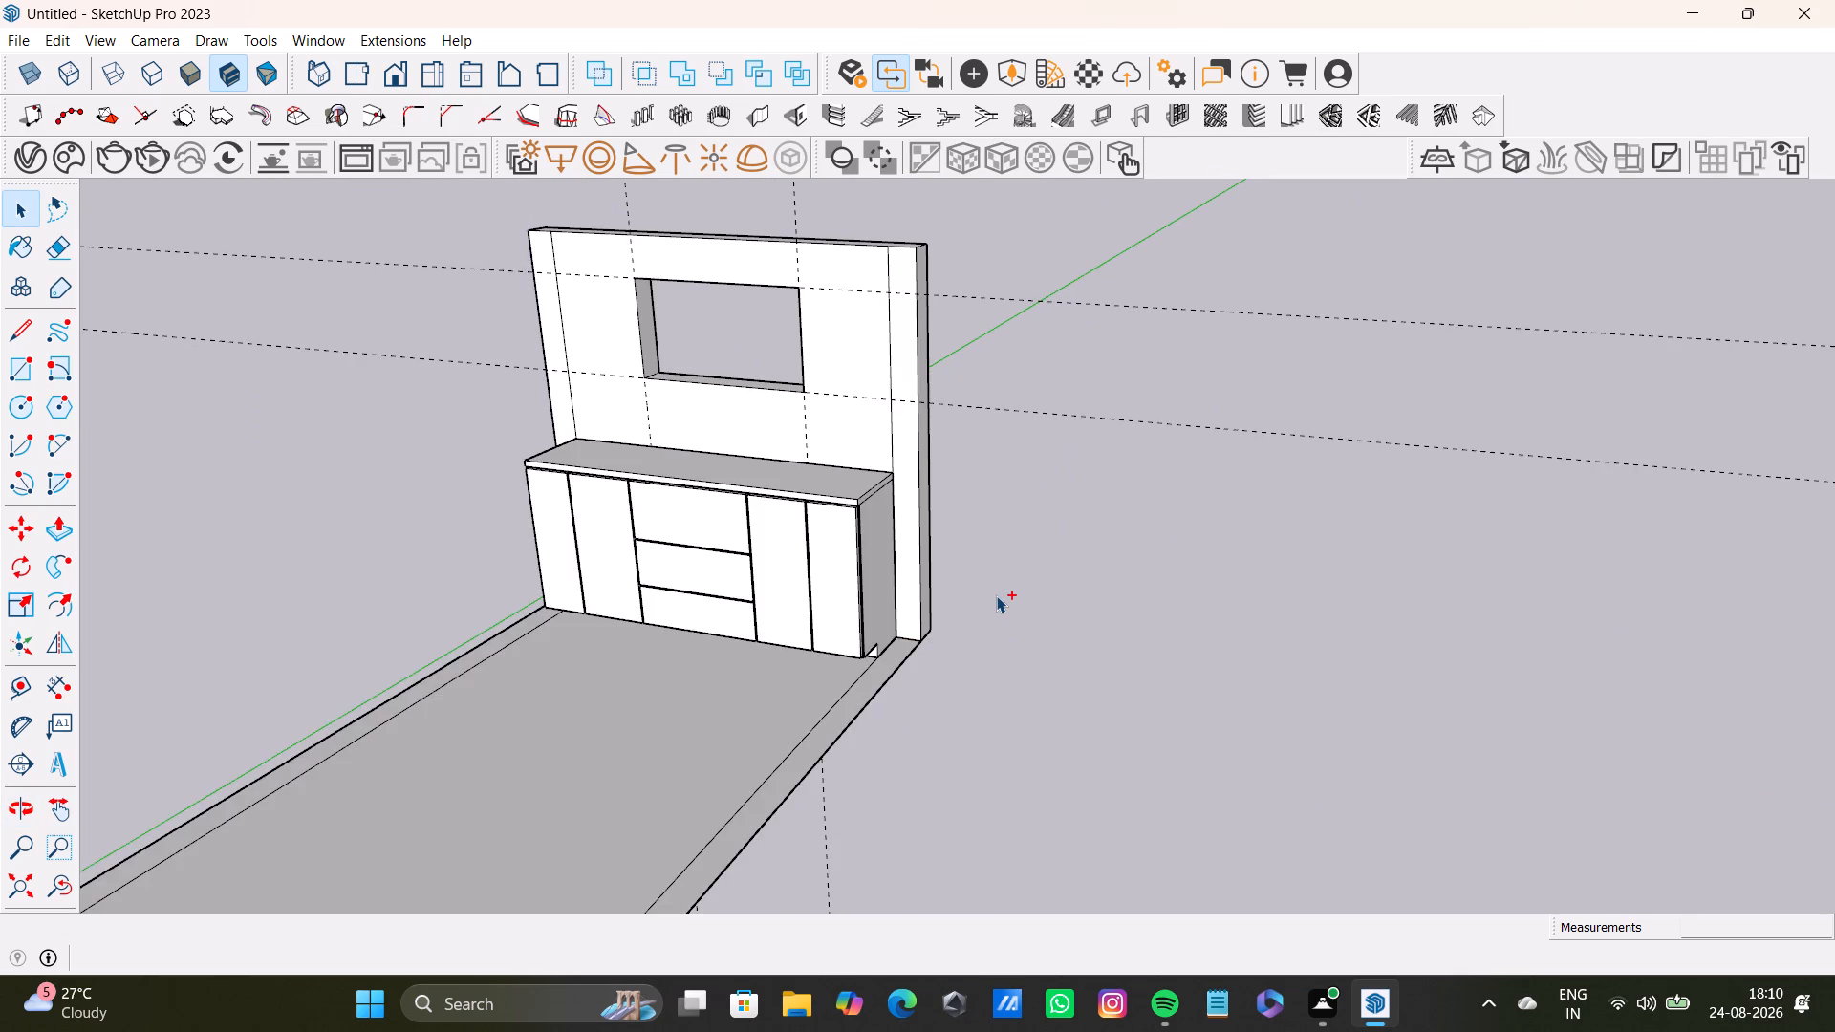
pyautogui.hotkey('ctrl', 'z')
pyautogui.hotkey('ctrl', 'z')
pyautogui.hotkey('ctrl', 'z')
pyautogui.hotkey('ctrl', 'z')
pyautogui.hotkey('ctrl', 'z')
pyautogui.hotkey('ctrl', 'z')
pyautogui.hotkey('ctrl', 'z')
pyautogui.hotkey('ctrl', 'z')
pyautogui.hotkey('ctrl', 'z')
pyautogui.hotkey('ctrl', 'z')
pyautogui.hotkey('ctrl', 'z')
pyautogui.hotkey('ctrl', 'z')
pyautogui.hotkey('ctrl', 'z')
pyautogui.hotkey('ctrl', 'z')
pyautogui.hotkey('ctrl', 'z')
pyautogui.hotkey('ctrl', 'z')
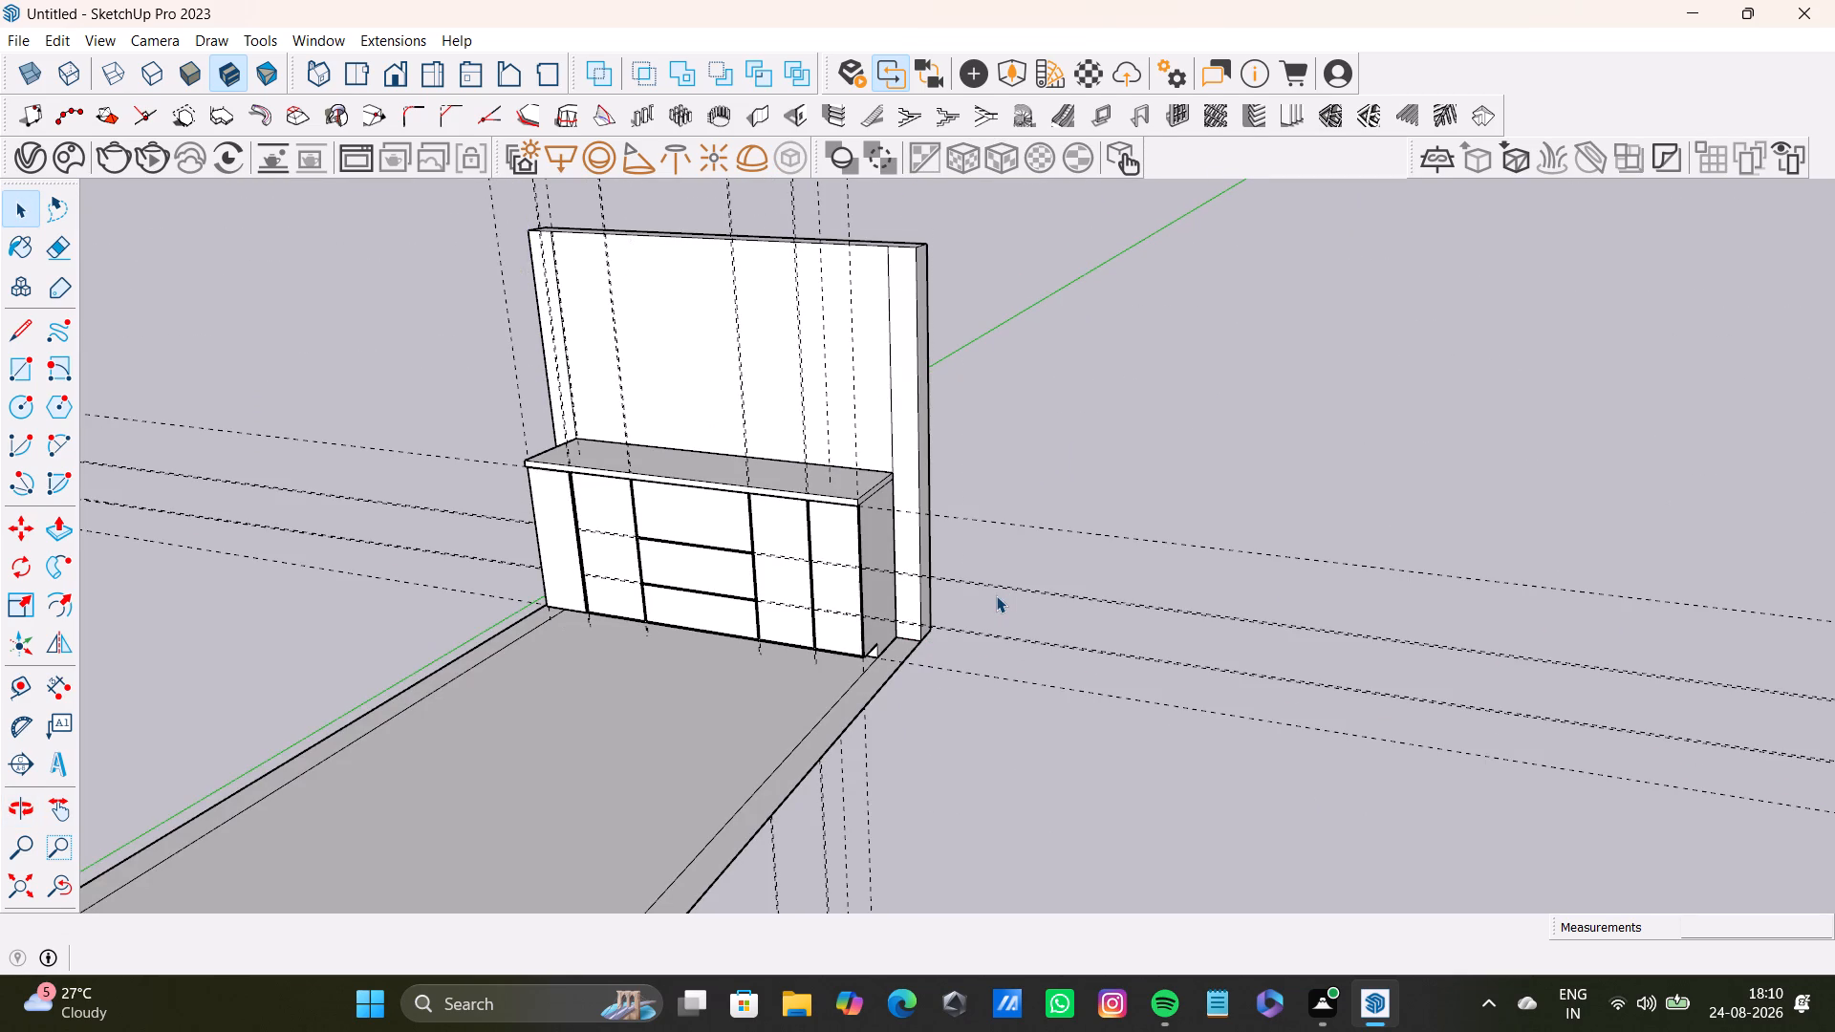
pyautogui.hotkey('ctrl', 'z')
pyautogui.hotkey('ctrl', 'z')
pyautogui.hotkey('ctrl', 'z')
pyautogui.hotkey('ctrl', 'z')
pyautogui.hotkey('ctrl', 'z')
pyautogui.hotkey('ctrl', 'z')
pyautogui.hotkey('ctrl', 'z')
pyautogui.hotkey('ctrl', 'z')
pyautogui.hotkey('ctrl', 'z')
pyautogui.hotkey('ctrl', 'z')
pyautogui.hotkey('ctrl', 'z')
pyautogui.hotkey('ctrl', 'z')
pyautogui.hotkey('ctrl', 'z')
pyautogui.hotkey('ctrl', 'z')
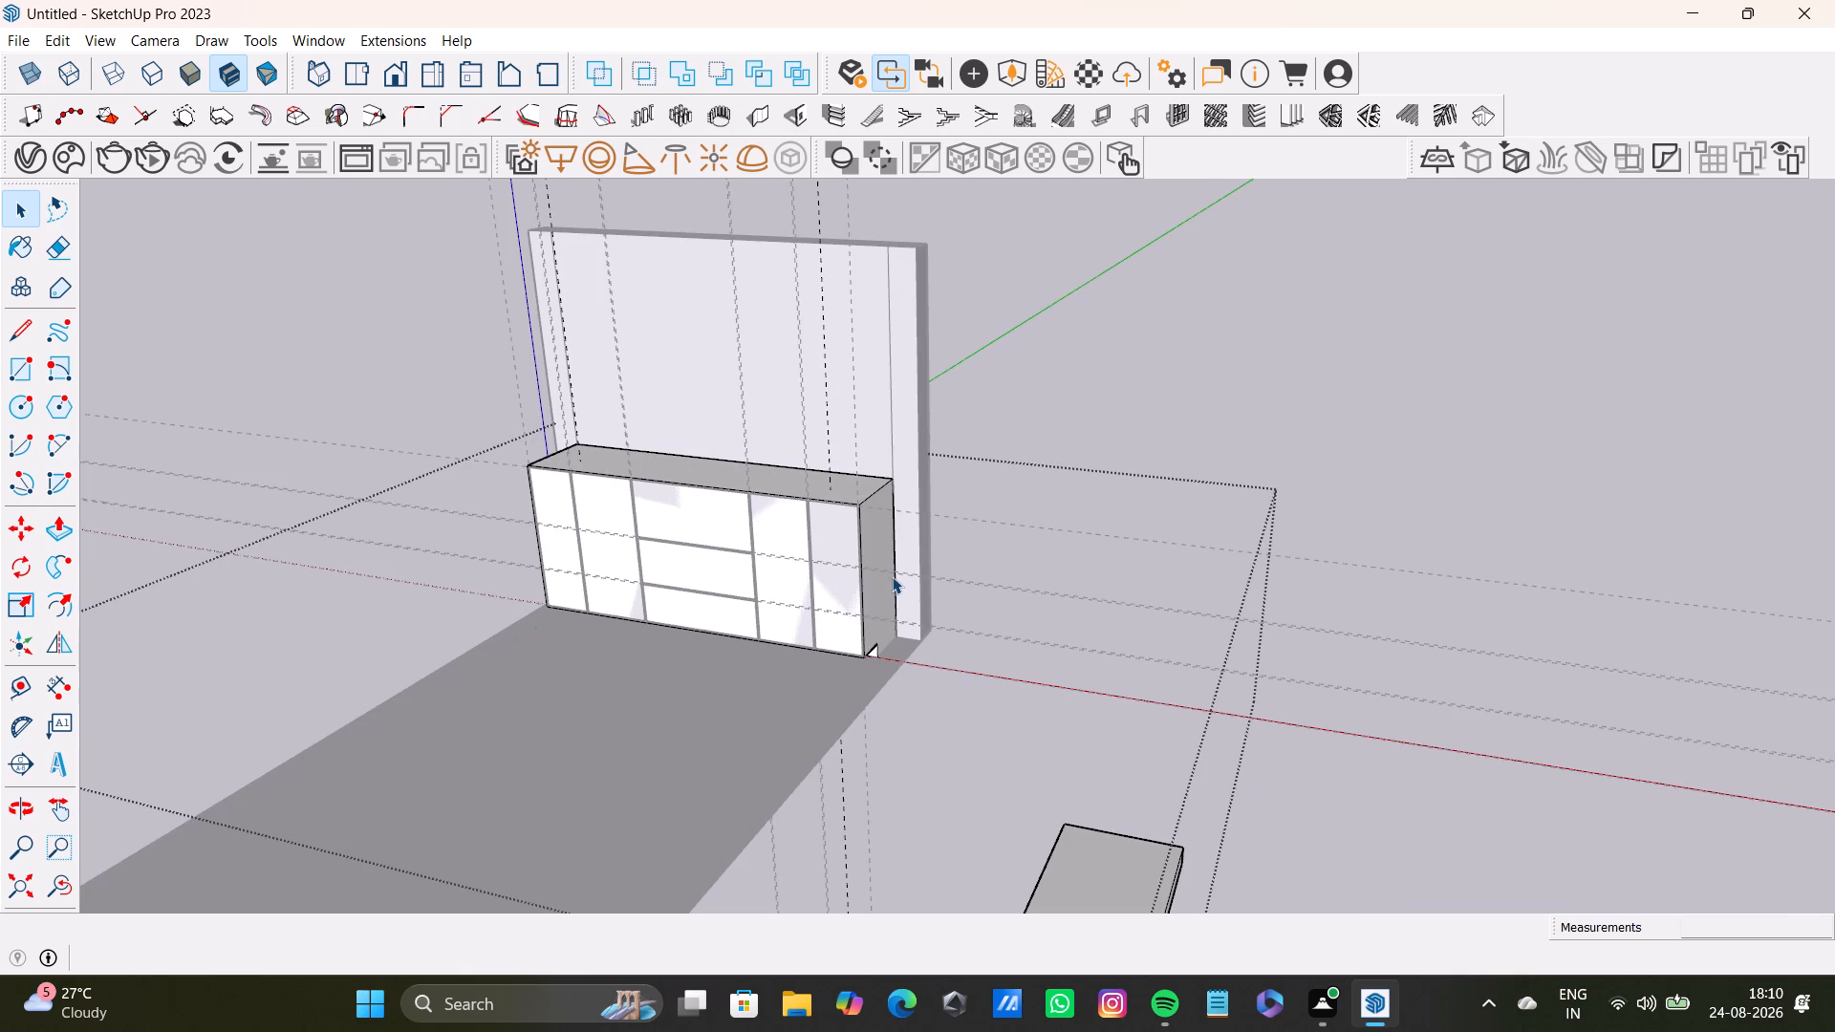
pyautogui.hotkey('ctrl', 'z')
pyautogui.press('space')
pyautogui.click(1049, 545)
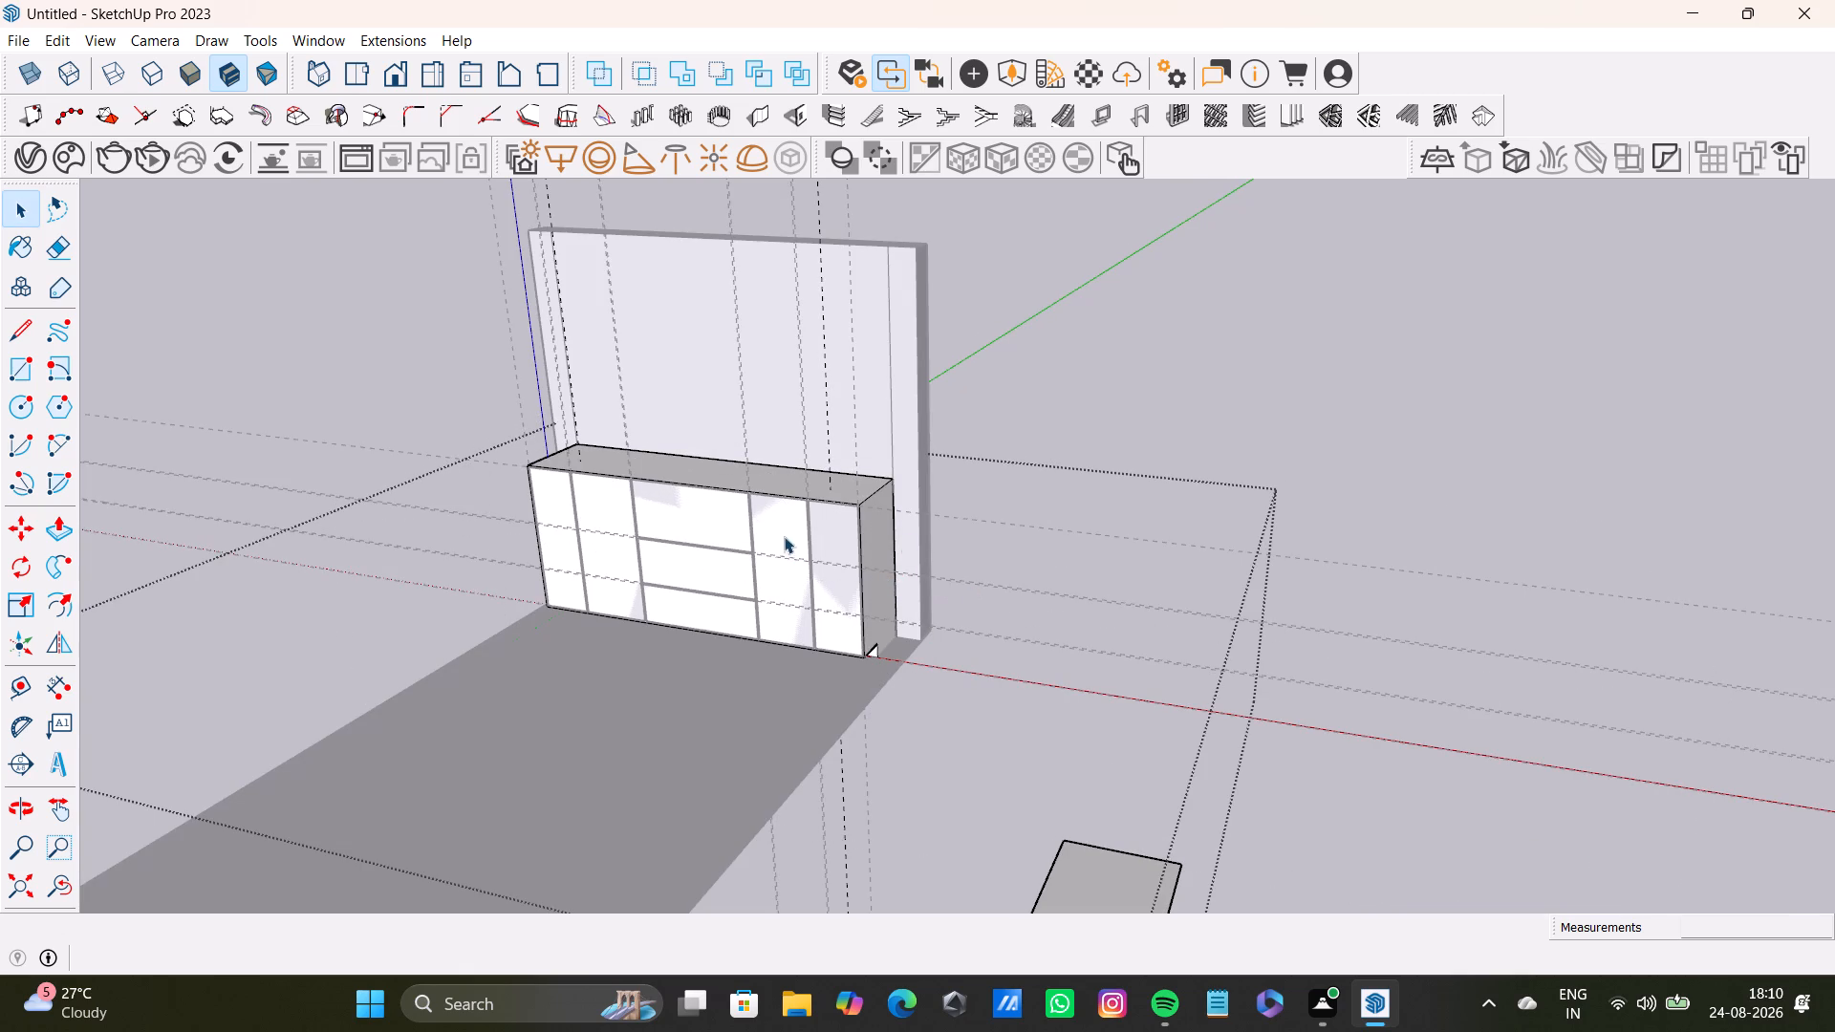
pyautogui.click(1041, 502)
pyautogui.click(1064, 436)
# Open the cabinet group and scale the cabinet body down in height along the blue axis from its top.
pyautogui.scroll(5, 807, 493)
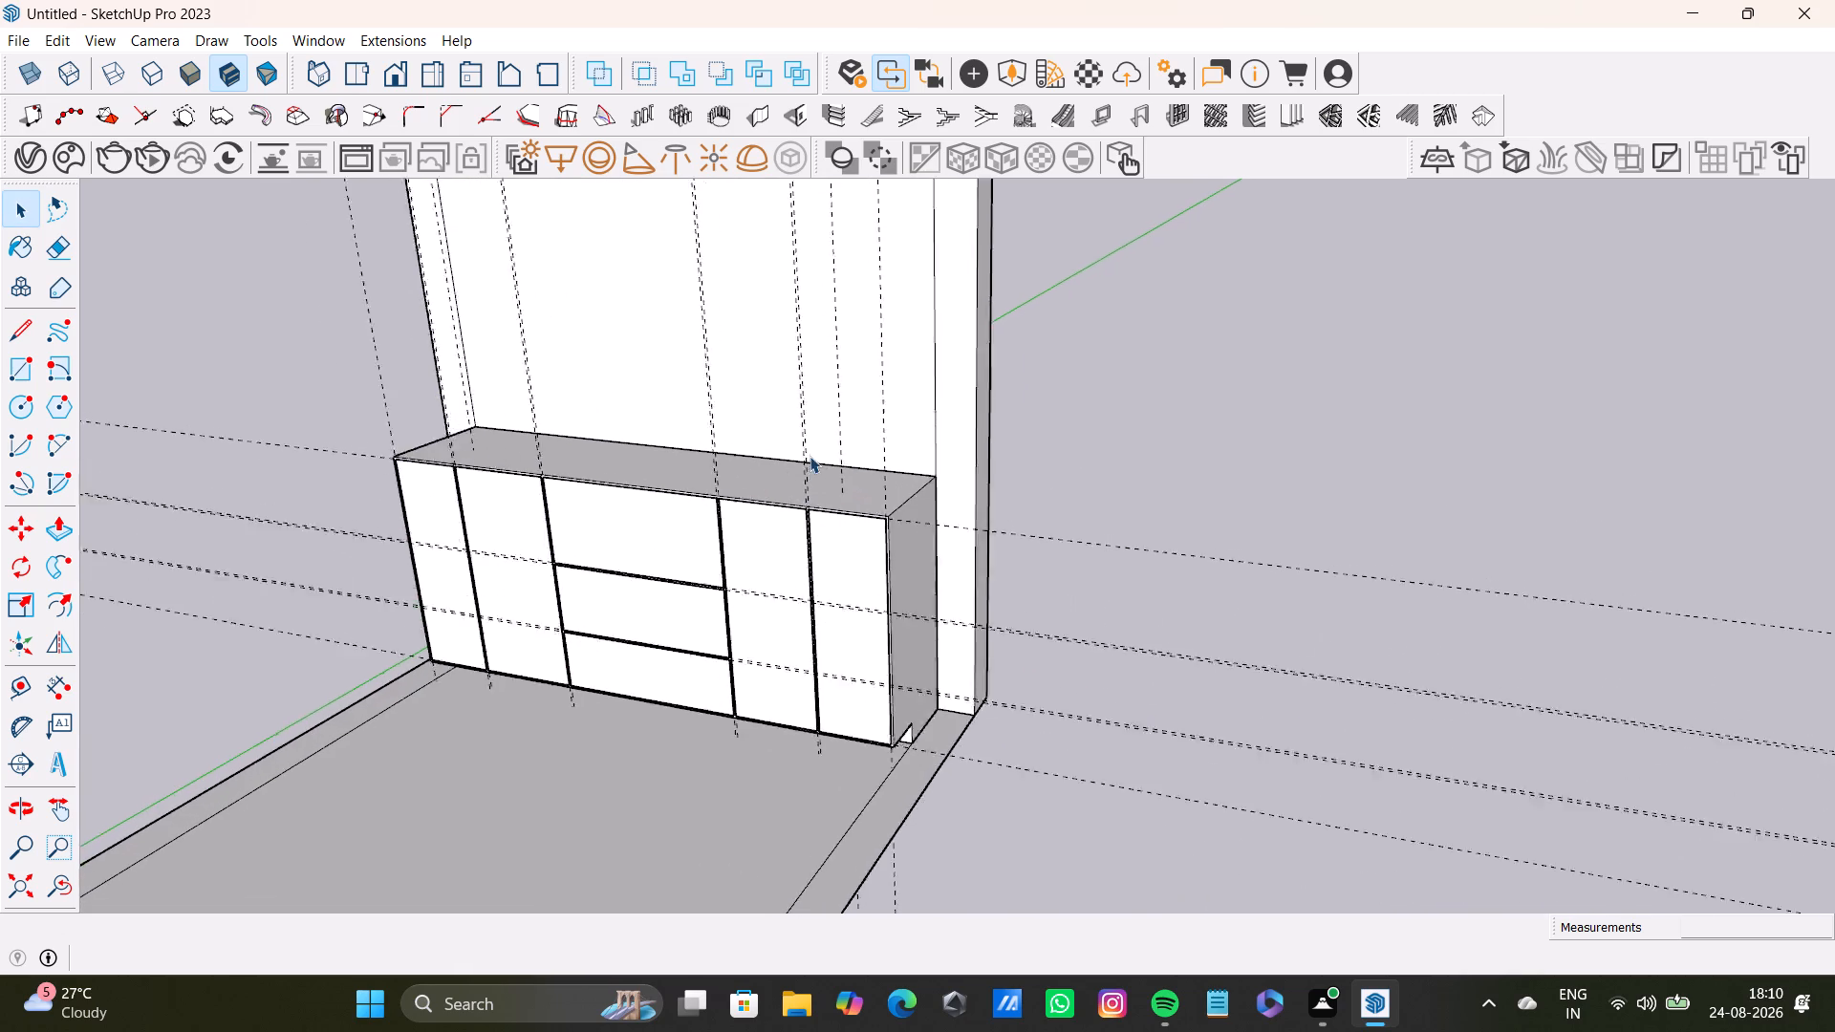
pyautogui.scroll(2, 810, 456)
pyautogui.keyDown('shift'); pyautogui.moveTo(805, 468); pyautogui.dragTo(935, 376, button='middle'); pyautogui.keyUp('shift')
pyautogui.tripleClick(1037, 399)
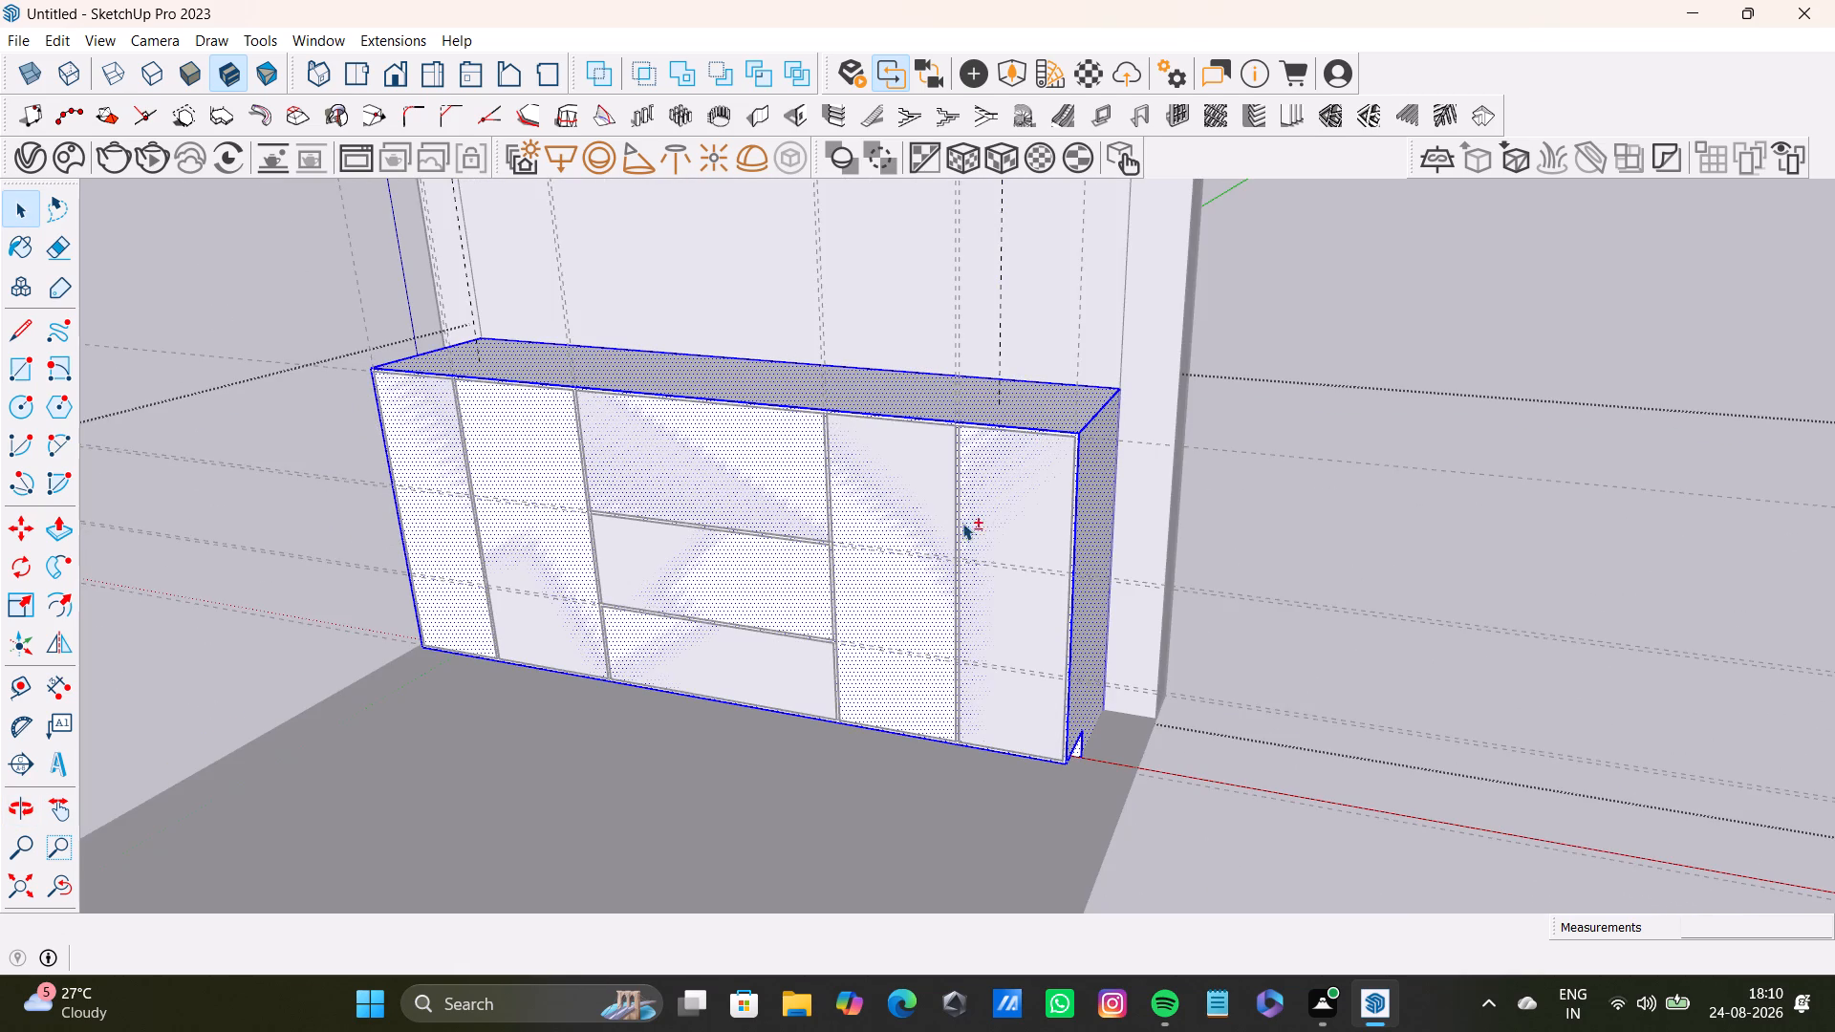
pyautogui.press('s')
pyautogui.moveTo(733, 372); pyautogui.dragTo(738, 407)
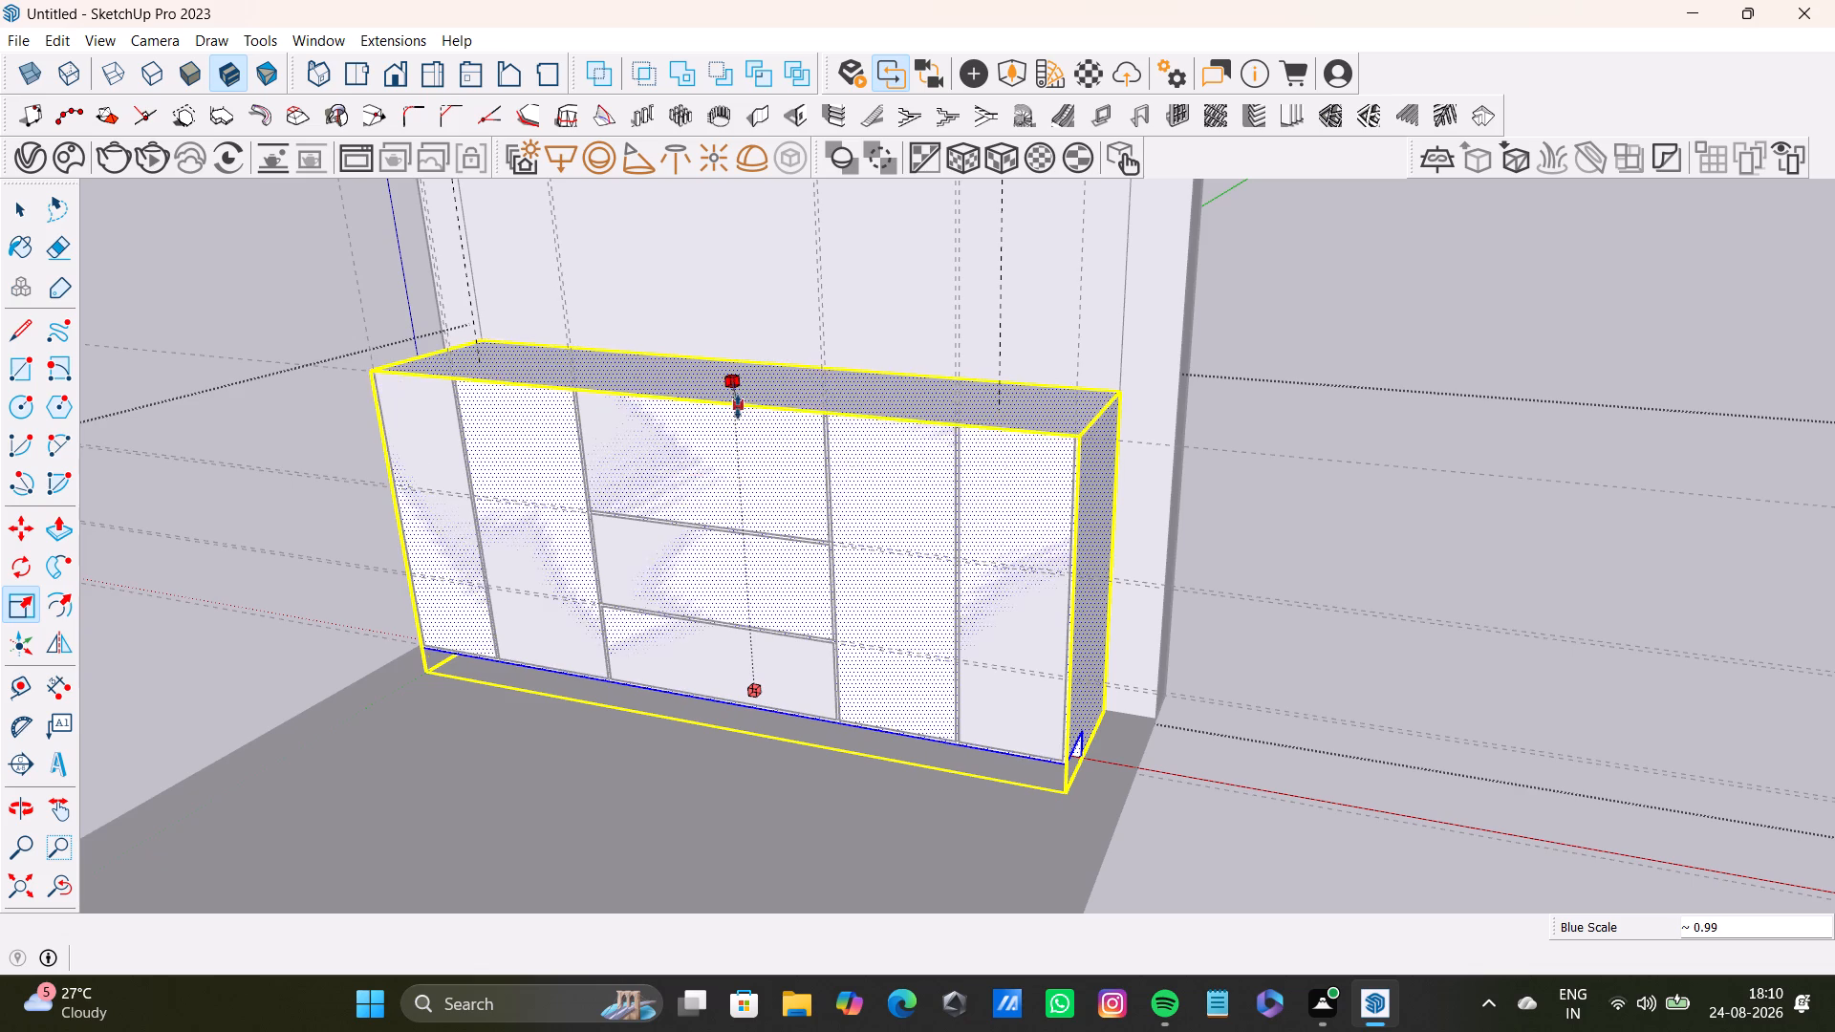
pyautogui.moveTo(738, 407); pyautogui.dragTo(738, 442)
pyautogui.press('space')
# Measure the height of the scaled cabinet body's end face, from its top edge to its base.
pyautogui.moveTo(1199, 558); pyautogui.dragTo(818, 505, button='middle')
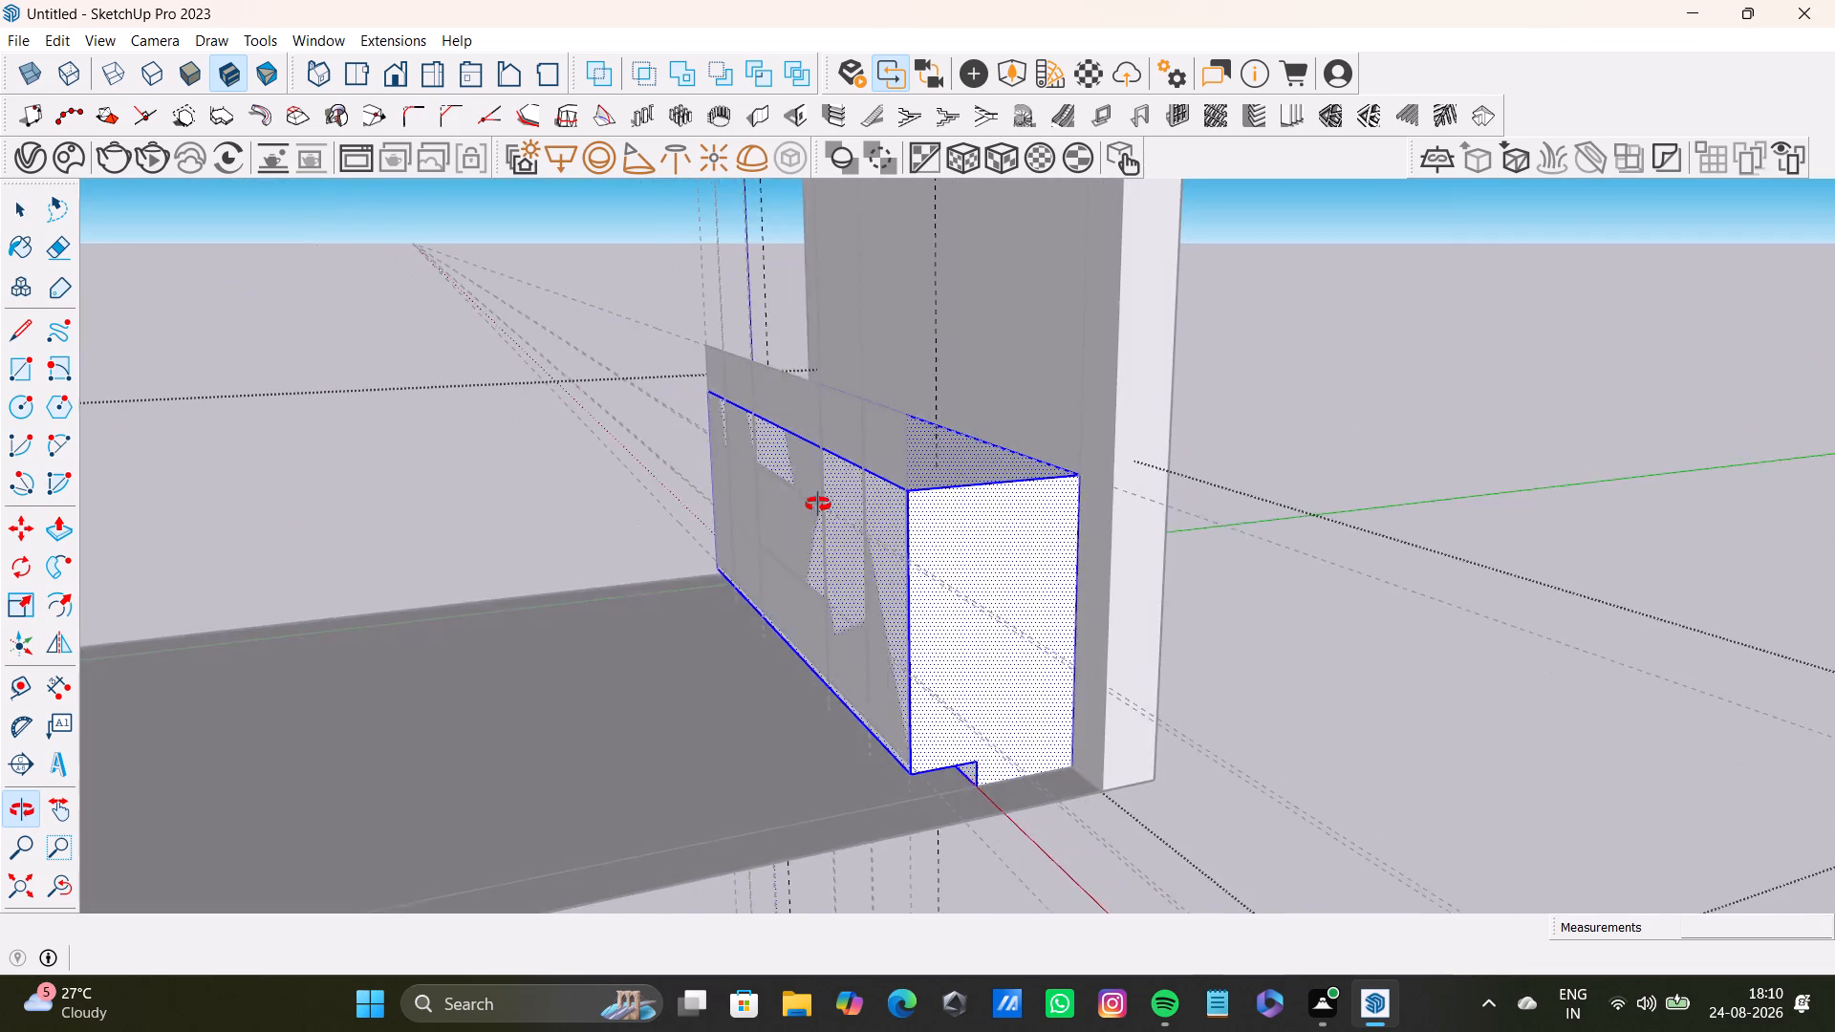
pyautogui.moveTo(818, 505); pyautogui.dragTo(679, 442, button='middle')
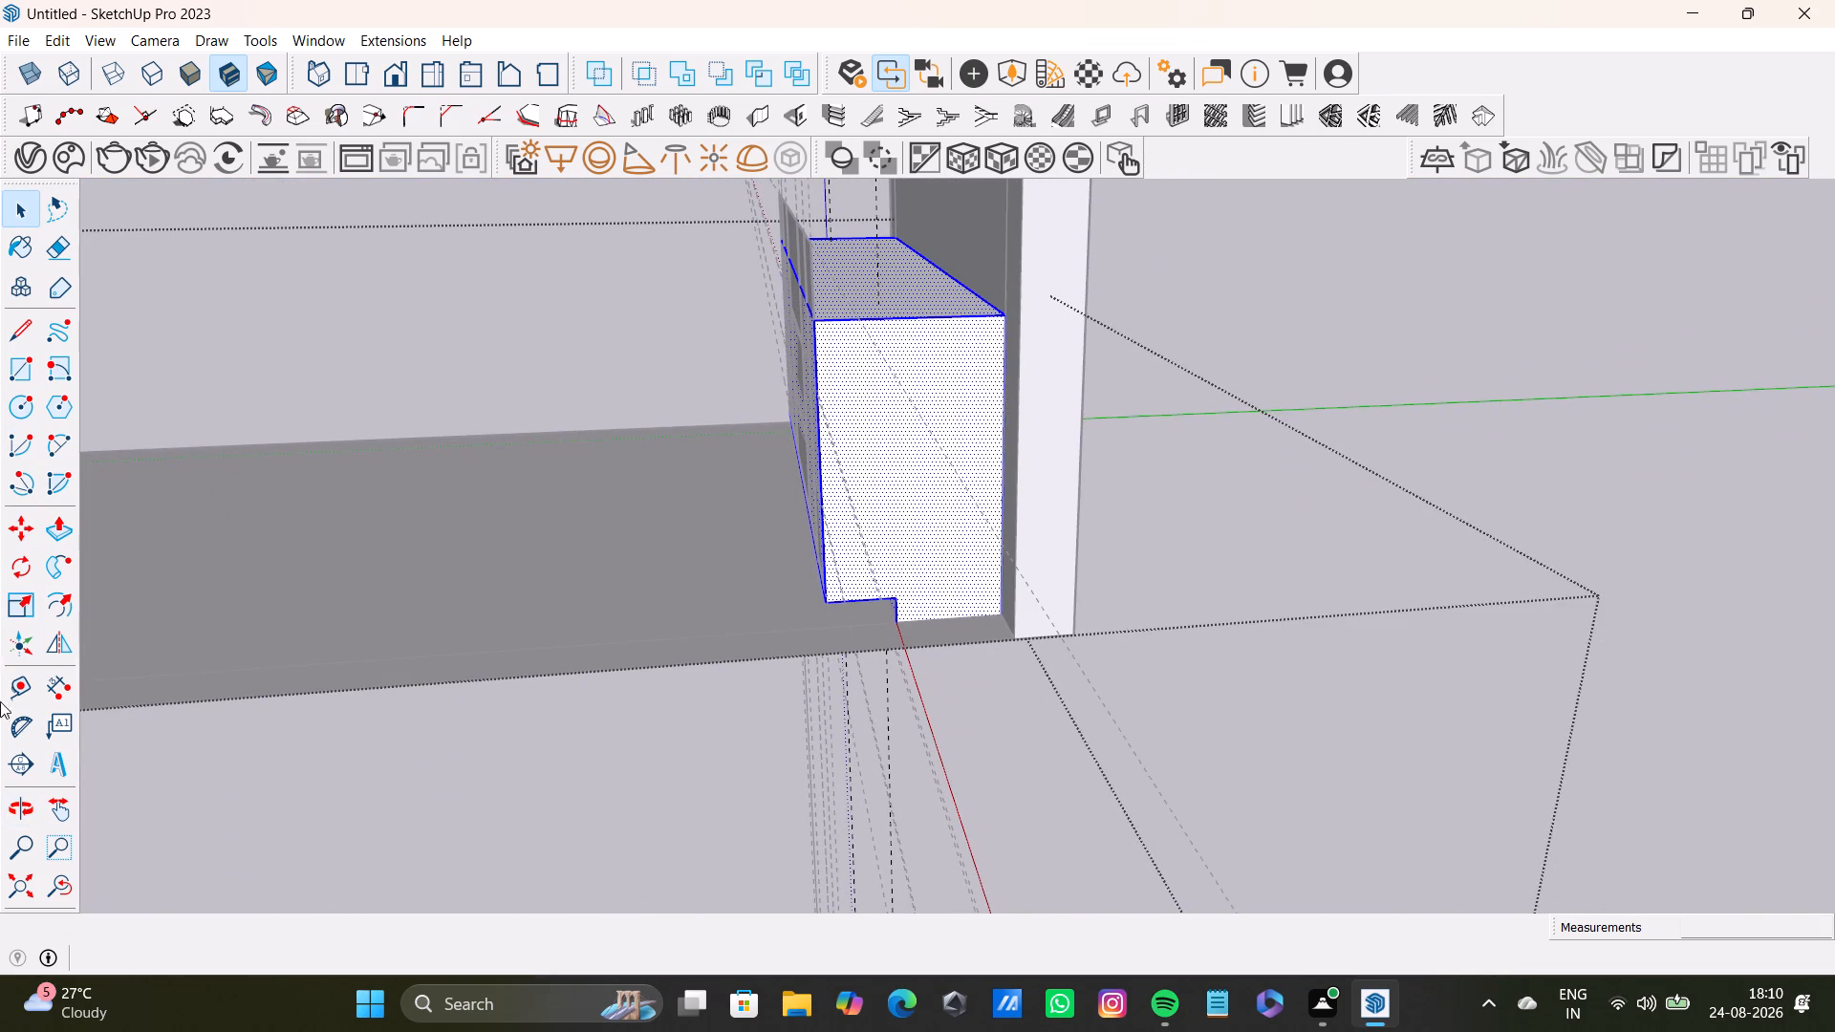
pyautogui.click(14, 695)
pyautogui.scroll(5, 1036, 578)
pyautogui.scroll(-5, 894, 355)
pyautogui.keyDown('shift'); pyautogui.moveTo(894, 359); pyautogui.dragTo(898, 404, button='middle'); pyautogui.keyUp('shift')
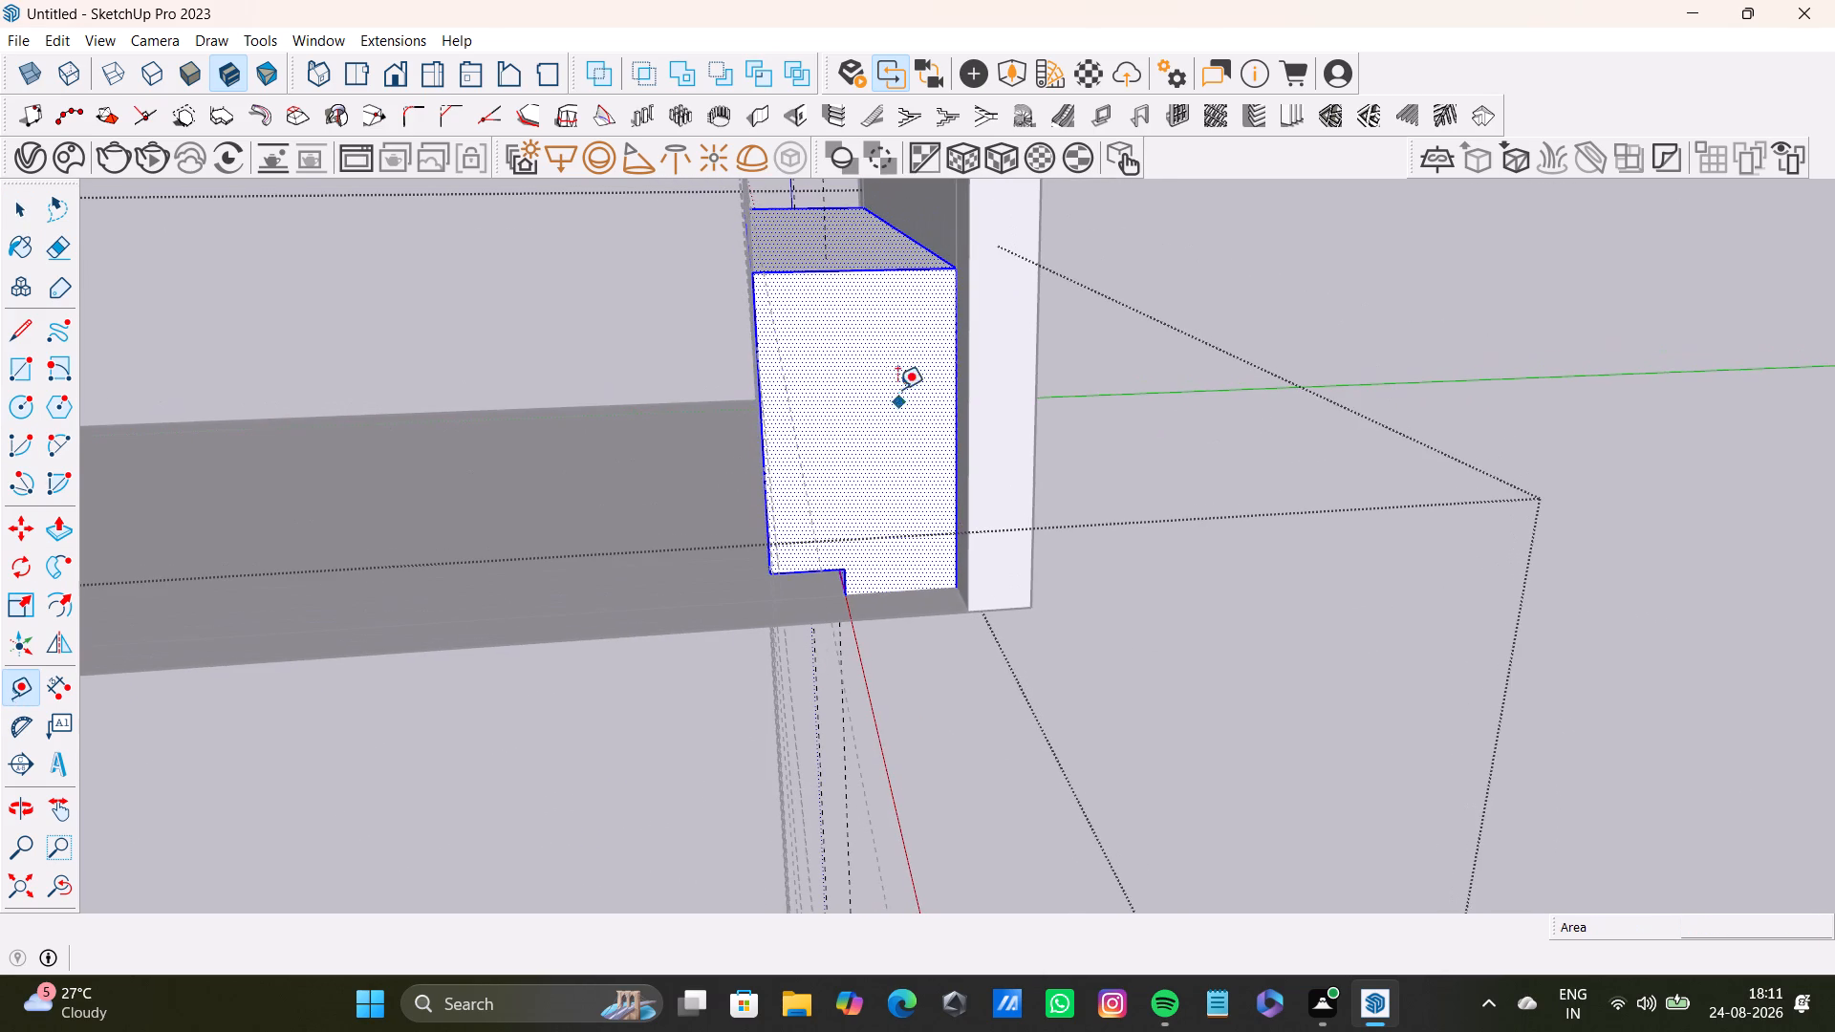
pyautogui.click(869, 264)
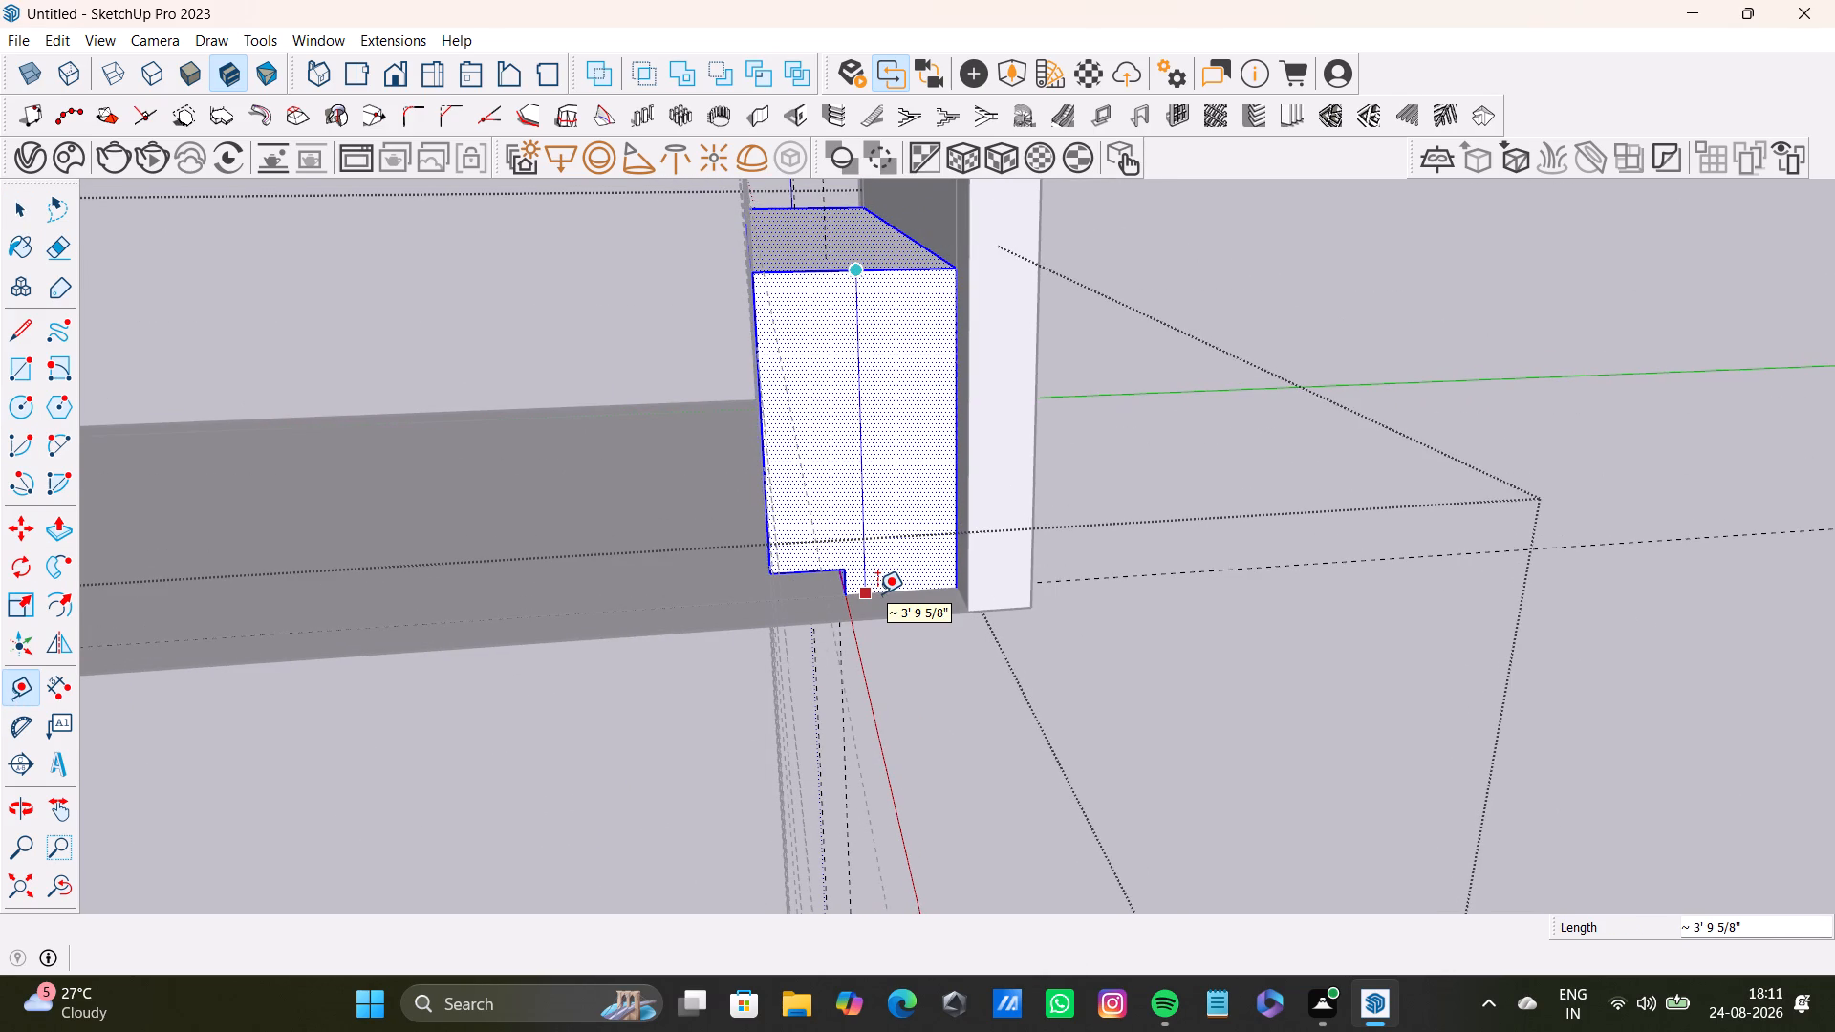
pyautogui.press('space')
# Push/Pull the cabinet body's top face down a few inches more and leave the group.
pyautogui.moveTo(756, 490); pyautogui.dragTo(1219, 699, button='middle')
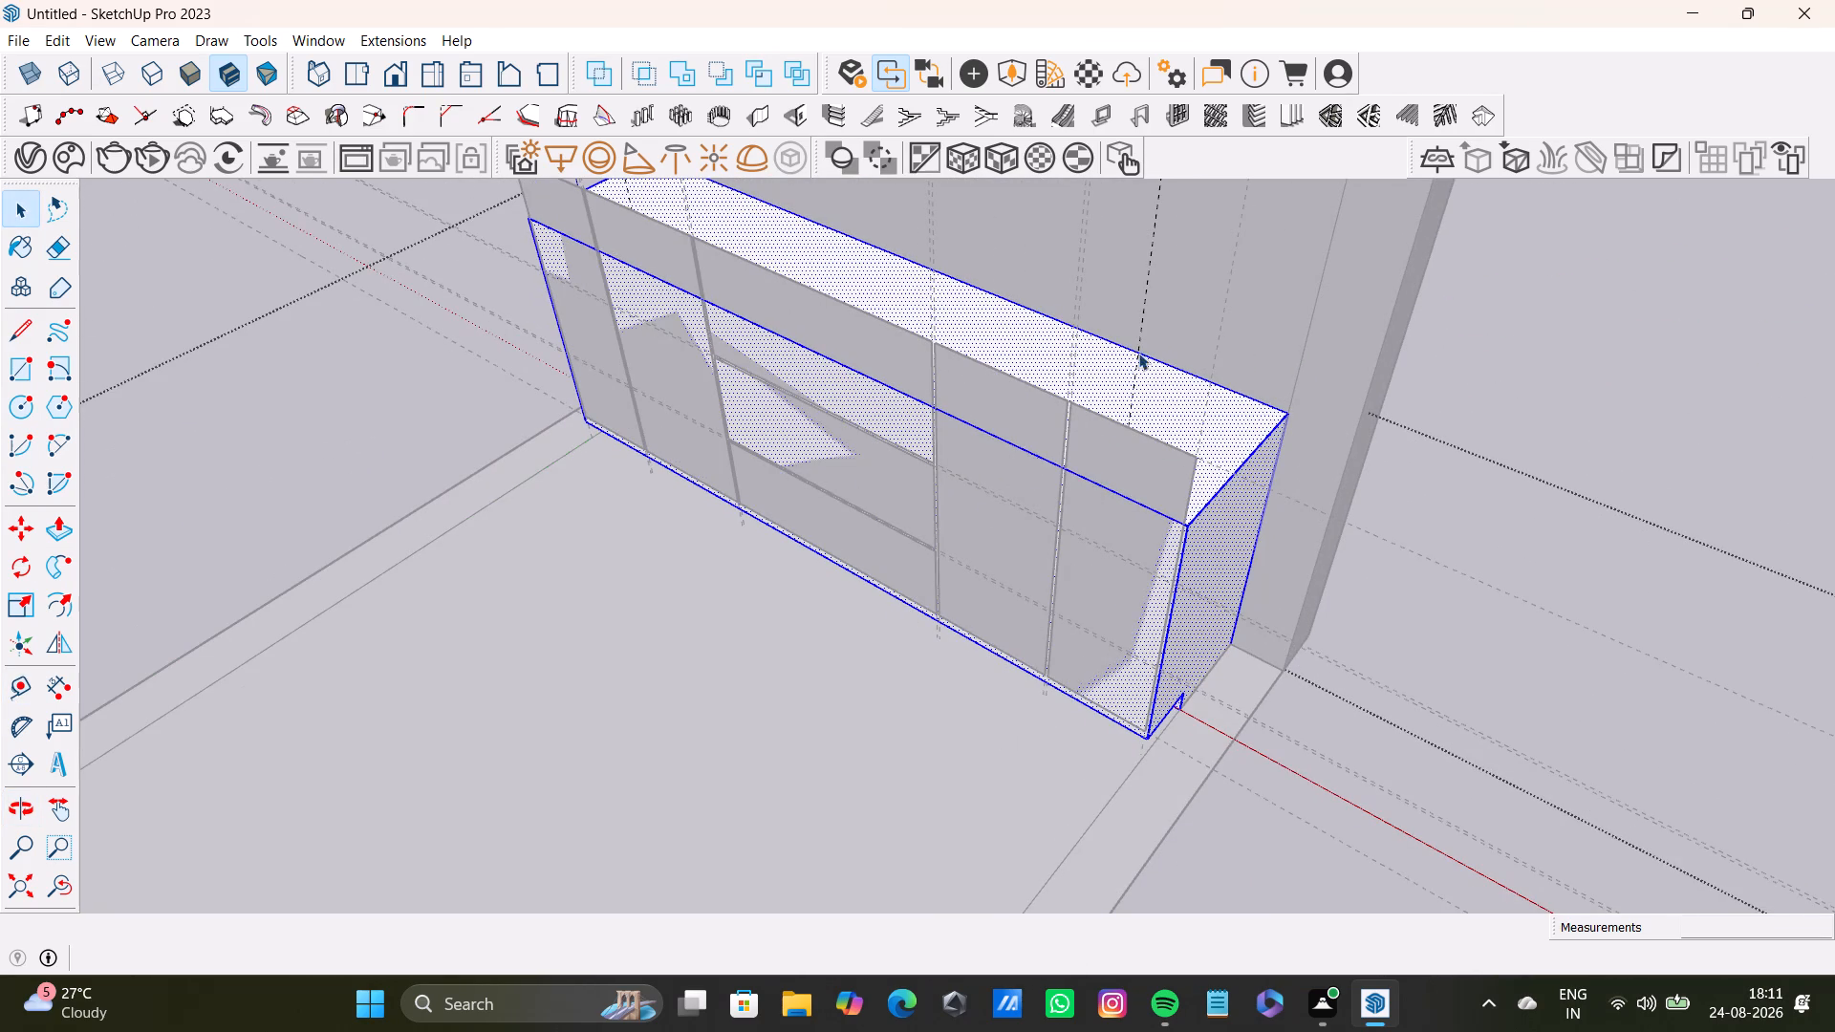
pyautogui.press('o')
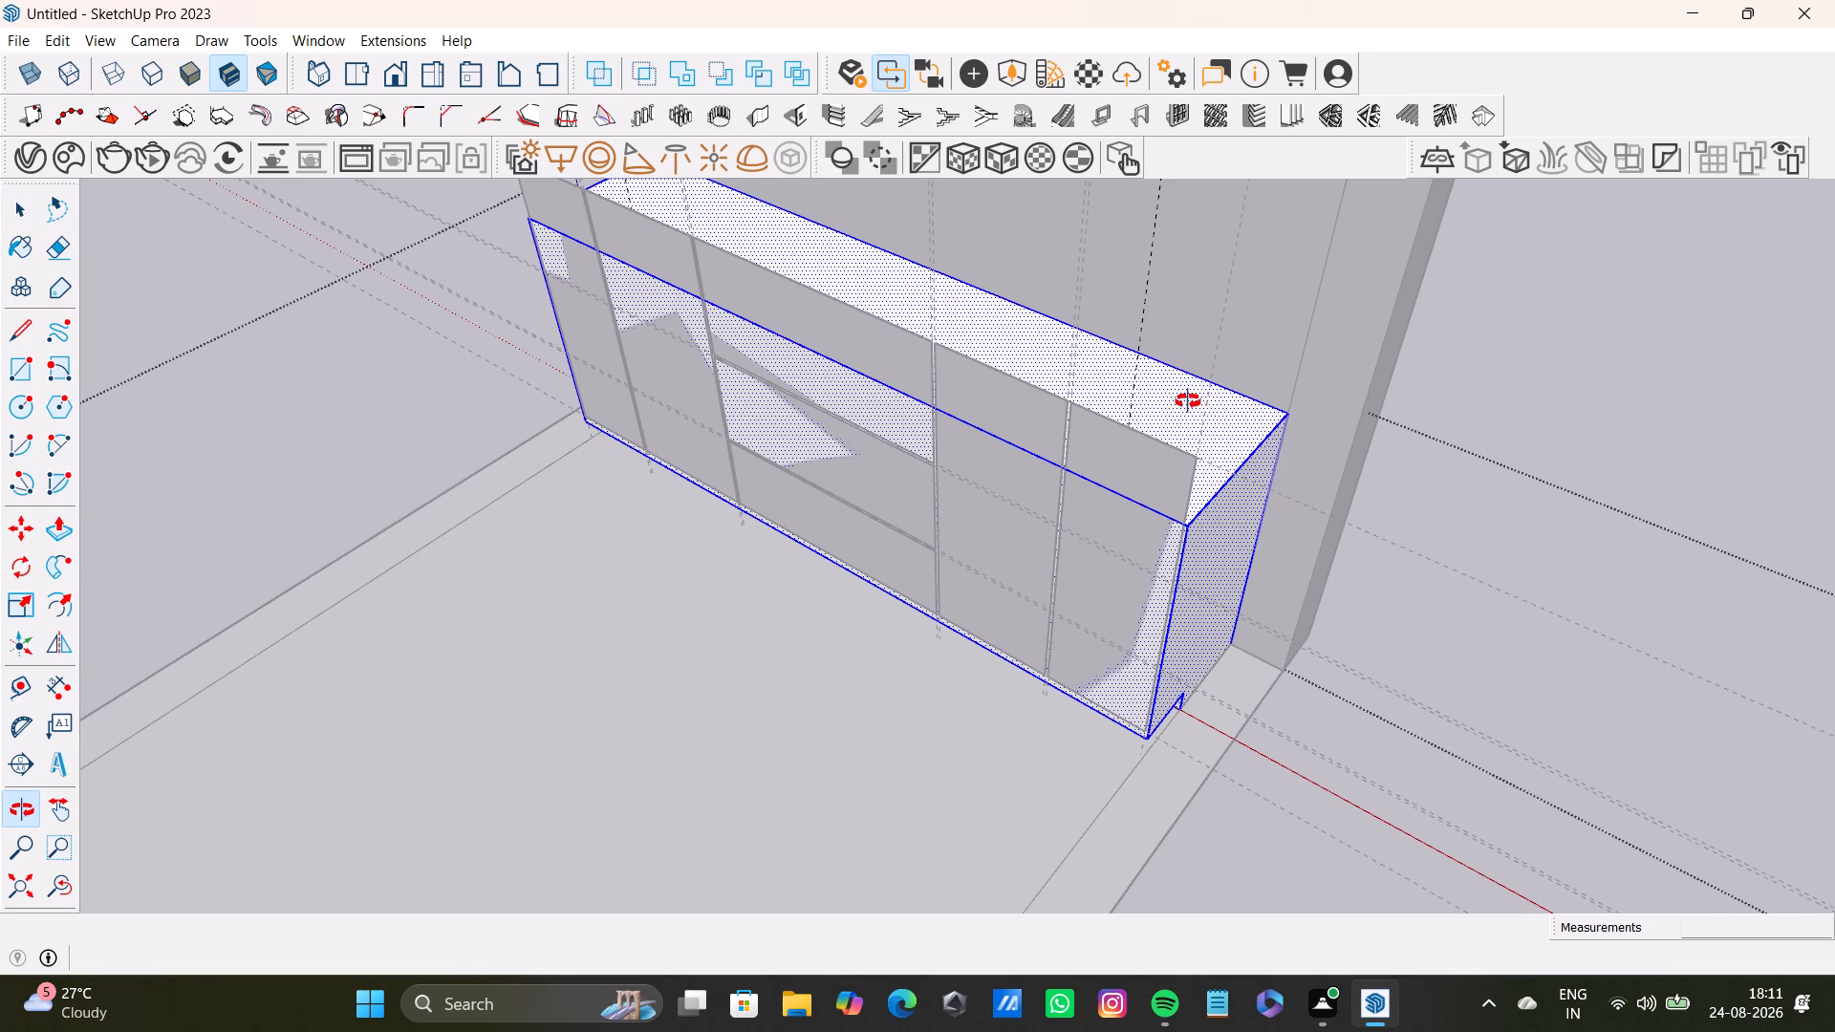
pyautogui.press('p')
pyautogui.moveTo(1208, 397); pyautogui.dragTo(1218, 417)
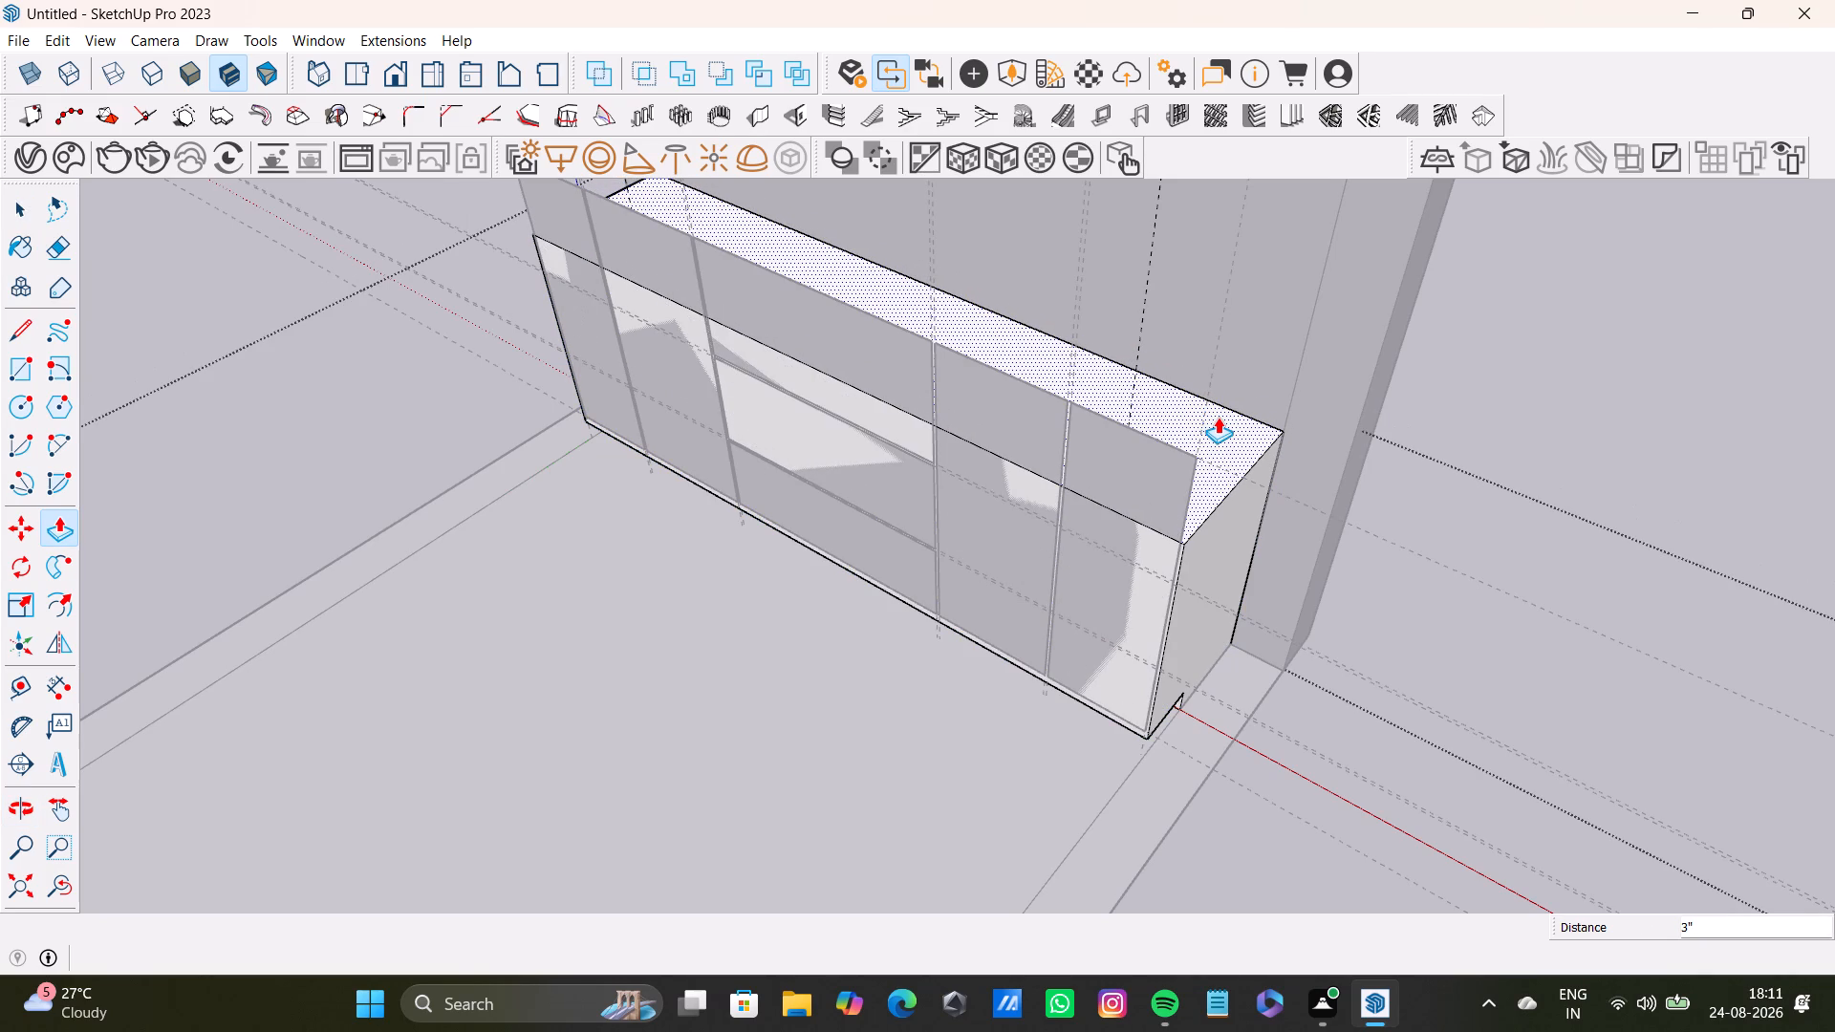
pyautogui.moveTo(1219, 417); pyautogui.dragTo(1223, 425)
pyautogui.press('space')
pyautogui.click(1557, 389)
pyautogui.press('space')
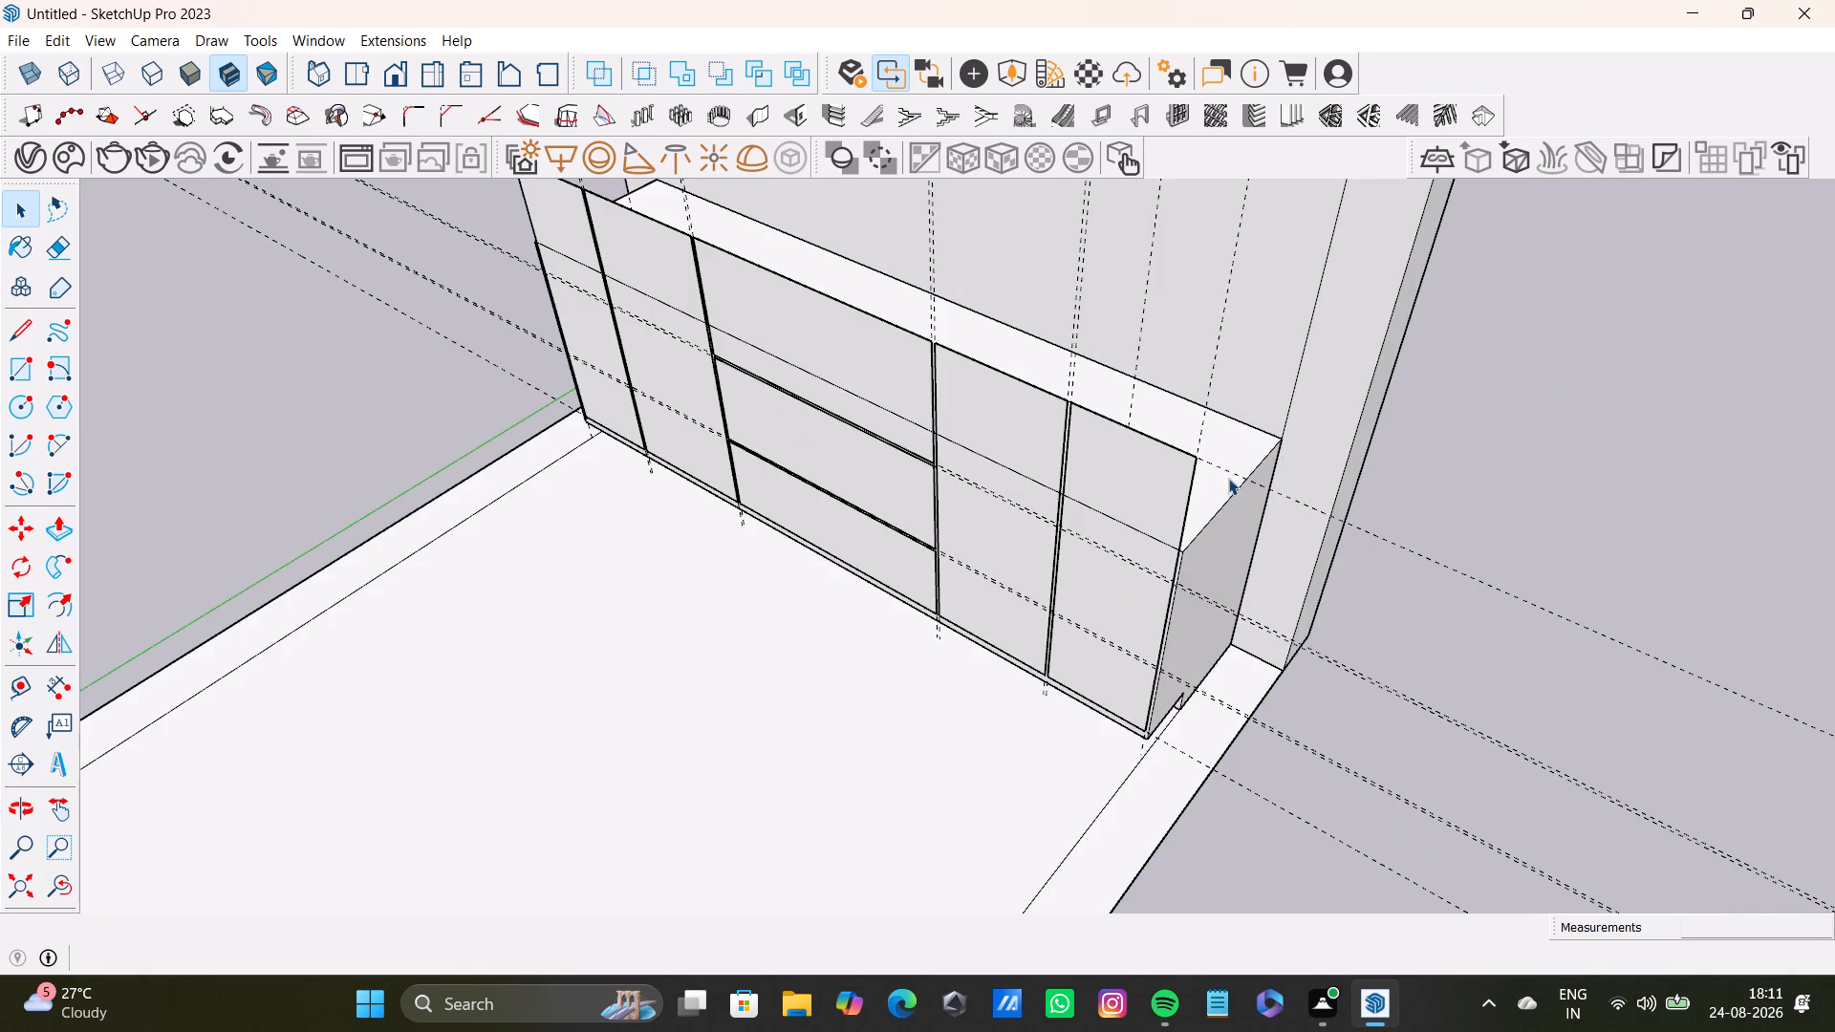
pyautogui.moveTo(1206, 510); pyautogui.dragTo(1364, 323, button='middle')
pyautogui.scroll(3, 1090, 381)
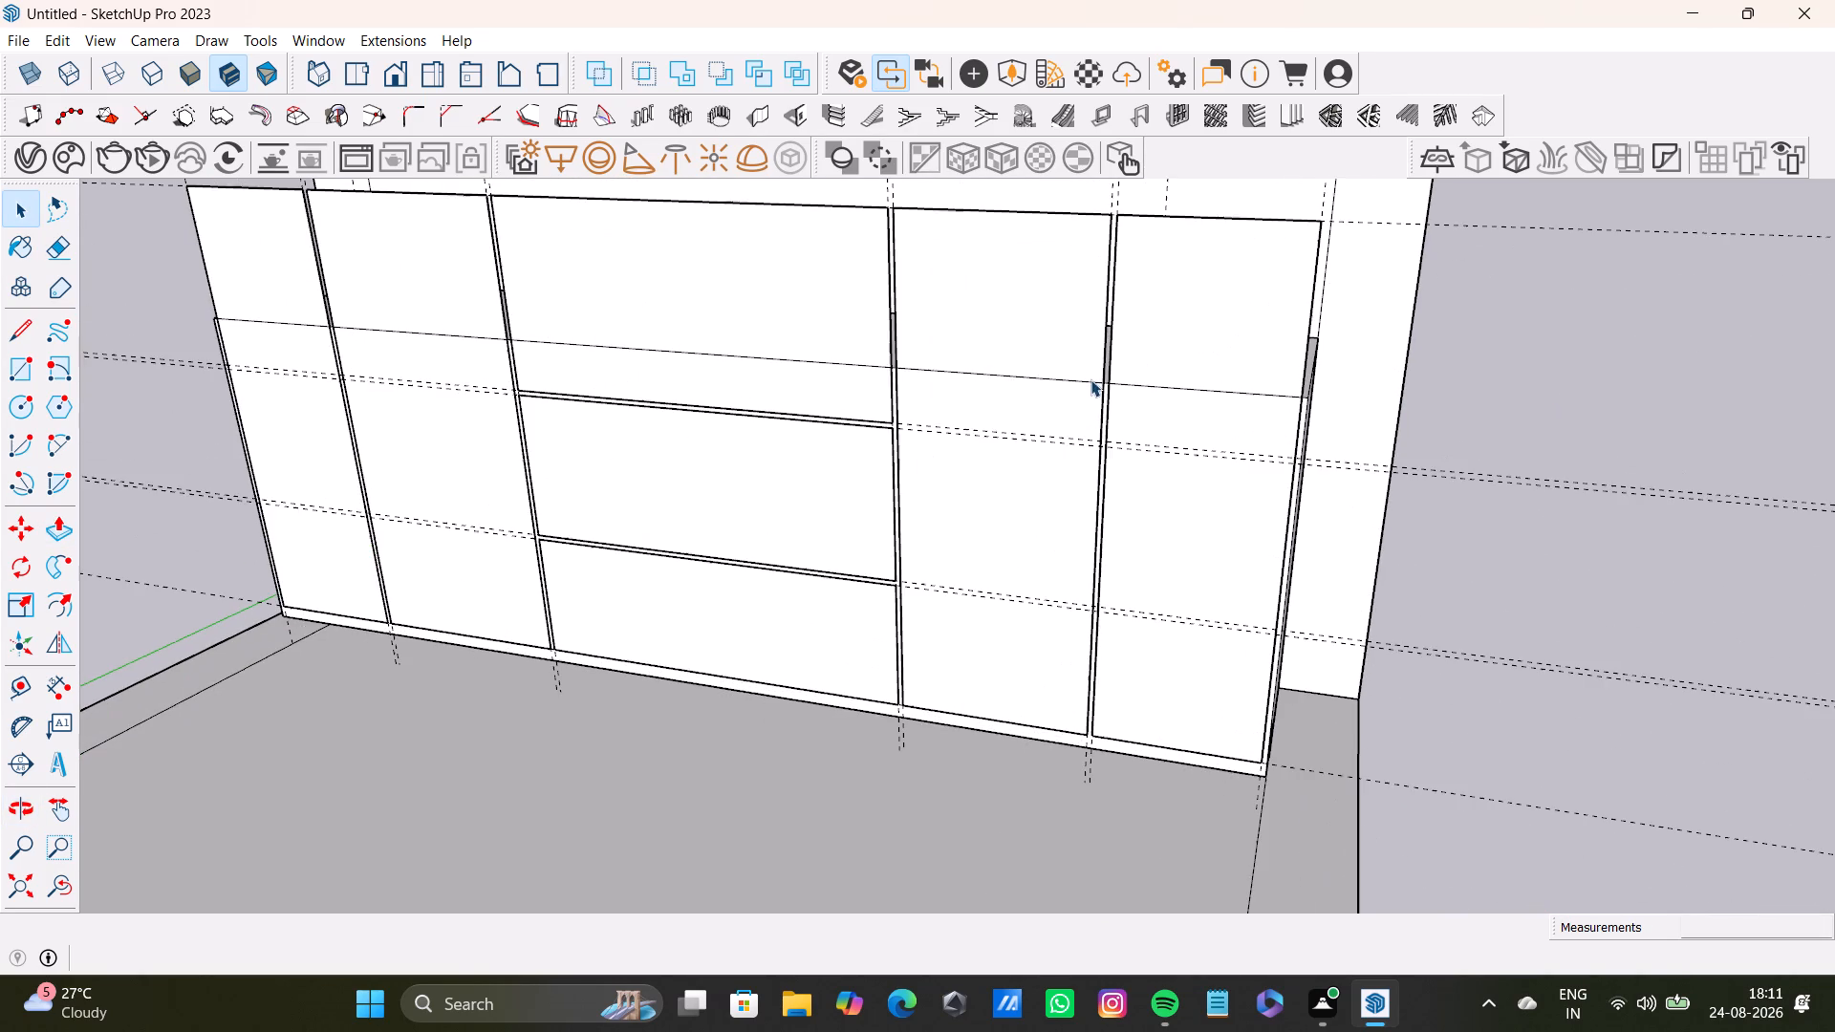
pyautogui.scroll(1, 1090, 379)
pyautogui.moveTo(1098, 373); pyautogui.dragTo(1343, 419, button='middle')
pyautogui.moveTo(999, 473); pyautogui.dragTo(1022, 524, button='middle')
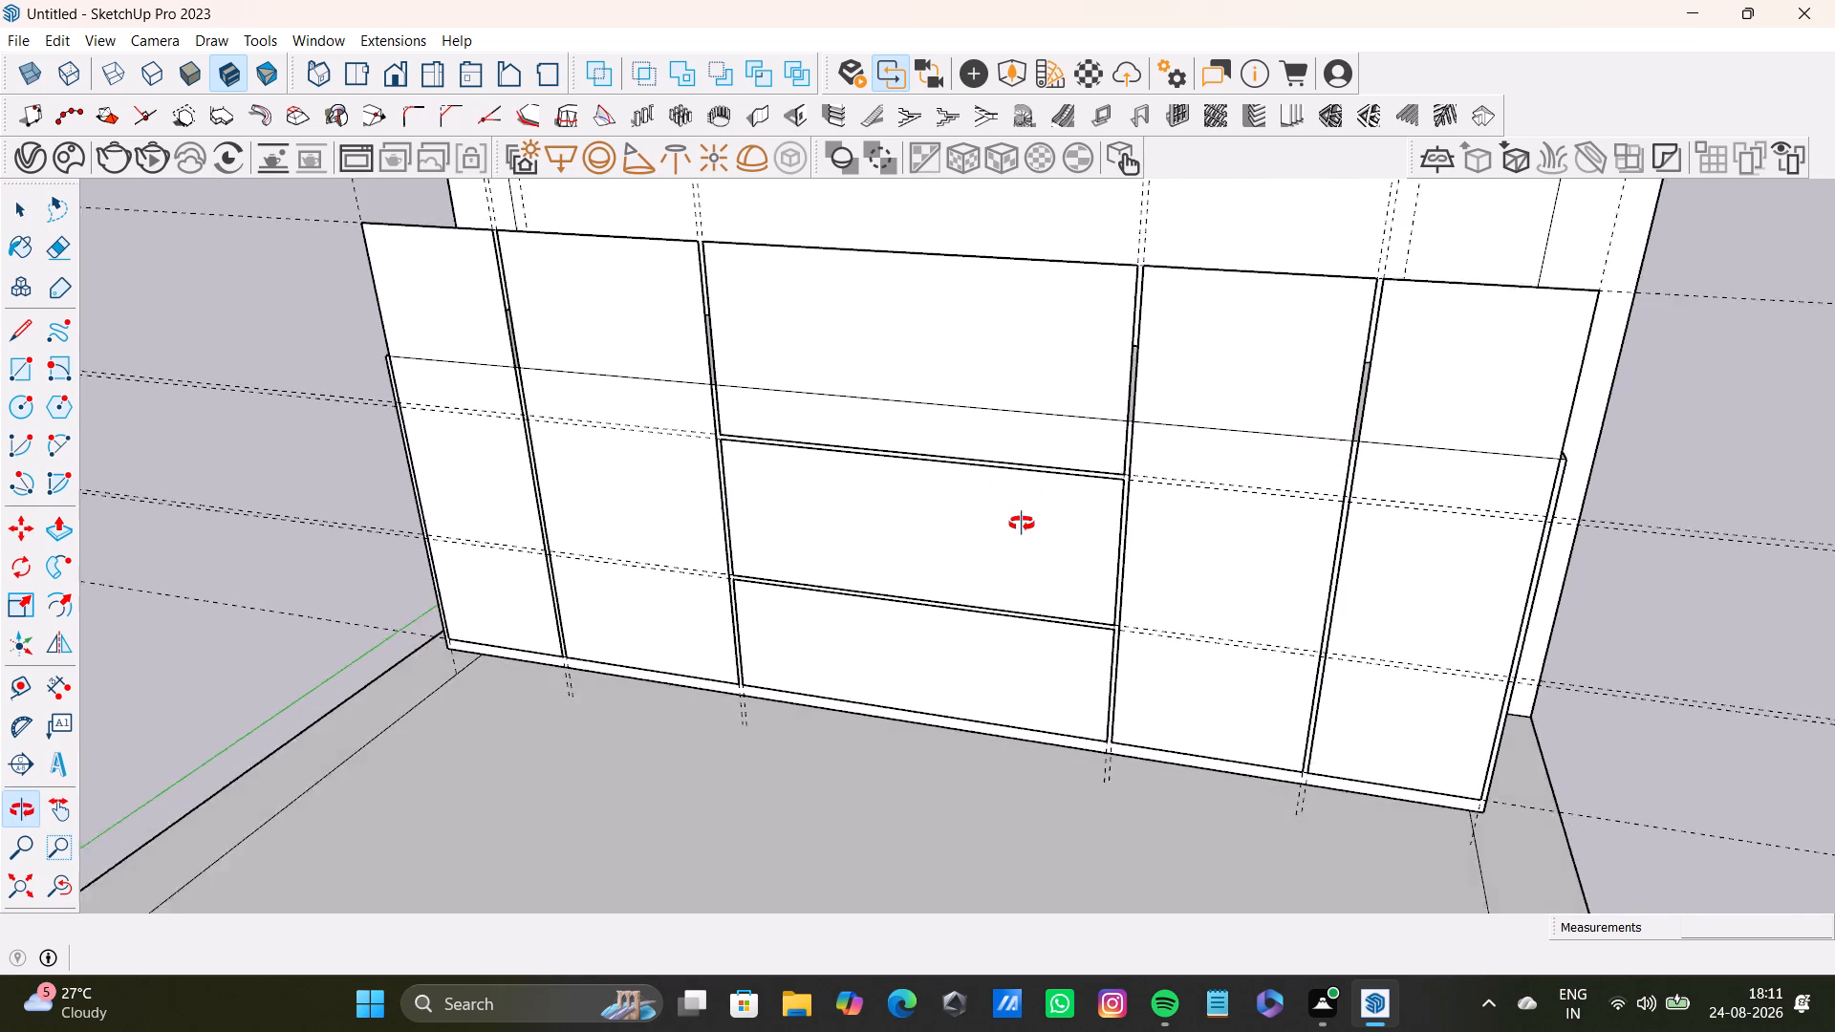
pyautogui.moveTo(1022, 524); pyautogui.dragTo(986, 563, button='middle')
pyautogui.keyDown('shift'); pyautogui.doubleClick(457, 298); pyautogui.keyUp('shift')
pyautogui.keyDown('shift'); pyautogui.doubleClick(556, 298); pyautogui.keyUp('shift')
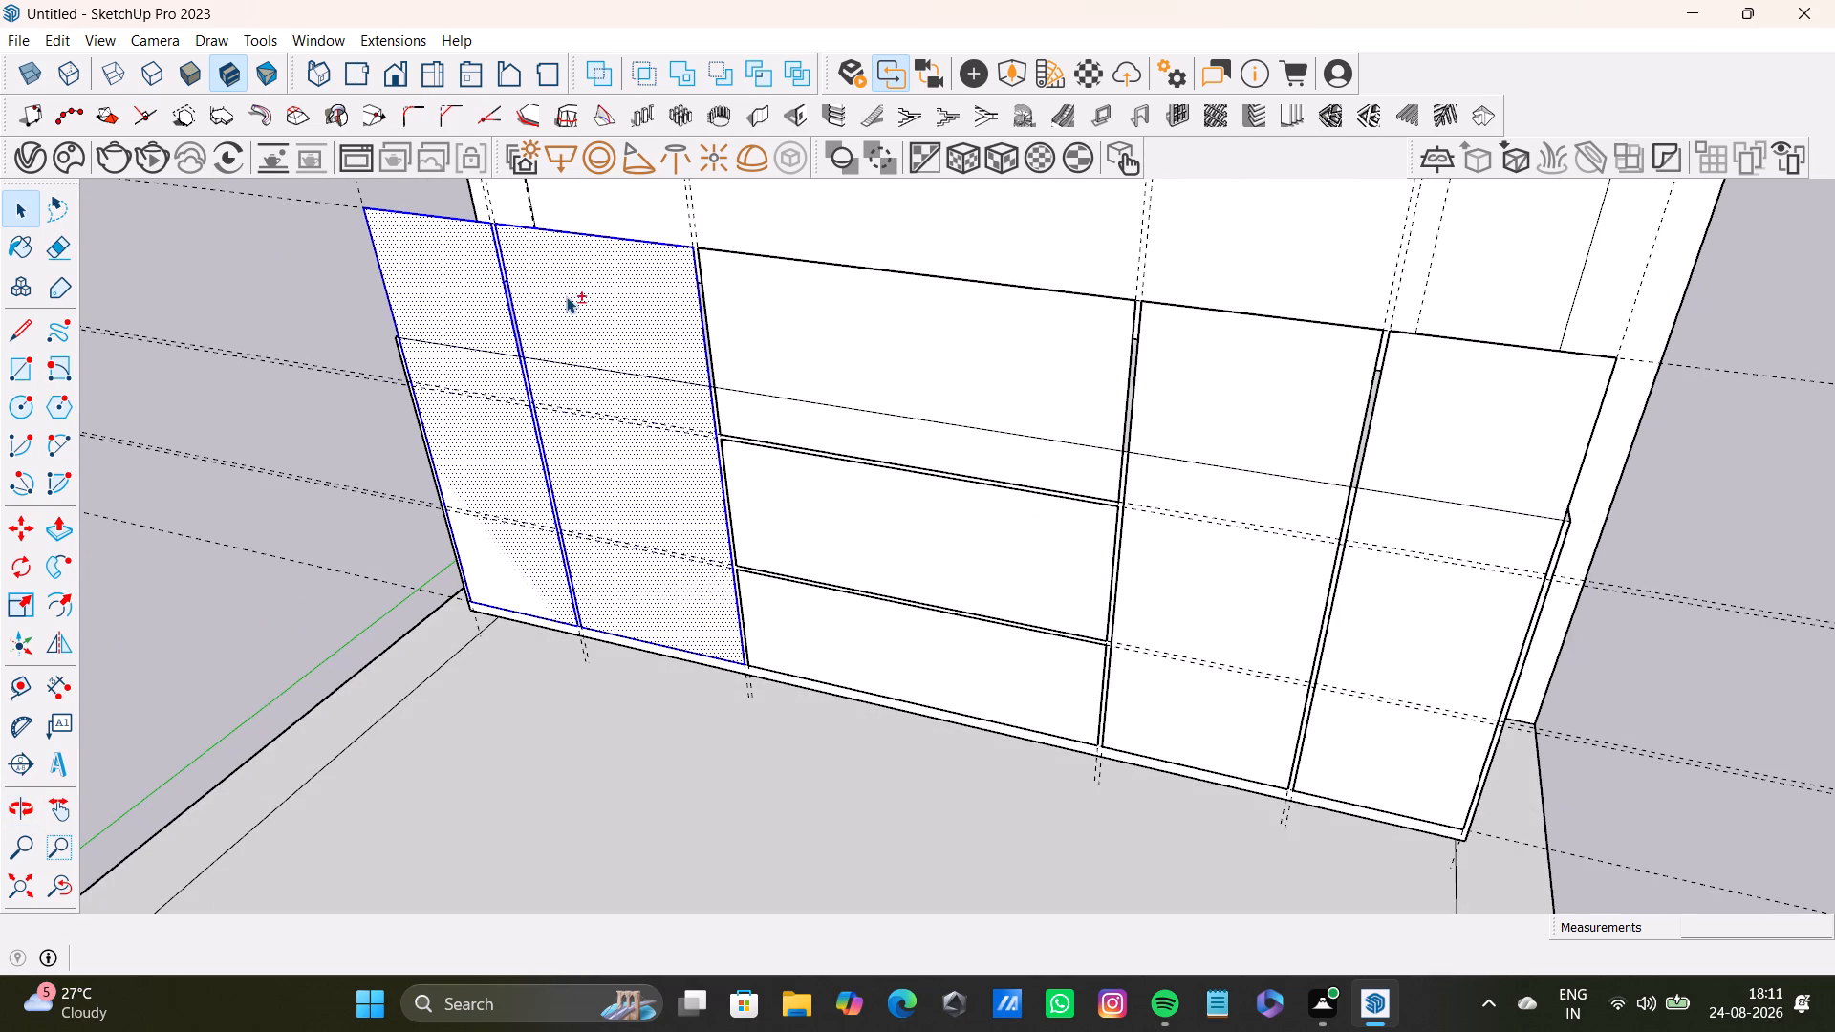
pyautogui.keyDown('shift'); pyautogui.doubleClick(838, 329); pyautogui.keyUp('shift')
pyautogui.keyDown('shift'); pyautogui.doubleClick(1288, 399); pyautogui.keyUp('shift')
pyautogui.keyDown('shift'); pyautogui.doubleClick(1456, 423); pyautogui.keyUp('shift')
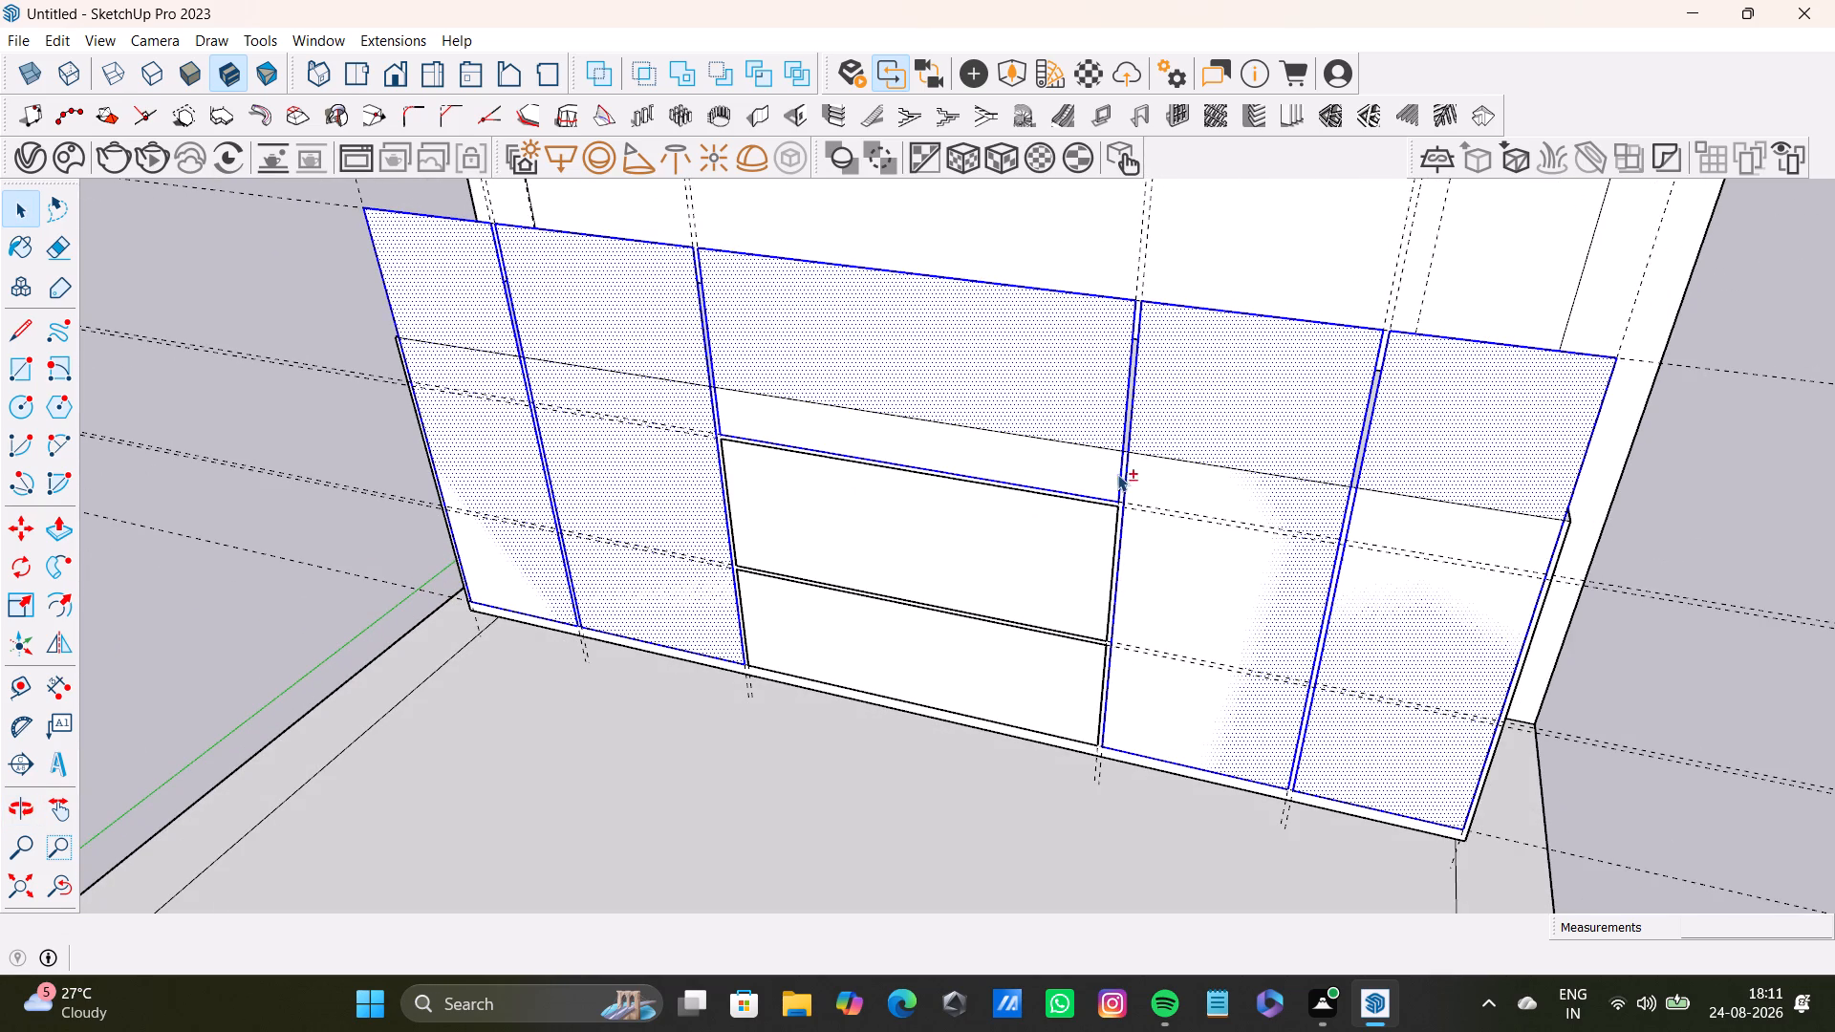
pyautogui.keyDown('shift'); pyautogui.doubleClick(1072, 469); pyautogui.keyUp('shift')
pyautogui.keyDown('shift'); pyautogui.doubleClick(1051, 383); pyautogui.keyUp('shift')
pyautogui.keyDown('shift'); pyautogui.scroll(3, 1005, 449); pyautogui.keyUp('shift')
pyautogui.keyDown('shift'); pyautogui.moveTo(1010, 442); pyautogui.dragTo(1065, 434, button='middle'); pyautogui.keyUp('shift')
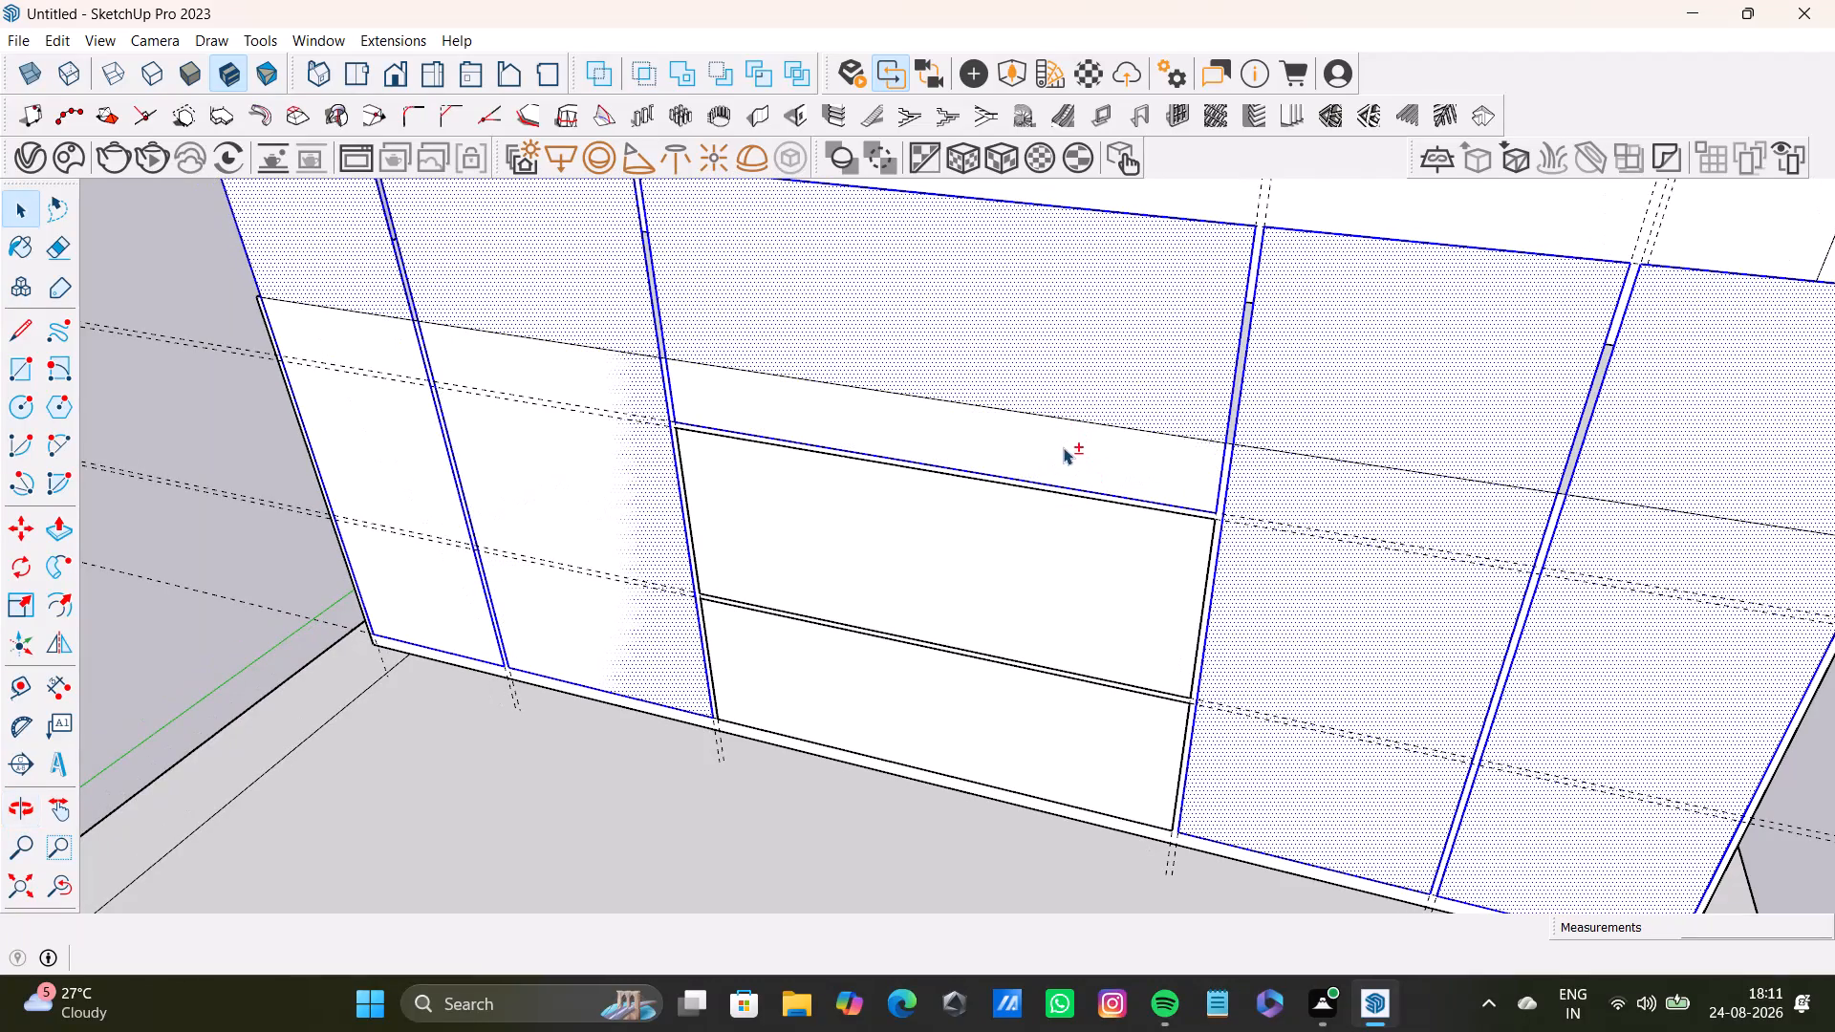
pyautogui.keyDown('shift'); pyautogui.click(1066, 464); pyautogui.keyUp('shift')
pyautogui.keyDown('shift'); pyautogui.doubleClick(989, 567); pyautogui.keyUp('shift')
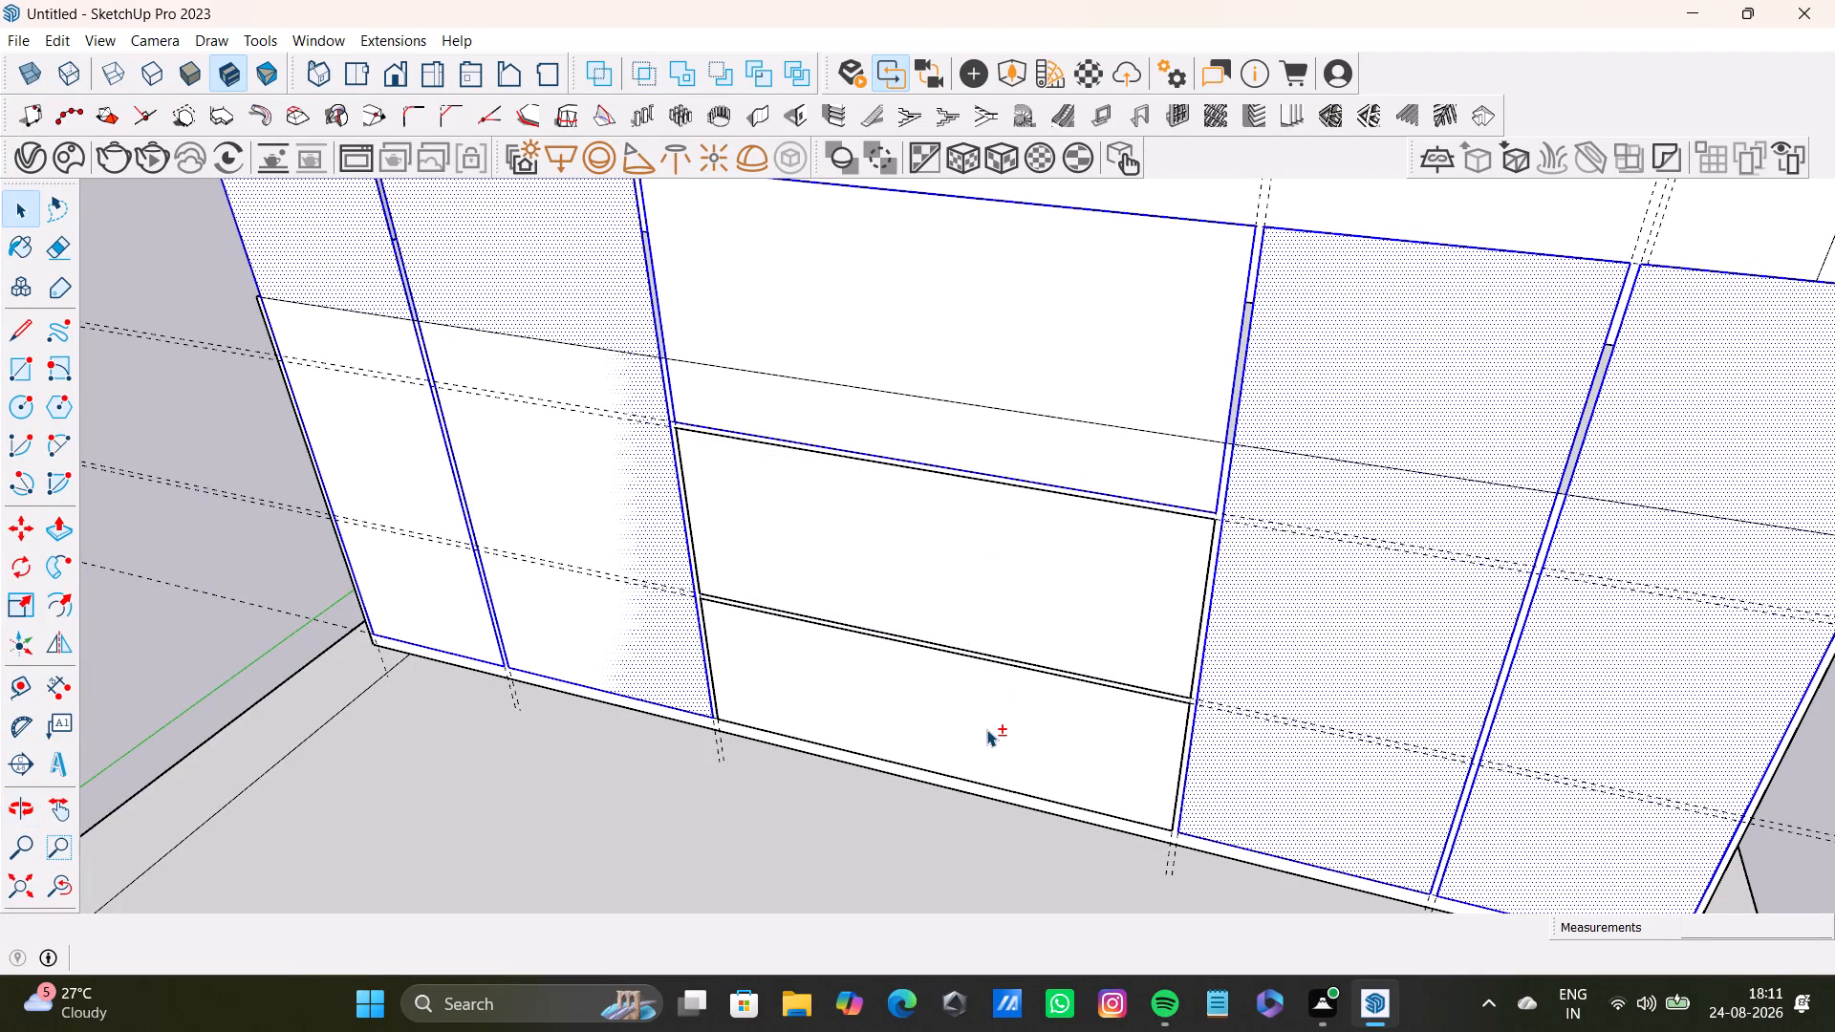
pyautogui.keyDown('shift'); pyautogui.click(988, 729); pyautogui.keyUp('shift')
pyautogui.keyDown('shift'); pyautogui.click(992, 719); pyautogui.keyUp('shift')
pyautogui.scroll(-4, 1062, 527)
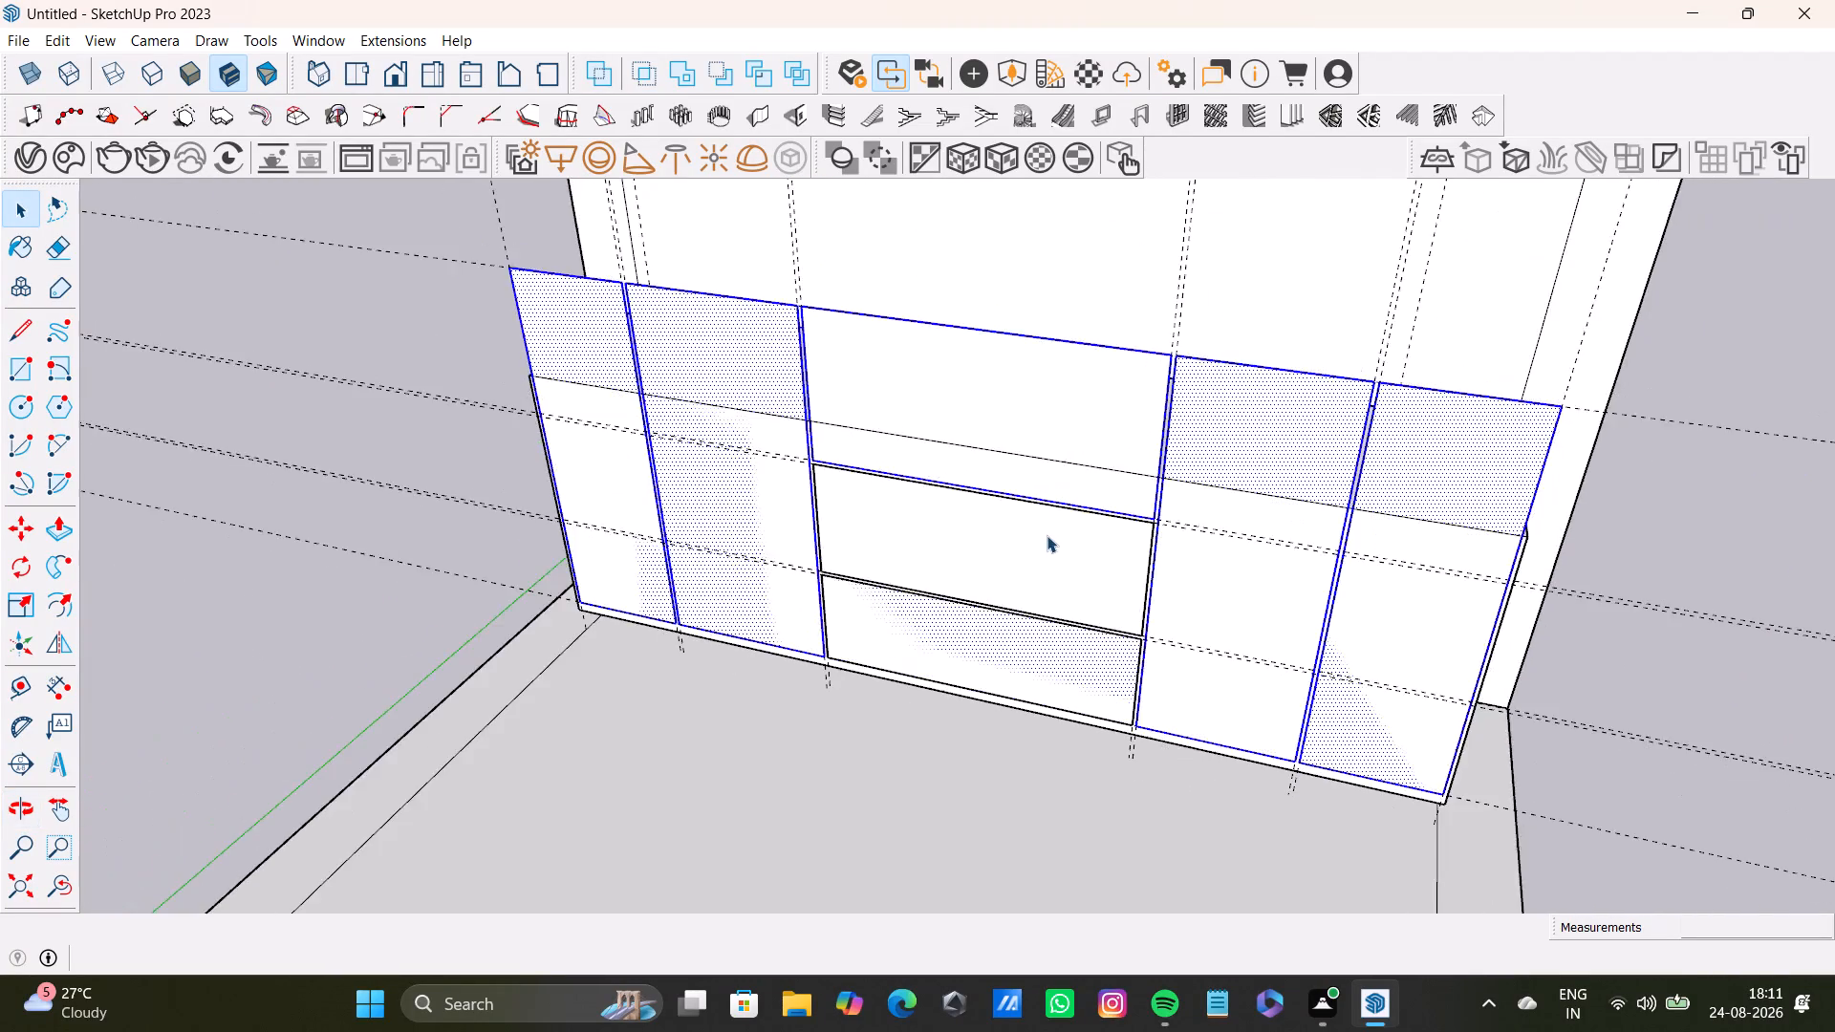
# Undo back through the cabinet height changes and the drawer and door front panels to the plain cabinet block with its vertical guides.
pyautogui.scroll(-6, 1047, 535)
pyautogui.hotkey('ctrl', 'z')
pyautogui.hotkey('ctrl', 'z')
pyautogui.hotkey('ctrl', 'z')
pyautogui.scroll(-10, 1231, 559)
pyautogui.scroll(1, 1213, 591)
pyautogui.scroll(-5, 1213, 591)
pyautogui.moveTo(1216, 591); pyautogui.dragTo(1101, 498, button='middle')
pyautogui.hotkey('ctrl', 'z')
pyautogui.hotkey('ctrl', 'z')
pyautogui.hotkey('ctrl', 'z')
pyautogui.hotkey('ctrl', 'z')
pyautogui.hotkey('ctrl', 'z')
pyautogui.hotkey('ctrl', 'z')
pyautogui.hotkey('ctrl', 'z')
pyautogui.hotkey('ctrl', 'z')
pyautogui.hotkey('ctrl', 'z')
pyautogui.hotkey('ctrl', 'z')
pyautogui.hotkey('ctrl', 'z')
pyautogui.hotkey('ctrl', 'z')
pyautogui.hotkey('ctrl', 'z')
pyautogui.hotkey('ctrl', 'z')
pyautogui.hotkey('ctrl', 'z')
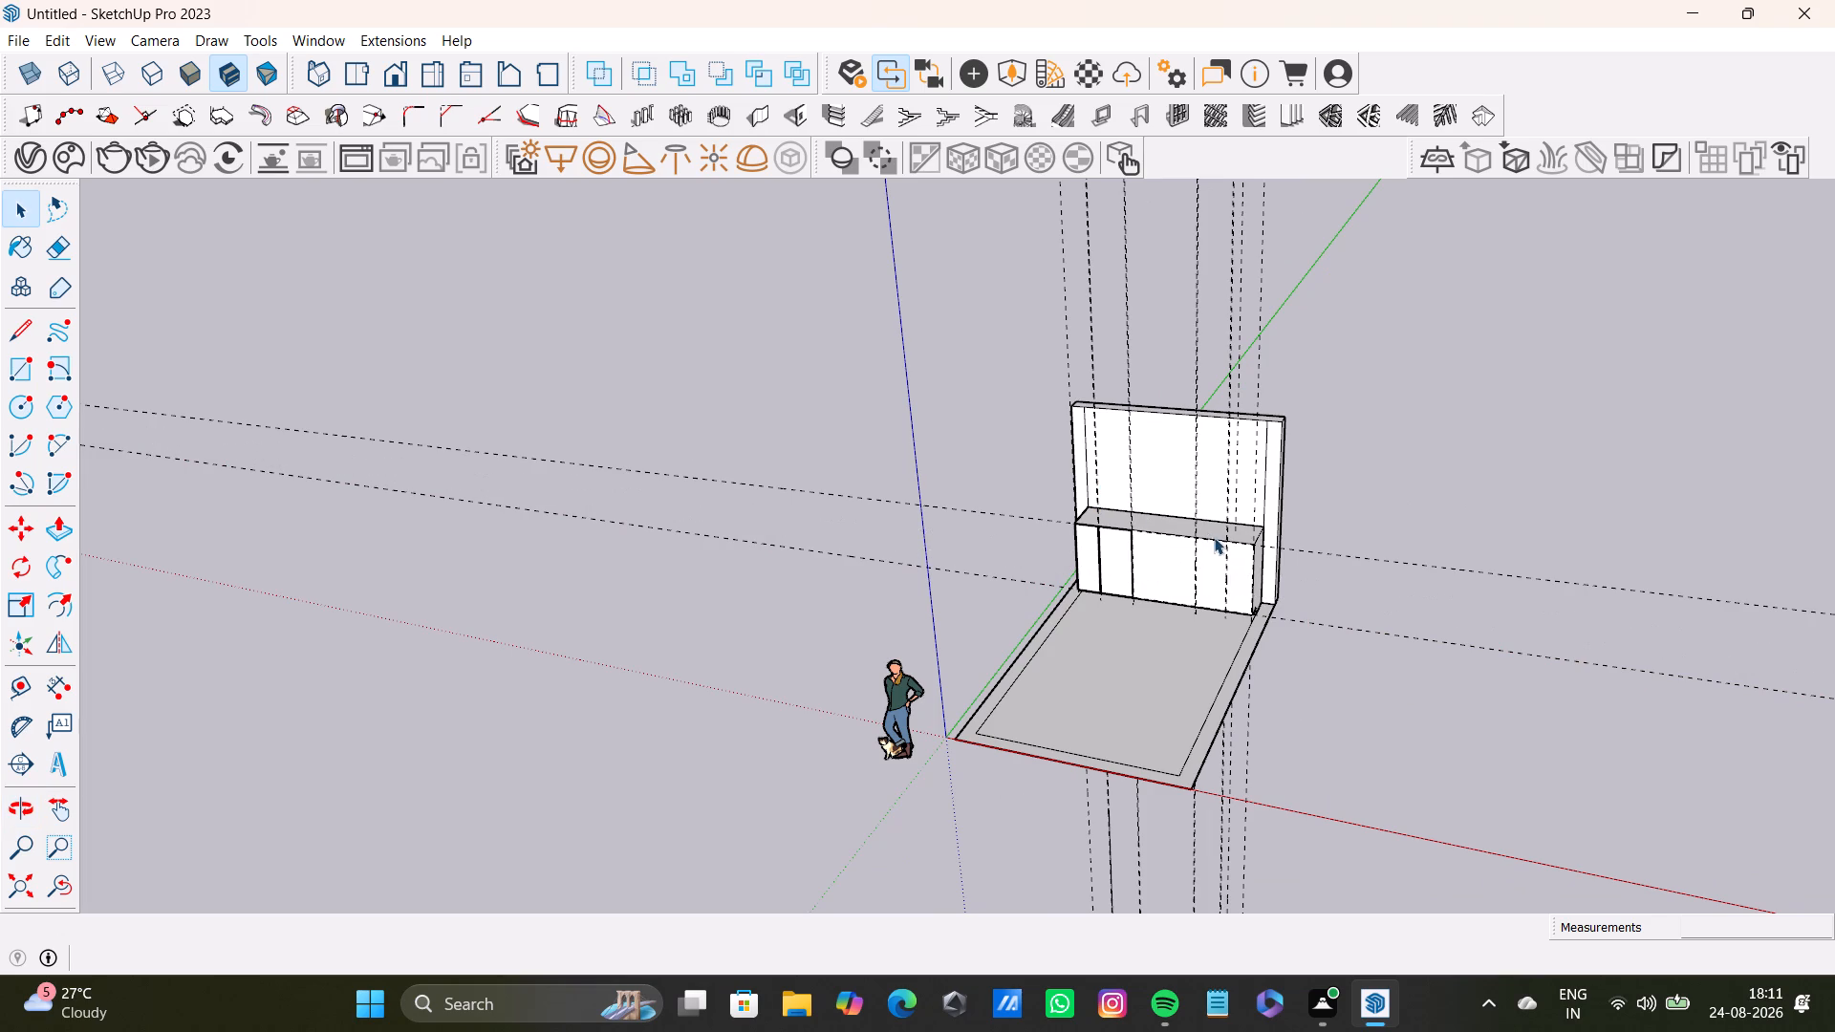
pyautogui.hotkey('ctrl', 'z')
pyautogui.hotkey('ctrl', 'z')
# Delete all the guides from the model.
pyautogui.scroll(5, 1181, 568)
pyautogui.keyDown('shift'); pyautogui.moveTo(1177, 565); pyautogui.dragTo(817, 471, button='middle'); pyautogui.keyUp('shift')
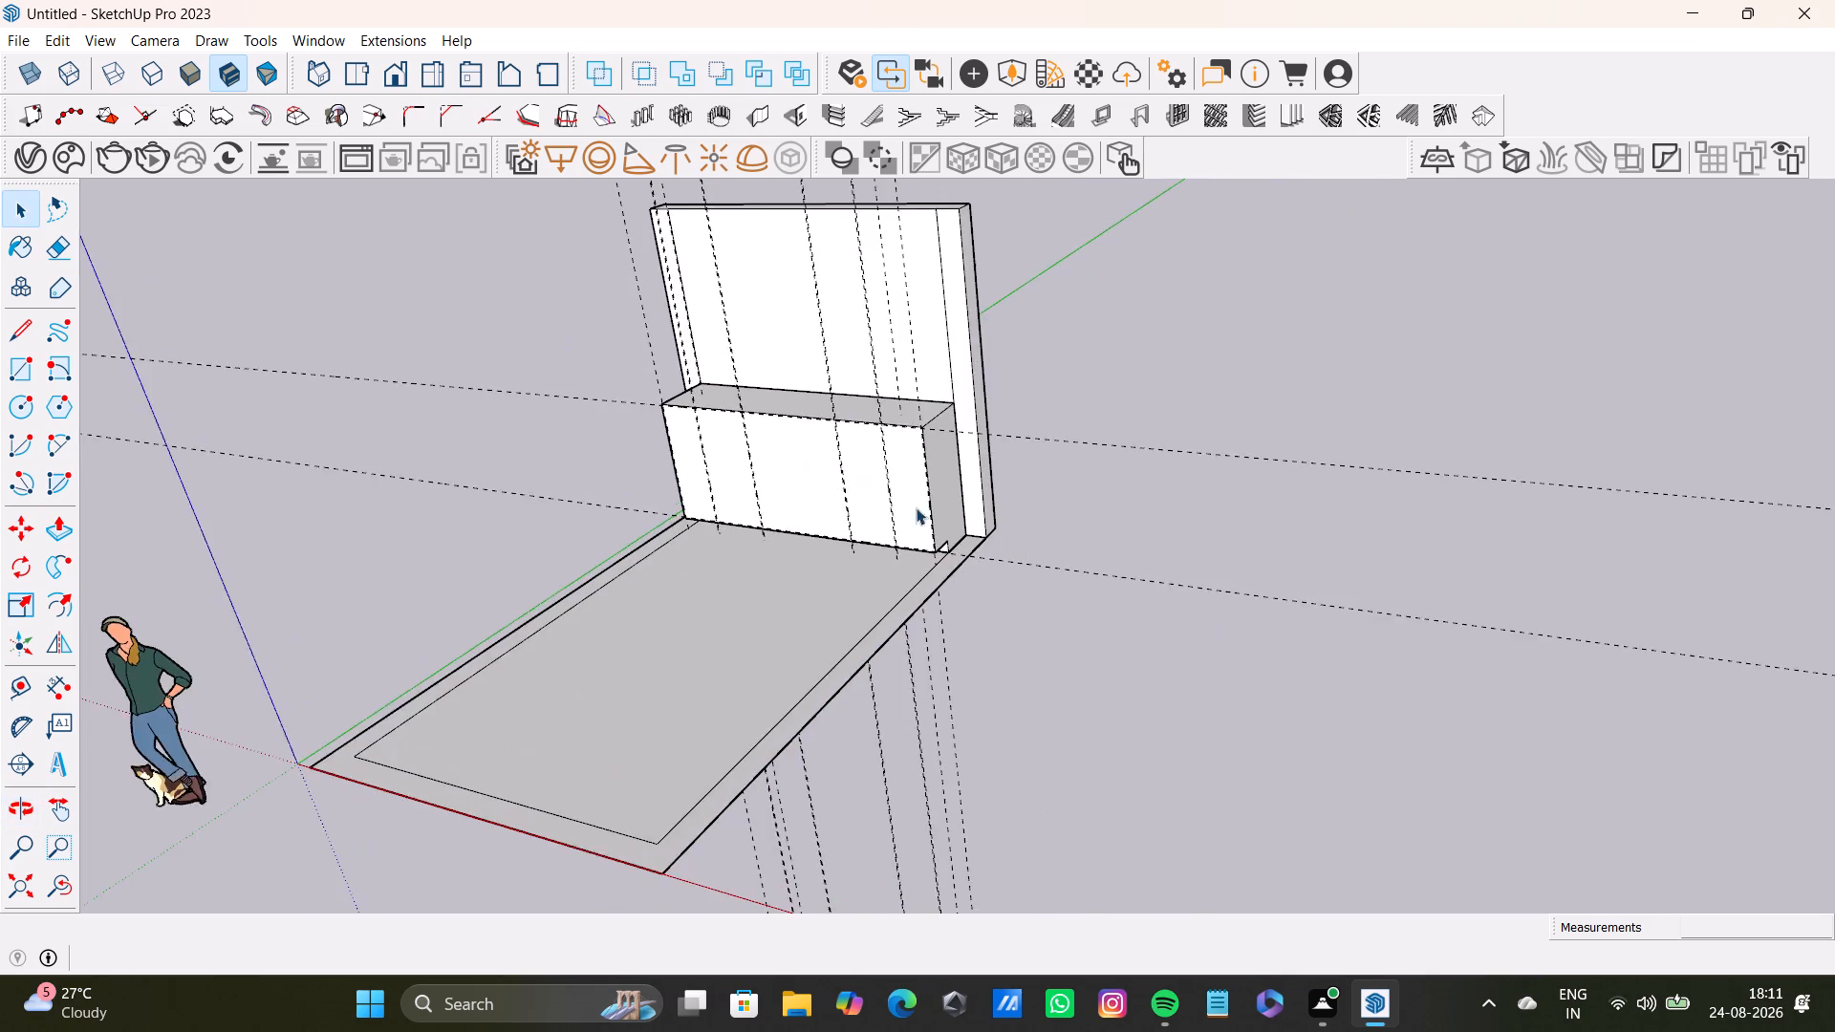
pyautogui.moveTo(924, 508); pyautogui.dragTo(1326, 668, button='middle')
pyautogui.scroll(5, 1200, 609)
pyautogui.moveTo(1191, 594); pyautogui.dragTo(1144, 552, button='middle')
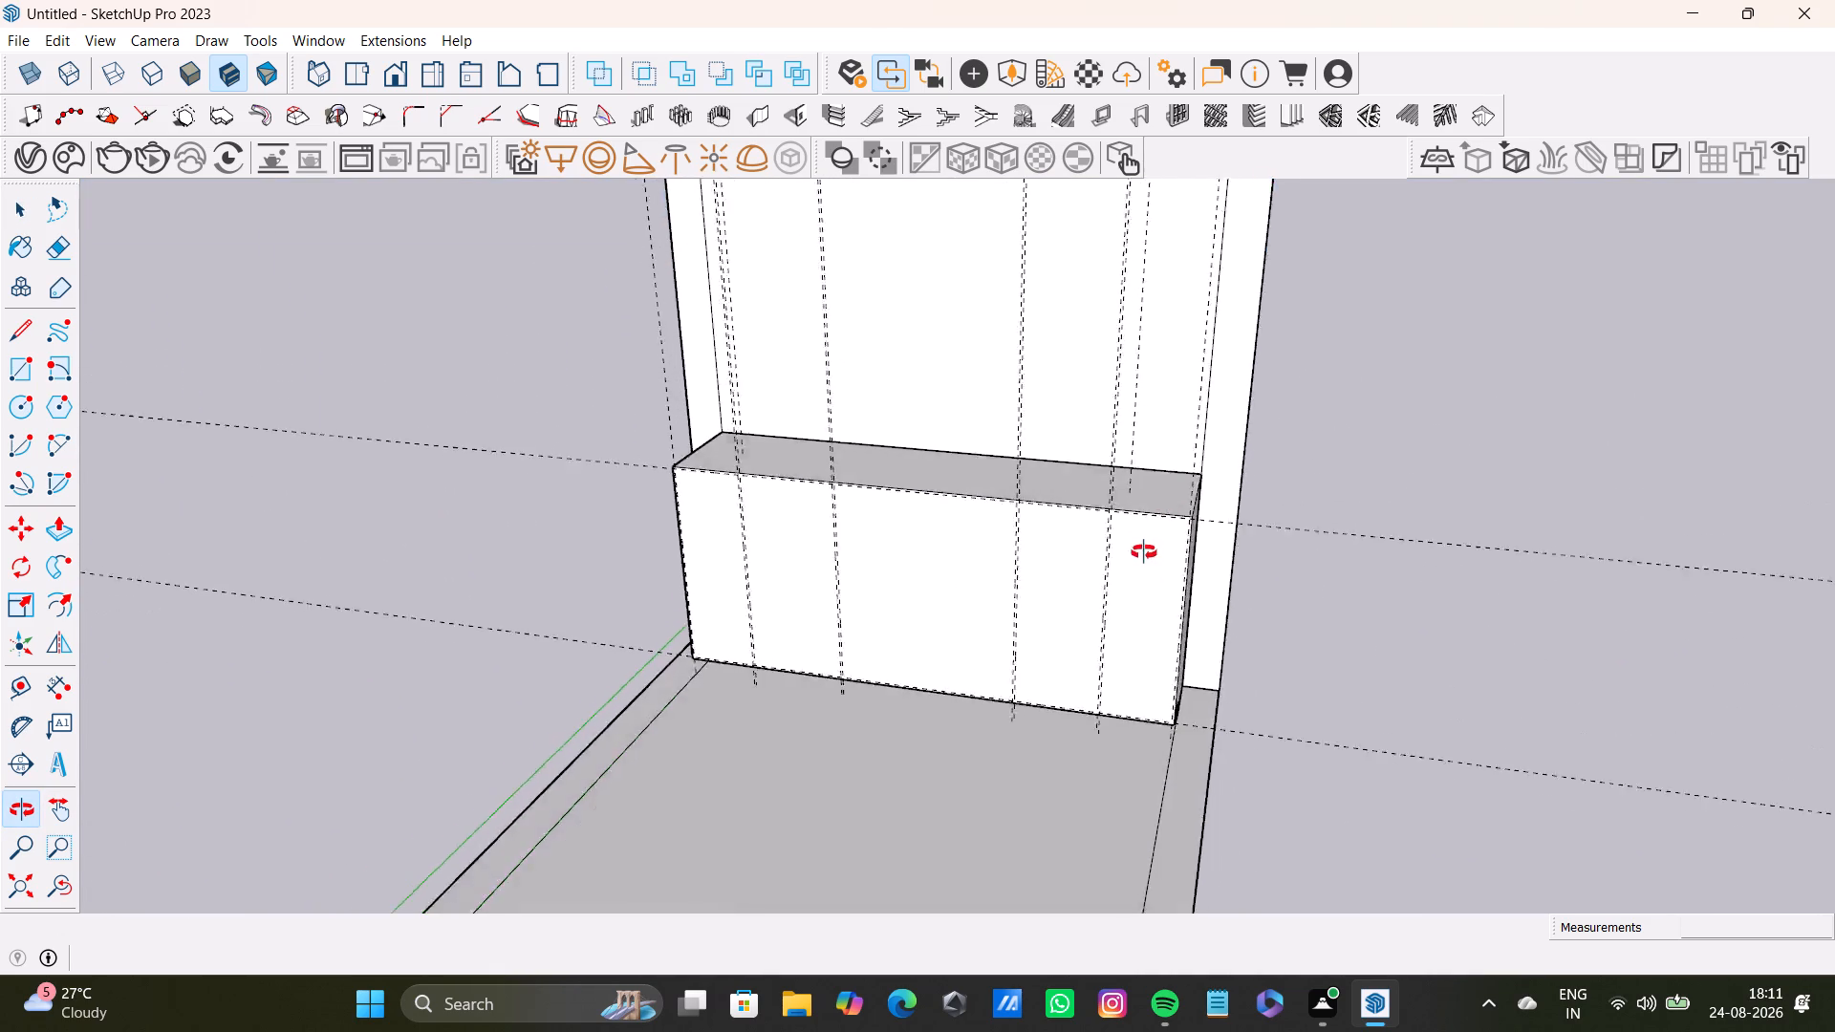
pyautogui.moveTo(1144, 552); pyautogui.dragTo(1098, 631, button='middle')
pyautogui.scroll(3, 755, 489)
pyautogui.scroll(1, 1000, 516)
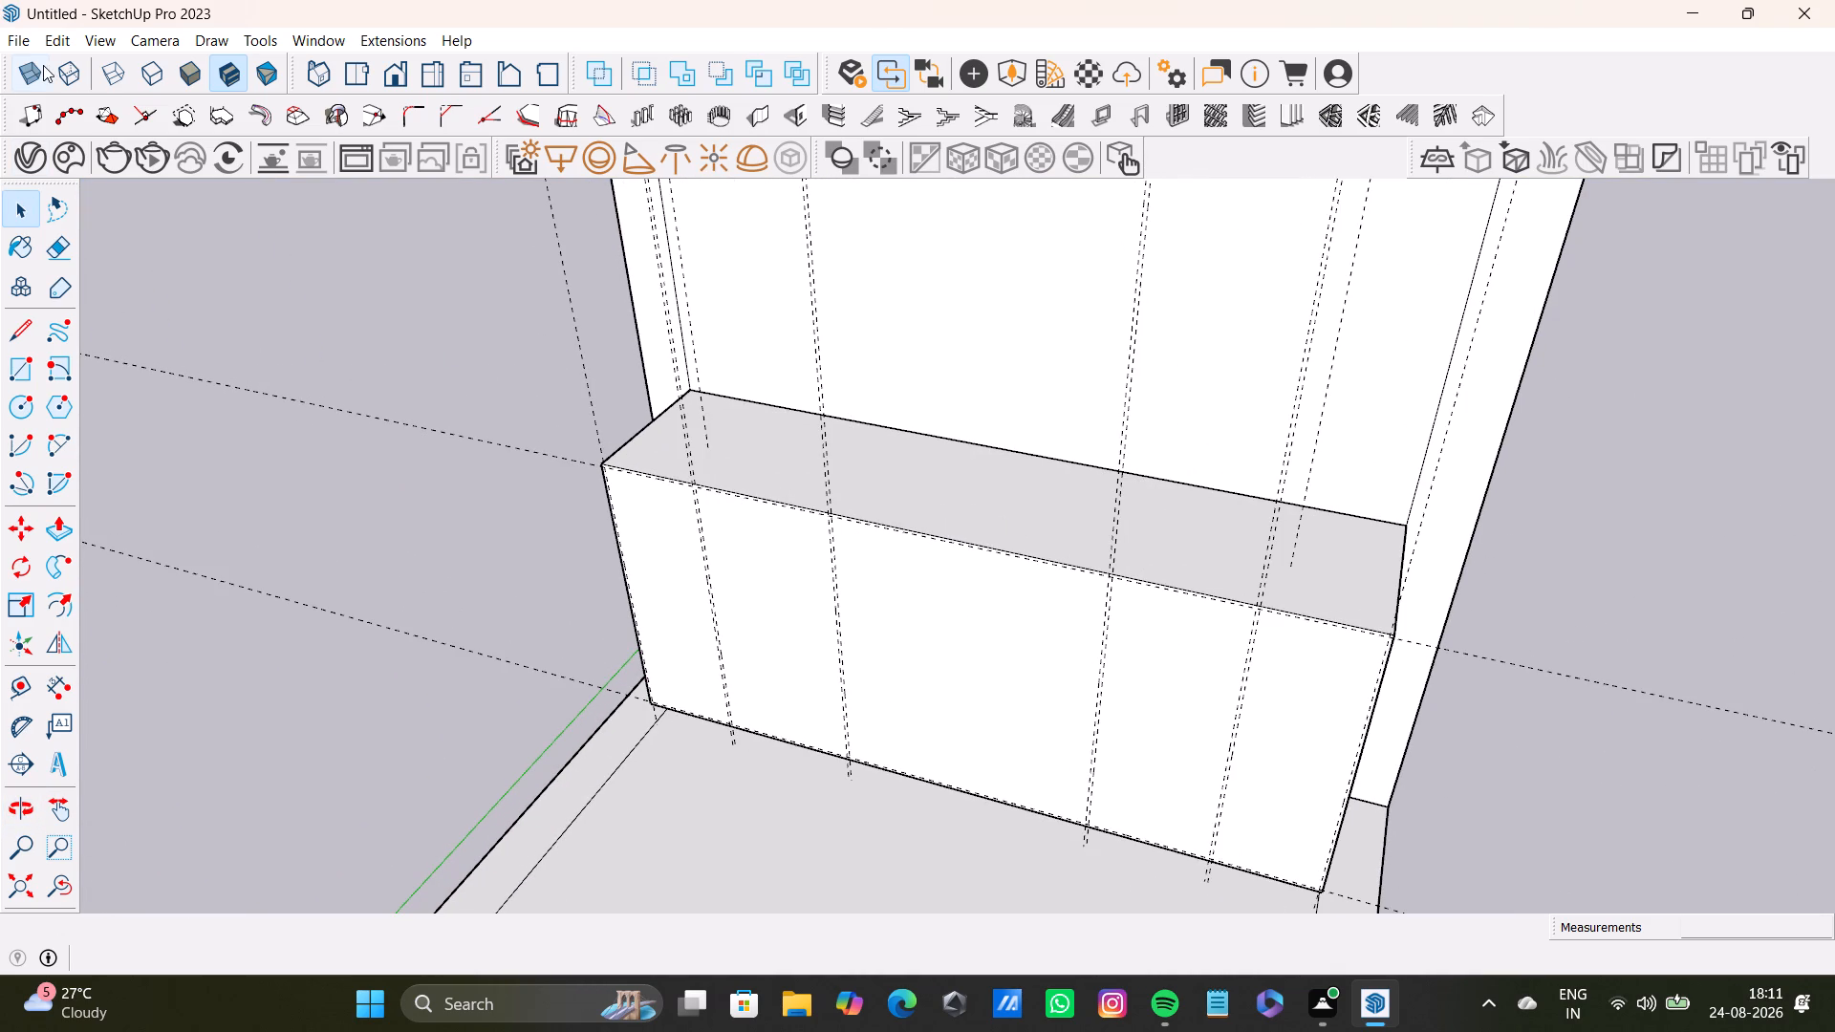
pyautogui.click(48, 38)
pyautogui.click(159, 238)
# Open the cabinet group and try to Push/Pull the cabinet body's top face down.
pyautogui.click(1229, 531)
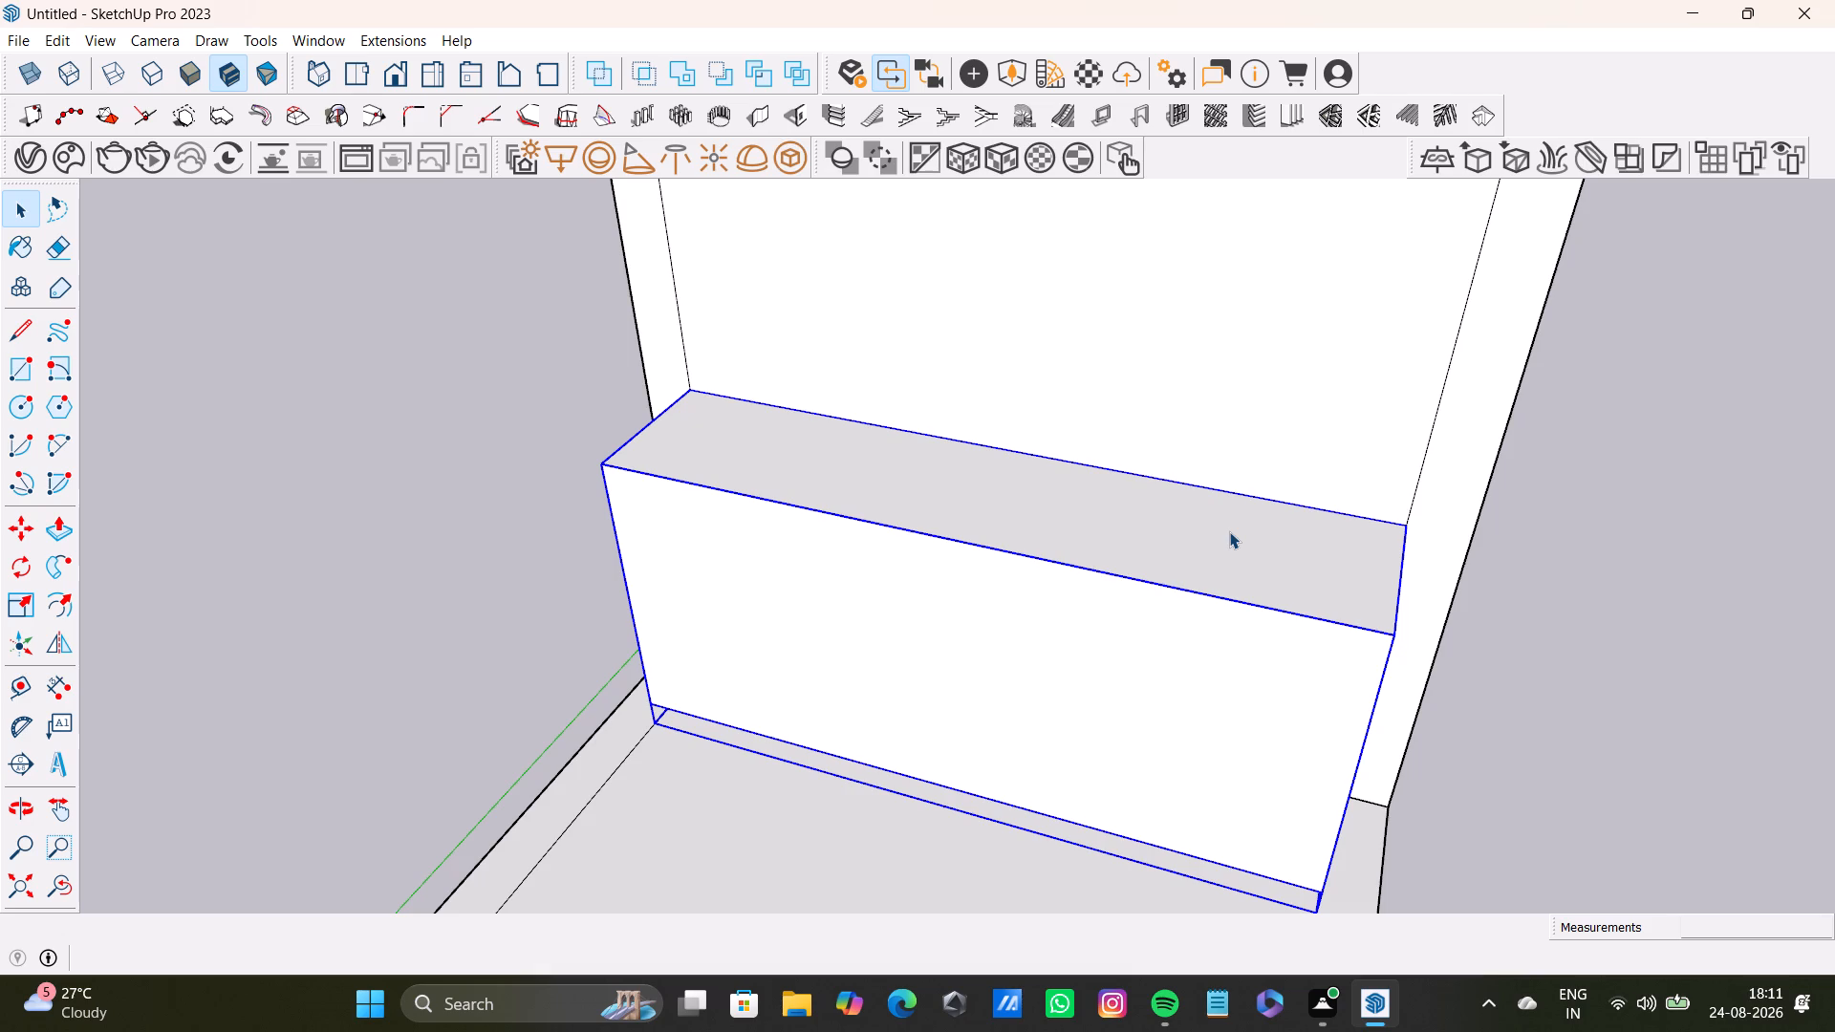
pyautogui.doubleClick(1229, 531)
pyautogui.doubleClick(1229, 531)
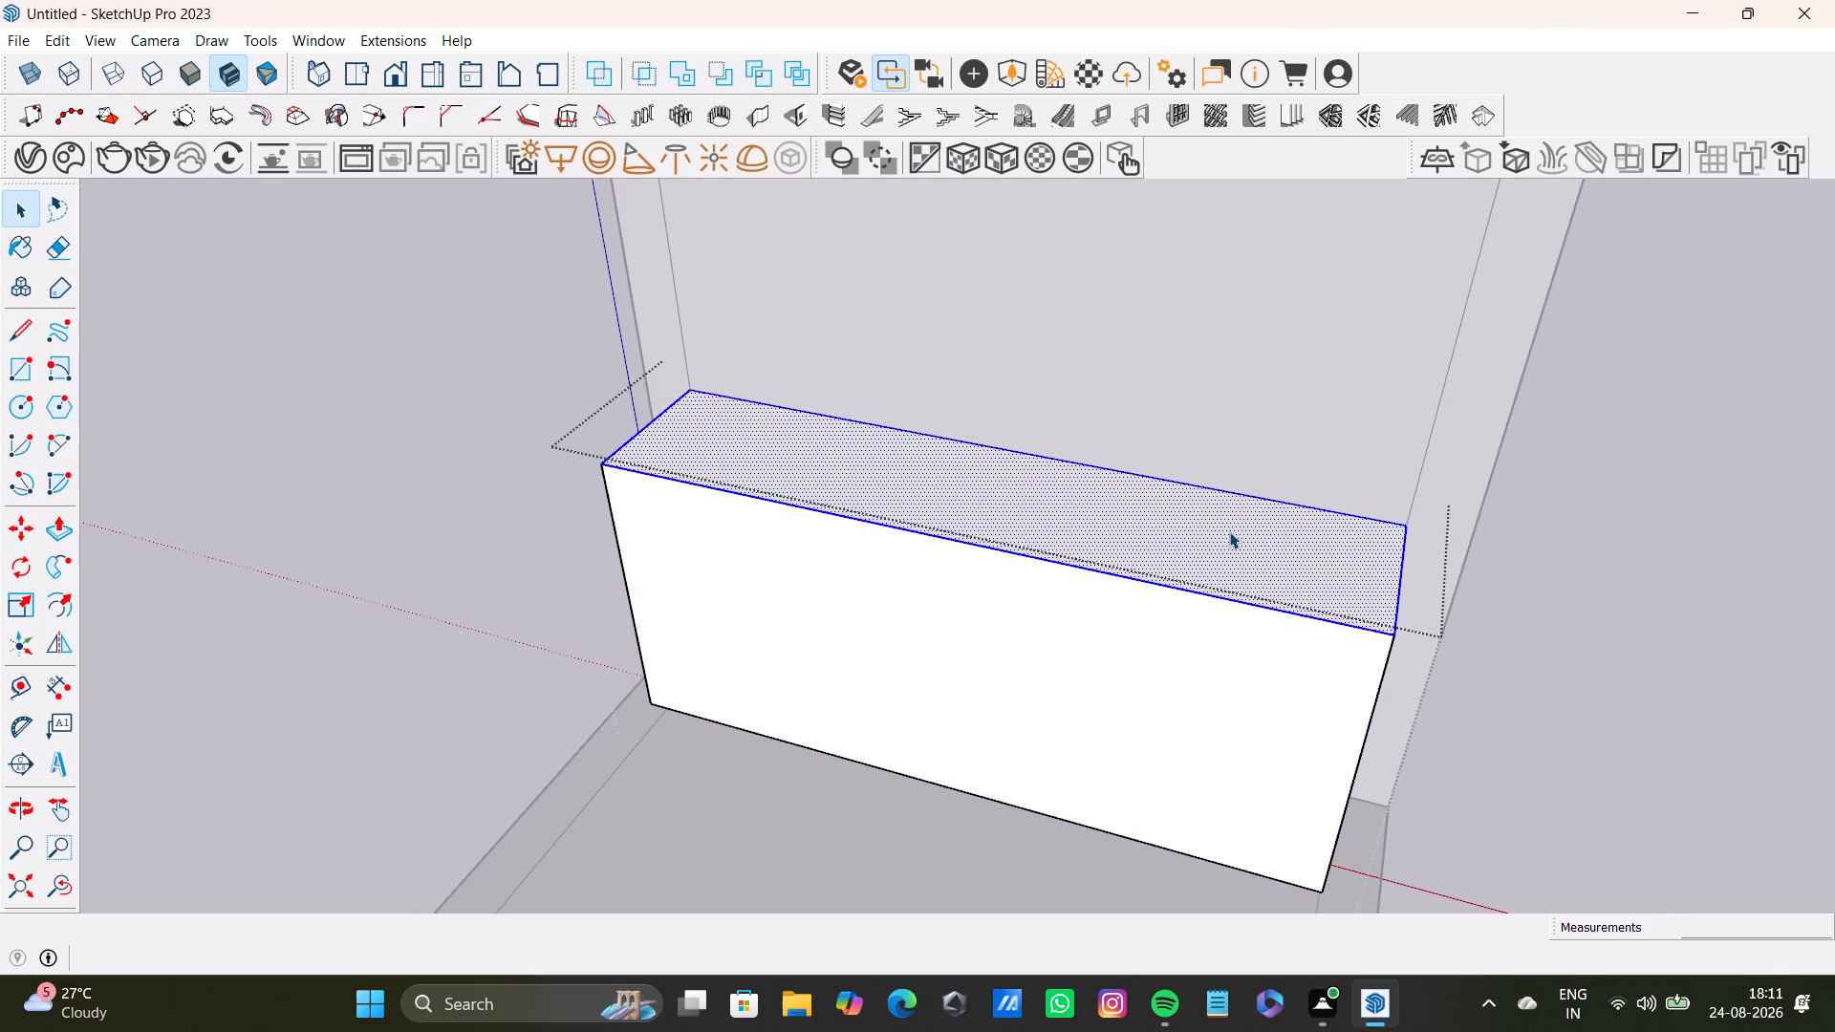
pyautogui.press('p')
pyautogui.moveTo(1229, 531); pyautogui.dragTo(1238, 593)
pyautogui.press('space')
# Measure the height of the cabinet body's end face, from its top edge to its base.
pyautogui.scroll(-5, 1210, 595)
pyautogui.moveTo(1215, 594); pyautogui.dragTo(1155, 511, button='middle')
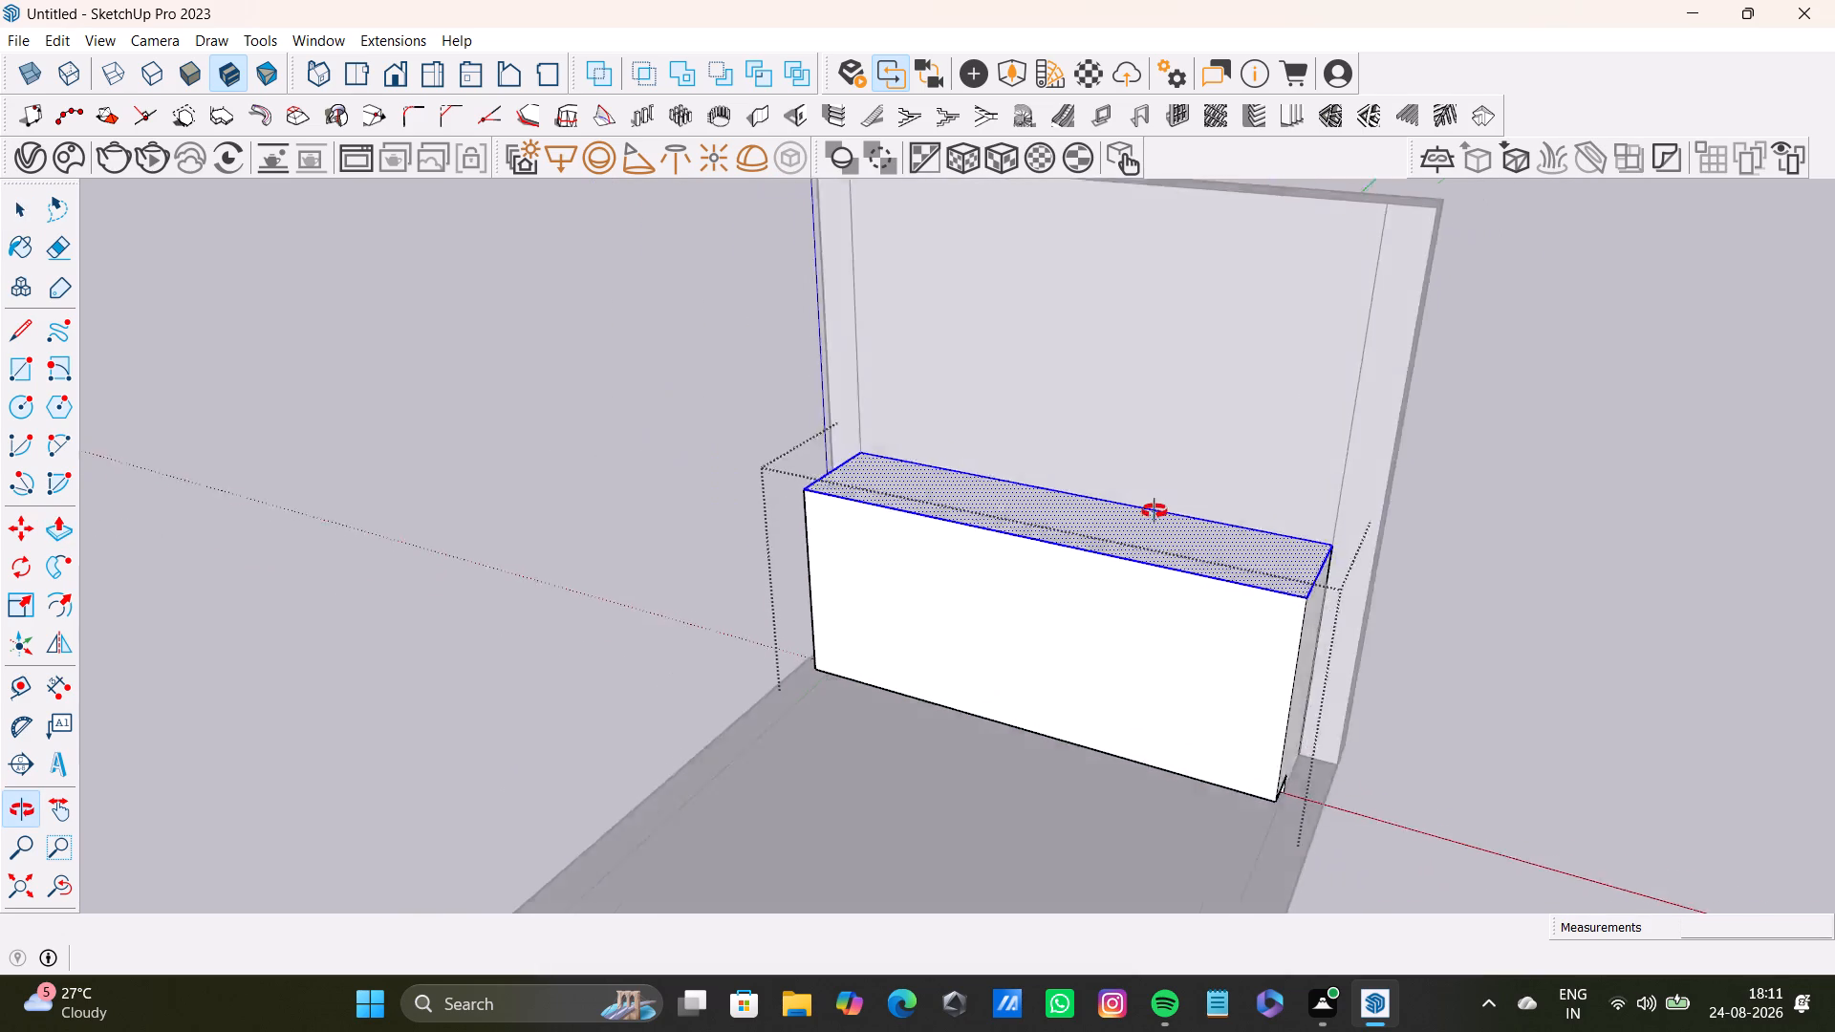
pyautogui.moveTo(1155, 511); pyautogui.dragTo(1081, 404, button='middle')
pyautogui.moveTo(1275, 535); pyautogui.dragTo(1155, 534, button='middle')
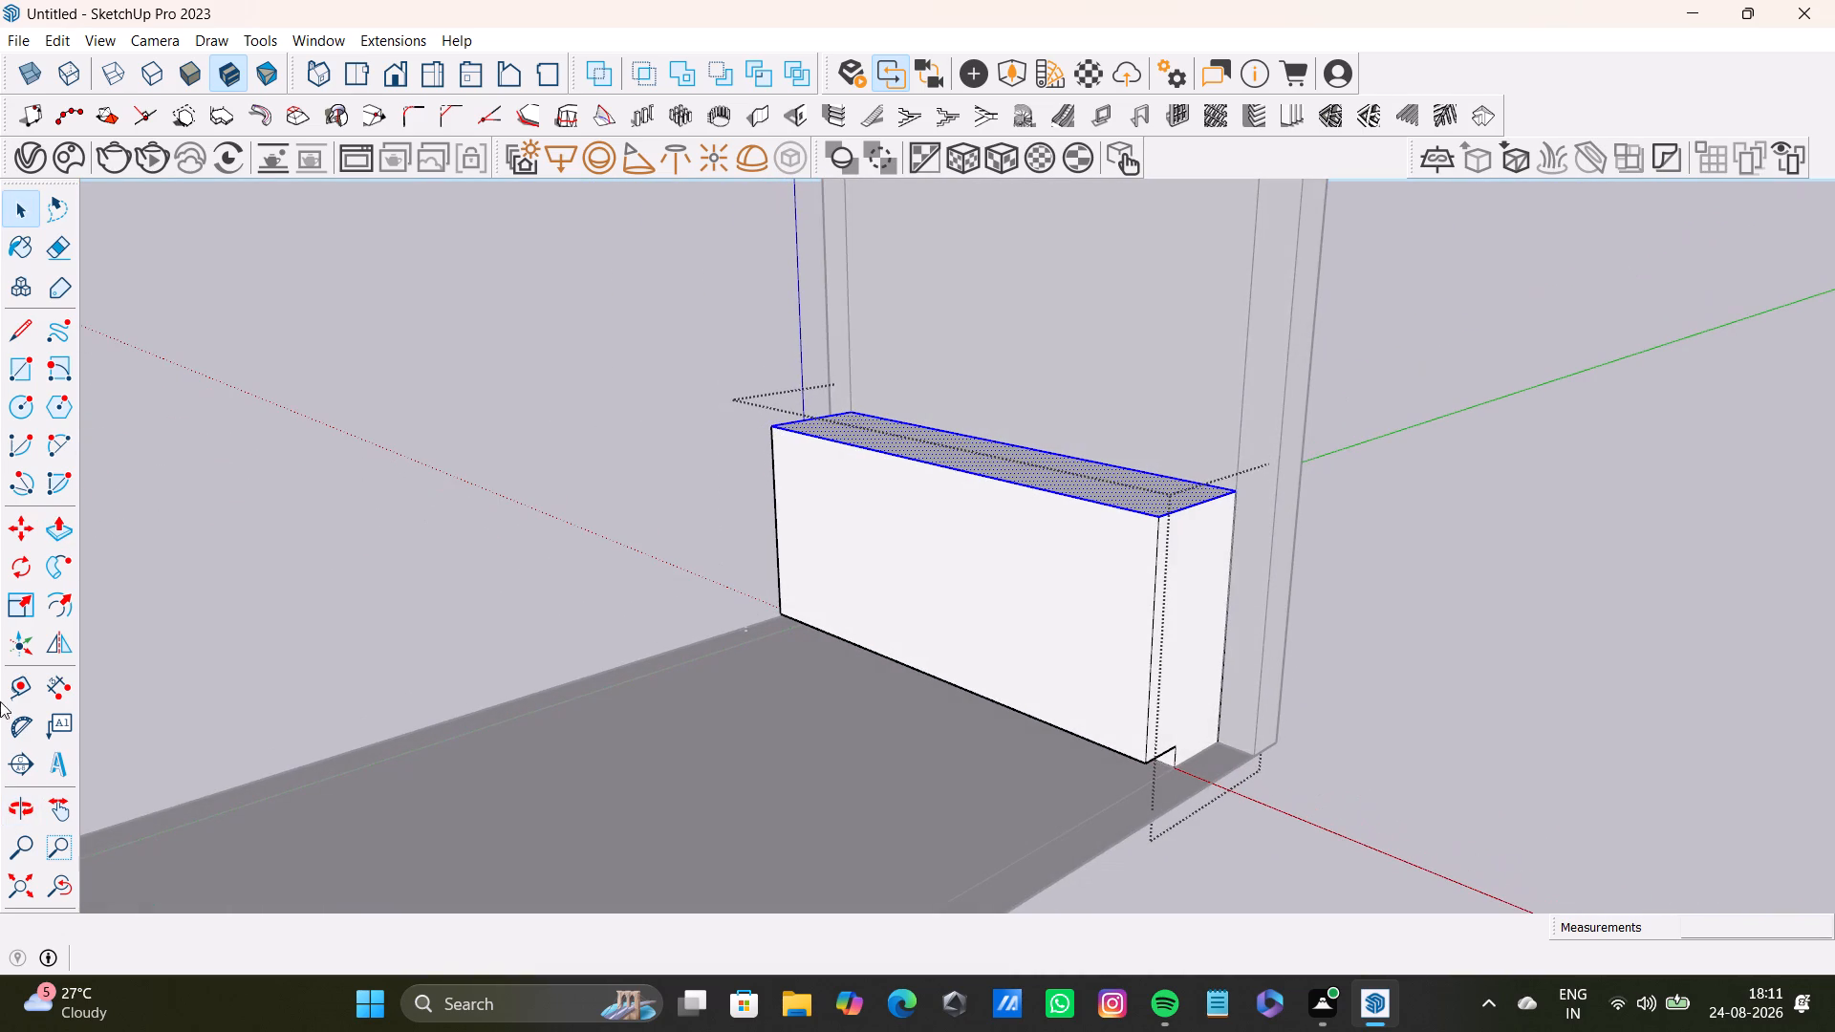
pyautogui.click(21, 685)
pyautogui.scroll(4, 1275, 545)
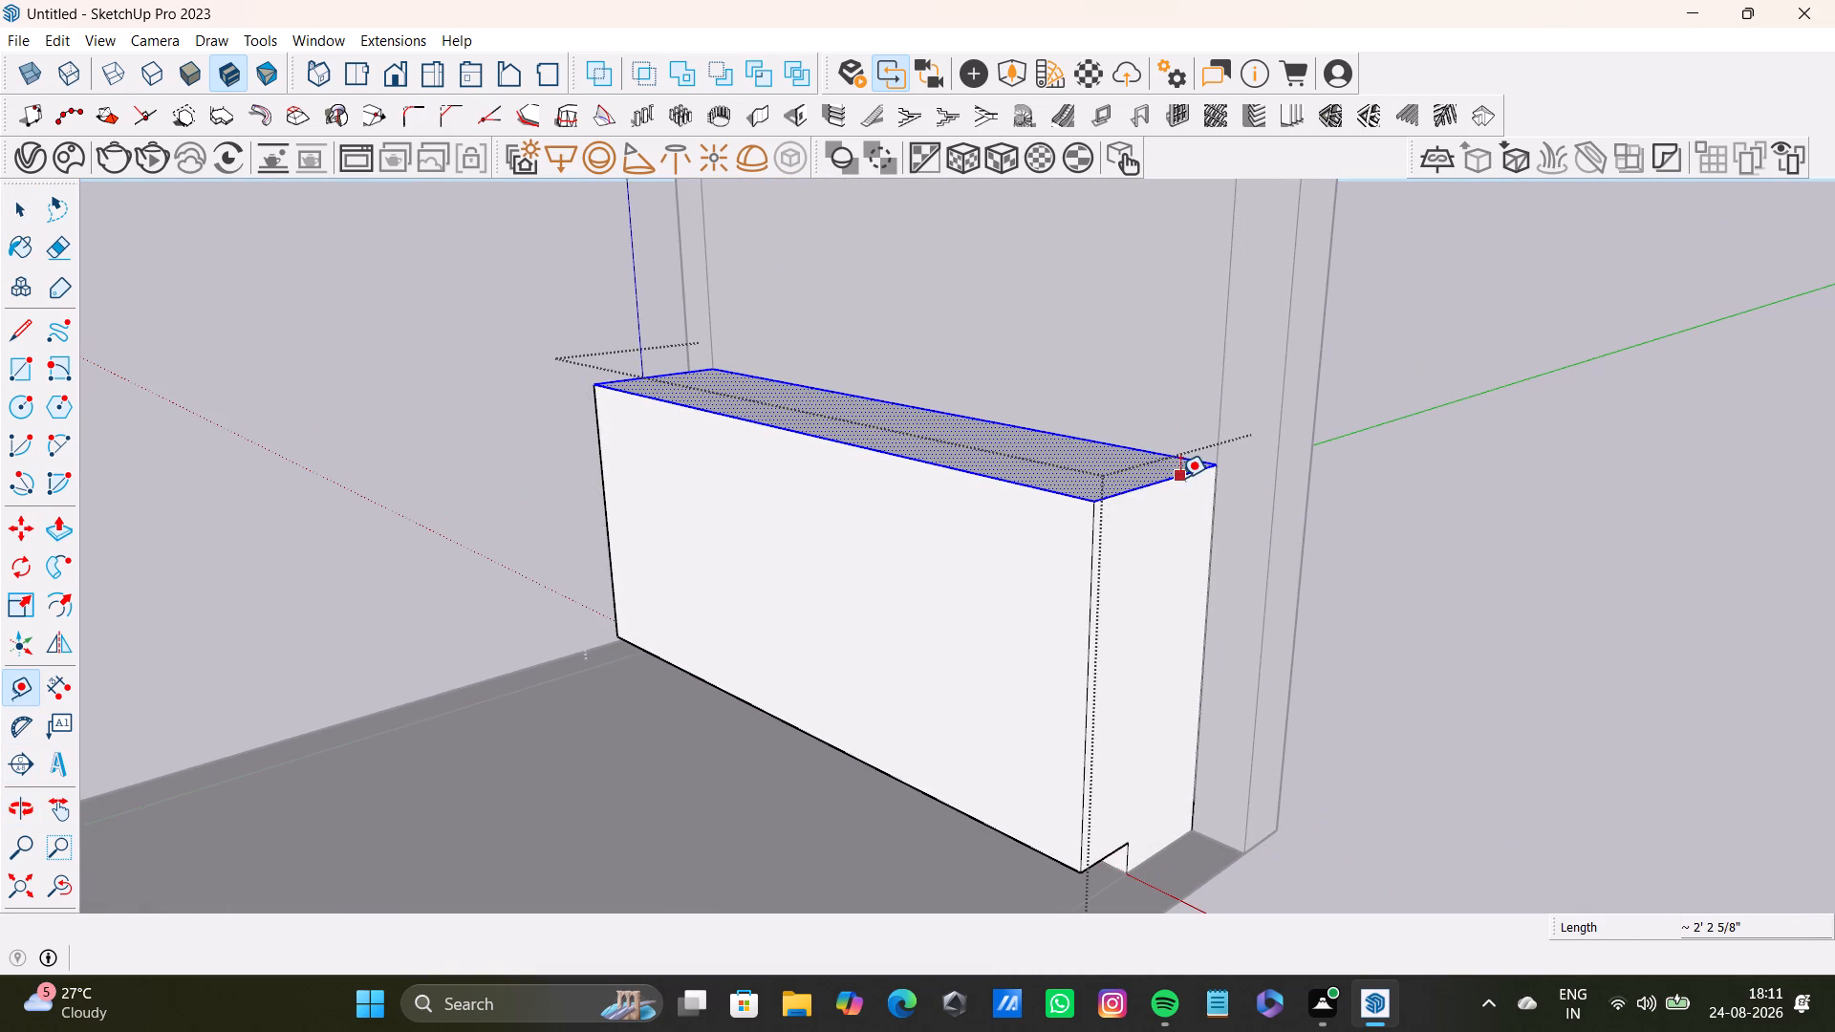
pyautogui.moveTo(1180, 478); pyautogui.dragTo(1180, 489)
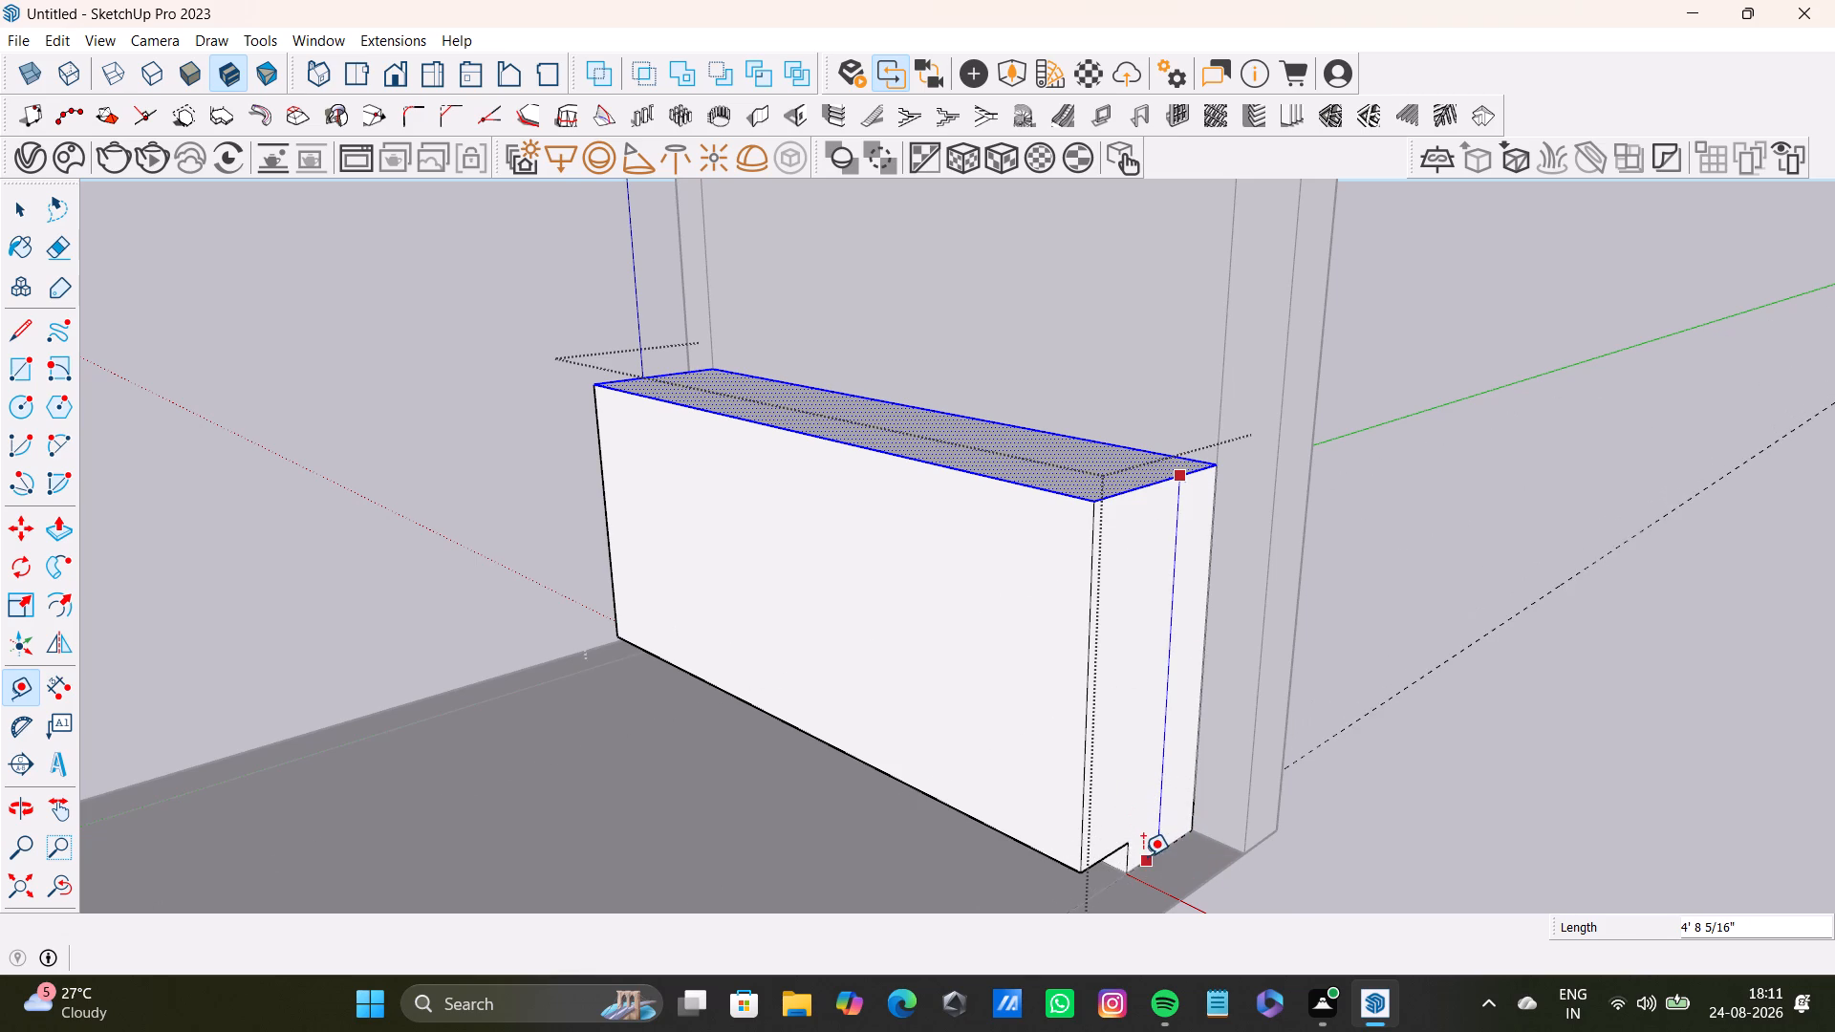
pyautogui.press('space')
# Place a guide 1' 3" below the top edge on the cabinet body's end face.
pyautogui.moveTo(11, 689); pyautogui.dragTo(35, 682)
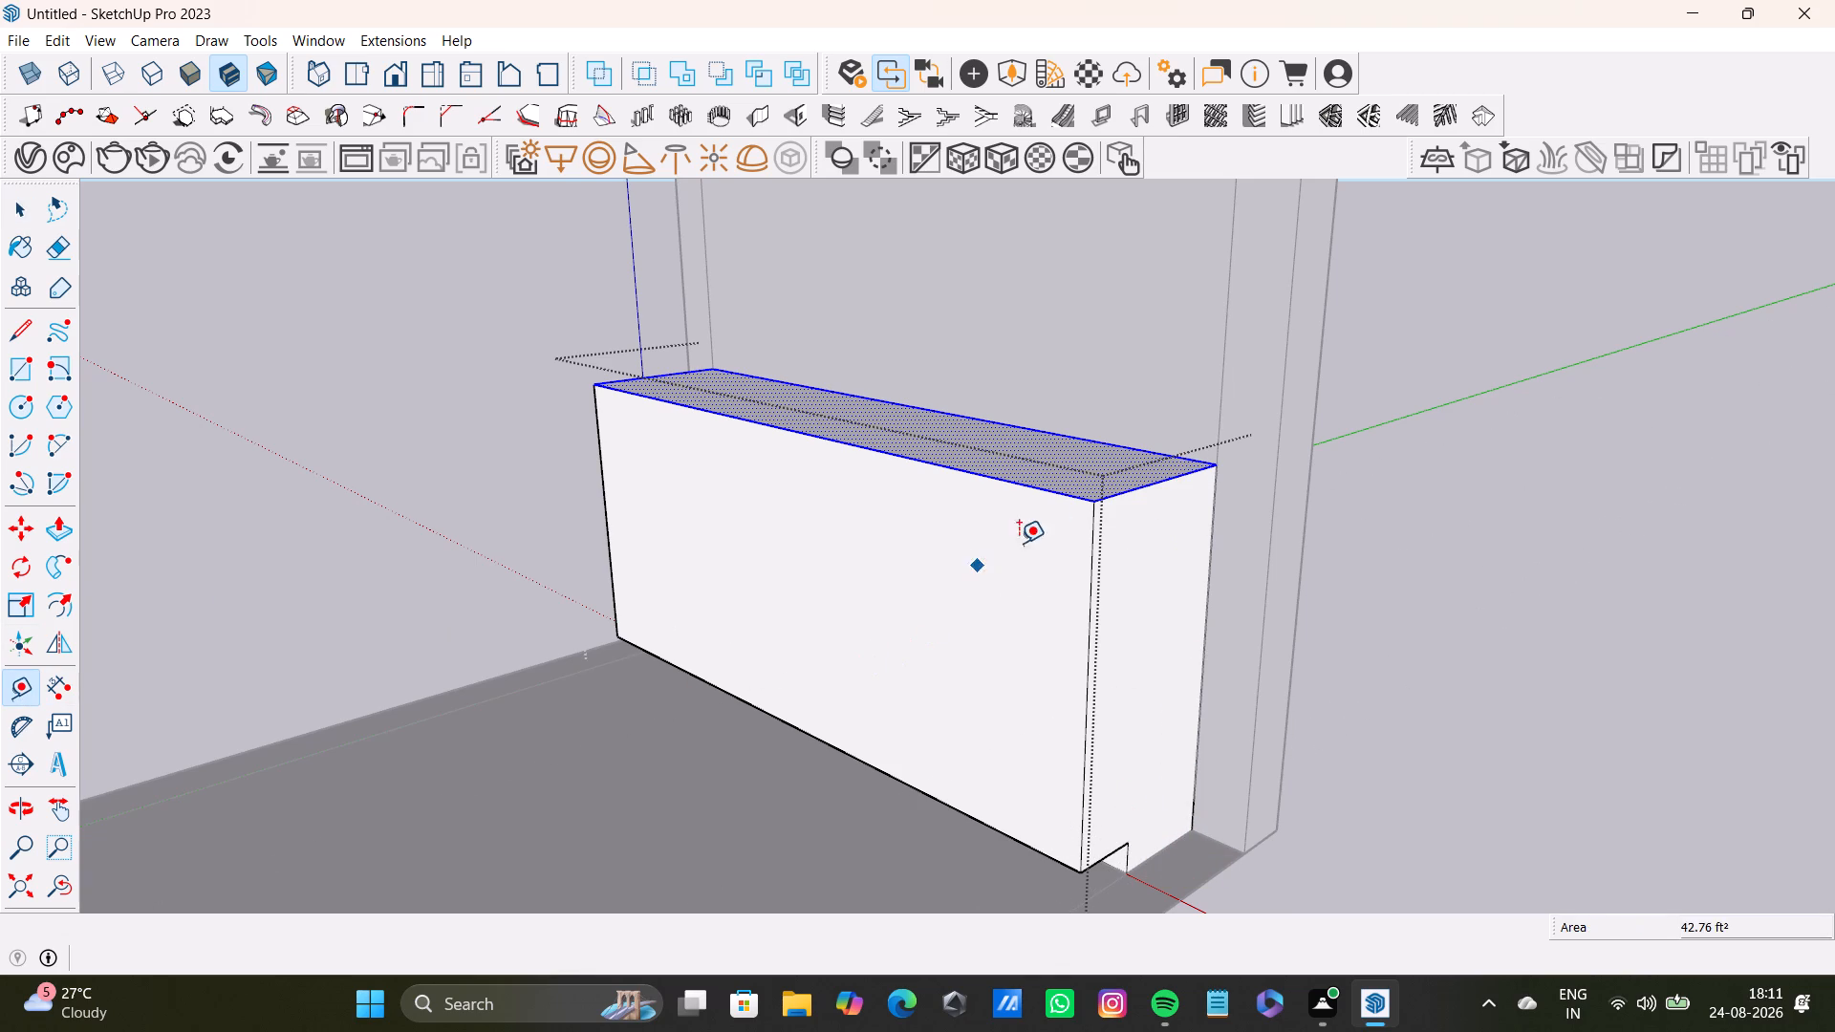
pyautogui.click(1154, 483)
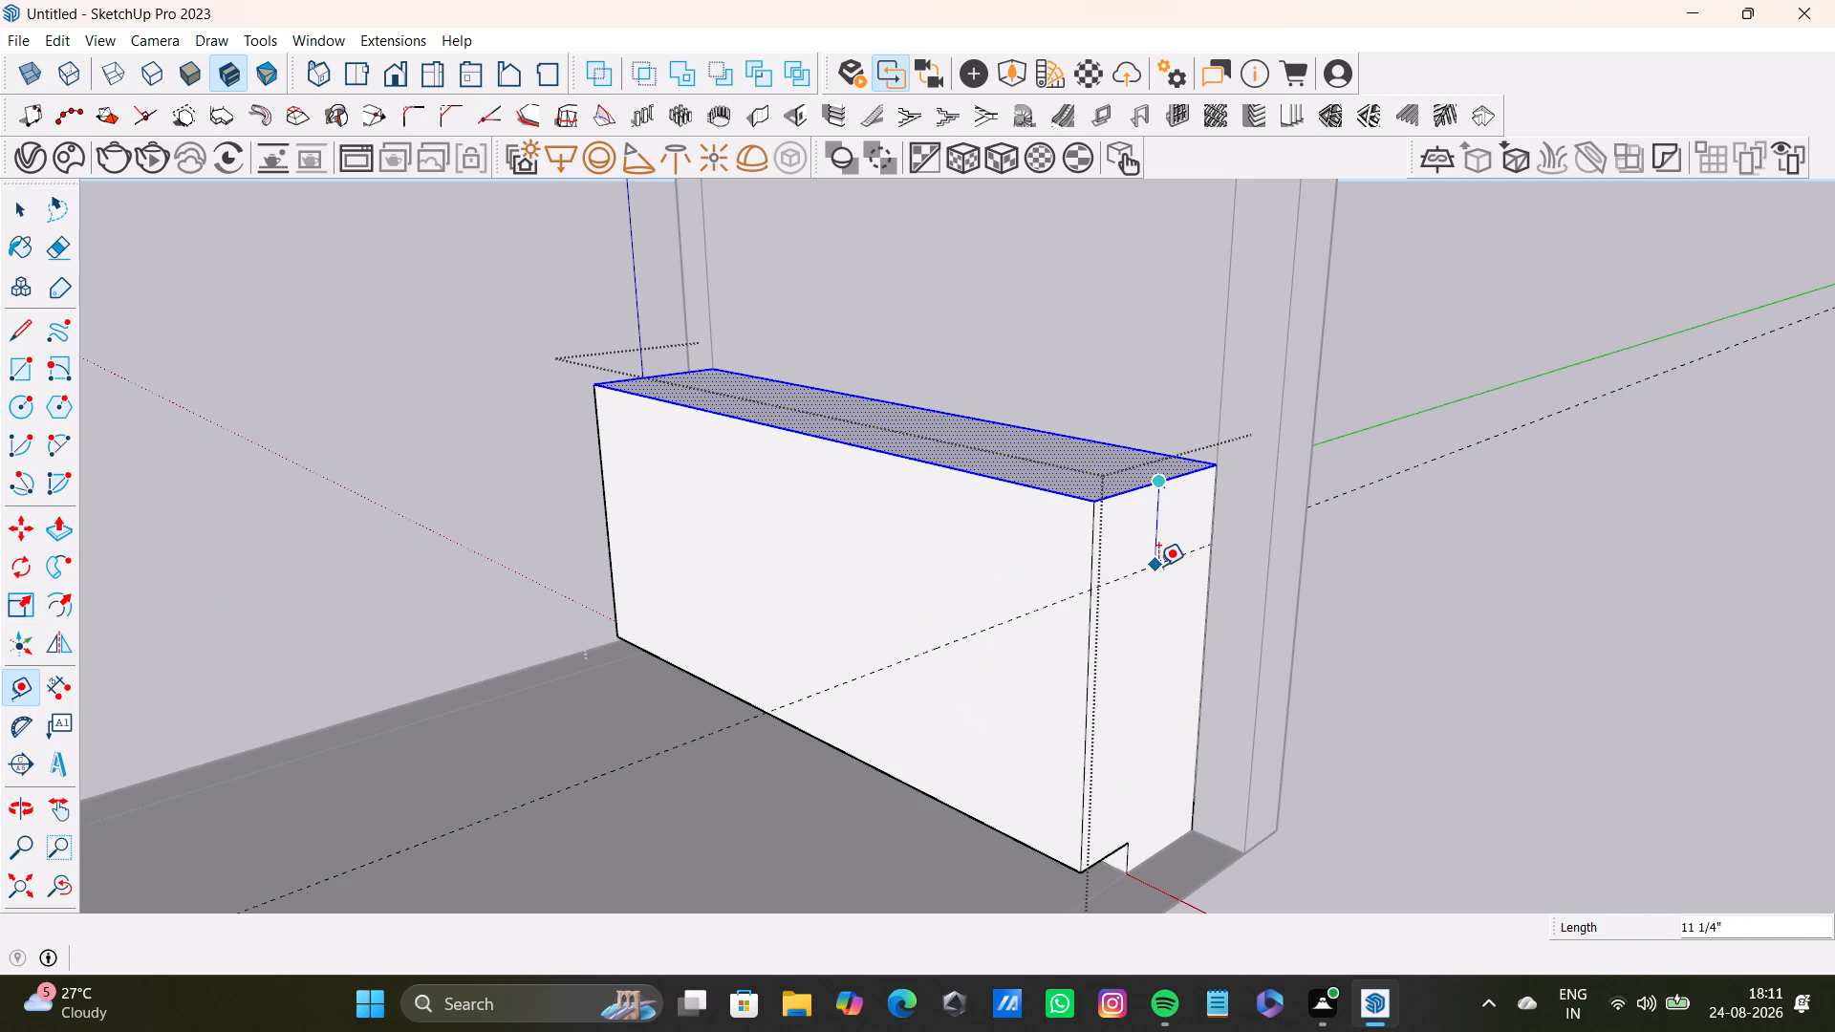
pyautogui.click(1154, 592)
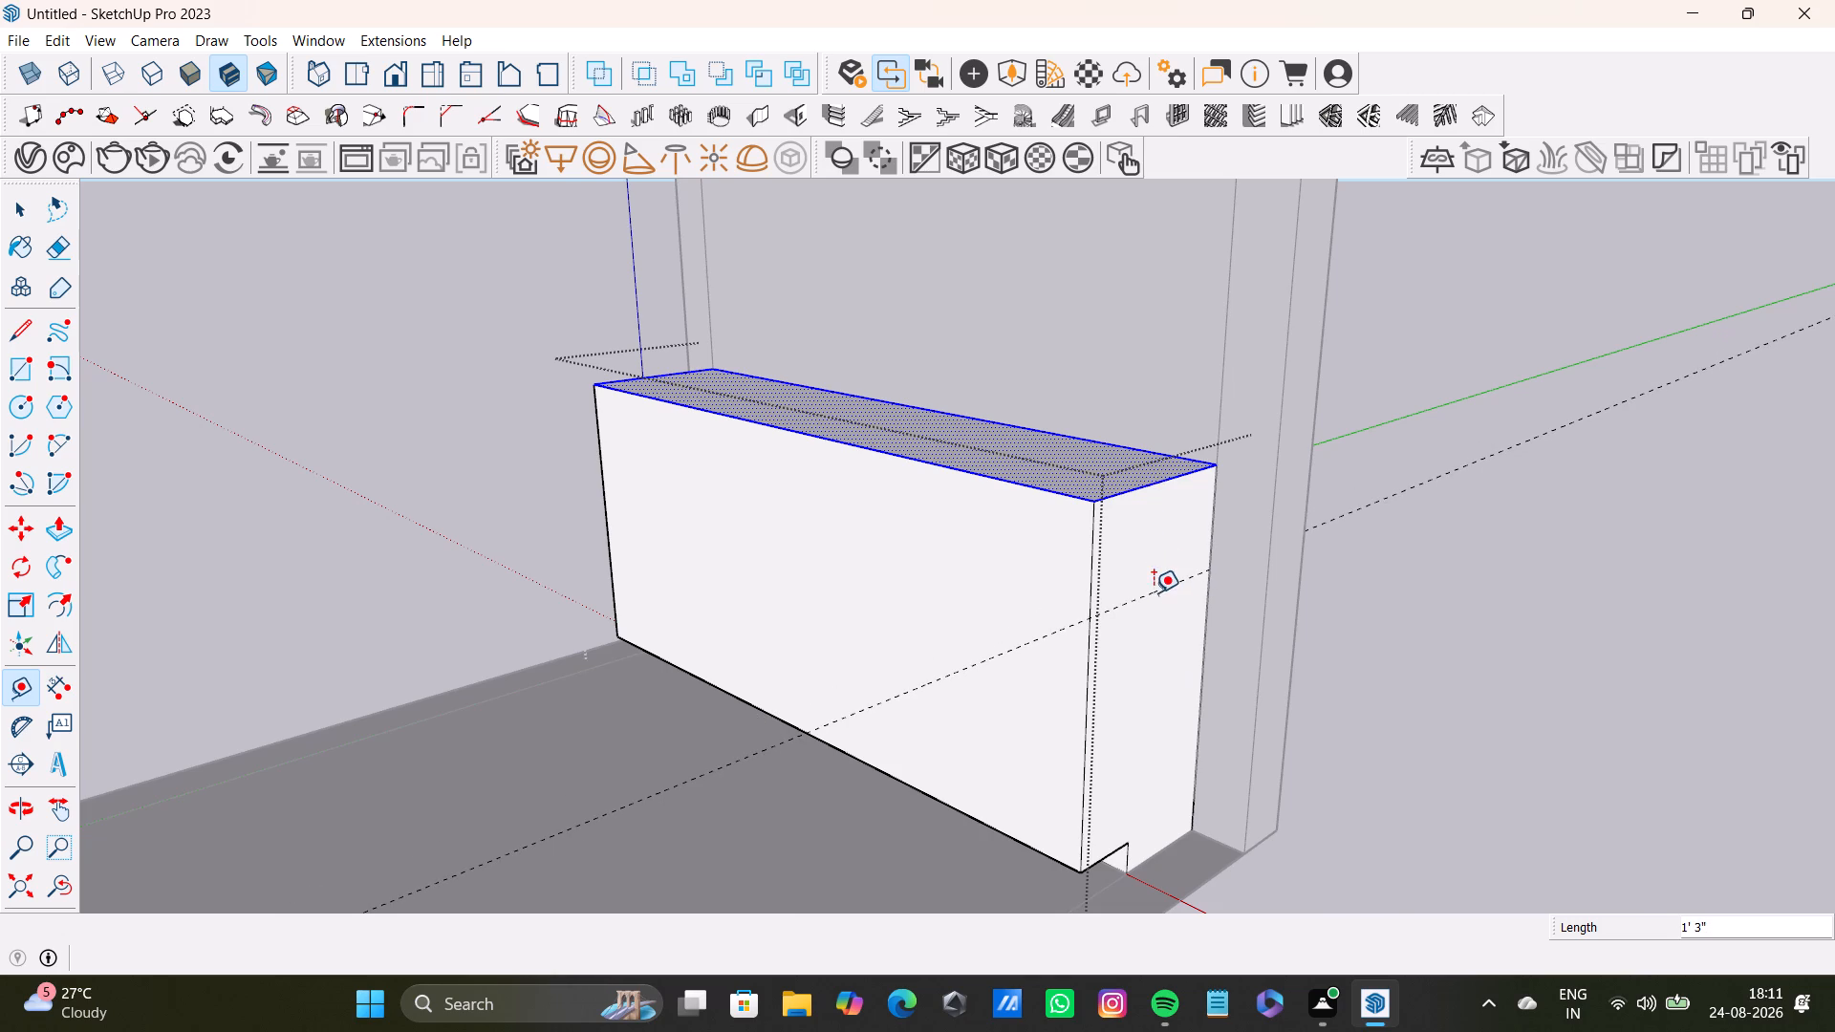
# Measure from the guide on the cabinet's end face down toward its base.
pyautogui.moveTo(1146, 591); pyautogui.dragTo(1154, 608)
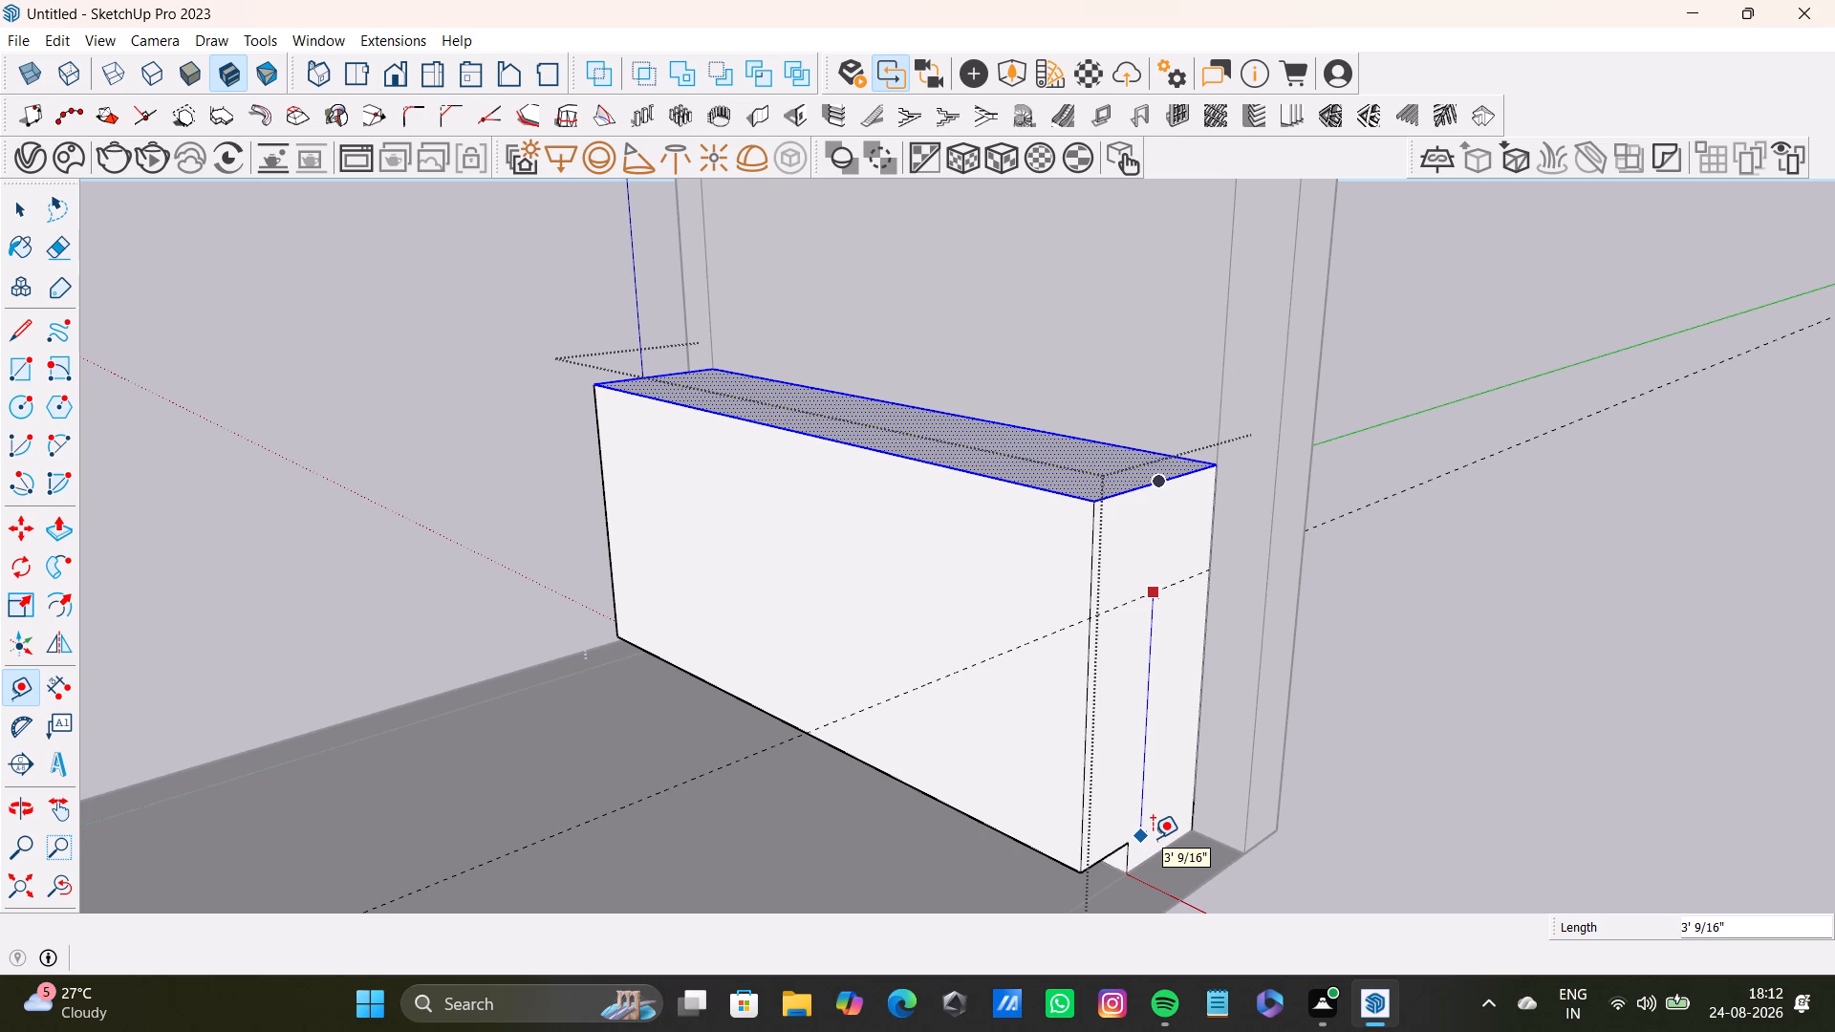
pyautogui.press('z')
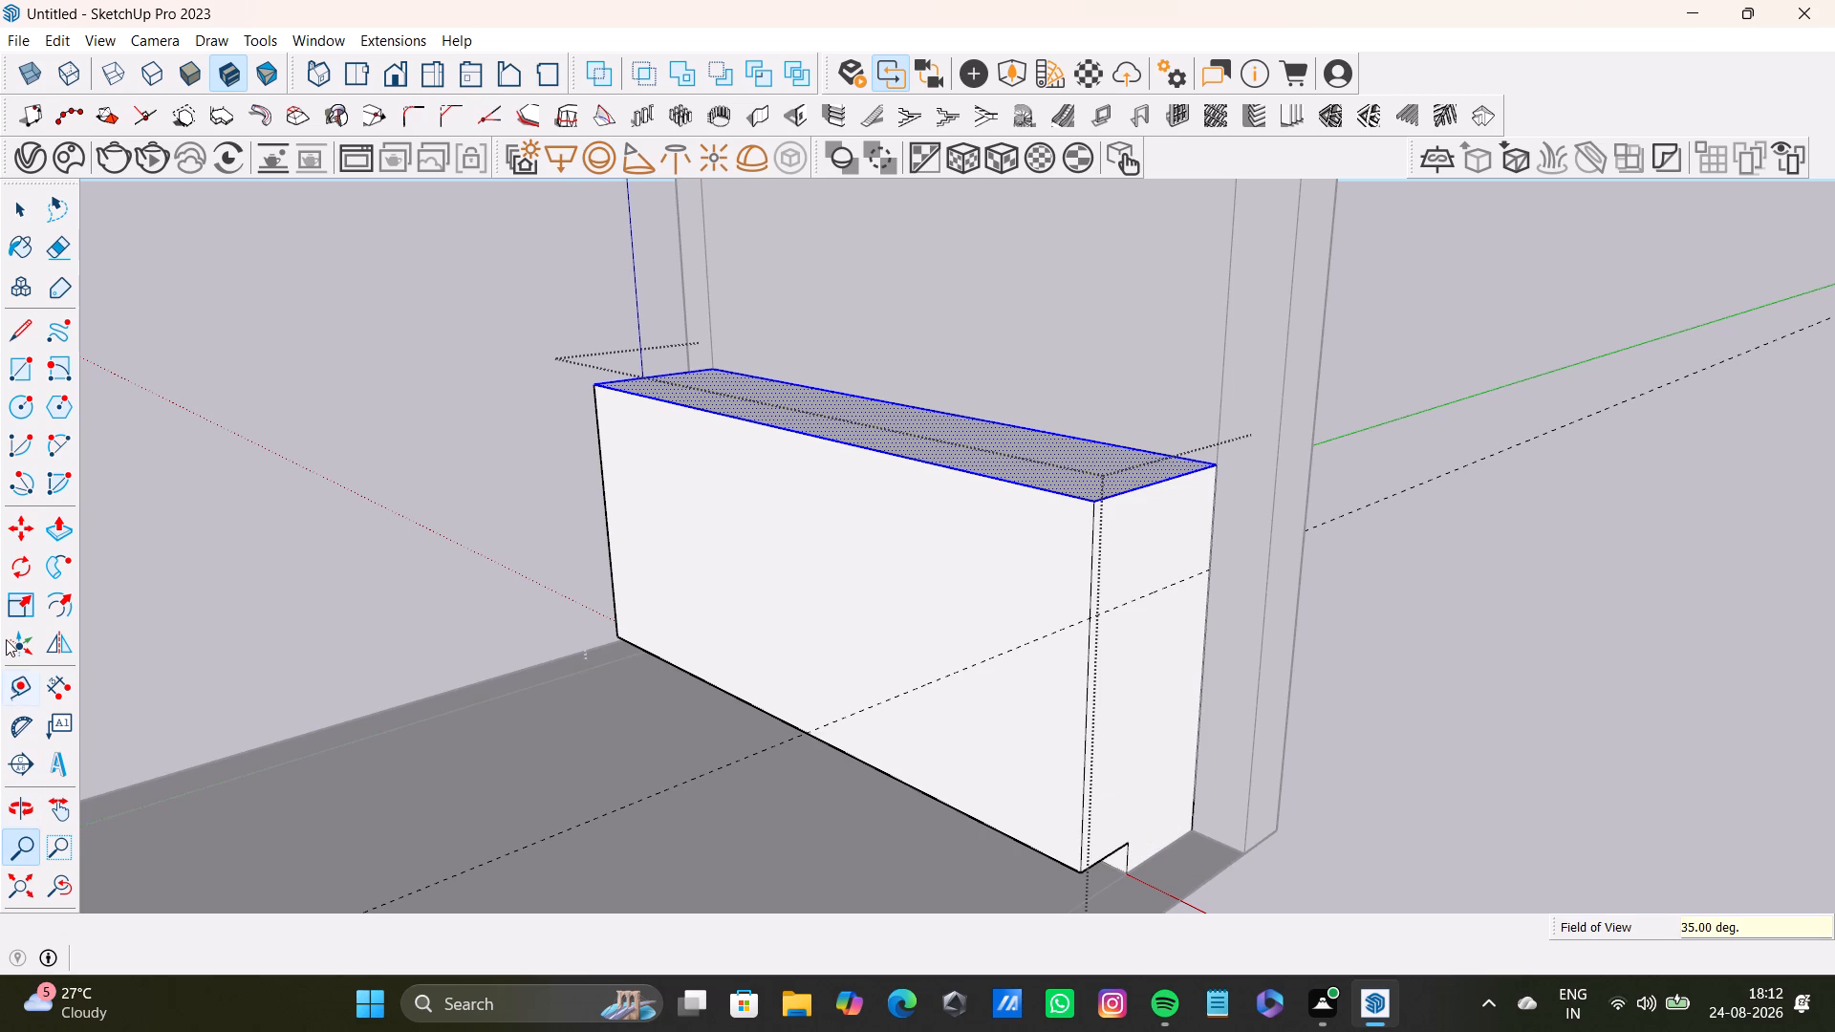
pyautogui.click(23, 687)
pyautogui.press('space')
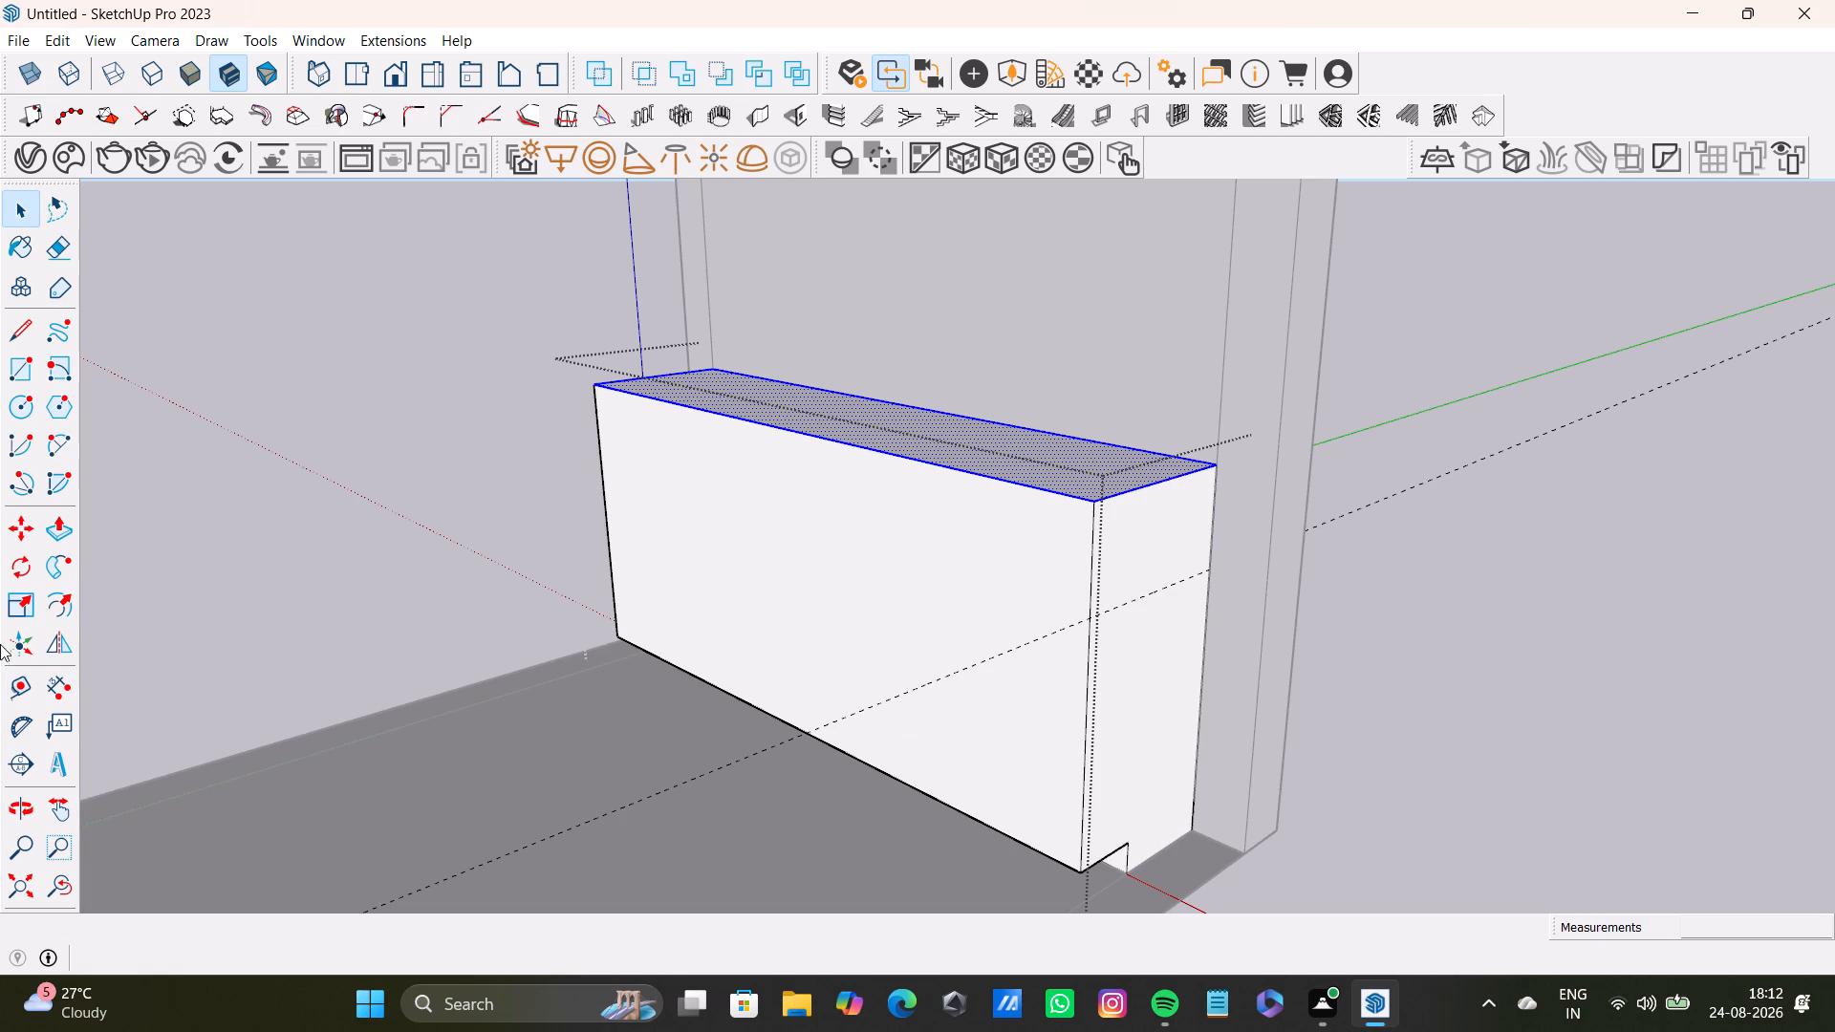
# Place a guide 3'6" above the base edge on the cabinet body's end face.
pyautogui.moveTo(15, 693); pyautogui.dragTo(51, 693)
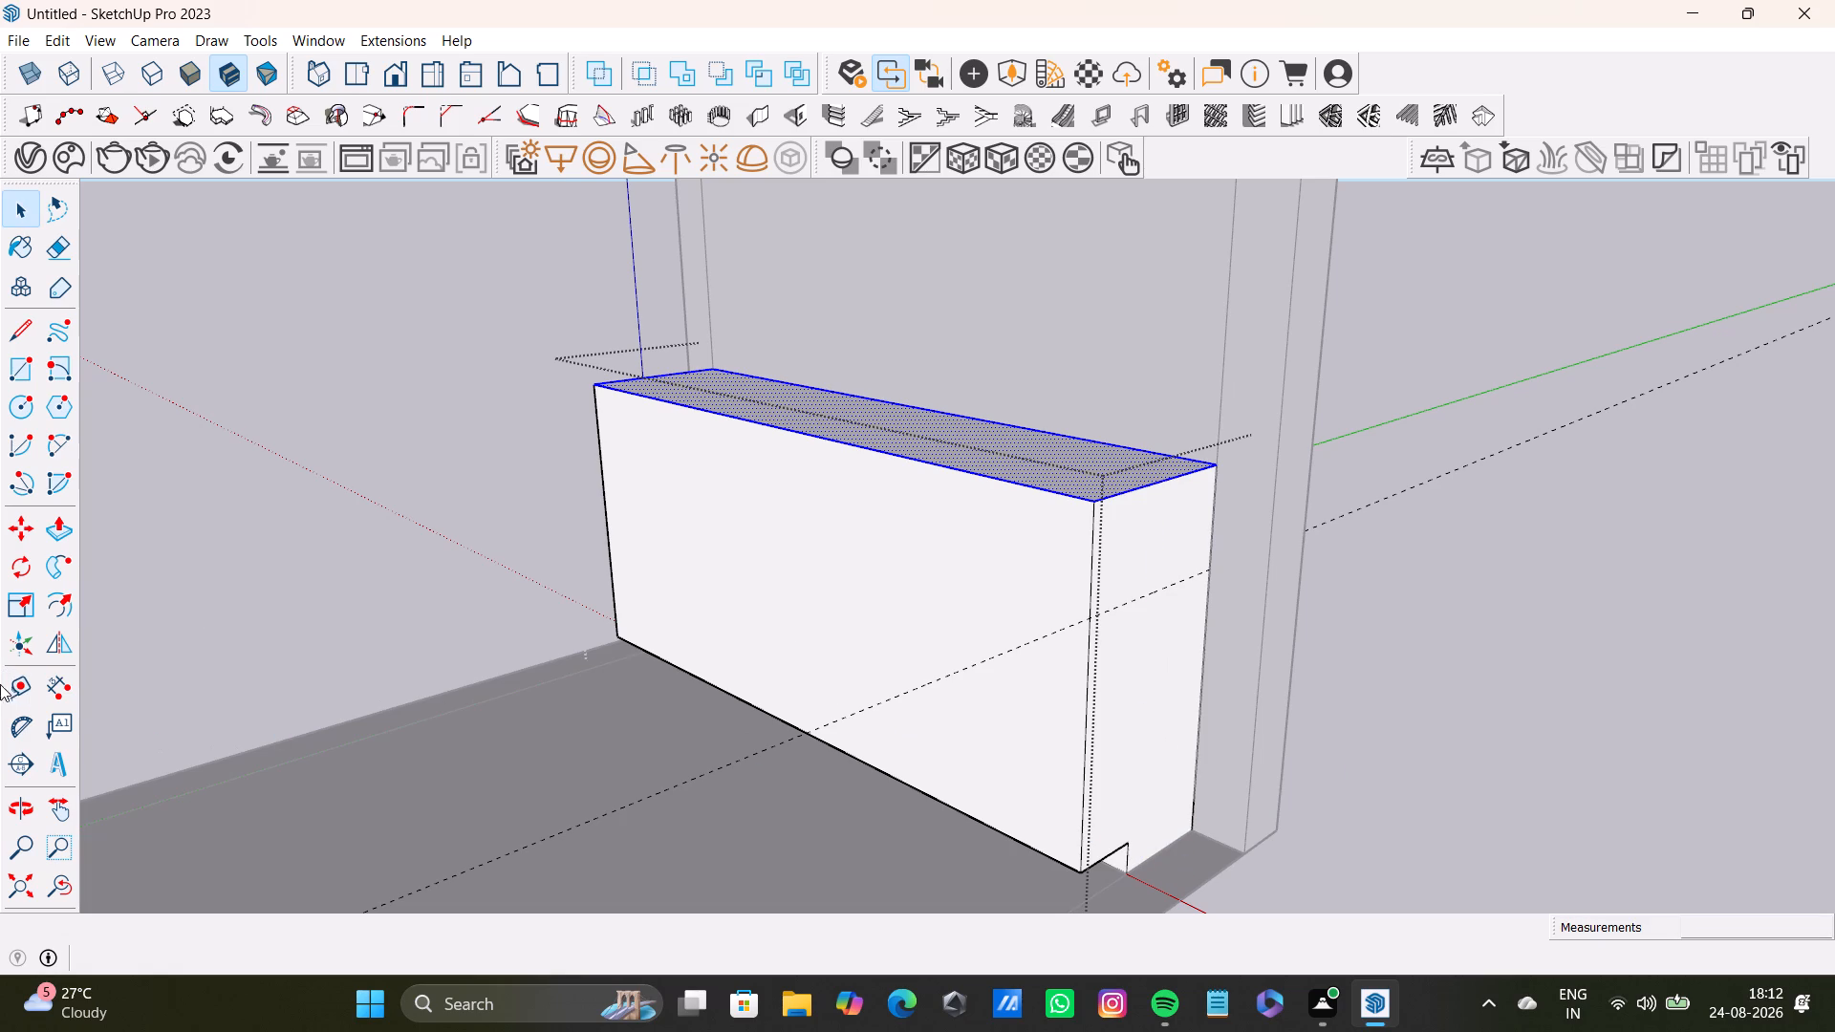
pyautogui.click(23, 677)
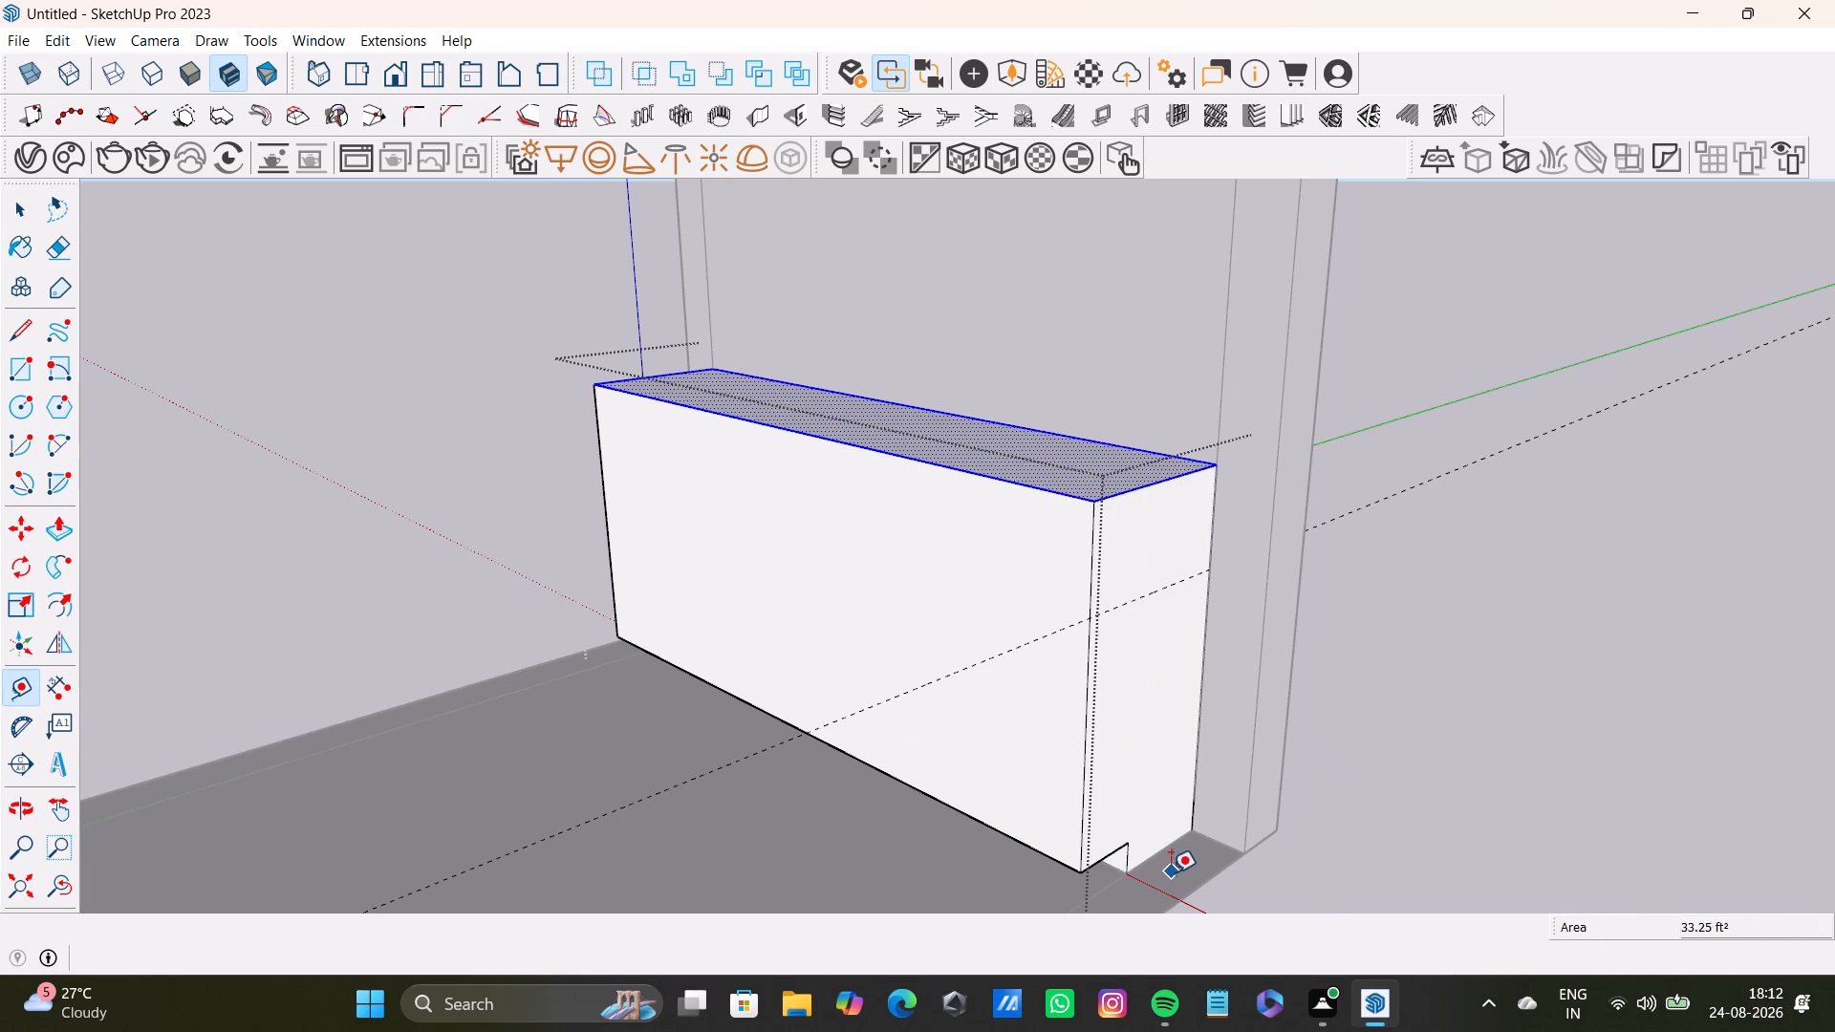
pyautogui.click(1170, 844)
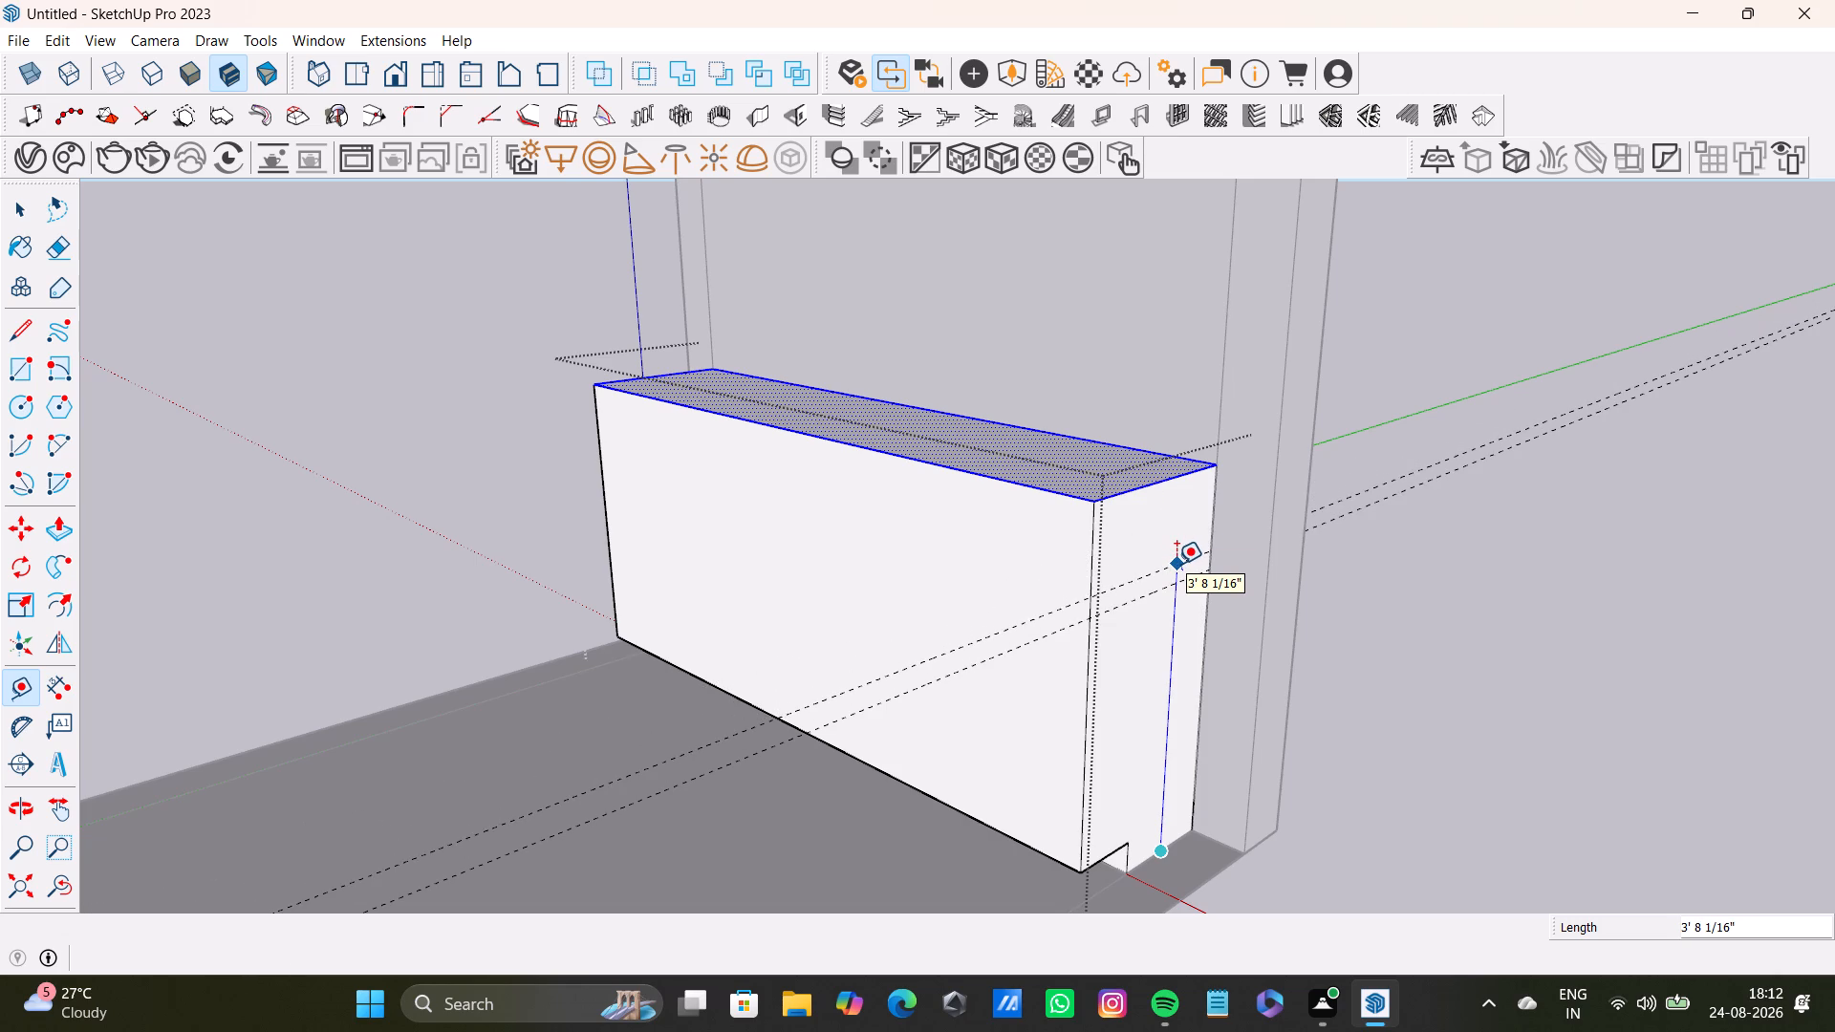
pyautogui.press('3')
pyautogui.write("'6")
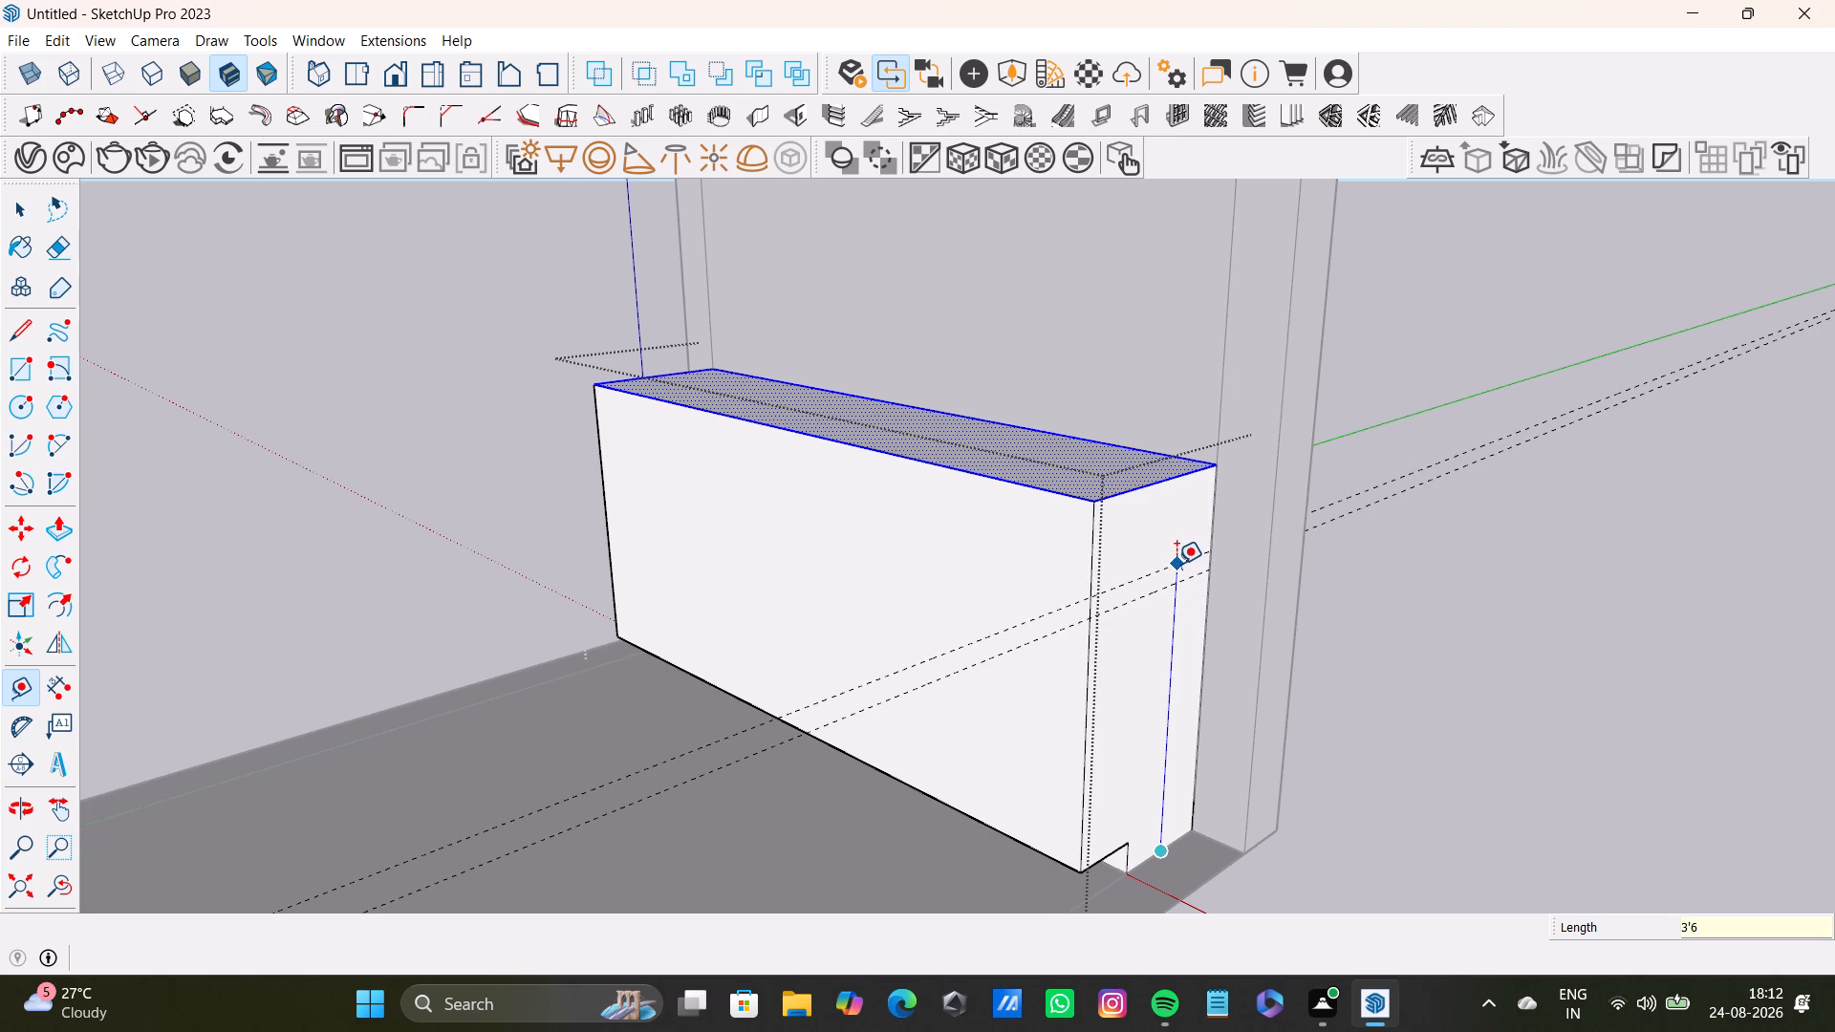
pyautogui.hotkey('shift', '"')
pyautogui.press('Return')
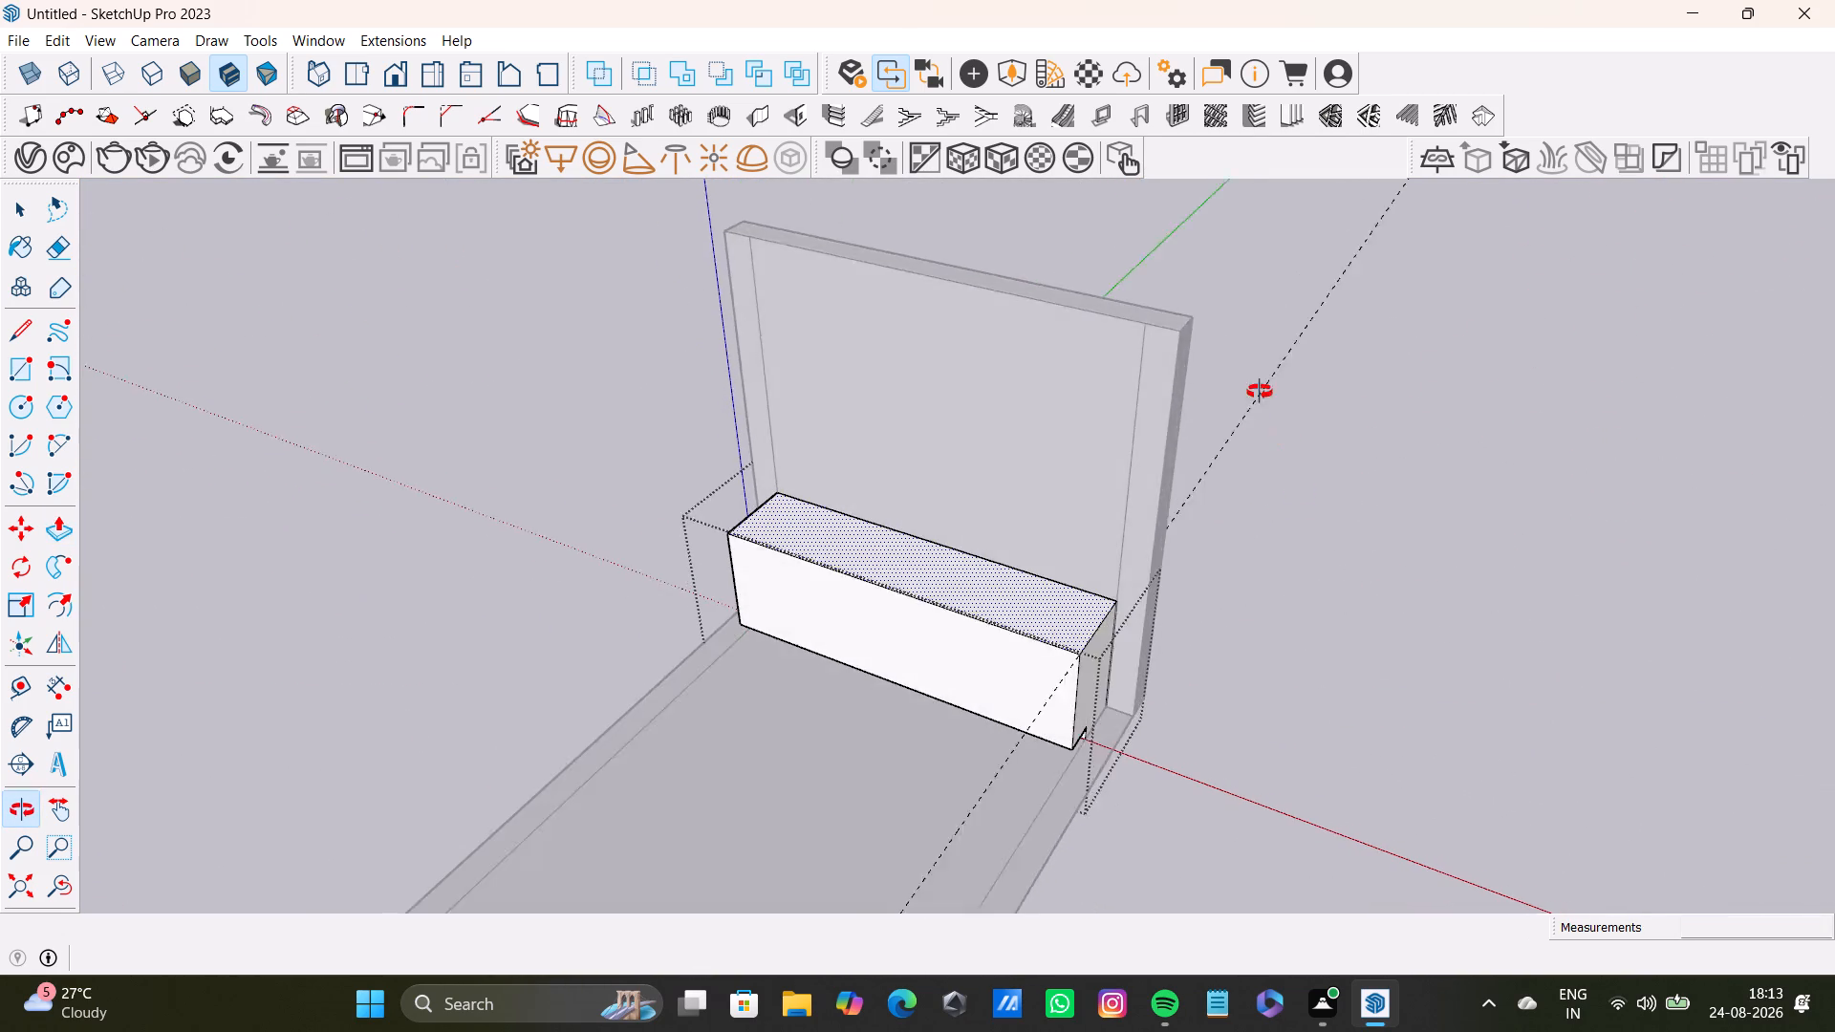
# Leave the cabinet group.
pyautogui.moveTo(1260, 392); pyautogui.dragTo(1246, 355, button='middle')
pyautogui.press('space')
pyautogui.click(1466, 563)
# Open the back wall group and place a guide 1' below the top edge on the wall's end face.
pyautogui.scroll(4, 1050, 419)
pyautogui.moveTo(1059, 411); pyautogui.dragTo(1047, 722, button='middle')
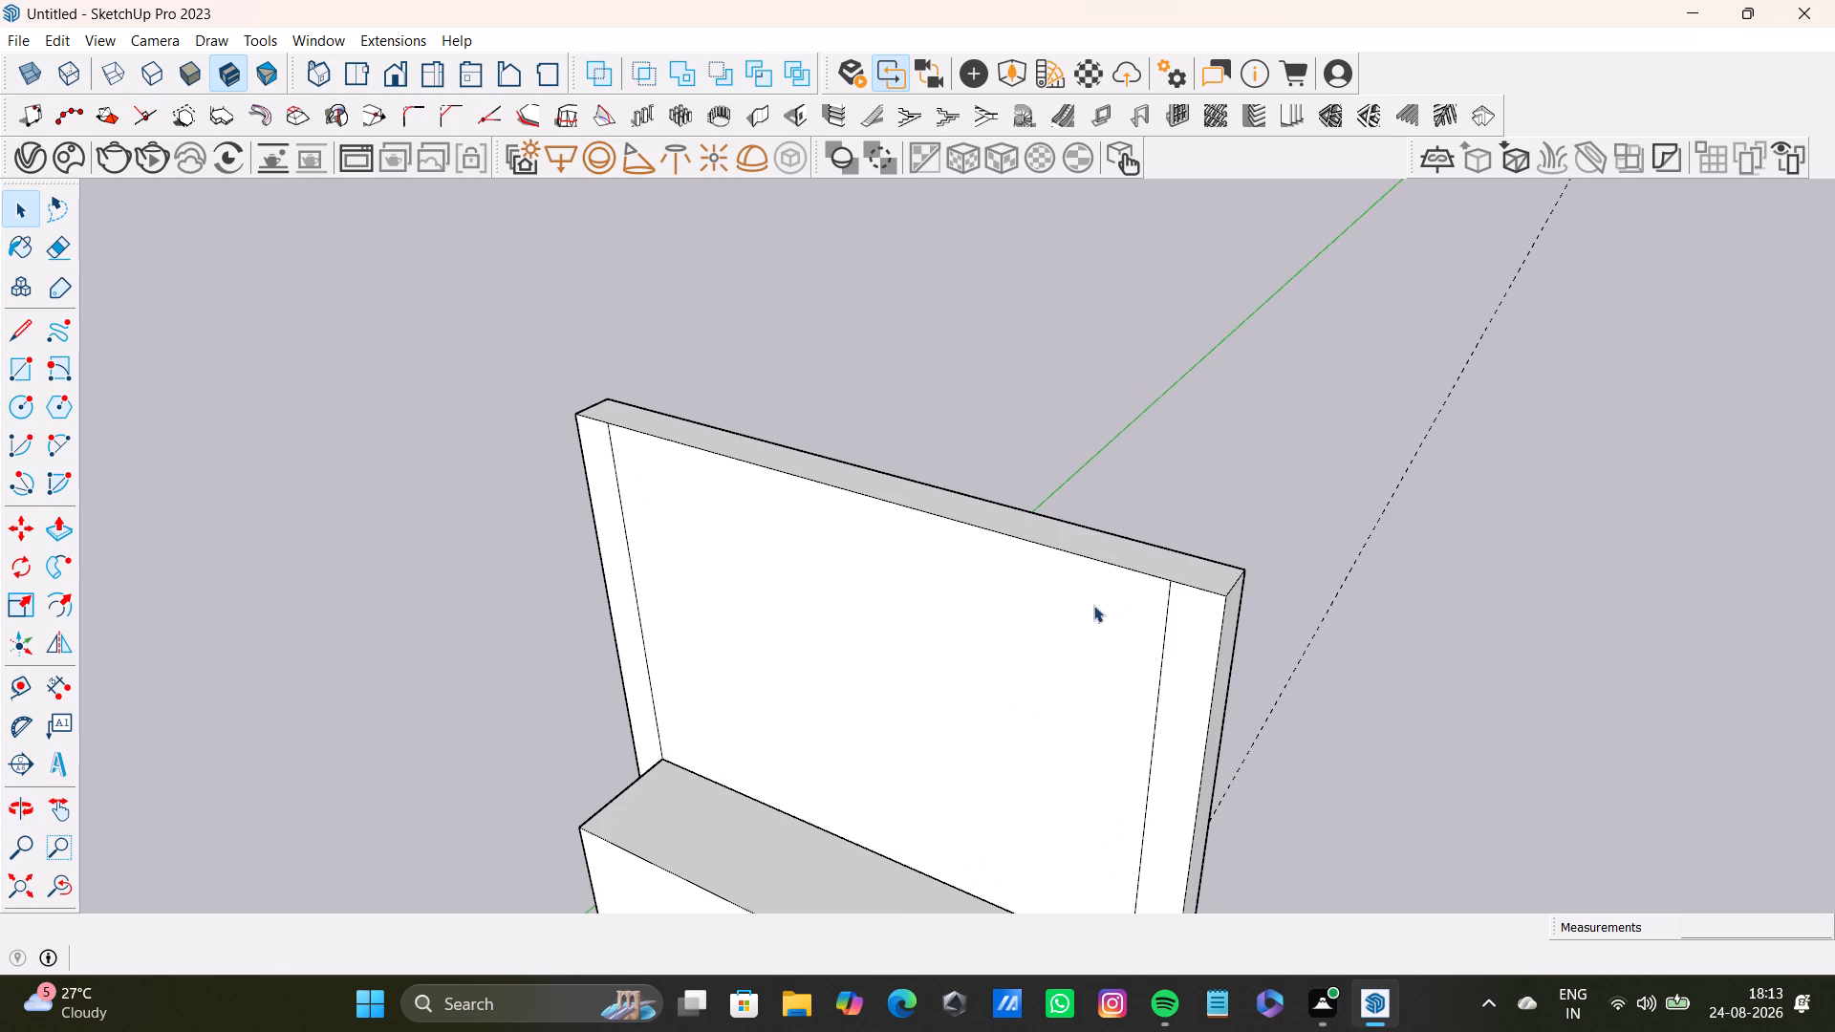
pyautogui.click(1155, 563)
pyautogui.doubleClick(1170, 562)
pyautogui.click(1176, 570)
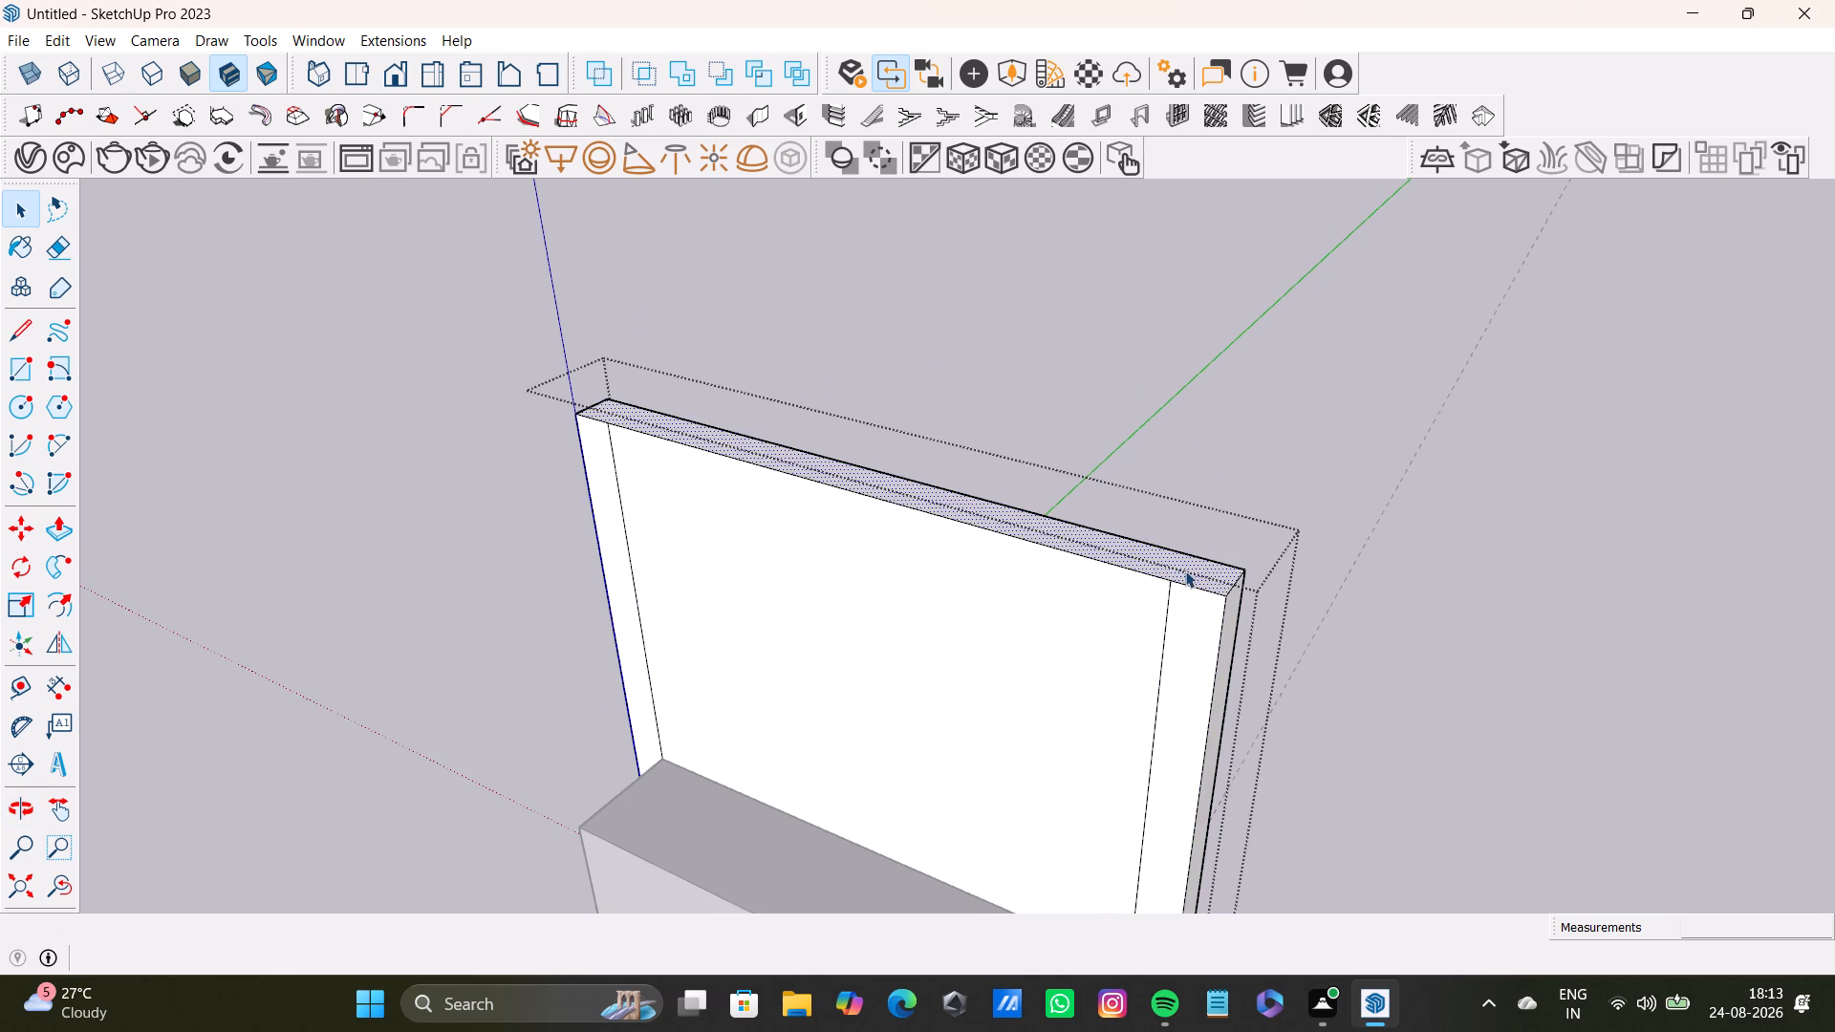
pyautogui.keyDown('shift'); pyautogui.moveTo(1102, 716); pyautogui.dragTo(992, 481, button='middle'); pyautogui.keyUp('shift')
pyautogui.moveTo(1072, 577); pyautogui.dragTo(962, 554, button='middle')
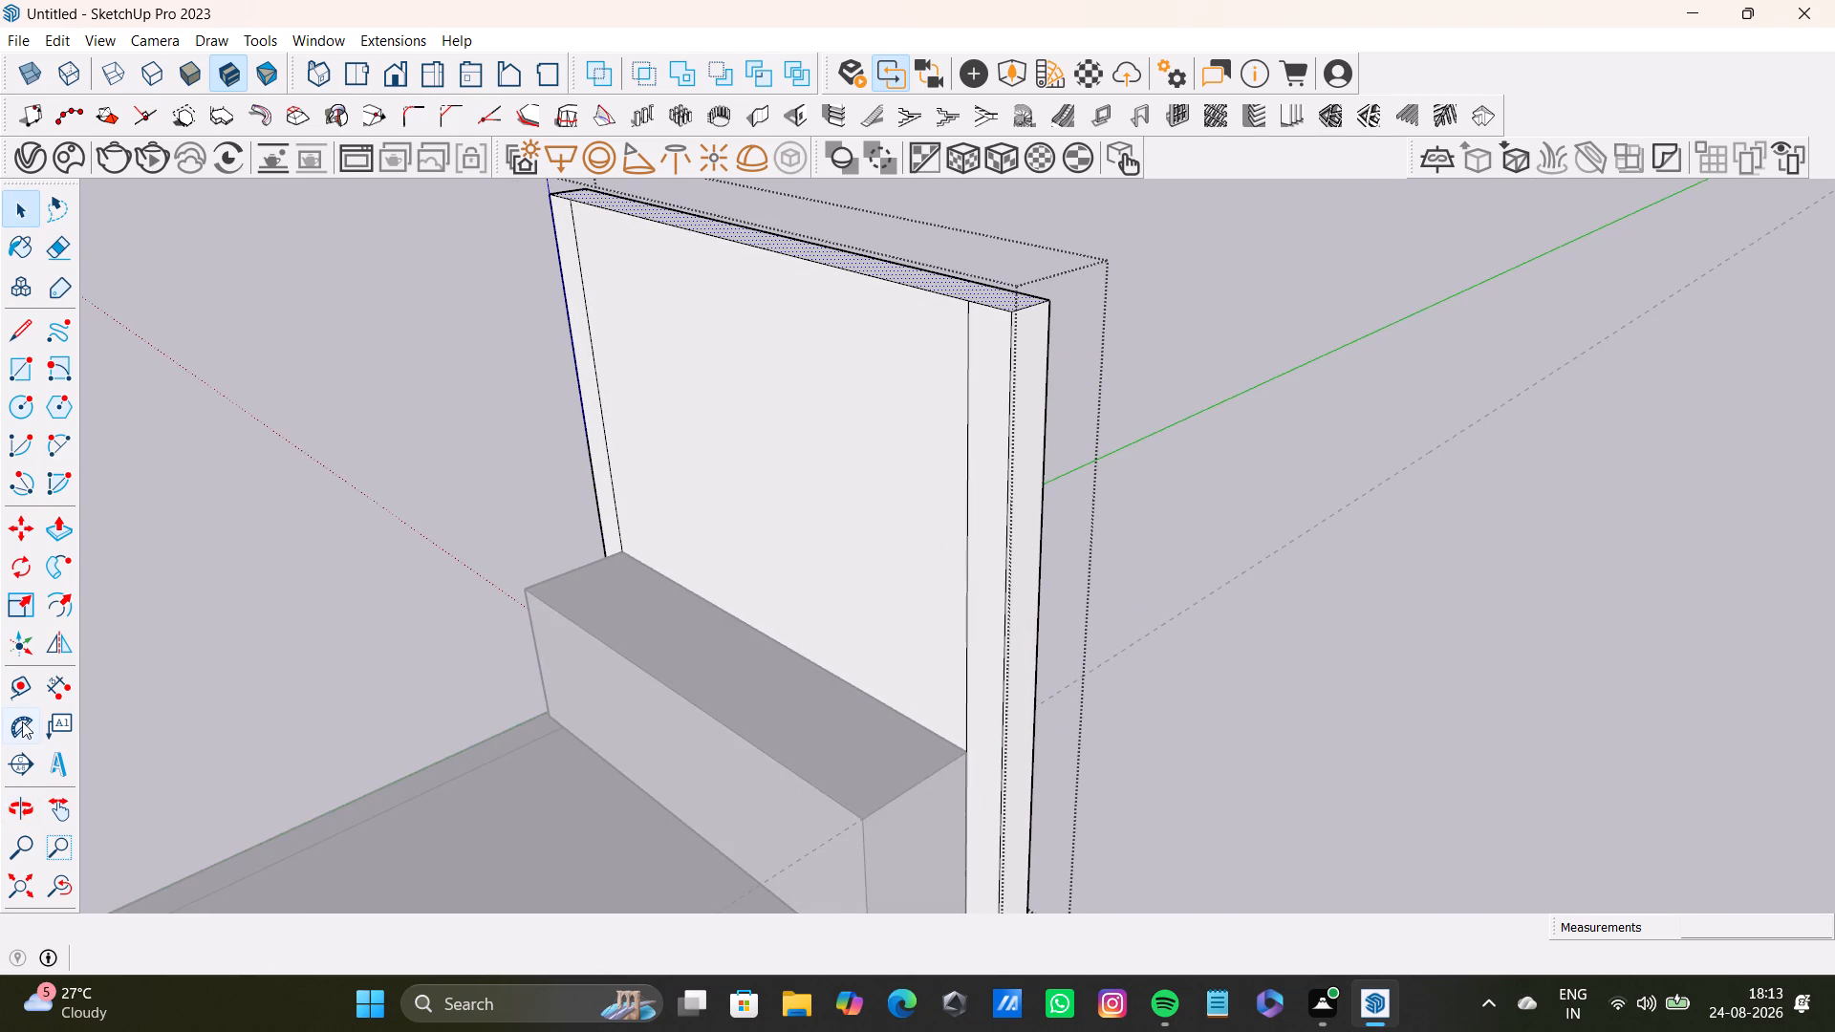
pyautogui.moveTo(11, 688); pyautogui.dragTo(27, 686)
pyautogui.scroll(3, 1058, 289)
pyautogui.click(1007, 314)
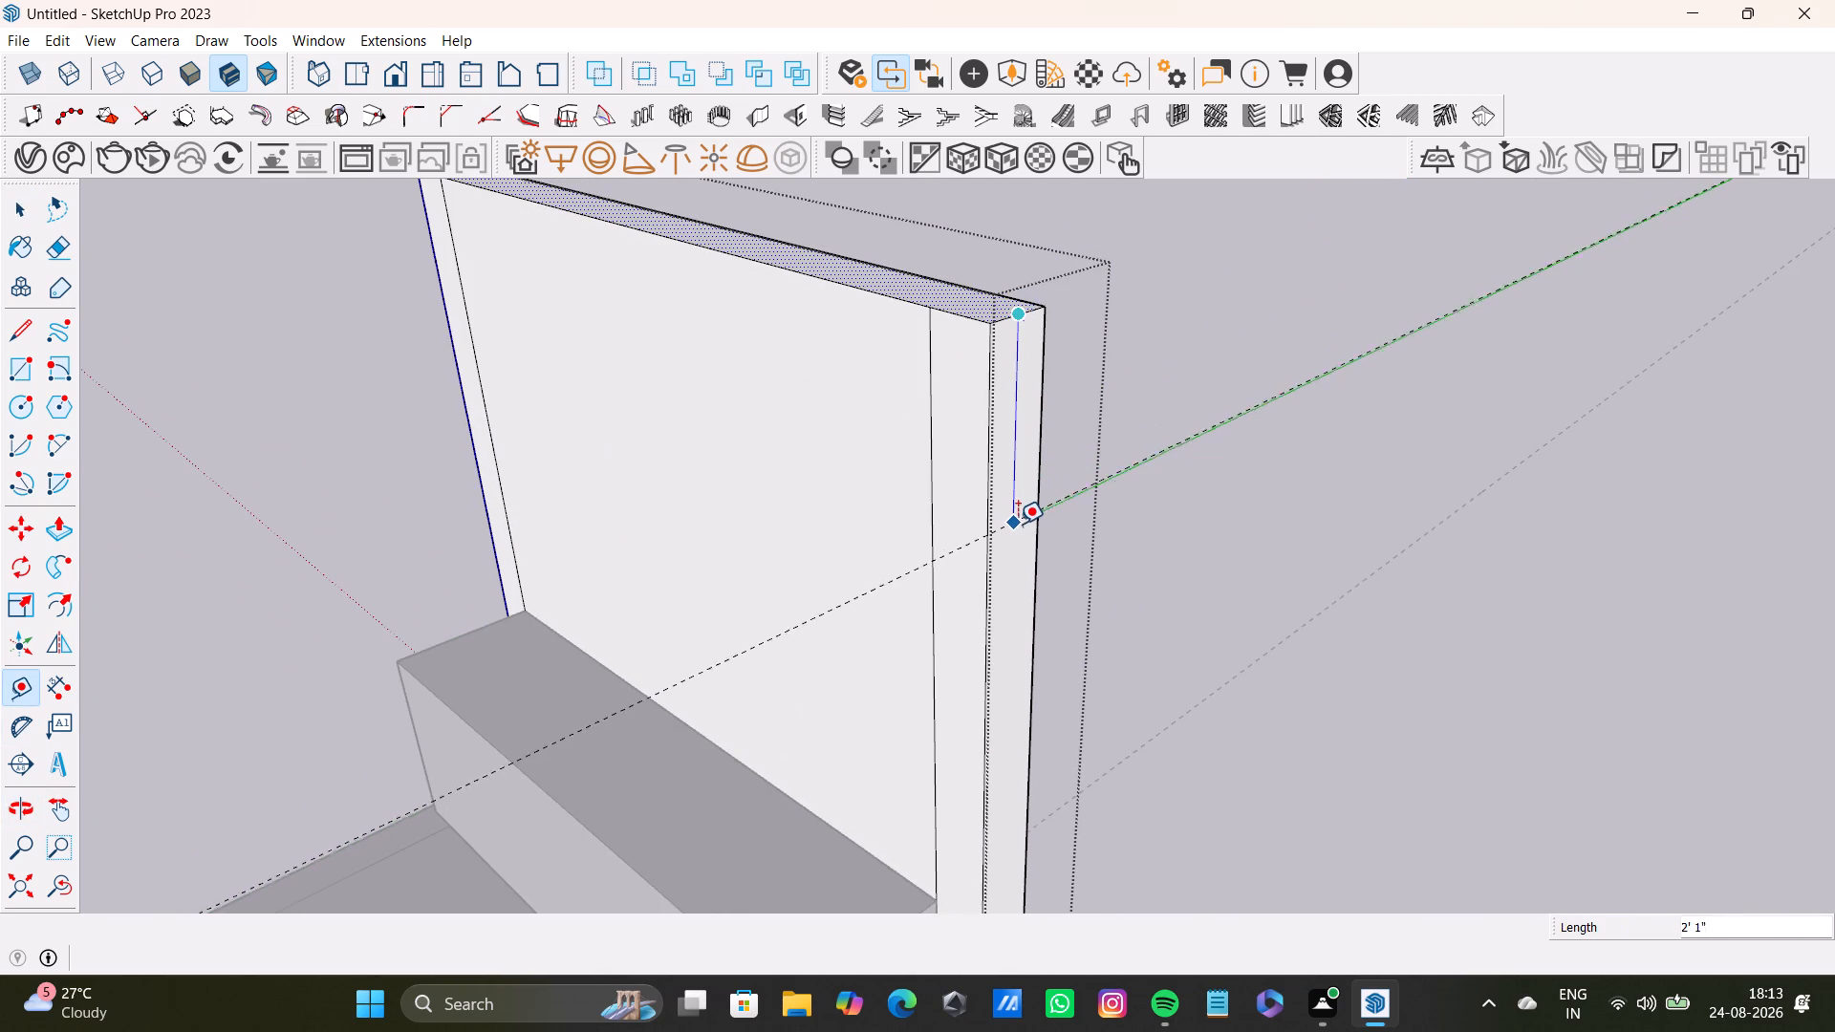
pyautogui.press('1')
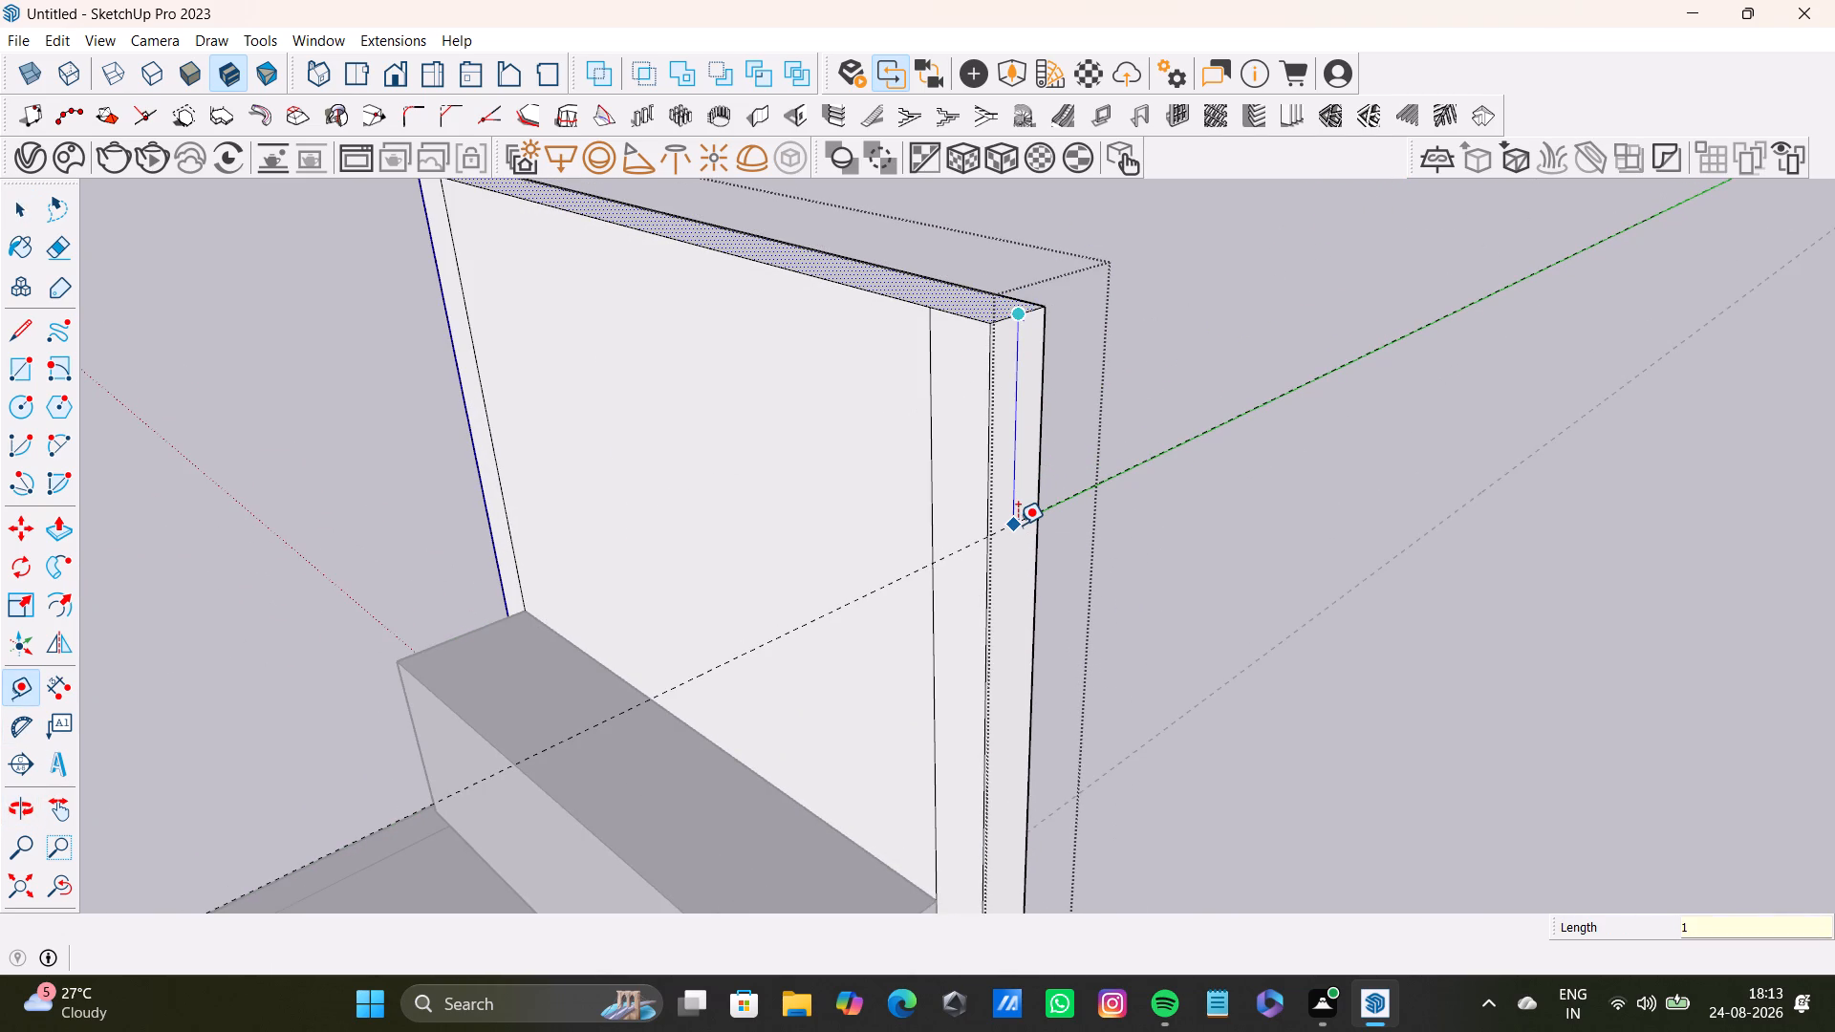
pyautogui.press("'")
pyautogui.press('Return')
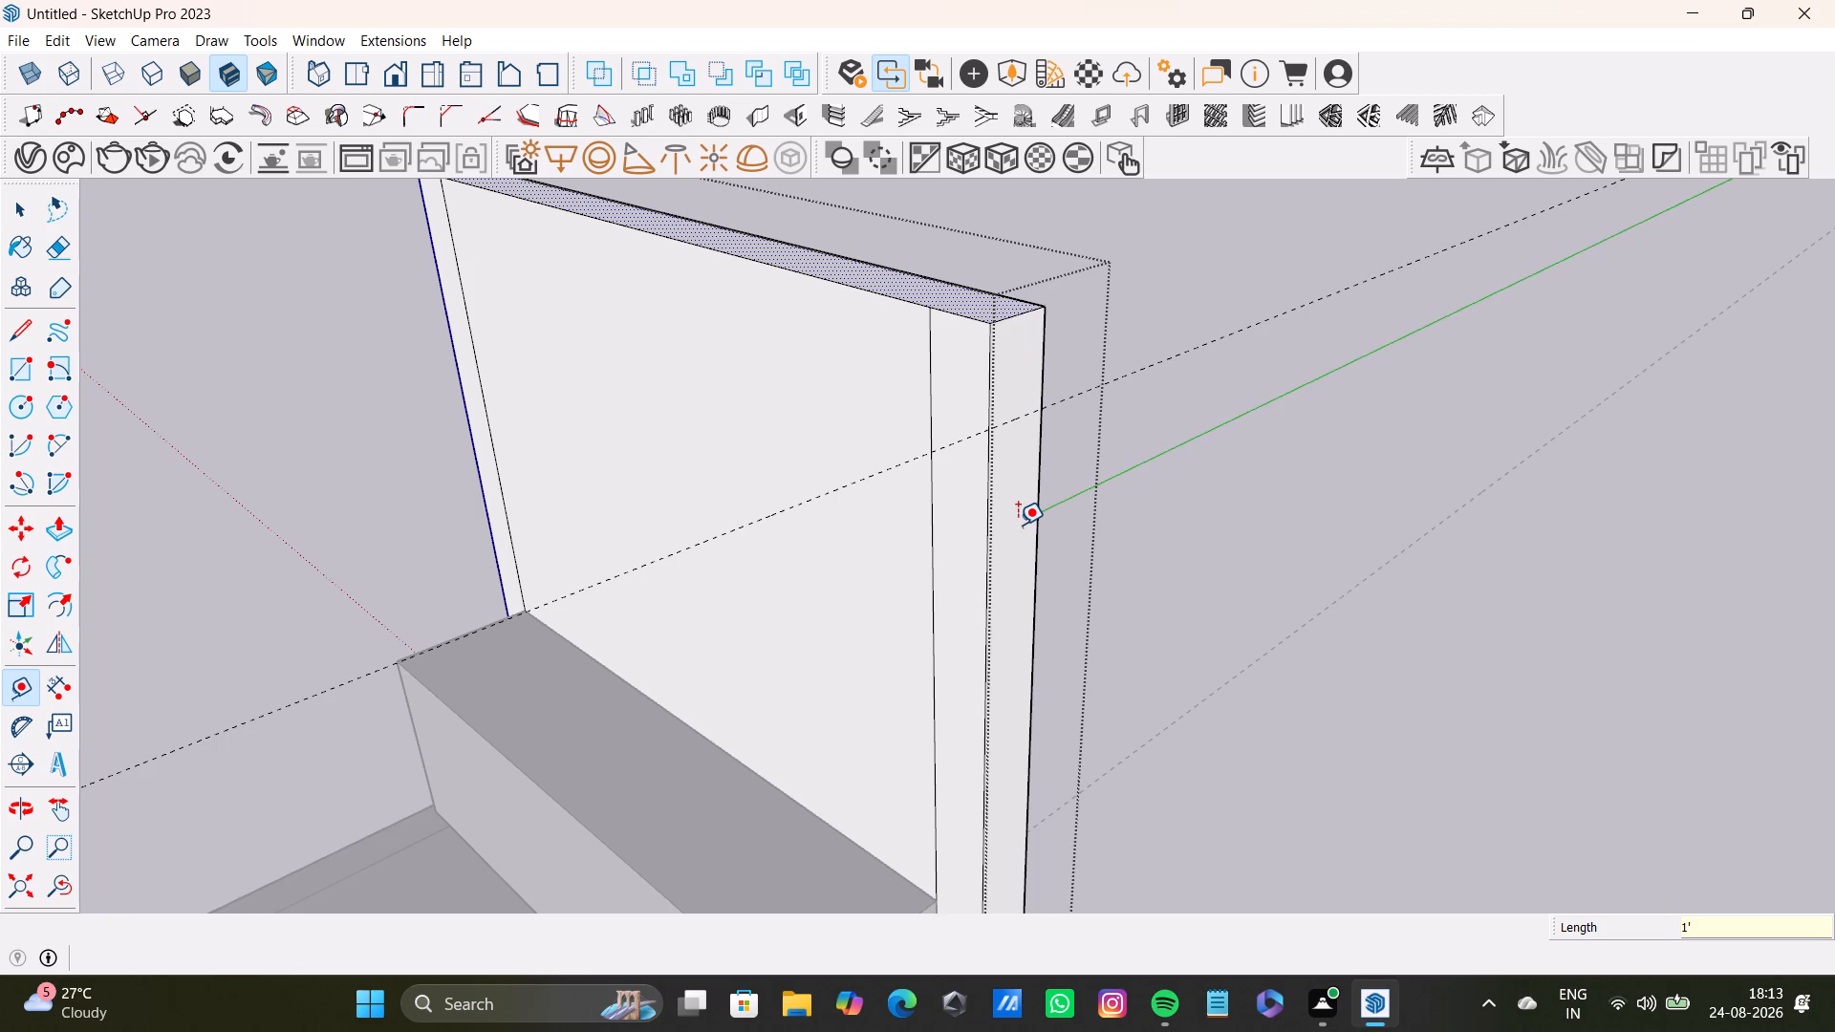
# Place a guide 10" straight down from the existing guide on the back wall's end face.
pyautogui.click(1022, 416)
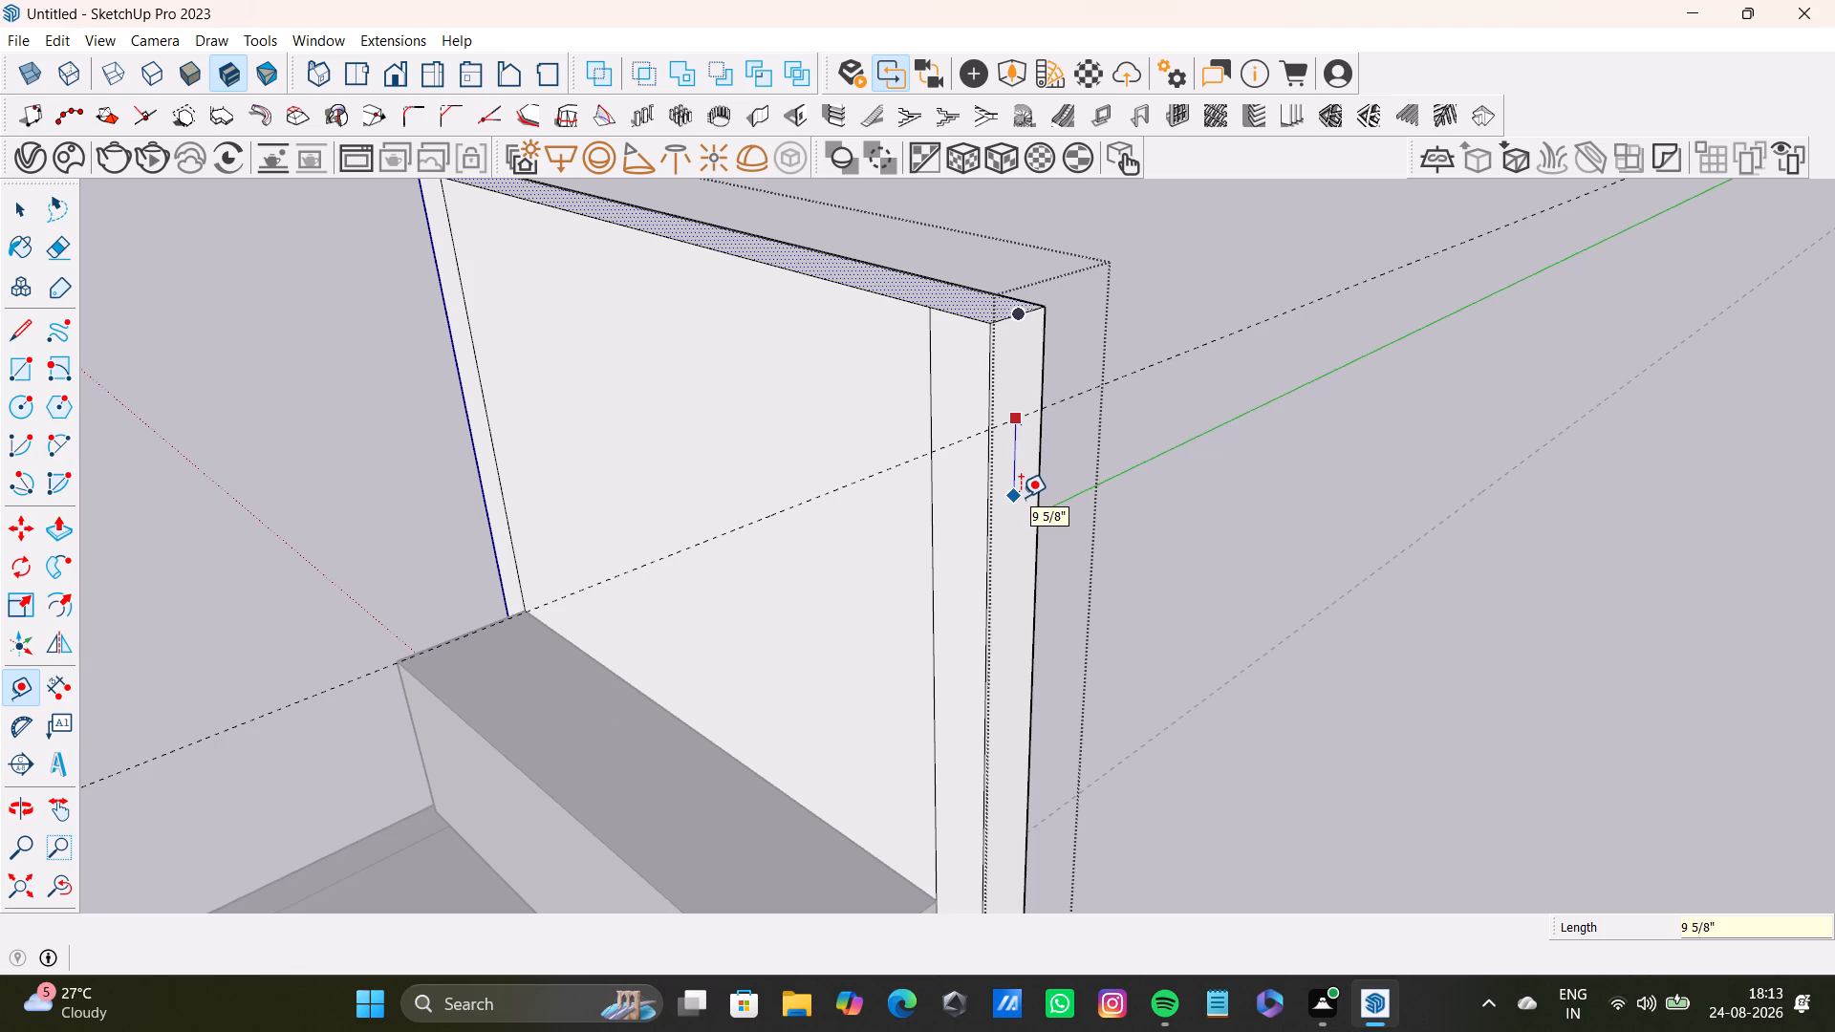
pyautogui.write('10"')
pyautogui.press('Return')
pyautogui.scroll(3, 1036, 498)
pyautogui.moveTo(1037, 509); pyautogui.dragTo(1023, 408, button='middle')
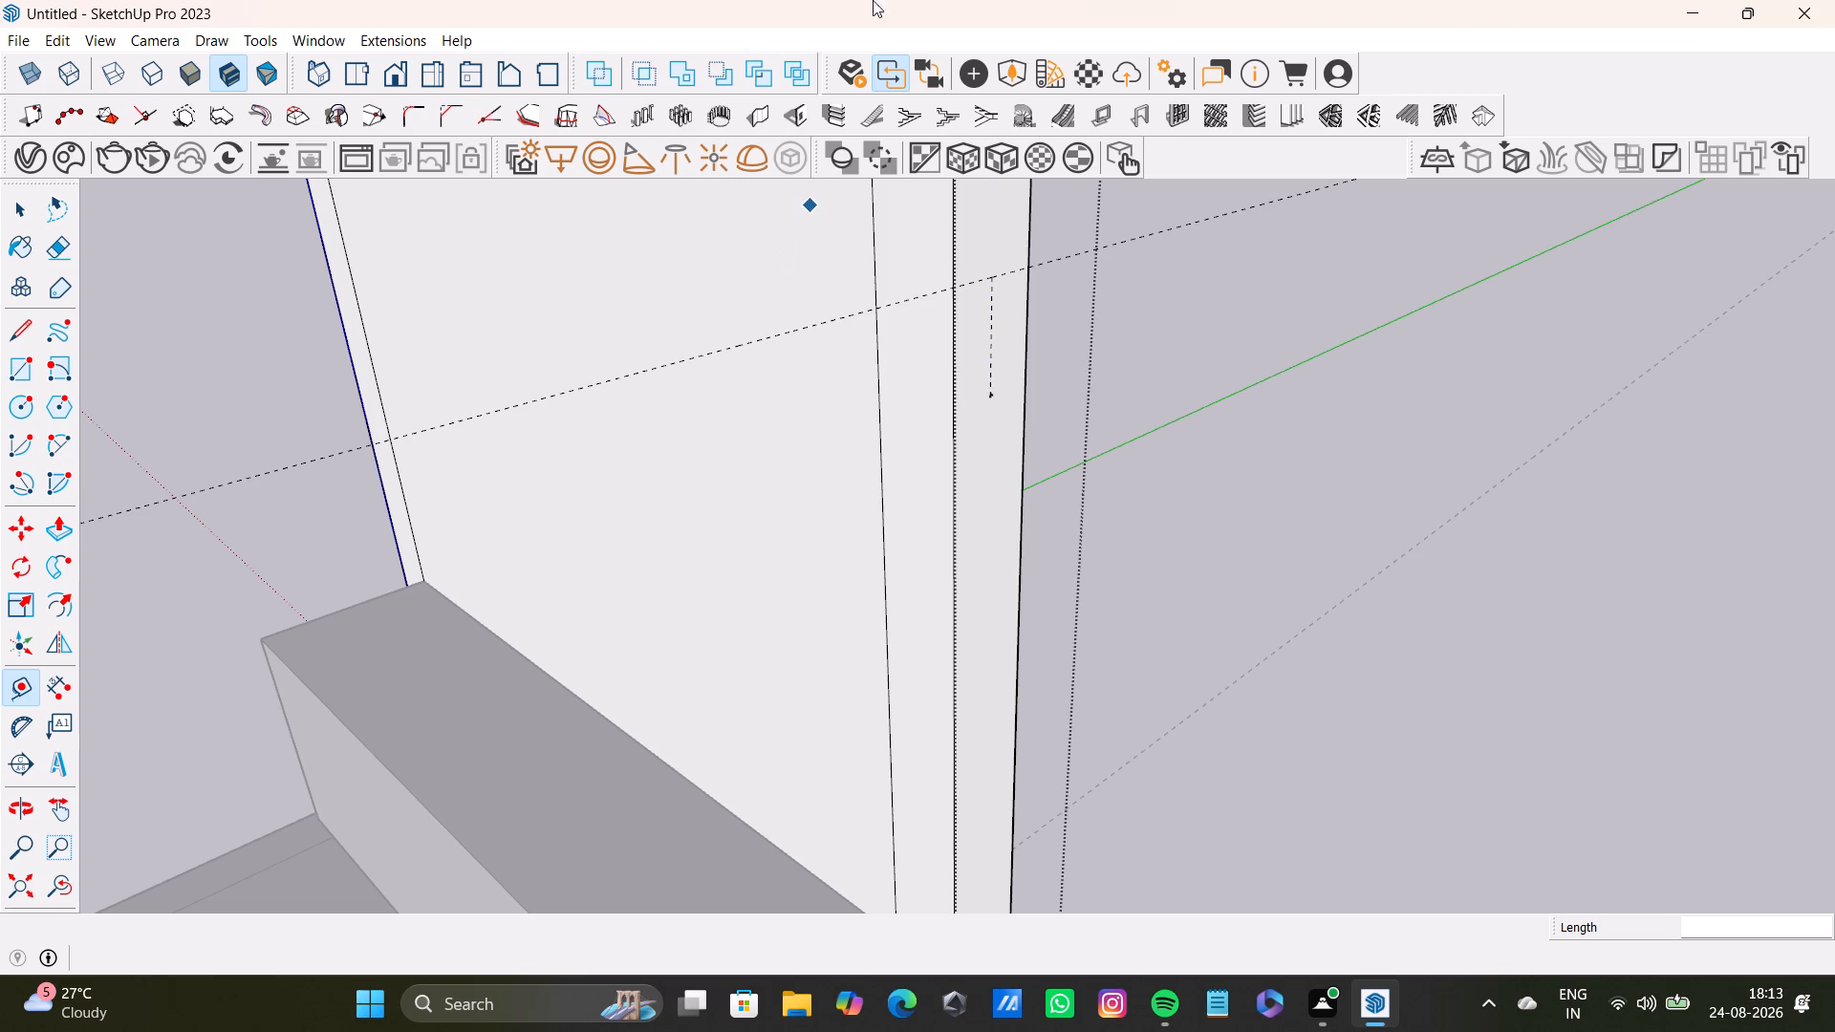
pyautogui.press('space')
# Draw a 9" line across the wall's end face, level with the lower end of the 10" guide.
pyautogui.scroll(-8, 929, 391)
pyautogui.keyDown('shift'); pyautogui.moveTo(973, 441); pyautogui.dragTo(1026, 517, button='middle'); pyautogui.keyUp('shift')
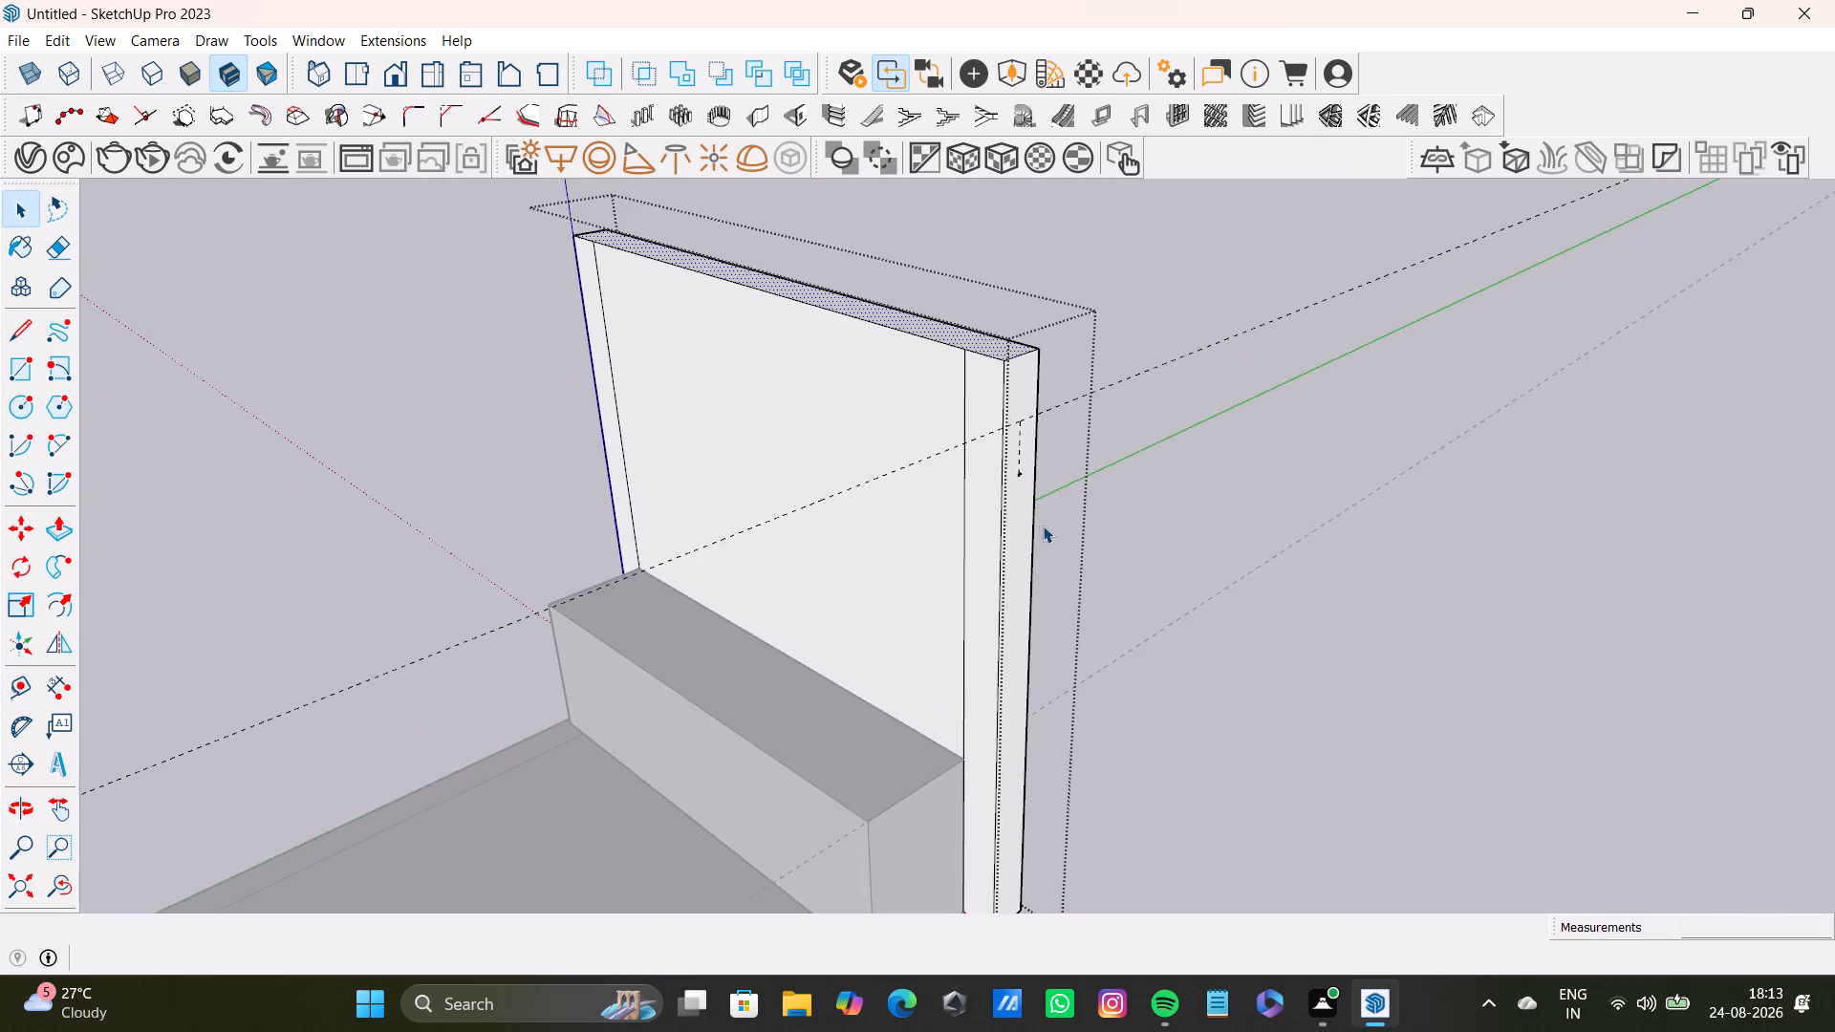
pyautogui.moveTo(1043, 526); pyautogui.dragTo(982, 500, button='middle')
pyautogui.click(9, 335)
pyautogui.scroll(6, 1037, 484)
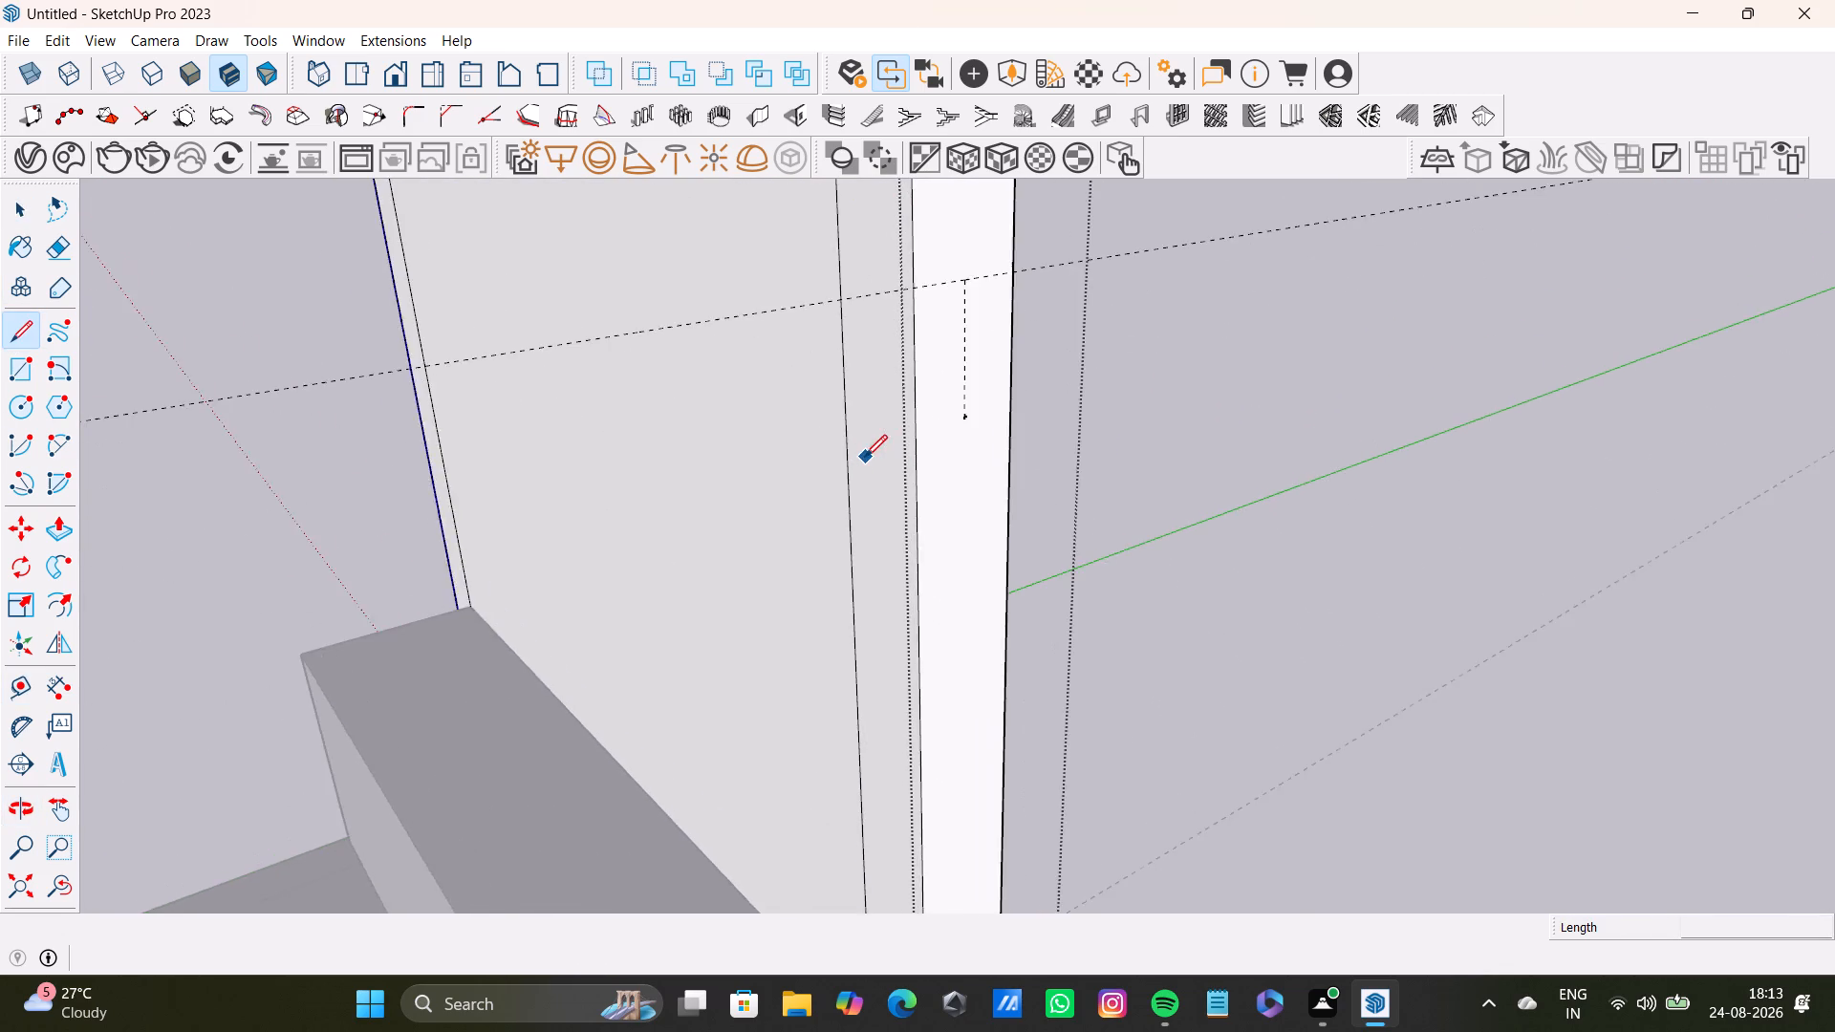
pyautogui.scroll(6, 865, 457)
pyautogui.moveTo(916, 426); pyautogui.dragTo(928, 425)
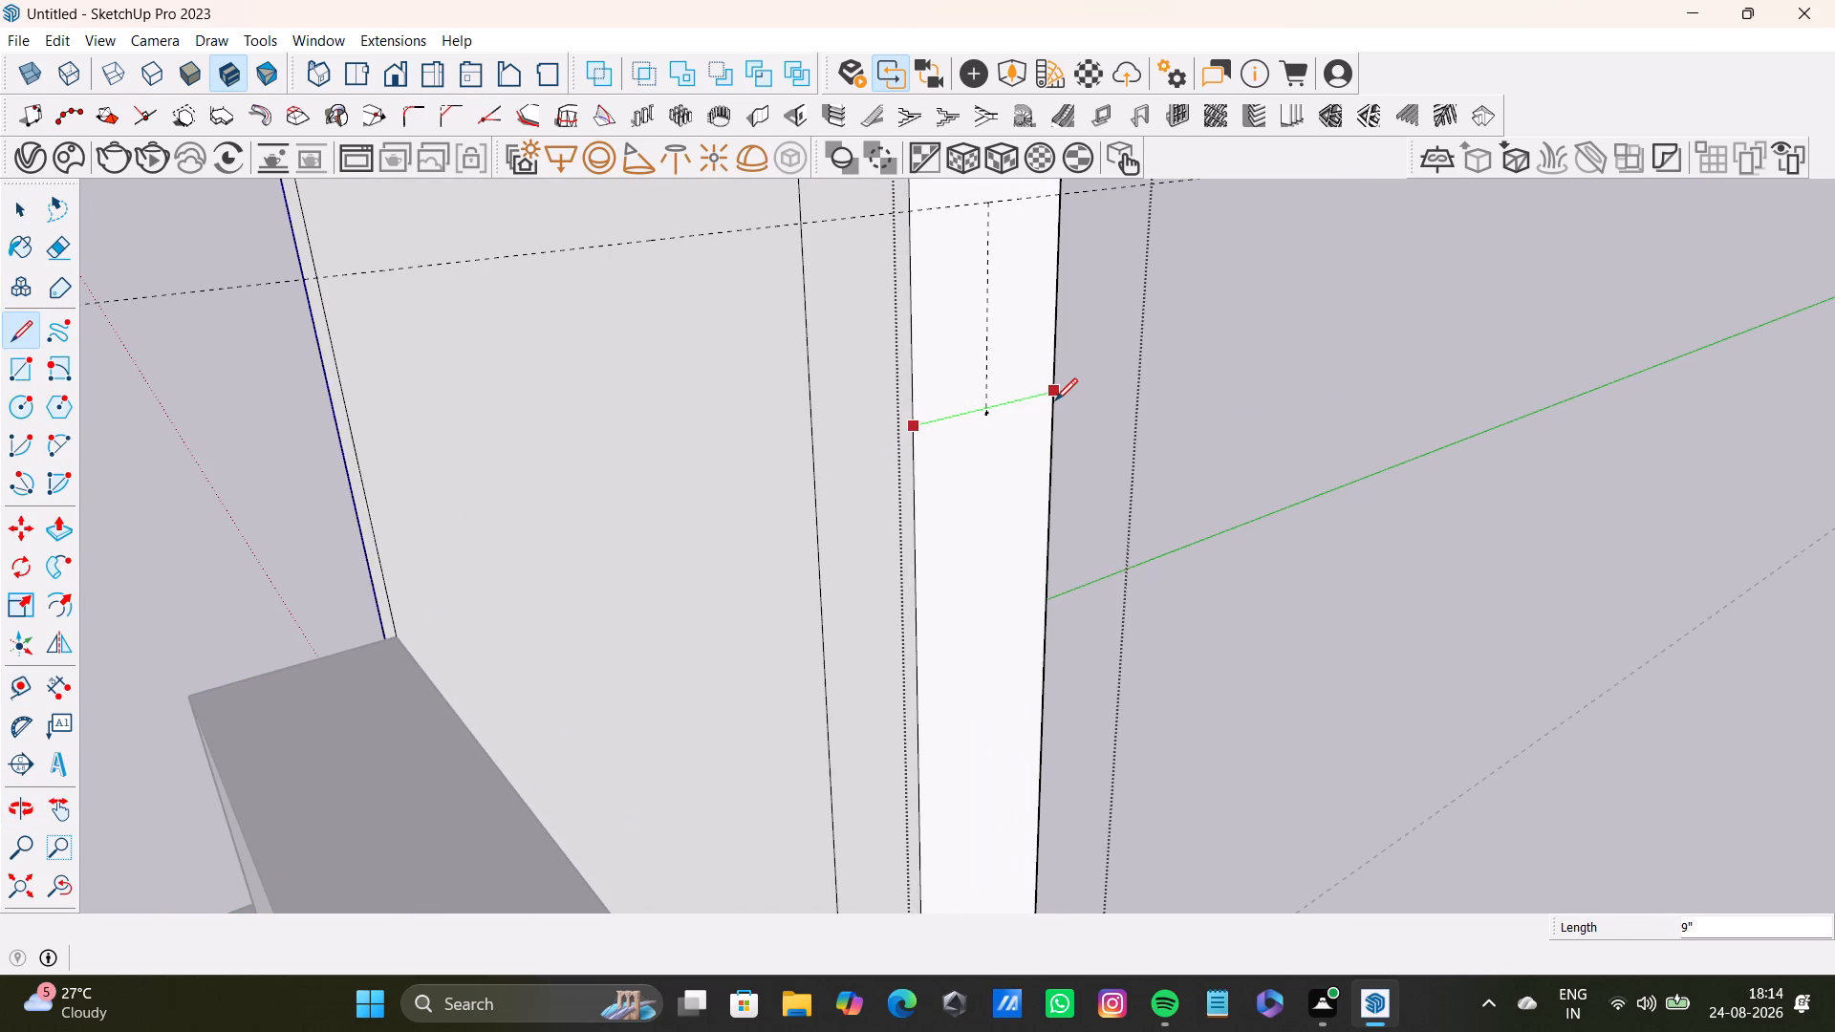
pyautogui.click(1055, 400)
pyautogui.press('space')
# Place a guide about 1' 9 13/16" below the top edge on the wall's front face, level with the drawn line.
pyautogui.scroll(-4, 789, 442)
pyautogui.keyDown('shift'); pyautogui.moveTo(917, 452); pyautogui.dragTo(944, 582, button='middle'); pyautogui.keyUp('shift')
pyautogui.moveTo(860, 593); pyautogui.dragTo(1138, 376, button='middle')
pyautogui.moveTo(1051, 608); pyautogui.dragTo(1188, 629, button='middle')
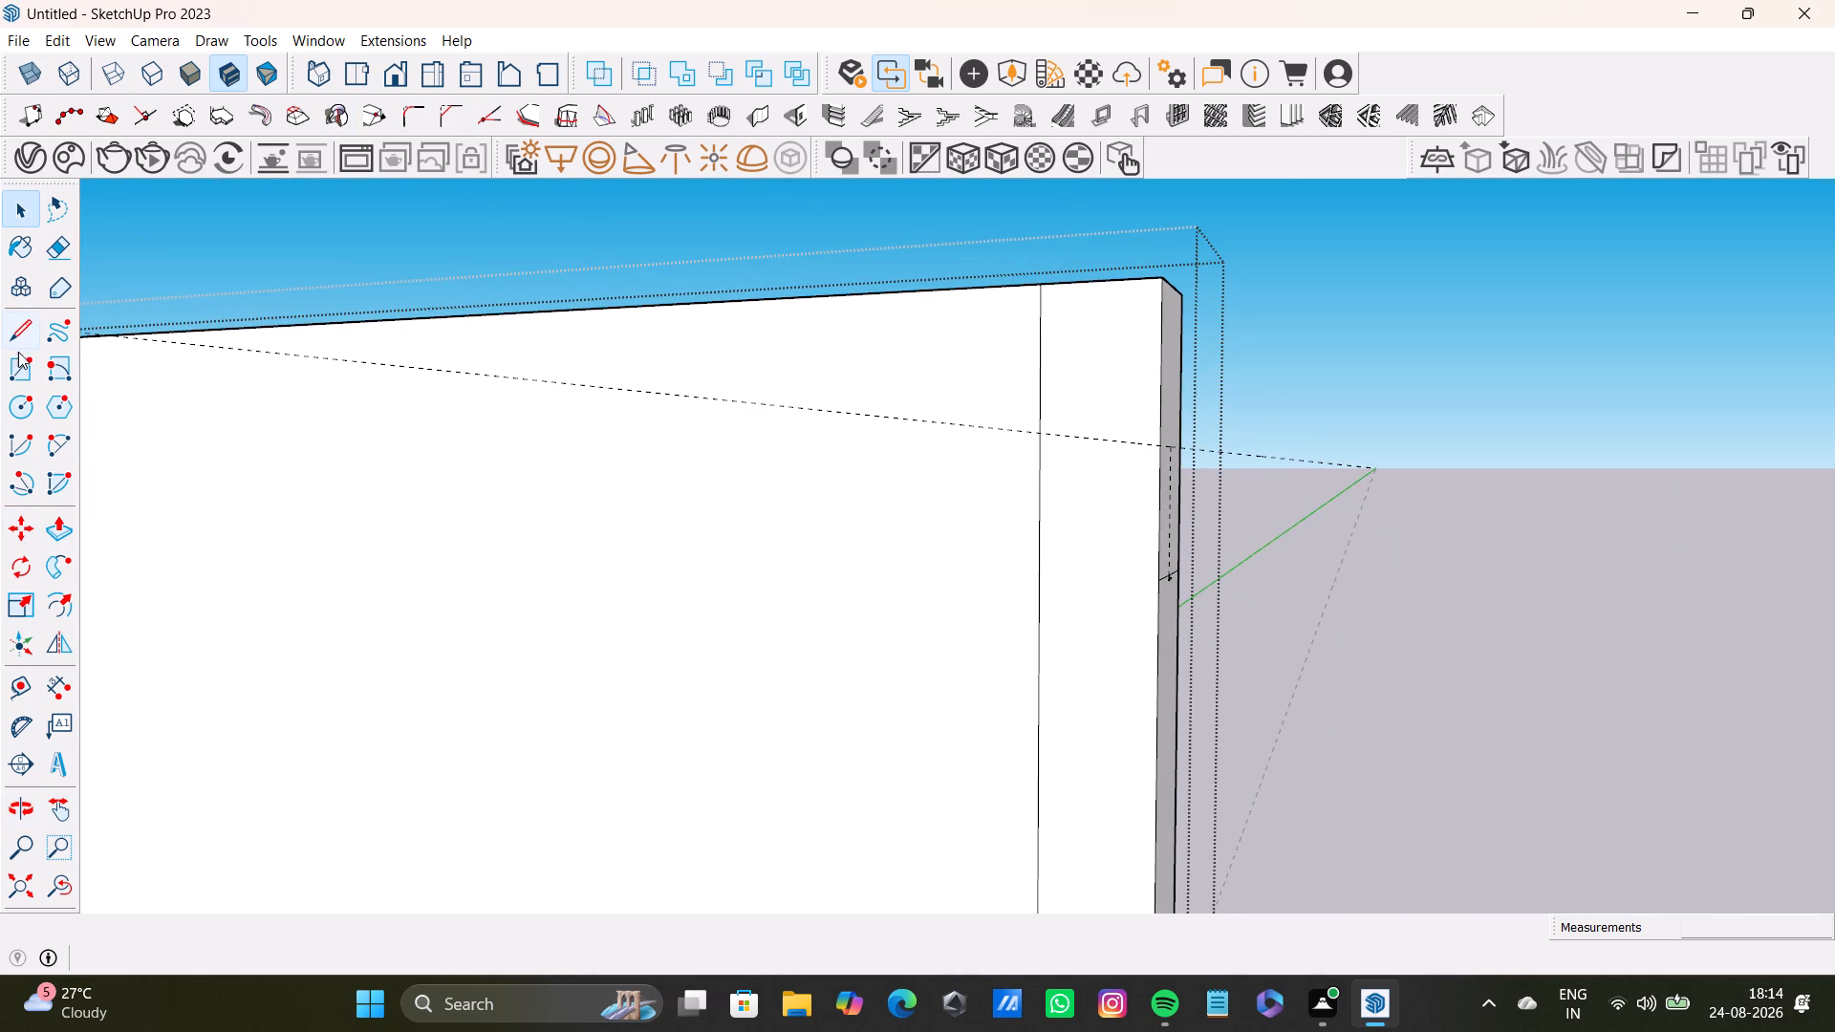
pyautogui.click(11, 697)
pyautogui.click(1087, 278)
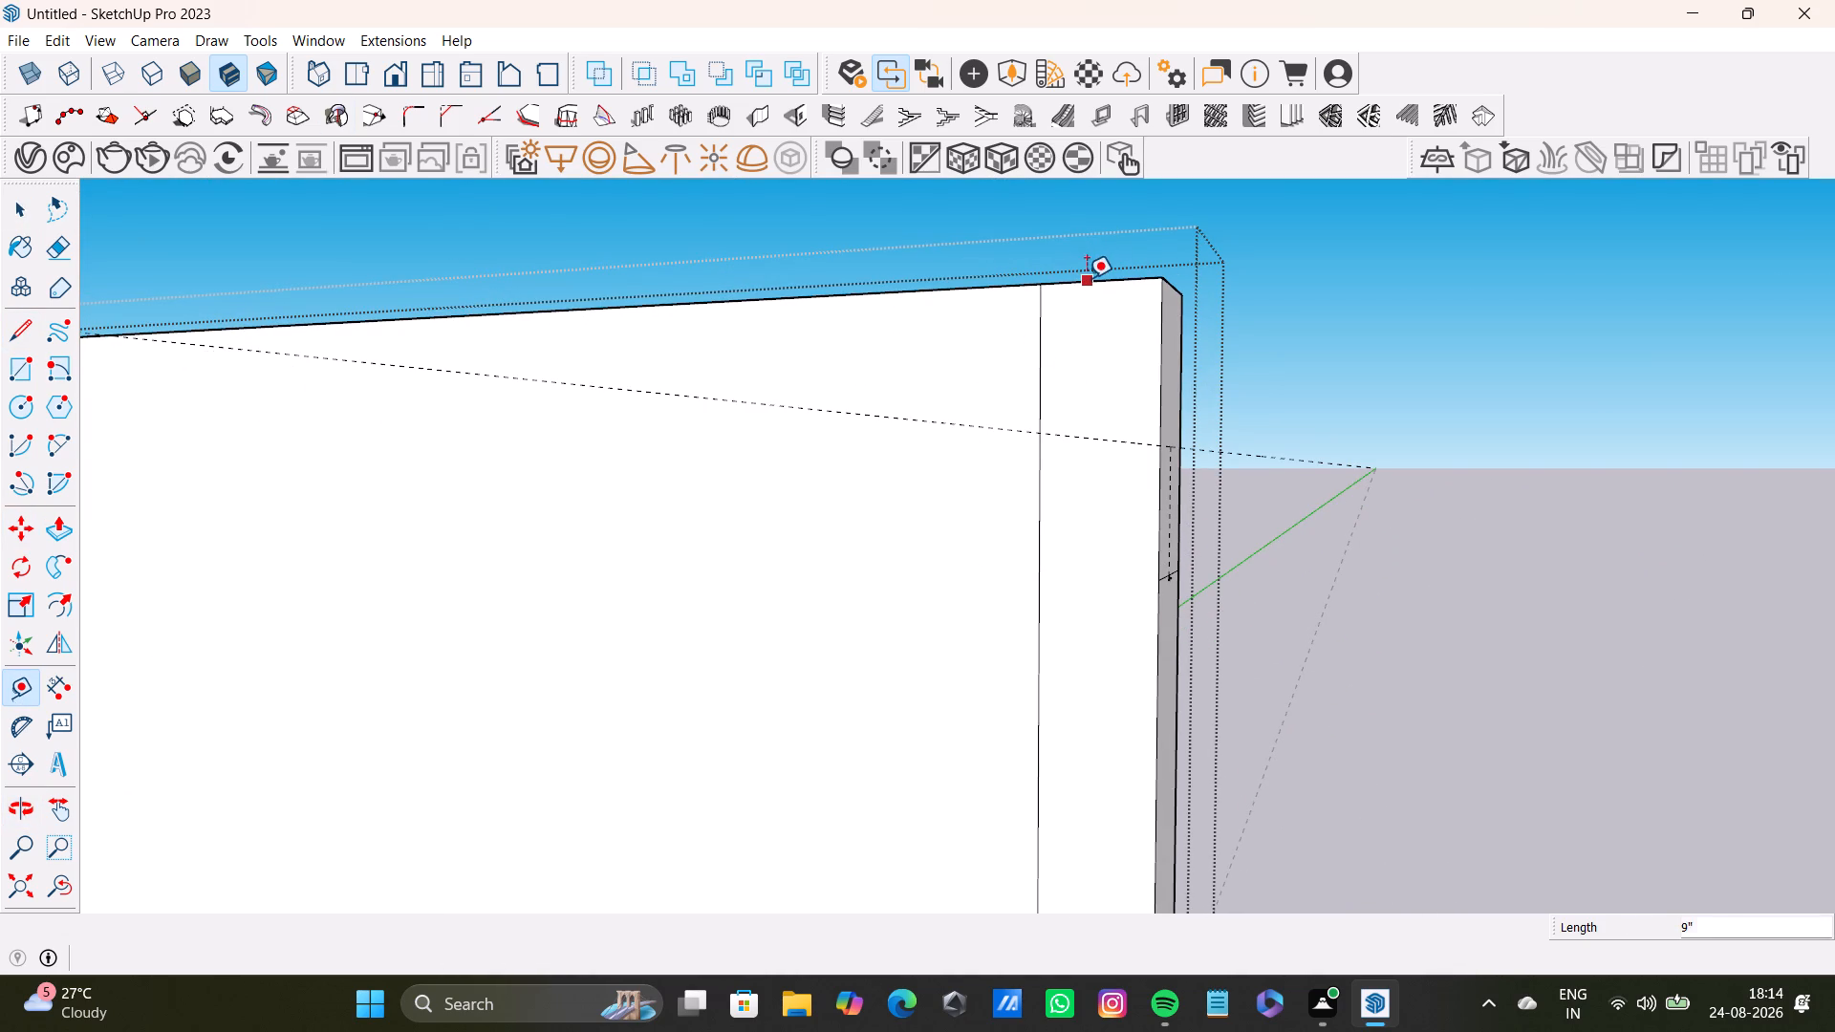
pyautogui.click(1101, 579)
# Push the wall's top face down to the new guide on its front face.
pyautogui.scroll(13, 1303, 616)
pyautogui.moveTo(1005, 519); pyautogui.dragTo(1340, 678, button='middle')
pyautogui.scroll(-7, 1204, 597)
pyautogui.keyDown('shift'); pyautogui.moveTo(1191, 535); pyautogui.dragTo(1145, 749, button='middle'); pyautogui.keyUp('shift')
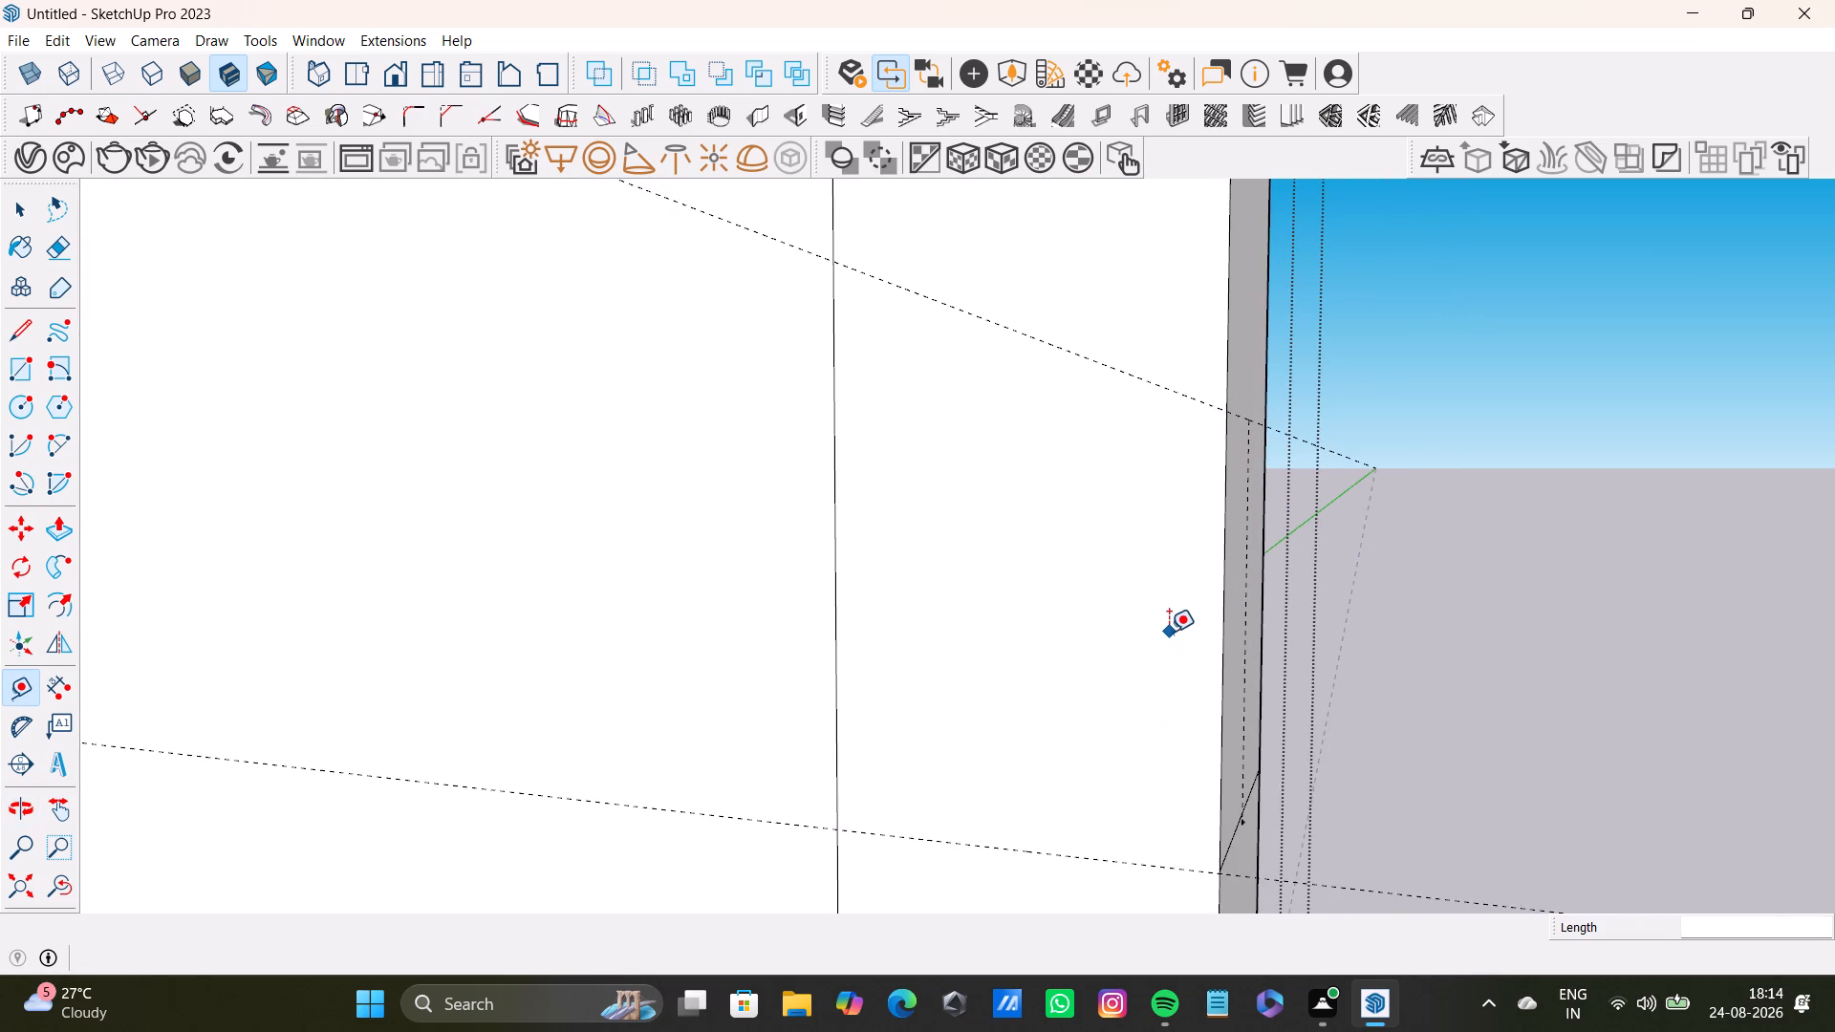
pyautogui.scroll(-13, 1169, 631)
pyautogui.scroll(1, 1167, 630)
pyautogui.scroll(-4, 1167, 630)
pyautogui.scroll(1, 1167, 630)
pyautogui.moveTo(1167, 630); pyautogui.dragTo(1177, 819, button='middle')
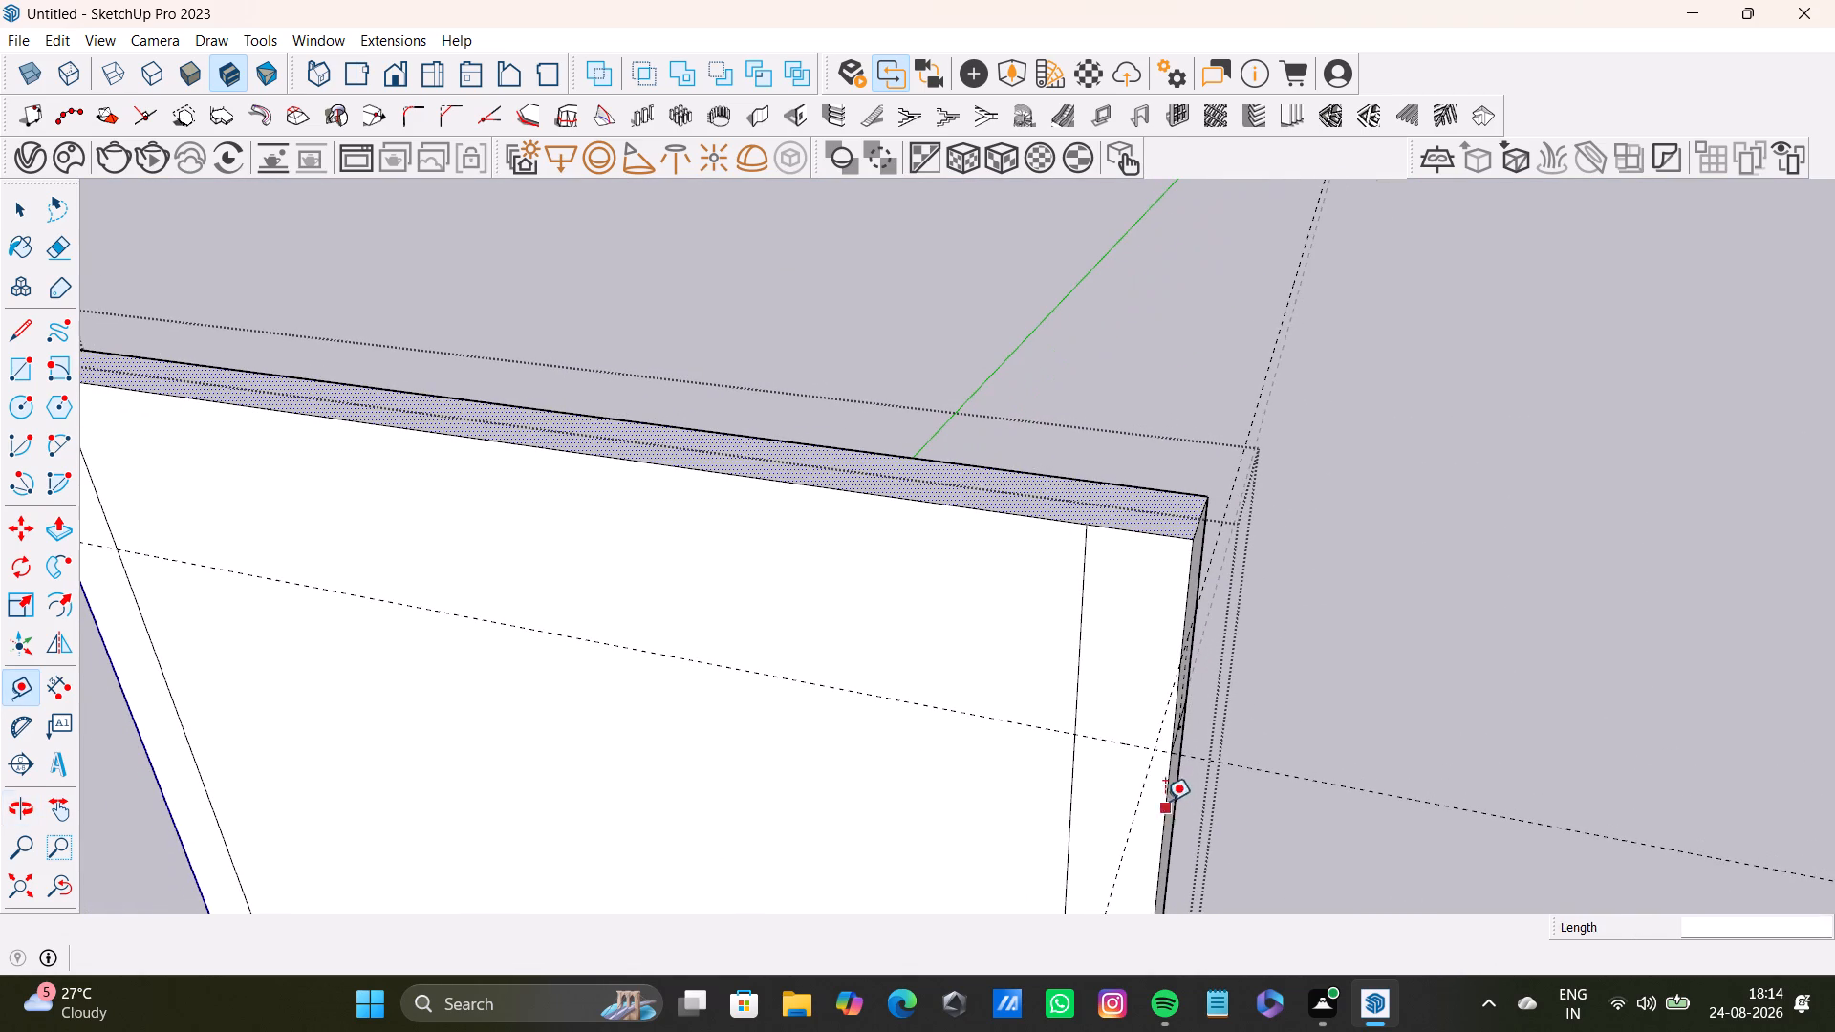
pyautogui.press('space')
pyautogui.press('p')
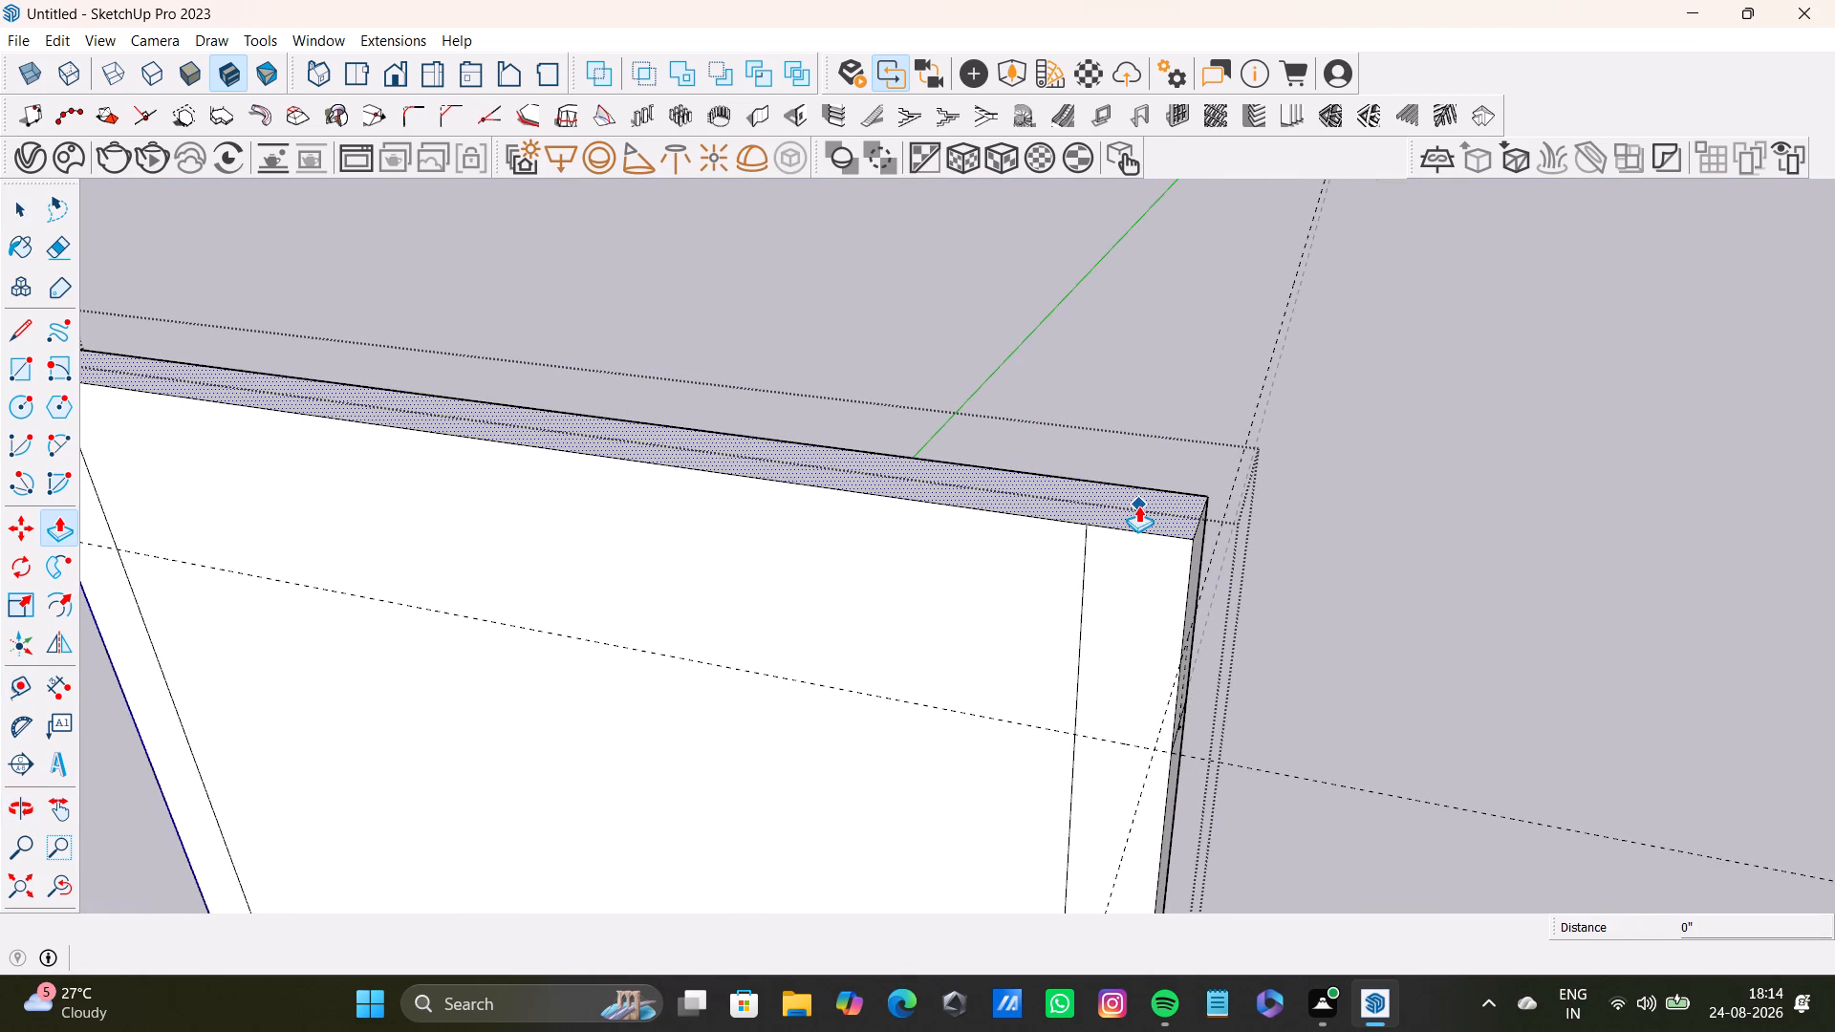
pyautogui.moveTo(1138, 505); pyautogui.dragTo(1080, 714)
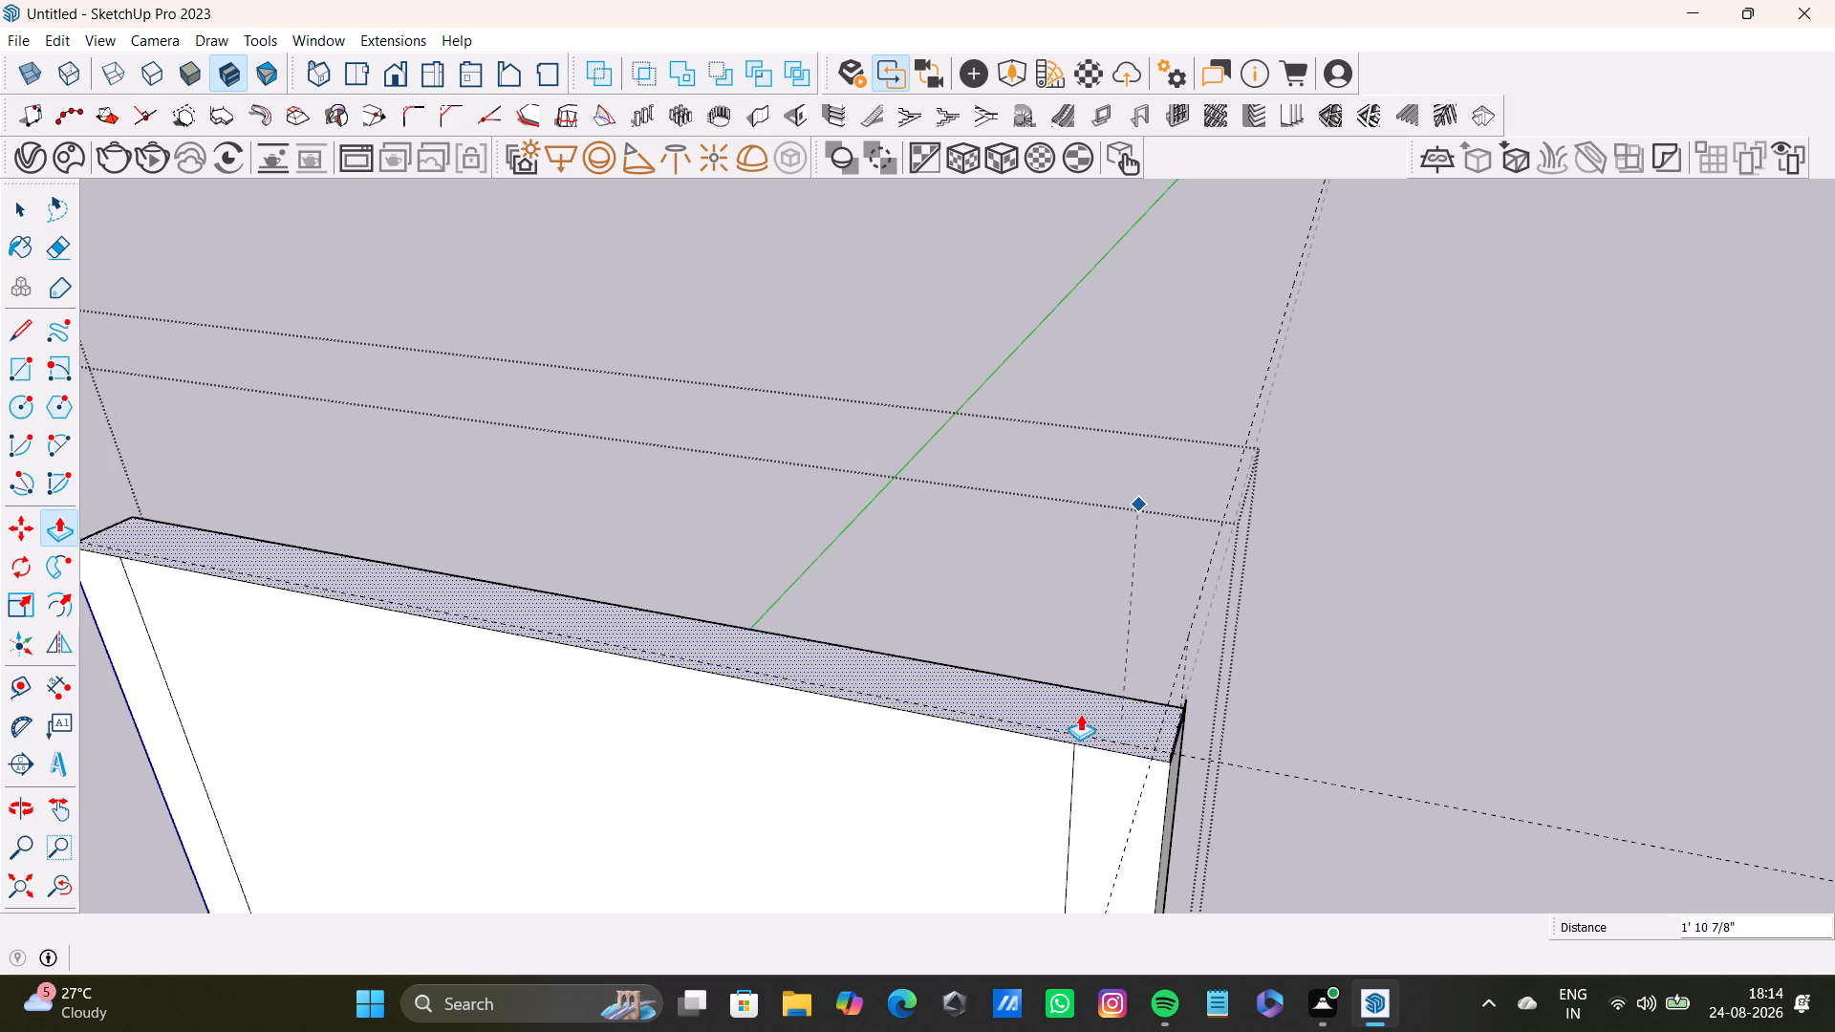
pyautogui.moveTo(1080, 714); pyautogui.dragTo(1078, 708)
pyautogui.scroll(-5, 1332, 694)
pyautogui.press('space')
# Delete the leftover edges of the thin strip above the drawn line at the wall's end.
pyautogui.moveTo(1371, 703); pyautogui.dragTo(1234, 653, button='middle')
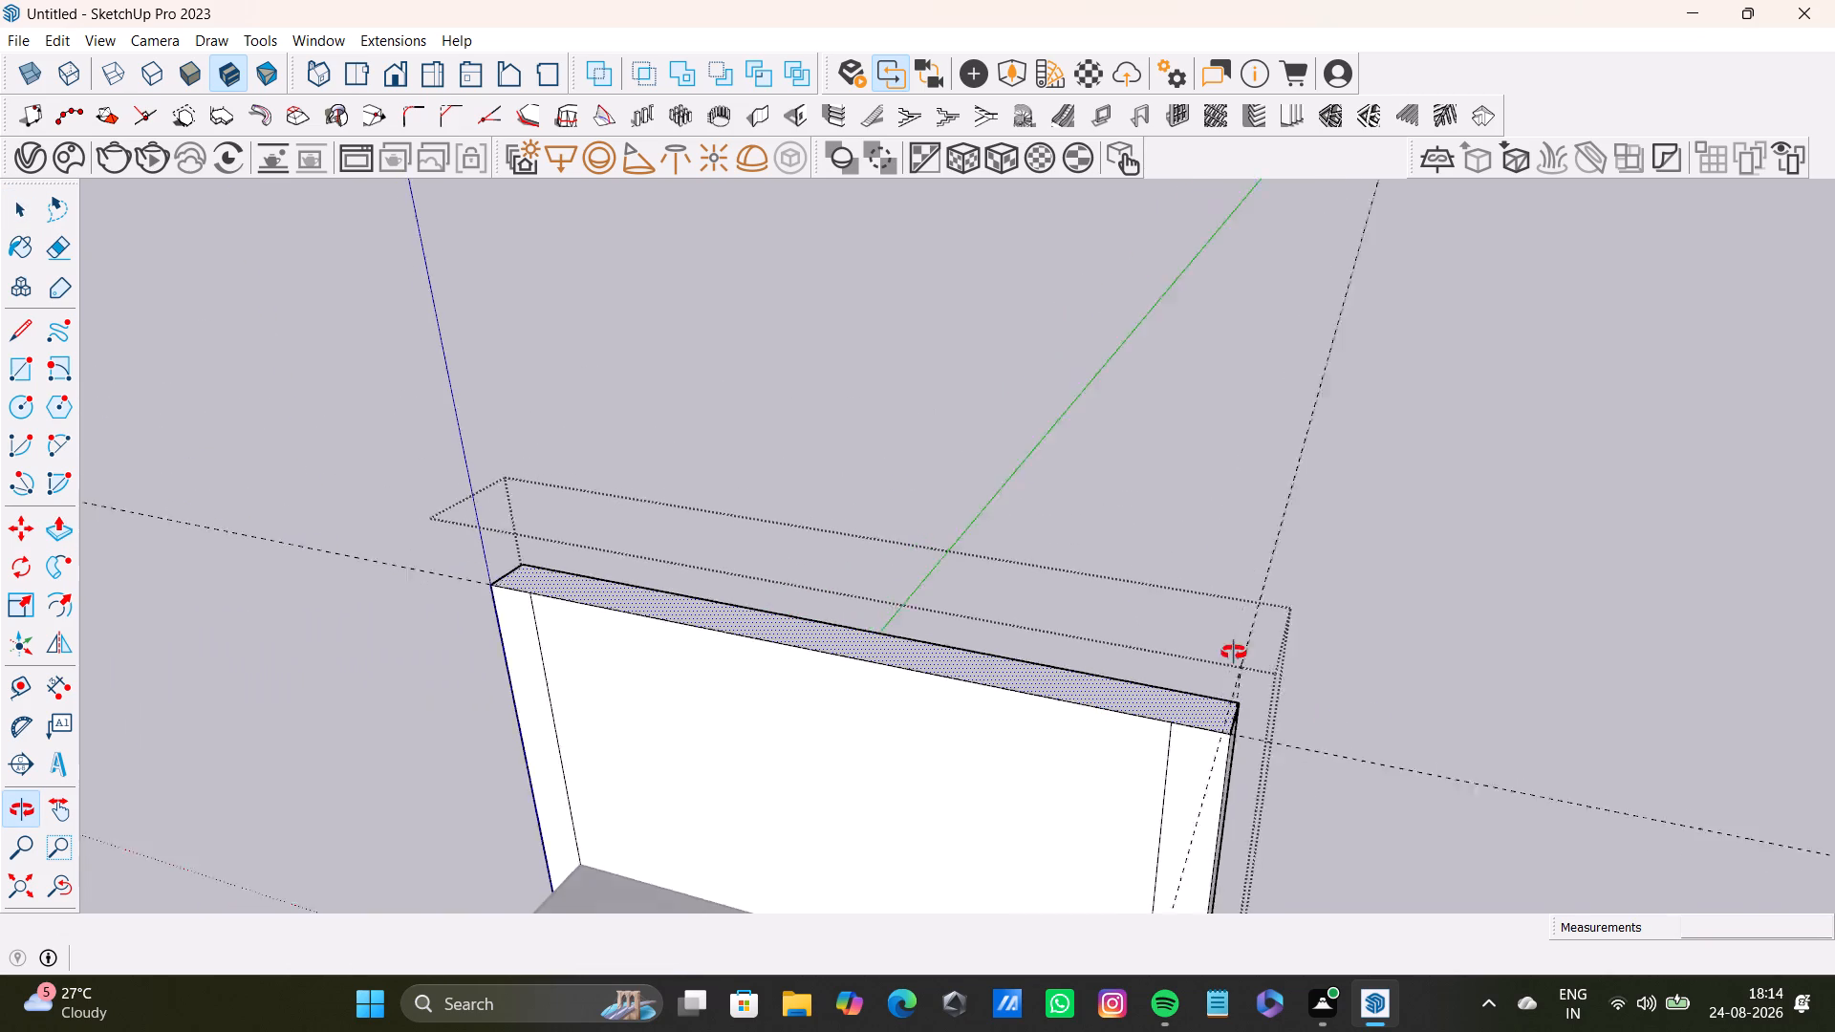
pyautogui.moveTo(1234, 653); pyautogui.dragTo(1043, 486, button='middle')
pyautogui.scroll(14, 1116, 633)
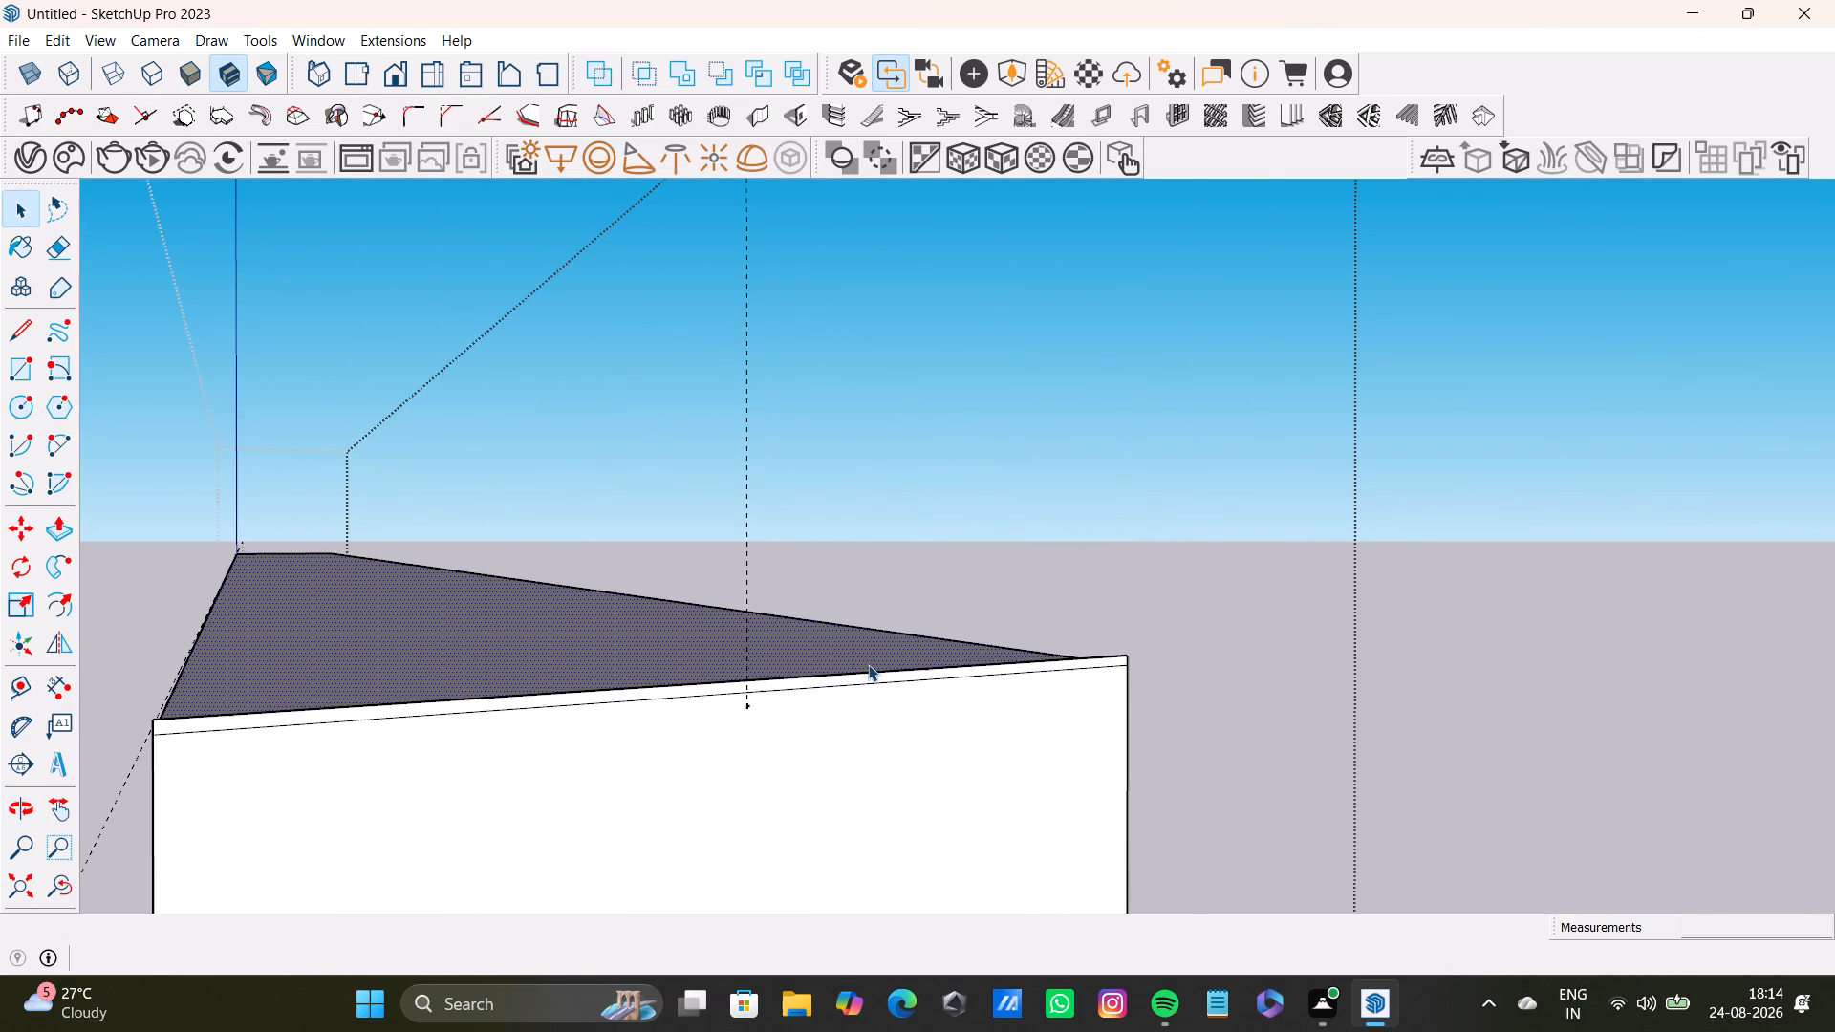
pyautogui.keyDown('shift'); pyautogui.moveTo(868, 662); pyautogui.dragTo(1084, 527, button='middle'); pyautogui.keyUp('shift')
pyautogui.moveTo(789, 540); pyautogui.dragTo(924, 661, button='middle')
pyautogui.scroll(2, 642, 568)
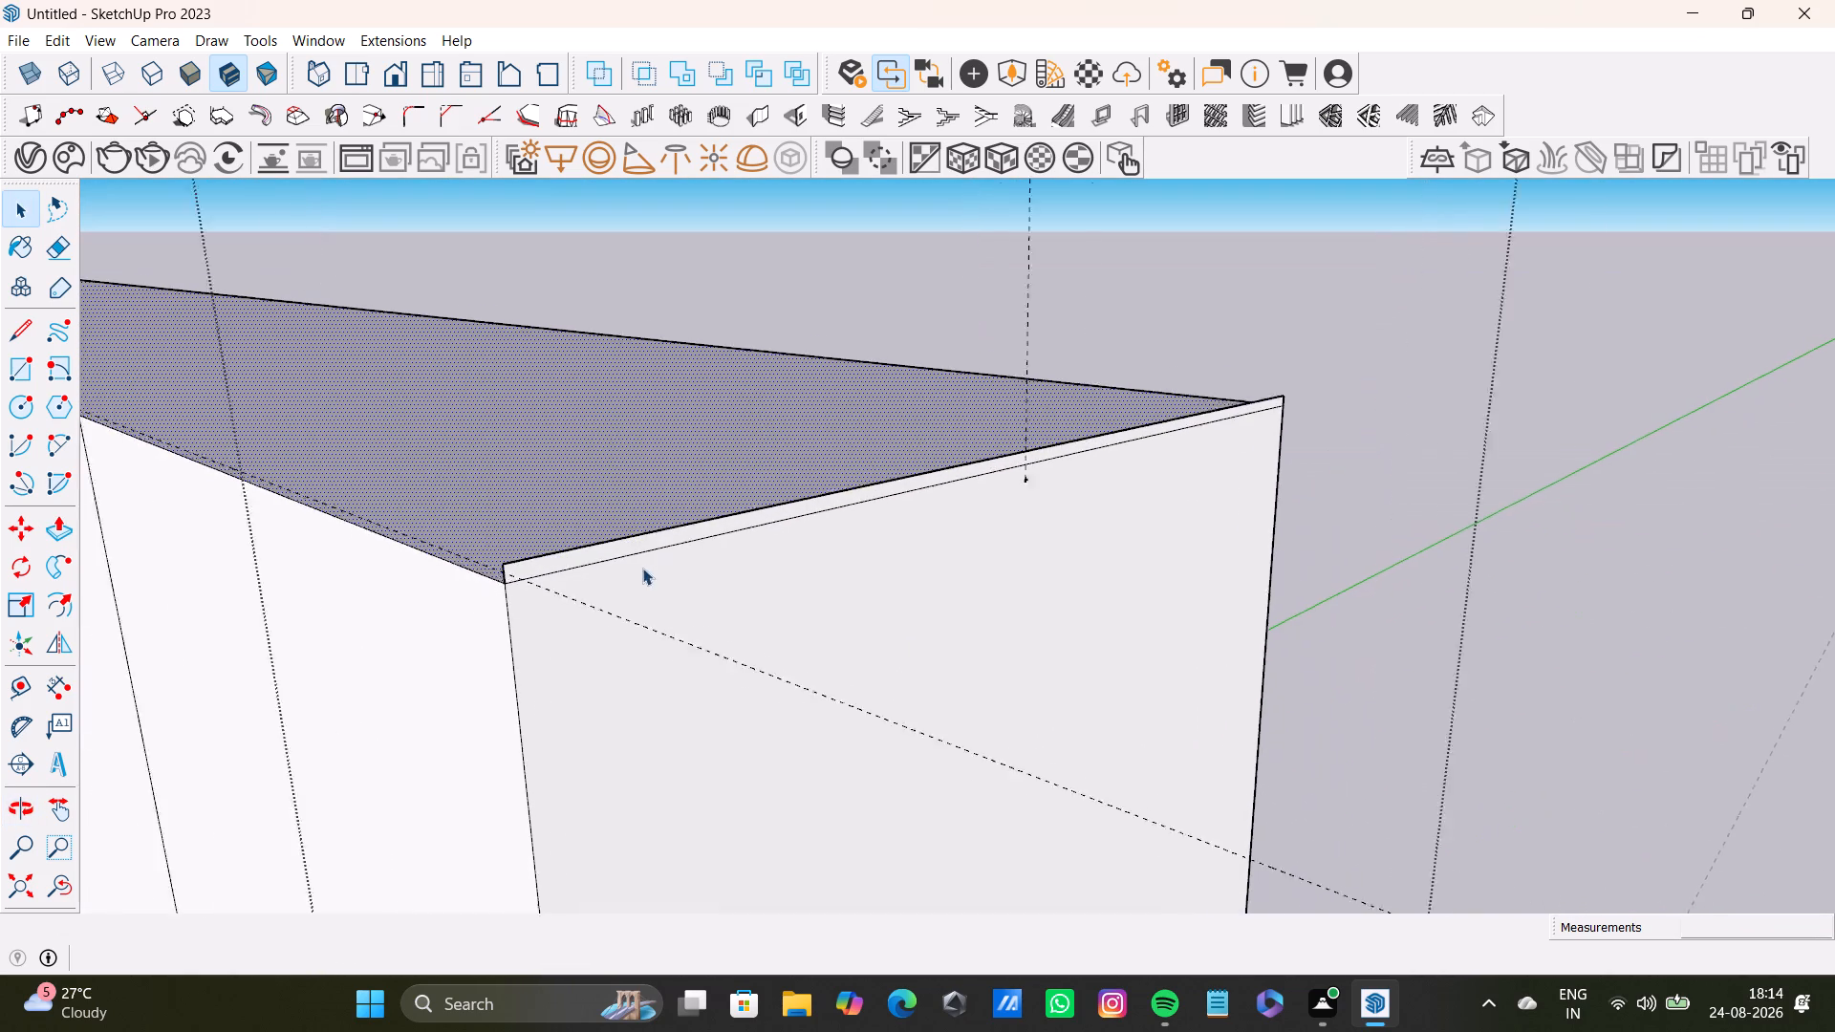
pyautogui.scroll(5, 642, 568)
pyautogui.click(554, 543)
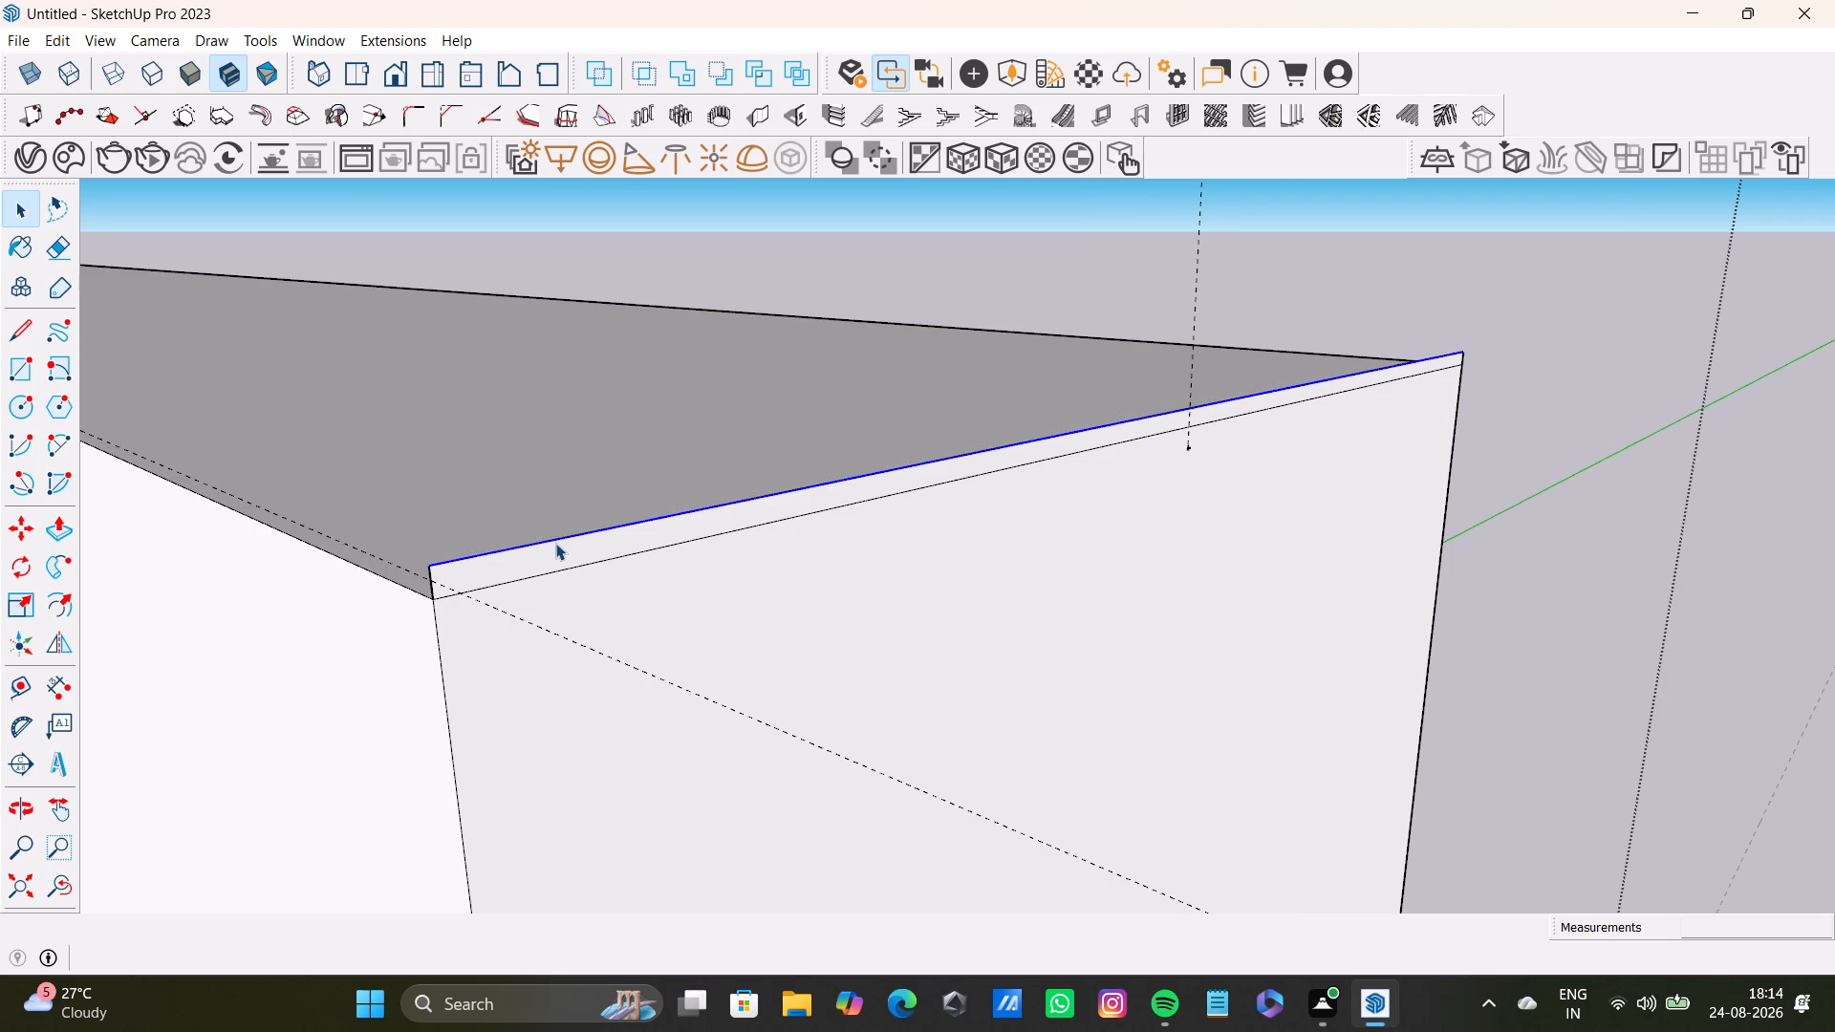
pyautogui.press('Delete')
pyautogui.click(434, 588)
pyautogui.press('Delete')
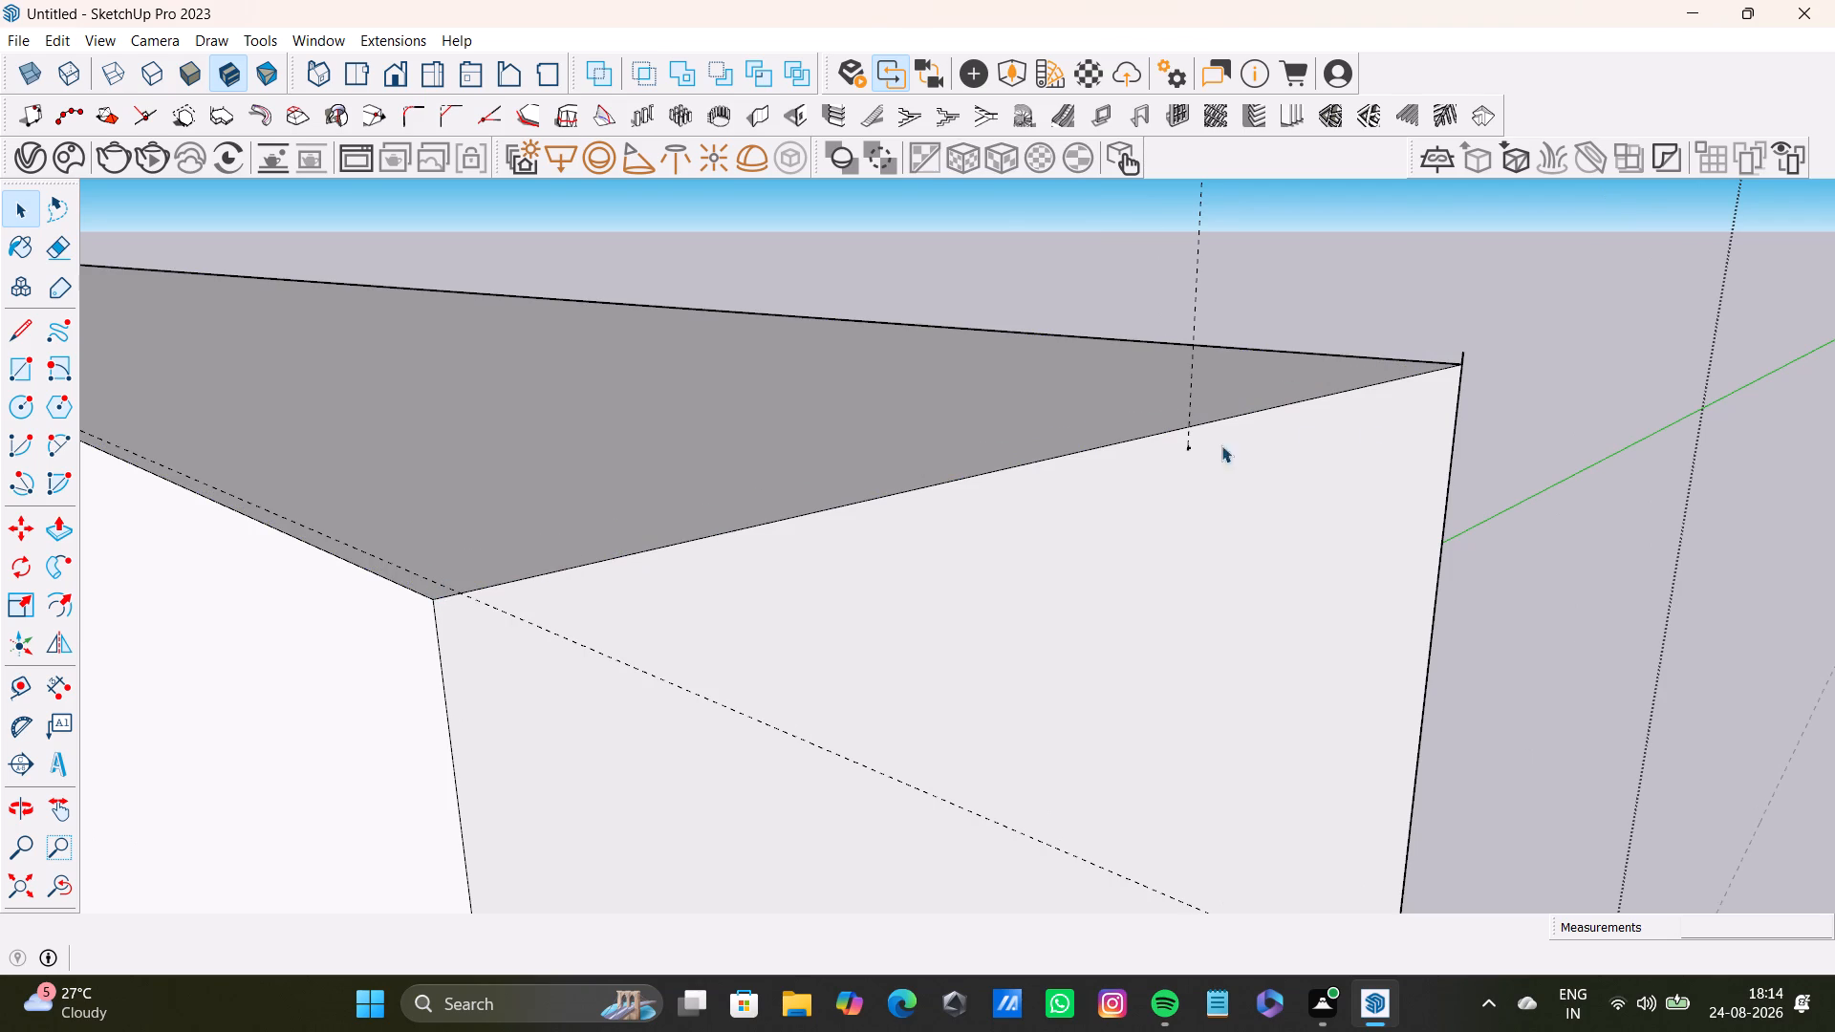
pyautogui.click(1460, 361)
pyautogui.press('Delete')
# Leave the back wall group.
pyautogui.scroll(-2, 896, 656)
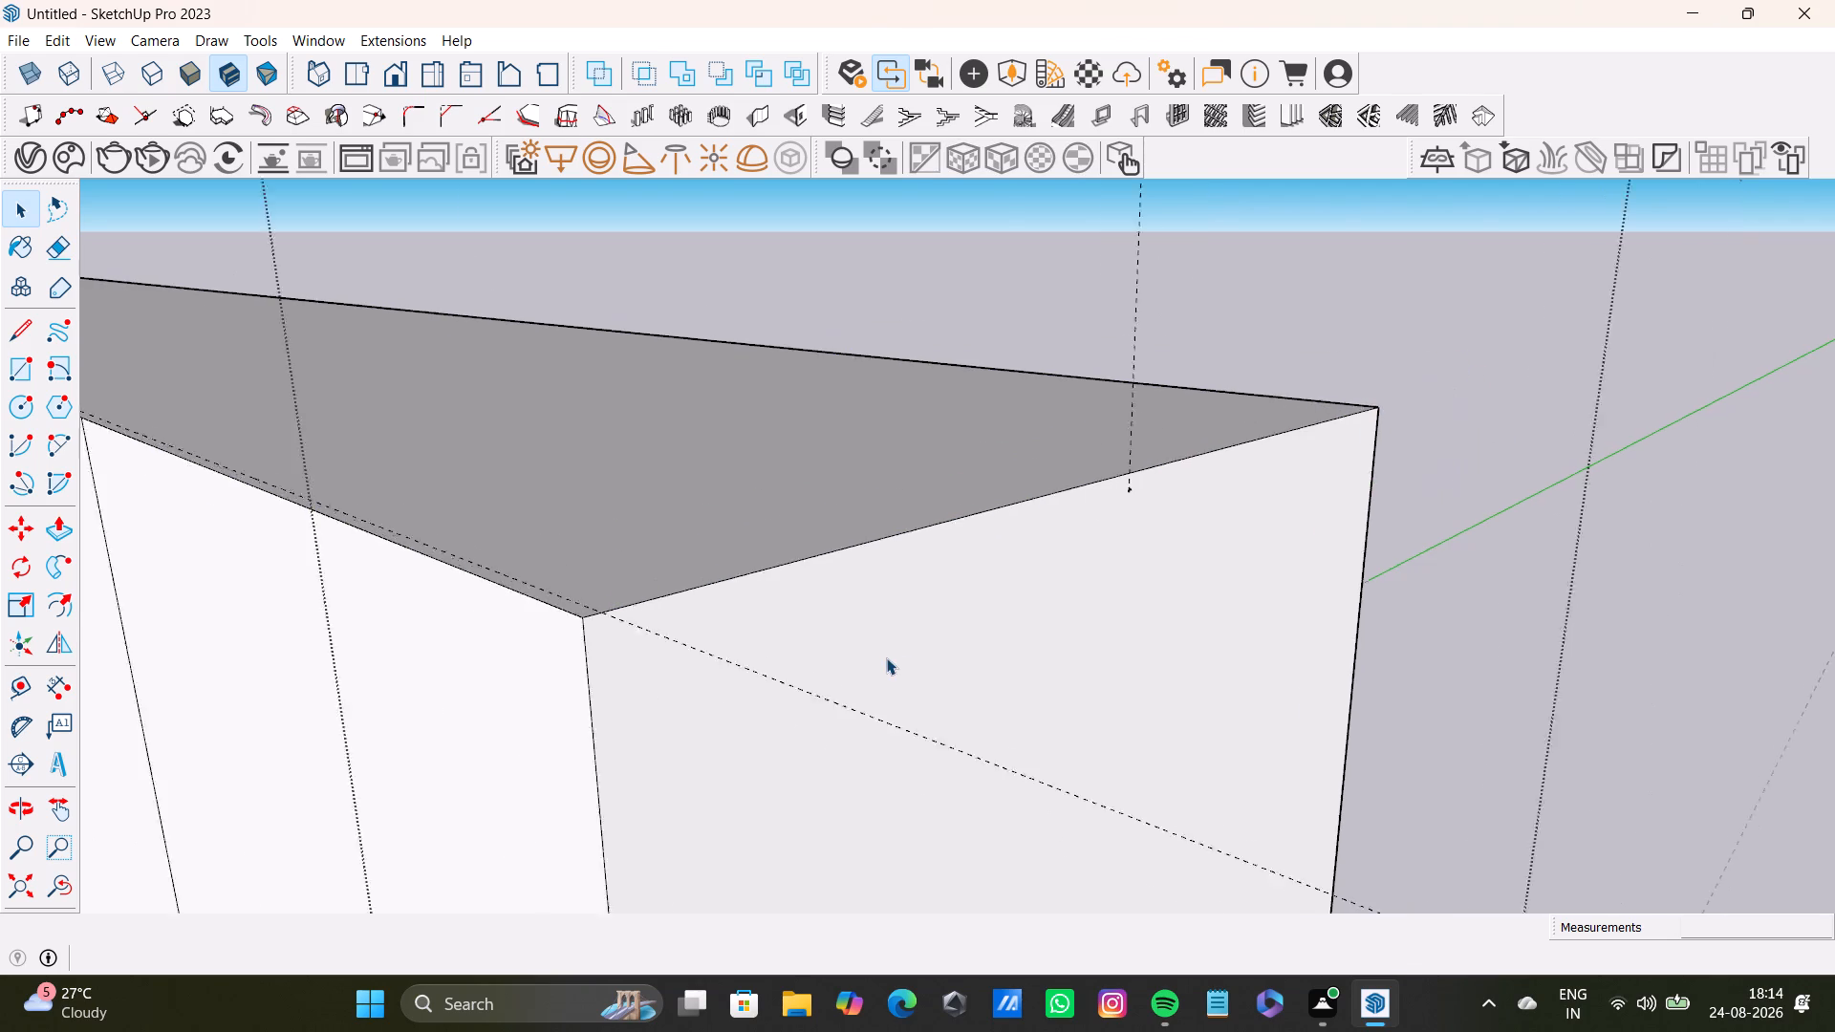
pyautogui.scroll(-20, 886, 657)
pyautogui.scroll(-6, 886, 657)
pyautogui.press('space')
pyautogui.keyDown('shift'); pyautogui.moveTo(874, 654); pyautogui.dragTo(1181, 273, button='middle'); pyautogui.keyUp('shift')
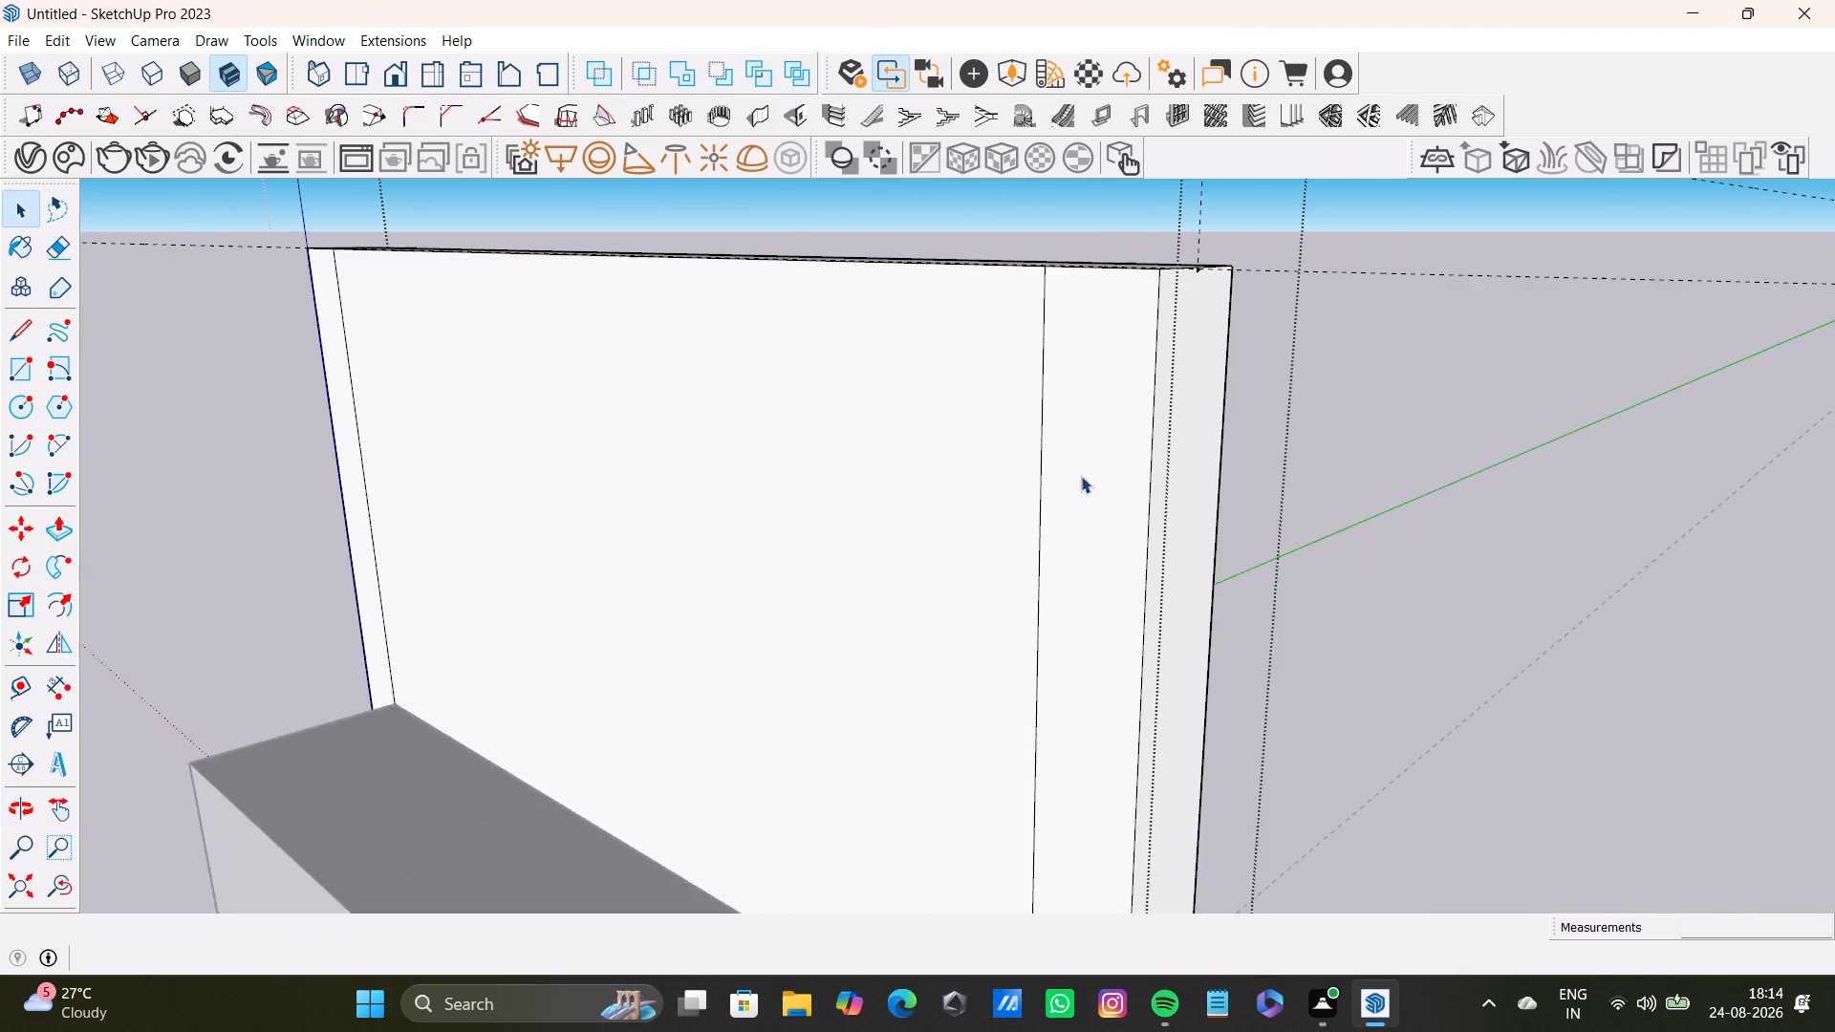
pyautogui.scroll(-11, 1053, 500)
pyautogui.moveTo(1039, 607); pyautogui.dragTo(1582, 425, button='middle')
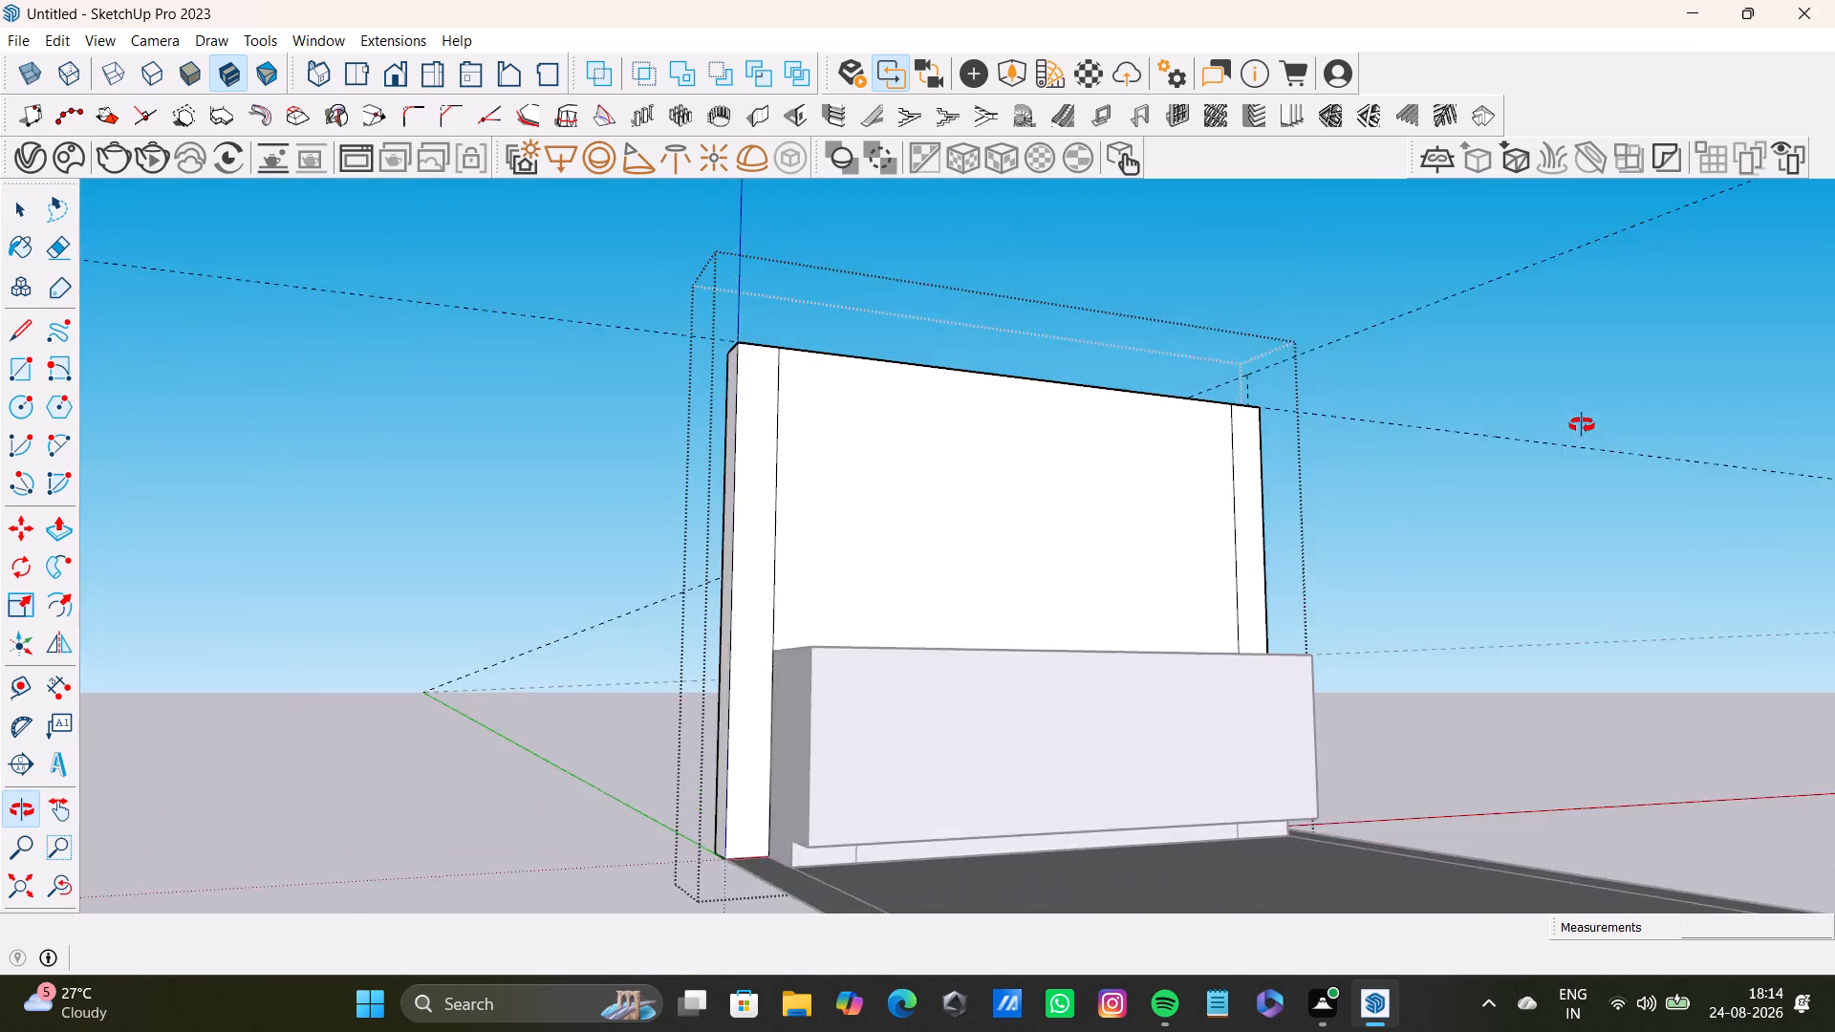
pyautogui.moveTo(1582, 425); pyautogui.dragTo(1589, 384, button='middle')
pyautogui.moveTo(1550, 408); pyautogui.dragTo(1195, 544, button='middle')
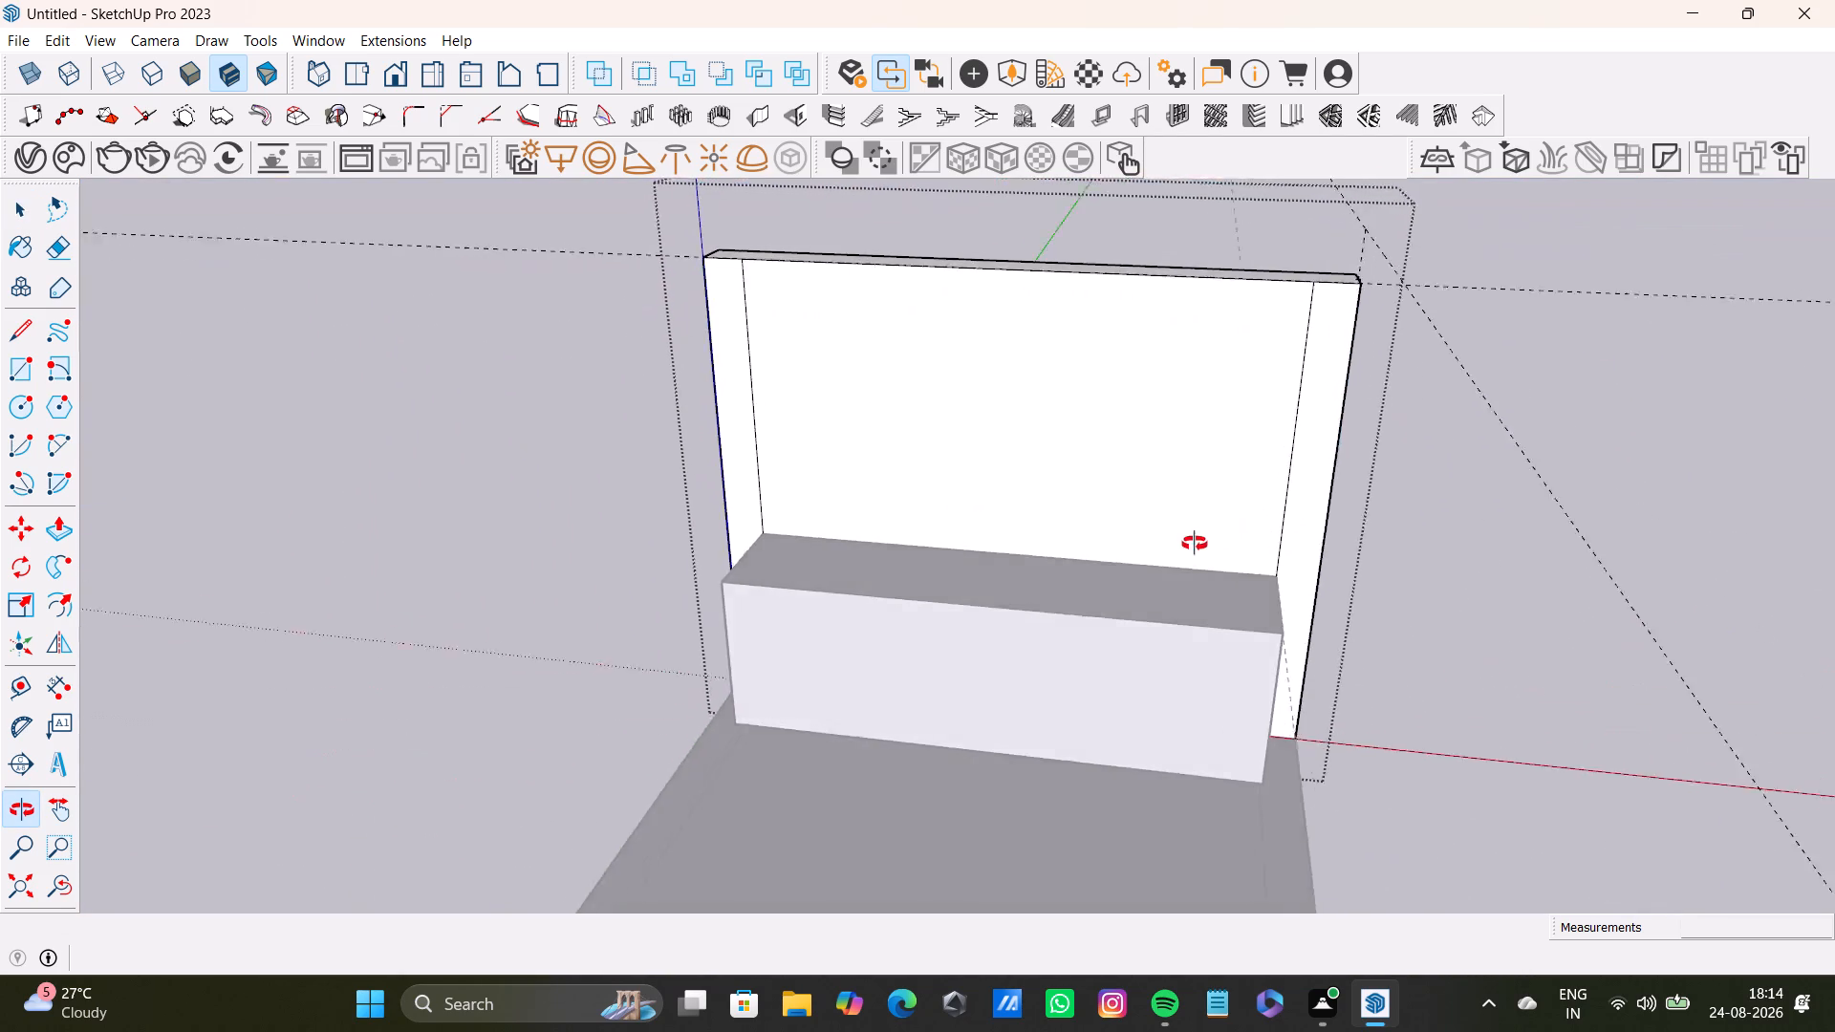
pyautogui.moveTo(1195, 544); pyautogui.dragTo(896, 366, button='middle')
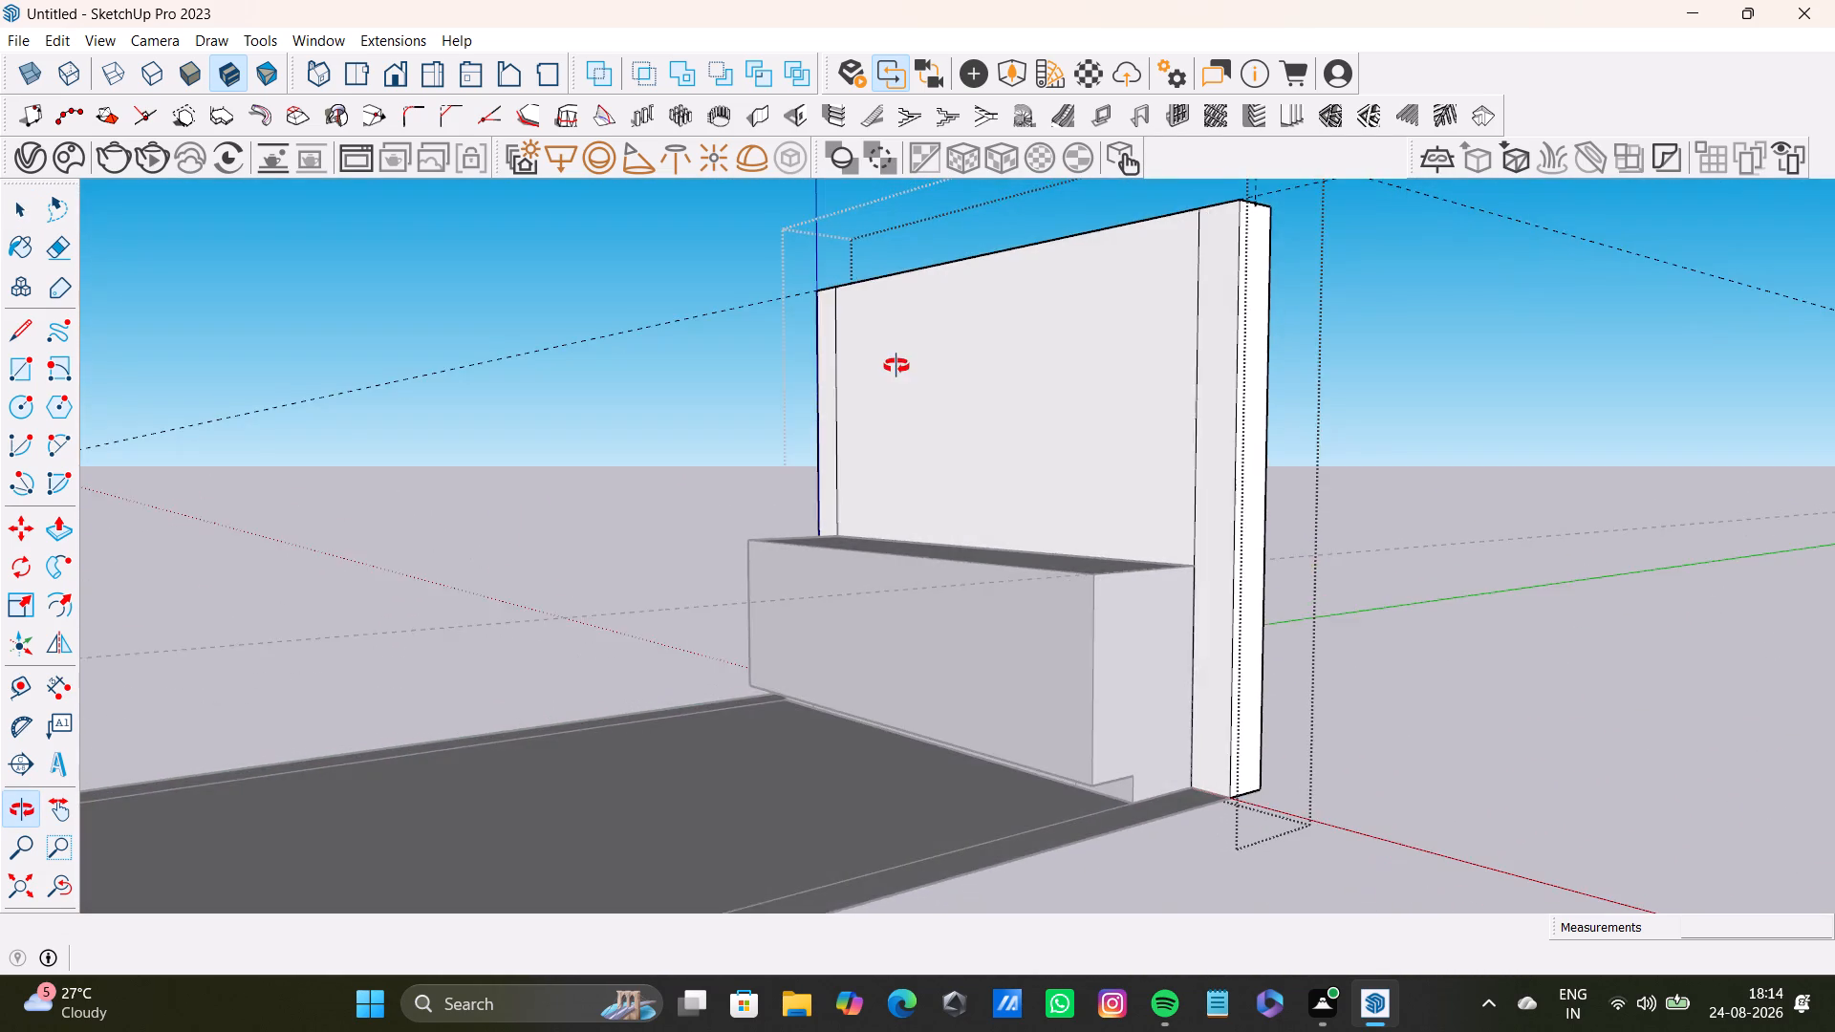
pyautogui.moveTo(896, 366); pyautogui.dragTo(944, 493, button='middle')
pyautogui.press('space')
pyautogui.click(1540, 553)
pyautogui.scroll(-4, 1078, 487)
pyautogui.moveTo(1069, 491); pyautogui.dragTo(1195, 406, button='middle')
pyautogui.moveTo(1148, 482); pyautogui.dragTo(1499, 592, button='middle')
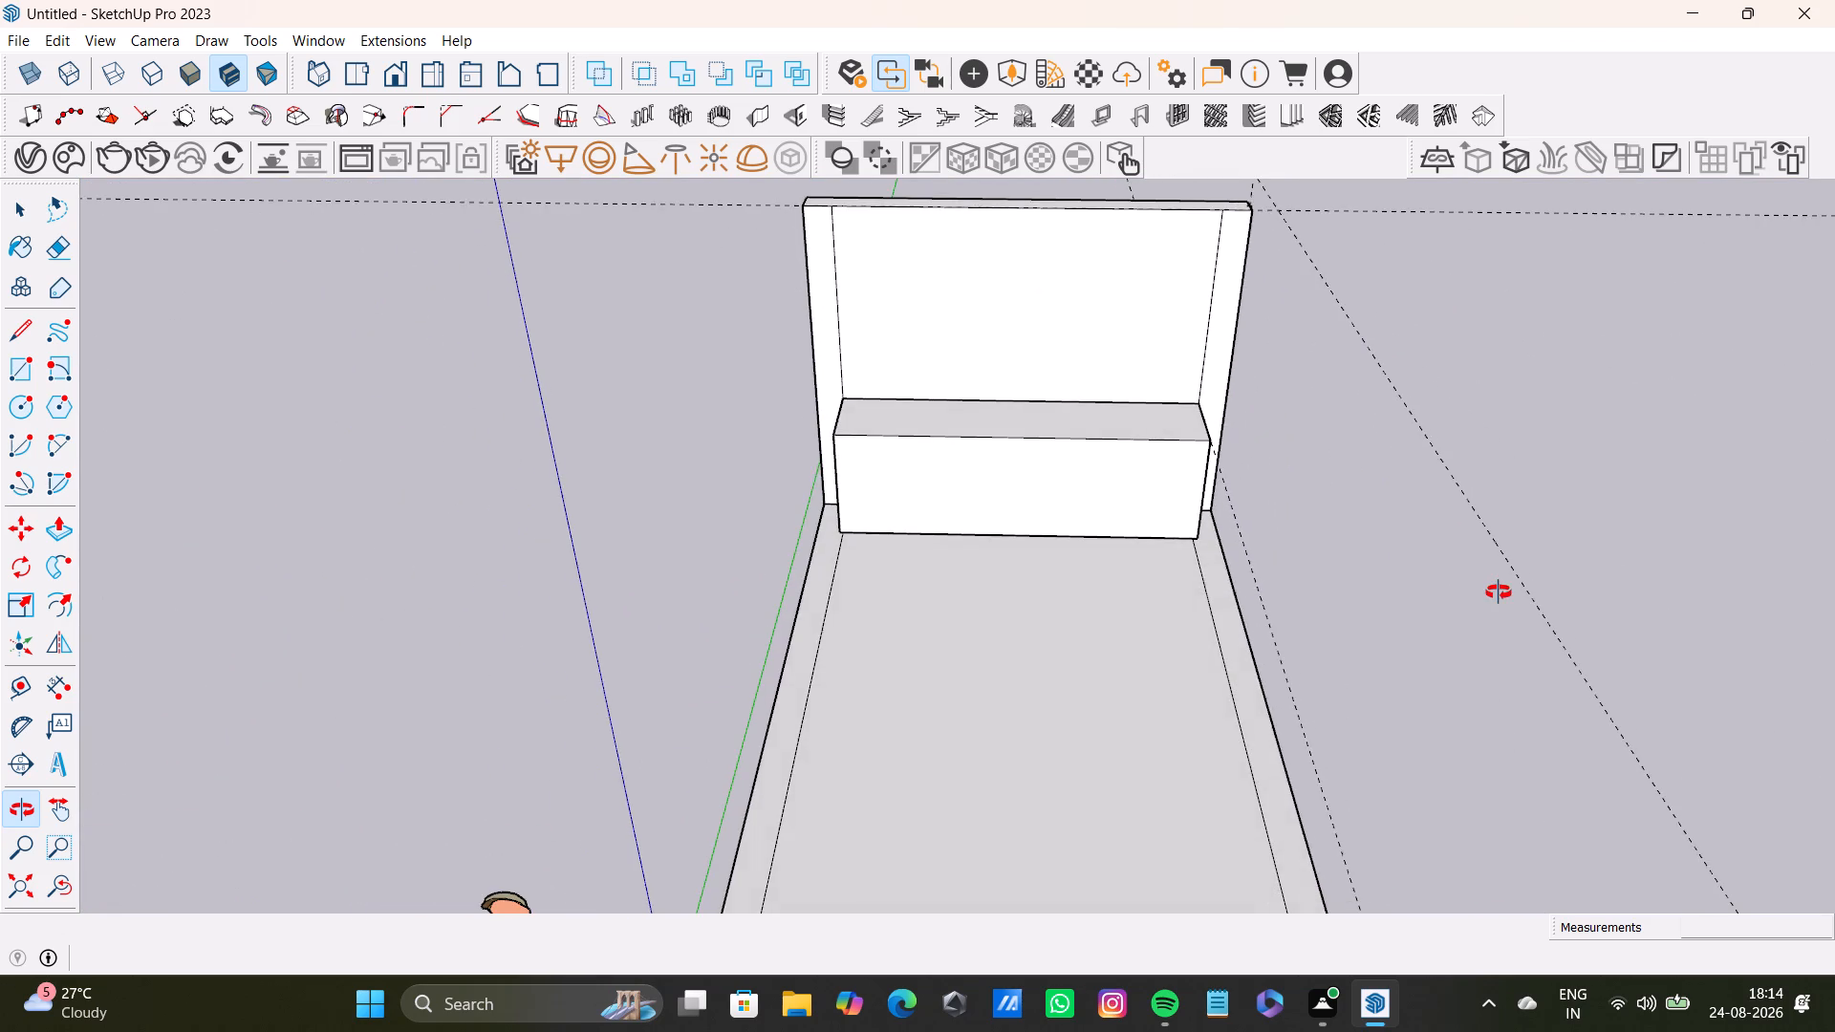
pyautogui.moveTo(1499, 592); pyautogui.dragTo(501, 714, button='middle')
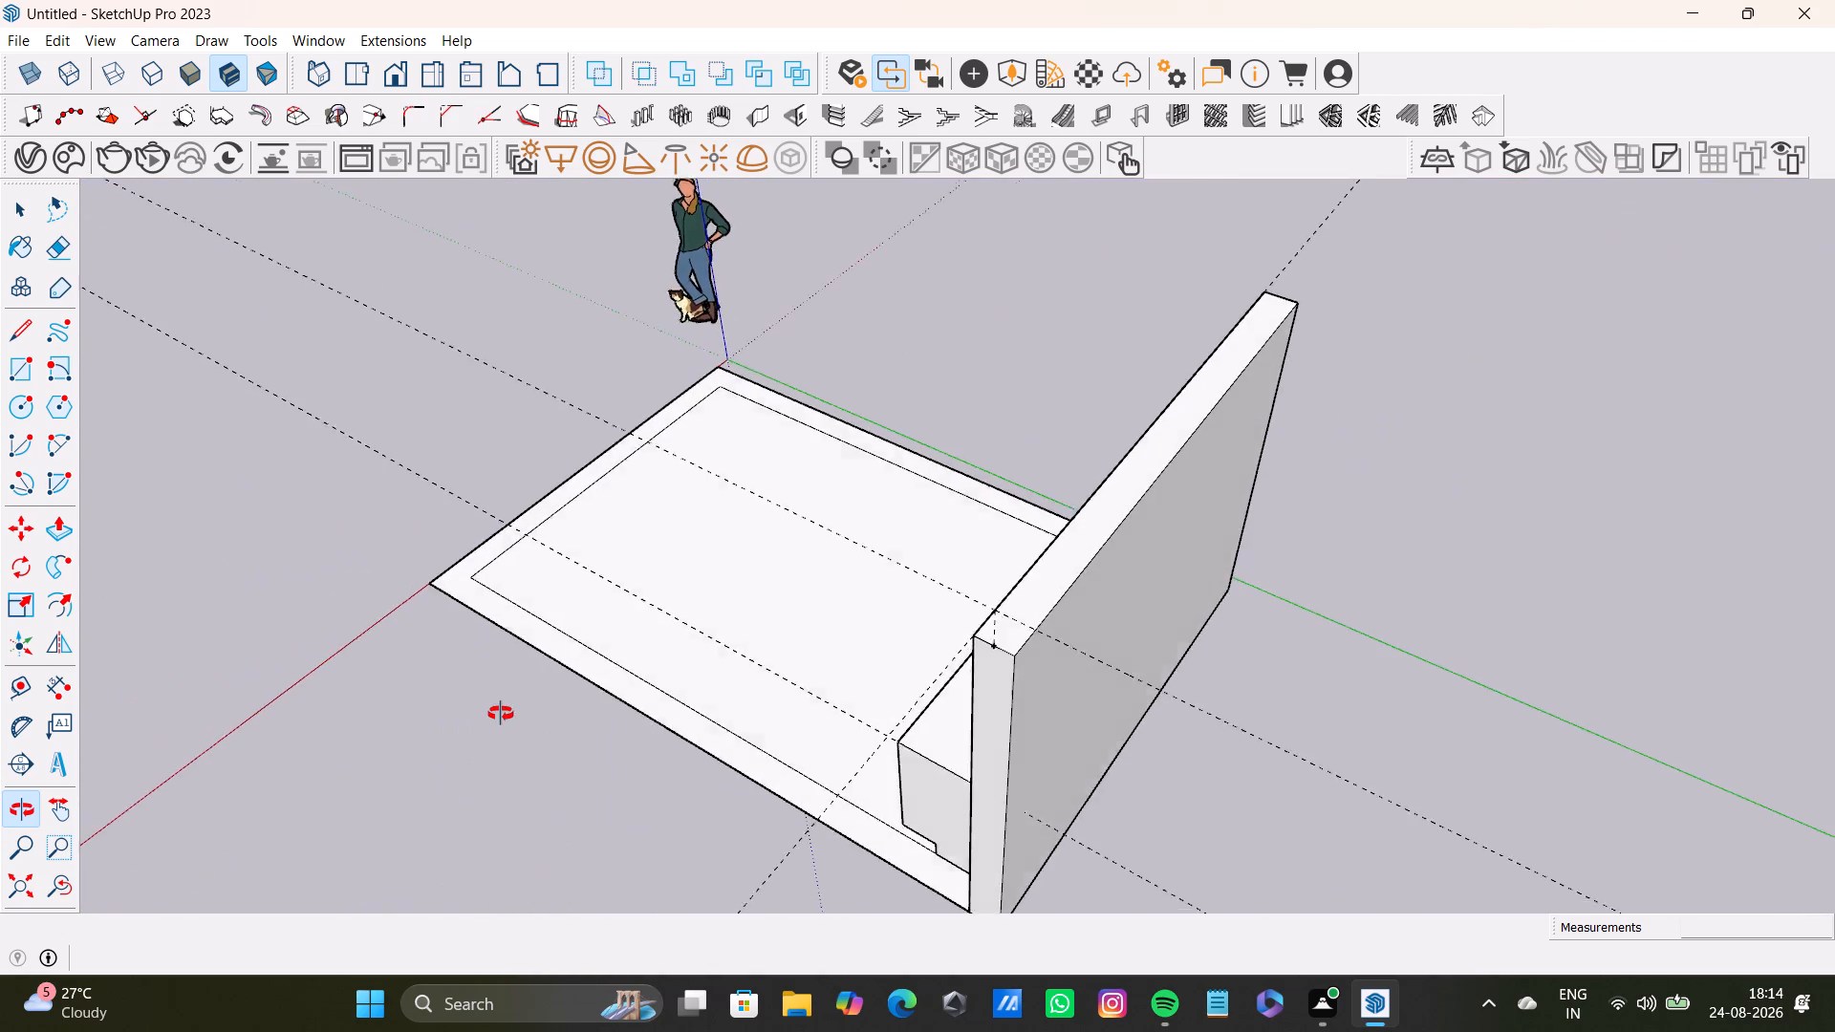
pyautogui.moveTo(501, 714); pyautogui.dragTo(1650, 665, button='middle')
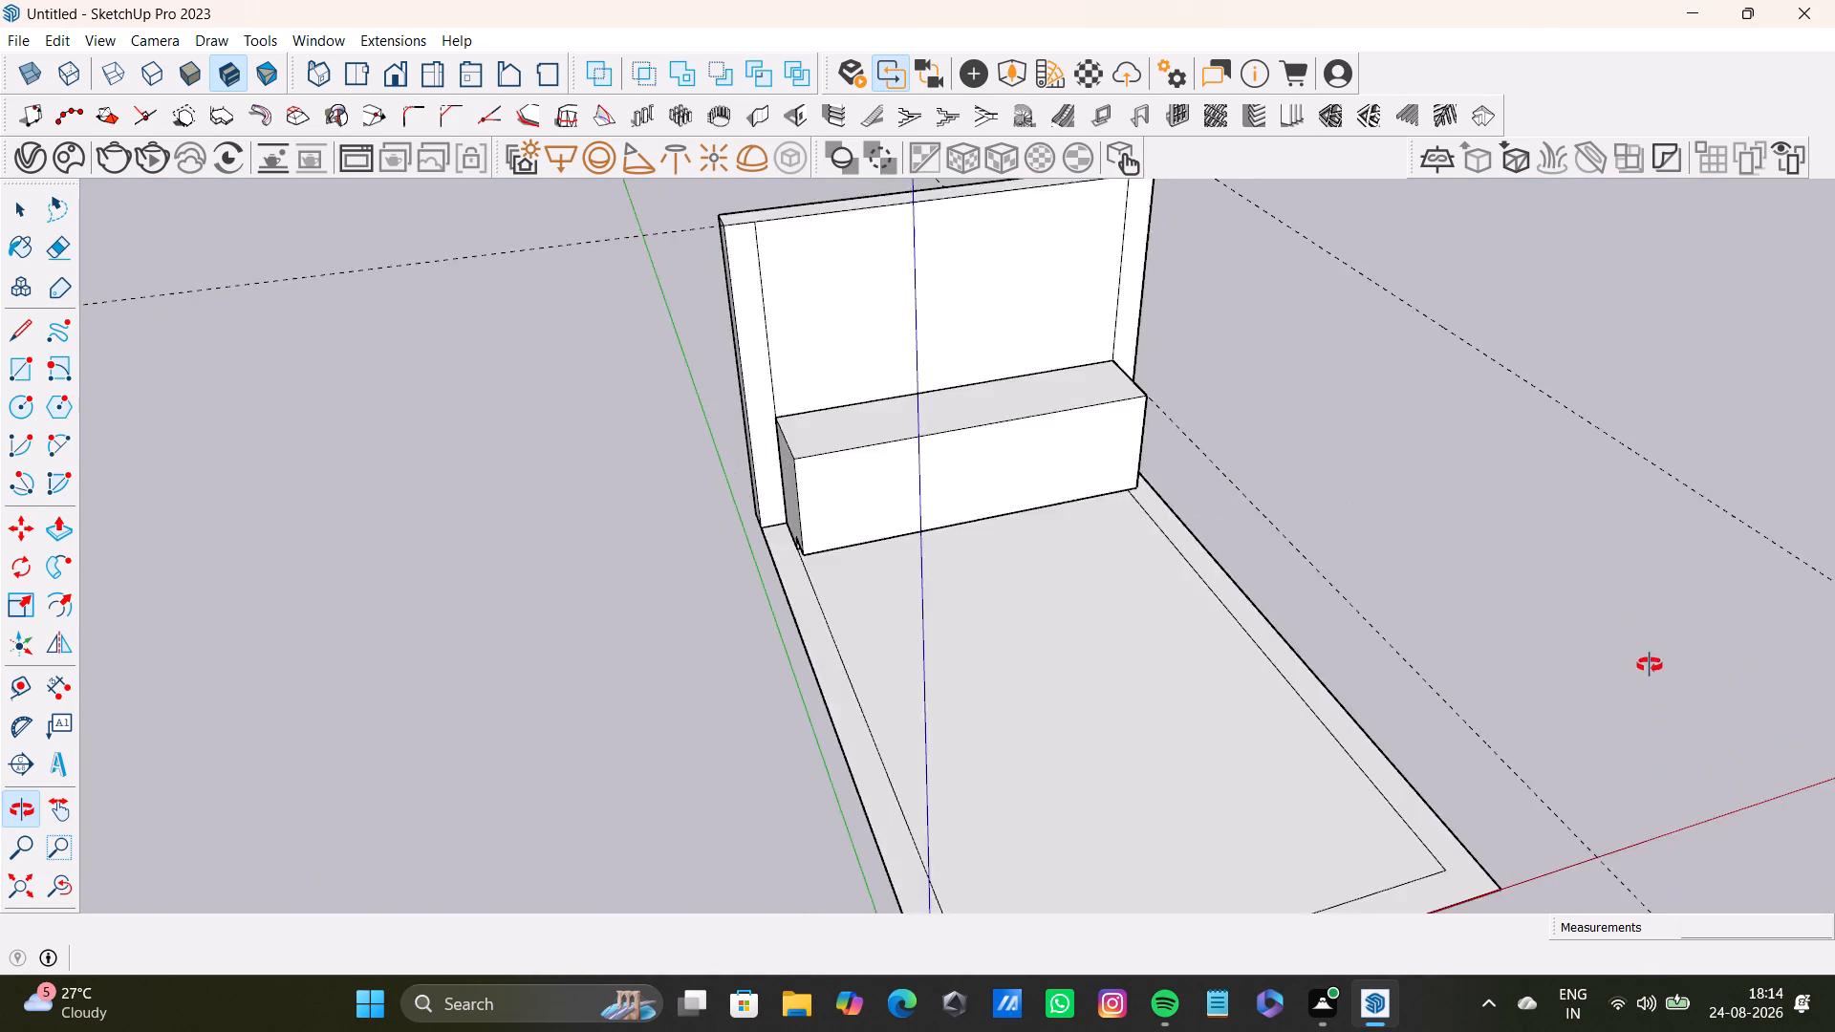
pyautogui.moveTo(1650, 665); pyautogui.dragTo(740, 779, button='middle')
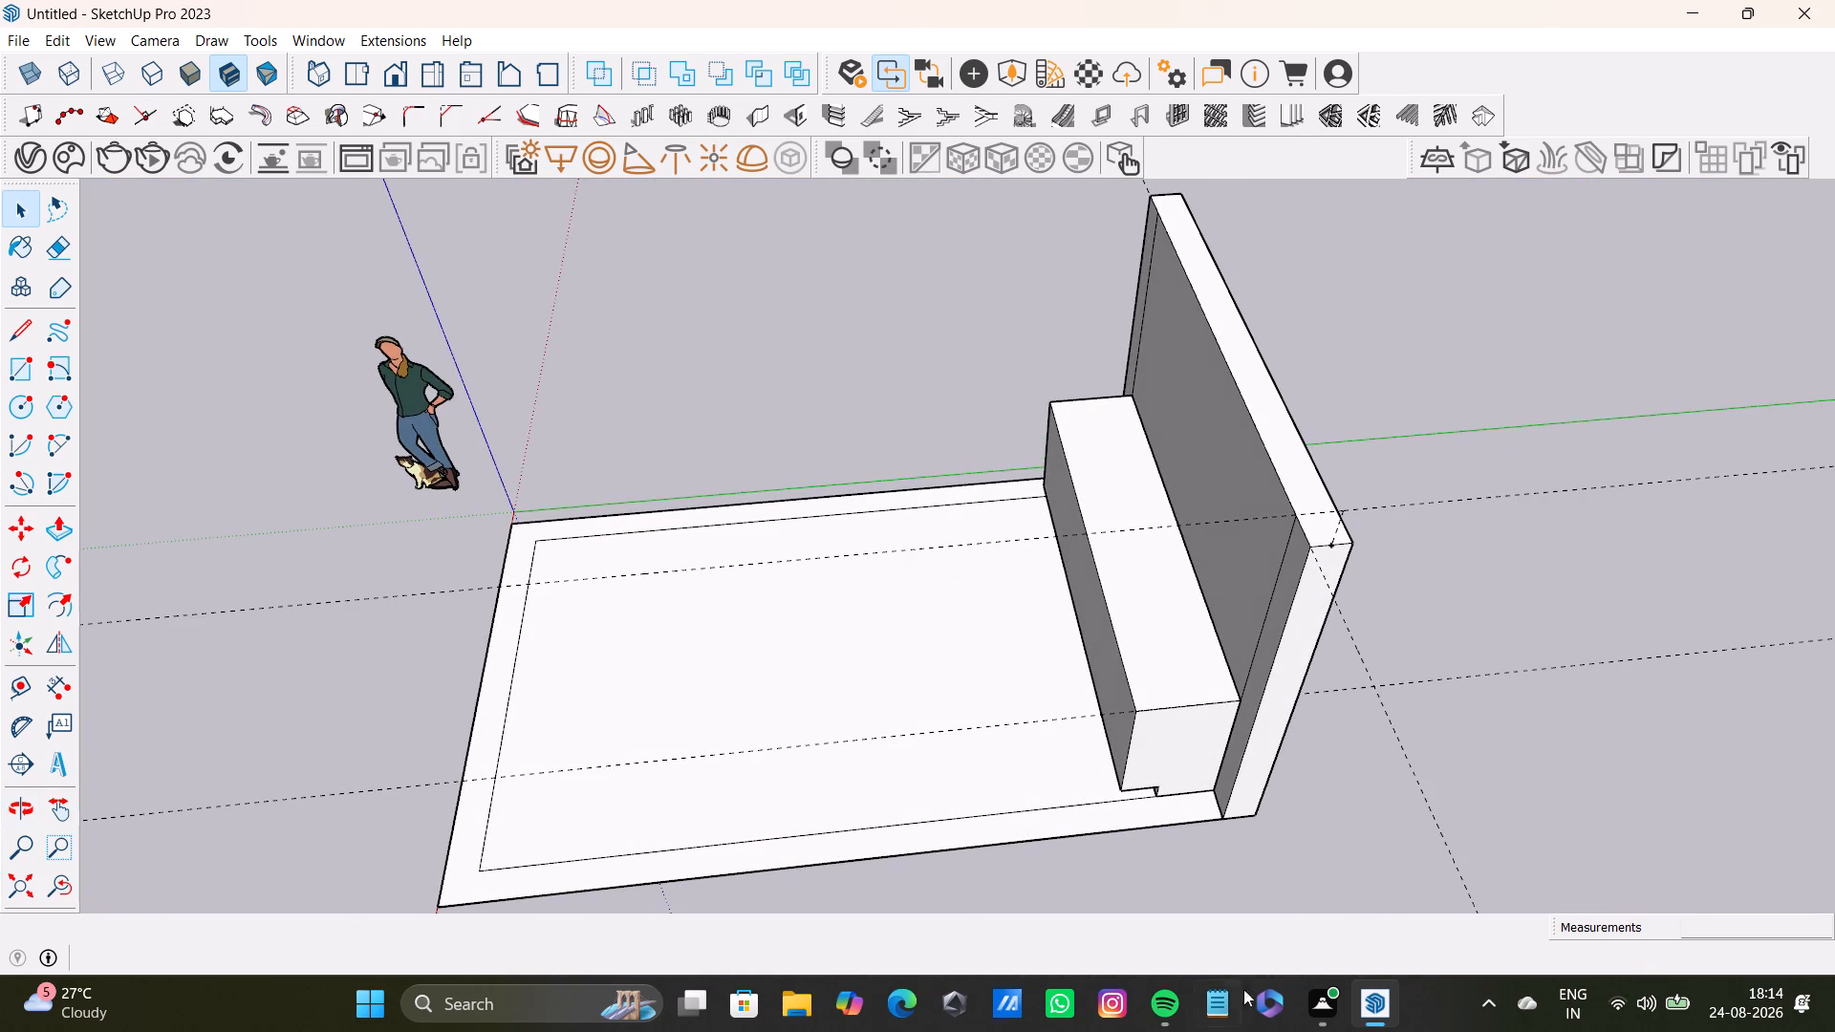
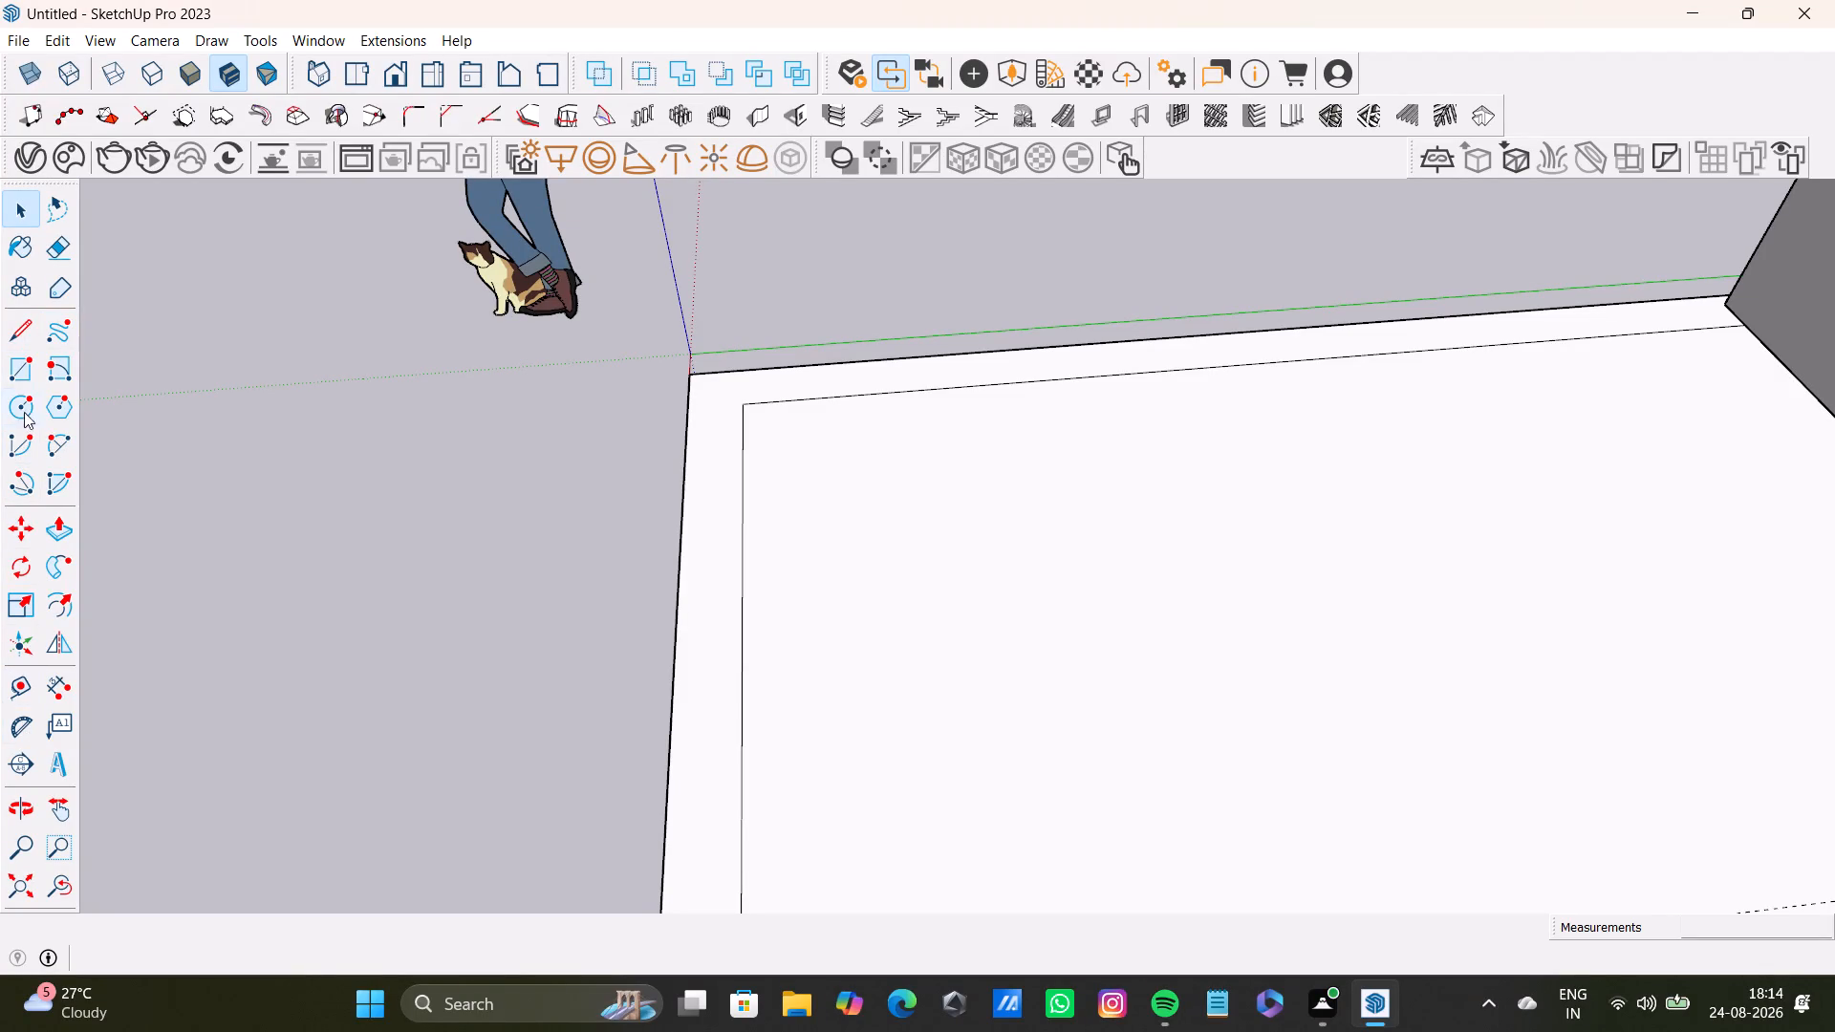
# Draw a 9" line from the floor's front edge to the inner corner nearest the origin, across the border strip.
pyautogui.click(20, 333)
pyautogui.scroll(7, 658, 373)
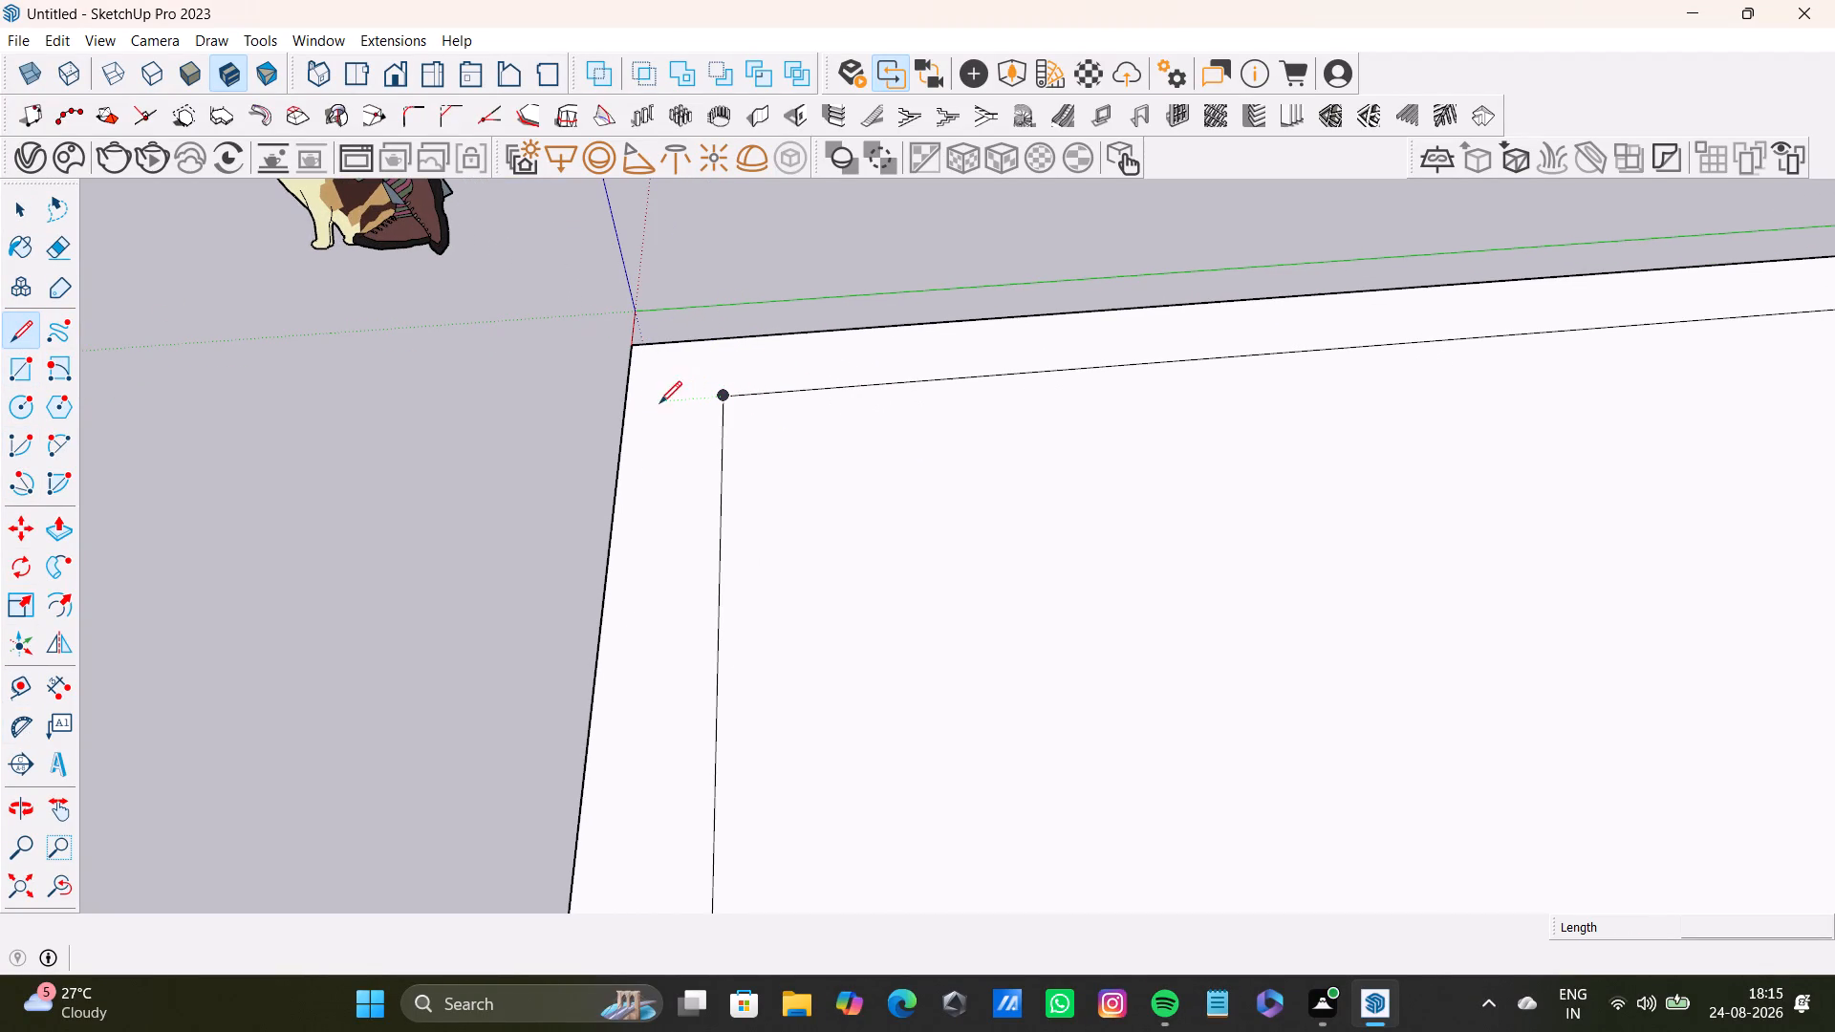
pyautogui.click(624, 401)
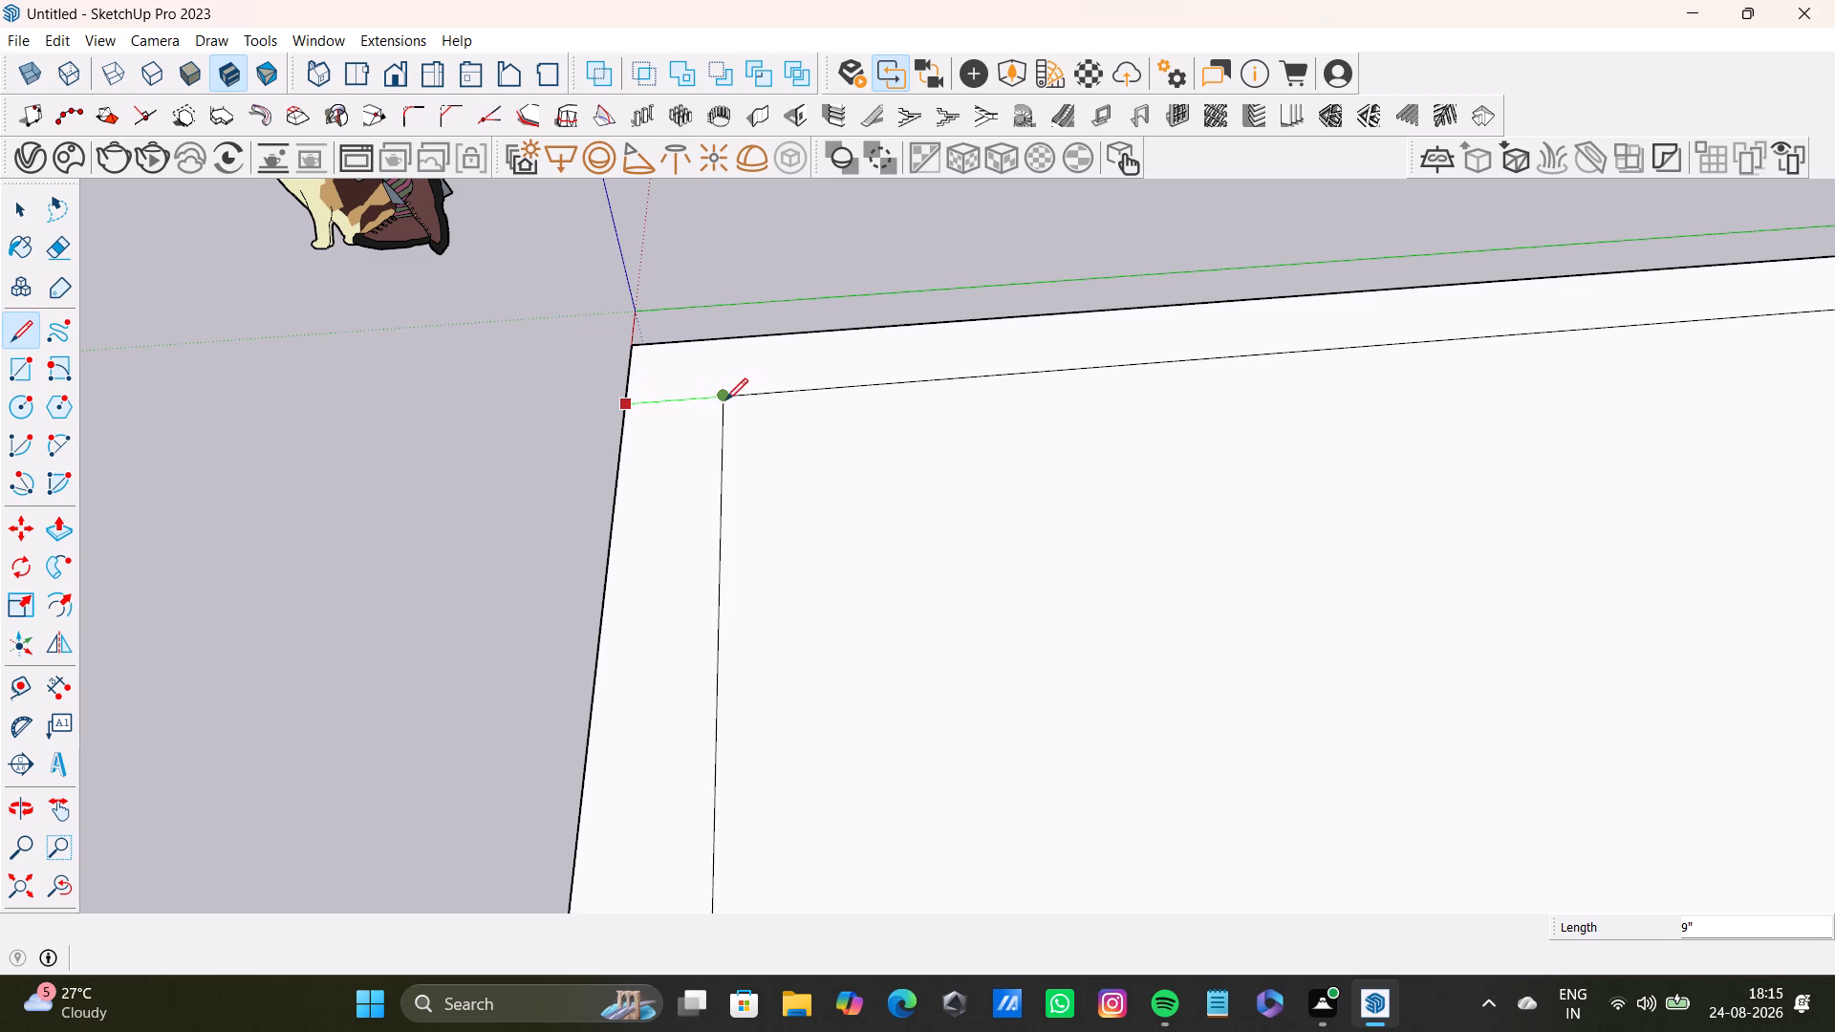
pyautogui.click(722, 401)
pyautogui.press('space')
# Draw a matching line from the other front inner corner across the border strip to the floor's front edge.
pyautogui.scroll(-15, 791, 506)
pyautogui.keyDown('shift'); pyautogui.moveTo(922, 656); pyautogui.dragTo(908, 452, button='middle'); pyautogui.keyUp('shift')
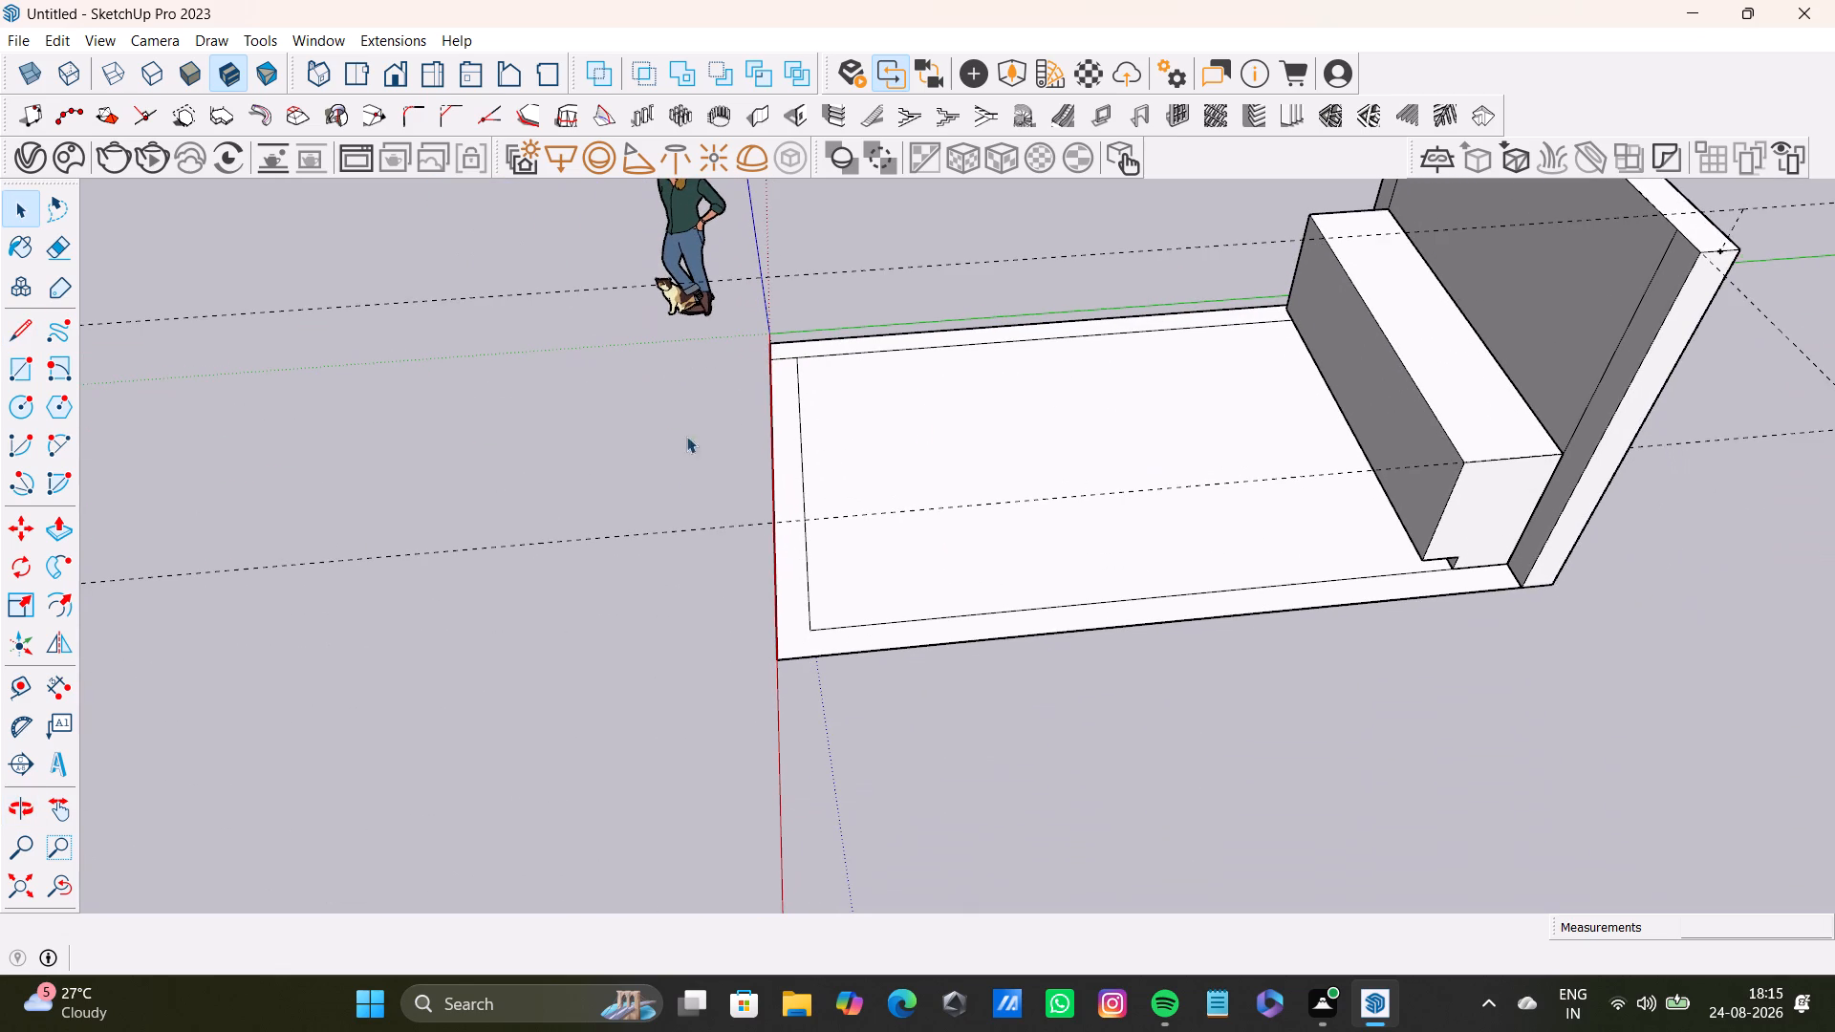
pyautogui.click(11, 338)
pyautogui.scroll(7, 790, 676)
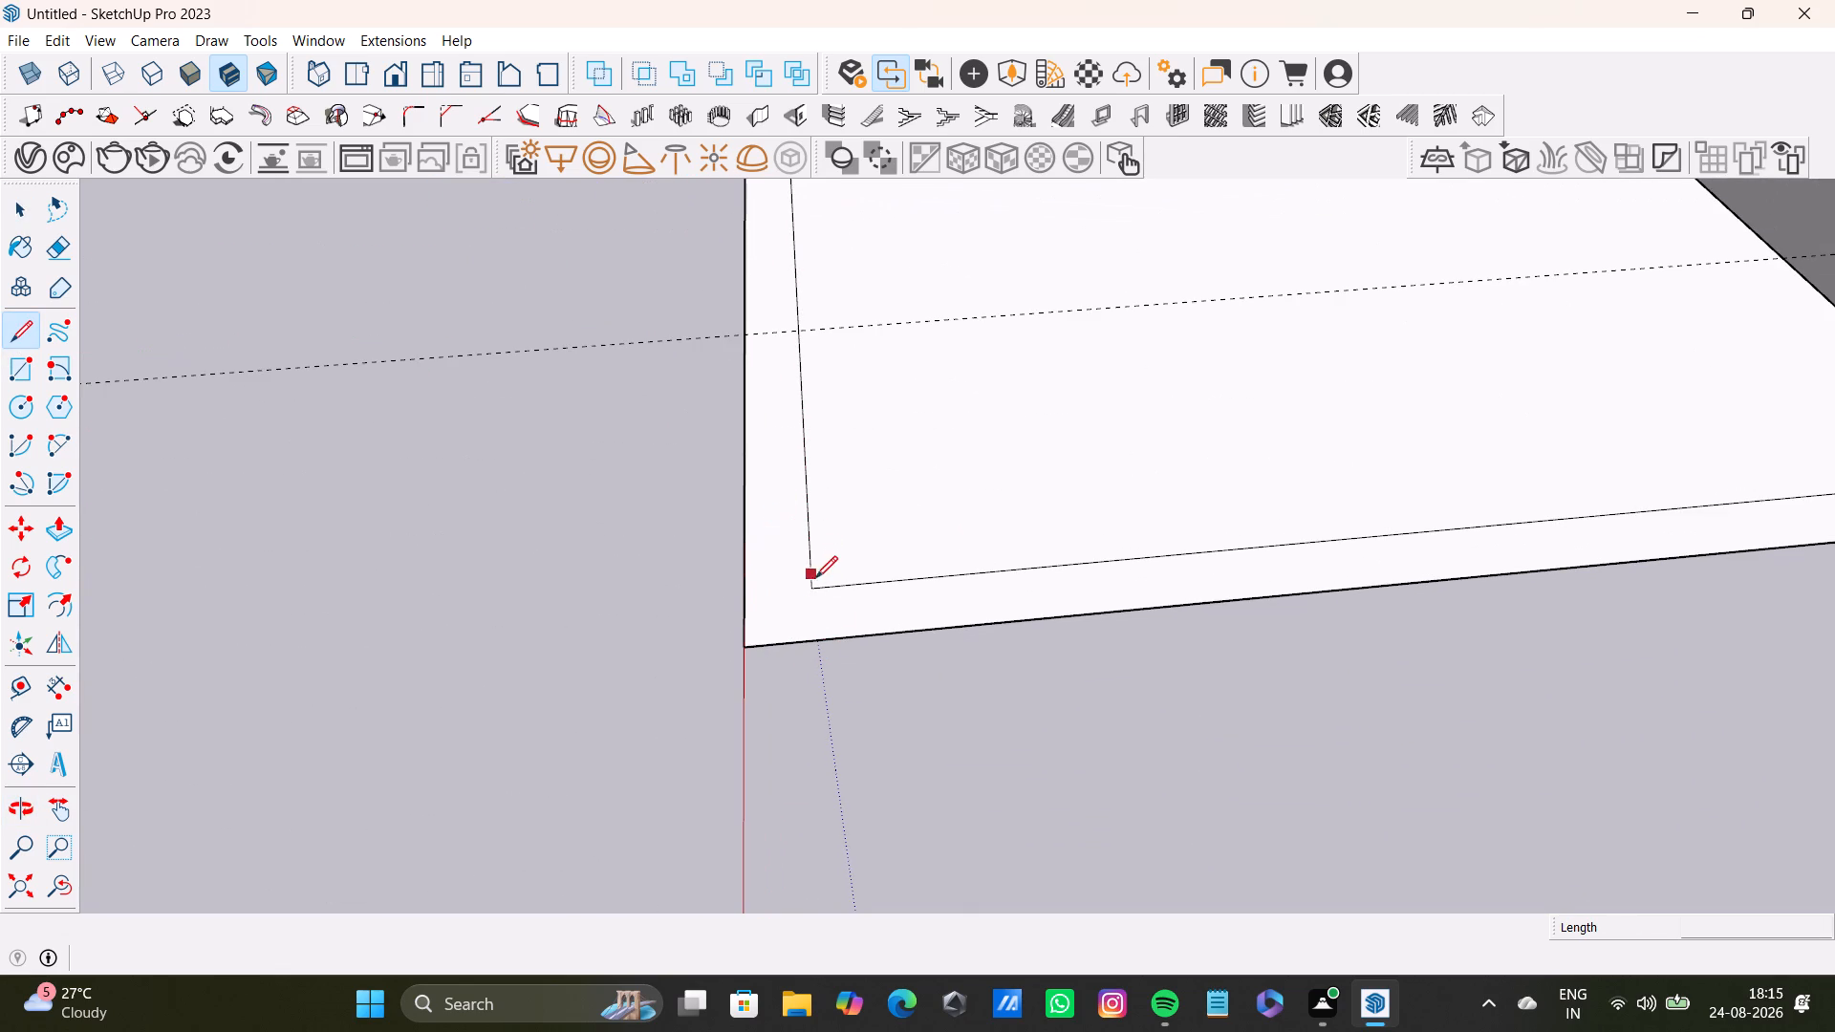
pyautogui.click(816, 583)
pyautogui.click(743, 584)
pyautogui.press('space')
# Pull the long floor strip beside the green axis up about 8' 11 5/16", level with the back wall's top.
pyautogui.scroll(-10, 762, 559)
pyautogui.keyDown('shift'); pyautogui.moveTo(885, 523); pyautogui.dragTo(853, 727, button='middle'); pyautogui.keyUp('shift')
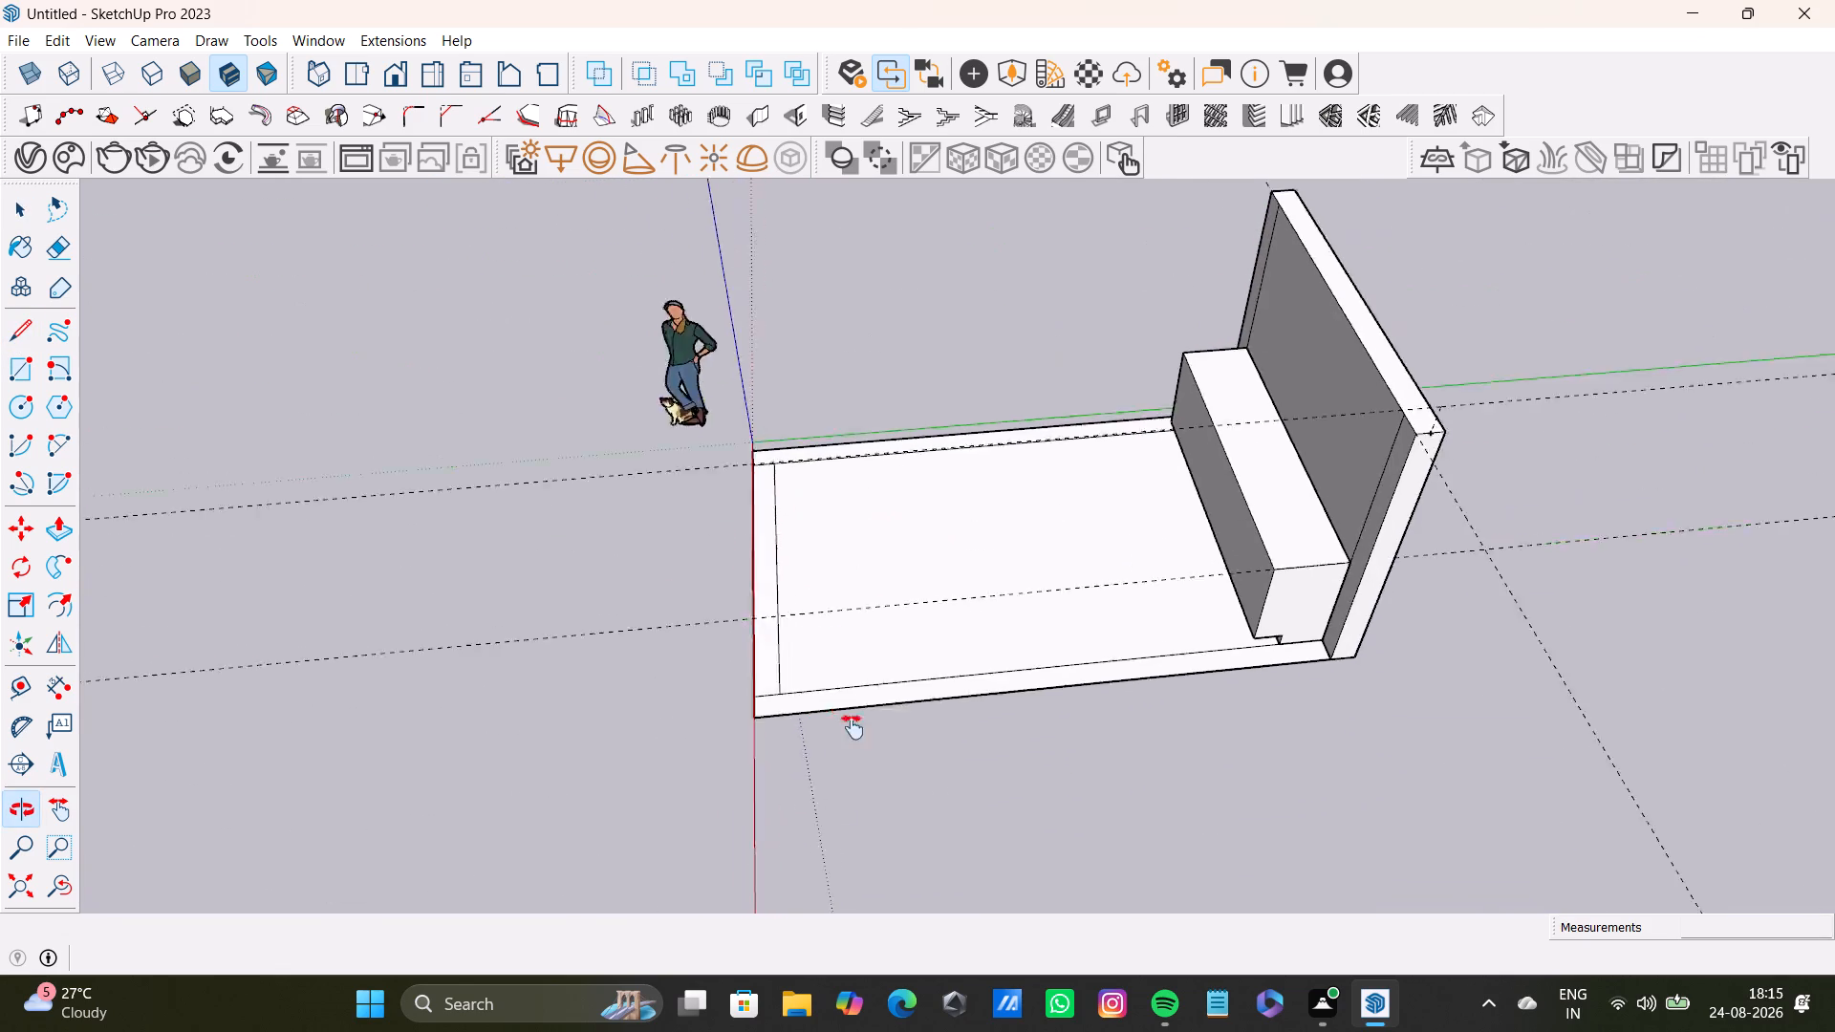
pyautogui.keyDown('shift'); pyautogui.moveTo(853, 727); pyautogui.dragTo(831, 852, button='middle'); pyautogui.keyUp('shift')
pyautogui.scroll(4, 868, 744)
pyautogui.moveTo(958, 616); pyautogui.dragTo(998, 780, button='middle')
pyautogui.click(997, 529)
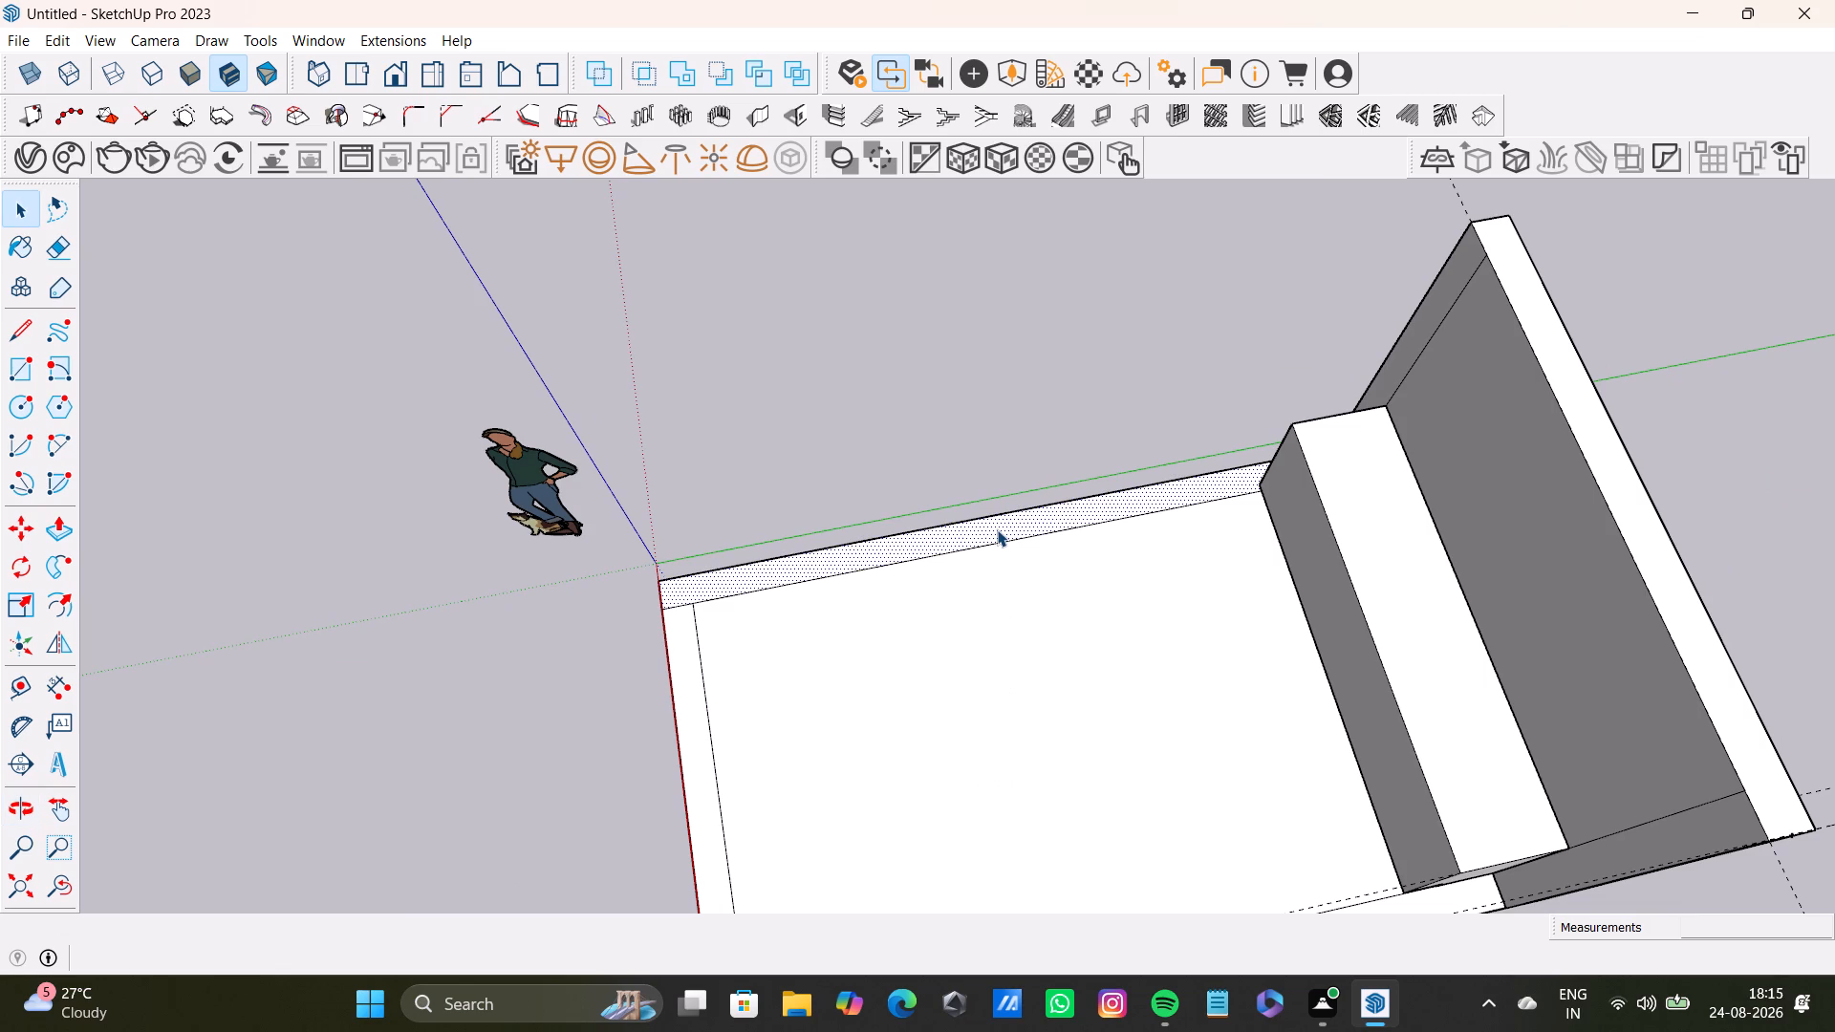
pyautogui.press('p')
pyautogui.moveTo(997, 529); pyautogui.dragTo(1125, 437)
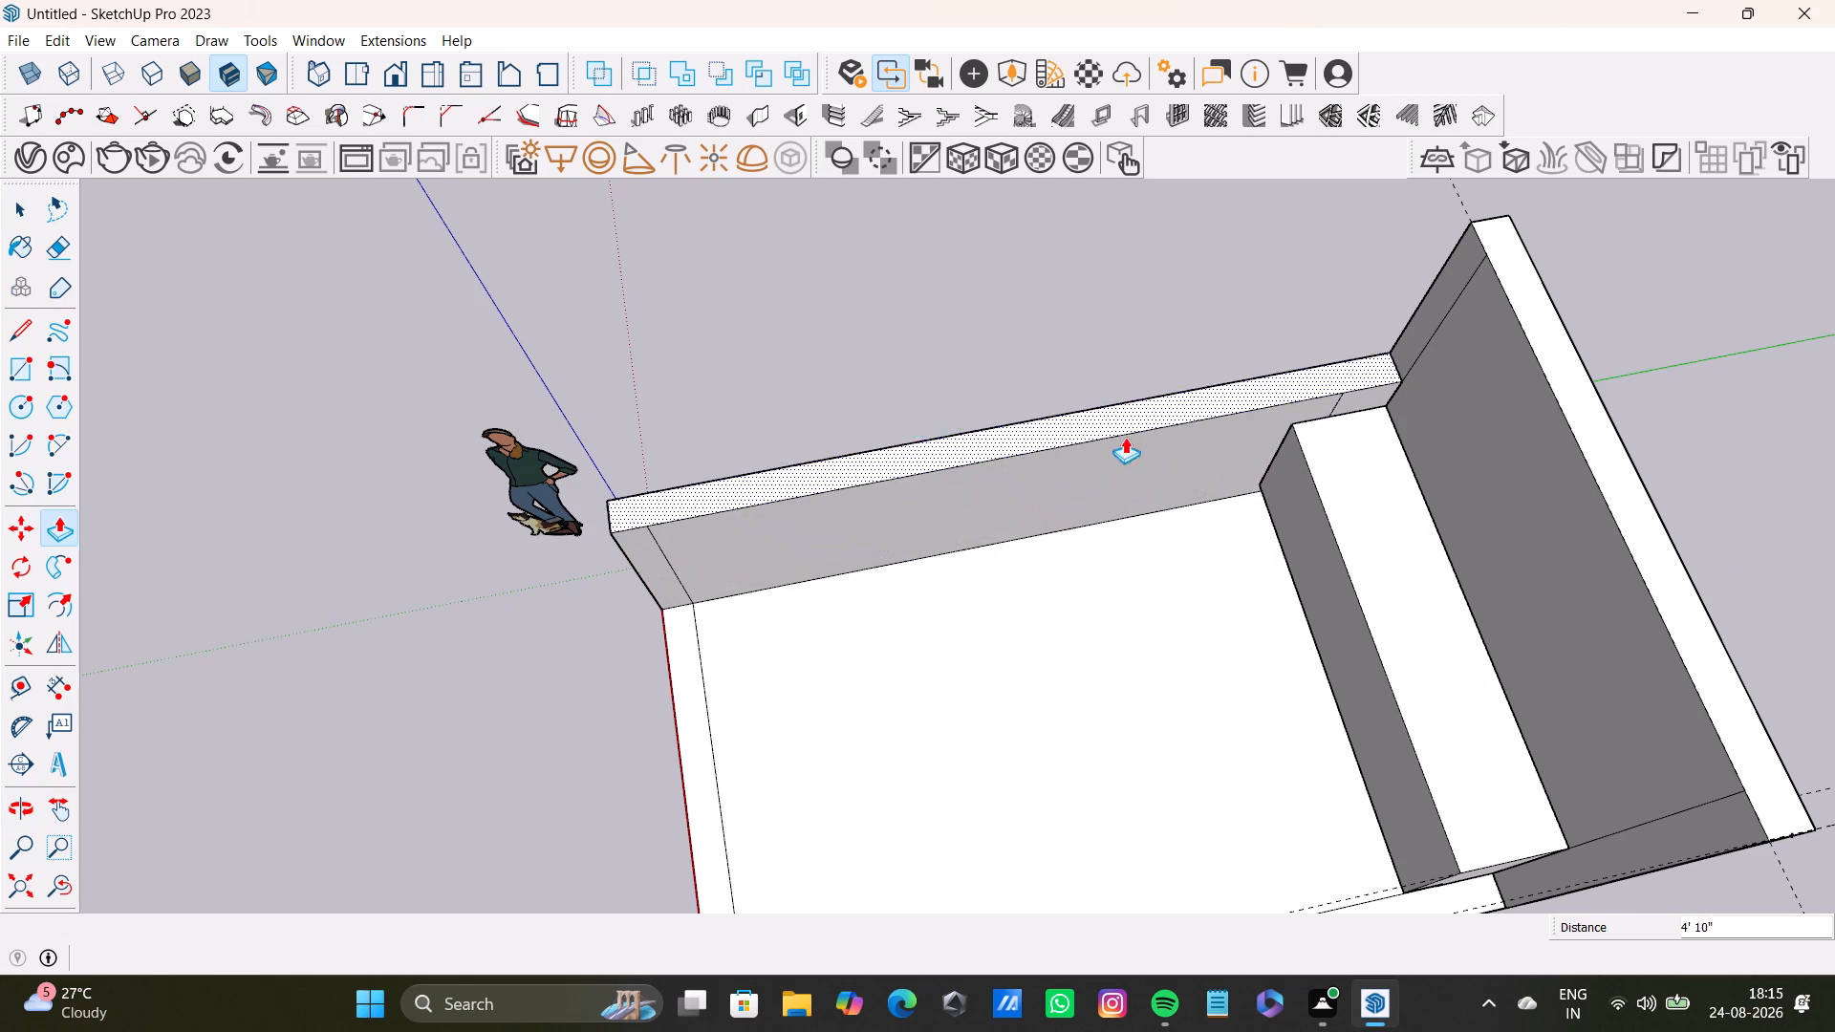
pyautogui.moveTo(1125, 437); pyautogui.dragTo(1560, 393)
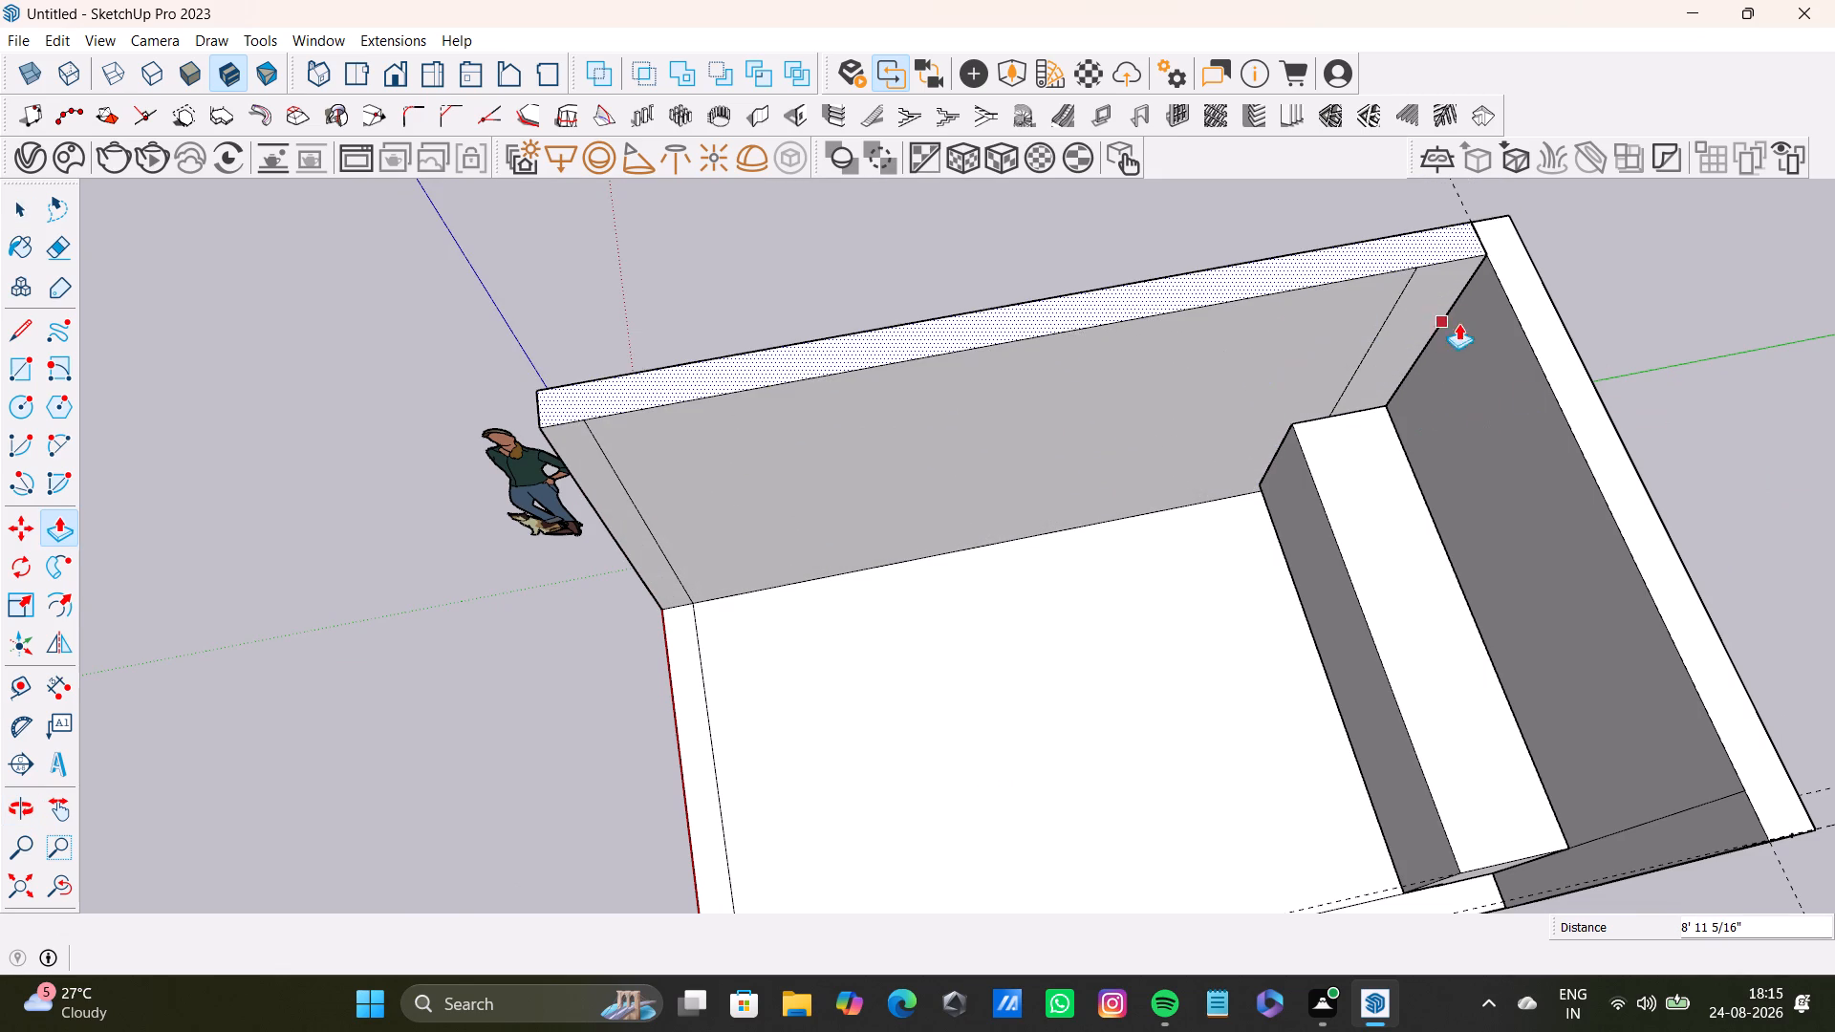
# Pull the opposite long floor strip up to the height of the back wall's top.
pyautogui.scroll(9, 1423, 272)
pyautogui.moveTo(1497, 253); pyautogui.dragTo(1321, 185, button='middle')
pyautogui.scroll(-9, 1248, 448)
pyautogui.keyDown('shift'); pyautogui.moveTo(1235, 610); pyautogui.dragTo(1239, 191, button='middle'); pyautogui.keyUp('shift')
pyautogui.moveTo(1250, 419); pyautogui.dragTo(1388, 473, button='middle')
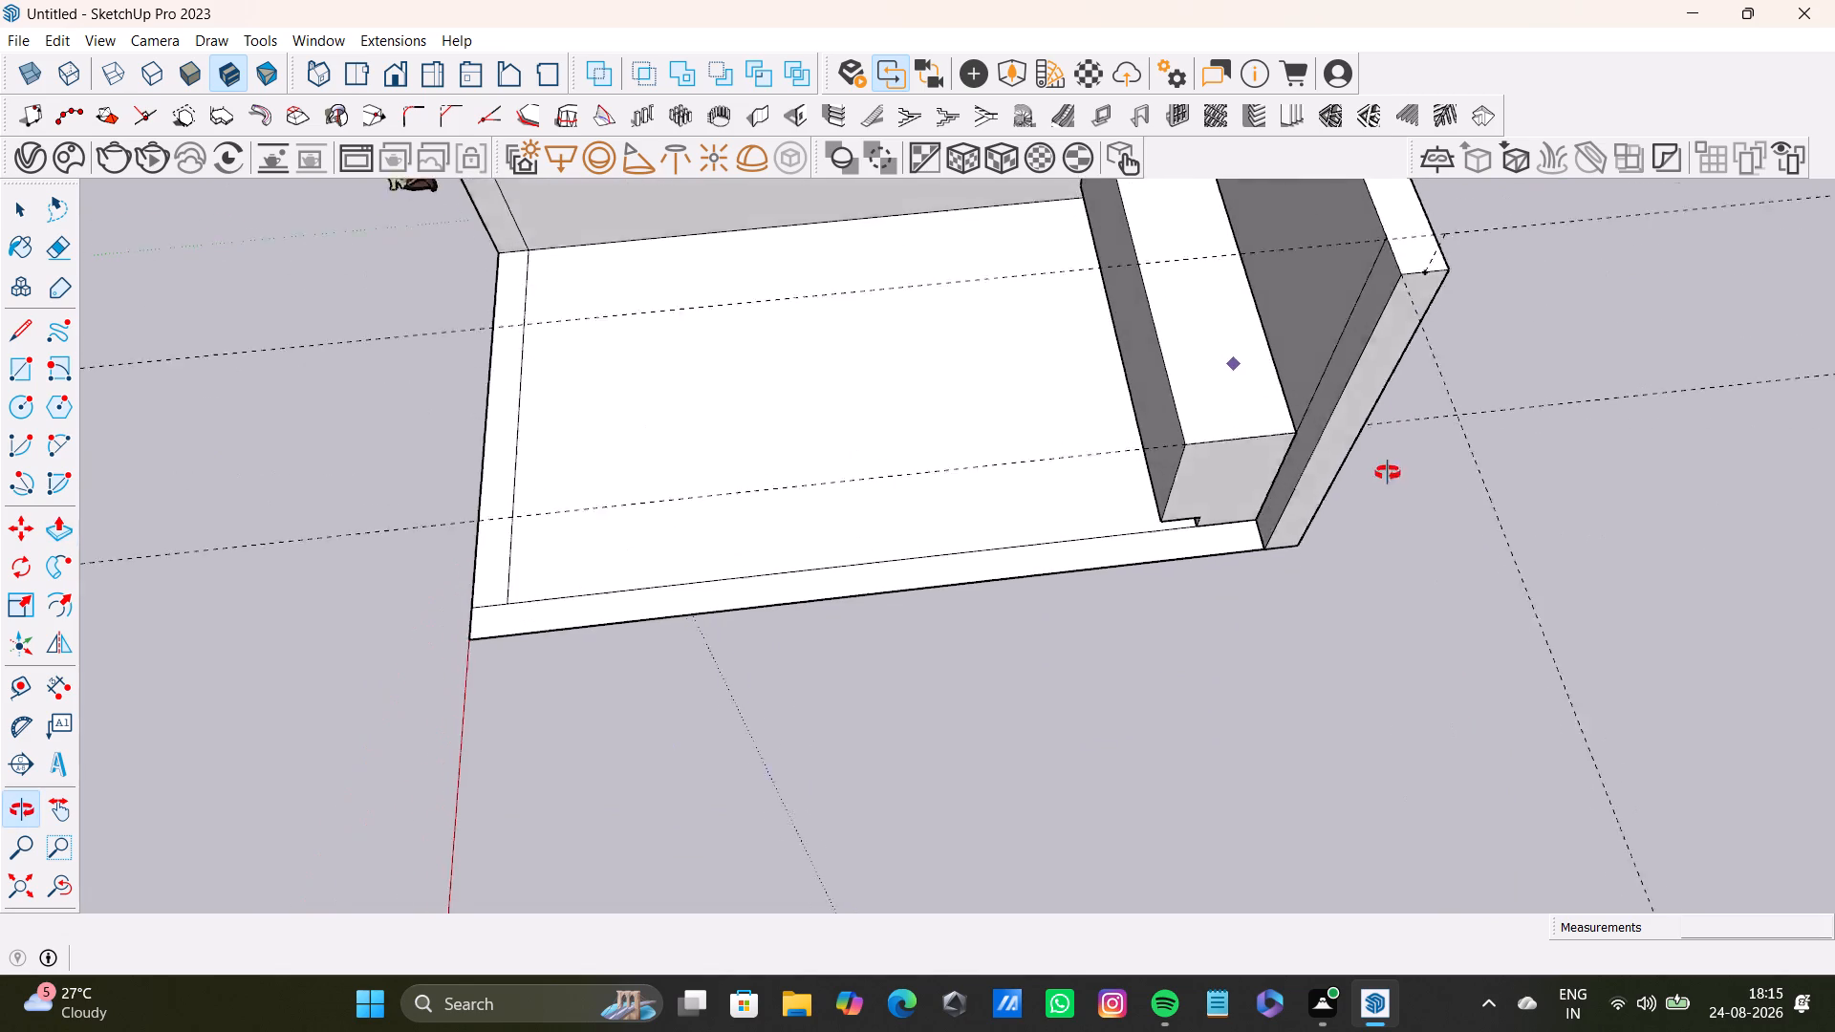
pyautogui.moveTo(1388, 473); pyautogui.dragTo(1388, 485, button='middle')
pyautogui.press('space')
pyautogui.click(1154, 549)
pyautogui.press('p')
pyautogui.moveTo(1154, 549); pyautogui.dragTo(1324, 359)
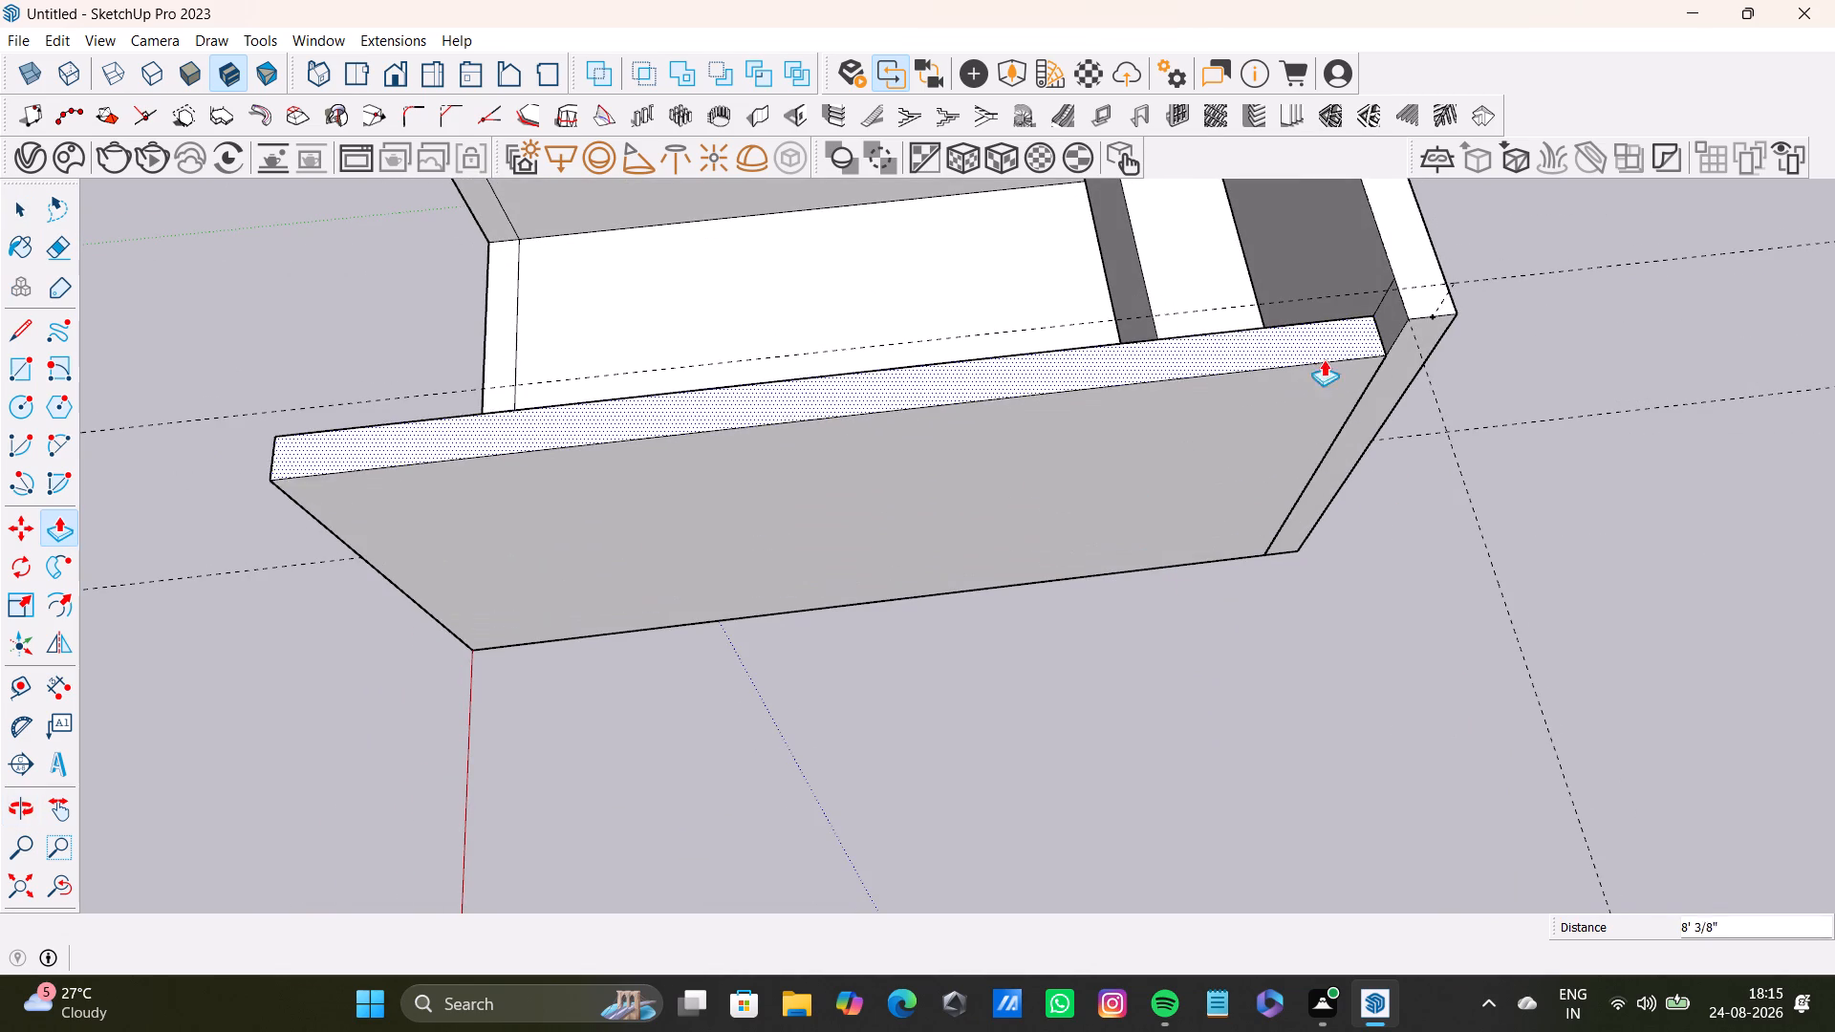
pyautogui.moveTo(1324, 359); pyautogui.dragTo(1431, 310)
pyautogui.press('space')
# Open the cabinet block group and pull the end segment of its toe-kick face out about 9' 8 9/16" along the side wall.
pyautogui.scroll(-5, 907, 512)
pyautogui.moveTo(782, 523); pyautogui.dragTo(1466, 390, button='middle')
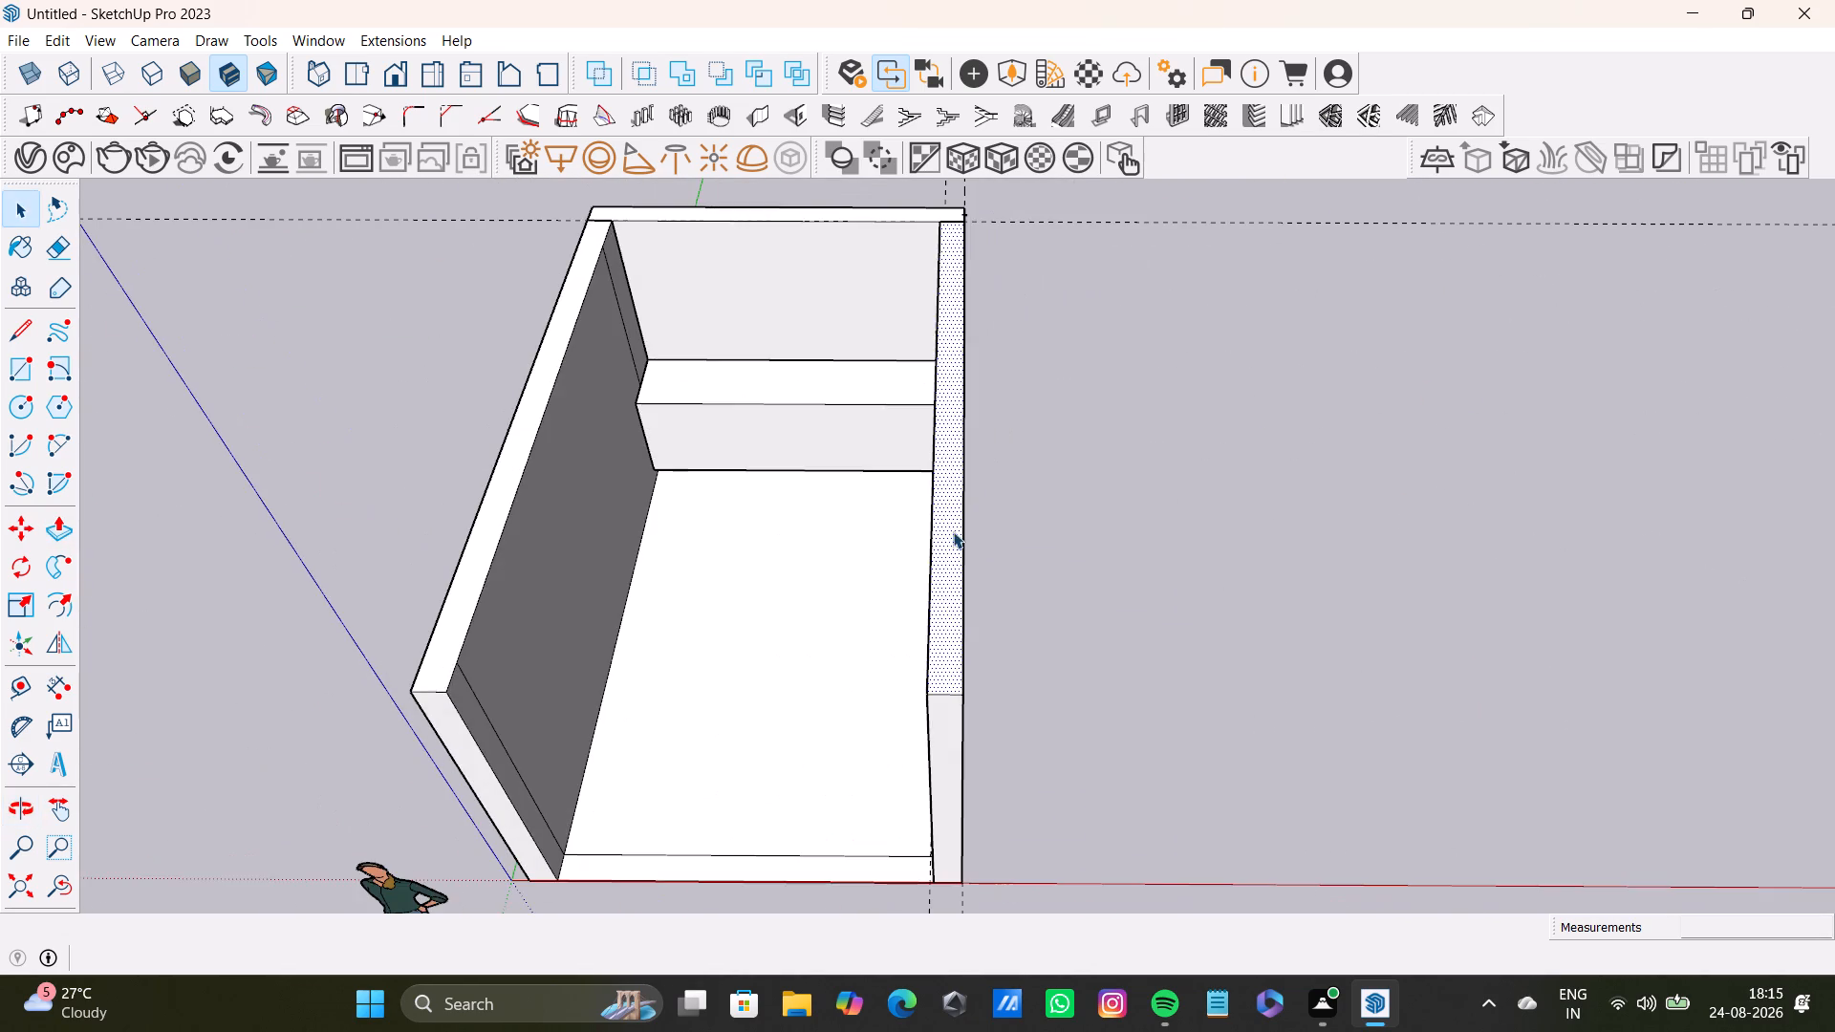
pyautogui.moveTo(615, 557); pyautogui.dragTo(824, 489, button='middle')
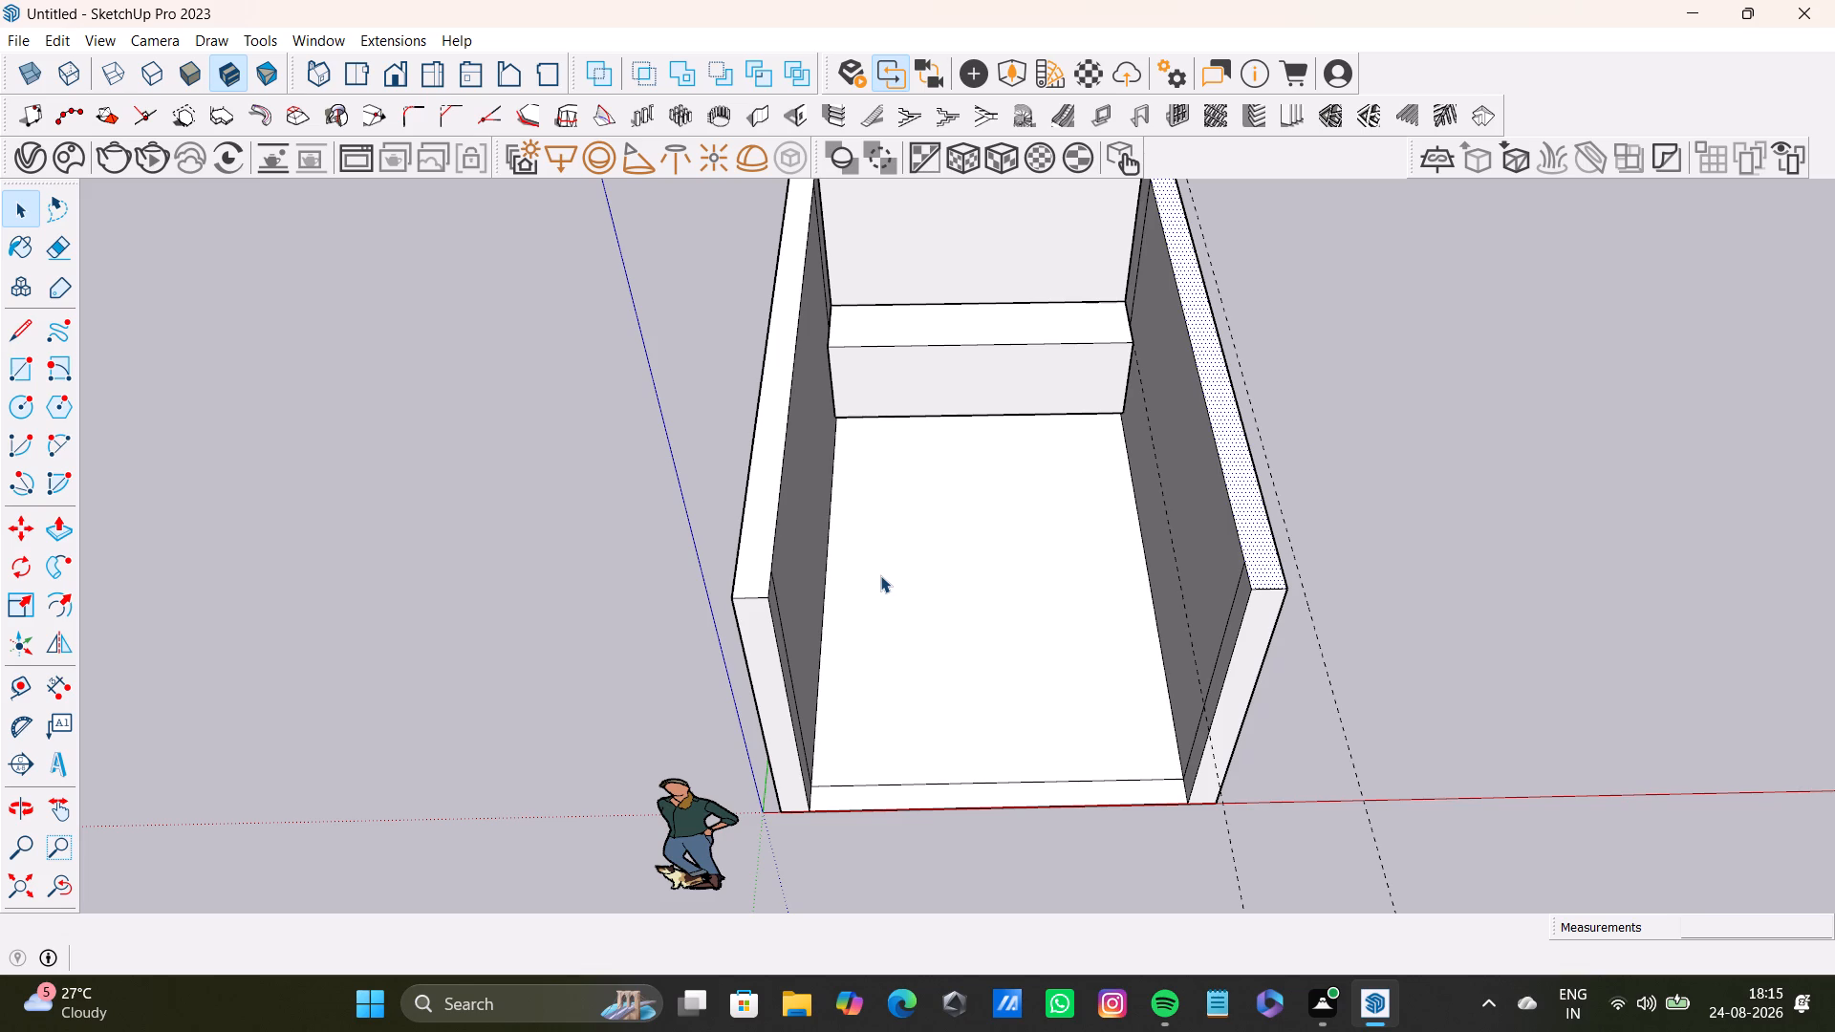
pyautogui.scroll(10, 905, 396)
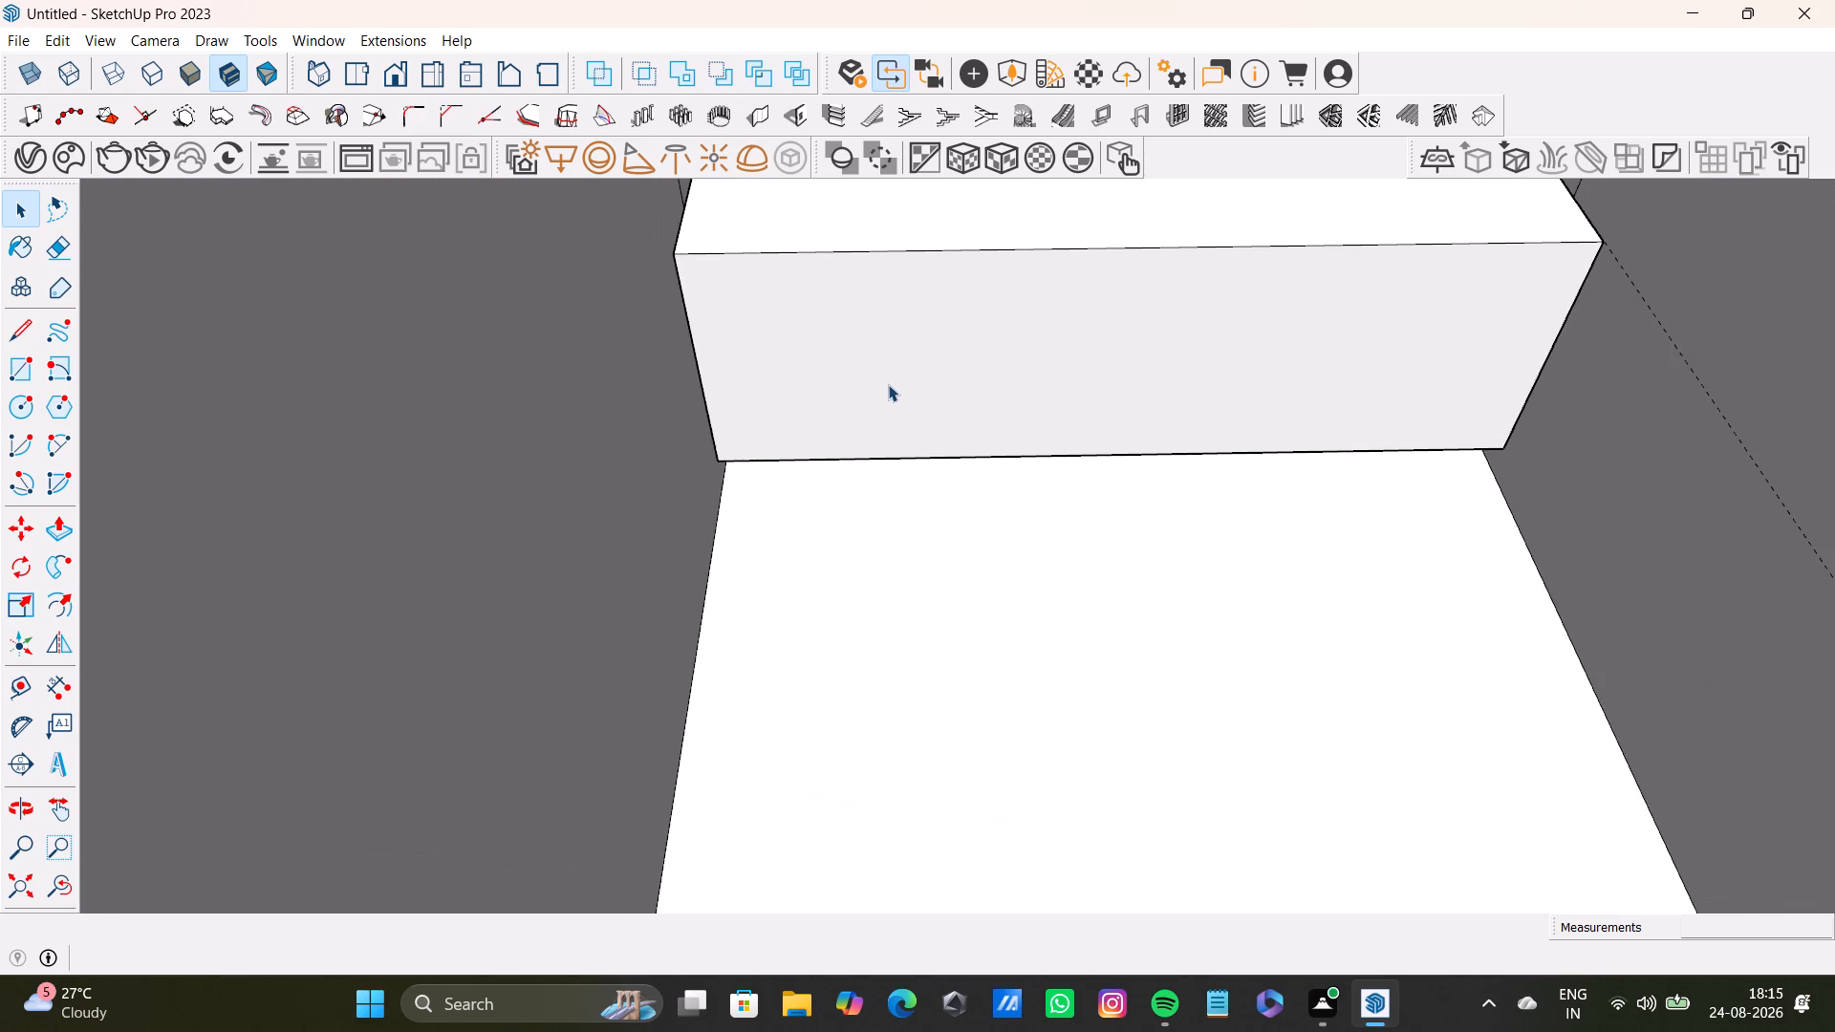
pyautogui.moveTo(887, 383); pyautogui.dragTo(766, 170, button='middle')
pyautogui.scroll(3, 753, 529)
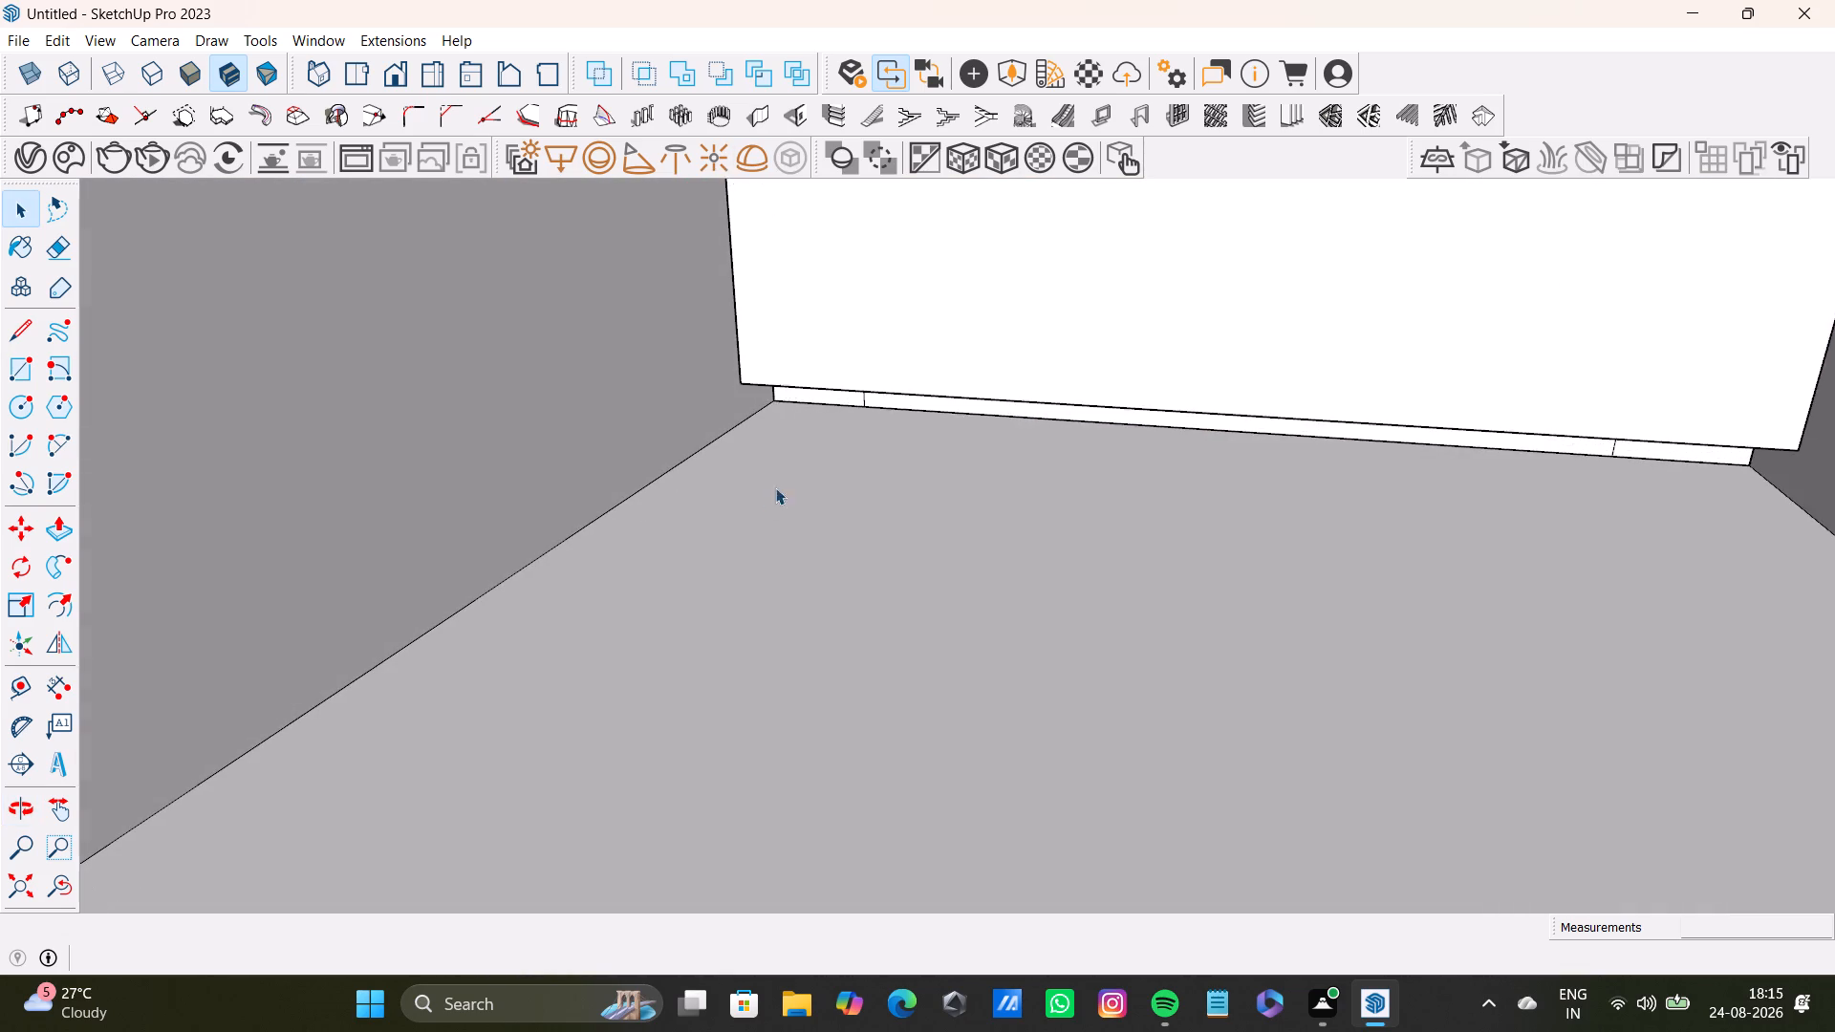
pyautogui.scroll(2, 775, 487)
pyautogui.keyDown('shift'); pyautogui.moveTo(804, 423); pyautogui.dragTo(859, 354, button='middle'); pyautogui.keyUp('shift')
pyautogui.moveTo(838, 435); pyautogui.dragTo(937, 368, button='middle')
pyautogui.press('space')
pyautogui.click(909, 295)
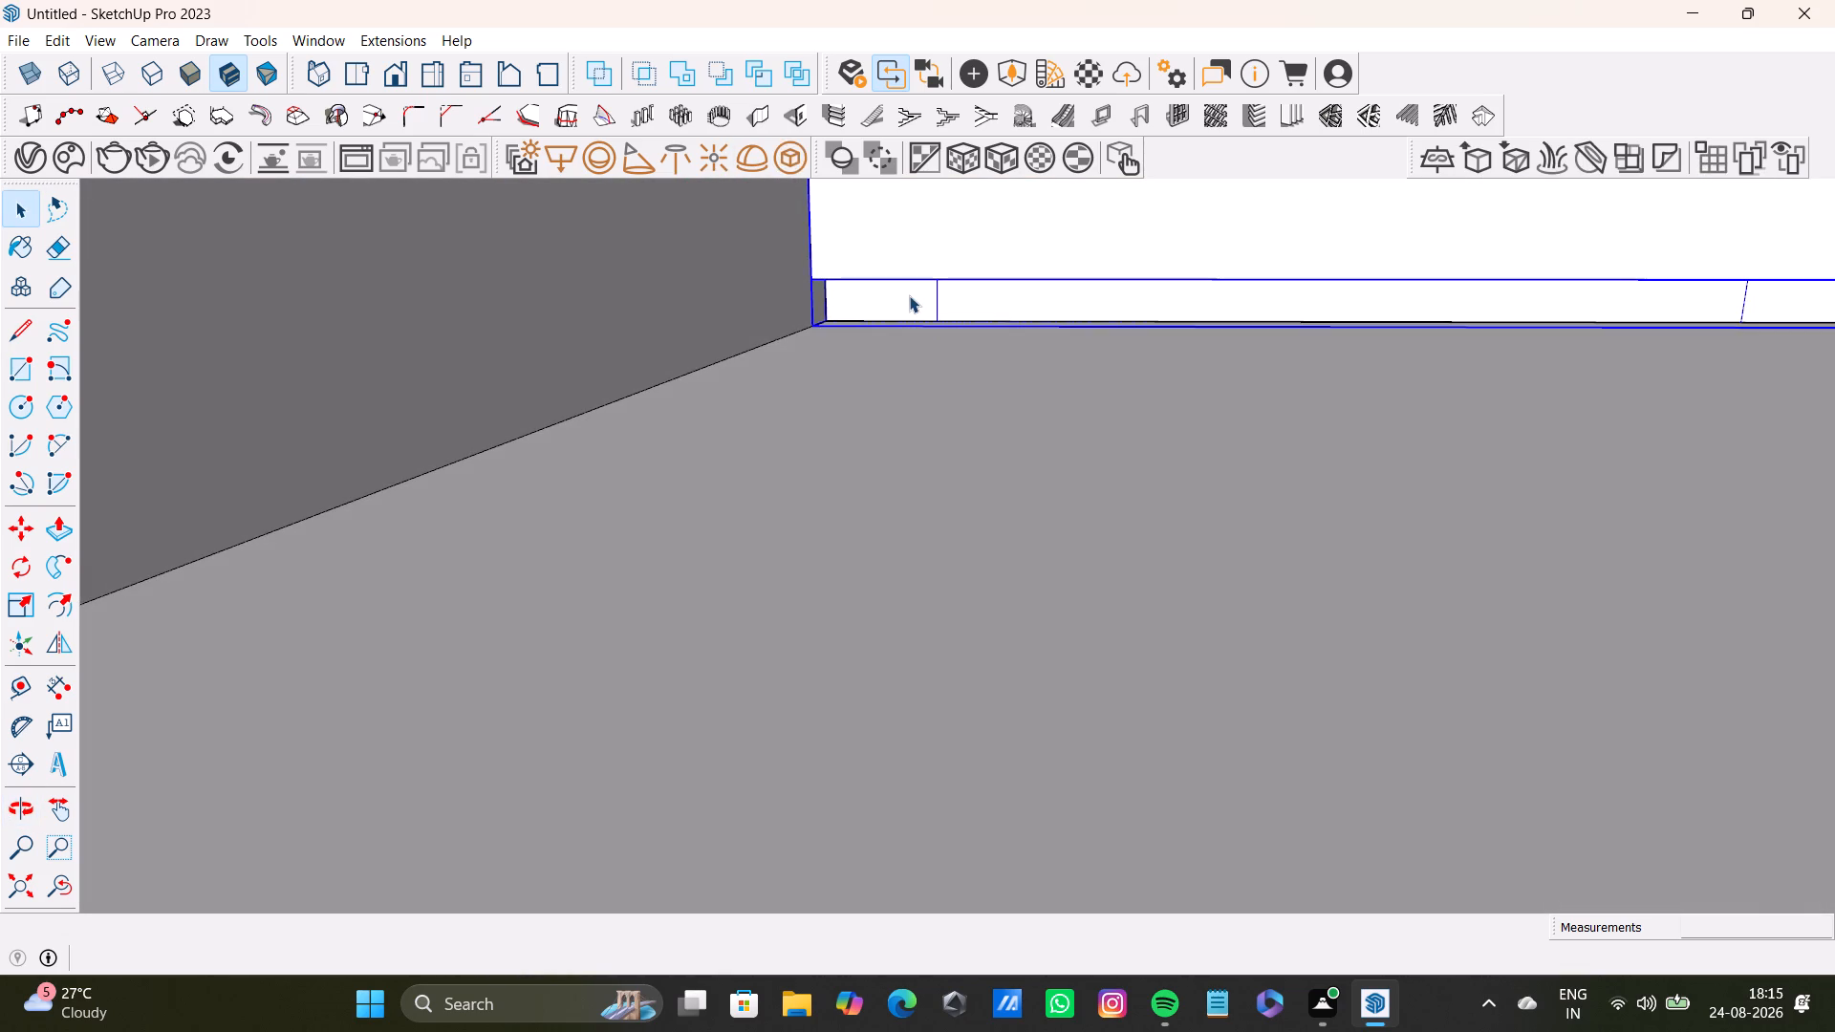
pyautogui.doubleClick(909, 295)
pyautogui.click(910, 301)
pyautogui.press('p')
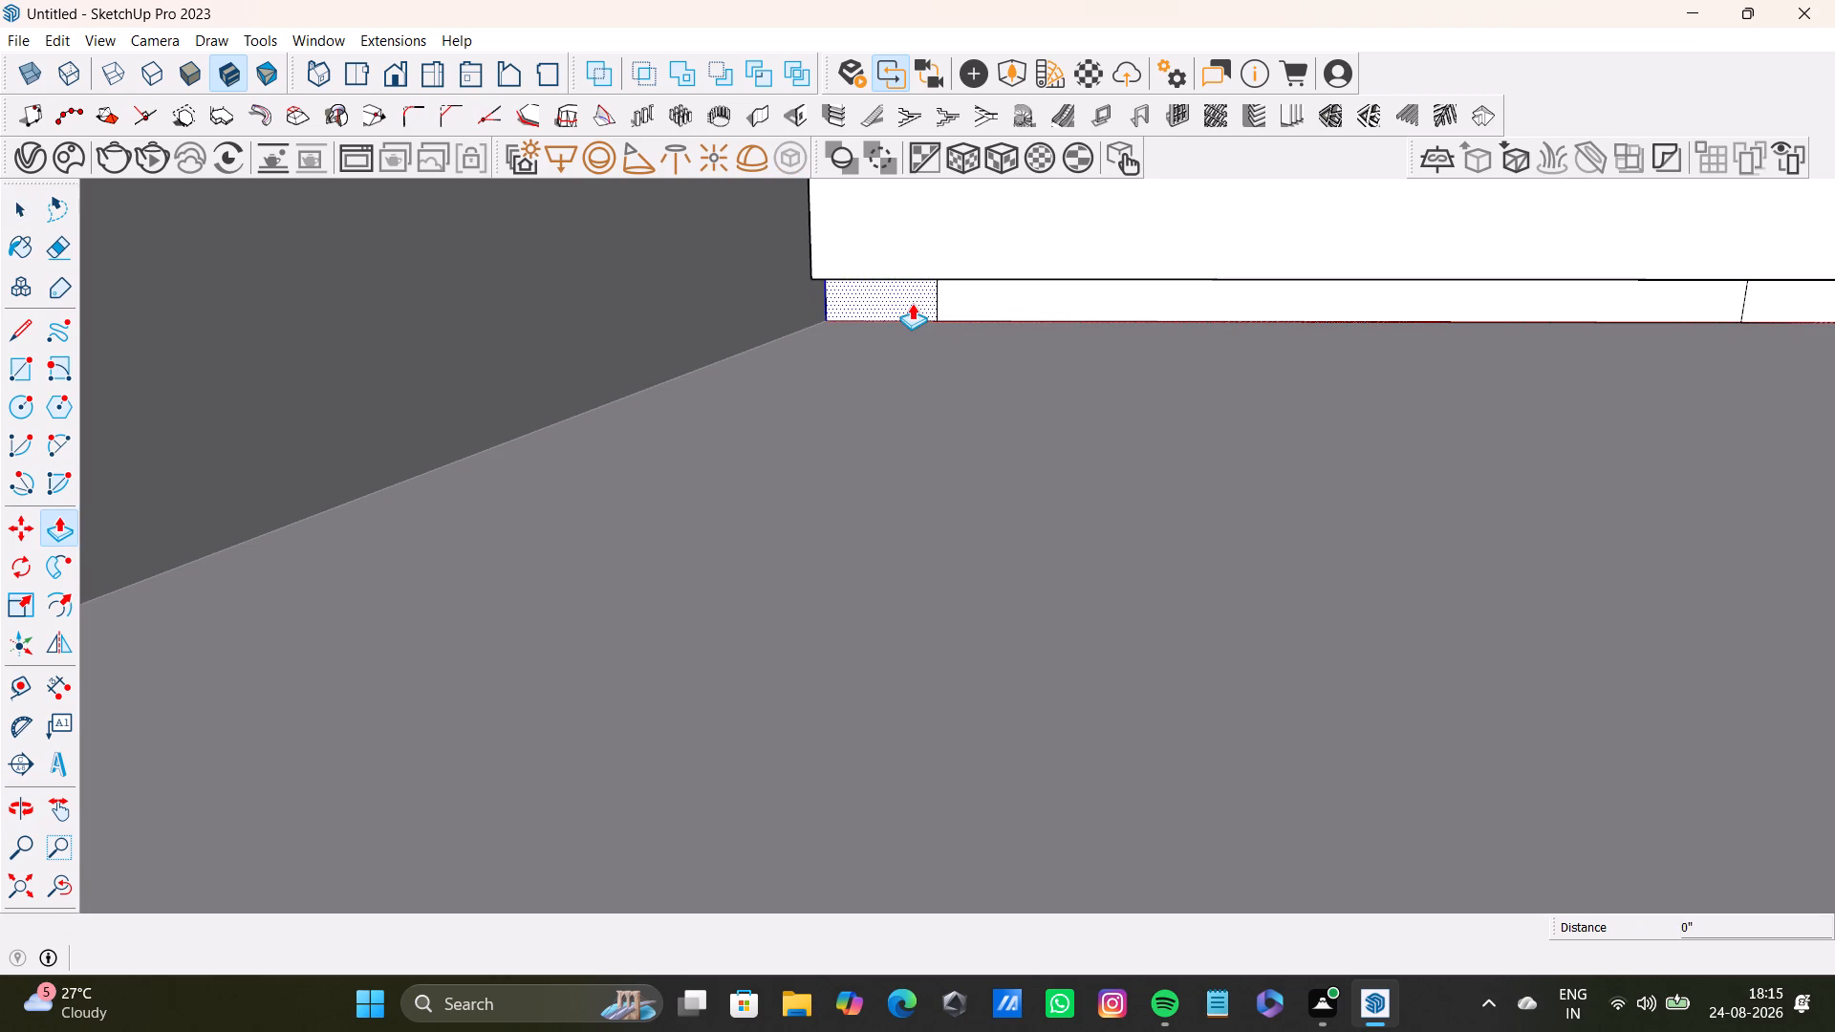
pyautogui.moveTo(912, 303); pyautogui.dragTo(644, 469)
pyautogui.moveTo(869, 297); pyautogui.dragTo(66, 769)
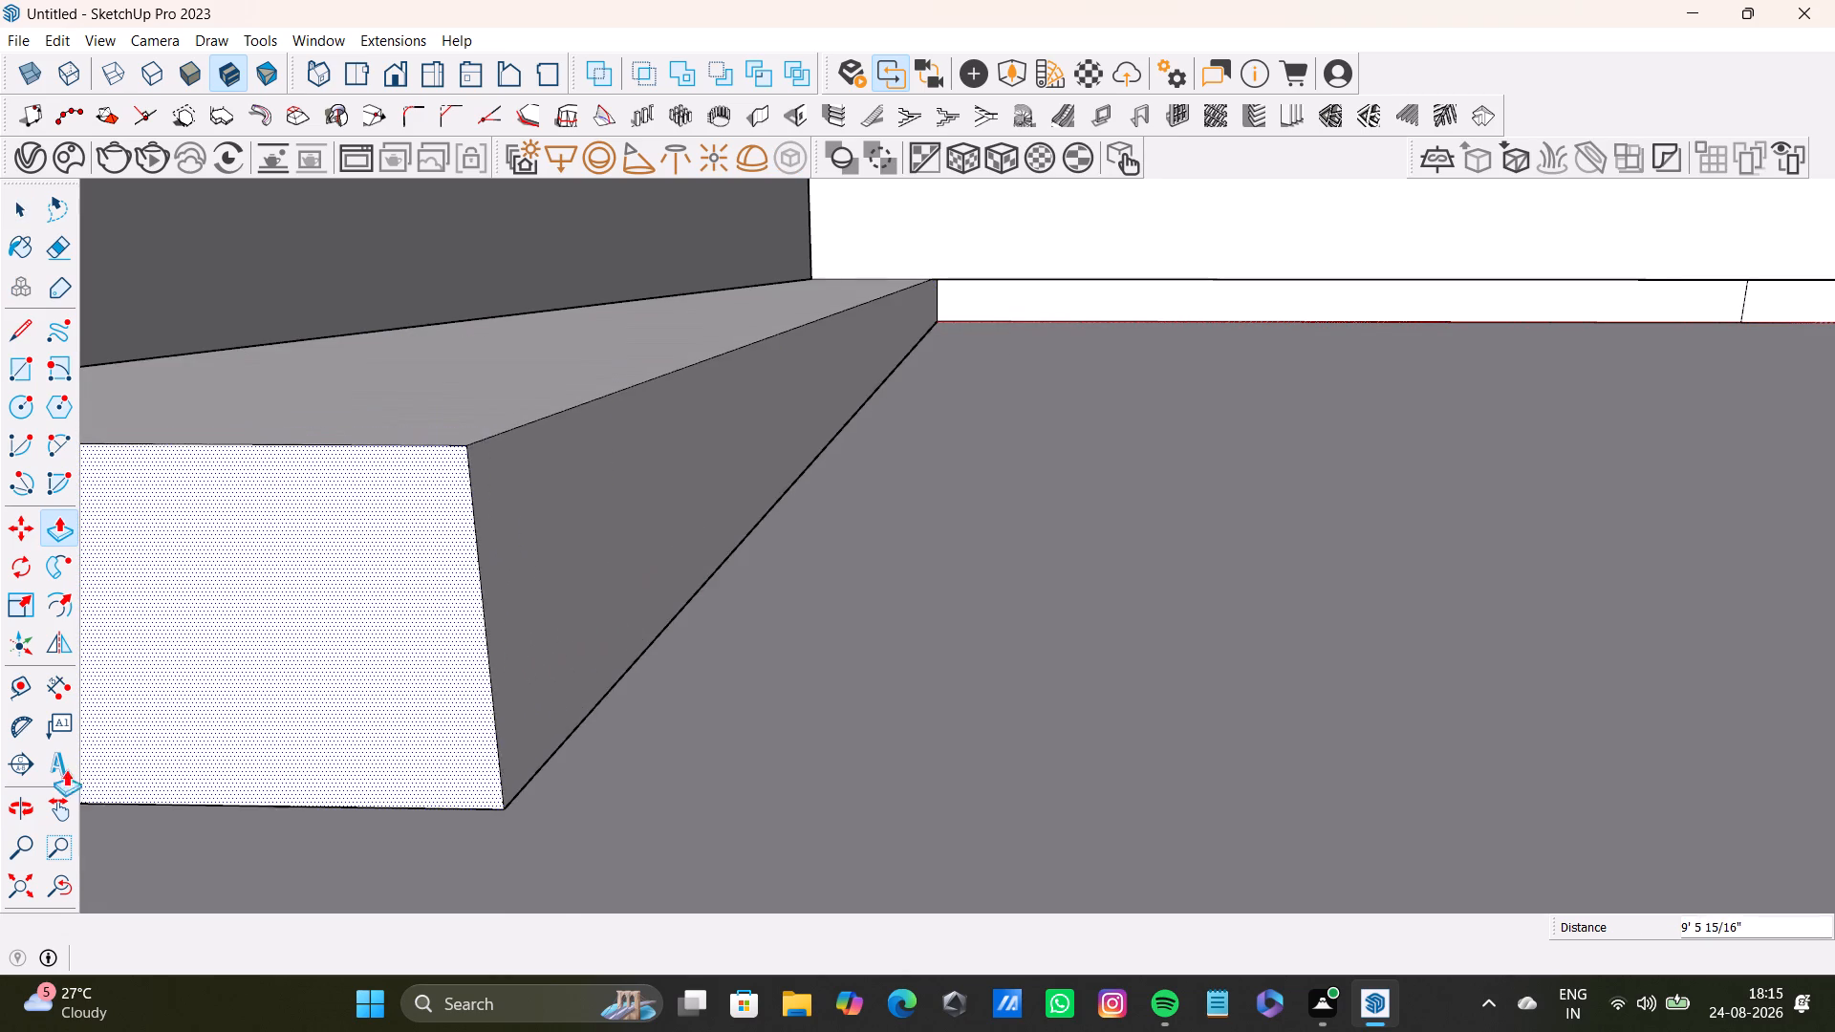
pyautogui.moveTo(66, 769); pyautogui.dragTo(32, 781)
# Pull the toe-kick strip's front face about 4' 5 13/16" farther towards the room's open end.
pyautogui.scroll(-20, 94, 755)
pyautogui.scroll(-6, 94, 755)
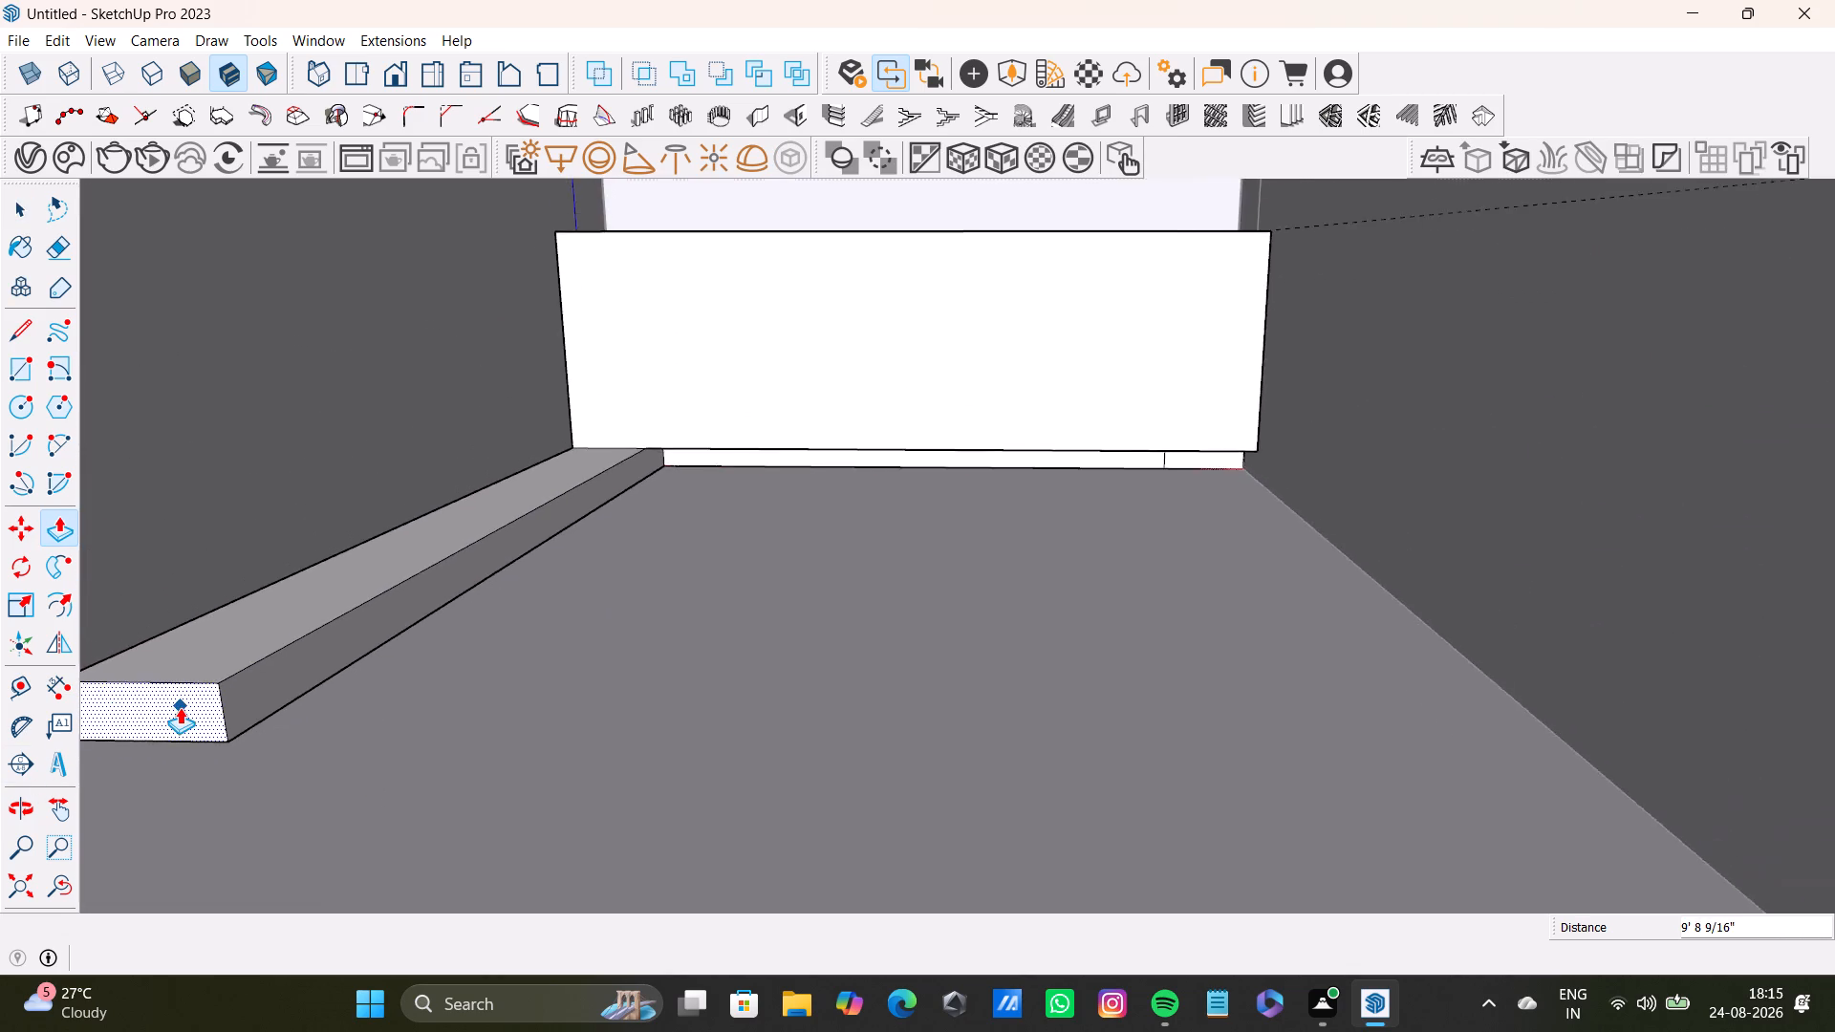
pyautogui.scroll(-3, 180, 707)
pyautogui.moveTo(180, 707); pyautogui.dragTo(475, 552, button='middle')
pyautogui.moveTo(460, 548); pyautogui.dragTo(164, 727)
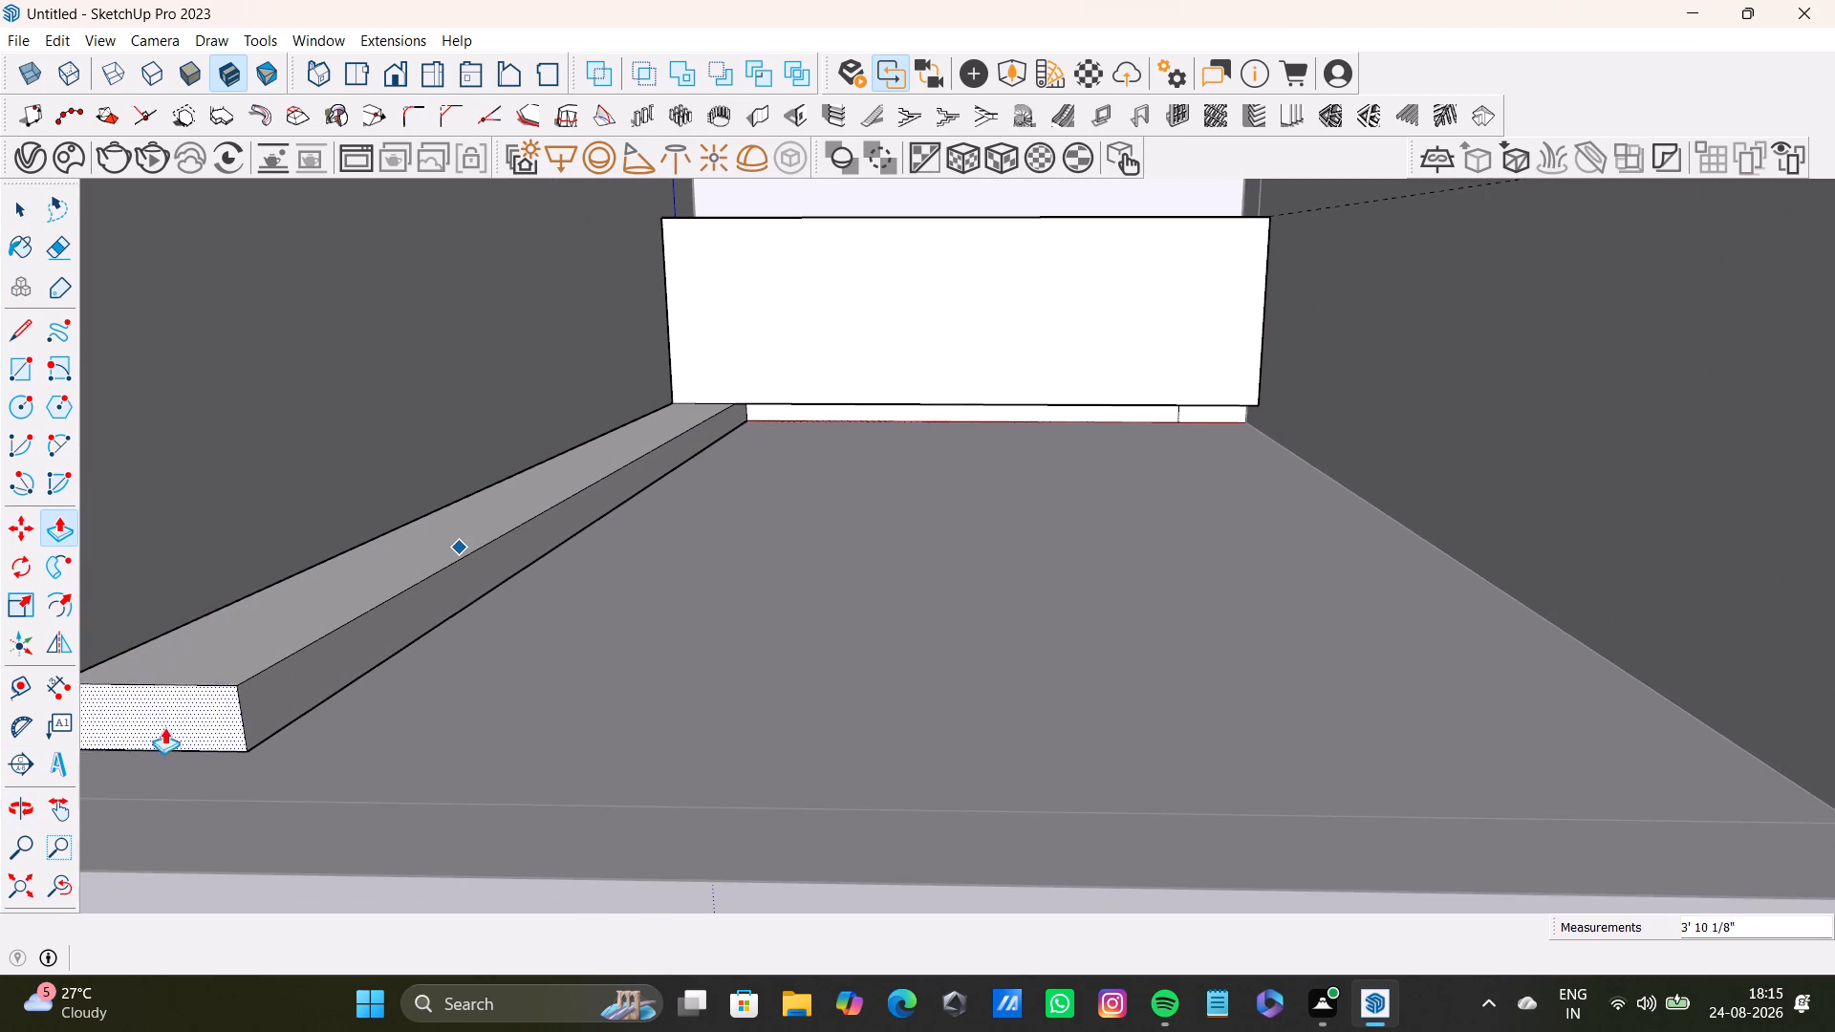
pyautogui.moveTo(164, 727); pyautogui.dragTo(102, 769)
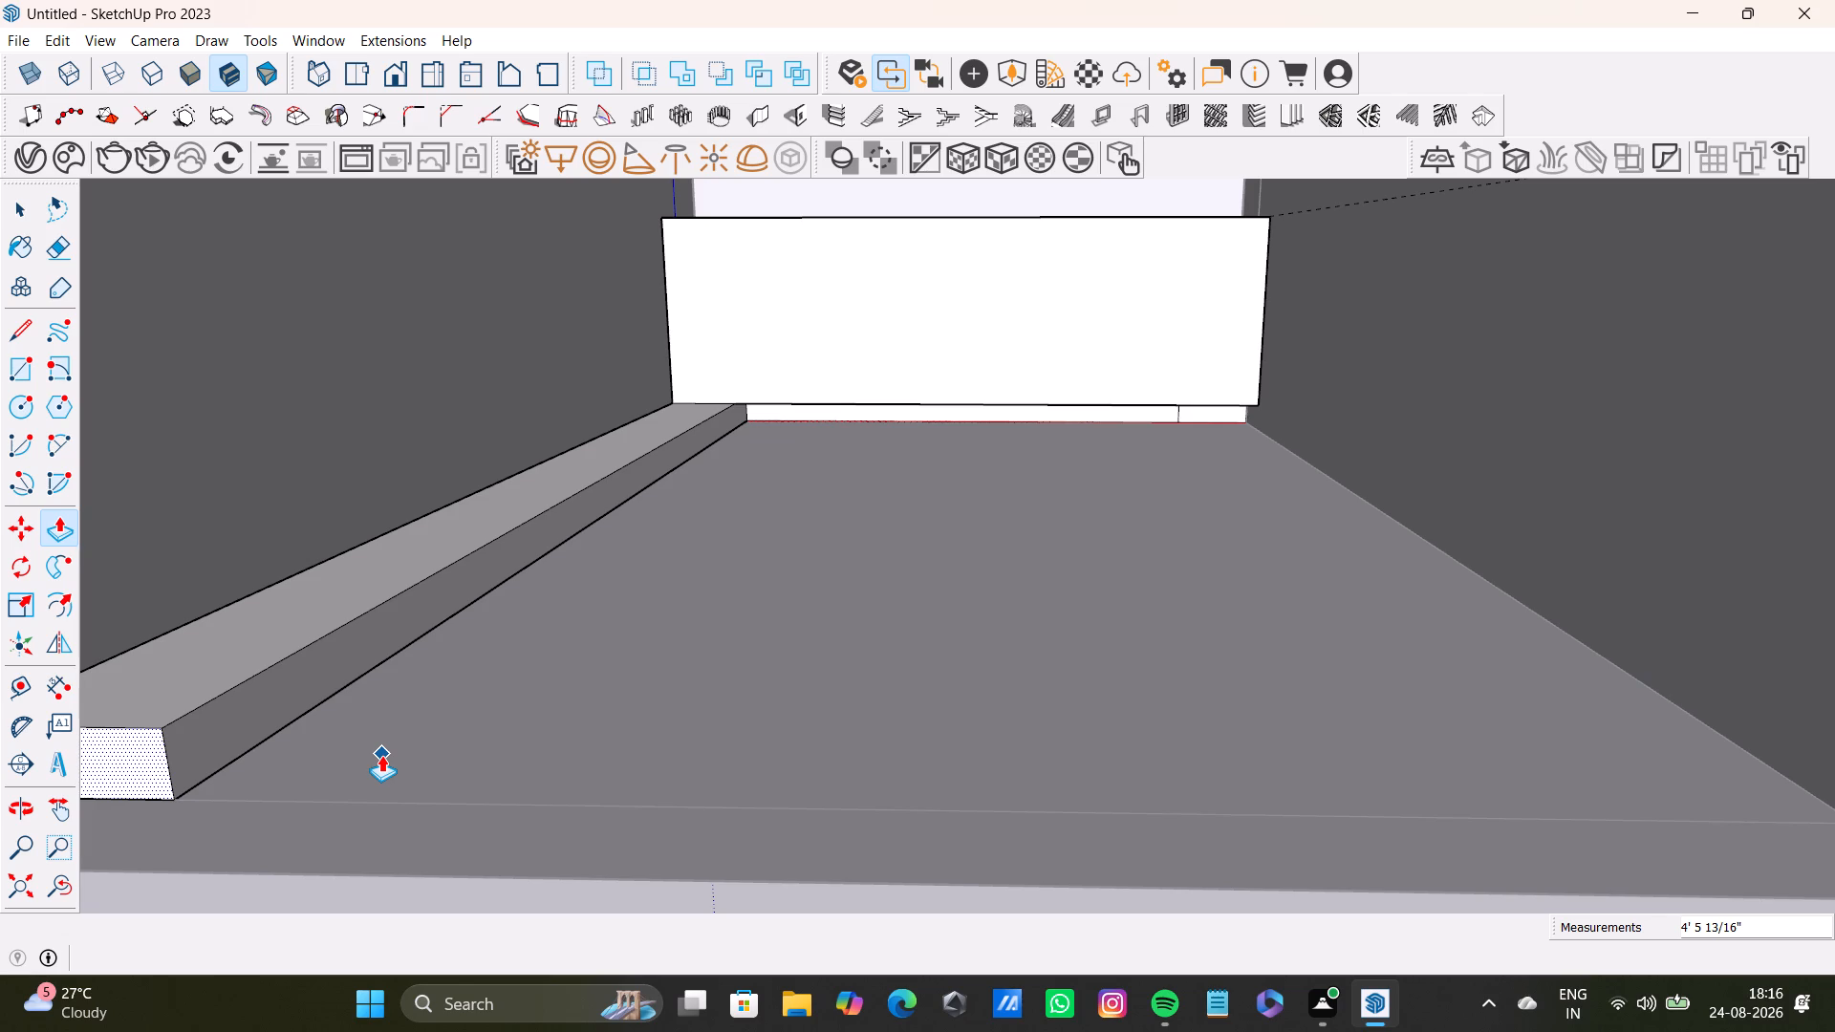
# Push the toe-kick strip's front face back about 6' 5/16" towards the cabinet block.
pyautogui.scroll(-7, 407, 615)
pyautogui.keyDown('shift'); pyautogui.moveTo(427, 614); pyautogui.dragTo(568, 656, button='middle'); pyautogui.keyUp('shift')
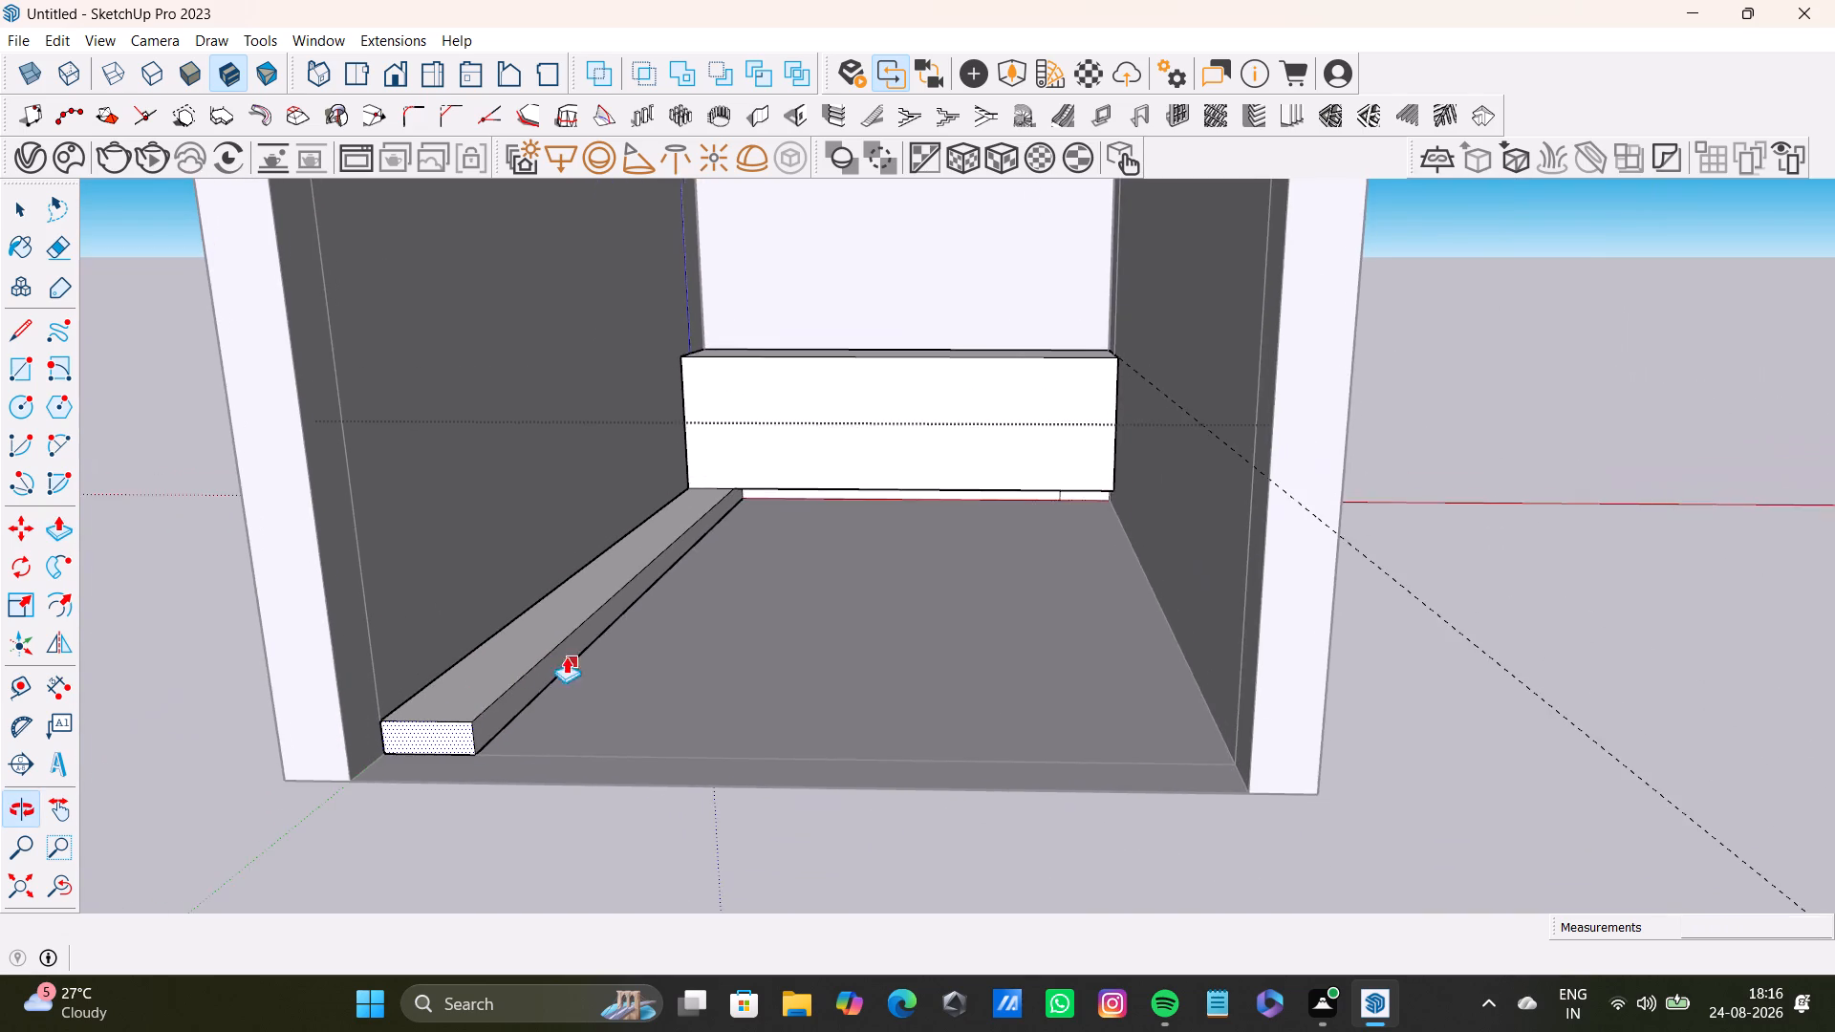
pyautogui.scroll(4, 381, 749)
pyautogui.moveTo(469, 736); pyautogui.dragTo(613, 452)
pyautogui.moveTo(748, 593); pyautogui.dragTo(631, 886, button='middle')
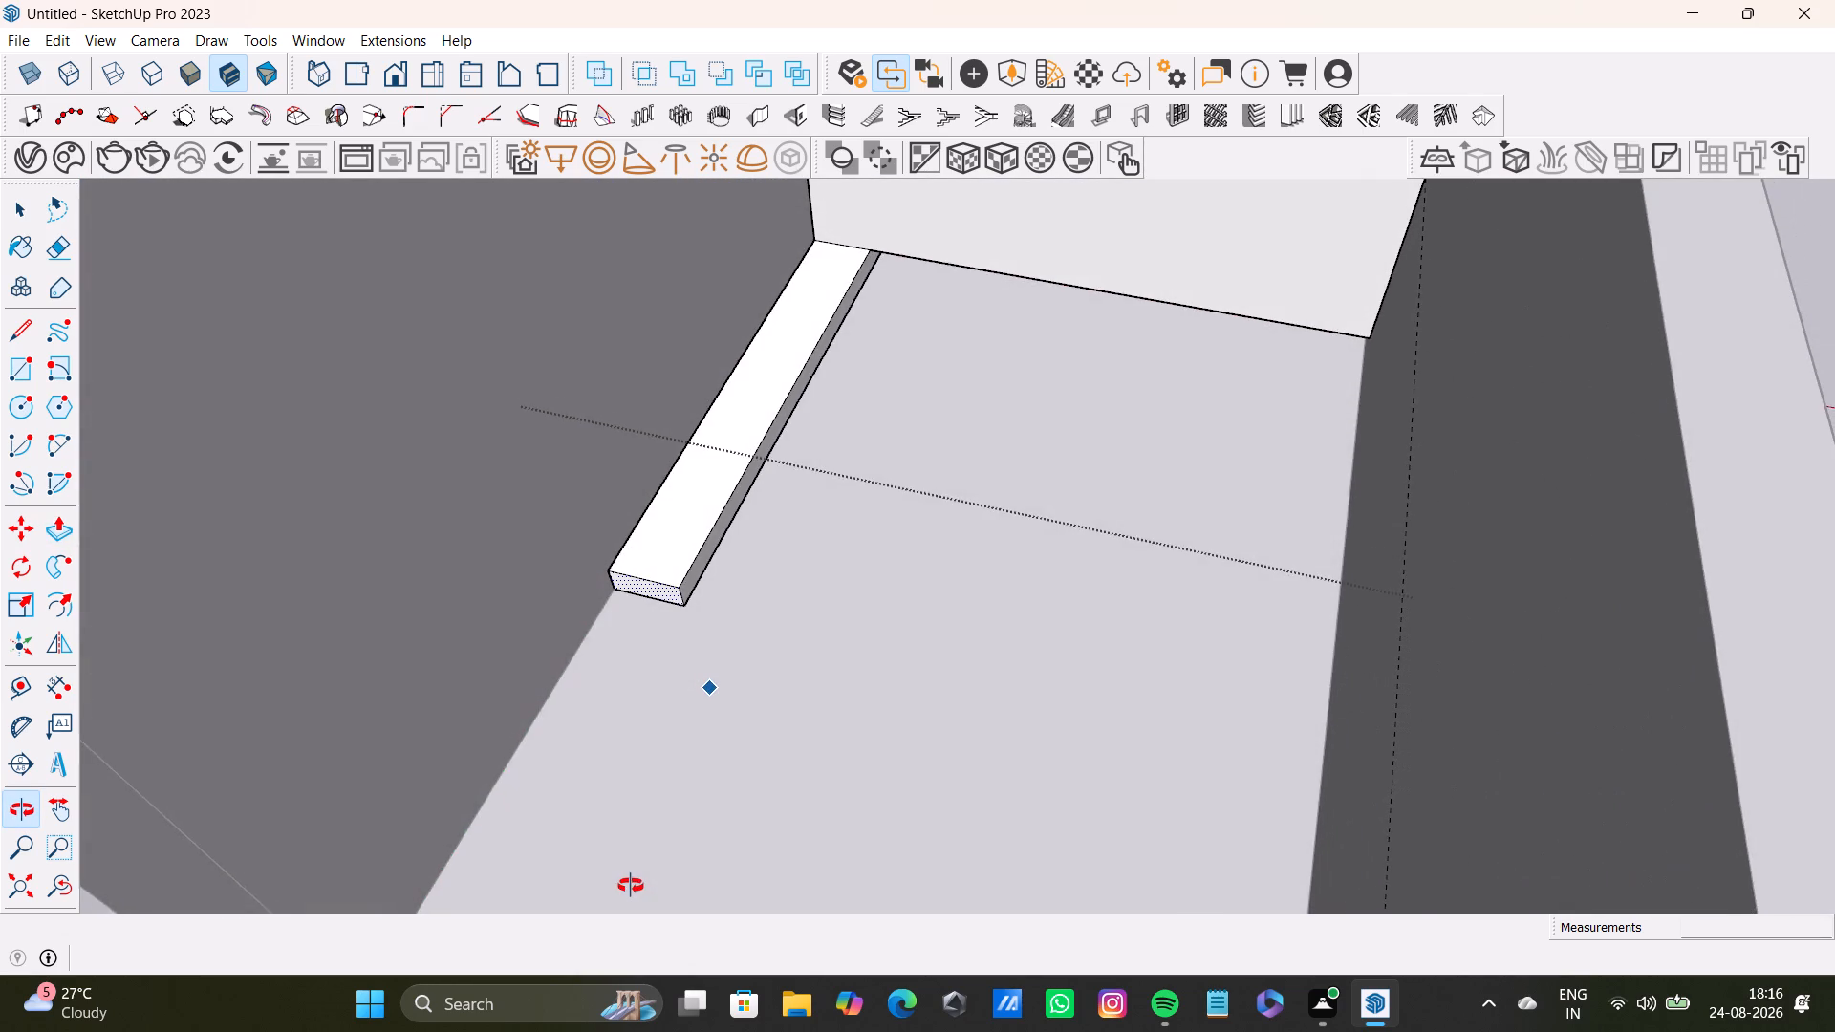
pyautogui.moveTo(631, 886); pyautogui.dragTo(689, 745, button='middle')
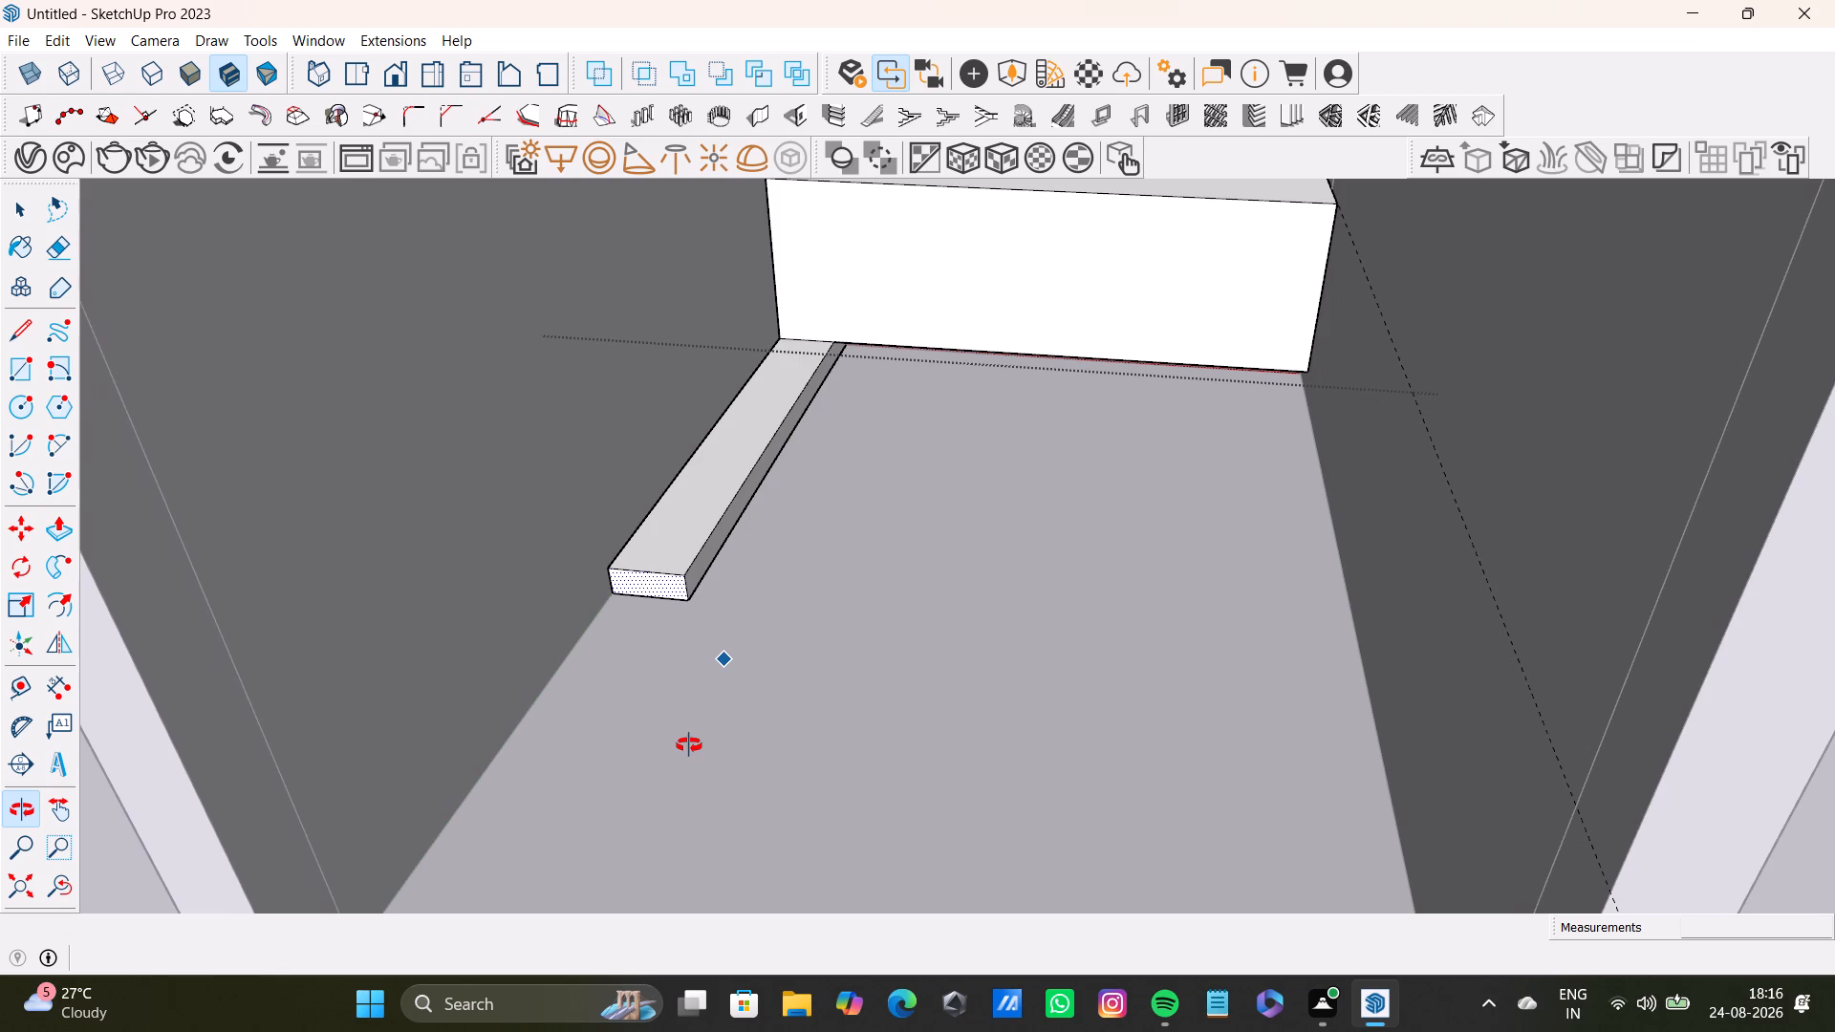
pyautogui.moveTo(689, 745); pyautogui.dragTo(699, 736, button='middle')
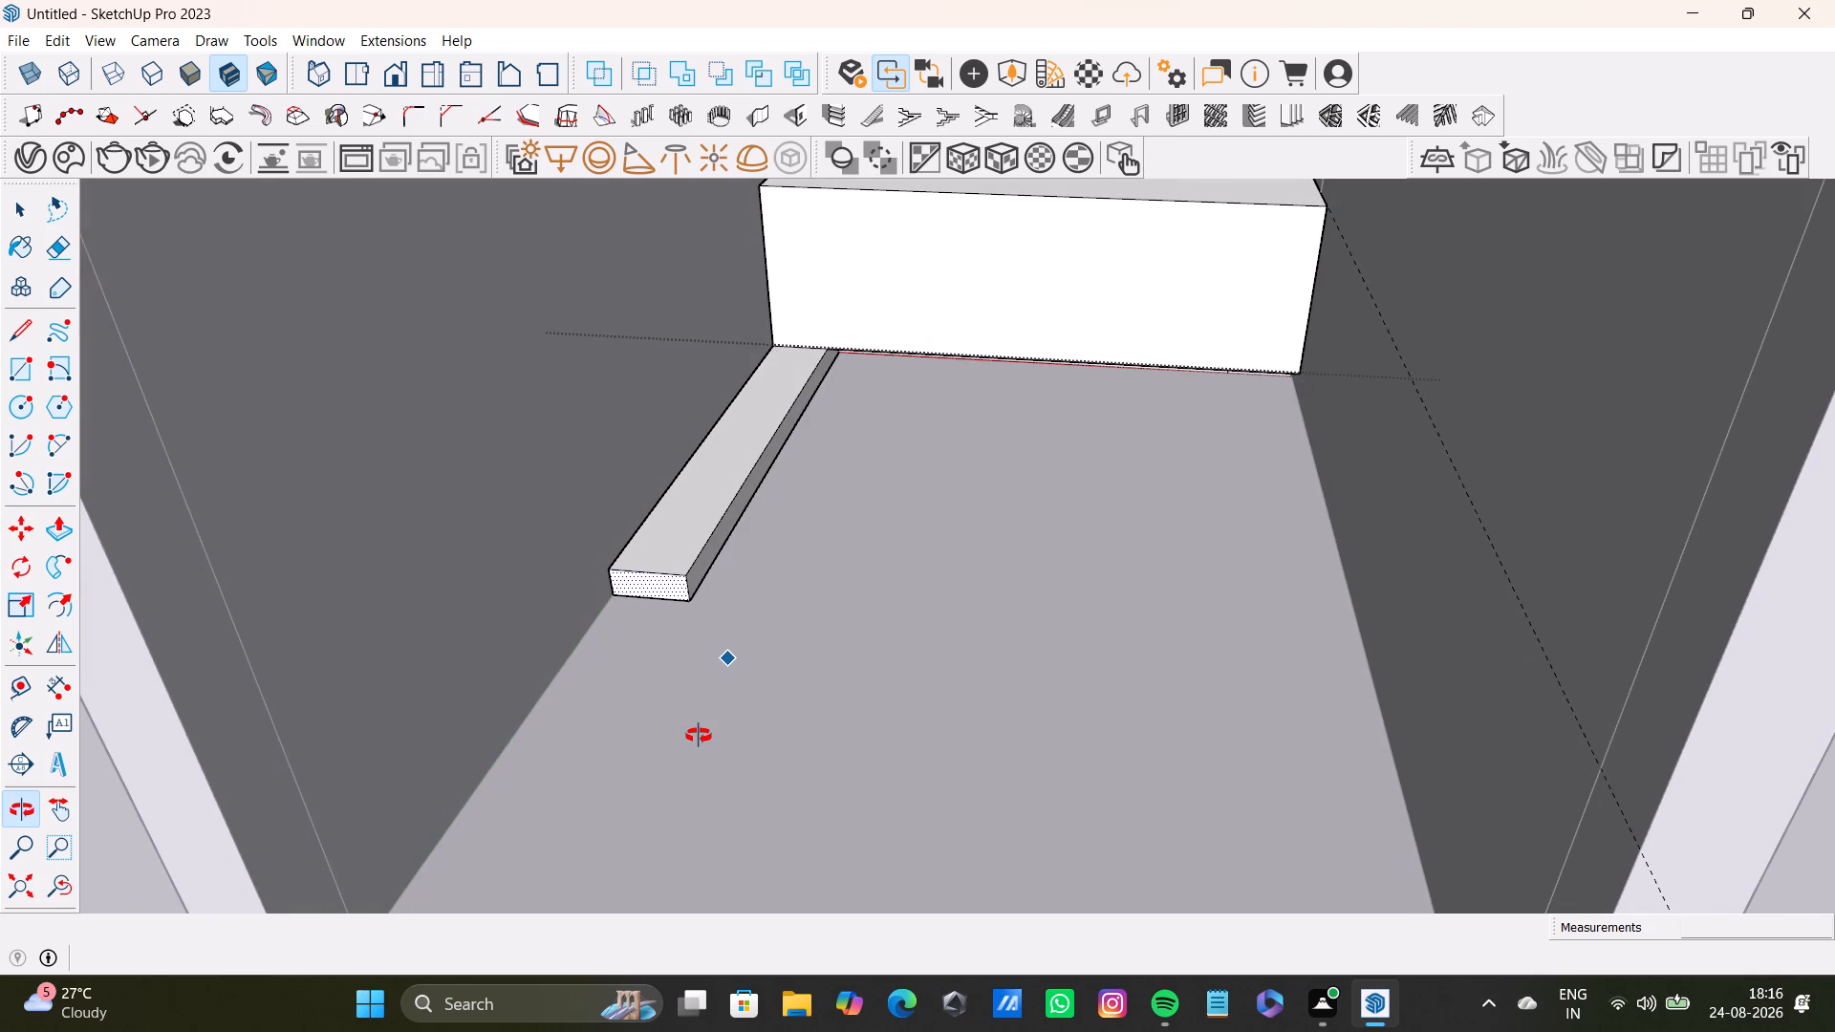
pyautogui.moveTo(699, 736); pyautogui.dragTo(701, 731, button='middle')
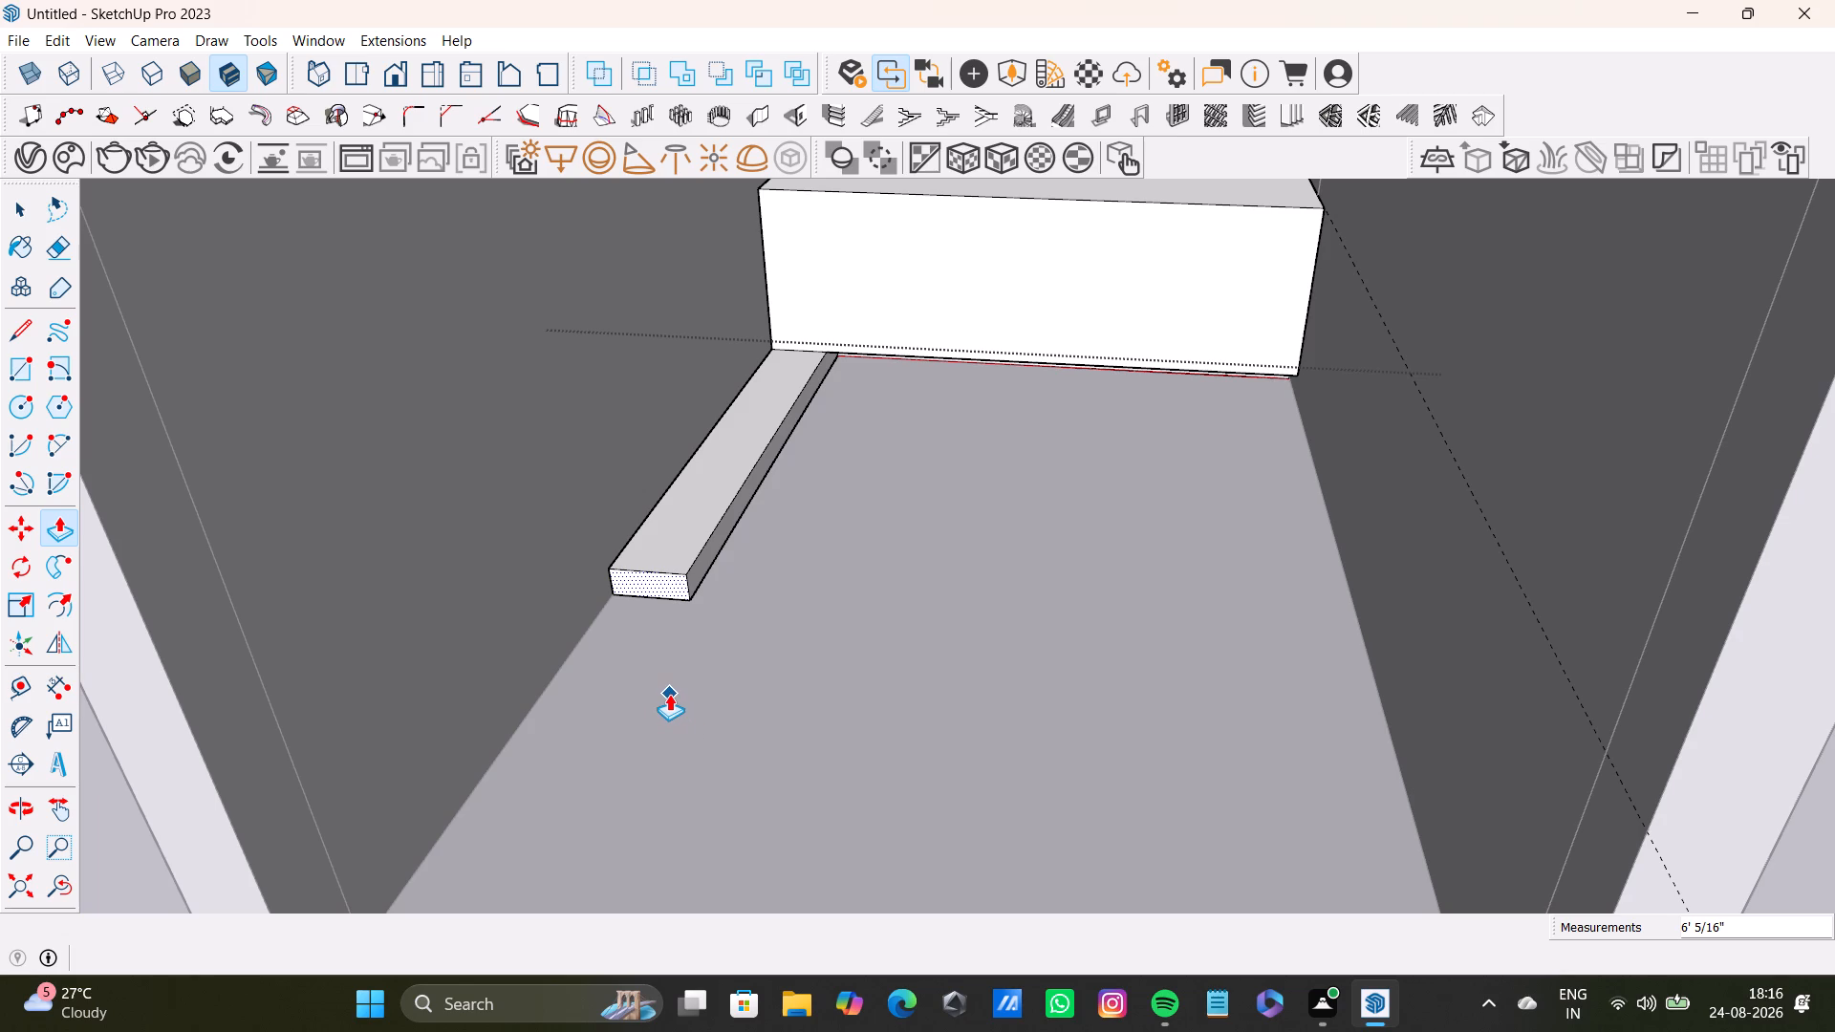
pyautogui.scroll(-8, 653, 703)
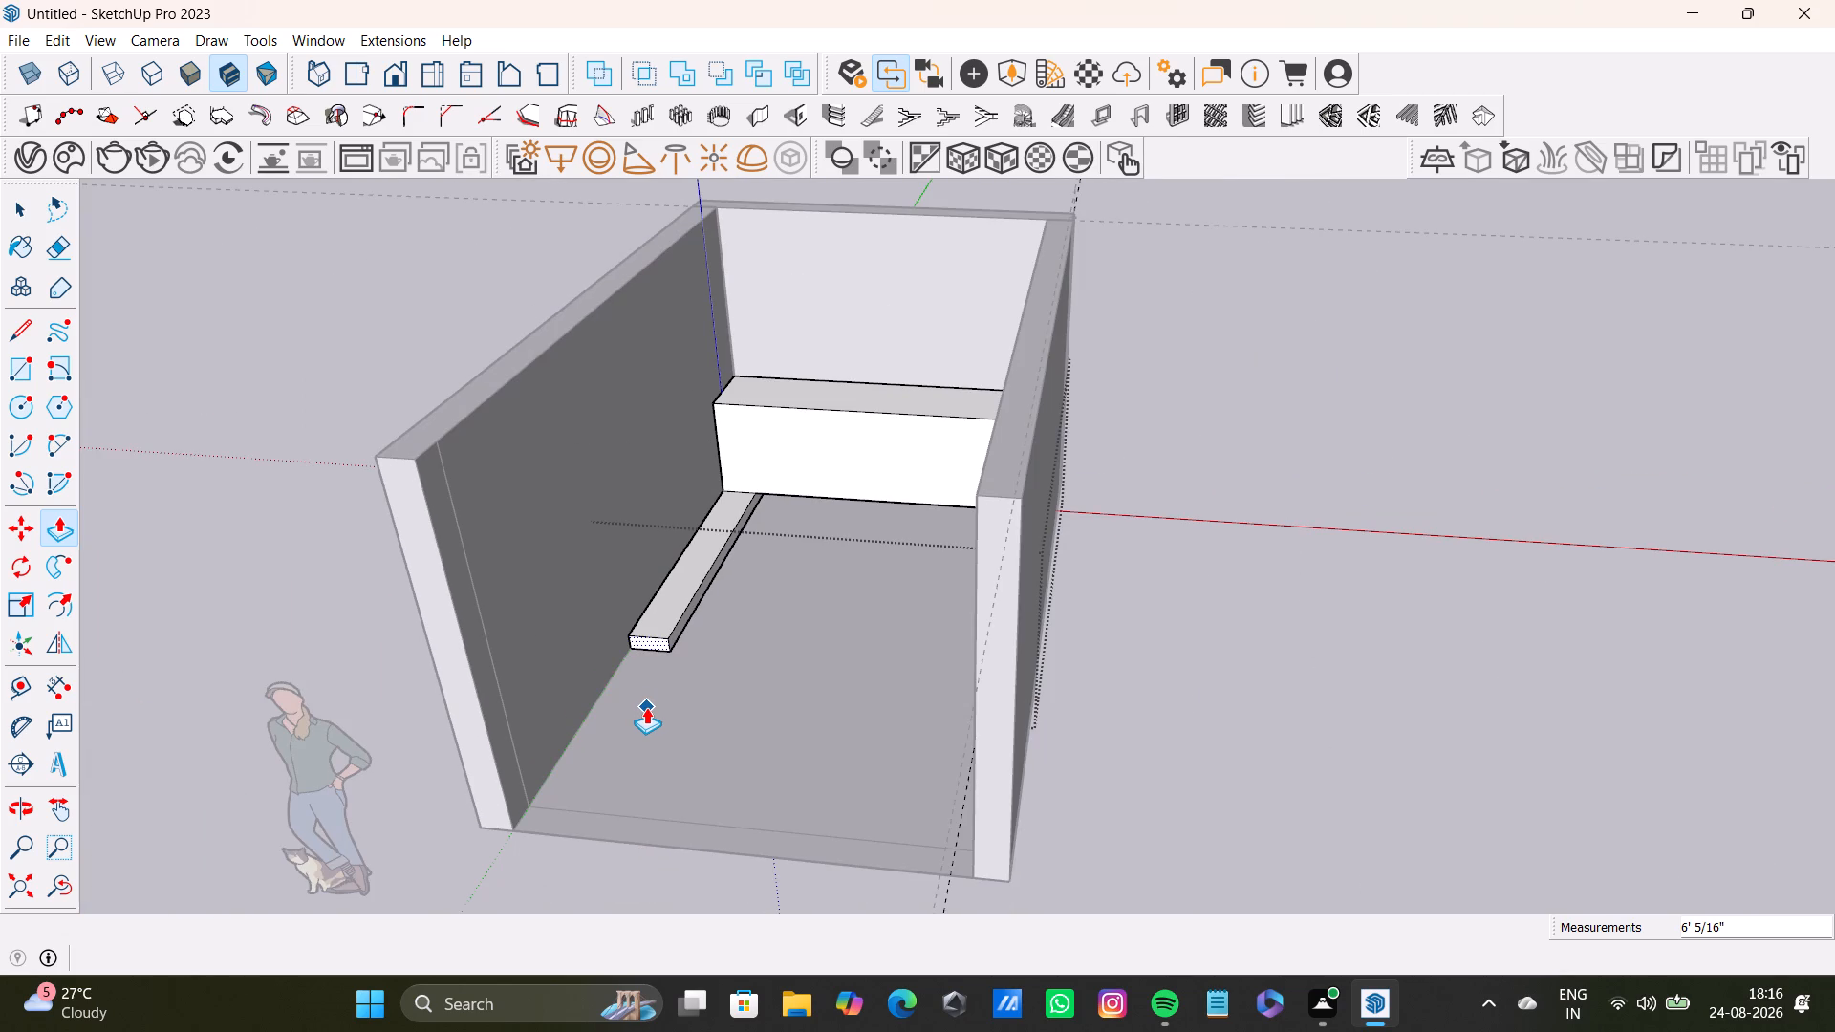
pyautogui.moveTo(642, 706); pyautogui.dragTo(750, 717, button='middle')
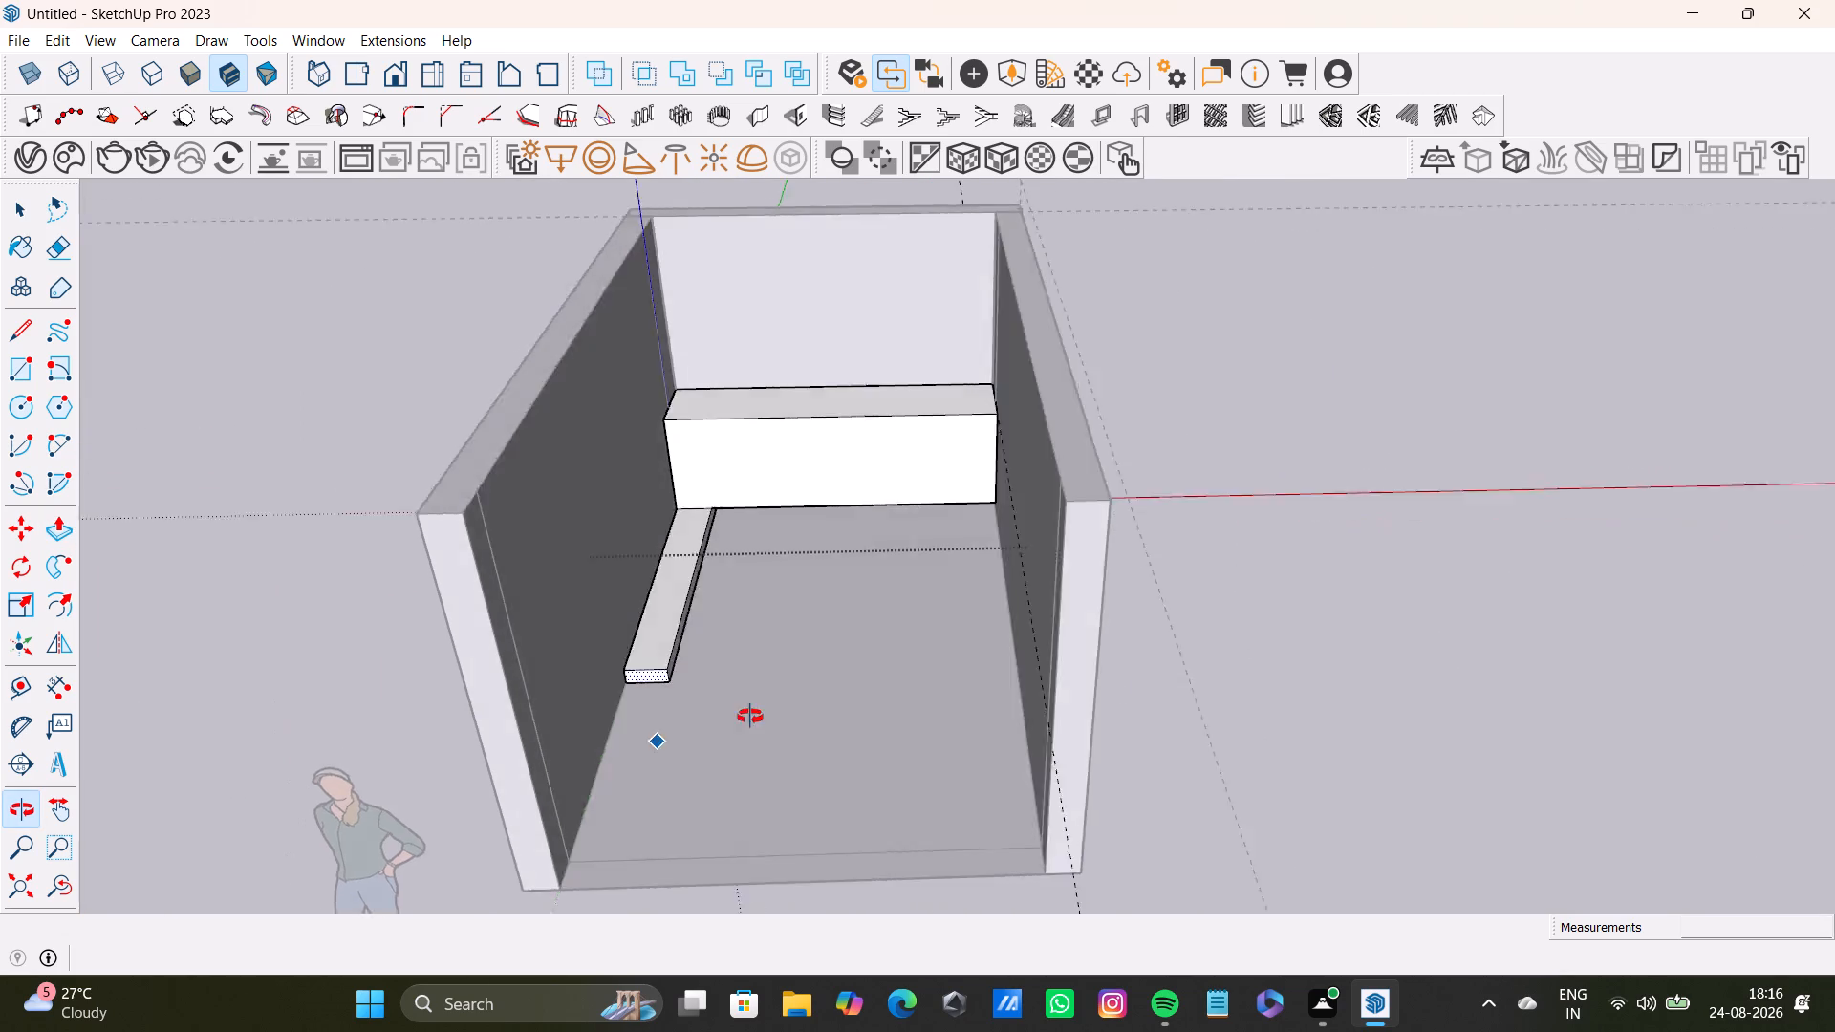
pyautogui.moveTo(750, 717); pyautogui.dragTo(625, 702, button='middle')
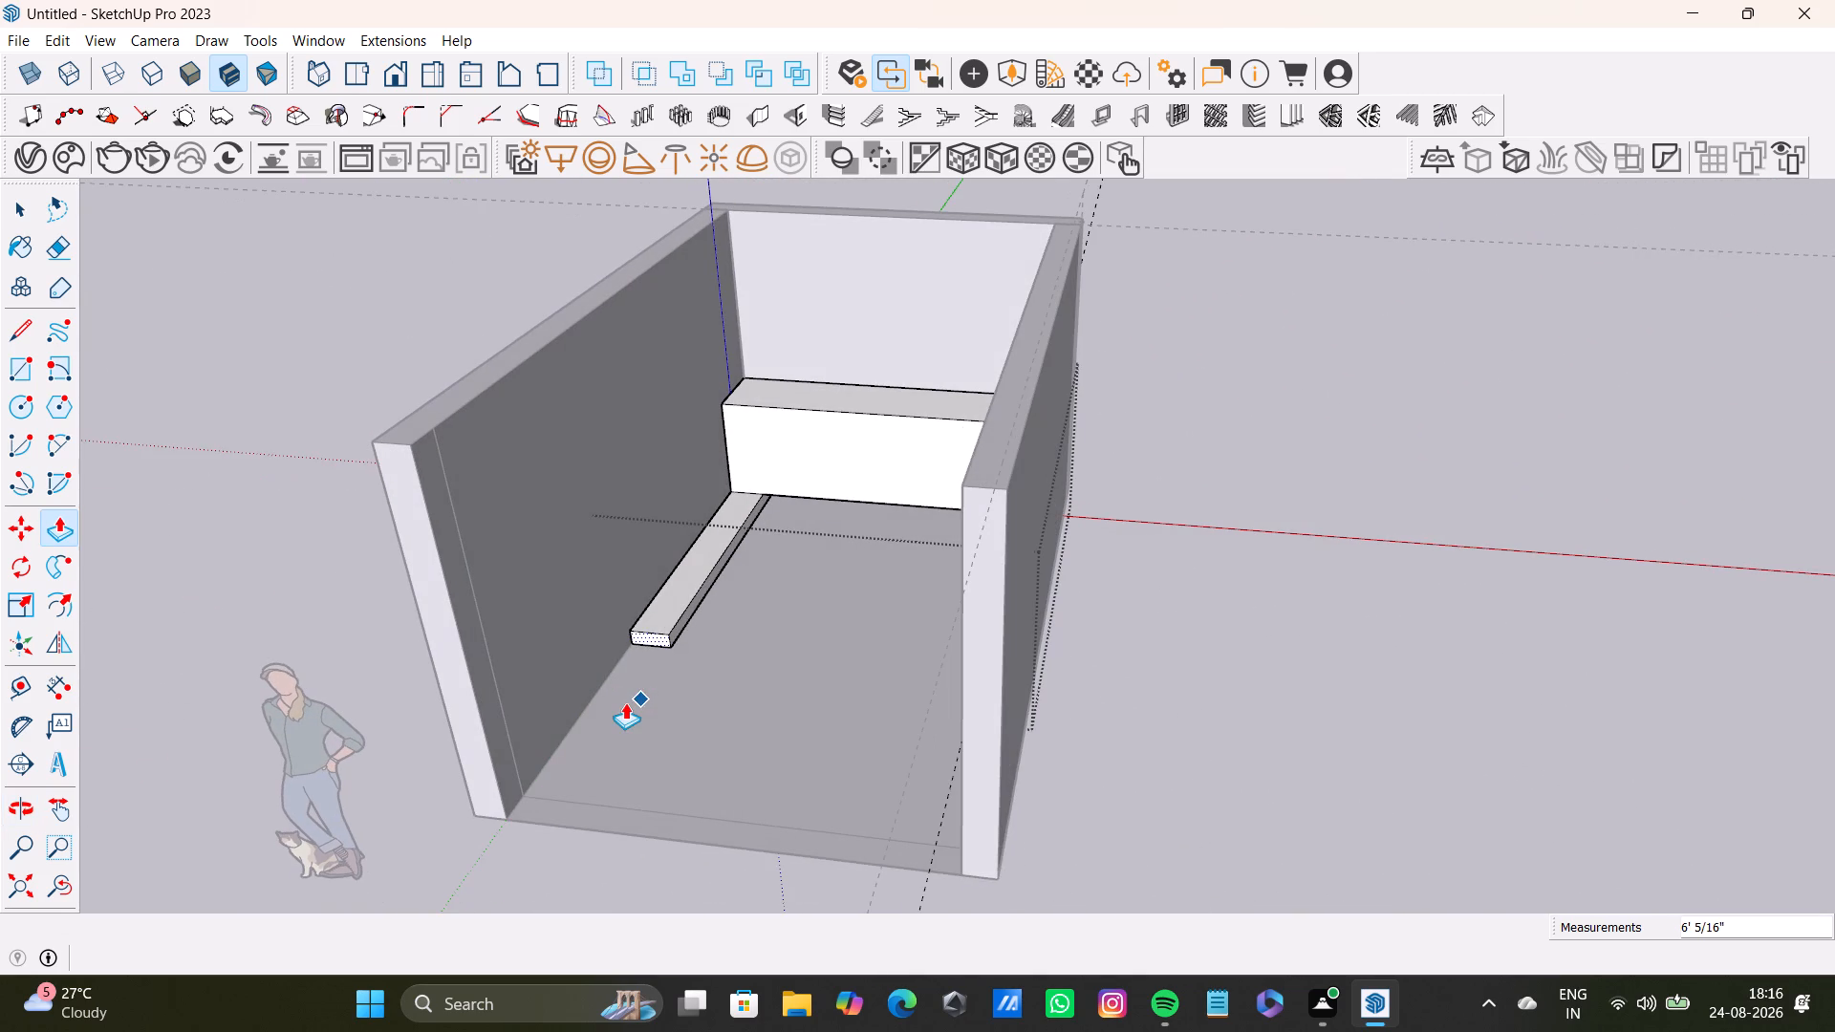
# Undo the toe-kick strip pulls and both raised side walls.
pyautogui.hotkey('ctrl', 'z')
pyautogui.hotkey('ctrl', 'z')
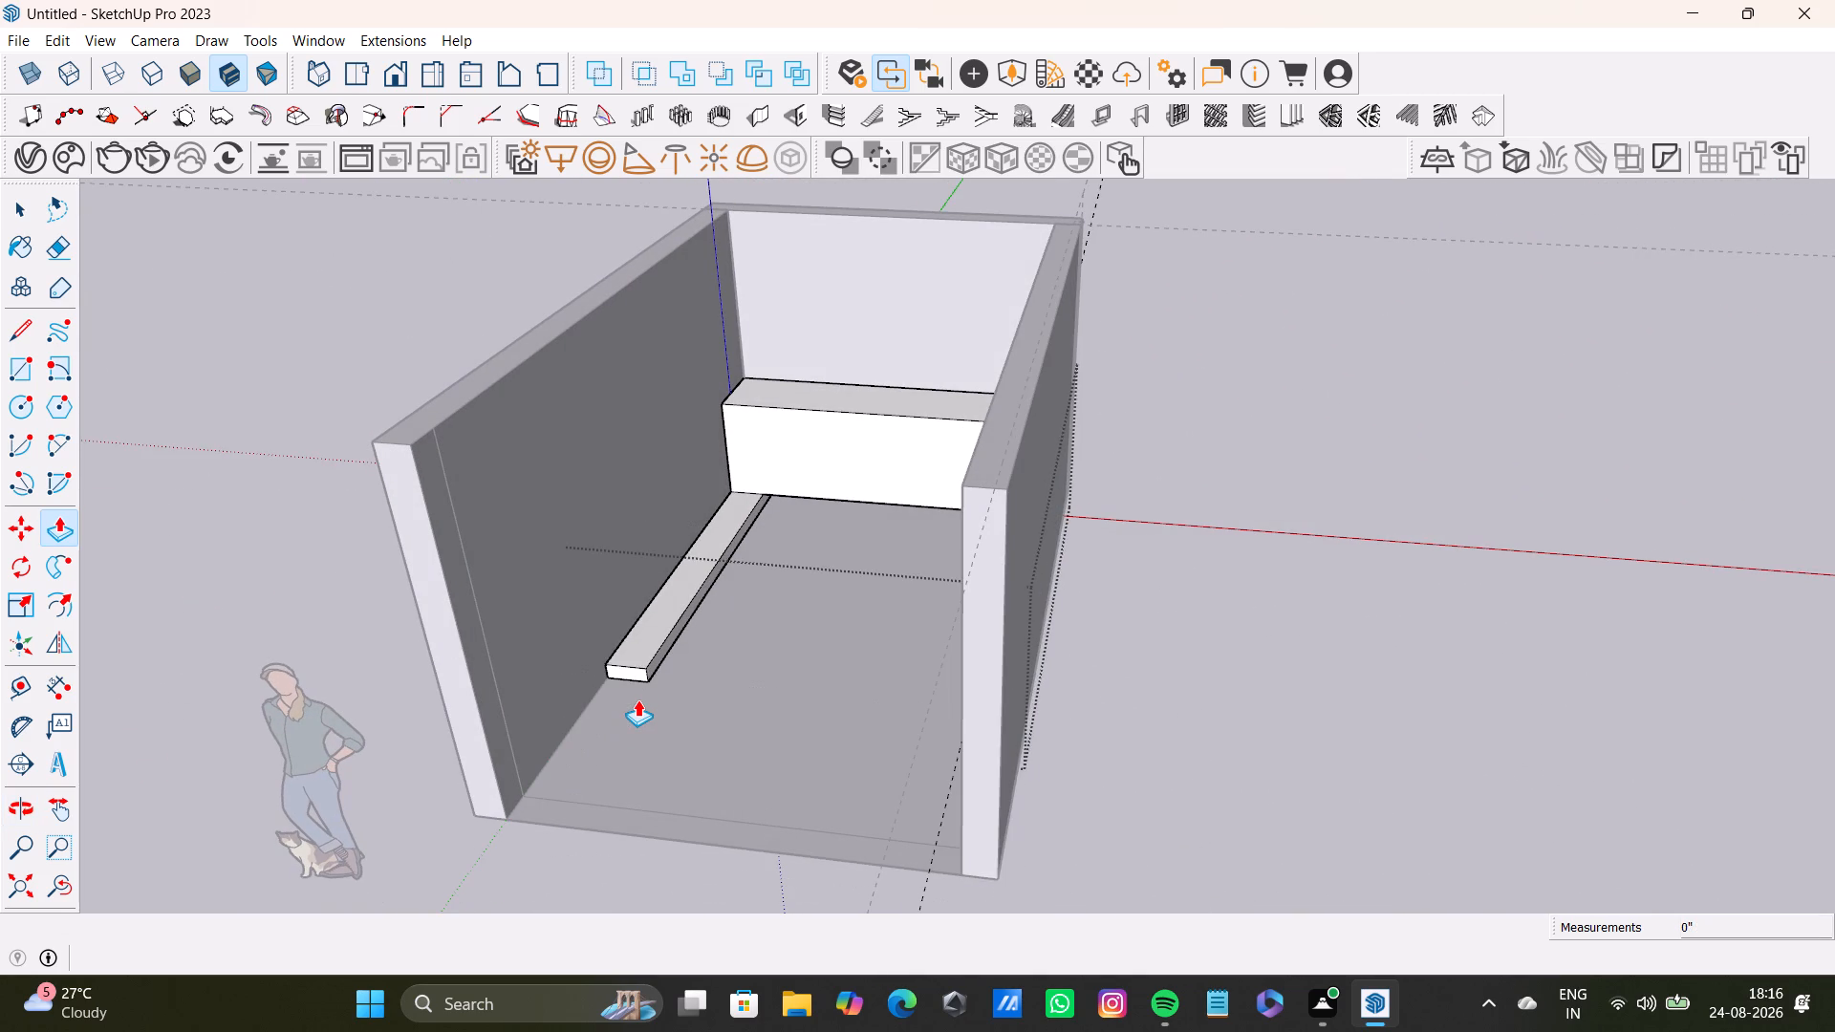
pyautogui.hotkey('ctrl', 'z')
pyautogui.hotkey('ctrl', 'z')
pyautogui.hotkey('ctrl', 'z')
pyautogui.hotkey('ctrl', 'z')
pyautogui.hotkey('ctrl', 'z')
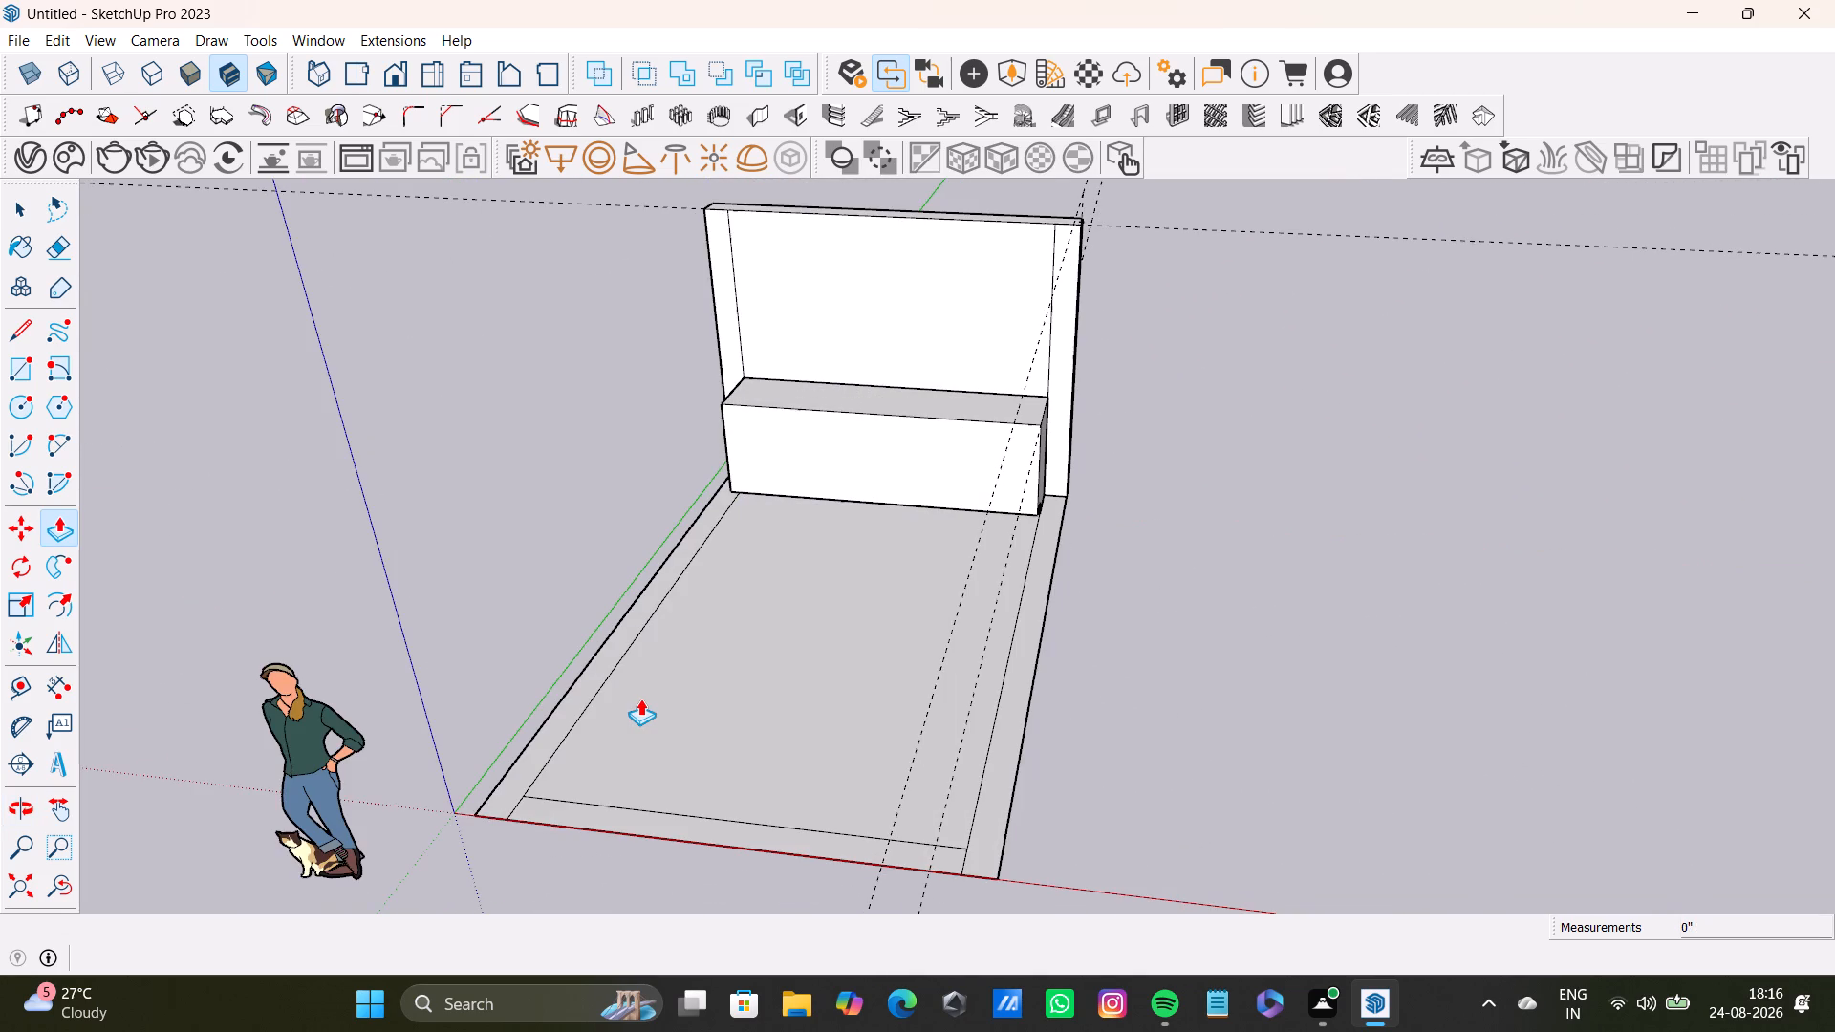
# Open the back wall group and pull its end face beside the green axis outward past the floor's edge.
pyautogui.scroll(-1, 664, 667)
pyautogui.moveTo(664, 667); pyautogui.dragTo(813, 636, button='middle')
pyautogui.moveTo(813, 657); pyautogui.dragTo(1305, 616, button='middle')
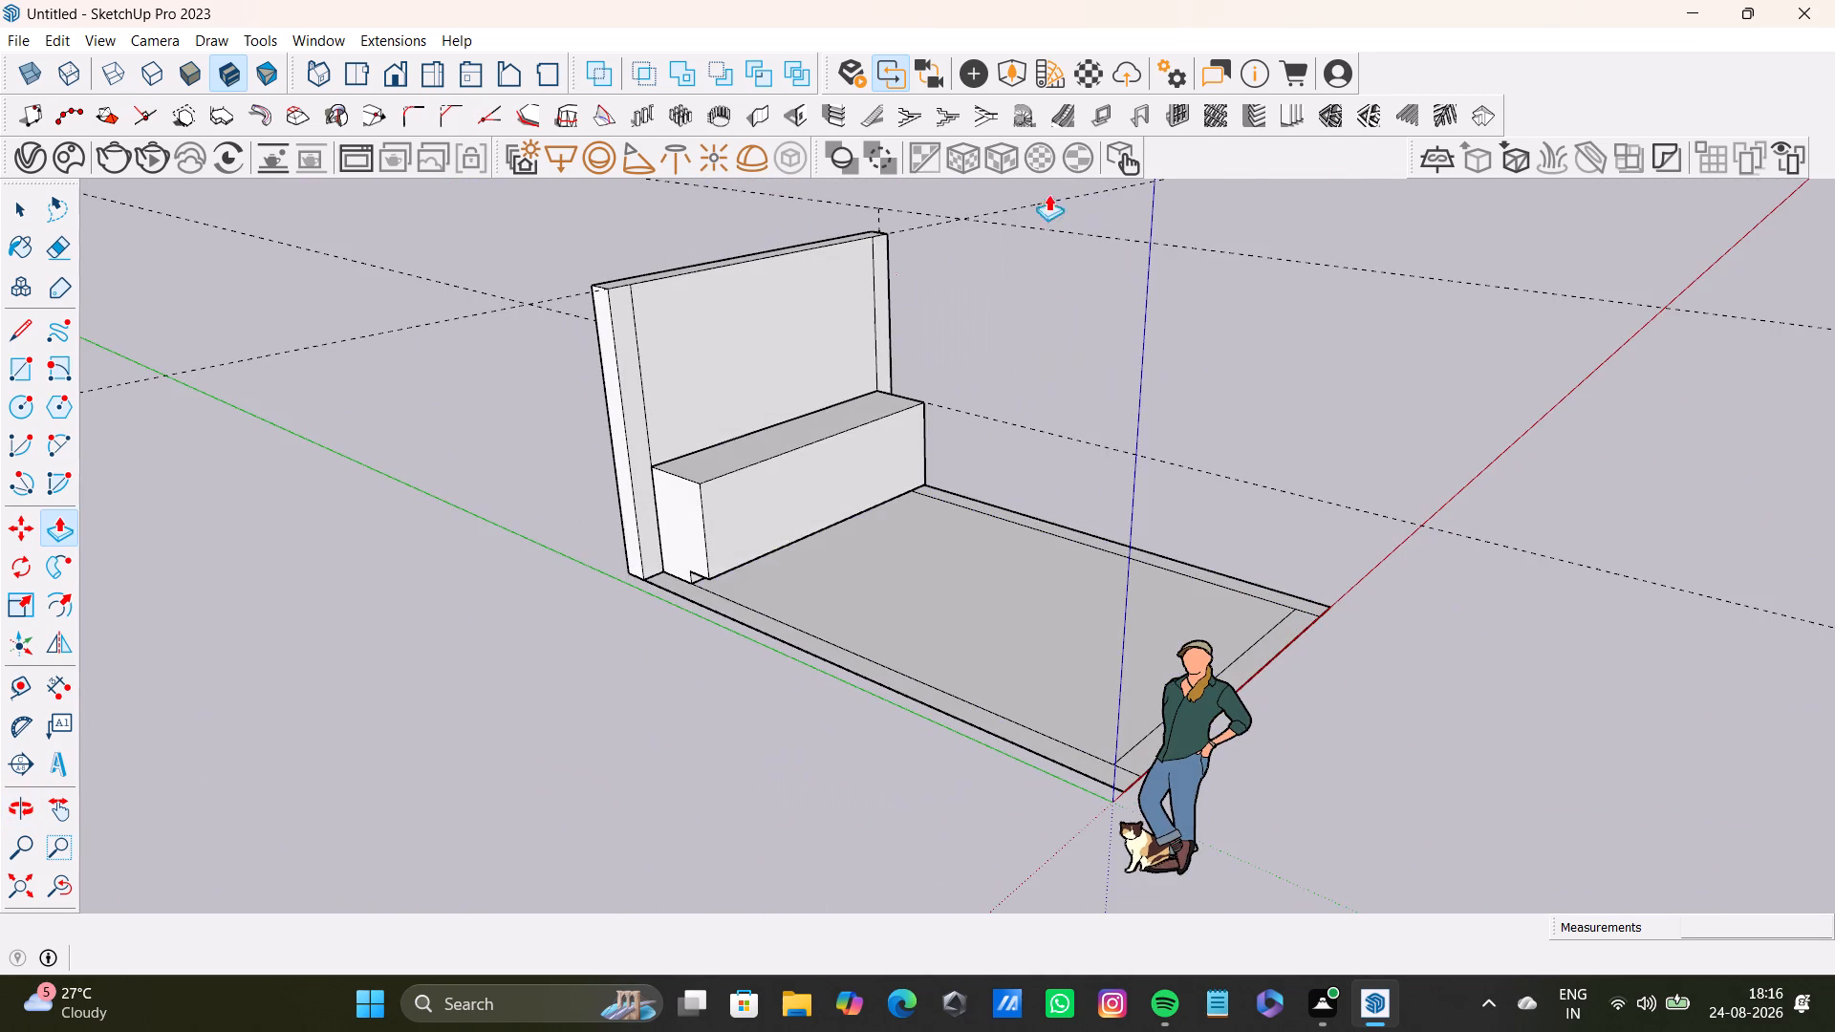
pyautogui.scroll(3, 722, 414)
pyautogui.press('space')
pyautogui.click(581, 506)
pyautogui.doubleClick(591, 520)
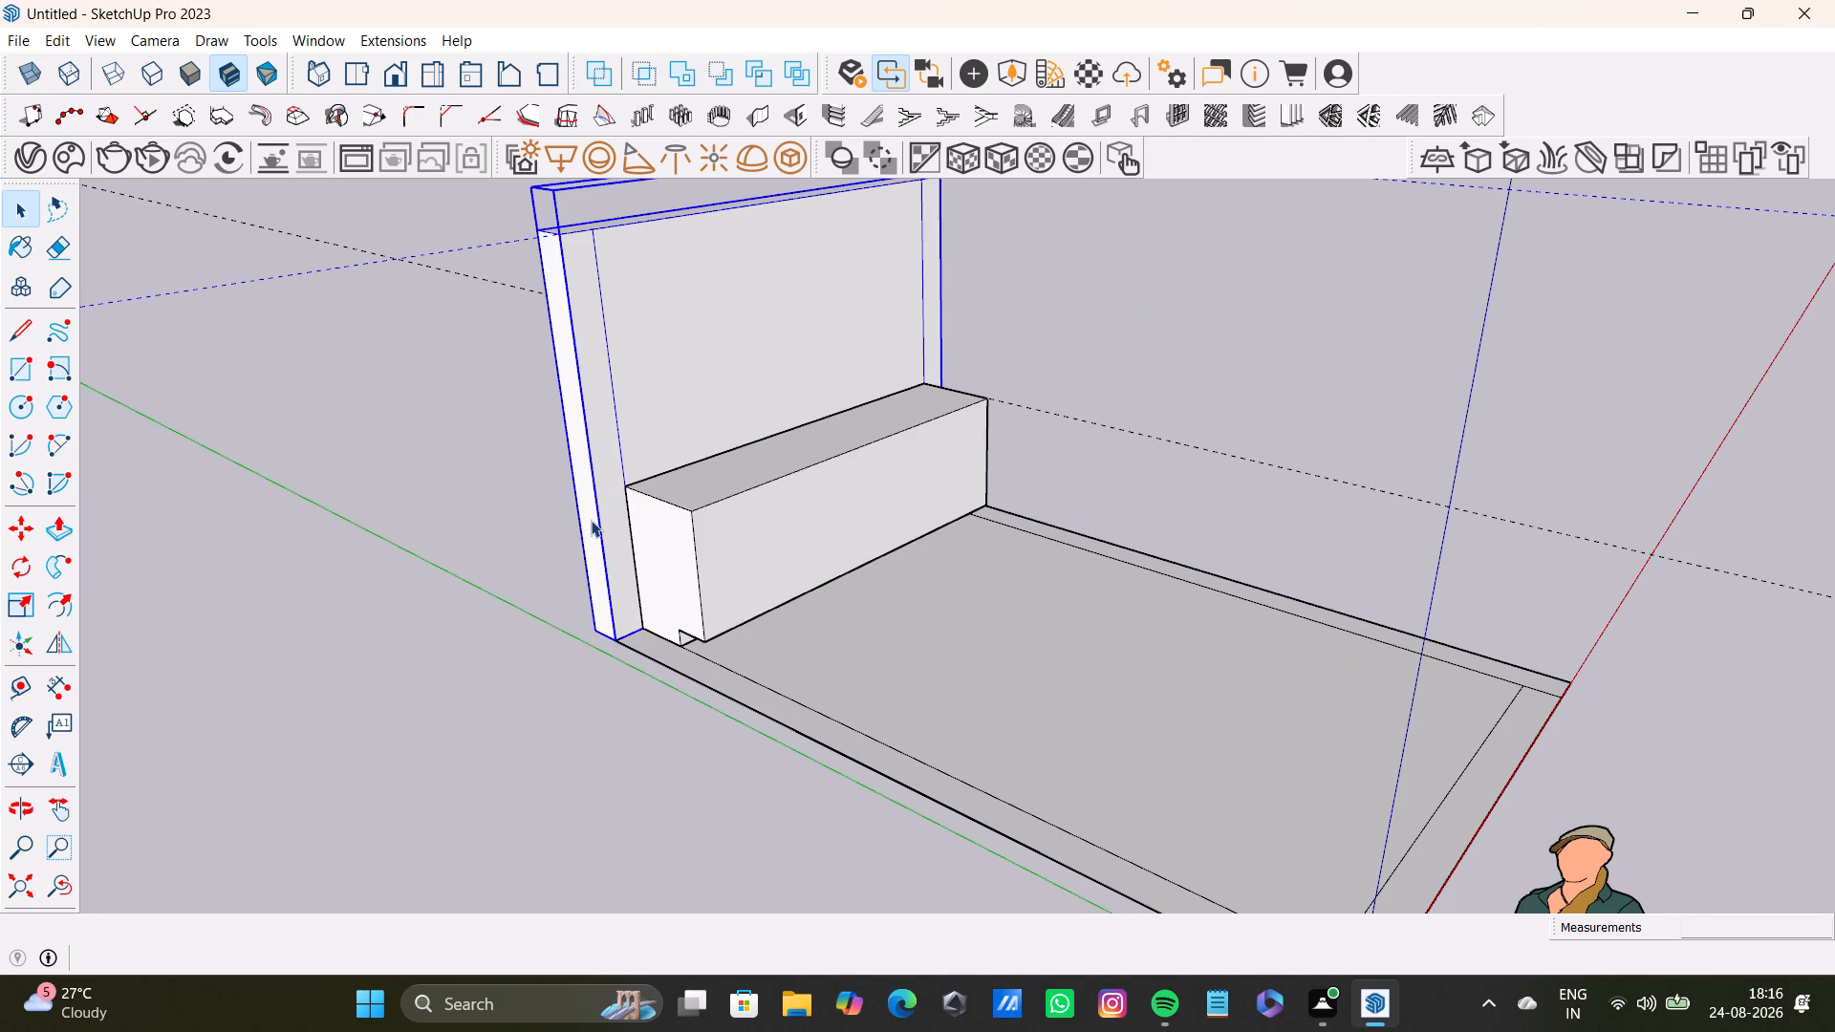
pyautogui.click(587, 531)
pyautogui.press('p')
pyautogui.moveTo(592, 540); pyautogui.dragTo(526, 570)
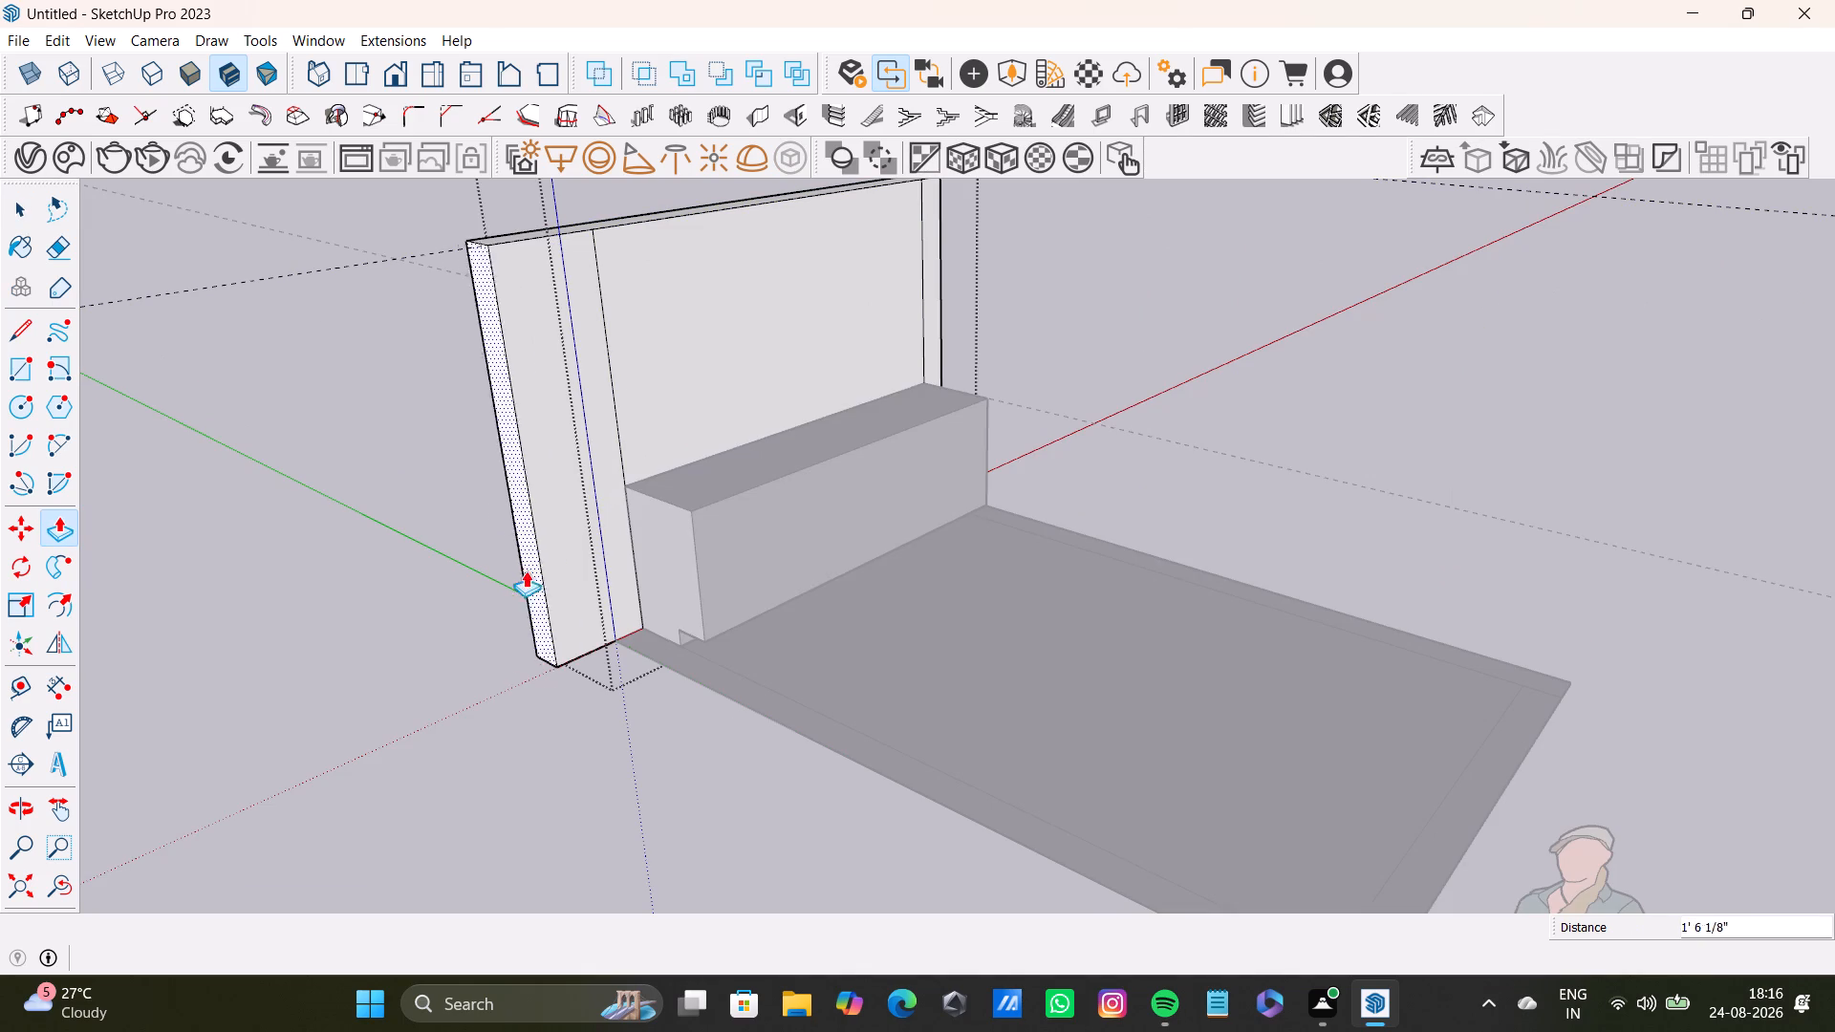
pyautogui.moveTo(526, 570); pyautogui.dragTo(440, 615)
pyautogui.press('space')
# Pull the back wall's opposite end face outward past the floor's other long edge.
pyautogui.moveTo(930, 649); pyautogui.dragTo(488, 720, button='middle')
pyautogui.scroll(-4, 894, 619)
pyautogui.keyDown('shift'); pyautogui.scroll(1, 1030, 610); pyautogui.keyUp('shift')
pyautogui.keyDown('shift'); pyautogui.moveTo(1030, 610); pyautogui.dragTo(900, 590, button='middle'); pyautogui.keyUp('shift')
pyautogui.scroll(-1, 896, 590)
pyautogui.moveTo(975, 617); pyautogui.dragTo(605, 535, button='middle')
pyautogui.scroll(8, 1174, 547)
pyautogui.click(1073, 517)
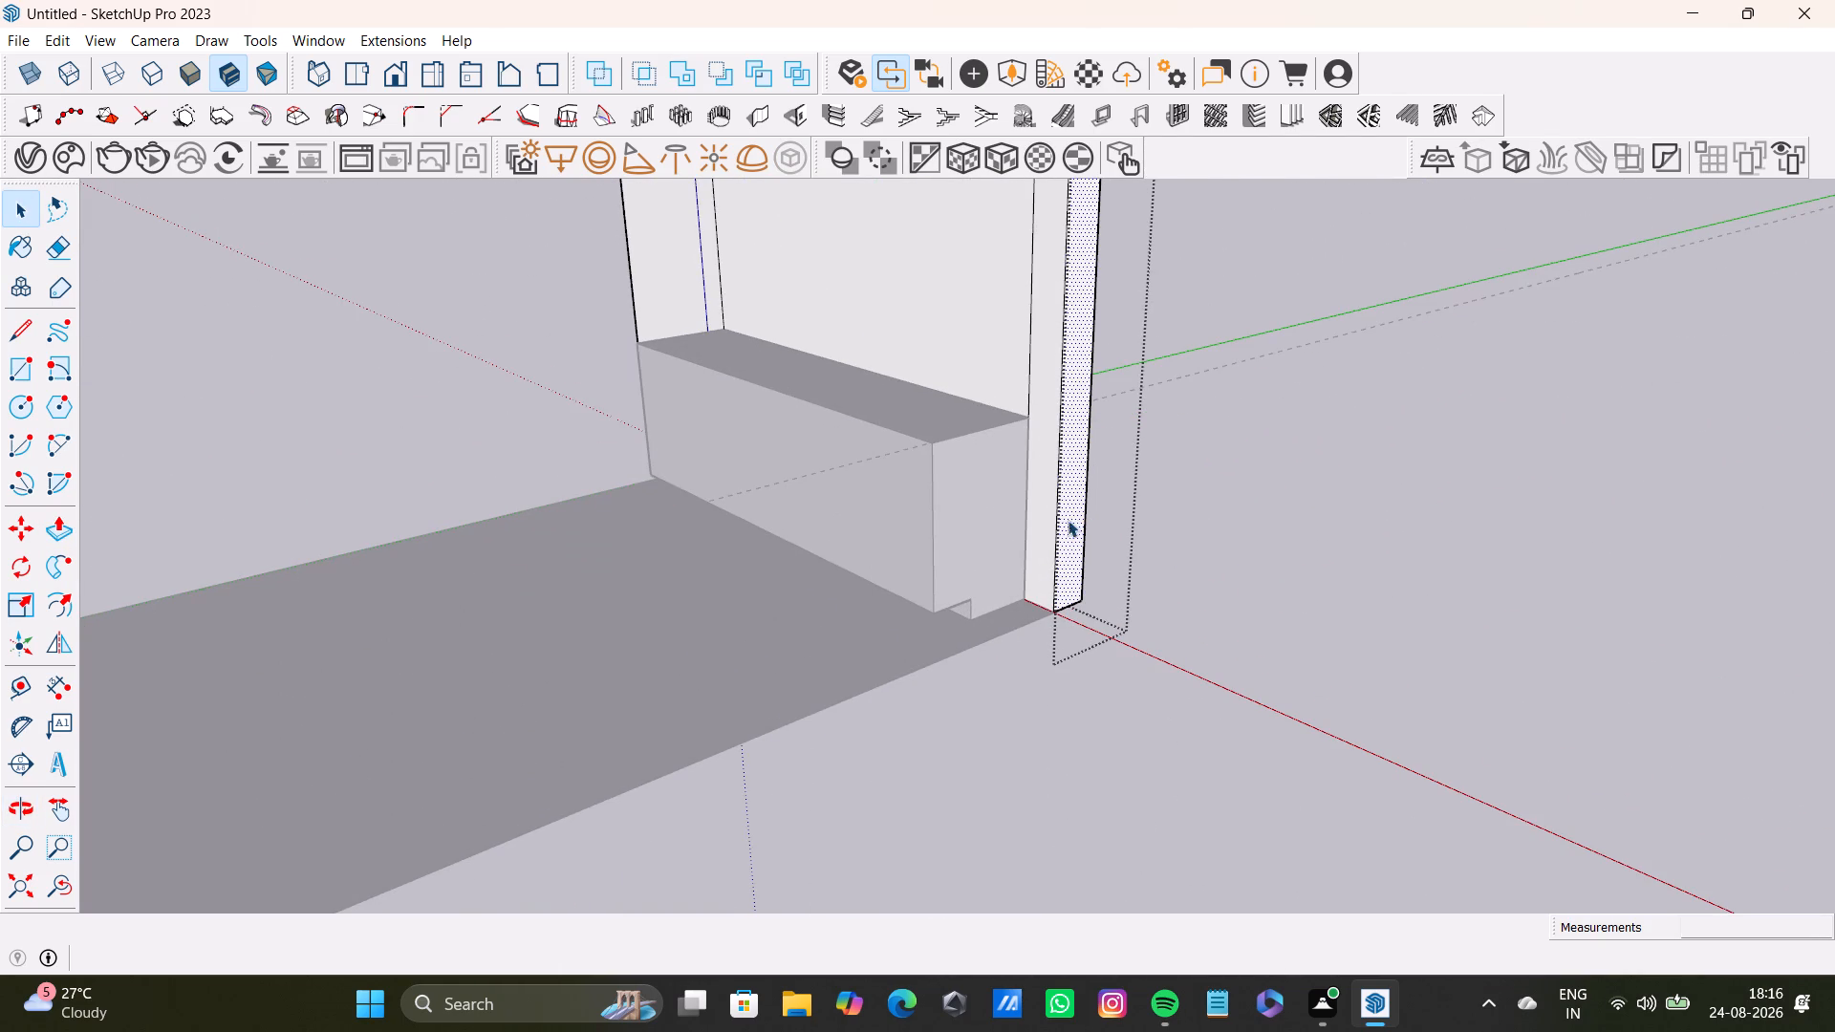
pyautogui.press('p')
pyautogui.moveTo(1059, 523); pyautogui.dragTo(1244, 656)
pyautogui.press('space')
pyautogui.scroll(-5, 1049, 696)
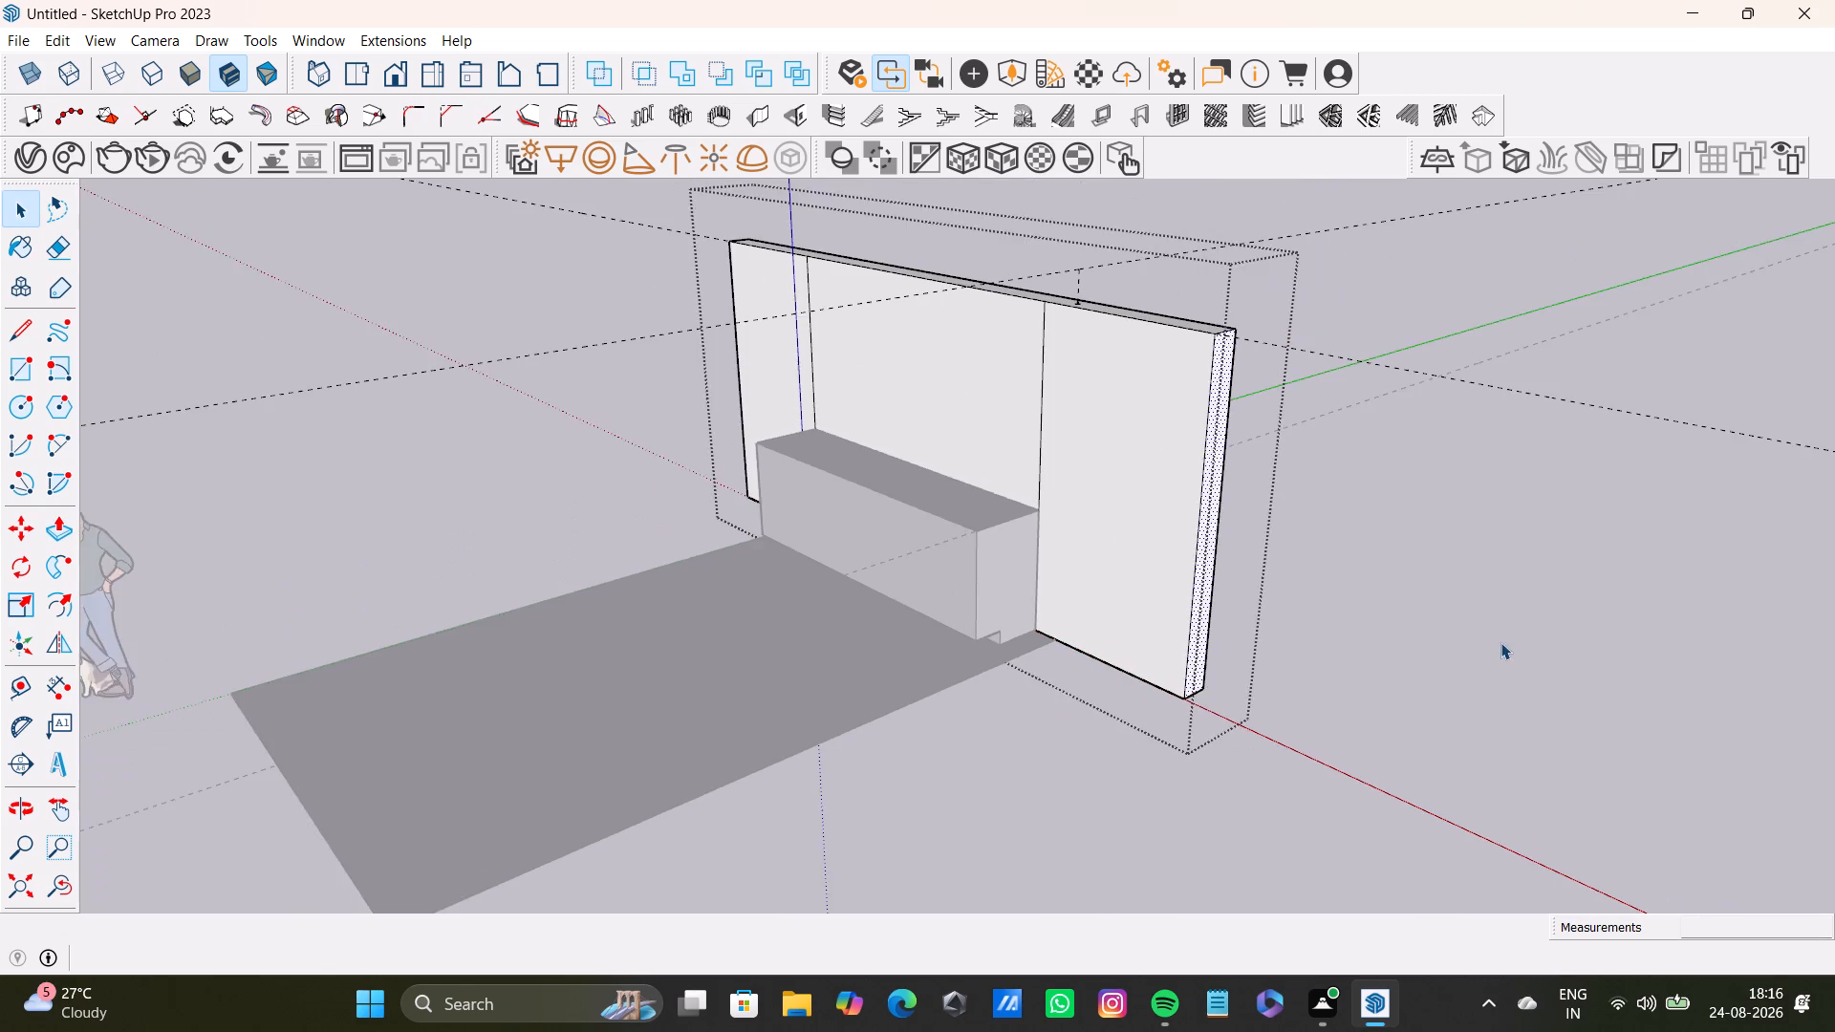
# Close the wall group and move the floor's long edge outward along the red axis to the extended back wall's end.
pyautogui.click(1500, 642)
pyautogui.scroll(-4, 1179, 683)
pyautogui.keyDown('shift'); pyautogui.moveTo(1165, 683); pyautogui.dragTo(1212, 478, button='middle'); pyautogui.keyUp('shift')
pyautogui.scroll(7, 1007, 527)
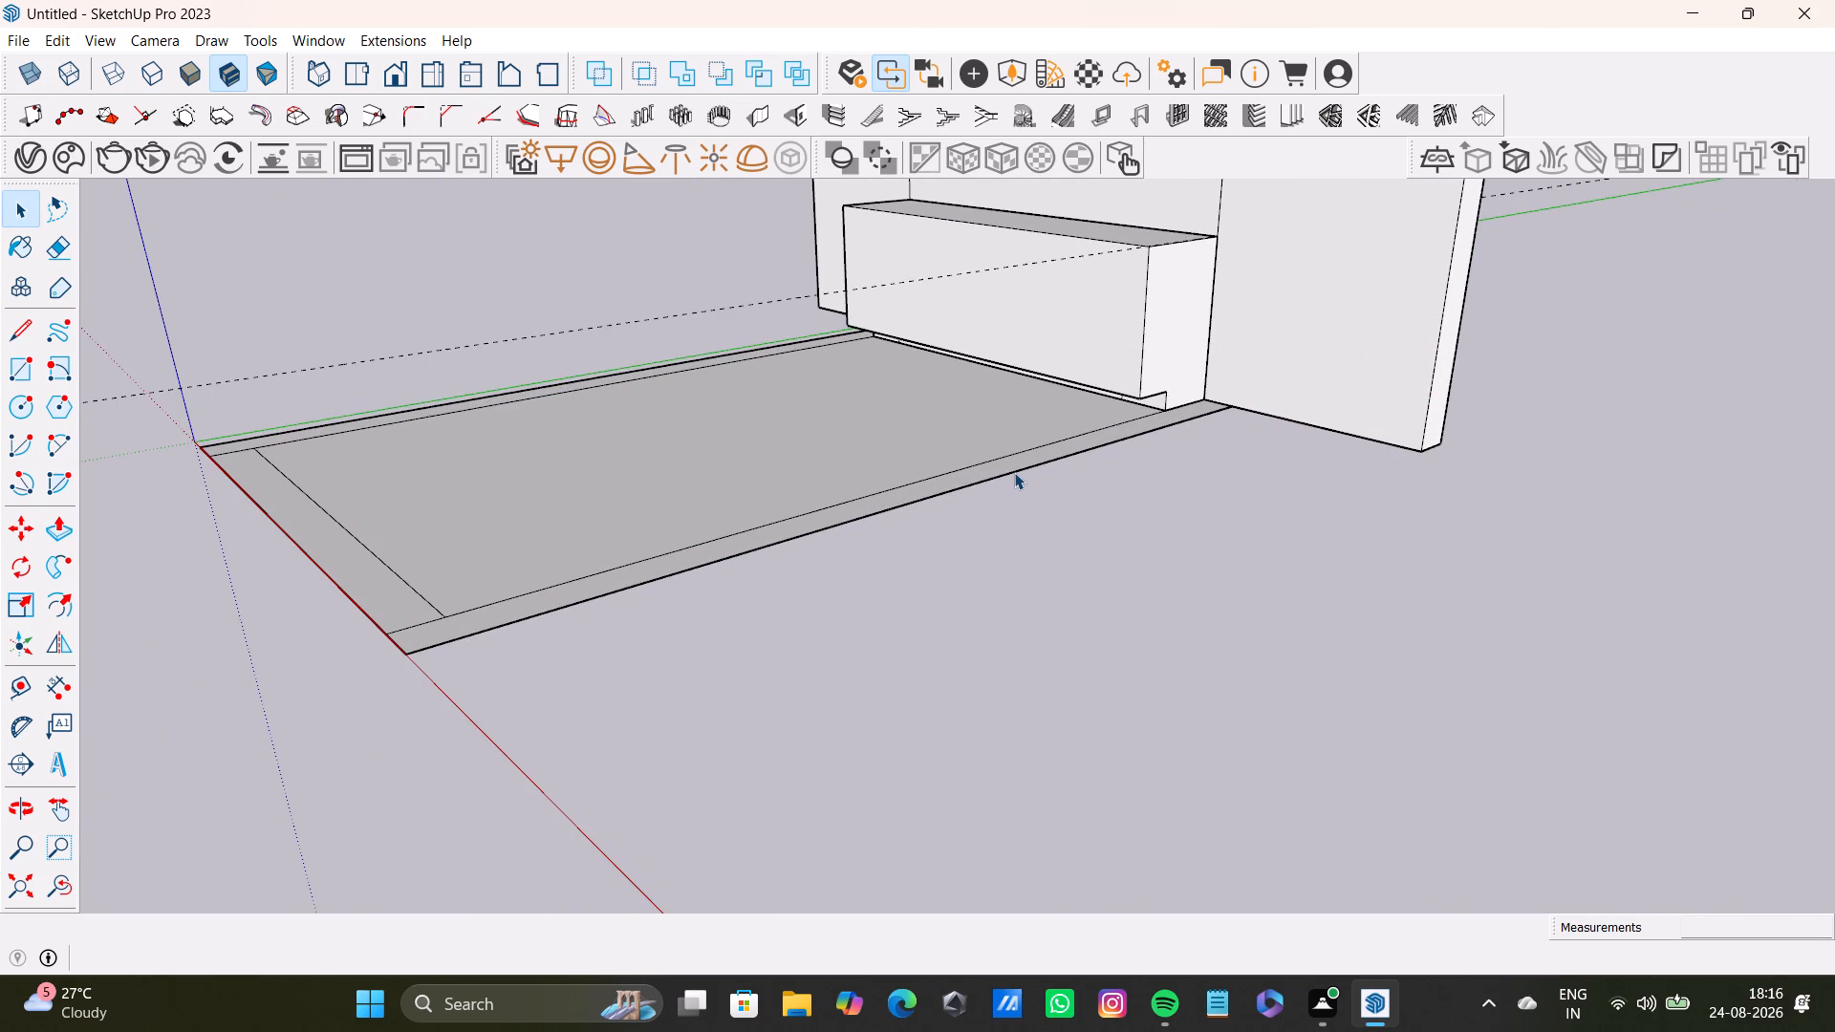
pyautogui.click(1014, 472)
pyautogui.press('m')
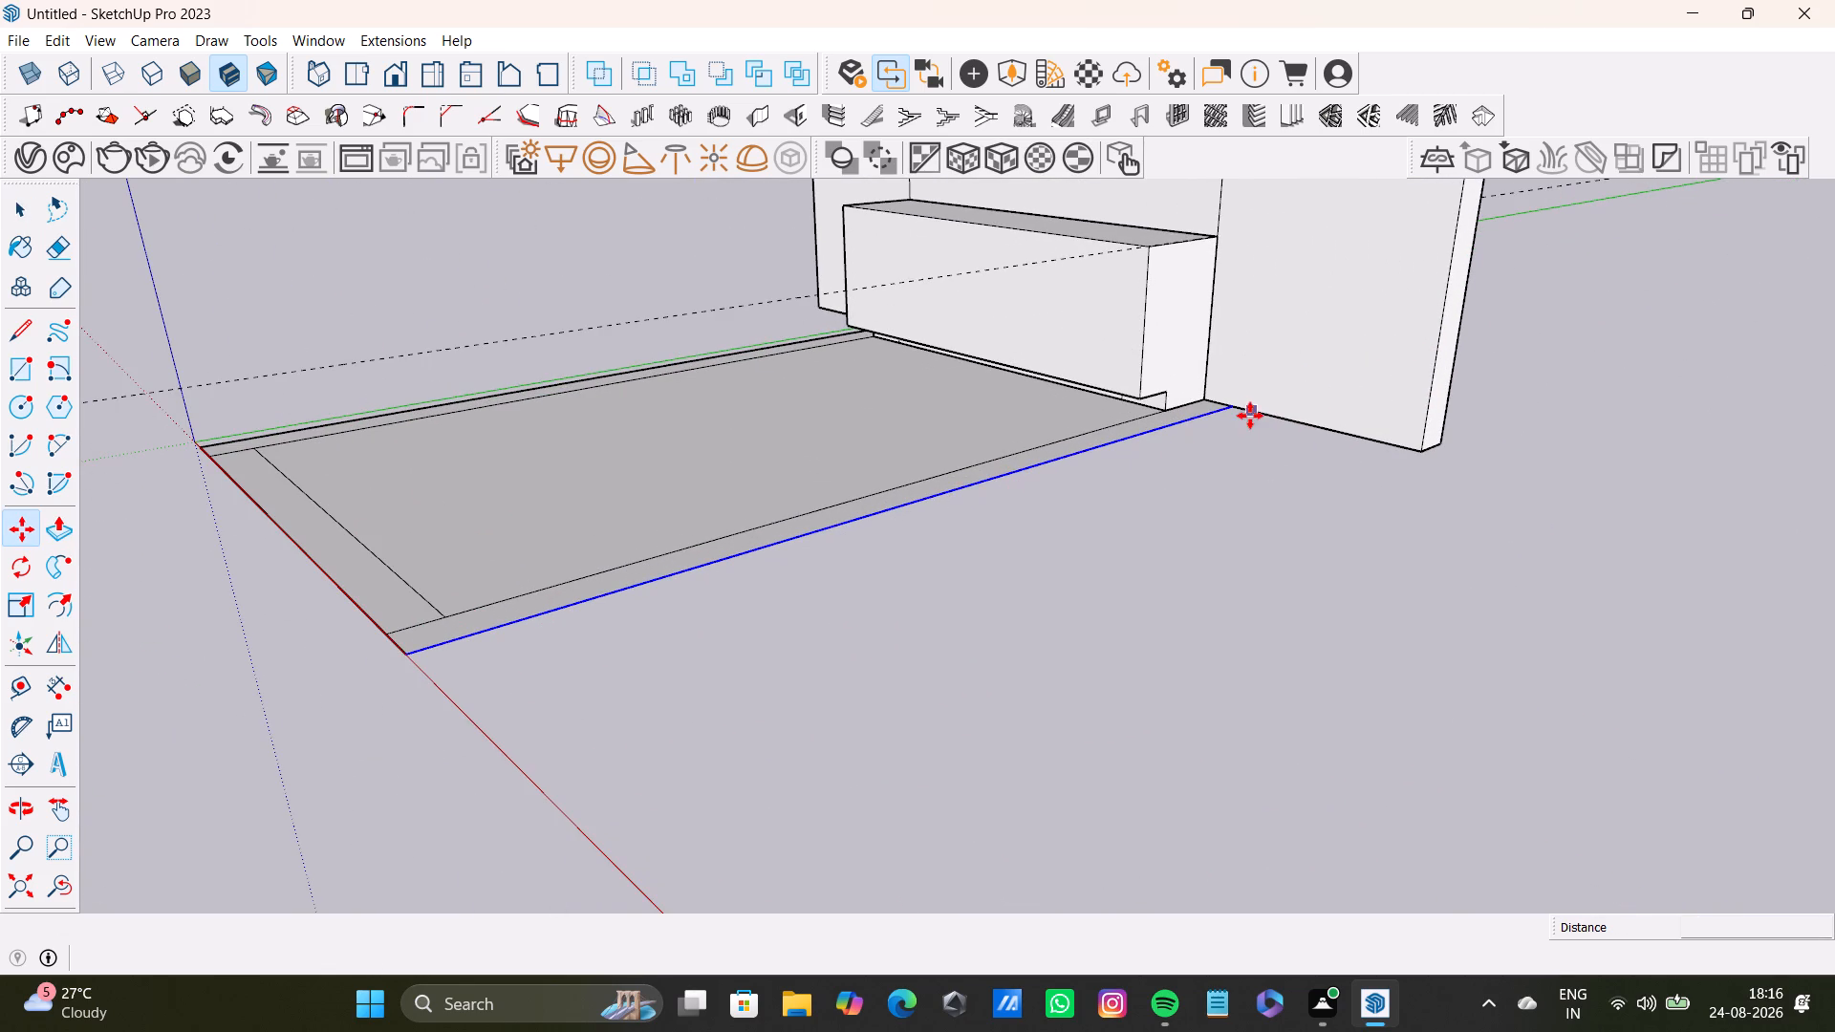
pyautogui.click(1230, 415)
pyautogui.click(1419, 460)
pyautogui.press('space')
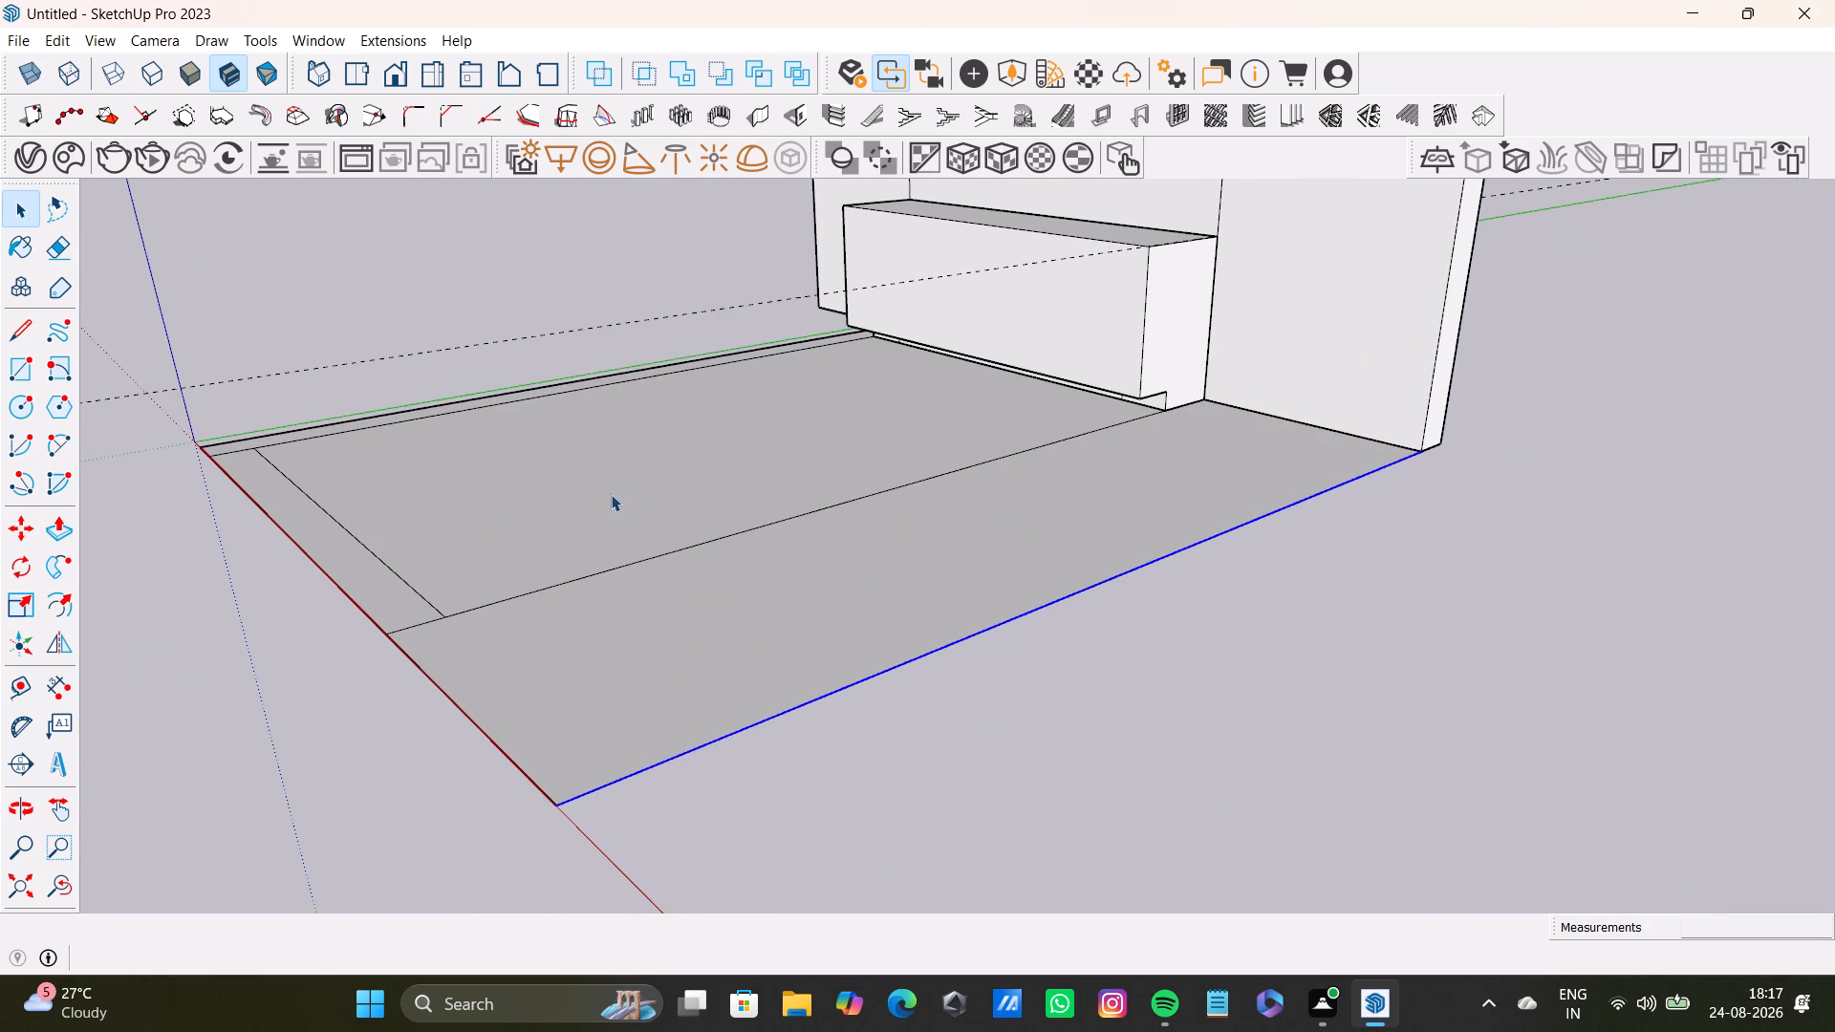
# Delete the leftover inner lines on the floor: the long offset line, its short stub, and the line parallel to the red axis.
pyautogui.click(686, 547)
pyautogui.press('Delete')
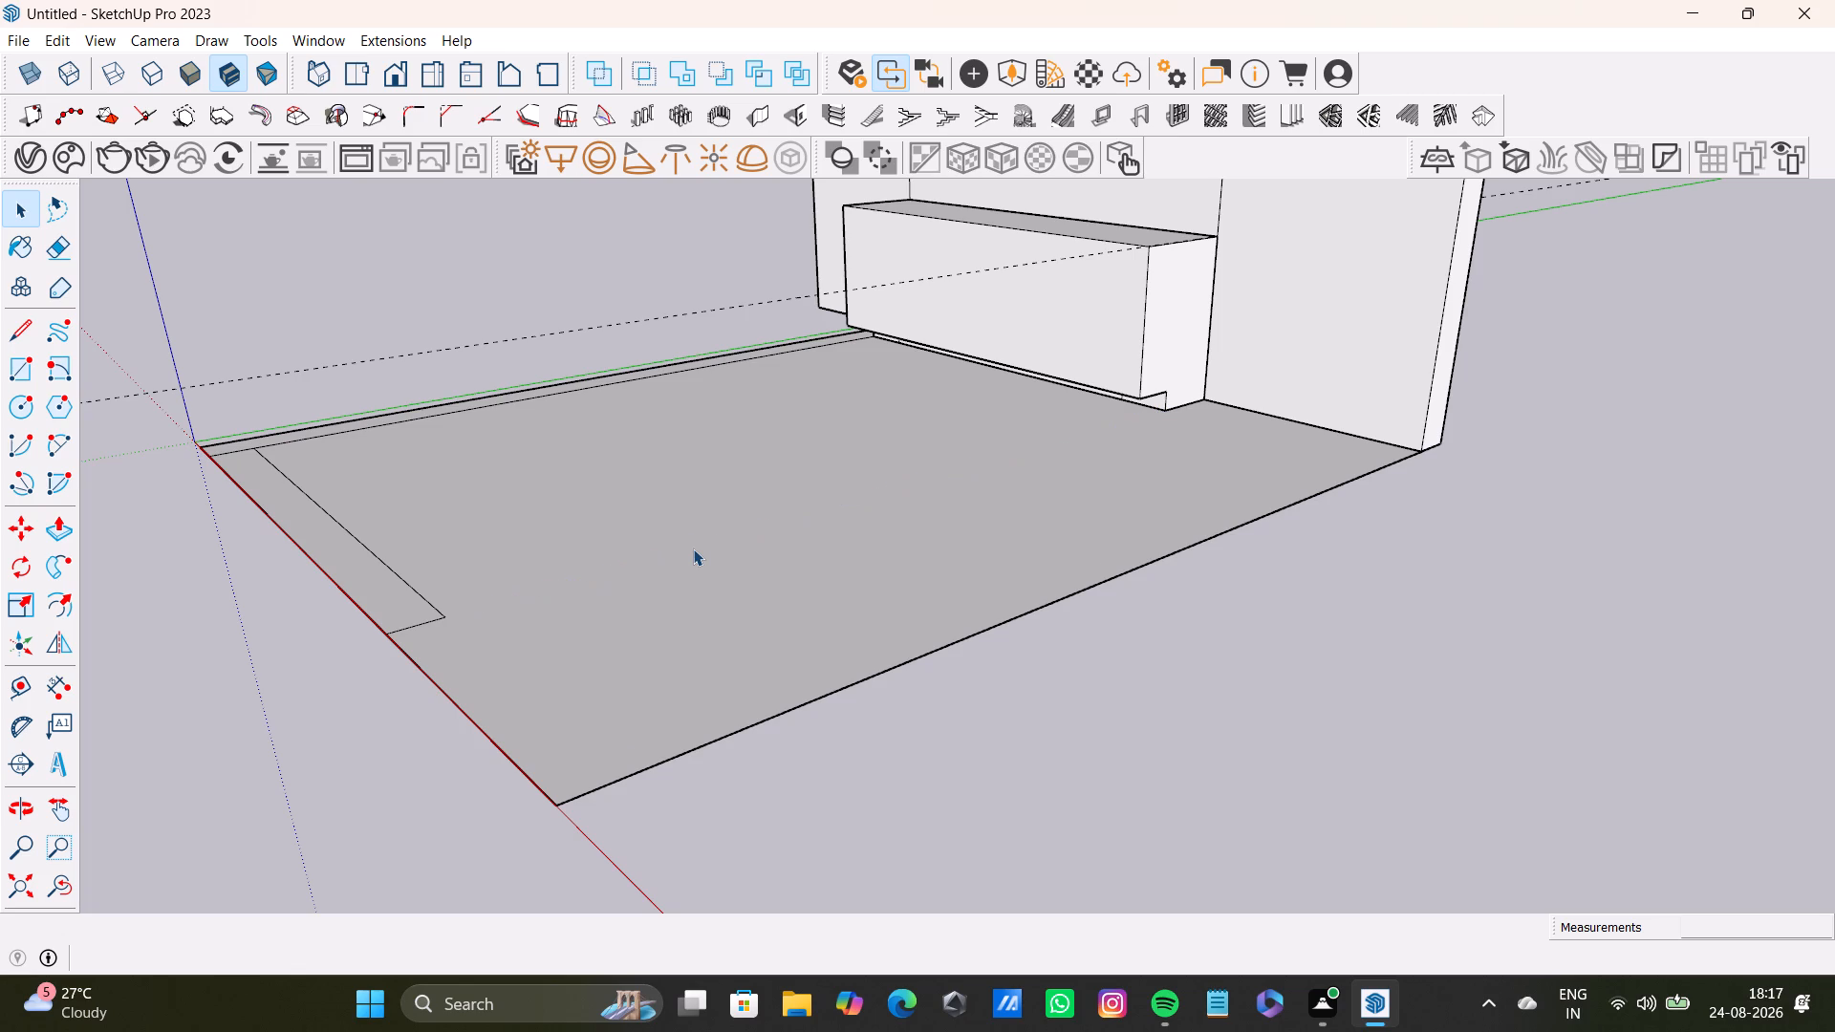
pyautogui.click(420, 623)
pyautogui.press('Delete')
pyautogui.scroll(-4, 458, 602)
pyautogui.moveTo(465, 598); pyautogui.dragTo(479, 820, button='middle')
pyautogui.click(465, 780)
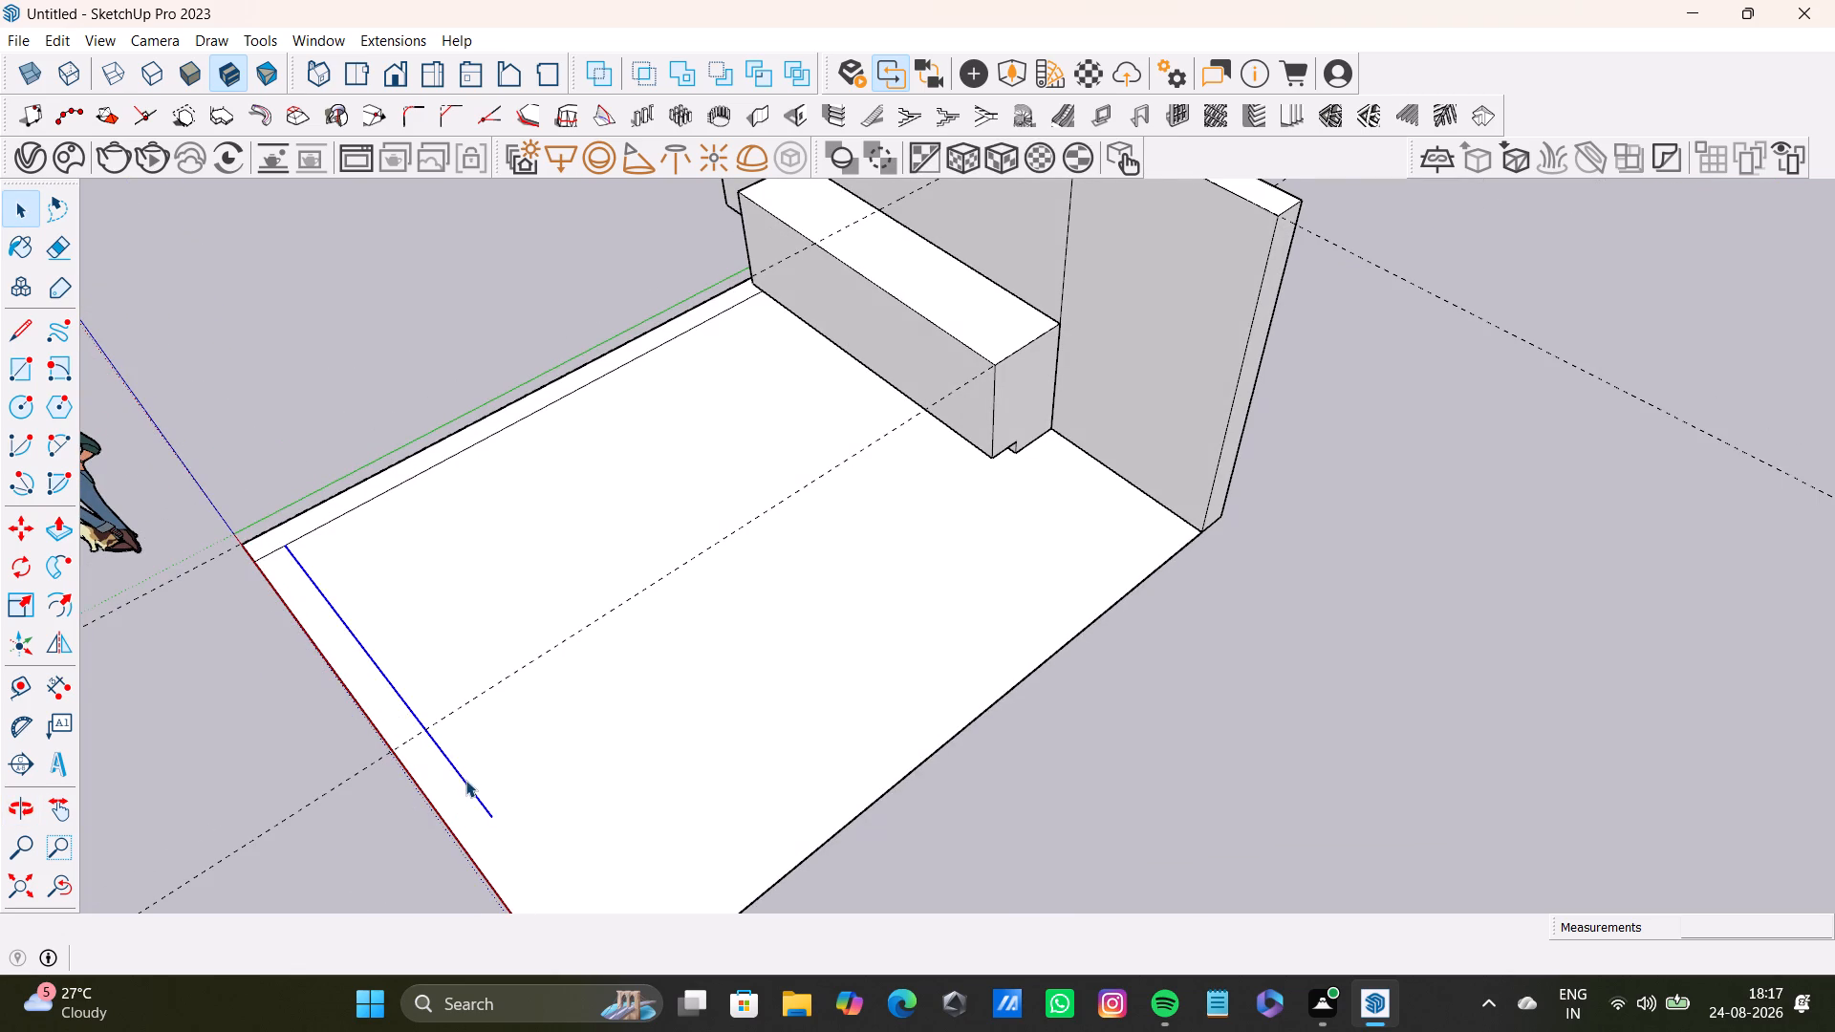
pyautogui.press('Delete')
# Move the floor's opposite long edge about 3' 7" outward along the red axis to the back wall's other end.
pyautogui.scroll(-6, 551, 550)
pyautogui.moveTo(581, 548); pyautogui.dragTo(819, 485, button='middle')
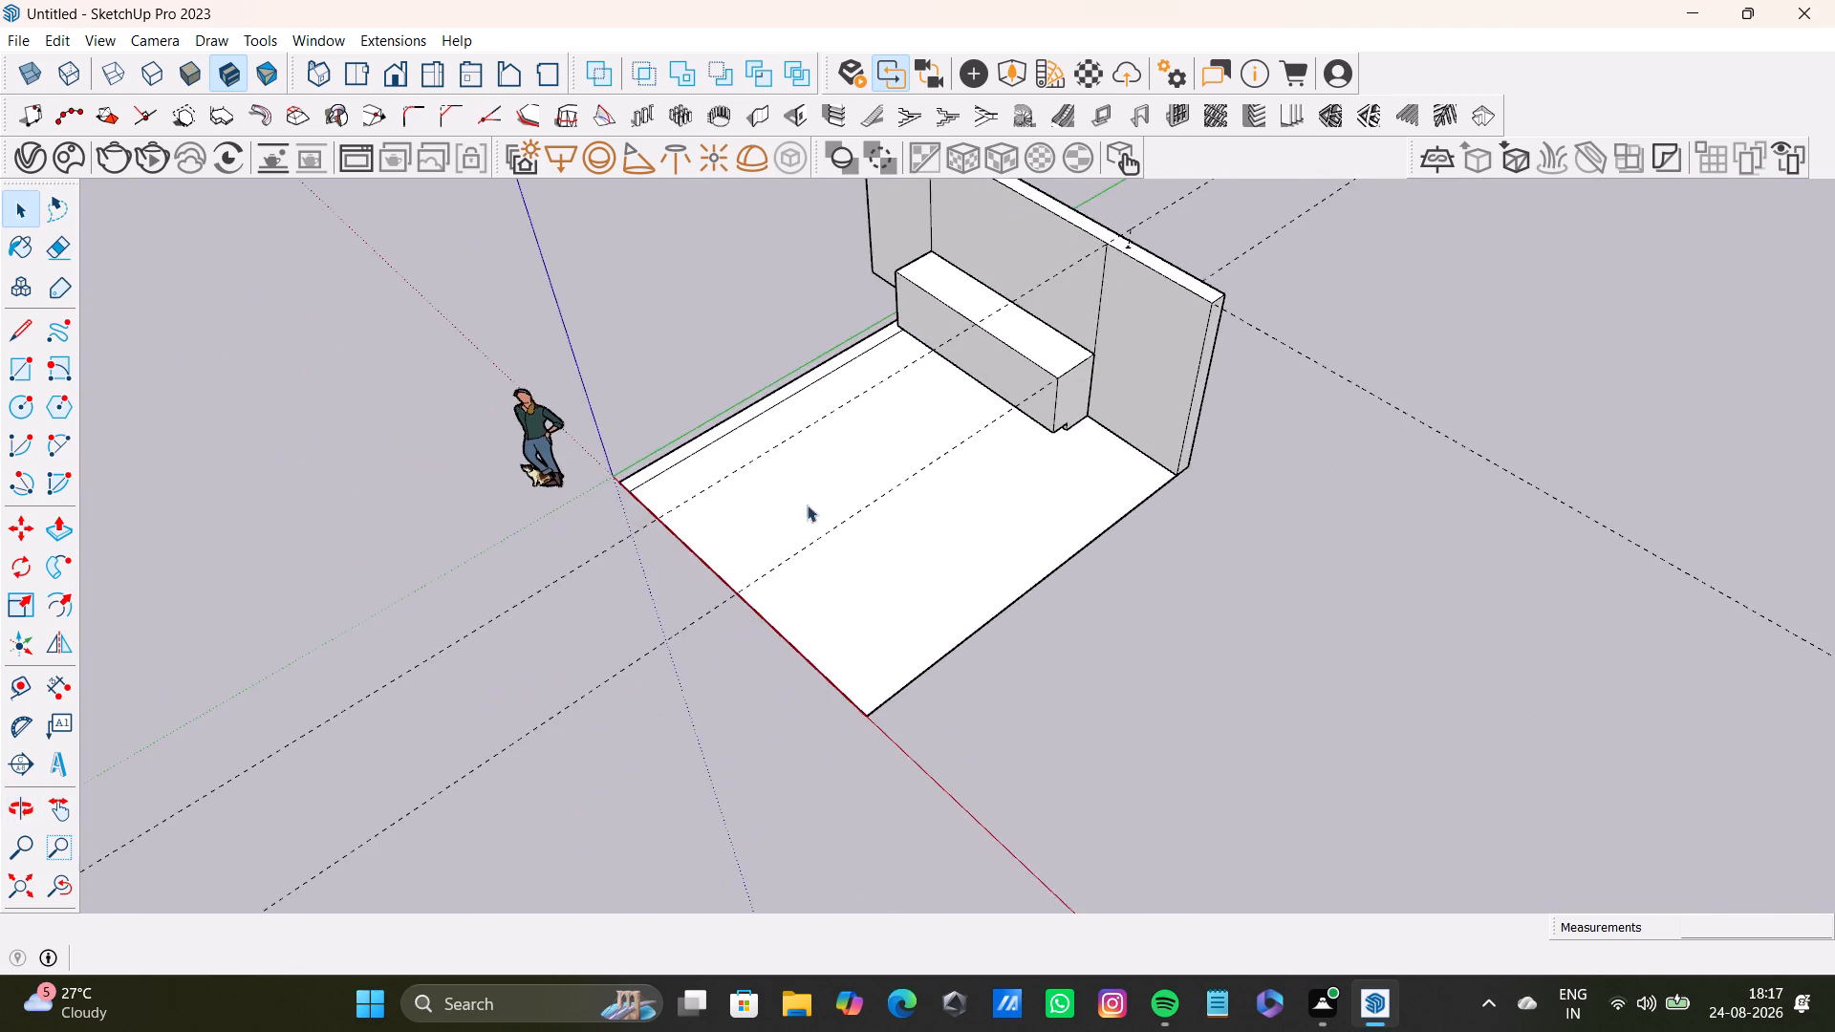
pyautogui.moveTo(775, 553); pyautogui.dragTo(1523, 575, button='middle')
pyautogui.scroll(4, 962, 667)
pyautogui.keyDown('shift'); pyautogui.moveTo(945, 634); pyautogui.dragTo(966, 517, button='middle'); pyautogui.keyUp('shift')
pyautogui.moveTo(966, 516); pyautogui.dragTo(976, 451, button='middle')
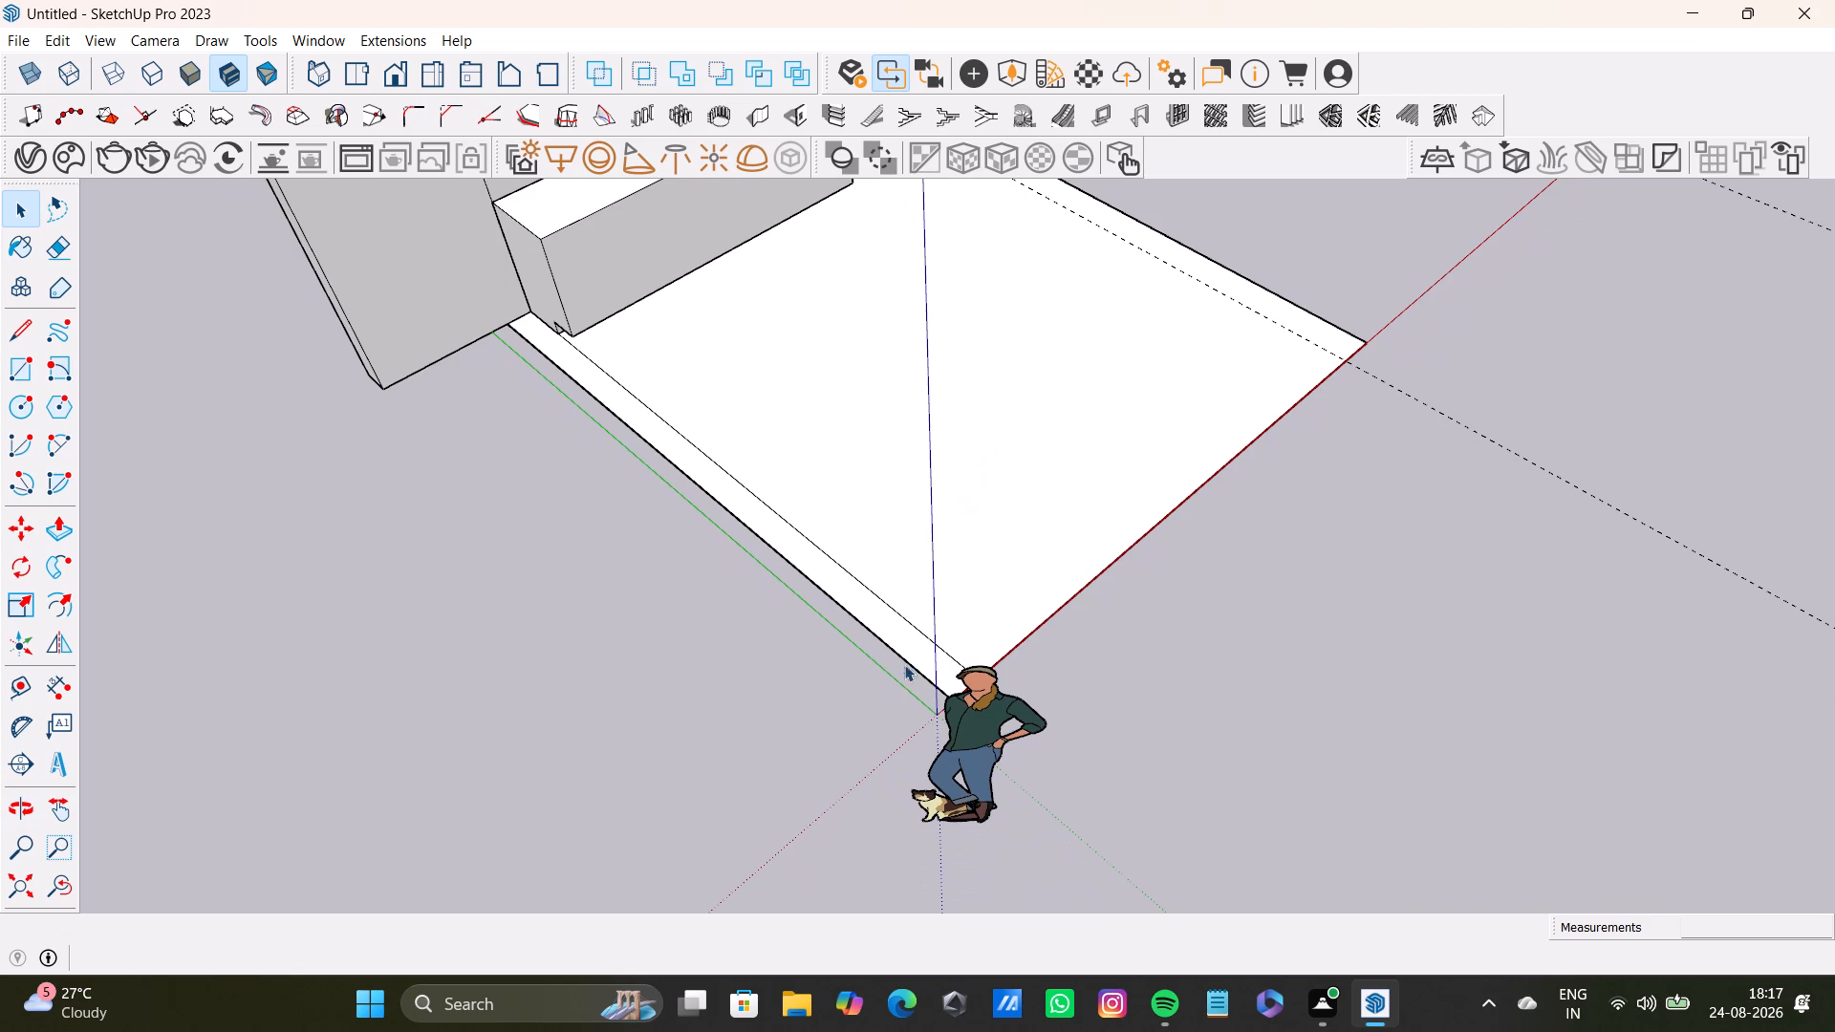
pyautogui.click(921, 677)
pyautogui.press('m')
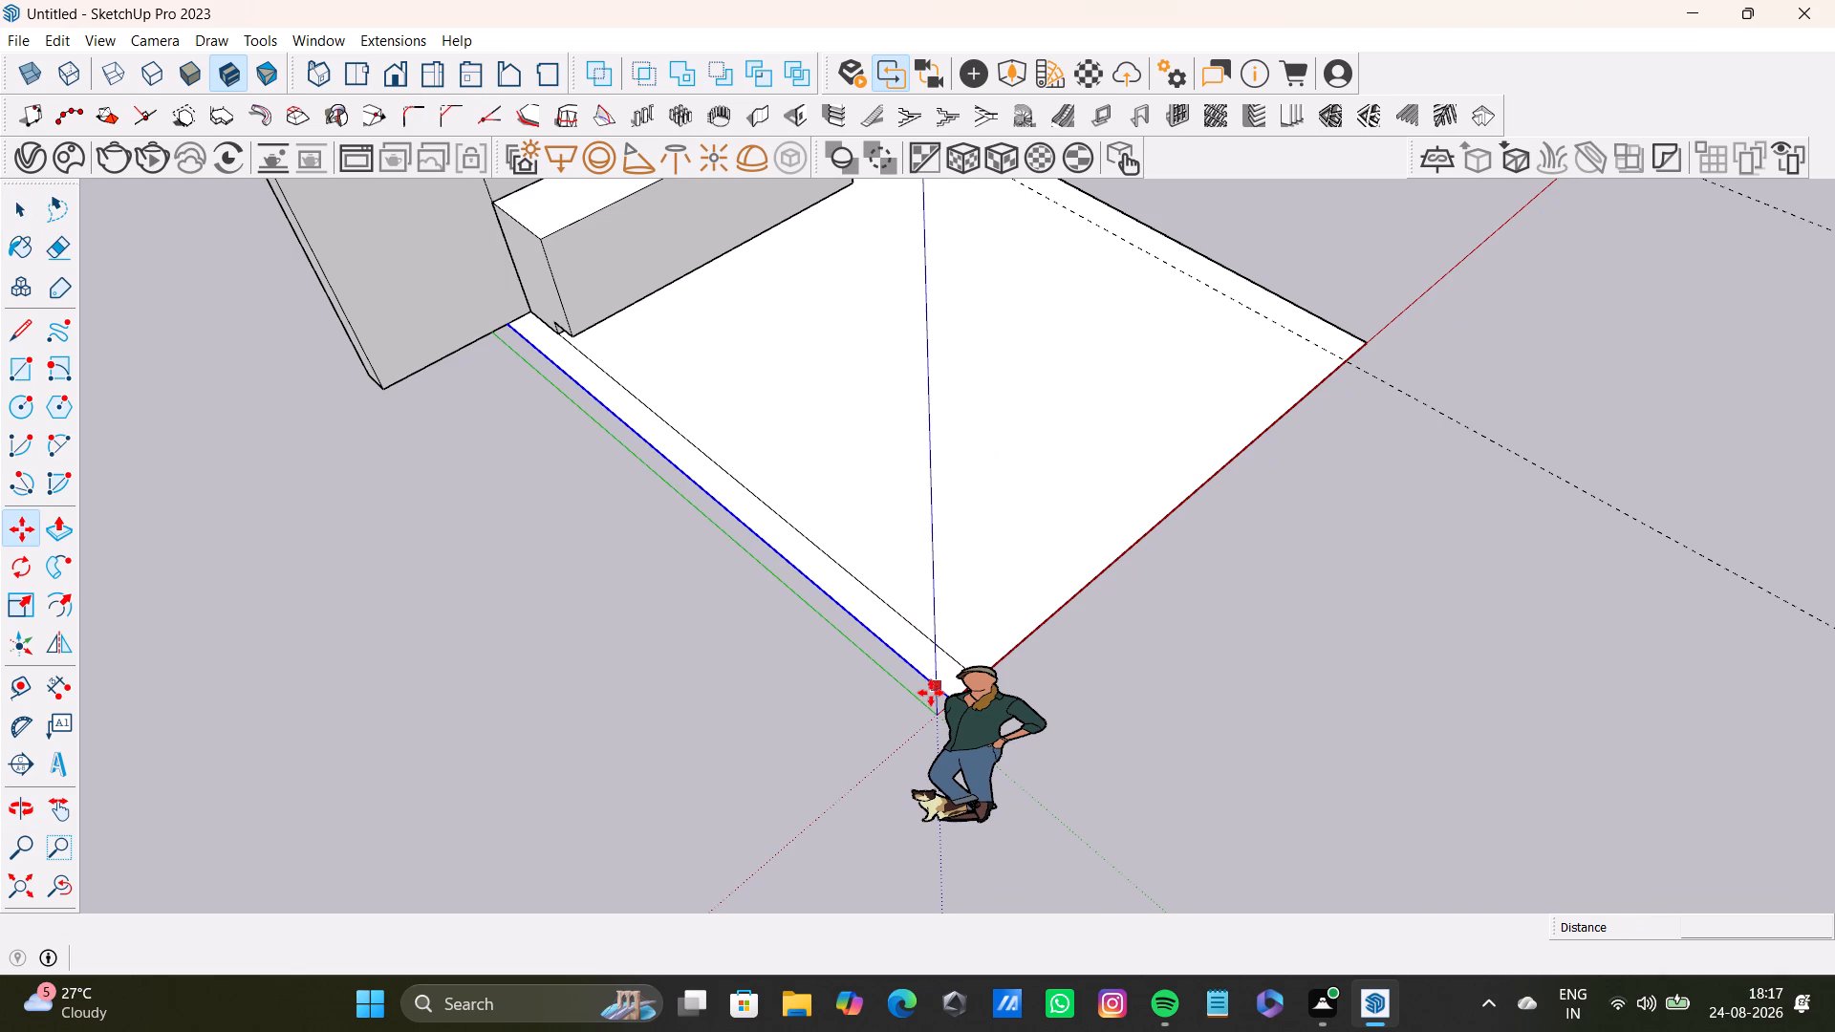
pyautogui.click(939, 701)
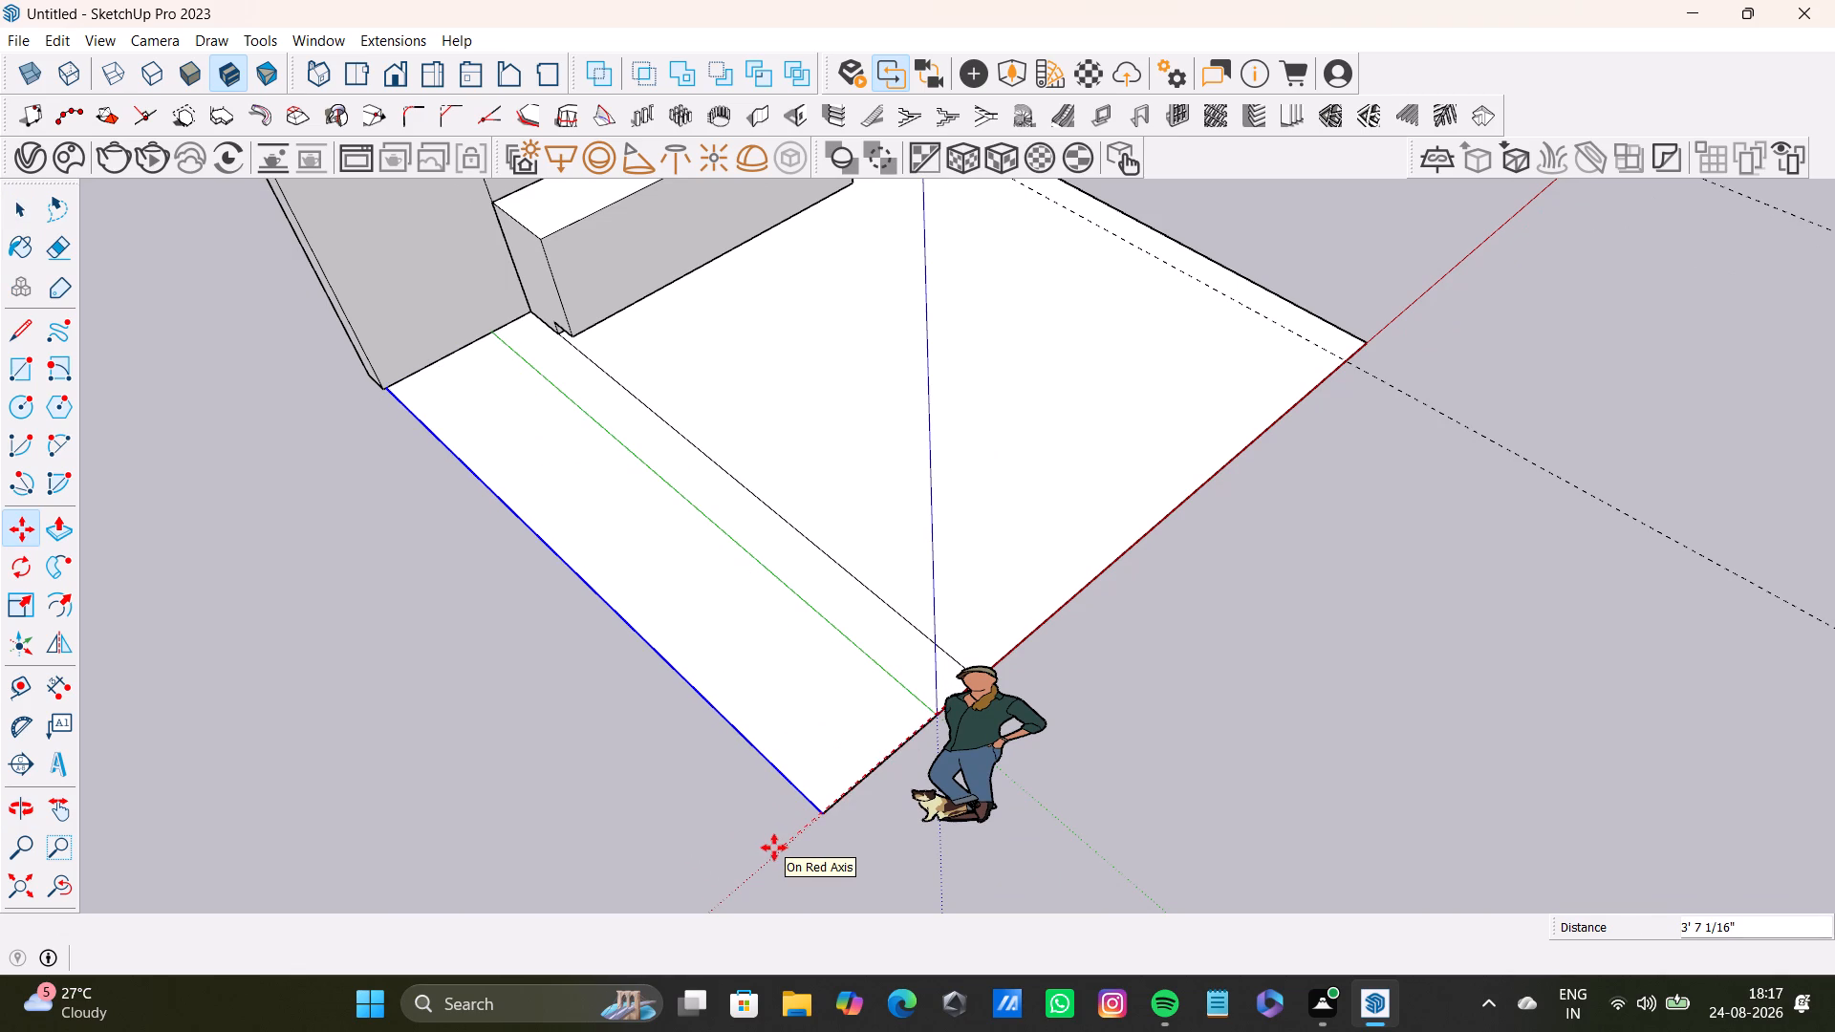
pyautogui.click(771, 847)
pyautogui.press('space')
# Delete the remaining offset line running parallel to the green axis on the floor.
pyautogui.moveTo(841, 758); pyautogui.dragTo(564, 530, button='middle')
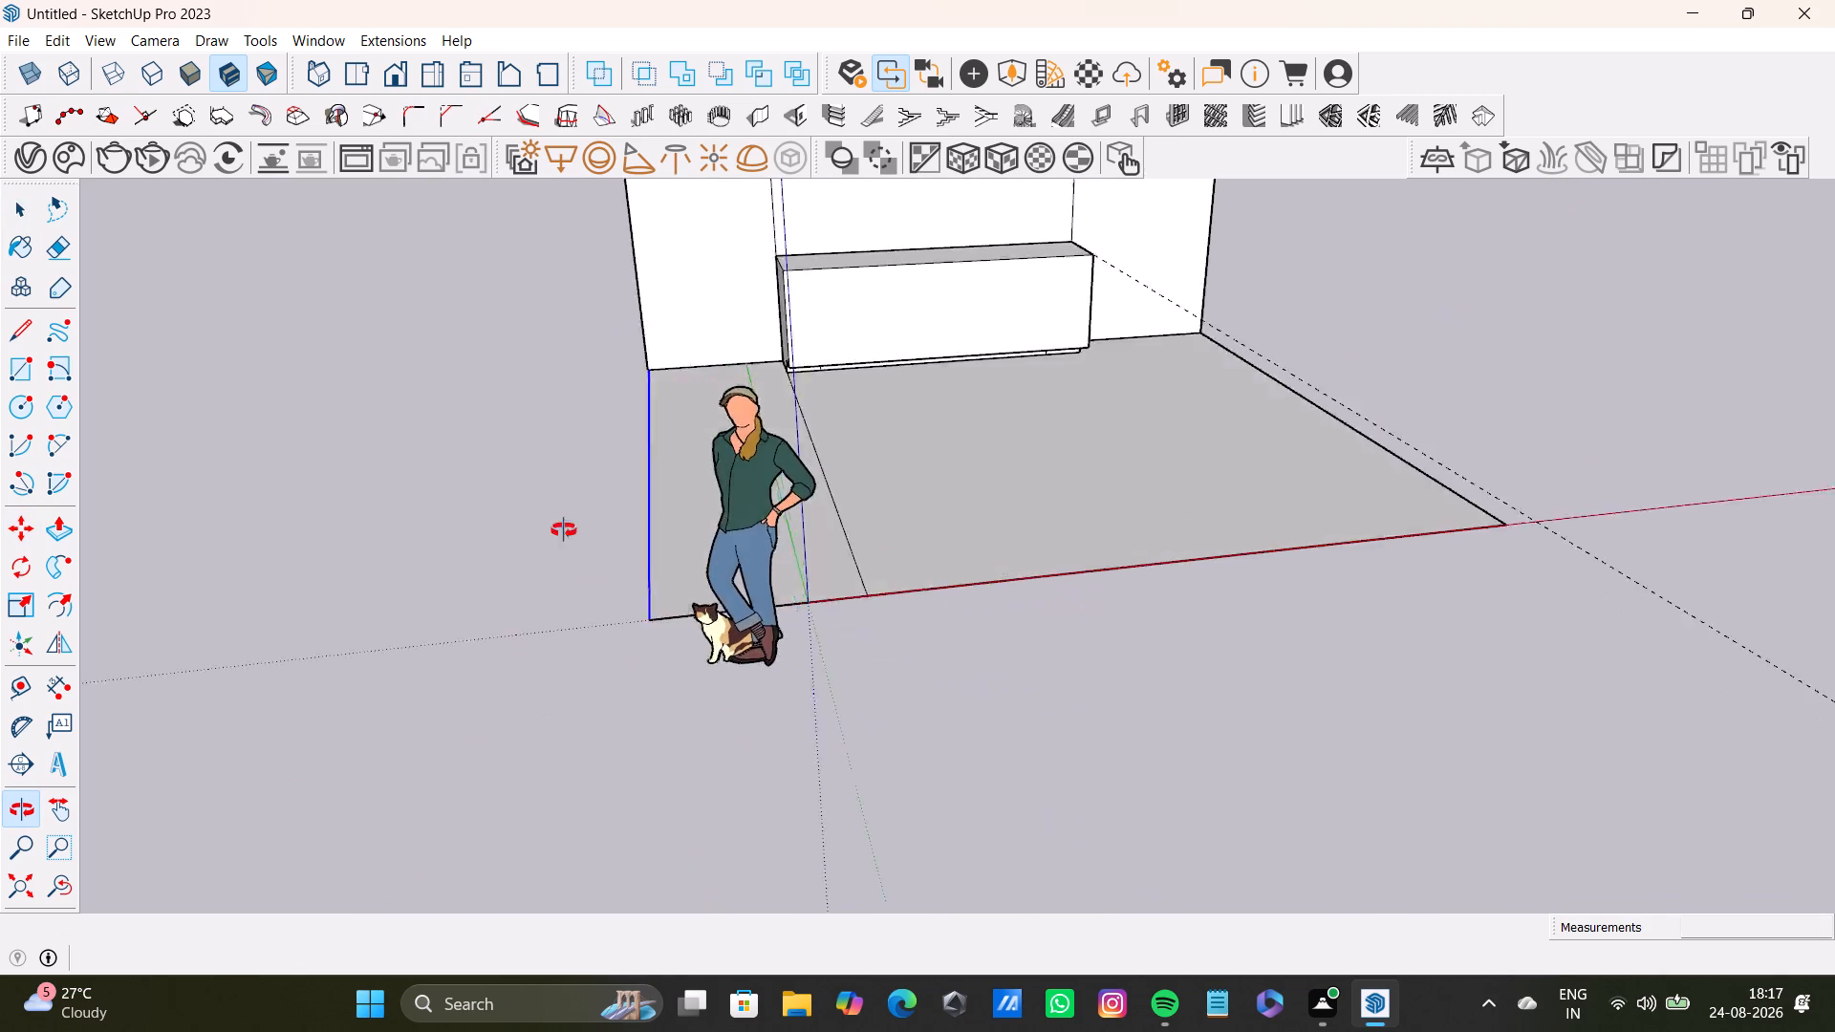
pyautogui.moveTo(564, 530); pyautogui.dragTo(988, 874, button='middle')
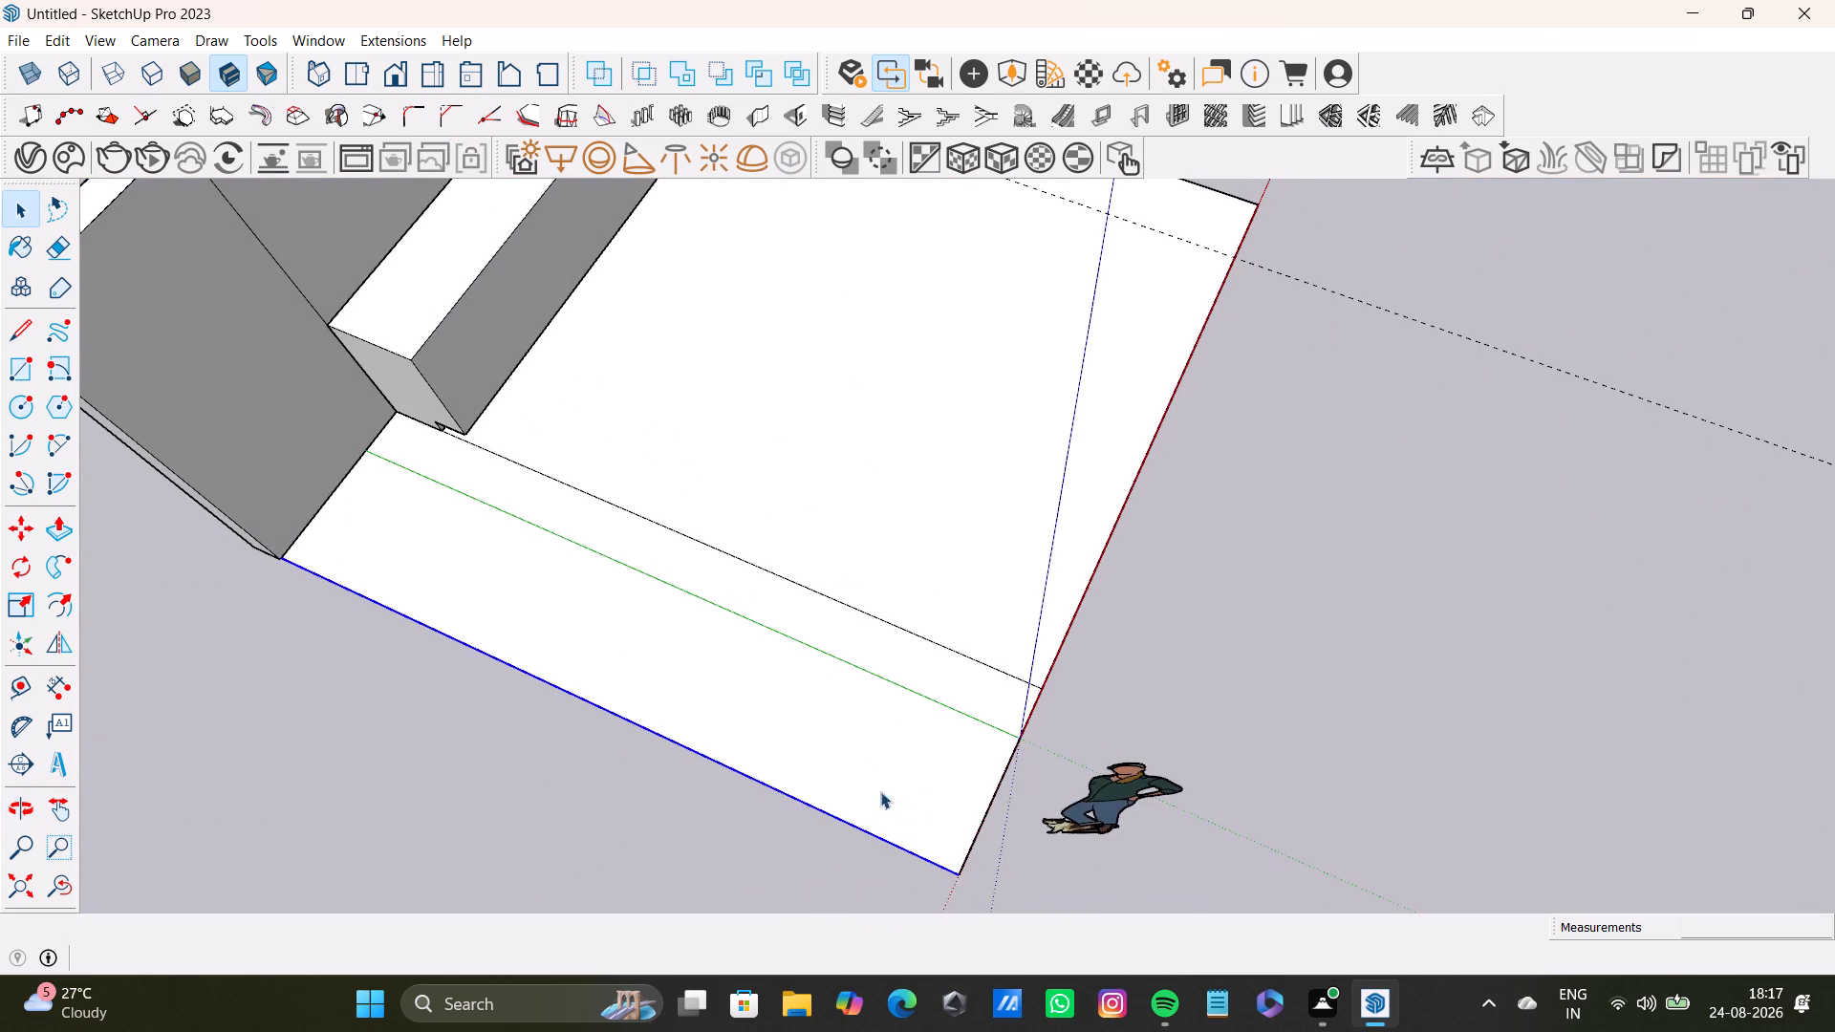
pyautogui.press('space')
pyautogui.scroll(3, 891, 663)
pyautogui.click(996, 654)
pyautogui.press('Delete')
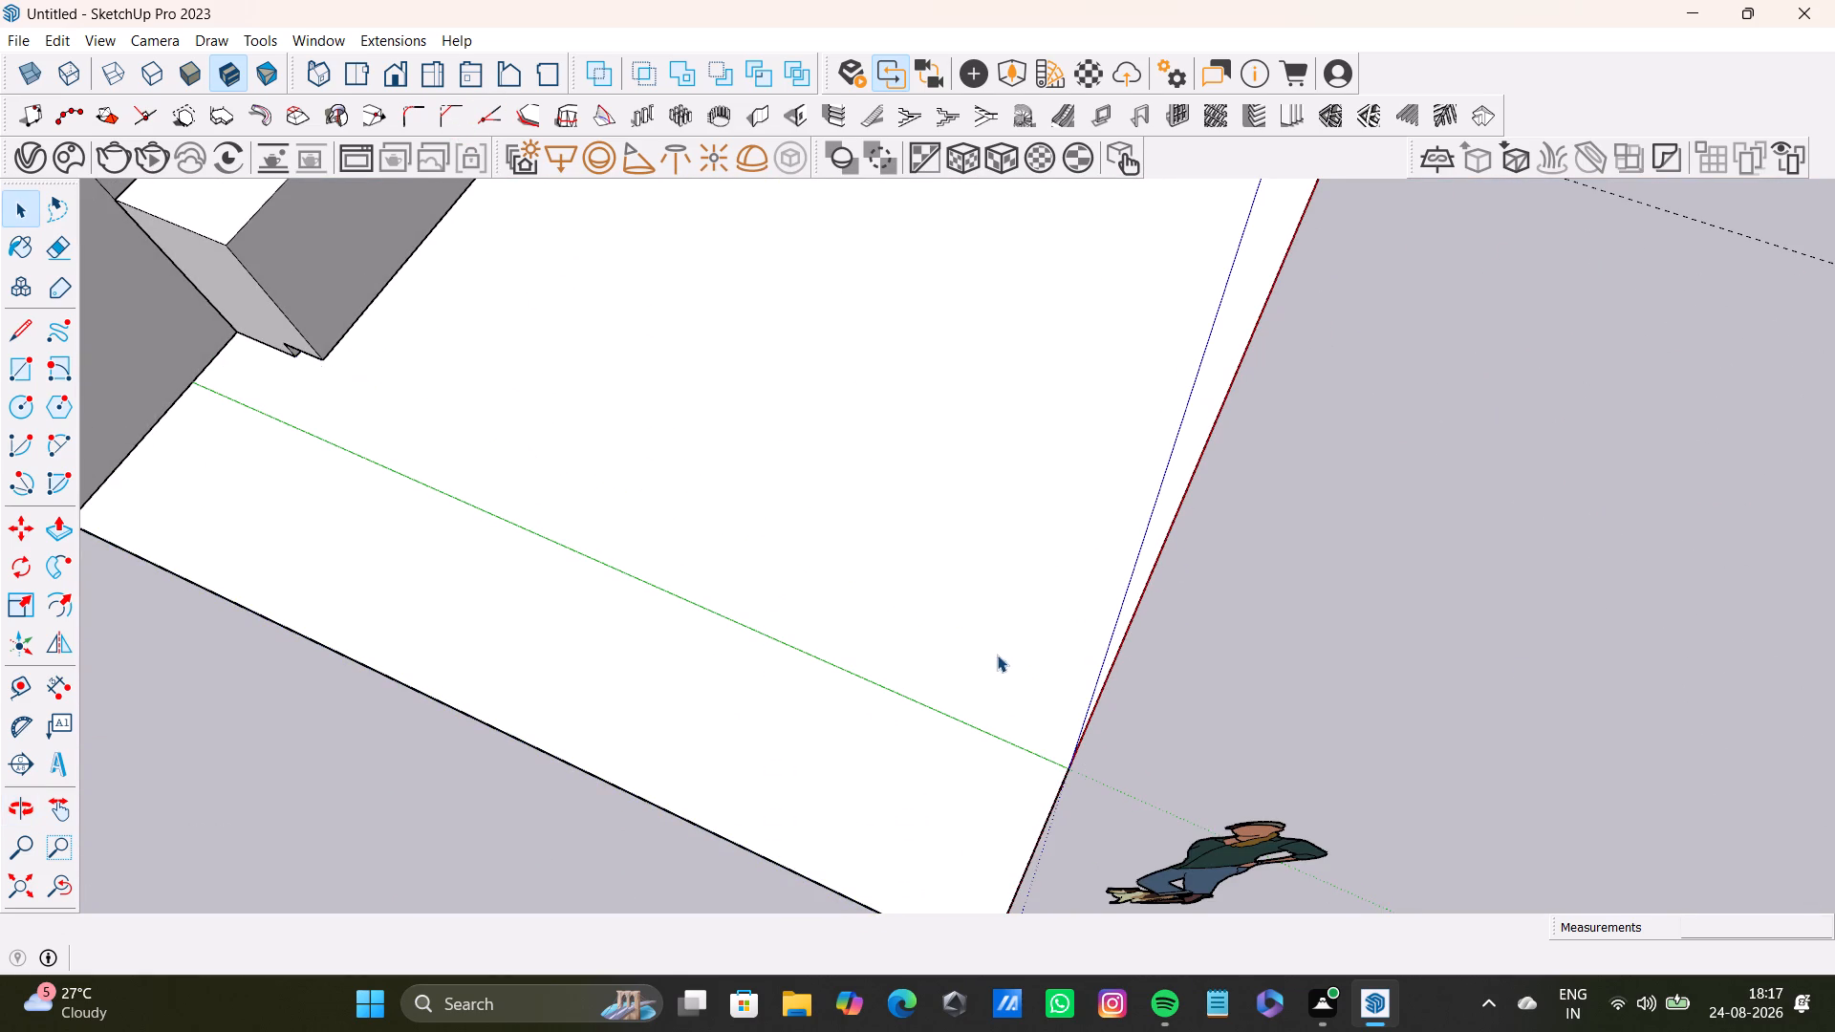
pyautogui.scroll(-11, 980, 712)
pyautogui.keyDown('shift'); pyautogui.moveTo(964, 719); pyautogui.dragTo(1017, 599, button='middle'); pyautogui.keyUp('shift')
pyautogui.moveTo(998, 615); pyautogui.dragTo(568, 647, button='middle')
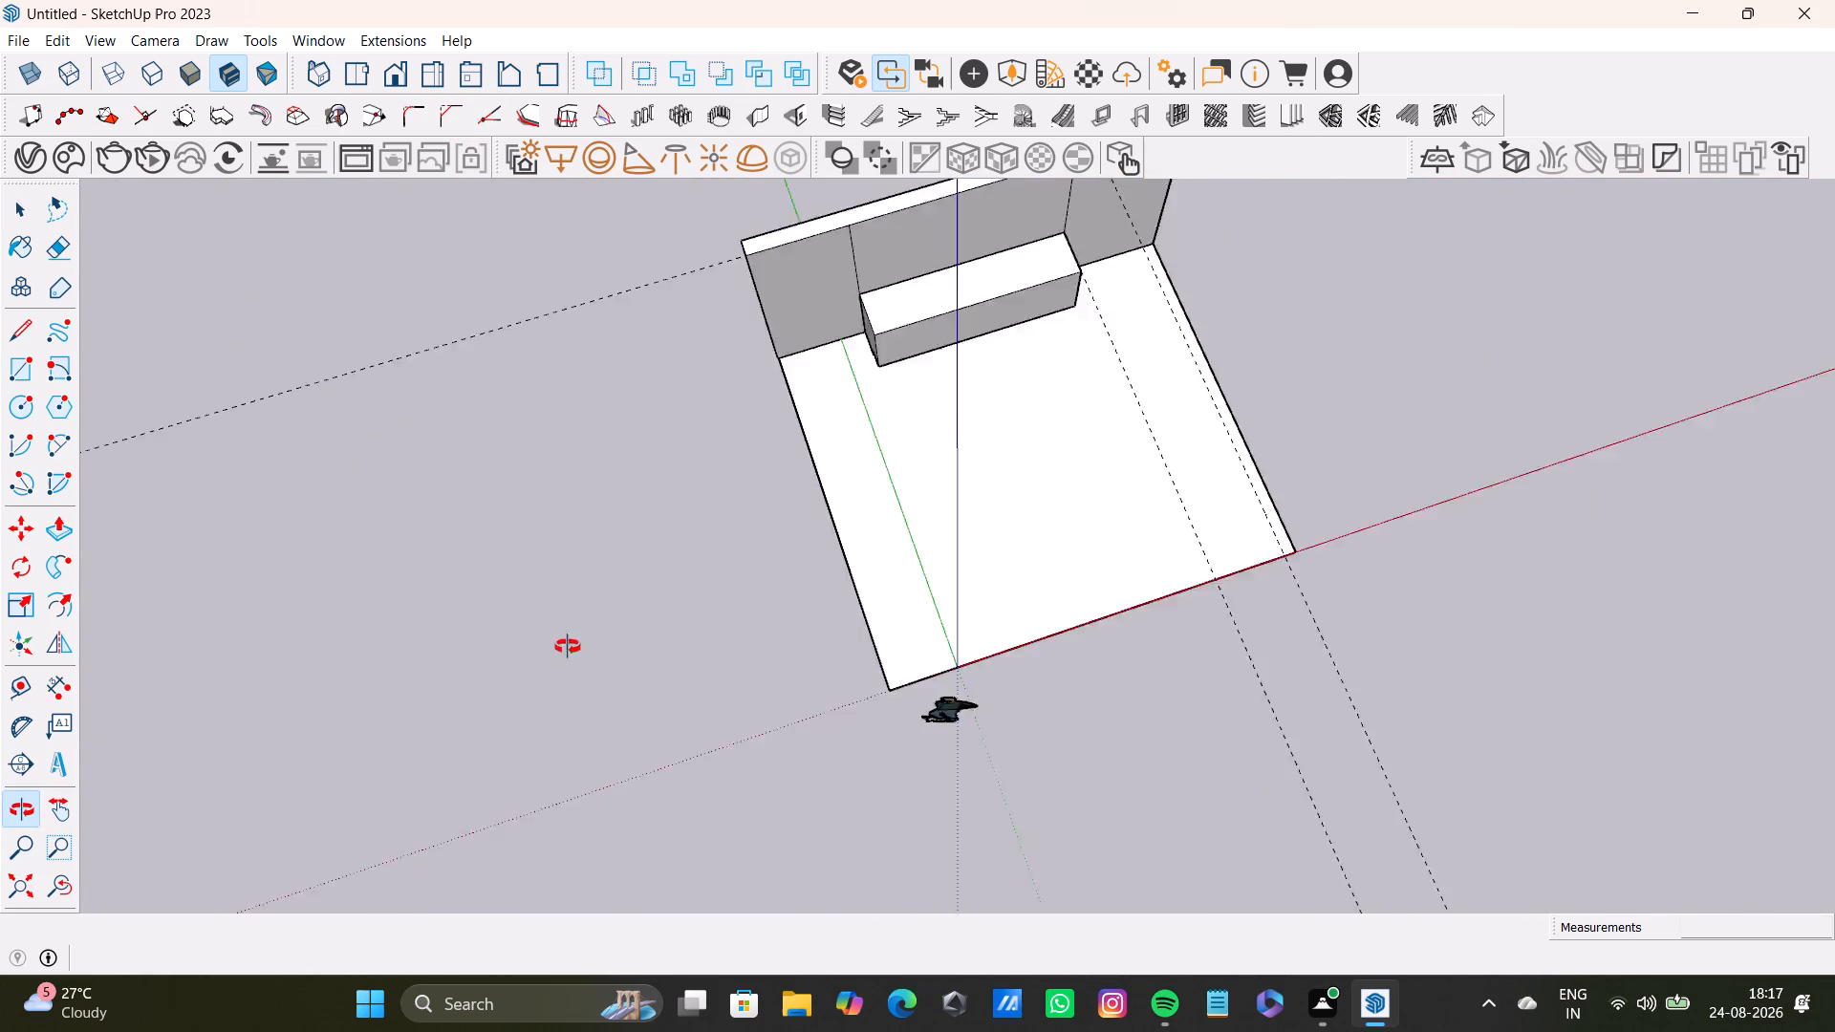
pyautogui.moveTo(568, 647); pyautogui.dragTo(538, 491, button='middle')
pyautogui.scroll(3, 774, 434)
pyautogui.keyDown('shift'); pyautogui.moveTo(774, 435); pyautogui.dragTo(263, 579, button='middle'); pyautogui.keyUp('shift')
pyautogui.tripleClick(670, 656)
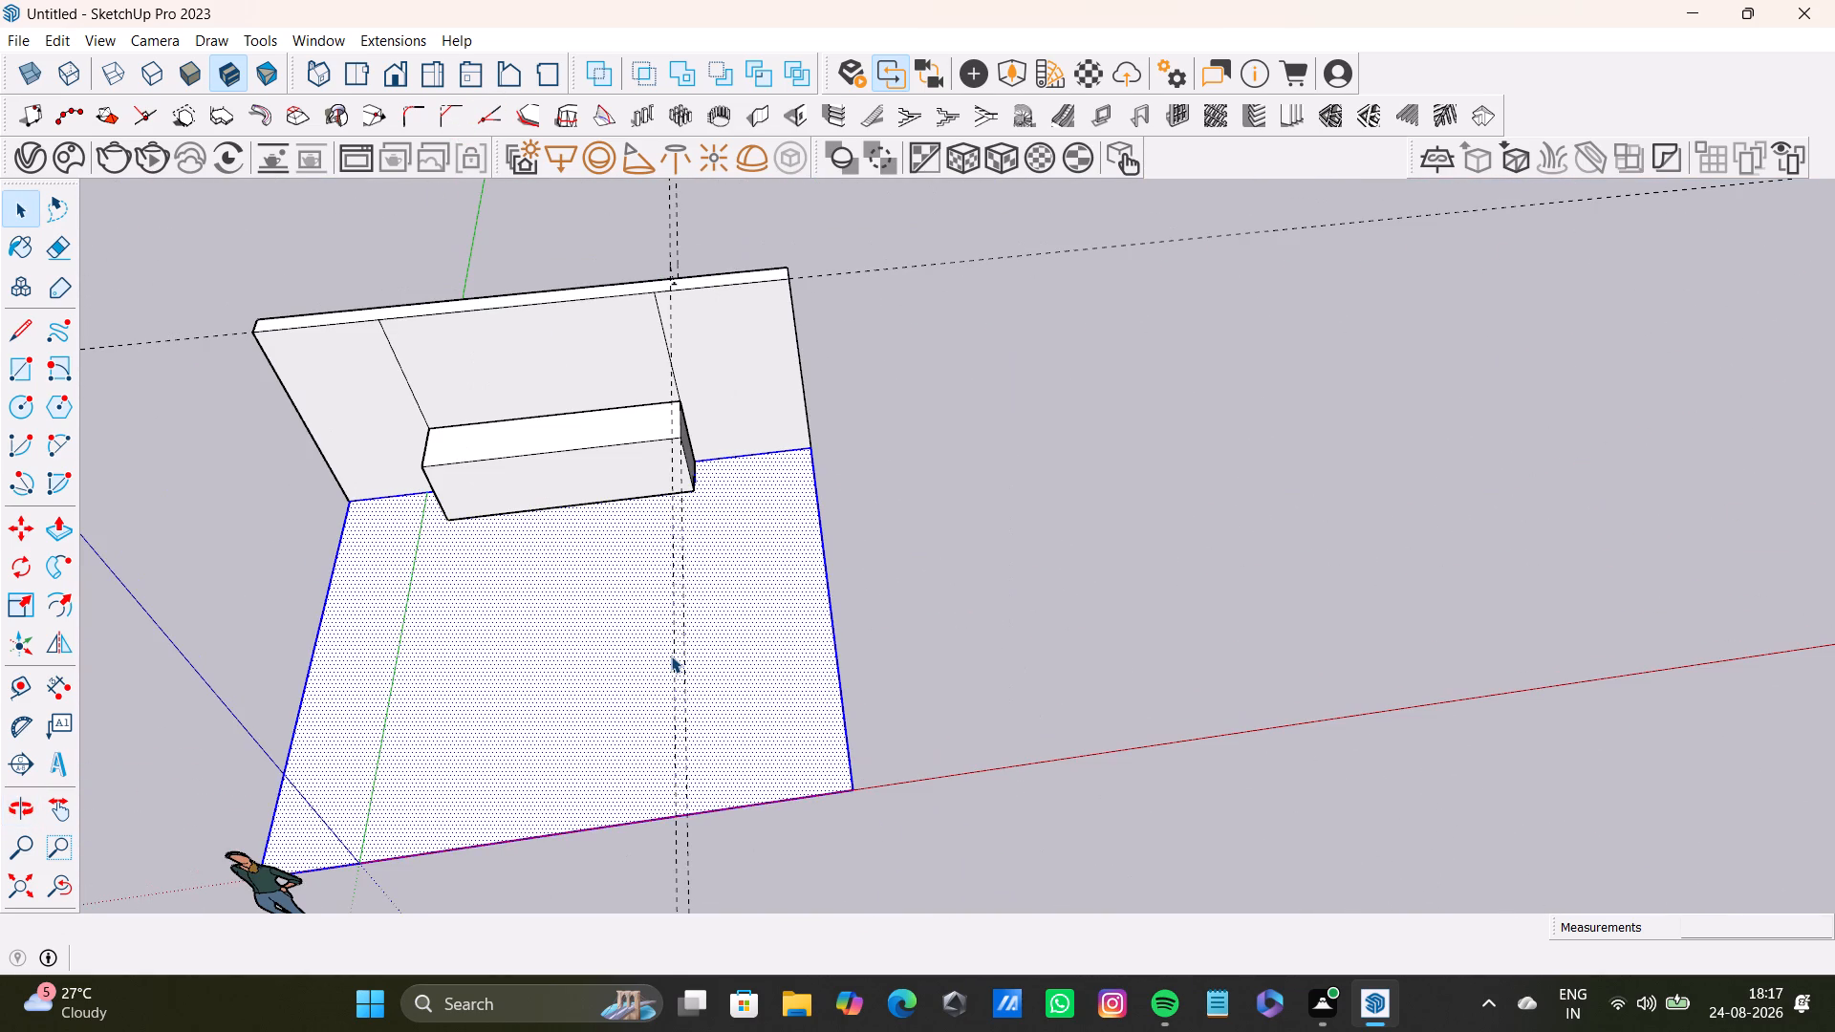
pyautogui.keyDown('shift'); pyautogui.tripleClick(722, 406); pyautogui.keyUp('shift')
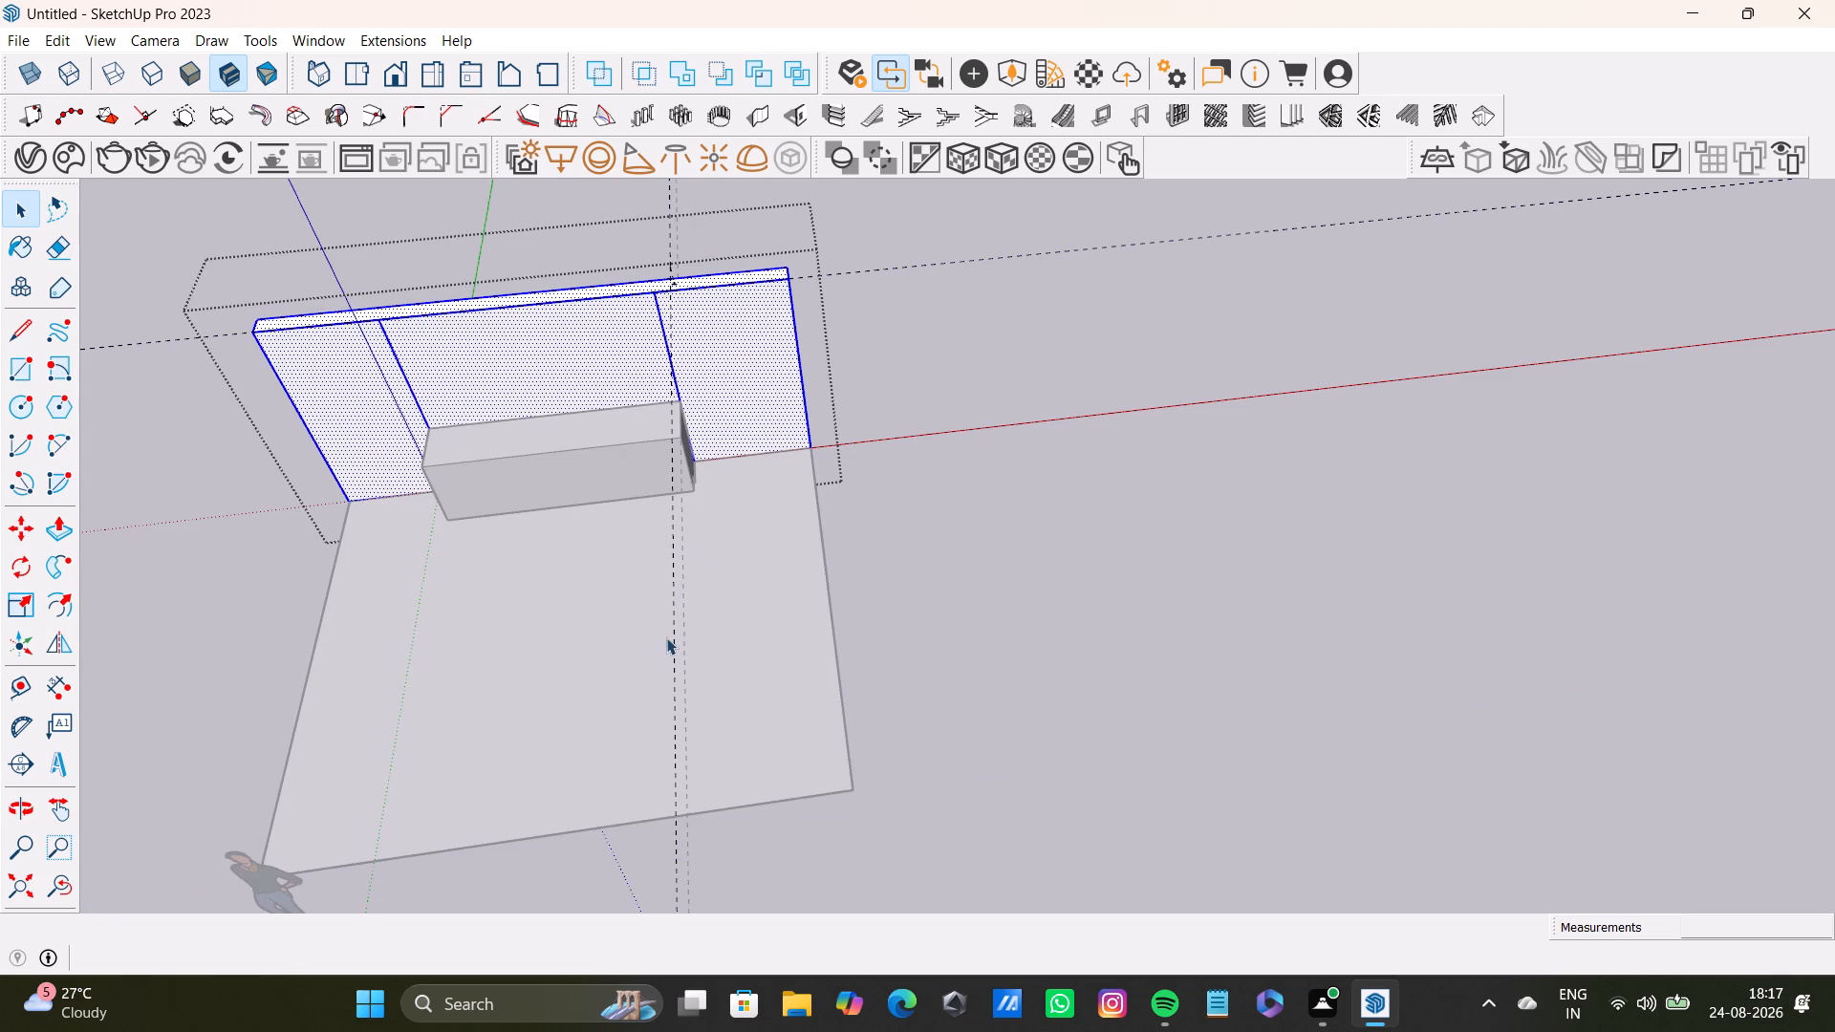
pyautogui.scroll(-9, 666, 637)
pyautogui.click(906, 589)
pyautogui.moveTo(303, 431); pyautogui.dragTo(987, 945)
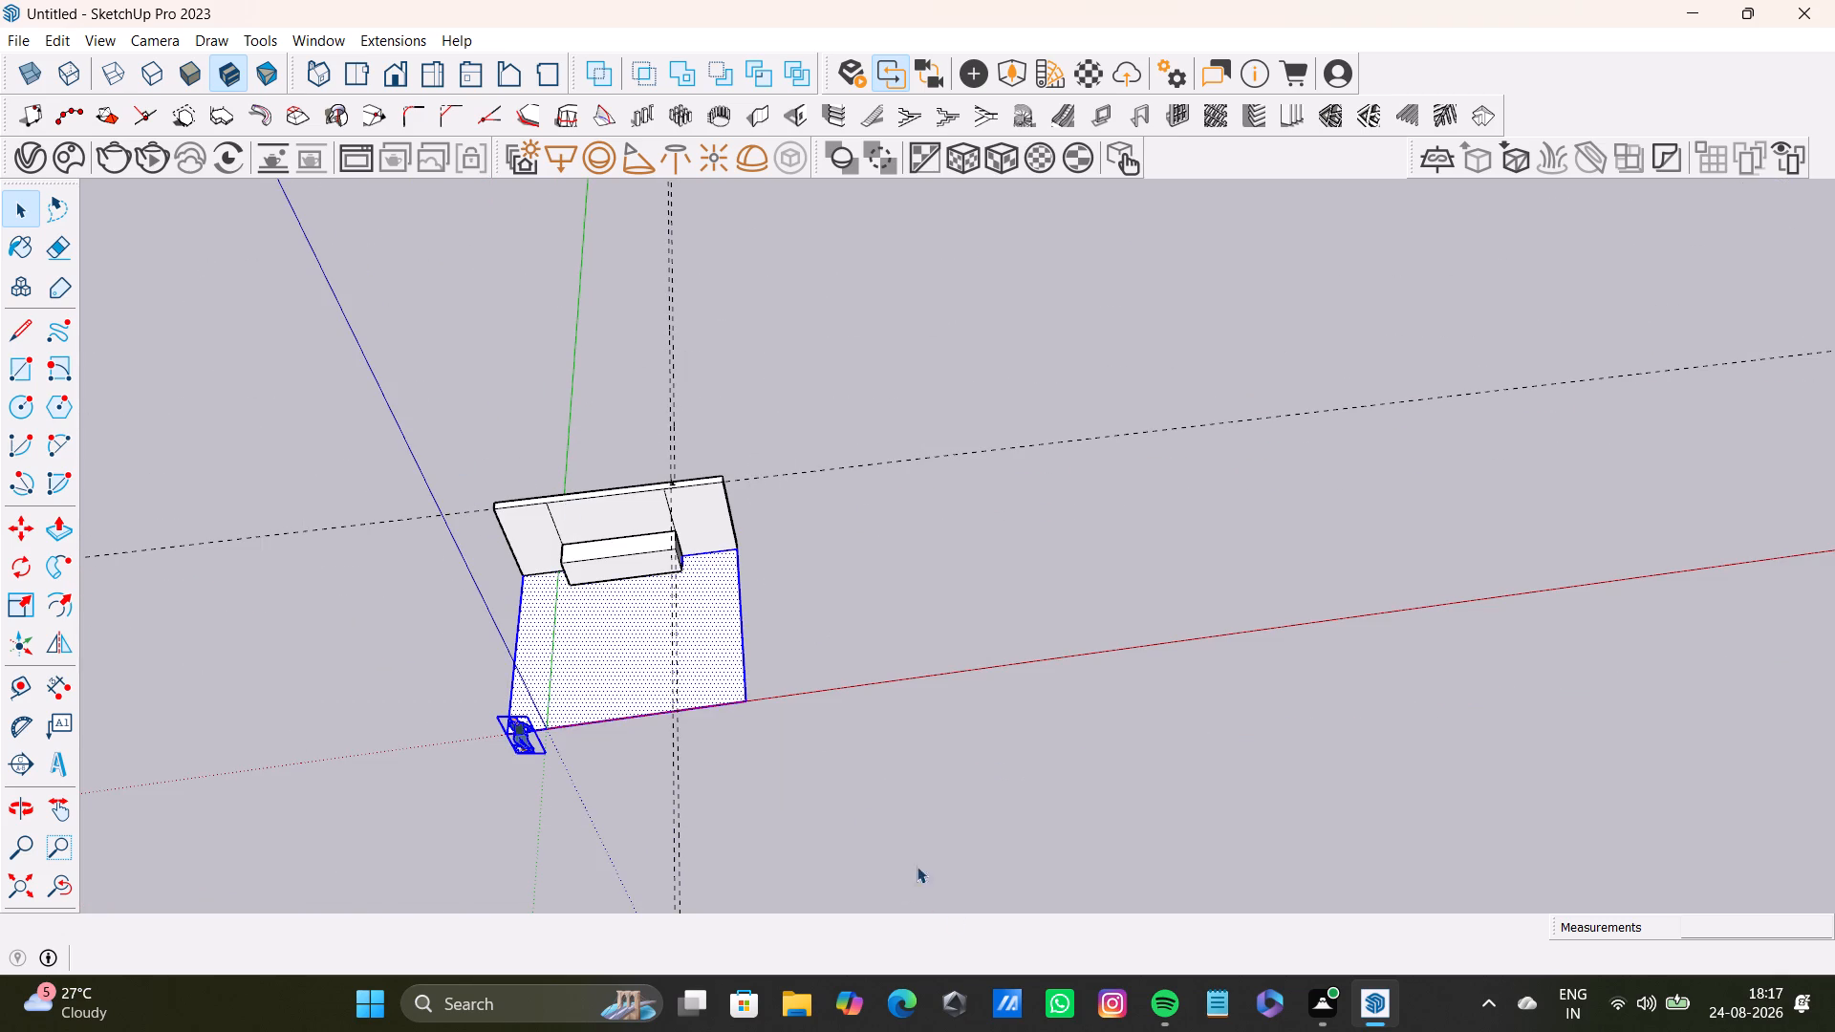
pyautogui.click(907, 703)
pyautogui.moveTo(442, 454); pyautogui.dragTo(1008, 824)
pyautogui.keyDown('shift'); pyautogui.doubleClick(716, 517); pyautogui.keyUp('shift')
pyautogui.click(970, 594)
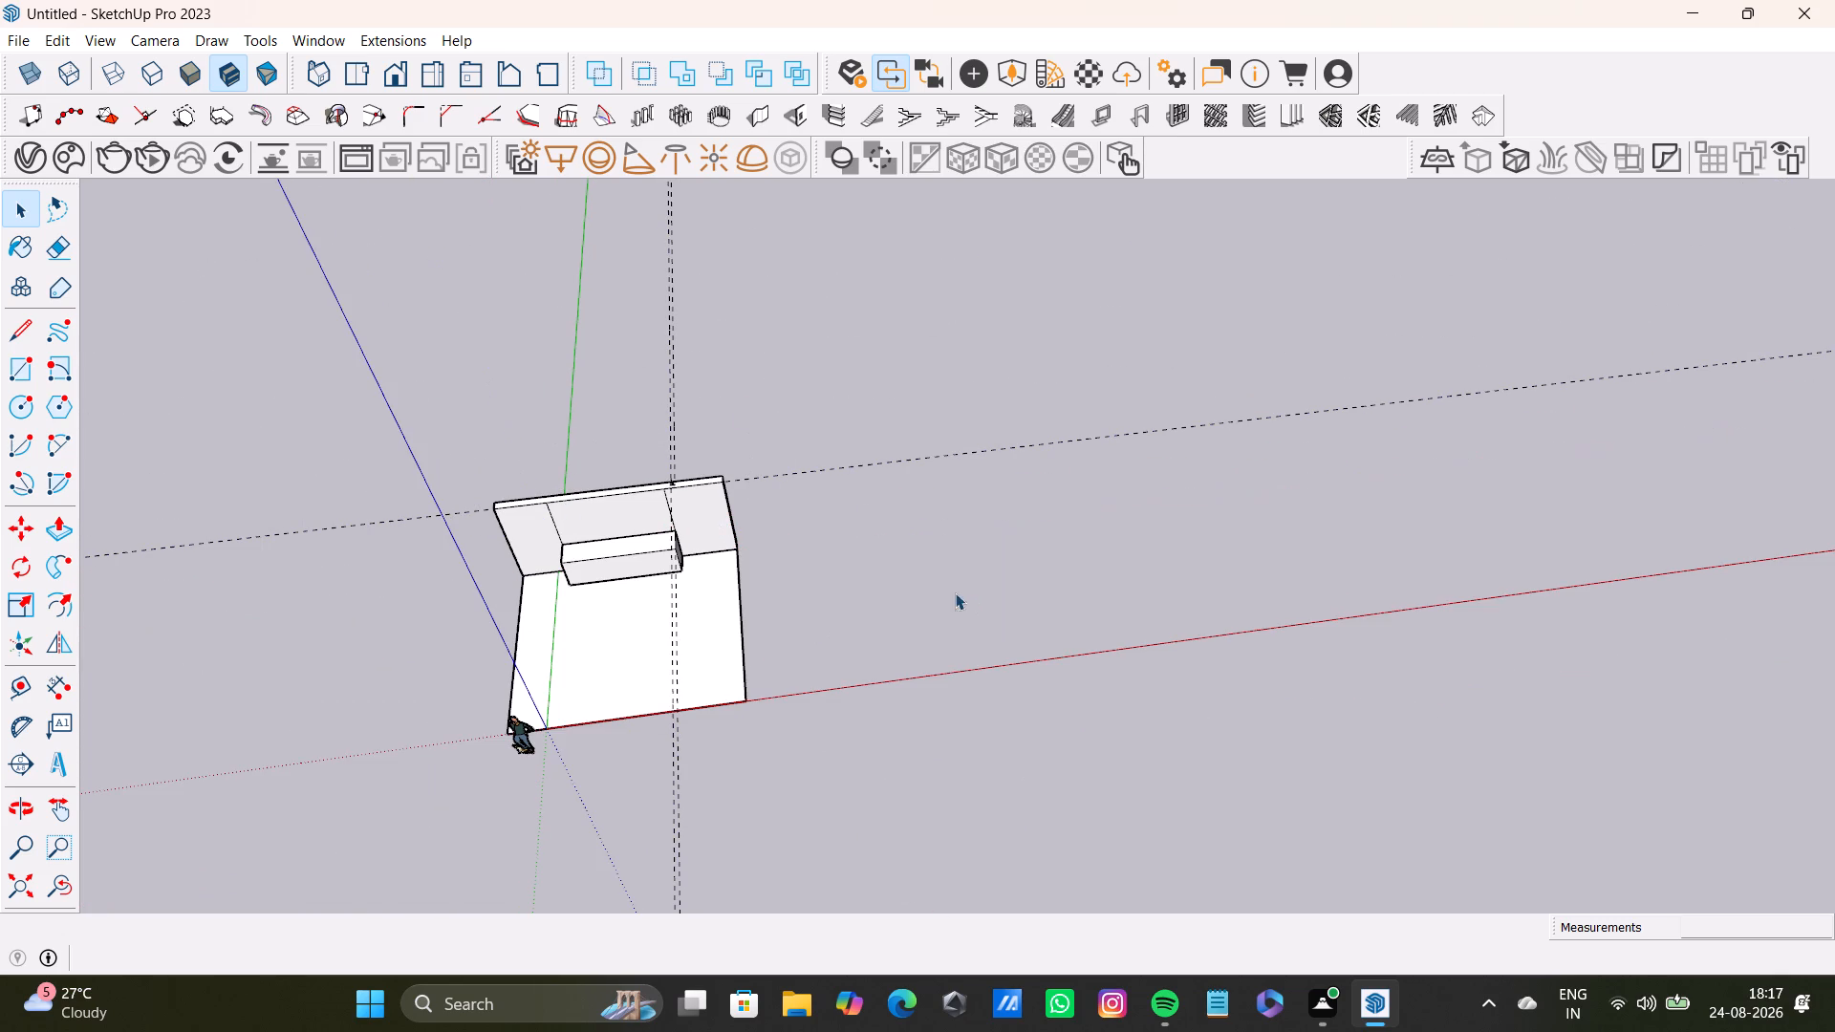
# Copy the back wall, floor and cabinet block together about 31' 9 13/16" along the red axis.
pyautogui.click(634, 505)
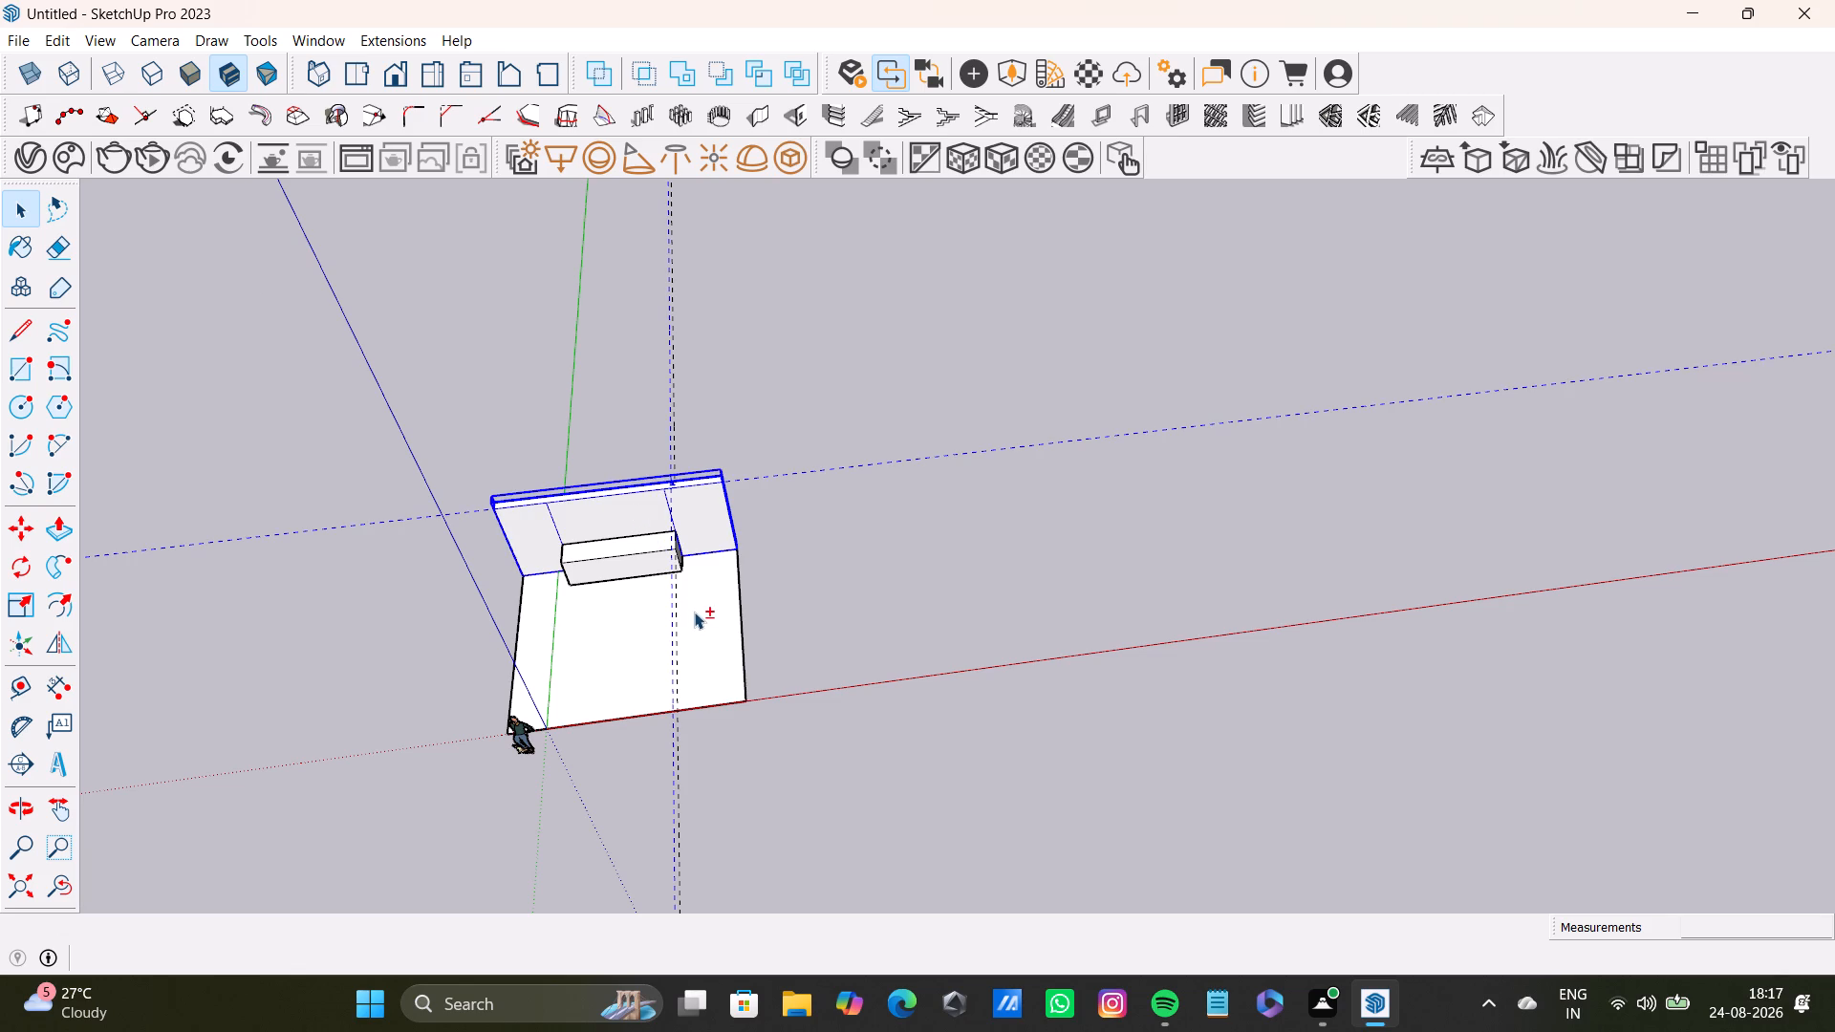
pyautogui.keyDown('shift'); pyautogui.click(694, 612); pyautogui.keyUp('shift')
pyautogui.keyDown('shift'); pyautogui.click(630, 537); pyautogui.keyUp('shift')
pyautogui.press('m')
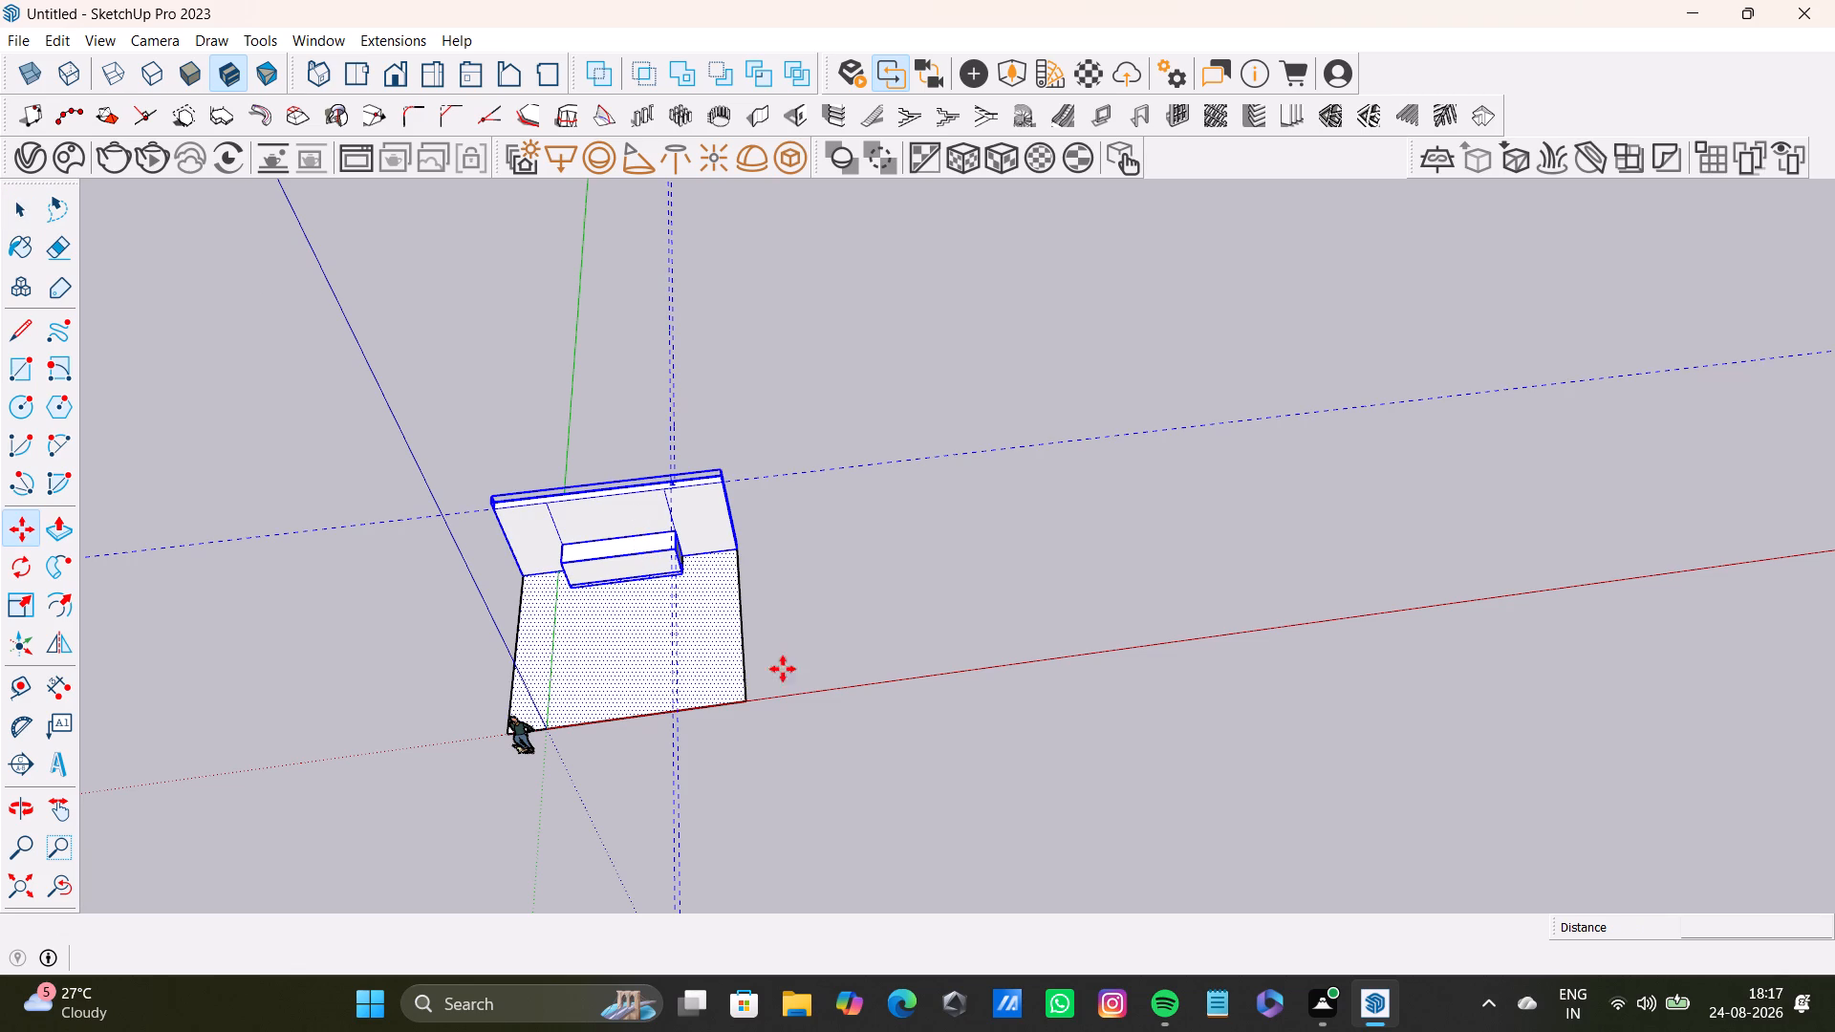
pyautogui.keyDown('ctrl'); pyautogui.click(747, 701); pyautogui.keyUp('ctrl')
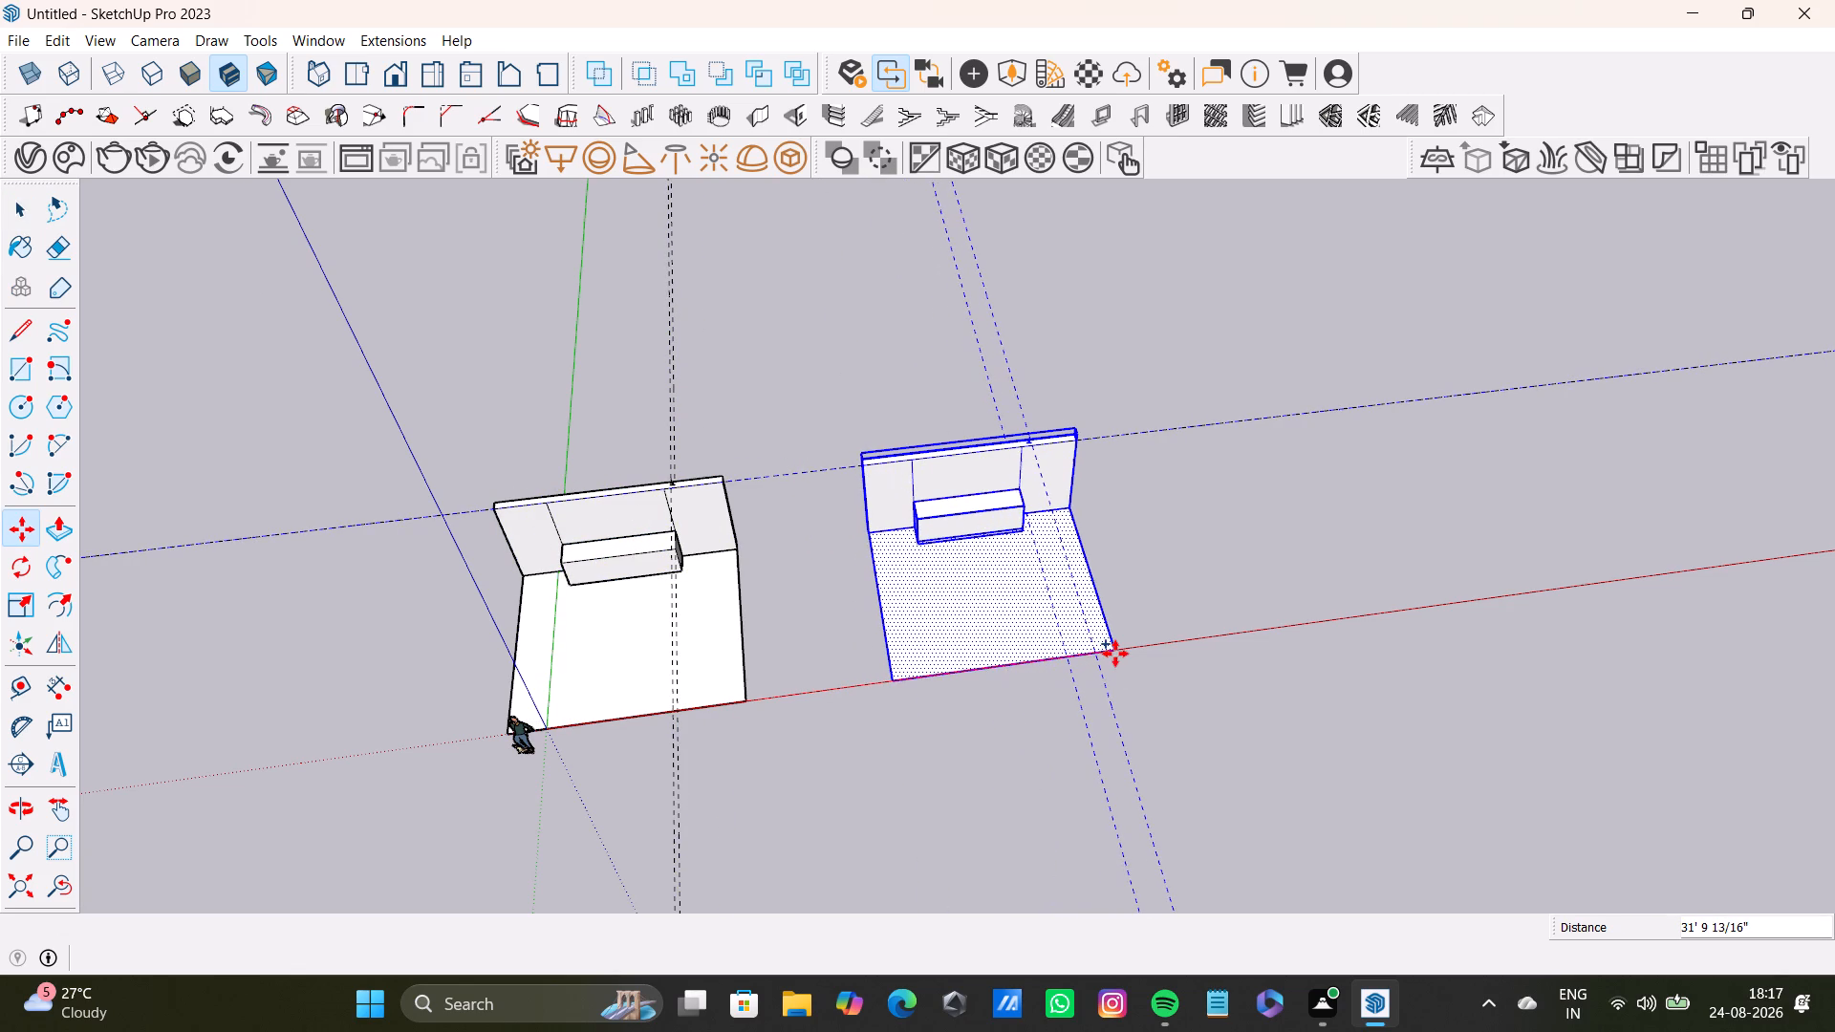
pyautogui.click(1115, 654)
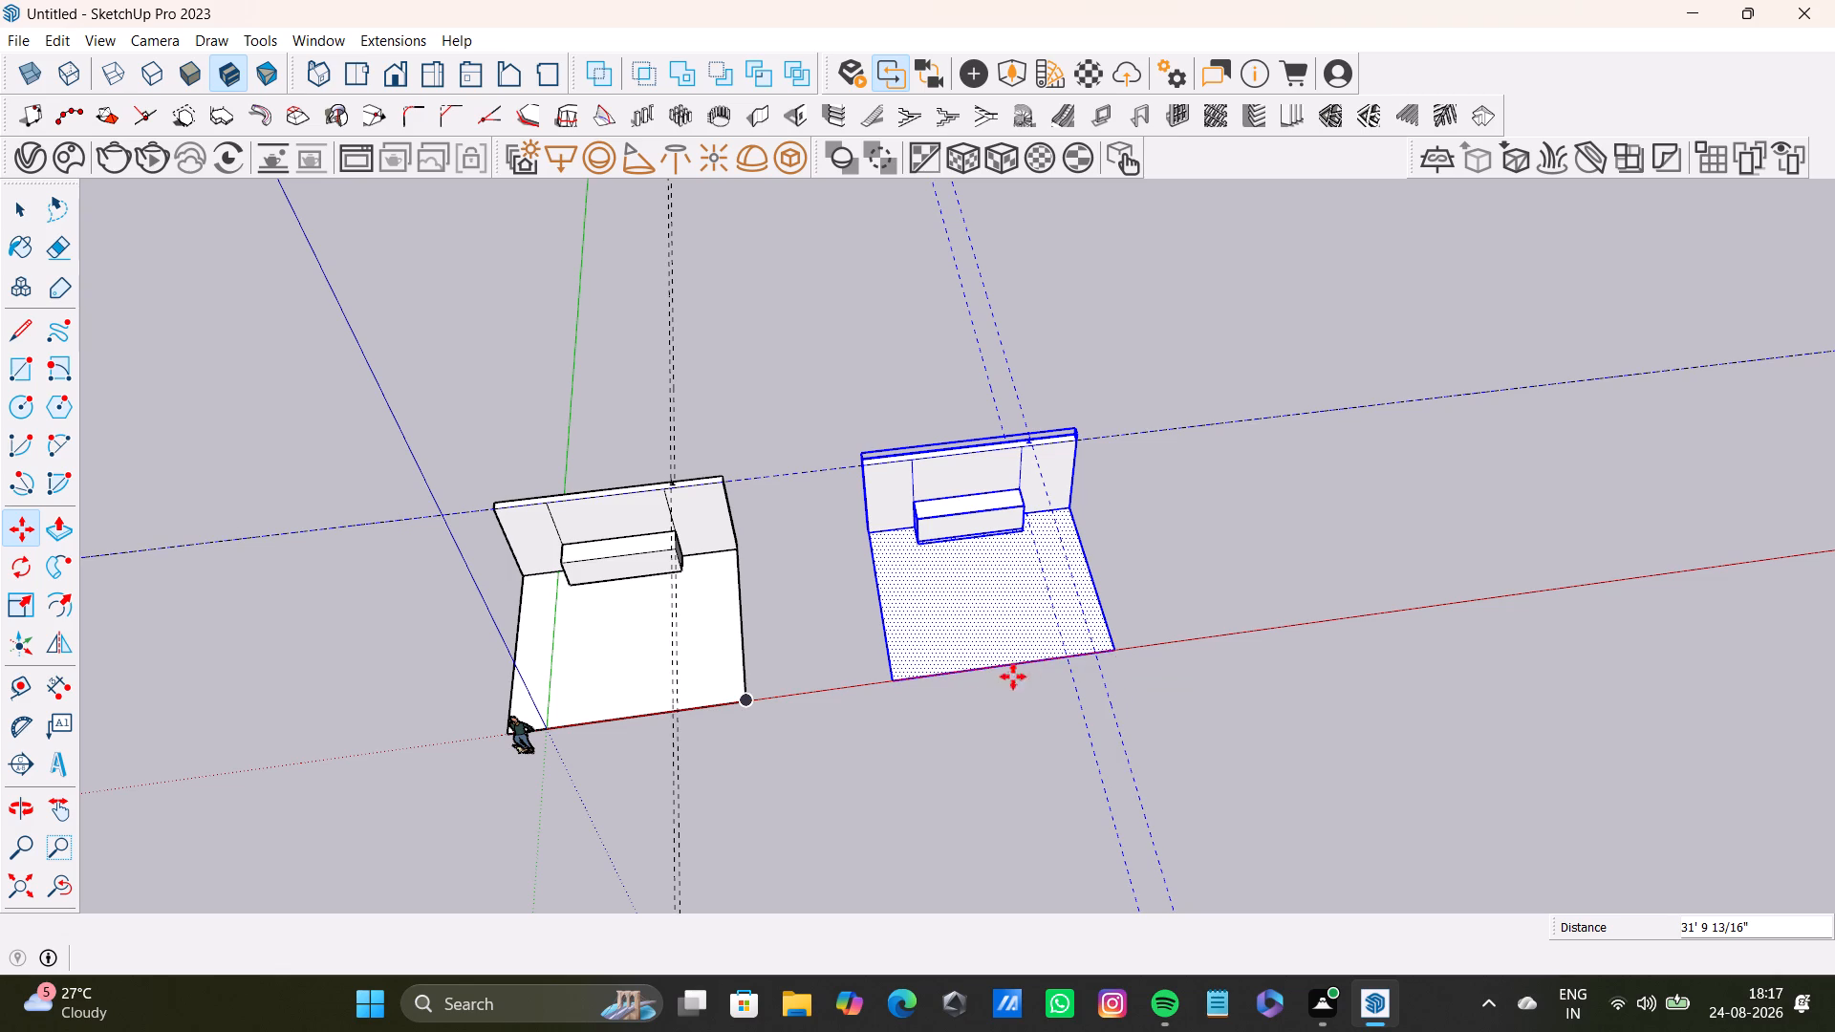
pyautogui.press('space')
pyautogui.click(814, 642)
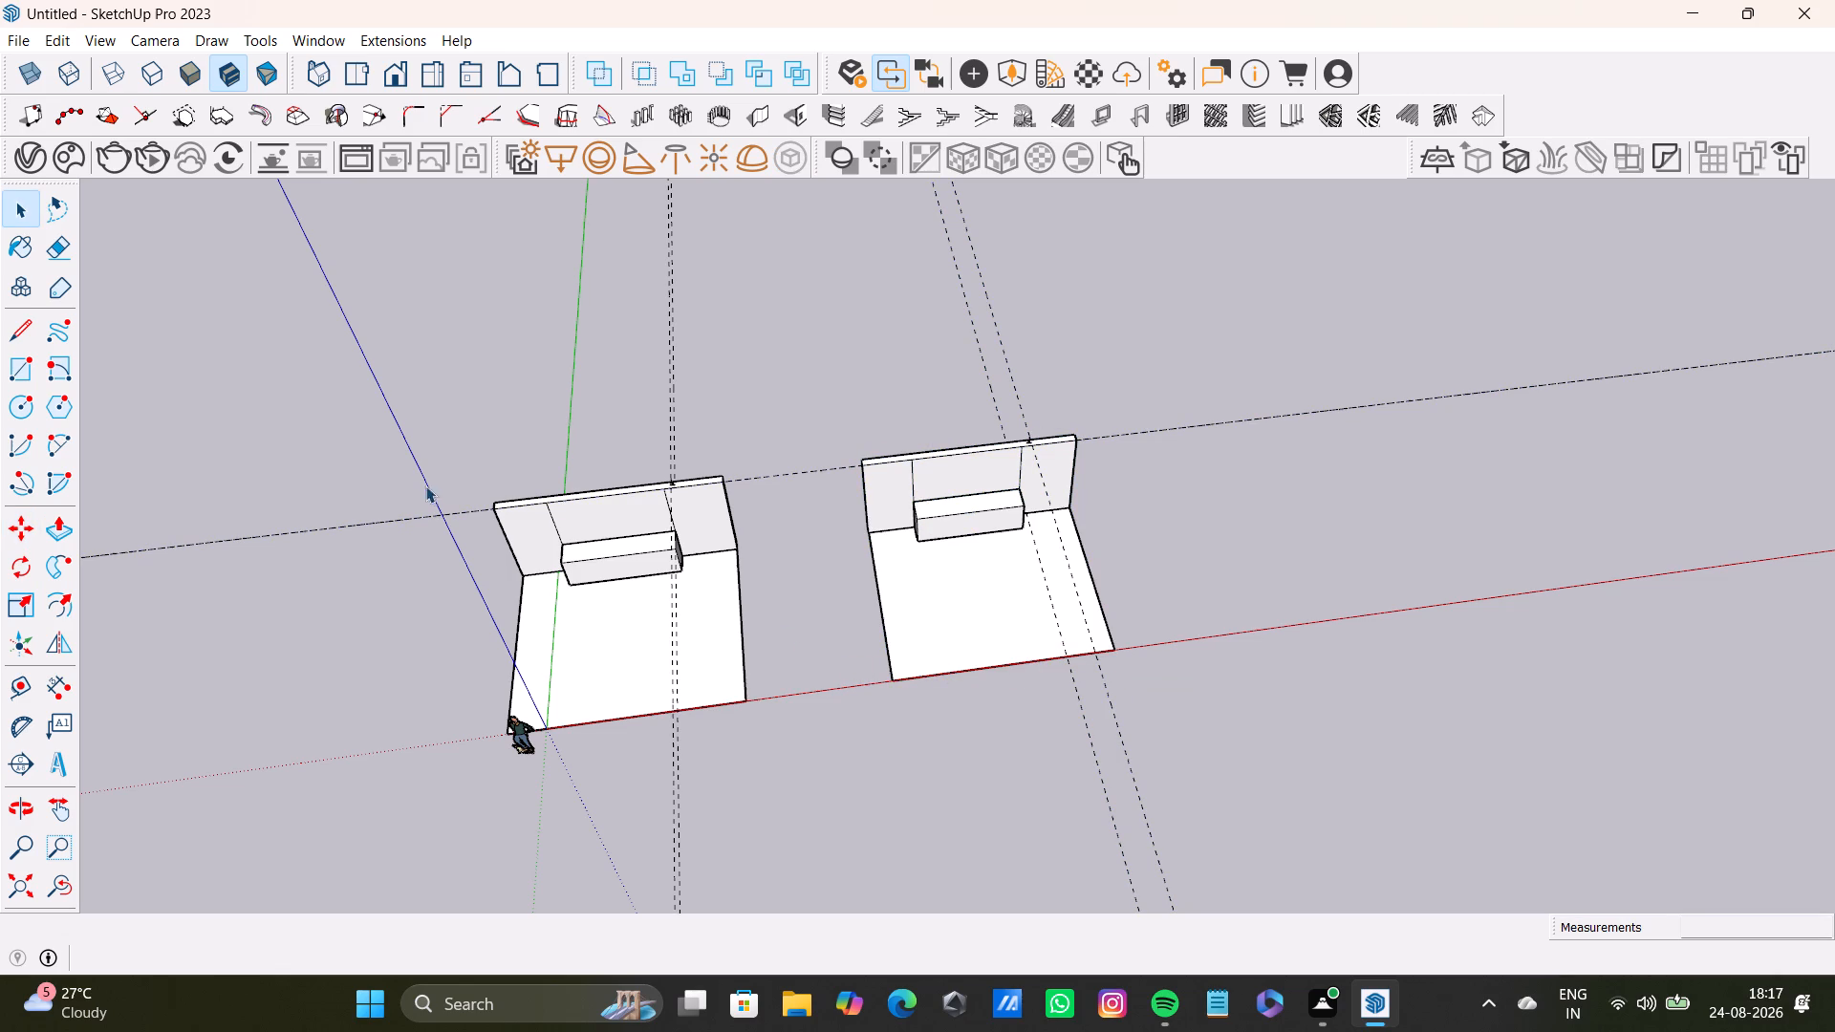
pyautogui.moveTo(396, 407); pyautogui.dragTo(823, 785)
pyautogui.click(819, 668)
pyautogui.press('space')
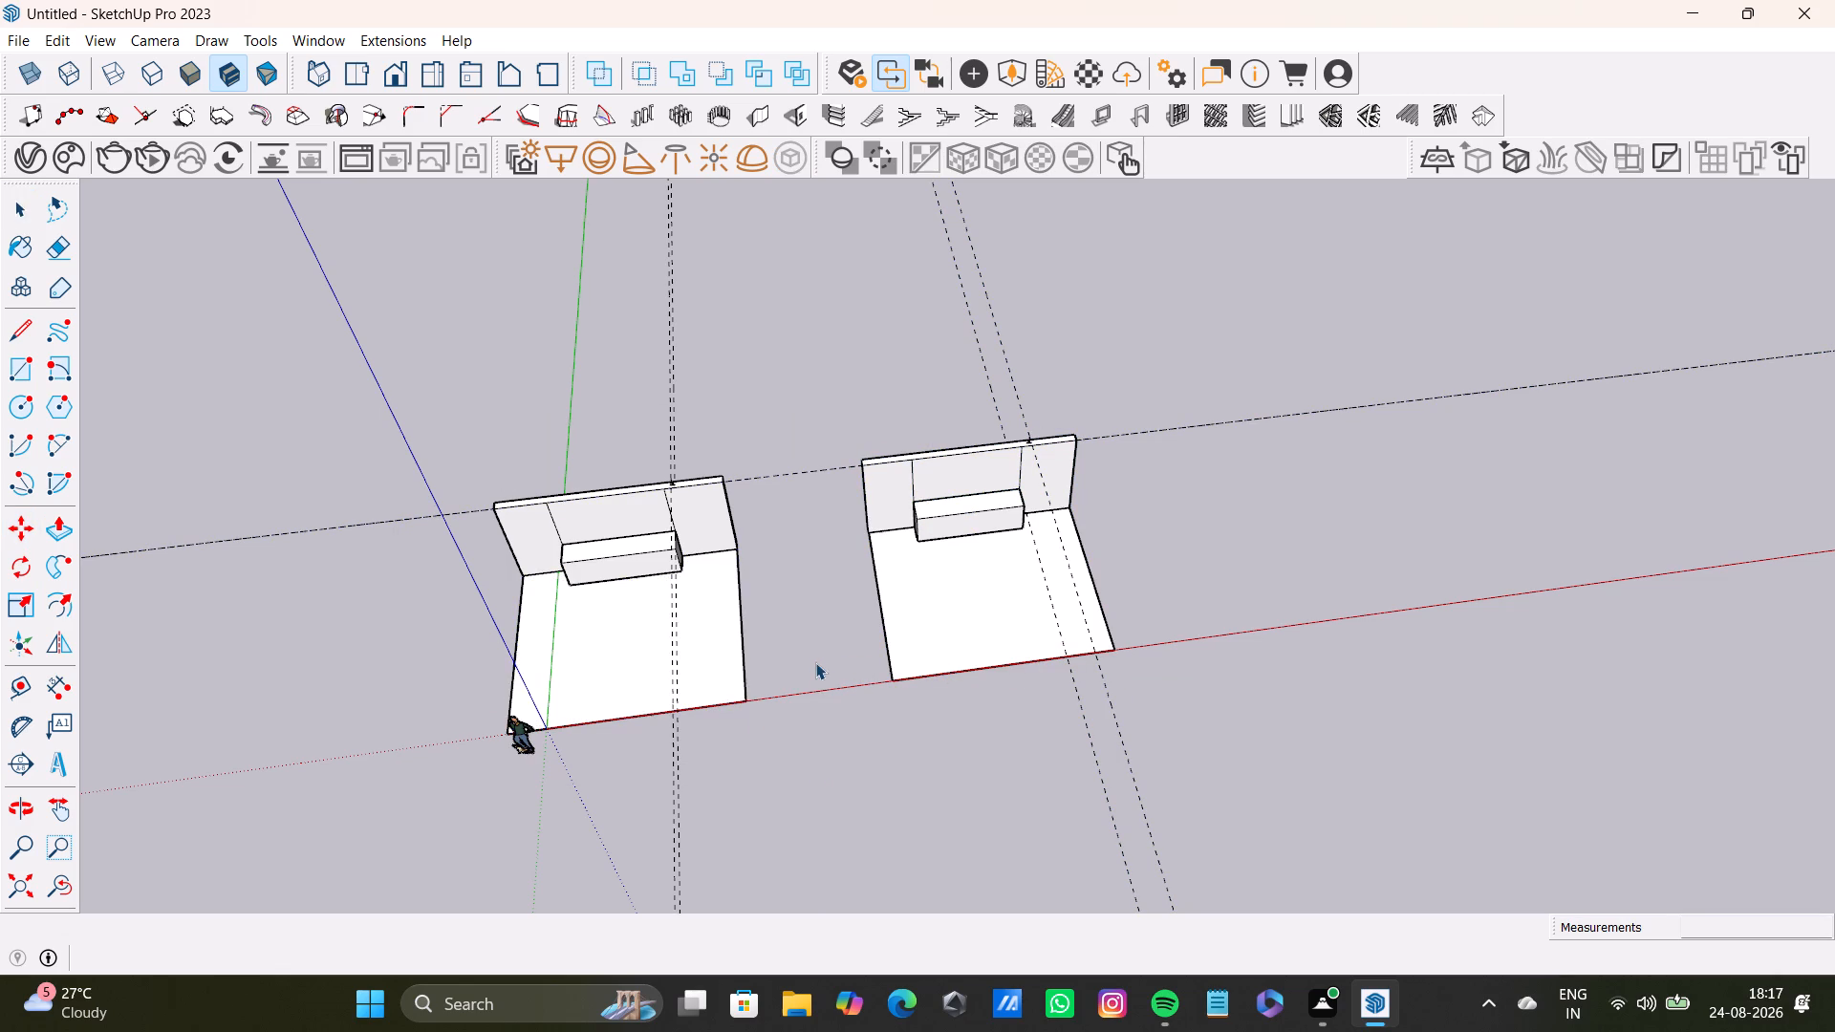
# On the copied cabinet's end face nearest the original, draw a line from the toe-kick notch's inner corner to the back edge.
pyautogui.scroll(7, 865, 634)
pyautogui.moveTo(877, 614); pyautogui.dragTo(544, 831, button='middle')
pyautogui.scroll(4, 621, 785)
pyautogui.moveTo(650, 724); pyautogui.dragTo(700, 606, button='middle')
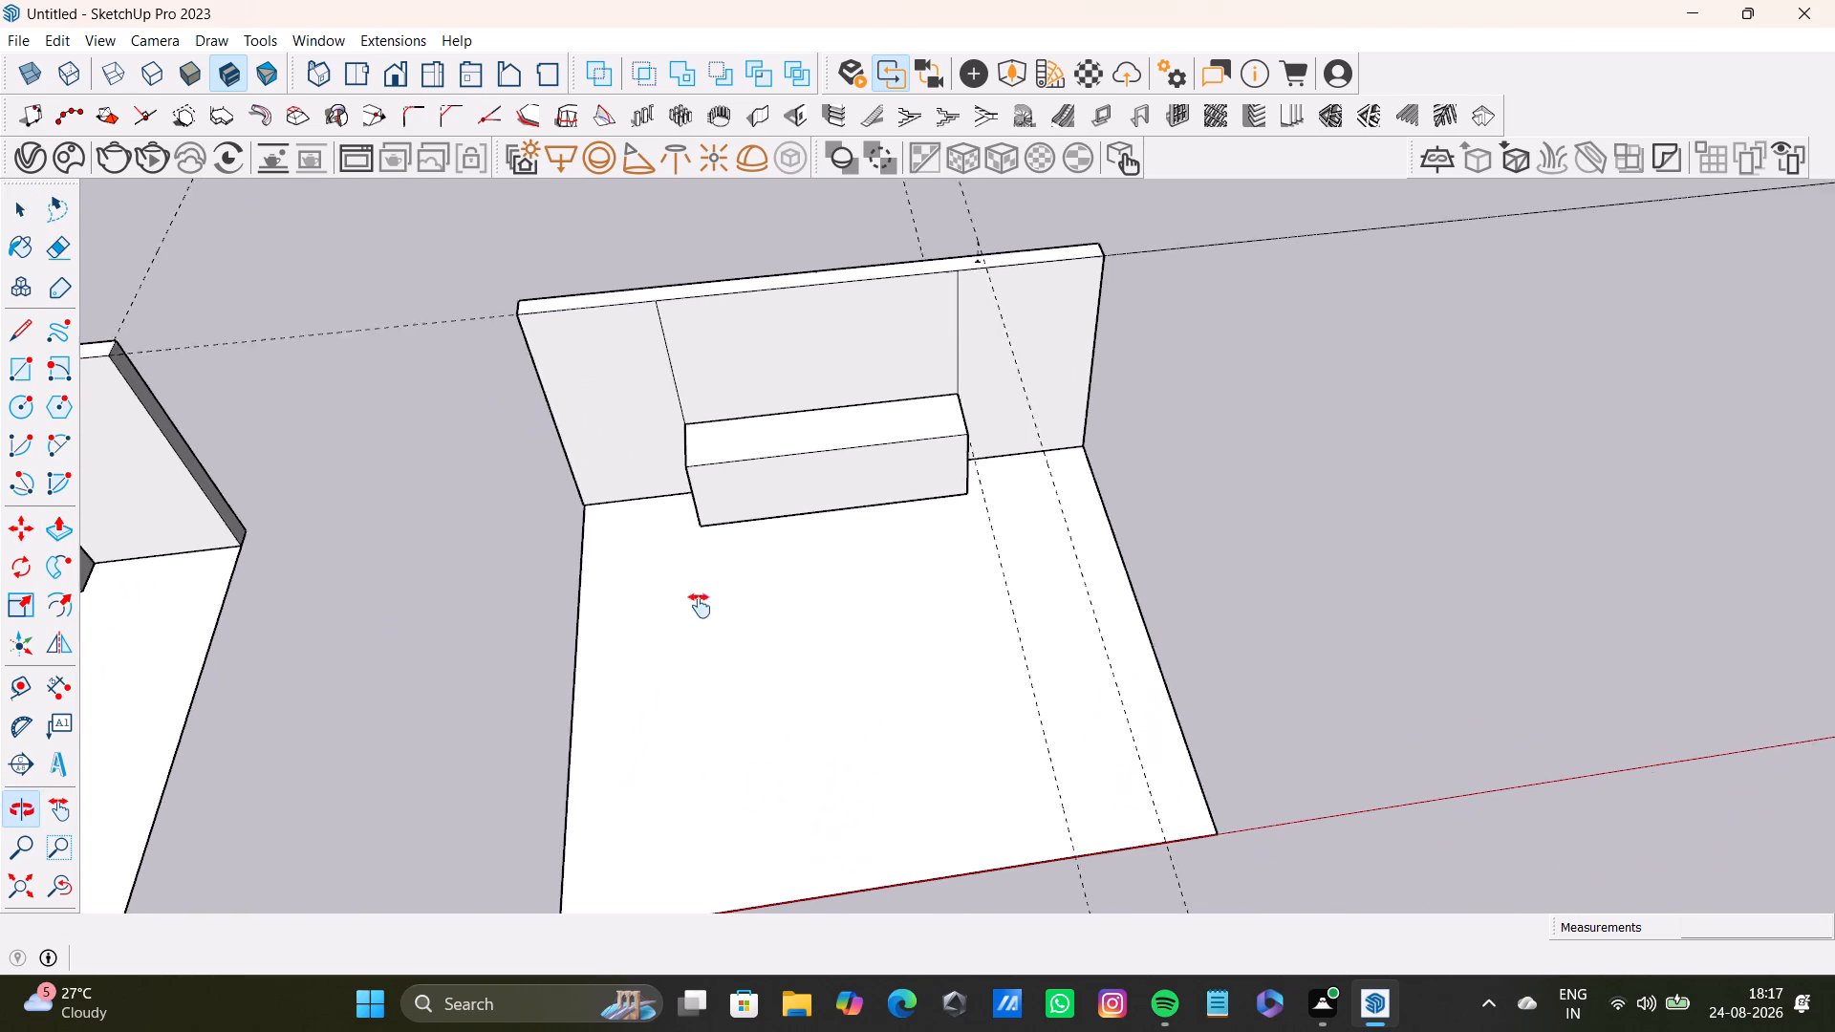
pyautogui.moveTo(700, 606); pyautogui.dragTo(701, 605, button='middle')
pyautogui.moveTo(692, 645); pyautogui.dragTo(1011, 397, button='middle')
pyautogui.scroll(4, 653, 570)
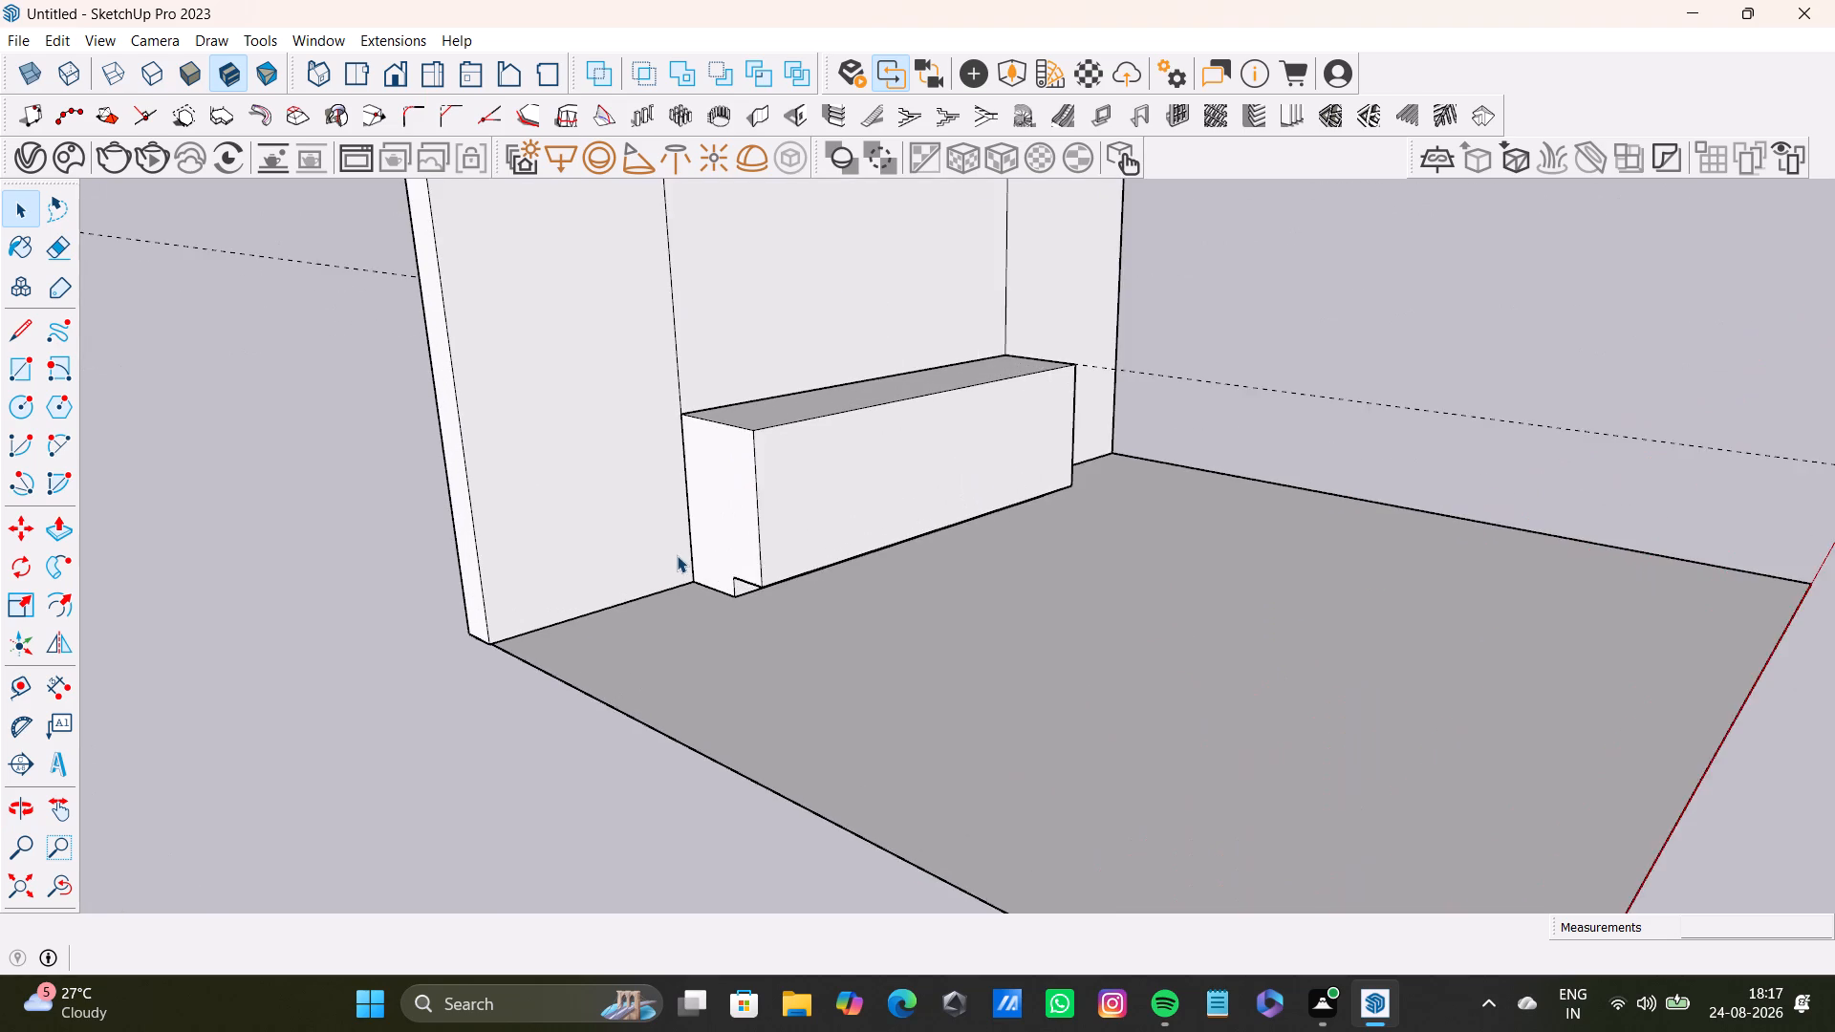
pyautogui.scroll(2, 677, 555)
pyautogui.moveTo(677, 555); pyautogui.dragTo(363, 685, button='middle')
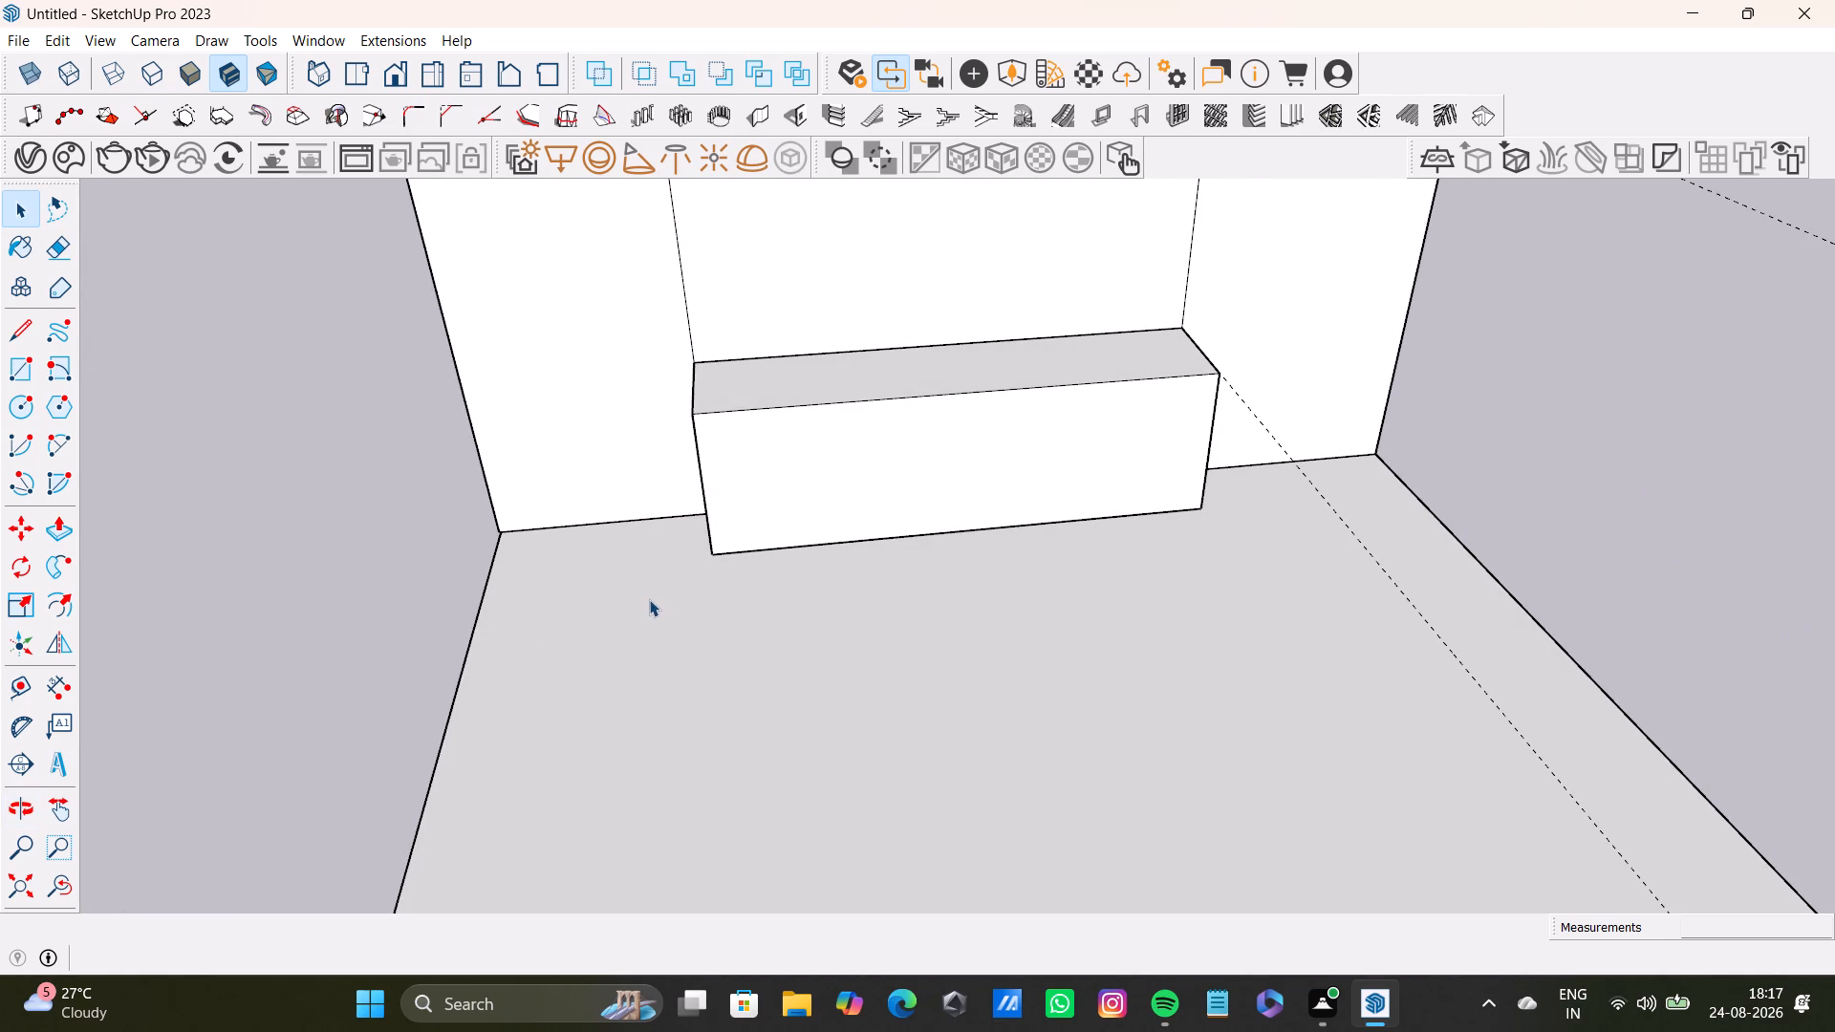
pyautogui.scroll(4, 684, 584)
pyautogui.moveTo(685, 583); pyautogui.dragTo(931, 475, button='middle')
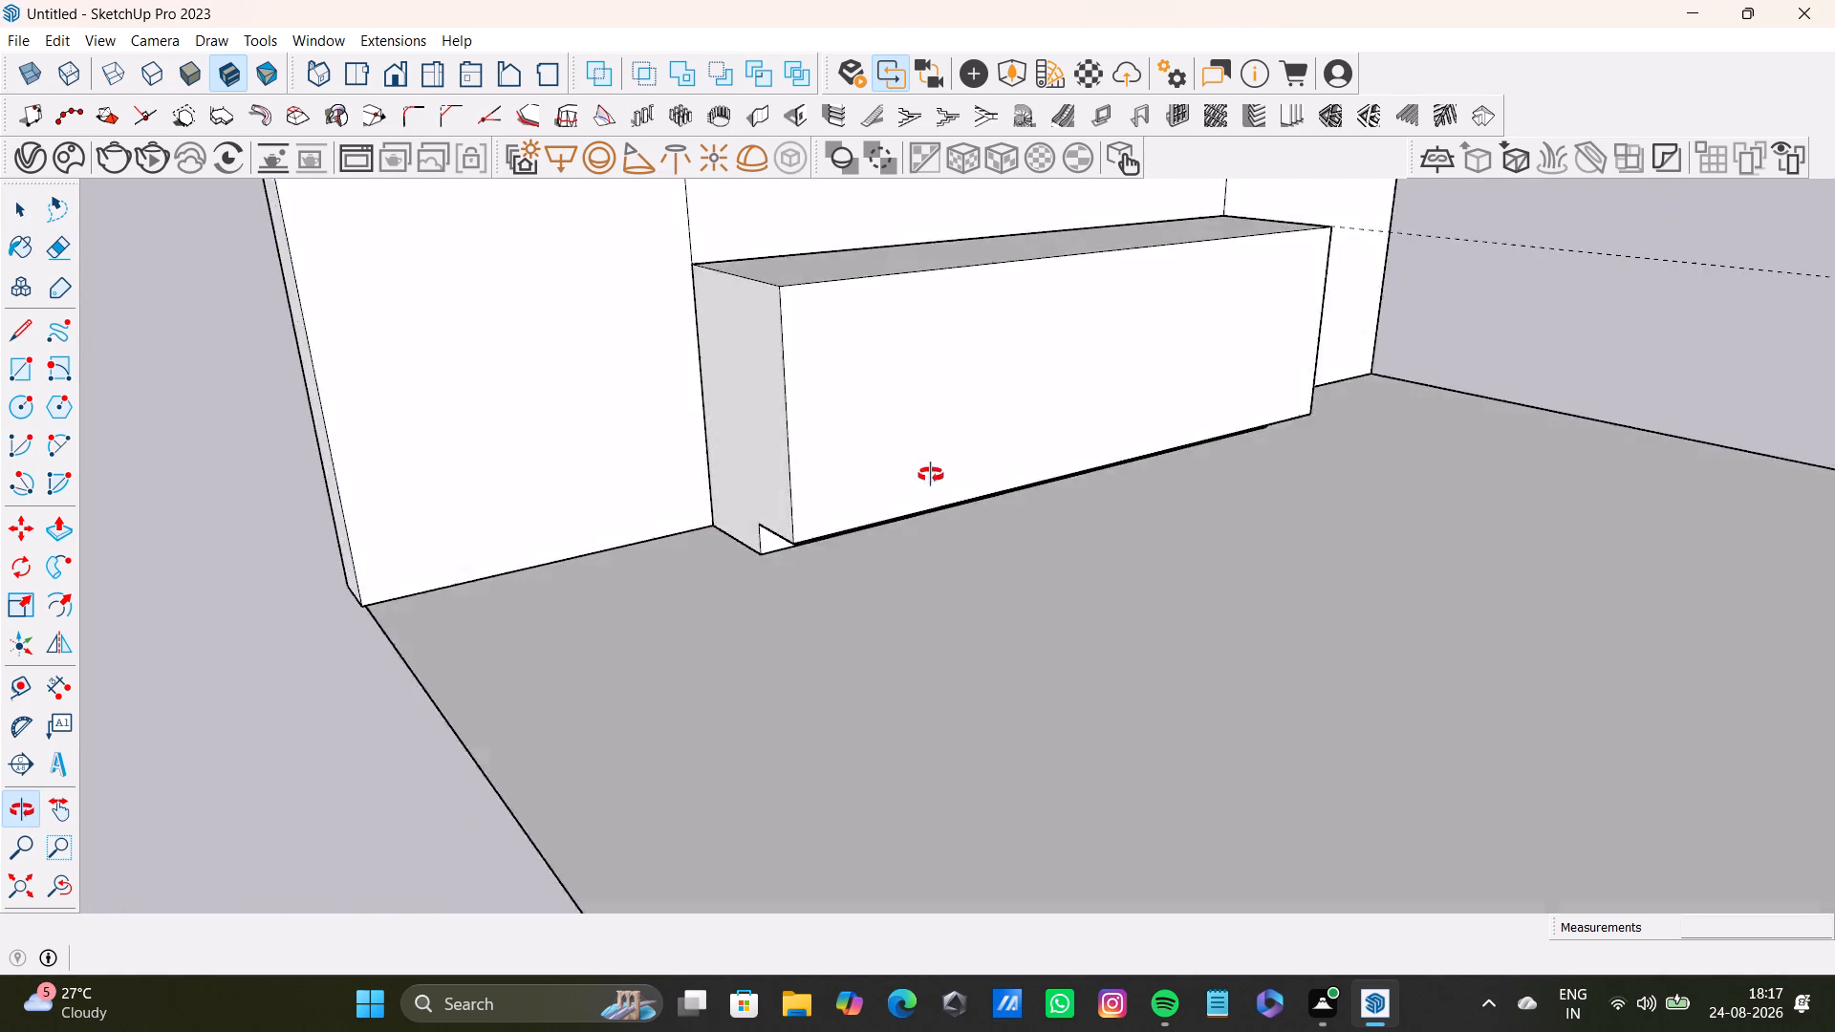
pyautogui.moveTo(931, 475); pyautogui.dragTo(965, 460, button='middle')
pyautogui.scroll(7, 762, 565)
pyautogui.moveTo(760, 563); pyautogui.dragTo(1020, 593, button='middle')
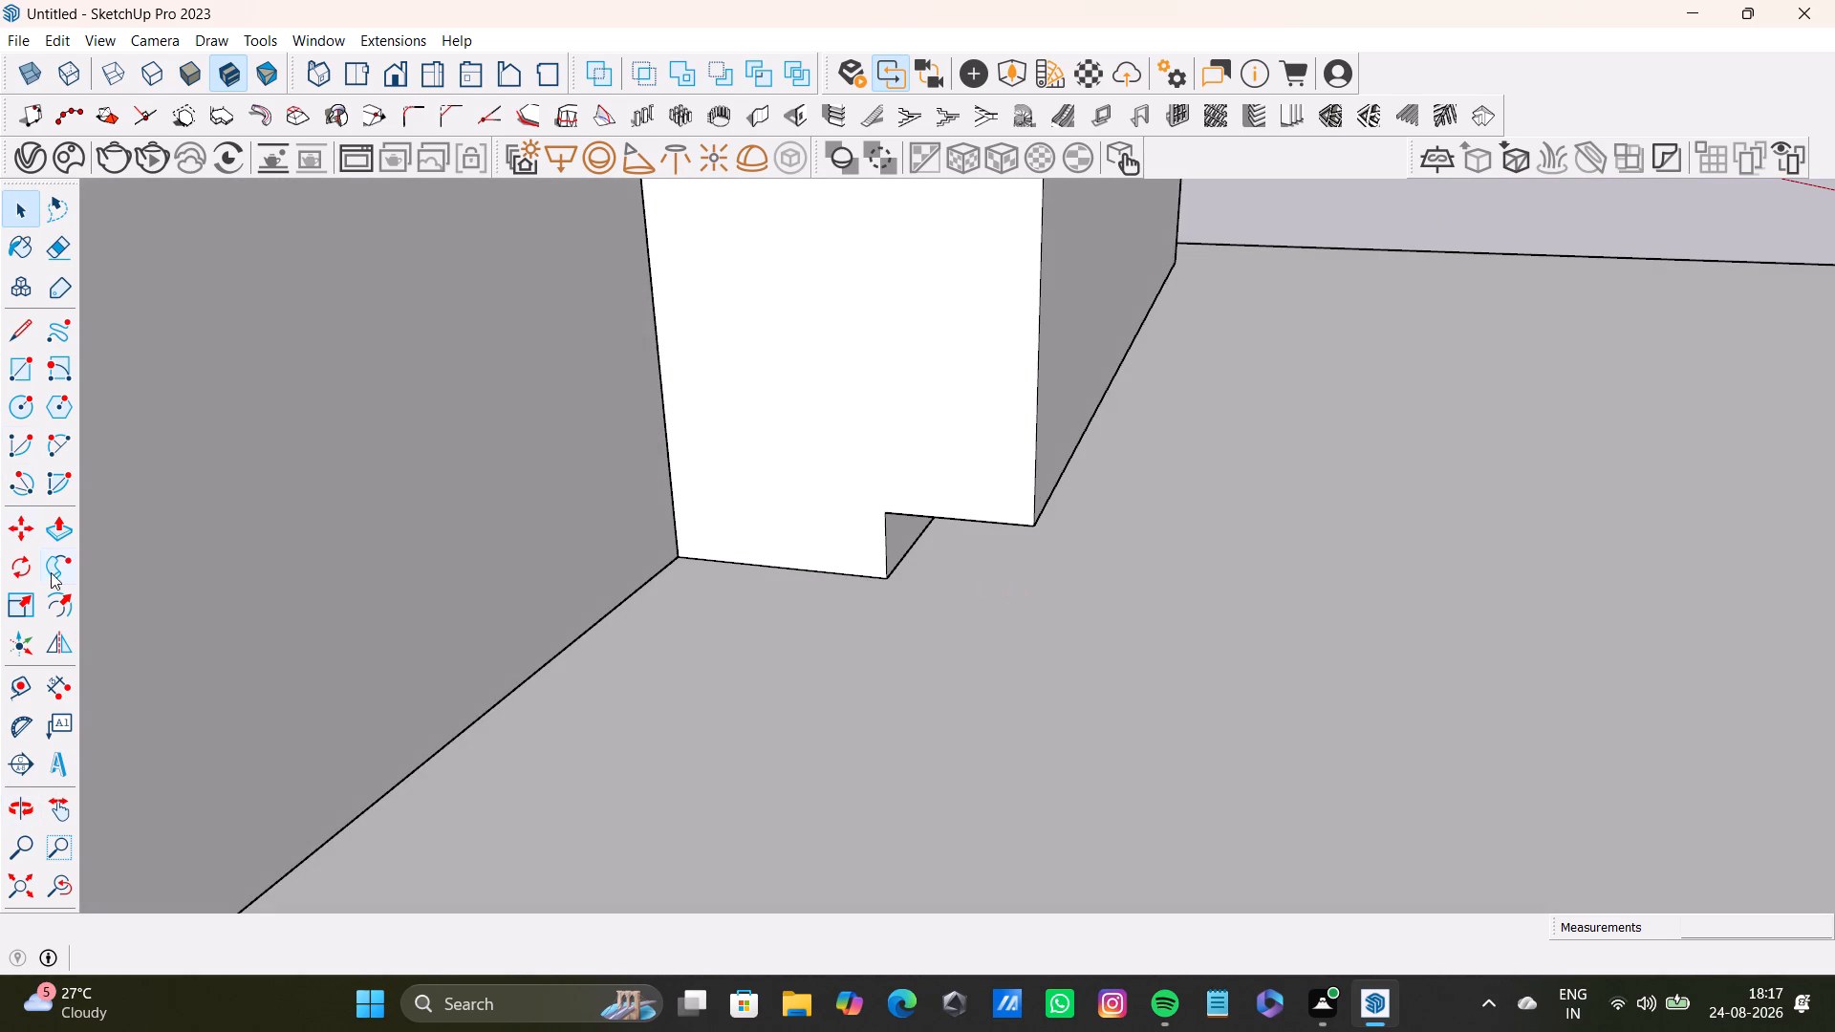
pyautogui.click(28, 335)
pyautogui.scroll(2, 862, 515)
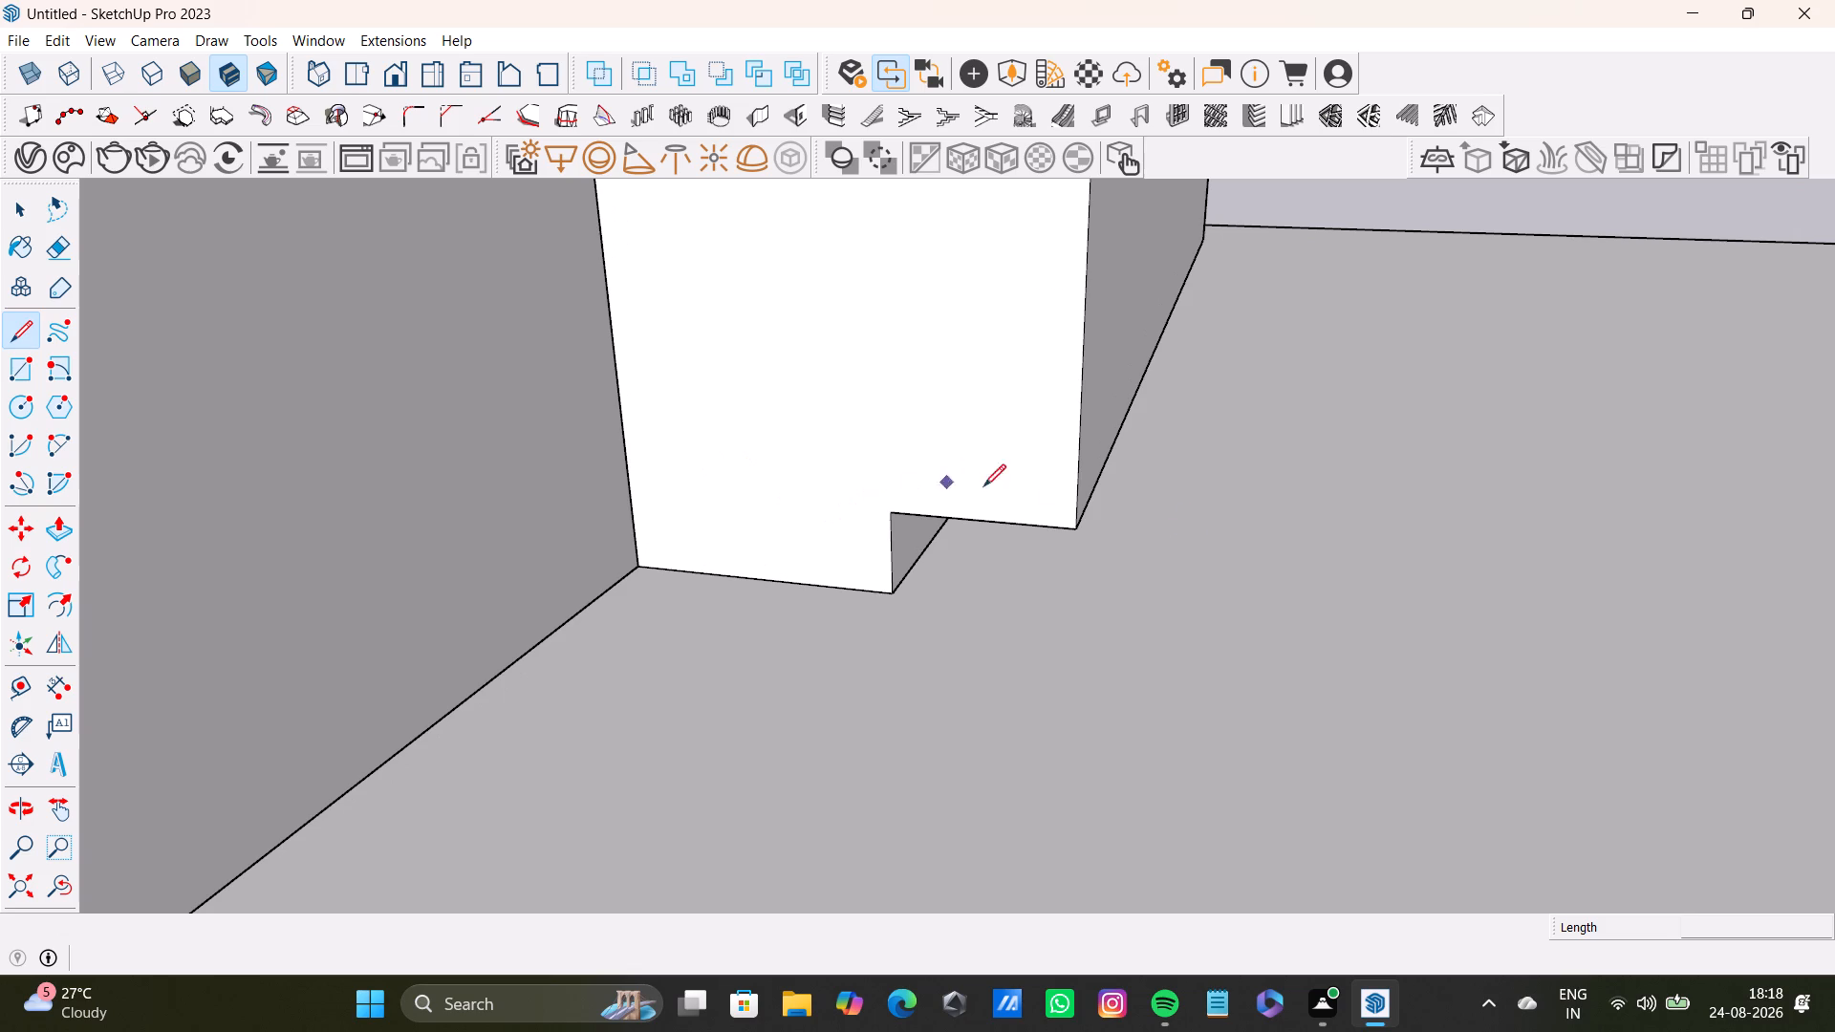
pyautogui.click(897, 510)
pyautogui.click(631, 497)
pyautogui.scroll(-4, 836, 543)
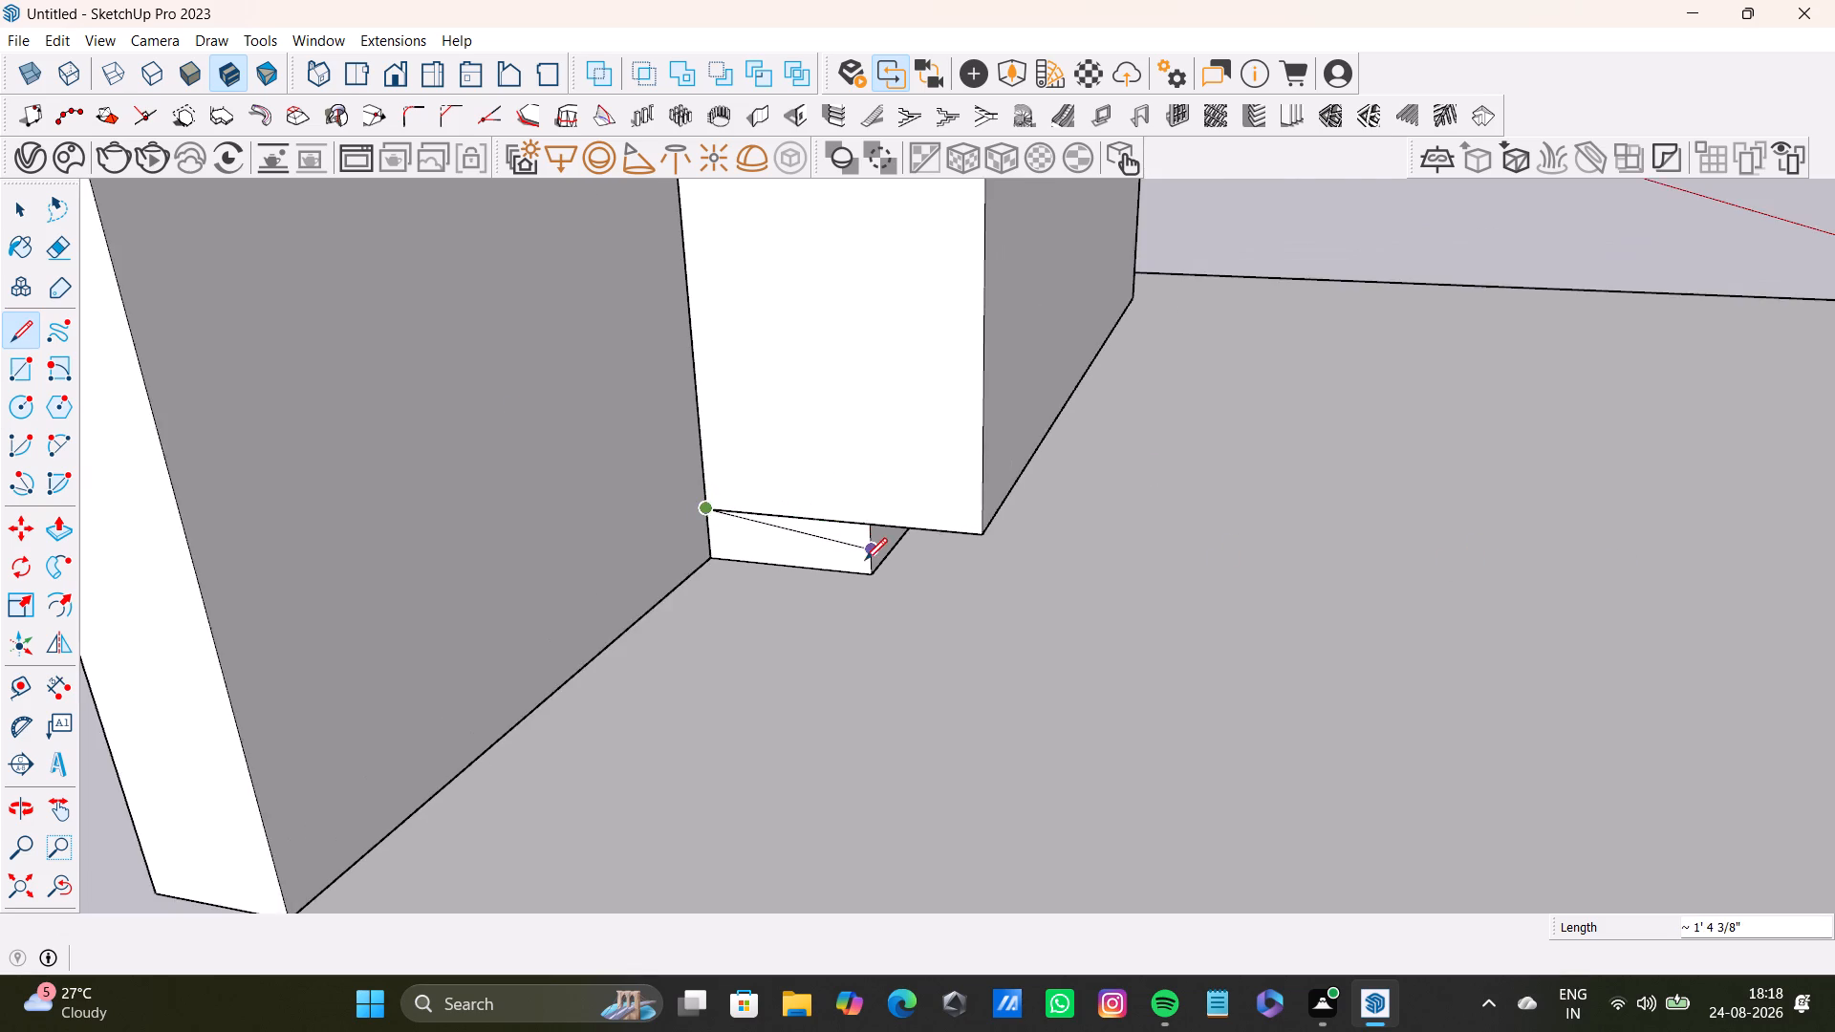
pyautogui.scroll(-5, 865, 560)
pyautogui.press('space')
# Draw a matching line about 1' 4" long on the copied cabinet's opposite end face, from the notch's inner corner to the back edge.
pyautogui.scroll(-5, 865, 560)
pyautogui.moveTo(908, 553); pyautogui.dragTo(203, 596, button='middle')
pyautogui.scroll(-4, 1101, 580)
pyautogui.moveTo(1131, 565); pyautogui.dragTo(801, 575, button='middle')
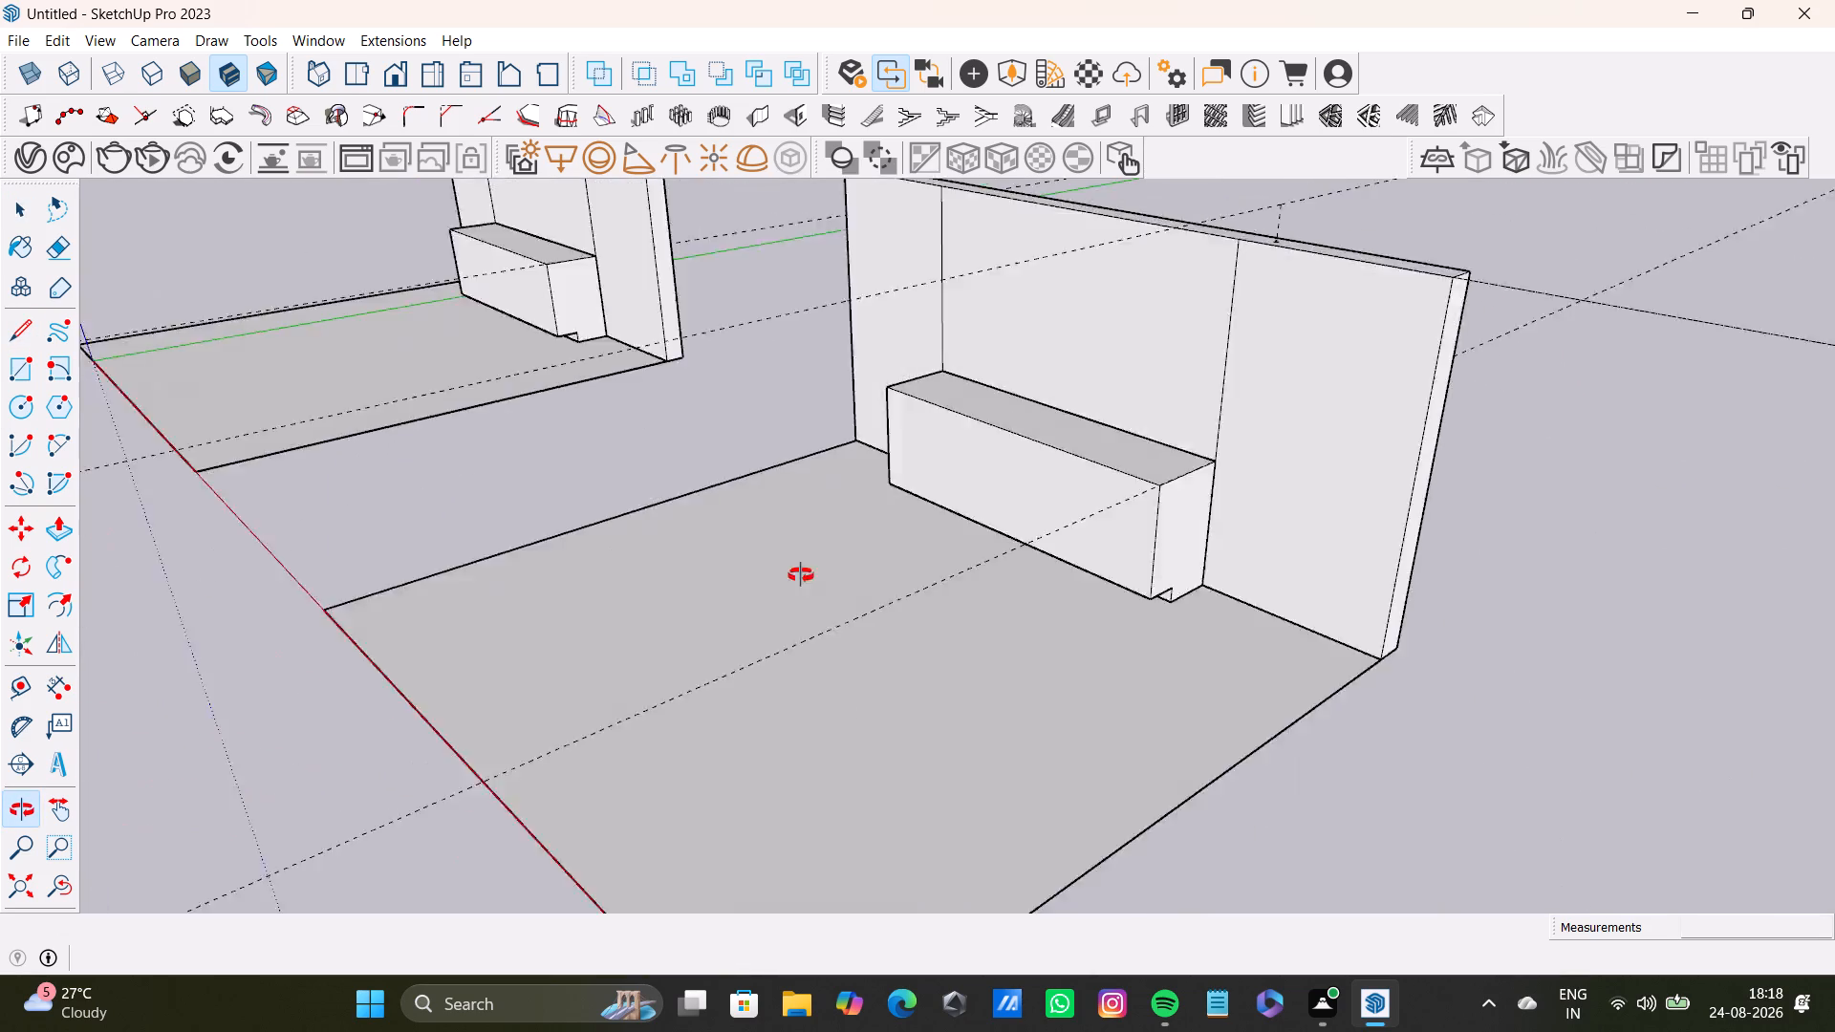
pyautogui.moveTo(801, 575); pyautogui.dragTo(737, 575, button='middle')
pyautogui.scroll(8, 1232, 610)
pyautogui.moveTo(1218, 613); pyautogui.dragTo(1139, 529, button='middle')
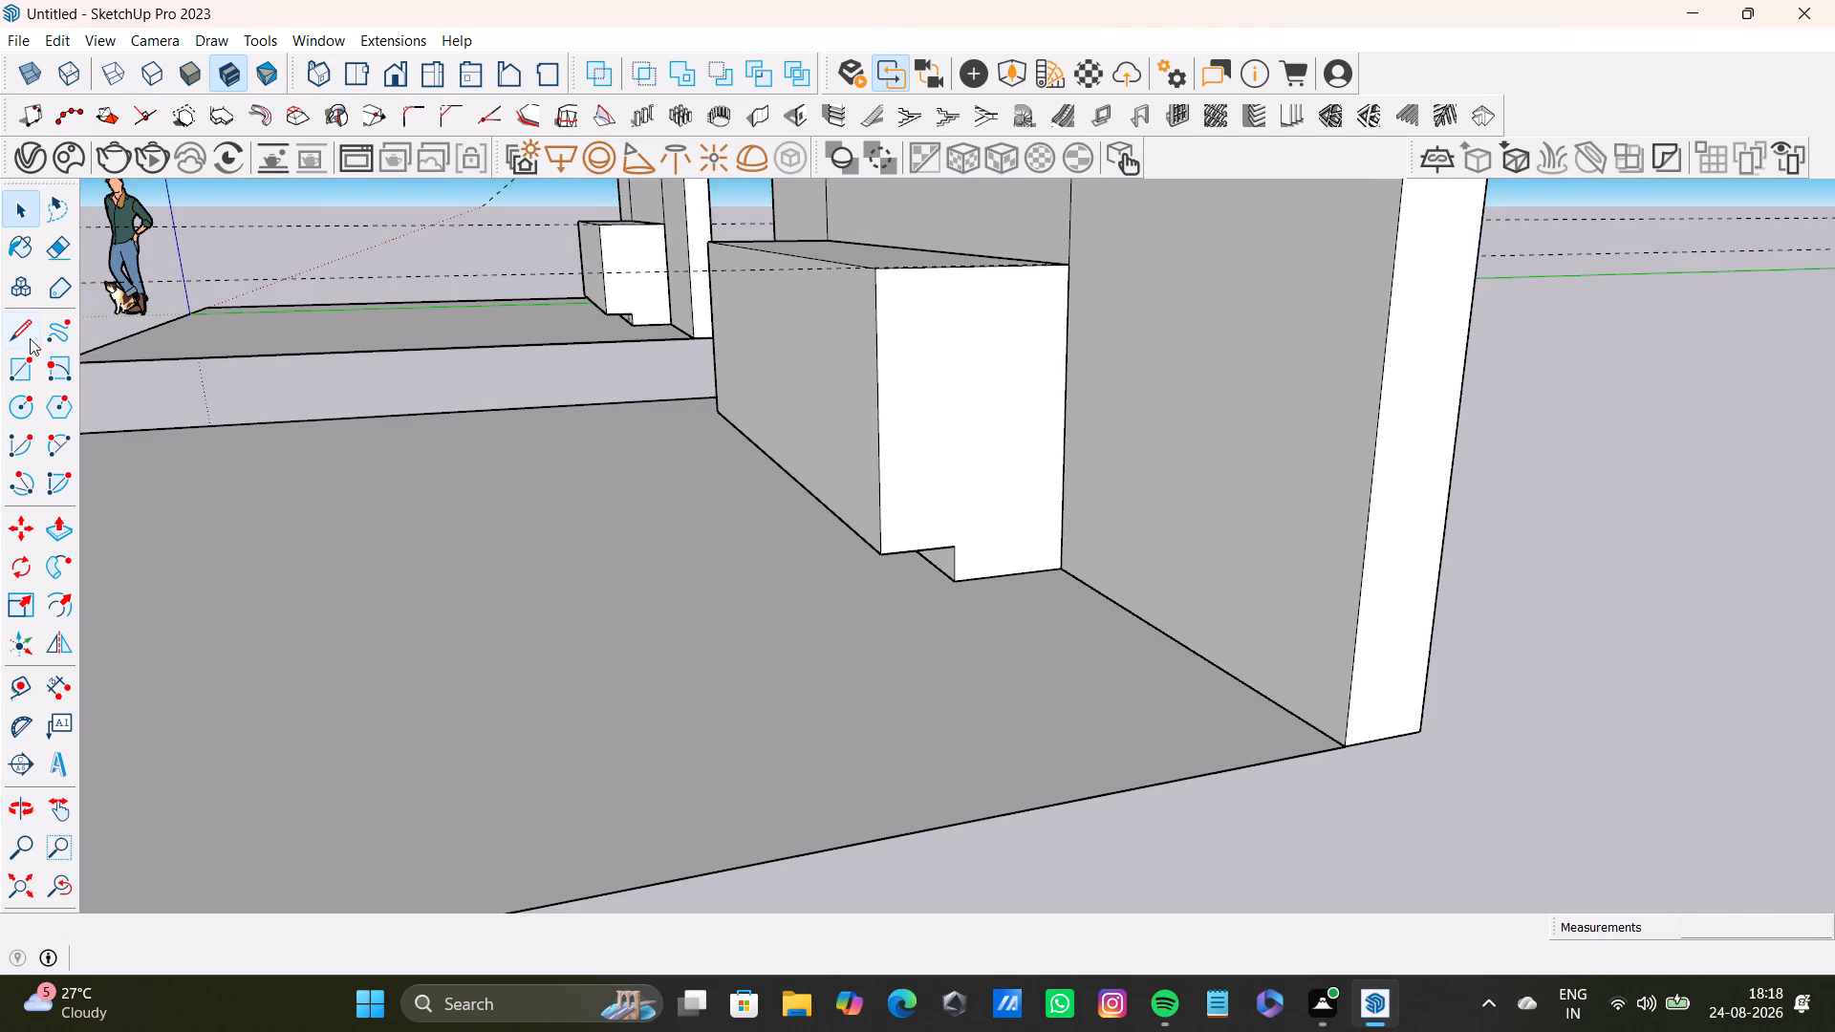
pyautogui.click(19, 334)
pyautogui.scroll(8, 928, 557)
pyautogui.moveTo(969, 535); pyautogui.dragTo(982, 534)
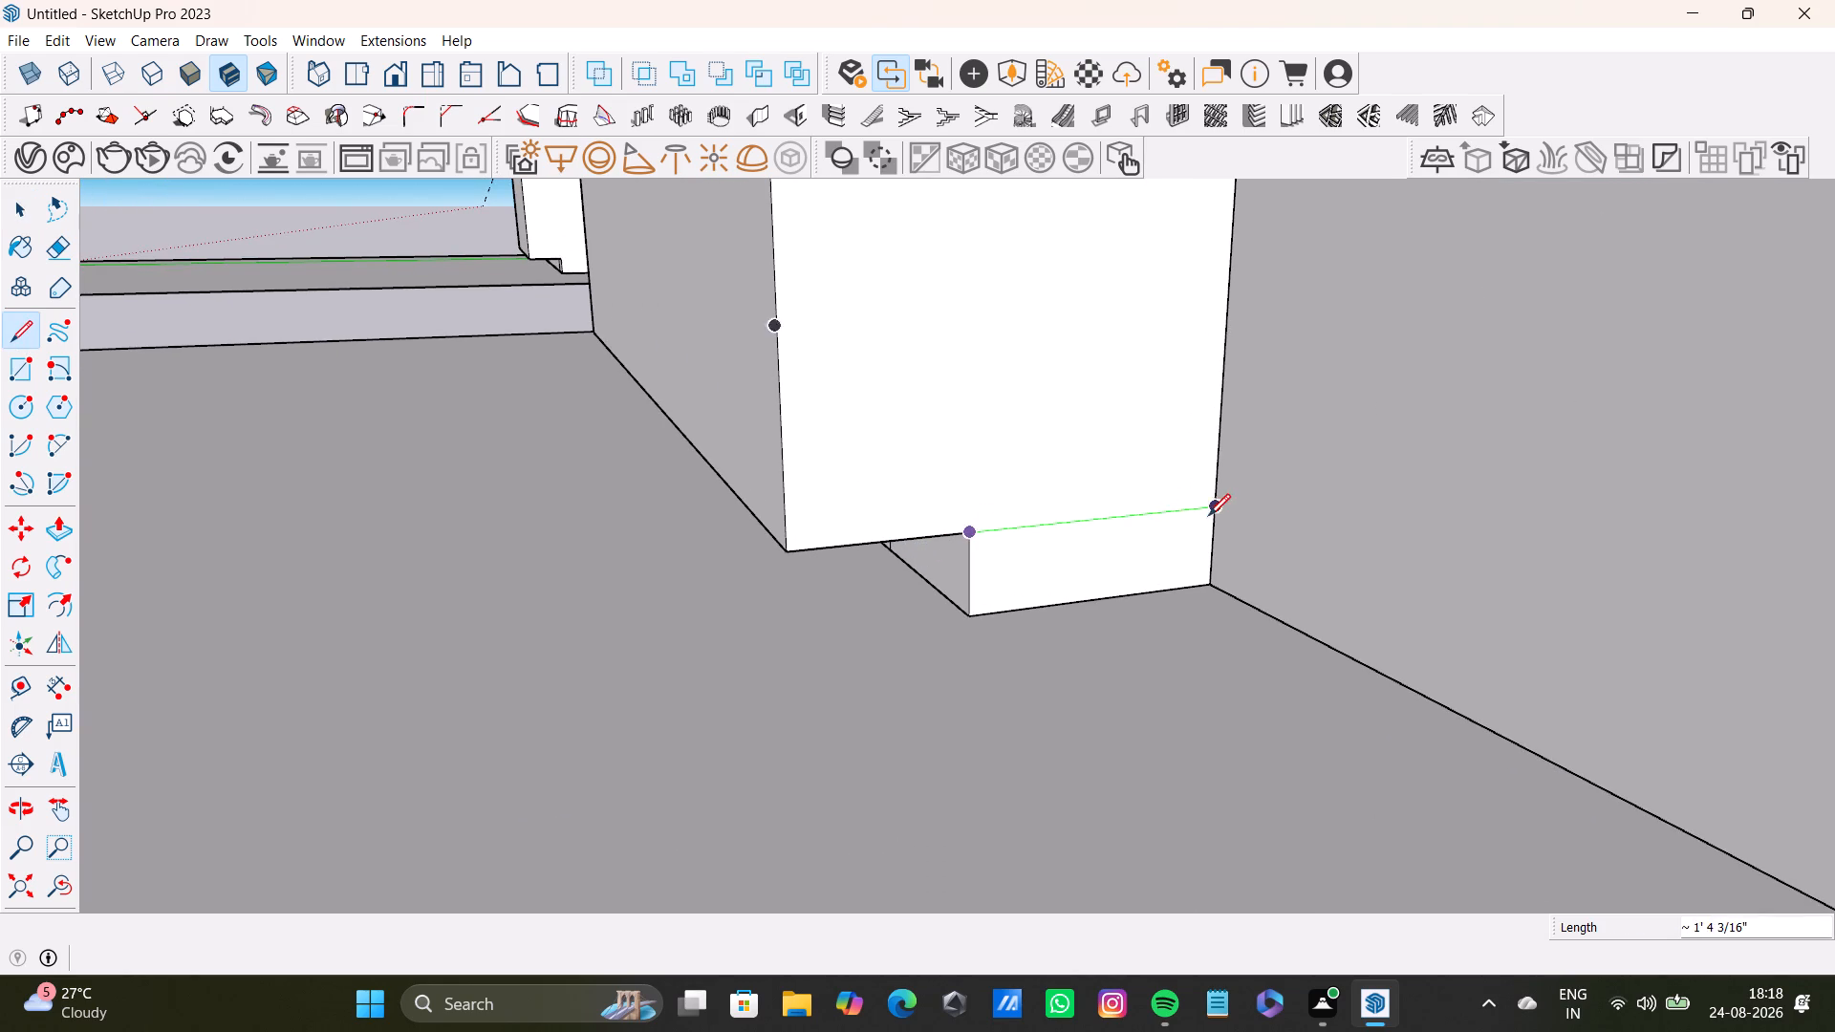
pyautogui.click(1210, 516)
pyautogui.press('space')
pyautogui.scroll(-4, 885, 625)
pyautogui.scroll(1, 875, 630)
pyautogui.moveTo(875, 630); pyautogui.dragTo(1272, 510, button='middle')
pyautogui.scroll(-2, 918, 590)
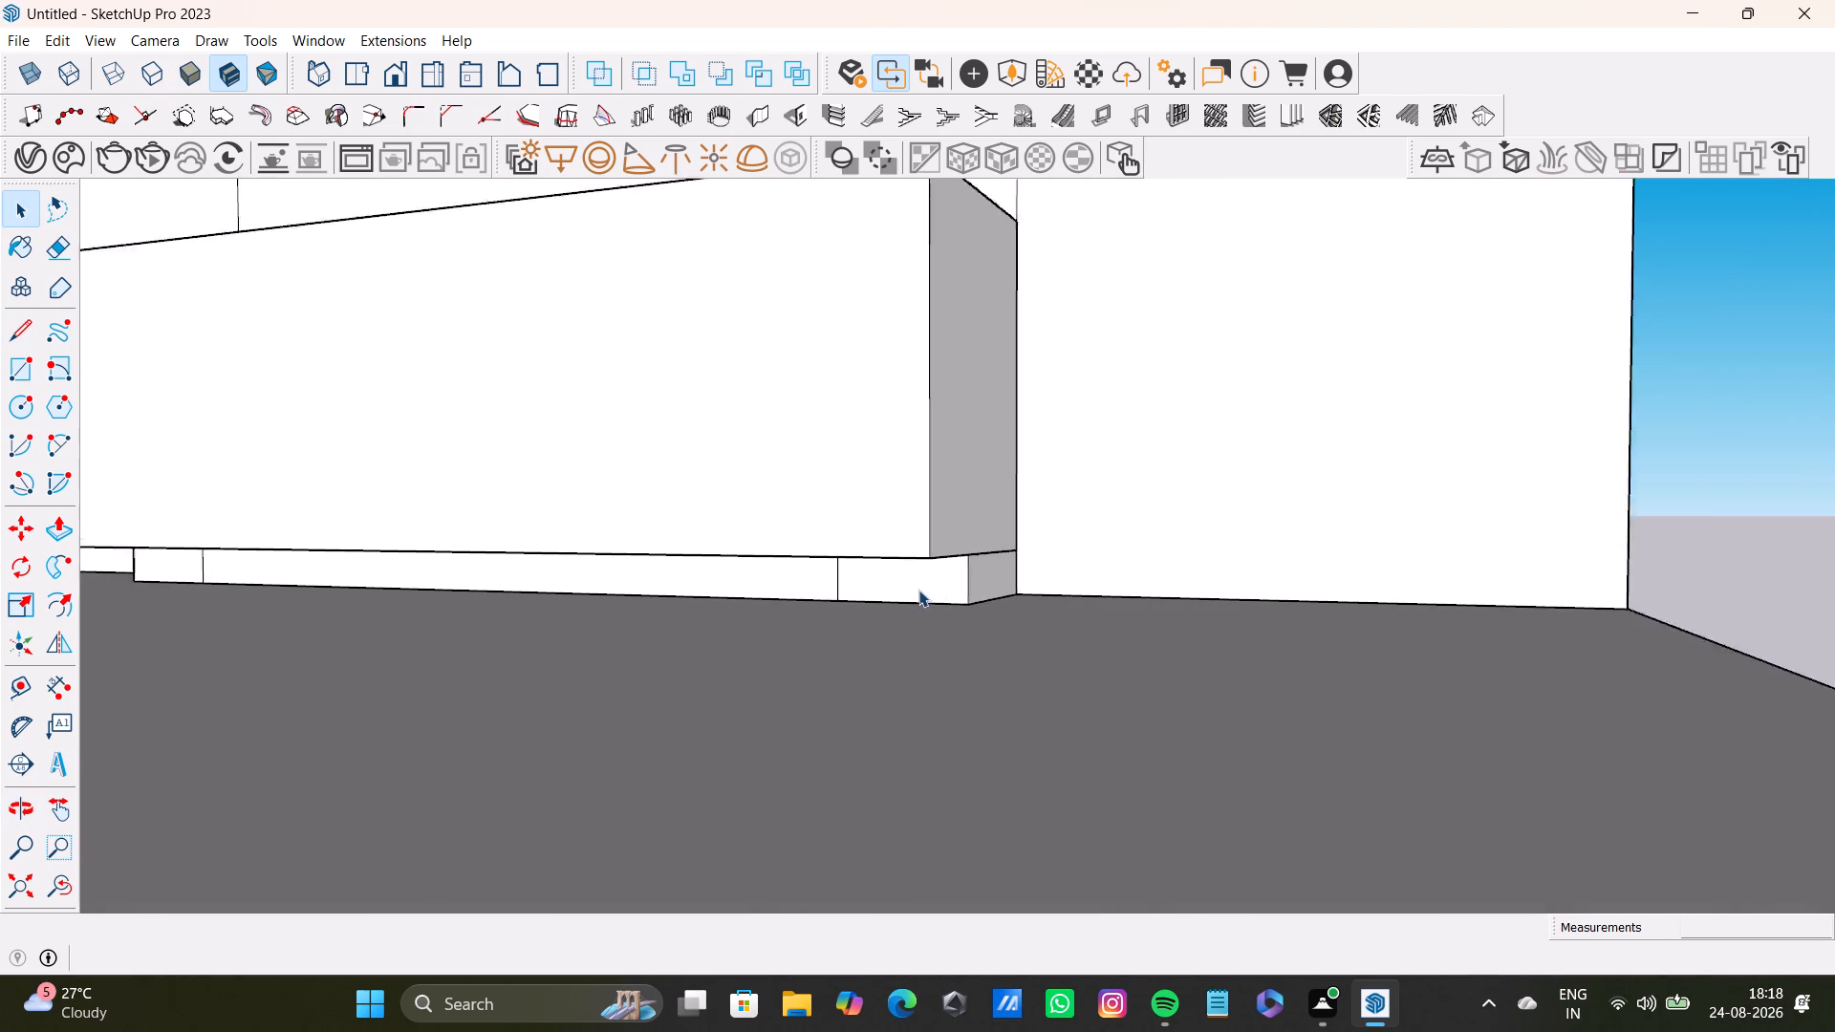
# Place a vertical guide 9" in from the copied back wall's side edge nearest the original room.
pyautogui.scroll(-12, 918, 590)
pyautogui.moveTo(918, 591); pyautogui.dragTo(1047, 607, button='middle')
pyautogui.moveTo(1051, 647); pyautogui.dragTo(1072, 699, button='middle')
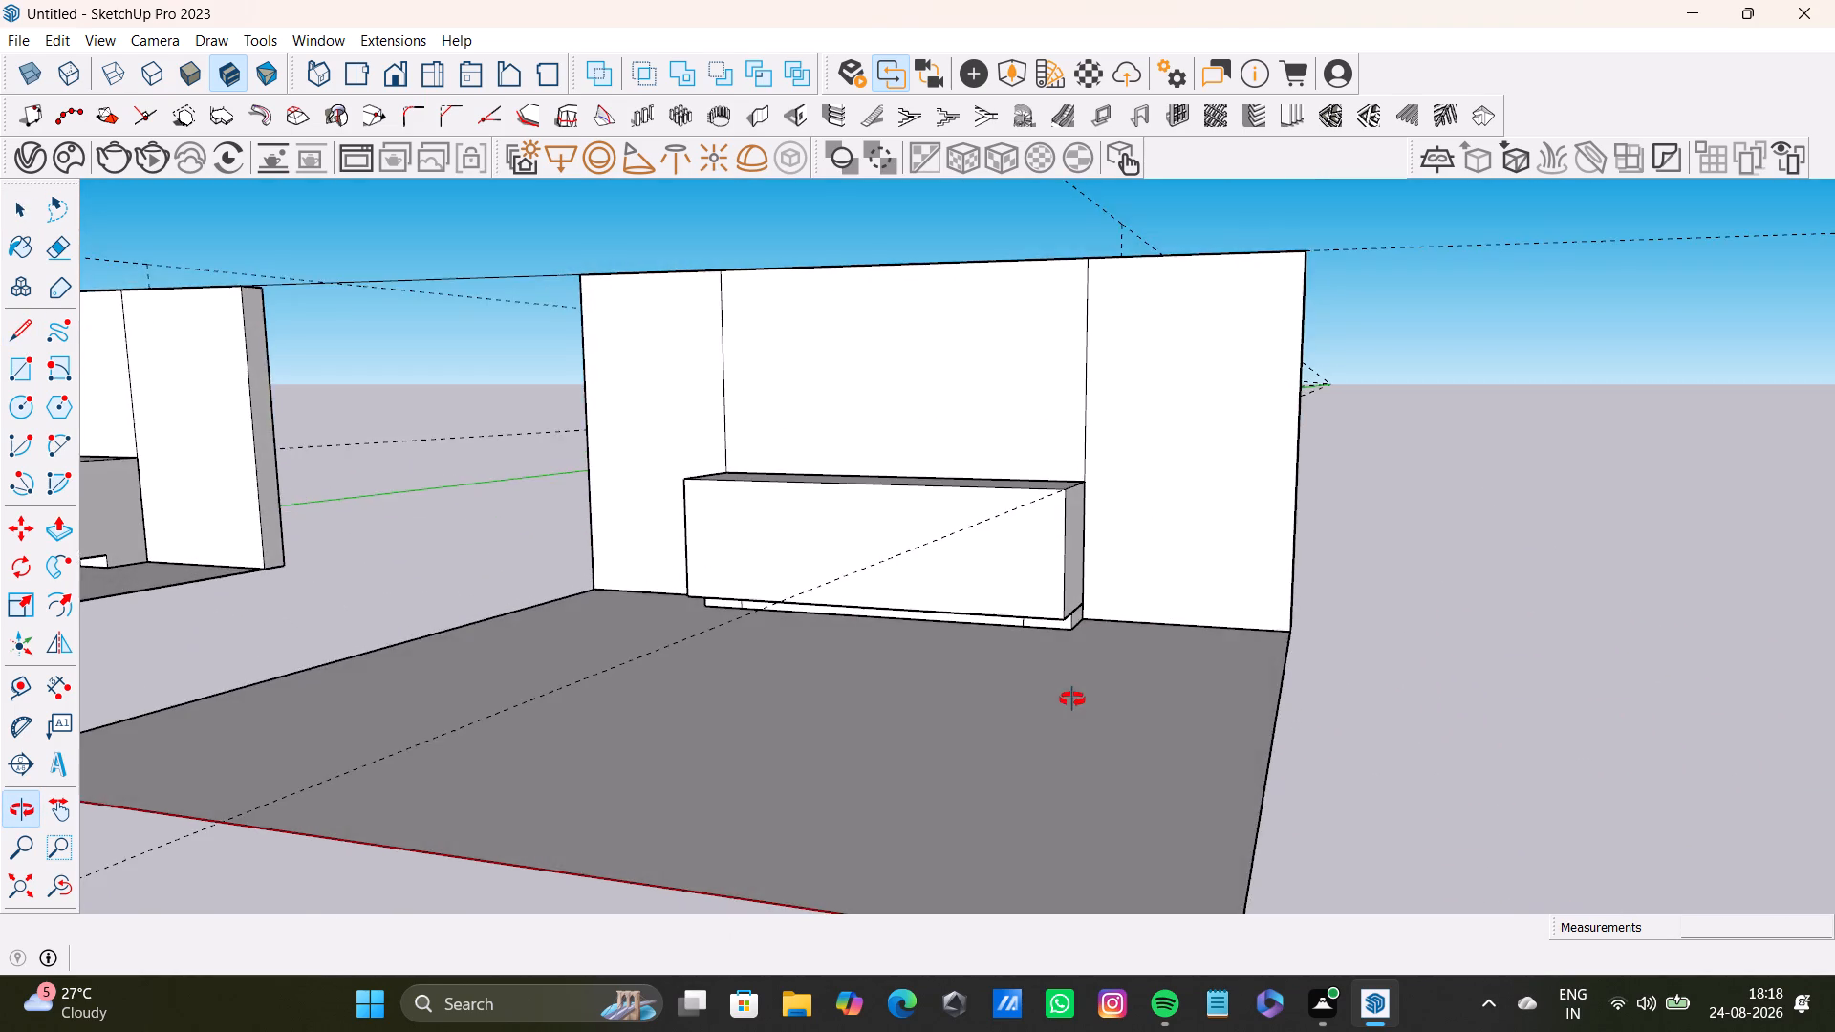
pyautogui.moveTo(1072, 699); pyautogui.dragTo(1155, 707, button='middle')
pyautogui.scroll(4, 1031, 642)
pyautogui.moveTo(1031, 642); pyautogui.dragTo(1080, 785, button='middle')
pyautogui.scroll(-7, 1073, 731)
pyautogui.keyDown('shift'); pyautogui.moveTo(1072, 721); pyautogui.dragTo(1076, 641, button='middle'); pyautogui.keyUp('shift')
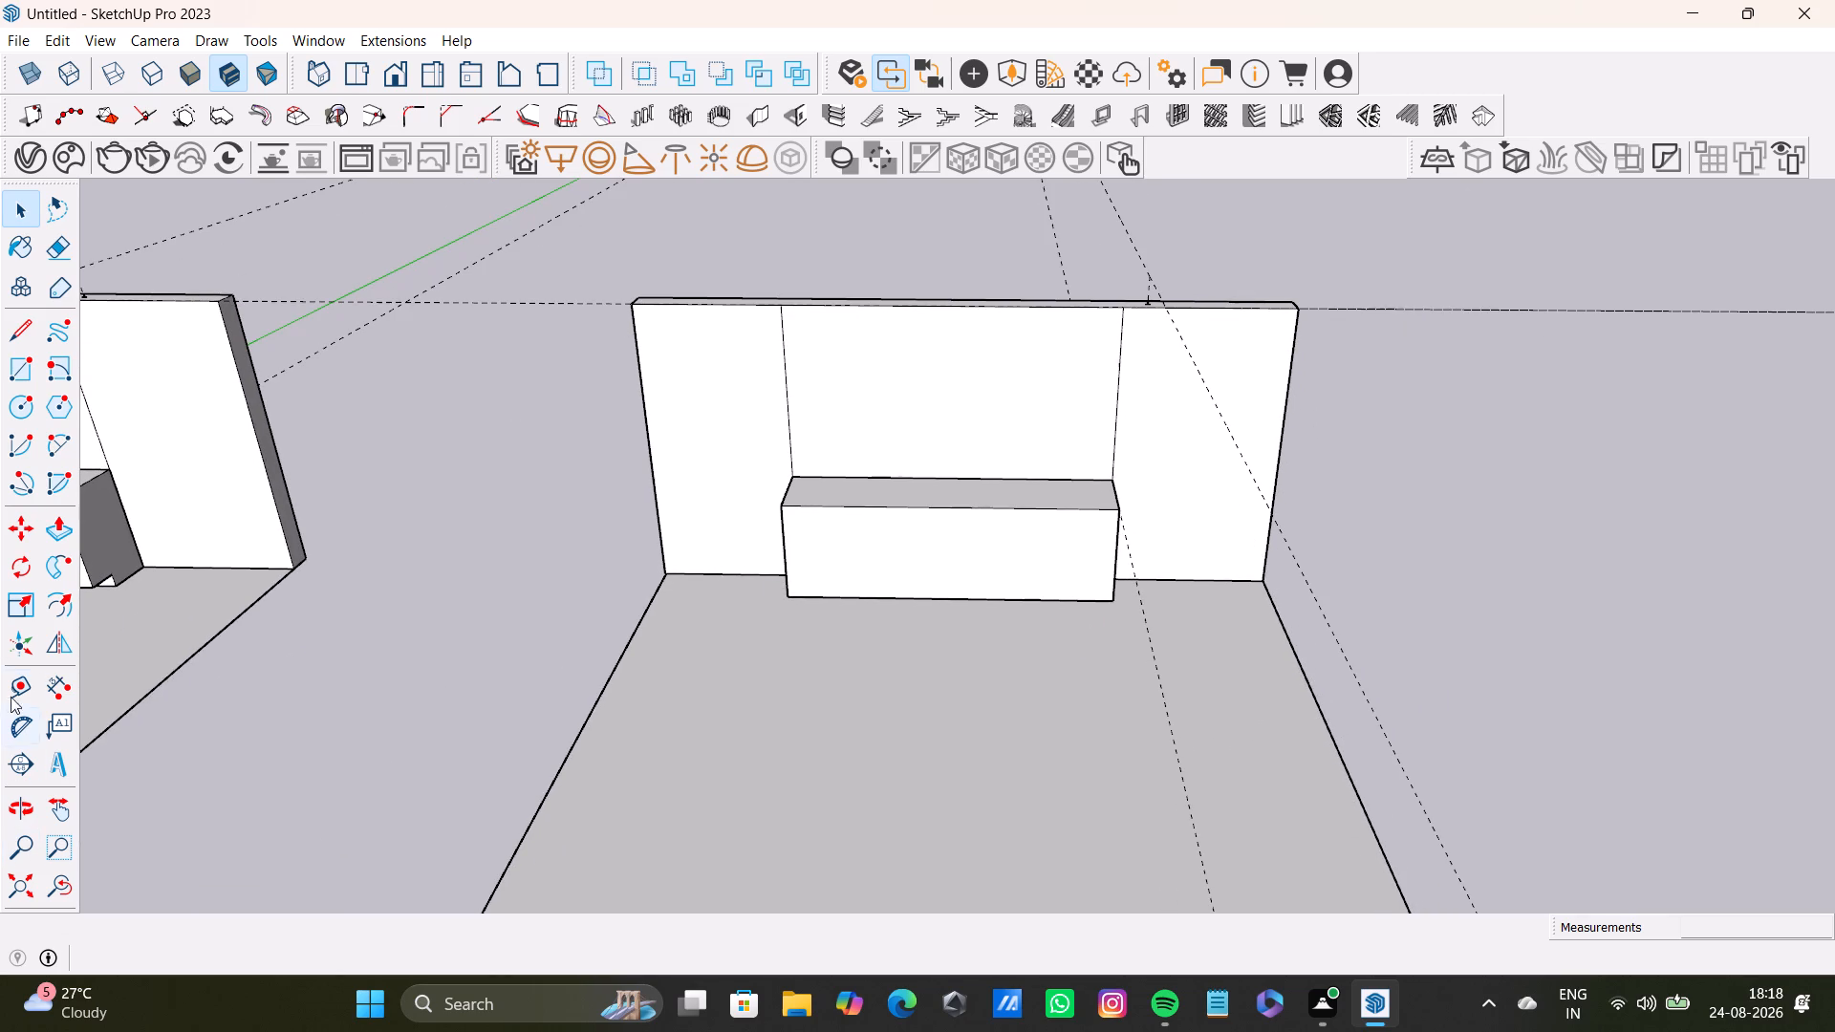
pyautogui.click(20, 676)
pyautogui.scroll(4, 668, 553)
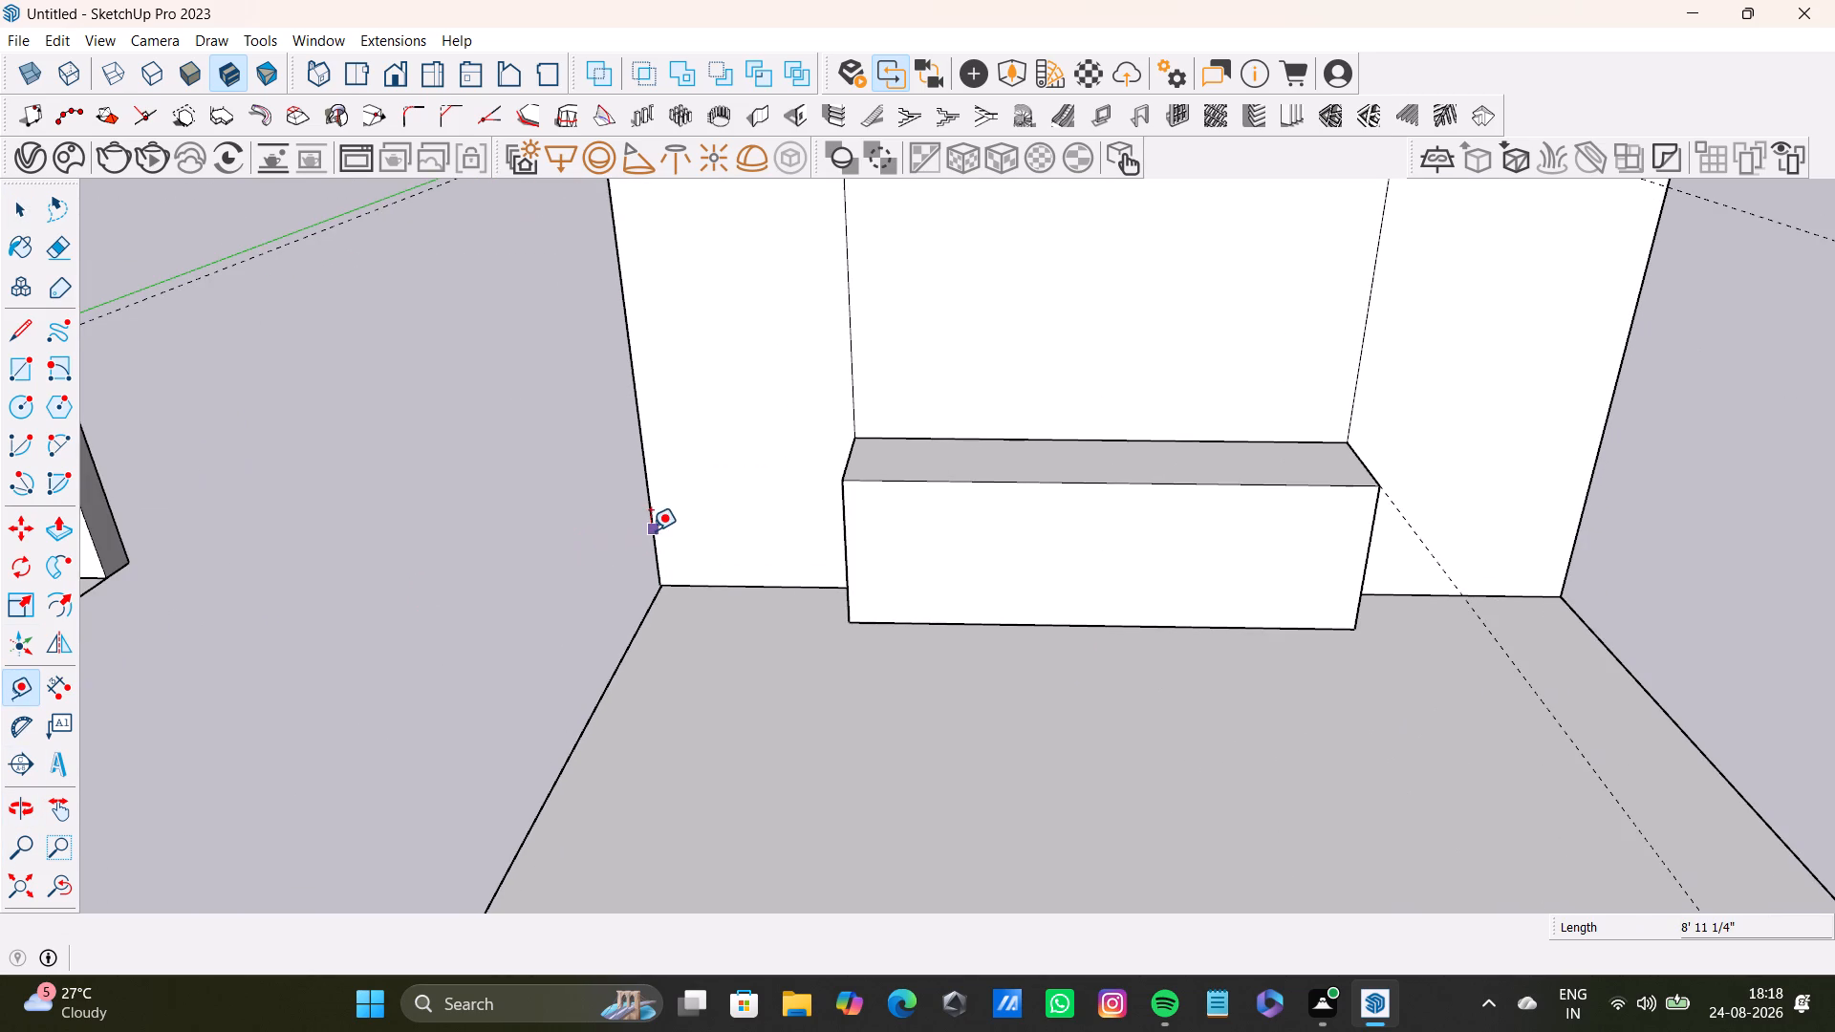
pyautogui.click(651, 530)
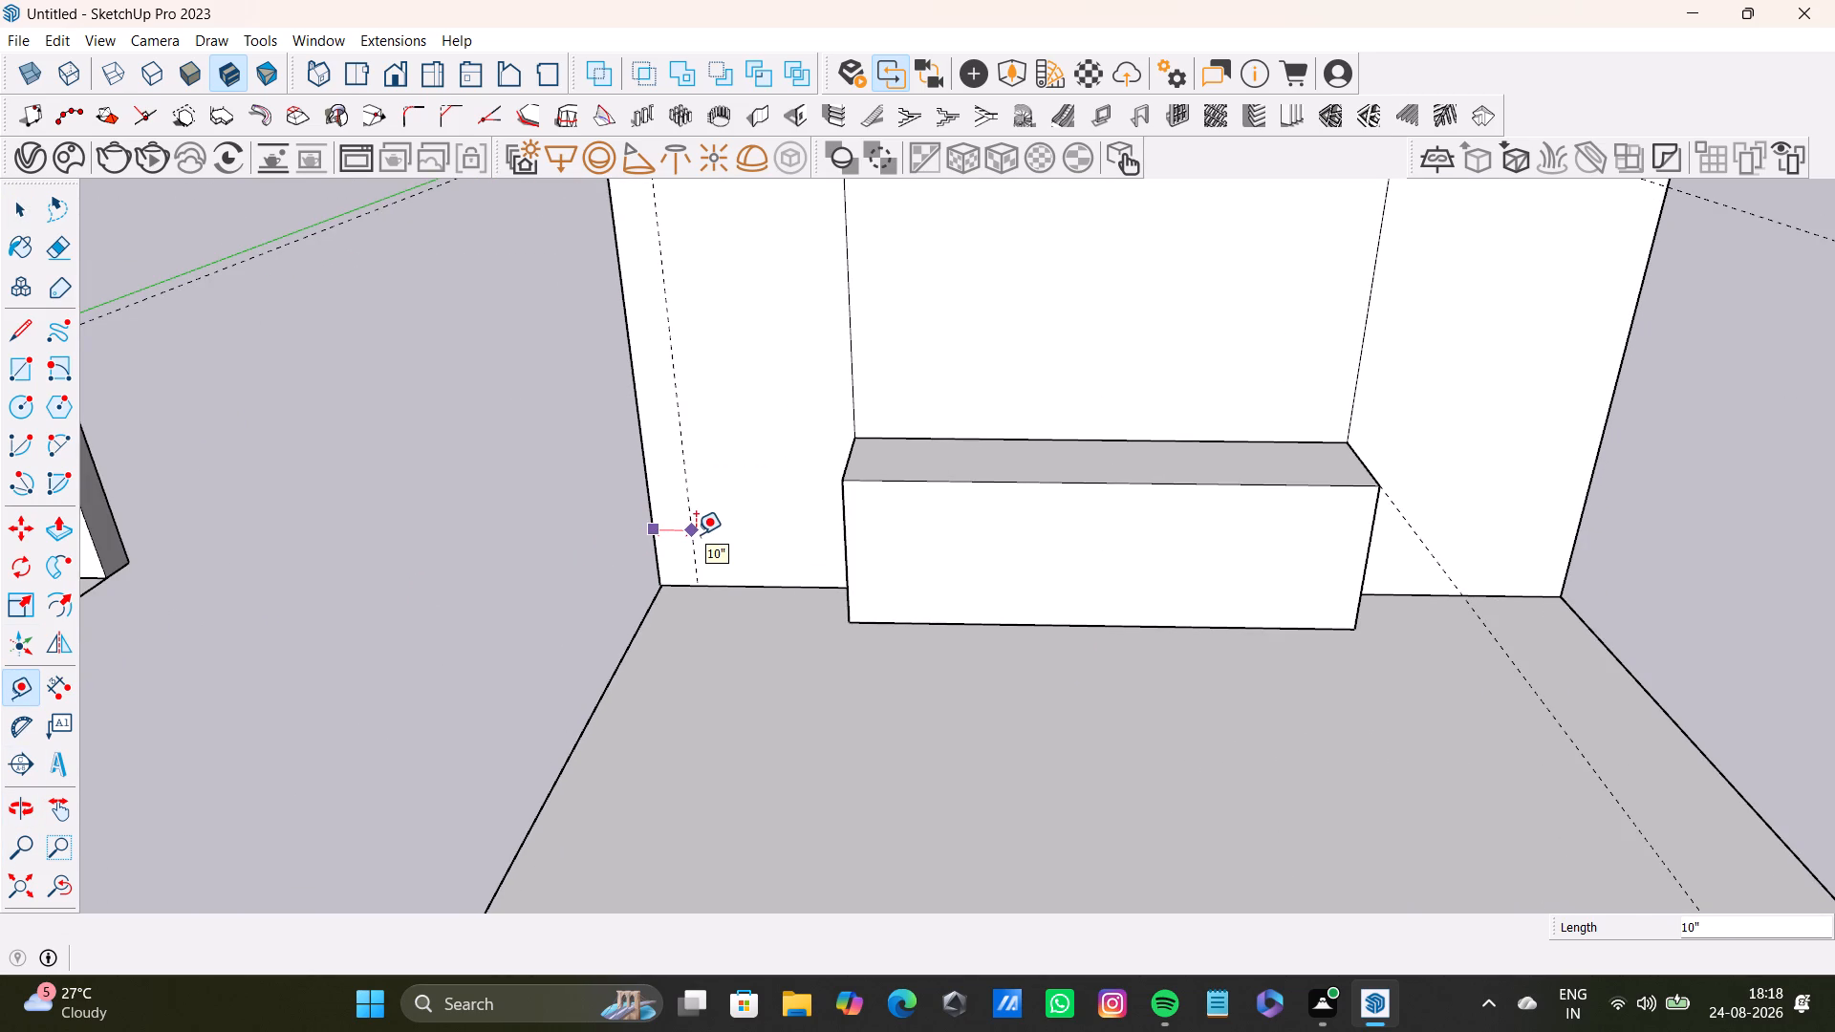
pyautogui.write('9"')
pyautogui.press('Return')
# Place a vertical guide 9" in from the copied back wall's opposite side edge, farthest from the original room.
pyautogui.scroll(-3, 722, 530)
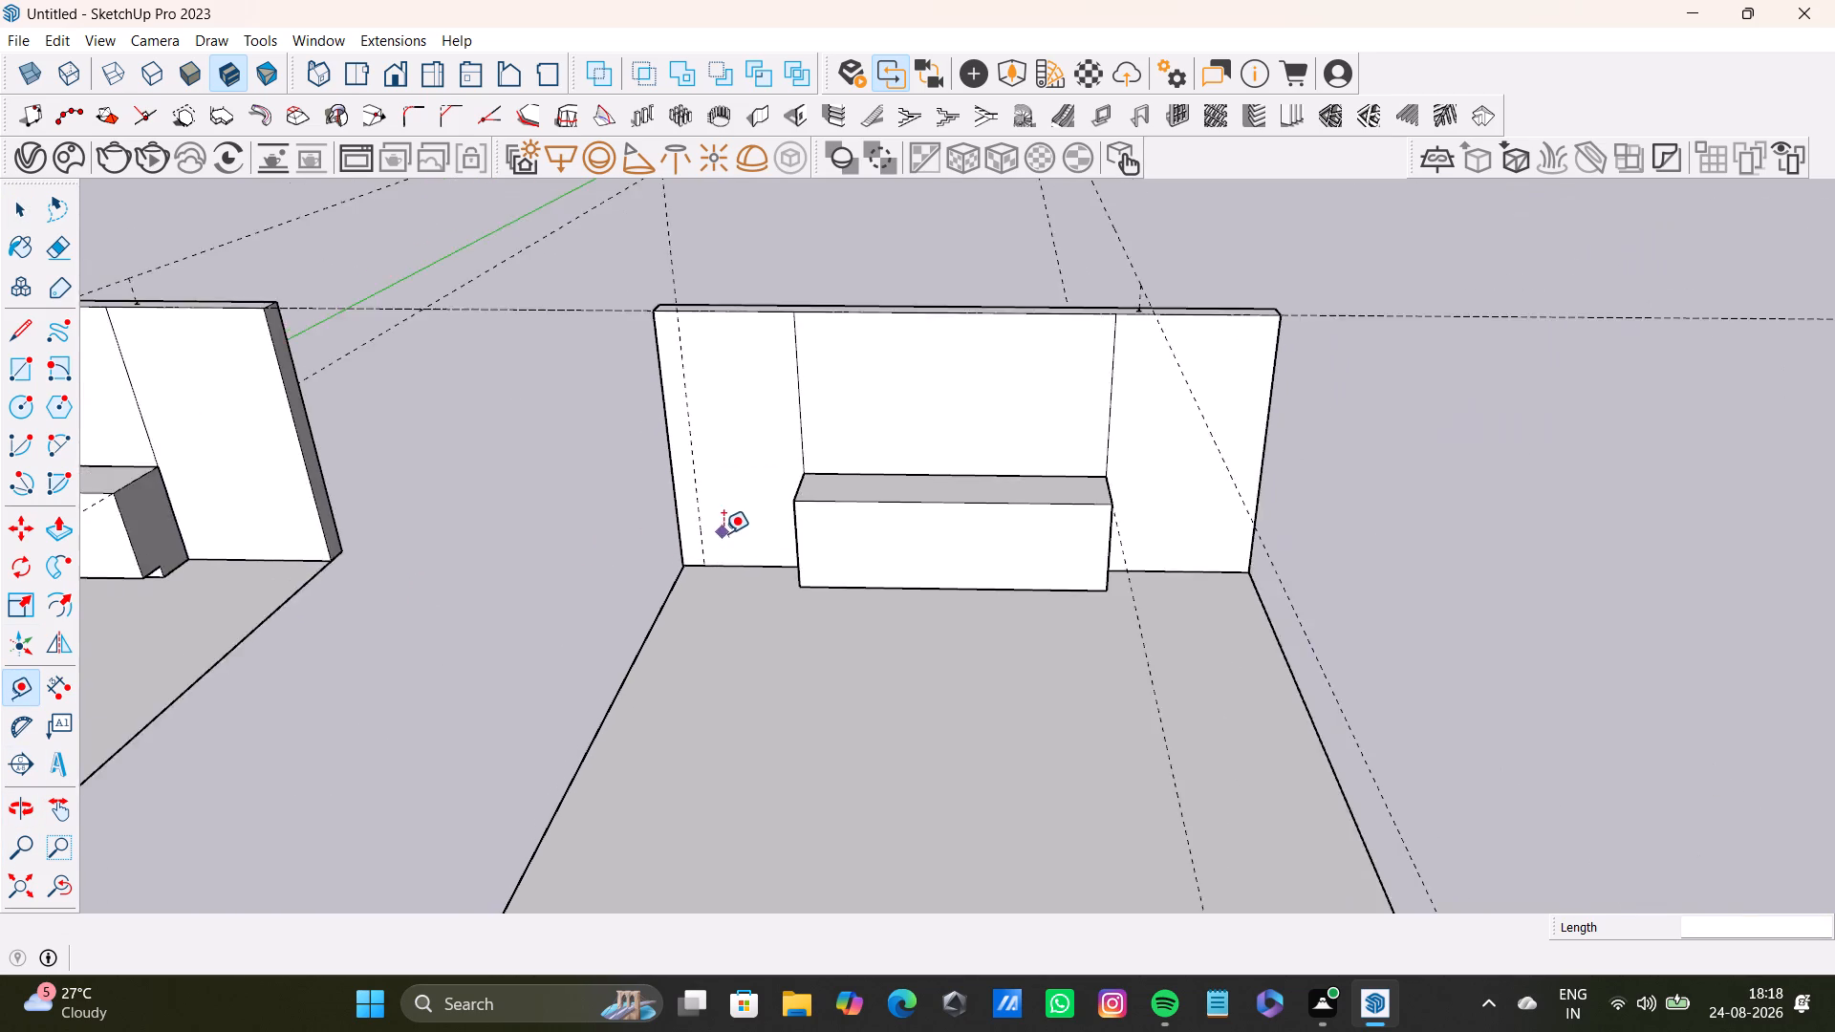
pyautogui.scroll(-4, 723, 533)
pyautogui.keyDown('shift'); pyautogui.moveTo(738, 503); pyautogui.dragTo(585, 548, button='middle'); pyautogui.keyUp('shift')
pyautogui.scroll(6, 885, 527)
pyautogui.click(1110, 491)
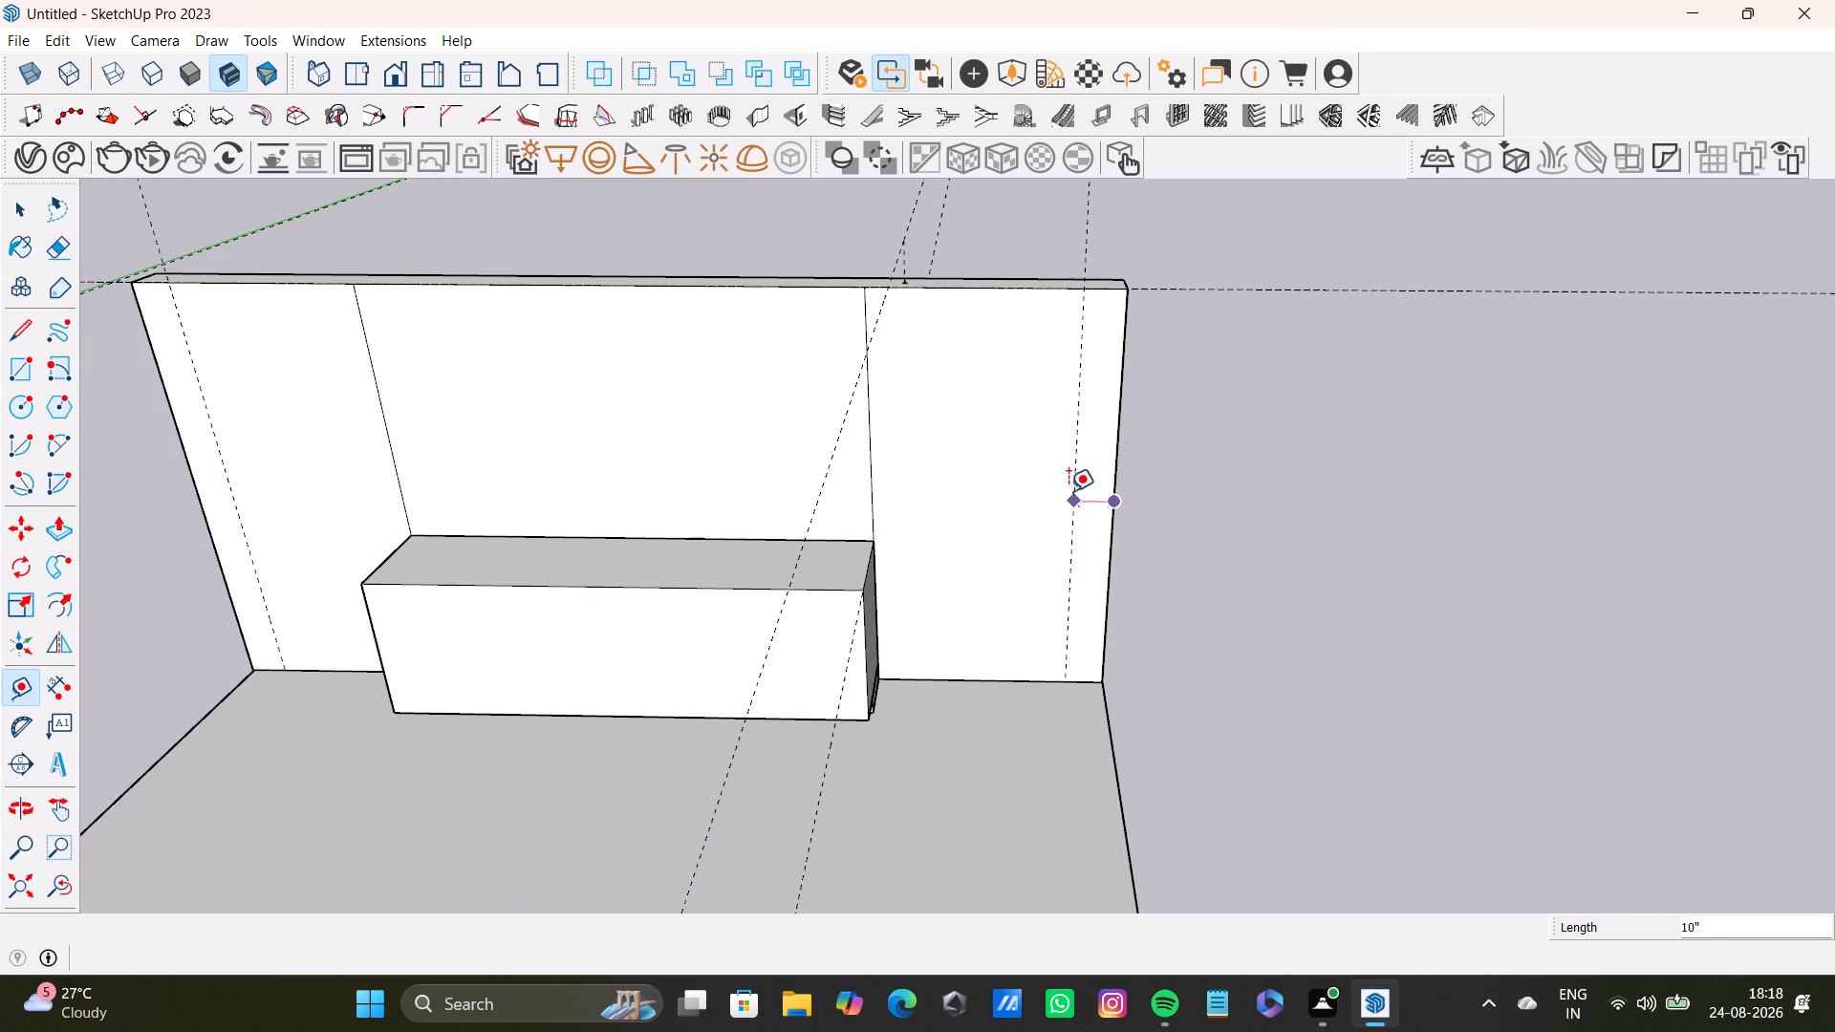
pyautogui.write('9"')
pyautogui.press('Return')
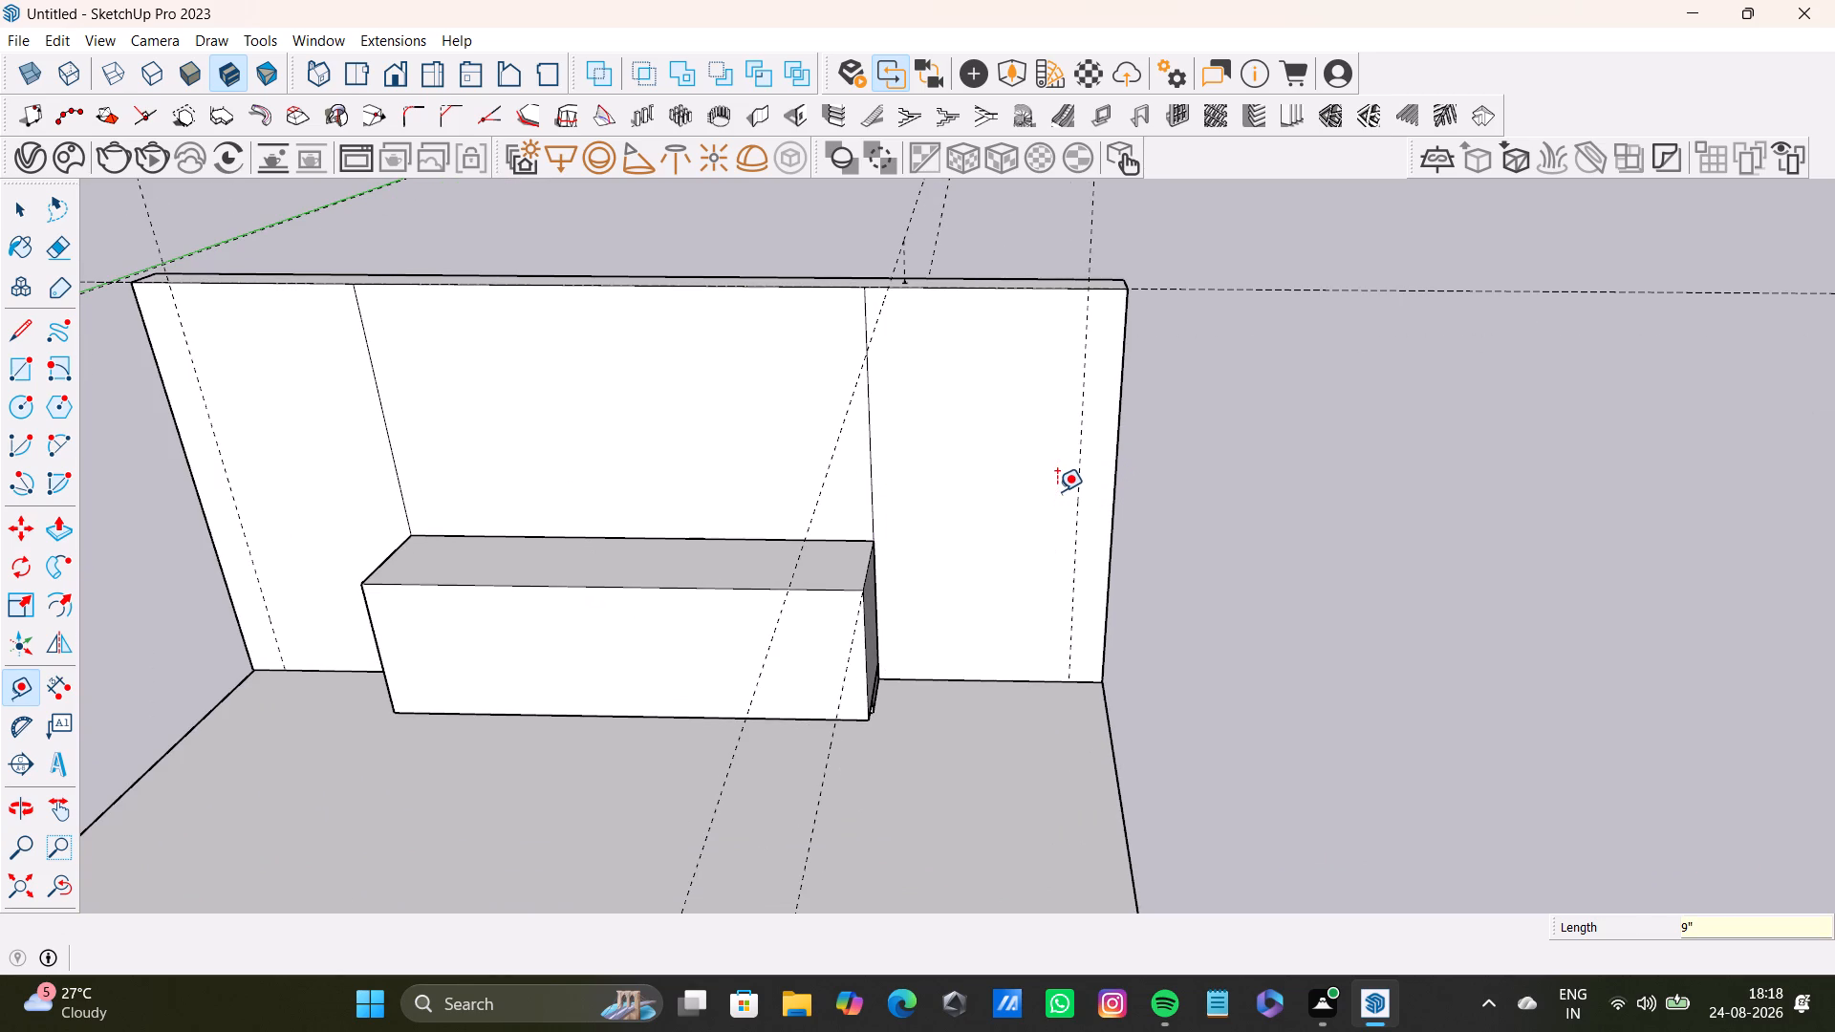
# Place a guide on the copied floor 9" in from its side edge farthest from the original room.
pyautogui.scroll(-8, 1003, 603)
pyautogui.keyDown('shift'); pyautogui.scroll(1, 999, 635); pyautogui.keyUp('shift')
pyautogui.keyDown('shift'); pyautogui.moveTo(999, 635); pyautogui.dragTo(1004, 476, button='middle'); pyautogui.keyUp('shift')
pyautogui.scroll(4, 1048, 622)
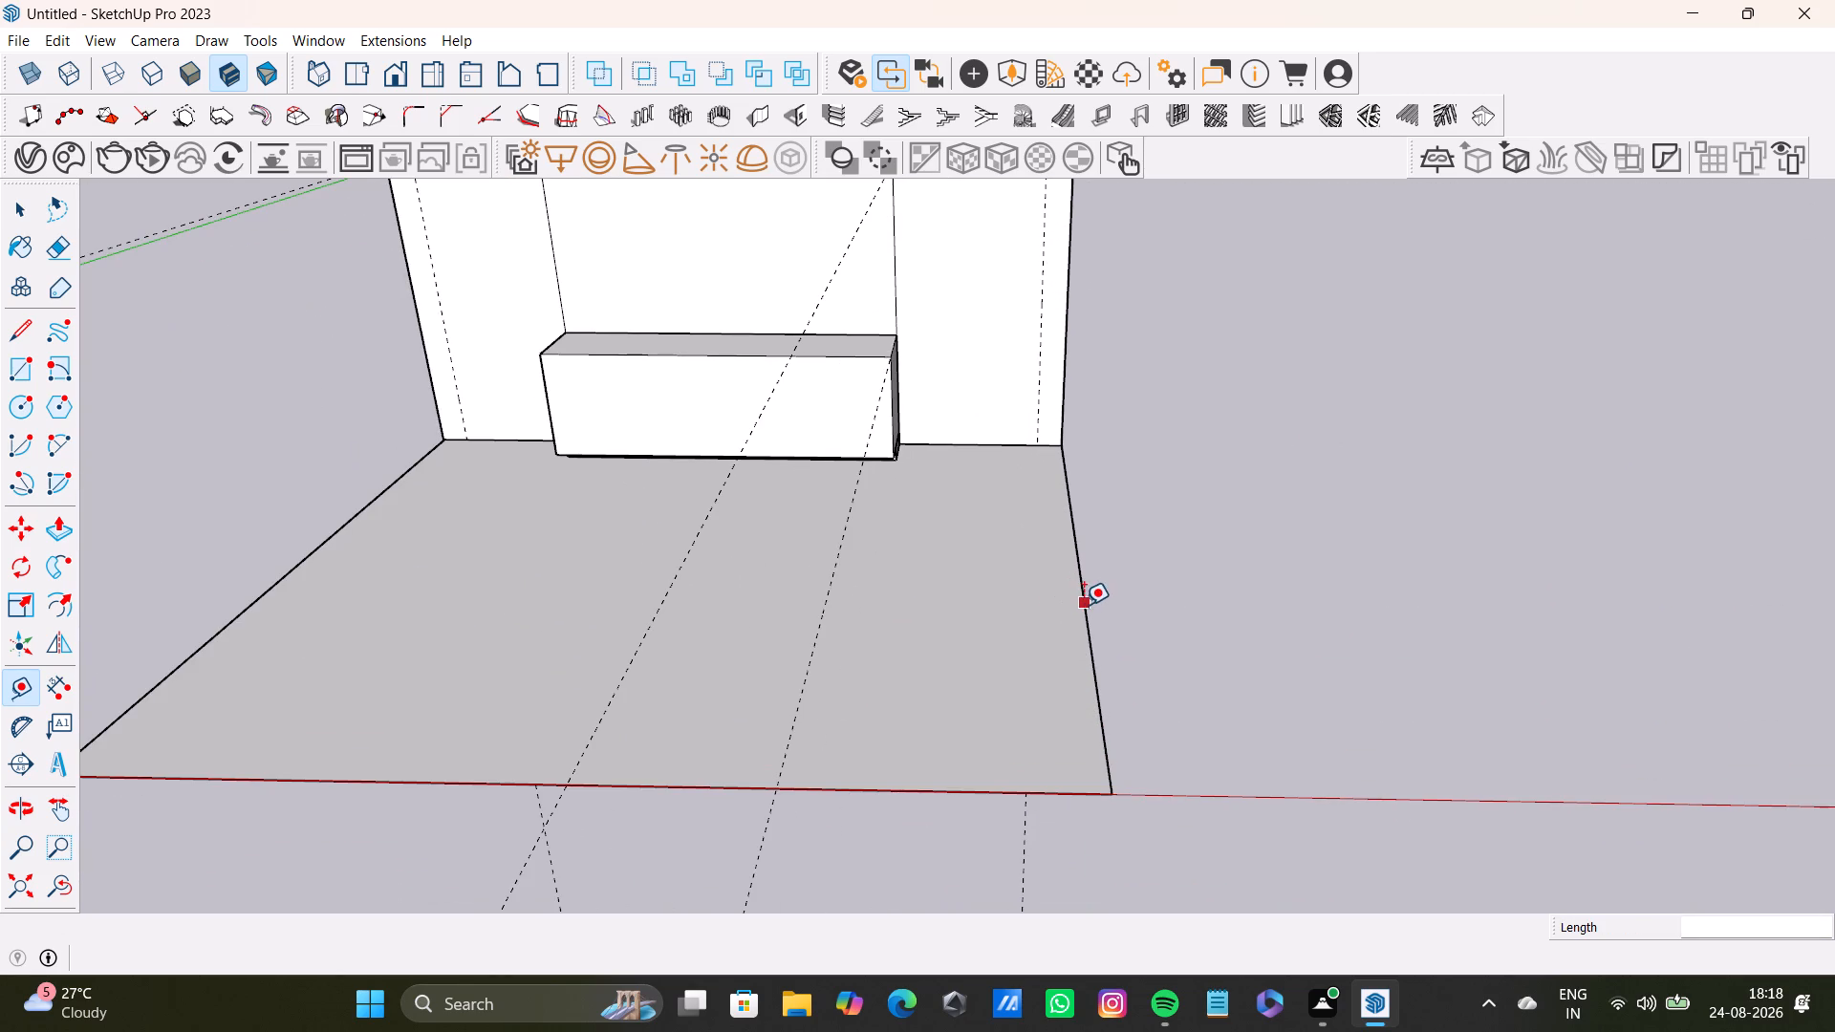
pyautogui.click(1084, 605)
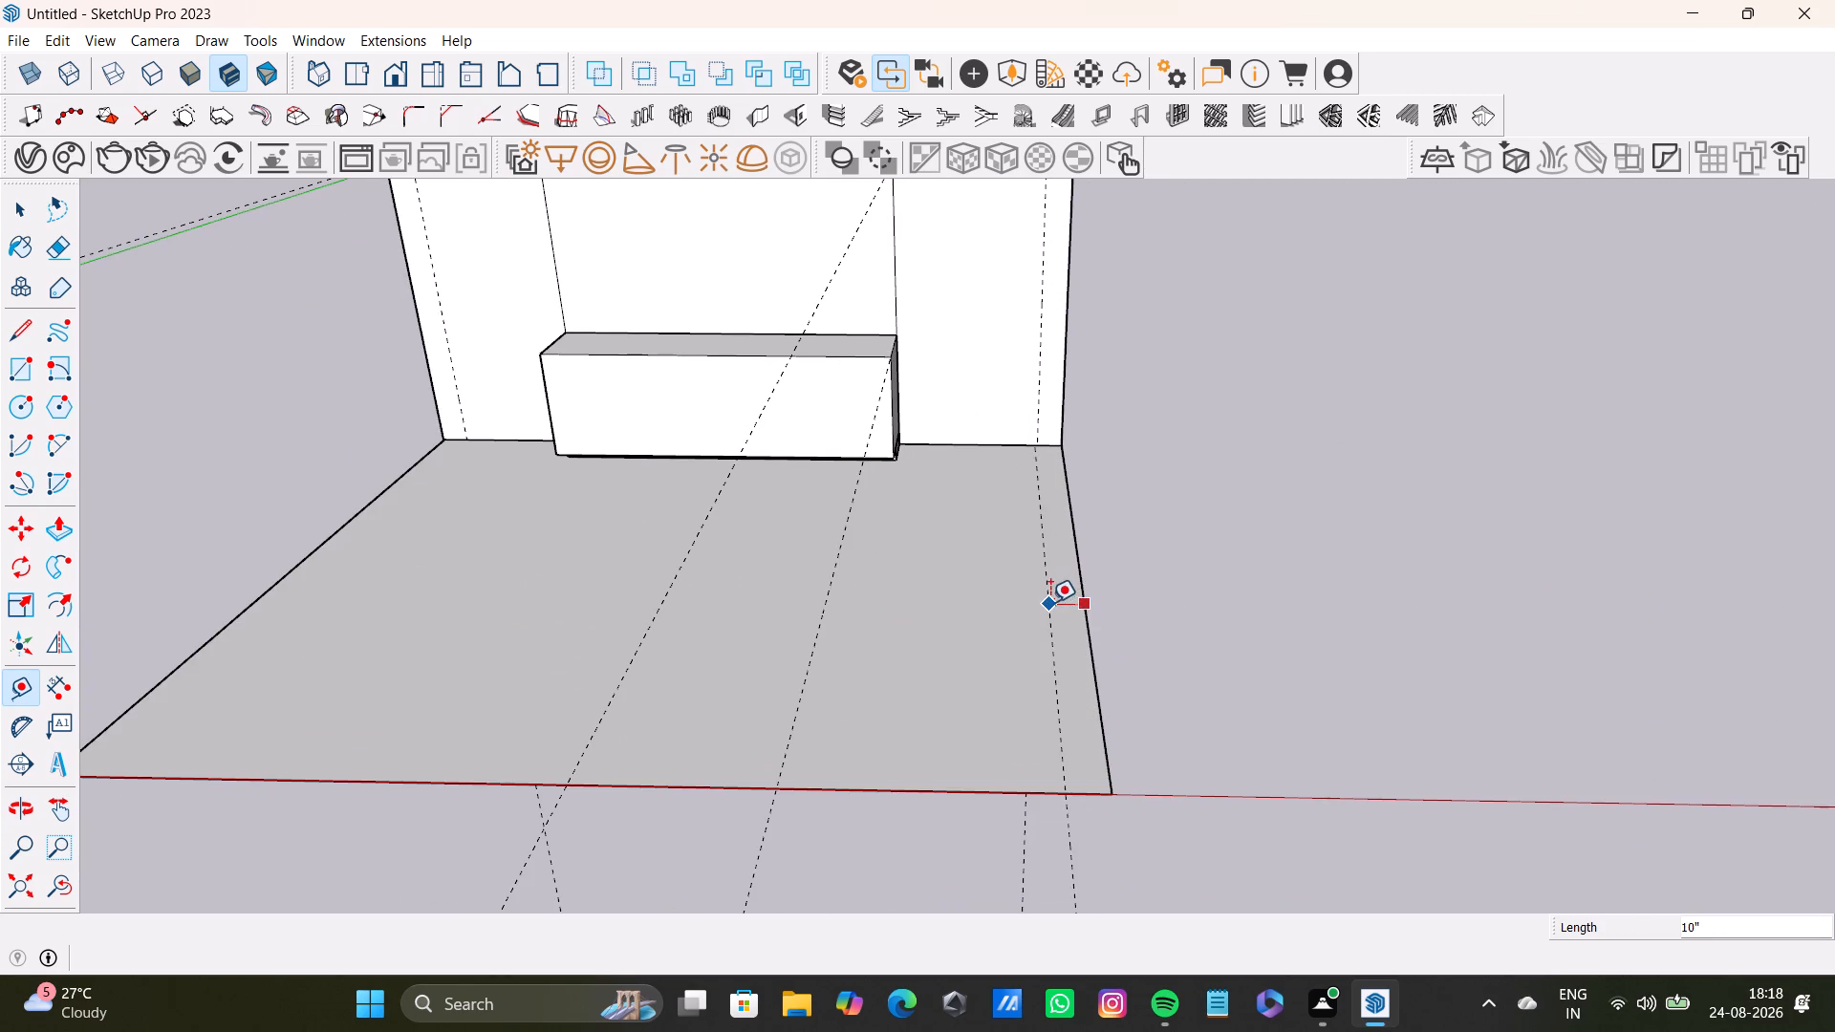
pyautogui.scroll(4, 1050, 602)
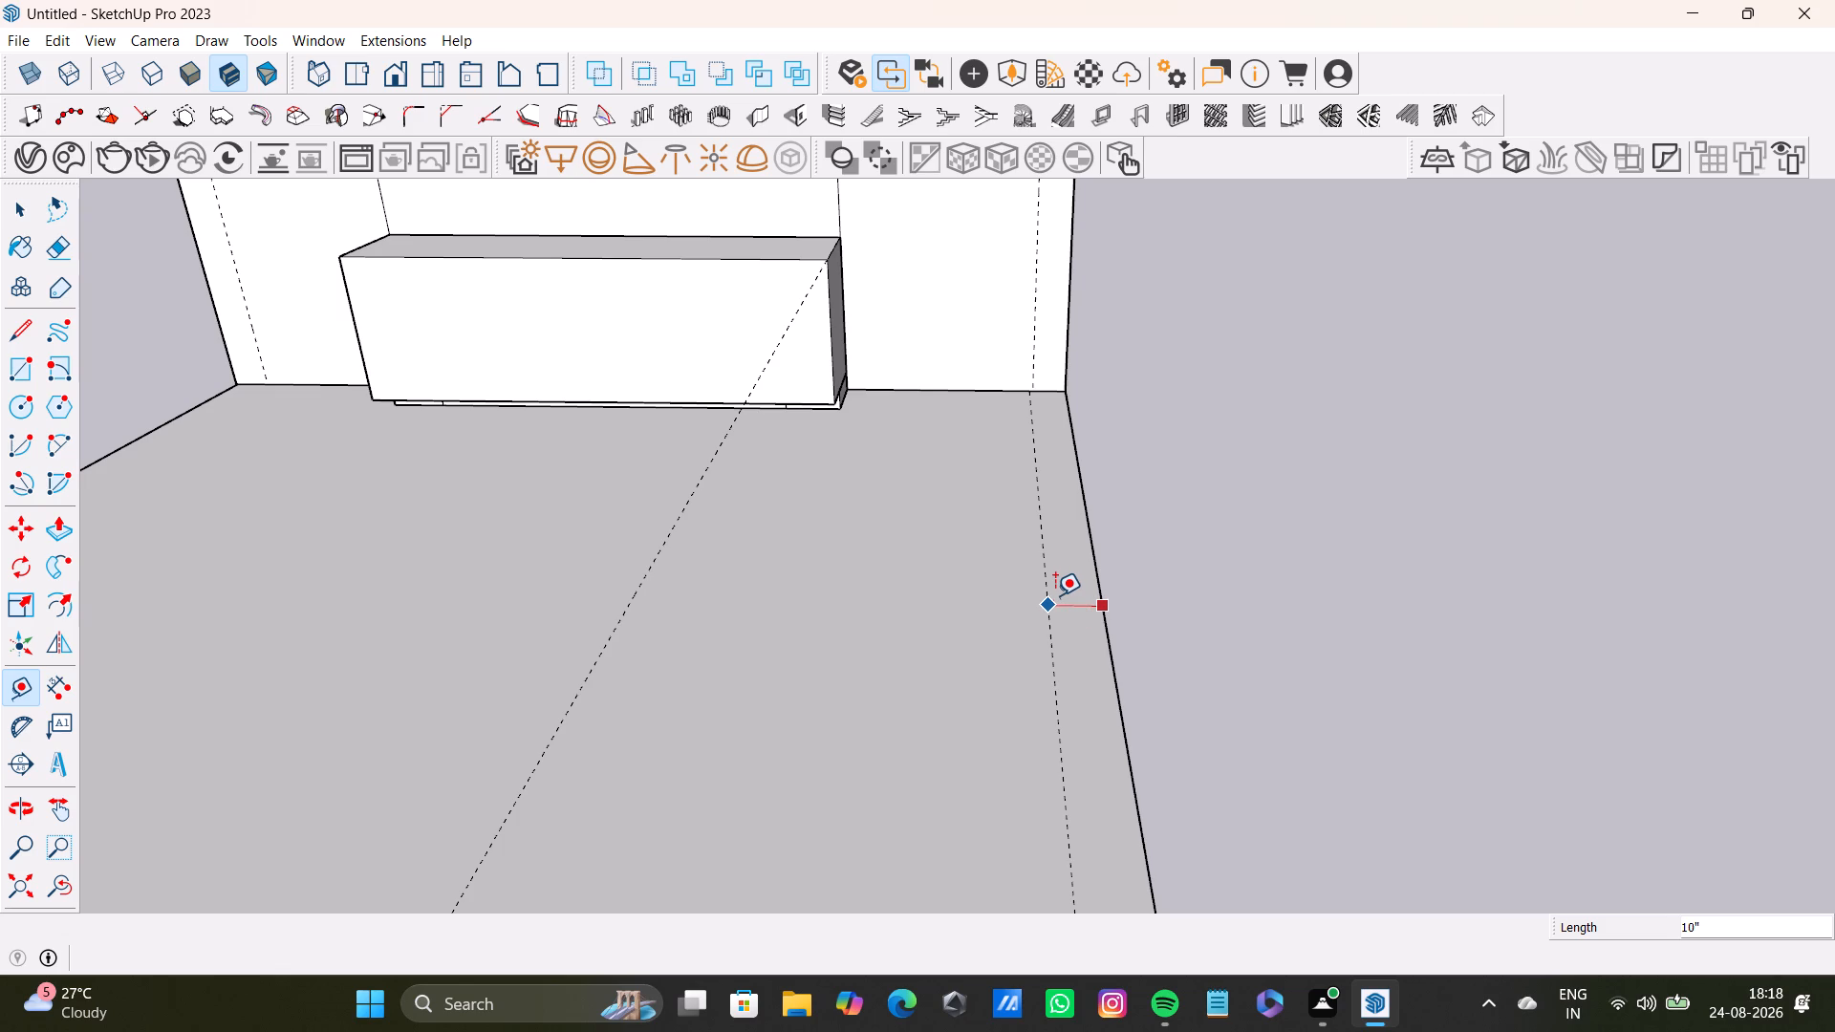
pyautogui.press('9')
pyautogui.hotkey('shift', '"')
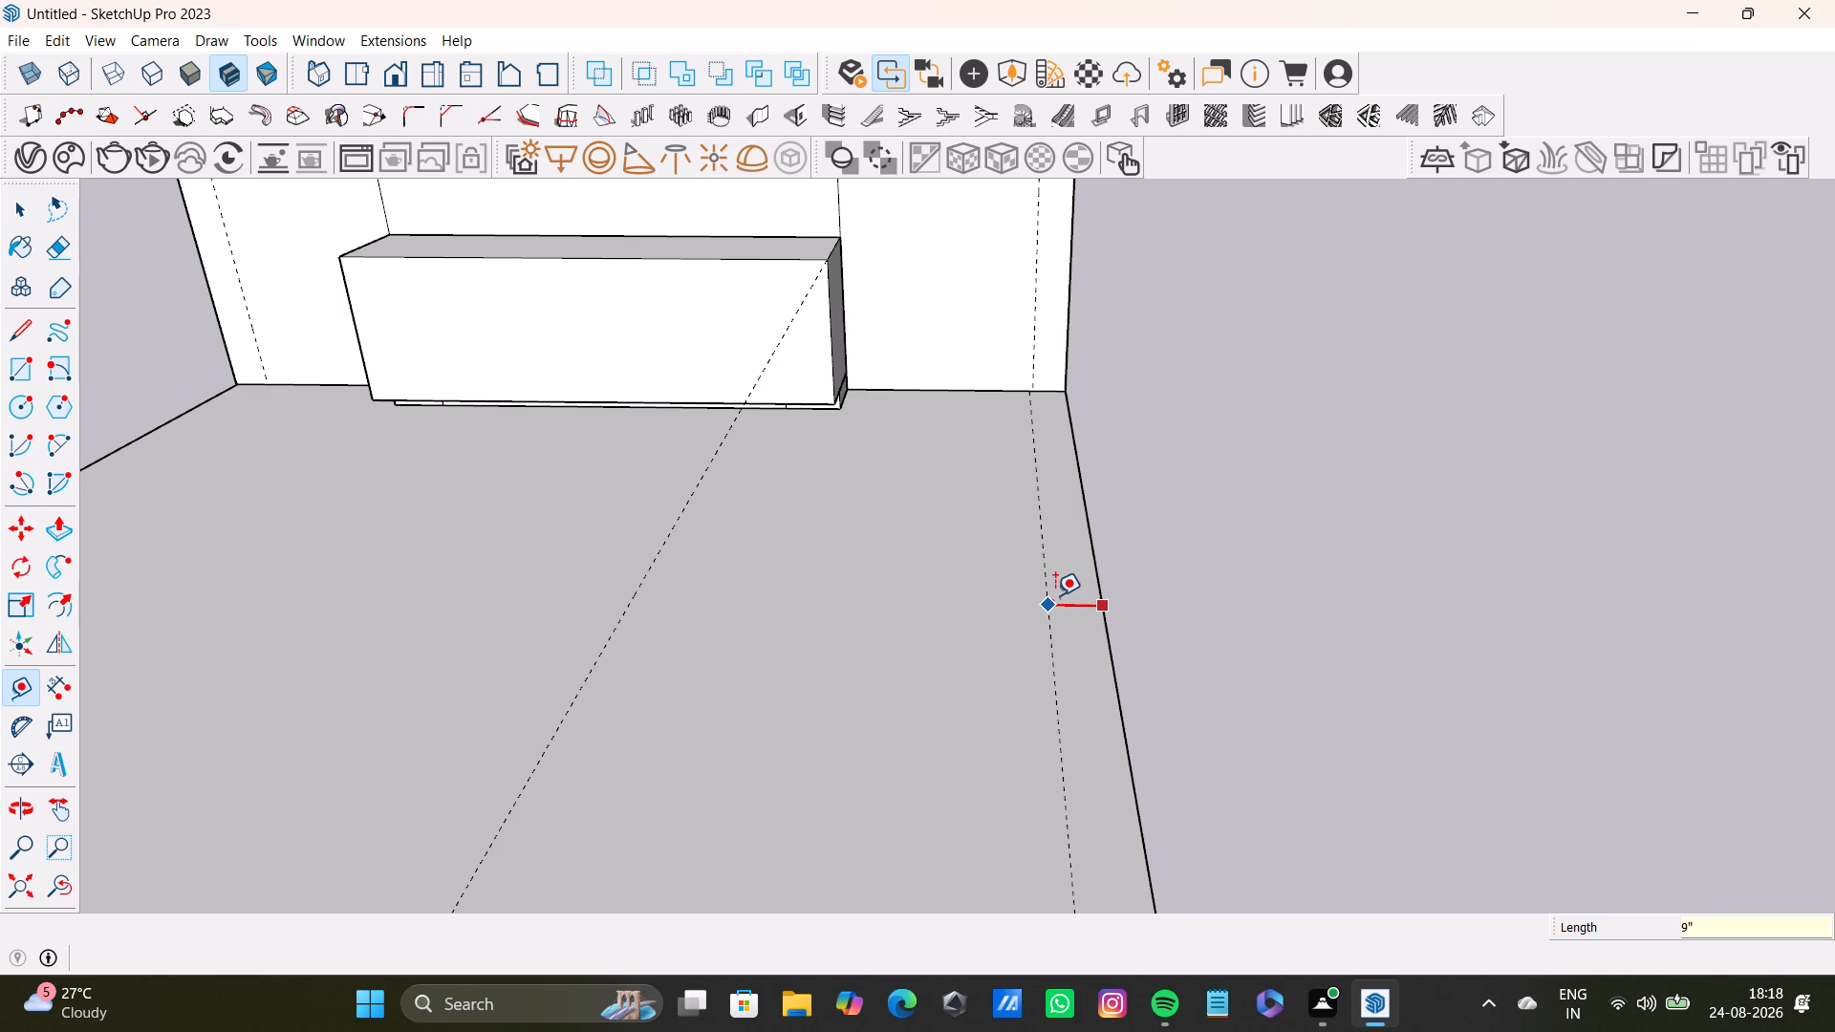
pyautogui.press('Return')
# Place a guide on the copied floor 9" in from its side edge nearest the original room.
pyautogui.scroll(-8, 1045, 635)
pyautogui.keyDown('shift'); pyautogui.moveTo(992, 698); pyautogui.dragTo(1291, 565, button='middle'); pyautogui.keyUp('shift')
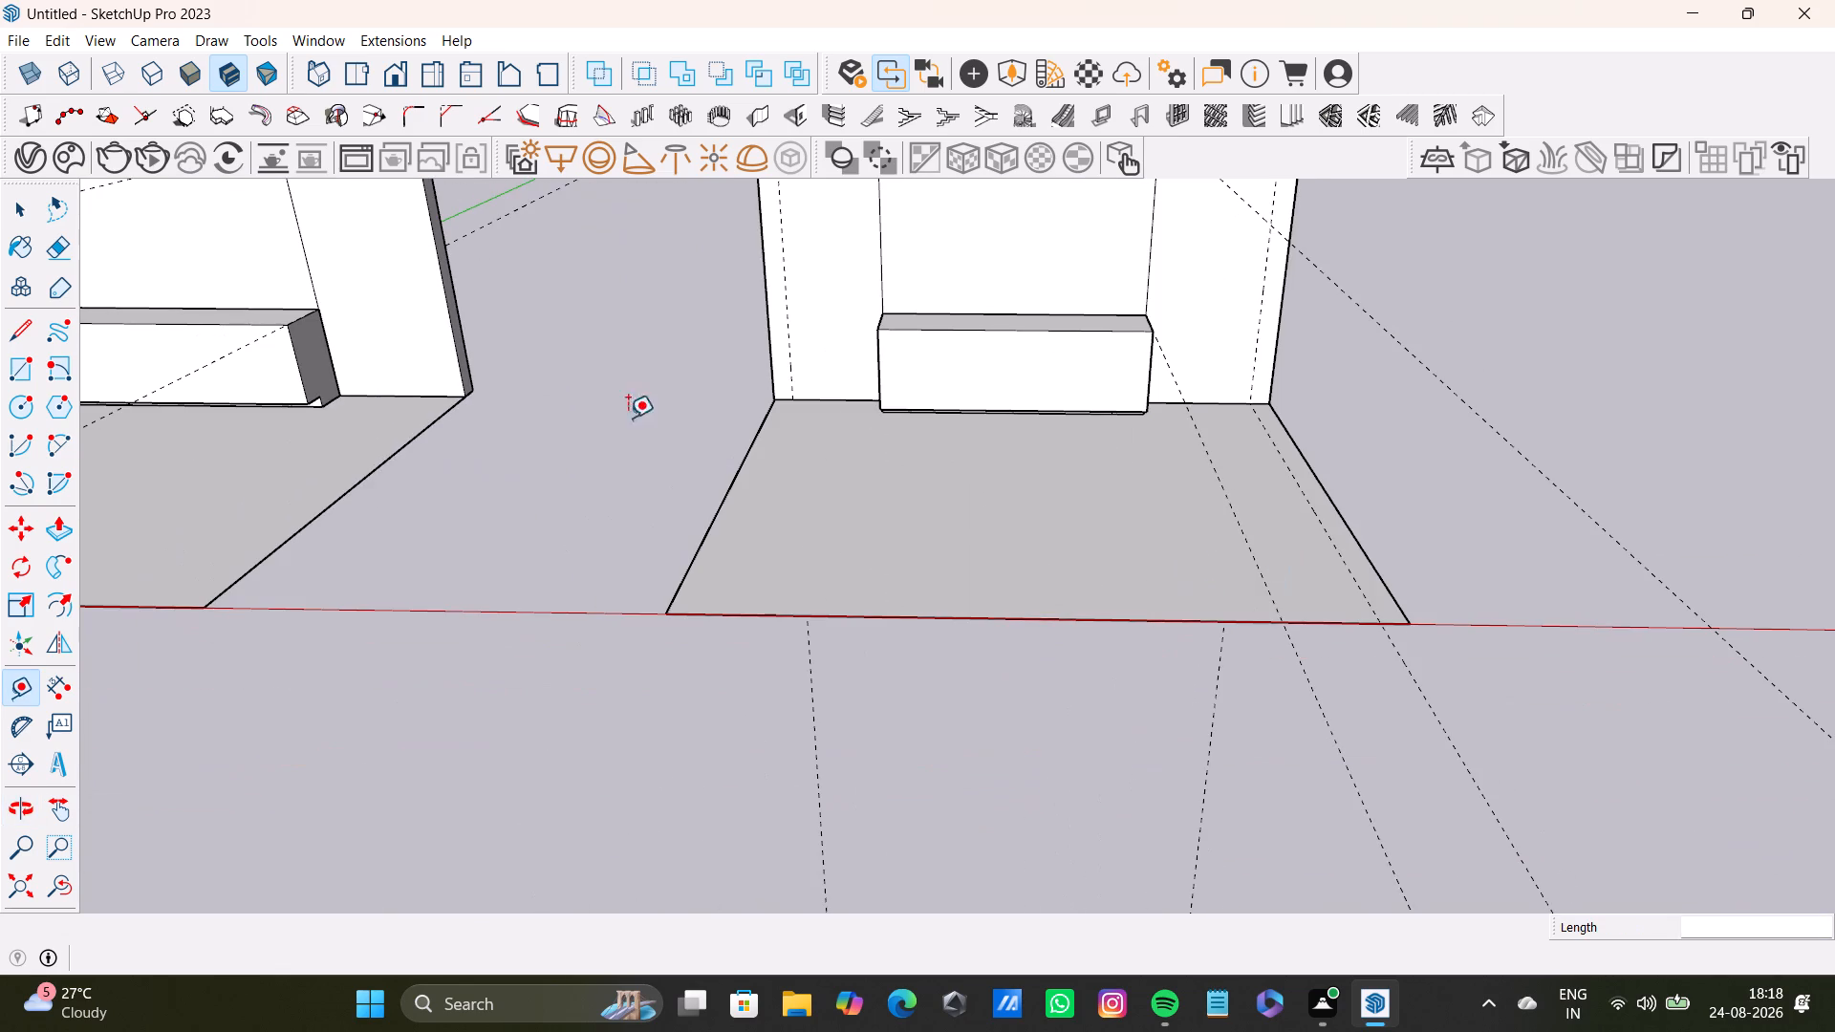
pyautogui.click(706, 526)
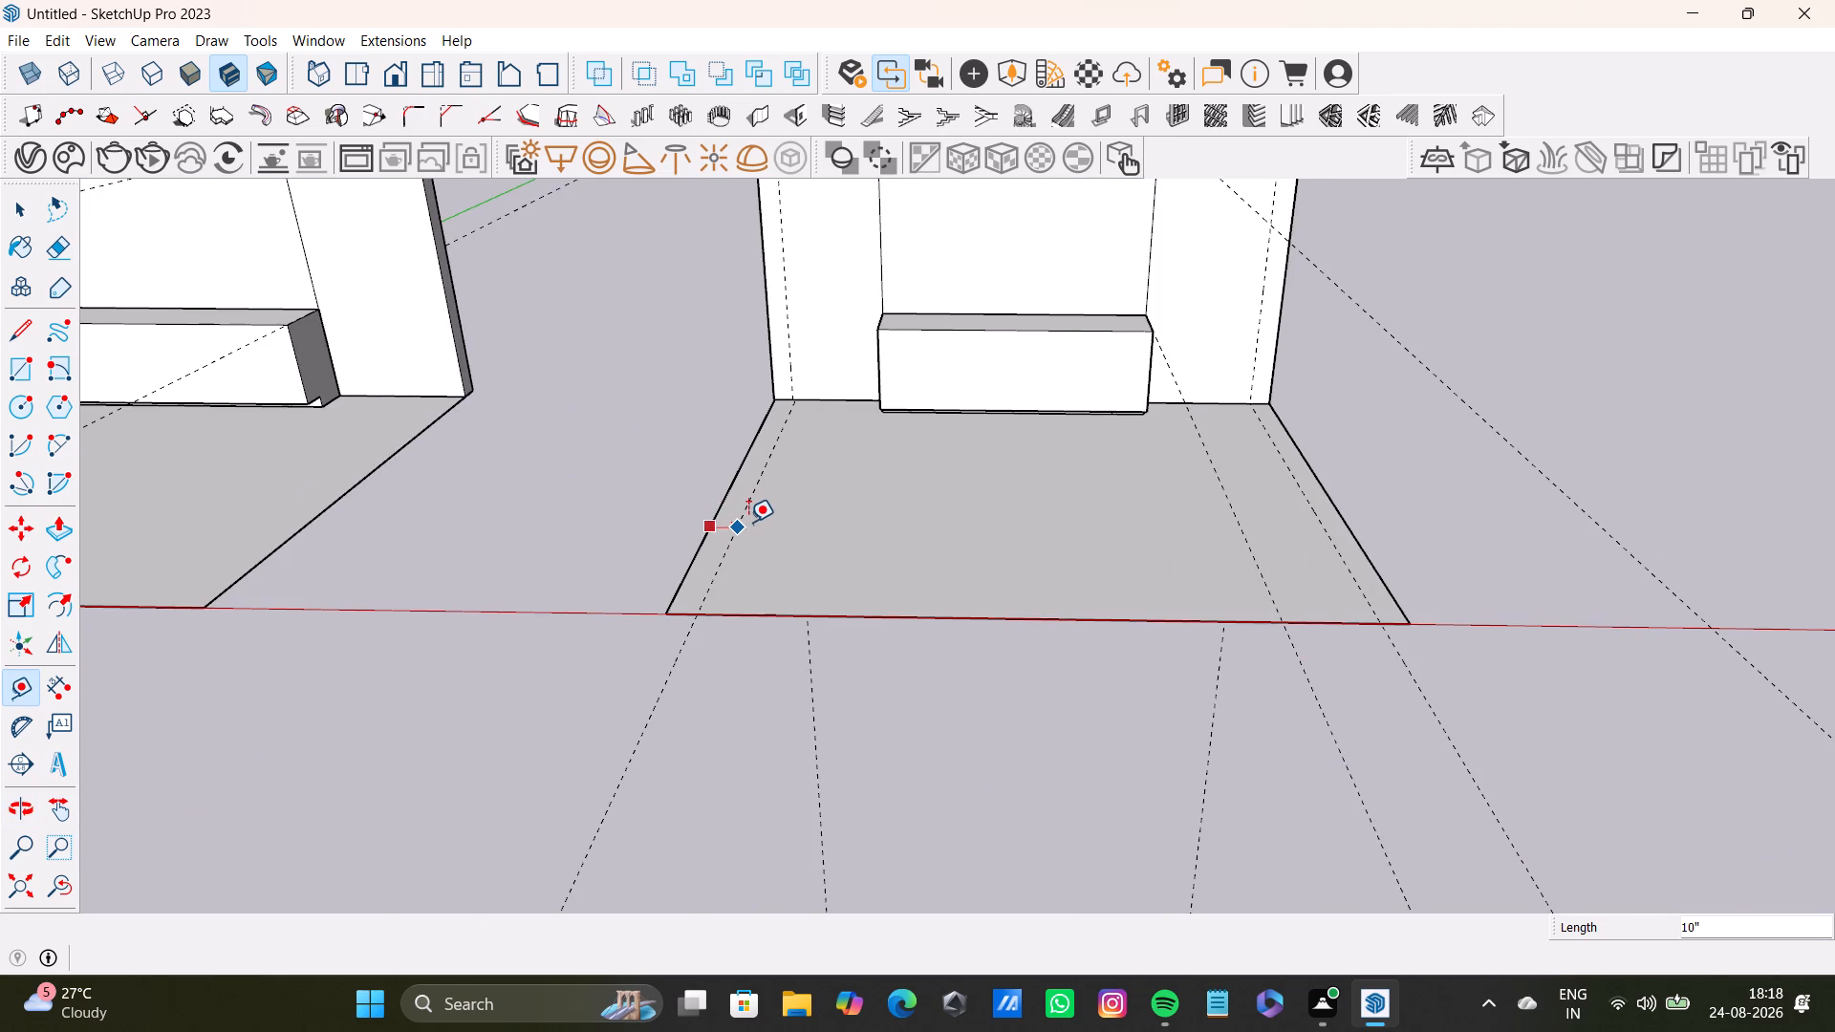
pyautogui.write('9"')
pyautogui.press('Return')
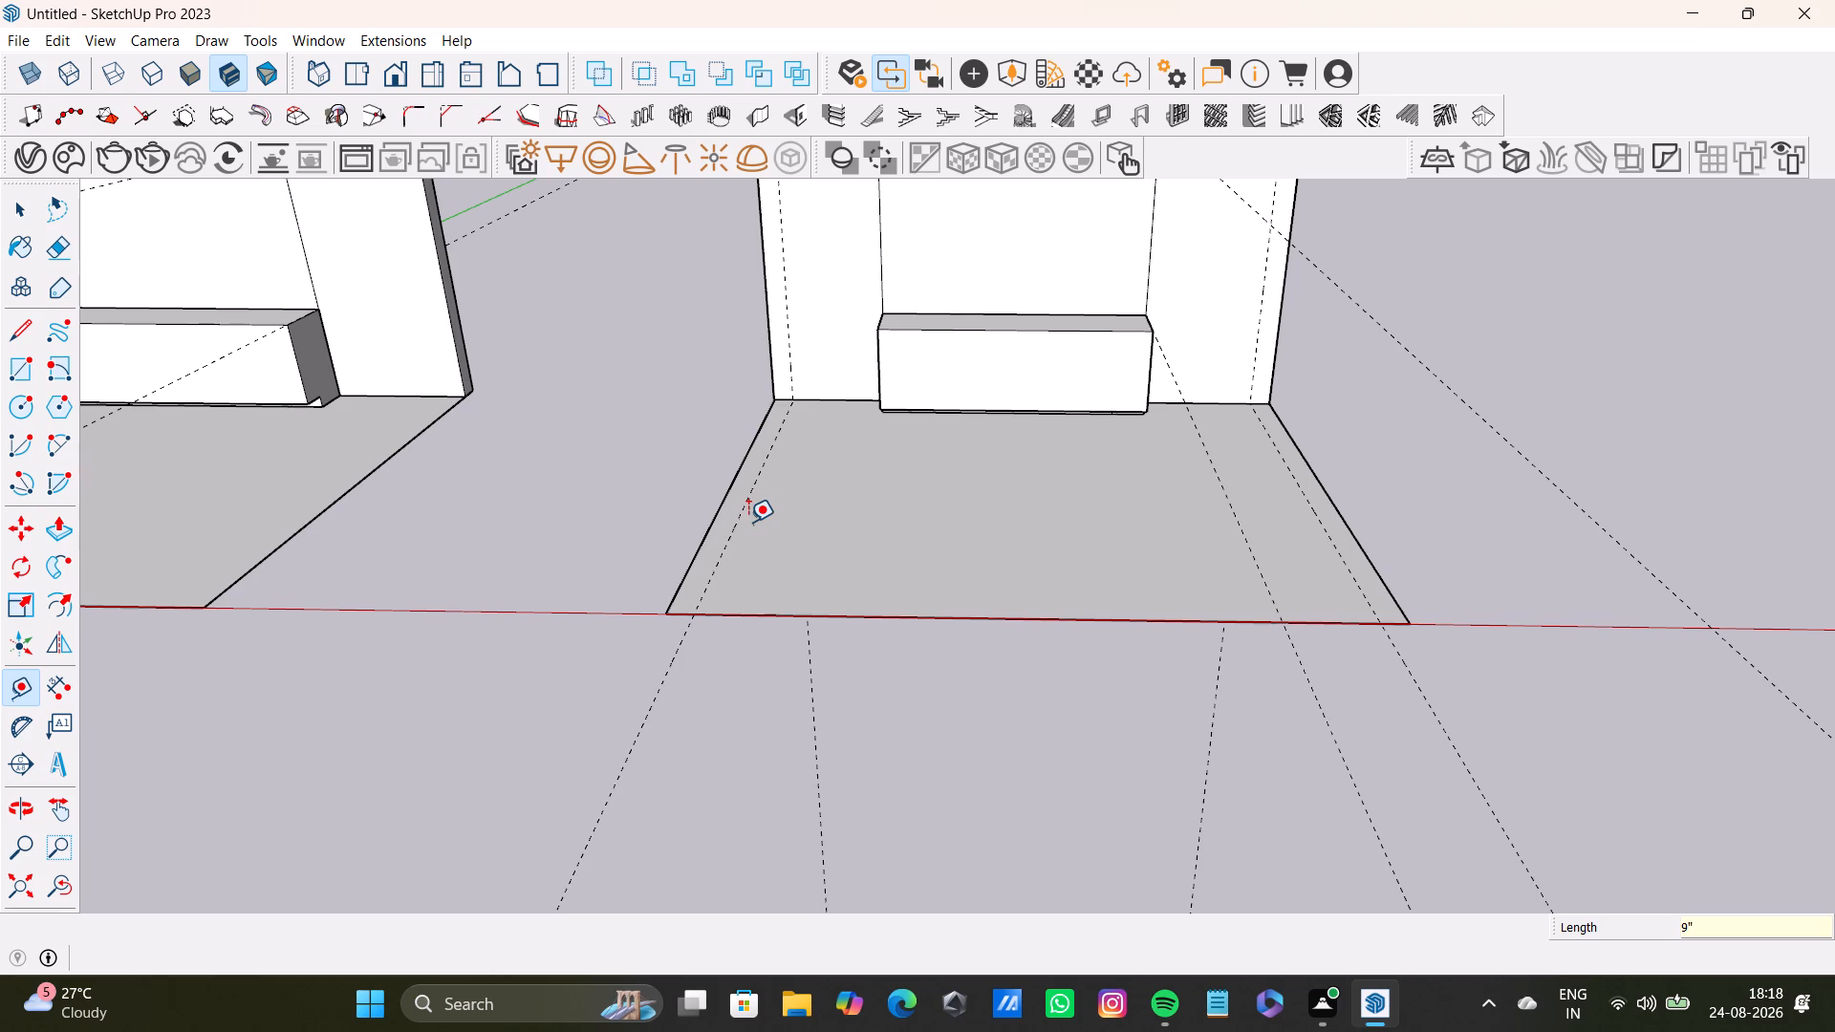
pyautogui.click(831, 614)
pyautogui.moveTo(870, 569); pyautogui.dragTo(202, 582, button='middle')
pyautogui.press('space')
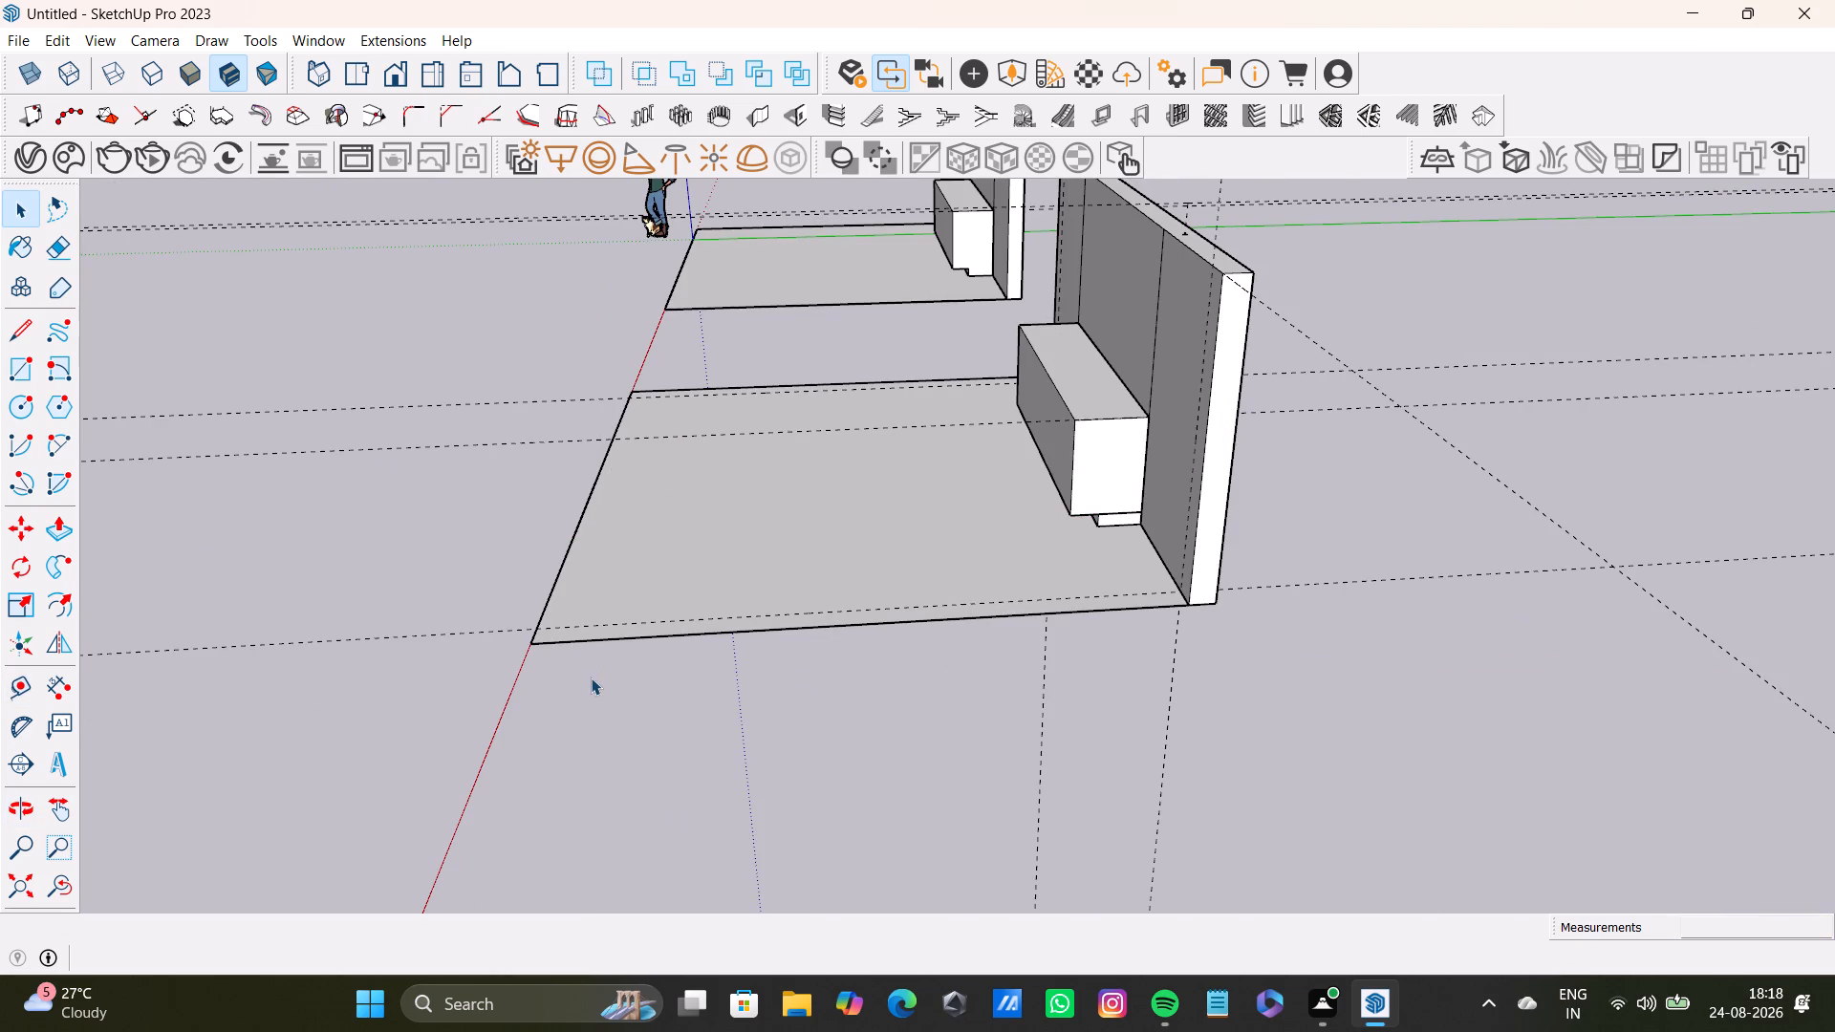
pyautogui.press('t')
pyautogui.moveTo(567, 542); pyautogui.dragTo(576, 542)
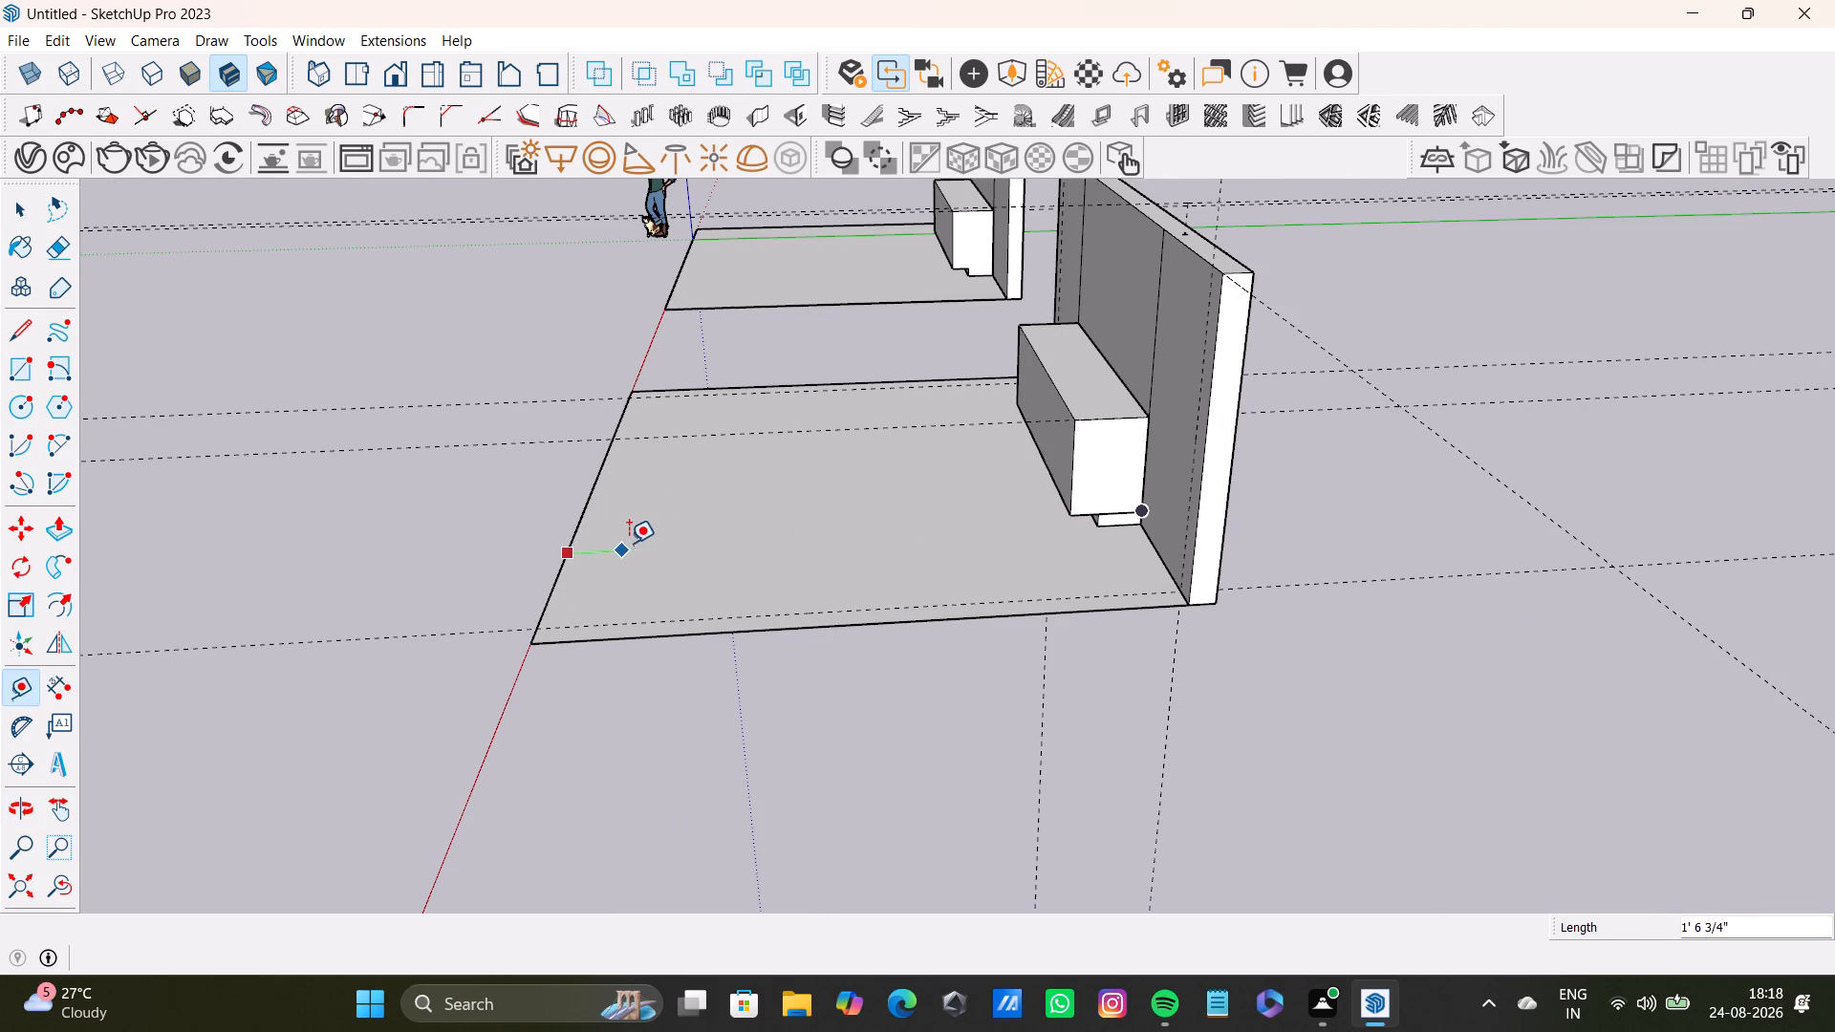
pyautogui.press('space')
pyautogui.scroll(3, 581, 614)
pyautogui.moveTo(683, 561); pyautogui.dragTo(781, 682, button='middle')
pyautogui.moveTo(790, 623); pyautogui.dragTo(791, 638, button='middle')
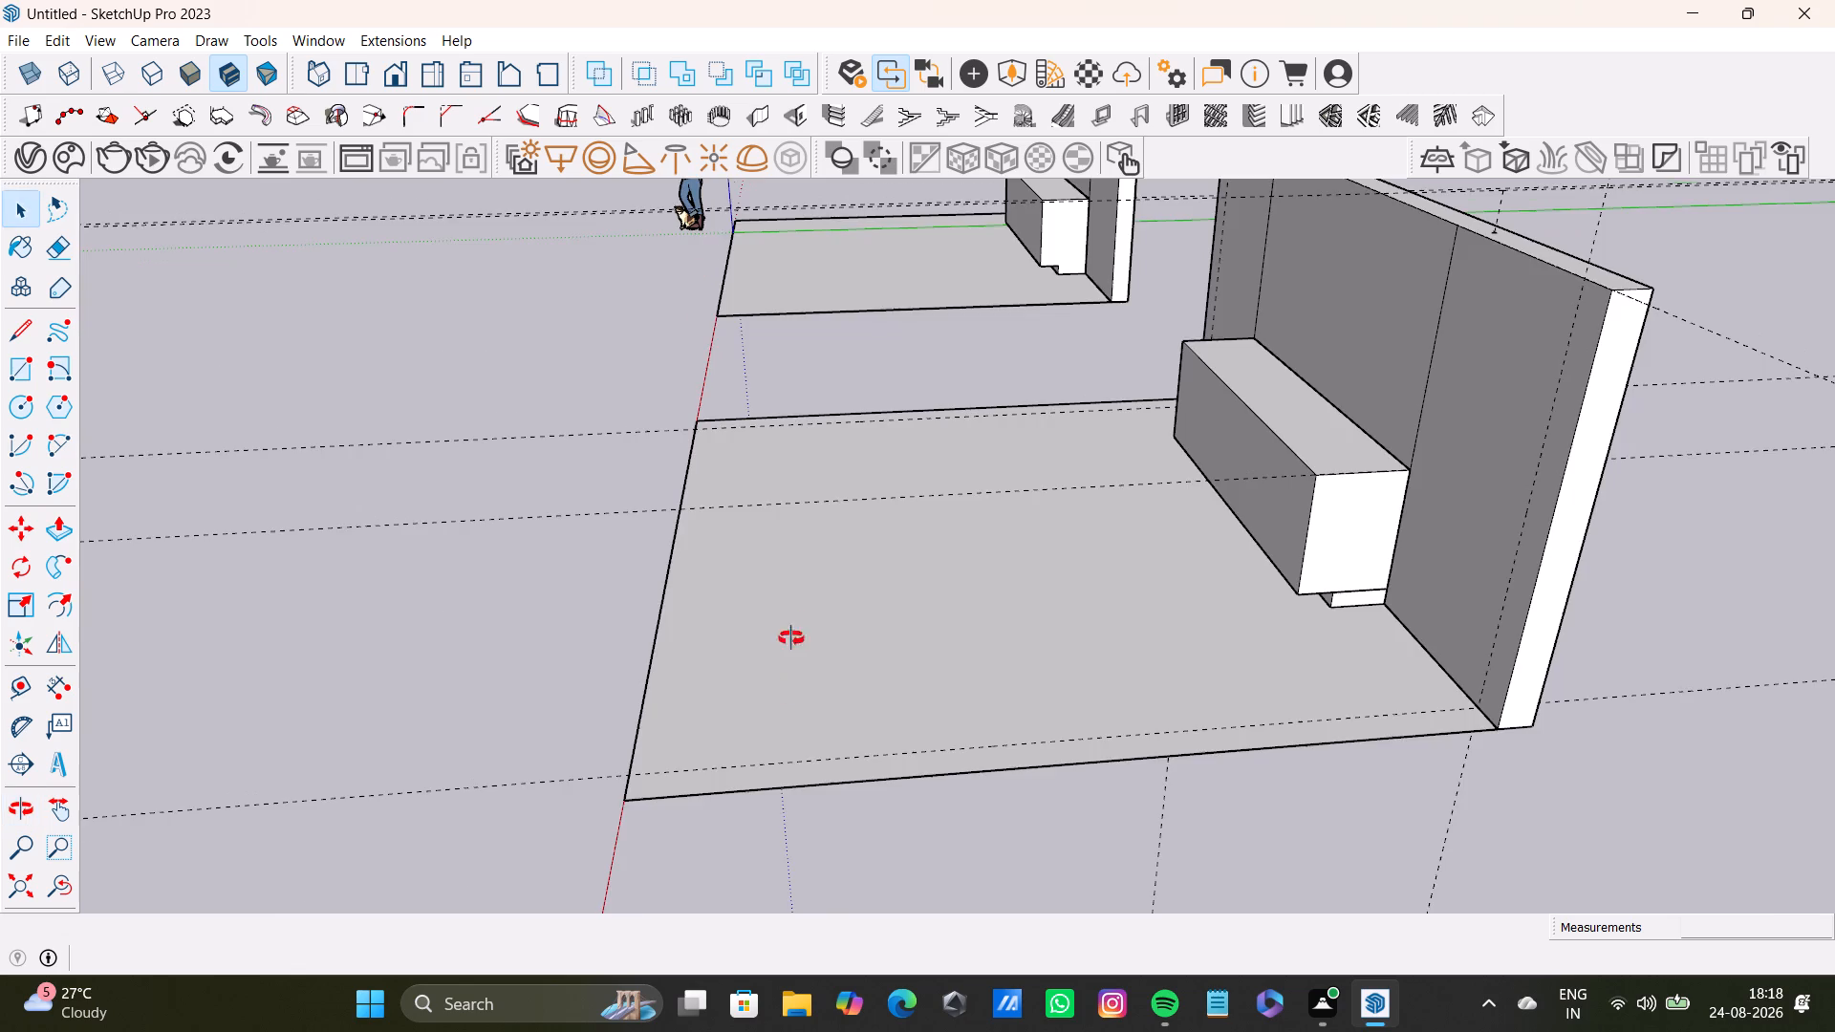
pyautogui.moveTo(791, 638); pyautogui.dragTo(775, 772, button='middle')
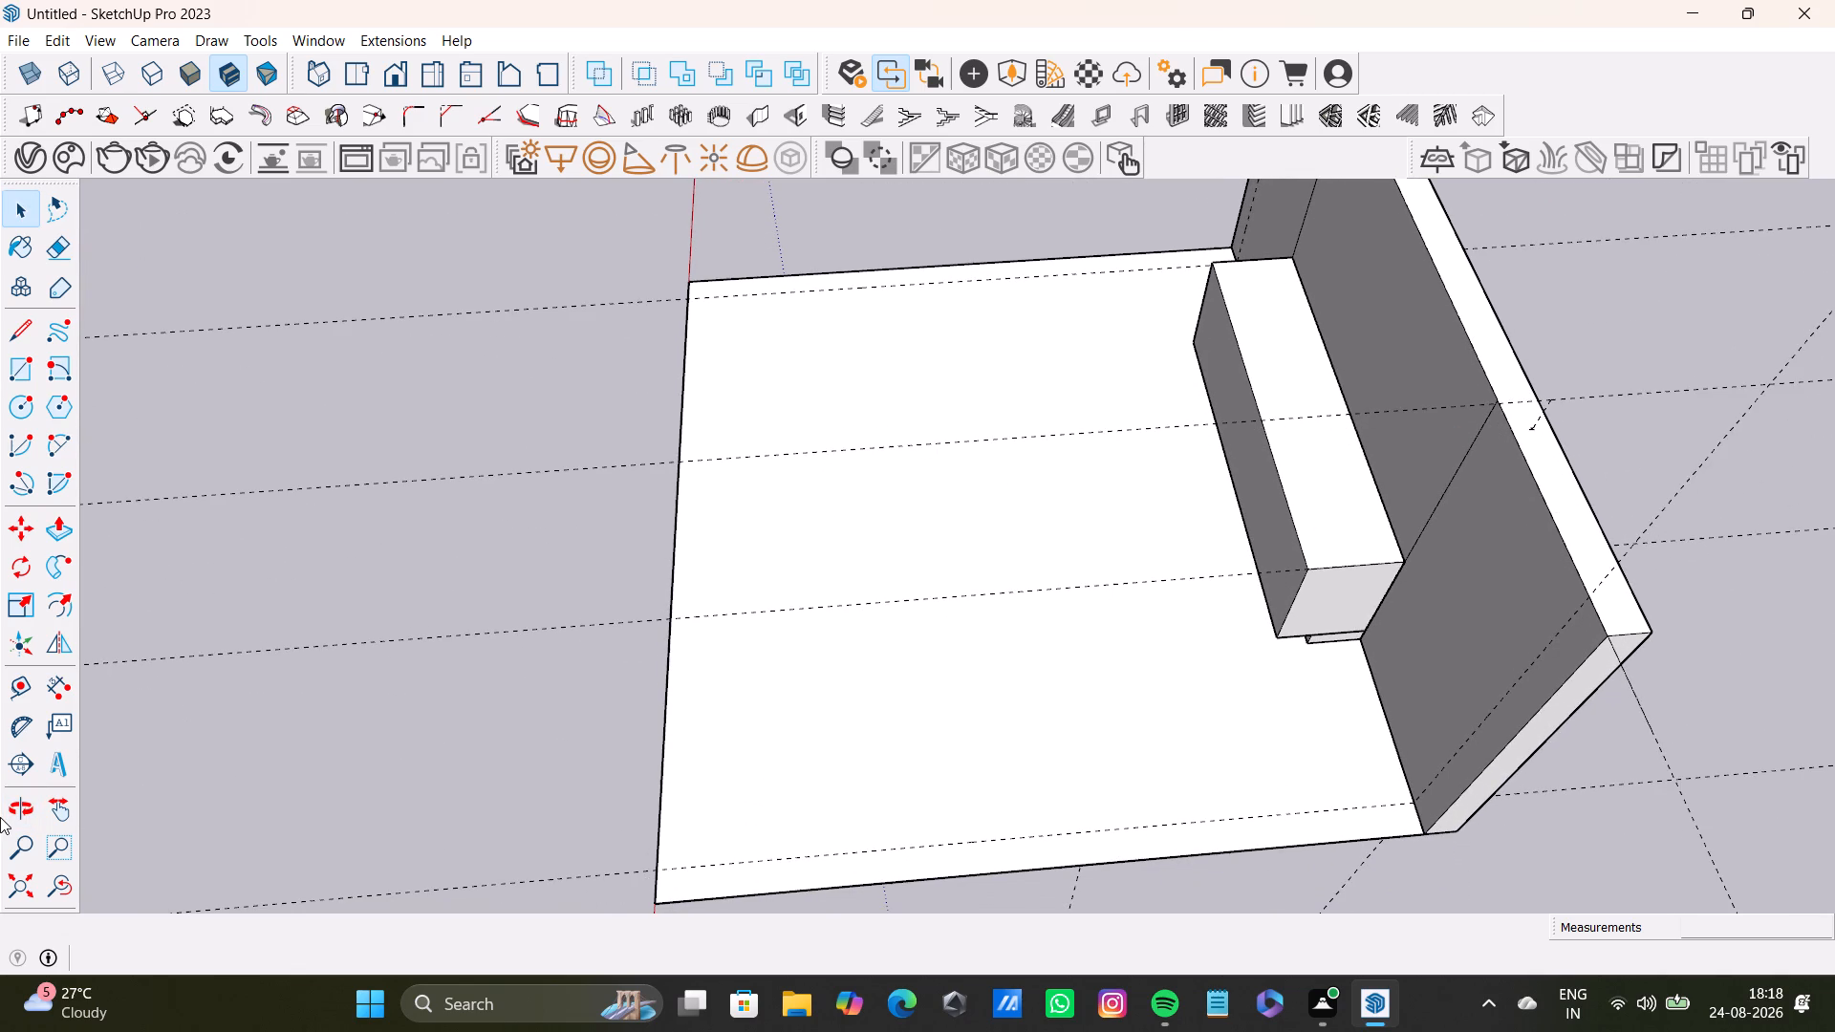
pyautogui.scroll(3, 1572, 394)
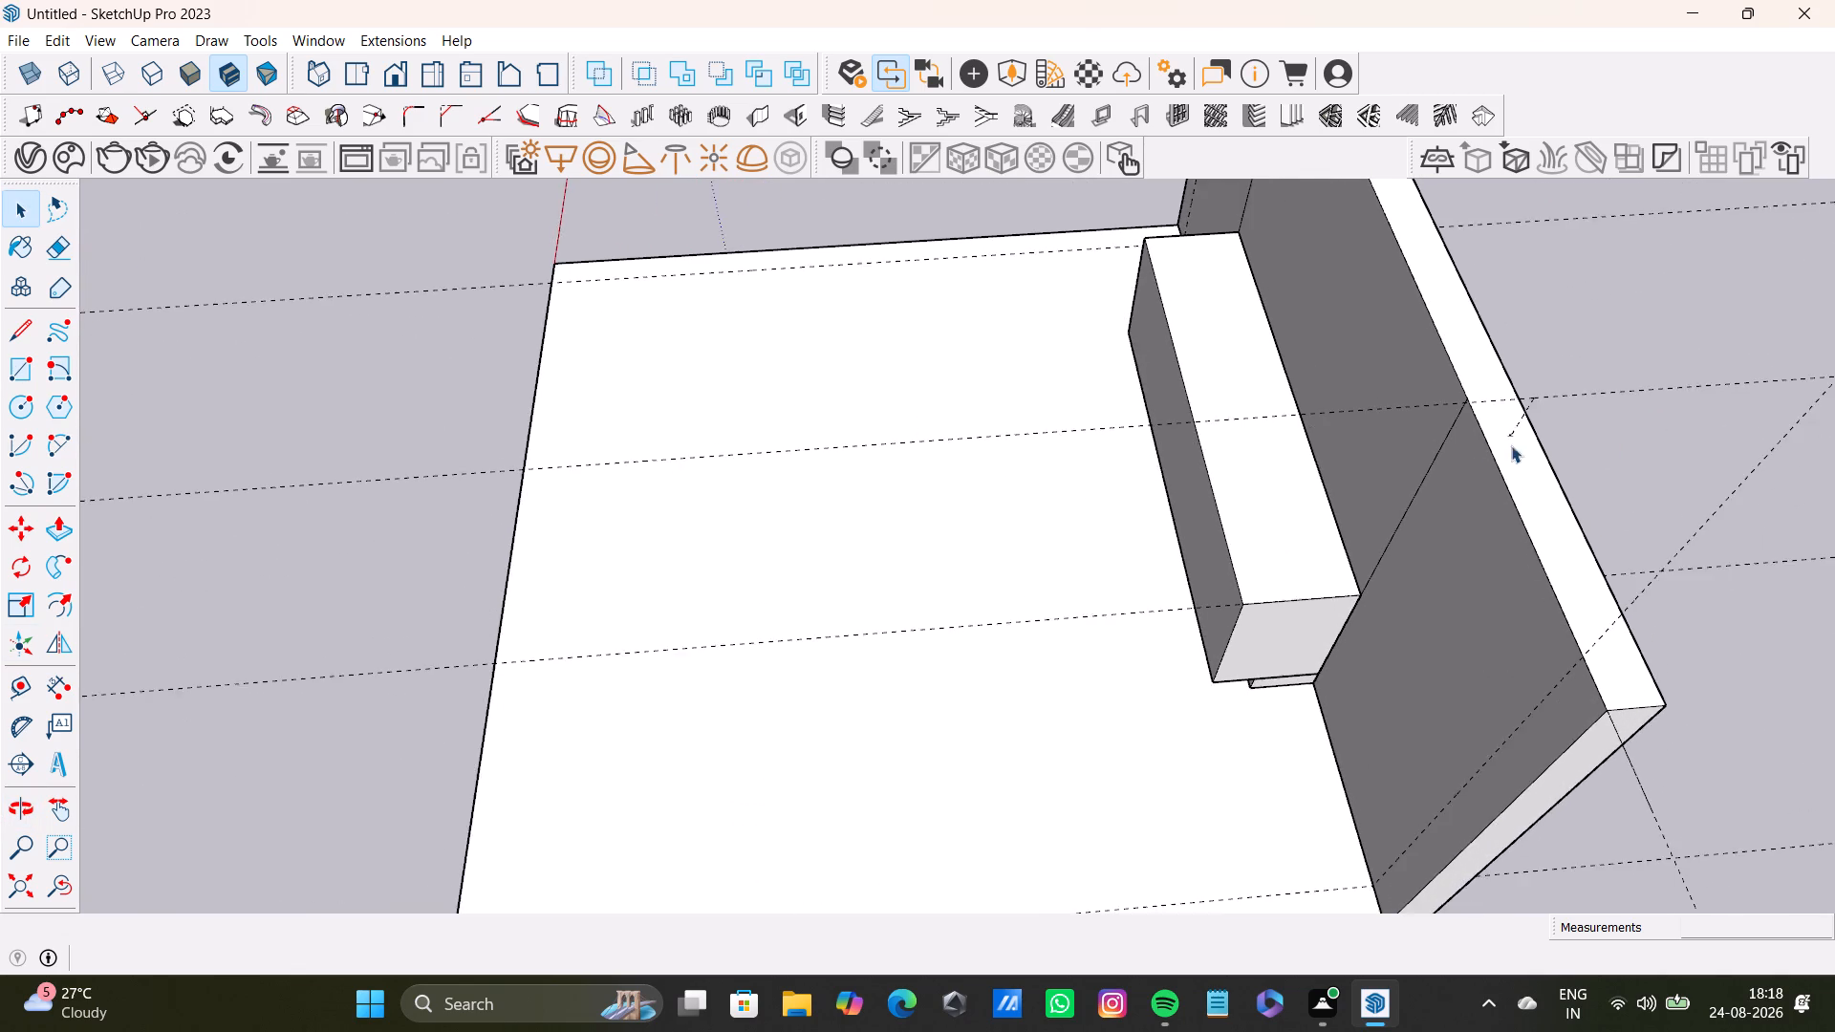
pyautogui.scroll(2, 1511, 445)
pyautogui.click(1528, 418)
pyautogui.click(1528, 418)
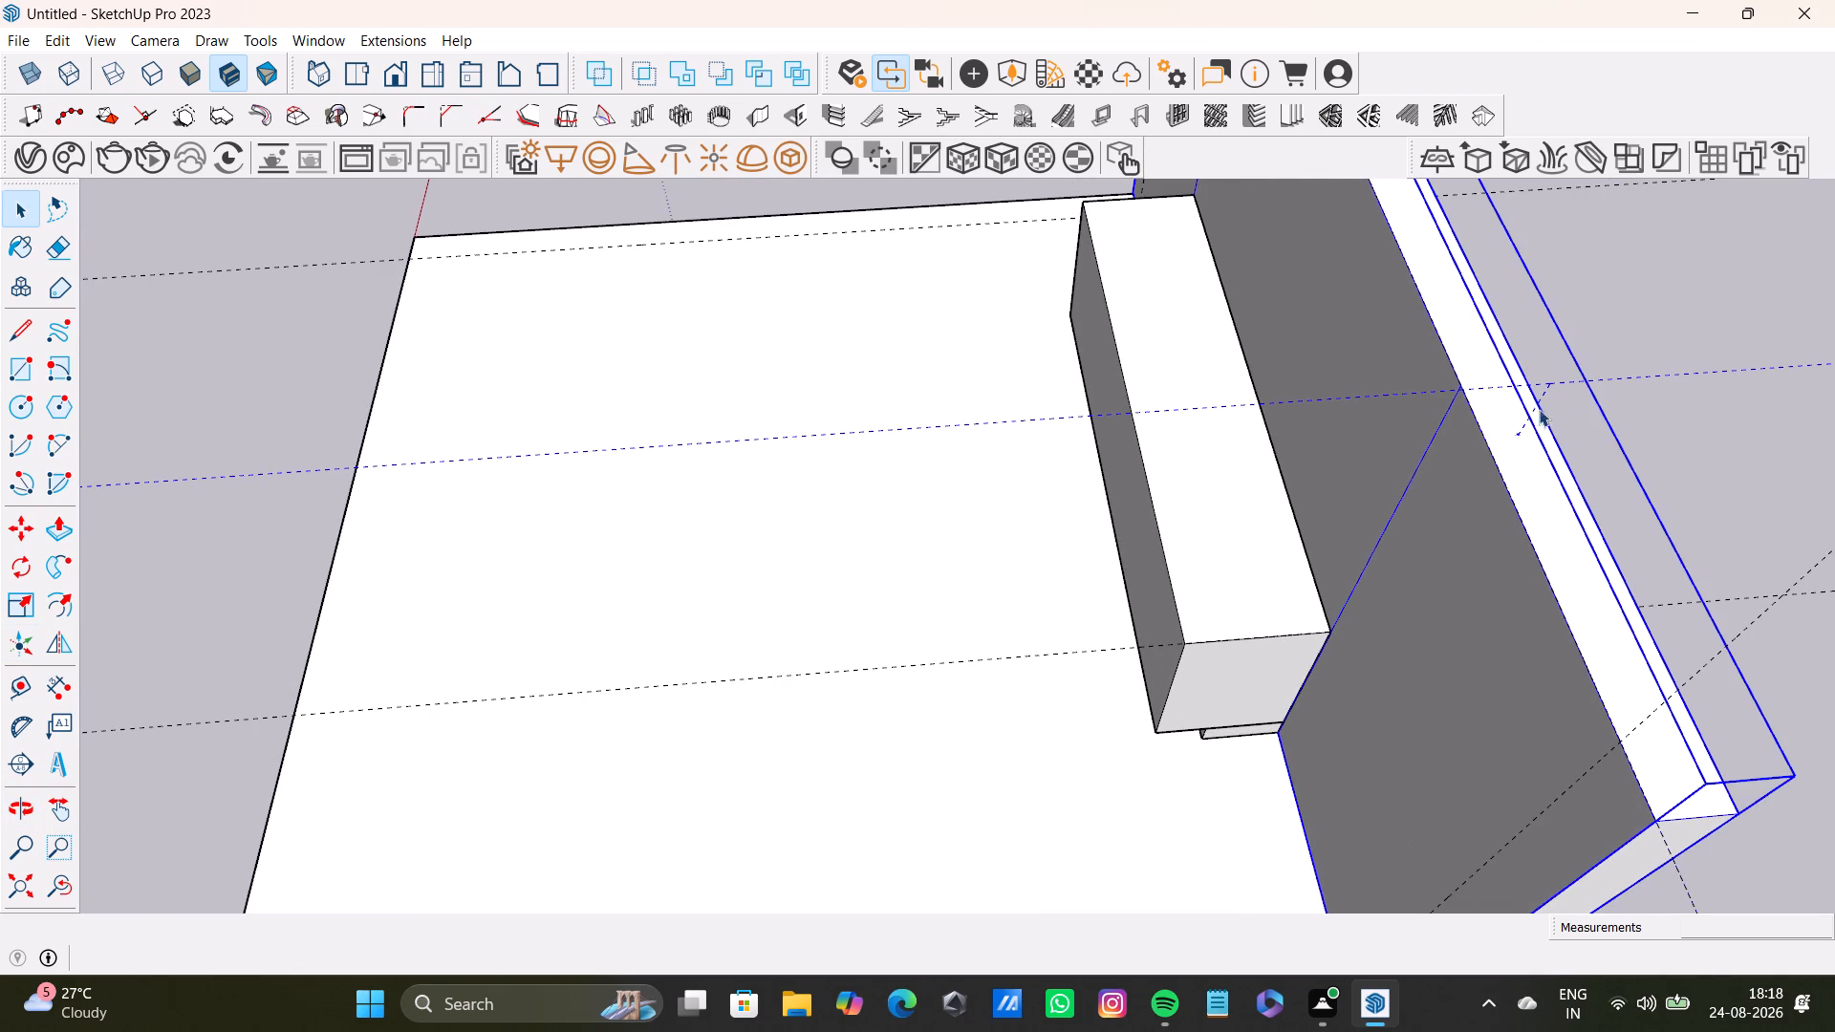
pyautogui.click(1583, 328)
# Place a guide on the copied floor 9" in from its front edge along the red axis.
pyautogui.scroll(-10, 968, 484)
pyautogui.moveTo(948, 479); pyautogui.dragTo(1435, 230, button='middle')
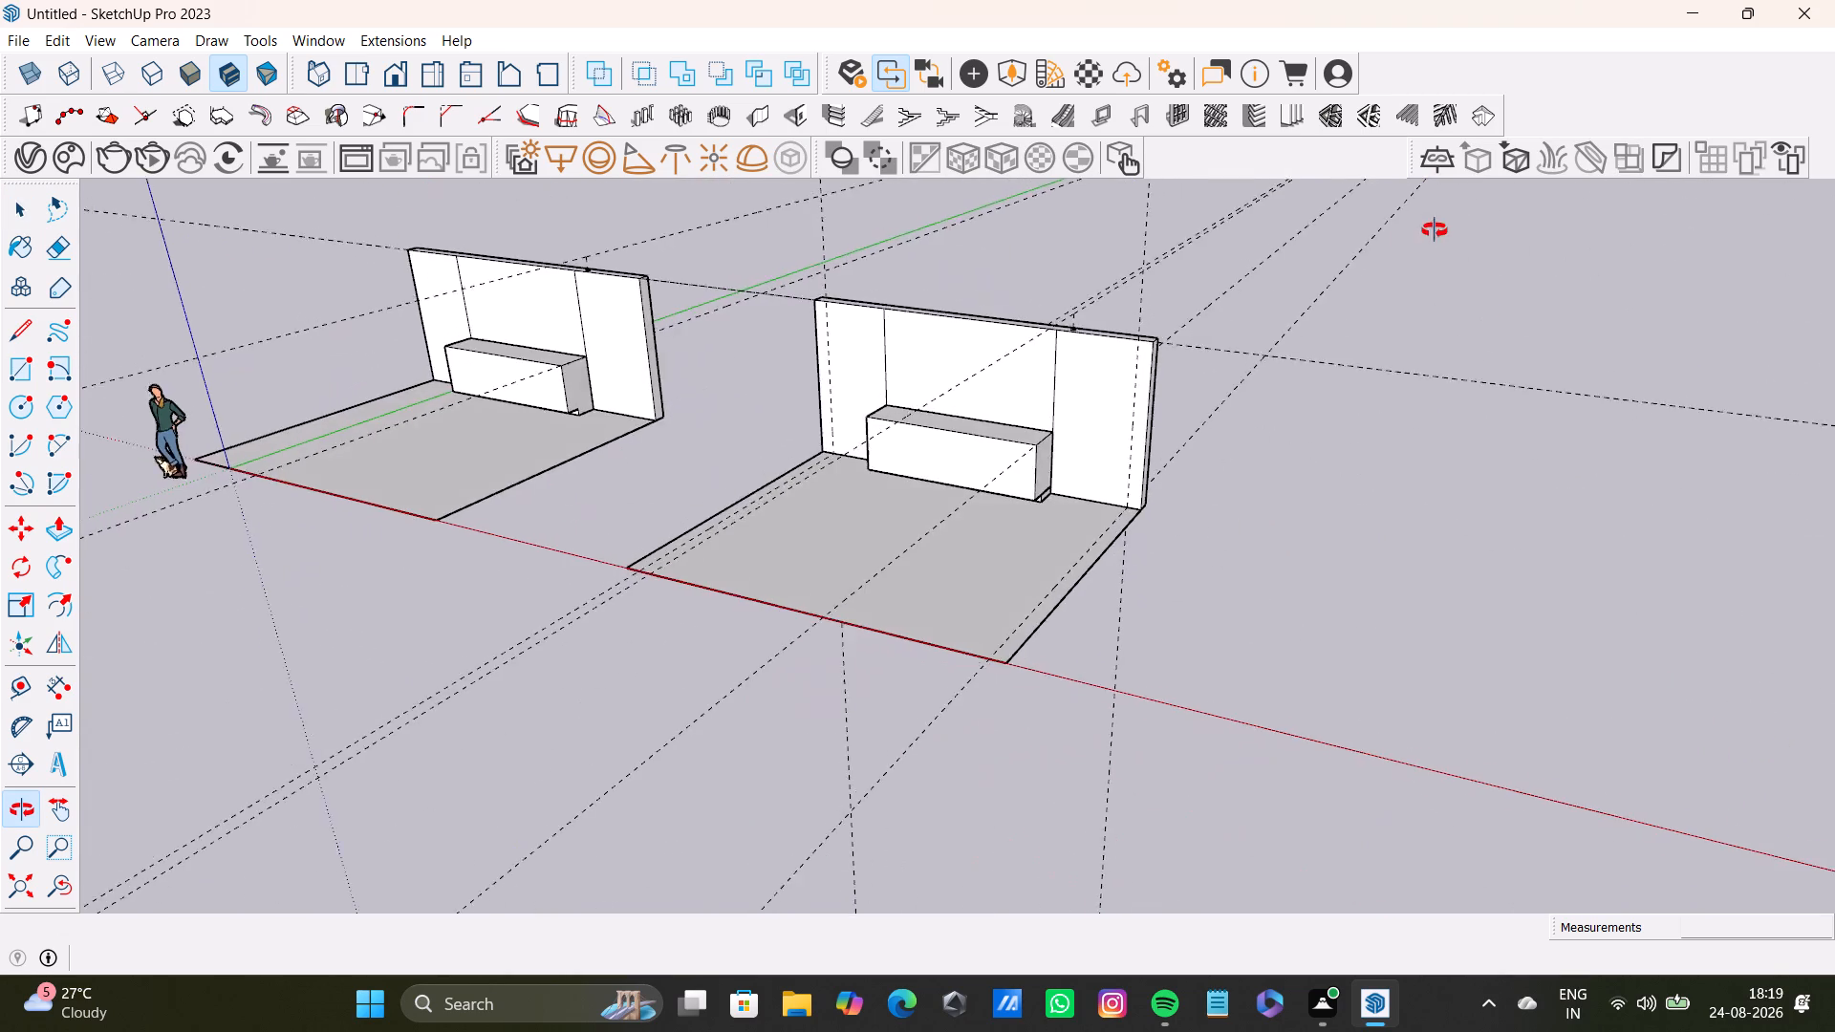
pyautogui.moveTo(1435, 230); pyautogui.dragTo(1439, 228, button='middle')
pyautogui.scroll(3, 905, 470)
pyautogui.moveTo(901, 469); pyautogui.dragTo(1310, 474, button='middle')
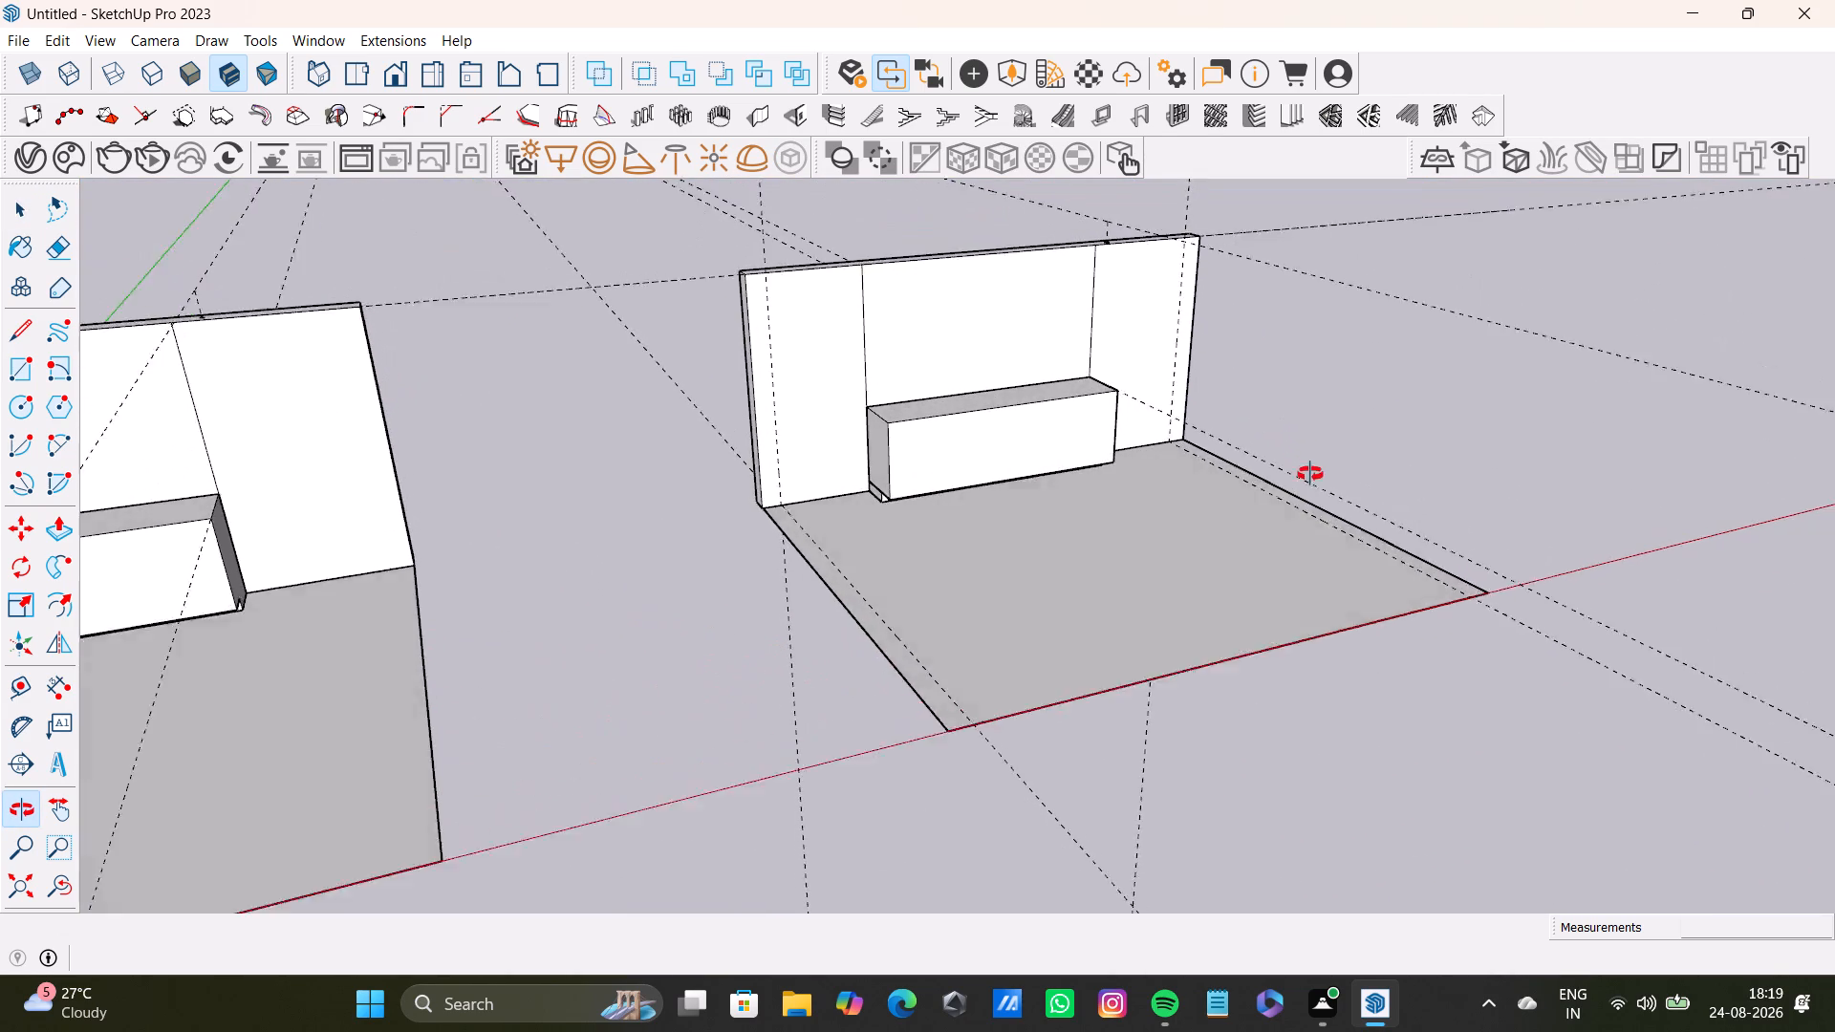
pyautogui.moveTo(1310, 474); pyautogui.dragTo(1529, 813, button='middle')
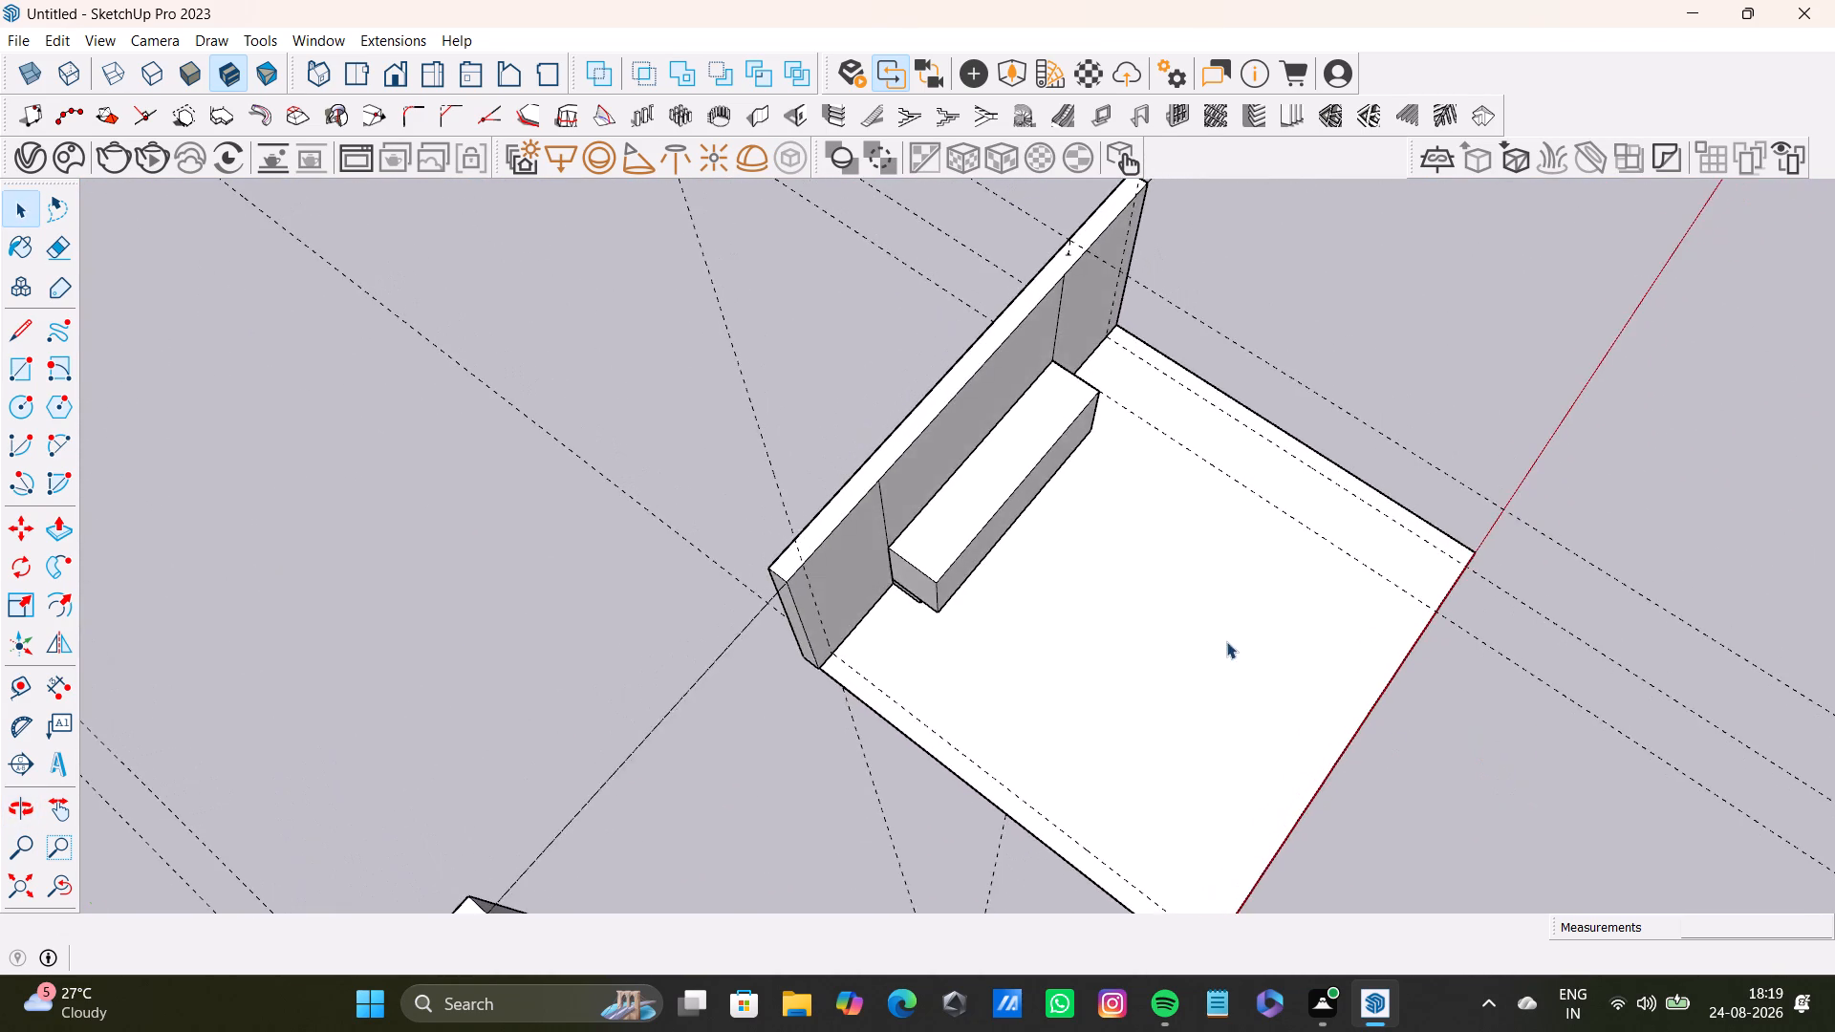
pyautogui.scroll(-4, 1226, 641)
pyautogui.moveTo(1226, 612); pyautogui.dragTo(984, 565, button='middle')
pyautogui.moveTo(945, 581); pyautogui.dragTo(1265, 486, button='middle')
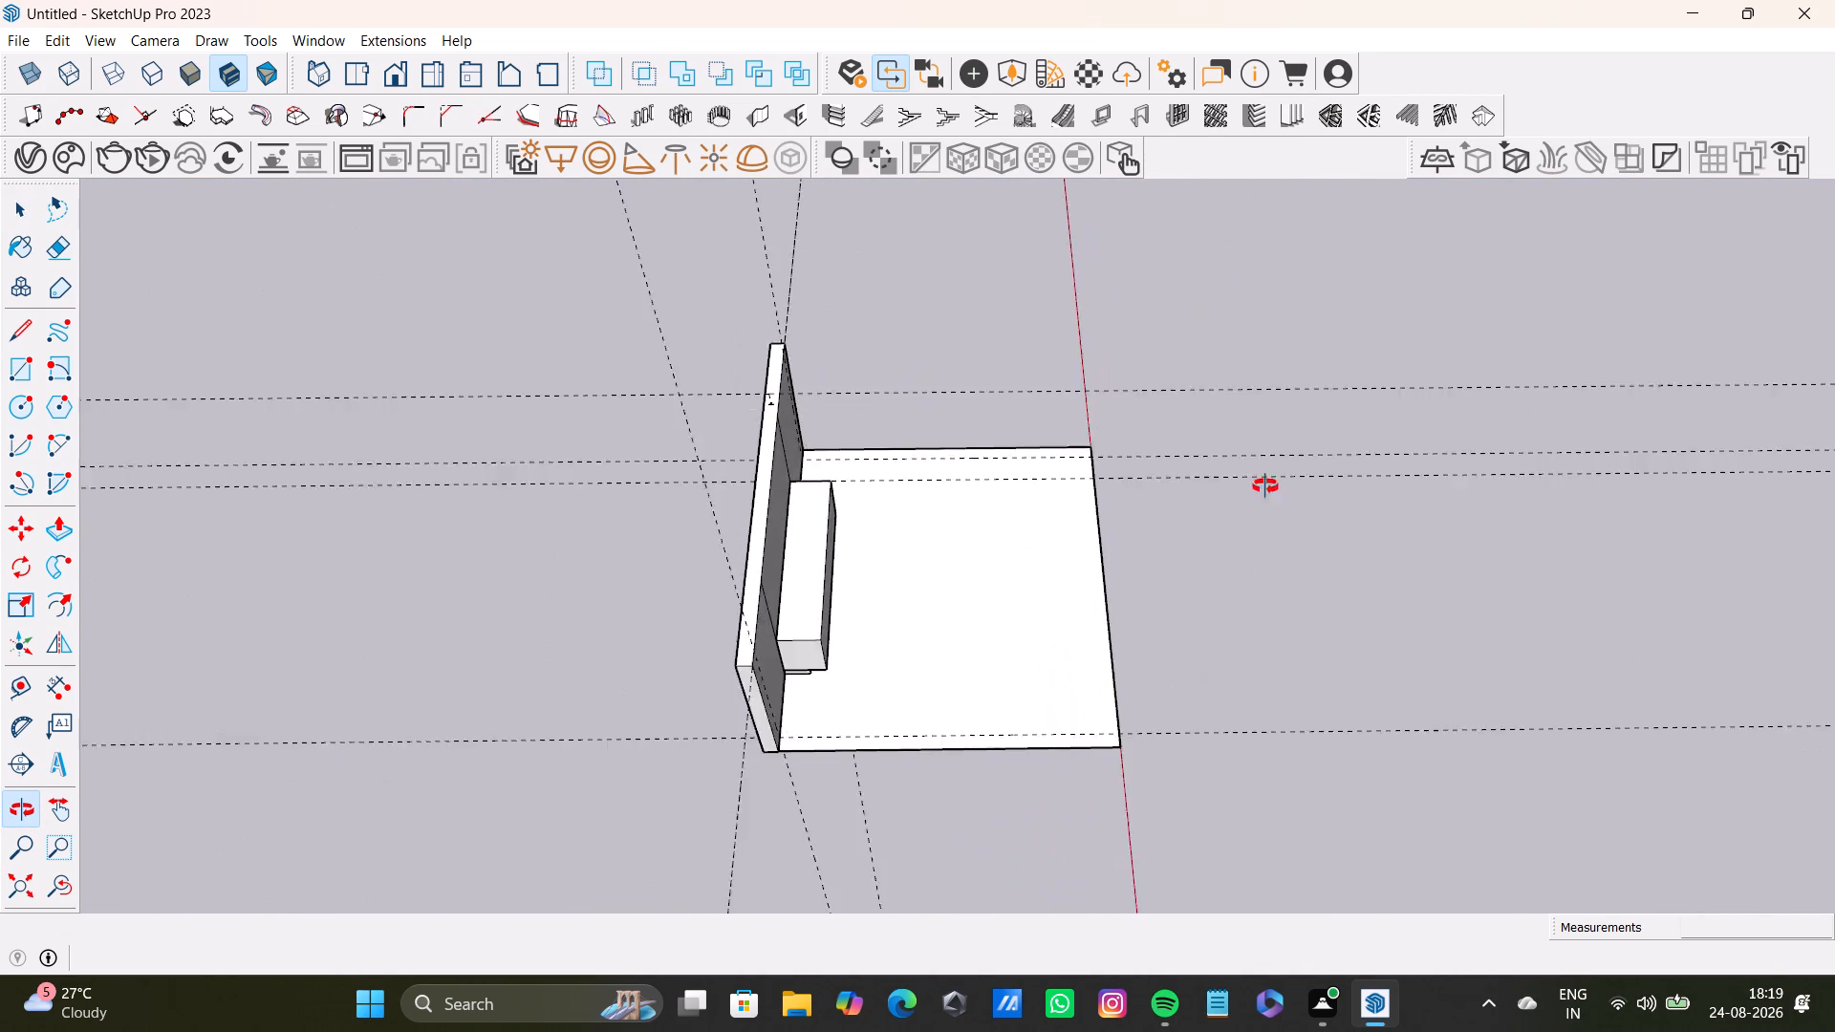
pyautogui.moveTo(1265, 486); pyautogui.dragTo(1281, 300, button='middle')
pyautogui.scroll(8, 1070, 572)
pyautogui.moveTo(1066, 589); pyautogui.dragTo(1001, 435, button='middle')
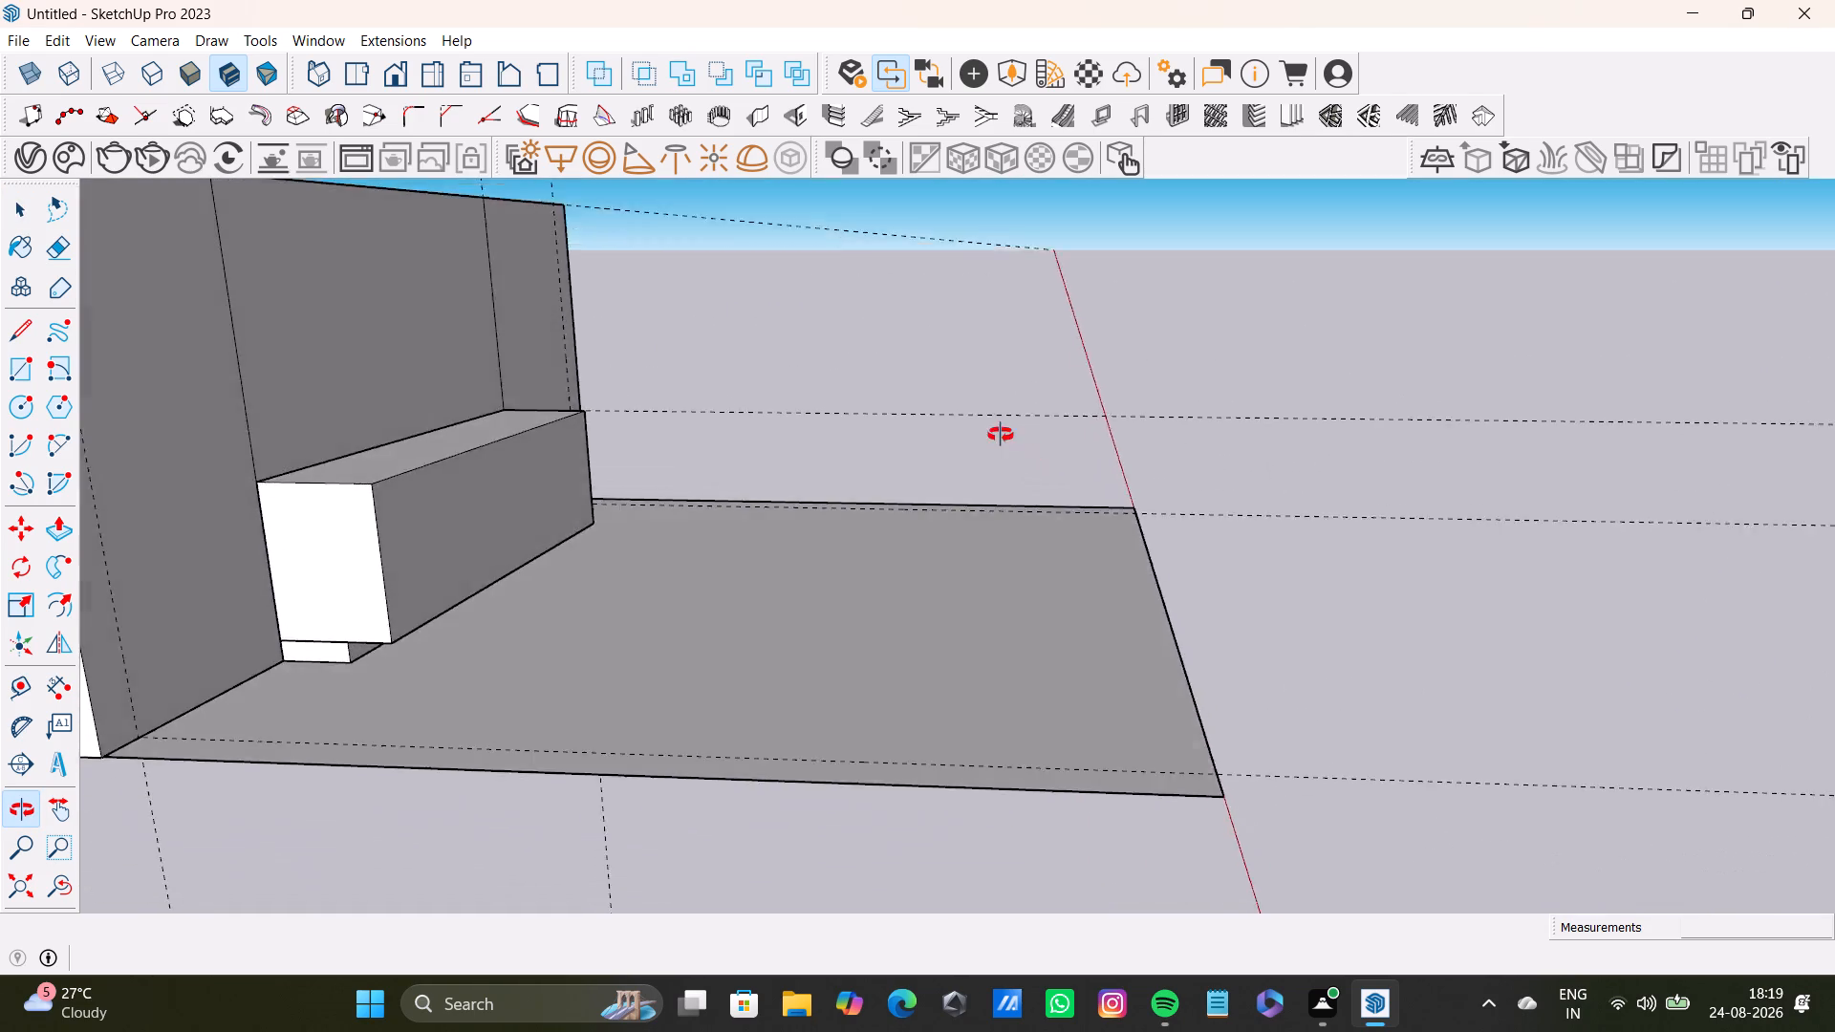
pyautogui.moveTo(1001, 435); pyautogui.dragTo(1053, 685, button='middle')
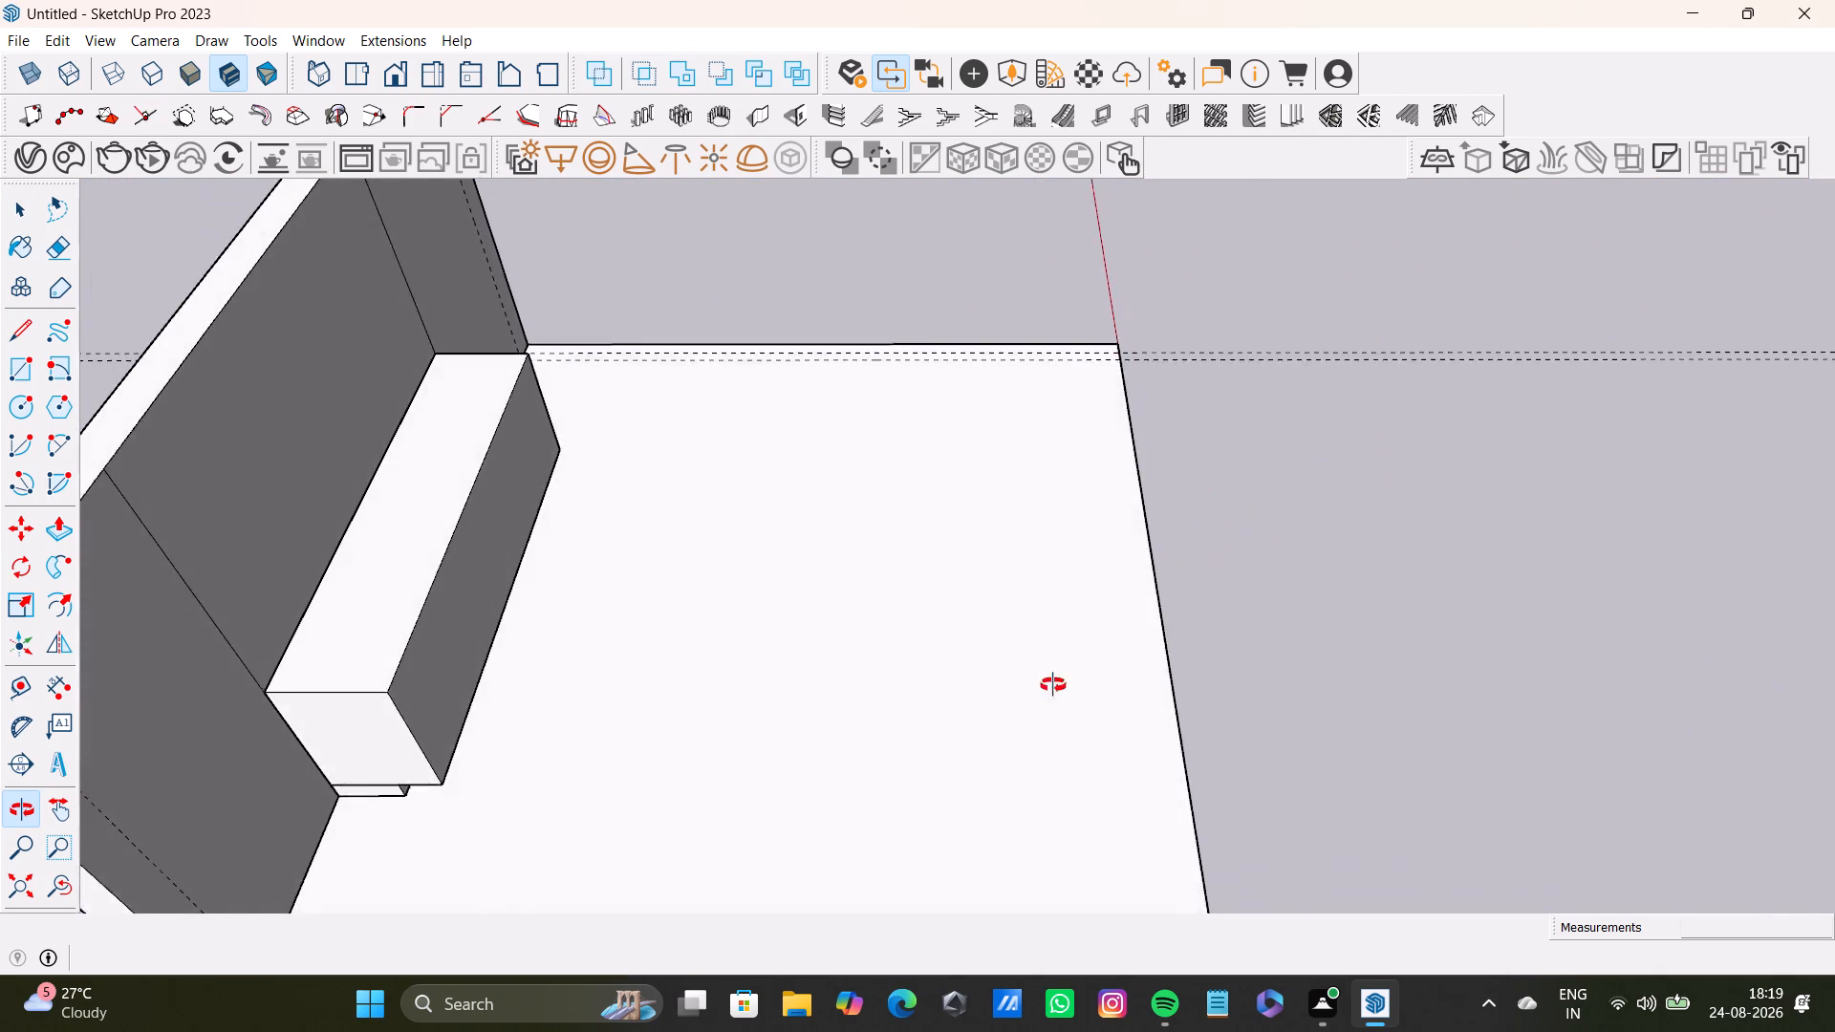
pyautogui.moveTo(1053, 685); pyautogui.dragTo(1080, 622, button='middle')
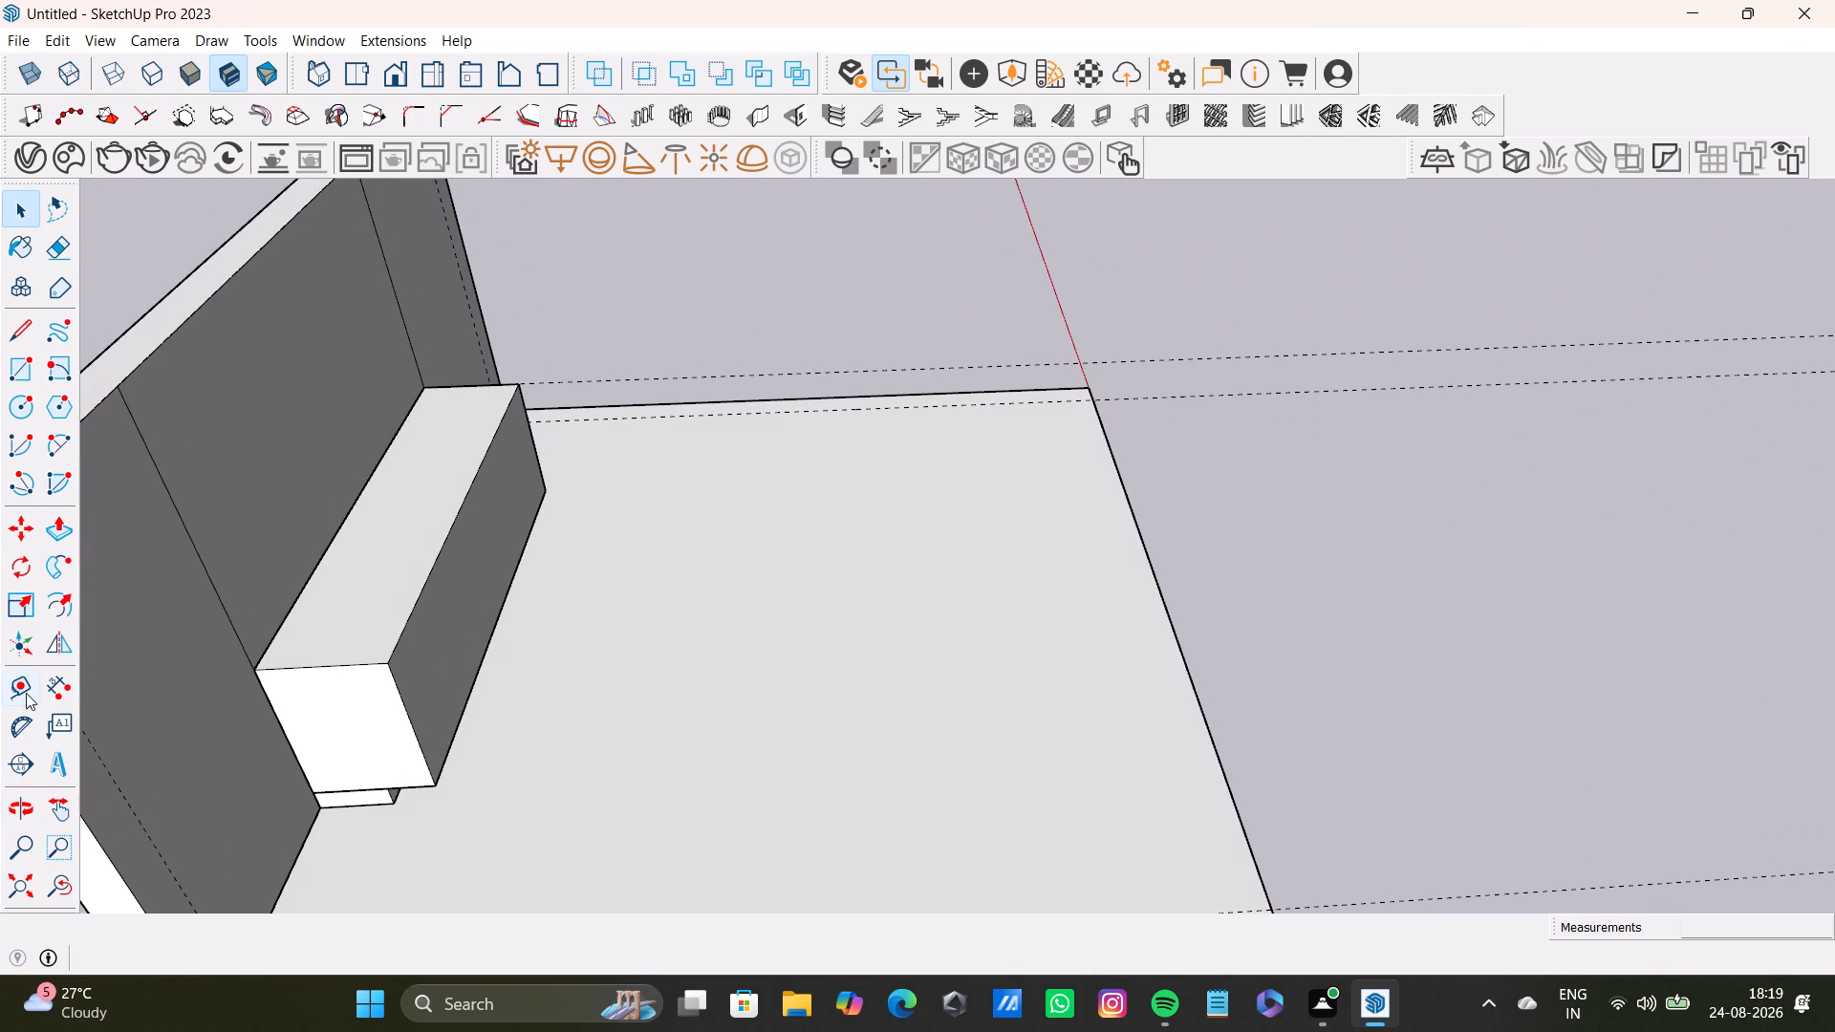
pyautogui.click(26, 679)
pyautogui.click(1204, 724)
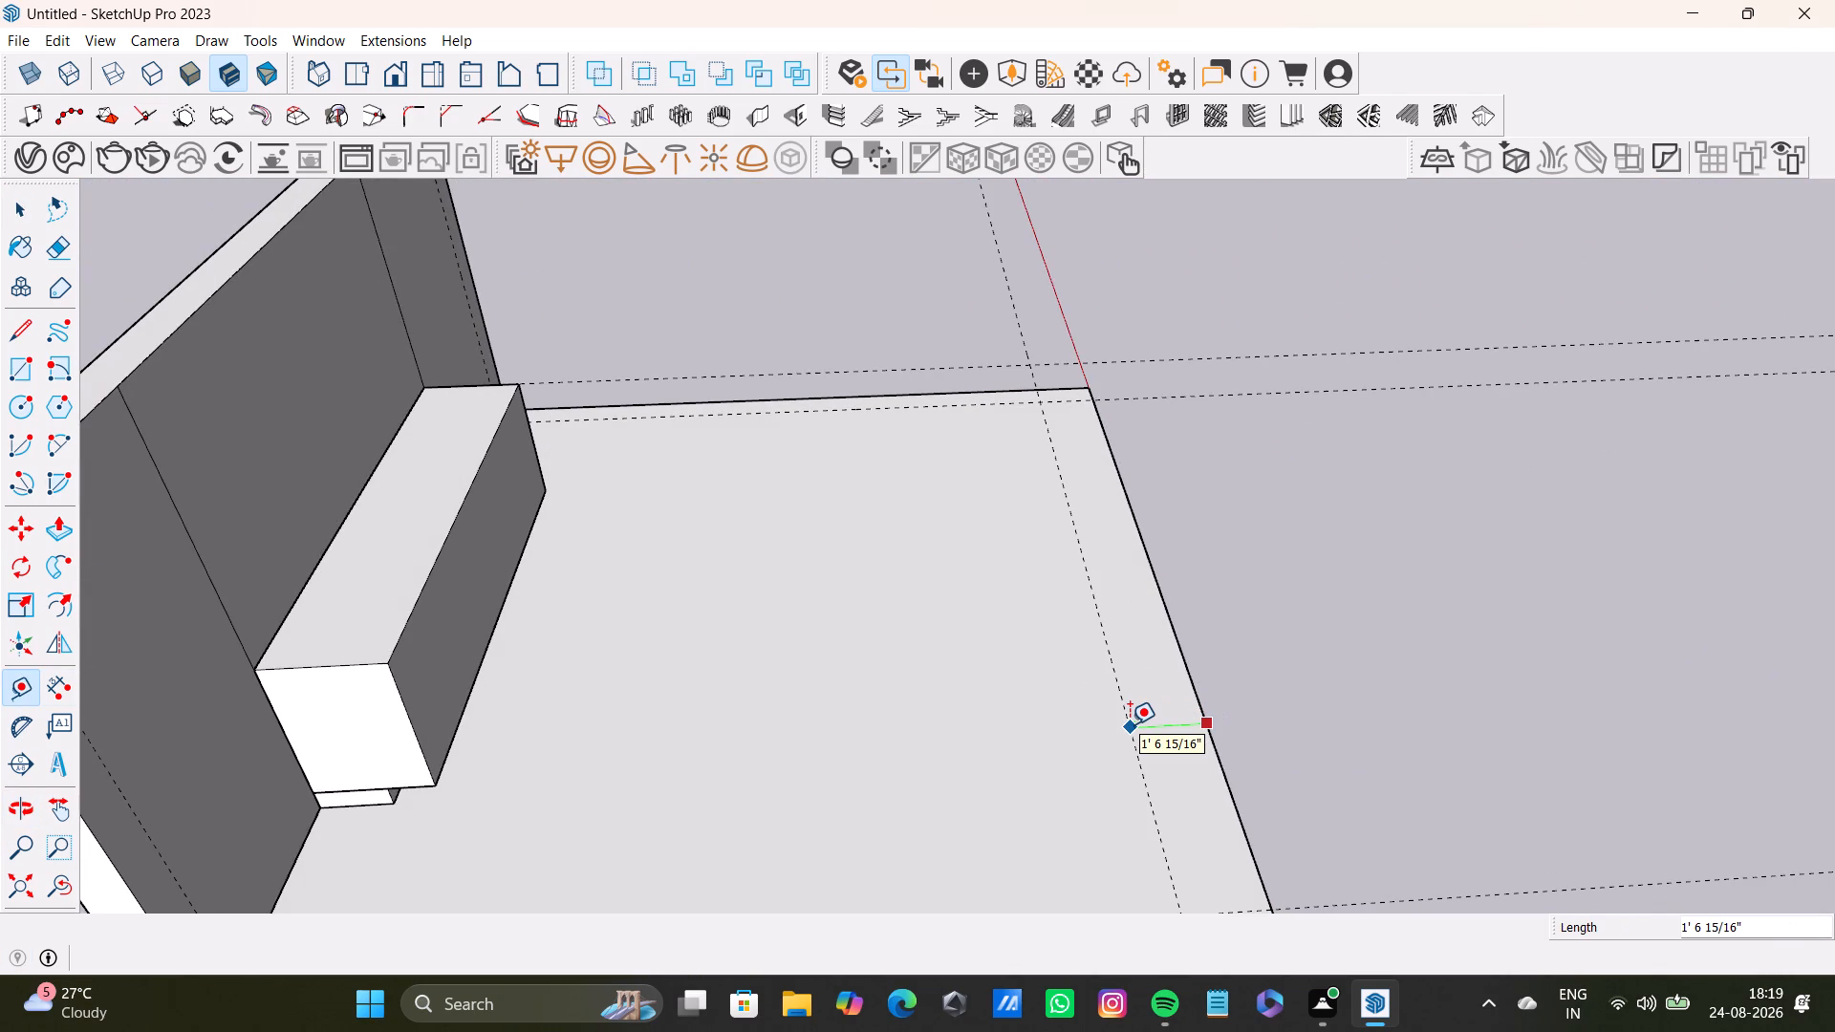
pyautogui.press('9')
pyautogui.hotkey('shift', '"')
pyautogui.press('Return')
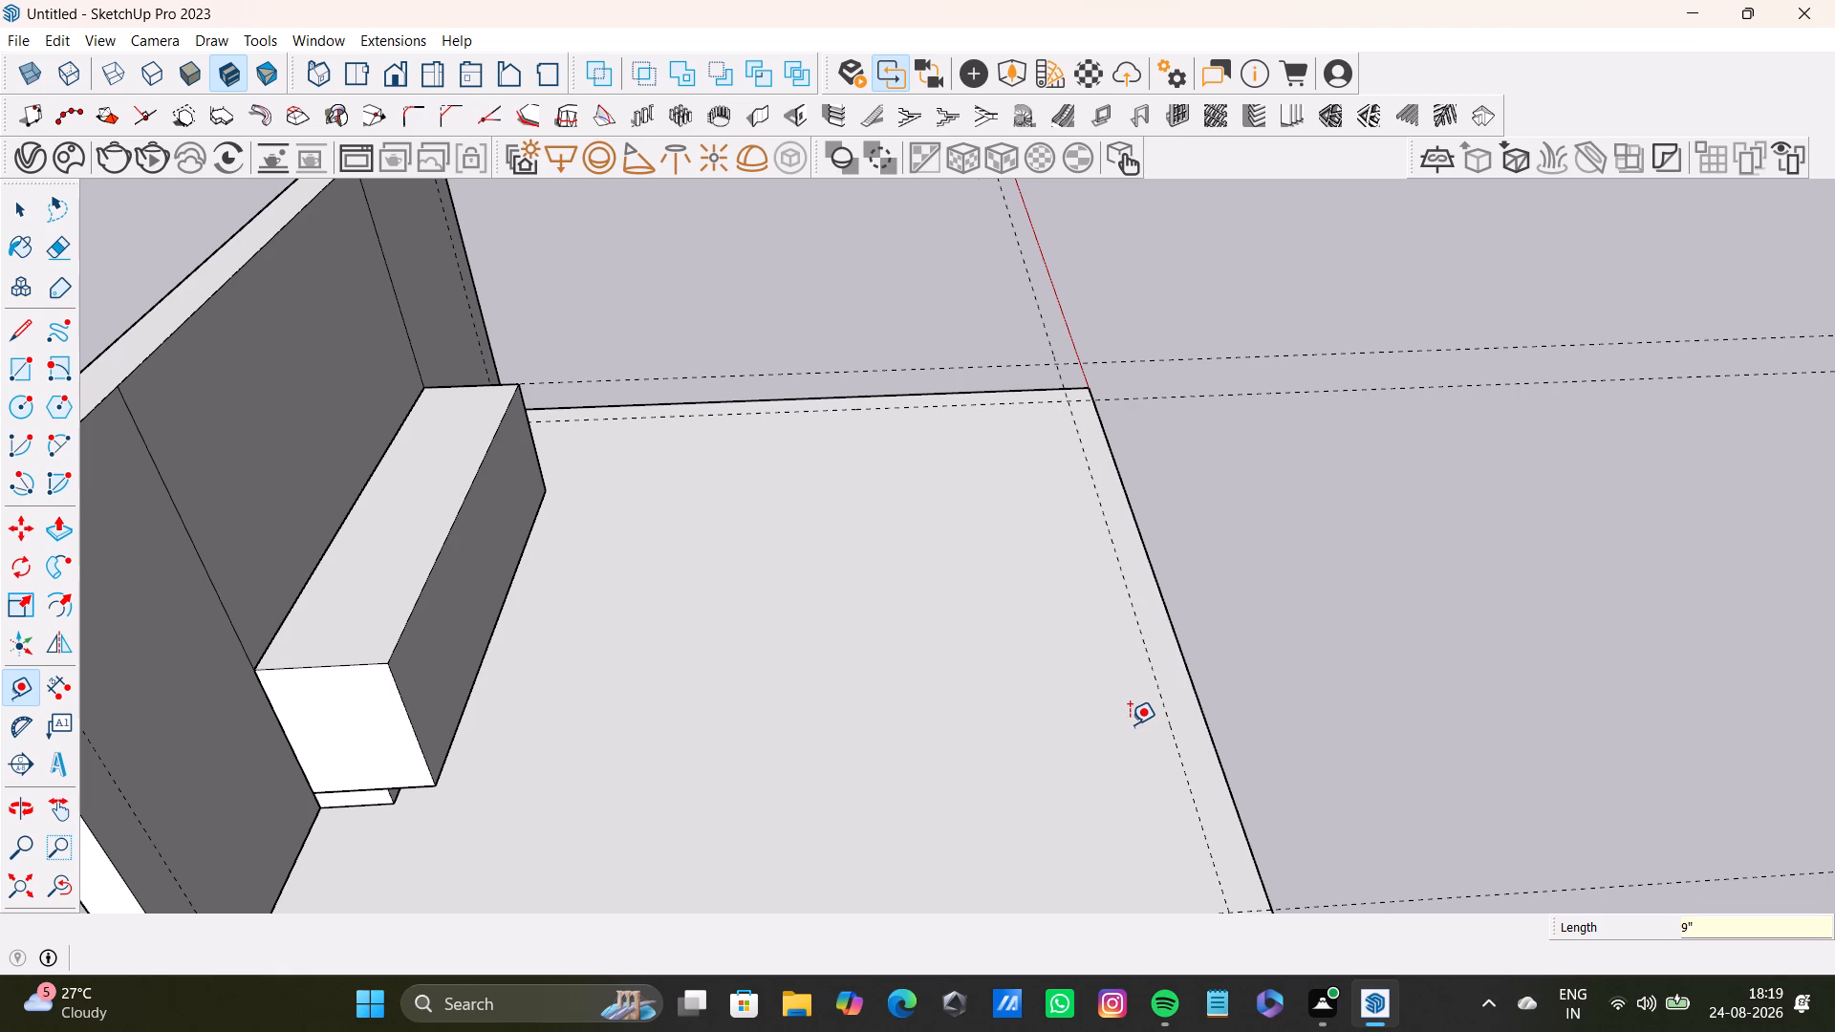
pyautogui.press('space')
# Open the copied cabinet for editing and delete the guide running from its top edge out over the floor.
pyautogui.scroll(-7, 1039, 514)
pyautogui.moveTo(1058, 590); pyautogui.dragTo(472, 636, button='middle')
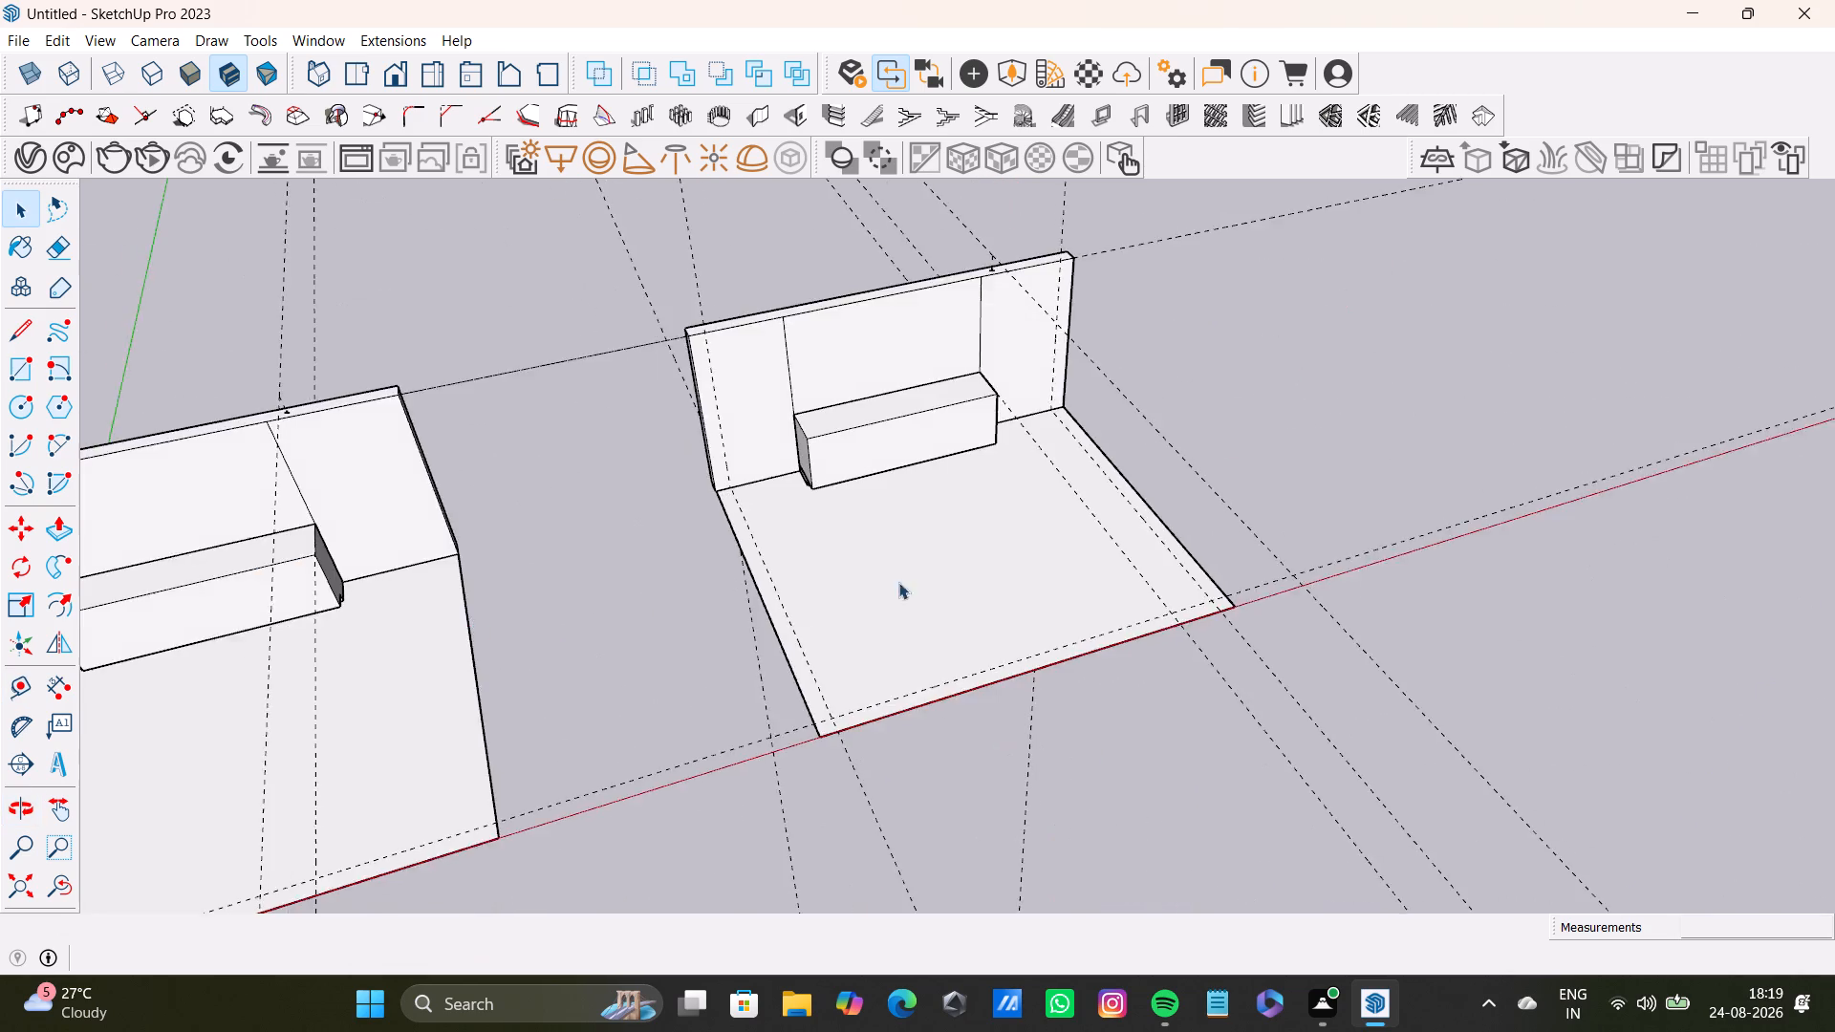
pyautogui.scroll(6, 970, 580)
pyautogui.moveTo(994, 564); pyautogui.dragTo(448, 520, button='middle')
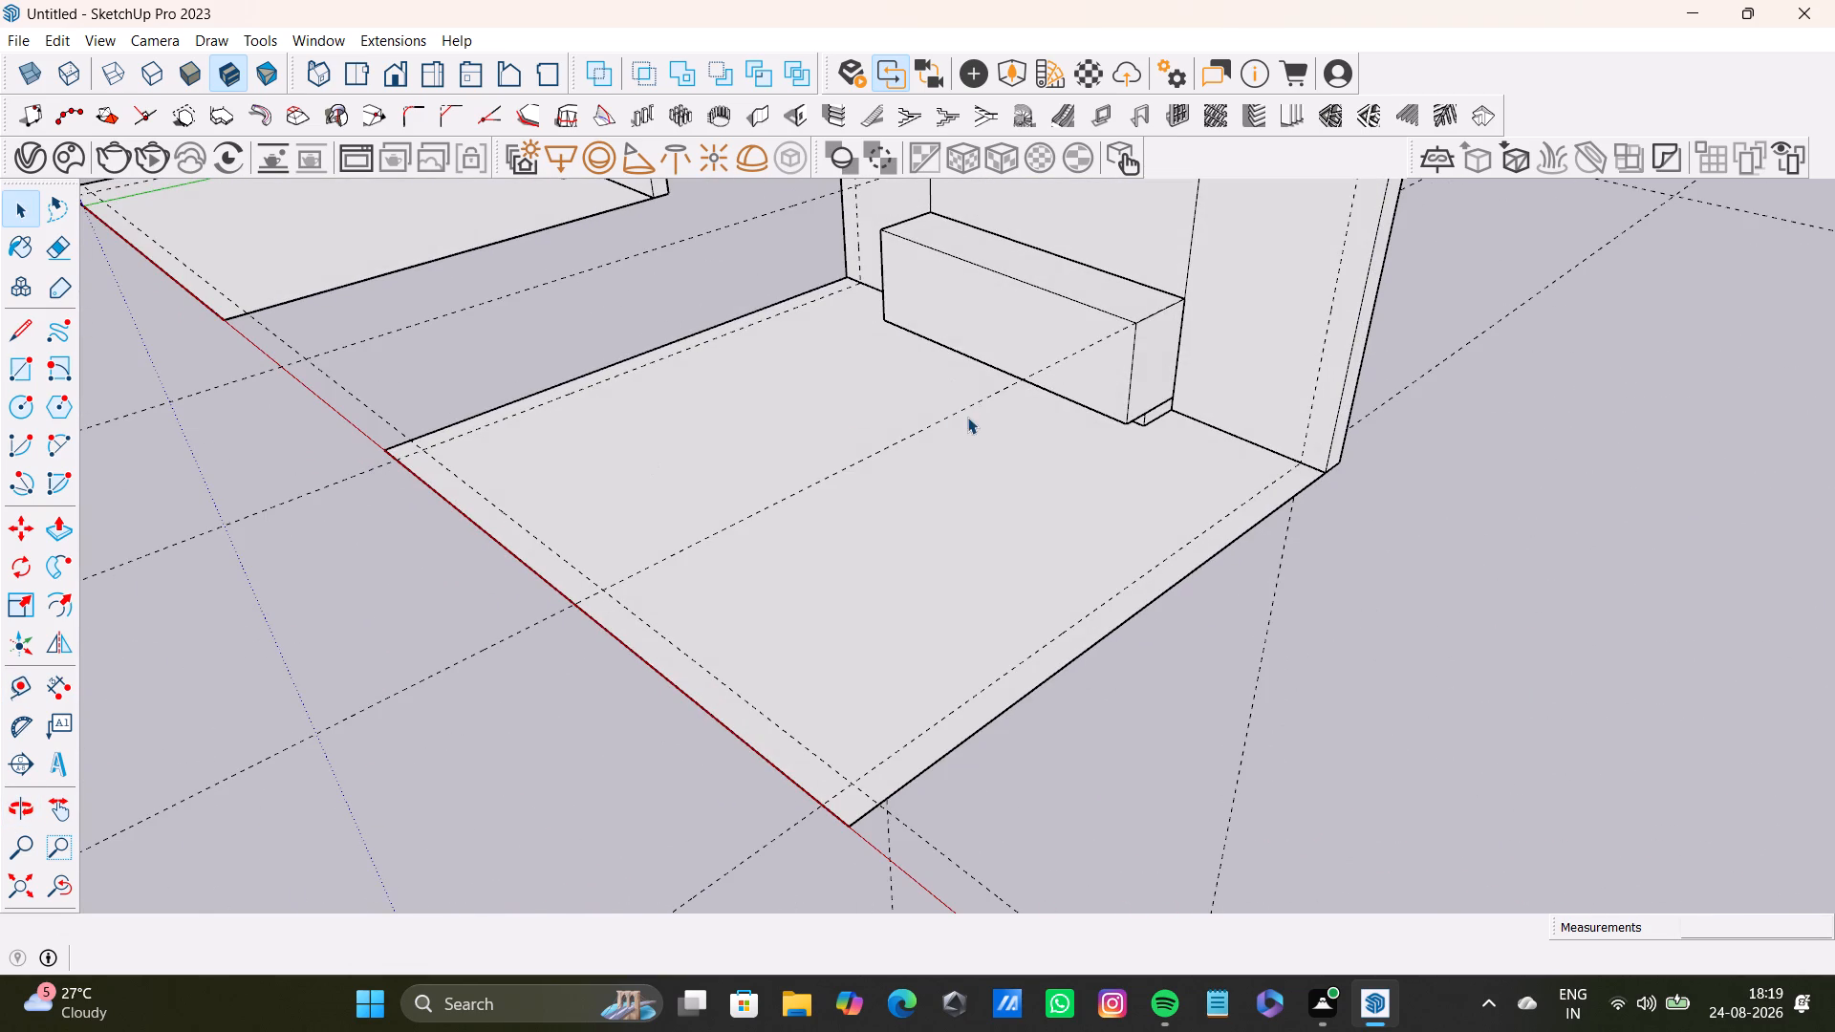
pyautogui.click(955, 414)
pyautogui.moveTo(931, 418); pyautogui.dragTo(931, 430)
pyautogui.click(931, 424)
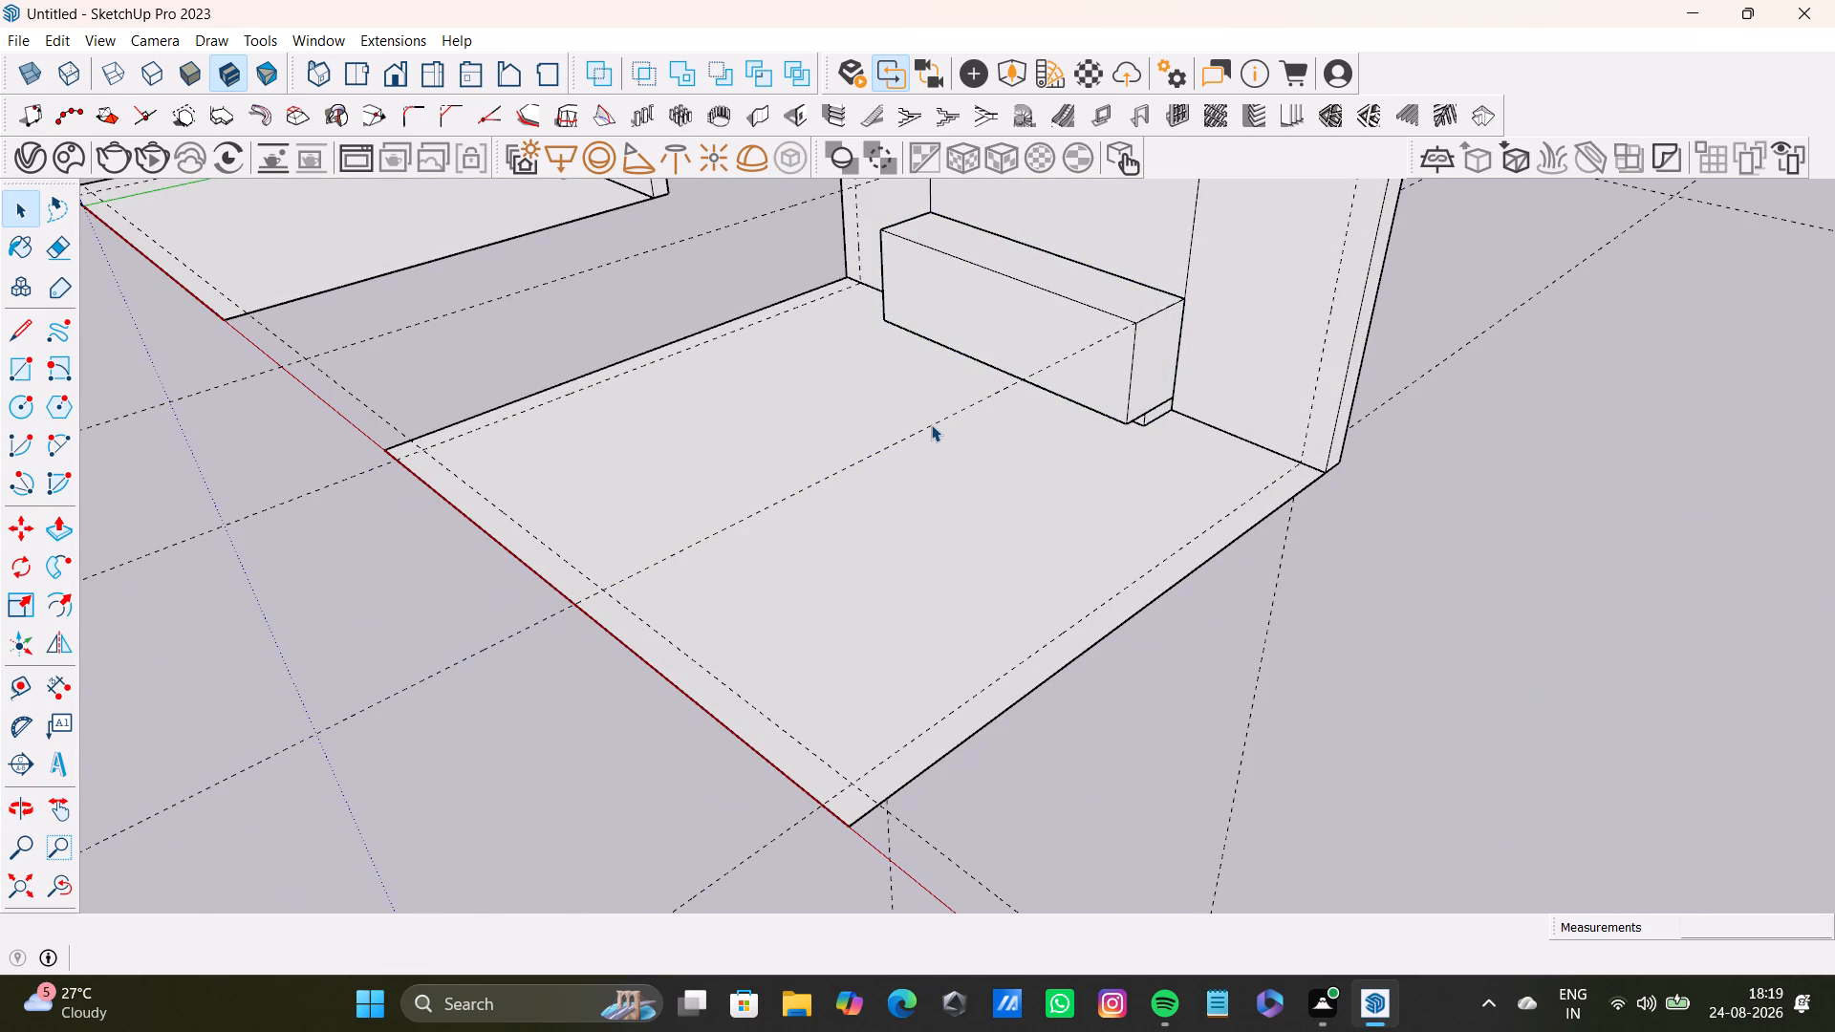
pyautogui.click(931, 424)
pyautogui.click(926, 433)
pyautogui.click(924, 434)
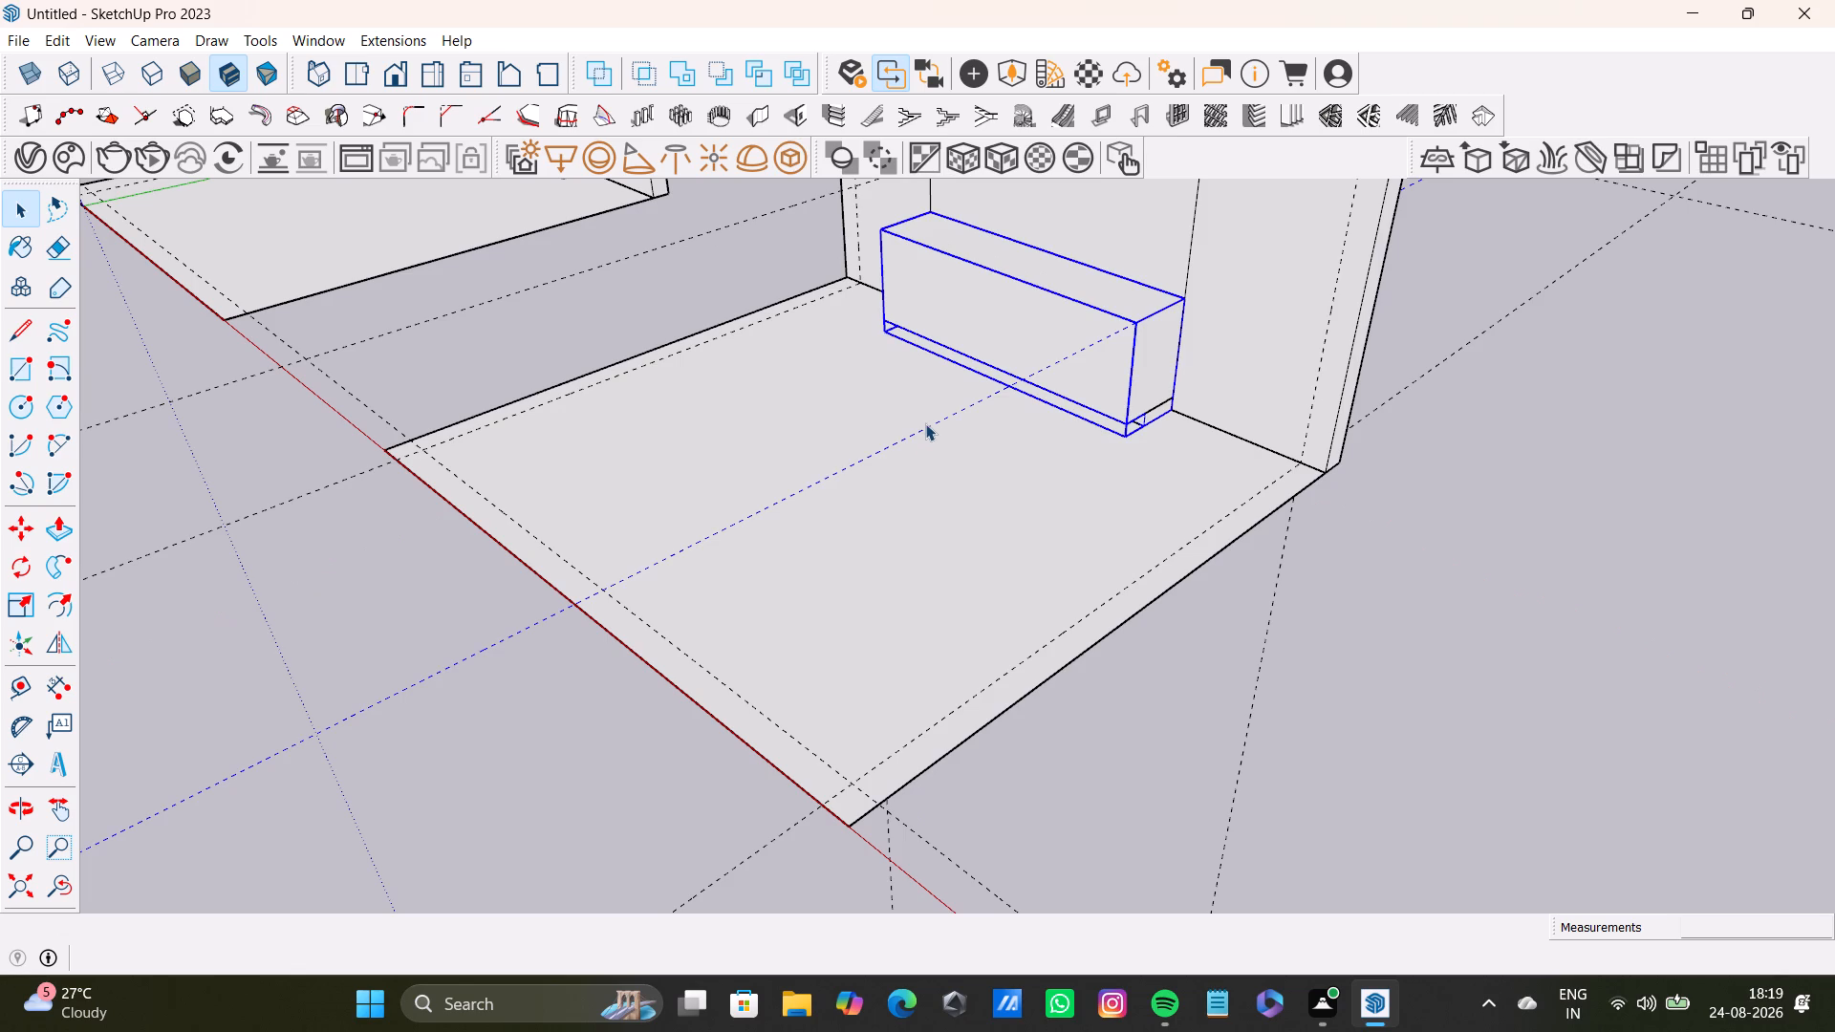
pyautogui.click(927, 427)
pyautogui.click(927, 427)
pyautogui.tripleClick(1039, 318)
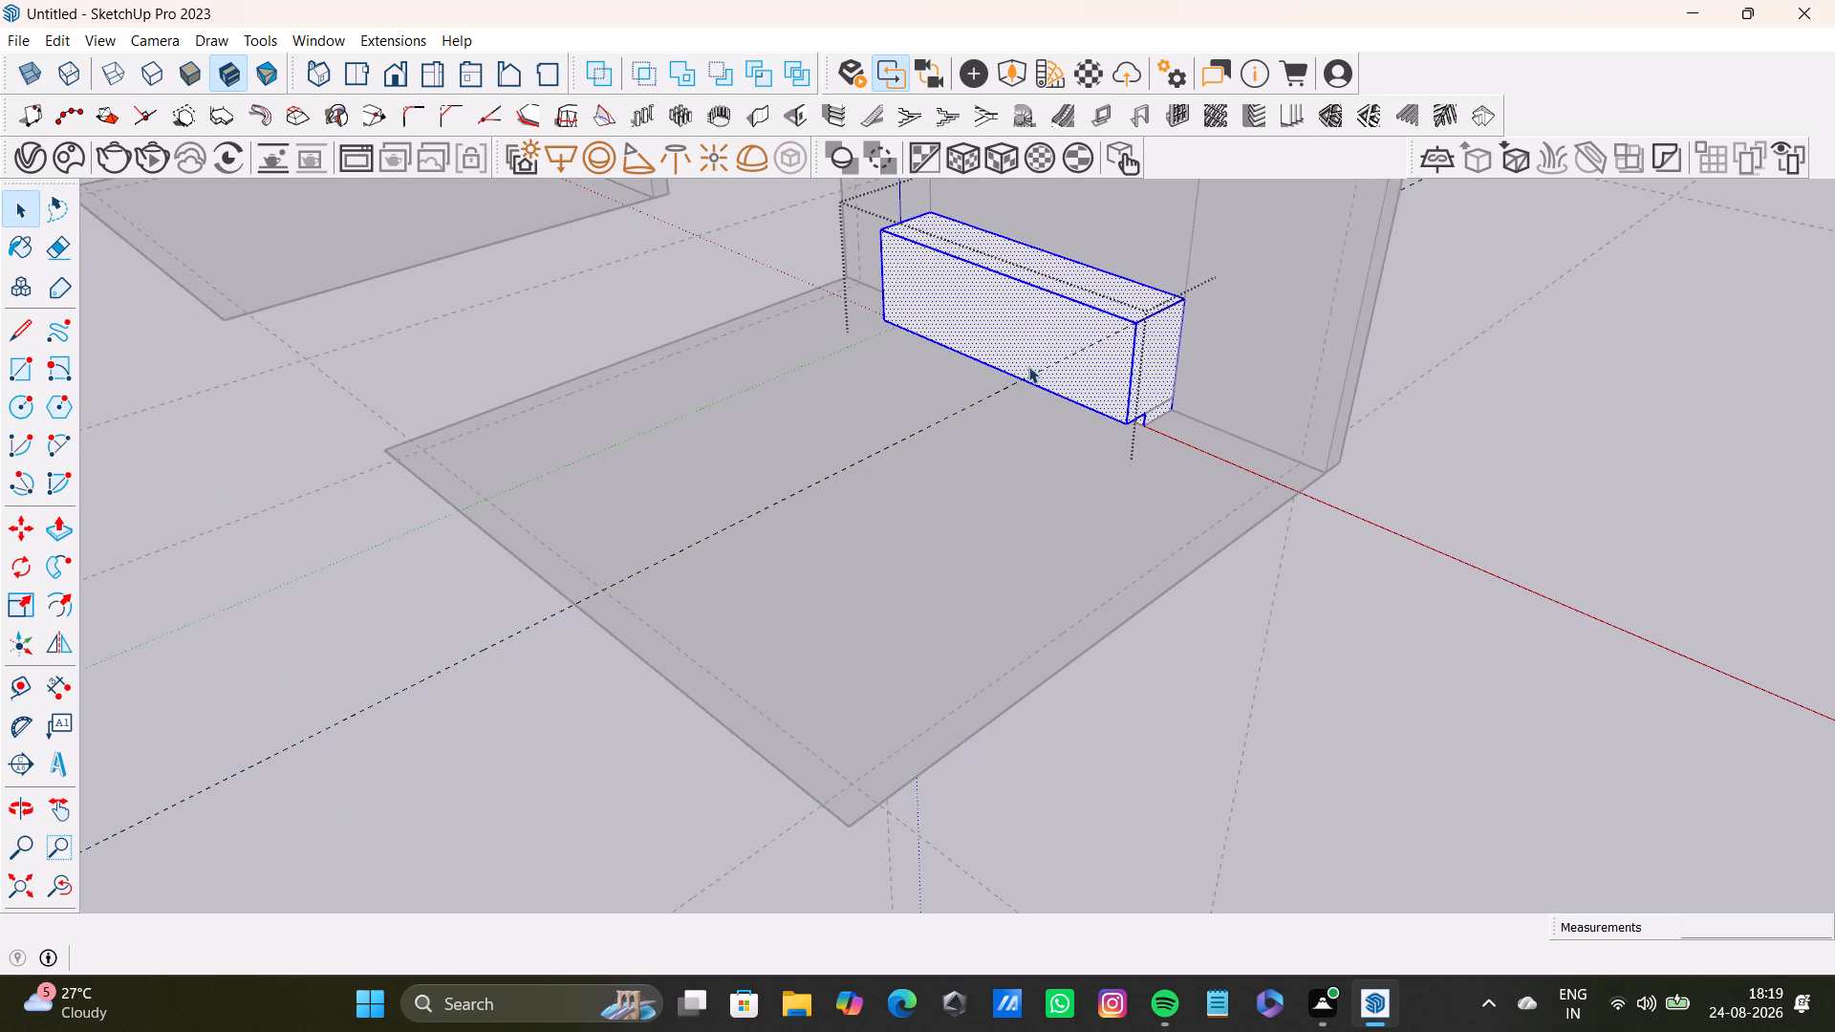
pyautogui.click(1028, 375)
pyautogui.click(1028, 378)
pyautogui.click(1026, 376)
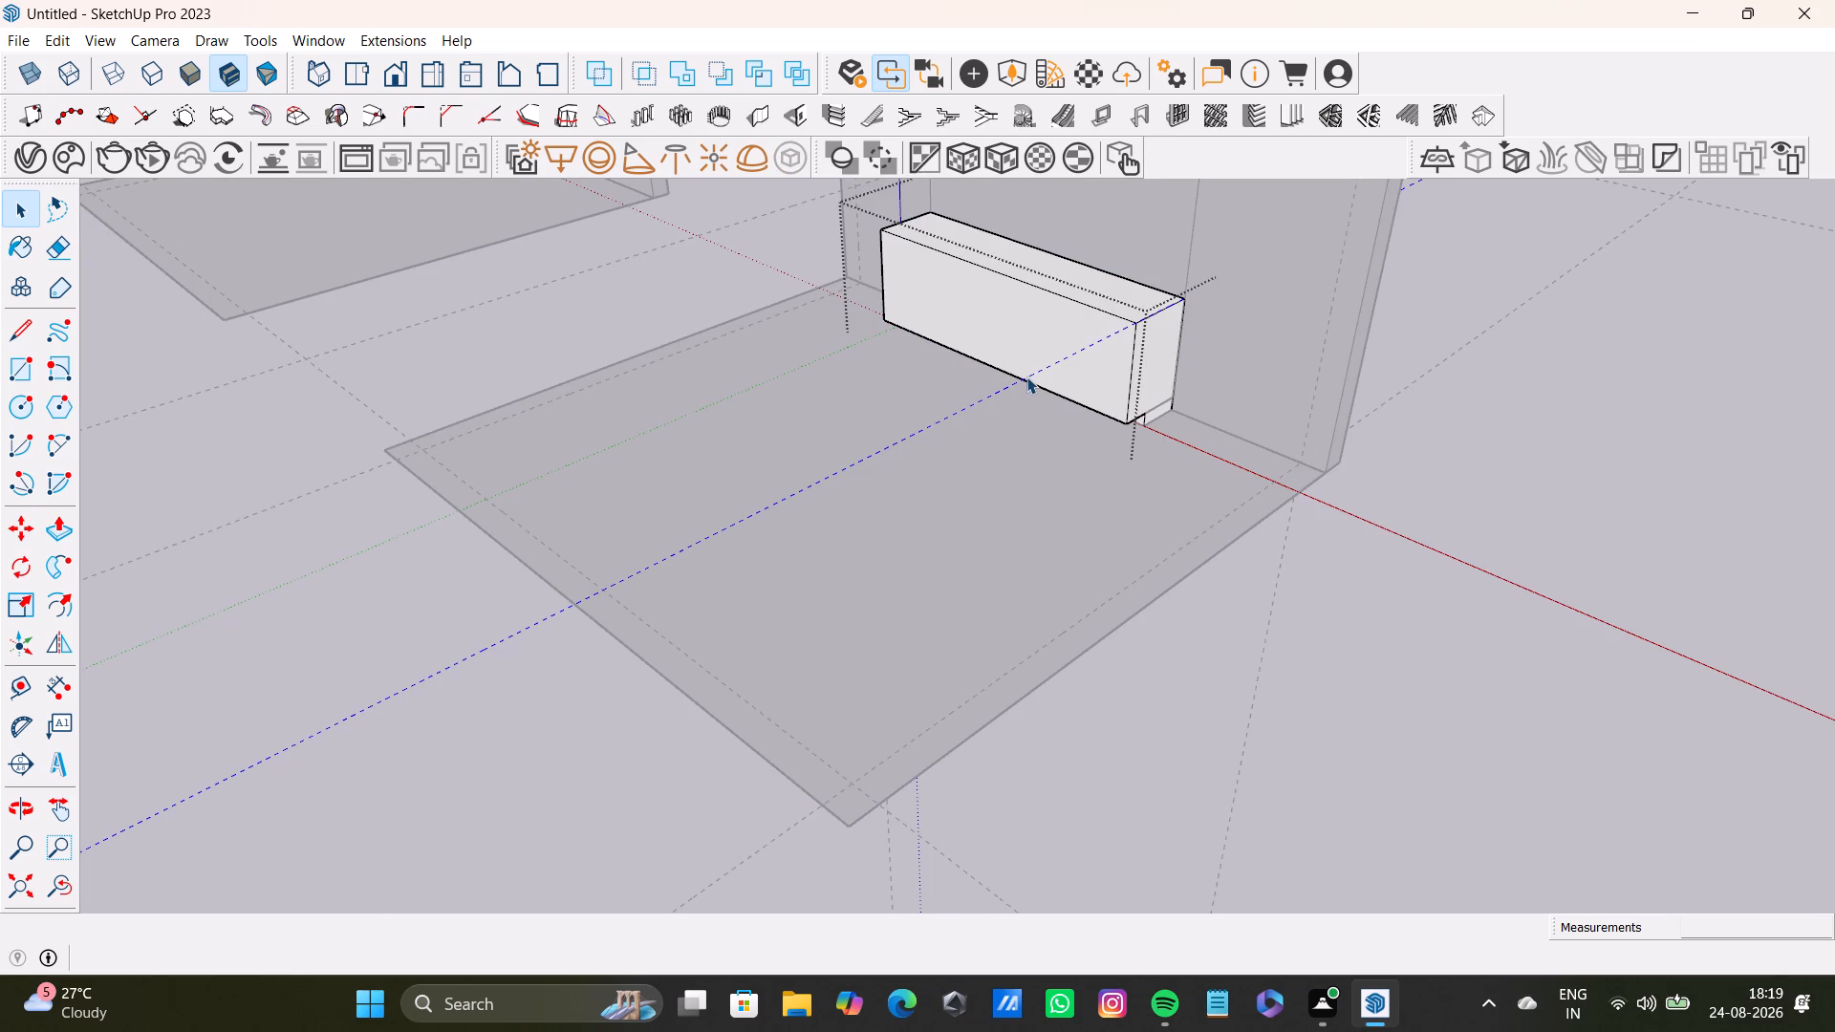
pyautogui.press('Delete')
pyautogui.scroll(-4, 1026, 370)
pyautogui.click(1607, 373)
pyautogui.press('space')
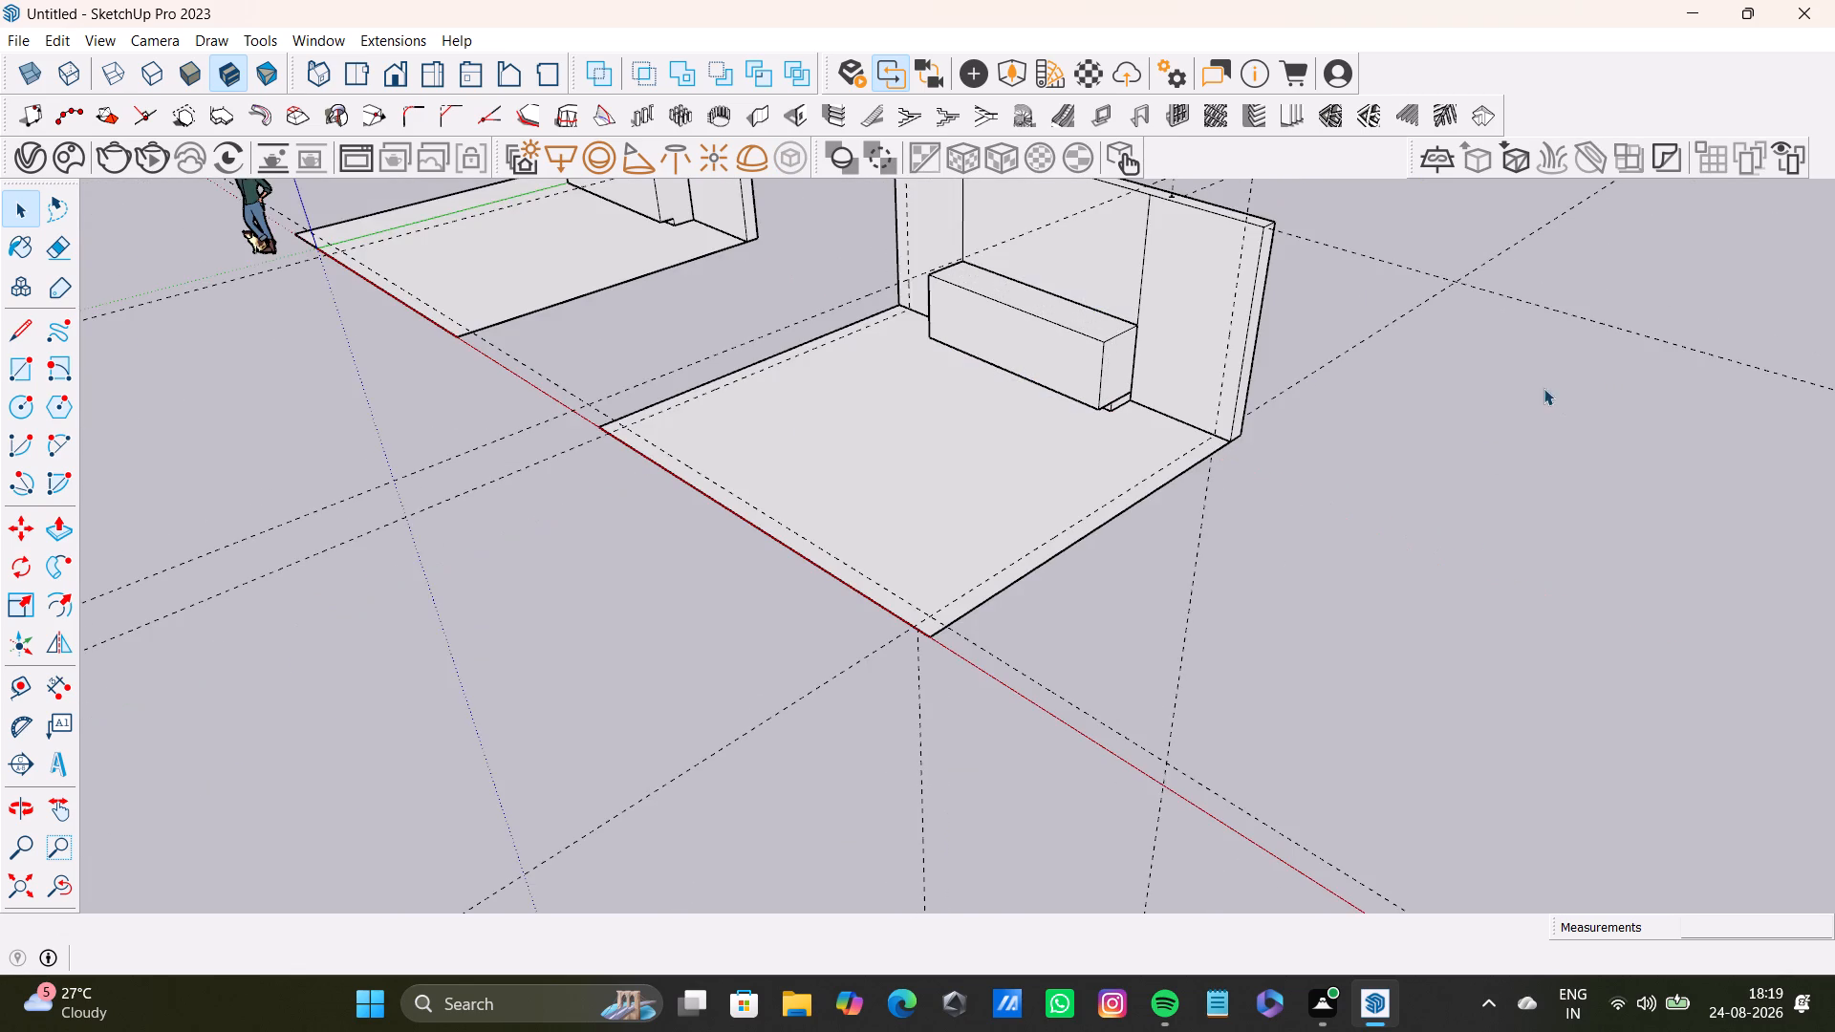
# Open the copied back wall for editing and delete the short vertical guide and the long guide crossing its top.
pyautogui.scroll(4, 747, 526)
pyautogui.moveTo(801, 507); pyautogui.dragTo(1464, 505, button='middle')
pyautogui.scroll(-5, 1117, 433)
pyautogui.keyDown('shift'); pyautogui.moveTo(1090, 405); pyautogui.dragTo(1066, 631, button='middle'); pyautogui.keyUp('shift')
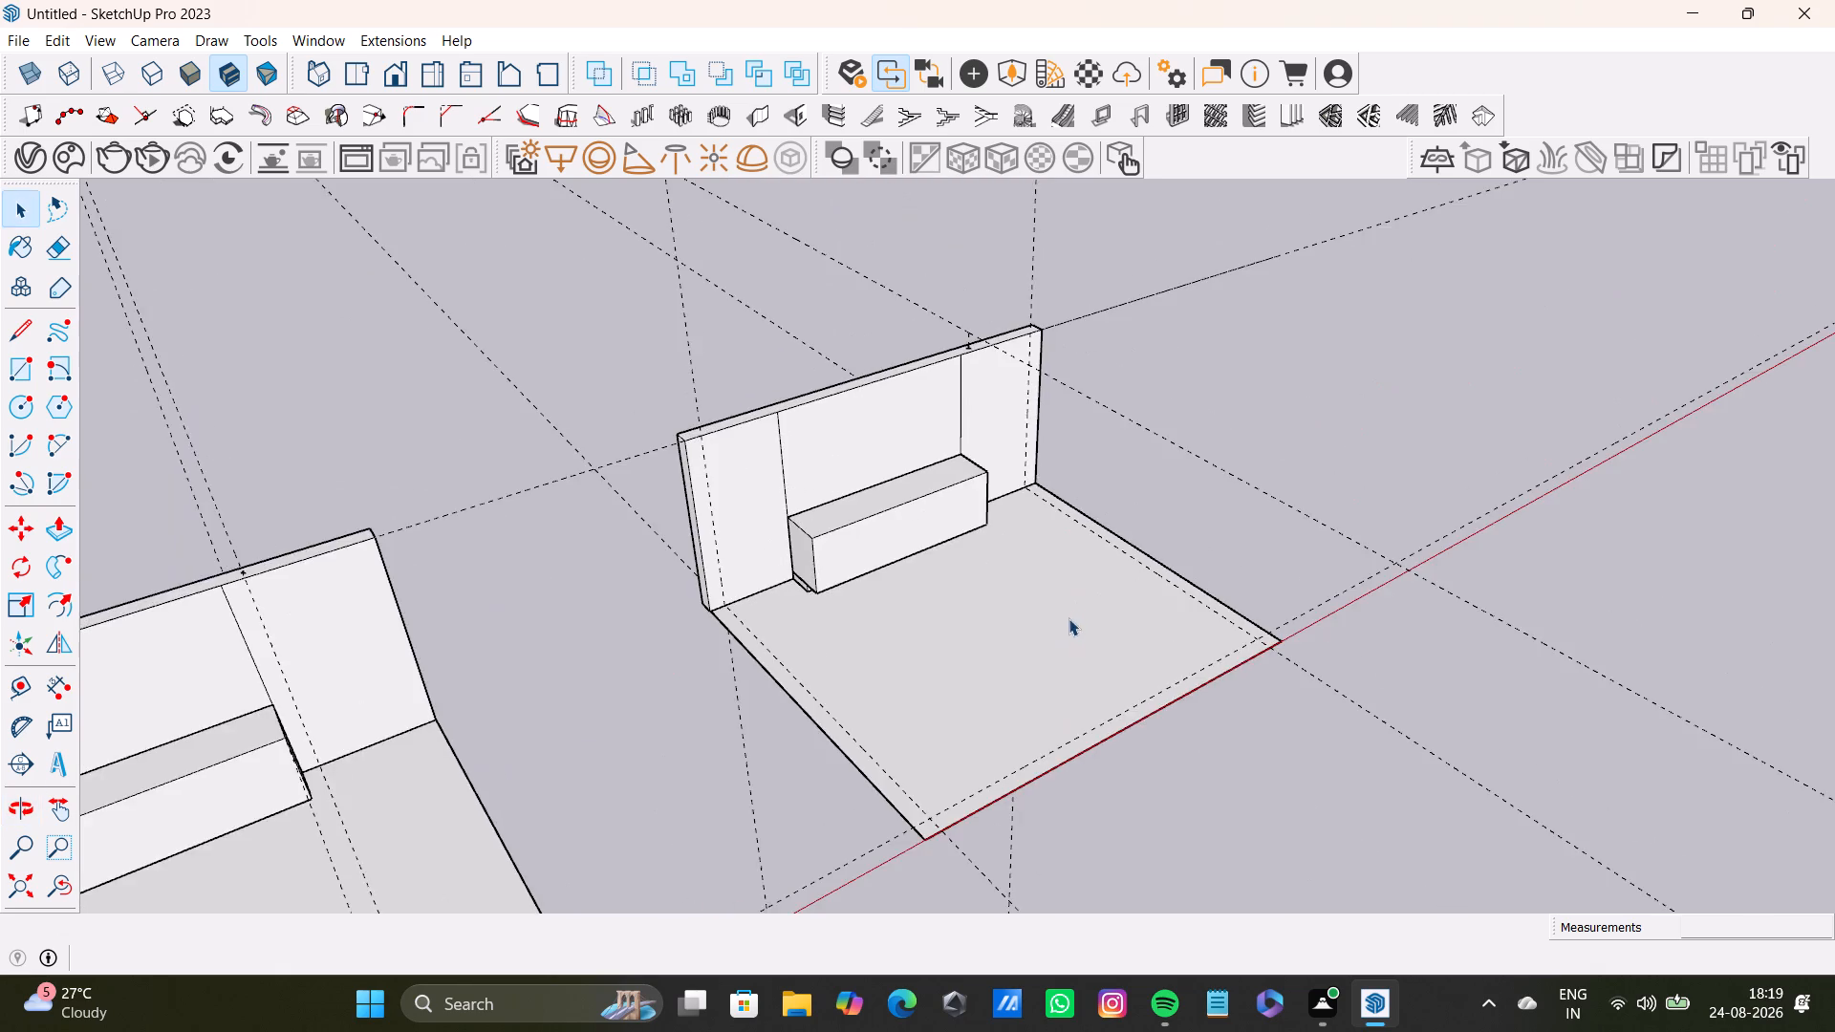
pyautogui.moveTo(1054, 614); pyautogui.dragTo(571, 478, button='middle')
pyautogui.scroll(7, 1260, 457)
pyautogui.scroll(1, 1023, 363)
pyautogui.moveTo(1023, 363); pyautogui.dragTo(973, 386, button='middle')
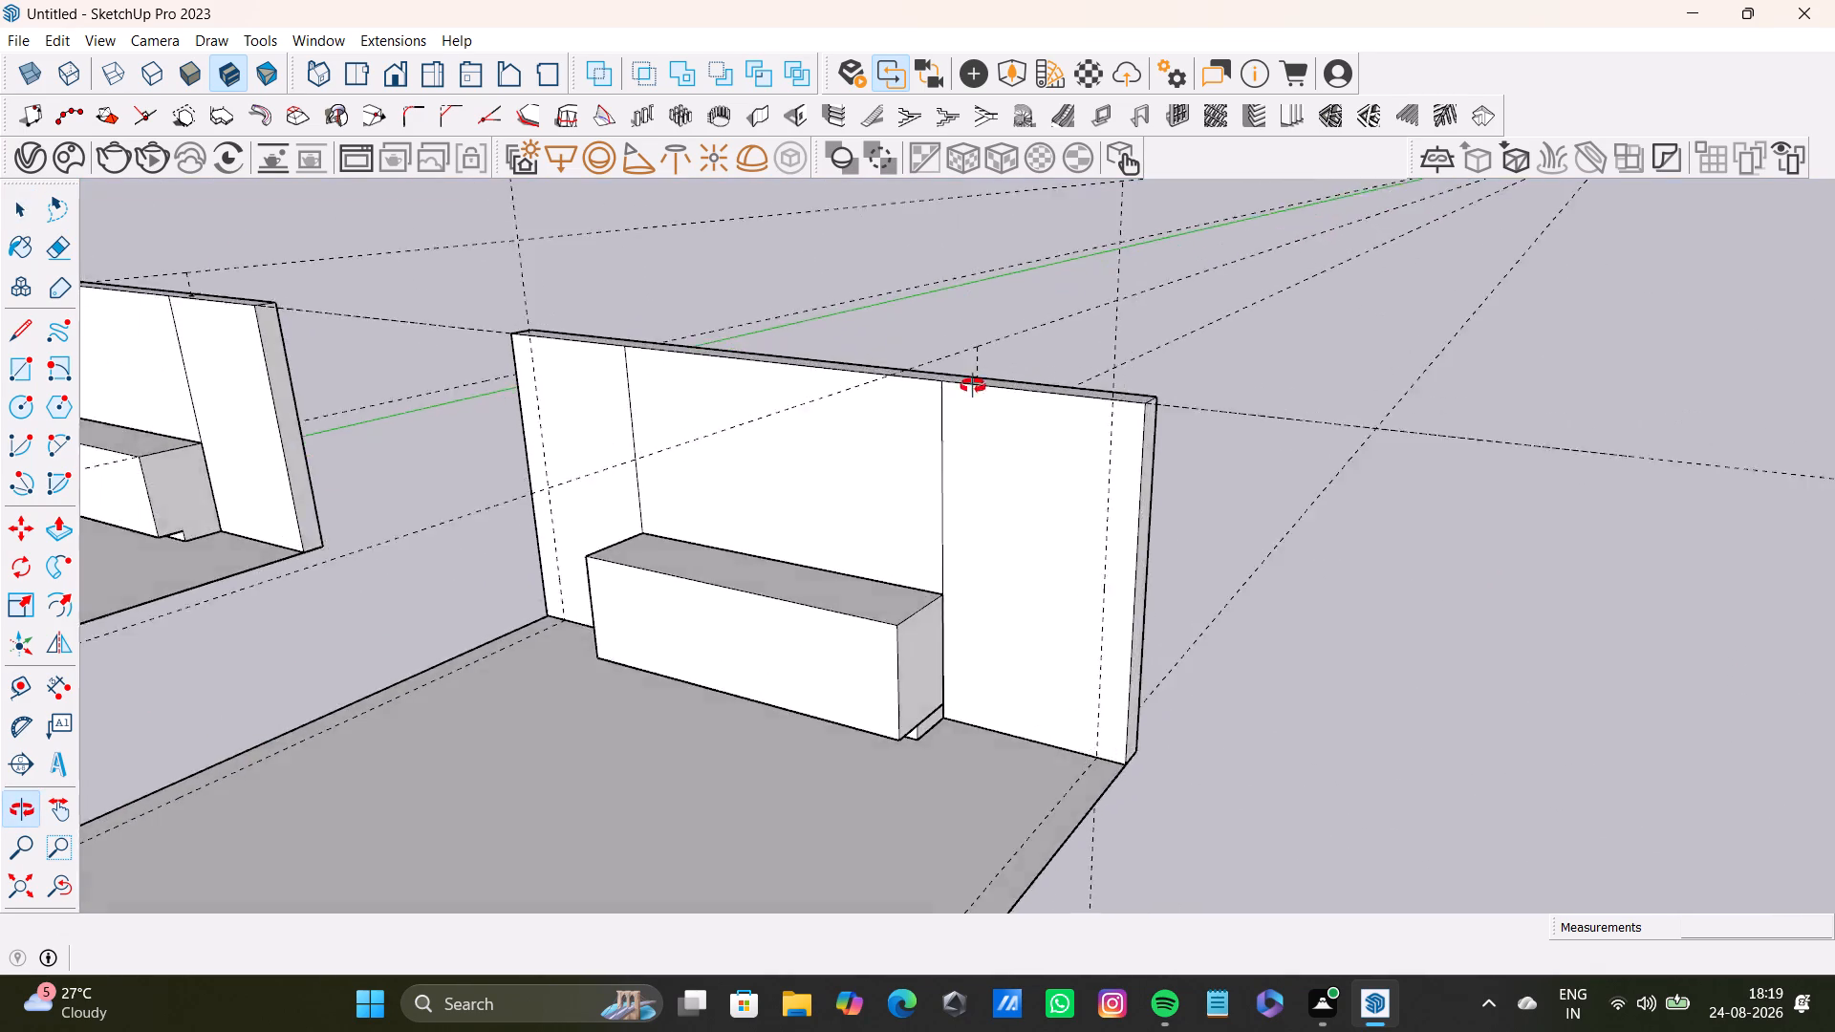
pyautogui.moveTo(973, 386); pyautogui.dragTo(835, 439, button='middle')
pyautogui.click(914, 375)
pyautogui.click(920, 379)
pyautogui.click(931, 371)
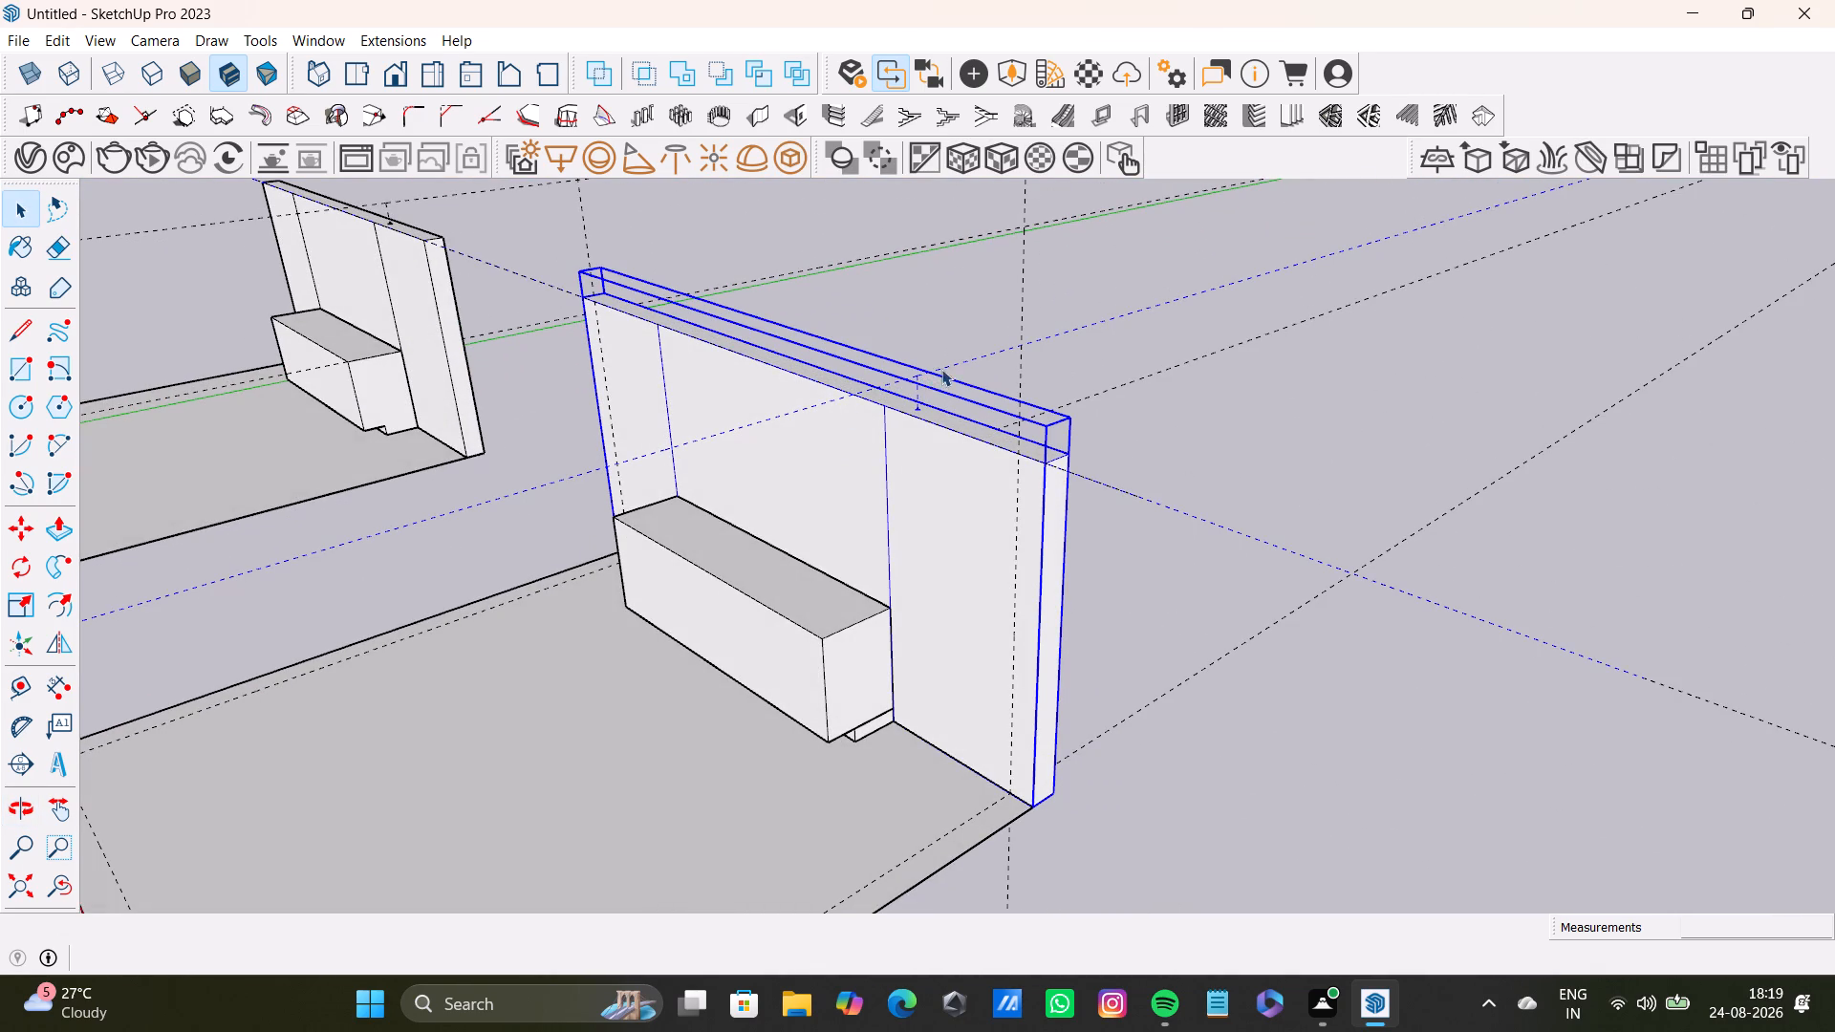
pyautogui.click(941, 369)
pyautogui.click(947, 371)
pyautogui.tripleClick(919, 380)
pyautogui.click(917, 381)
pyautogui.click(916, 390)
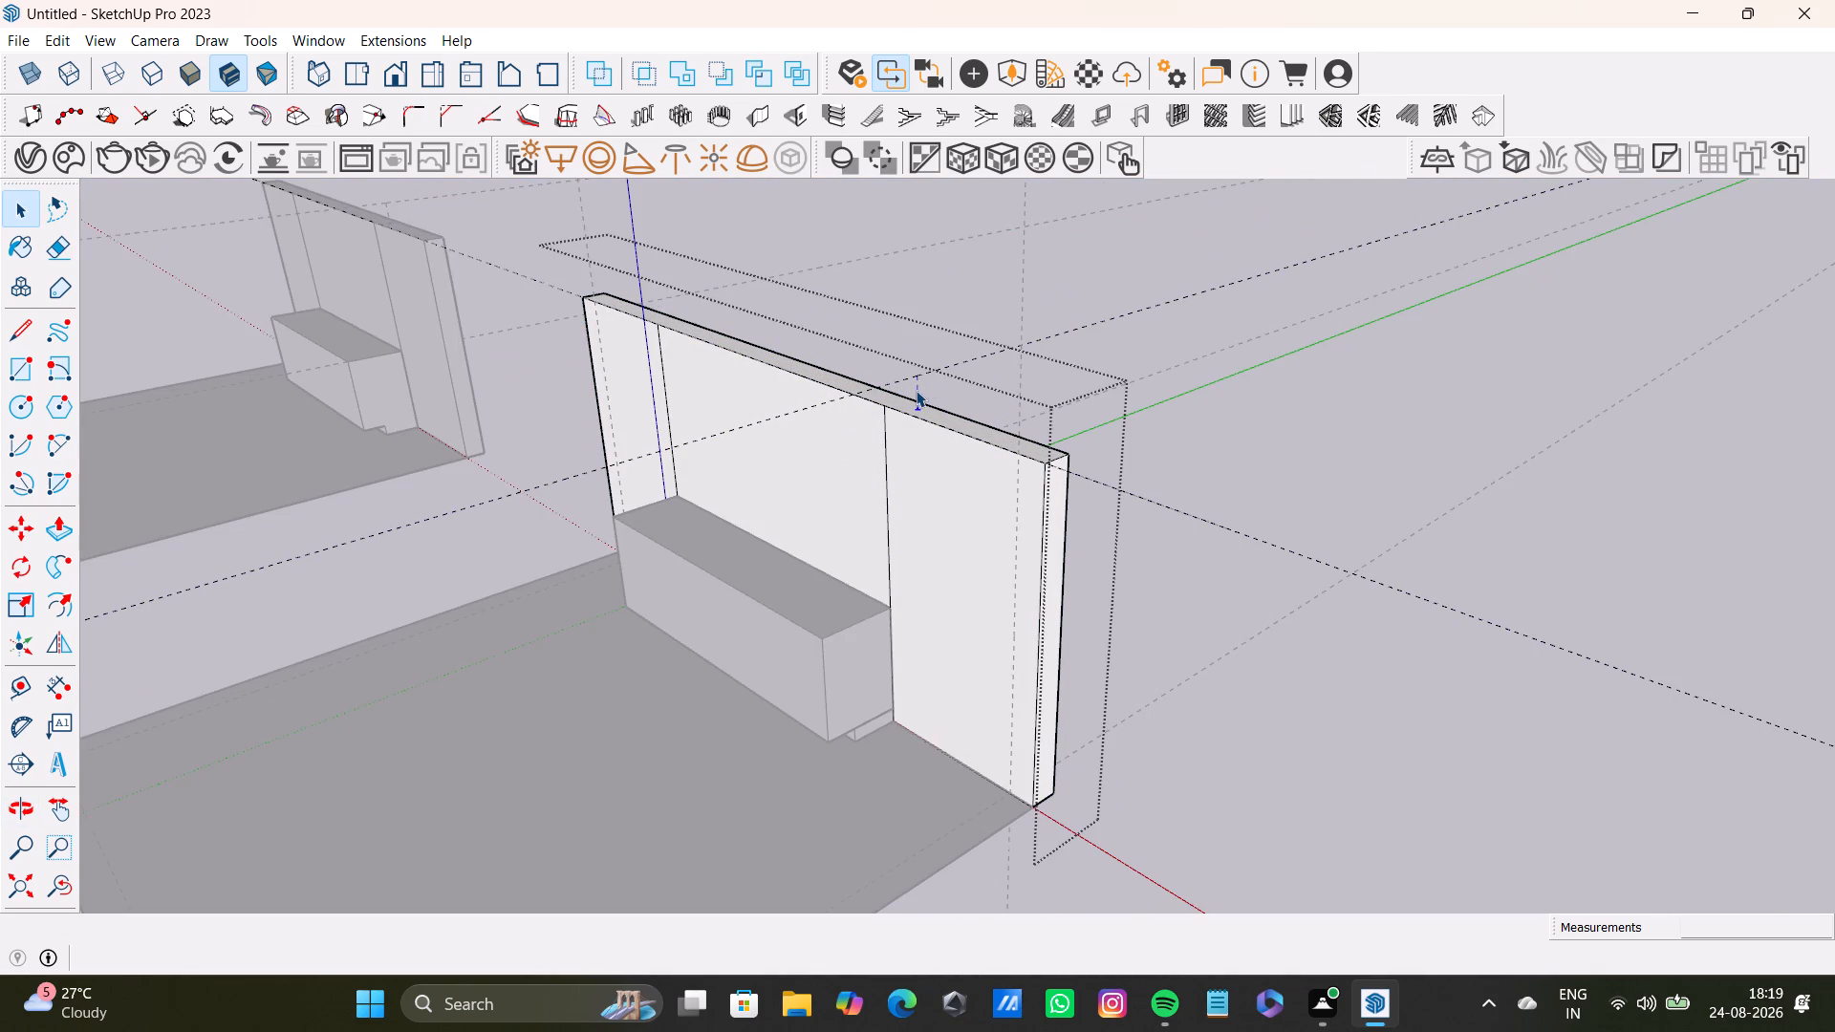
pyautogui.press('Delete')
pyautogui.click(911, 377)
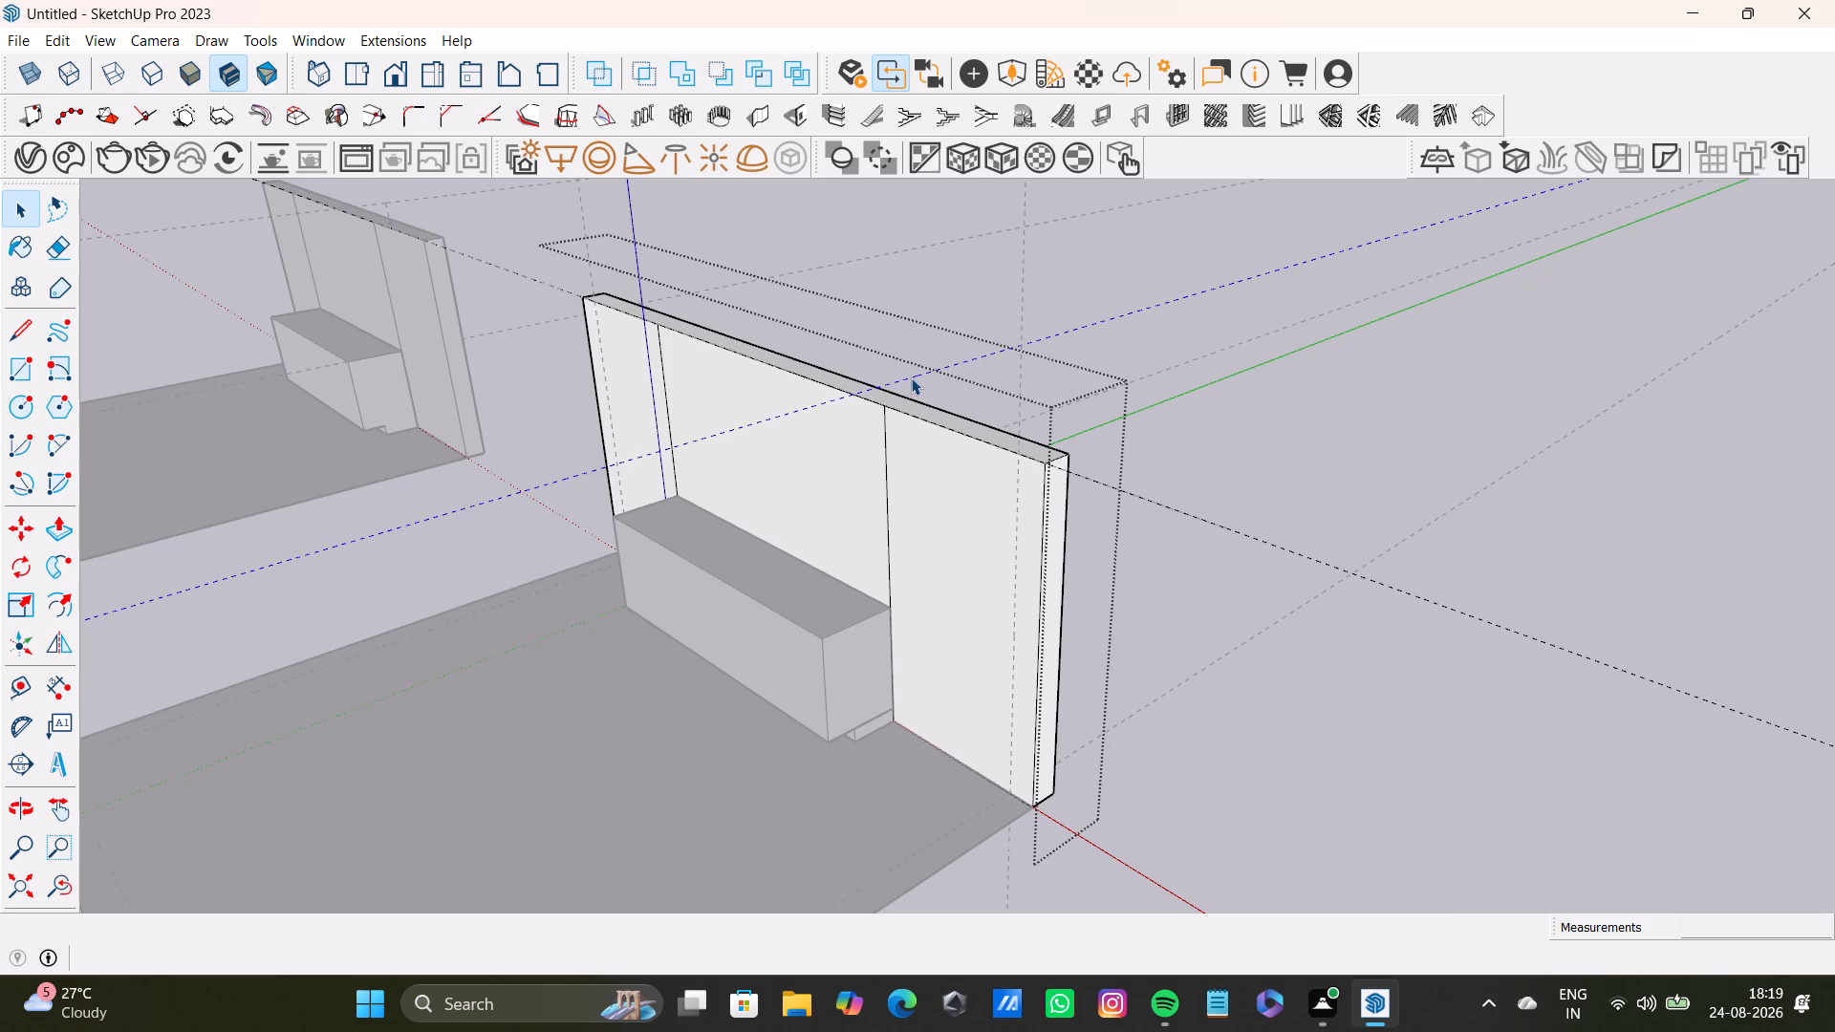
pyautogui.press('Delete')
pyautogui.scroll(-5, 874, 405)
pyautogui.click(1236, 420)
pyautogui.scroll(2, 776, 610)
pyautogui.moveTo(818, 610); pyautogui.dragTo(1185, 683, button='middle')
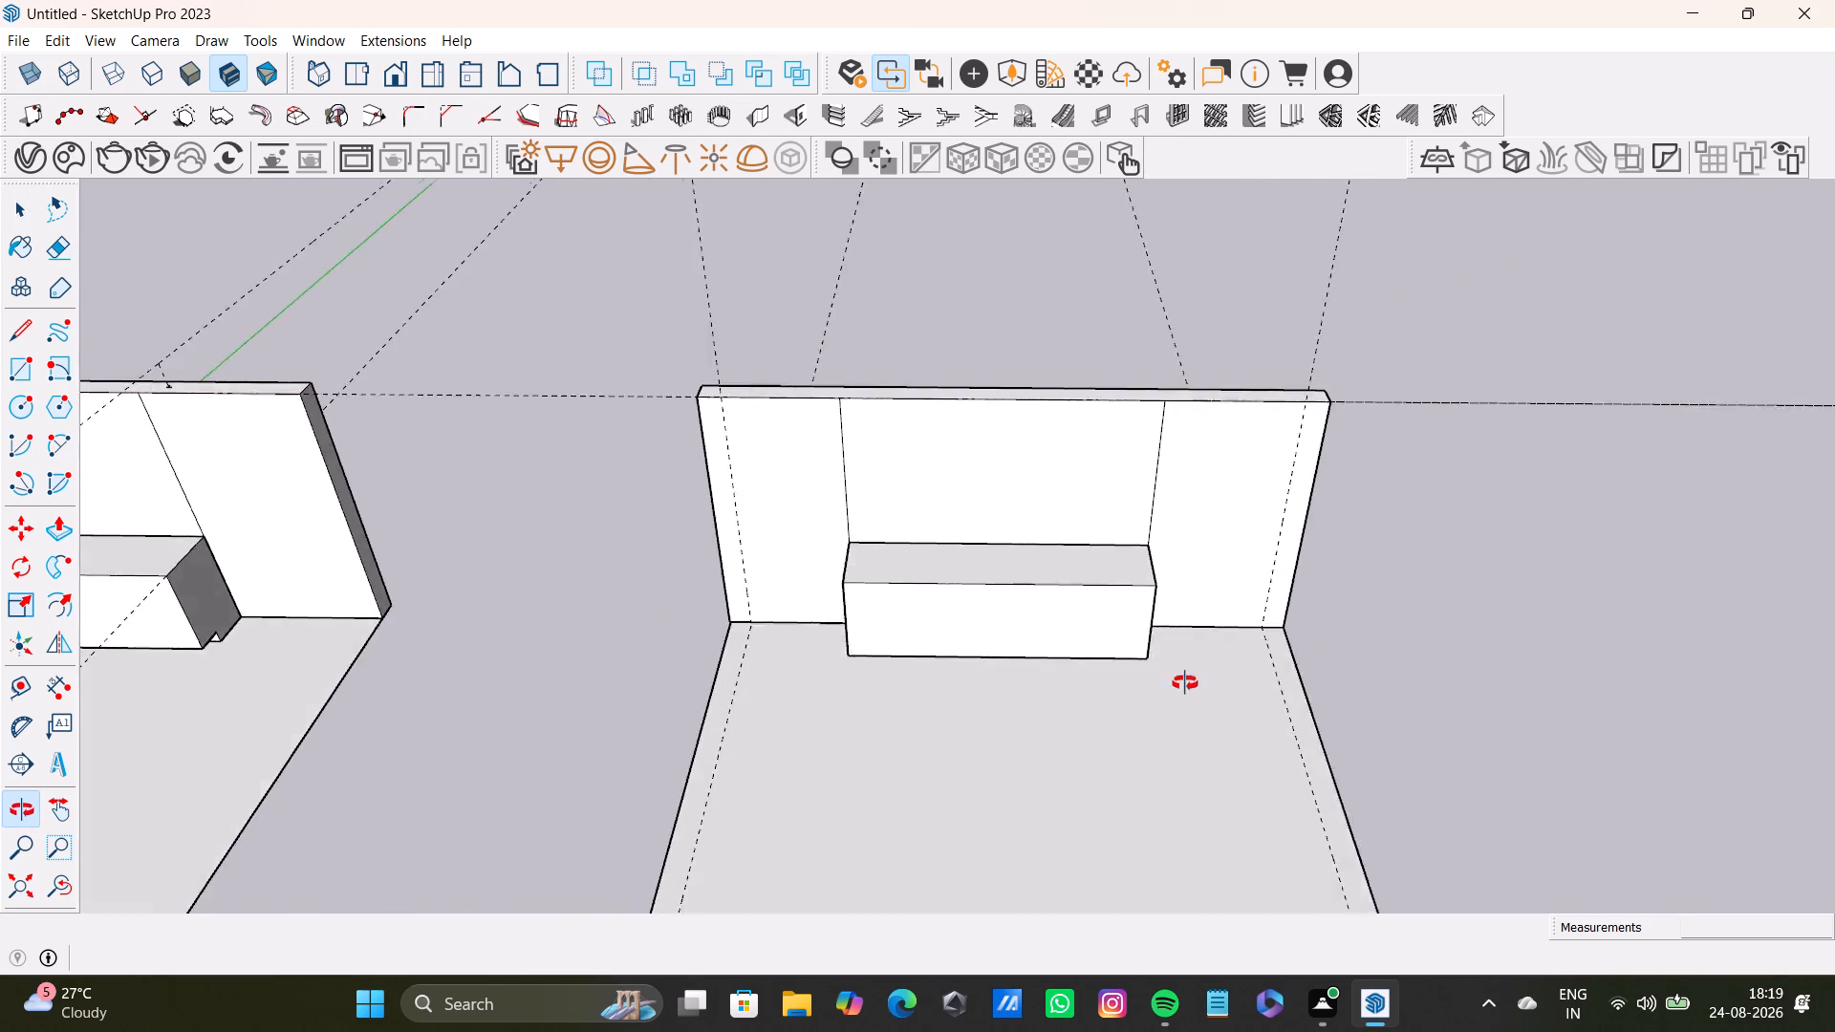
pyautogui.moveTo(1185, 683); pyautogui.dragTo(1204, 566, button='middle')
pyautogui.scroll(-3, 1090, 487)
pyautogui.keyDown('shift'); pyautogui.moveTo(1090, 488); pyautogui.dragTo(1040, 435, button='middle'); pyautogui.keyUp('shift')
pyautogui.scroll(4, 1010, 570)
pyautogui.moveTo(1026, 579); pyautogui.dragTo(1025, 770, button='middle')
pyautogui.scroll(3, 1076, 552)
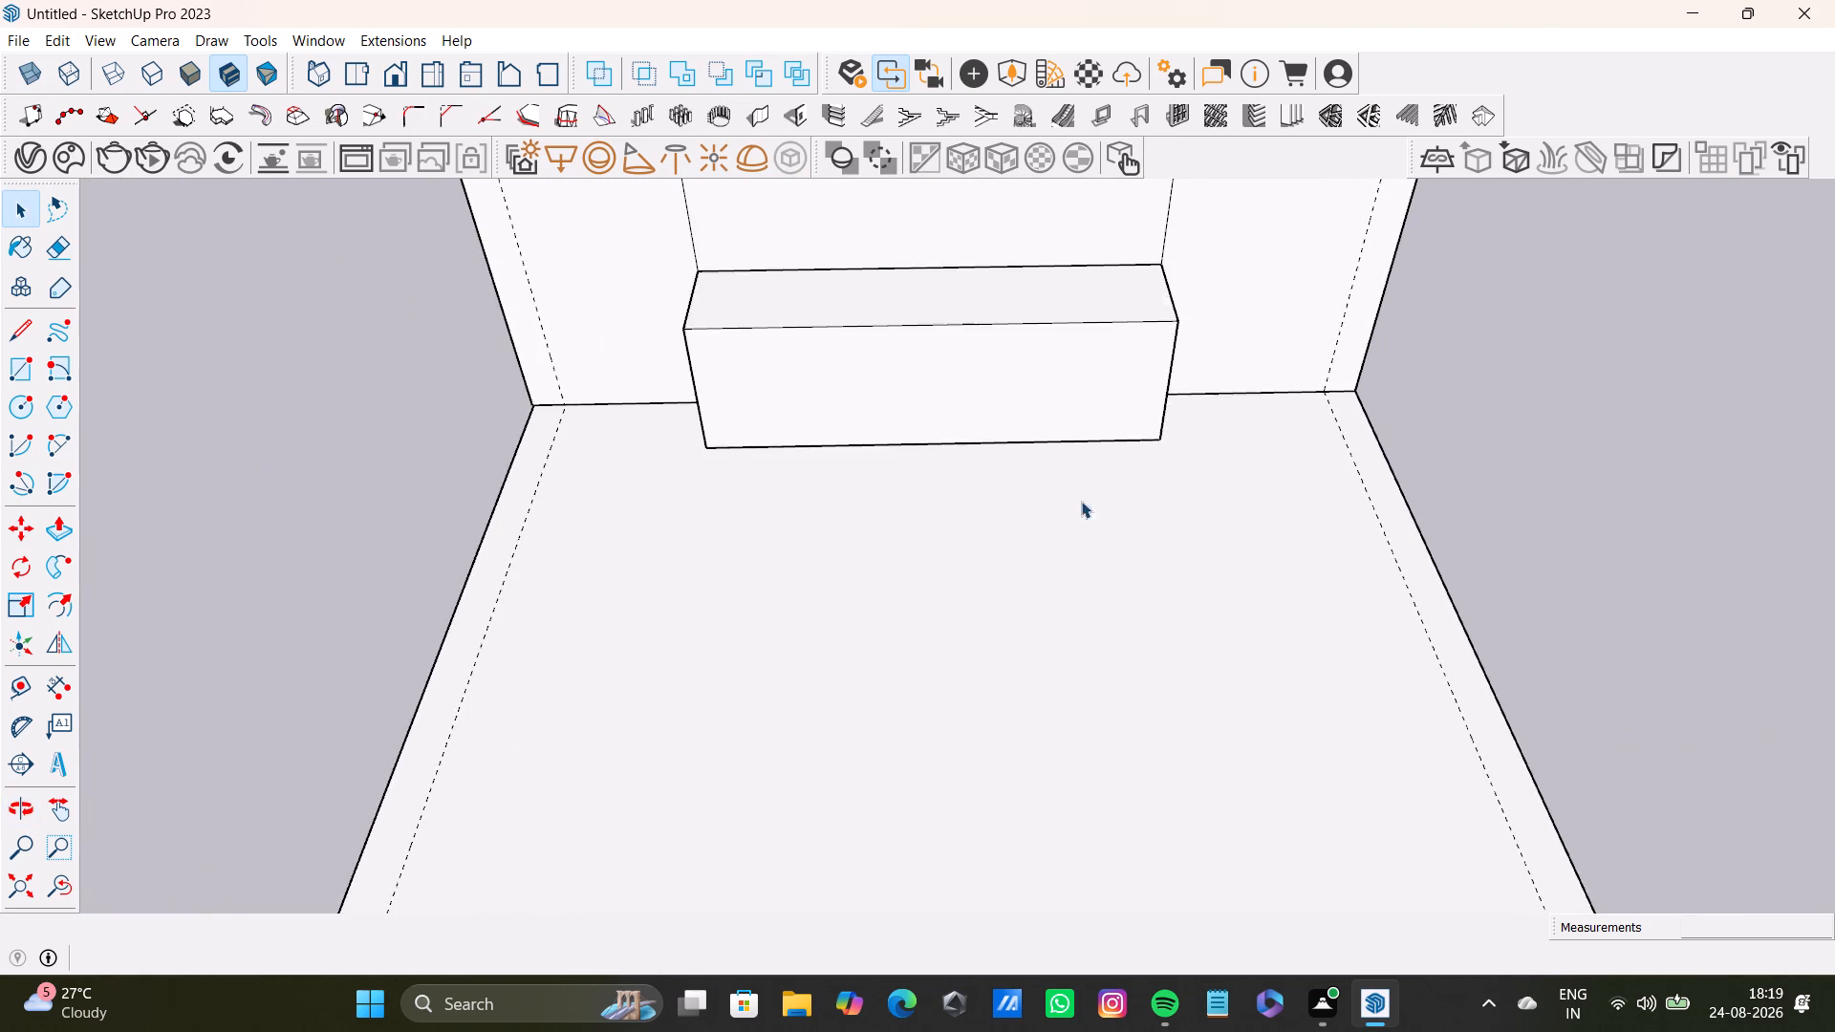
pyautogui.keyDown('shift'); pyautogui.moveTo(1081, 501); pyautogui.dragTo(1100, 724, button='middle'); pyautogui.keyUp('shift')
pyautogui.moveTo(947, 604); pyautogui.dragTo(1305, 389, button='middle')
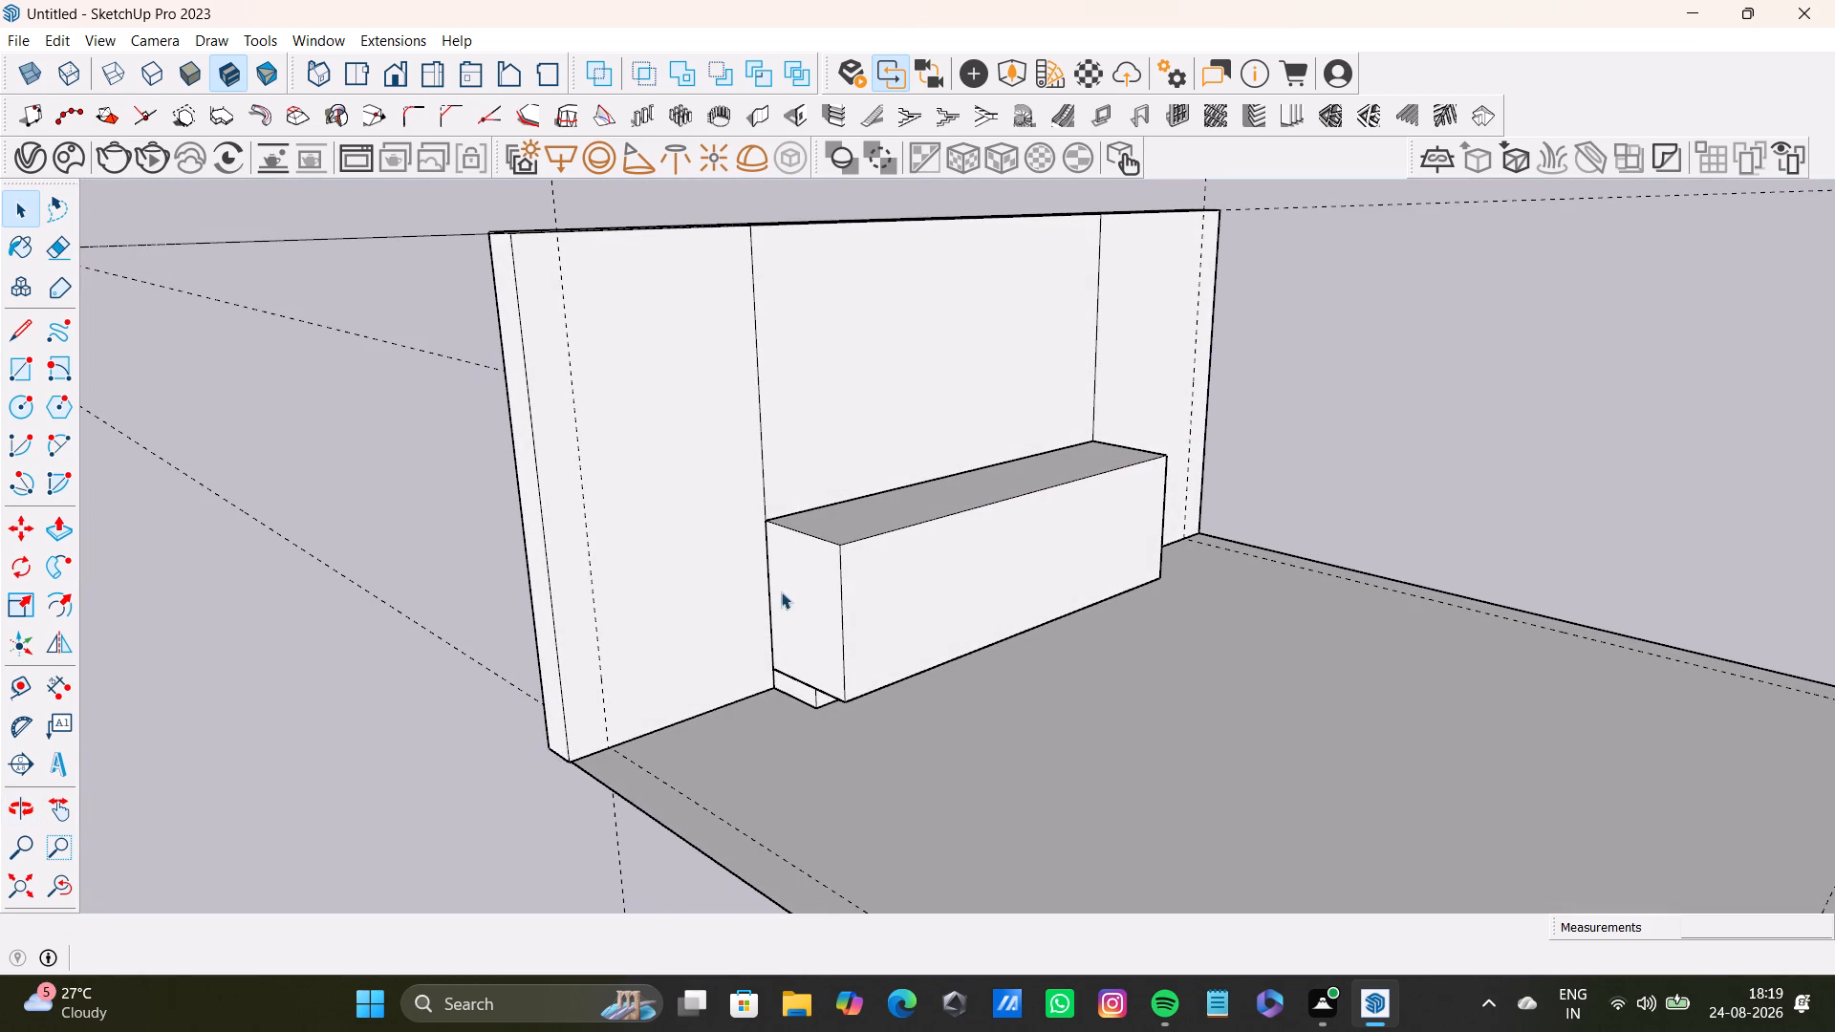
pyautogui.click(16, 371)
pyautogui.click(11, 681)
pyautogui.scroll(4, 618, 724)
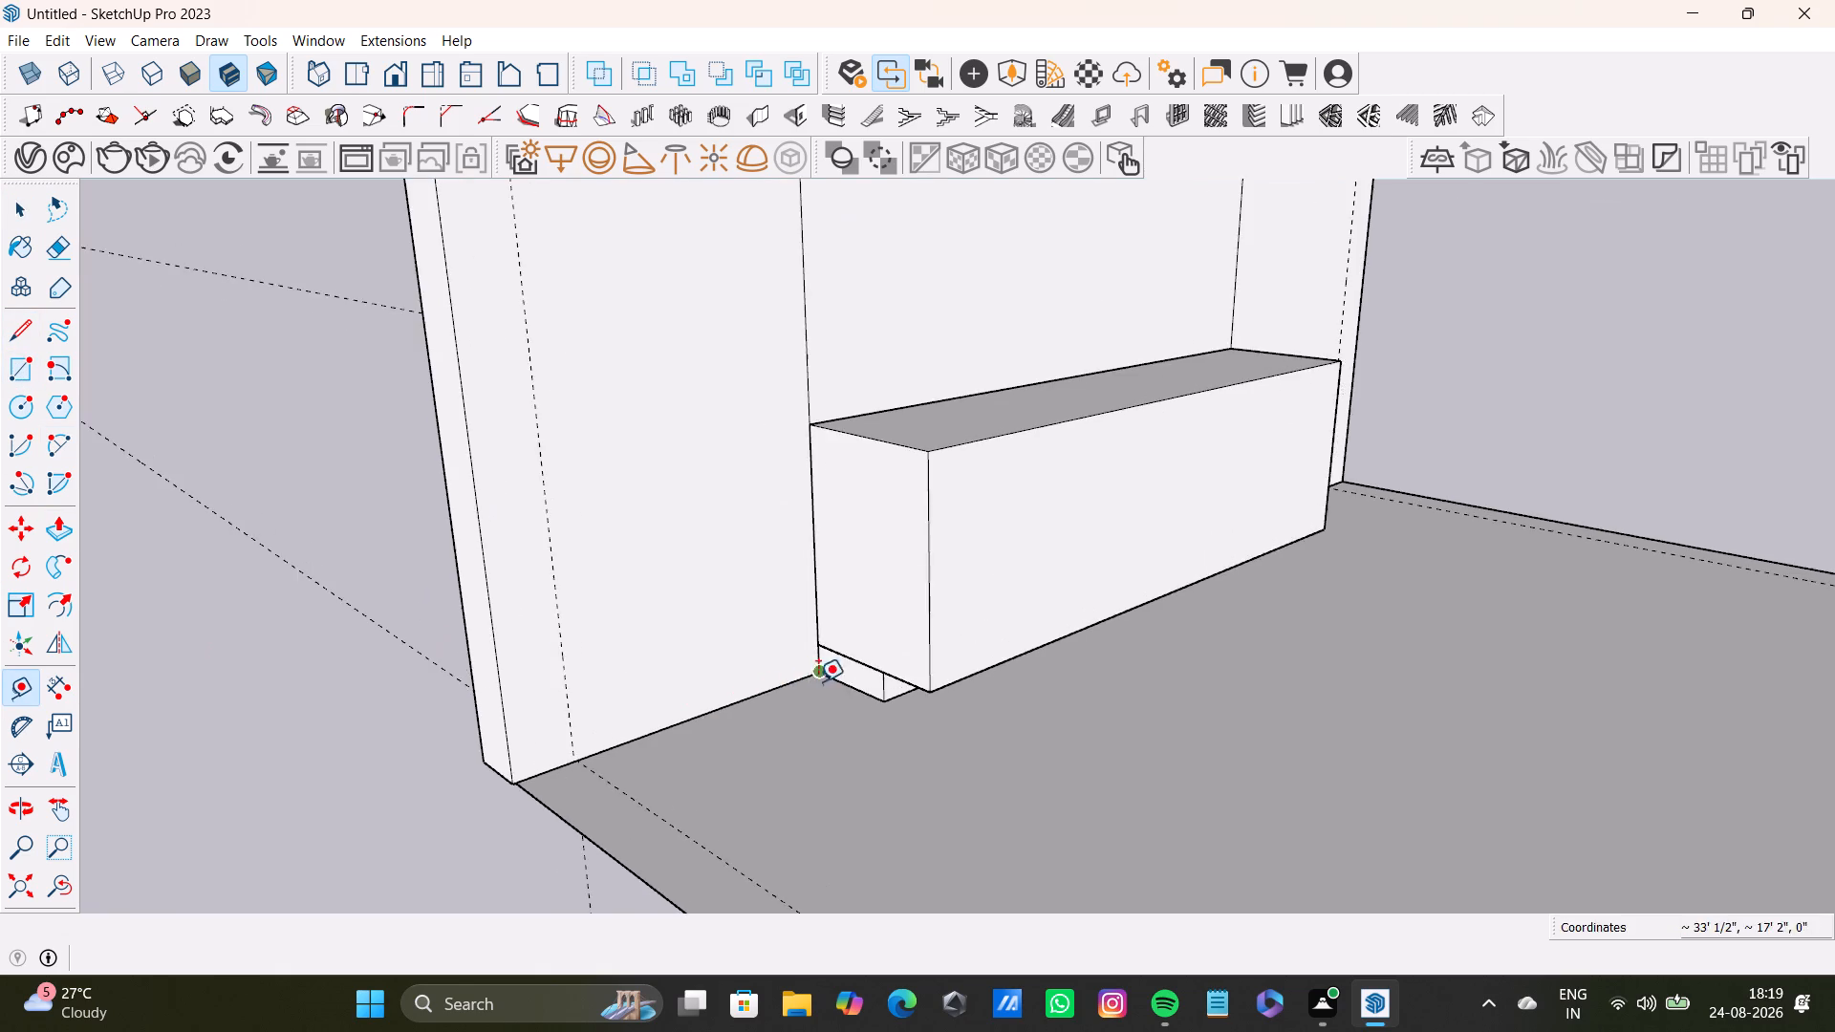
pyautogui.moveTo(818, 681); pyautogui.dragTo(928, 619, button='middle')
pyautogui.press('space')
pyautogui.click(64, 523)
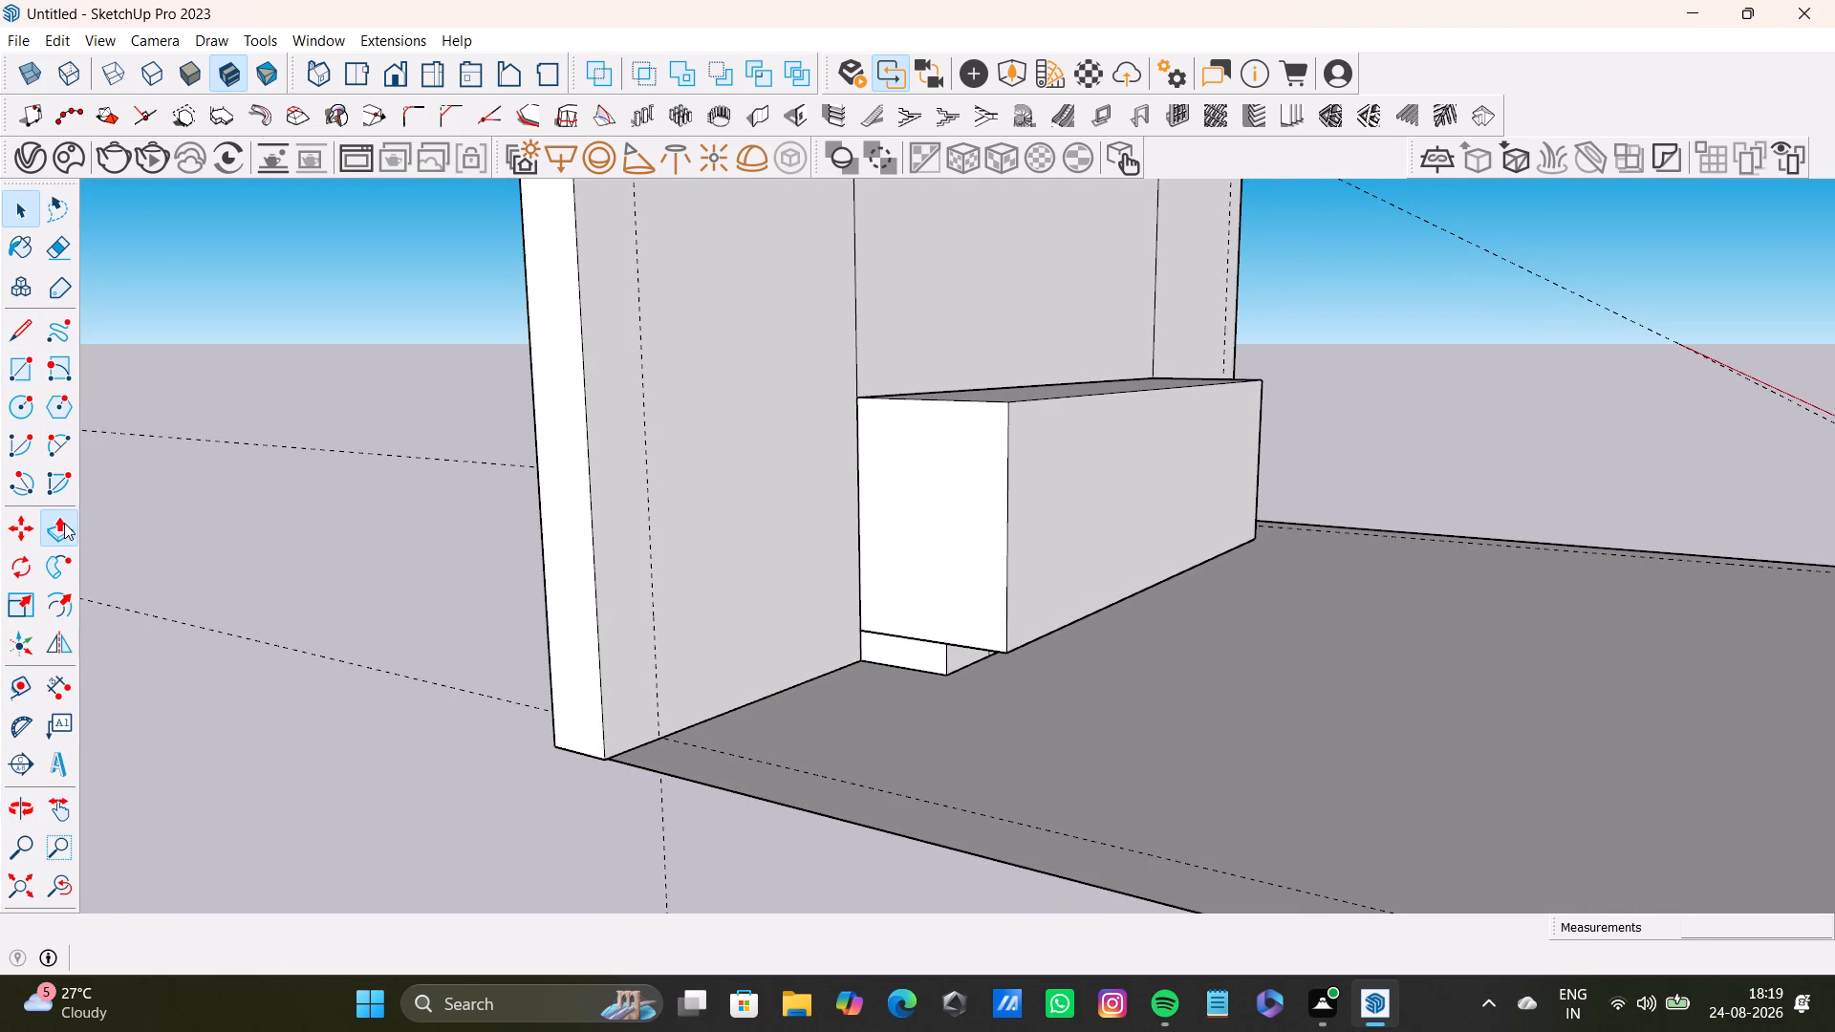
# Inside the copied cabinet, draw a line across its end face nearest the original room, separating the toe-kick strip from the upper part.
pyautogui.scroll(4, 807, 649)
pyautogui.press('space')
pyautogui.tripleClick(973, 652)
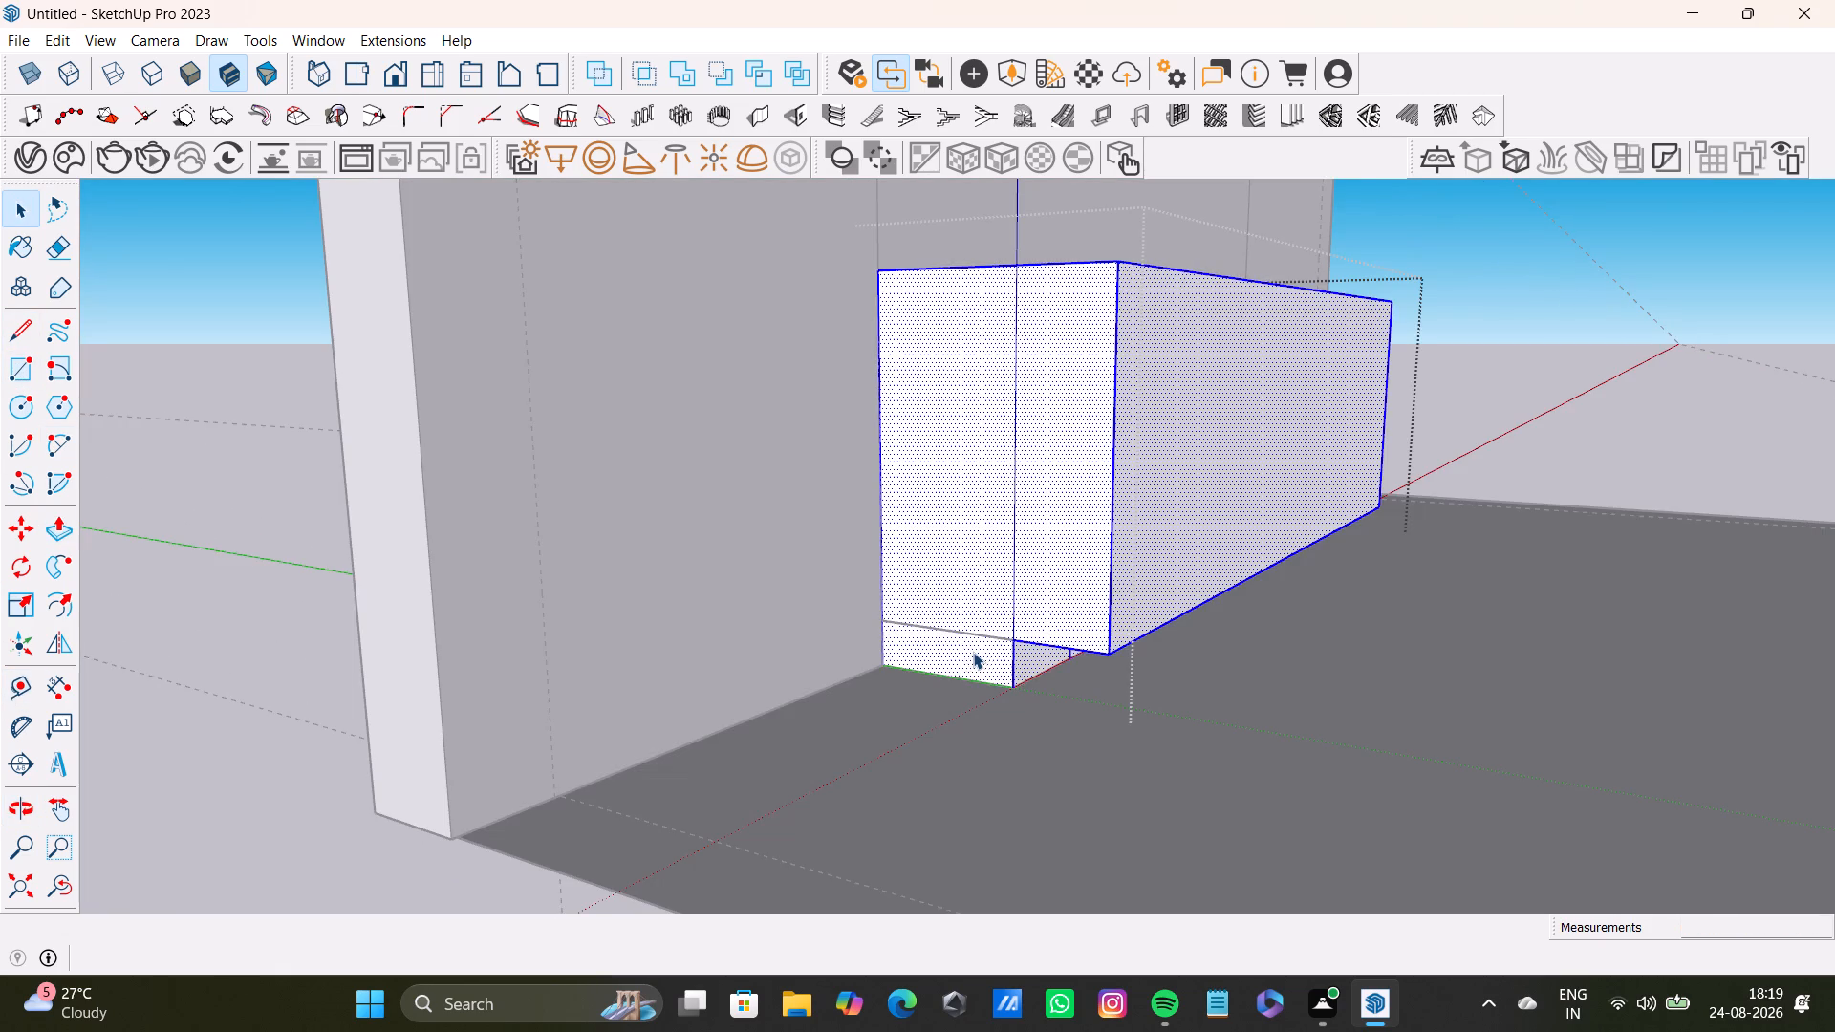
pyautogui.click(974, 664)
pyautogui.click(976, 659)
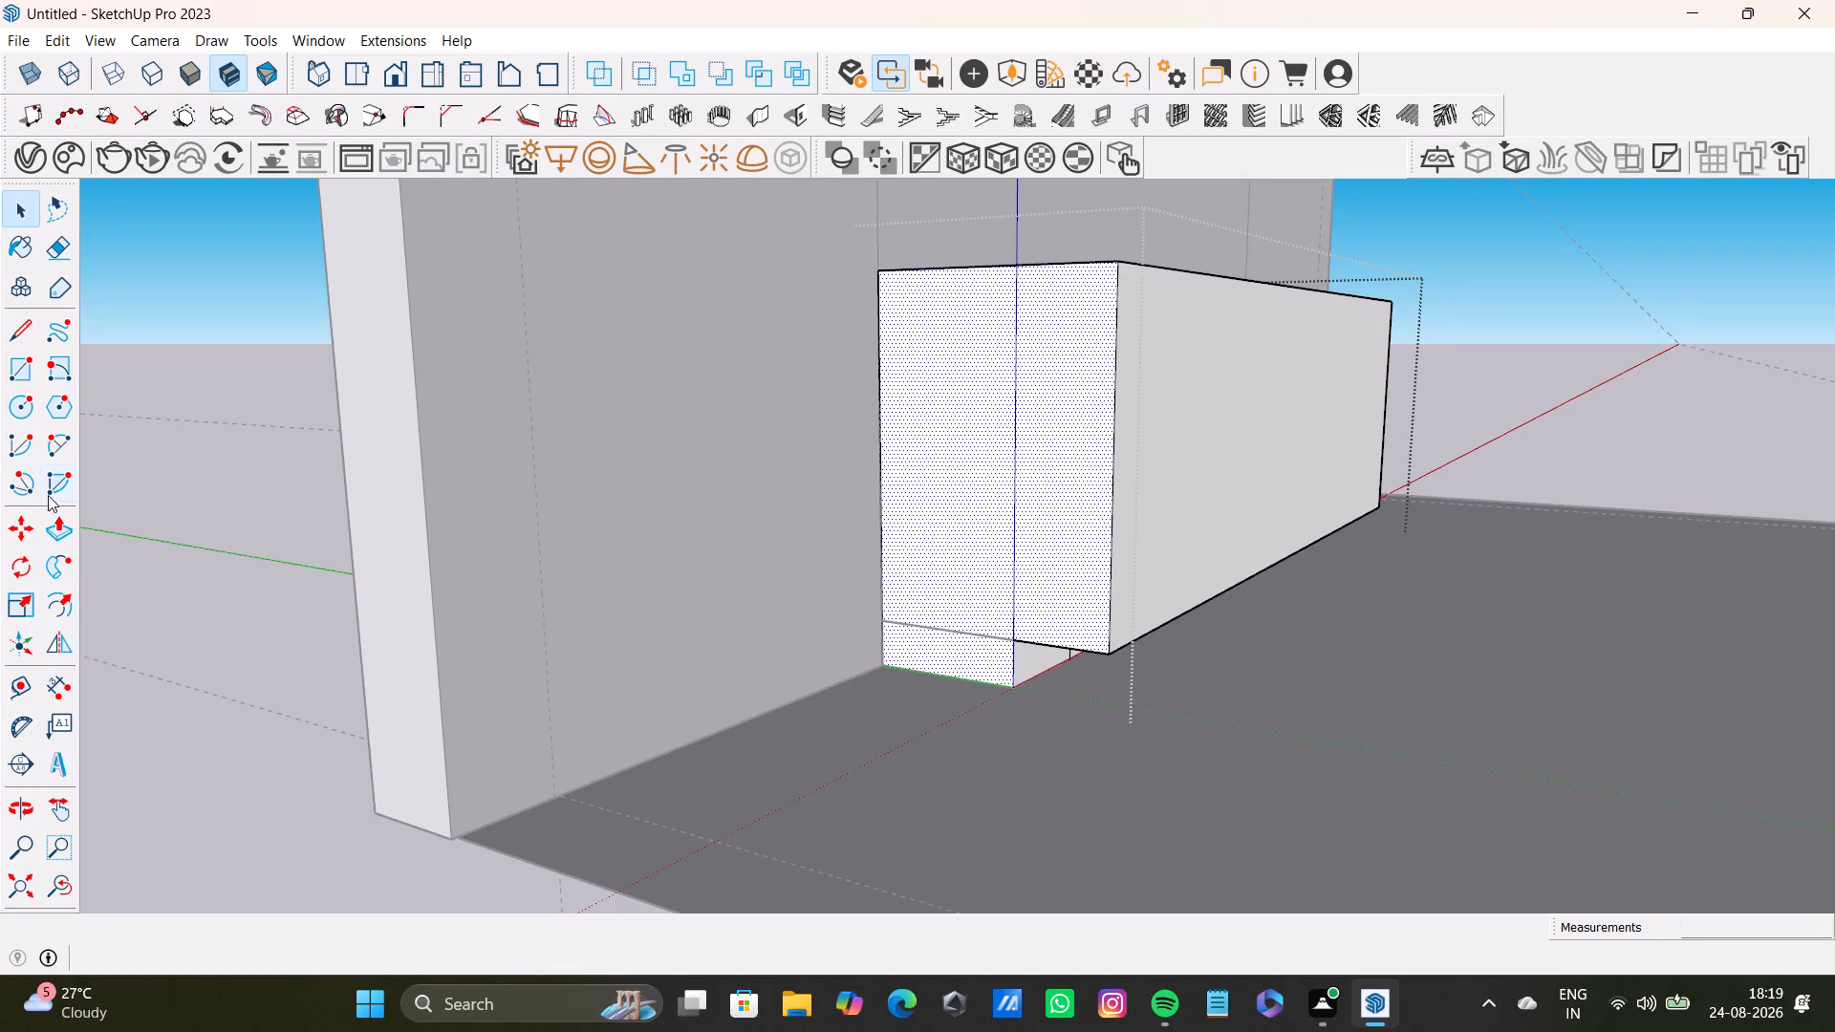
pyautogui.click(20, 329)
pyautogui.scroll(7, 1039, 652)
pyautogui.moveTo(1003, 648); pyautogui.dragTo(981, 644)
pyautogui.click(748, 609)
pyautogui.press('space')
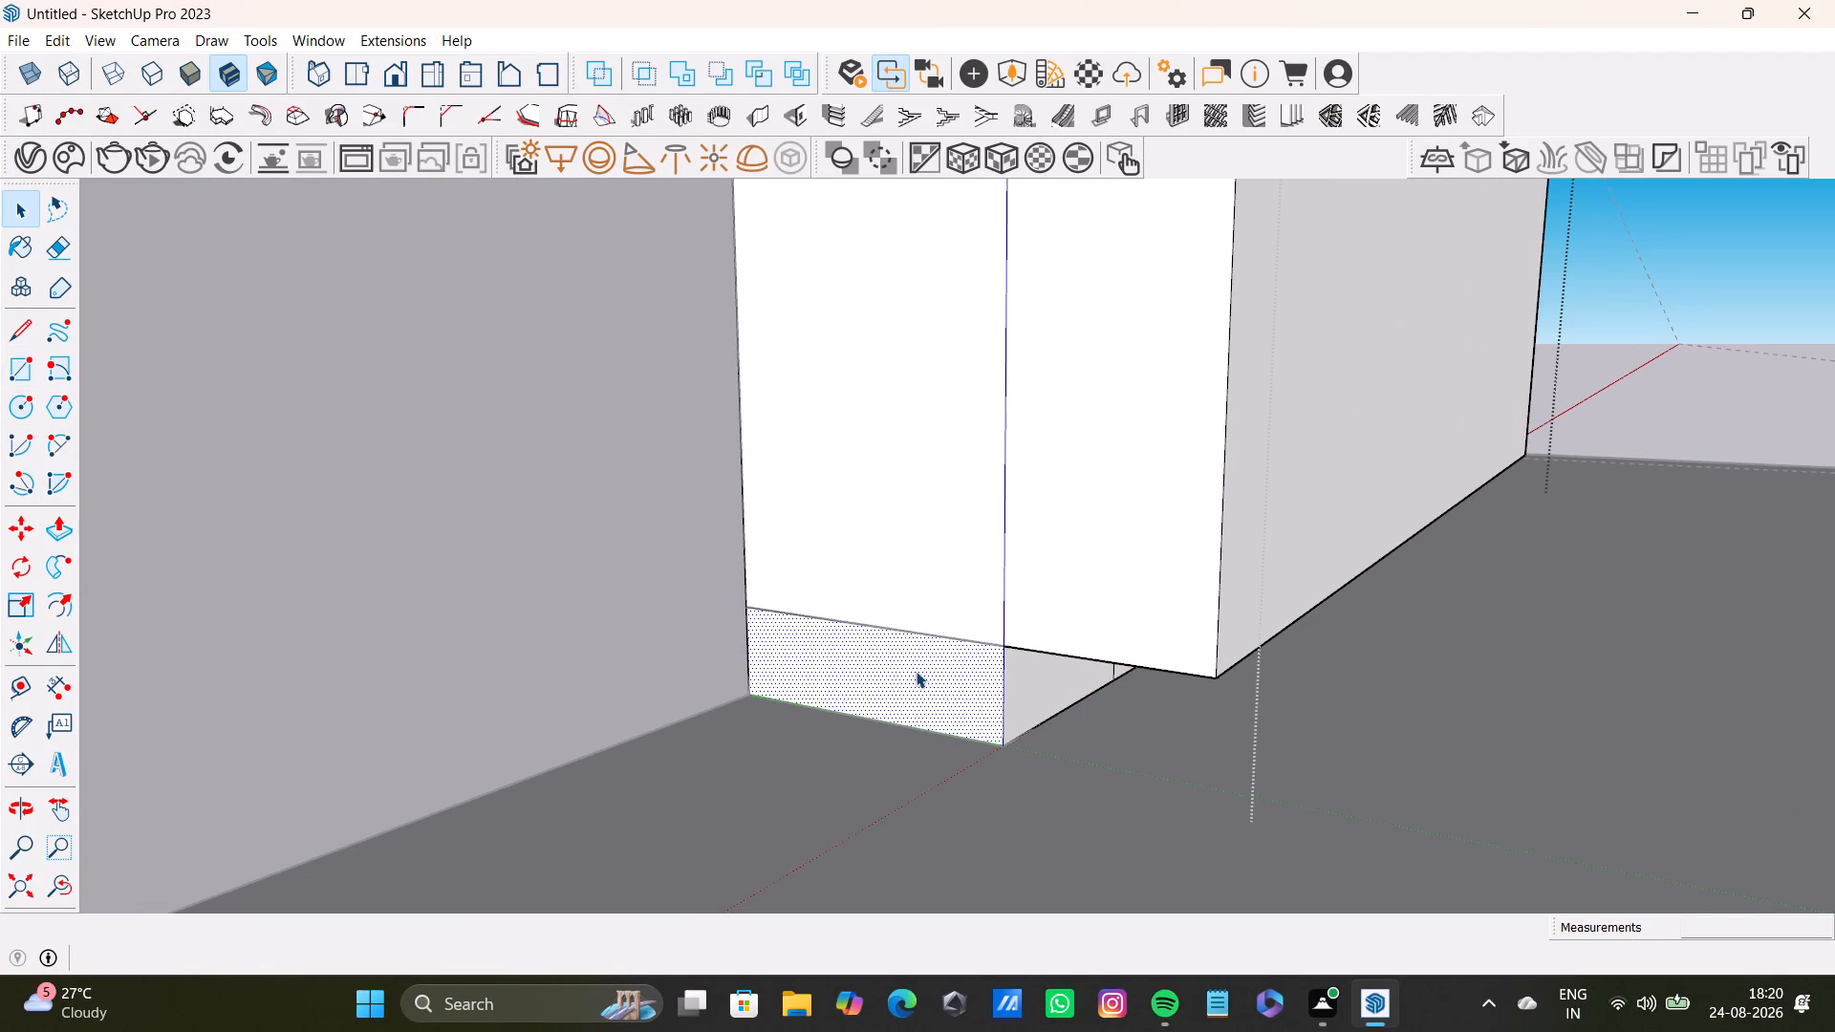
# Push/Pull the toe-kick strip's end face outward along the back wall toward the original room, with a last pull of about 7 15/16".
pyautogui.click(914, 676)
pyautogui.press('p')
pyautogui.moveTo(934, 666); pyautogui.dragTo(711, 776)
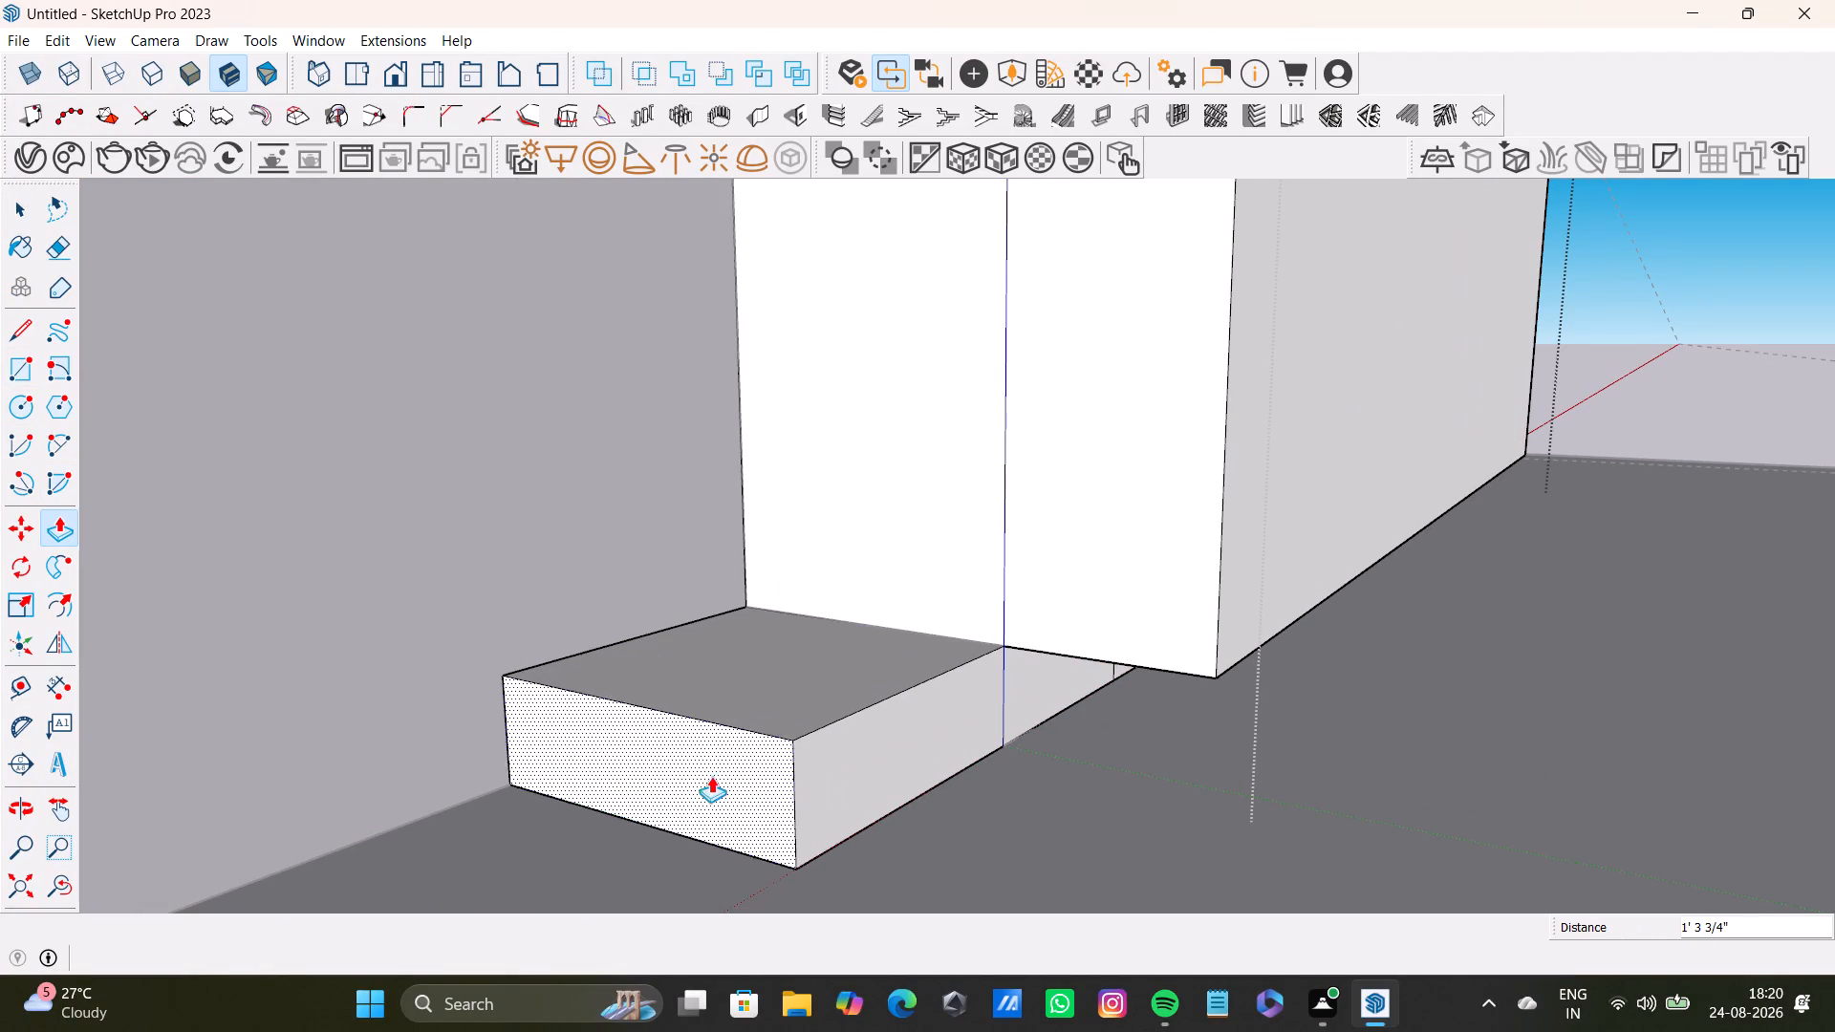
pyautogui.moveTo(711, 776); pyautogui.dragTo(652, 773)
pyautogui.scroll(-9, 643, 756)
pyautogui.moveTo(647, 749); pyautogui.dragTo(609, 514, button='middle')
pyautogui.moveTo(623, 548); pyautogui.dragTo(550, 548)
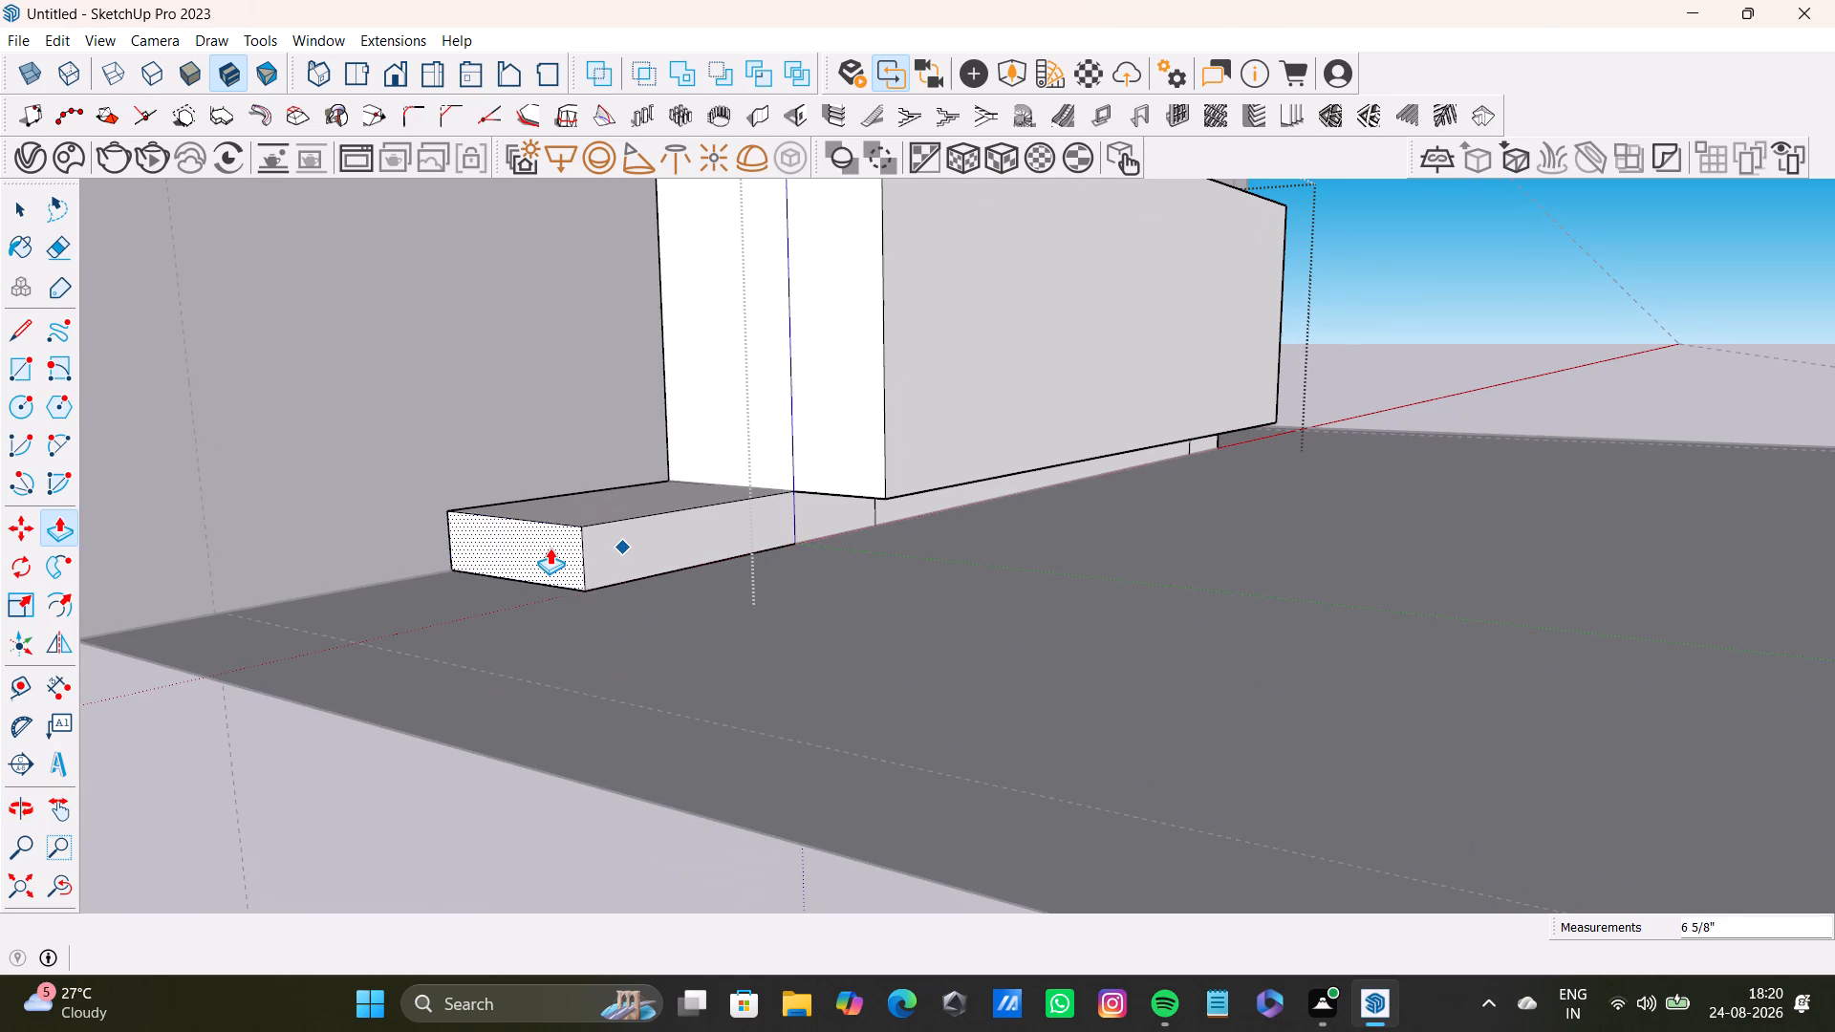
pyautogui.moveTo(550, 548); pyautogui.dragTo(542, 549)
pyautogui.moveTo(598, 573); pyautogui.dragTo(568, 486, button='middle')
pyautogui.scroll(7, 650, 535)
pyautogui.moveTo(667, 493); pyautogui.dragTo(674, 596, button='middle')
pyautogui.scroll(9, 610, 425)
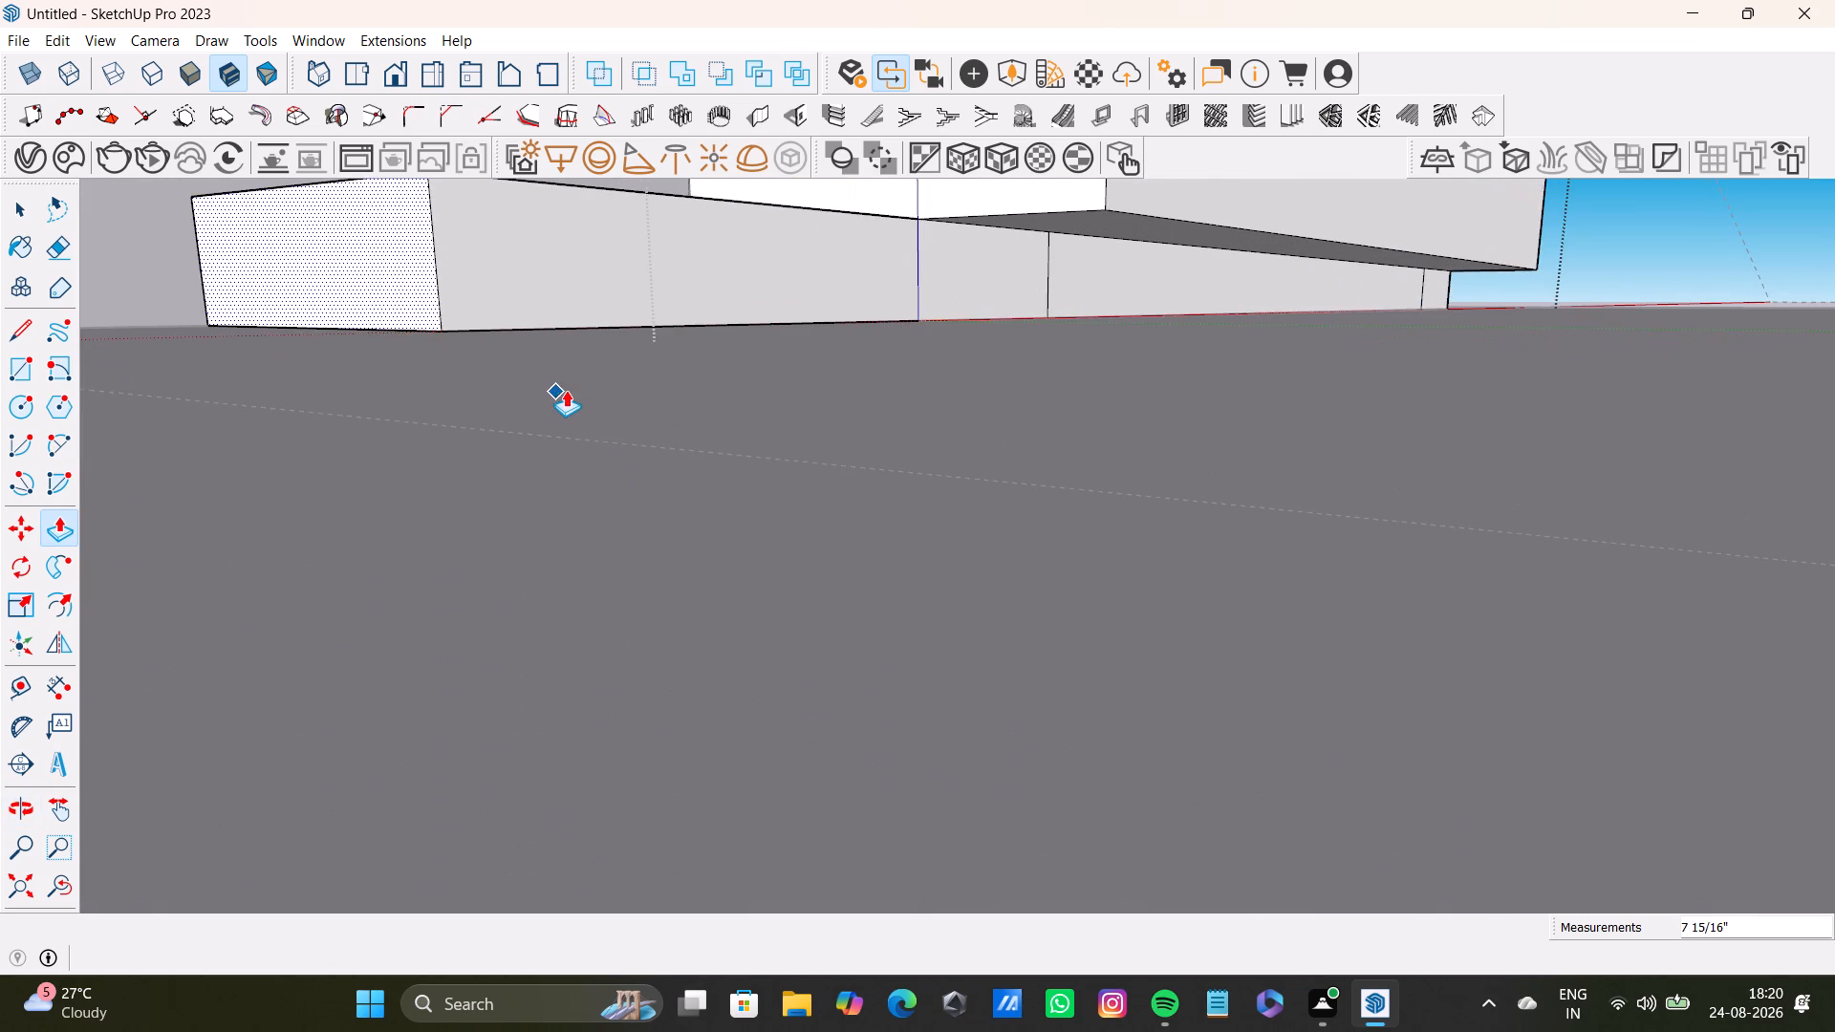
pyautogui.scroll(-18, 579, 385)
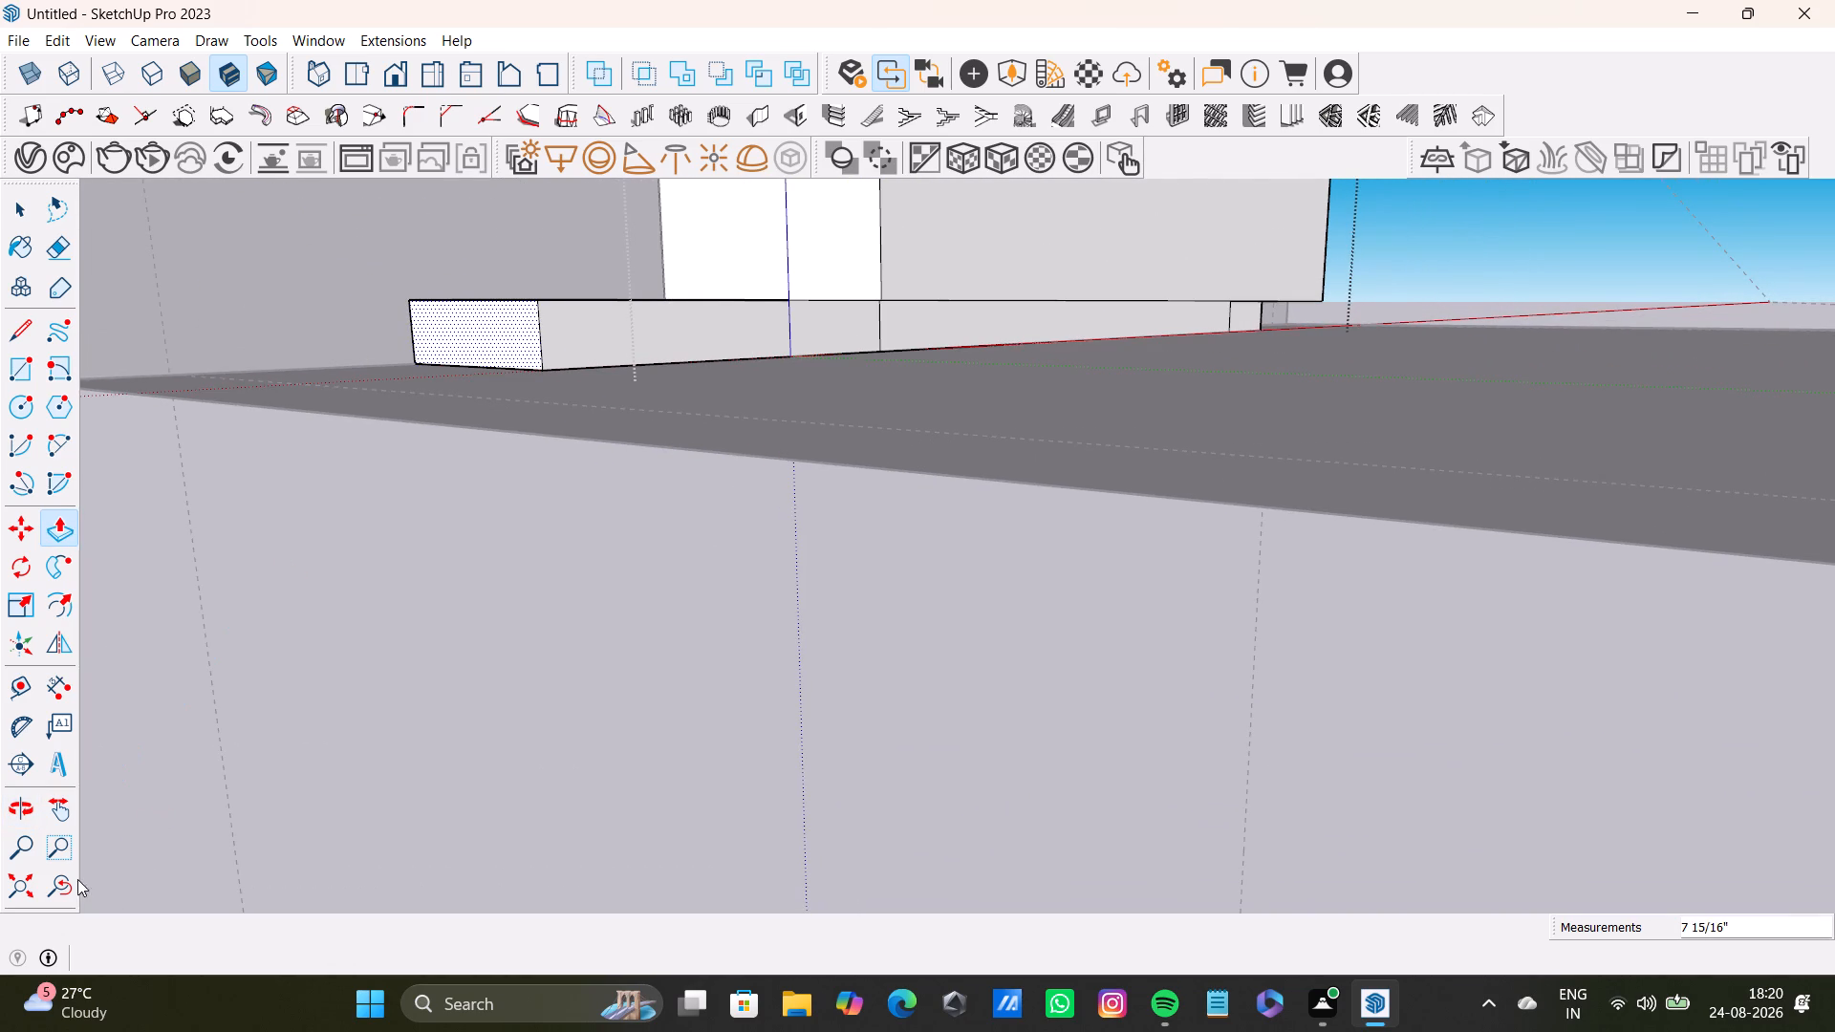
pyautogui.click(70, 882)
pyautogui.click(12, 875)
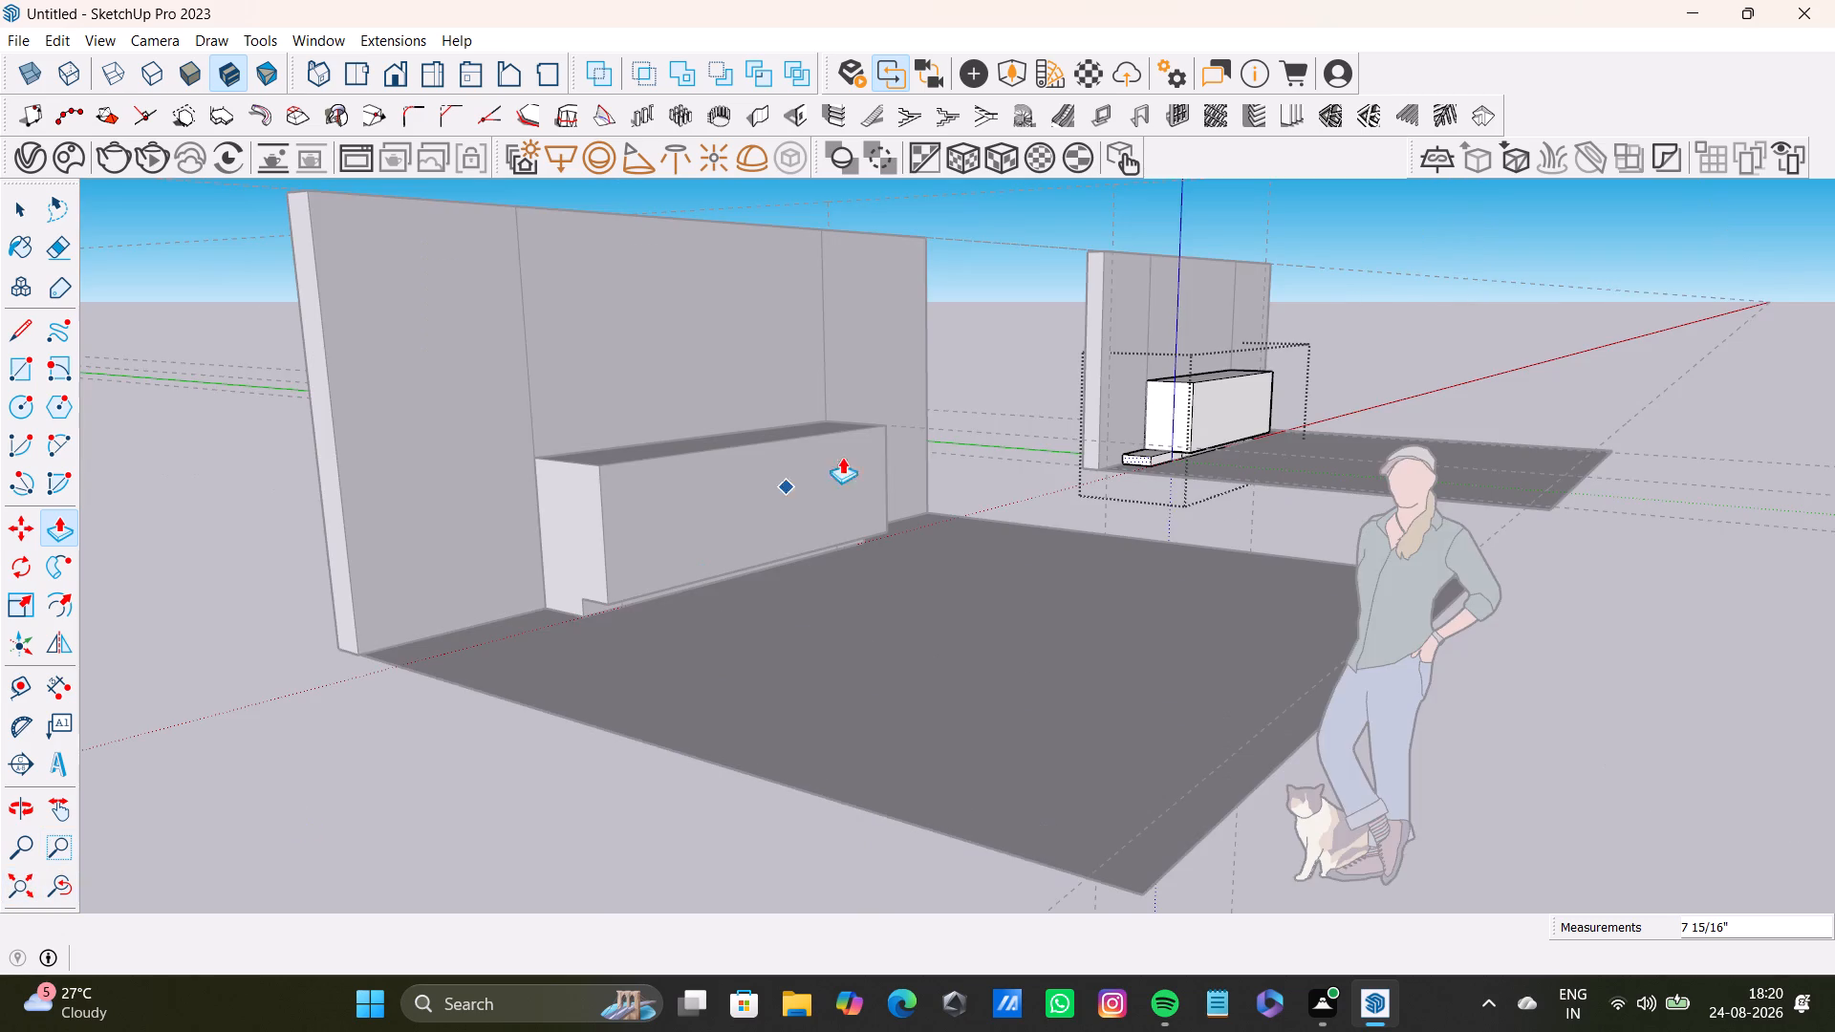
# Draw a vertical line on the base's front face at the cabinet's end corner, separating the extended portion from the toe-kick.
pyautogui.scroll(4, 1205, 462)
pyautogui.moveTo(1349, 446); pyautogui.dragTo(839, 698, button='middle')
pyautogui.scroll(-3, 1058, 548)
pyautogui.keyDown('shift'); pyautogui.moveTo(1089, 585); pyautogui.dragTo(963, 354, button='middle'); pyautogui.keyUp('shift')
pyautogui.scroll(6, 1014, 352)
pyautogui.scroll(6, 973, 436)
pyautogui.moveTo(982, 402); pyautogui.dragTo(982, 398, button='middle')
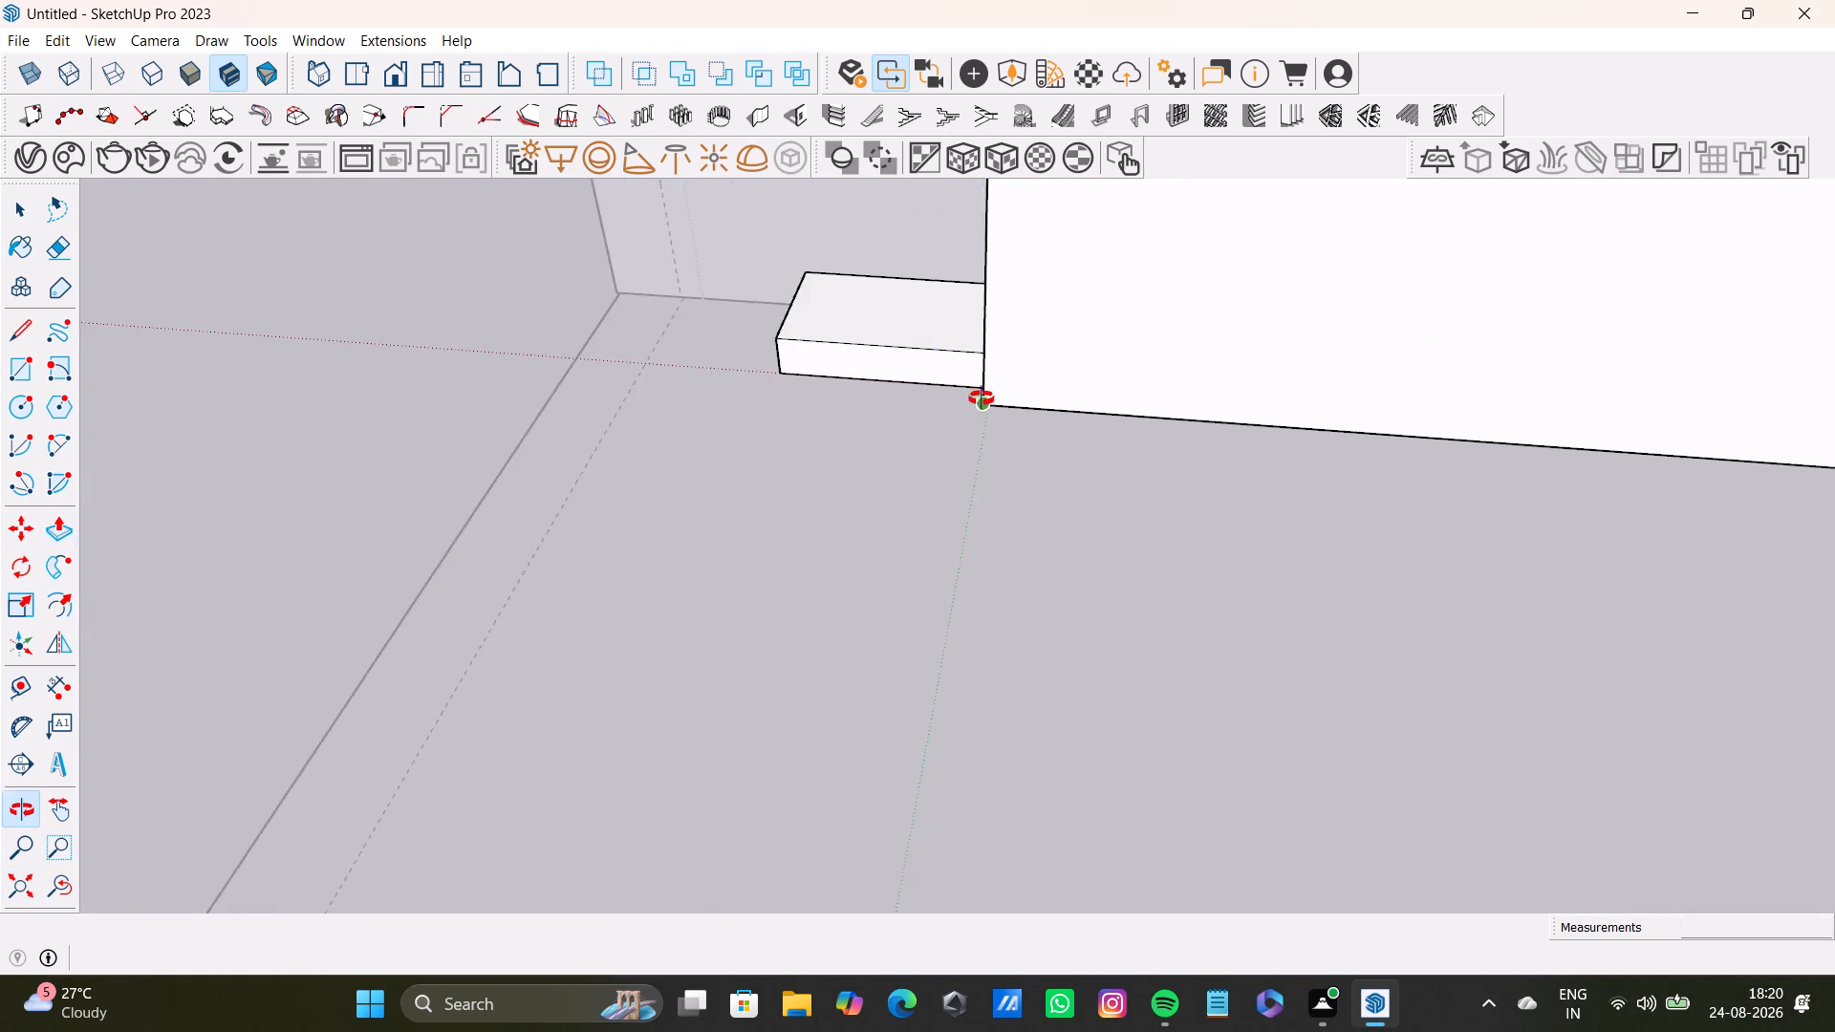
pyautogui.moveTo(982, 398); pyautogui.dragTo(1028, 138, button='middle')
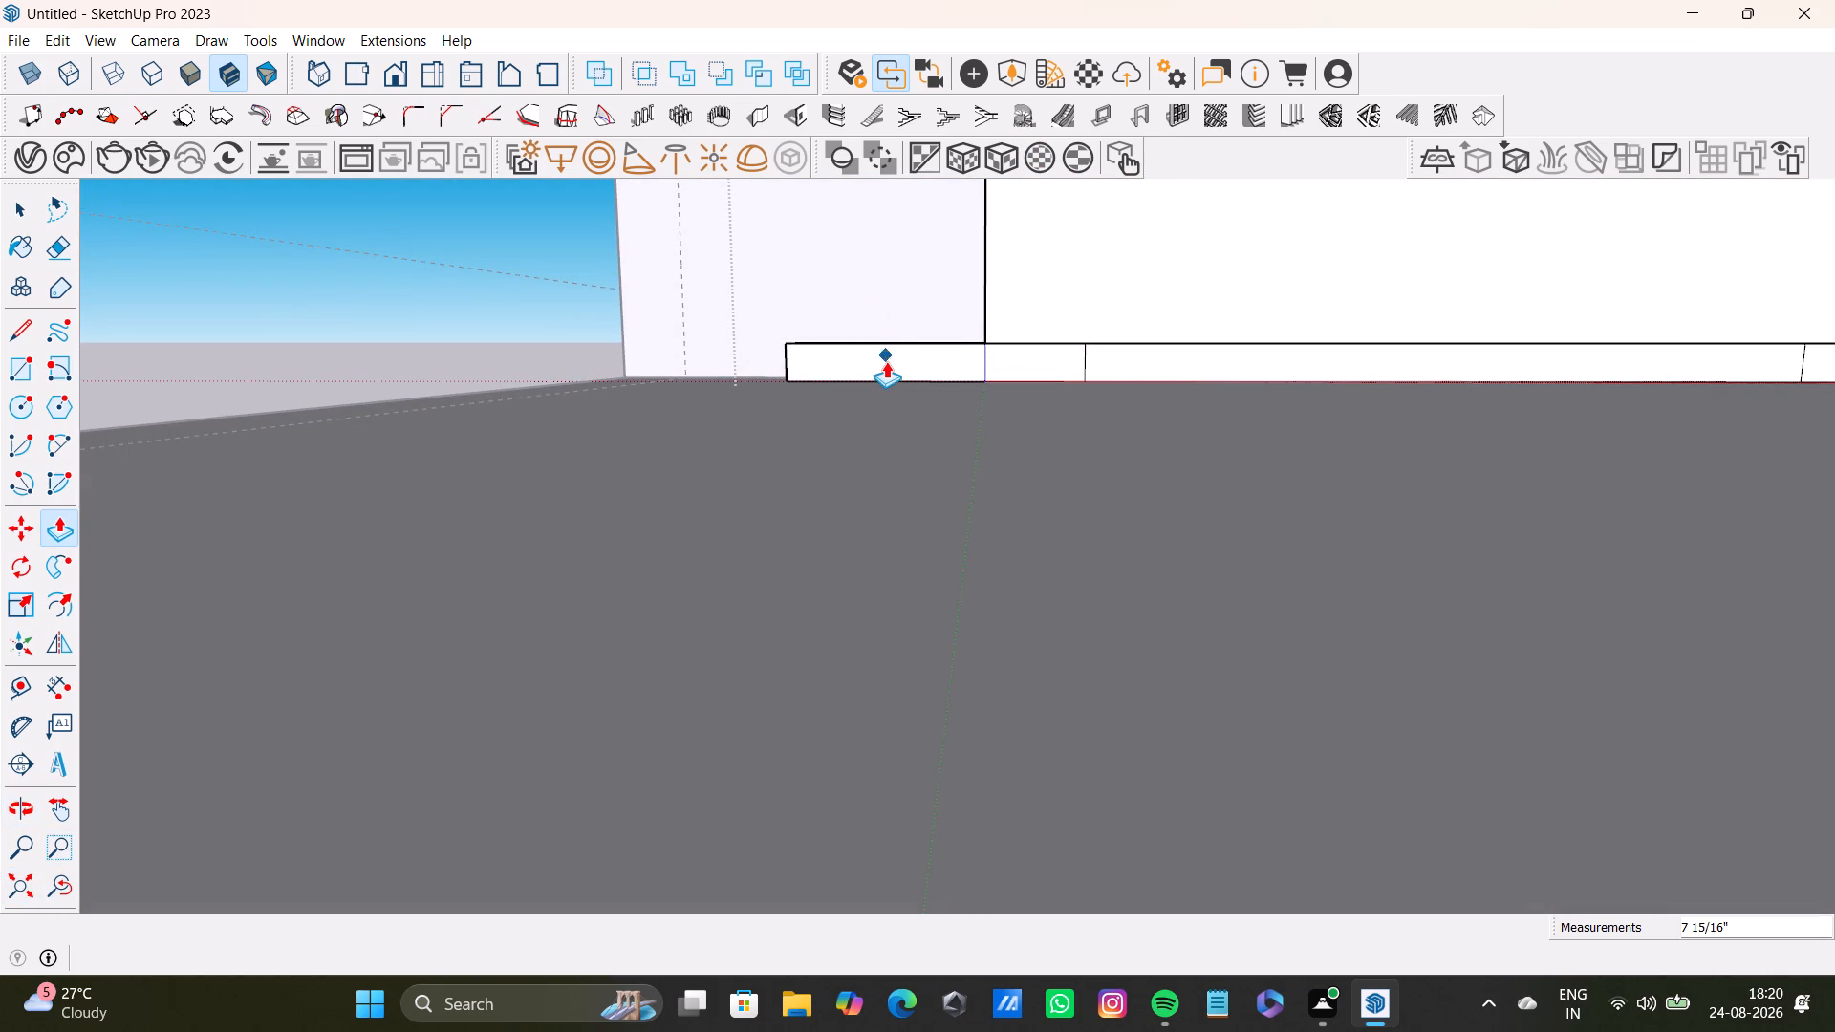
pyautogui.click(887, 363)
pyautogui.press('space')
pyautogui.click(896, 363)
pyautogui.scroll(-2, 973, 375)
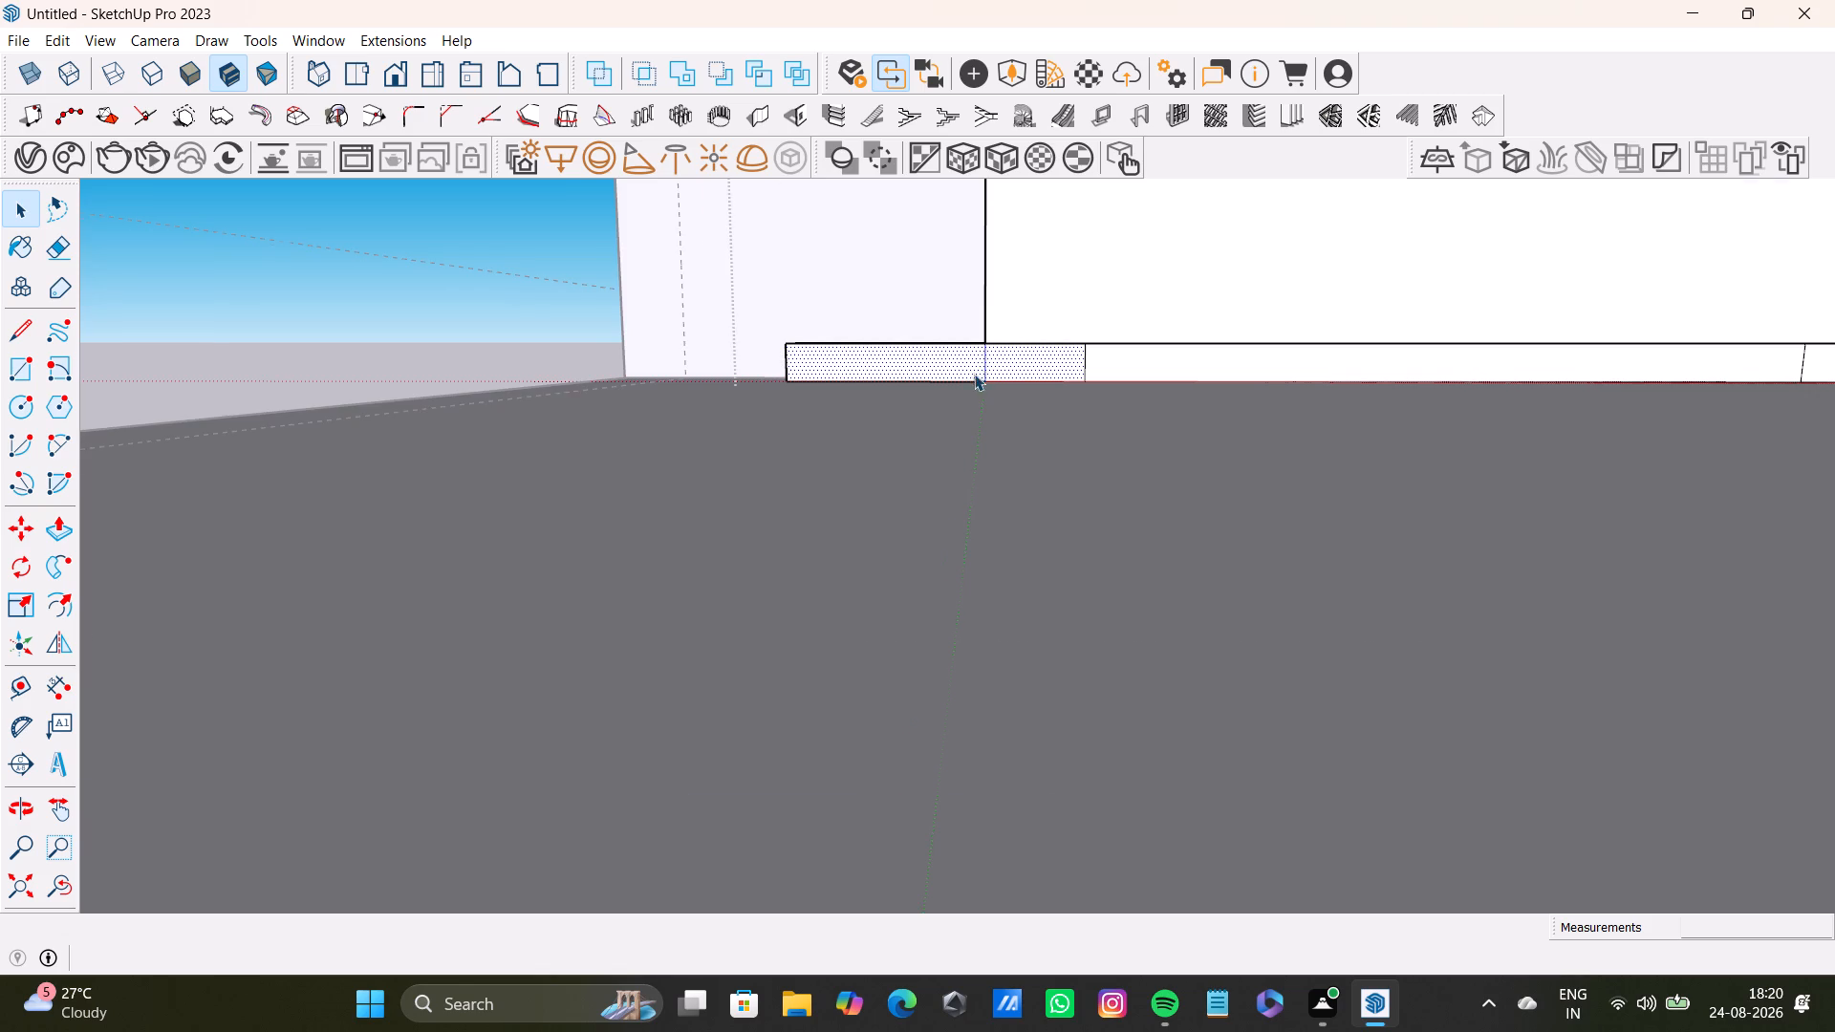
pyautogui.scroll(-2, 974, 374)
pyautogui.scroll(14, 969, 382)
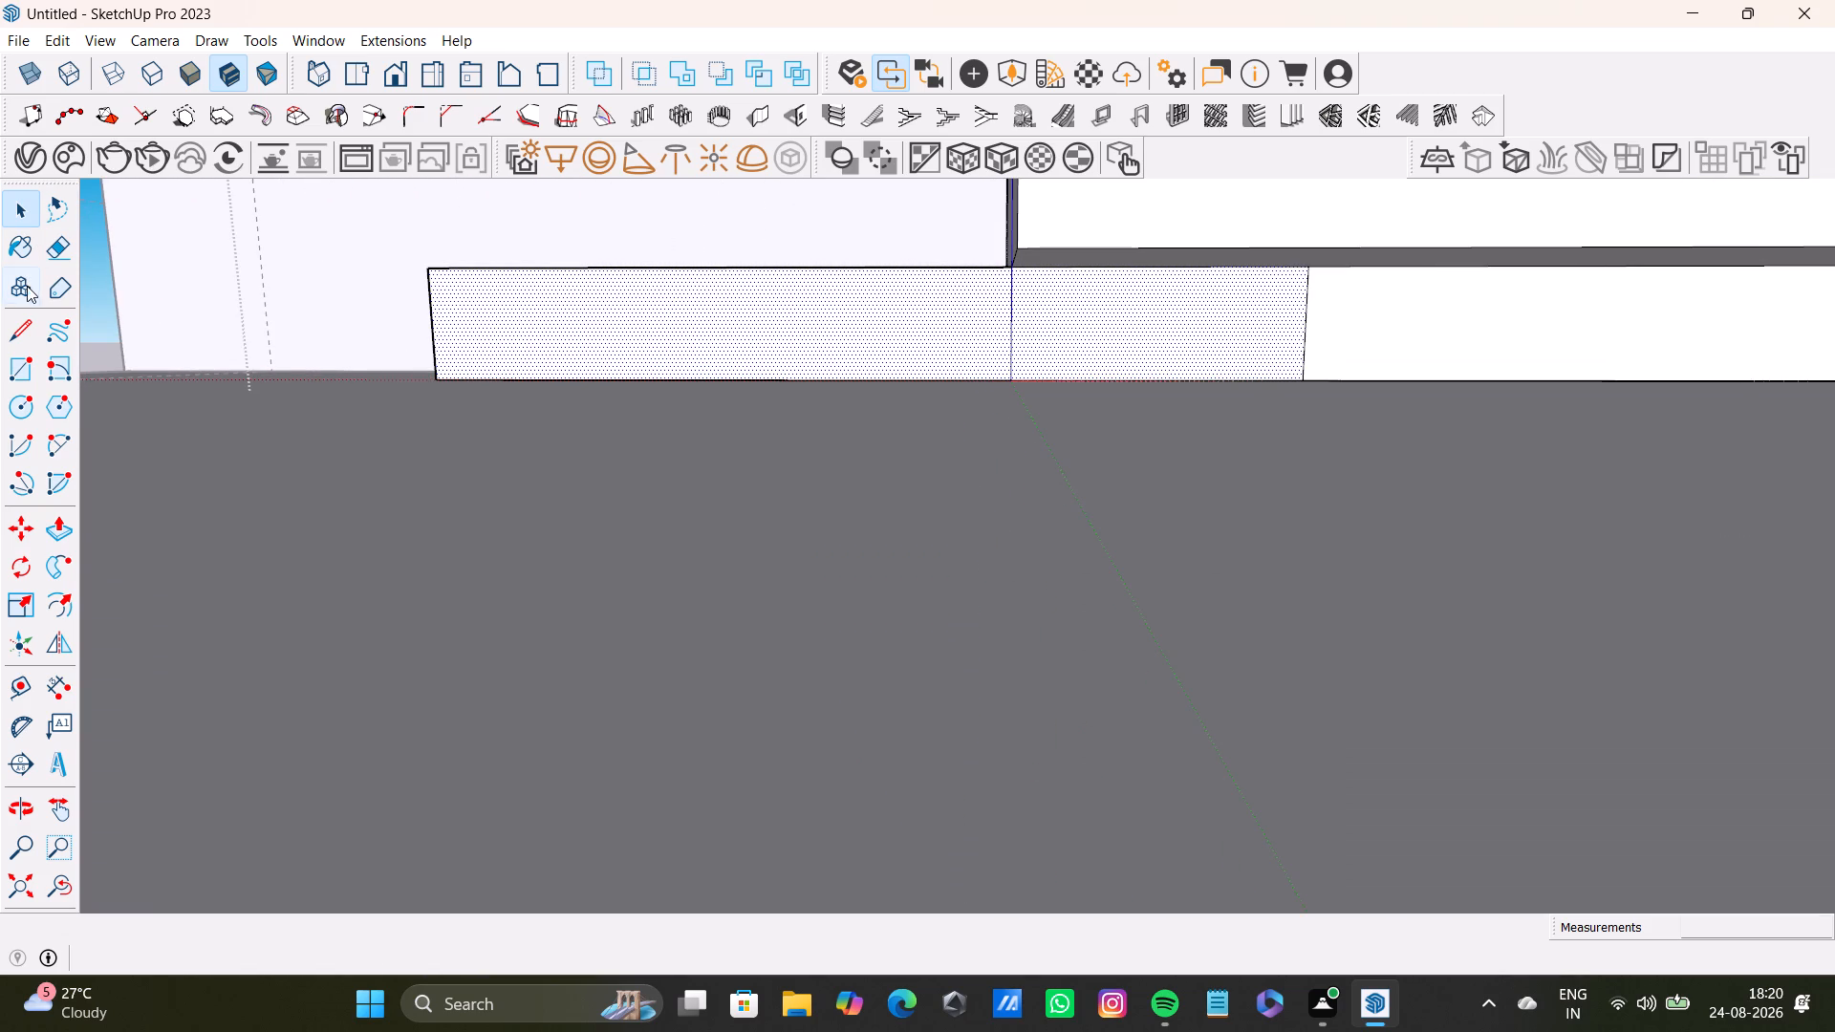
pyautogui.click(22, 341)
pyautogui.scroll(4, 983, 355)
pyautogui.moveTo(1042, 294); pyautogui.dragTo(1049, 441, button='middle')
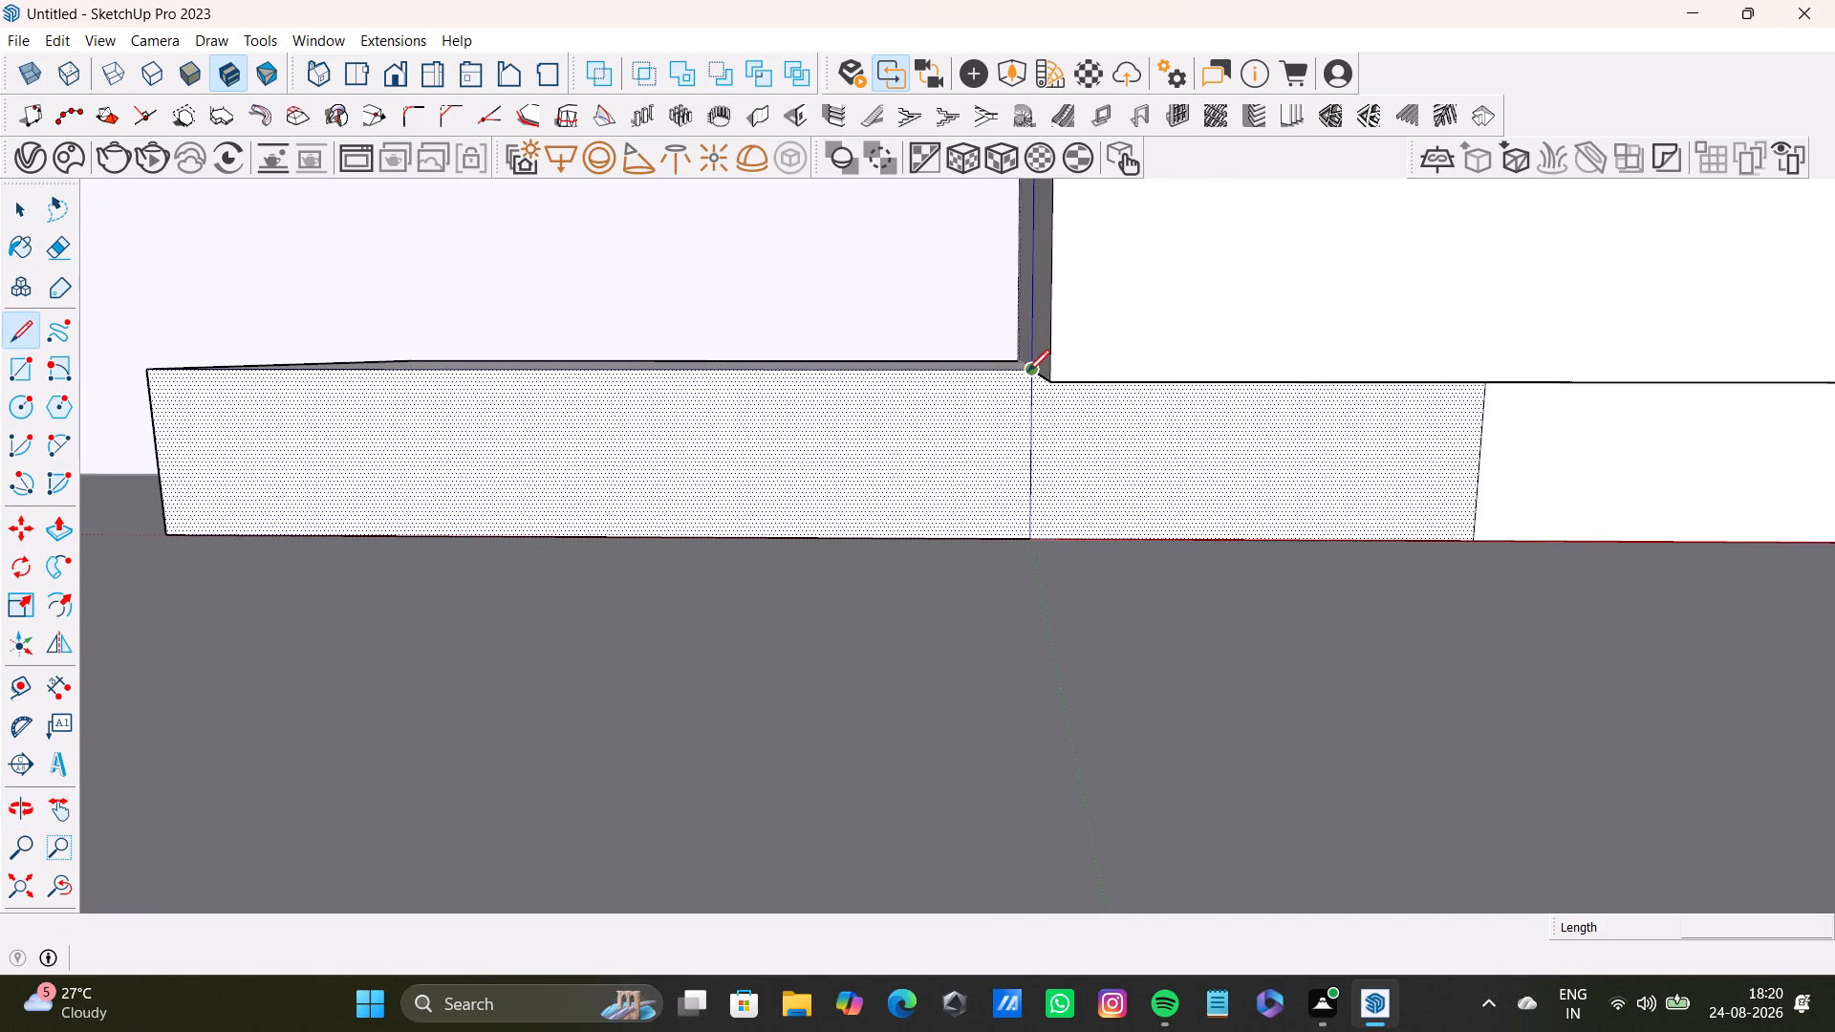
pyautogui.click(1027, 373)
pyautogui.click(1030, 535)
pyautogui.press('space')
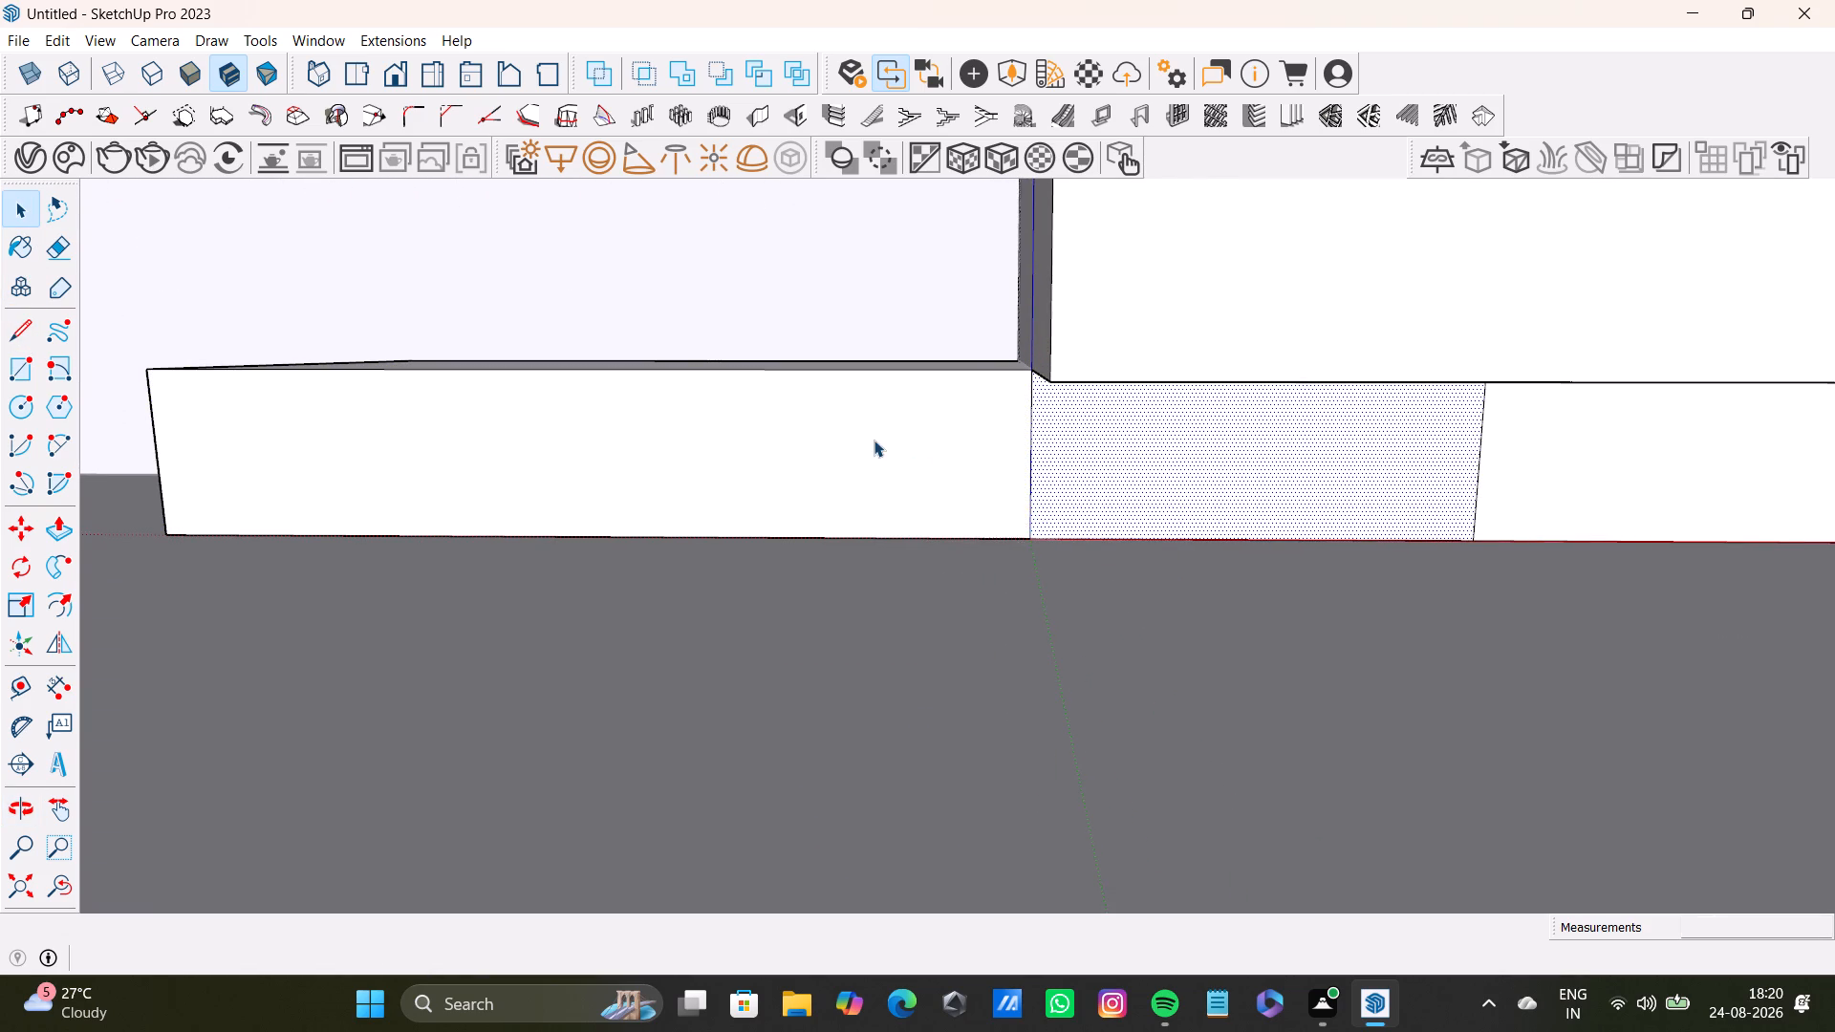
# Push/Pull the extended base portion's front face about 8' 8 5/16" out from the back wall across the floor.
pyautogui.click(874, 440)
pyautogui.press('p')
pyautogui.click(864, 435)
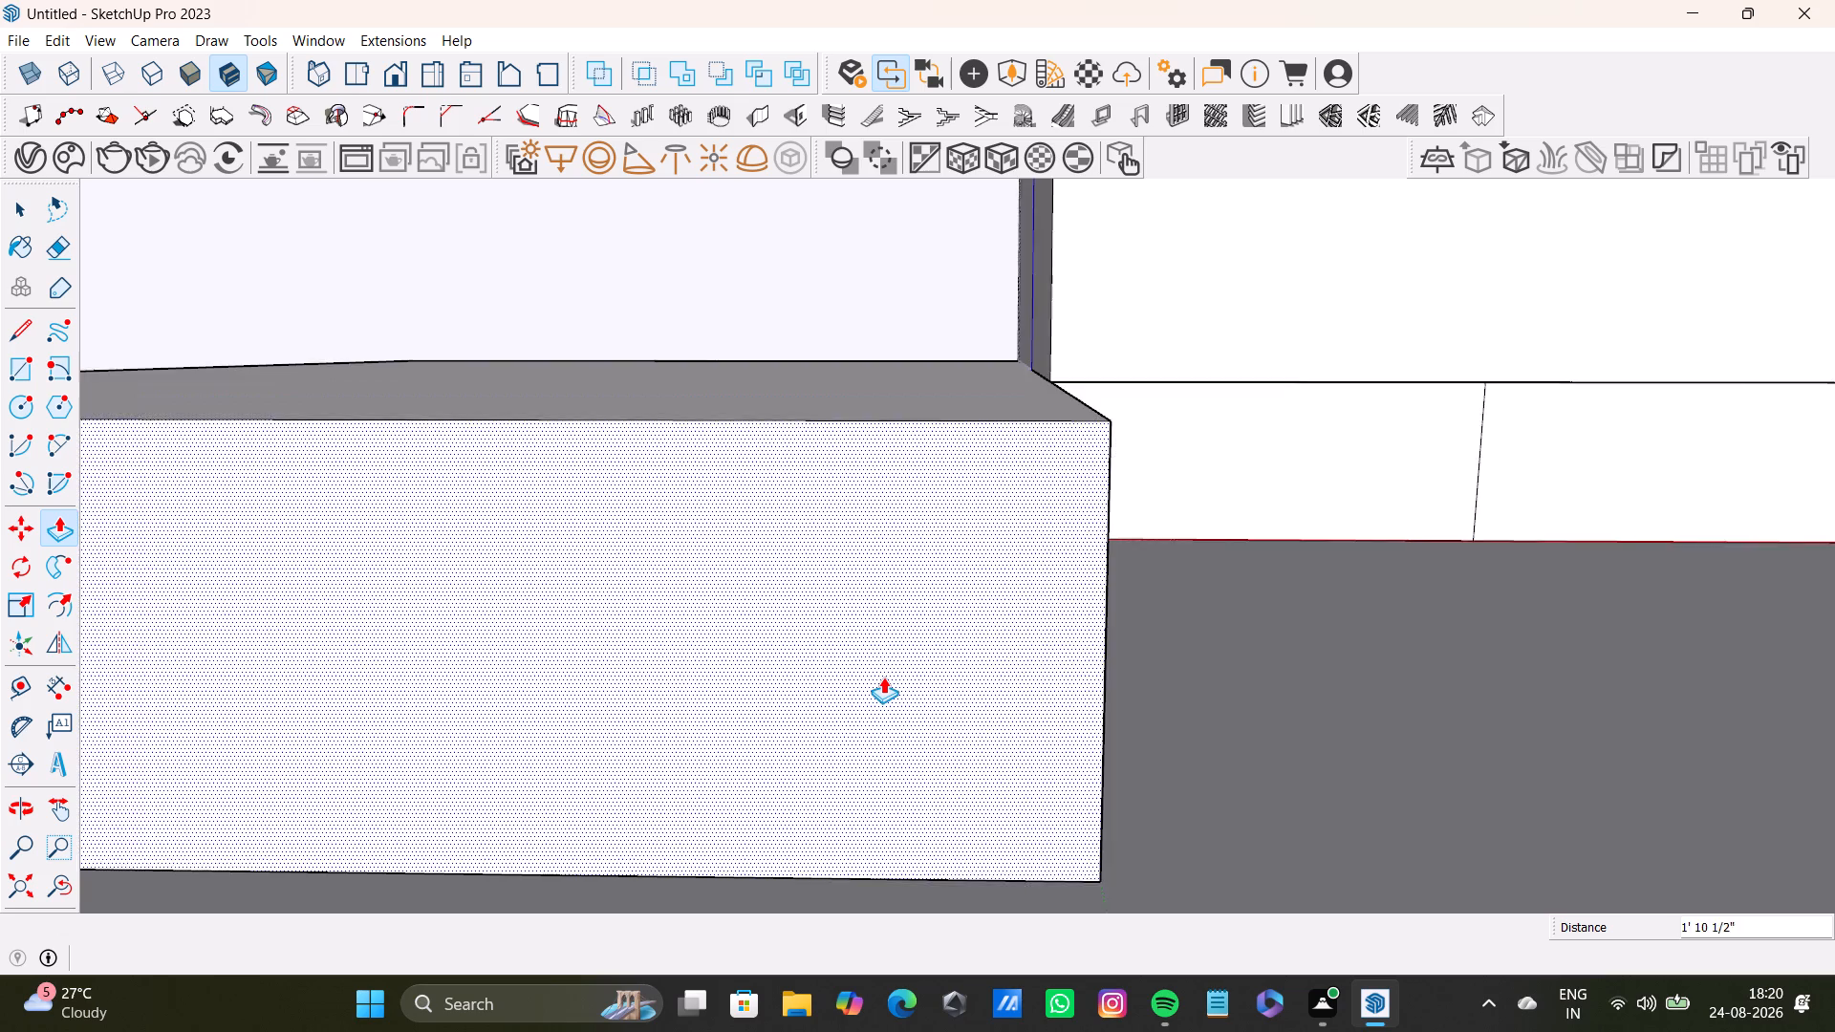
pyautogui.scroll(-20, 883, 676)
pyautogui.scroll(-15, 883, 676)
pyautogui.moveTo(885, 662); pyautogui.dragTo(870, 495, button='middle')
pyautogui.moveTo(870, 495); pyautogui.dragTo(600, 678, button='middle')
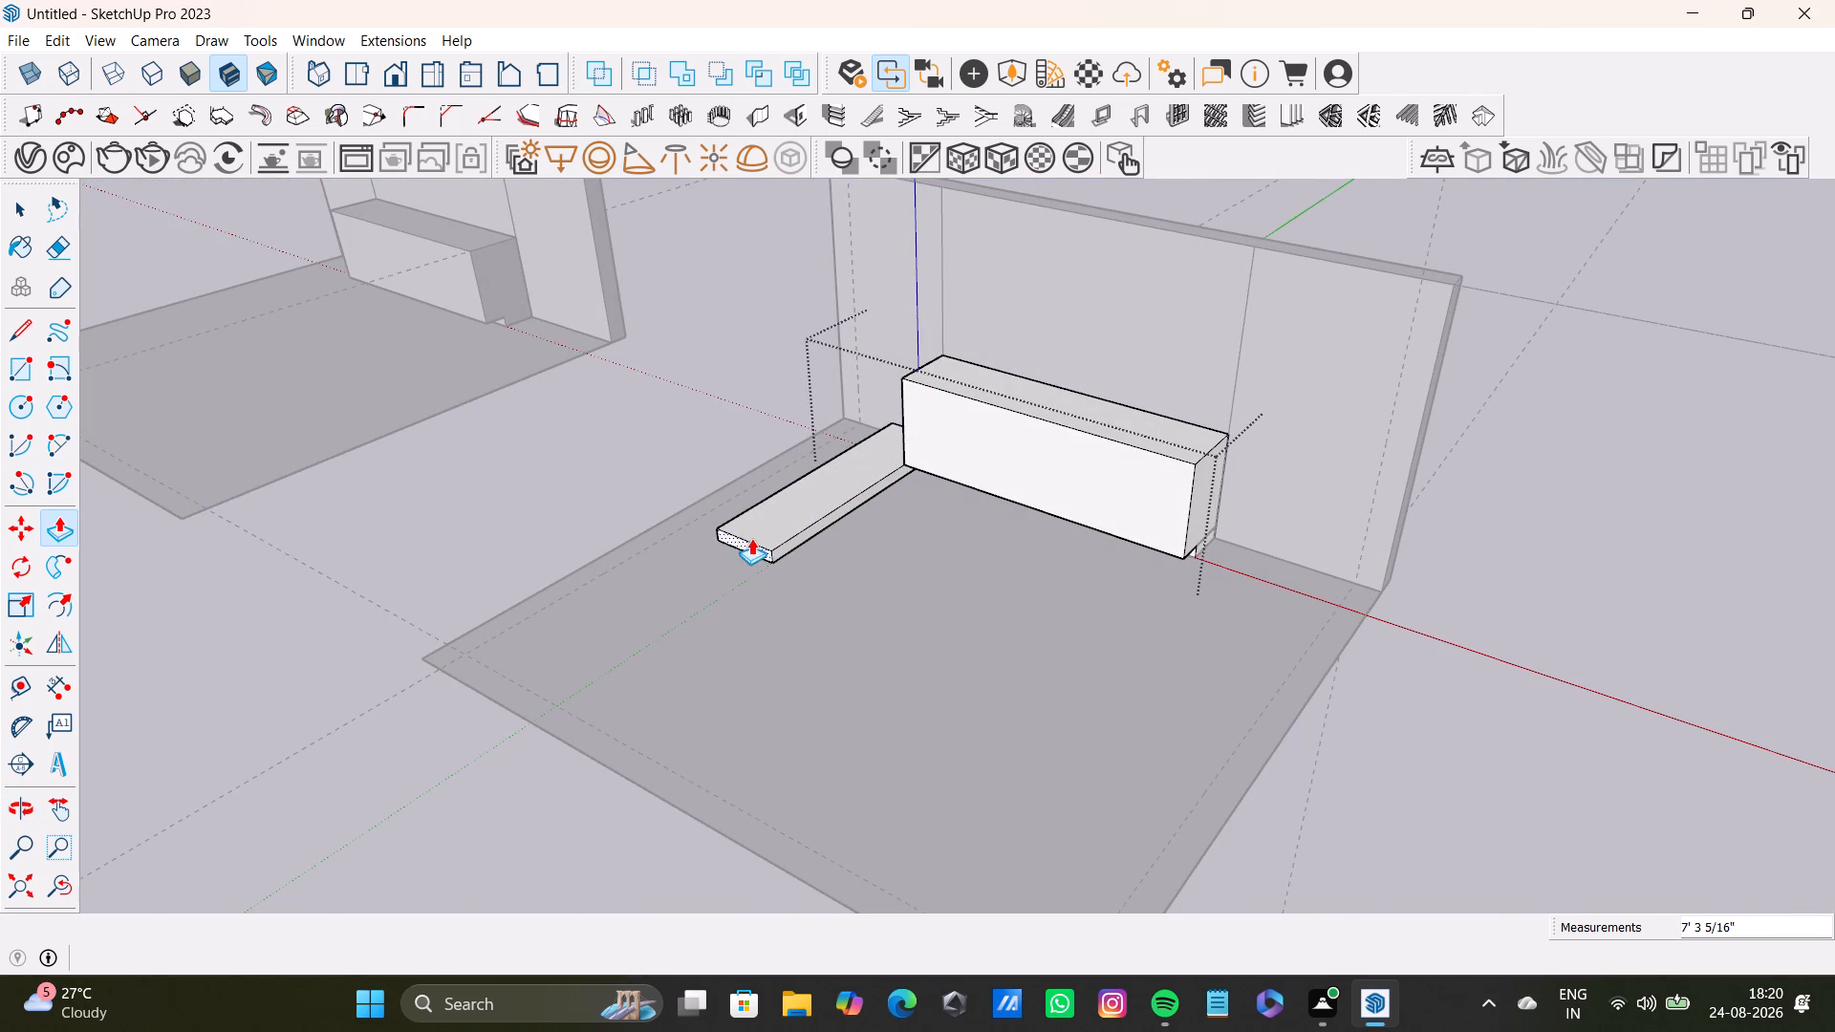
pyautogui.click(718, 559)
pyautogui.scroll(4, 990, 520)
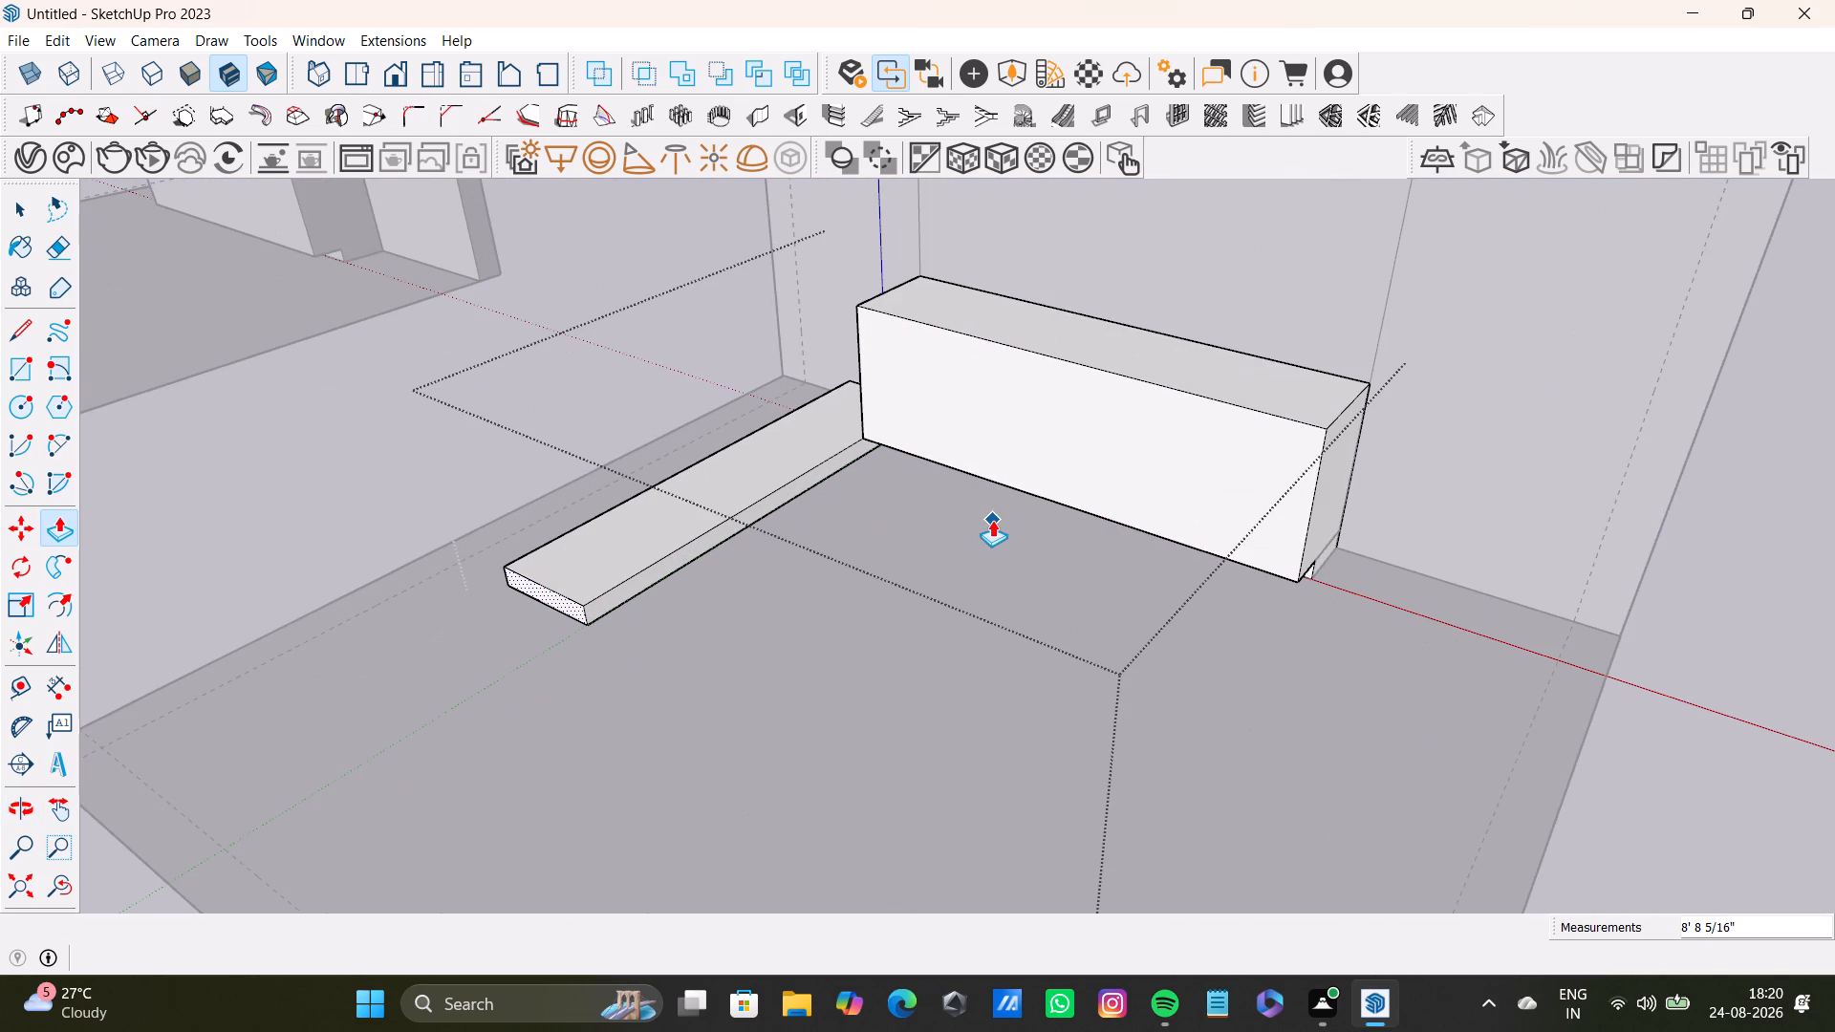
pyautogui.moveTo(1035, 569); pyautogui.dragTo(1143, 567, button='middle')
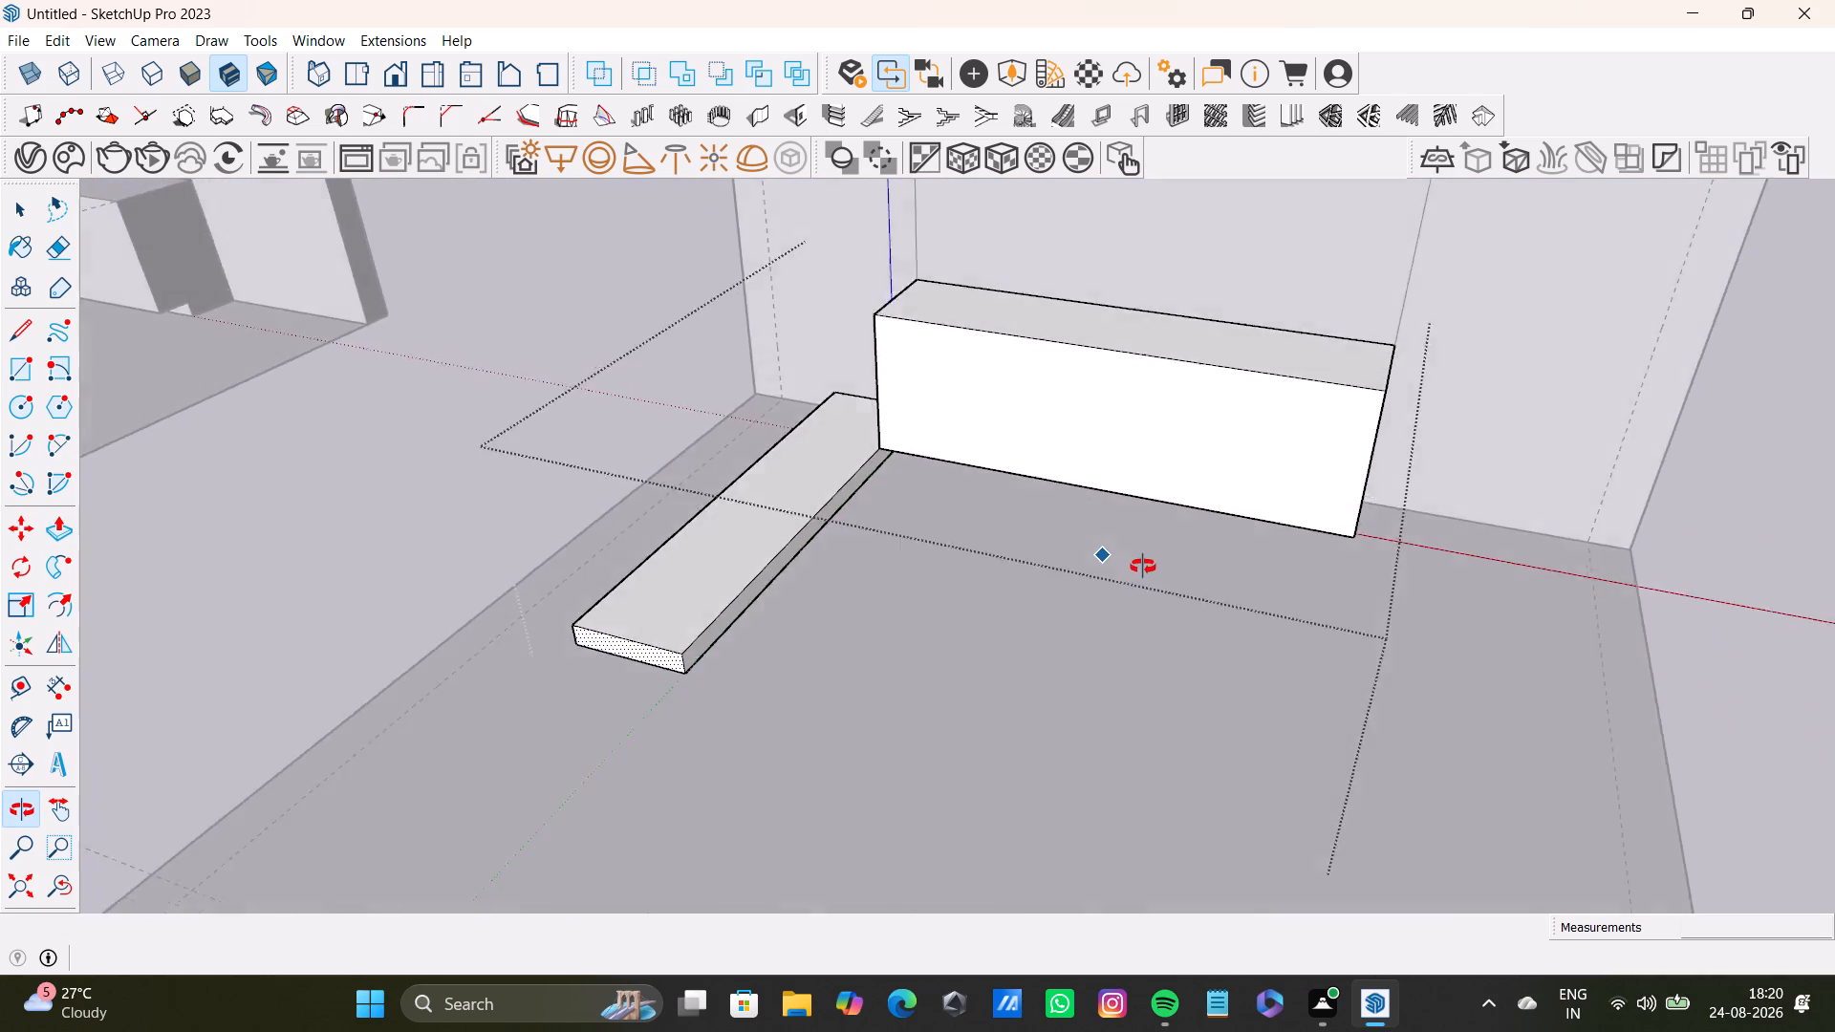
# Inside the copied cabinet, draw a line across its end face farthest from the original room, separating the toe-kick strip from the upper part.
pyautogui.moveTo(1143, 567); pyautogui.dragTo(841, 487, button='middle')
pyautogui.scroll(8, 1090, 504)
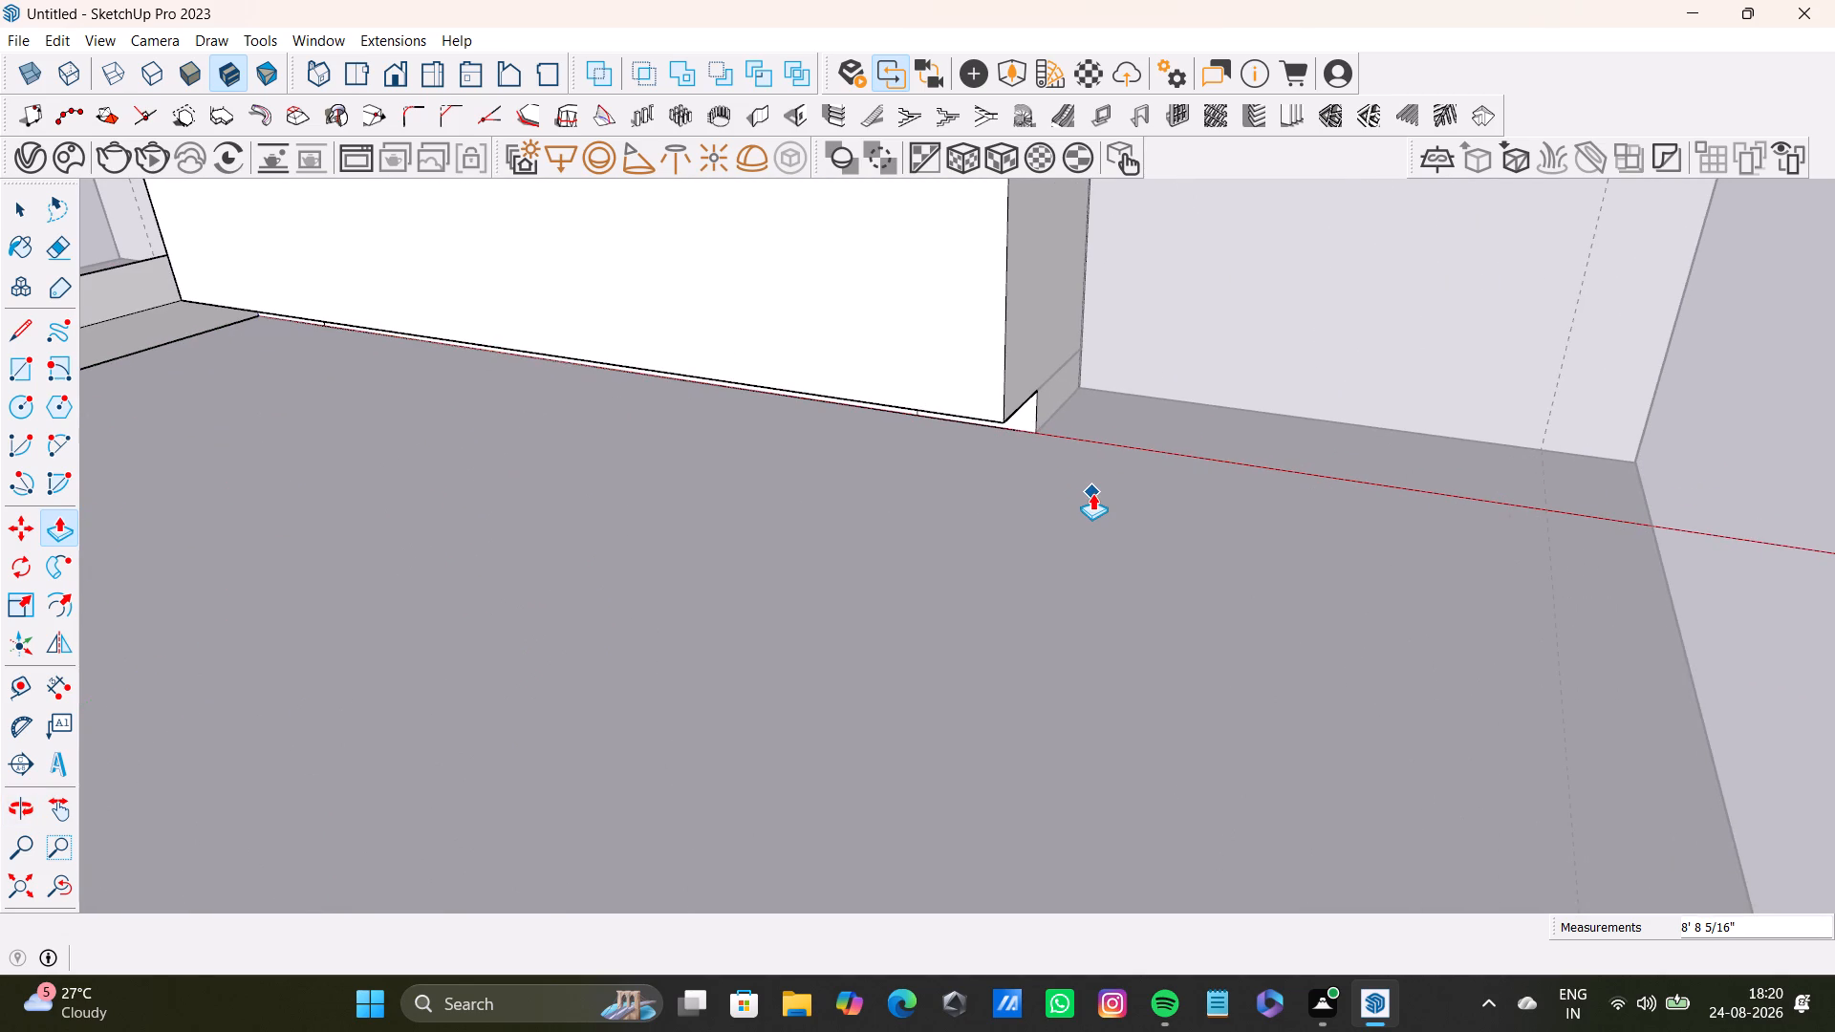
pyautogui.scroll(-3, 1101, 501)
pyautogui.moveTo(1113, 543); pyautogui.dragTo(658, 493, button='middle')
pyautogui.press('space')
pyautogui.click(1354, 399)
pyautogui.click(930, 402)
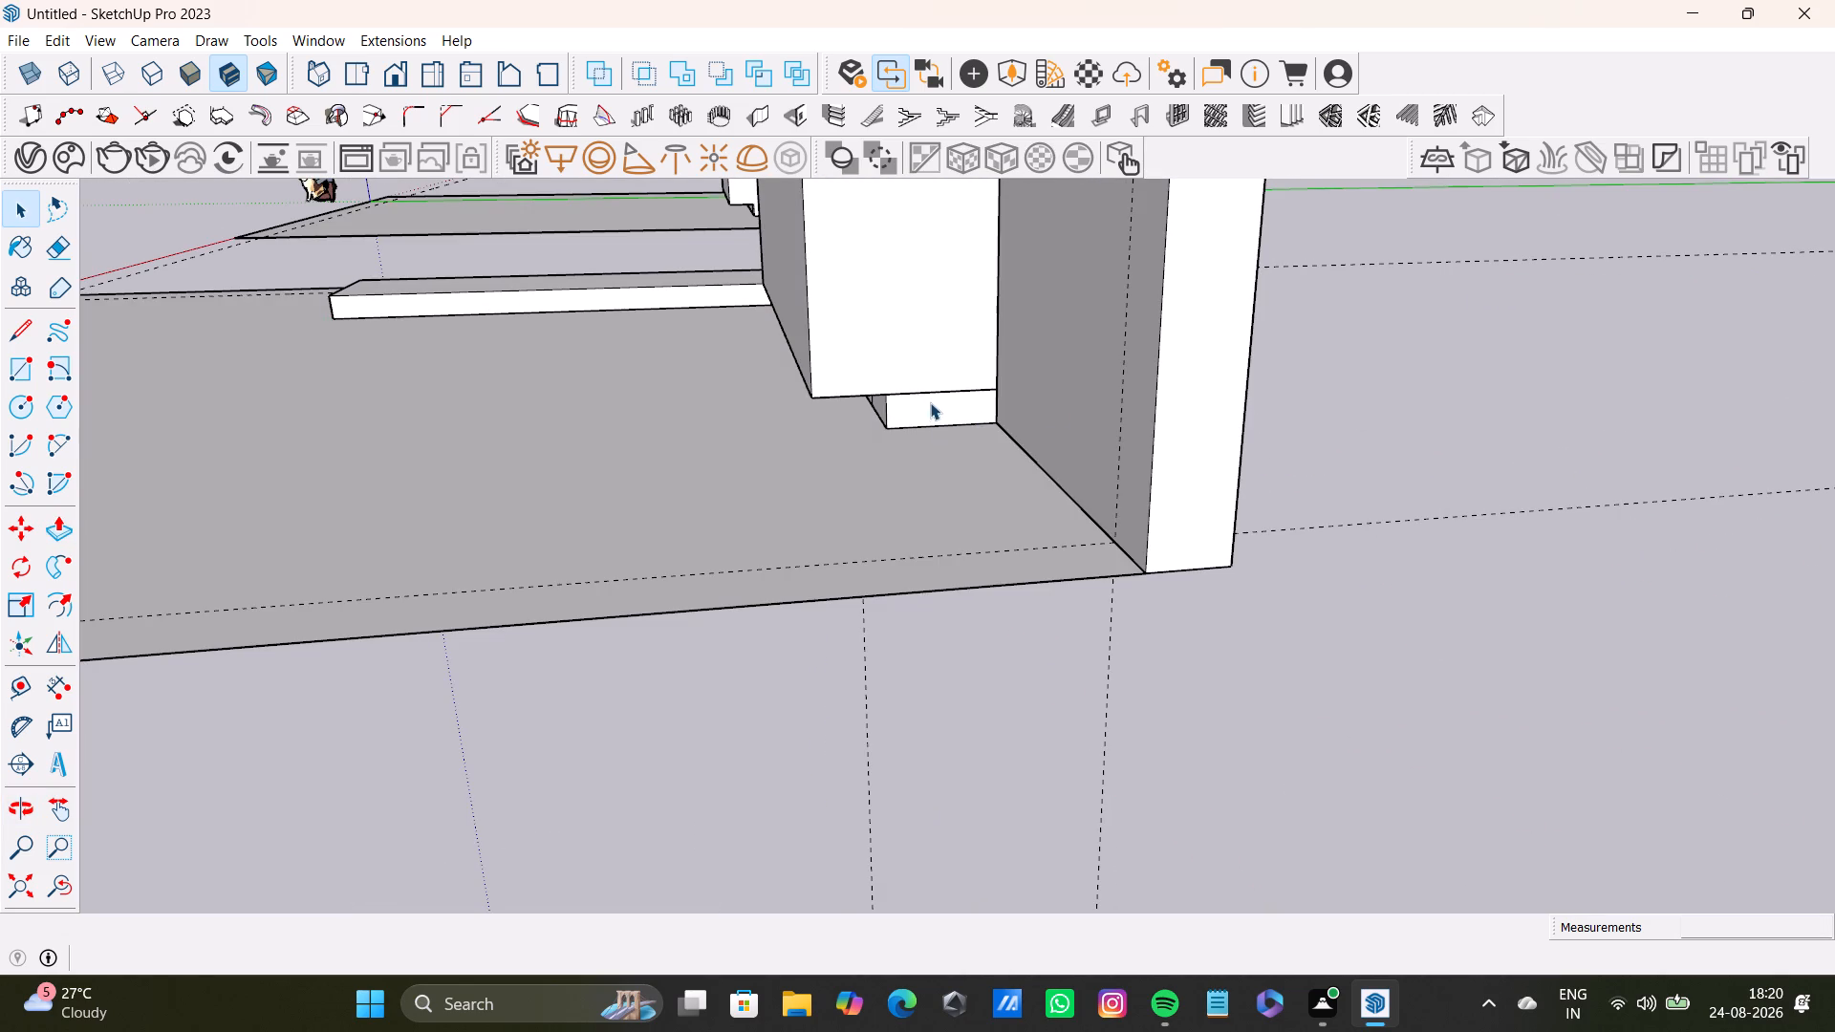
pyautogui.doubleClick(936, 405)
pyautogui.click(940, 422)
pyautogui.click(963, 410)
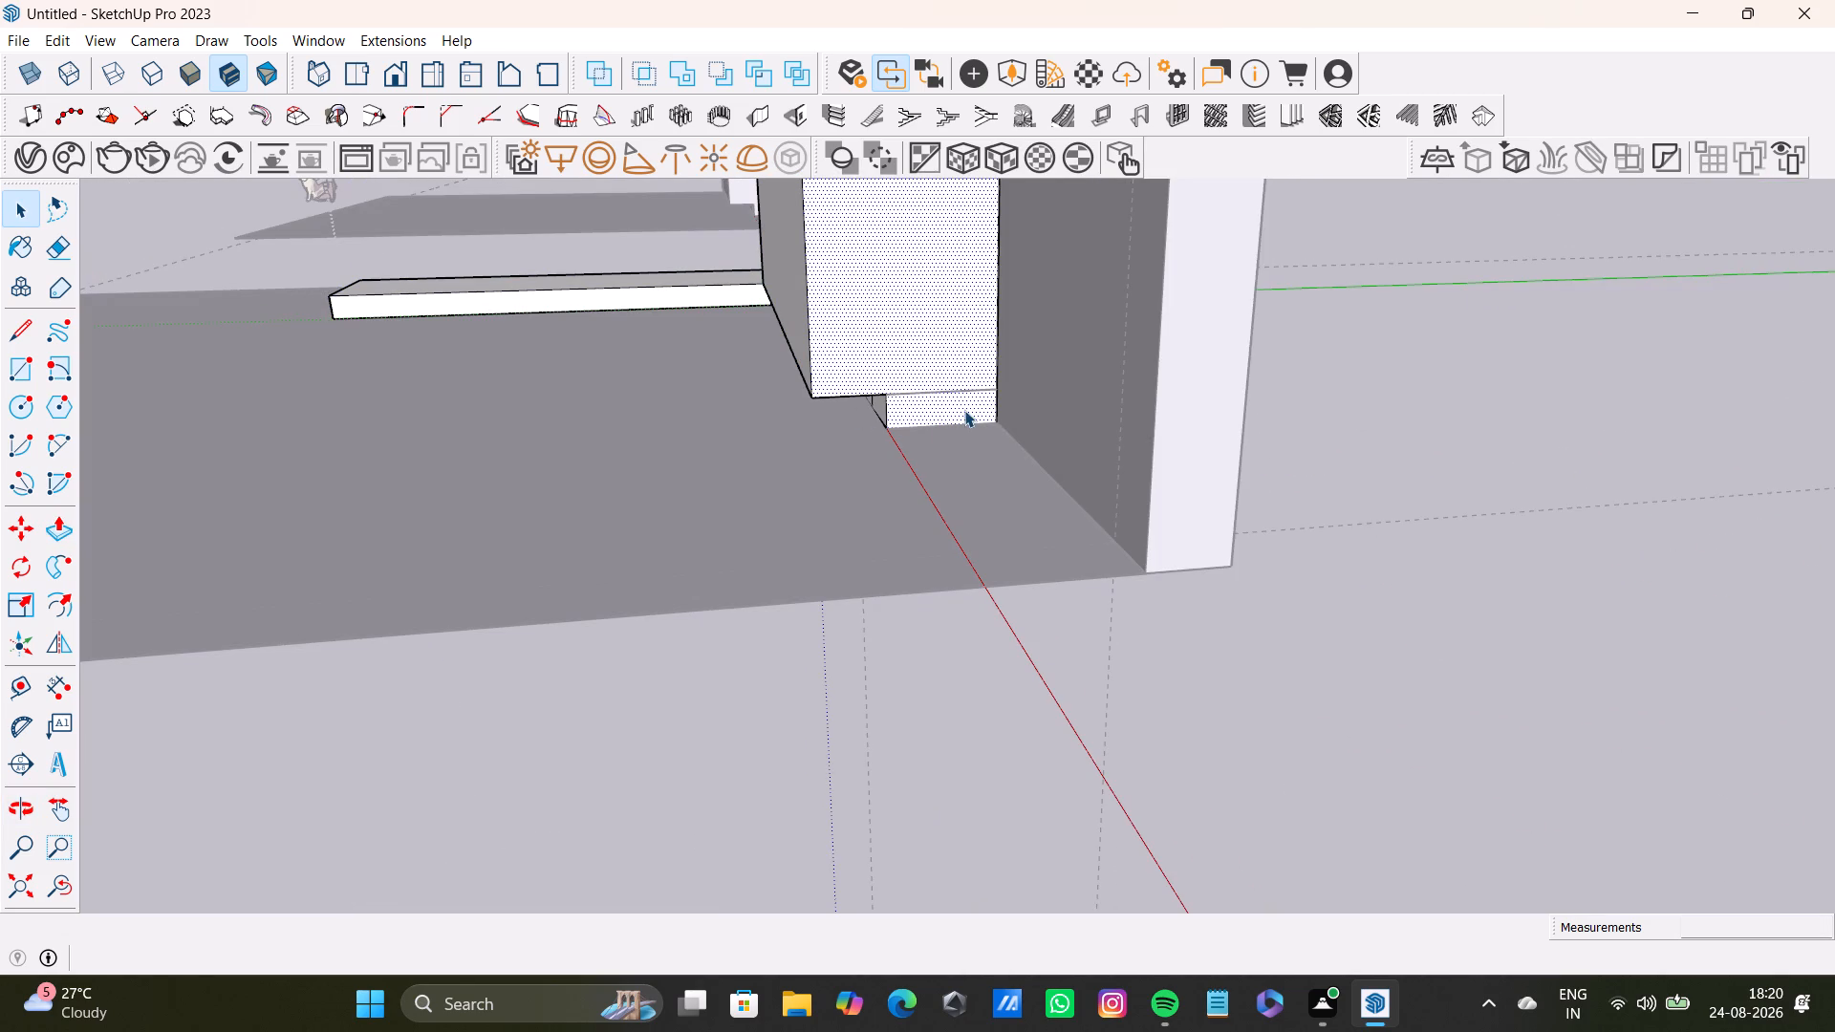
pyautogui.moveTo(18, 332); pyautogui.dragTo(32, 329)
pyautogui.scroll(6, 942, 413)
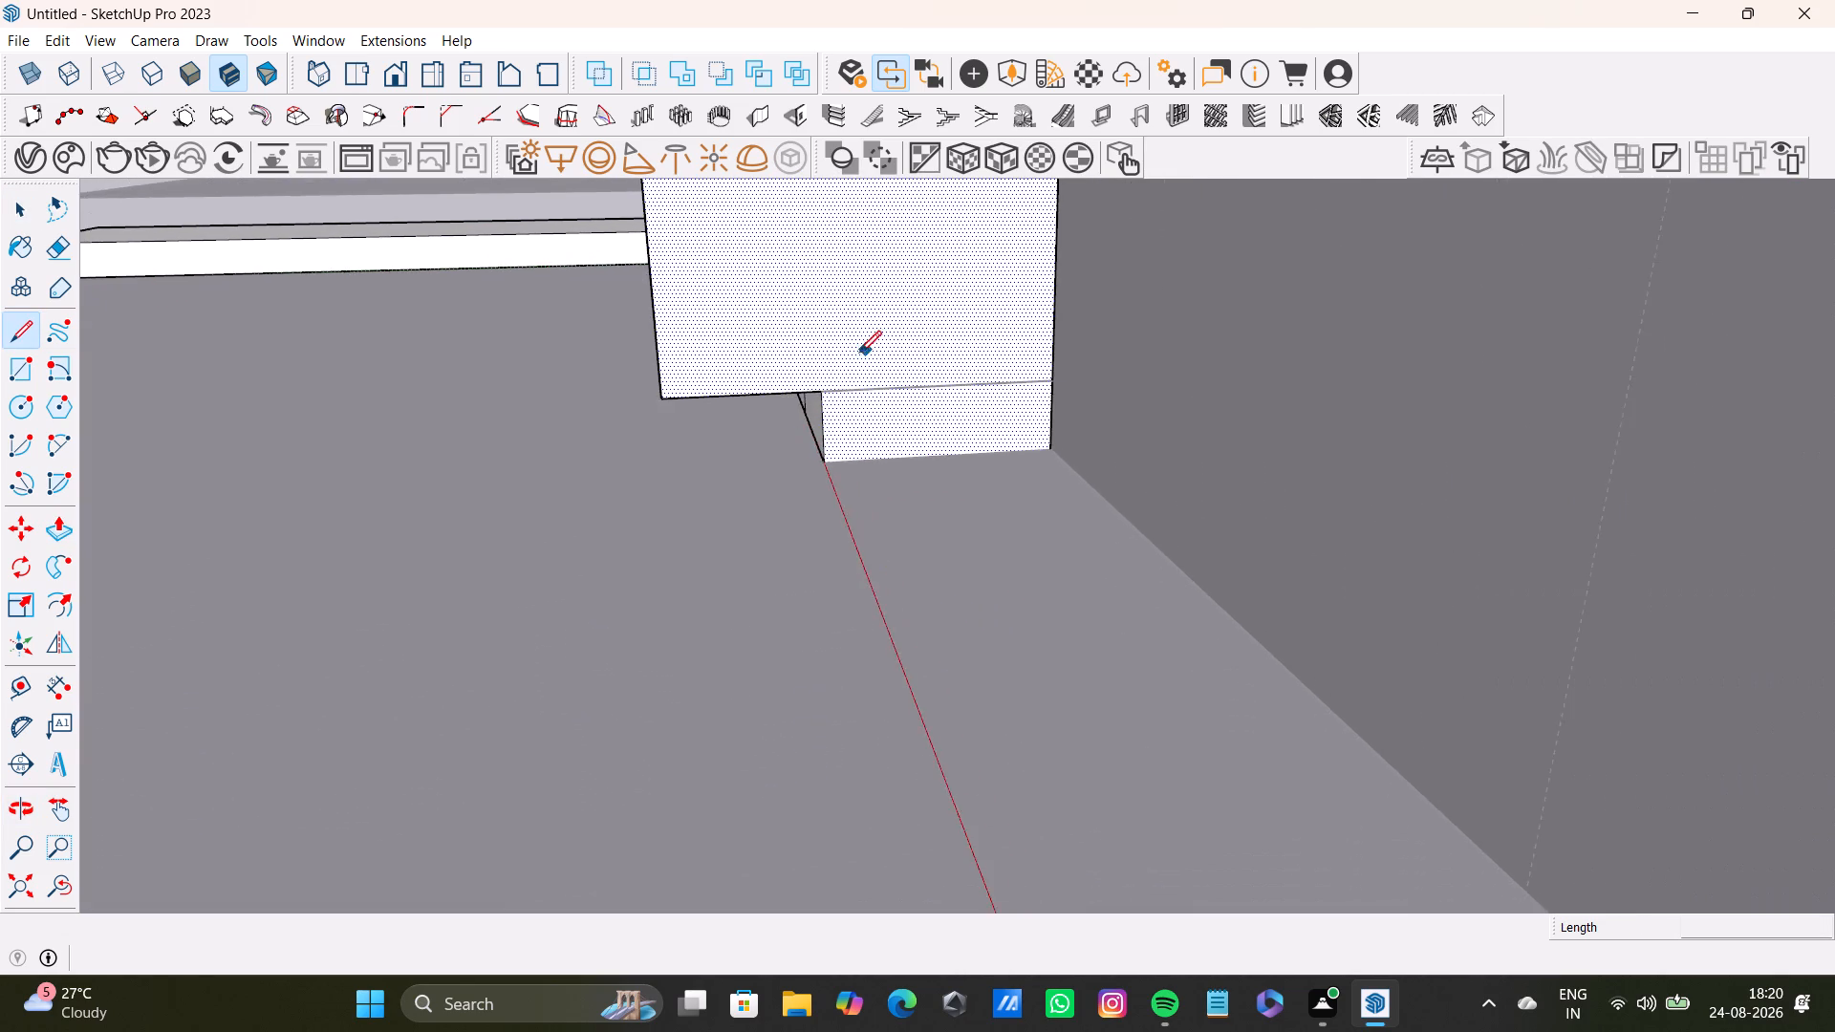
pyautogui.scroll(4, 859, 353)
pyautogui.click(812, 397)
pyautogui.click(1128, 385)
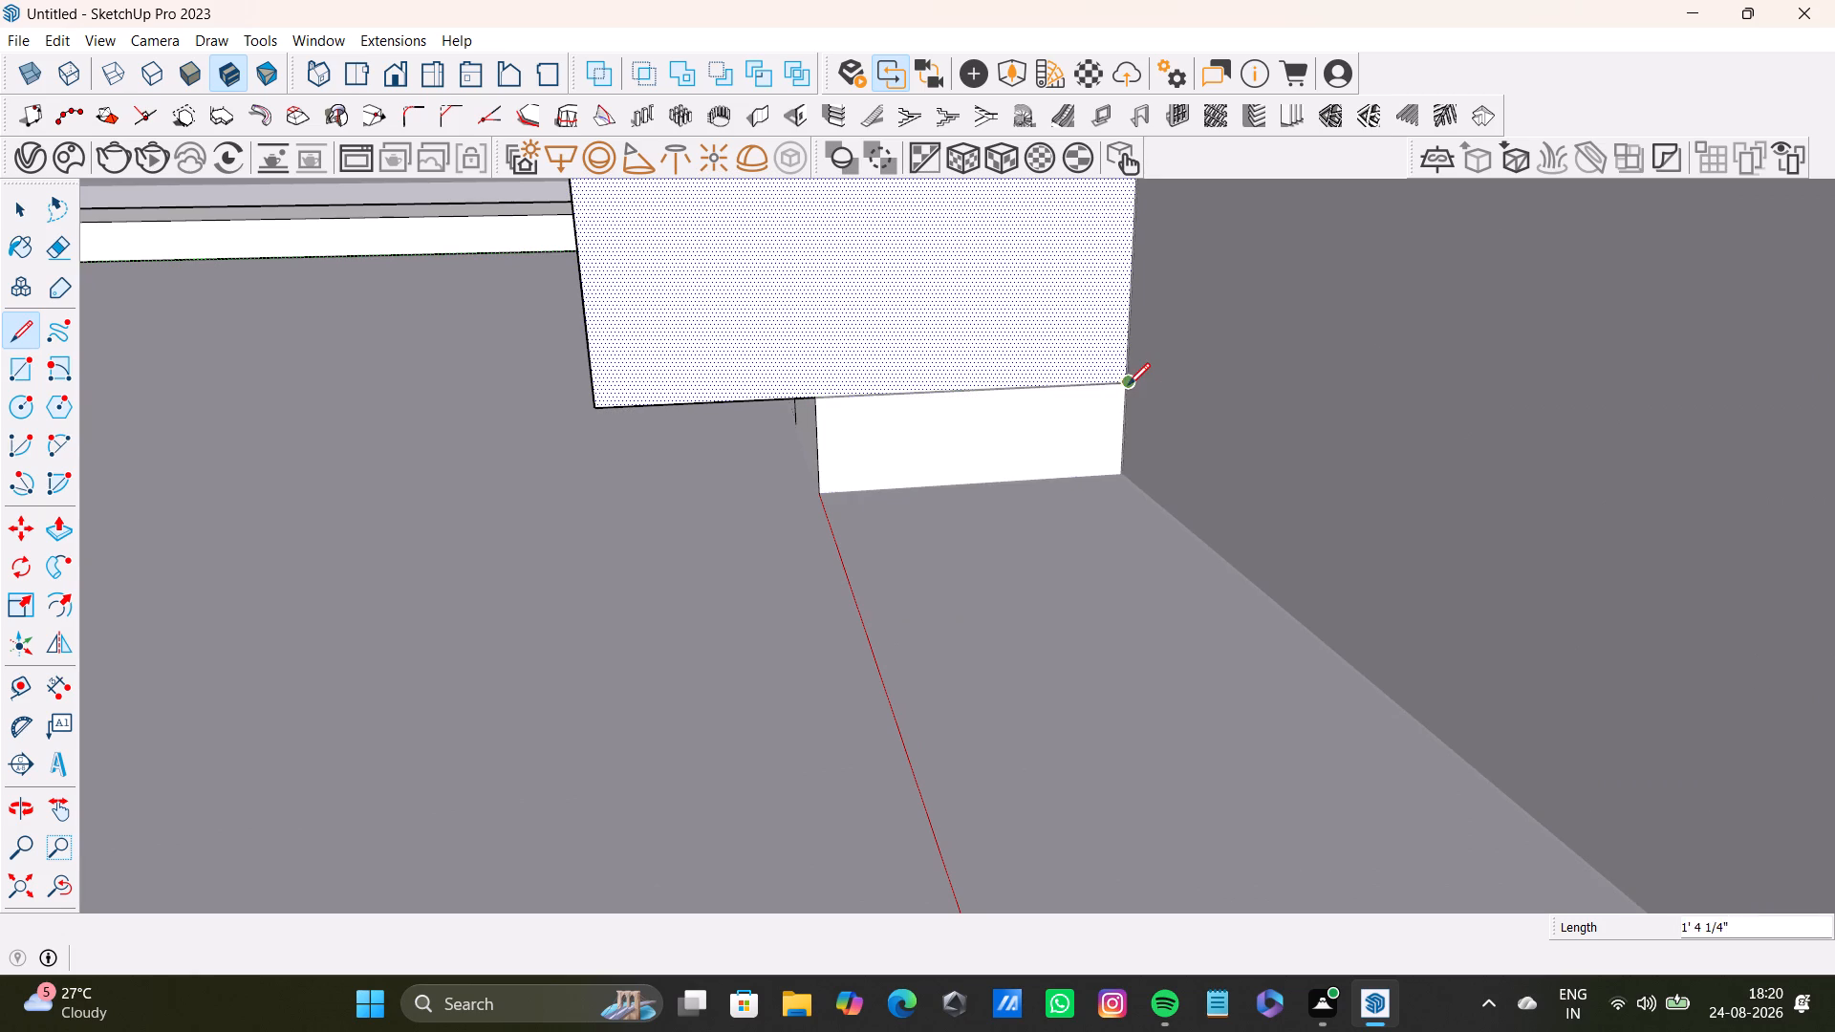
# Push/Pull the toe-kick strip's end face outward along the back wall, away from the original room, with a first pull of about 2' 6 13/16".
pyautogui.press('space')
pyautogui.click(976, 448)
pyautogui.press('p')
pyautogui.moveTo(976, 448); pyautogui.dragTo(1201, 670)
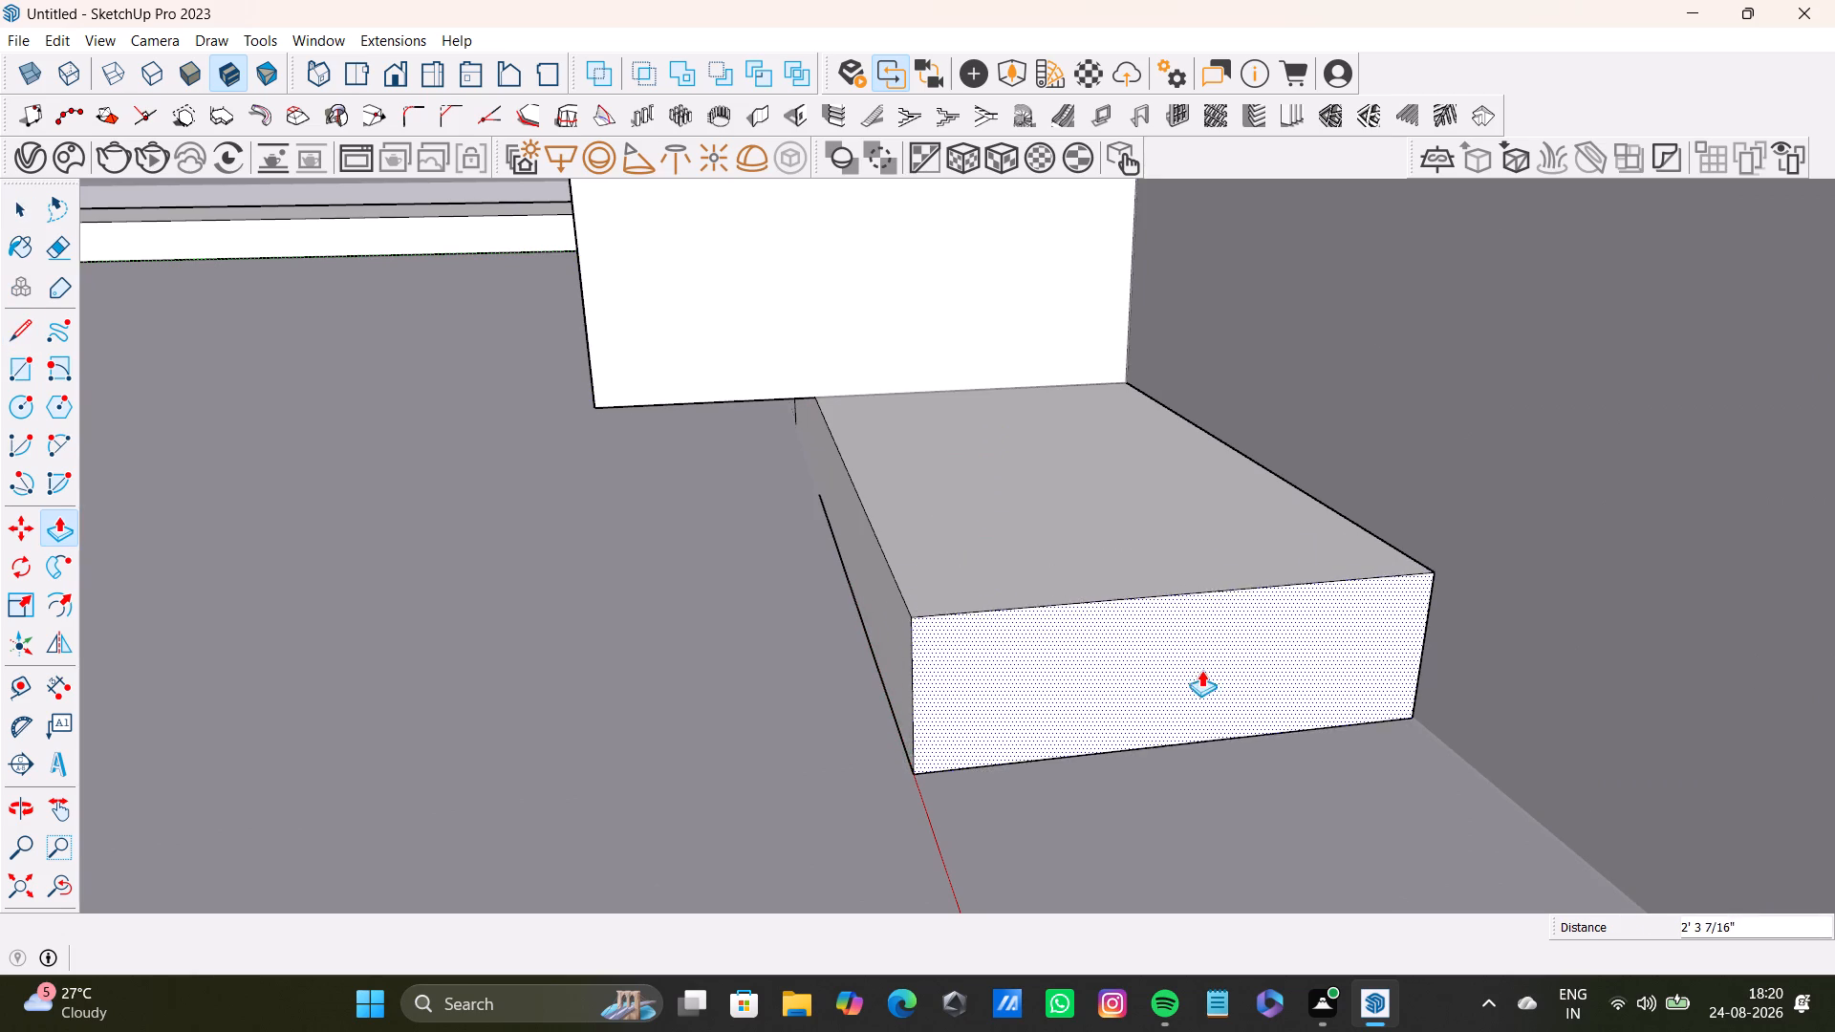
pyautogui.moveTo(1201, 670); pyautogui.dragTo(1238, 735)
pyautogui.scroll(-4, 1115, 709)
pyautogui.moveTo(1085, 709); pyautogui.dragTo(1256, 674, button='middle')
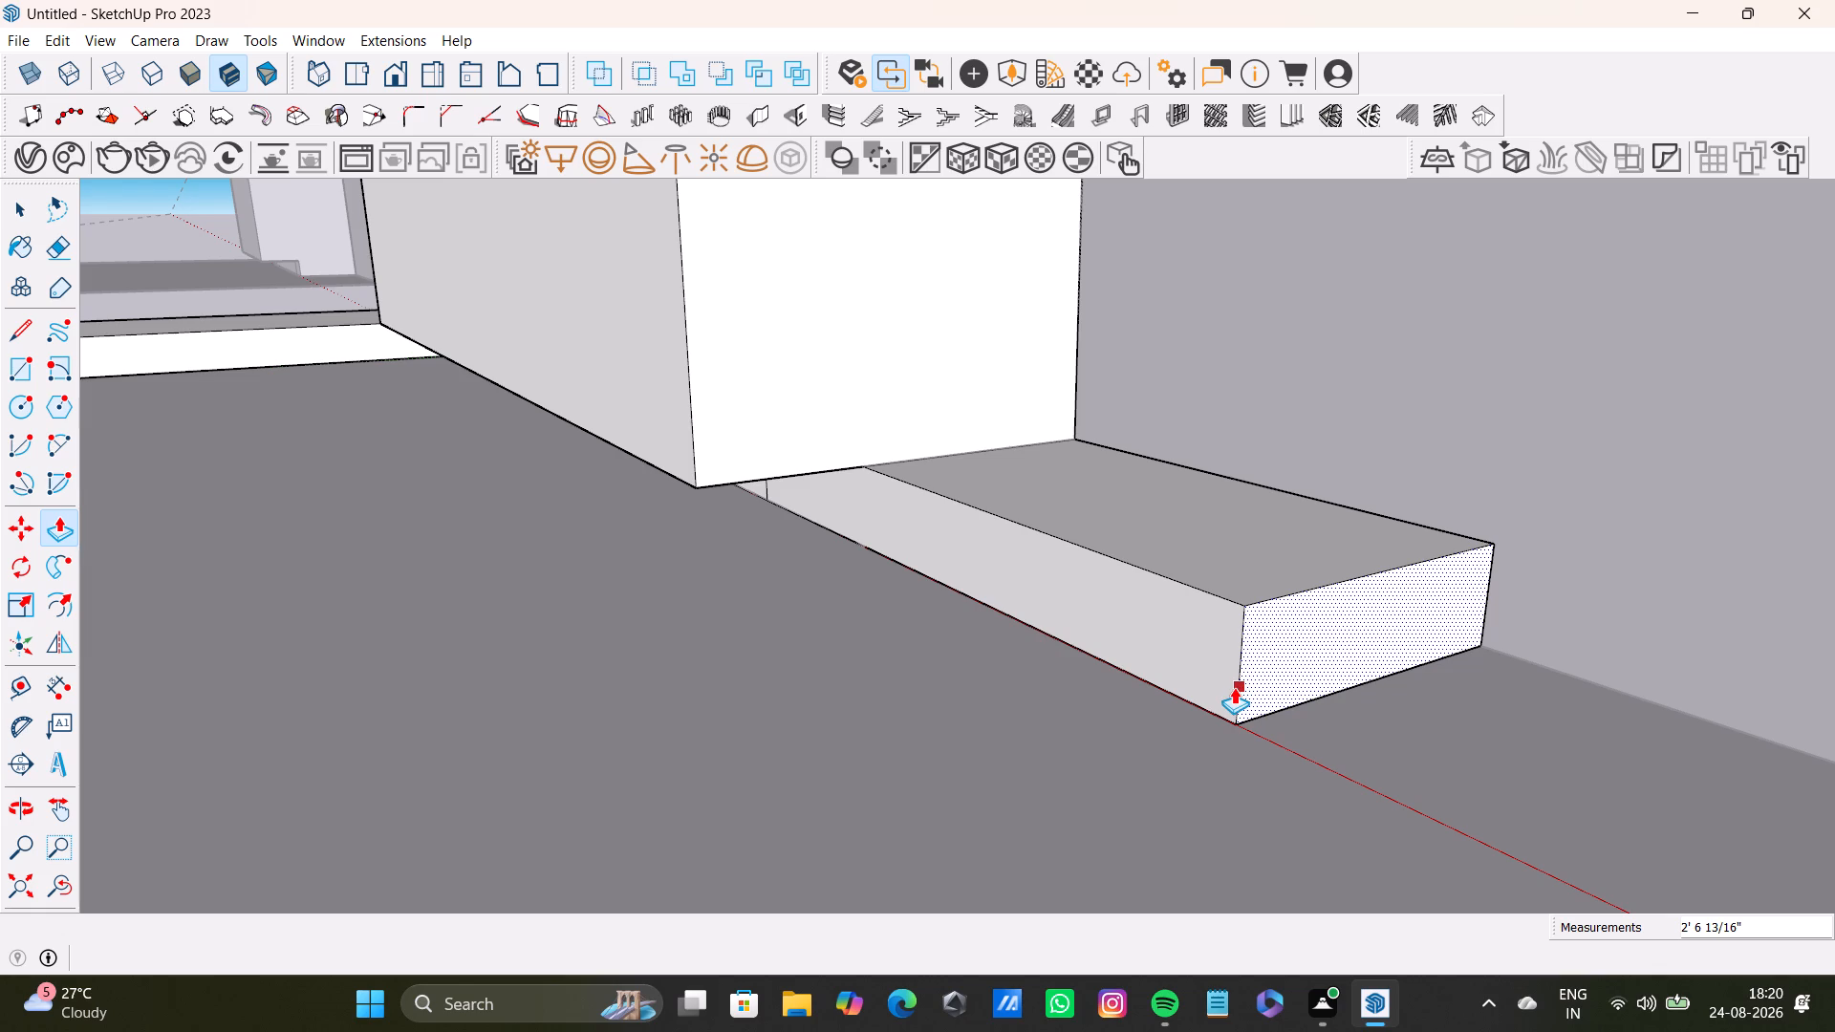
pyautogui.moveTo(1119, 678); pyautogui.dragTo(1174, 792, button='middle')
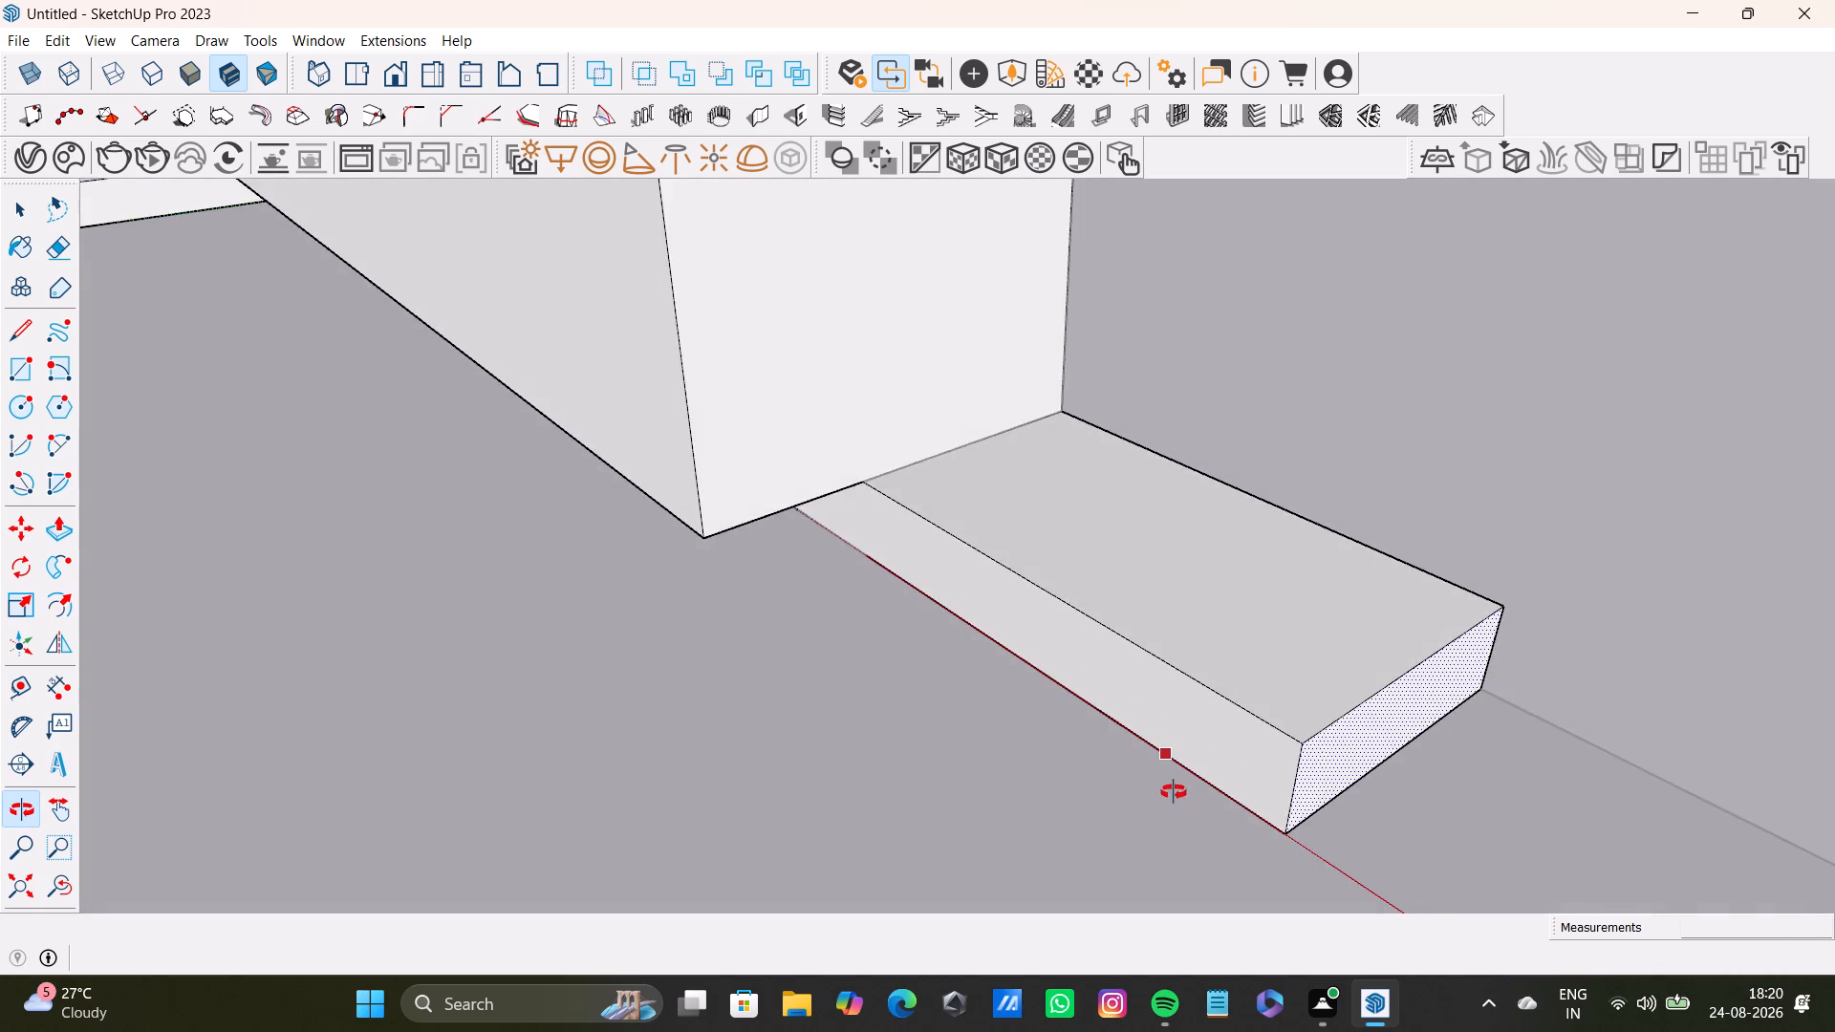
pyautogui.moveTo(1174, 792); pyautogui.dragTo(985, 649, button='middle')
pyautogui.moveTo(1183, 591); pyautogui.dragTo(1328, 682)
pyautogui.scroll(-3, 801, 640)
pyautogui.moveTo(825, 648); pyautogui.dragTo(1122, 638, button='middle')
# Draw a vertical line on the base's front face at the cabinet's end, separating the new extension from the toe-kick, and leave the cabinet group.
pyautogui.press('space')
pyautogui.moveTo(733, 573); pyautogui.dragTo(780, 440, button='middle')
pyautogui.tripleClick(760, 518)
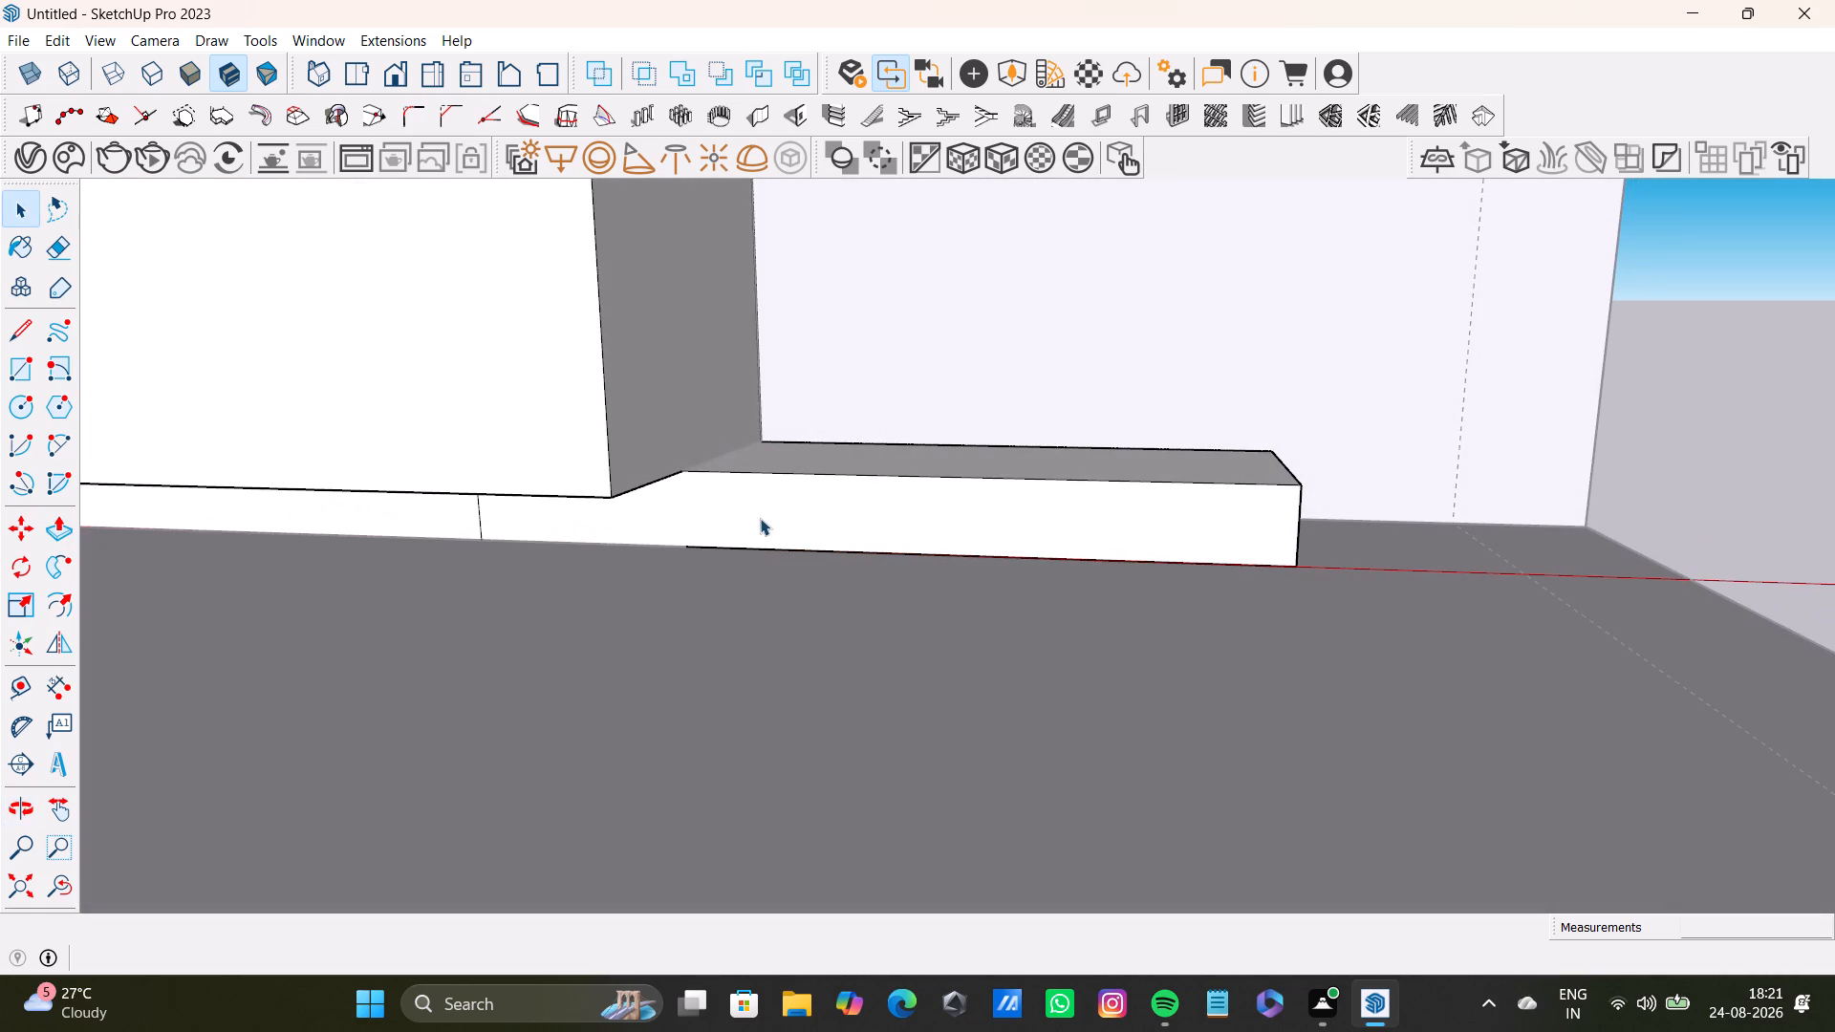
pyautogui.moveTo(757, 526); pyautogui.dragTo(762, 496, button='middle')
pyautogui.scroll(5, 661, 455)
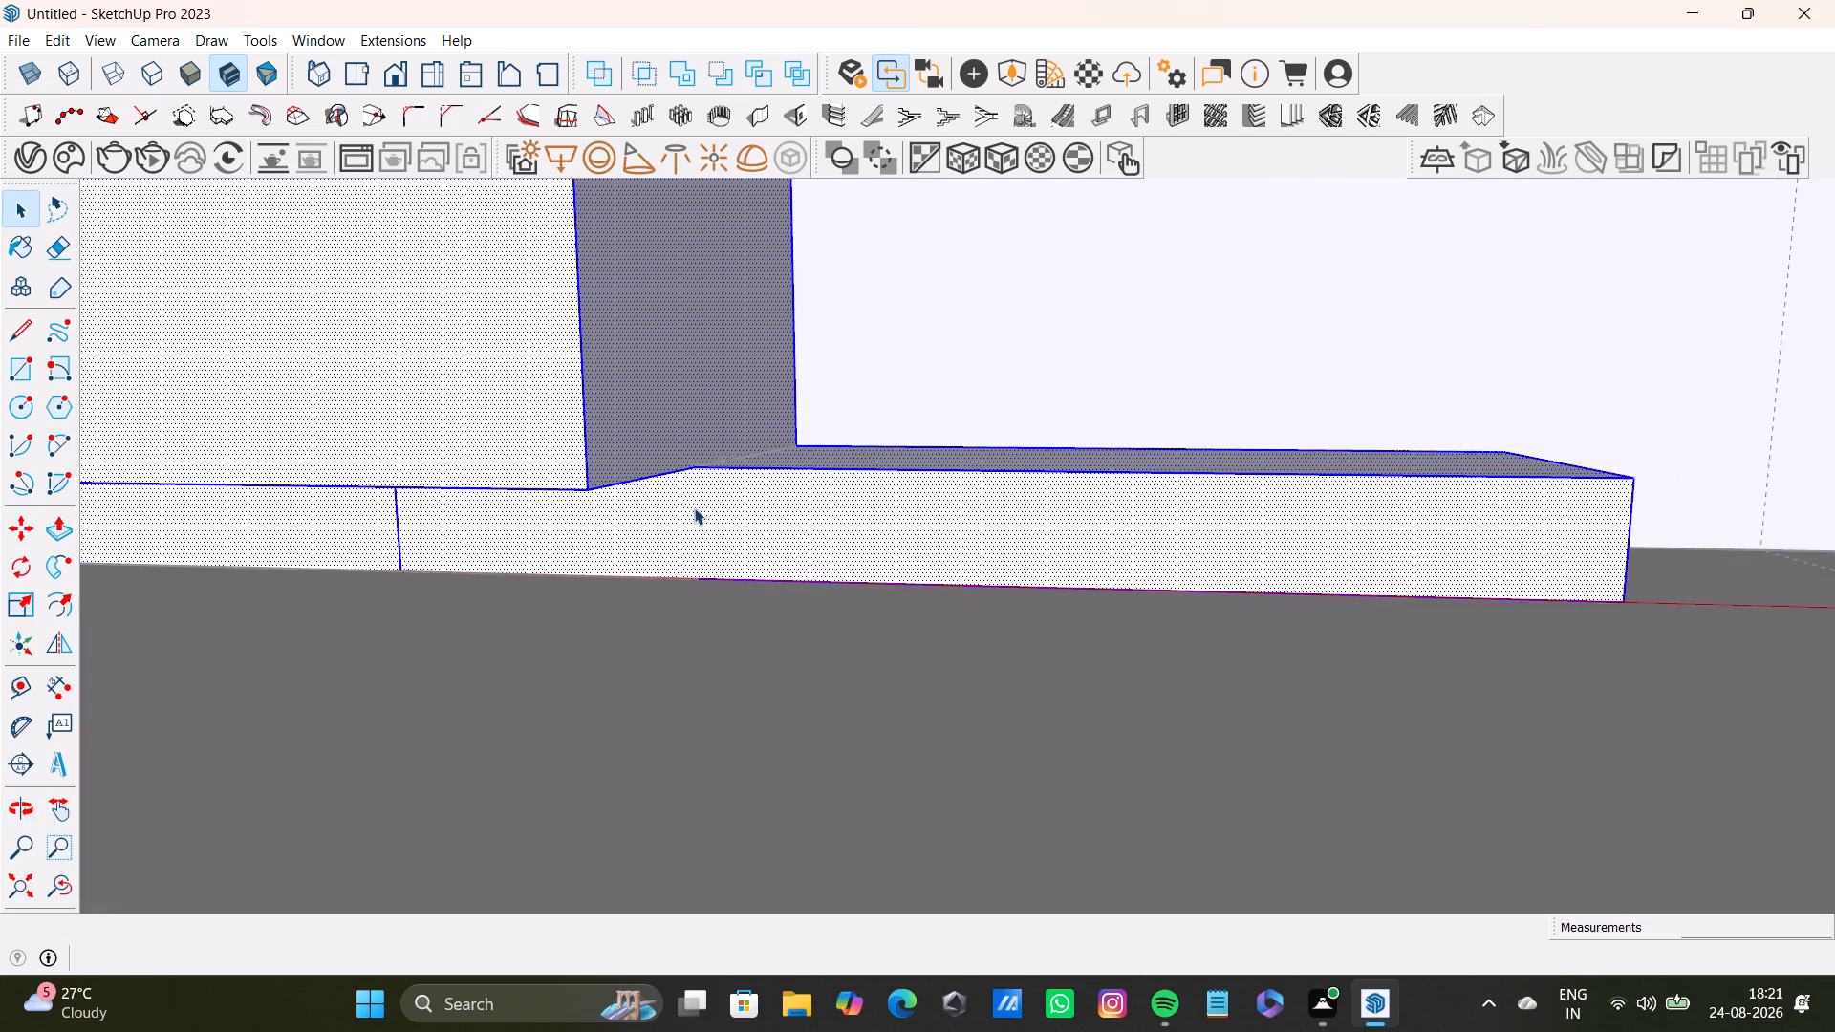
pyautogui.scroll(3, 694, 507)
pyautogui.moveTo(705, 505); pyautogui.dragTo(749, 453, button='middle')
pyautogui.click(24, 327)
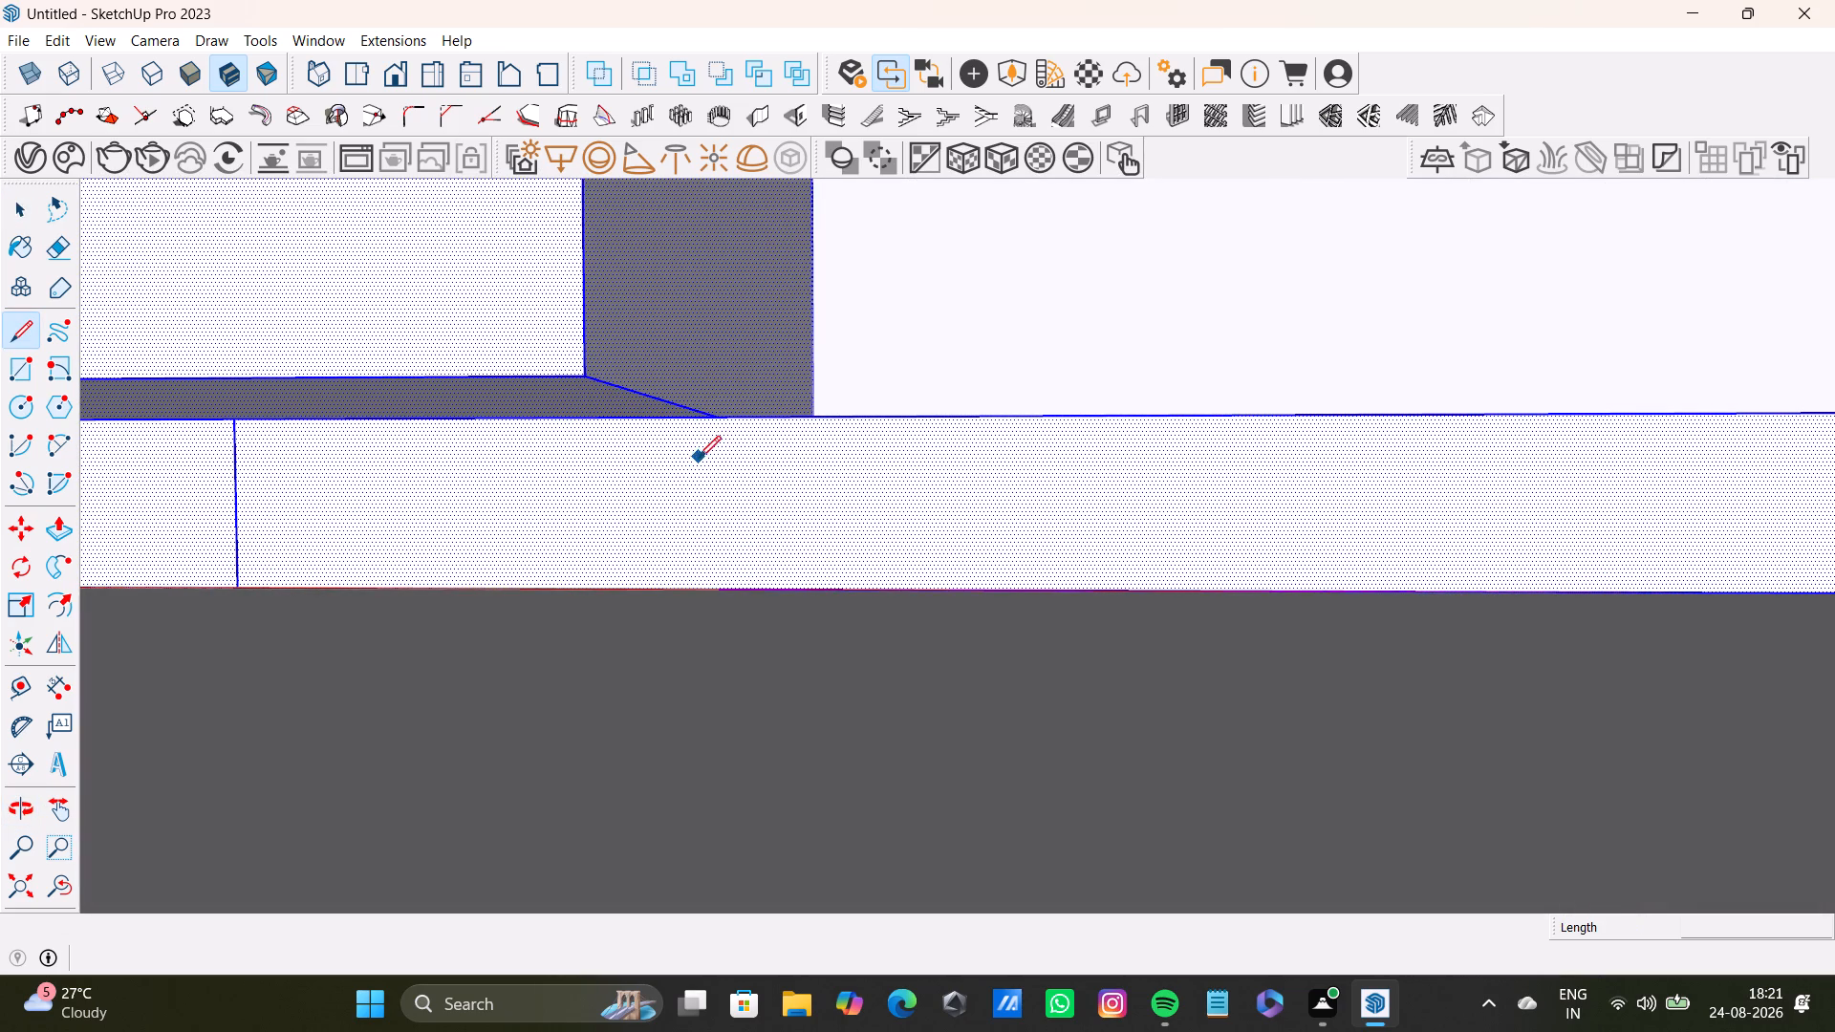
pyautogui.click(716, 417)
pyautogui.click(718, 590)
pyautogui.press('space')
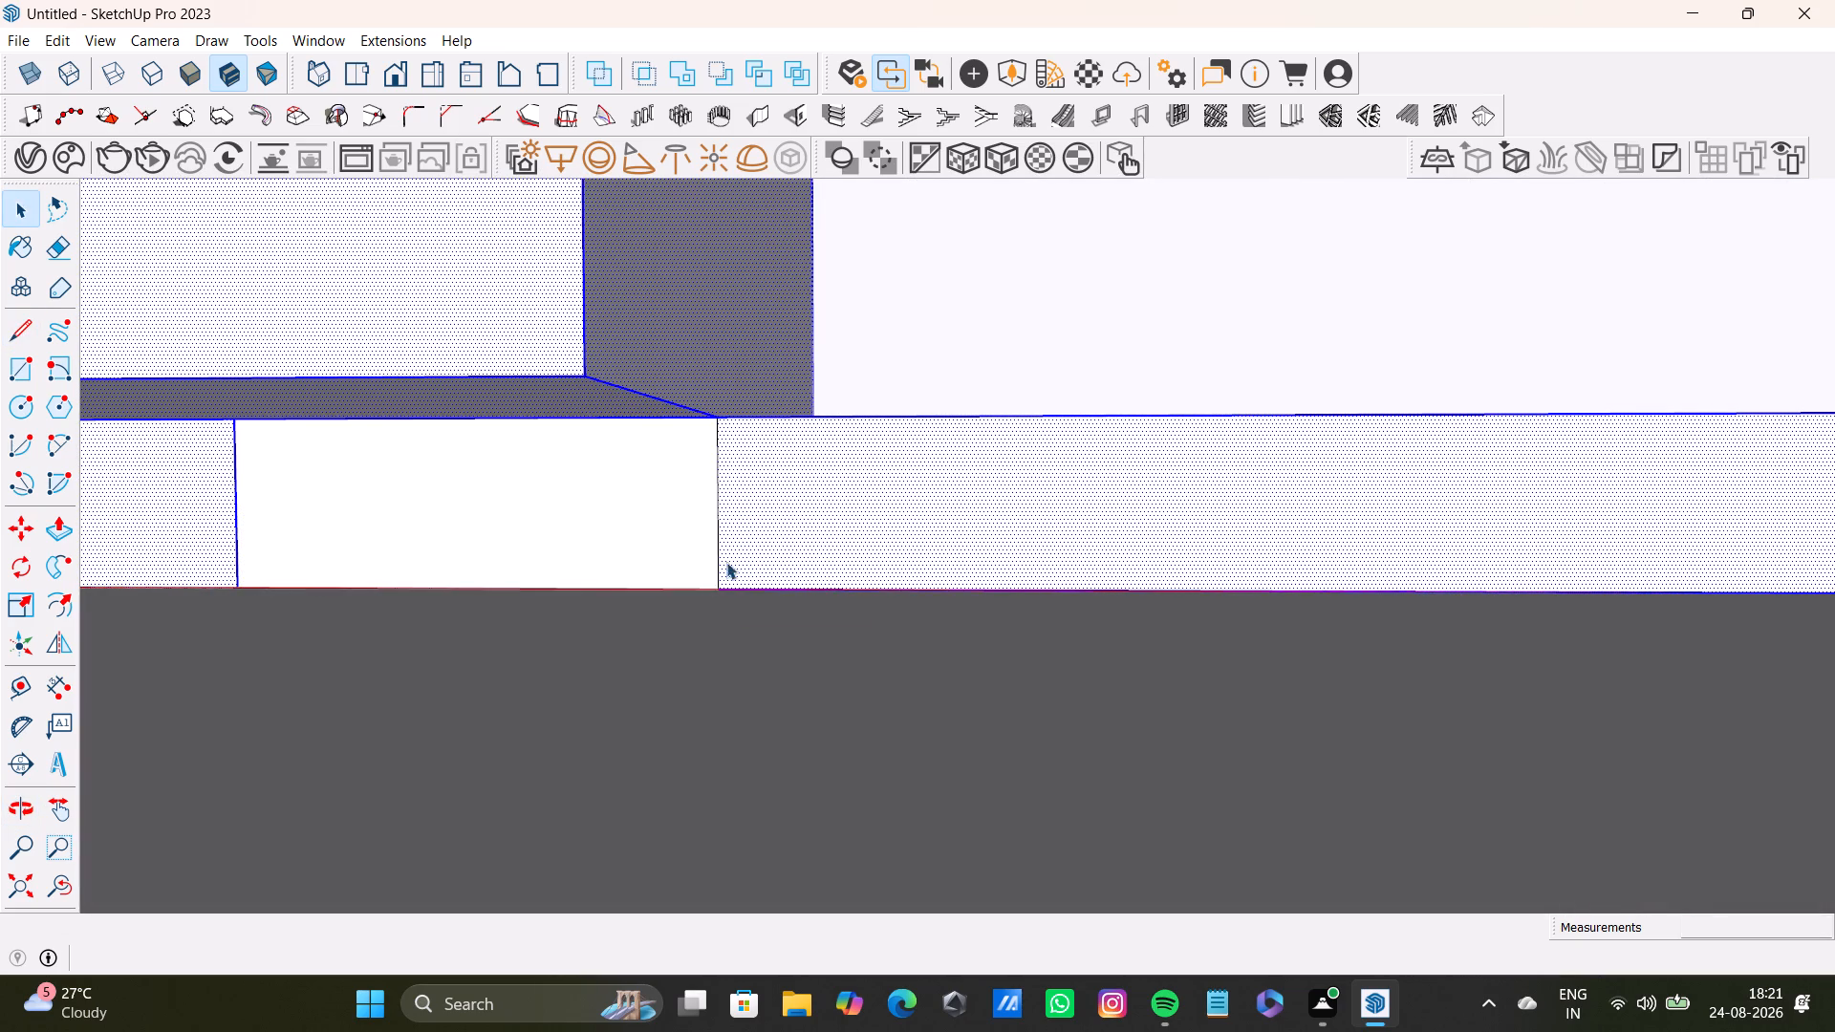
pyautogui.scroll(-4, 801, 521)
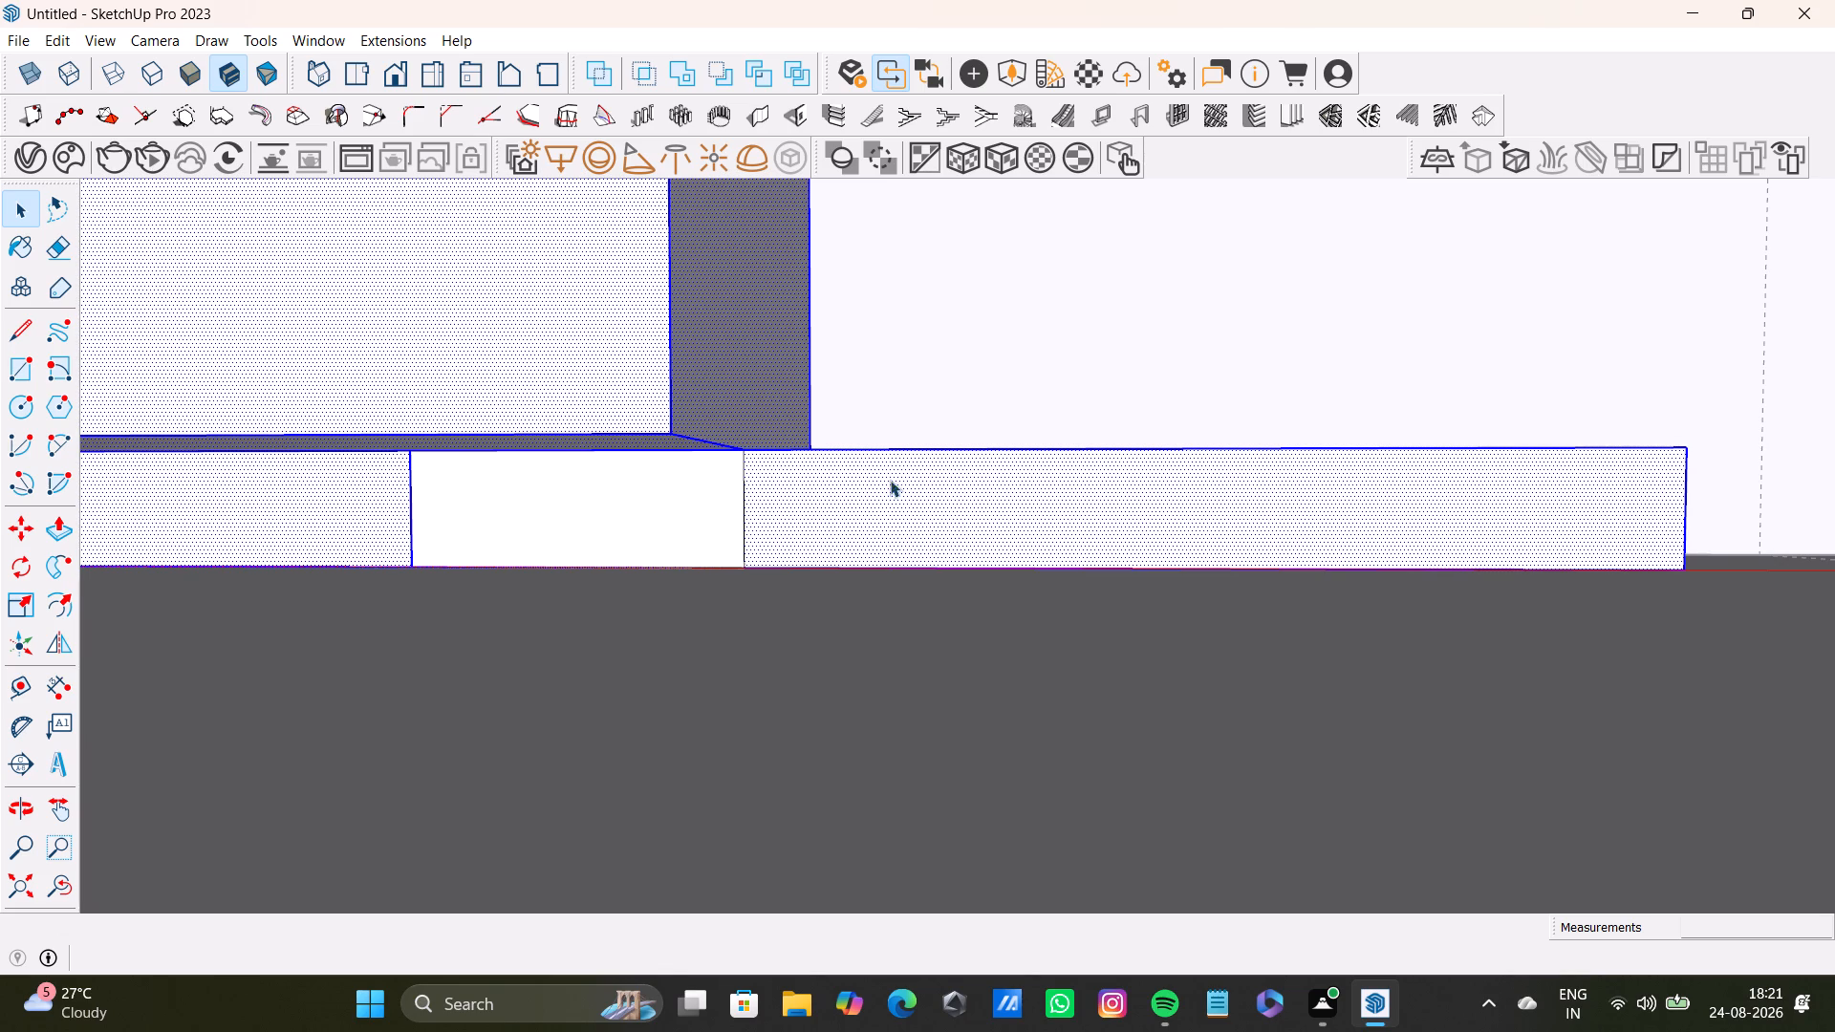
pyautogui.scroll(-13, 917, 457)
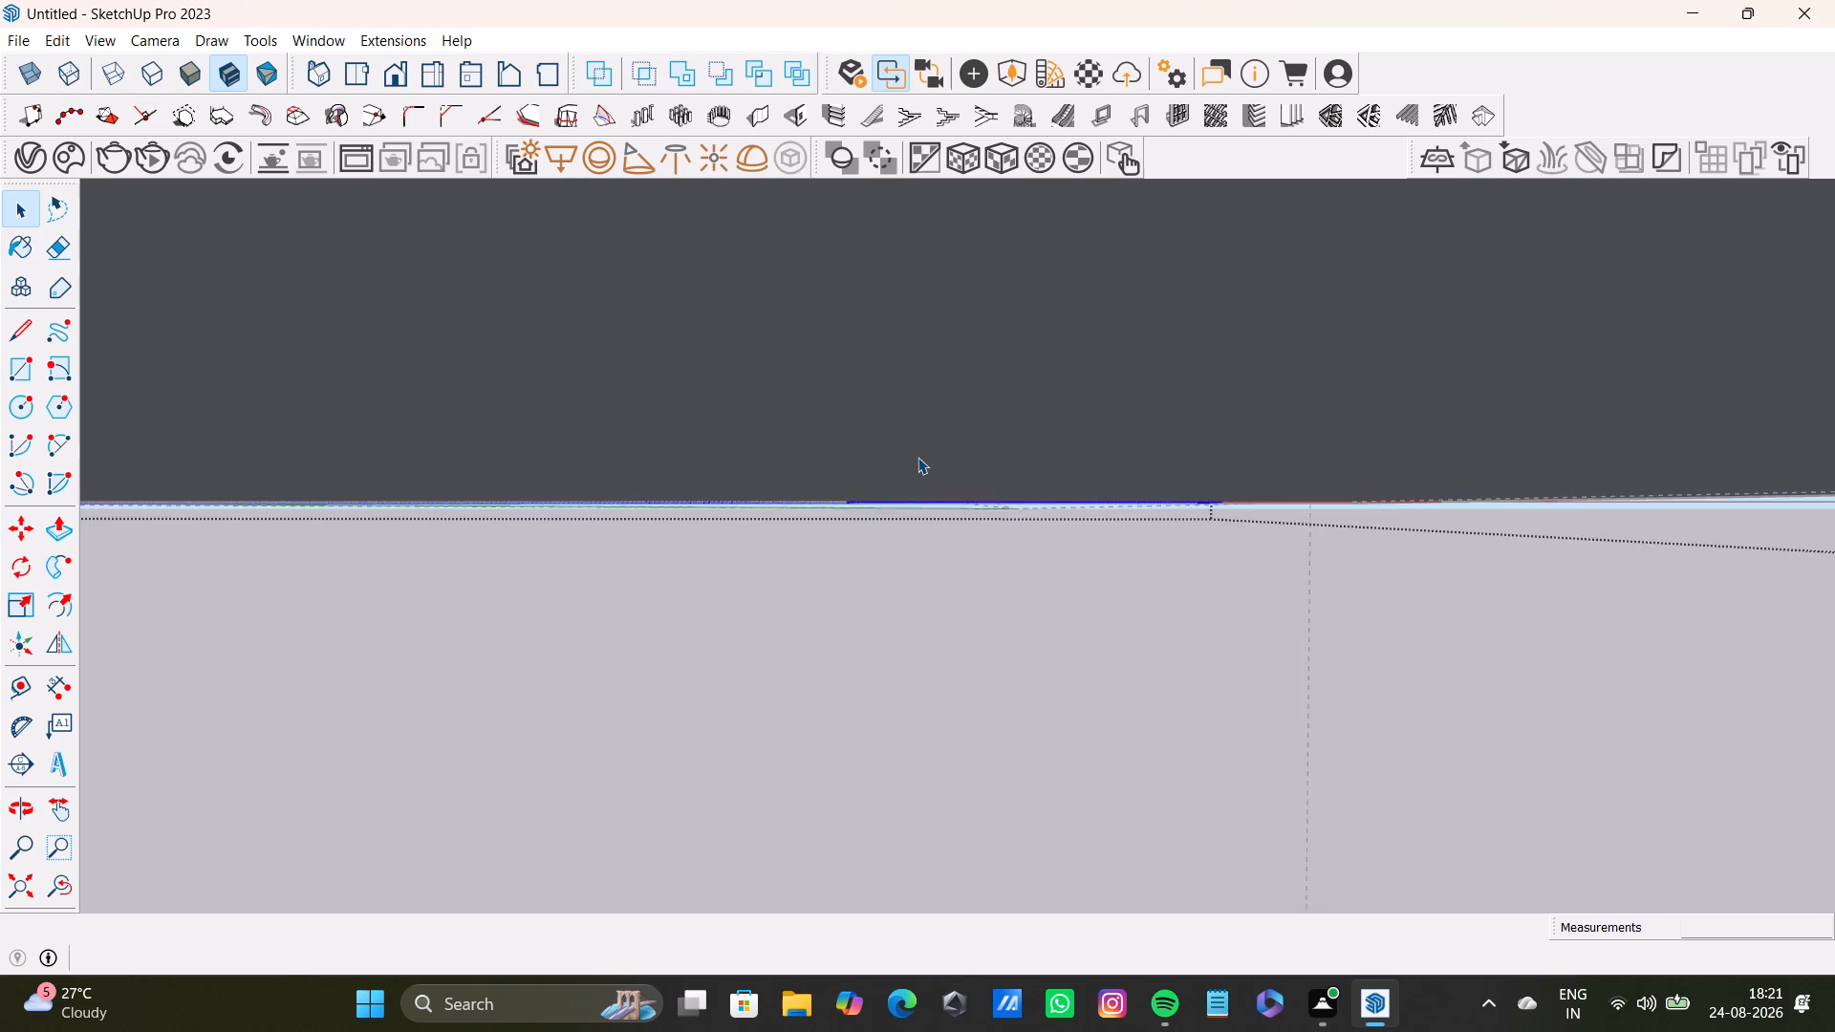
pyautogui.scroll(-14, 917, 457)
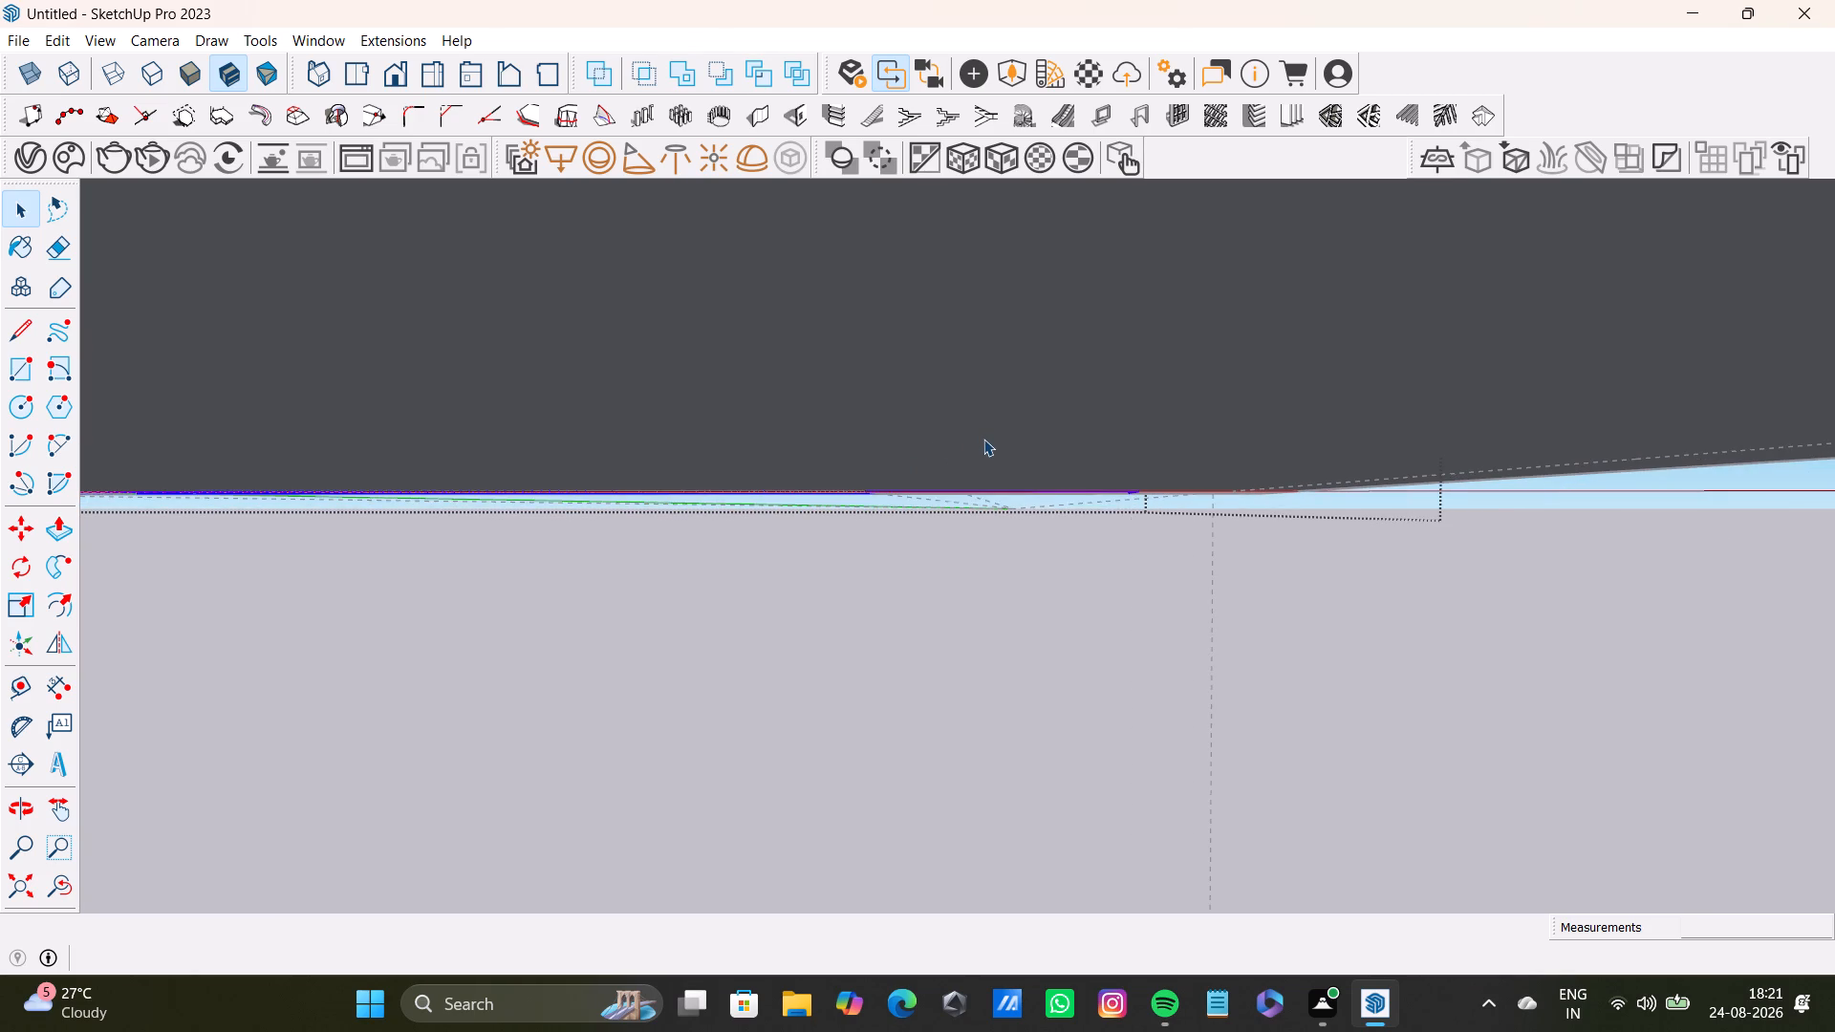
pyautogui.scroll(-10, 837, 542)
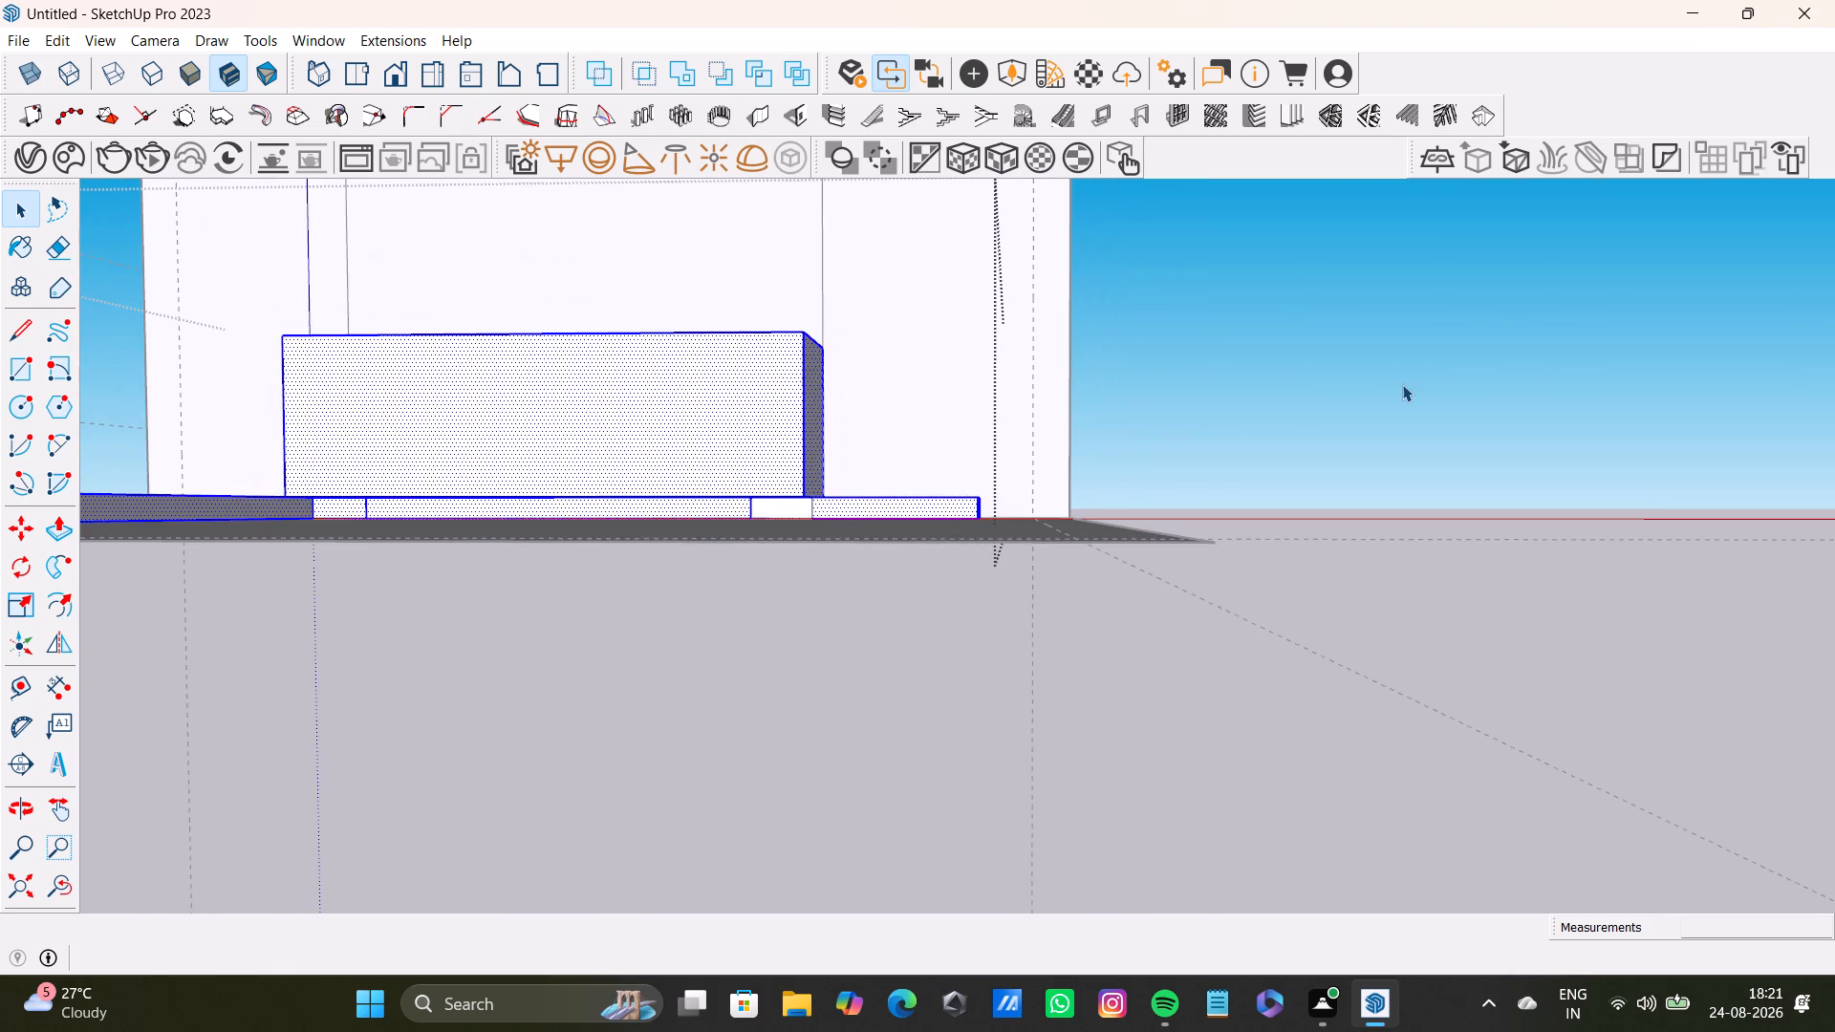
pyautogui.click(1402, 381)
# Inside the cabinet group, Push/Pull the new extension's front face about 4' 4 1/8" out from the back wall.
pyautogui.scroll(4, 772, 509)
pyautogui.moveTo(939, 484); pyautogui.dragTo(936, 760, button='middle')
pyautogui.scroll(3, 924, 675)
pyautogui.keyDown('shift'); pyautogui.moveTo(893, 607); pyautogui.dragTo(874, 638, button='middle'); pyautogui.keyUp('shift')
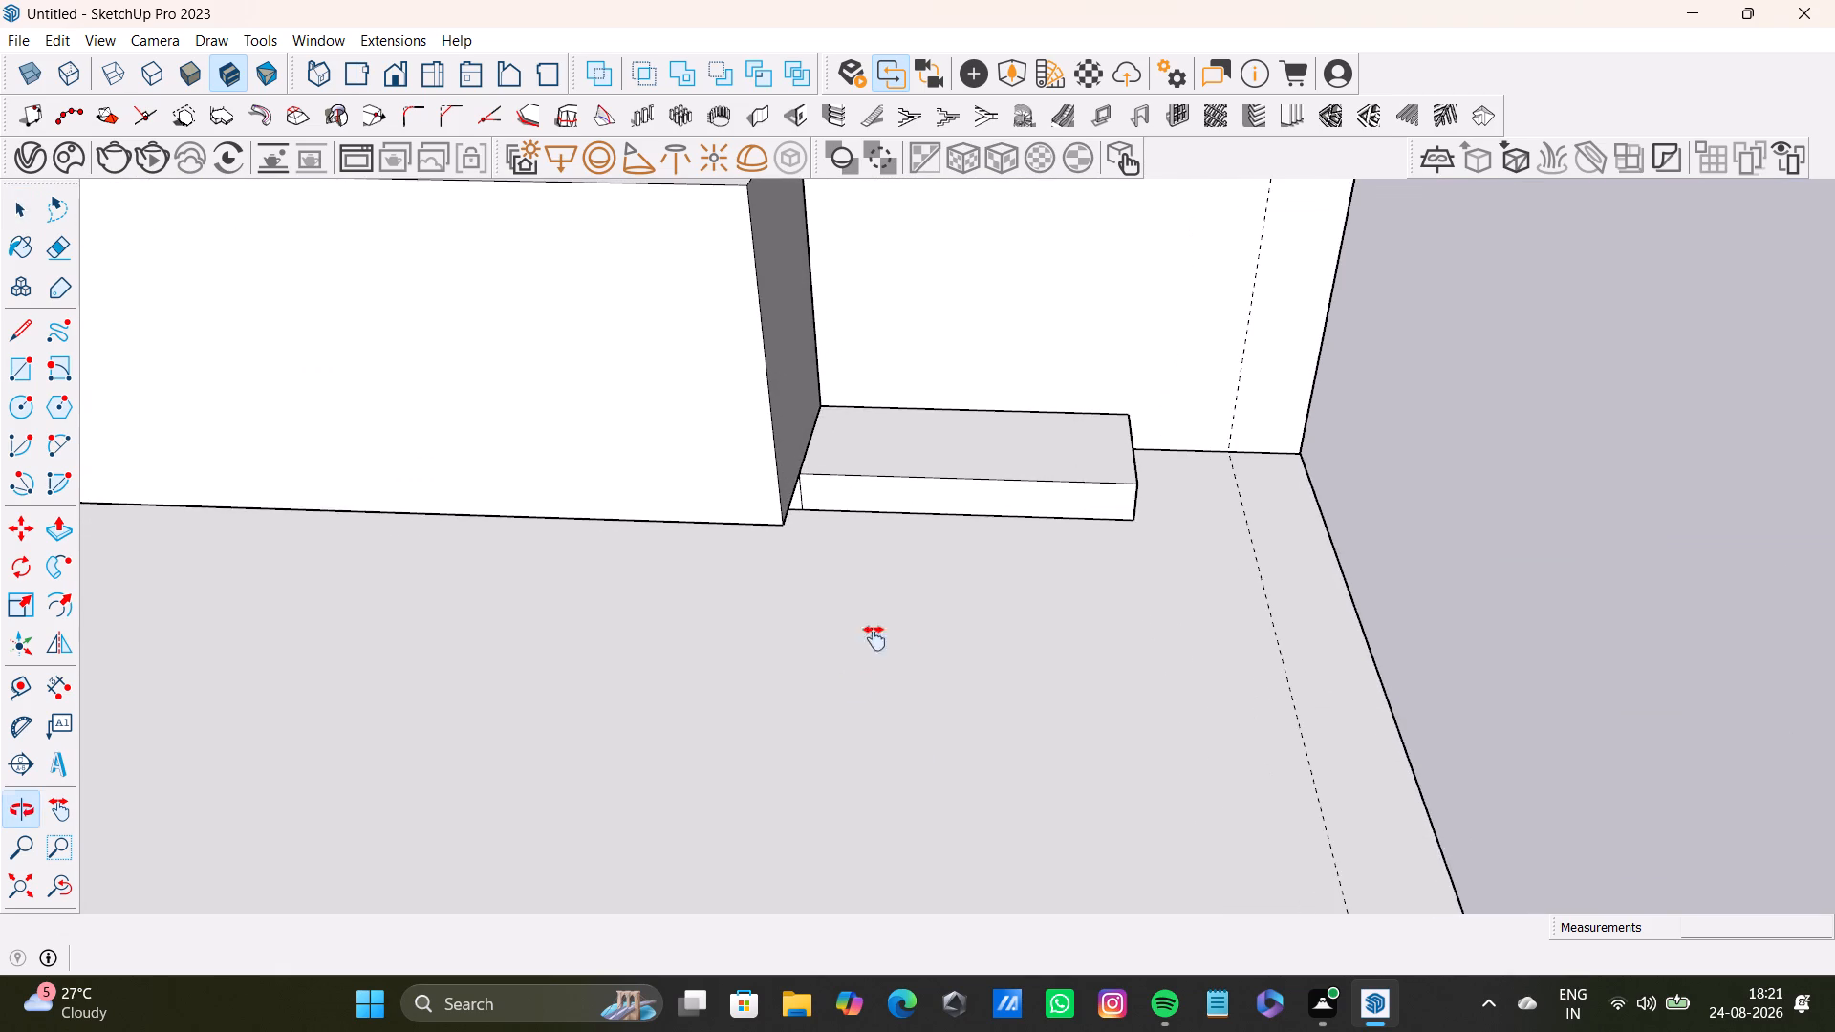
pyautogui.keyDown('shift'); pyautogui.moveTo(874, 638); pyautogui.dragTo(837, 721, button='middle'); pyautogui.keyUp('shift')
pyautogui.moveTo(883, 679); pyautogui.dragTo(848, 584, button='middle')
pyautogui.click(893, 591)
pyautogui.tripleClick(893, 591)
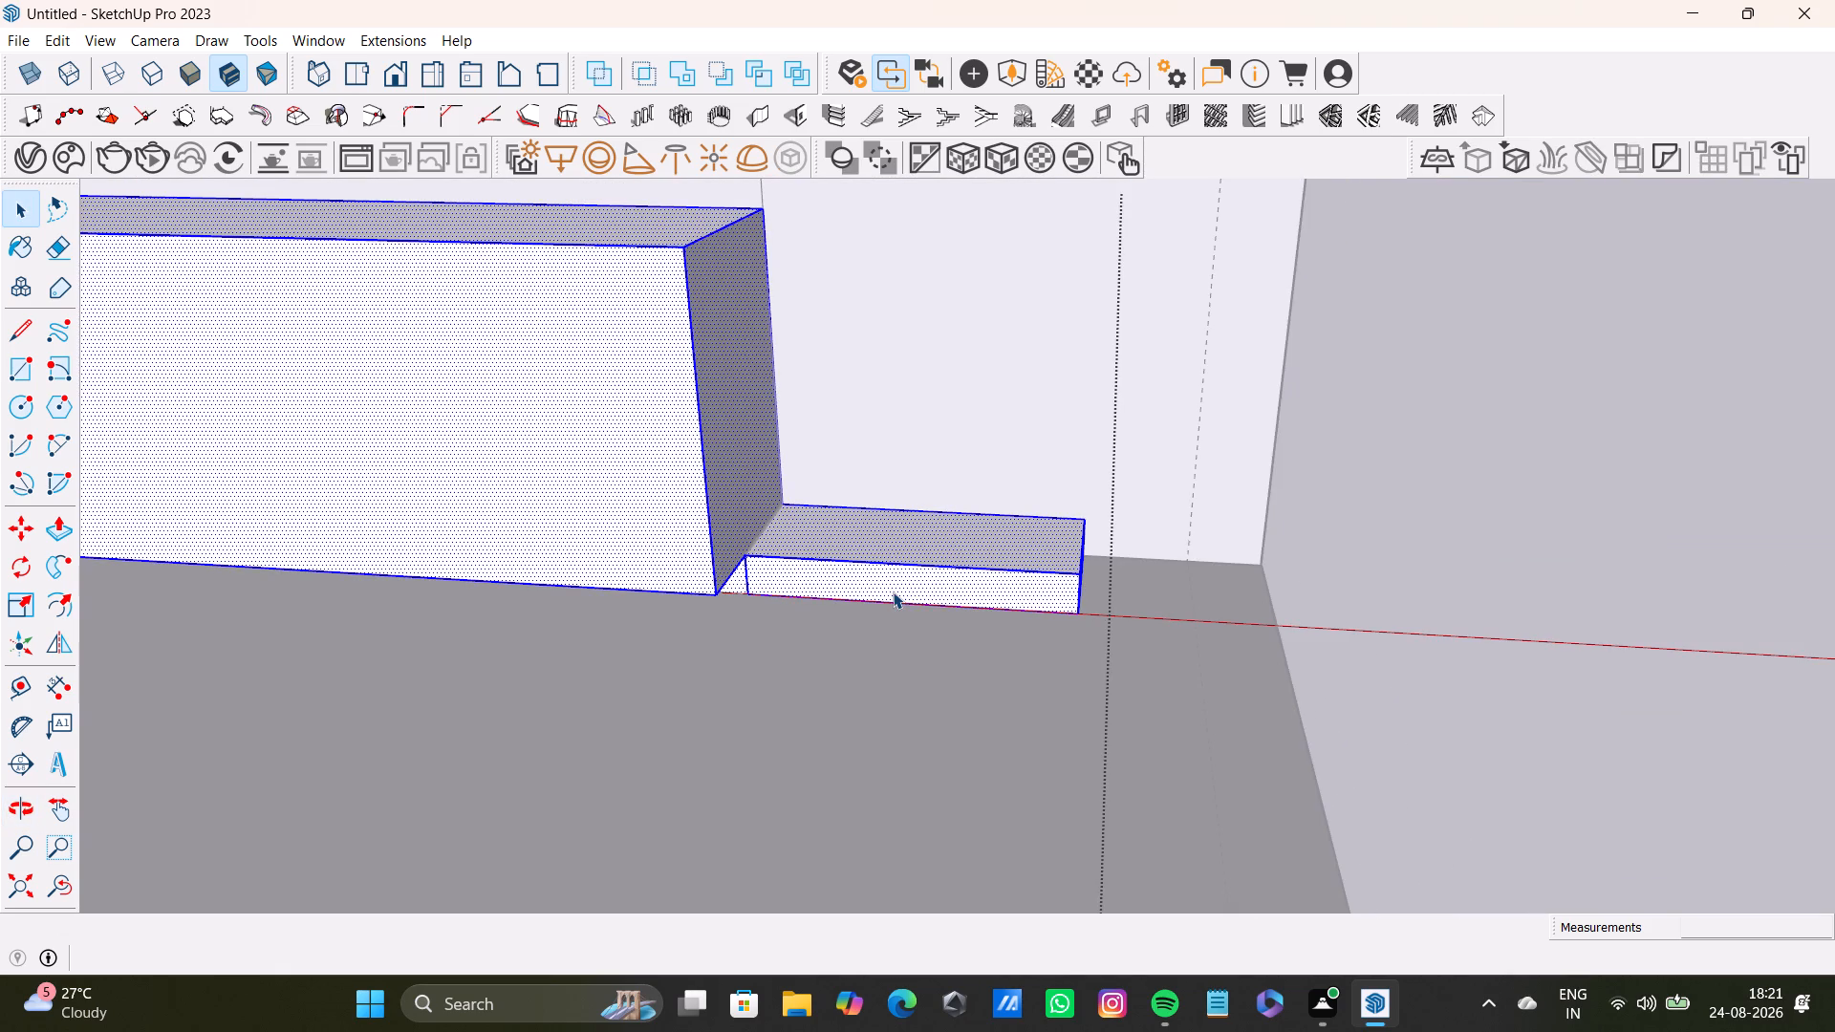
pyautogui.click(914, 602)
pyautogui.click(923, 591)
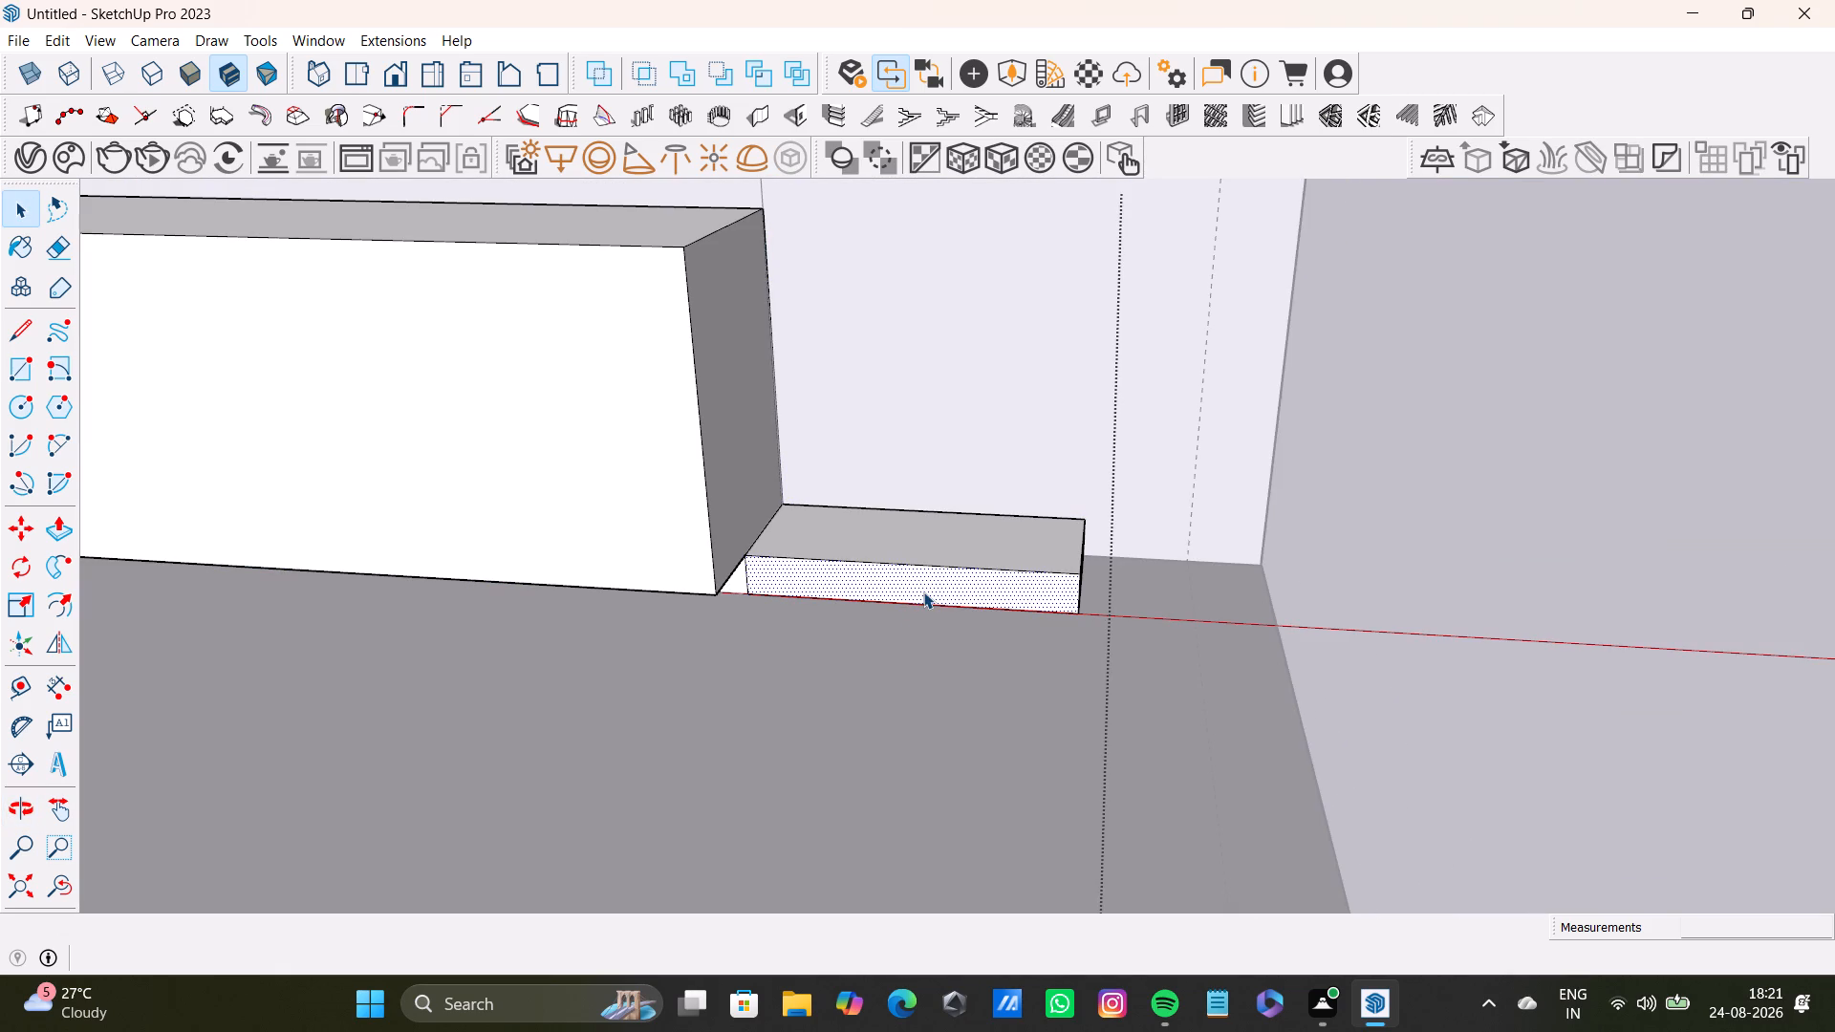
pyautogui.press('p')
pyautogui.moveTo(927, 583); pyautogui.dragTo(854, 896)
pyautogui.scroll(-7, 863, 840)
pyautogui.keyDown('shift'); pyautogui.moveTo(868, 834); pyautogui.dragTo(1005, 513, button='middle'); pyautogui.keyUp('shift')
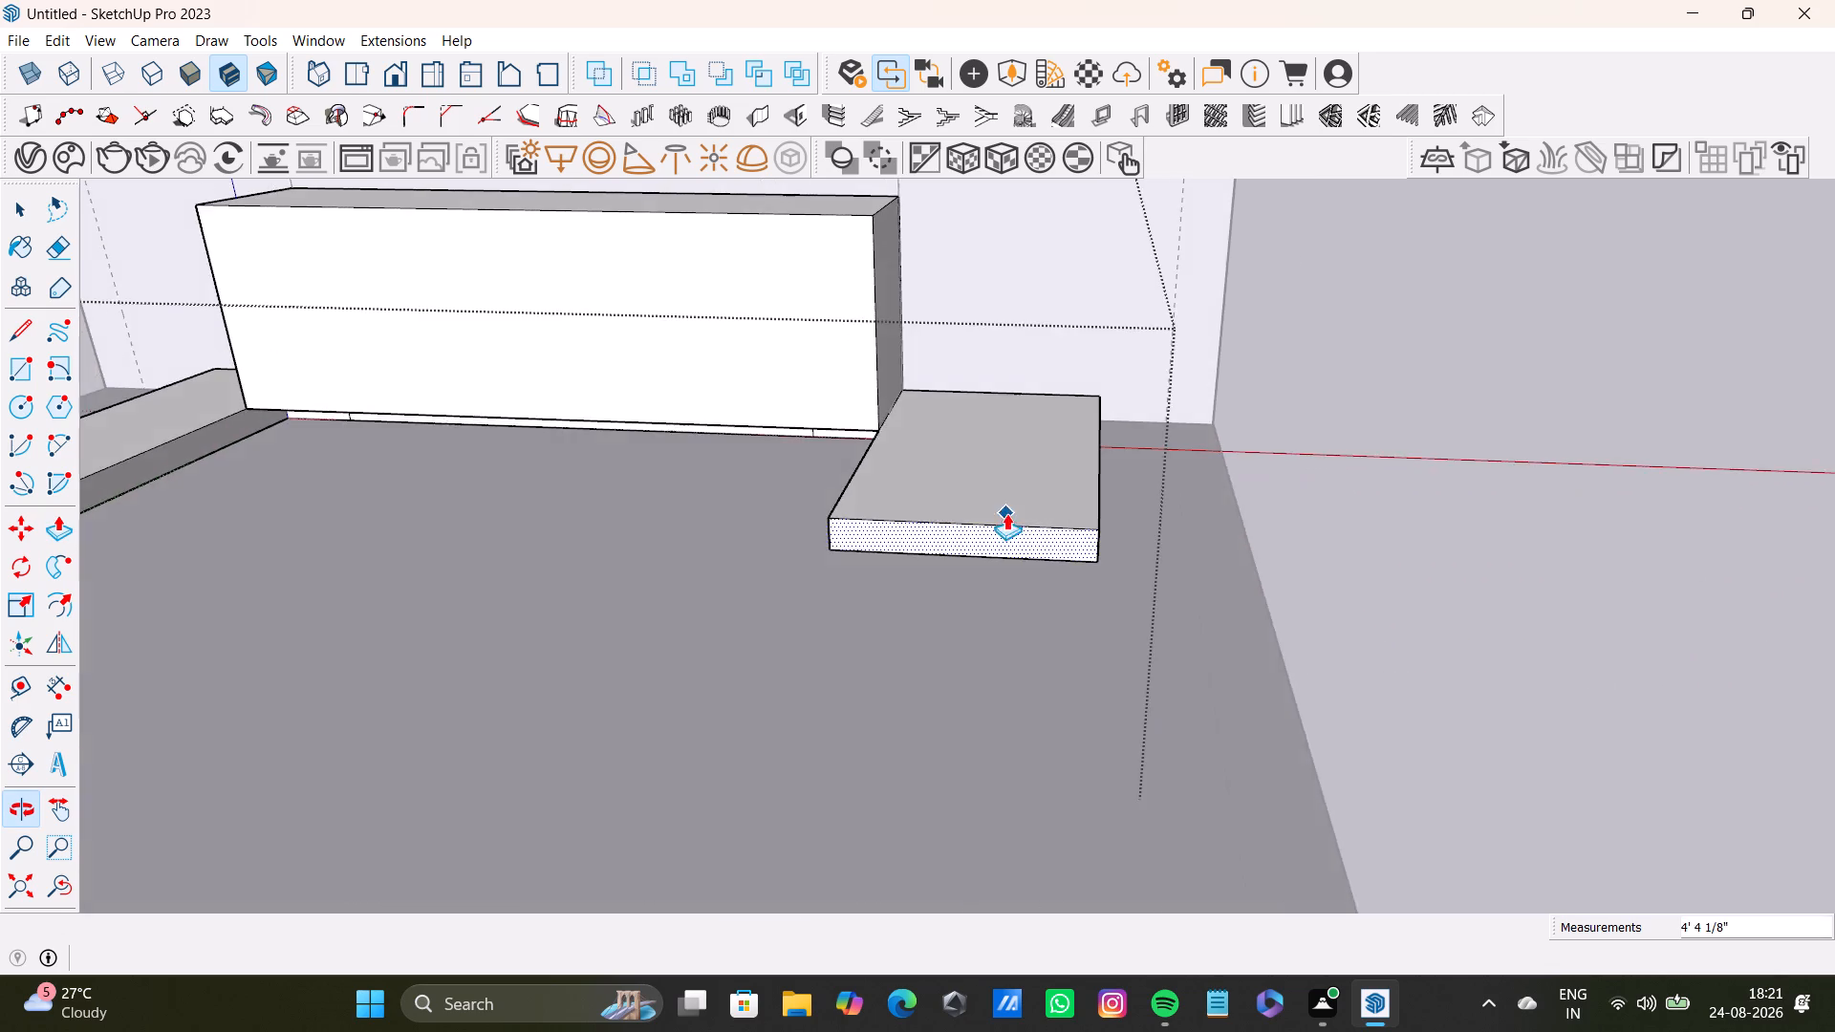
# Push/Pull the same front face about 8' 6 9/16" farther across the floor, lengthening the second base arm.
pyautogui.moveTo(936, 529); pyautogui.dragTo(1180, 628, button='middle')
pyautogui.scroll(-7, 1154, 640)
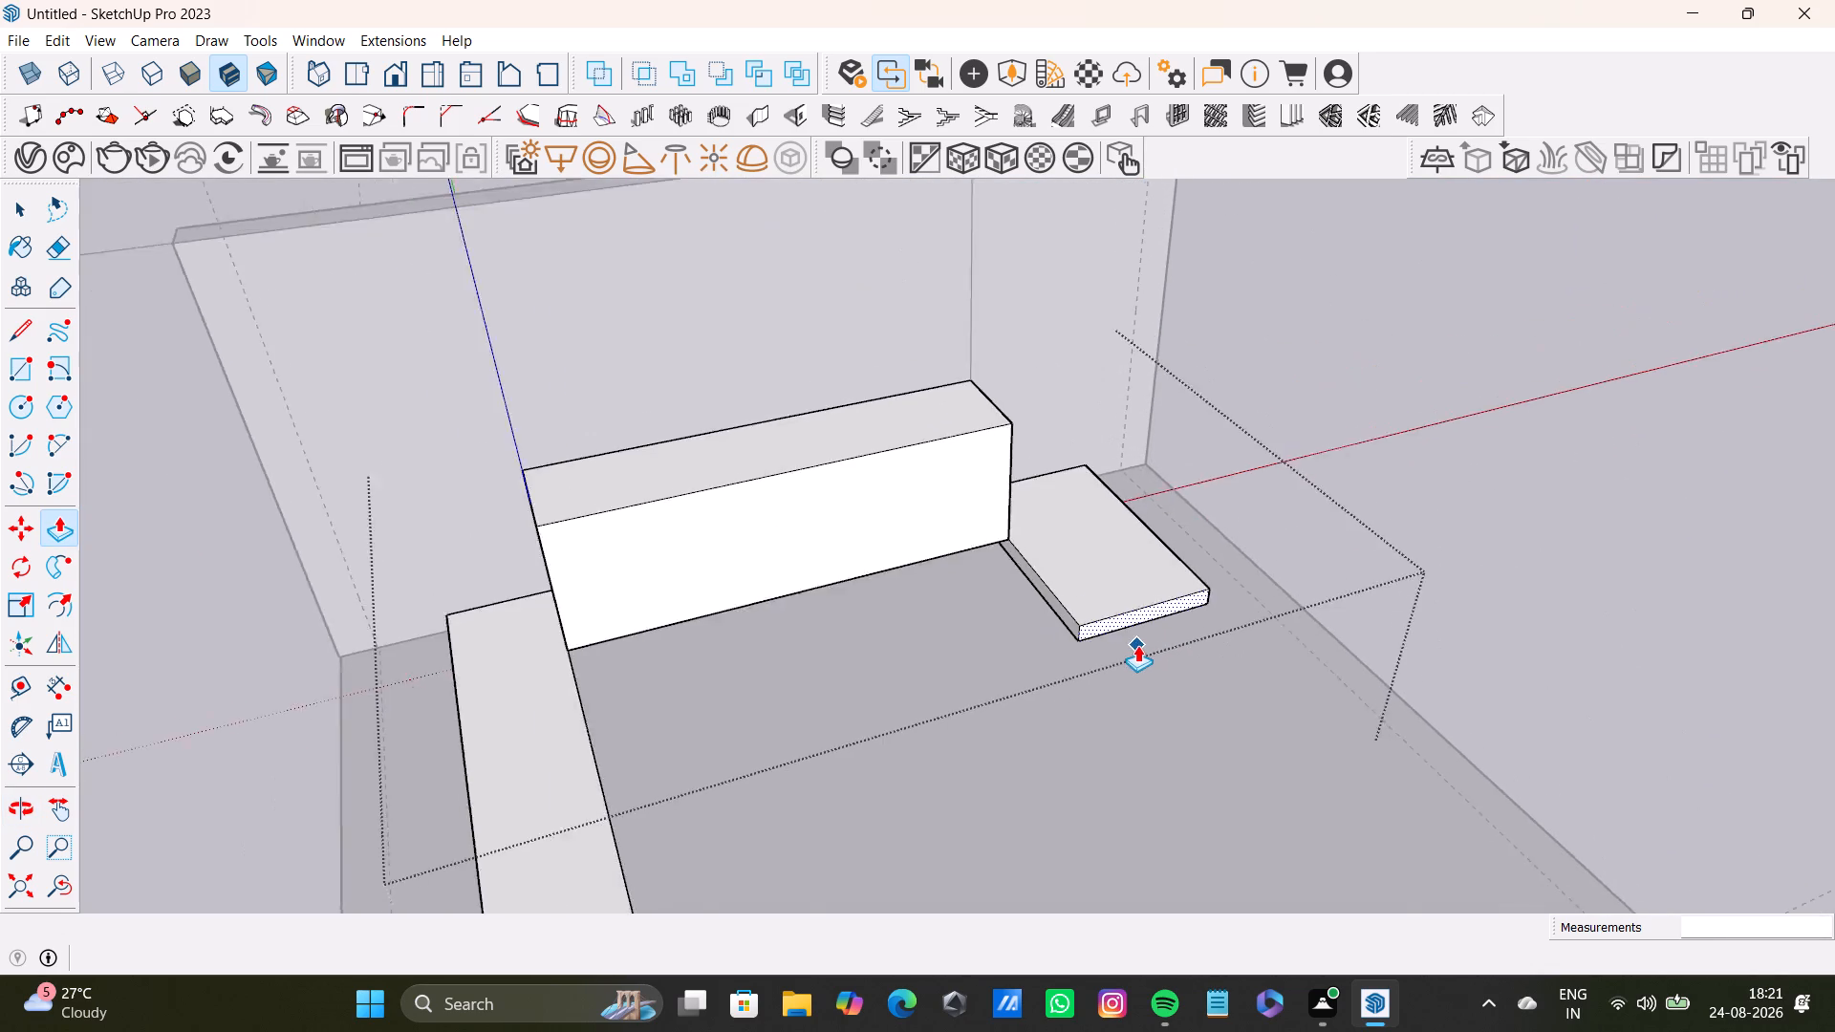
pyautogui.scroll(-2, 1137, 645)
pyautogui.keyDown('shift'); pyautogui.moveTo(1144, 635); pyautogui.dragTo(1012, 529, button='middle'); pyautogui.keyUp('shift')
pyautogui.scroll(3, 1020, 524)
pyautogui.moveTo(1016, 511); pyautogui.dragTo(1153, 767)
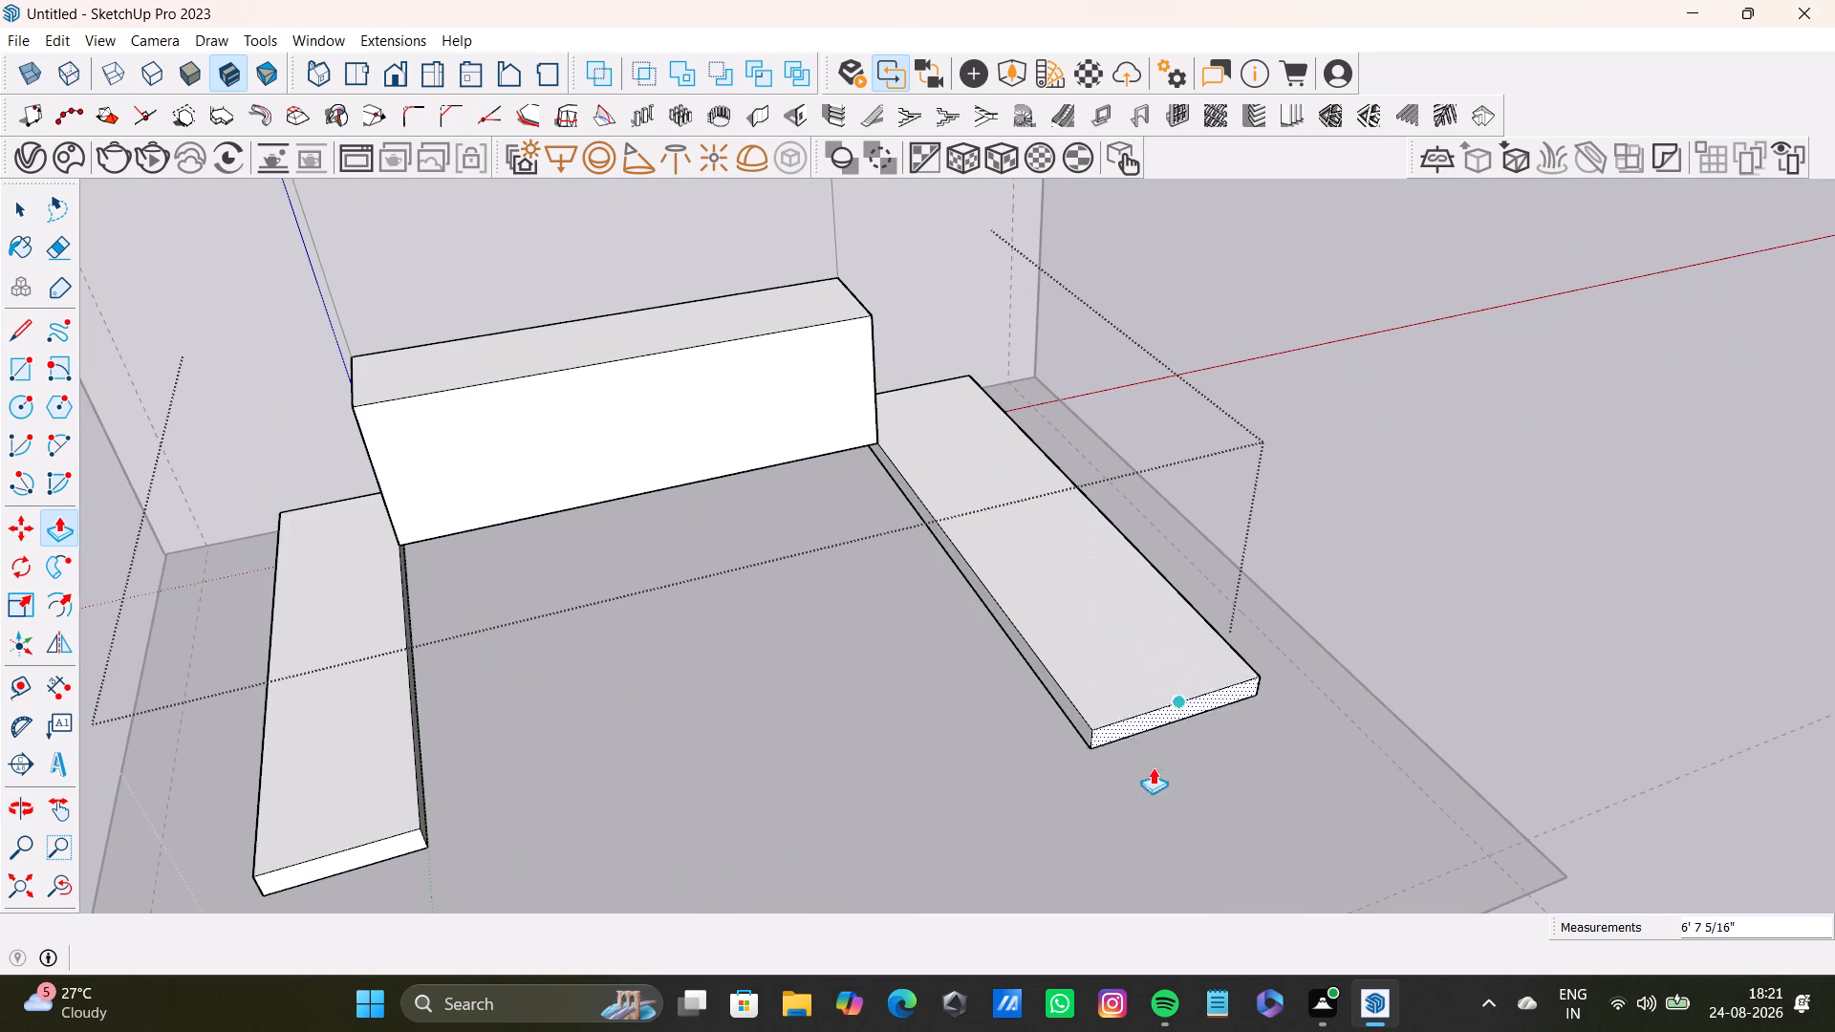
pyautogui.moveTo(1153, 767); pyautogui.dragTo(1194, 834)
pyautogui.moveTo(1147, 662); pyautogui.dragTo(694, 681, button='middle')
pyautogui.scroll(-1, 694, 681)
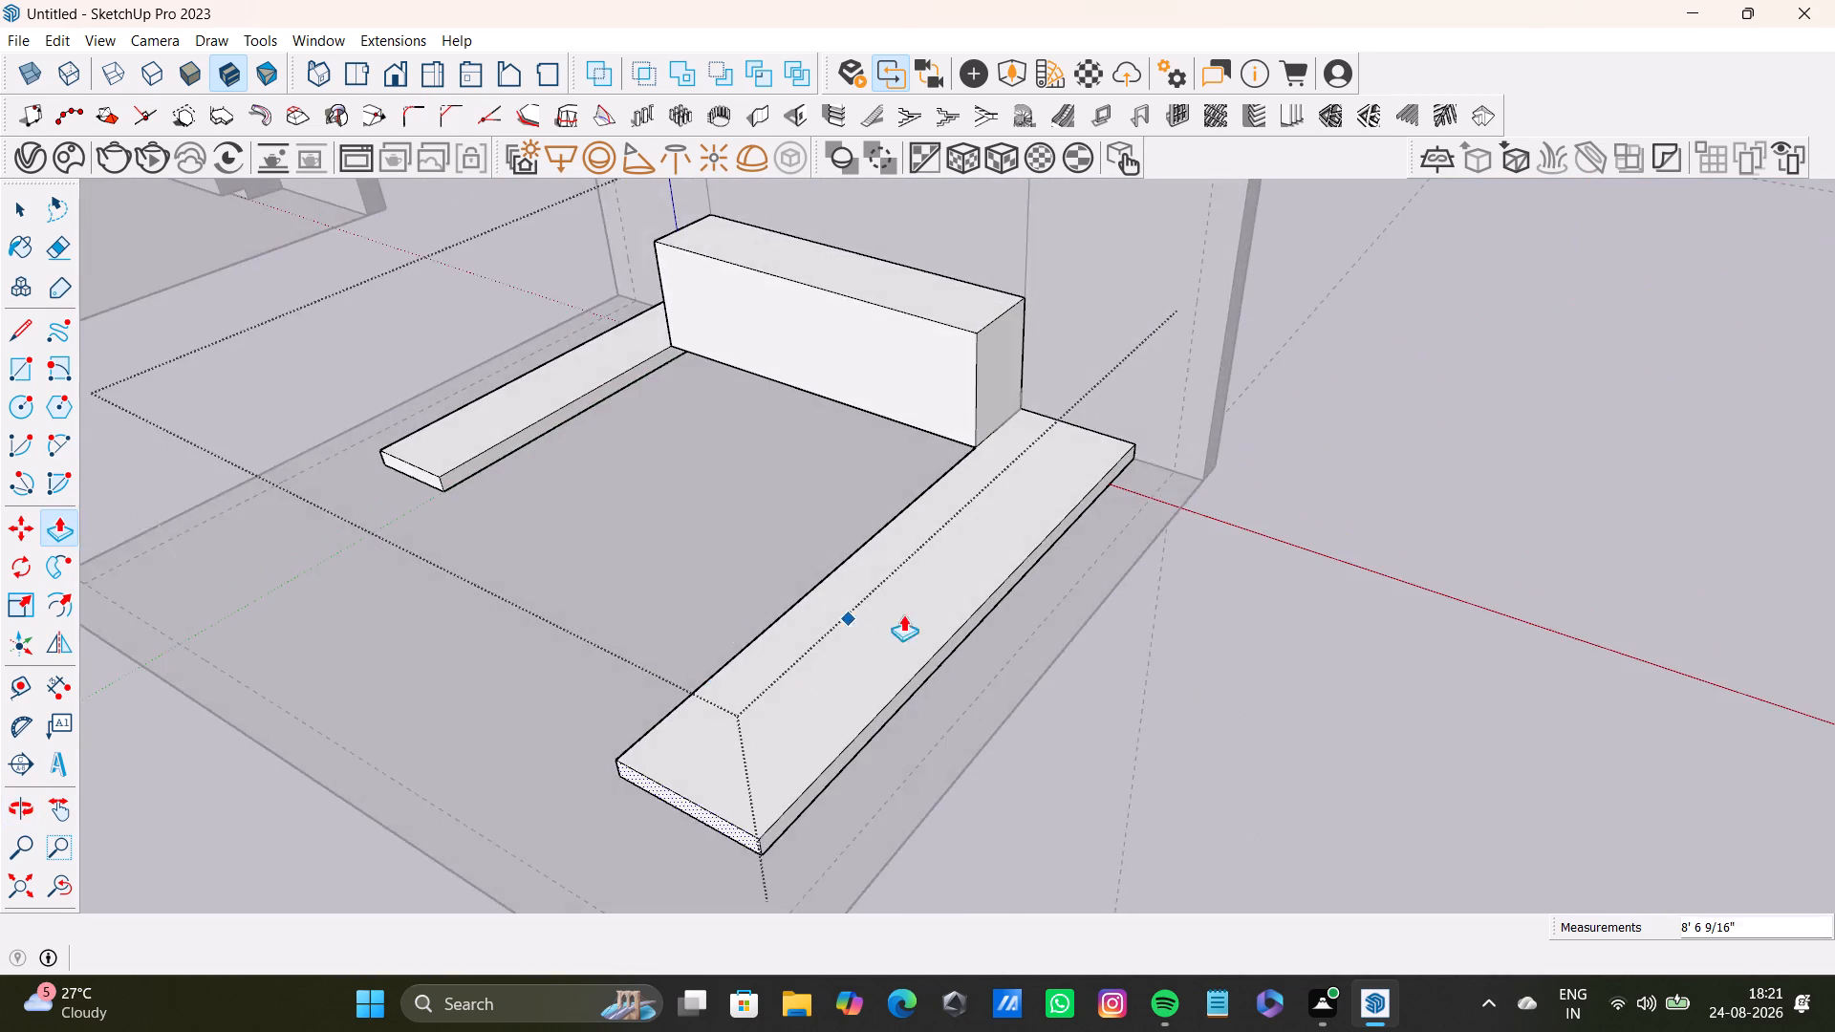
# Push/Pull the second base arm's long outer side face inward about 1' to narrow the arm, redoing the pull once, and leave the group.
pyautogui.scroll(5, 929, 600)
pyautogui.moveTo(935, 586); pyautogui.dragTo(798, 507, button='middle')
pyautogui.press('space')
pyautogui.click(847, 514)
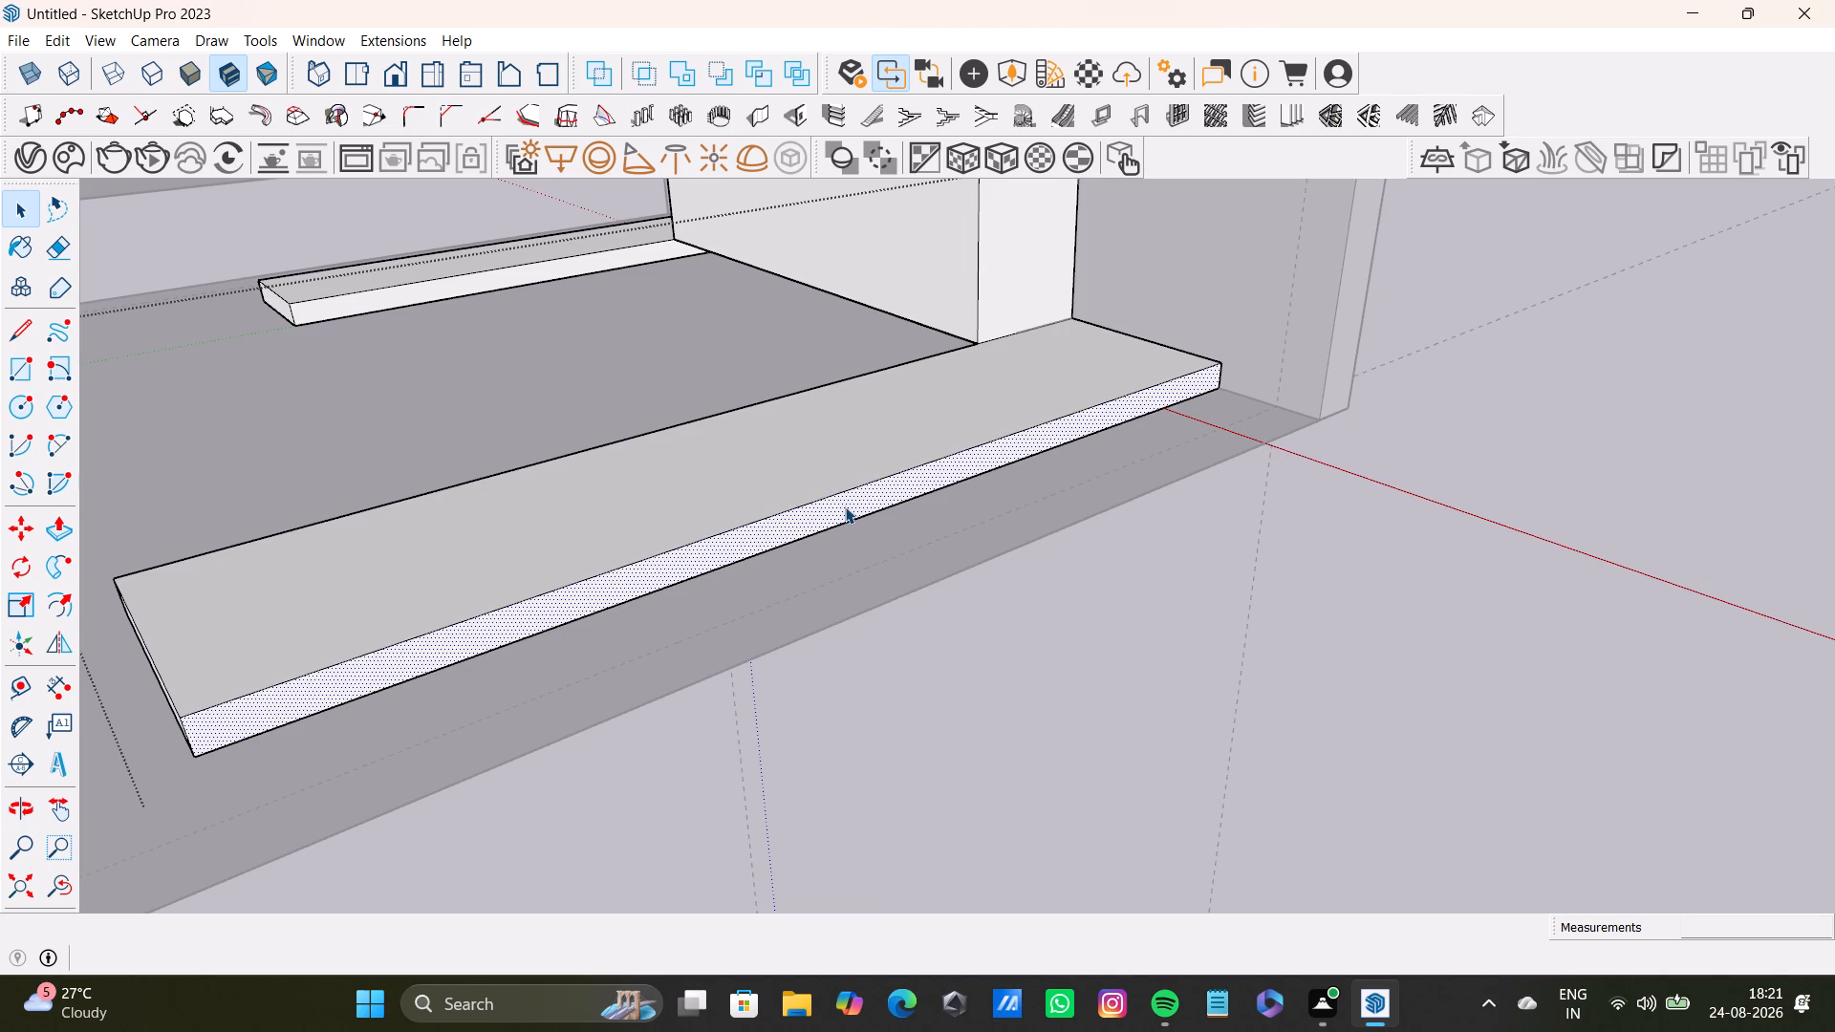
pyautogui.press('p')
pyautogui.moveTo(843, 505); pyautogui.dragTo(806, 457)
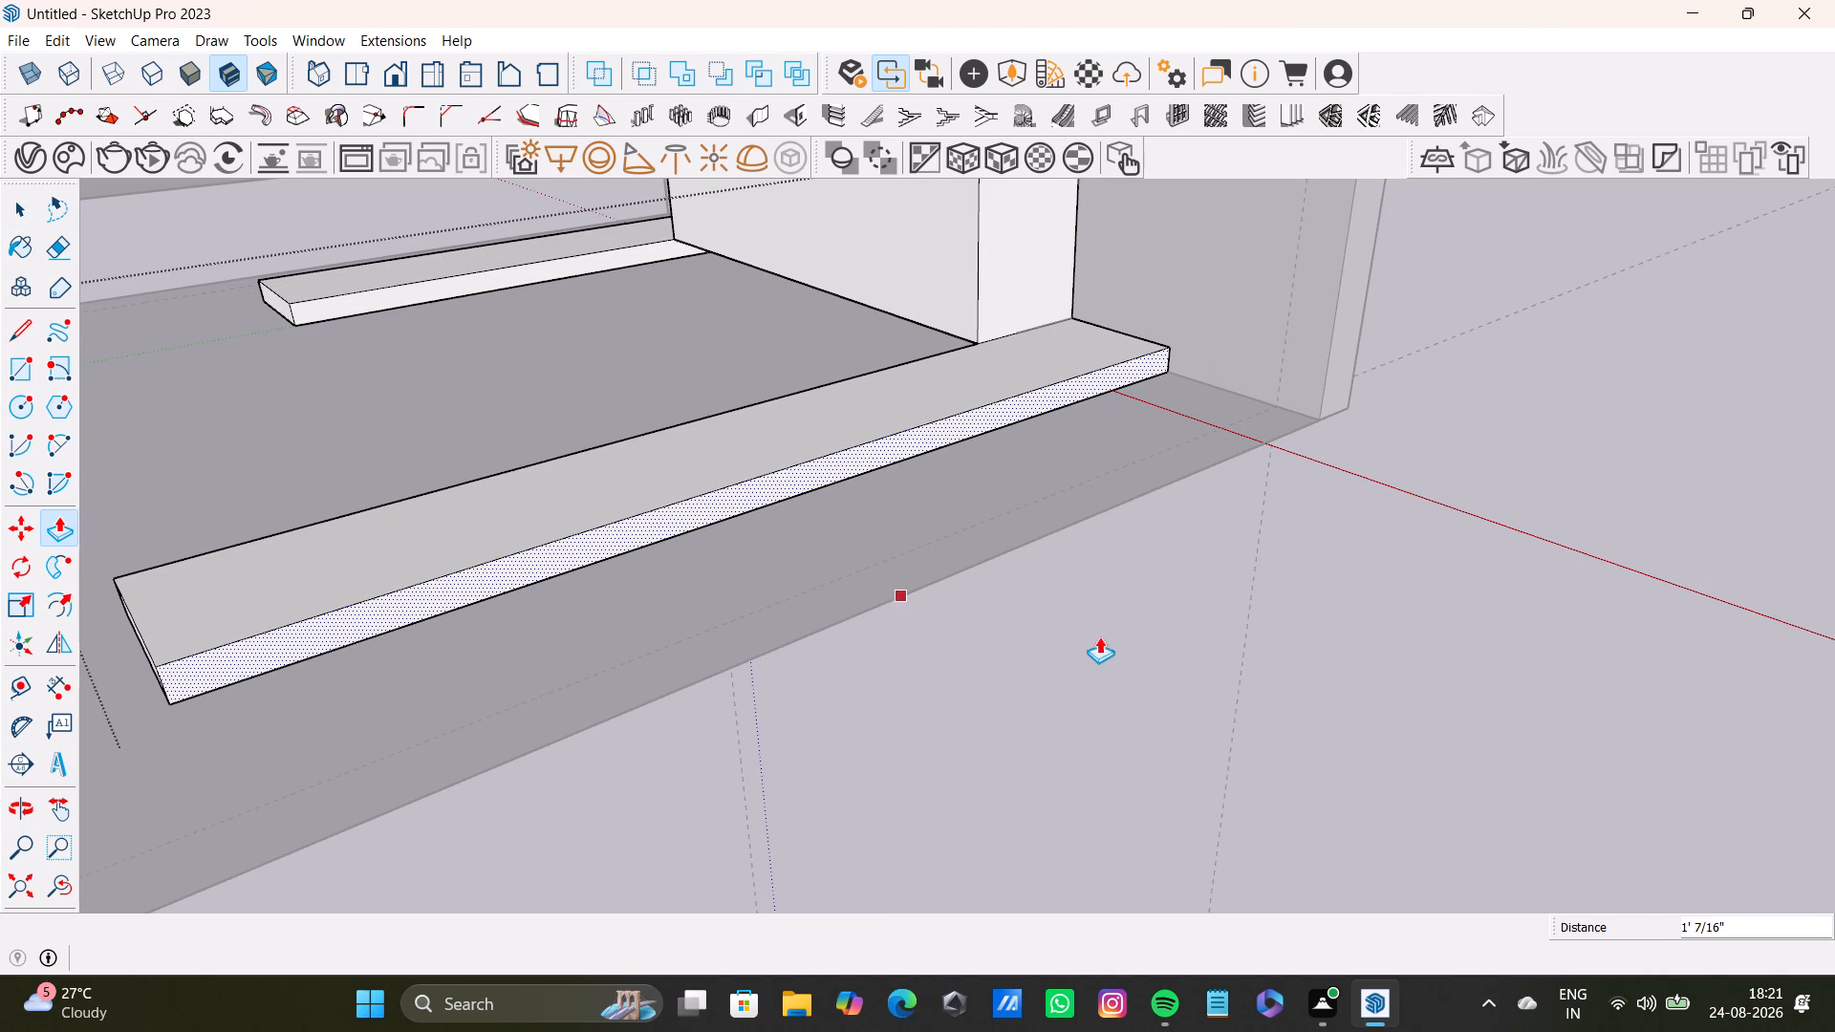
pyautogui.click(1574, 552)
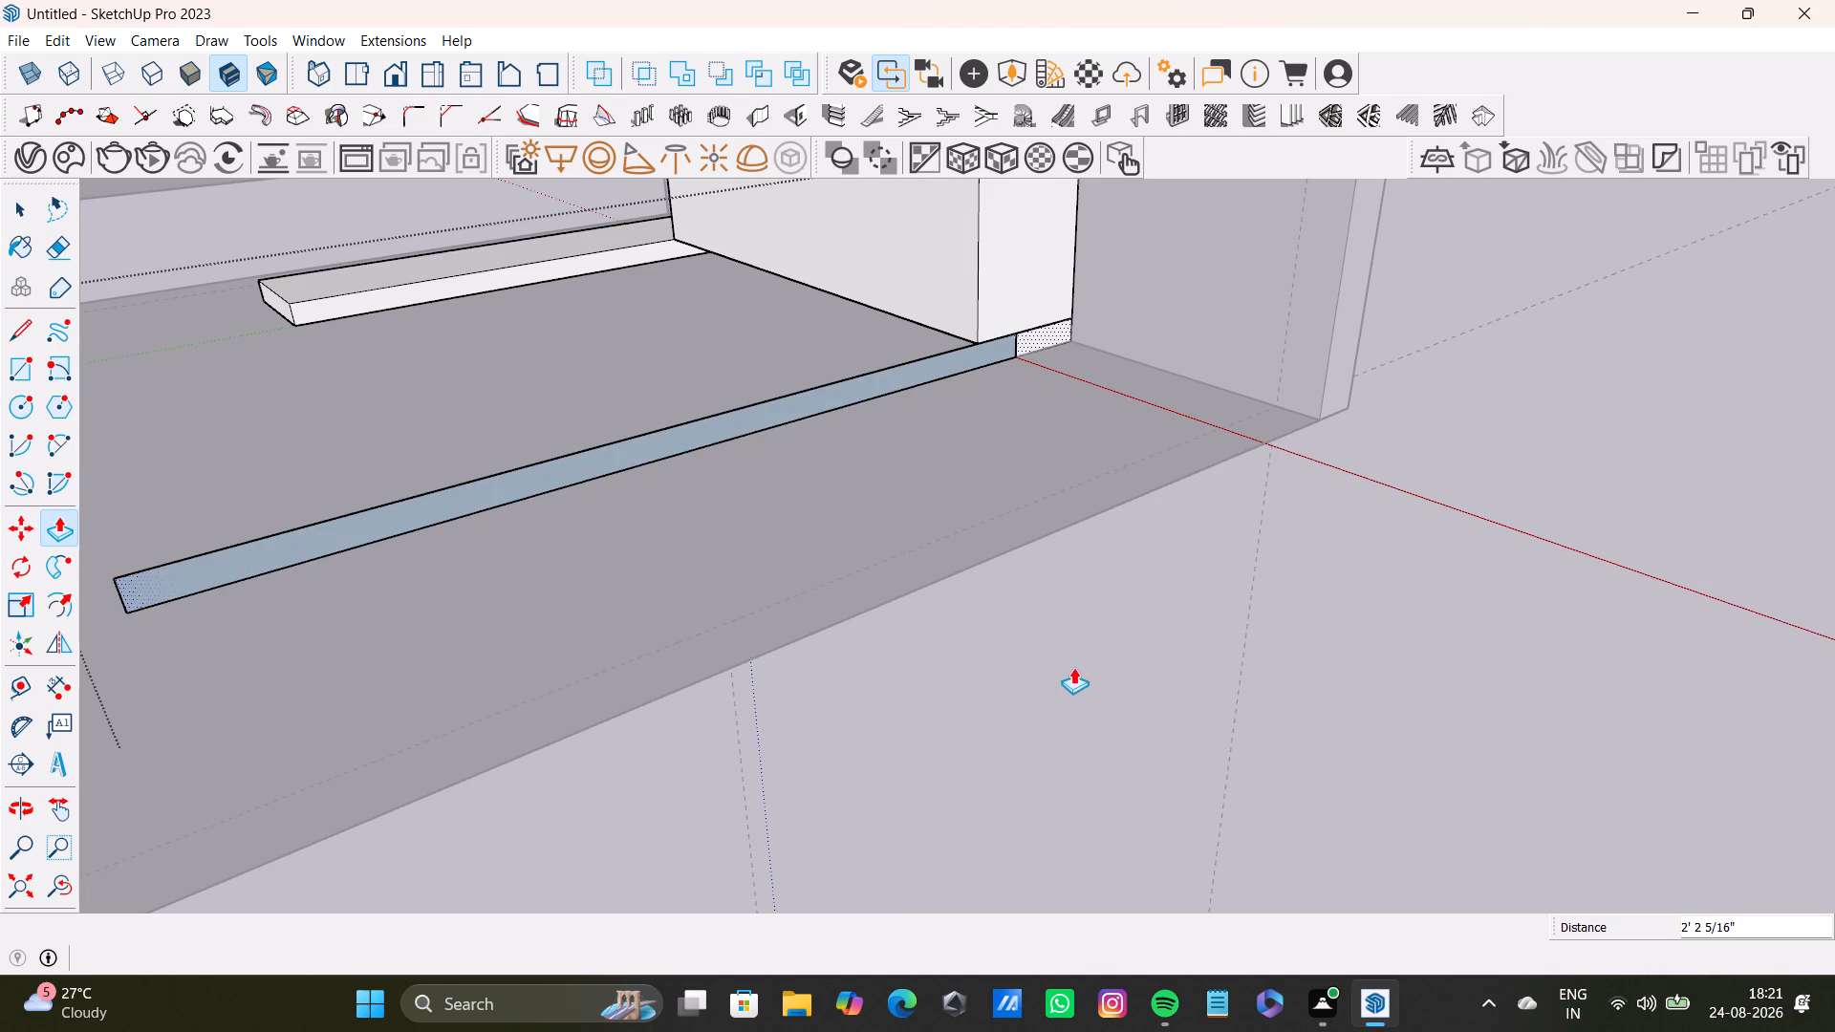
pyautogui.hotkey('ctrl', 'z')
pyautogui.moveTo(870, 496); pyautogui.dragTo(826, 463)
pyautogui.press('space')
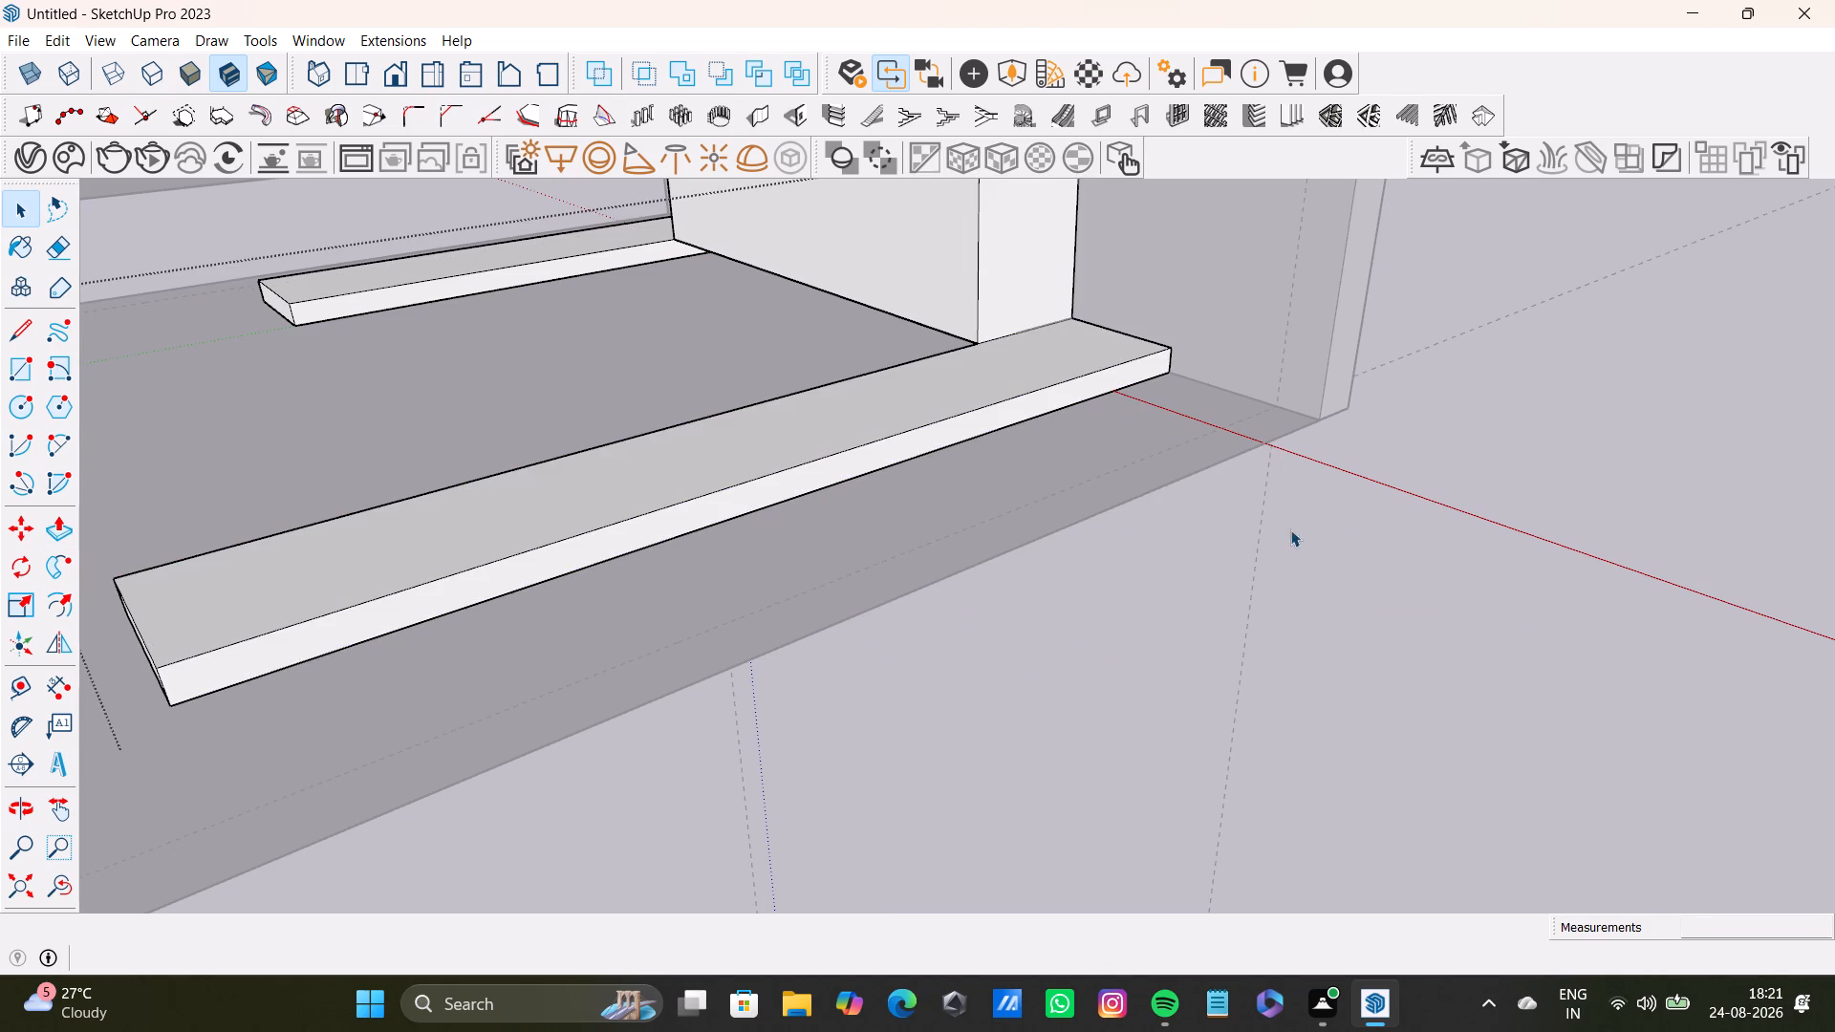
pyautogui.click(1504, 436)
# Examine the copied room's layout from several angles, comparing the two base arms beside the cabinet.
pyautogui.moveTo(559, 691); pyautogui.dragTo(1113, 864, button='middle')
pyautogui.scroll(-10, 1082, 858)
pyautogui.moveTo(821, 734); pyautogui.dragTo(815, 478, button='middle')
pyautogui.scroll(-3, 797, 468)
pyautogui.moveTo(804, 460); pyautogui.dragTo(948, 528, button='middle')
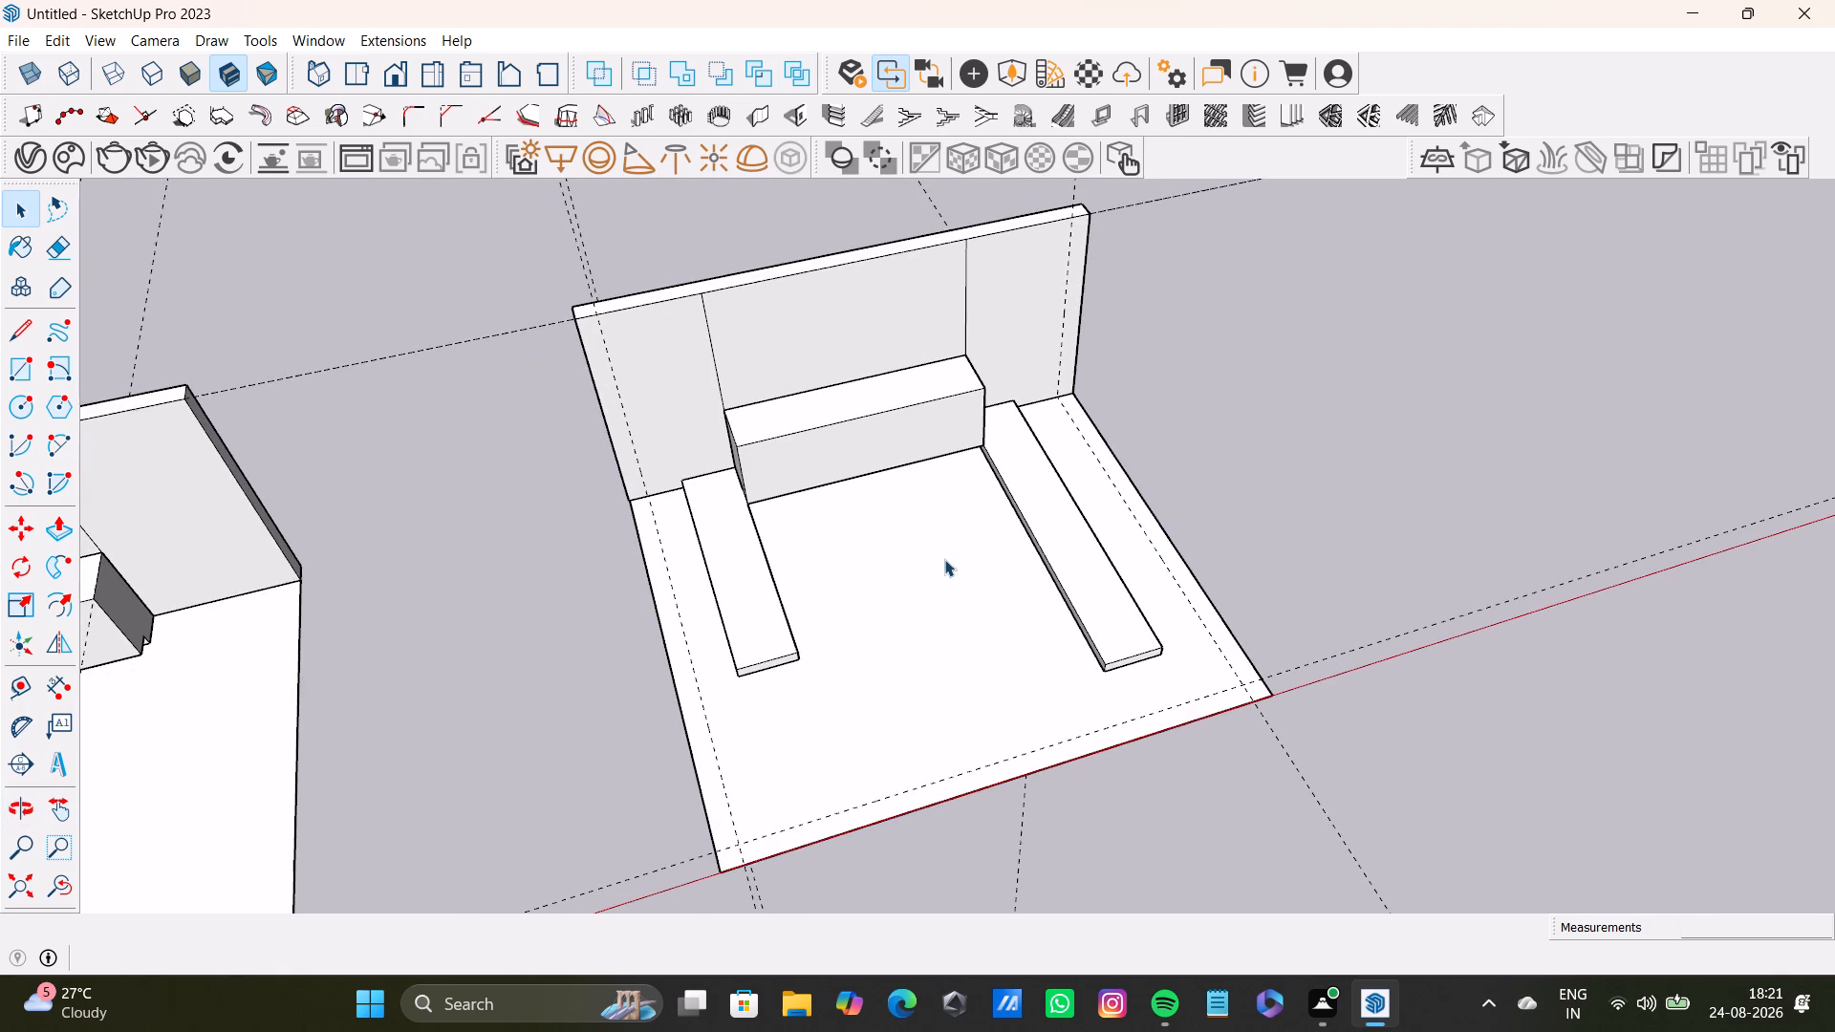
pyautogui.moveTo(959, 621); pyautogui.dragTo(1257, 505, button='middle')
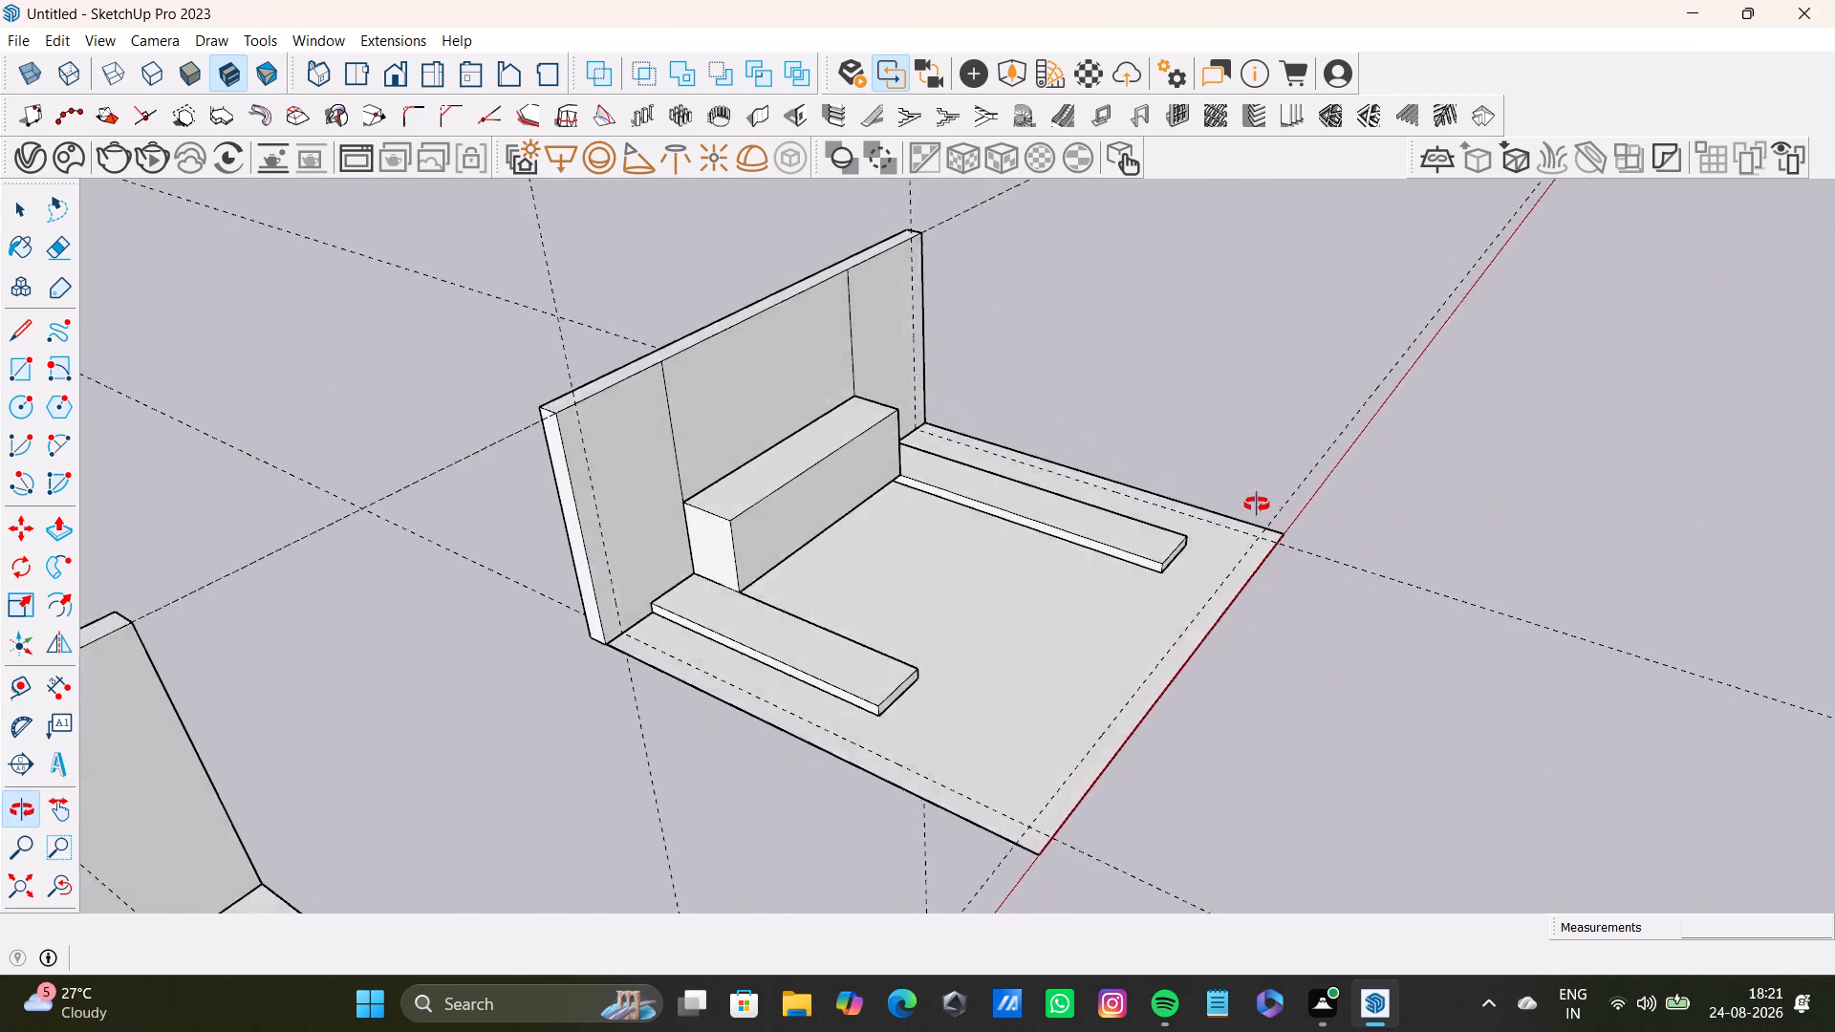
pyautogui.moveTo(1257, 505); pyautogui.dragTo(1248, 490, button='middle')
pyautogui.scroll(7, 1187, 644)
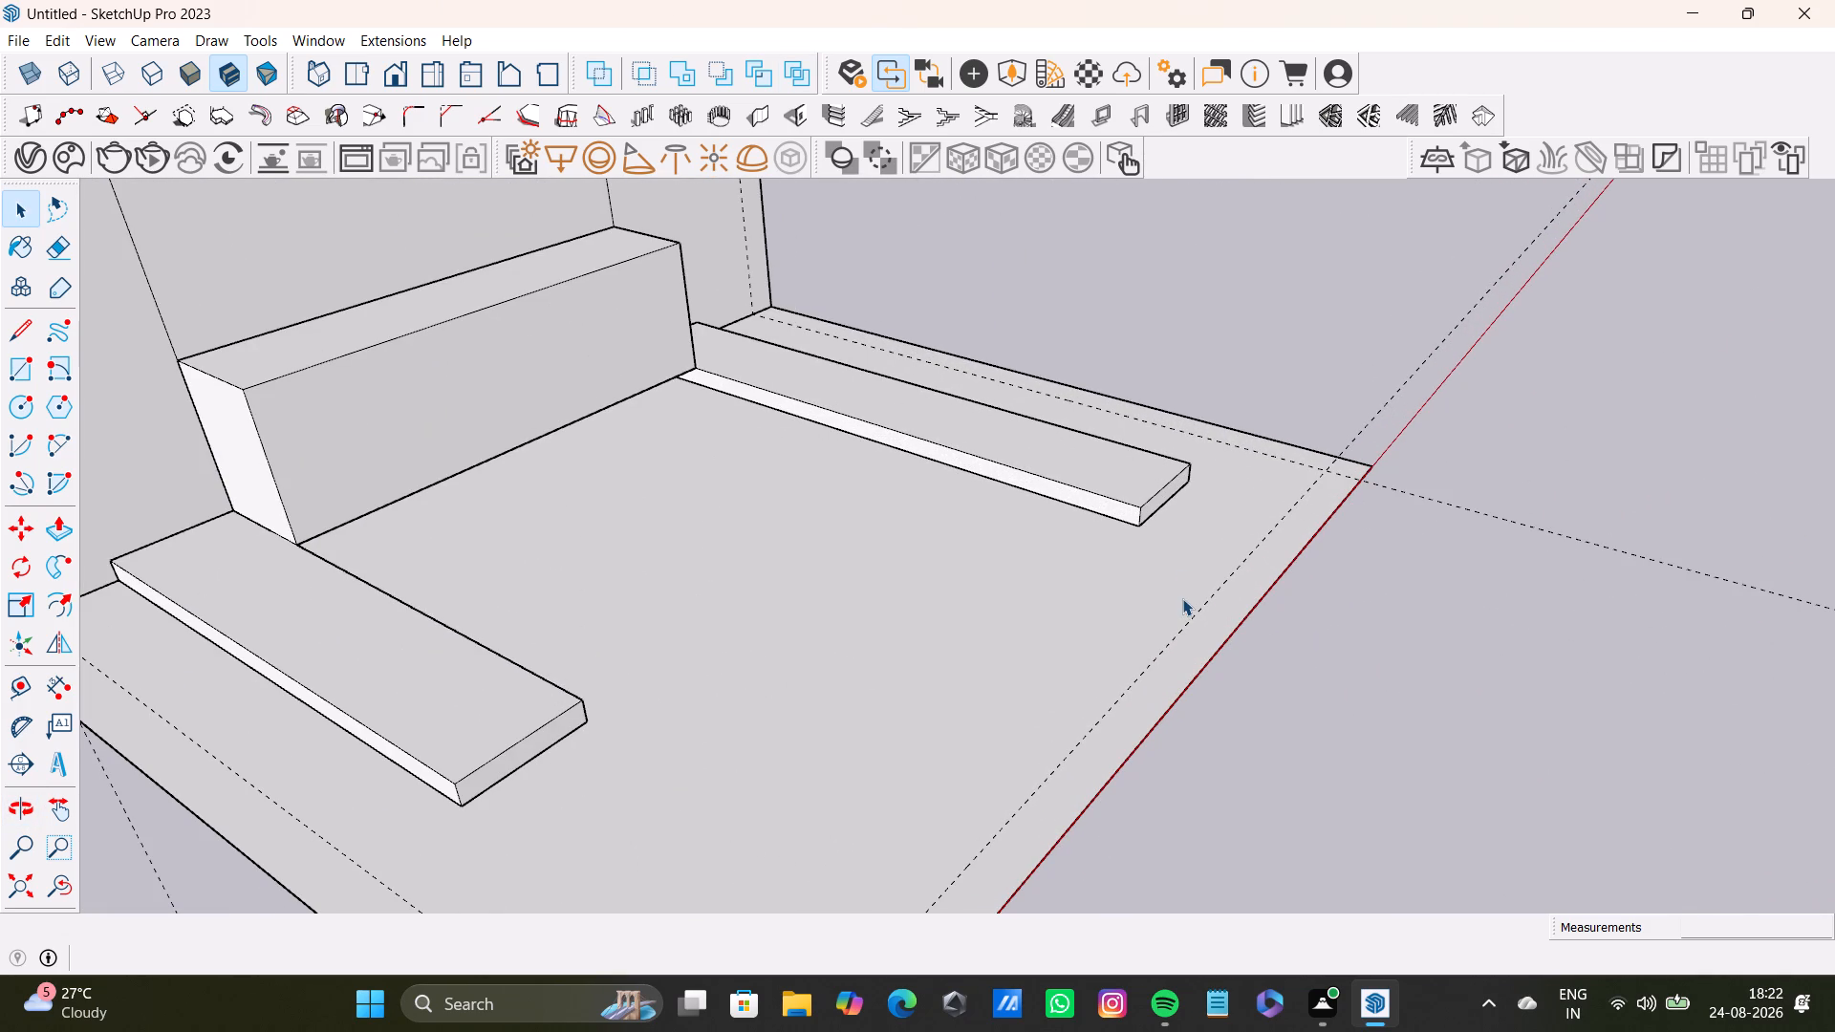
pyautogui.keyDown('shift'); pyautogui.moveTo(1132, 590); pyautogui.dragTo(1078, 613, button='middle'); pyautogui.keyUp('shift')
pyautogui.scroll(-1, 1298, 568)
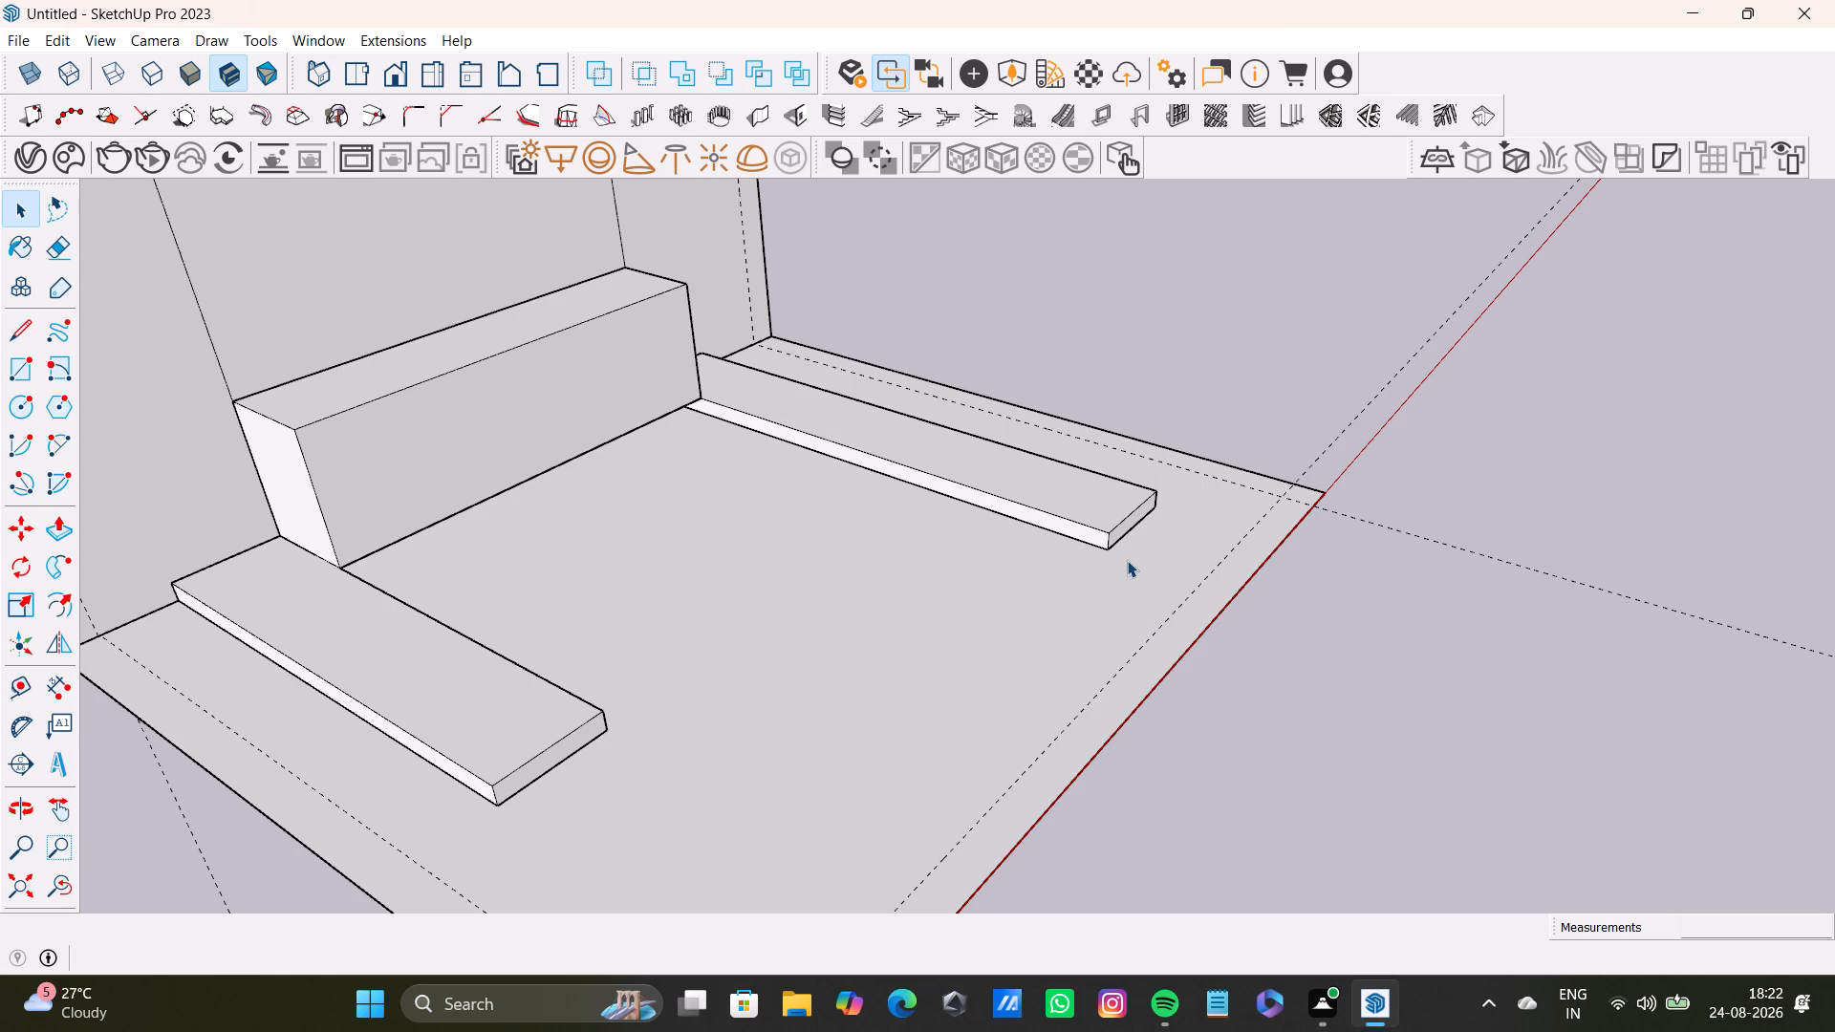
pyautogui.moveTo(1141, 574); pyautogui.dragTo(655, 582, button='middle')
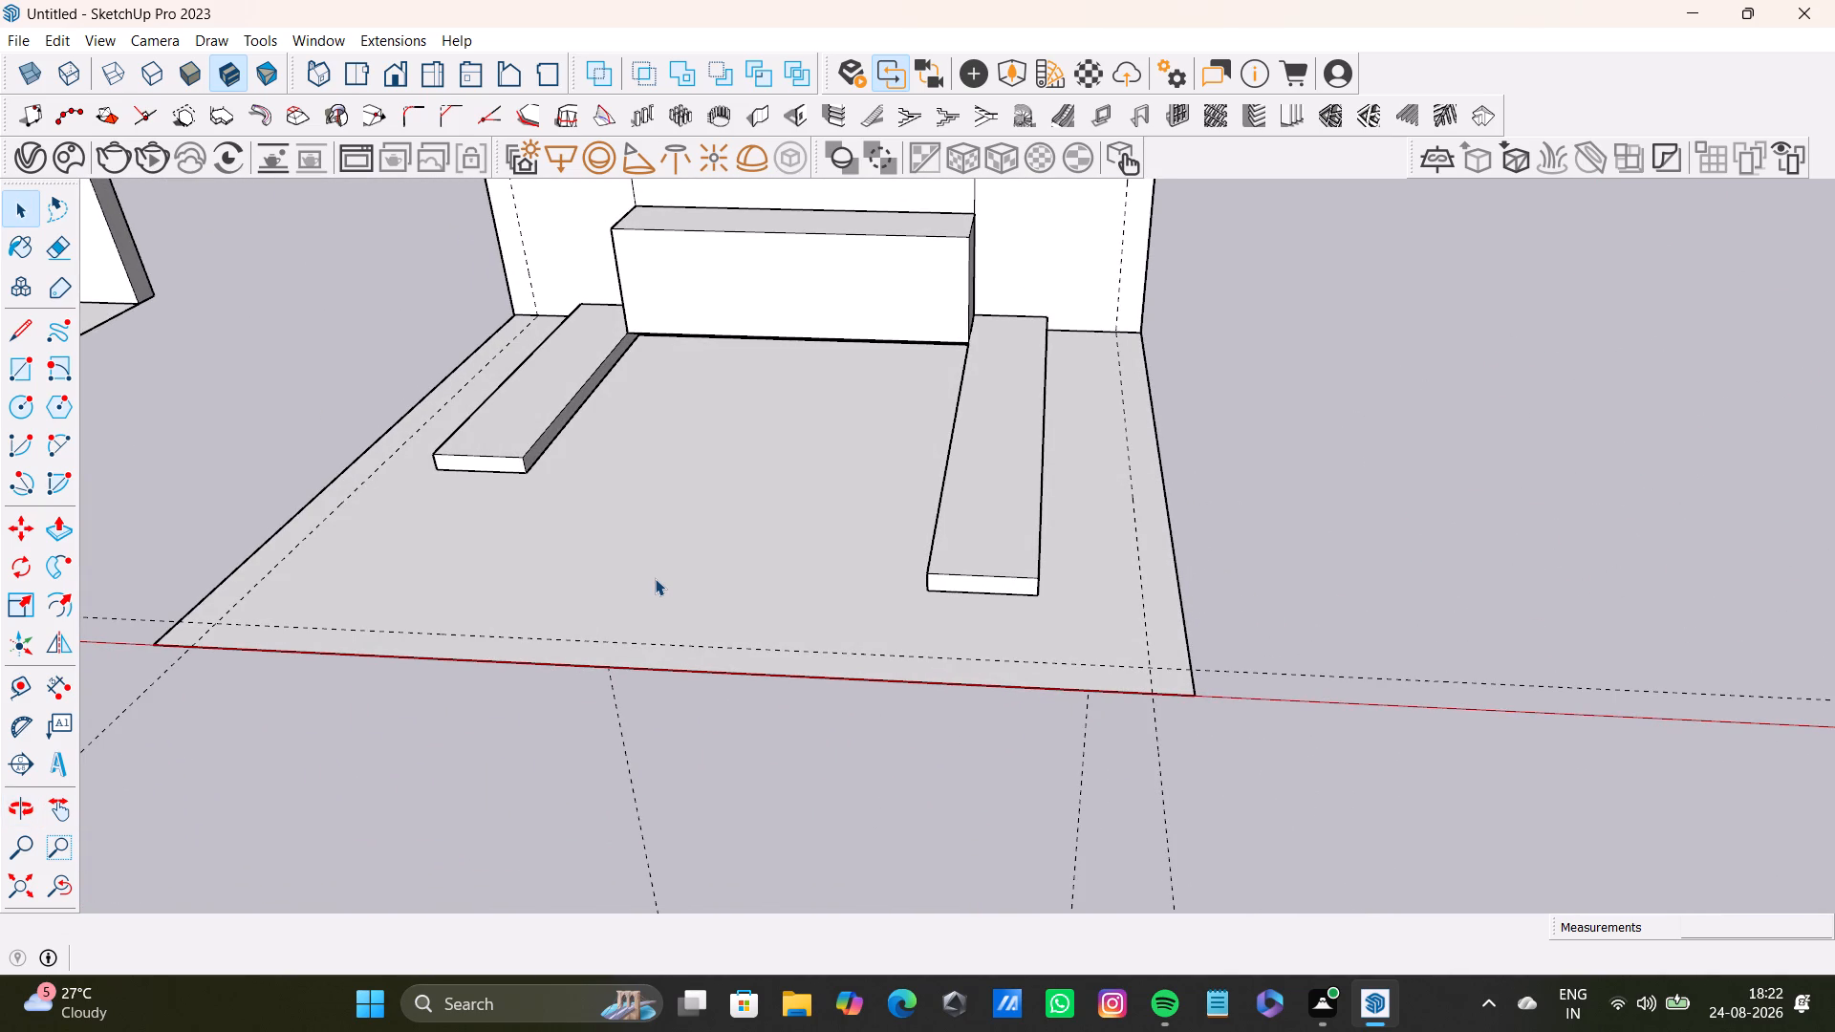
pyautogui.scroll(-3, 760, 546)
pyautogui.keyDown('shift'); pyautogui.moveTo(778, 547); pyautogui.dragTo(807, 738, button='middle'); pyautogui.keyUp('shift')
pyautogui.moveTo(823, 666); pyautogui.dragTo(831, 639, button='middle')
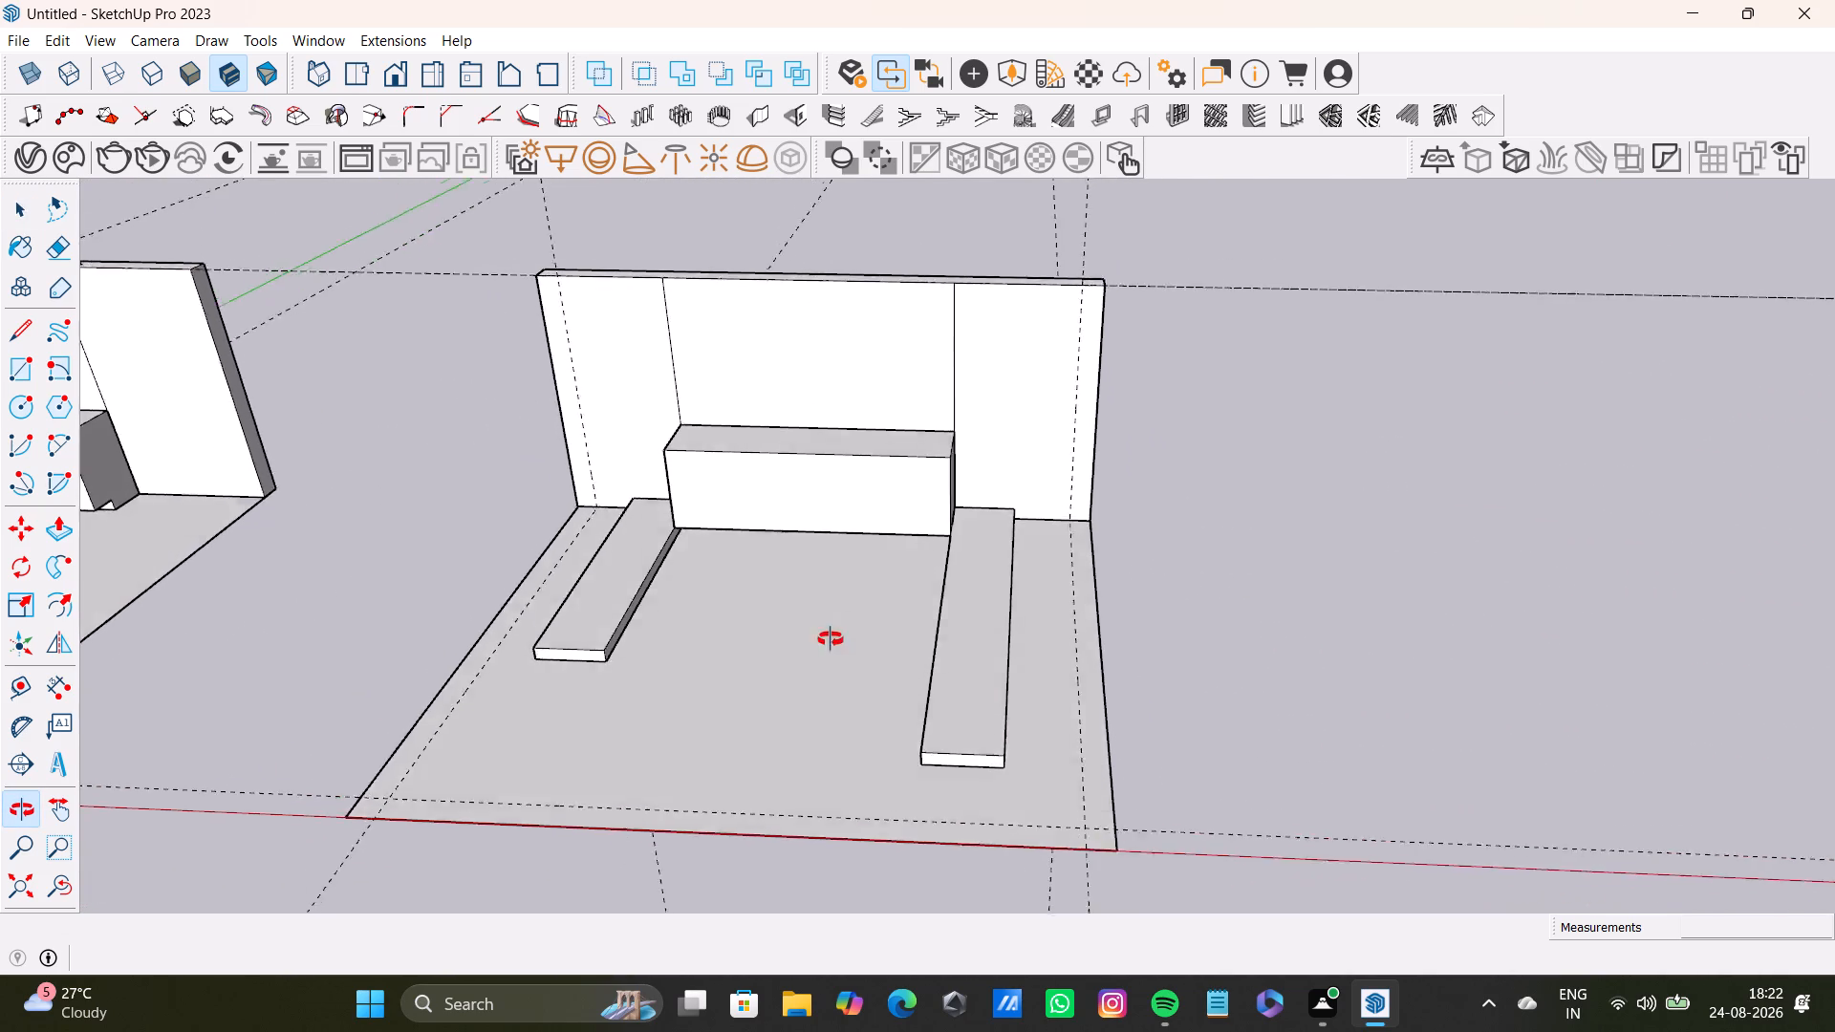
pyautogui.moveTo(831, 639); pyautogui.dragTo(857, 591, button='middle')
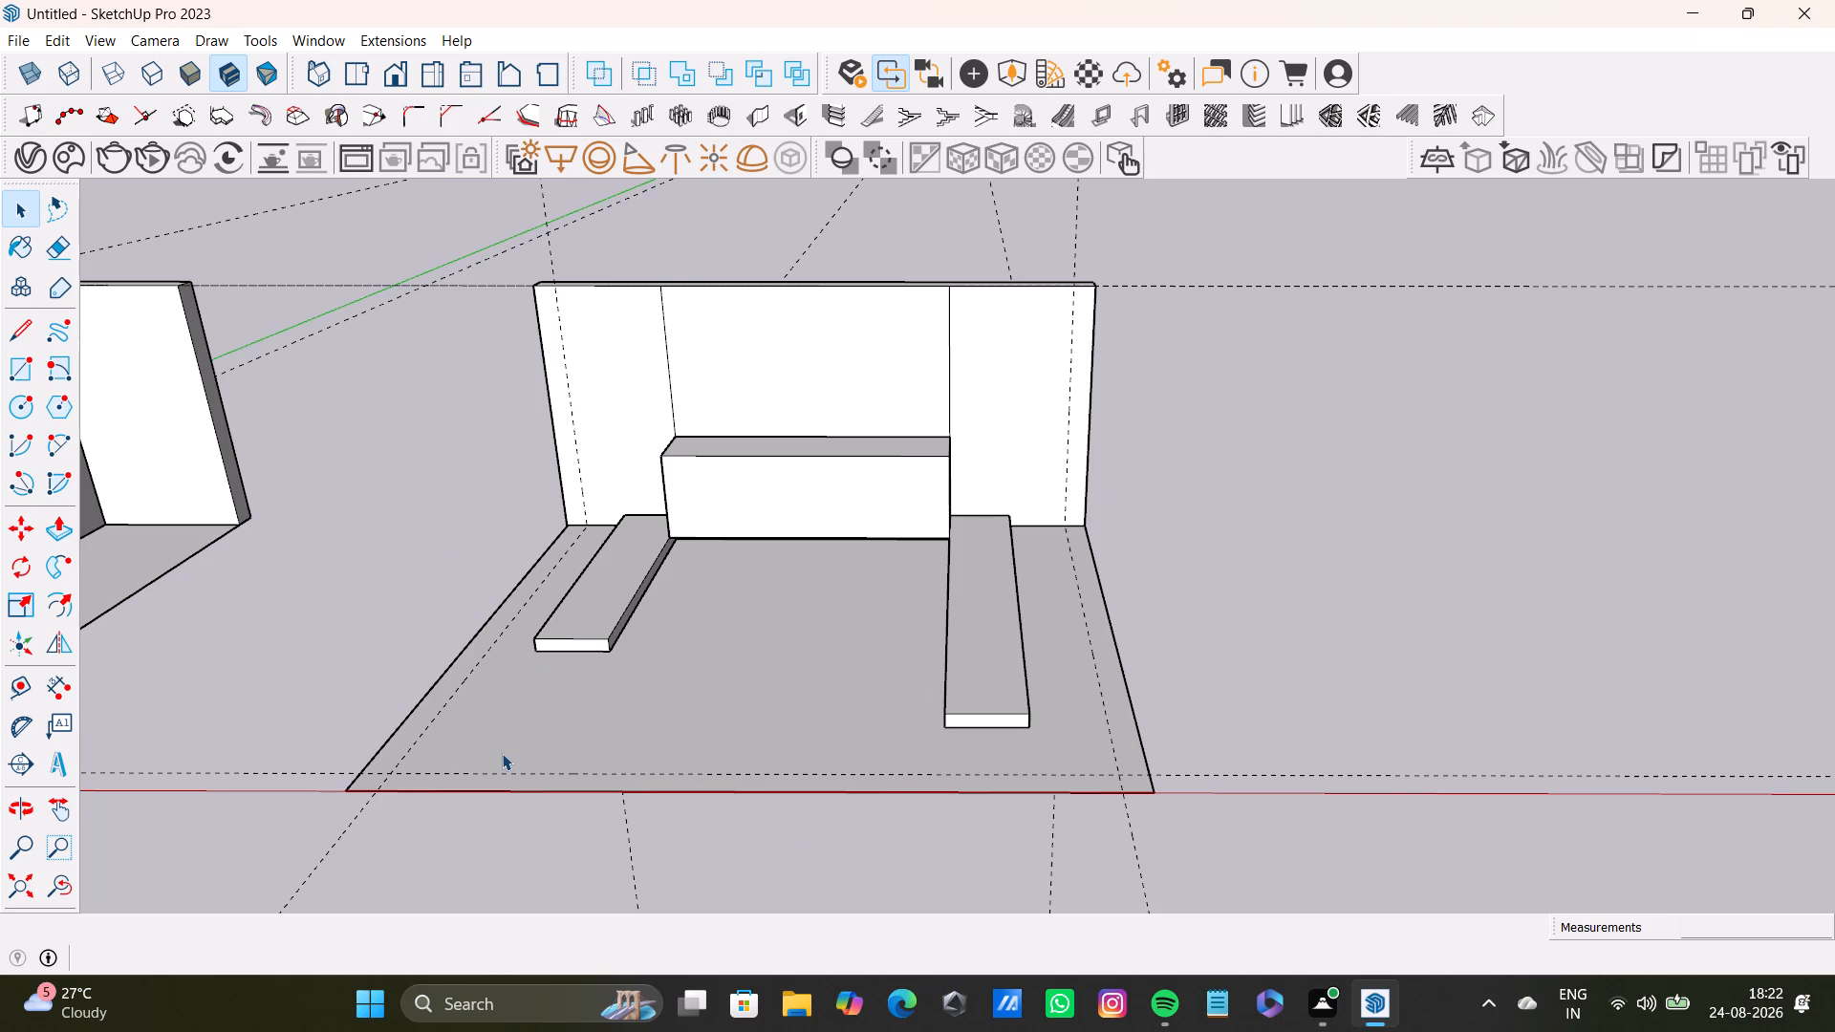
pyautogui.scroll(-3, 833, 622)
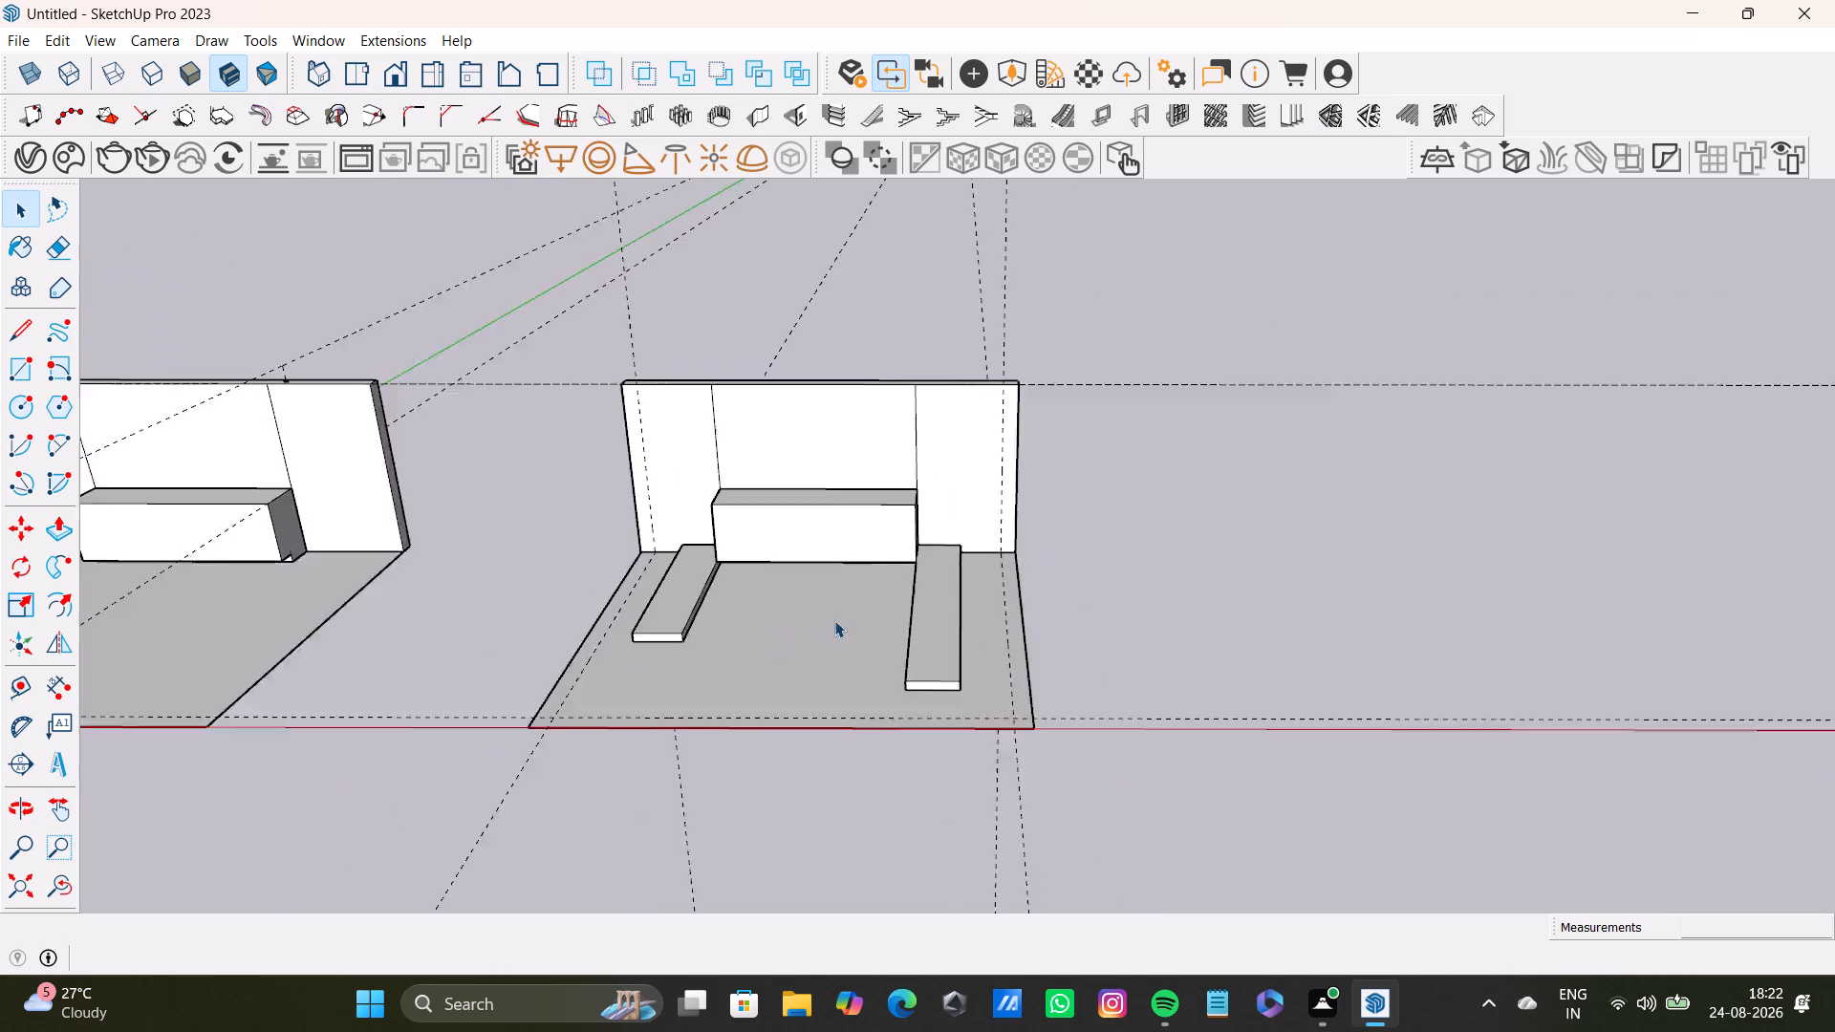
# Inside the cabinet group, Push/Pull the longer base arm's front end face about 2' farther toward the floor's front edge, and leave the group.
pyautogui.scroll(-5, 834, 620)
pyautogui.keyDown('shift'); pyautogui.moveTo(836, 609); pyautogui.dragTo(885, 559, button='middle'); pyautogui.keyUp('shift')
pyautogui.scroll(1, 885, 559)
pyautogui.moveTo(885, 559); pyautogui.dragTo(886, 742, button='middle')
pyautogui.scroll(8, 919, 614)
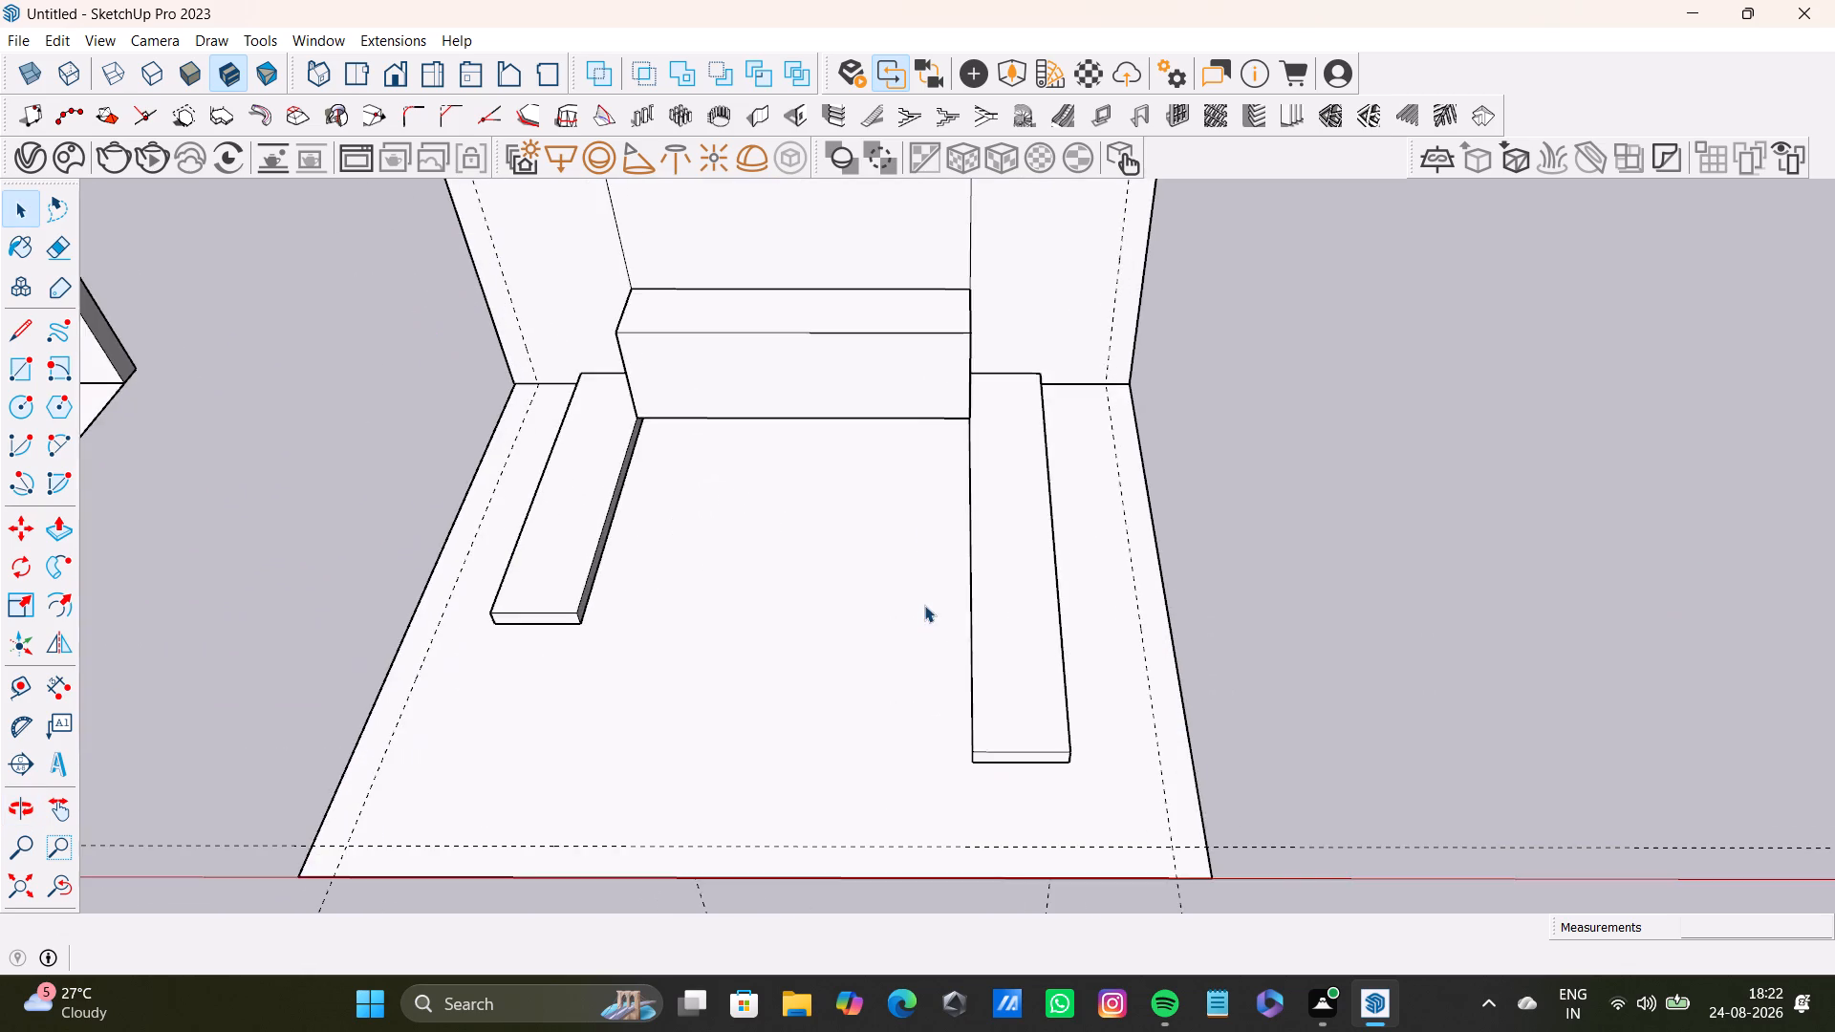
pyautogui.moveTo(926, 601); pyautogui.dragTo(412, 433, button='middle')
pyautogui.scroll(3, 796, 499)
pyautogui.moveTo(796, 499); pyautogui.dragTo(1457, 680, button='middle')
pyautogui.scroll(3, 1457, 683)
pyautogui.keyDown('shift'); pyautogui.moveTo(1451, 670); pyautogui.dragTo(1293, 548, button='middle'); pyautogui.keyUp('shift')
pyautogui.moveTo(1211, 589); pyautogui.dragTo(1159, 510, button='middle')
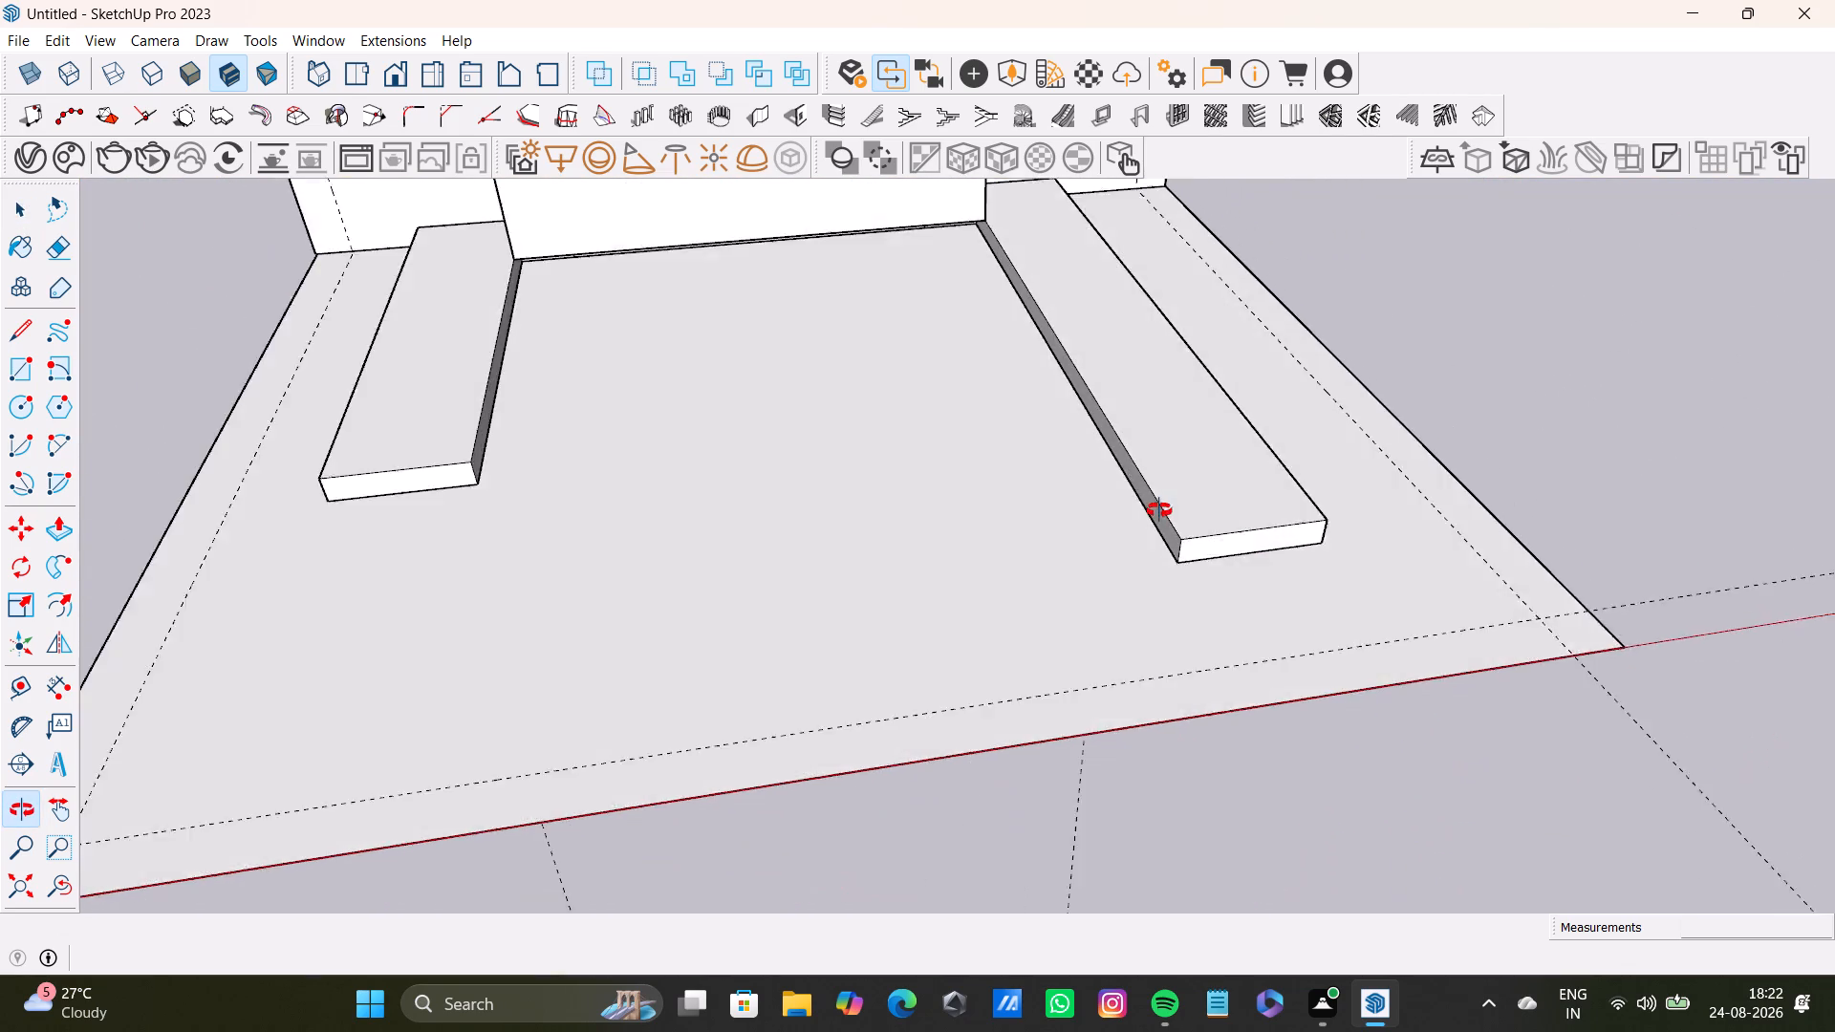
pyautogui.moveTo(1159, 510); pyautogui.dragTo(1155, 458, button='middle')
pyautogui.press('space')
pyautogui.click(1241, 507)
pyautogui.tripleClick(1241, 513)
pyautogui.click(1243, 513)
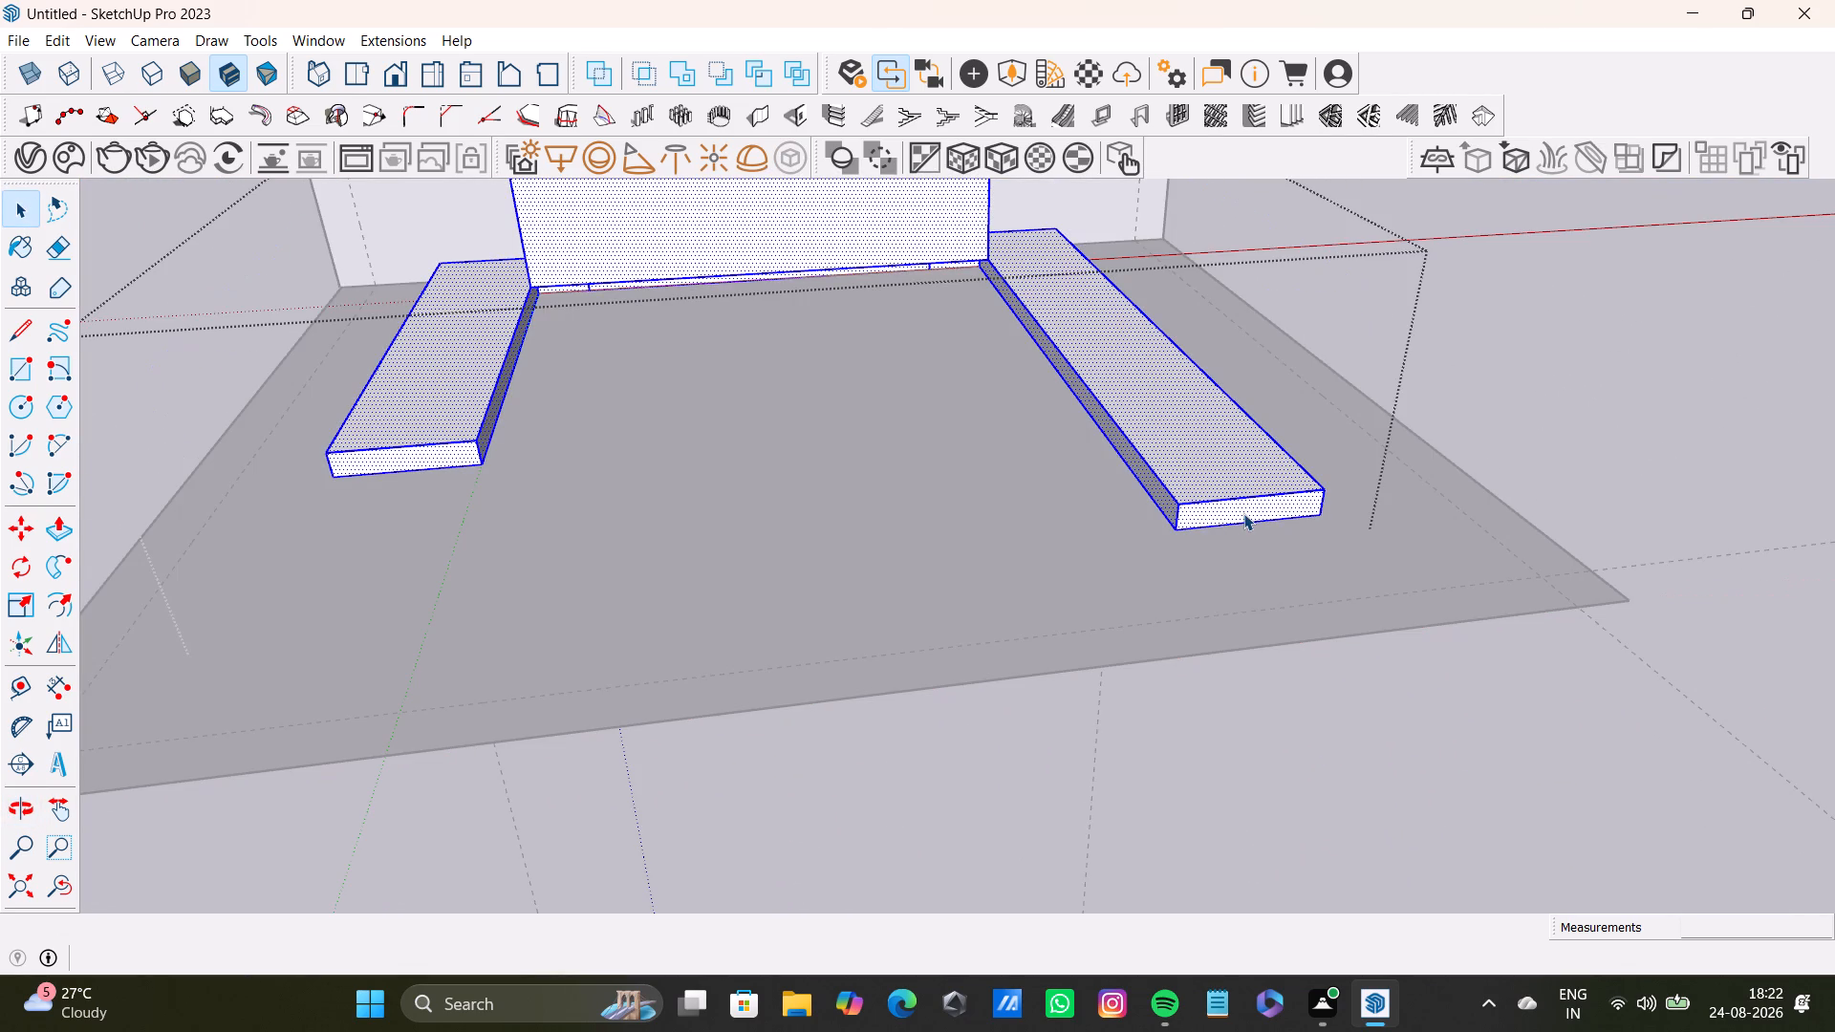
pyautogui.click(1243, 513)
pyautogui.press('p')
pyautogui.moveTo(1244, 511); pyautogui.dragTo(1283, 594)
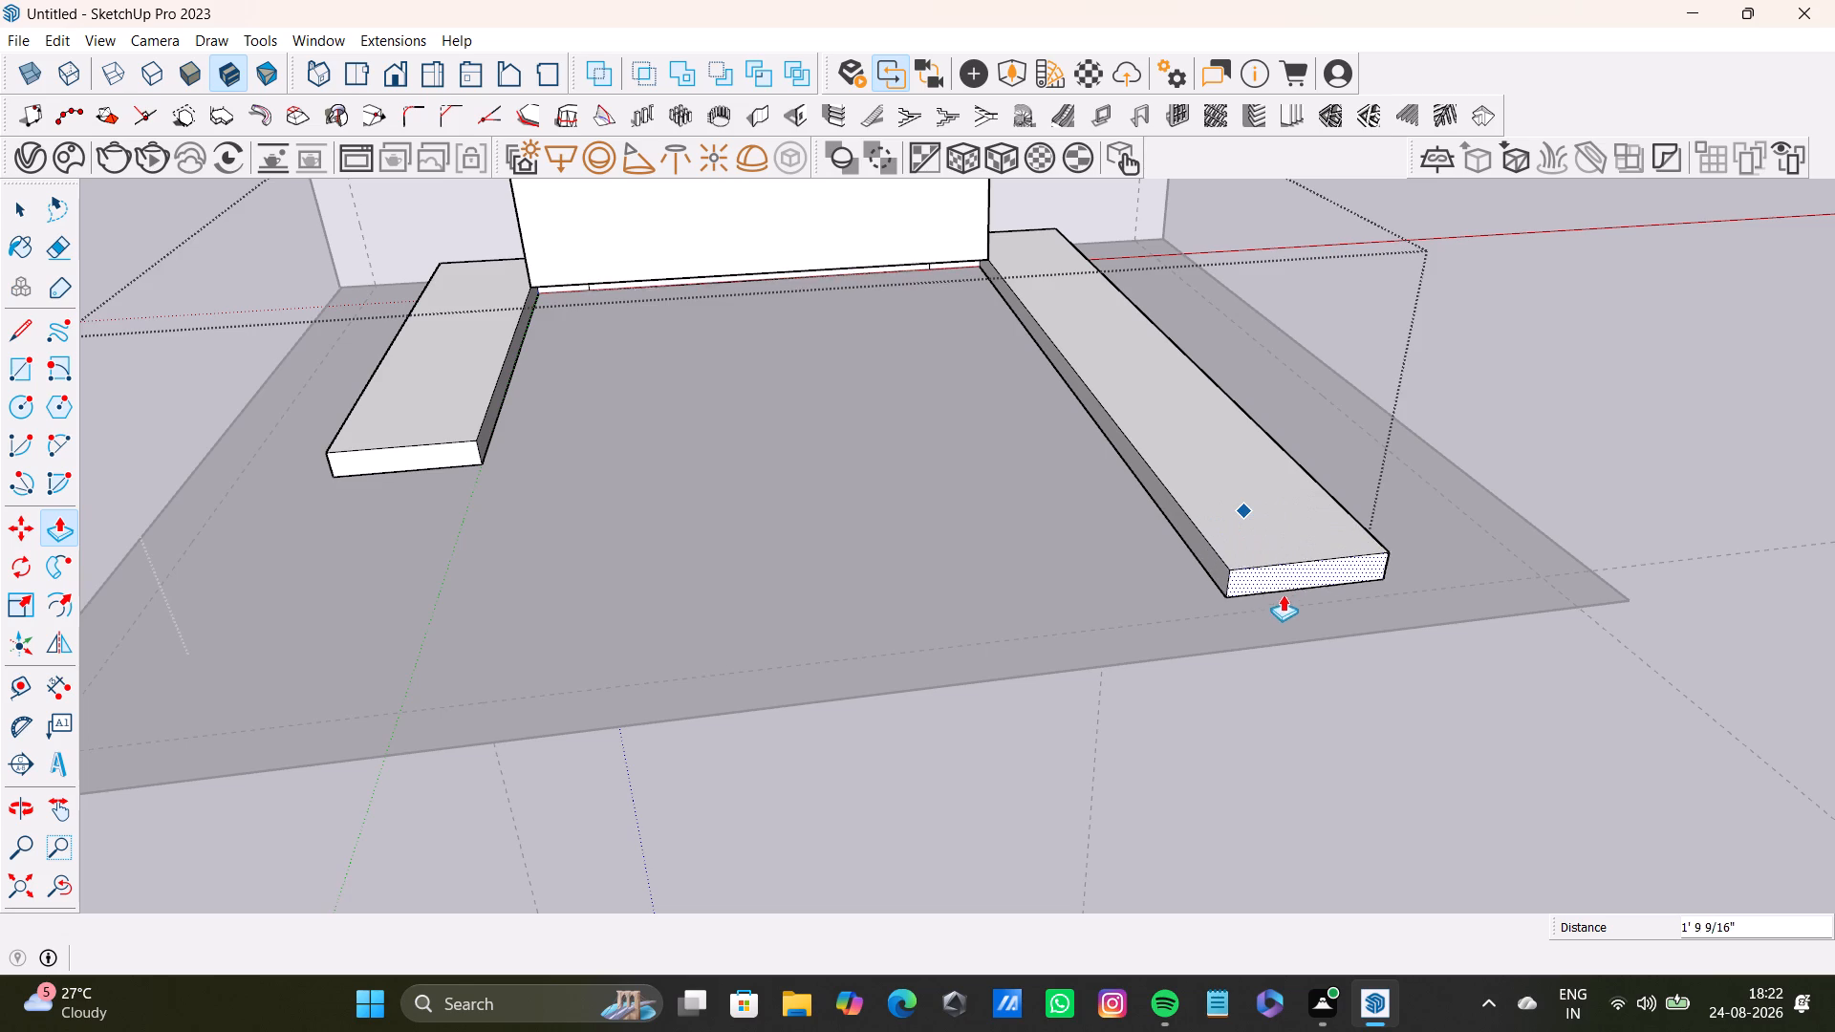
pyautogui.moveTo(1283, 594); pyautogui.dragTo(1285, 605)
pyautogui.click(1585, 444)
pyautogui.press('space')
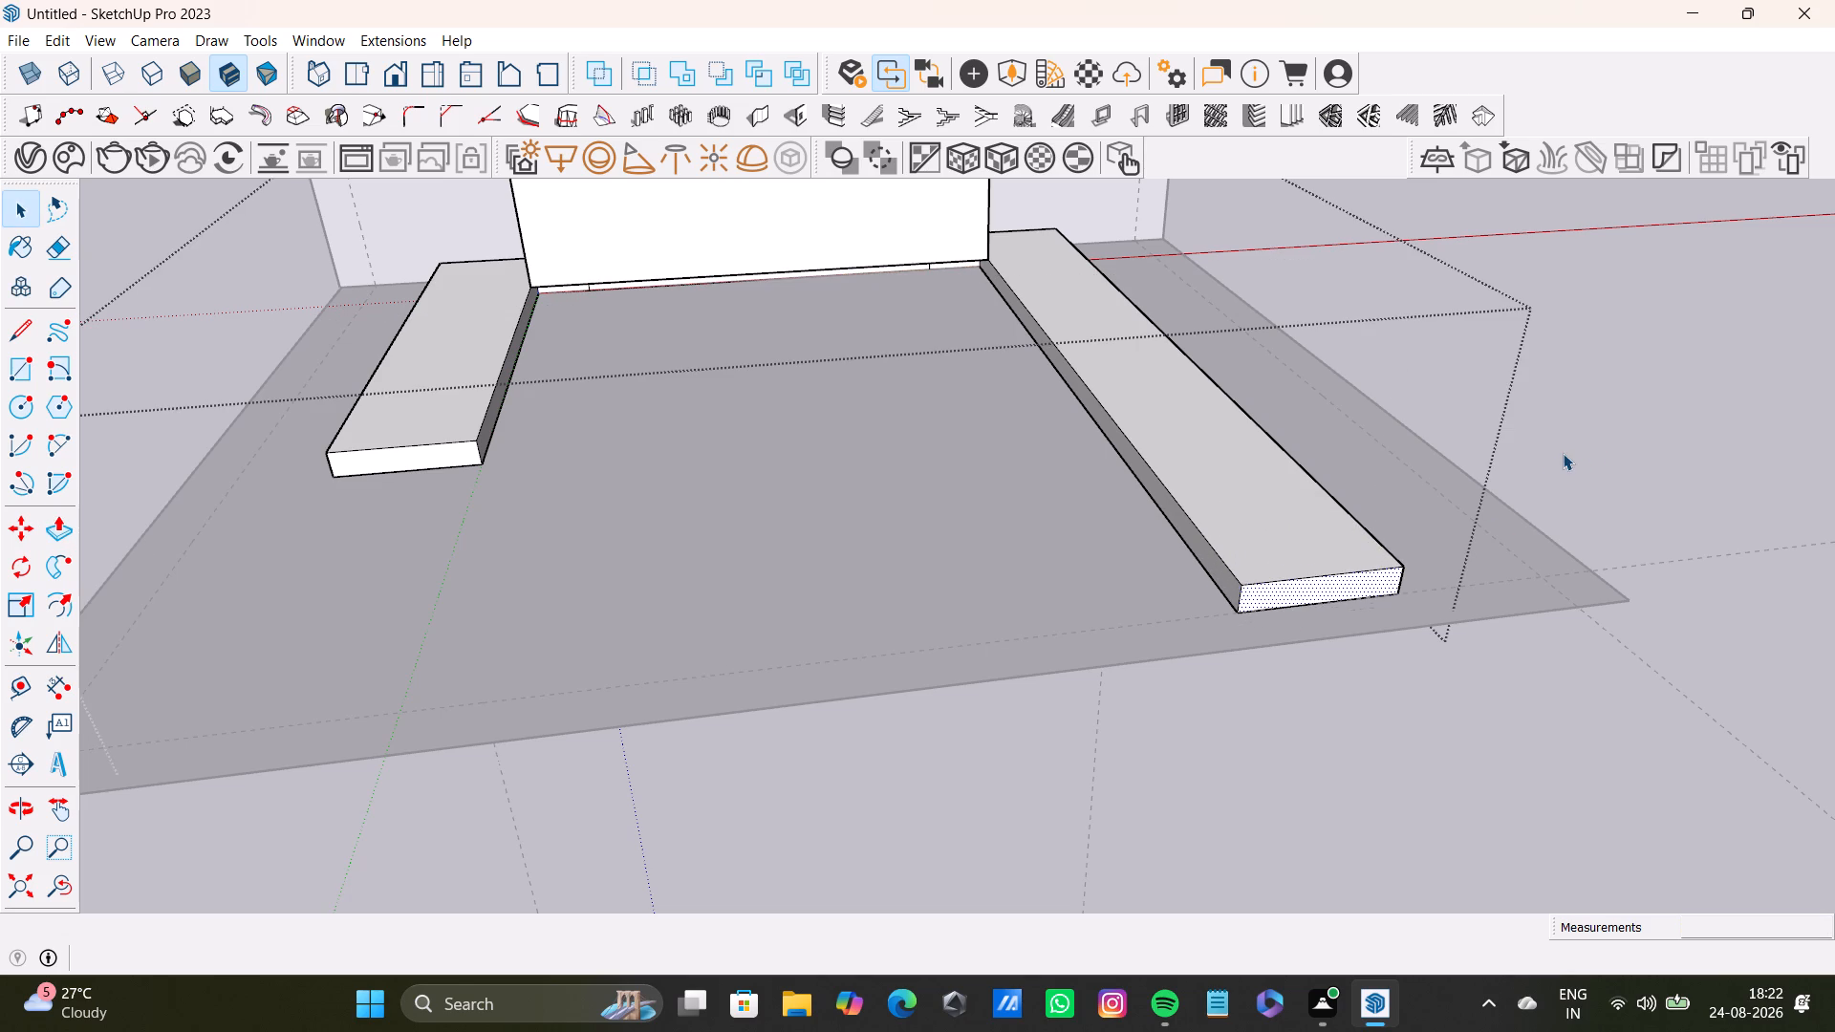
pyautogui.click(1563, 453)
# Examine the copied room from several angles, comparing the lengthened base arm with the shorter arm and the floor guides.
pyautogui.scroll(-5, 1217, 561)
pyautogui.moveTo(1224, 553); pyautogui.dragTo(1467, 544, button='middle')
pyautogui.moveTo(1460, 547); pyautogui.dragTo(1459, 716, button='middle')
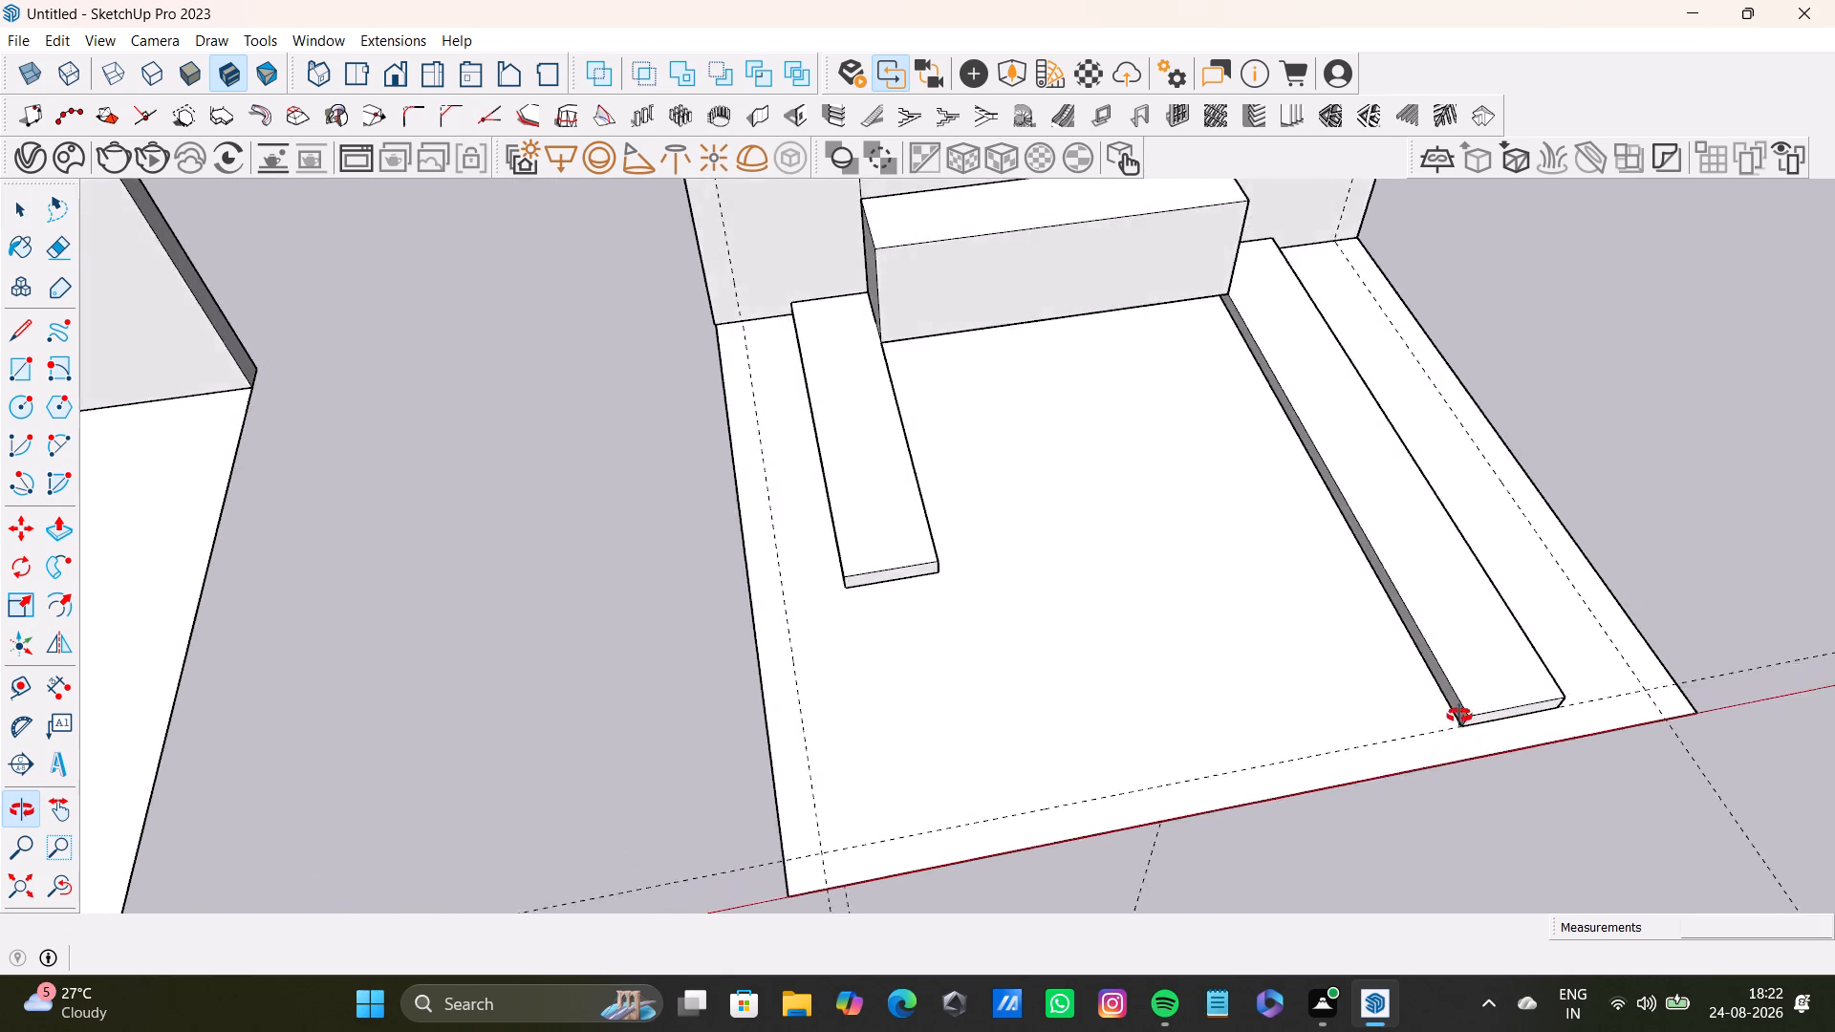
pyautogui.moveTo(1459, 716); pyautogui.dragTo(1279, 661, button='middle')
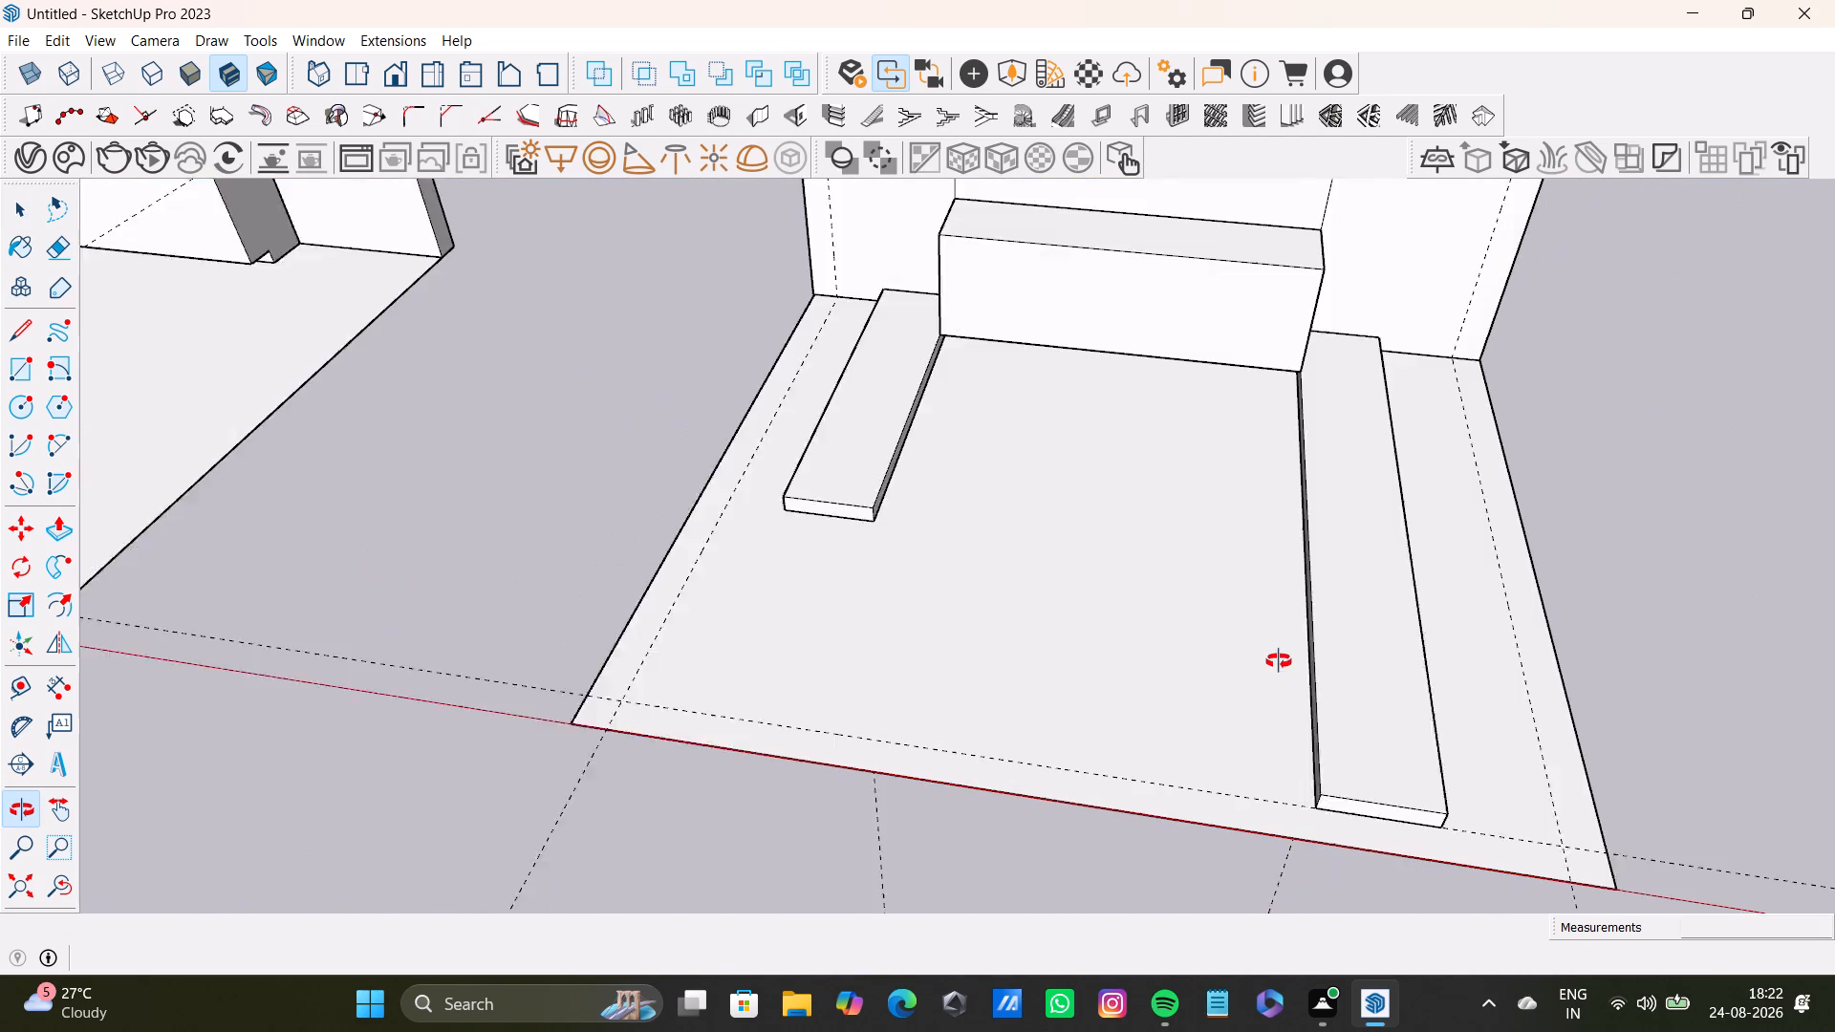
pyautogui.moveTo(1279, 661); pyautogui.dragTo(1286, 671, button='middle')
pyautogui.scroll(-3, 960, 463)
pyautogui.moveTo(960, 462); pyautogui.dragTo(1177, 586, button='middle')
pyautogui.scroll(4, 1020, 538)
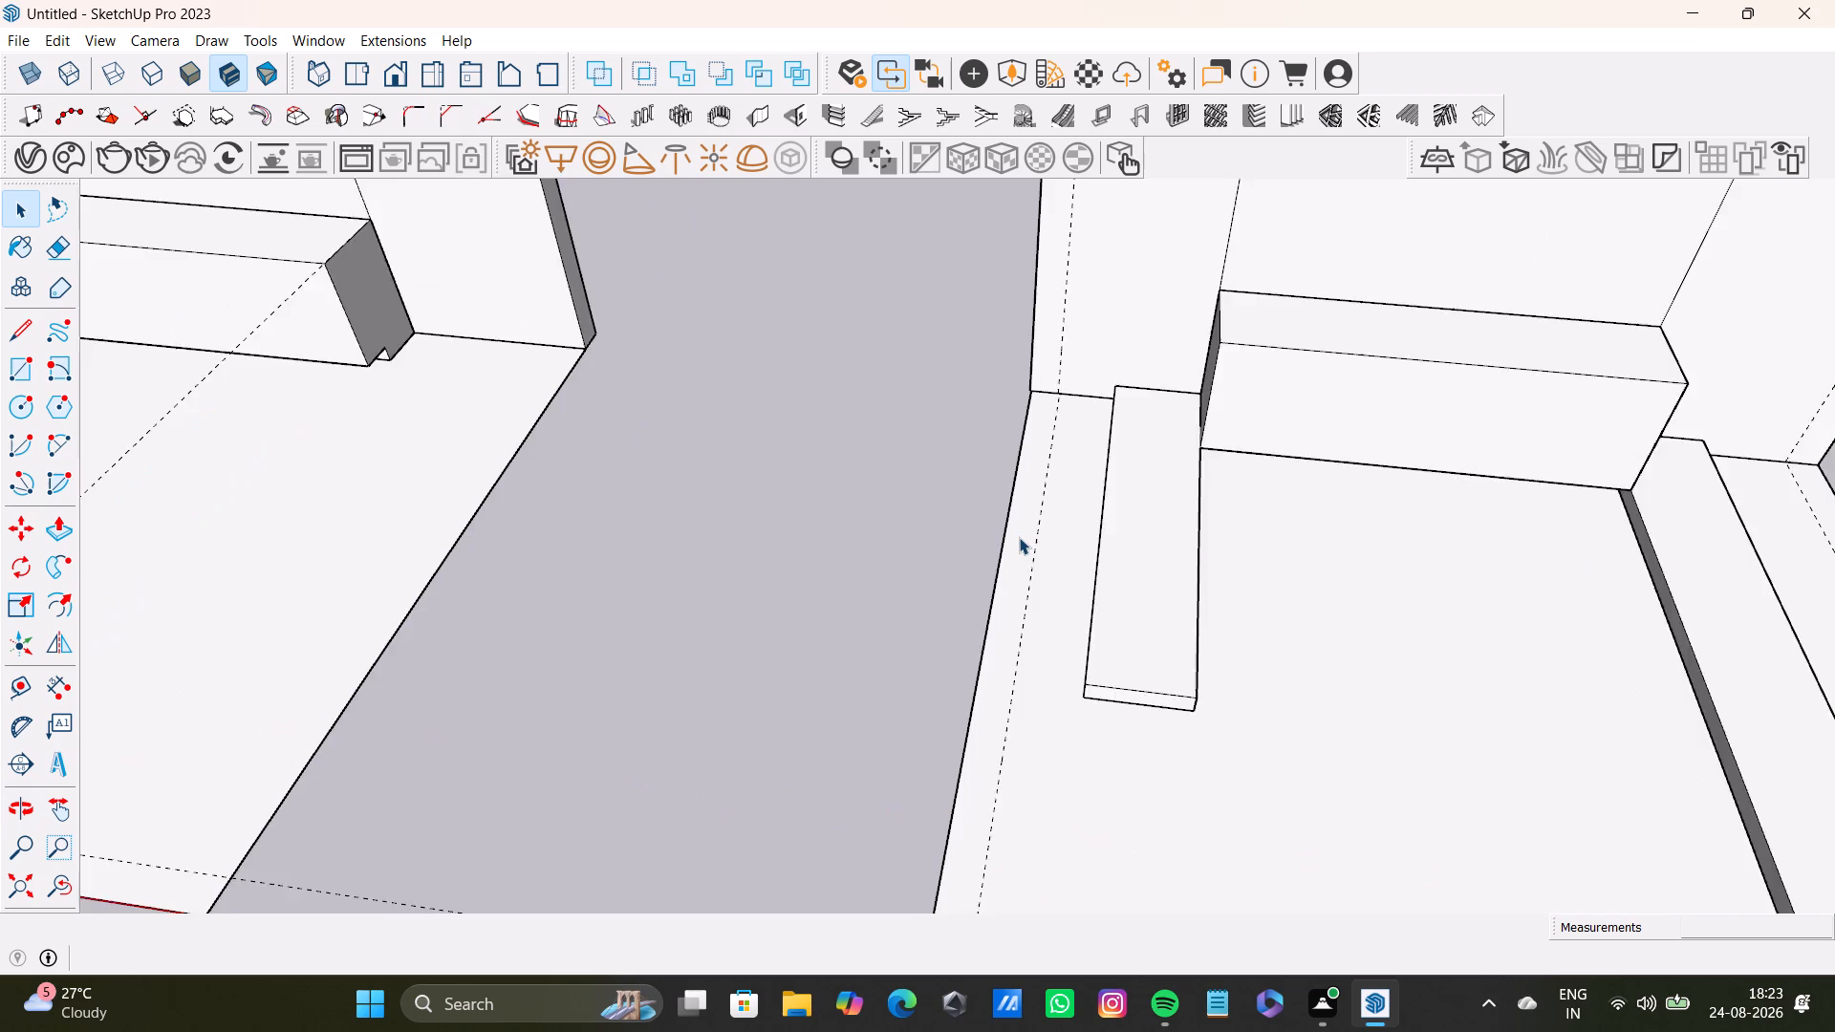
pyautogui.scroll(3, 1019, 537)
pyautogui.scroll(-9, 1039, 472)
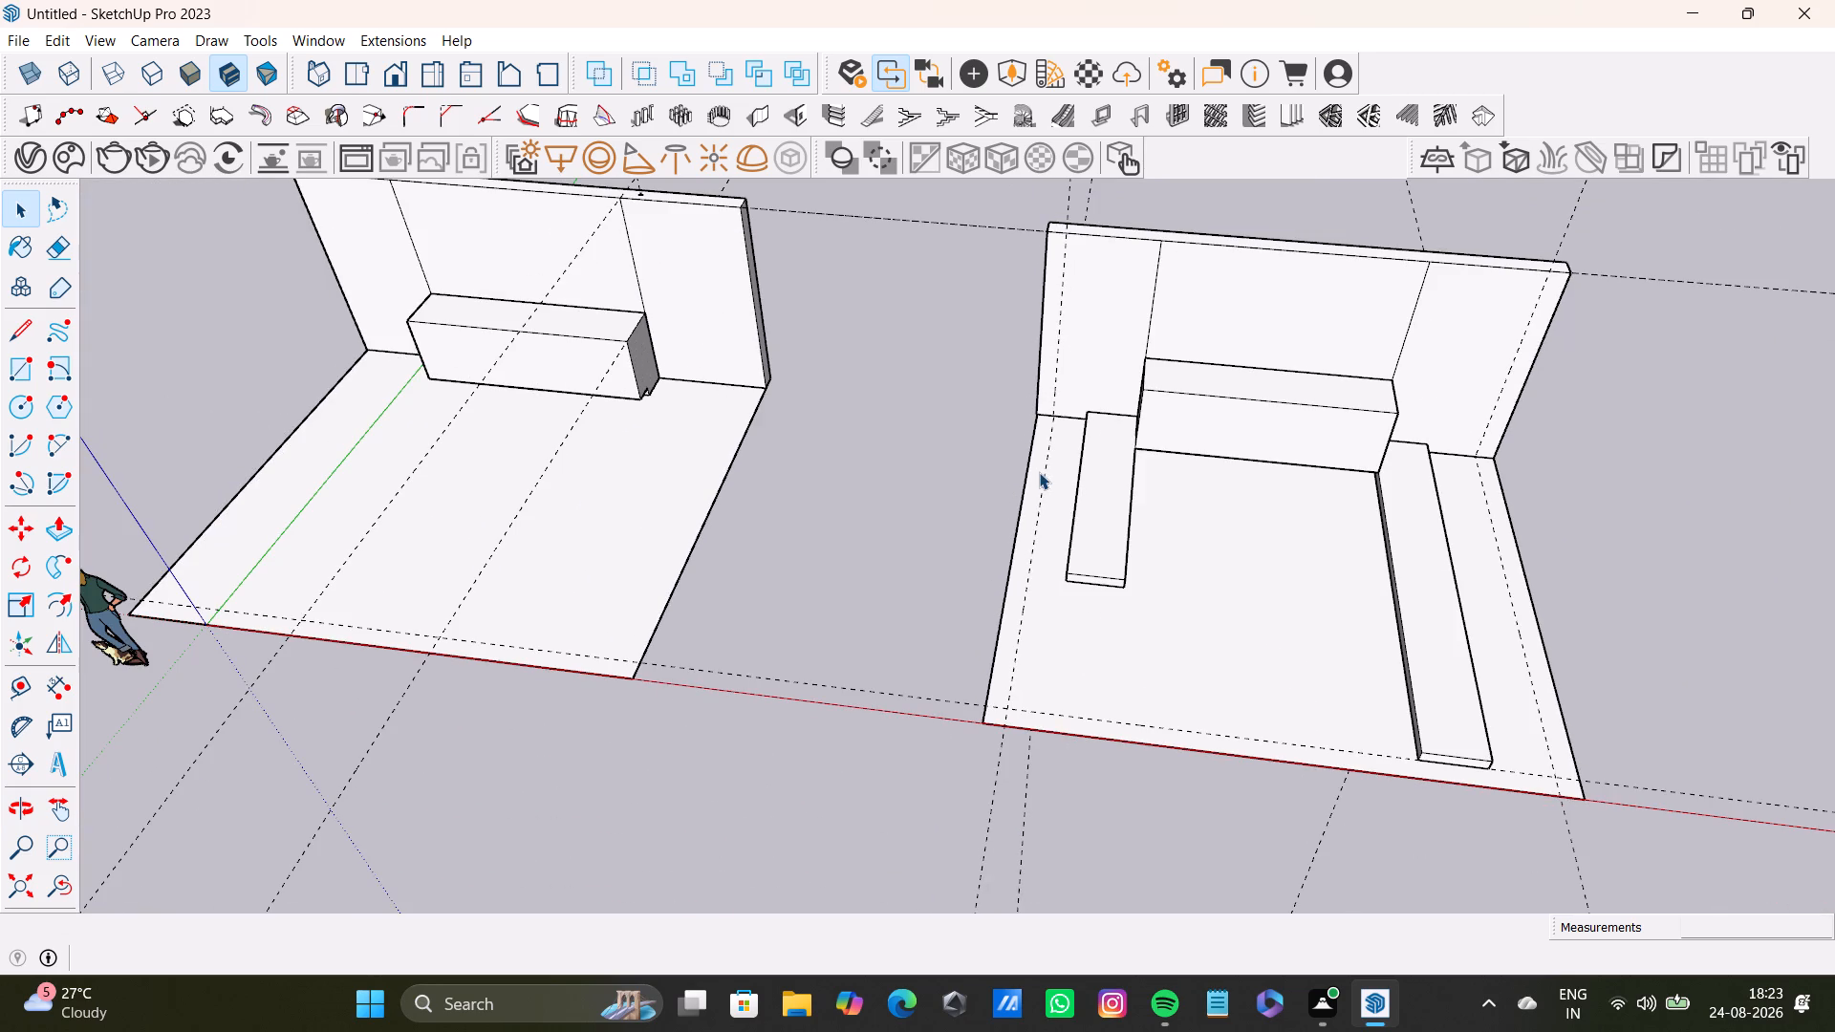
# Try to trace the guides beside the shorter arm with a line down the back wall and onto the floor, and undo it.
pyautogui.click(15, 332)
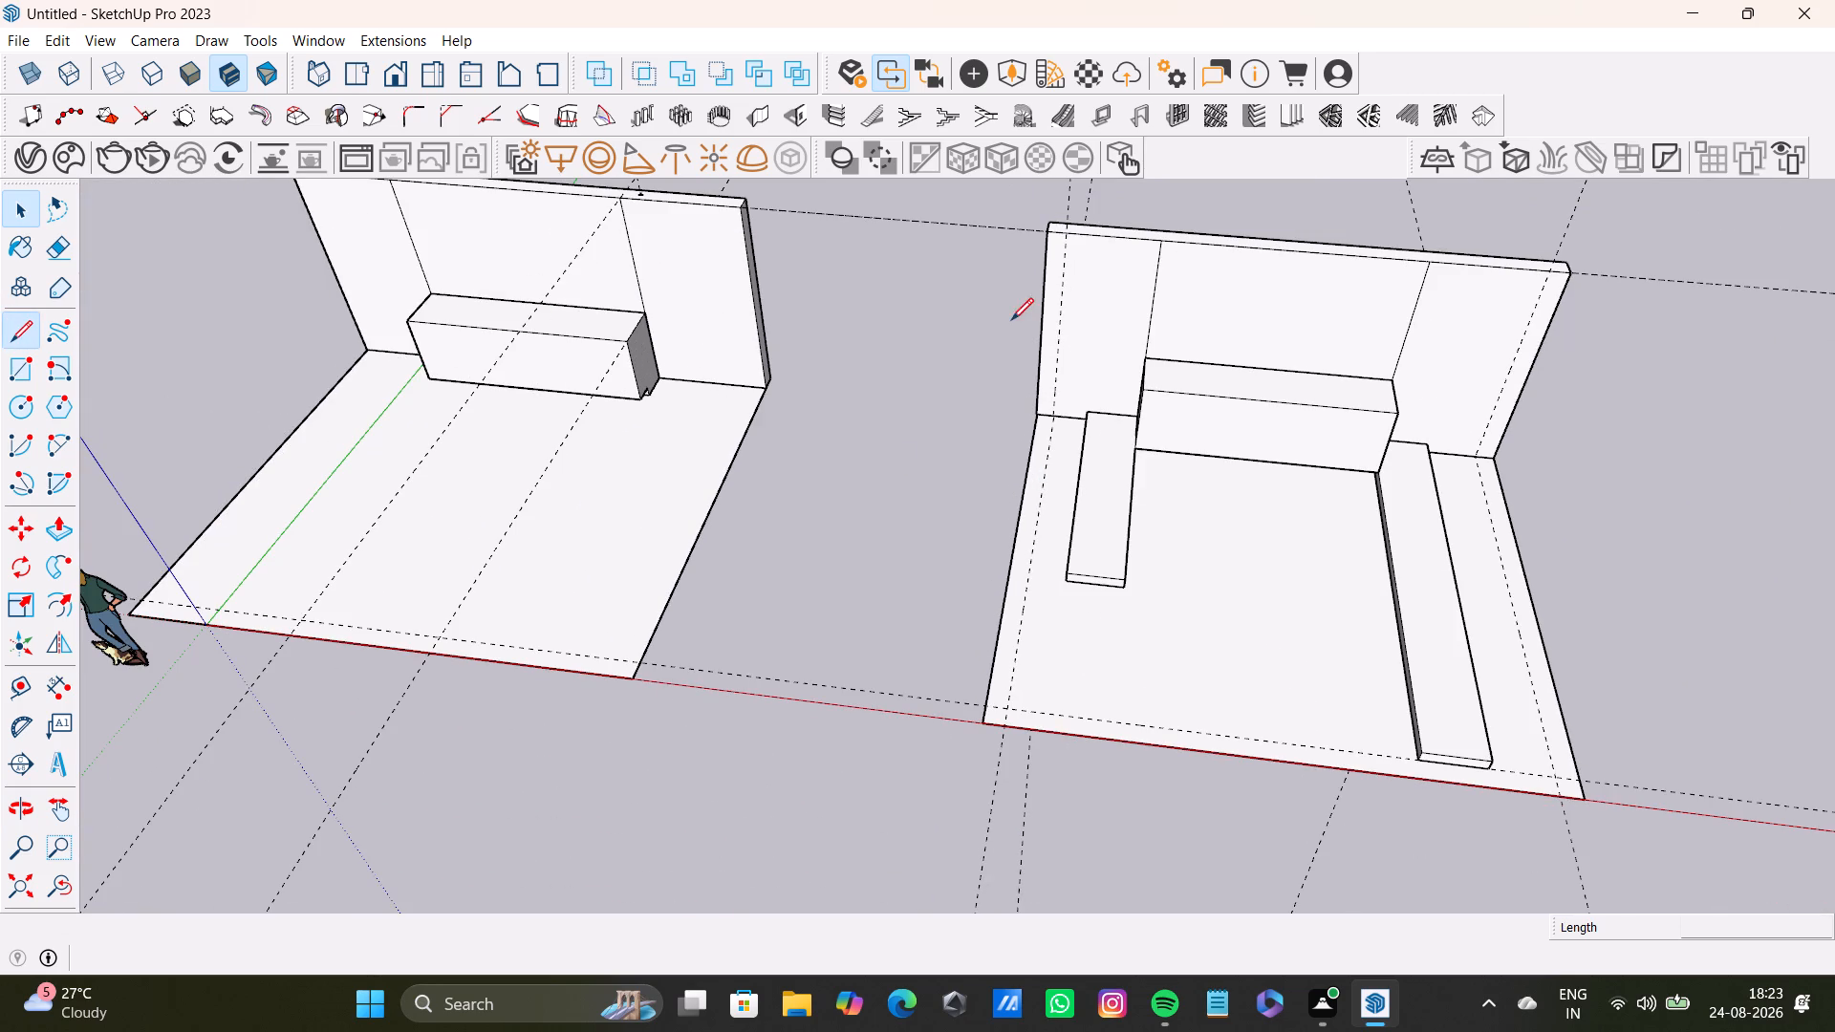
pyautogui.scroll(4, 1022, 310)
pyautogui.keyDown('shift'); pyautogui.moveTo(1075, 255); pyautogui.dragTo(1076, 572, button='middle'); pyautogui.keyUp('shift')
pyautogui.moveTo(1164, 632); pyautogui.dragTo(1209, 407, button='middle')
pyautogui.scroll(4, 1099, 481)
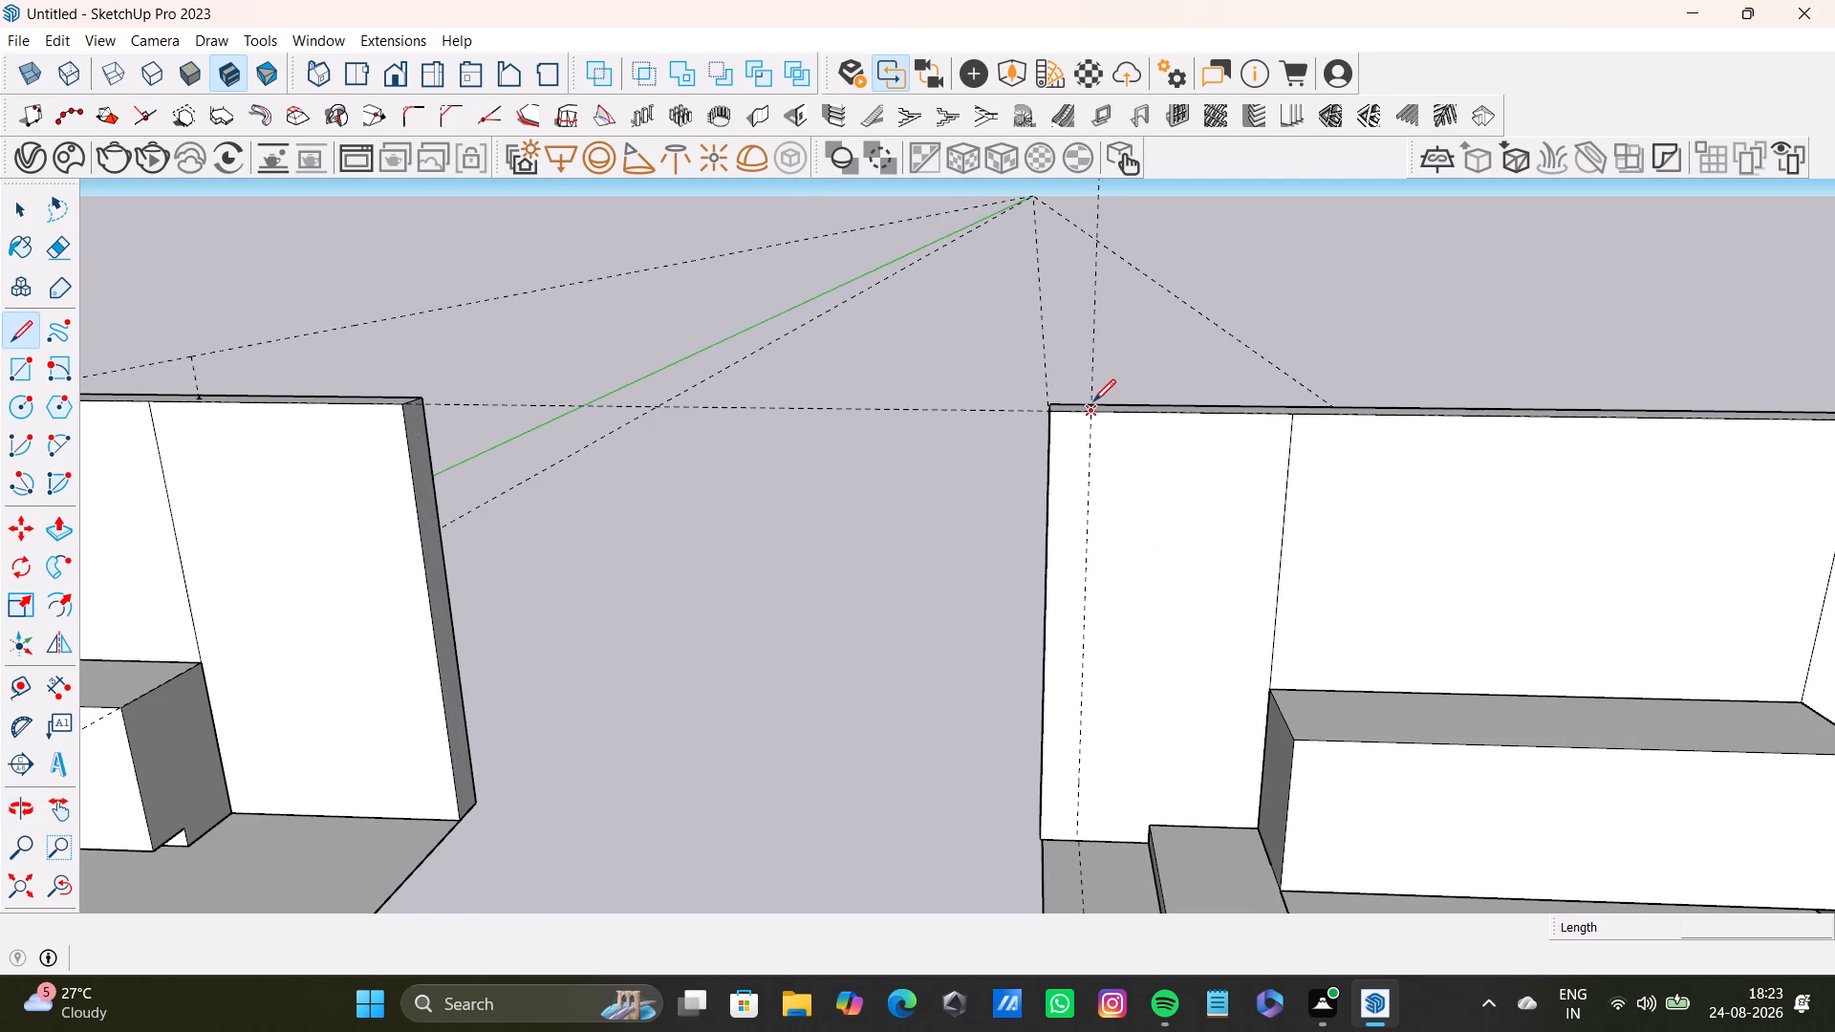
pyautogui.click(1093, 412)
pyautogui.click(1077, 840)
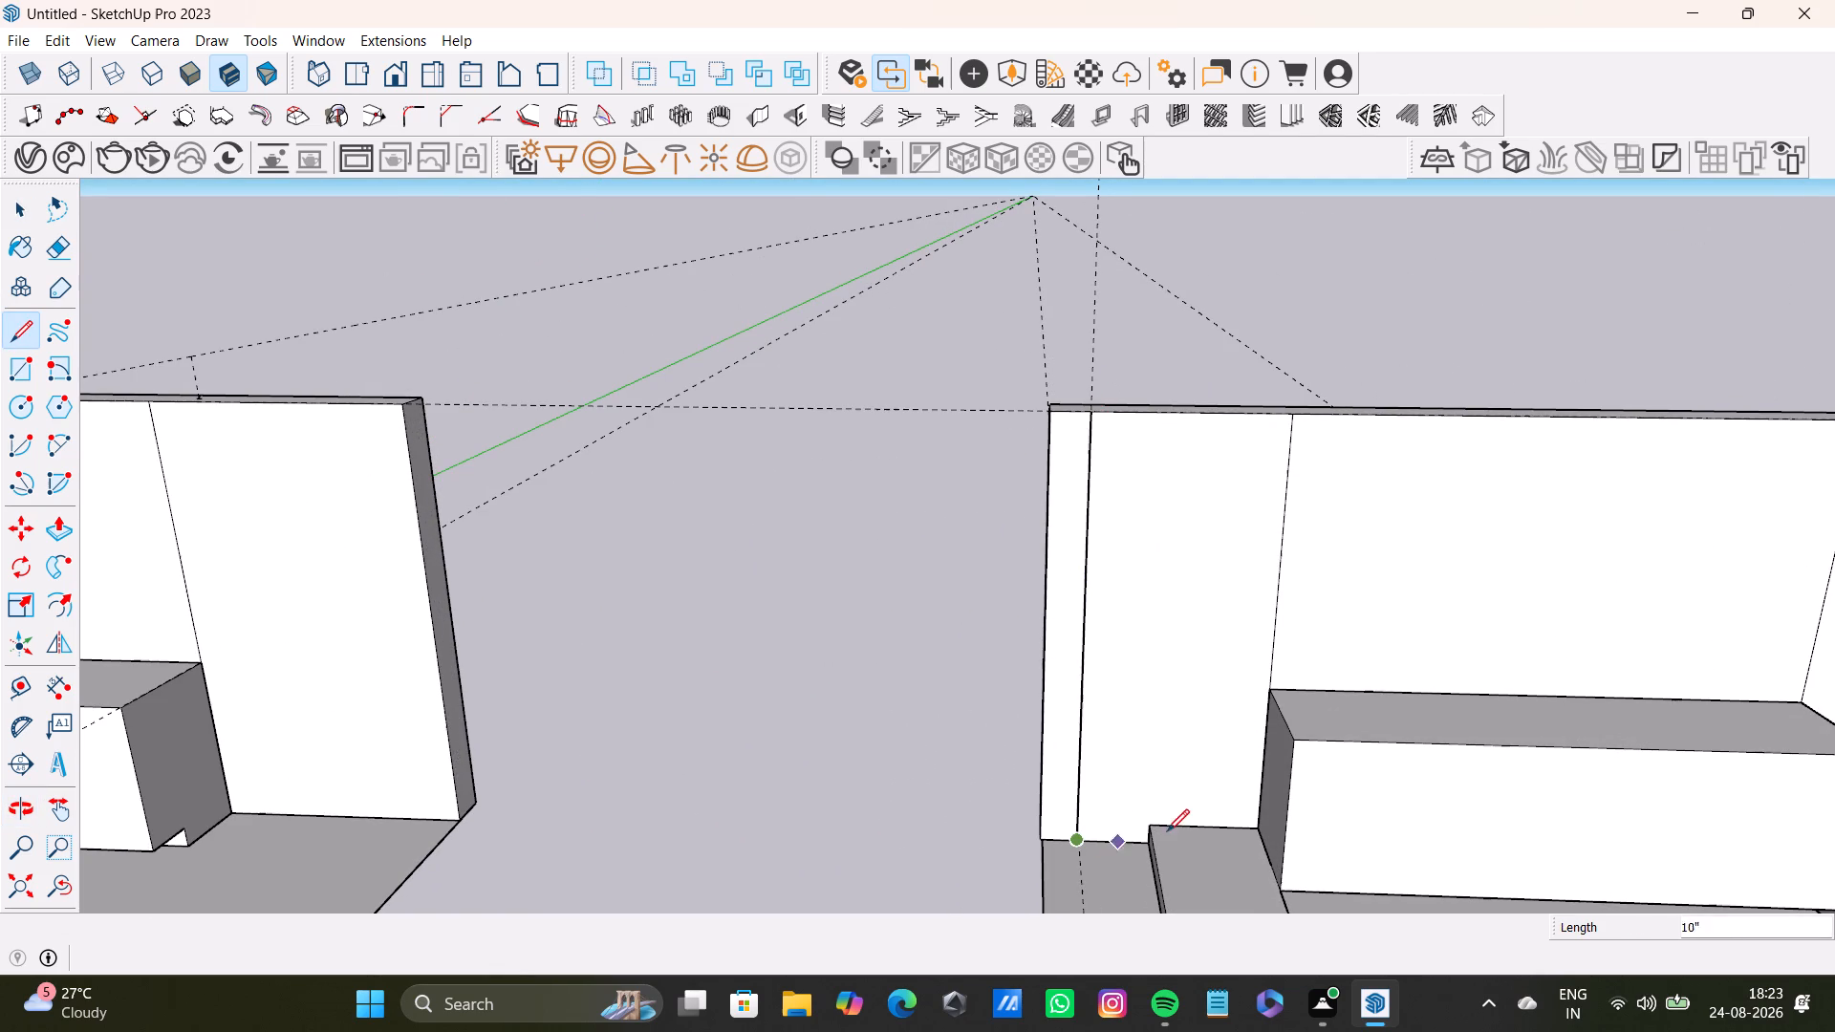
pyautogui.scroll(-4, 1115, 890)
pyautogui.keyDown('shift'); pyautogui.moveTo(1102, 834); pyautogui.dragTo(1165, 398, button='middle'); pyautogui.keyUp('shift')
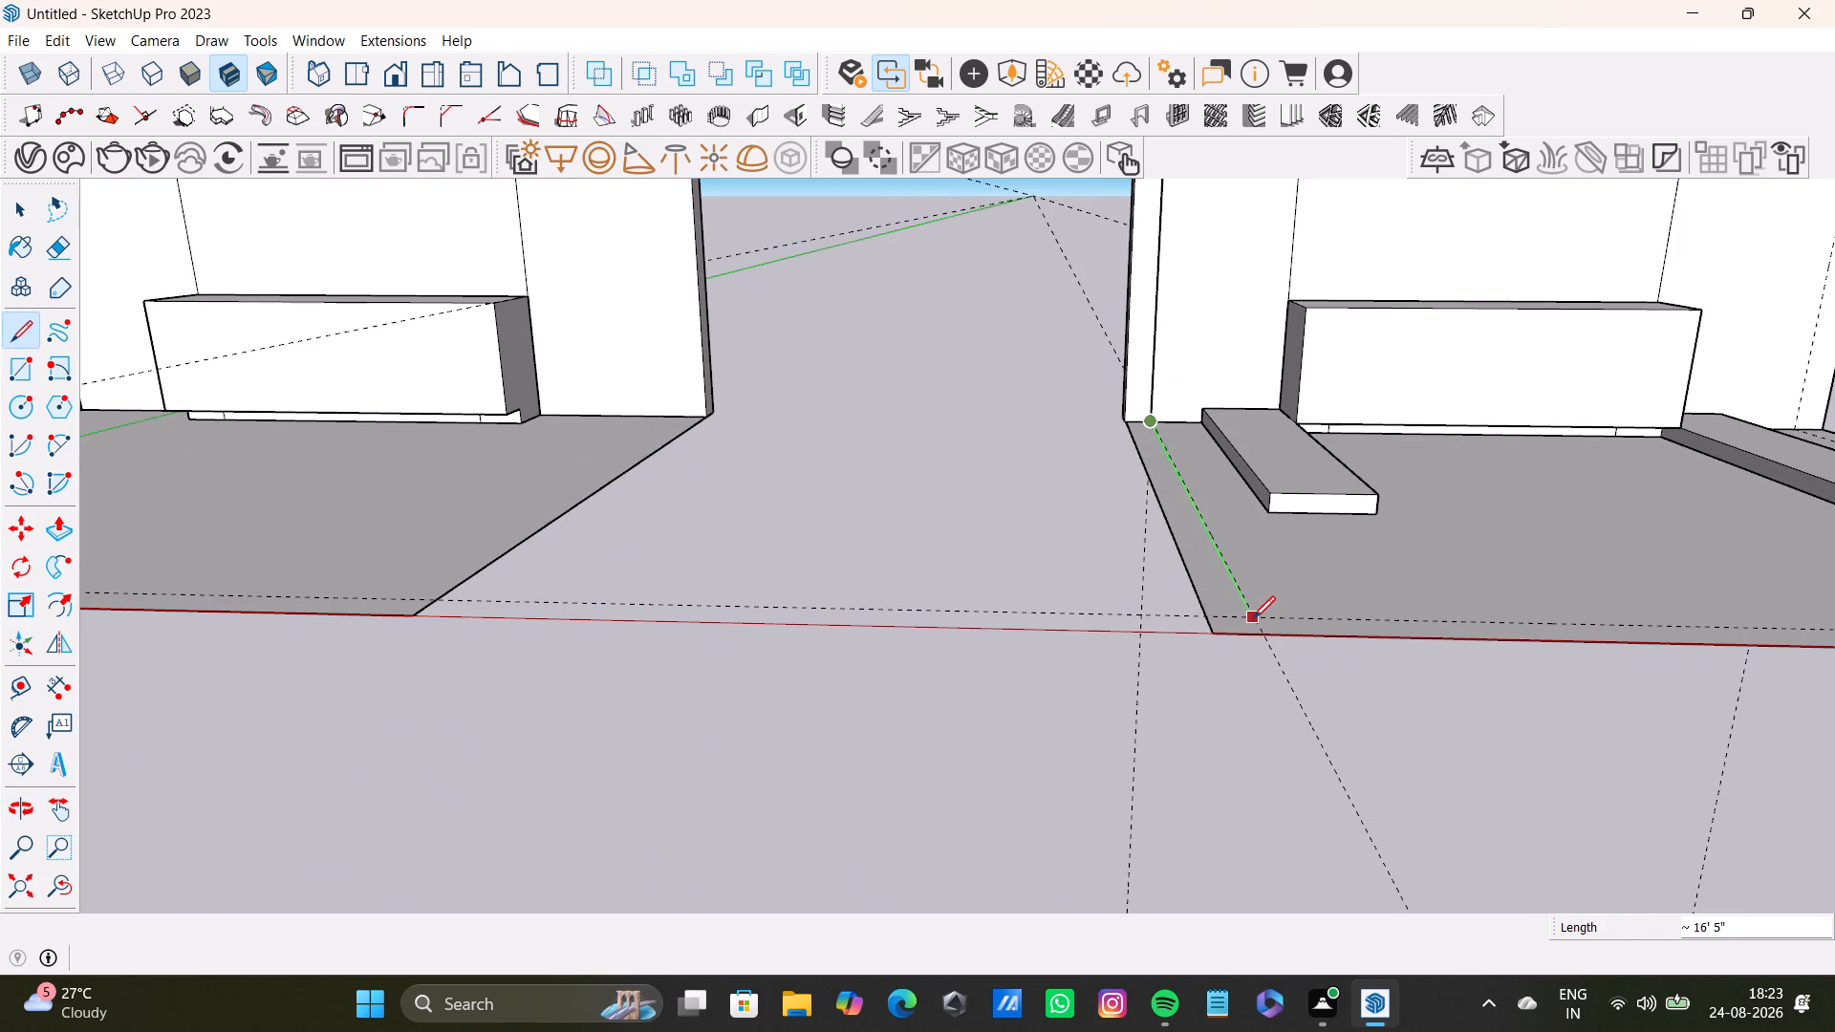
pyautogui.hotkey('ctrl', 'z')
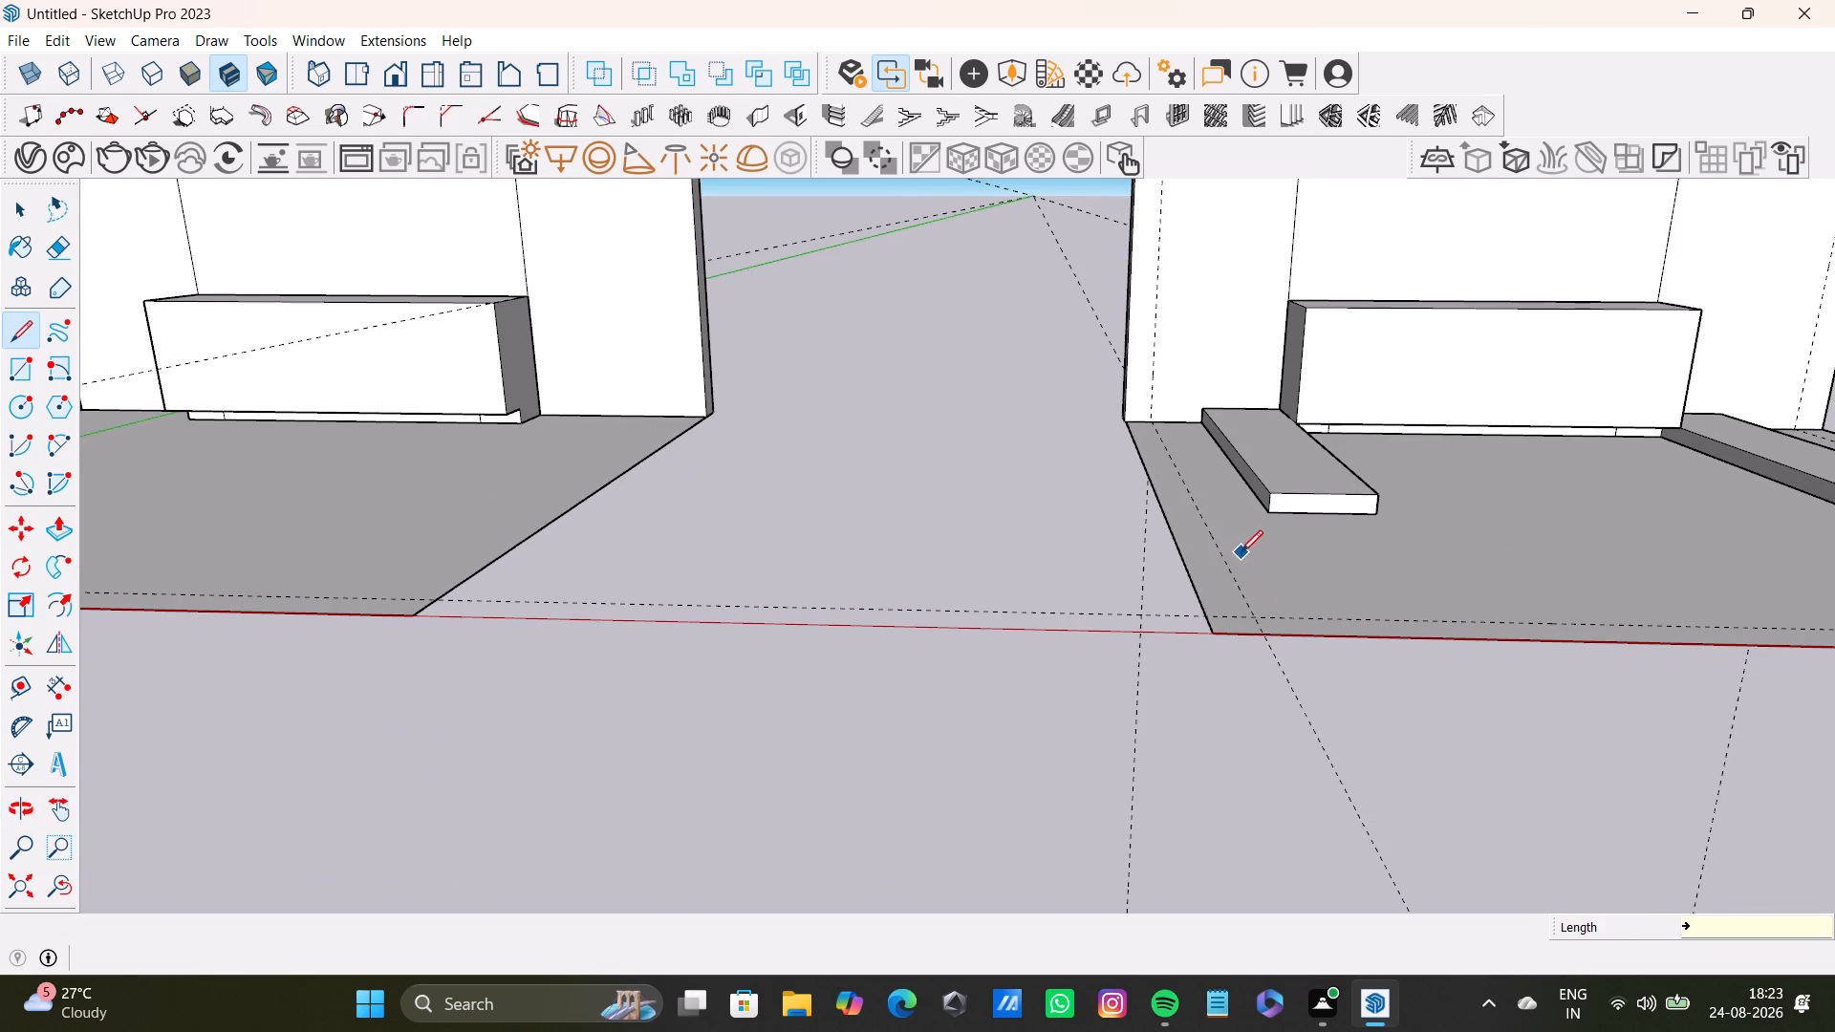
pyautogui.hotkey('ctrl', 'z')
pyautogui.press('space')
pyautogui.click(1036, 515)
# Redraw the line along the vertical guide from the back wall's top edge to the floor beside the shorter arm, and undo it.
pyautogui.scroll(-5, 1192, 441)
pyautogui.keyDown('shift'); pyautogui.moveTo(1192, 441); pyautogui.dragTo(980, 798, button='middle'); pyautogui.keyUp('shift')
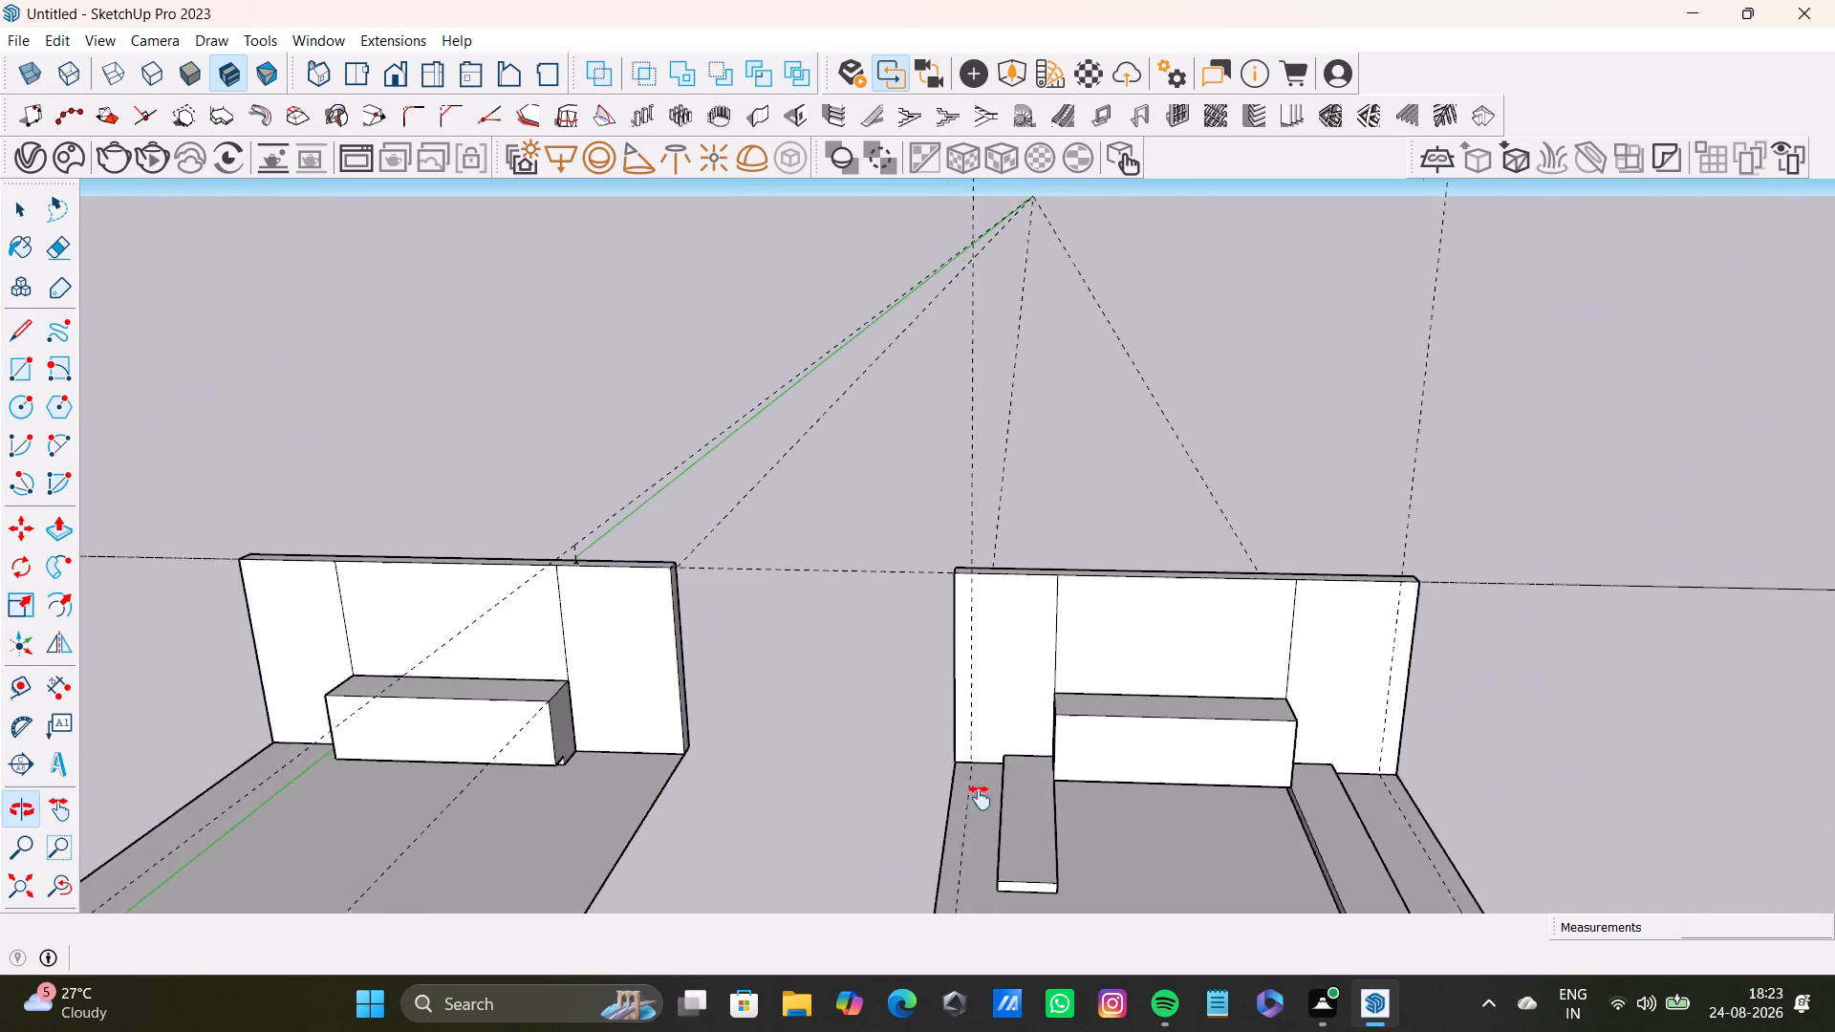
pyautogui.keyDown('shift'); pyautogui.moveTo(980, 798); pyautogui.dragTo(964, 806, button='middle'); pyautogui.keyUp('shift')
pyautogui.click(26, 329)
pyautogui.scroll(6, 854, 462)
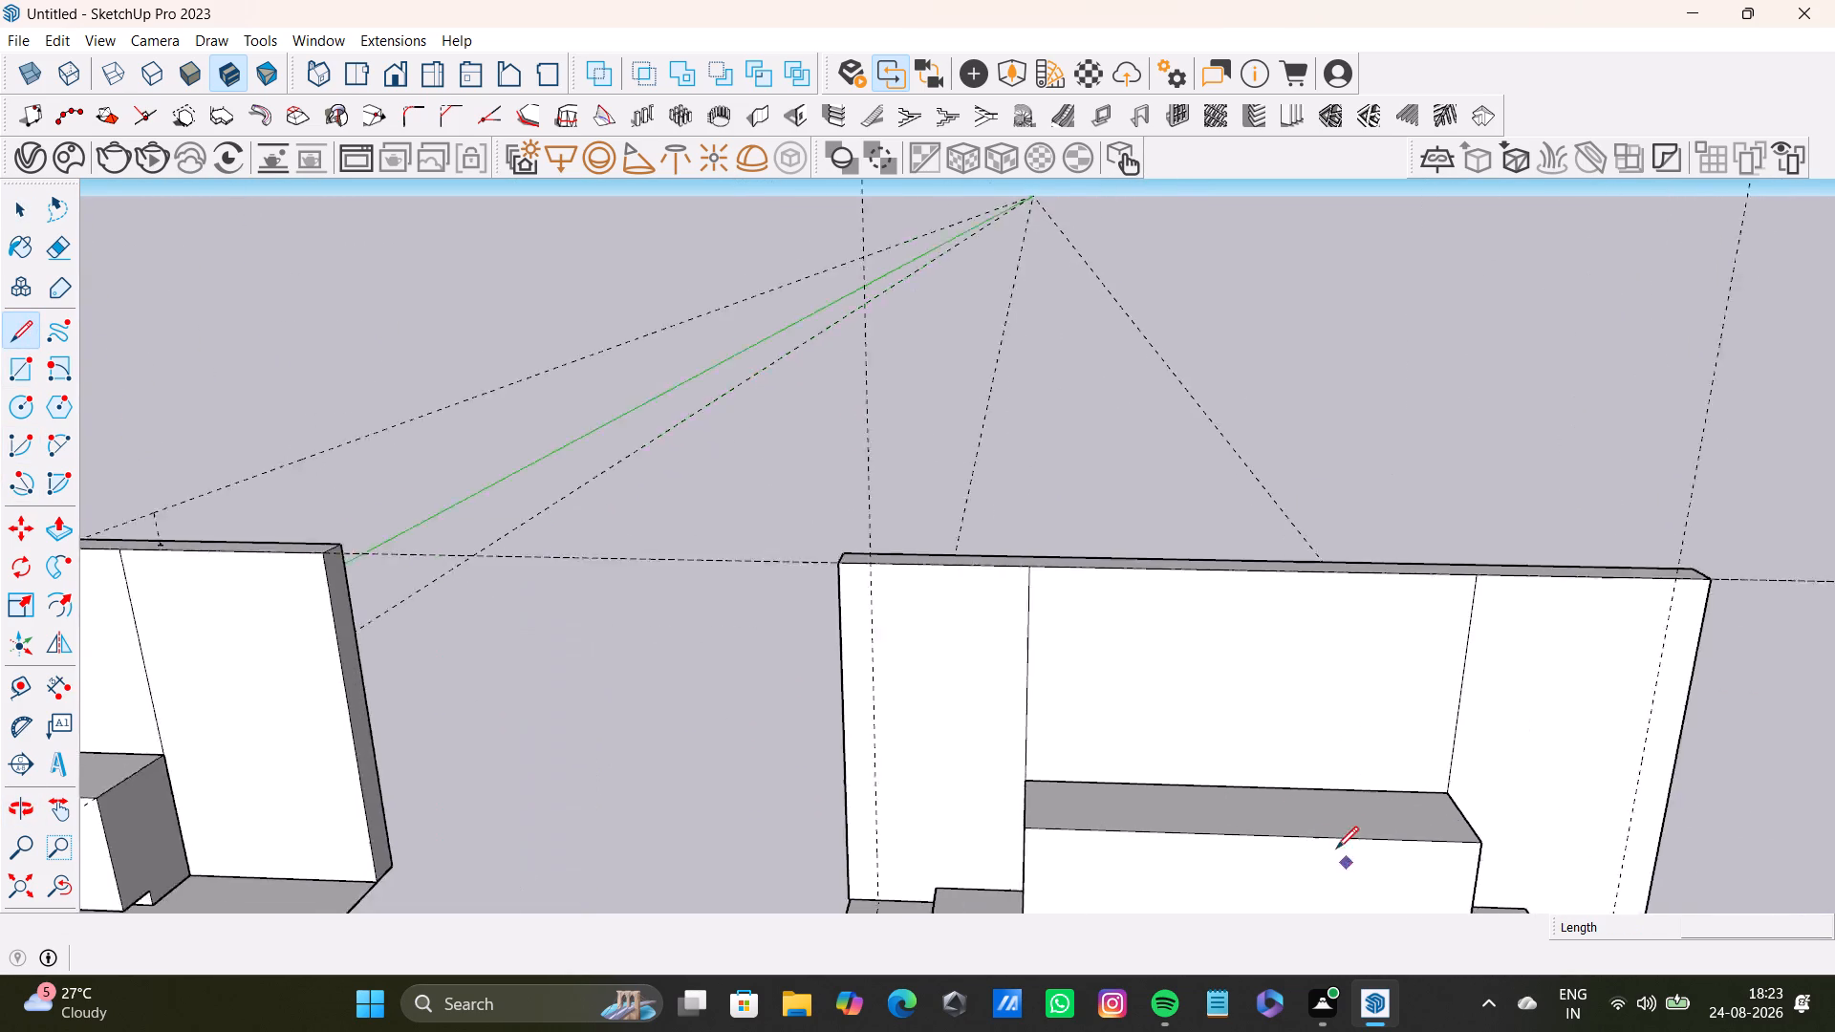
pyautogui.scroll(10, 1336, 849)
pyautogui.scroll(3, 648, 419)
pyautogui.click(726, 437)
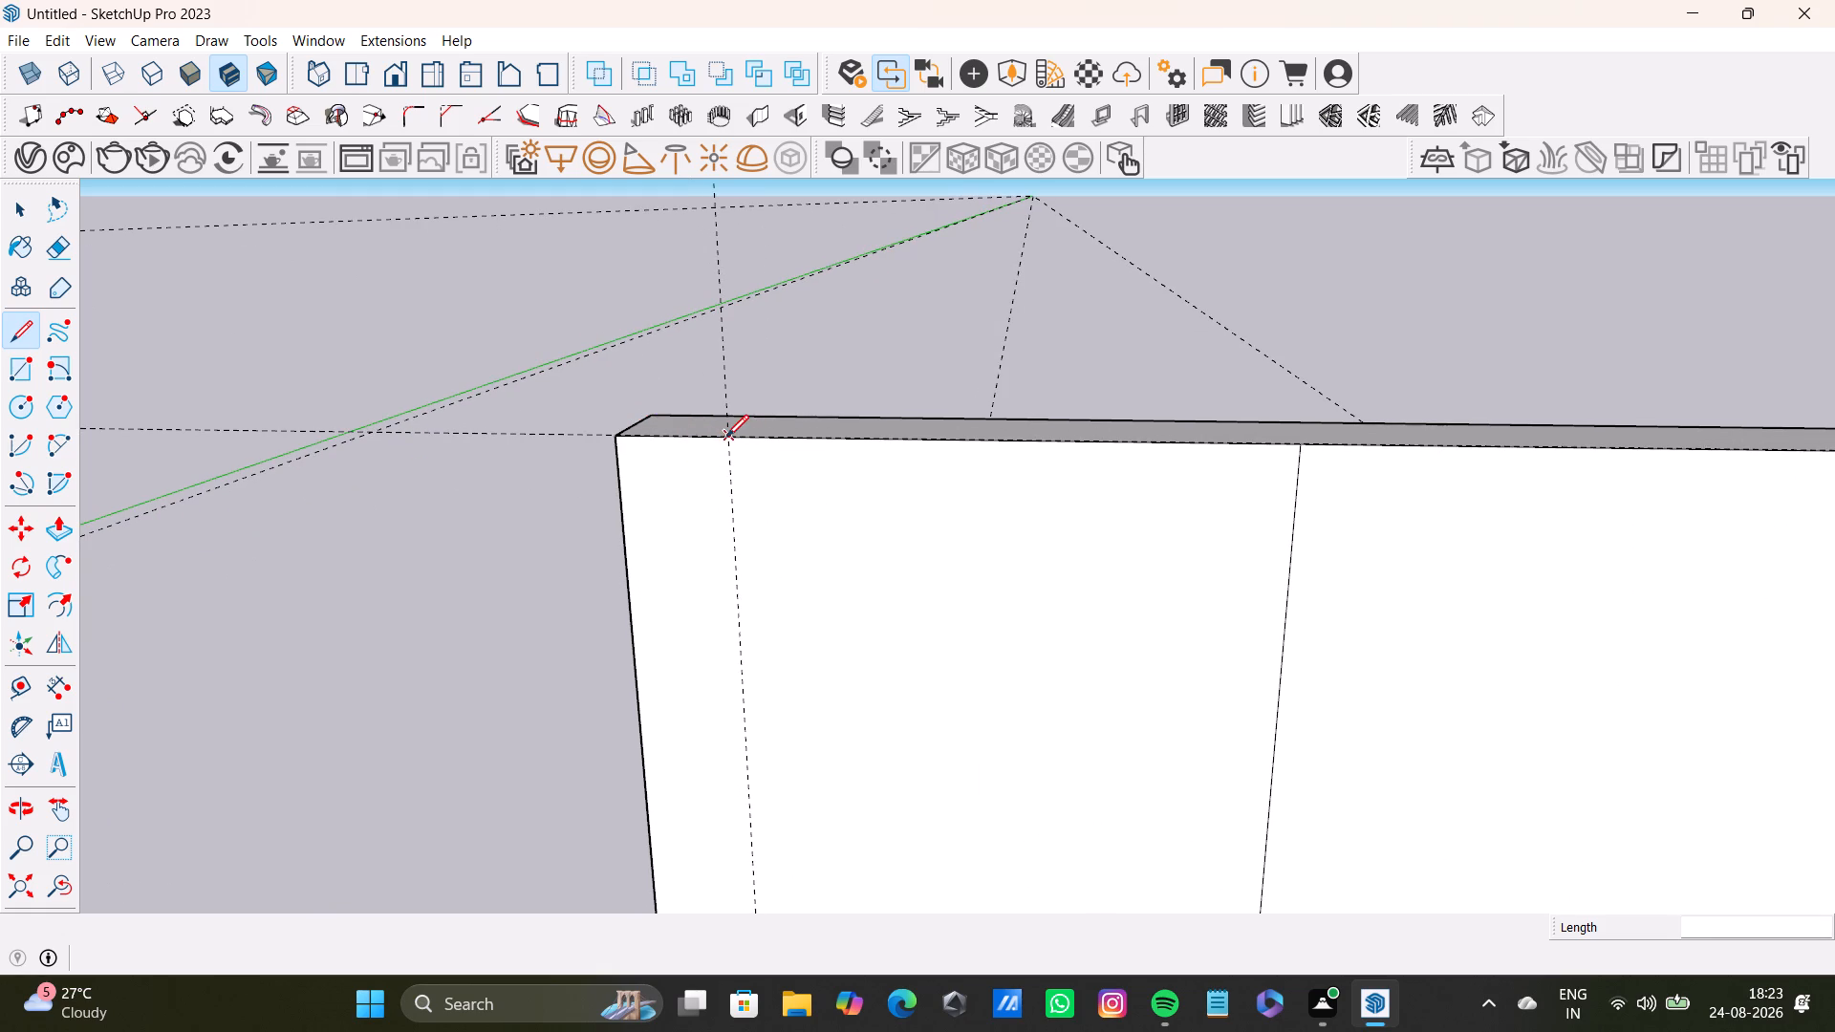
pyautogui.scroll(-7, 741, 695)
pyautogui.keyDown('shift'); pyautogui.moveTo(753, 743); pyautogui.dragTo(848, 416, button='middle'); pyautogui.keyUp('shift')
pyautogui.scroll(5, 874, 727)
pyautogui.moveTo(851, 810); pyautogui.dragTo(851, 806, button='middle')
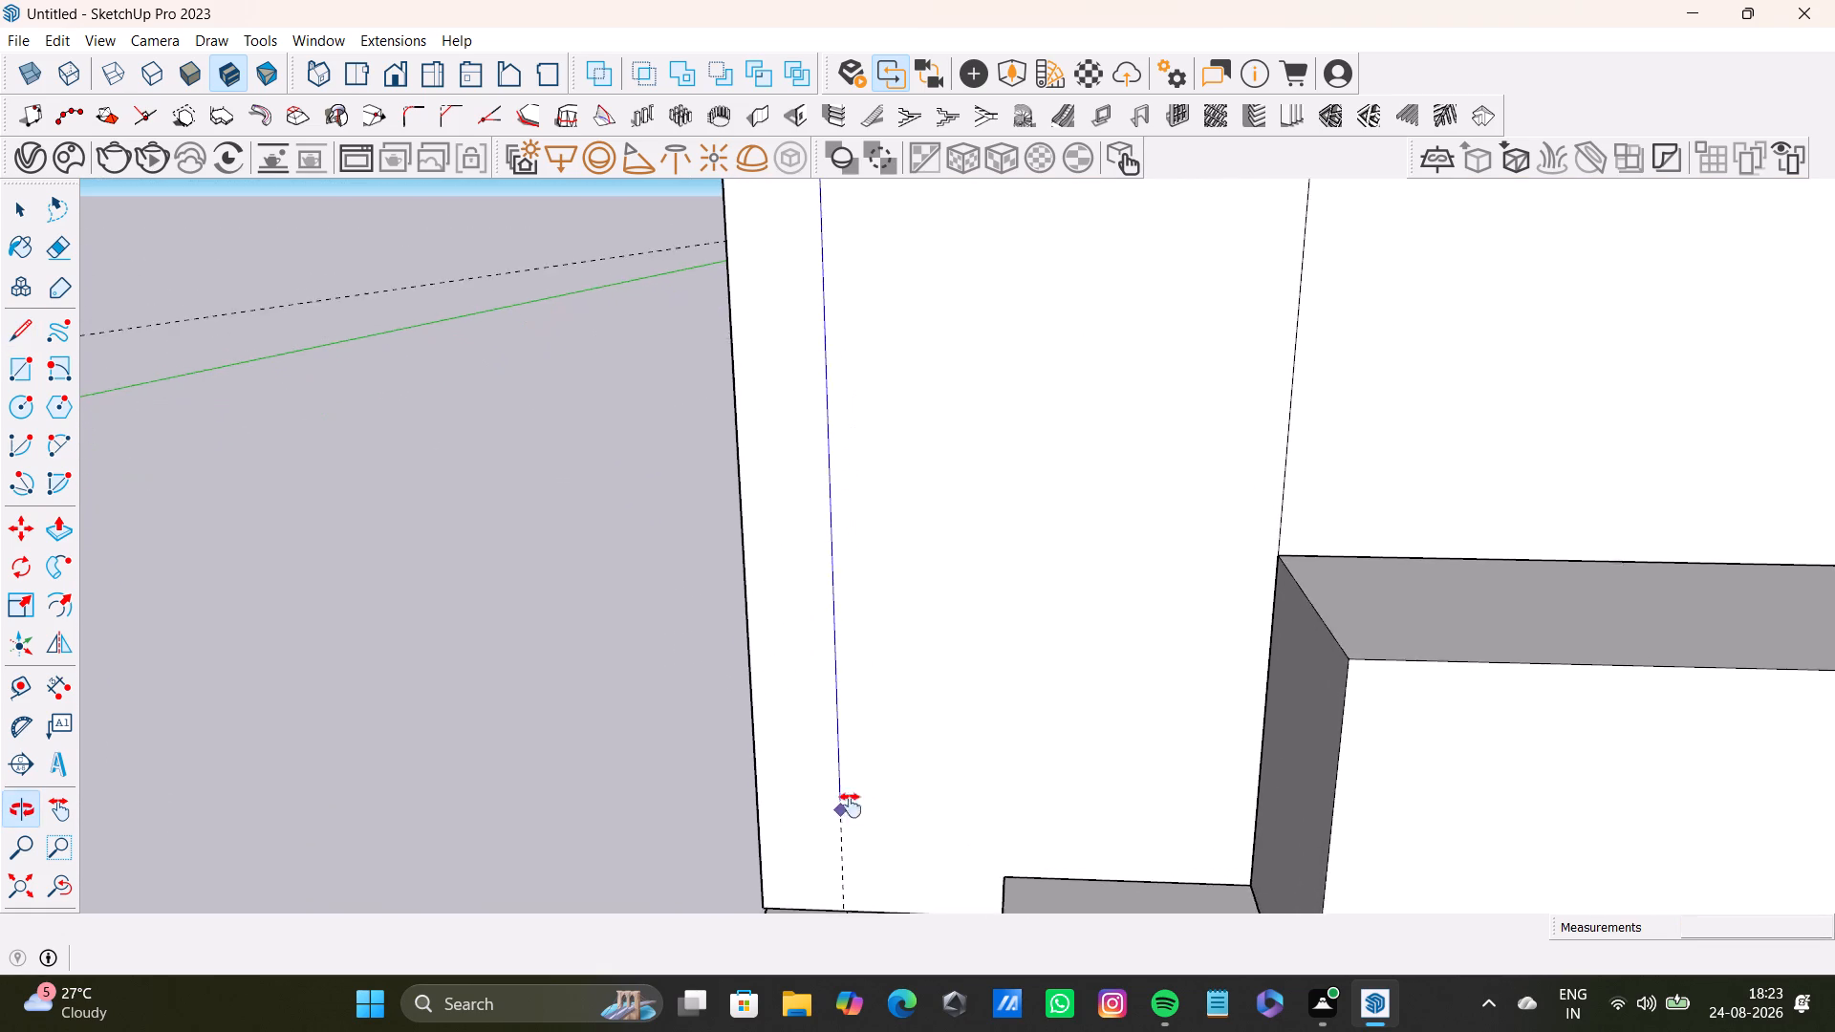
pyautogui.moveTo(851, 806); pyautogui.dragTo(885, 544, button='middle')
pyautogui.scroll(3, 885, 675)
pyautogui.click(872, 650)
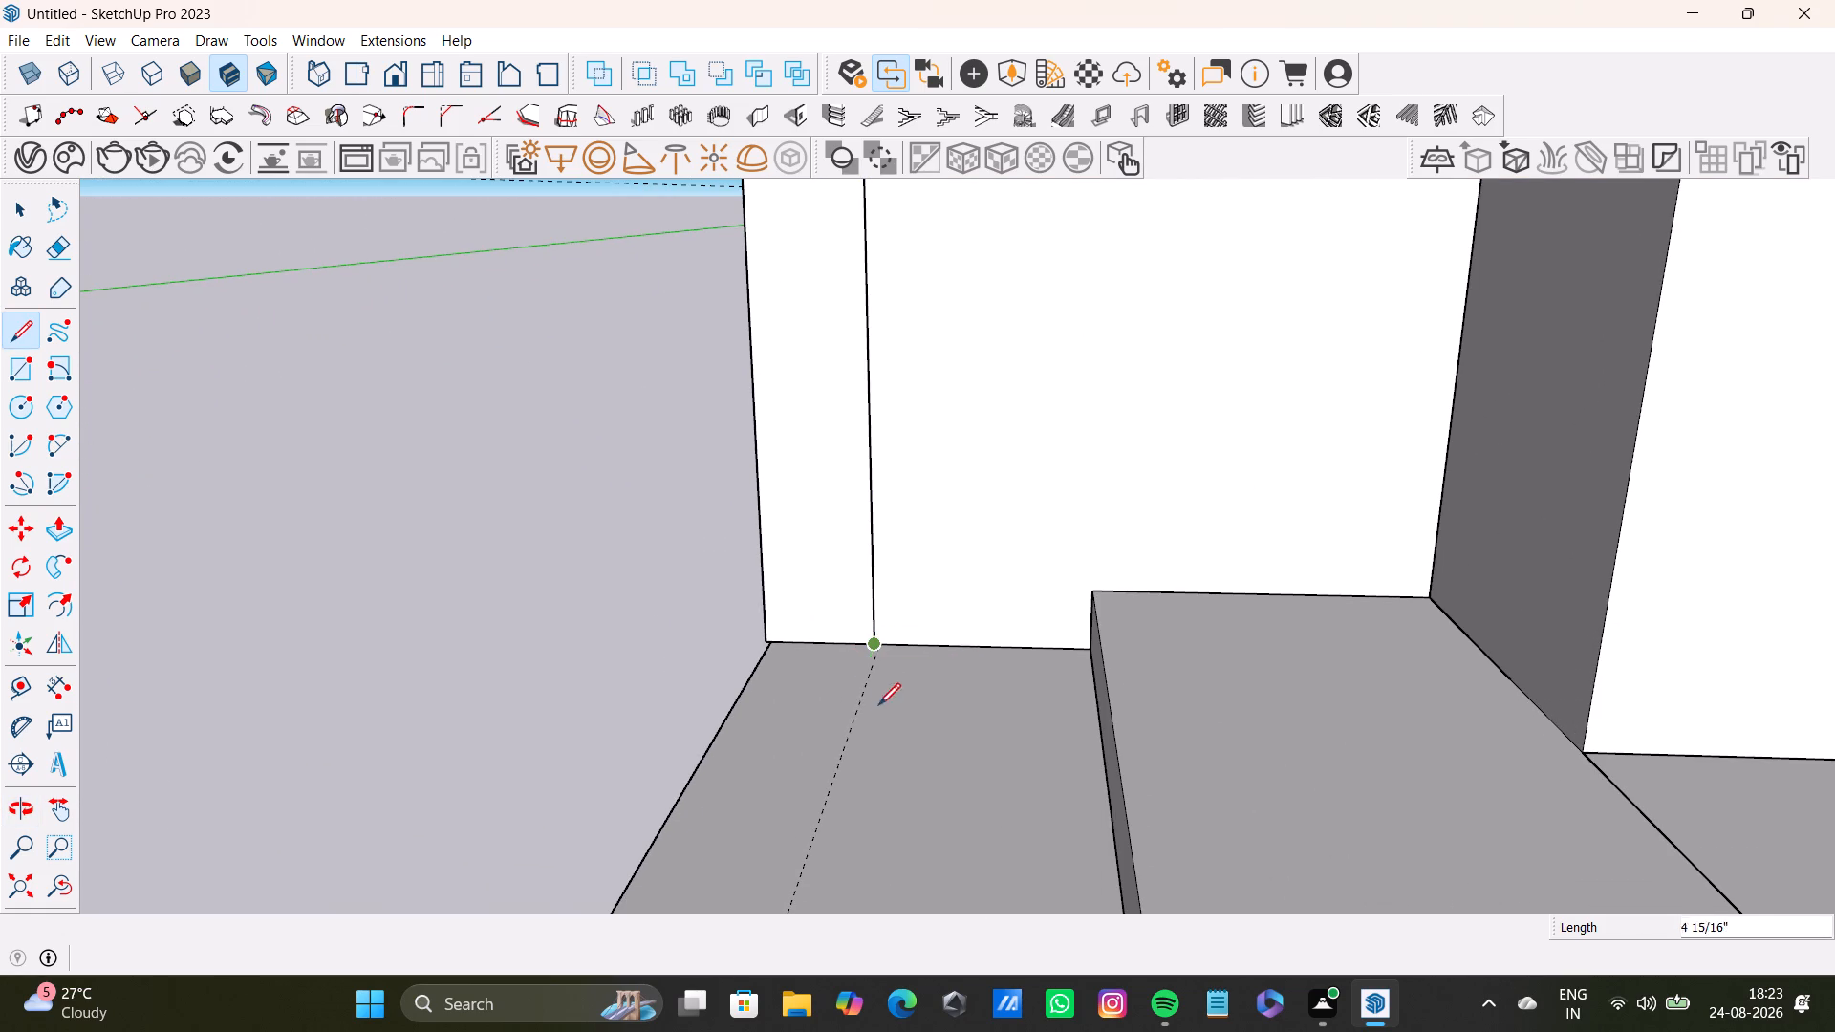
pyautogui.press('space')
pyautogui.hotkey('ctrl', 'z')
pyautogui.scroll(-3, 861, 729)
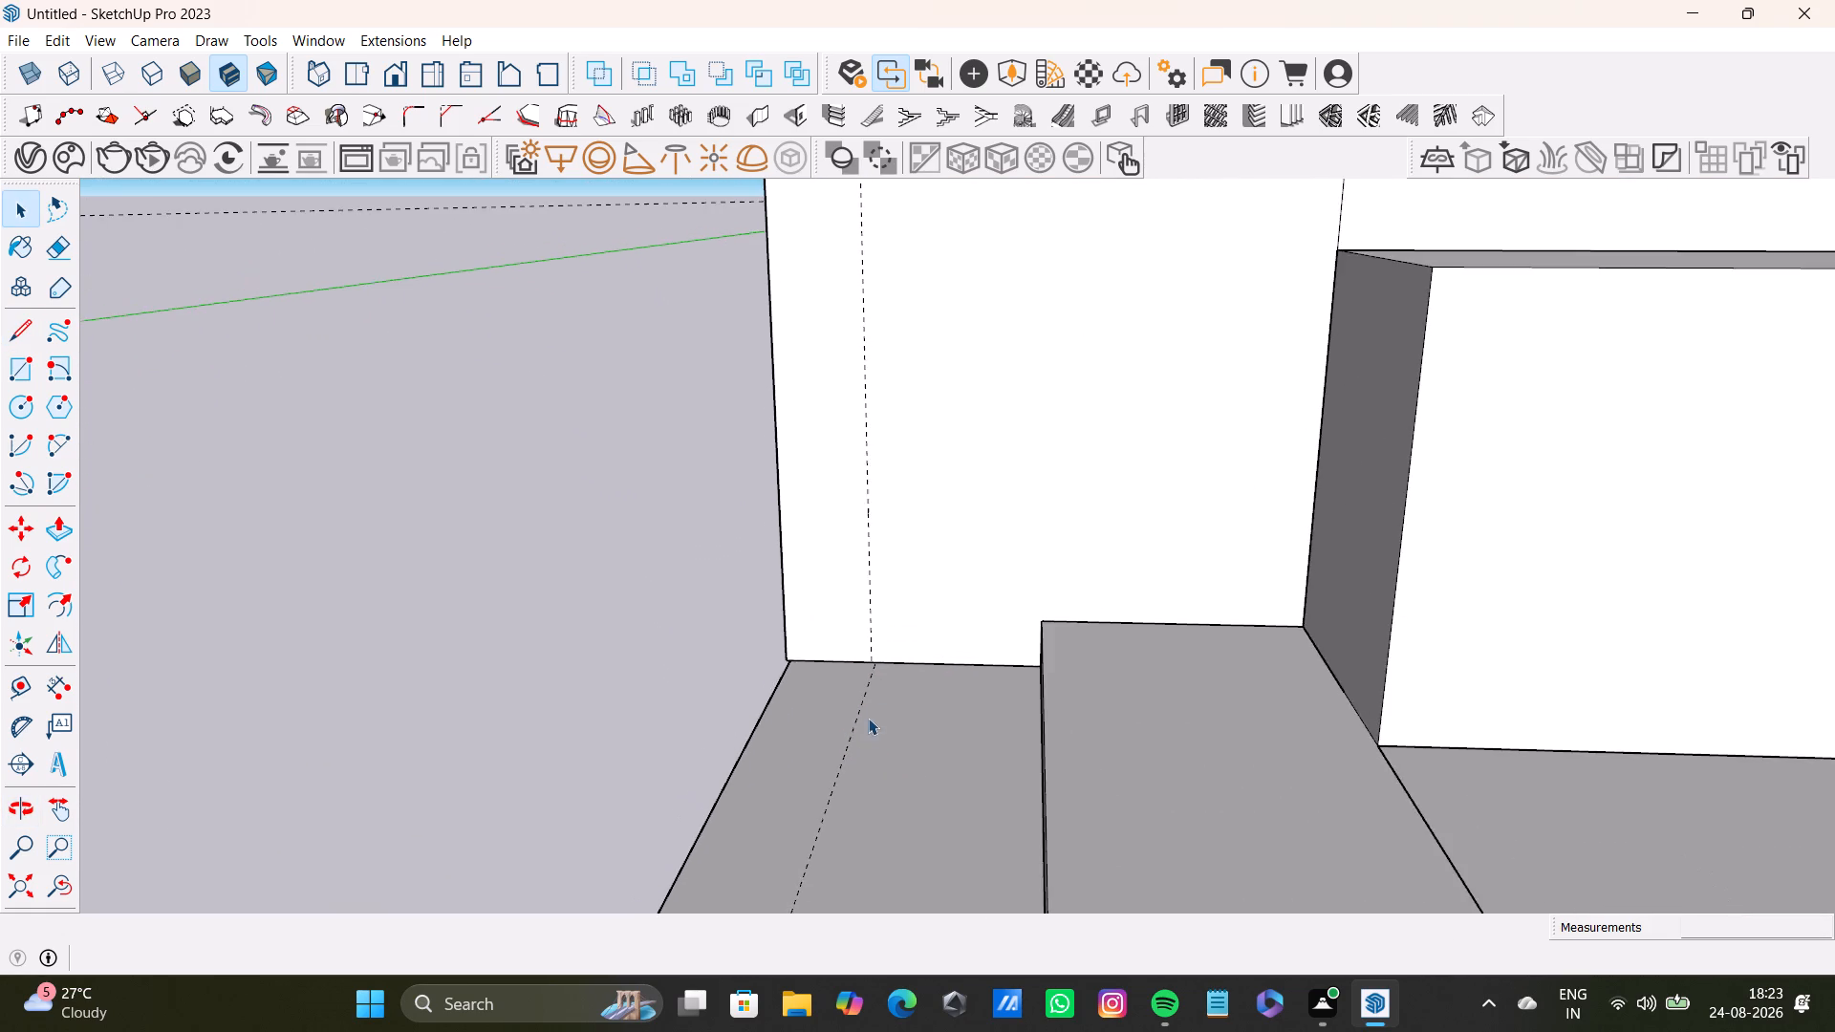
# Measure the distance from the back wall's end edge to the vertical guide beside the shorter arm.
pyautogui.keyDown('shift'); pyautogui.moveTo(903, 637); pyautogui.dragTo(980, 783, button='middle'); pyautogui.keyUp('shift')
pyautogui.keyDown('shift'); pyautogui.scroll(1, 903, 637); pyautogui.keyUp('shift')
pyautogui.scroll(-3, 931, 806)
pyautogui.moveTo(931, 807); pyautogui.dragTo(945, 689, button='middle')
pyautogui.moveTo(945, 712); pyautogui.dragTo(947, 788, button='middle')
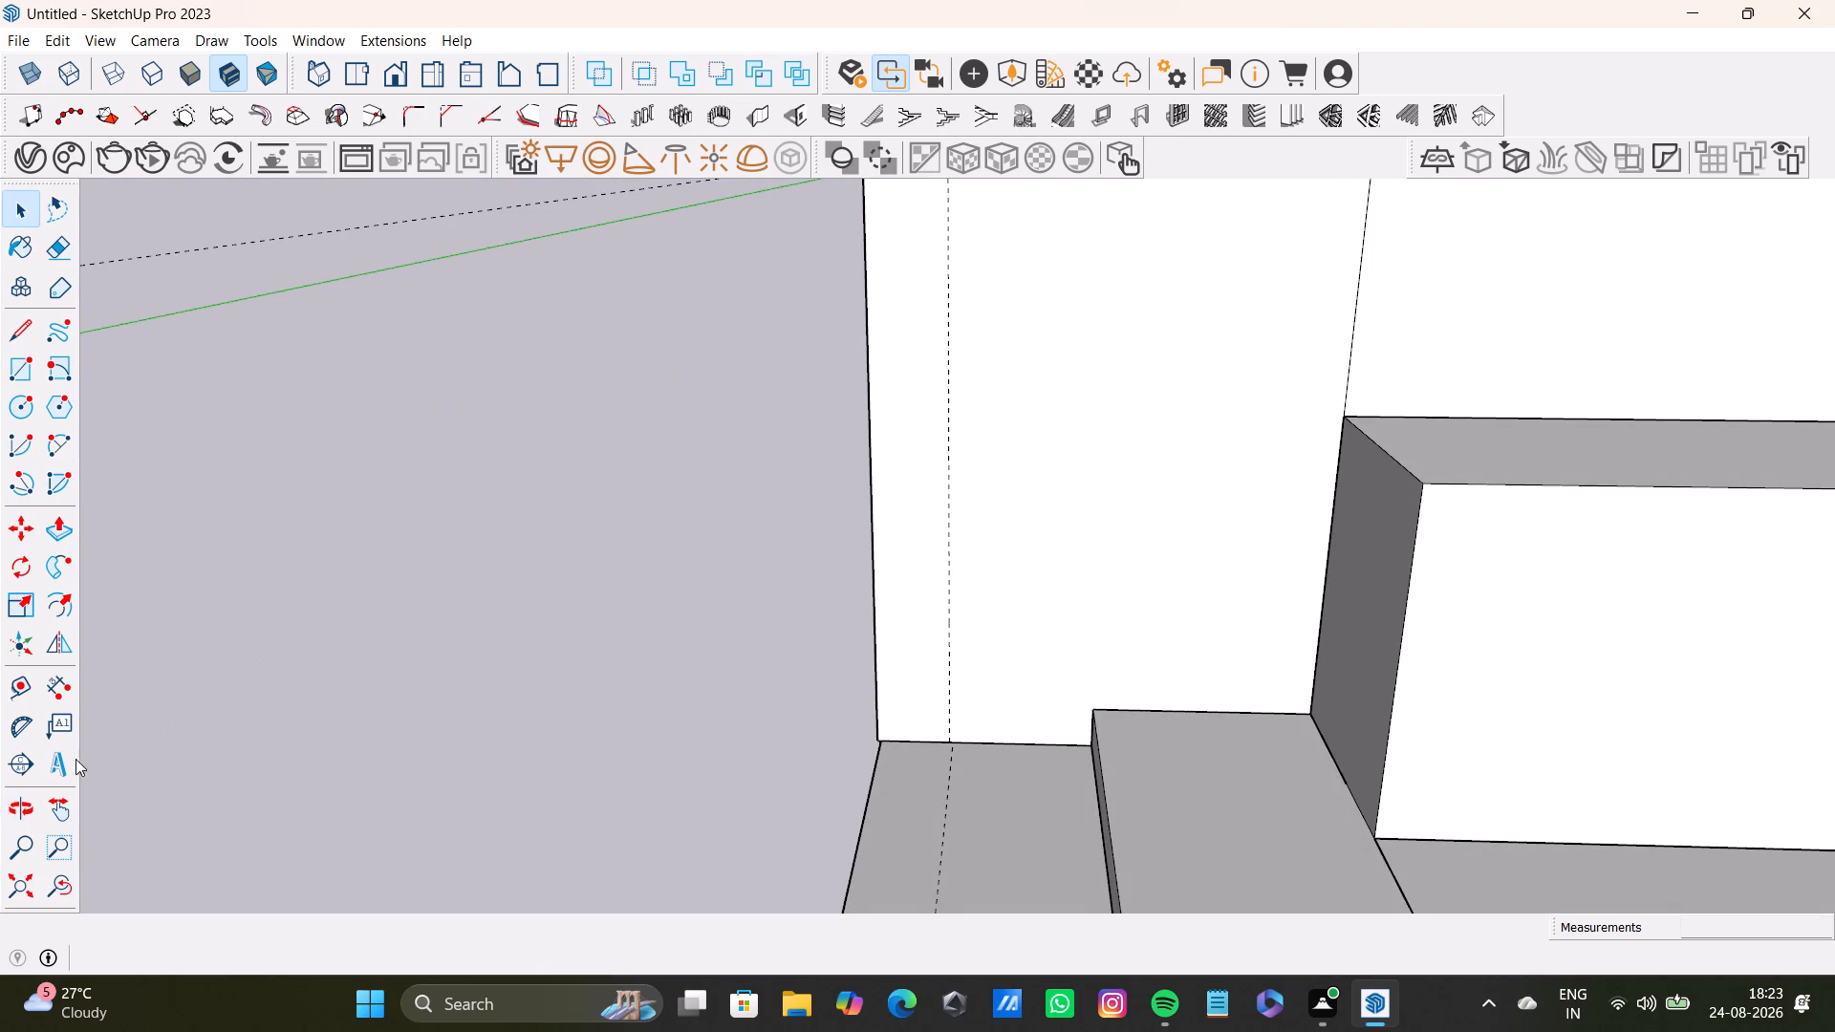
pyautogui.click(22, 691)
pyautogui.scroll(5, 852, 686)
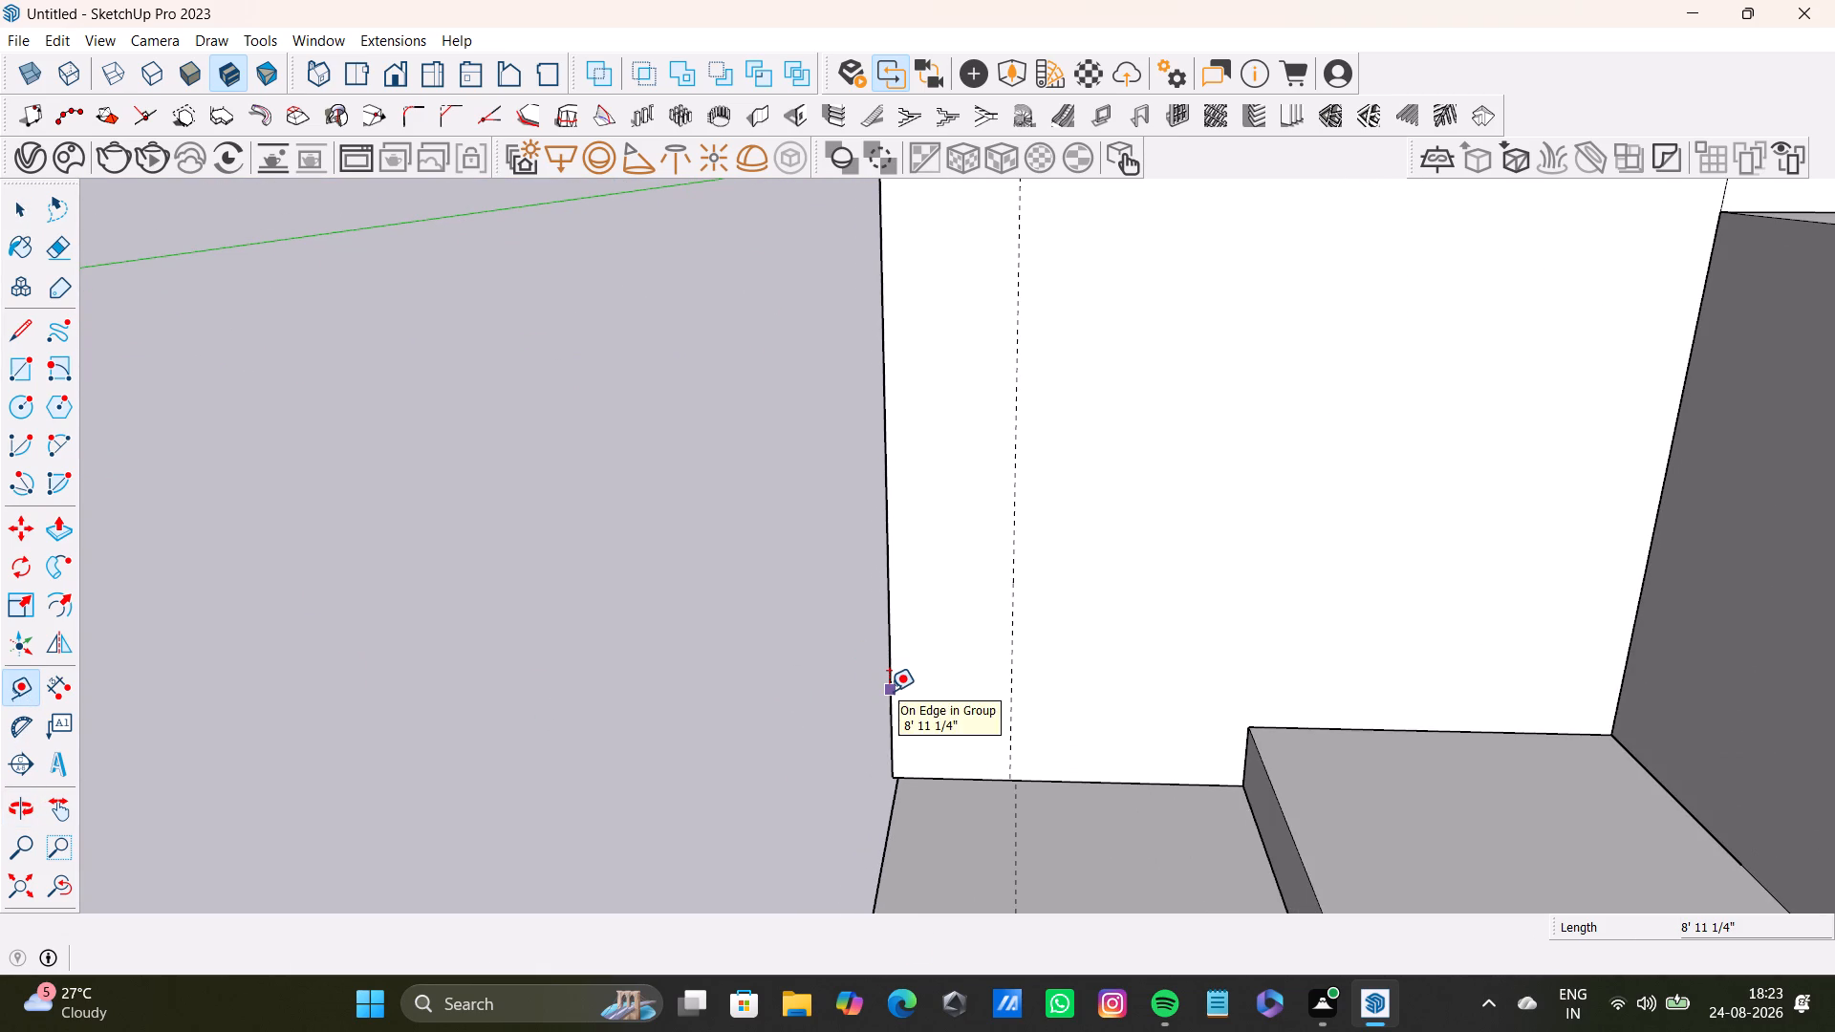
pyautogui.click(888, 688)
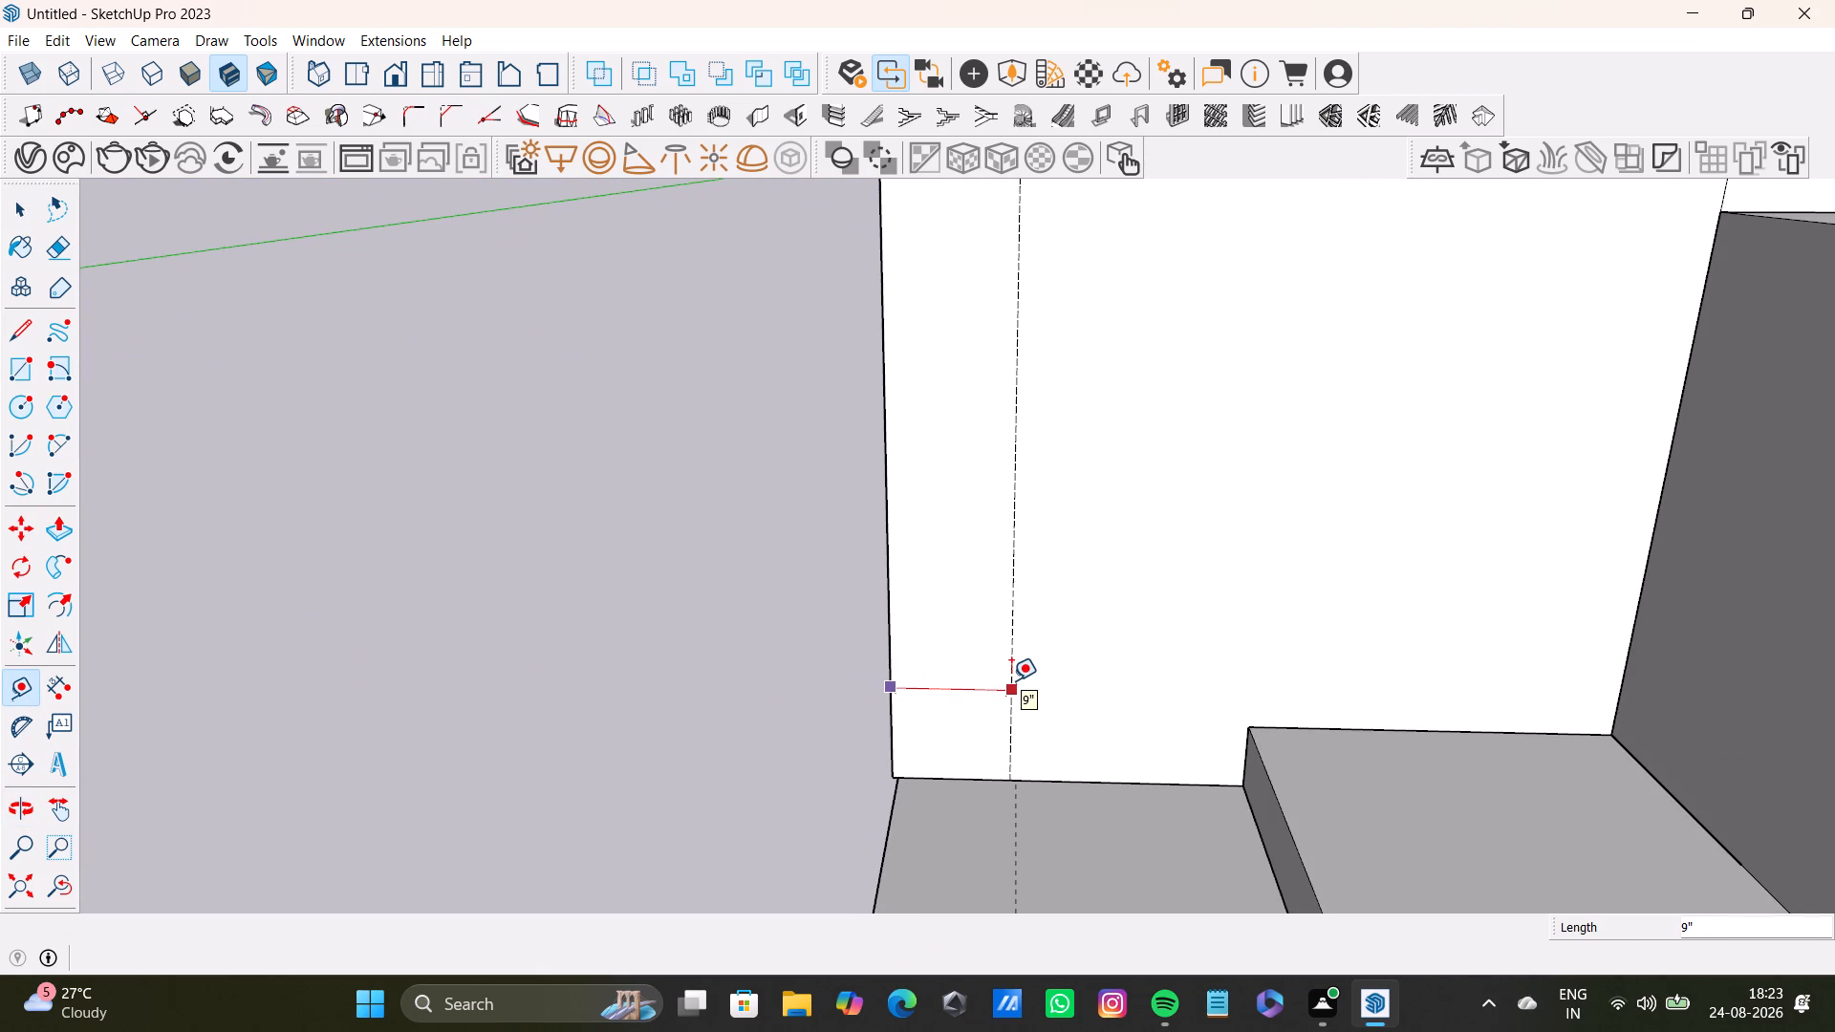
pyautogui.press('space')
# Delete the floor guide running parallel to the floor's side edge beside the shorter base arm.
pyautogui.scroll(-4, 1005, 681)
pyautogui.moveTo(1010, 688); pyautogui.dragTo(1007, 584, button='middle')
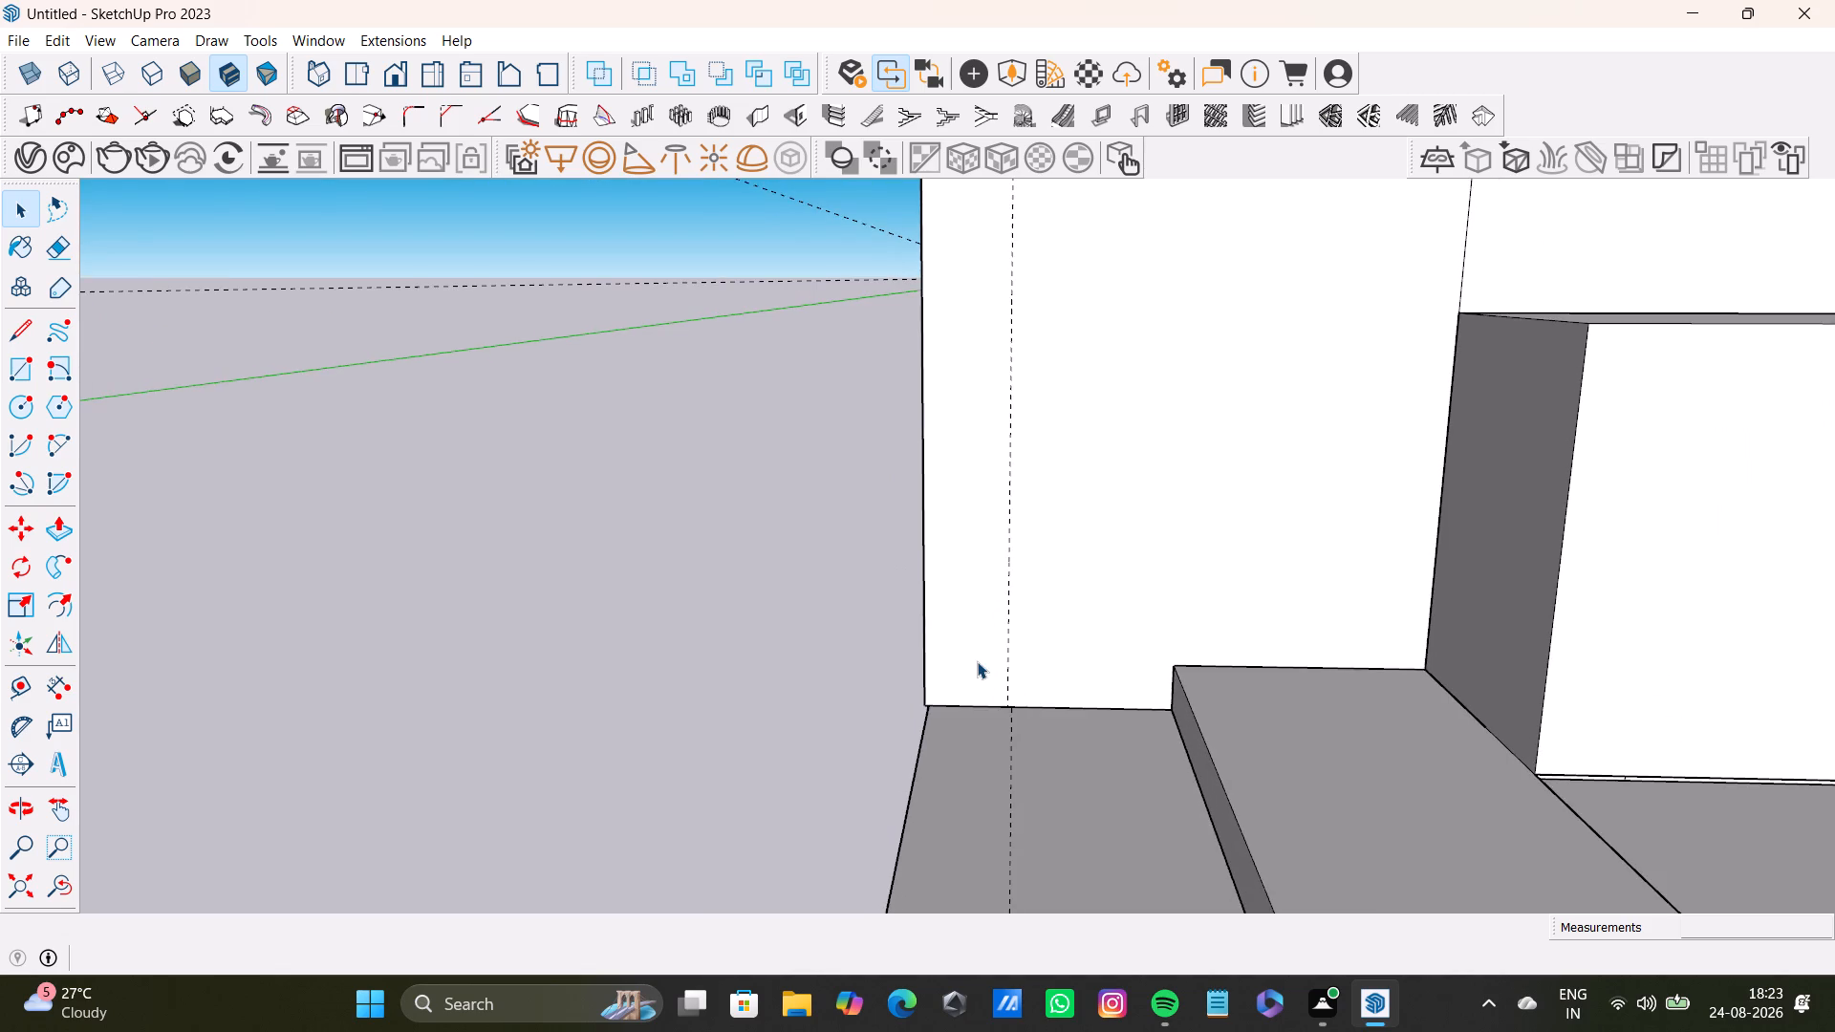
pyautogui.moveTo(977, 661); pyautogui.dragTo(983, 763, button='middle')
pyautogui.scroll(5, 974, 739)
pyautogui.moveTo(973, 714); pyautogui.dragTo(1295, 755, button='middle')
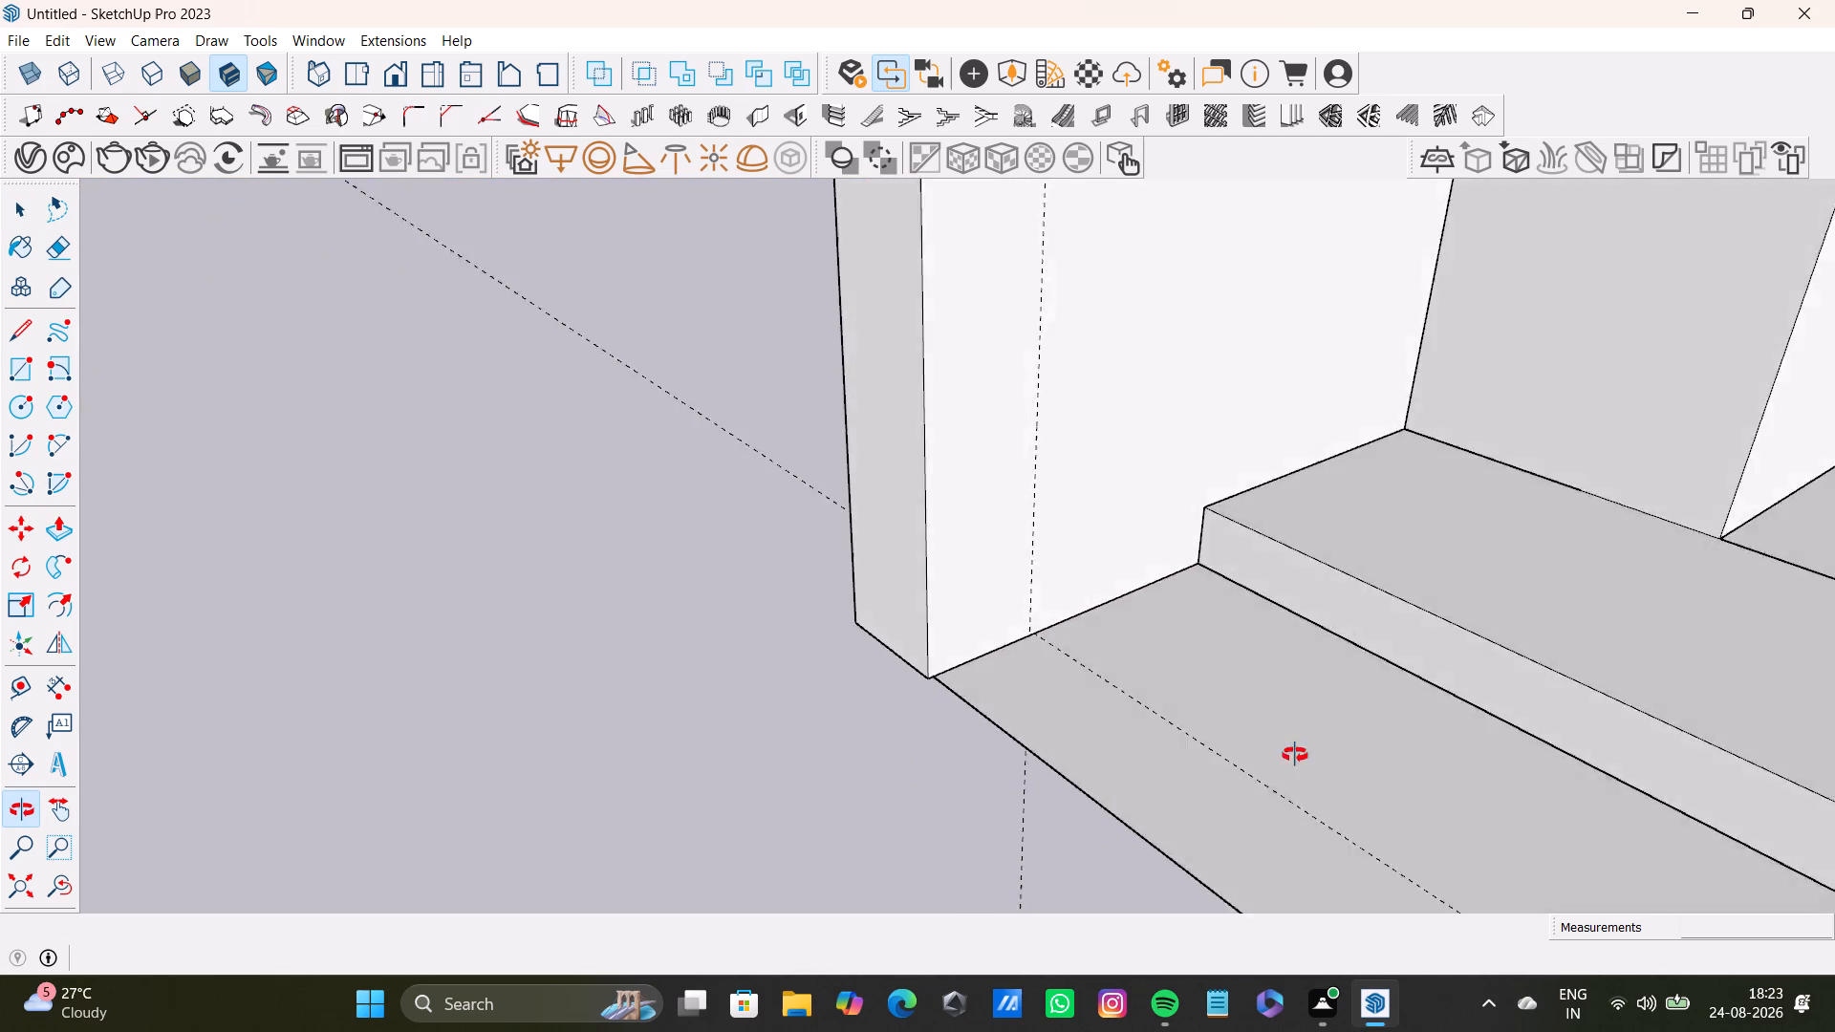
pyautogui.moveTo(1295, 755); pyautogui.dragTo(1306, 915, button='middle')
pyautogui.press('space')
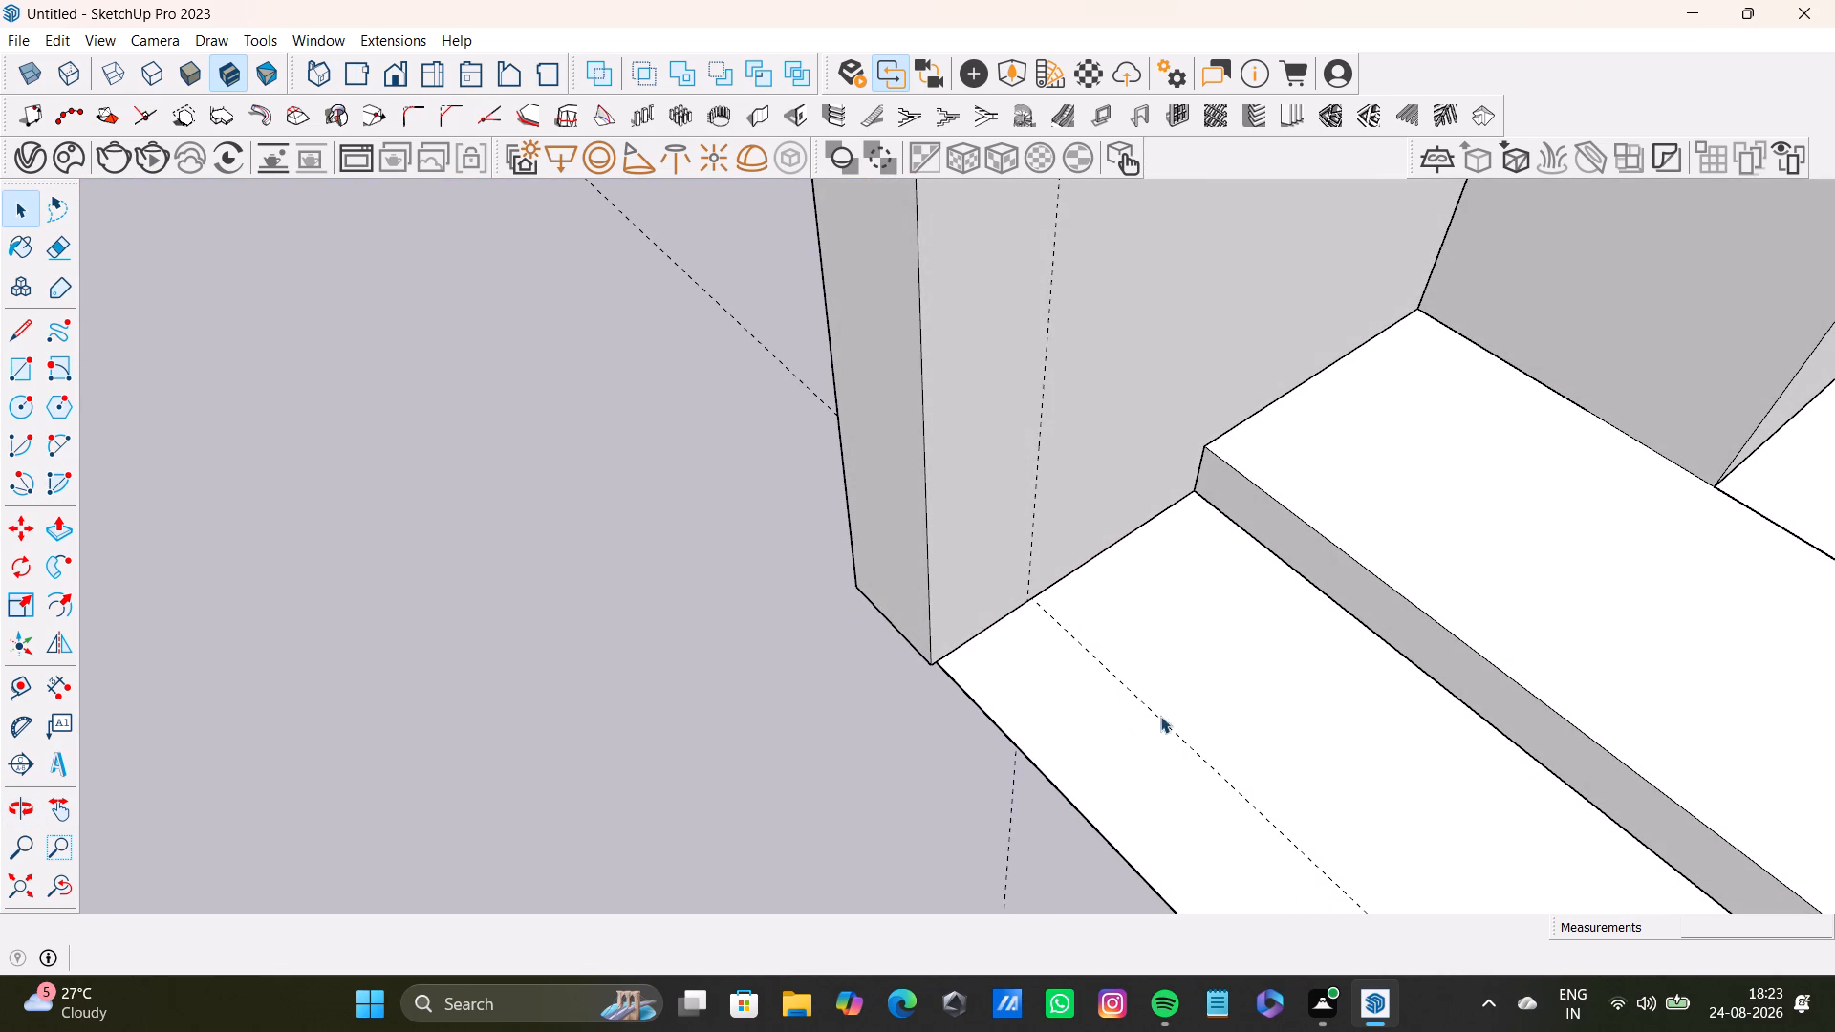
pyautogui.click(1170, 725)
pyautogui.press('Delete')
# Move the floor's side edge beside the shorter arm about 7/16" outward onto the back wall's bottom corner.
pyautogui.scroll(-5, 1167, 728)
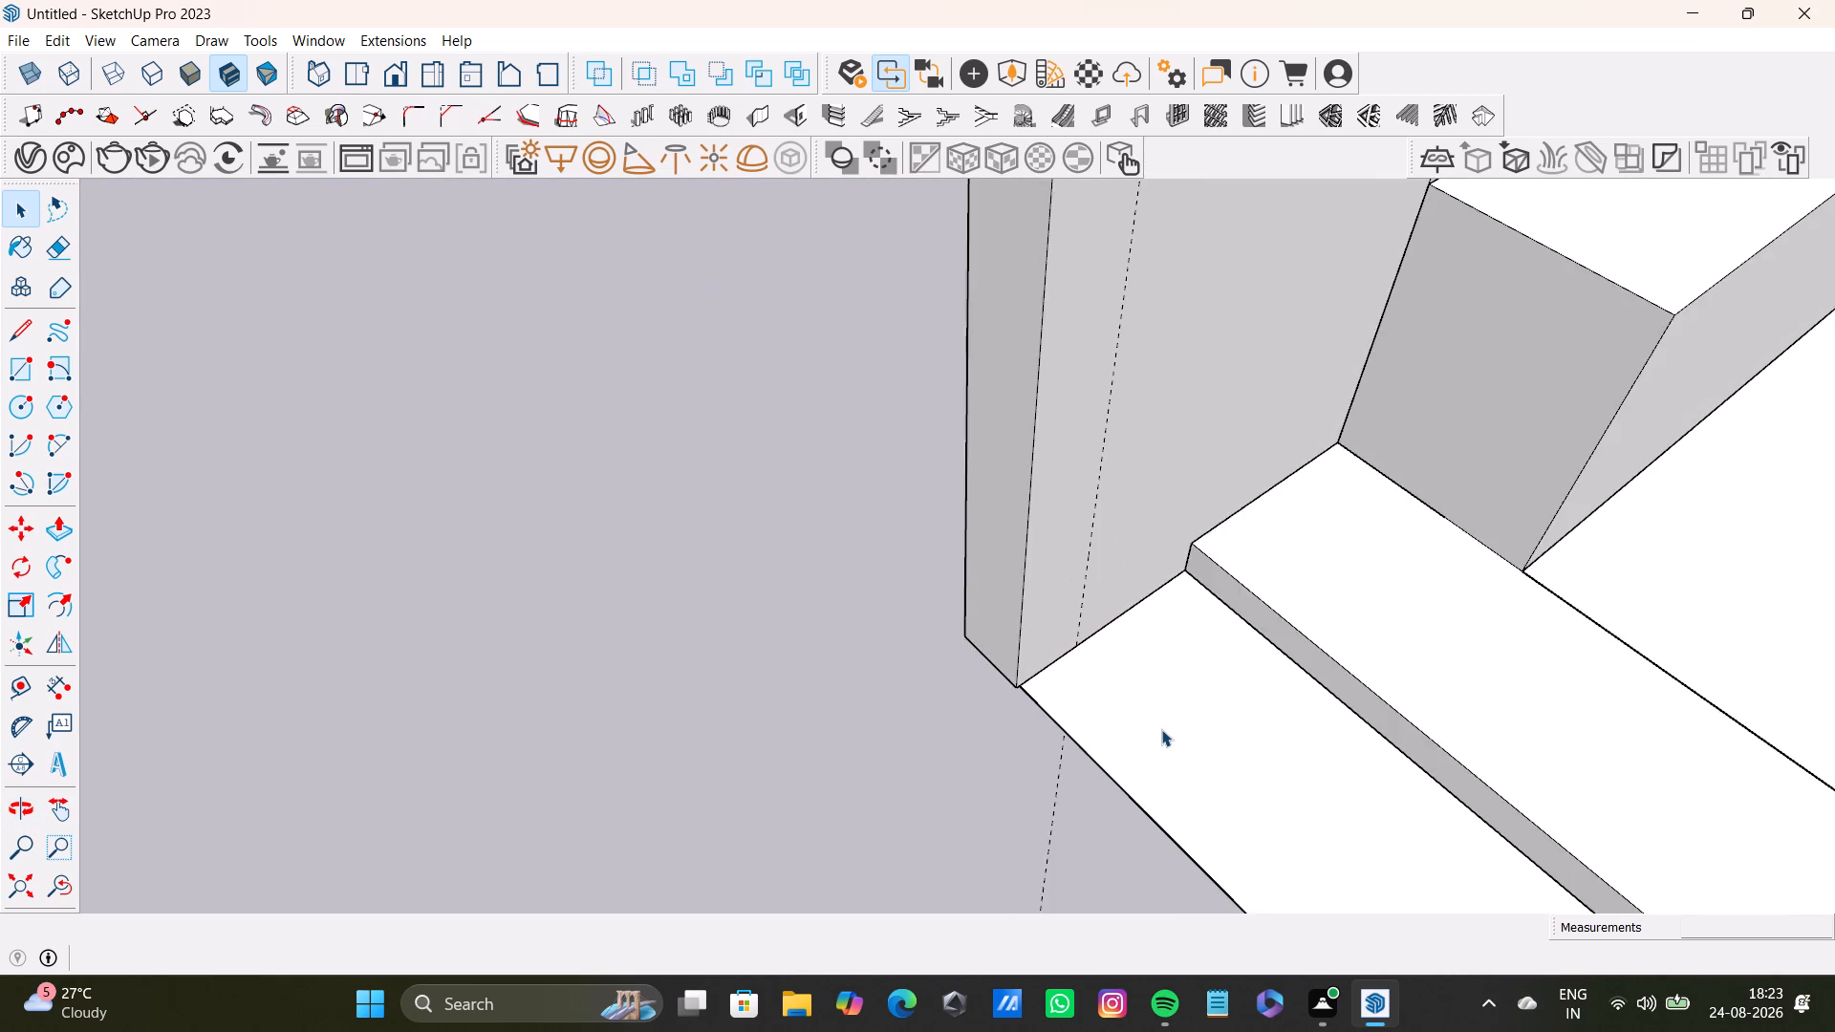
pyautogui.scroll(-4, 1161, 729)
pyautogui.moveTo(1161, 720); pyautogui.dragTo(1031, 435, button='middle')
pyautogui.scroll(14, 989, 444)
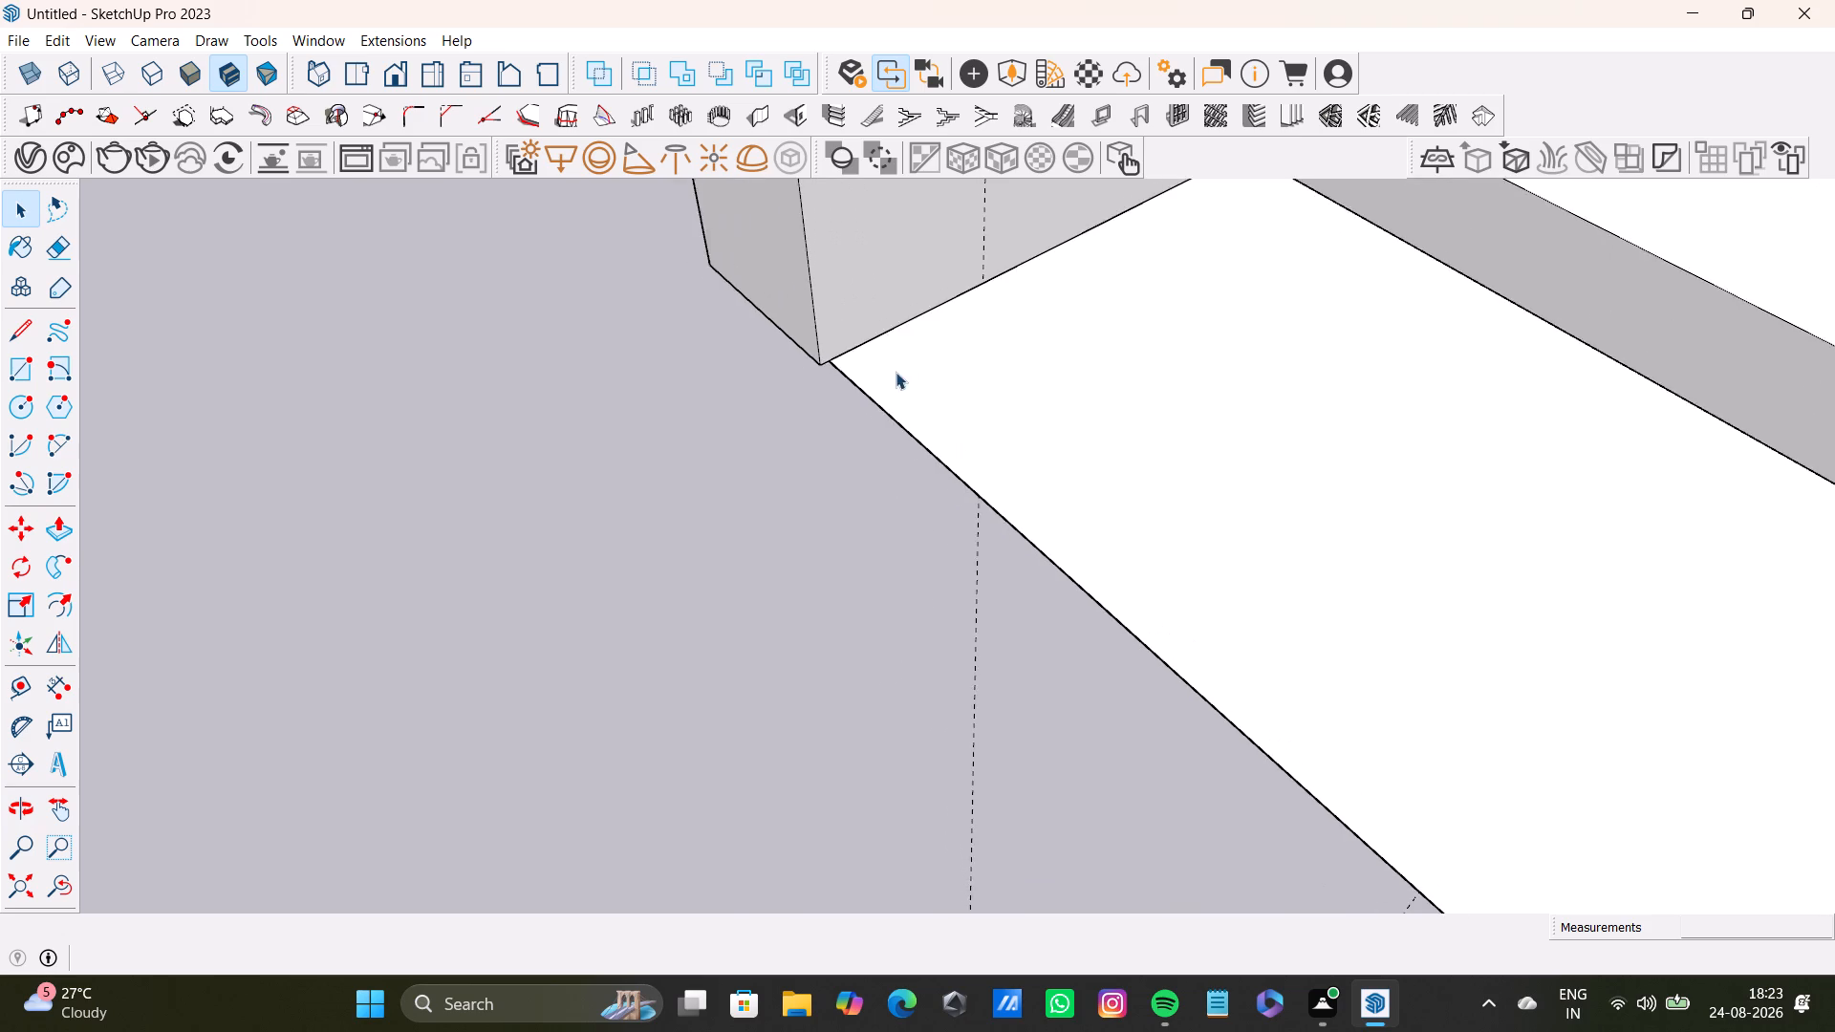
pyautogui.scroll(8, 896, 372)
pyautogui.click(813, 403)
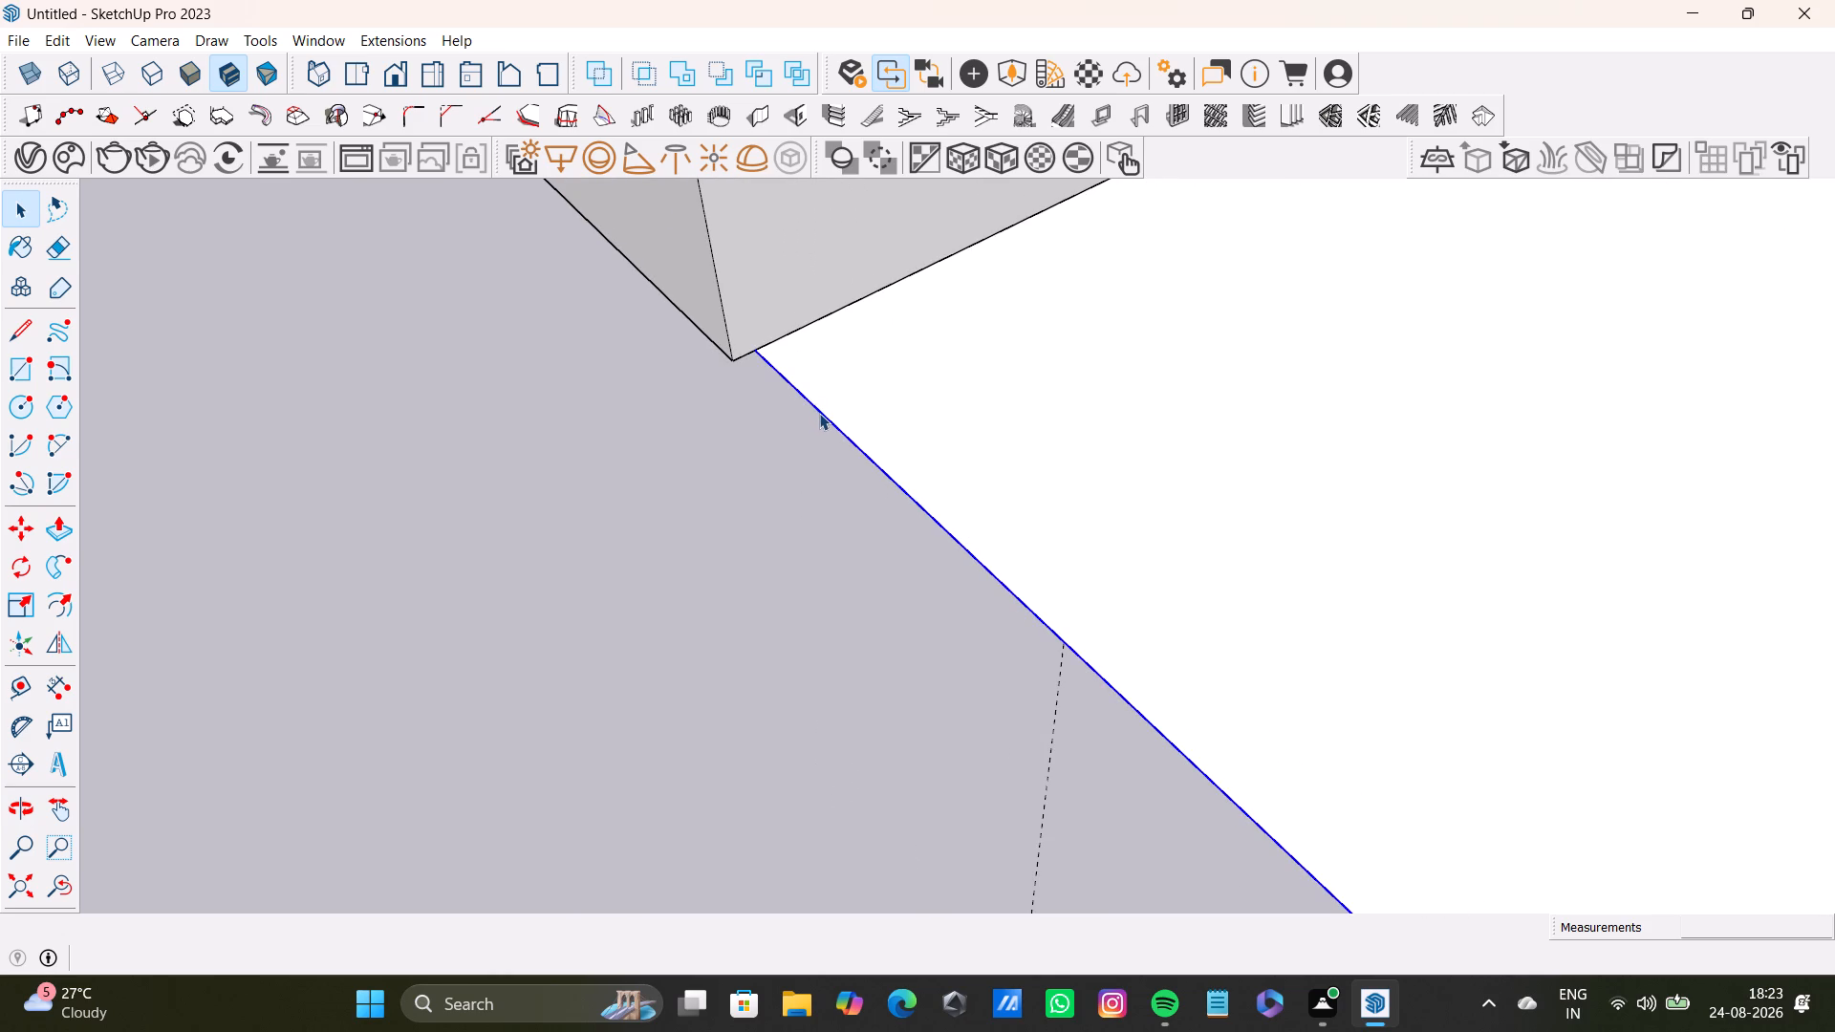
pyautogui.press('m')
pyautogui.click(758, 357)
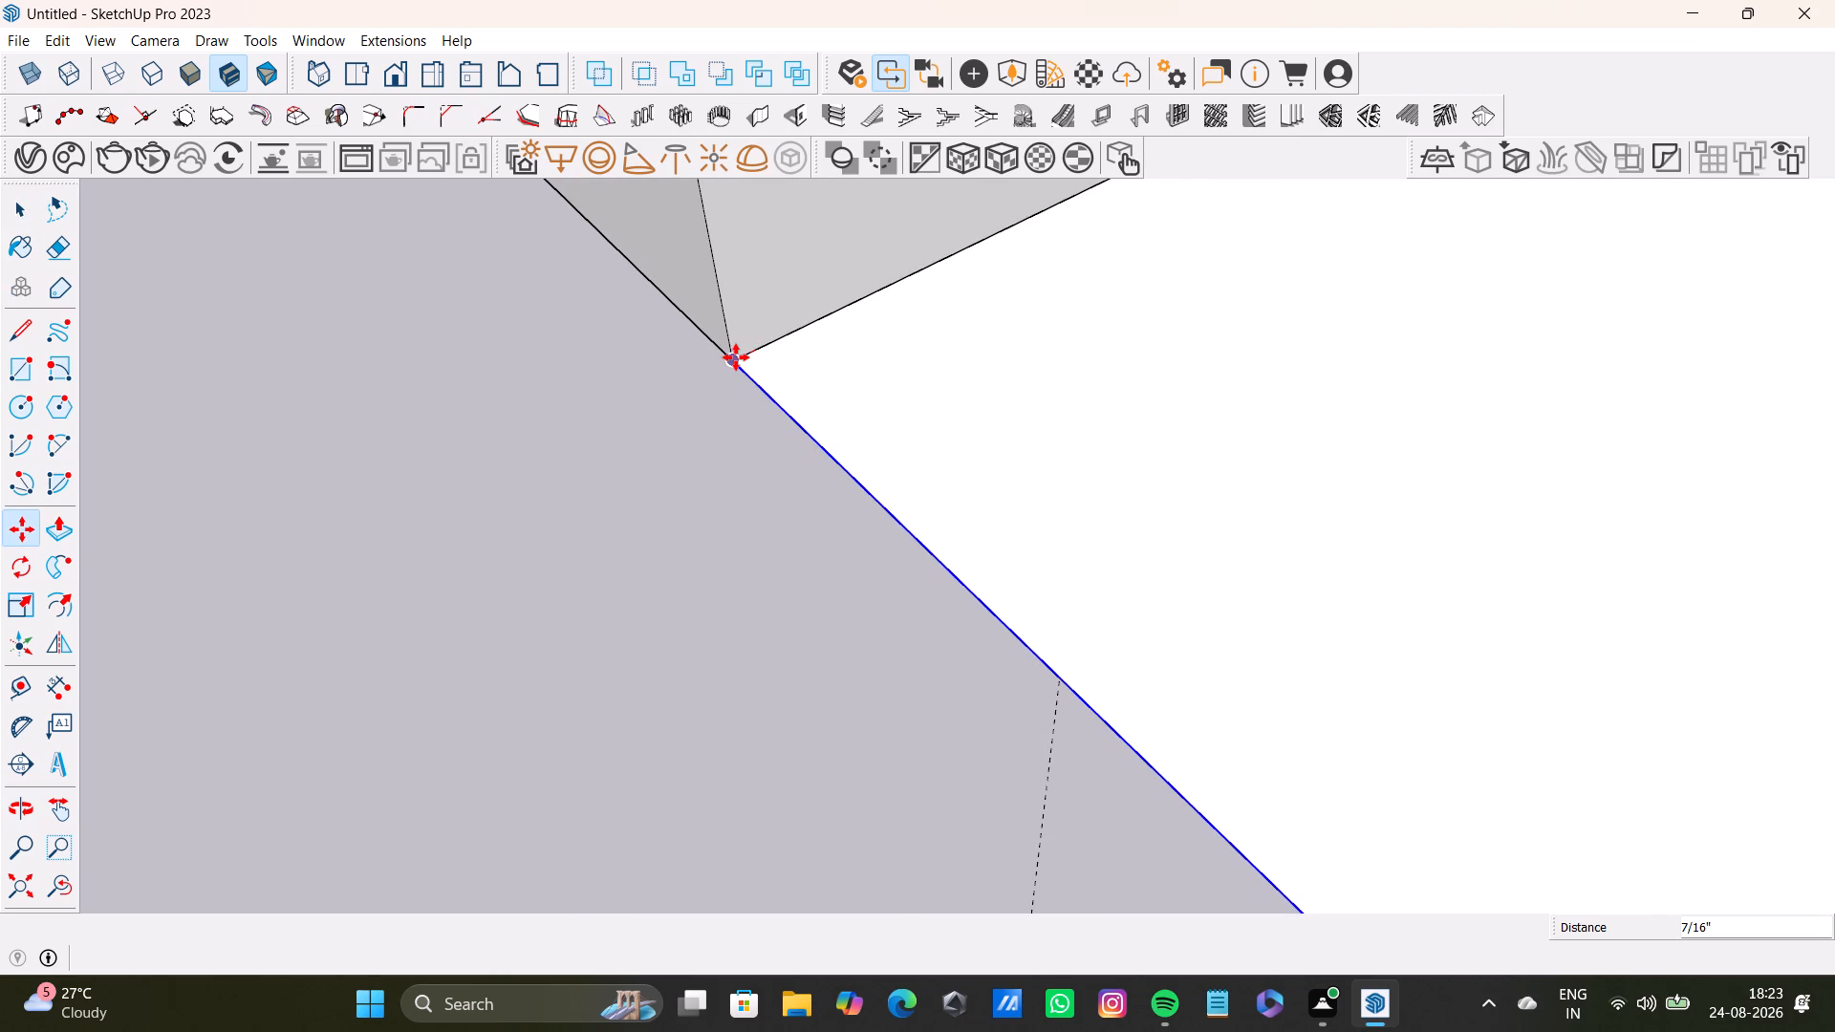
pyautogui.click(736, 357)
pyautogui.press('space')
# Inspect both side edges of the copied room's floor where they meet the back wall, and view the whole model.
pyautogui.scroll(-10, 892, 403)
pyautogui.scroll(-7, 1008, 462)
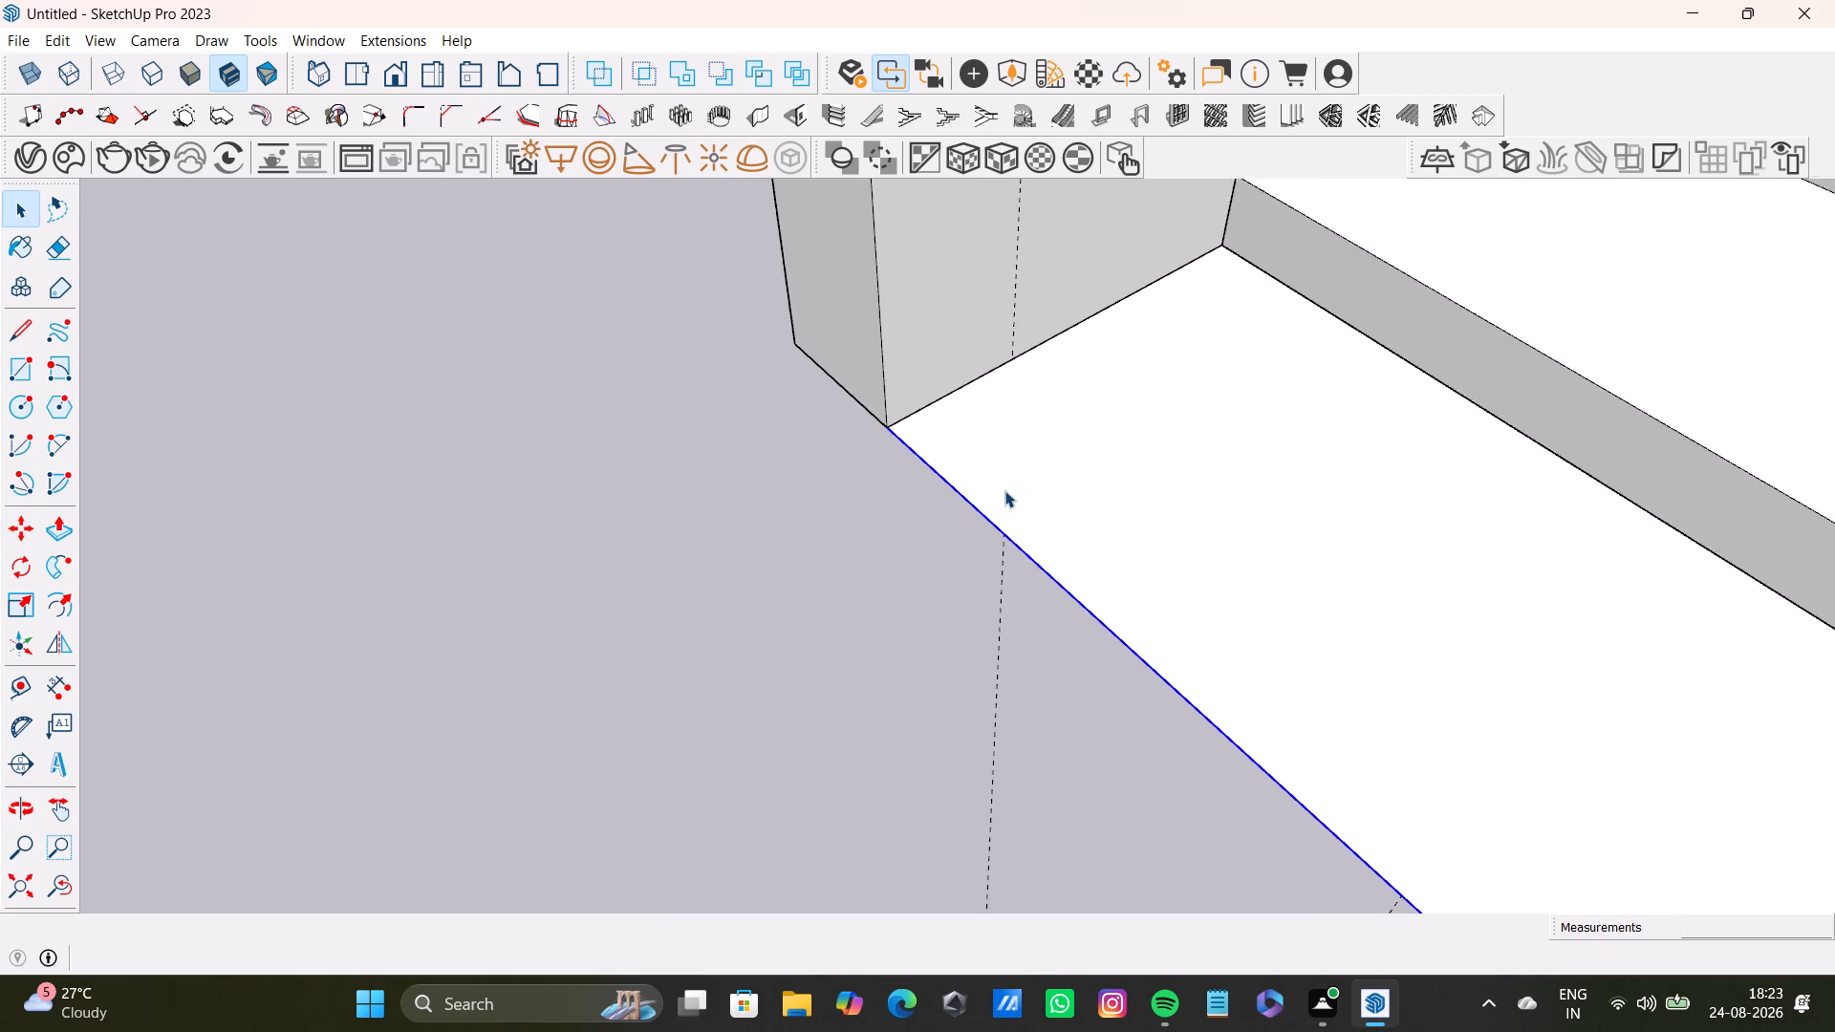
pyautogui.scroll(-15, 1004, 490)
pyautogui.moveTo(1066, 541); pyautogui.dragTo(737, 460, button='middle')
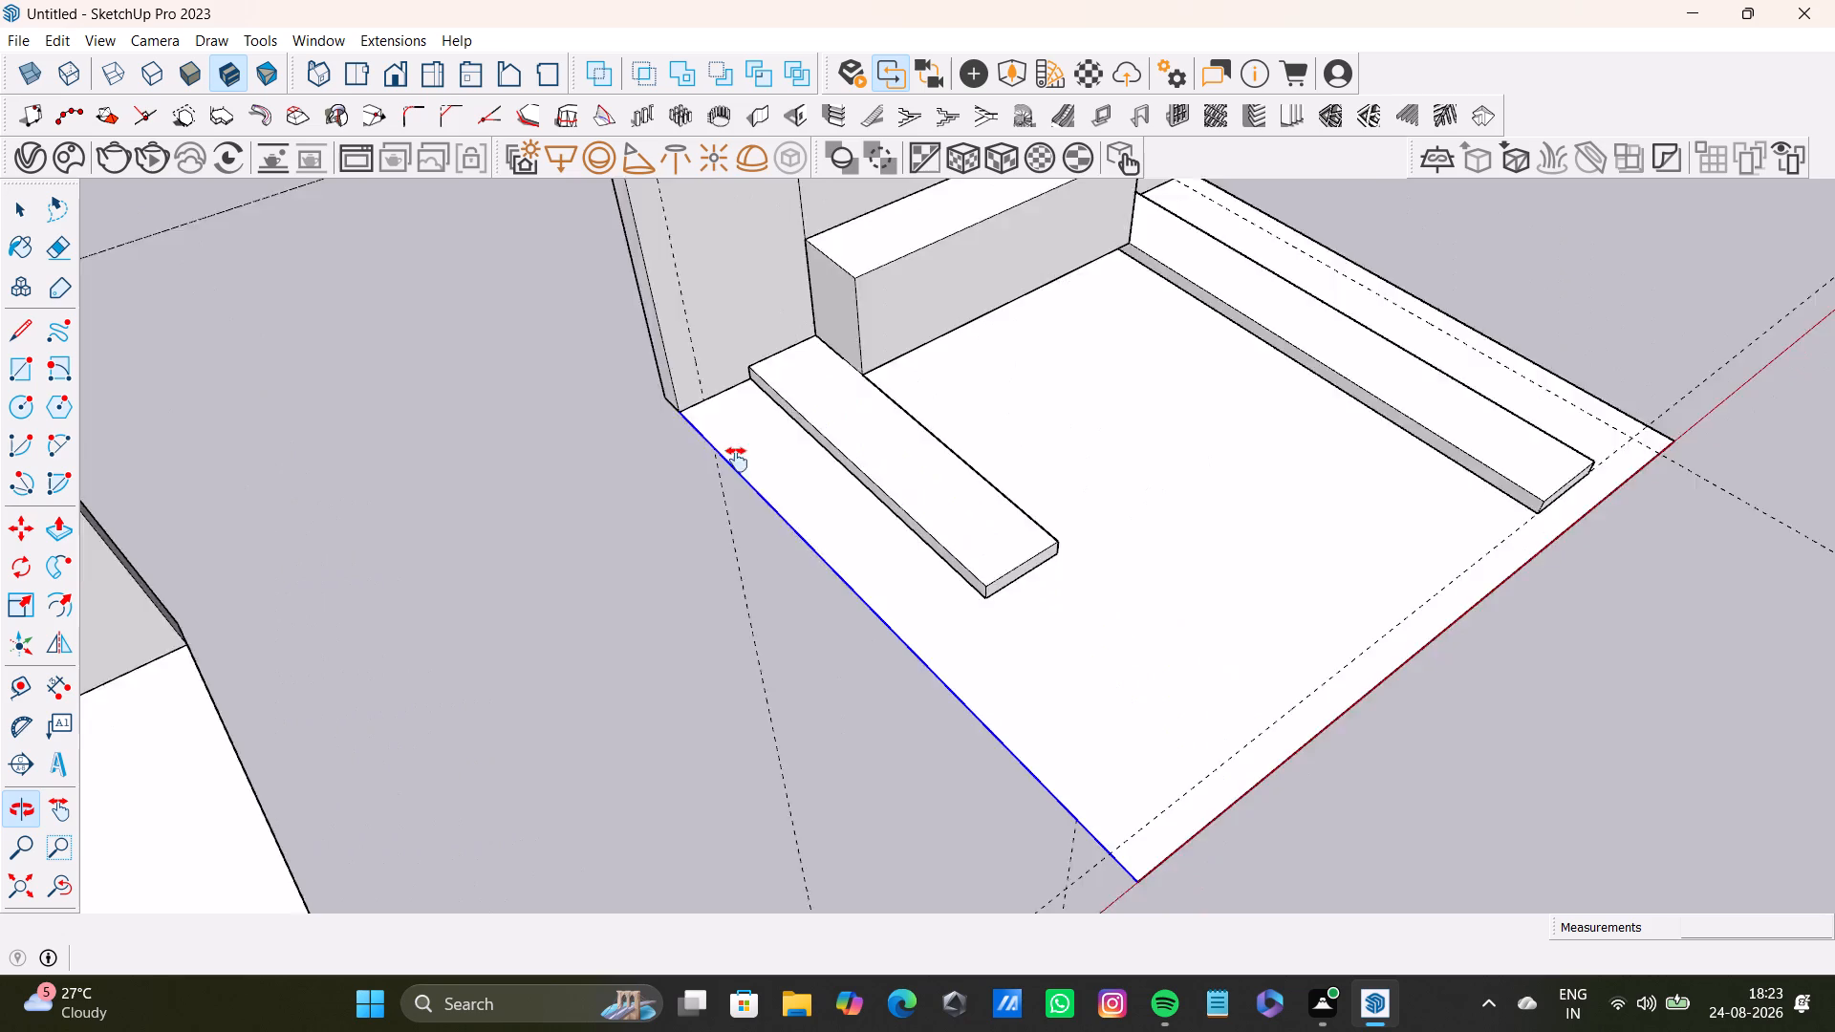
pyautogui.moveTo(737, 460); pyautogui.dragTo(585, 632, button='middle')
pyautogui.scroll(20, 1222, 413)
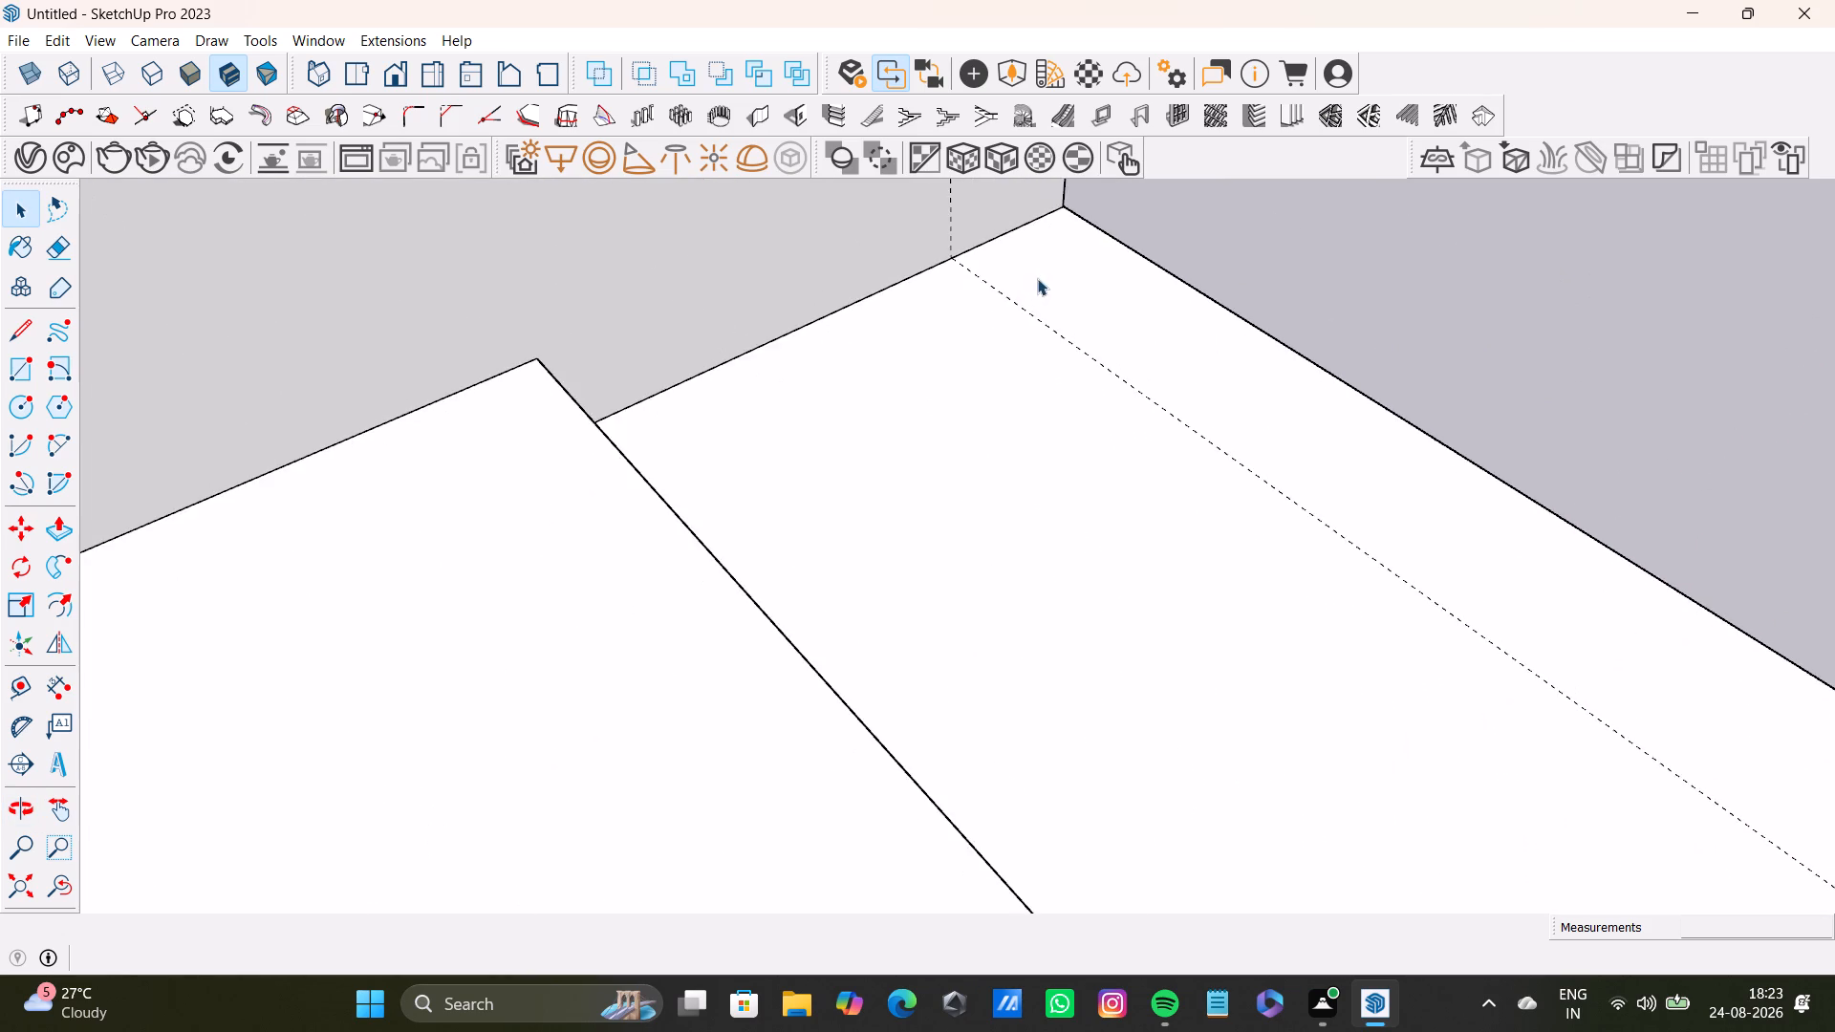
pyautogui.moveTo(1041, 272); pyautogui.dragTo(917, 422, button='middle')
pyautogui.moveTo(962, 442); pyautogui.dragTo(1361, 656, button='middle')
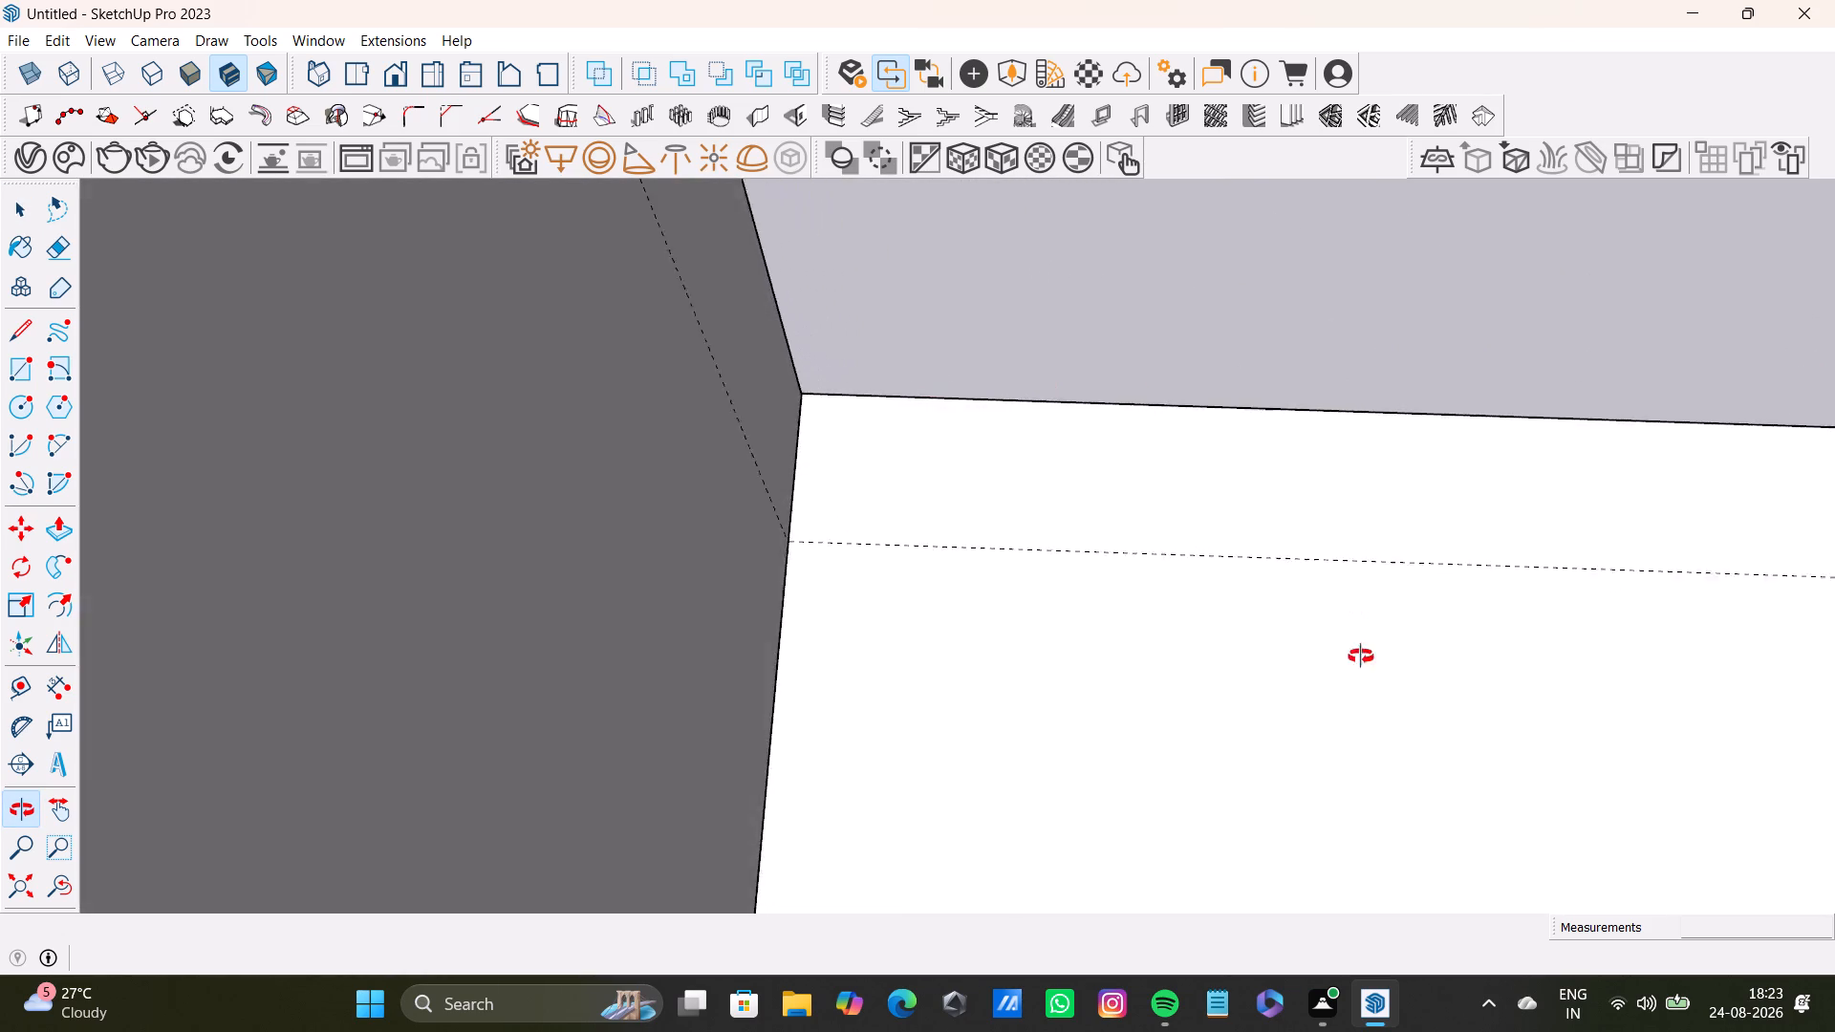
pyautogui.moveTo(1361, 656); pyautogui.dragTo(1358, 666, button='middle')
pyautogui.scroll(-16, 1257, 639)
pyautogui.click(26, 897)
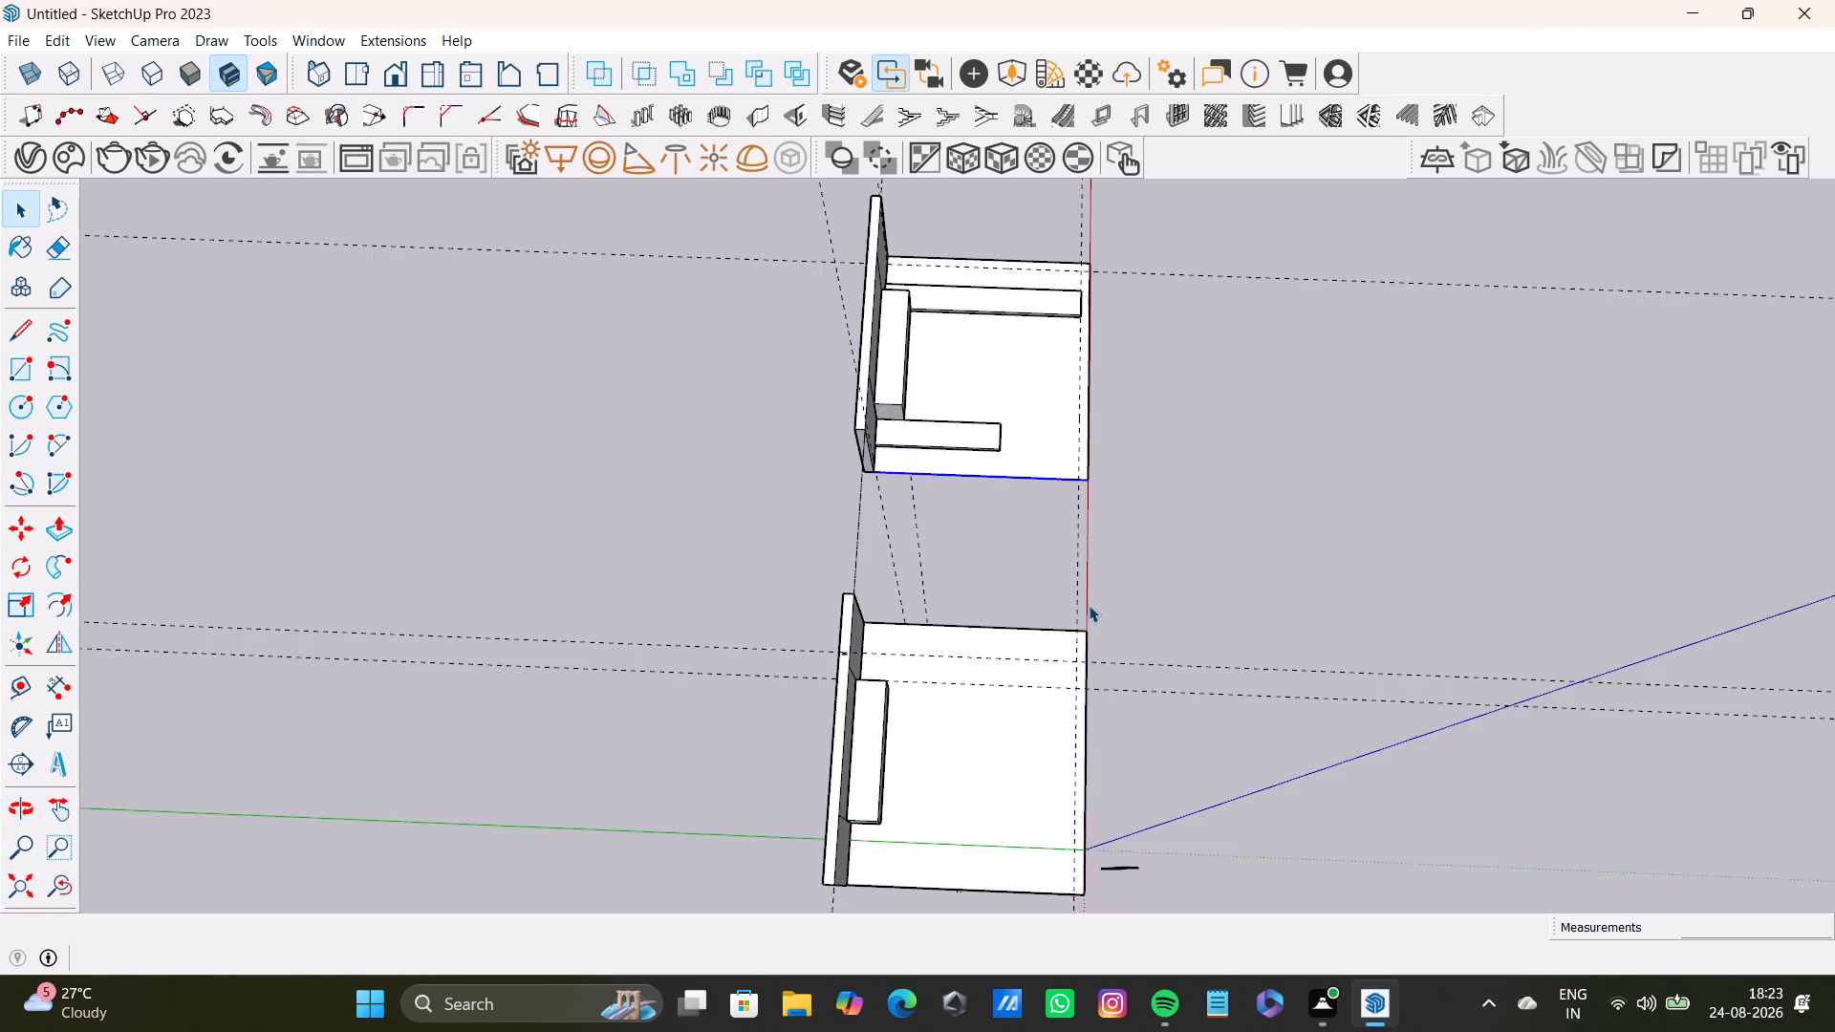
# Add a guide 9" inside the copied room's floor, parallel to the side edge beside the shorter base arm.
pyautogui.scroll(-4, 1090, 605)
pyautogui.moveTo(1105, 669); pyautogui.dragTo(834, 759, button='middle')
pyautogui.keyDown('shift'); pyautogui.scroll(15, 1071, 542); pyautogui.keyUp('shift')
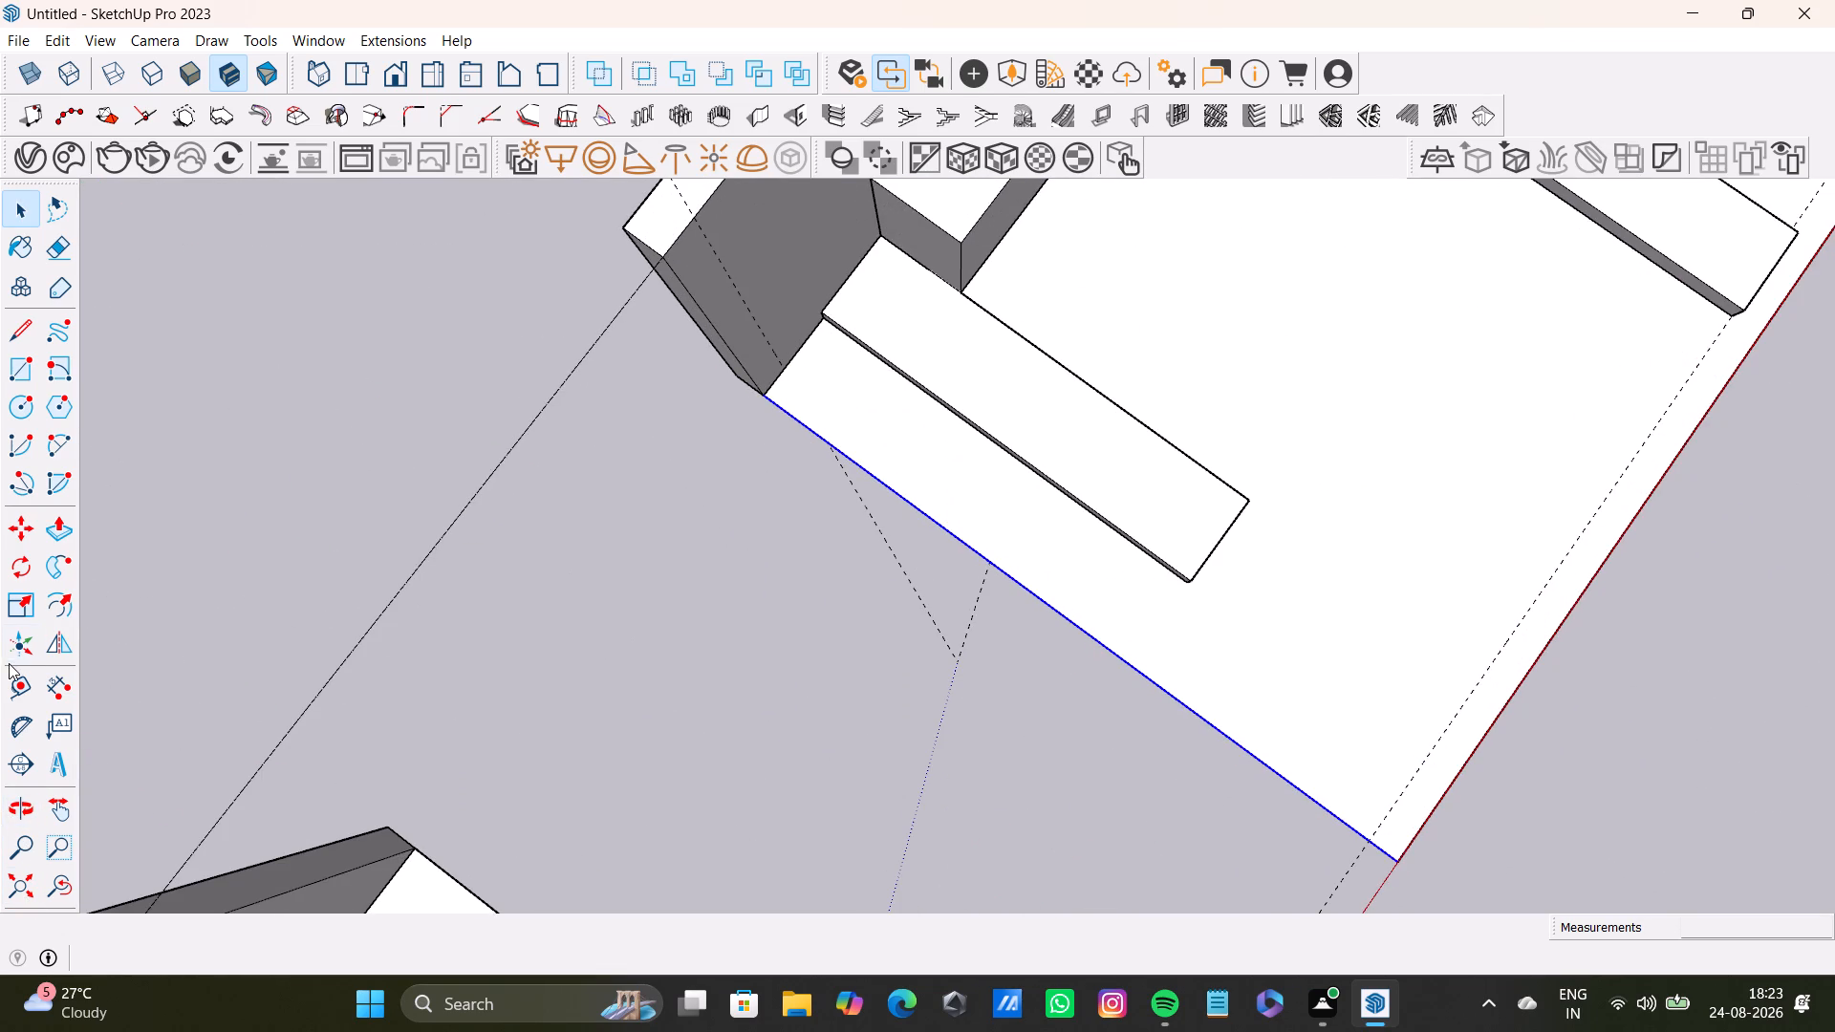
pyautogui.press('t')
pyautogui.click(946, 524)
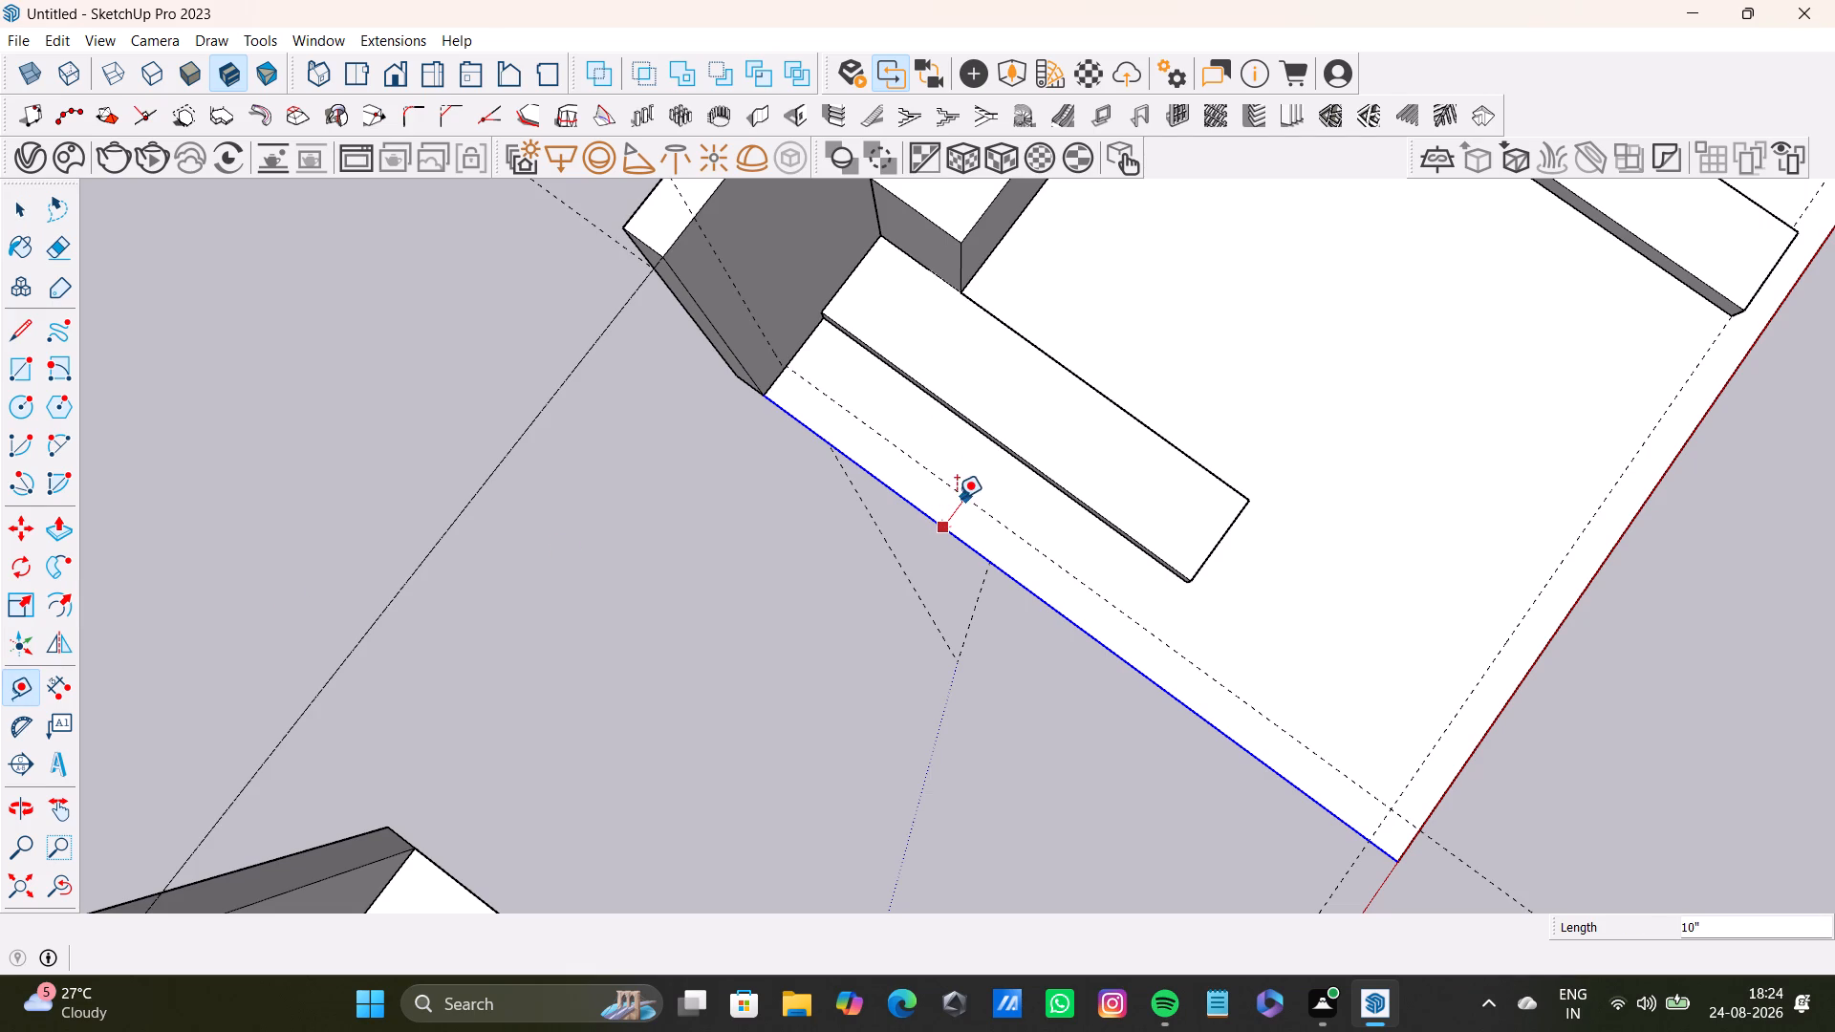
pyautogui.press('9')
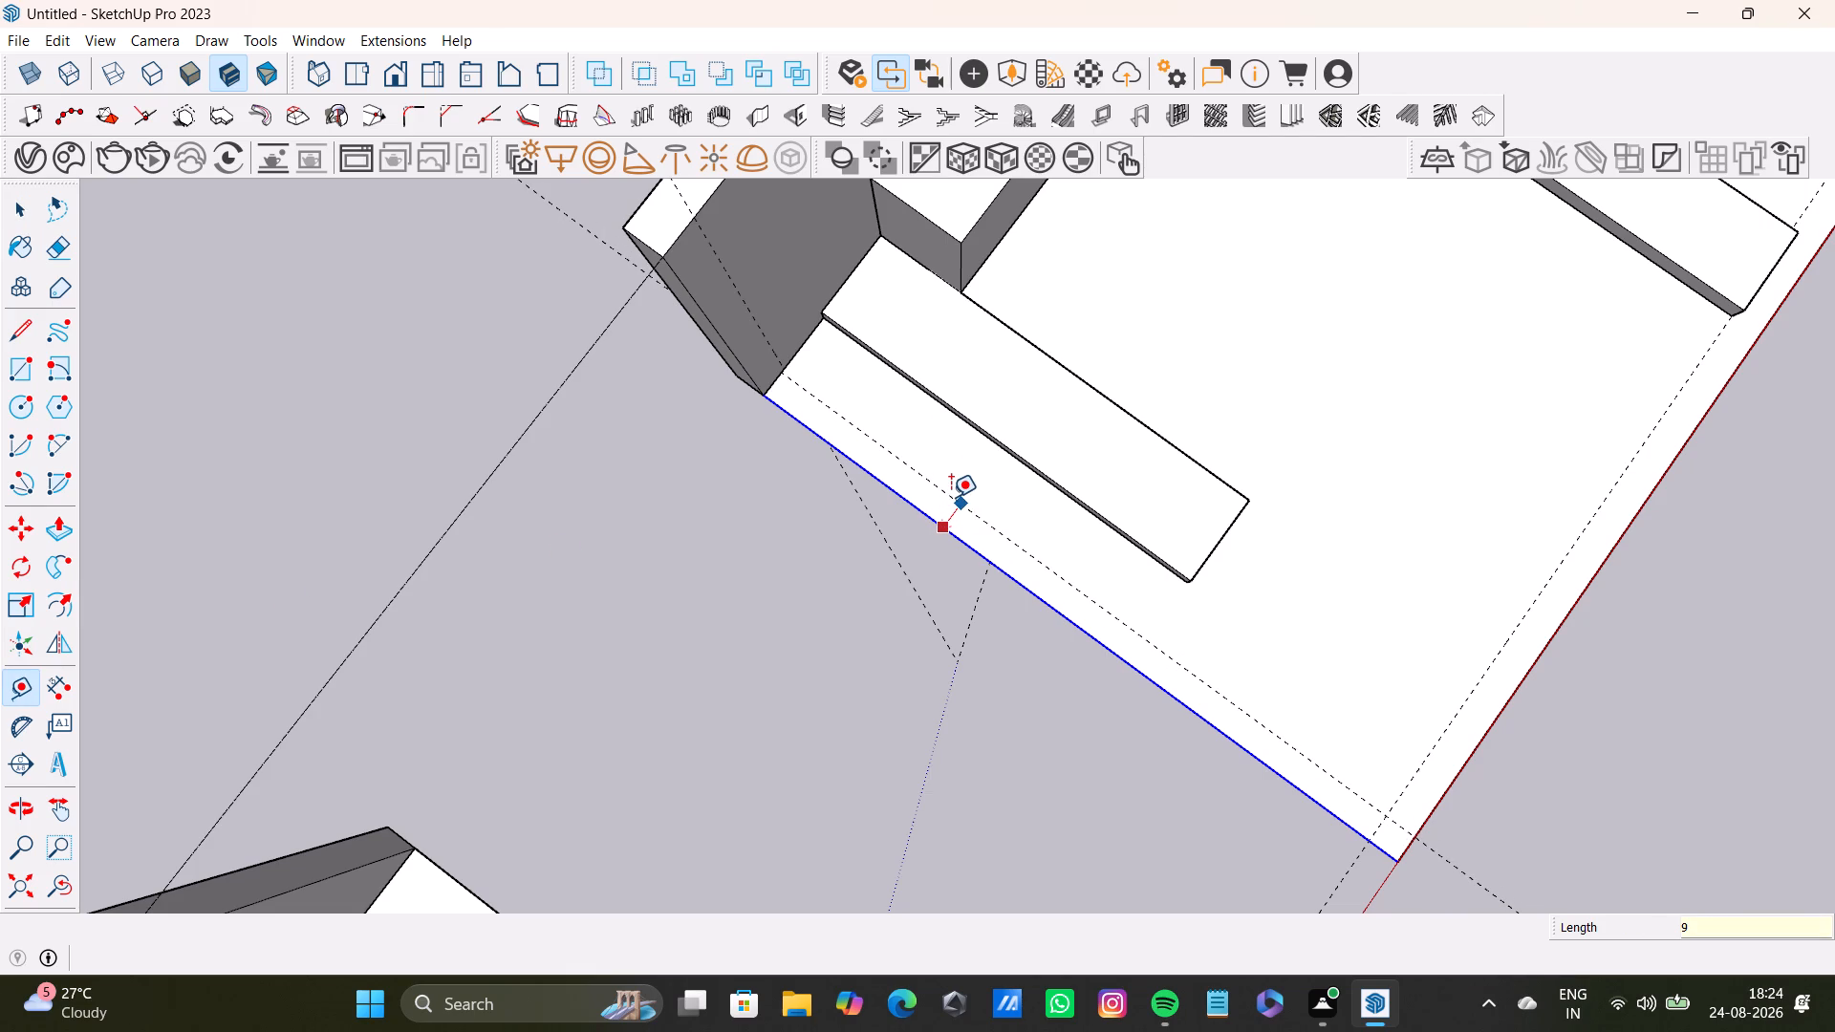
pyautogui.hotkey('shift', '"')
pyautogui.press('Return')
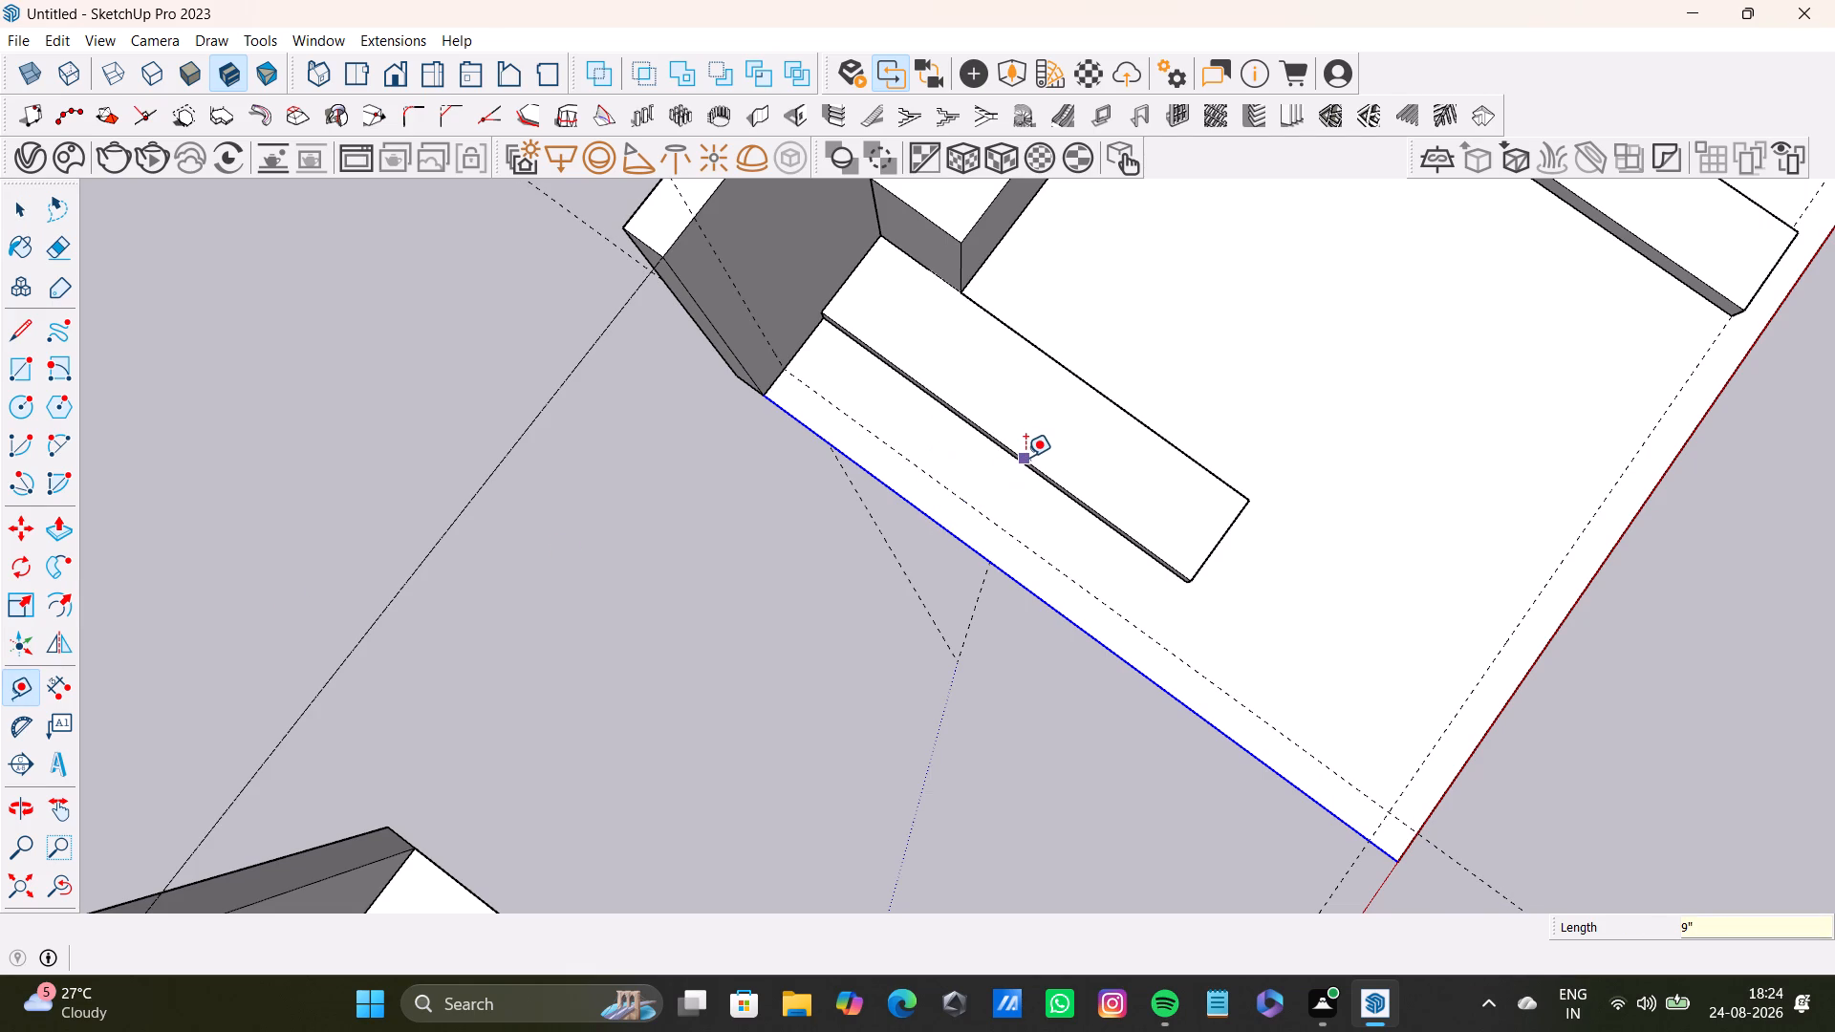
pyautogui.press('space')
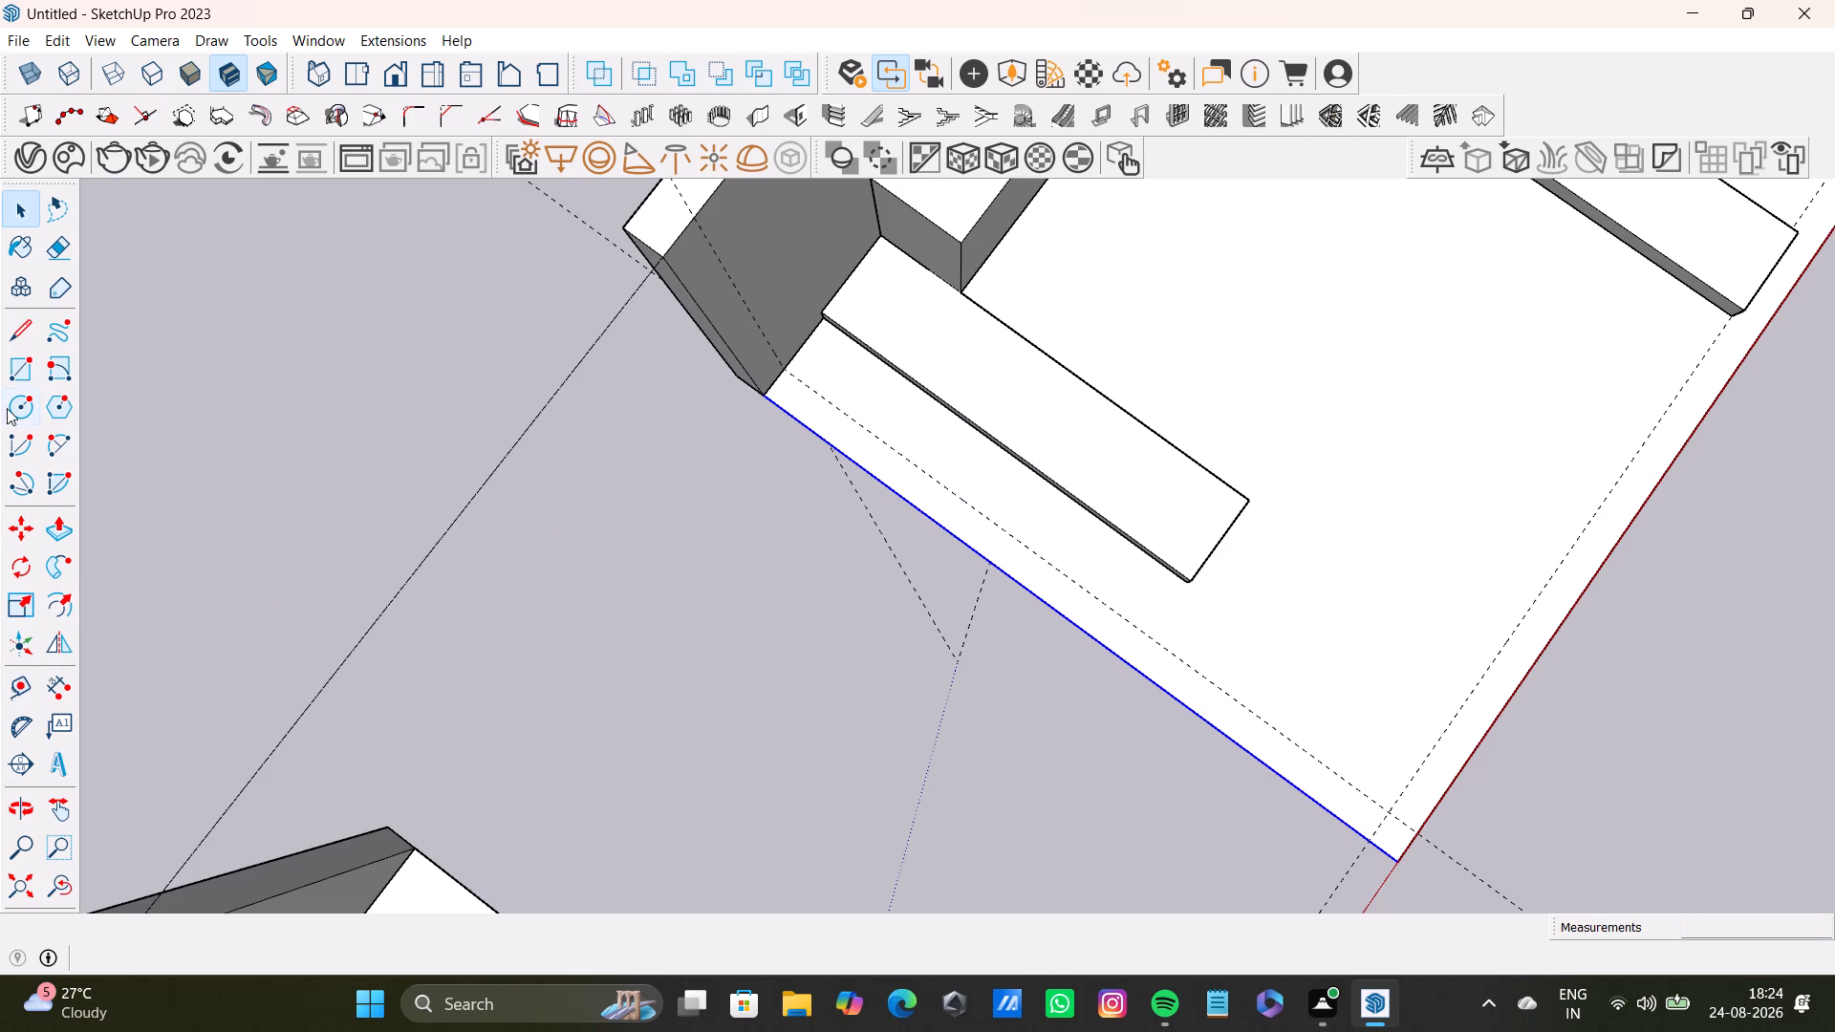
# Draw a floor line along the 9" guide, from the back wall to the crossing with the front guide.
pyautogui.click(19, 336)
pyautogui.scroll(2, 912, 365)
pyautogui.scroll(-3, 912, 365)
pyautogui.scroll(4, 786, 374)
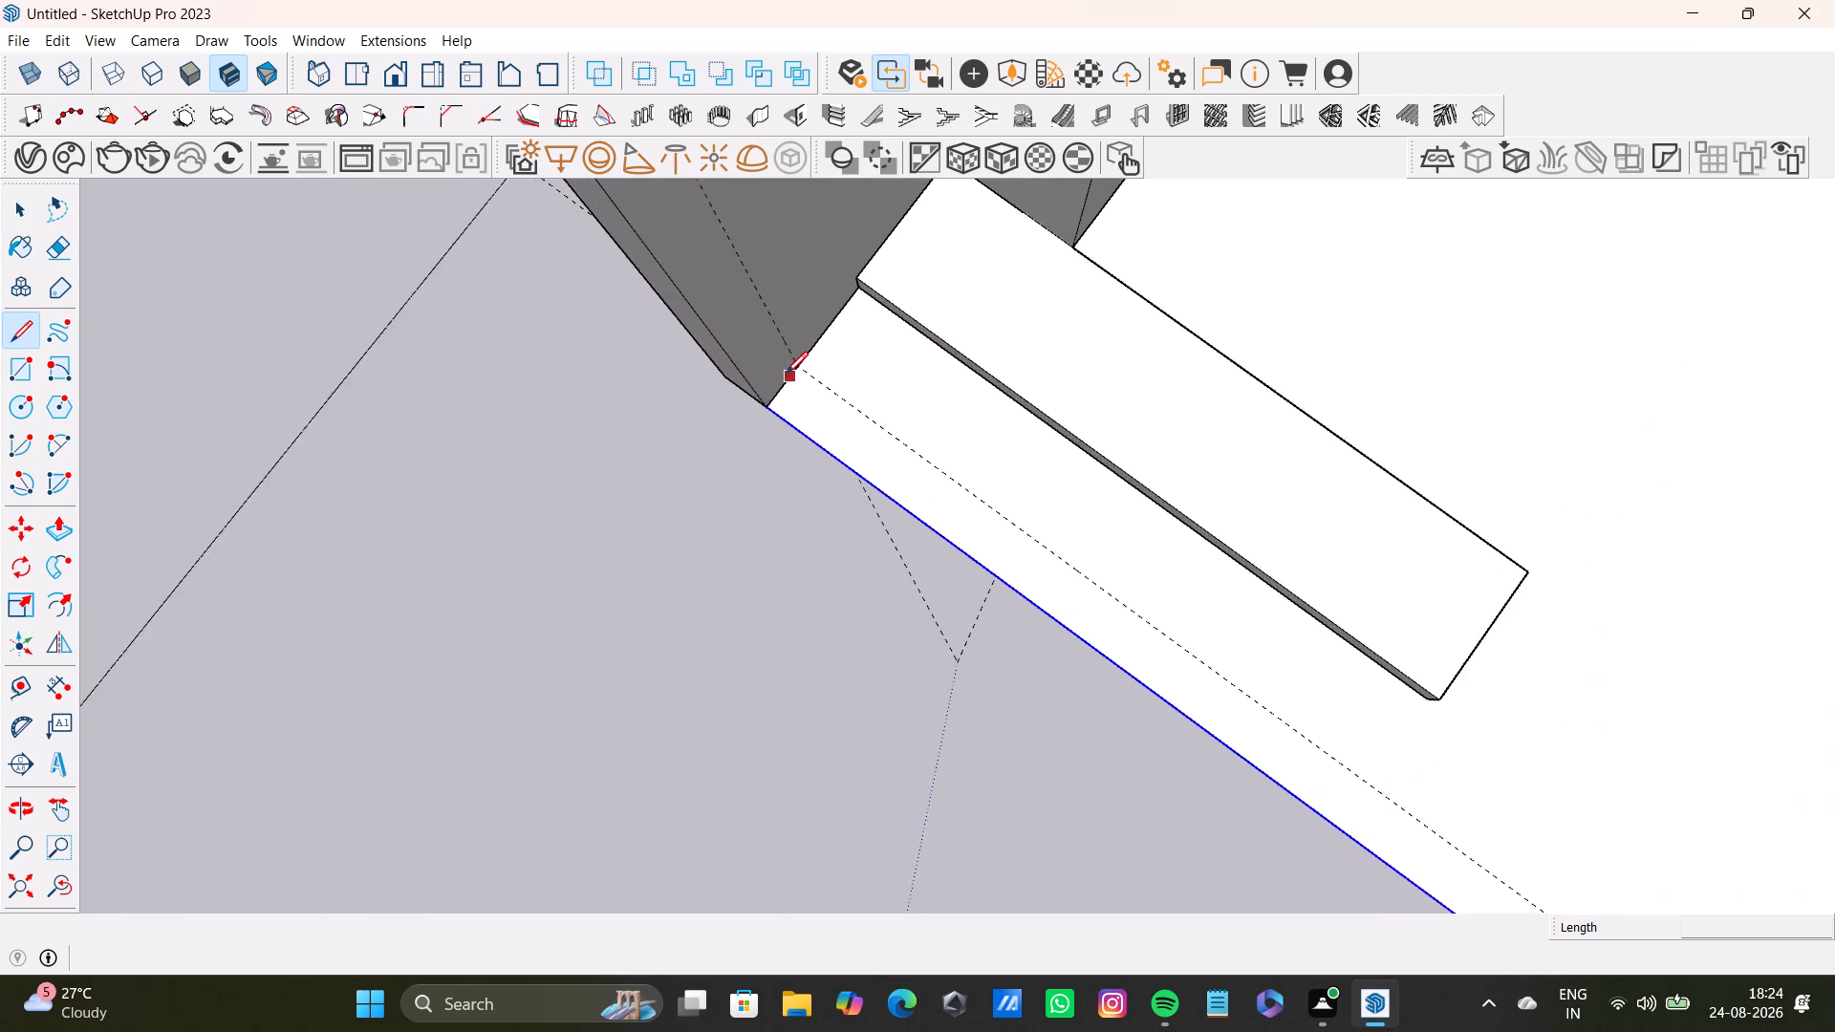
pyautogui.scroll(11, 786, 374)
pyautogui.click(796, 351)
pyautogui.scroll(-7, 1237, 693)
pyautogui.keyDown('shift'); pyautogui.moveTo(1300, 723); pyautogui.dragTo(1006, 482, button='middle'); pyautogui.keyUp('shift')
pyautogui.scroll(-7, 1339, 743)
pyautogui.scroll(1, 1344, 752)
pyautogui.keyDown('shift'); pyautogui.moveTo(1344, 752); pyautogui.dragTo(1113, 498, button='middle'); pyautogui.keyUp('shift')
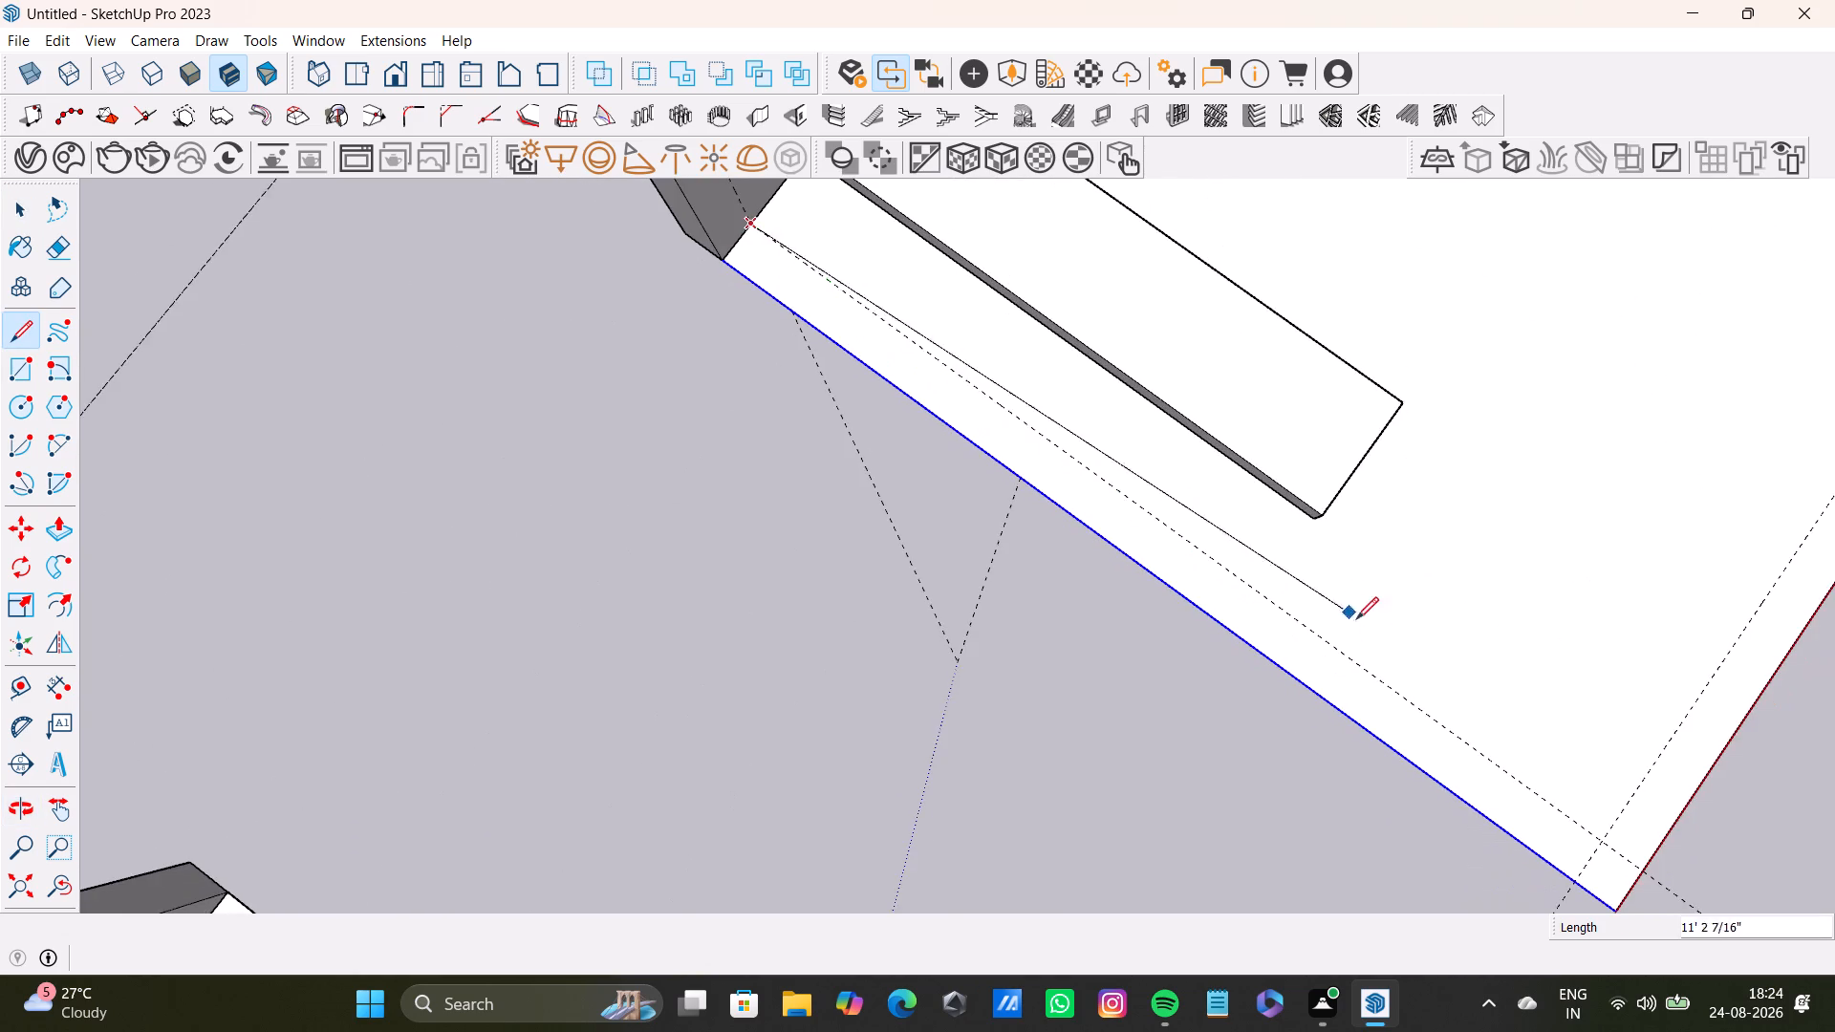
pyautogui.scroll(1, 1371, 644)
pyautogui.click(1628, 865)
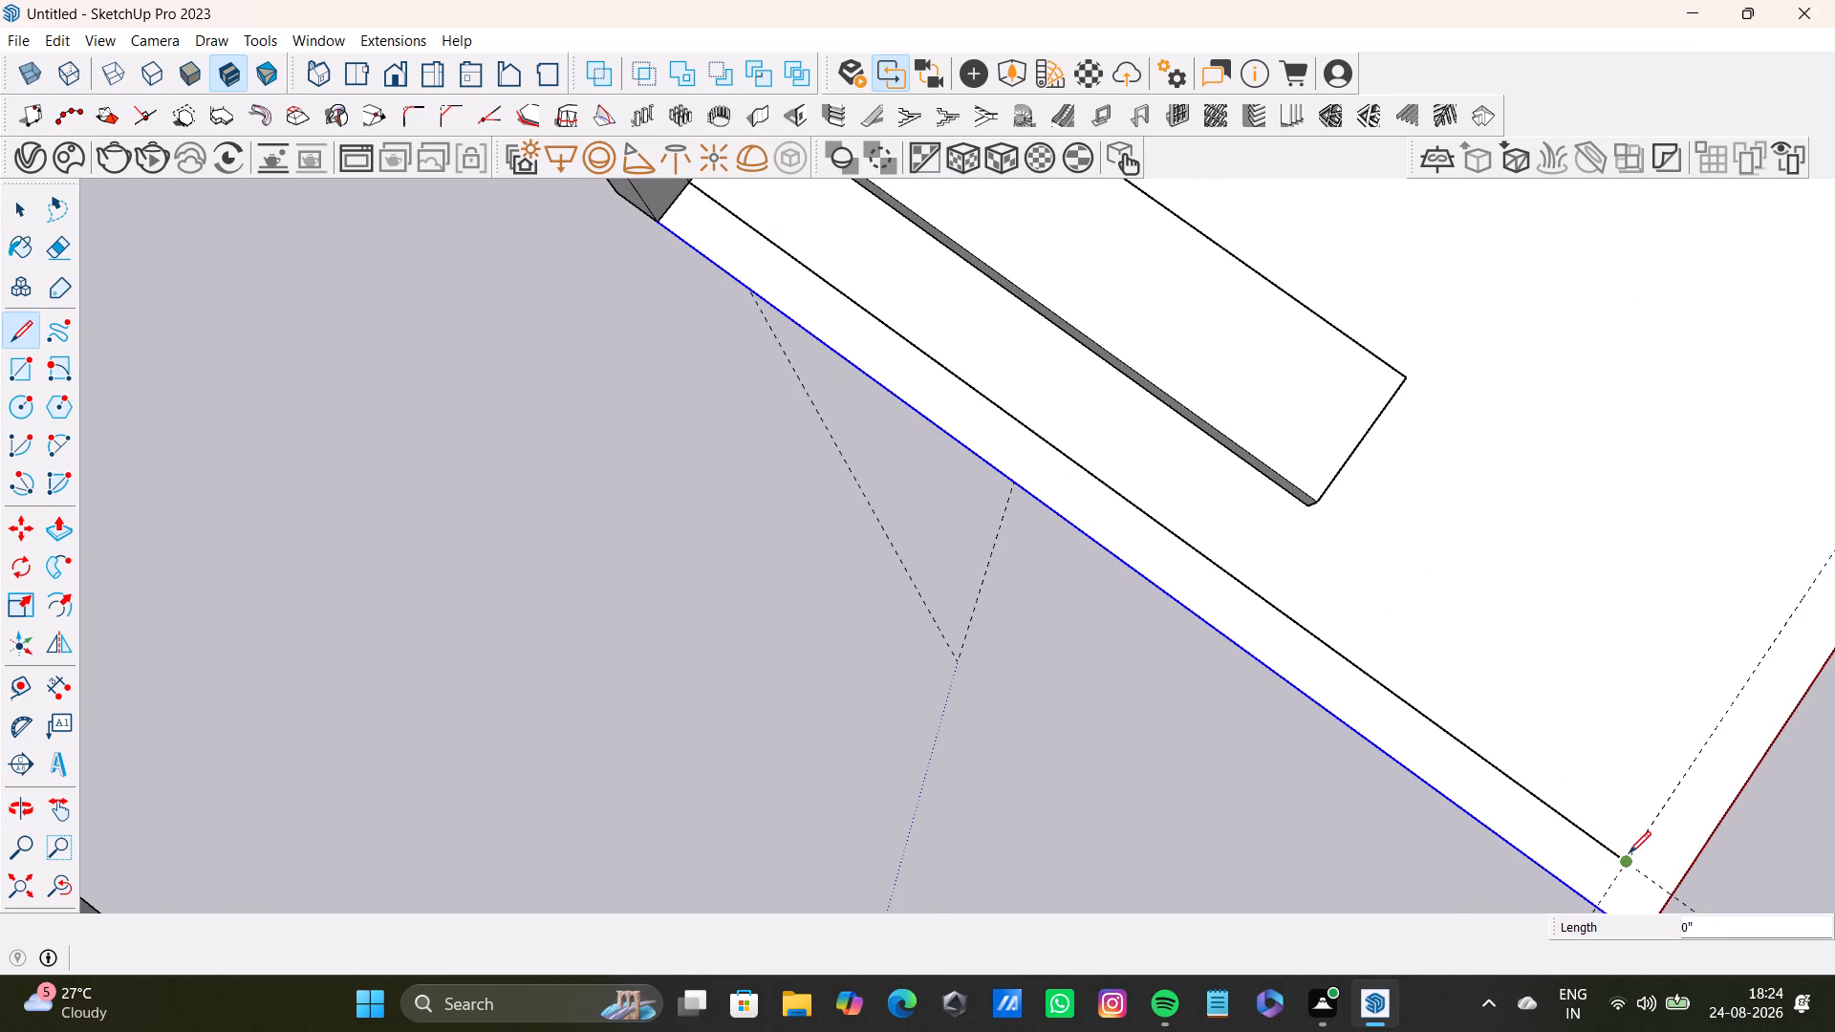
pyautogui.press('space')
# Draw the front floor line along the front guide to the longer arm's end, and continue it beyond the arm to the side guide.
pyautogui.scroll(-10, 1554, 825)
pyautogui.keyDown('shift'); pyautogui.moveTo(1557, 825); pyautogui.dragTo(956, 760, button='middle'); pyautogui.keyUp('shift')
pyautogui.moveTo(1056, 743); pyautogui.dragTo(1004, 606, button='middle')
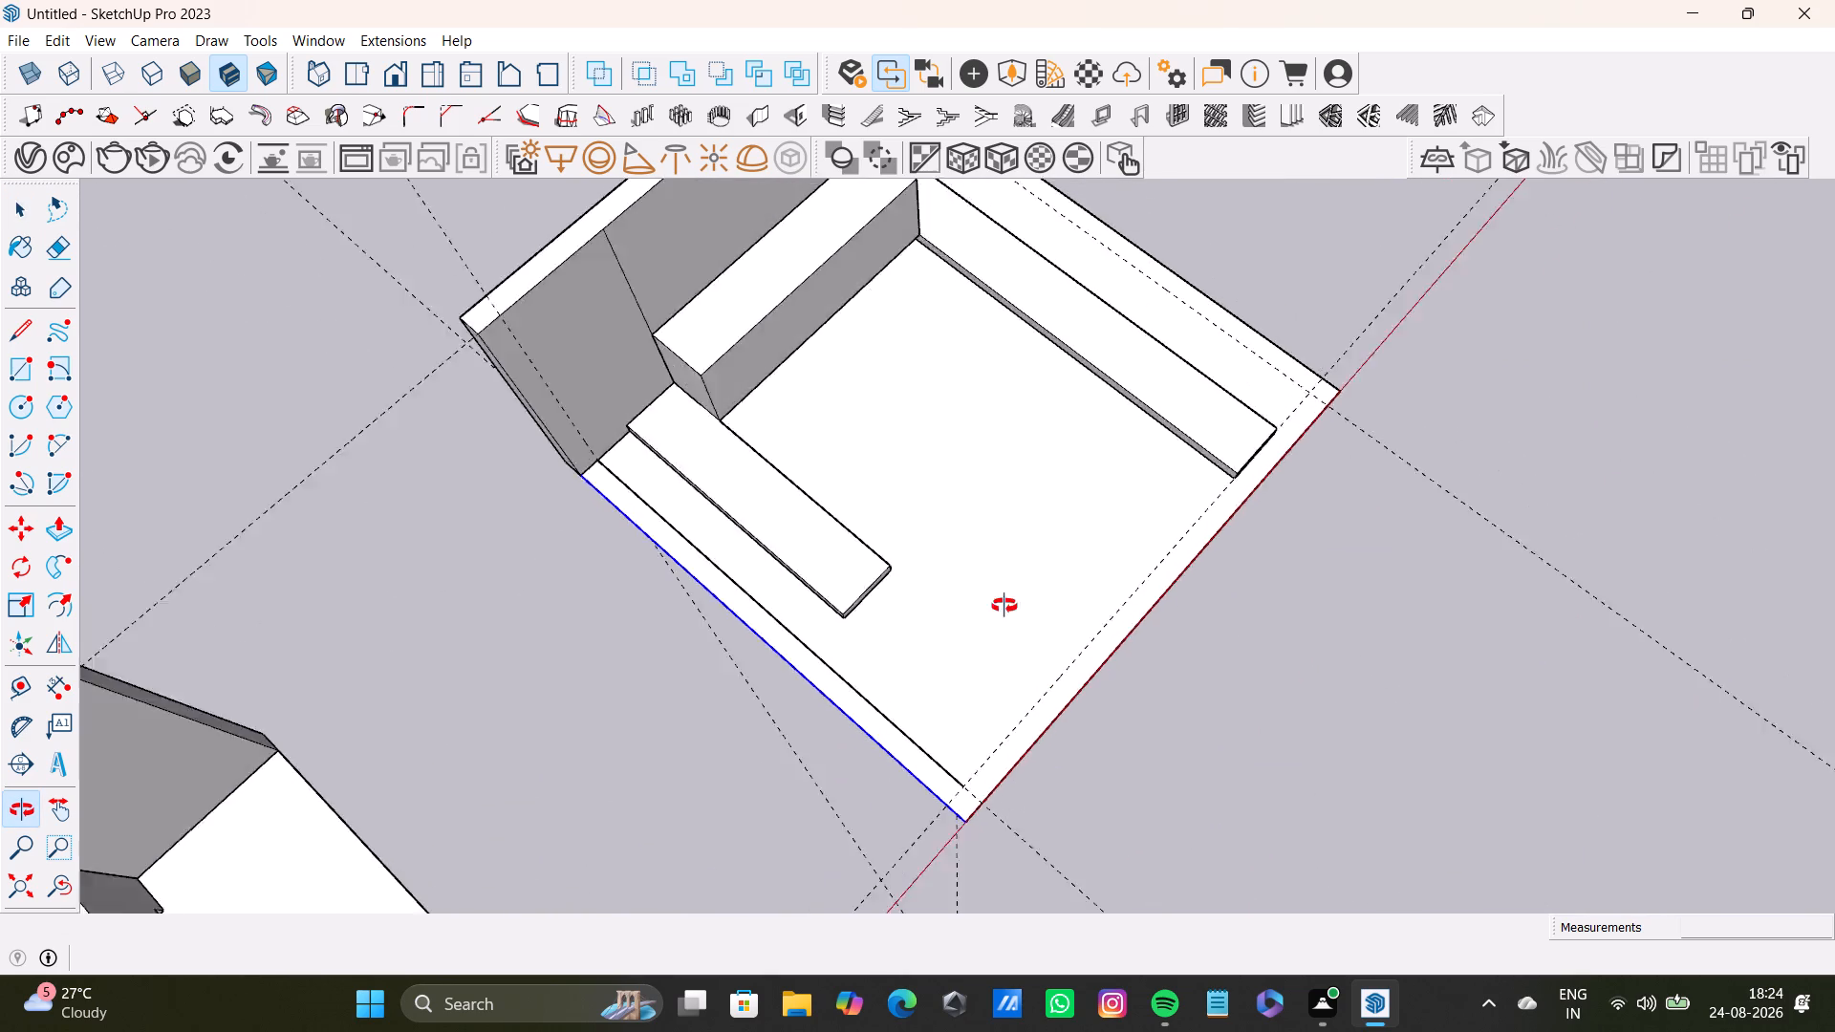
pyautogui.moveTo(1004, 606); pyautogui.dragTo(820, 498, button='middle')
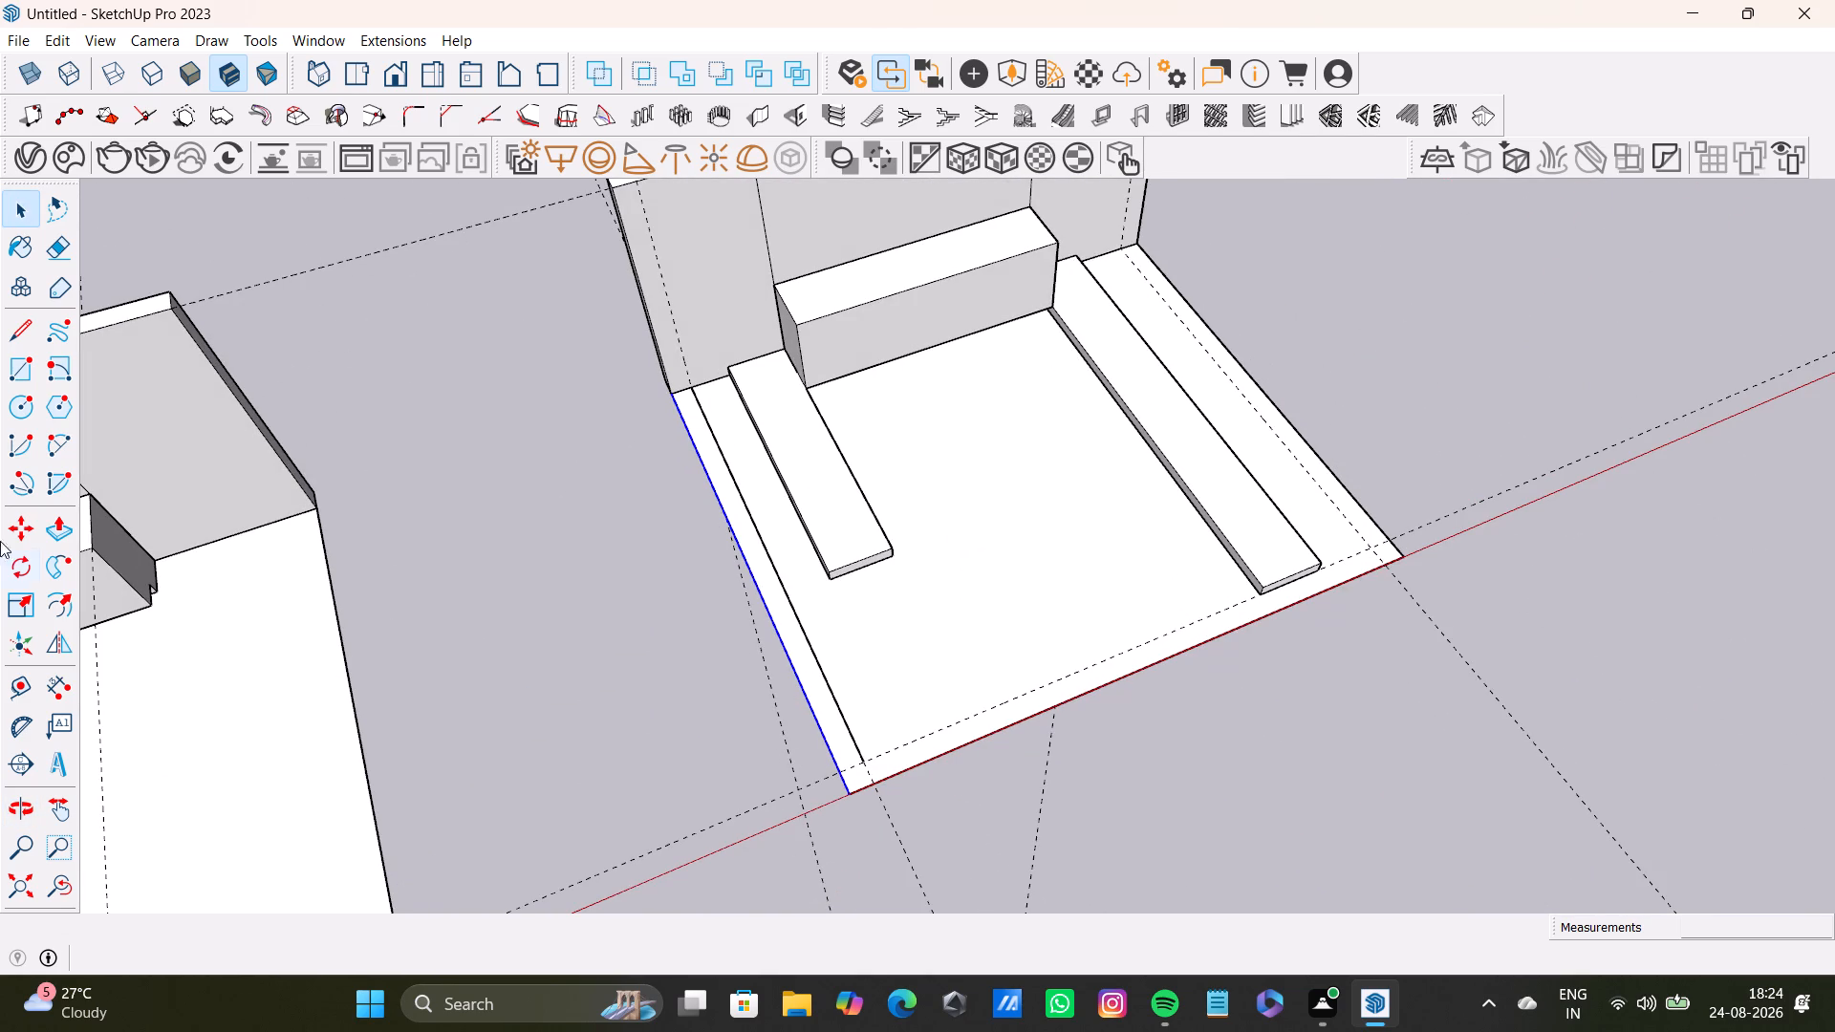
pyautogui.click(24, 347)
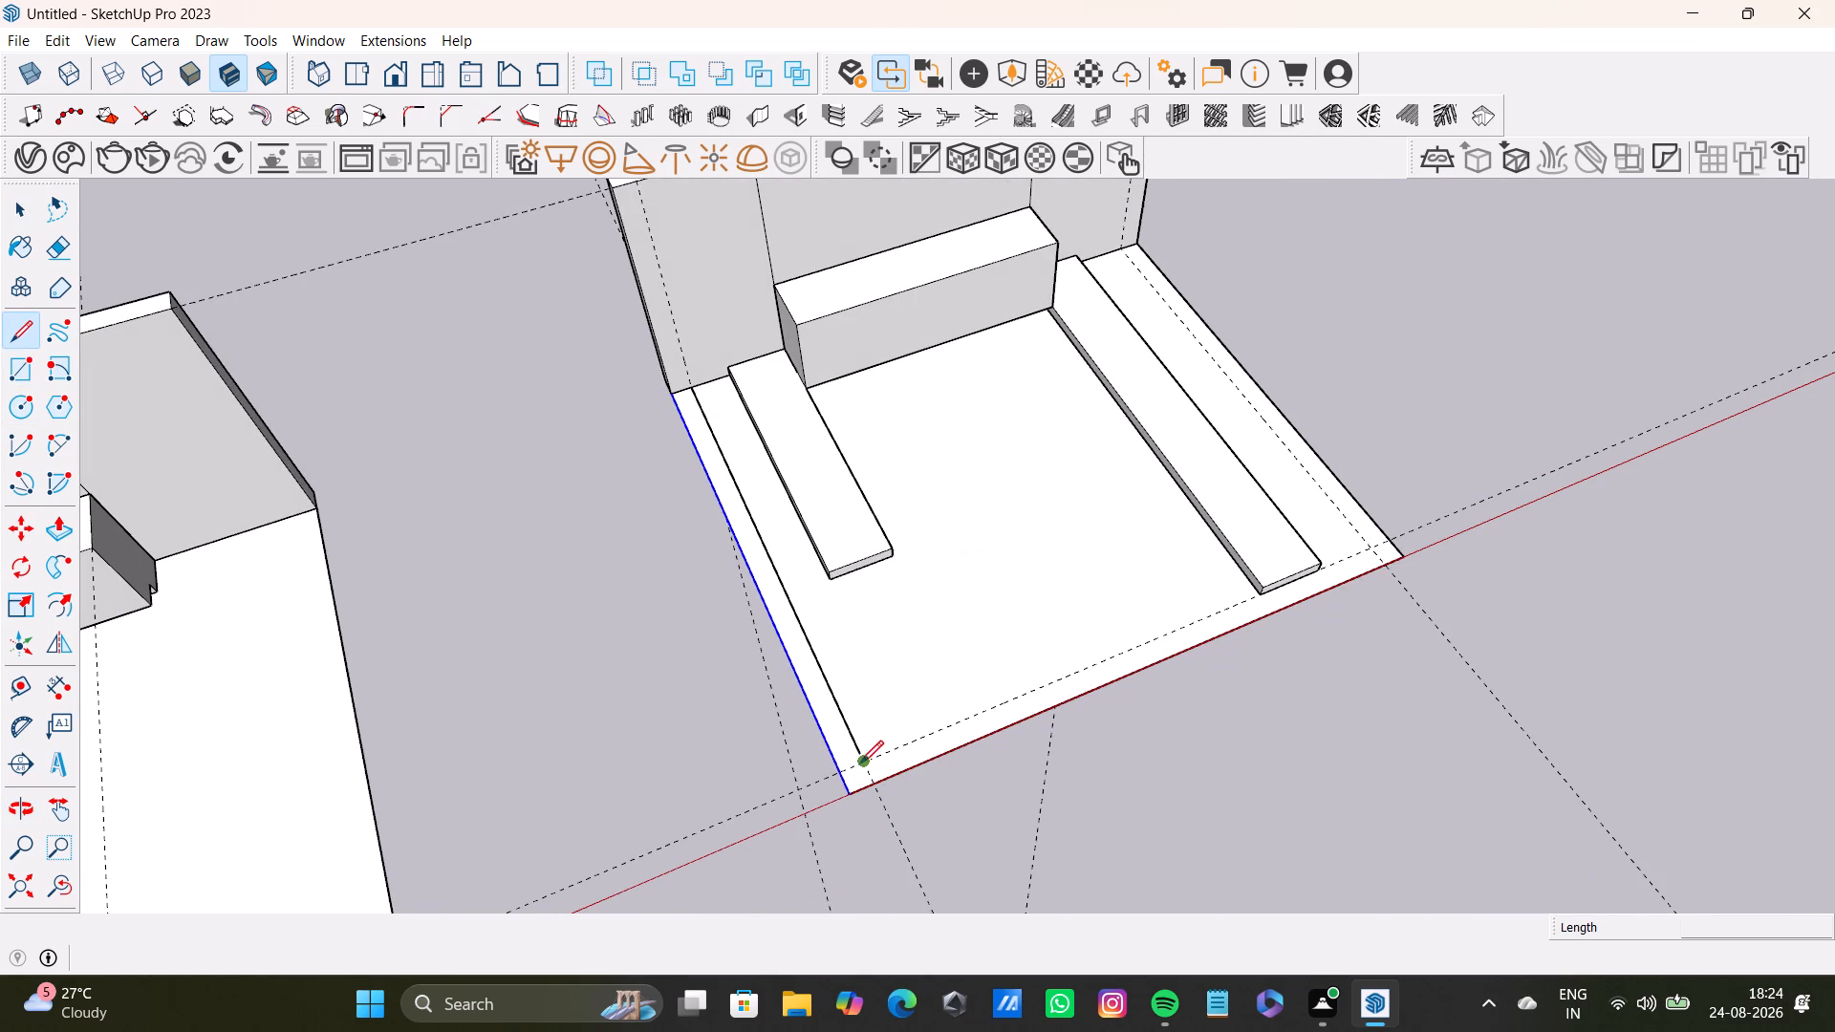
pyautogui.moveTo(859, 764); pyautogui.dragTo(891, 759)
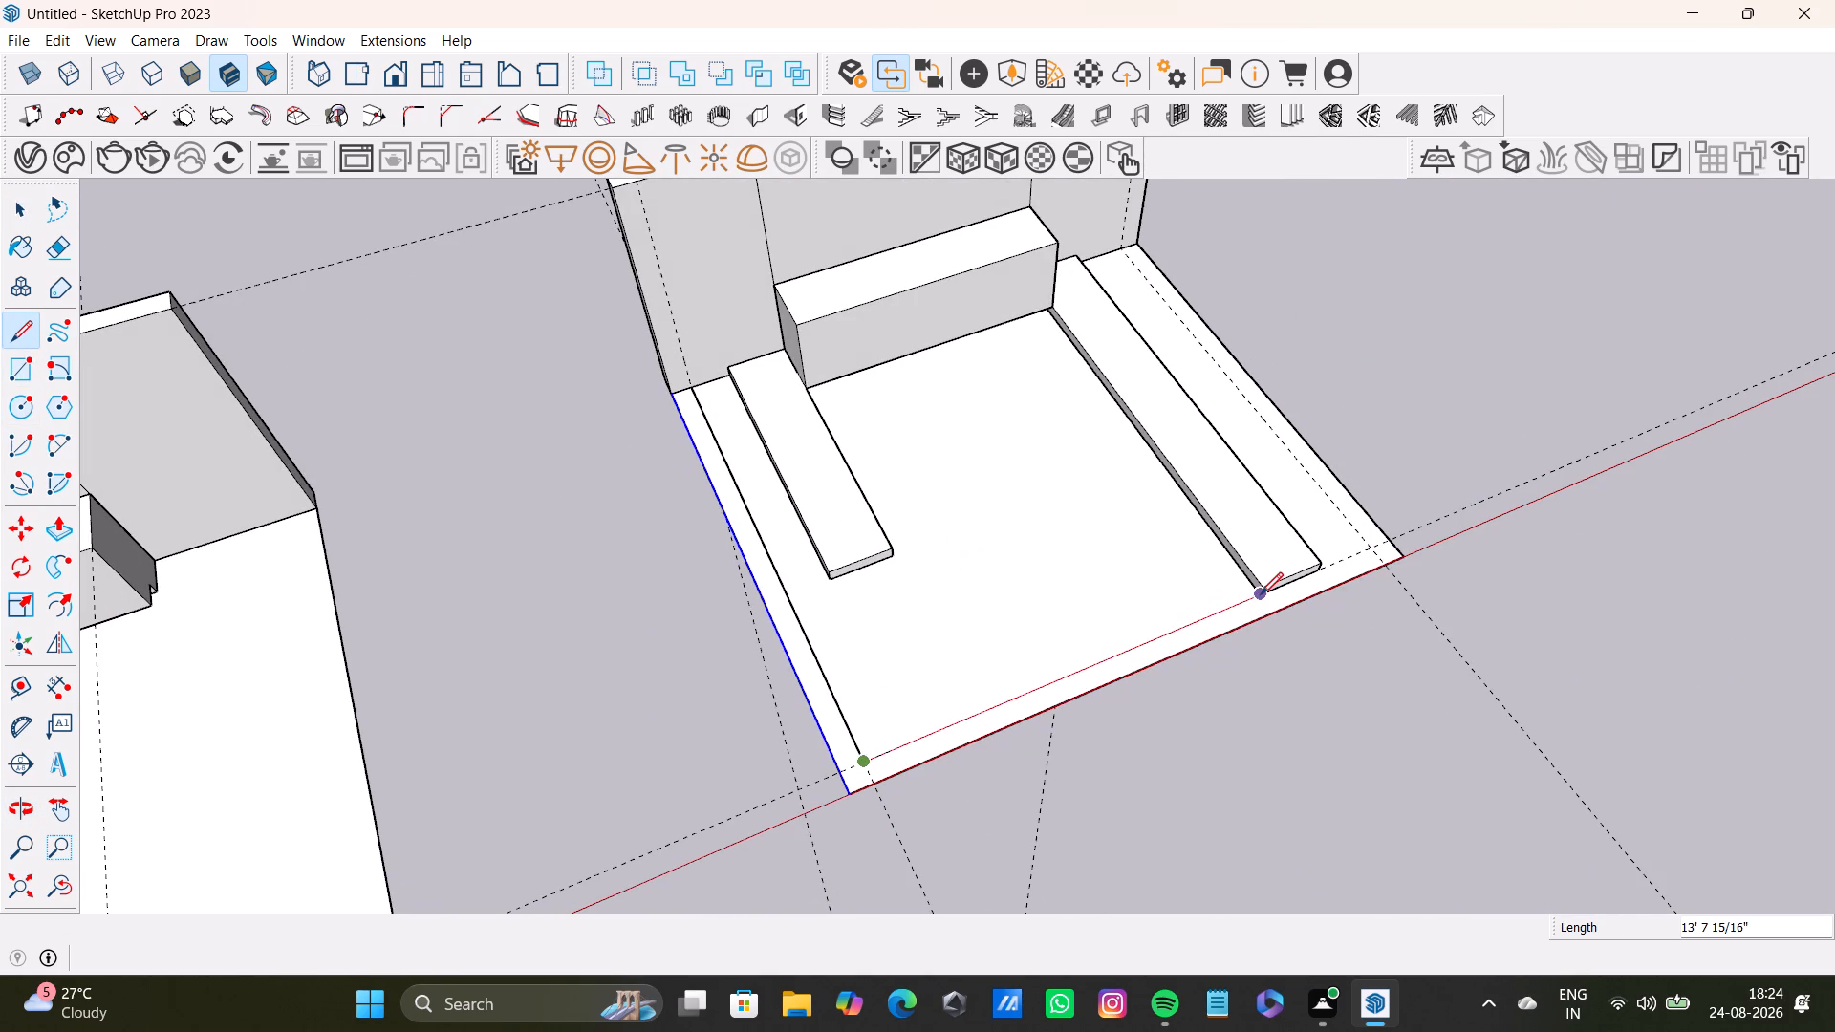
pyautogui.click(1261, 594)
pyautogui.press('space')
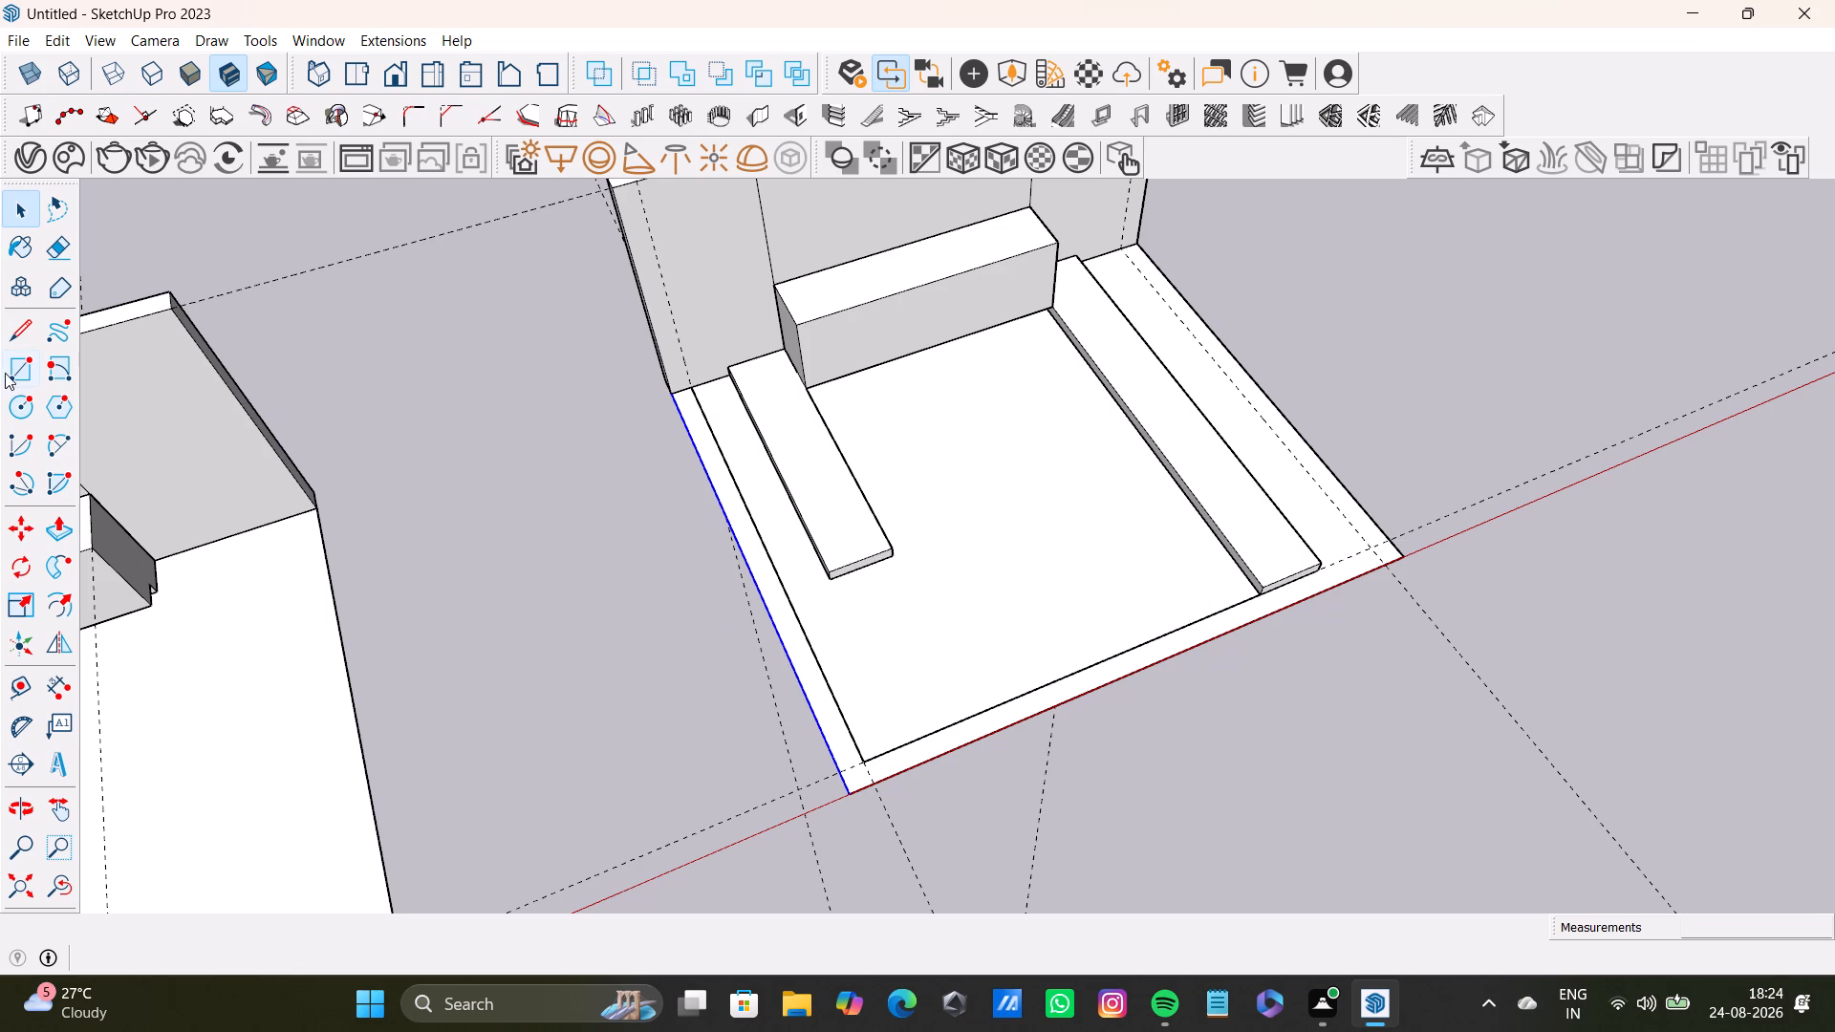
pyautogui.click(25, 330)
pyautogui.scroll(3, 1345, 564)
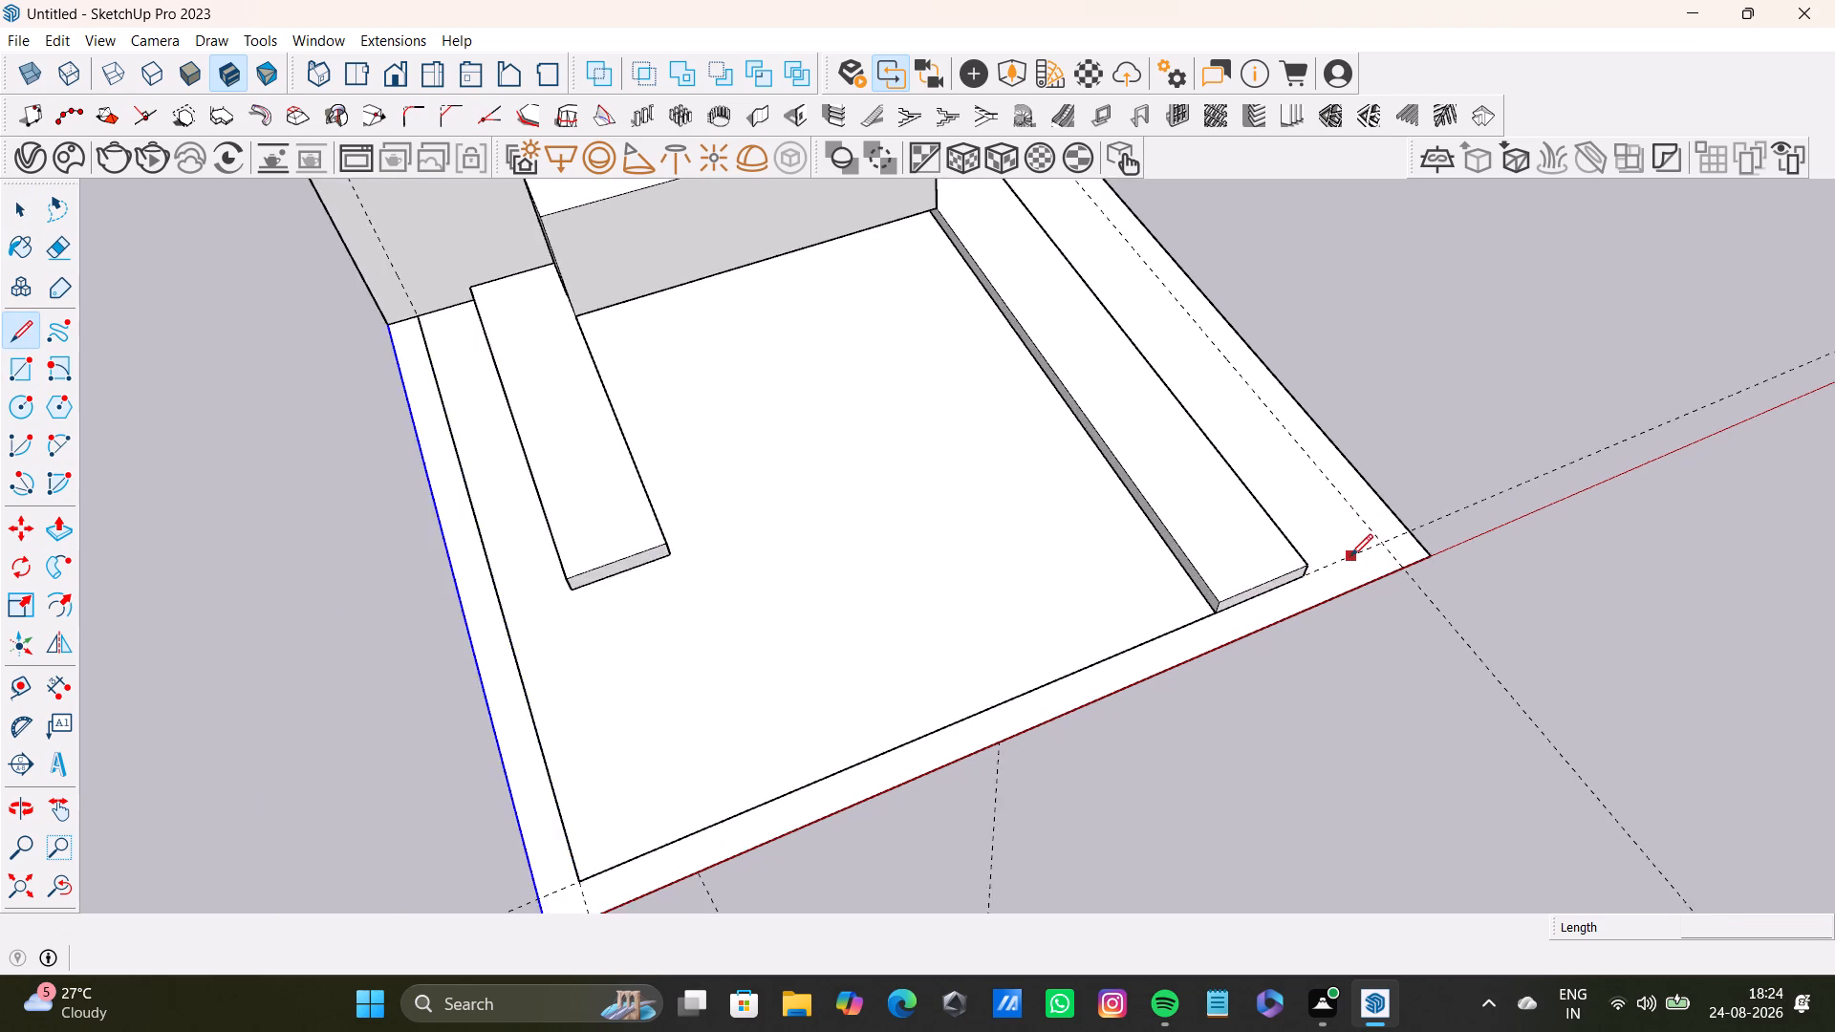
pyautogui.scroll(2, 1350, 556)
pyautogui.moveTo(1350, 556); pyautogui.dragTo(1193, 584, button='middle')
pyautogui.scroll(3, 1288, 694)
pyautogui.click(1248, 679)
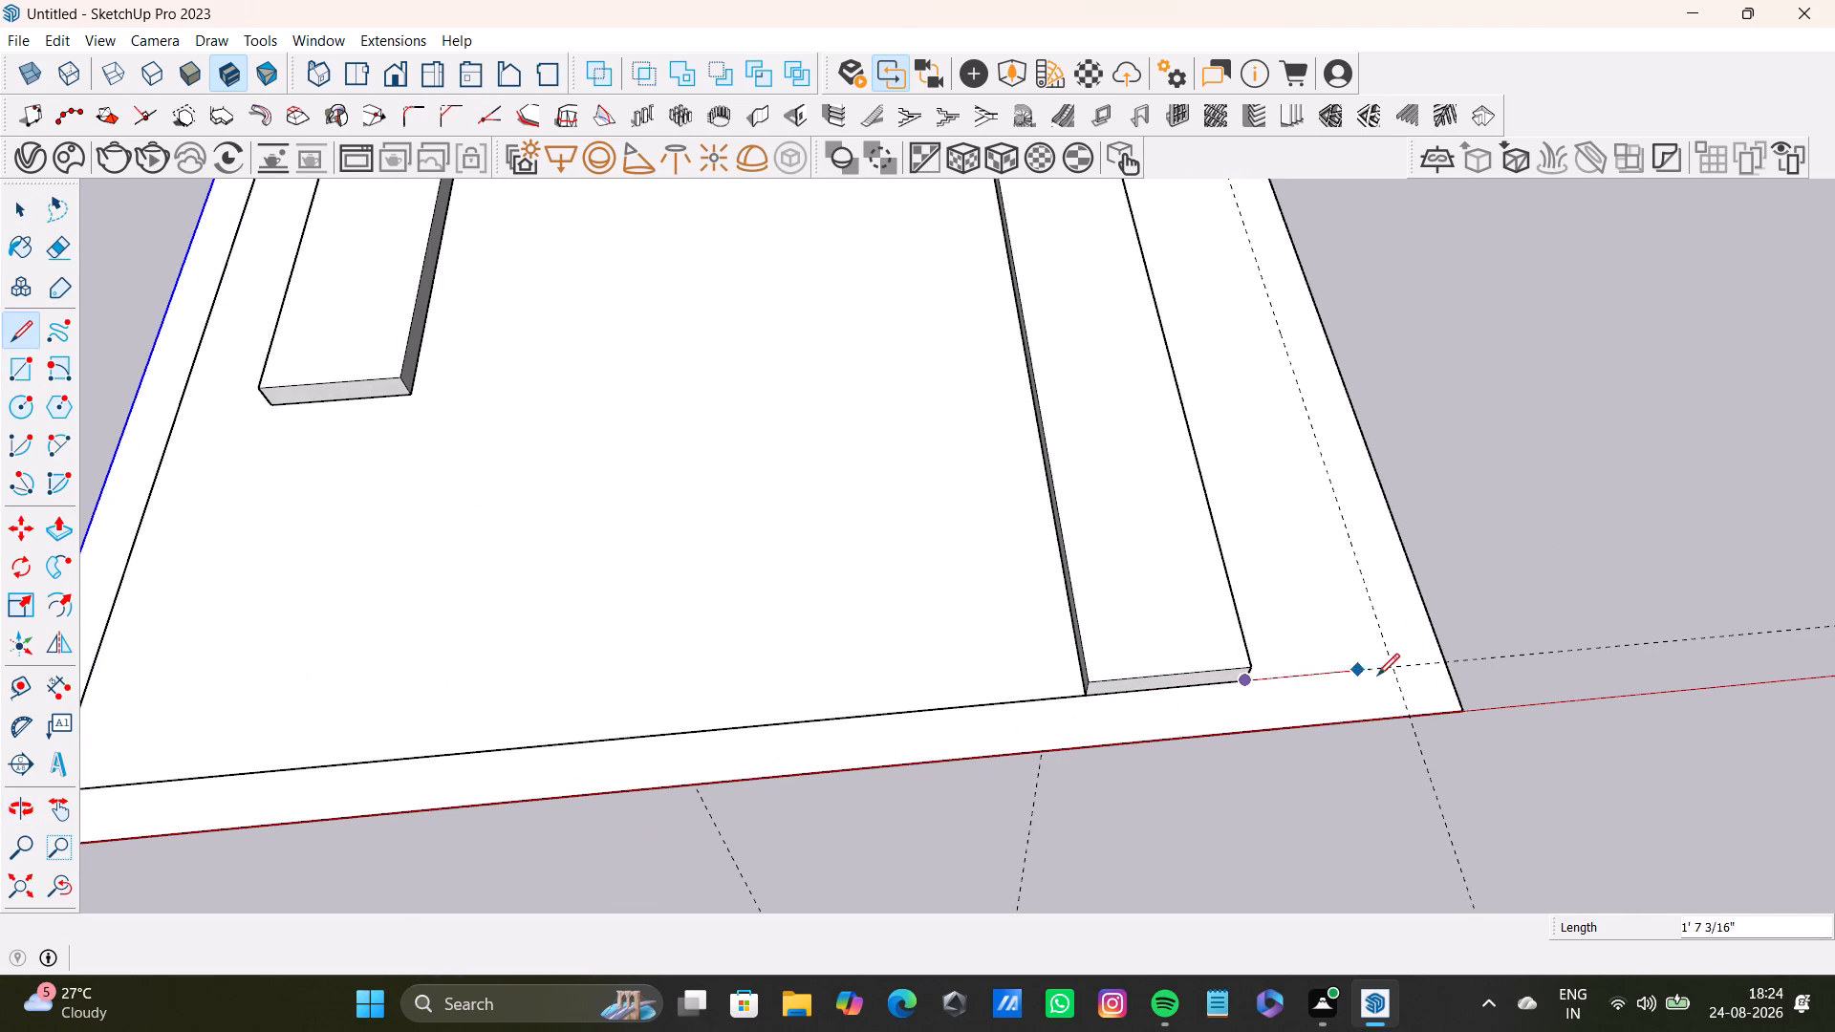
pyautogui.click(1392, 669)
# Draw a floor line about 16' 5" long along the side guide beside the longer arm, back to the back wall.
pyautogui.scroll(-4, 1325, 398)
pyautogui.moveTo(1318, 398); pyautogui.dragTo(1311, 698, button='middle')
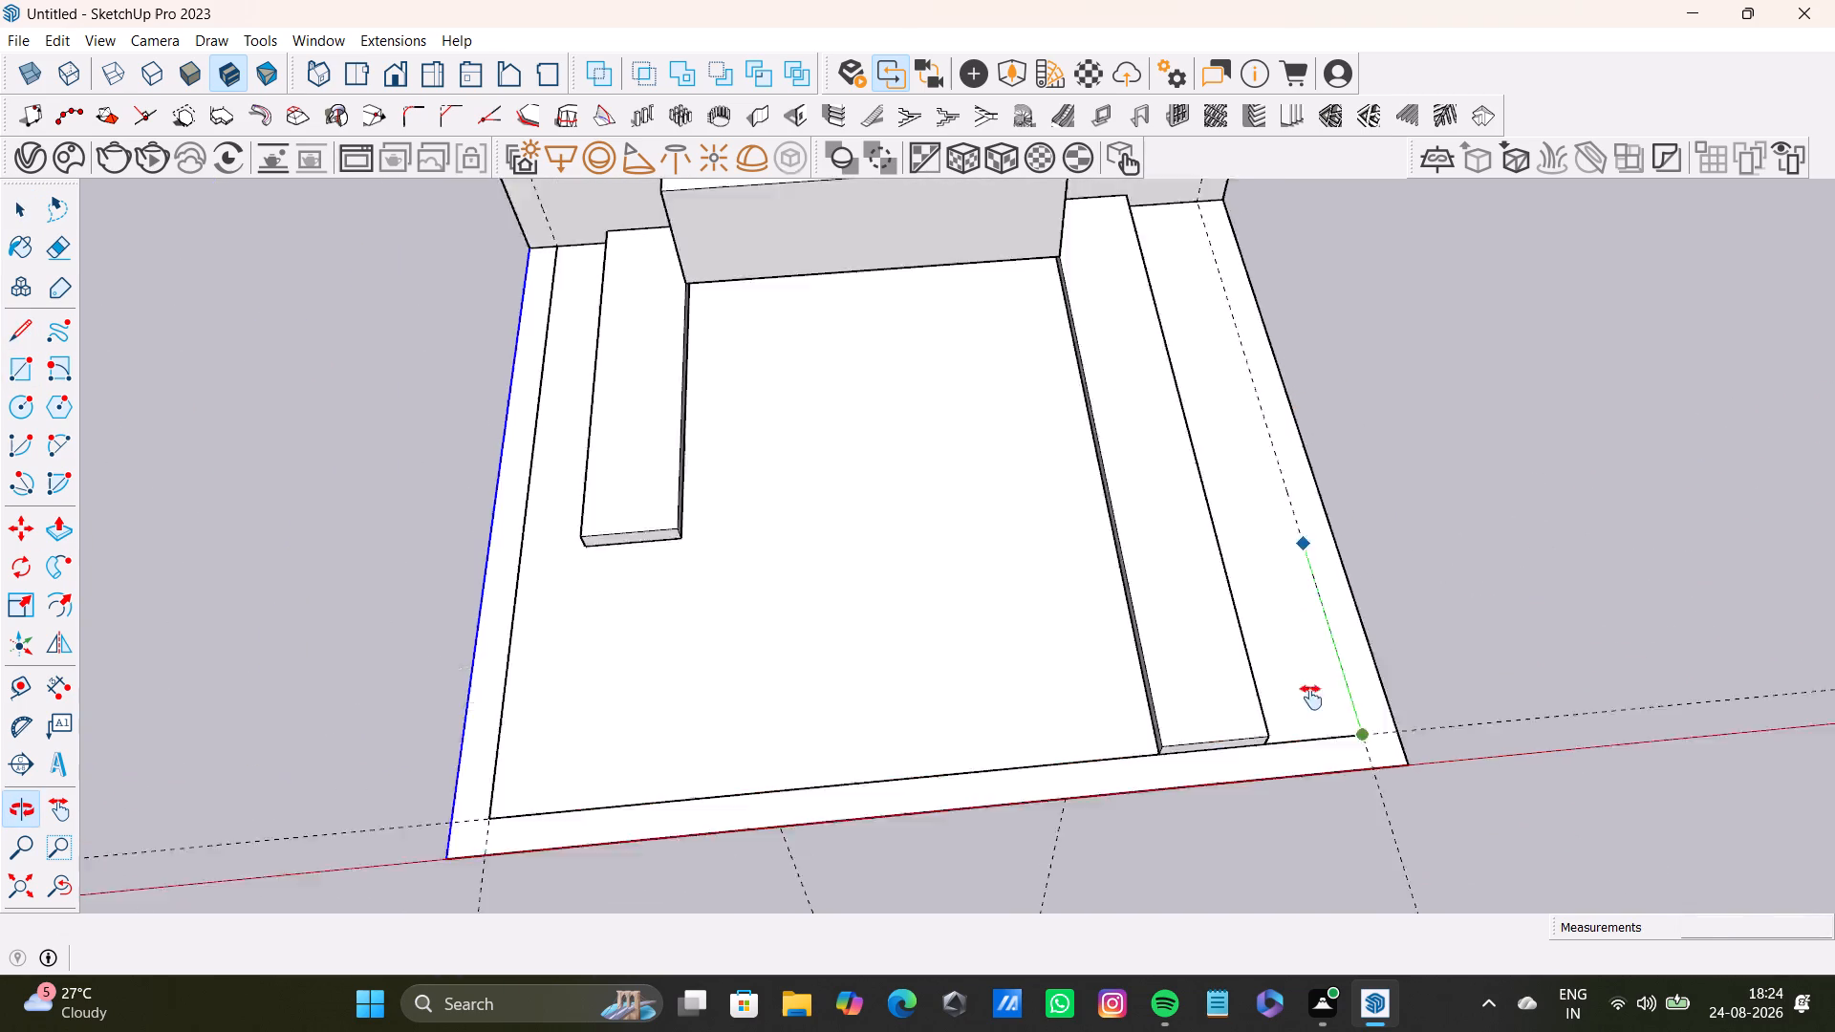
pyautogui.moveTo(1311, 698); pyautogui.dragTo(1311, 1031, button='middle')
pyautogui.click(1196, 601)
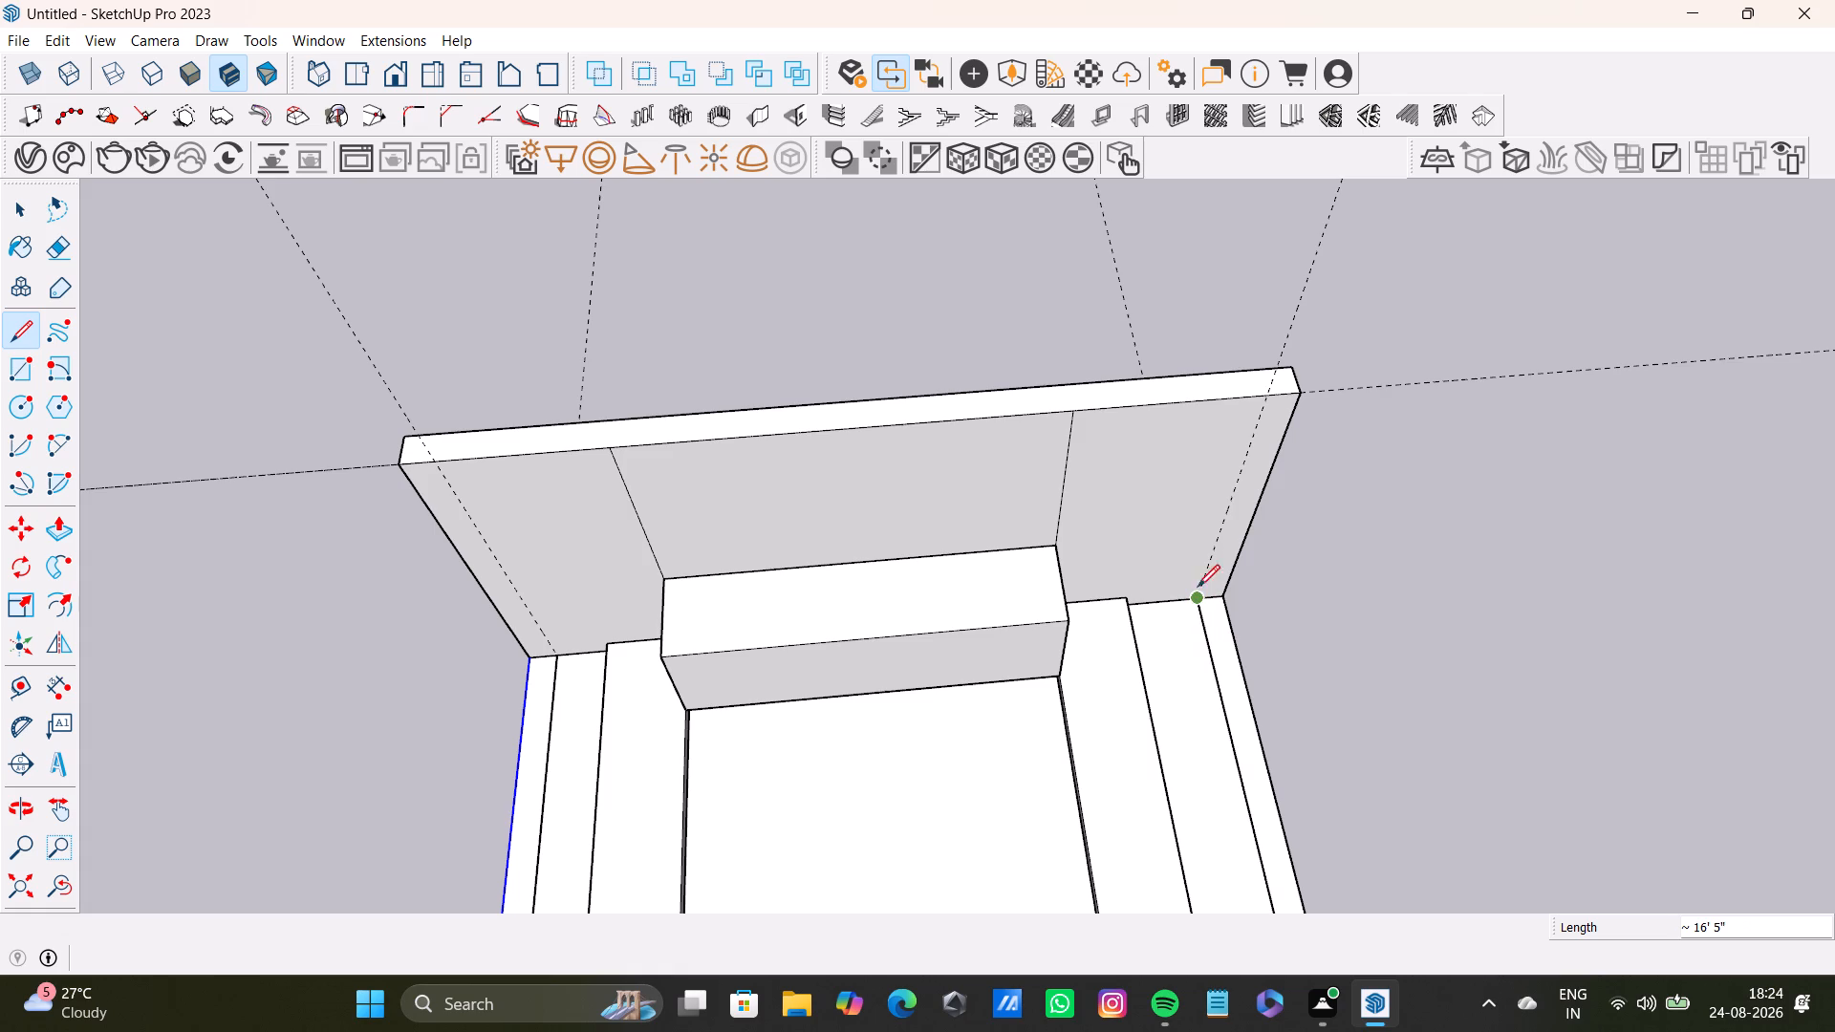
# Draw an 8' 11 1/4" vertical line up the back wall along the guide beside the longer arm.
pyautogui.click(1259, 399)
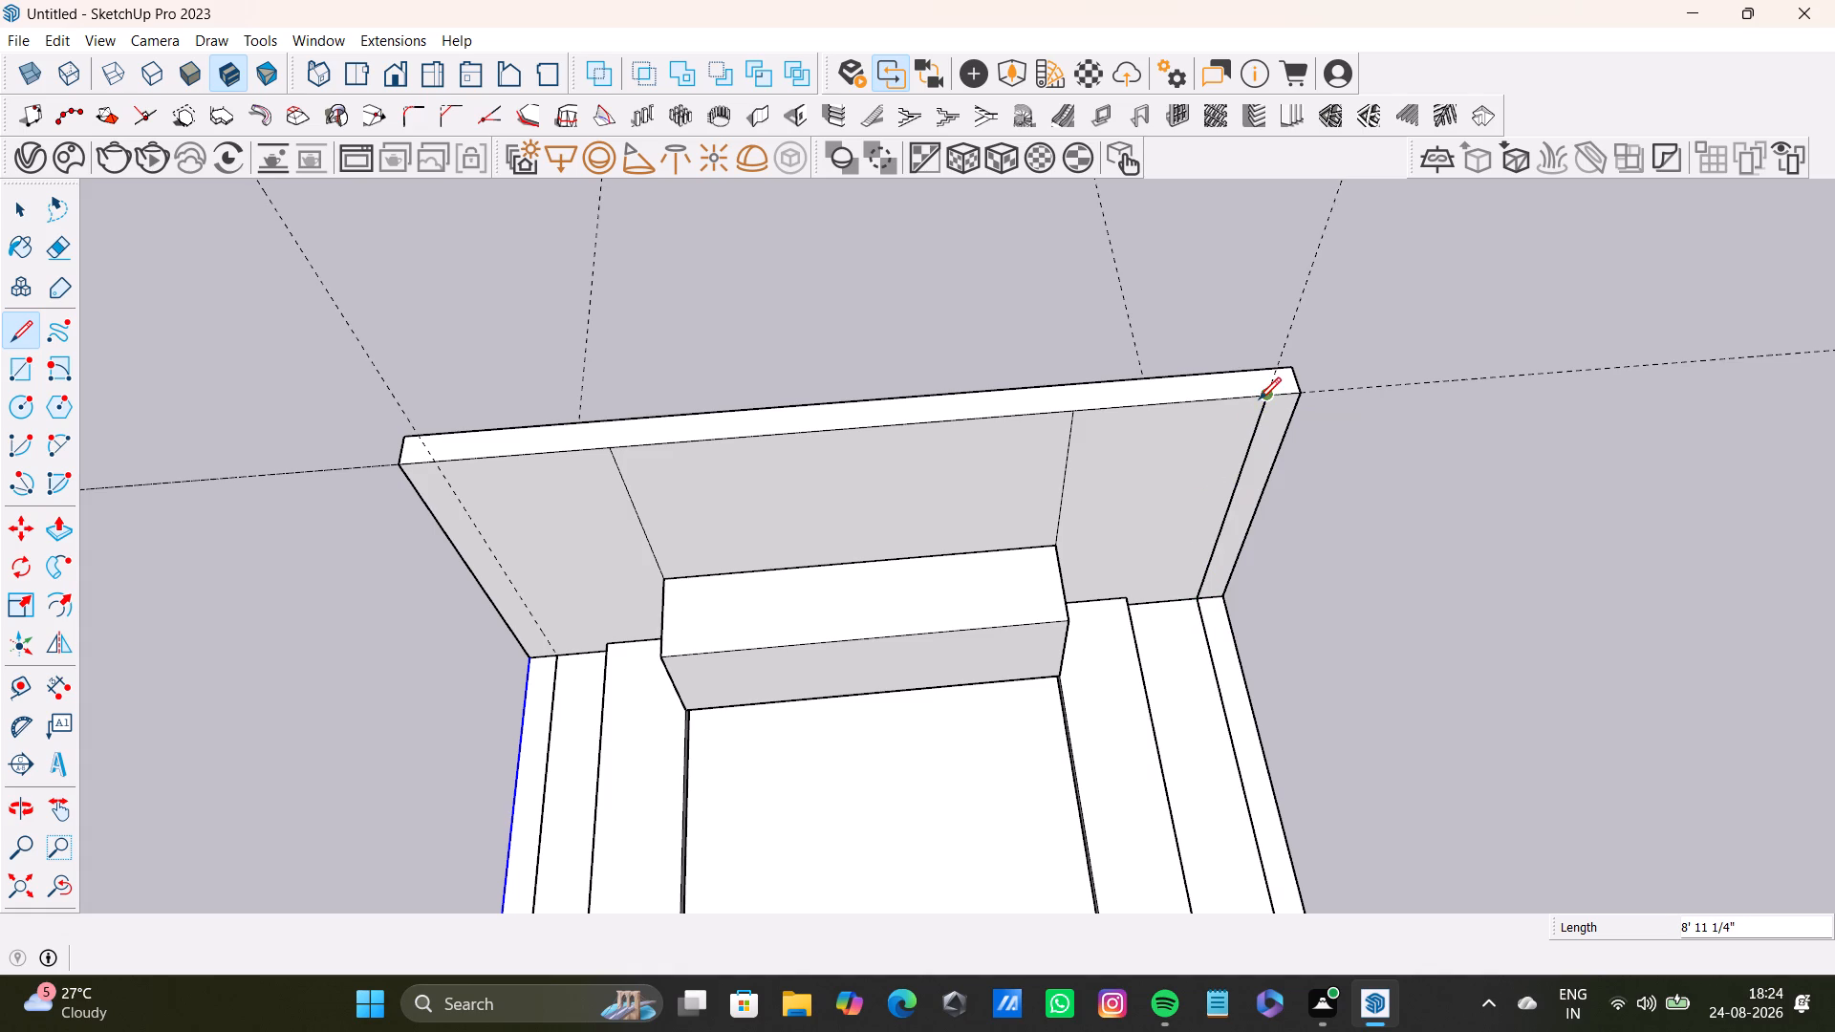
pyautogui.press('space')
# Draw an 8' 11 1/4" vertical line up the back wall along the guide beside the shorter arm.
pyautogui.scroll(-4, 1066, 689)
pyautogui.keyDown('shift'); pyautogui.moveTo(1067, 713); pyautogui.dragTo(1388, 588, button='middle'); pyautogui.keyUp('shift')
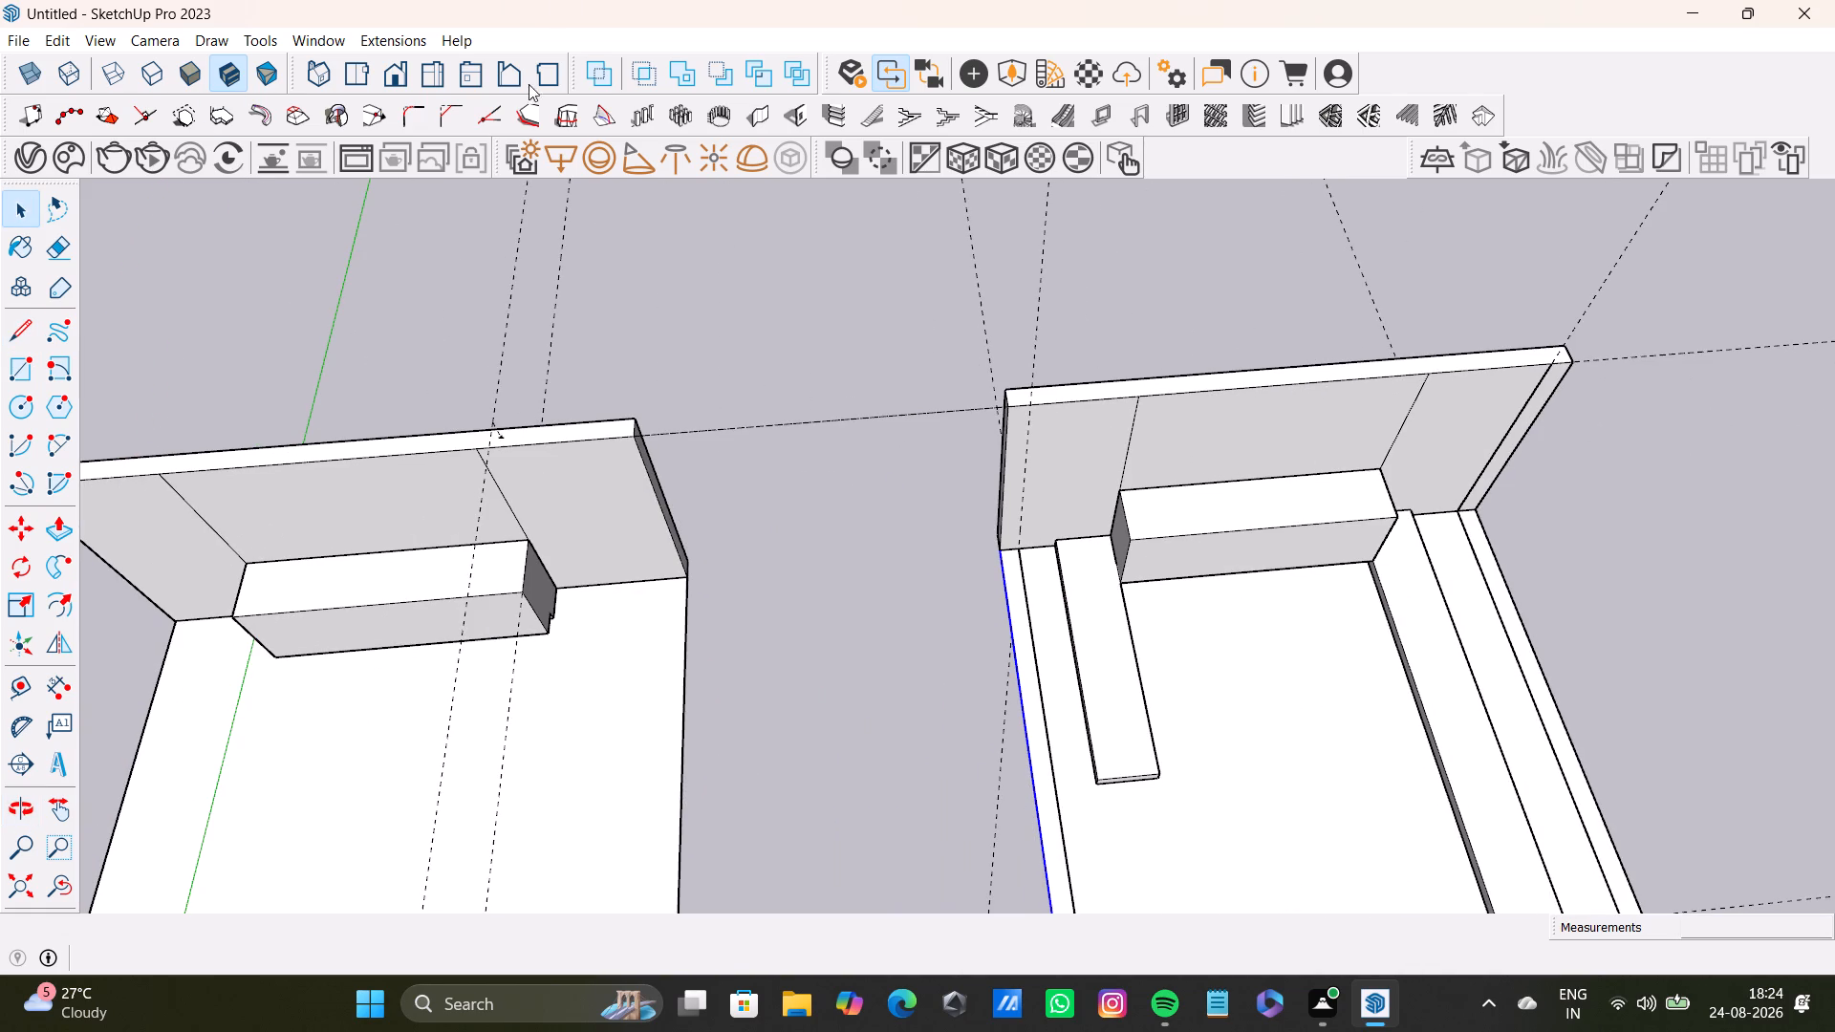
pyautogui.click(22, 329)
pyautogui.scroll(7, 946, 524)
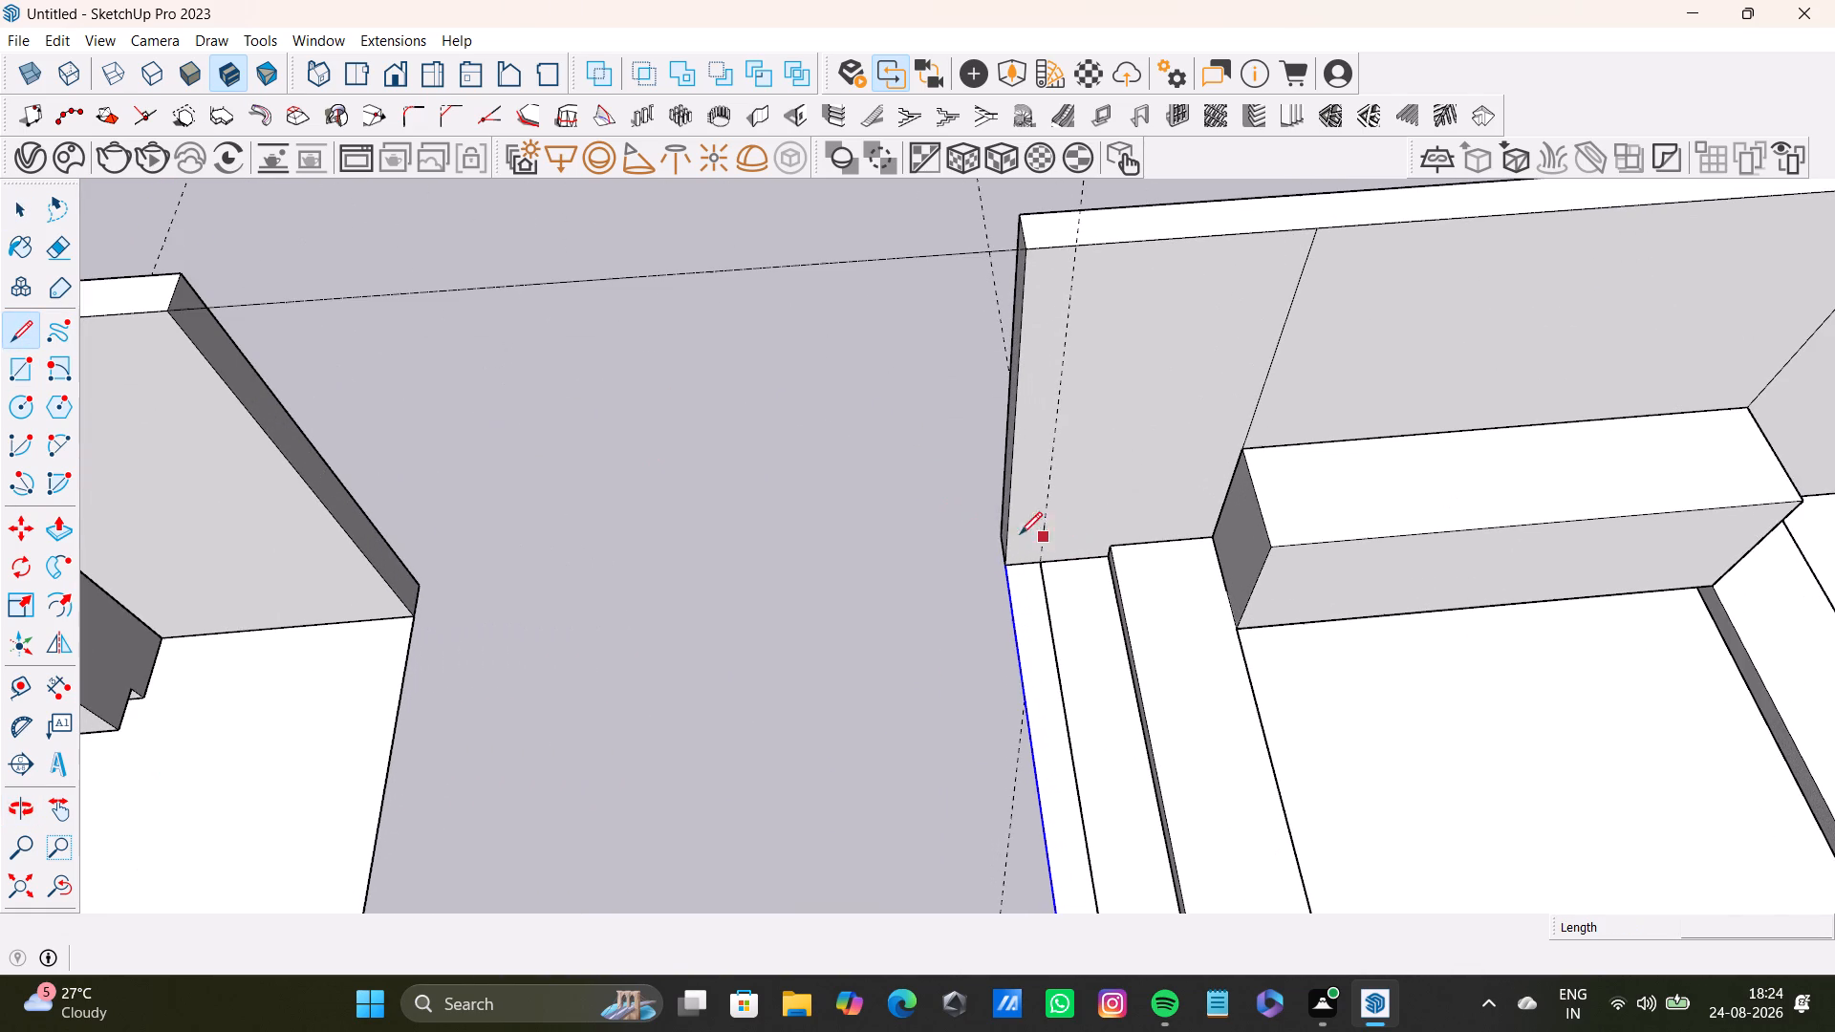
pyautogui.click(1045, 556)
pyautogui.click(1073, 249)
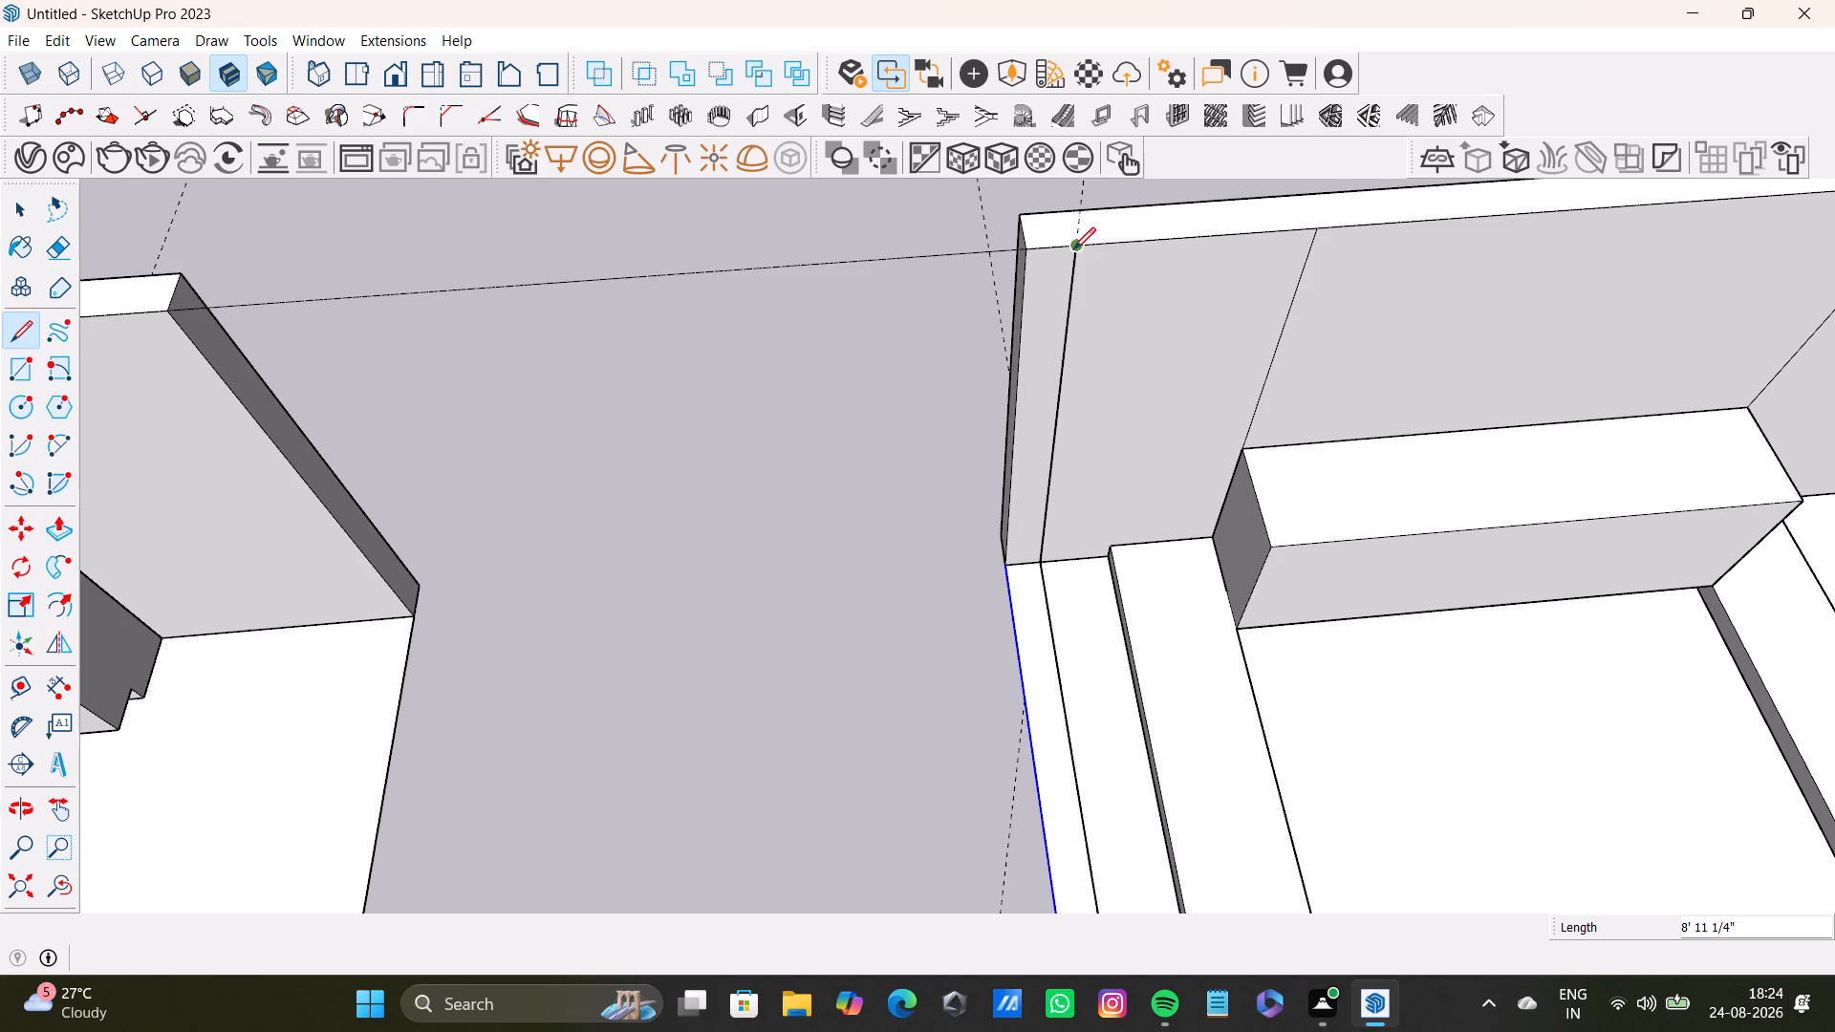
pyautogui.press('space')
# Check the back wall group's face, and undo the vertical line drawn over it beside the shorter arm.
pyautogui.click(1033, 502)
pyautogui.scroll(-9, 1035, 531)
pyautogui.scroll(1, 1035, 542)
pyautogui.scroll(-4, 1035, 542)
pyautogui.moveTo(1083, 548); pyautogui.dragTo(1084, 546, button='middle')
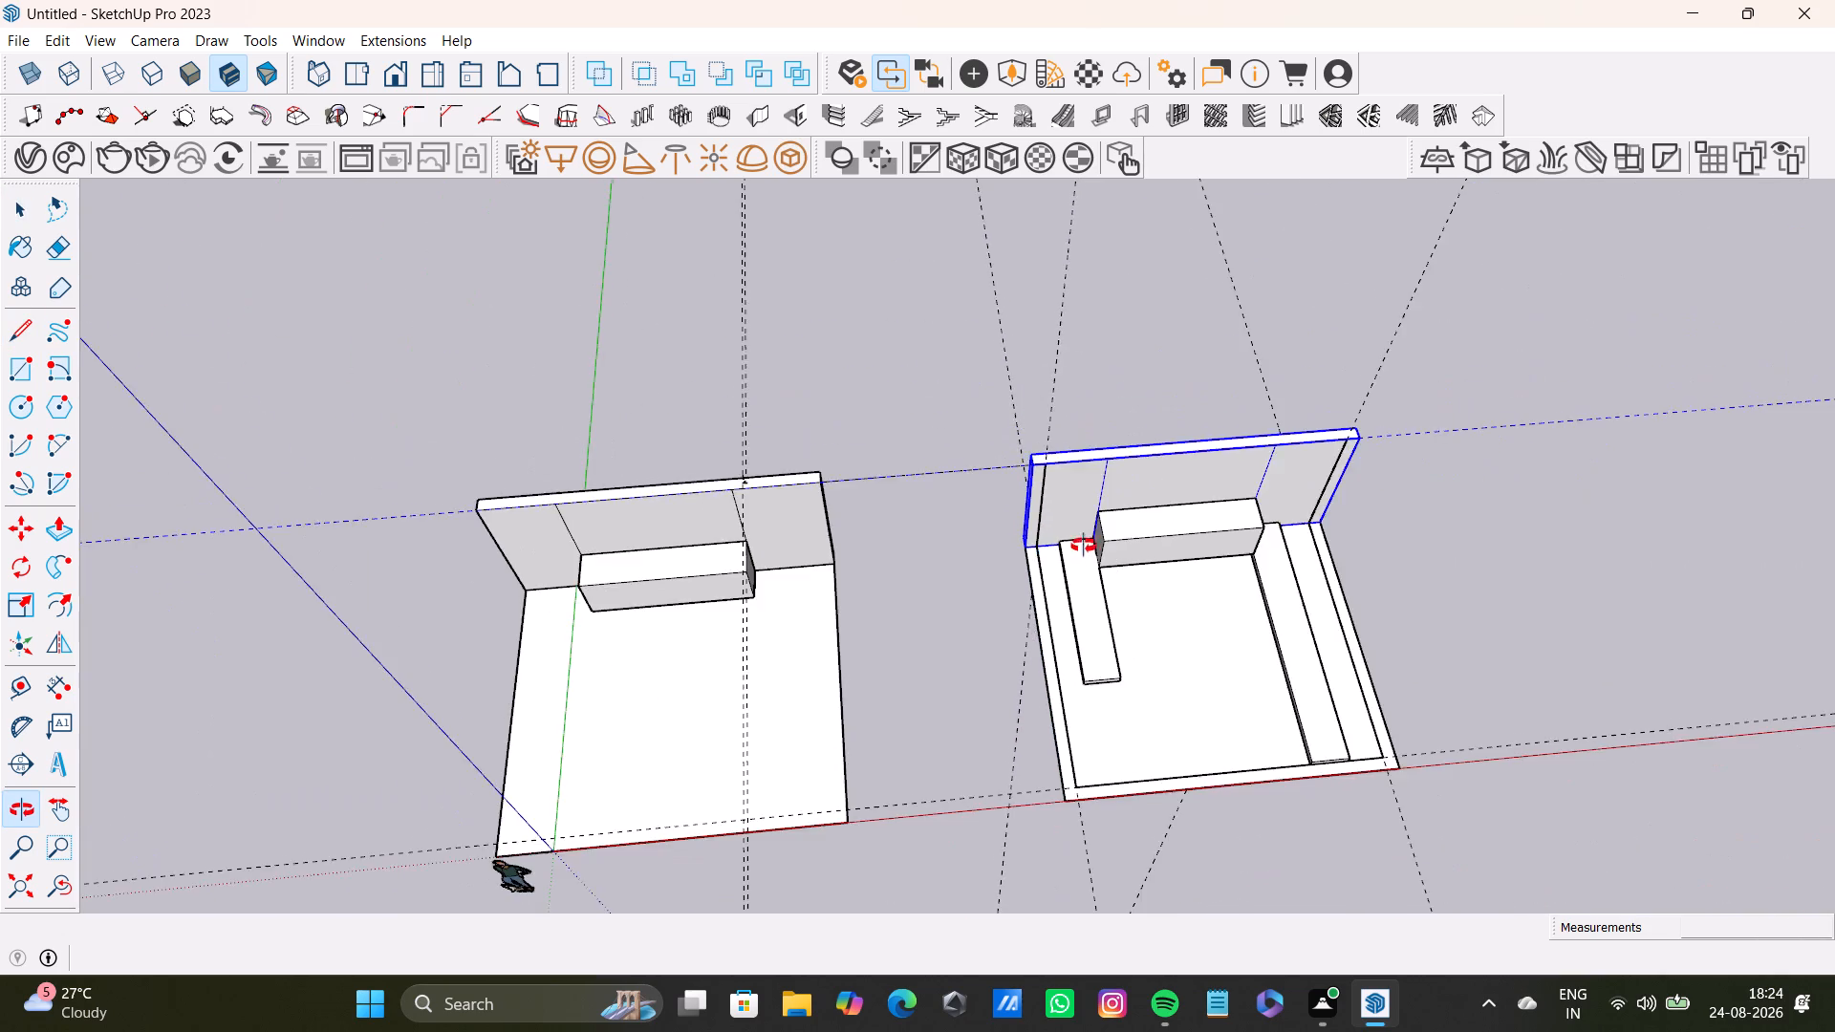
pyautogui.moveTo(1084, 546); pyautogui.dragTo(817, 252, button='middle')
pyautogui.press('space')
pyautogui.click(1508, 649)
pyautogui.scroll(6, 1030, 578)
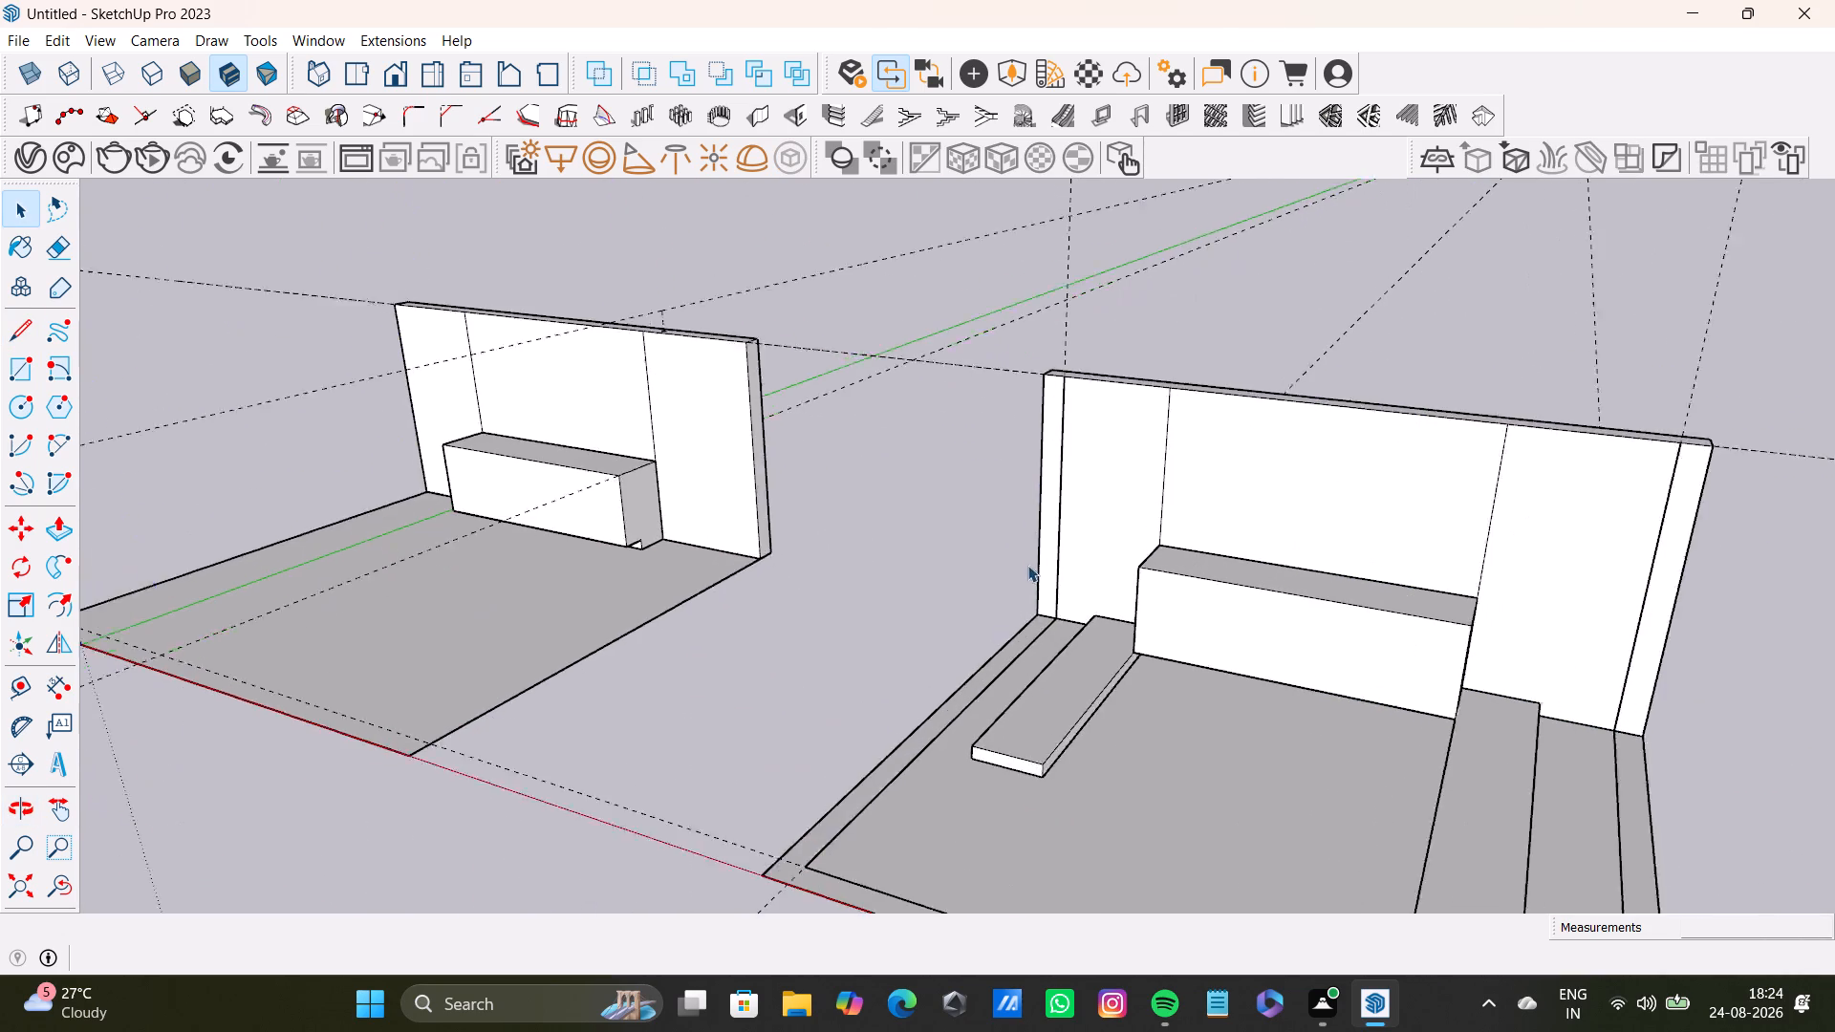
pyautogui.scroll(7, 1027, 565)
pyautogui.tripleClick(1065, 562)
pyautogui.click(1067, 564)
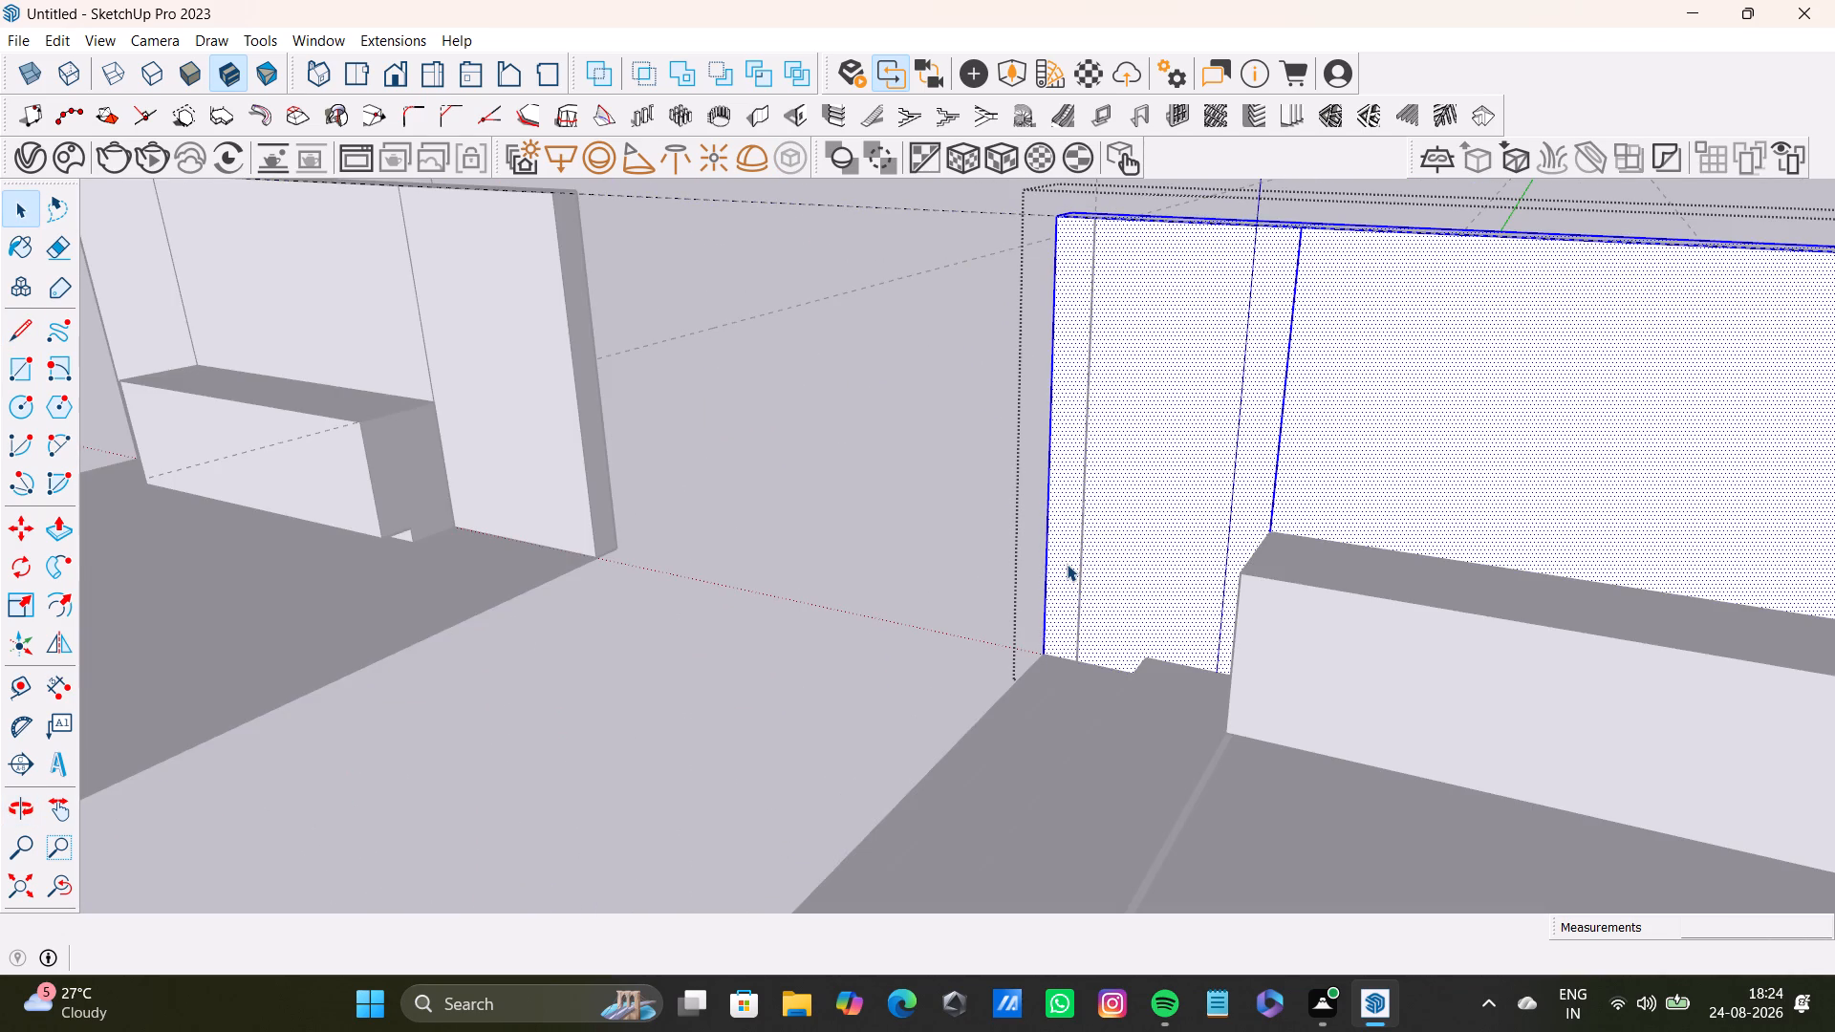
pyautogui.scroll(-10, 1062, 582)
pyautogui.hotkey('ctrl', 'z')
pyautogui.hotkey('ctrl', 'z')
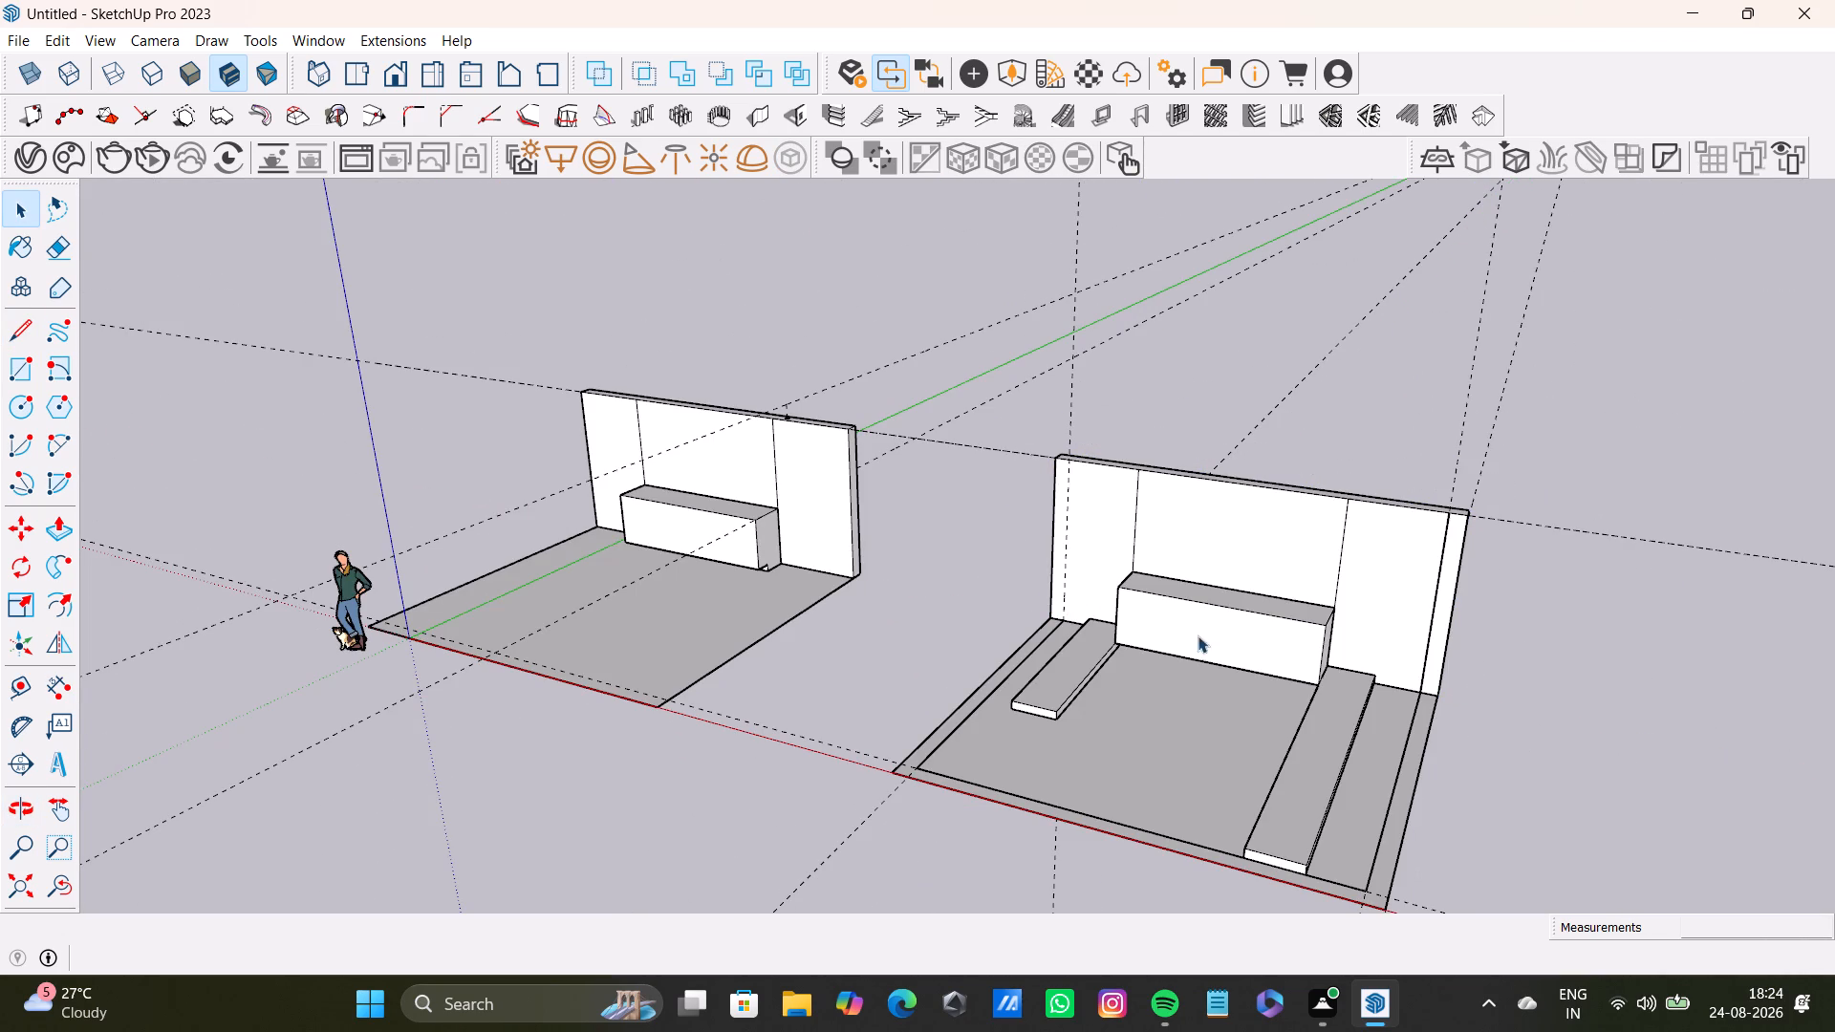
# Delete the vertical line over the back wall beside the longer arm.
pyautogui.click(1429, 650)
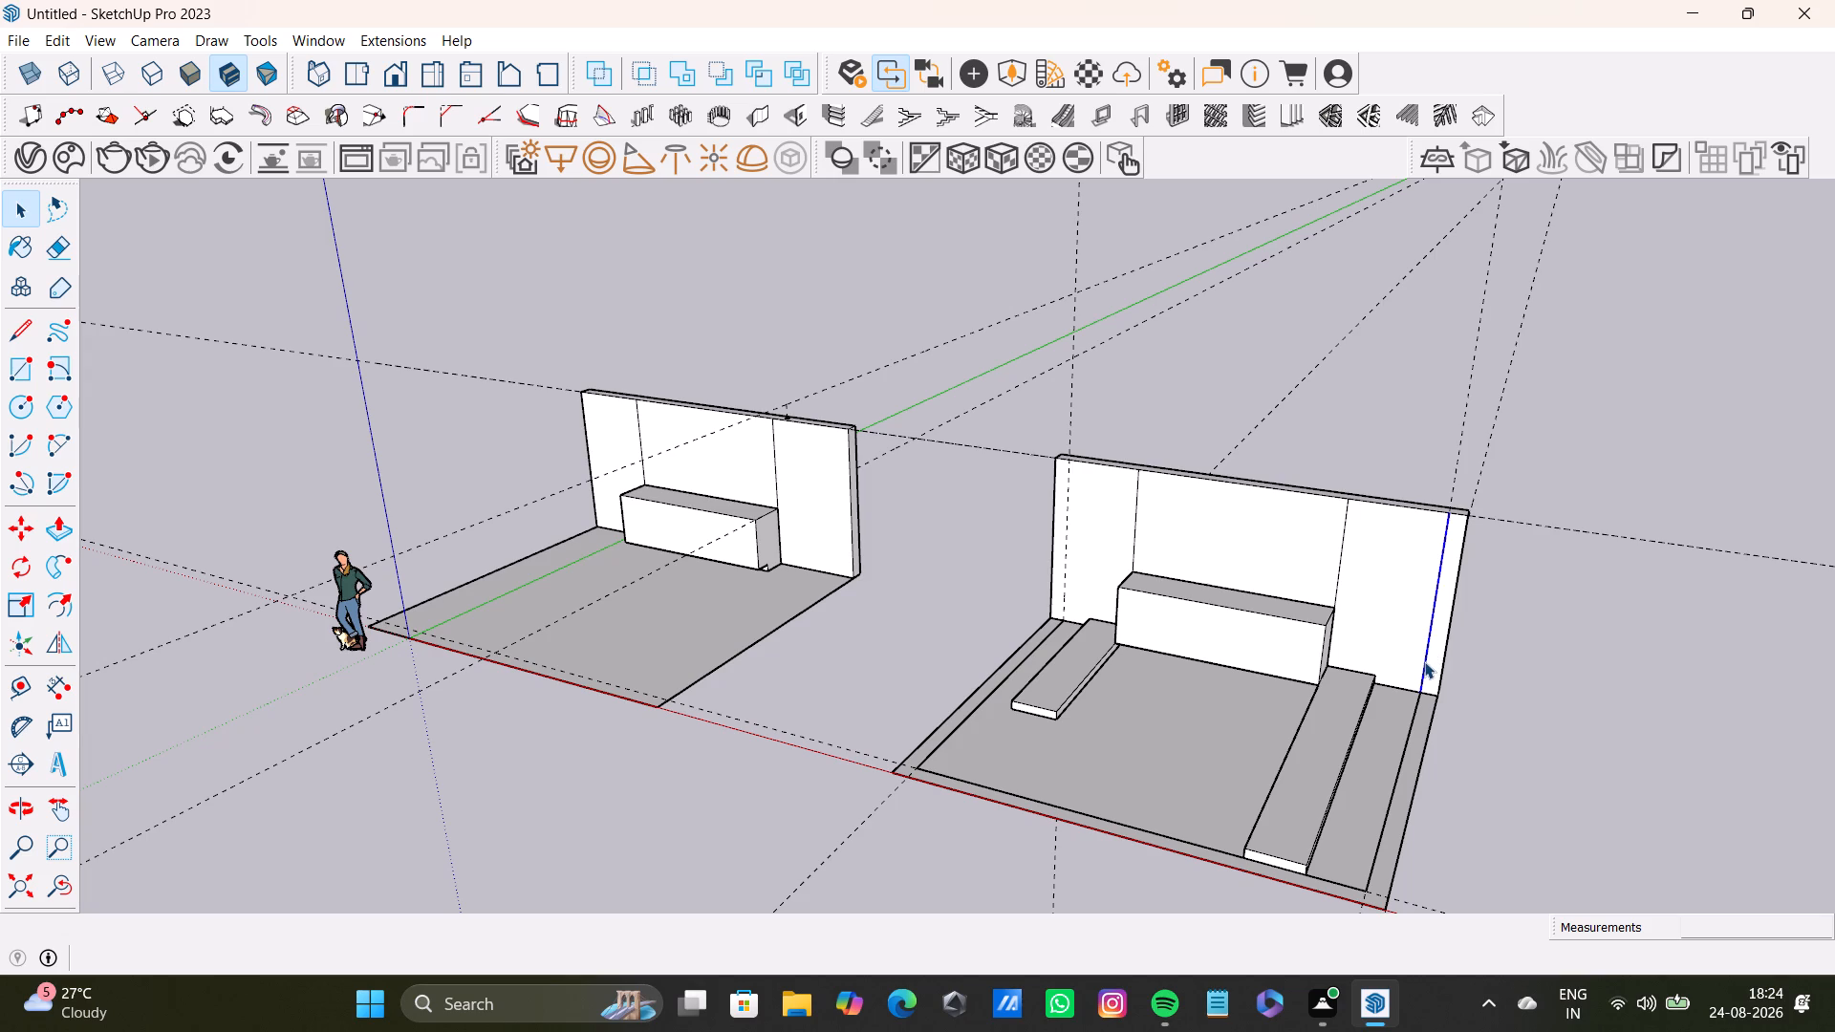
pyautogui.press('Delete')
# Open the copied room's back wall group and split its face with an 8' 11 1/4" vertical line along the guide beside the shorter arm.
pyautogui.tripleClick(1409, 619)
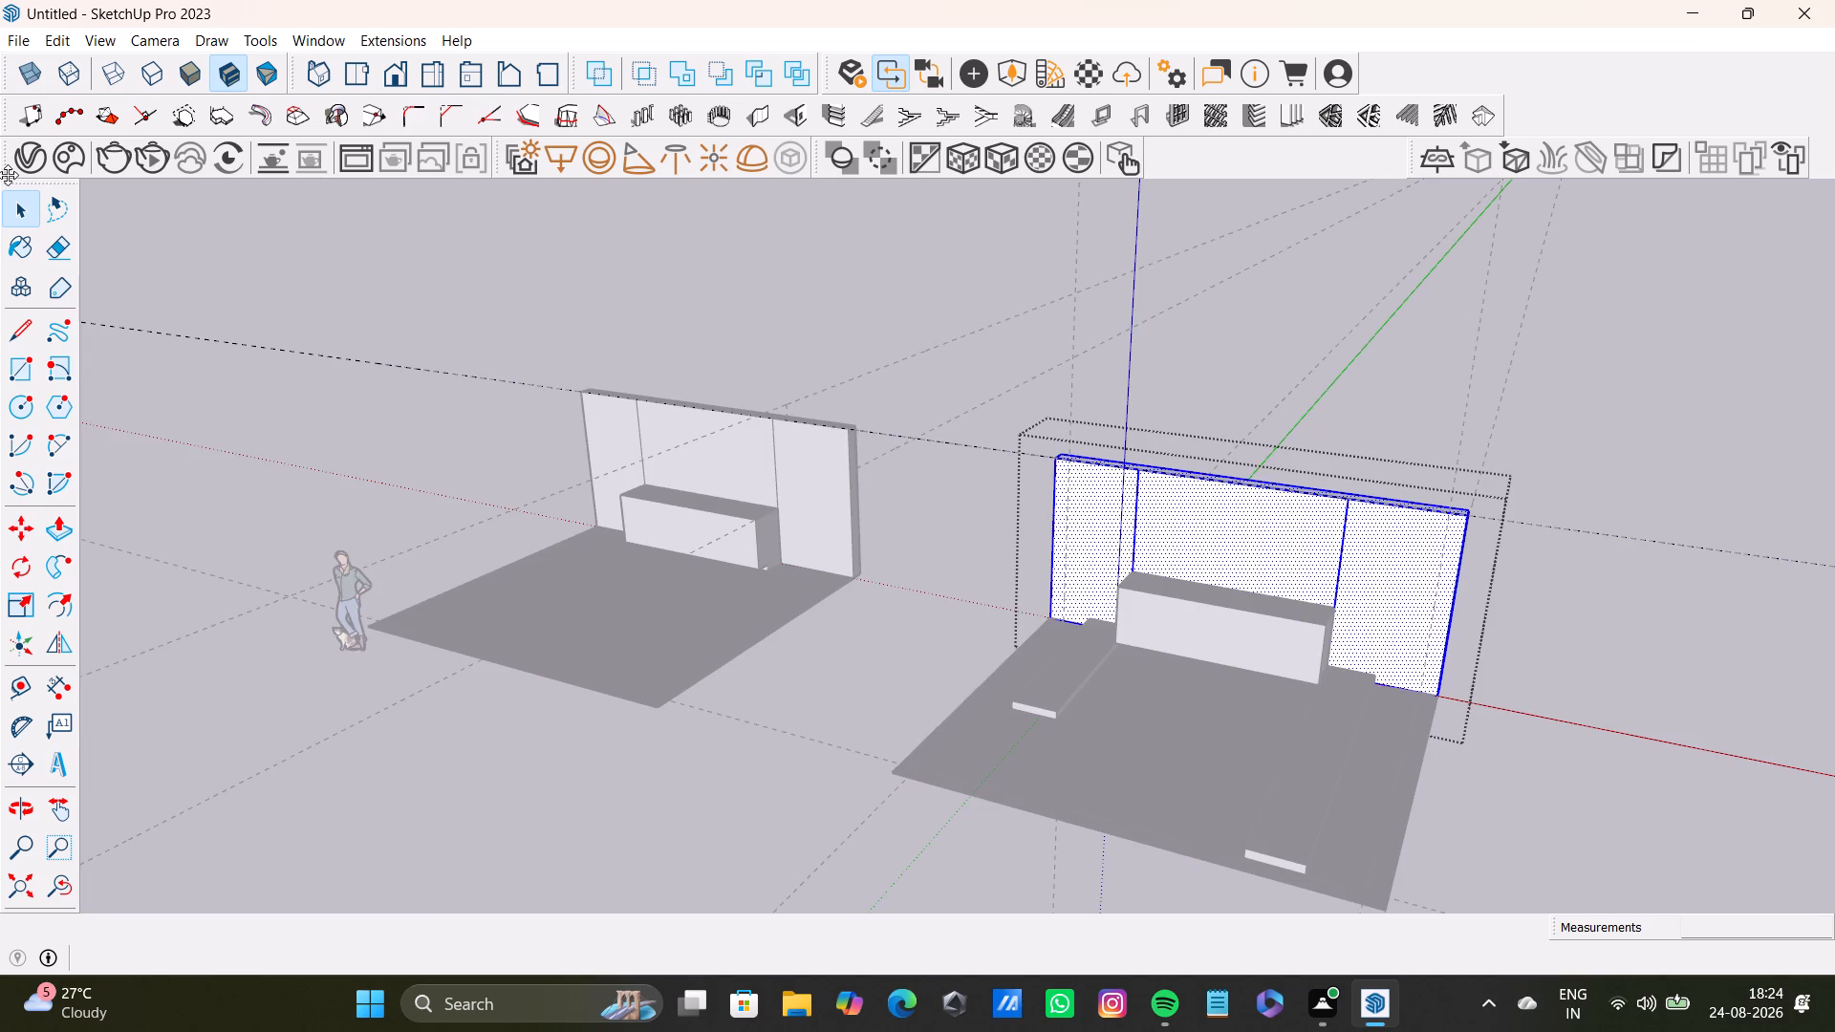
pyautogui.moveTo(17, 333); pyautogui.dragTo(54, 339)
pyautogui.scroll(10, 1094, 459)
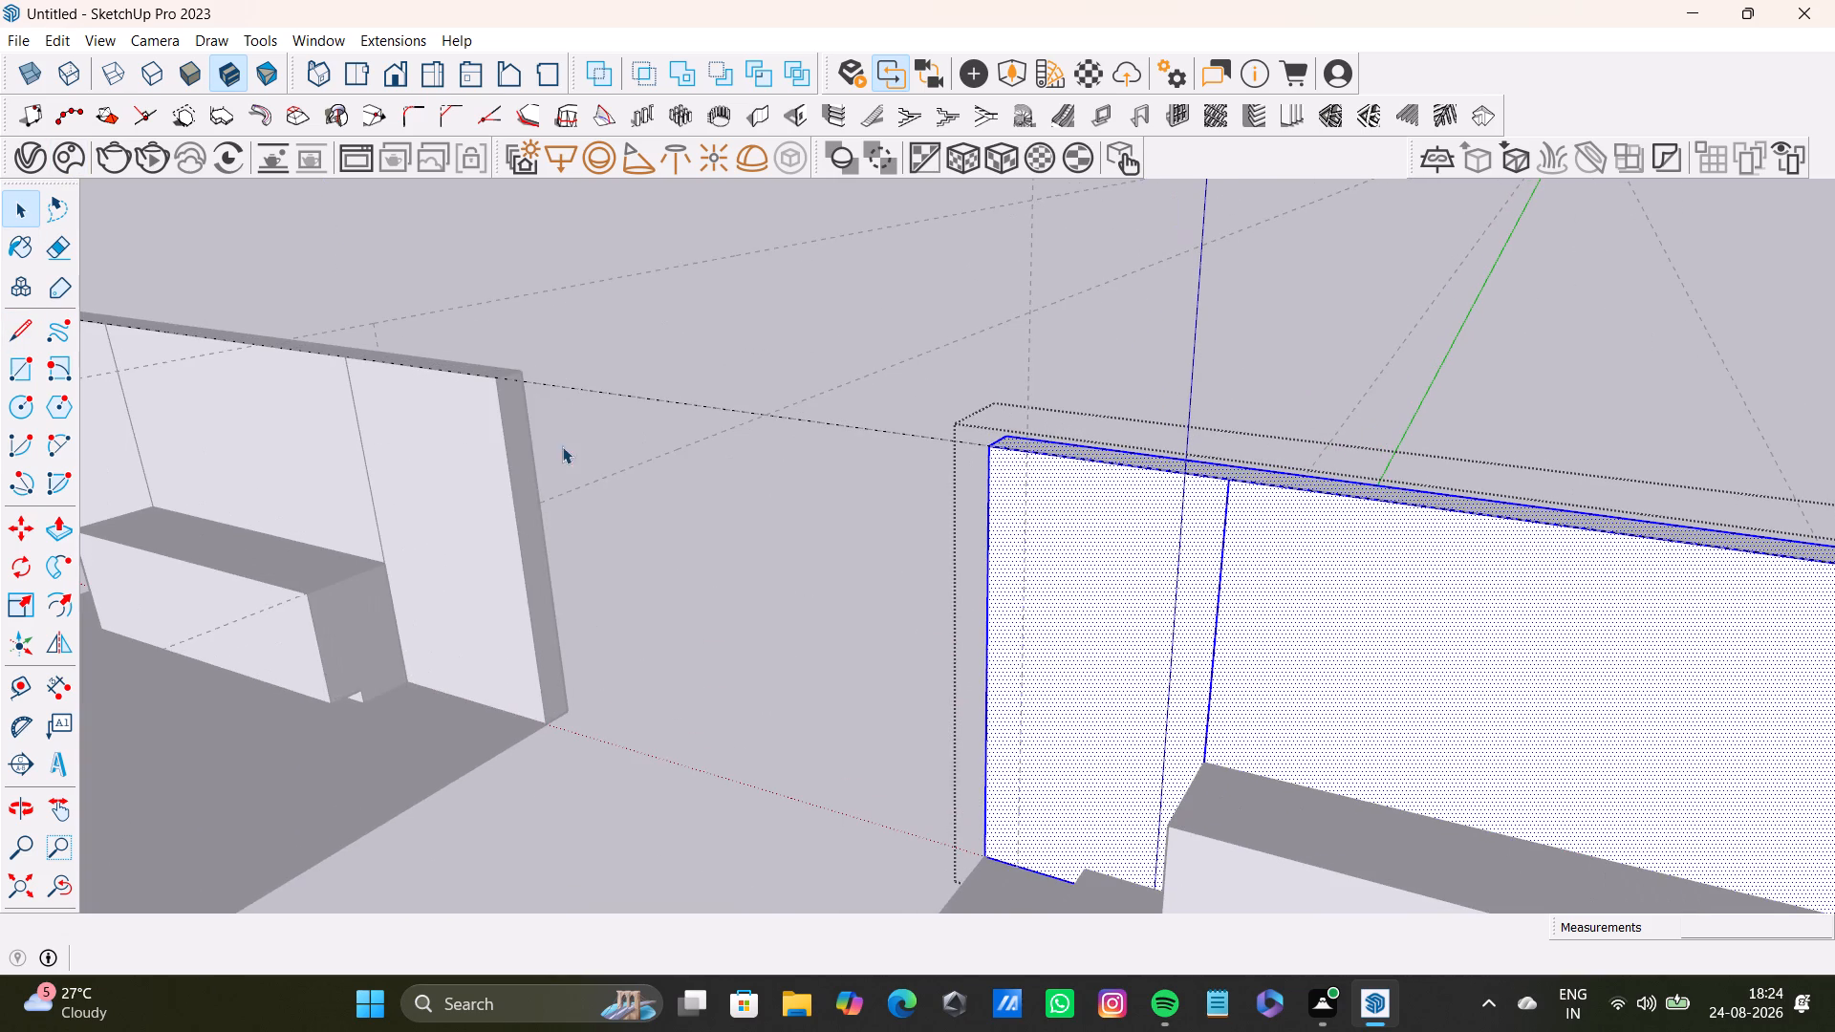
pyautogui.press('l')
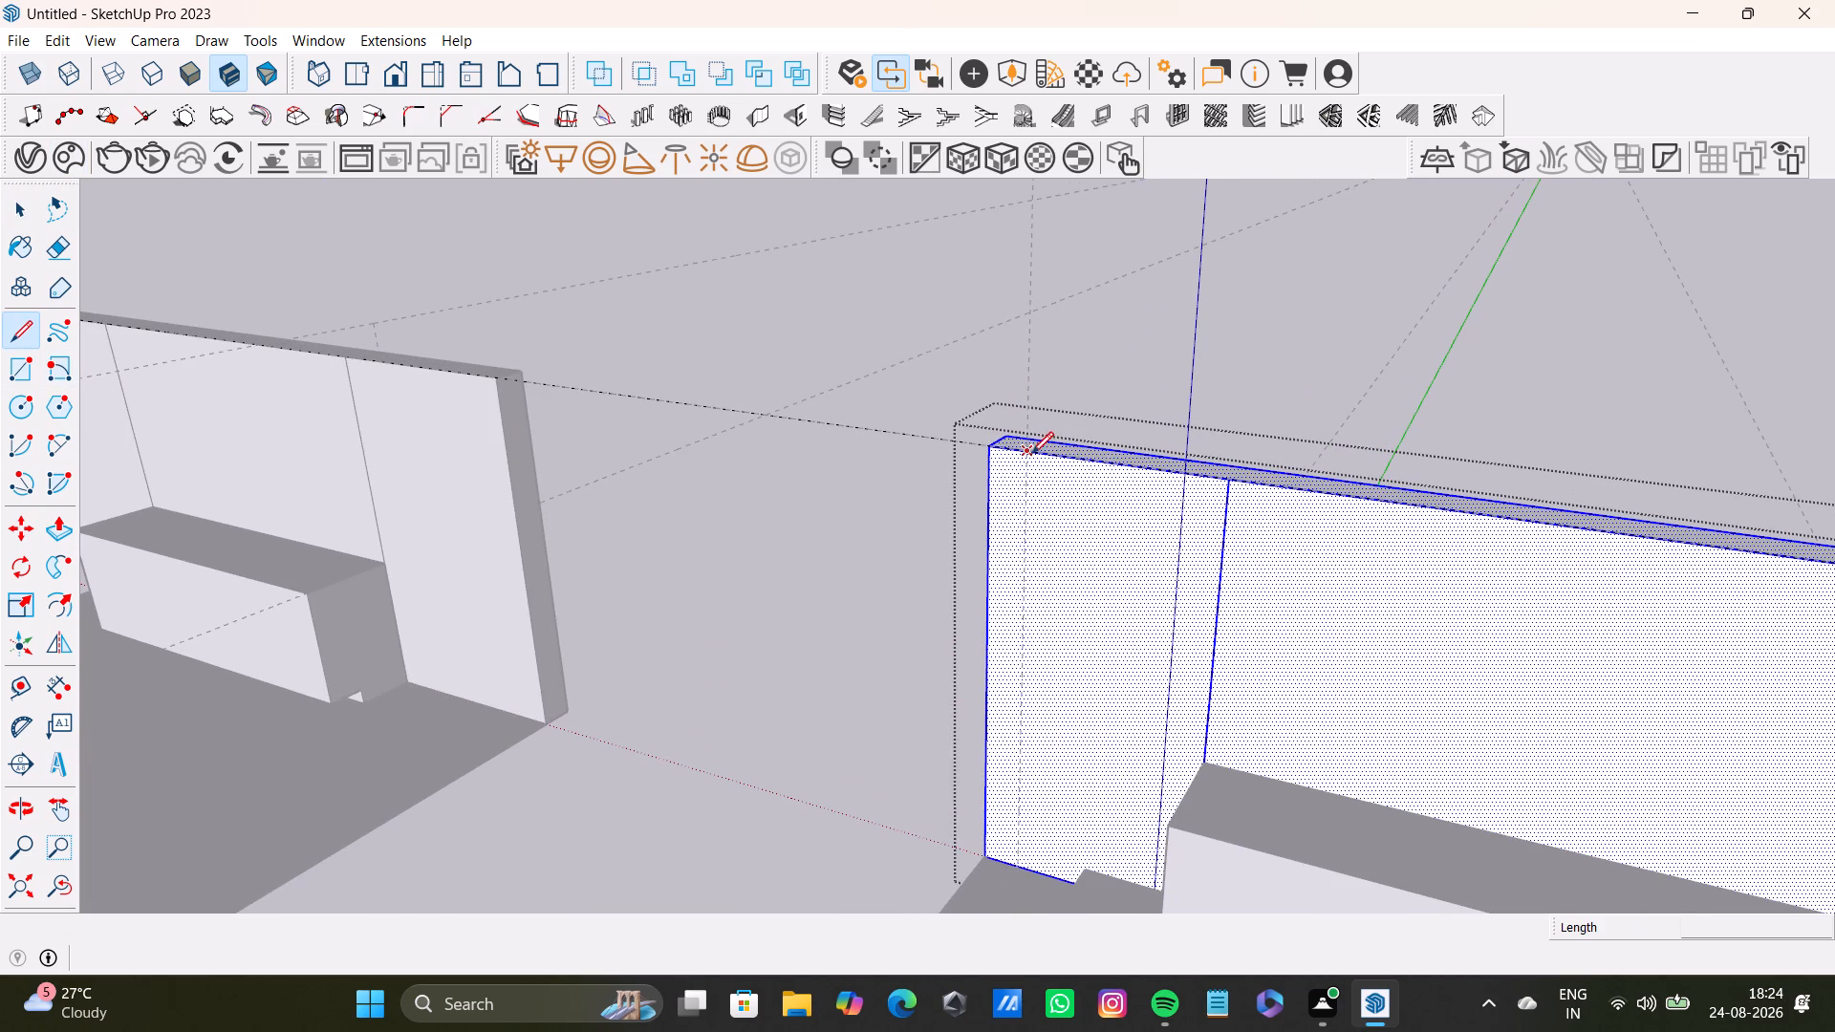
pyautogui.click(1031, 453)
pyautogui.click(1007, 866)
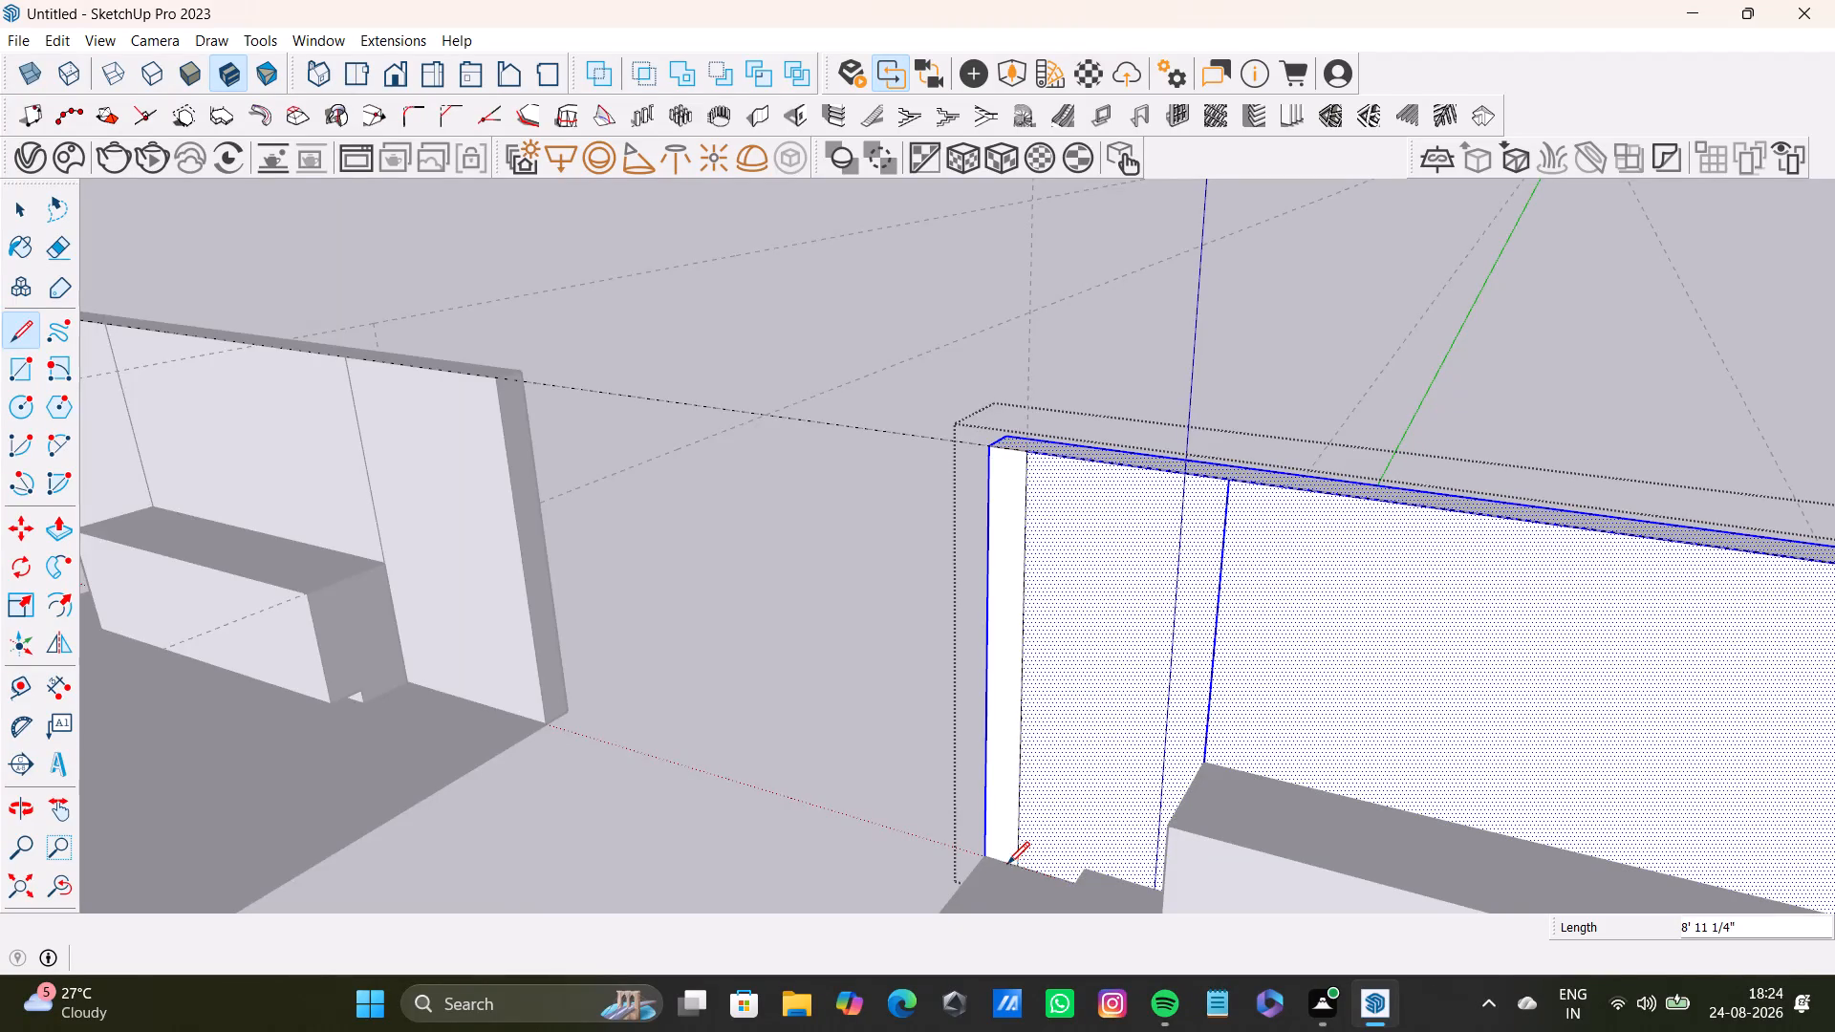
pyautogui.press('space')
# Draw a vertical line inside the wall group along the guide beside the longer arm, from top edge to floor, and close the group.
pyautogui.scroll(-5, 997, 848)
pyautogui.keyDown('shift'); pyautogui.moveTo(1014, 820); pyautogui.dragTo(463, 316, button='middle'); pyautogui.keyUp('shift')
pyautogui.press('l')
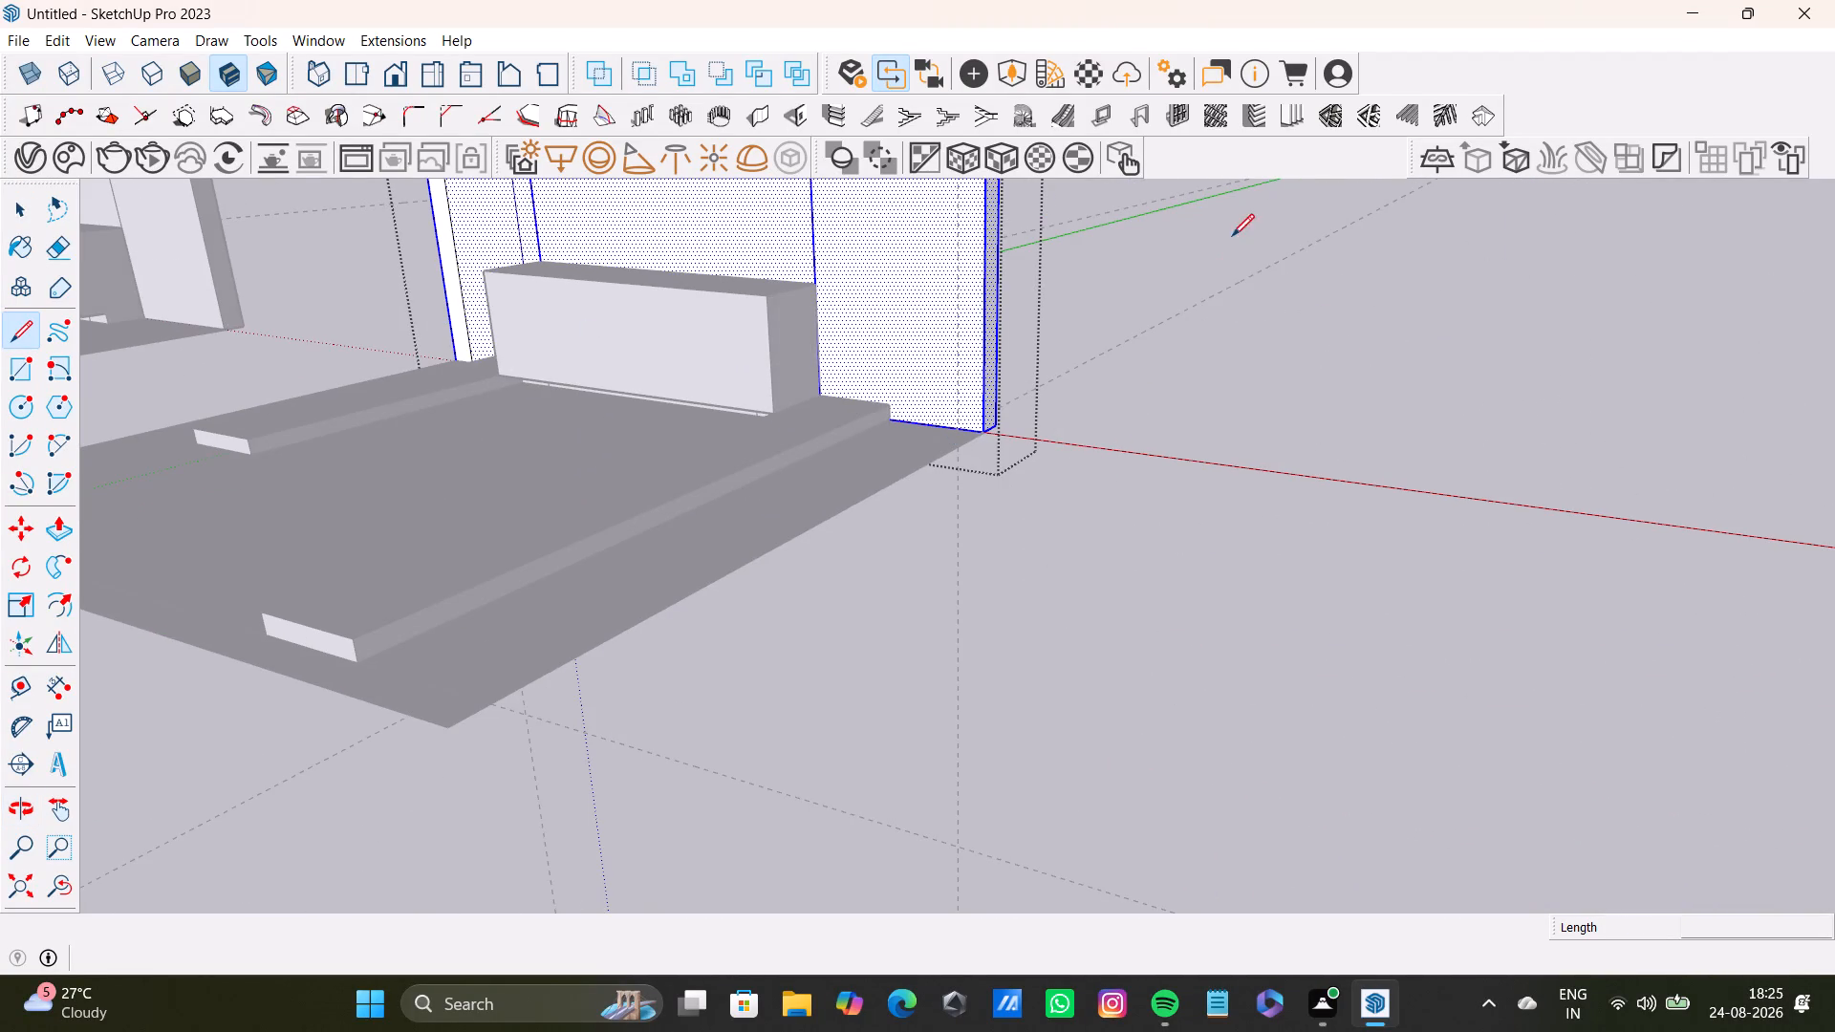
pyautogui.scroll(-3, 926, 329)
pyautogui.keyDown('shift'); pyautogui.moveTo(892, 314); pyautogui.dragTo(938, 615, button='middle'); pyautogui.keyUp('shift')
pyautogui.scroll(4, 986, 557)
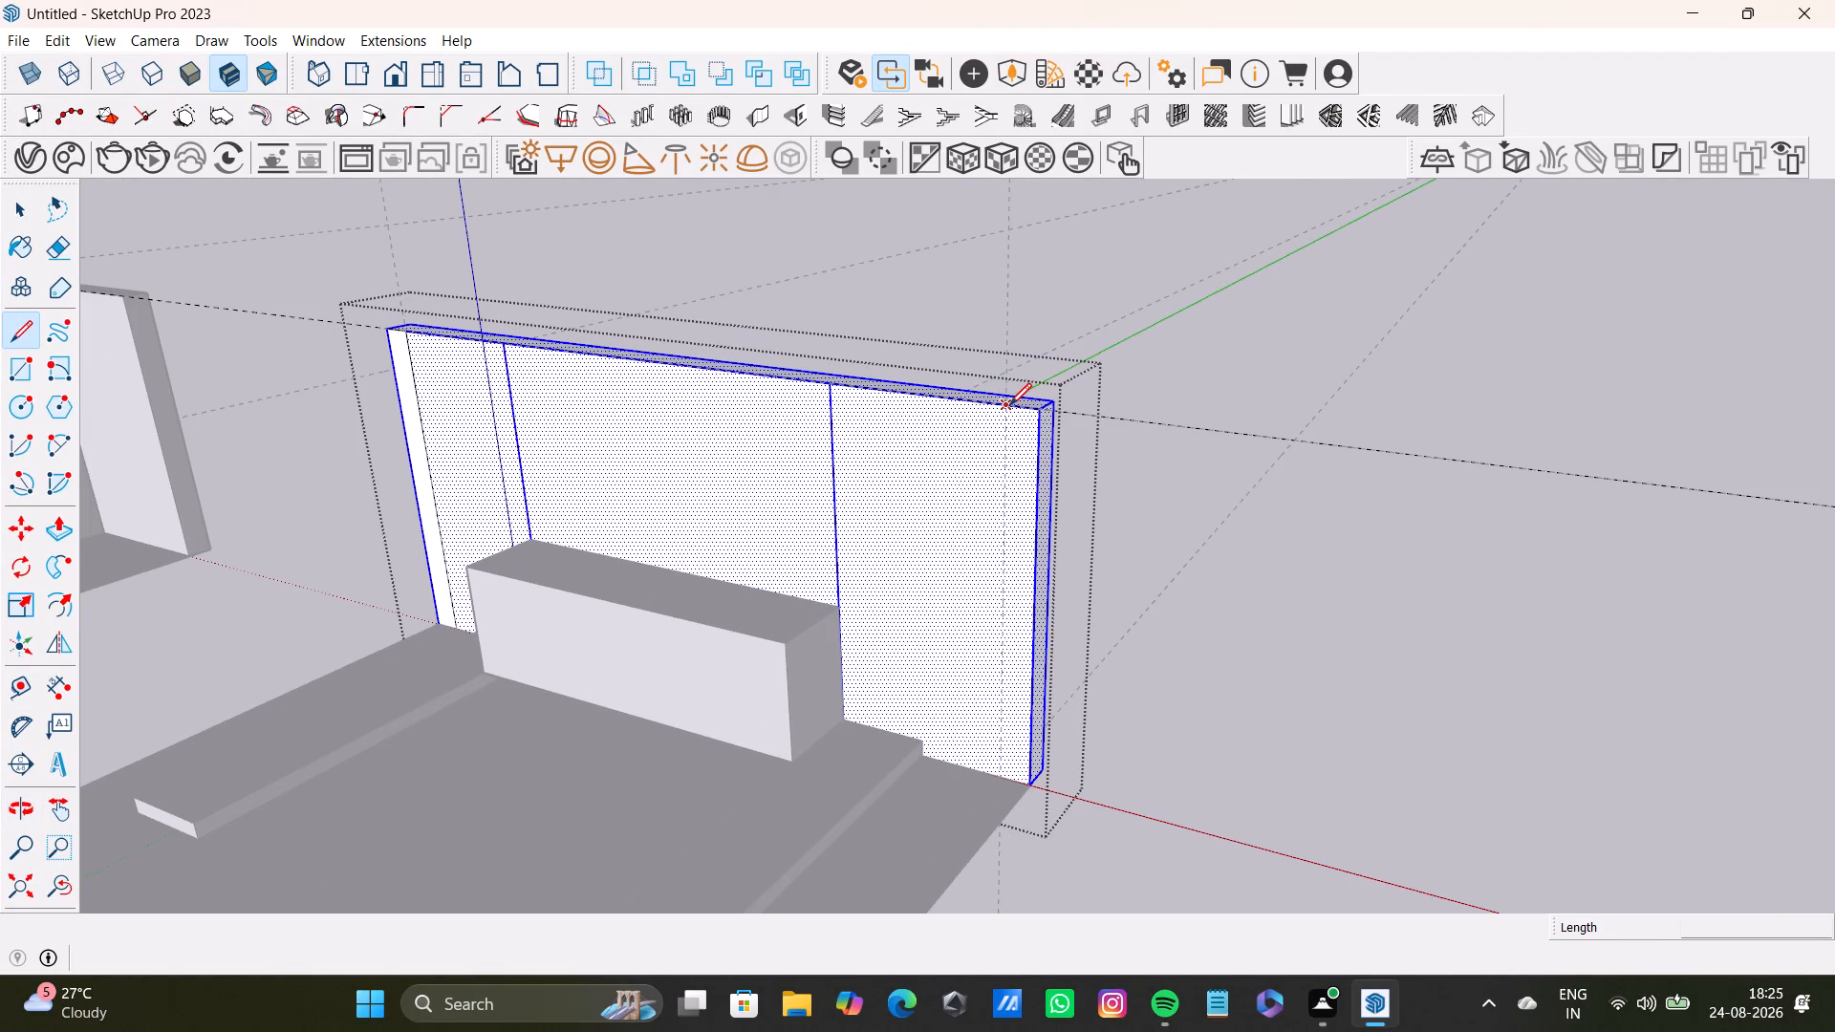
pyautogui.click(1009, 405)
pyautogui.click(999, 777)
pyautogui.press('space')
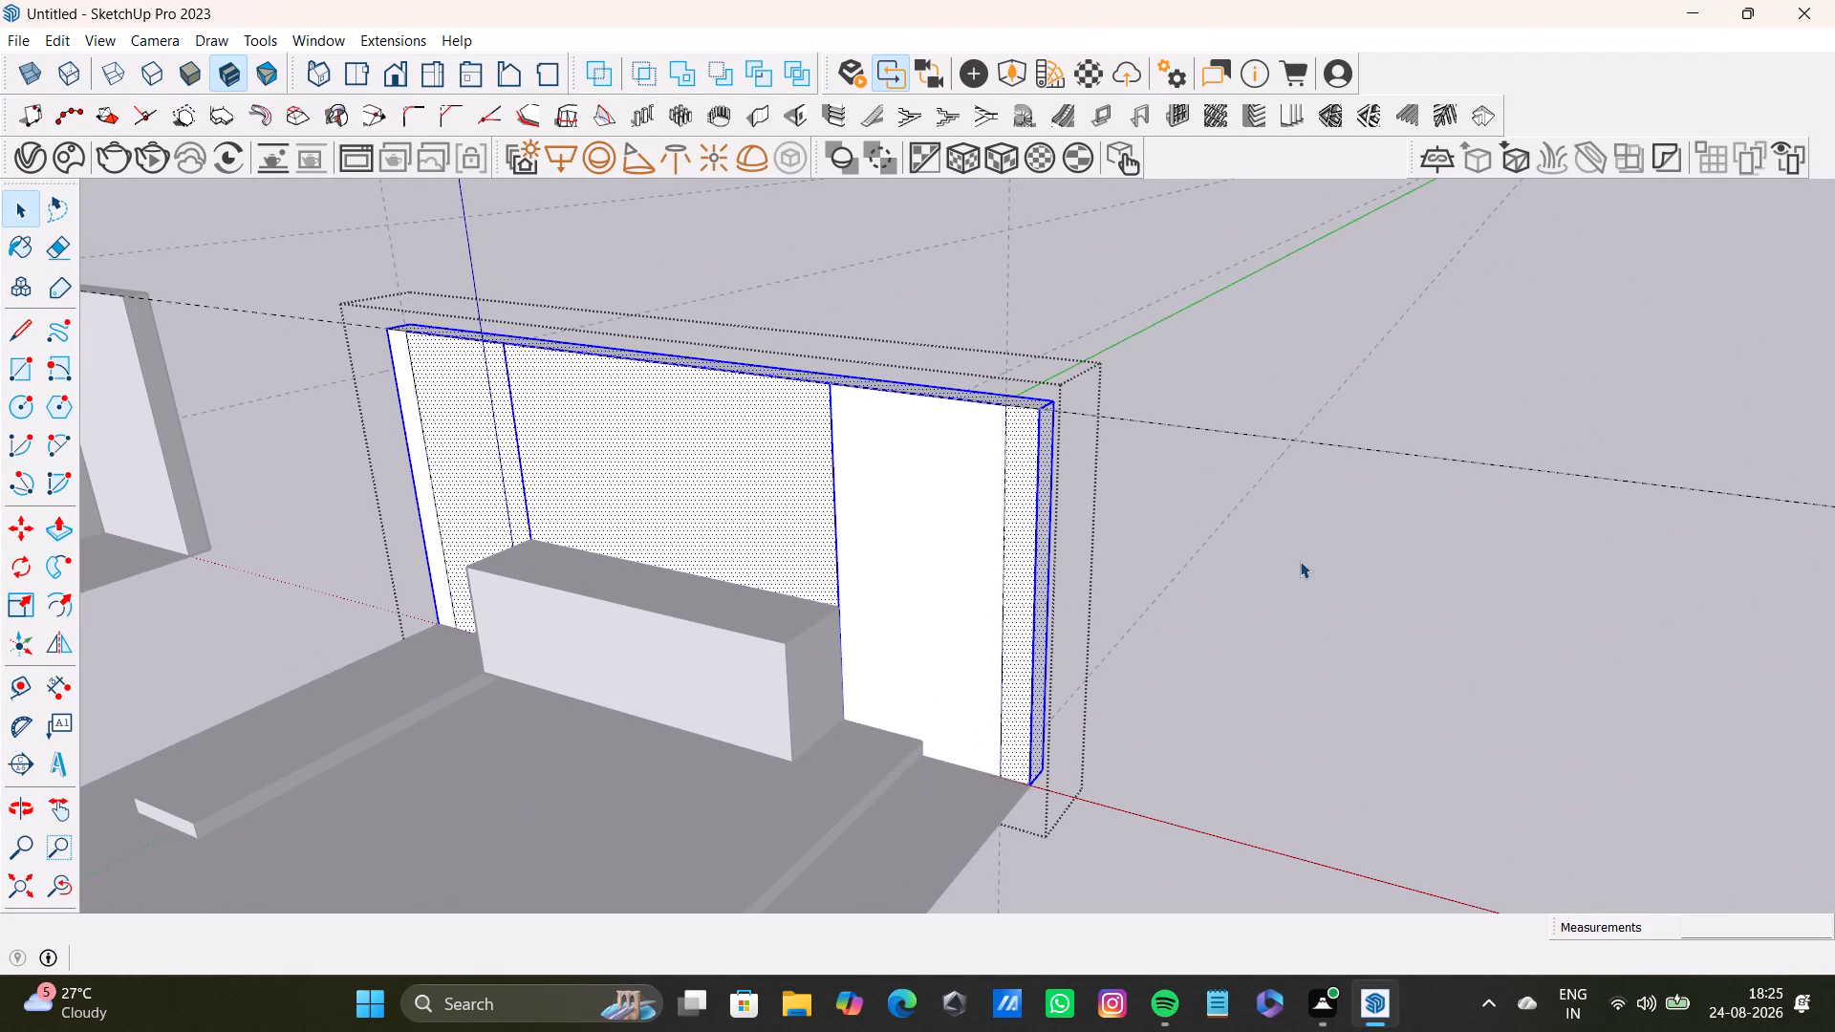
pyautogui.click(1300, 561)
# Open the copied room's back wall group and extrude the narrow strip beside the shorter arm forward to the floor's front edge as a side wall.
pyautogui.scroll(-4, 828, 567)
pyautogui.moveTo(816, 595); pyautogui.dragTo(1164, 473, button='middle')
pyautogui.moveTo(957, 548); pyautogui.dragTo(1112, 720, button='middle')
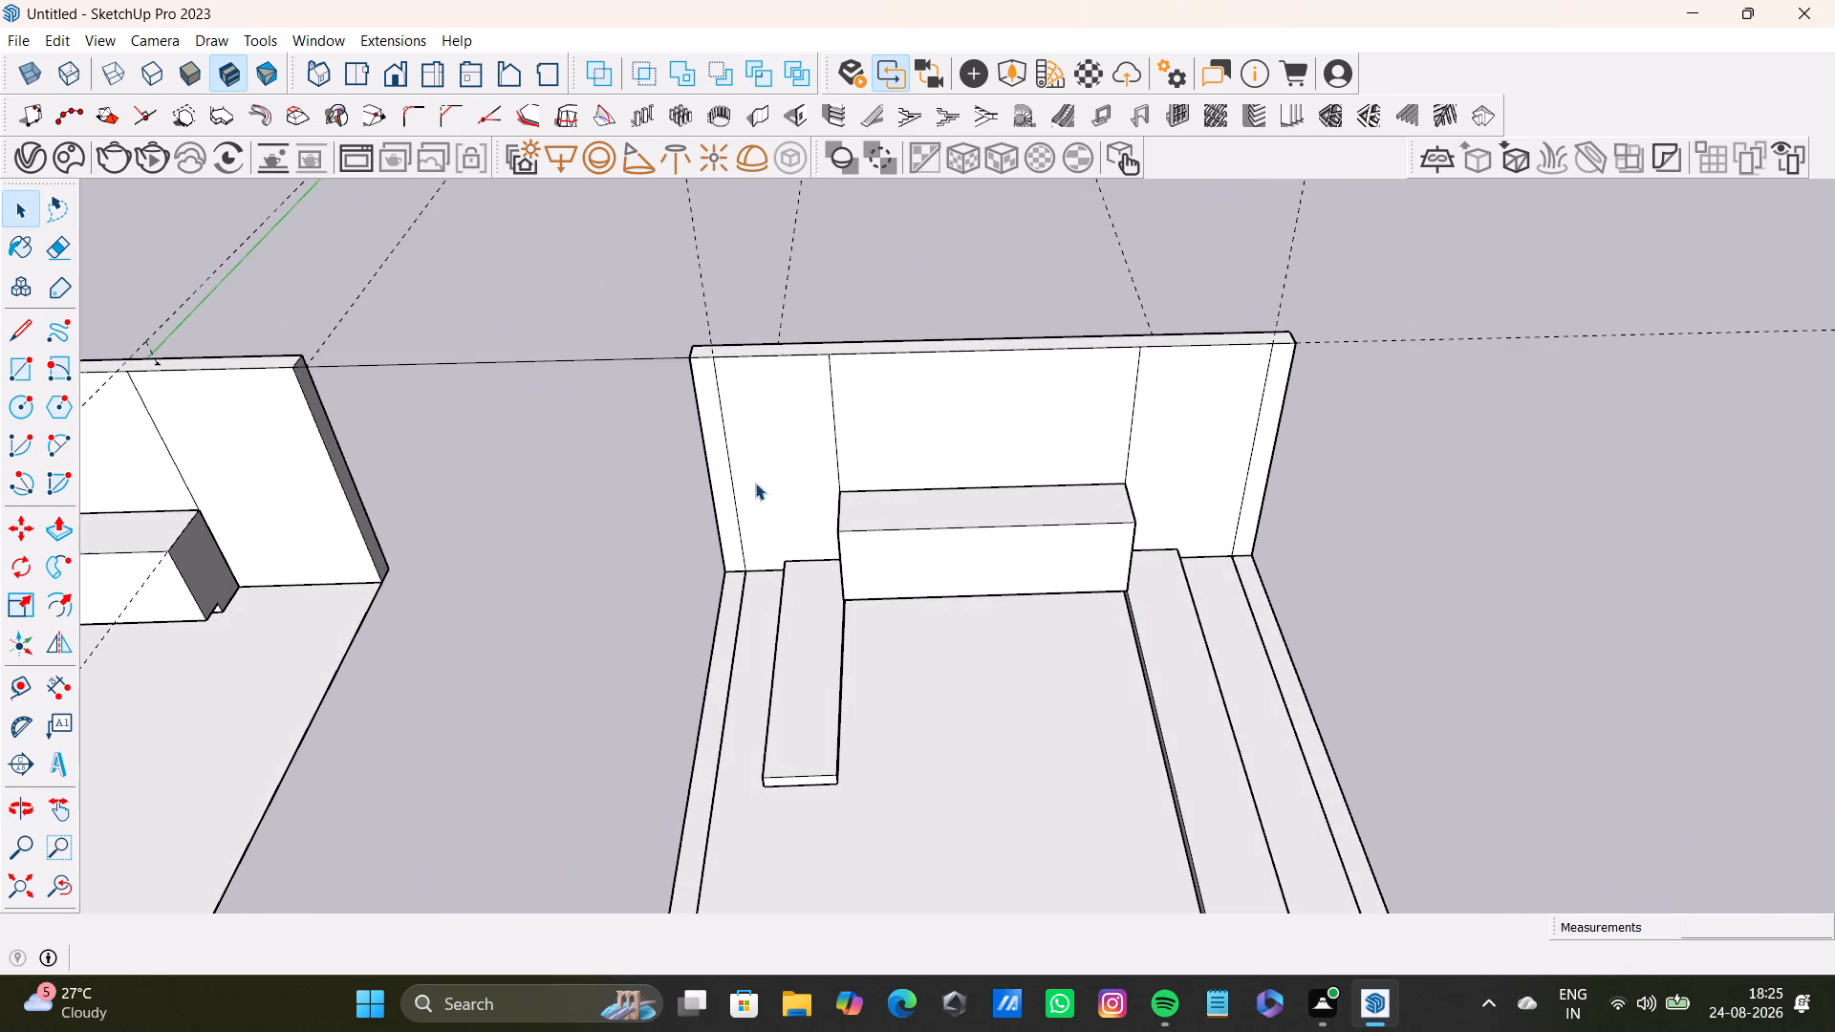
pyautogui.click(717, 461)
pyautogui.doubleClick(724, 484)
pyautogui.click(720, 461)
pyautogui.click(745, 467)
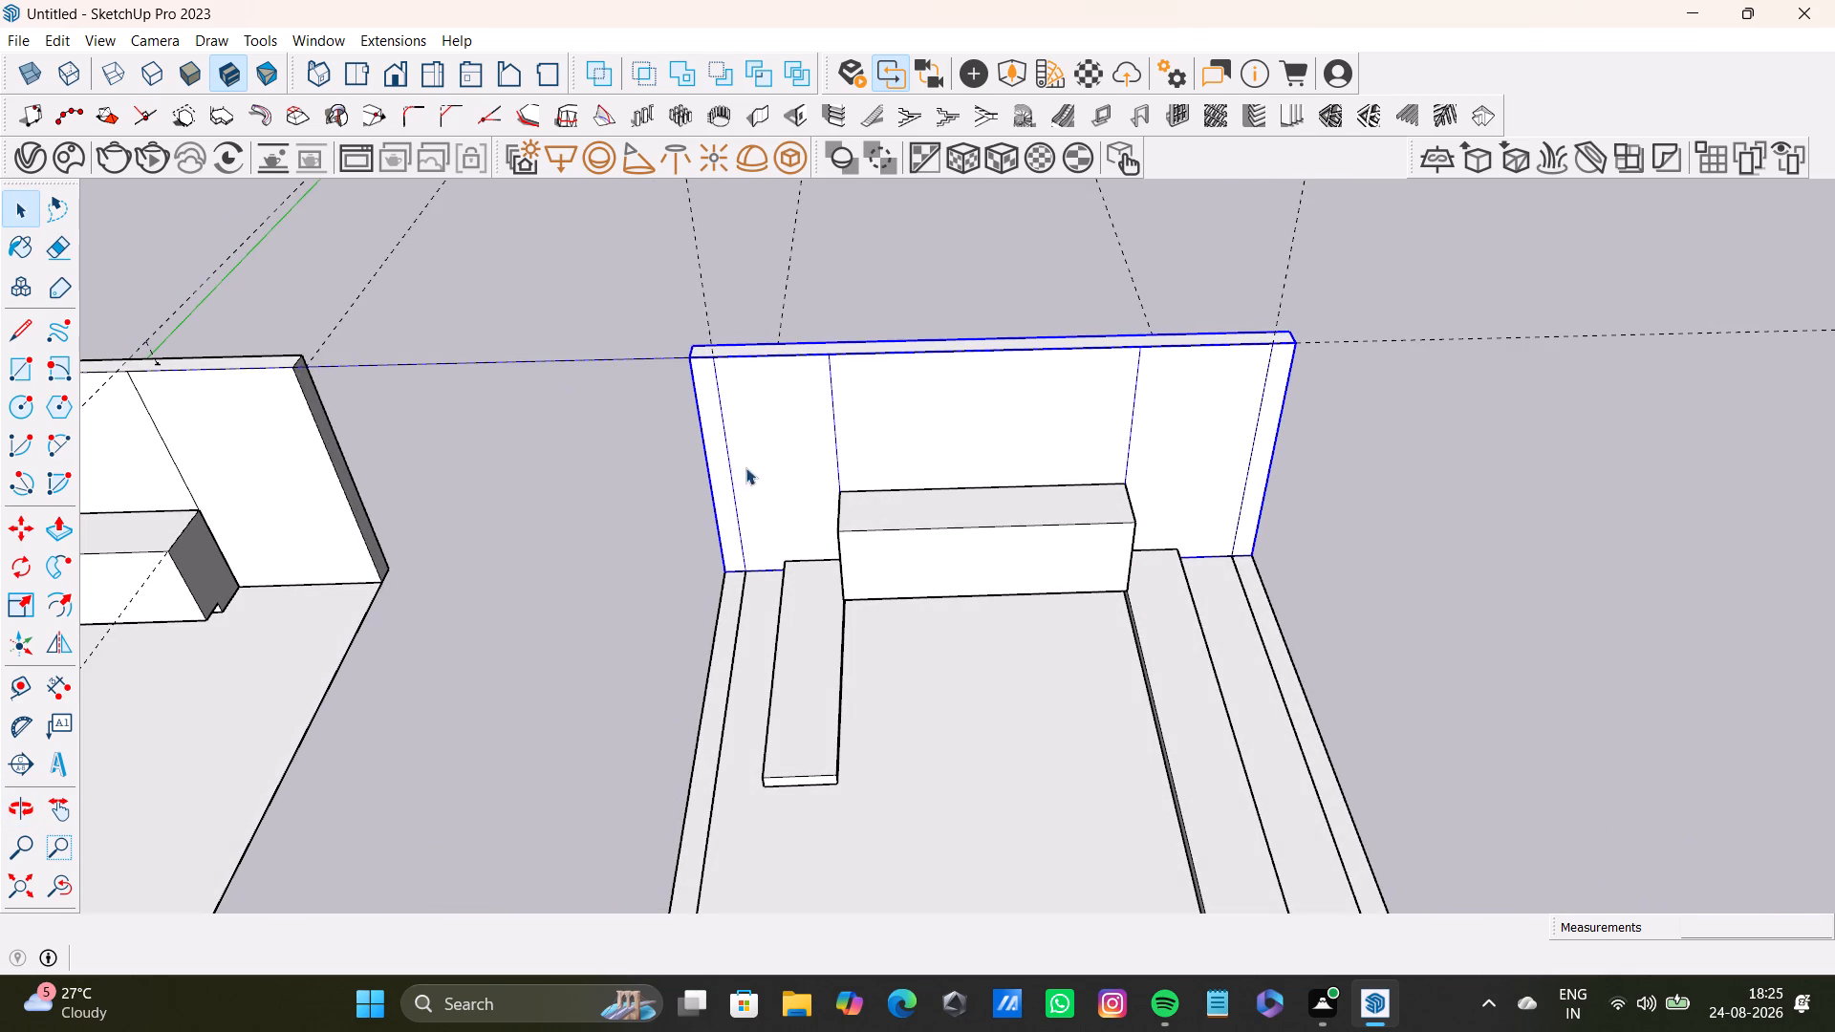
pyautogui.click(762, 467)
pyautogui.click(729, 476)
pyautogui.click(705, 472)
pyautogui.doubleClick(718, 474)
pyautogui.click(725, 475)
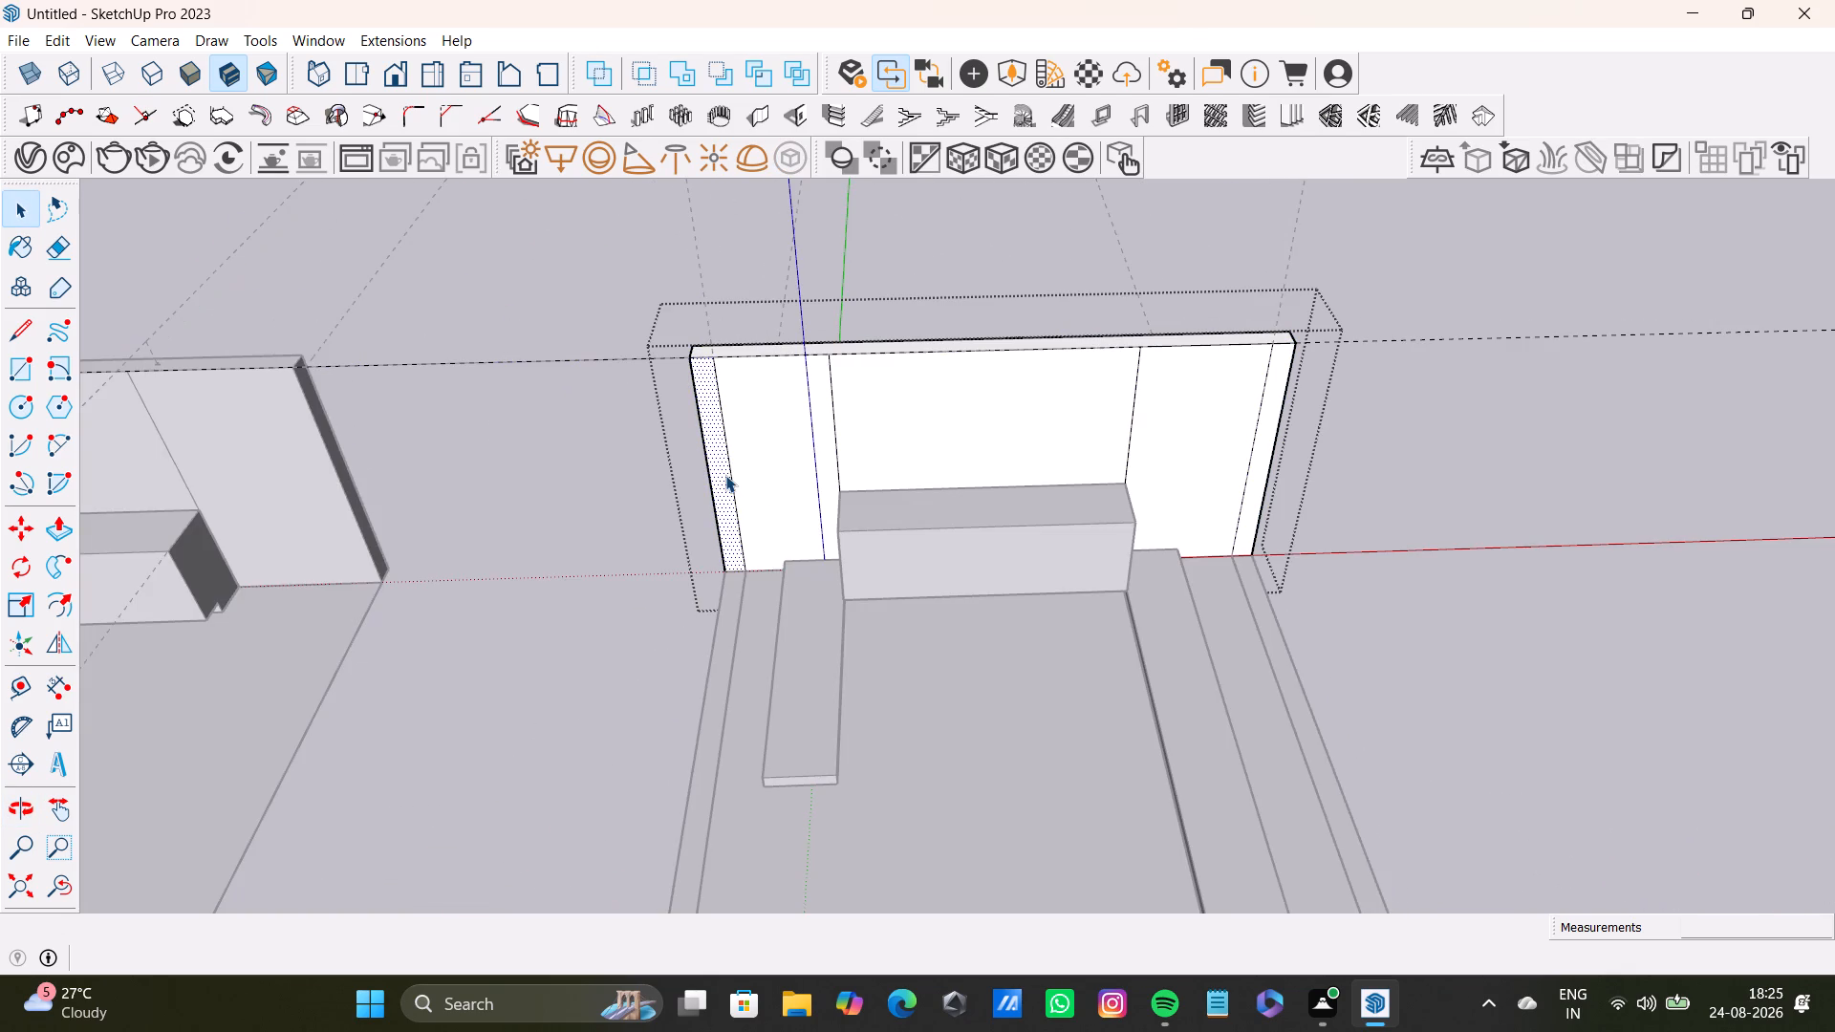
pyautogui.press('p')
pyautogui.moveTo(723, 475); pyautogui.dragTo(678, 725)
pyautogui.scroll(-6, 672, 724)
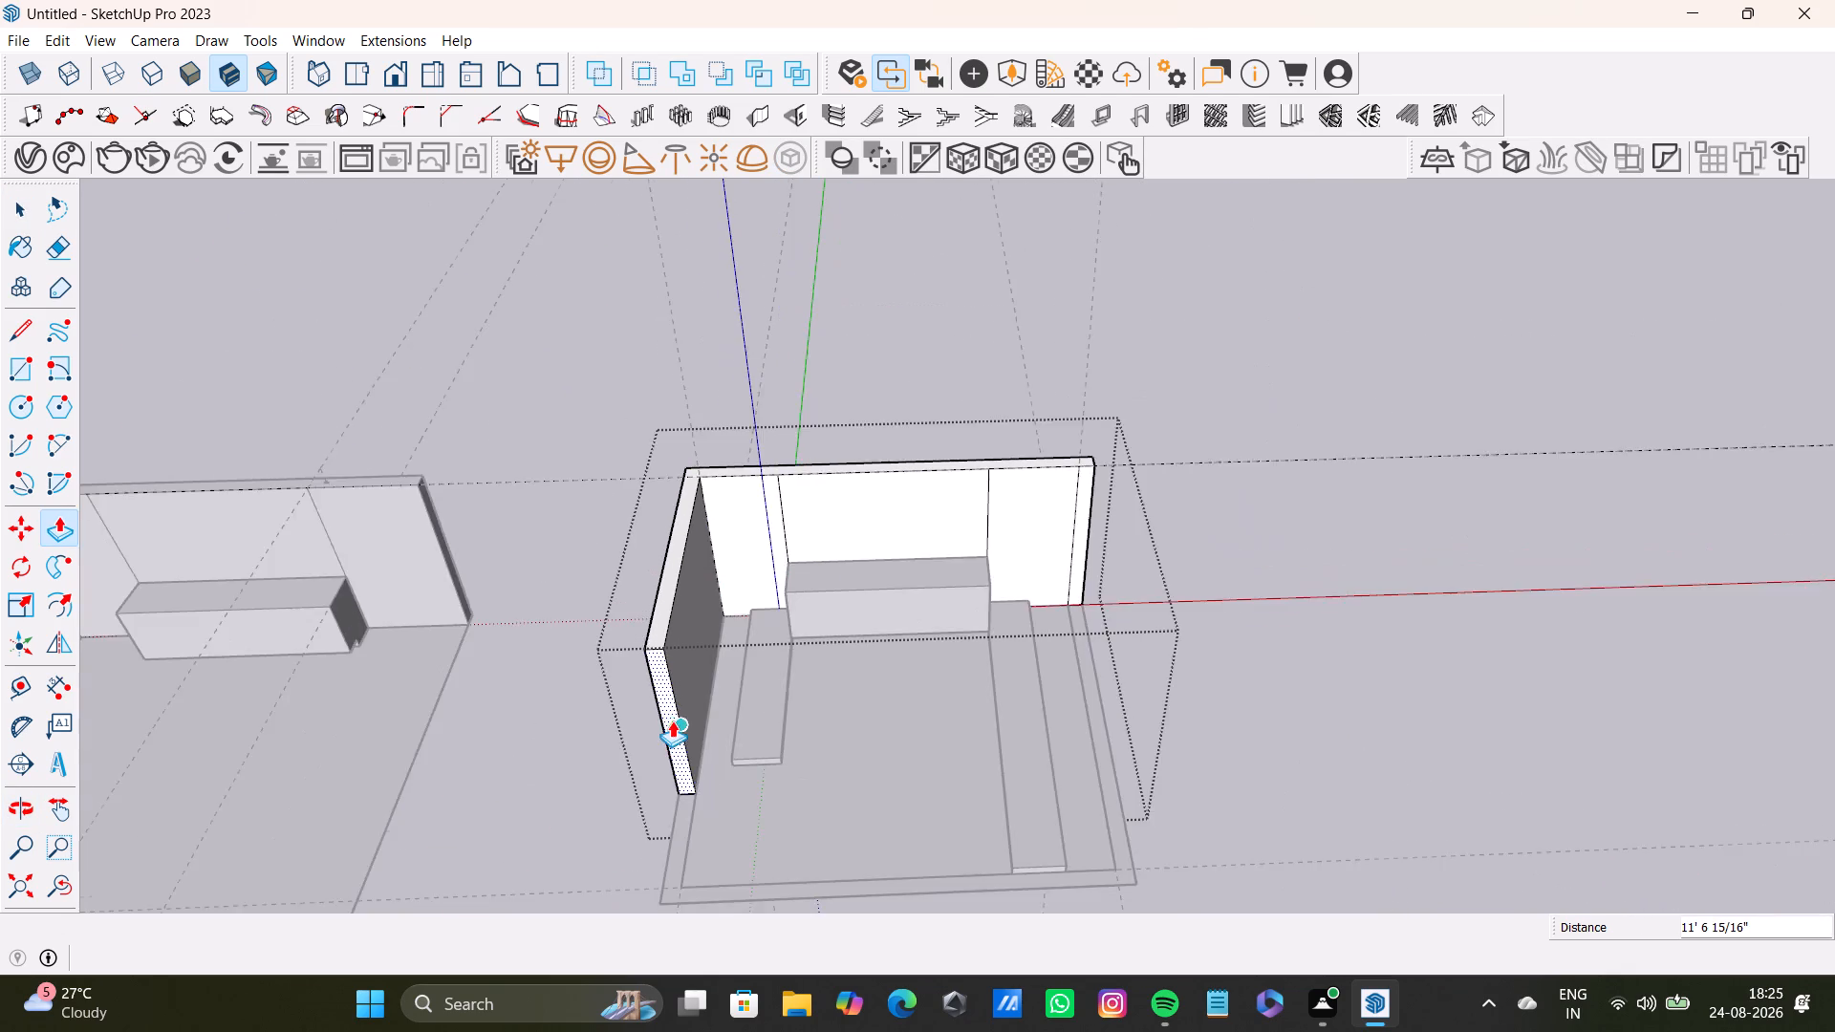
pyautogui.scroll(-2, 672, 720)
pyautogui.moveTo(674, 719); pyautogui.dragTo(630, 677, button='middle')
pyautogui.moveTo(652, 674); pyautogui.dragTo(648, 769)
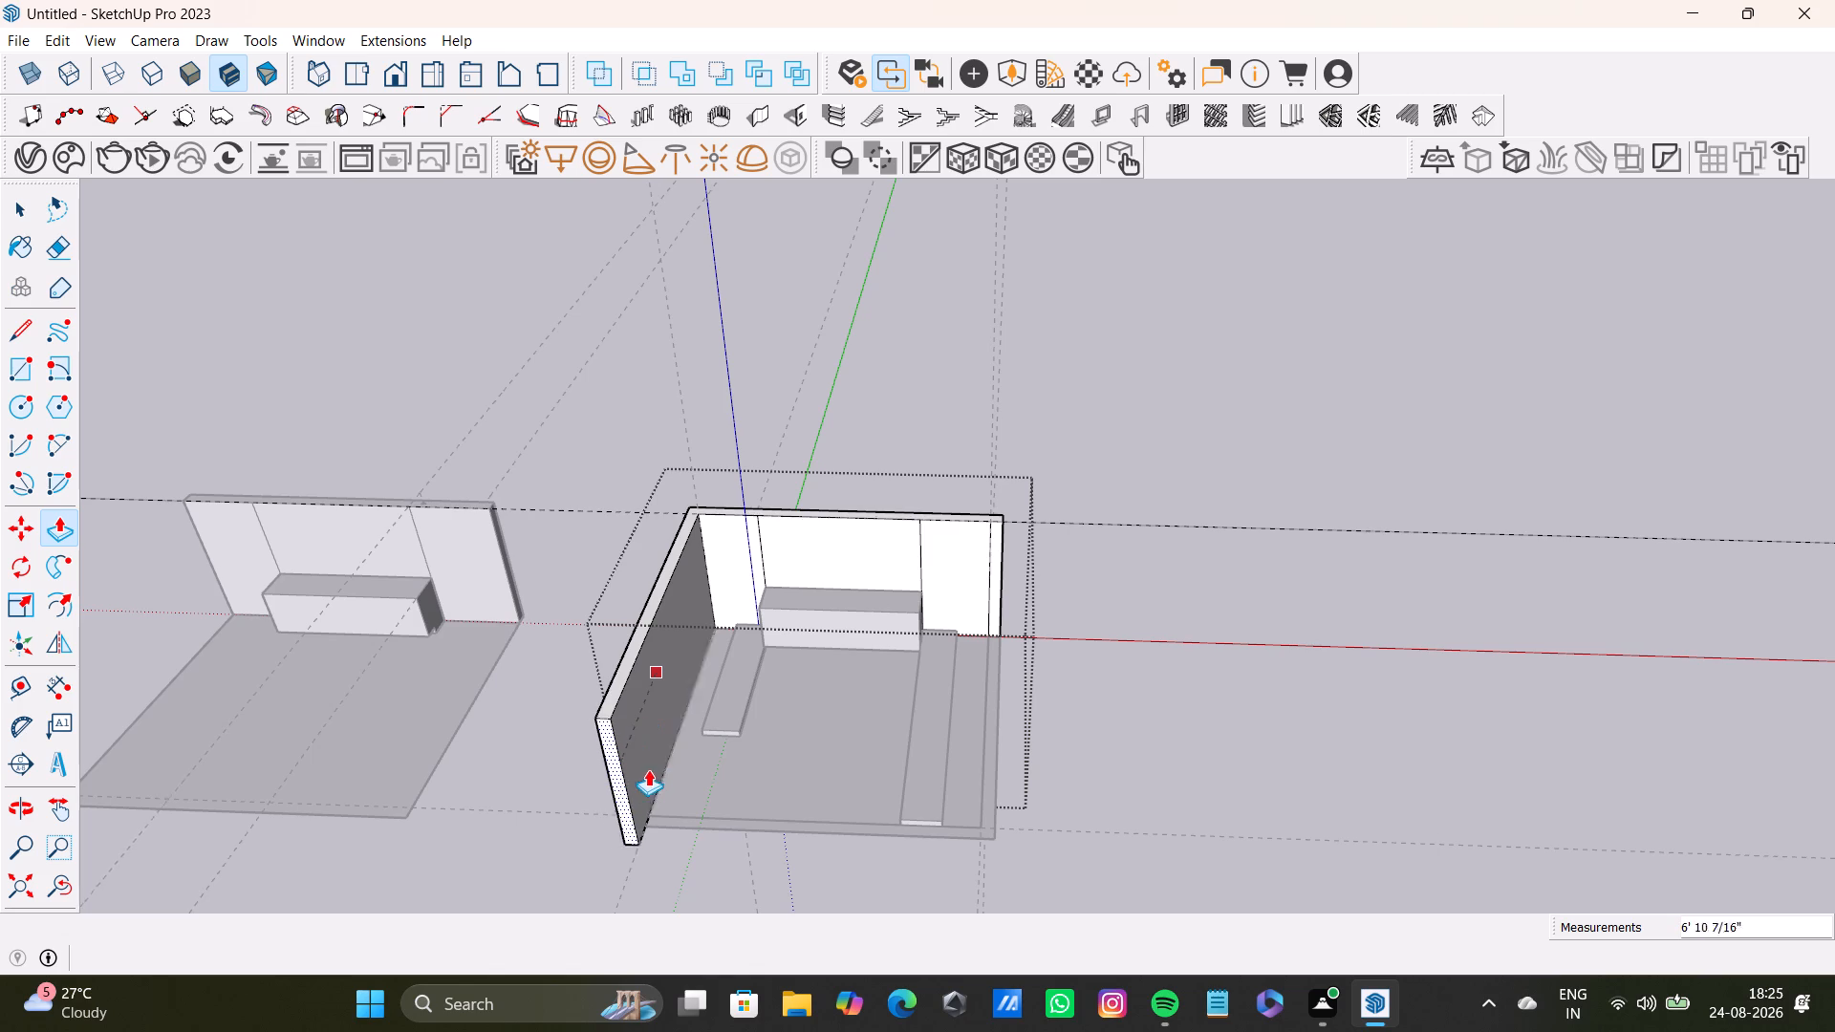
pyautogui.moveTo(648, 769); pyautogui.dragTo(664, 755)
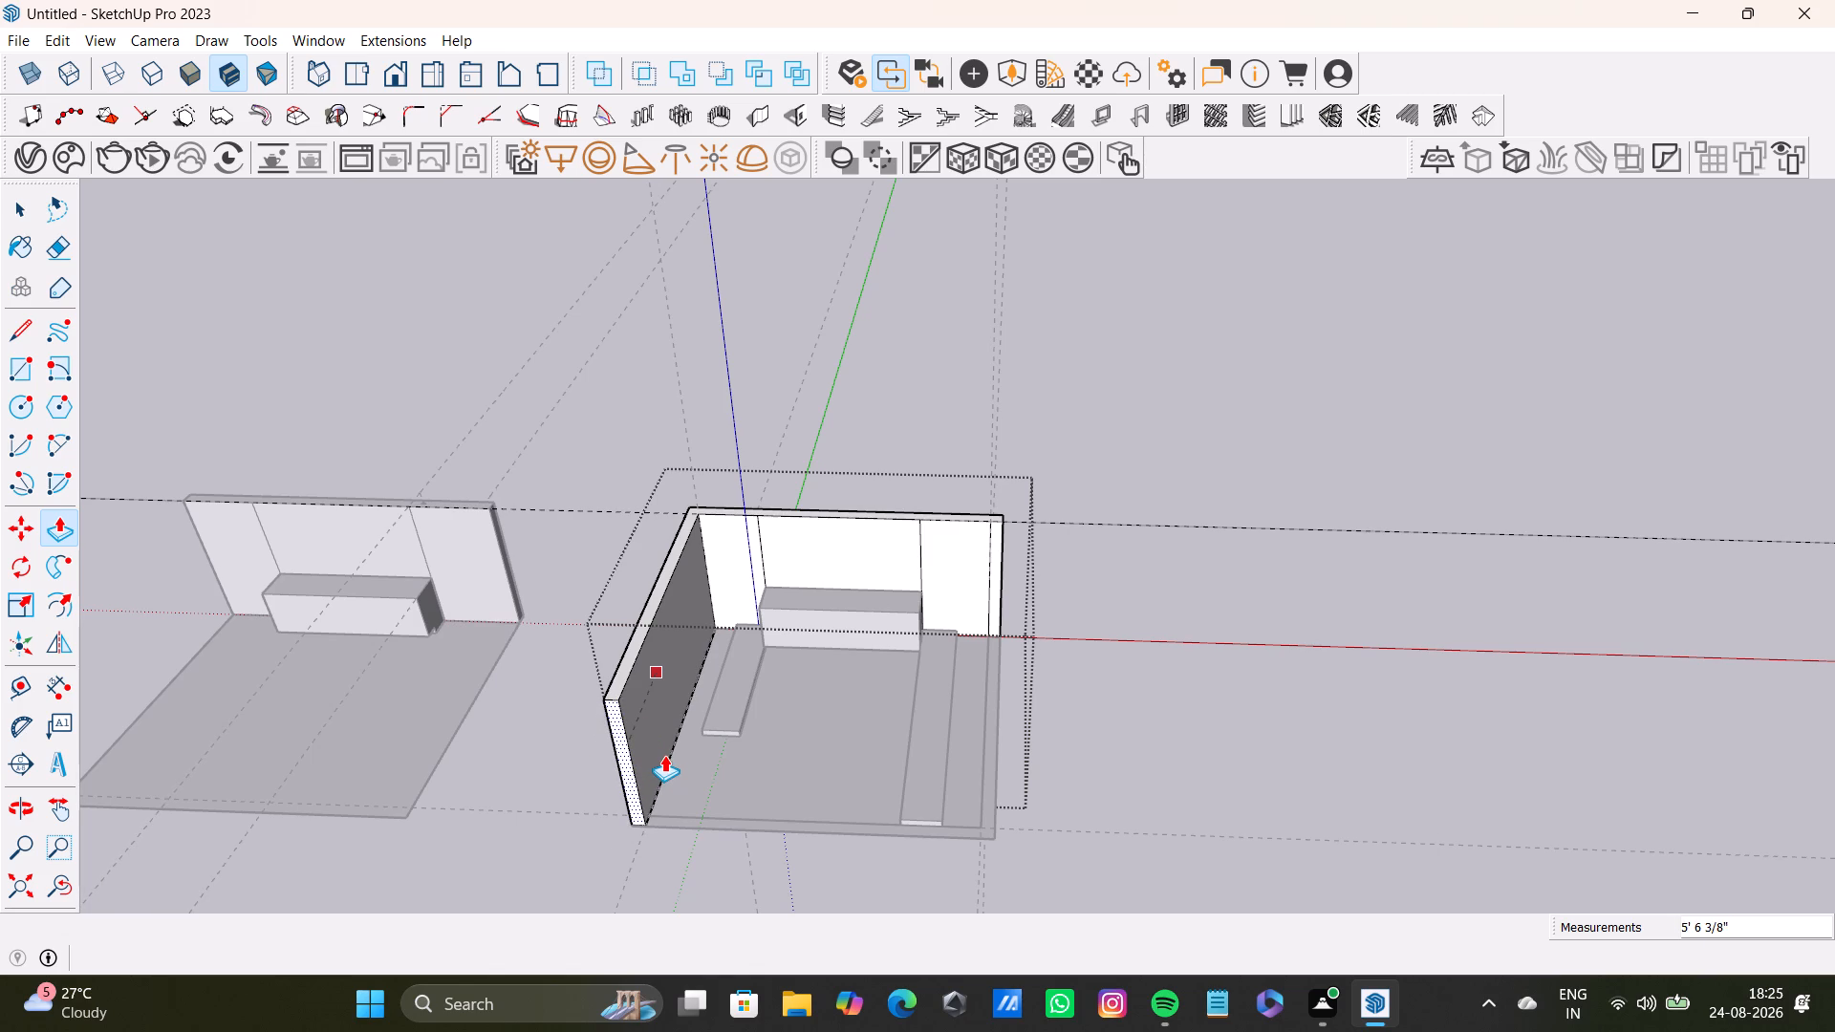
pyautogui.moveTo(664, 755); pyautogui.dragTo(665, 756)
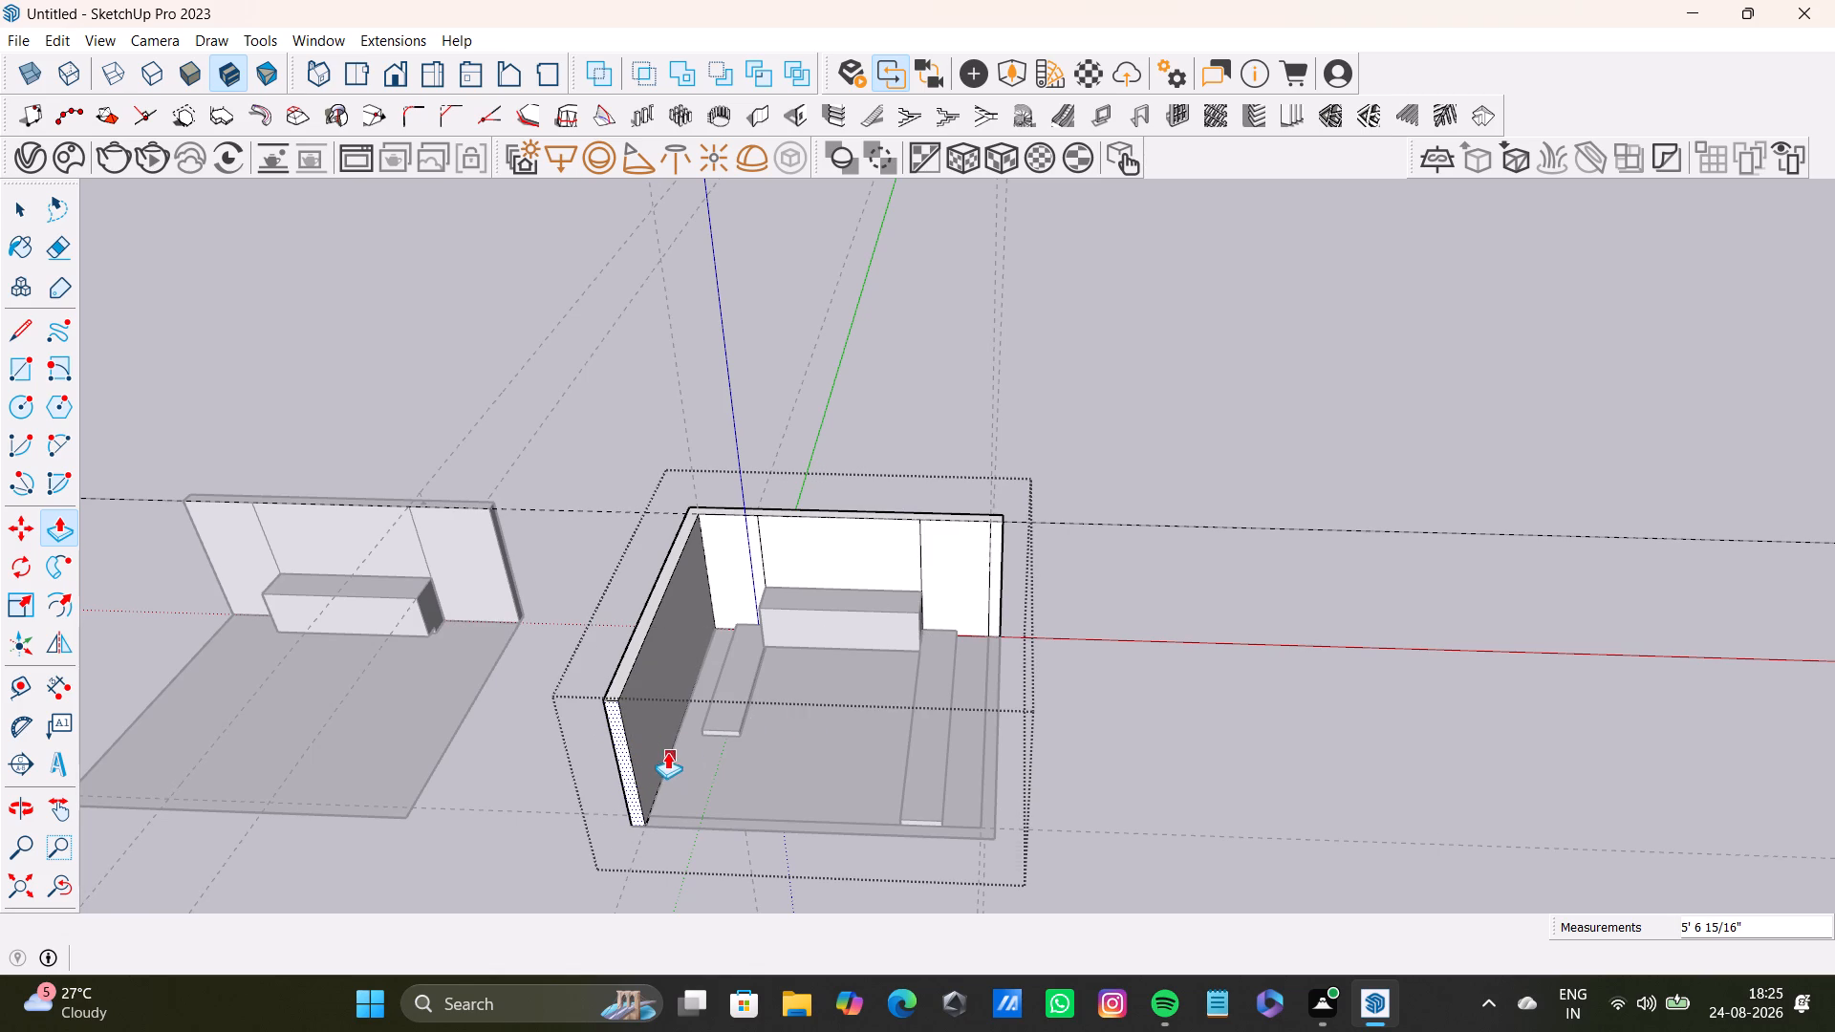
pyautogui.press('space')
# Extrude the back wall's narrow end strip beside the longer arm forward to the floor's front edge, and close the group.
pyautogui.click(998, 599)
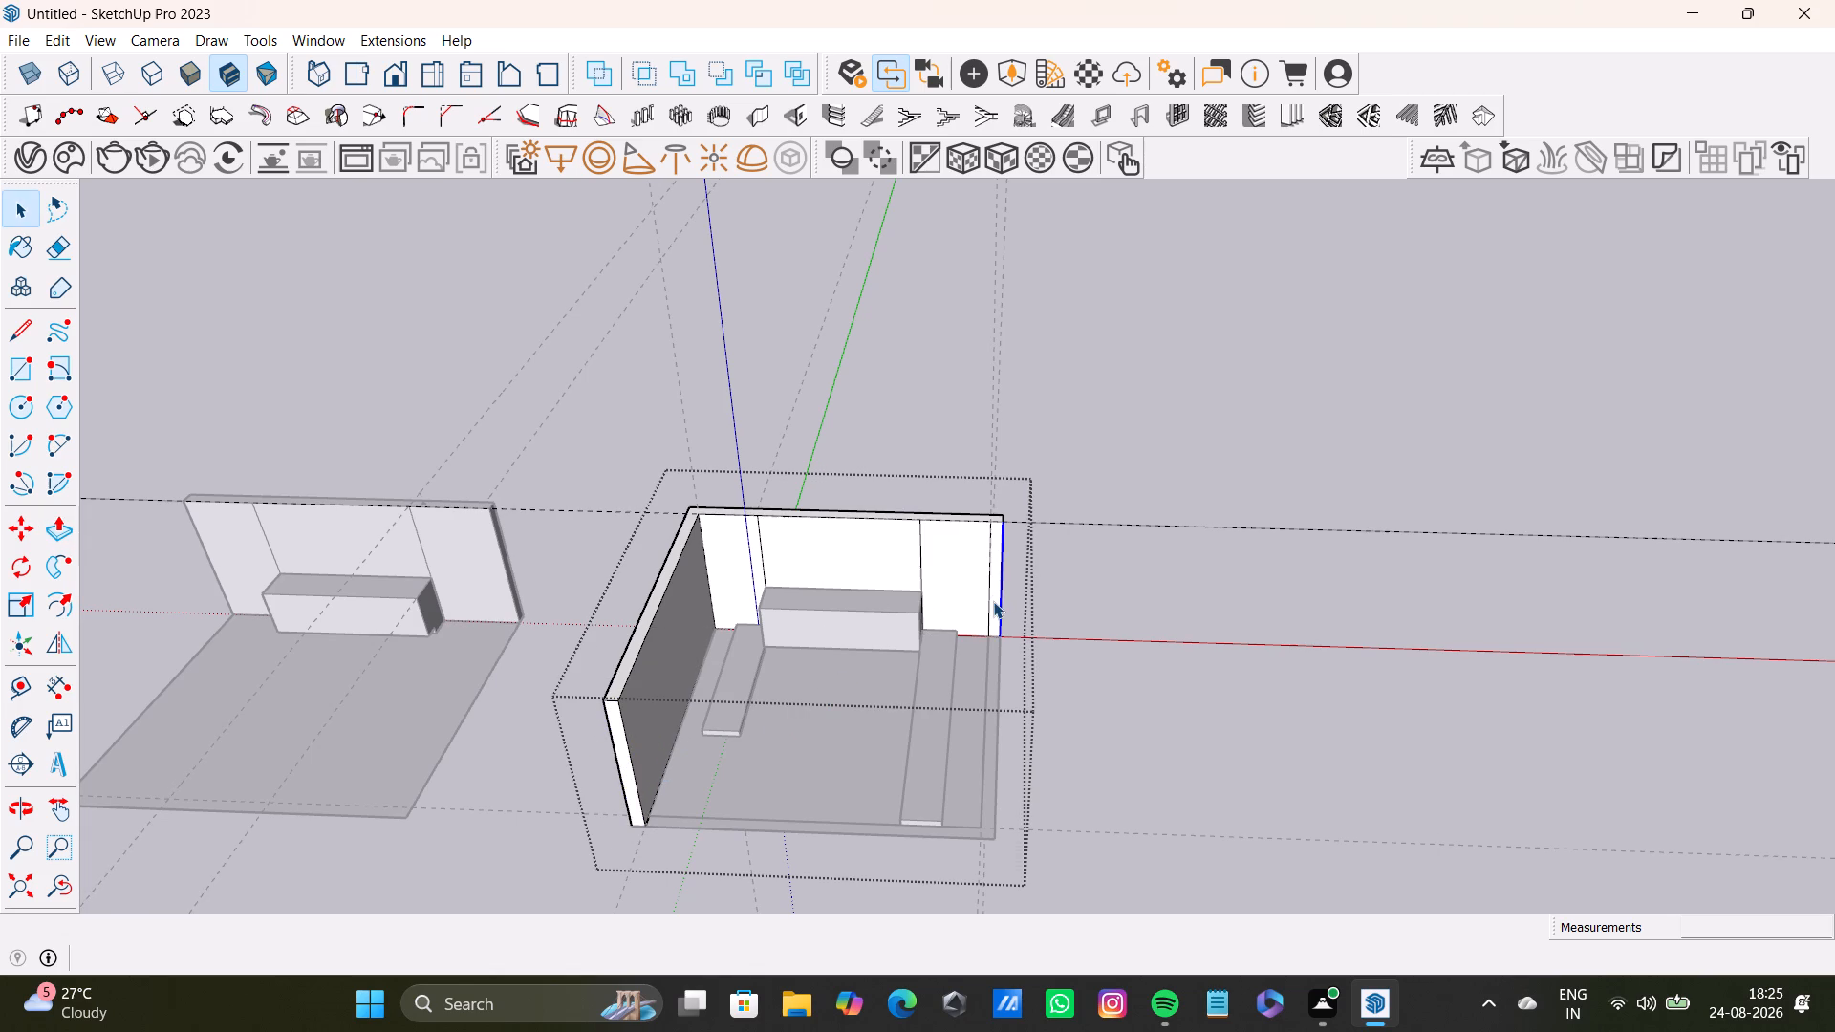
pyautogui.click(993, 600)
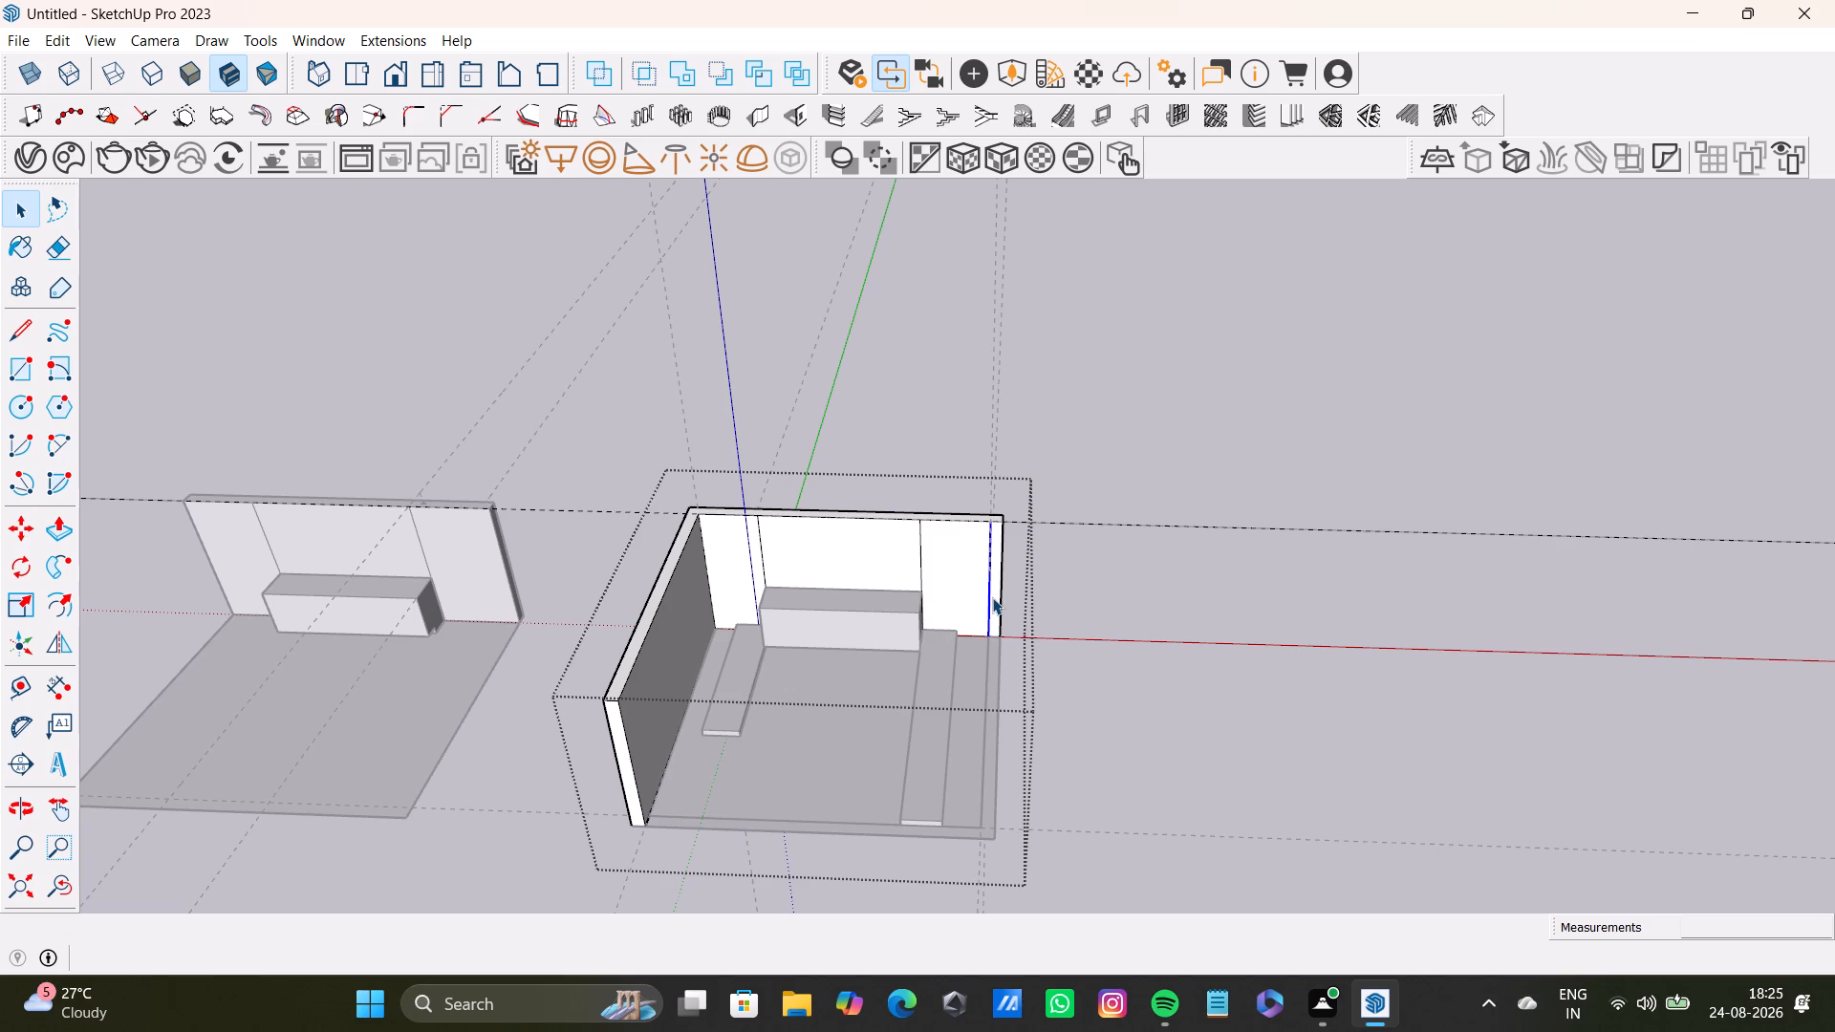
pyautogui.scroll(7, 994, 603)
pyautogui.click(1001, 607)
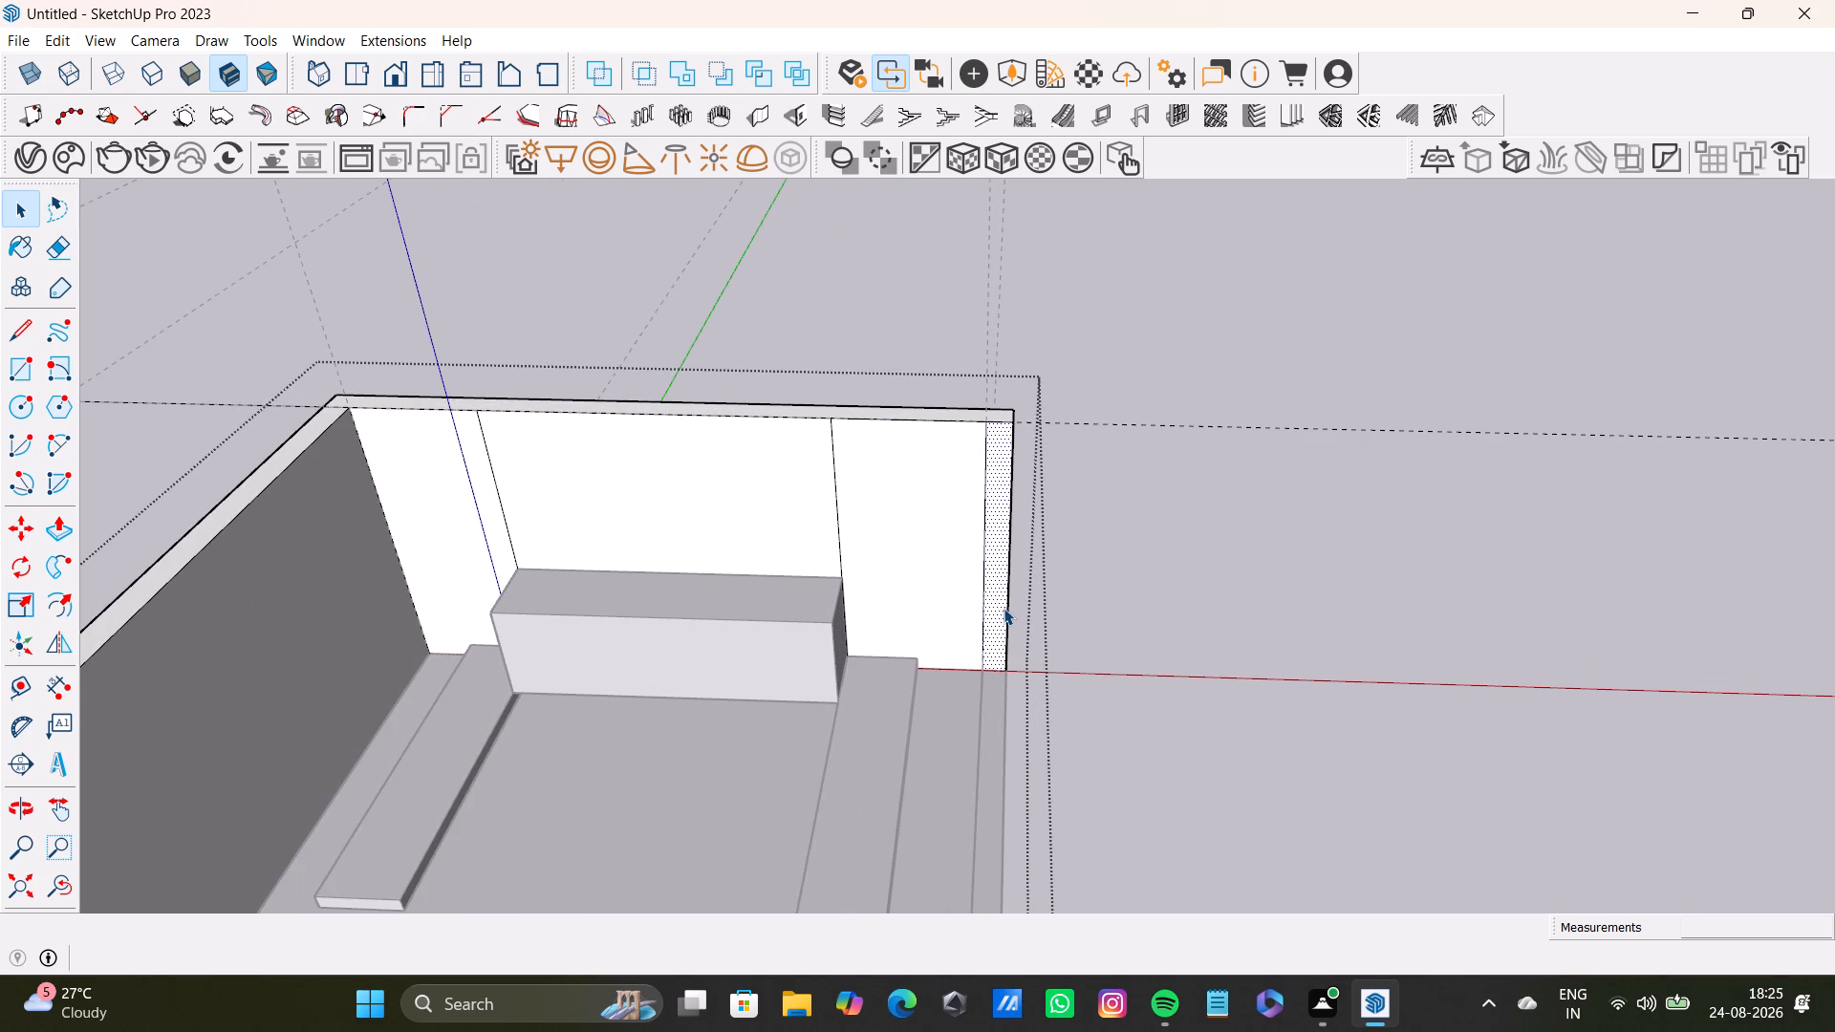
pyautogui.press('p')
pyautogui.moveTo(1004, 609); pyautogui.dragTo(1002, 823)
pyautogui.scroll(-5, 971, 801)
pyautogui.keyDown('shift'); pyautogui.moveTo(980, 791); pyautogui.dragTo(945, 629, button='middle'); pyautogui.keyUp('shift')
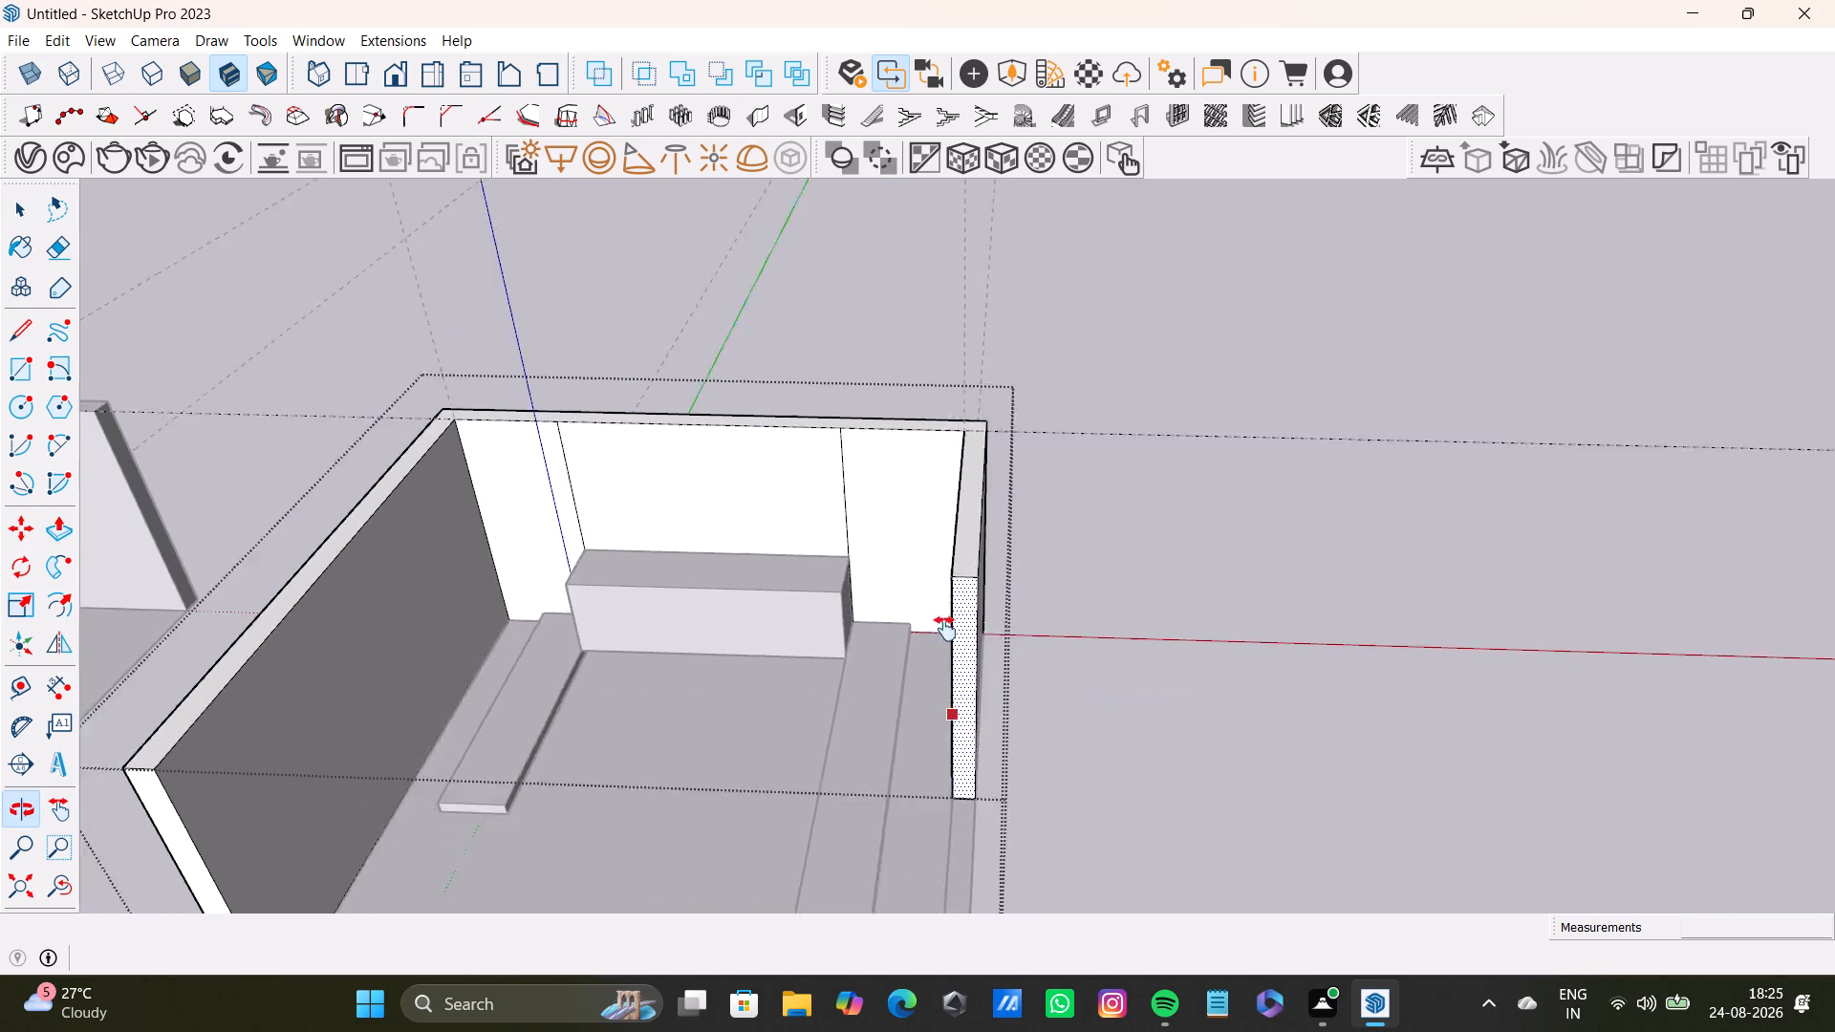
pyautogui.keyDown('shift'); pyautogui.moveTo(945, 629); pyautogui.dragTo(939, 447, button='middle'); pyautogui.keyUp('shift')
pyautogui.moveTo(948, 462); pyautogui.dragTo(974, 631)
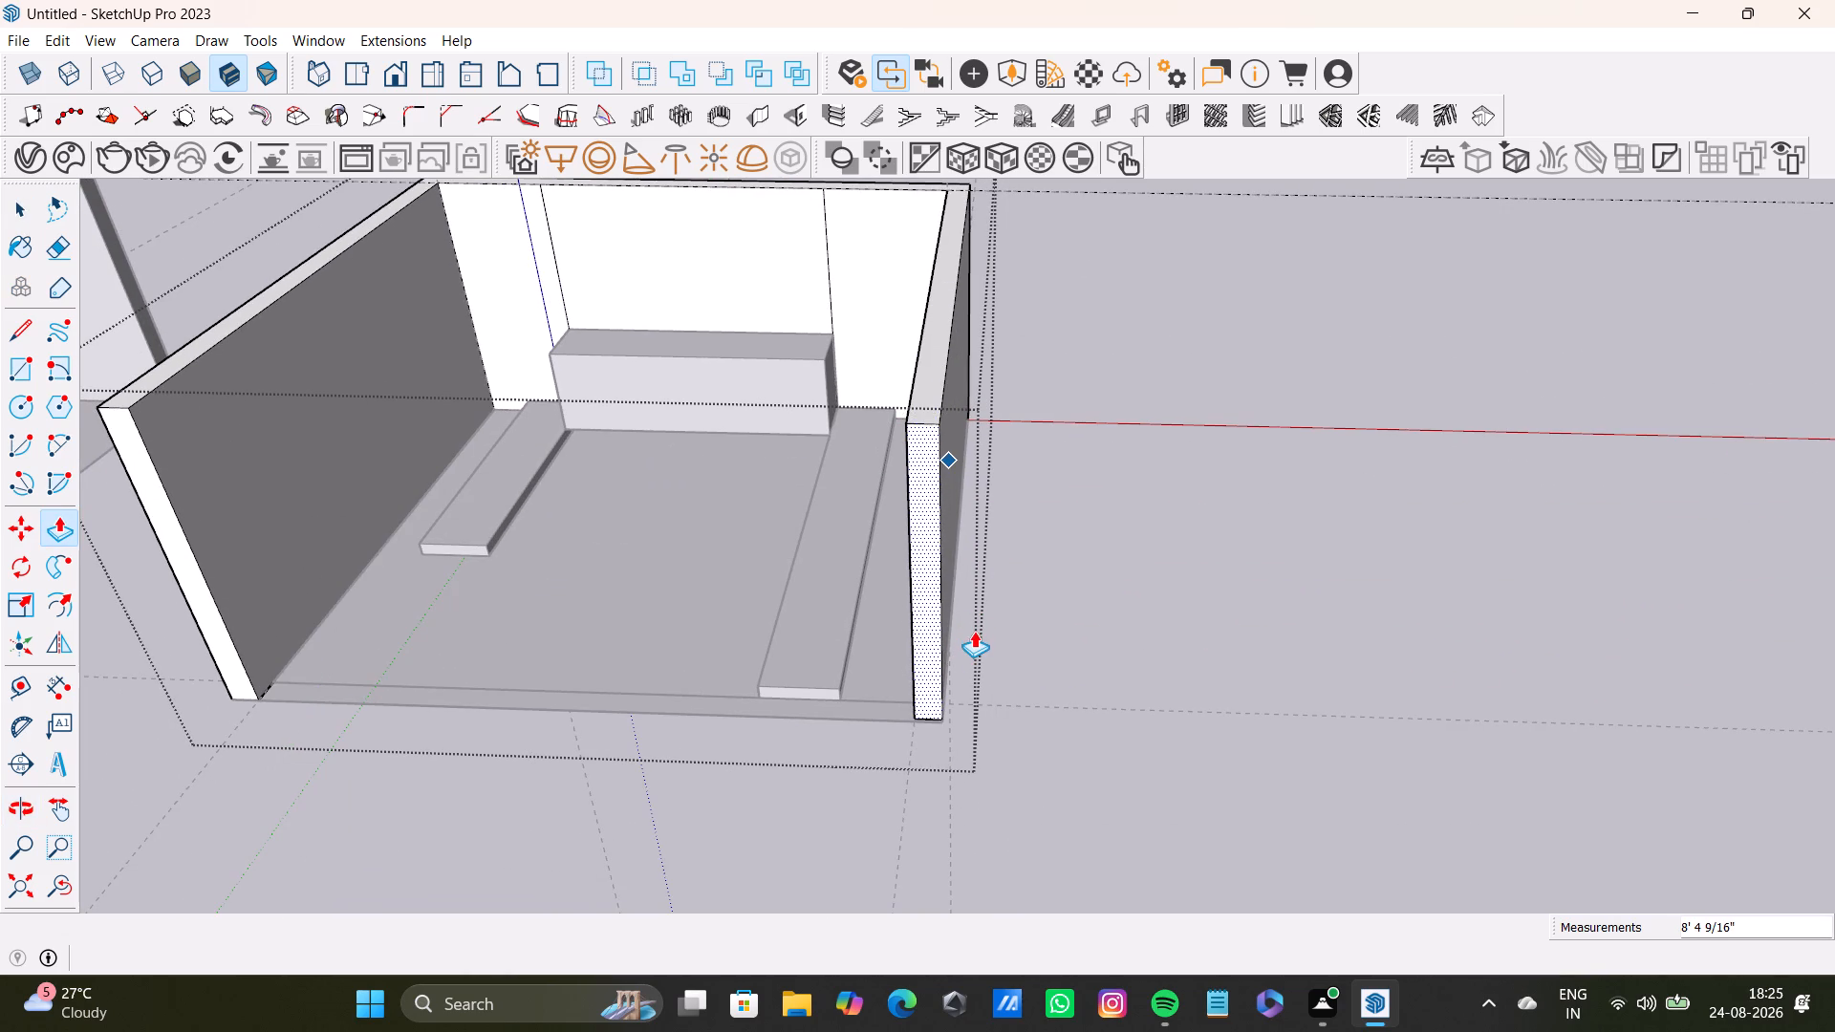
pyautogui.moveTo(974, 631); pyautogui.dragTo(972, 633)
pyautogui.press('space')
pyautogui.click(1060, 559)
# Reopen the wall group, push the shorter-arm side wall's end face flush with the floor's front edge, and close the group.
pyautogui.scroll(3, 740, 610)
pyautogui.moveTo(743, 611); pyautogui.dragTo(973, 502, button='middle')
pyautogui.scroll(-1, 744, 611)
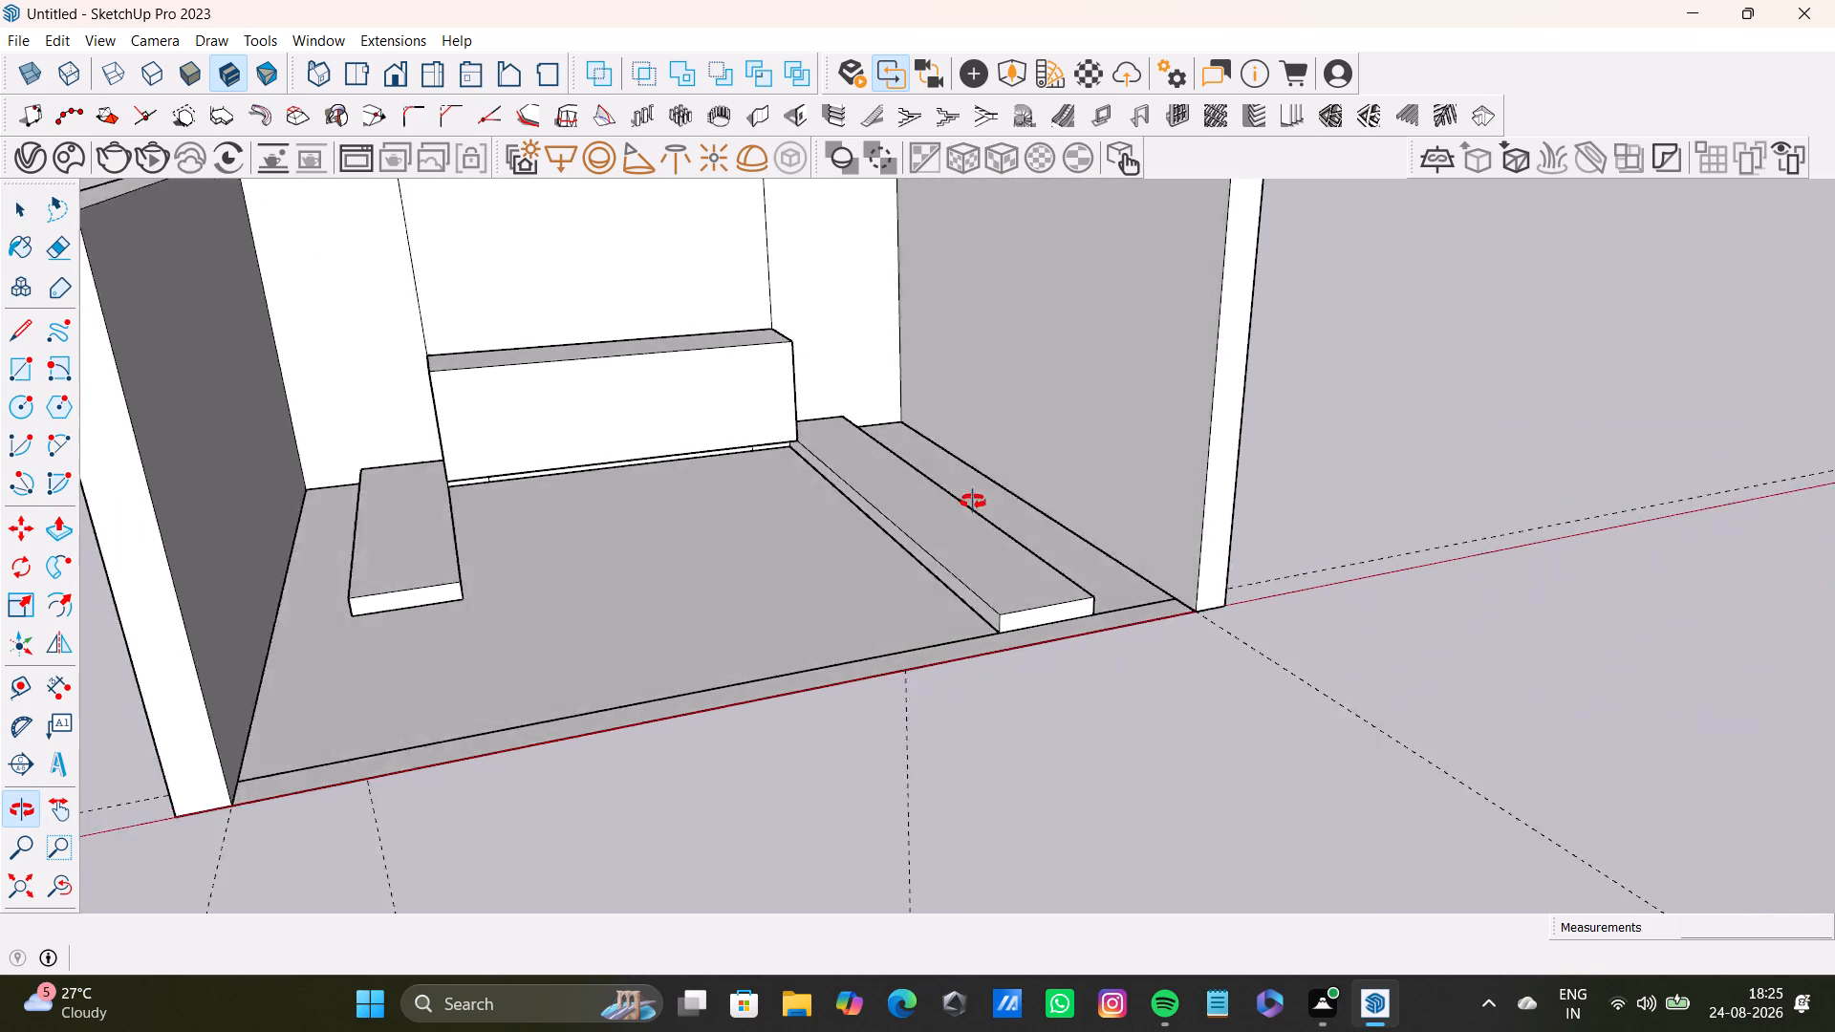
pyautogui.moveTo(973, 502); pyautogui.dragTo(1187, 441, button='middle')
pyautogui.scroll(9, 774, 787)
pyautogui.moveTo(778, 708); pyautogui.dragTo(699, 546, button='middle')
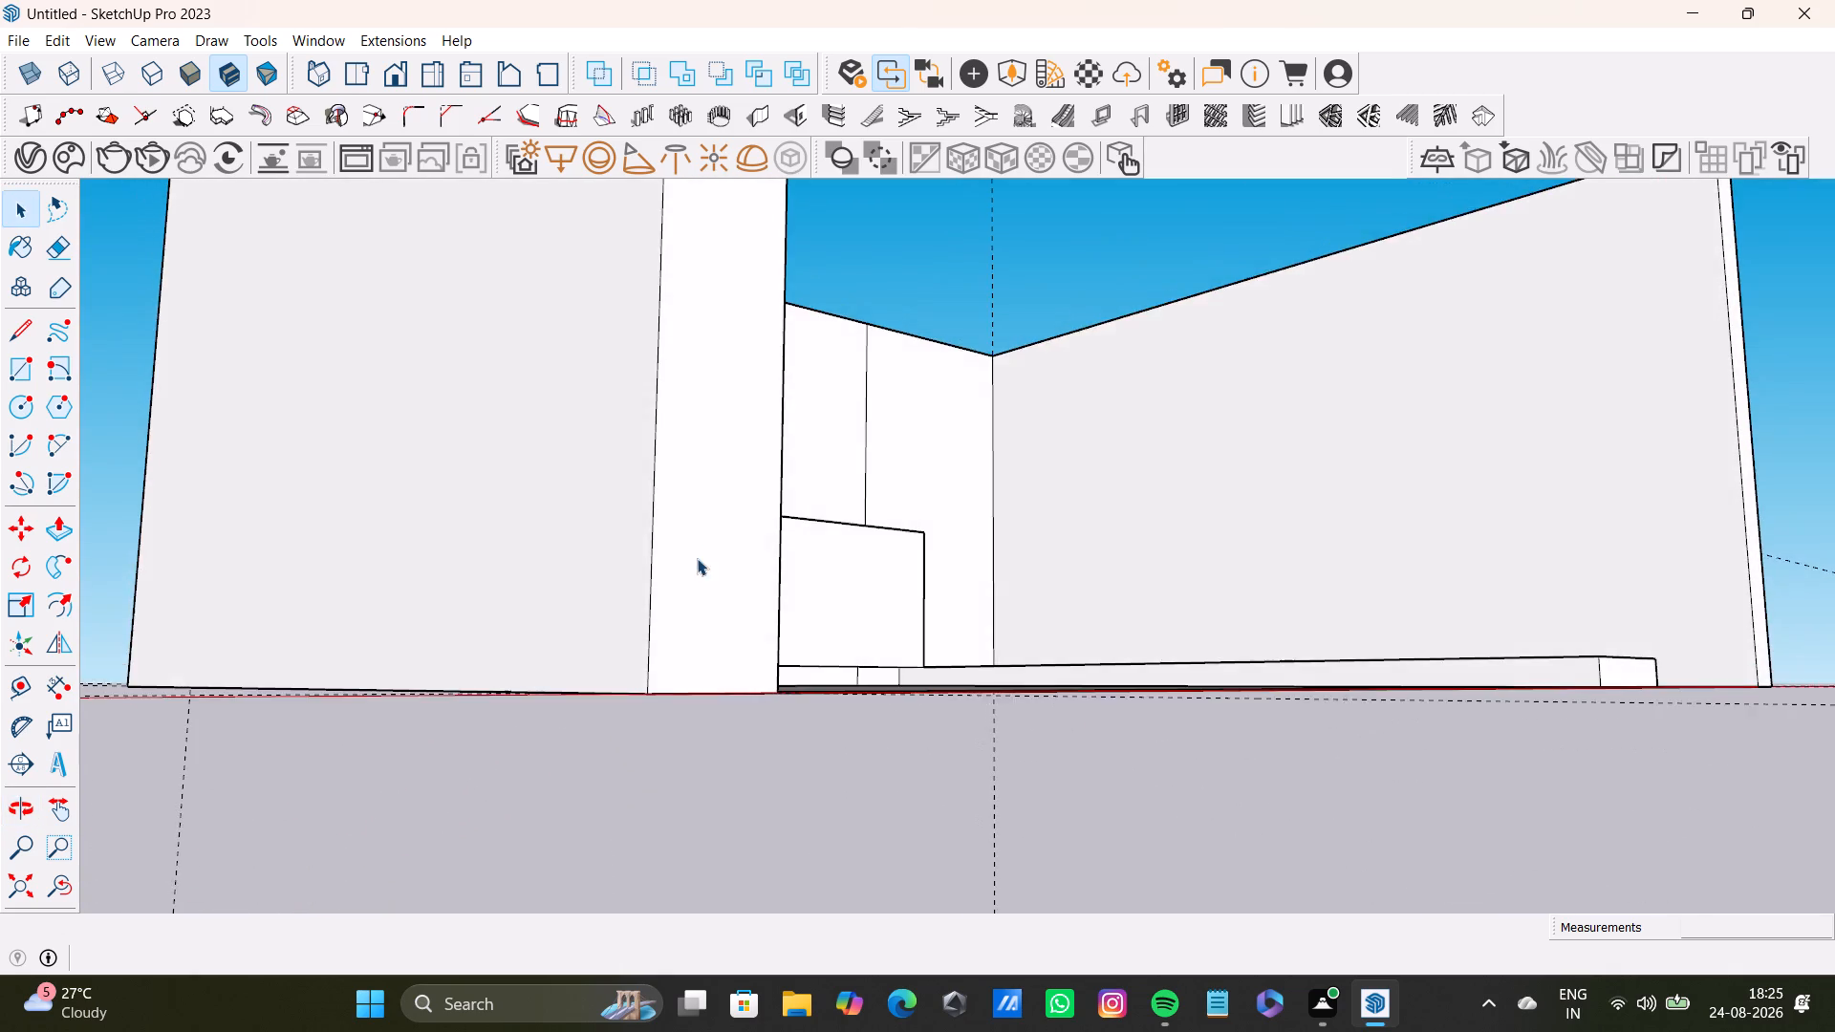
pyautogui.scroll(2, 697, 560)
pyautogui.moveTo(697, 560); pyautogui.dragTo(692, 876, button='middle')
pyautogui.scroll(13, 733, 639)
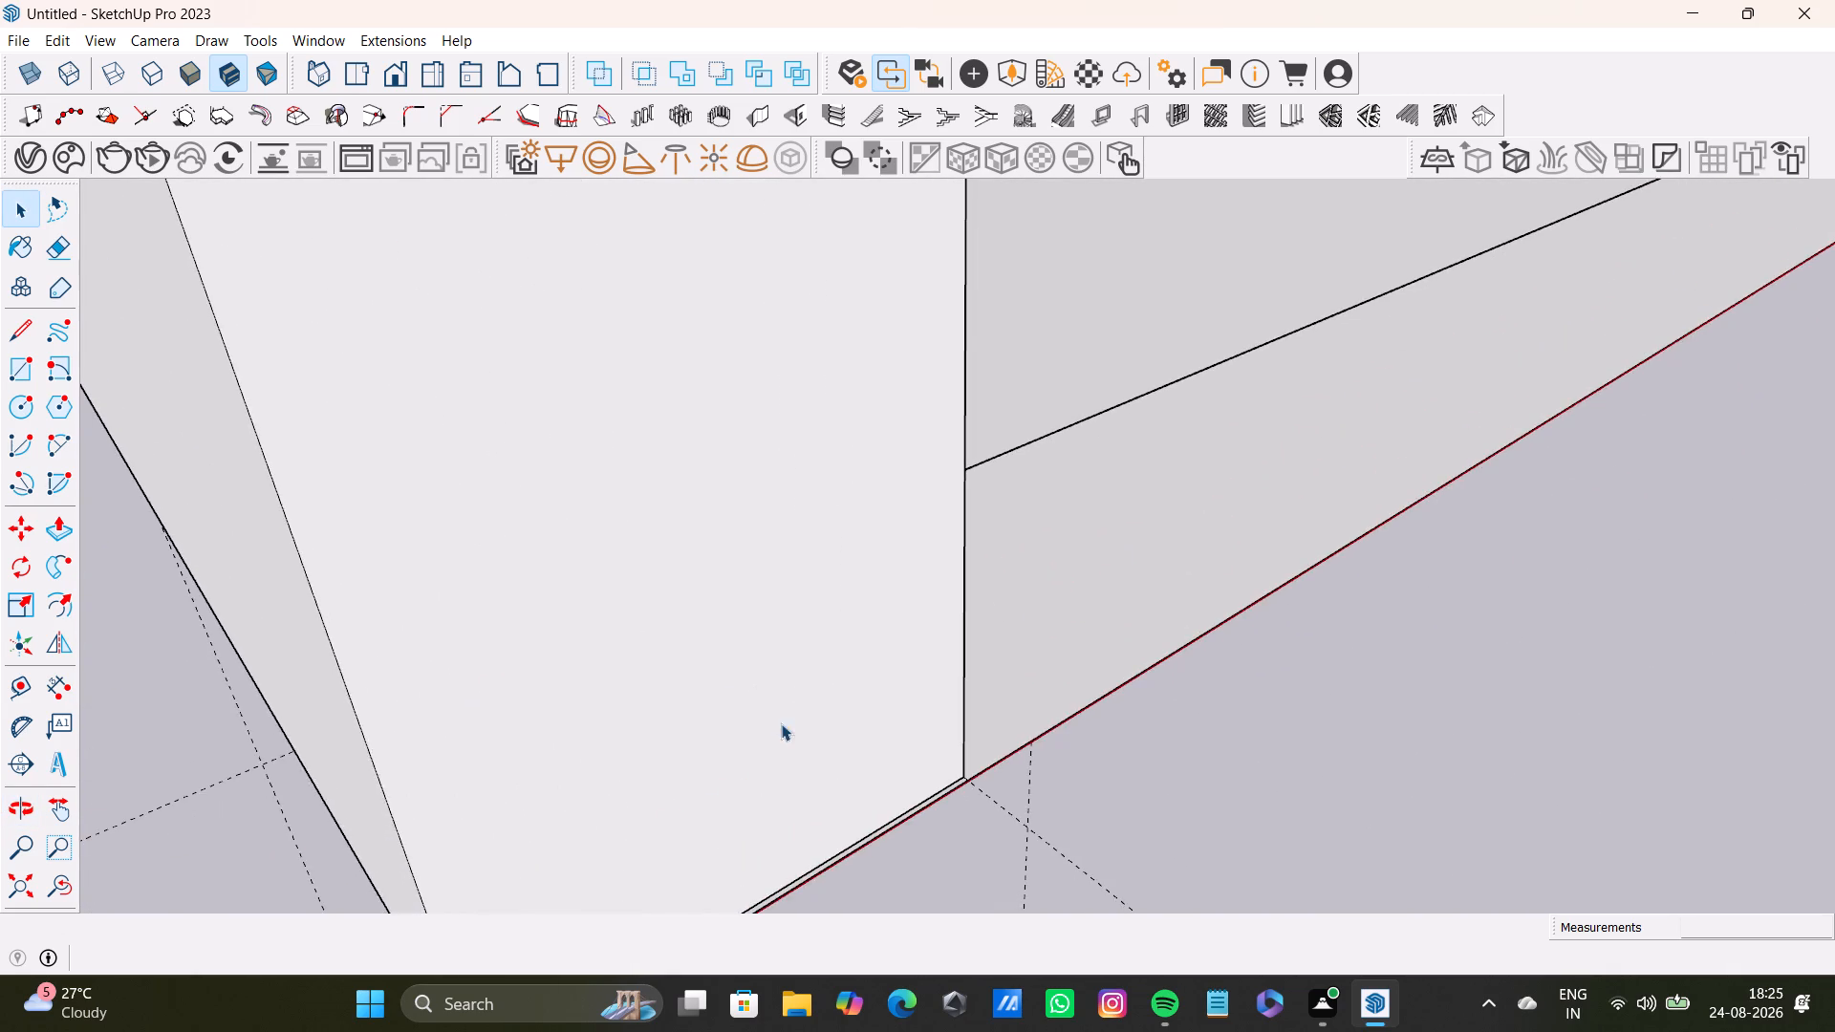
pyautogui.moveTo(781, 723); pyautogui.dragTo(757, 438, button='middle')
pyautogui.click(763, 431)
pyautogui.doubleClick(765, 431)
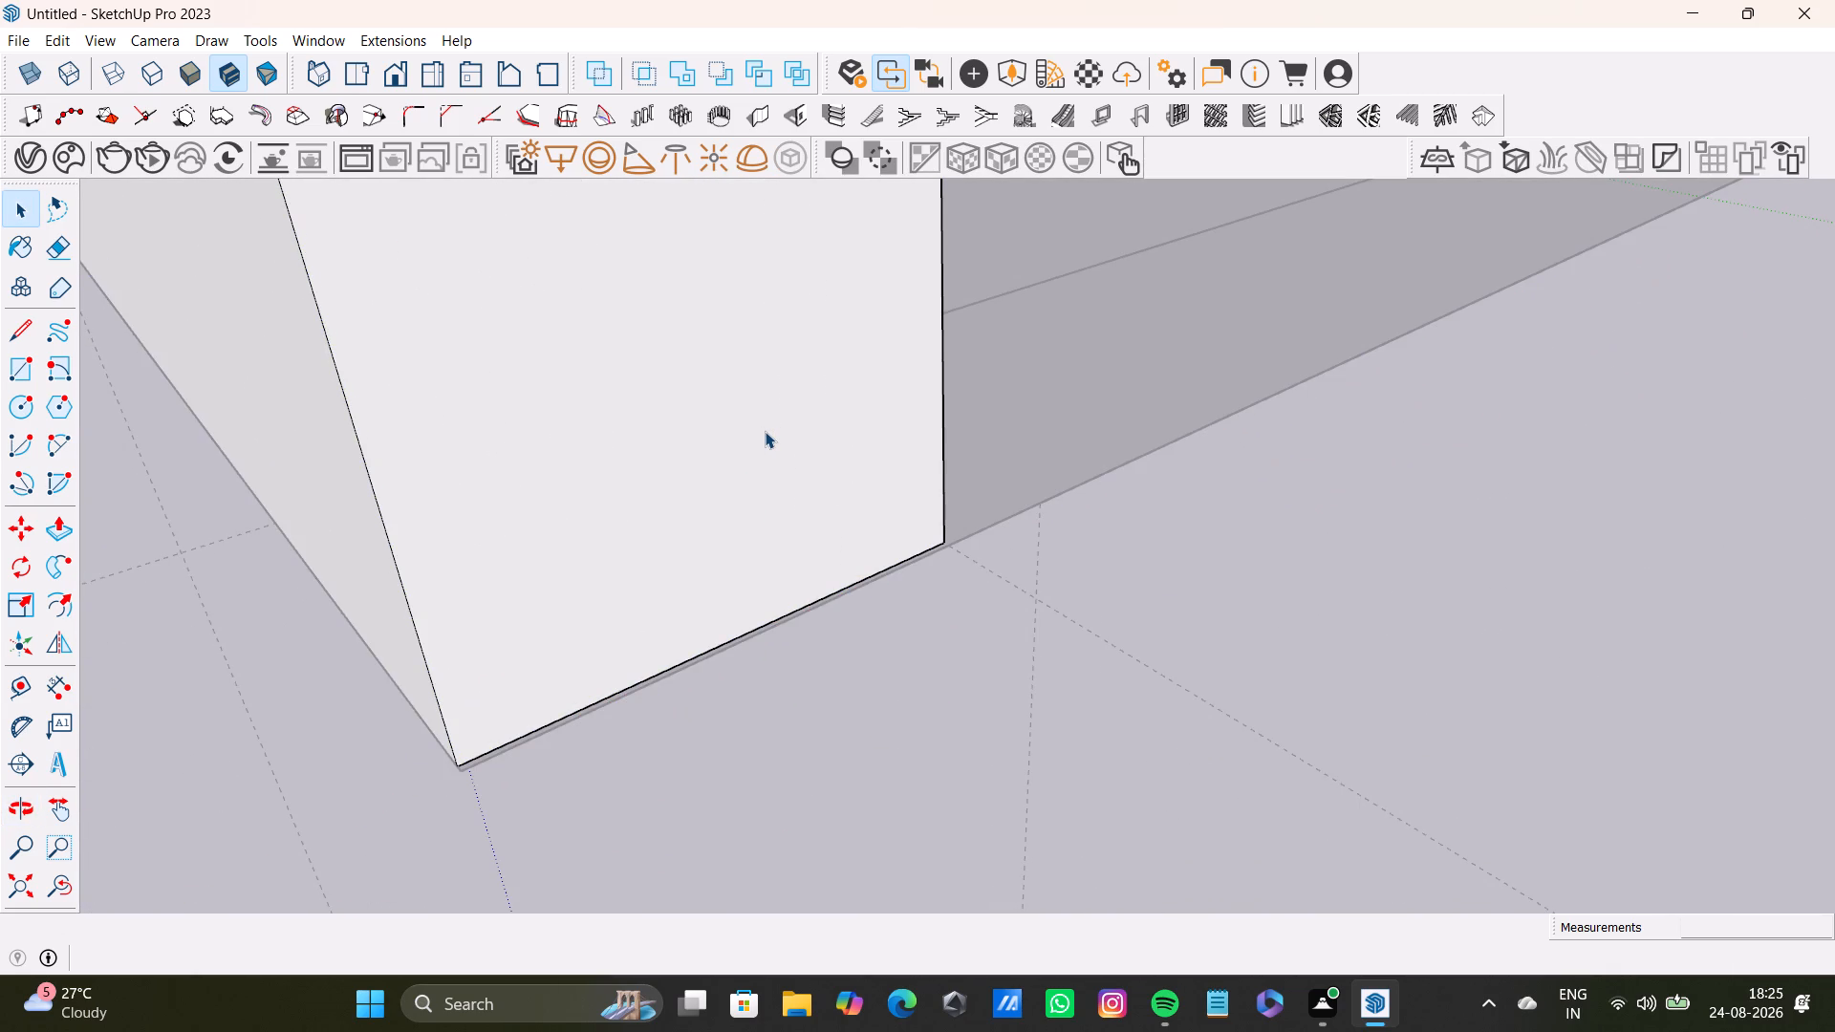
pyautogui.click(765, 431)
pyautogui.press('p')
pyautogui.moveTo(765, 431); pyautogui.dragTo(766, 441)
pyautogui.press('space')
pyautogui.scroll(-16, 803, 521)
pyautogui.scroll(2, 802, 576)
pyautogui.scroll(-14, 804, 576)
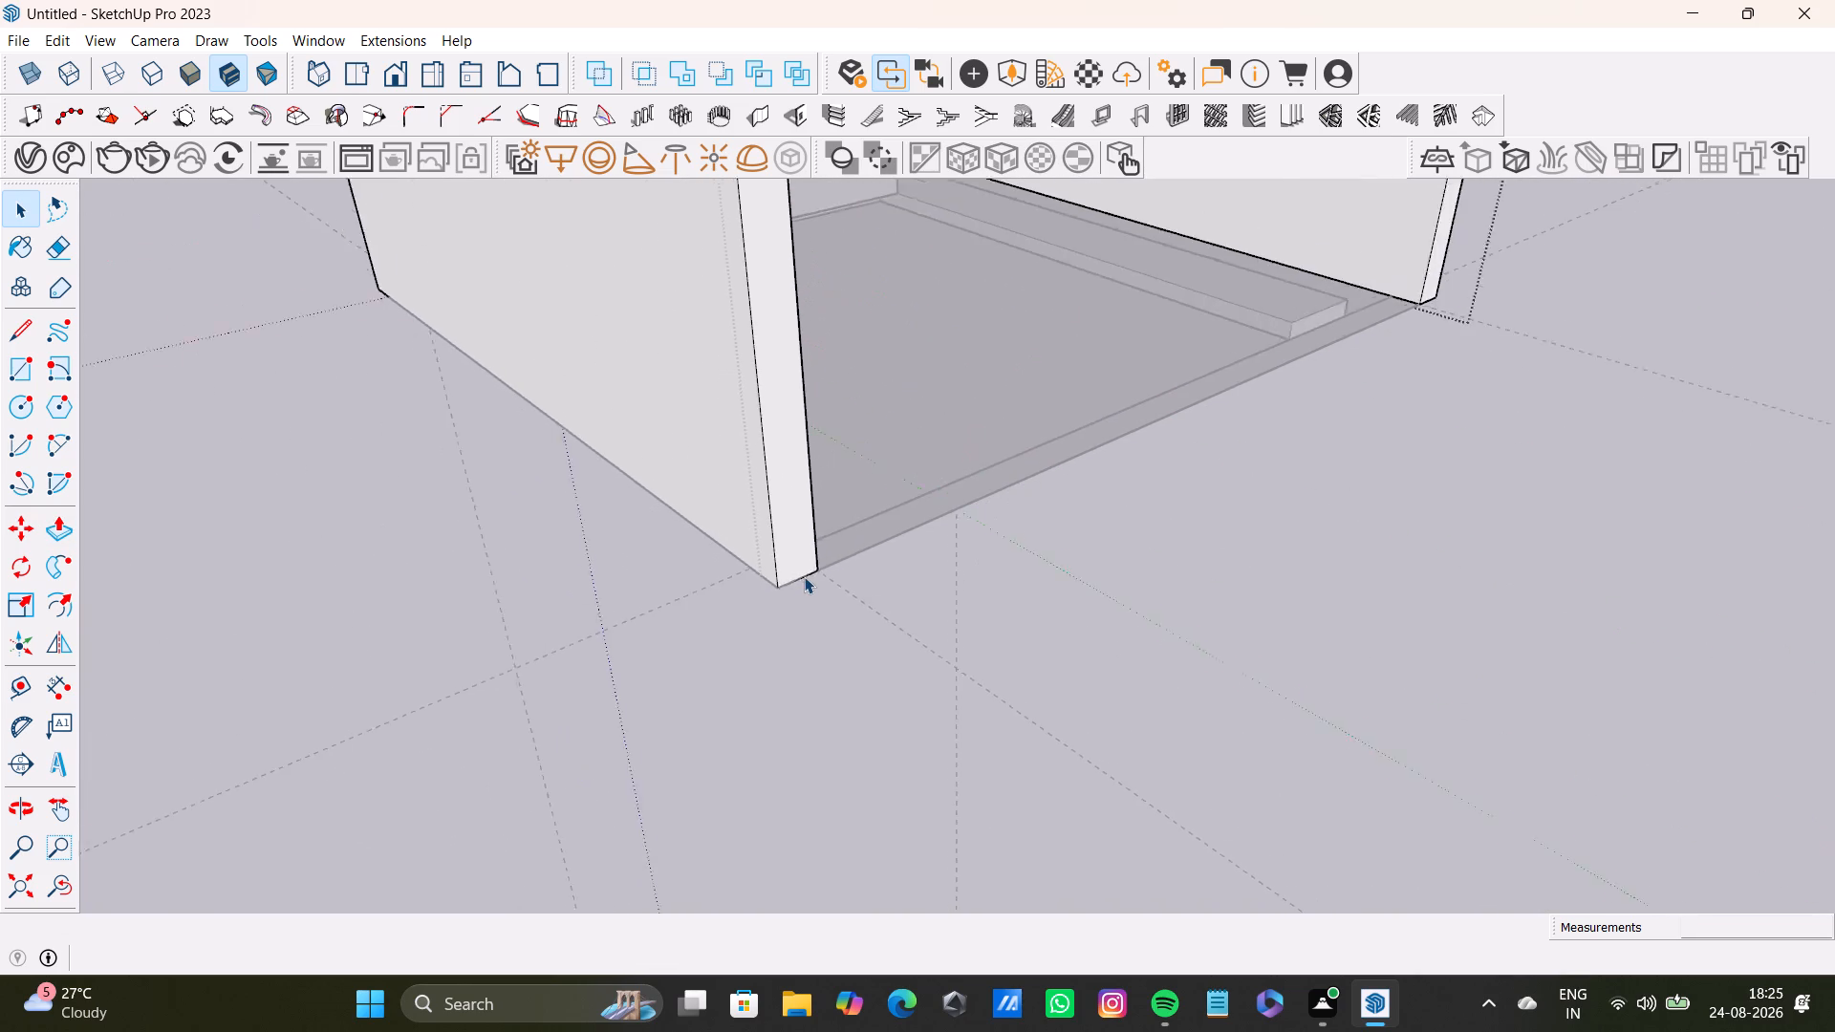
pyautogui.scroll(-3, 804, 576)
pyautogui.moveTo(908, 536); pyautogui.dragTo(607, 888, button='middle')
pyautogui.moveTo(817, 707); pyautogui.dragTo(391, 830, button='middle')
pyautogui.scroll(3, 579, 575)
pyautogui.keyDown('shift'); pyautogui.moveTo(587, 553); pyautogui.dragTo(592, 587, button='middle'); pyautogui.keyUp('shift')
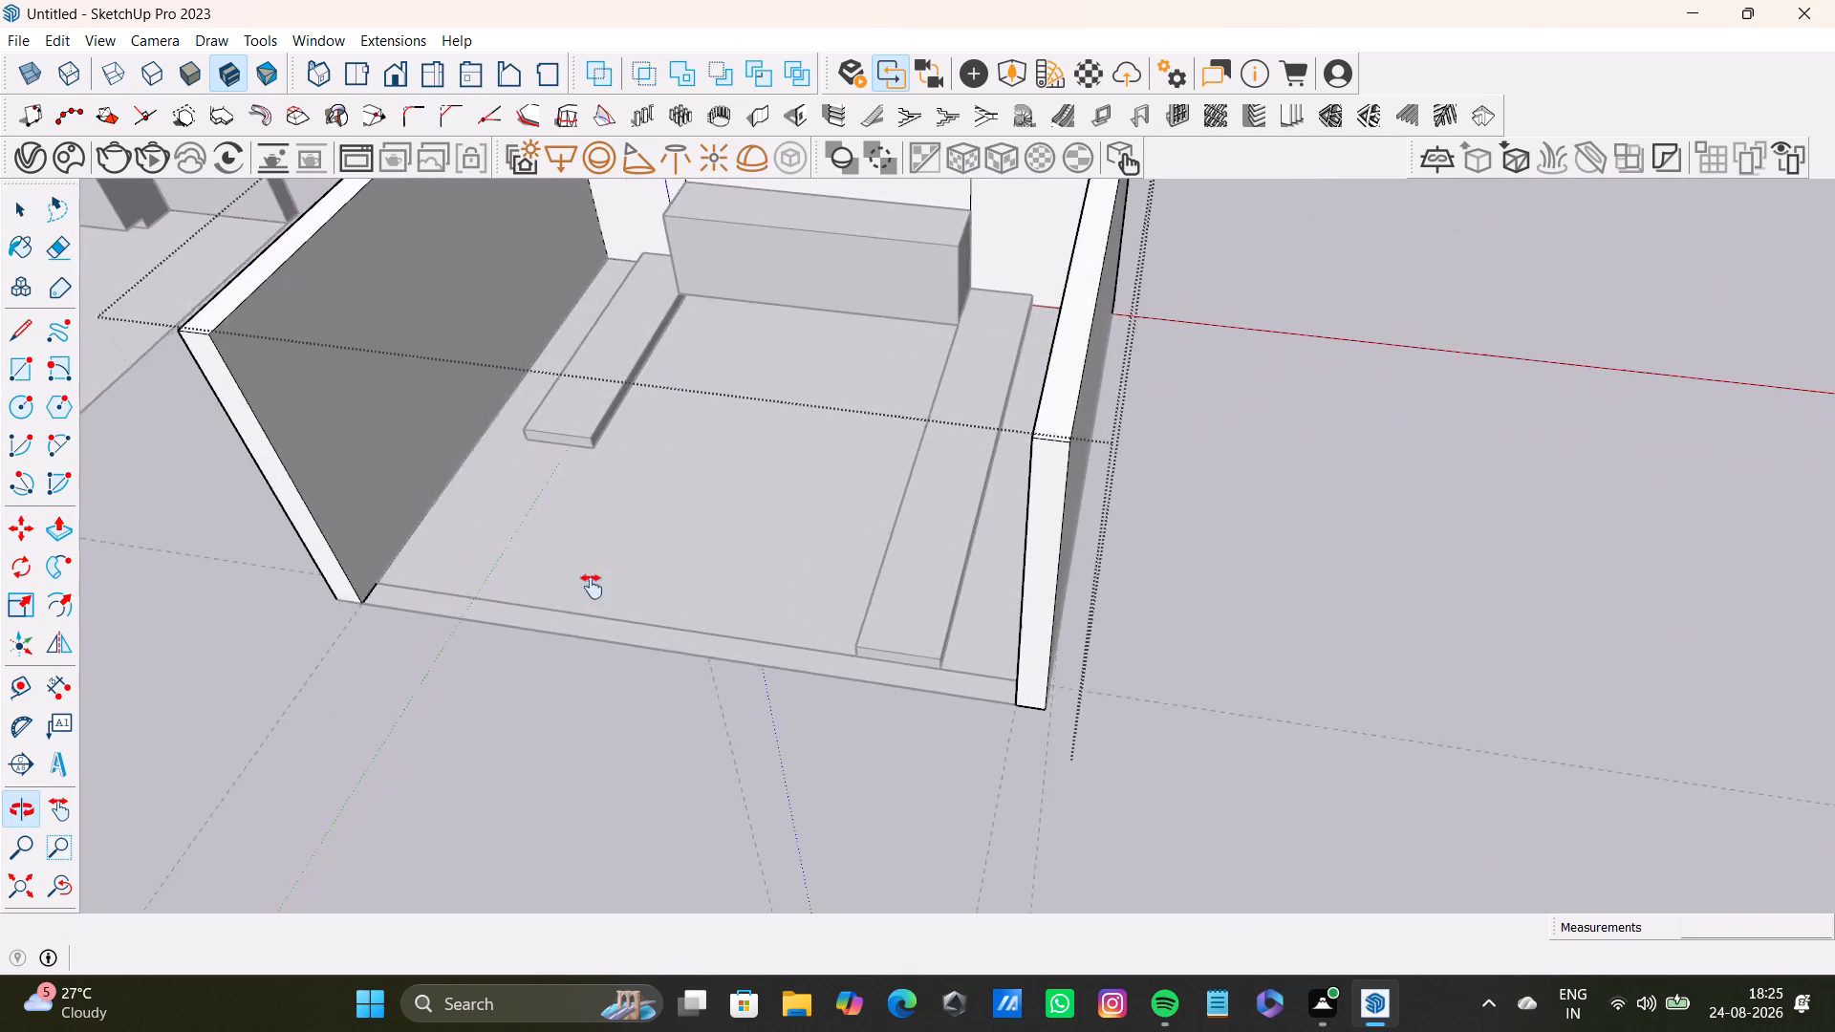
pyautogui.keyDown('shift'); pyautogui.moveTo(592, 587); pyautogui.dragTo(593, 872, button='middle'); pyautogui.keyUp('shift')
pyautogui.moveTo(612, 774); pyautogui.dragTo(759, 542, button='middle')
pyautogui.press('space')
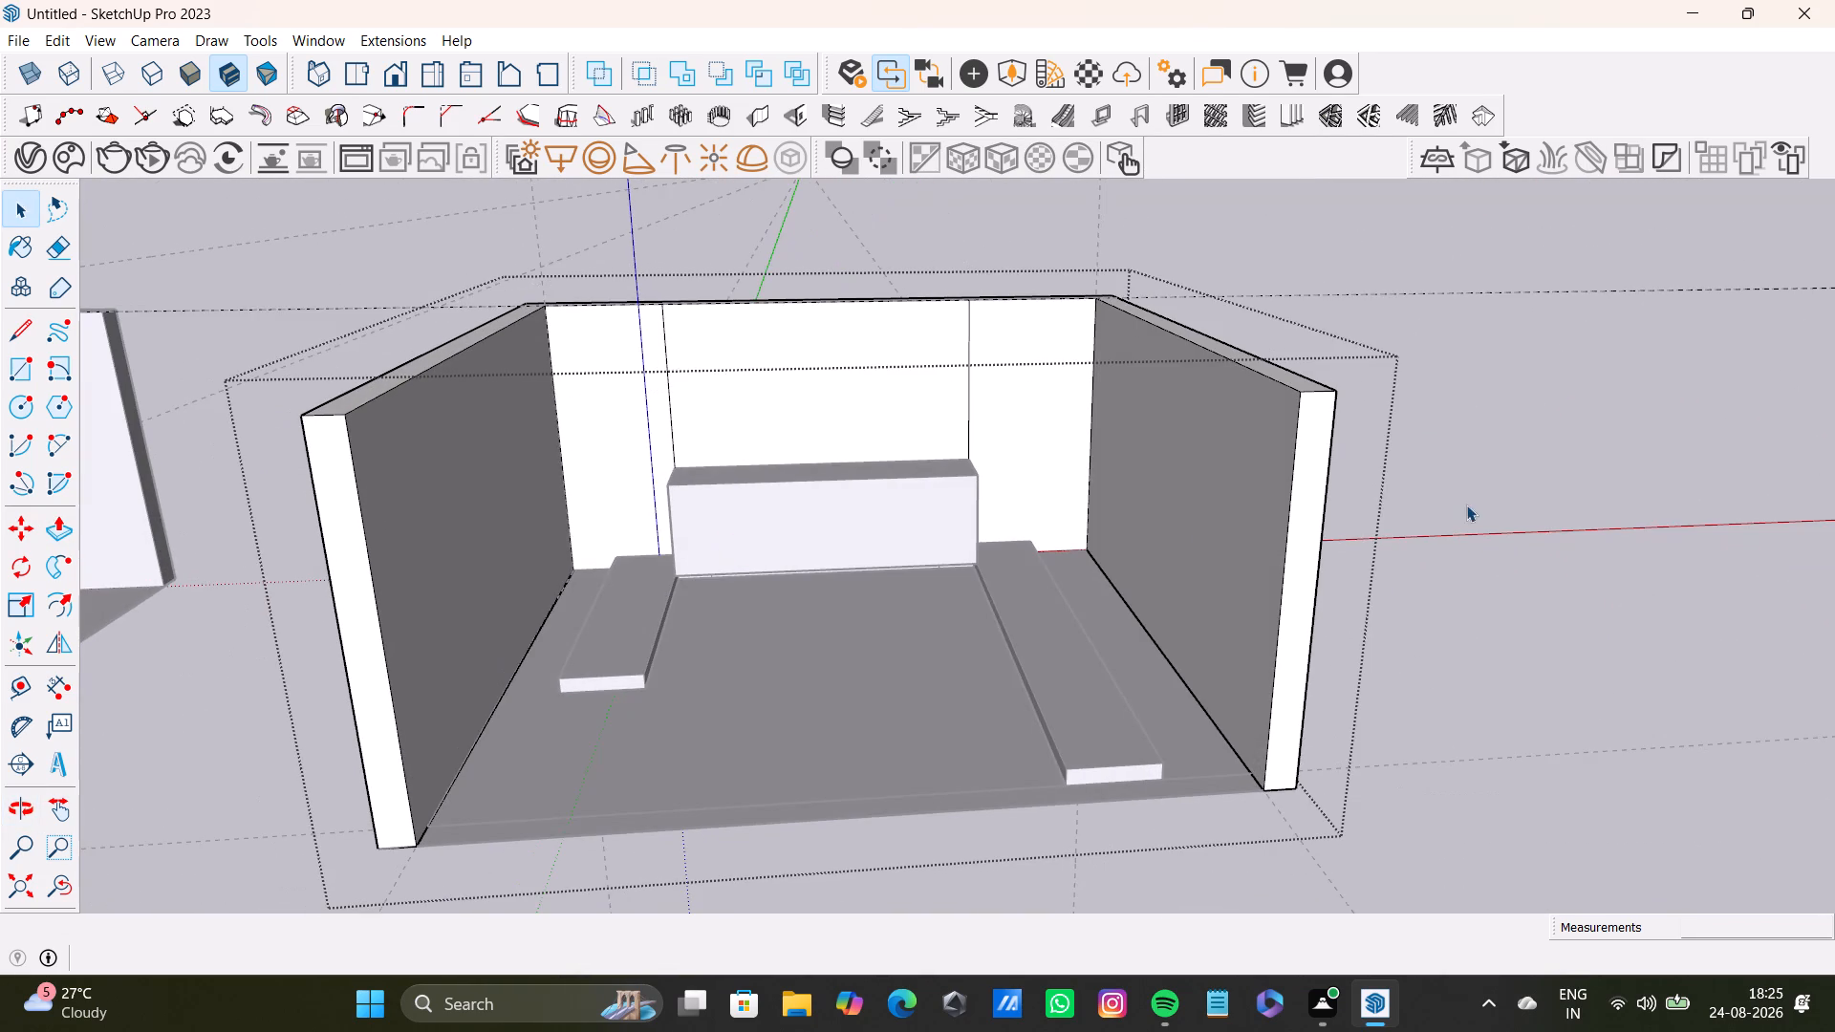
pyautogui.click(1467, 504)
# Open the wall group and pull the inner face of the shorter-arm side wall inward about 1' 5 5/16" to the arm's edge.
pyautogui.moveTo(847, 675); pyautogui.dragTo(862, 857, button='middle')
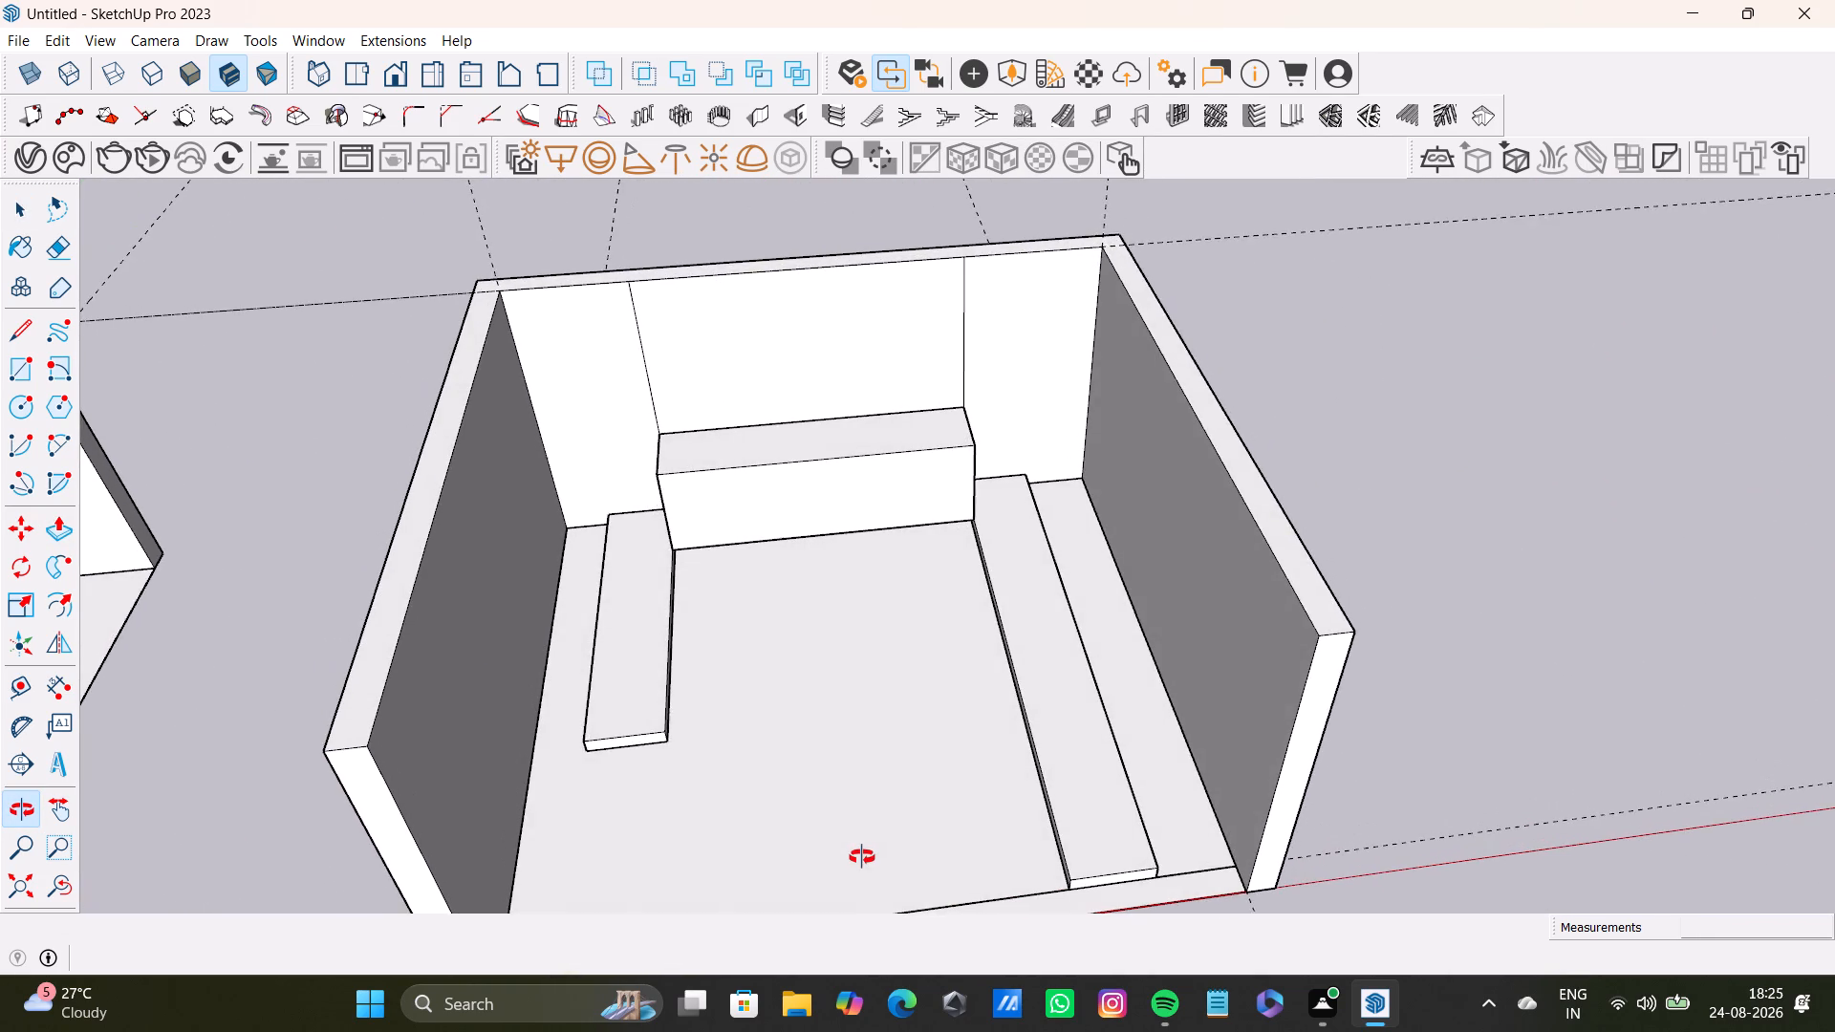
pyautogui.moveTo(862, 857); pyautogui.dragTo(854, 893, button='middle')
pyautogui.tripleClick(476, 635)
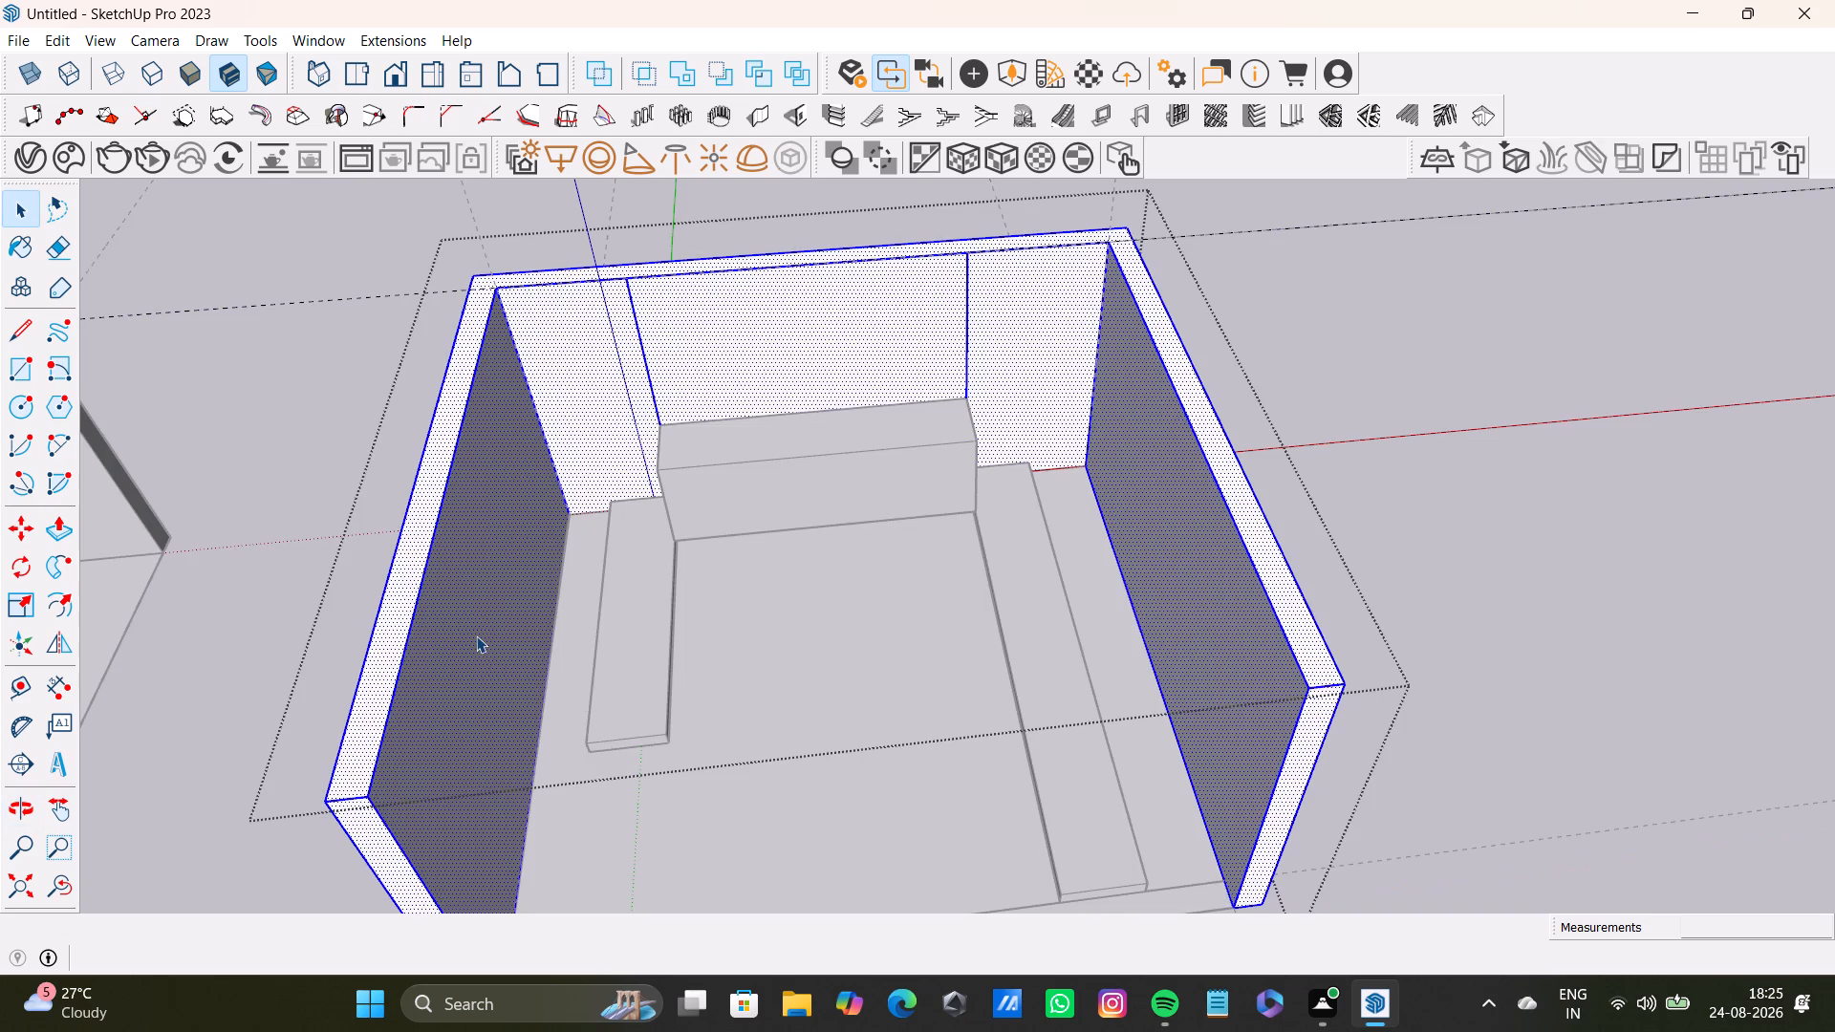
pyautogui.click(477, 638)
pyautogui.click(477, 657)
pyautogui.click(506, 680)
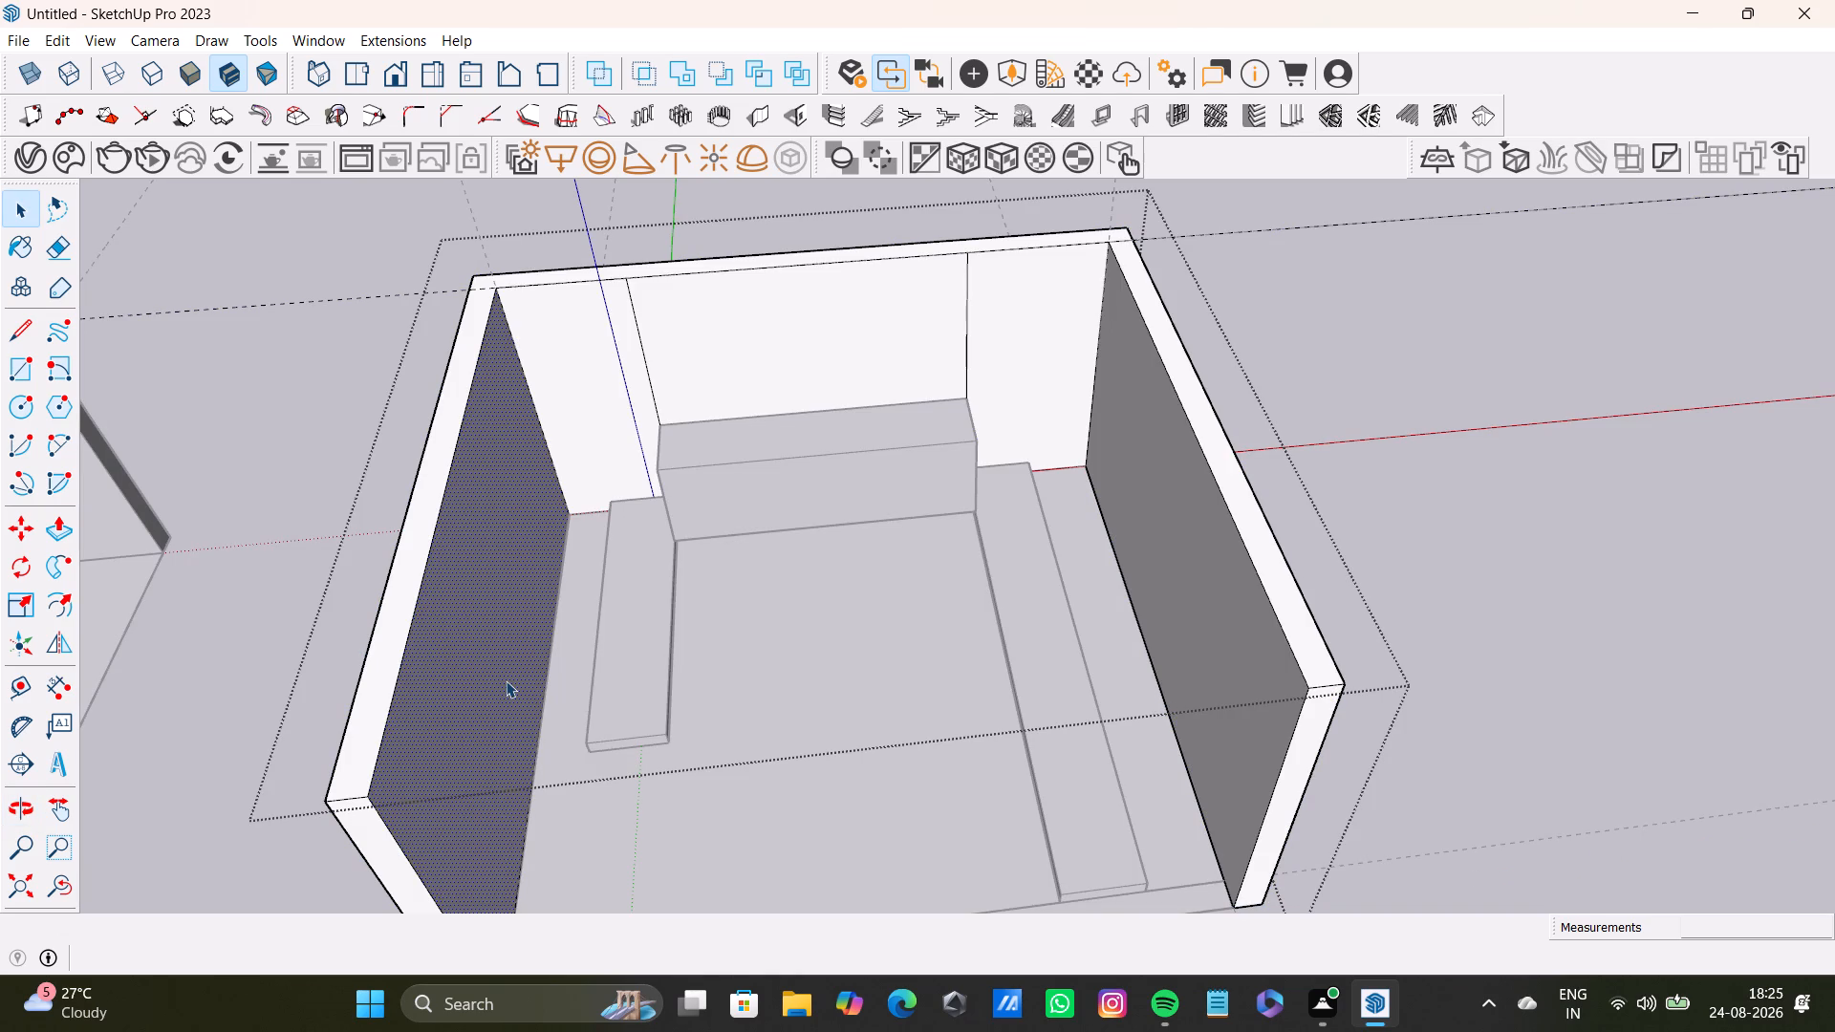
pyautogui.press('p')
pyautogui.moveTo(498, 668); pyautogui.dragTo(558, 672)
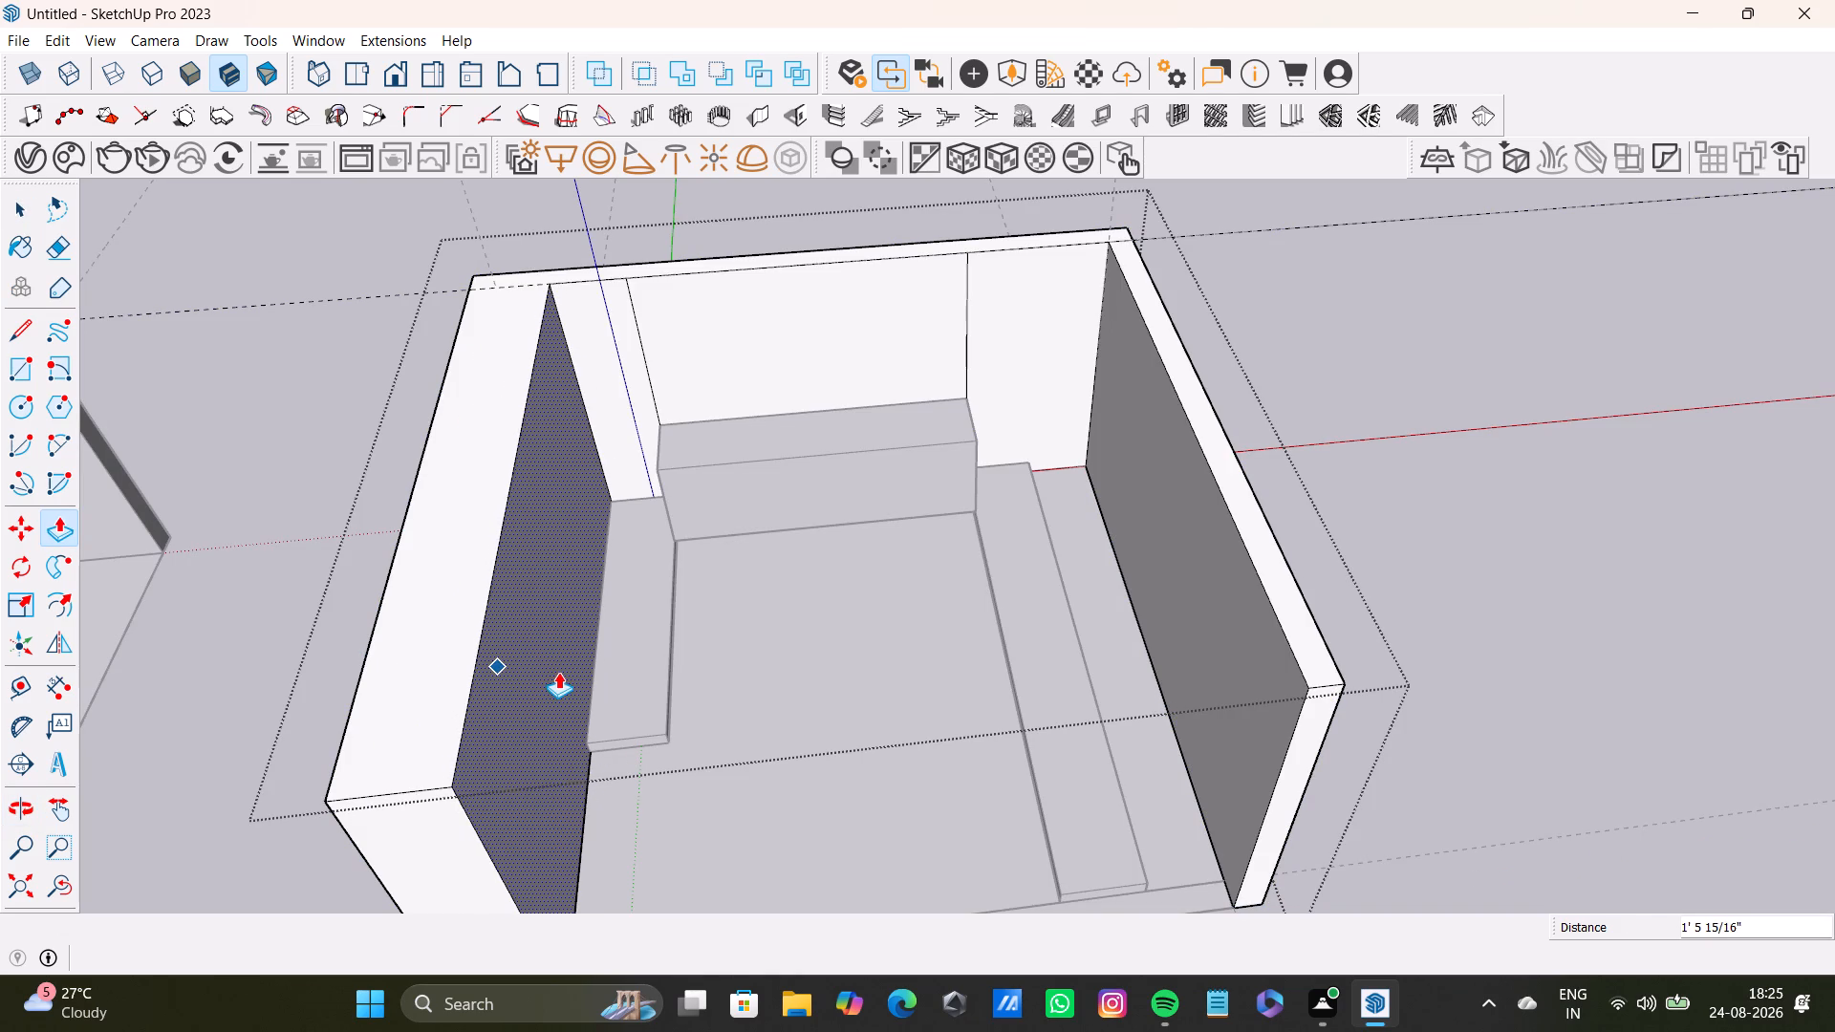
pyautogui.moveTo(558, 672); pyautogui.dragTo(556, 673)
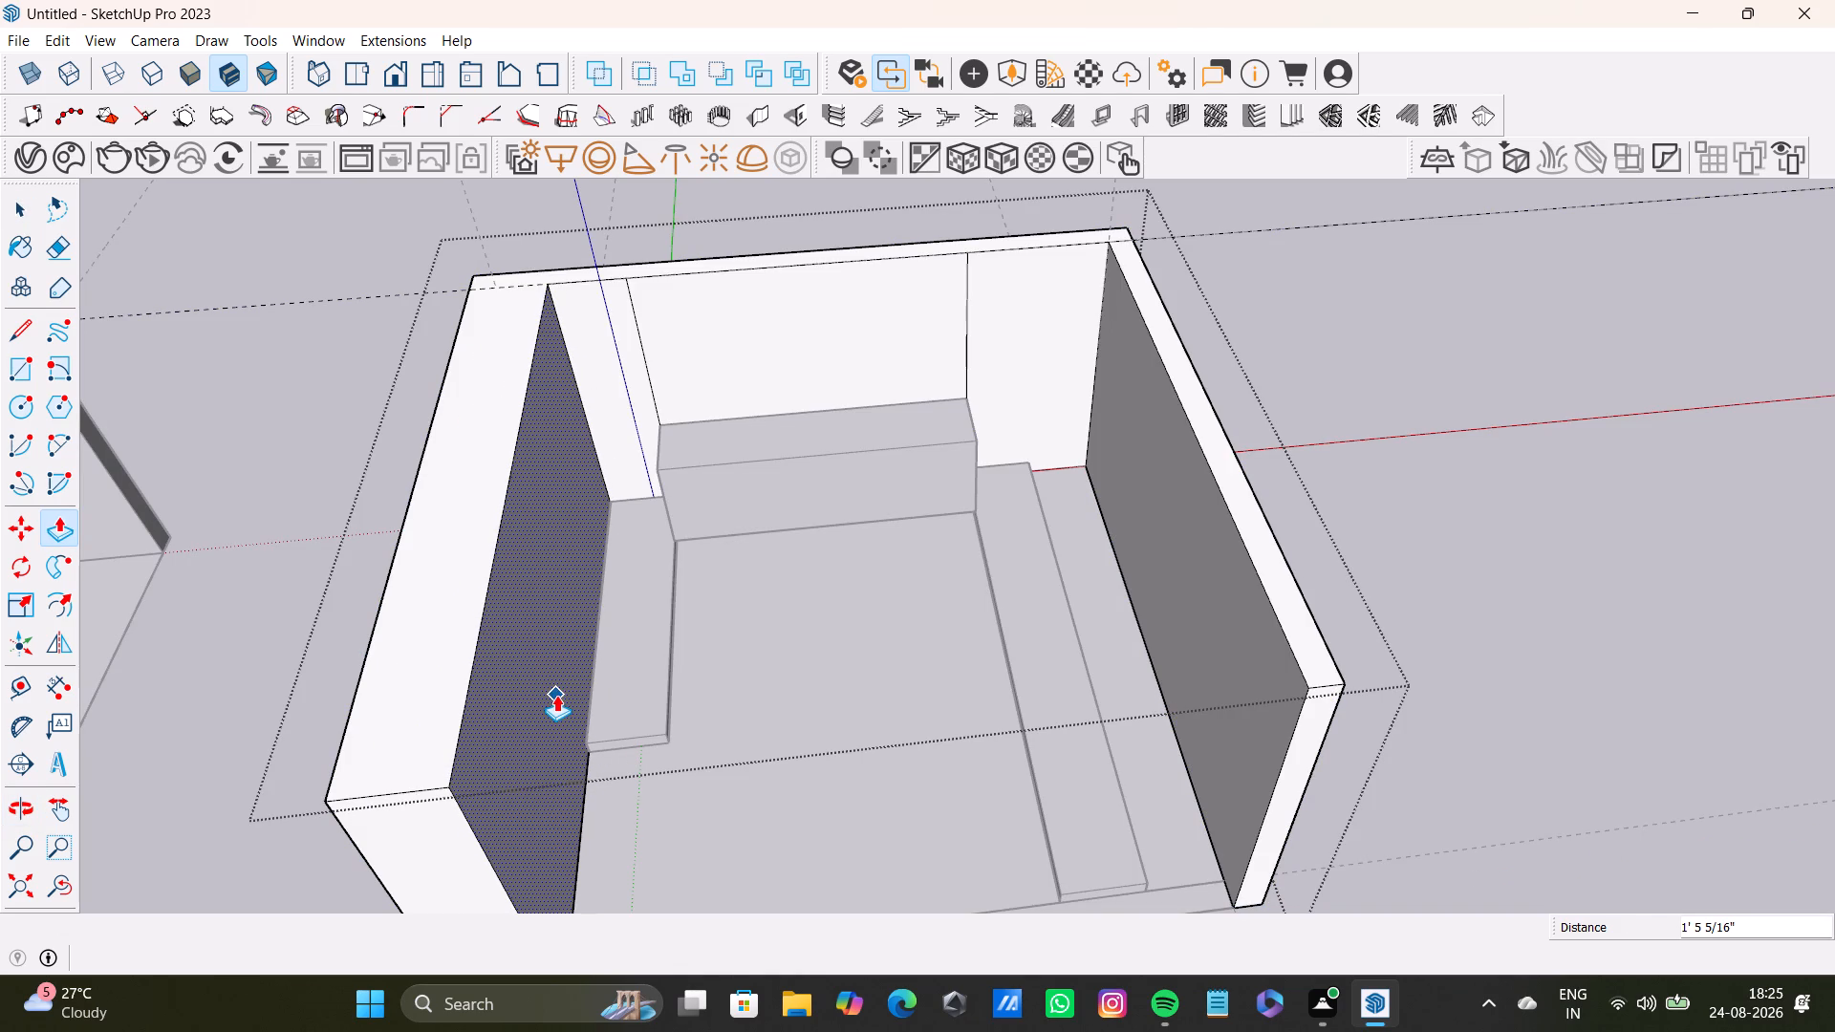
pyautogui.press('space')
# Pull the inner face of the longer-arm side wall inward towards the arm's outer edge.
pyautogui.click(1221, 618)
pyautogui.press('p')
pyautogui.moveTo(1221, 618); pyautogui.dragTo(1140, 625)
pyautogui.press('space')
# Pull the longer-arm side wall's inner face about 7/8" further in to meet the arm's edge, and close the group.
pyautogui.moveTo(1173, 672); pyautogui.dragTo(1159, 491, button='middle')
pyautogui.scroll(3, 1167, 710)
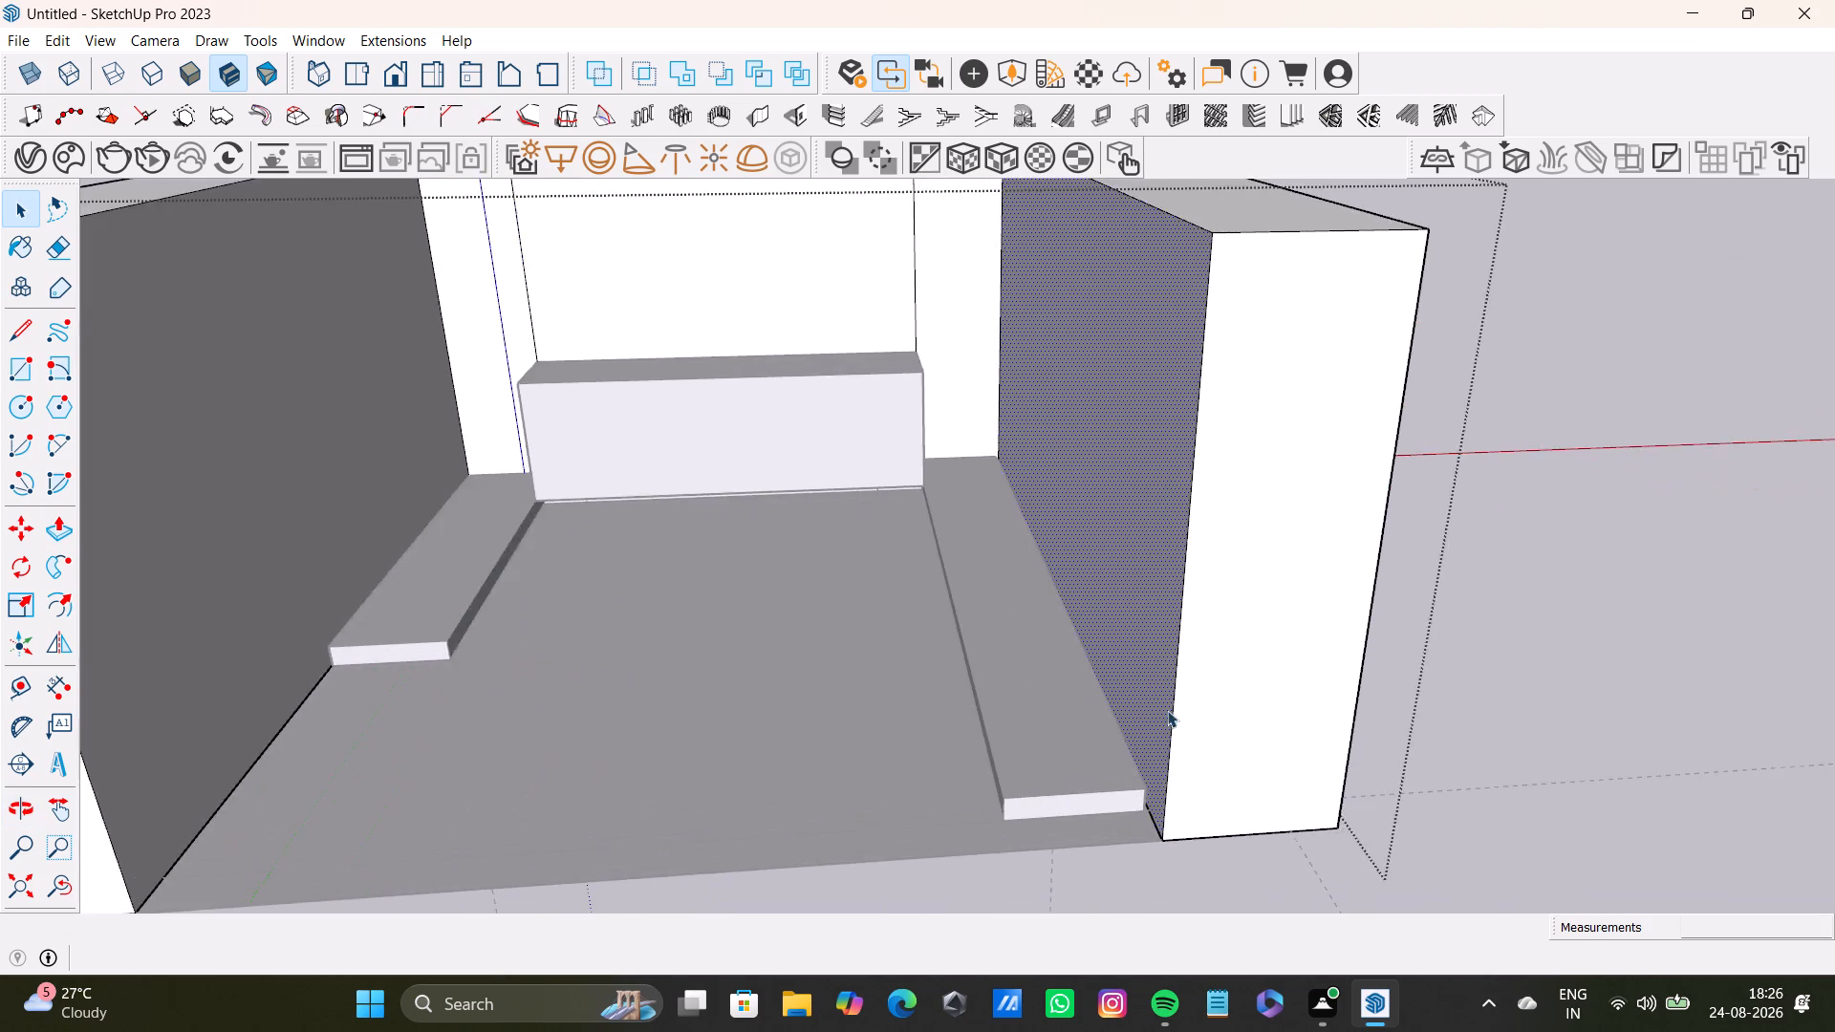
pyautogui.scroll(10, 1167, 710)
pyautogui.moveTo(1149, 764); pyautogui.dragTo(1028, 576, button='middle')
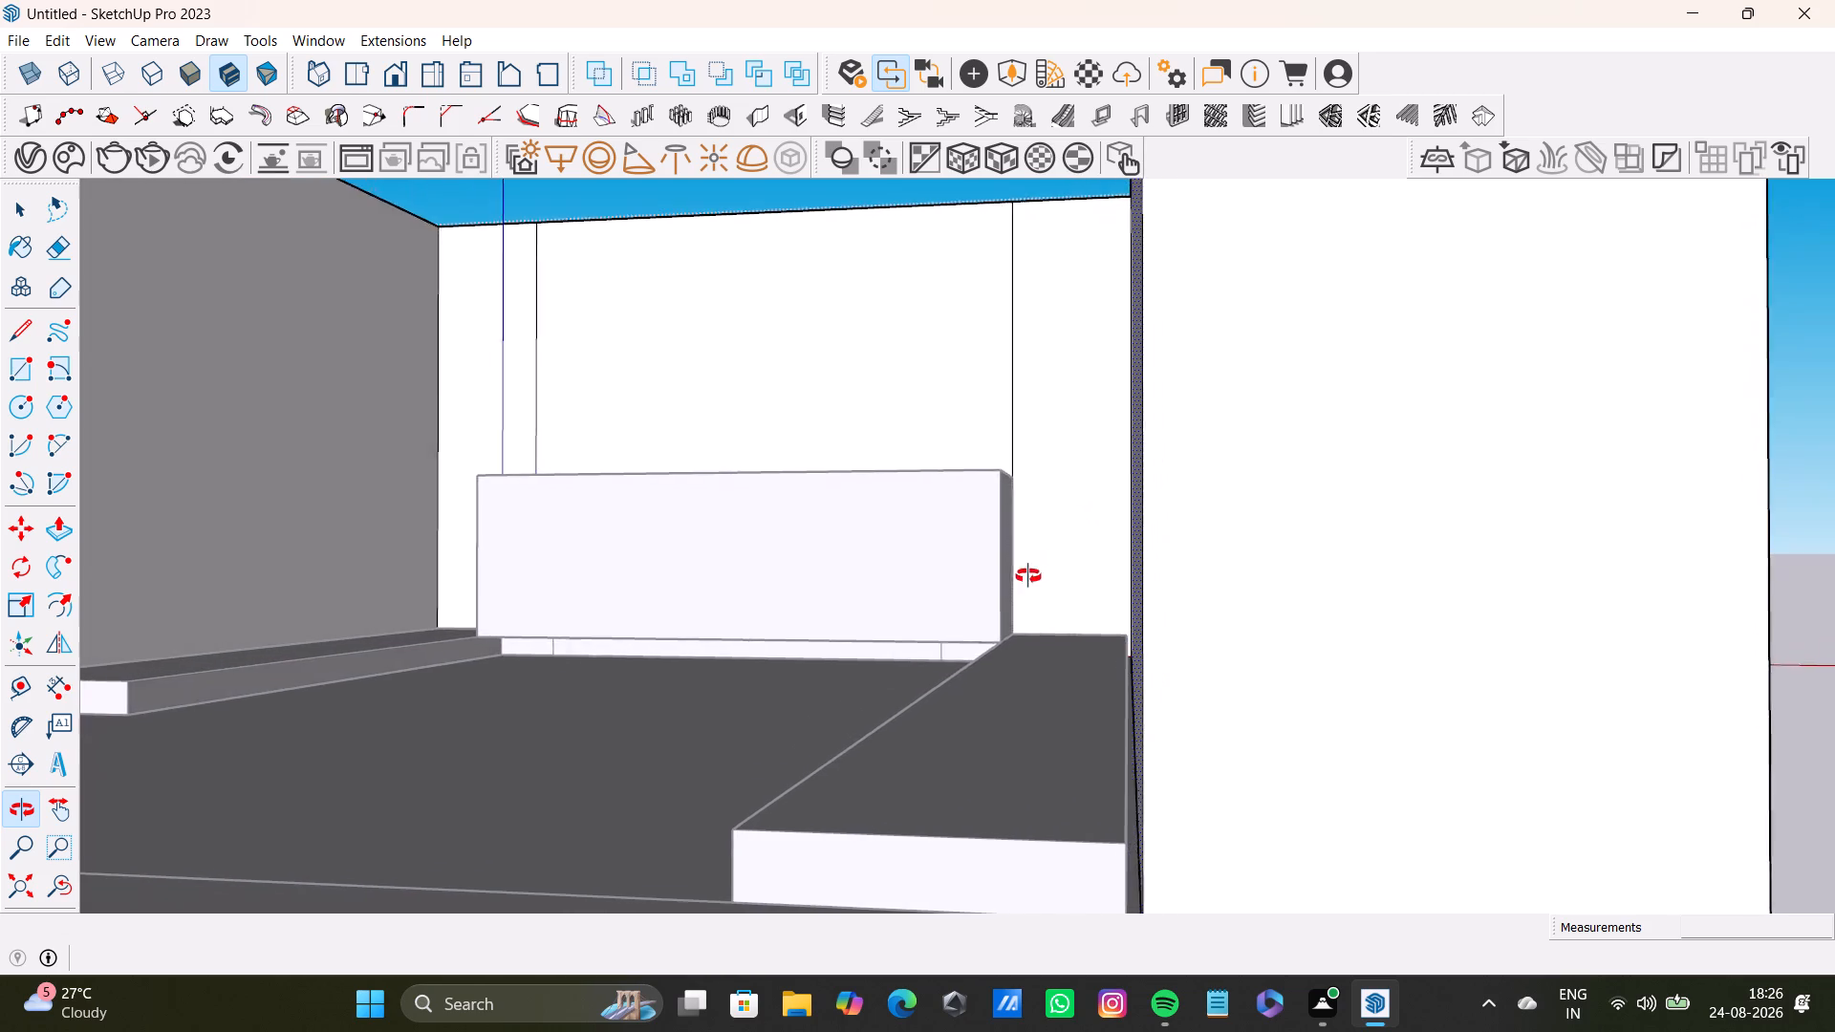
pyautogui.moveTo(1028, 576); pyautogui.dragTo(1058, 591, button='middle')
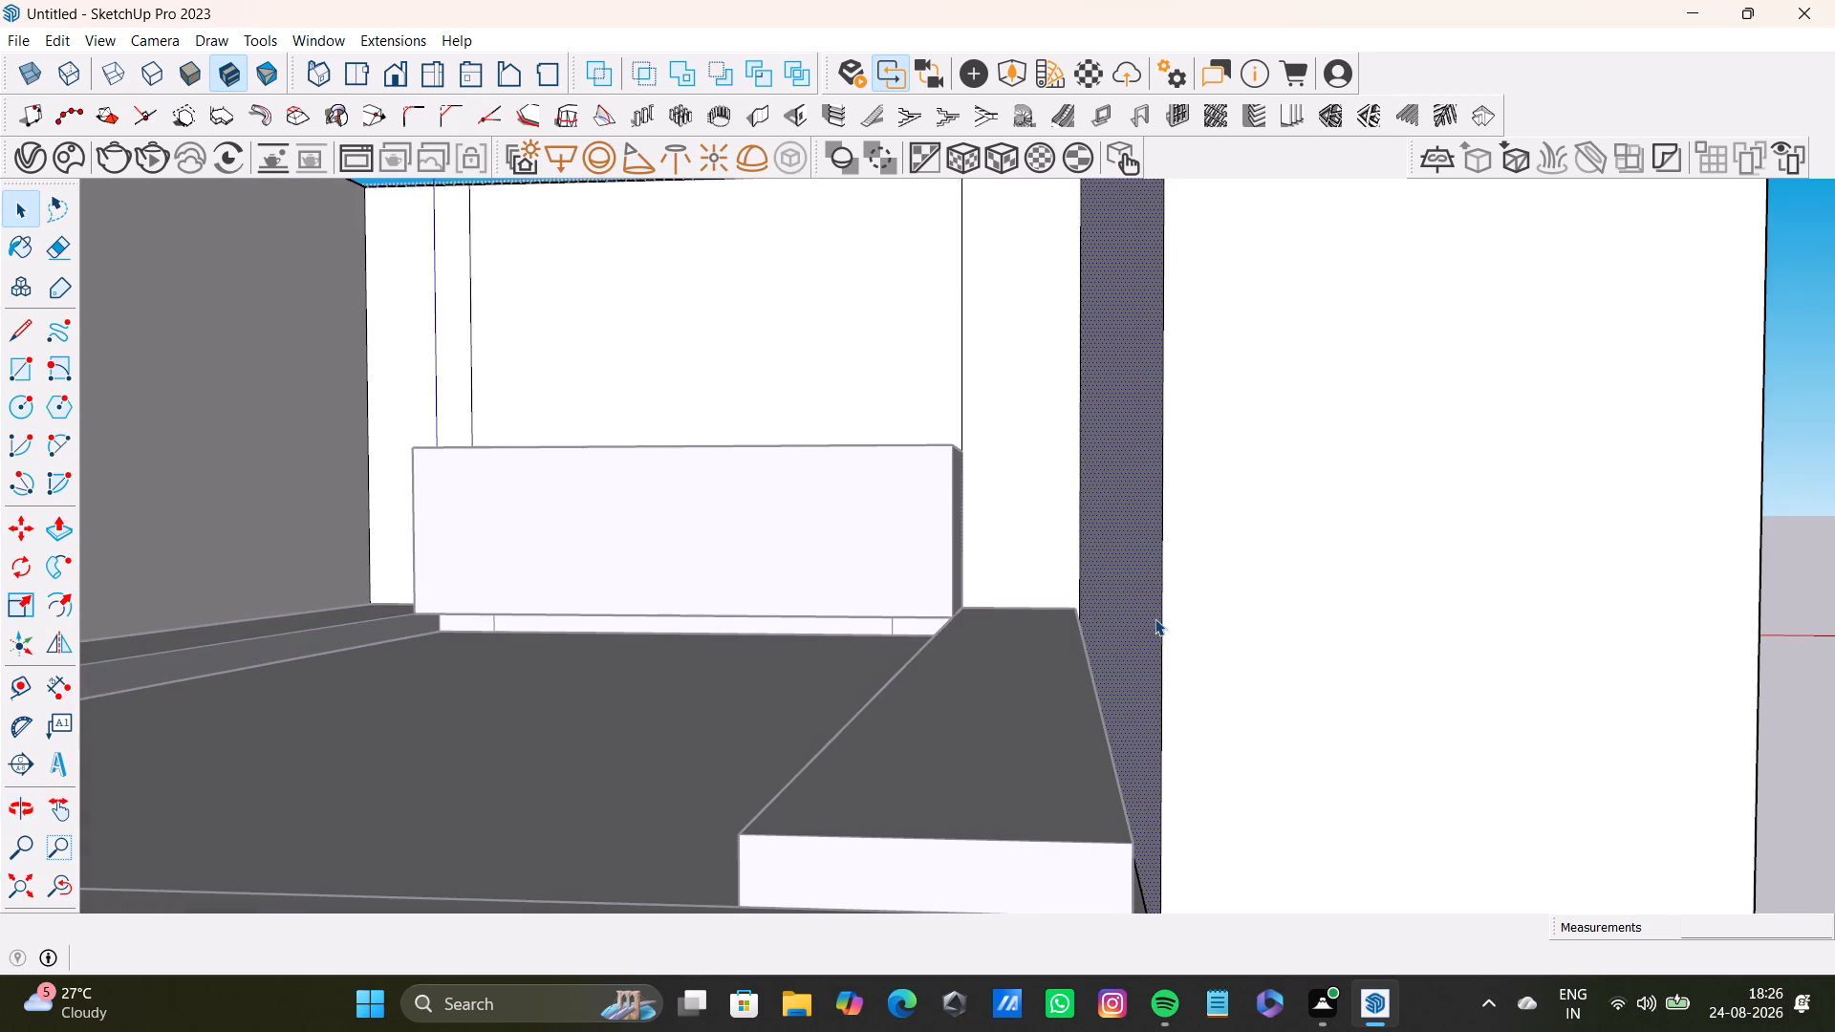
pyautogui.press('p')
pyautogui.moveTo(1155, 618); pyautogui.dragTo(1138, 614)
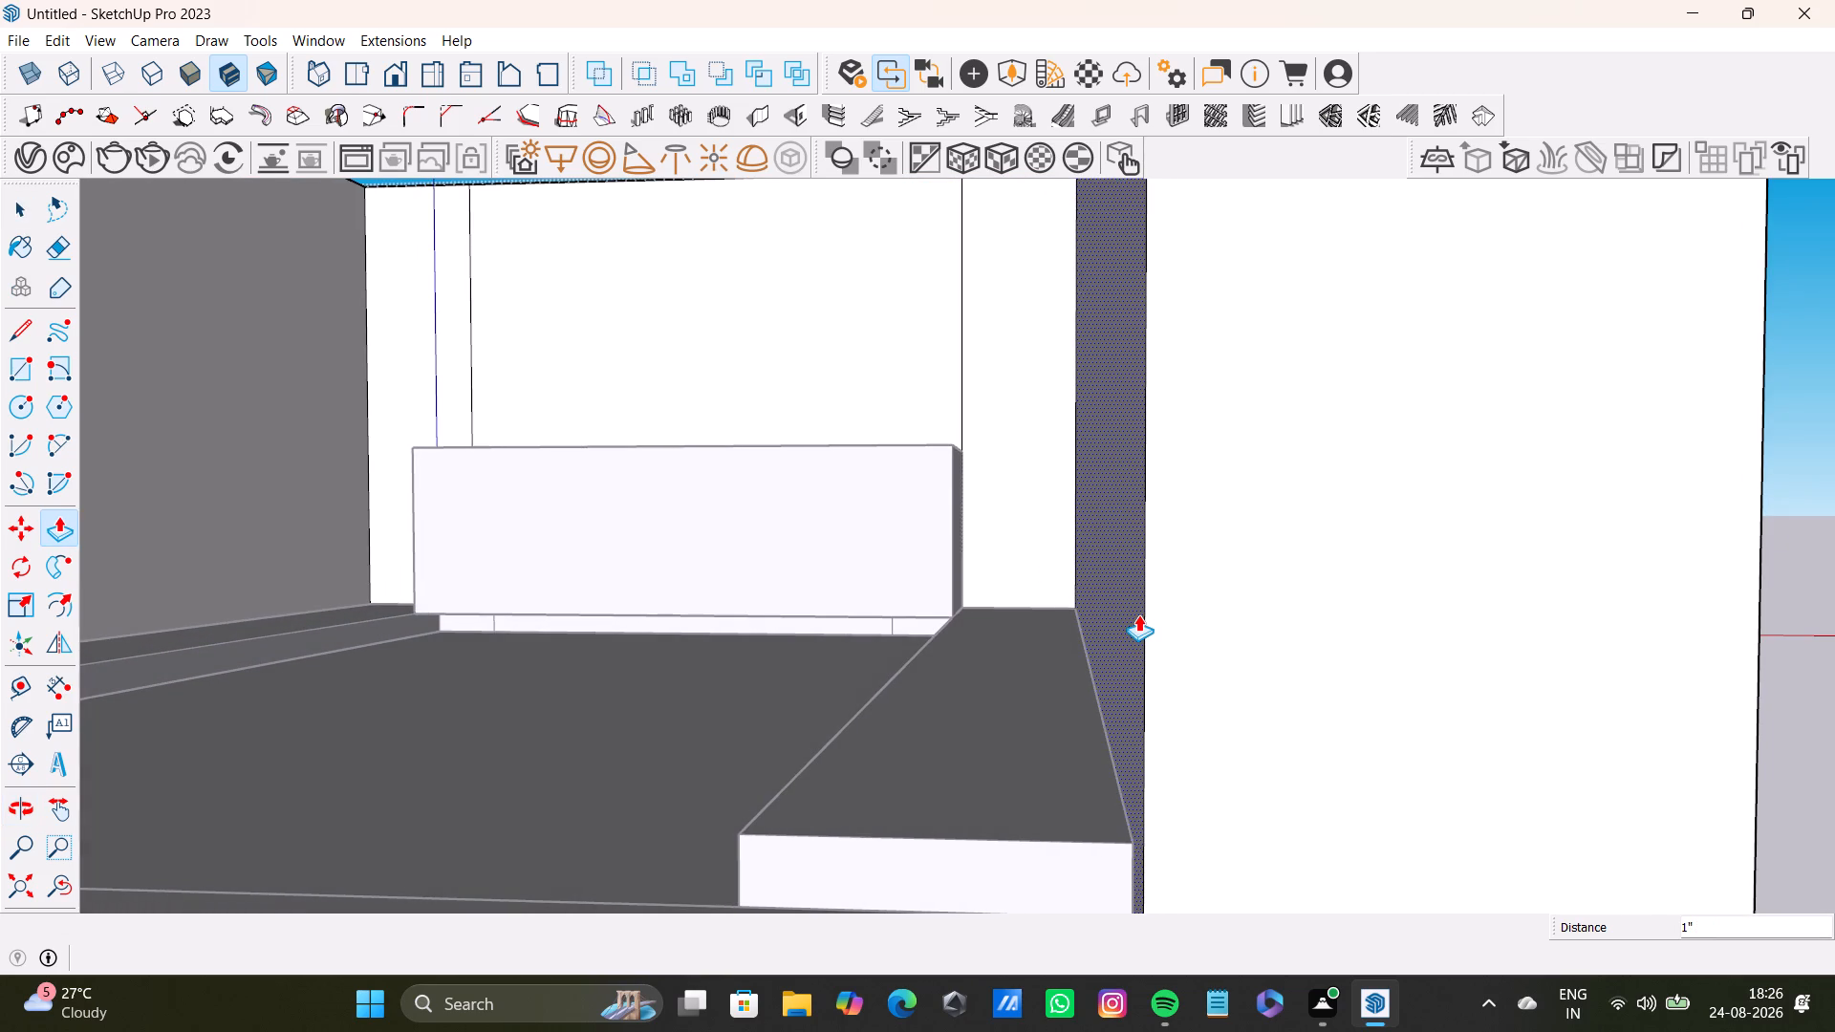
pyautogui.moveTo(1138, 614); pyautogui.dragTo(1133, 613)
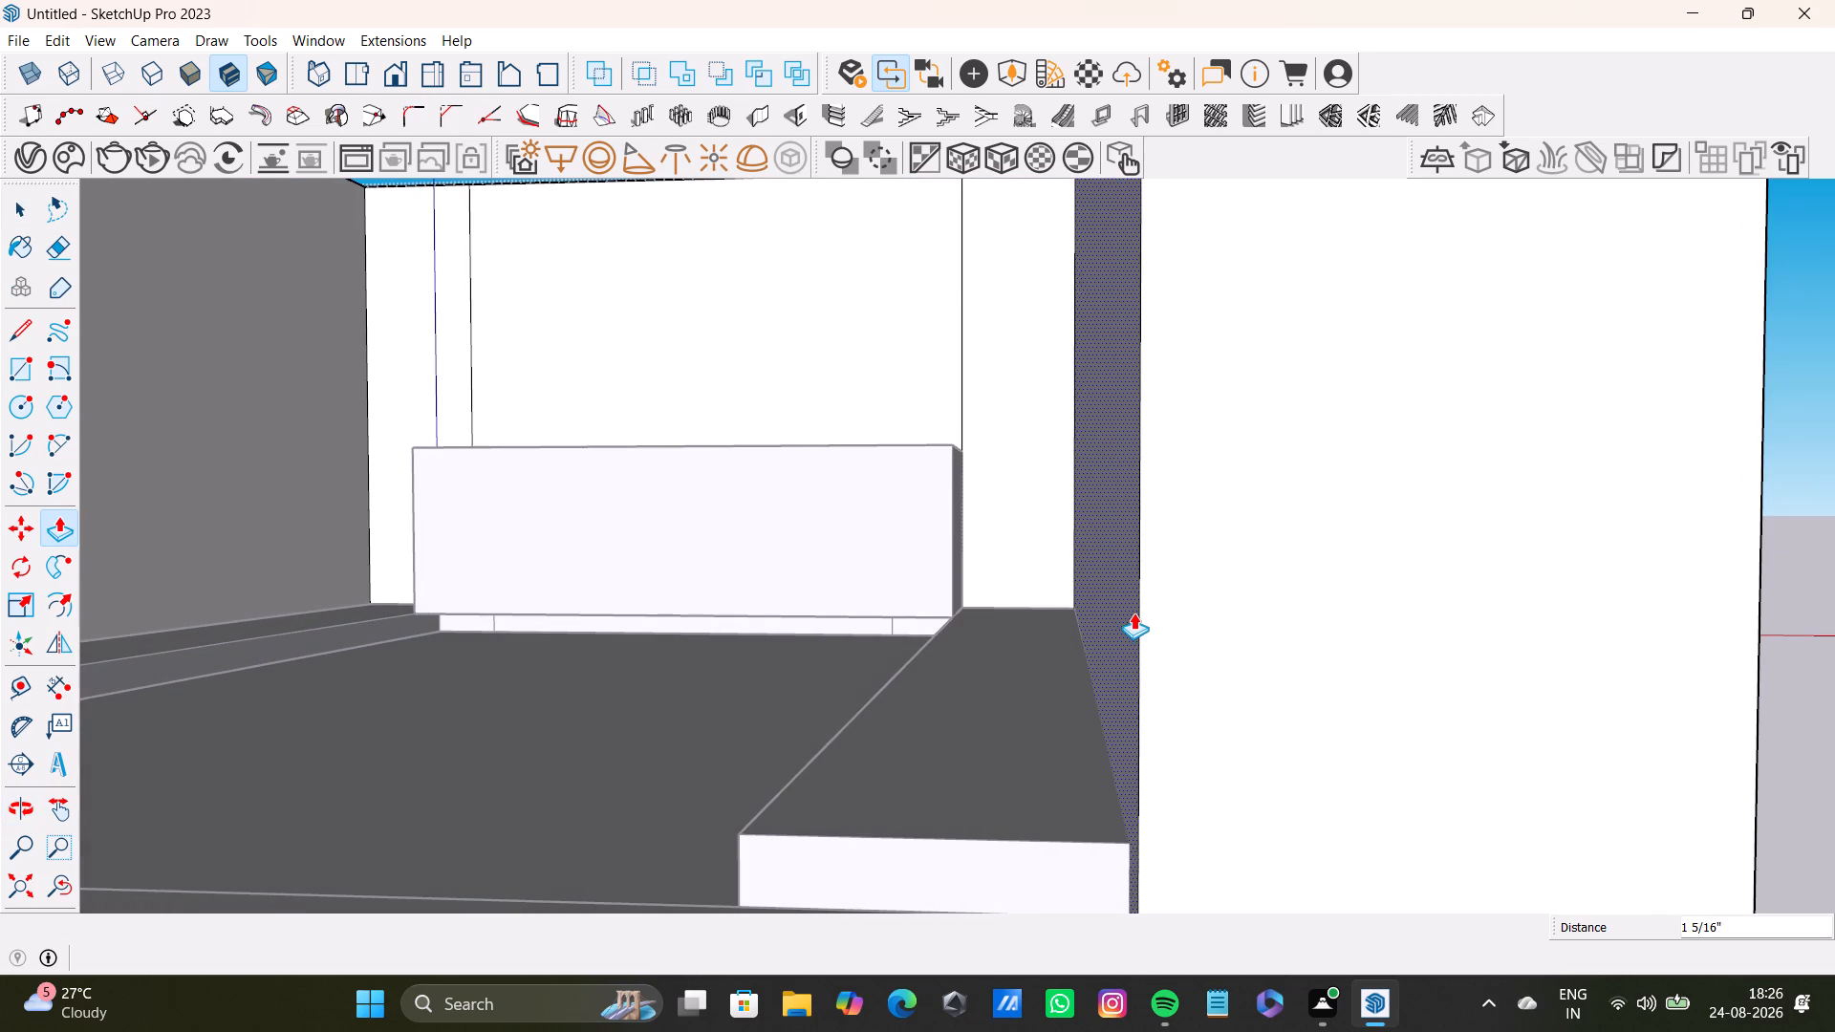
pyautogui.moveTo(1133, 613); pyautogui.dragTo(1140, 611)
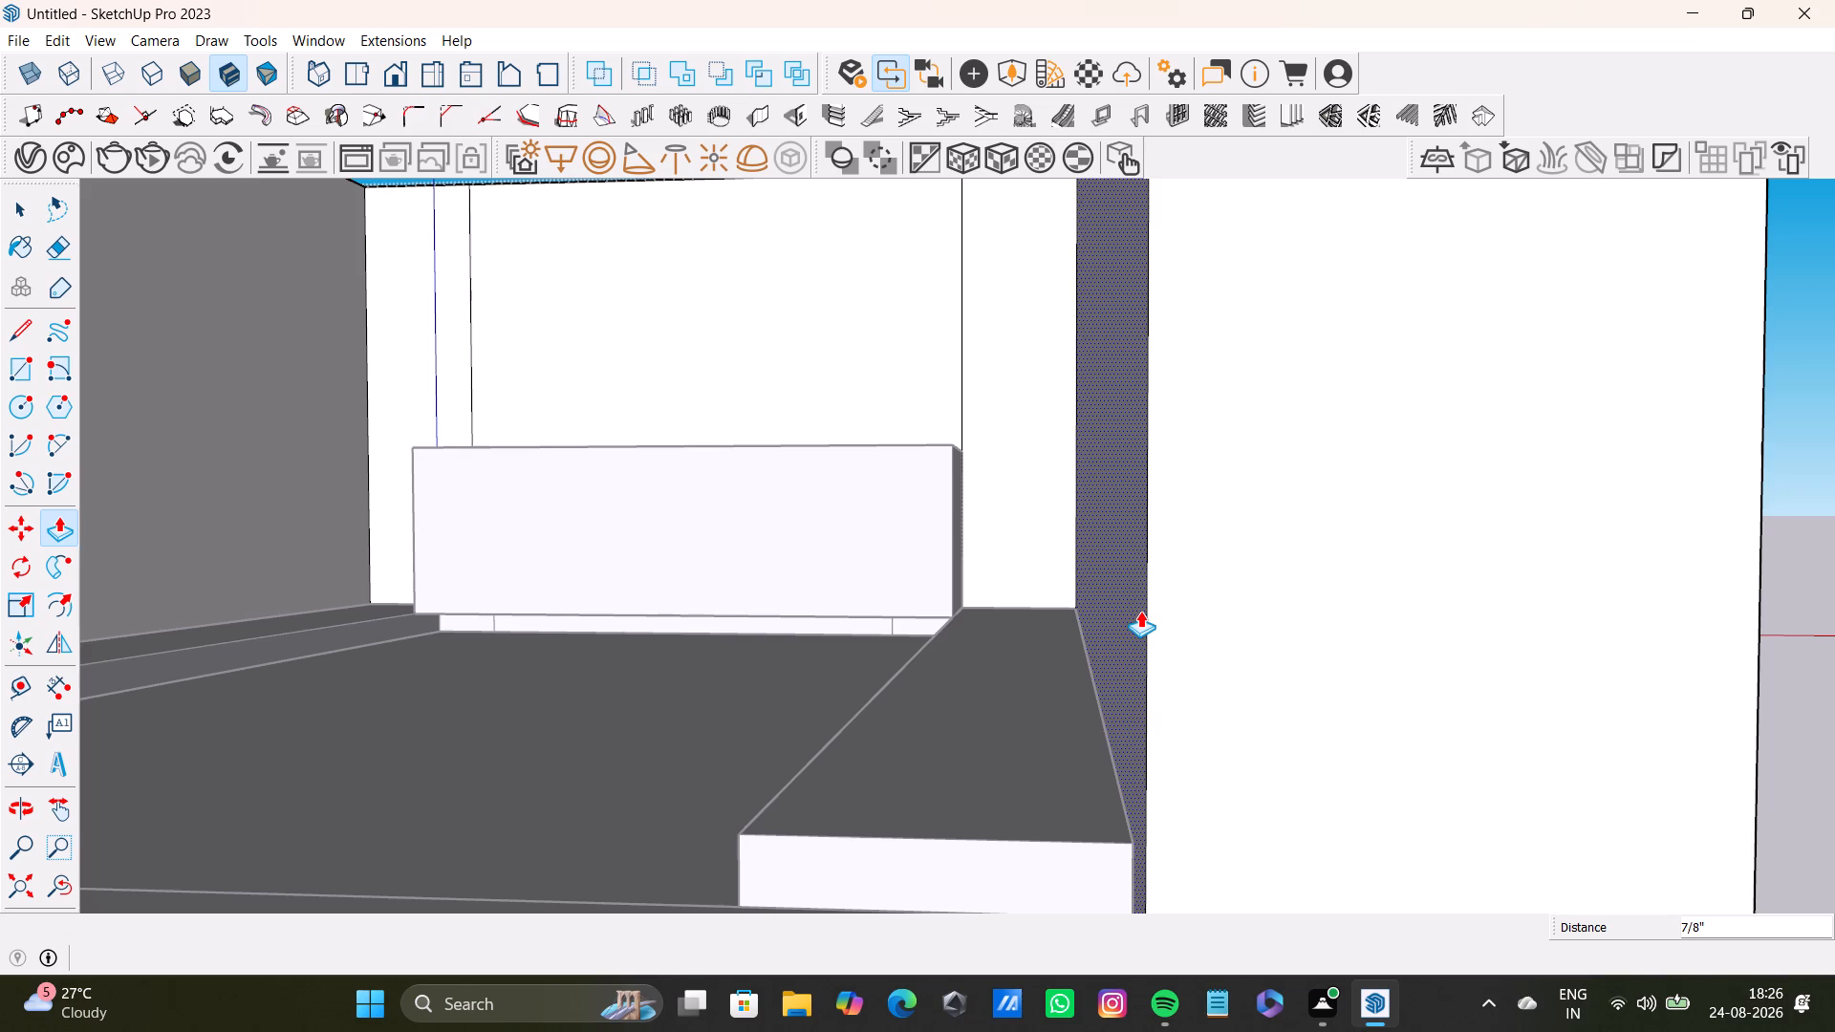
pyautogui.moveTo(1140, 611); pyautogui.dragTo(1139, 611)
pyautogui.press('space')
pyautogui.scroll(-8, 570, 608)
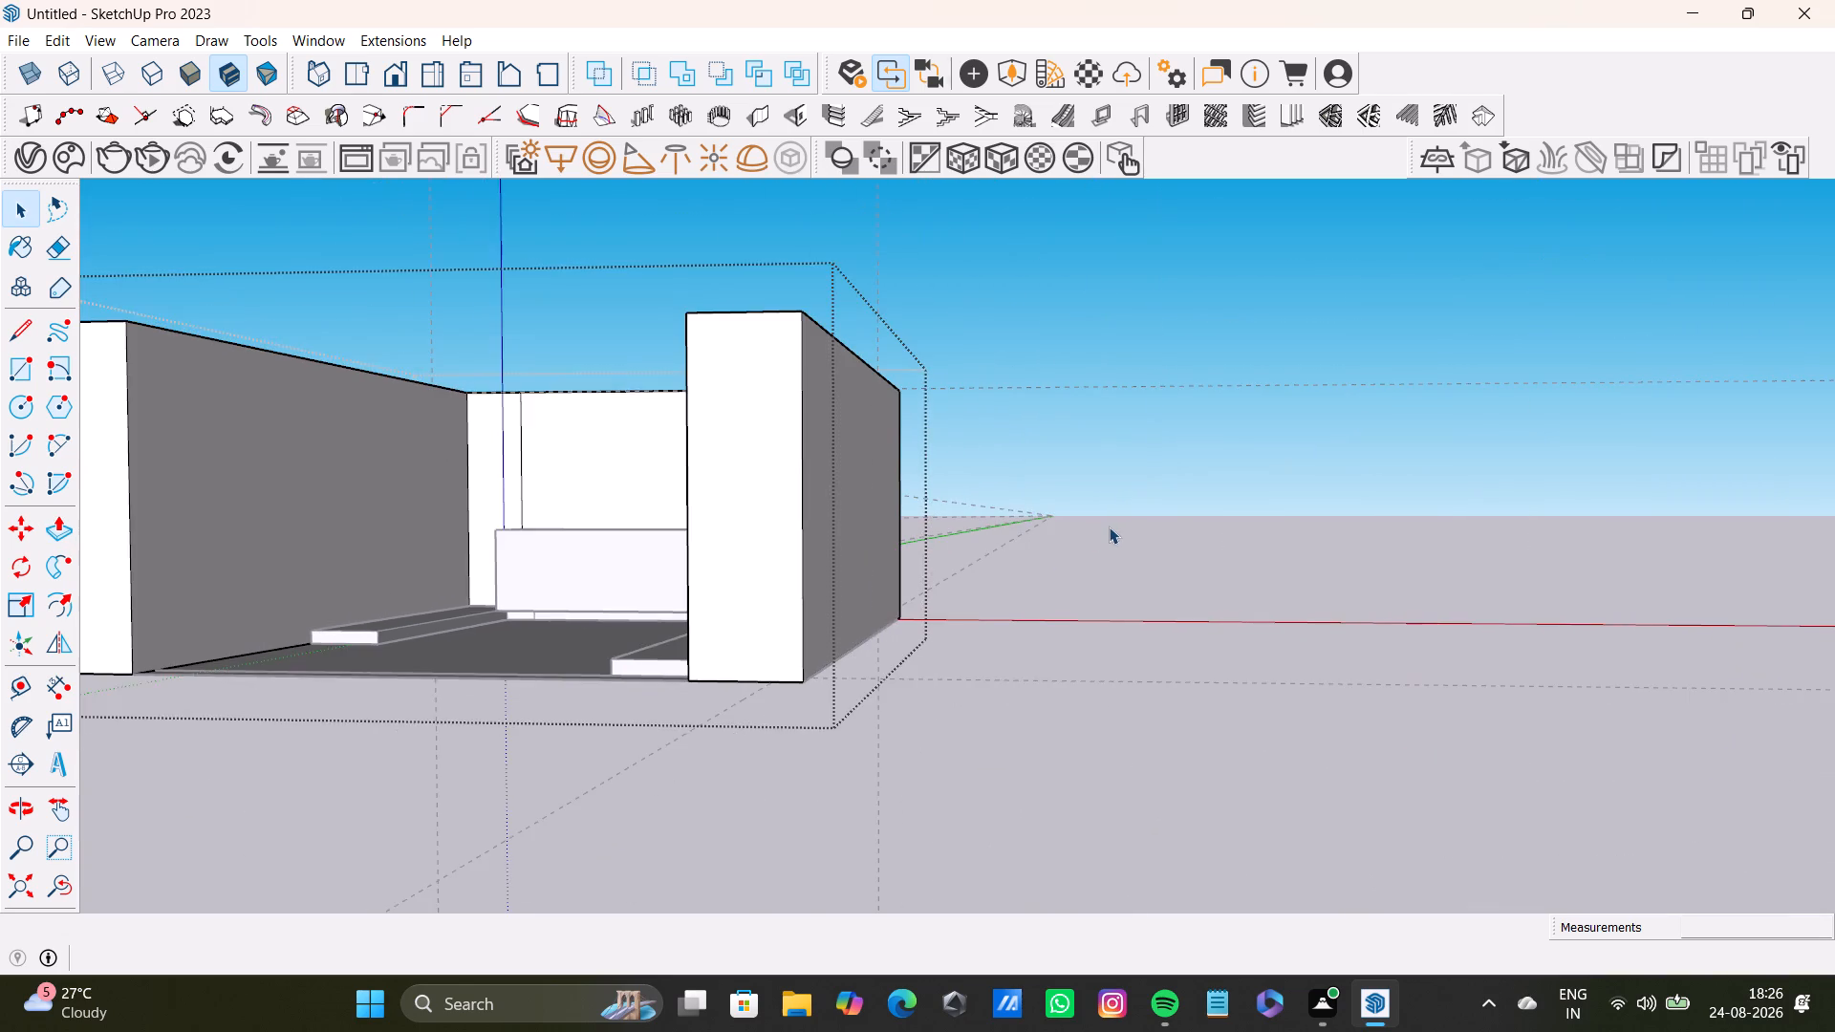
pyautogui.click(1114, 524)
# Place a guide 9" outward from the inner top edge of the thickened side wall beside the shorter arm.
pyautogui.moveTo(697, 532); pyautogui.dragTo(783, 919, button='middle')
pyautogui.scroll(-4, 672, 754)
pyautogui.keyDown('shift'); pyautogui.moveTo(671, 722); pyautogui.dragTo(874, 618, button='middle'); pyautogui.keyUp('shift')
pyautogui.moveTo(931, 600); pyautogui.dragTo(938, 631, button='middle')
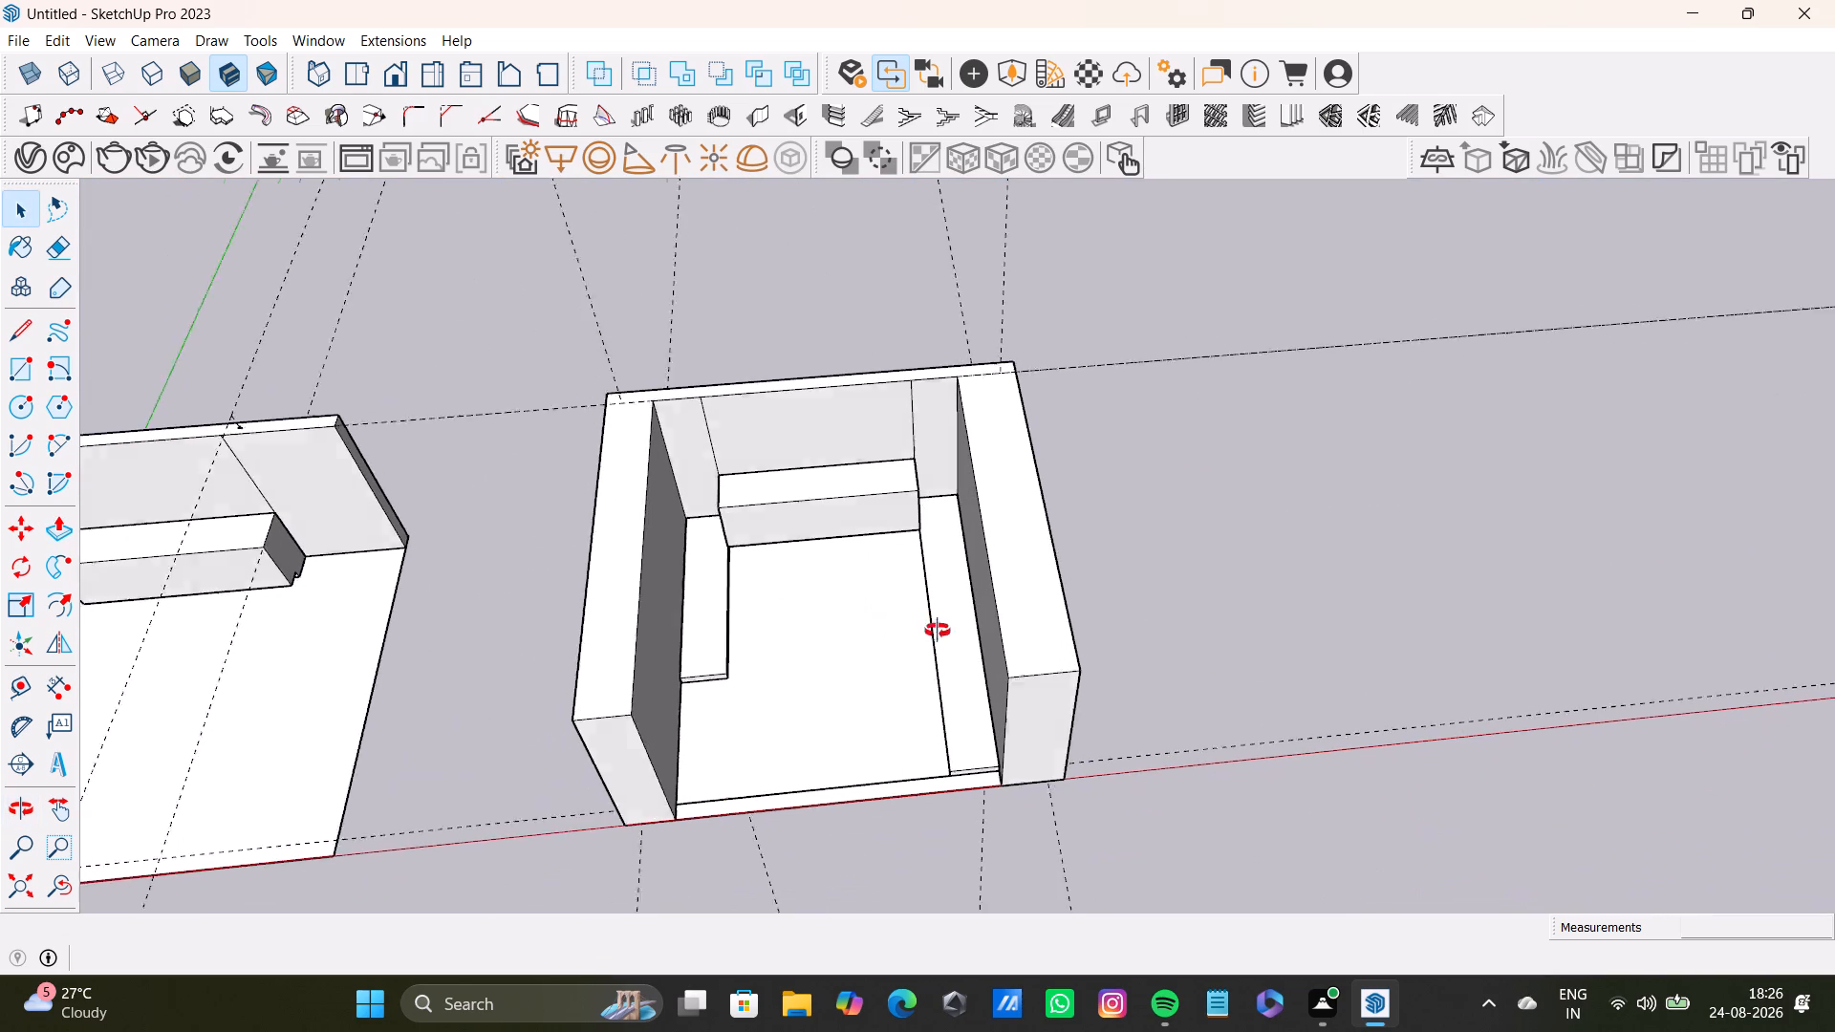
pyautogui.moveTo(938, 631); pyautogui.dragTo(946, 688, button='middle')
pyautogui.click(12, 679)
pyautogui.scroll(4, 529, 705)
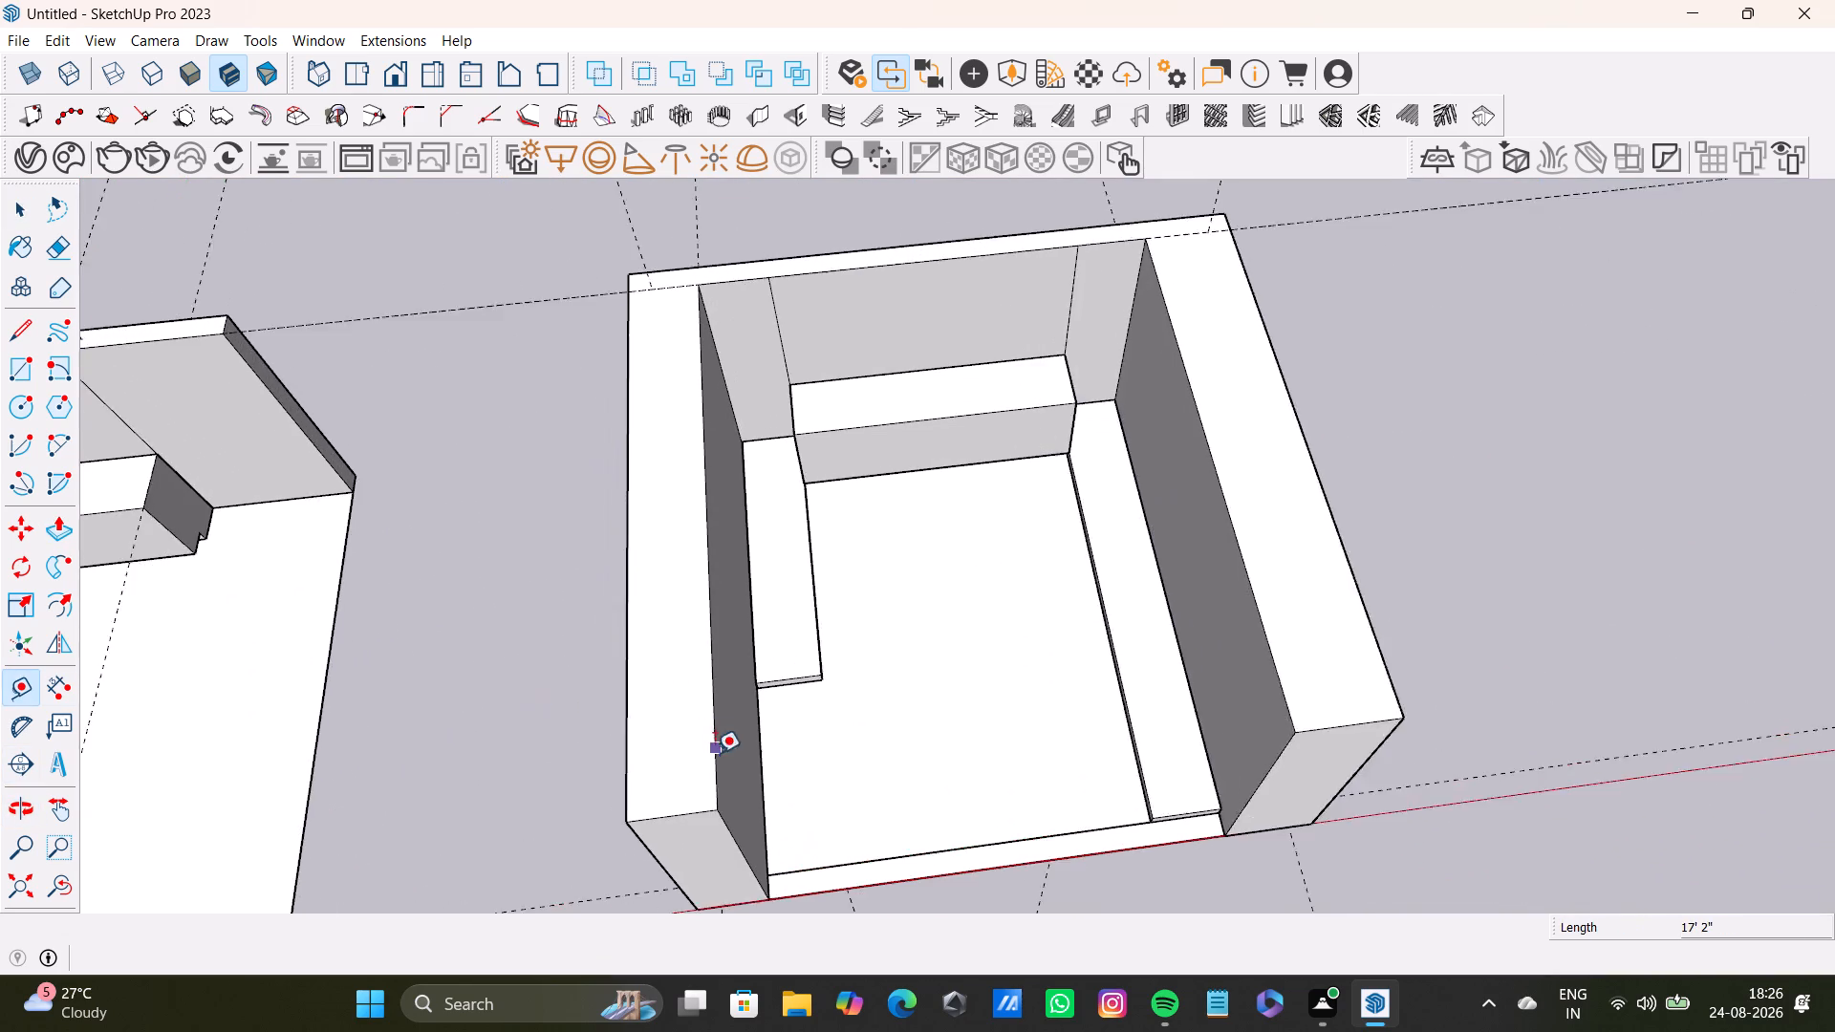
pyautogui.scroll(3, 715, 753)
pyautogui.click(713, 722)
pyautogui.write('9"')
pyautogui.press('Return')
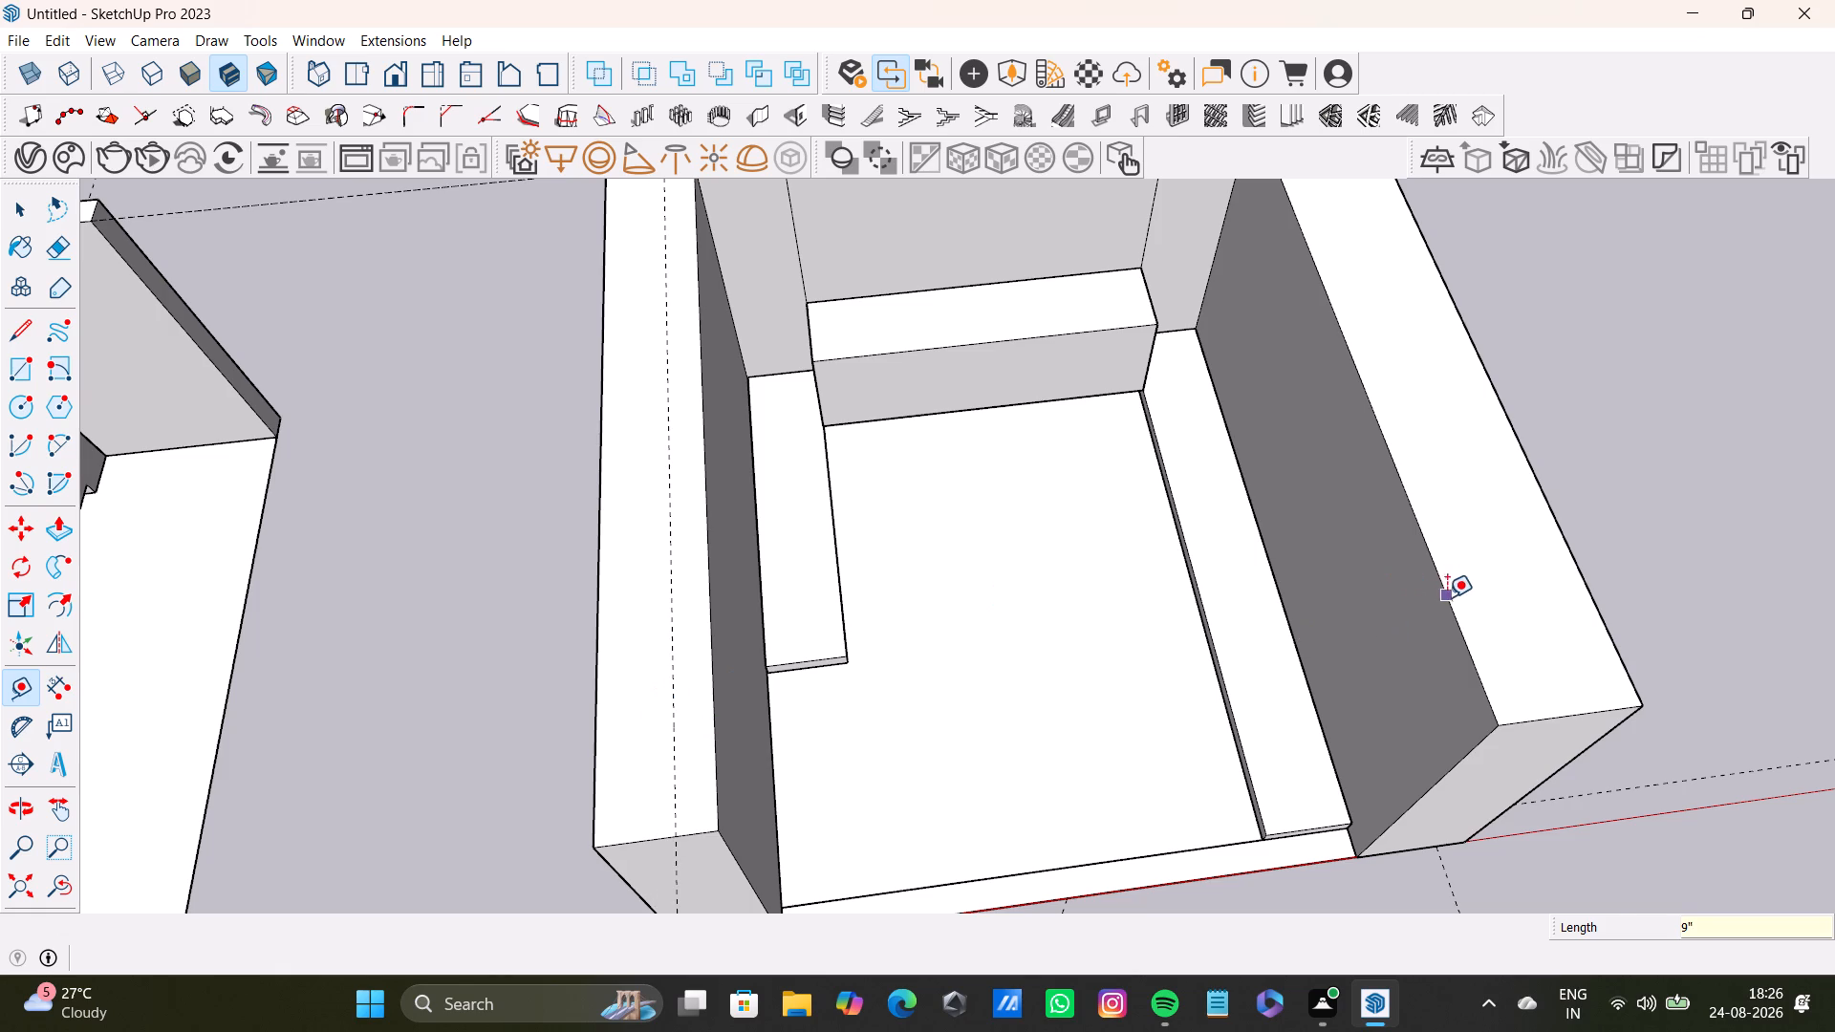
# Place a guide 9" outward from the inner top edge of the thickened side wall beside the longer arm.
pyautogui.moveTo(1446, 603); pyautogui.dragTo(1459, 603)
pyautogui.write('9"')
pyautogui.press('Return')
pyautogui.scroll(-7, 1004, 302)
pyautogui.keyDown('shift'); pyautogui.moveTo(1031, 435); pyautogui.dragTo(1031, 511, button='middle'); pyautogui.keyUp('shift')
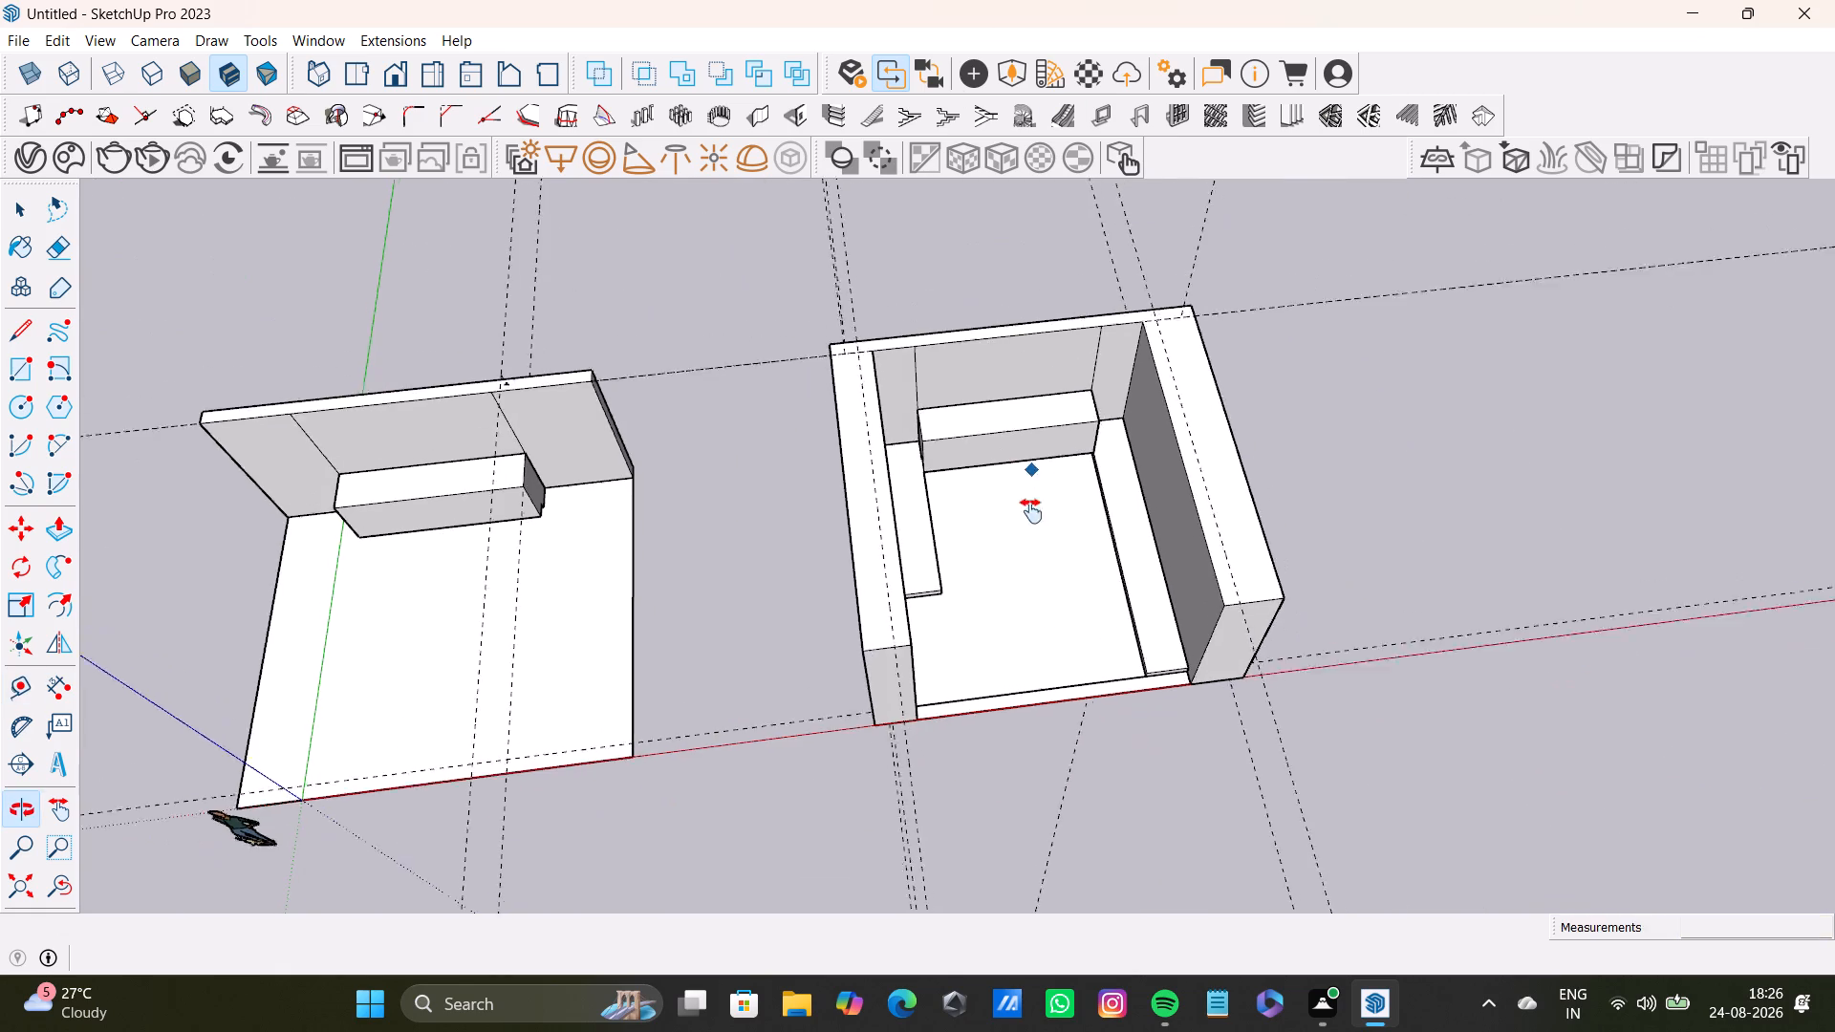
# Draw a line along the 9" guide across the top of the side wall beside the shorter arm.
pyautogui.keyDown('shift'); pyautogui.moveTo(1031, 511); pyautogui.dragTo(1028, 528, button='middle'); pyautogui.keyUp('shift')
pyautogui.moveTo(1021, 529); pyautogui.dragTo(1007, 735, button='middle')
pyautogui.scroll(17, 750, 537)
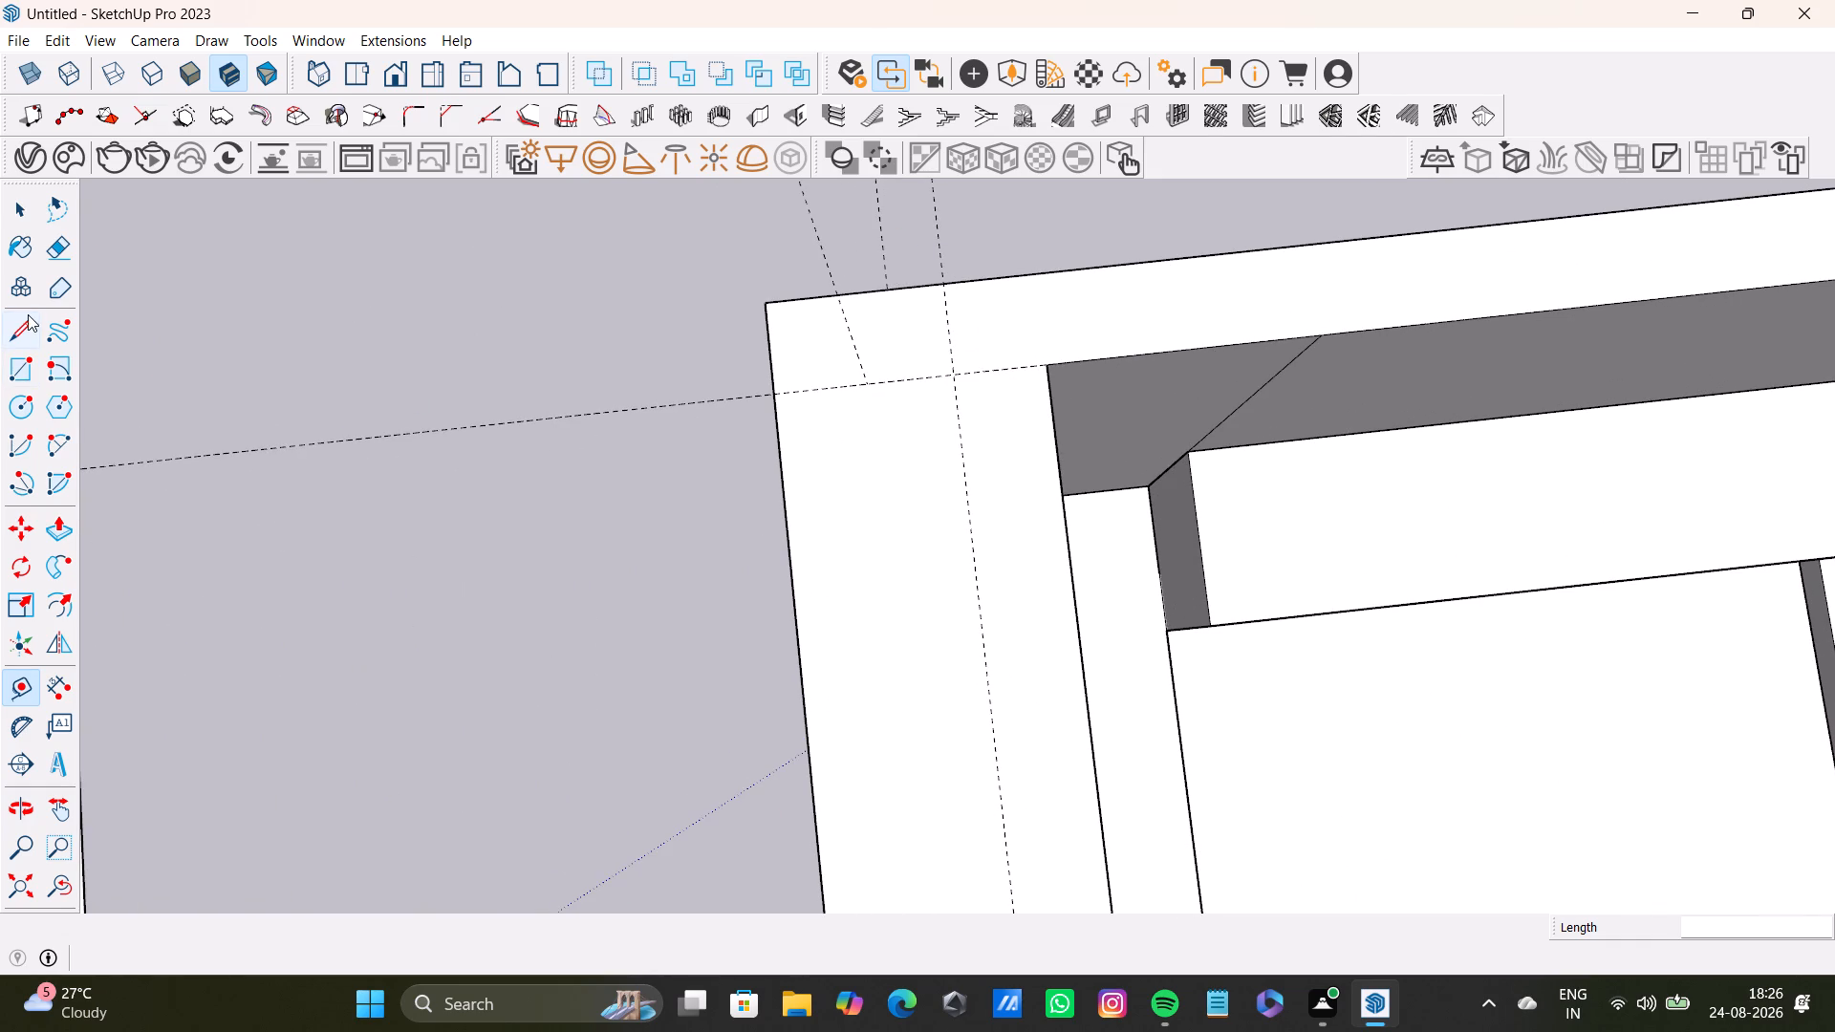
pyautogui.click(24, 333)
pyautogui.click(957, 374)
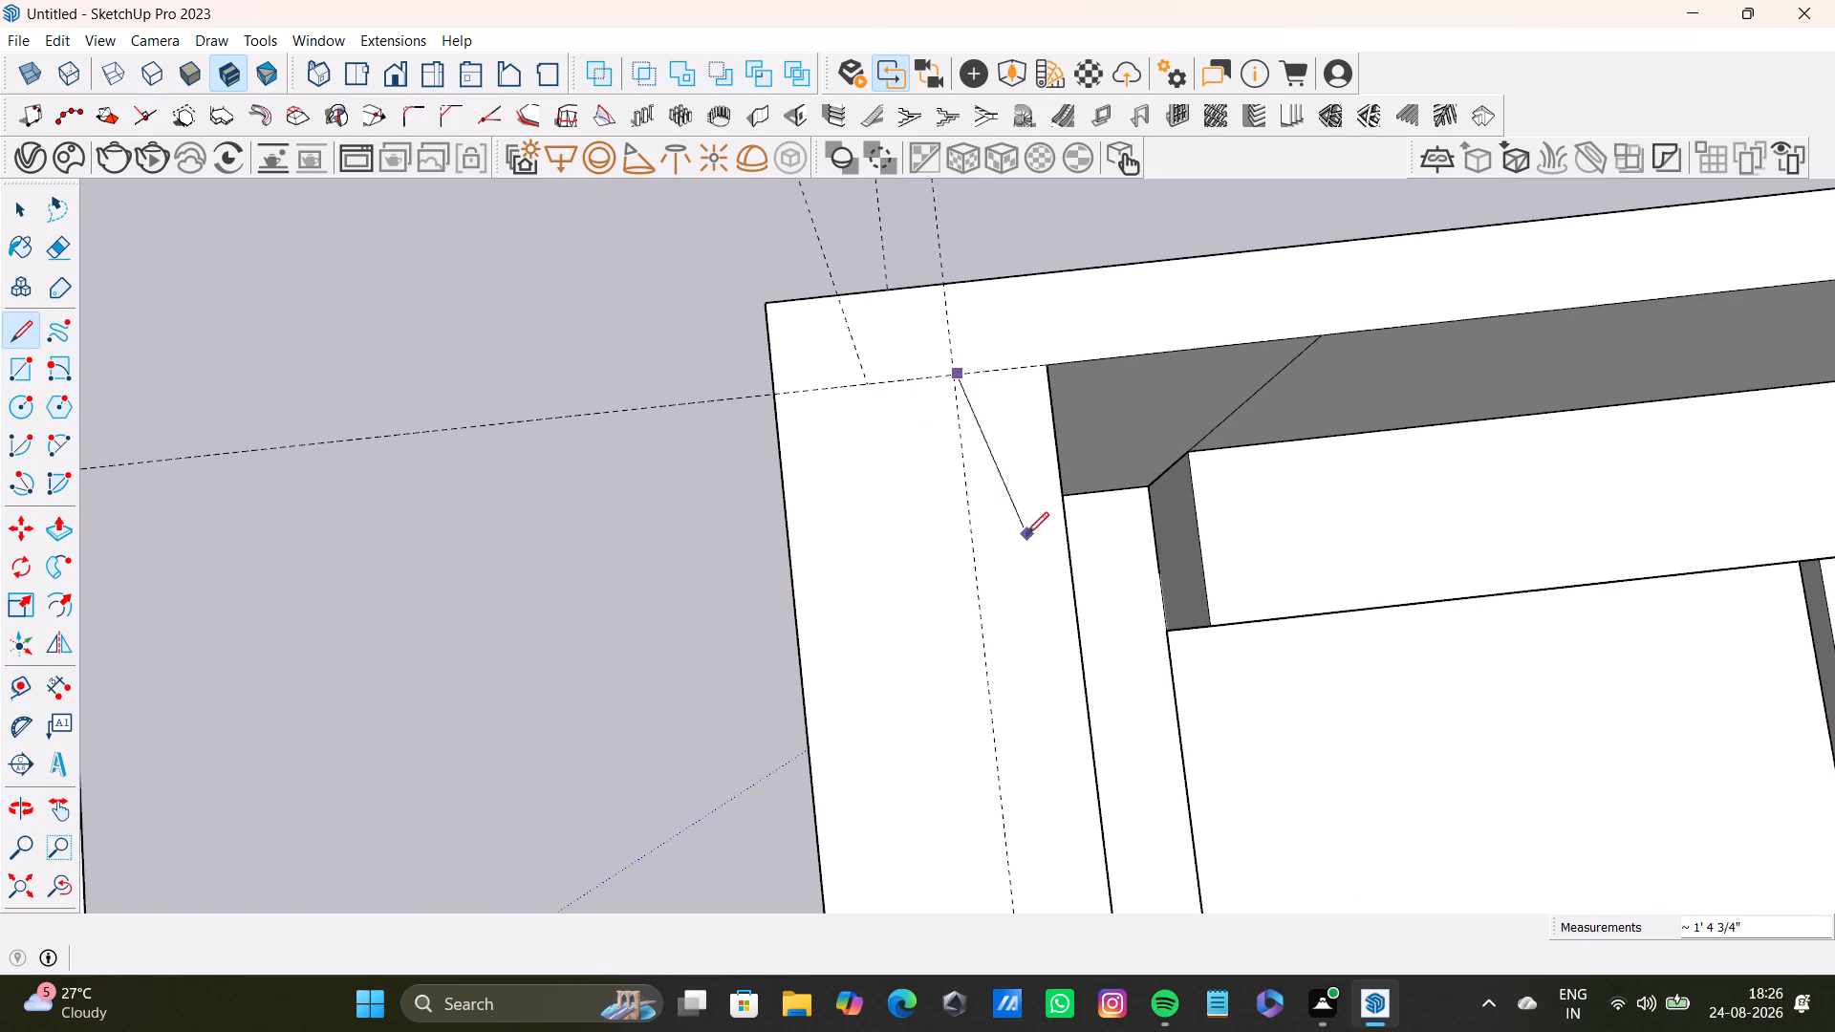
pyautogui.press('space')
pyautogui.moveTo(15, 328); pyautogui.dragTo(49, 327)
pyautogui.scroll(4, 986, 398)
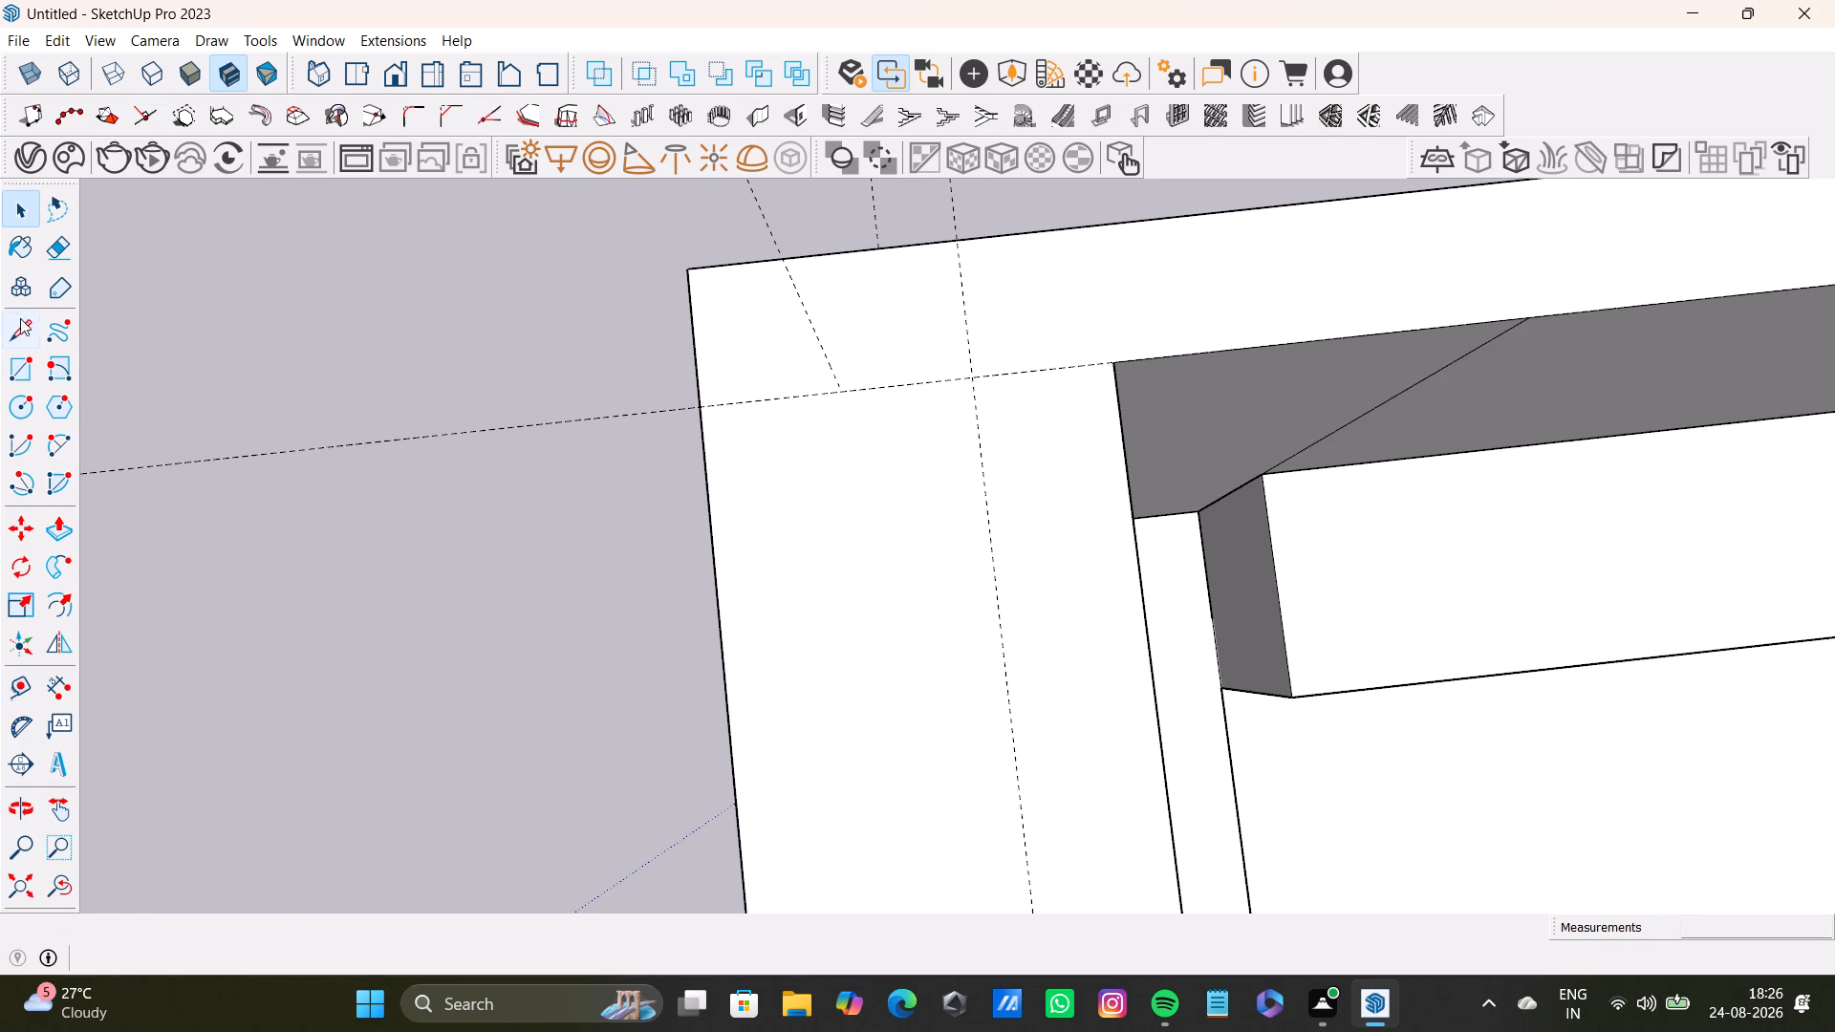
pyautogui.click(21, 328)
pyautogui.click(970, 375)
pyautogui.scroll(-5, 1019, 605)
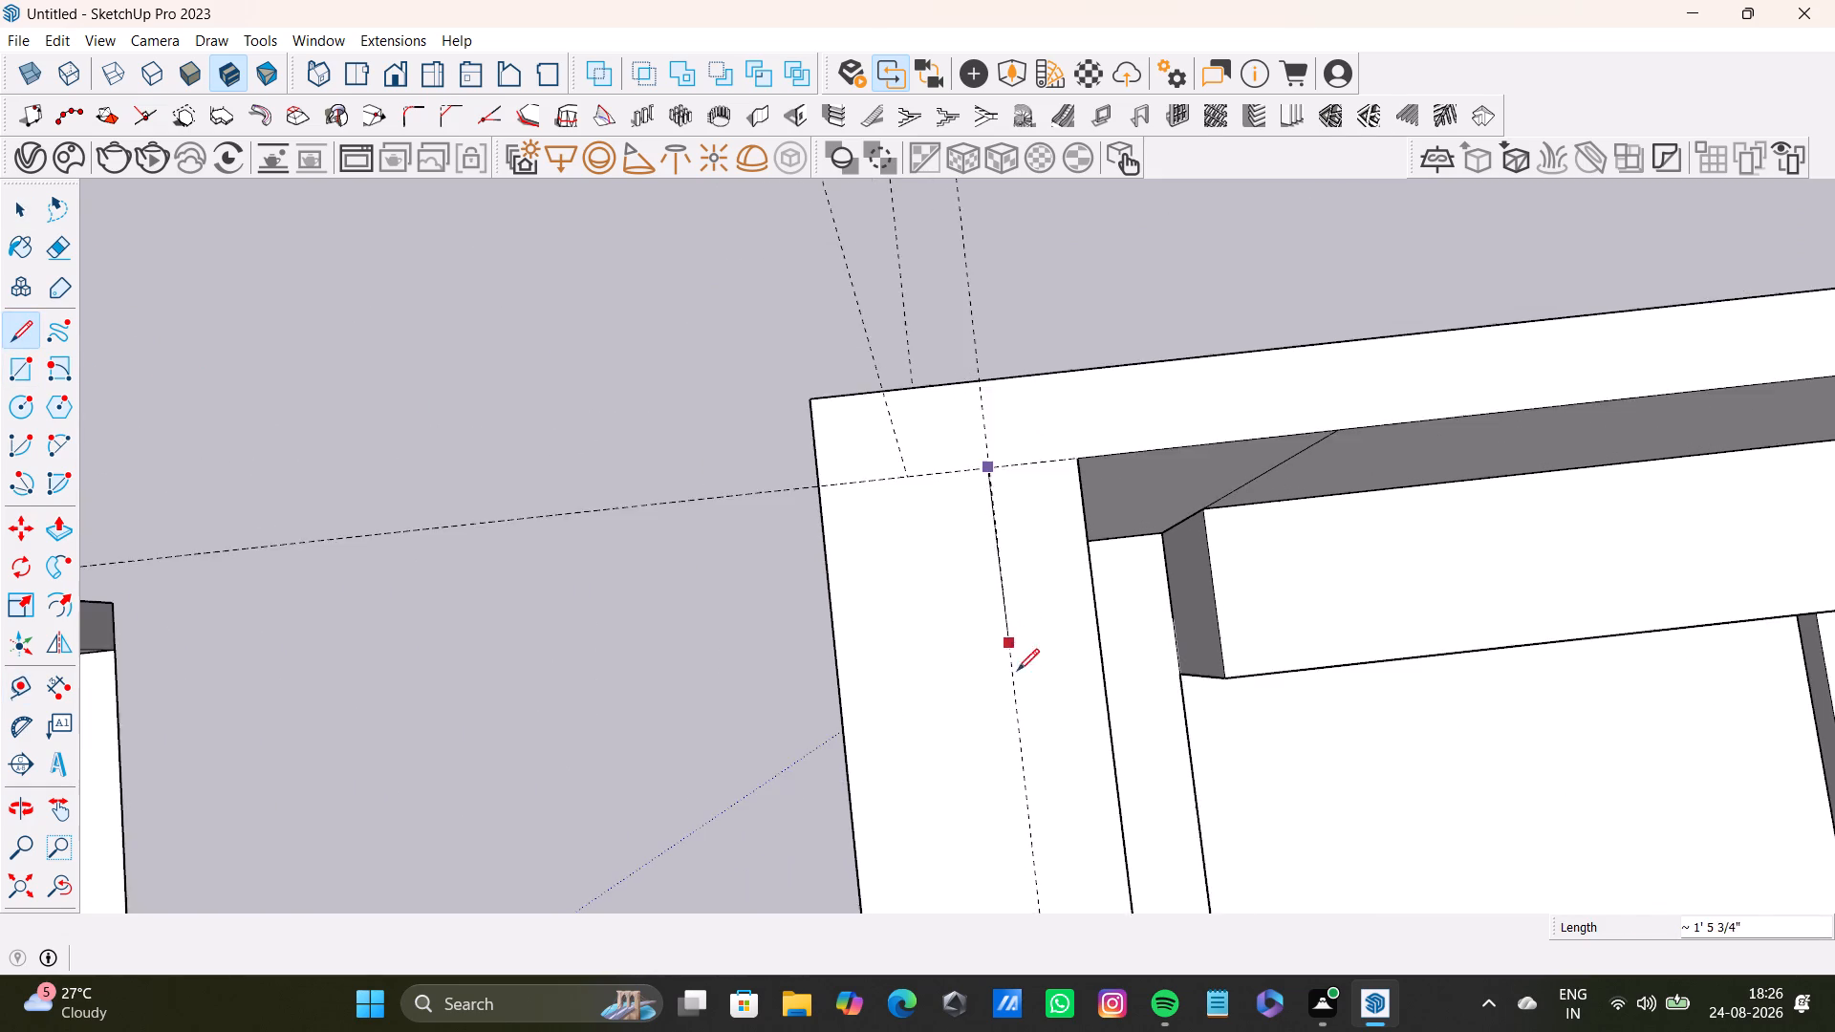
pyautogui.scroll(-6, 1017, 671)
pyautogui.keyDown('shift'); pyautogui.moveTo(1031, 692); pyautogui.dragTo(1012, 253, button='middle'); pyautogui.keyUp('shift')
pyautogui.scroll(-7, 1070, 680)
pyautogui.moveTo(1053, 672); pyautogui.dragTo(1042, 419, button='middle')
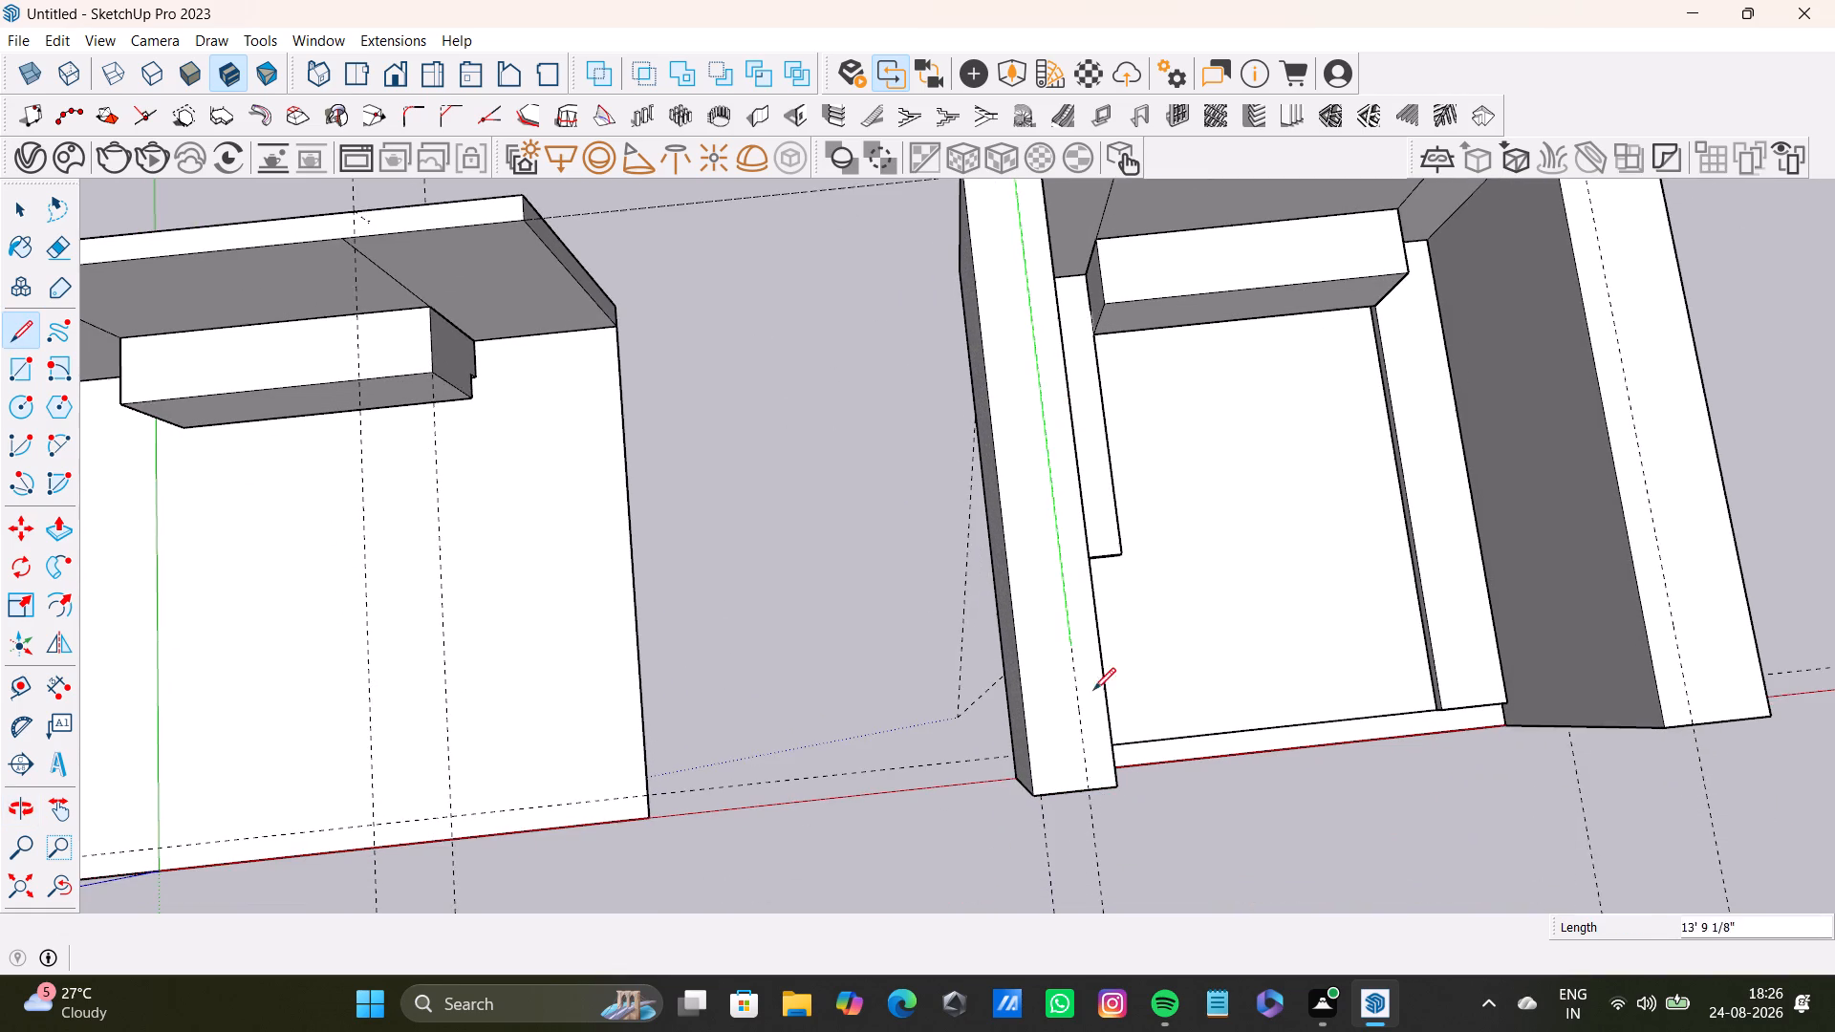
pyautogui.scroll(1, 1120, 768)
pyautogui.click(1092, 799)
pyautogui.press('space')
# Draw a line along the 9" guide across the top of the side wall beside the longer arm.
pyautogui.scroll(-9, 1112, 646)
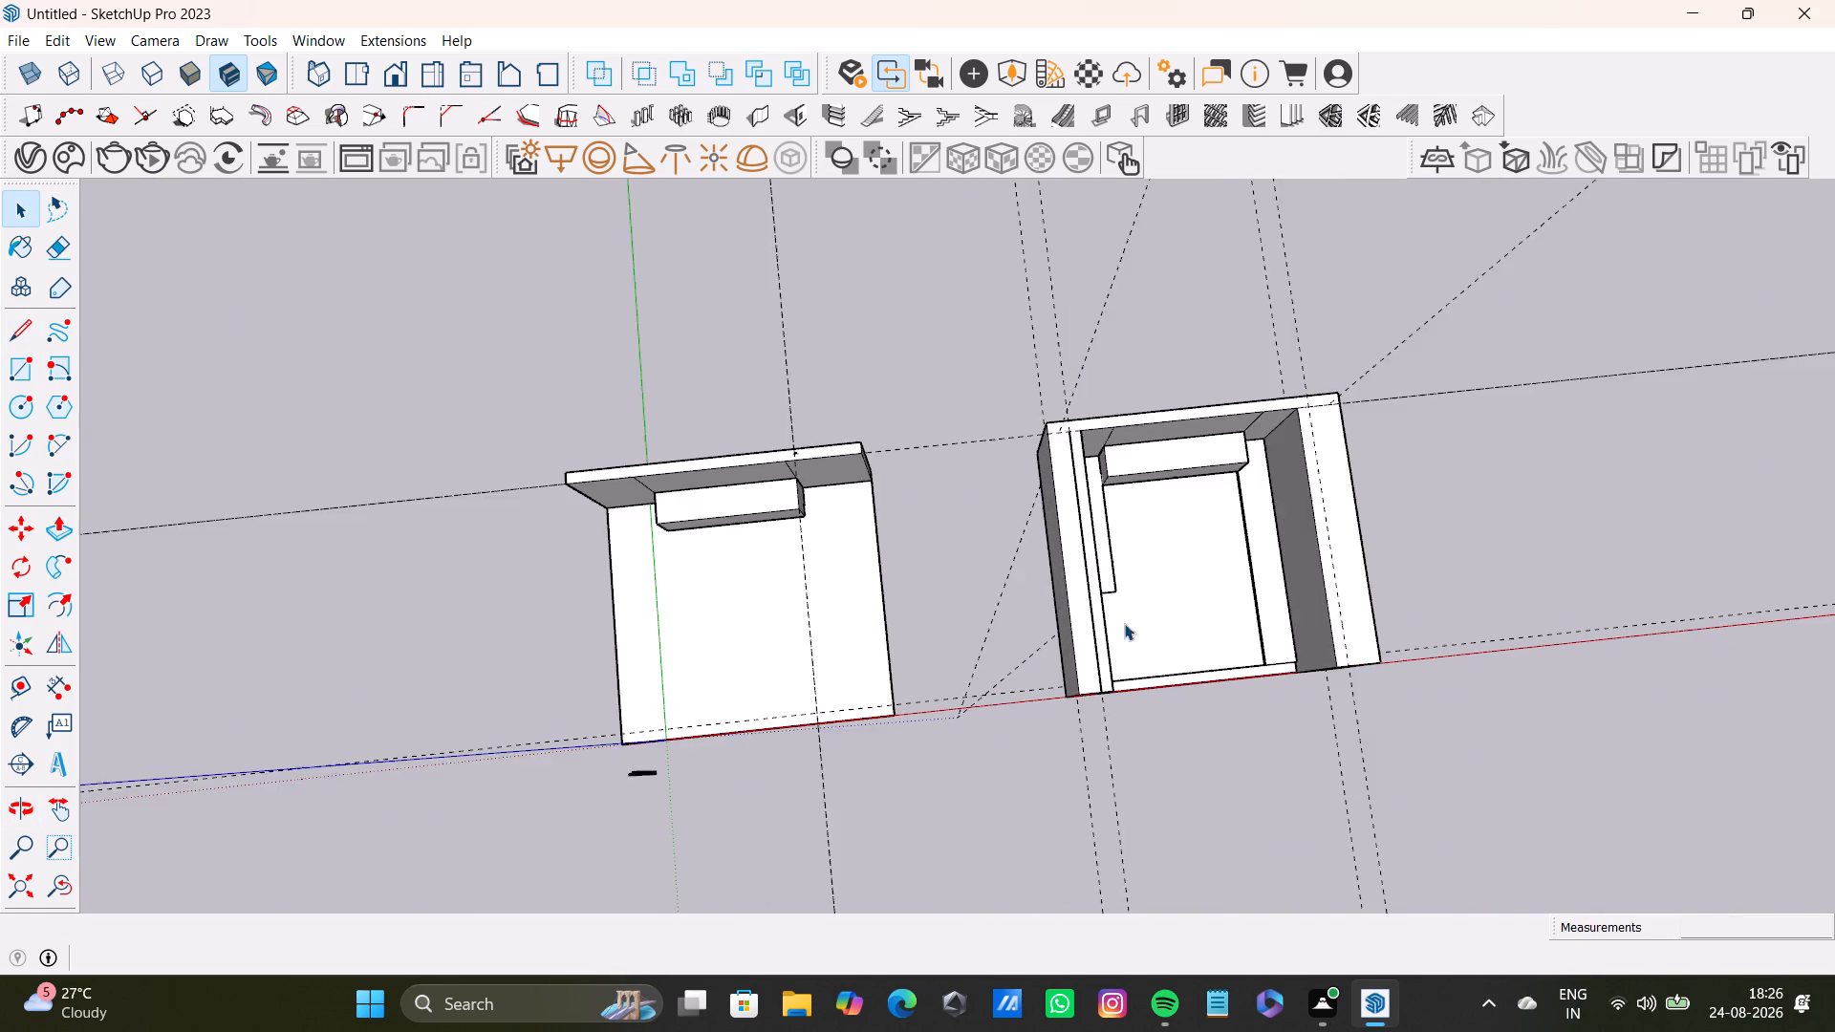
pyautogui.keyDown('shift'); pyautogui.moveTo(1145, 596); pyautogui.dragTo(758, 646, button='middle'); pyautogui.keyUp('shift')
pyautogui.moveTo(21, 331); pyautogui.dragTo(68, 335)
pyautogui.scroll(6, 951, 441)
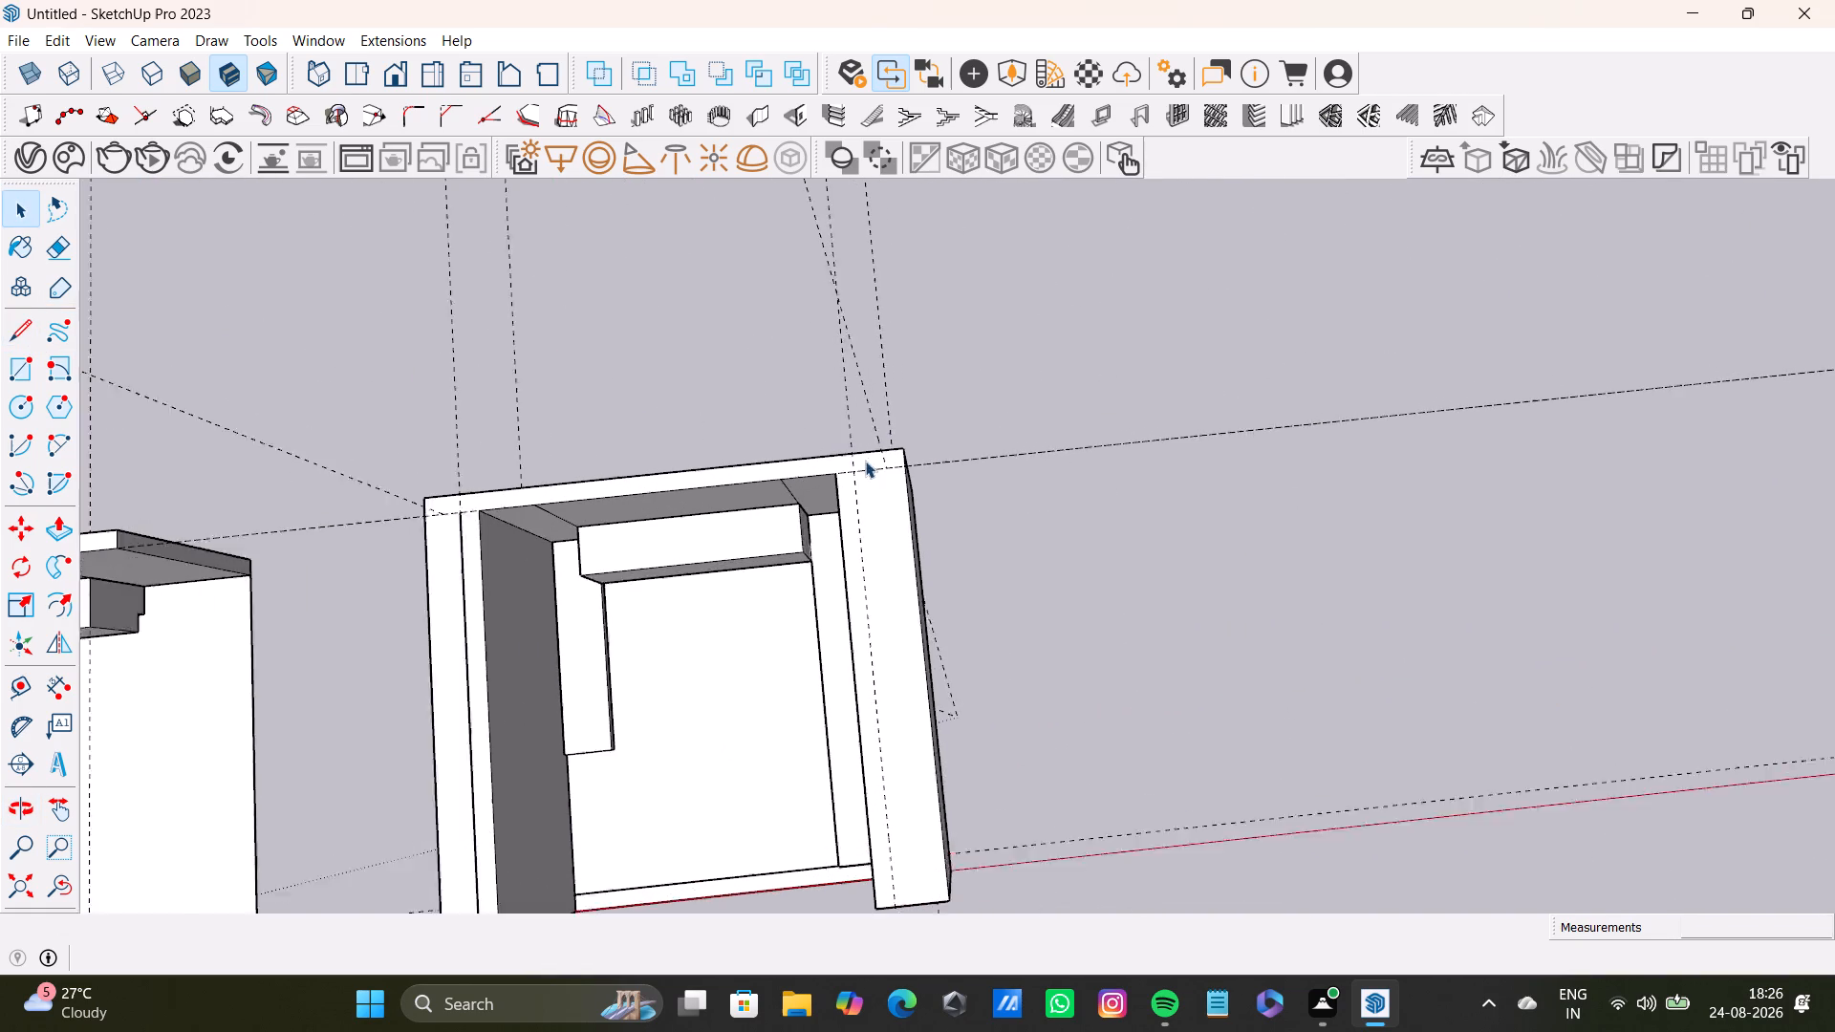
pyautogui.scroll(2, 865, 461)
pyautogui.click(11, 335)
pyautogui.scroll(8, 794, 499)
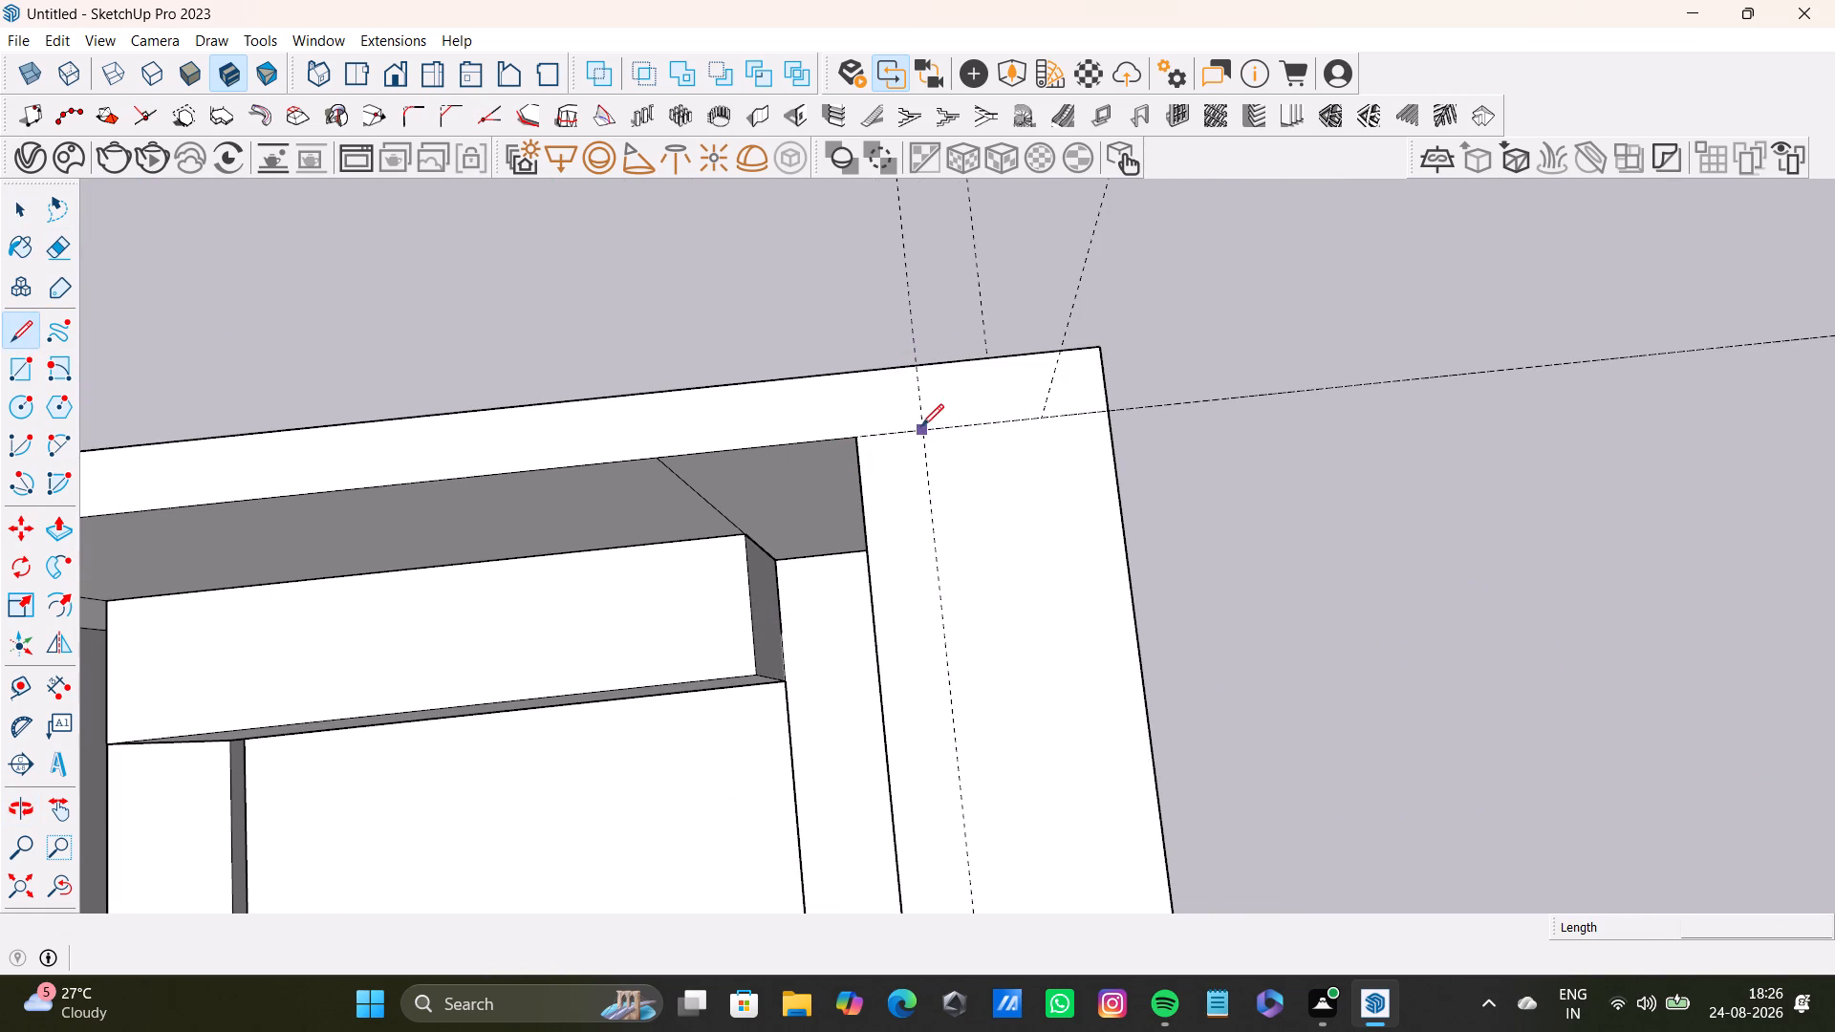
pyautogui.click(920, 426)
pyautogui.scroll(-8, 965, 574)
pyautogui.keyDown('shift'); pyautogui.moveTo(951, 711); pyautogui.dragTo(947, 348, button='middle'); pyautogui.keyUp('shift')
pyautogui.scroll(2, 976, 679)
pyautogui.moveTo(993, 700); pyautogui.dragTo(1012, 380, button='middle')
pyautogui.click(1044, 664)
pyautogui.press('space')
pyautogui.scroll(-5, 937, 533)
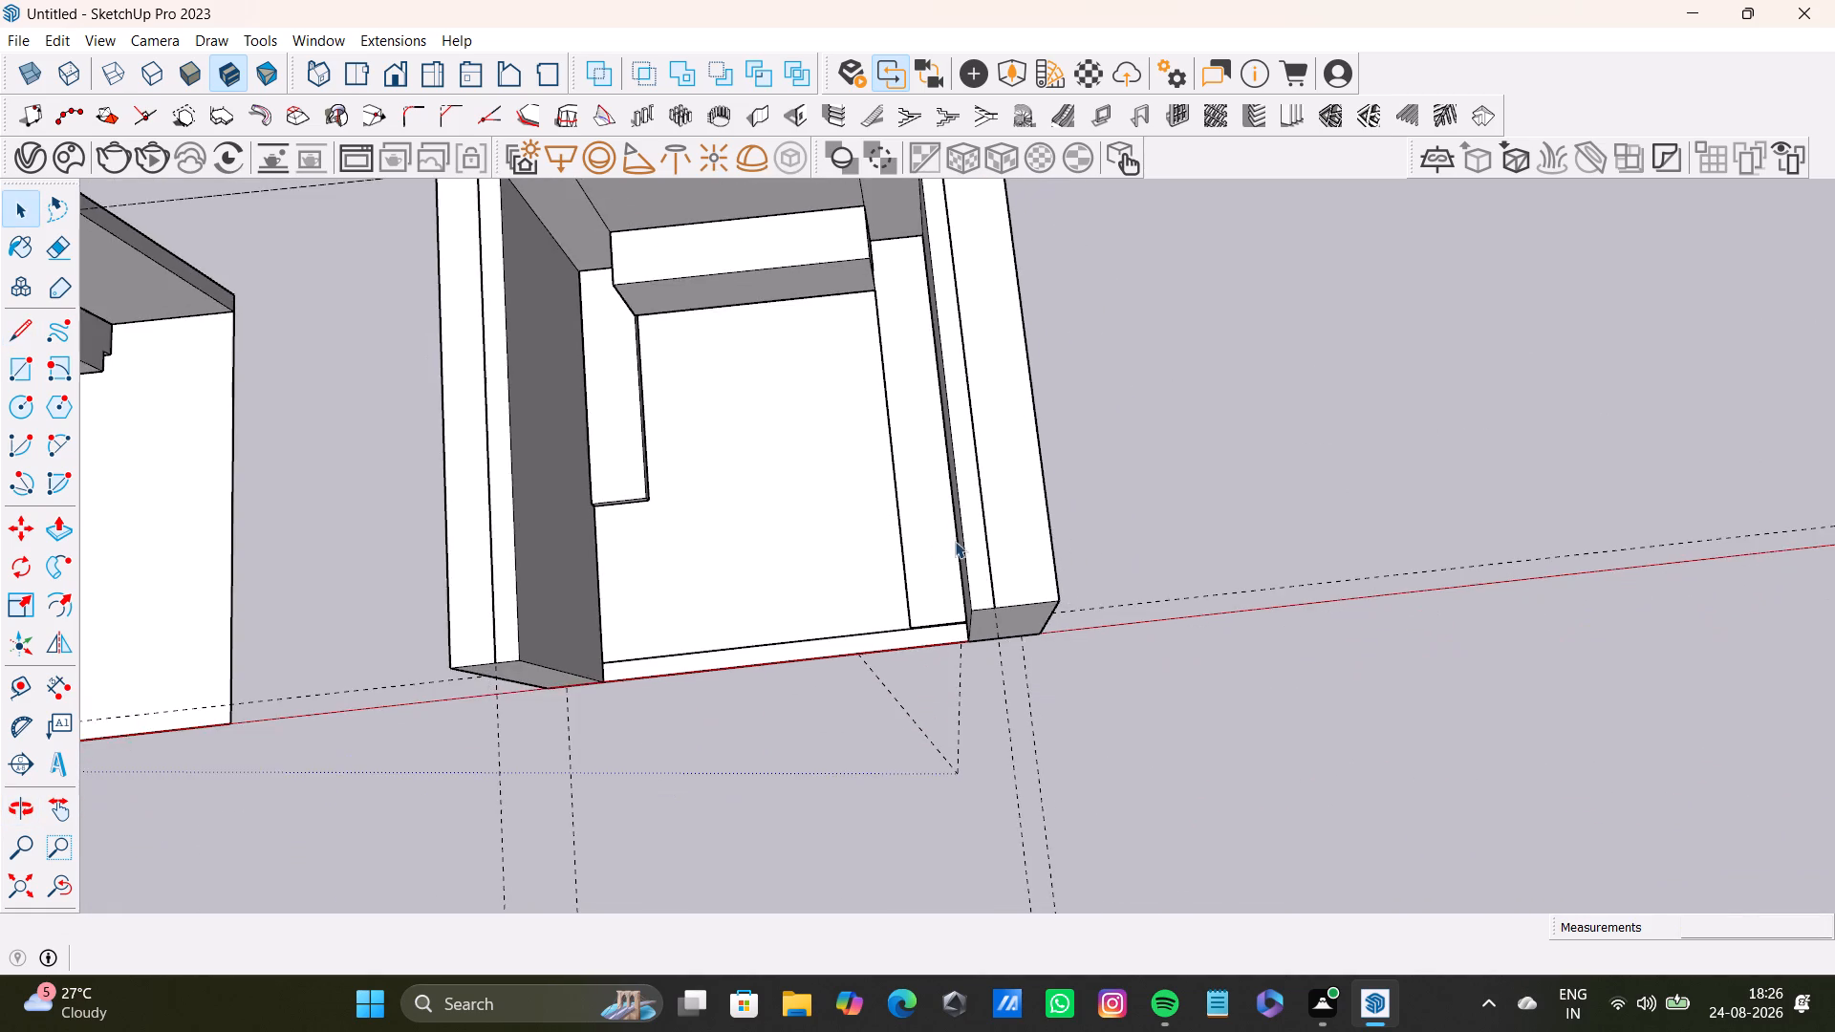
# Open the walls group for editing and select its connected geometry.
pyautogui.moveTo(955, 541); pyautogui.dragTo(768, 359, button='middle')
pyautogui.moveTo(1095, 549); pyautogui.dragTo(1117, 356, button='middle')
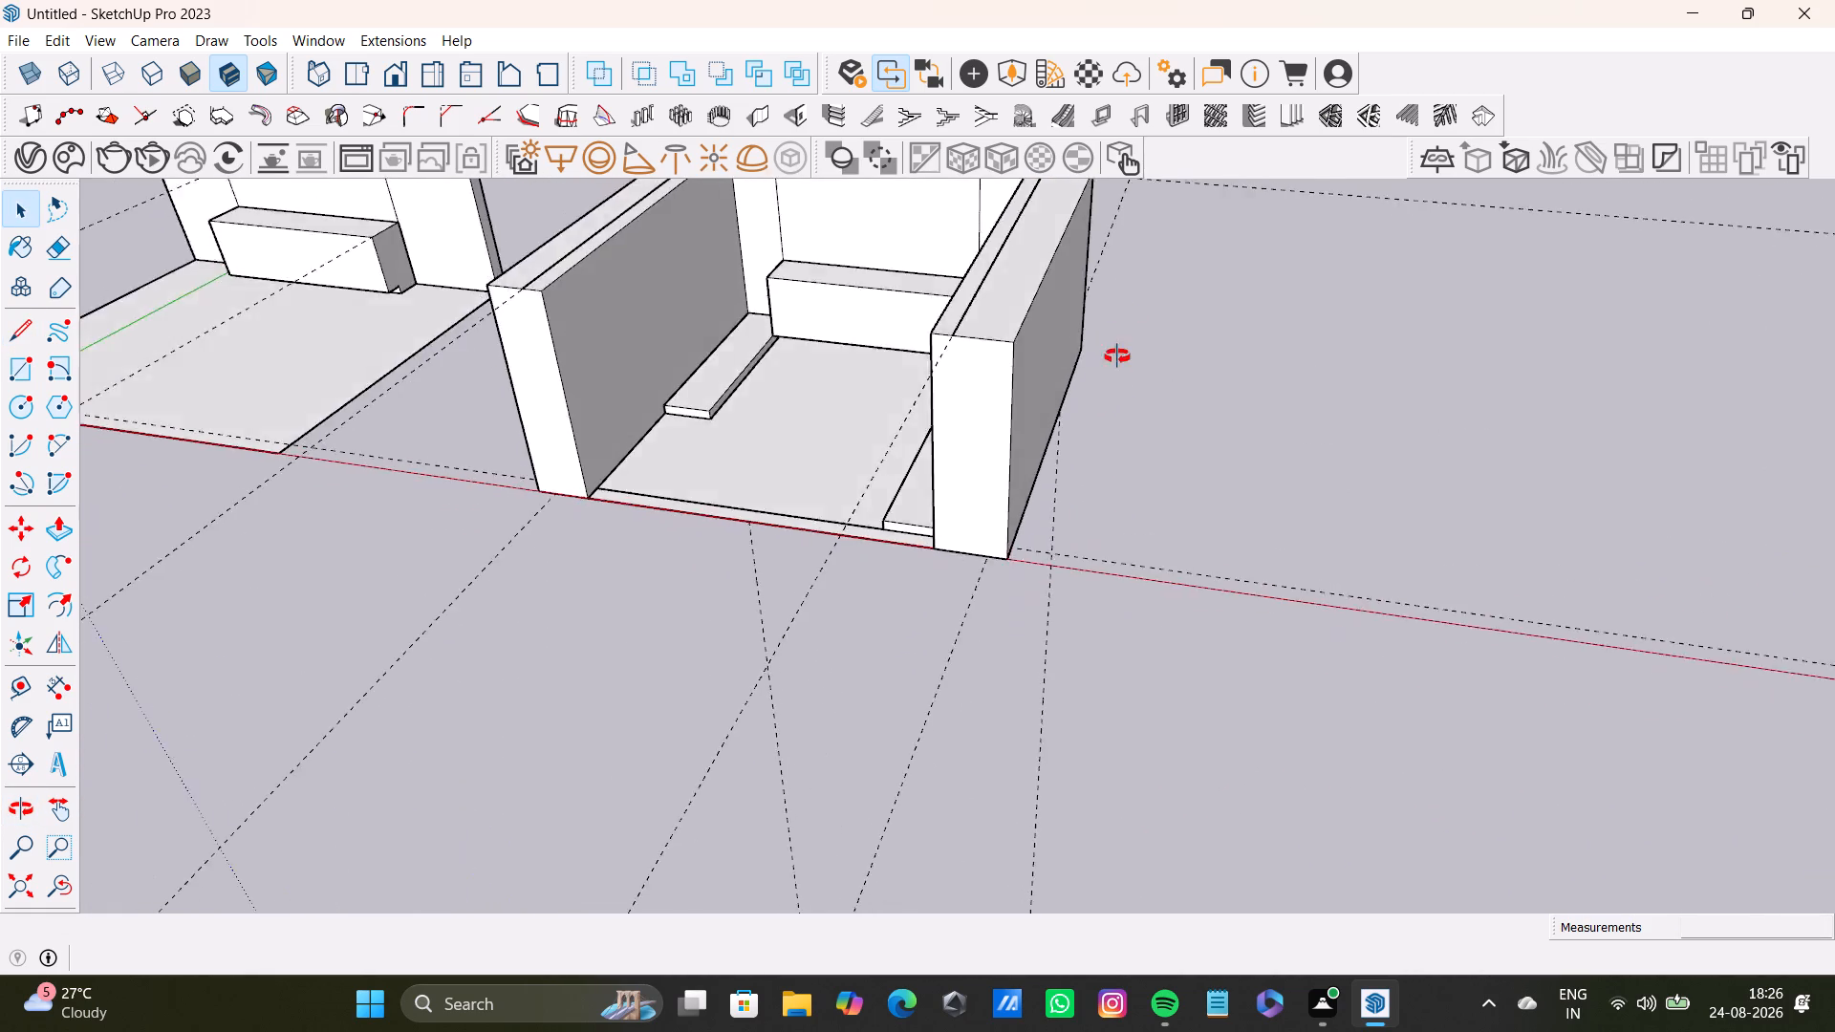
pyautogui.moveTo(1117, 356); pyautogui.dragTo(1154, 285, button='middle')
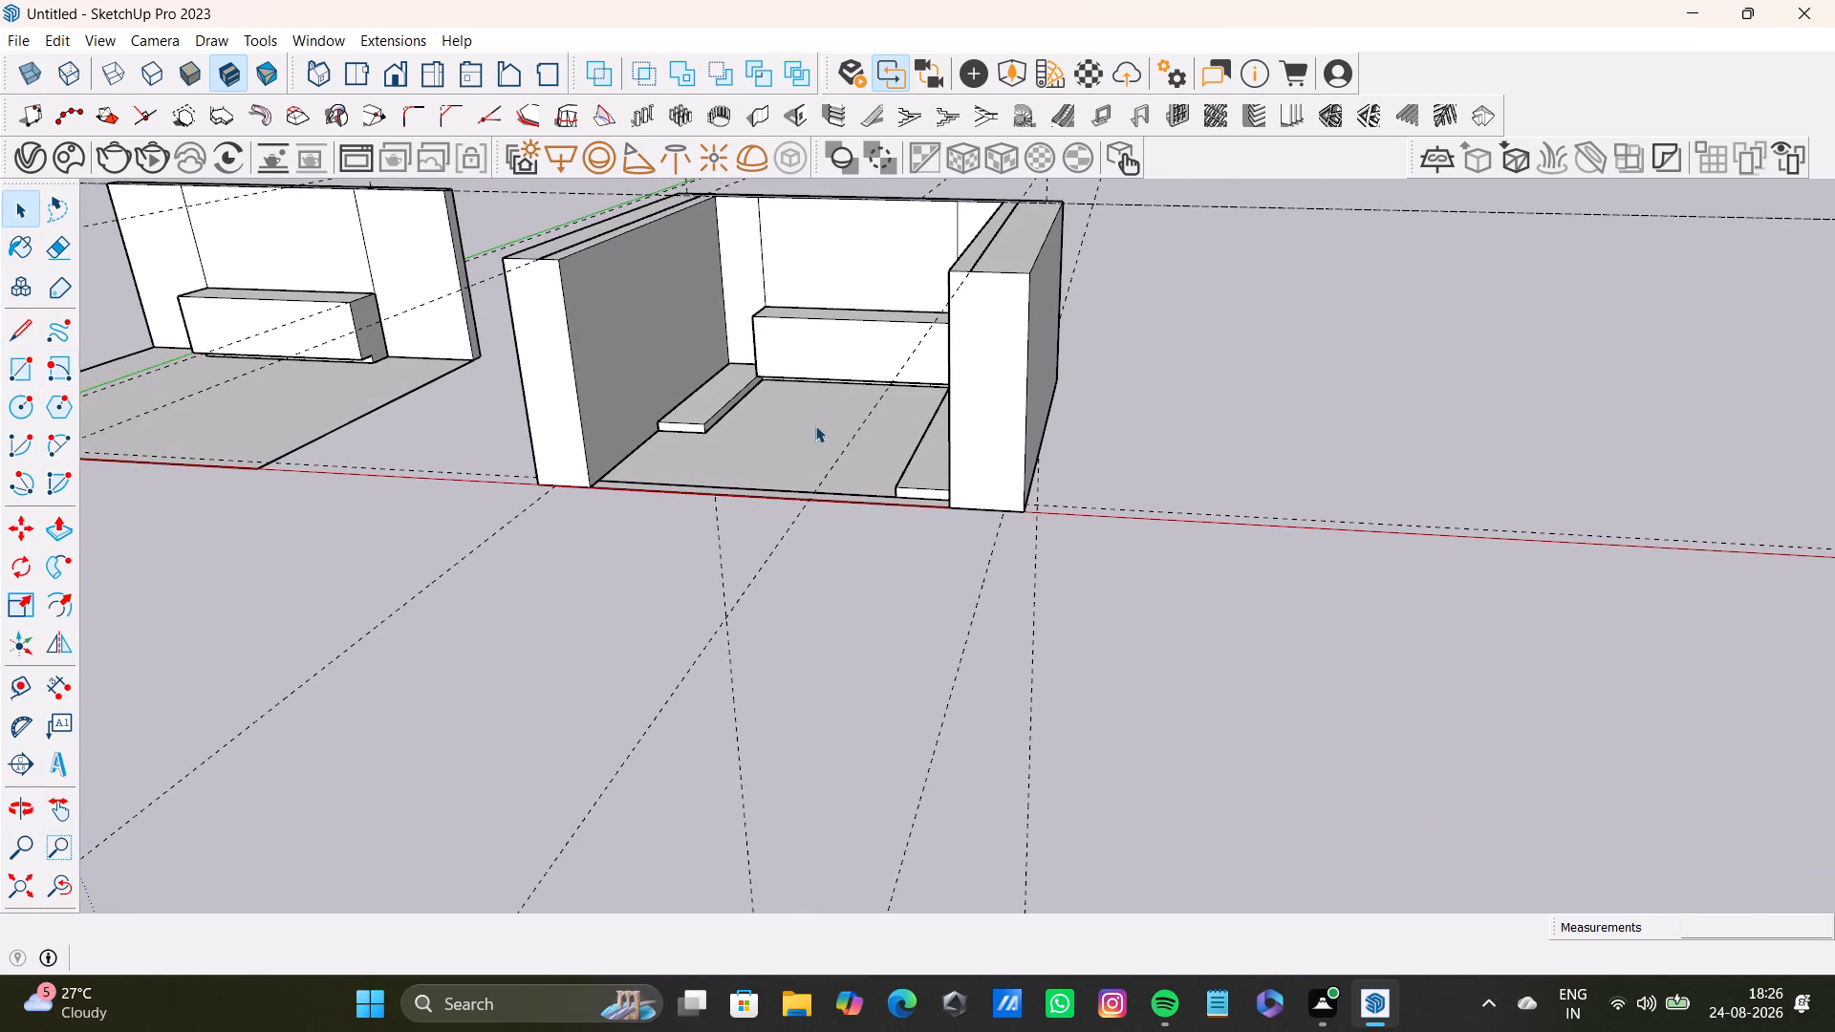
pyautogui.moveTo(819, 419); pyautogui.dragTo(718, 719, button='middle')
pyautogui.press('space')
pyautogui.click(1012, 584)
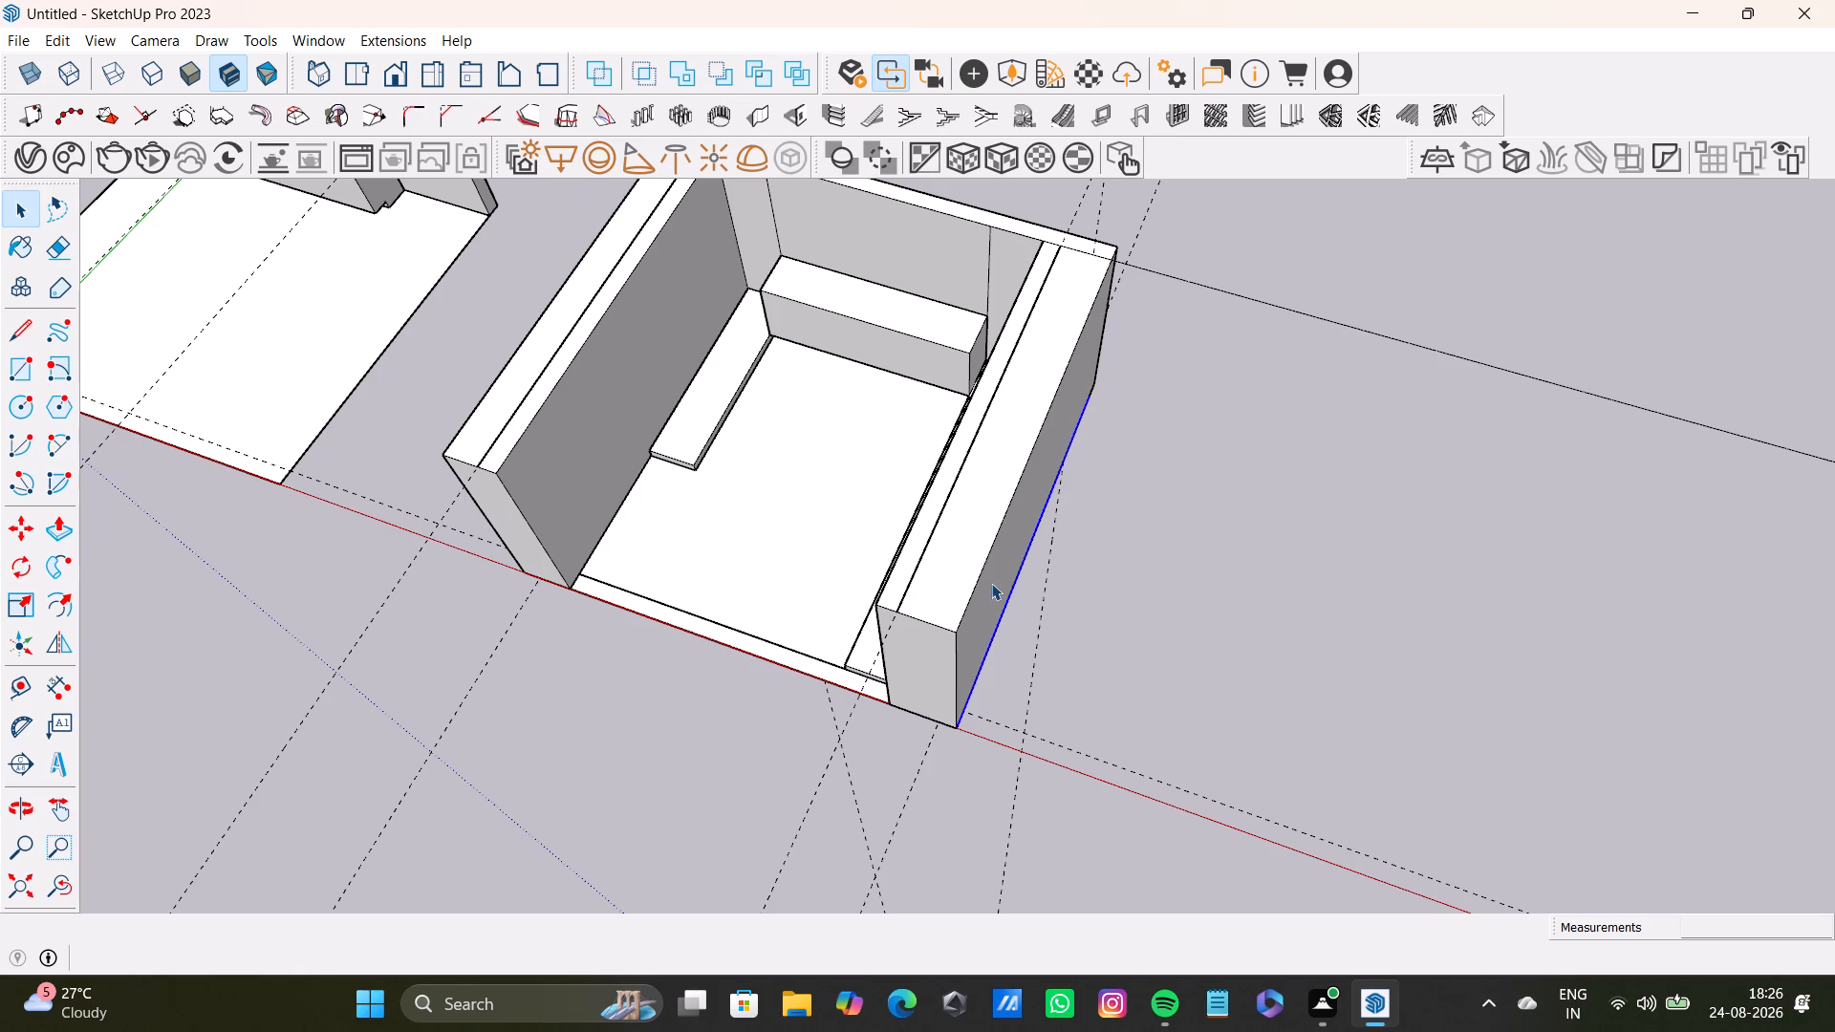
pyautogui.tripleClick(992, 588)
pyautogui.doubleClick(996, 590)
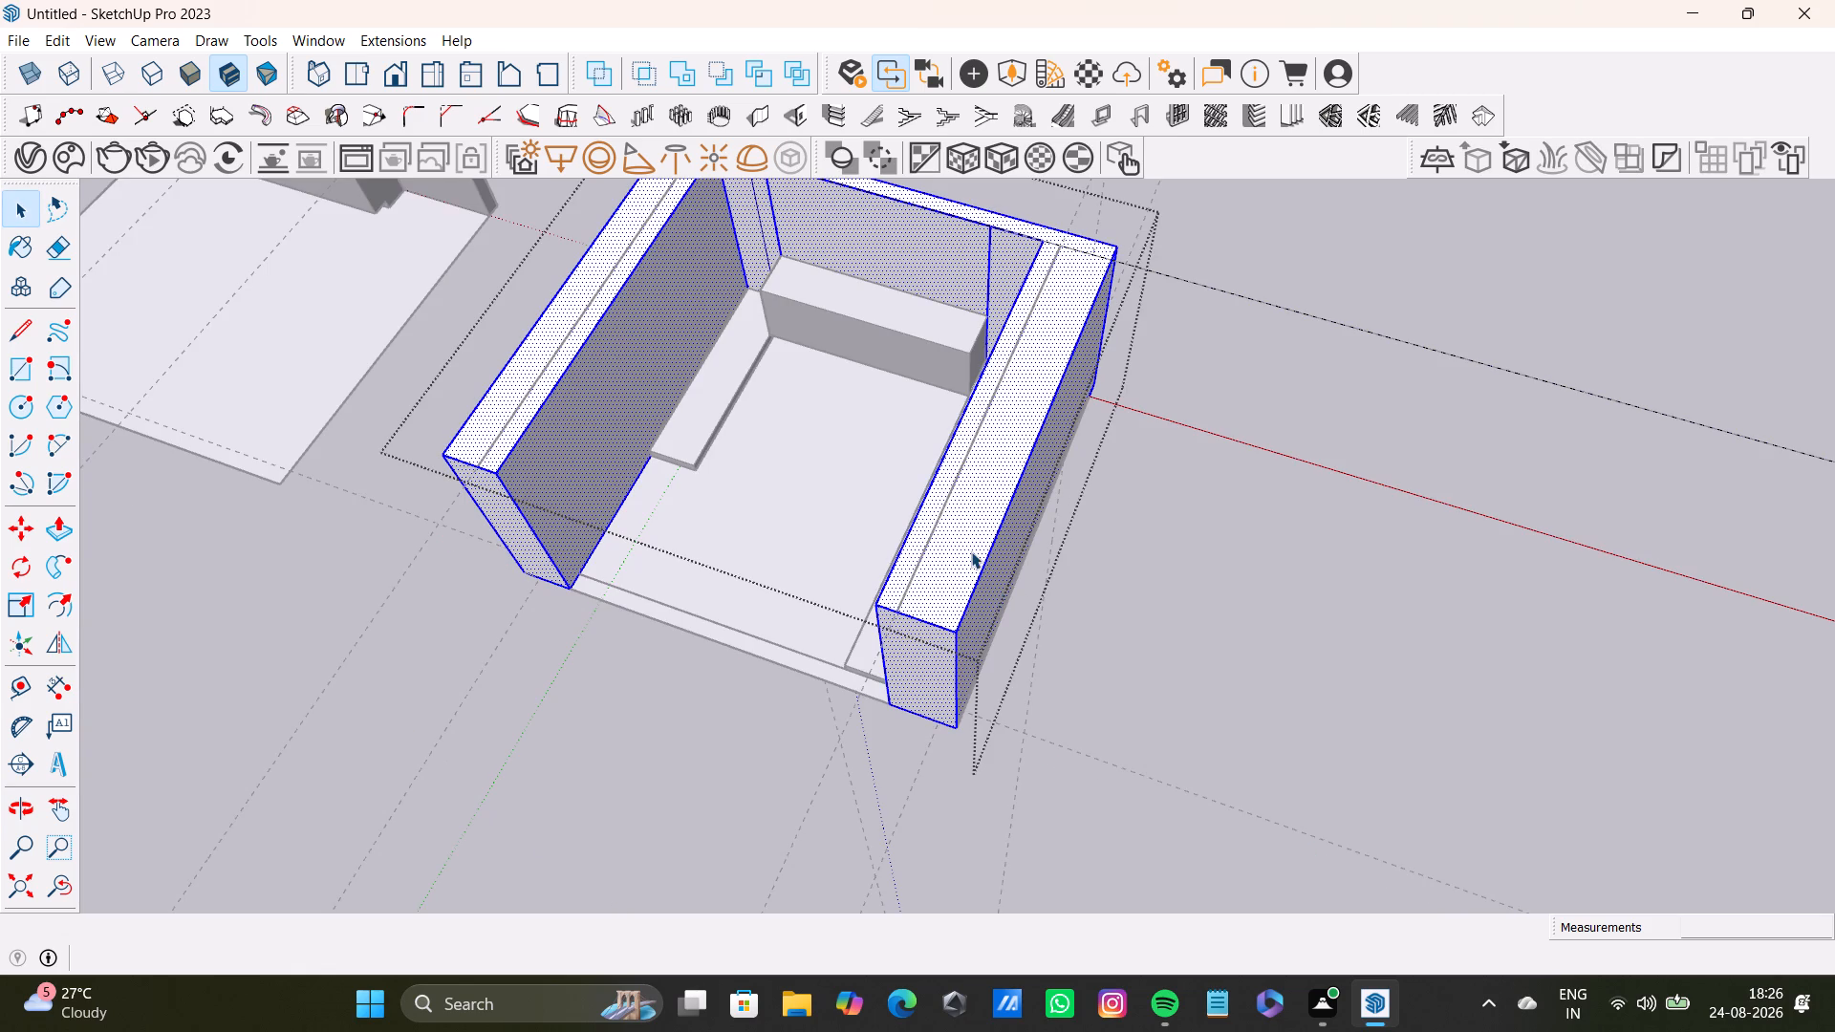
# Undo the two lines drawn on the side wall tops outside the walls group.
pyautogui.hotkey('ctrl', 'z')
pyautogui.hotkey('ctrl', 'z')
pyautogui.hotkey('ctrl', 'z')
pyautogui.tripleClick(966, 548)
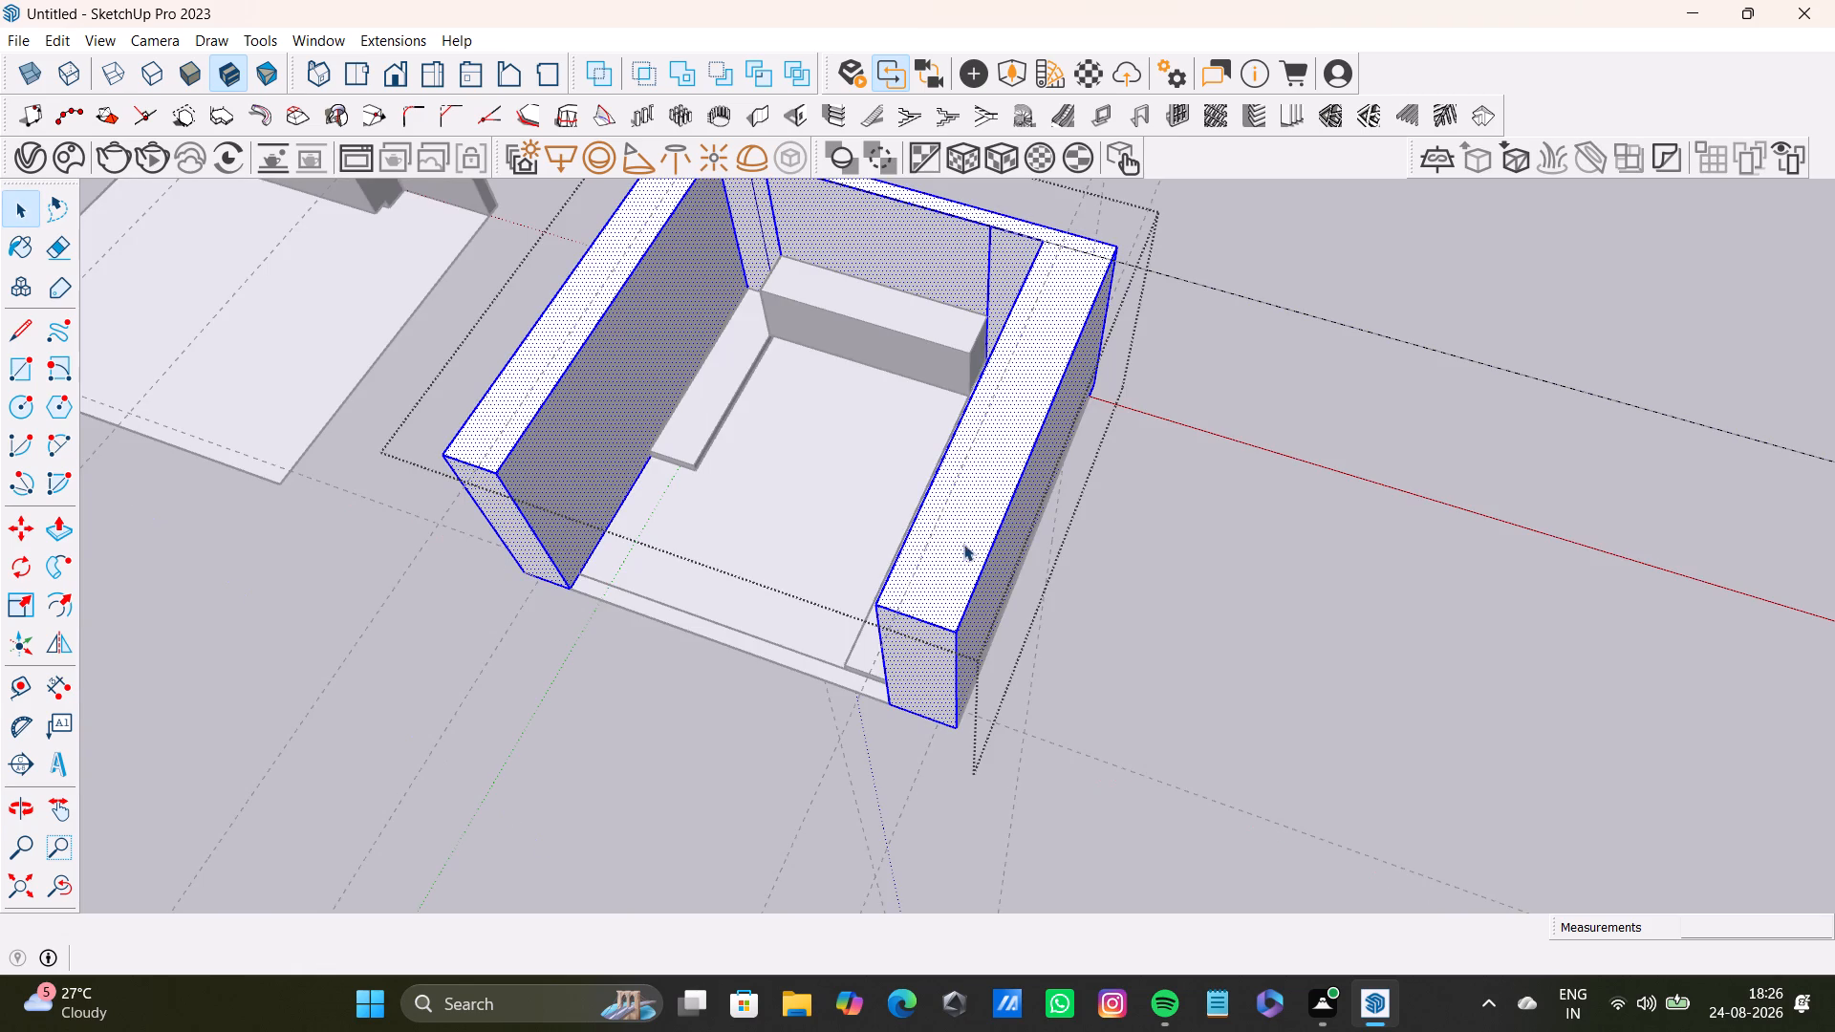
# Inside the walls group, draw a line about 17' 11" long along the 9" guide on the shorter-arm side wall's top, from back edge to front edge.
pyautogui.moveTo(647, 488); pyautogui.dragTo(1005, 574, button='middle')
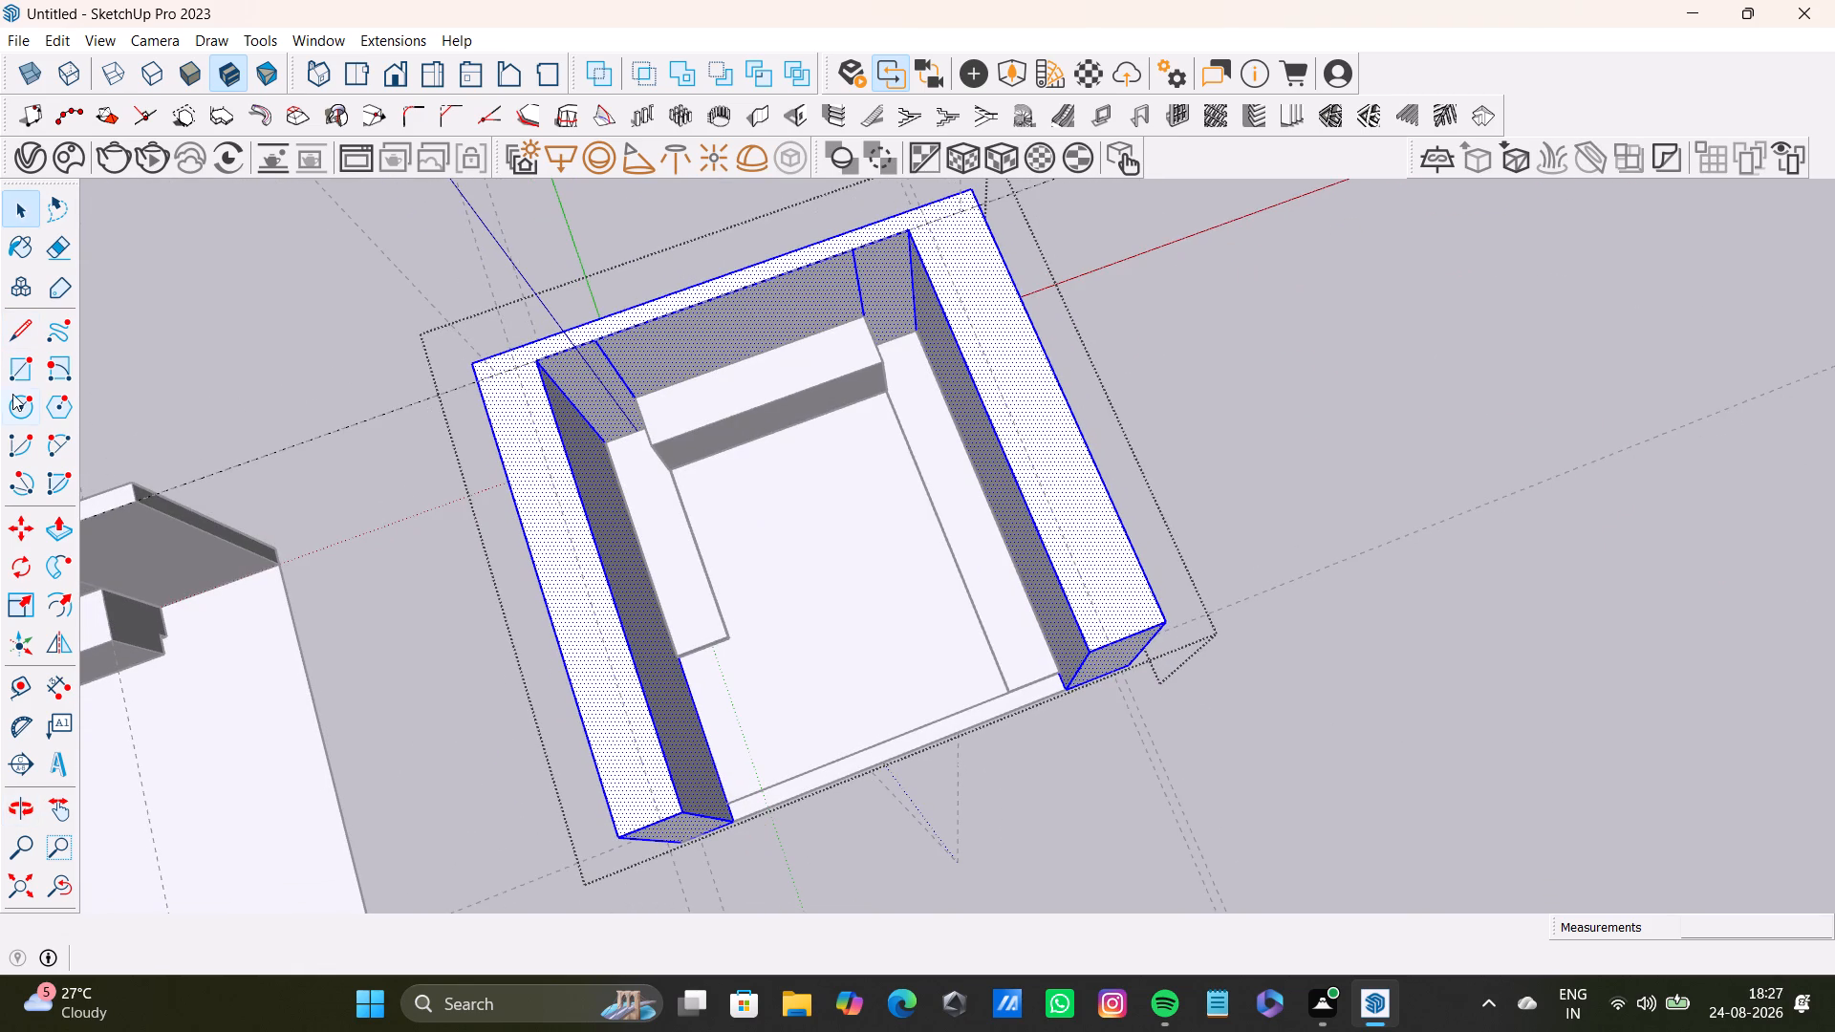
pyautogui.click(20, 335)
pyautogui.scroll(7, 524, 385)
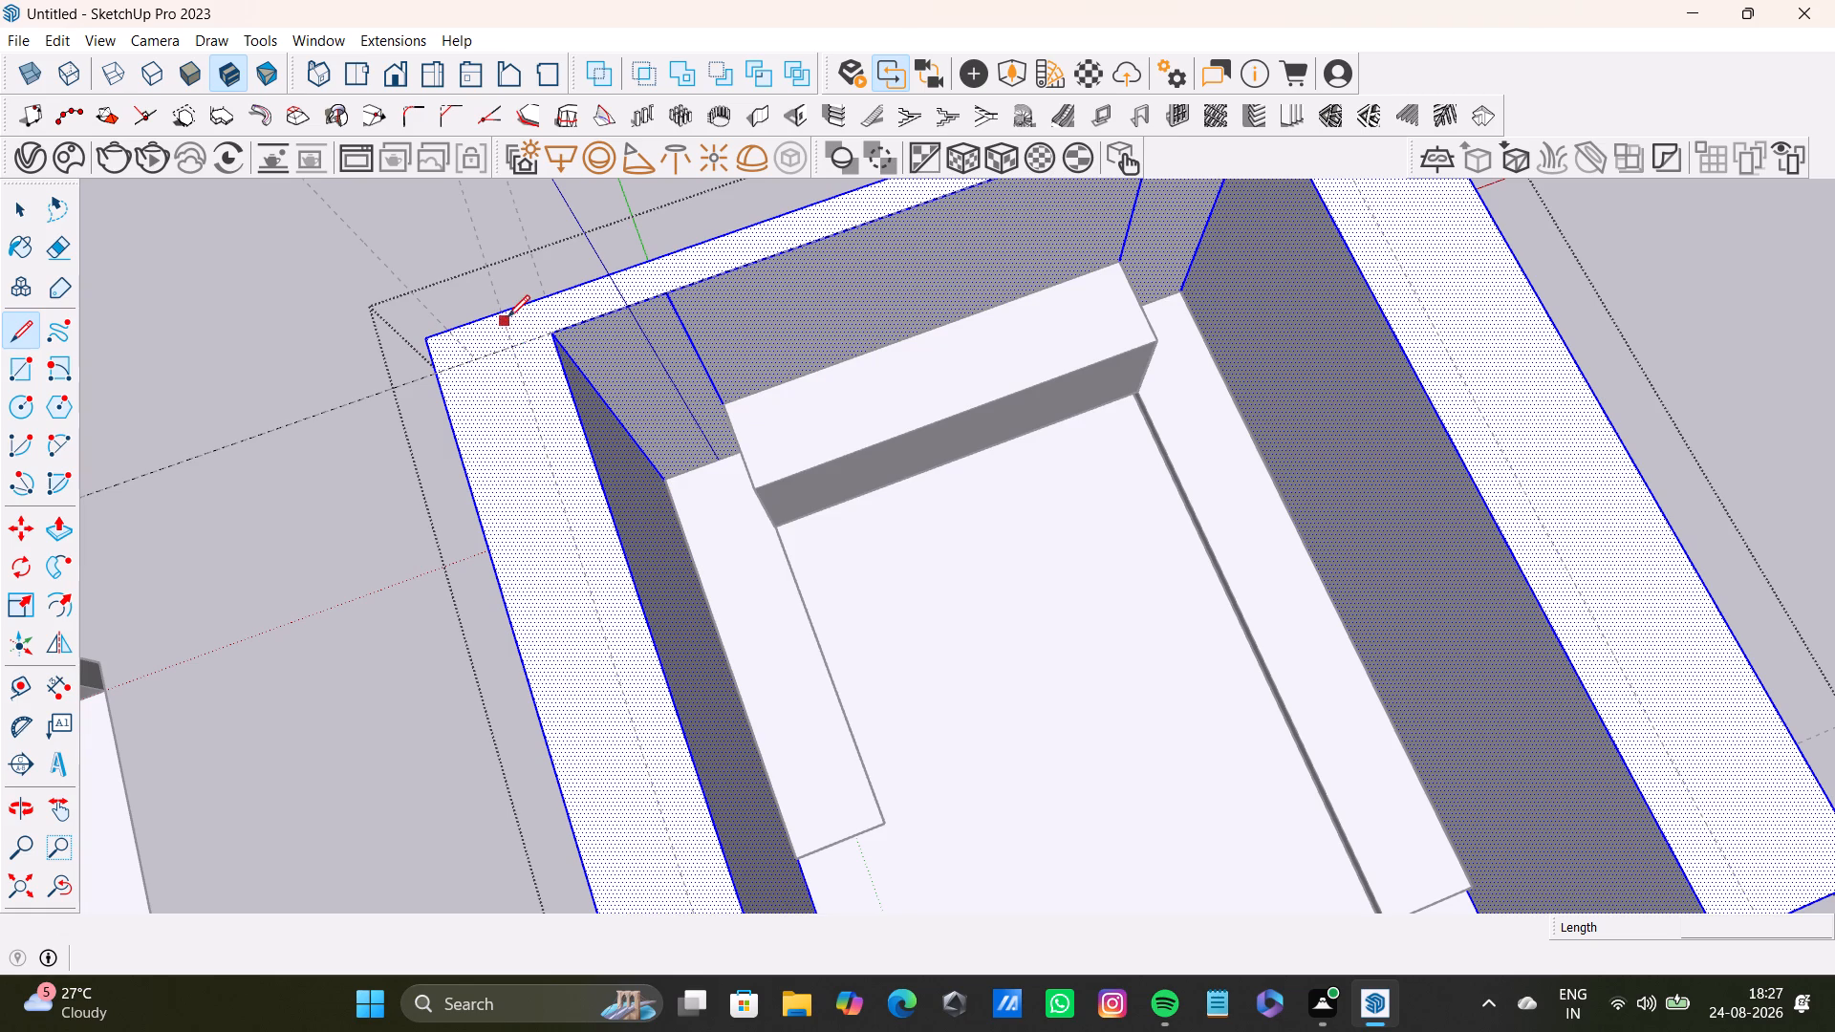
pyautogui.click(505, 311)
pyautogui.scroll(-4, 608, 613)
pyautogui.keyDown('shift'); pyautogui.moveTo(628, 625); pyautogui.dragTo(611, 566, button='middle'); pyautogui.keyUp('shift')
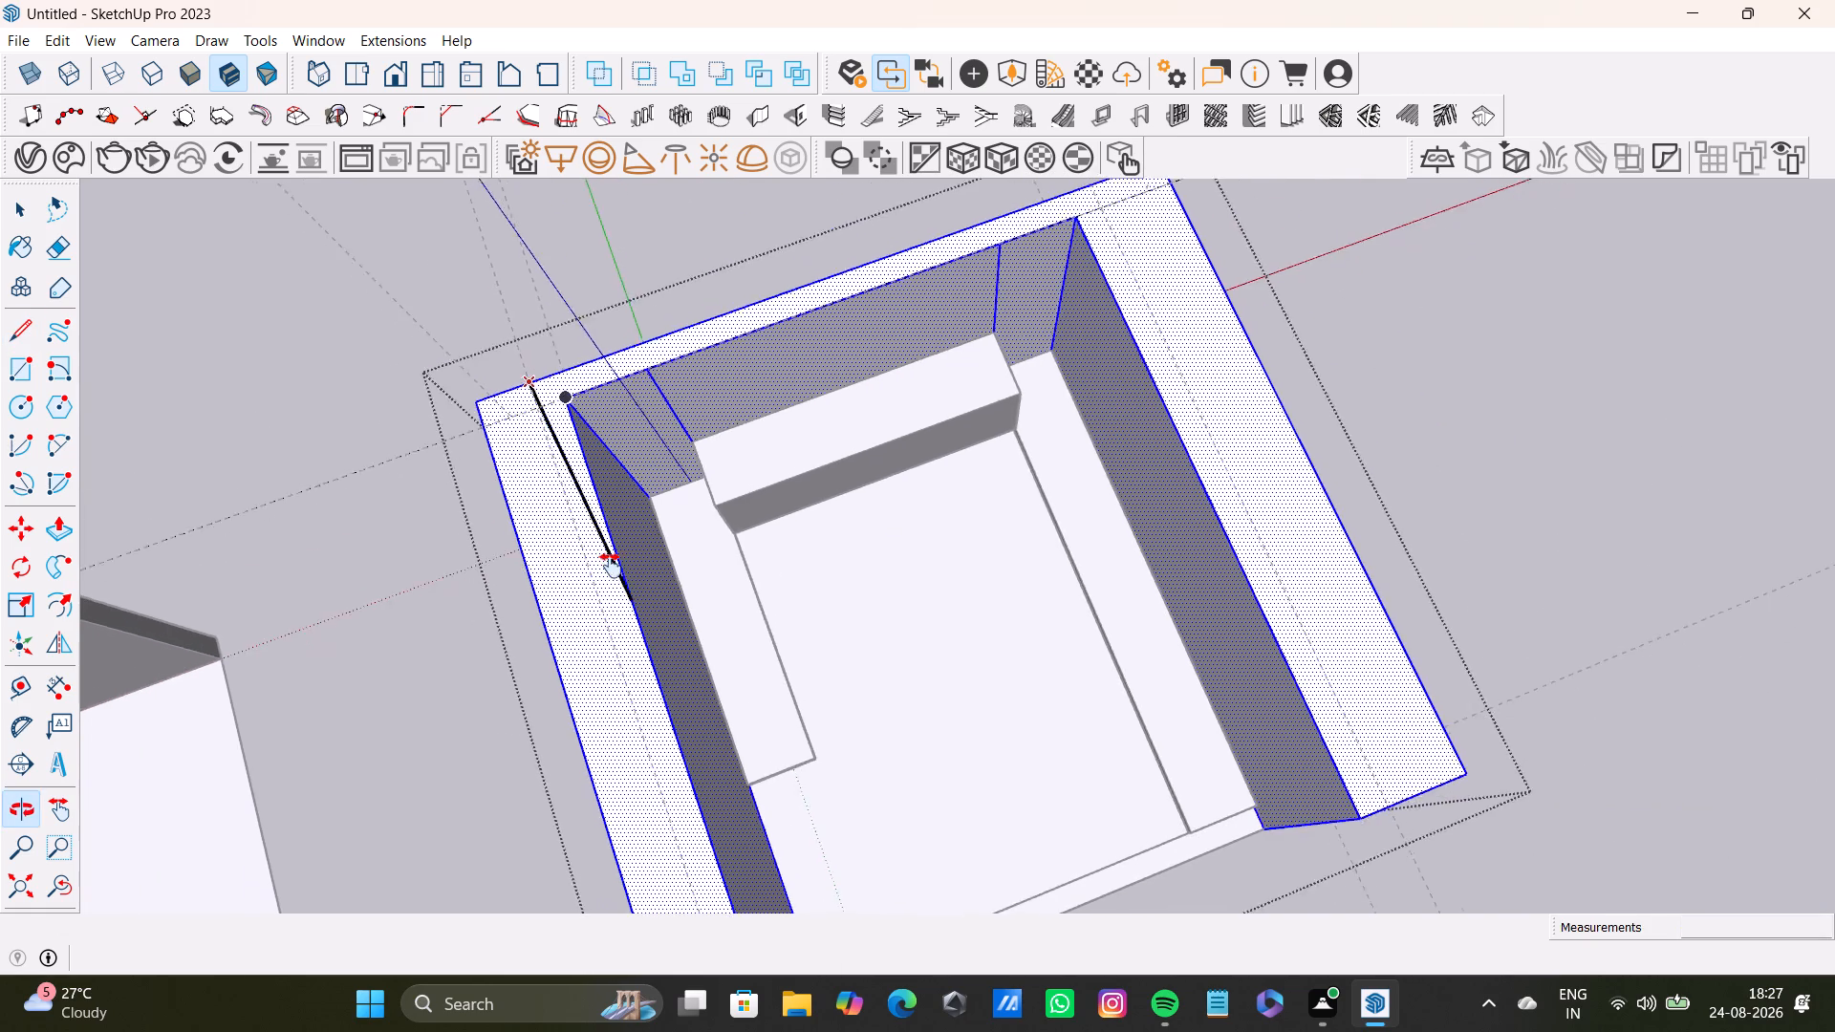
pyautogui.keyDown('shift'); pyautogui.moveTo(611, 566); pyautogui.dragTo(561, 204, button='middle'); pyautogui.keyUp('shift')
pyautogui.click(681, 628)
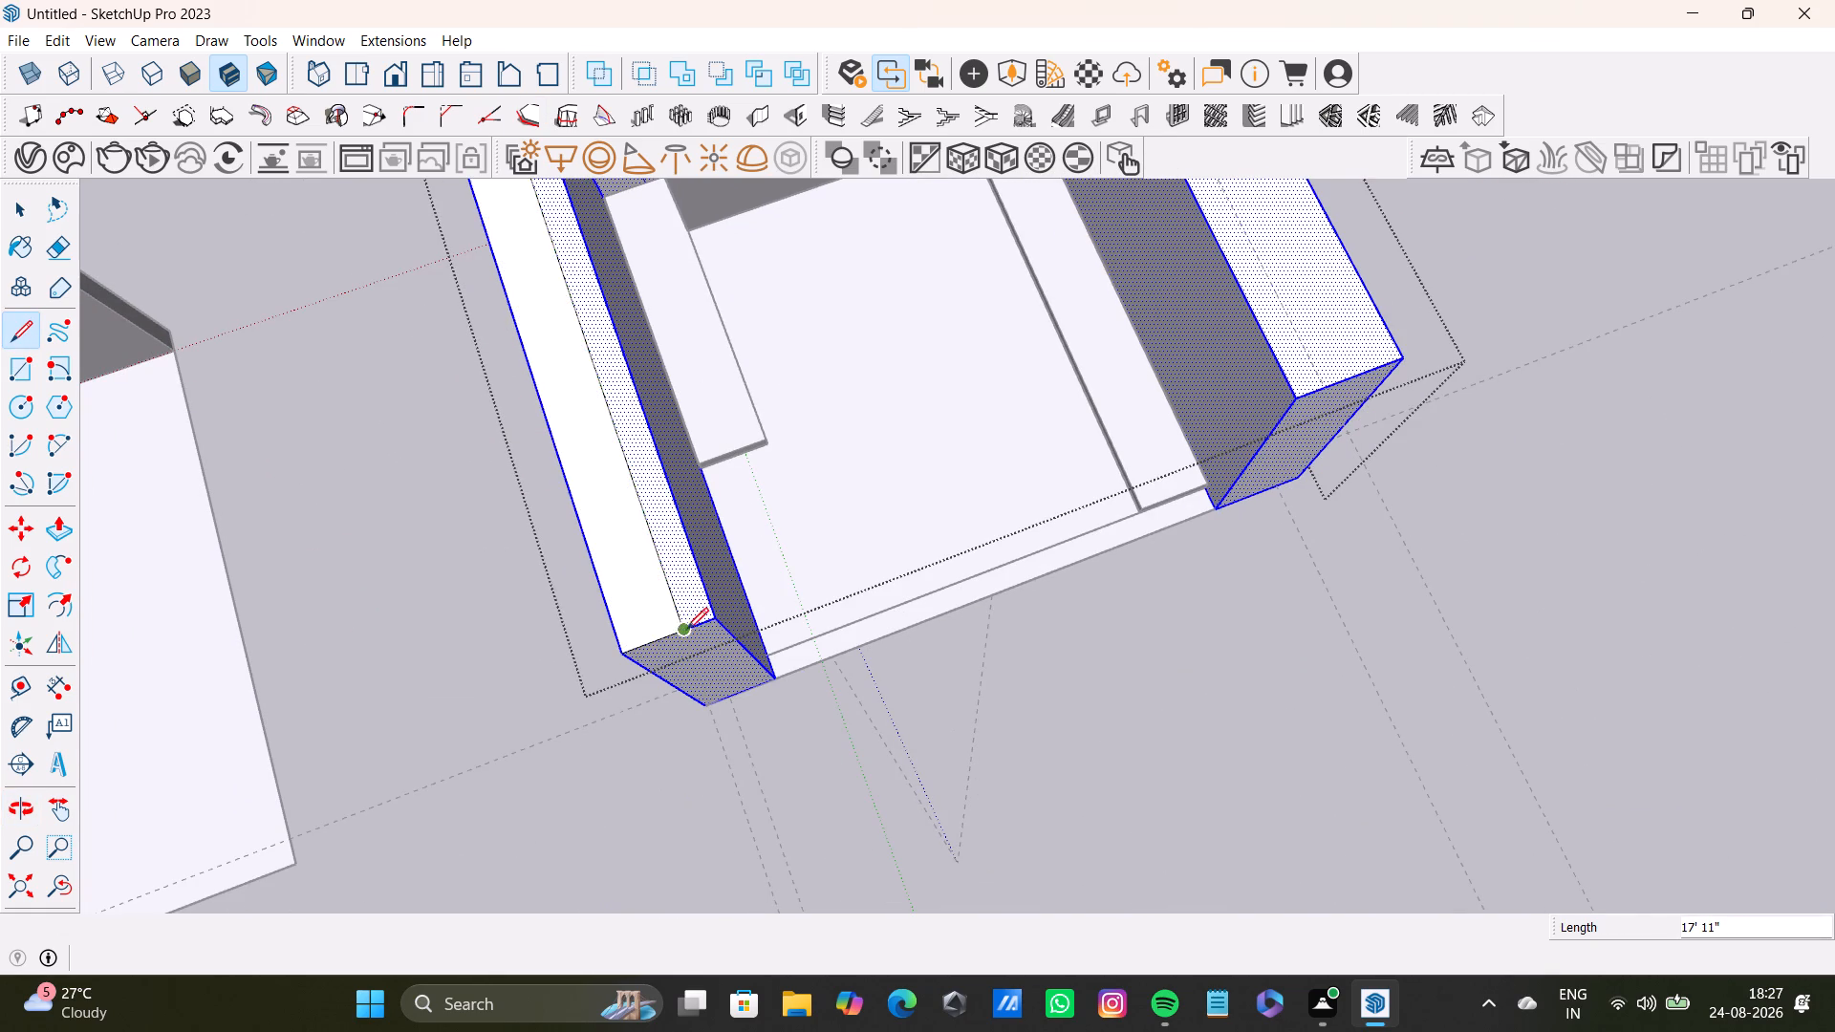
pyautogui.press('space')
# Draw a line about 17' 11 1/8" long along the 9" guide on the longer-arm side wall's top, from back edge to front edge.
pyautogui.scroll(-8, 713, 559)
pyautogui.moveTo(787, 551); pyautogui.dragTo(799, 683, button='middle')
pyautogui.click(12, 313)
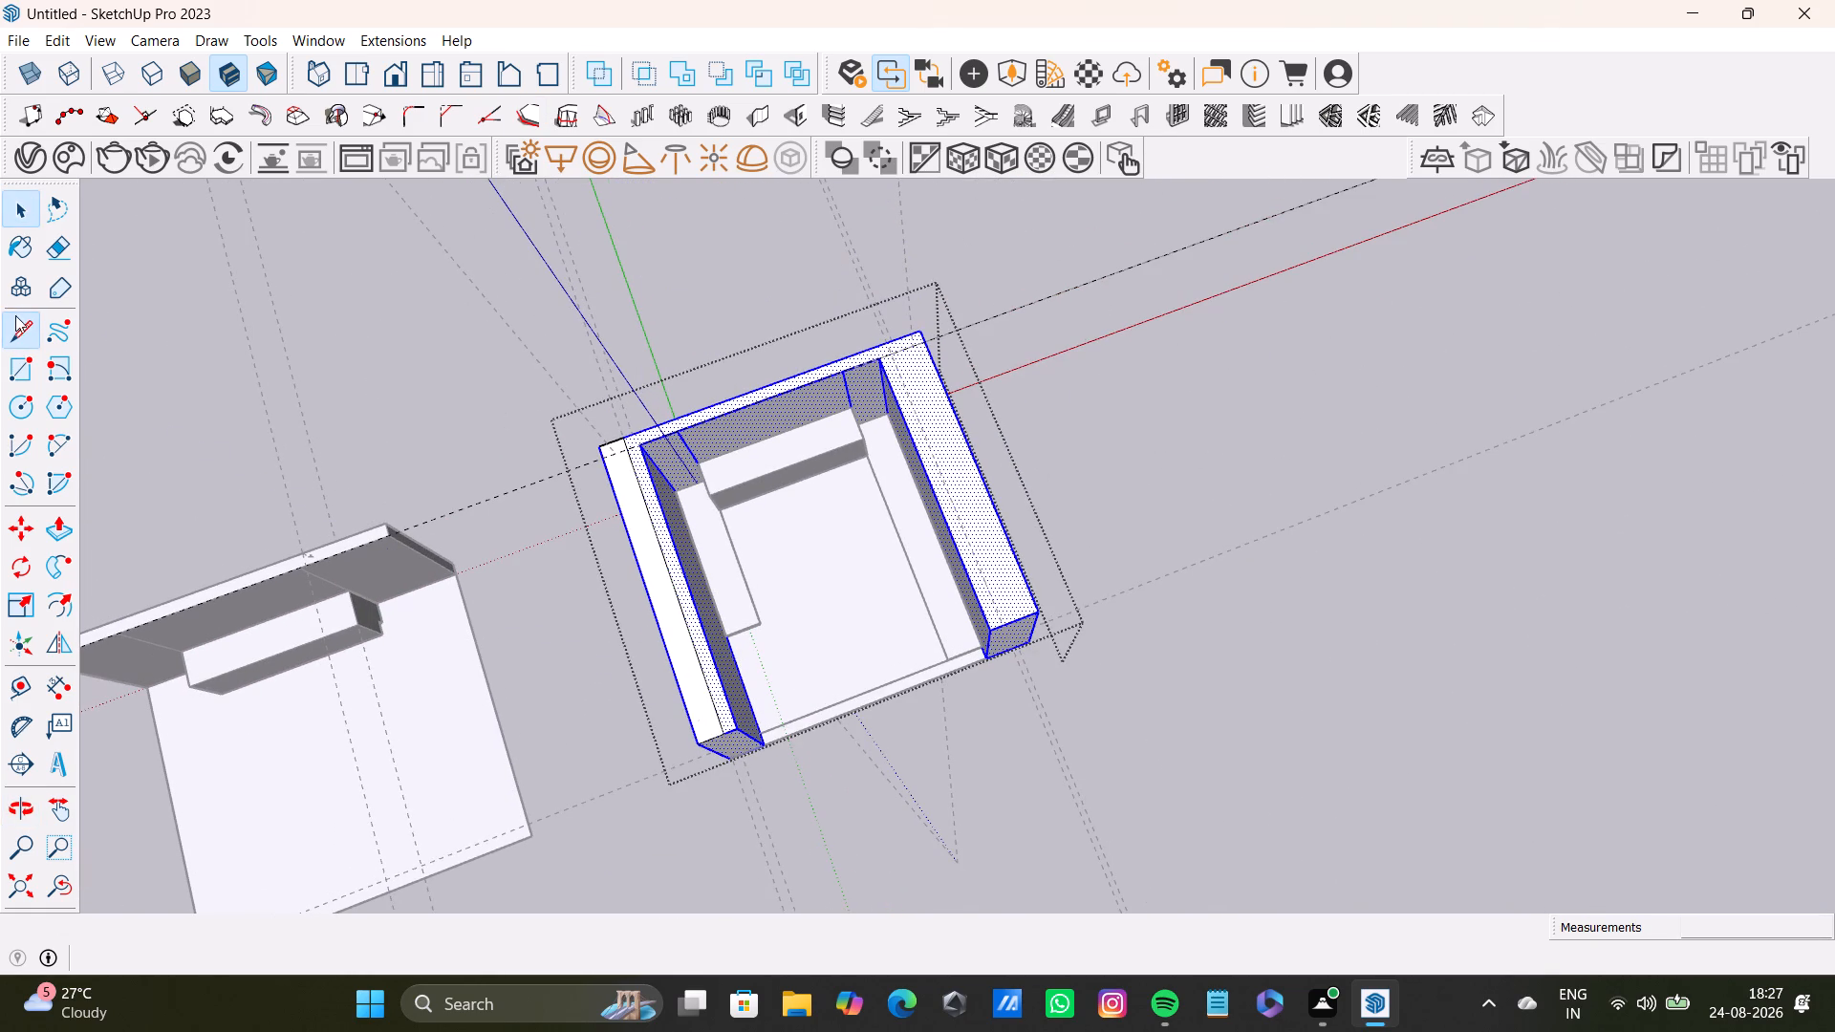
pyautogui.scroll(9, 932, 441)
pyautogui.click(818, 239)
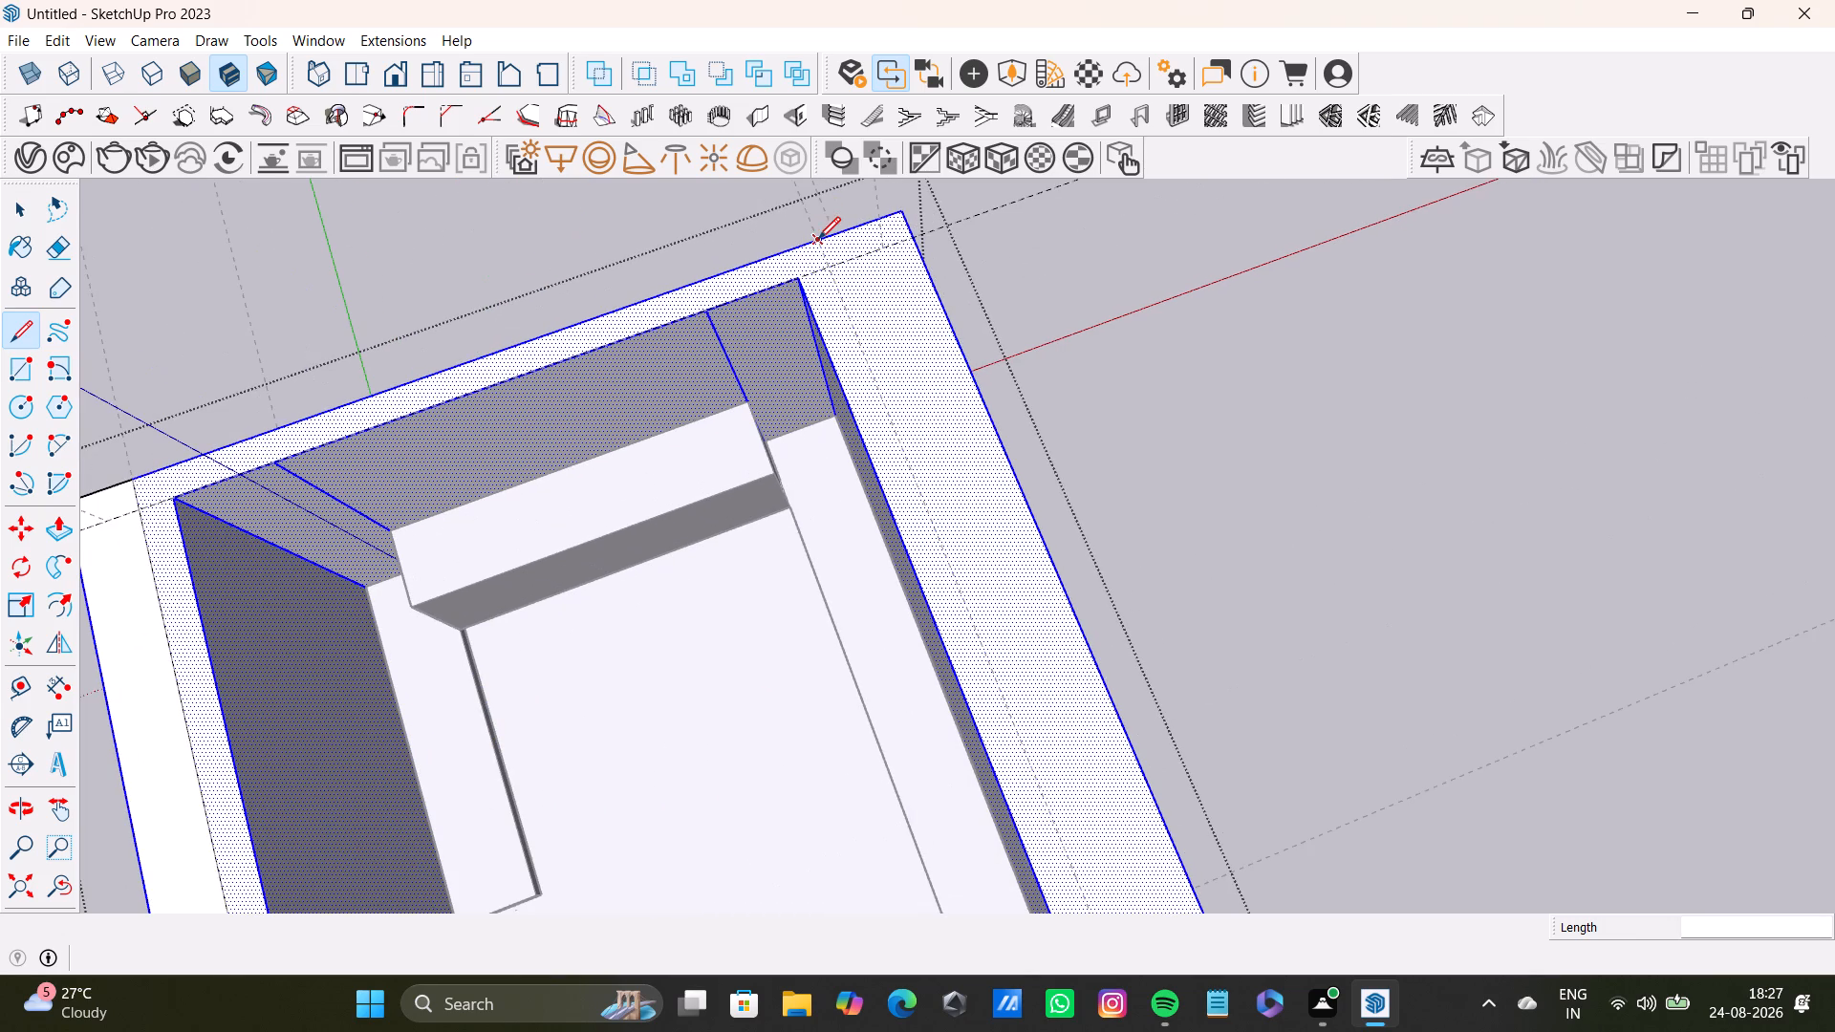
pyautogui.scroll(-4, 950, 515)
pyautogui.keyDown('shift'); pyautogui.moveTo(969, 540); pyautogui.dragTo(879, 269, button='middle'); pyautogui.keyUp('shift')
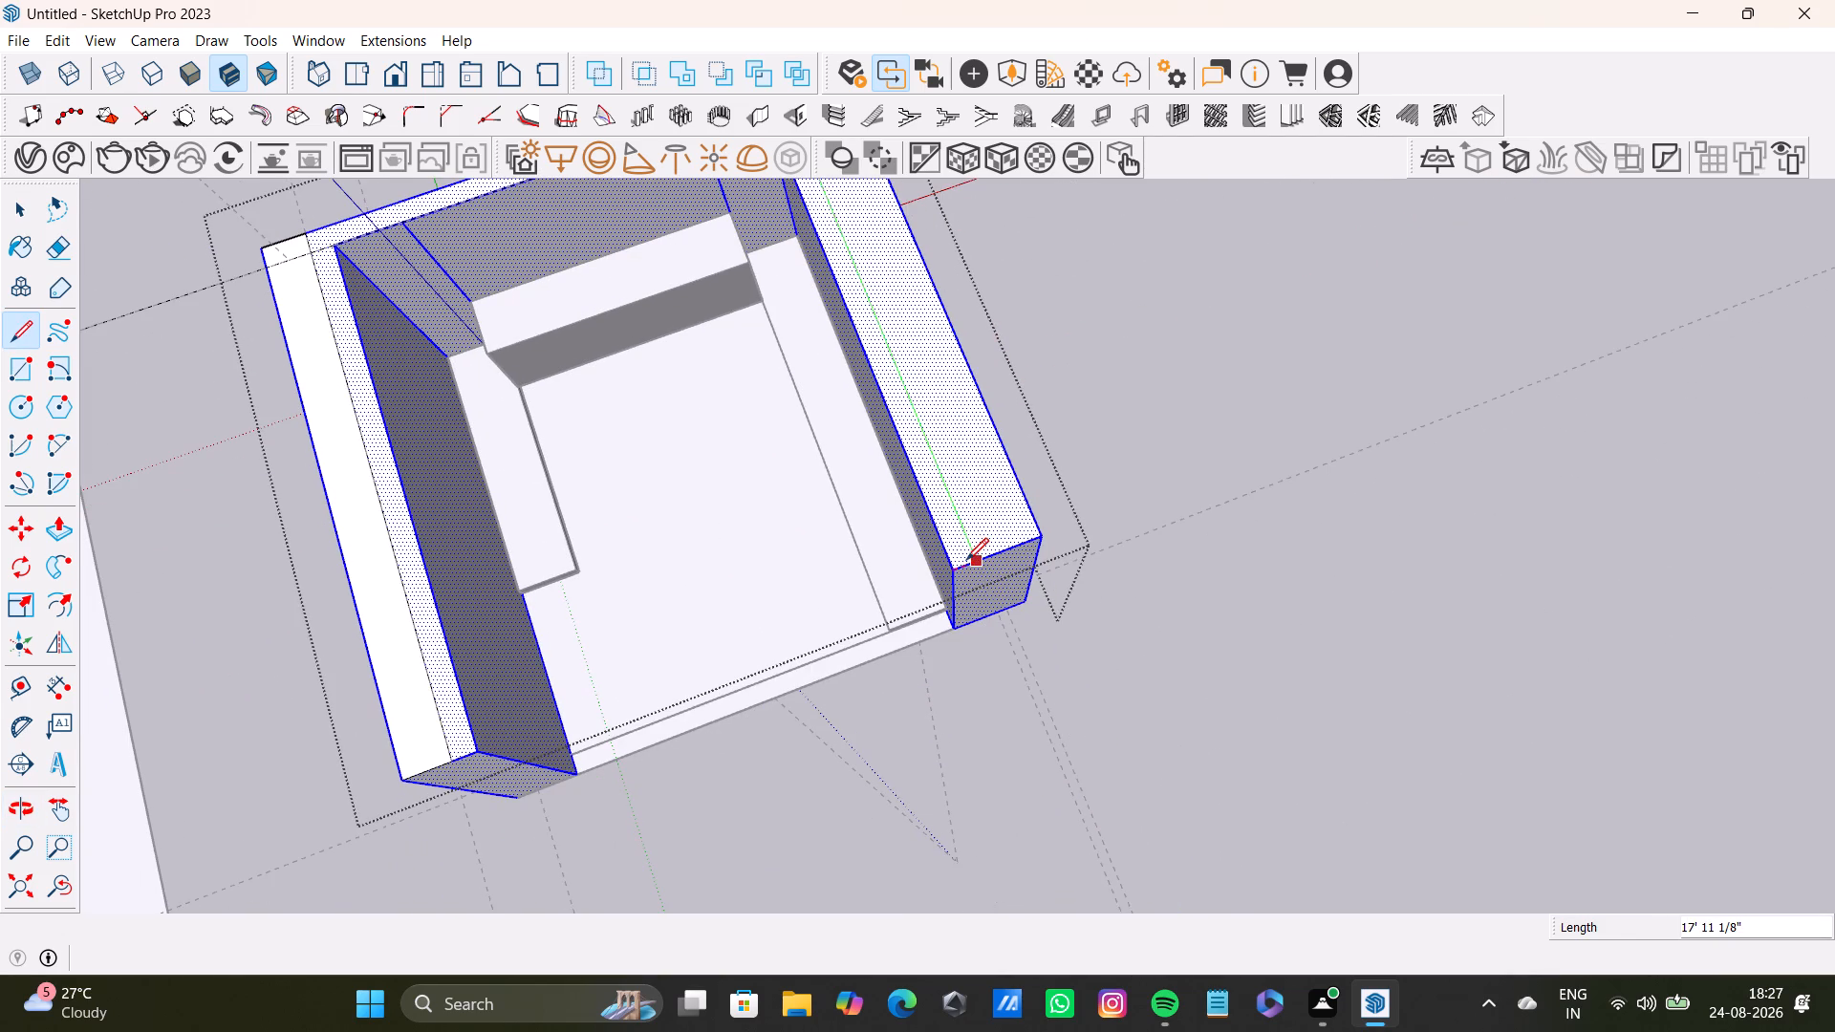
pyautogui.click(968, 561)
pyautogui.press('space')
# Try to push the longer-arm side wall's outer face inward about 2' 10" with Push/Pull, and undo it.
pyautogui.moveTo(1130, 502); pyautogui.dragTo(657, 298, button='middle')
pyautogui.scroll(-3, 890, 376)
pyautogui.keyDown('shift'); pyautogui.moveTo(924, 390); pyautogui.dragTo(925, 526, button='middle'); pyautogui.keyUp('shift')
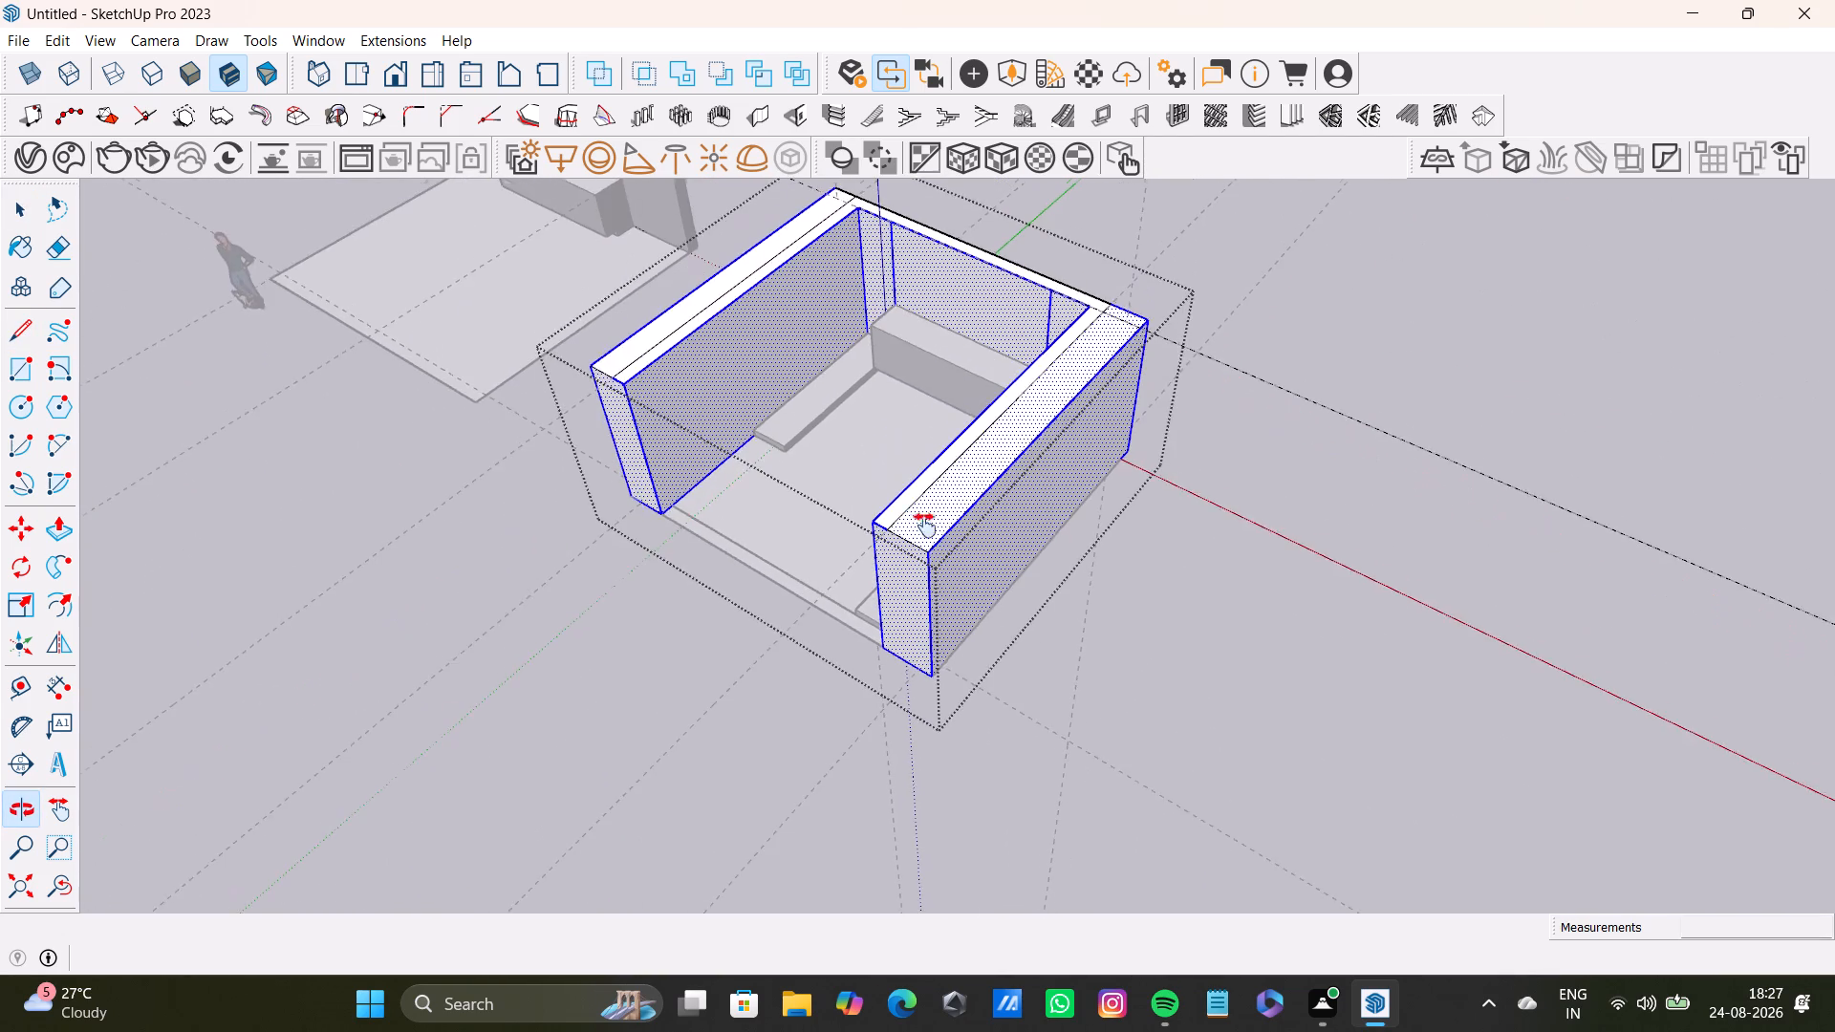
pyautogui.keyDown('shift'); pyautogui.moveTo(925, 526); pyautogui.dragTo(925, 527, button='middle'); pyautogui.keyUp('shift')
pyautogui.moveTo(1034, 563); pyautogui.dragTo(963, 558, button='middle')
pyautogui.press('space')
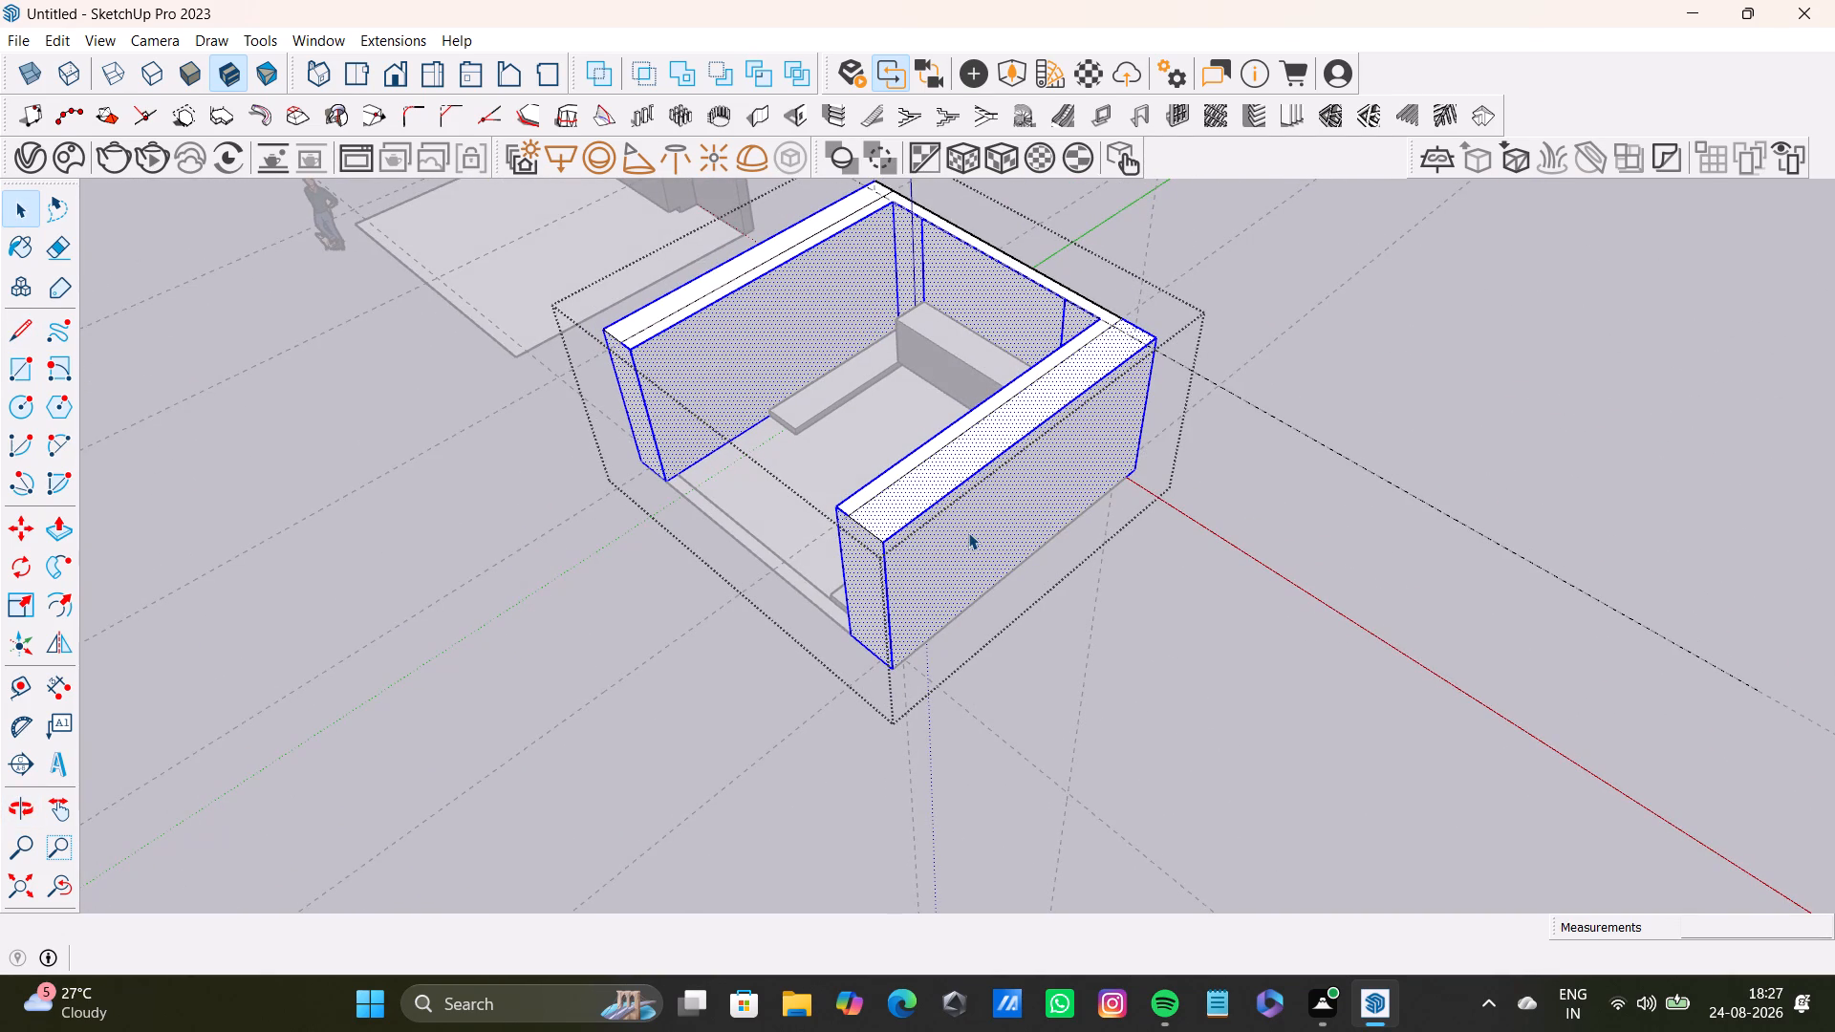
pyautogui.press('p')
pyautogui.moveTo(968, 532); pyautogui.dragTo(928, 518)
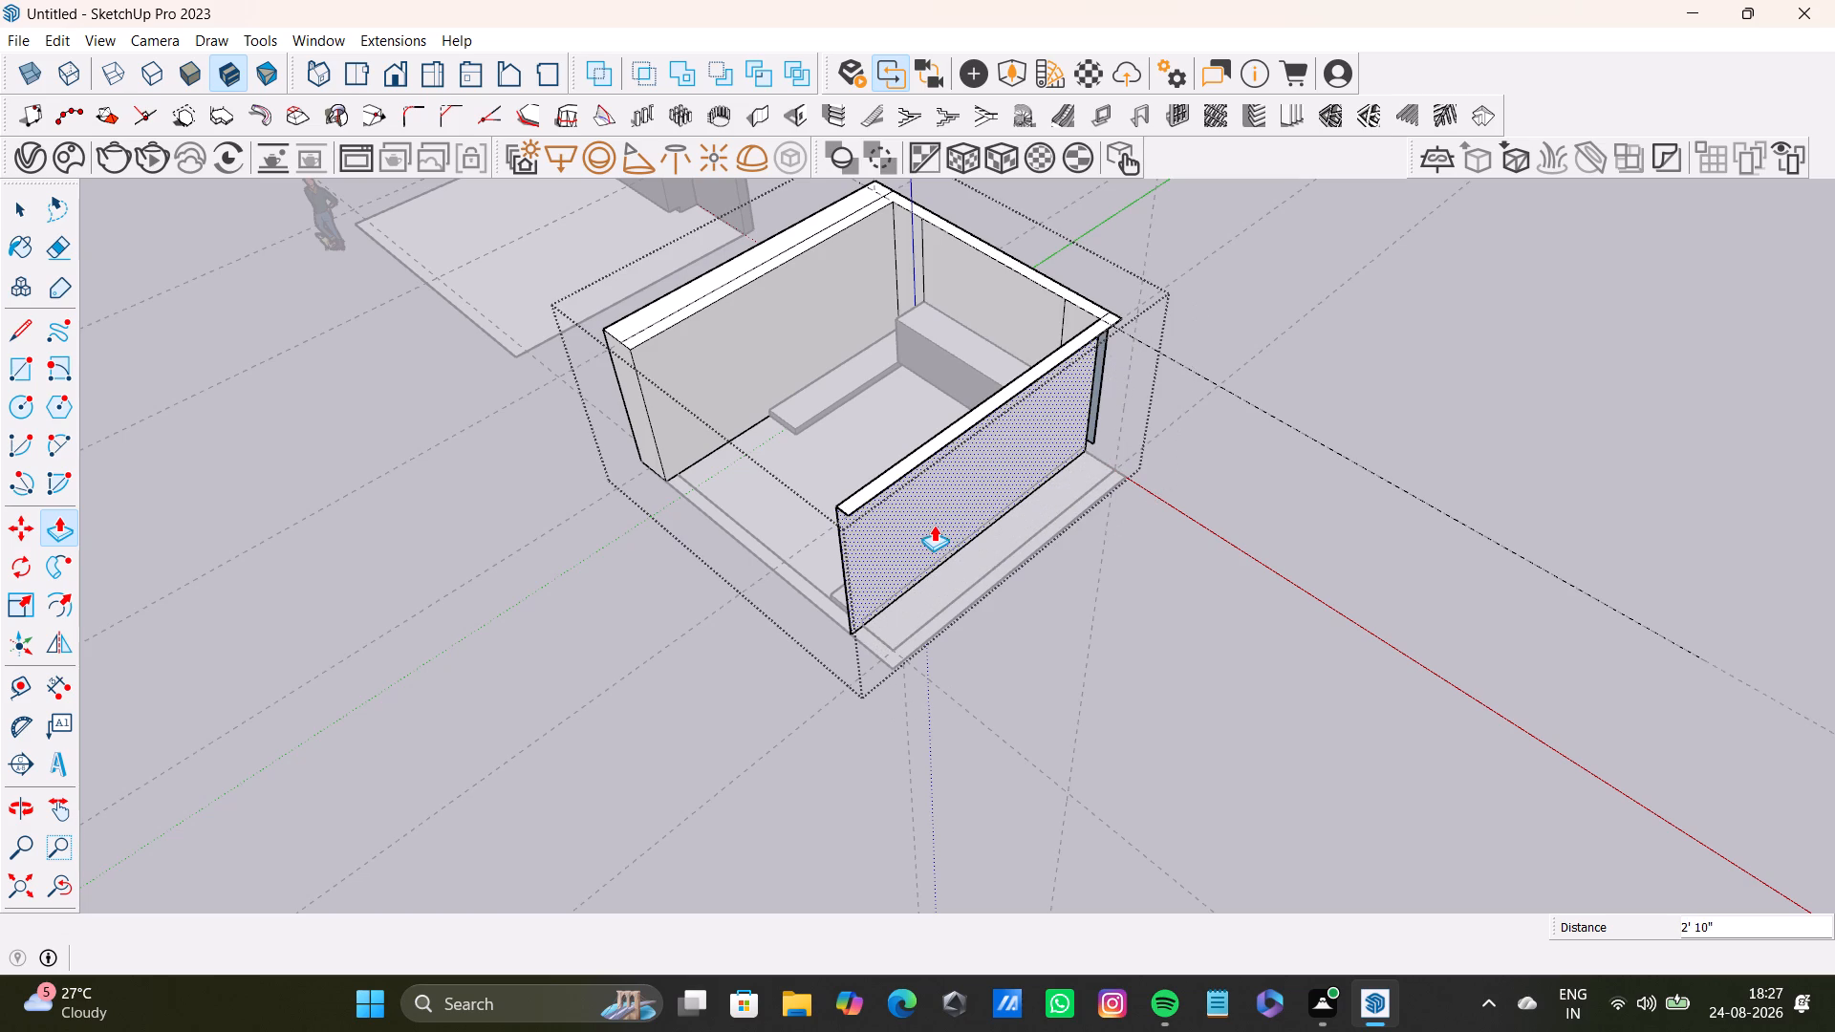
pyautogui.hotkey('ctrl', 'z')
# Push the longer-arm side wall's outer face inward to about the 9" line with Push/Pull.
pyautogui.moveTo(939, 534); pyautogui.dragTo(904, 523)
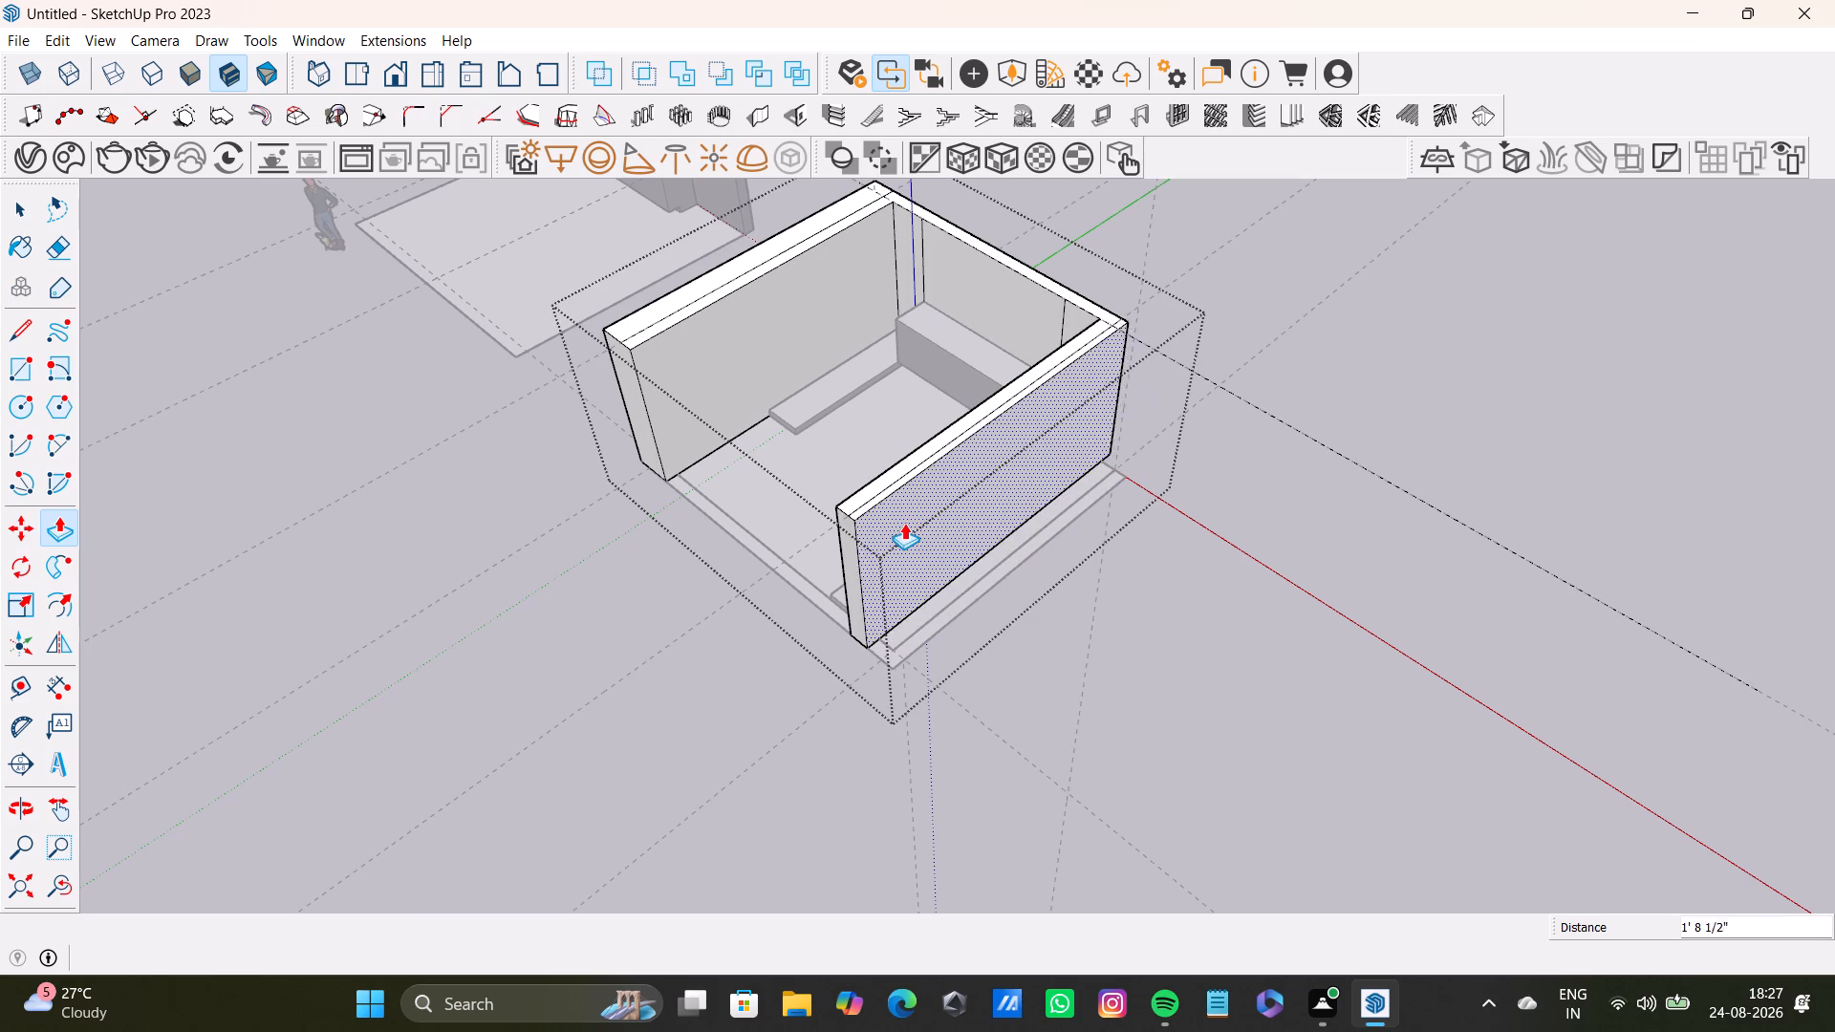
pyautogui.moveTo(904, 523); pyautogui.dragTo(897, 519)
pyautogui.press('space')
# Delete the leftover long edge and short end edge beside the thinned longer-arm side wall's outer top edge.
pyautogui.scroll(4, 844, 550)
pyautogui.moveTo(853, 532); pyautogui.dragTo(900, 276, button='middle')
pyautogui.scroll(5, 884, 302)
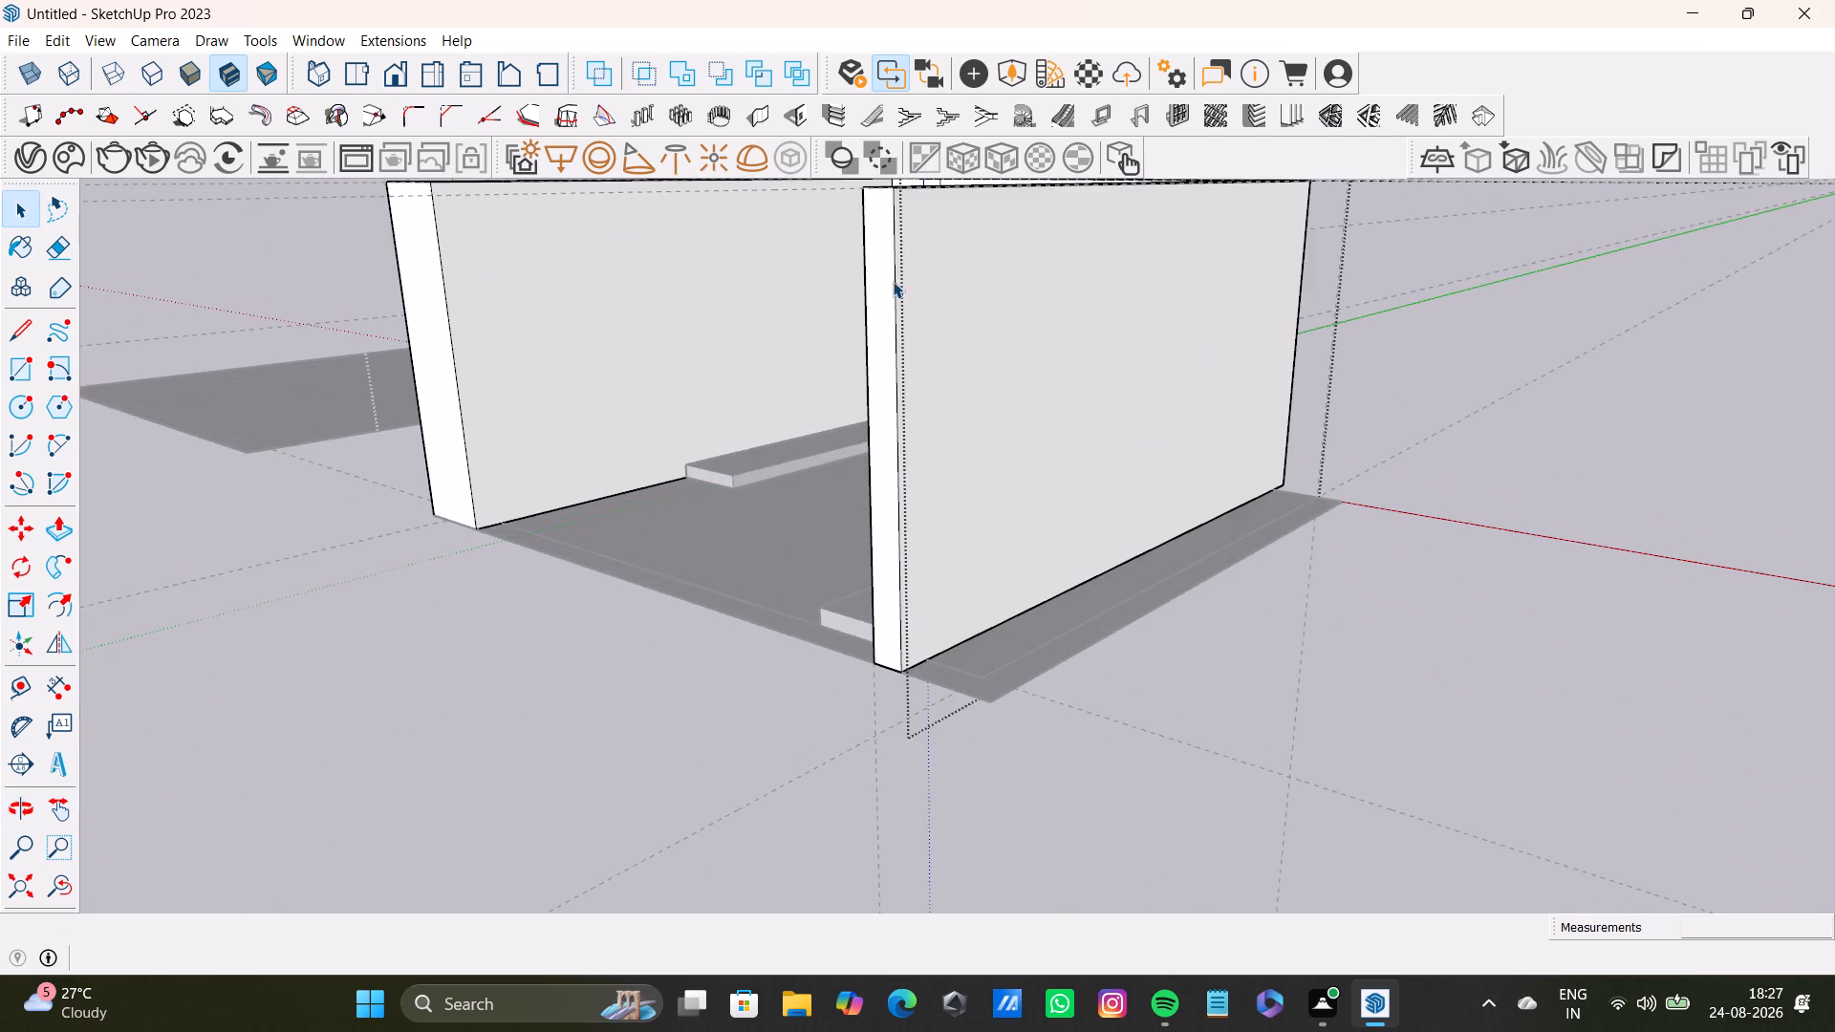
pyautogui.moveTo(905, 274); pyautogui.dragTo(883, 604, button='middle')
pyautogui.scroll(1, 917, 570)
pyautogui.moveTo(917, 570); pyautogui.dragTo(943, 764, button='middle')
pyautogui.scroll(4, 1025, 747)
pyautogui.moveTo(1029, 738); pyautogui.dragTo(960, 442, button='middle')
pyautogui.scroll(5, 977, 558)
pyautogui.moveTo(960, 561); pyautogui.dragTo(1025, 539, button='middle')
pyautogui.press('space')
pyautogui.click(842, 633)
pyautogui.doubleClick(782, 659)
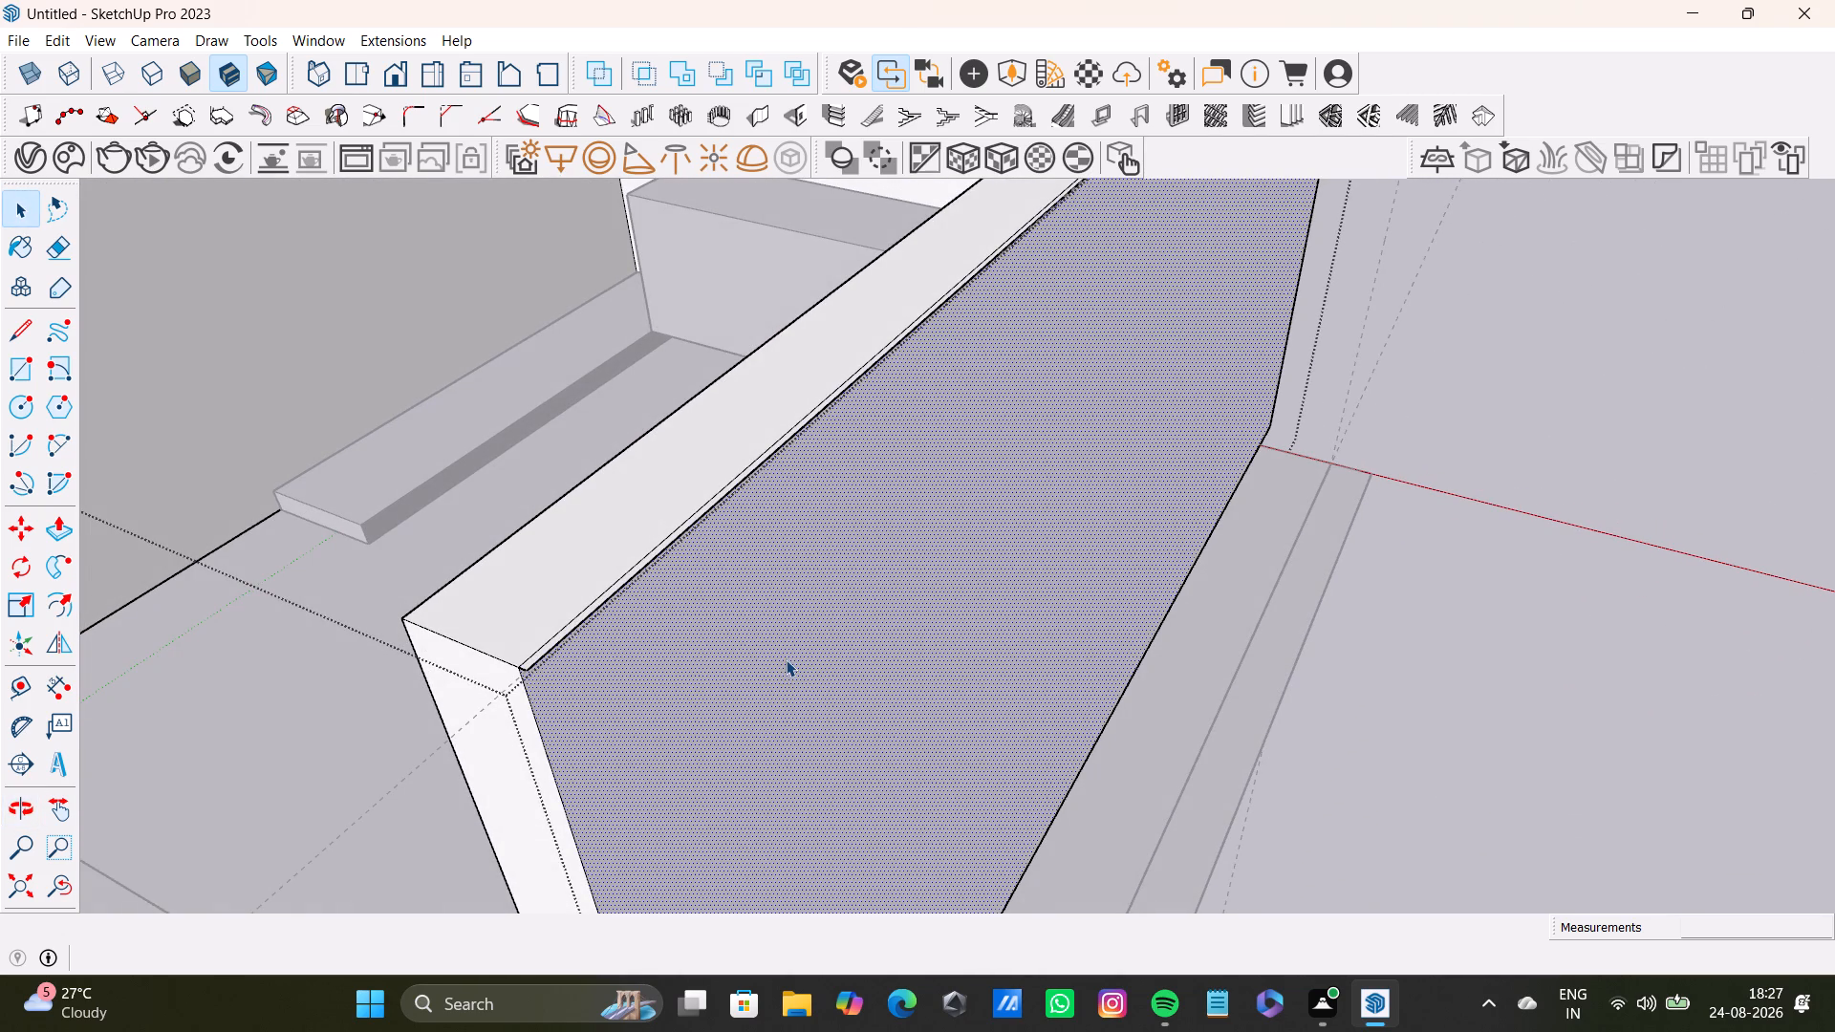
pyautogui.scroll(2, 597, 671)
pyautogui.moveTo(598, 658); pyautogui.dragTo(857, 445, button='middle')
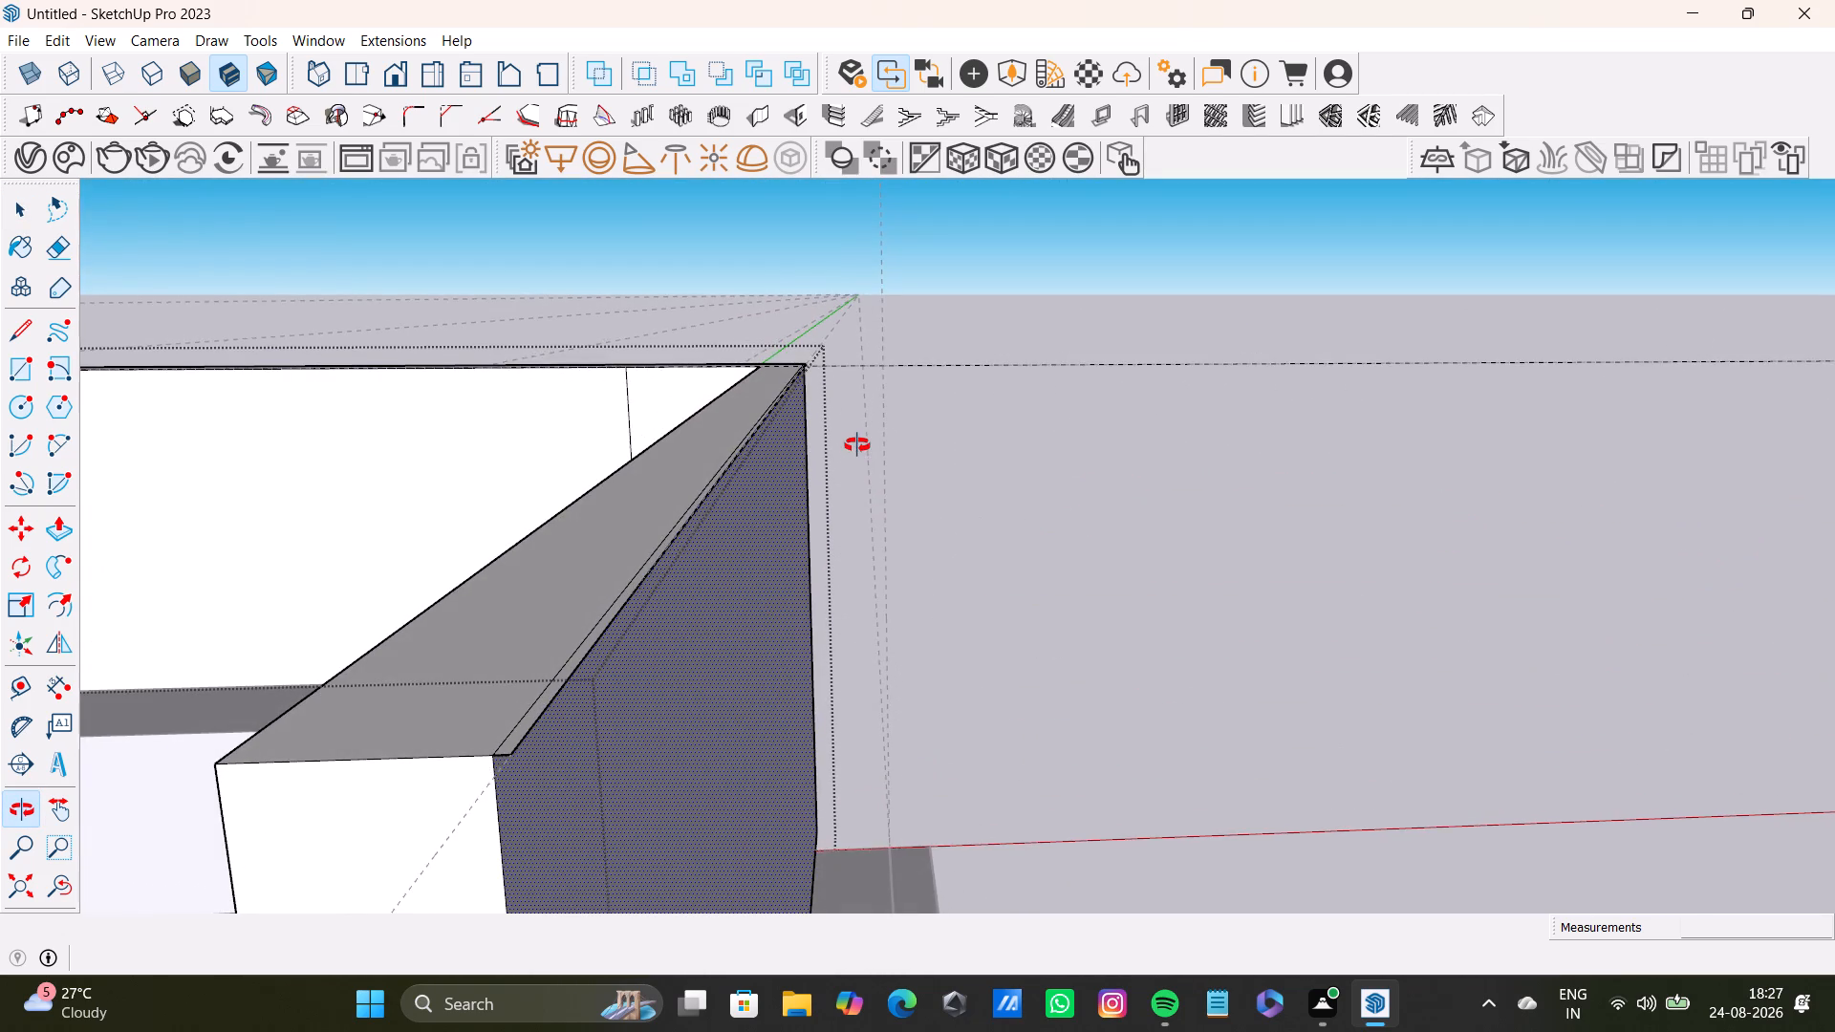
pyautogui.moveTo(857, 445); pyautogui.dragTo(883, 668, button='middle')
pyautogui.click(589, 763)
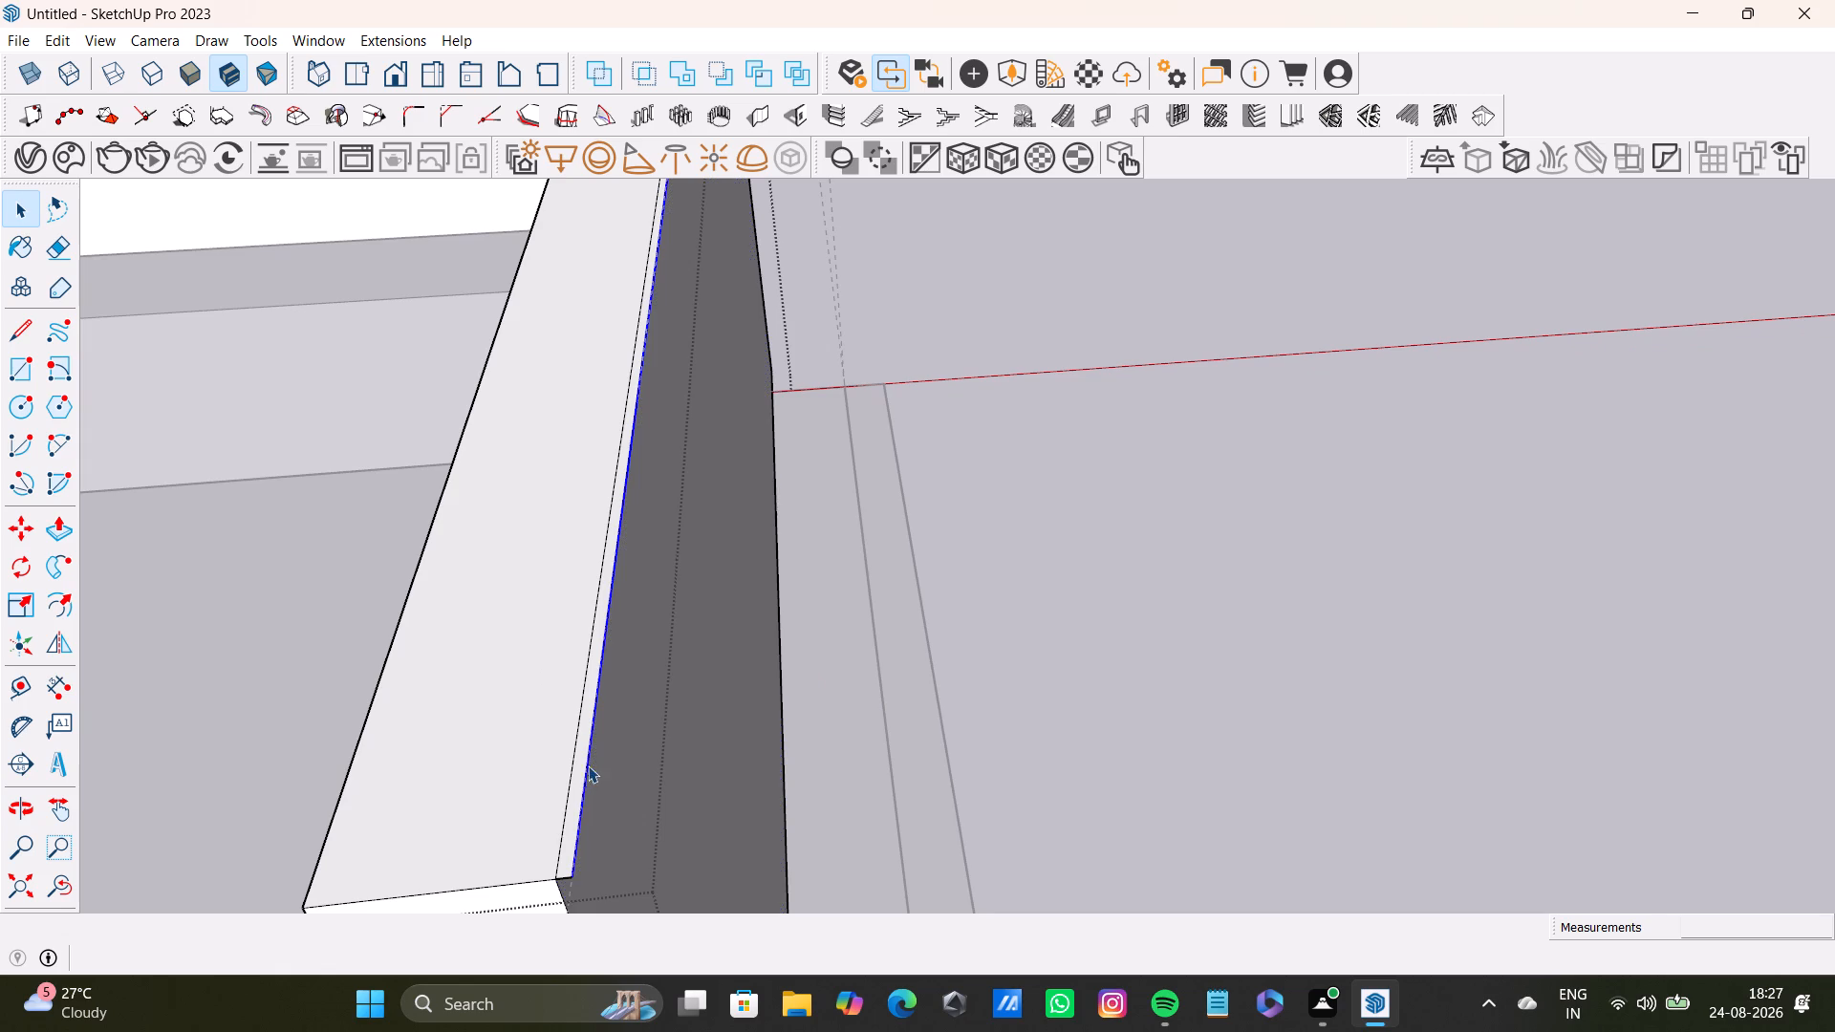
pyautogui.press('Delete')
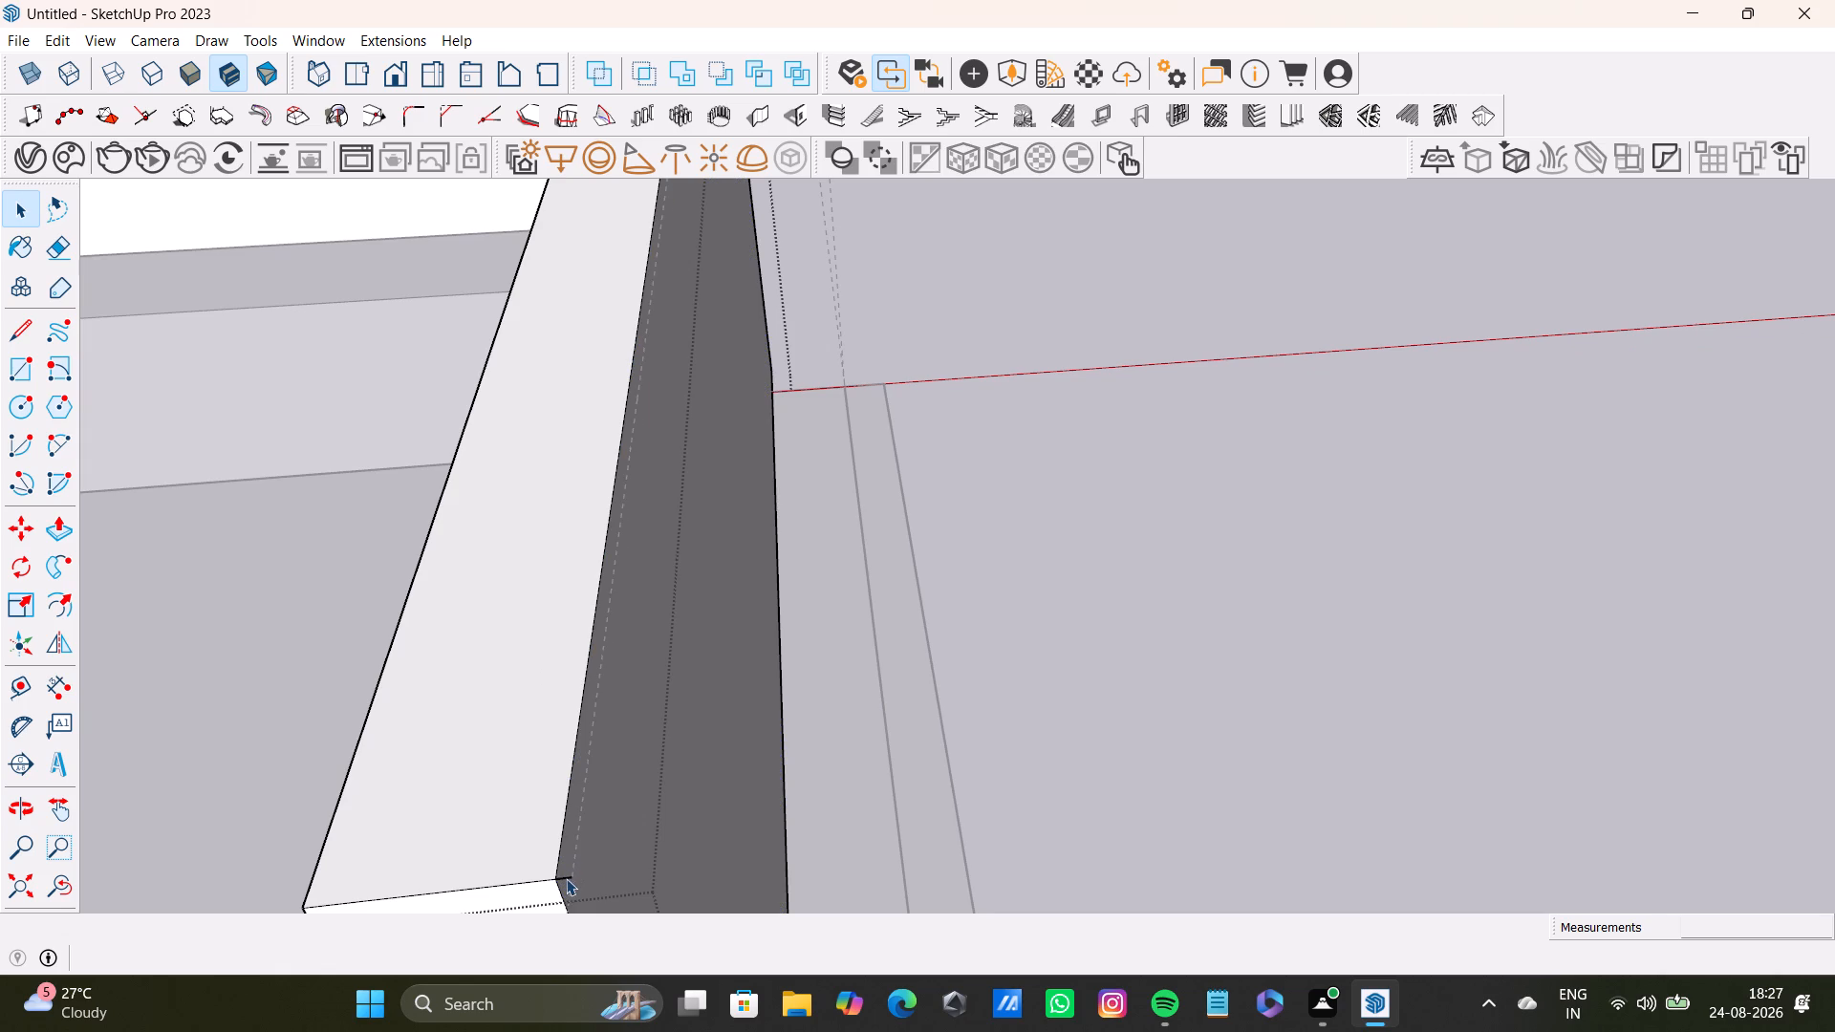
pyautogui.click(566, 878)
pyautogui.press('Delete')
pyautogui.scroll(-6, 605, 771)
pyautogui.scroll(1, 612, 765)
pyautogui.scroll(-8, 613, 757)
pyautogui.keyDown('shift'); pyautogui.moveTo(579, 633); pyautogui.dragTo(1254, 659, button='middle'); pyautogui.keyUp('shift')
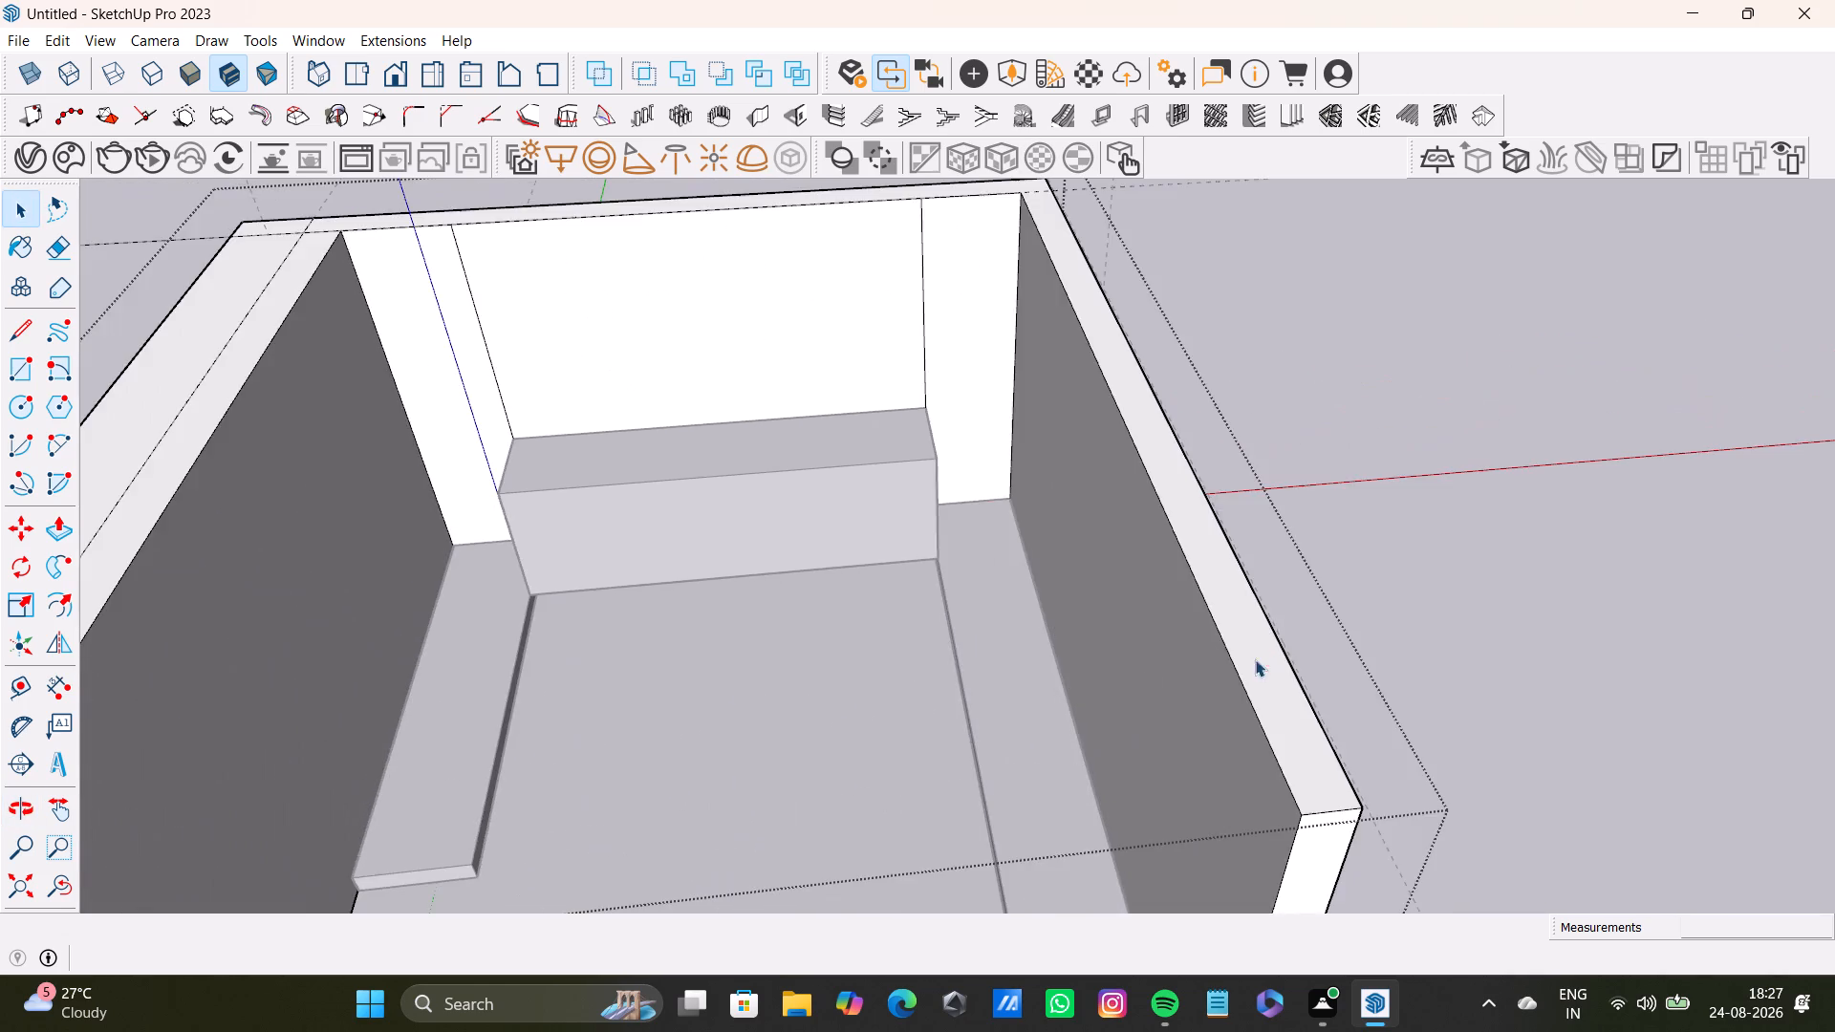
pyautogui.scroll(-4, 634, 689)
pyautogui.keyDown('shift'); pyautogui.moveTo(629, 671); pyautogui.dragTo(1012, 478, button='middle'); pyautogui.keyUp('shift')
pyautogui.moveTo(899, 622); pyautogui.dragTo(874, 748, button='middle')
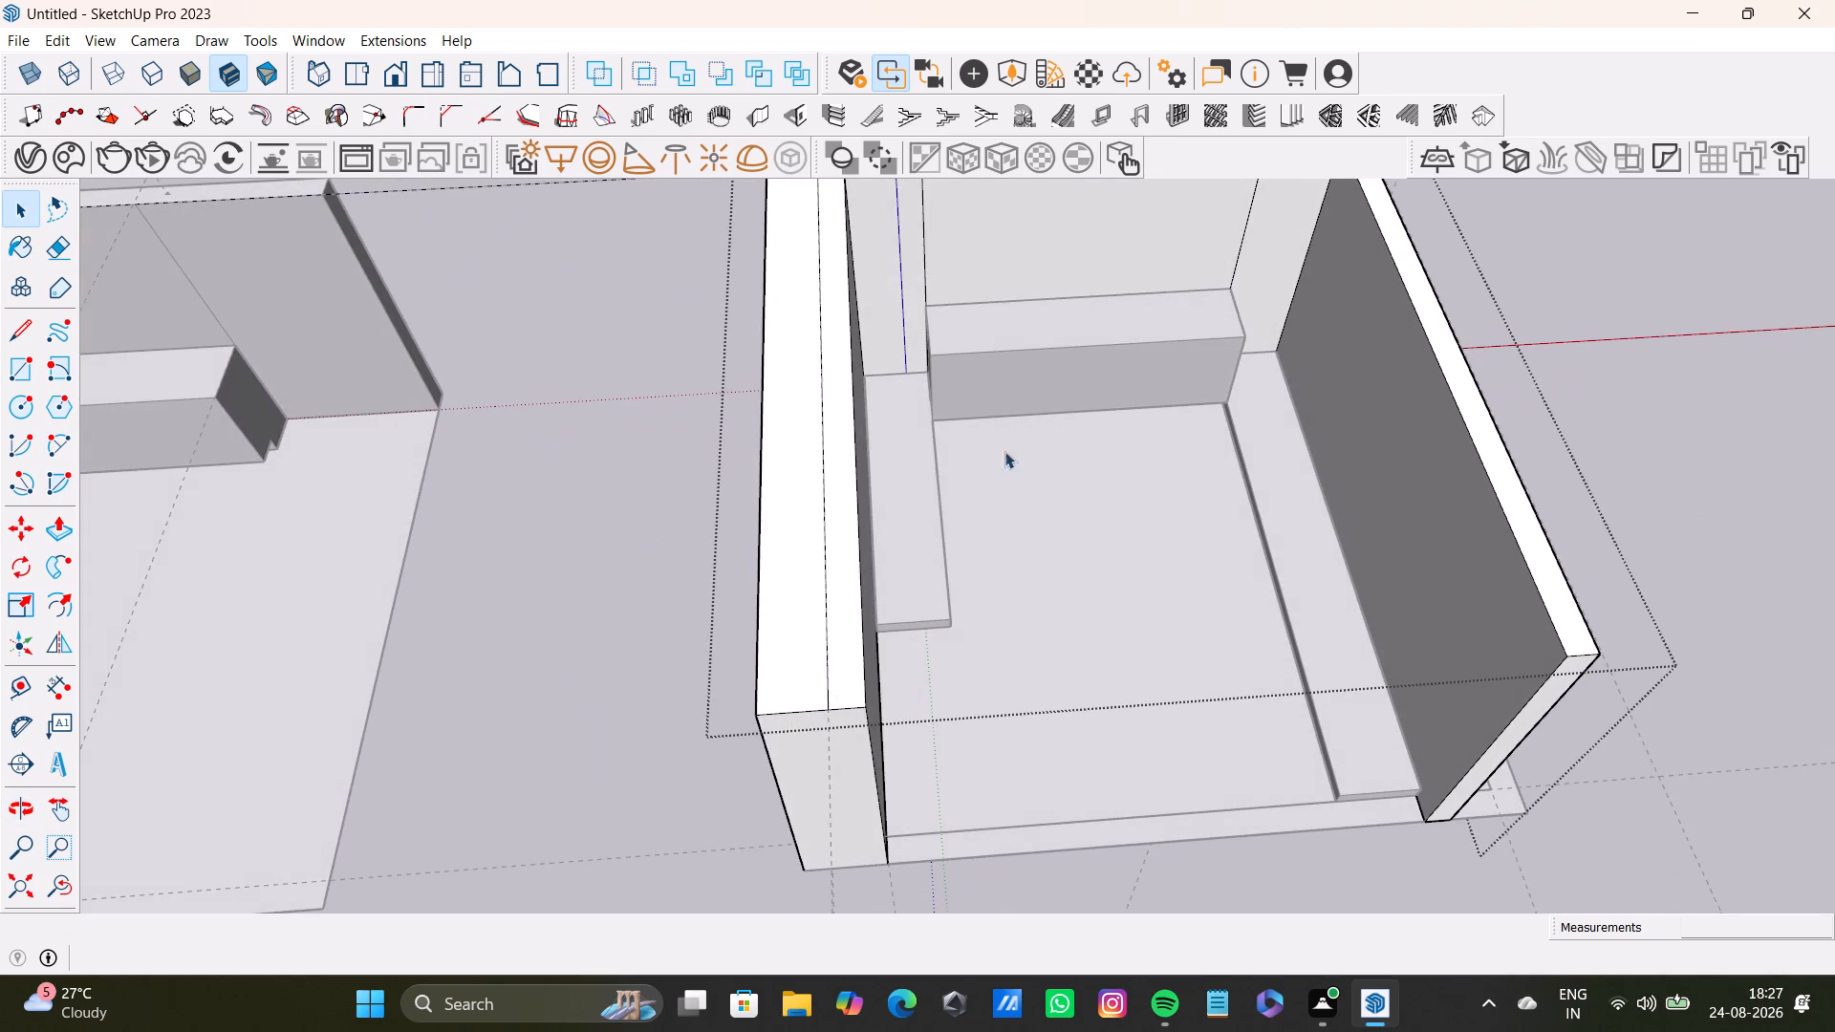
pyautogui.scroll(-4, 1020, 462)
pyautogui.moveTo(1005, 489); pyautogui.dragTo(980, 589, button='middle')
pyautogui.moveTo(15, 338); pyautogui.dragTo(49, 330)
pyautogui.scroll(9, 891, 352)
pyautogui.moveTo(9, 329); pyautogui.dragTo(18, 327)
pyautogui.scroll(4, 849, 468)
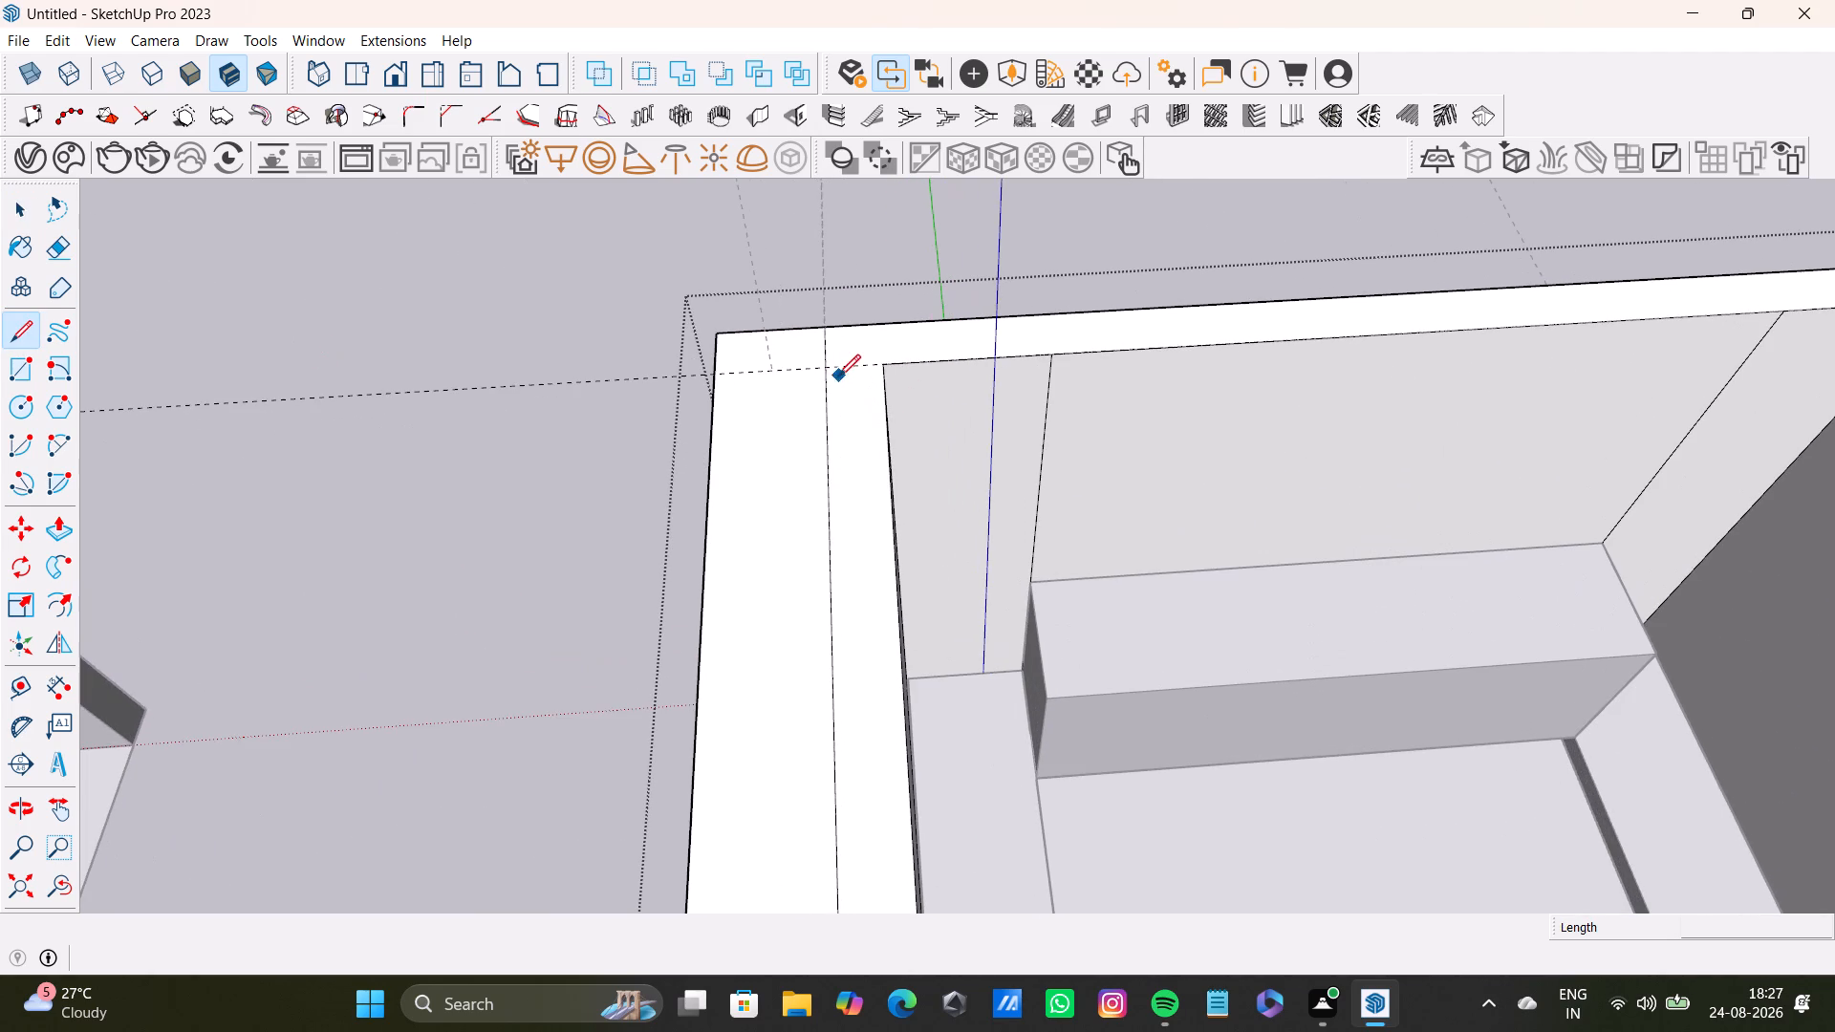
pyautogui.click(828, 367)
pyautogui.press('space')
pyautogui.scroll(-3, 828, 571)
# Push the shorter-arm side wall's outer face inward about 1' 6" to the 9" line with Push/Pull, and leave the wall's group.
pyautogui.moveTo(867, 582); pyautogui.dragTo(1028, 527, button='middle')
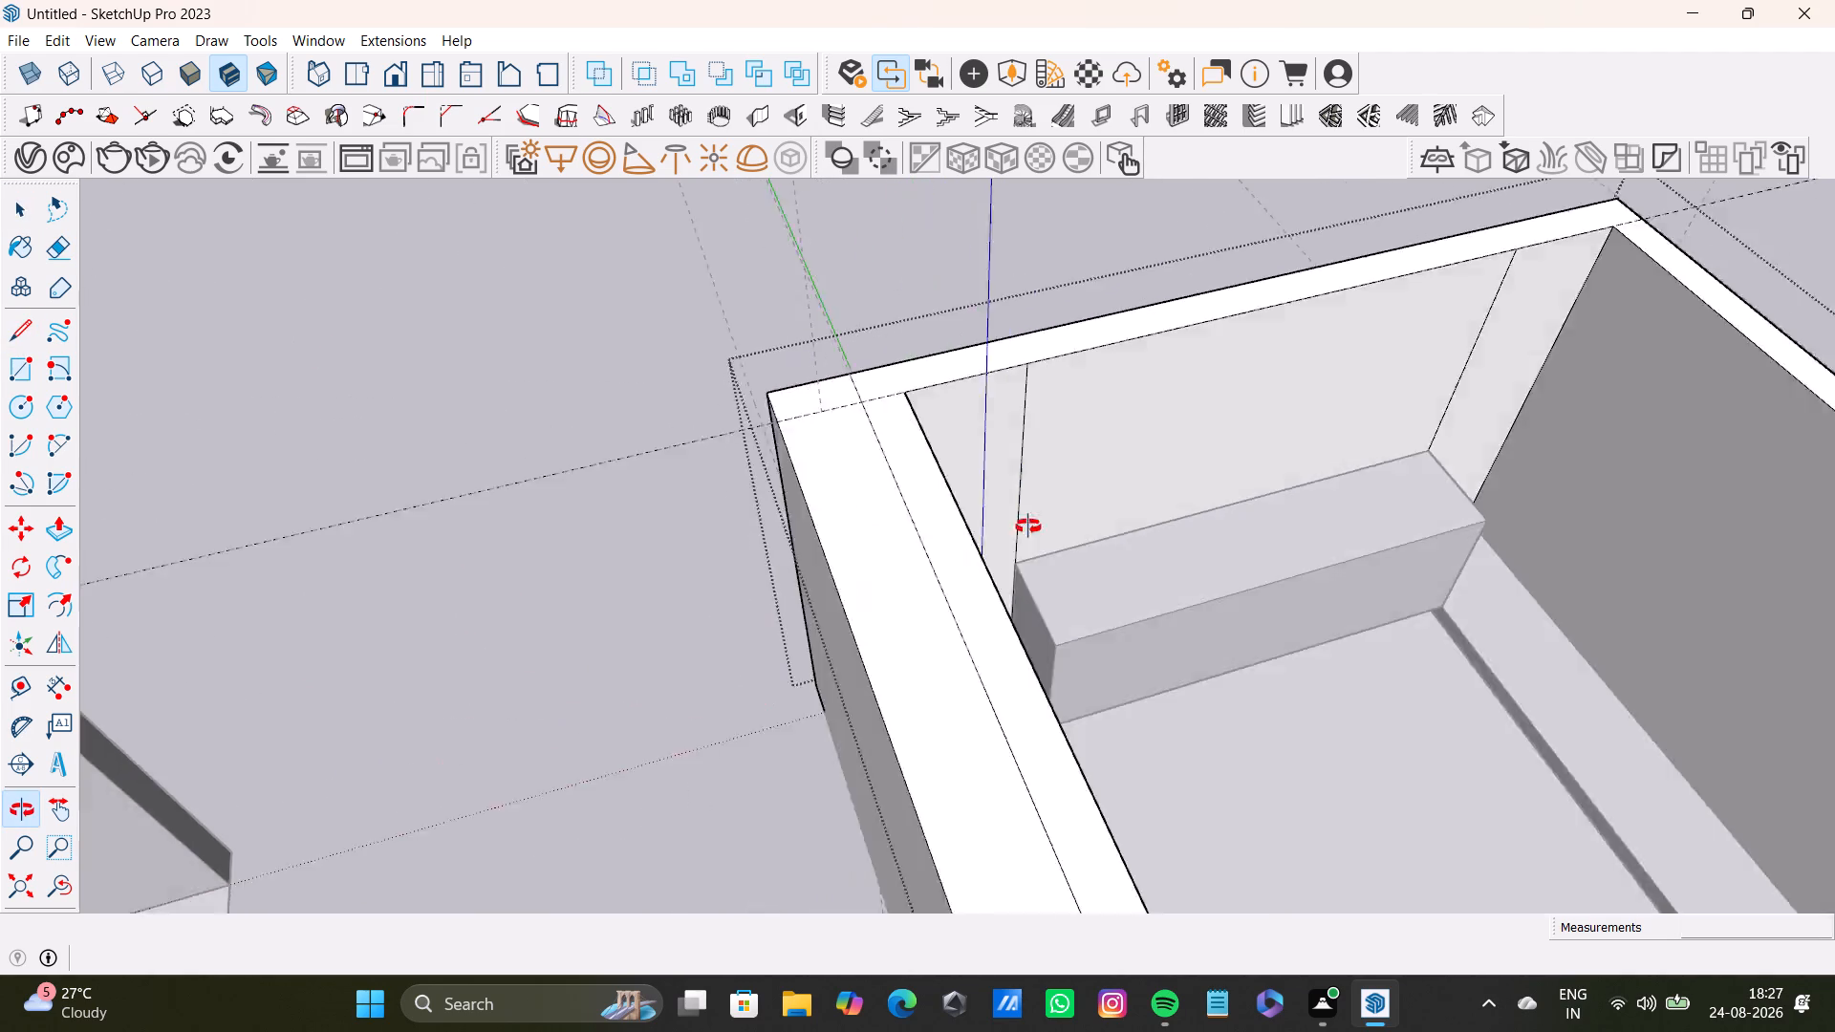
pyautogui.moveTo(1028, 527); pyautogui.dragTo(1138, 493, button='middle')
pyautogui.tripleClick(977, 635)
pyautogui.doubleClick(978, 636)
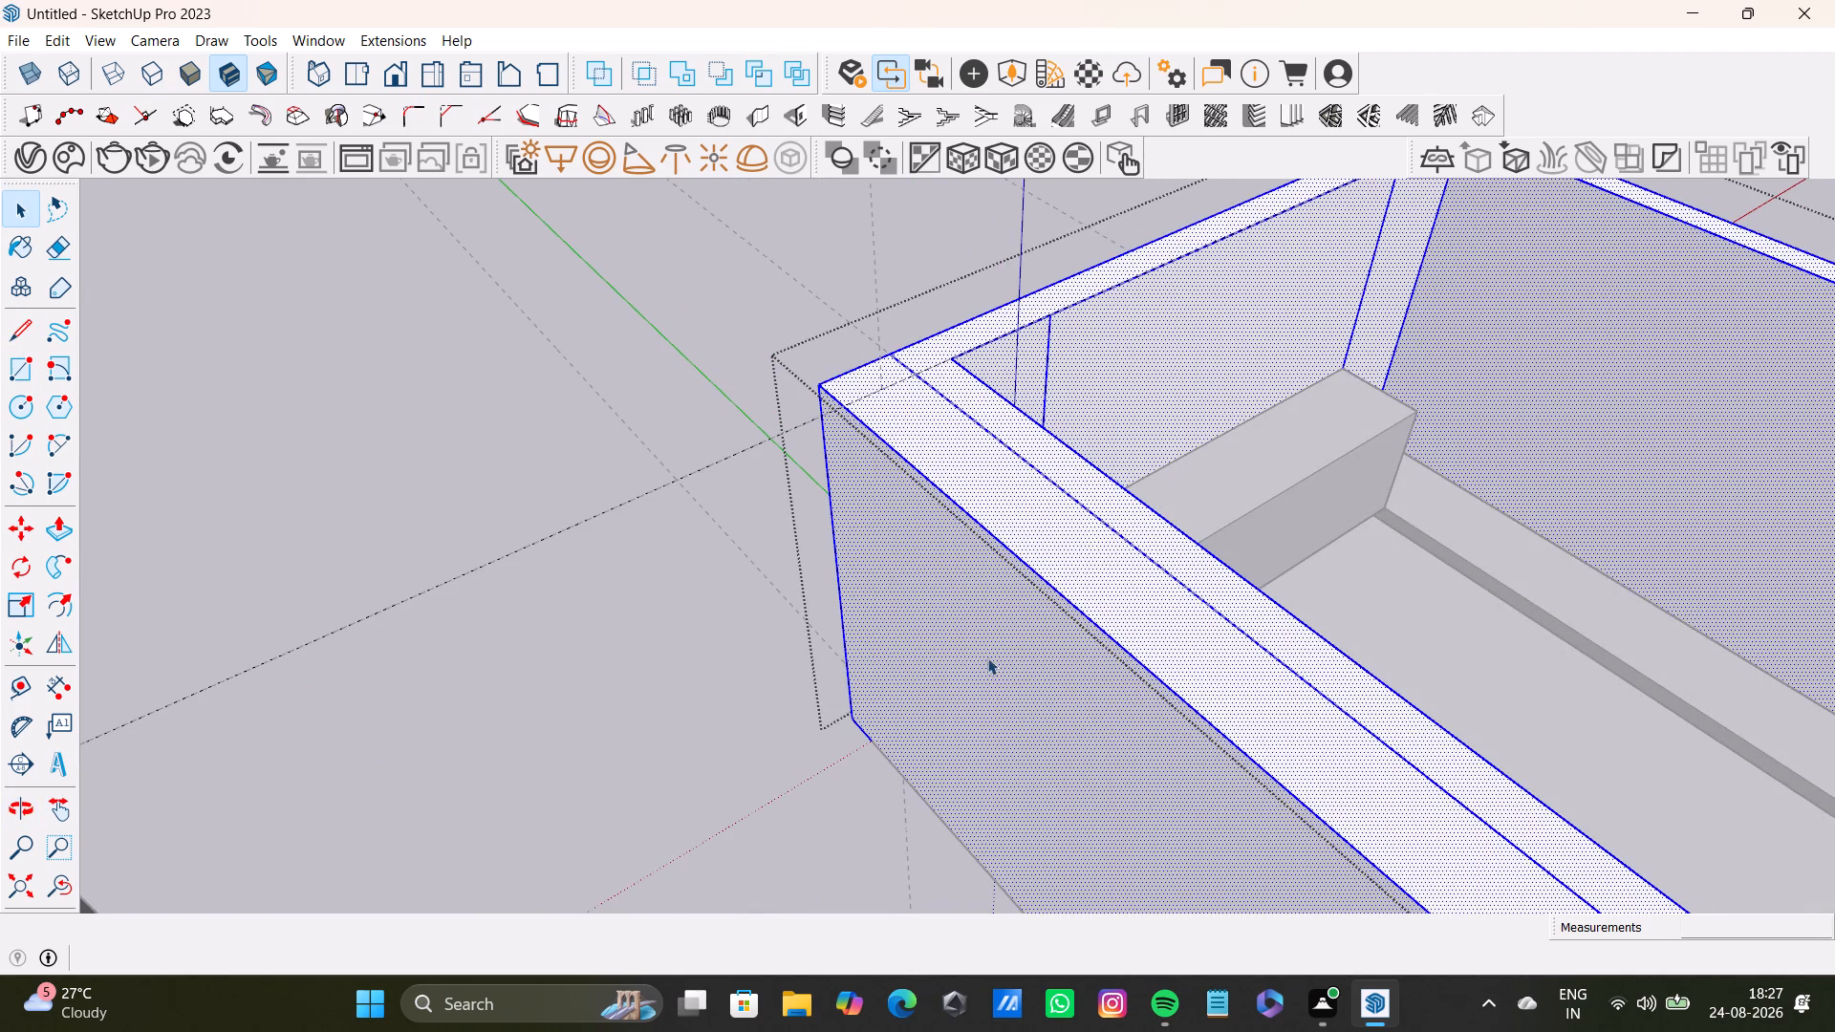
pyautogui.click(987, 659)
pyautogui.press('p')
pyautogui.moveTo(993, 649); pyautogui.dragTo(1066, 605)
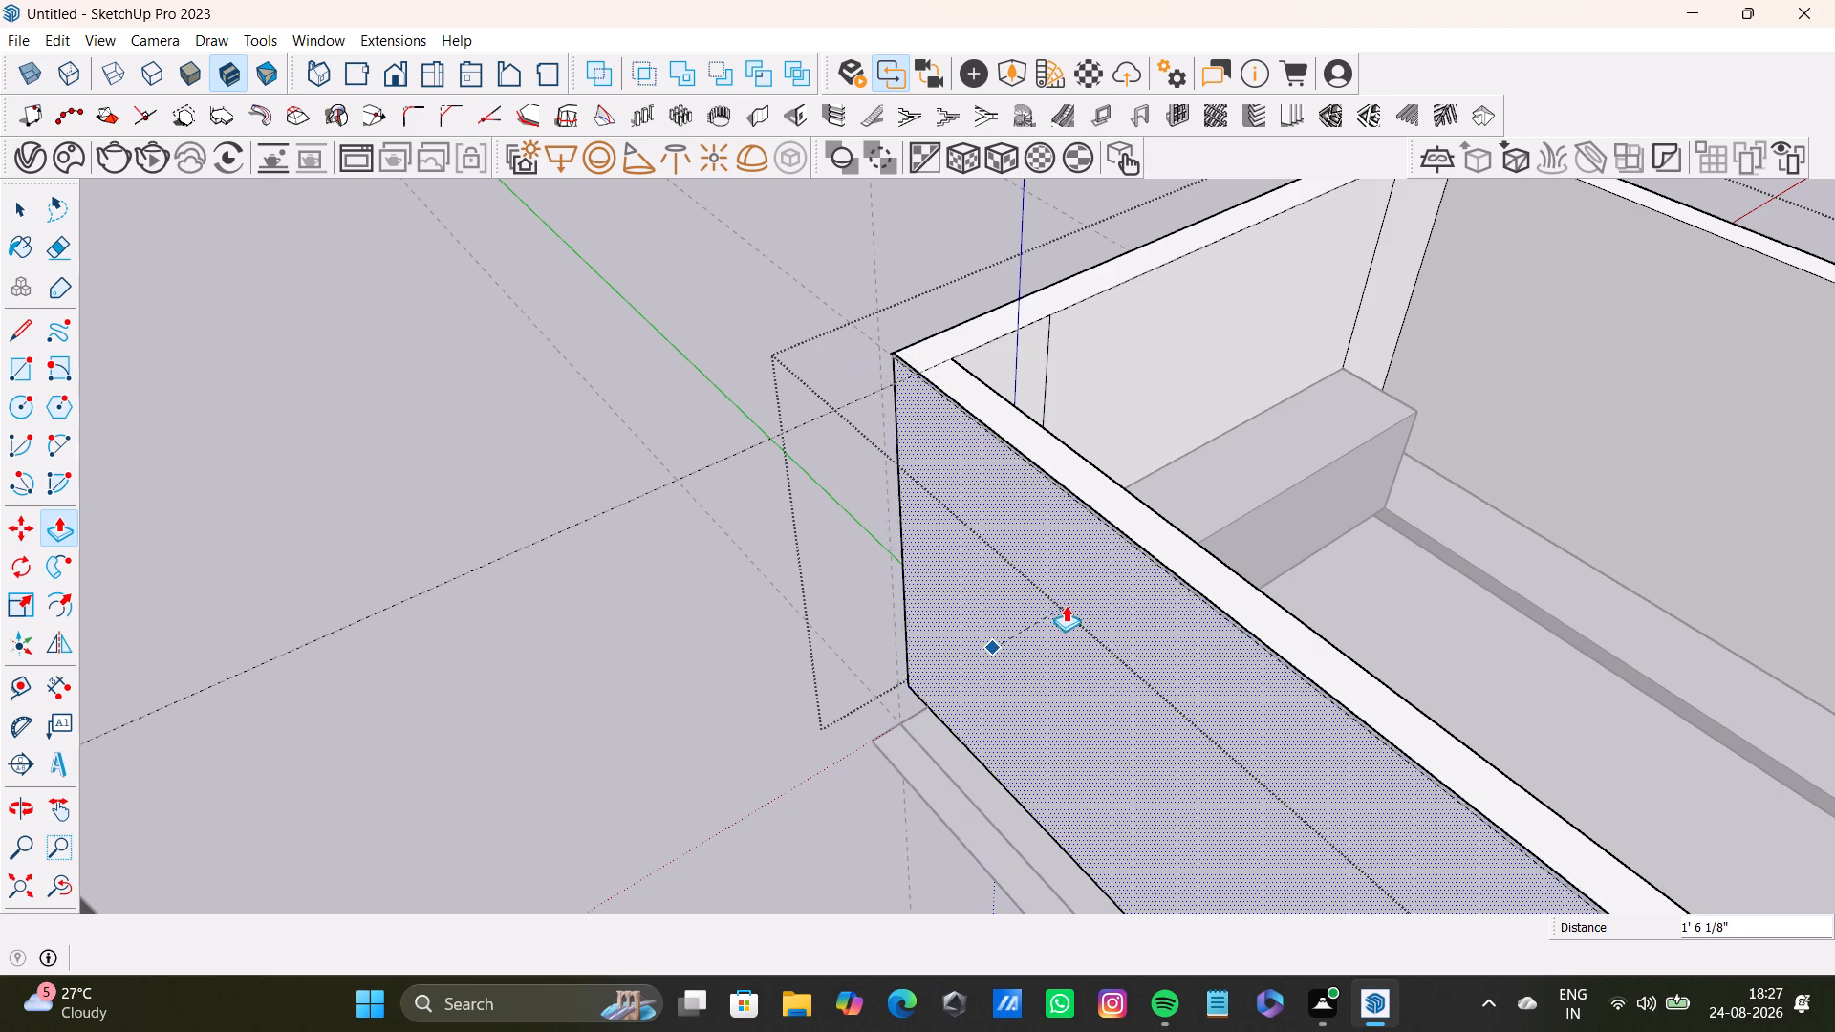
pyautogui.moveTo(1066, 605); pyautogui.dragTo(1063, 610)
pyautogui.press('space')
pyautogui.scroll(-9, 1014, 614)
pyautogui.moveTo(1017, 614); pyautogui.dragTo(775, 446, button='middle')
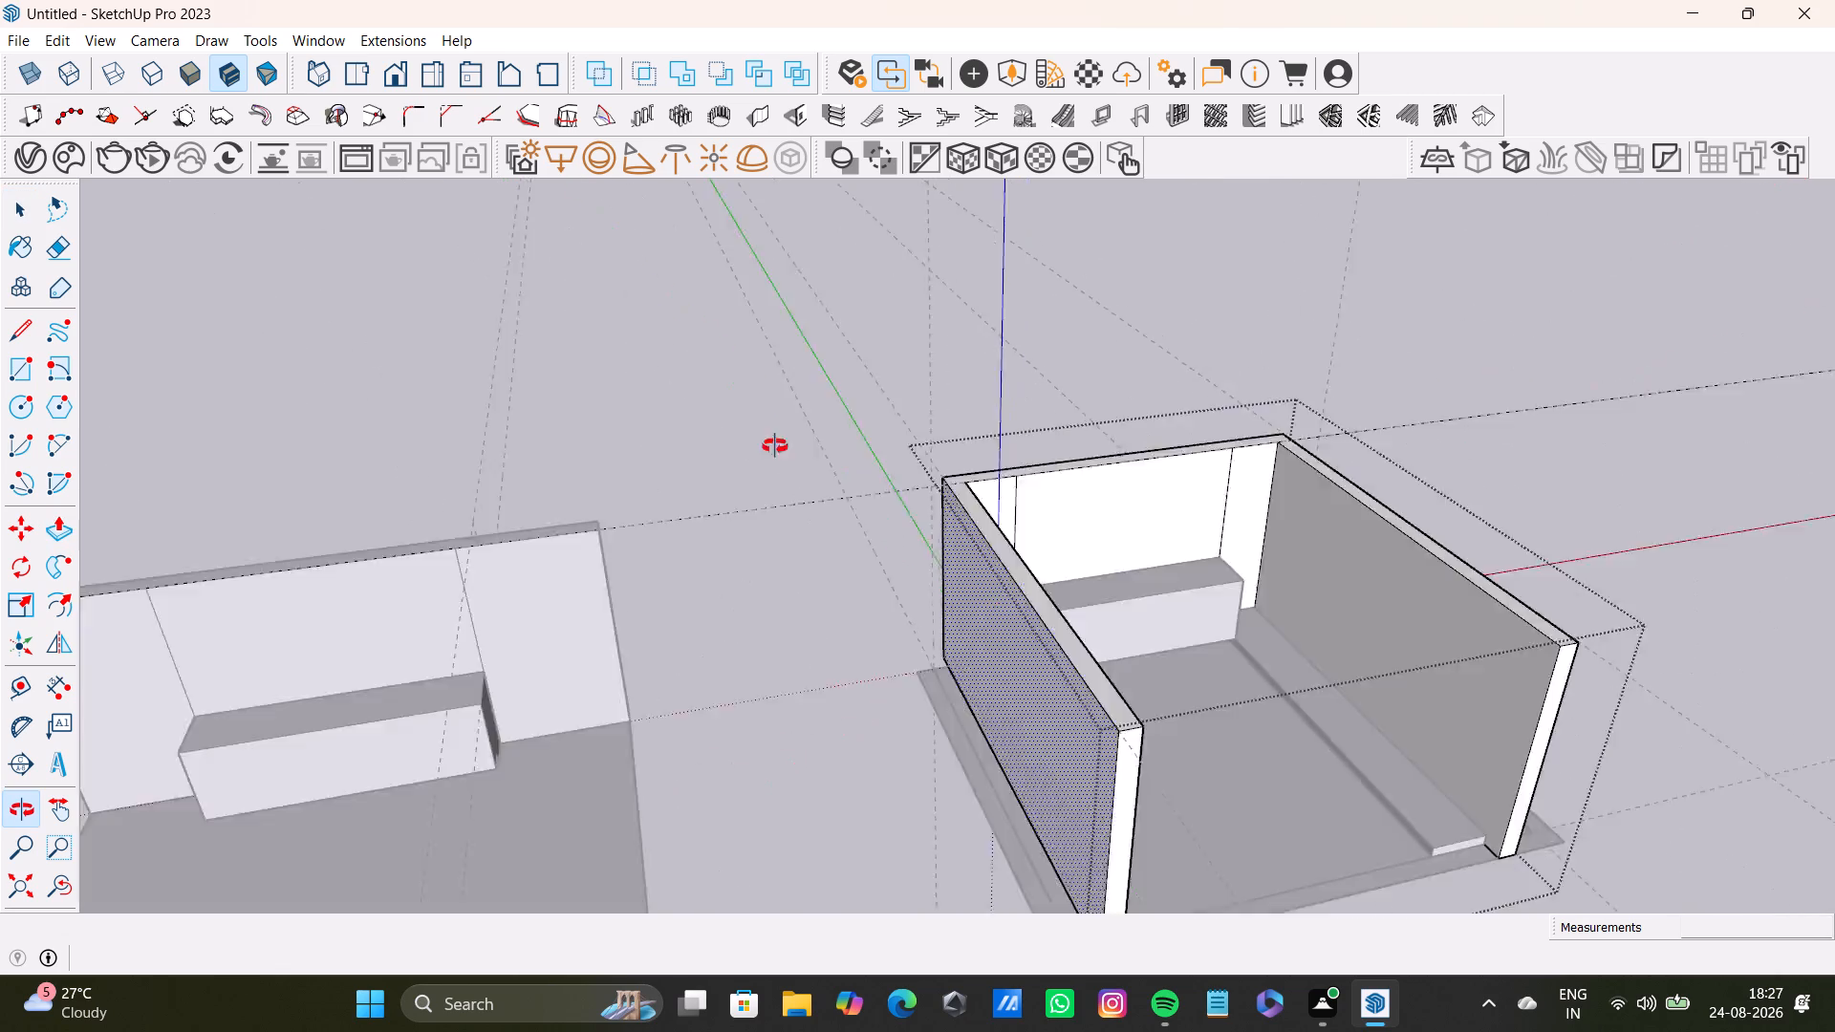
pyautogui.moveTo(775, 446); pyautogui.dragTo(556, 590, button='middle')
pyautogui.keyDown('shift'); pyautogui.moveTo(597, 551); pyautogui.dragTo(555, 194, button='middle'); pyautogui.keyUp('shift')
pyautogui.click(1347, 440)
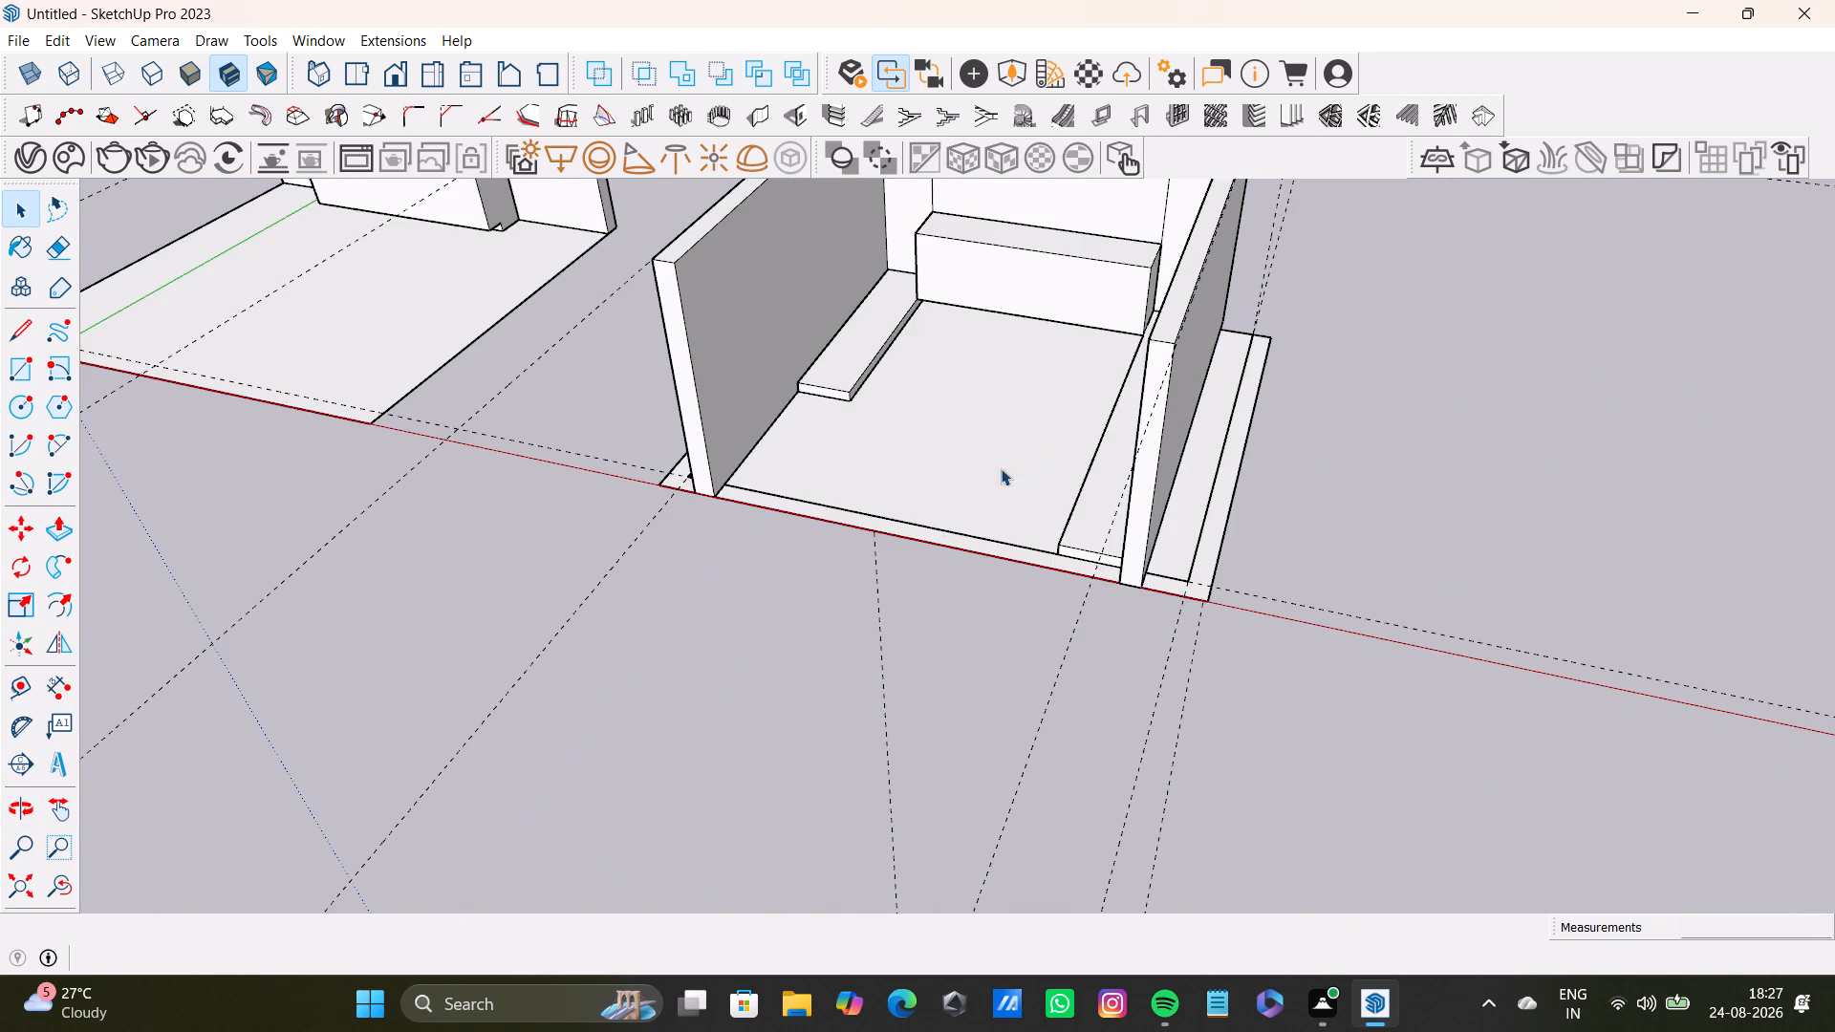
# Examine the floor strip and its edge line outside the longer-arm side wall, including the underside of the copied room.
pyautogui.moveTo(938, 518); pyautogui.dragTo(956, 619, button='middle')
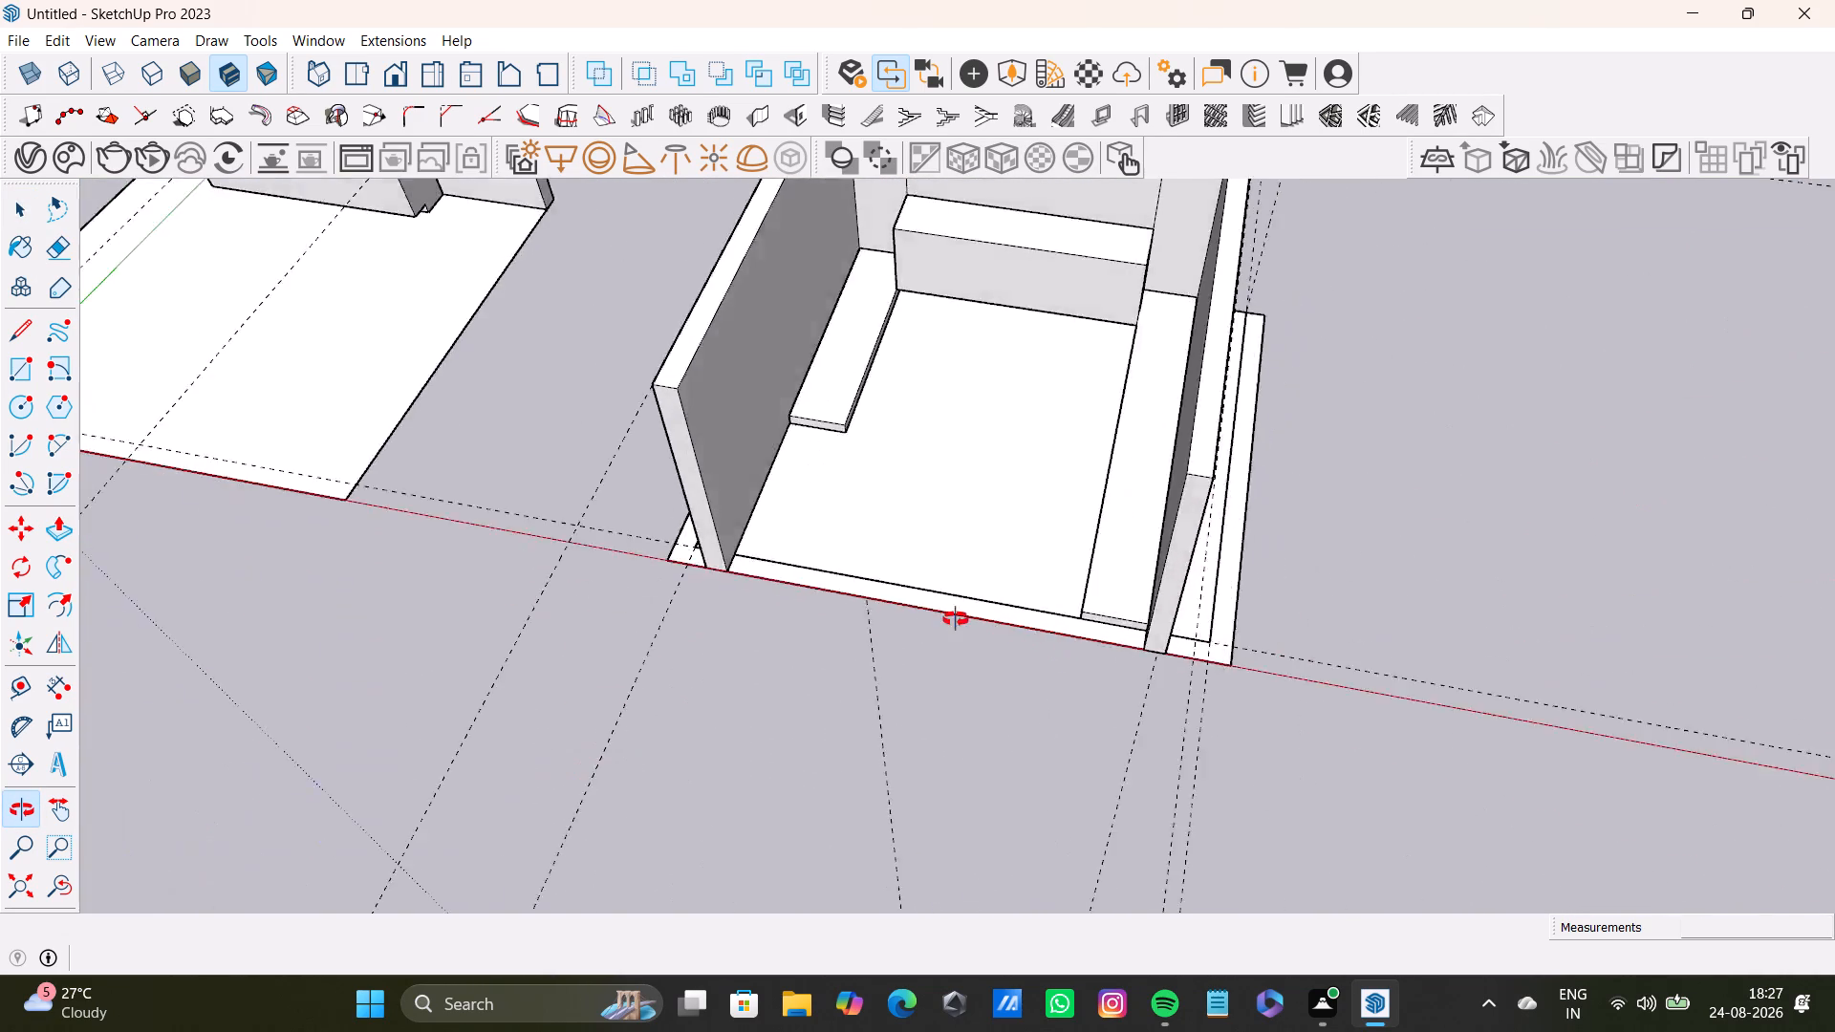
pyautogui.moveTo(956, 619); pyautogui.dragTo(806, 611, button='middle')
pyautogui.scroll(7, 1227, 650)
pyautogui.scroll(-4, 1062, 729)
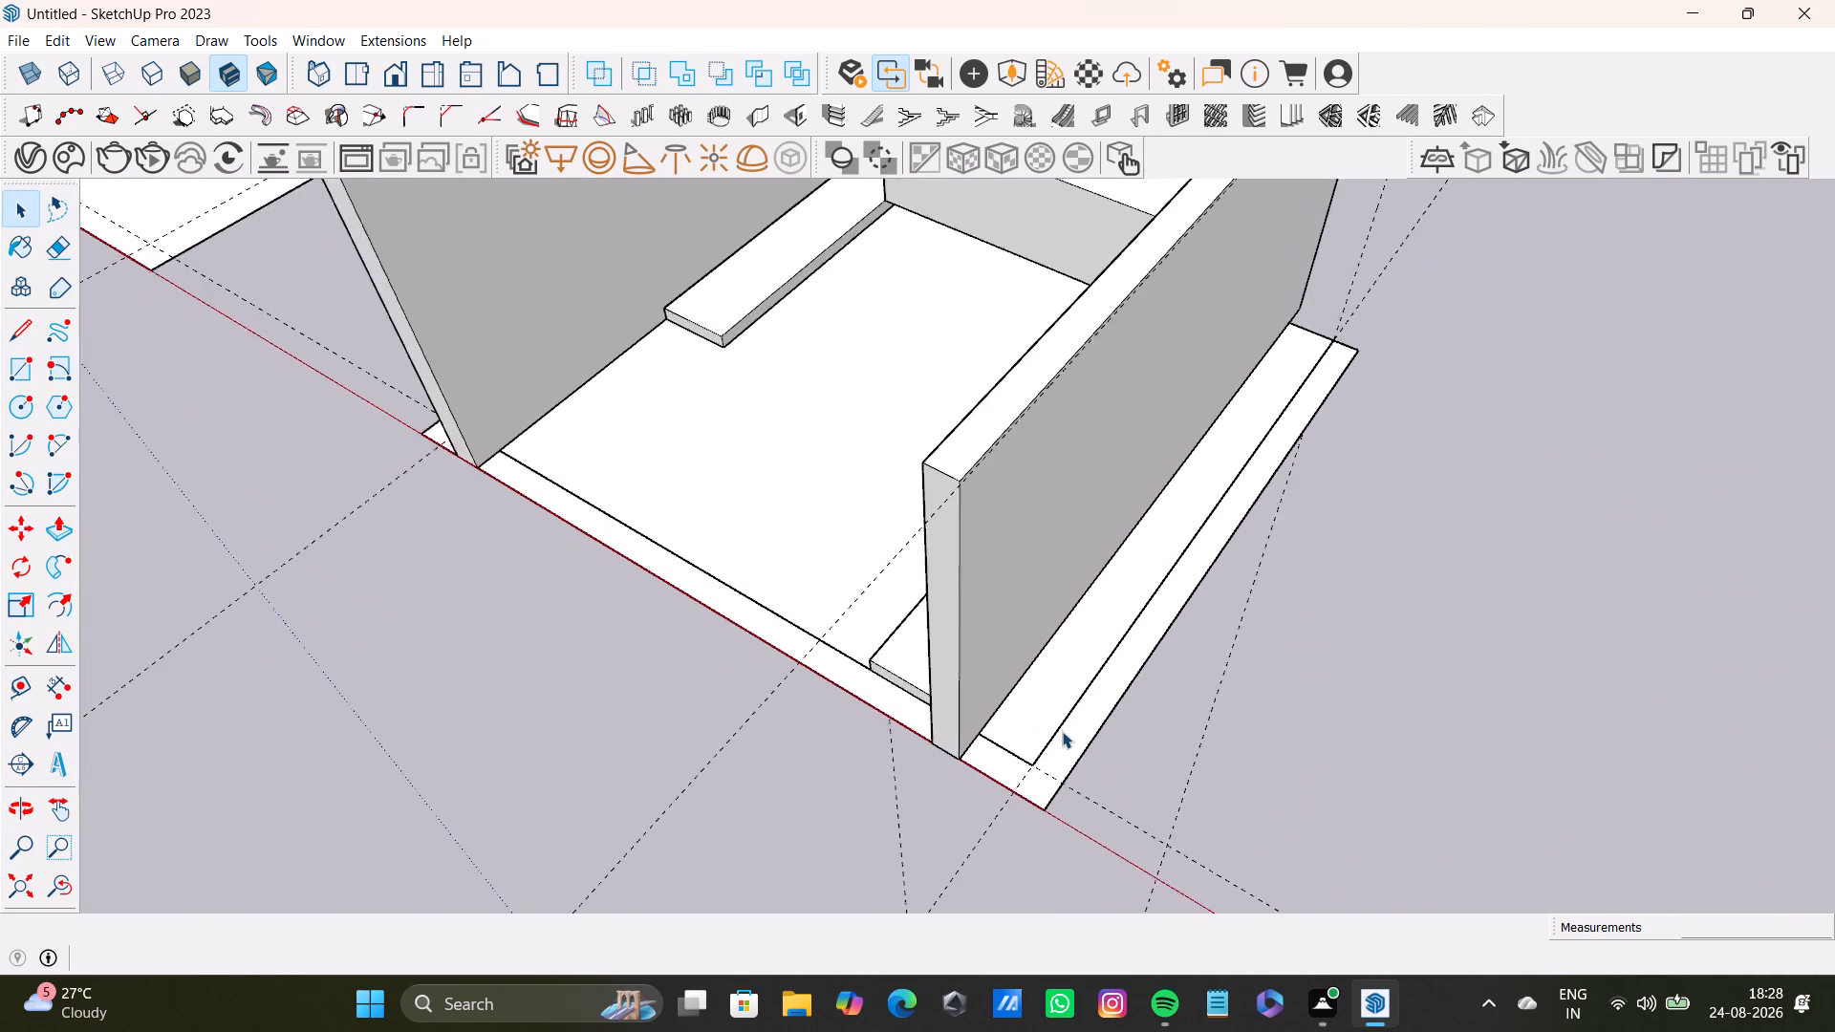
pyautogui.scroll(-1, 1062, 731)
pyautogui.scroll(2, 1062, 731)
pyautogui.scroll(-4, 1062, 727)
pyautogui.click(1055, 722)
pyautogui.doubleClick(1057, 733)
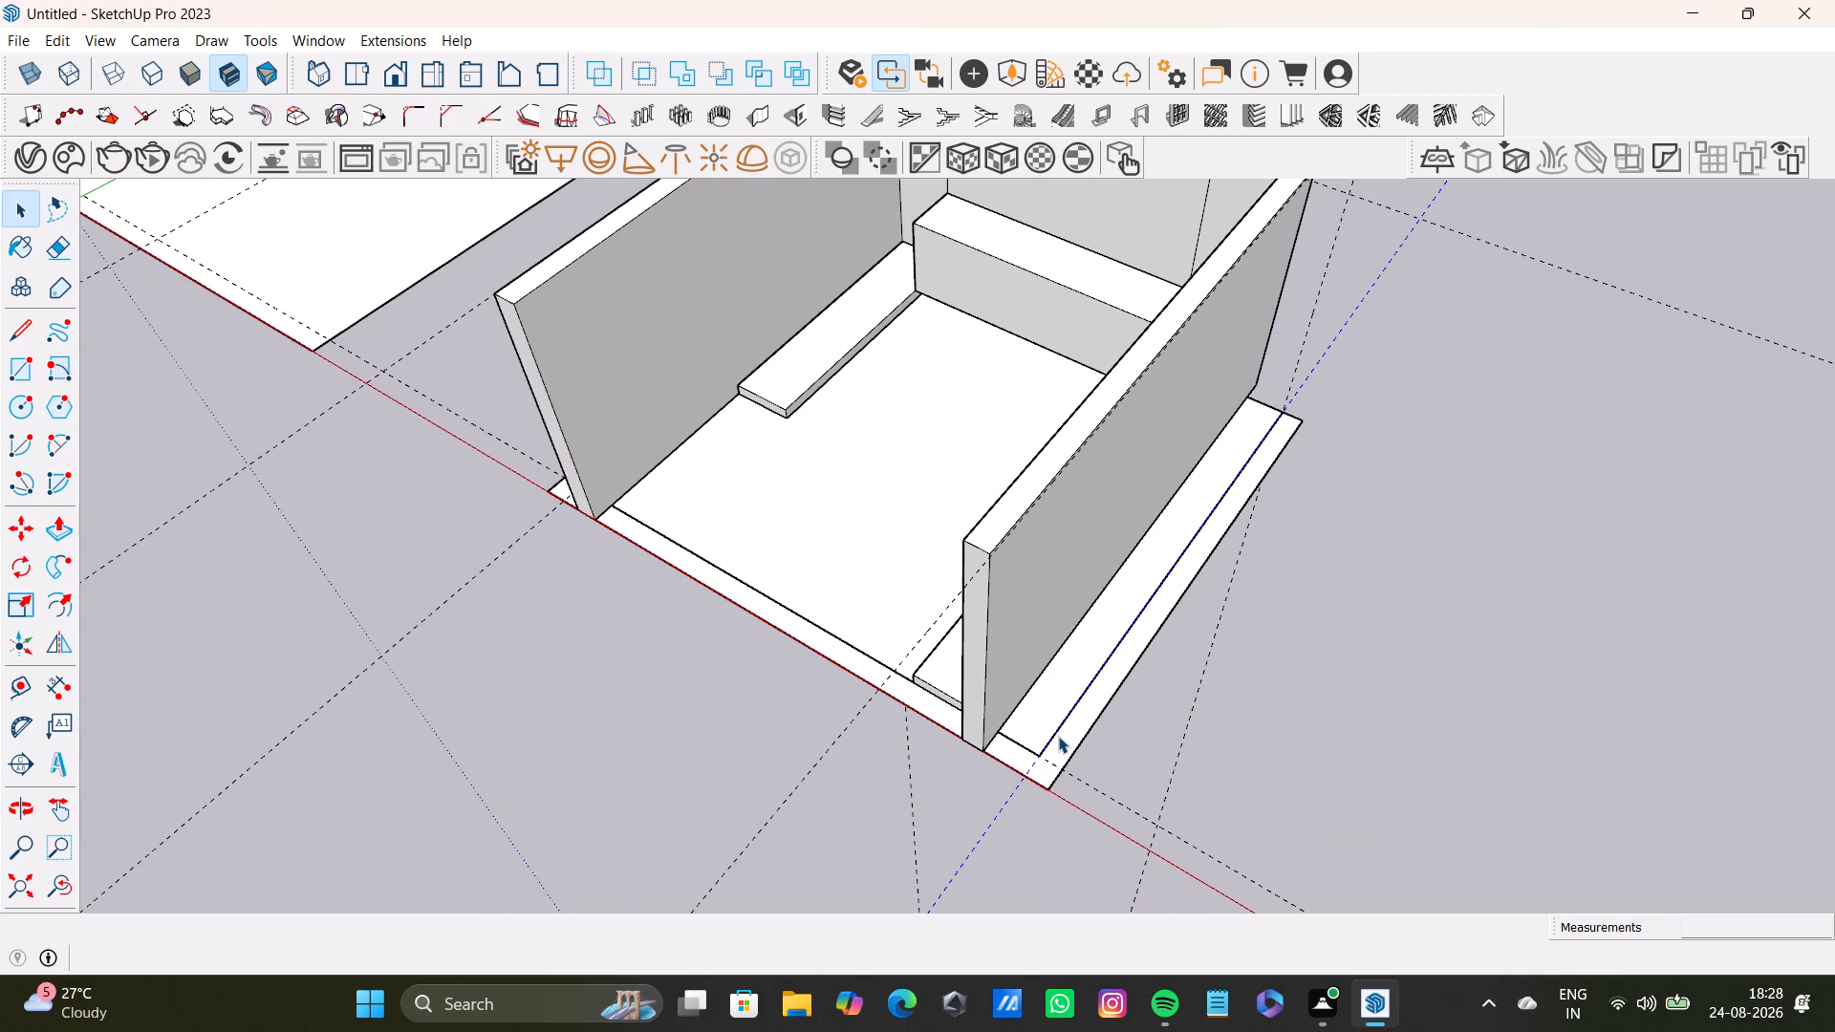
pyautogui.click(1058, 736)
pyautogui.scroll(-10, 1158, 737)
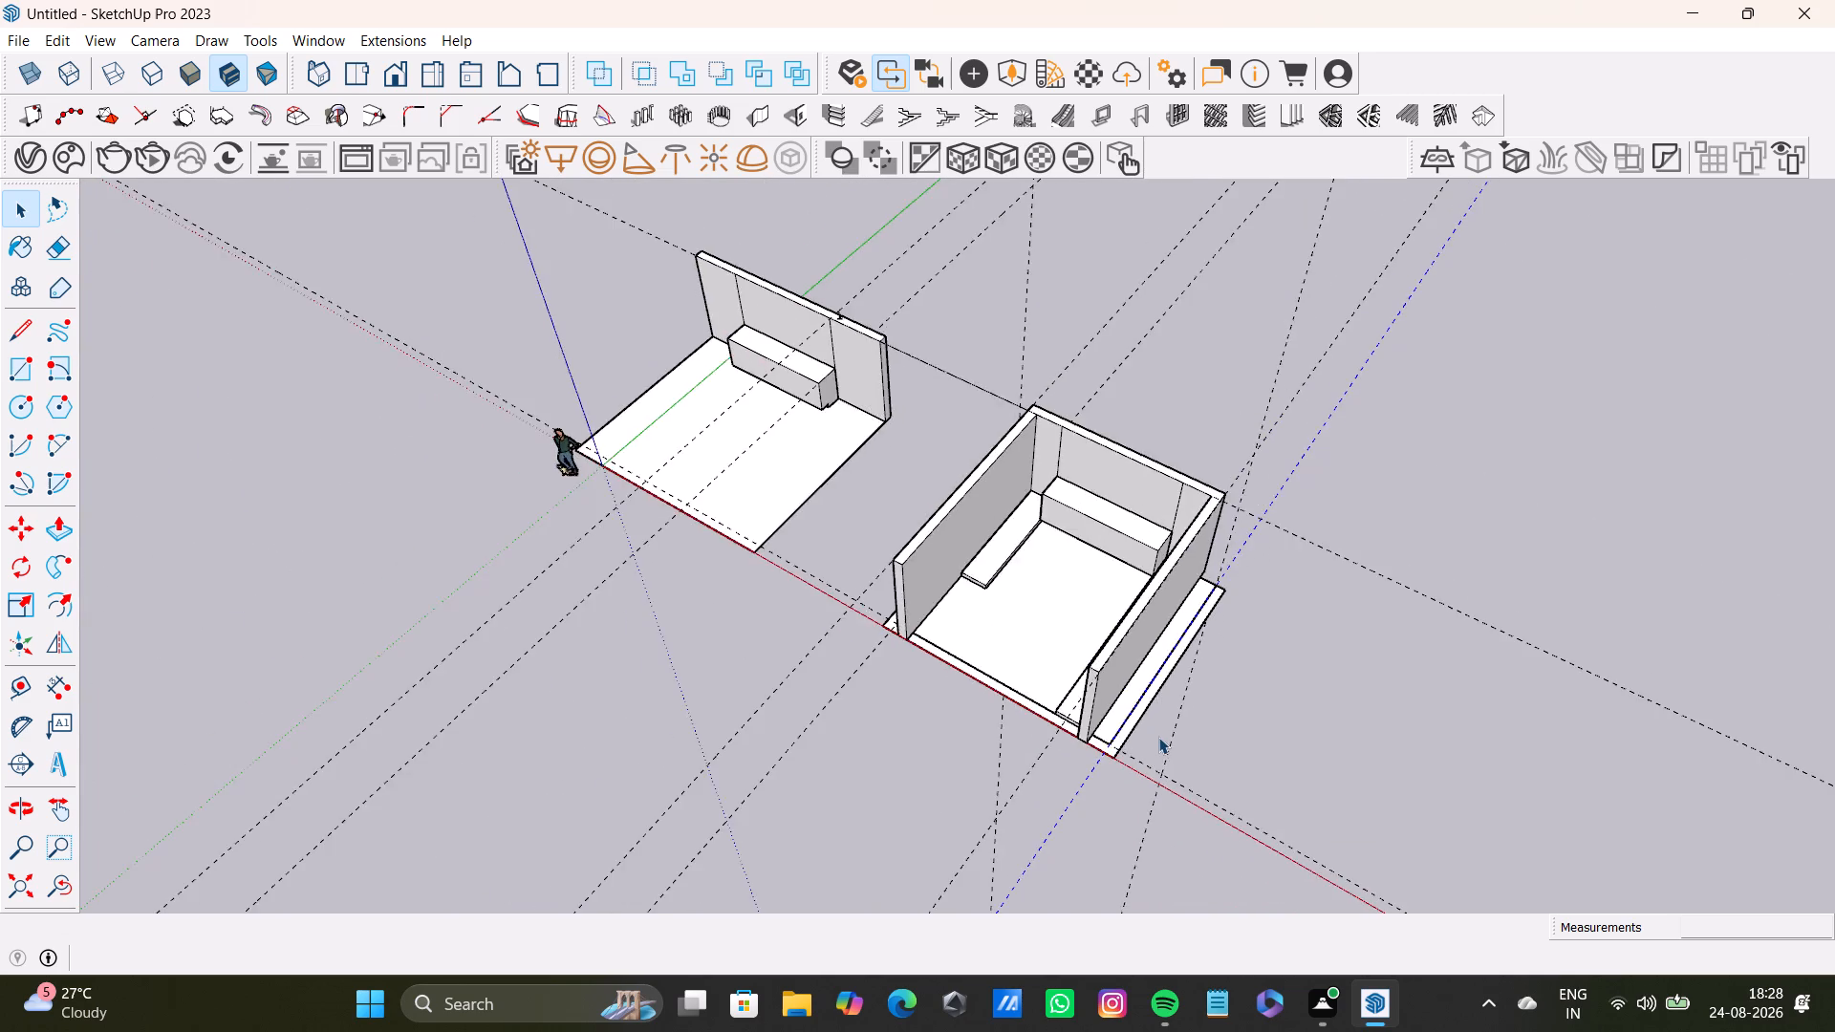
pyautogui.moveTo(1155, 739); pyautogui.dragTo(1483, 562, button='middle')
pyautogui.scroll(9, 1114, 591)
pyautogui.moveTo(1114, 591); pyautogui.dragTo(1086, 212, button='middle')
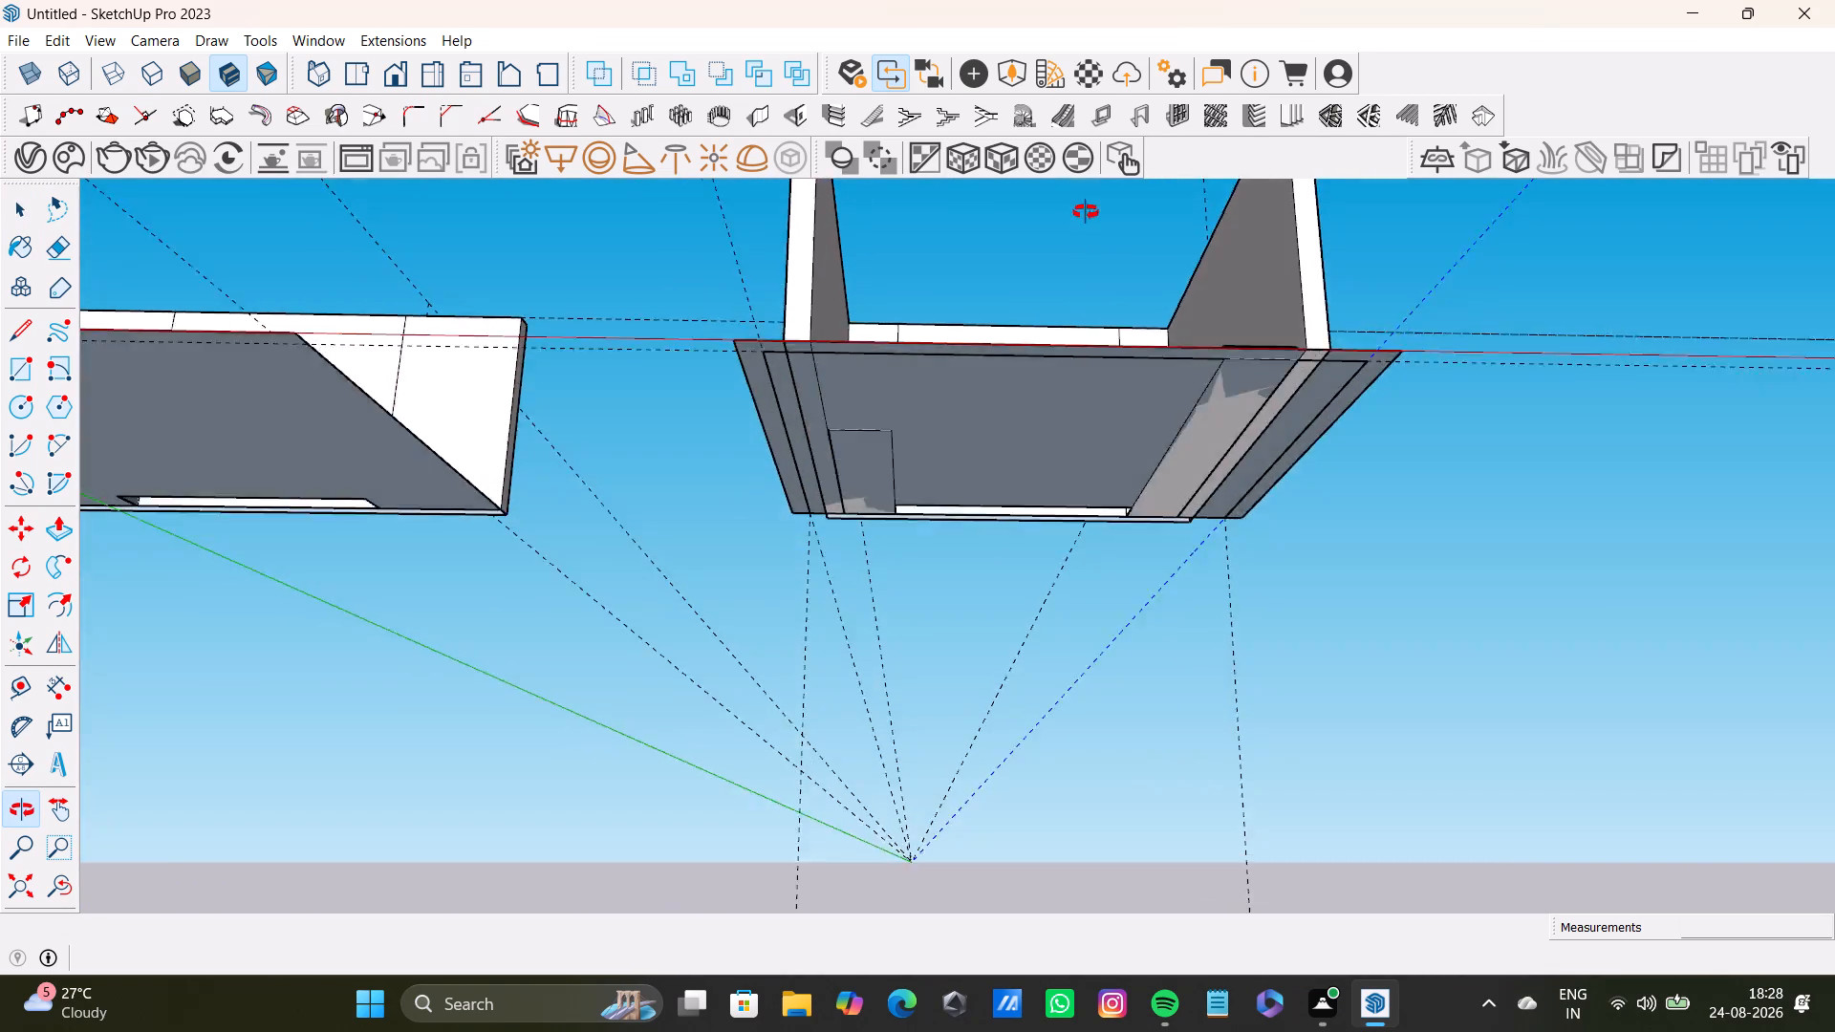
pyautogui.moveTo(1086, 212); pyautogui.dragTo(778, 738, button='middle')
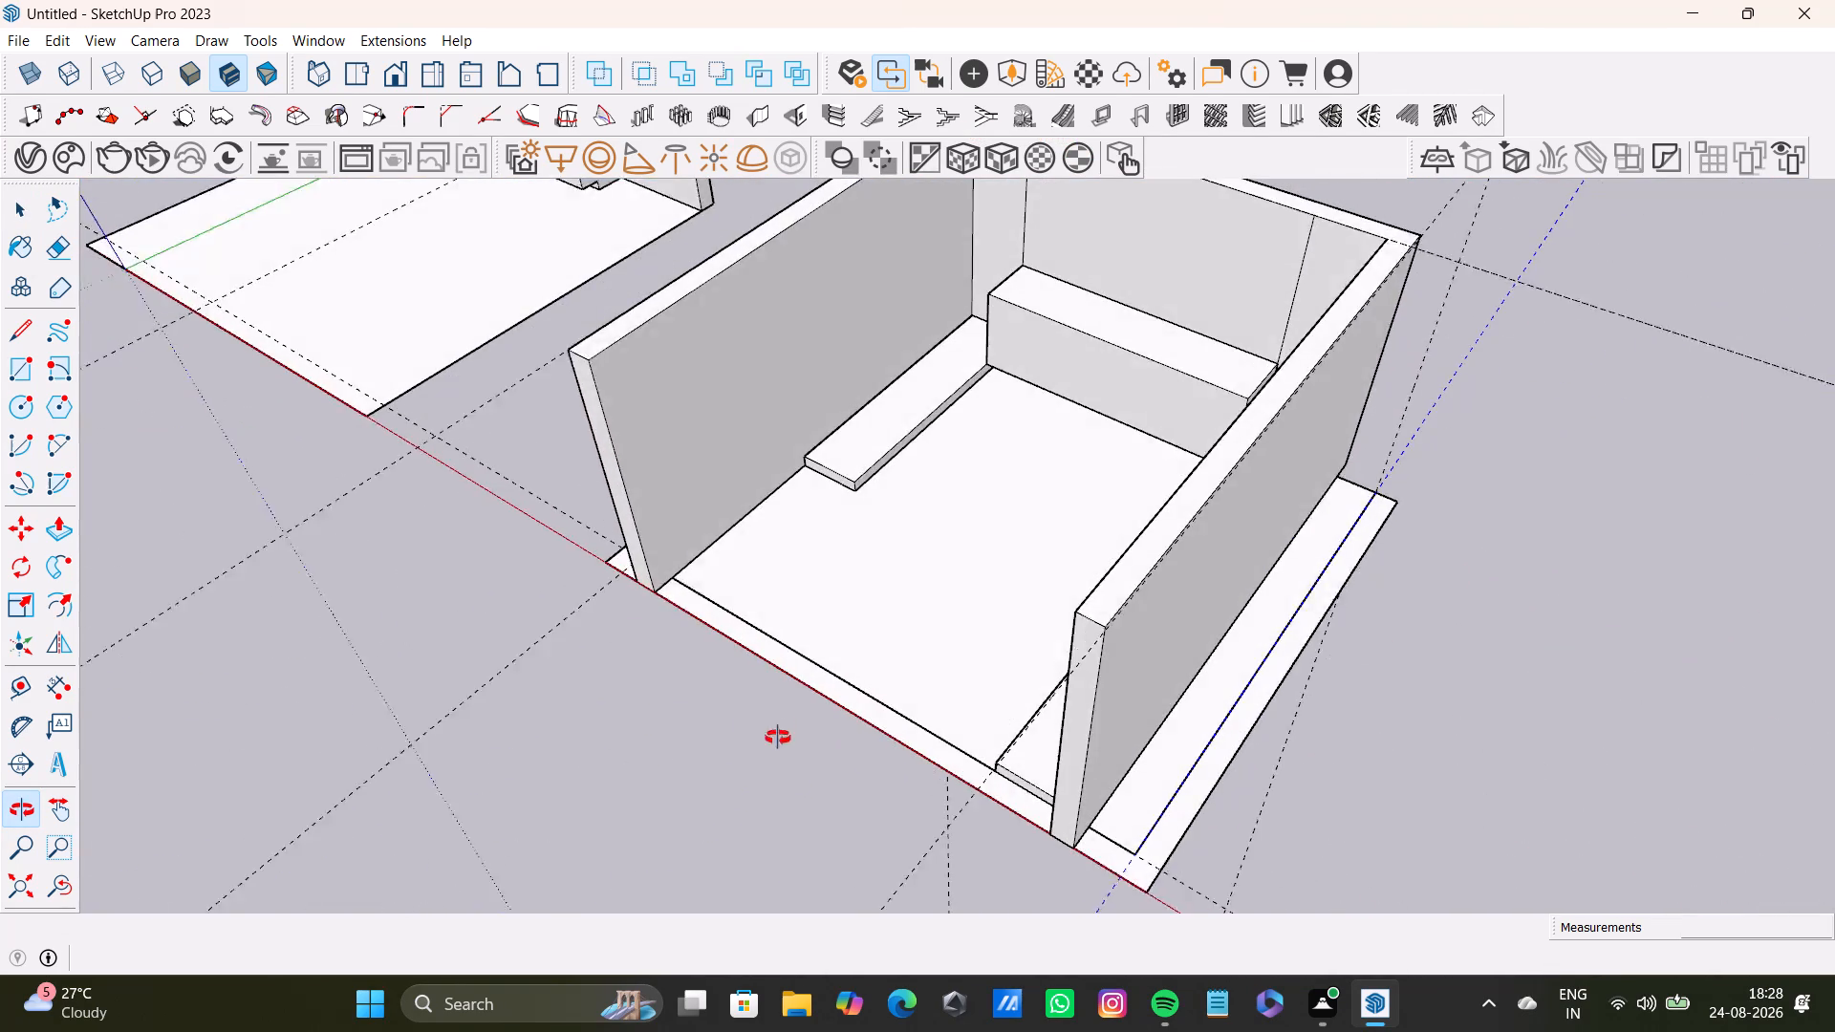
pyautogui.moveTo(778, 738); pyautogui.dragTo(780, 762, button='middle')
pyautogui.scroll(4, 907, 727)
pyautogui.moveTo(981, 714); pyautogui.dragTo(912, 479, button='middle')
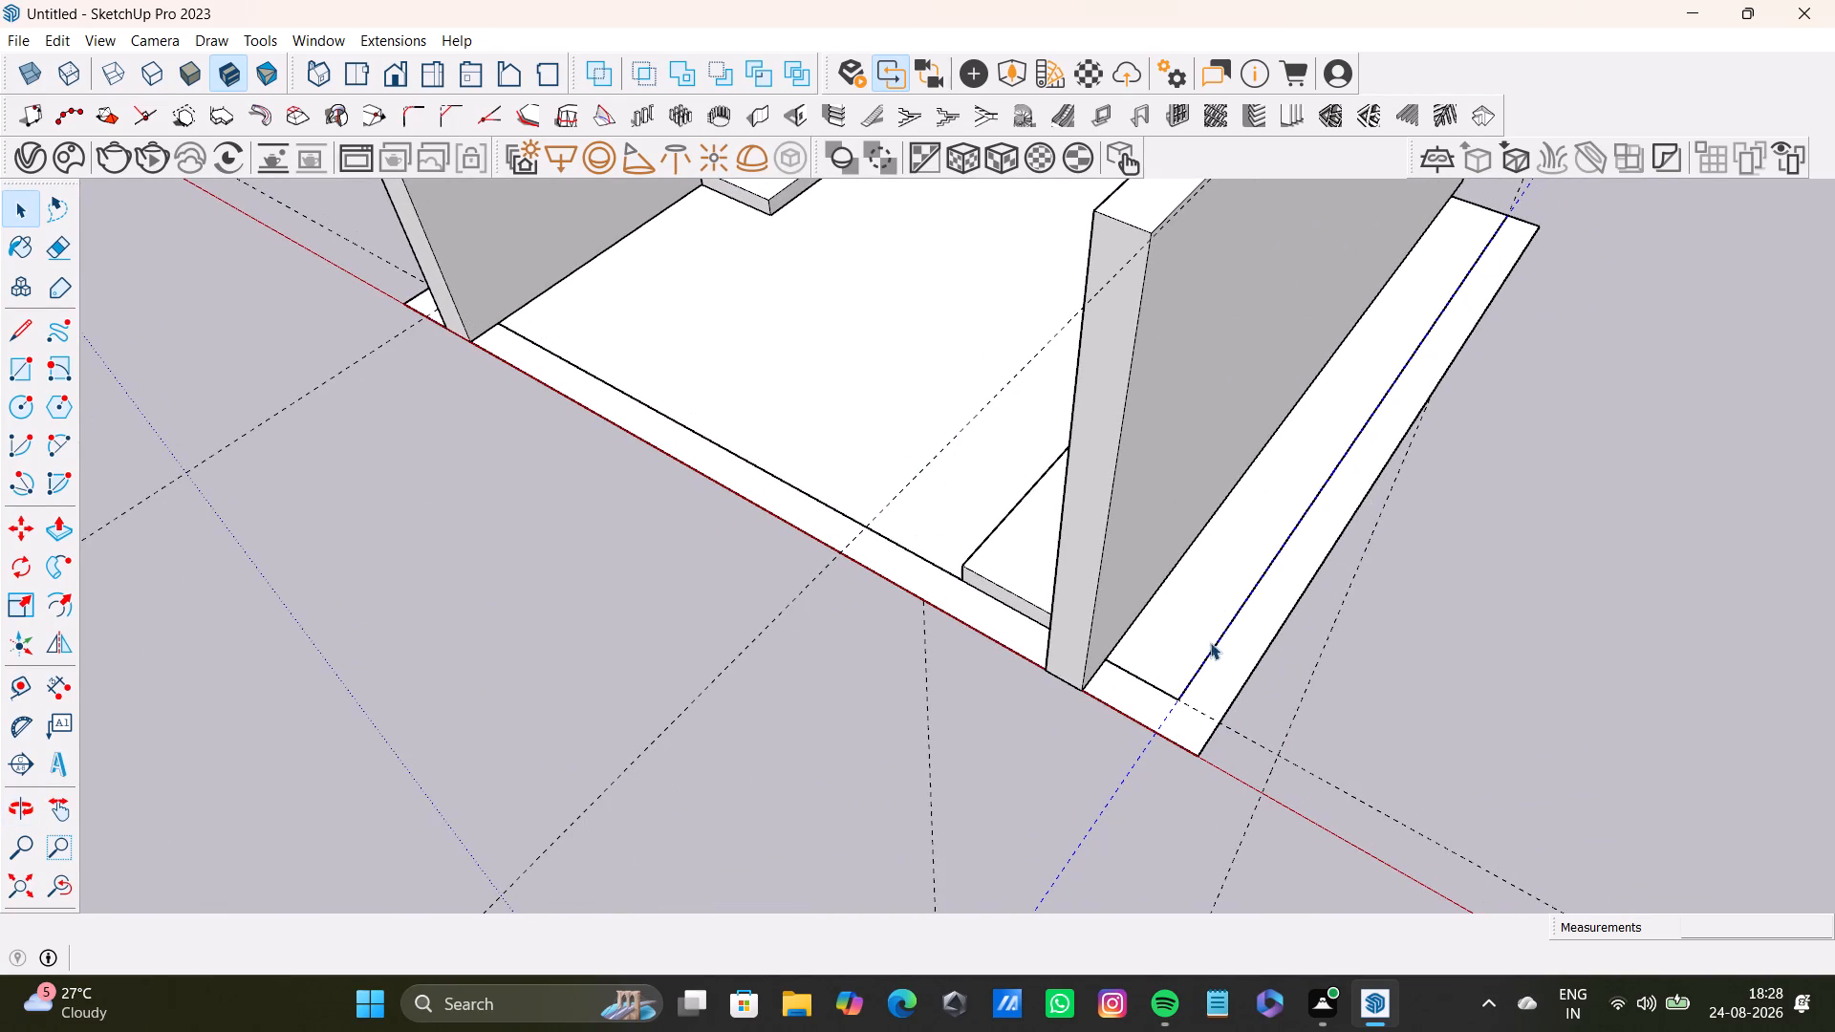
pyautogui.click(1219, 647)
# Review the original room and the enclosed copy side by side from the front, both sides and above.
pyautogui.scroll(-11, 866, 699)
pyautogui.moveTo(873, 680); pyautogui.dragTo(1155, 576, button='middle')
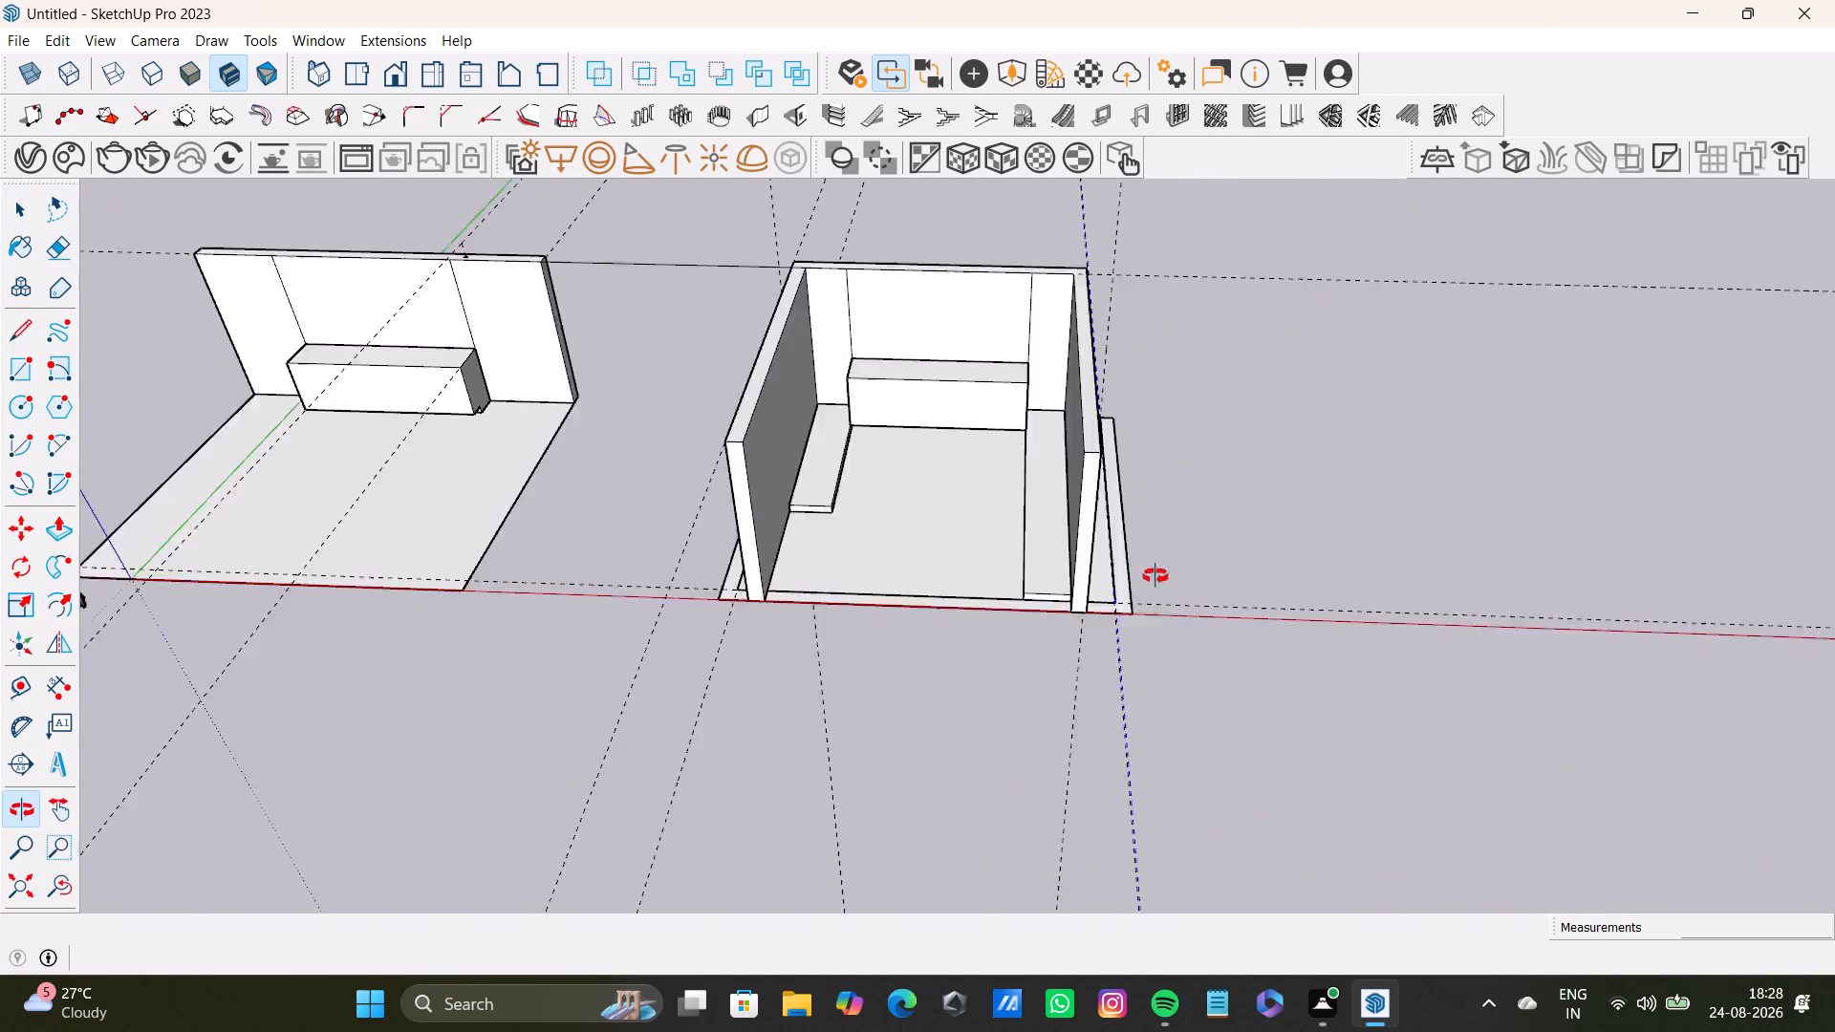
pyautogui.moveTo(1155, 576); pyautogui.dragTo(1175, 704, button='middle')
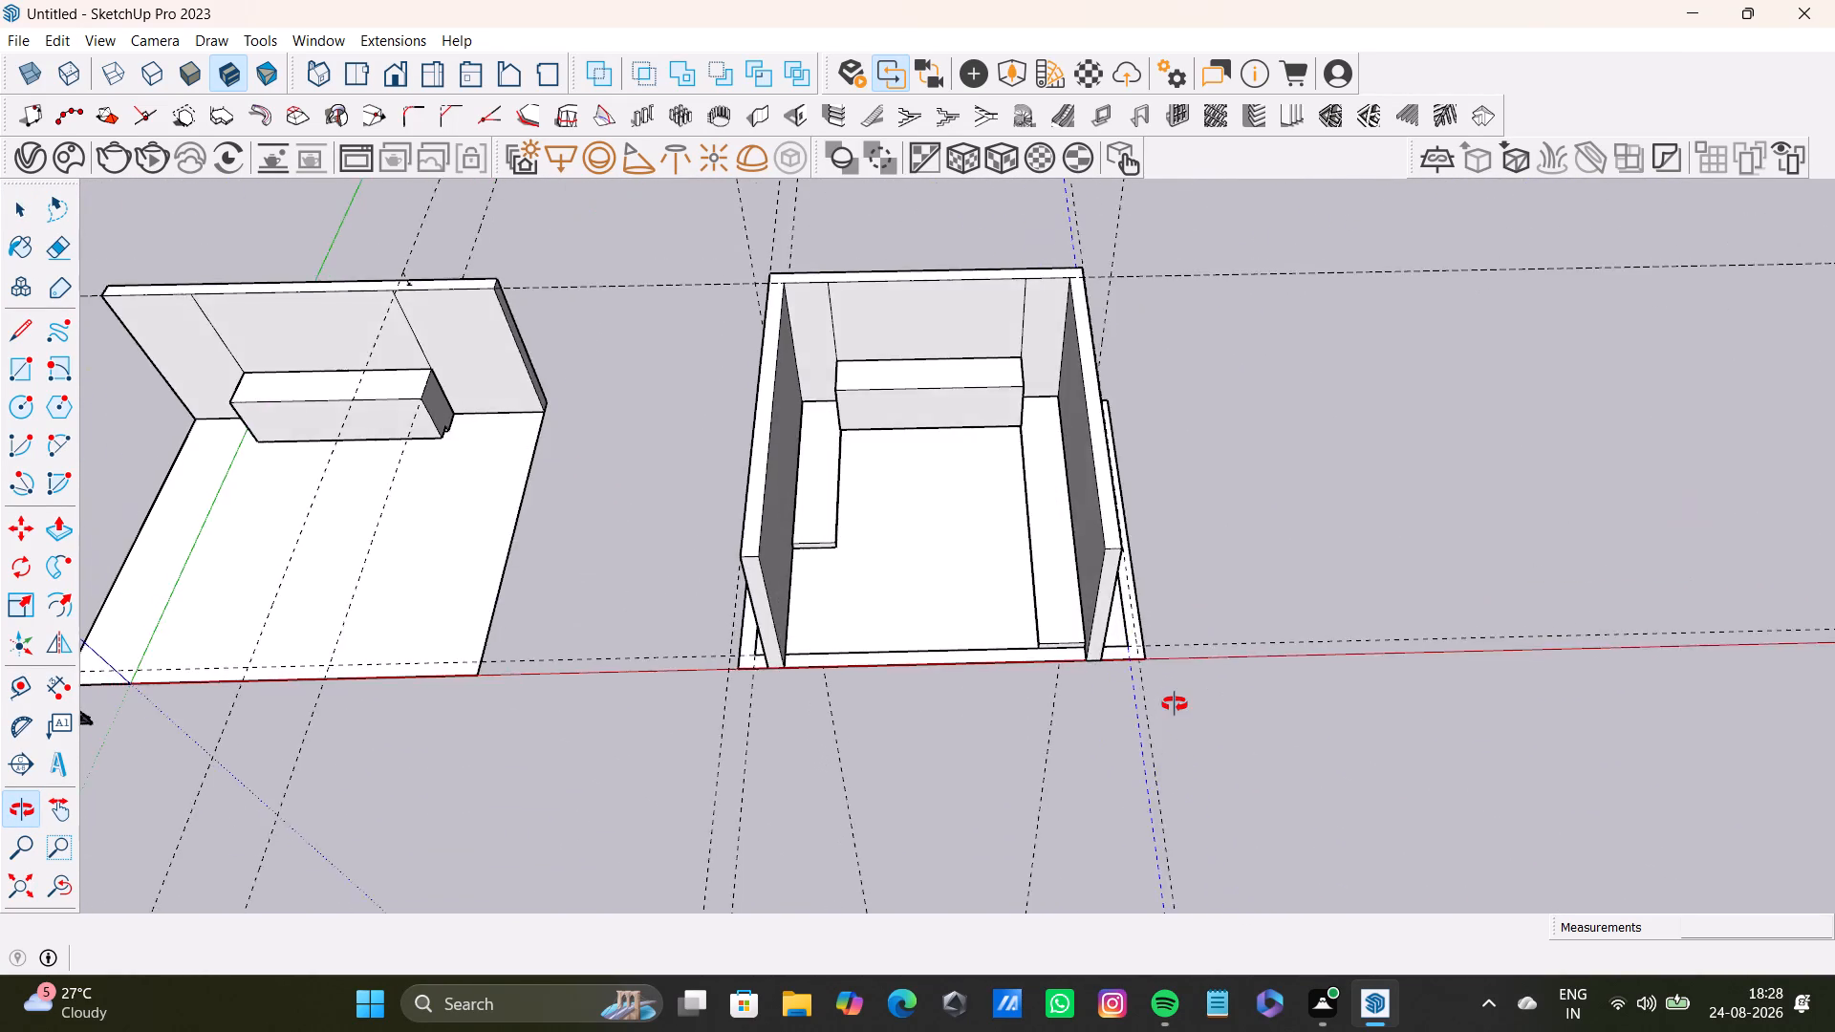
pyautogui.moveTo(1175, 704); pyautogui.dragTo(1309, 827, button='middle')
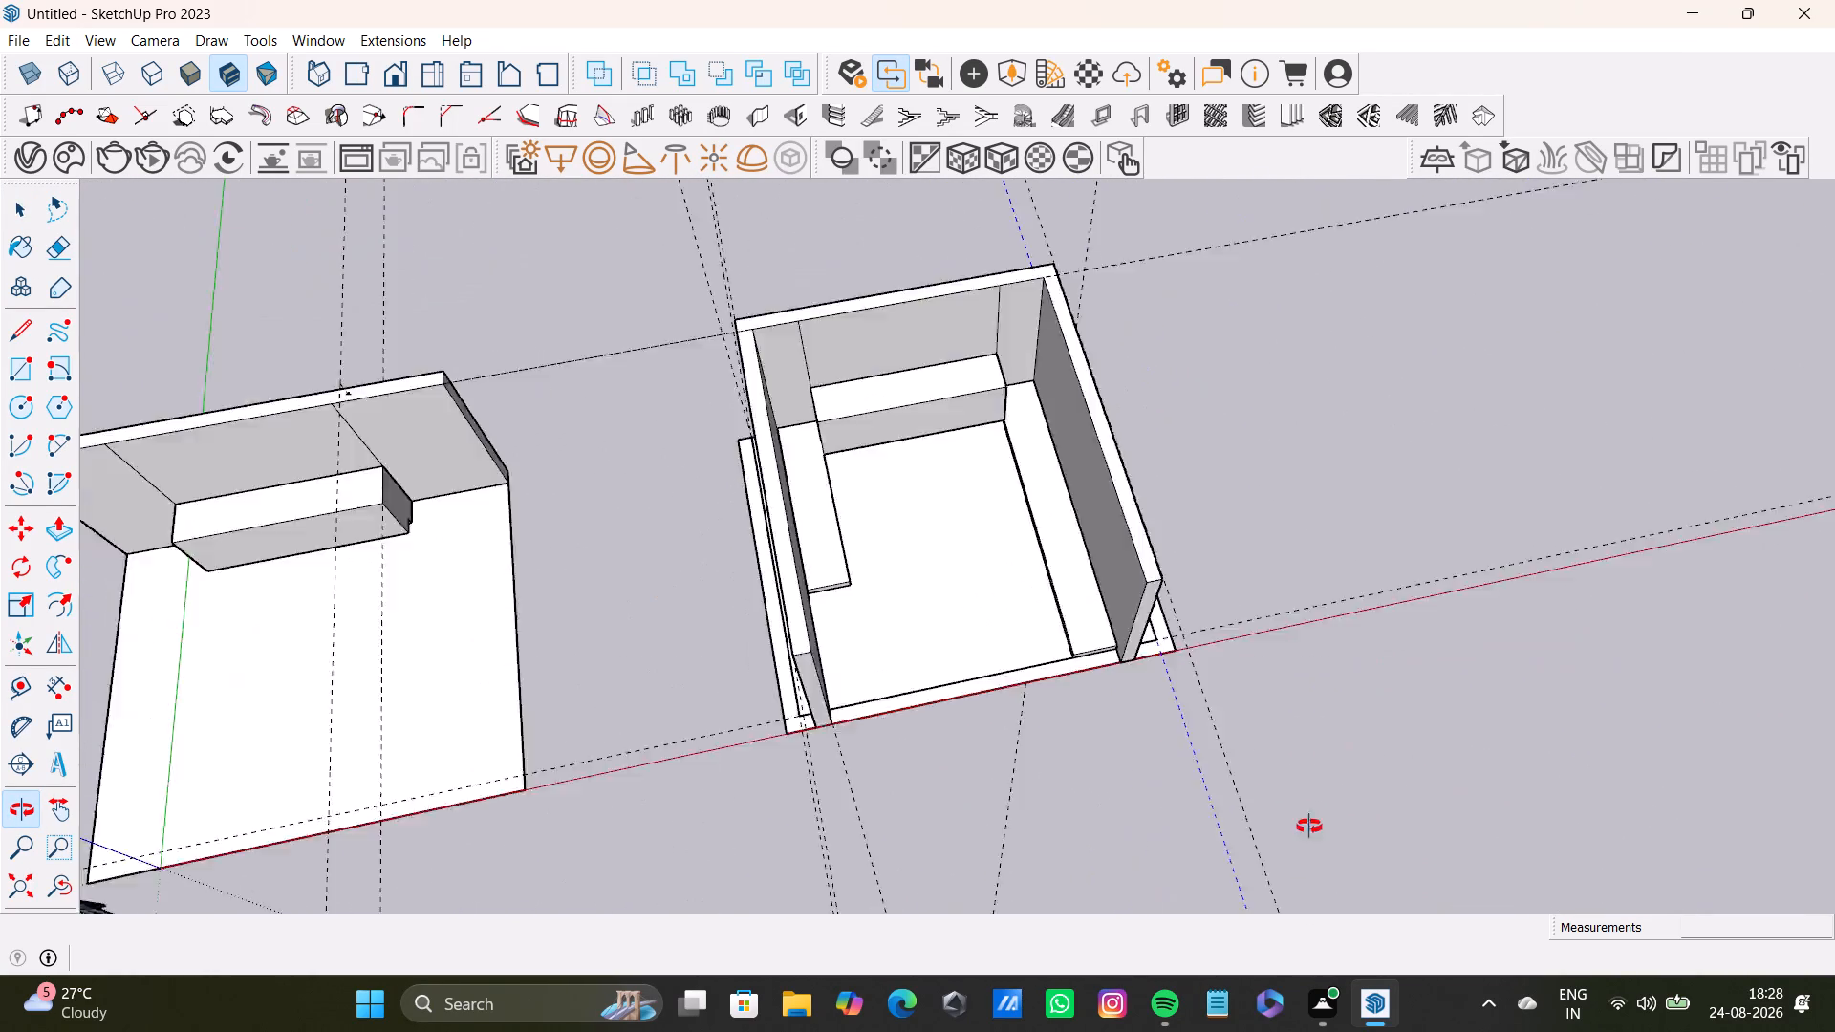
pyautogui.moveTo(1309, 827); pyautogui.dragTo(612, 312, button='middle')
pyautogui.moveTo(585, 309); pyautogui.dragTo(1201, 504, button='middle')
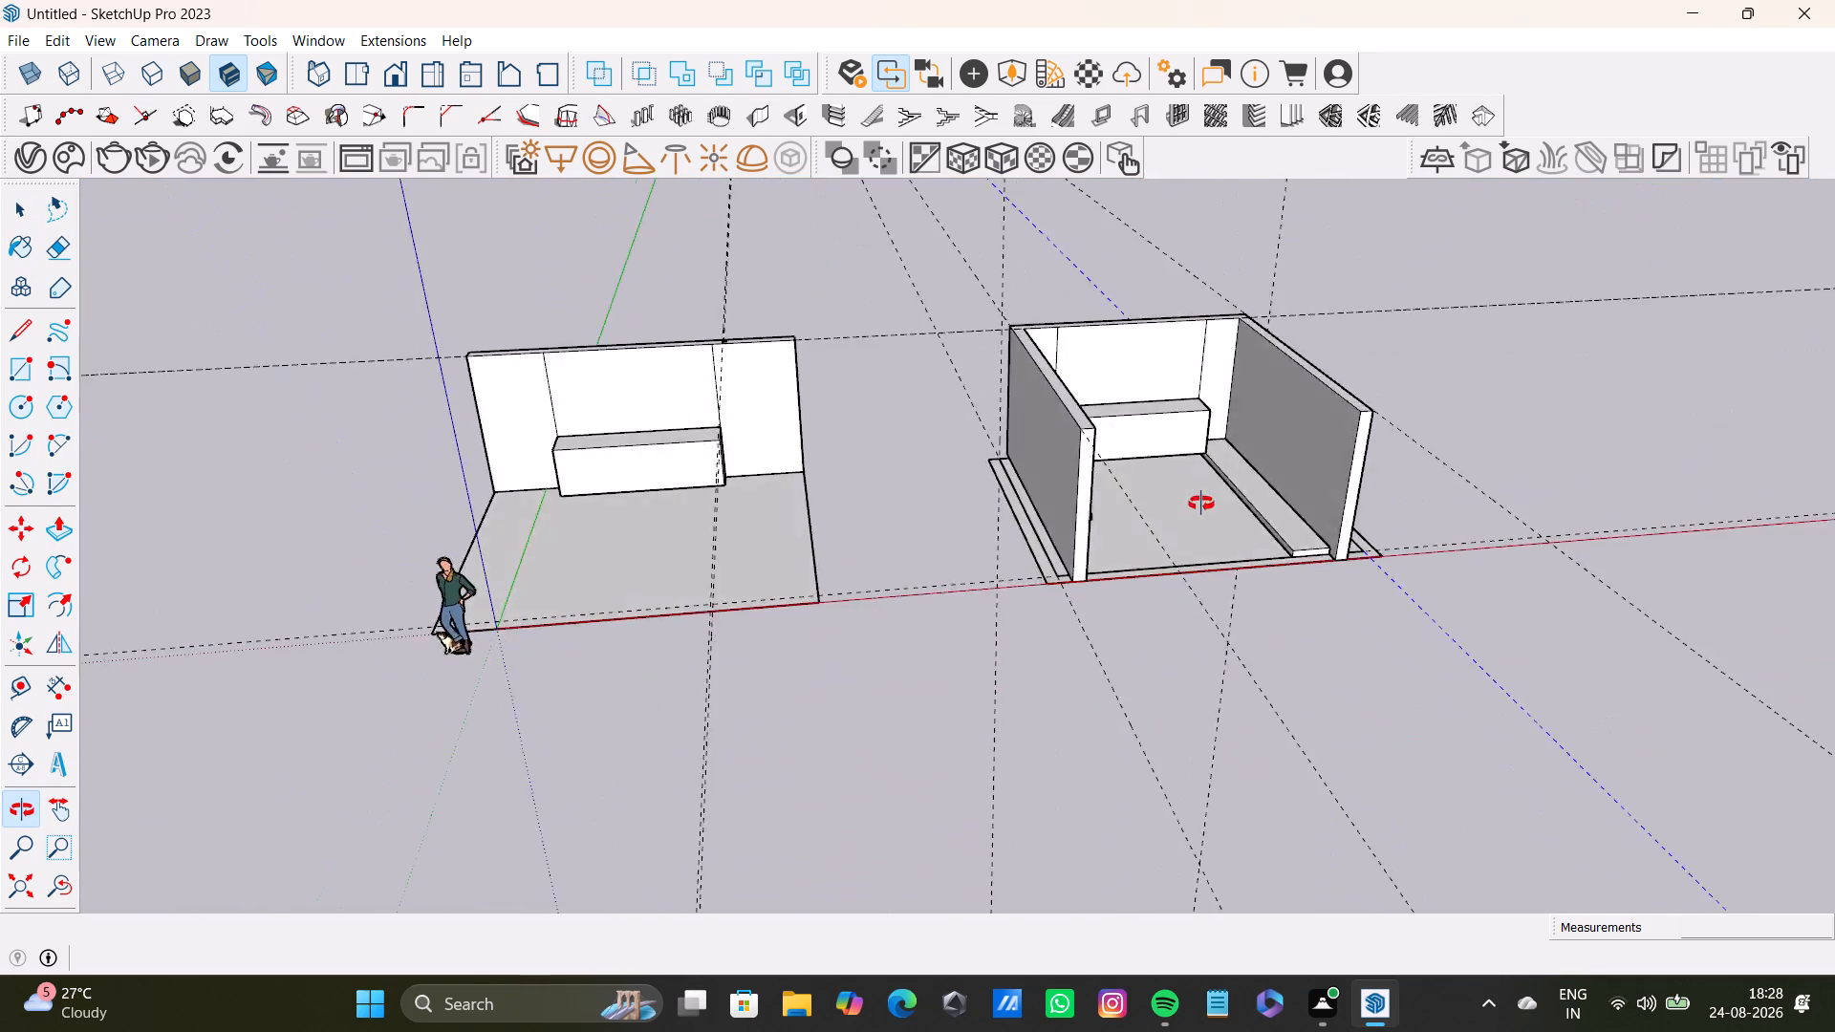
pyautogui.moveTo(1201, 504); pyautogui.dragTo(1385, 584, button='middle')
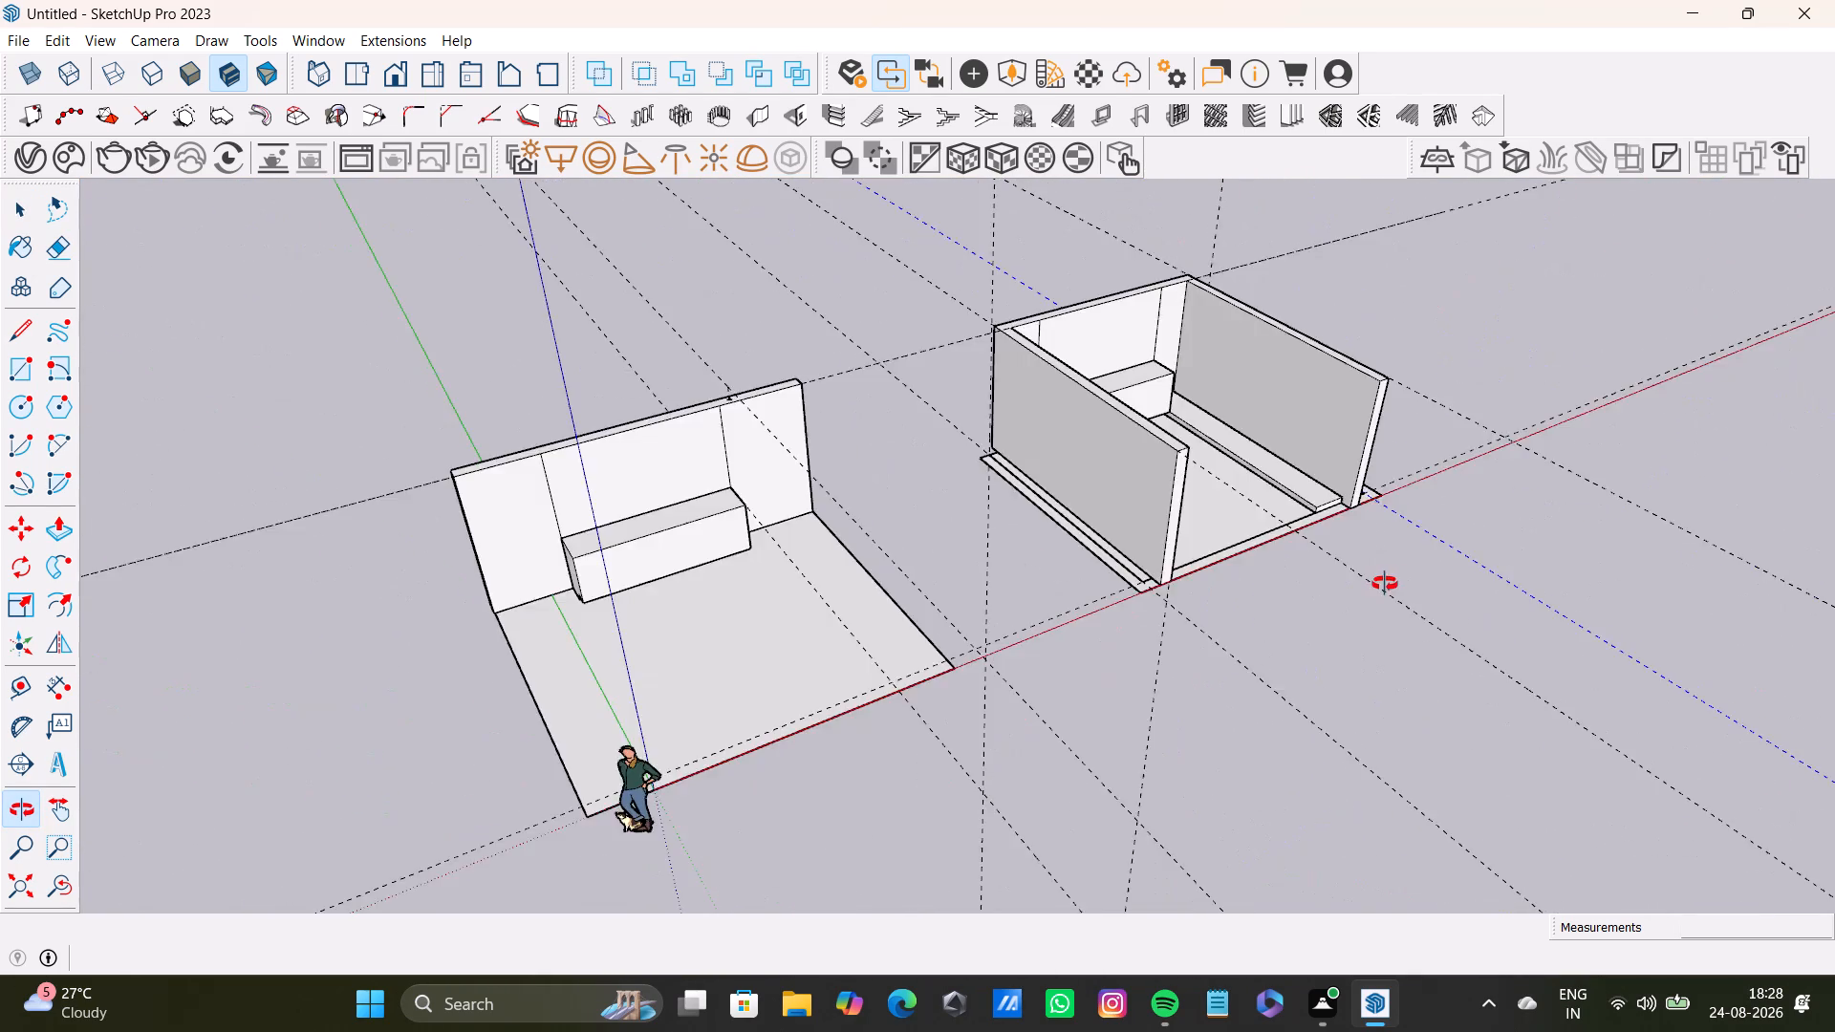
pyautogui.moveTo(1385, 584); pyautogui.dragTo(1135, 661, button='middle')
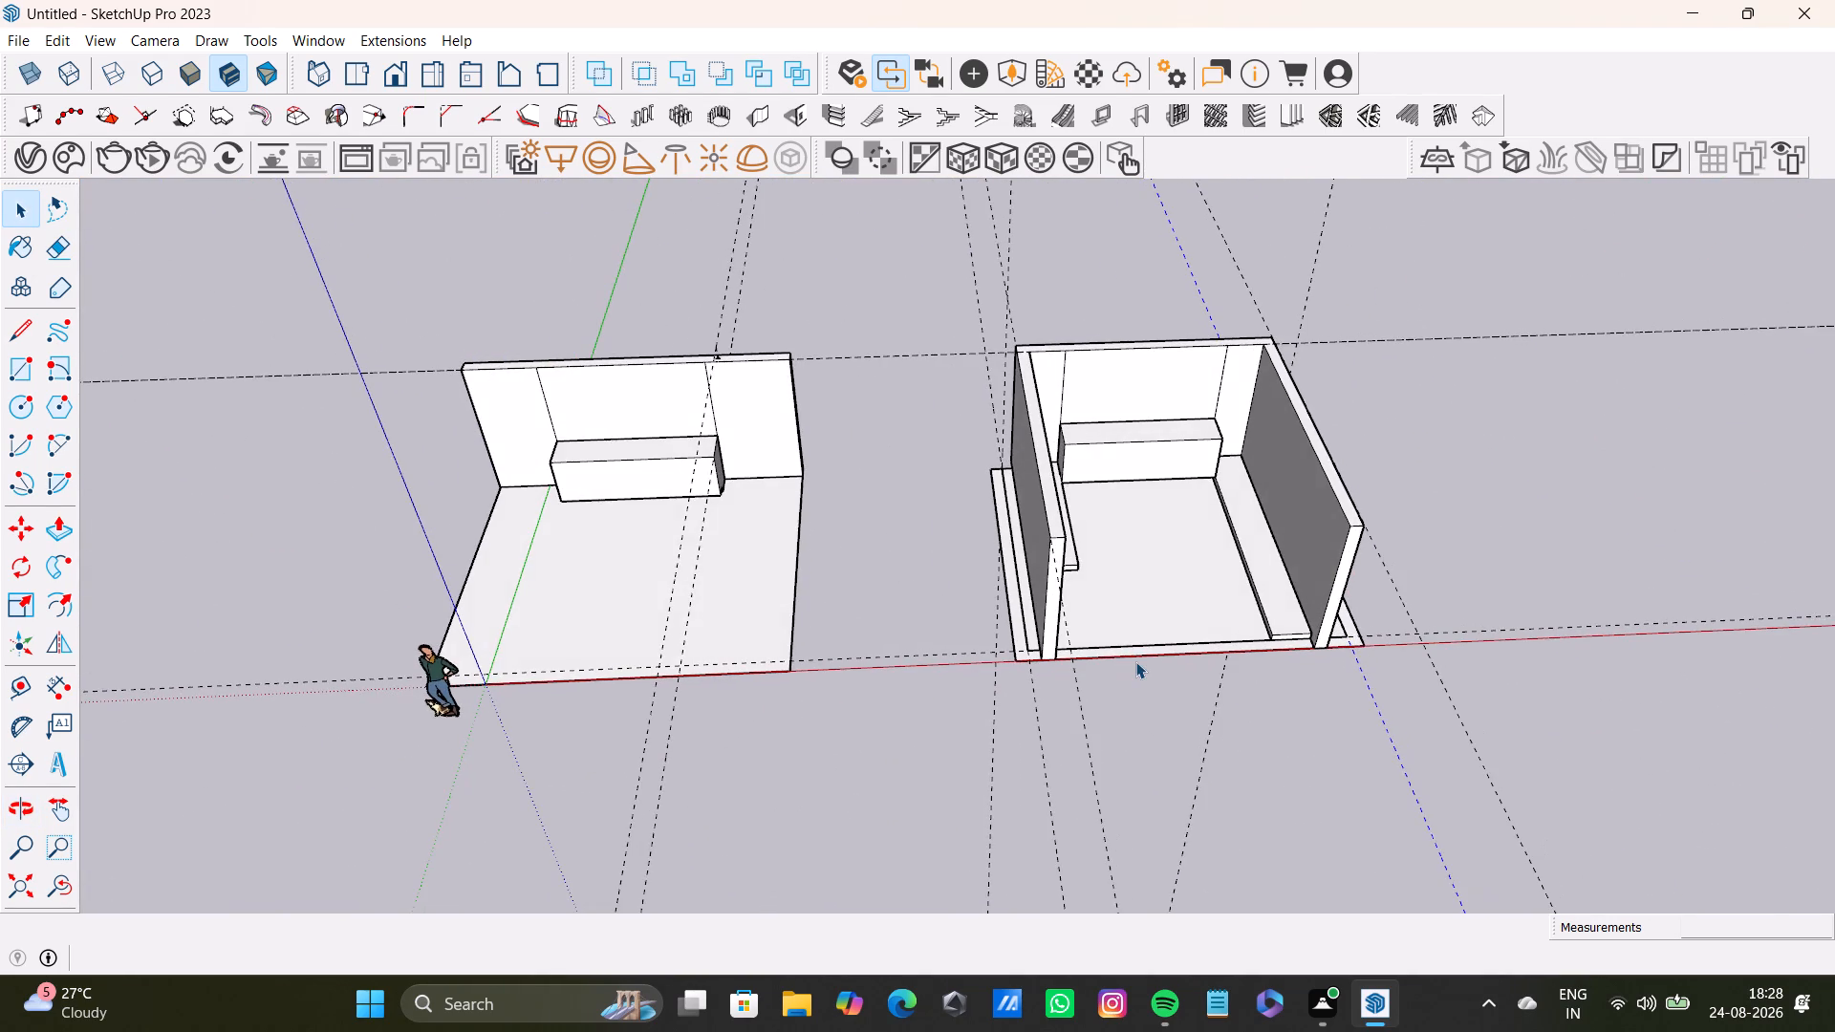
pyautogui.scroll(-2, 1135, 661)
pyautogui.keyDown('shift'); pyautogui.moveTo(1139, 609); pyautogui.dragTo(935, 656, button='middle'); pyautogui.keyUp('shift')
pyautogui.moveTo(951, 550); pyautogui.dragTo(931, 677, button='middle')
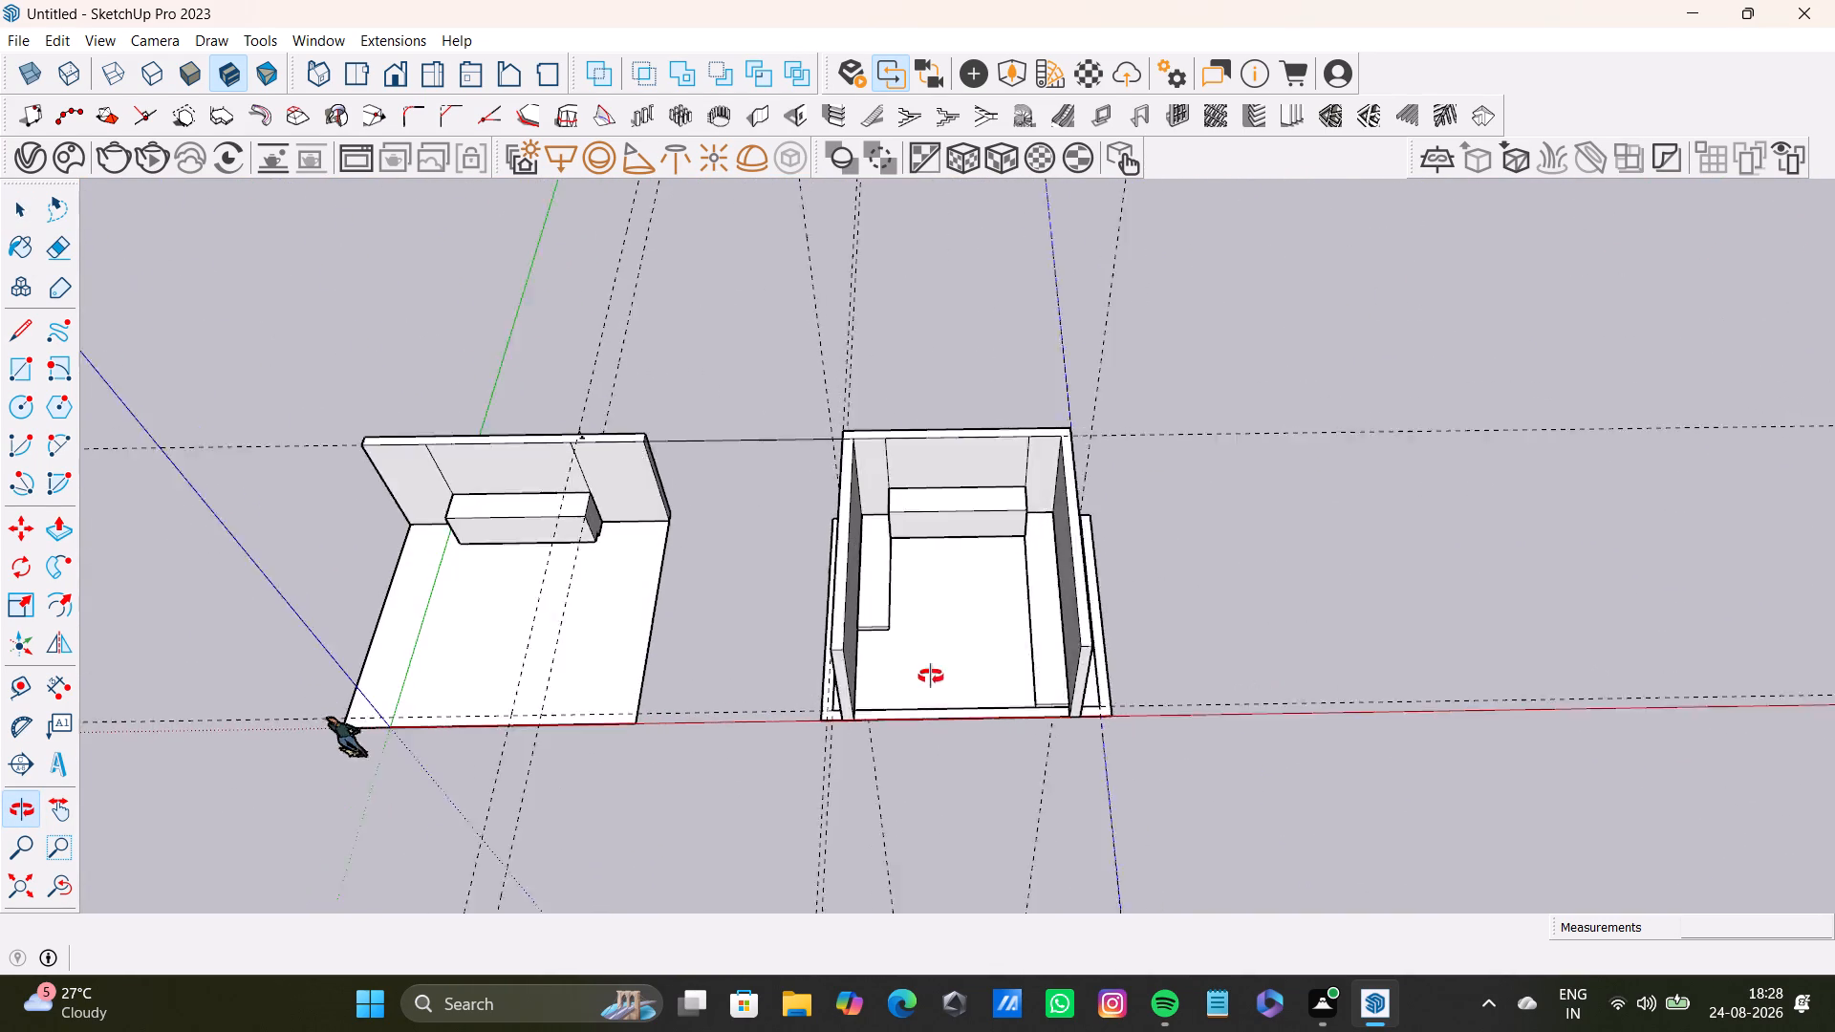
pyautogui.moveTo(931, 677); pyautogui.dragTo(908, 878, button='middle')
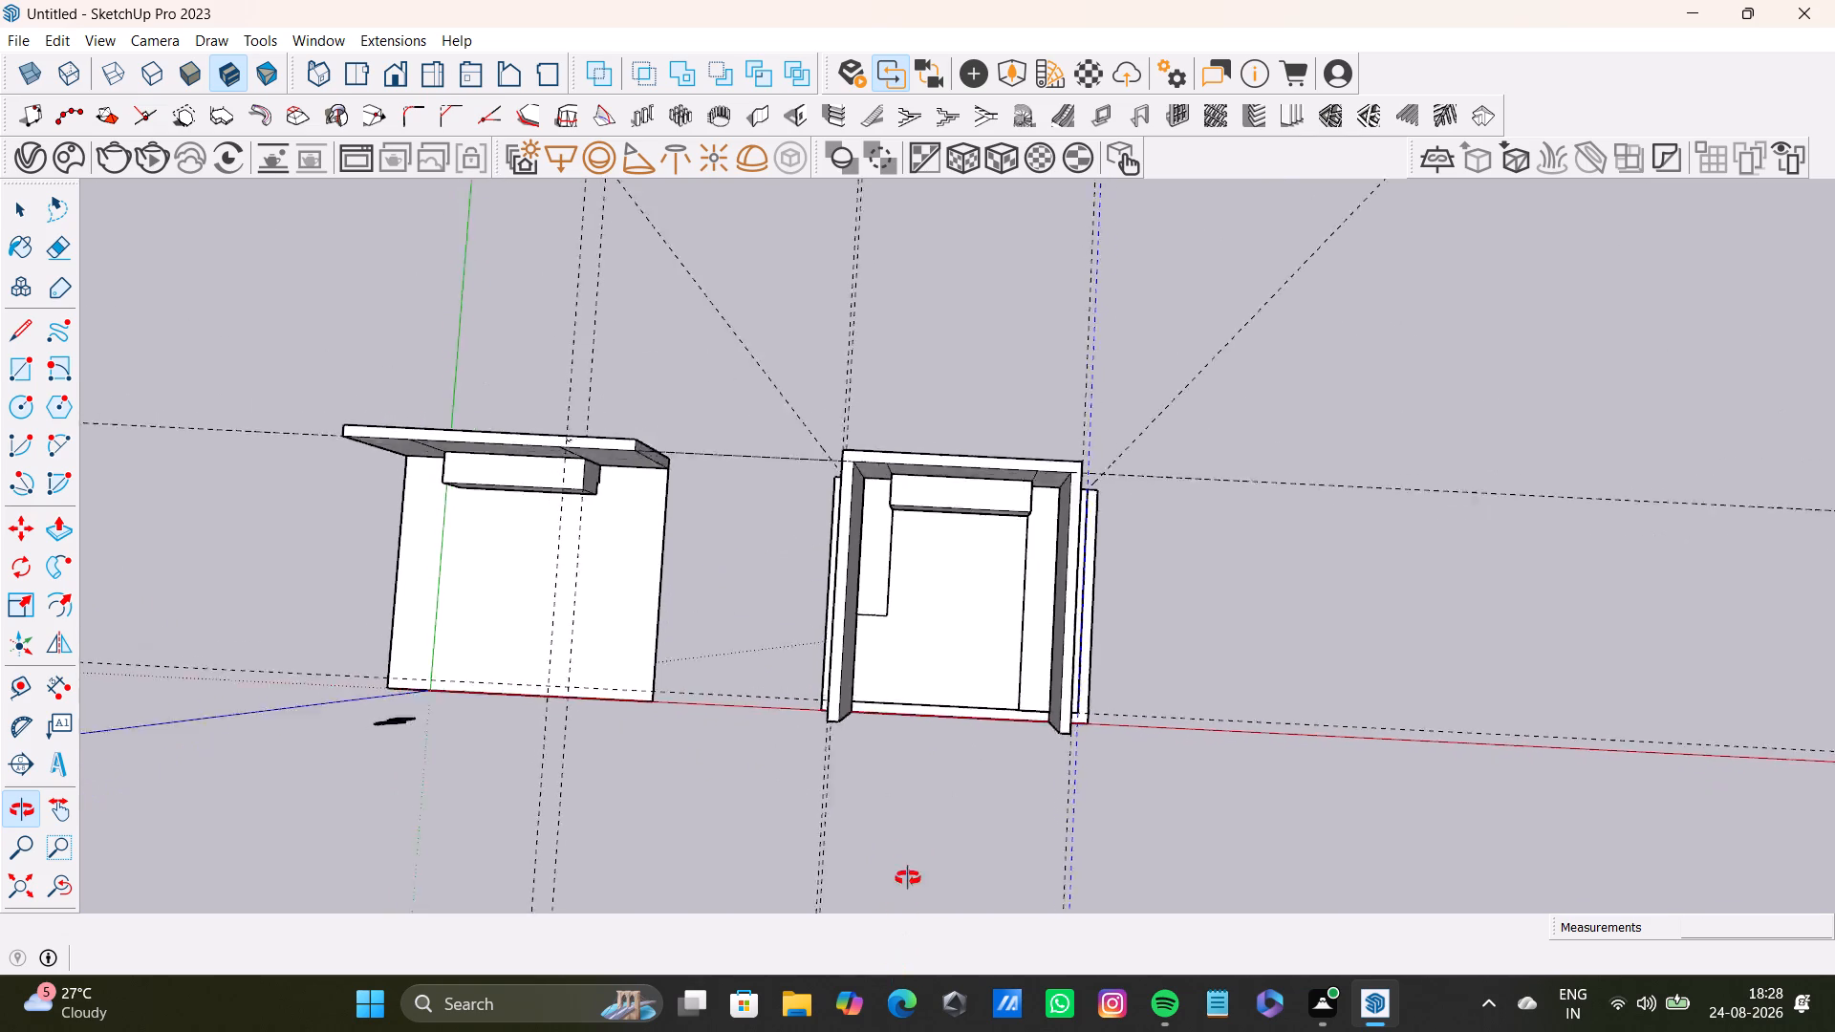
pyautogui.moveTo(908, 878); pyautogui.dragTo(985, 538, button='middle')
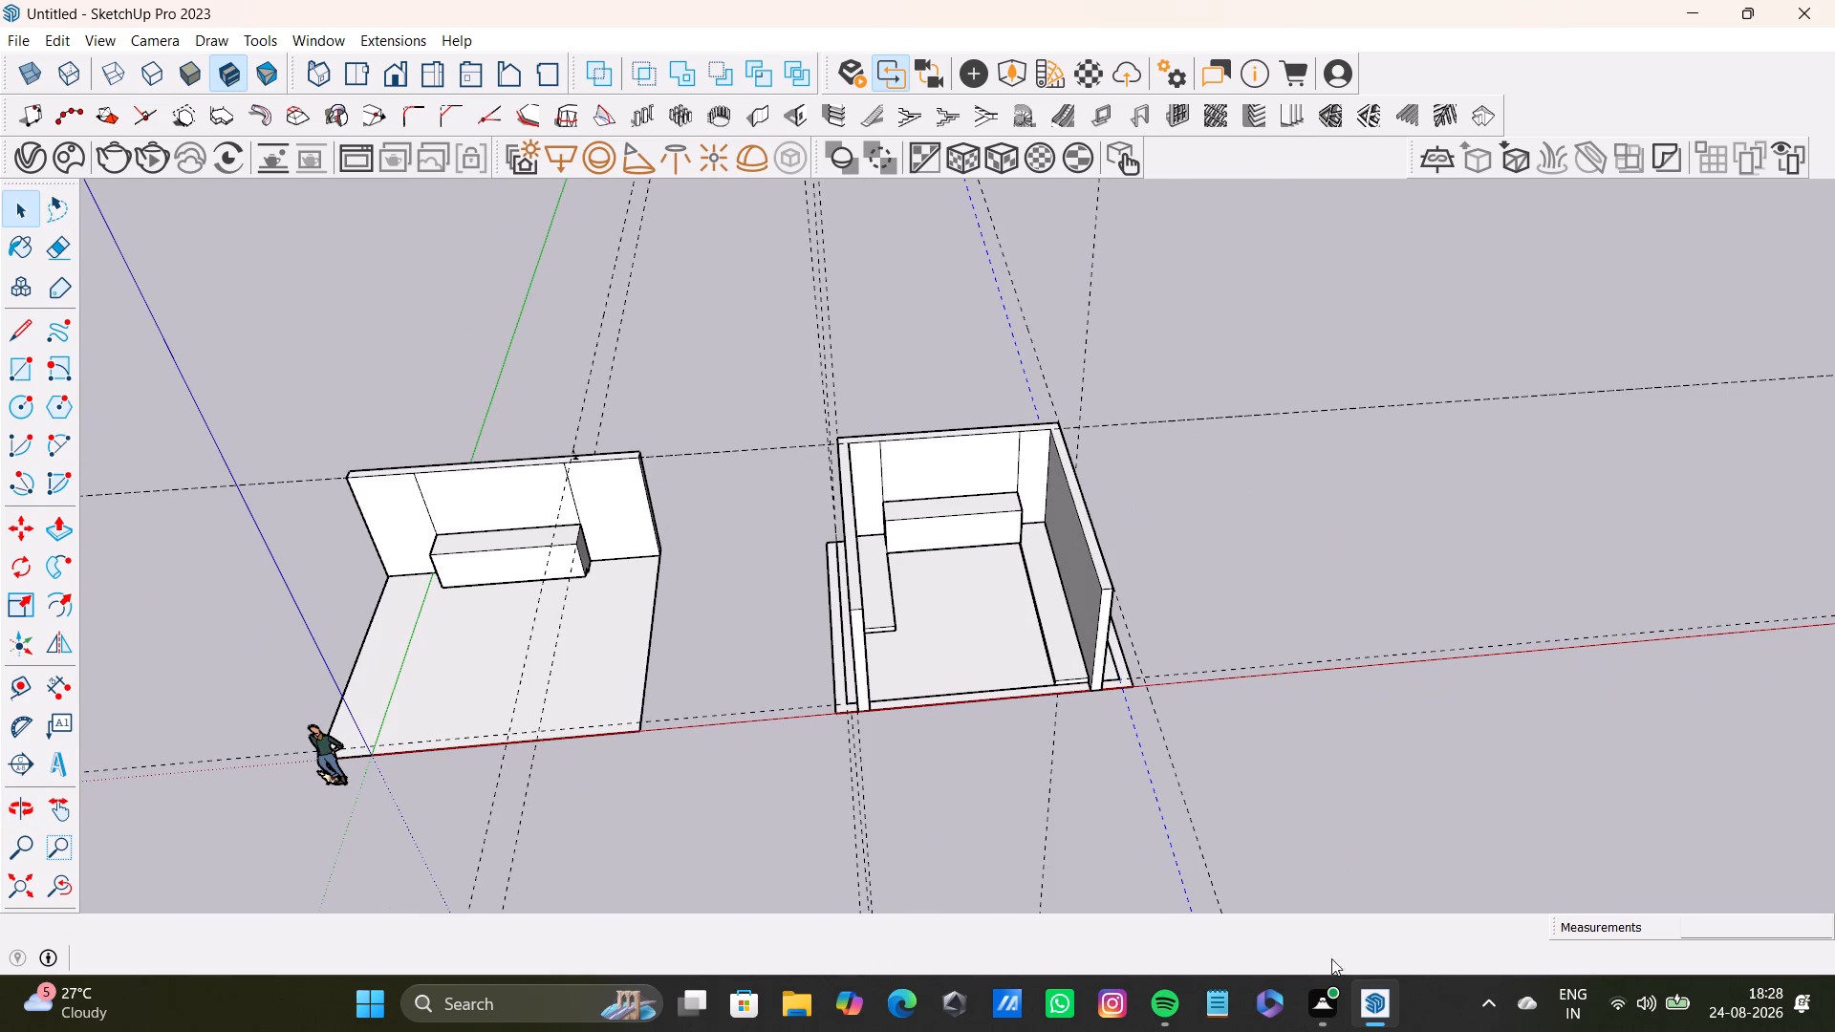
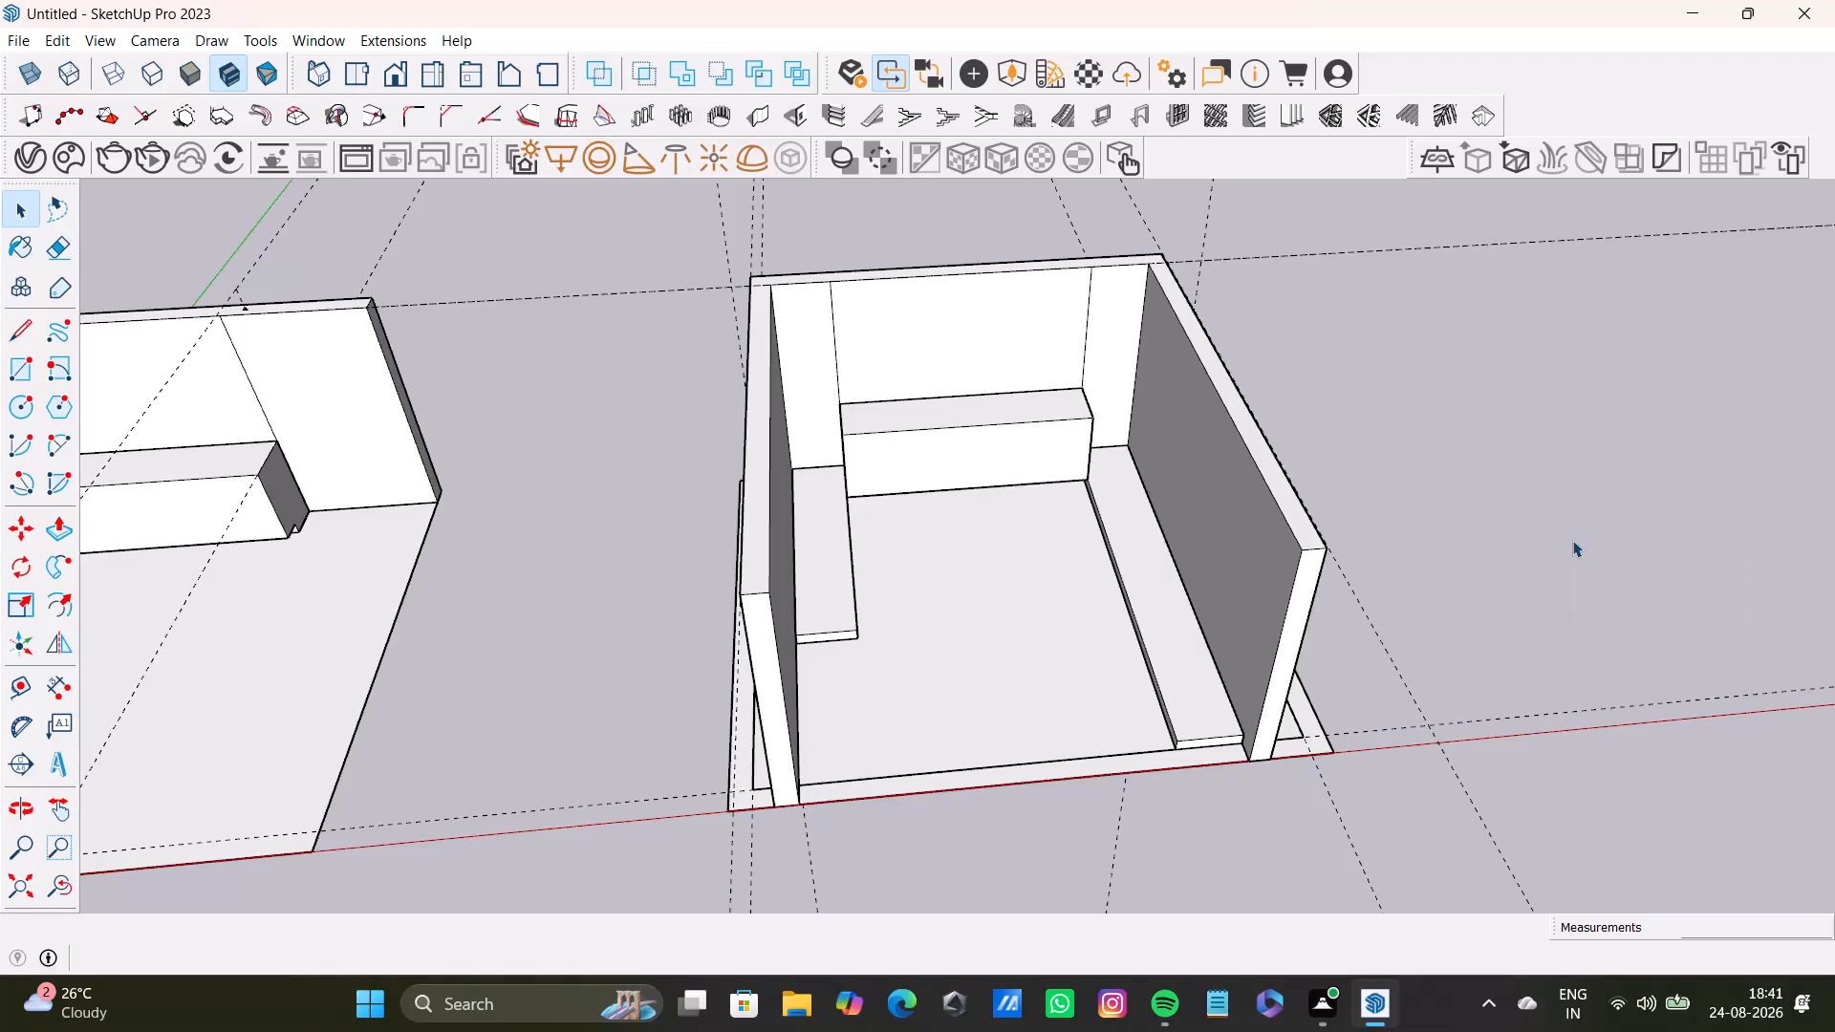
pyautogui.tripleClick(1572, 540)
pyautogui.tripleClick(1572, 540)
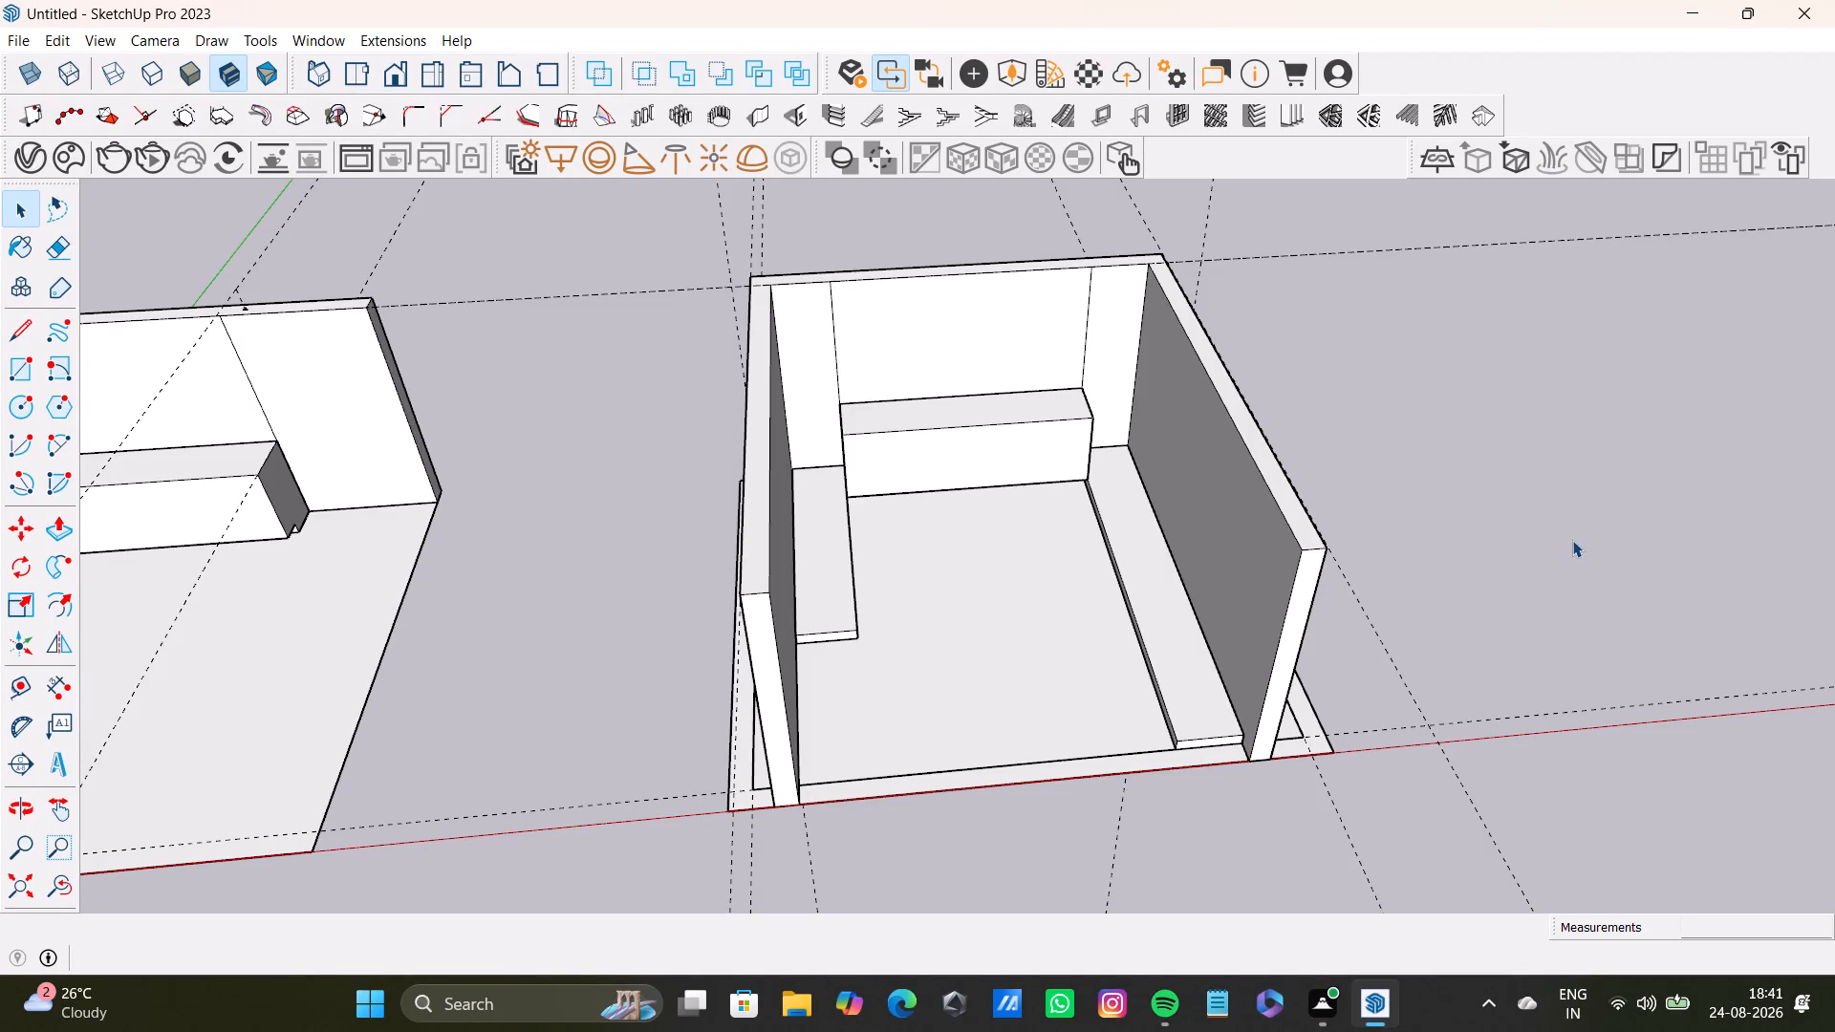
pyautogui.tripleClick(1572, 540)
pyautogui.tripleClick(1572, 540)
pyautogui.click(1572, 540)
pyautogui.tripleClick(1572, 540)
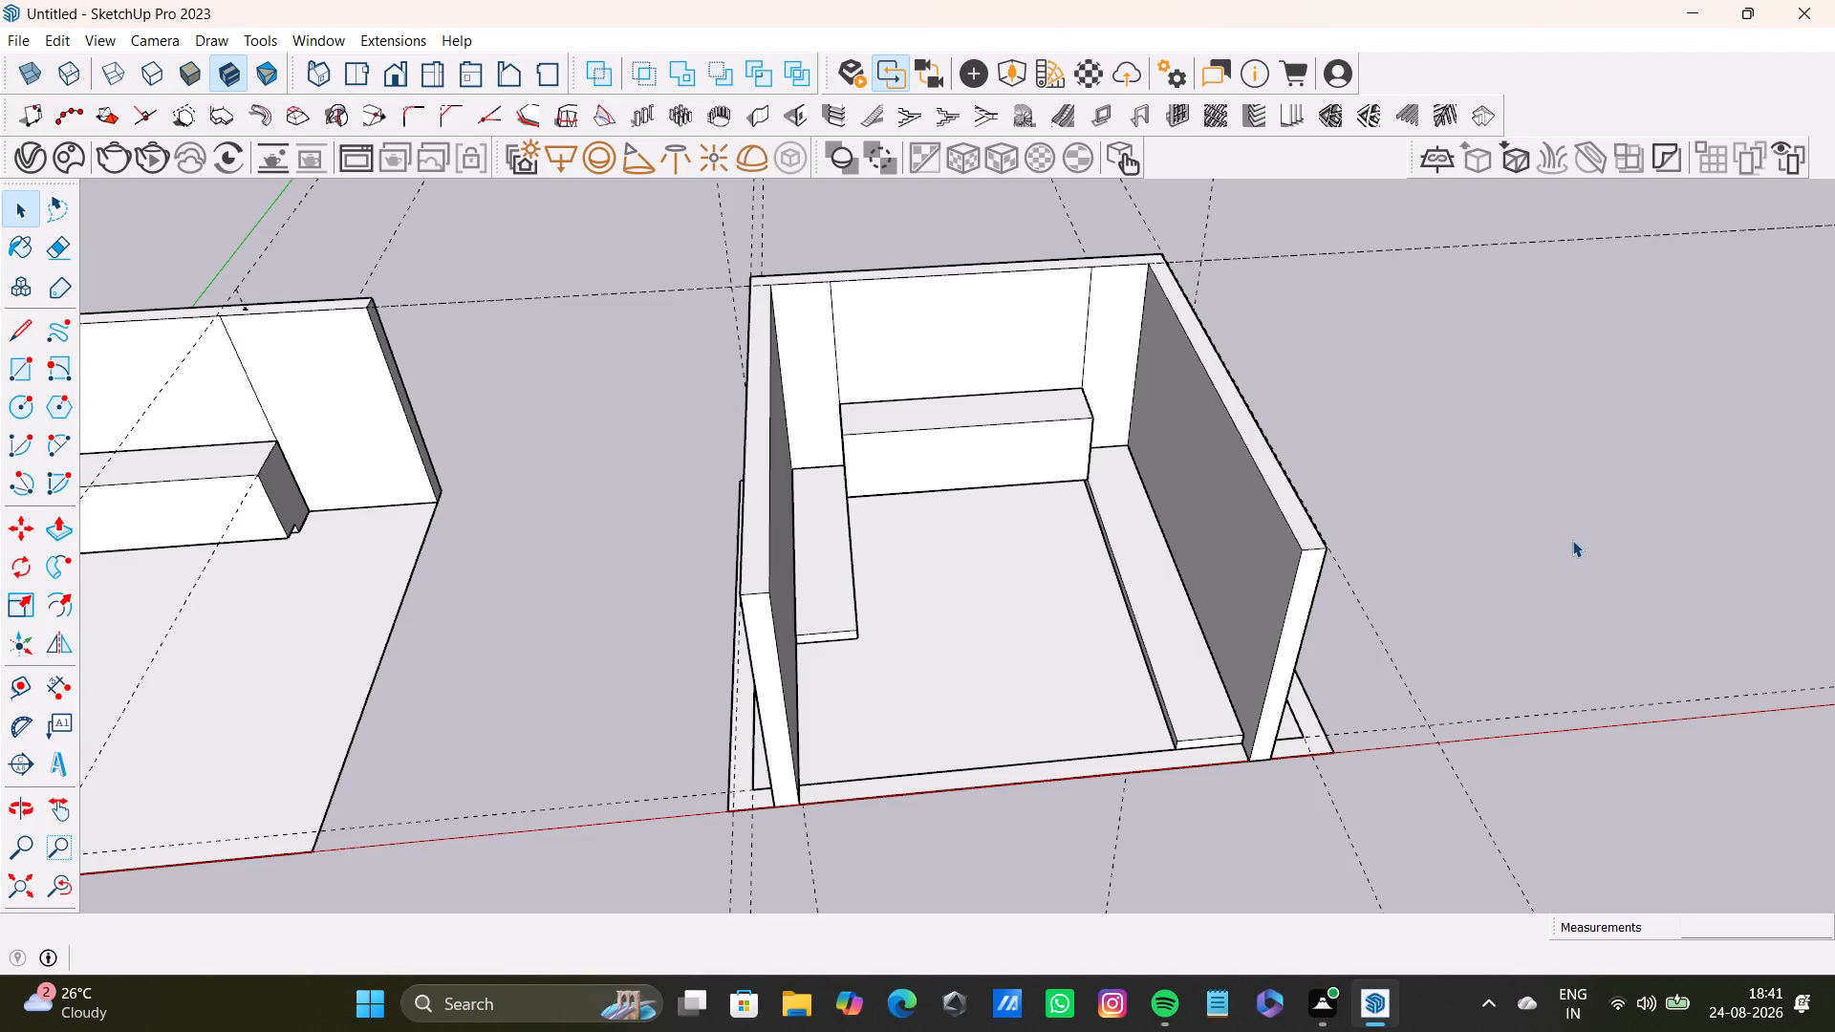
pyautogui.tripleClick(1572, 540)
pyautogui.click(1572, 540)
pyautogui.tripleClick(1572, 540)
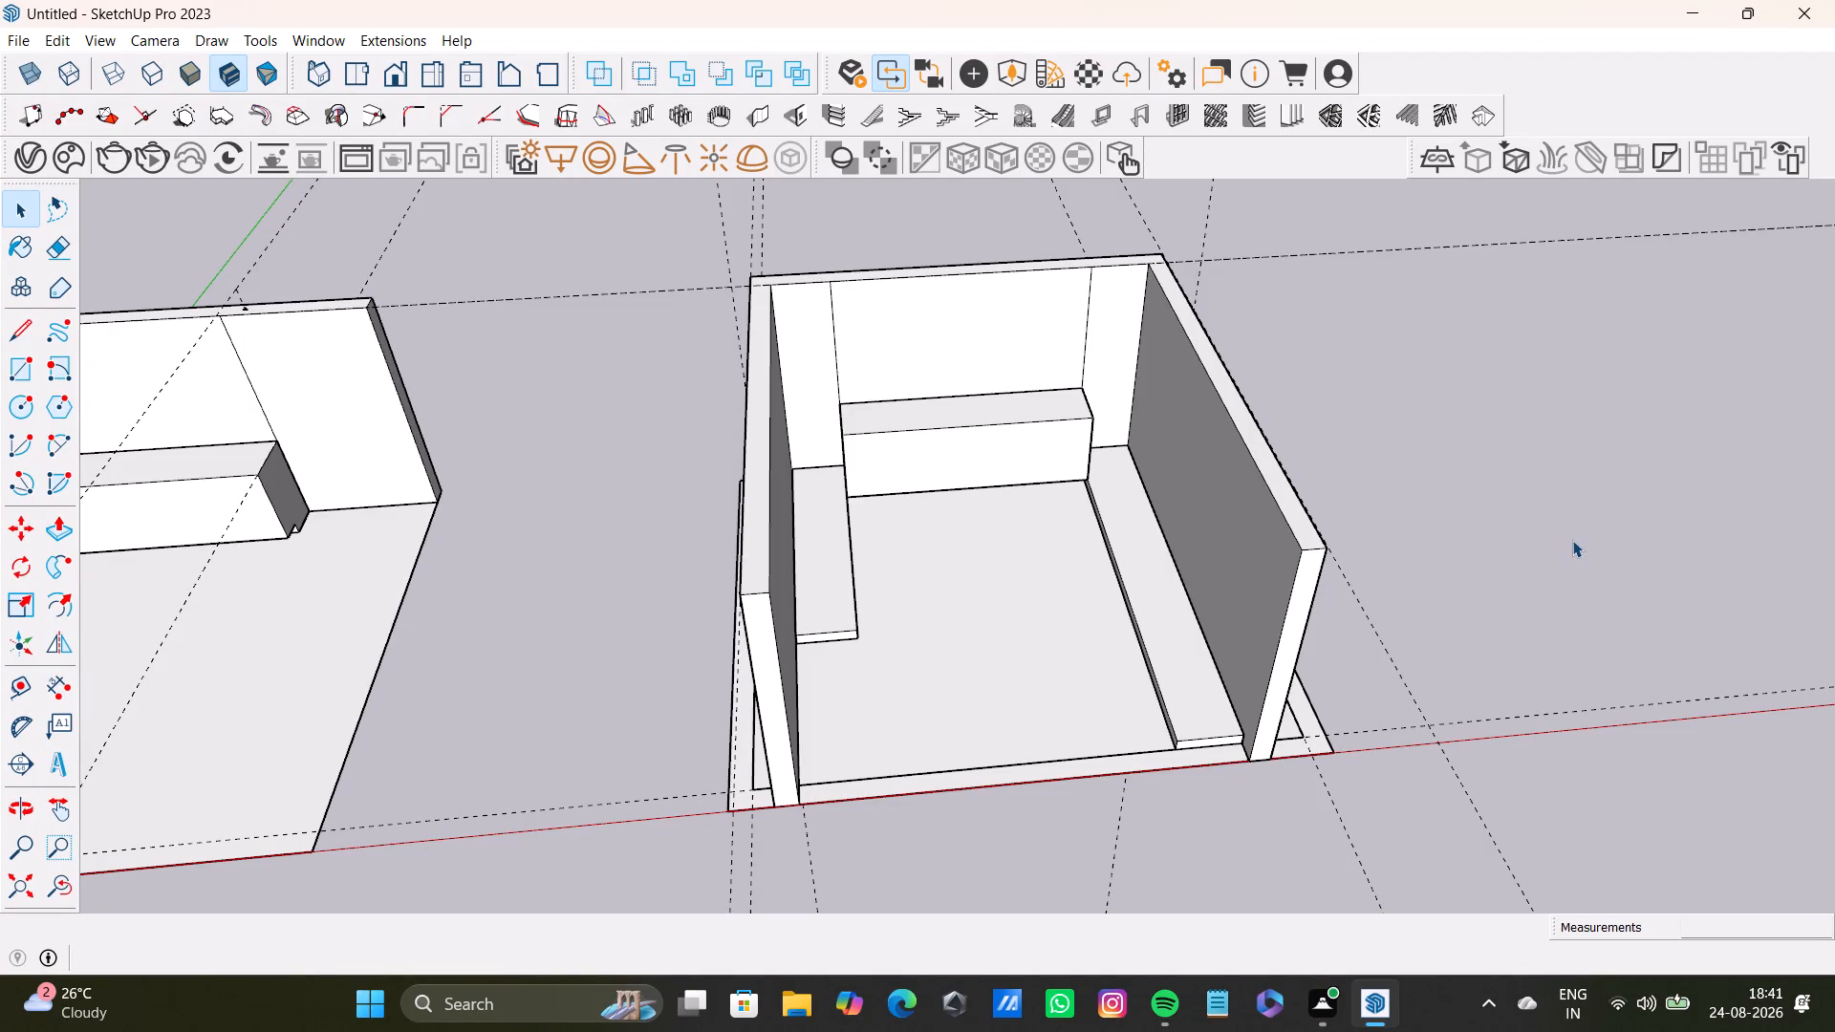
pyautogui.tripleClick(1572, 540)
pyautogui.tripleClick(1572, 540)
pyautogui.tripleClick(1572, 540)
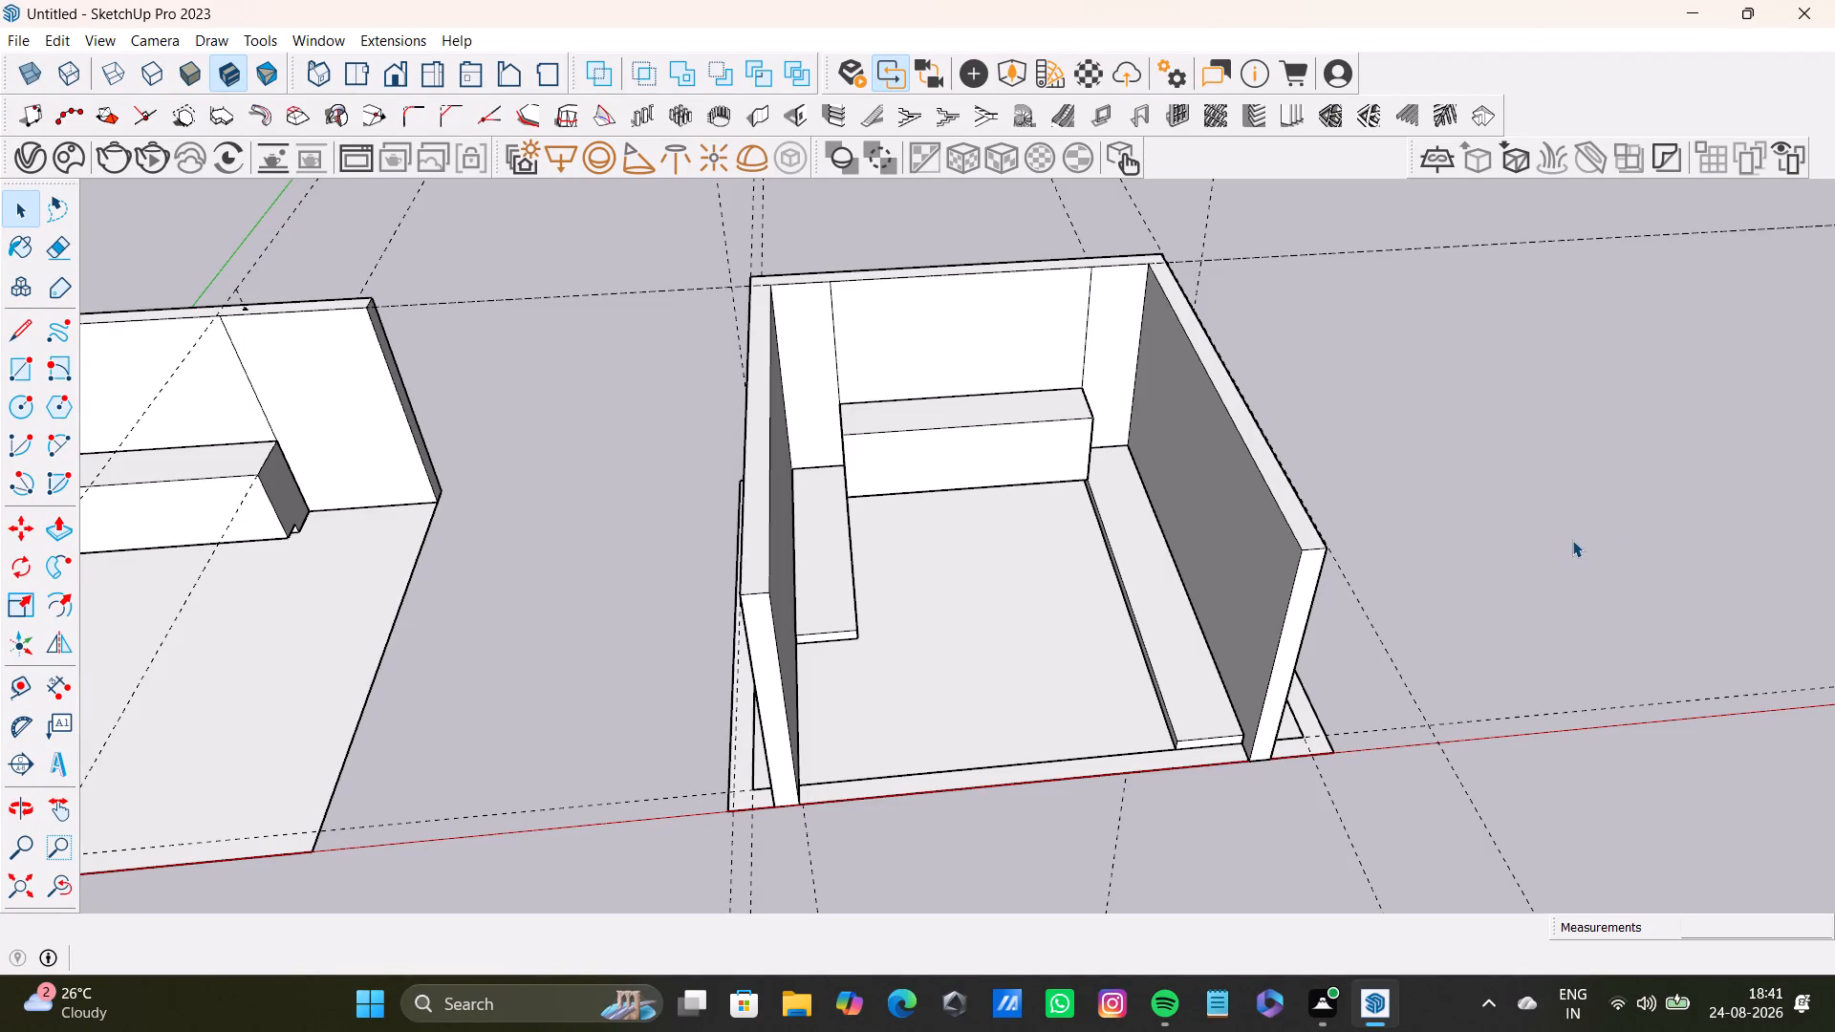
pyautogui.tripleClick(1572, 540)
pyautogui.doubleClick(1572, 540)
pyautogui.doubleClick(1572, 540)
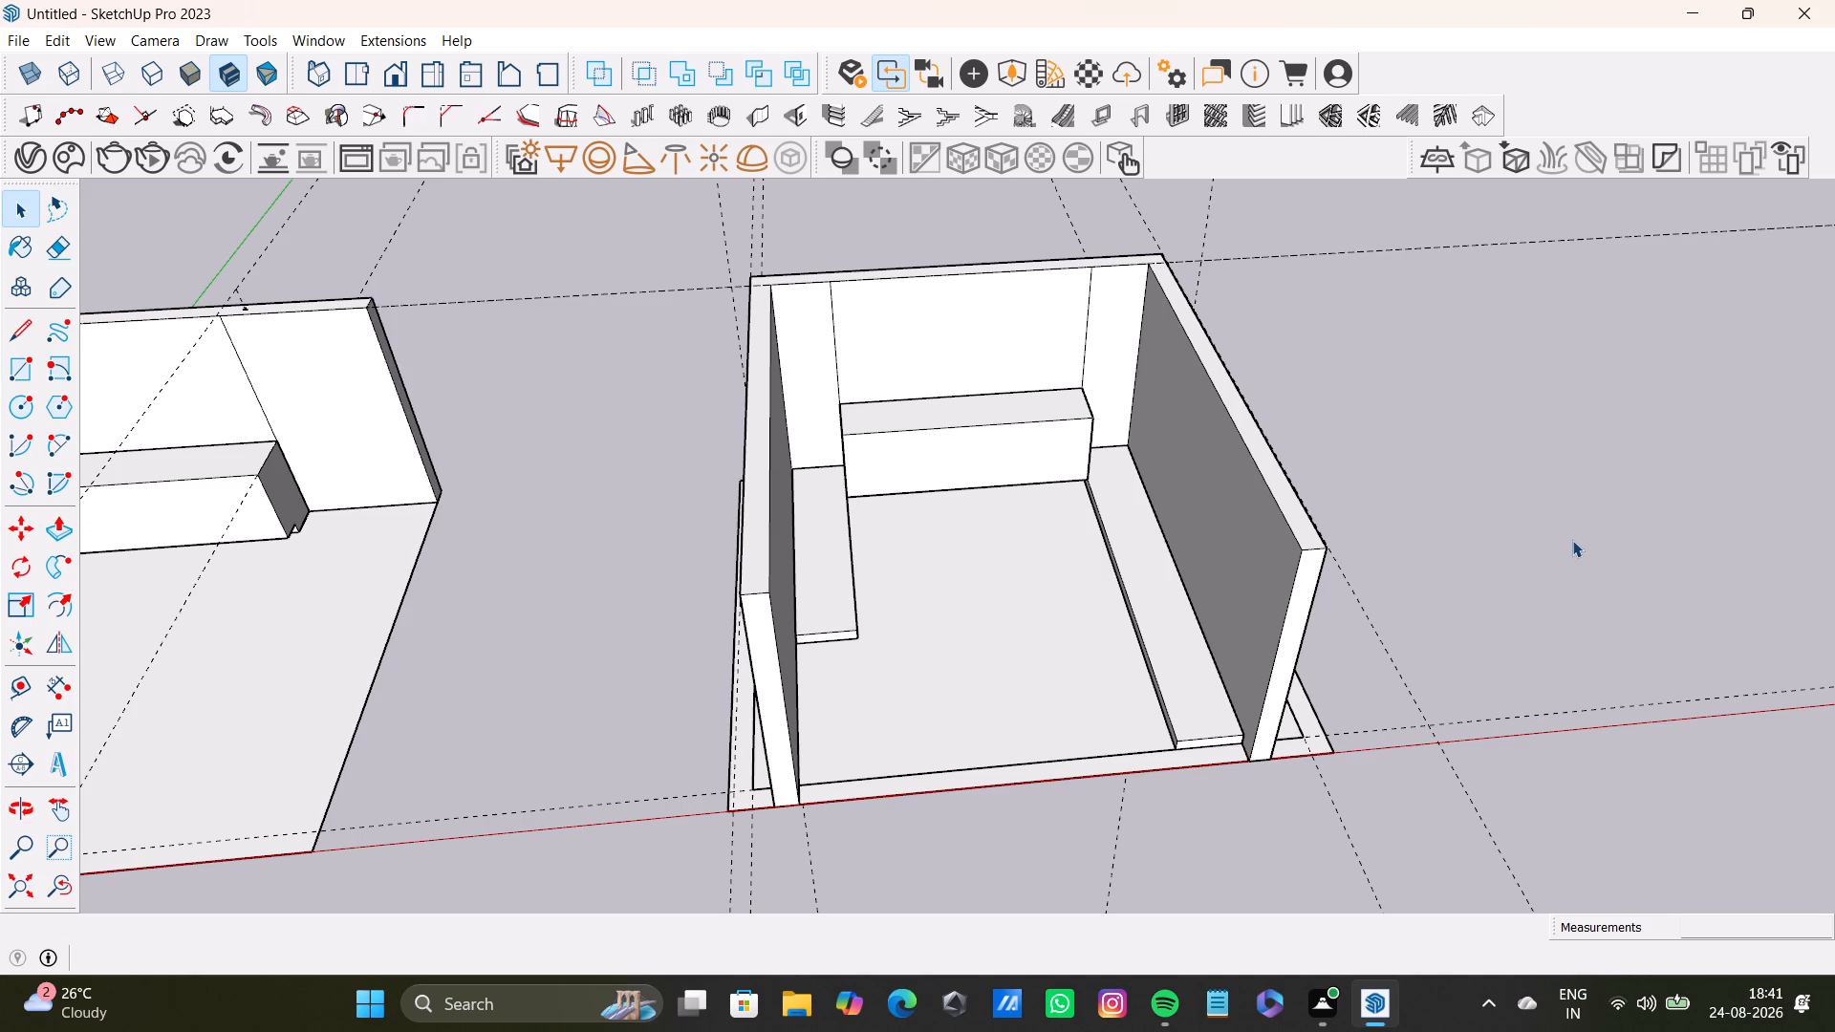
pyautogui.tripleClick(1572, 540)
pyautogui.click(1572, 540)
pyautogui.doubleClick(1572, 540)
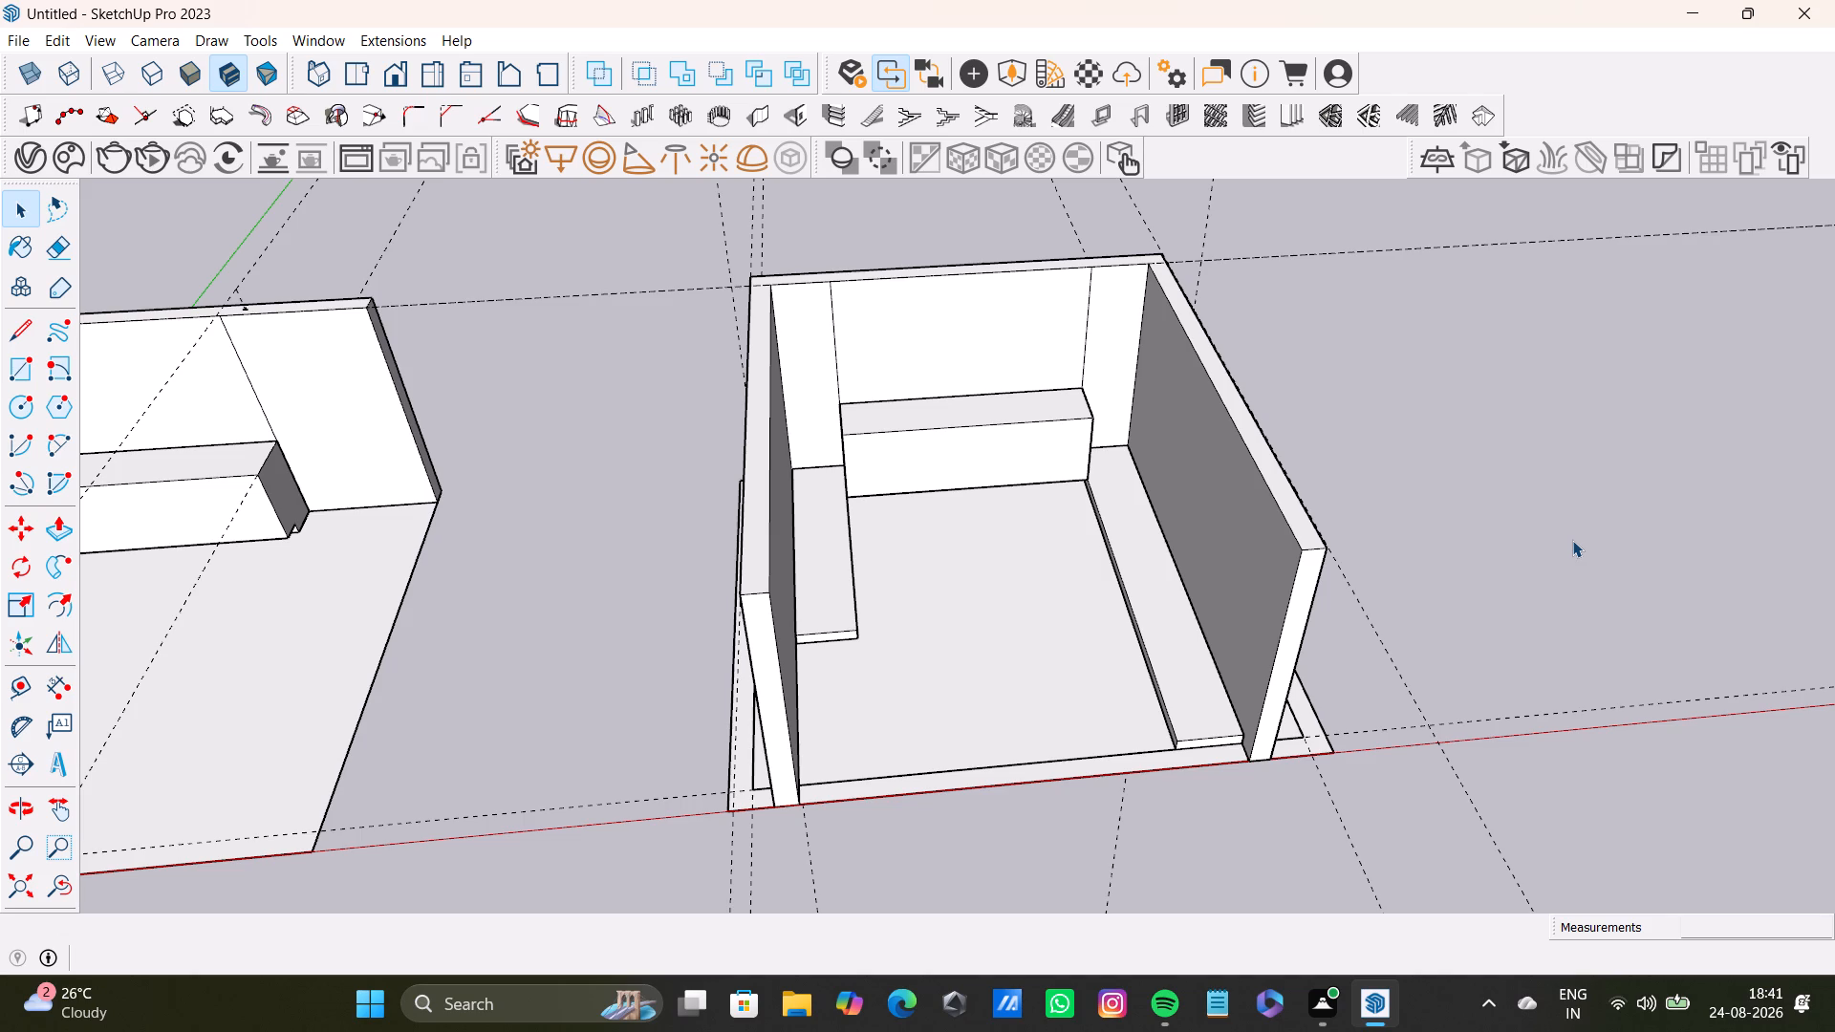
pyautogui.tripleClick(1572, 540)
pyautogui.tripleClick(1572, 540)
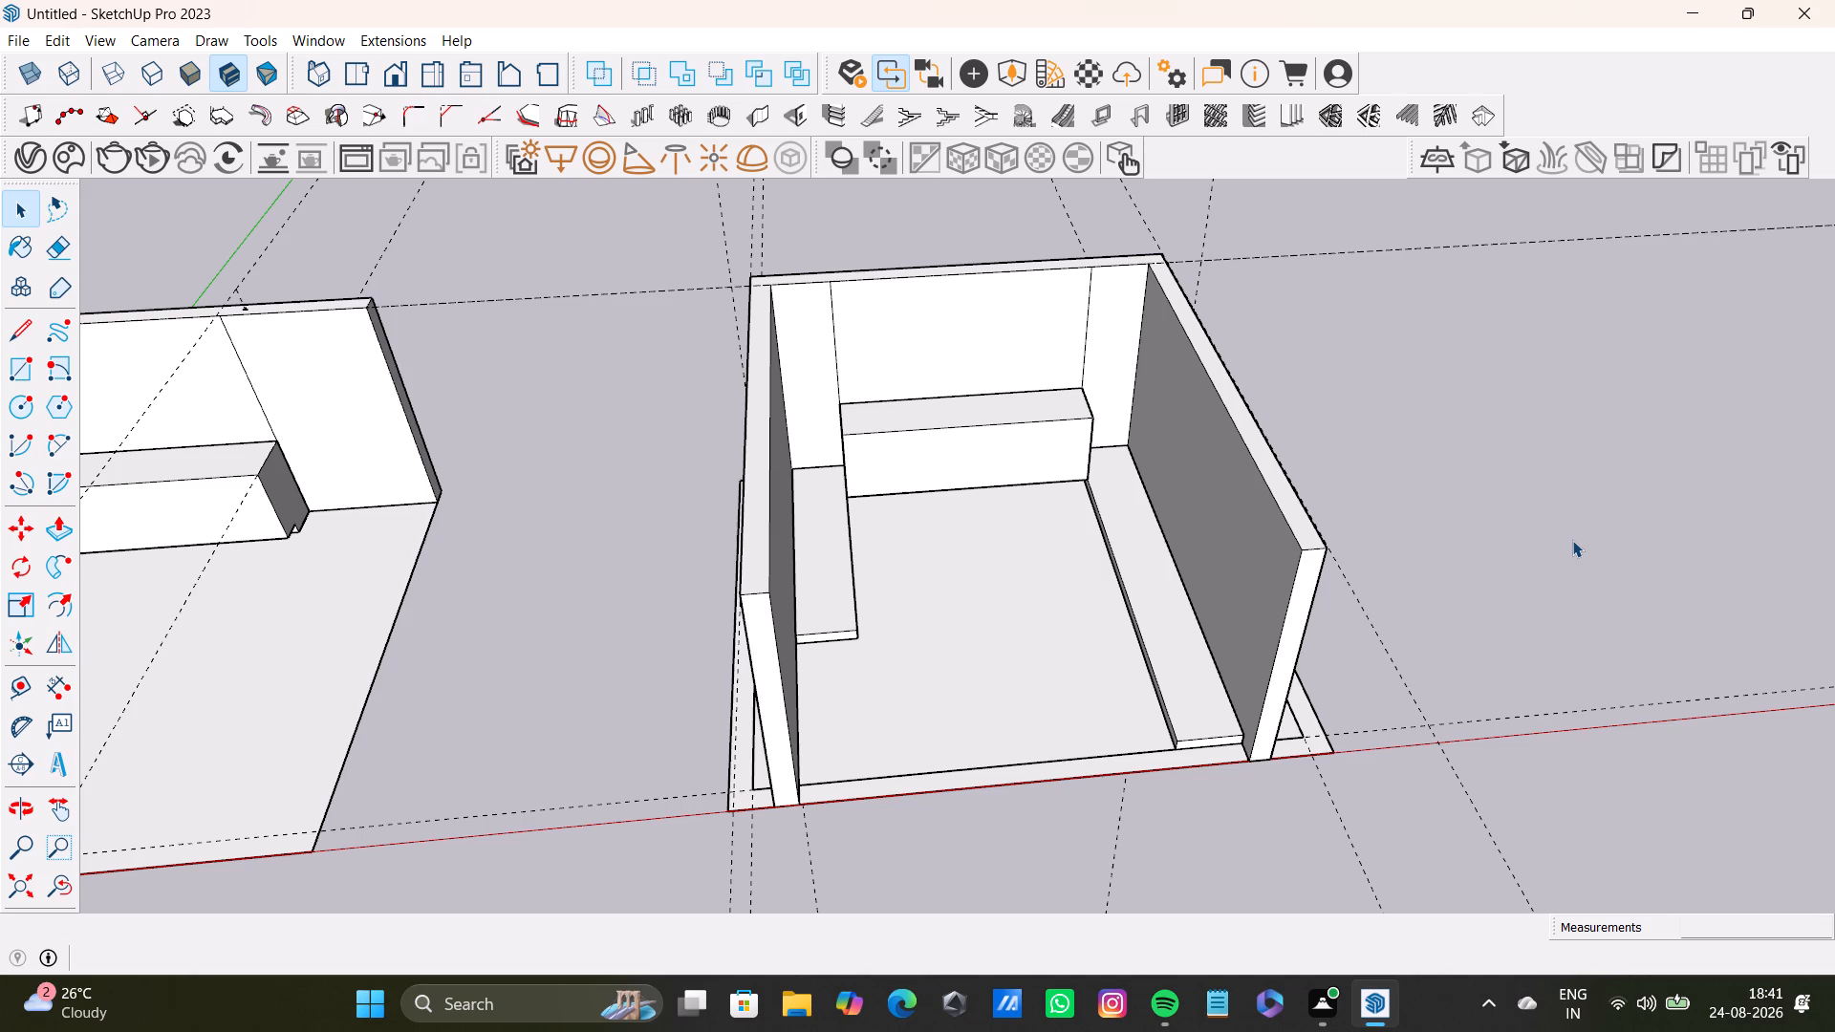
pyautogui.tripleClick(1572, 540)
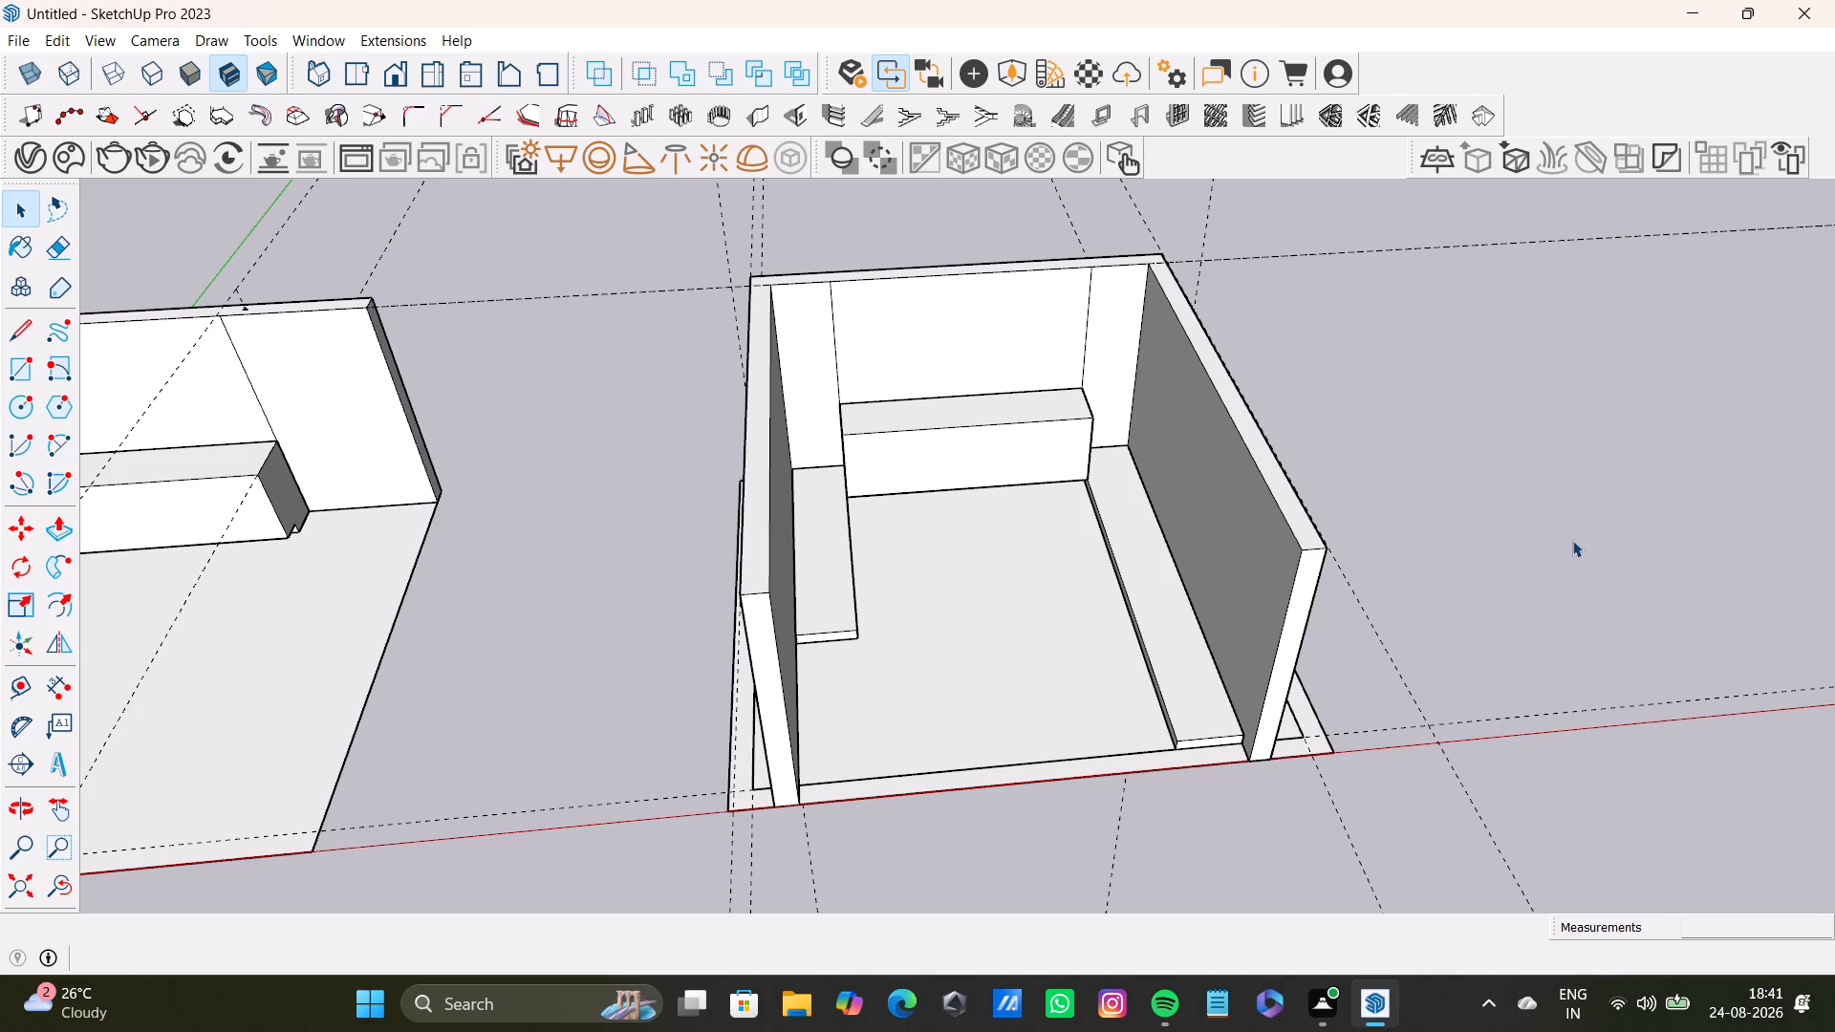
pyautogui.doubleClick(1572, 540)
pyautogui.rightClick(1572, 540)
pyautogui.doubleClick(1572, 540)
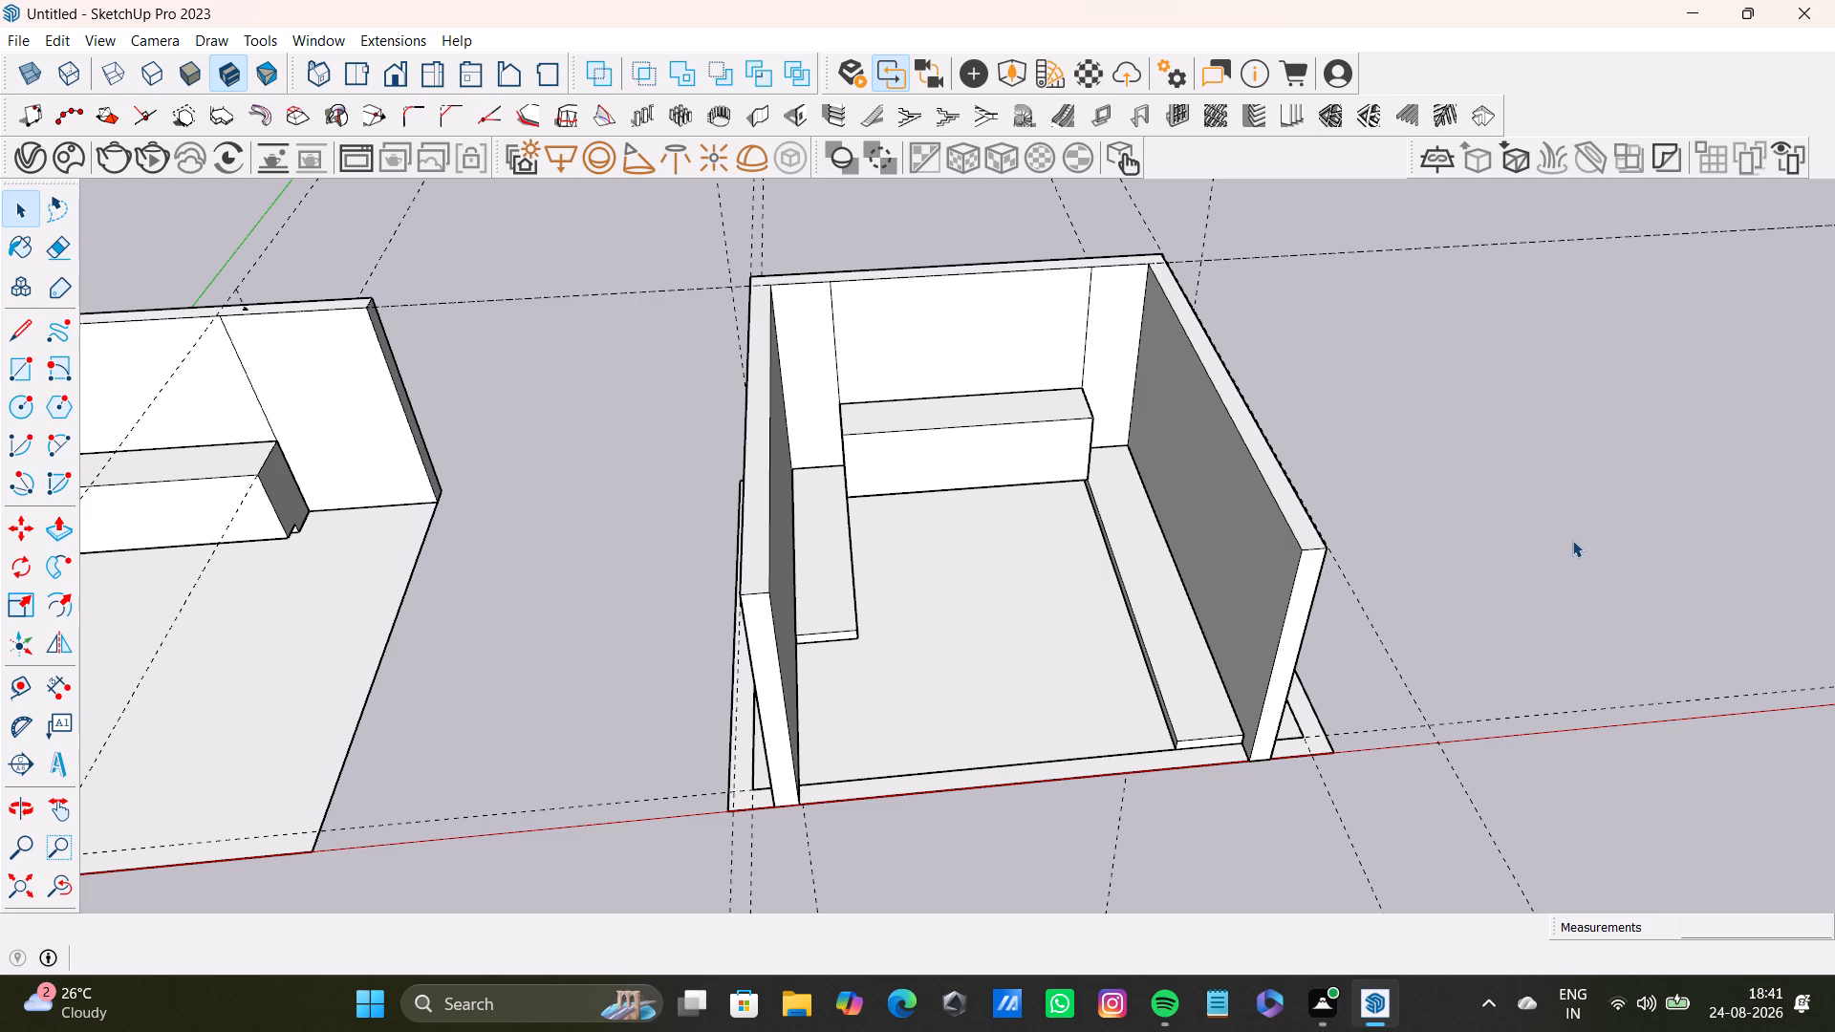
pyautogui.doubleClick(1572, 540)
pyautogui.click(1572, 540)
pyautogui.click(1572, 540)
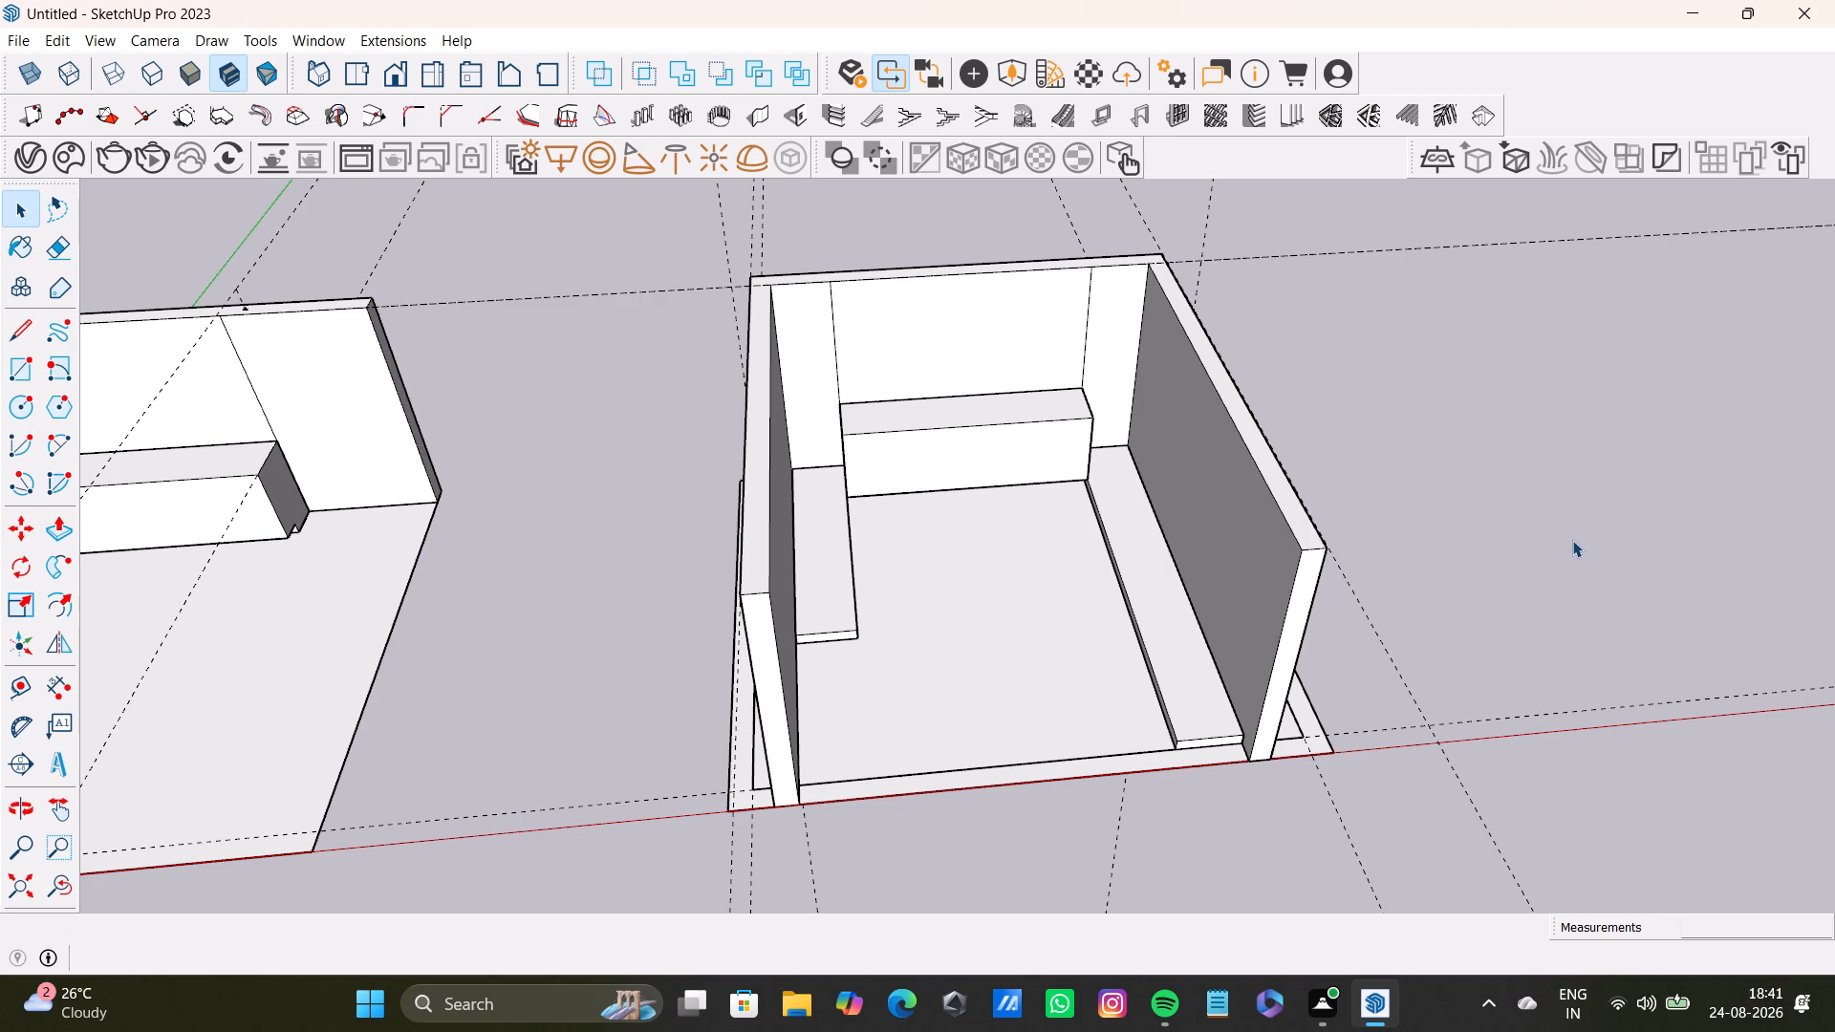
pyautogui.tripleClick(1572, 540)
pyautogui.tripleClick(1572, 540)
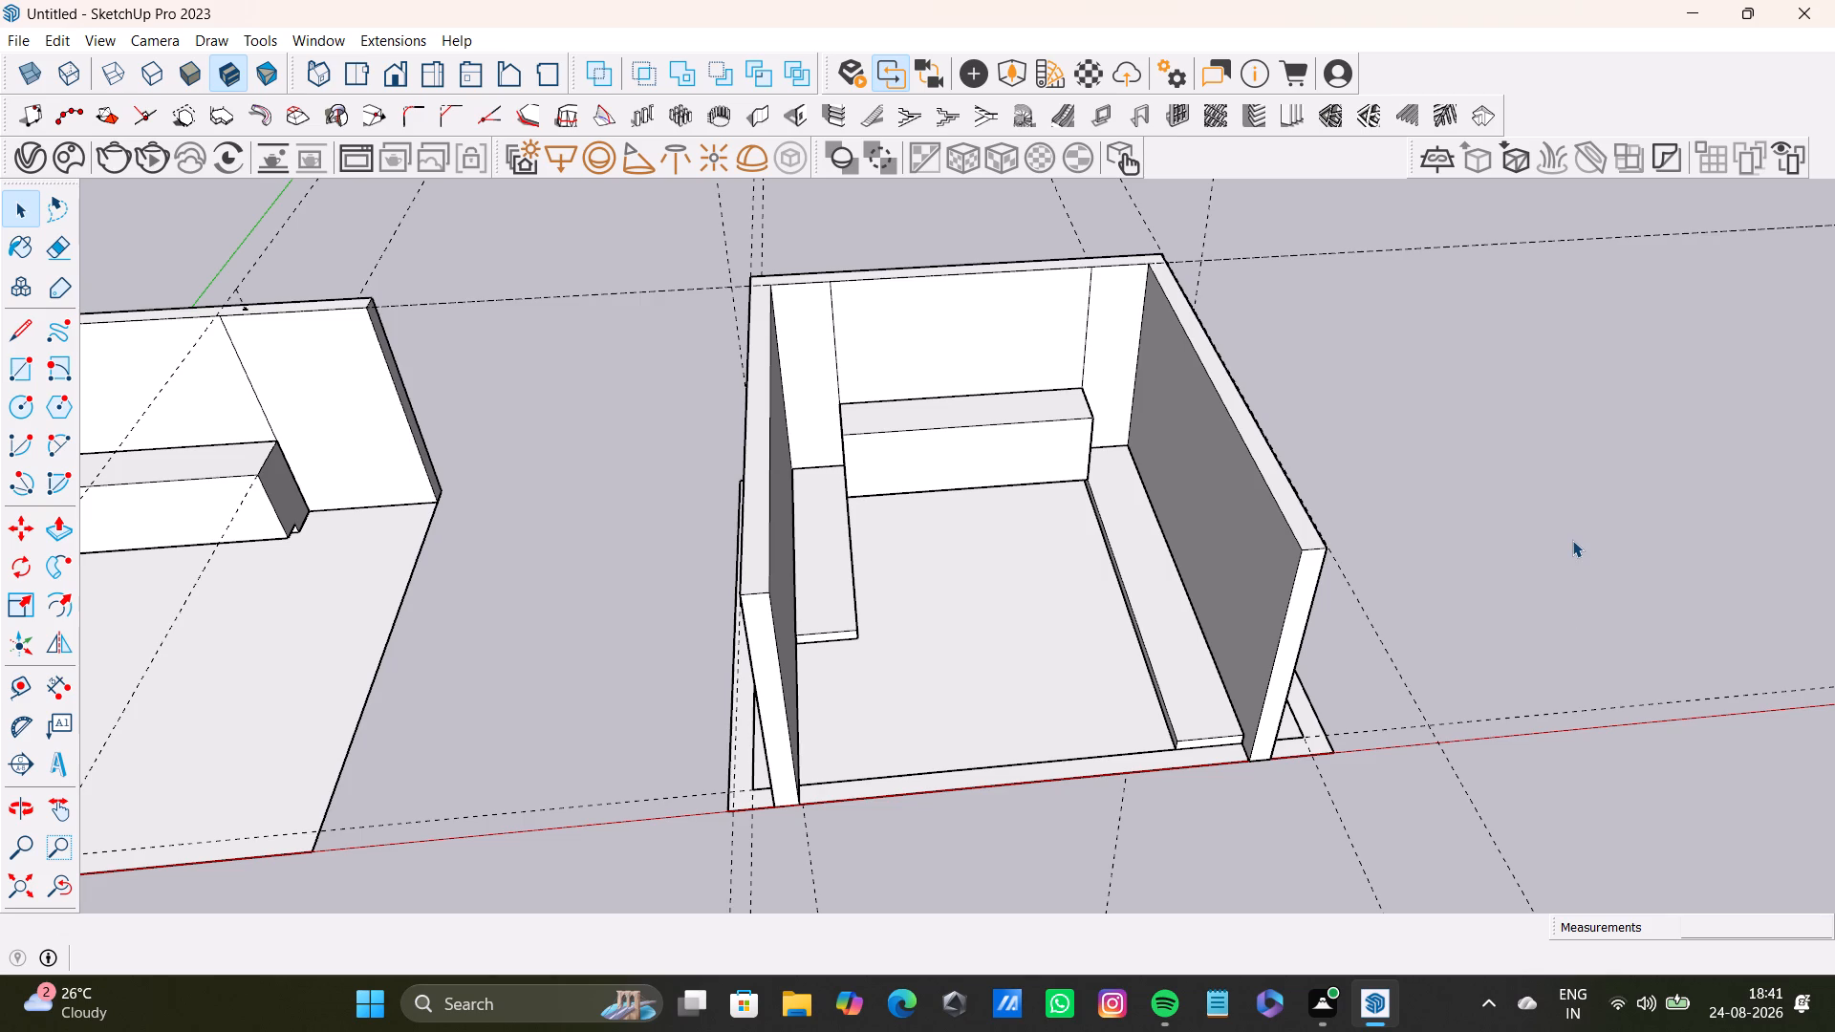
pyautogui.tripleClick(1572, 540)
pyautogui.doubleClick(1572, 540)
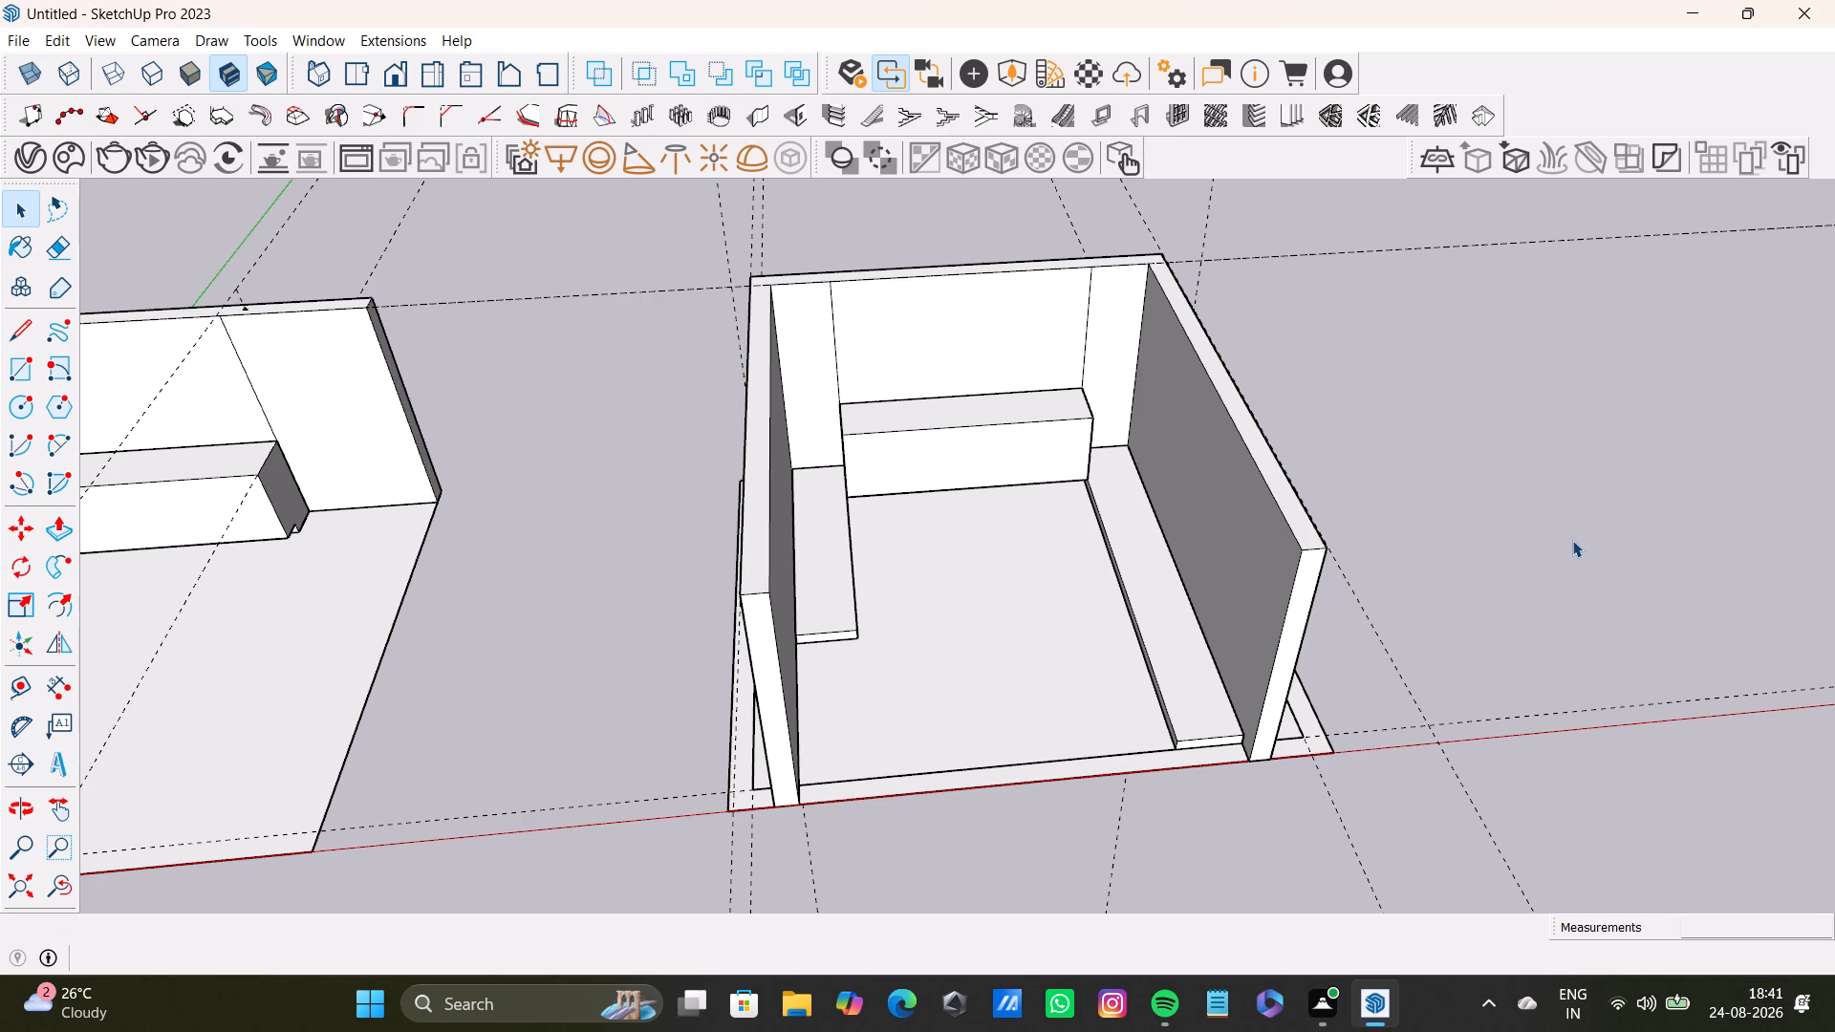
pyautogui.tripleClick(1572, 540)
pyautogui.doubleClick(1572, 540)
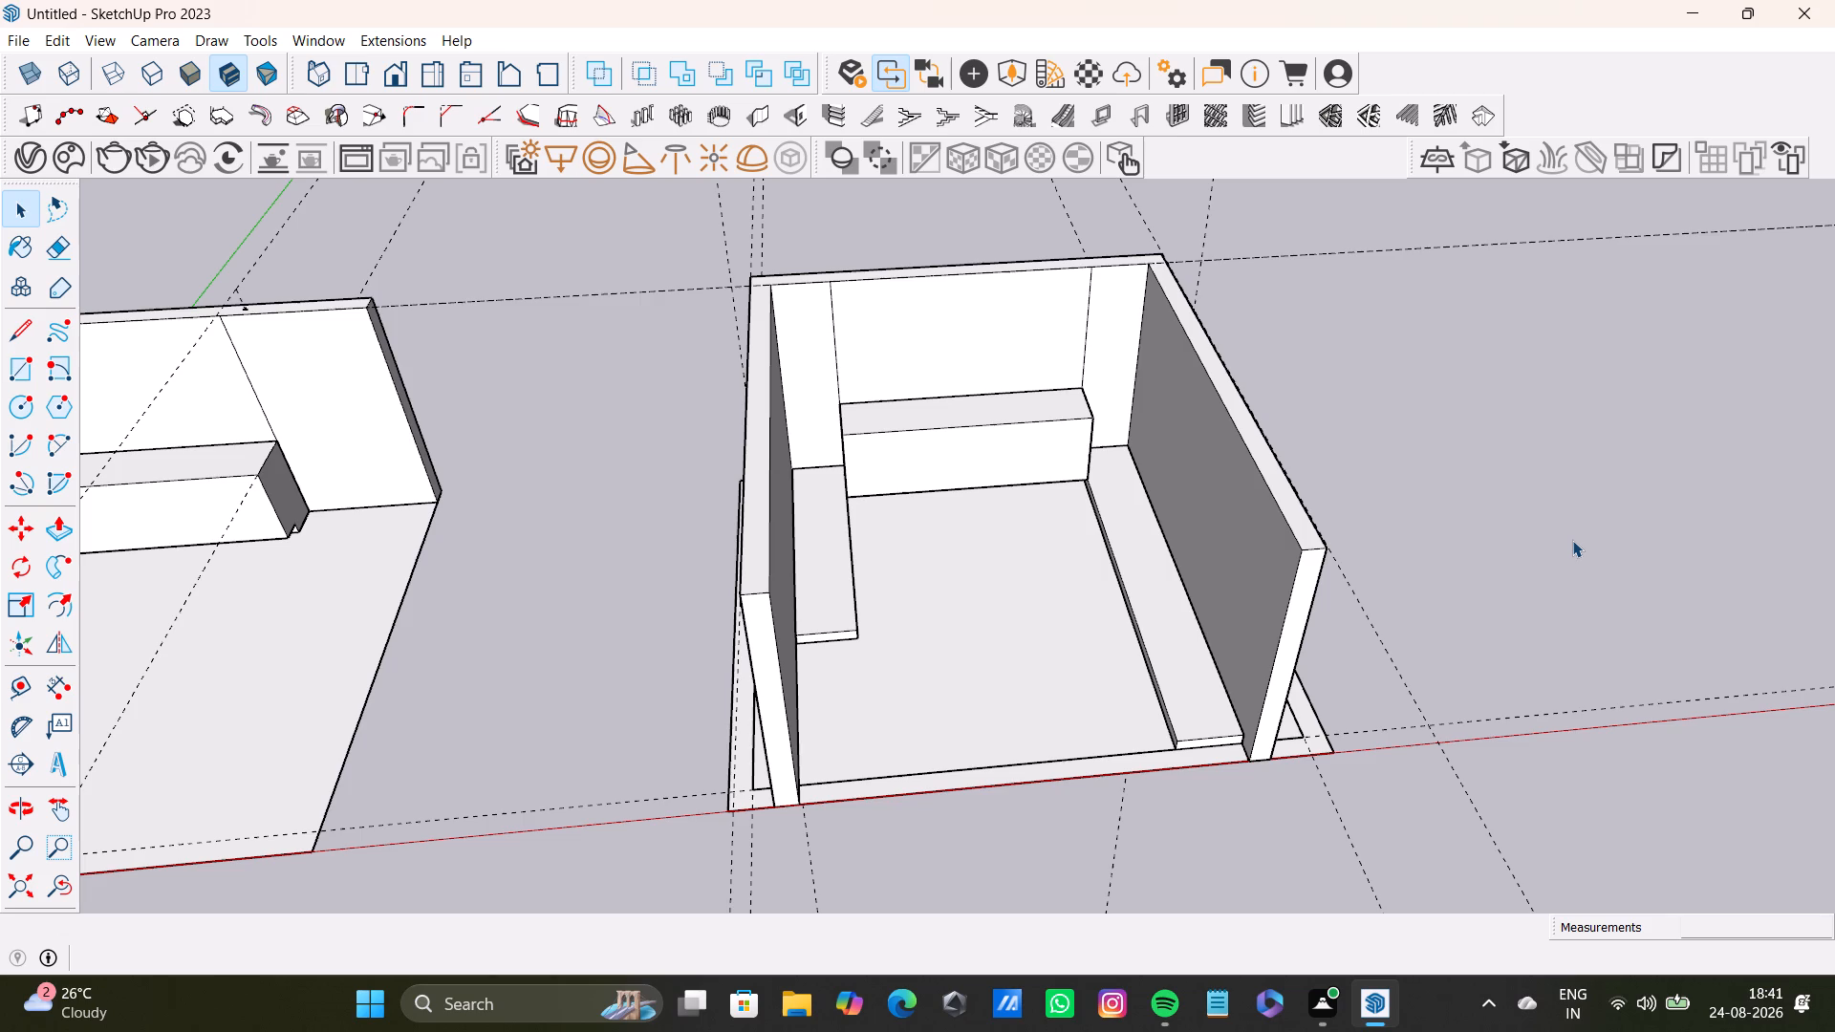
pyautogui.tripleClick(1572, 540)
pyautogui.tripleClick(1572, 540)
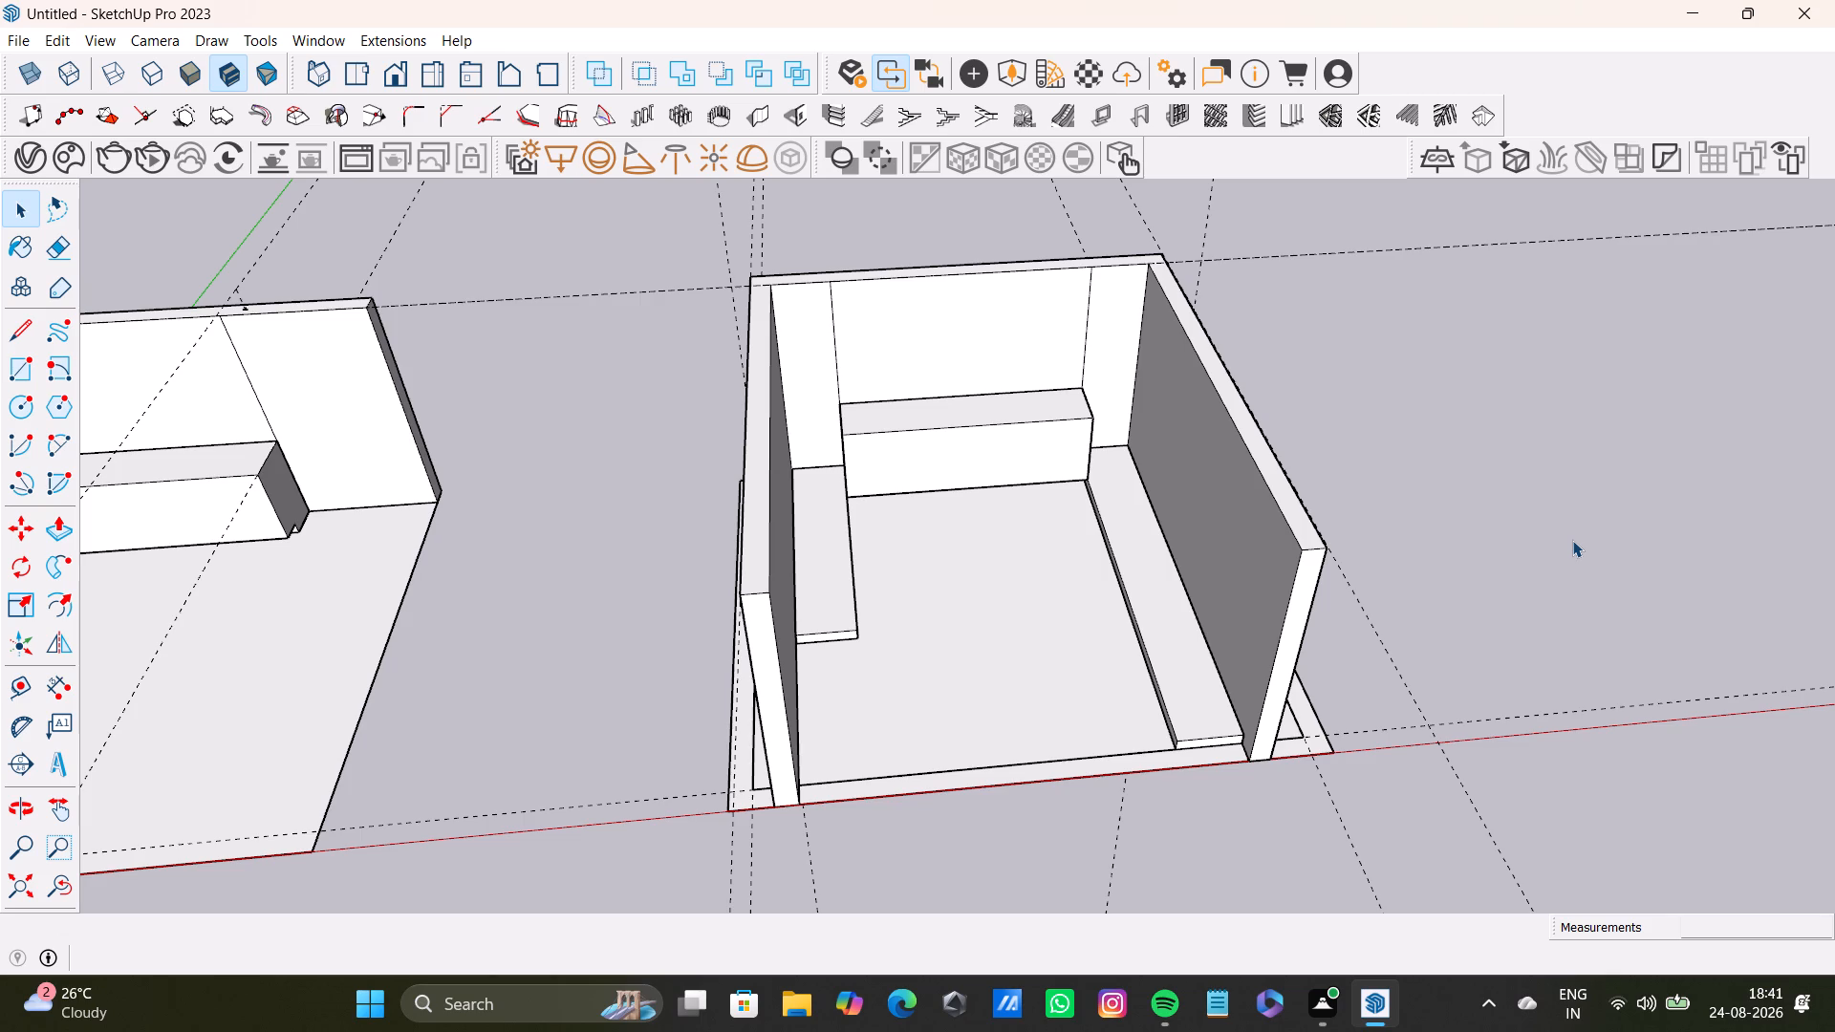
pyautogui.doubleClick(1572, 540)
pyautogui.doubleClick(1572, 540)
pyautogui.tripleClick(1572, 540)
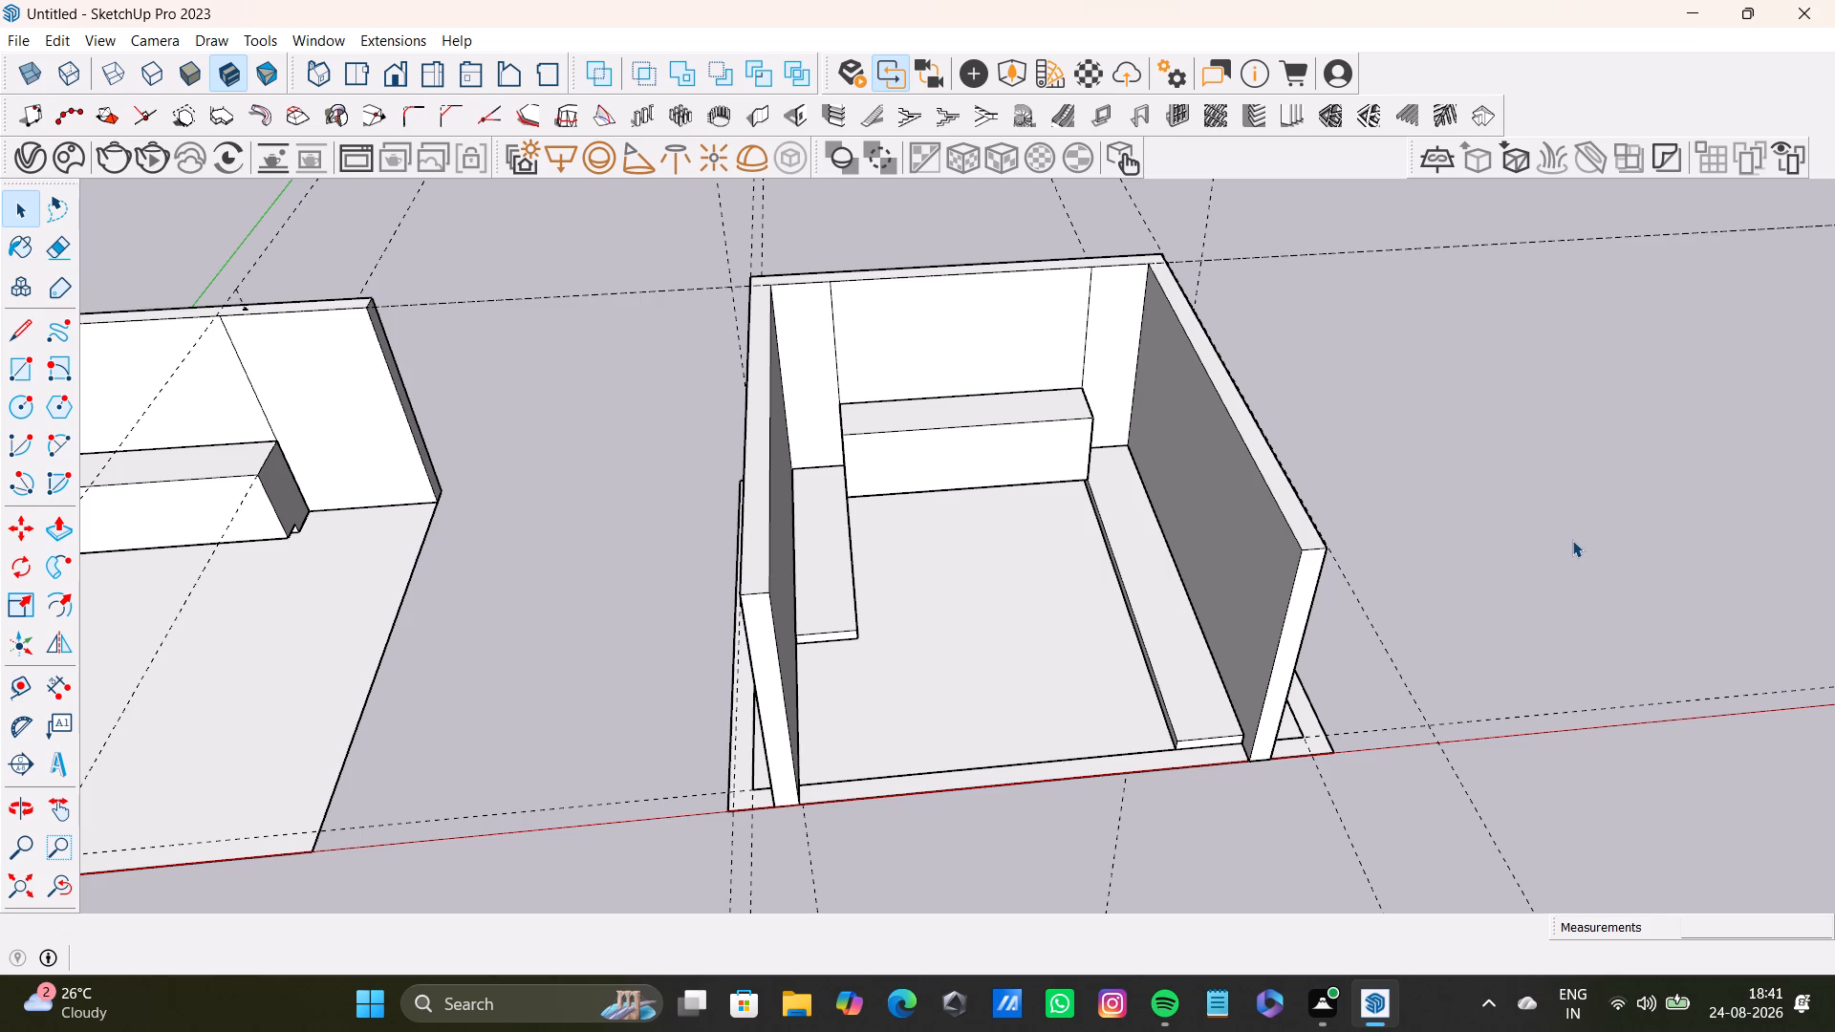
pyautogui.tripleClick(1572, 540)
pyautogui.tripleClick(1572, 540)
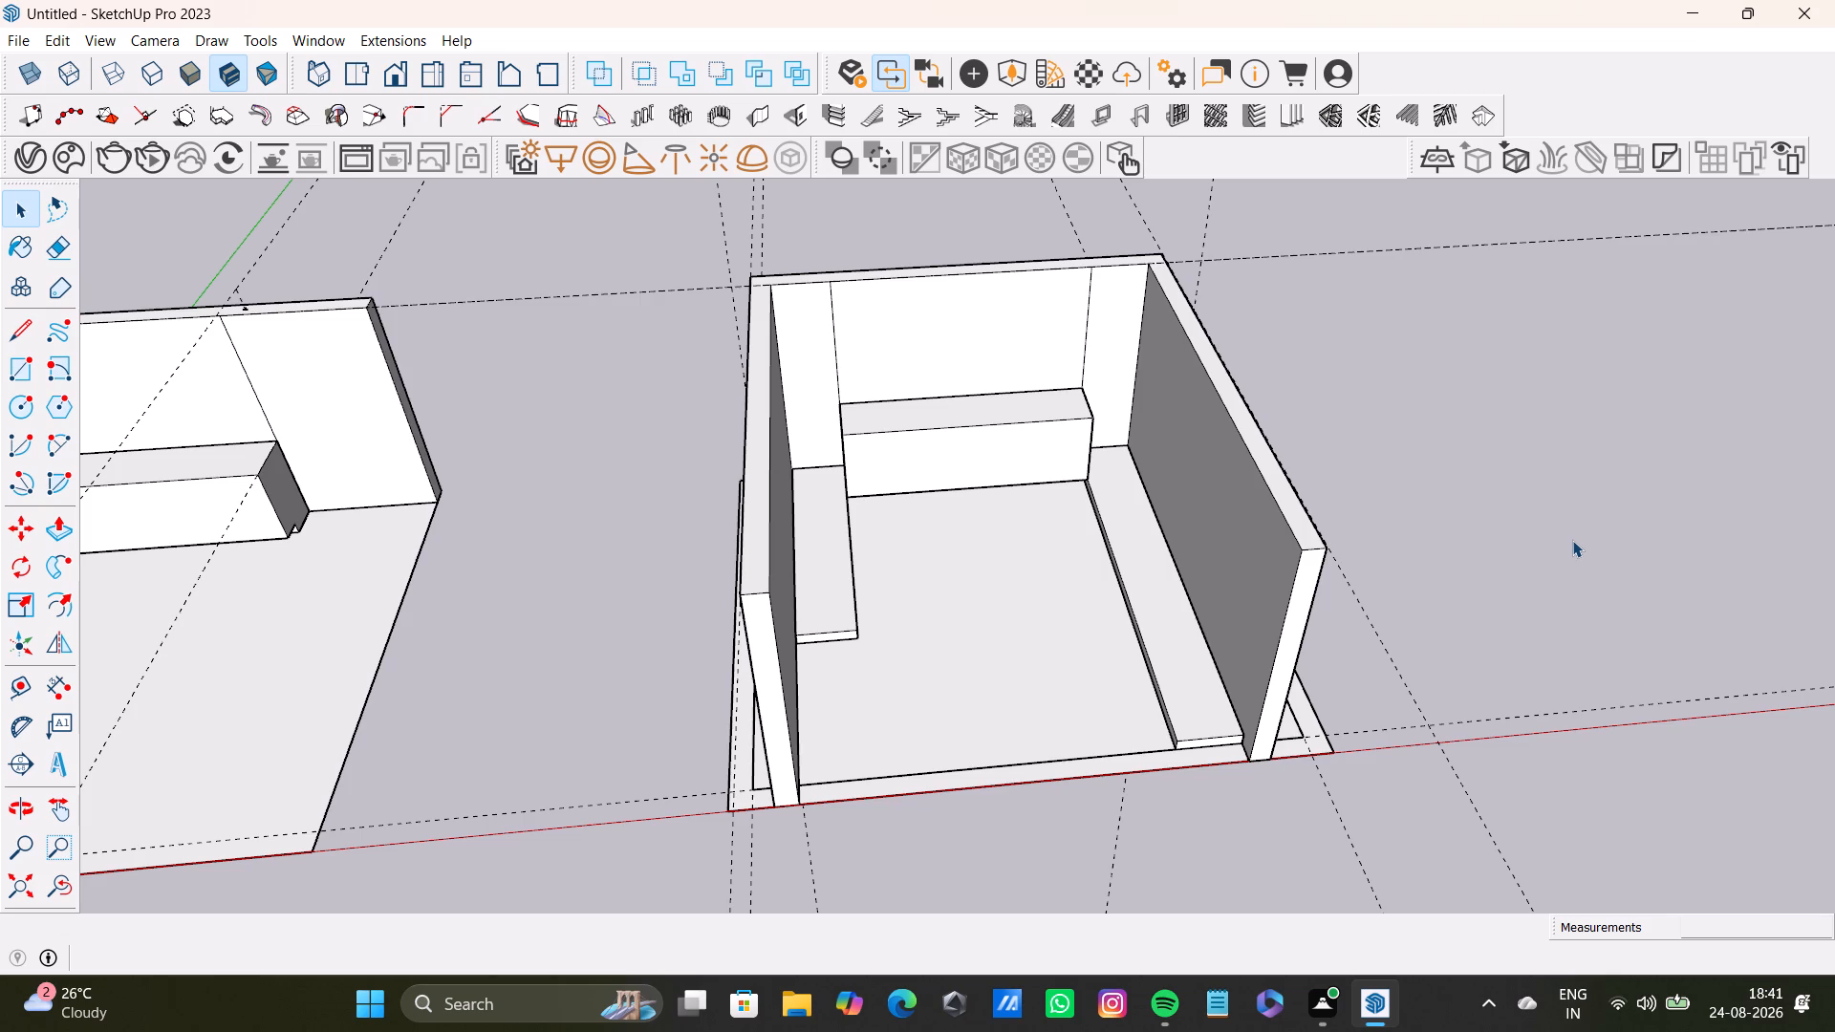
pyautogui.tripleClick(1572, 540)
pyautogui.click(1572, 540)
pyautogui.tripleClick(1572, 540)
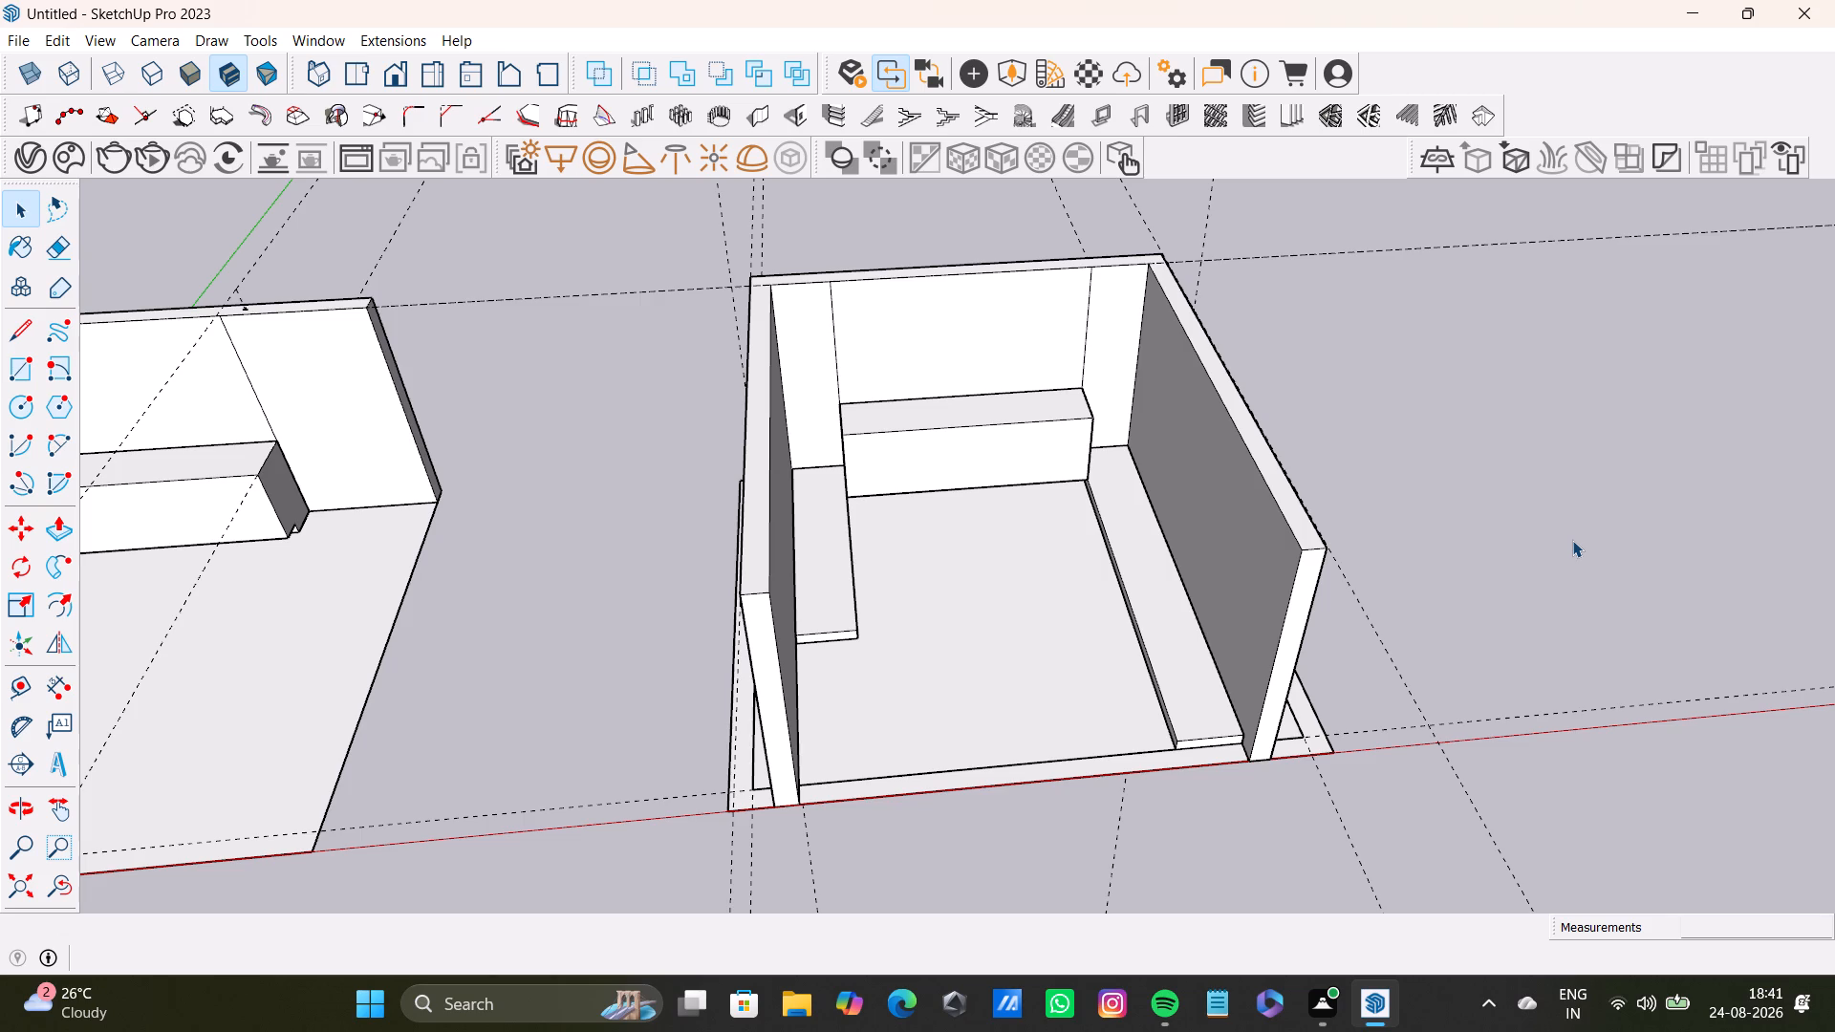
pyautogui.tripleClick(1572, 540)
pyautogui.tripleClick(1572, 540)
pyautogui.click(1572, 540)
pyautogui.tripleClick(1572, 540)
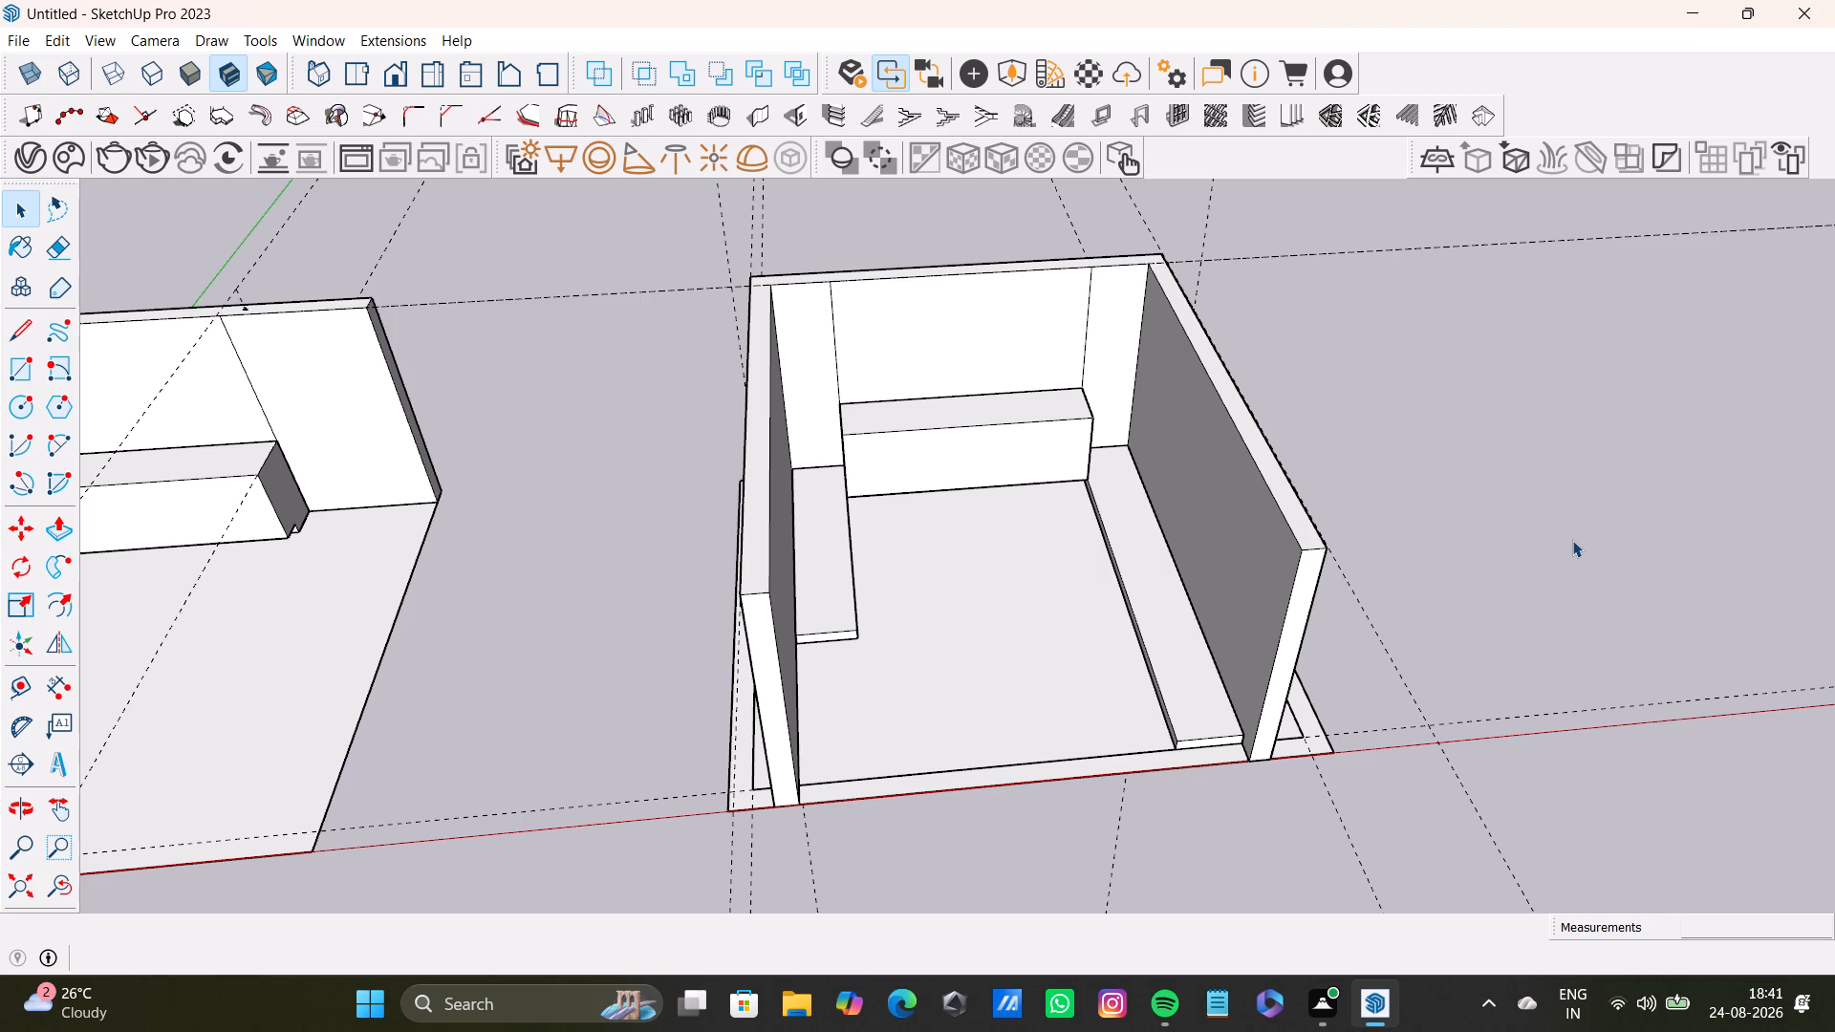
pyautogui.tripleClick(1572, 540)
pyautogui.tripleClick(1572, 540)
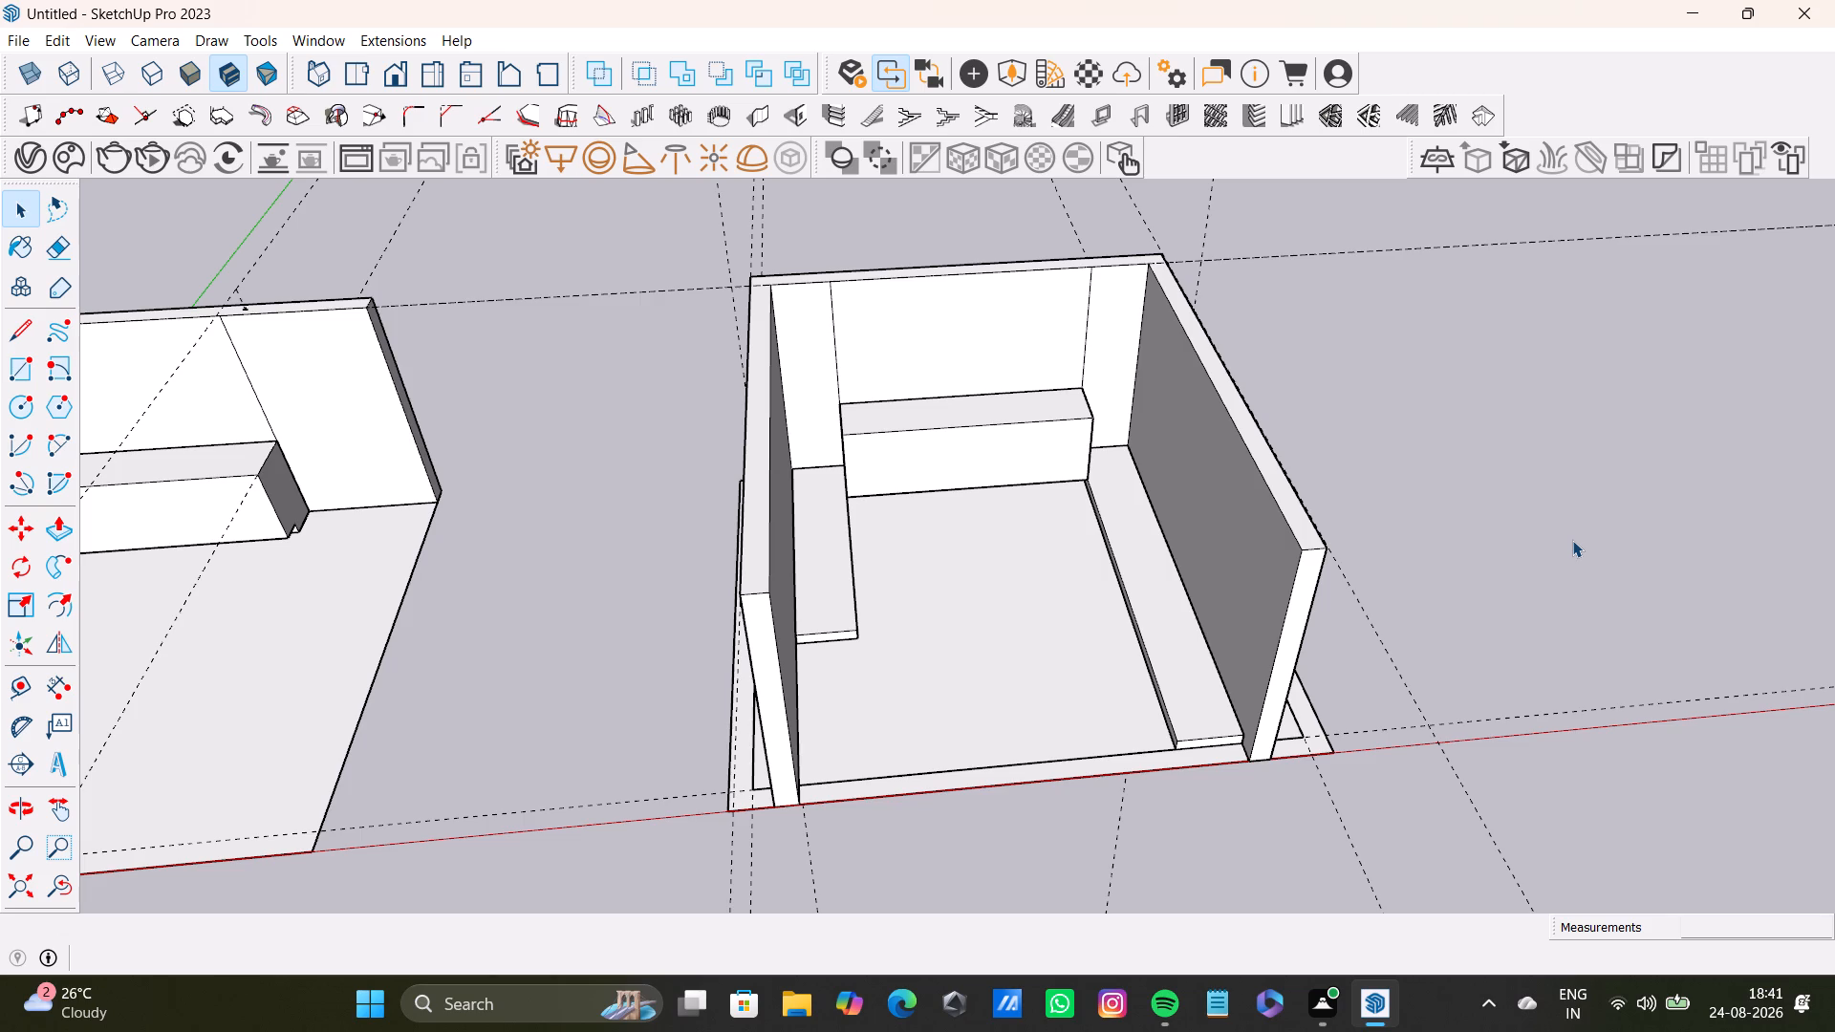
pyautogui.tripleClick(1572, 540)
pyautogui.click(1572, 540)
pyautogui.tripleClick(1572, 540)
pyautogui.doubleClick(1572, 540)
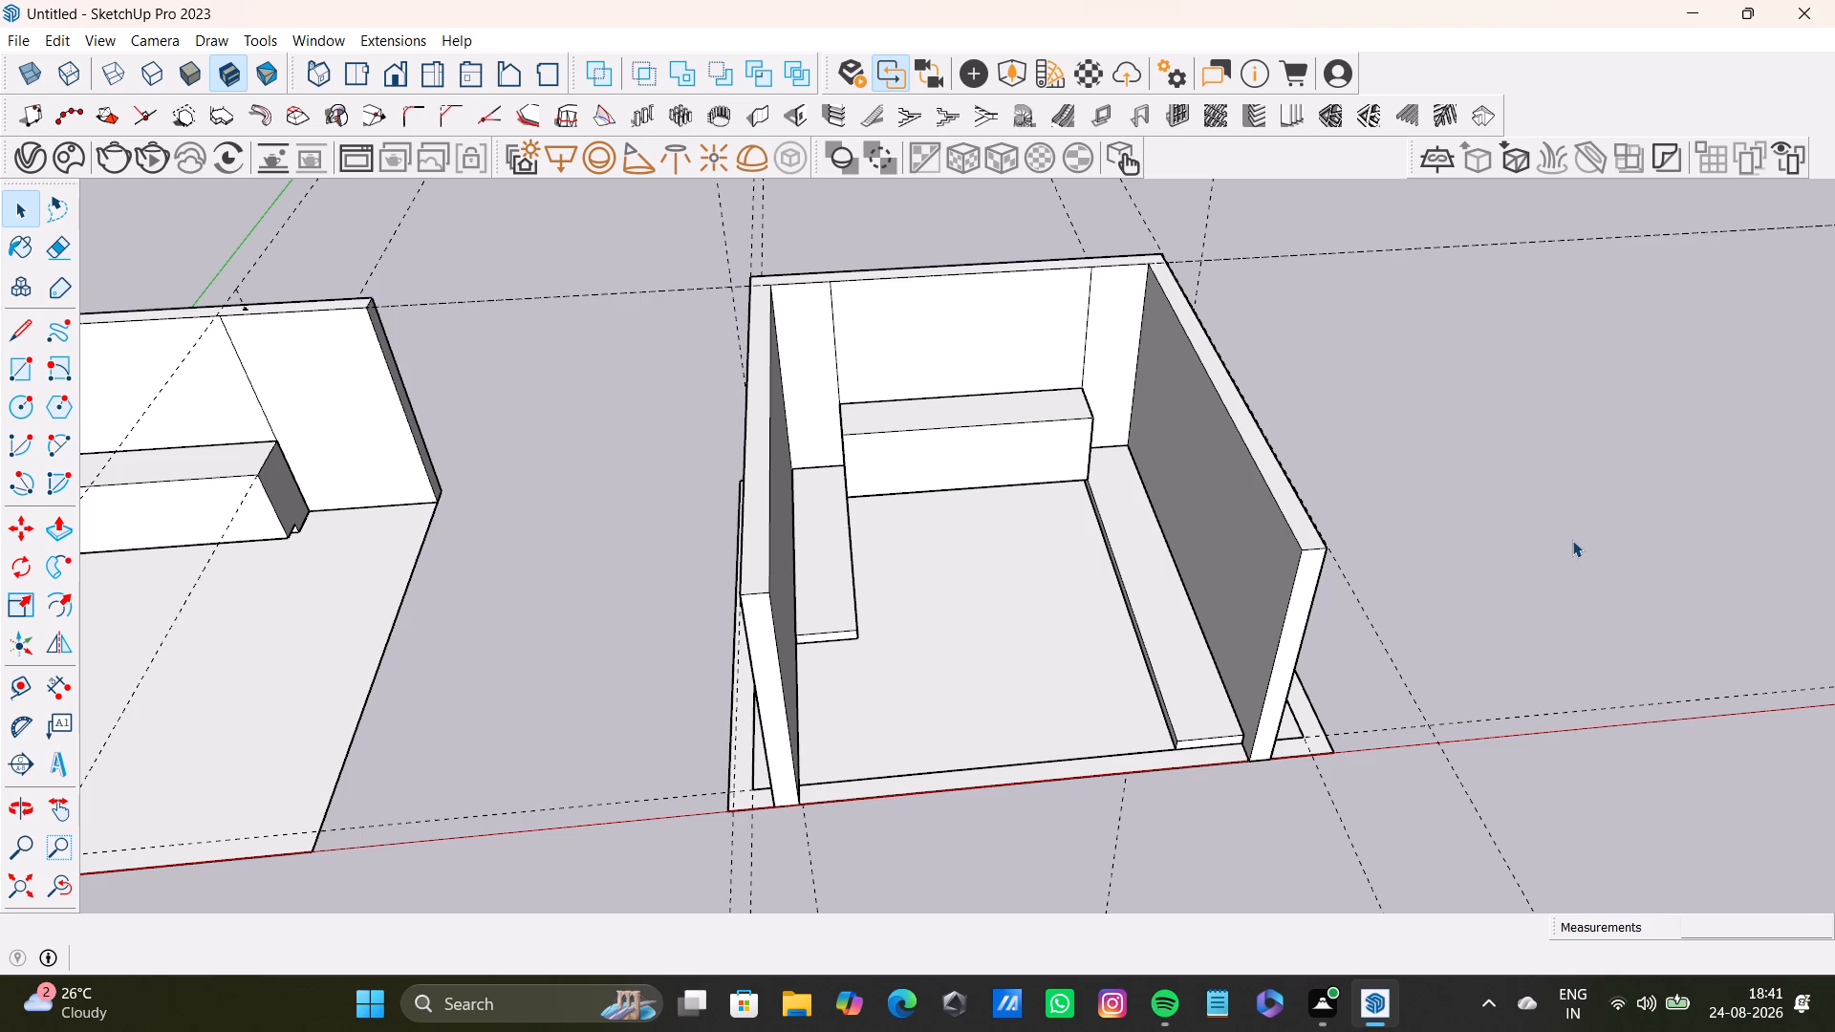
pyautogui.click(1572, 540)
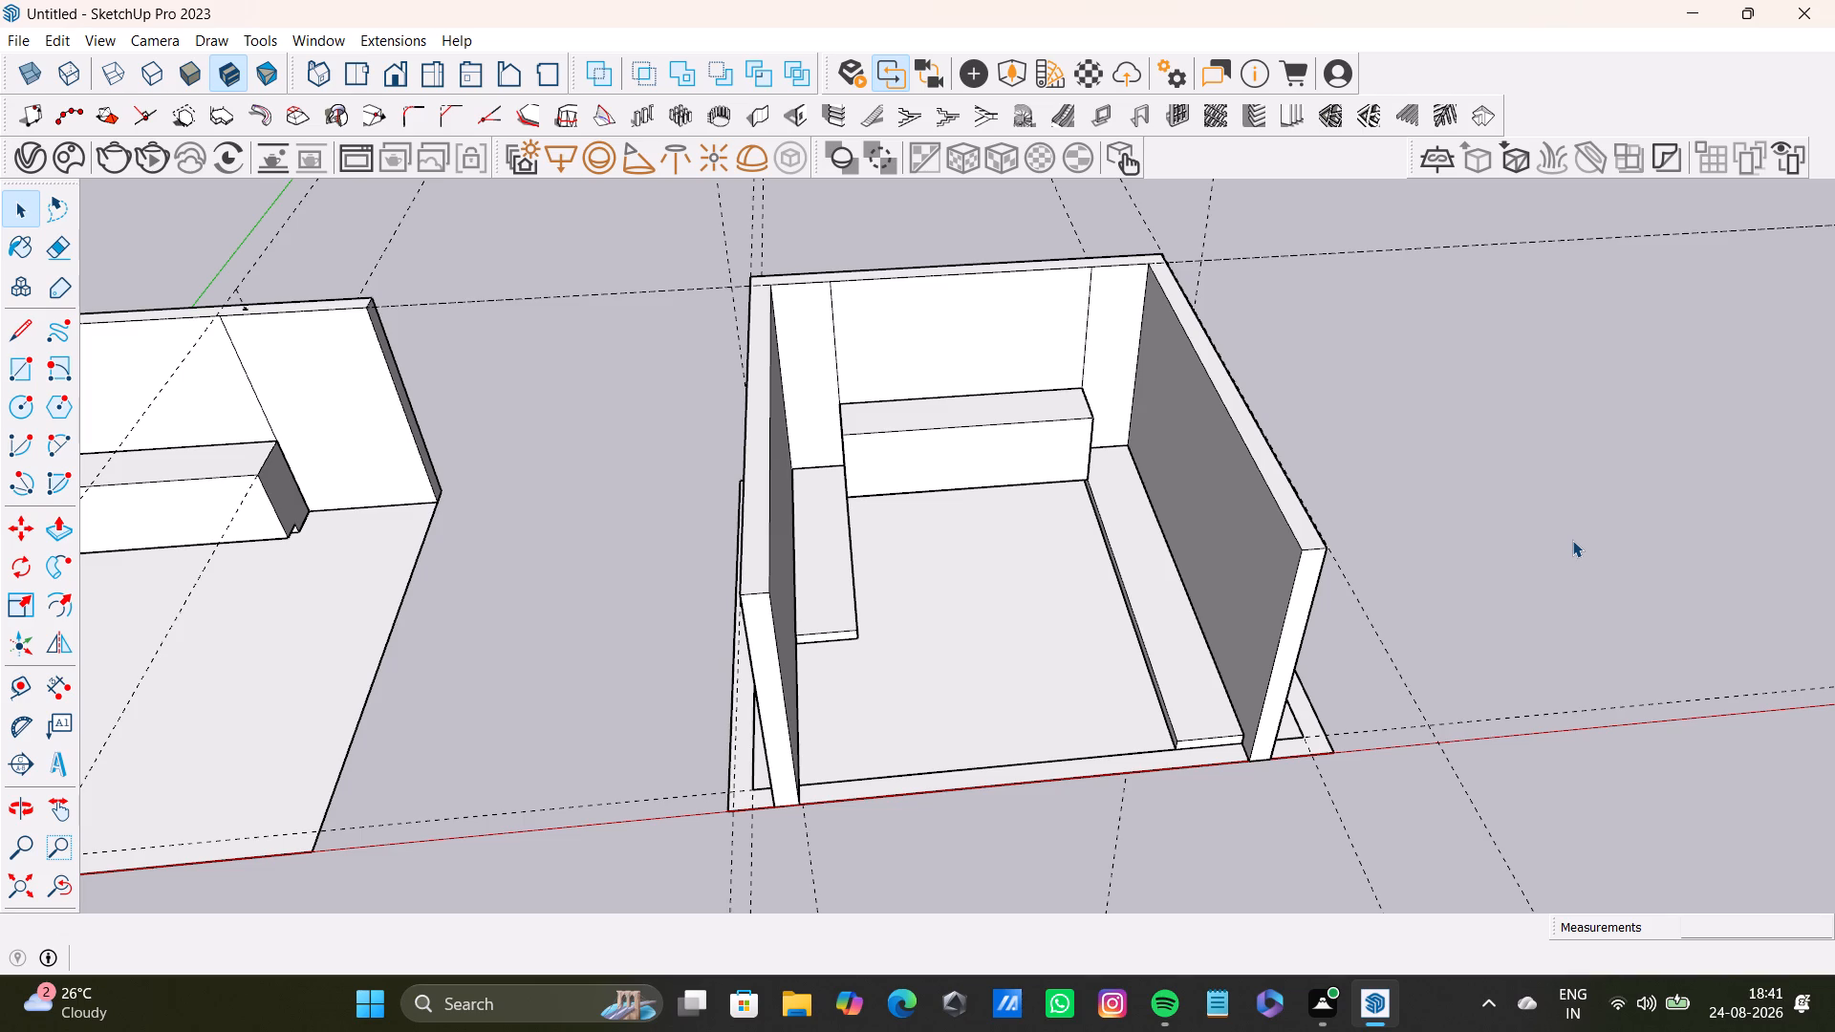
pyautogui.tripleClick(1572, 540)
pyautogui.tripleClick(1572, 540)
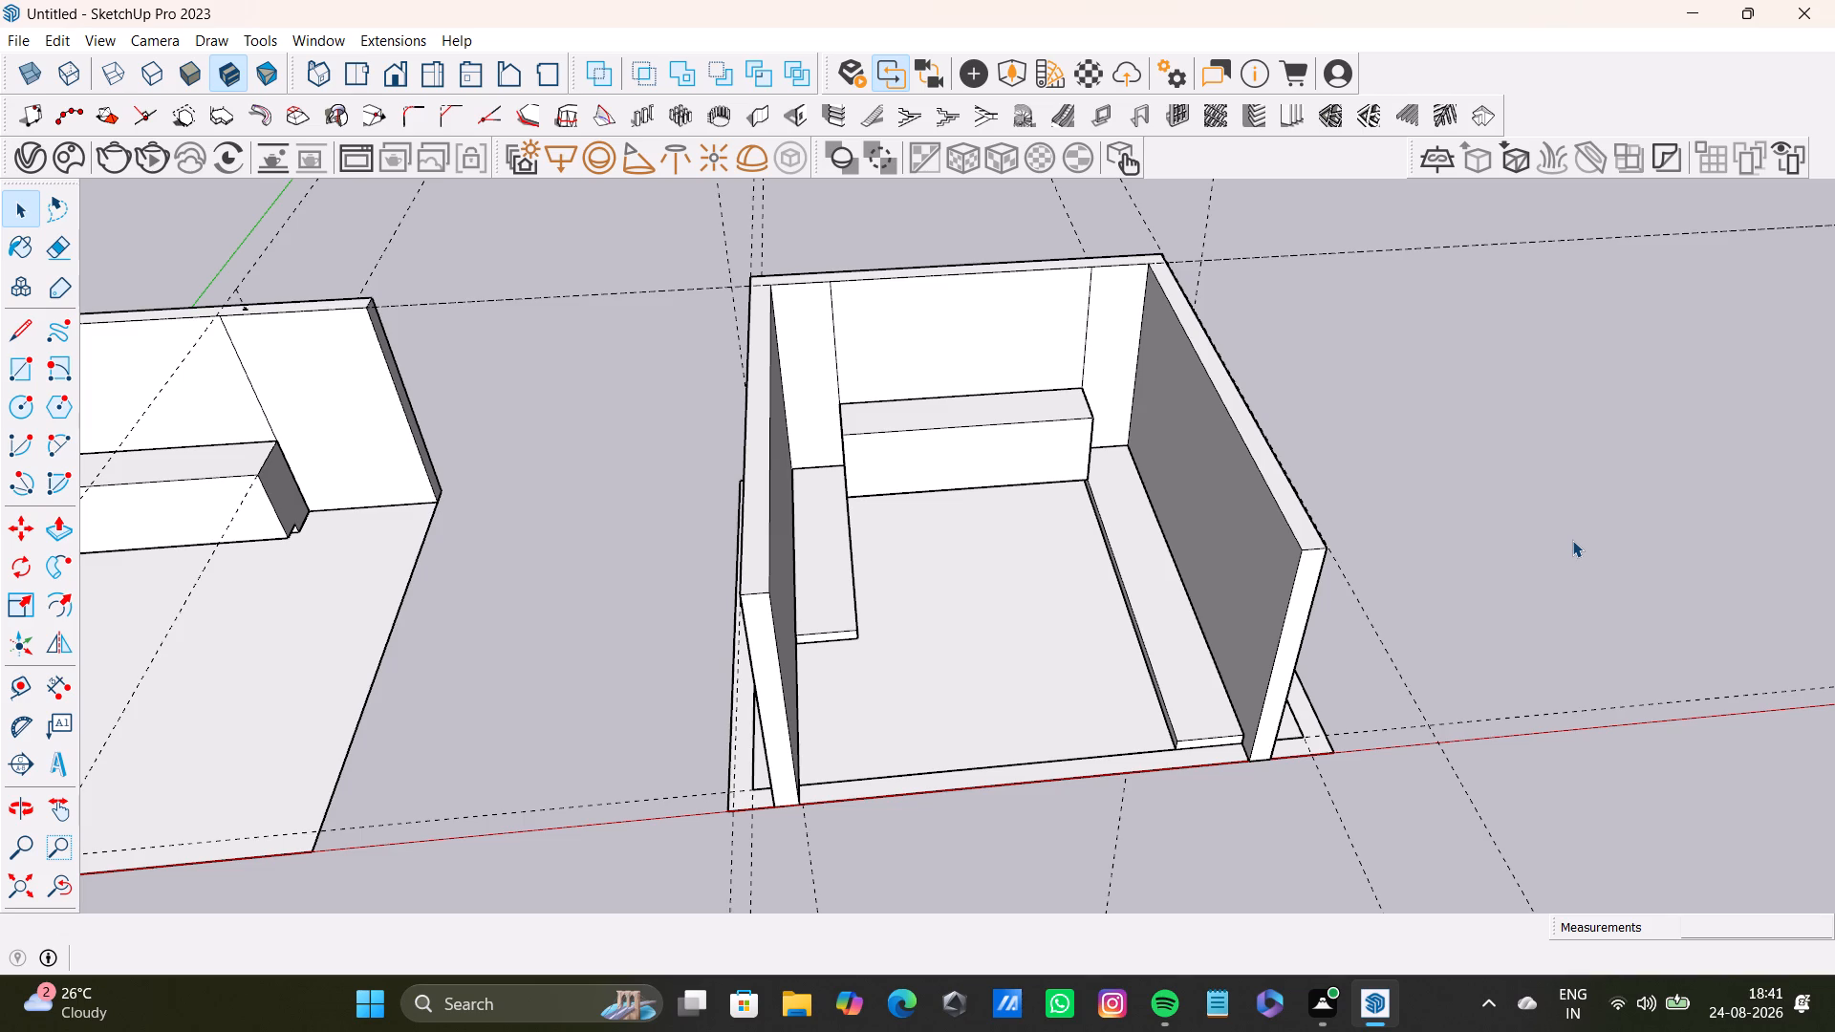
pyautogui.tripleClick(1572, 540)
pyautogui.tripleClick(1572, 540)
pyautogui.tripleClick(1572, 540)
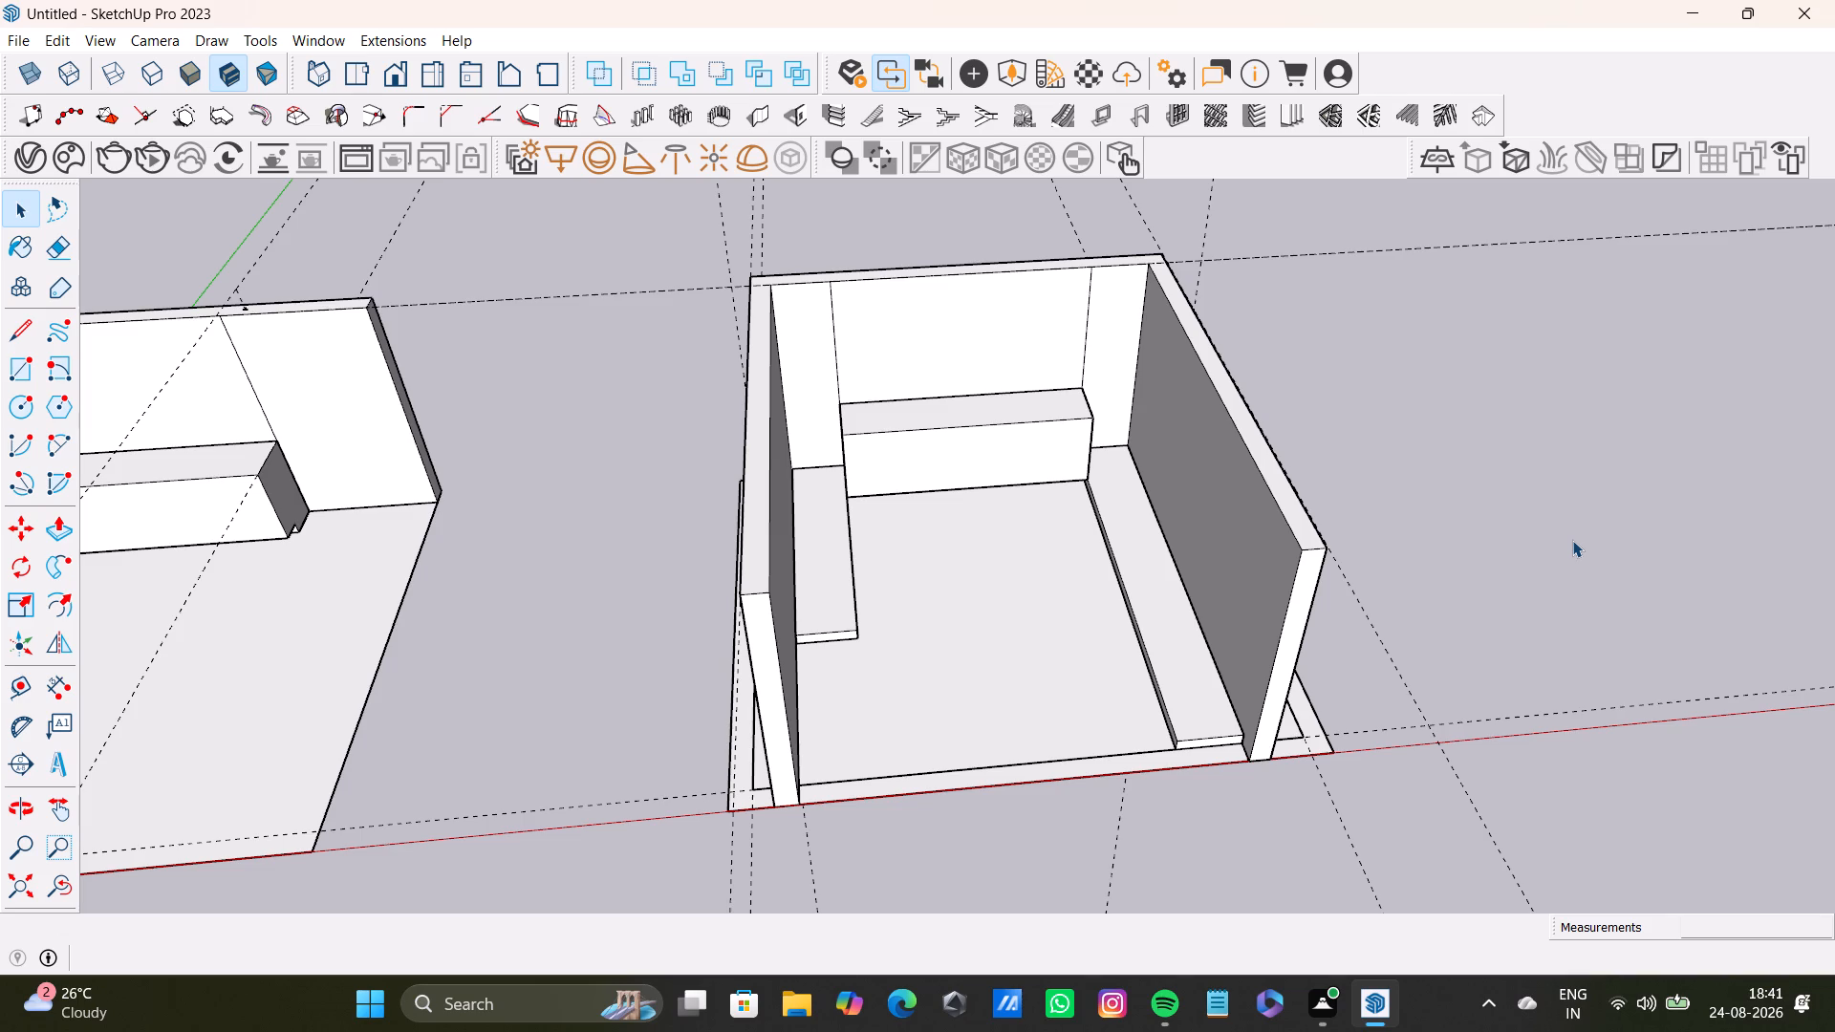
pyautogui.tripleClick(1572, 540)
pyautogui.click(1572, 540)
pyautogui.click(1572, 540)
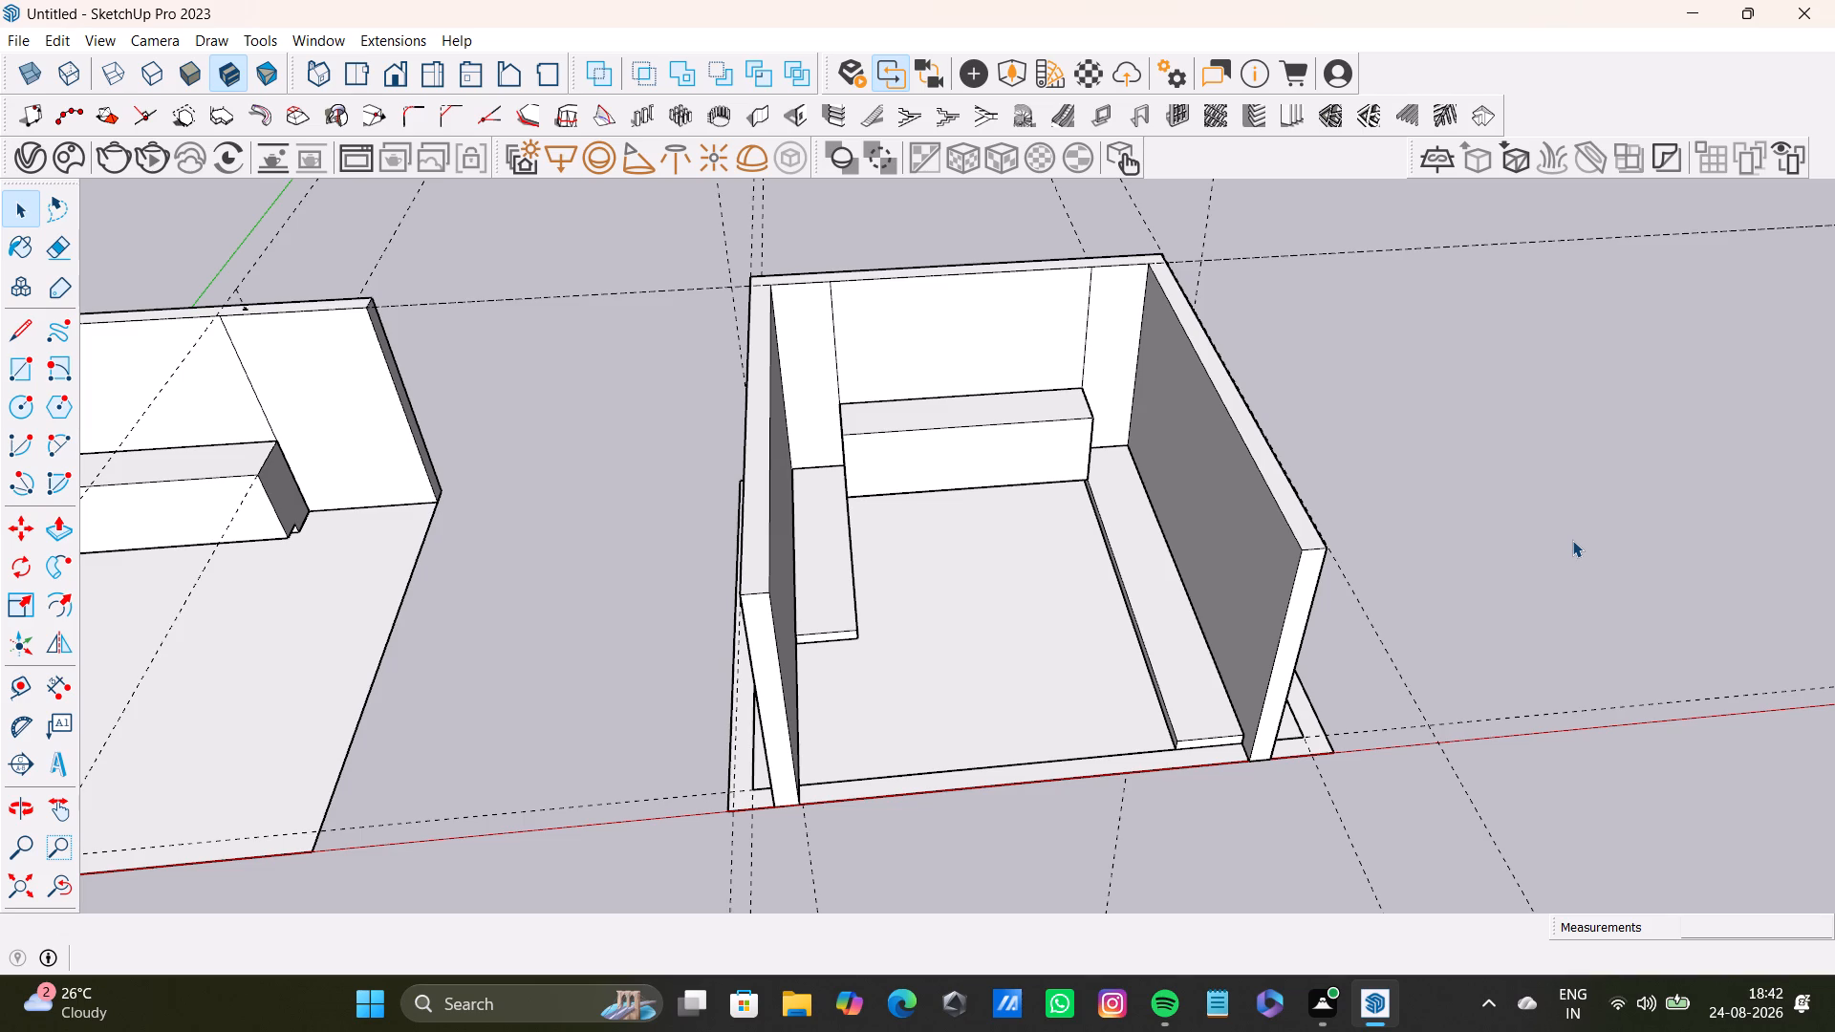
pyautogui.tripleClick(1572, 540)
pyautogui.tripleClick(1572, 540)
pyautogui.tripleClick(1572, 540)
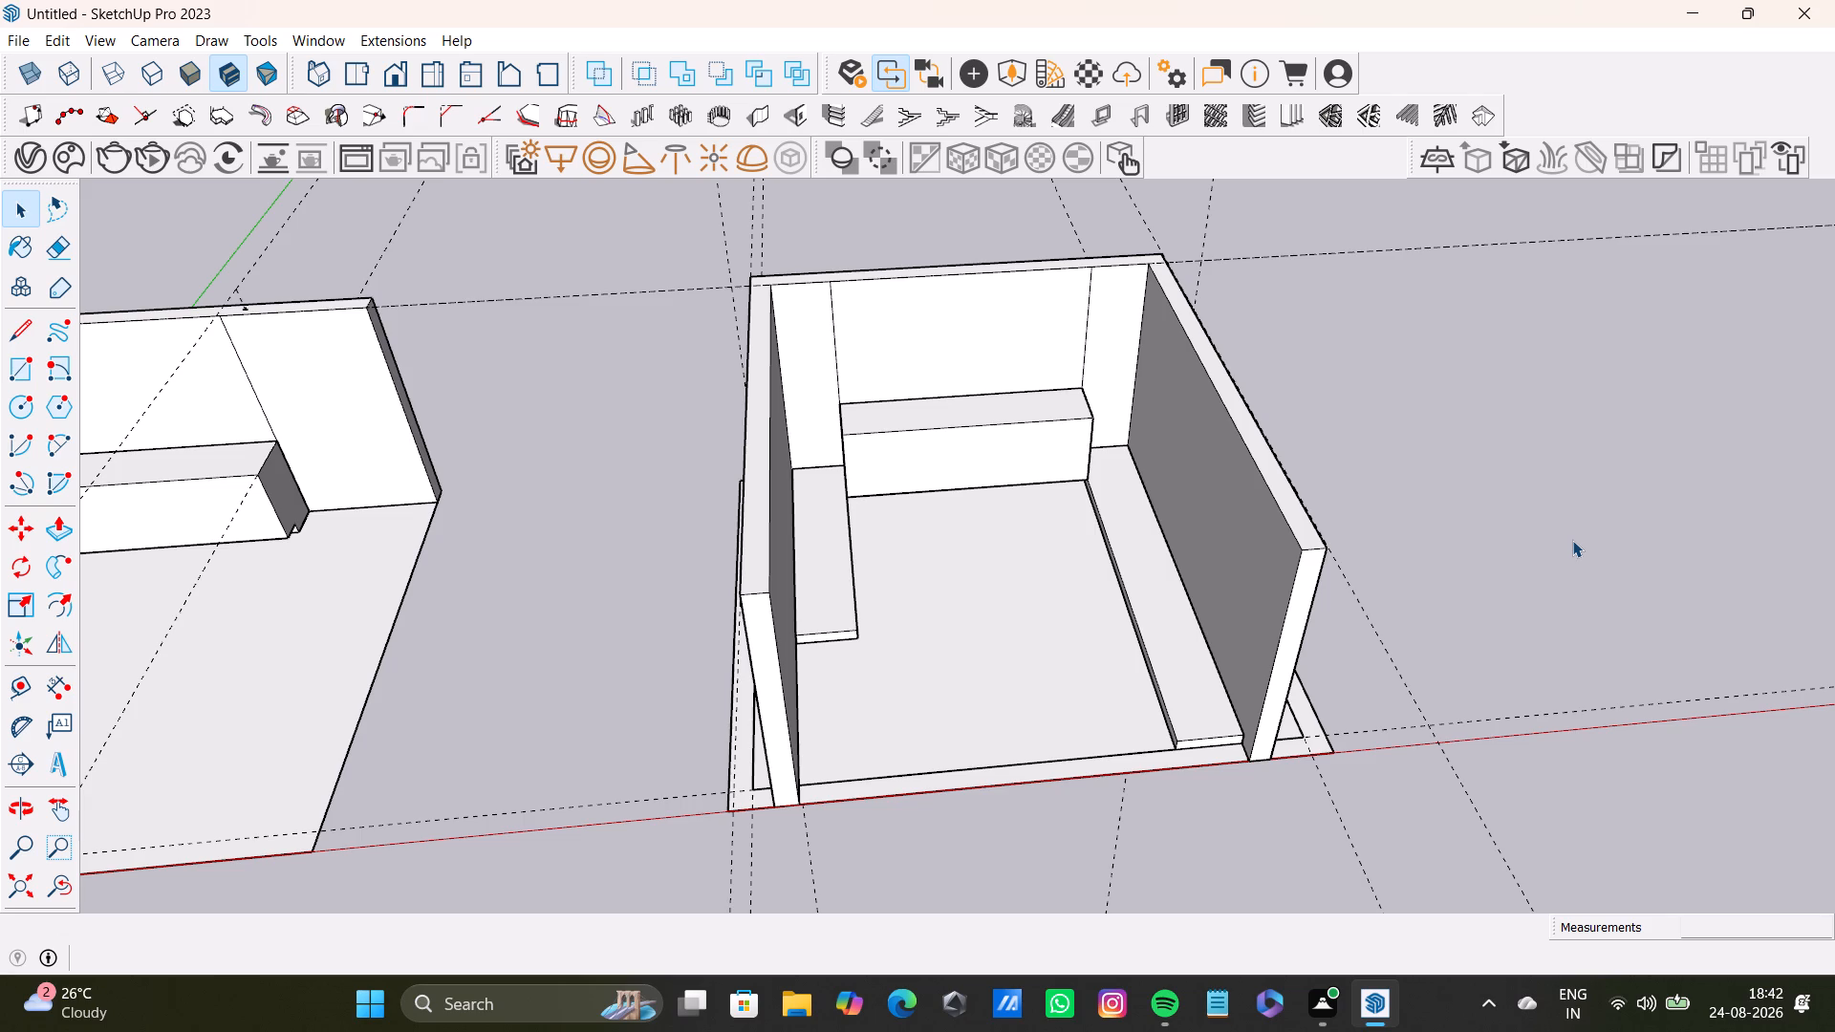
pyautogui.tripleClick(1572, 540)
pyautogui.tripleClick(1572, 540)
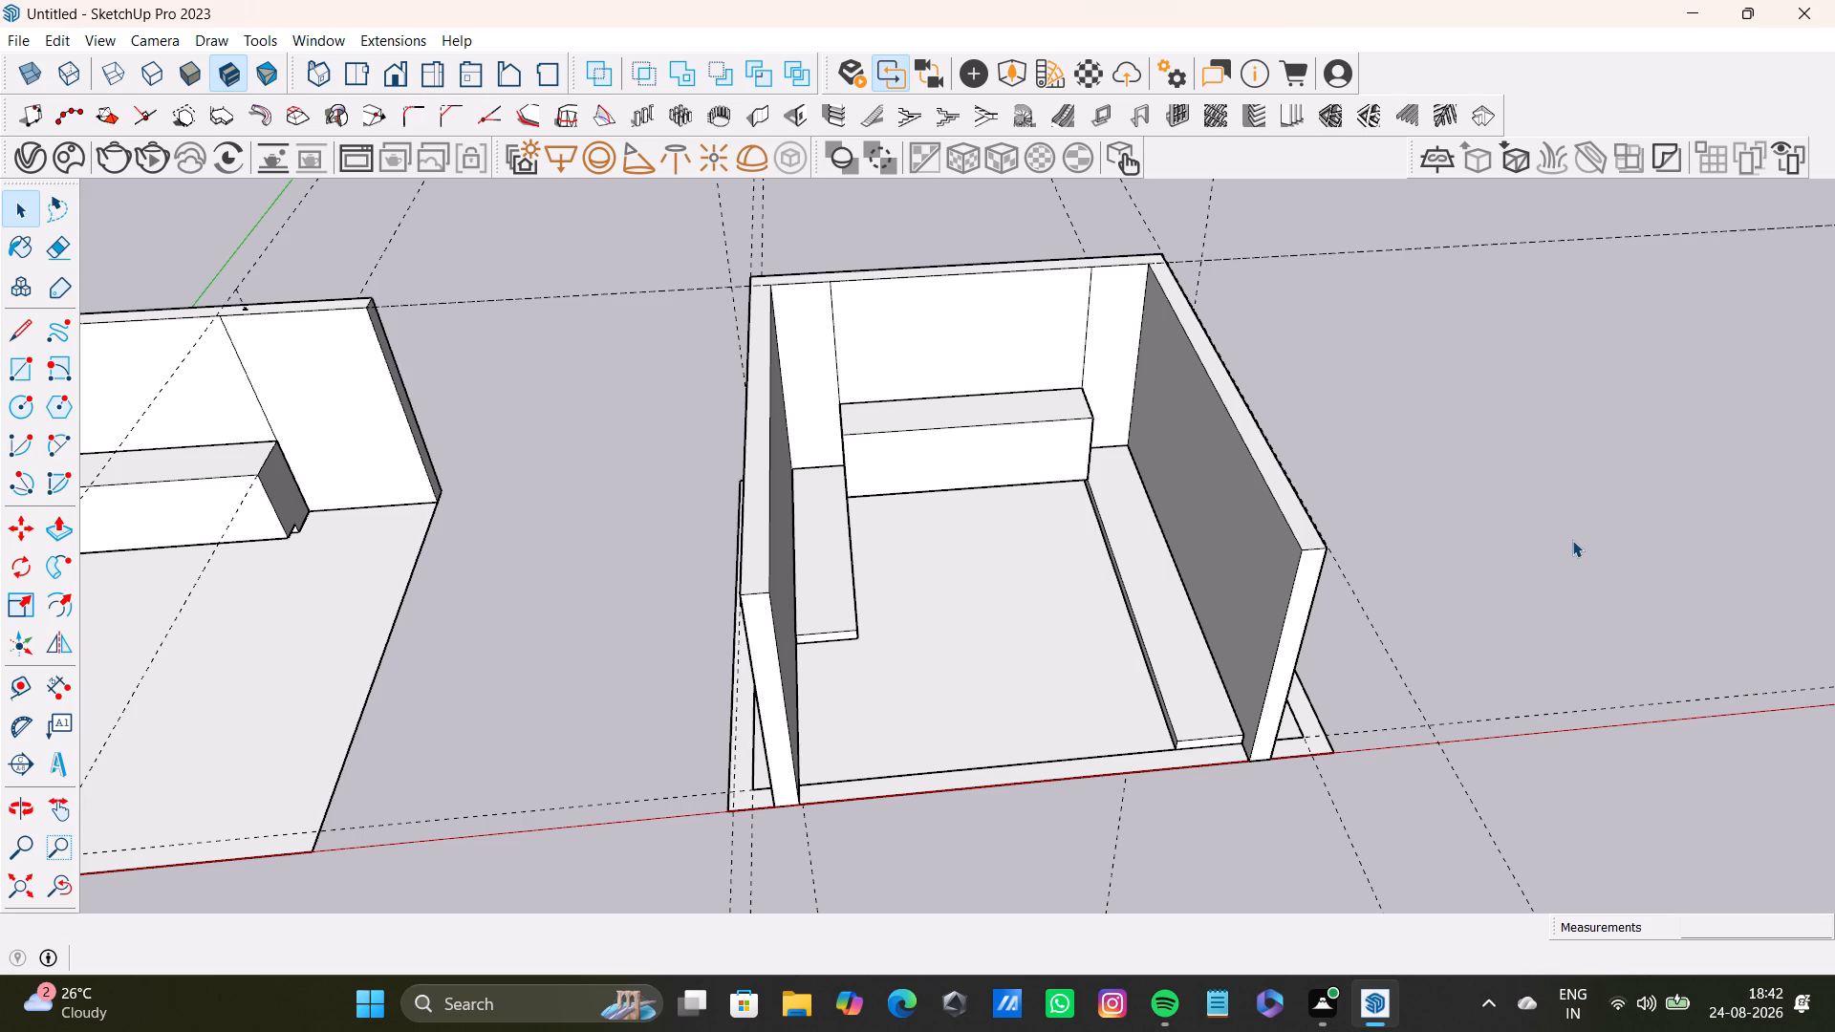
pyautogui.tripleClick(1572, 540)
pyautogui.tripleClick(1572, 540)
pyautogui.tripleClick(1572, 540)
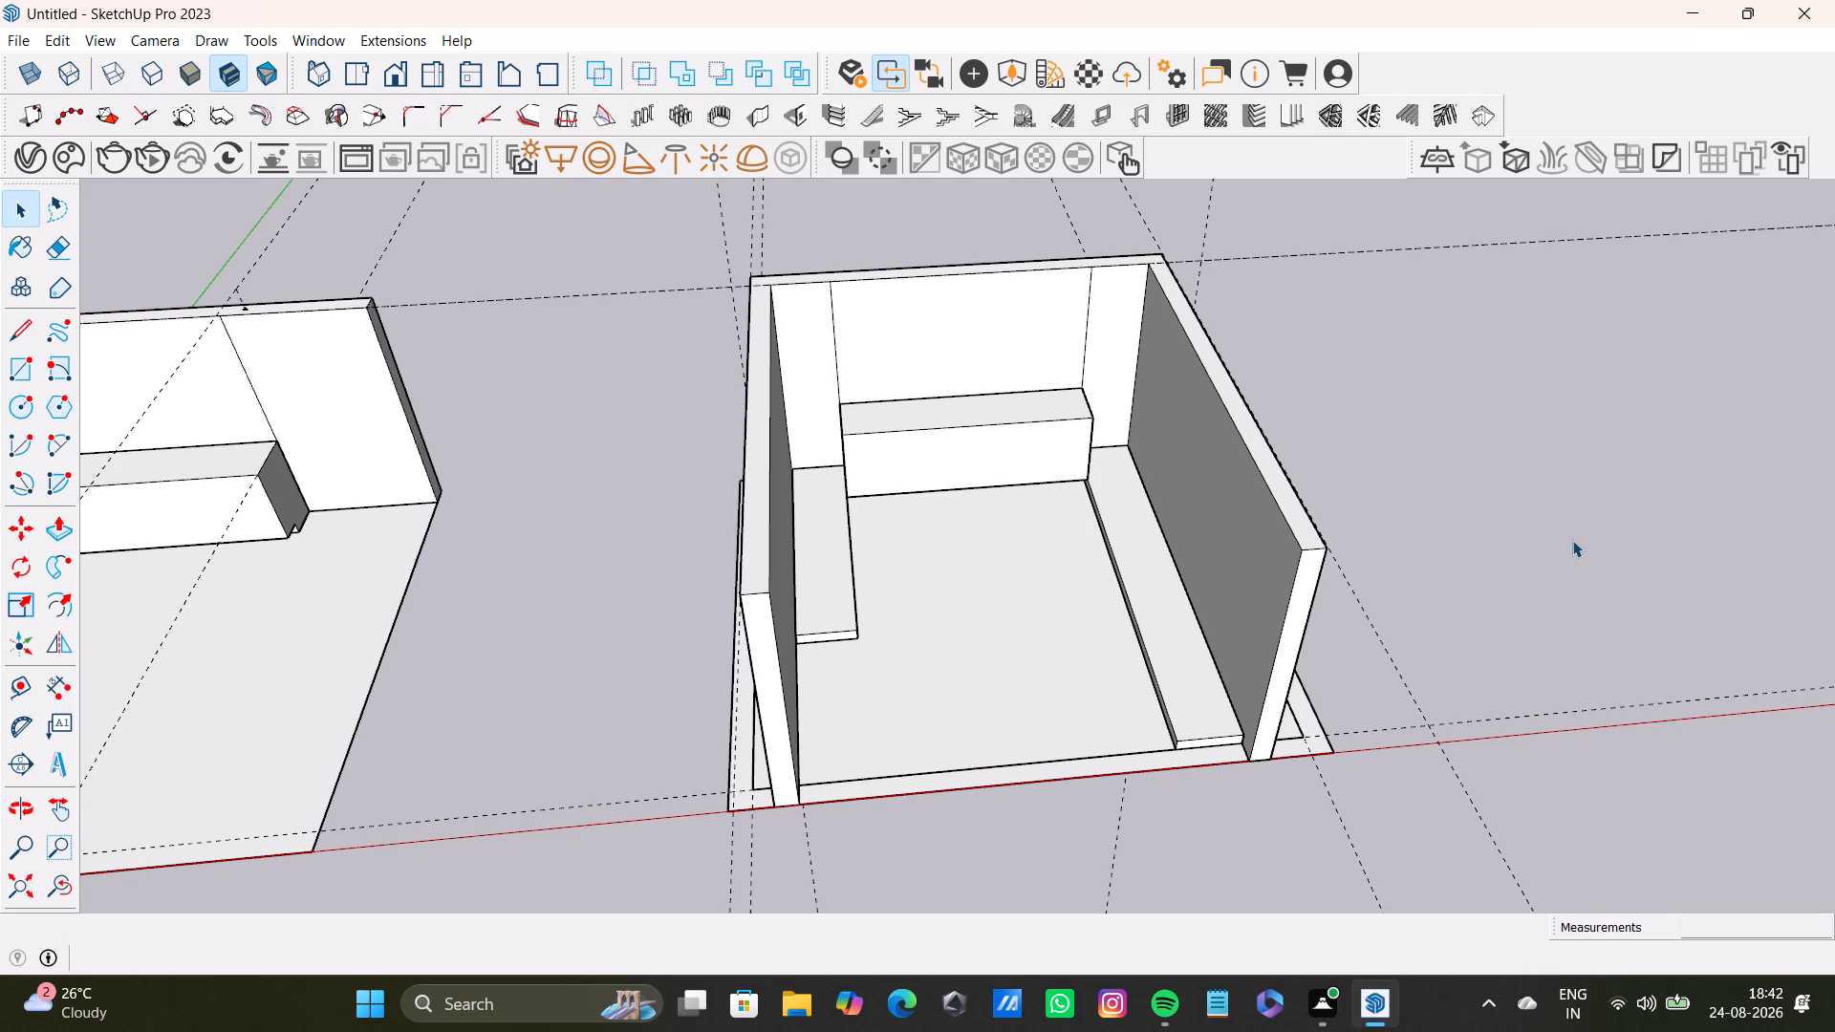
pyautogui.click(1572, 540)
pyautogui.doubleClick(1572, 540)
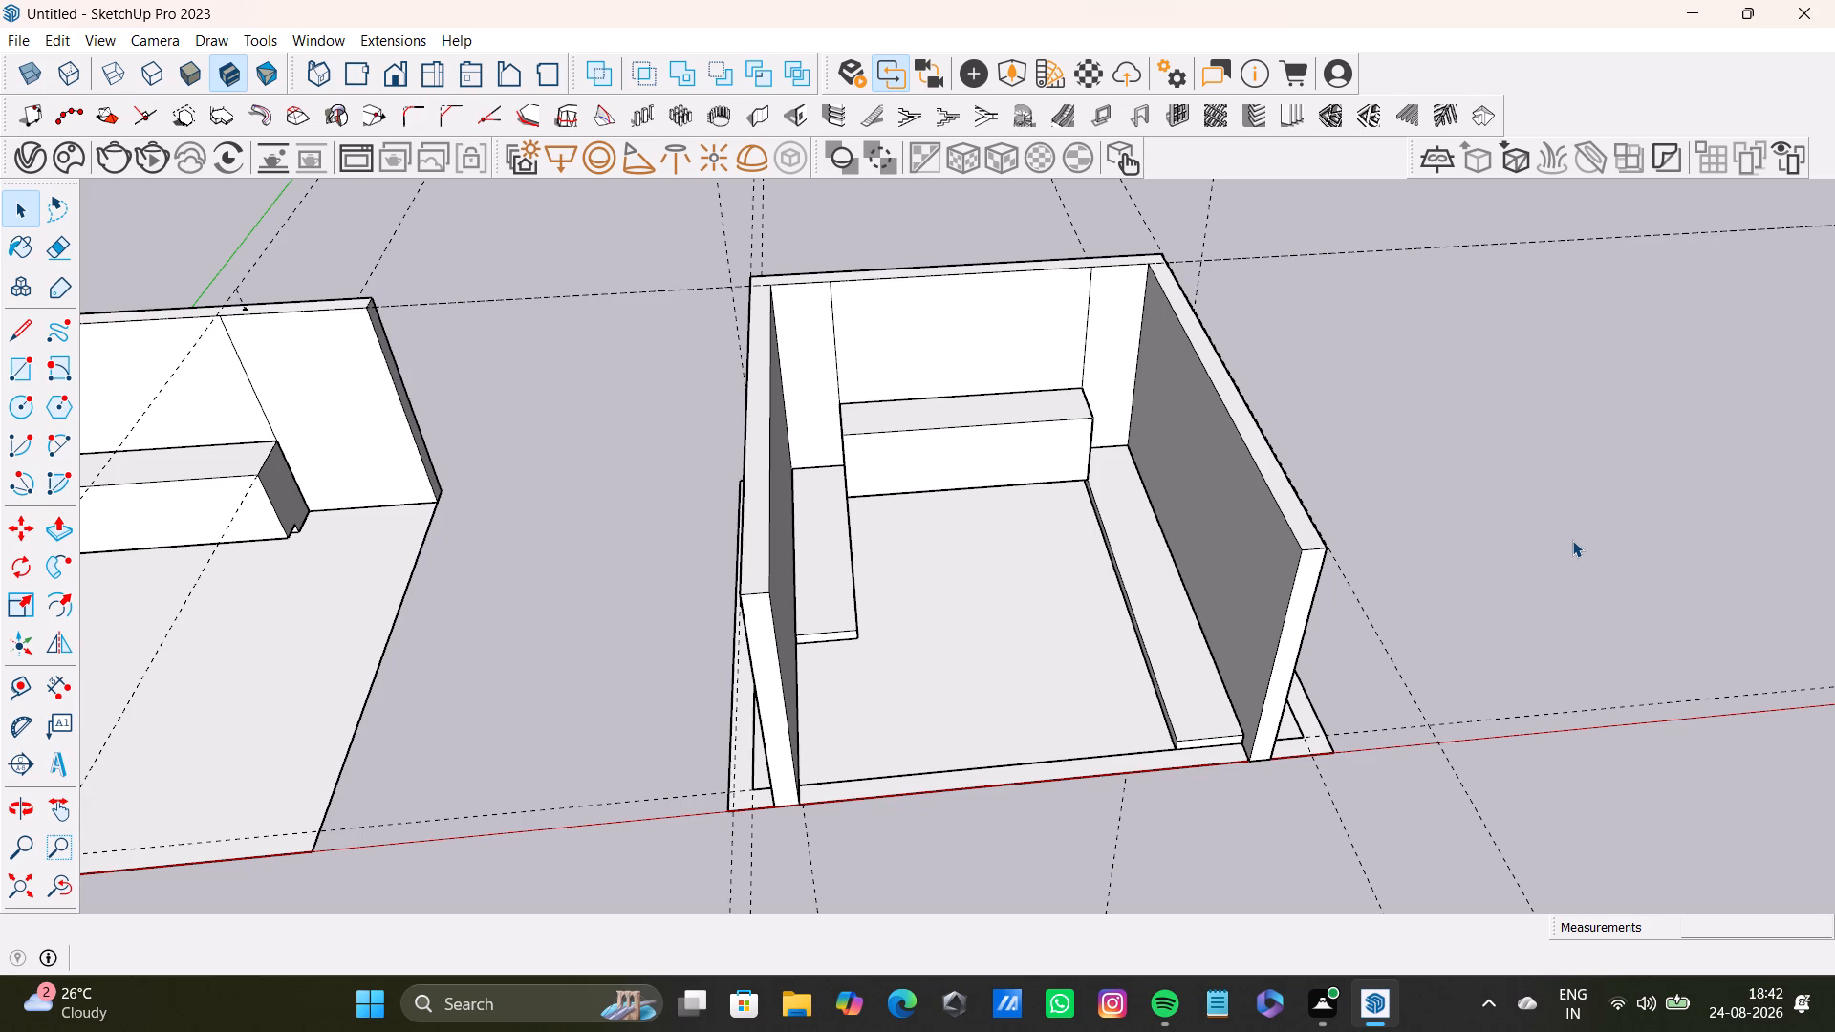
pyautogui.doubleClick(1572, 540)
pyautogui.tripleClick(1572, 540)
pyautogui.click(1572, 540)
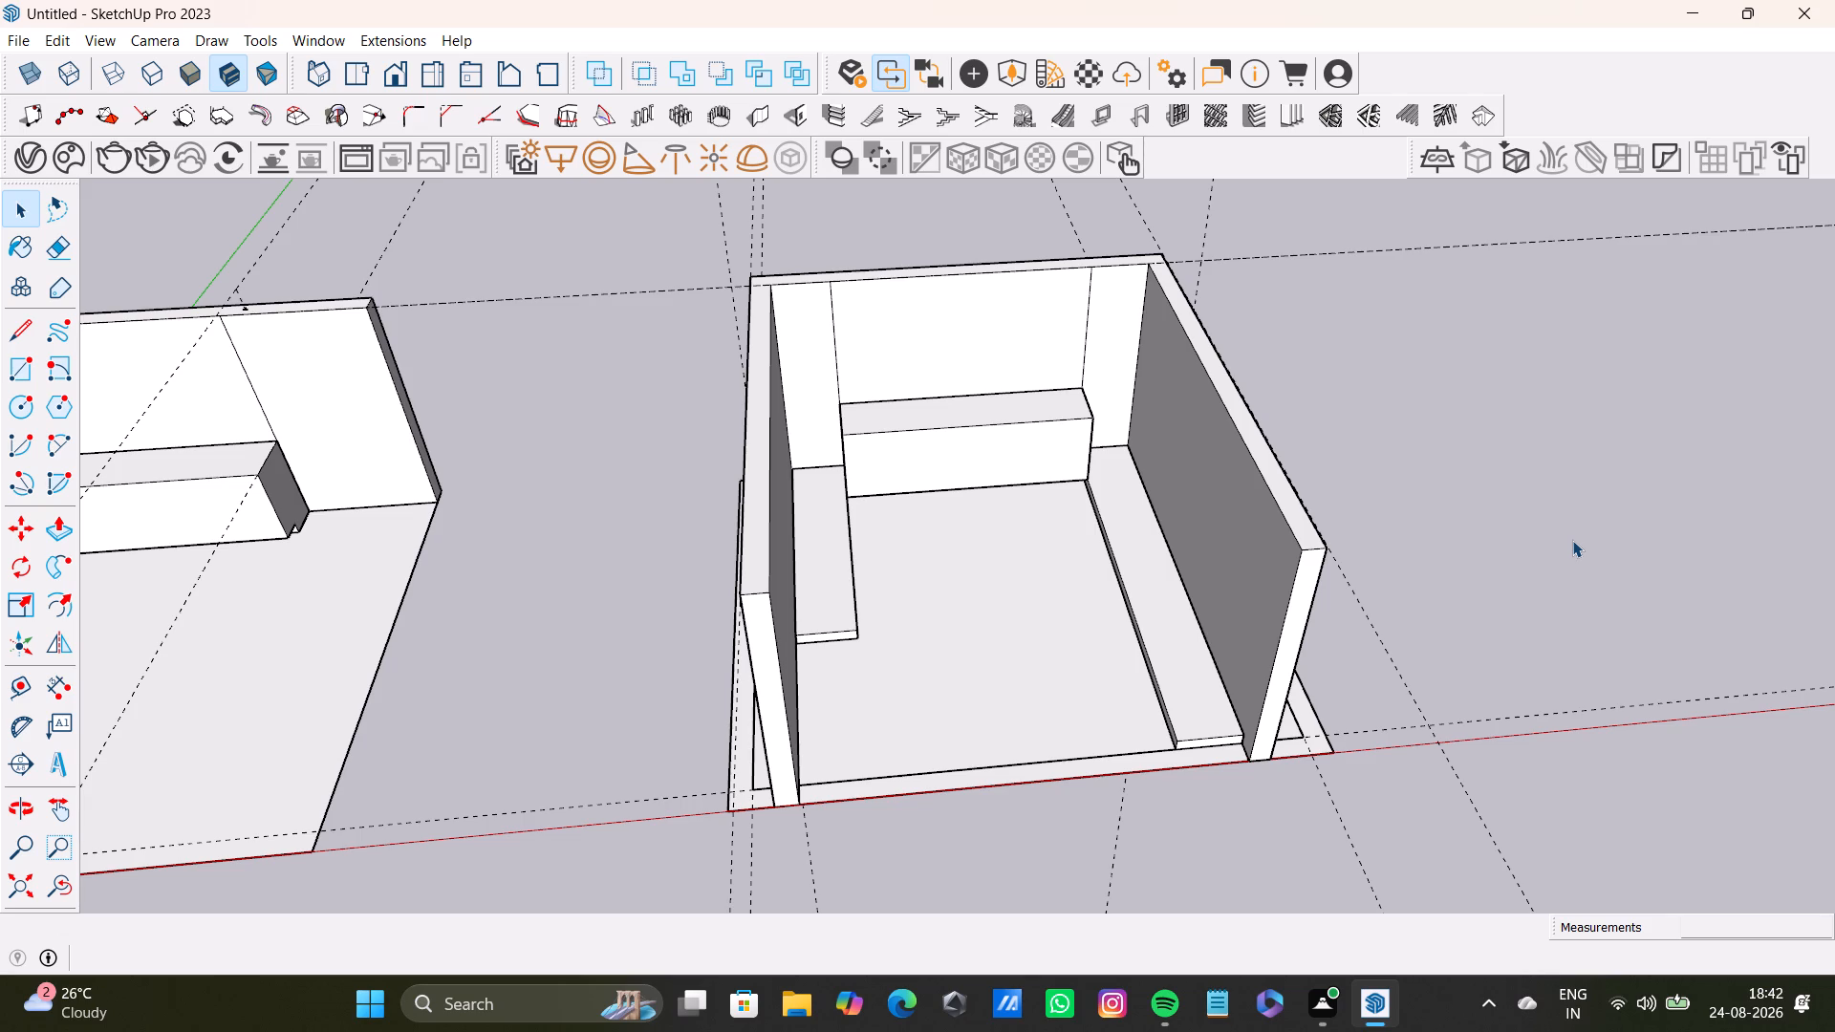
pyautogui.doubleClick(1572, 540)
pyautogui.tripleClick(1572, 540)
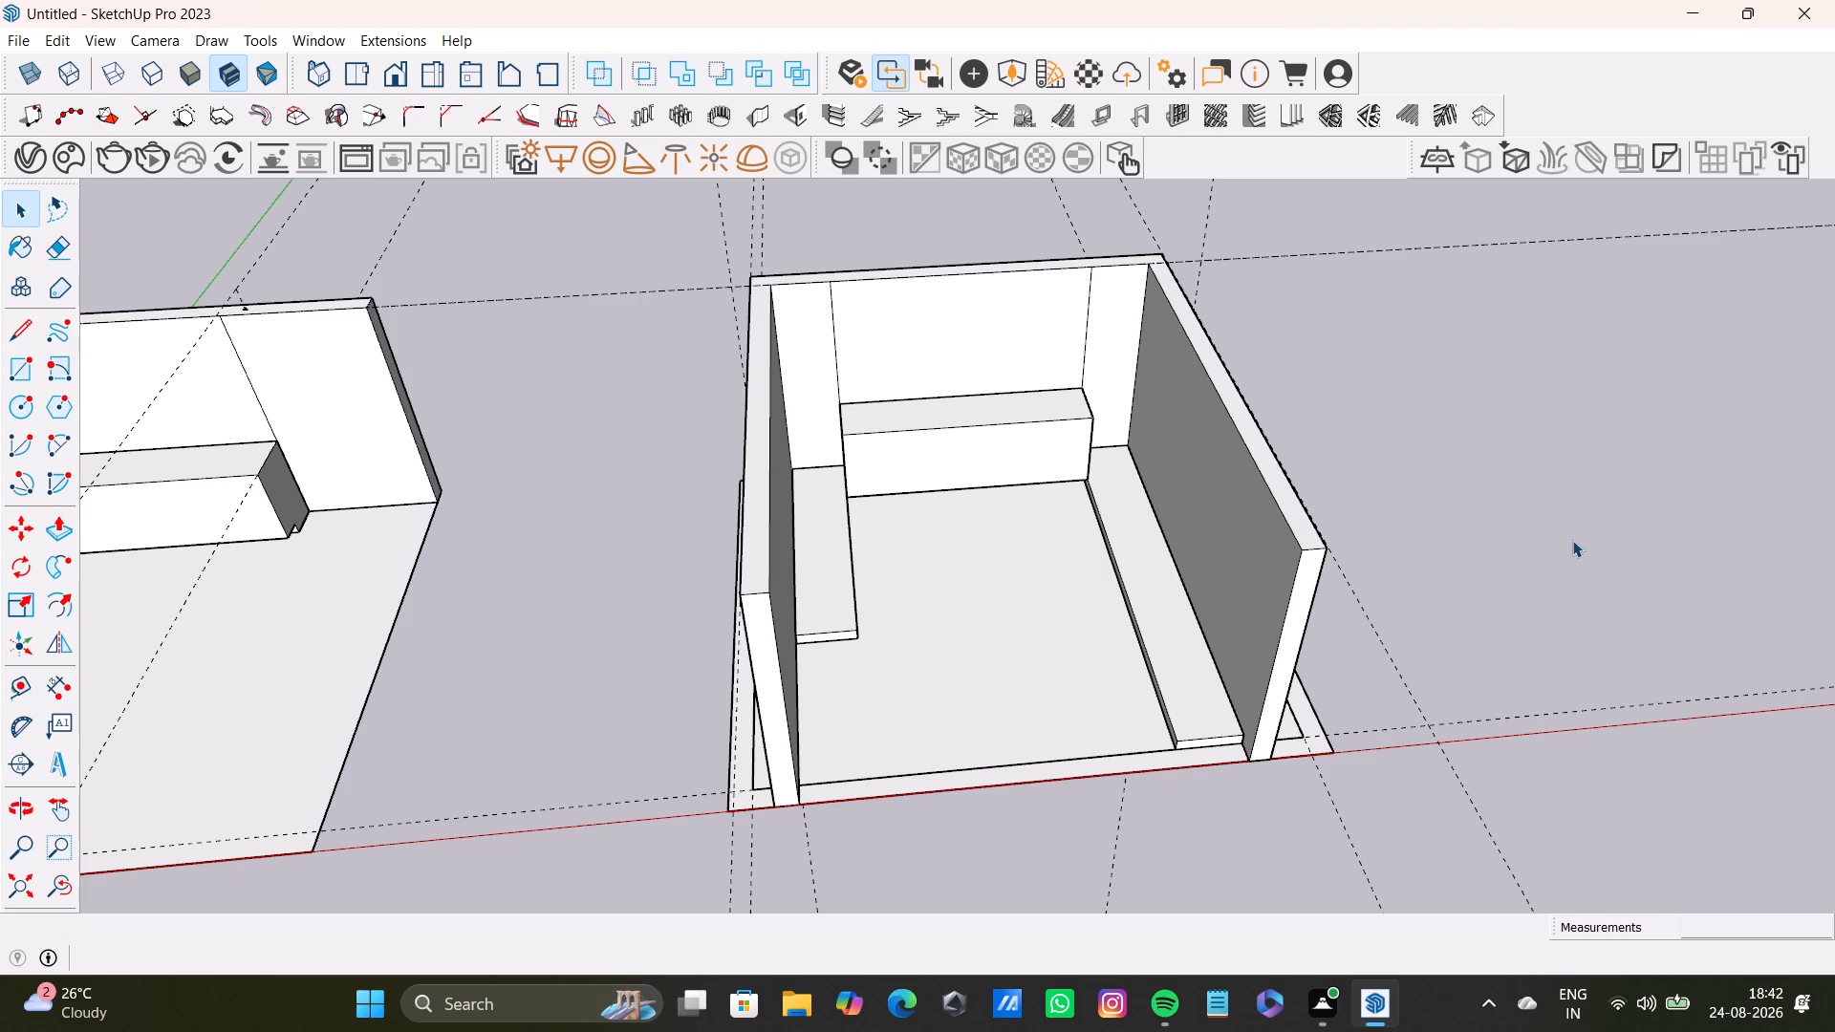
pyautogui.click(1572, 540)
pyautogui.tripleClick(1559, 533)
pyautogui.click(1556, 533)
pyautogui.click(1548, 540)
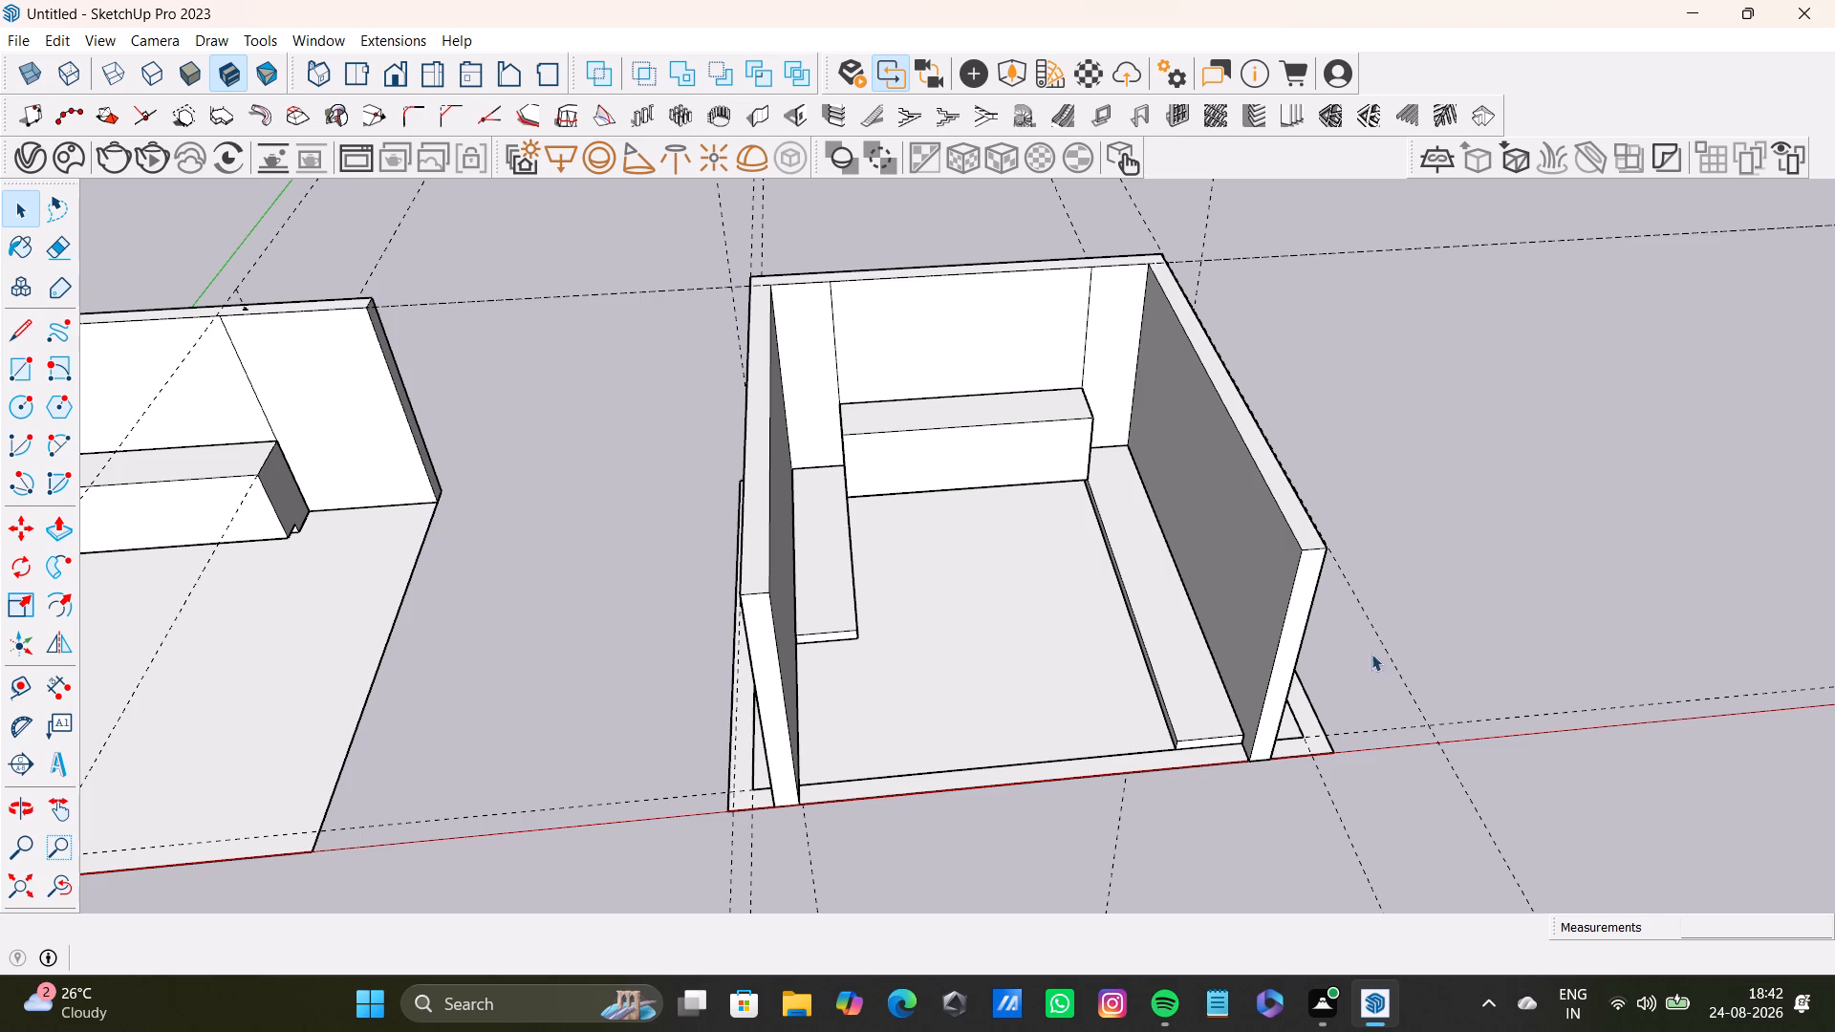
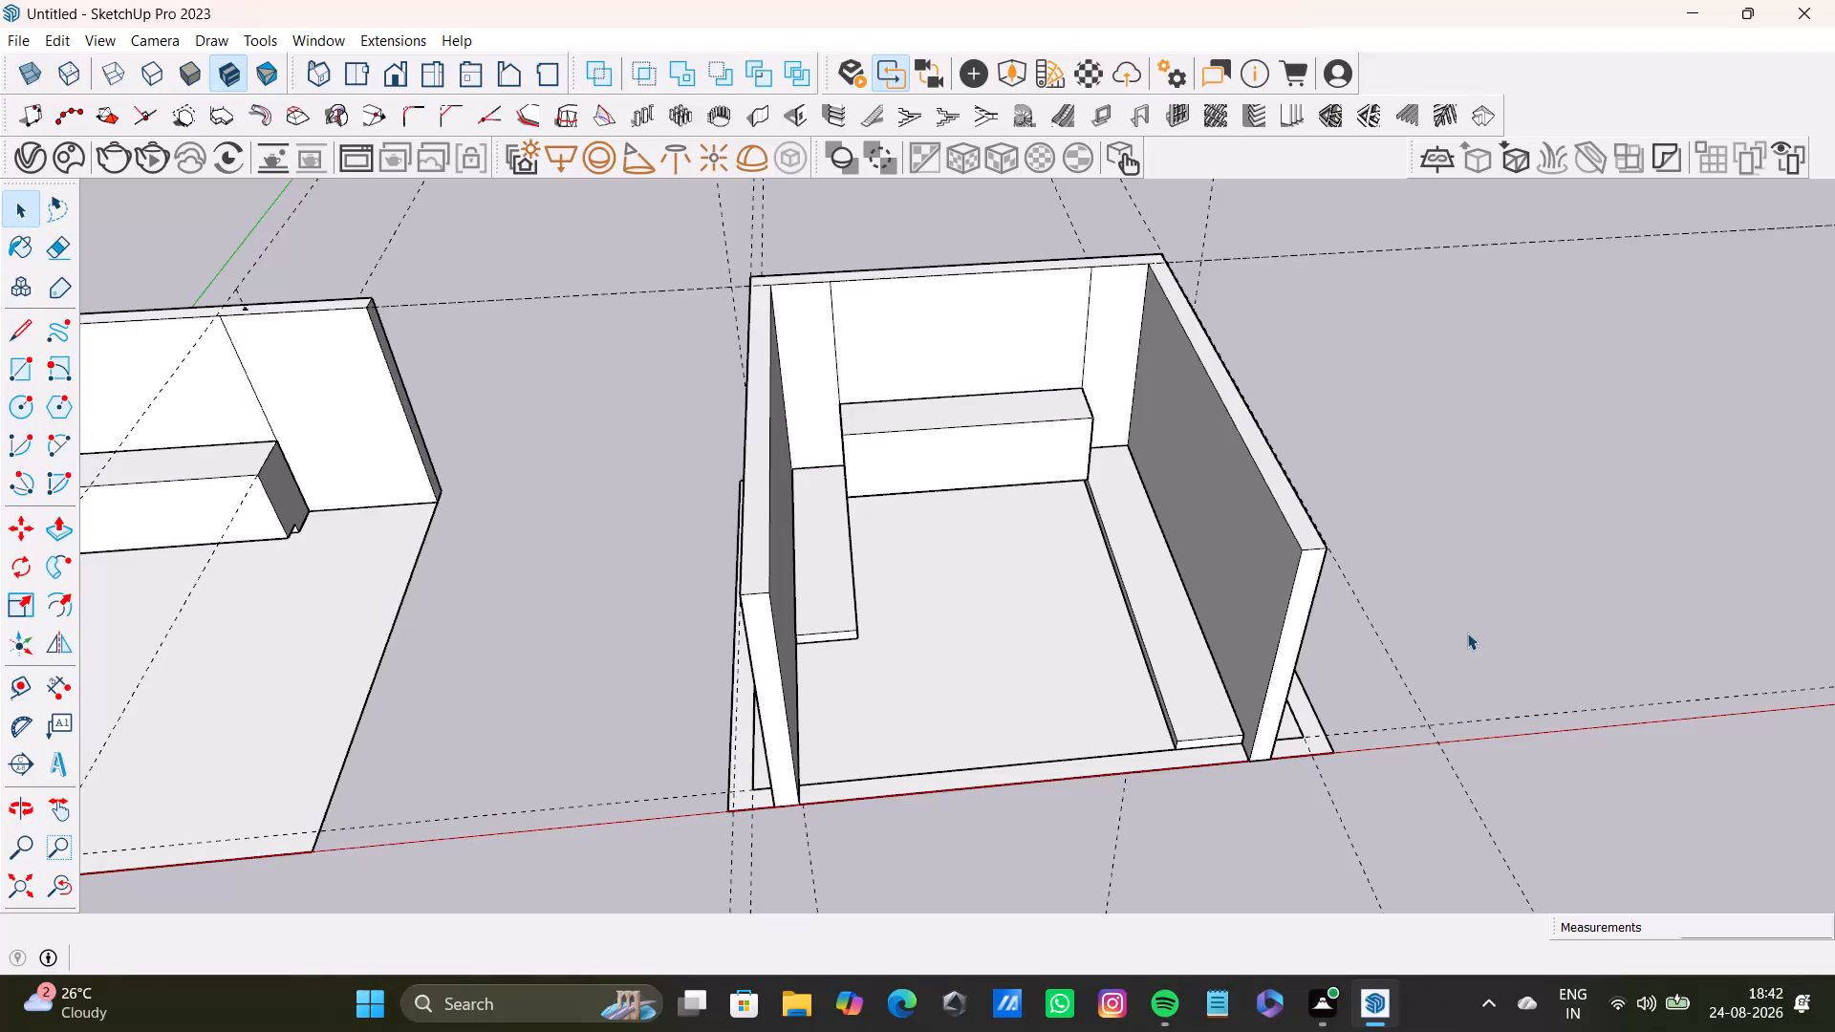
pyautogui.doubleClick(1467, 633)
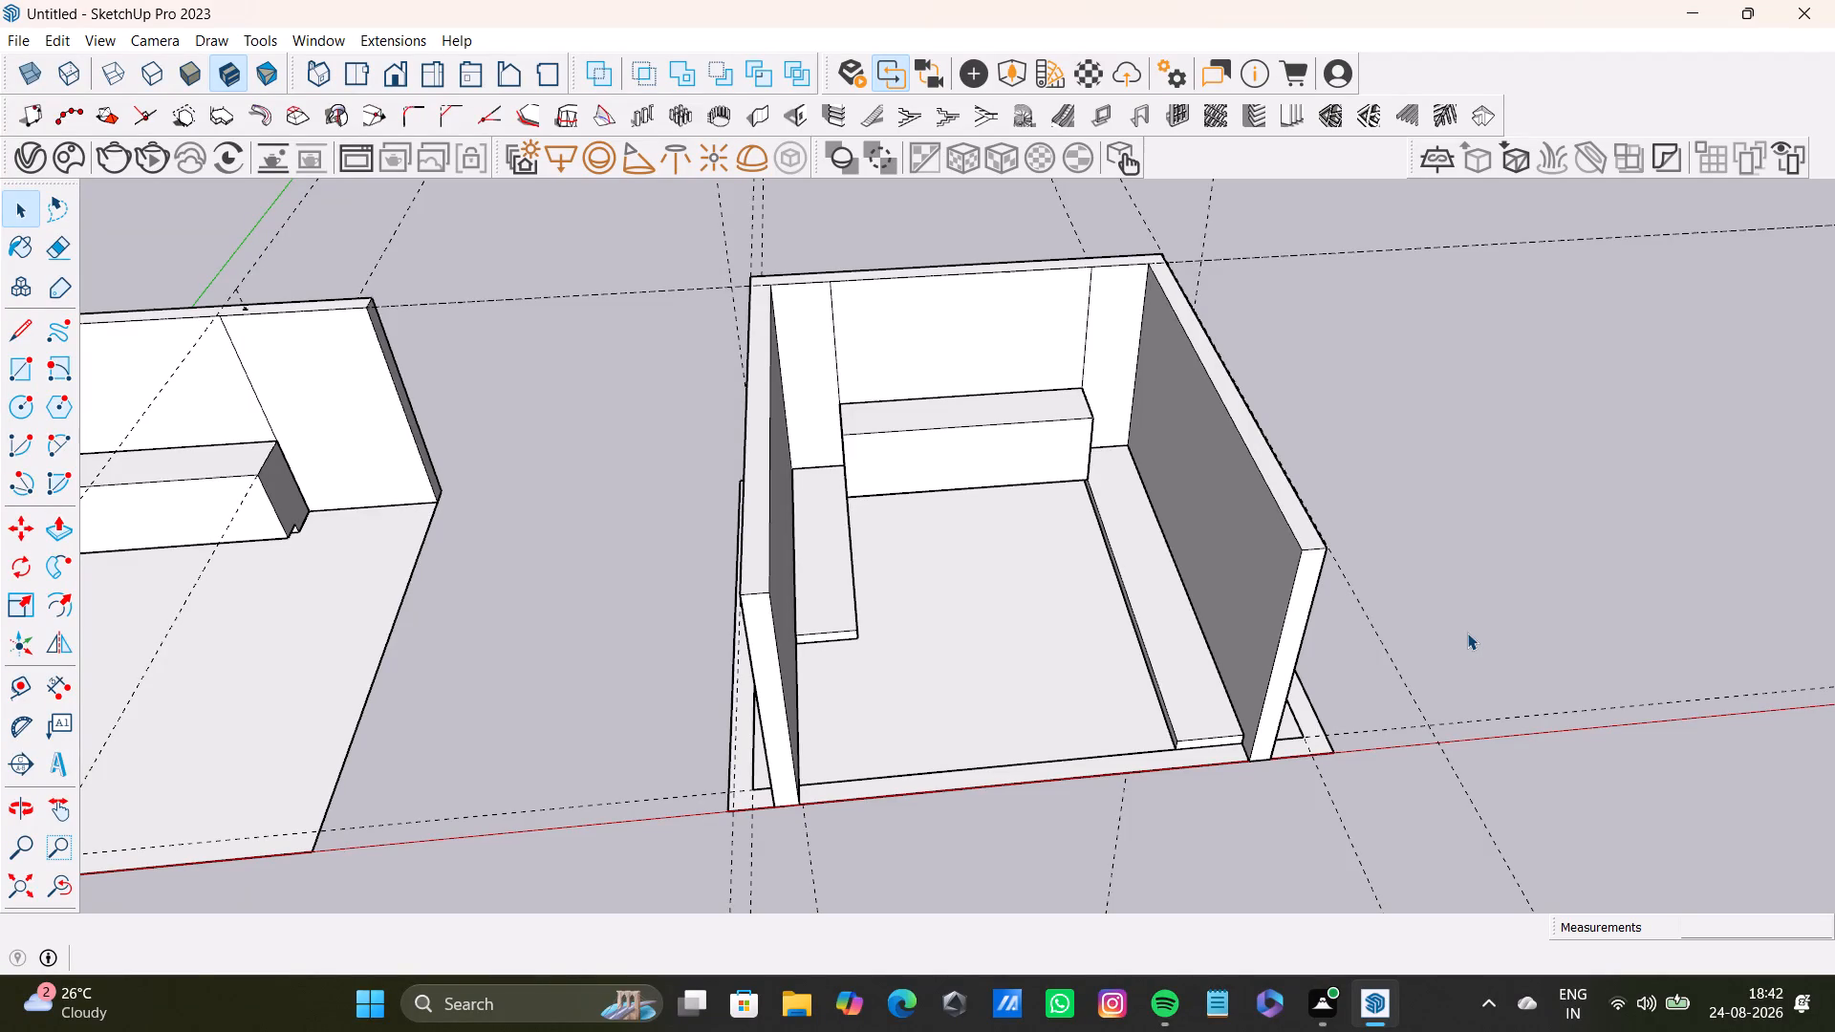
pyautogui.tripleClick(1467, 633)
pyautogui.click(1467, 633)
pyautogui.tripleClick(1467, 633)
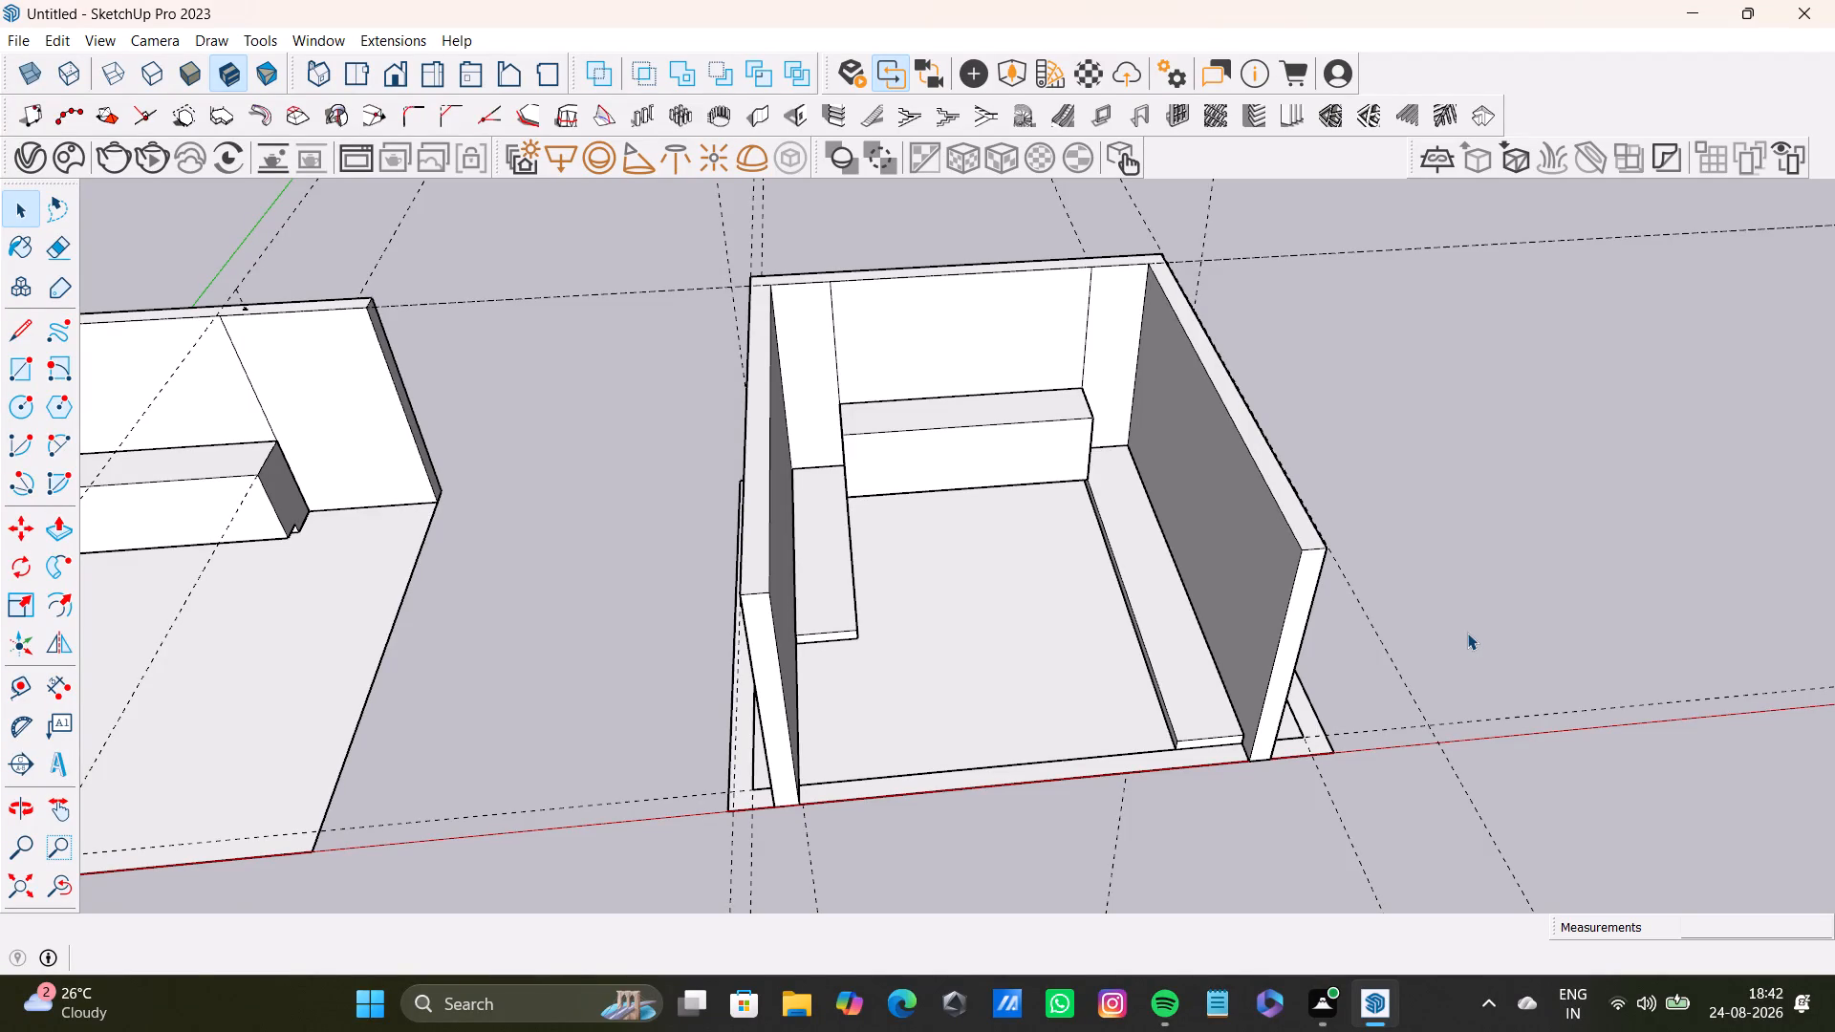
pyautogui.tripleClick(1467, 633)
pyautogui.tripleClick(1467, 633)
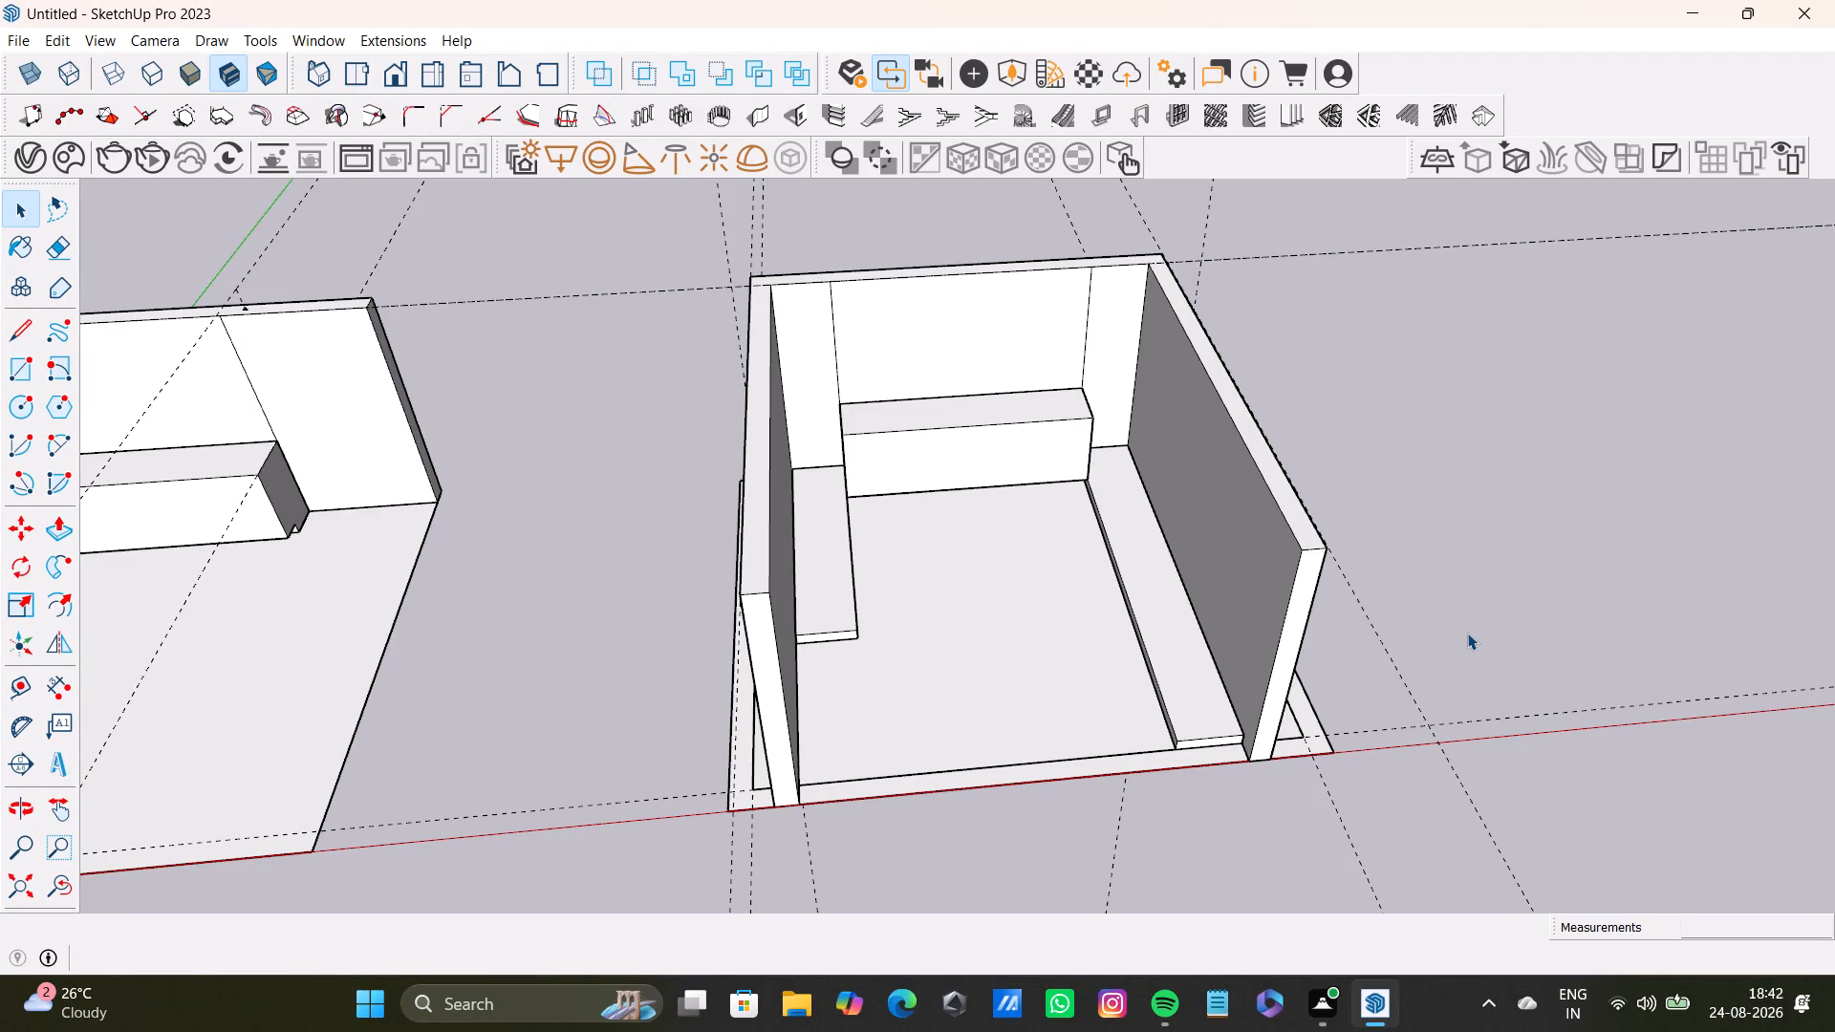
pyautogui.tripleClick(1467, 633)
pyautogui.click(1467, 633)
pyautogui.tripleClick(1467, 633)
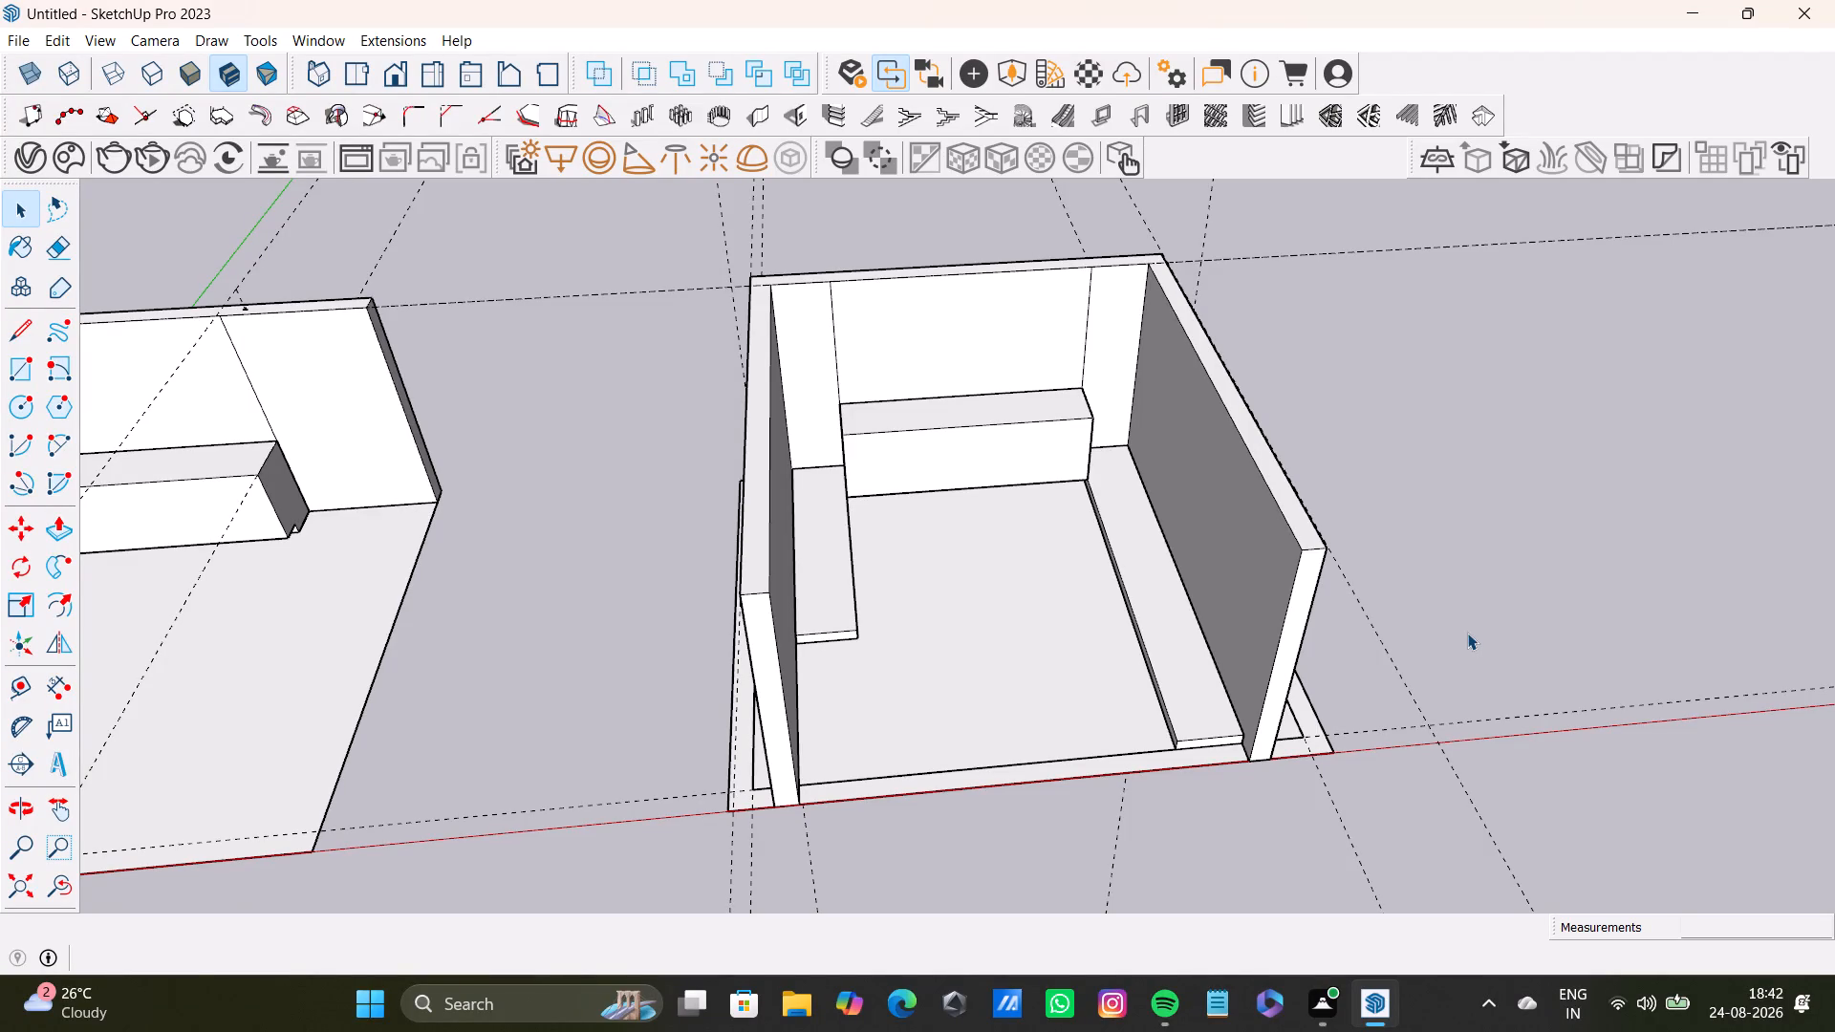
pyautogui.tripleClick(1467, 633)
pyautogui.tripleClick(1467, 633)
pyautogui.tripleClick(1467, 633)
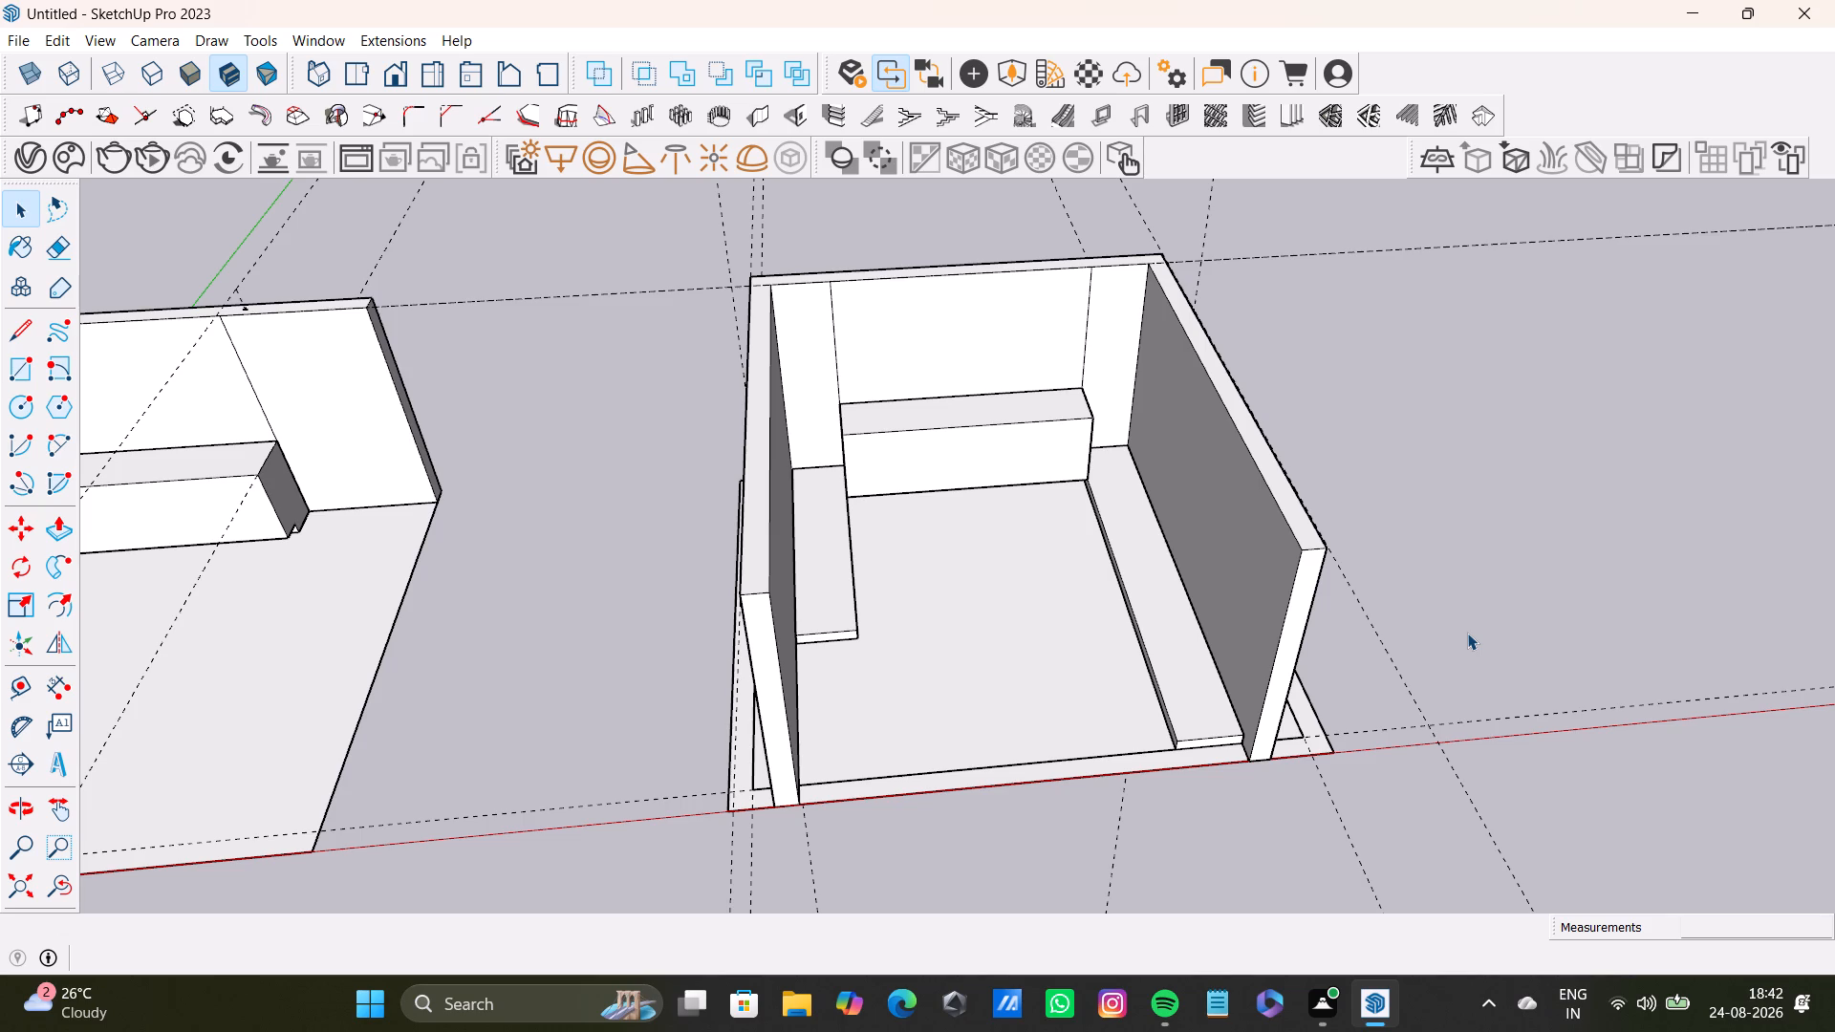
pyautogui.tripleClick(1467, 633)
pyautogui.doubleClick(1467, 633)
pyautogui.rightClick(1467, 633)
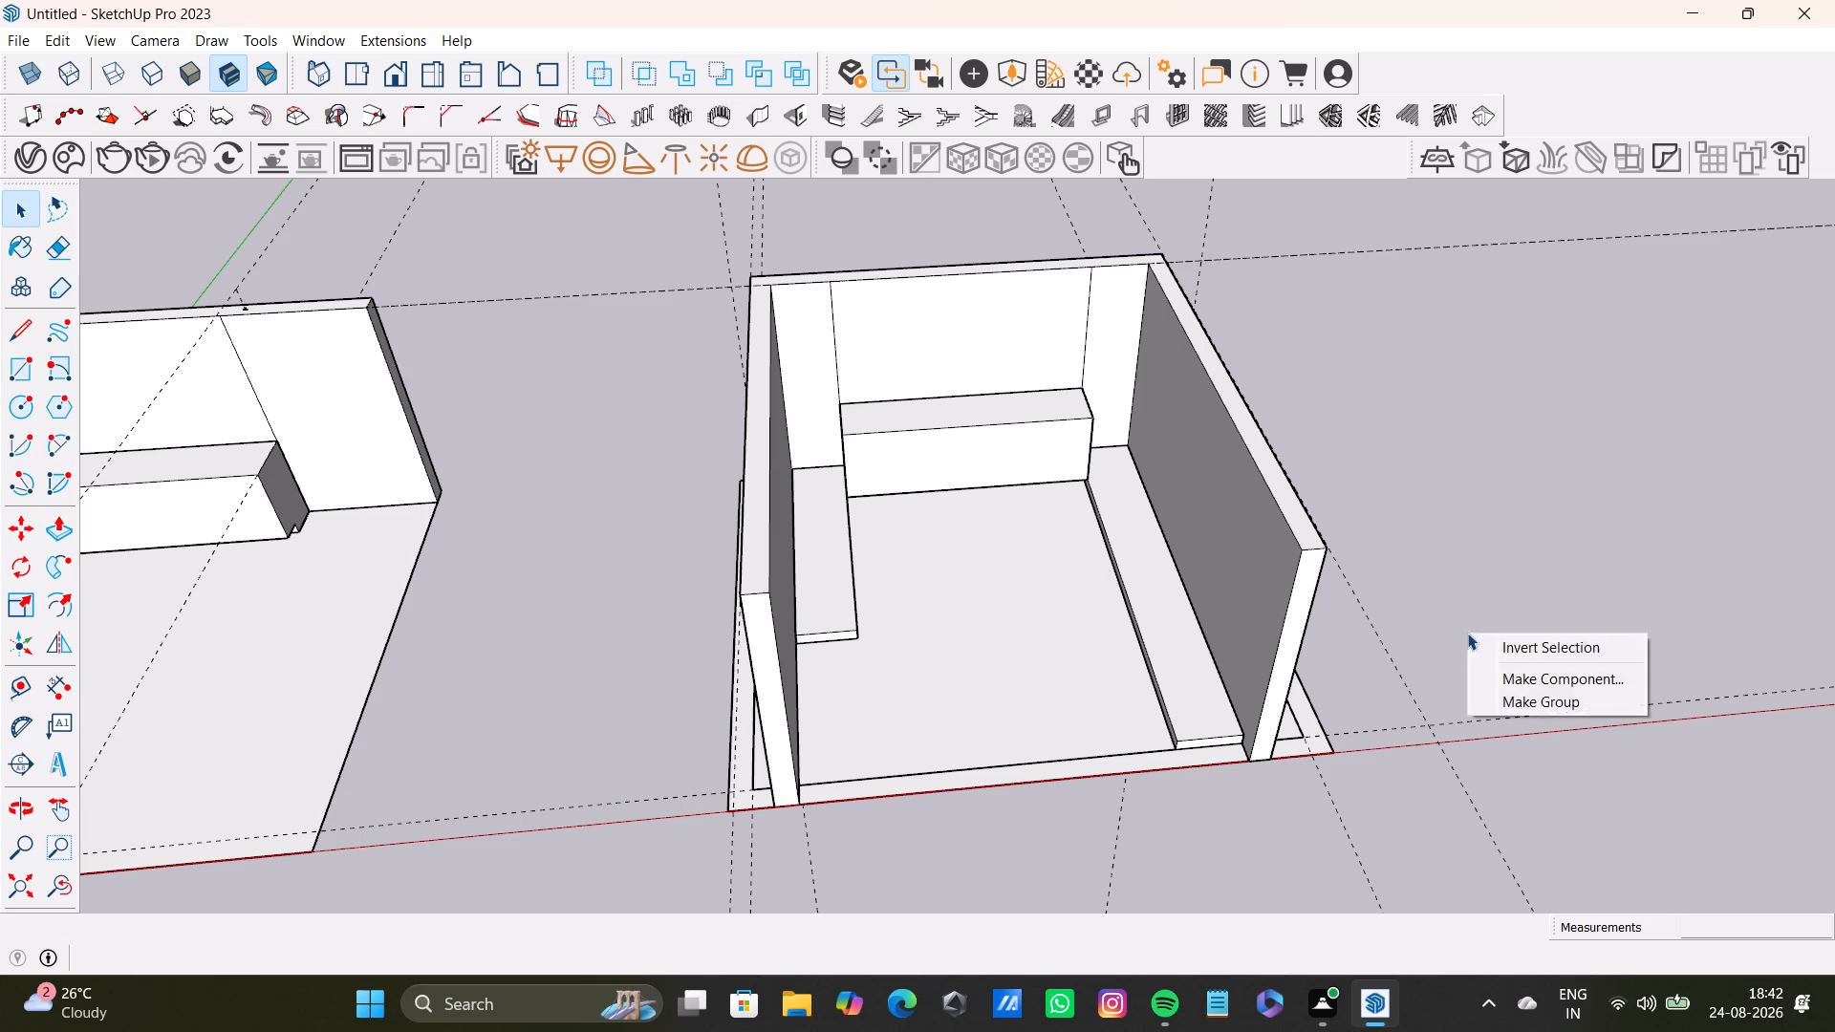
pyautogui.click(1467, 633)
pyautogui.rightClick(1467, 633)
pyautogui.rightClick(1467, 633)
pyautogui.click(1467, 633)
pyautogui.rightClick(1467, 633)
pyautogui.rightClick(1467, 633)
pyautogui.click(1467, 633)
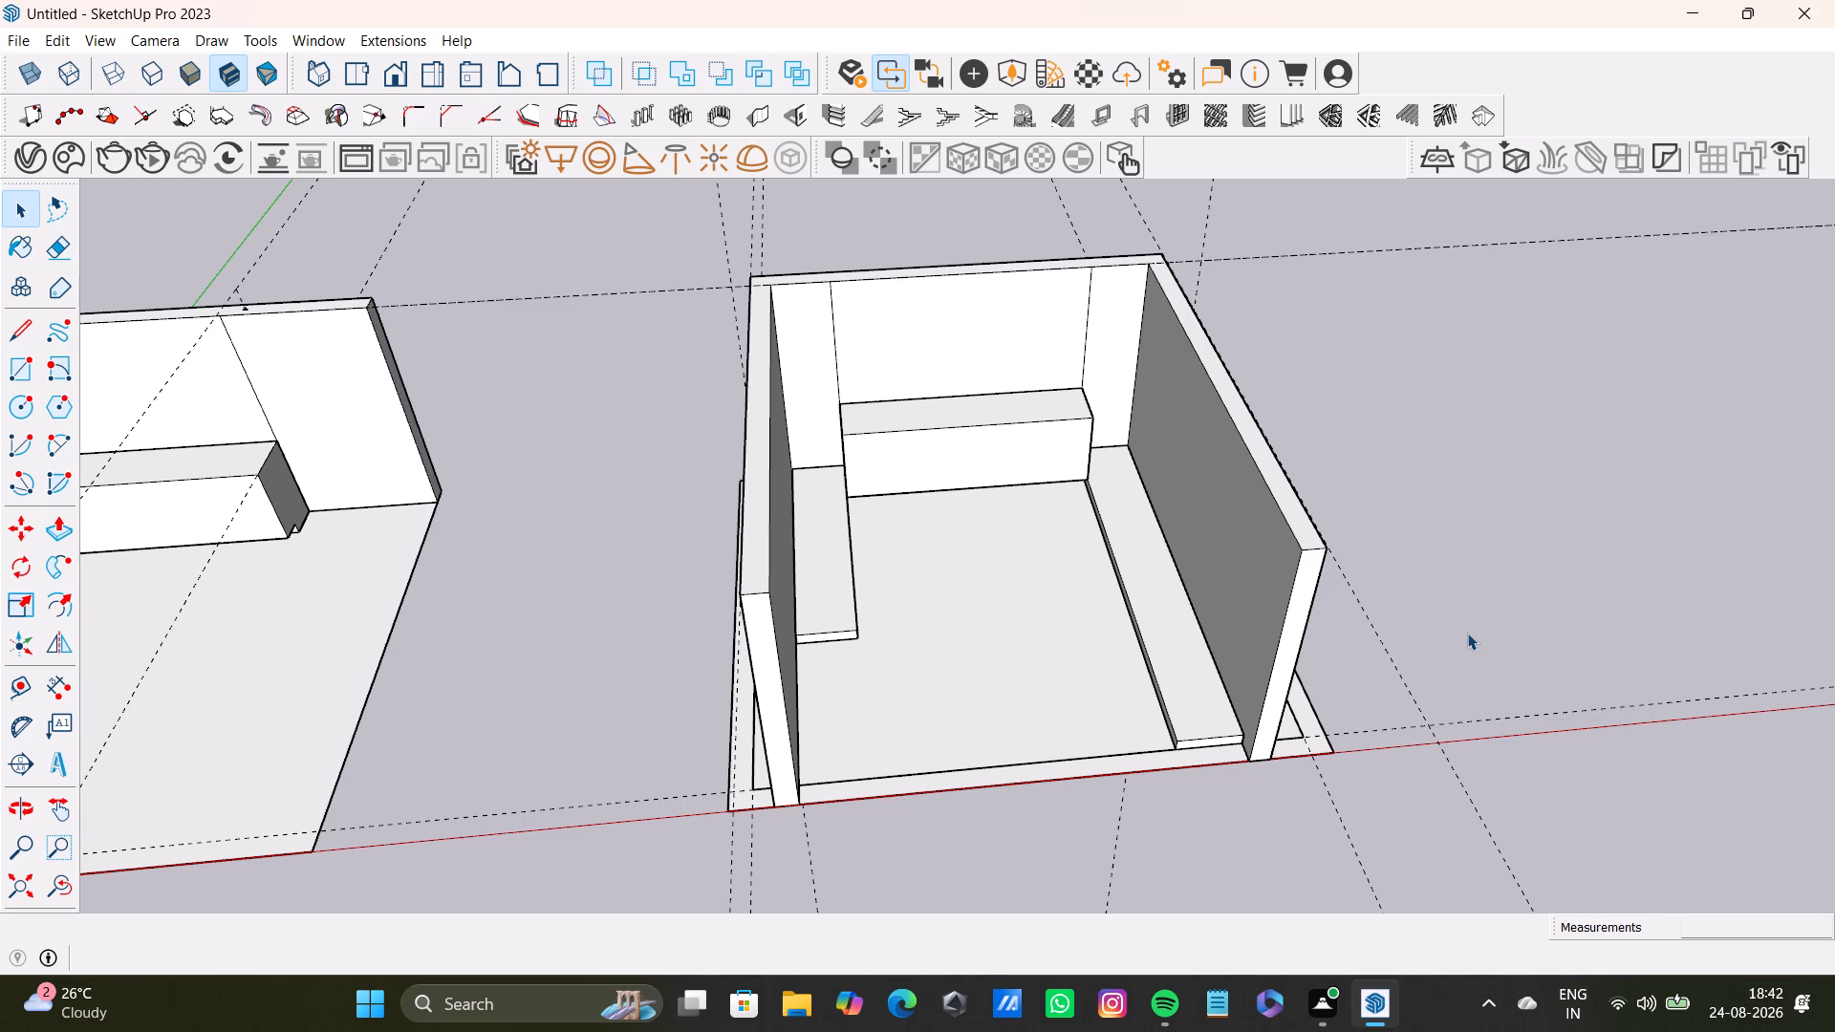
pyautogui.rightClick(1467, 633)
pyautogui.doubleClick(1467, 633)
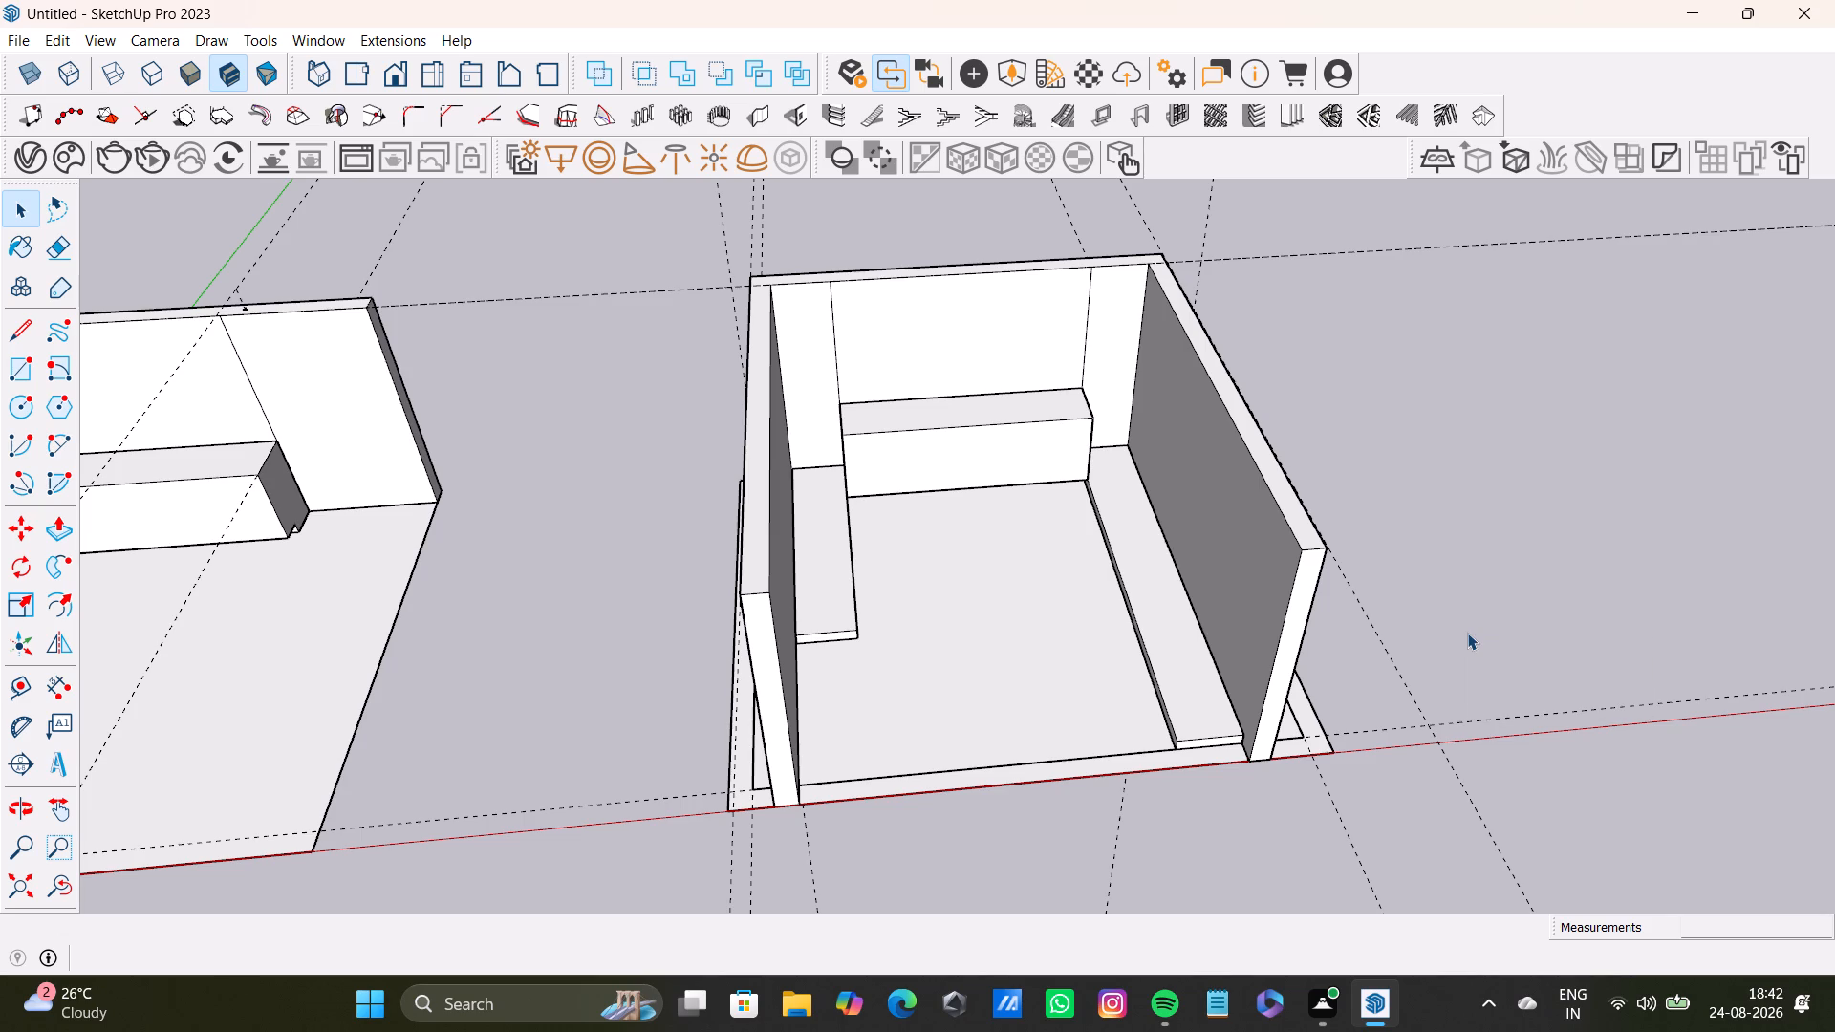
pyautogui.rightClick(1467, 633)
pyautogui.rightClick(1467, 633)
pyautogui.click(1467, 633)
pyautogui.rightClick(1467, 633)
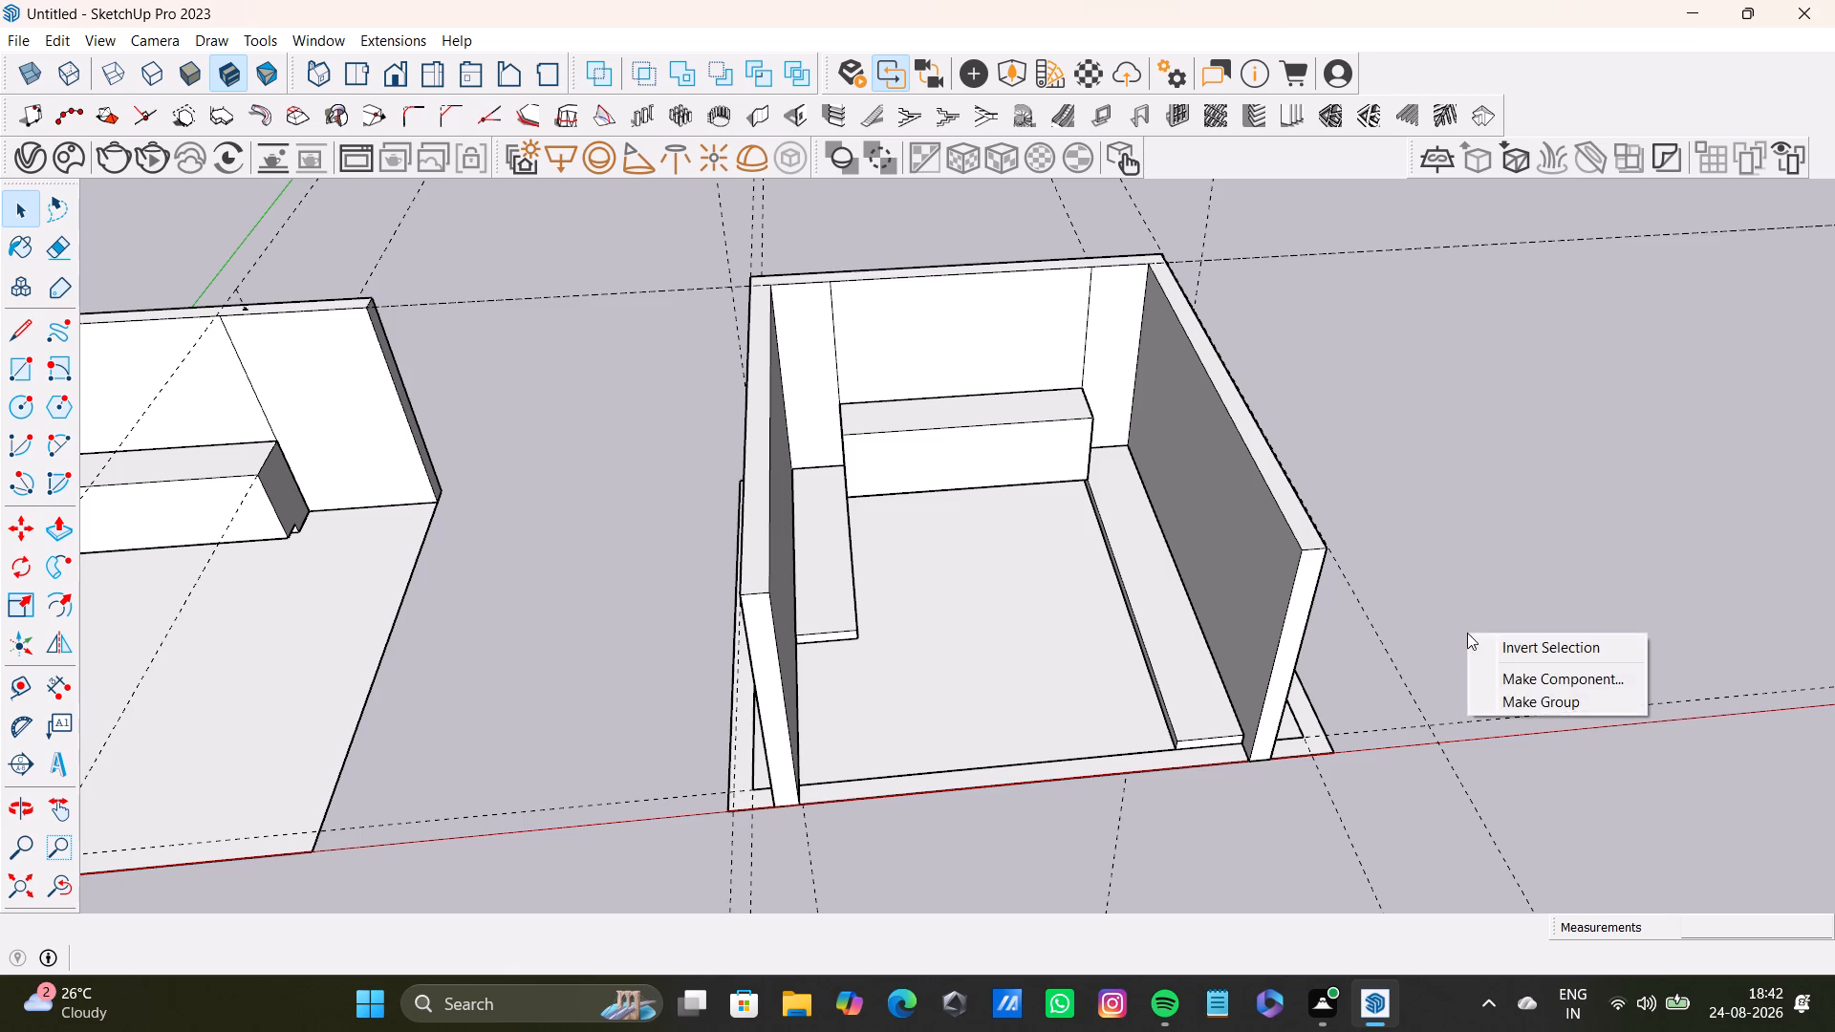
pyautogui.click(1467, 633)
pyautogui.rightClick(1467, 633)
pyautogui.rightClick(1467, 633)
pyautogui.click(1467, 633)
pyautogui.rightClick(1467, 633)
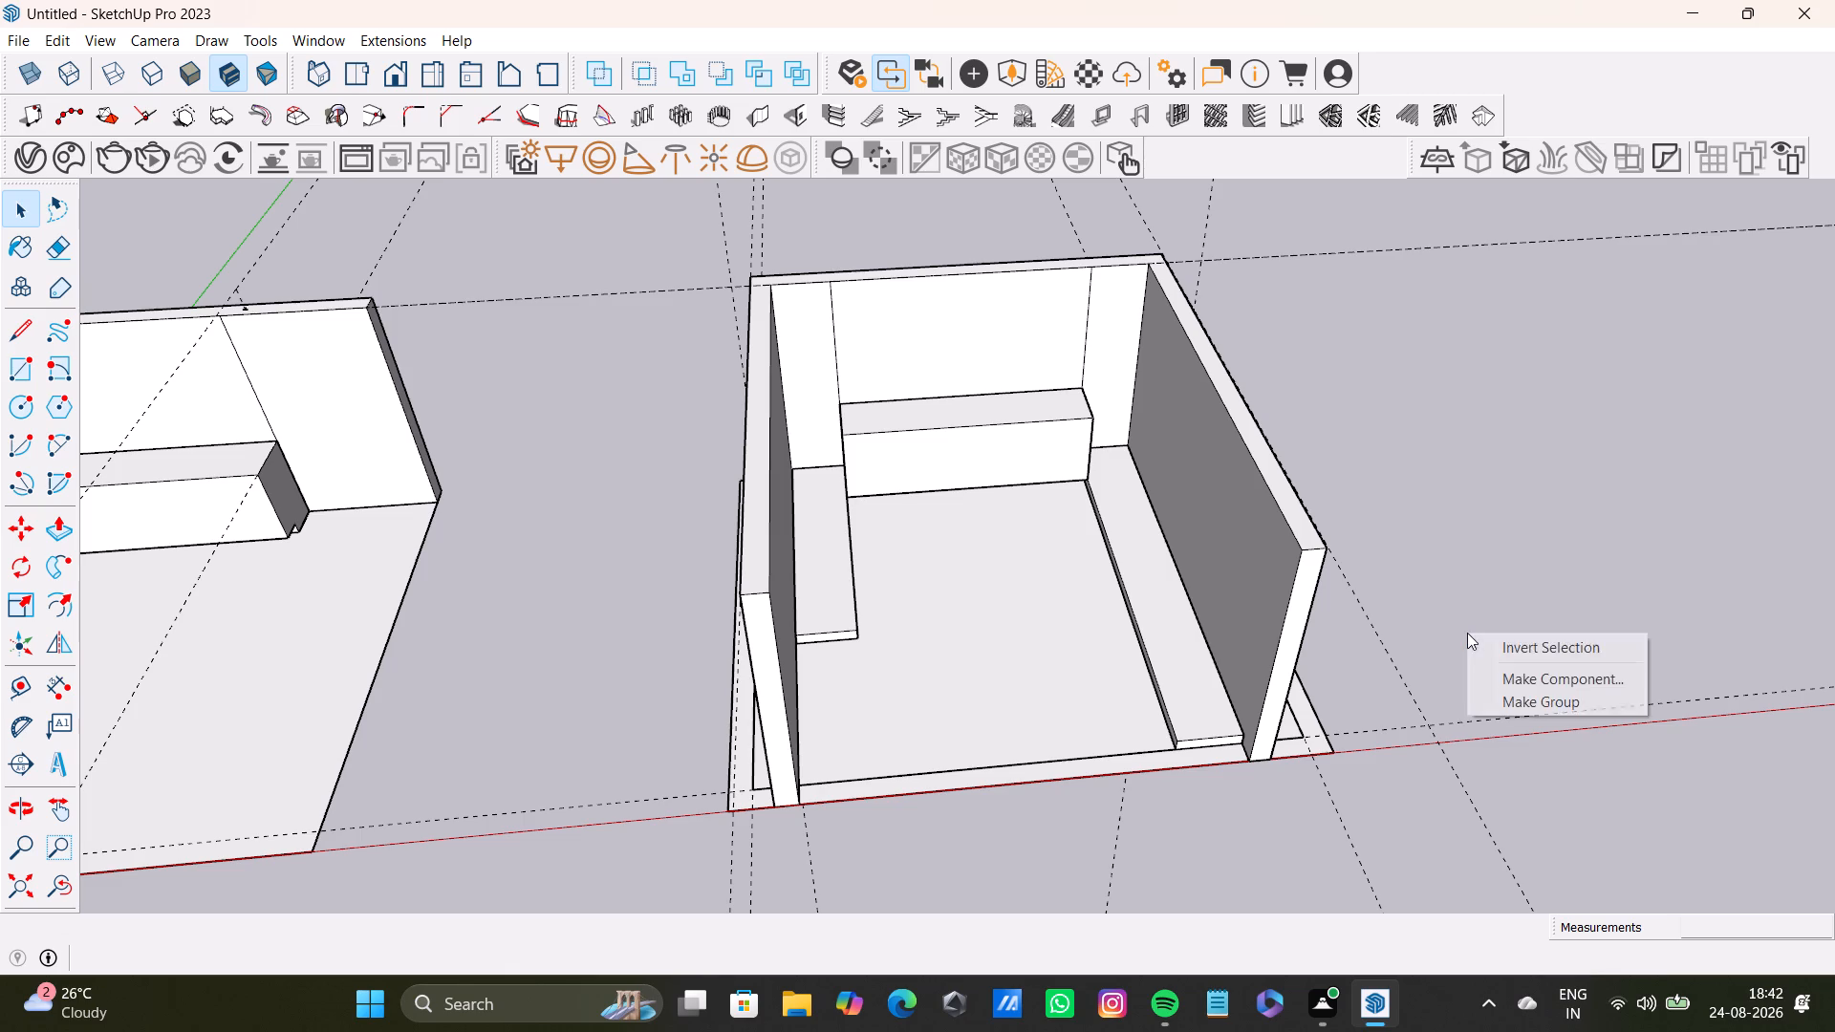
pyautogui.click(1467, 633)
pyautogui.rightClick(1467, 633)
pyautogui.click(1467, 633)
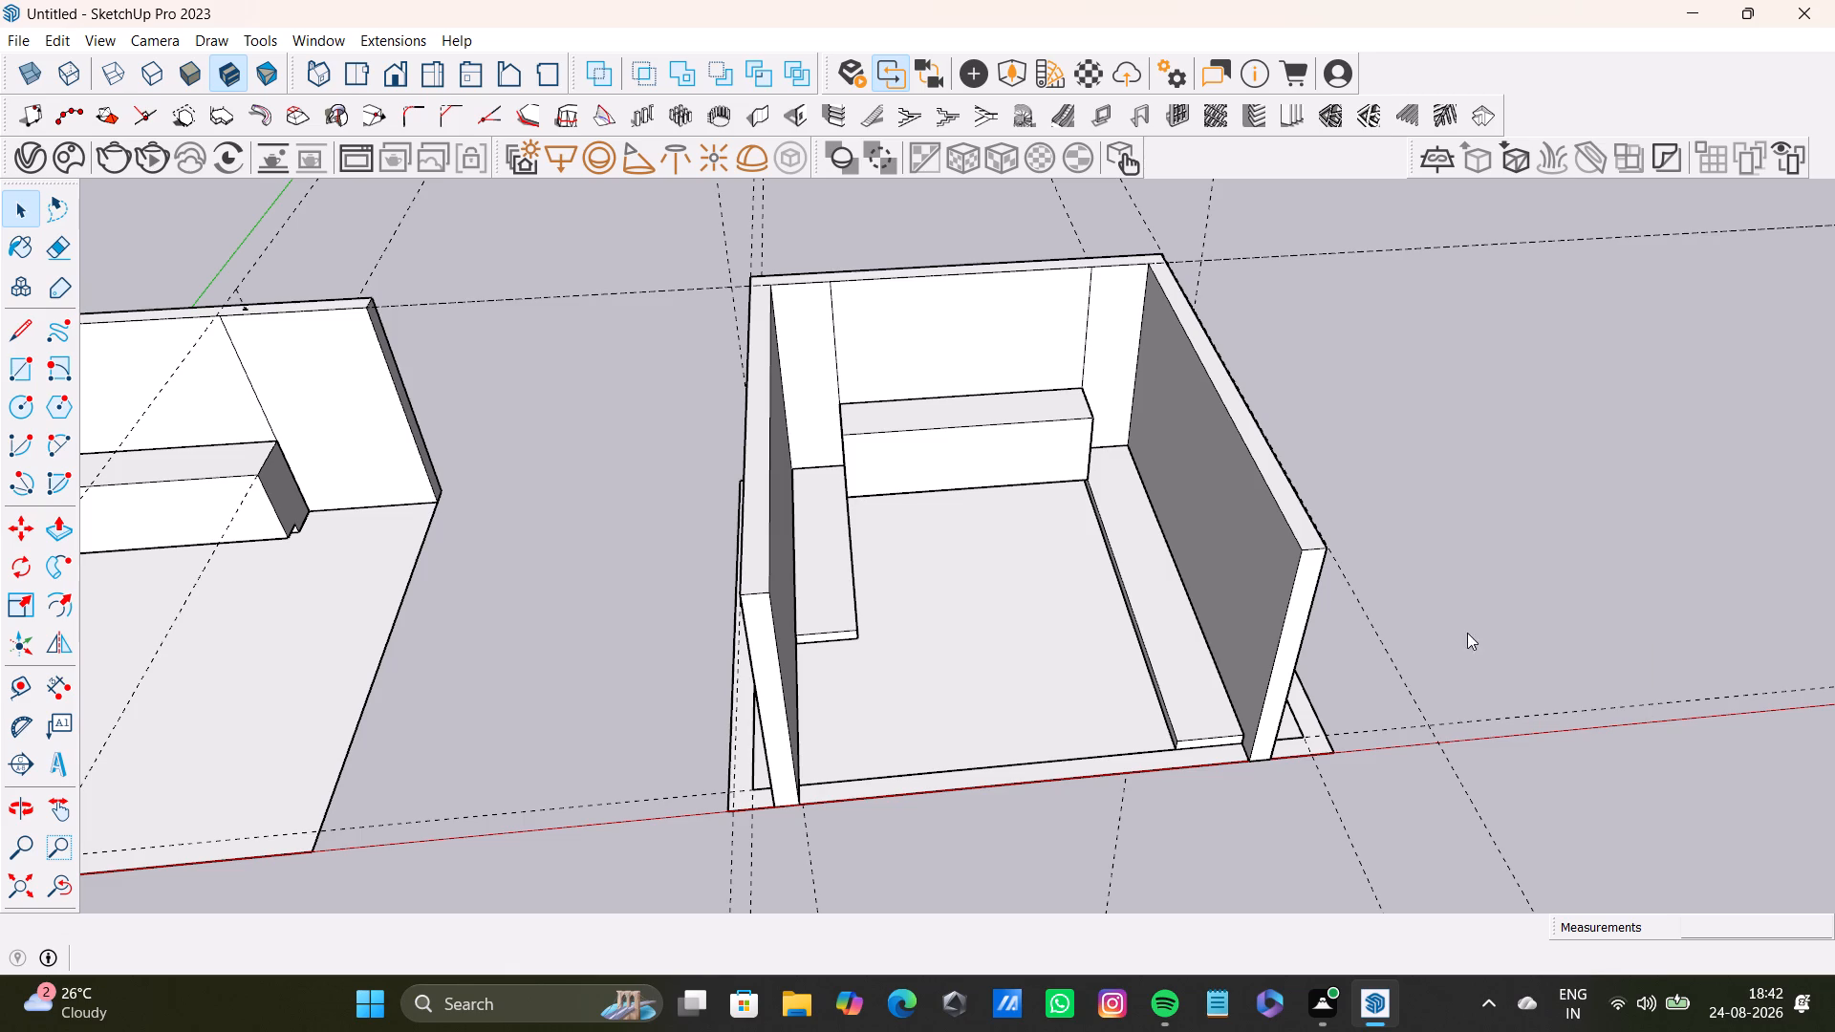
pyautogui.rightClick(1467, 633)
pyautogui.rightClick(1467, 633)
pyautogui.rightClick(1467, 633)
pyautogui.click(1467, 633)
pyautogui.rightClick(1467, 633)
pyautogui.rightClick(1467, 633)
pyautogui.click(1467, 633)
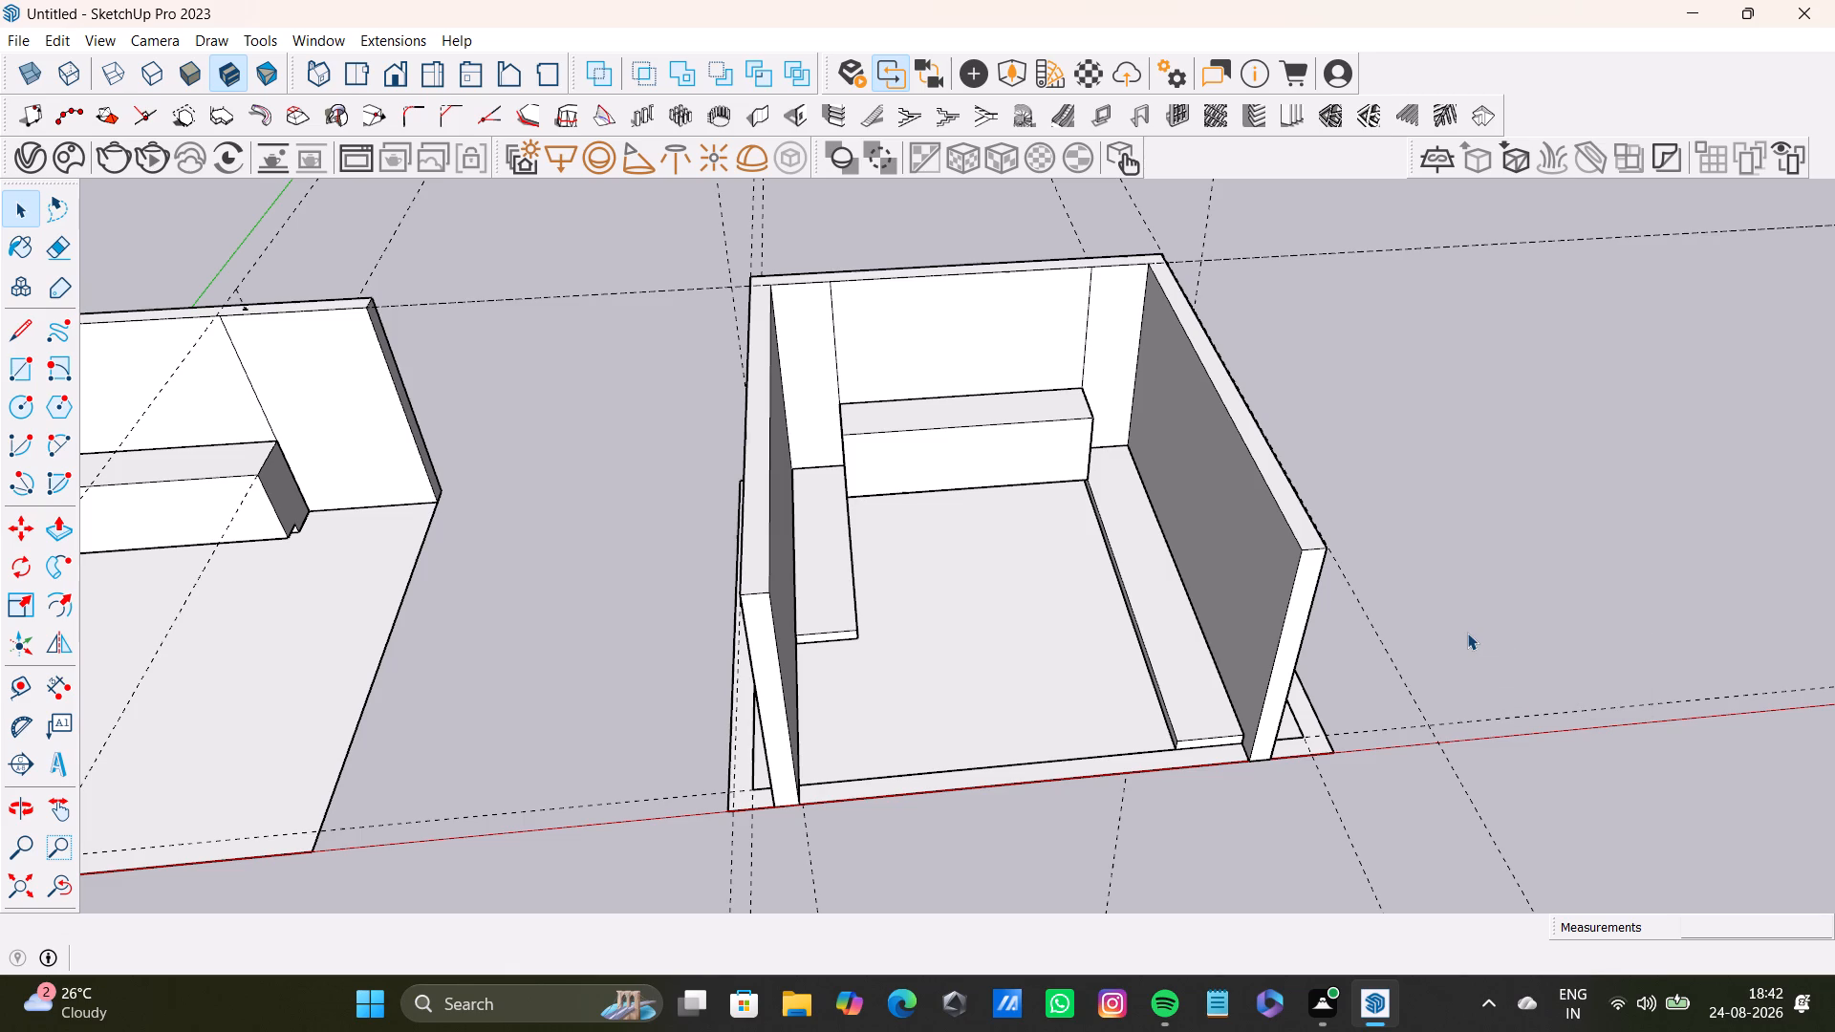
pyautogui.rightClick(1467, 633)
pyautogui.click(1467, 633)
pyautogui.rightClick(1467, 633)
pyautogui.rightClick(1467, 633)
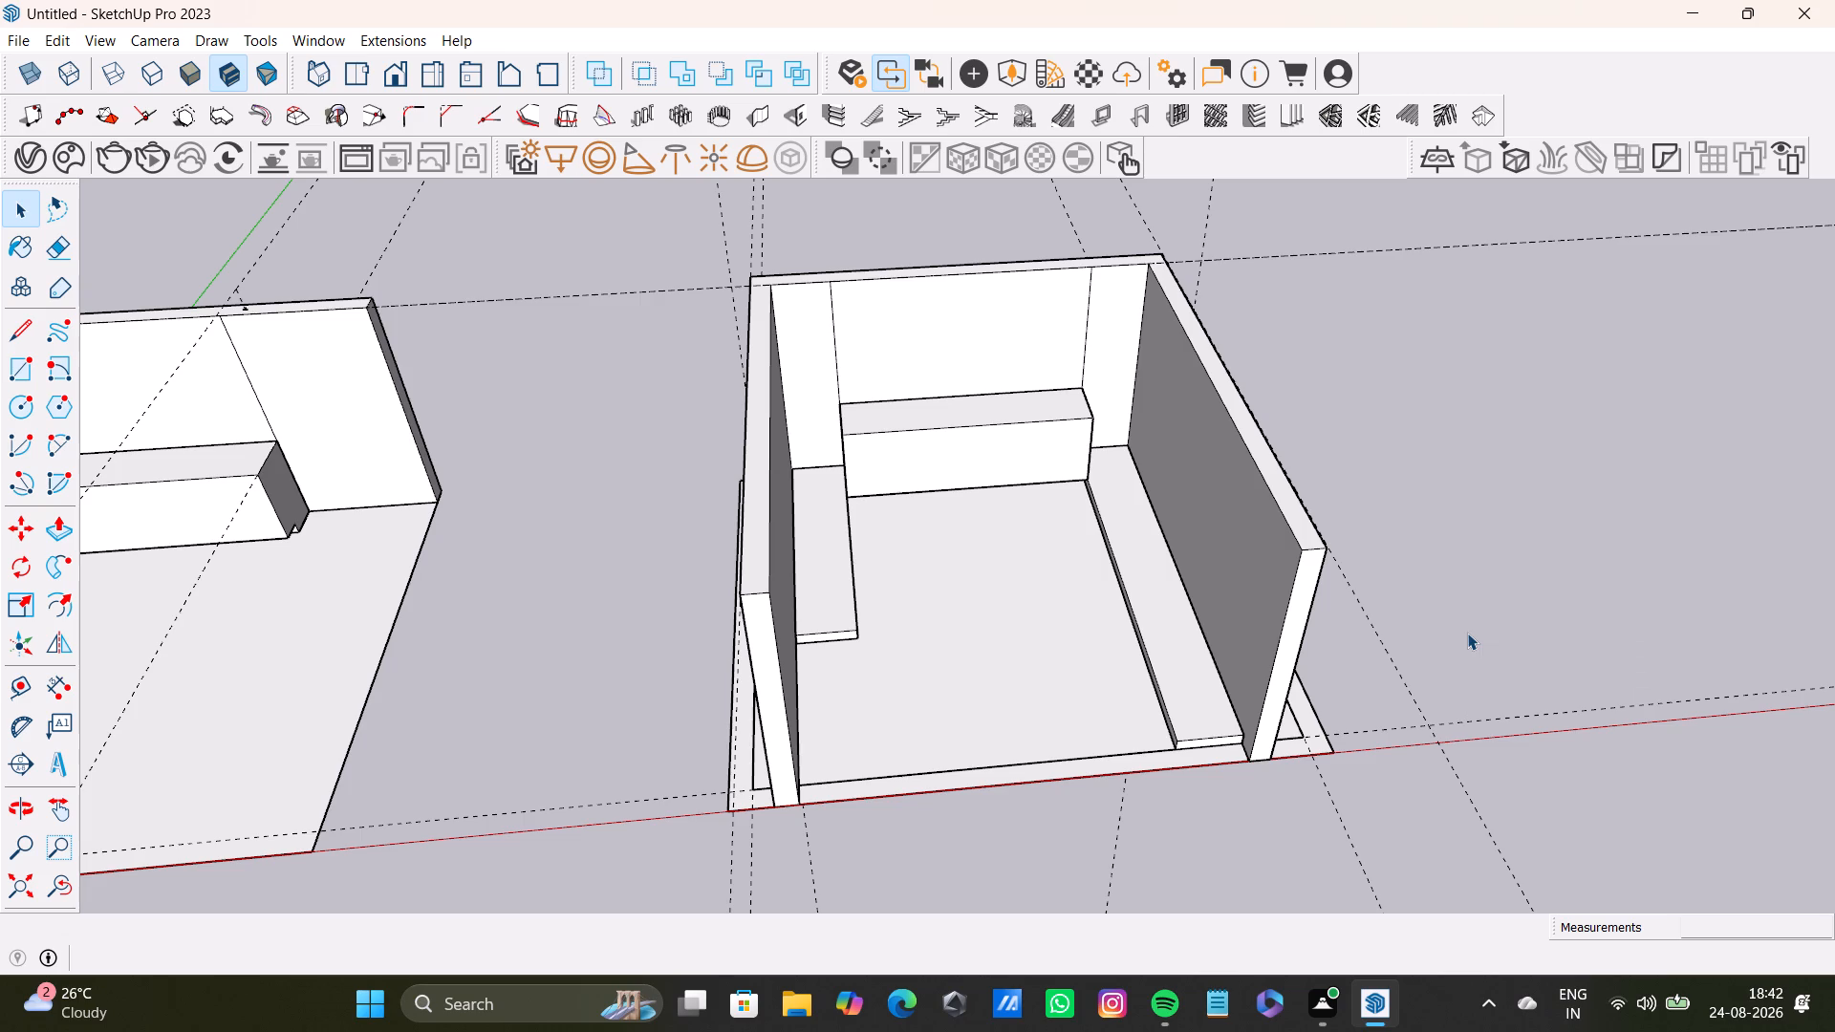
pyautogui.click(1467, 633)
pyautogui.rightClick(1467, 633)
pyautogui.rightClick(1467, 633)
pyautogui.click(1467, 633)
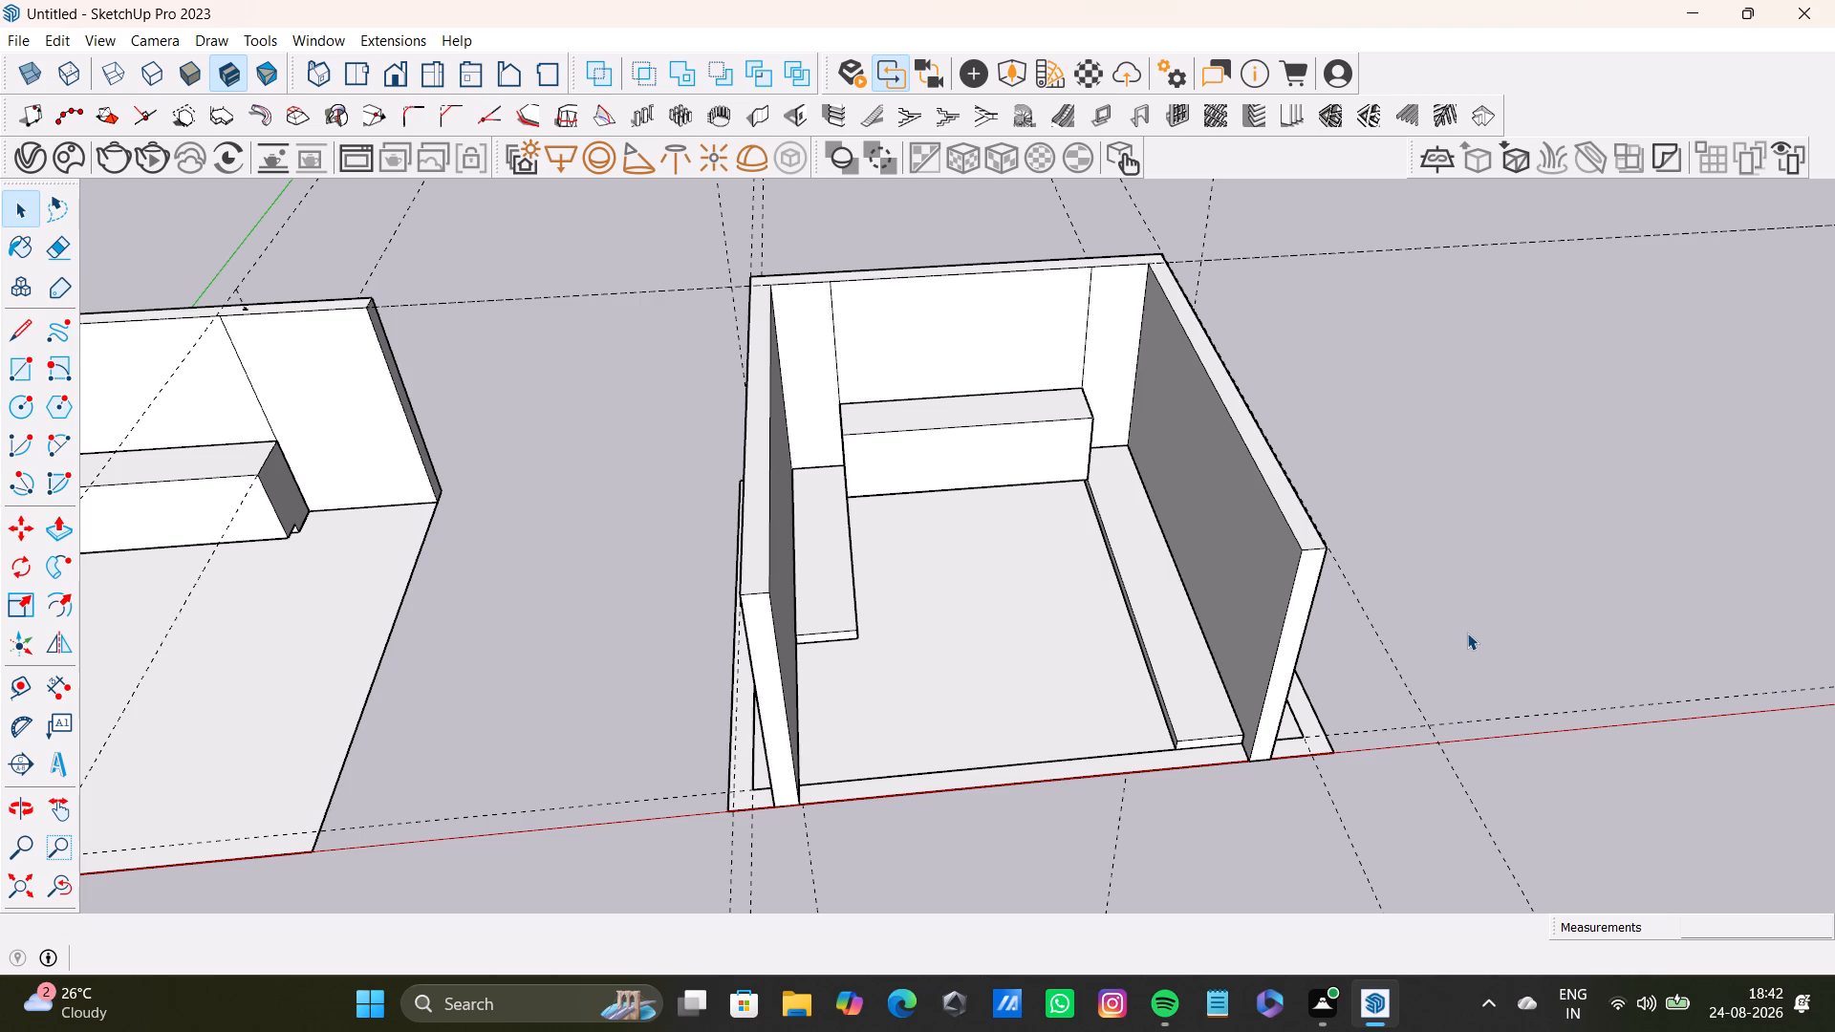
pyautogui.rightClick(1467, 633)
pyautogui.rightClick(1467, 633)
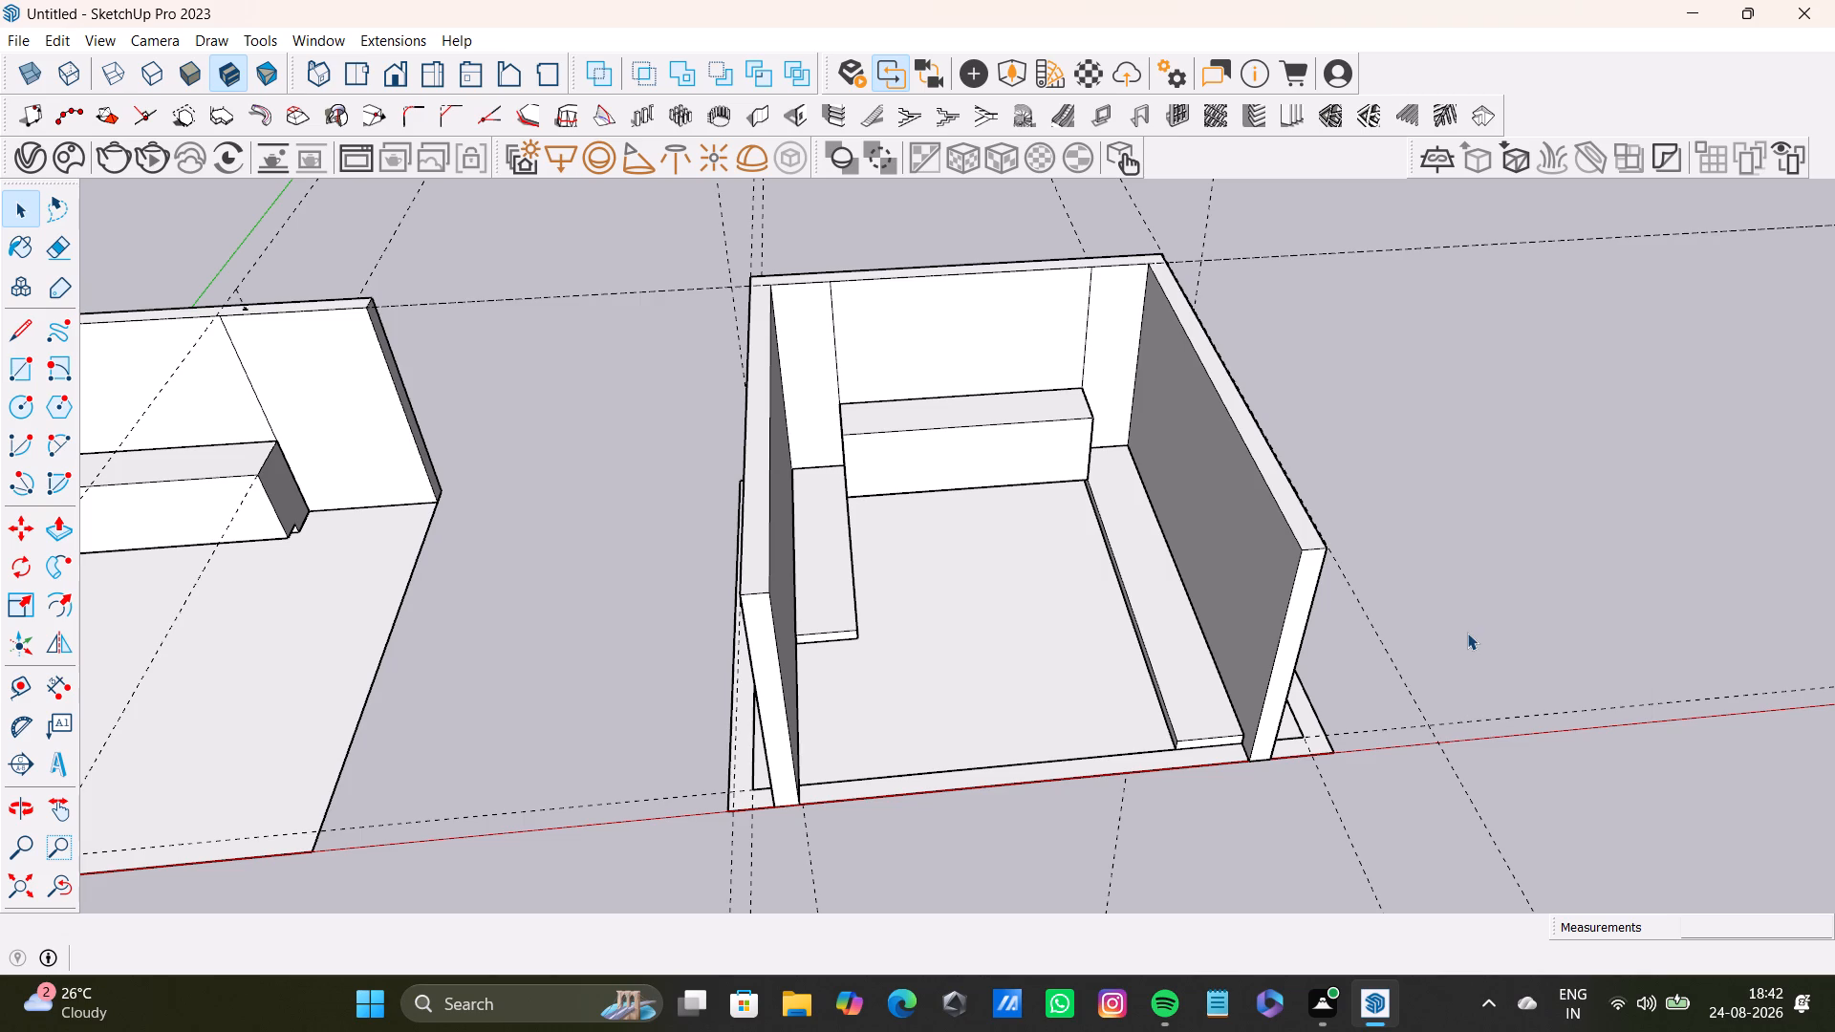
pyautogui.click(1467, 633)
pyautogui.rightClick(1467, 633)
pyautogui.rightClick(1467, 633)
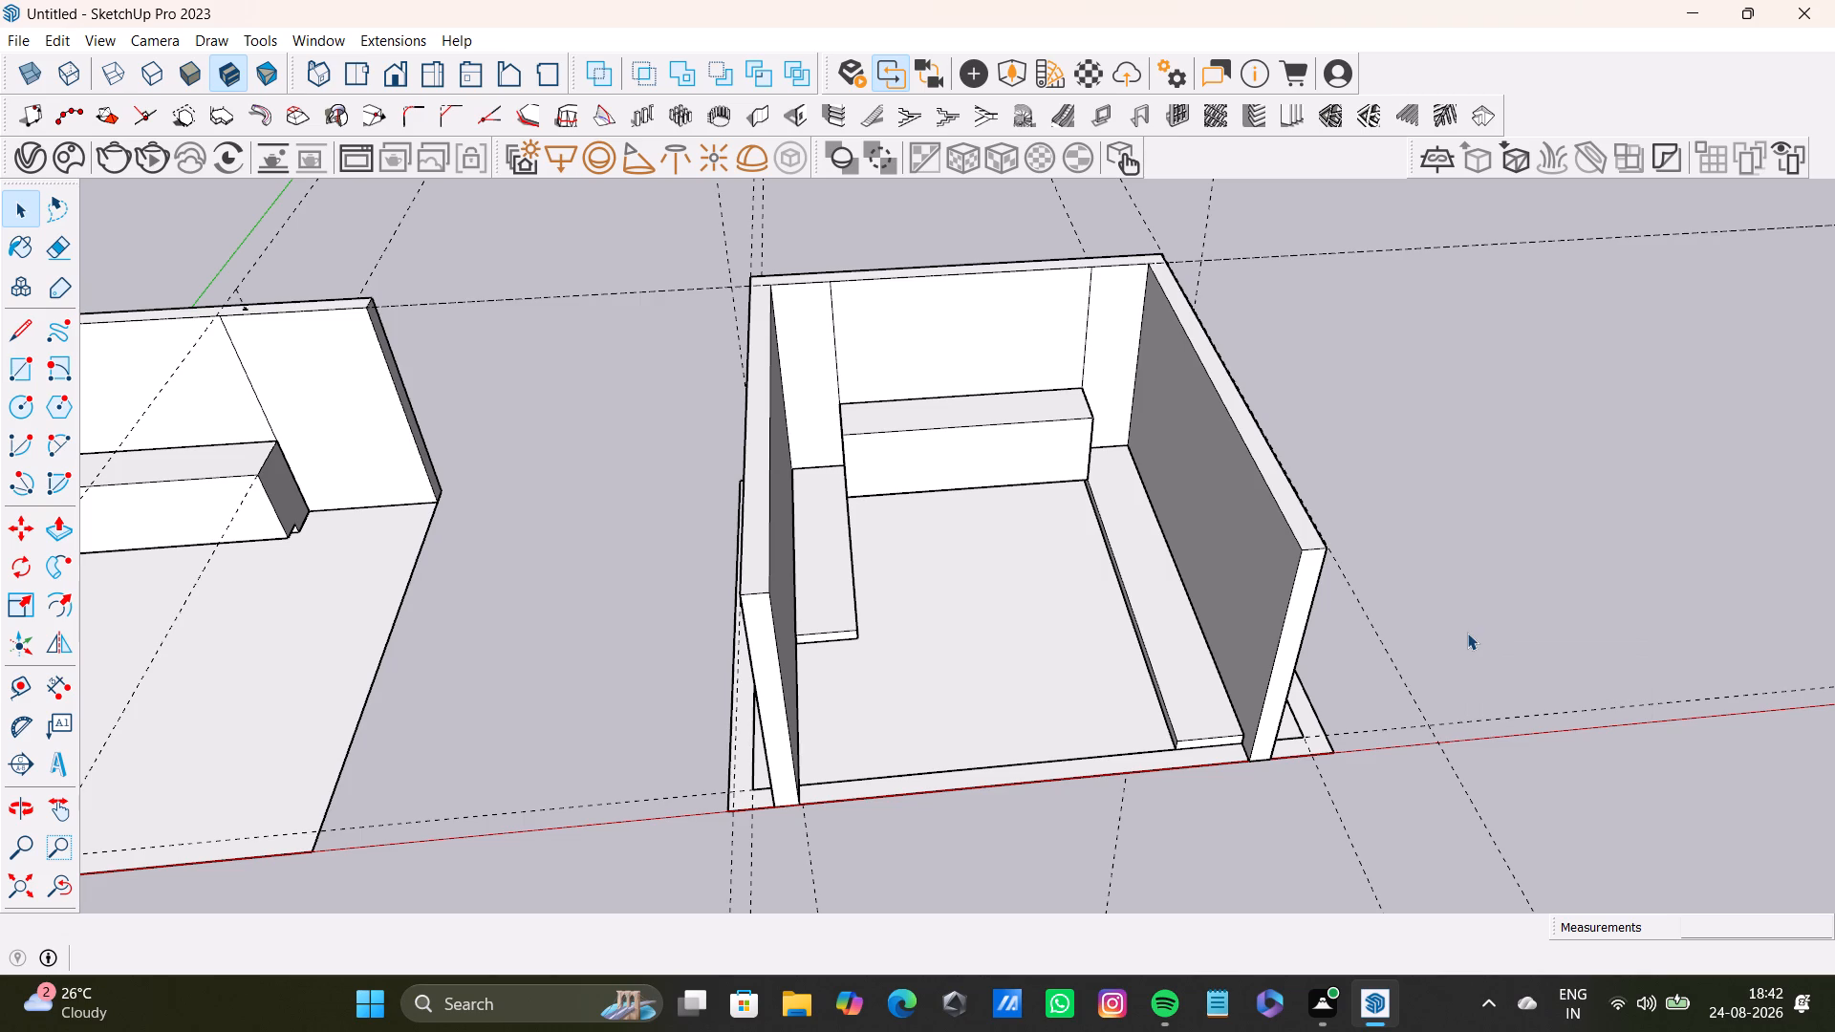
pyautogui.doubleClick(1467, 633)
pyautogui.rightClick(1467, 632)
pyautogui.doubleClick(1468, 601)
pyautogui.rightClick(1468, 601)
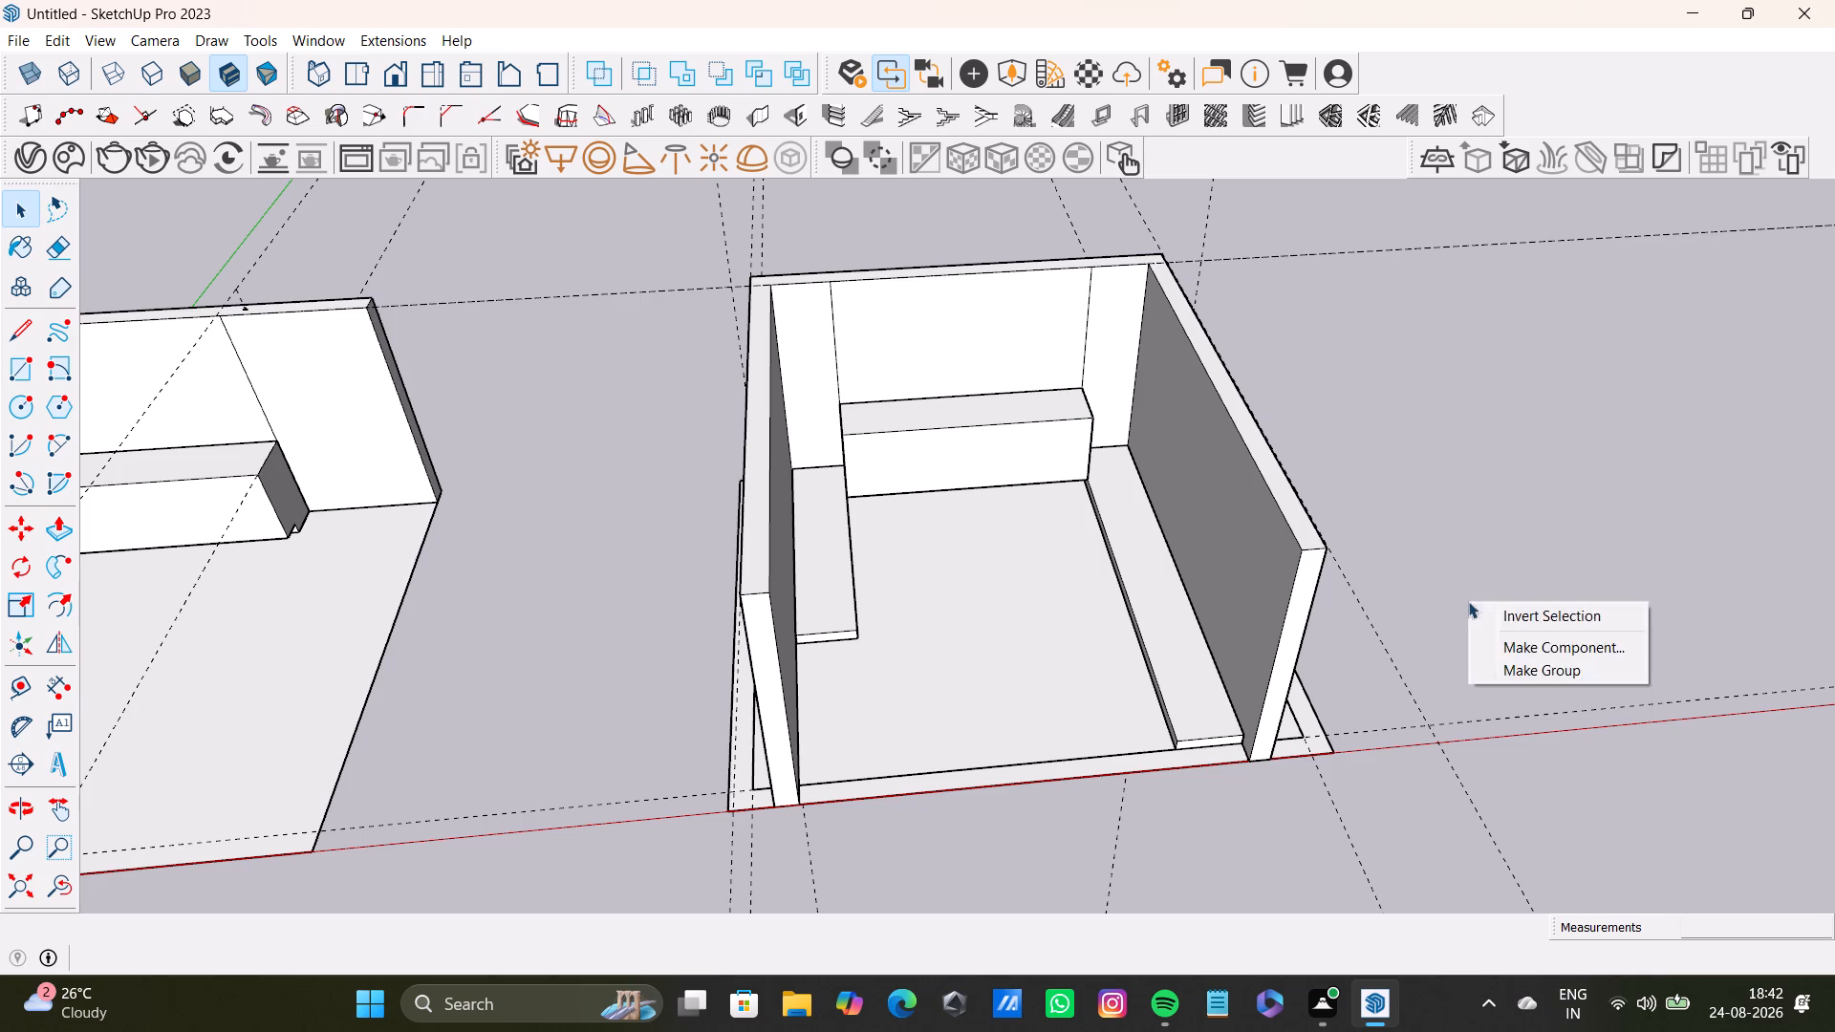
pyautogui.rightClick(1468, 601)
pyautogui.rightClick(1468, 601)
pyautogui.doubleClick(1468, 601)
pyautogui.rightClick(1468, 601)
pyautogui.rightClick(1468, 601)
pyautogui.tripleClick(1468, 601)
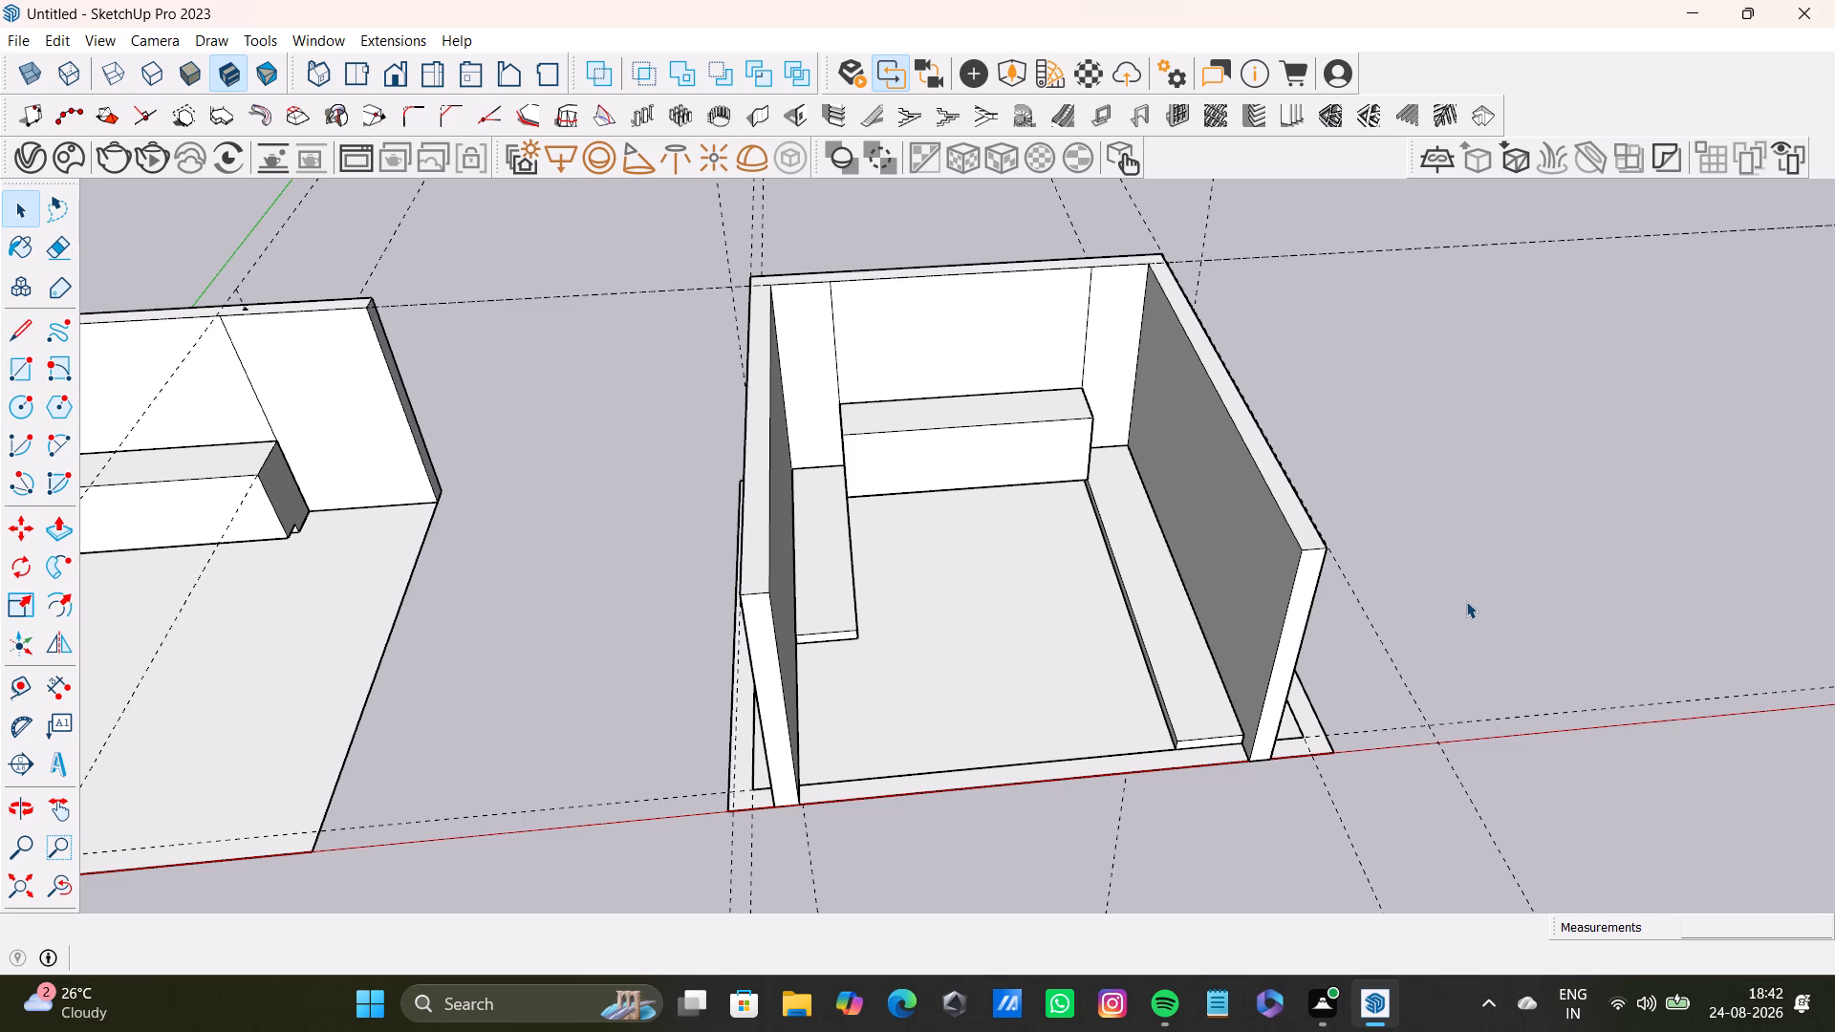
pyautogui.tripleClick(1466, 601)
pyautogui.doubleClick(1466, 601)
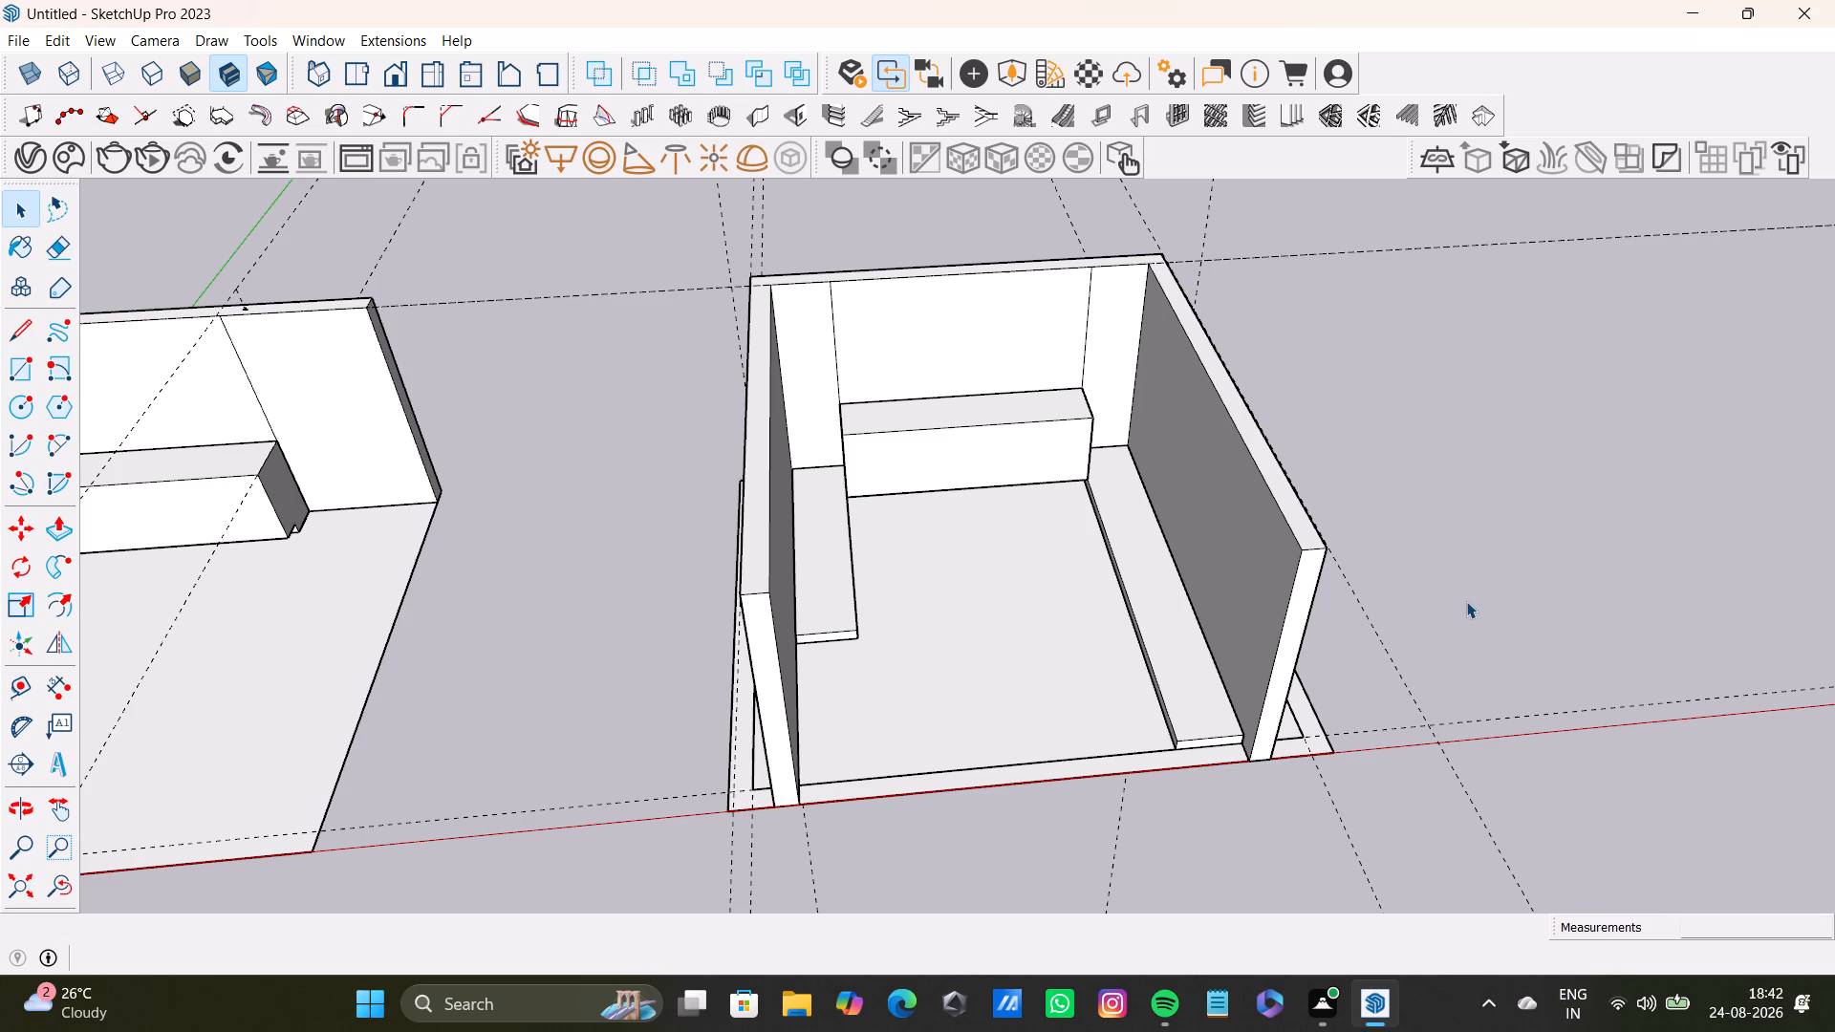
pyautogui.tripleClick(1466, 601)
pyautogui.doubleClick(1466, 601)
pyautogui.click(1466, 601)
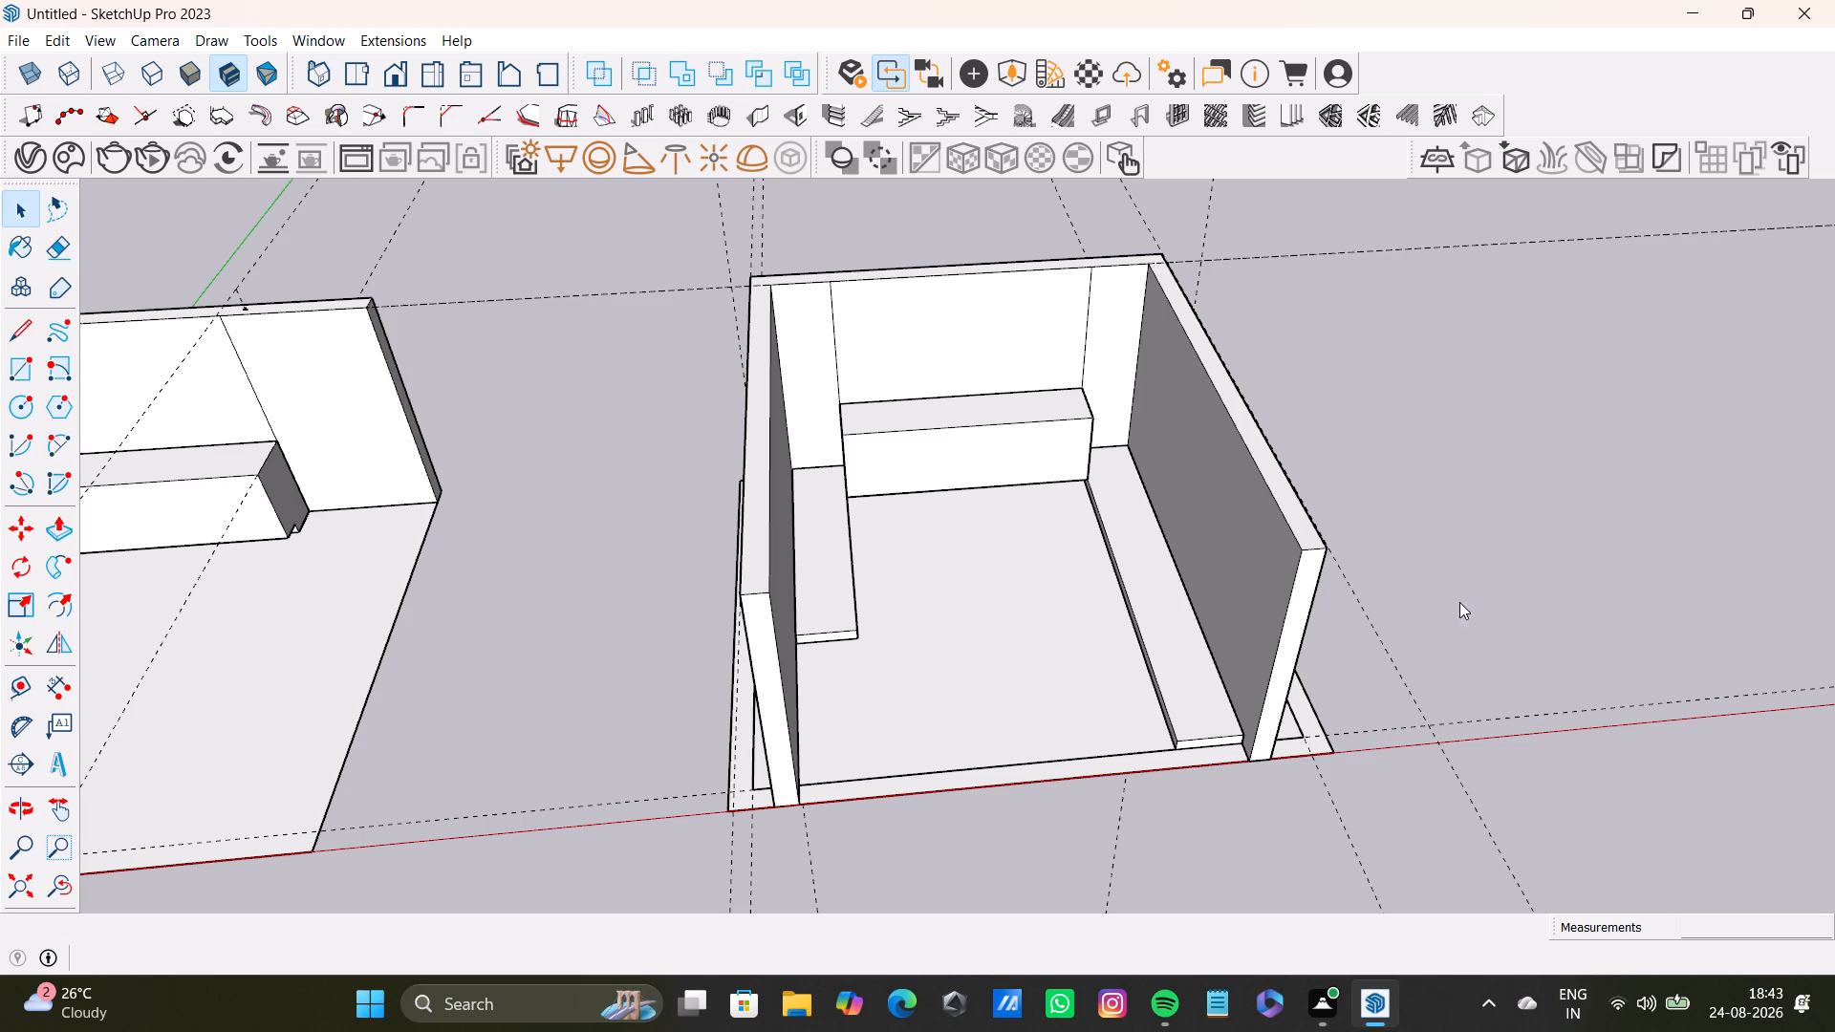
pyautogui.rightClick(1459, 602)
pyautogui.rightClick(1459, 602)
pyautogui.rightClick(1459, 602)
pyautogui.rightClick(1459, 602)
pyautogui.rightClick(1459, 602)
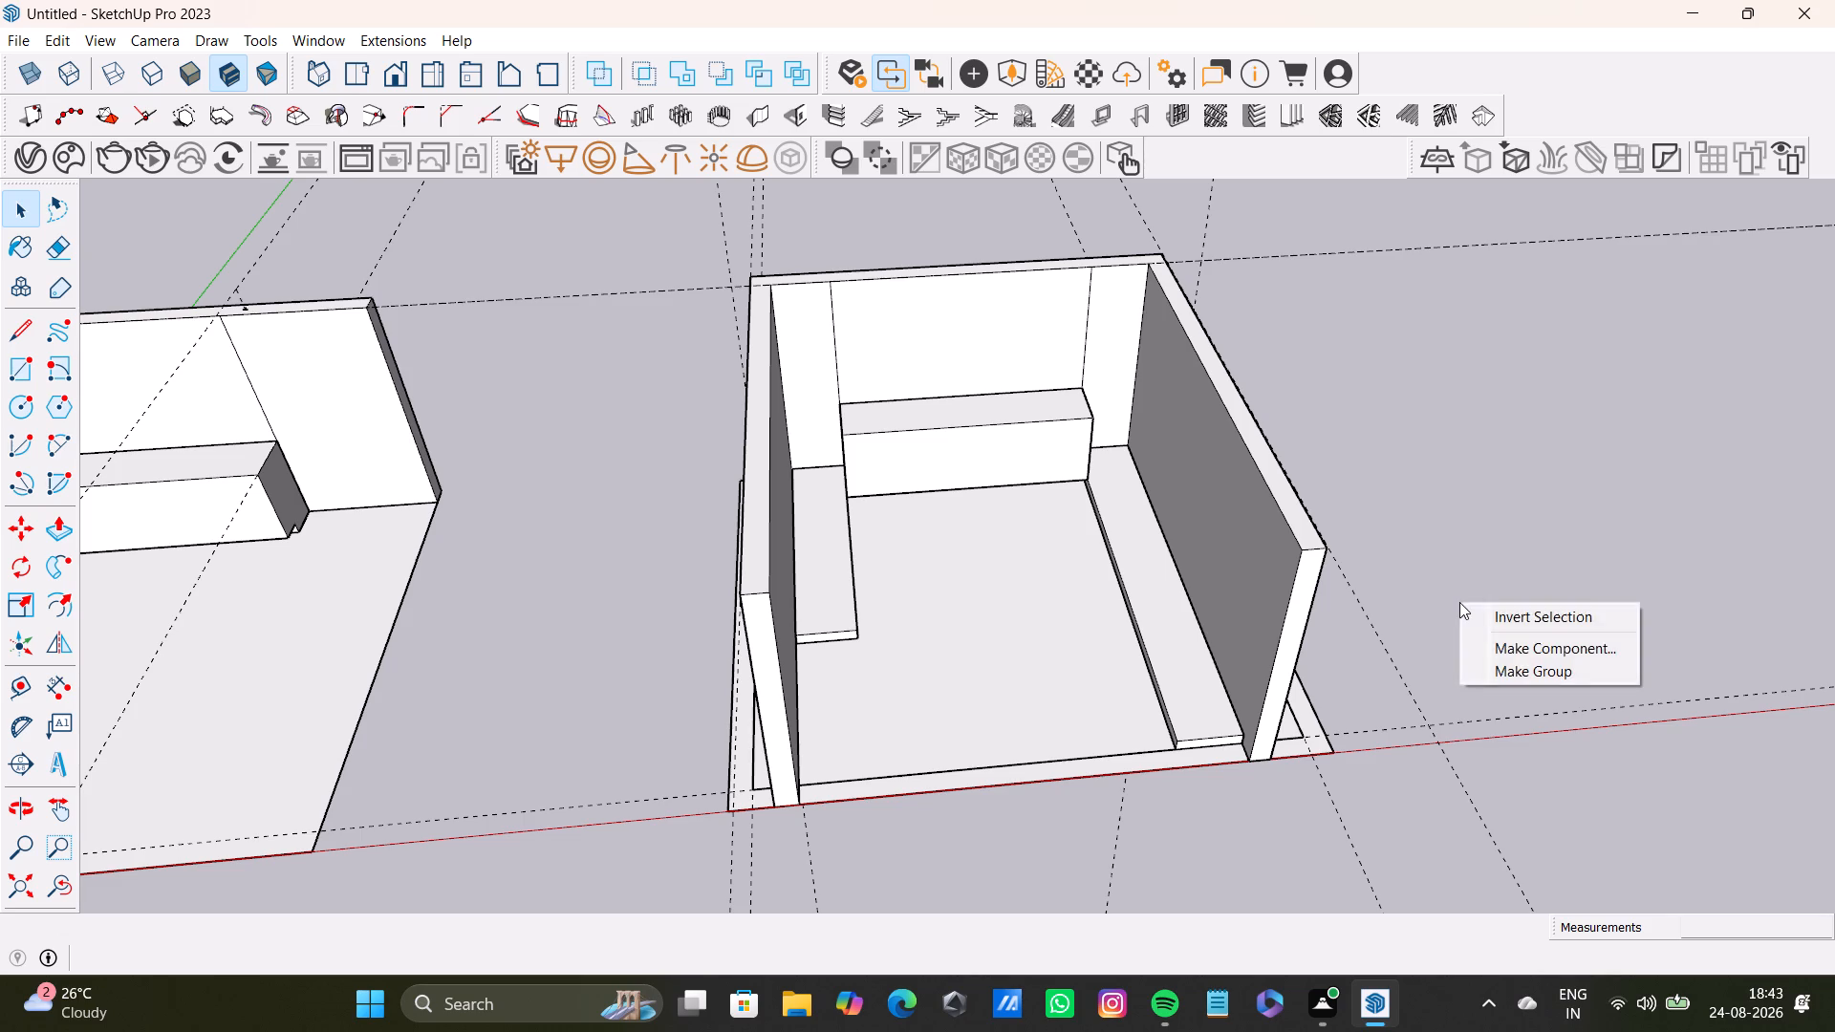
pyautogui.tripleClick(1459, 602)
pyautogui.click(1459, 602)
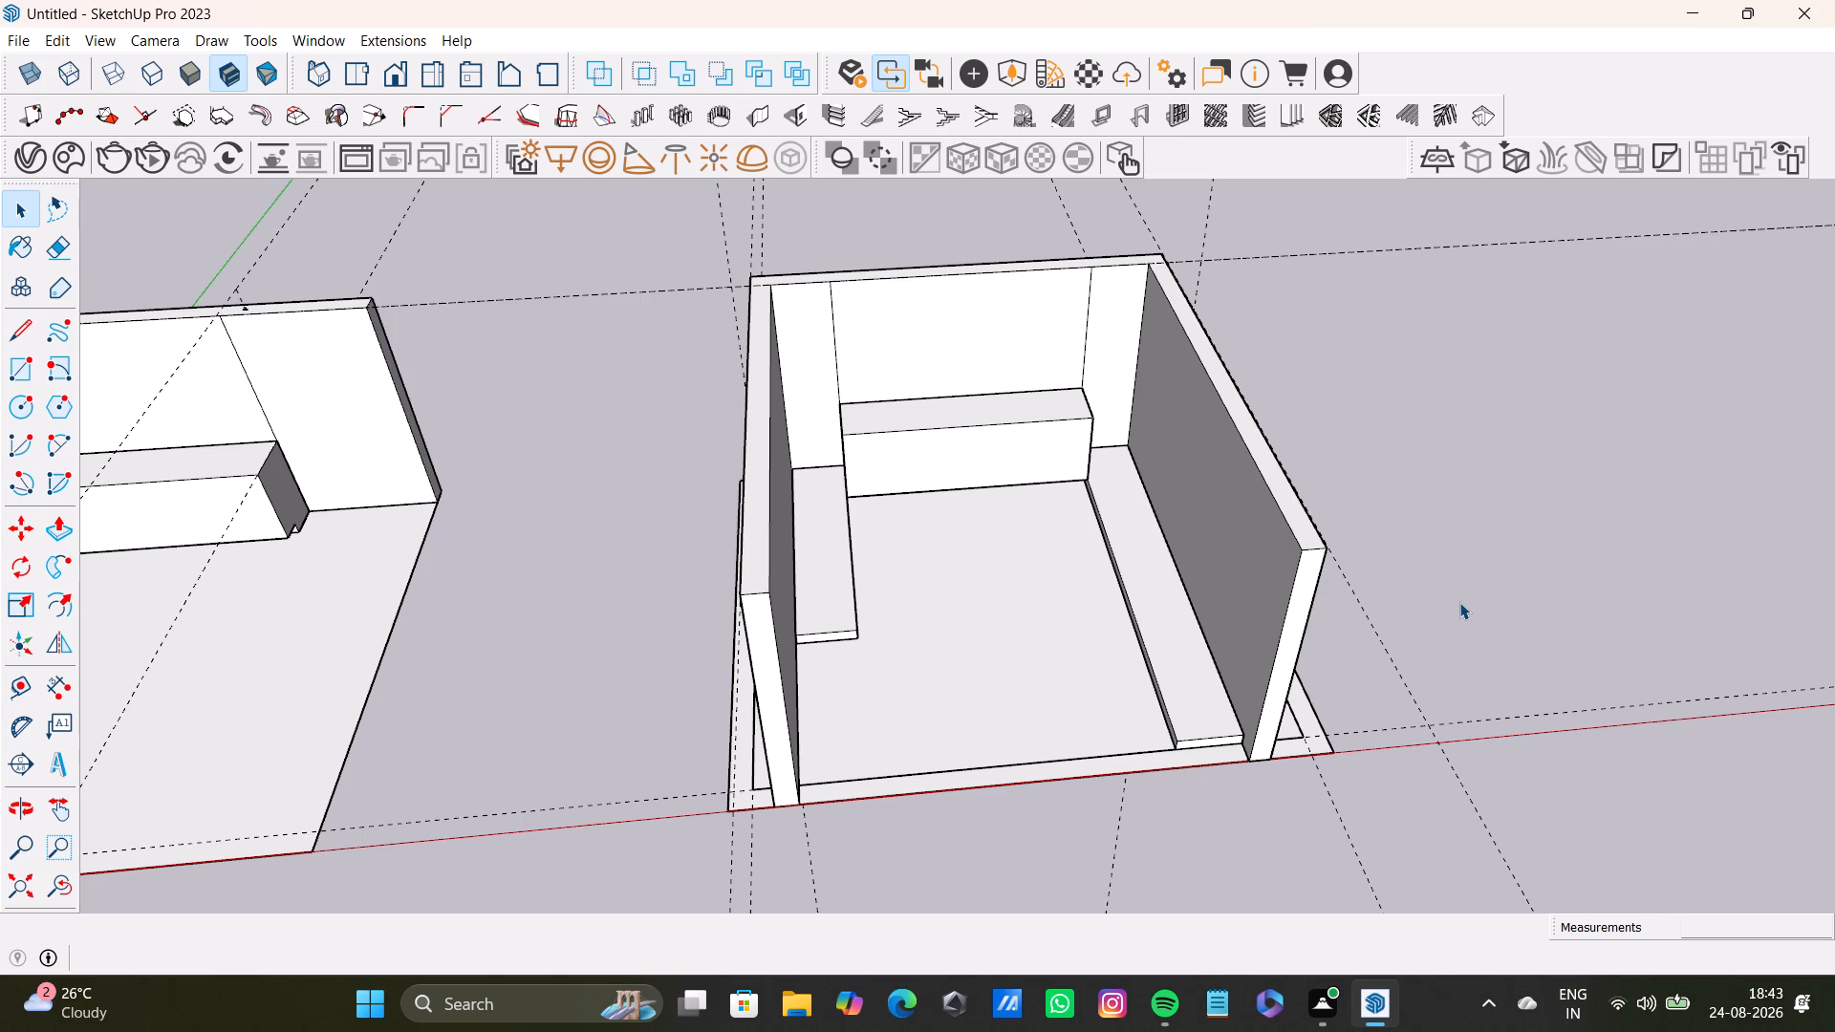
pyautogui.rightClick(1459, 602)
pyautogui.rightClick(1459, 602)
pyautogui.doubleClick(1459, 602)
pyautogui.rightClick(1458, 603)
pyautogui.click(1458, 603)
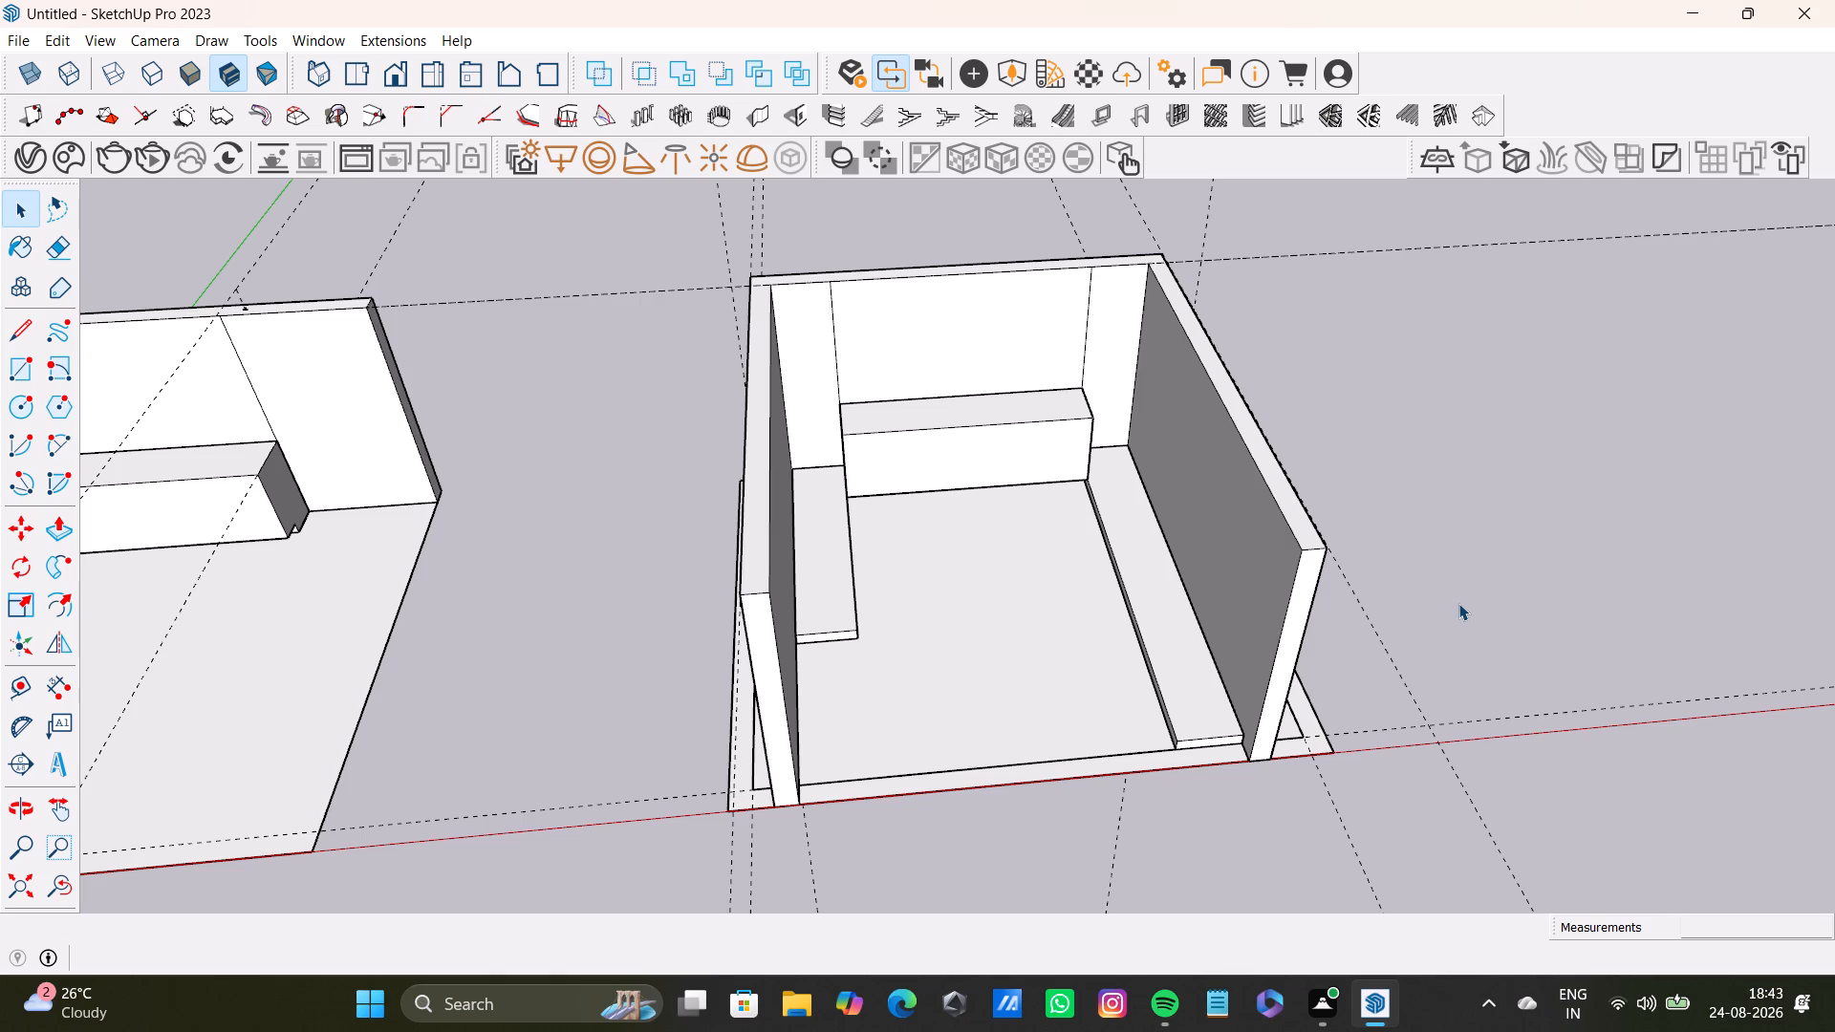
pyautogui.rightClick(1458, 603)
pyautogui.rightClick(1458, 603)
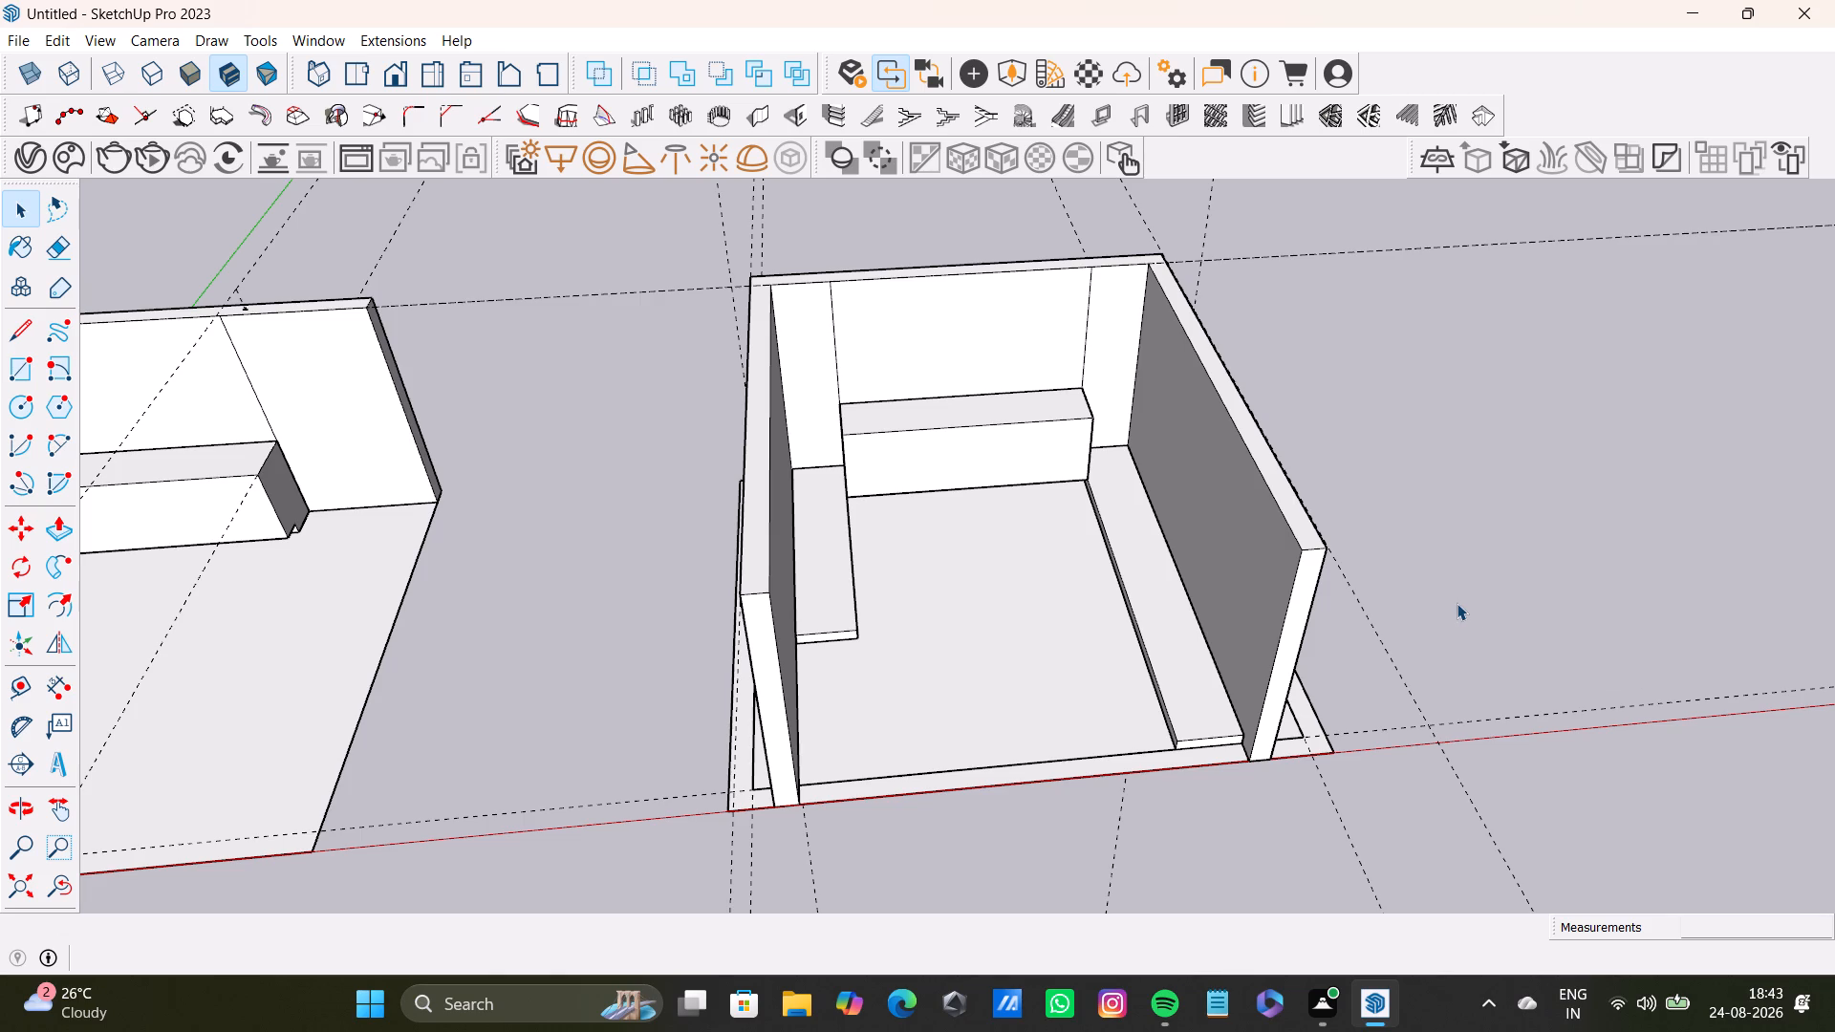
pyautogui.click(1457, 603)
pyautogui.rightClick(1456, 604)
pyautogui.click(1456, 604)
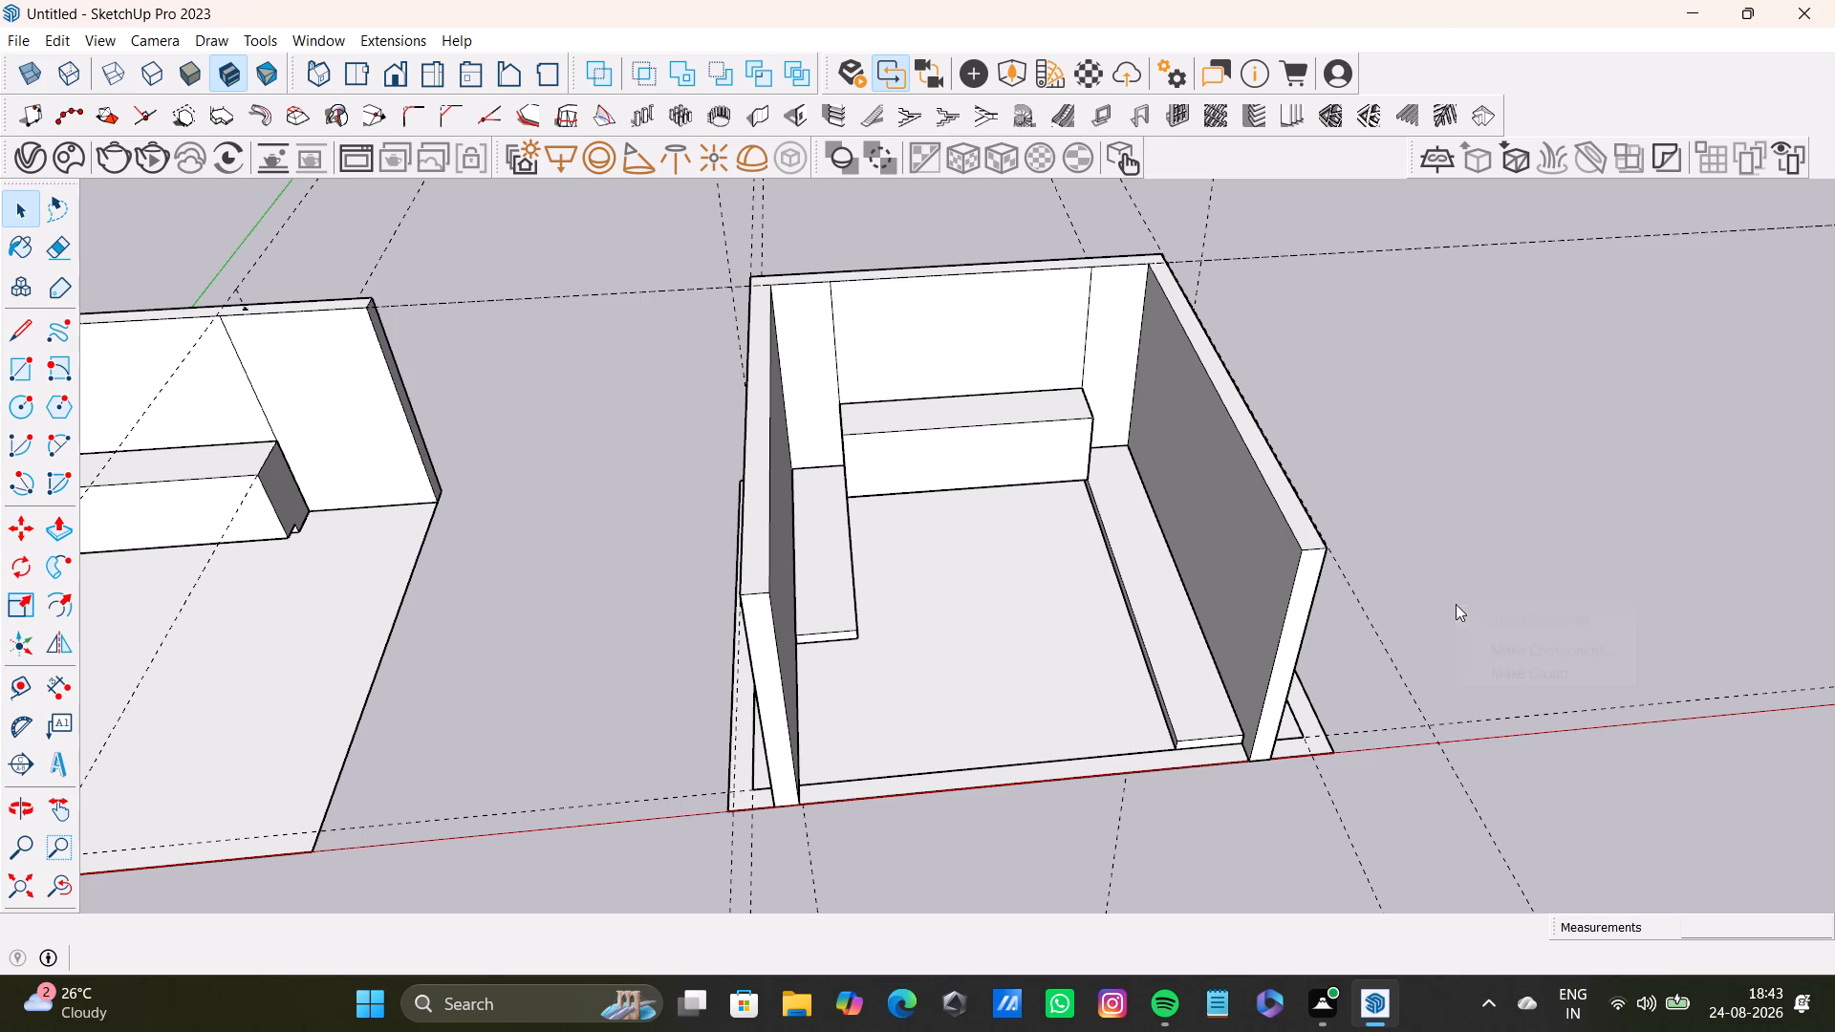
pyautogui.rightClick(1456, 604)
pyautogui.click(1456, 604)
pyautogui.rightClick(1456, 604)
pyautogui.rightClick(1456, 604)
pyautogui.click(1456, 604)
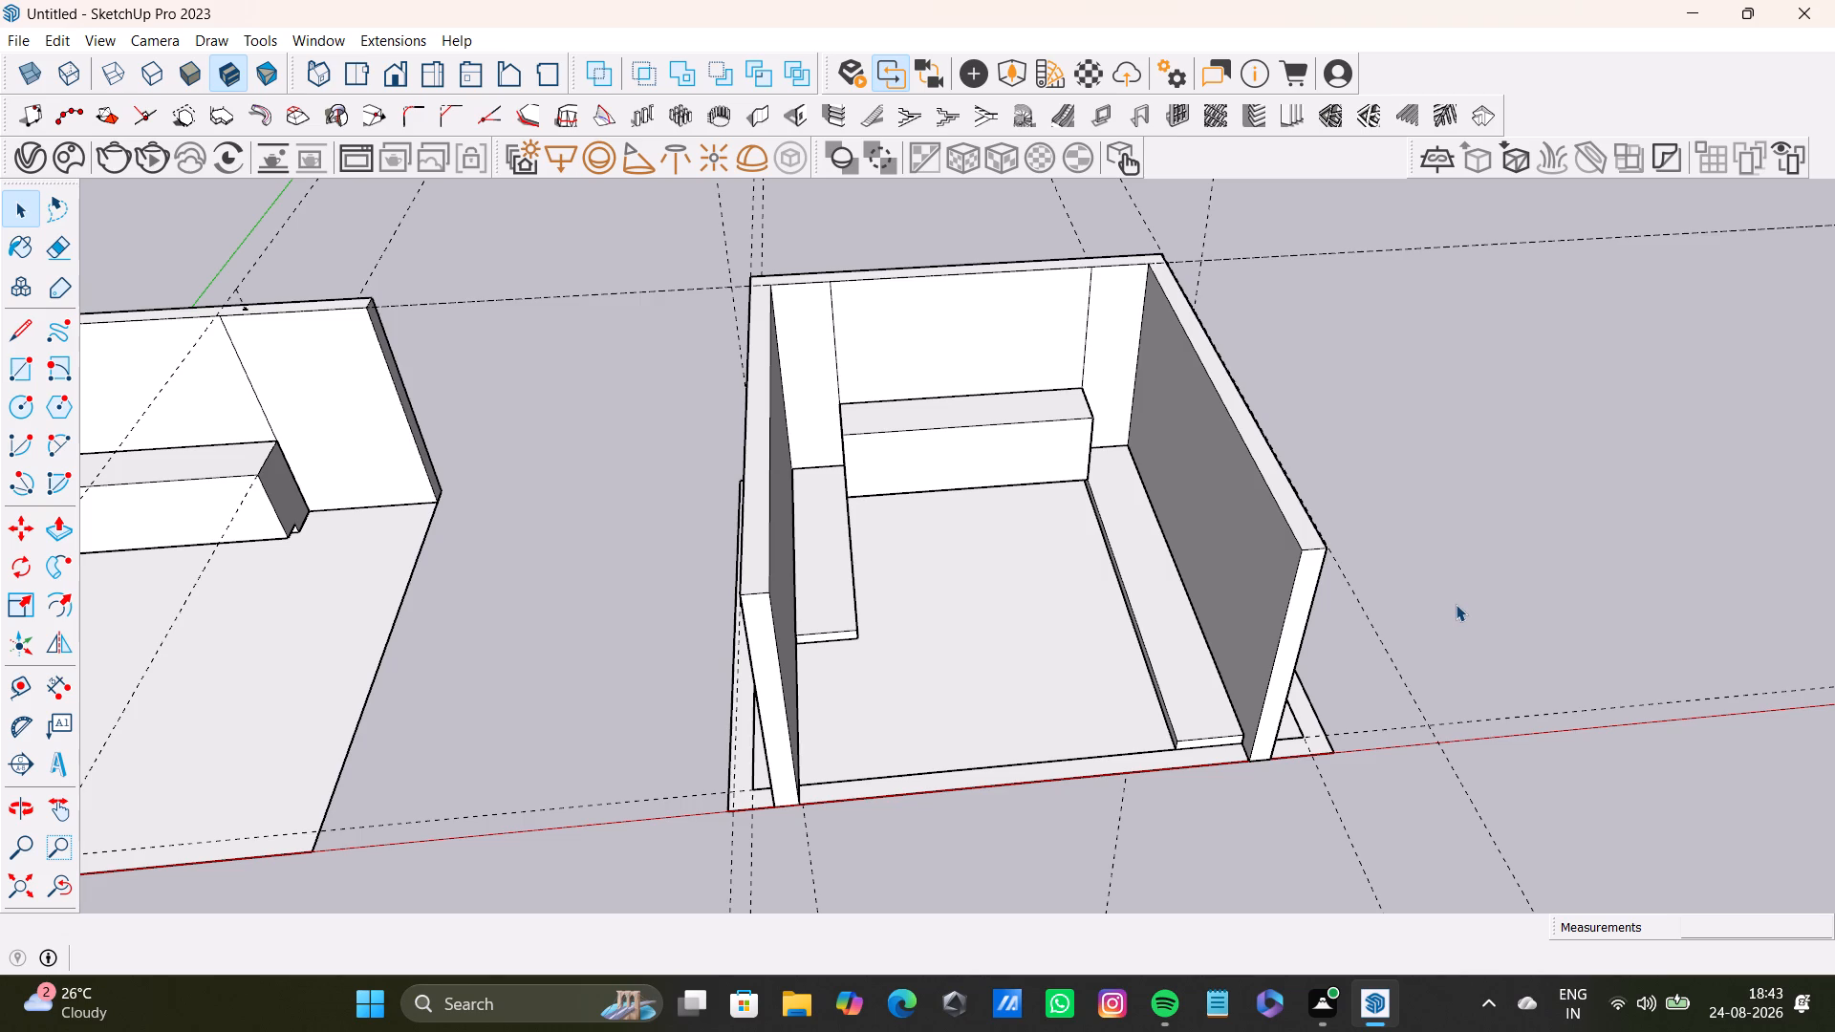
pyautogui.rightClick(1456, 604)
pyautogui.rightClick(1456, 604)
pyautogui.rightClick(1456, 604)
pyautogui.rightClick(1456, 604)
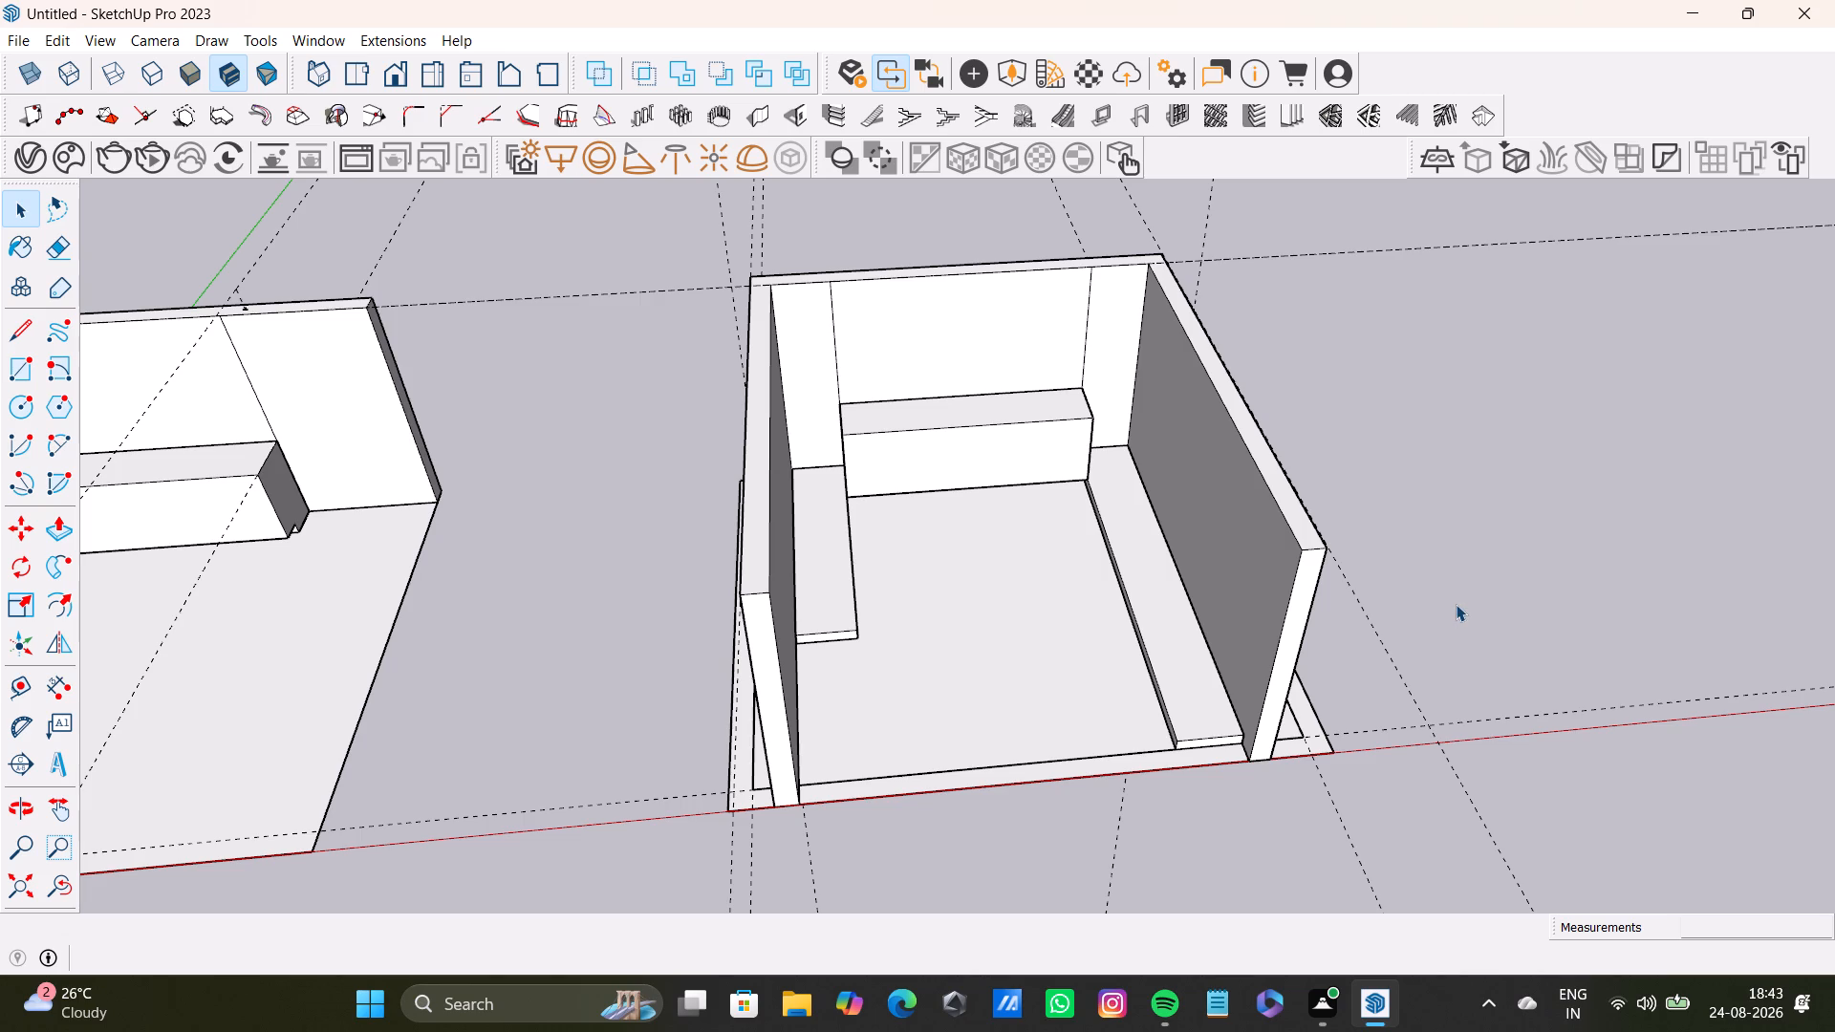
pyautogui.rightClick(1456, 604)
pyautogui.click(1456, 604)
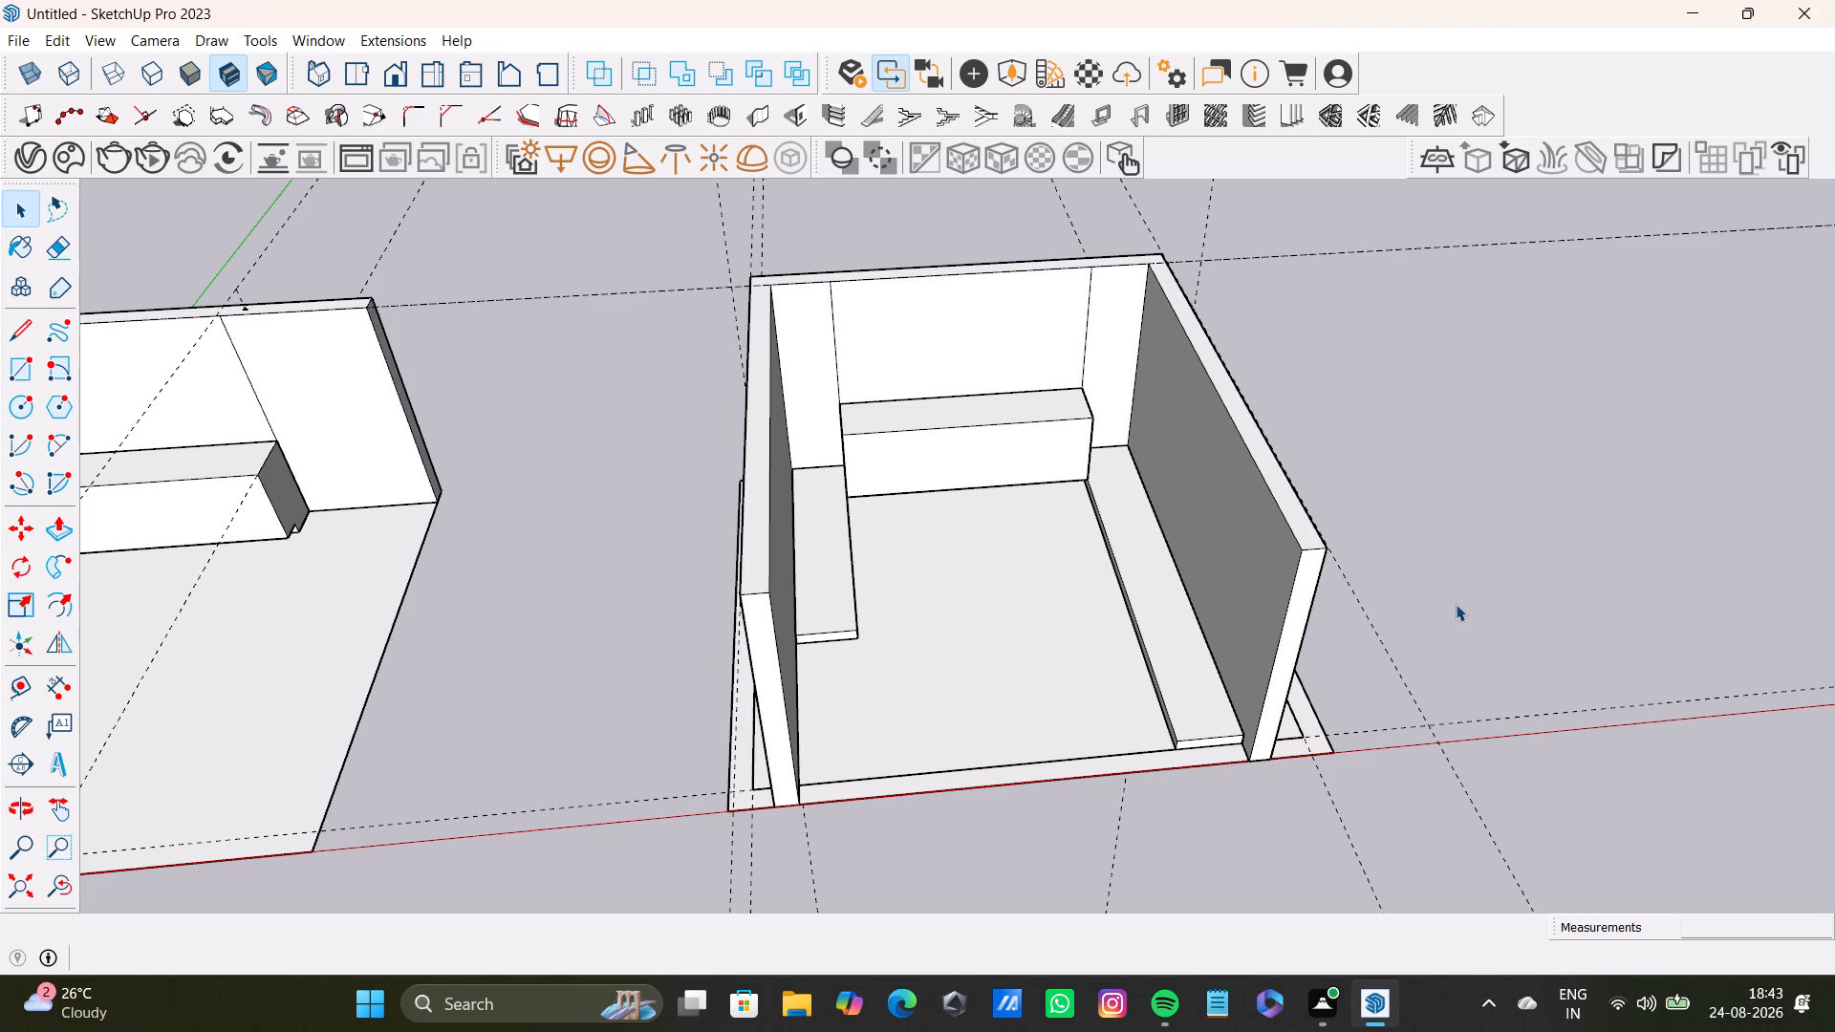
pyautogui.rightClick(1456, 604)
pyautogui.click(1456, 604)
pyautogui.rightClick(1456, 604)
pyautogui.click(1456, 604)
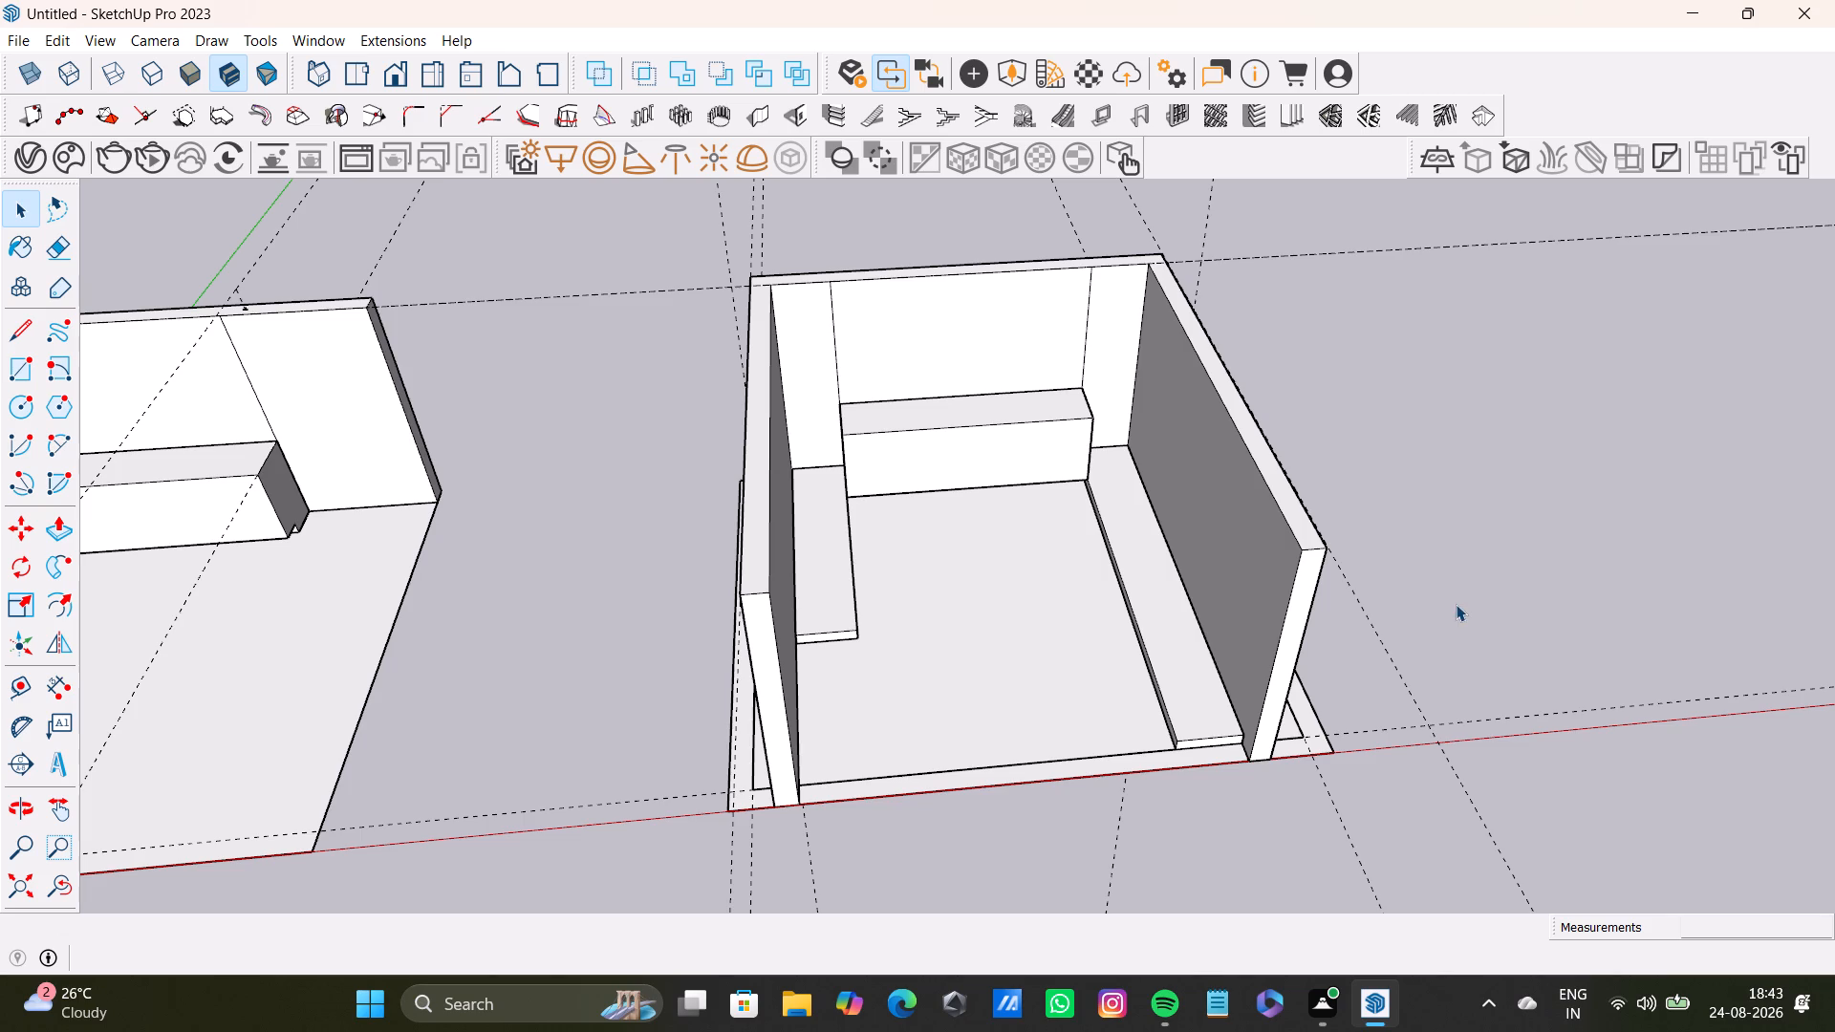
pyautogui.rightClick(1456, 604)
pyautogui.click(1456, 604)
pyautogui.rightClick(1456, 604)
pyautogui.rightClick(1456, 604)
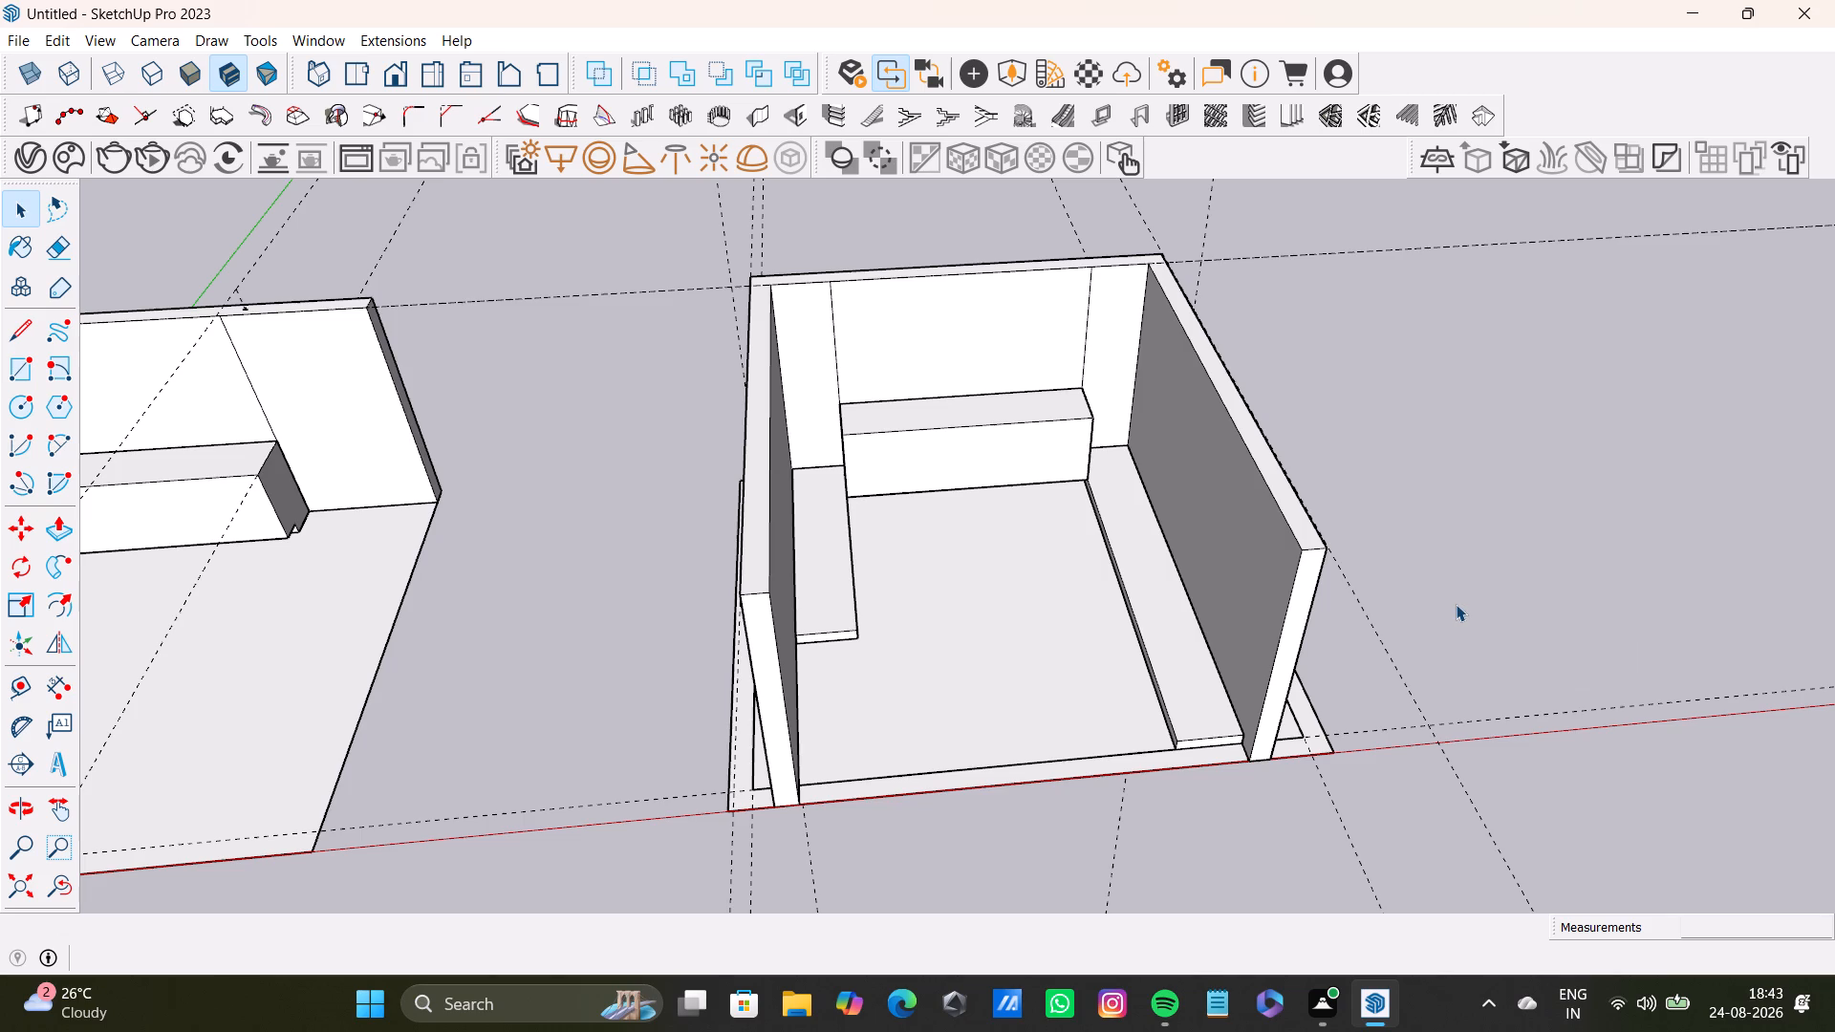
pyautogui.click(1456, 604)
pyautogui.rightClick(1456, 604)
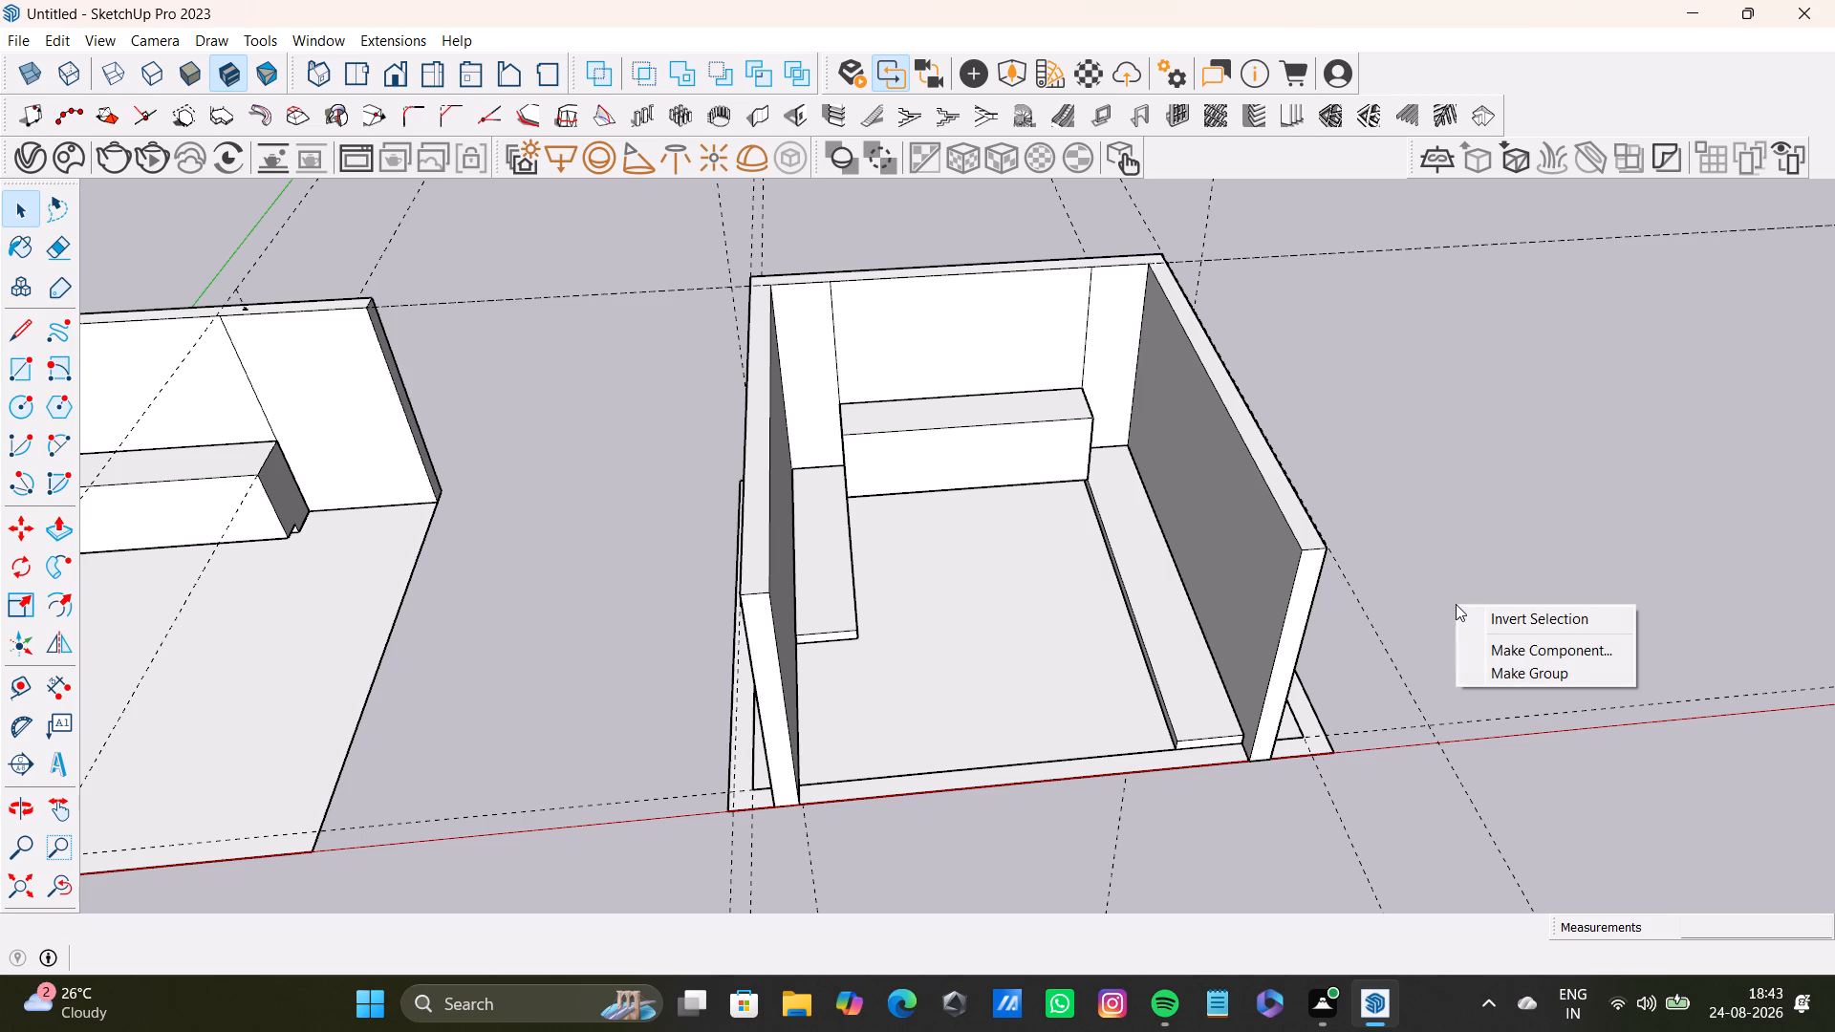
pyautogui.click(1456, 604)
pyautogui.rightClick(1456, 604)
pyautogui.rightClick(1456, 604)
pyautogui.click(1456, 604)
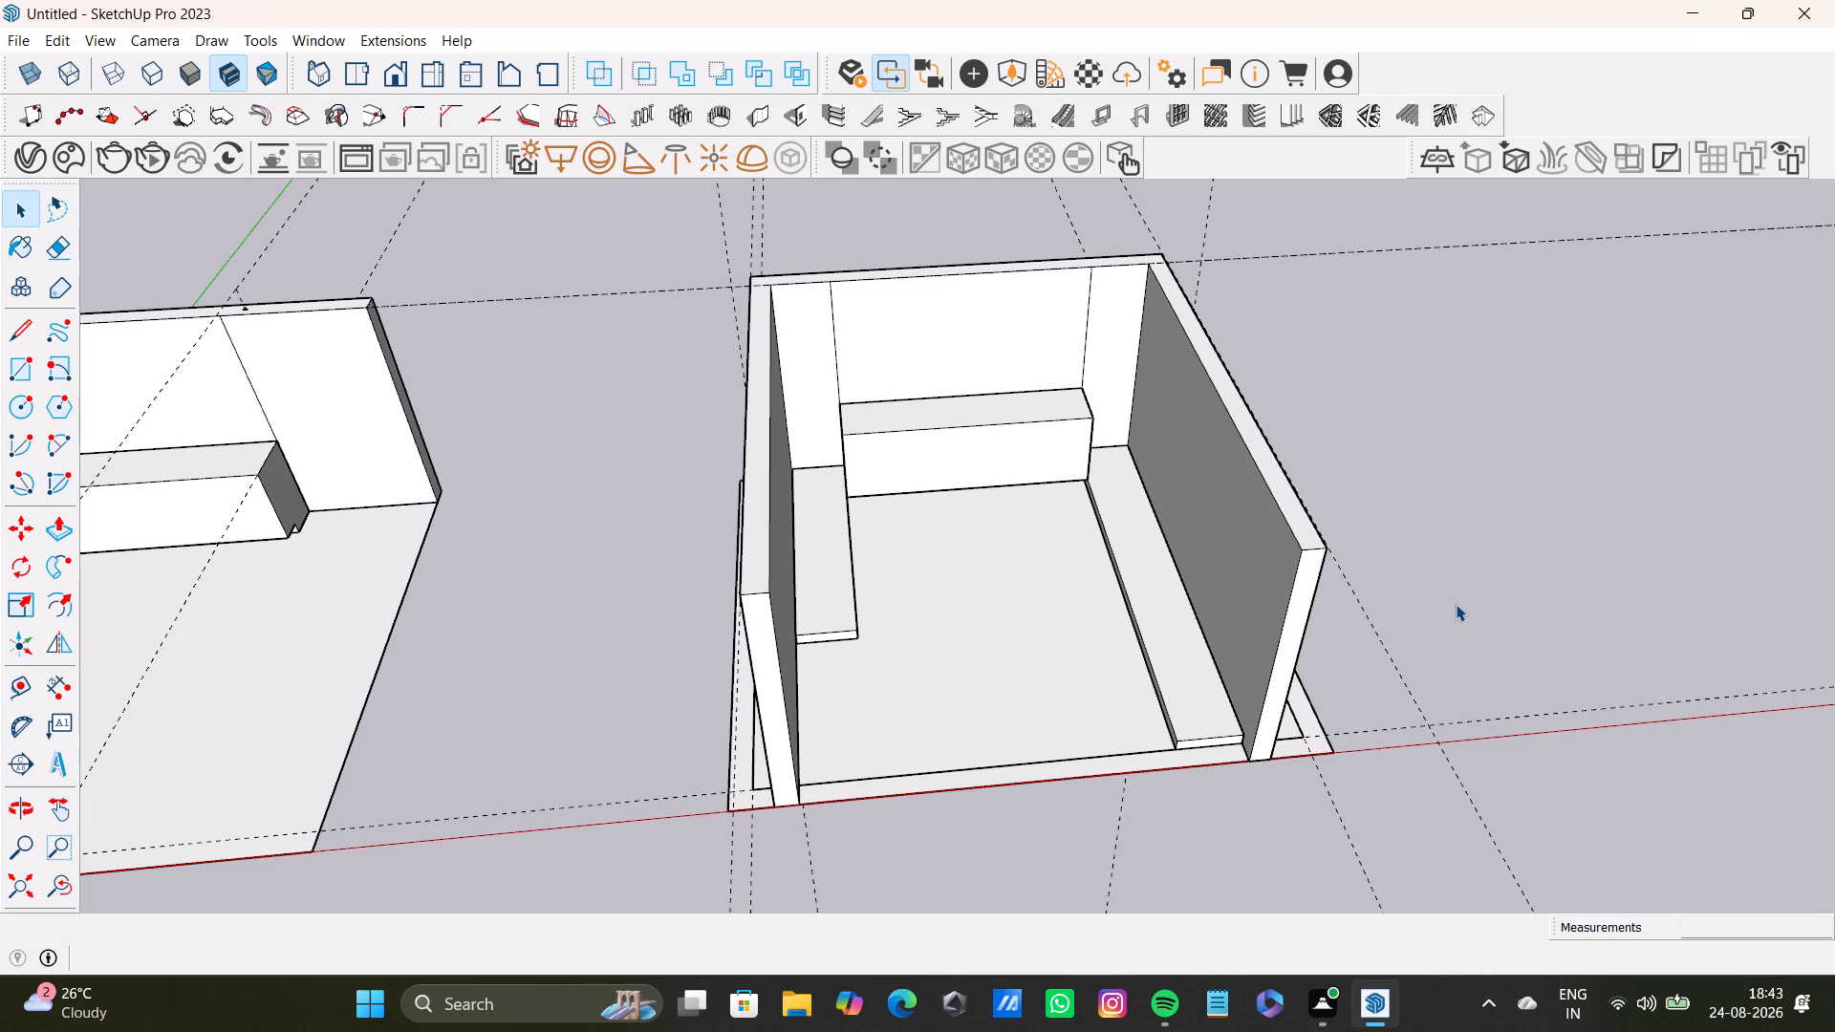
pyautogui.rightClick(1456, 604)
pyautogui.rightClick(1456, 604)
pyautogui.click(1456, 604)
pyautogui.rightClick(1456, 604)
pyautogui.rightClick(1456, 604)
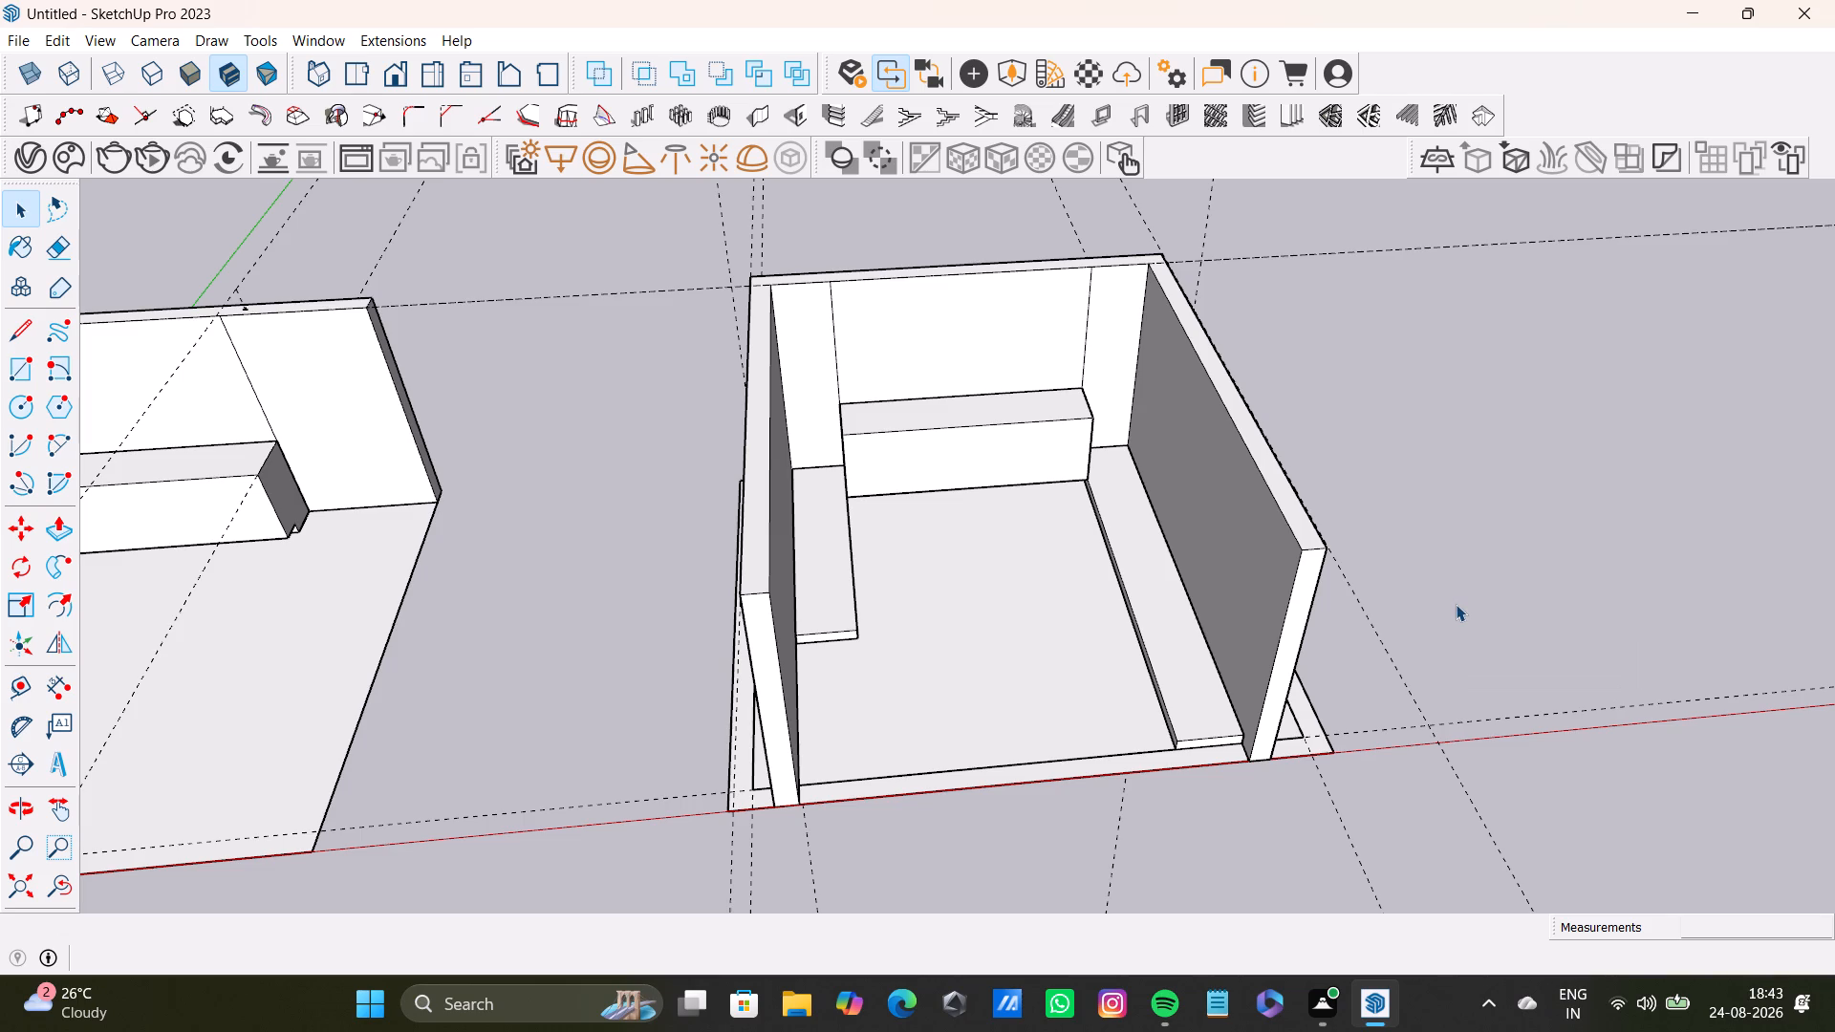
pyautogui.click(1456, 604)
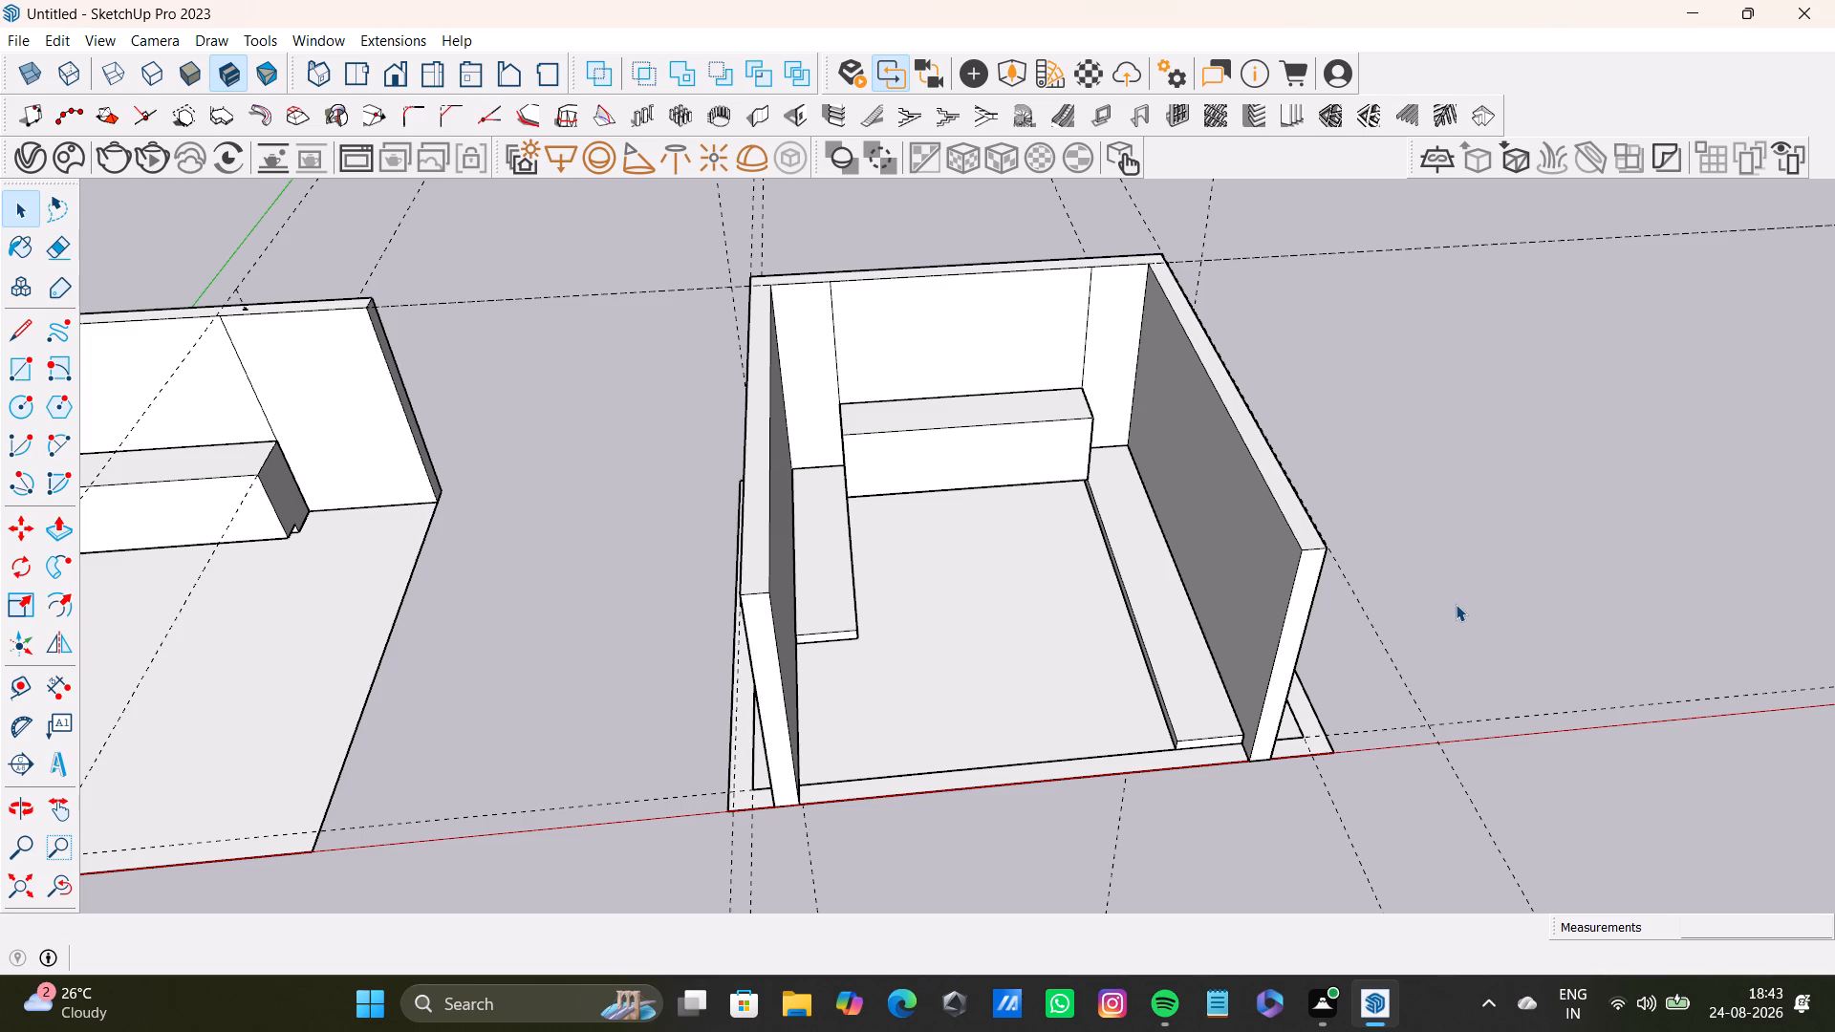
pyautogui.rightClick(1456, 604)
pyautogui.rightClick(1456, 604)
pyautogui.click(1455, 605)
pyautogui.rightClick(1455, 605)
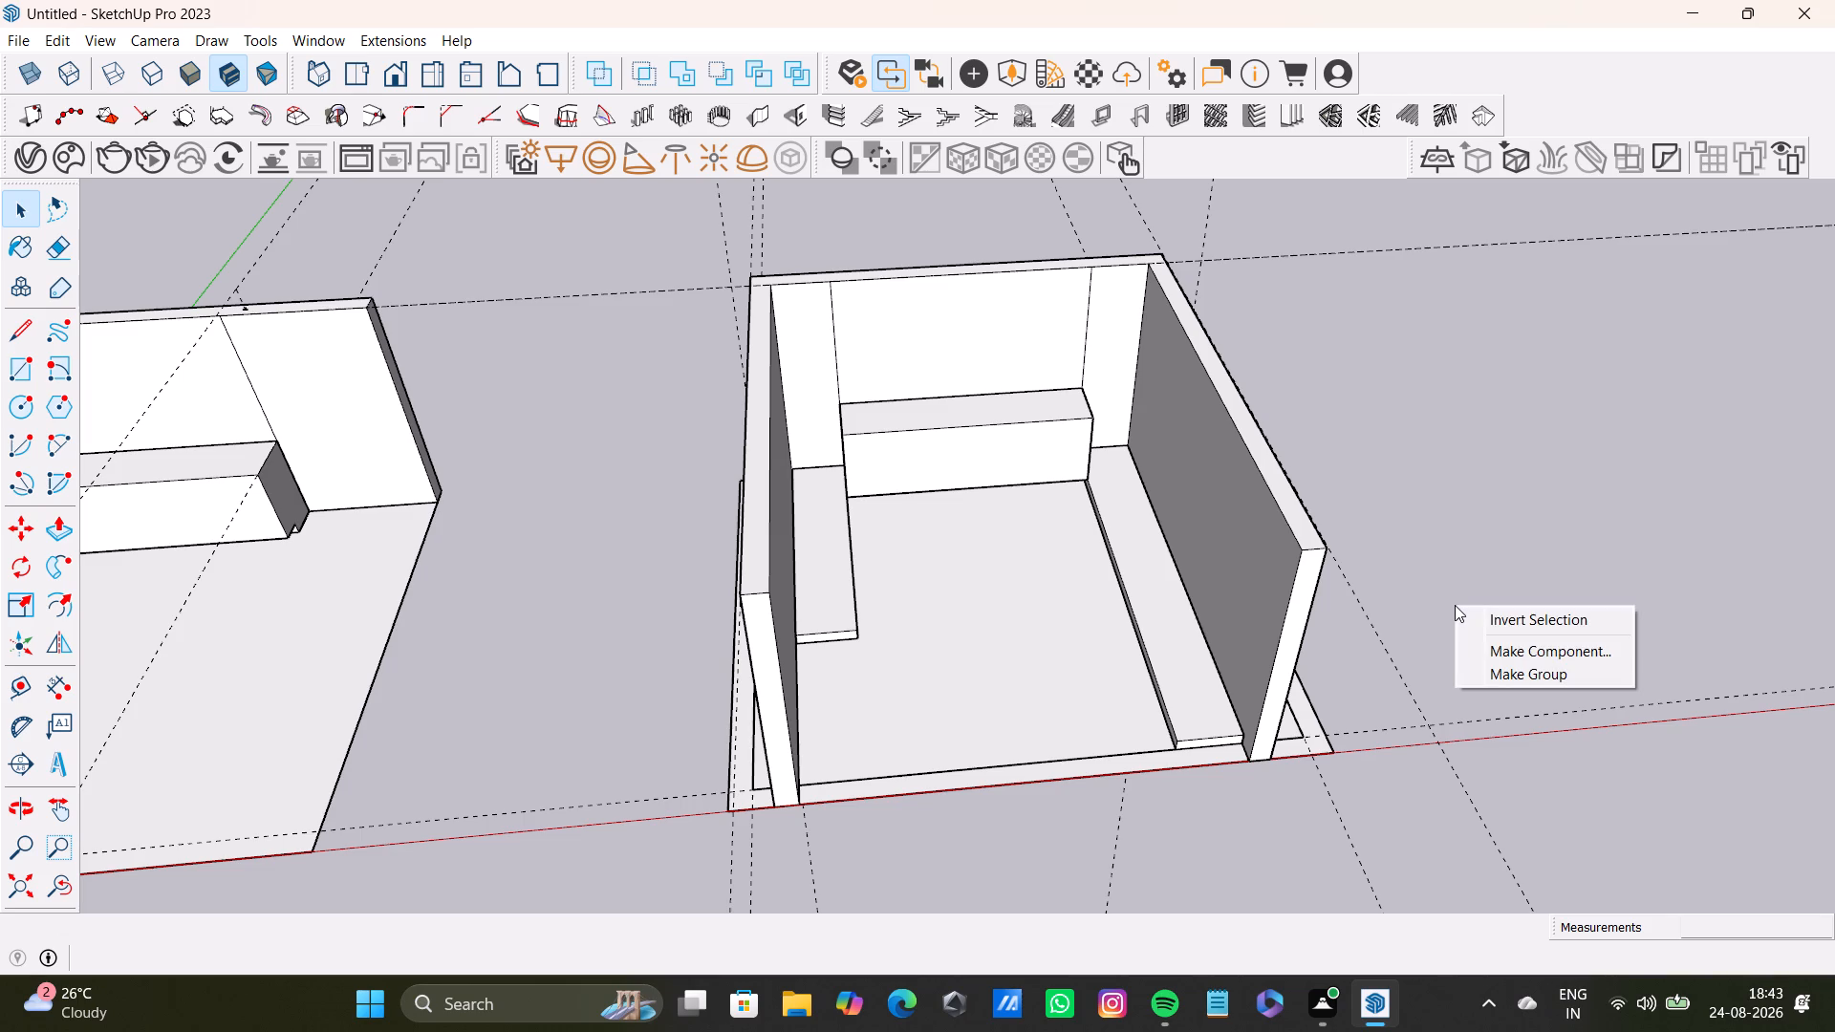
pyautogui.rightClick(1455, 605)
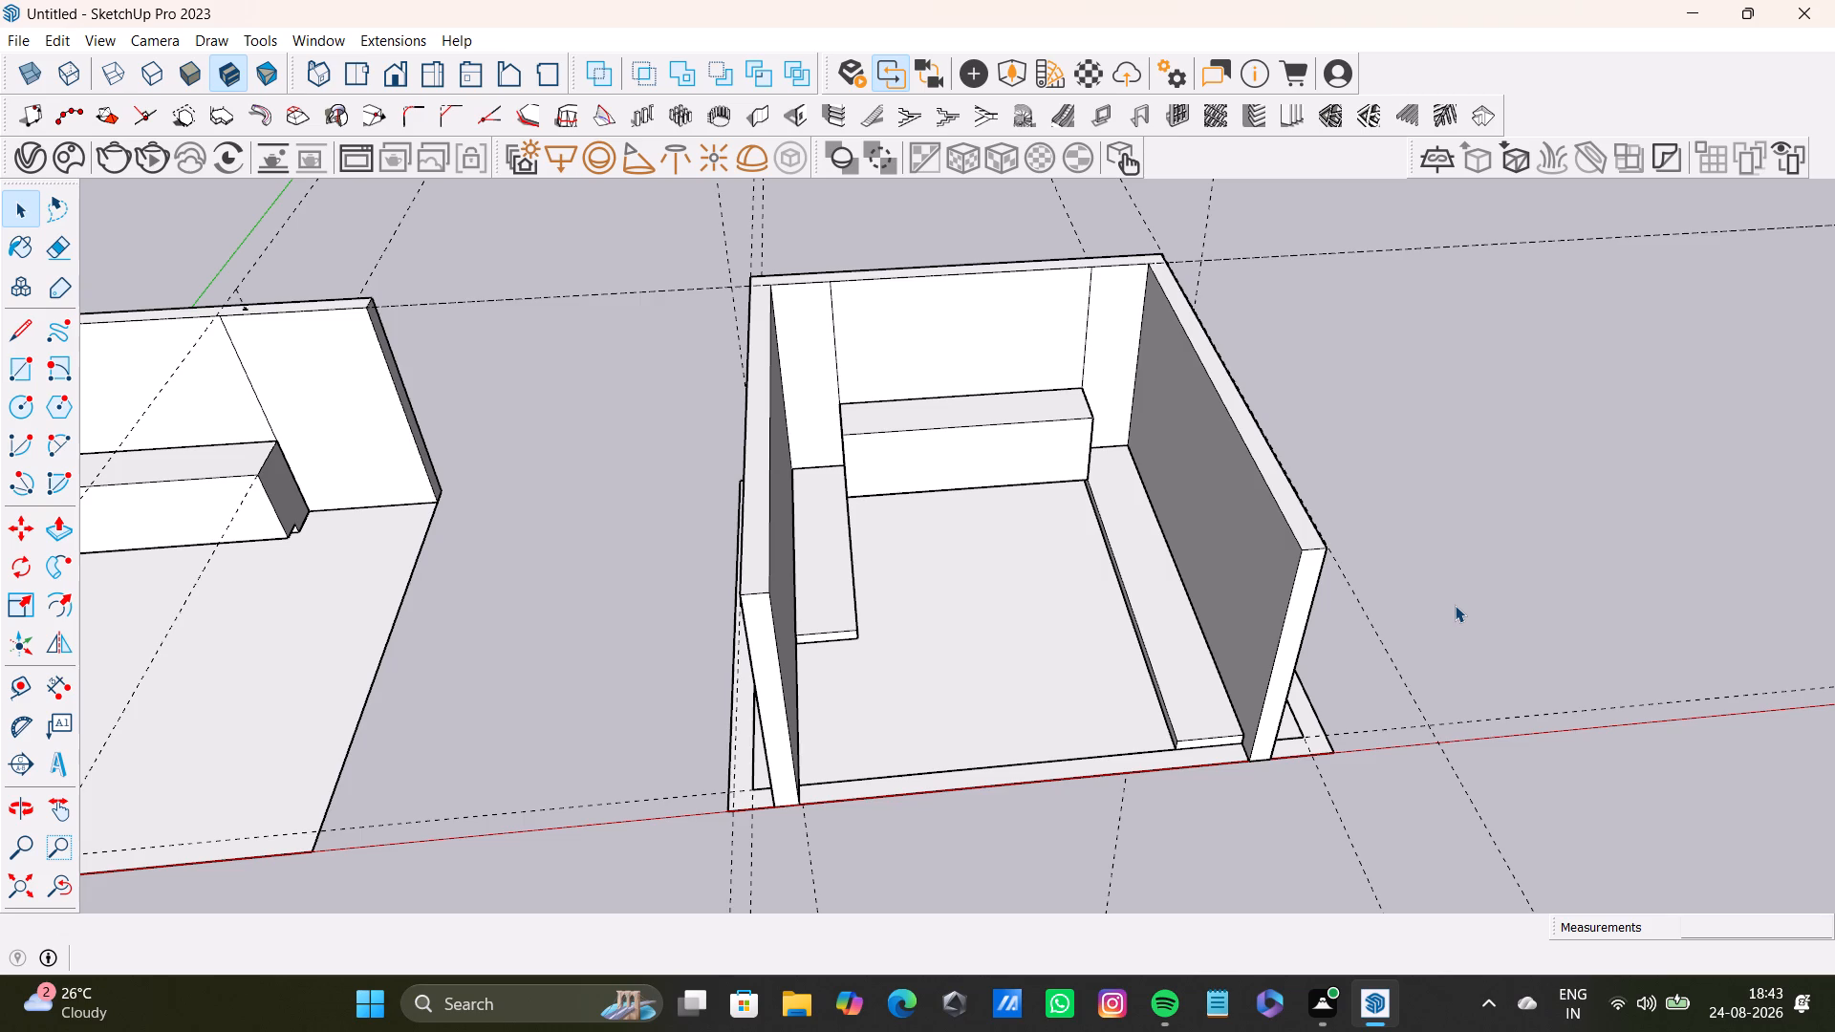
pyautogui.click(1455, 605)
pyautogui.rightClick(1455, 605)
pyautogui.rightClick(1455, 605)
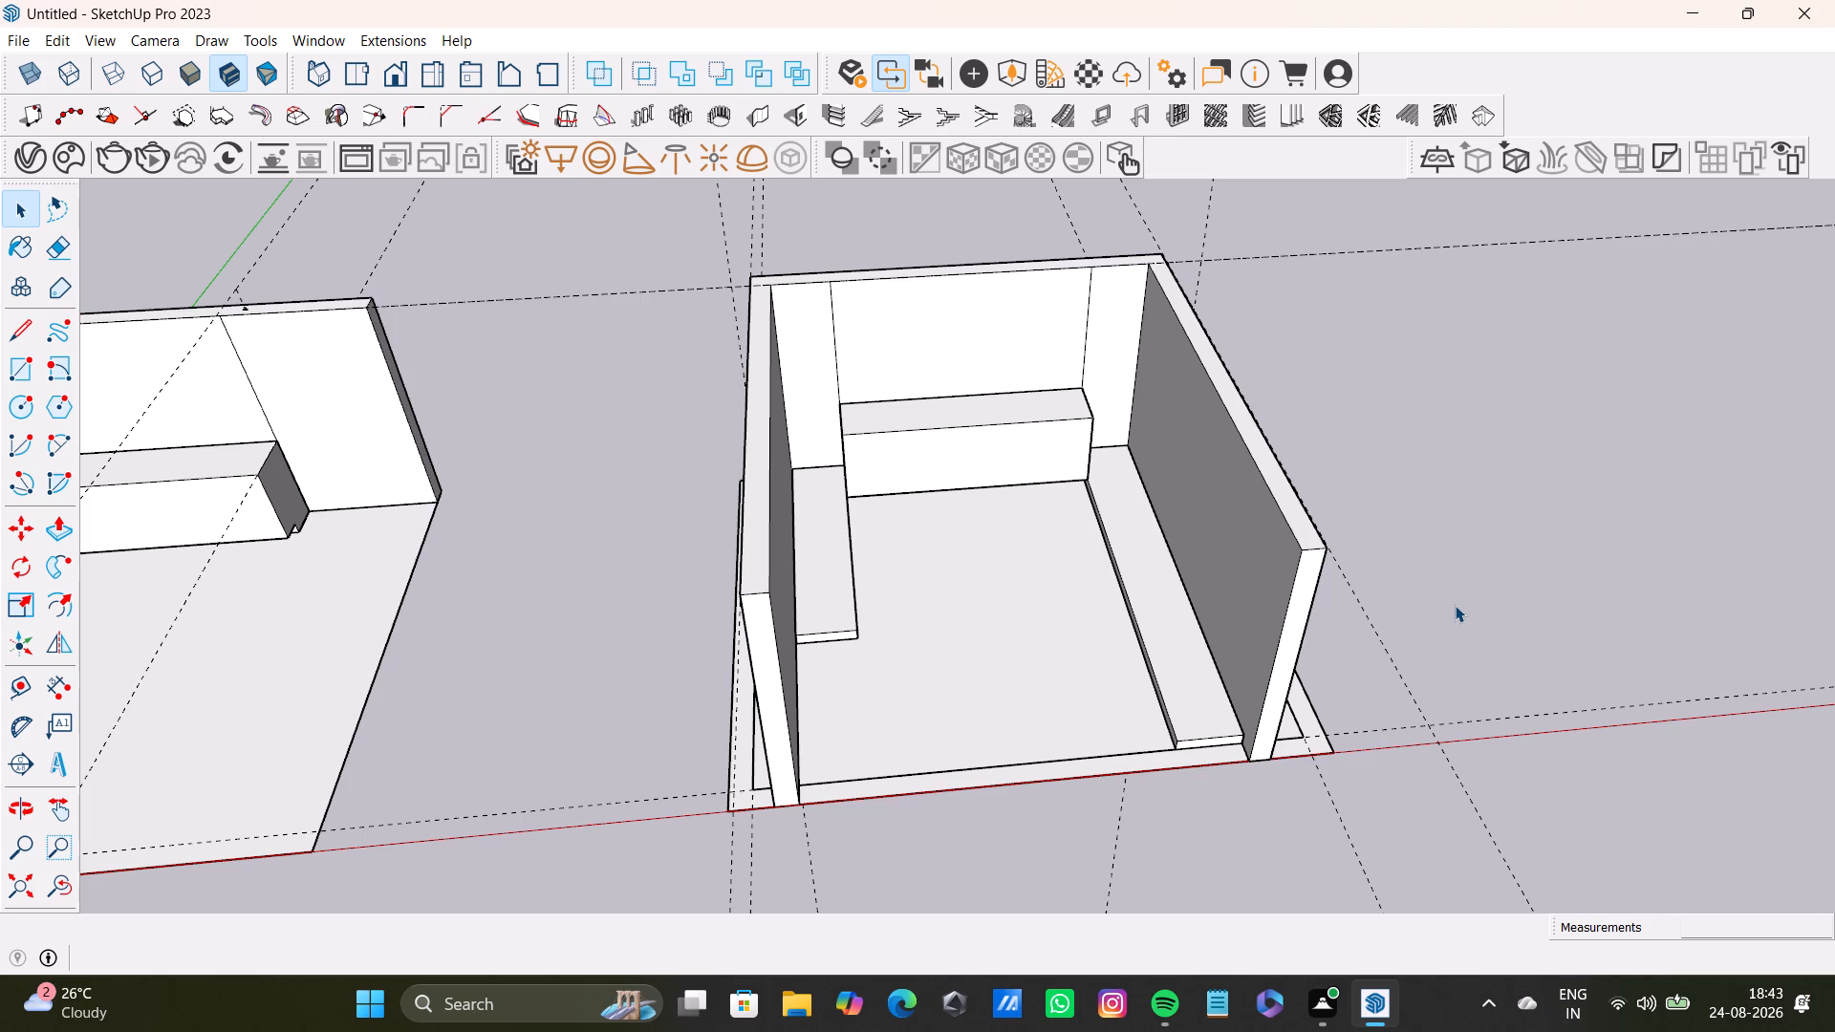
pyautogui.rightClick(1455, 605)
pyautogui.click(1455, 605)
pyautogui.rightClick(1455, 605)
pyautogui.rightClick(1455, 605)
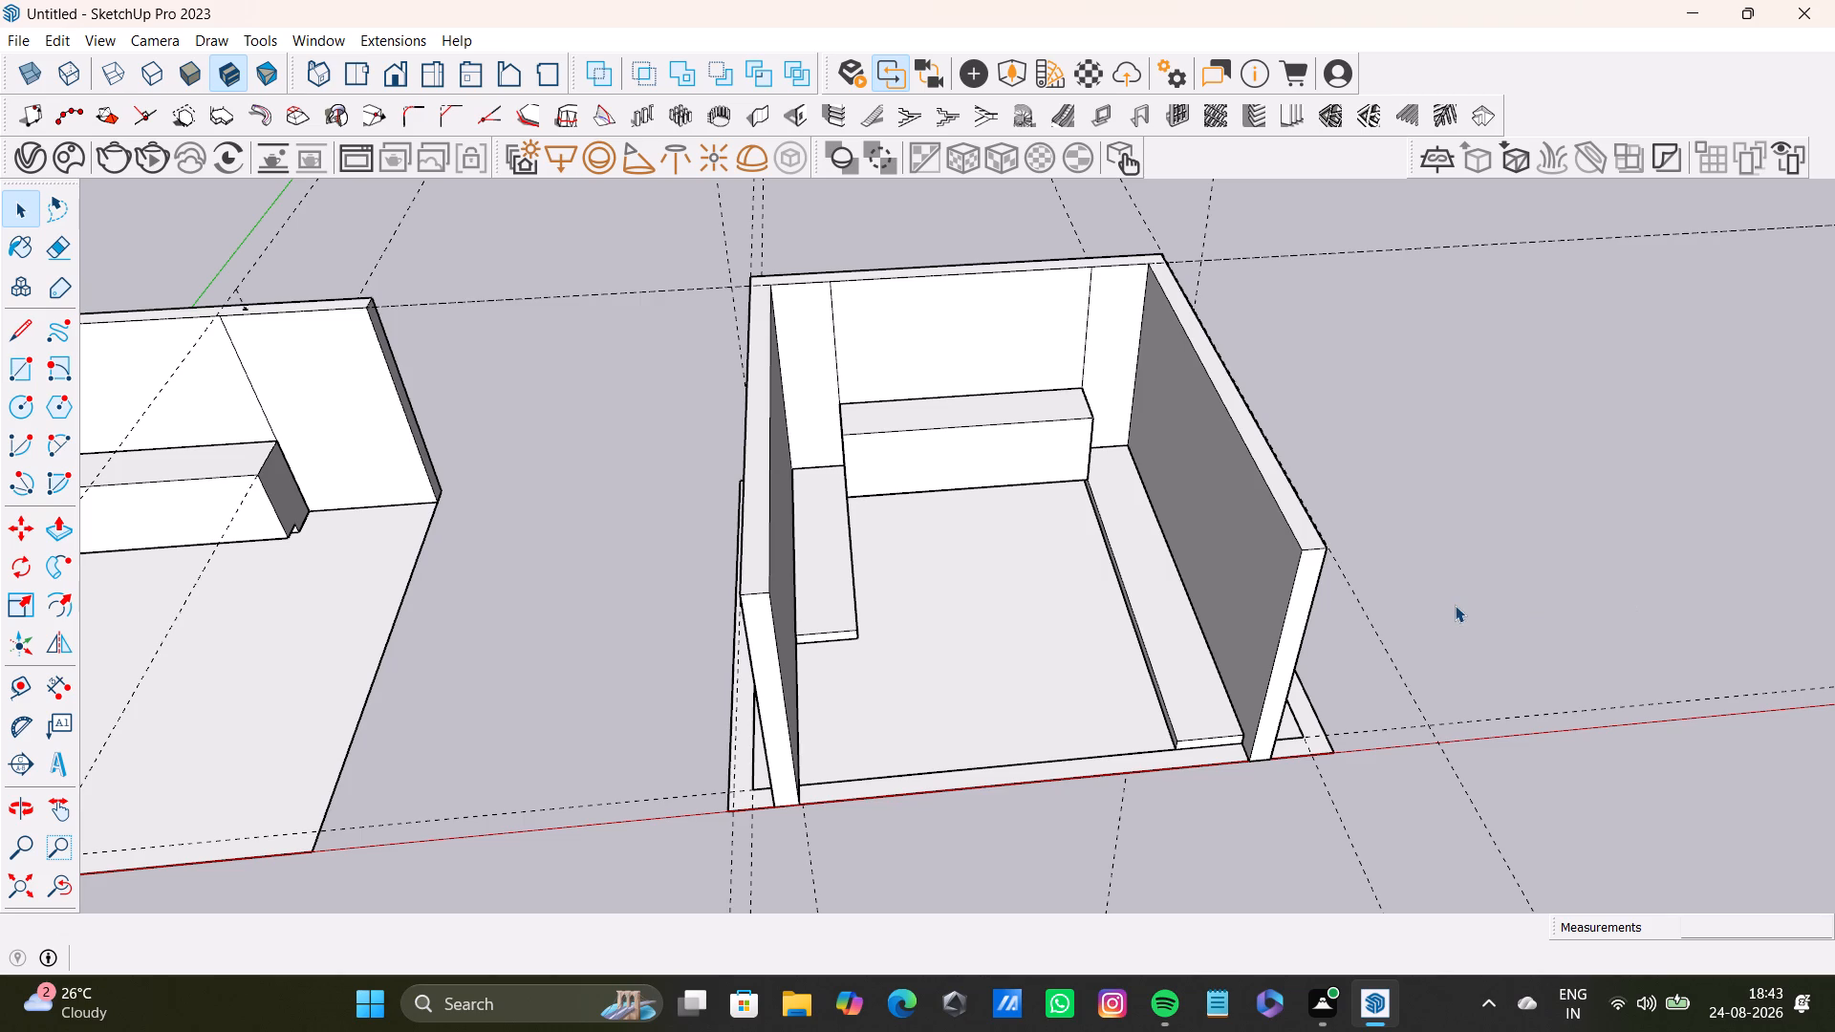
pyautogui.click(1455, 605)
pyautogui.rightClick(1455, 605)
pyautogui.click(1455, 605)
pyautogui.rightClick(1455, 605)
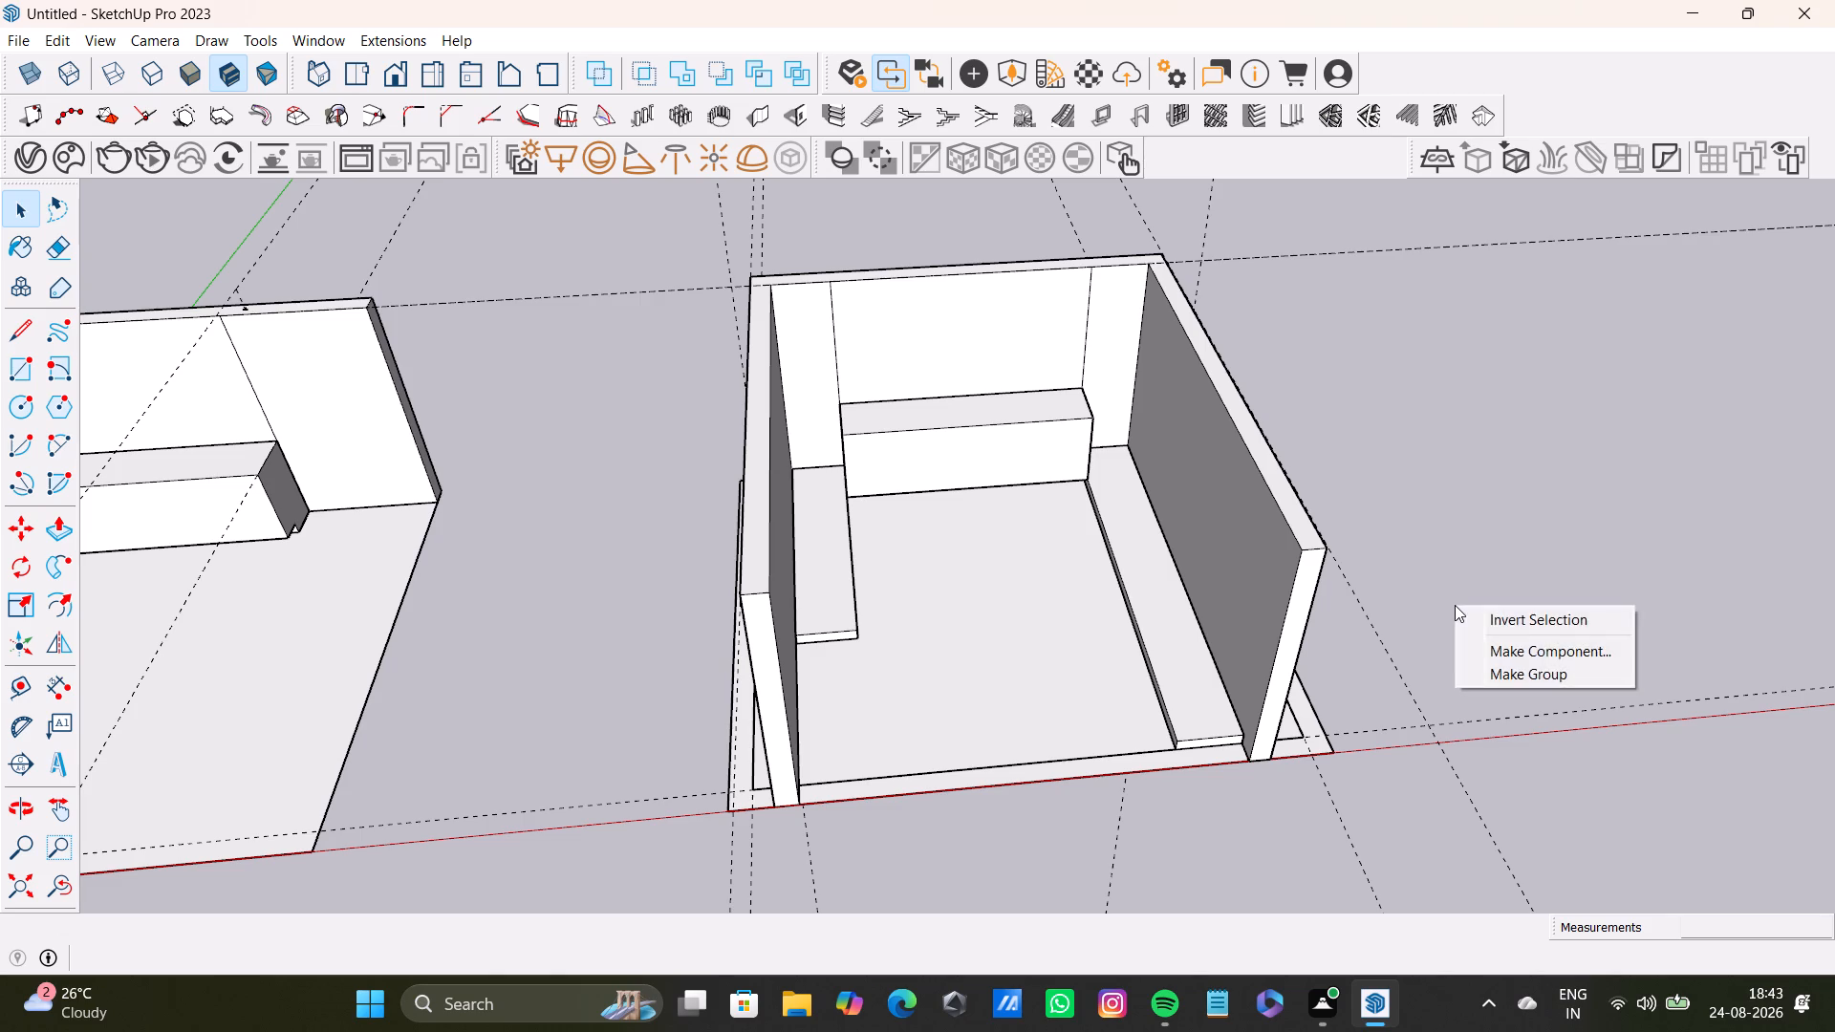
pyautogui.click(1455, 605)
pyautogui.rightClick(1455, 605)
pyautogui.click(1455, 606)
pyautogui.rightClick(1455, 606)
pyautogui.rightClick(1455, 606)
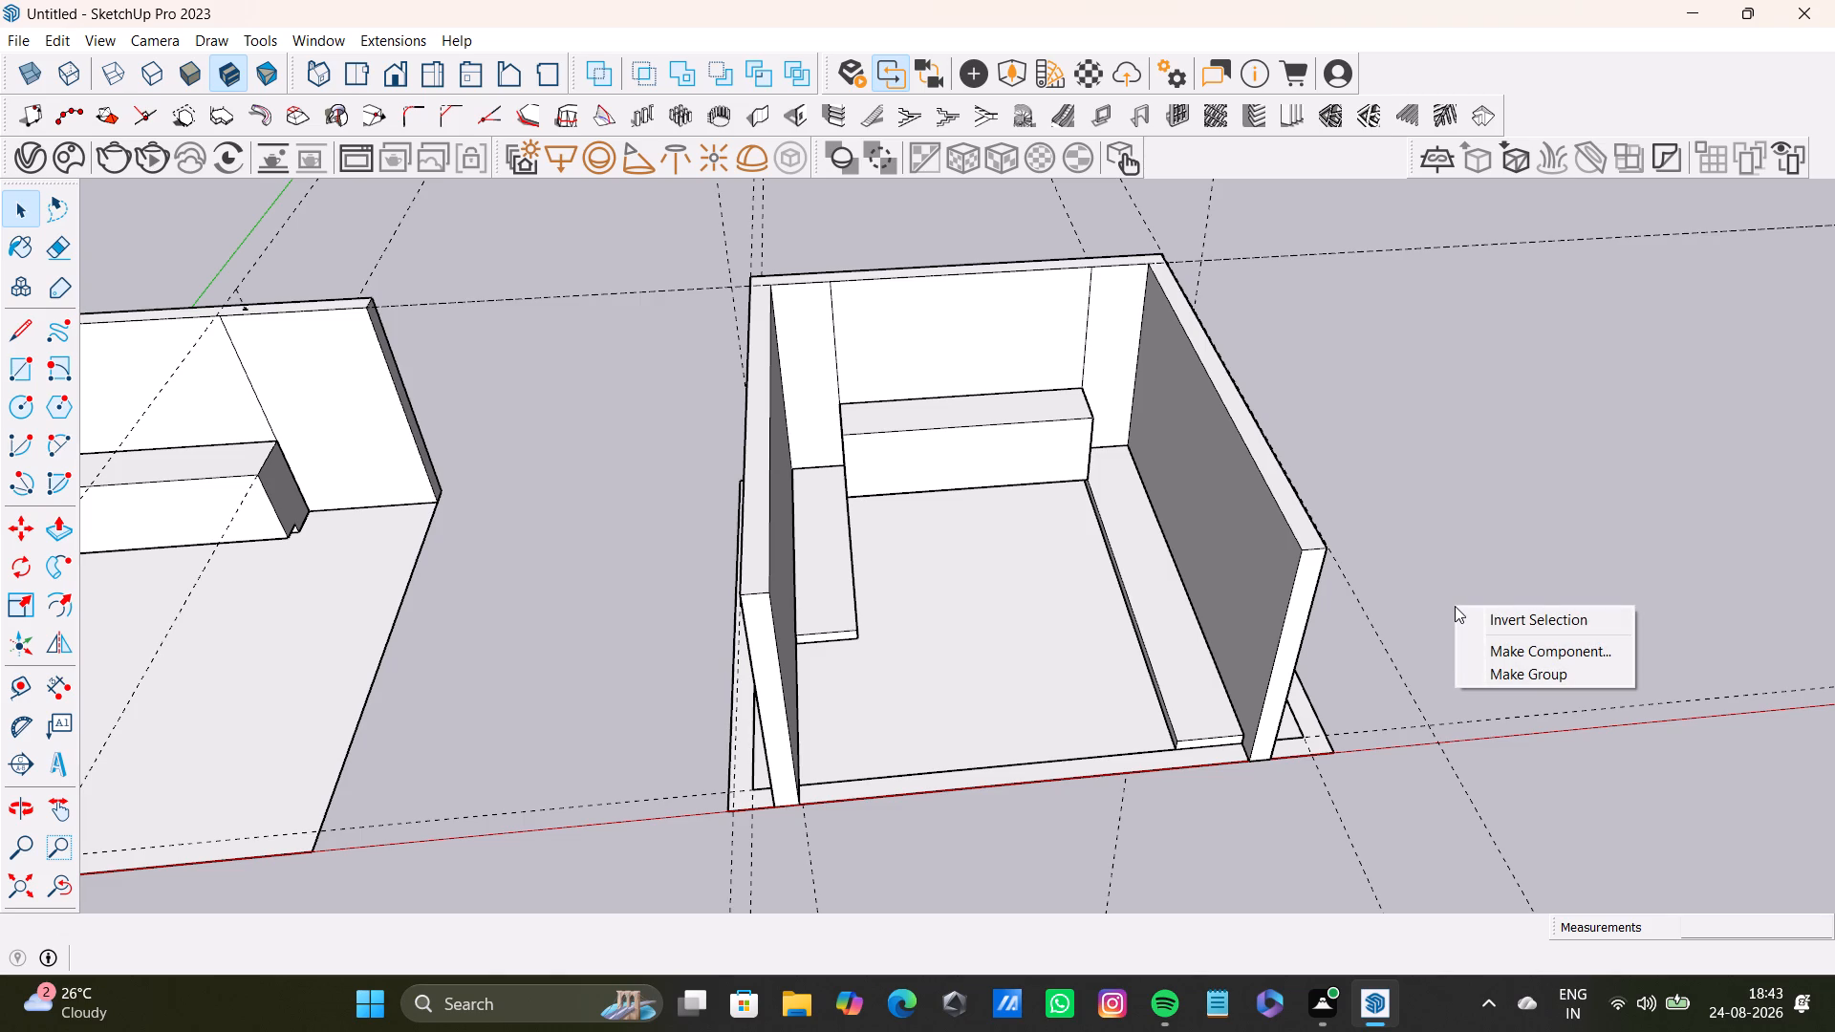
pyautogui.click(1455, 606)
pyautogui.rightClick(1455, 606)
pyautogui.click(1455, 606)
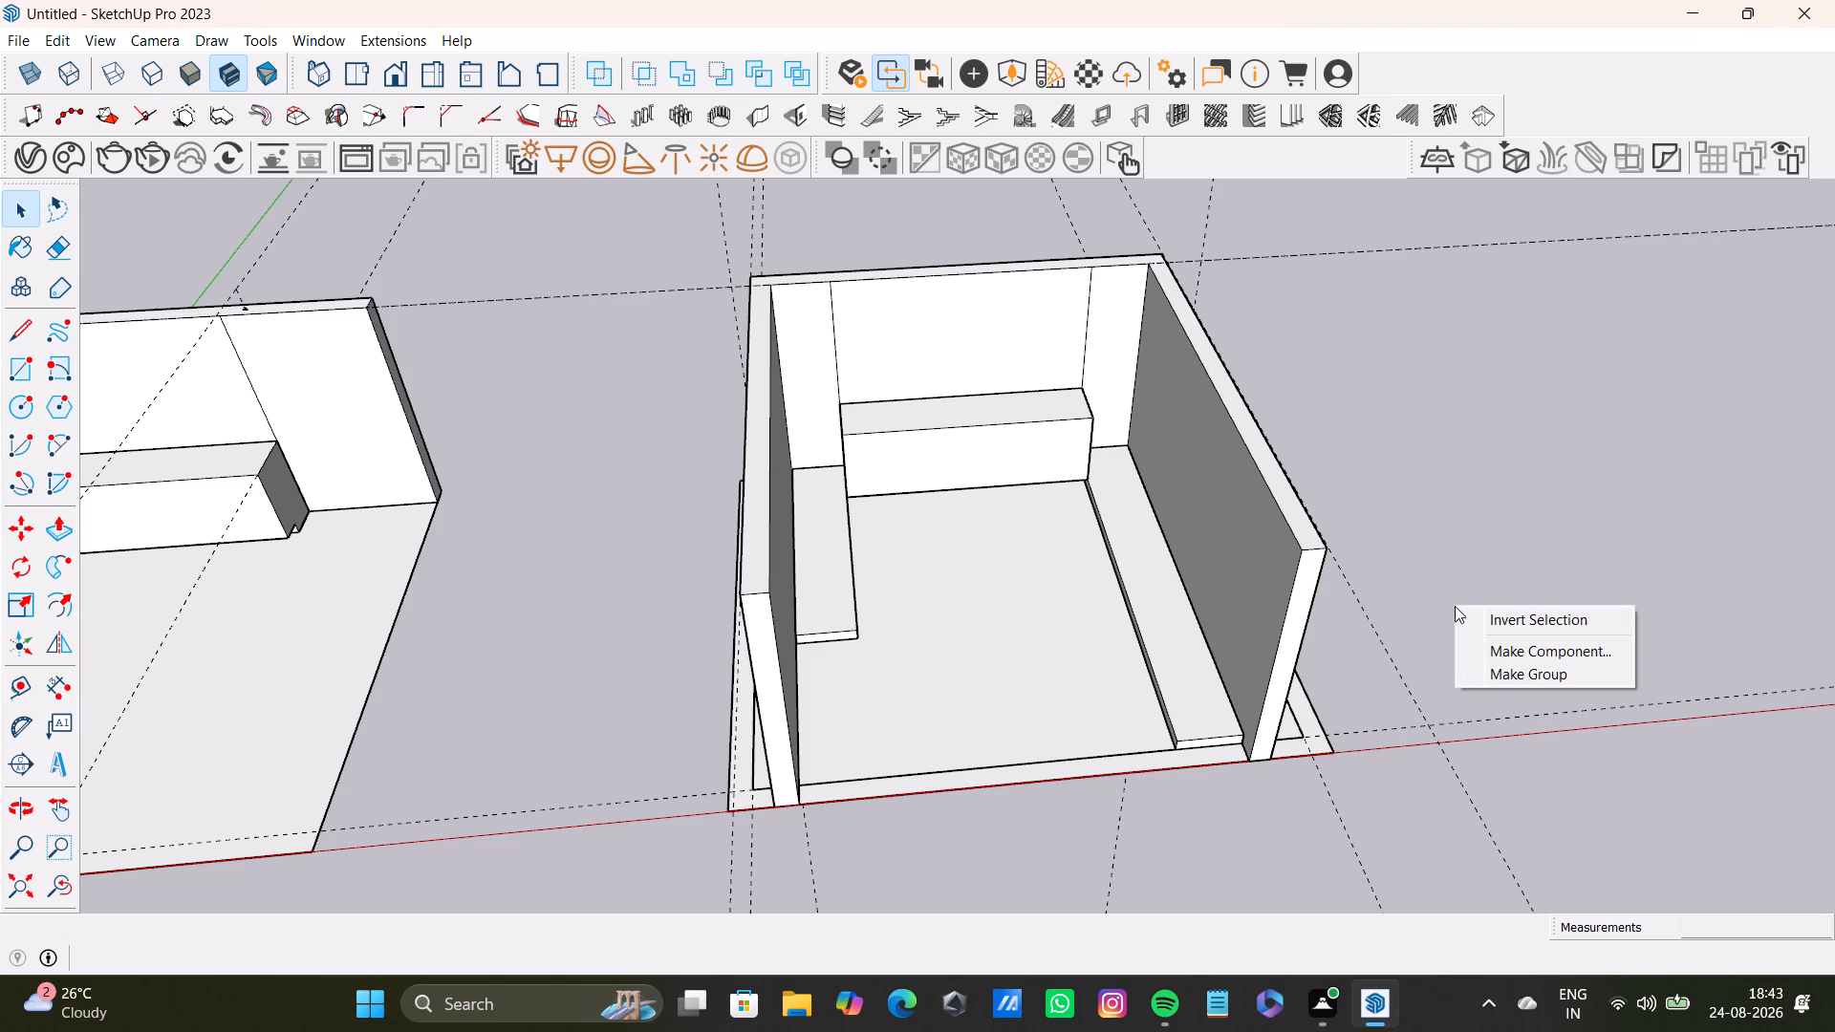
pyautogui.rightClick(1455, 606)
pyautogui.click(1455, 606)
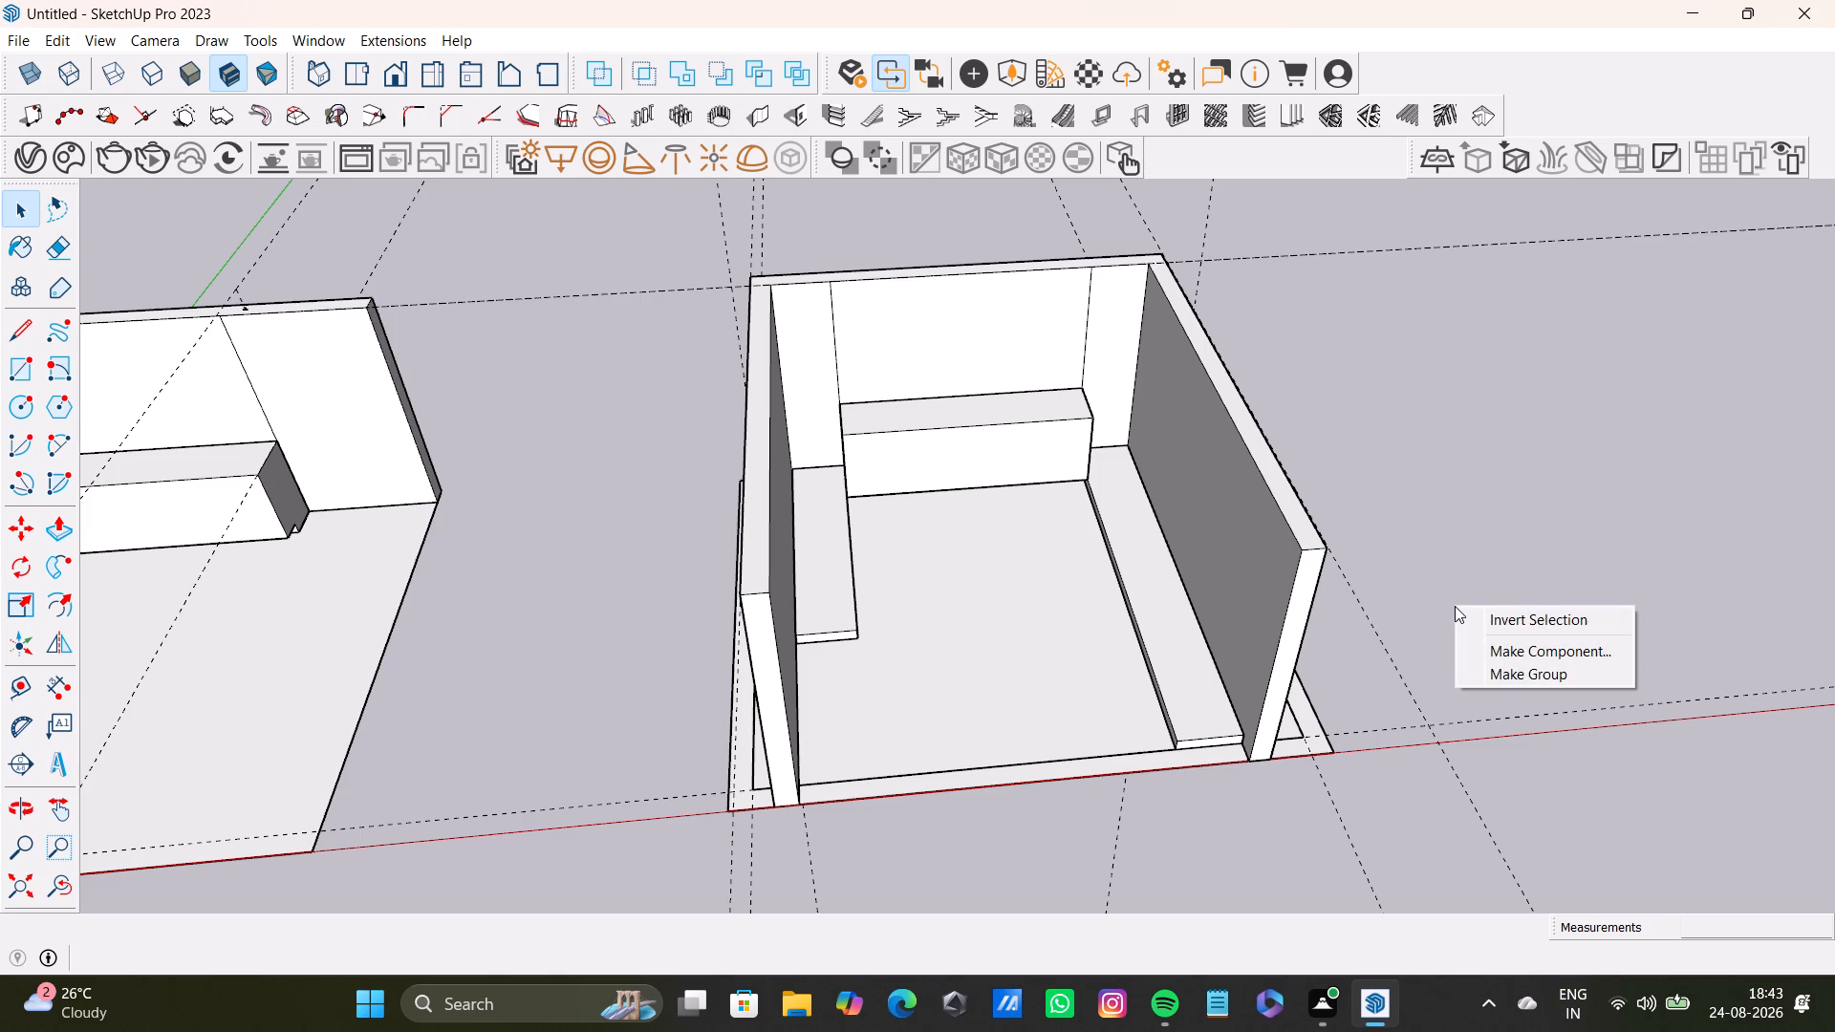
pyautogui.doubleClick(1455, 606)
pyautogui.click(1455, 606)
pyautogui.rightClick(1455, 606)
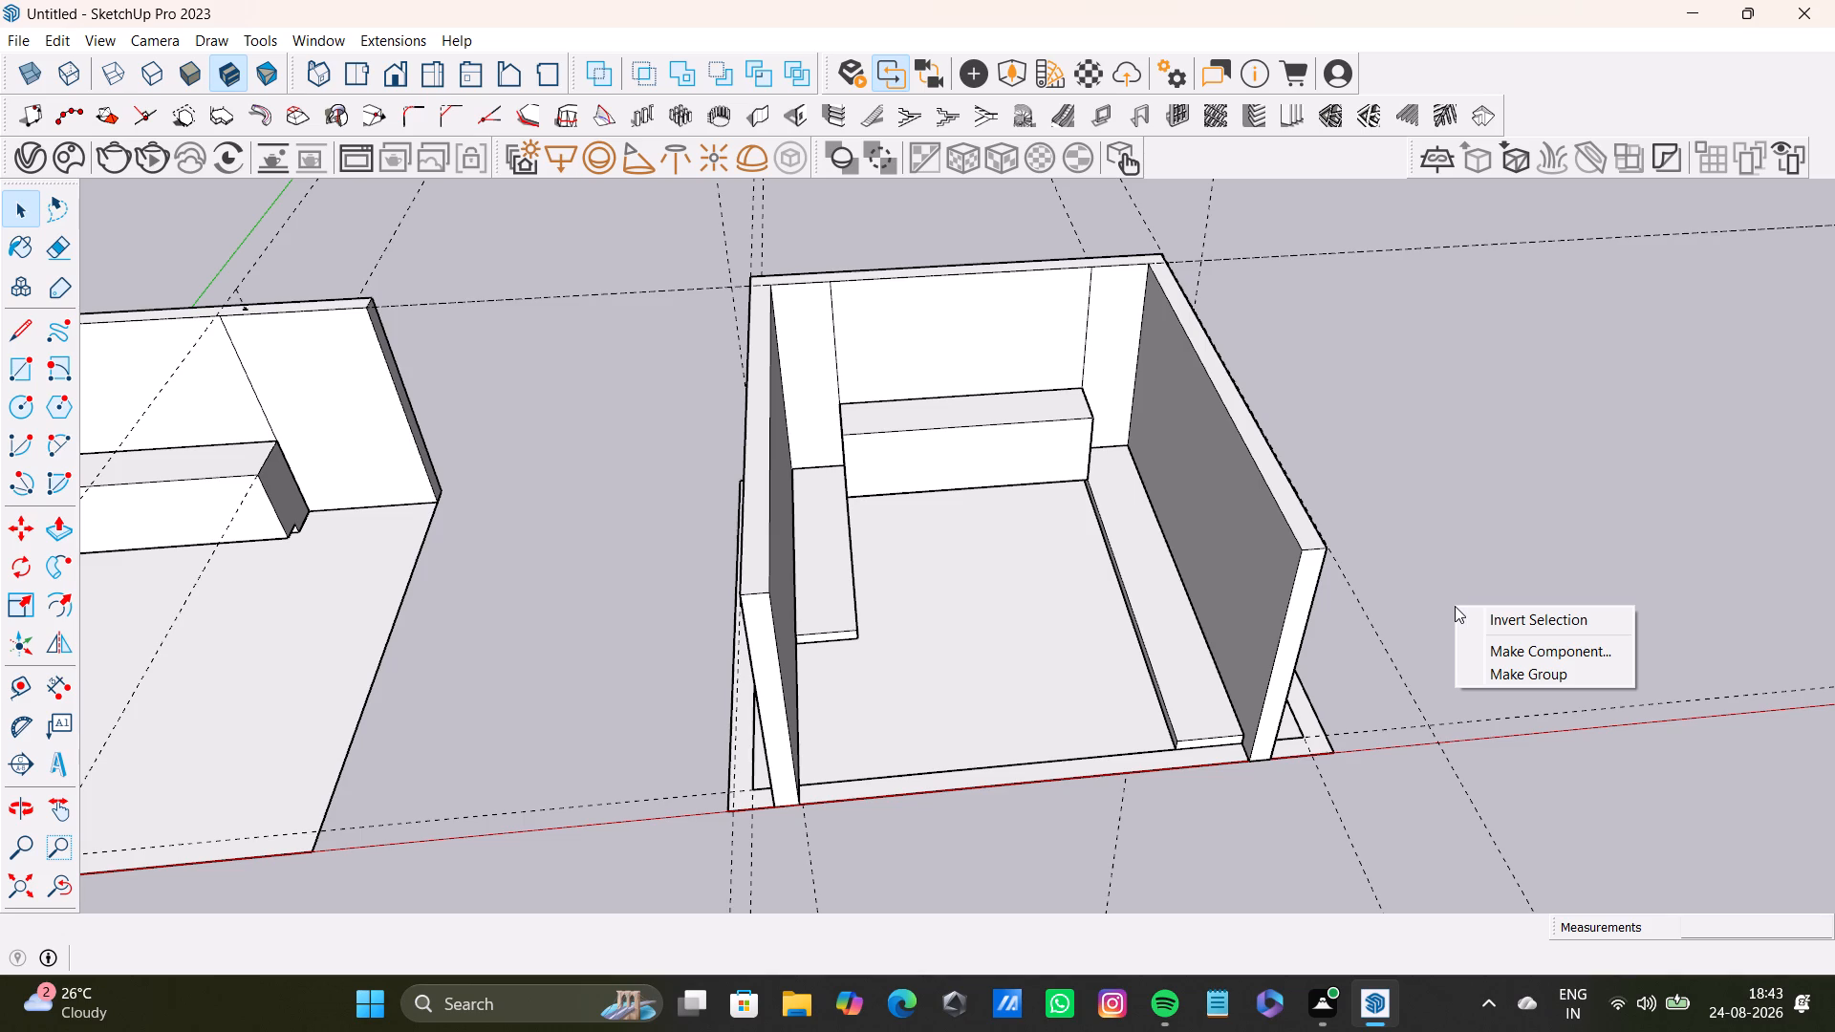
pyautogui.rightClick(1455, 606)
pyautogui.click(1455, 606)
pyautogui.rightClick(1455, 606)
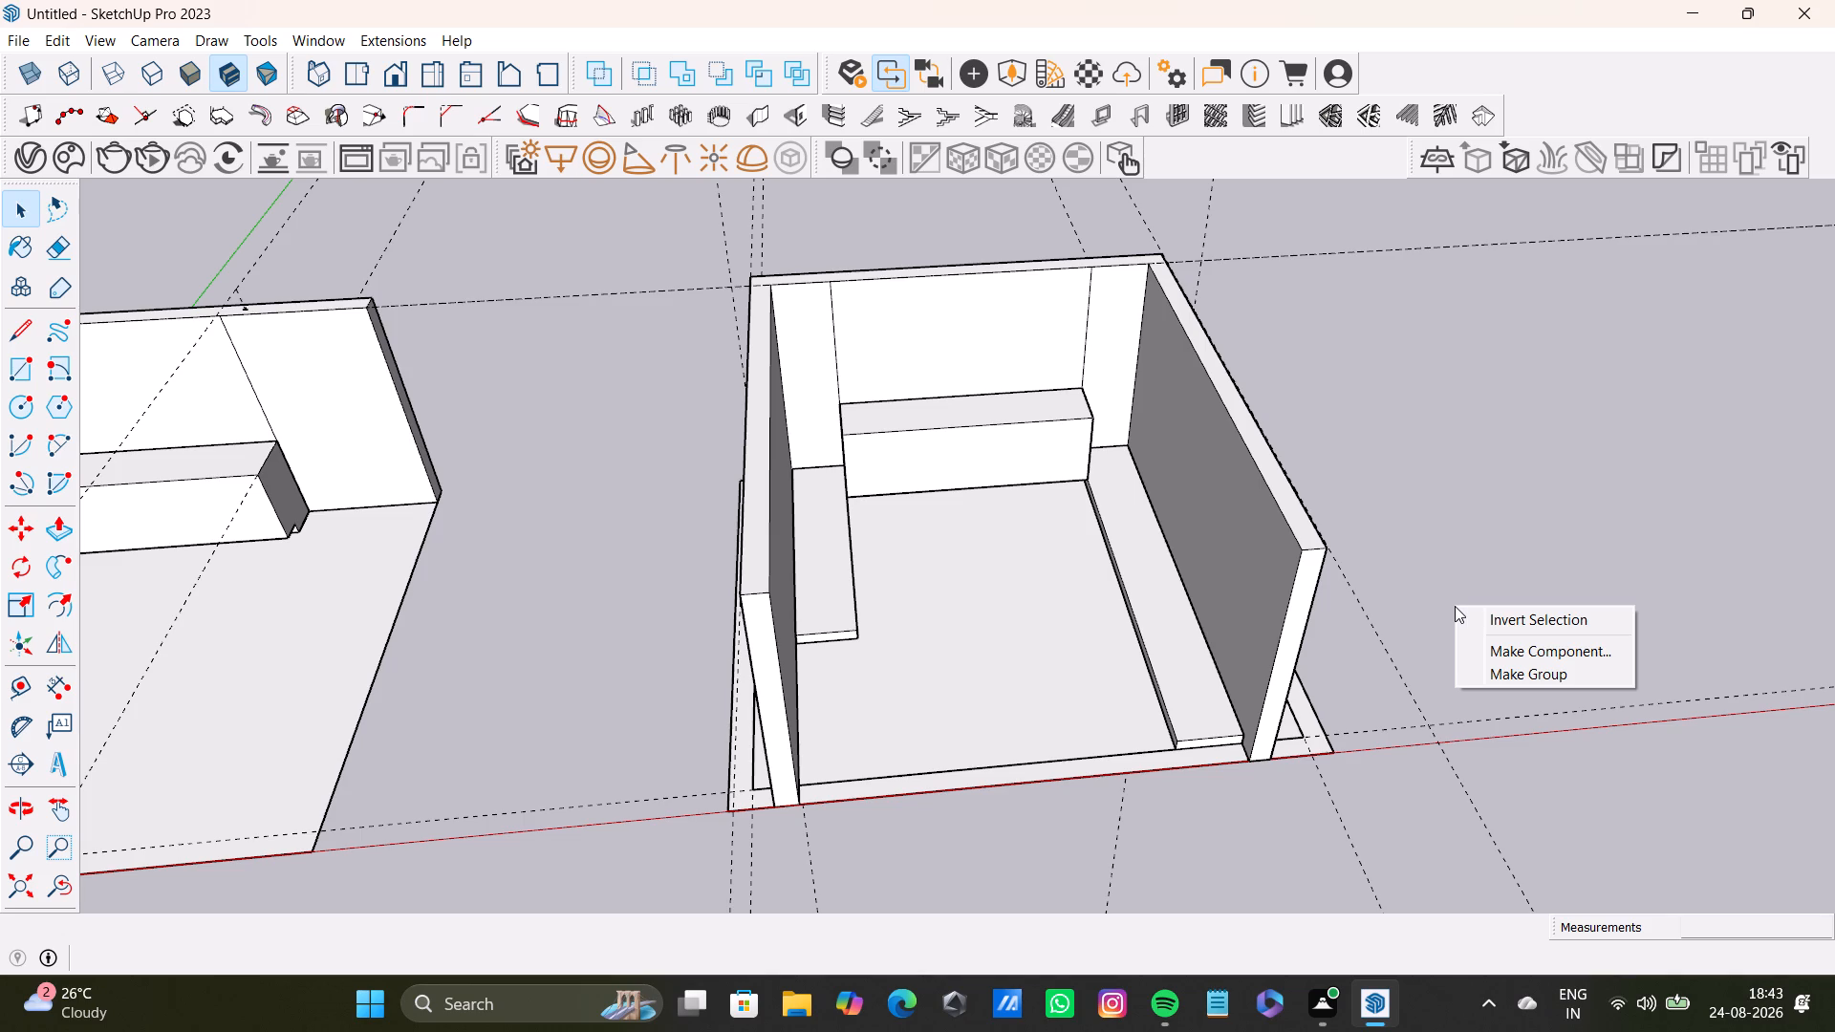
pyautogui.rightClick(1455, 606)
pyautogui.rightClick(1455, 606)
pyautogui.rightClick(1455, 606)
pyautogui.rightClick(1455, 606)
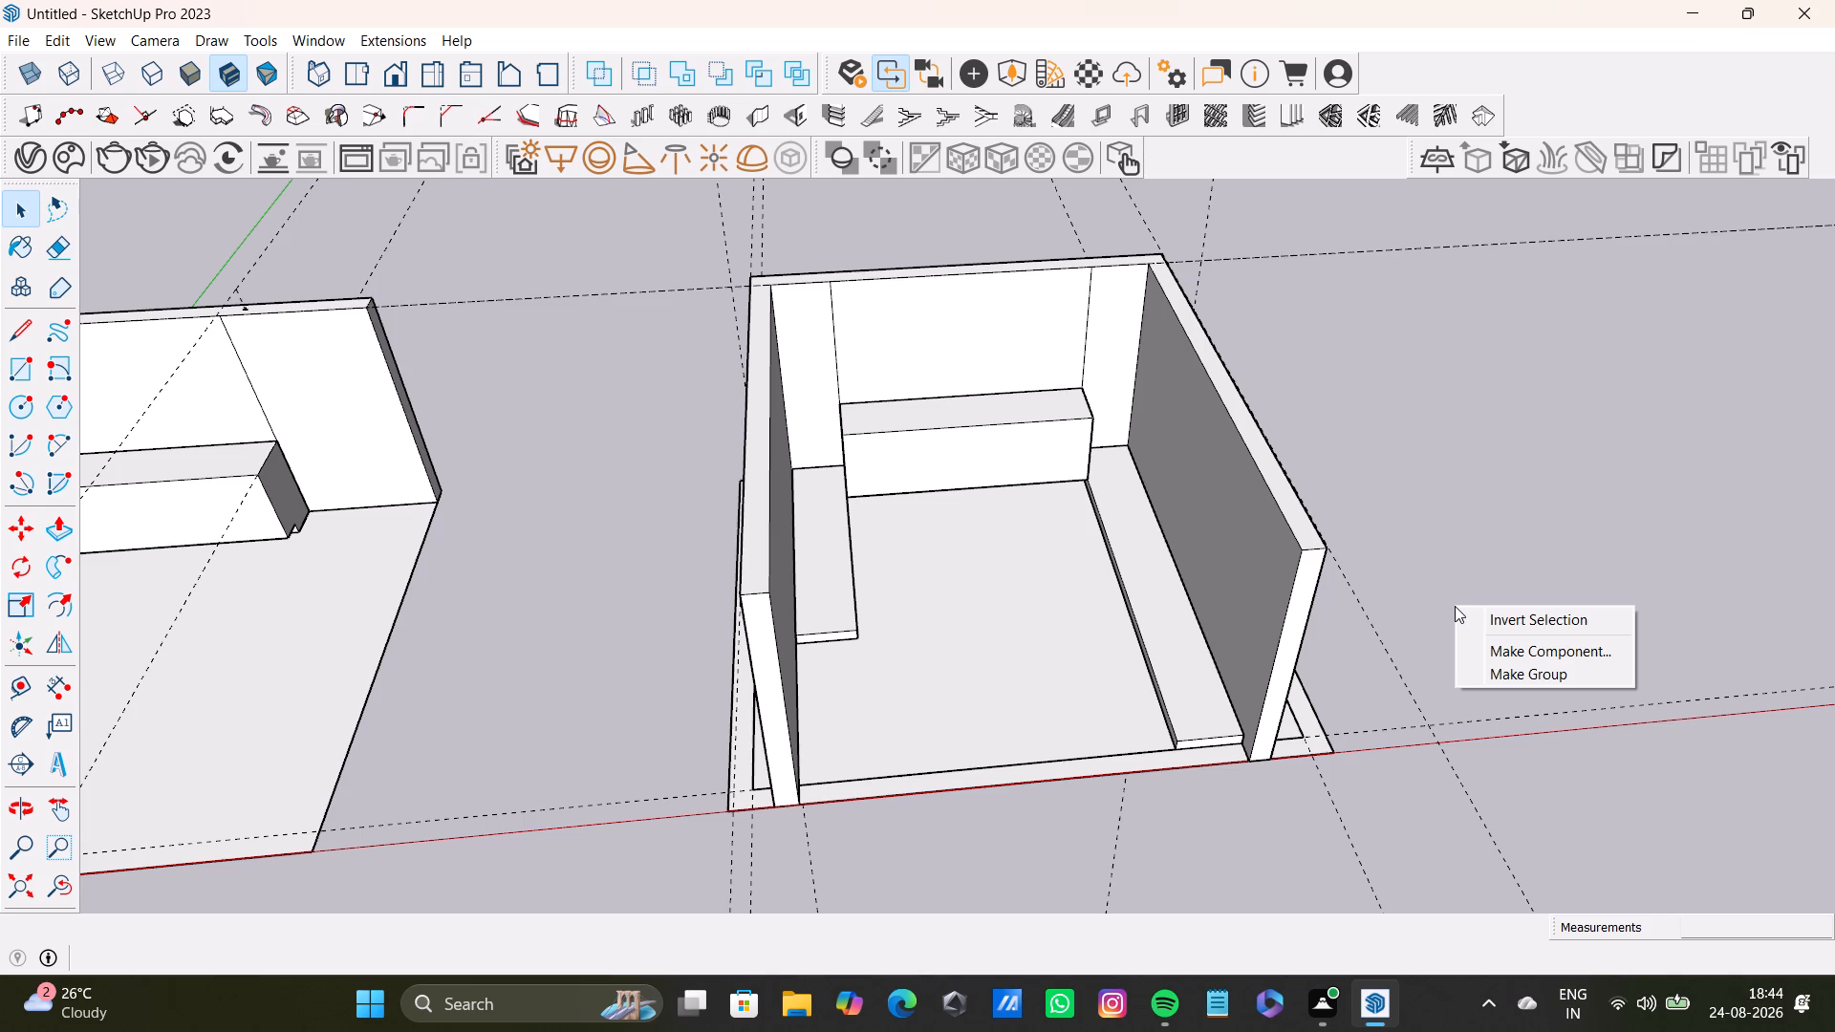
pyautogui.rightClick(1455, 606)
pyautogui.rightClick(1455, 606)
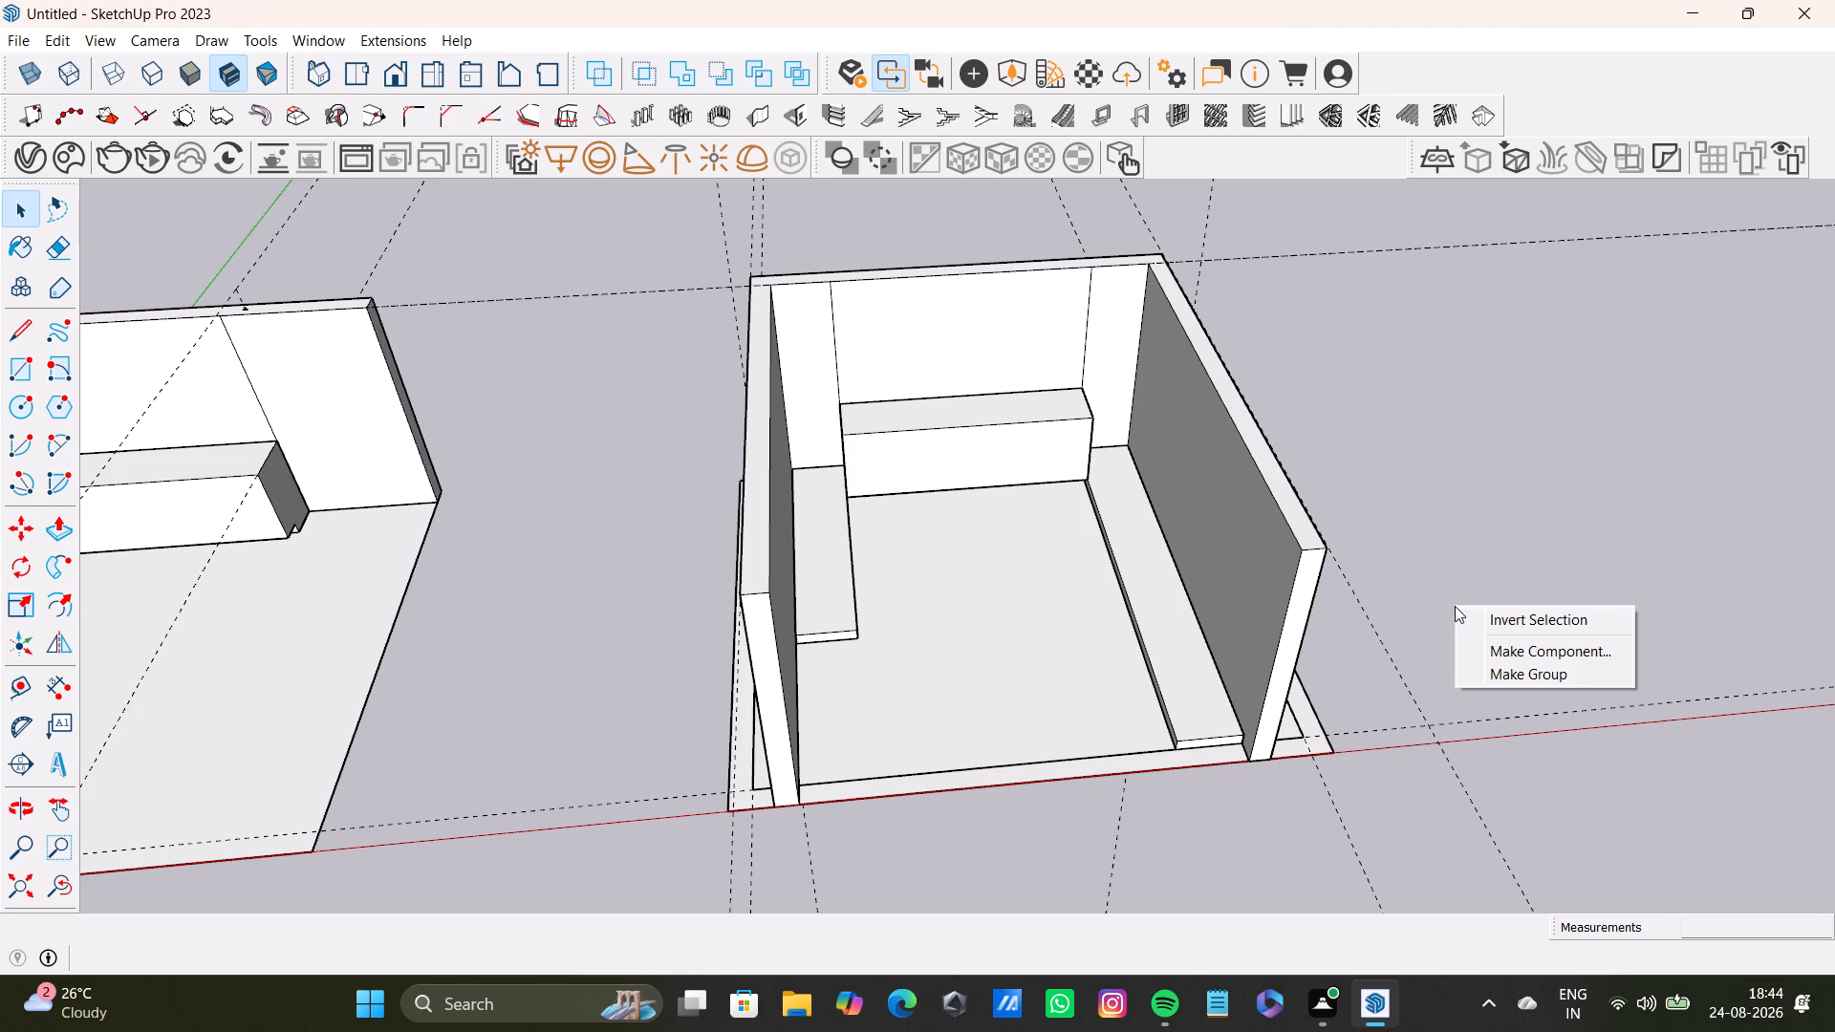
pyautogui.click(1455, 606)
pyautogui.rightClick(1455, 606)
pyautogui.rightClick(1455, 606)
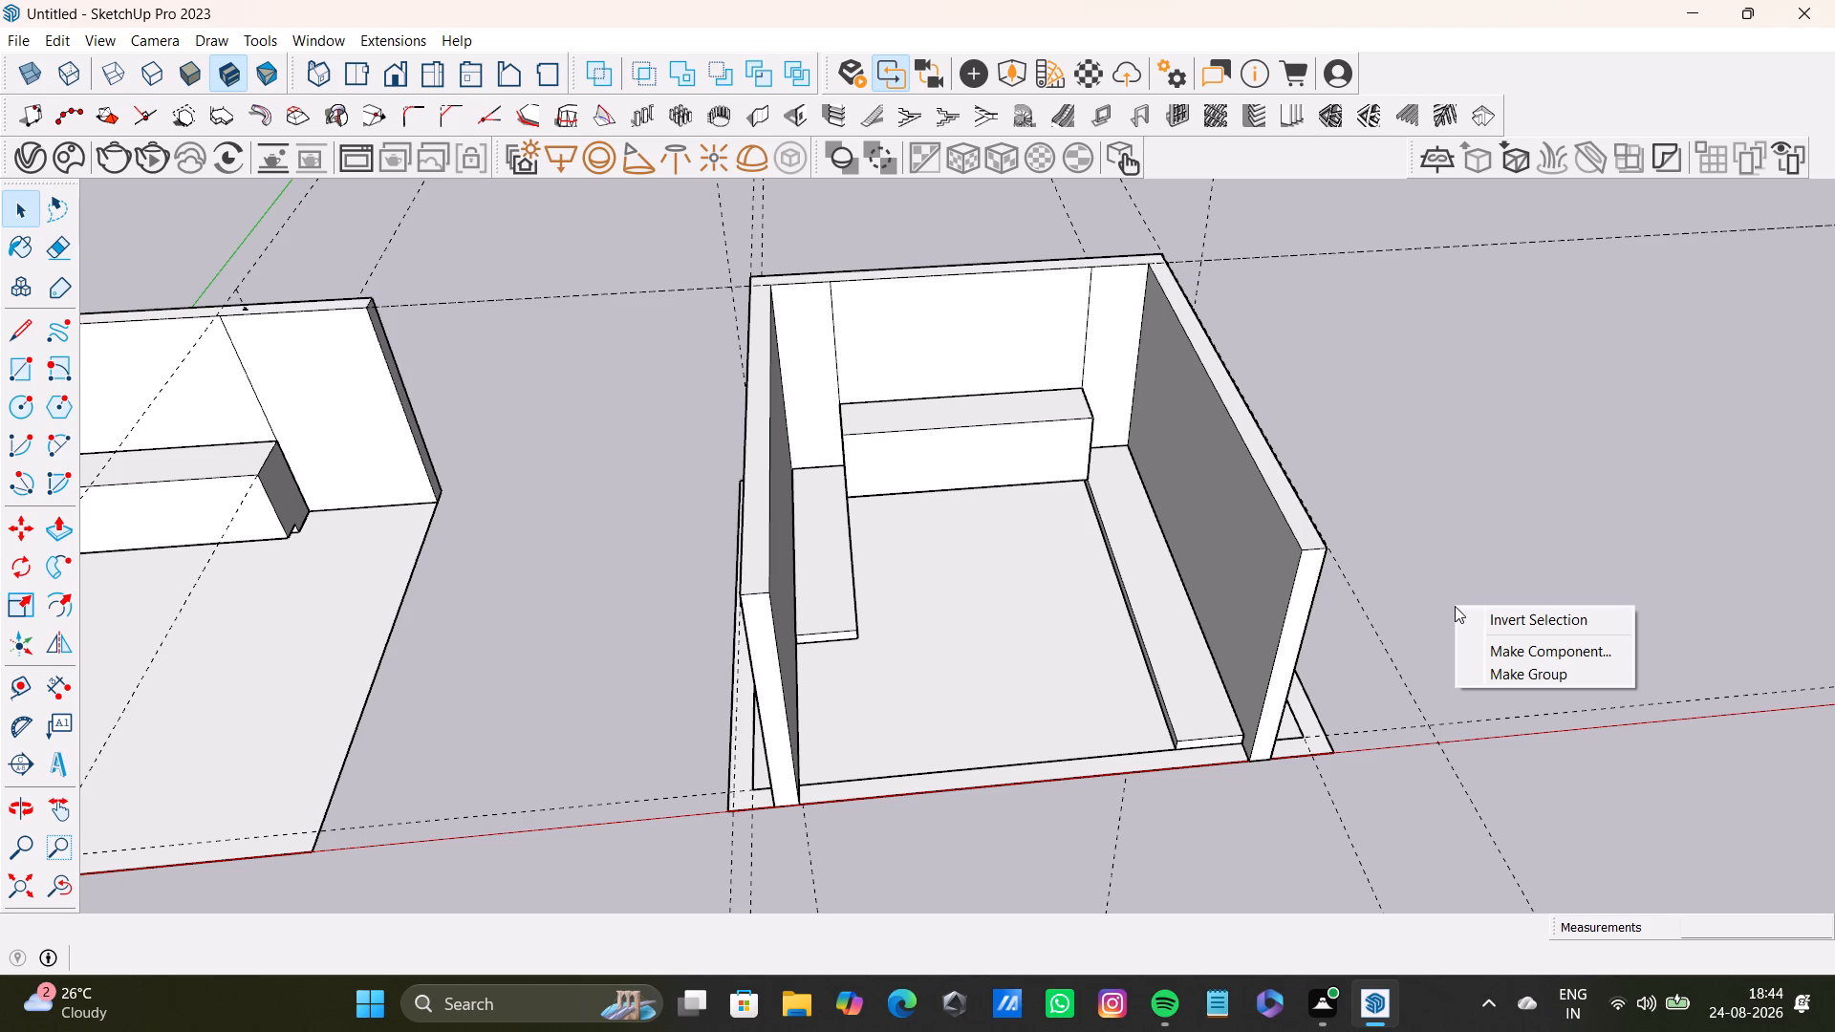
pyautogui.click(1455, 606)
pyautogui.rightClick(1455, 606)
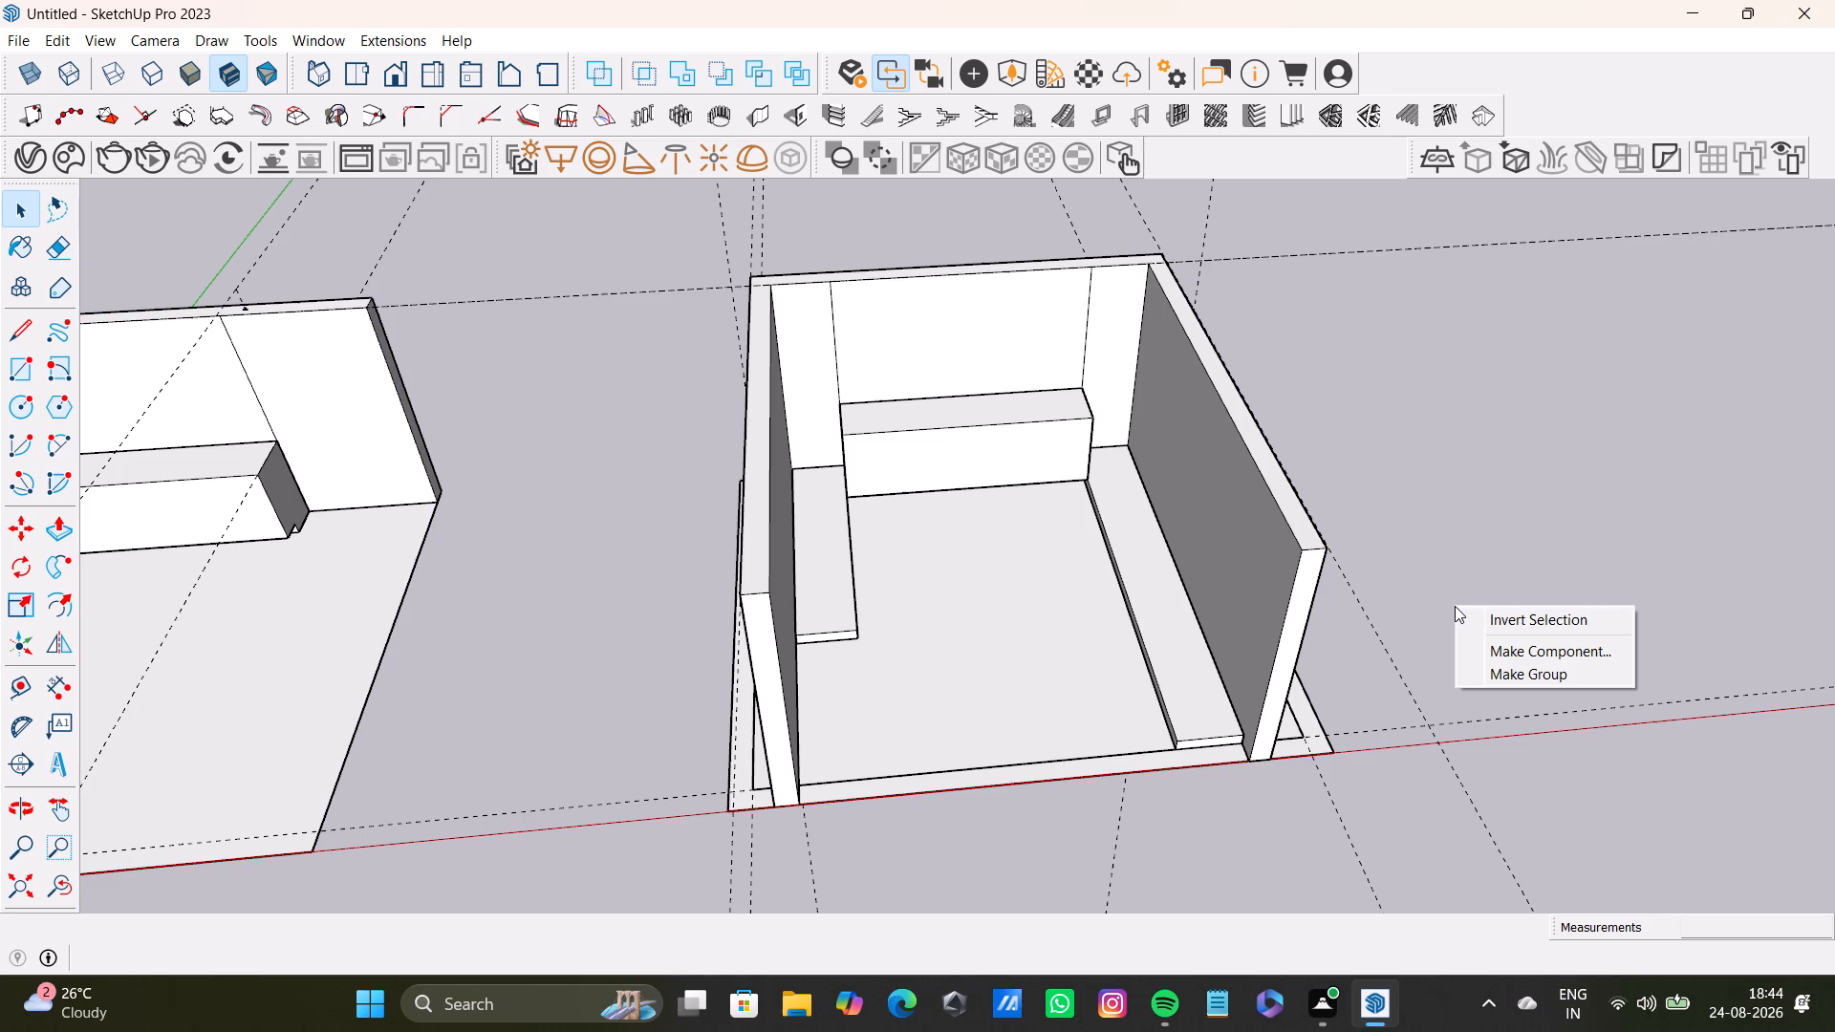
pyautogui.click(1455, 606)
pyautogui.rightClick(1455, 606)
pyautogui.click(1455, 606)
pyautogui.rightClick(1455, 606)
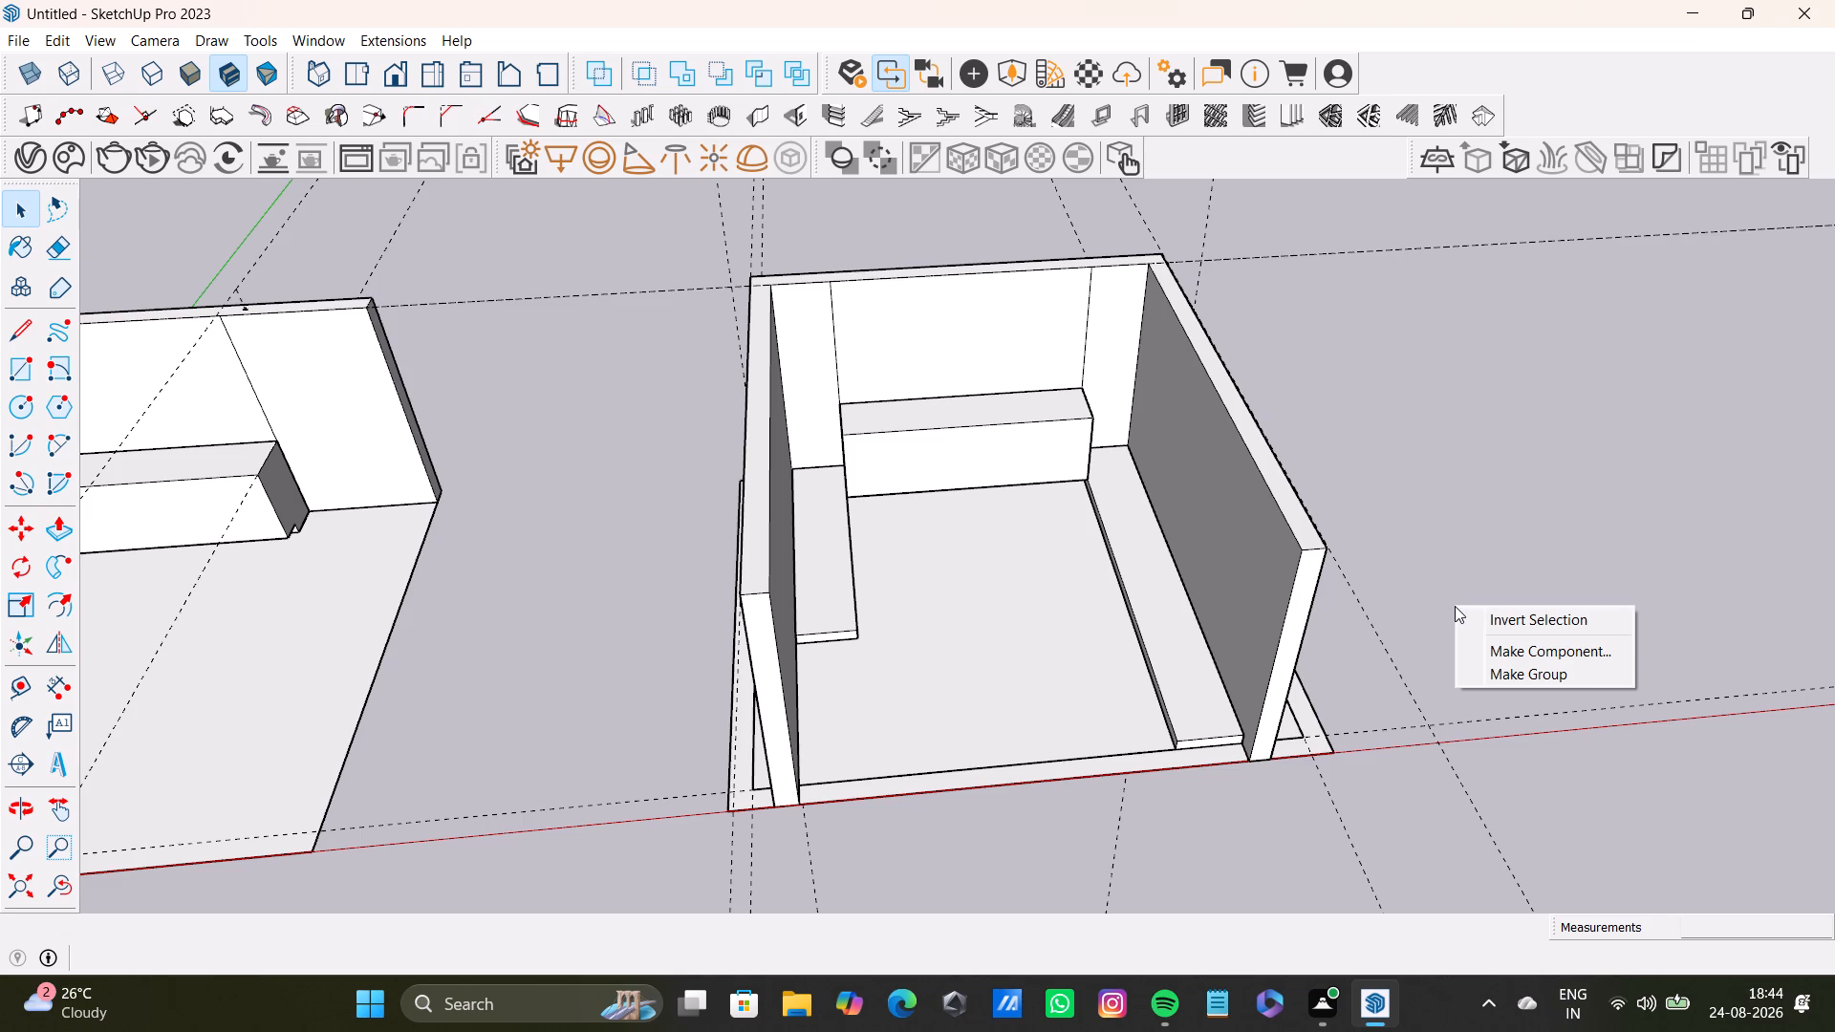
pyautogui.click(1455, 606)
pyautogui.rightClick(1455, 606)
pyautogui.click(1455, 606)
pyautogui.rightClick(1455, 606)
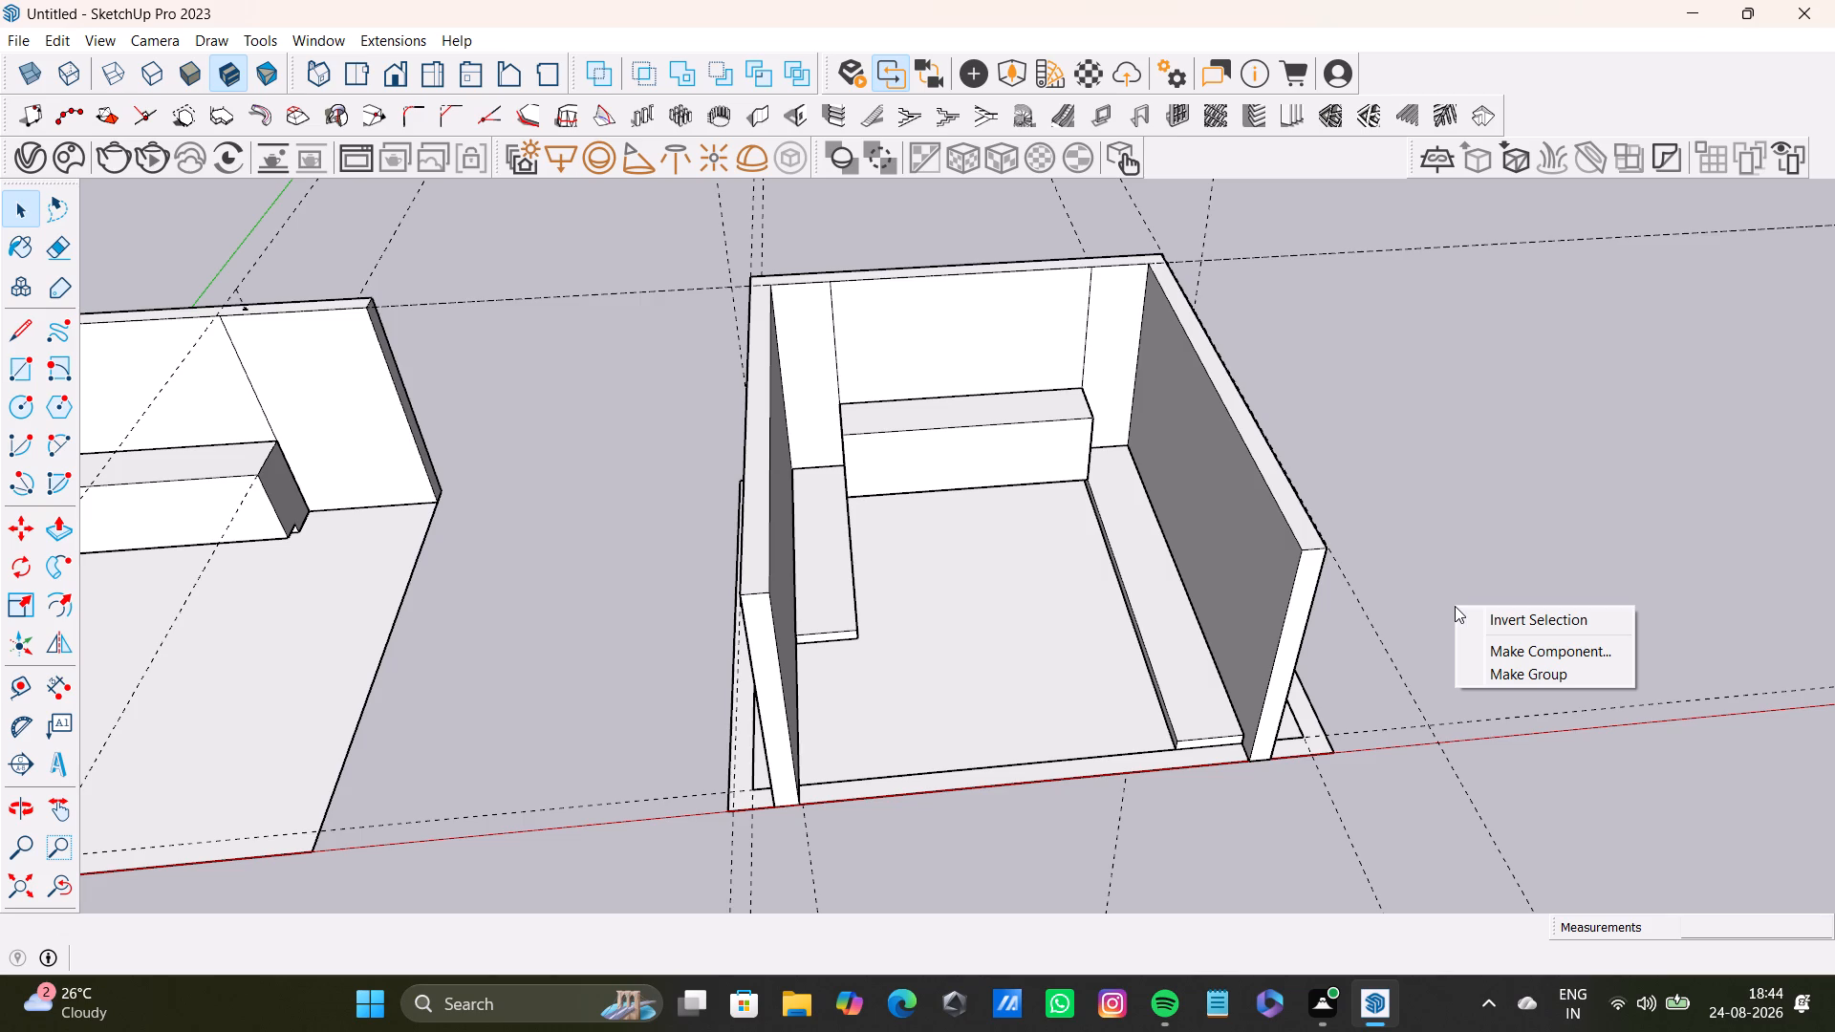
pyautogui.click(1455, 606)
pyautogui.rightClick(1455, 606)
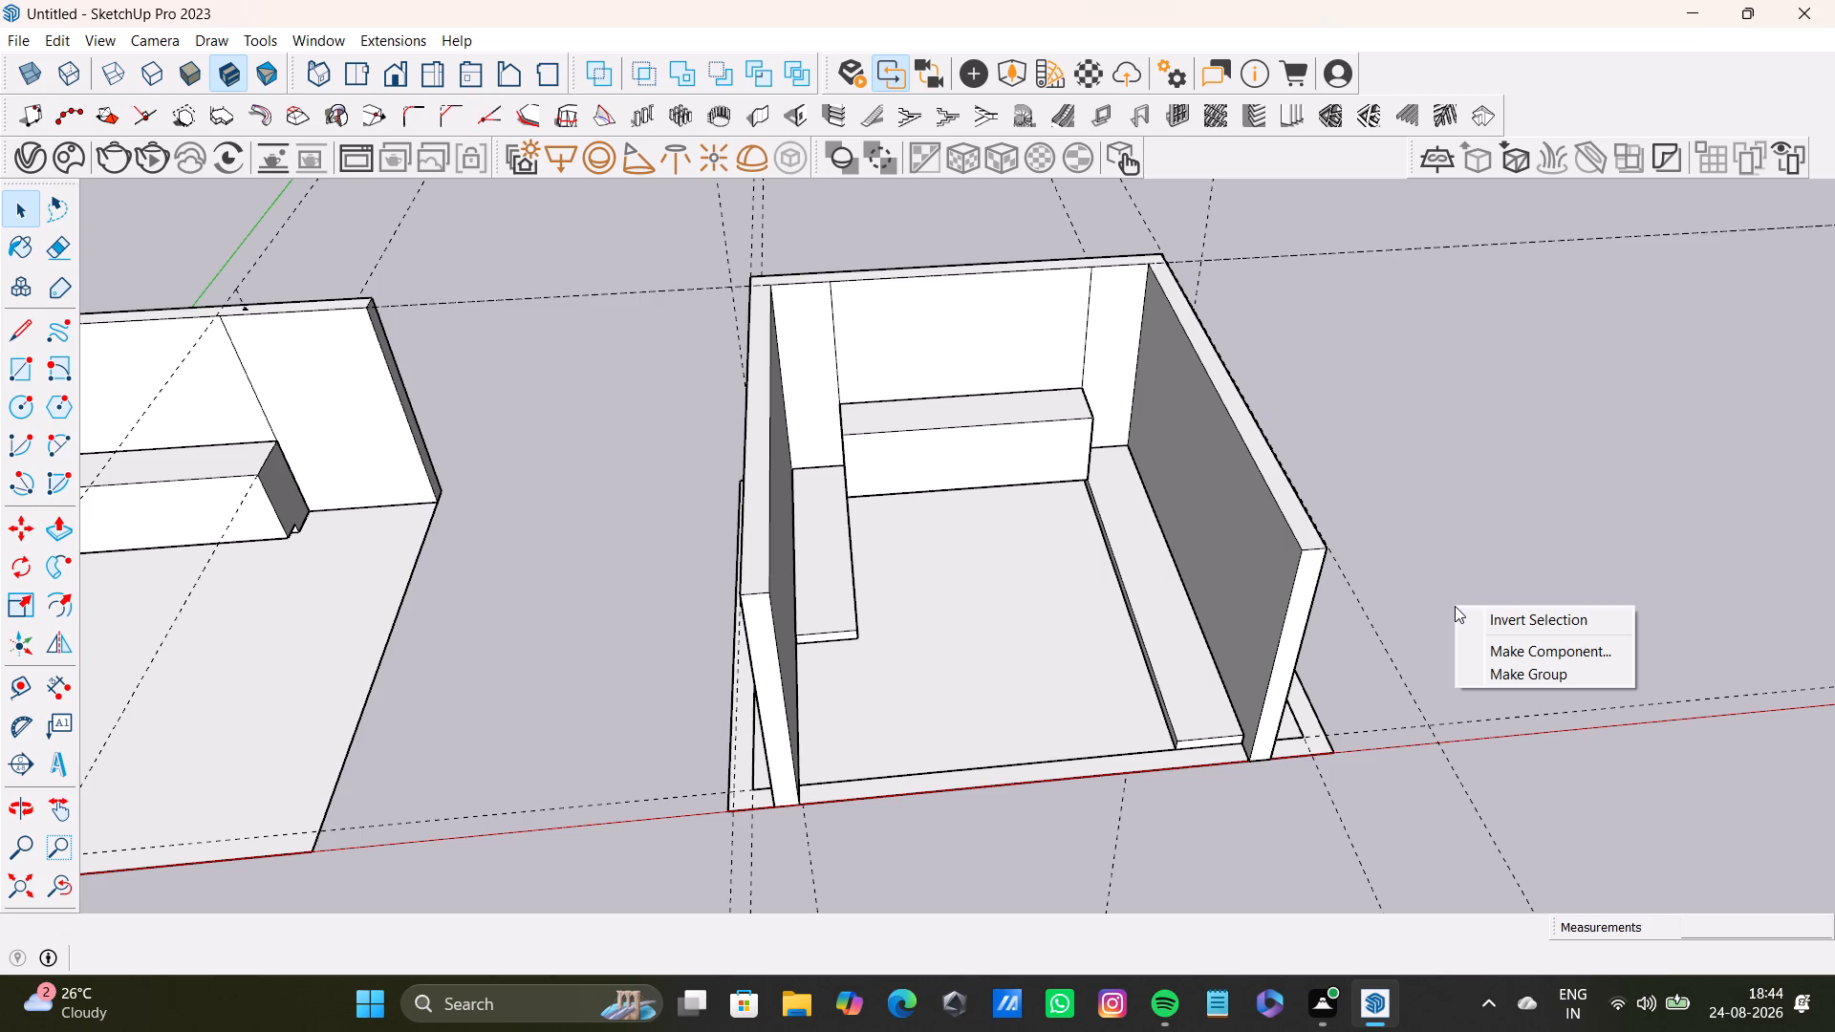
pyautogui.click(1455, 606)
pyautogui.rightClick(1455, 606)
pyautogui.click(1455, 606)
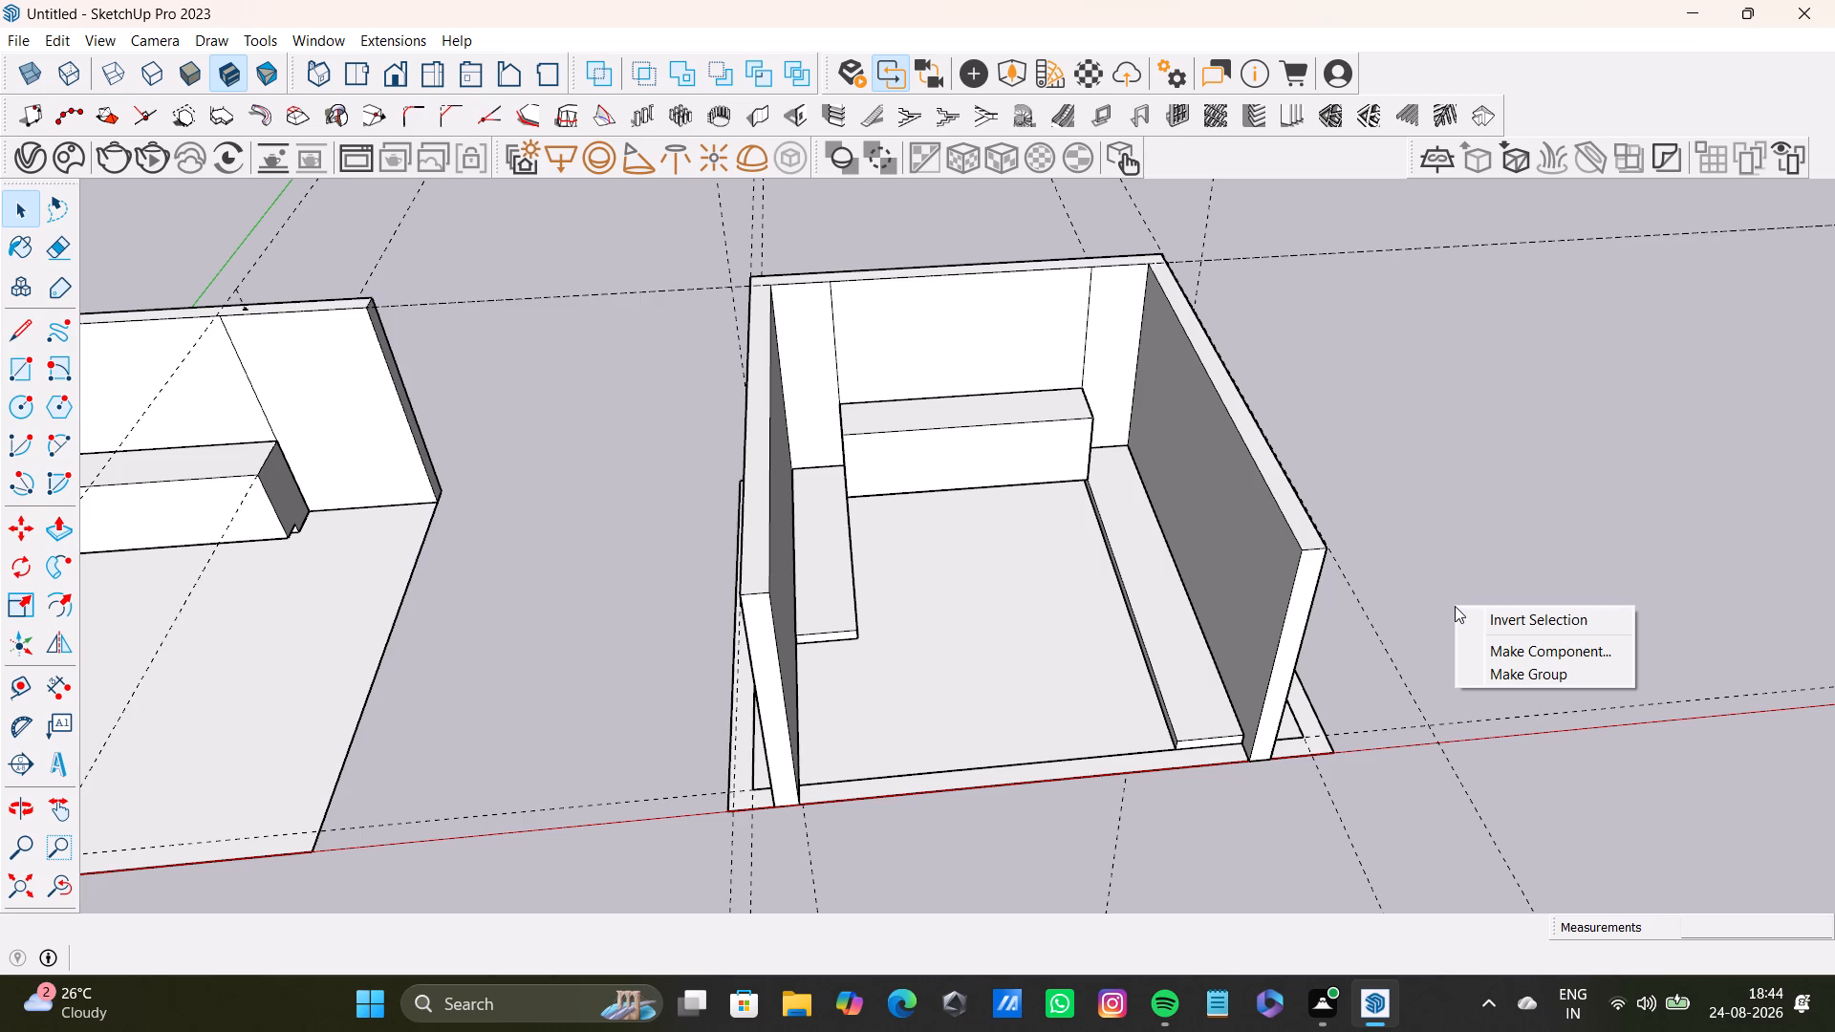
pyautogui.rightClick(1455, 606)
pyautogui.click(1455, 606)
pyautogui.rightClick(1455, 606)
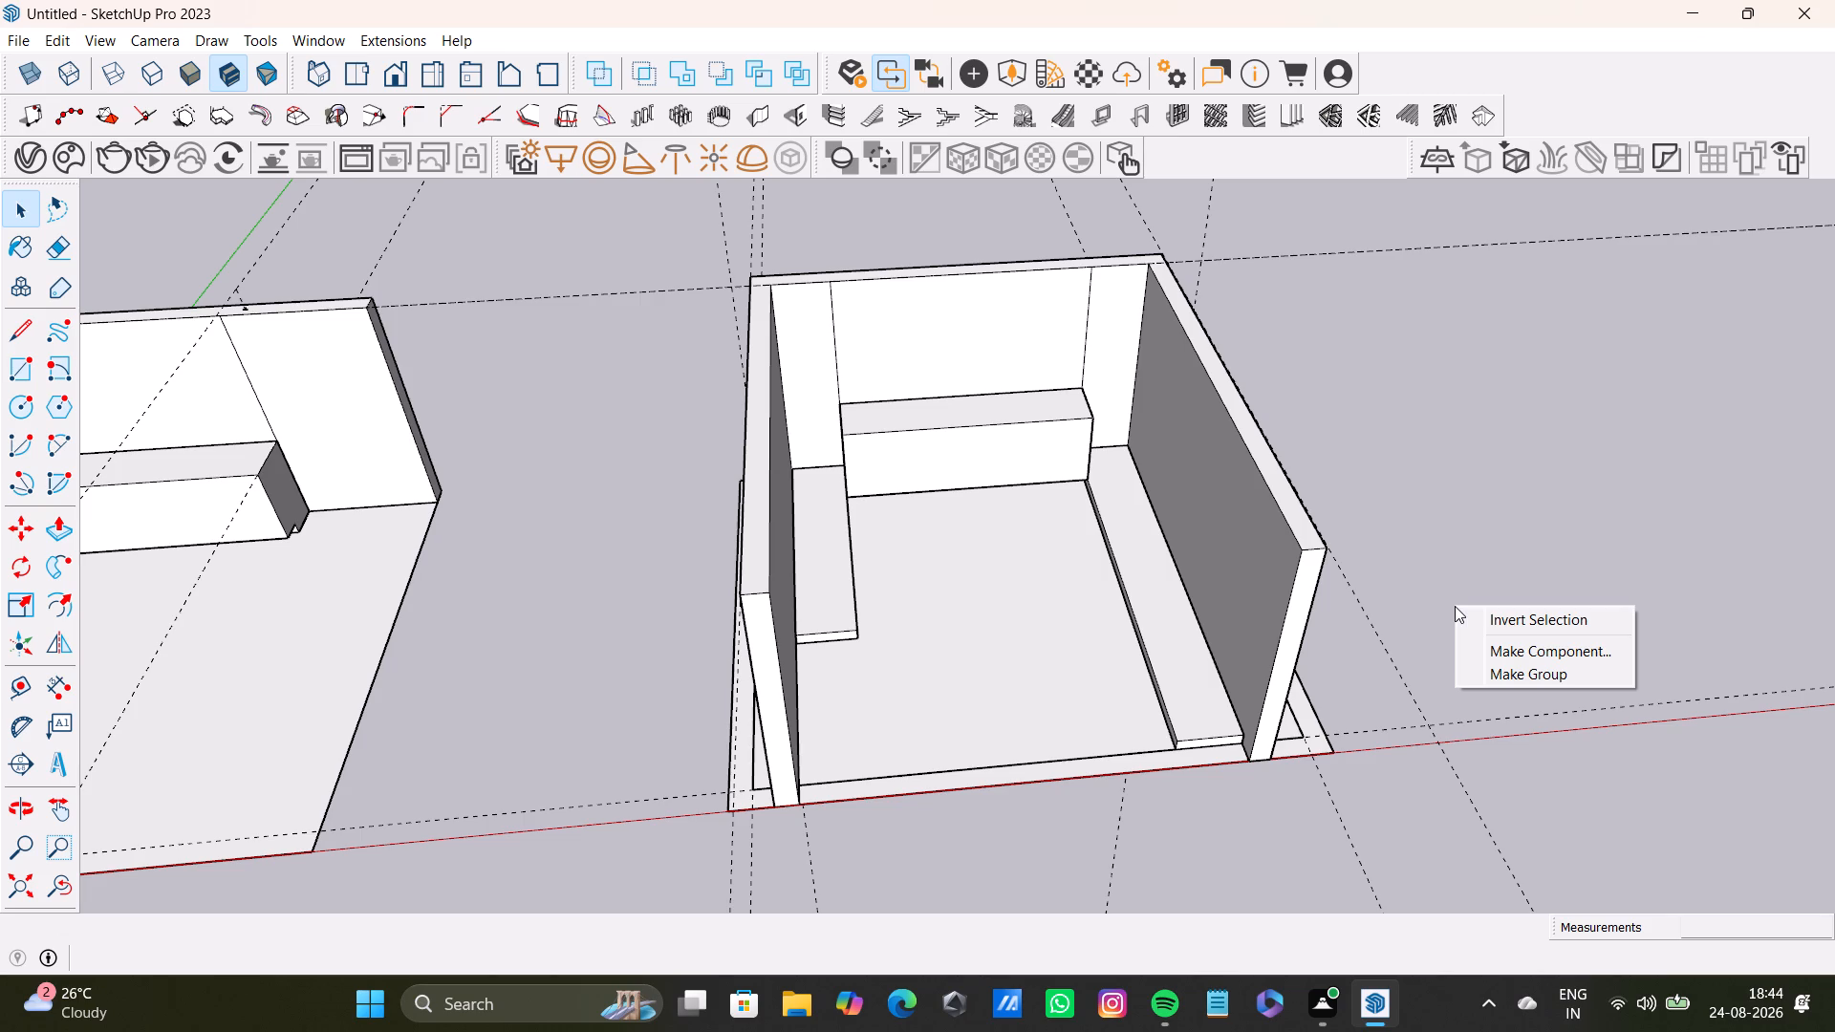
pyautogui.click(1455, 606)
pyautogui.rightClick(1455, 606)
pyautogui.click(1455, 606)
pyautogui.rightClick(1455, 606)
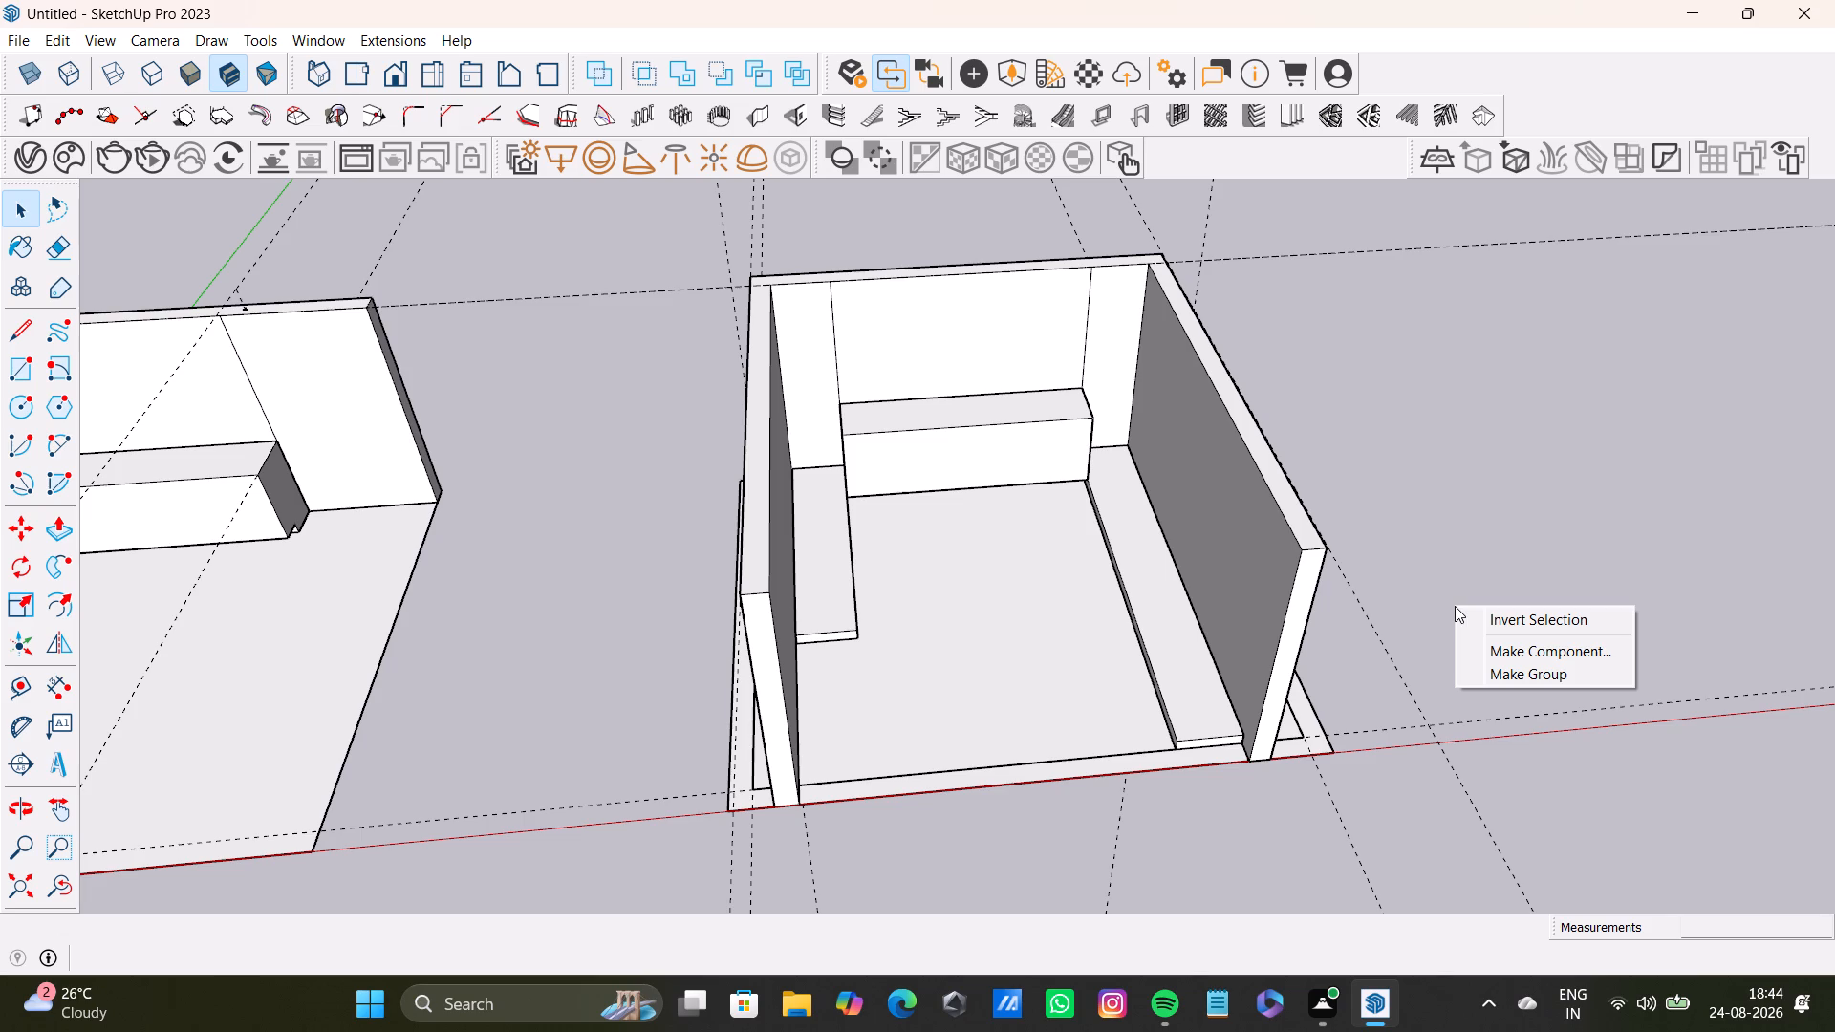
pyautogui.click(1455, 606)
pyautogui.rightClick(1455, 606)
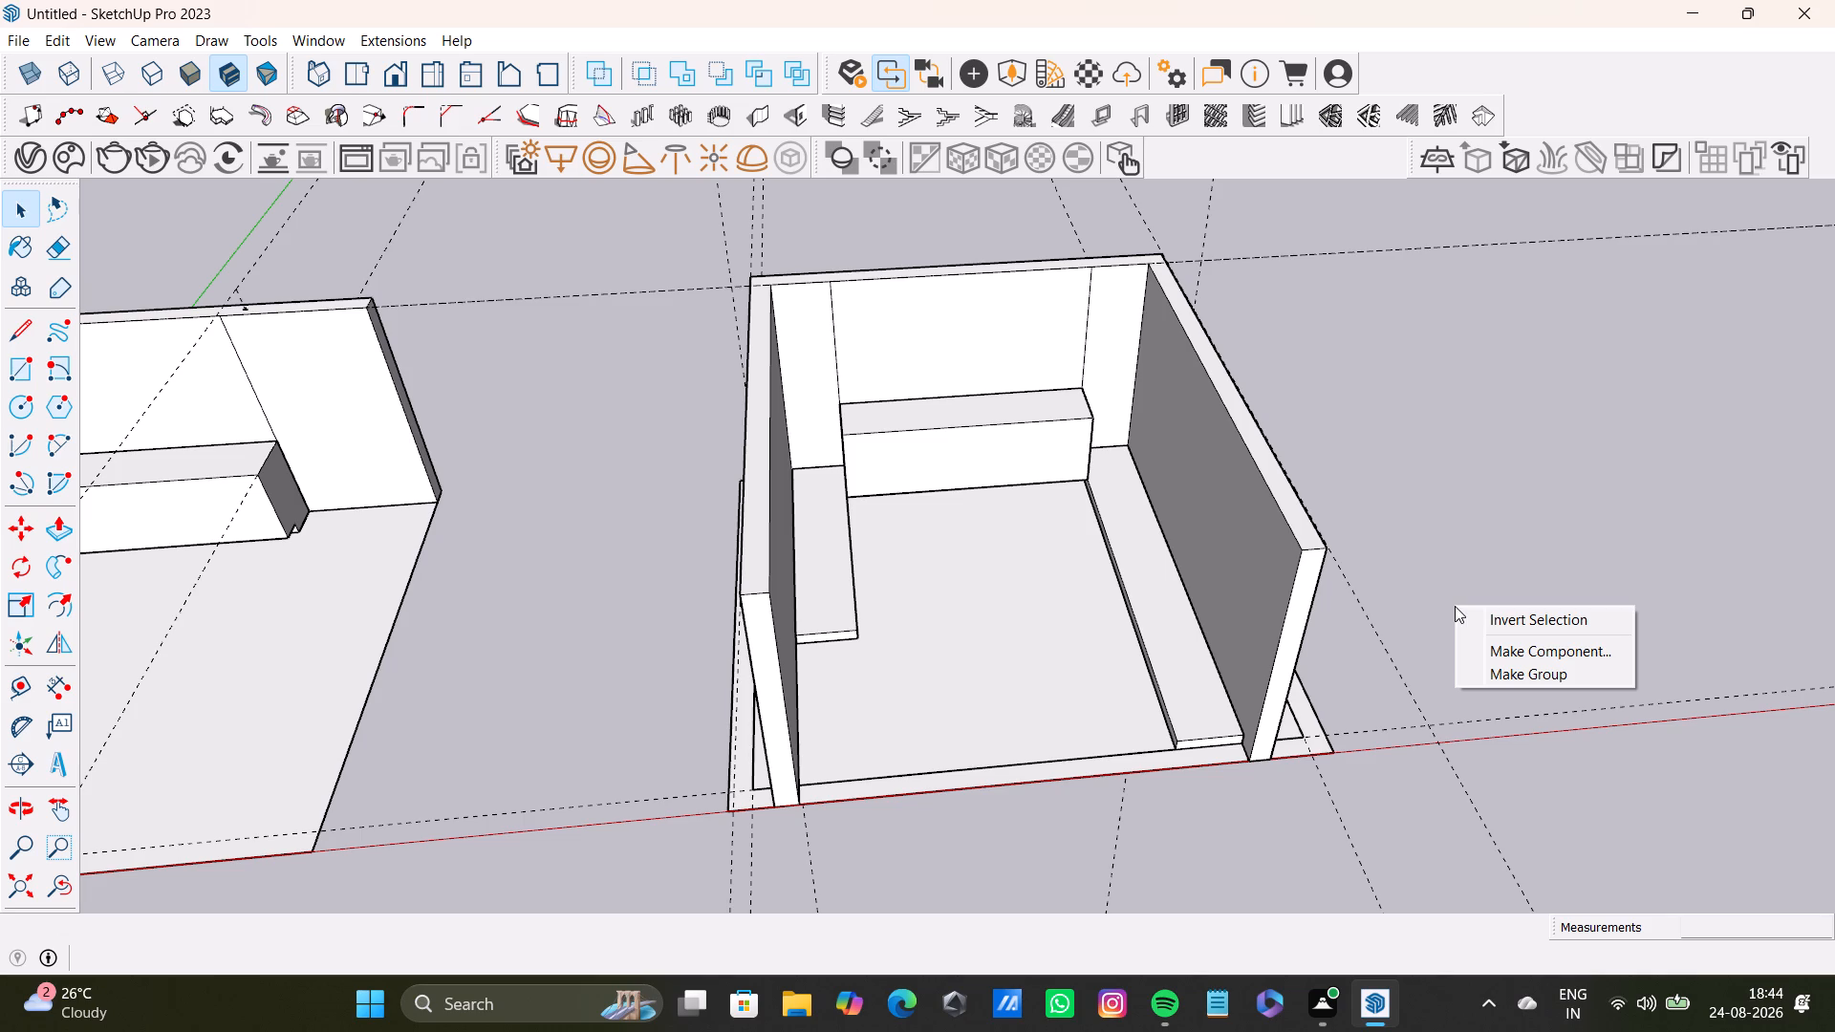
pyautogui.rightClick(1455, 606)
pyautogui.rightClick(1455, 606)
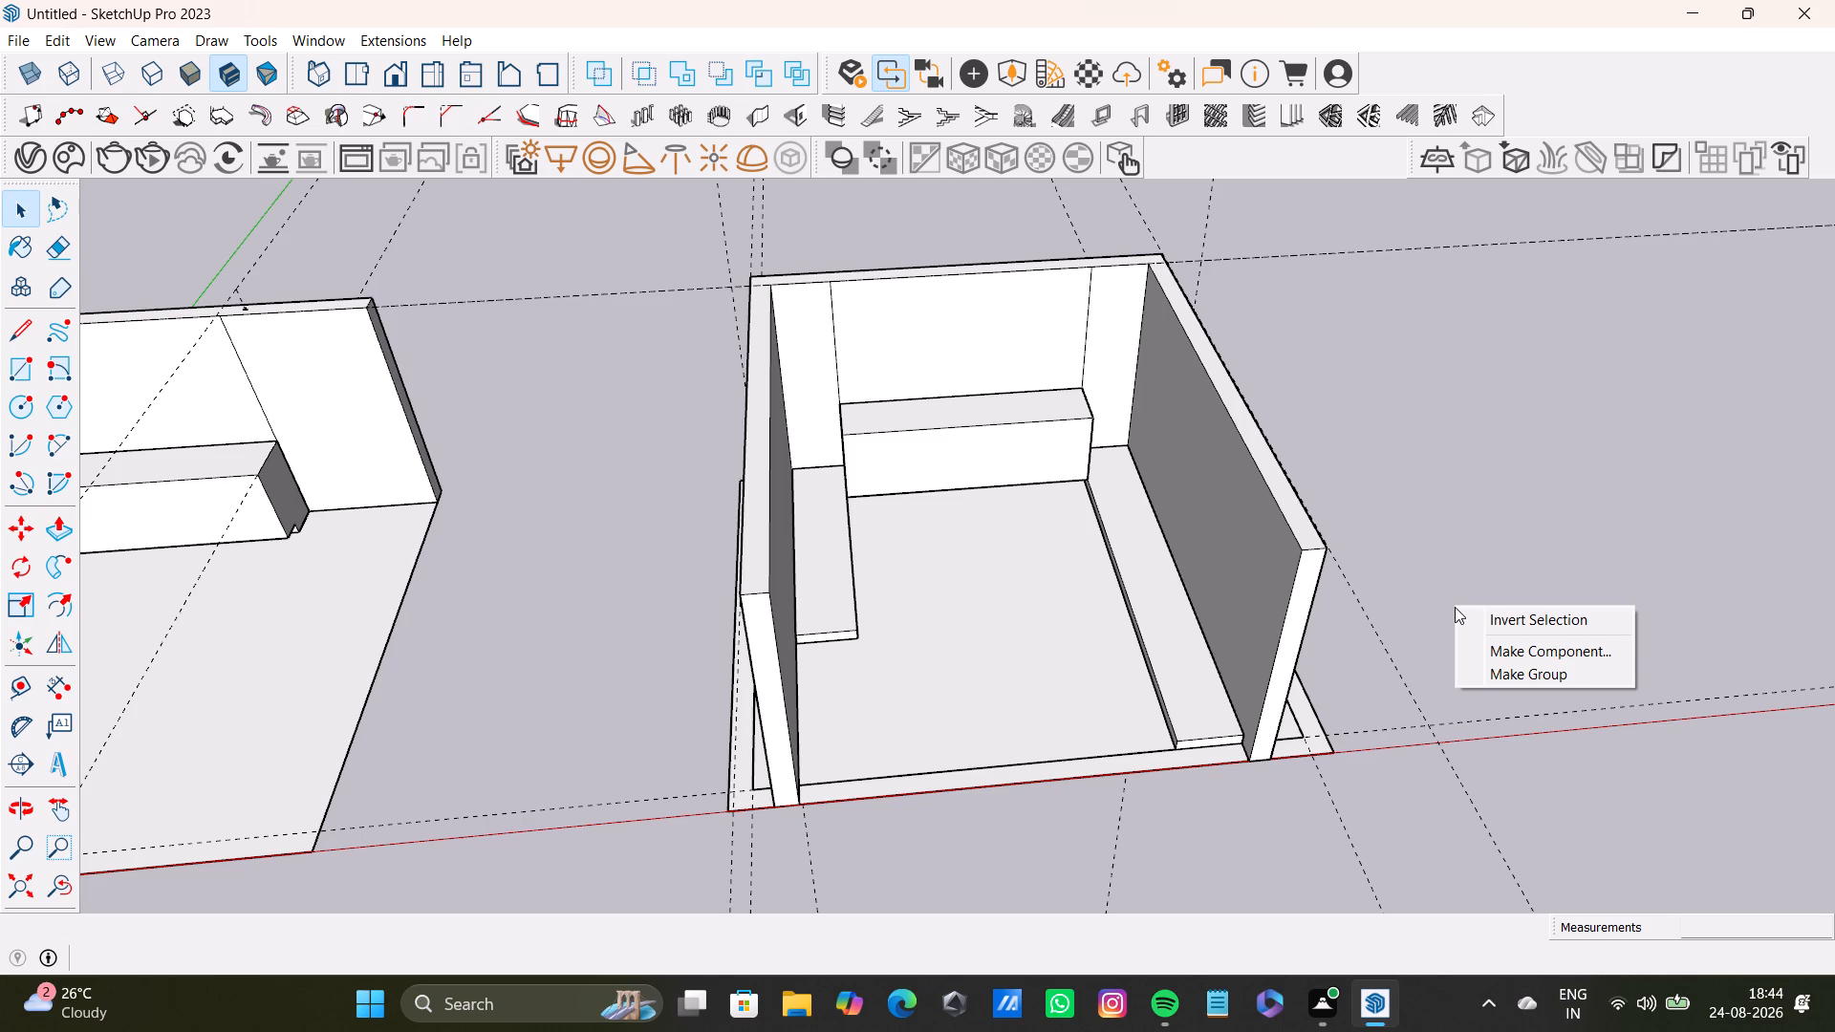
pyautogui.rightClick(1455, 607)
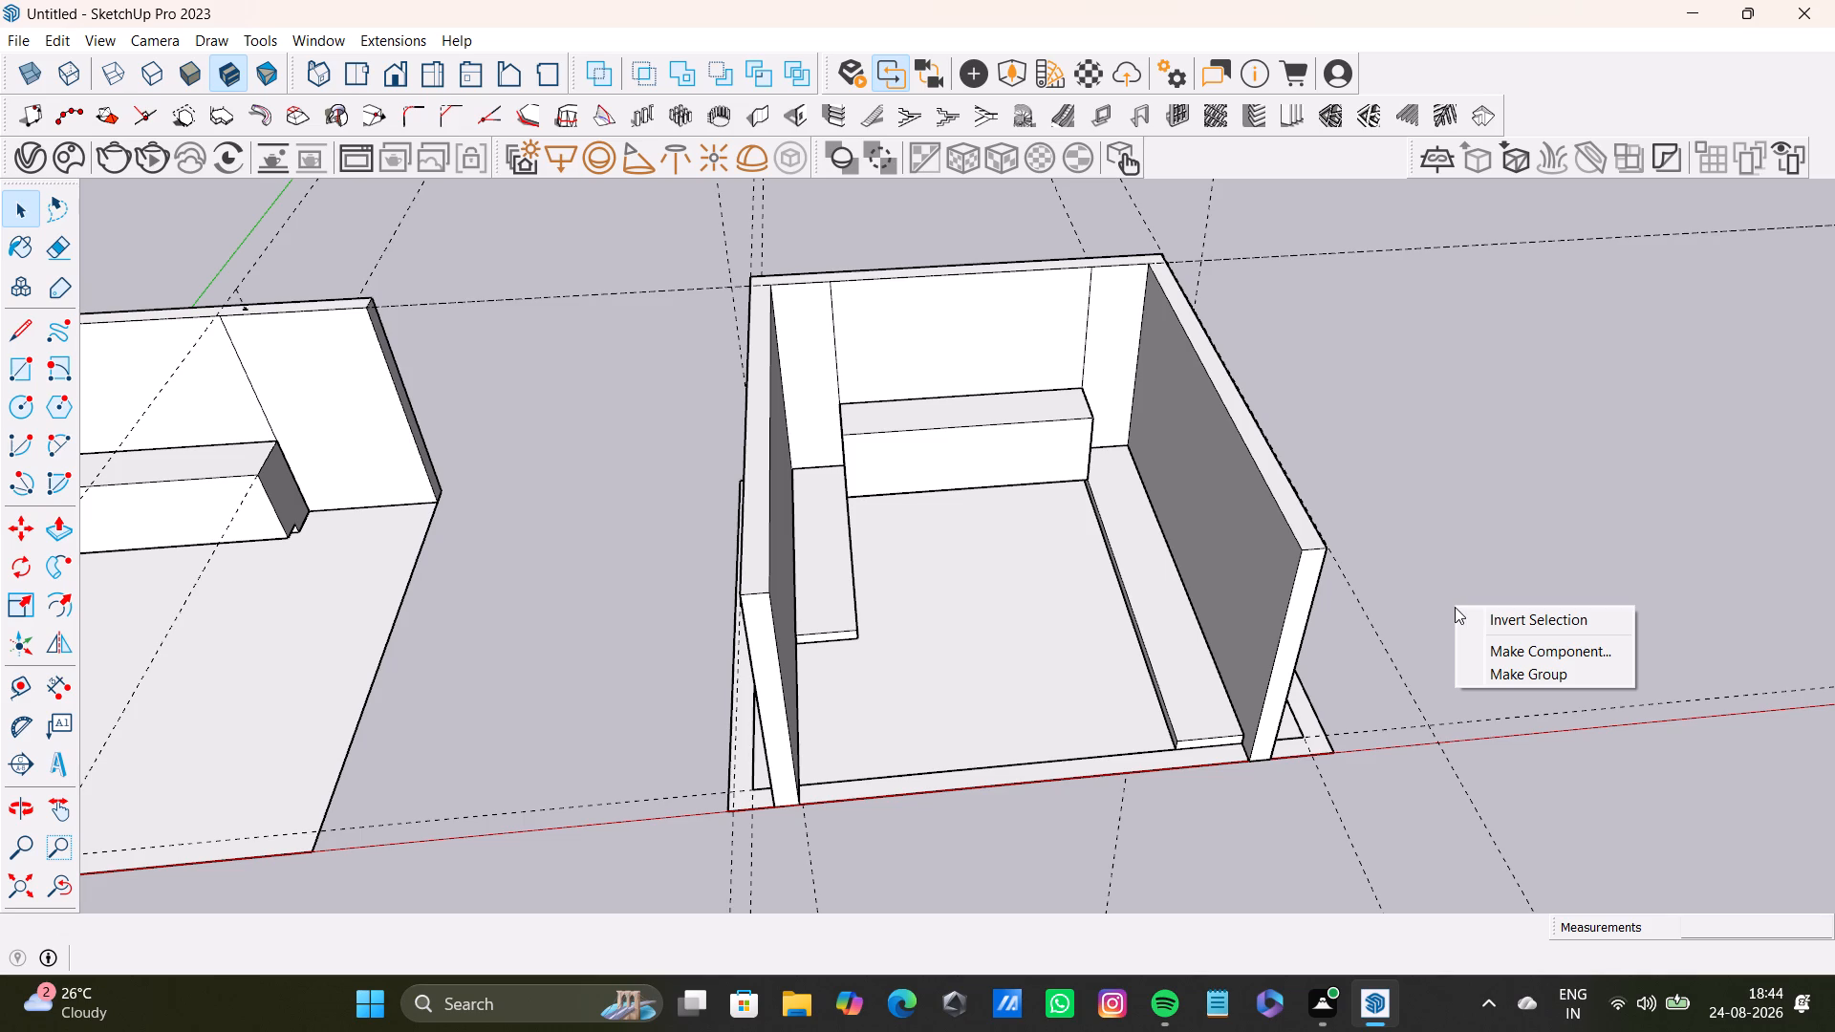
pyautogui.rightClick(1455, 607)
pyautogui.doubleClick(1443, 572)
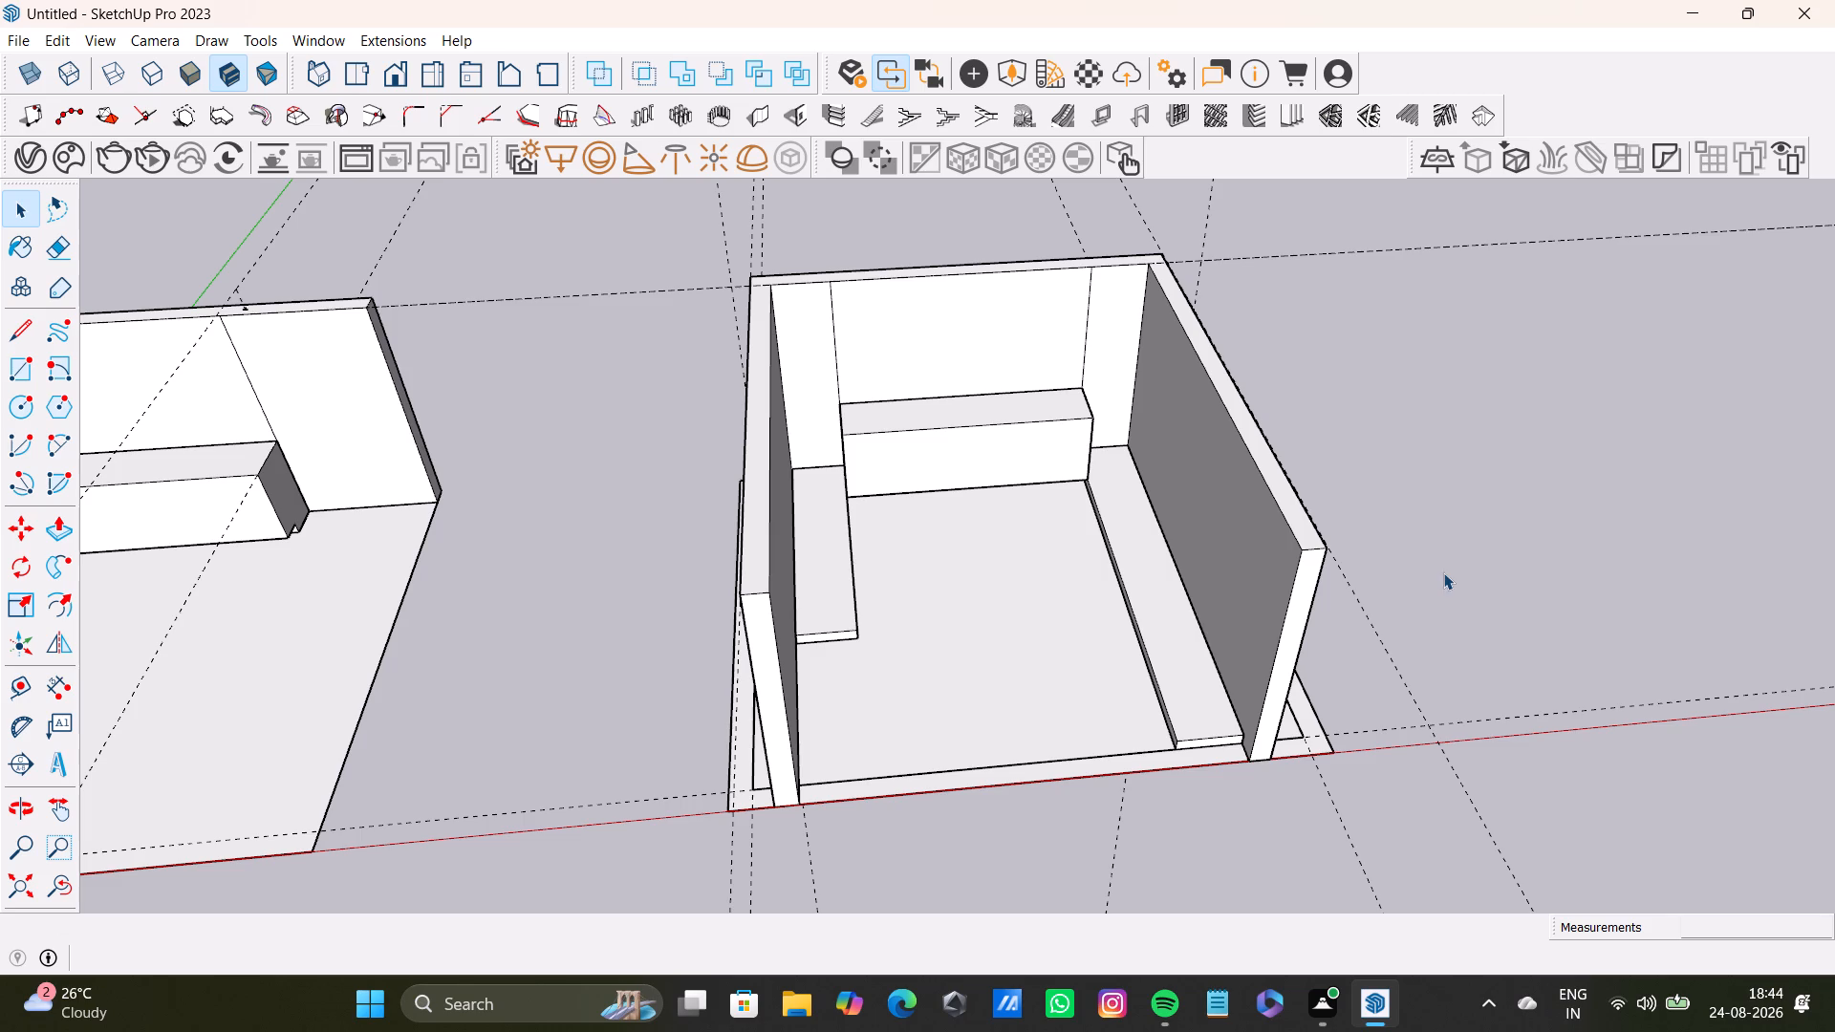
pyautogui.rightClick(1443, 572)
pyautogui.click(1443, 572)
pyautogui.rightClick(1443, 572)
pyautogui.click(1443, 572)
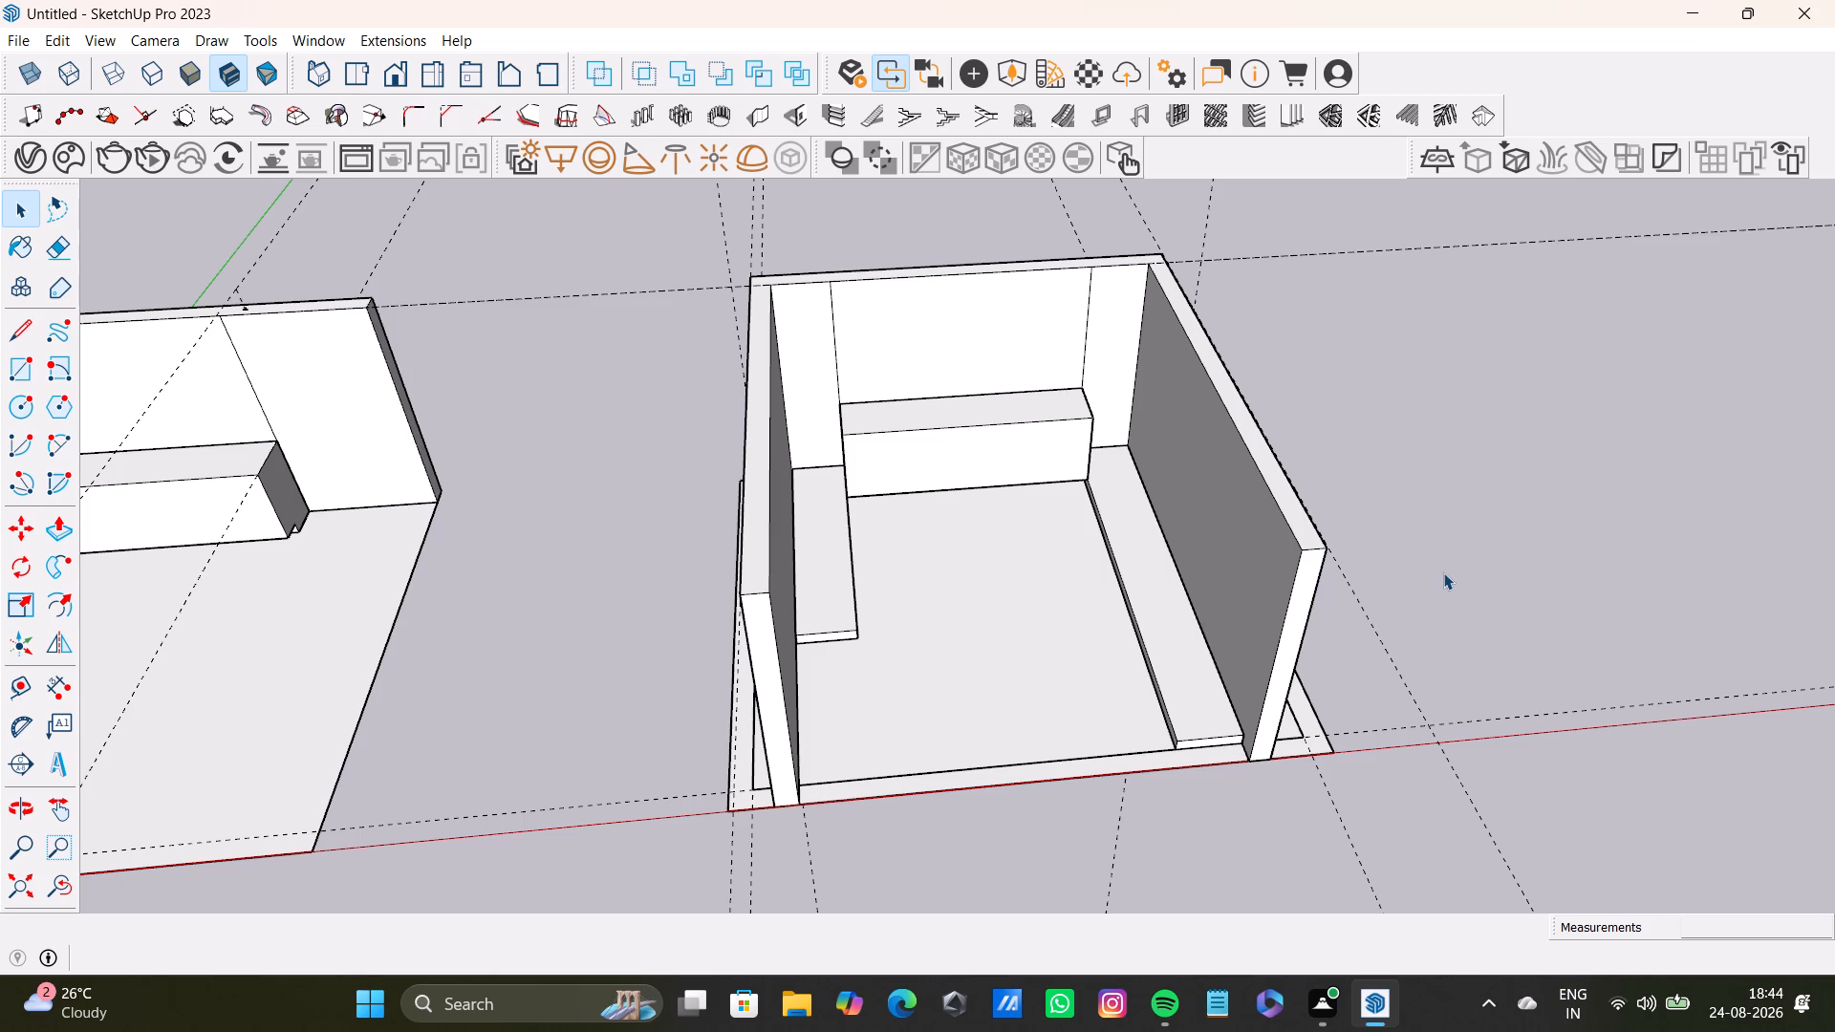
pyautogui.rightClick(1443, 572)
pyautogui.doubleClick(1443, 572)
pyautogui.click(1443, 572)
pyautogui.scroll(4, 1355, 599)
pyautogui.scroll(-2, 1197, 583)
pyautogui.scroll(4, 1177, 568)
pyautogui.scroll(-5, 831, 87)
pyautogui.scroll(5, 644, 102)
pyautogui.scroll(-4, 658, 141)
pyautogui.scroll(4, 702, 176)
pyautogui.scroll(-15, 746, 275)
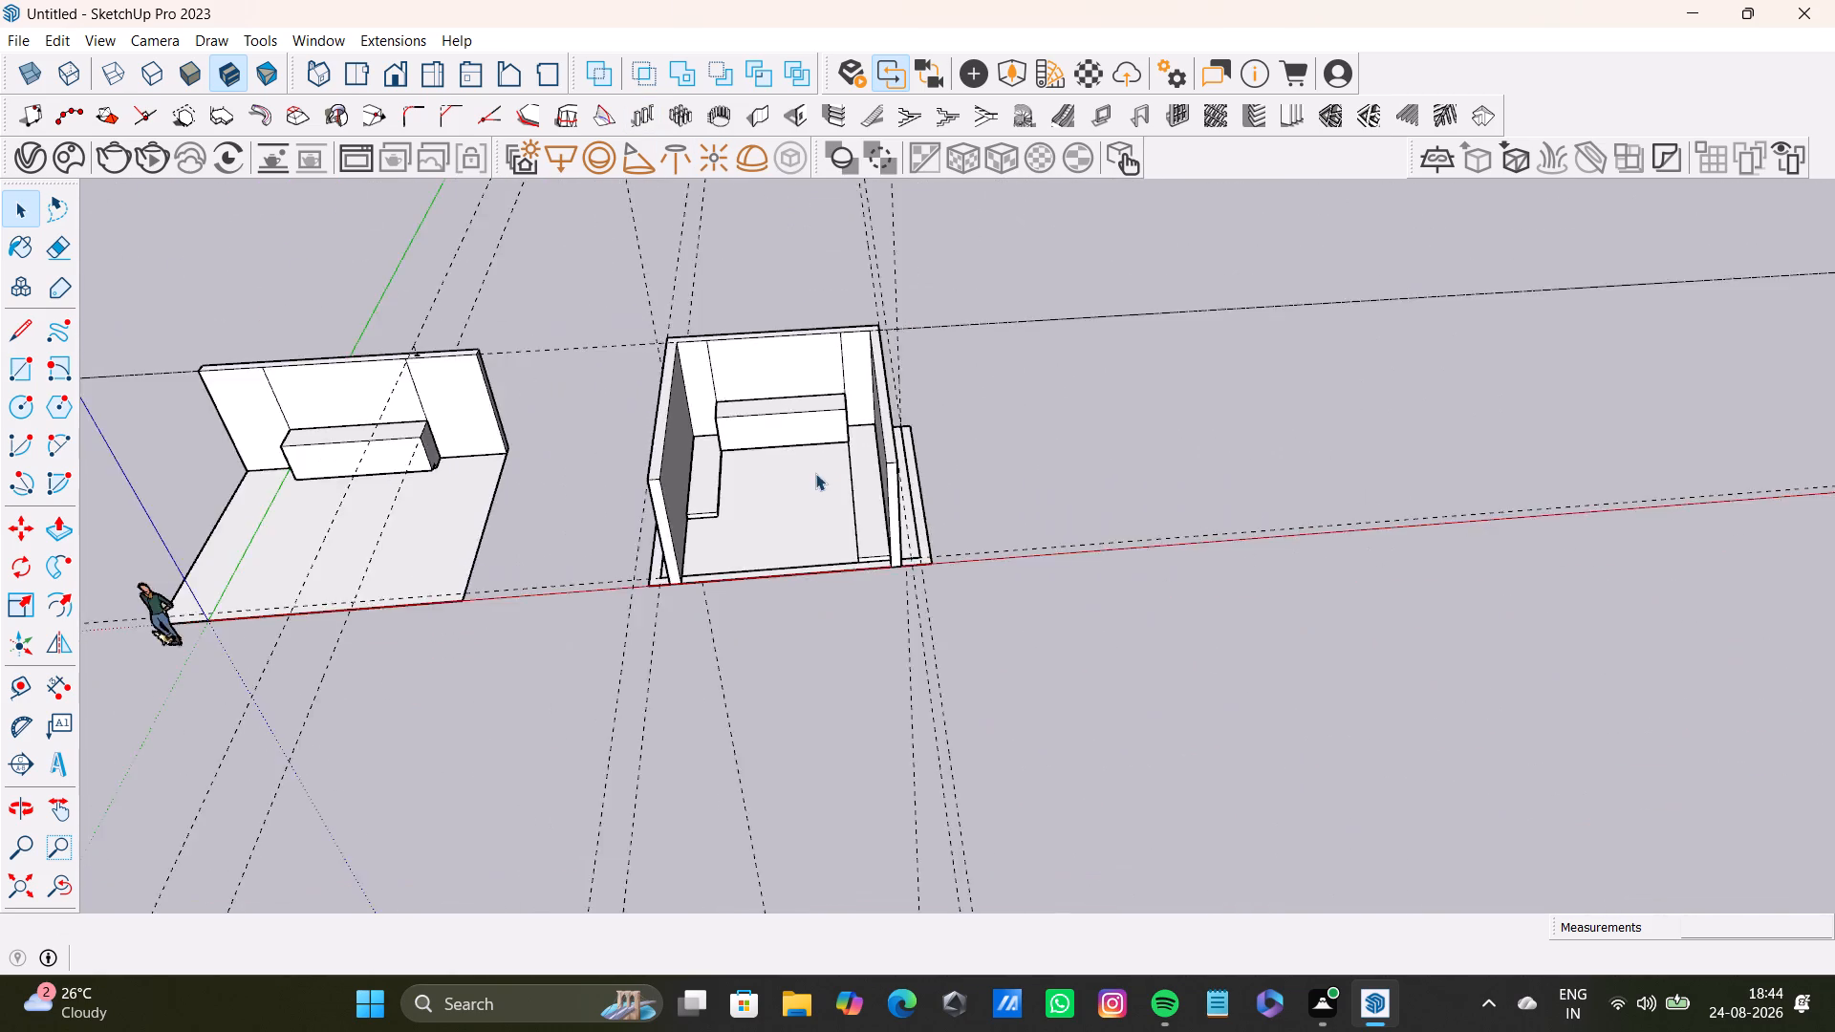
# Examine the room with the low side platforms from several angles, including its floor, back counter and the strip outside its side wall.
pyautogui.scroll(10, 815, 473)
pyautogui.moveTo(823, 530); pyautogui.dragTo(1017, 591, button='middle')
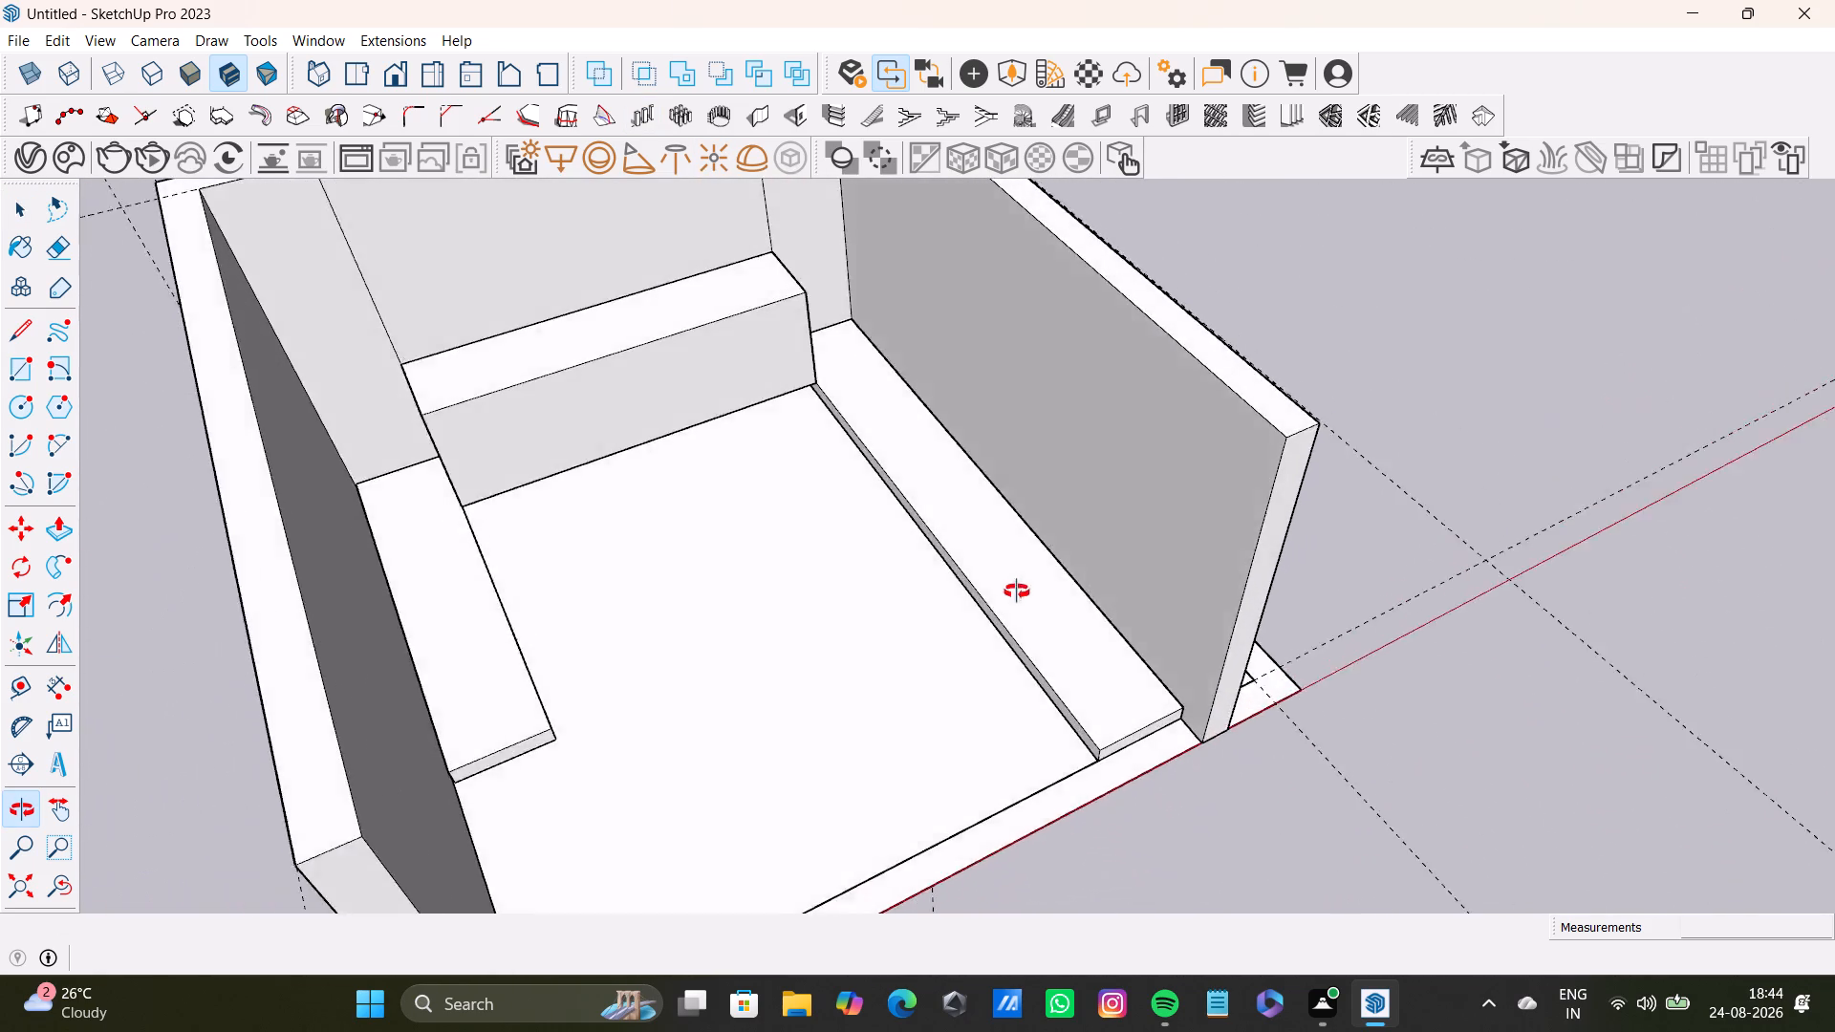
pyautogui.moveTo(1017, 591); pyautogui.dragTo(1059, 581, button='middle')
pyautogui.scroll(4, 650, 554)
pyautogui.moveTo(449, 500); pyautogui.dragTo(176, 585, button='middle')
pyautogui.click(520, 597)
pyautogui.click(566, 615)
pyautogui.scroll(-6, 667, 664)
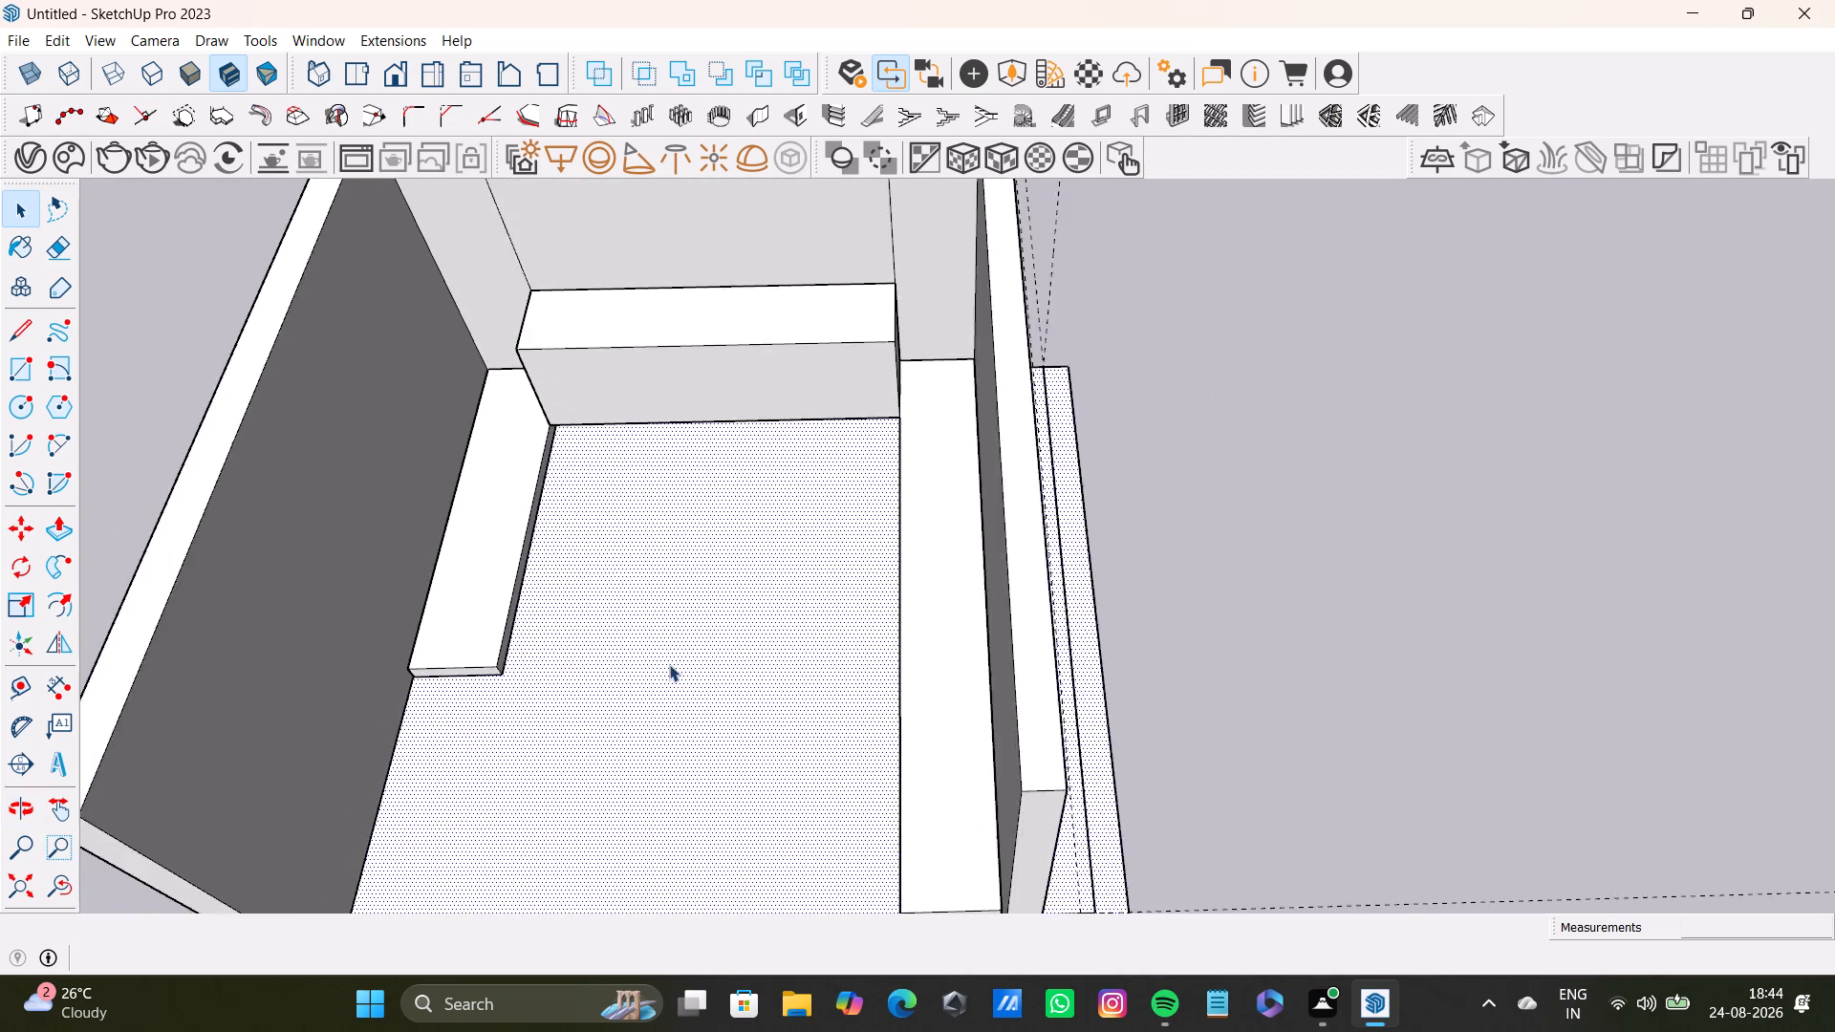
pyautogui.scroll(-4, 669, 664)
pyautogui.click(1132, 590)
pyautogui.scroll(5, 822, 676)
pyautogui.moveTo(823, 671); pyautogui.dragTo(540, 451, button='middle')
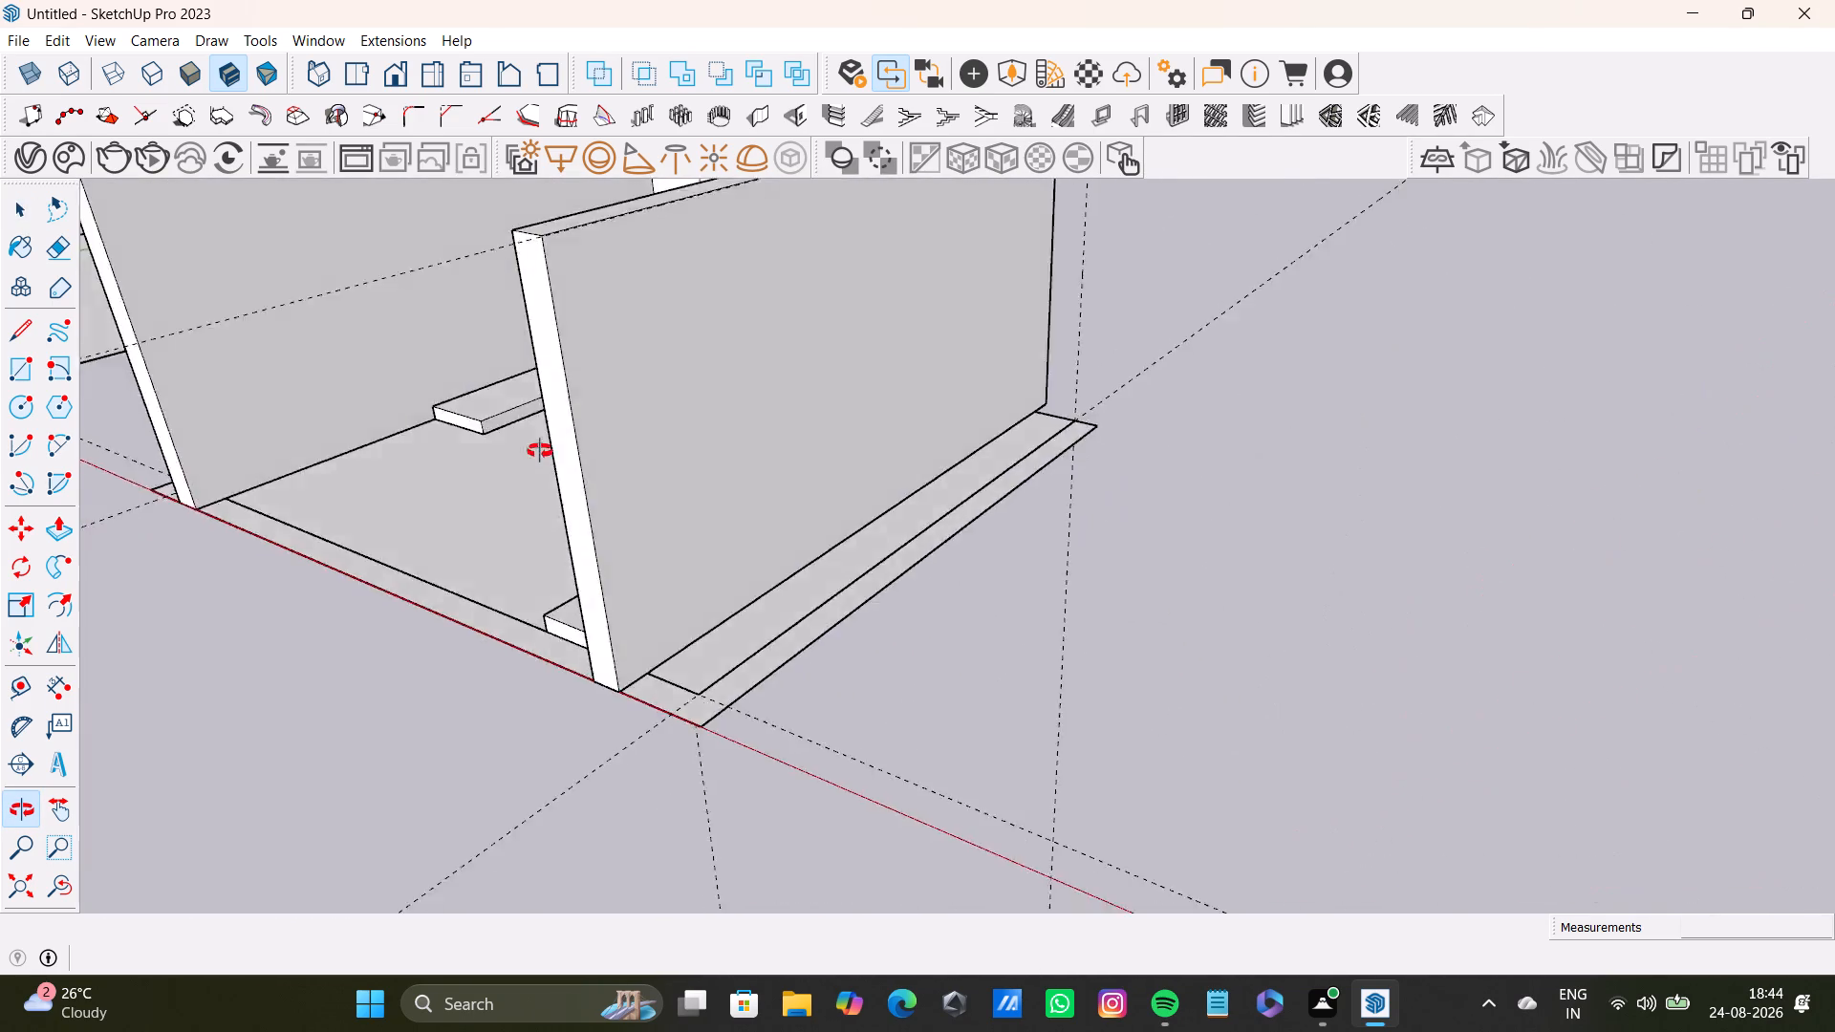
pyautogui.moveTo(540, 451); pyautogui.dragTo(807, 301, button='middle')
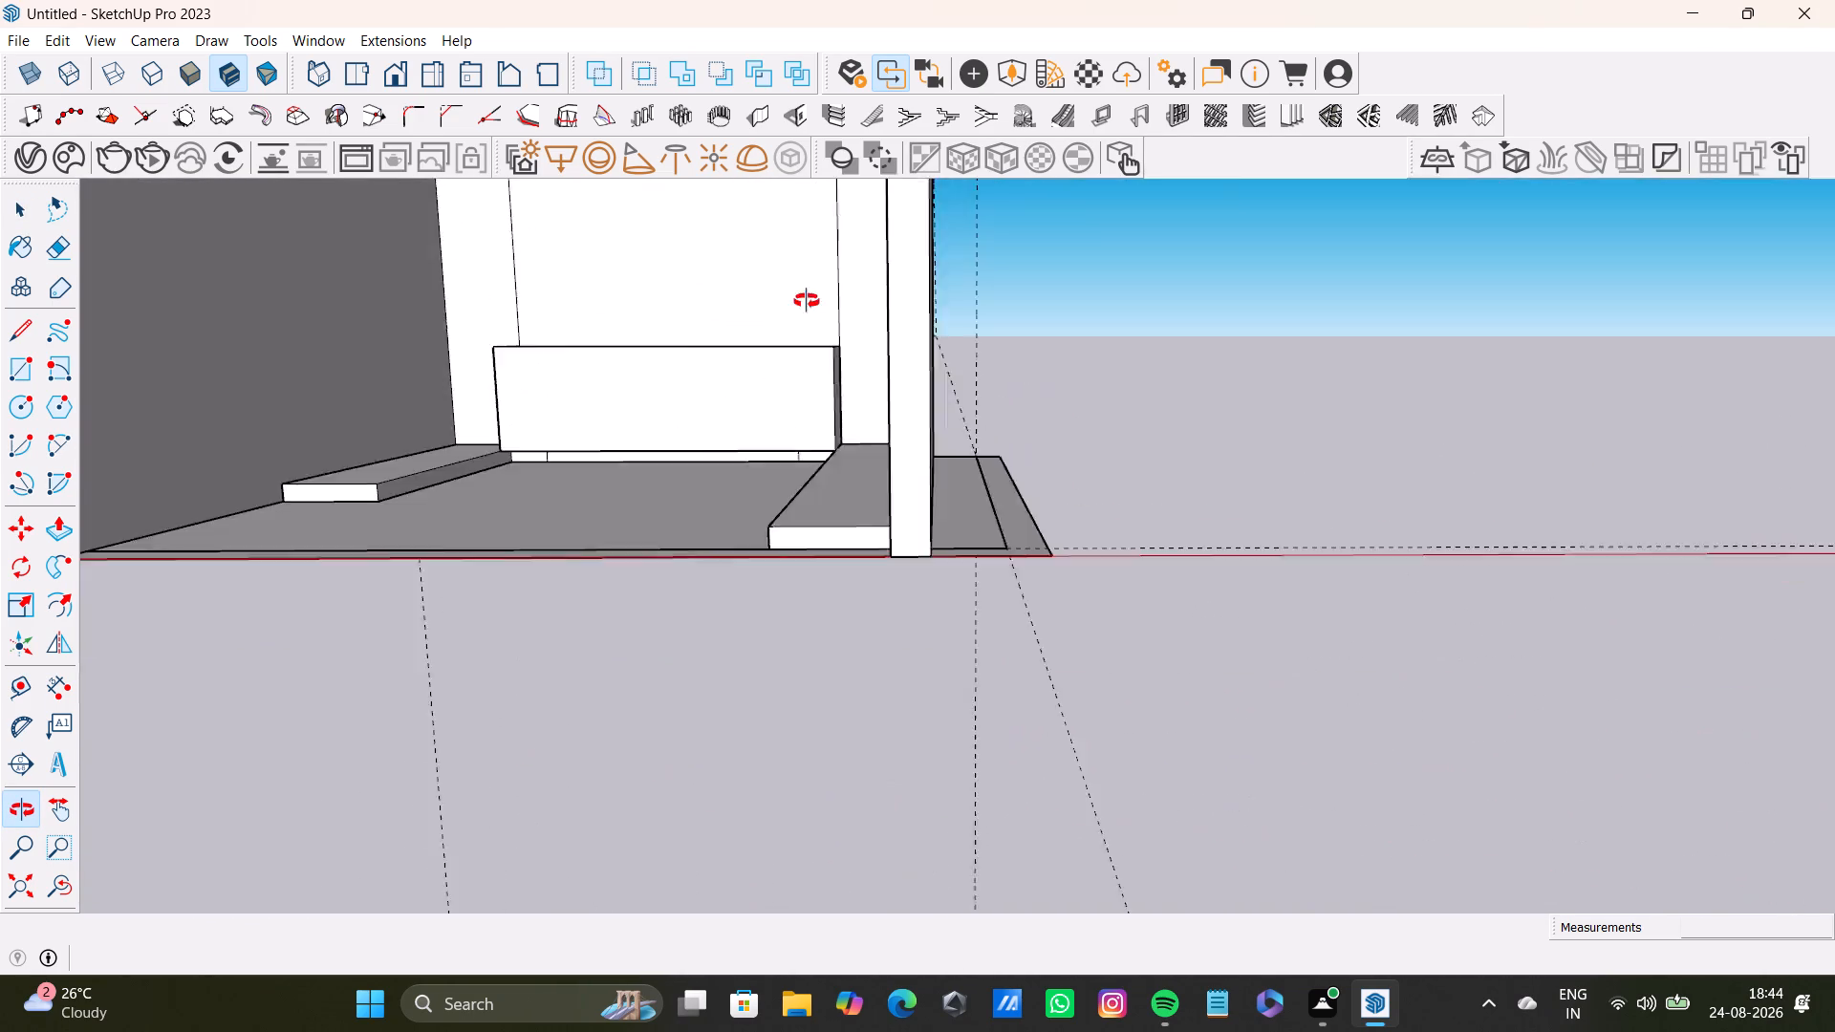
pyautogui.moveTo(807, 301); pyautogui.dragTo(1048, 474, button='middle')
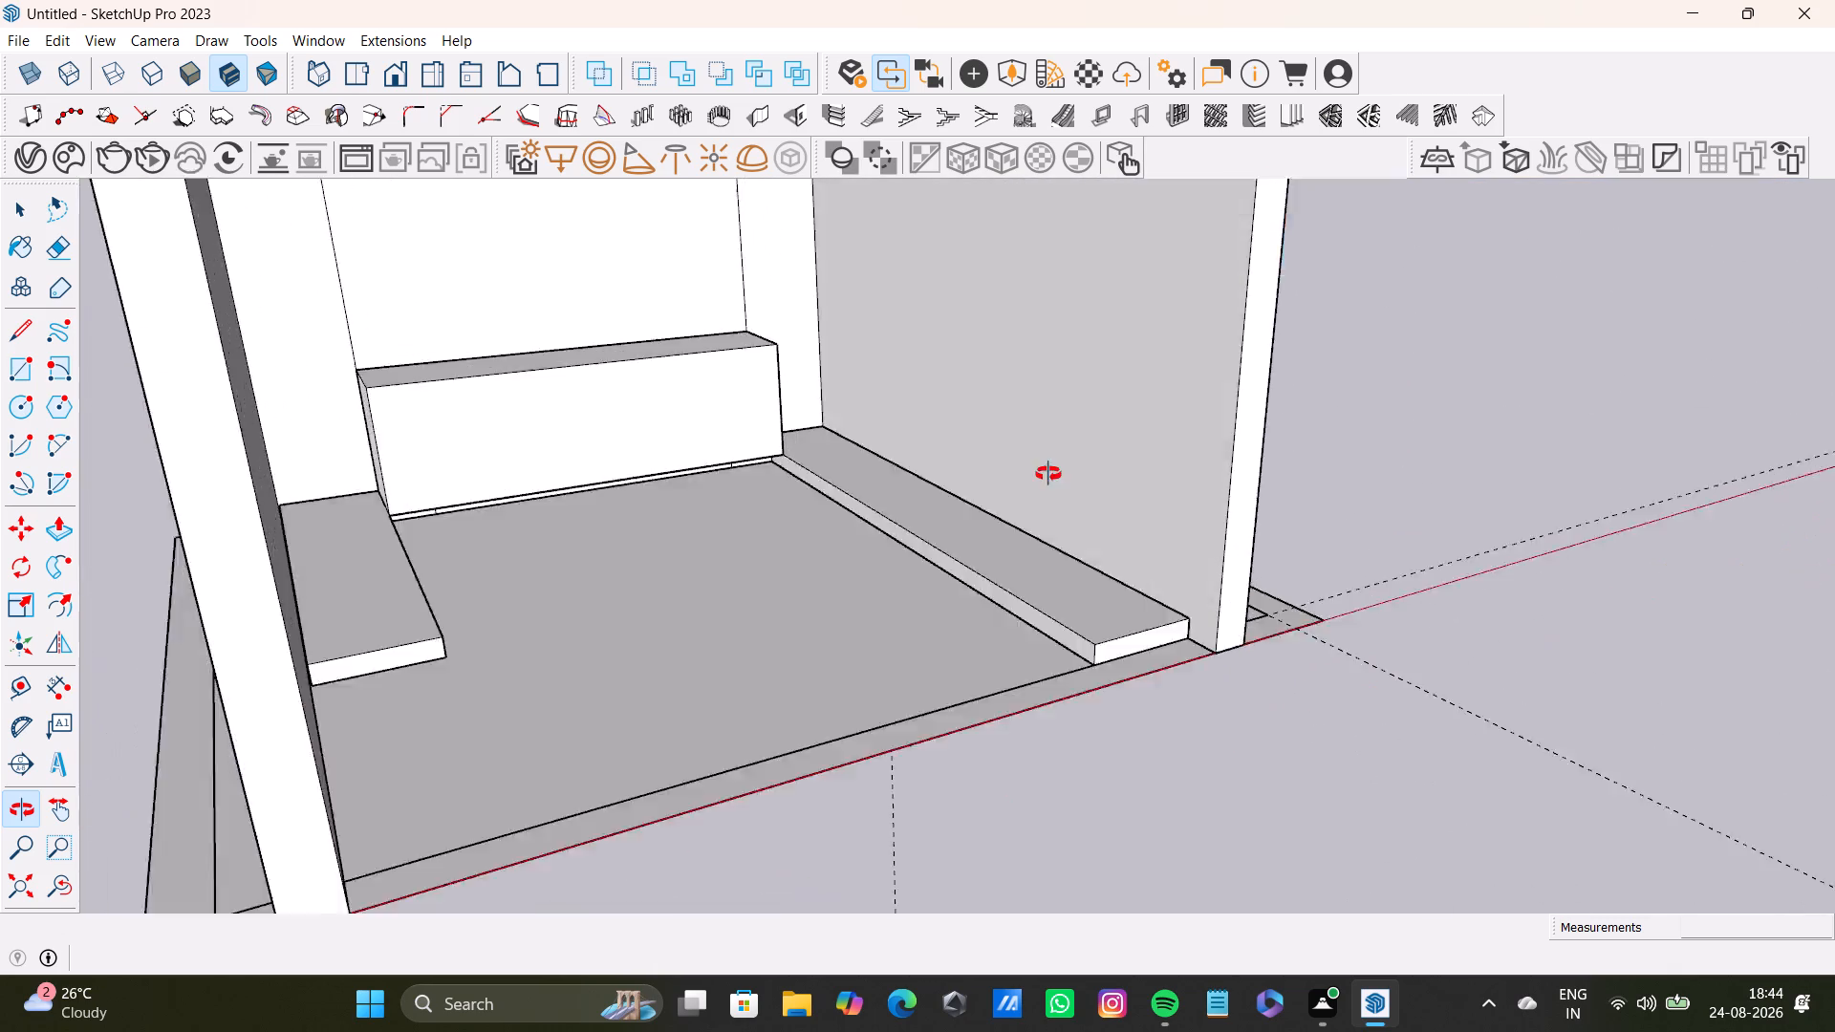
pyautogui.moveTo(1048, 474); pyautogui.dragTo(1031, 488, button='middle')
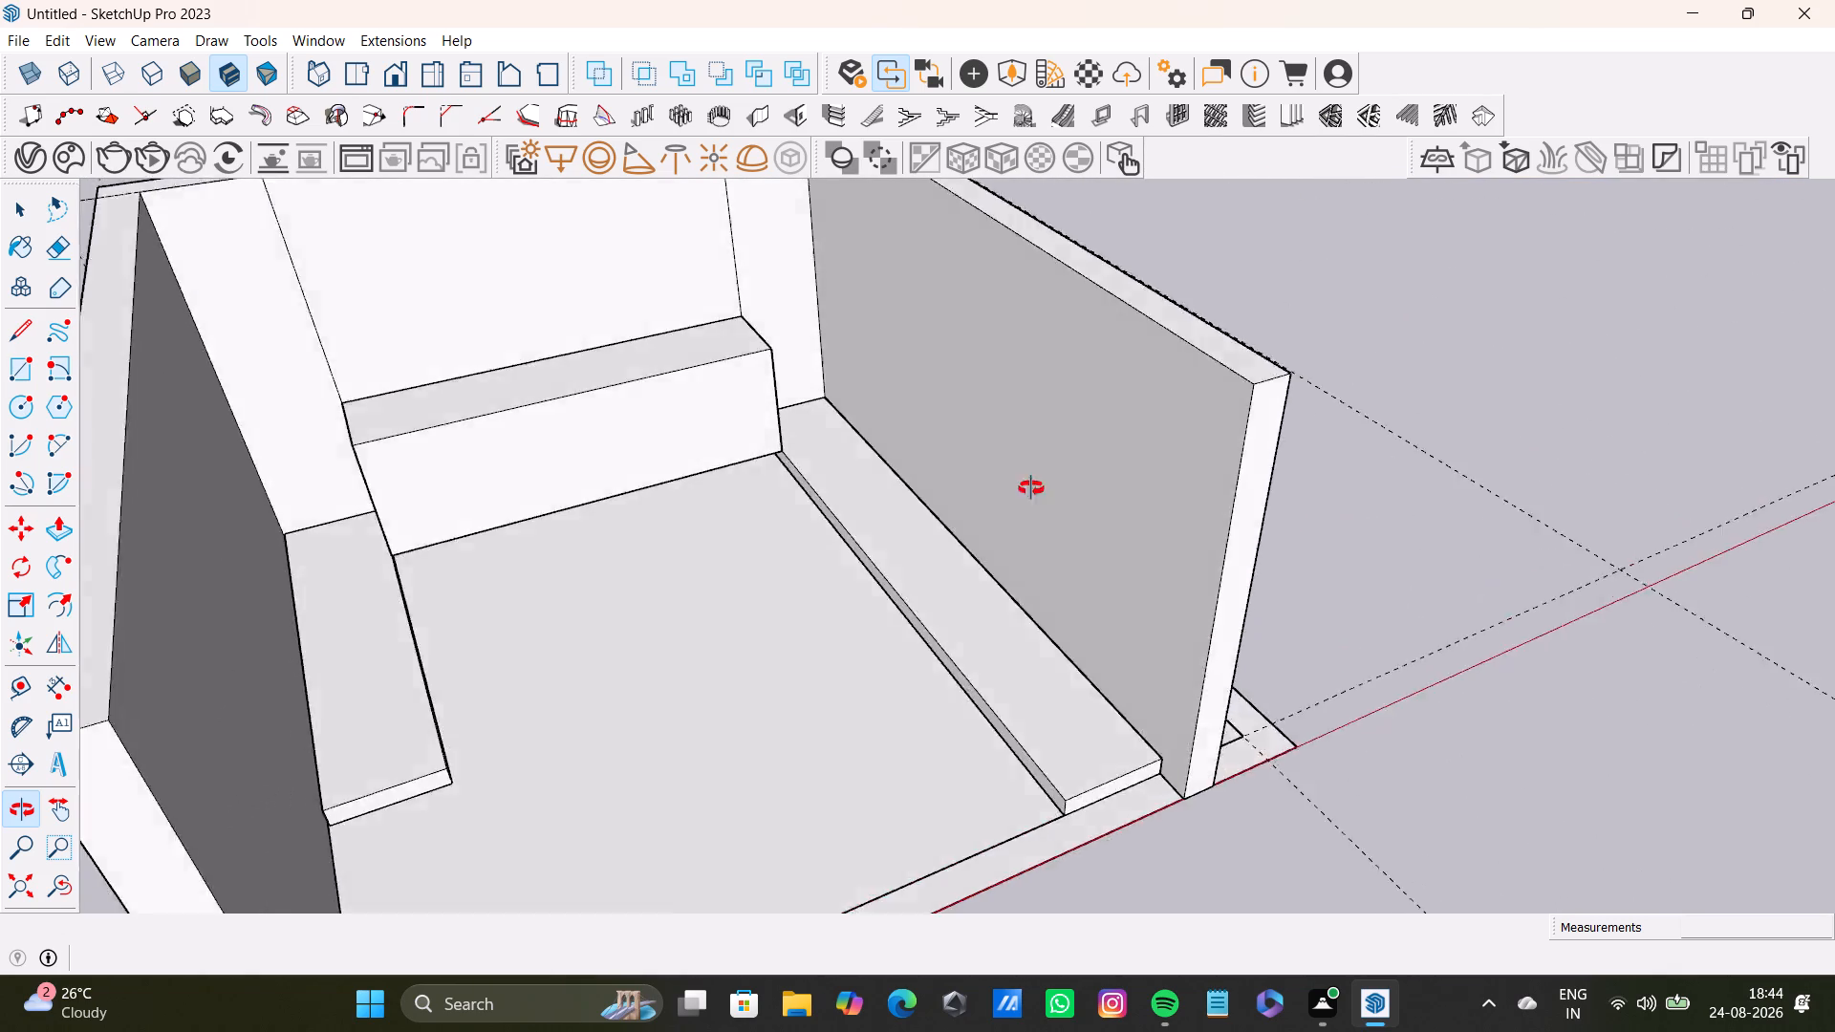
pyautogui.moveTo(1031, 488); pyautogui.dragTo(939, 484, button='middle')
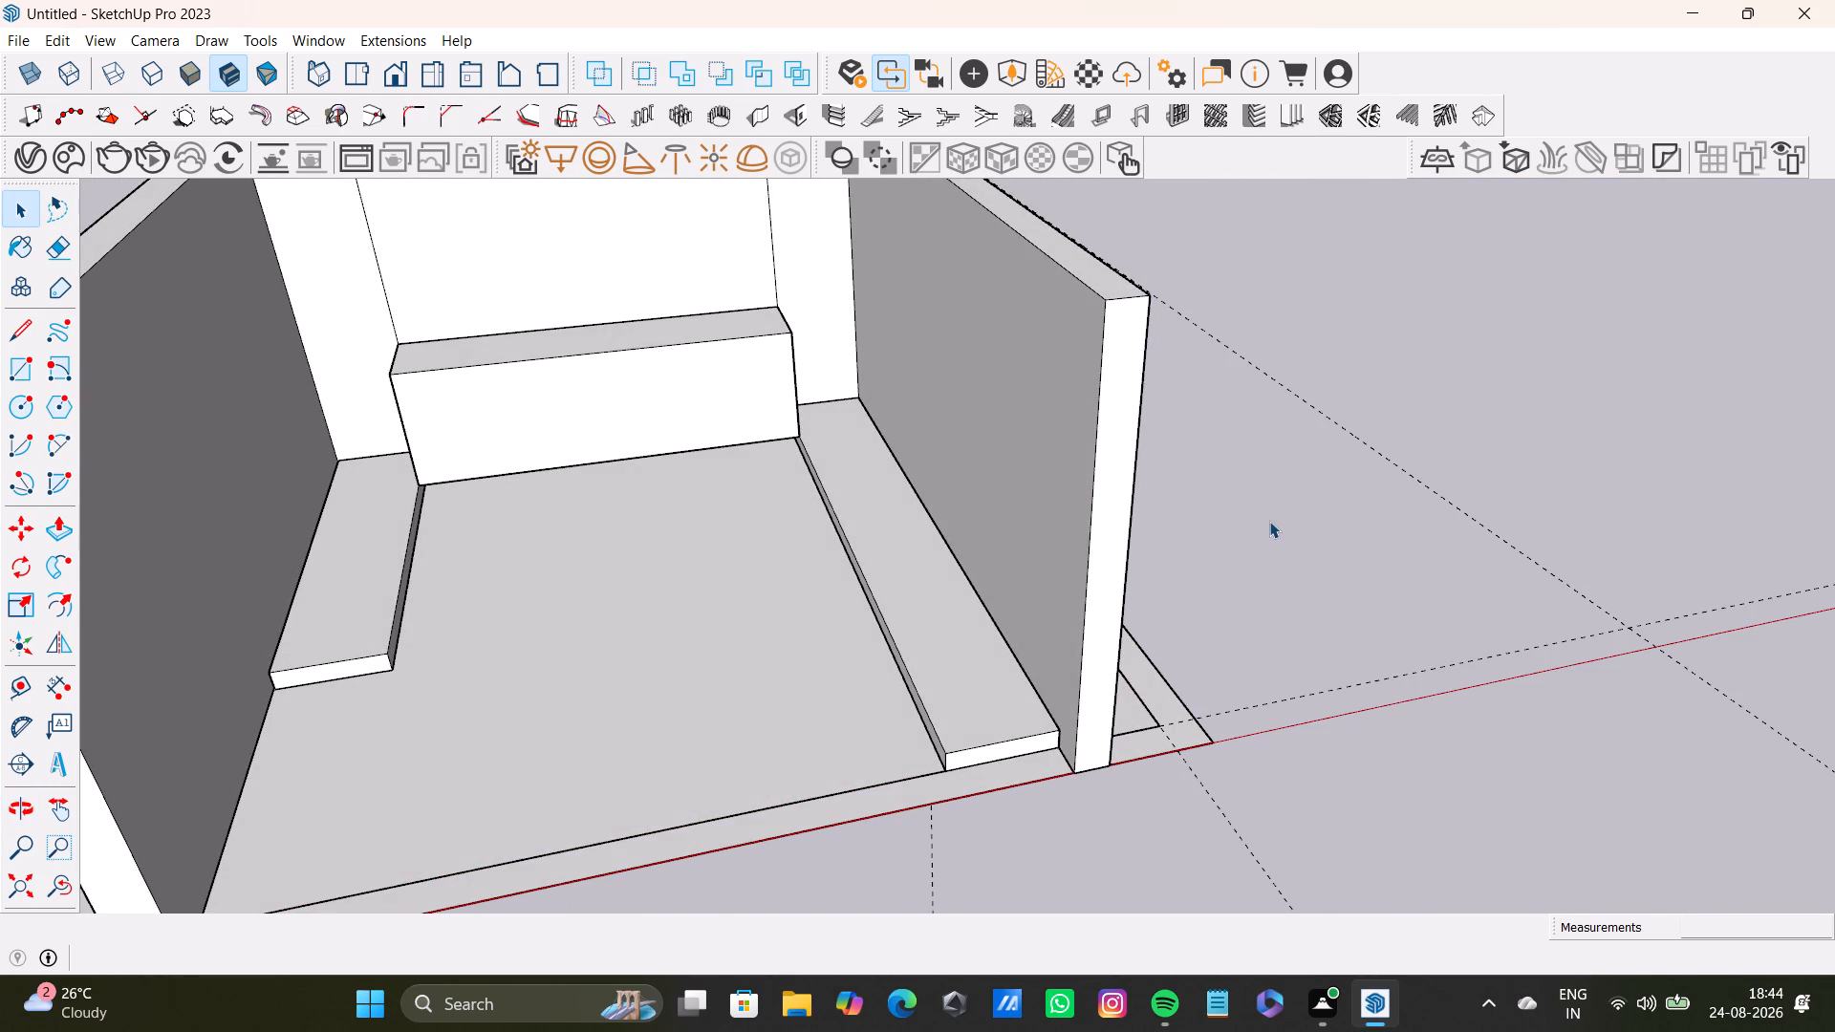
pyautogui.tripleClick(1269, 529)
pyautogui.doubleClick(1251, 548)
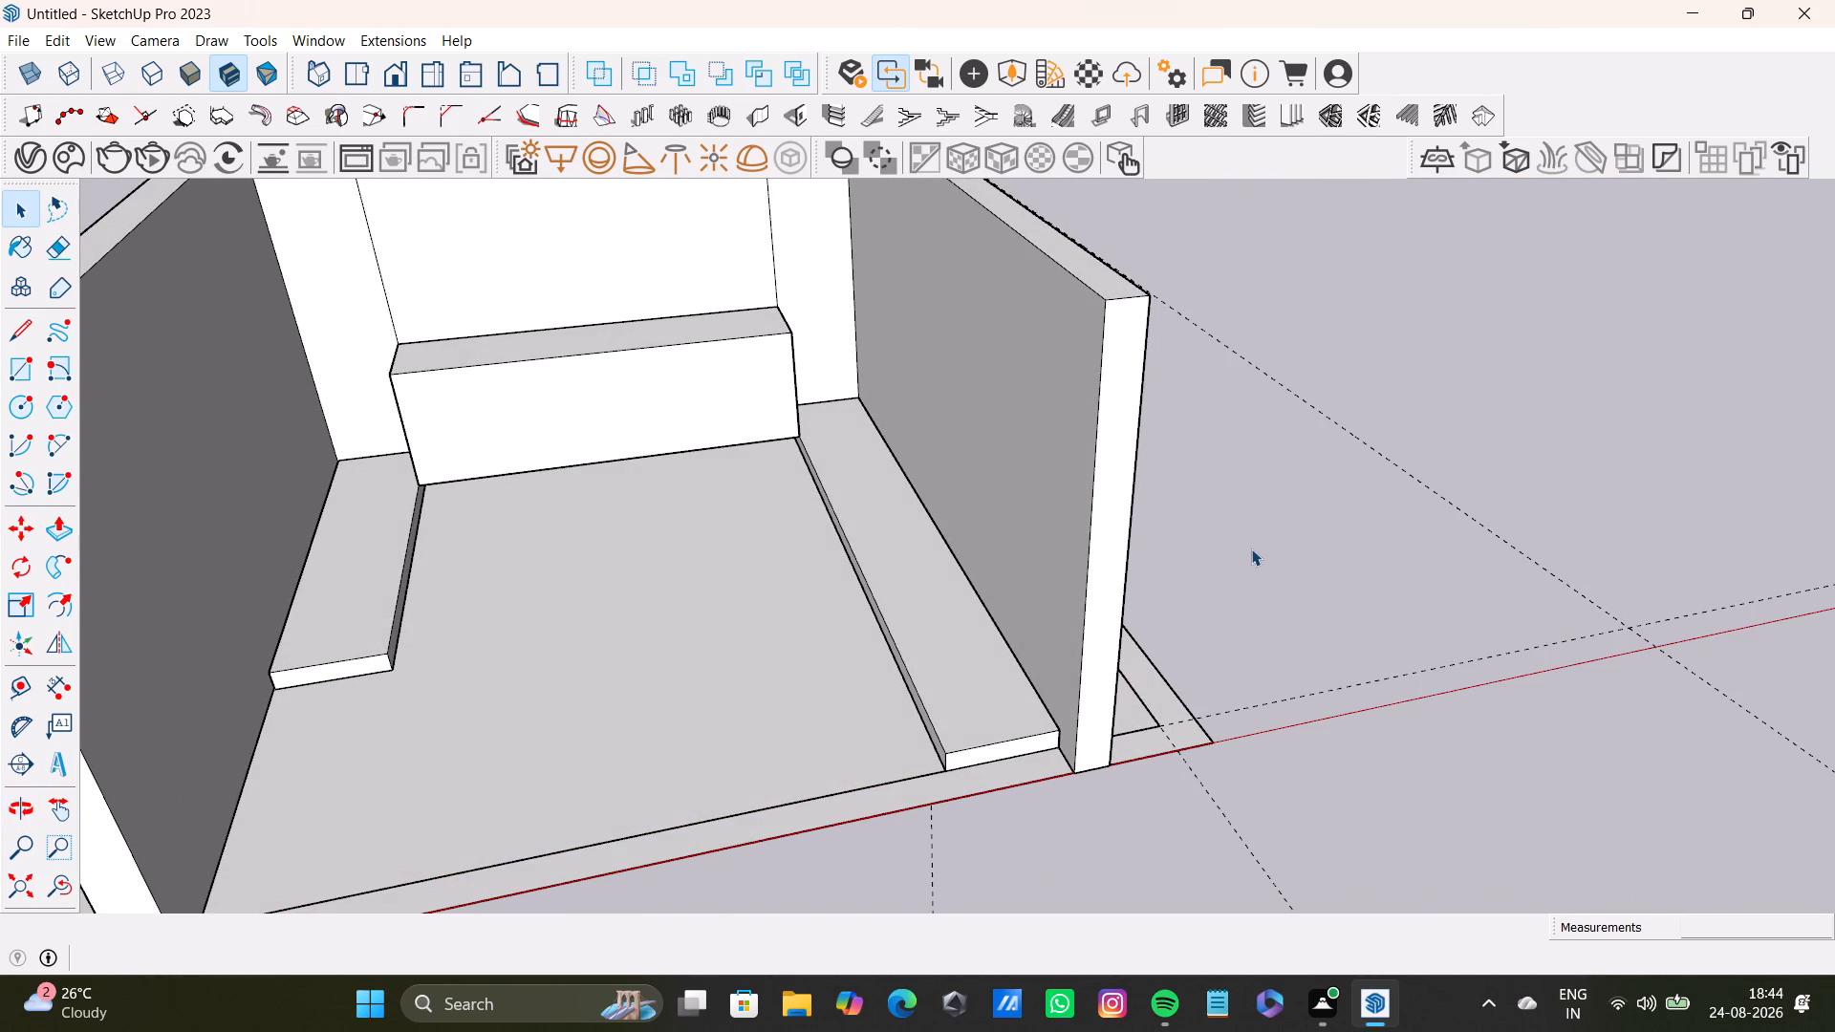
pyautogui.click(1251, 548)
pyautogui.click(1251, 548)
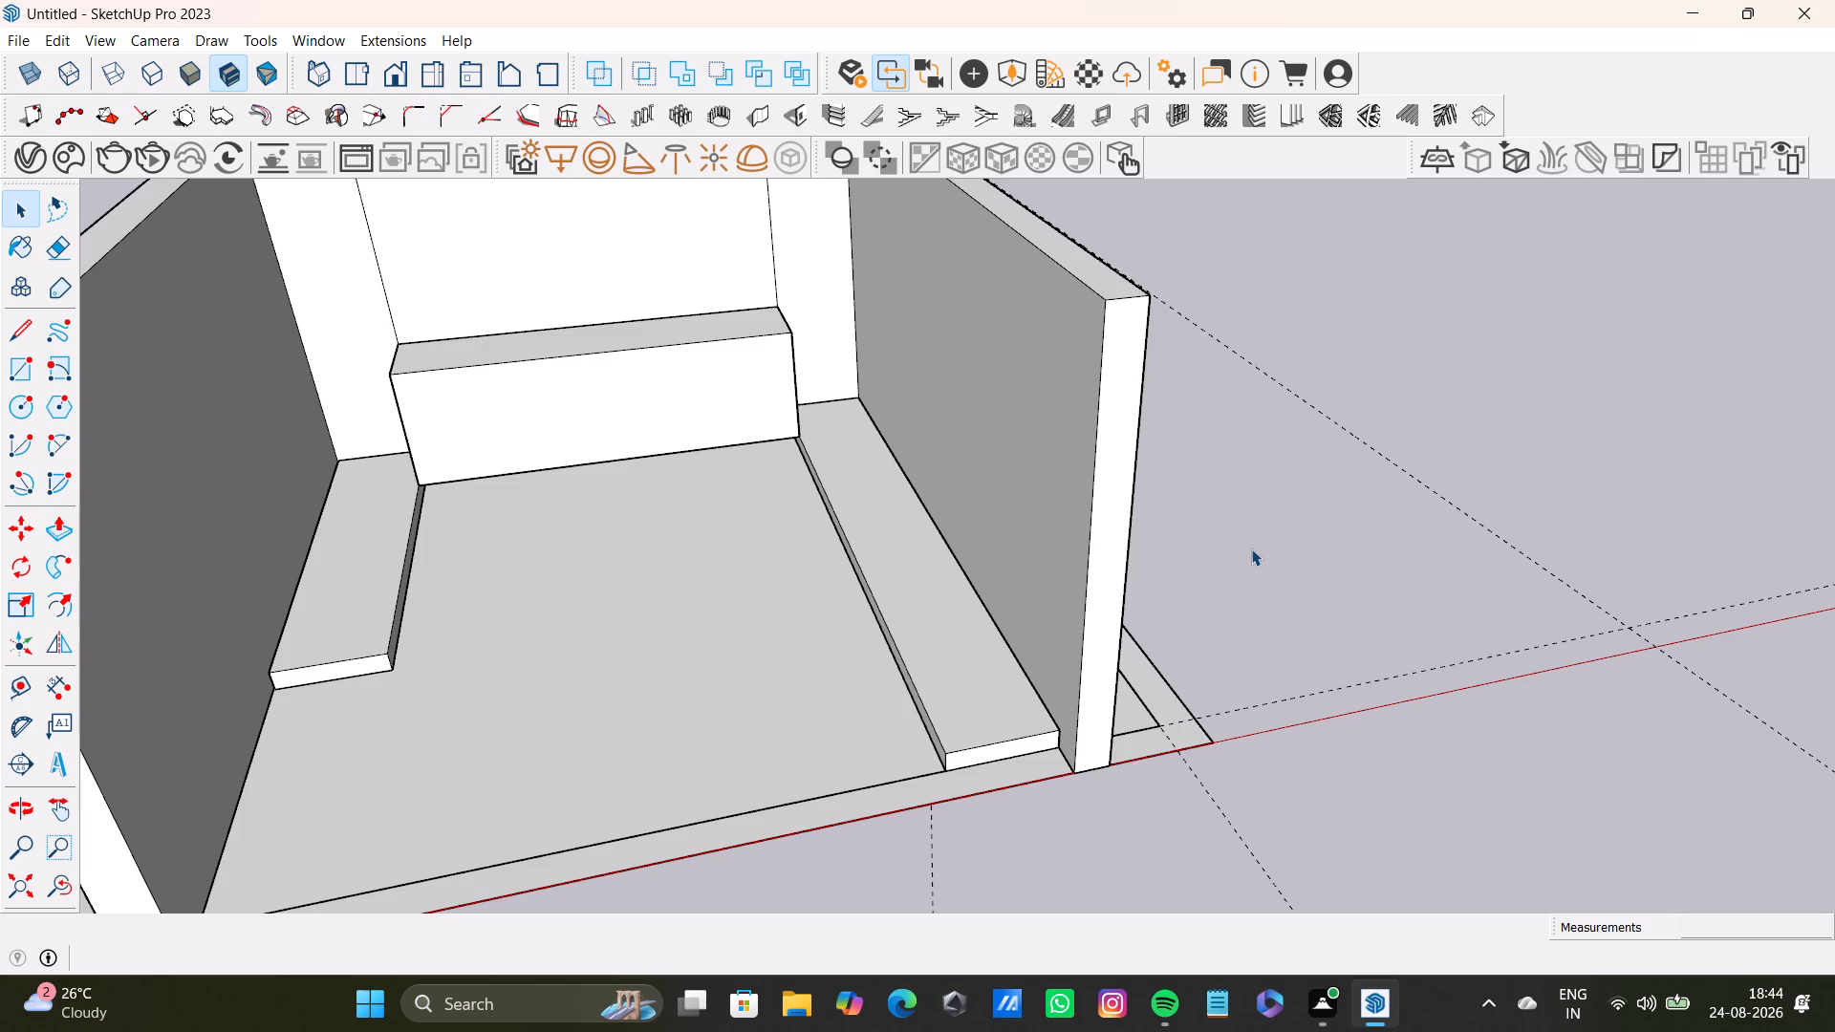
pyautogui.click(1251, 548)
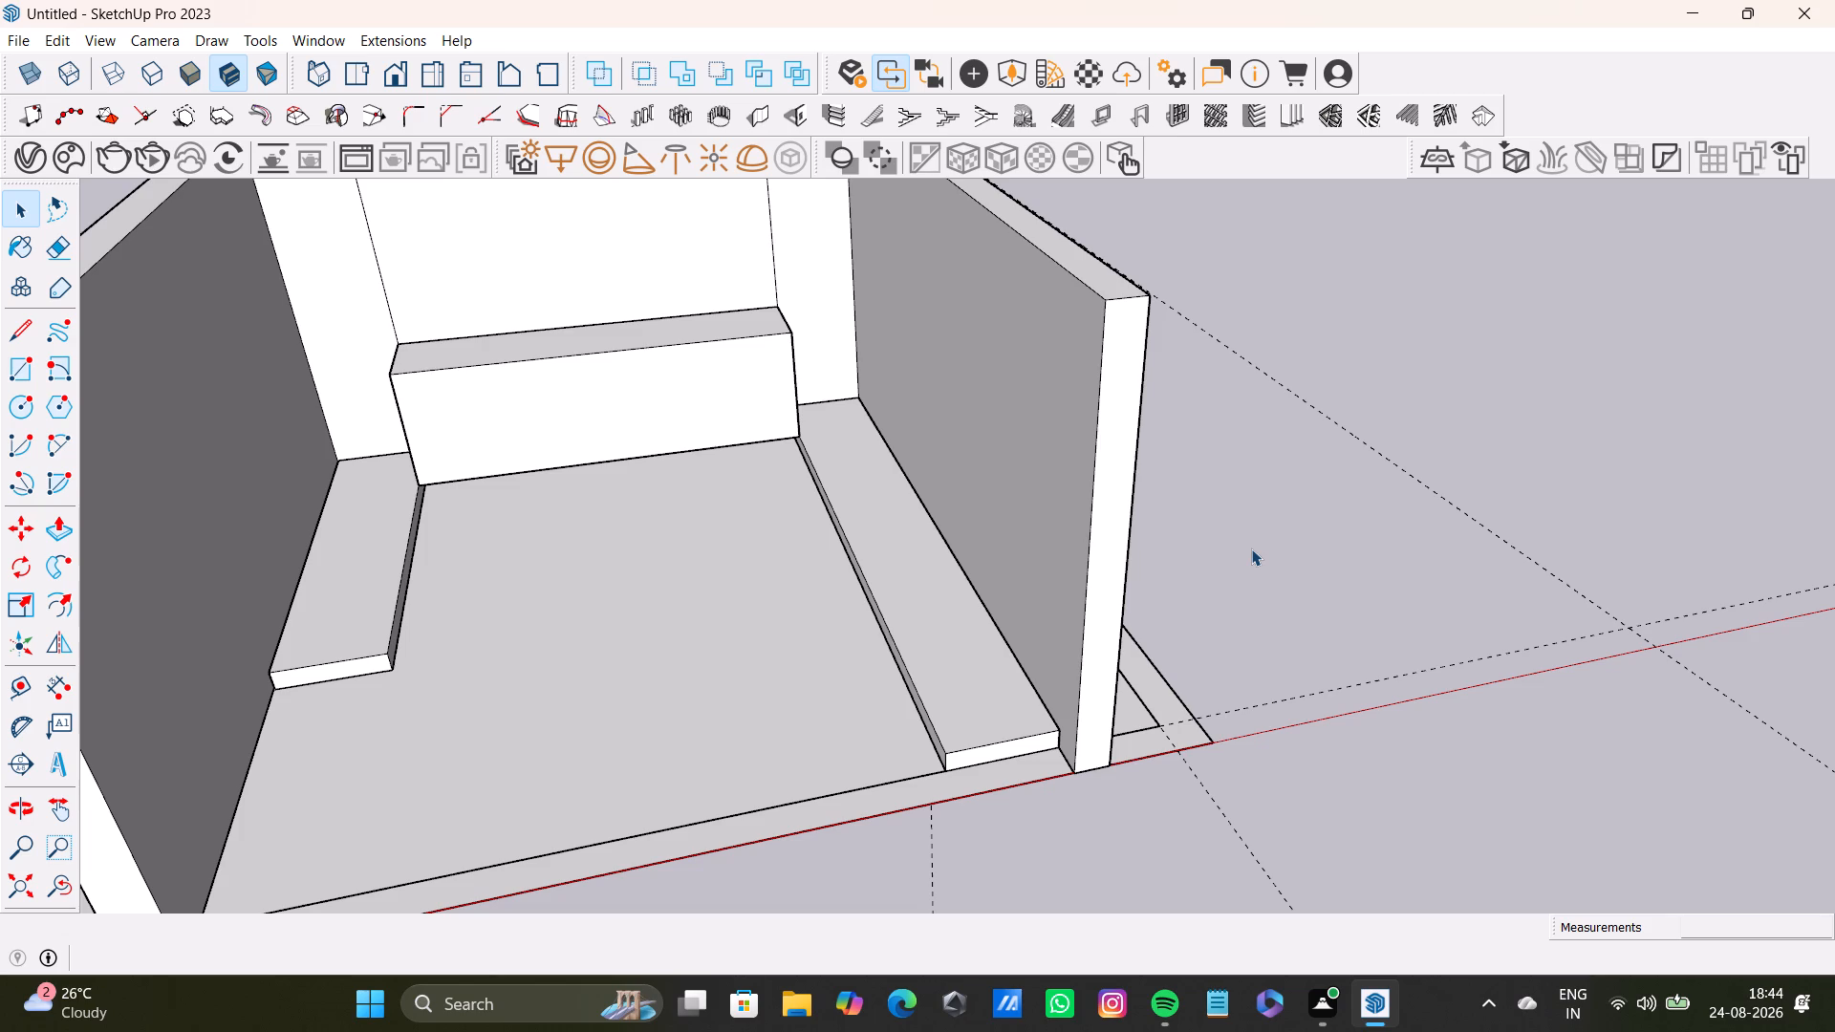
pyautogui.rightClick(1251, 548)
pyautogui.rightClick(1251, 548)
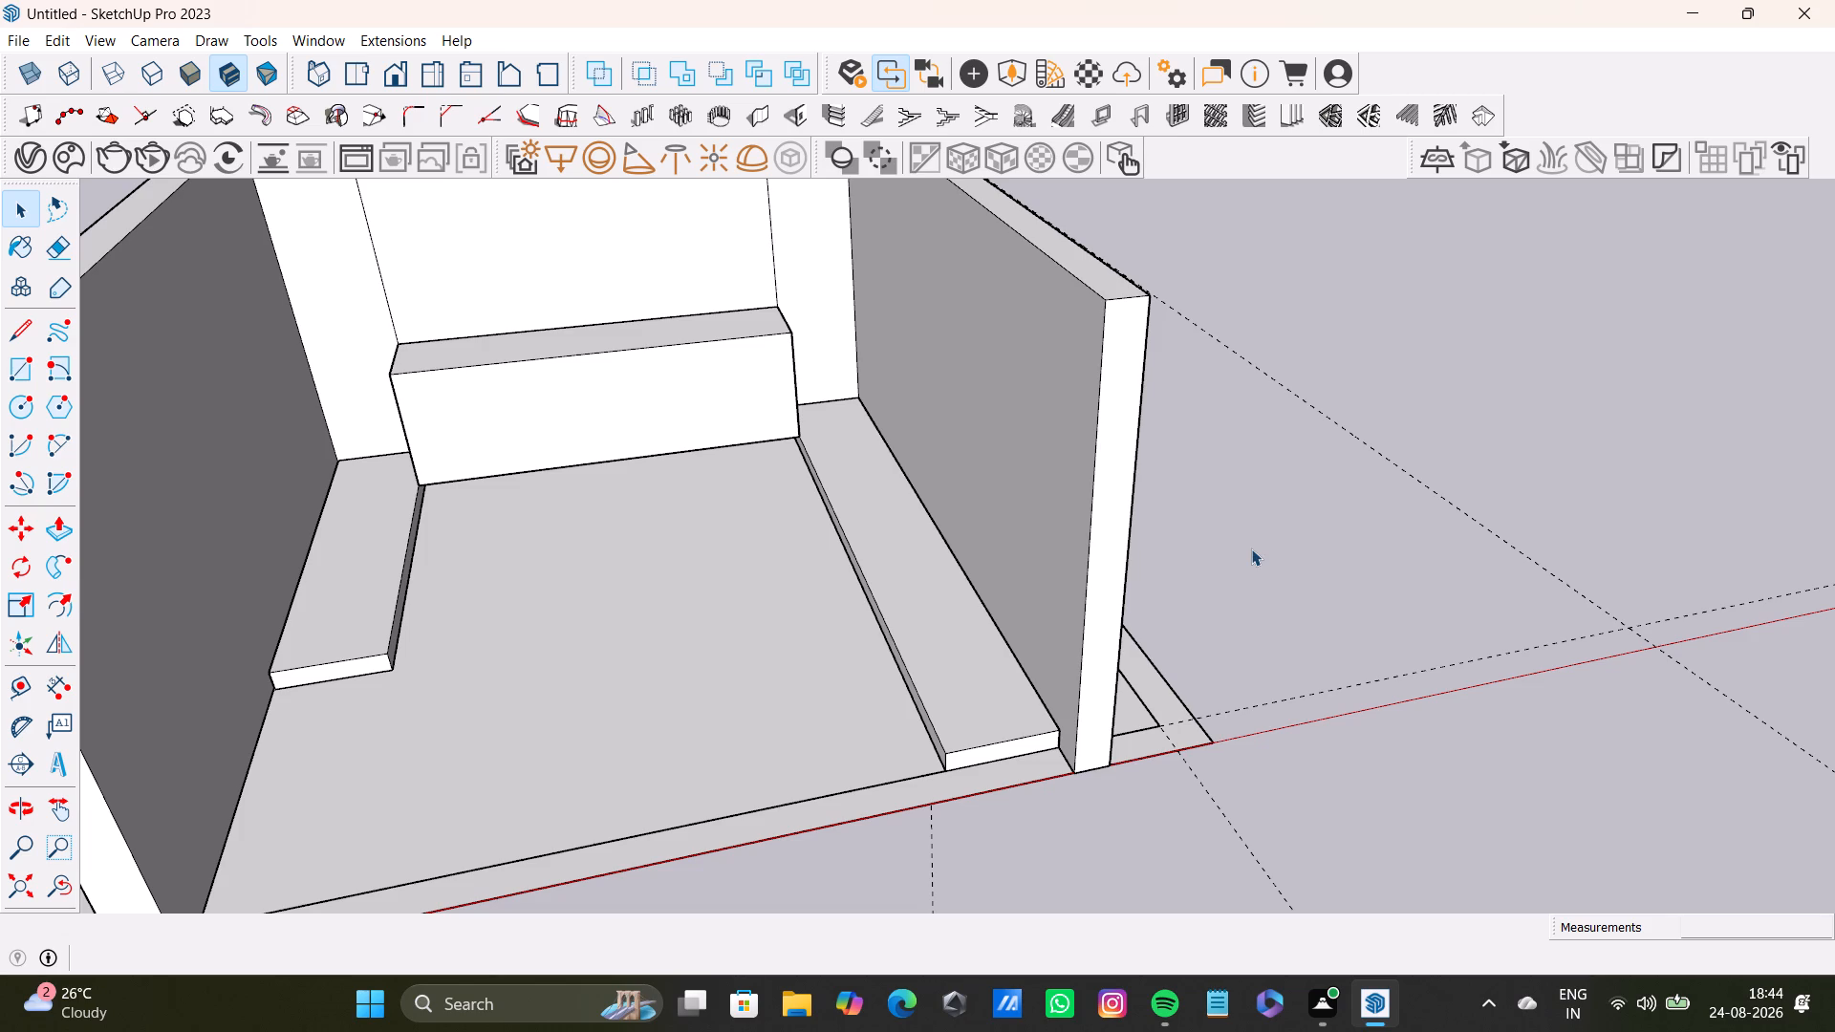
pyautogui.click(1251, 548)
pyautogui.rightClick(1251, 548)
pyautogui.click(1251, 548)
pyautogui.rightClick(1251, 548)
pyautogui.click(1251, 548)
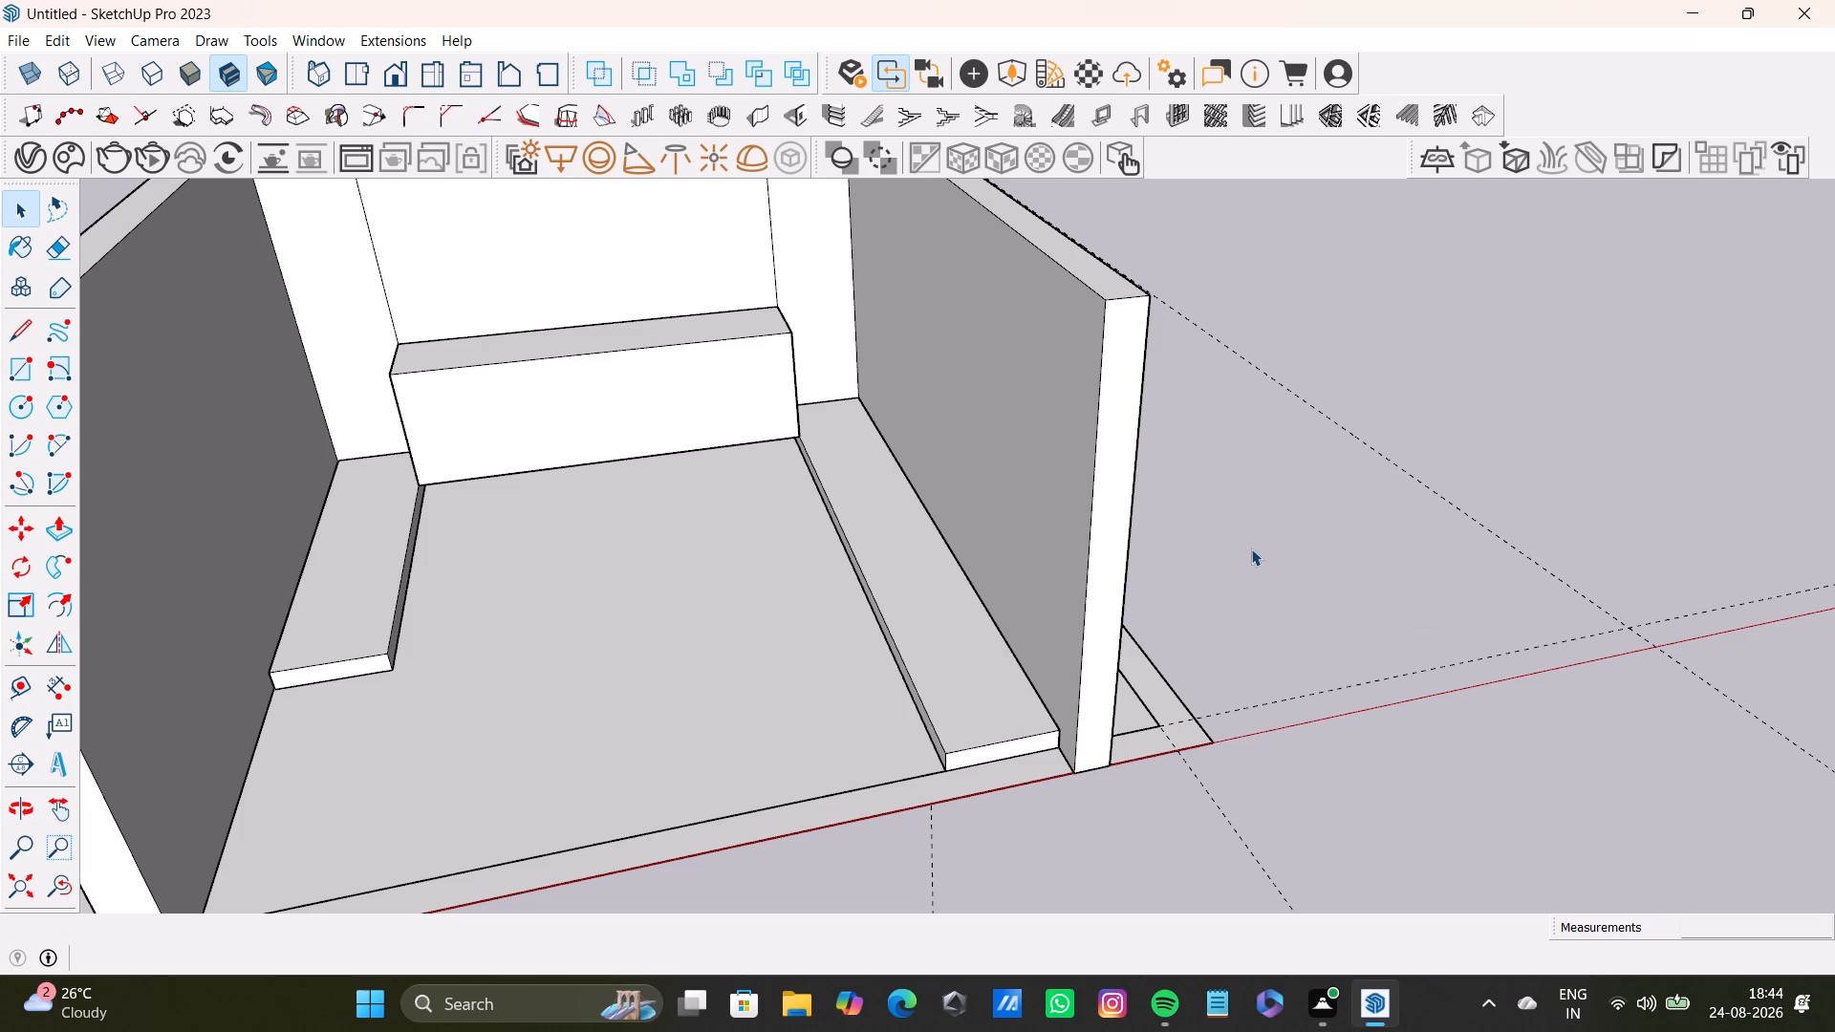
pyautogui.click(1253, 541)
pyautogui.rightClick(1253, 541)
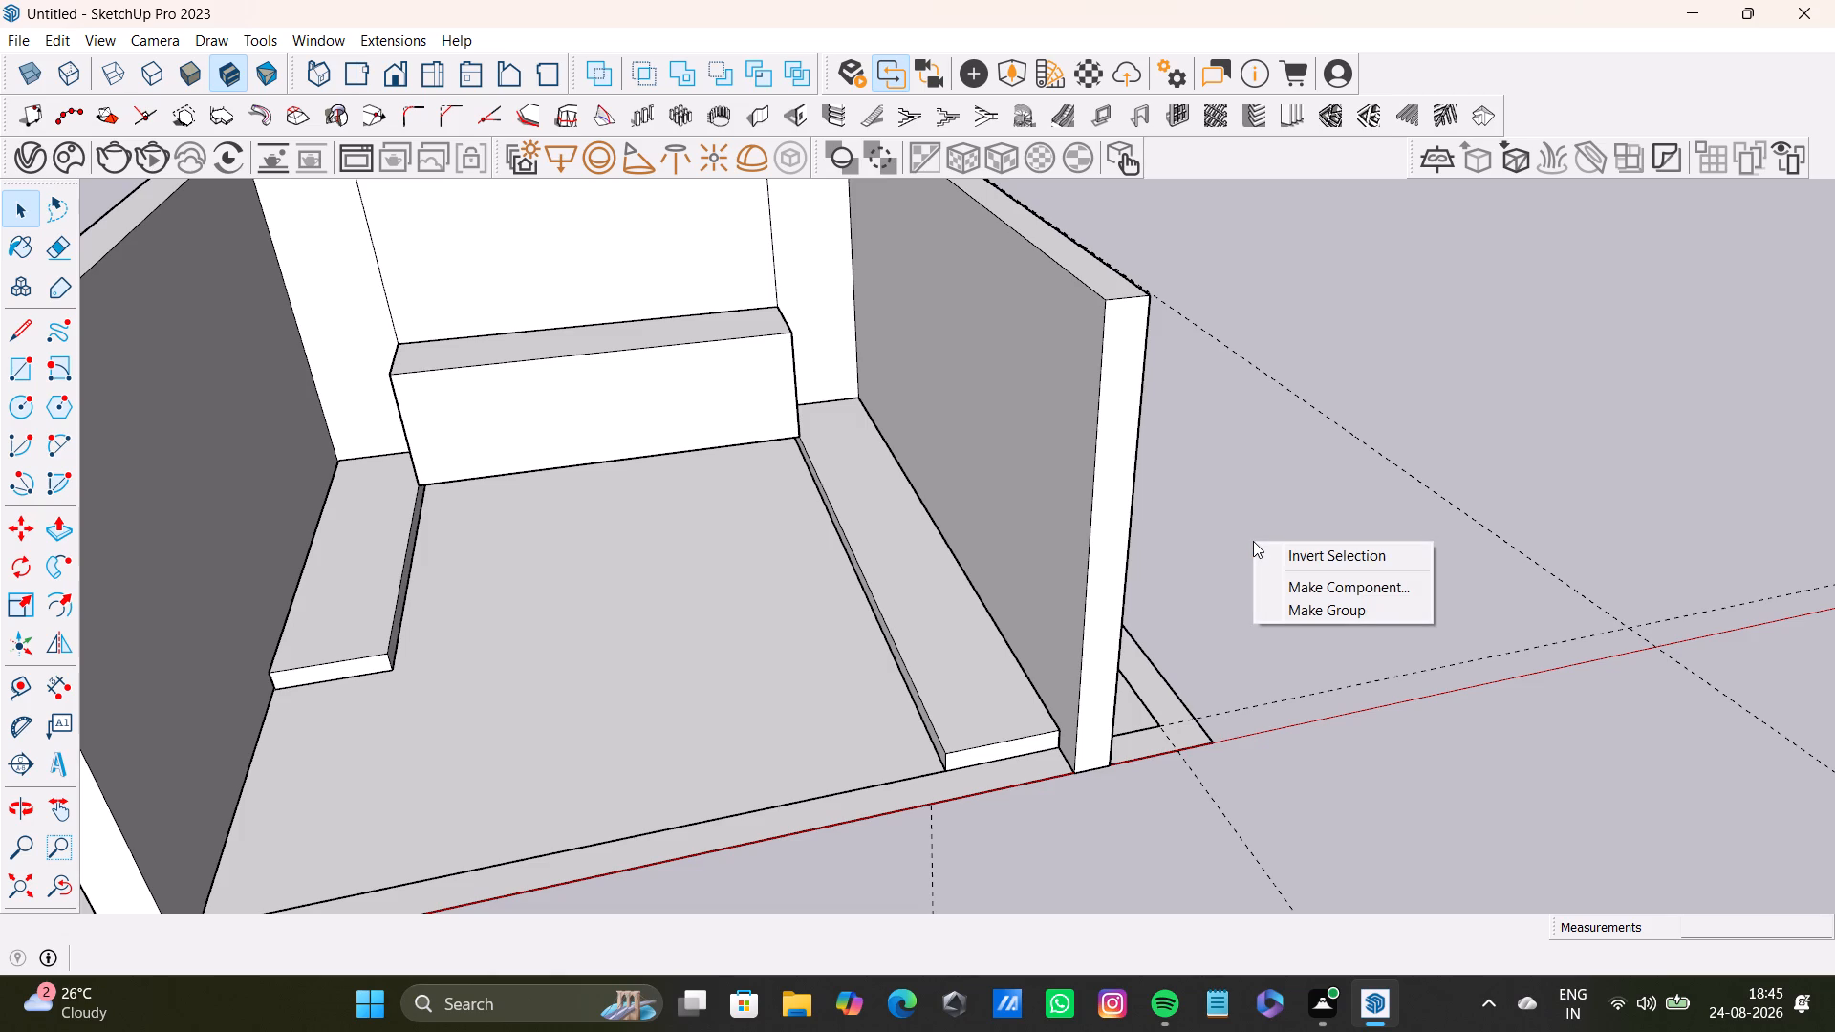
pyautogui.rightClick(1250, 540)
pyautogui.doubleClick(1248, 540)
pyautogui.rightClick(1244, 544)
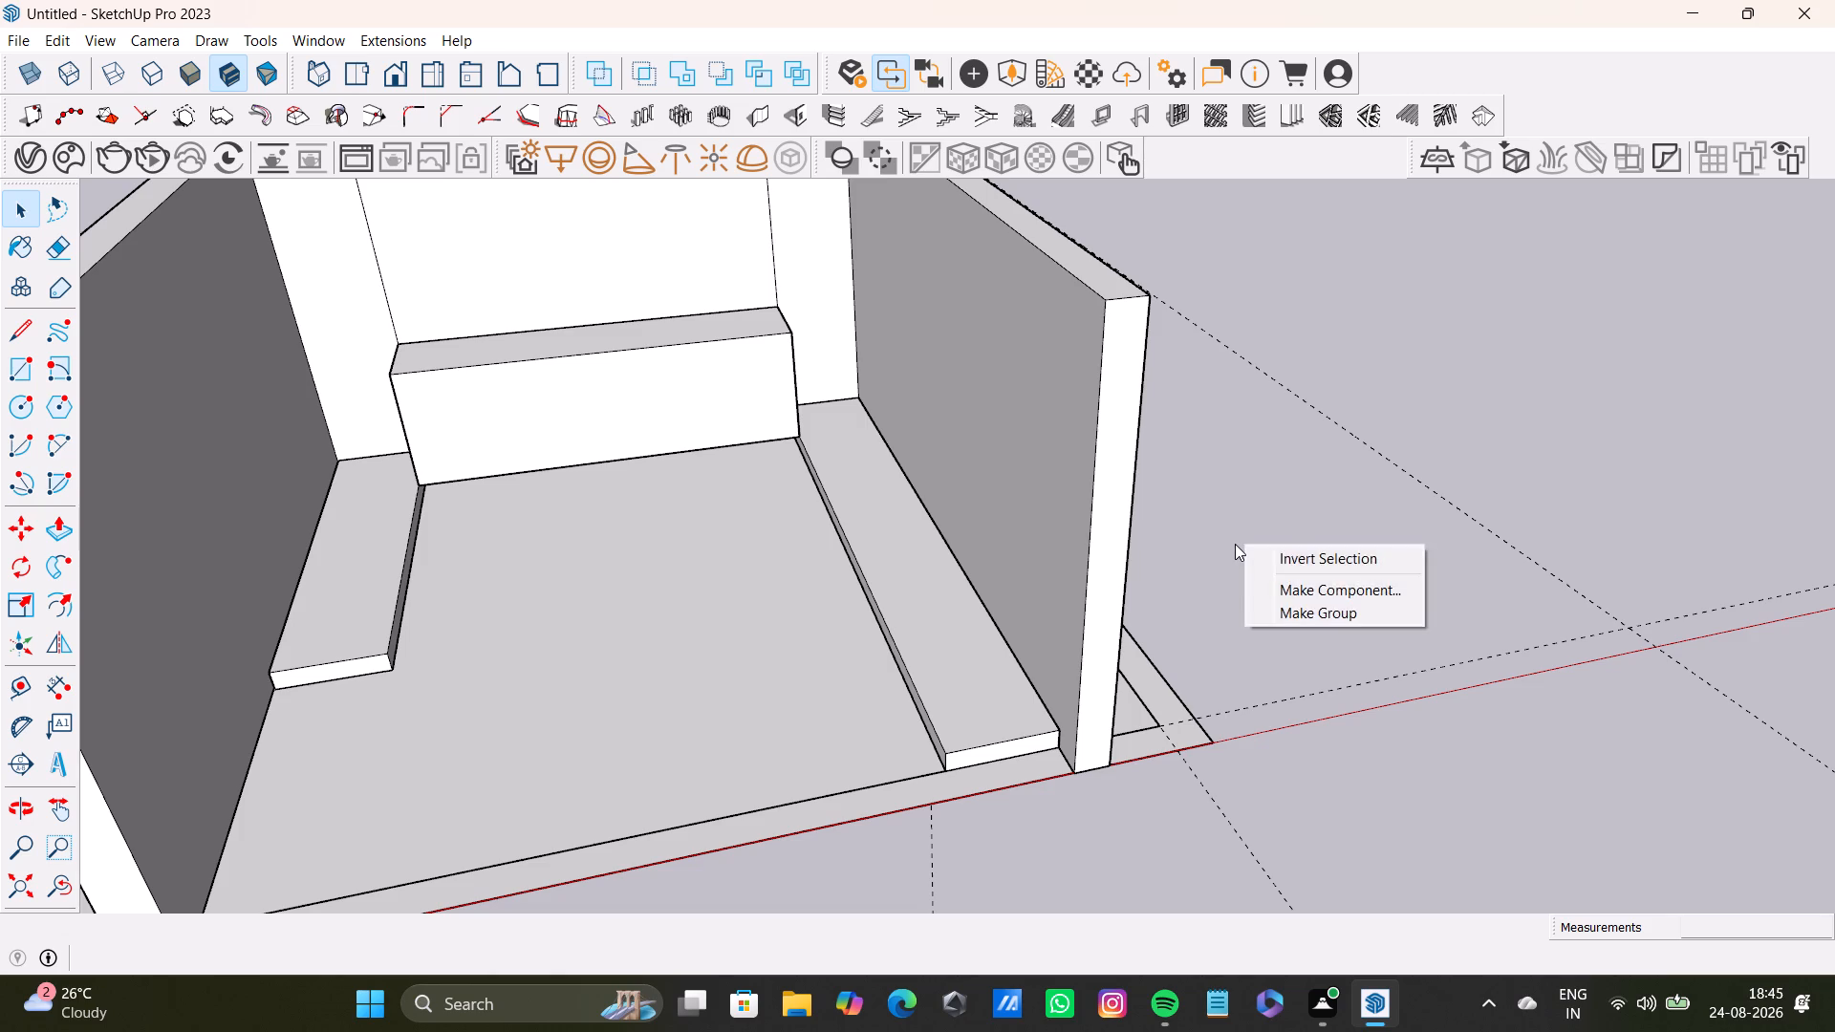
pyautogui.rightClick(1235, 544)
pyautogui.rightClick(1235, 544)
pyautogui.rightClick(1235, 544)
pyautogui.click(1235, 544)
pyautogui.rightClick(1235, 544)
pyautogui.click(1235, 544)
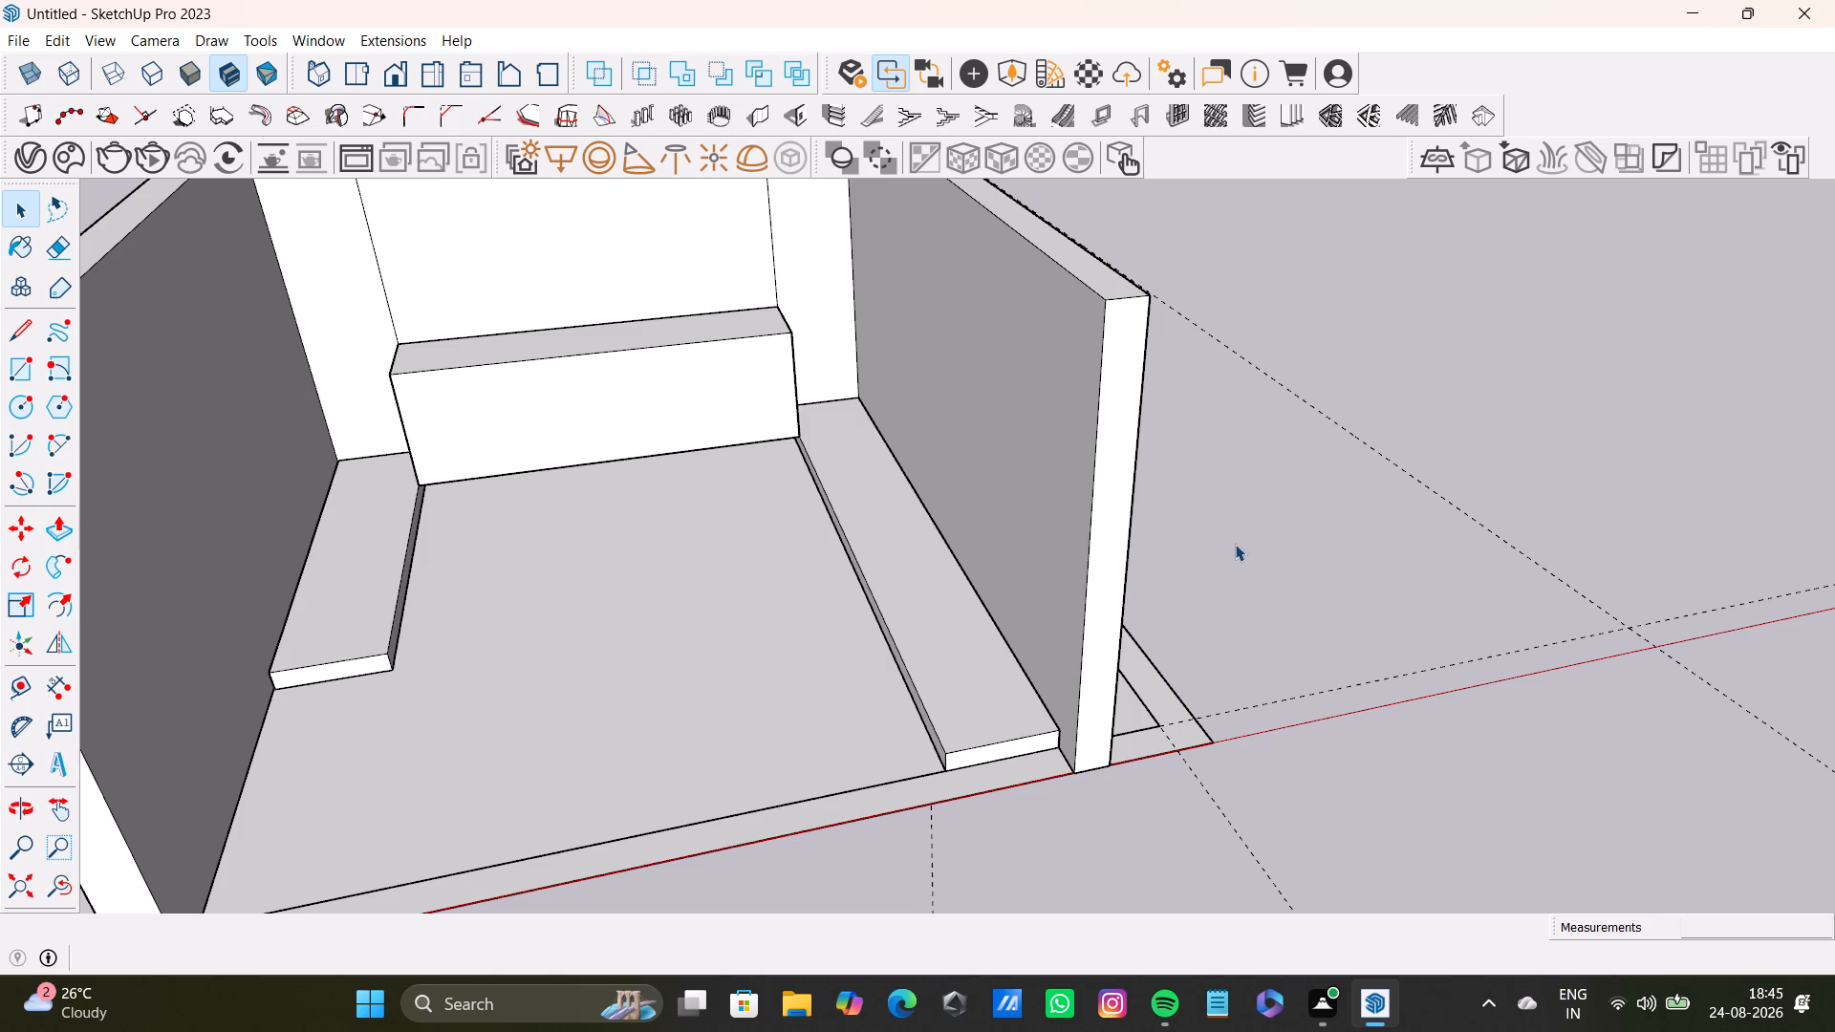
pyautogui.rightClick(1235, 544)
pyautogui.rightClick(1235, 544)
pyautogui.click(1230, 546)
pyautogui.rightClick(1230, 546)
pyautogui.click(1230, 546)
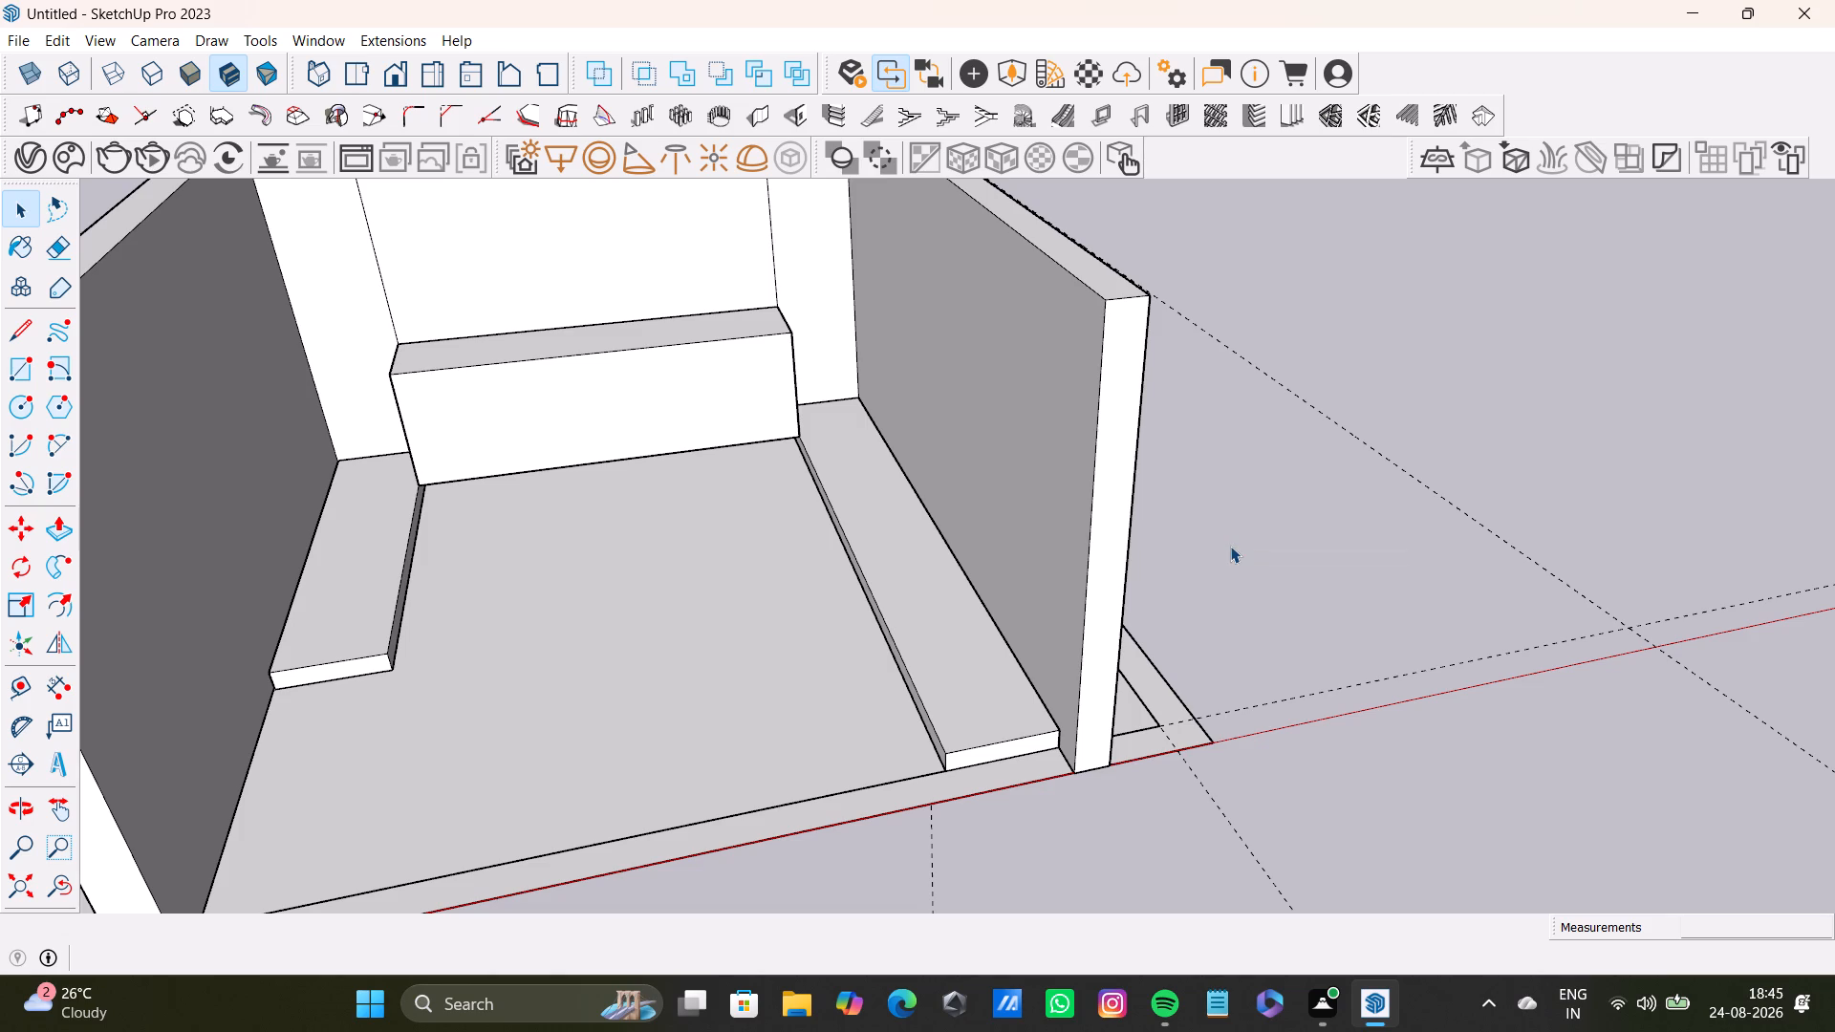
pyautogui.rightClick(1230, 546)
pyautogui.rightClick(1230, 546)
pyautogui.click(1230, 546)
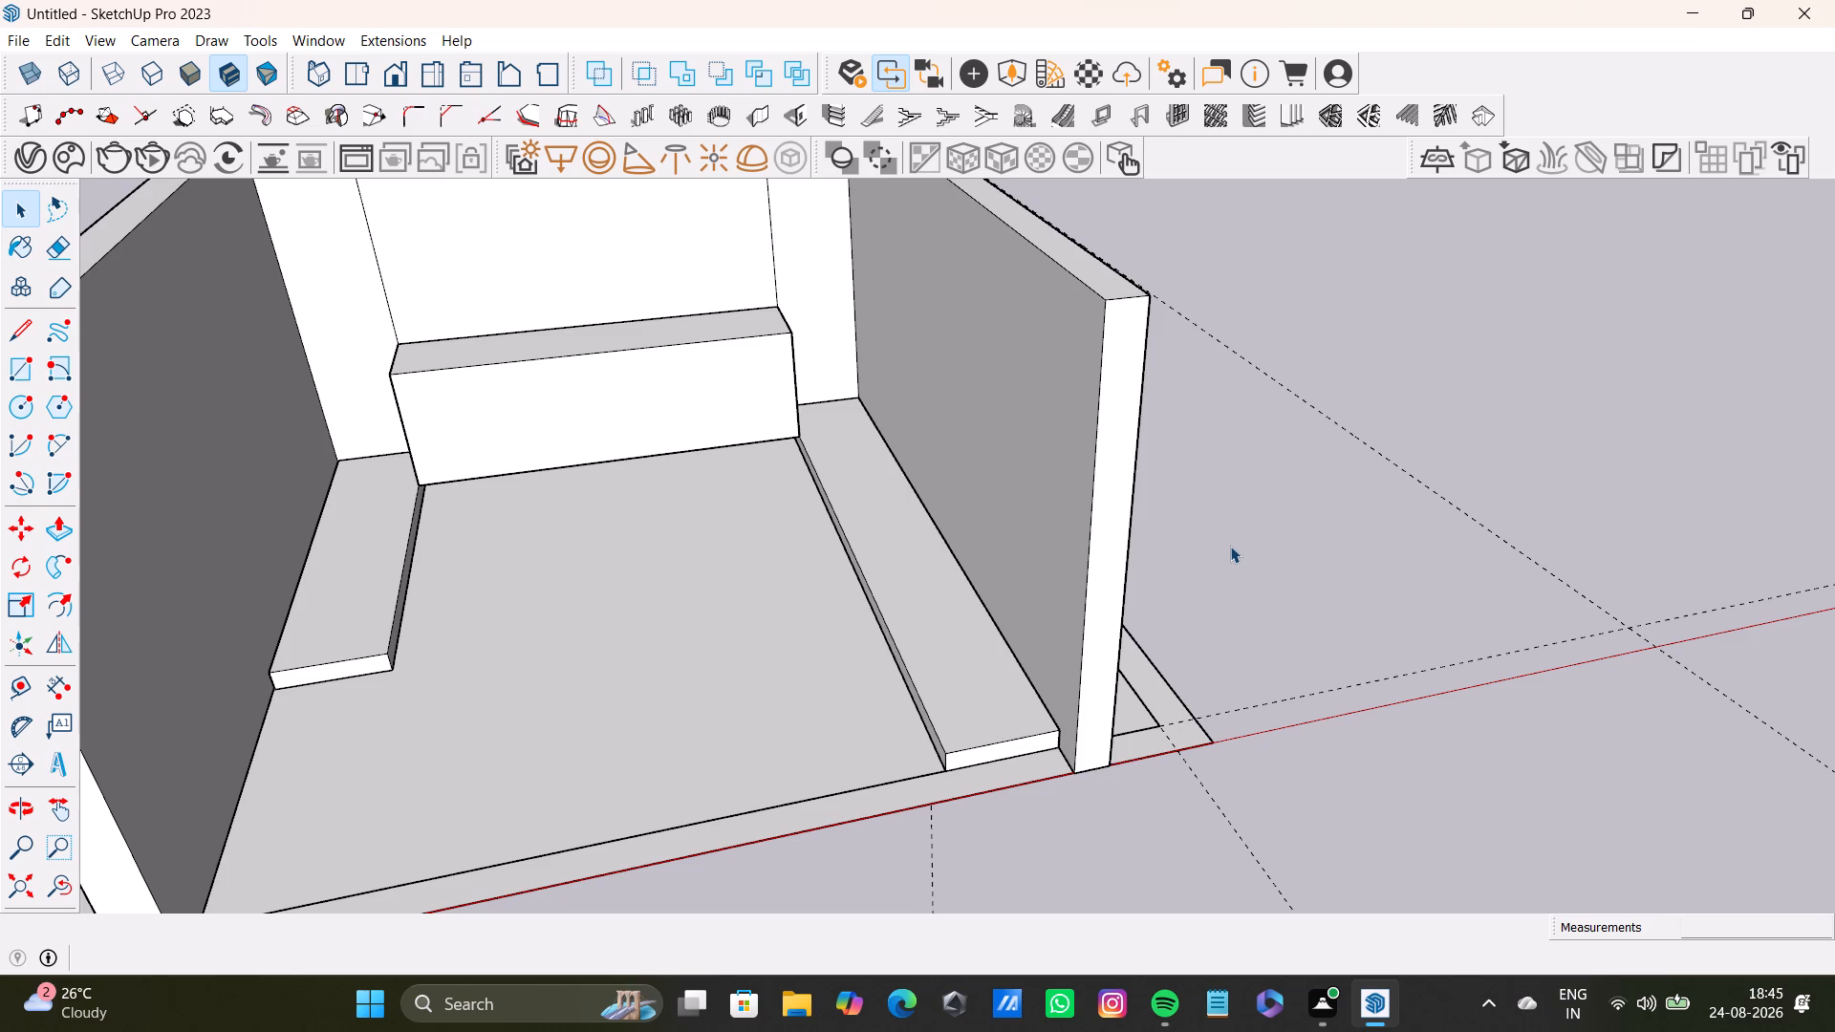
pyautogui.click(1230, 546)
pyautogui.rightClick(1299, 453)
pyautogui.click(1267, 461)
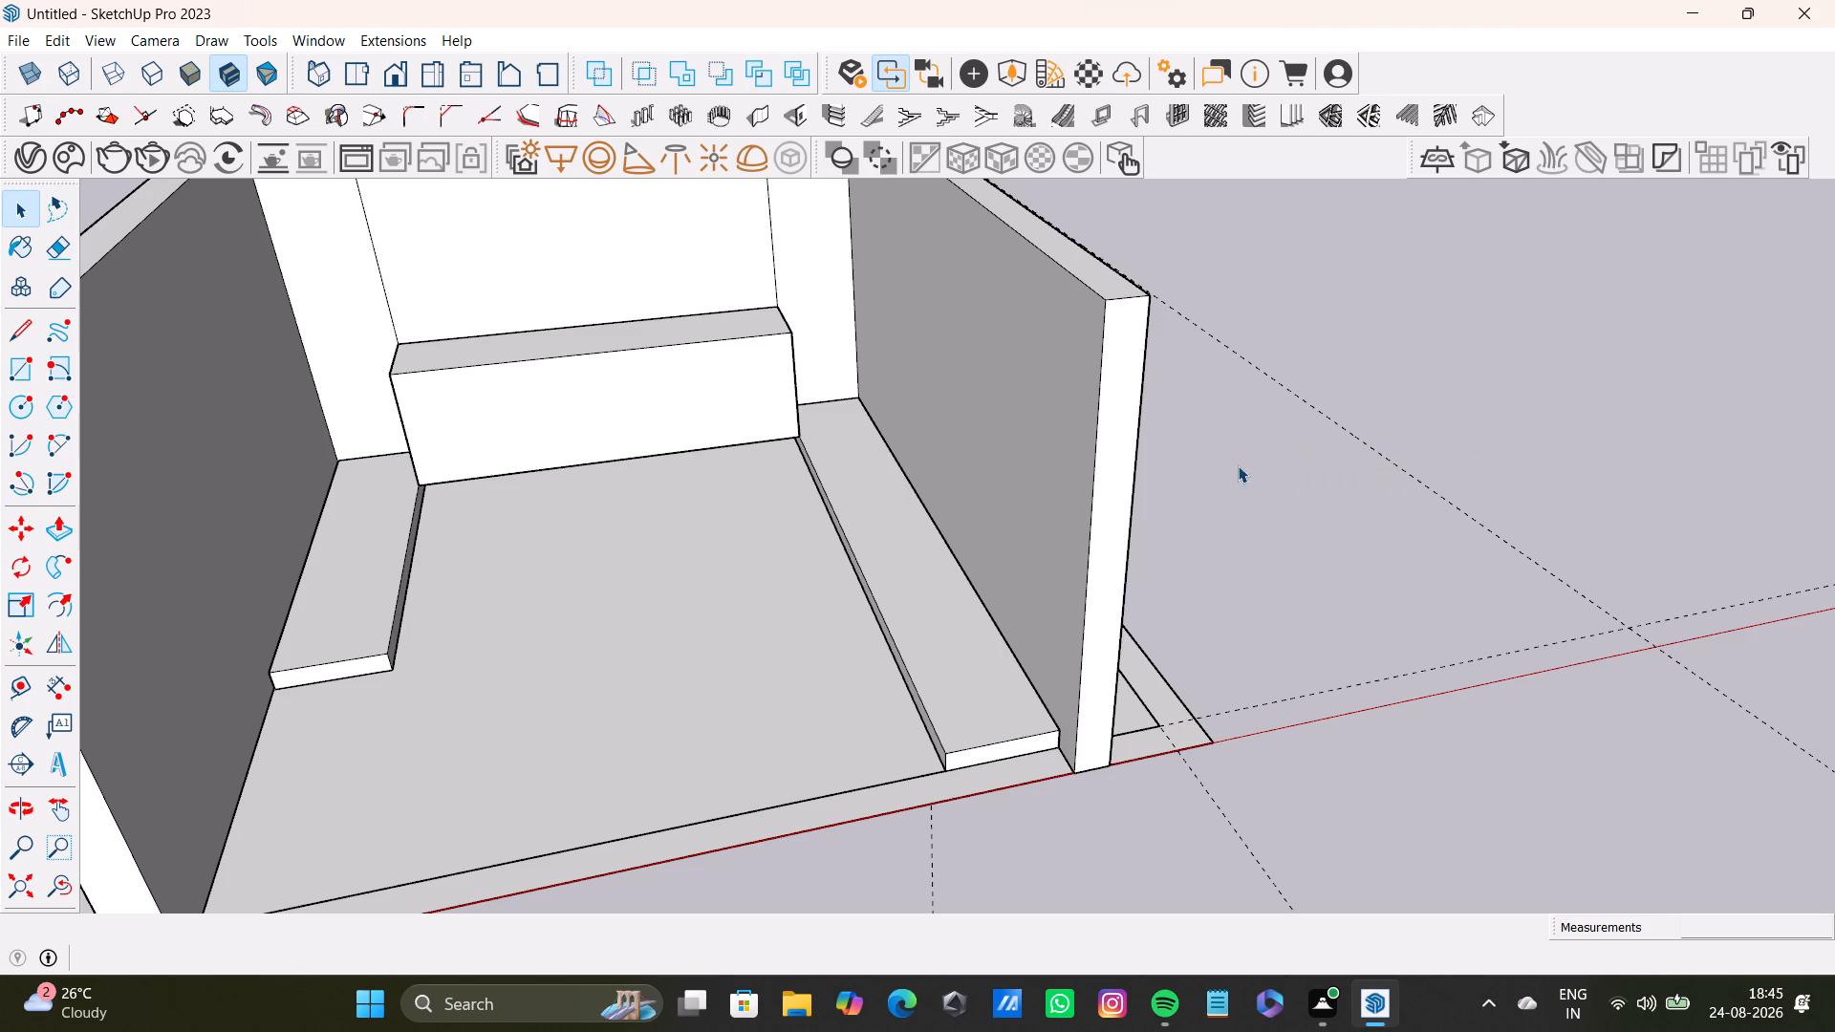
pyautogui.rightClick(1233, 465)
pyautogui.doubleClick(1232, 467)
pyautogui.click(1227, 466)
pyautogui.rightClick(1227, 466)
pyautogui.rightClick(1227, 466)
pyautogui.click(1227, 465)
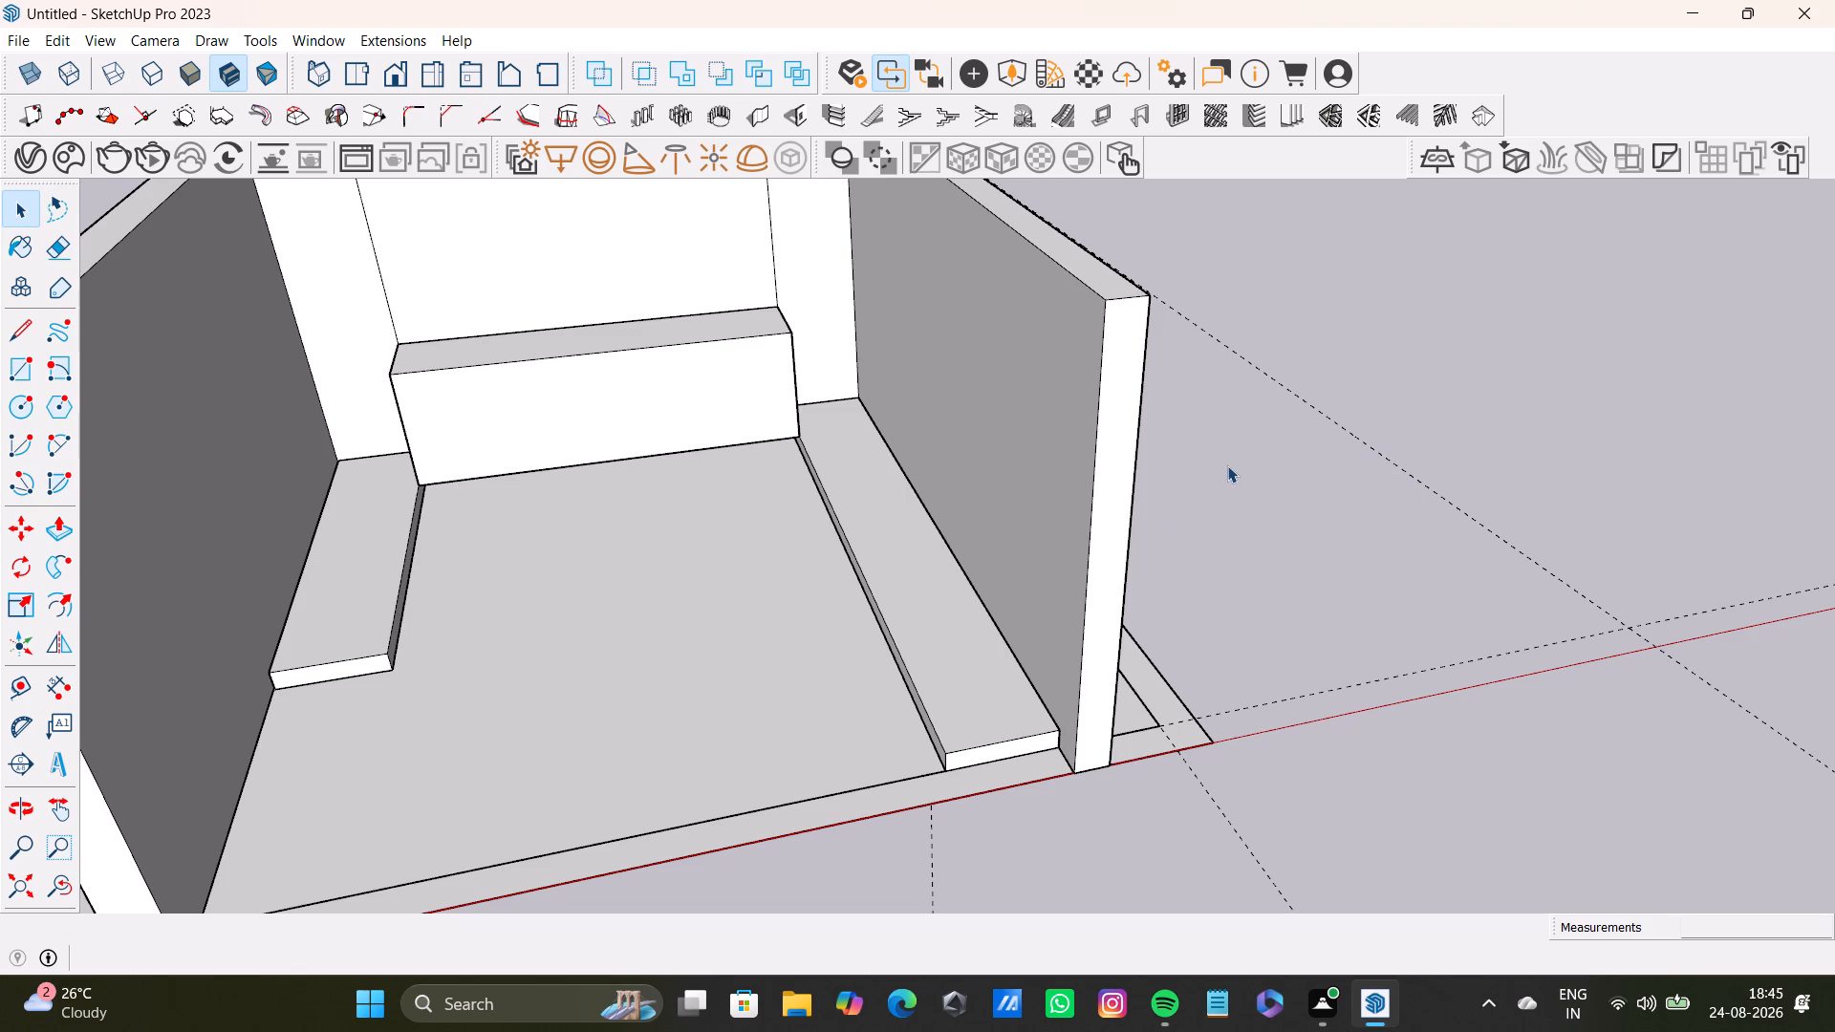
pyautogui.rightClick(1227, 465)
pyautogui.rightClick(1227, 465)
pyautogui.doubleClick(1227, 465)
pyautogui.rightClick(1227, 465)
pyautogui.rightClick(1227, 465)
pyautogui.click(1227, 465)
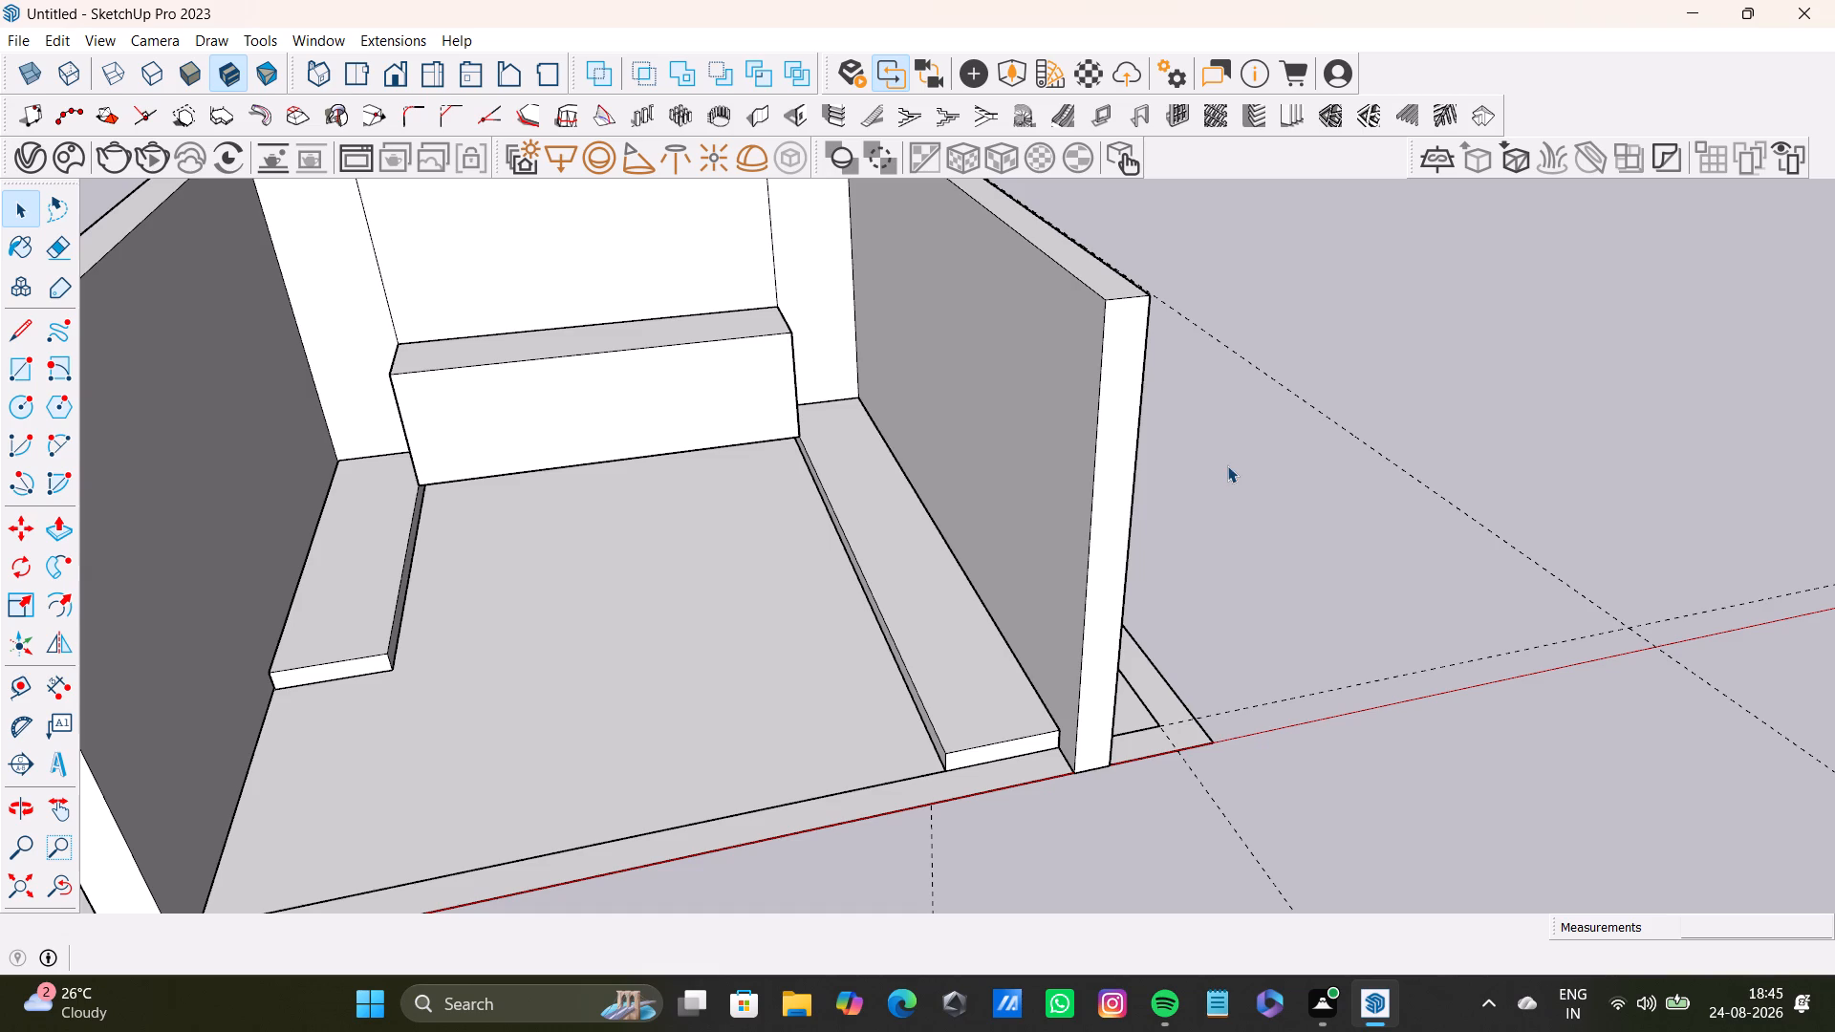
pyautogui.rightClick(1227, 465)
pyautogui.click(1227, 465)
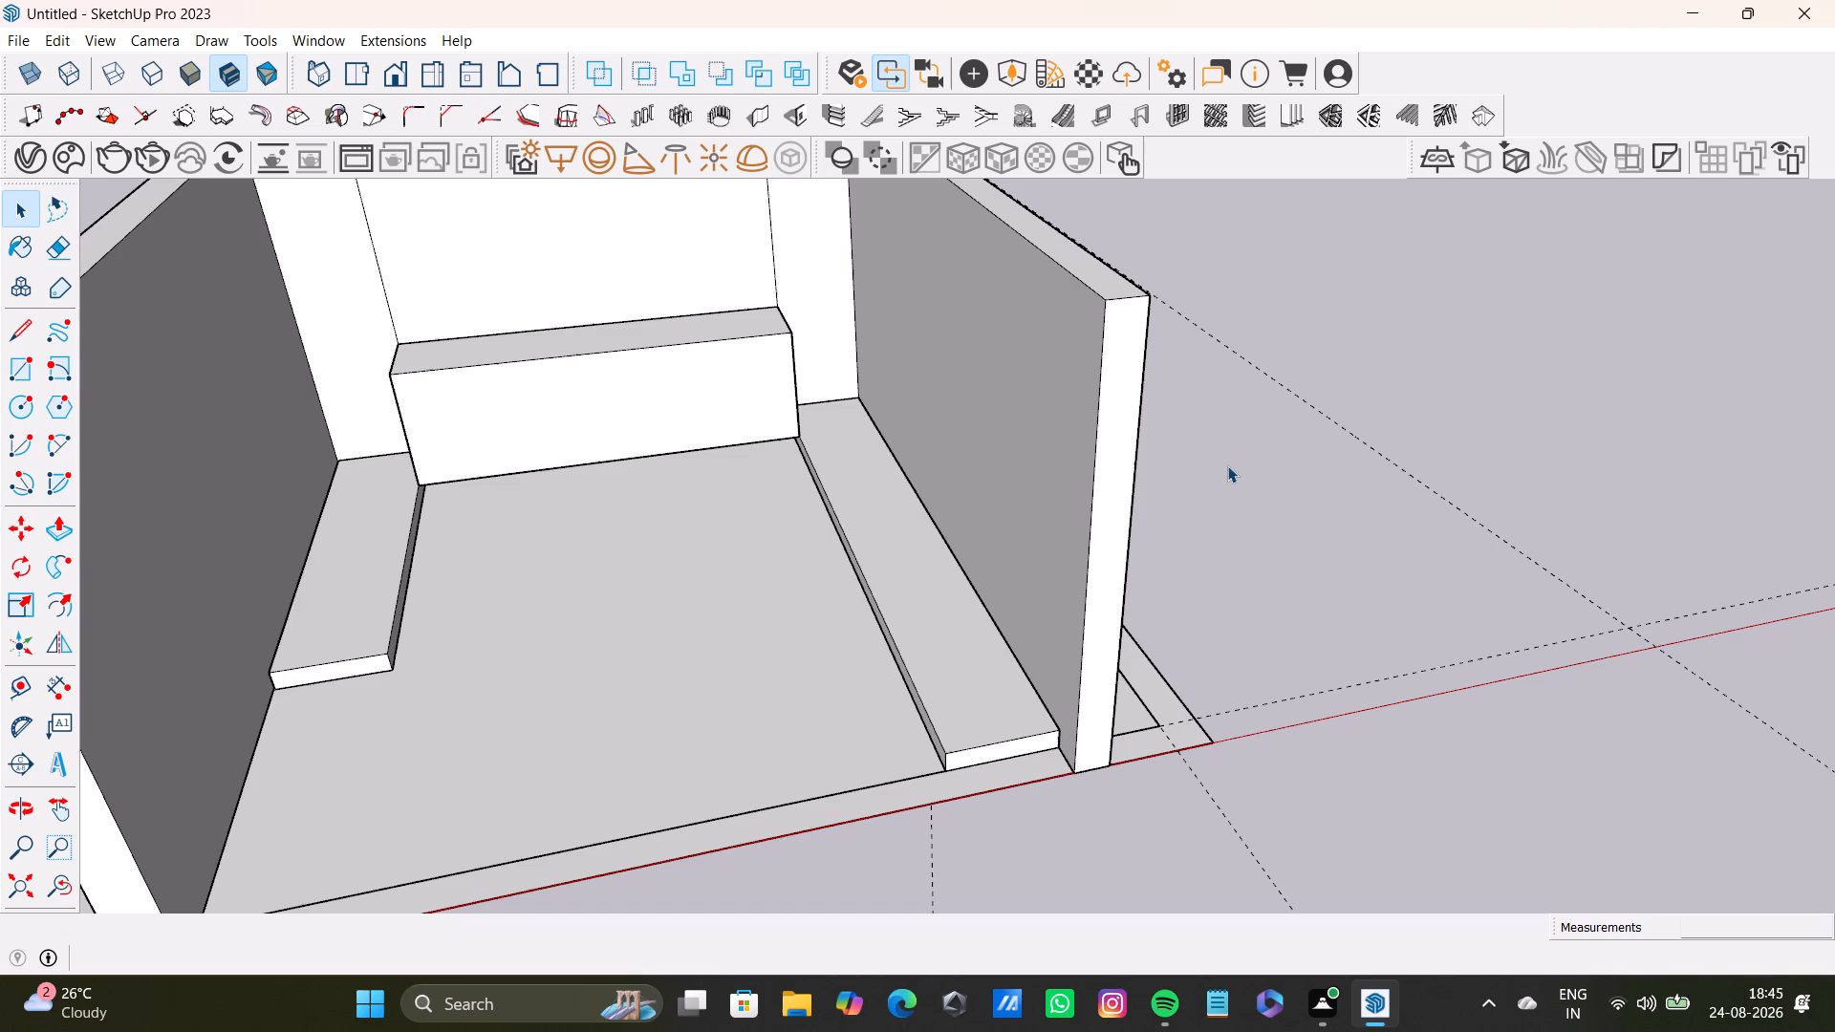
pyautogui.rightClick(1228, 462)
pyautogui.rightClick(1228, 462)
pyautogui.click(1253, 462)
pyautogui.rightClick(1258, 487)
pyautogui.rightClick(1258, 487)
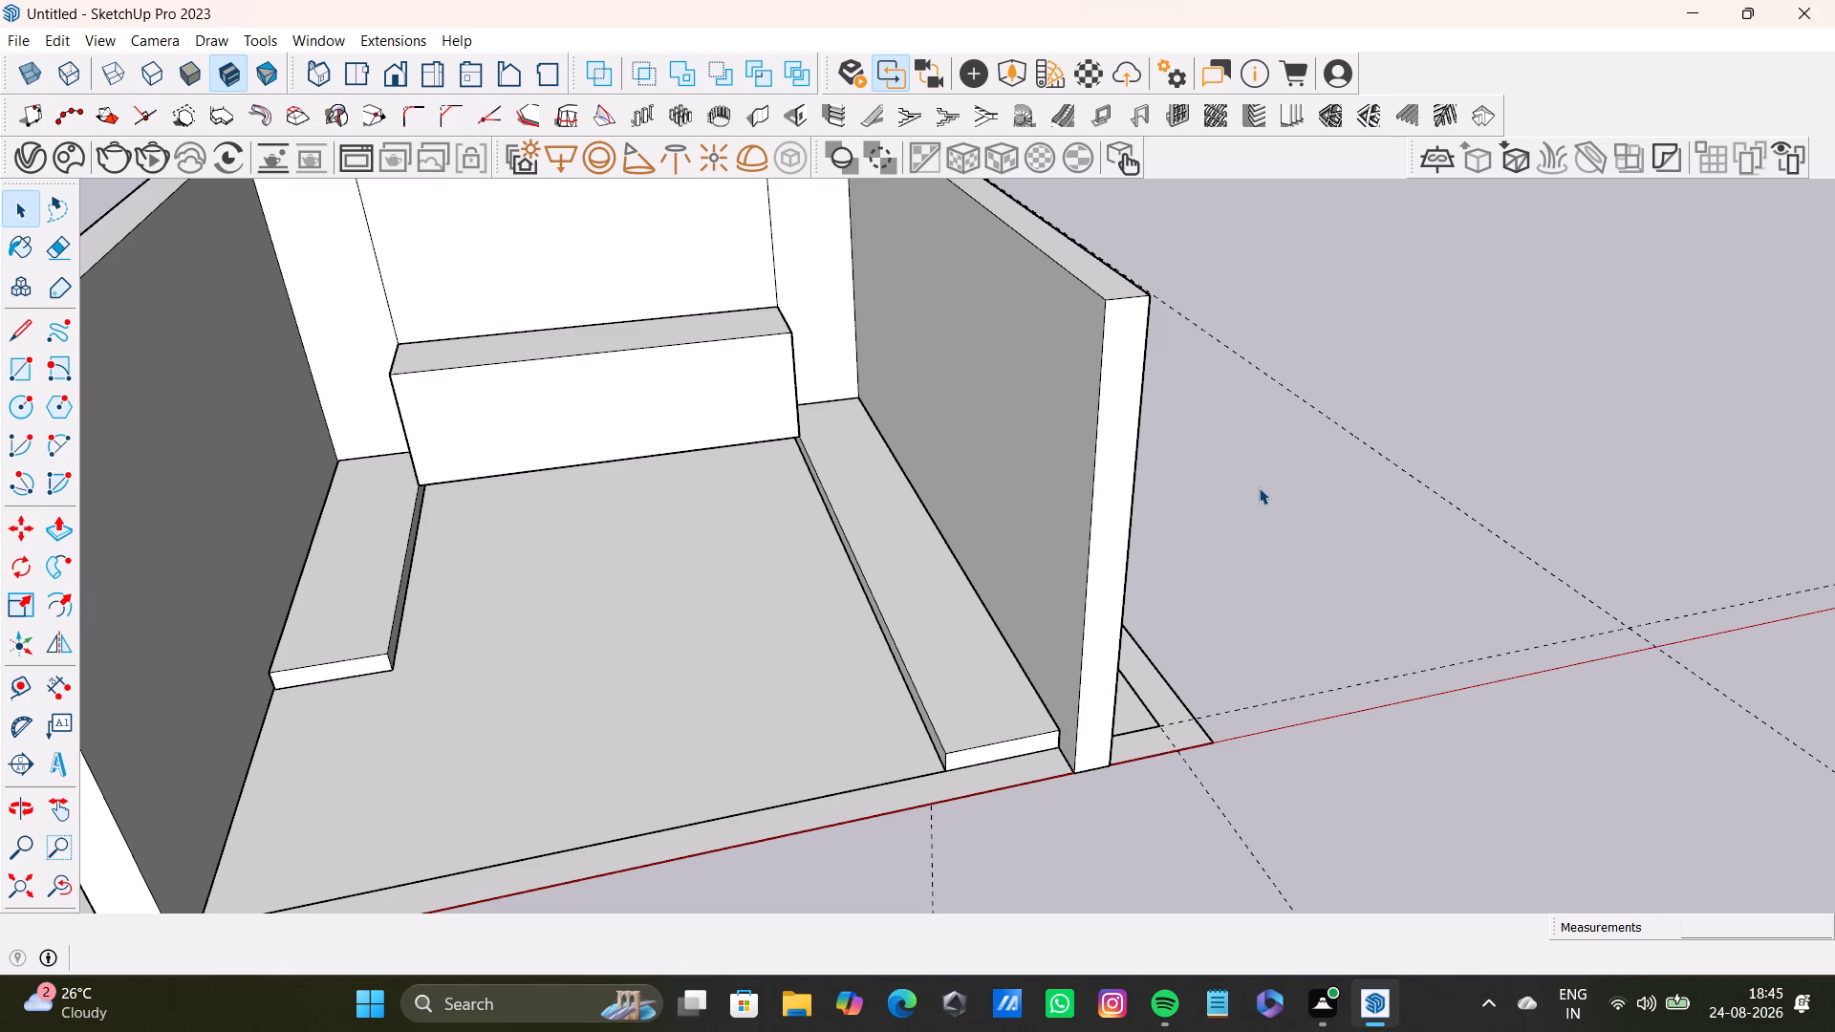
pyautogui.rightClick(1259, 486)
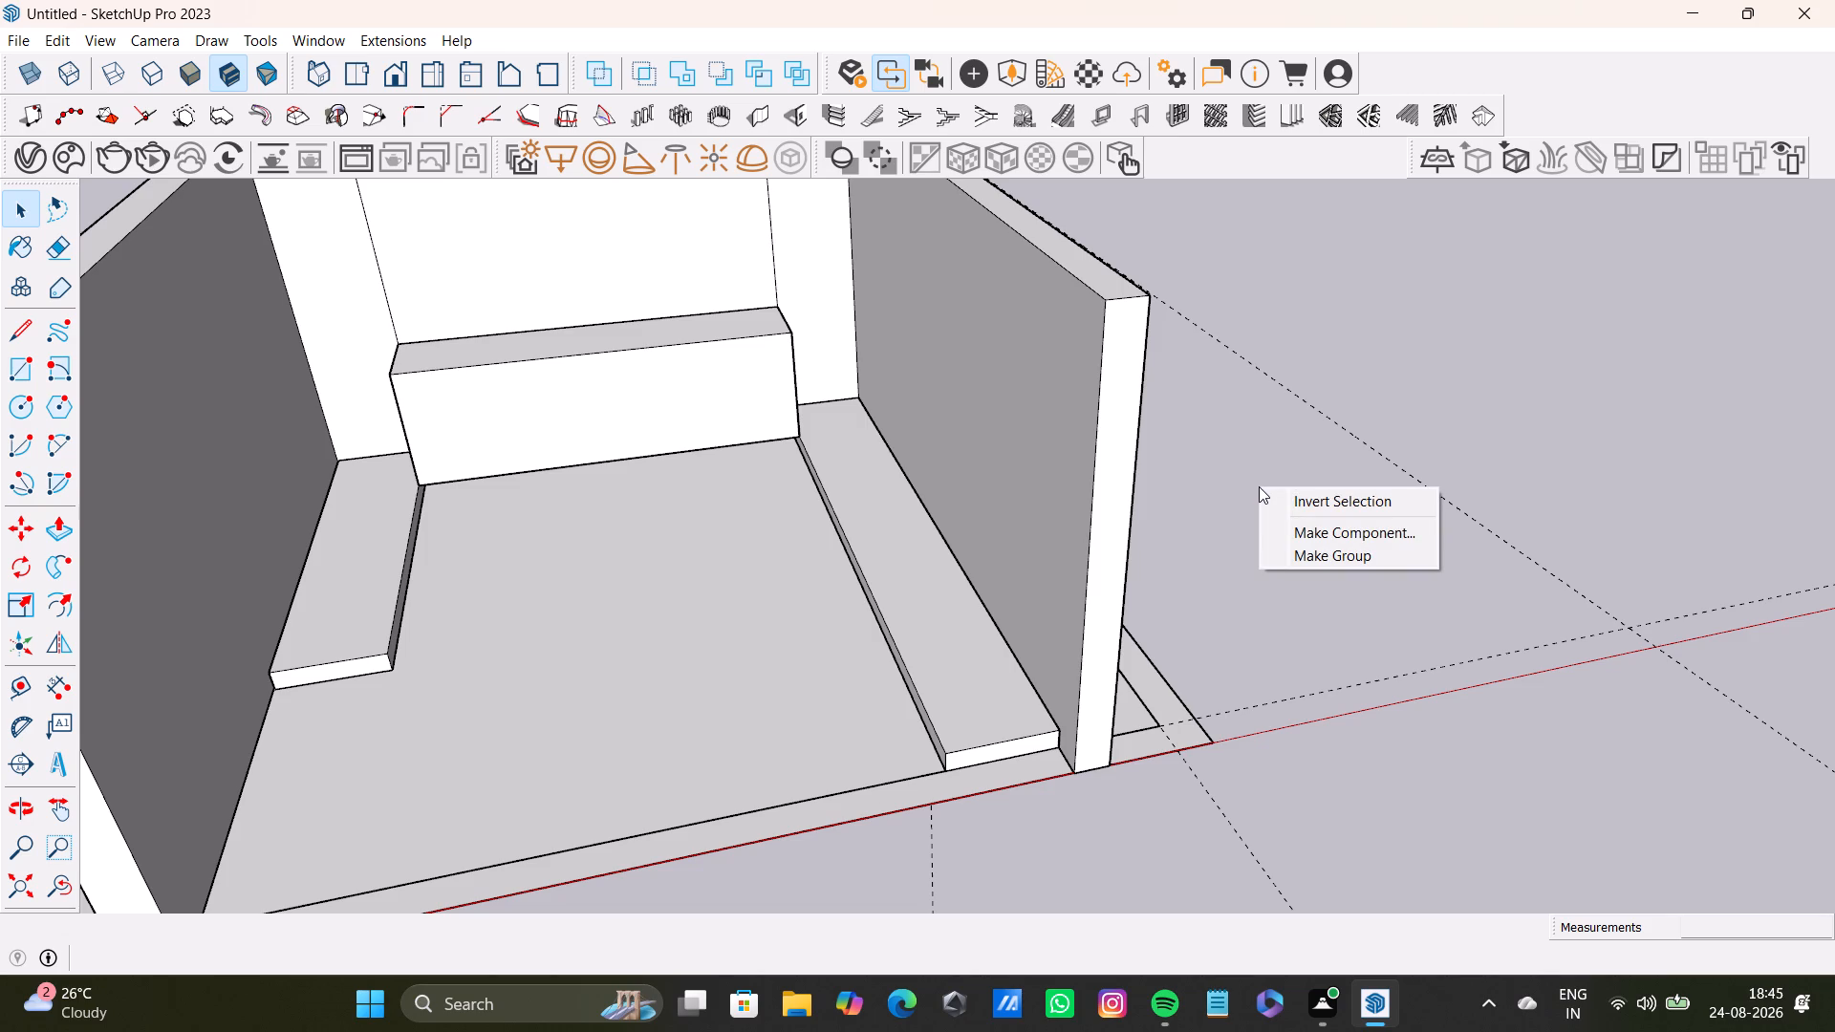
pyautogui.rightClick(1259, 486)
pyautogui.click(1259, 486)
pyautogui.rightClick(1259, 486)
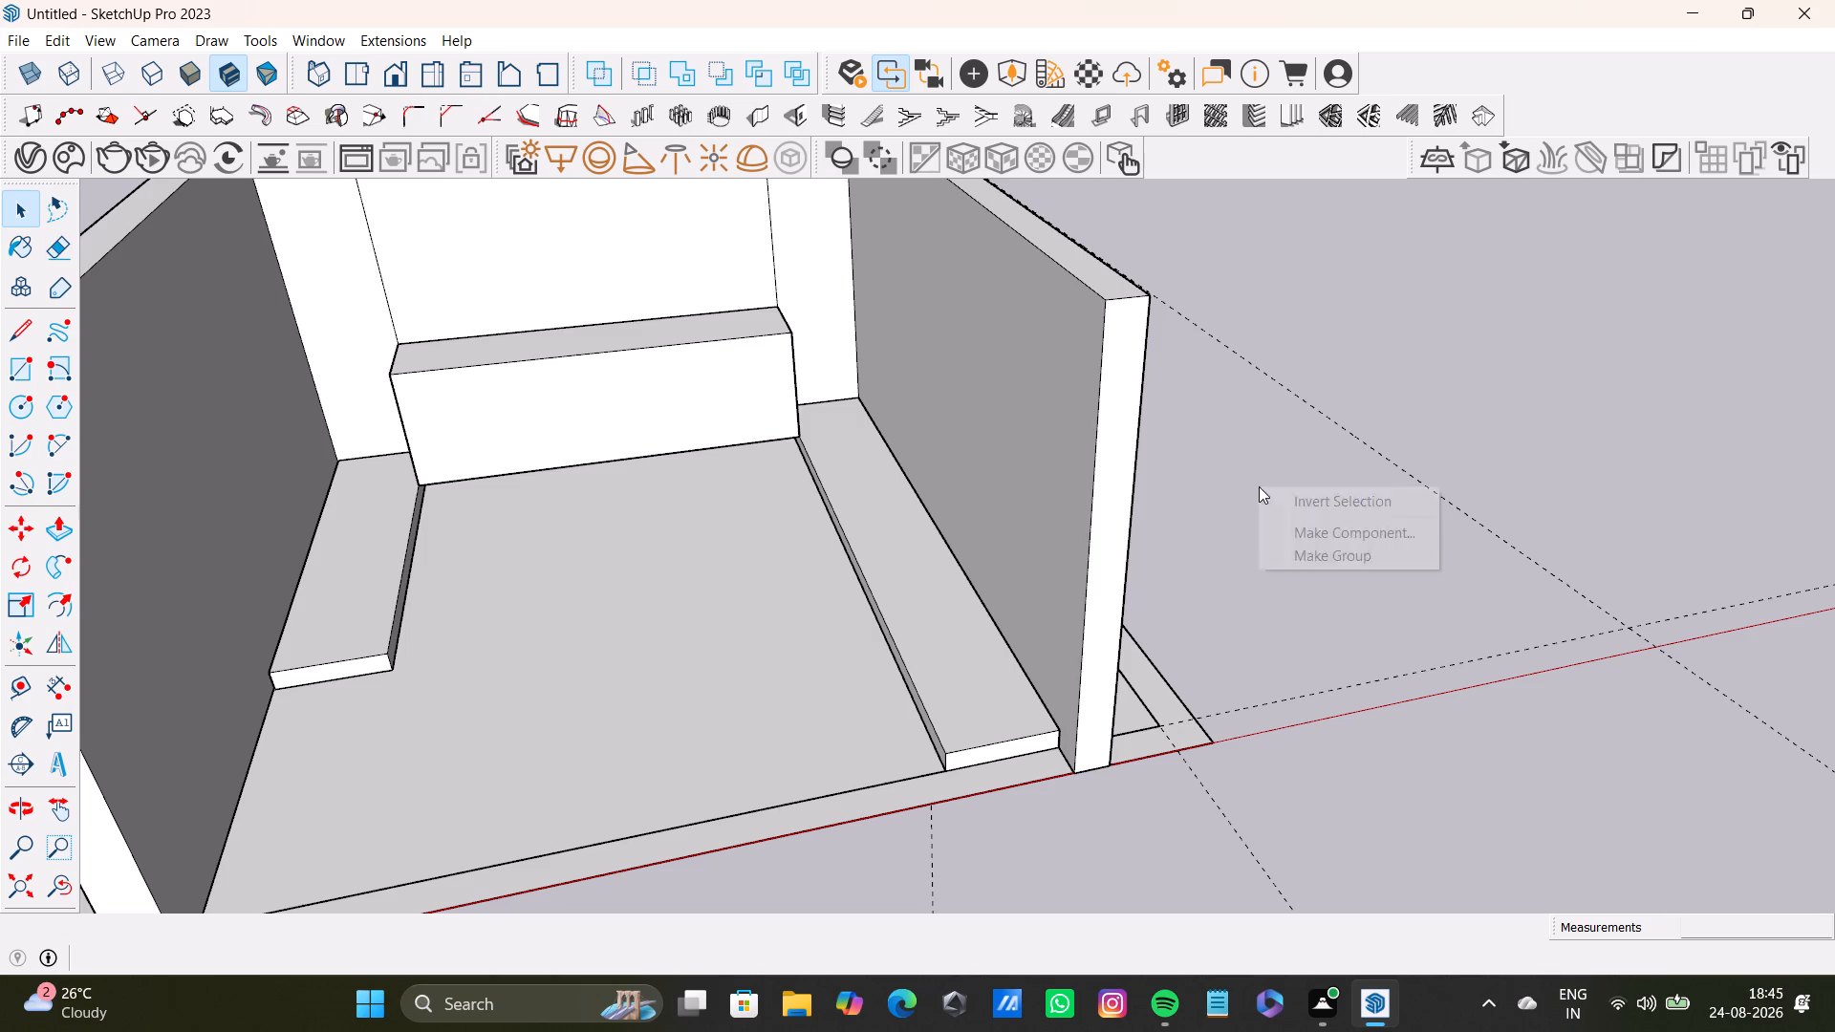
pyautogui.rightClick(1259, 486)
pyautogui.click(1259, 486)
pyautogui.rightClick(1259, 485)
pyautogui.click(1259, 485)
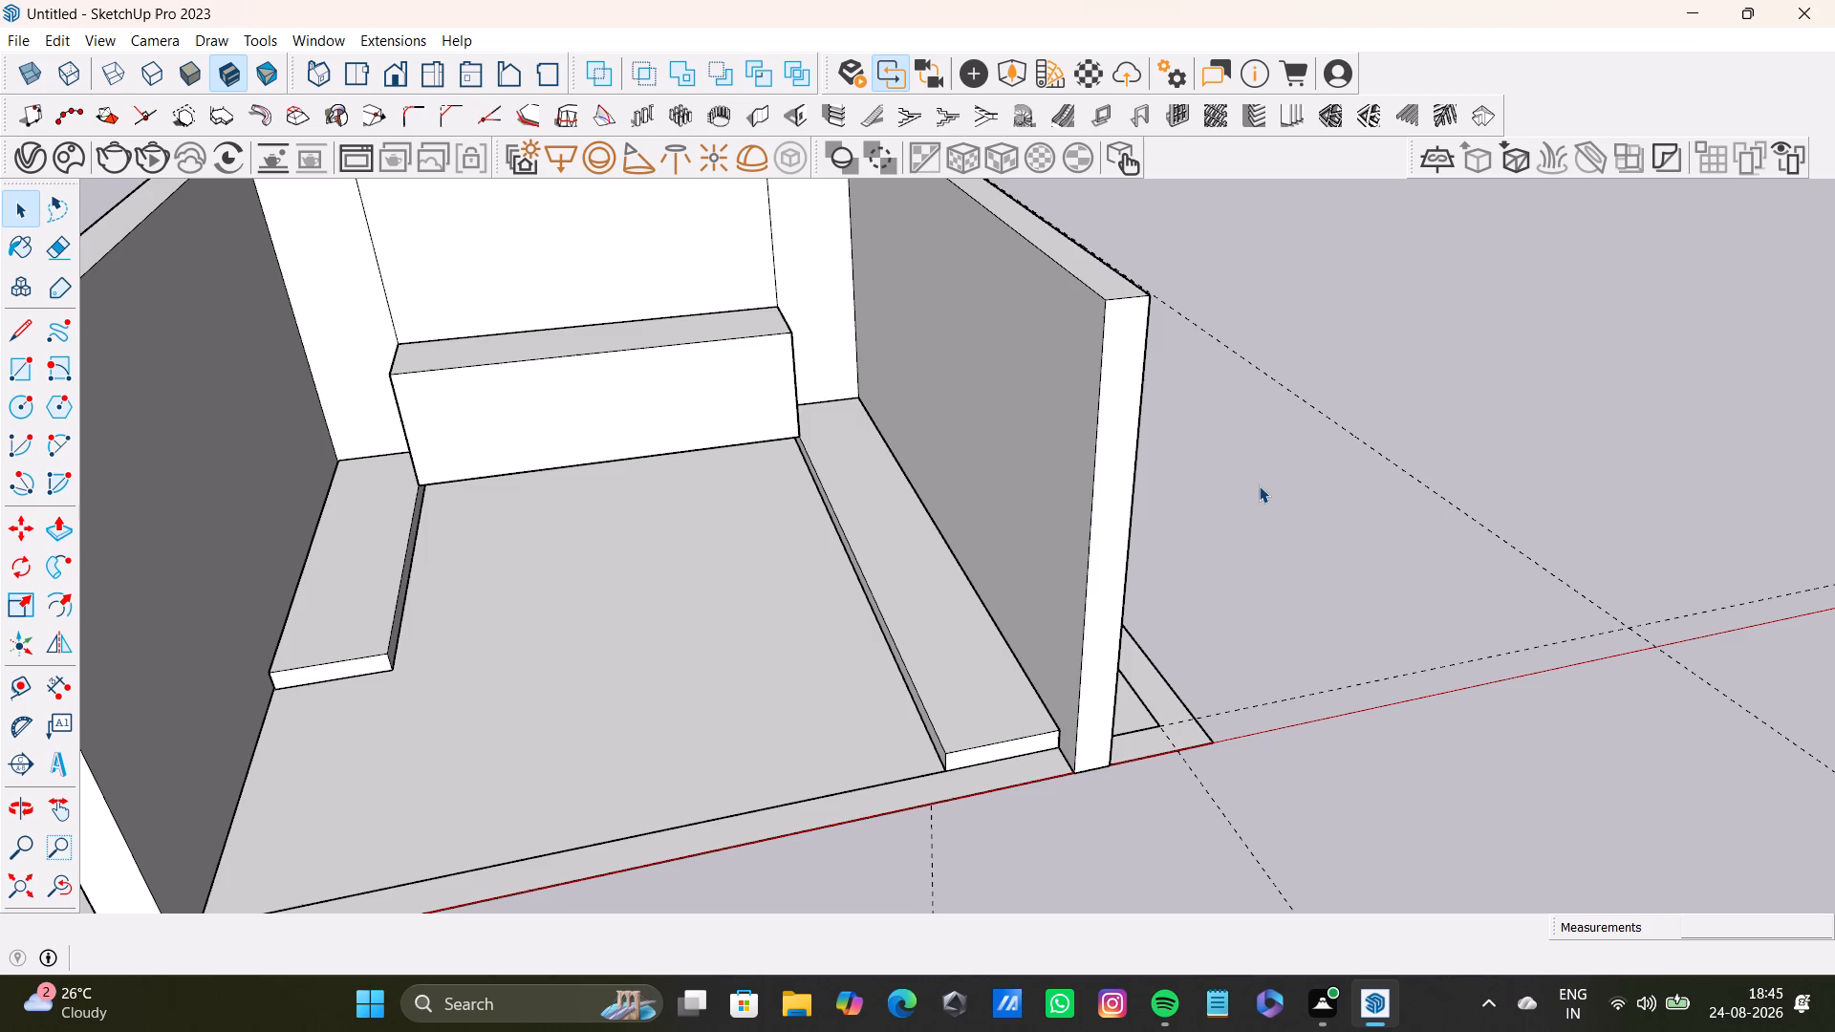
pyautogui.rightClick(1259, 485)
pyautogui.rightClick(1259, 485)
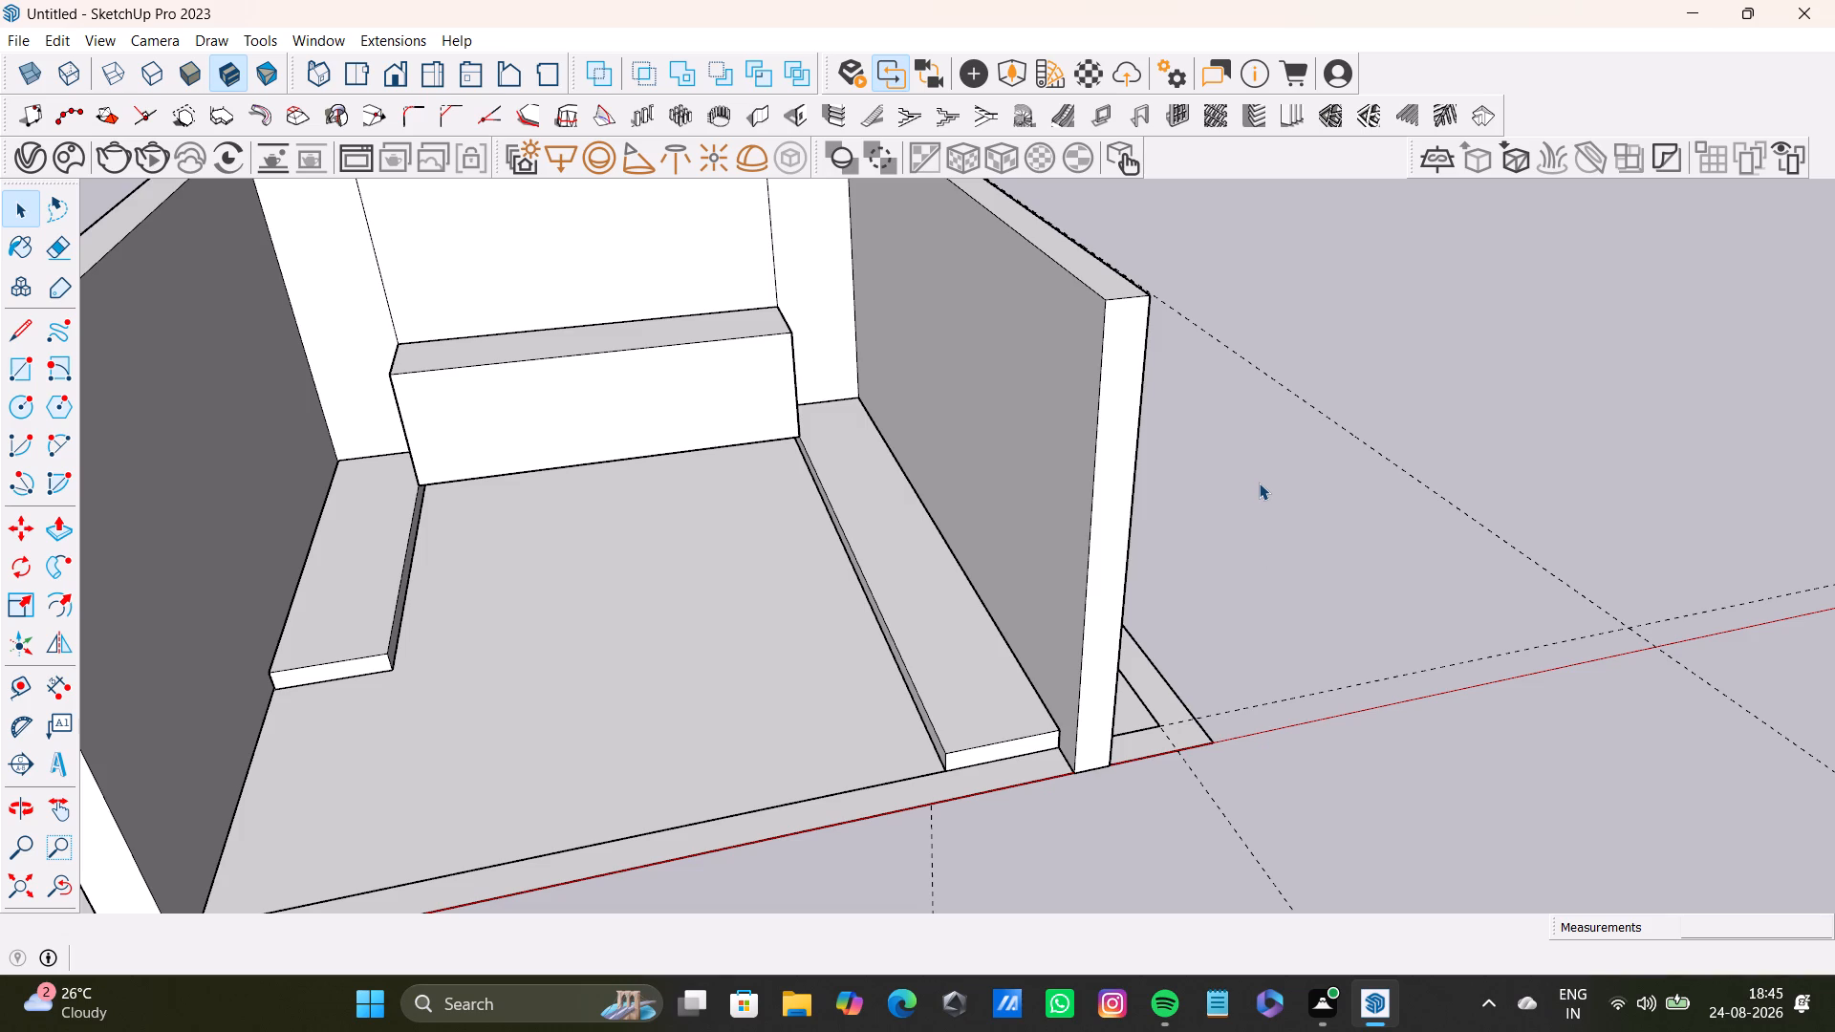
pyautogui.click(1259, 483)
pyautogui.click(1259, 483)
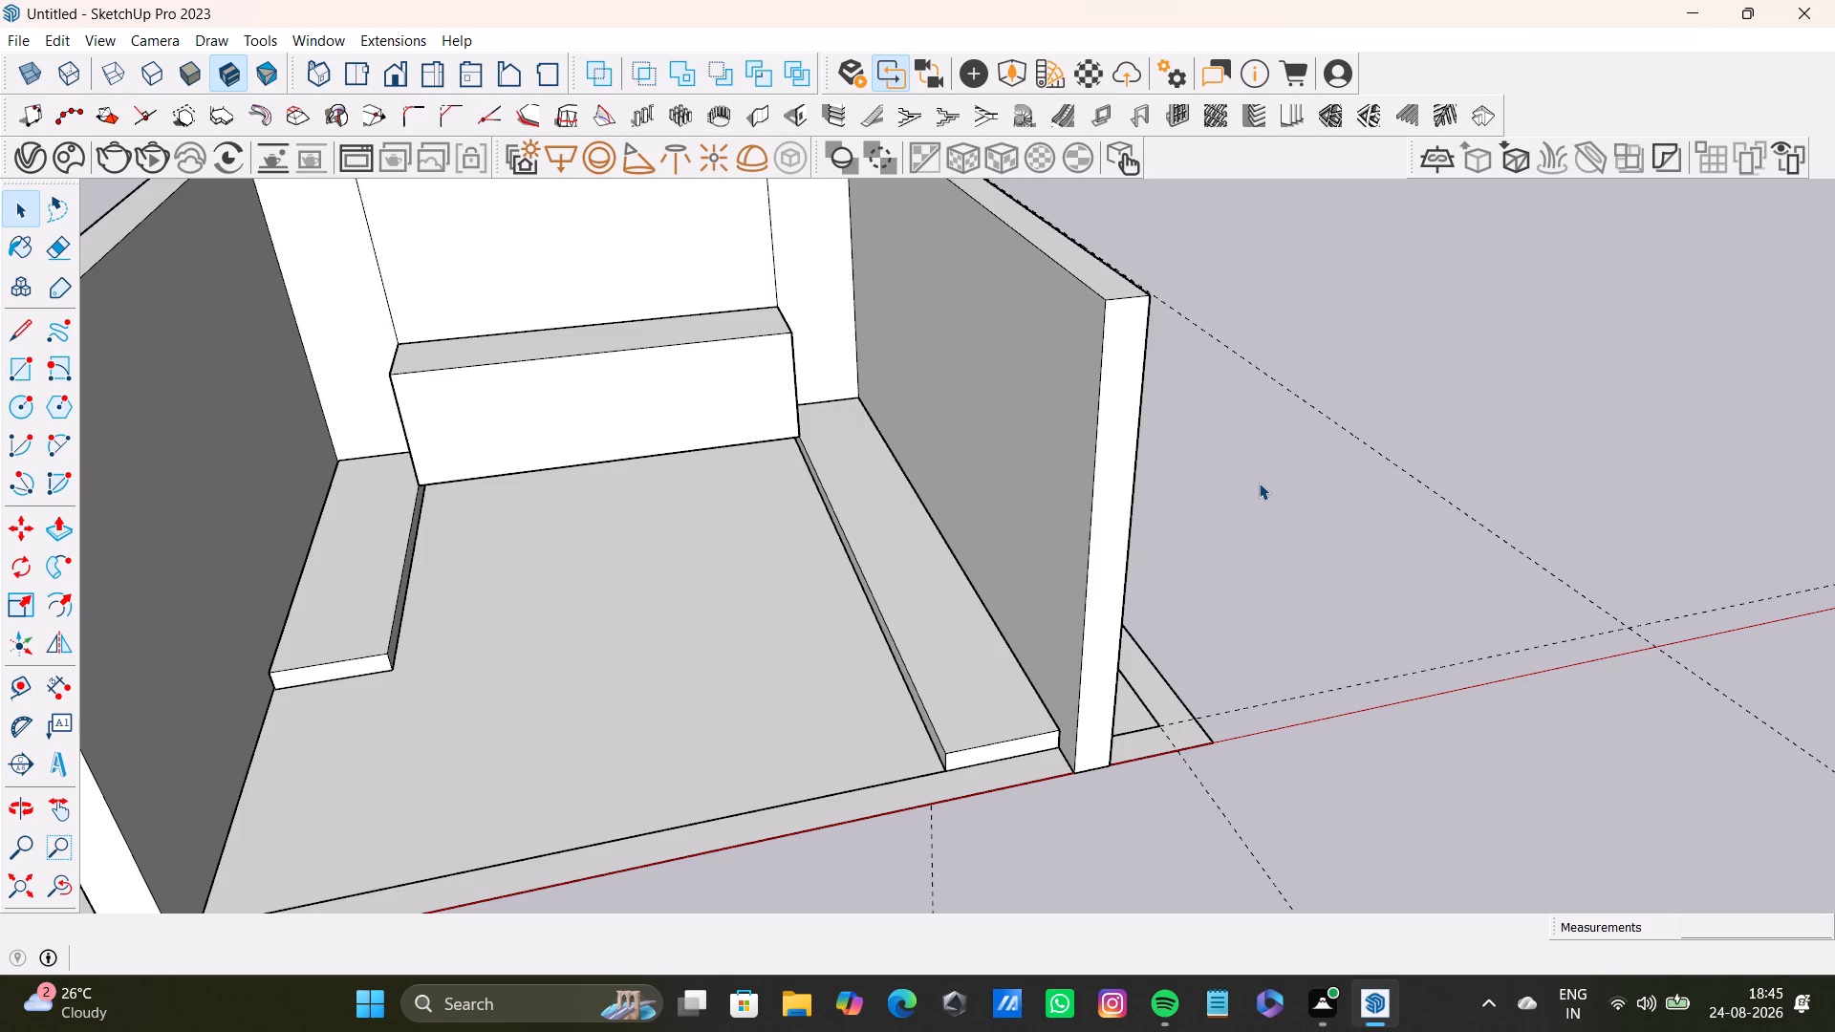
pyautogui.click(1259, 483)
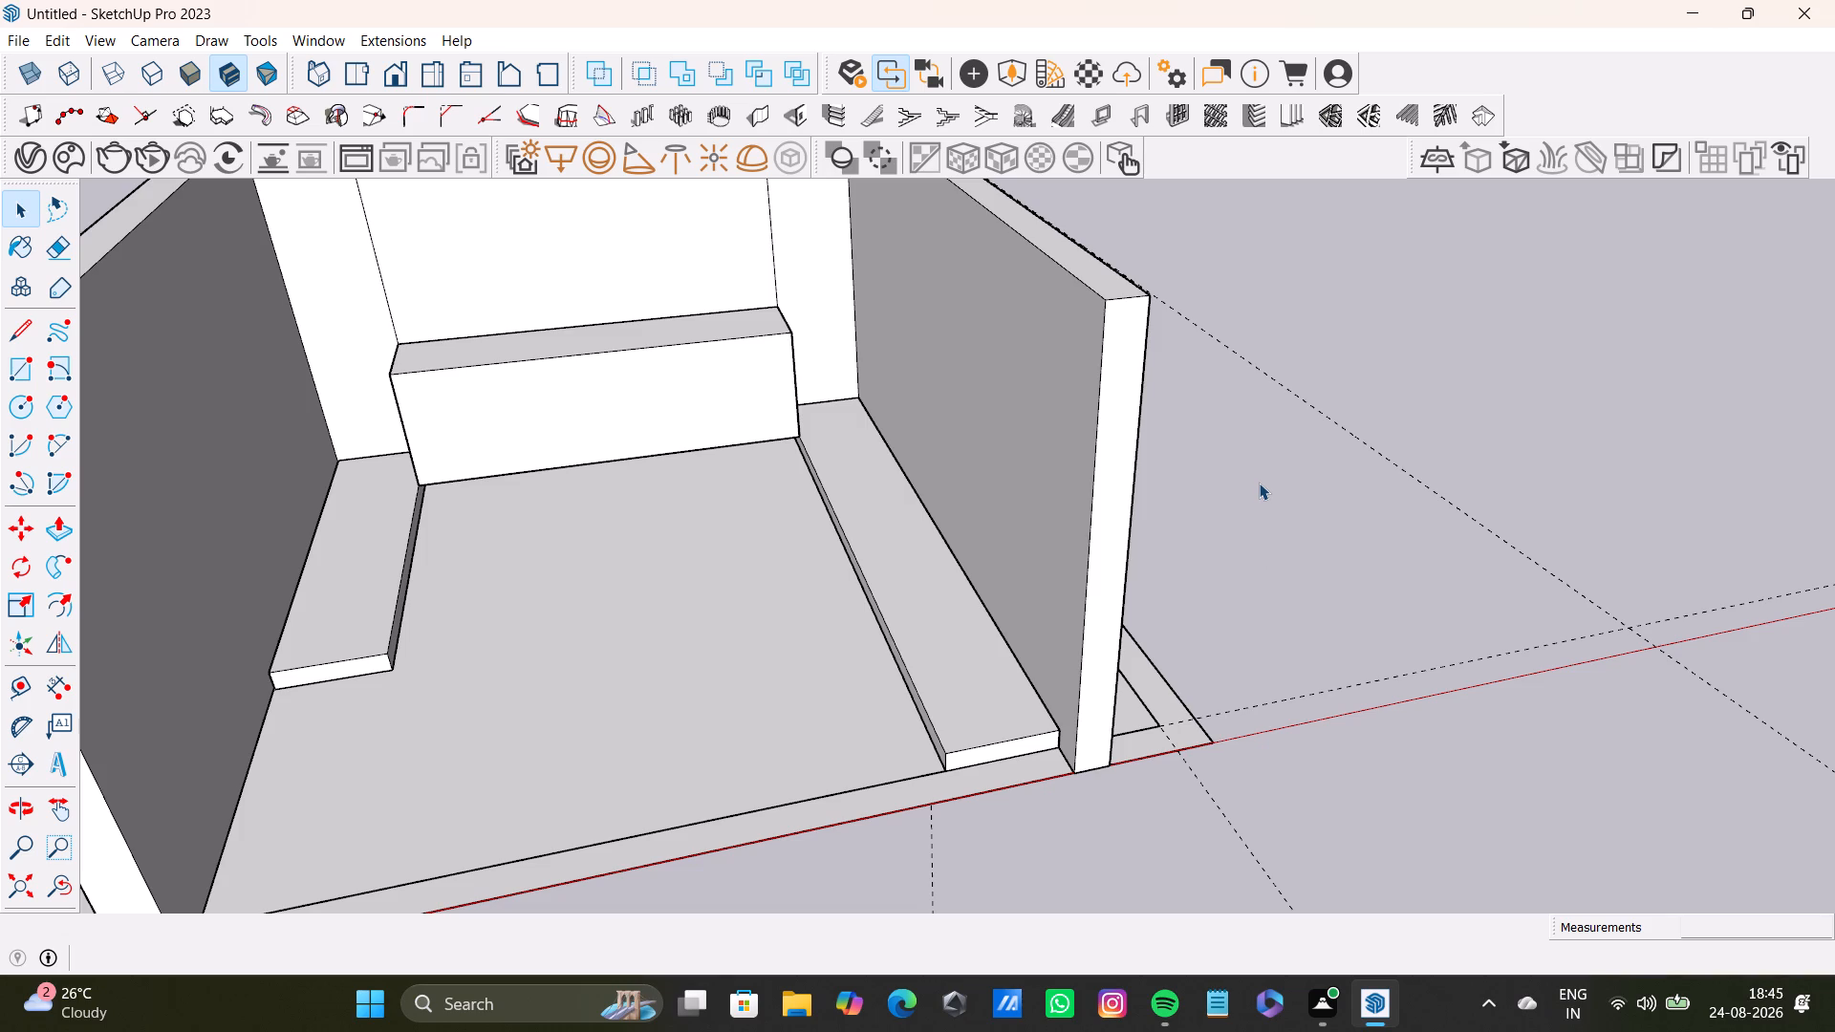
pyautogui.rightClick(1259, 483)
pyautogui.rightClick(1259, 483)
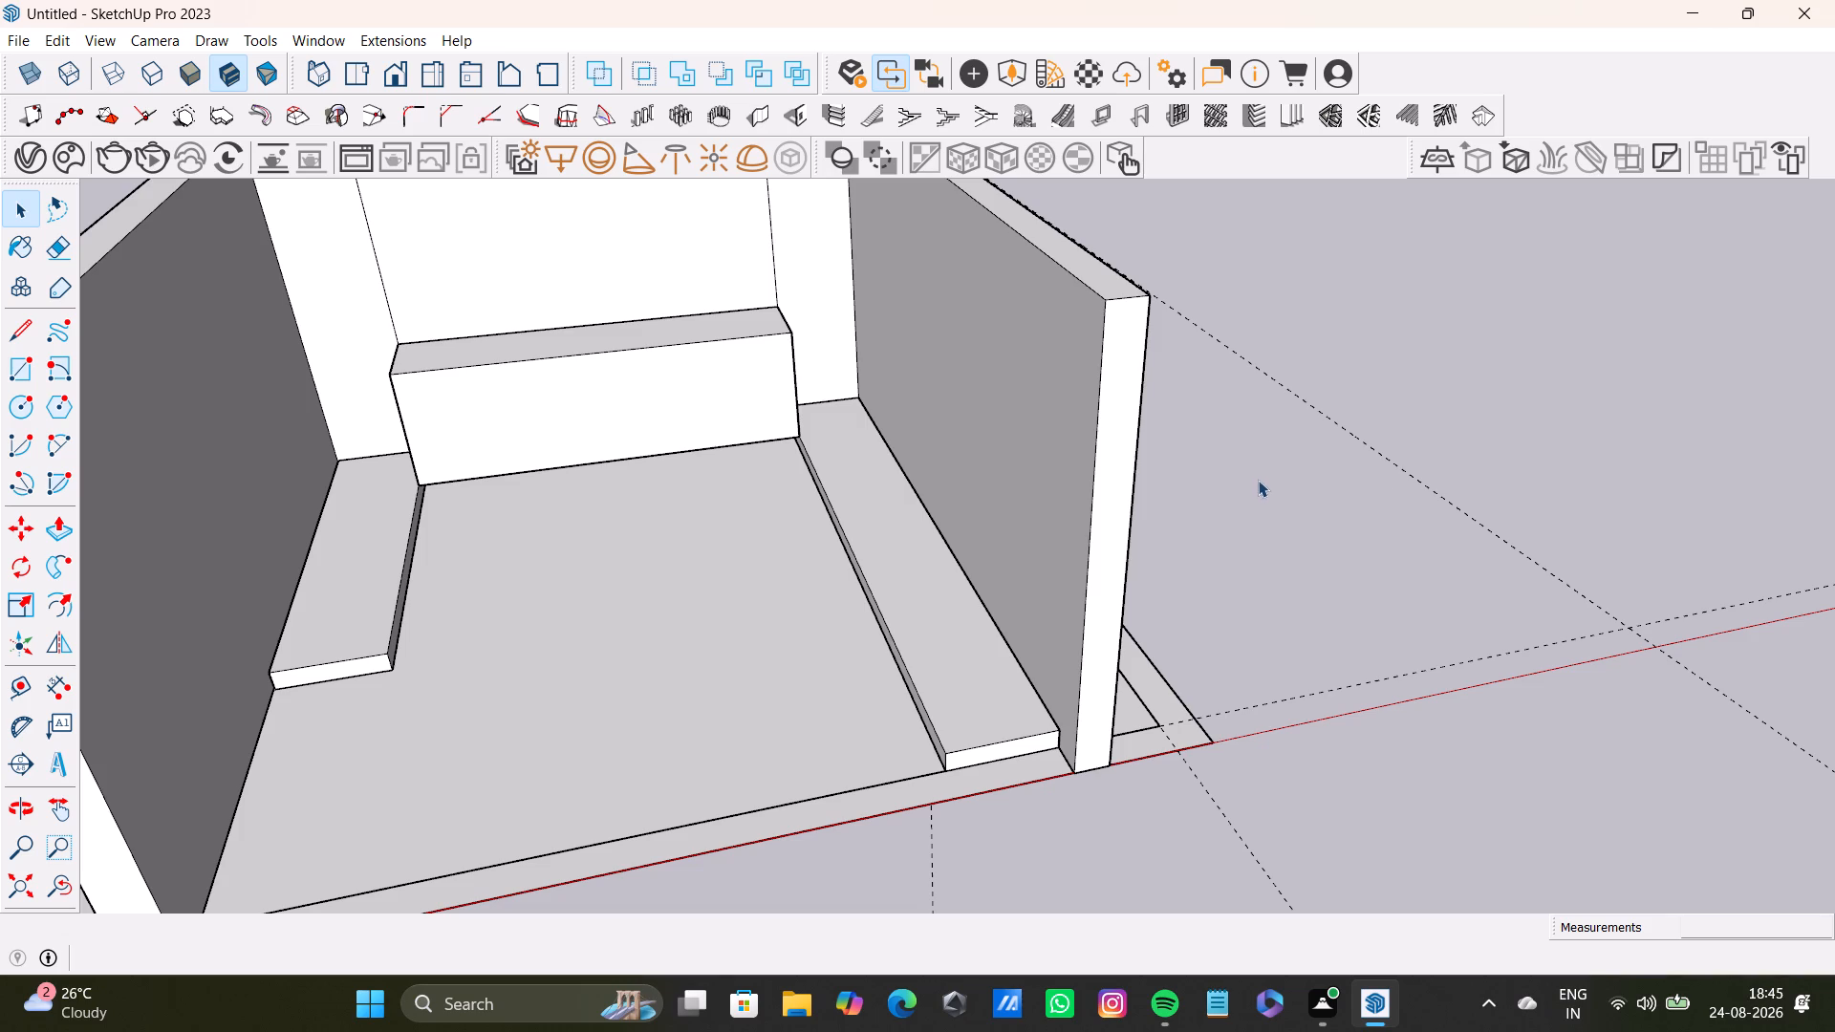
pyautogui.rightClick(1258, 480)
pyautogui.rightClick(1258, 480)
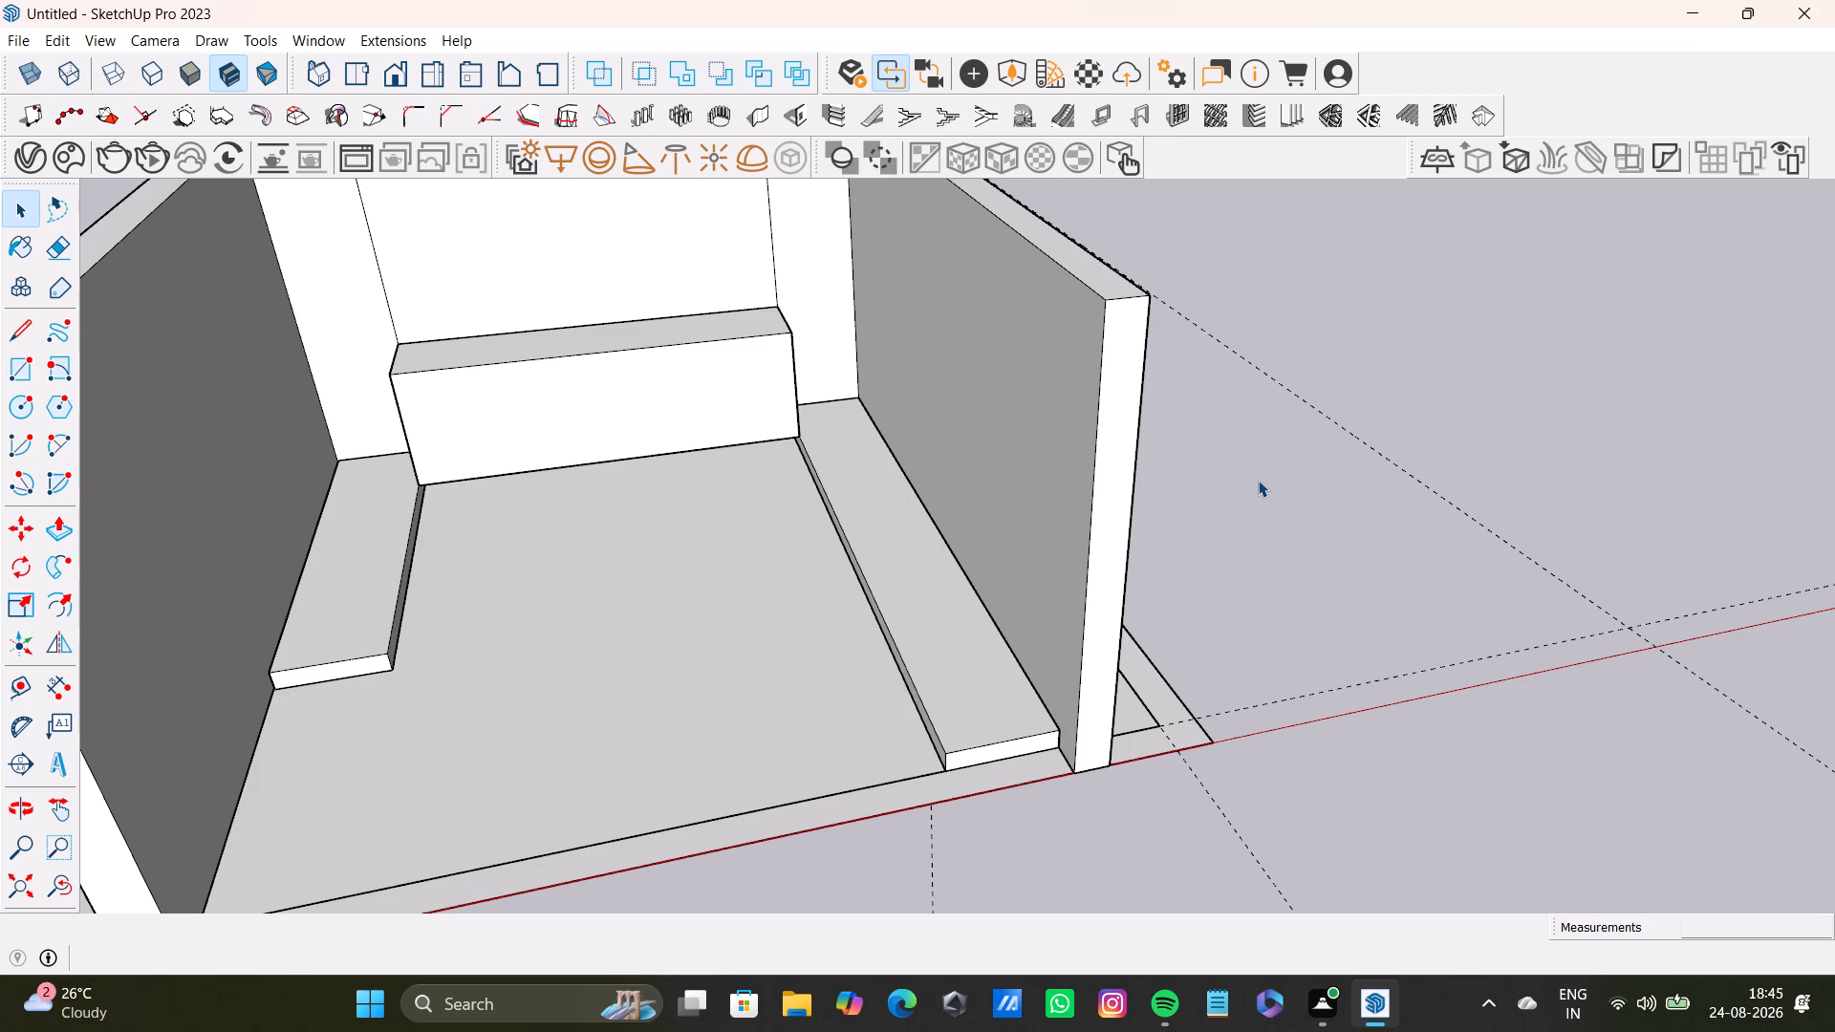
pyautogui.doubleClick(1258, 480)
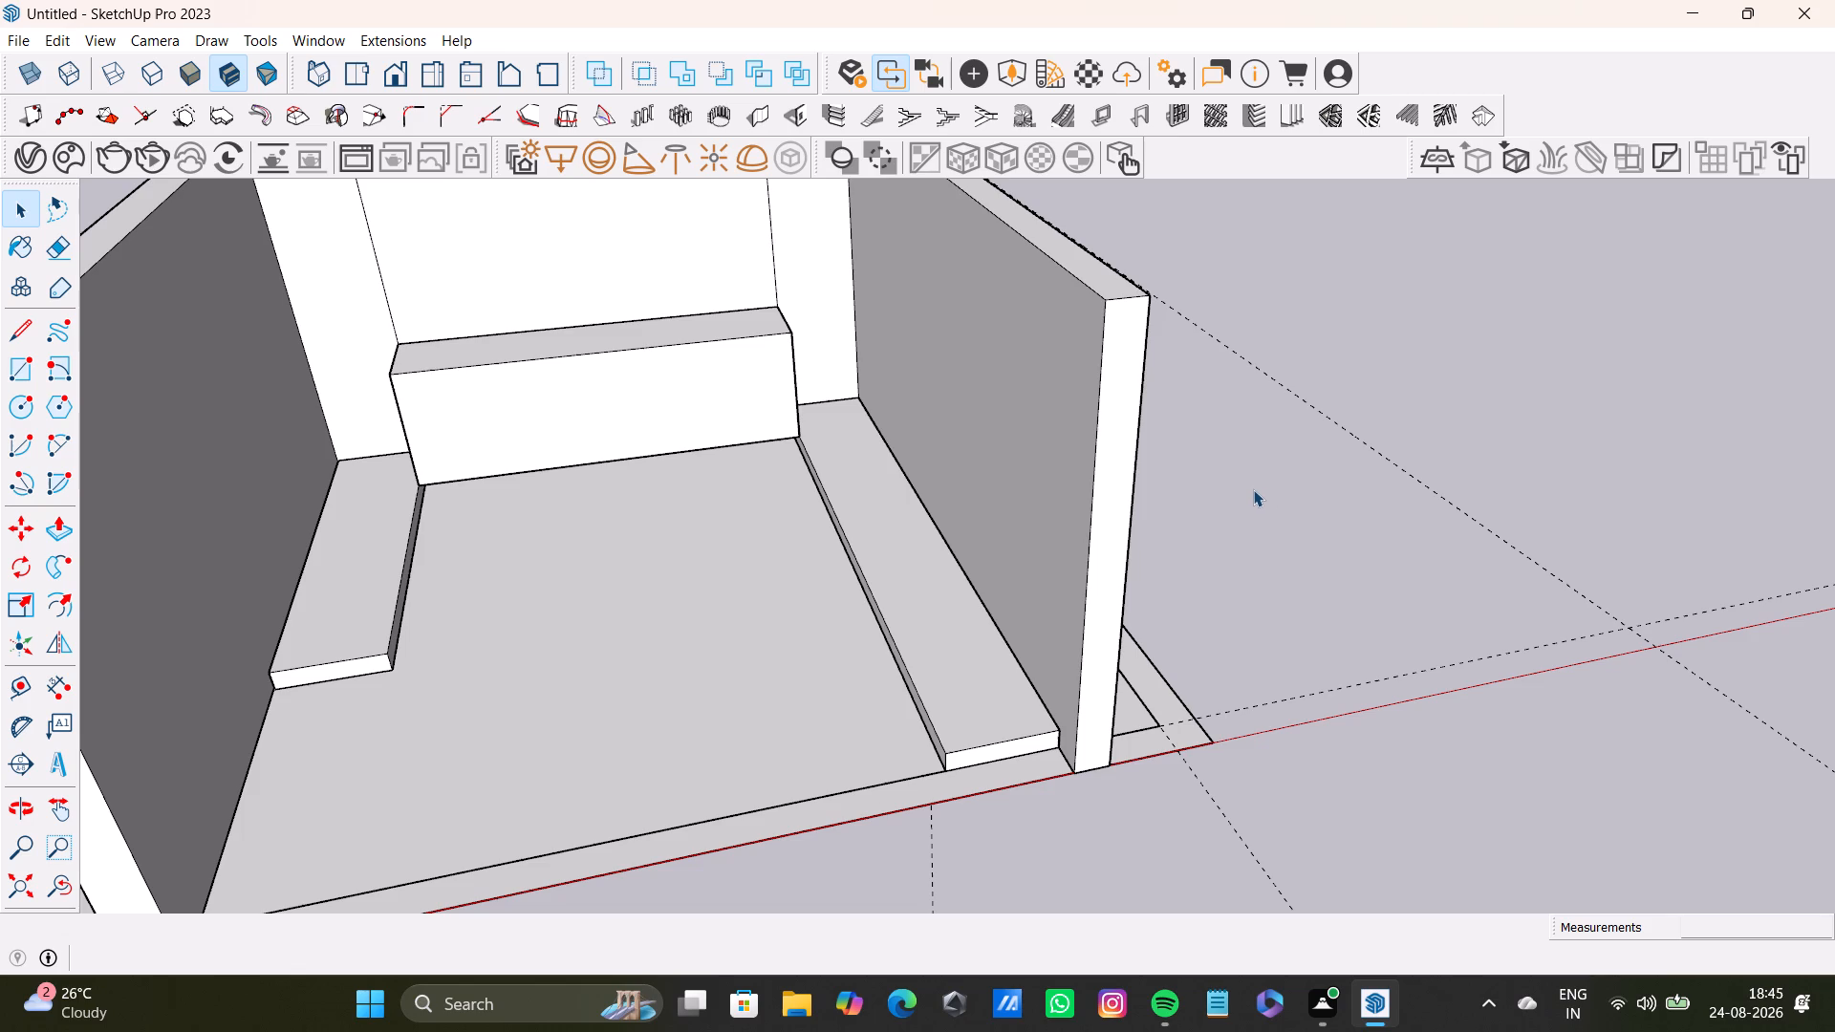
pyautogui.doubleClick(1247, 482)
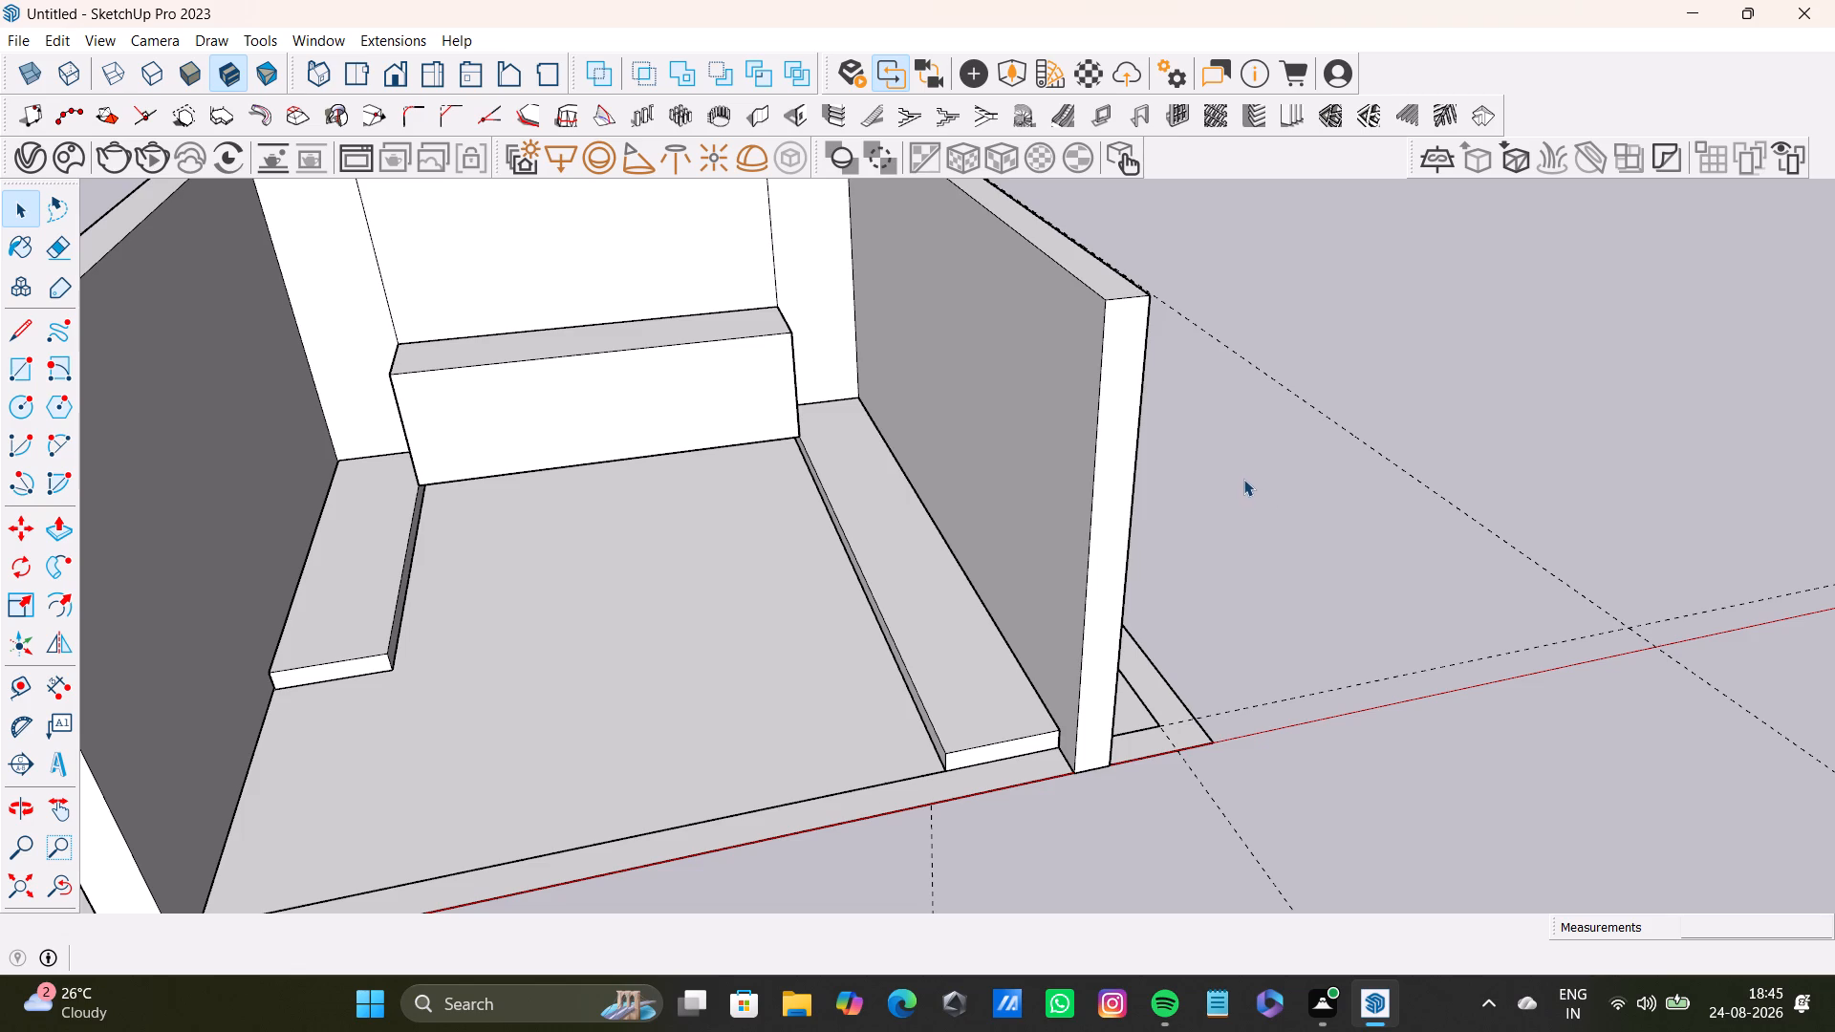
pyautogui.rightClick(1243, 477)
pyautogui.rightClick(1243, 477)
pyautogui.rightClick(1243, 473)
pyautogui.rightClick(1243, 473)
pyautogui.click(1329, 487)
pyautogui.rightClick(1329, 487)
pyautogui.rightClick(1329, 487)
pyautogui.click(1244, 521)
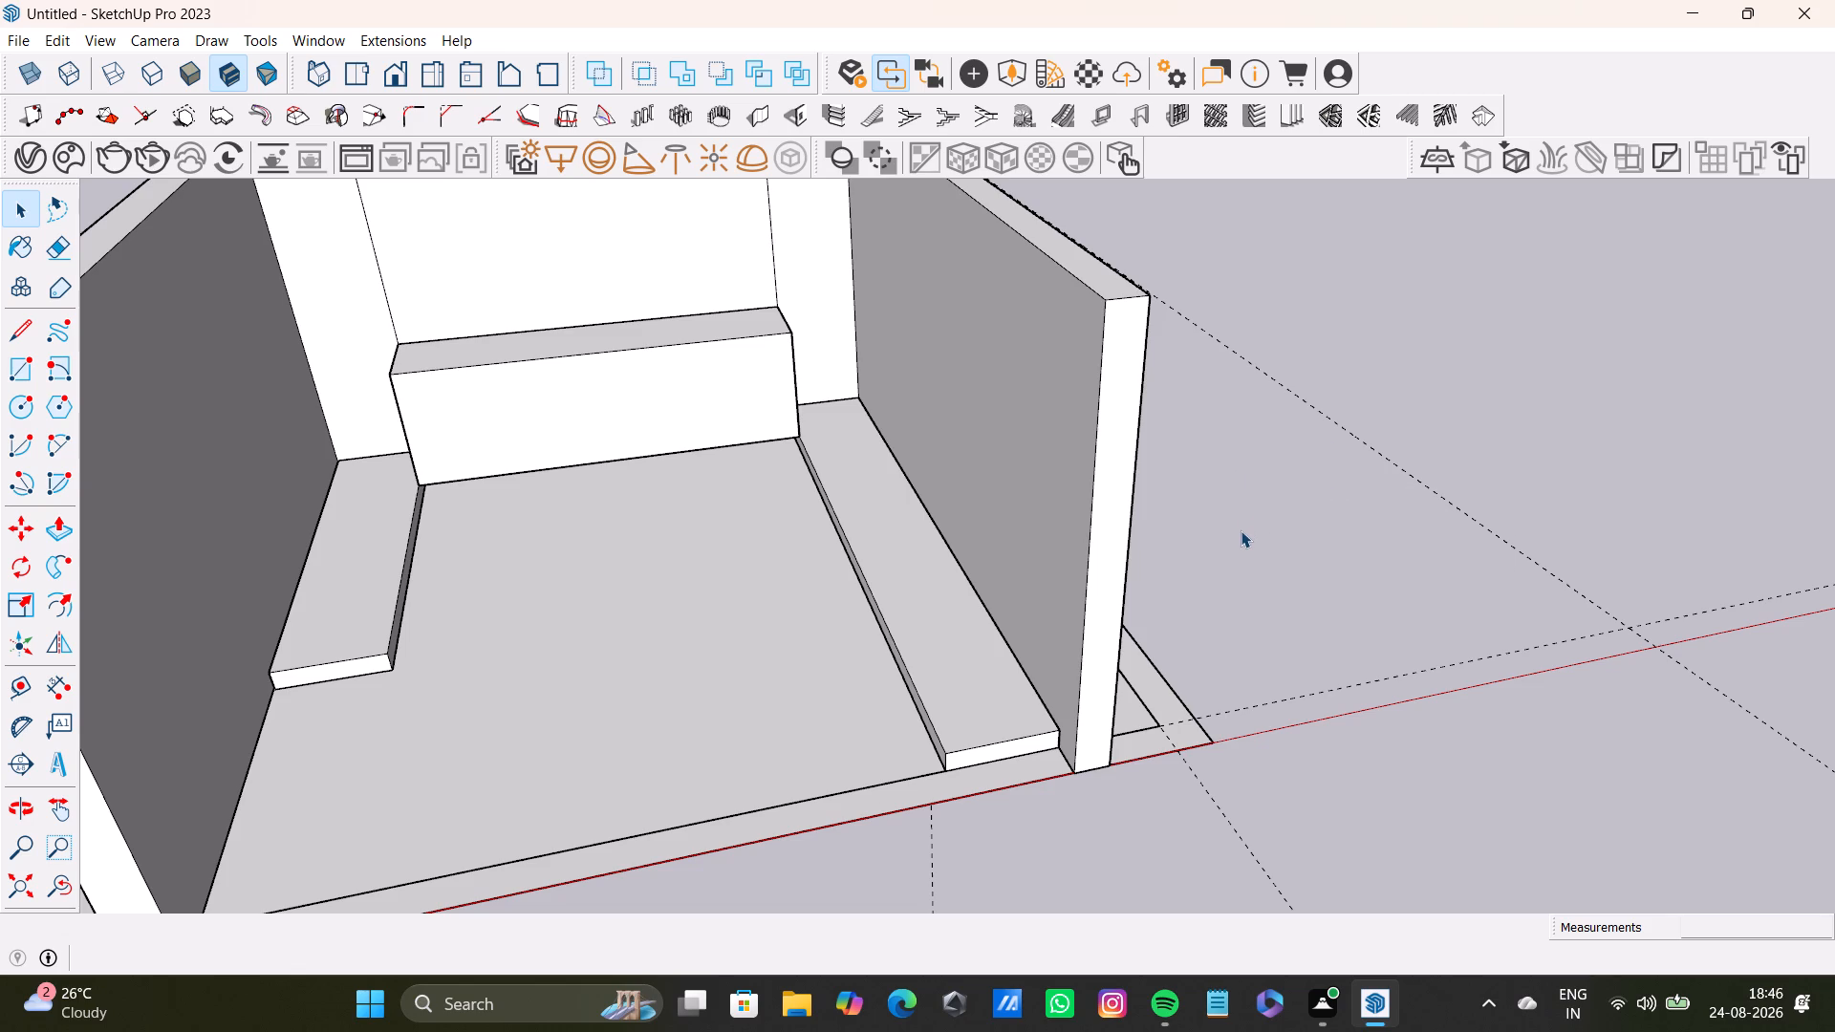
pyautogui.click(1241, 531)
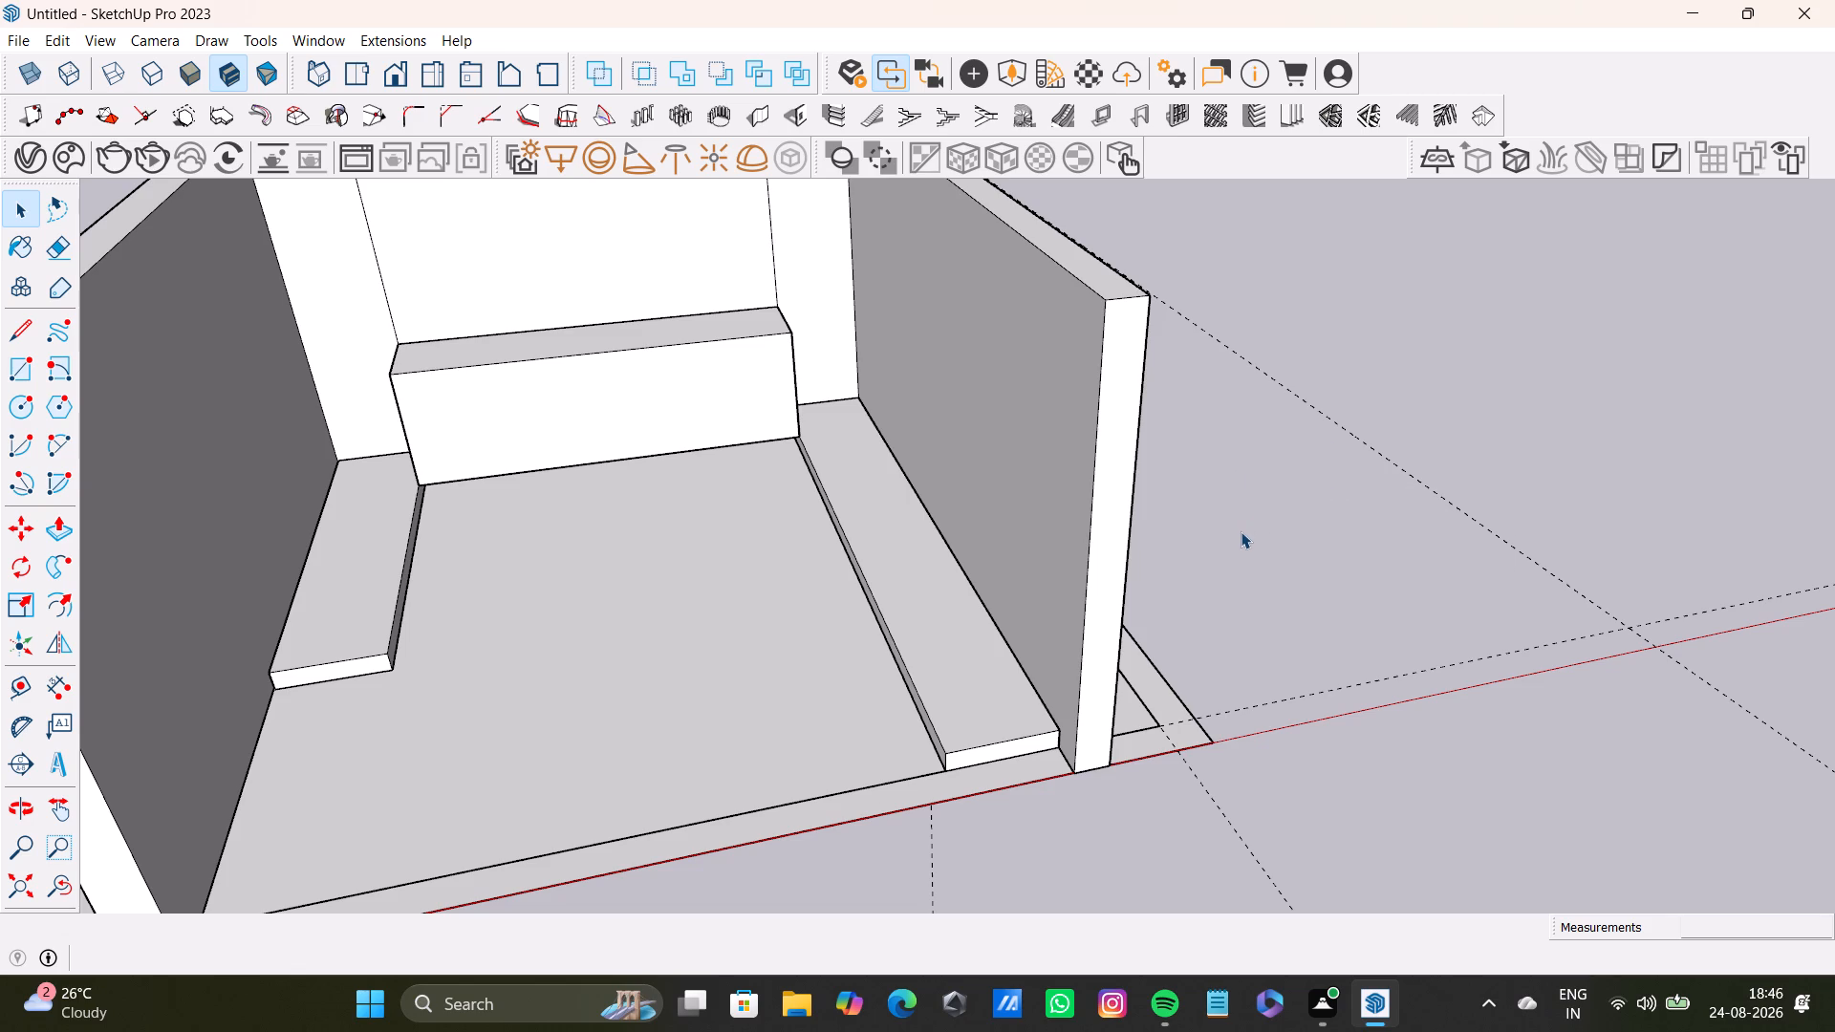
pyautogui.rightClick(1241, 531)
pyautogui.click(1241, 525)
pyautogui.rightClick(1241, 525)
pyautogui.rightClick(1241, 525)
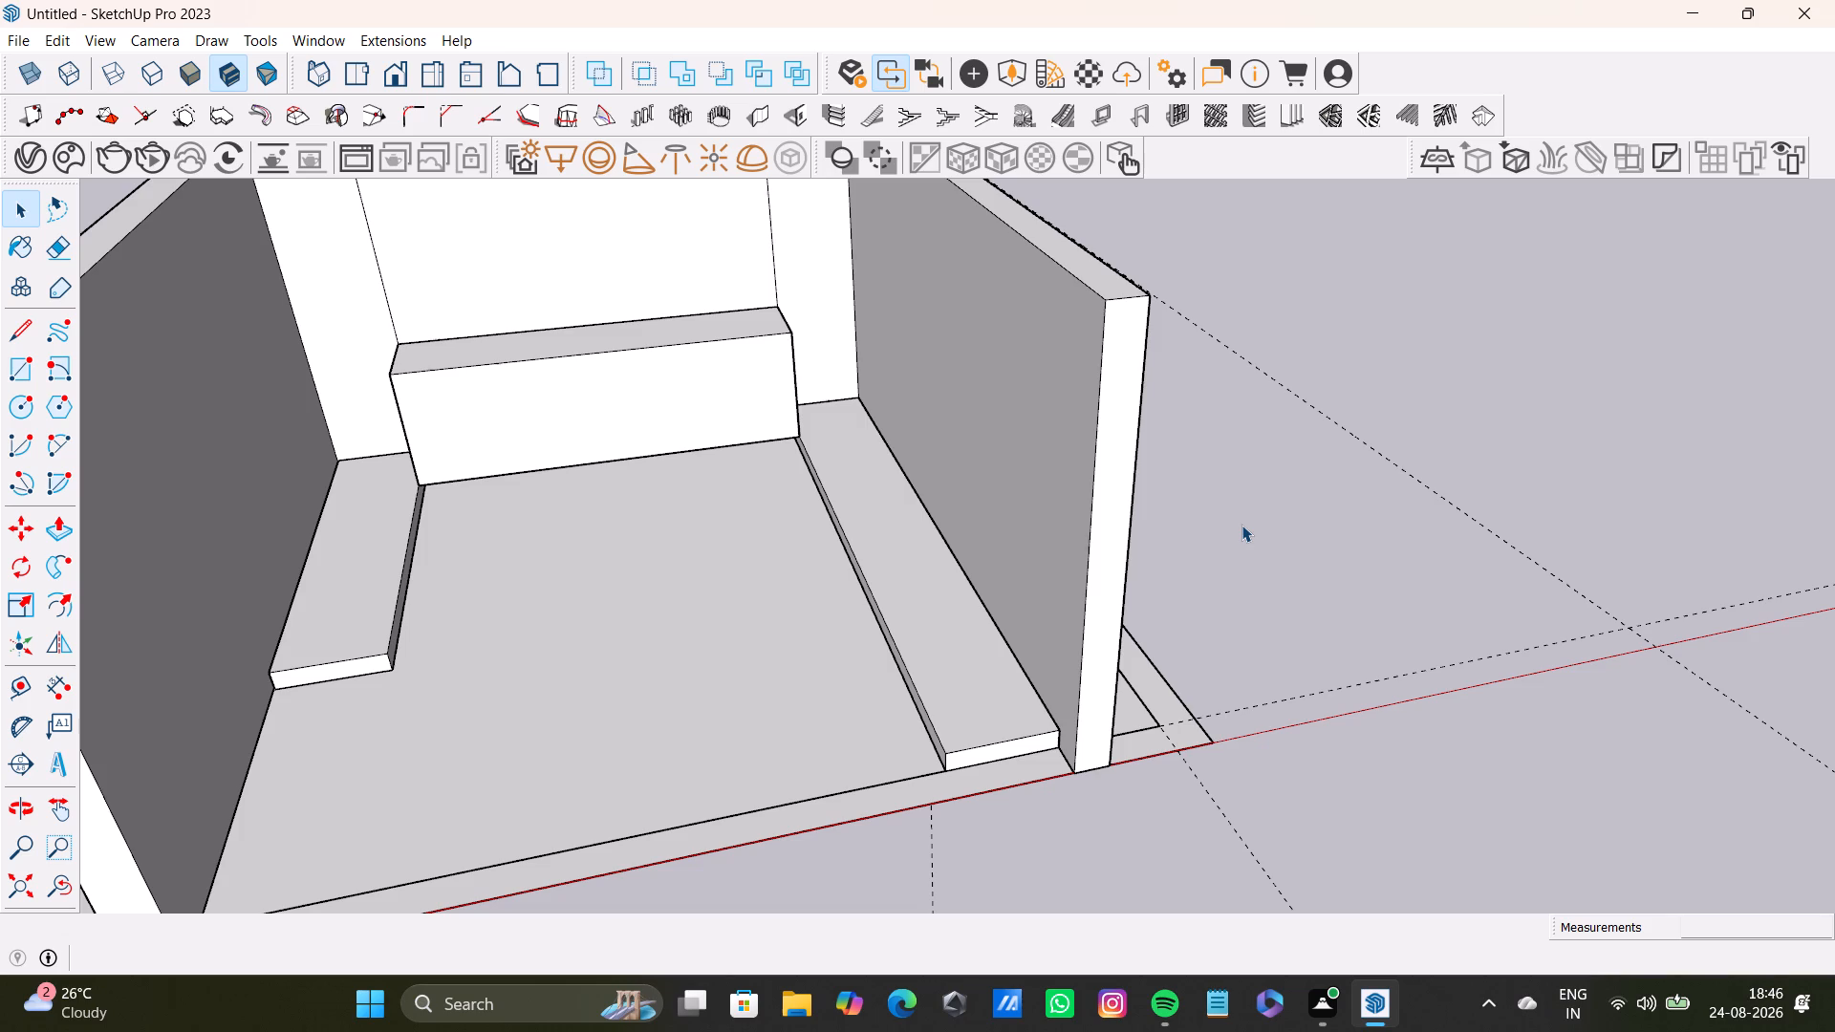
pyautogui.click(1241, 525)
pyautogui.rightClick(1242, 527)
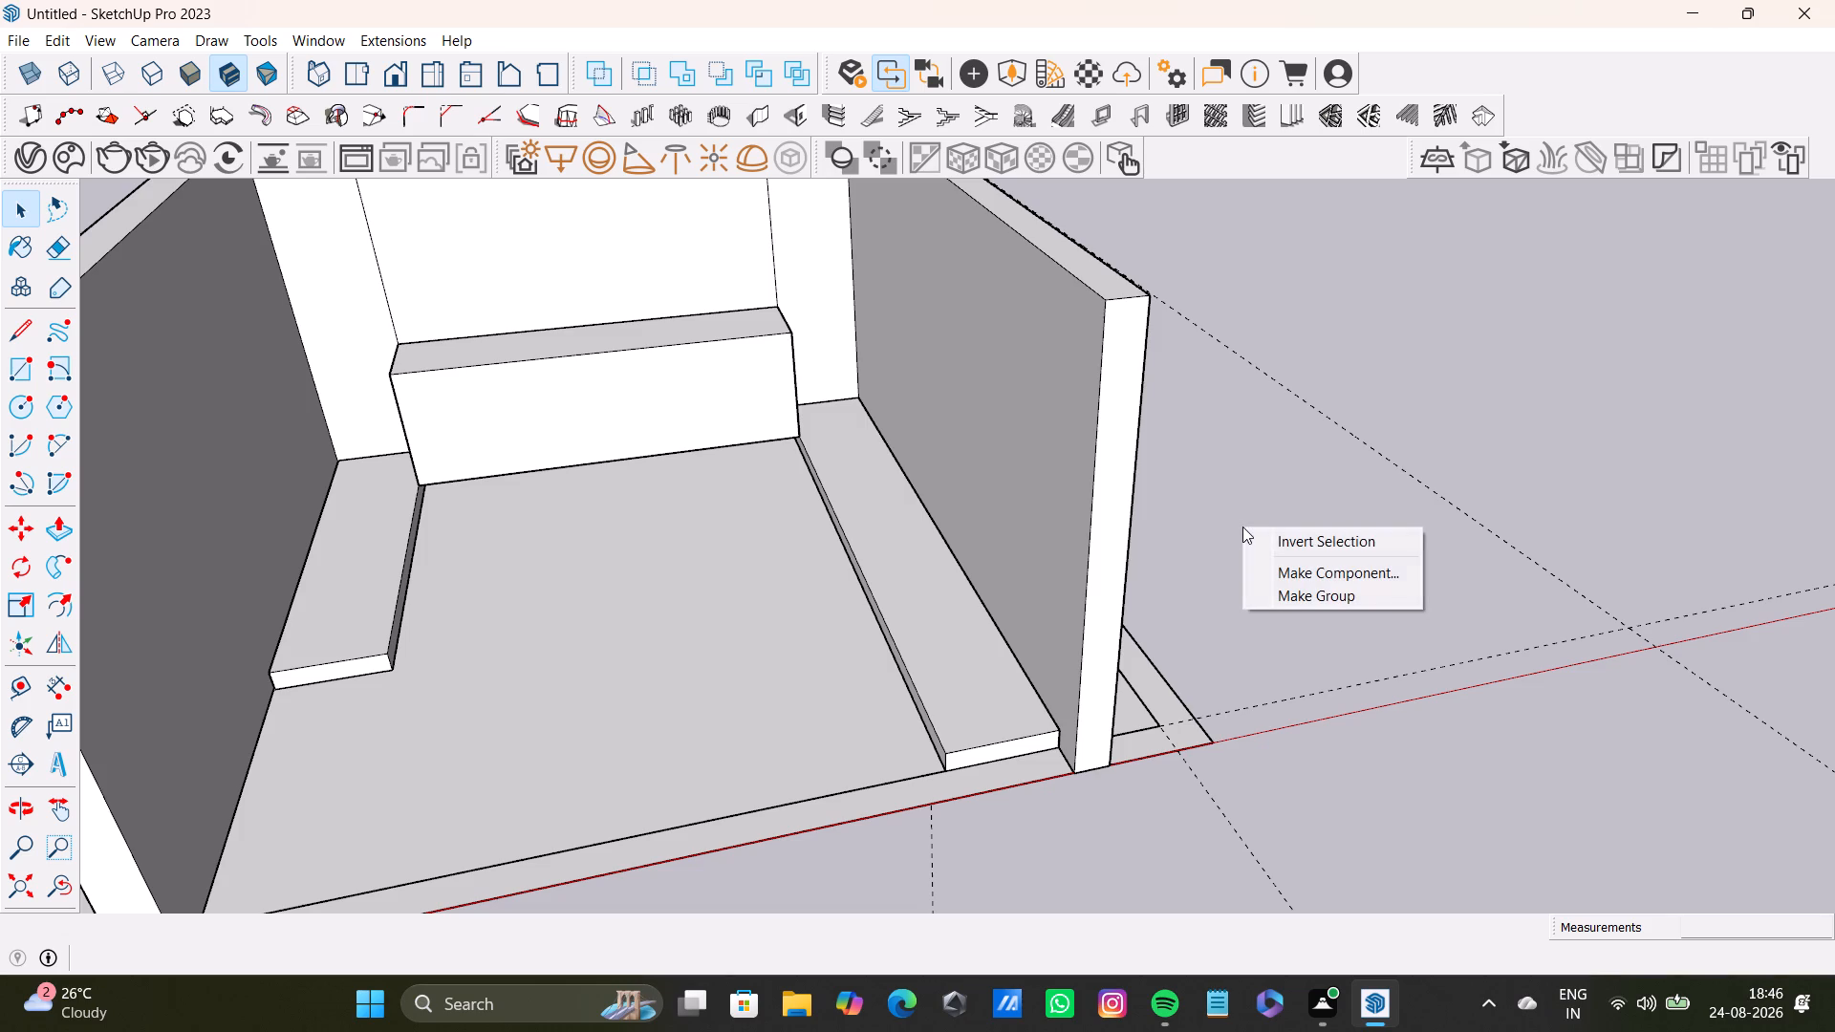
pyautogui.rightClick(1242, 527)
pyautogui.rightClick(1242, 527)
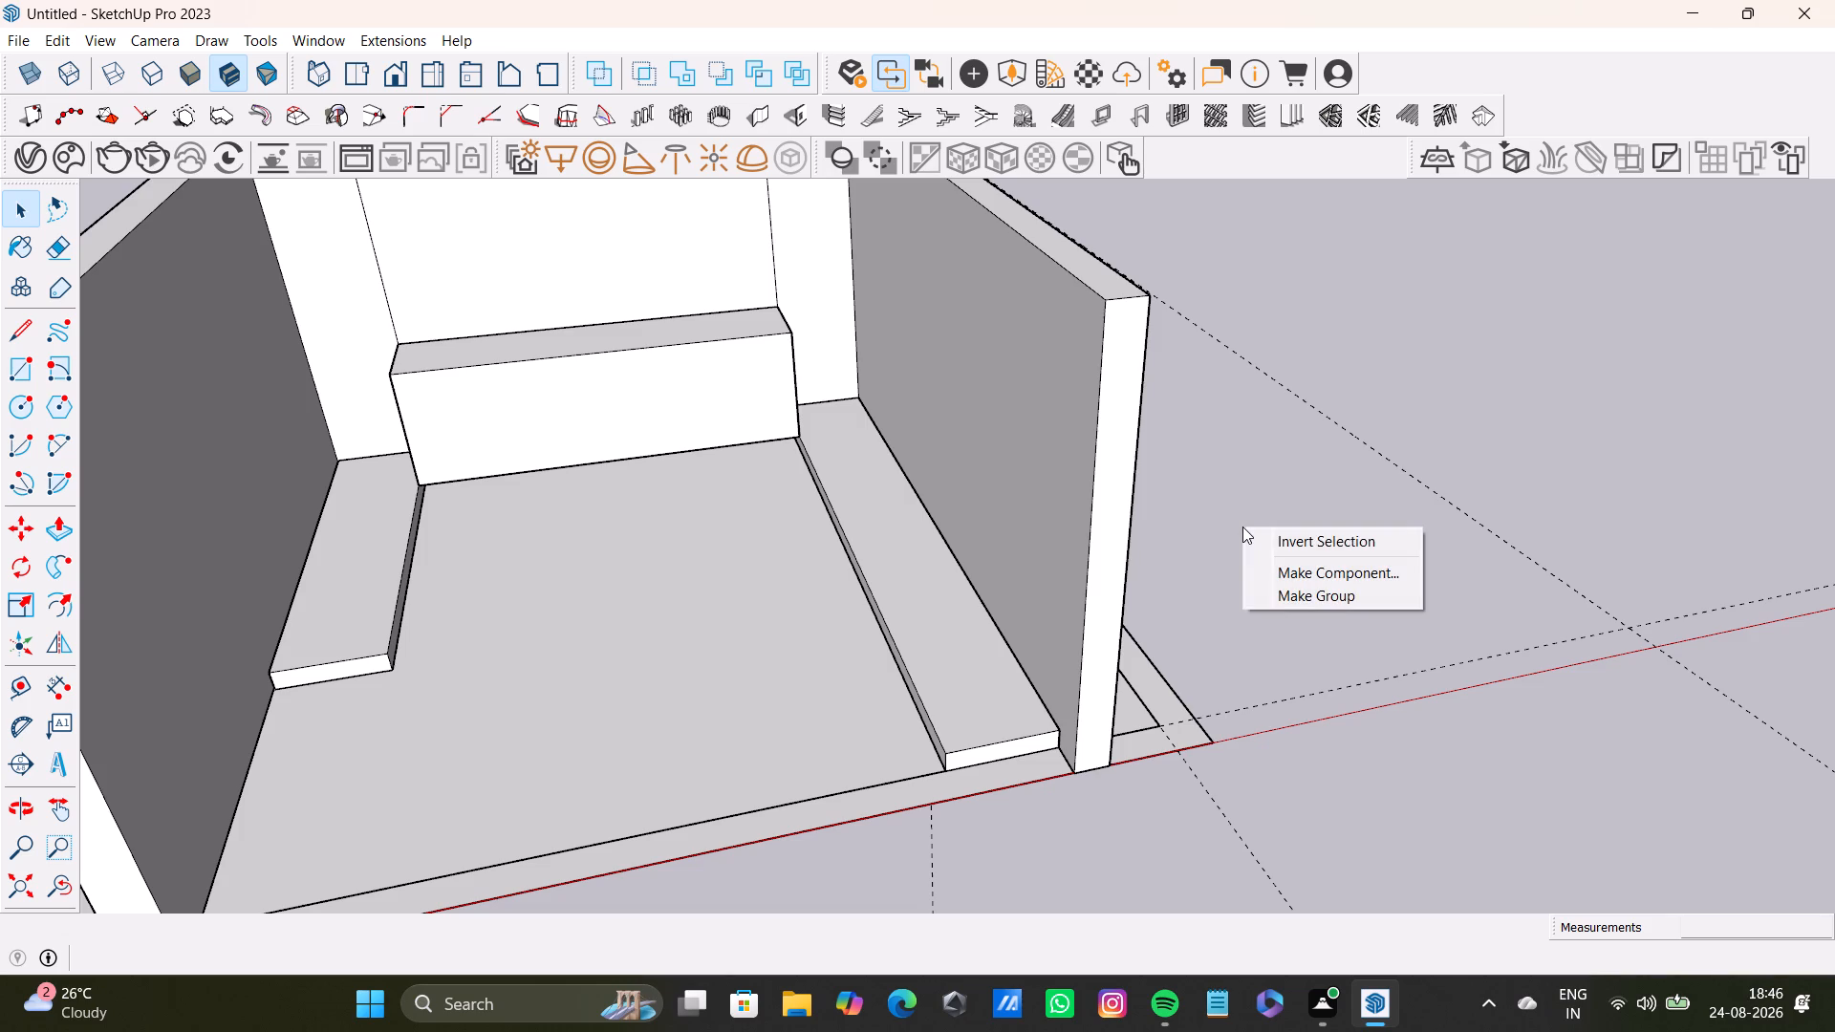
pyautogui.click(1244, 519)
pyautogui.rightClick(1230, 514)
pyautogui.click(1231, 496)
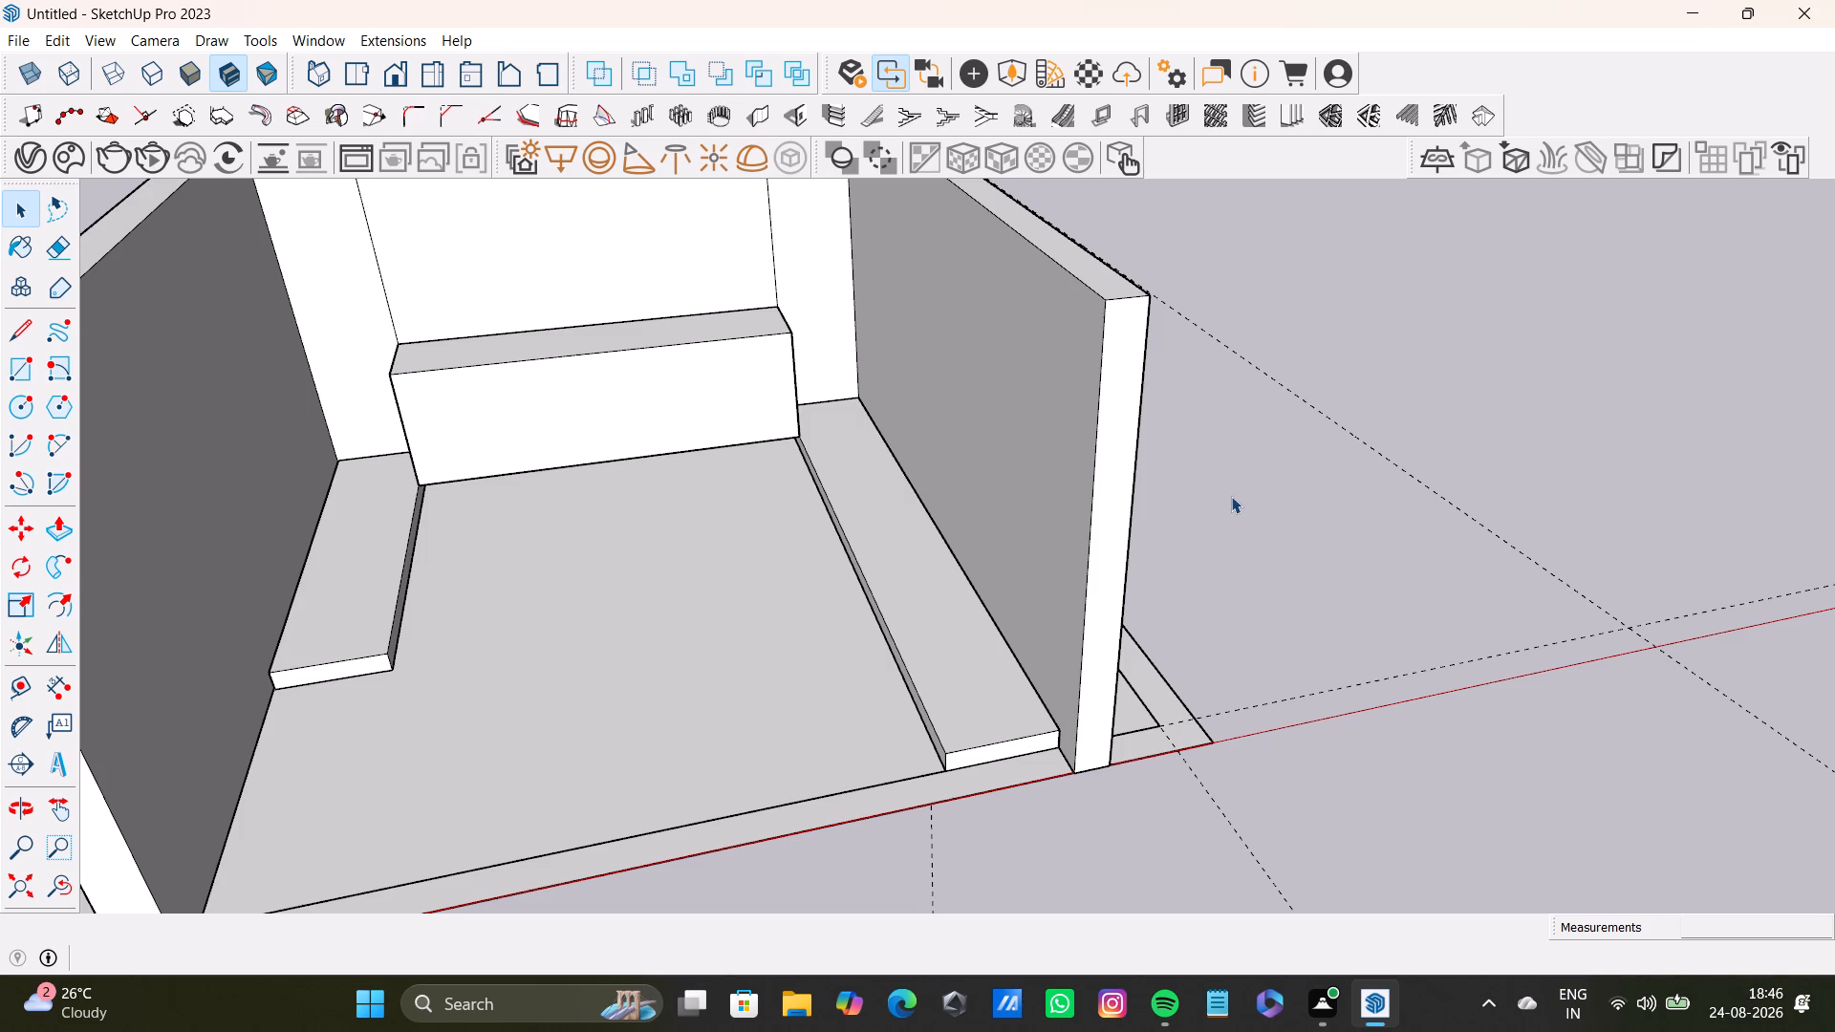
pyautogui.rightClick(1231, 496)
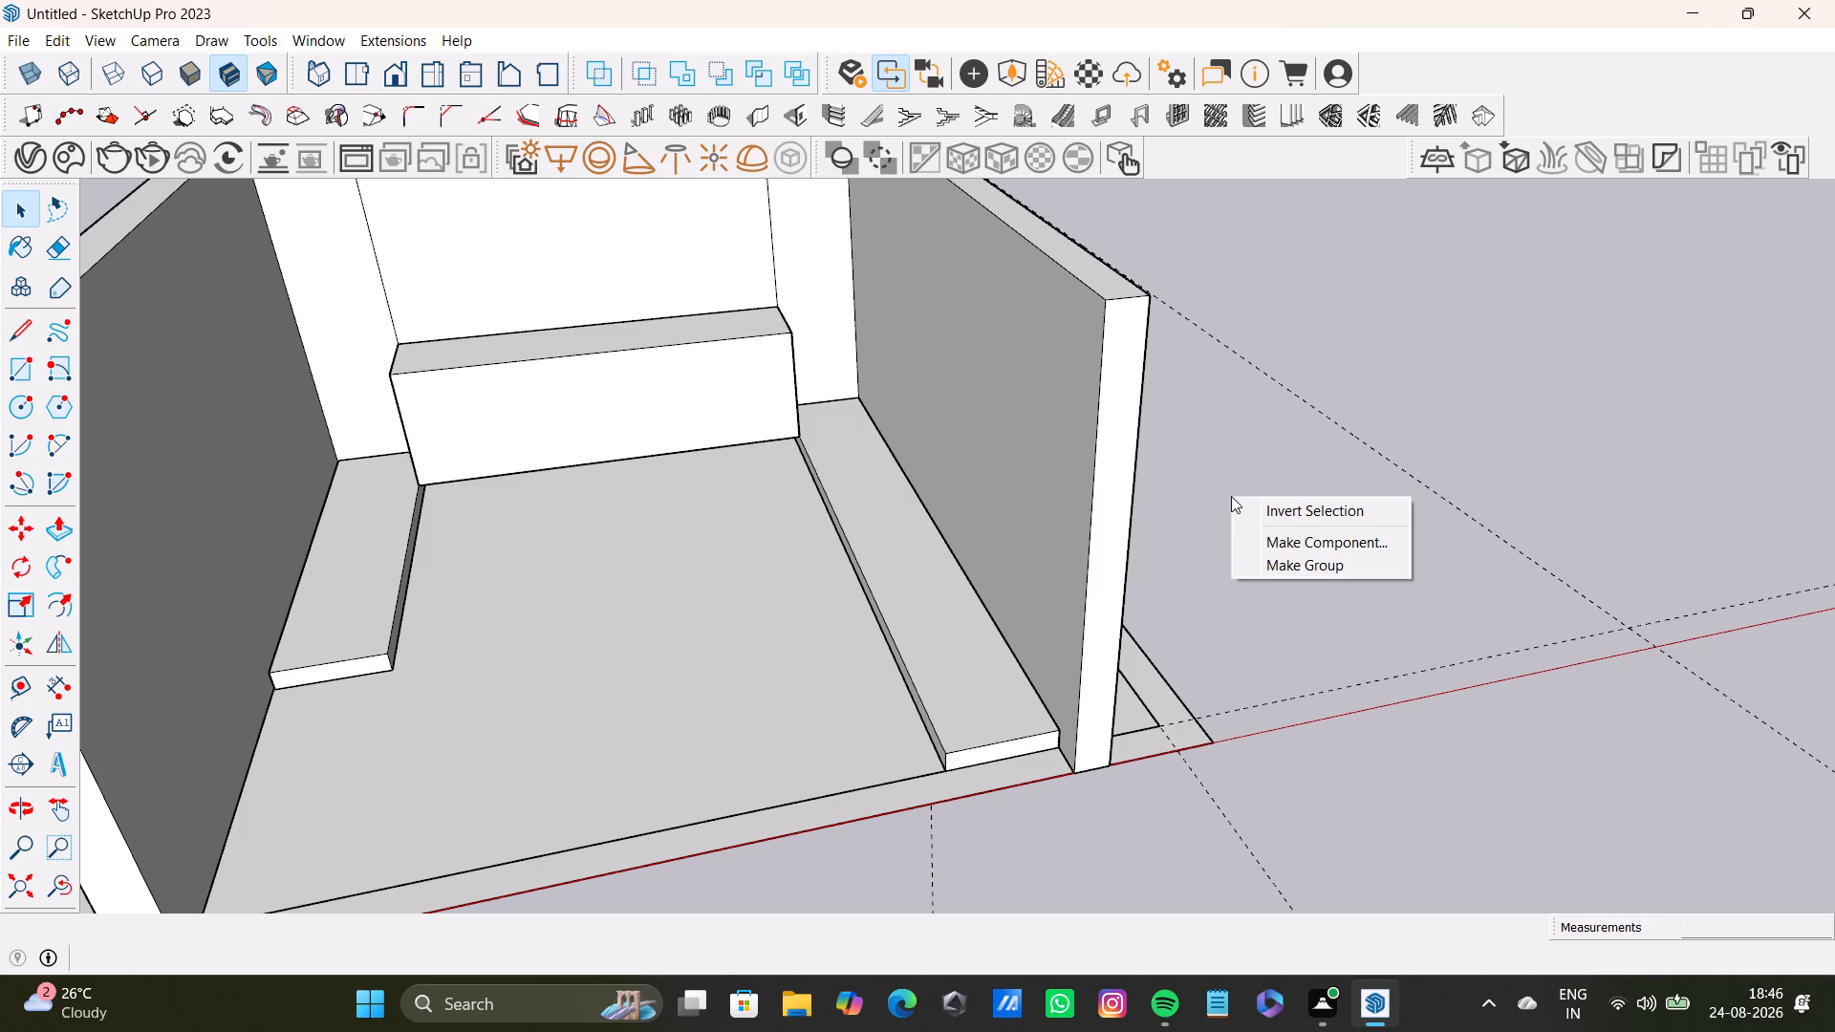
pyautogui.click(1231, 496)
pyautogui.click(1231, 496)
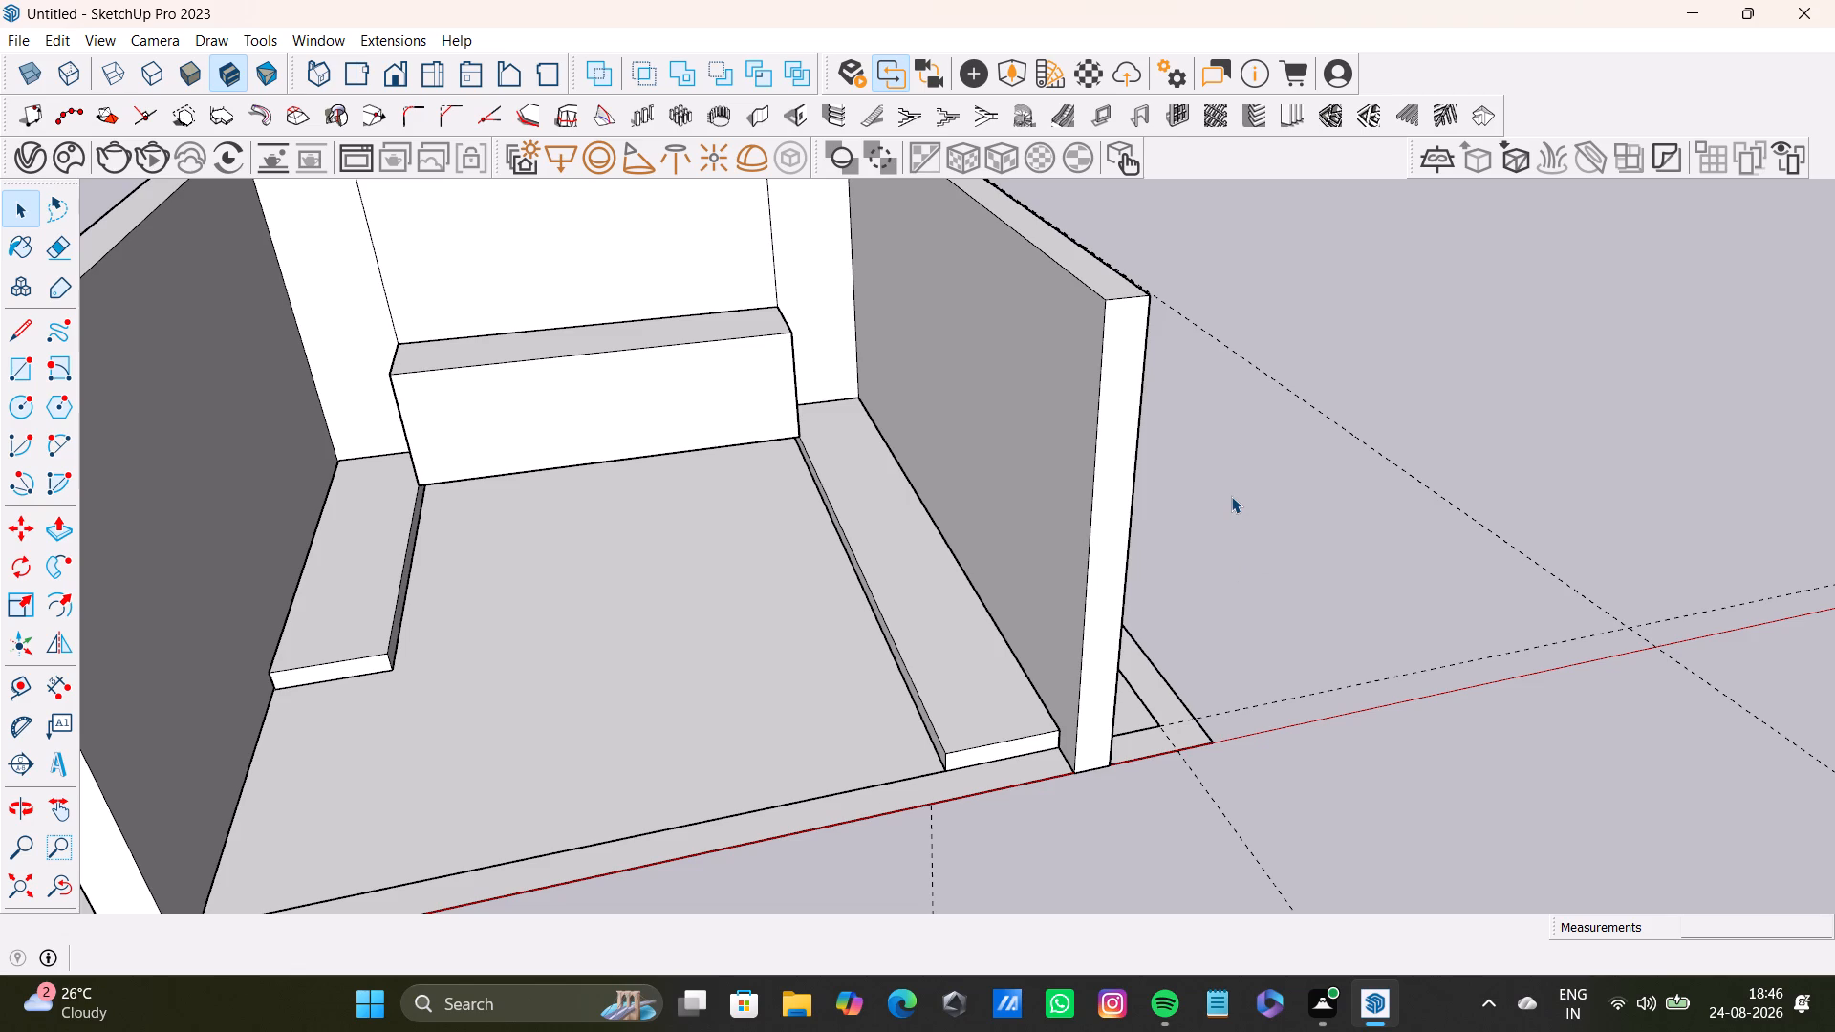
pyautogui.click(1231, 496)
# Push/Pull the back counter's end face above the longer side platform about 2' 2 11/16" to meet the side wall.
pyautogui.scroll(-9, 1107, 402)
pyautogui.keyDown('shift'); pyautogui.moveTo(1085, 471); pyautogui.dragTo(1326, 441, button='middle'); pyautogui.keyUp('shift')
pyautogui.moveTo(1374, 442); pyautogui.dragTo(1380, 674, button='middle')
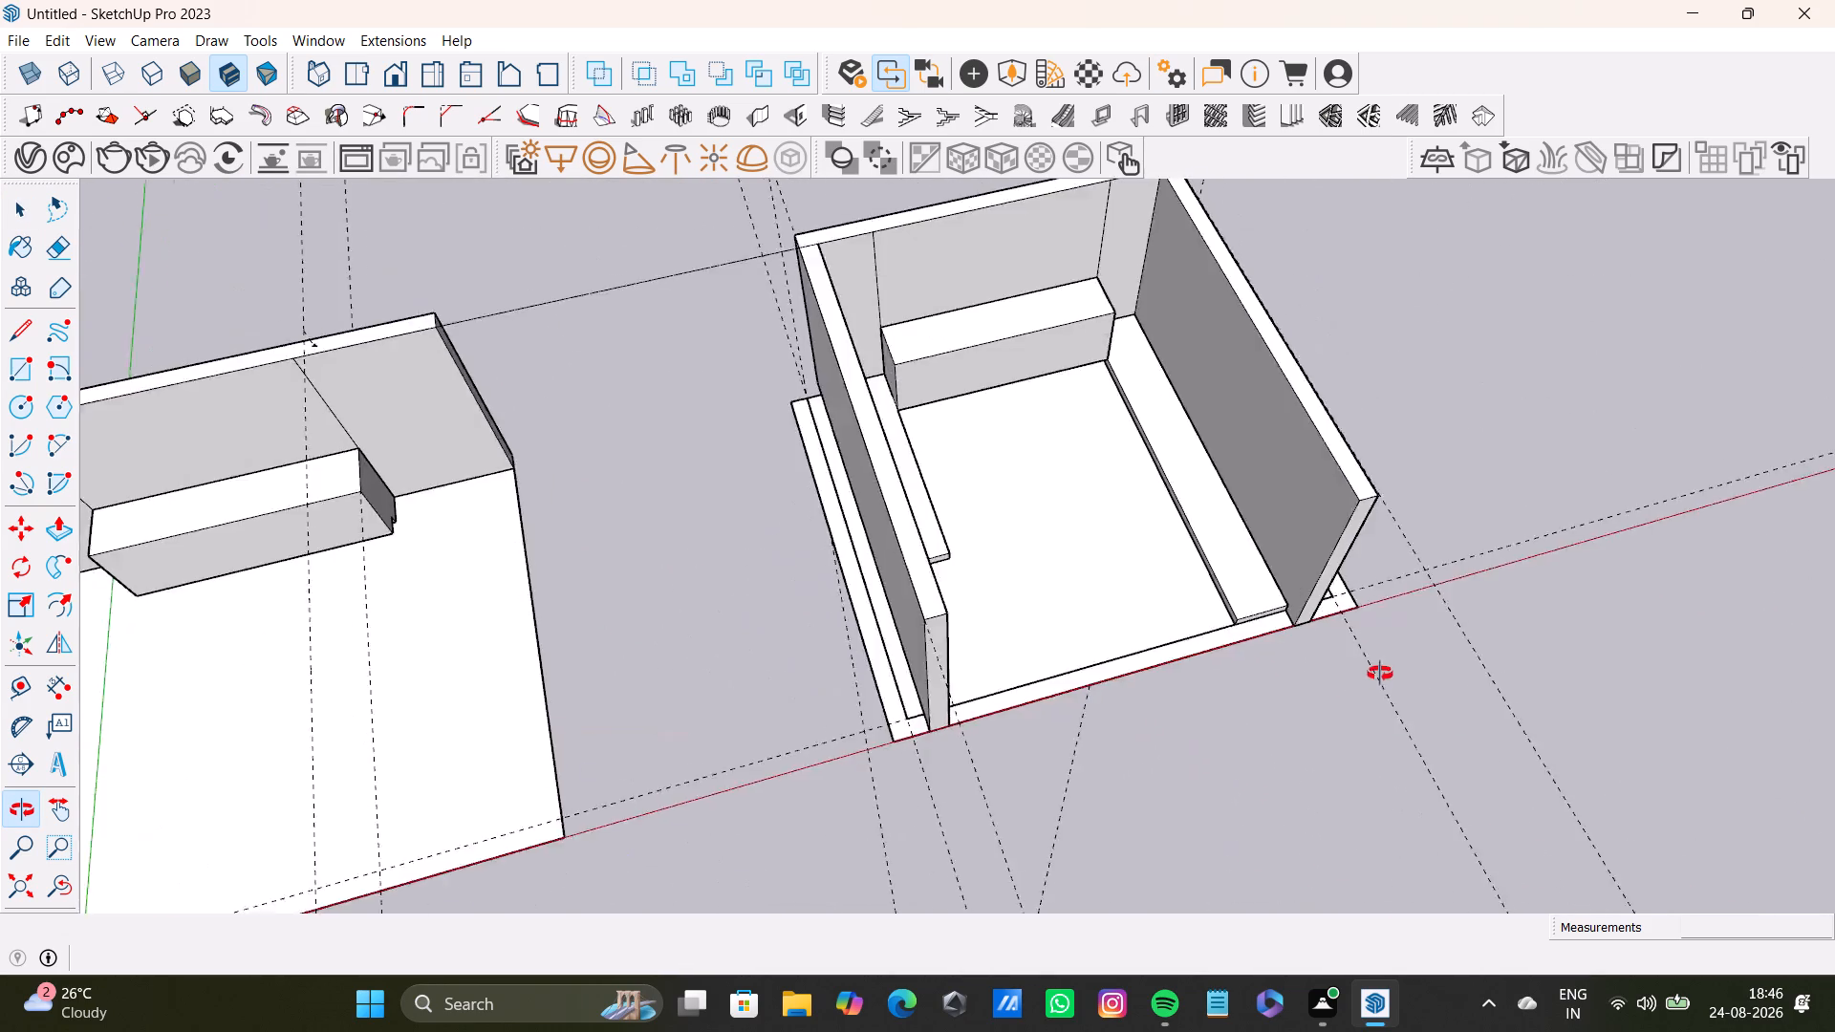
pyautogui.moveTo(1380, 674); pyautogui.dragTo(1441, 544, button='middle')
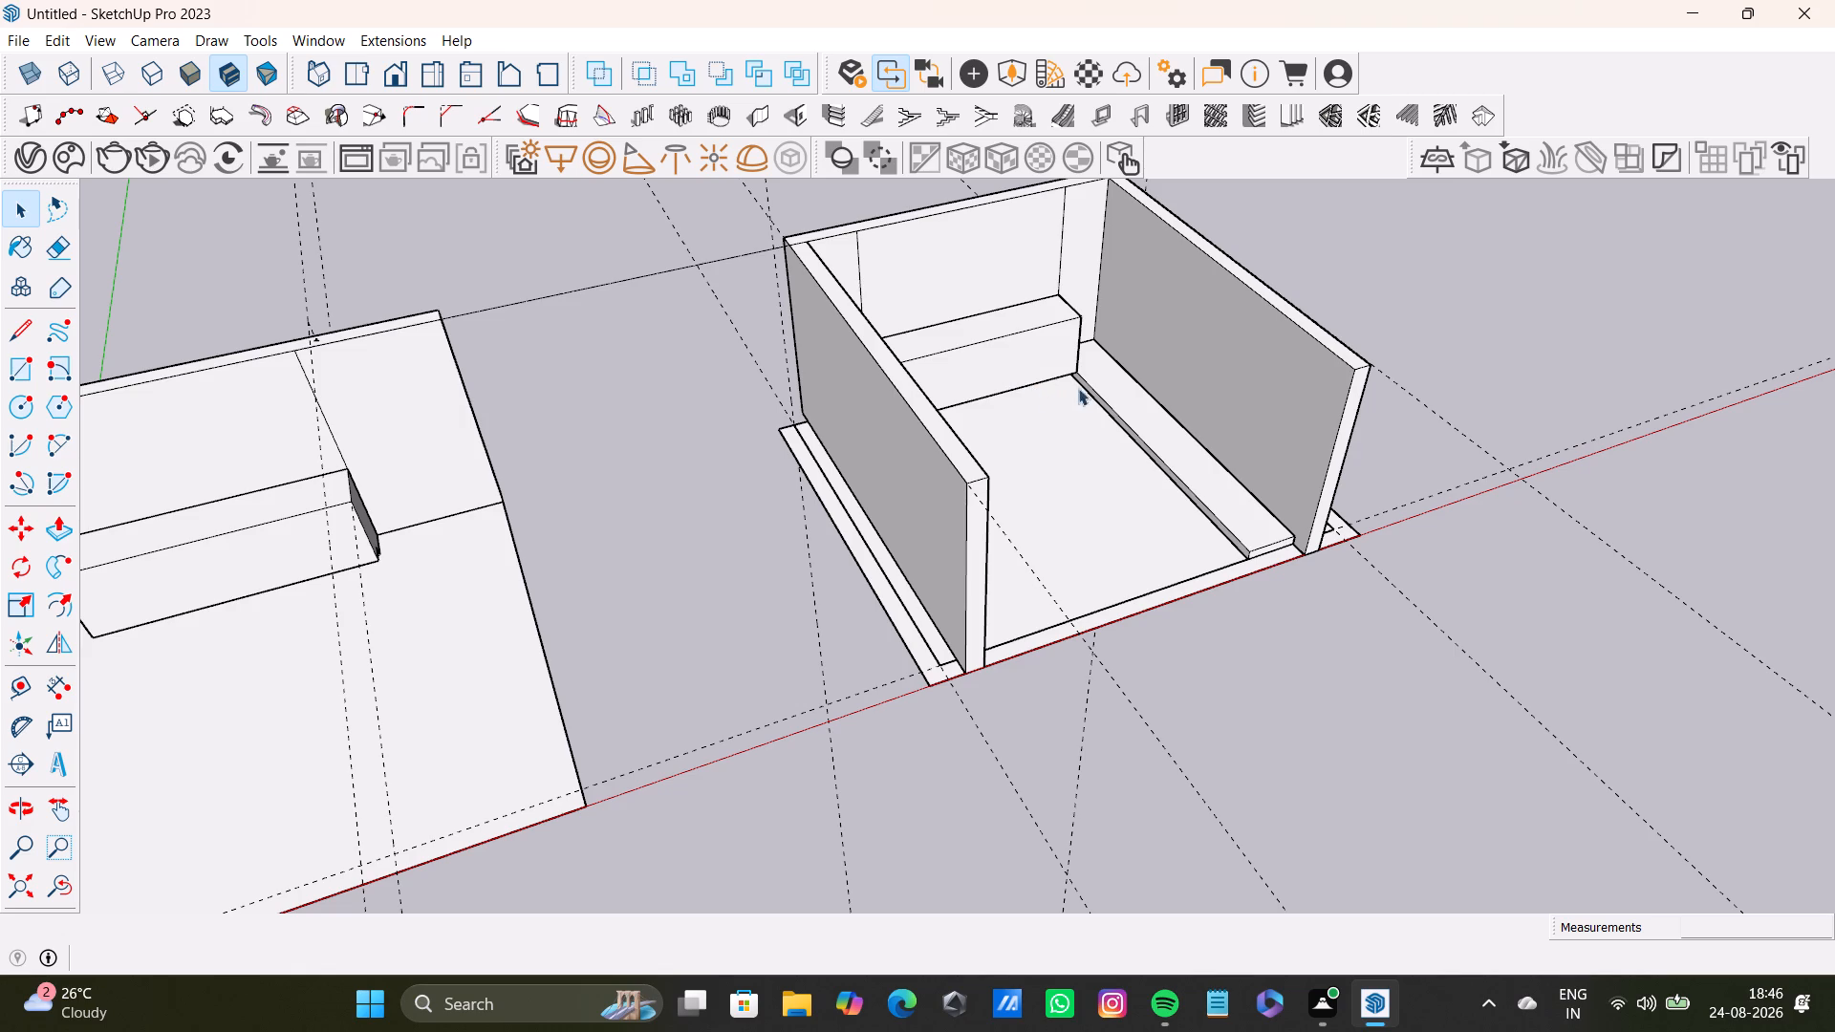
pyautogui.moveTo(1128, 434); pyautogui.dragTo(550, 483, button='middle')
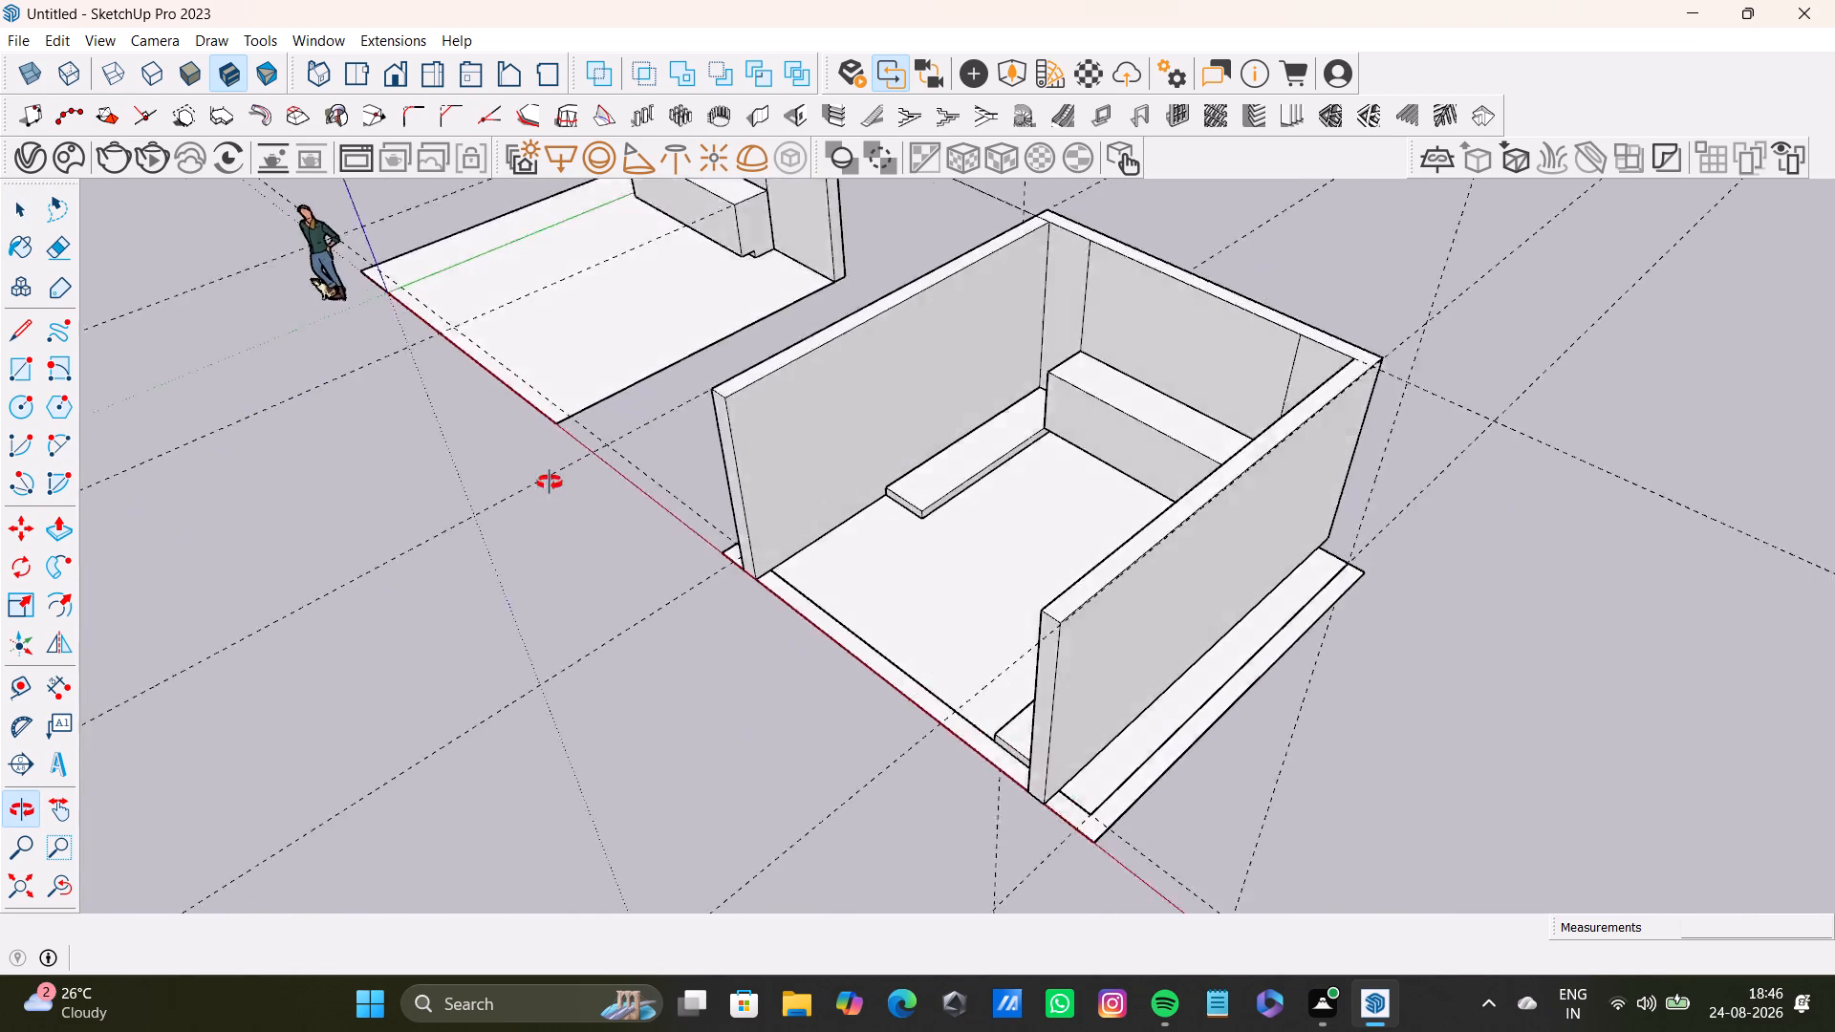
pyautogui.moveTo(550, 483); pyautogui.dragTo(1324, 490, button='middle')
pyautogui.scroll(4, 1210, 362)
pyautogui.moveTo(1187, 368); pyautogui.dragTo(1023, 492, button='middle')
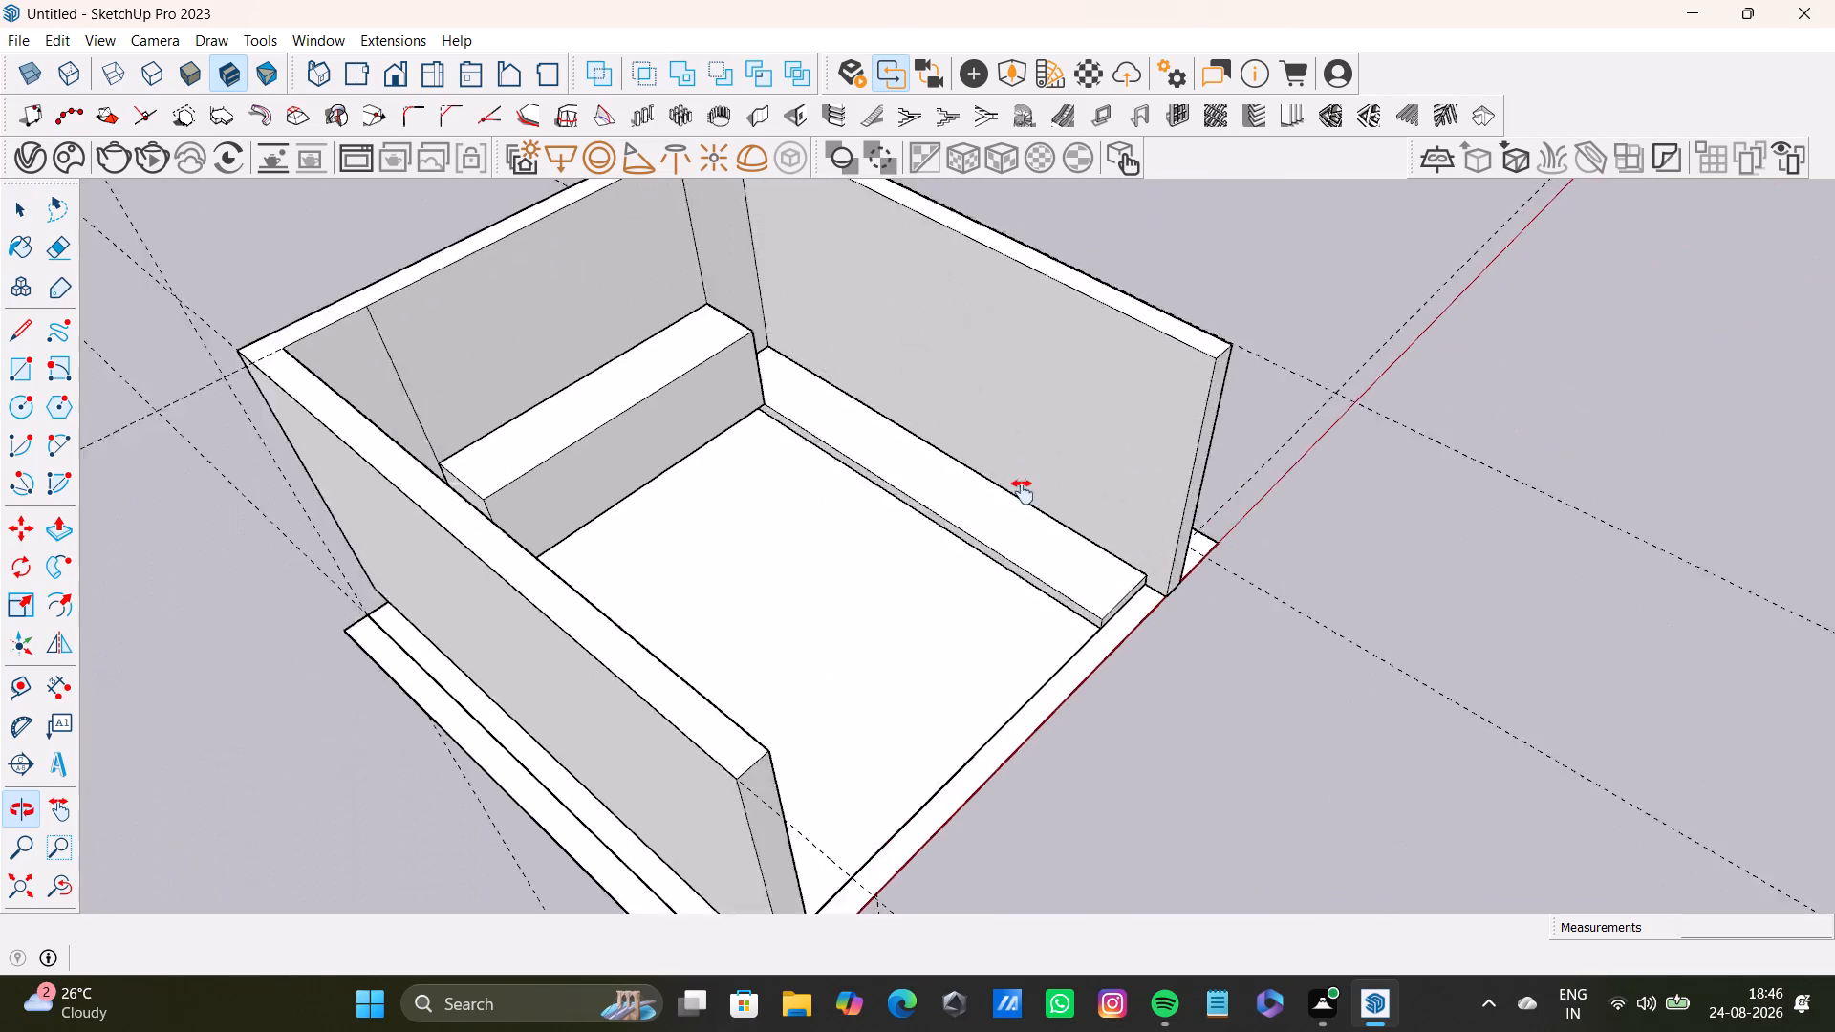
pyautogui.moveTo(1023, 492); pyautogui.dragTo(969, 604, button='middle')
pyautogui.moveTo(888, 593); pyautogui.dragTo(1217, 699, button='middle')
pyautogui.scroll(6, 702, 673)
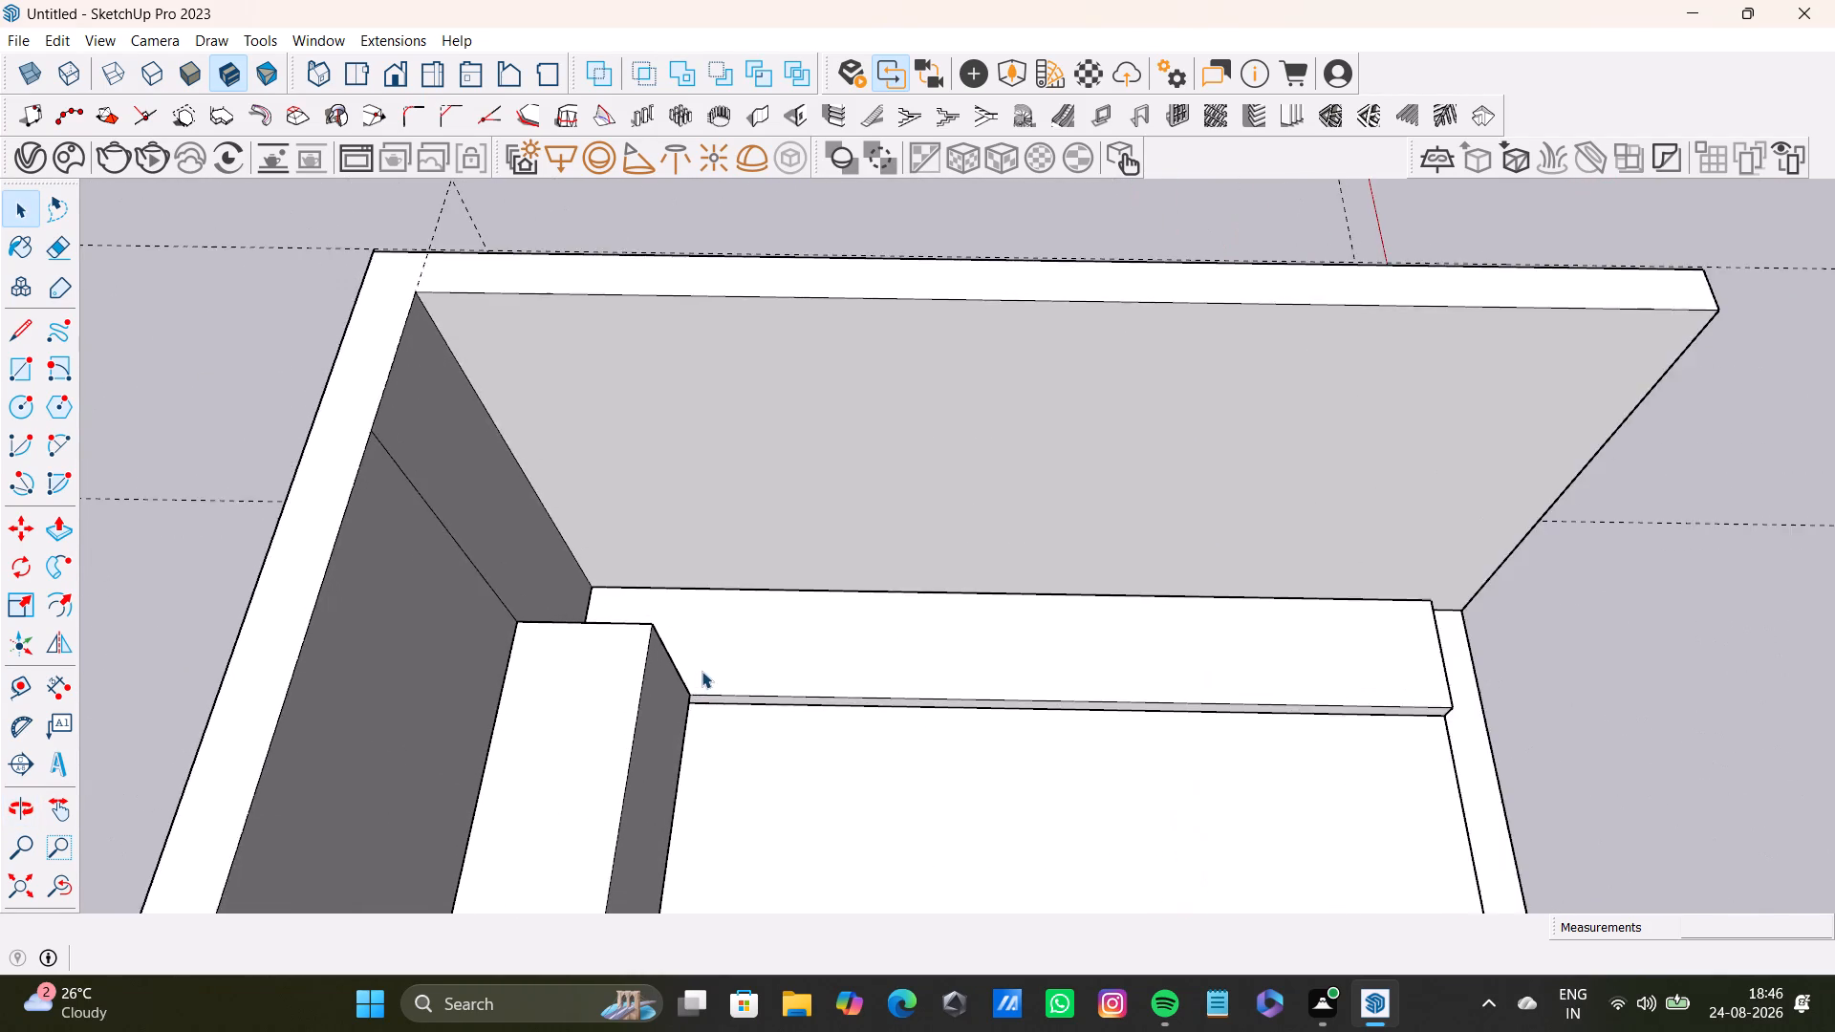
pyautogui.scroll(3, 702, 671)
pyautogui.moveTo(710, 652); pyautogui.dragTo(296, 441, button='middle')
pyautogui.scroll(4, 584, 354)
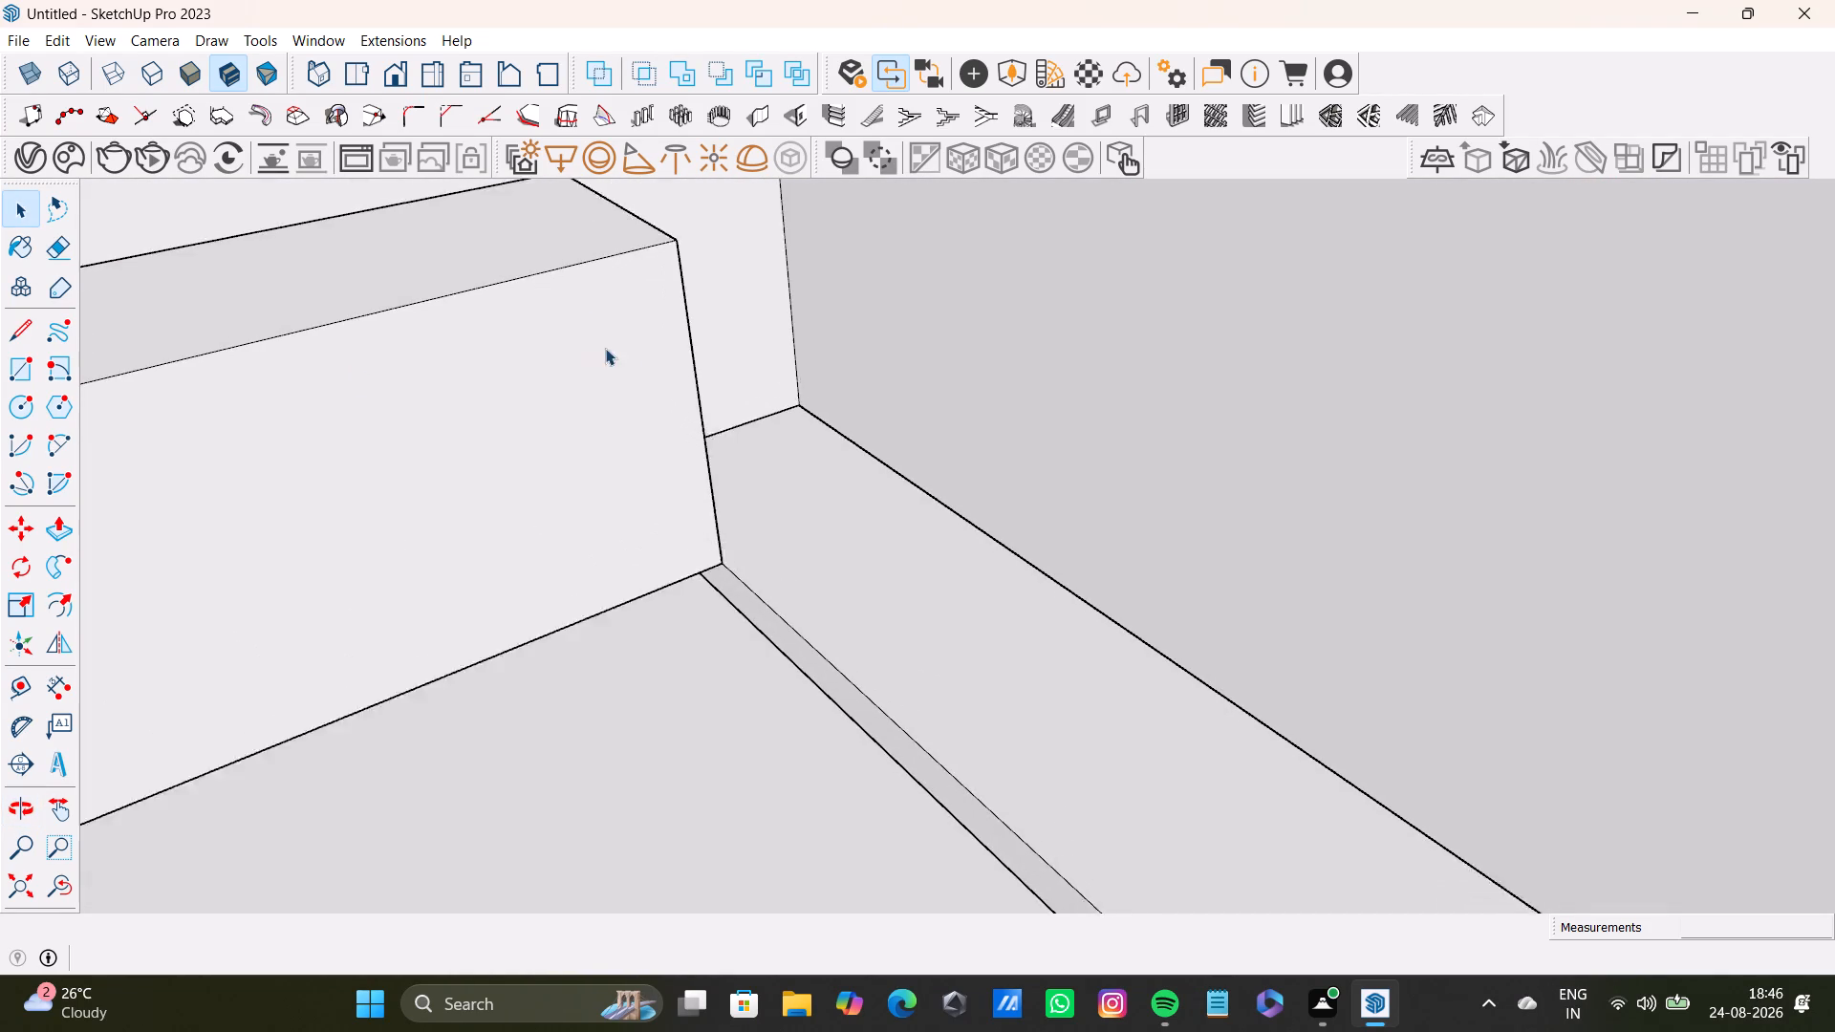
pyautogui.scroll(4, 605, 348)
pyautogui.moveTo(717, 326); pyautogui.dragTo(578, 643, button='middle')
pyautogui.press('space')
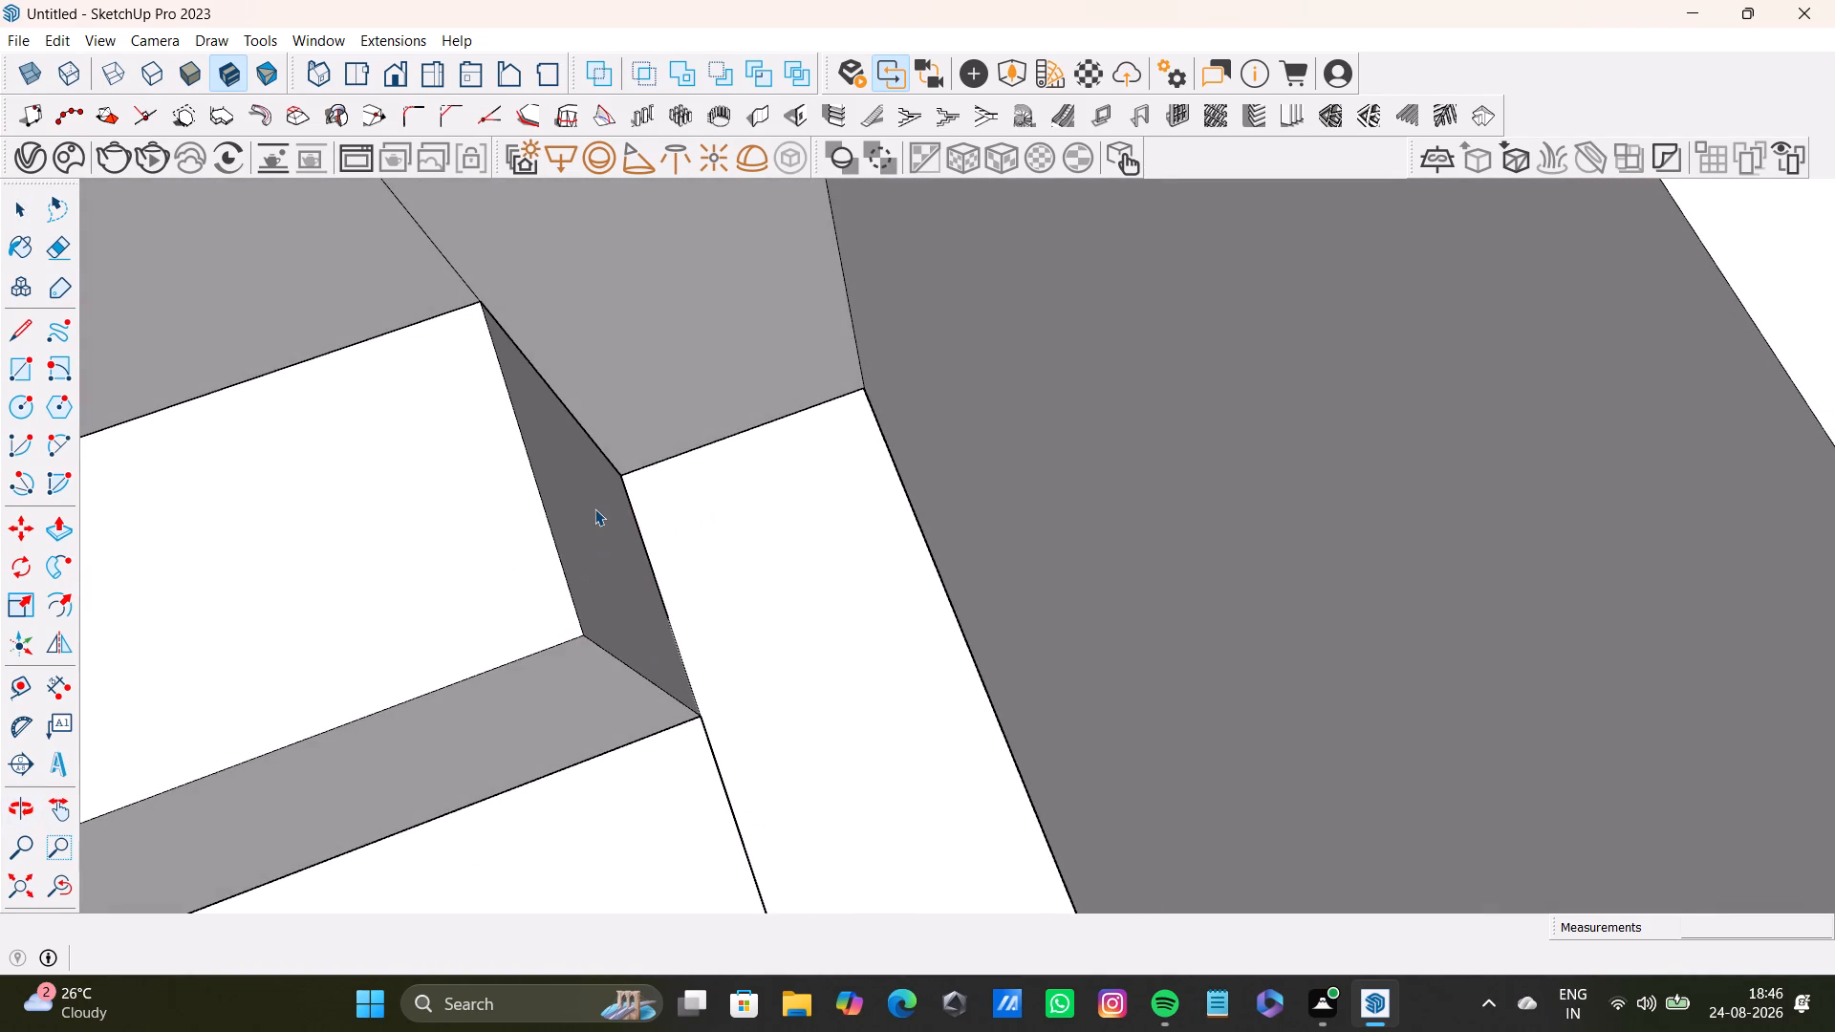
pyautogui.tripleClick(594, 508)
pyautogui.doubleClick(594, 521)
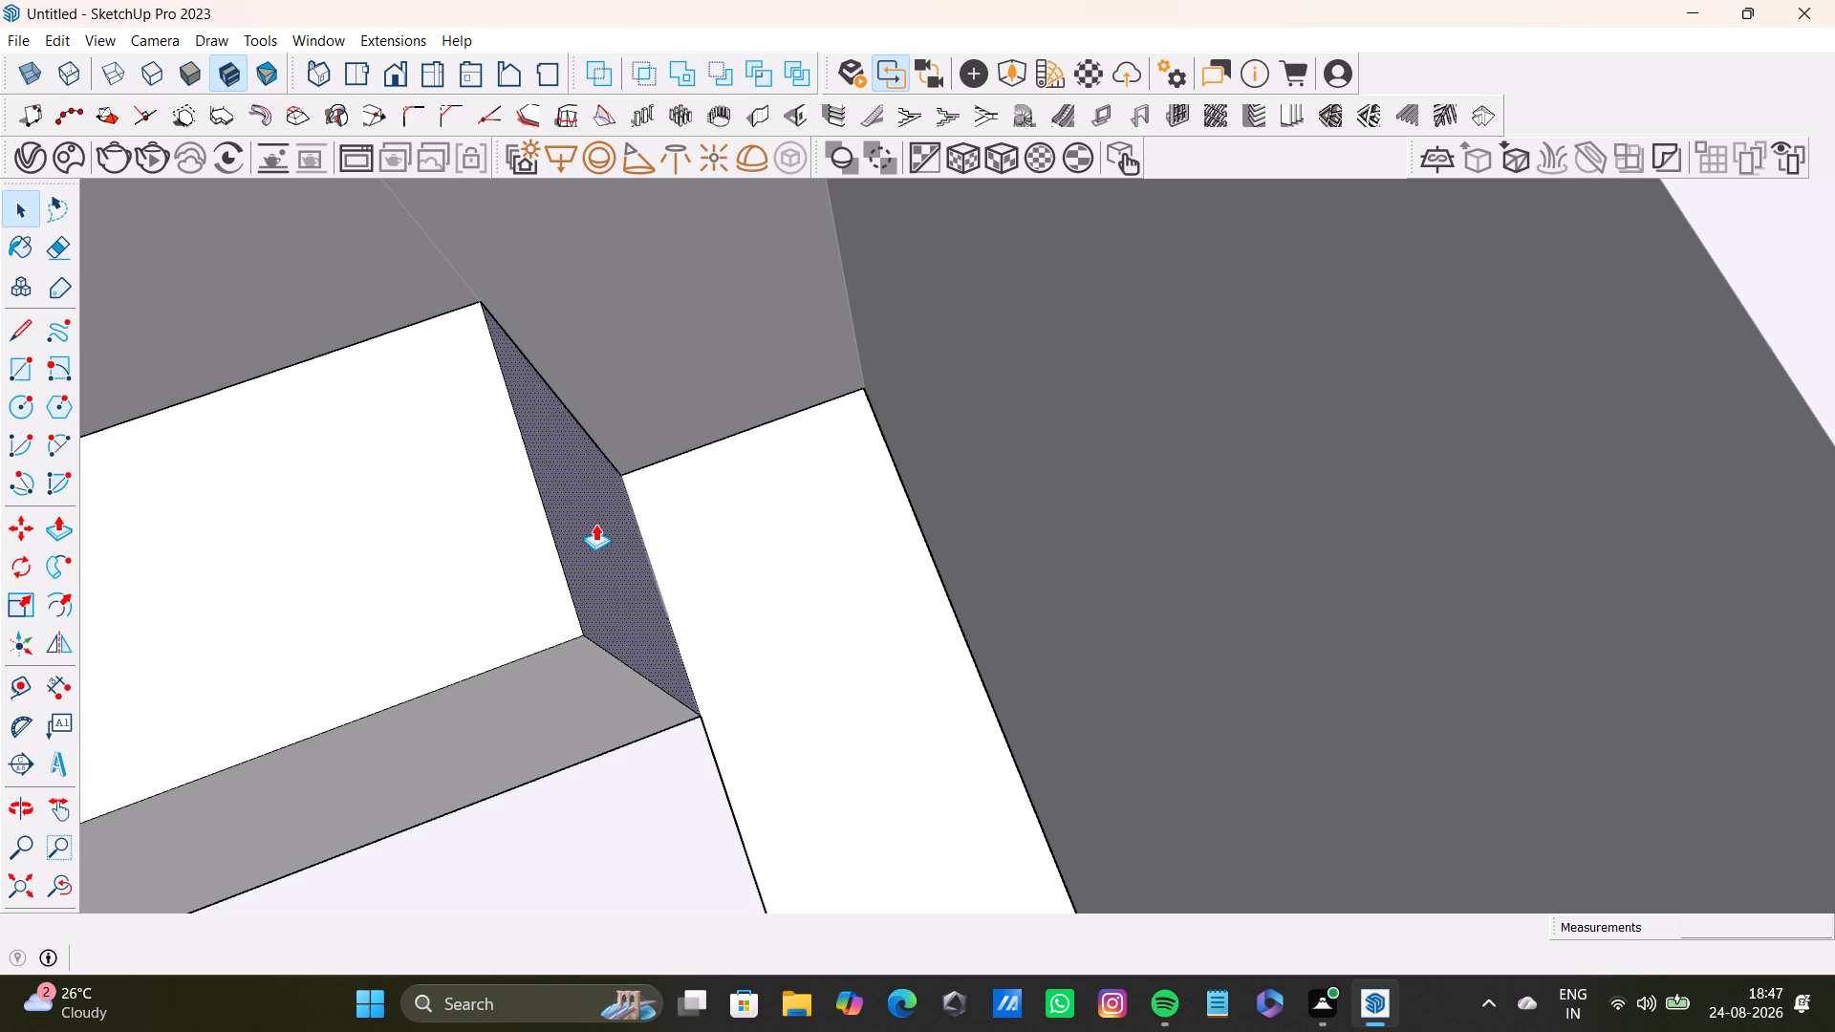
pyautogui.press('p')
pyautogui.moveTo(595, 524); pyautogui.dragTo(943, 484)
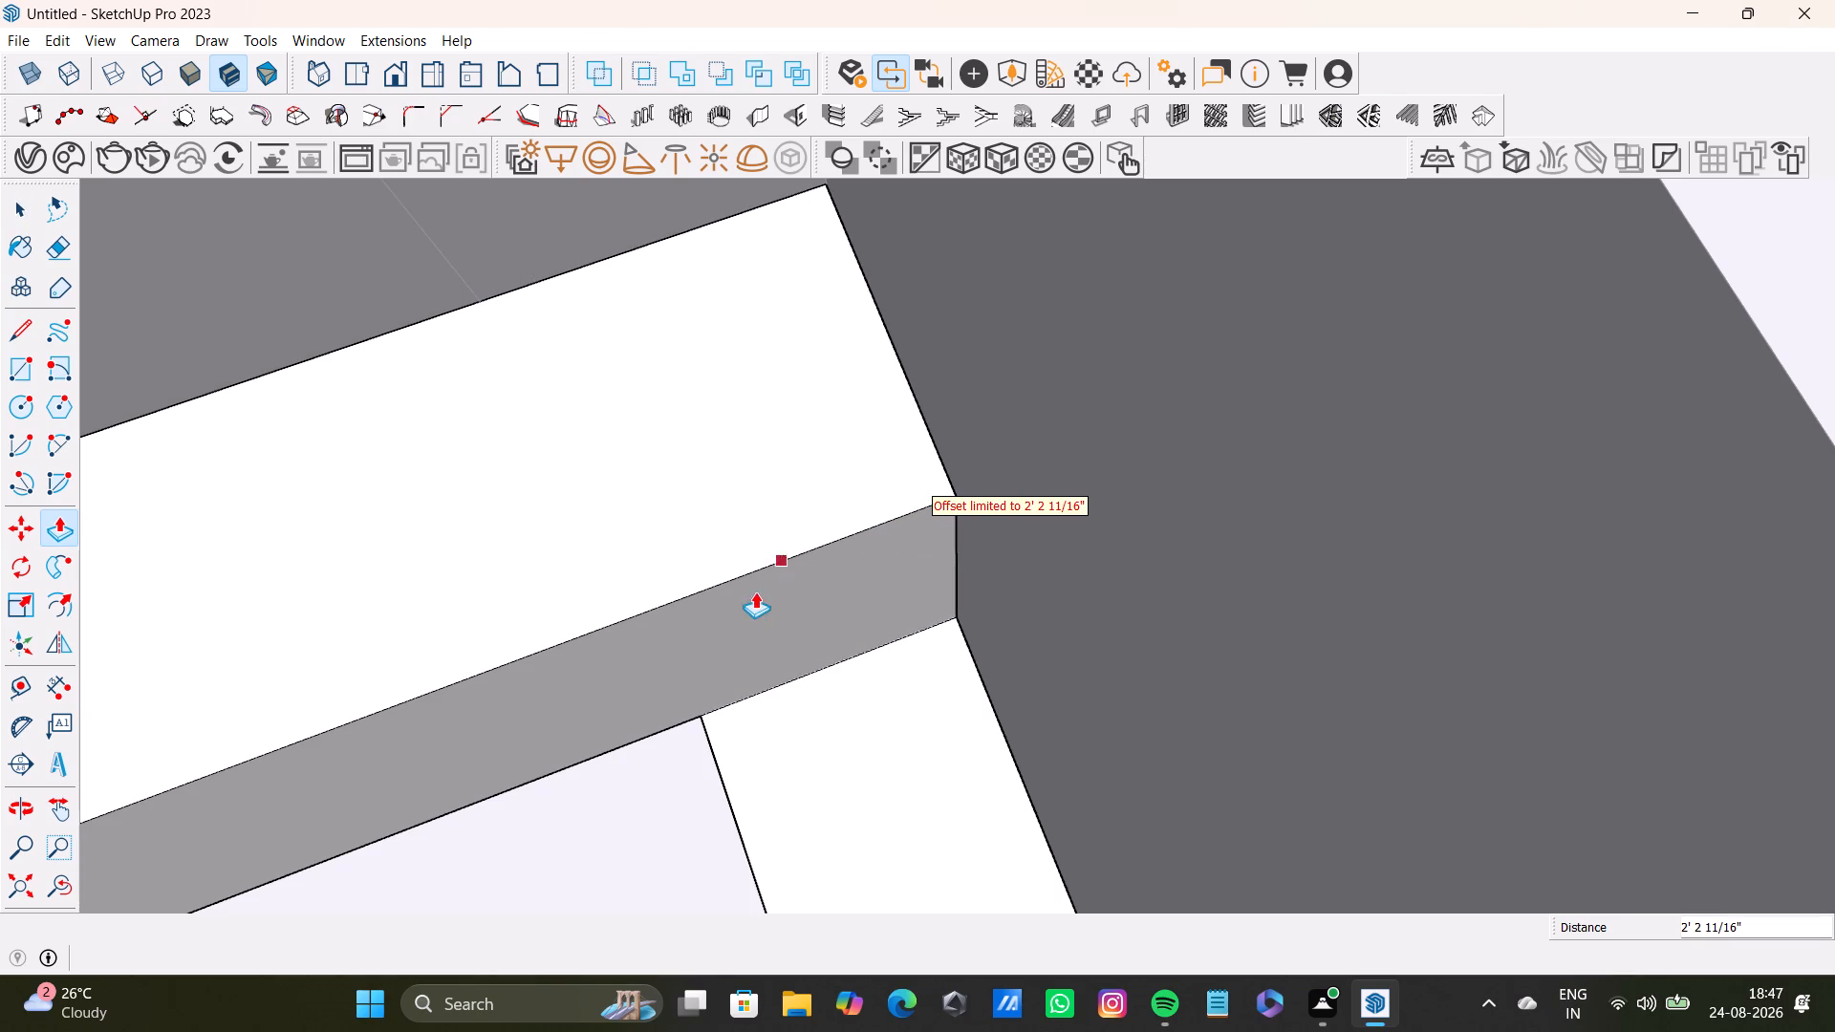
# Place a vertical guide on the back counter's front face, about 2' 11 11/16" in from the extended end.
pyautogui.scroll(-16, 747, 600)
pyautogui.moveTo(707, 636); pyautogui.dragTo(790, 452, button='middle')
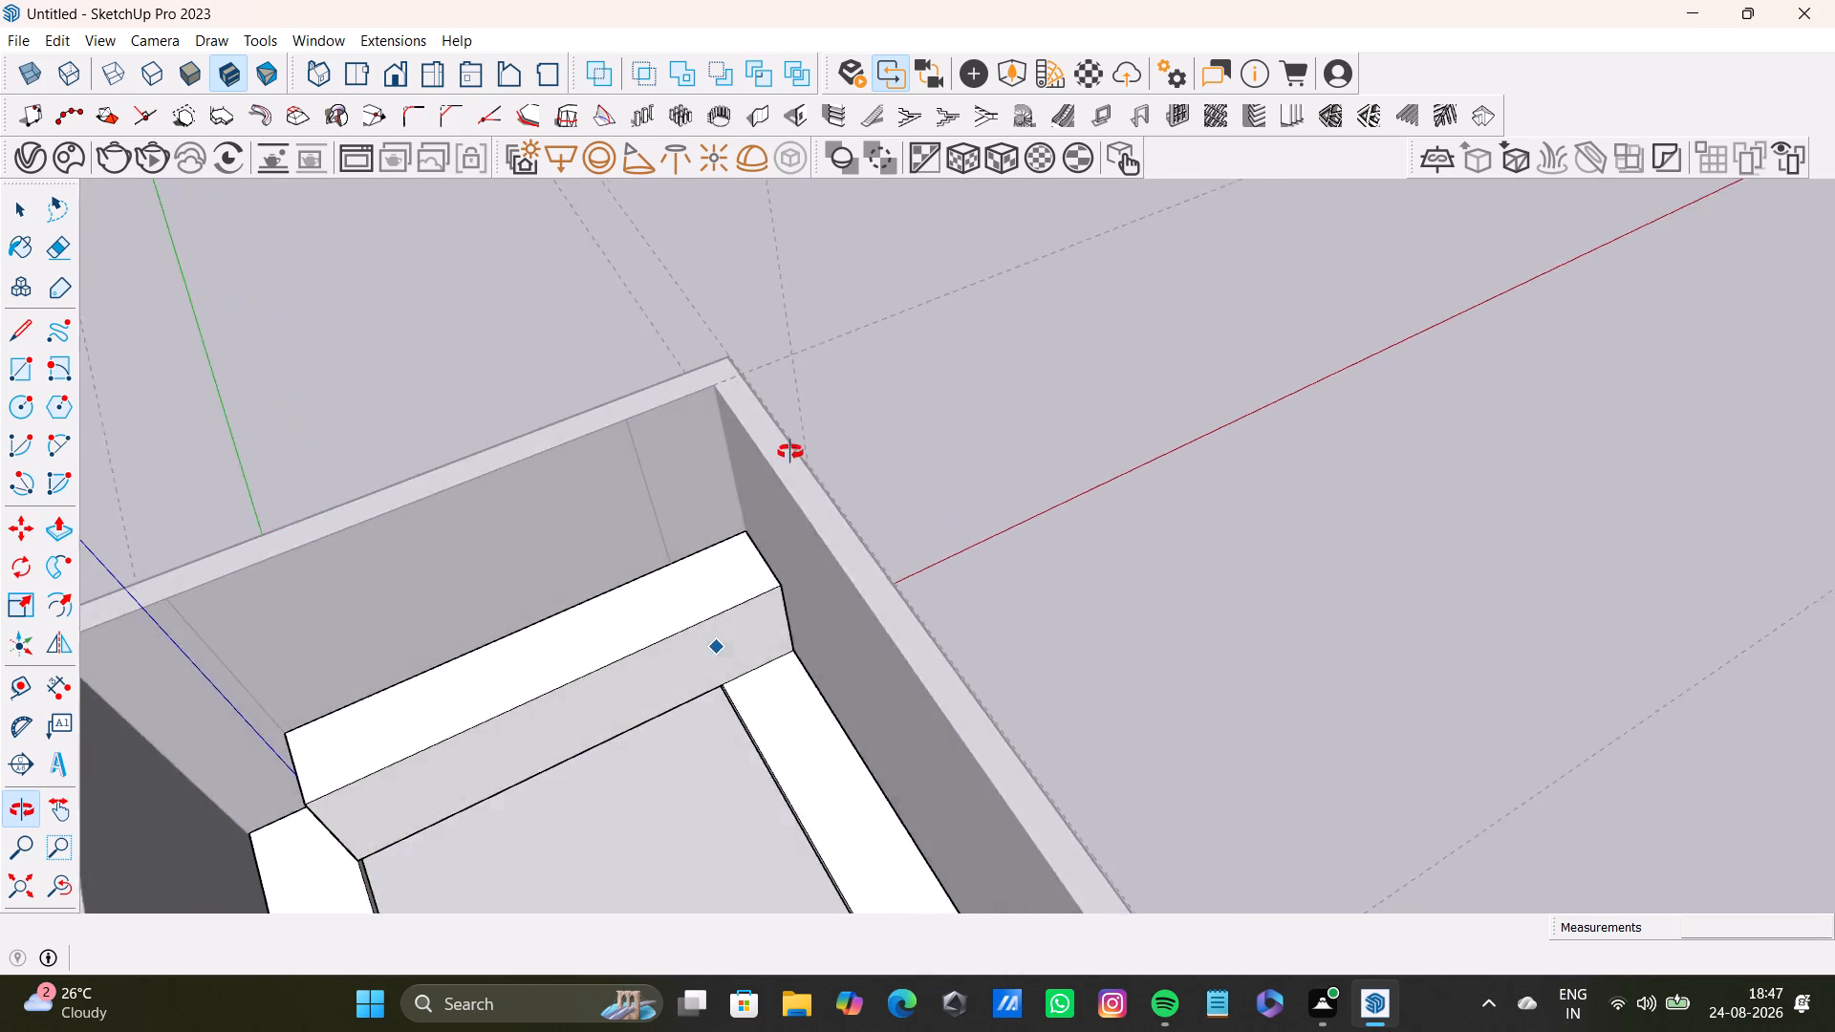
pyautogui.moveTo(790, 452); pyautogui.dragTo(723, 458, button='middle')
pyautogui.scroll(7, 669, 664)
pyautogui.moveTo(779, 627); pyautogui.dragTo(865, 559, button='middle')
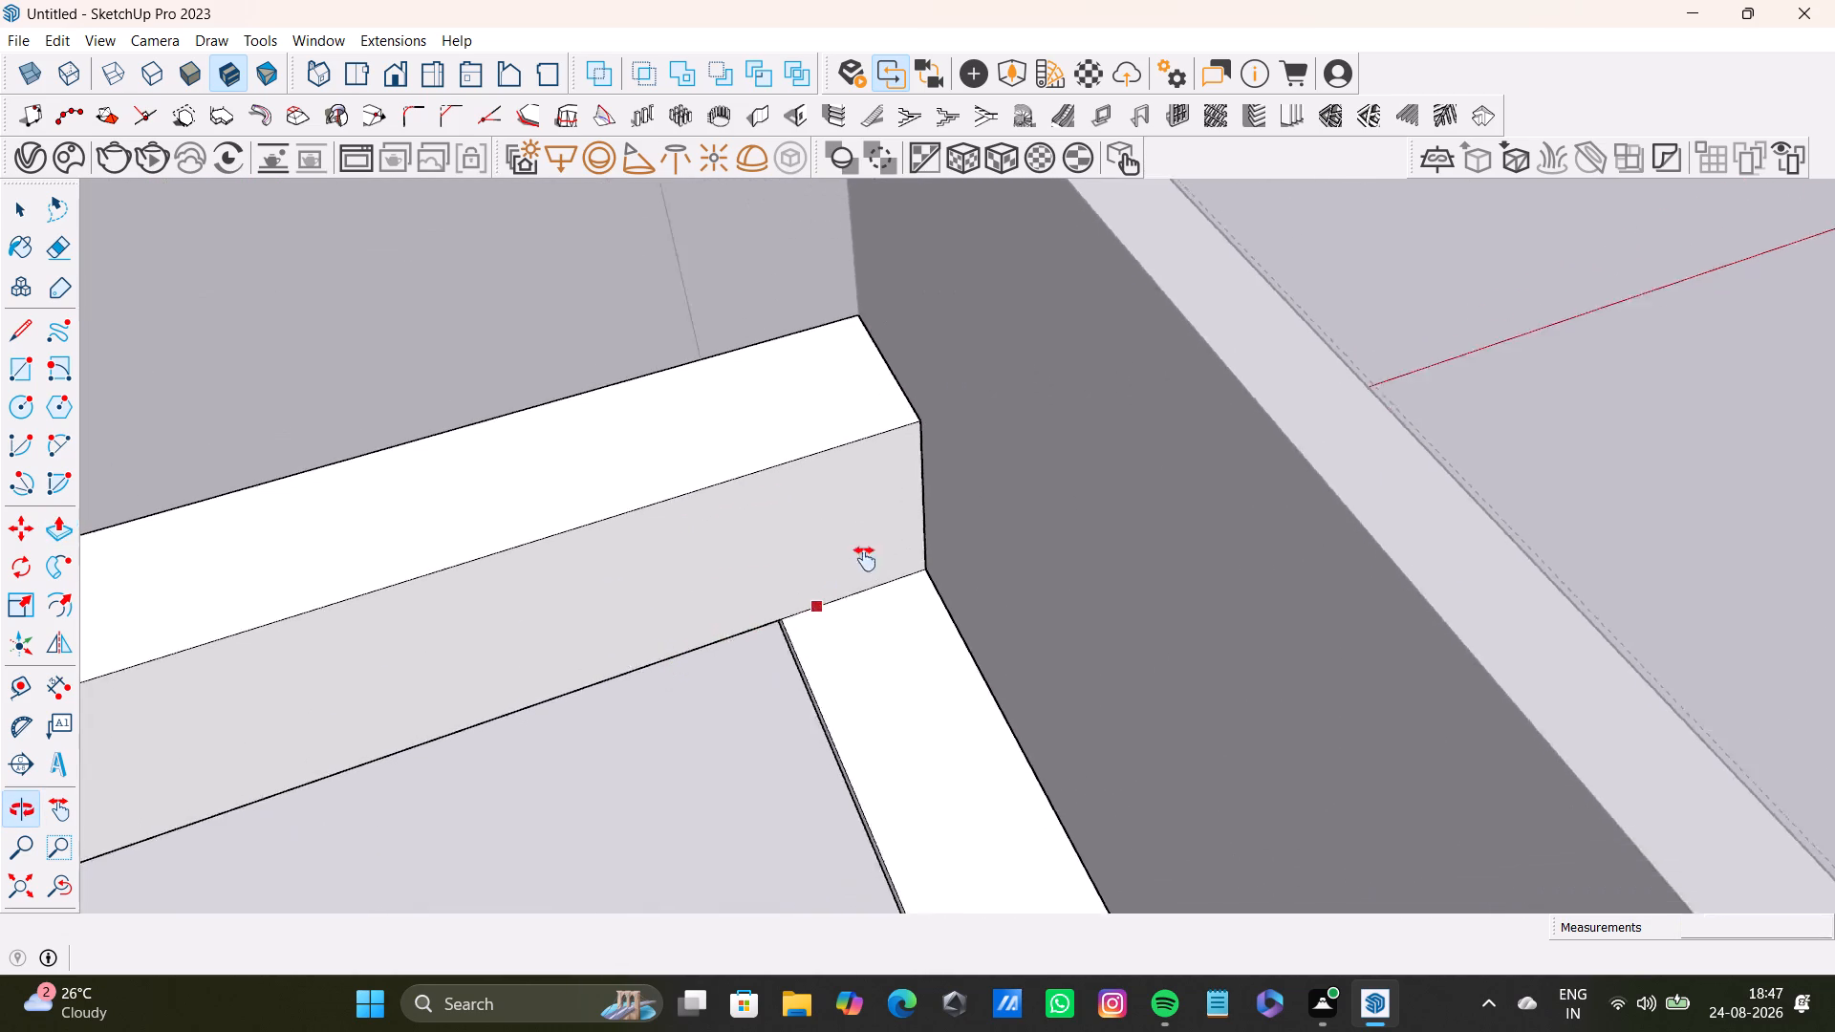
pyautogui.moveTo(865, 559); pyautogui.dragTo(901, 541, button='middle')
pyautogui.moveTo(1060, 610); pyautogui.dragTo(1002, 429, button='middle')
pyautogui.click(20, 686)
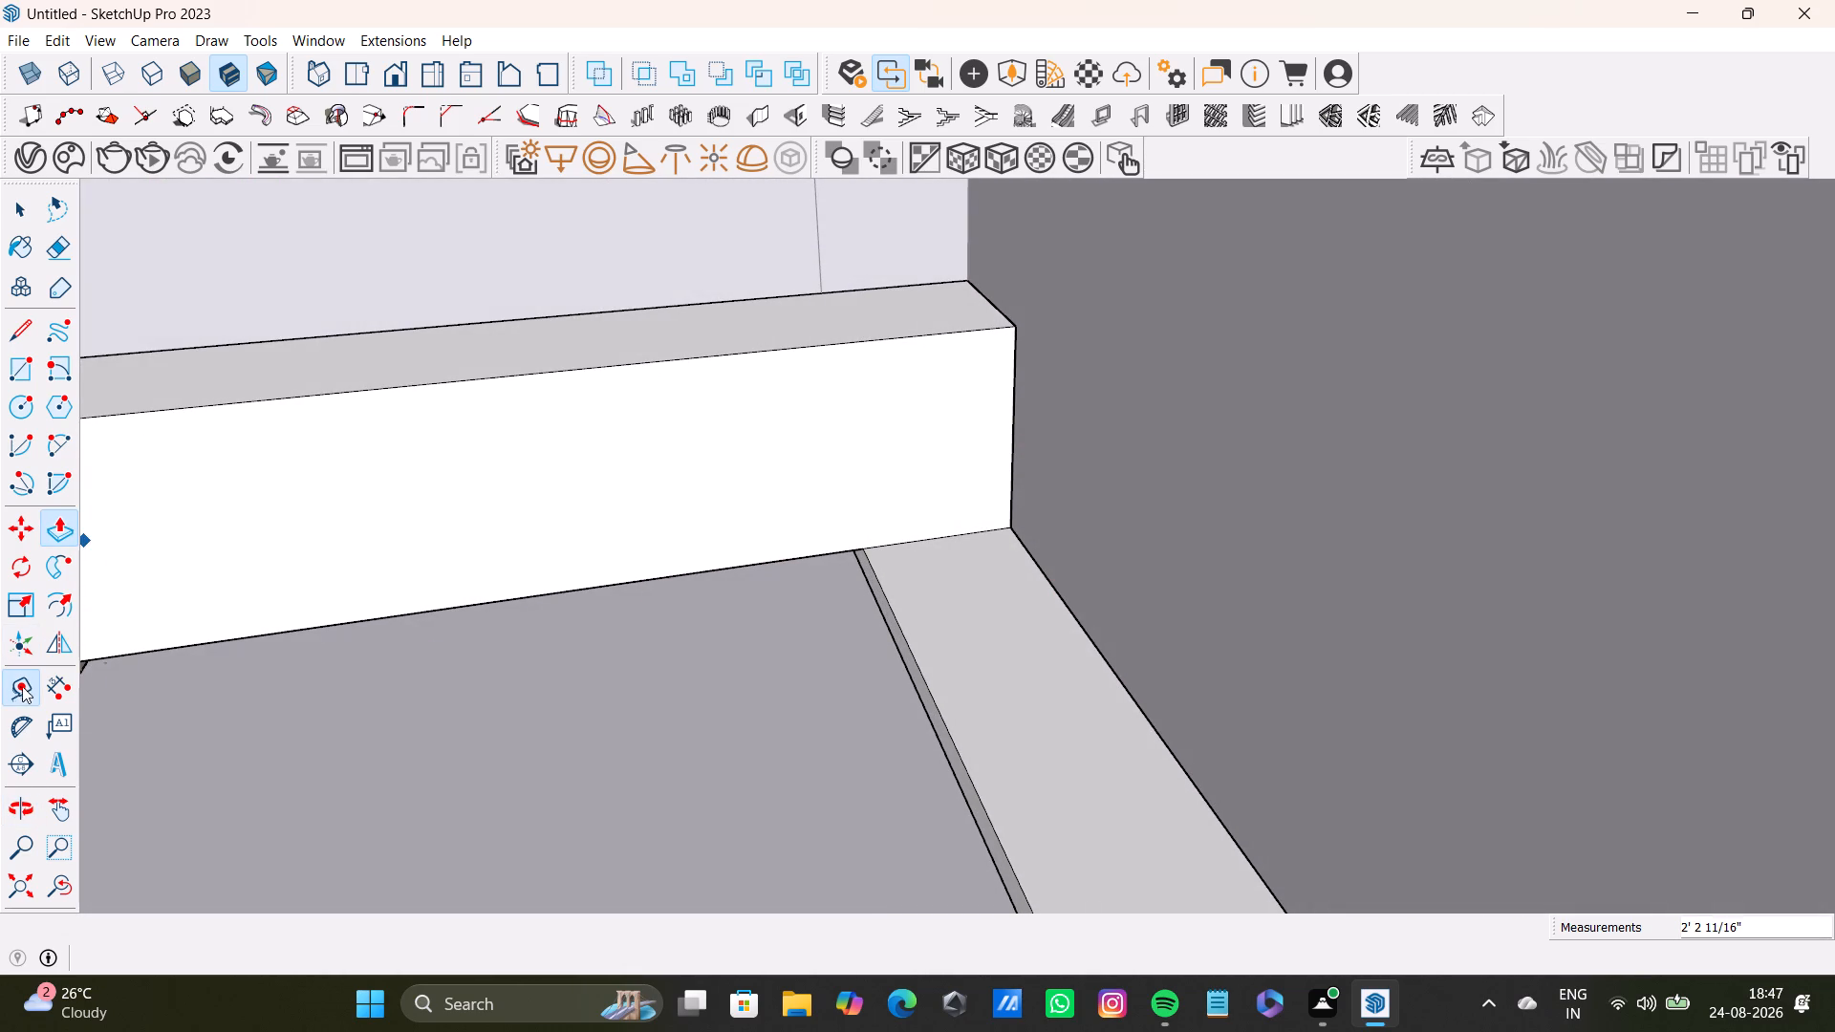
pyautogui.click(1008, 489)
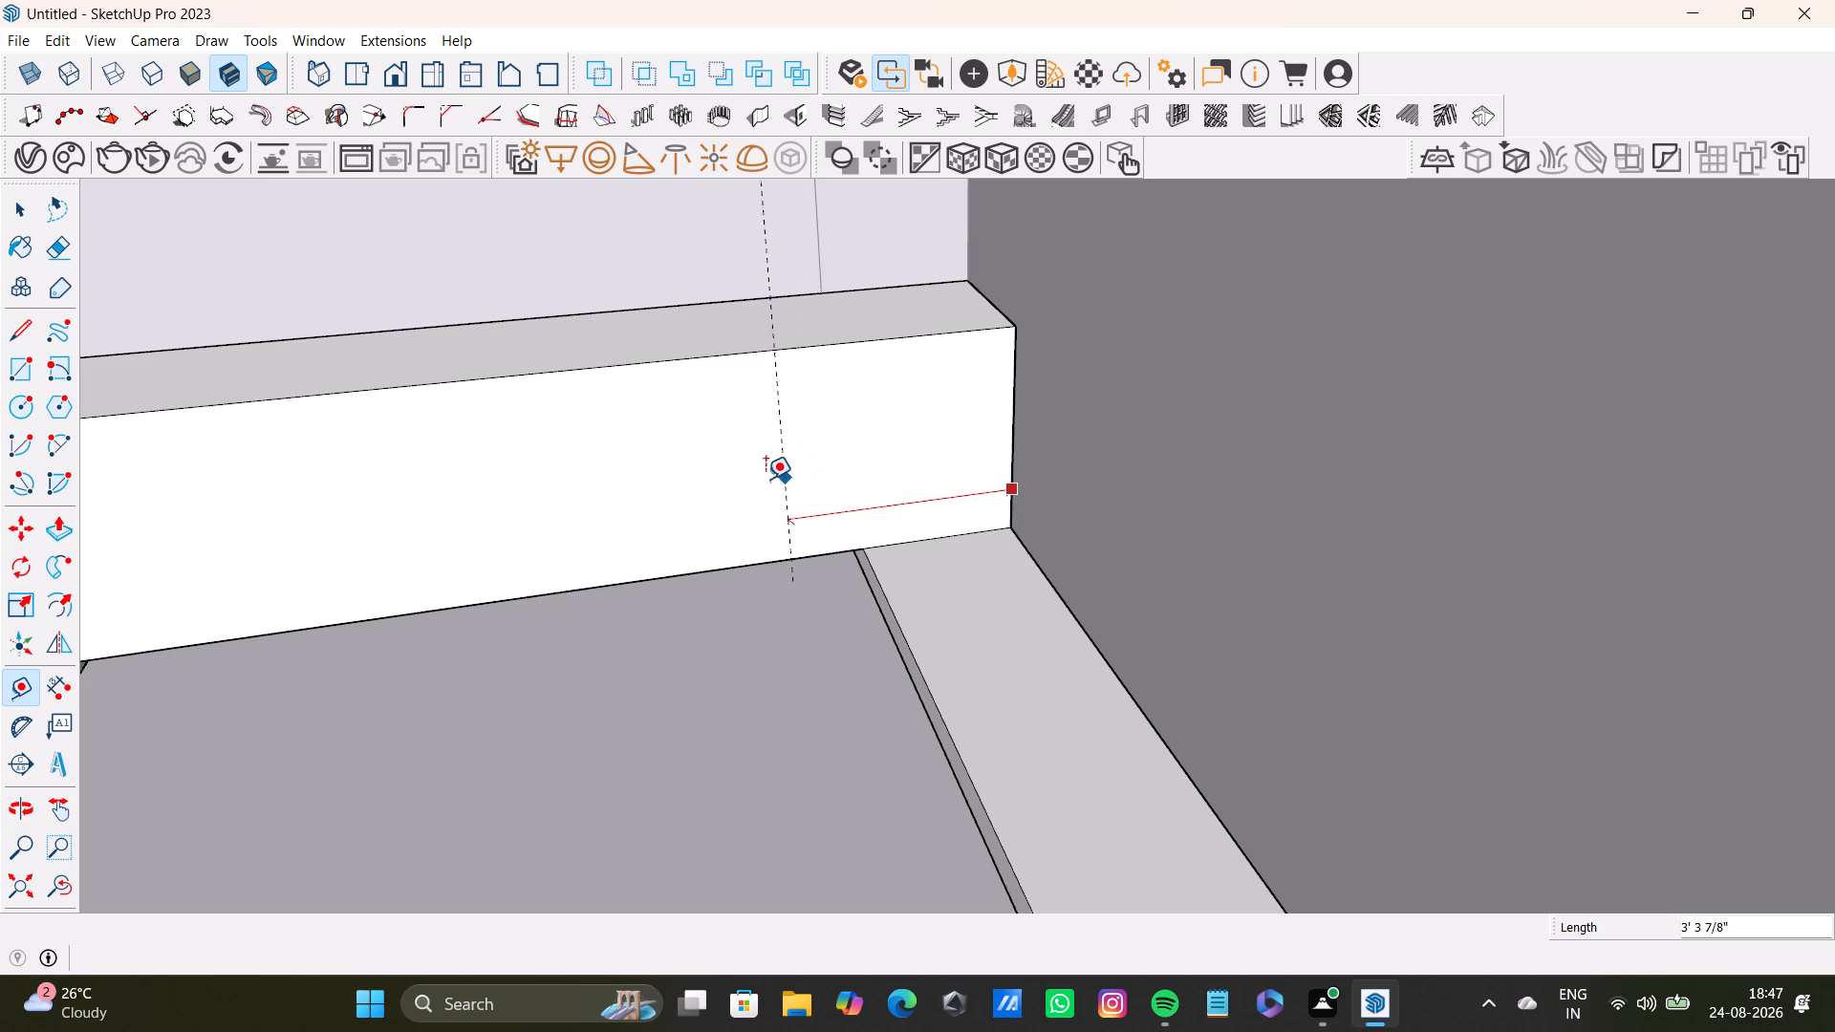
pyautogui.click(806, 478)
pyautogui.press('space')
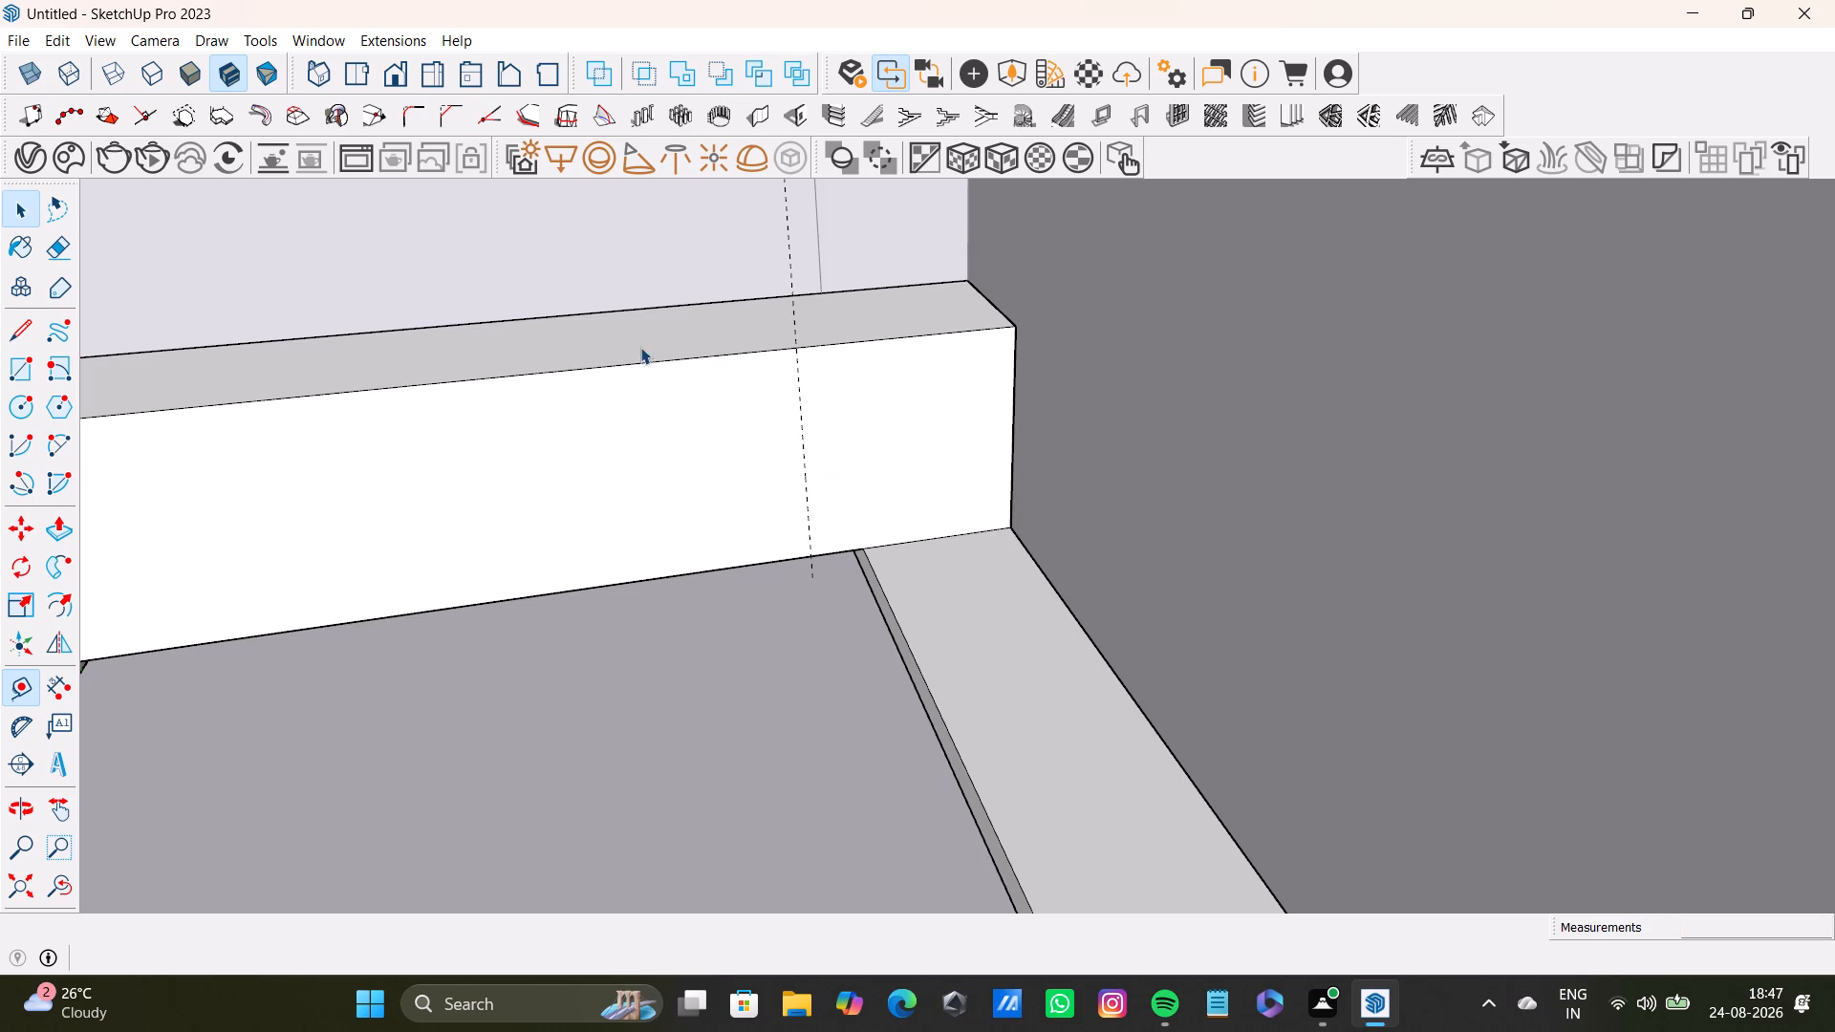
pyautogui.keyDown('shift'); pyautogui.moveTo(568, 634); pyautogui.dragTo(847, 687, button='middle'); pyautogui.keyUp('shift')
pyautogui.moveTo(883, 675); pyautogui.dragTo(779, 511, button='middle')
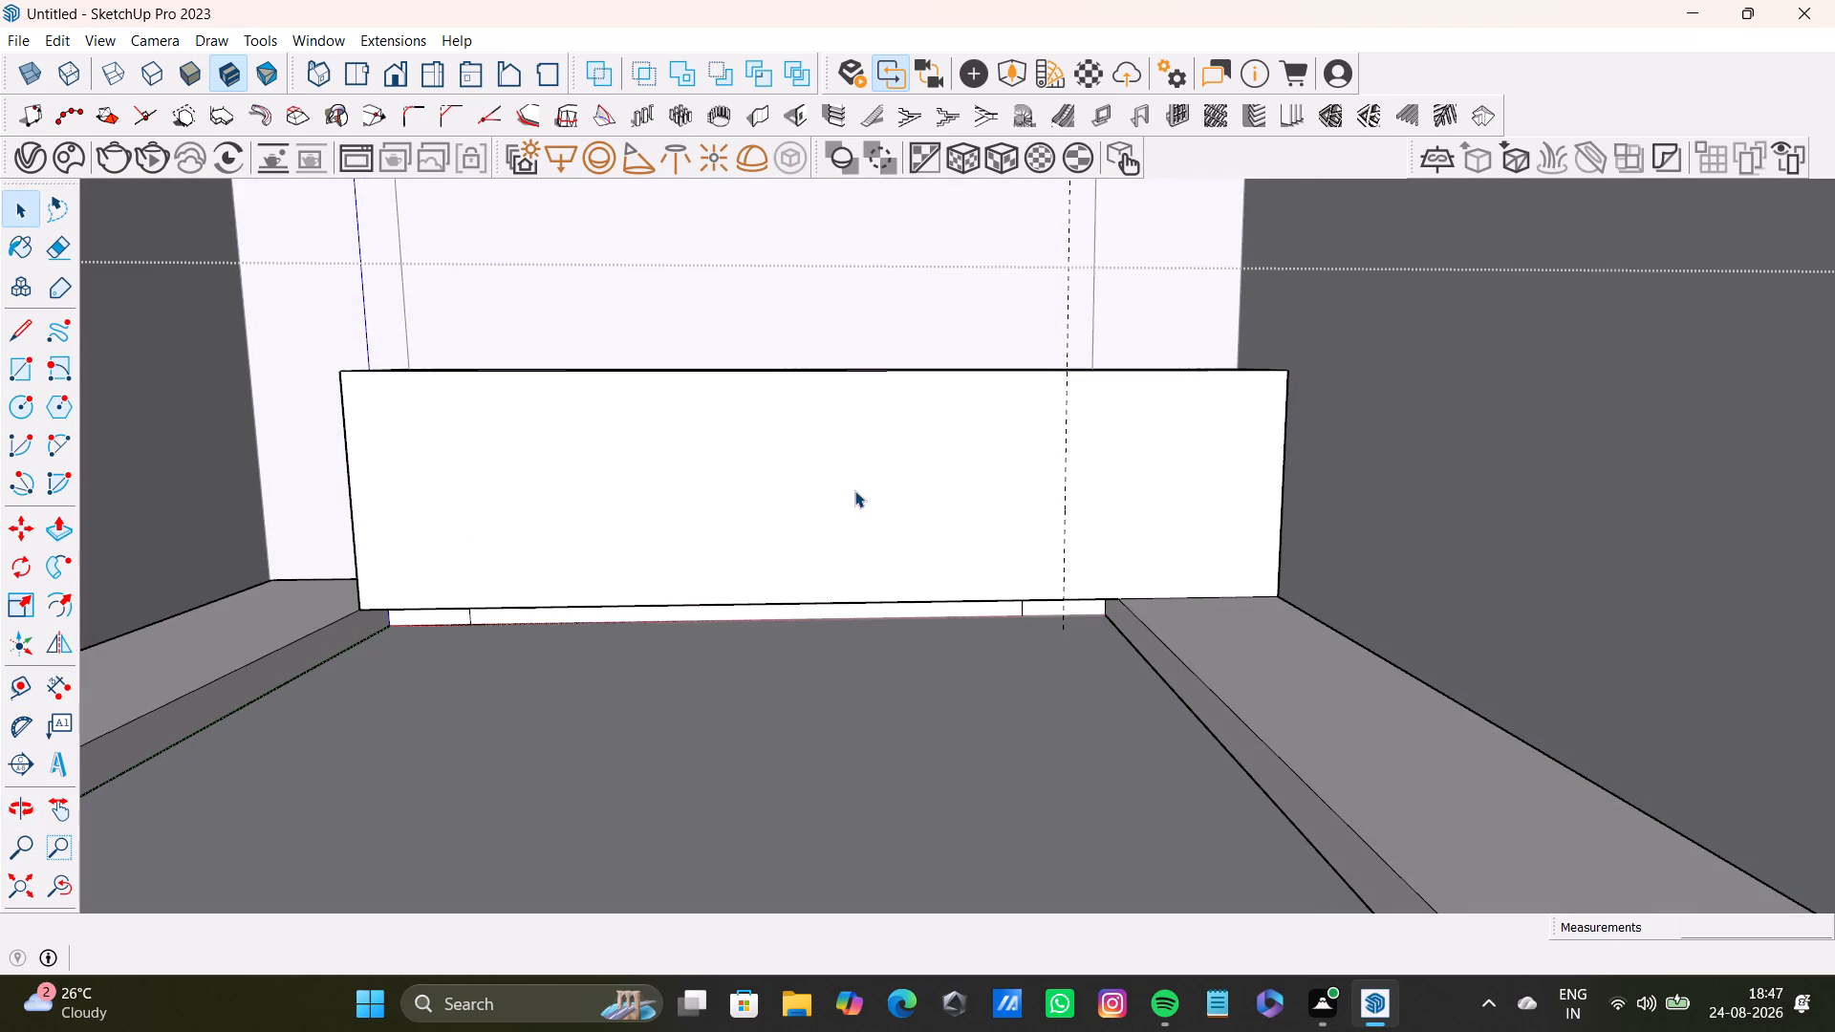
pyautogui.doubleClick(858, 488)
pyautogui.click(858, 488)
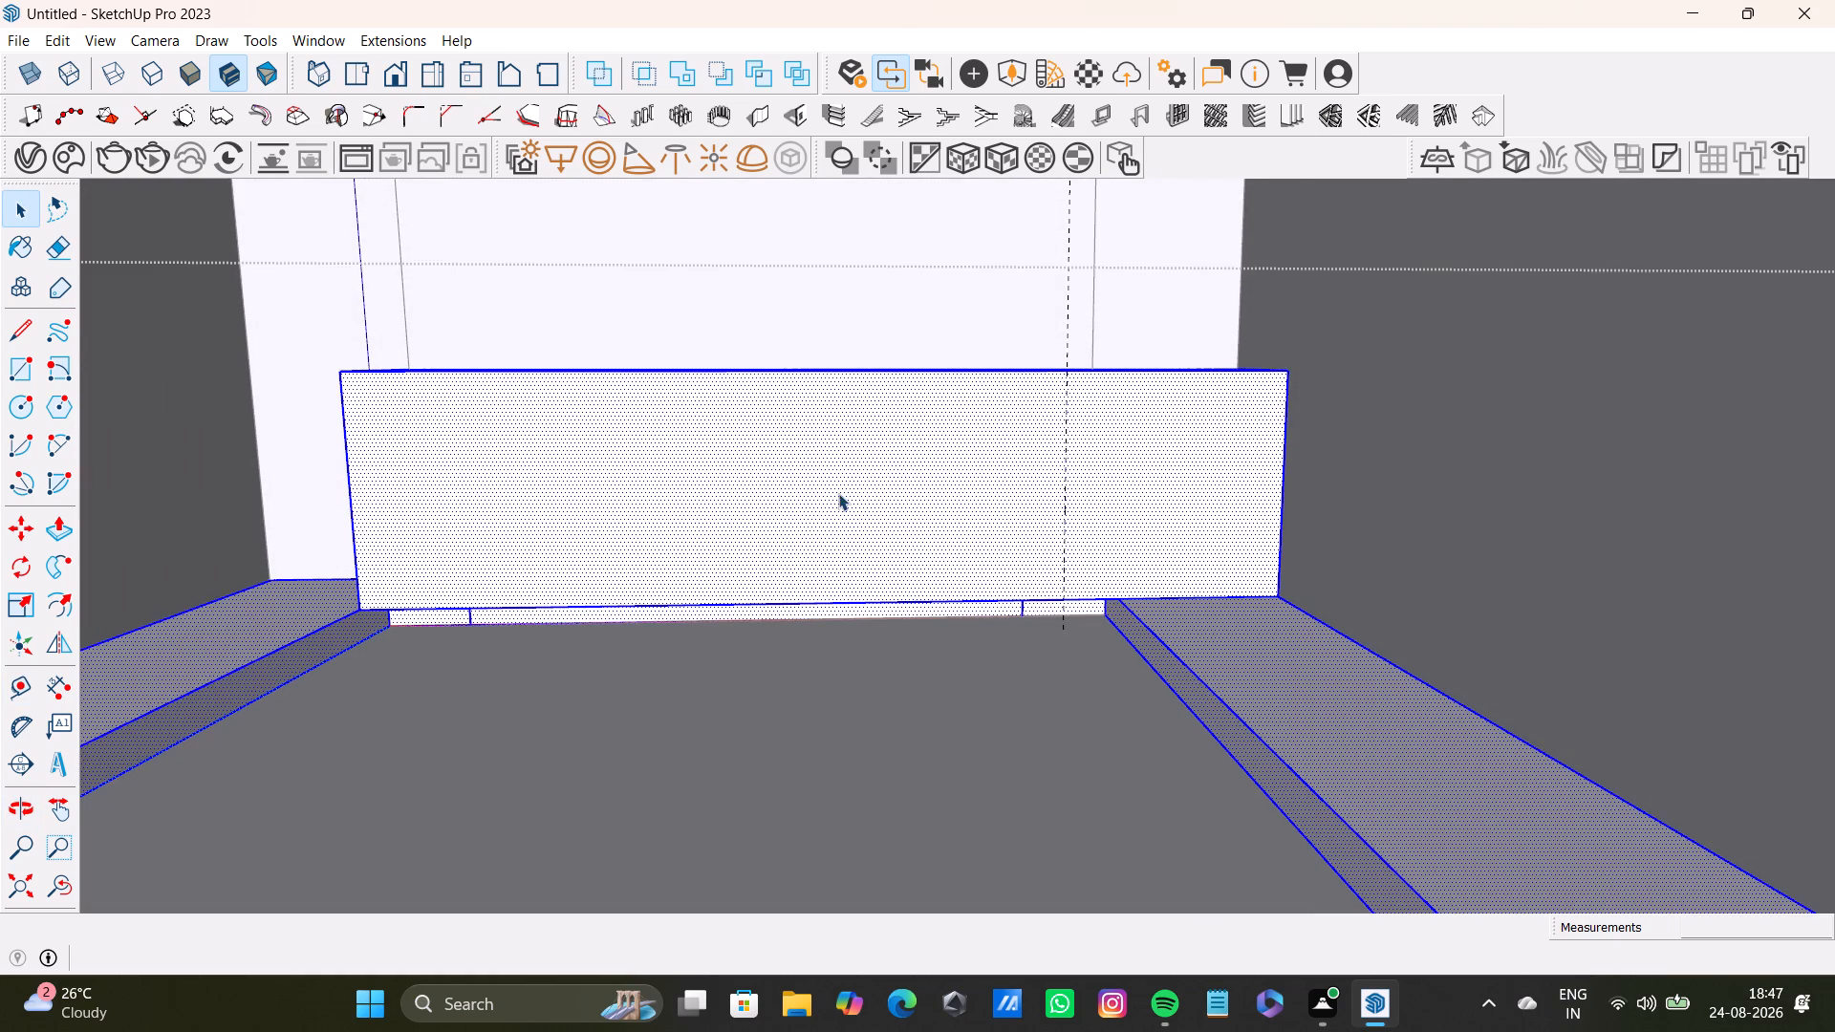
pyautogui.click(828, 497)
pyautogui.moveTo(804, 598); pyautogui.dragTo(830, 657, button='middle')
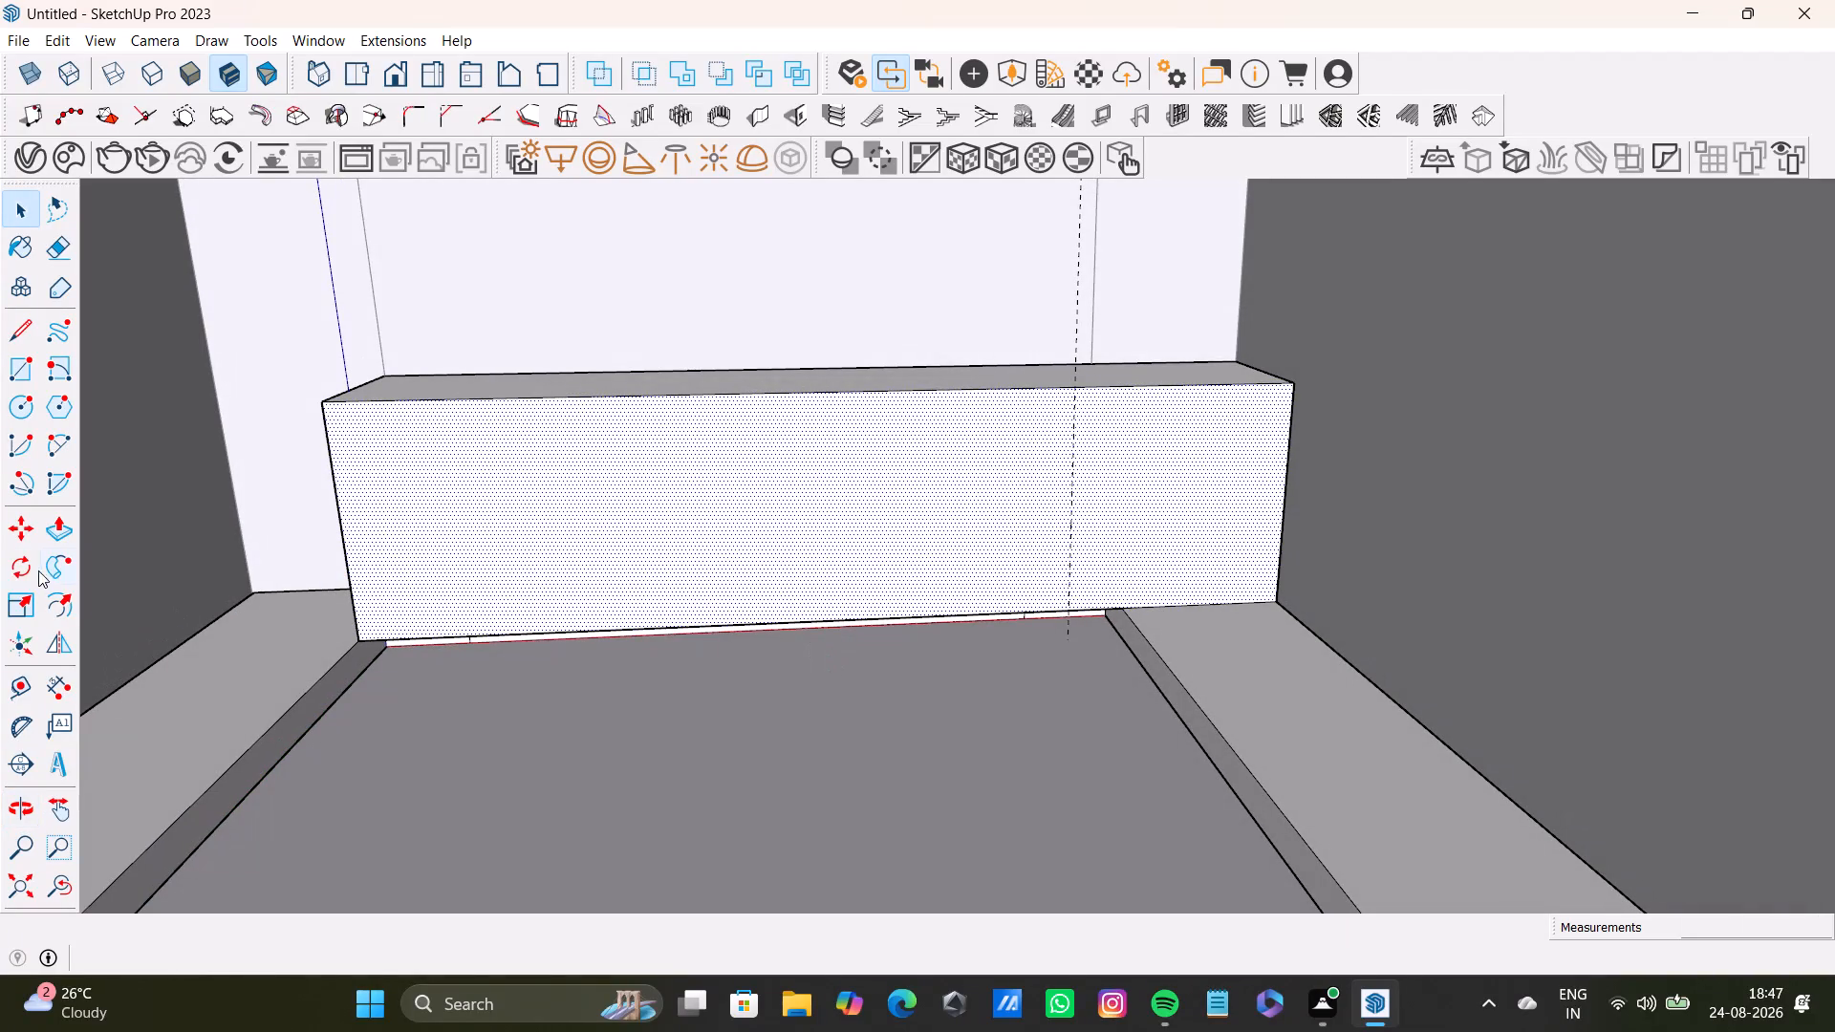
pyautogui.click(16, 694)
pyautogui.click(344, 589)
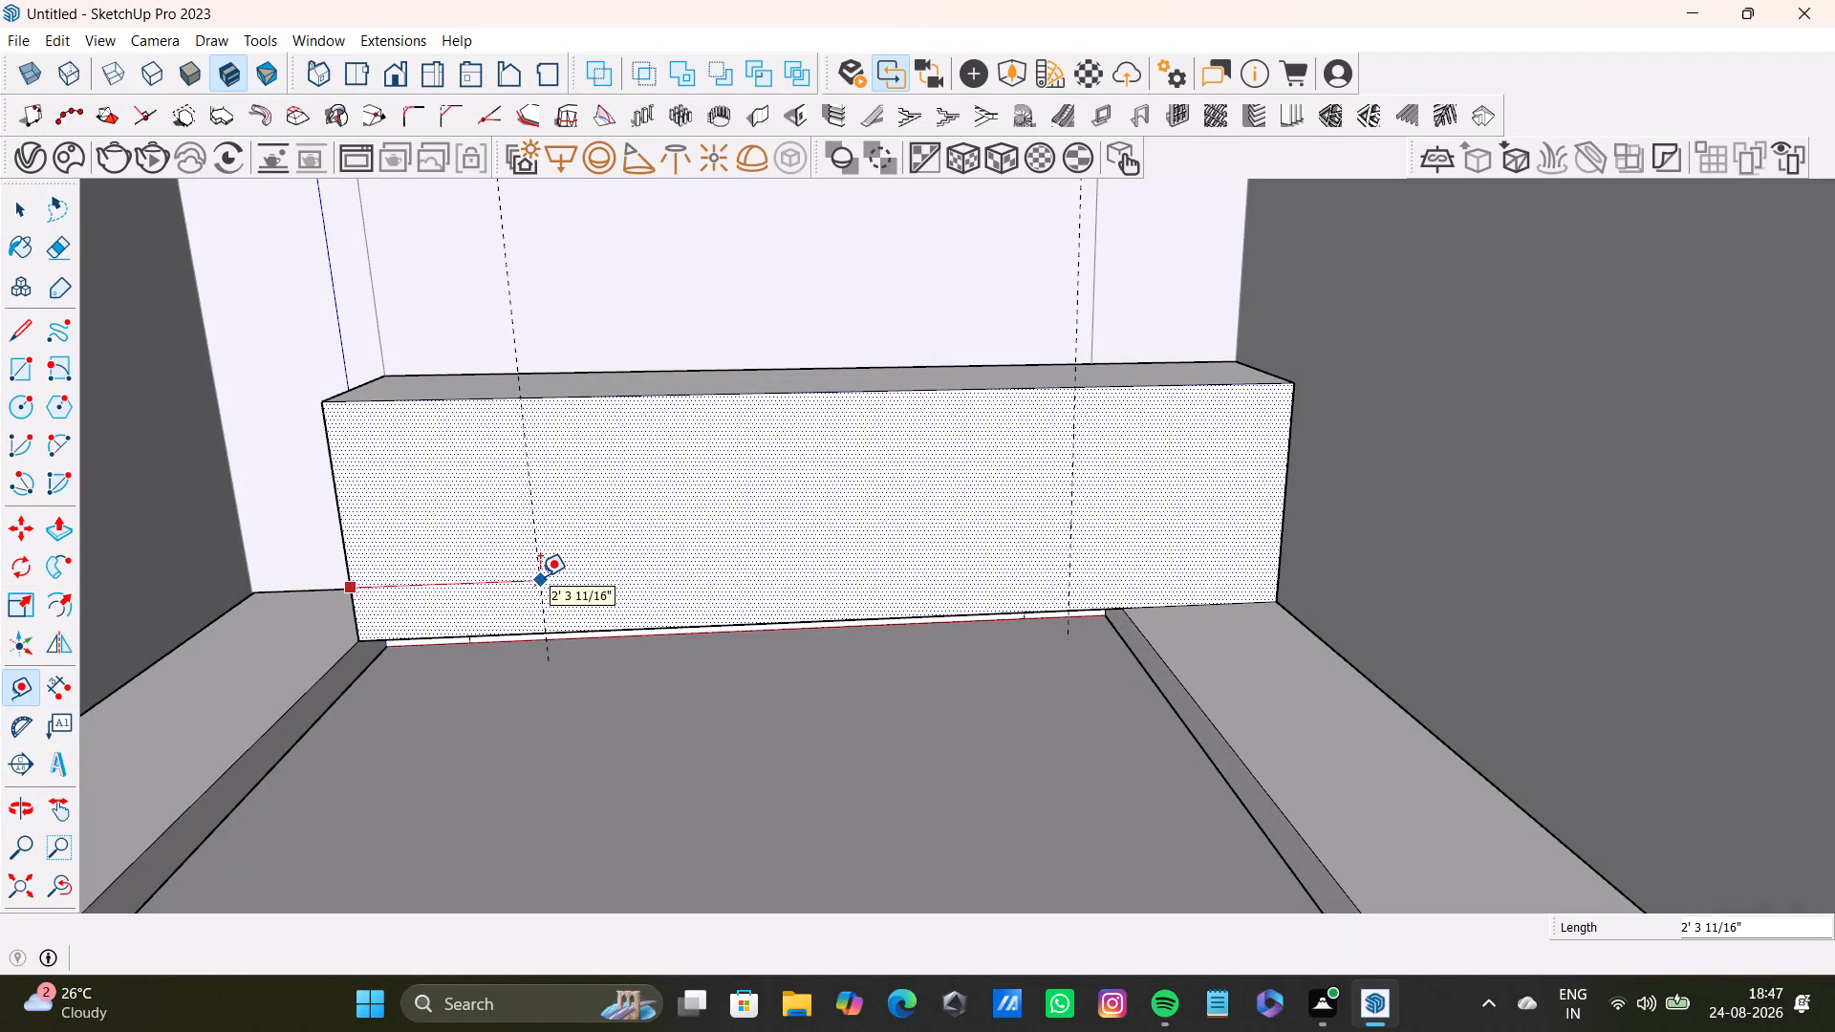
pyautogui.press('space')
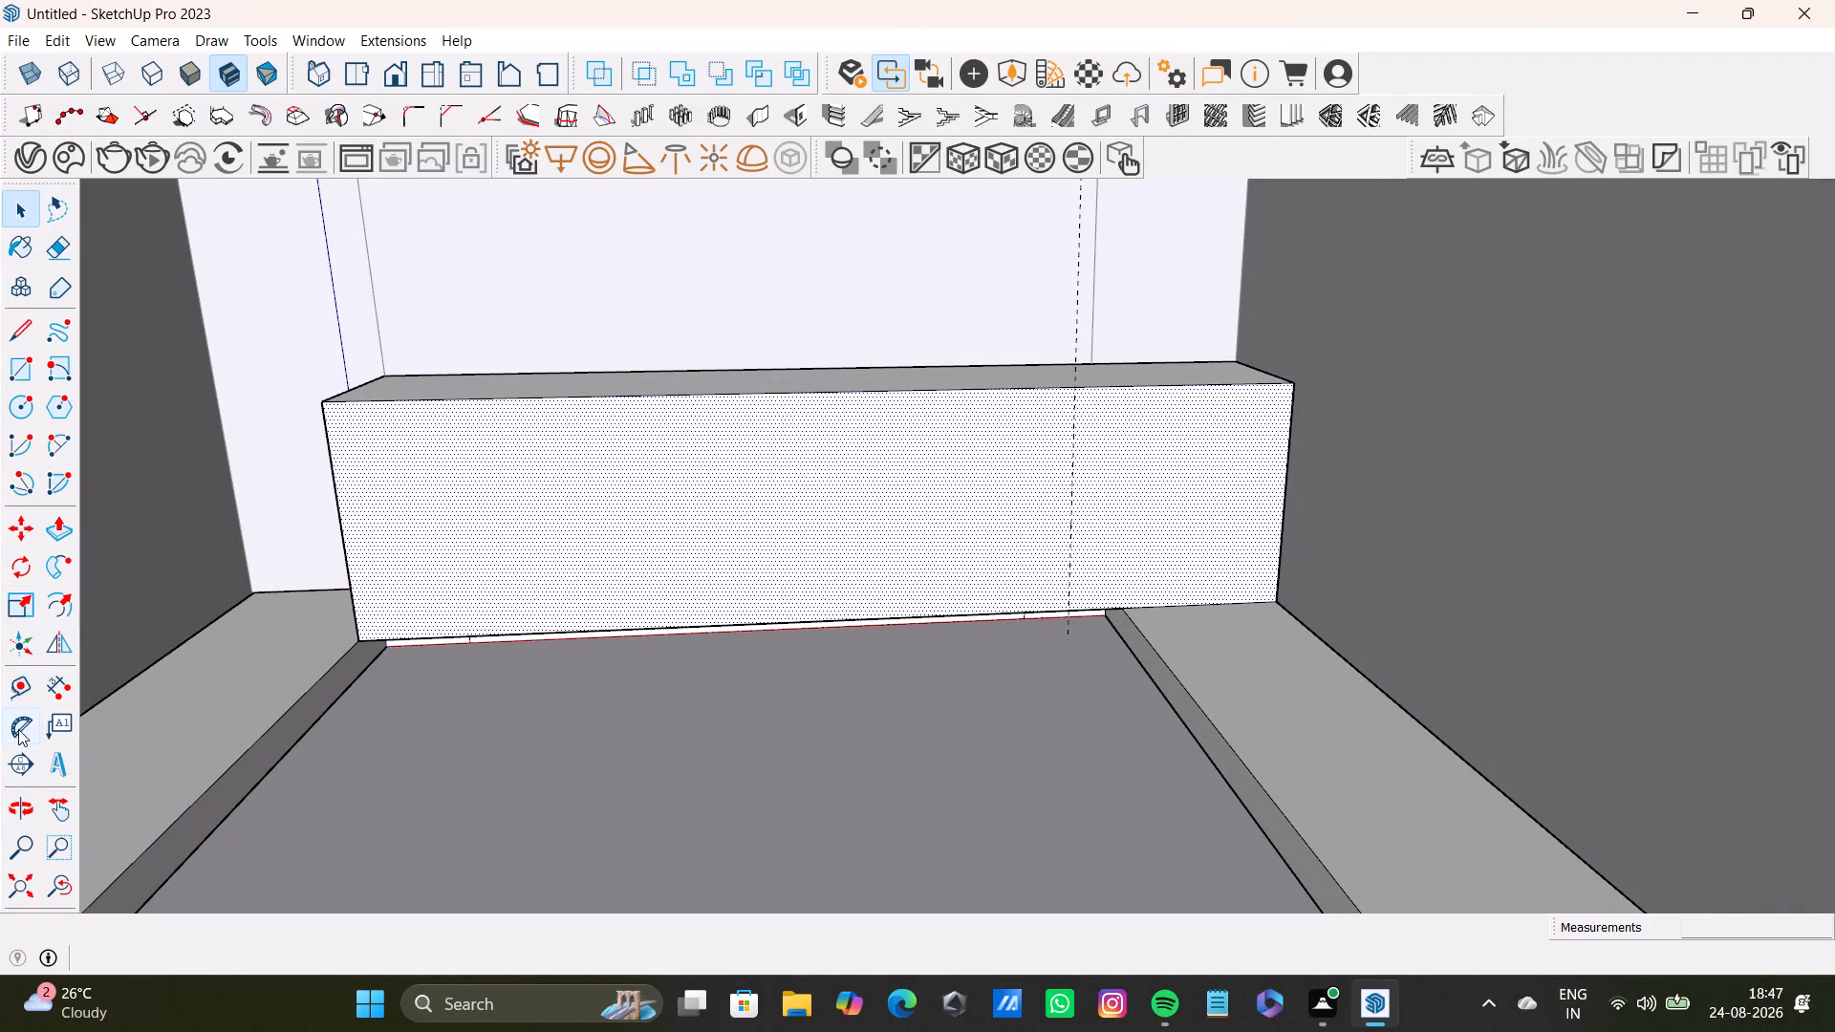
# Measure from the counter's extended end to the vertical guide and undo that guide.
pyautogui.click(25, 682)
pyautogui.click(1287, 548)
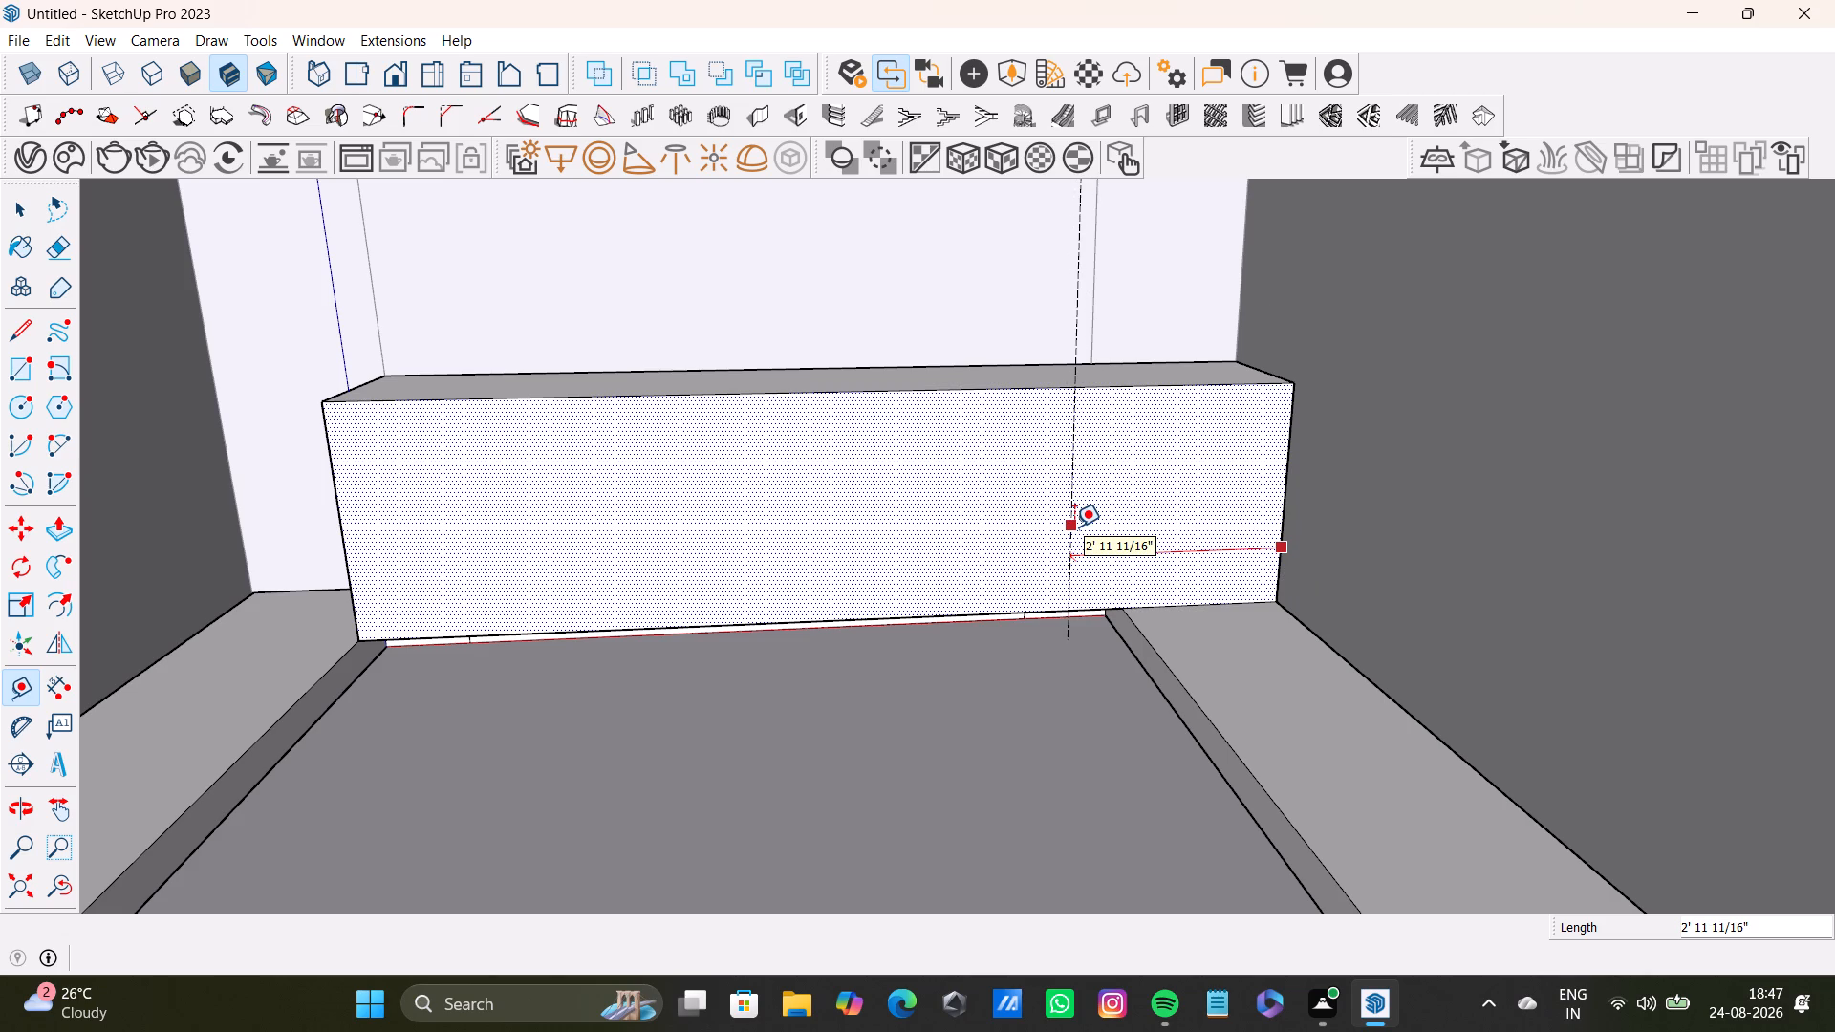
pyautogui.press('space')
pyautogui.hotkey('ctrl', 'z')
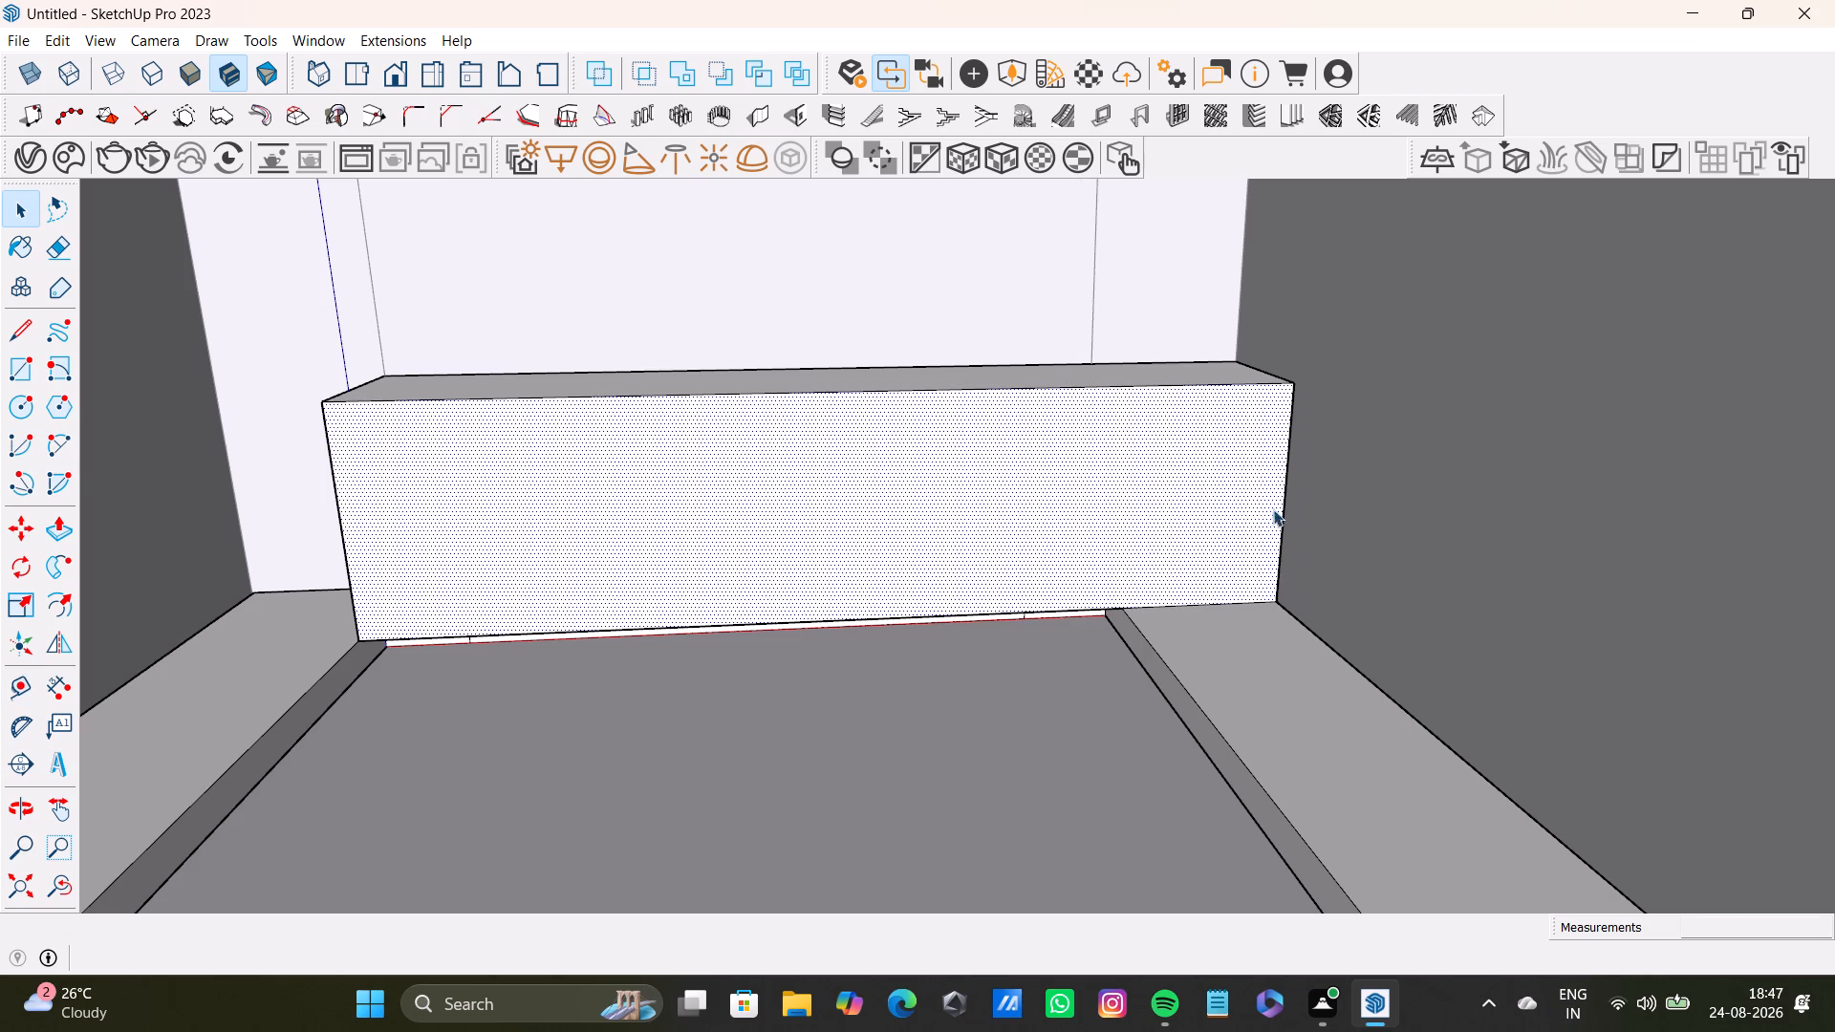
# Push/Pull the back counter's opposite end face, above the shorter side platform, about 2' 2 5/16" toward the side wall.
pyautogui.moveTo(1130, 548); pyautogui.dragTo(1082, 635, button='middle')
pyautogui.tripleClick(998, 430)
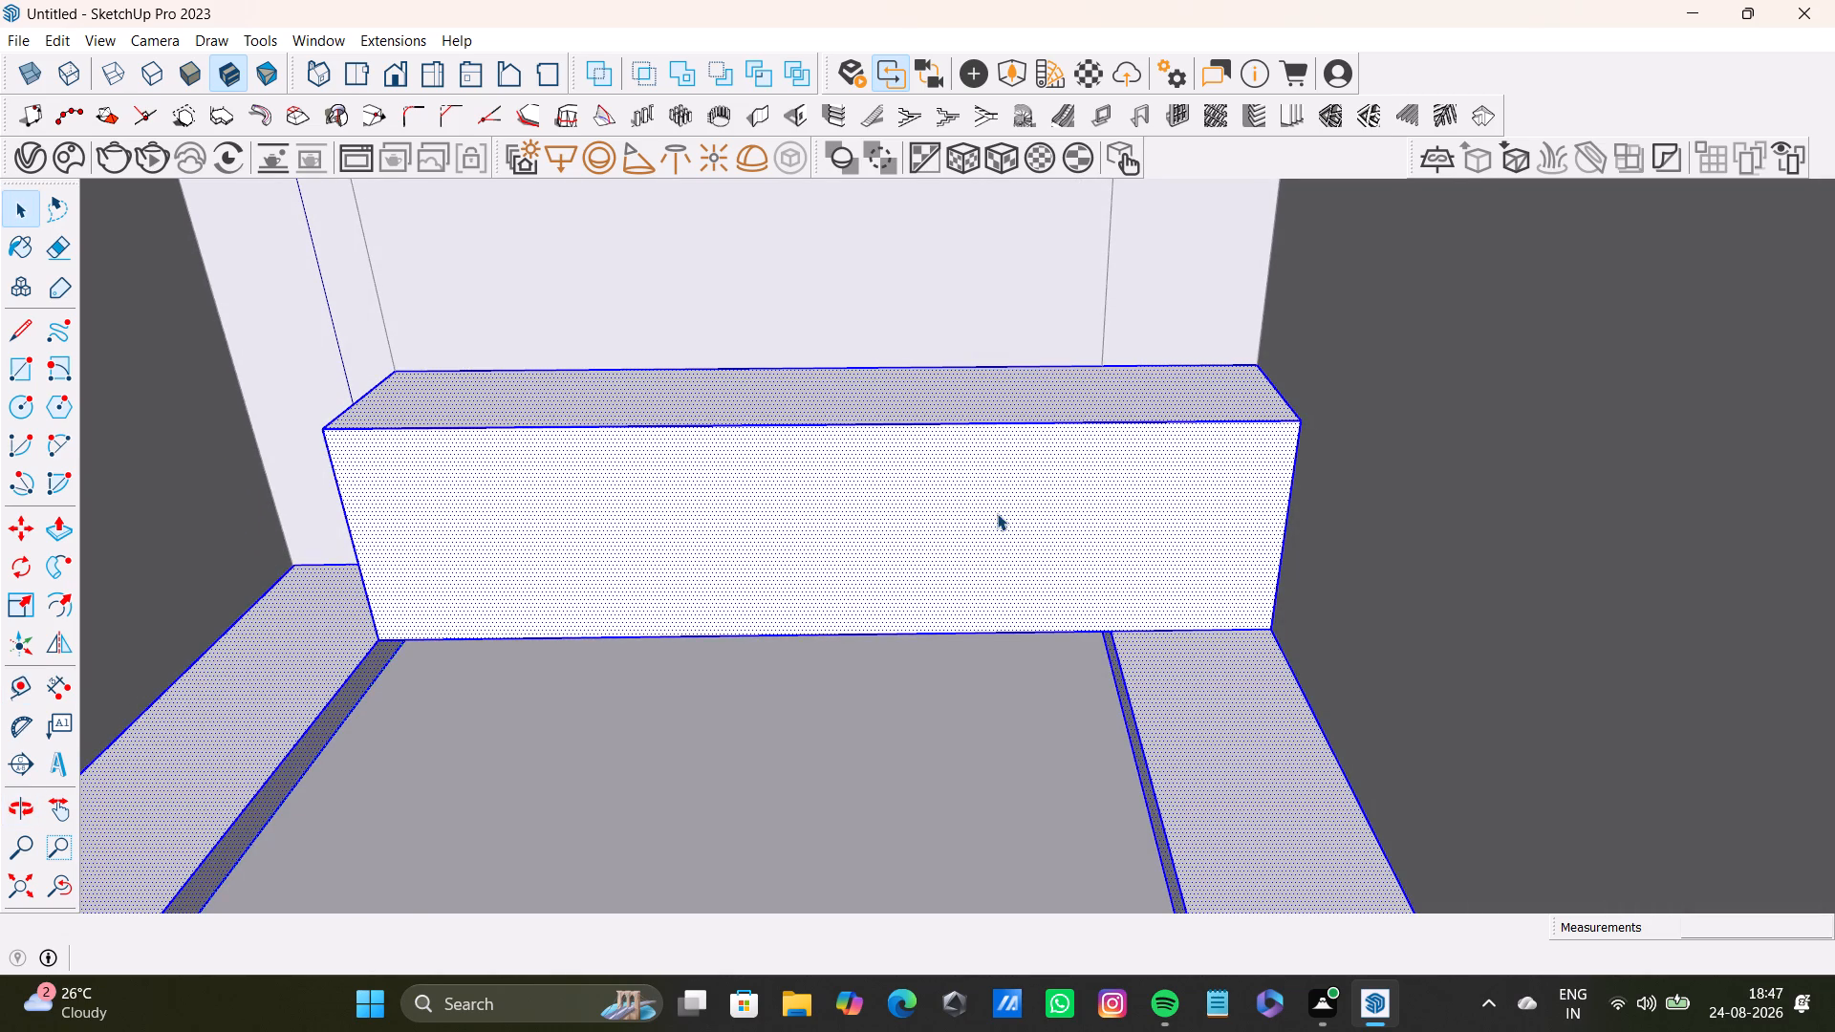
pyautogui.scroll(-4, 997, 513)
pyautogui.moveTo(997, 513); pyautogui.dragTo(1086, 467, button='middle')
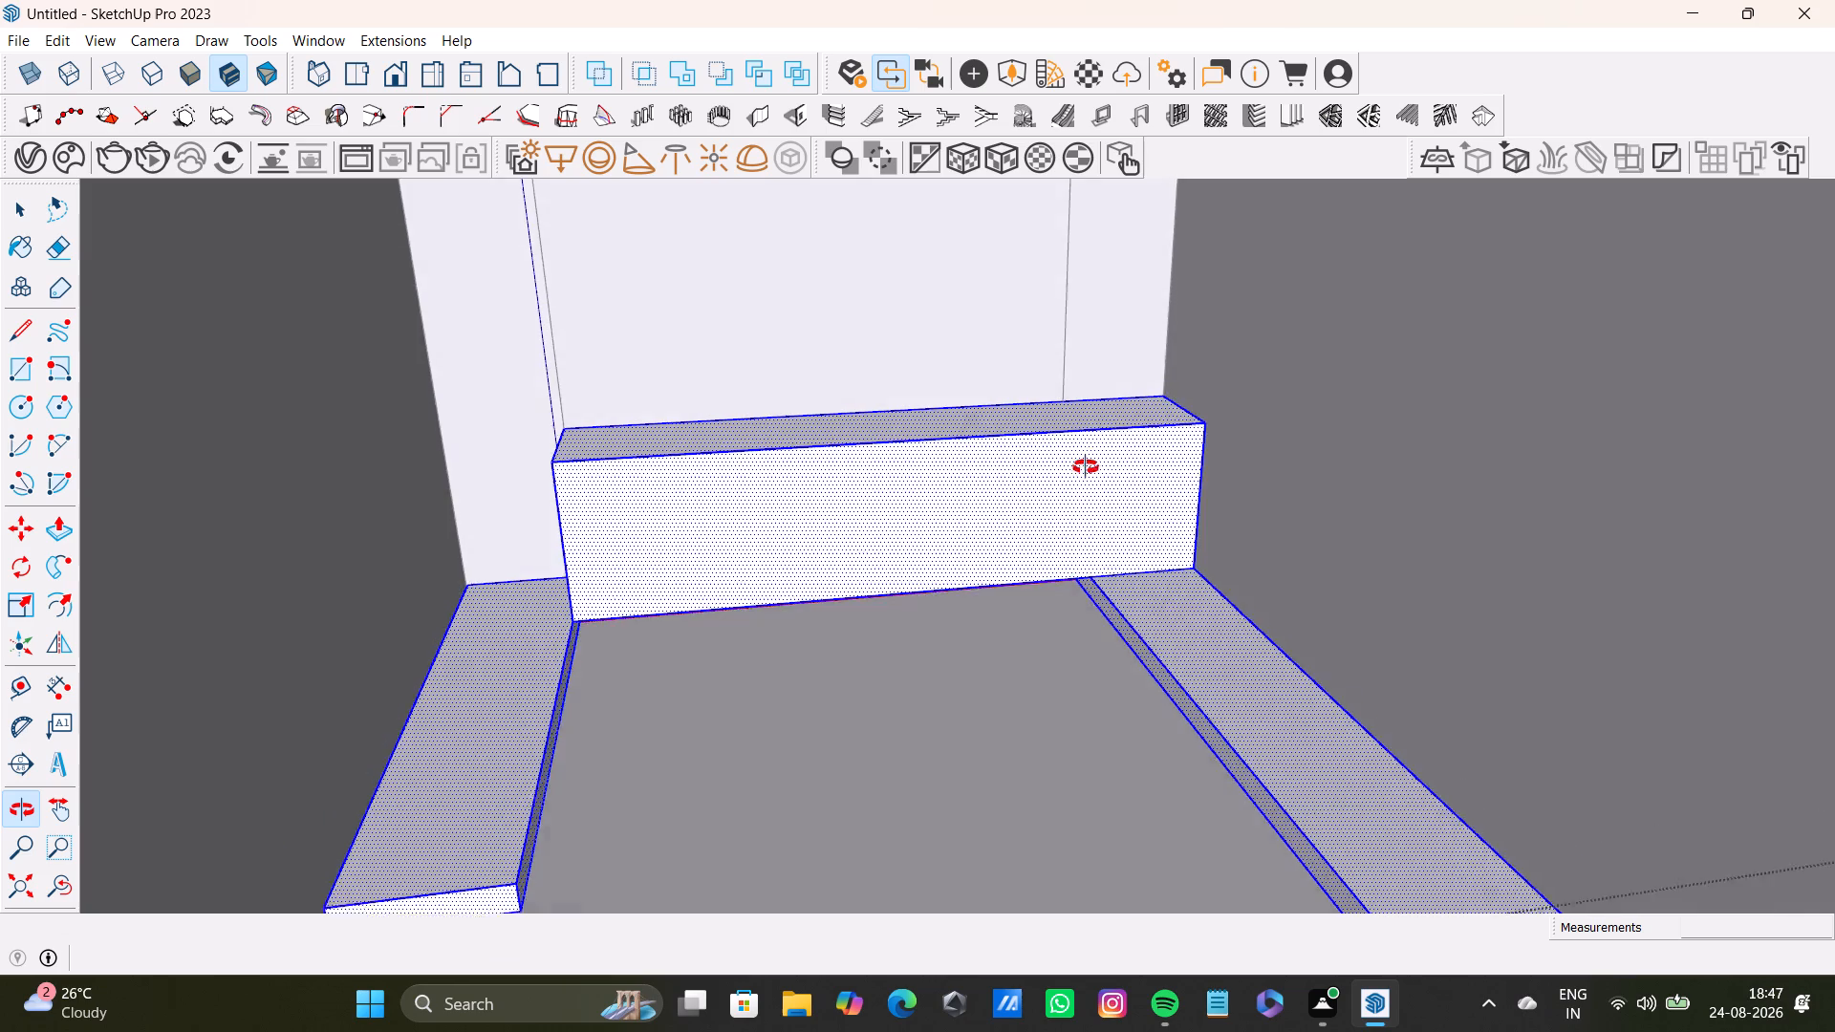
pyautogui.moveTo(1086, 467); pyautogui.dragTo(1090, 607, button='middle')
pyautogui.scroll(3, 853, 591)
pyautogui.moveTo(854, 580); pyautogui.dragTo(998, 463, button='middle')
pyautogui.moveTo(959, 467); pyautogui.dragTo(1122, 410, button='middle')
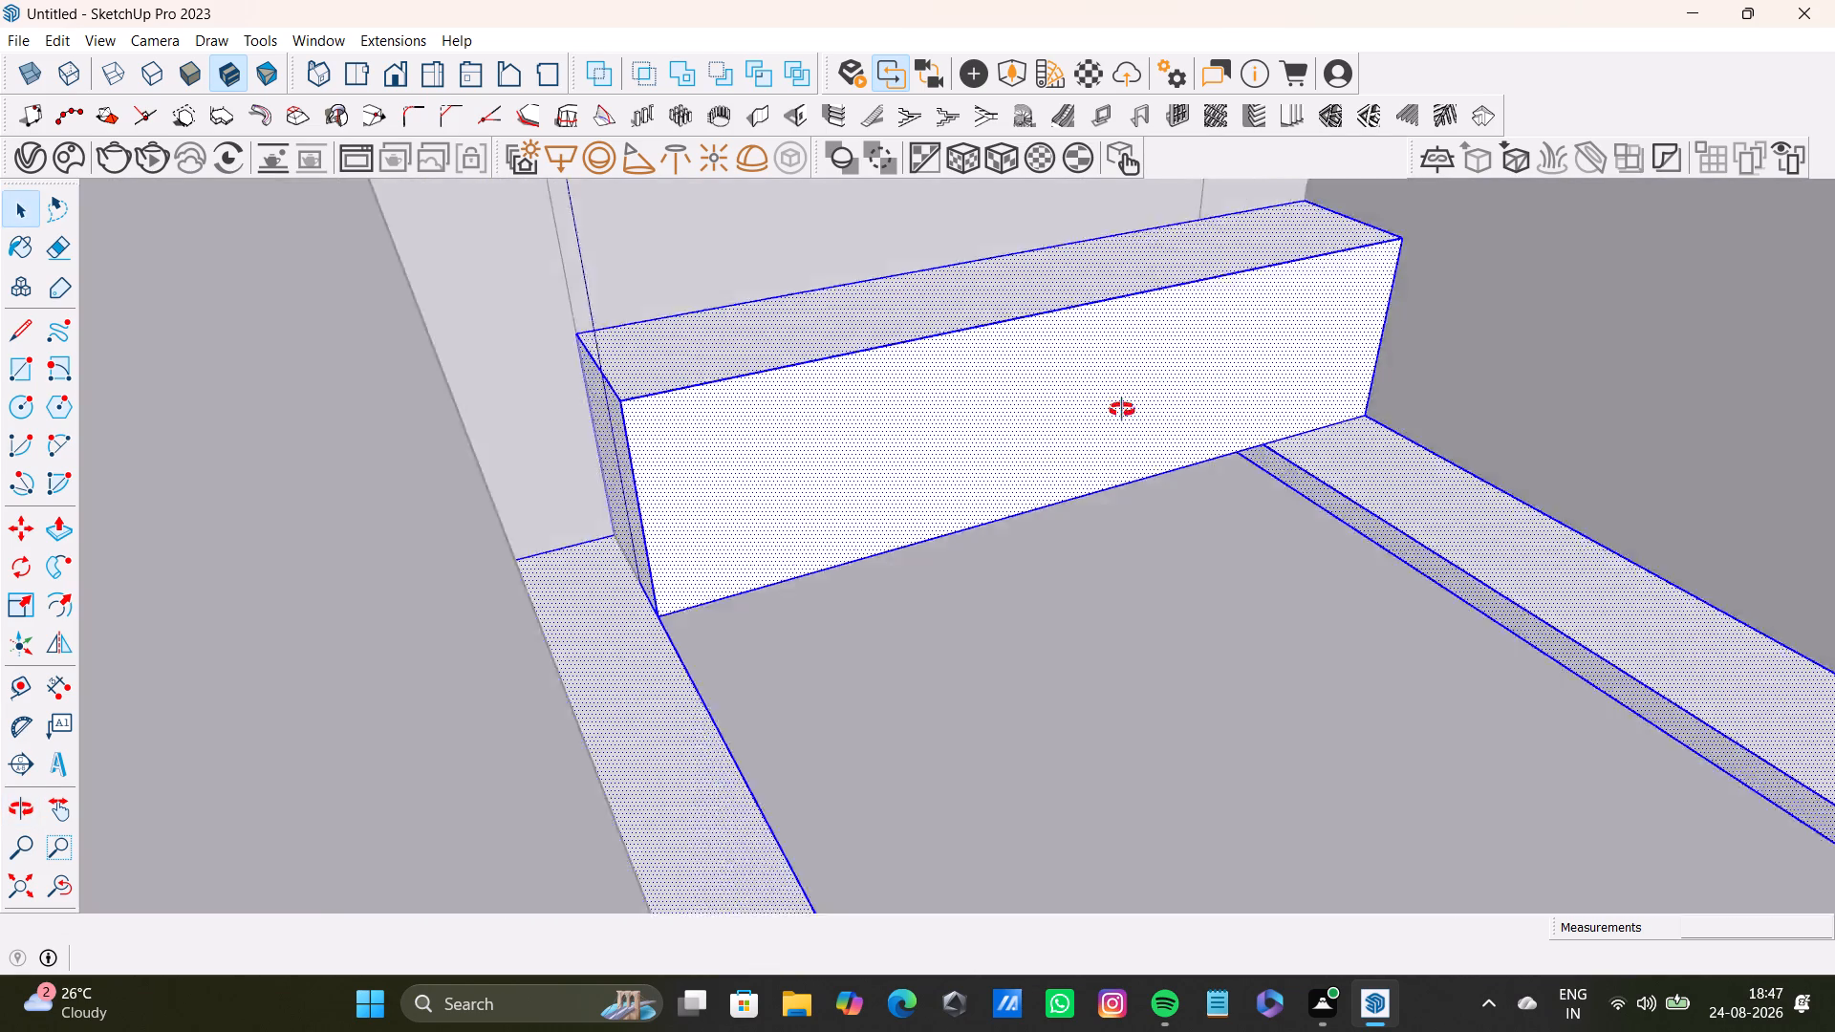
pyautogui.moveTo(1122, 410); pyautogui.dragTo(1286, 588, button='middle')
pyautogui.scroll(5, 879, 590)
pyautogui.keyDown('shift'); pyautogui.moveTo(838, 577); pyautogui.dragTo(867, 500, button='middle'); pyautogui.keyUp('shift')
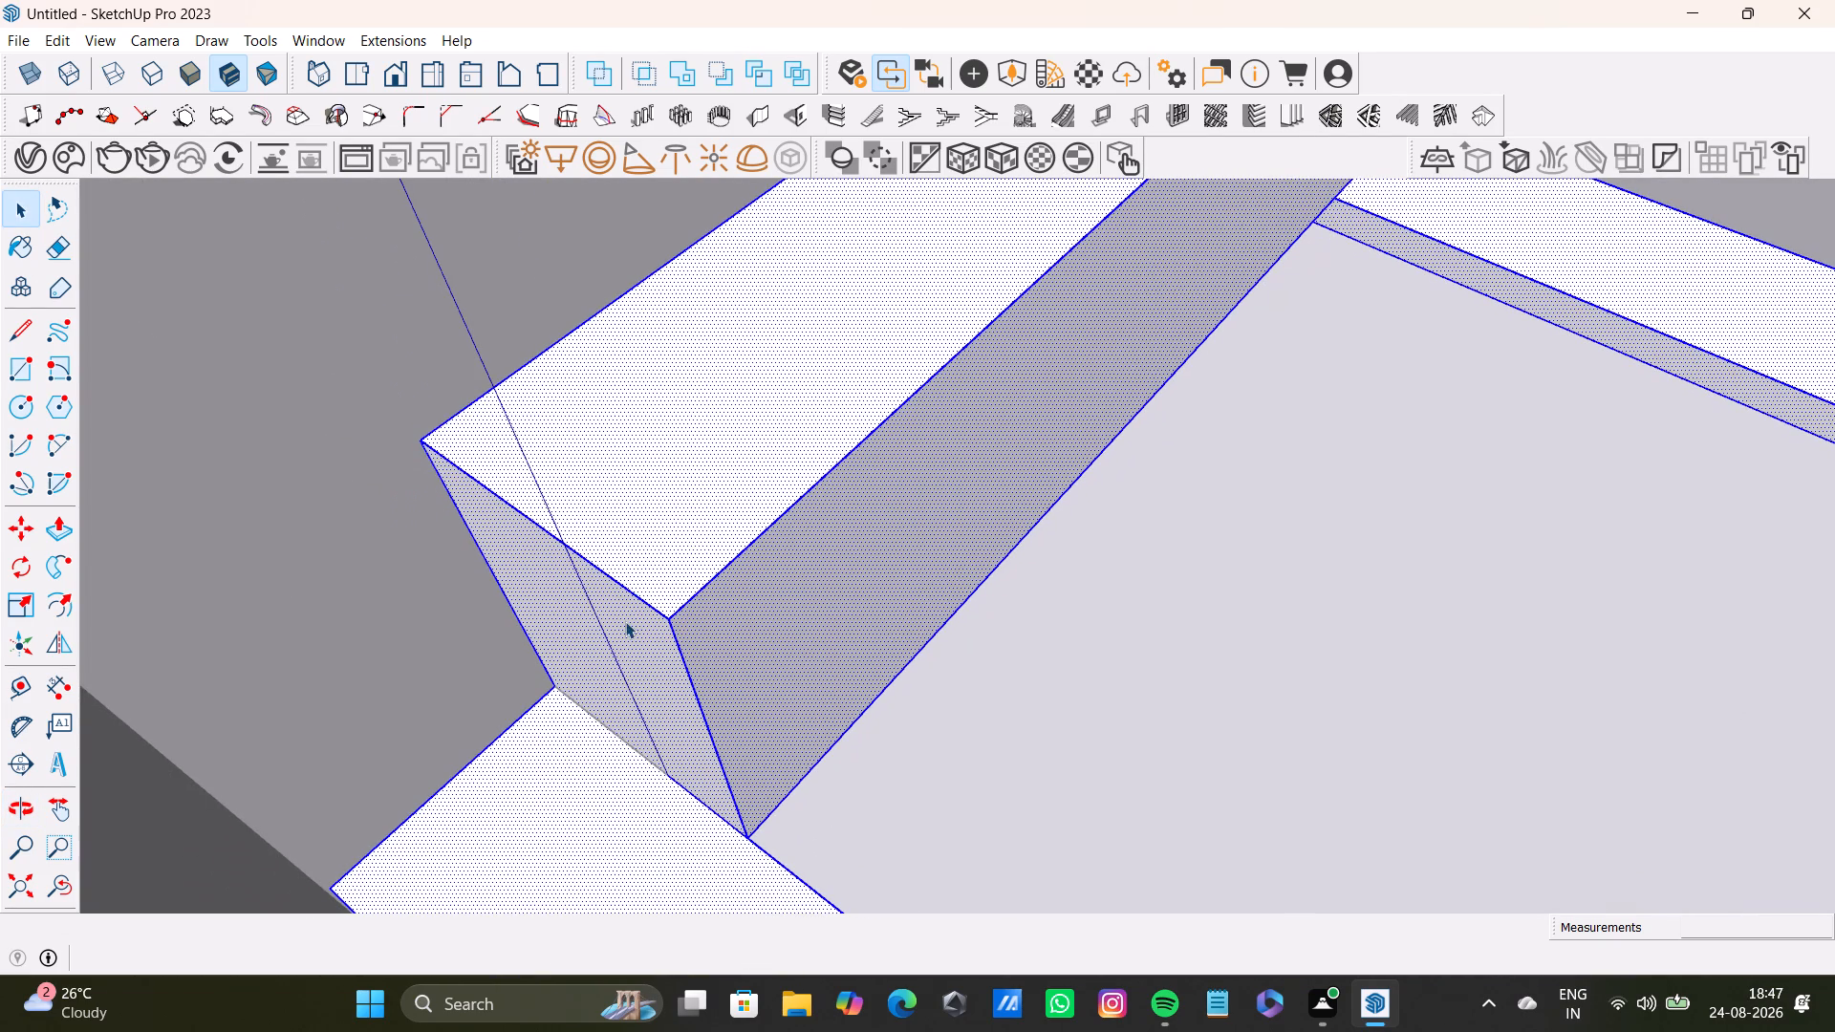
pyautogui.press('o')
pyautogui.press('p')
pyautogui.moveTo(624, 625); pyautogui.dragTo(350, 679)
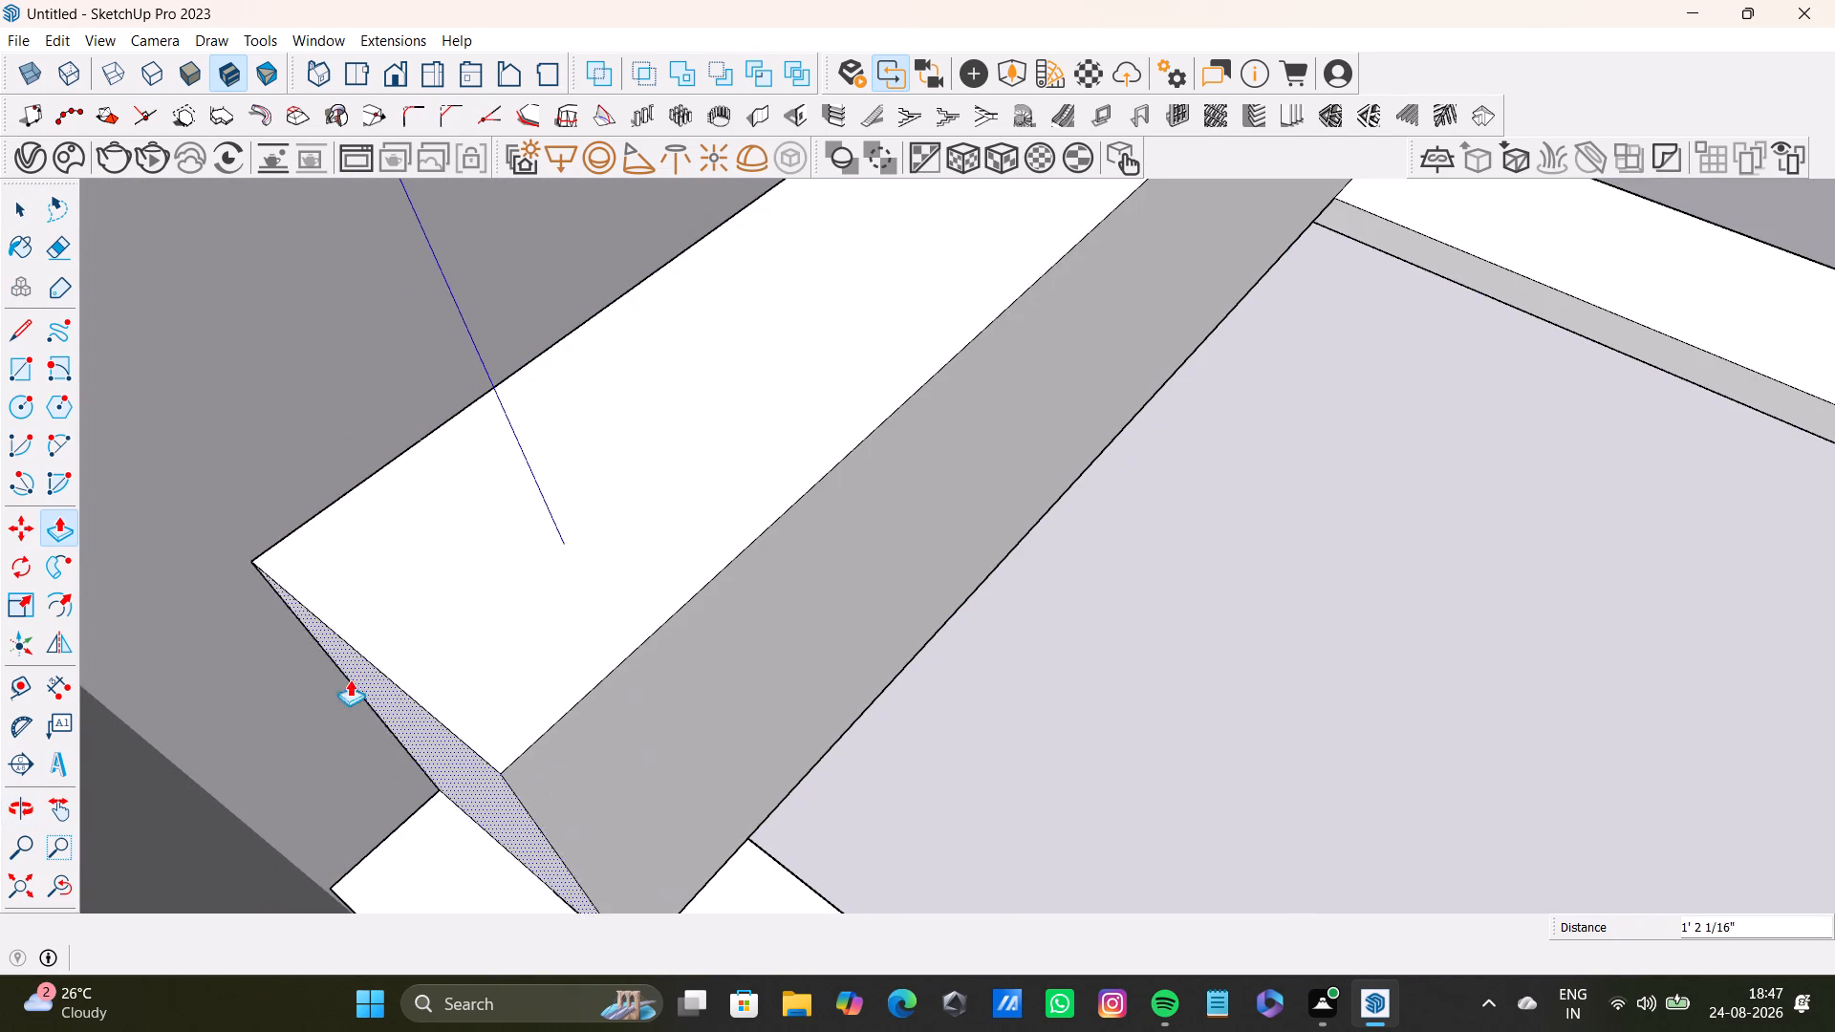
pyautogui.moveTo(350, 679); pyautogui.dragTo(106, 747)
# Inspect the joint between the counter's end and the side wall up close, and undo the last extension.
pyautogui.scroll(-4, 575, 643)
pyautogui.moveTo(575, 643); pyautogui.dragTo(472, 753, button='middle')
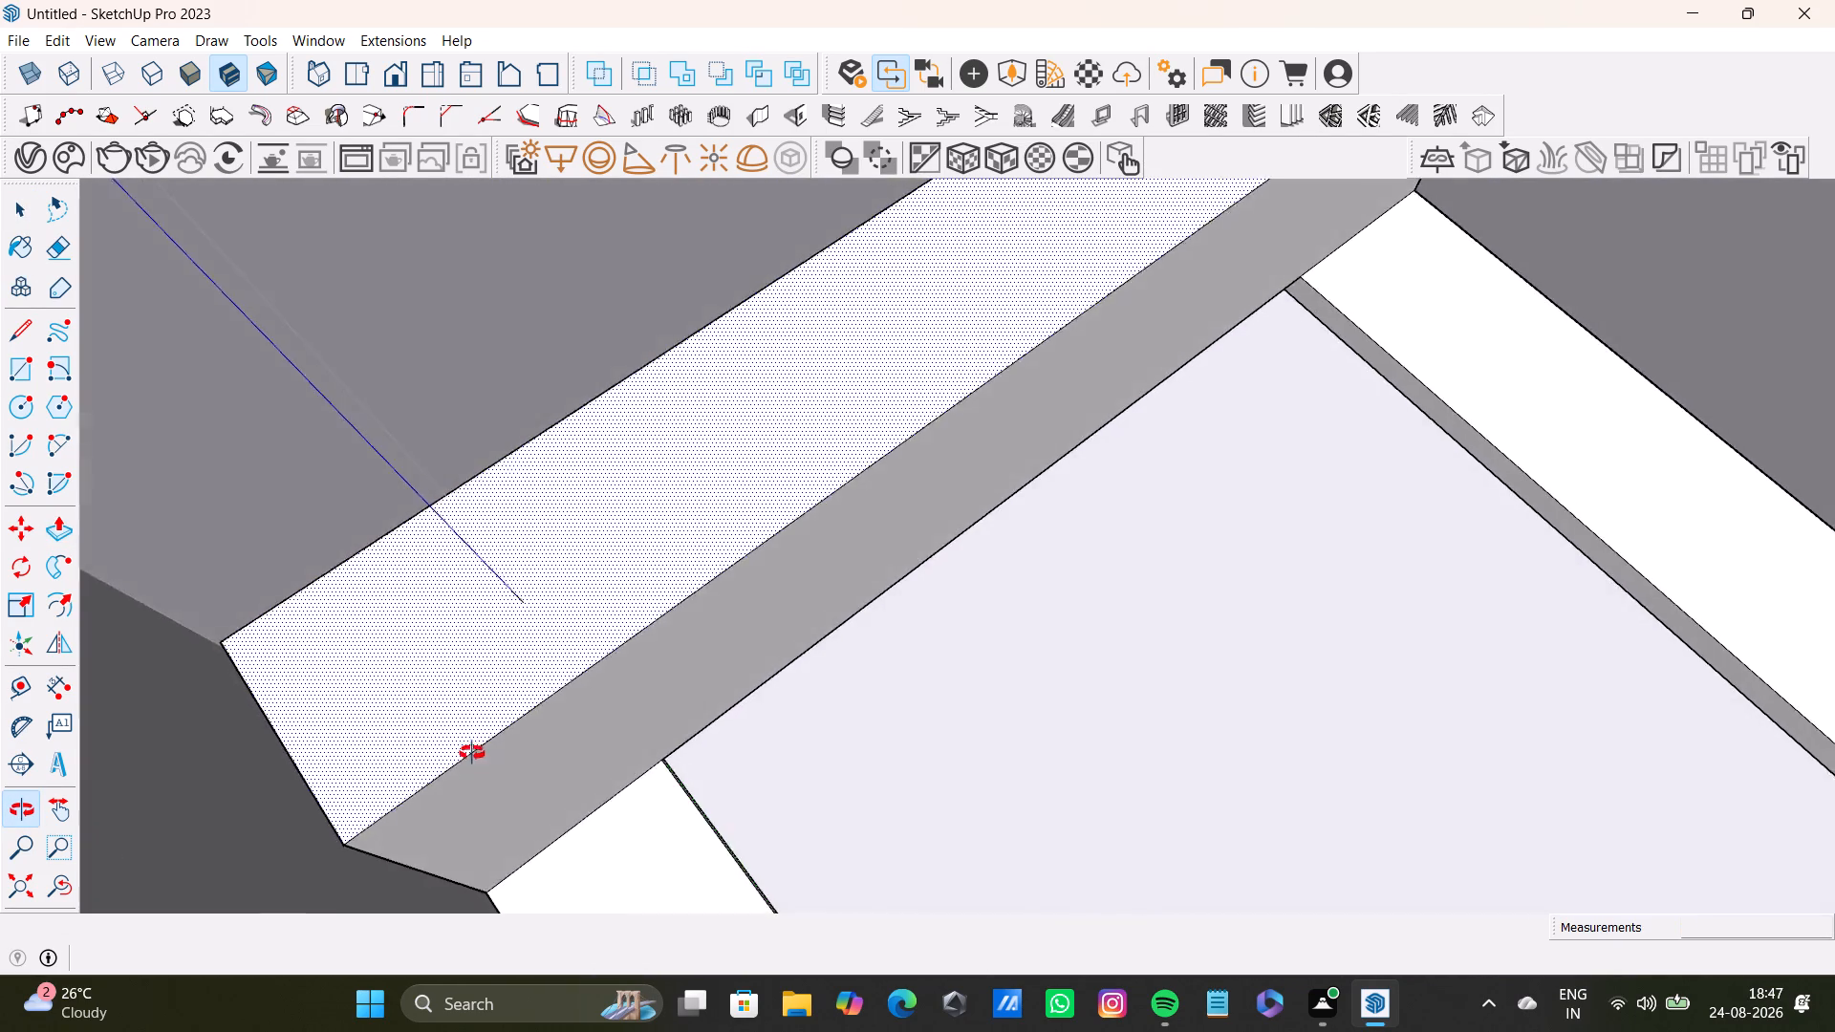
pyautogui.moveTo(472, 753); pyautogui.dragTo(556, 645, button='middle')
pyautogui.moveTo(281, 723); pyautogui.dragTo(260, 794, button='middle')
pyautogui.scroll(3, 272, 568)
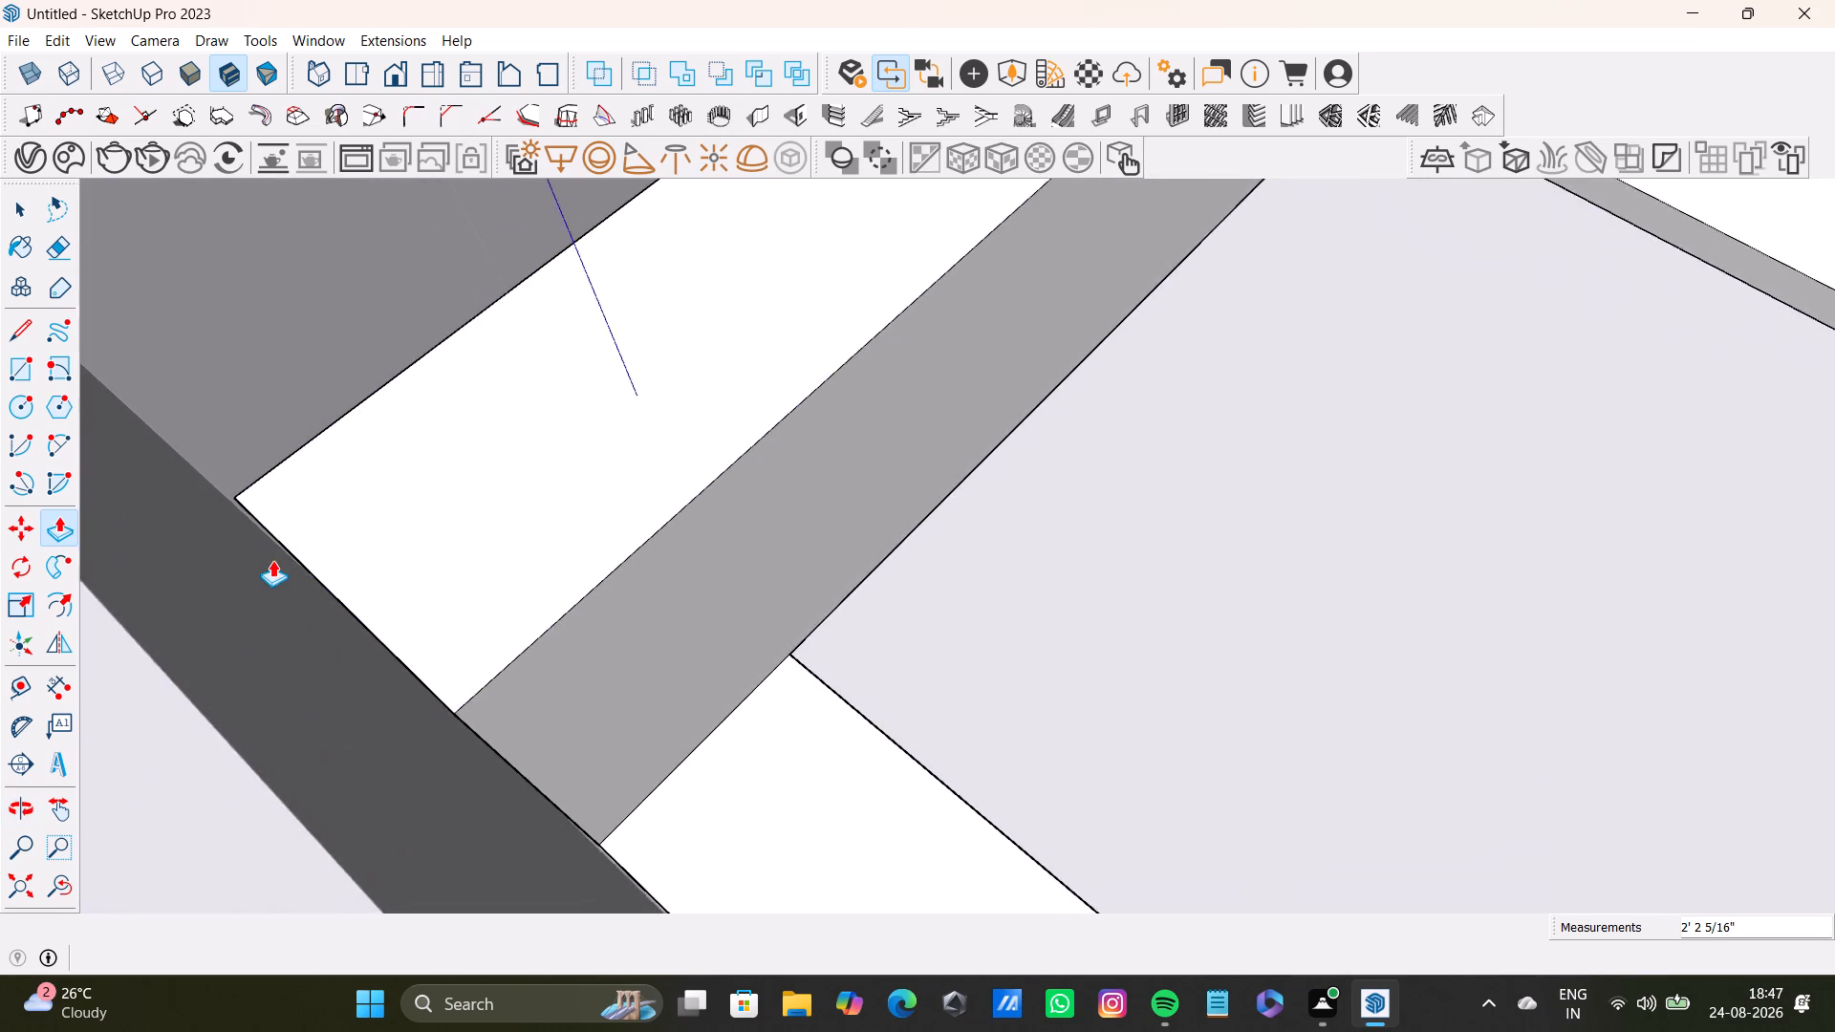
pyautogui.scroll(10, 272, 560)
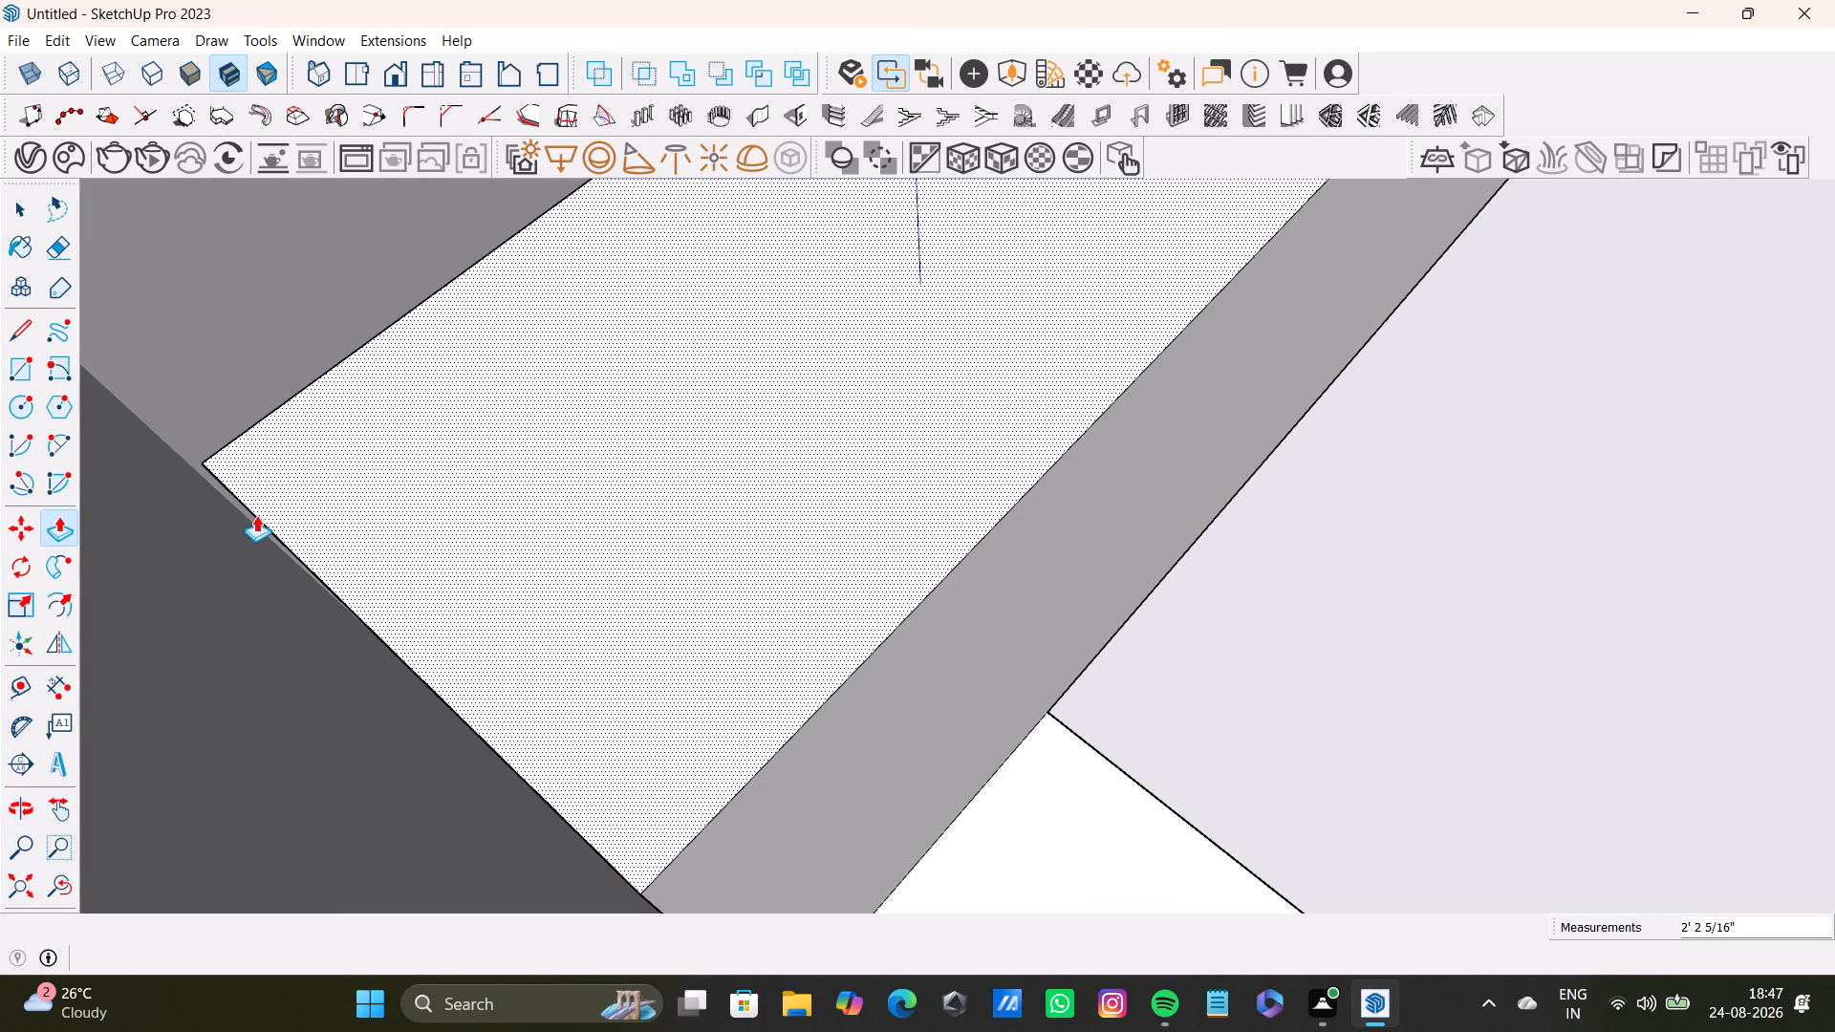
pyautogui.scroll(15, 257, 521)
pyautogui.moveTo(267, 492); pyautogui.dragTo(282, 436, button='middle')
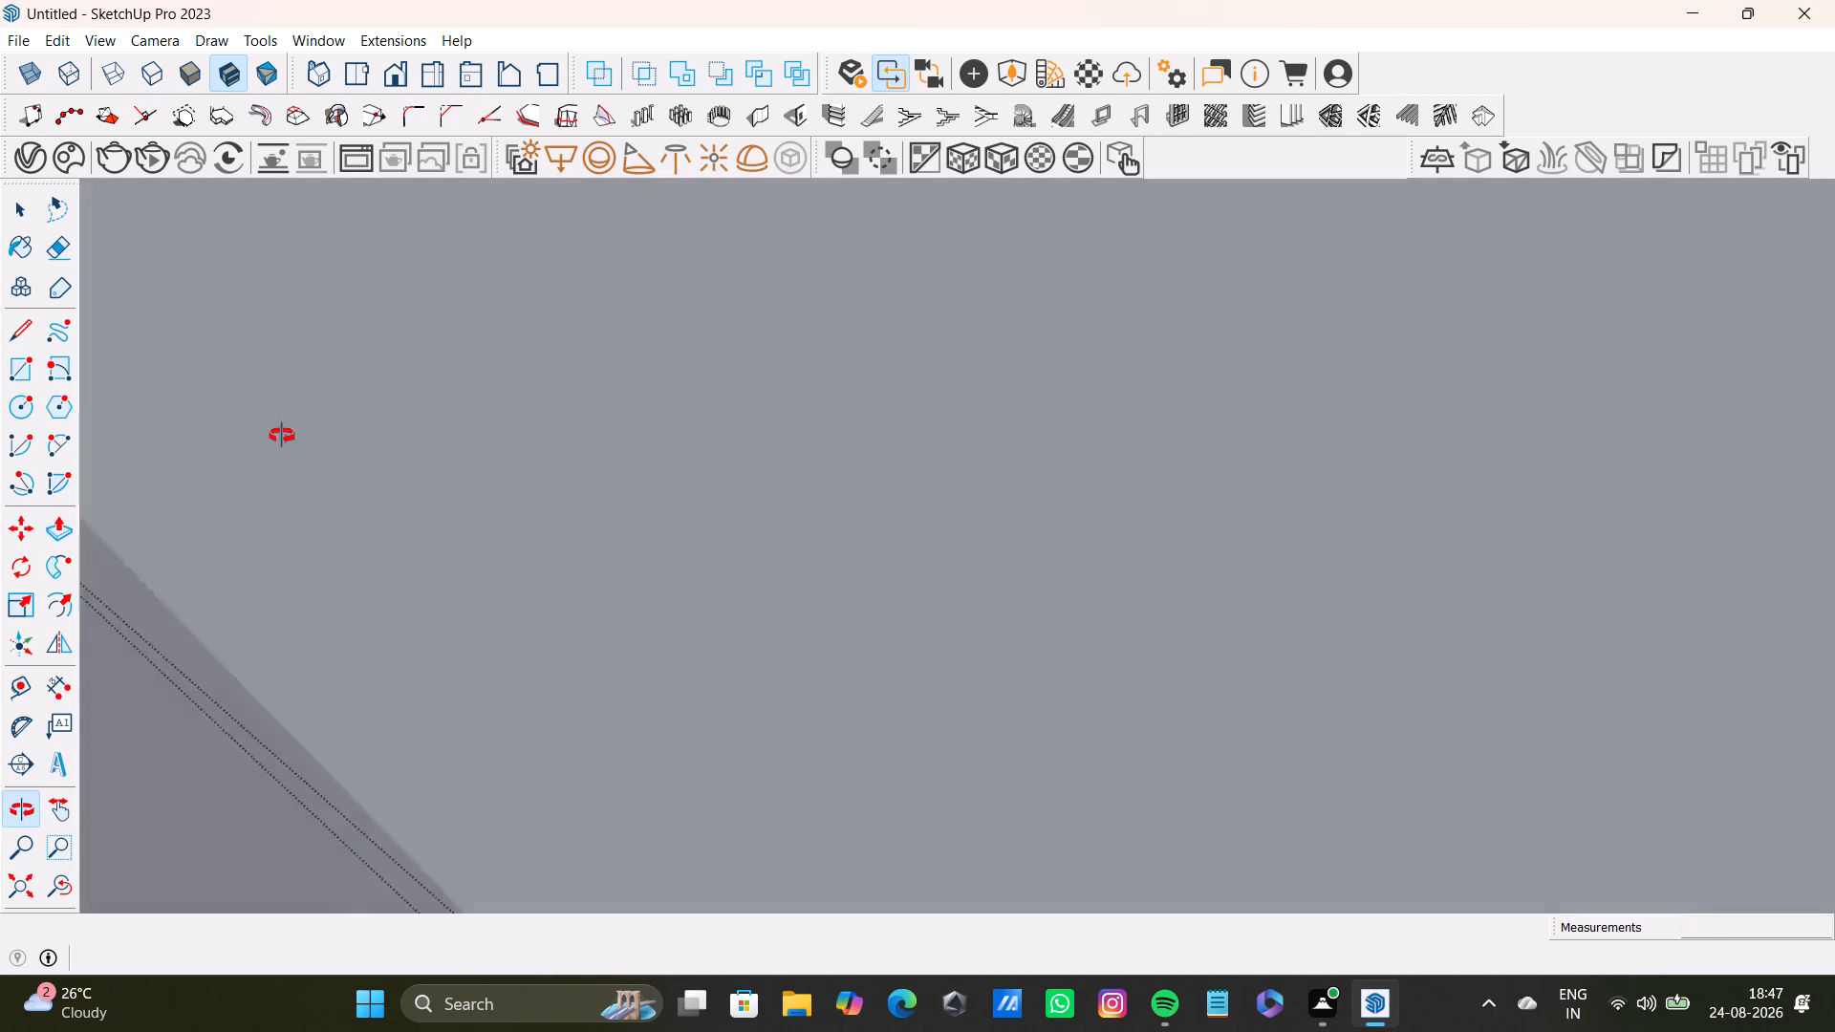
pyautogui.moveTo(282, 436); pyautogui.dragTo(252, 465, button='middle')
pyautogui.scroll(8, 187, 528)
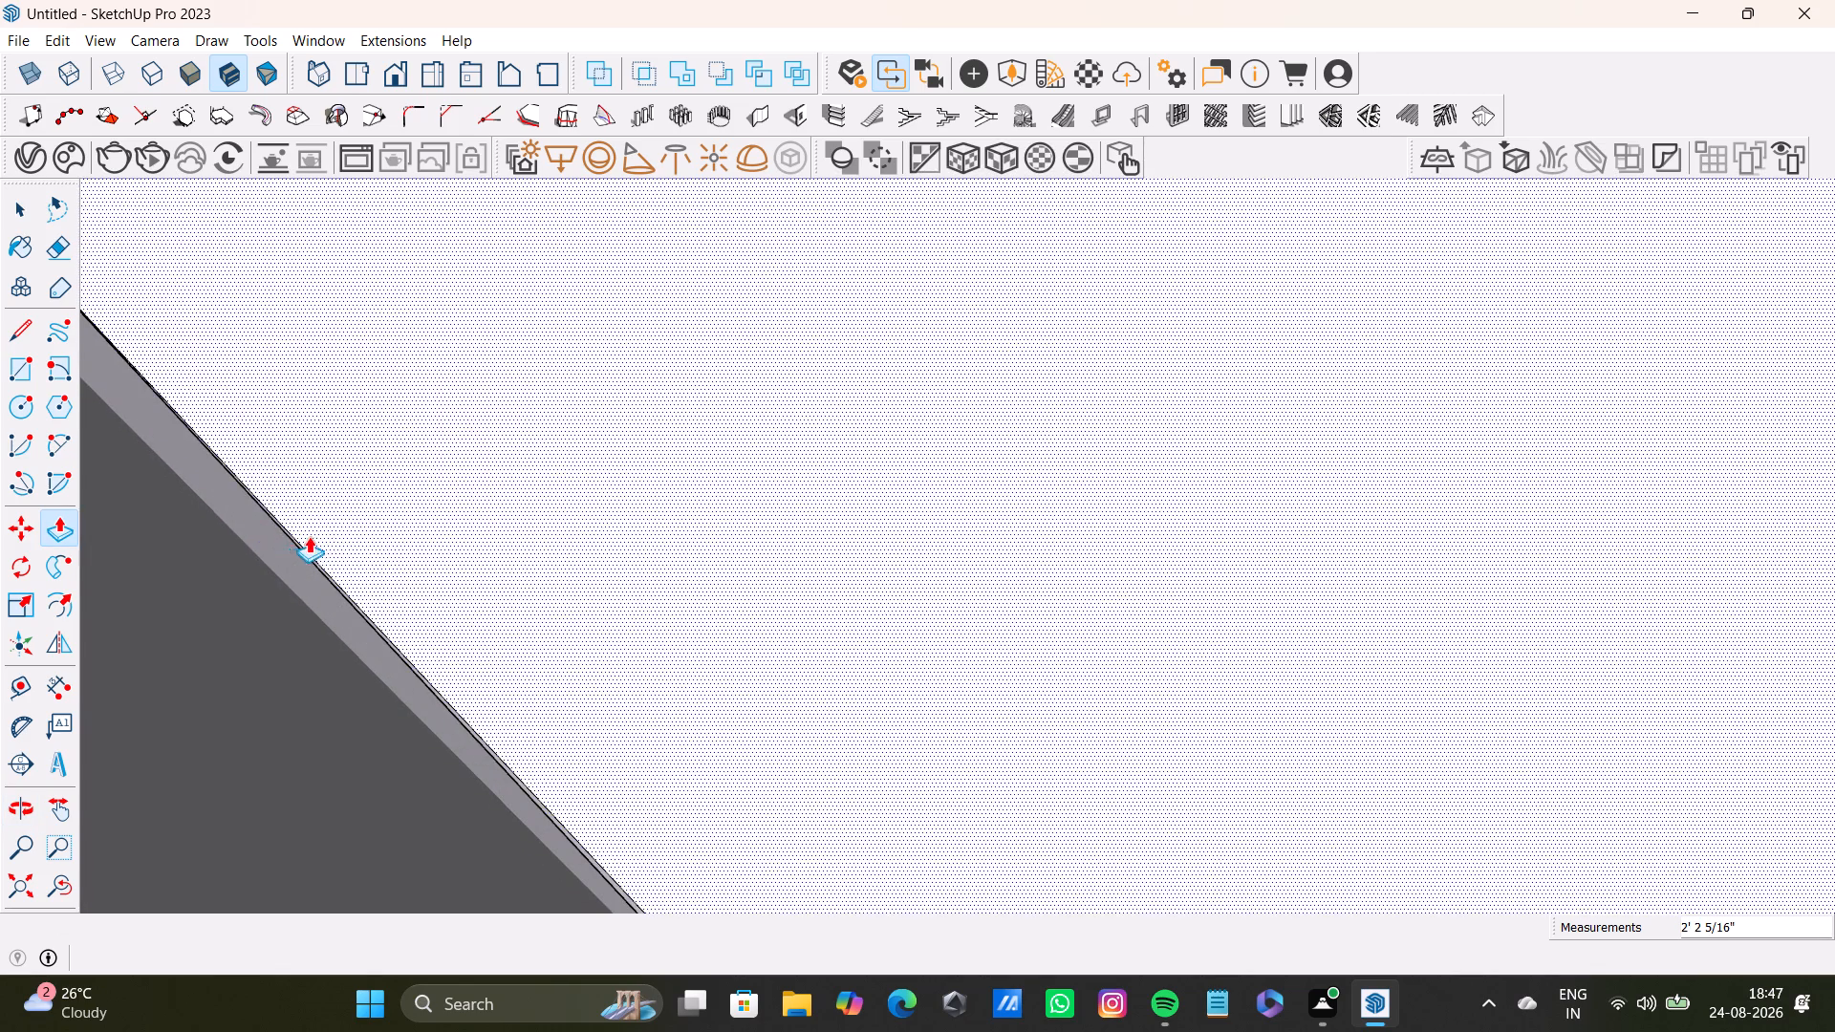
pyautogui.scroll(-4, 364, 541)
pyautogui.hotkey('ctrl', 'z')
# Push/Pull the back counter's end face above the shorter side platform about 2' 1 3/16" toward the side wall.
pyautogui.scroll(-7, 475, 572)
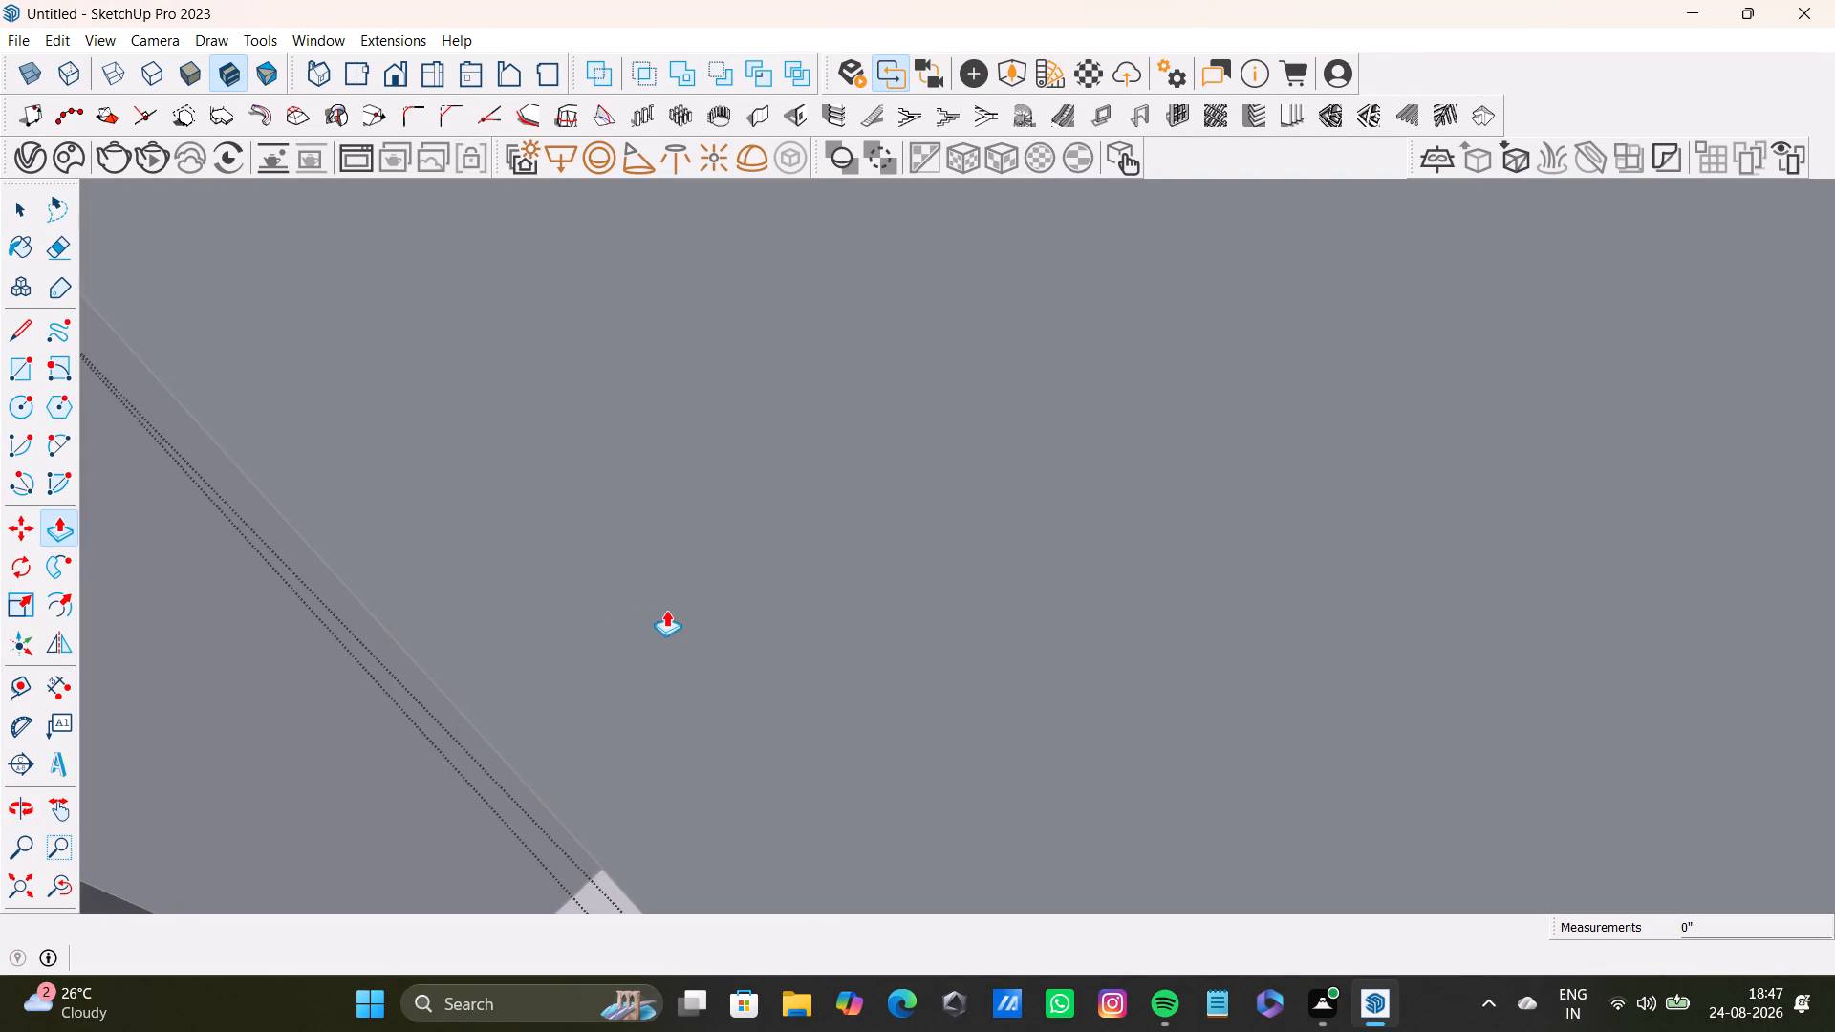
pyautogui.scroll(-1, 666, 610)
pyautogui.click(21, 895)
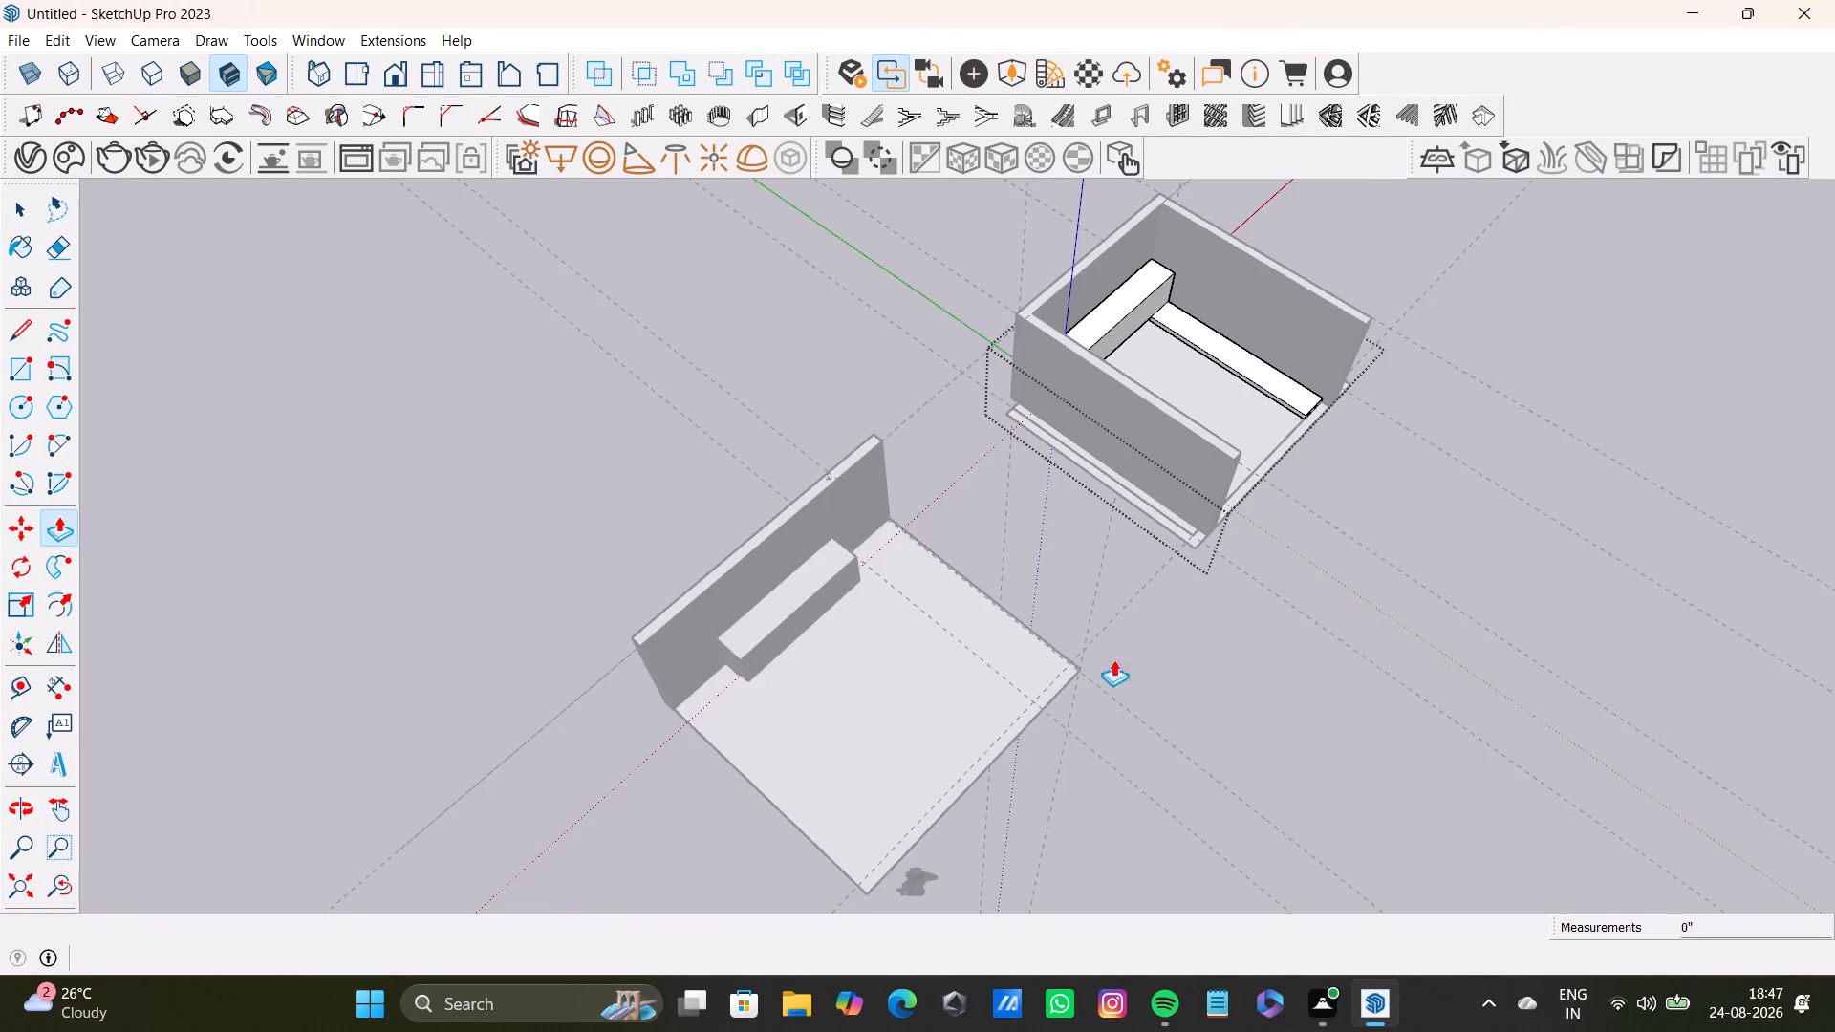
pyautogui.scroll(6, 1156, 601)
pyautogui.keyDown('shift'); pyautogui.moveTo(1117, 361); pyautogui.dragTo(745, 703, button='middle'); pyautogui.keyUp('shift')
pyautogui.scroll(18, 706, 617)
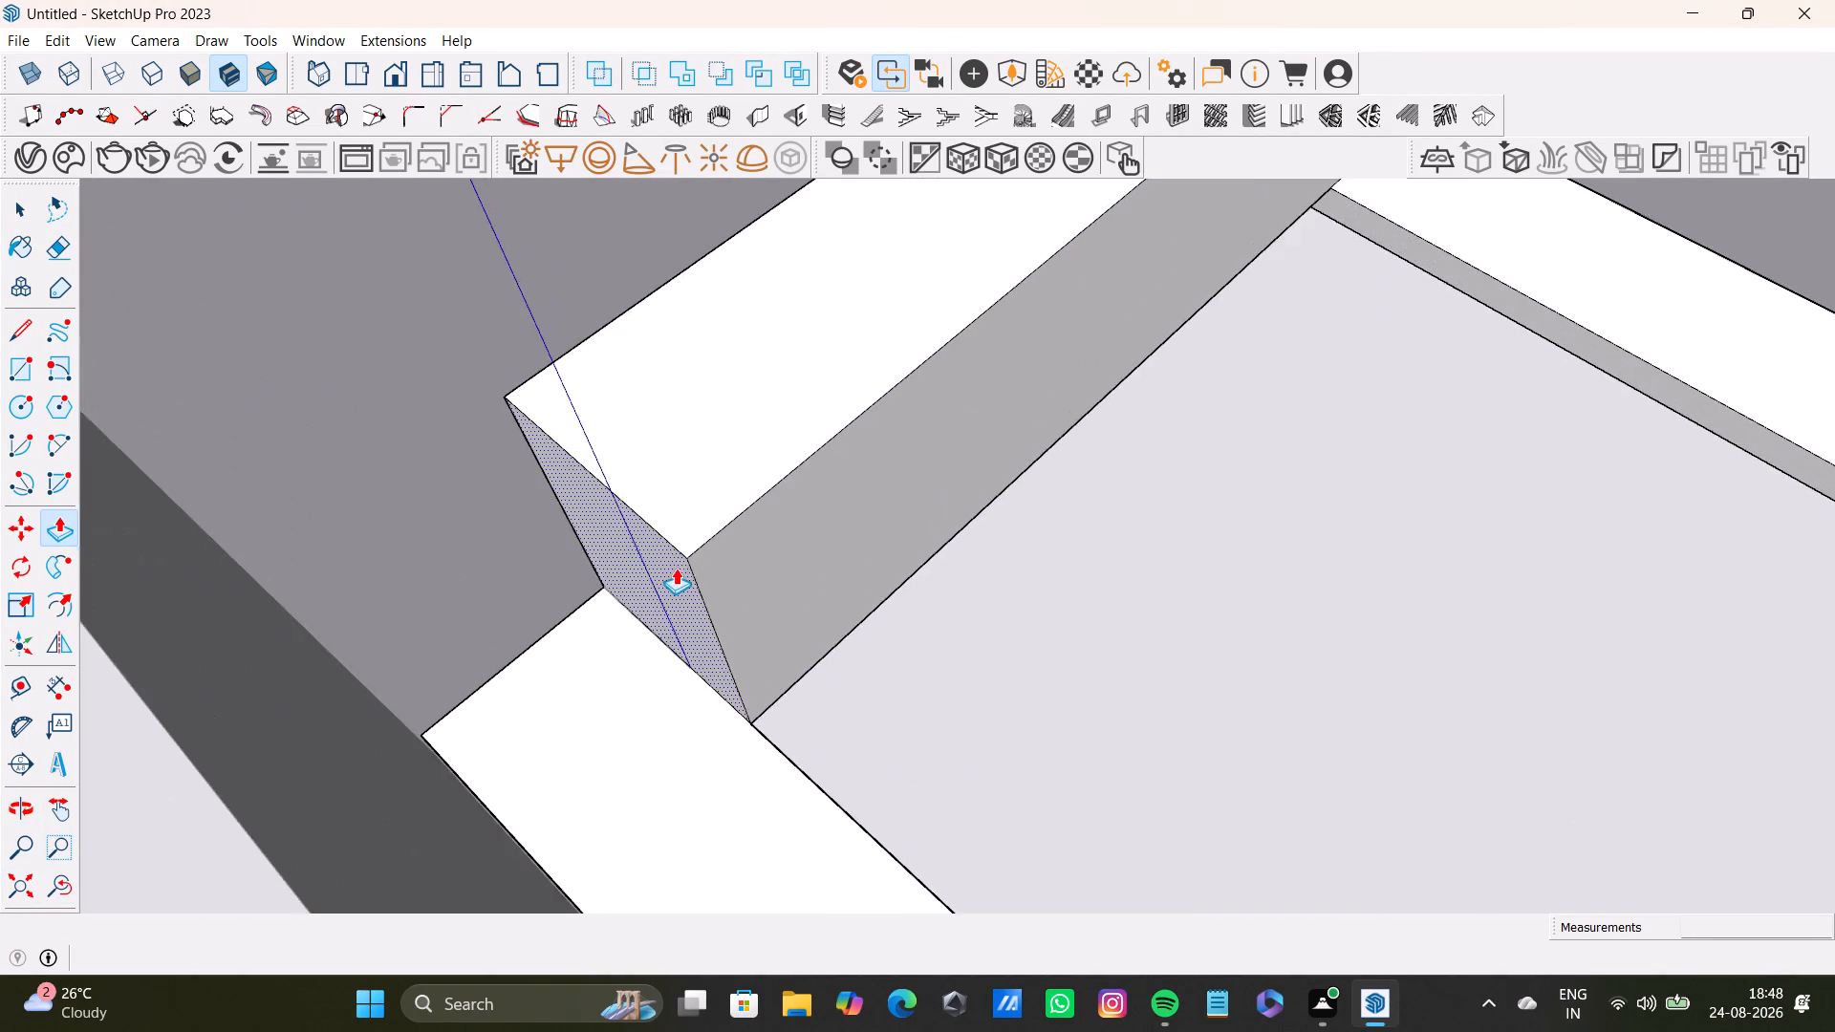
pyautogui.moveTo(676, 568); pyautogui.dragTo(703, 624, button='middle')
pyautogui.moveTo(692, 628); pyautogui.dragTo(405, 793)
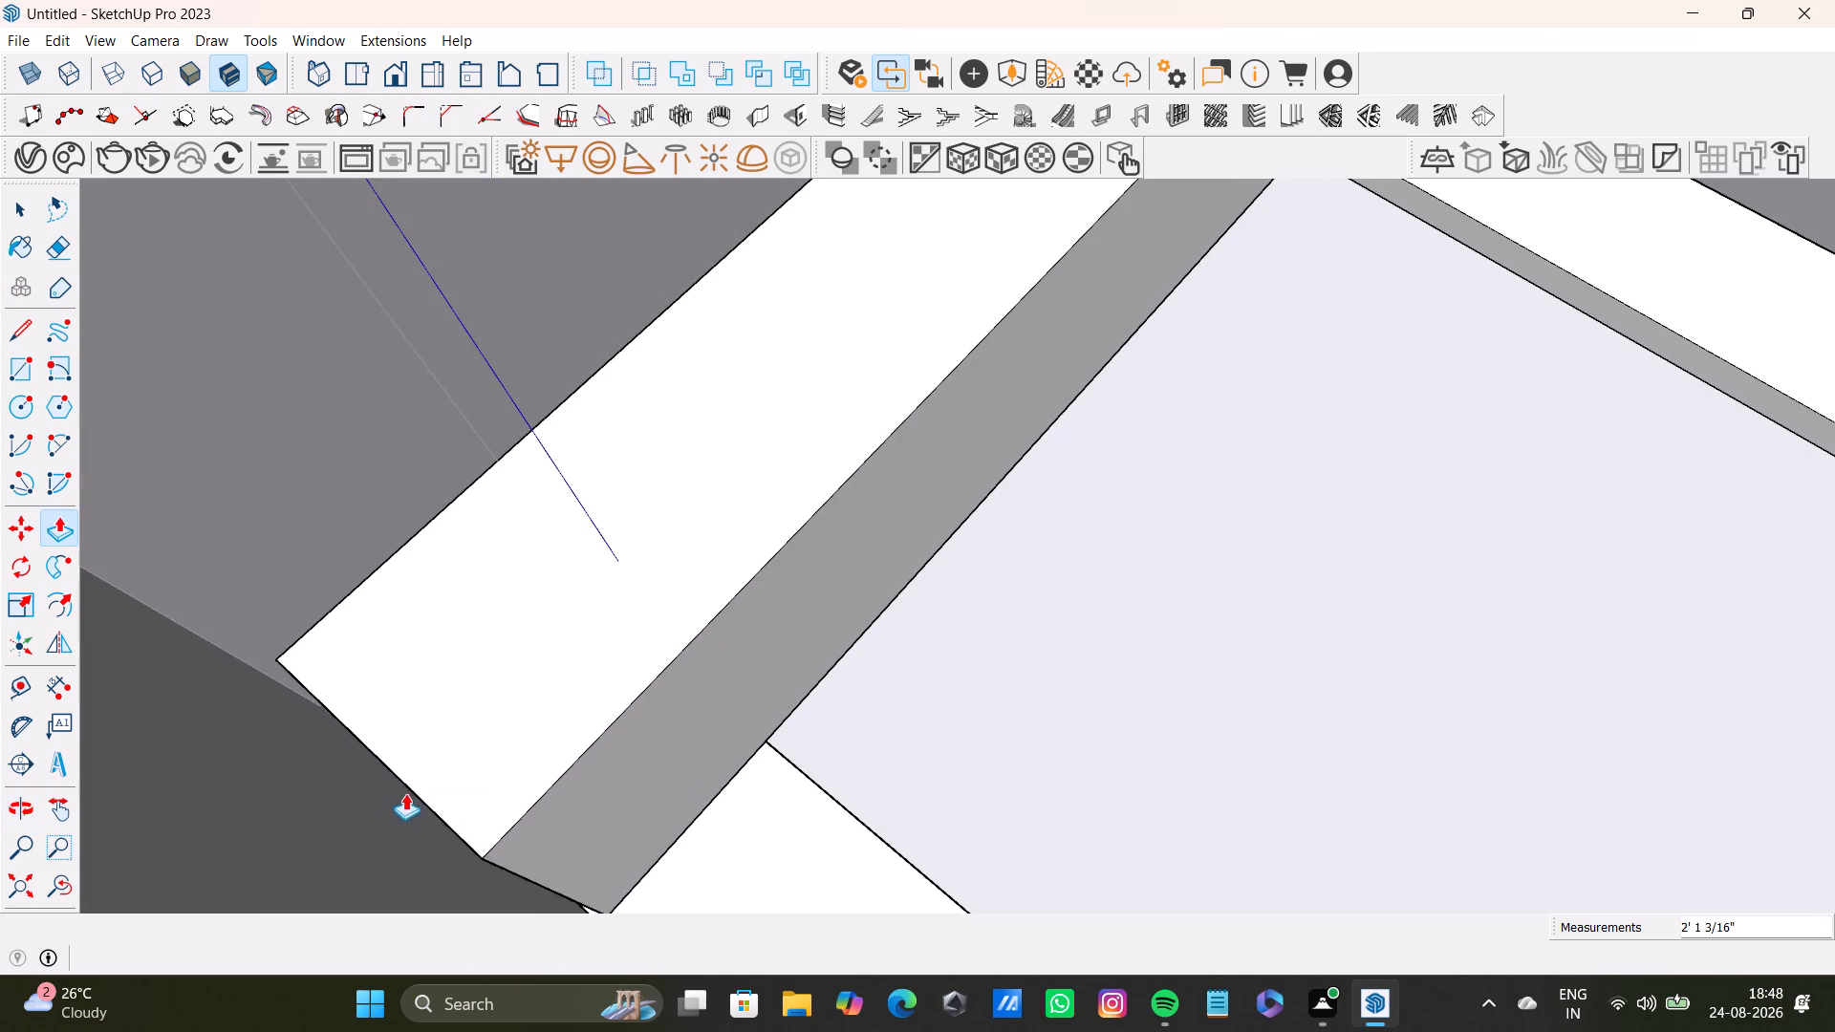
# Push/Pull the back counter's end face above the shorter side platform fully to the side wall, about 2' 2 5/16".
pyautogui.moveTo(405, 793); pyautogui.dragTo(326, 849)
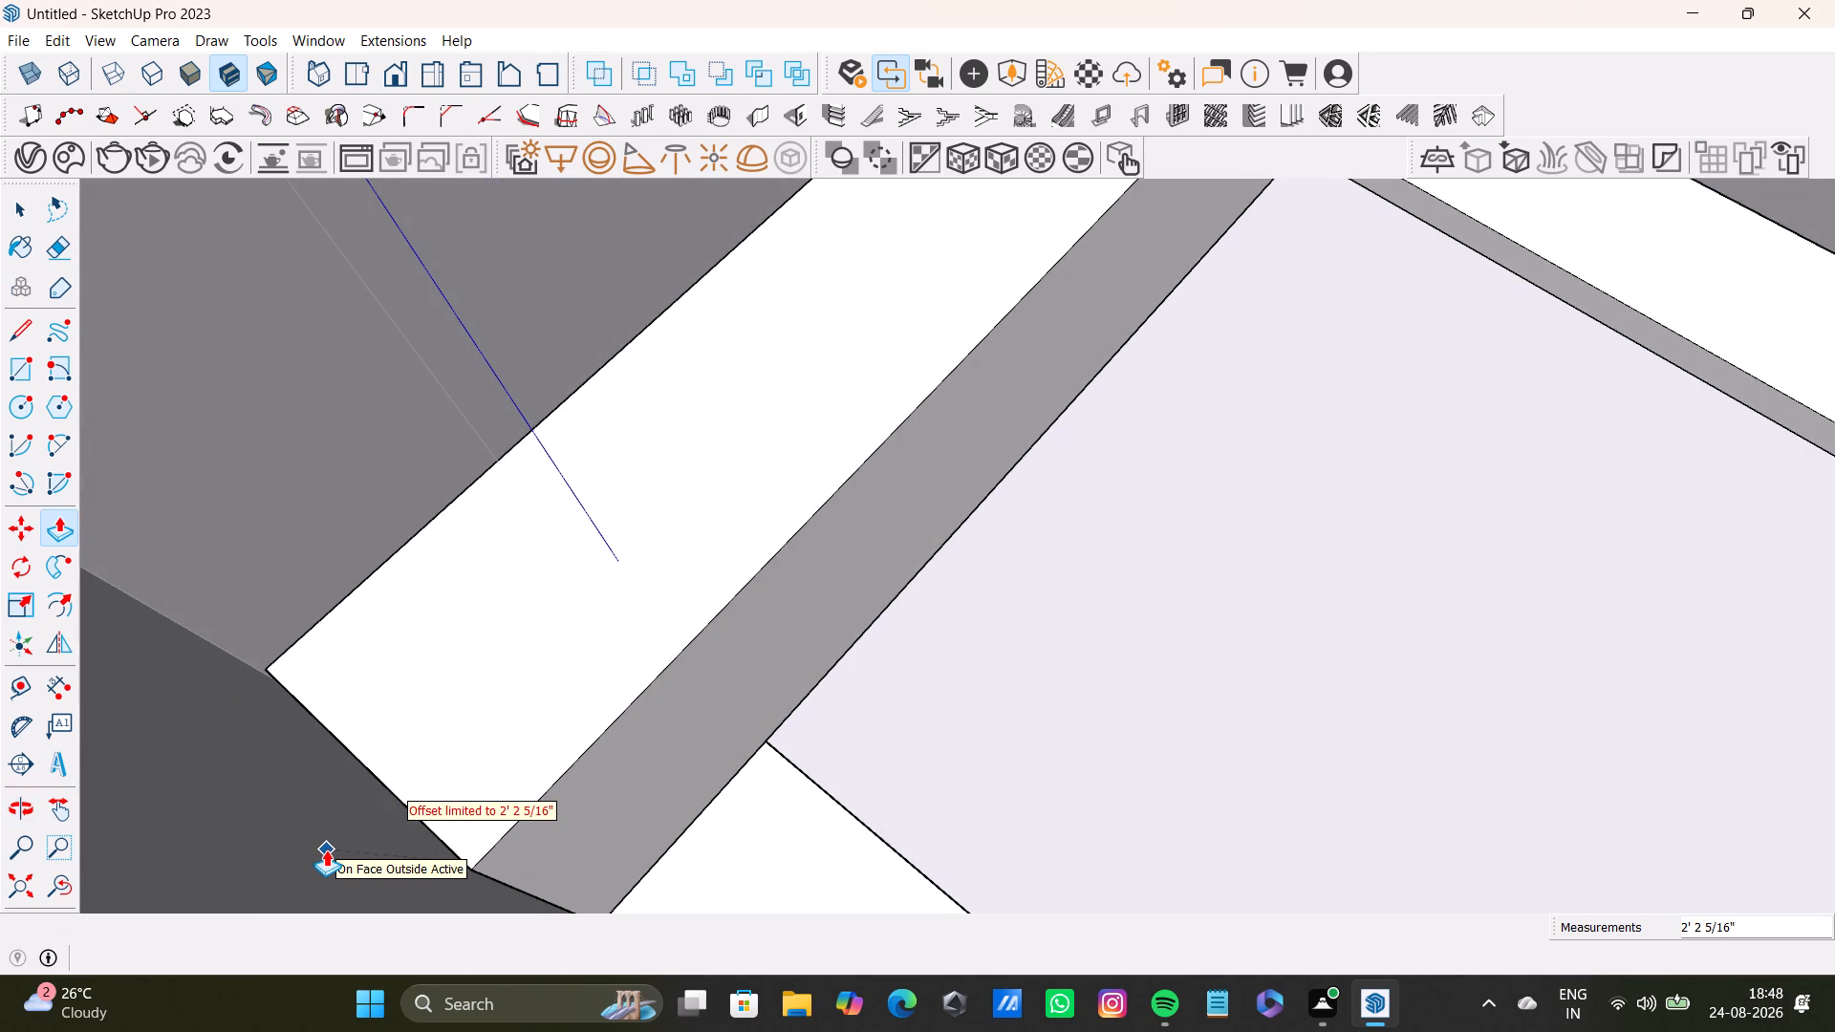
pyautogui.moveTo(326, 849); pyautogui.dragTo(333, 844)
# Examine the back counter from several angles, checking how its ends meet the side walls and platforms.
pyautogui.moveTo(440, 730); pyautogui.dragTo(443, 724, button='middle')
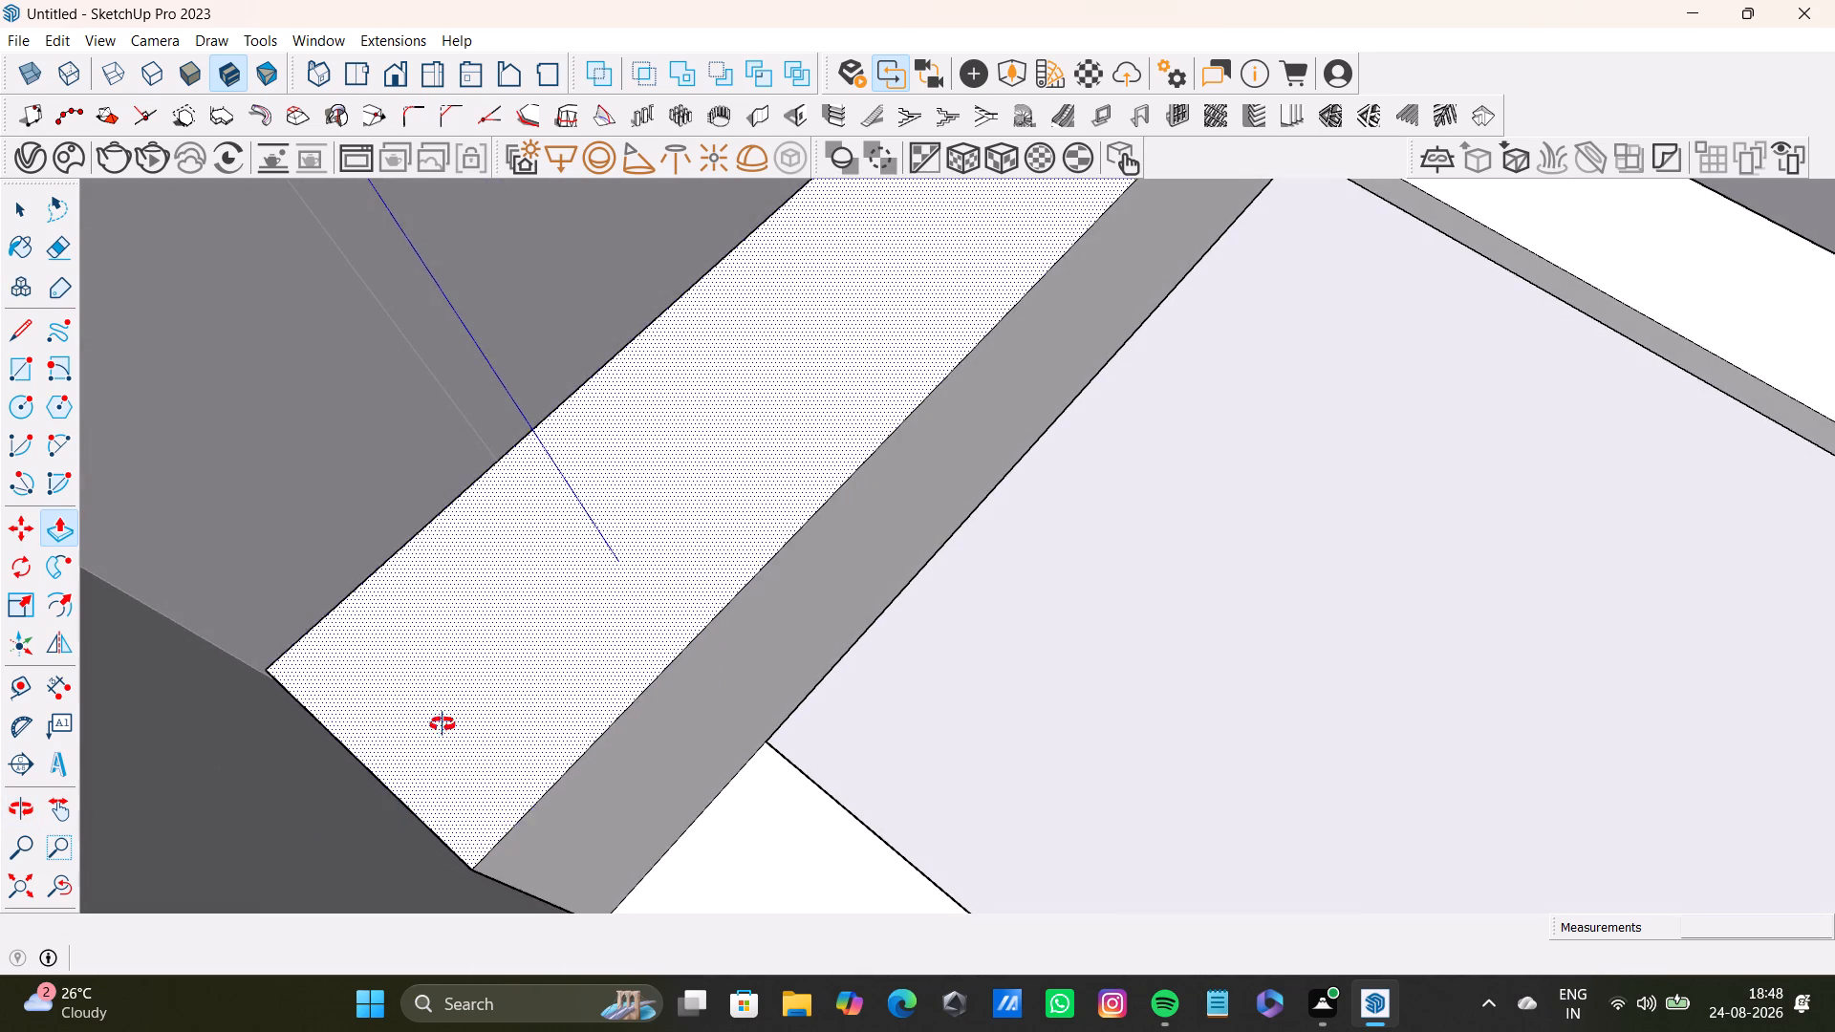
pyautogui.moveTo(443, 724); pyautogui.dragTo(197, 400, button='middle')
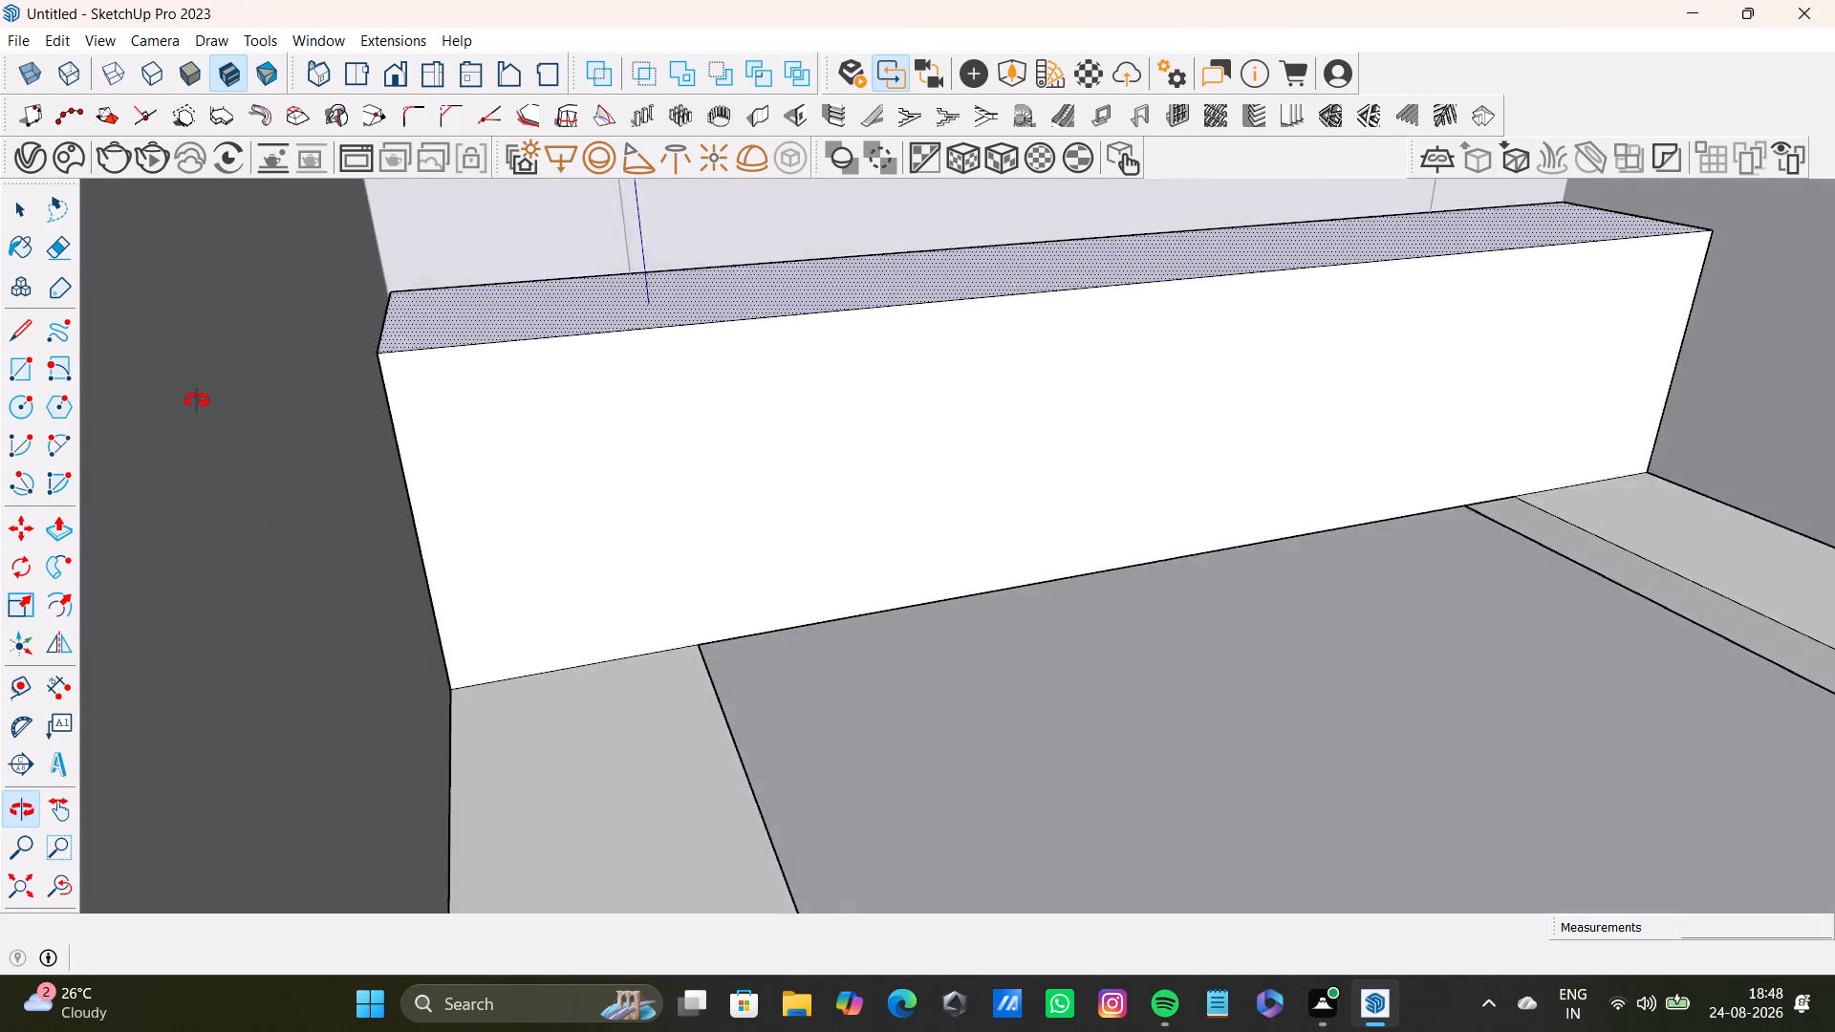
pyautogui.moveTo(197, 400); pyautogui.dragTo(795, 484, button='middle')
pyautogui.scroll(-5, 964, 592)
pyautogui.moveTo(10, 892); pyautogui.dragTo(38, 884)
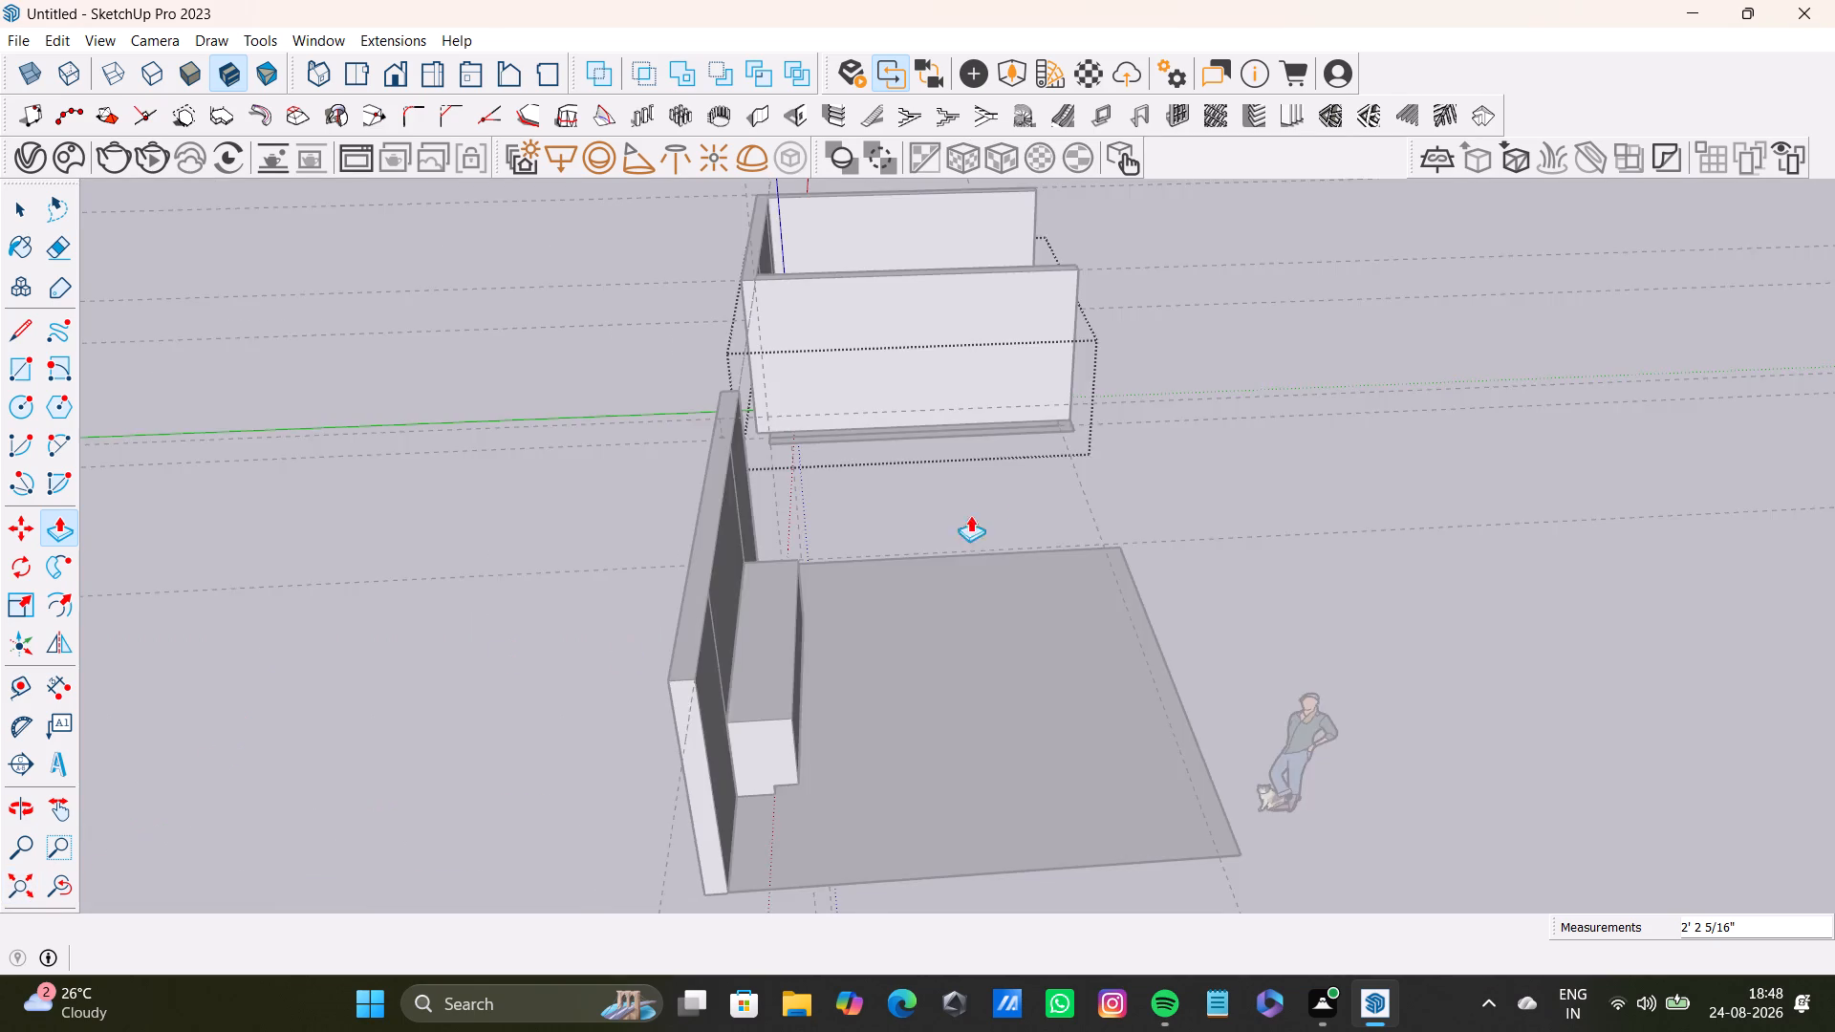
pyautogui.scroll(-4, 999, 495)
pyautogui.moveTo(1039, 519); pyautogui.dragTo(0, 547, button='middle')
pyautogui.scroll(-4, 1279, 522)
pyautogui.moveTo(1250, 580); pyautogui.dragTo(1161, 747, button='middle')
pyautogui.moveTo(1199, 736); pyautogui.dragTo(1557, 747, button='middle')
pyautogui.scroll(17, 1437, 490)
pyautogui.moveTo(1168, 433); pyautogui.dragTo(1150, 587, button='middle')
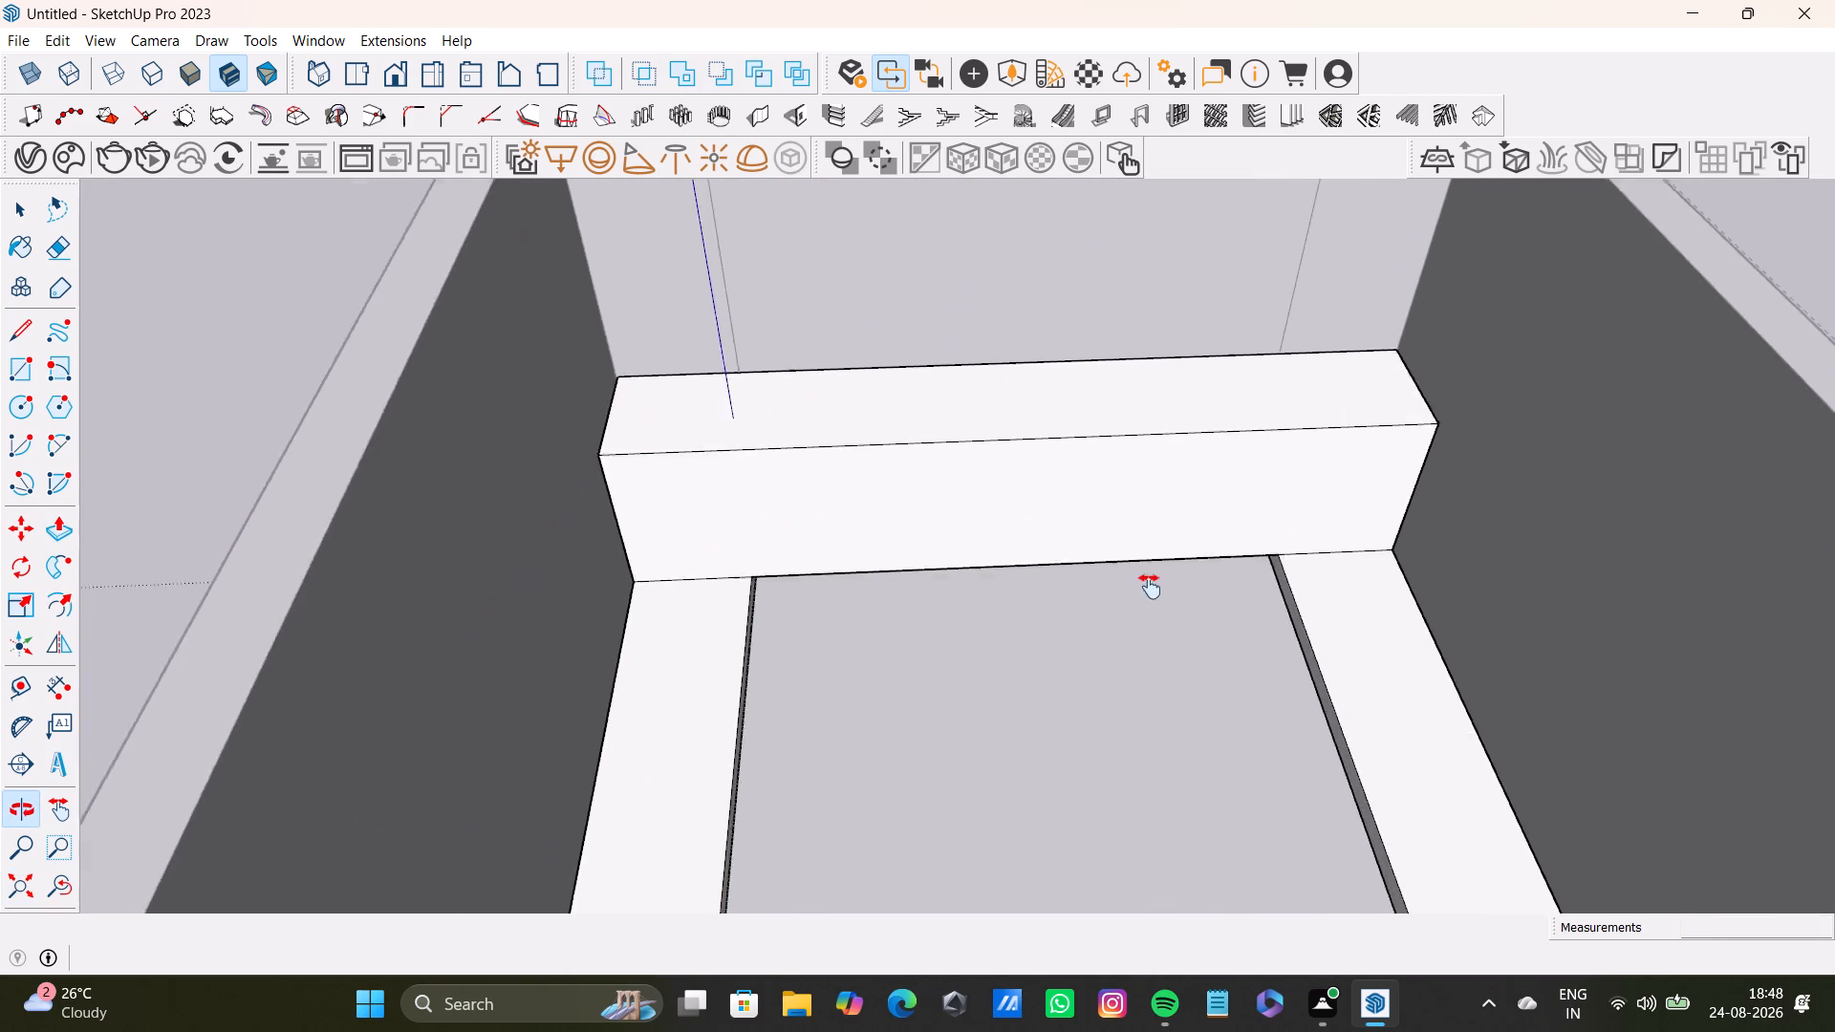
pyautogui.moveTo(1150, 587); pyautogui.dragTo(1137, 639, button='middle')
pyautogui.moveTo(1131, 638); pyautogui.dragTo(1117, 673, button='middle')
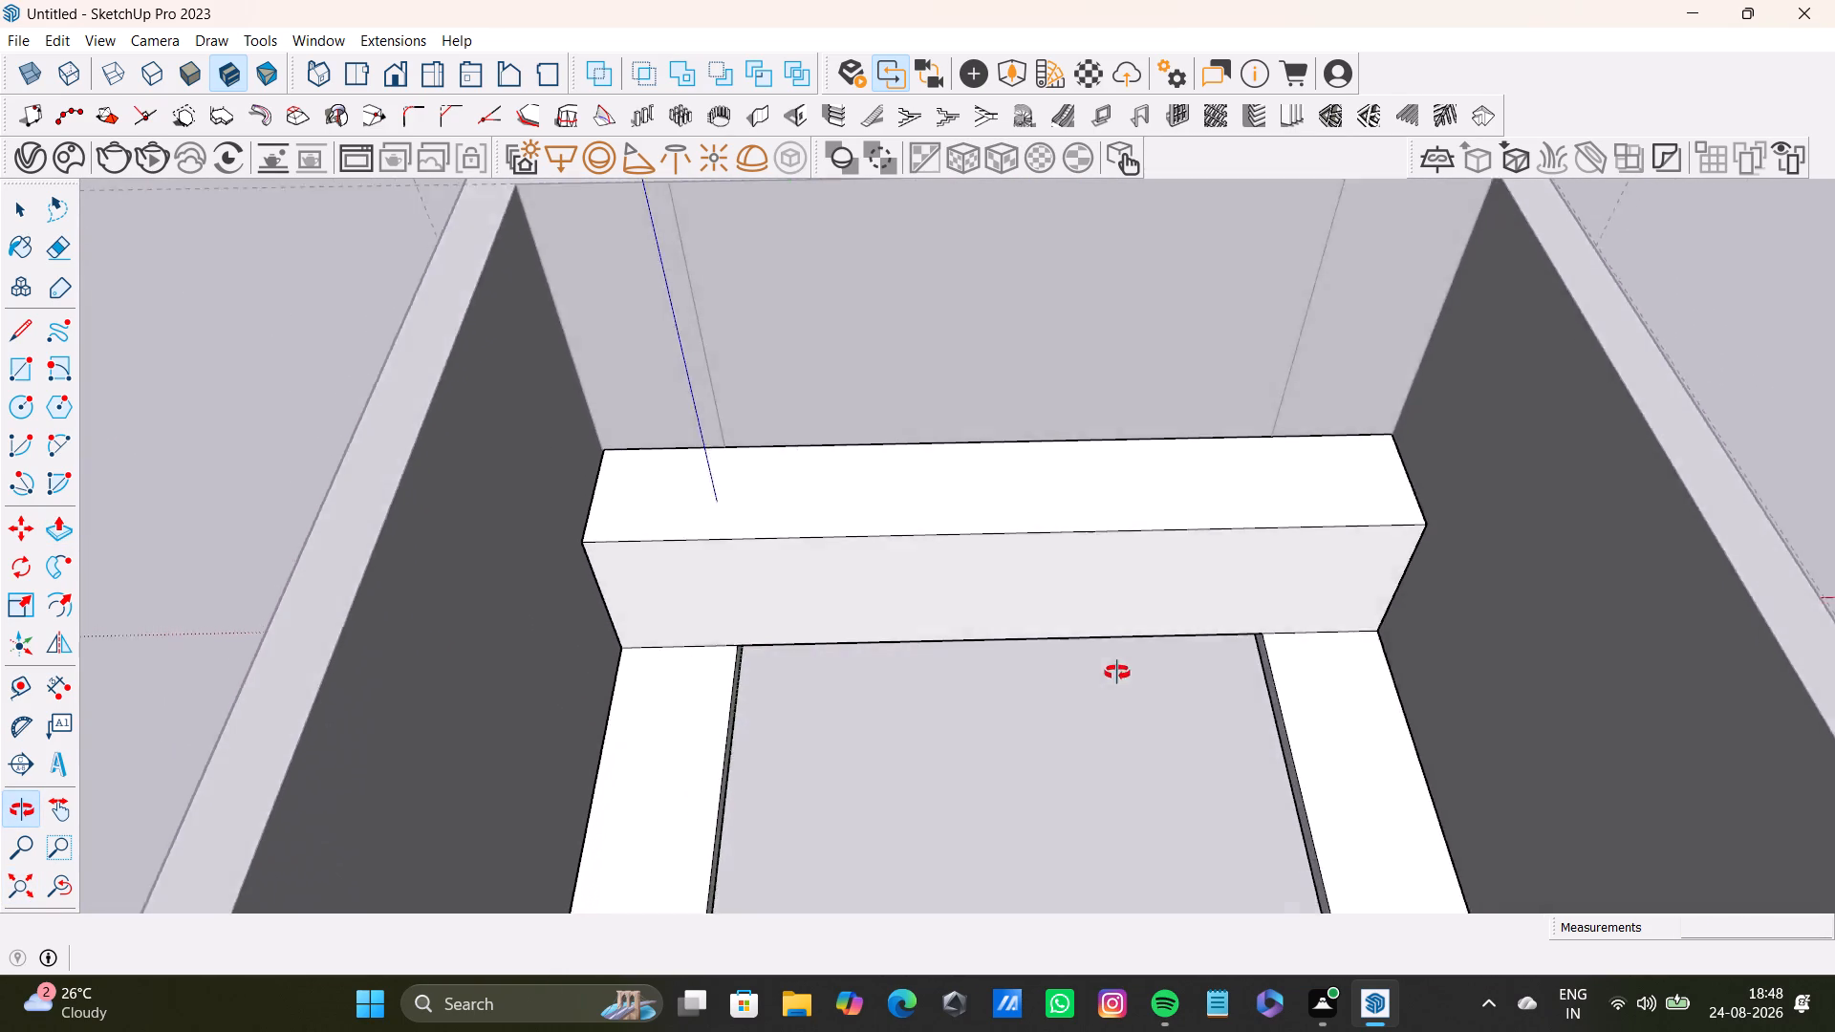
pyautogui.moveTo(1117, 673); pyautogui.dragTo(1139, 513, button='middle')
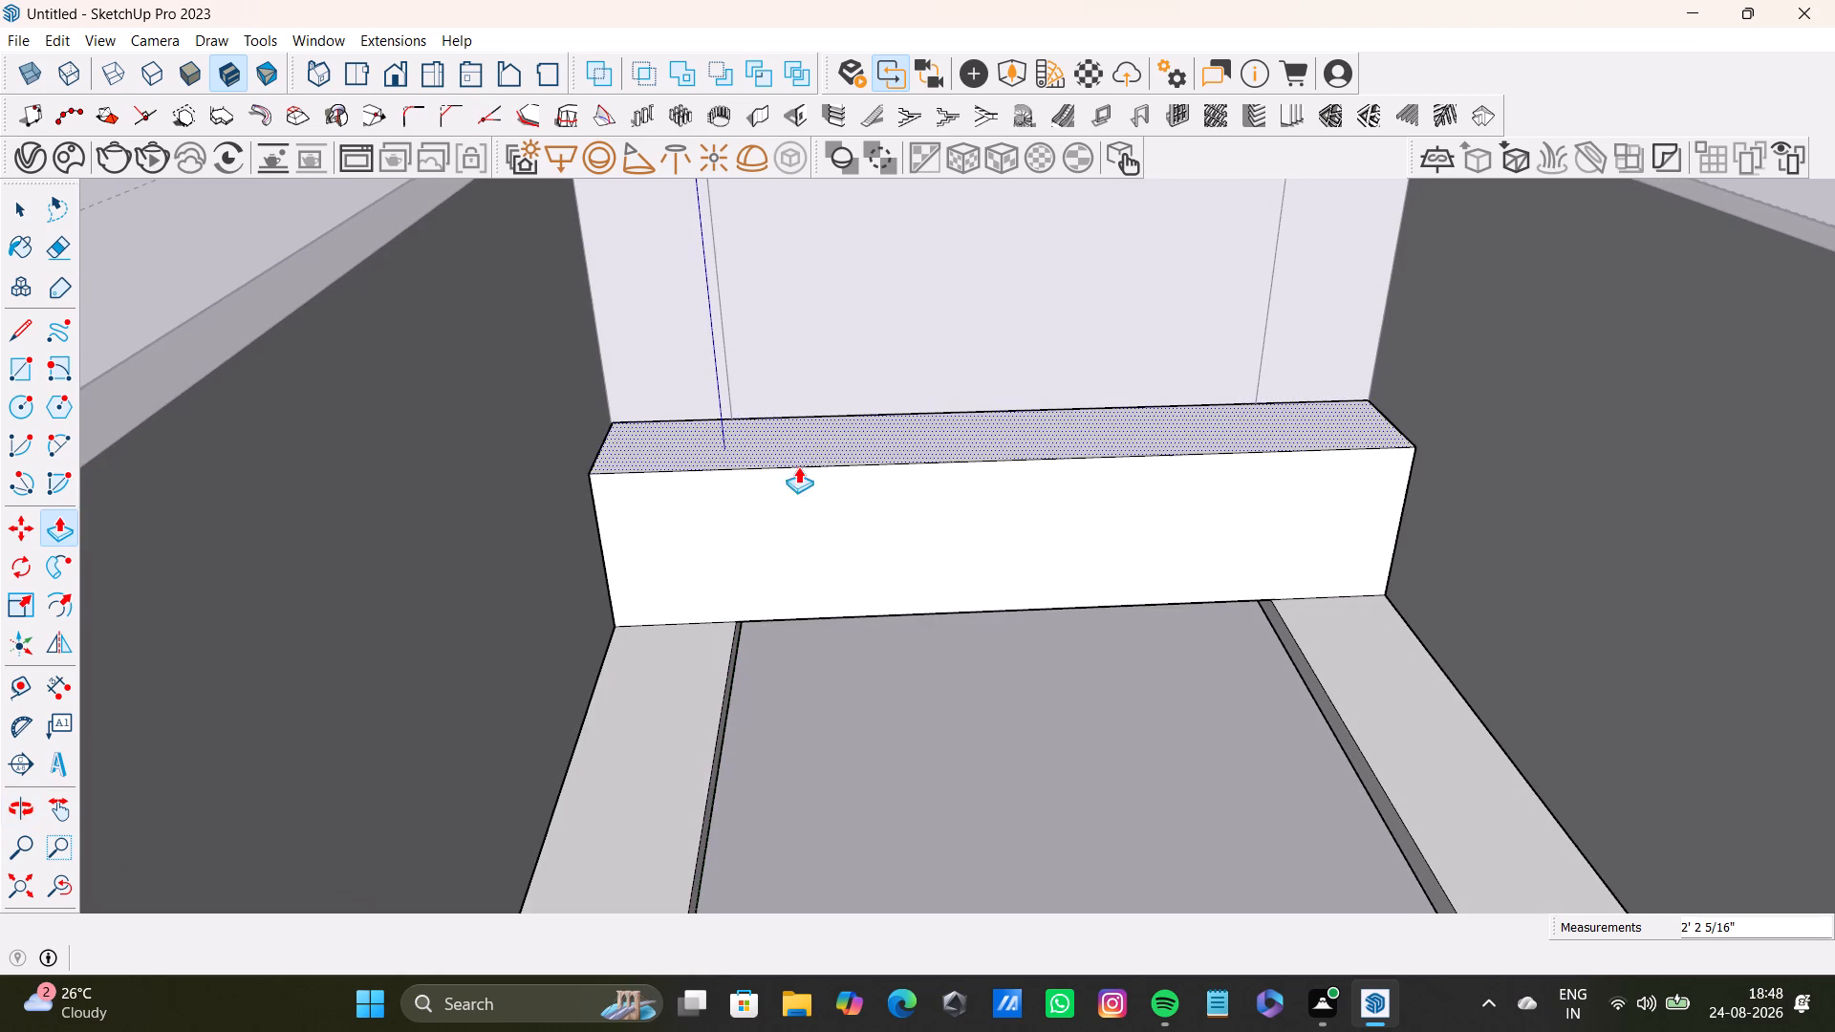
pyautogui.moveTo(822, 451); pyautogui.dragTo(812, 343, button='middle')
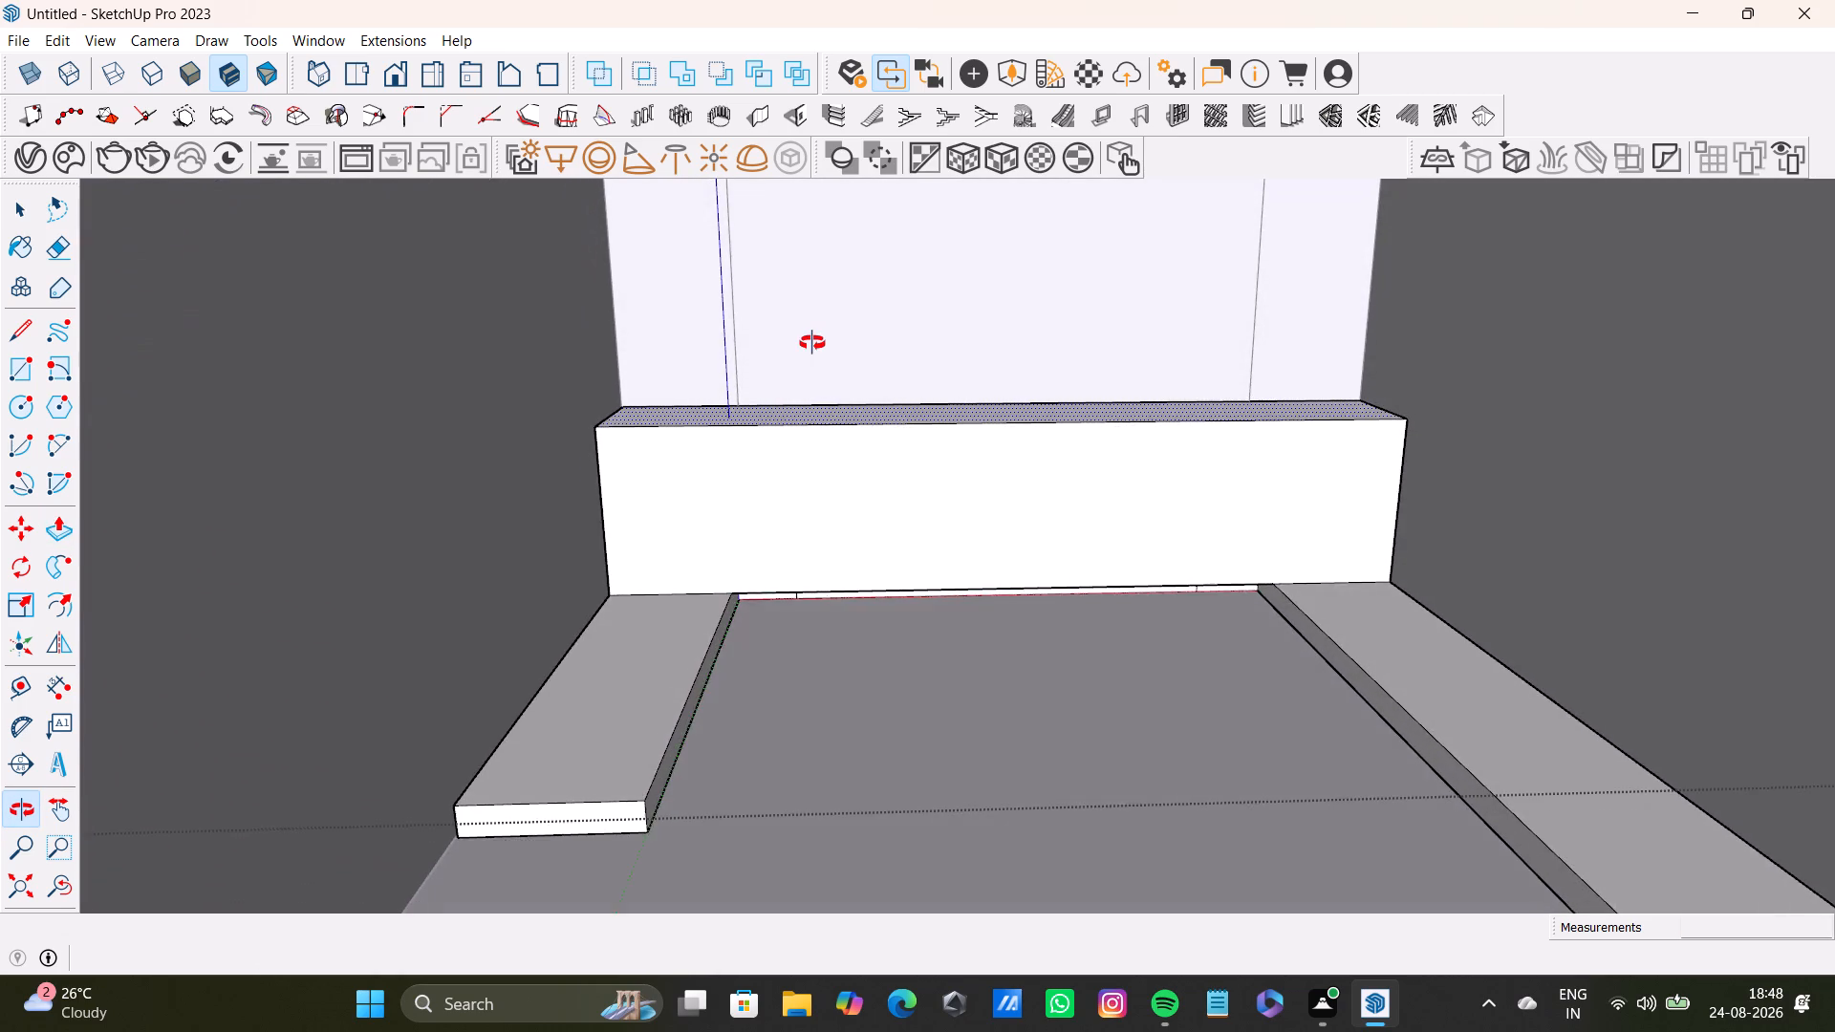
pyautogui.moveTo(812, 343); pyautogui.dragTo(717, 249, button='middle')
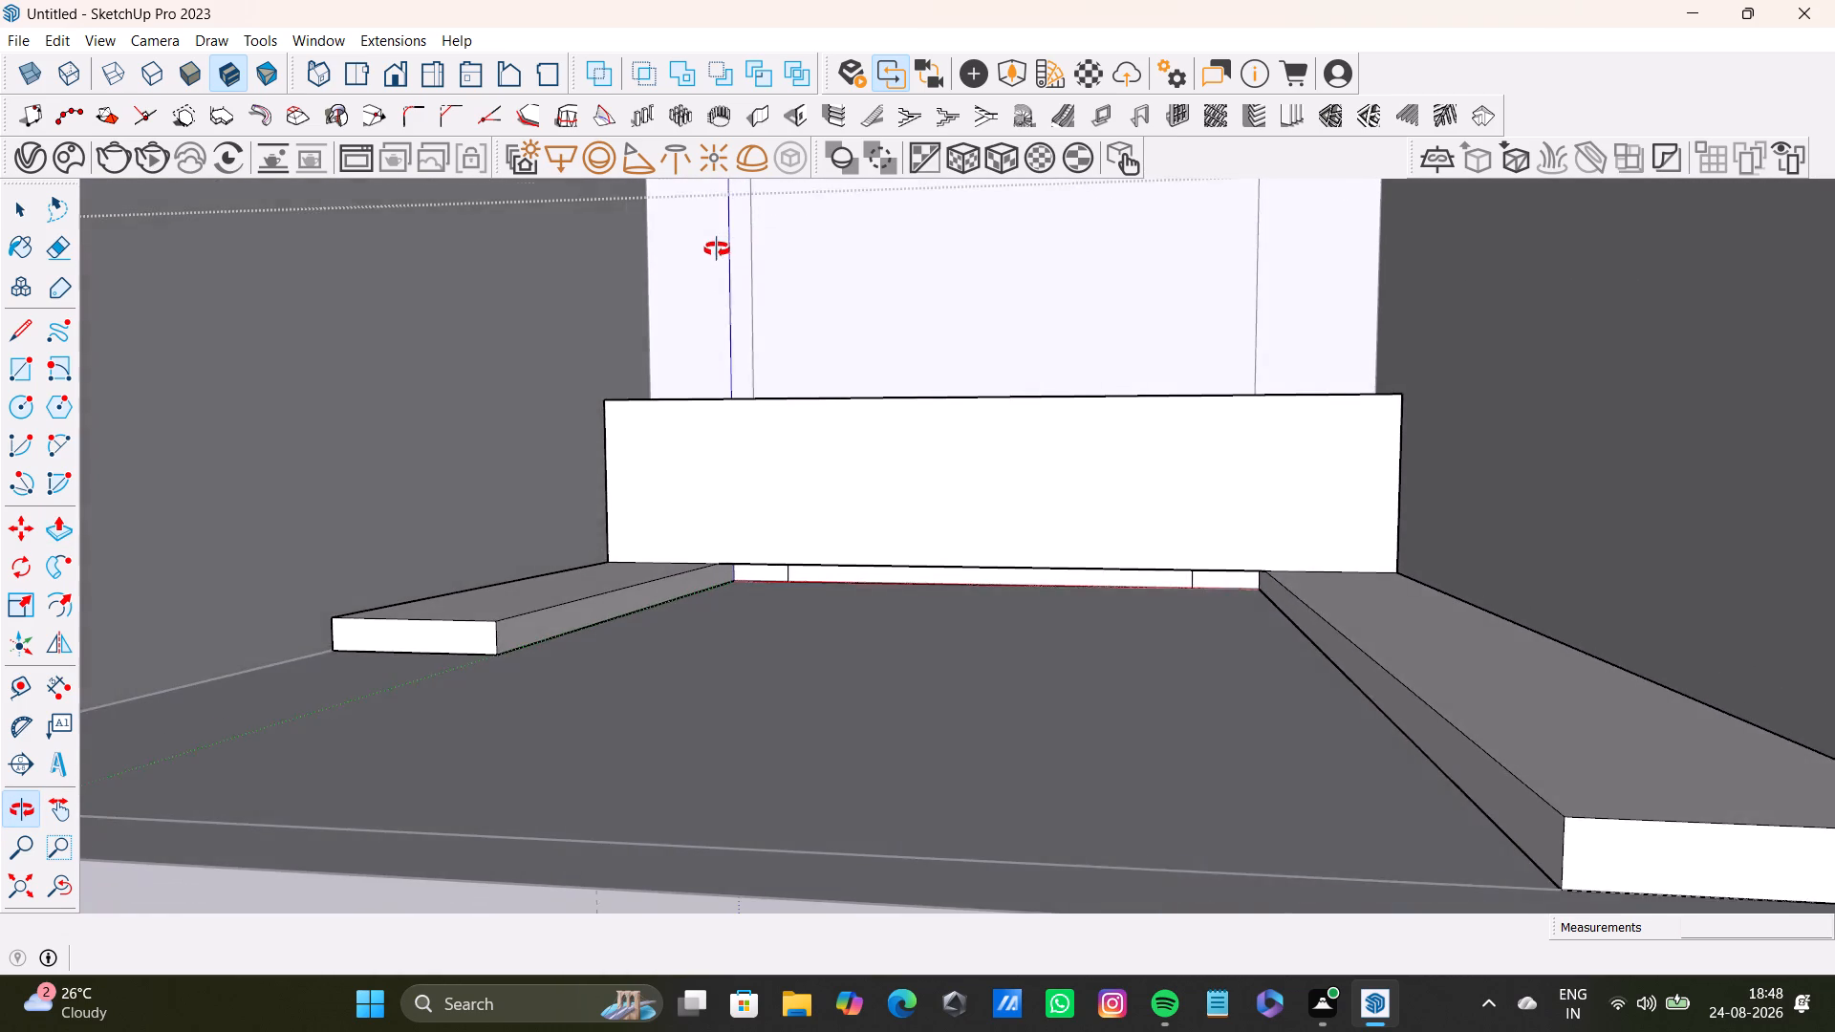
pyautogui.moveTo(717, 249); pyautogui.dragTo(751, 391, button='middle')
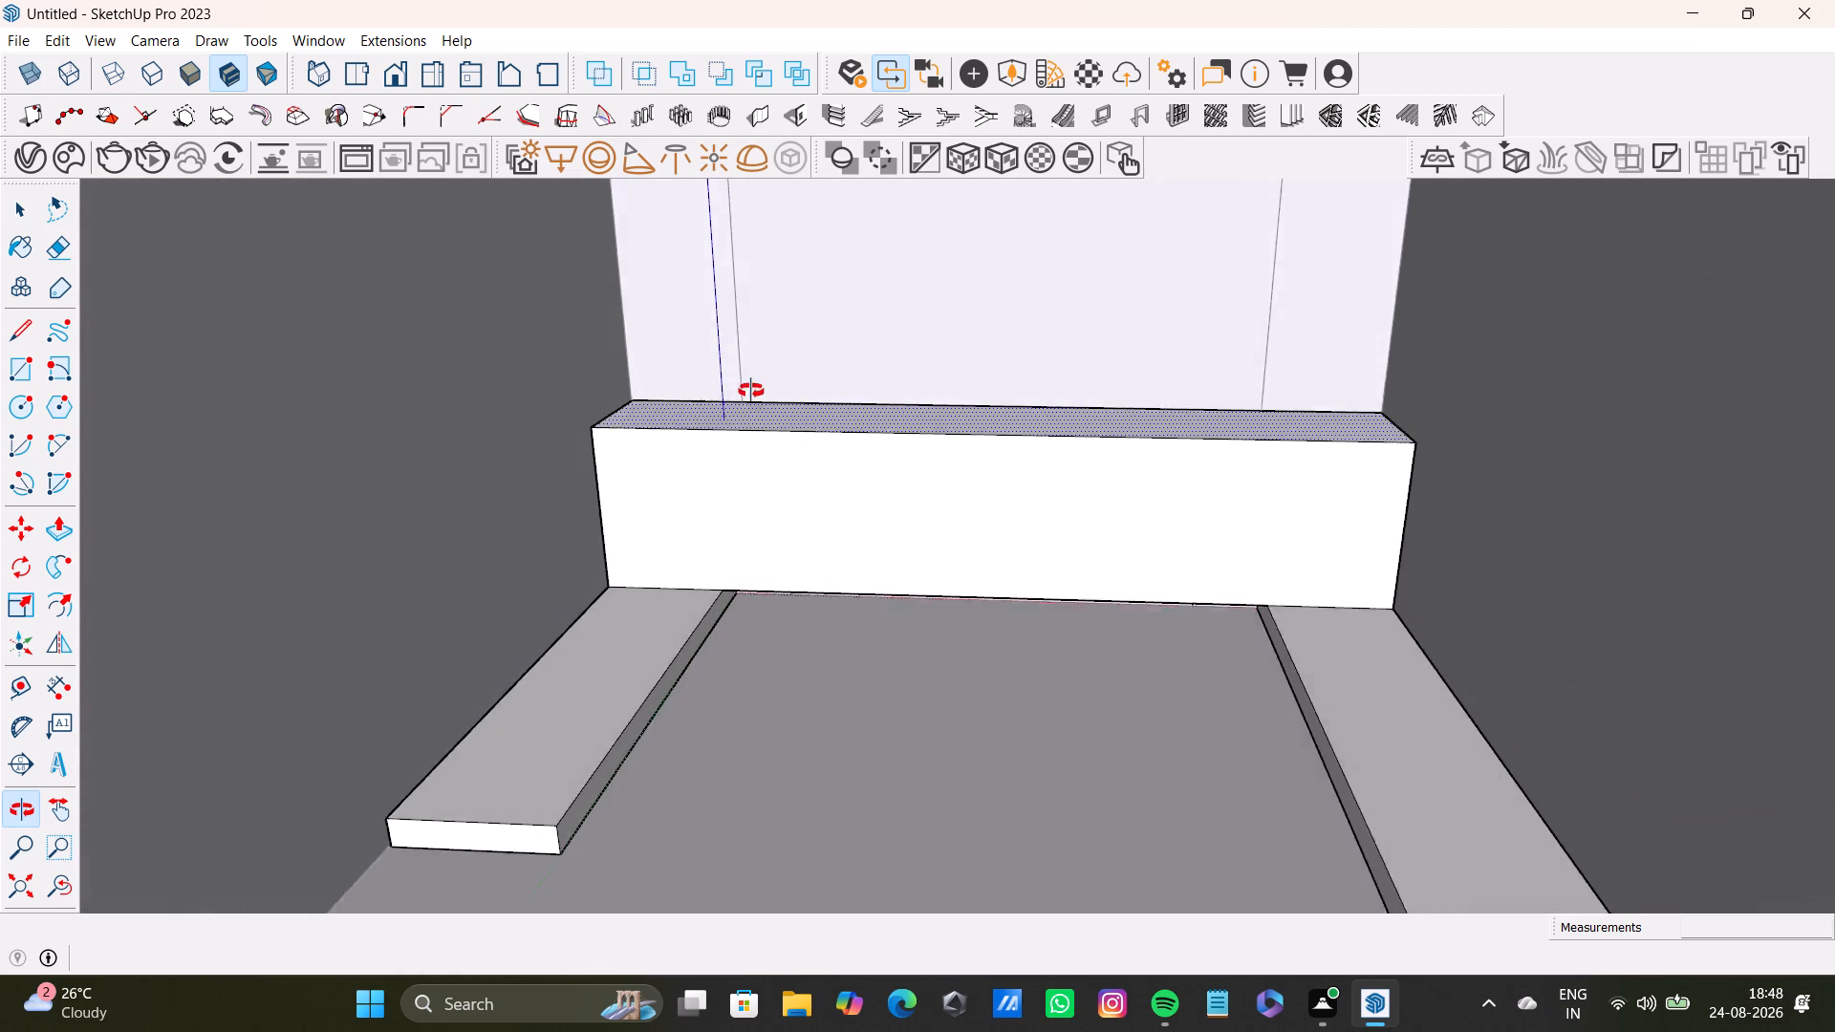
pyautogui.moveTo(751, 391); pyautogui.dragTo(812, 422, button='middle')
# Place a vertical guide on the back counter's front face, 2'11" from its end edge above the shorter platform.
pyautogui.moveTo(11, 688); pyautogui.dragTo(29, 689)
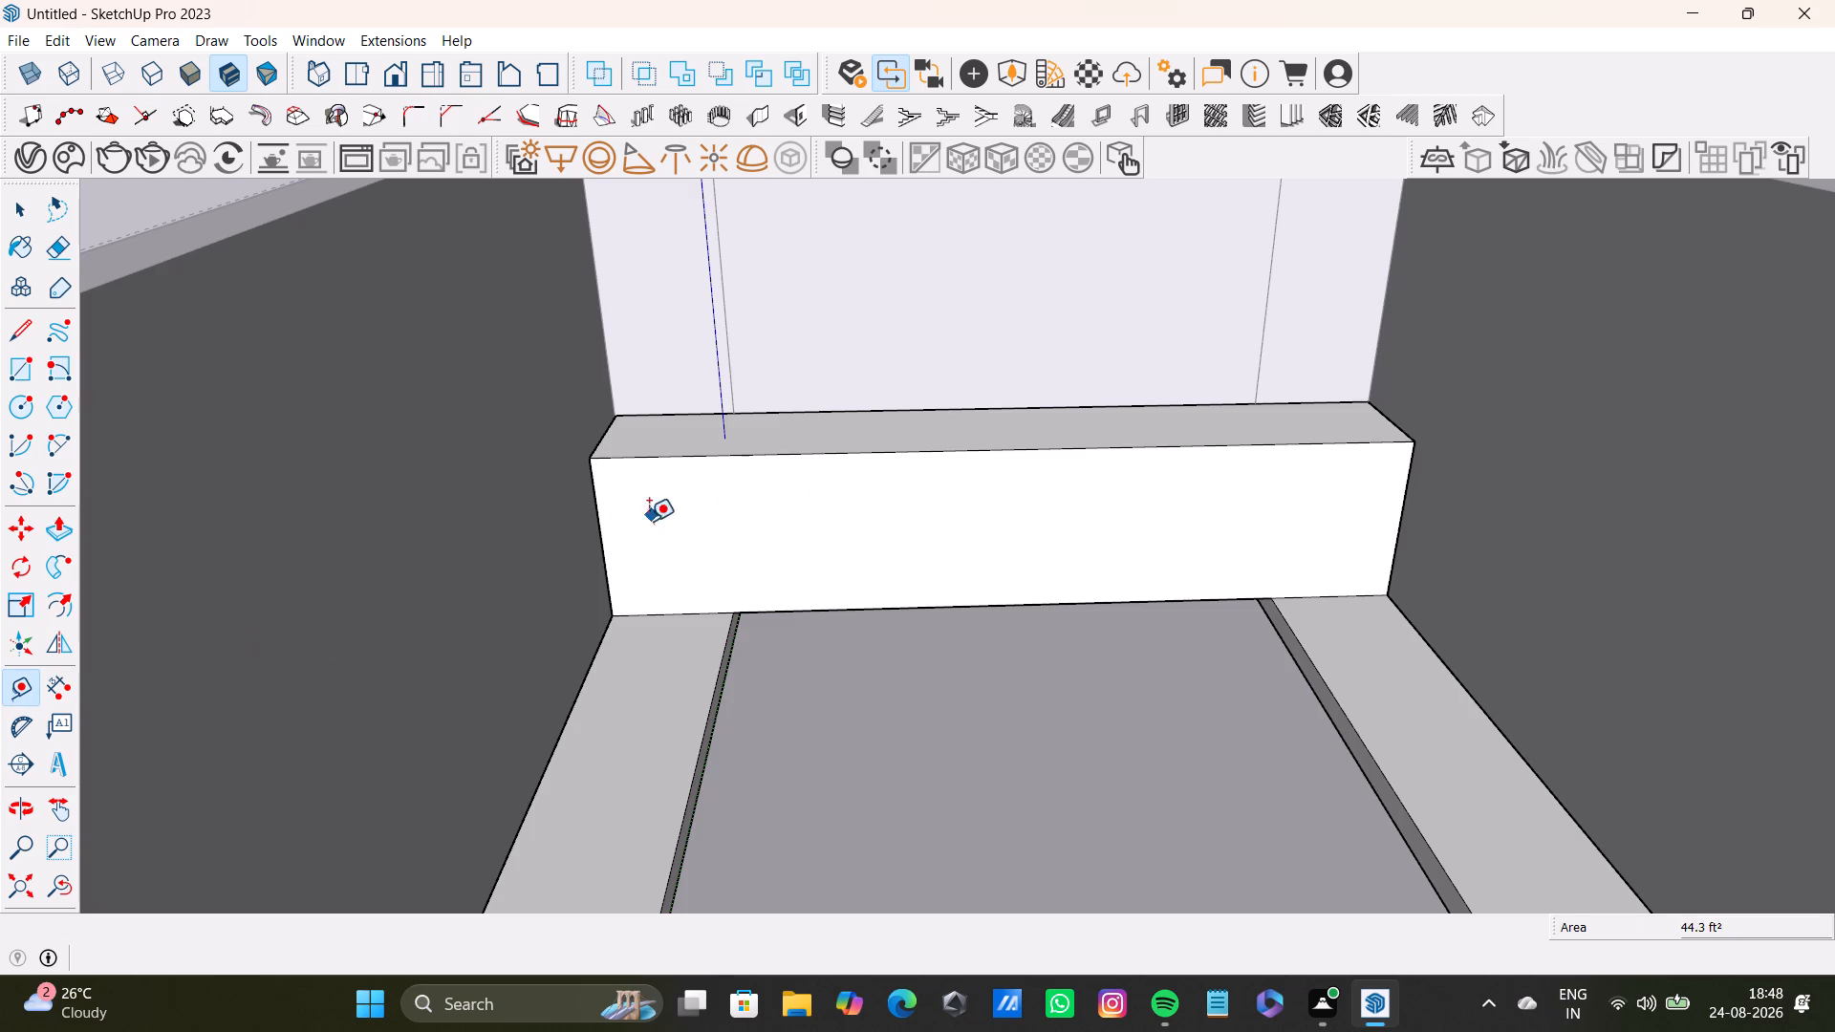
pyautogui.click(600, 560)
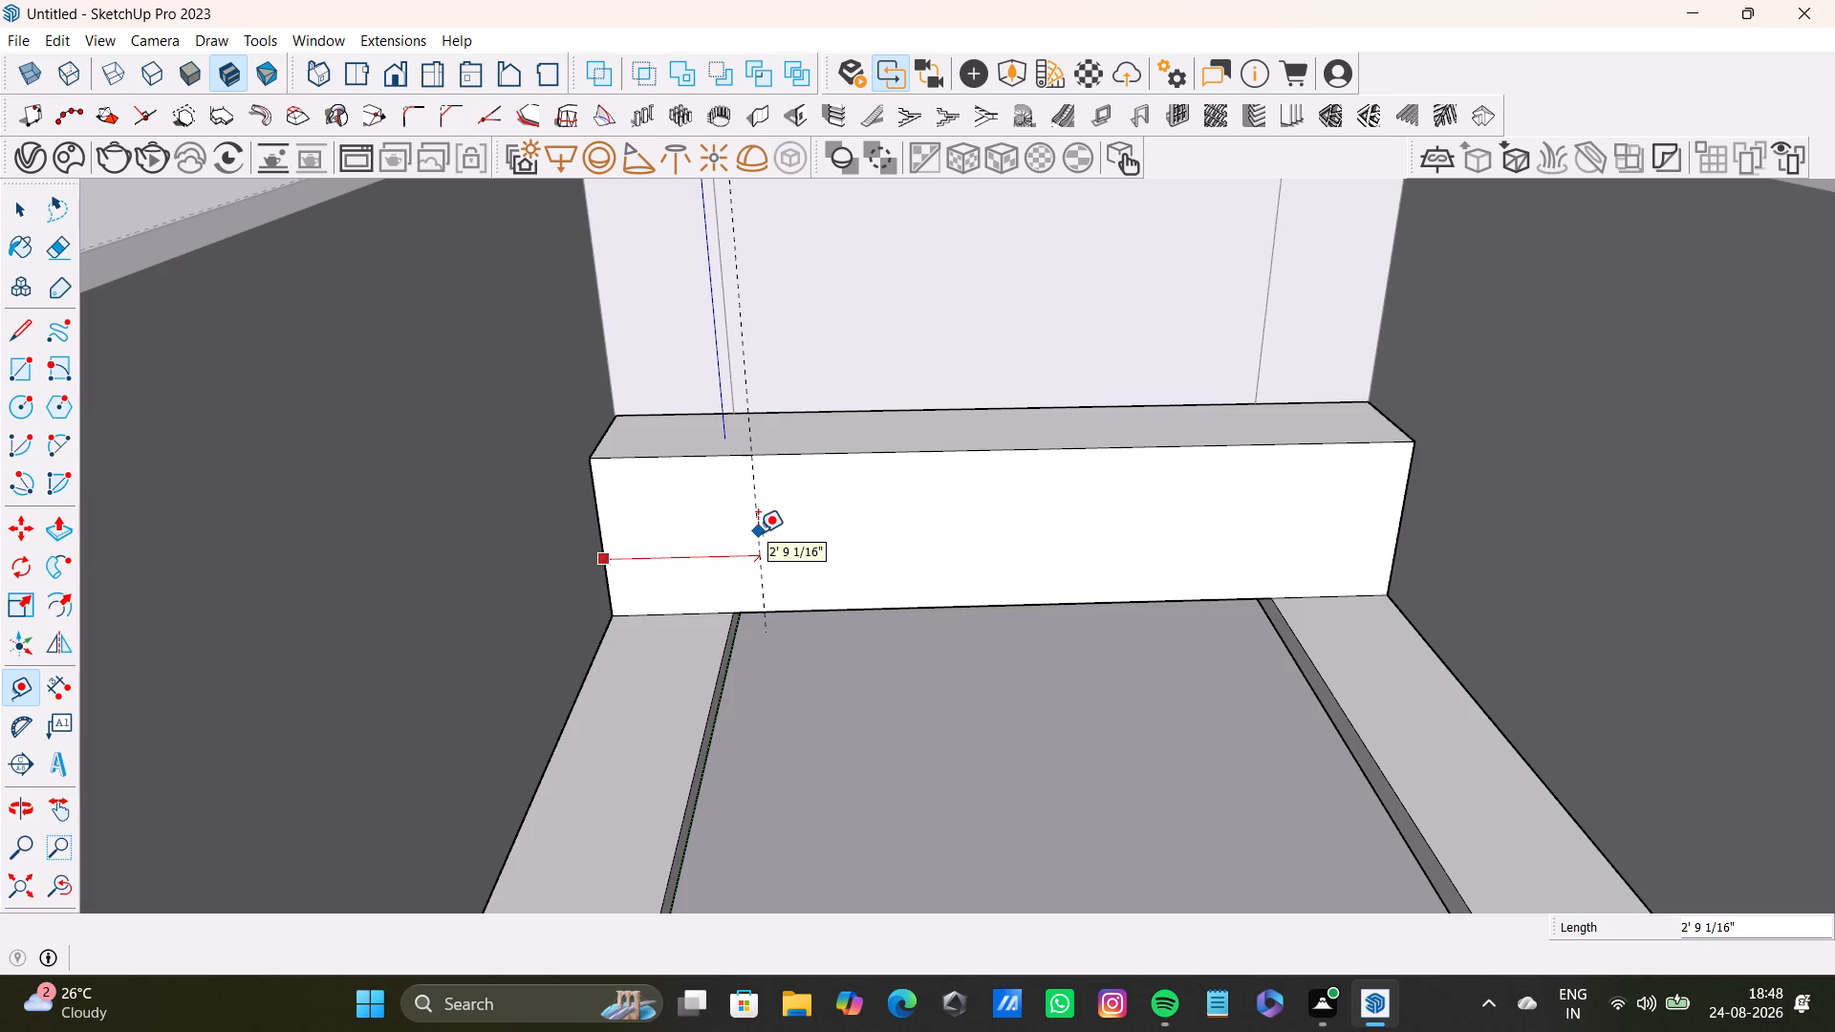
pyautogui.press('2')
pyautogui.write("'11")
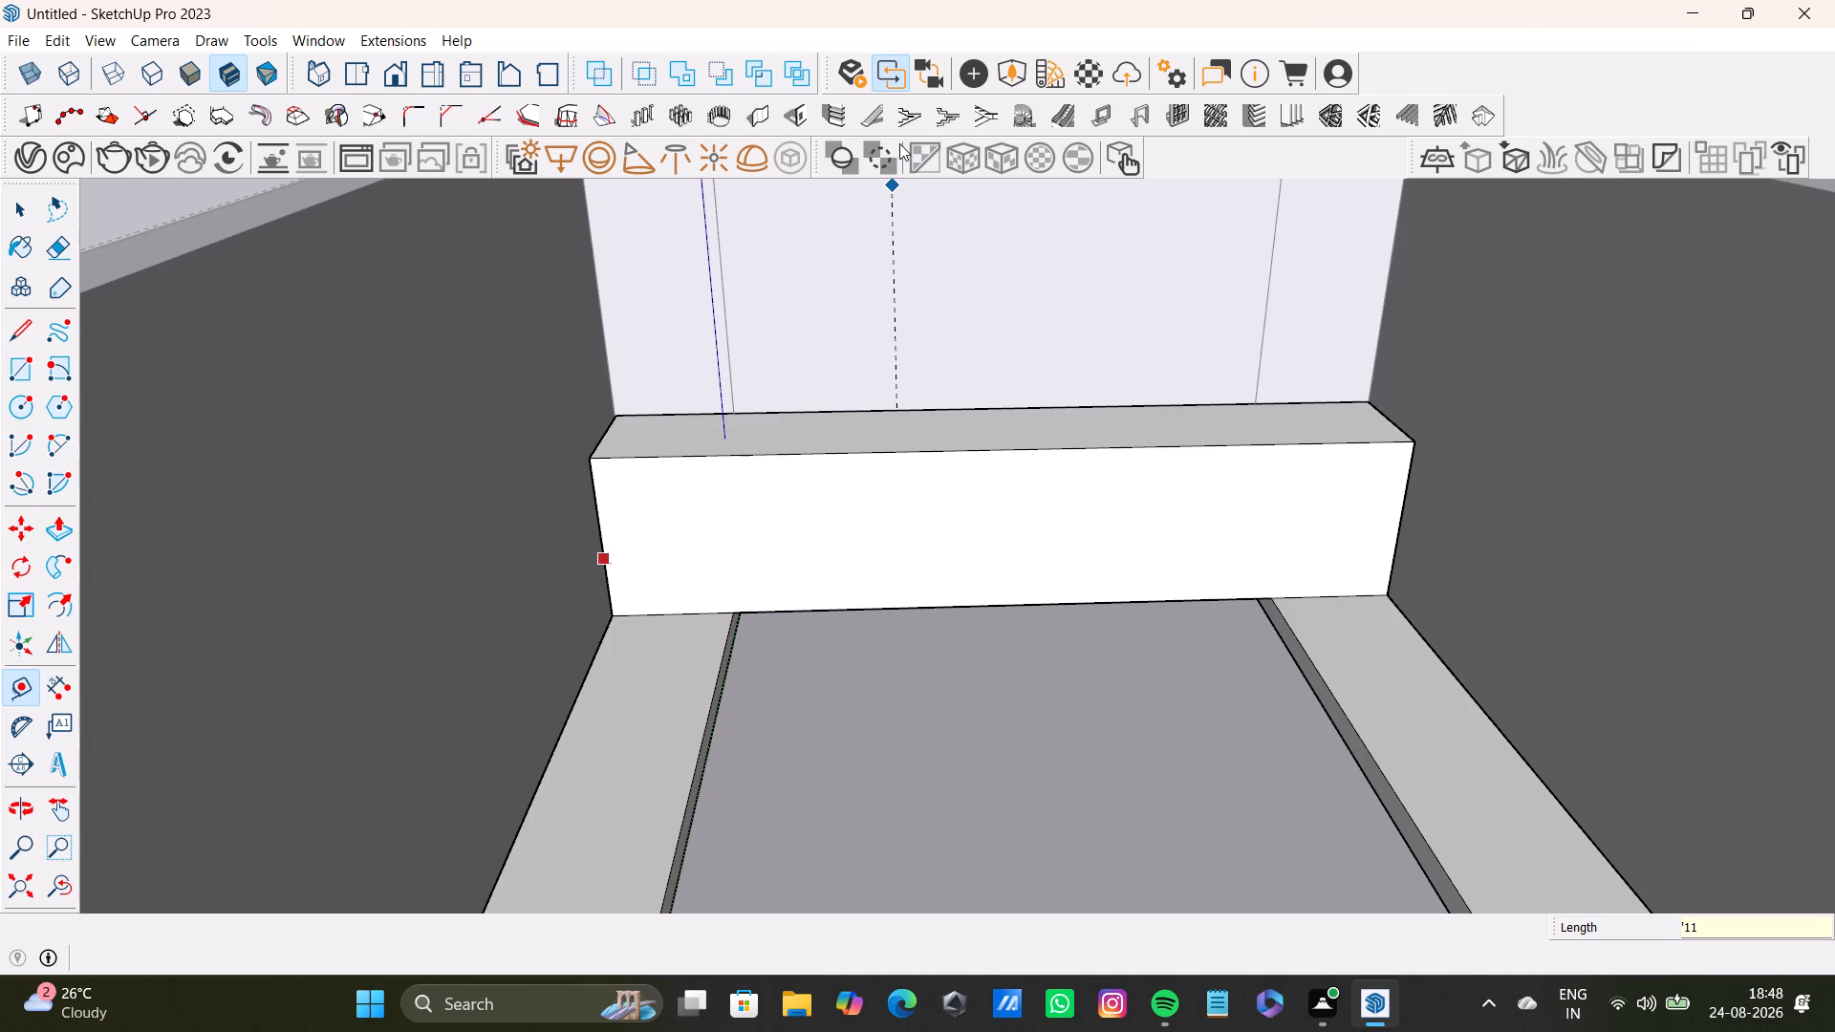
pyautogui.press('BackSpace')
pyautogui.press('BackSpace')
pyautogui.press('BackSpace')
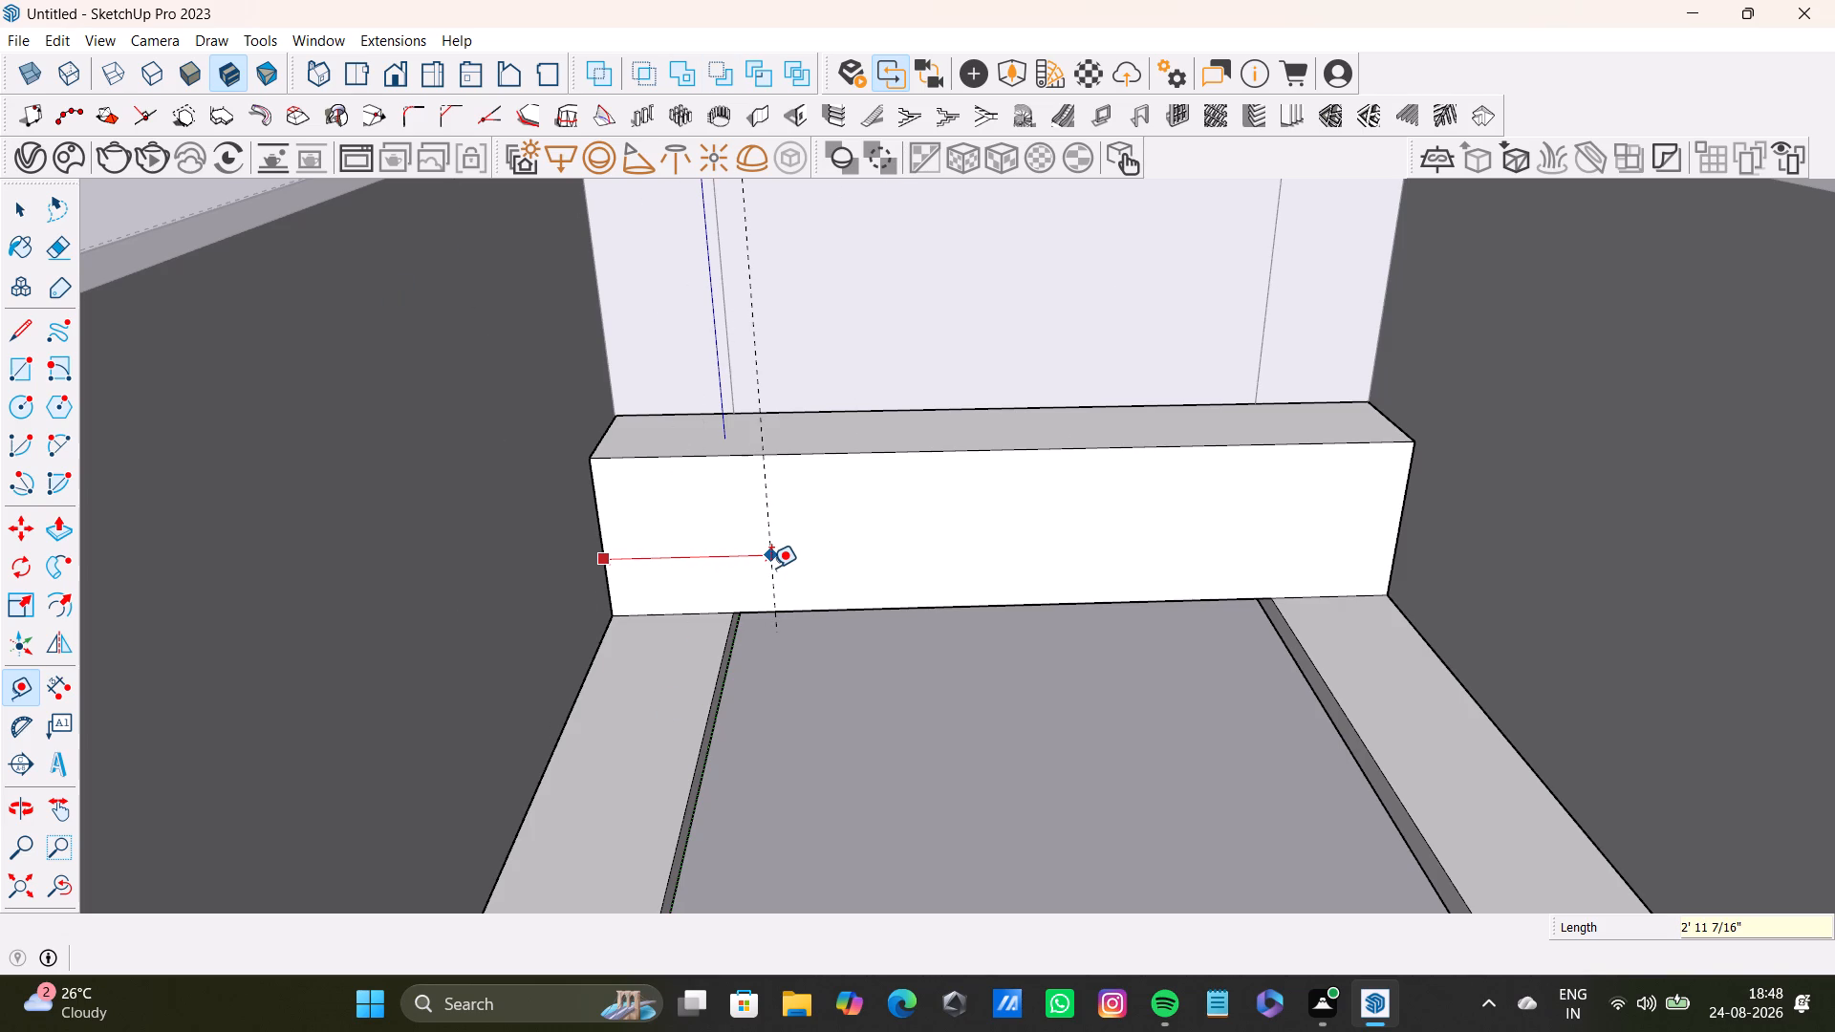
pyautogui.press('2')
pyautogui.press("'")
pyautogui.write('11')
pyautogui.hotkey('shift', '"')
pyautogui.press('Return')
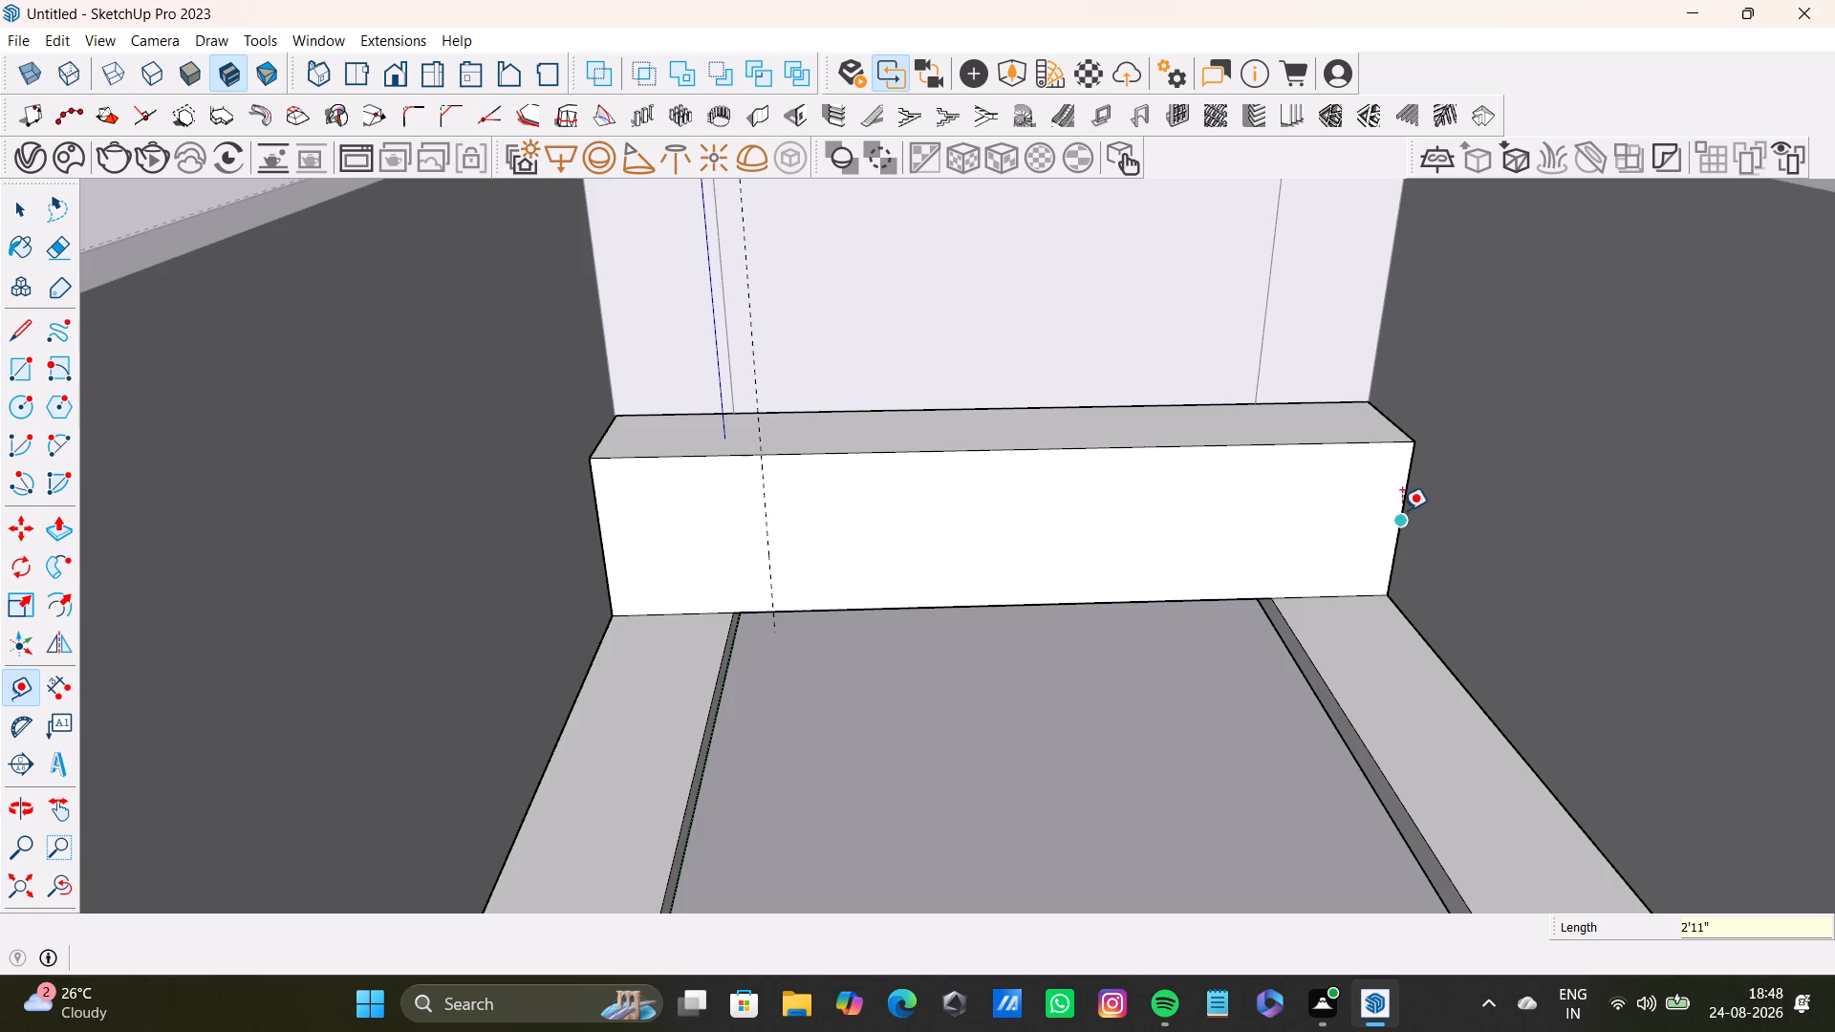
# Place a second vertical guide on the counter's front face, 2'11" from its opposite end edge above the longer platform.
pyautogui.click(1407, 512)
pyautogui.write("2'")
pyautogui.write('11')
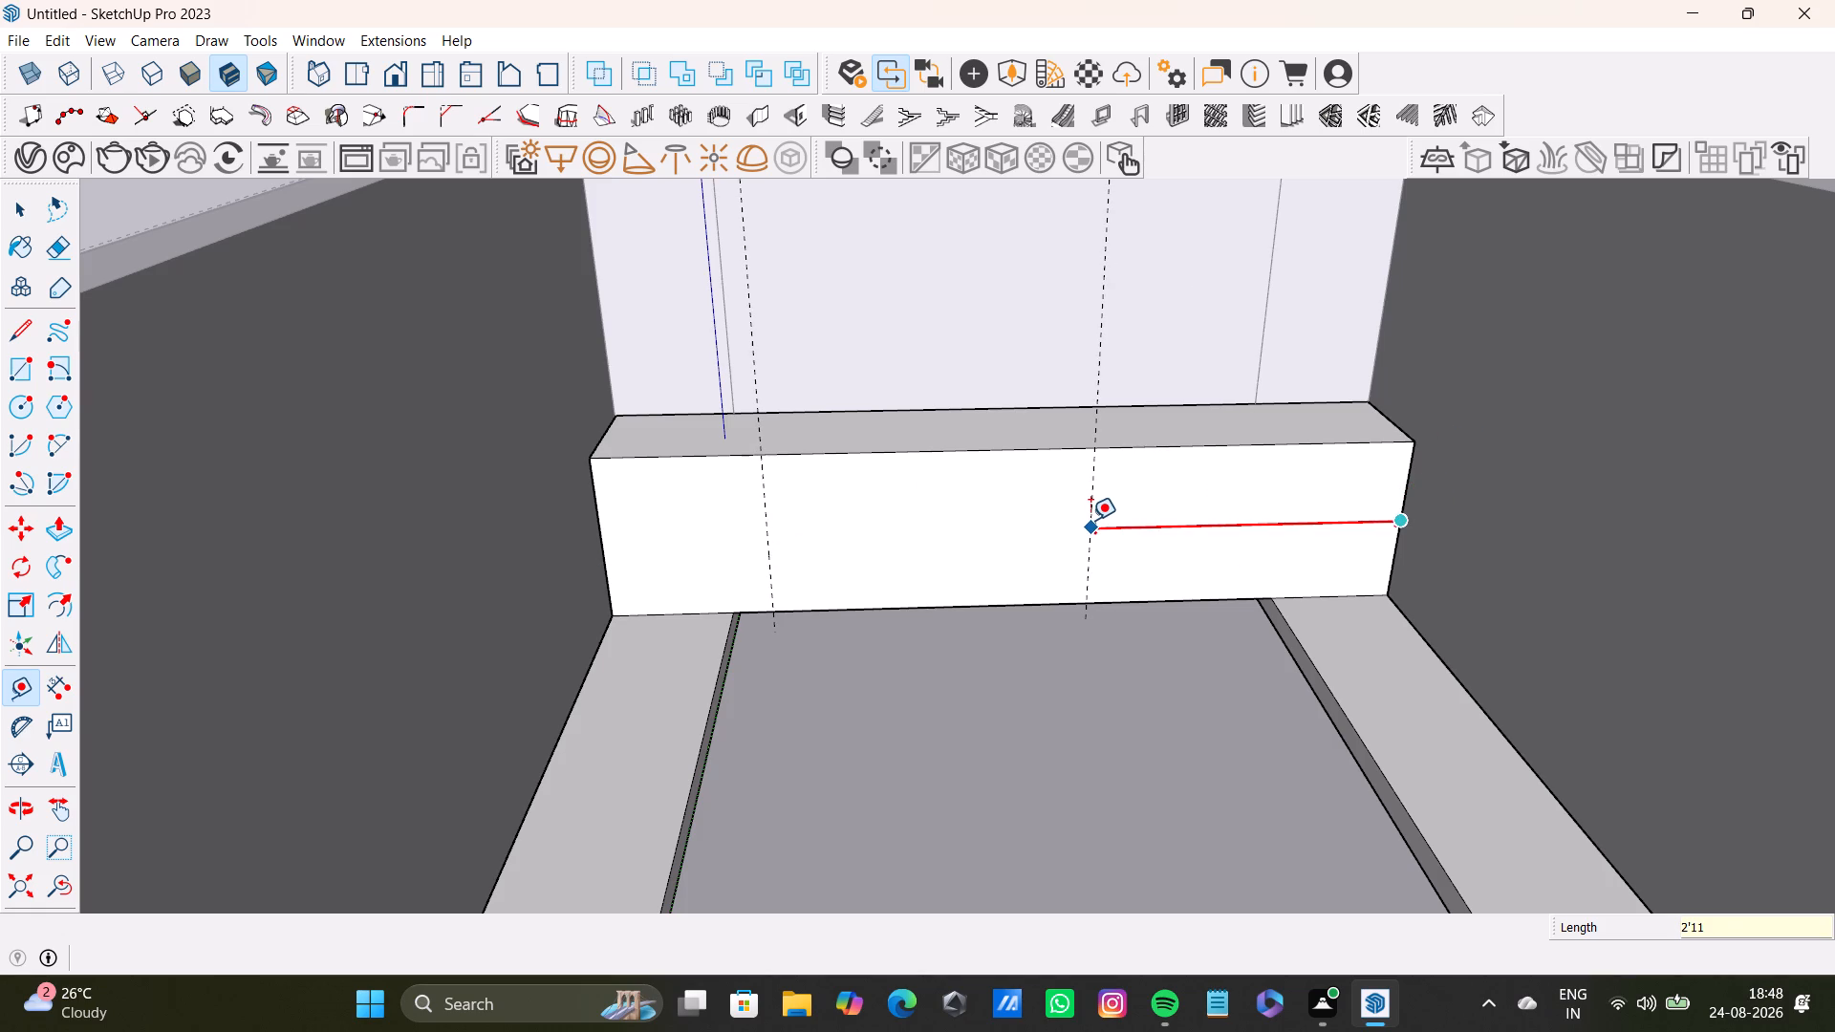
pyautogui.hotkey('shift', '"')
pyautogui.press('Return')
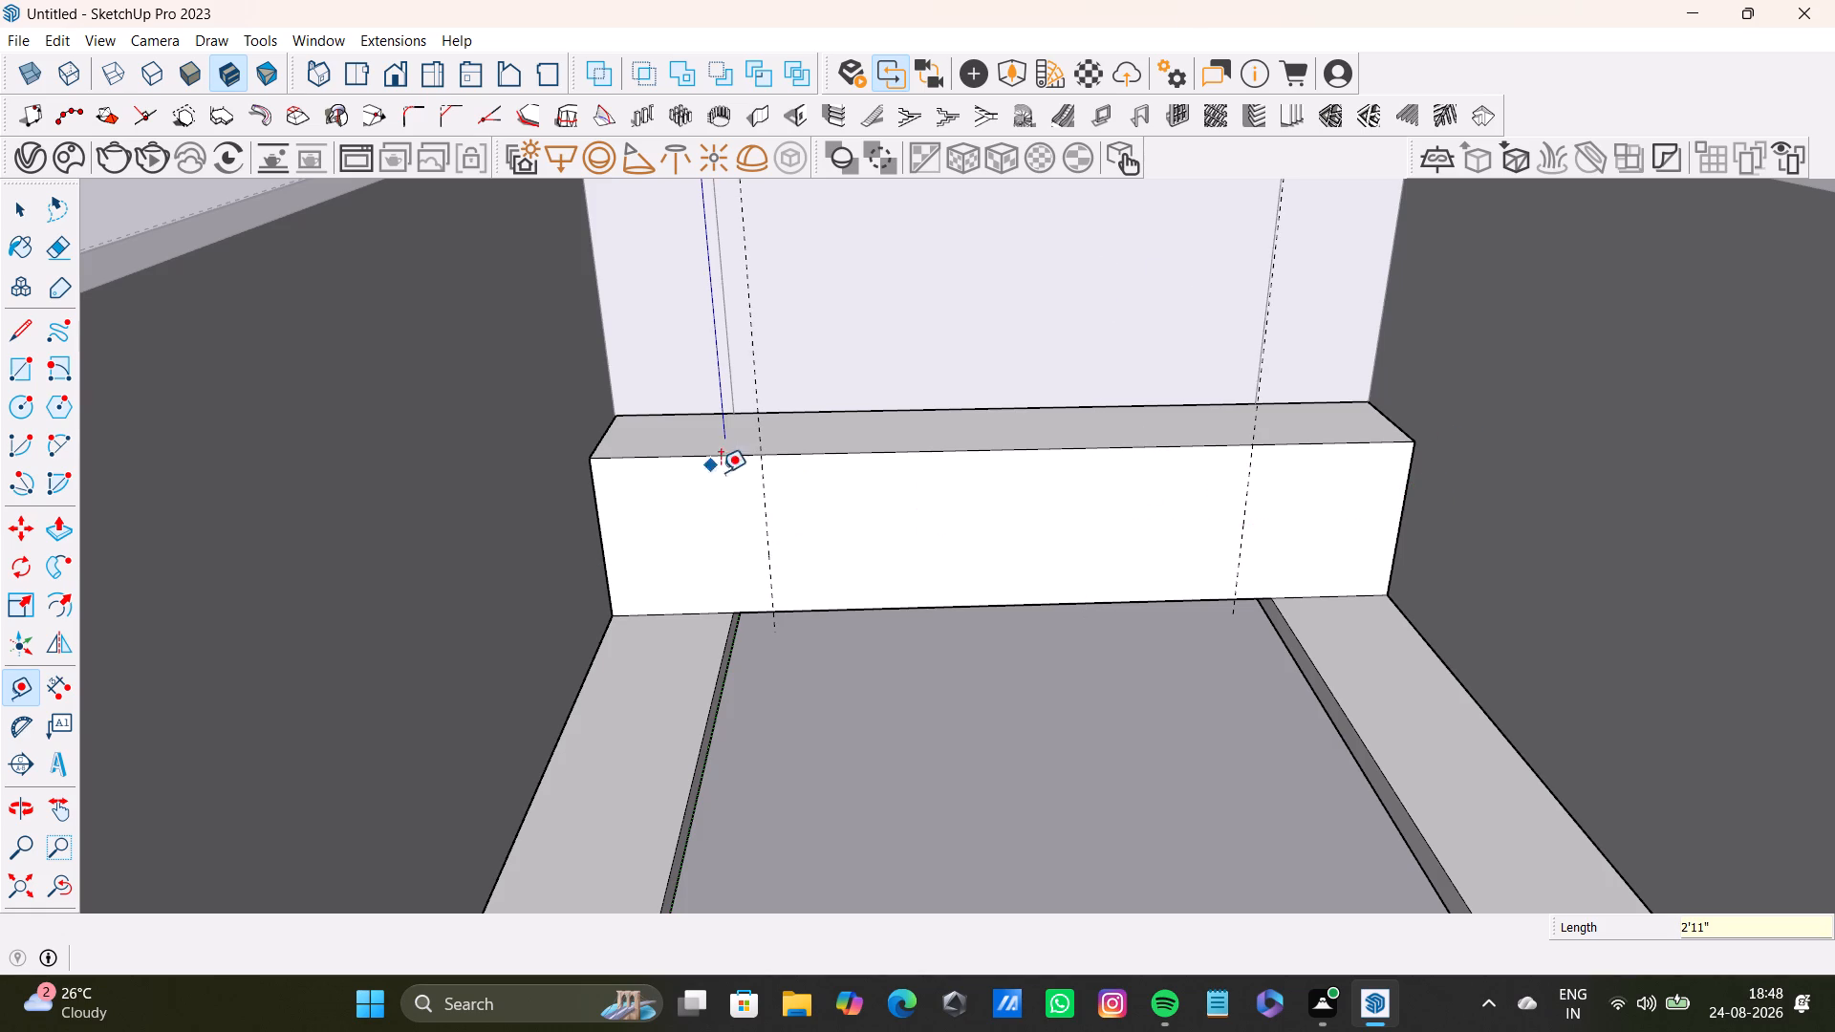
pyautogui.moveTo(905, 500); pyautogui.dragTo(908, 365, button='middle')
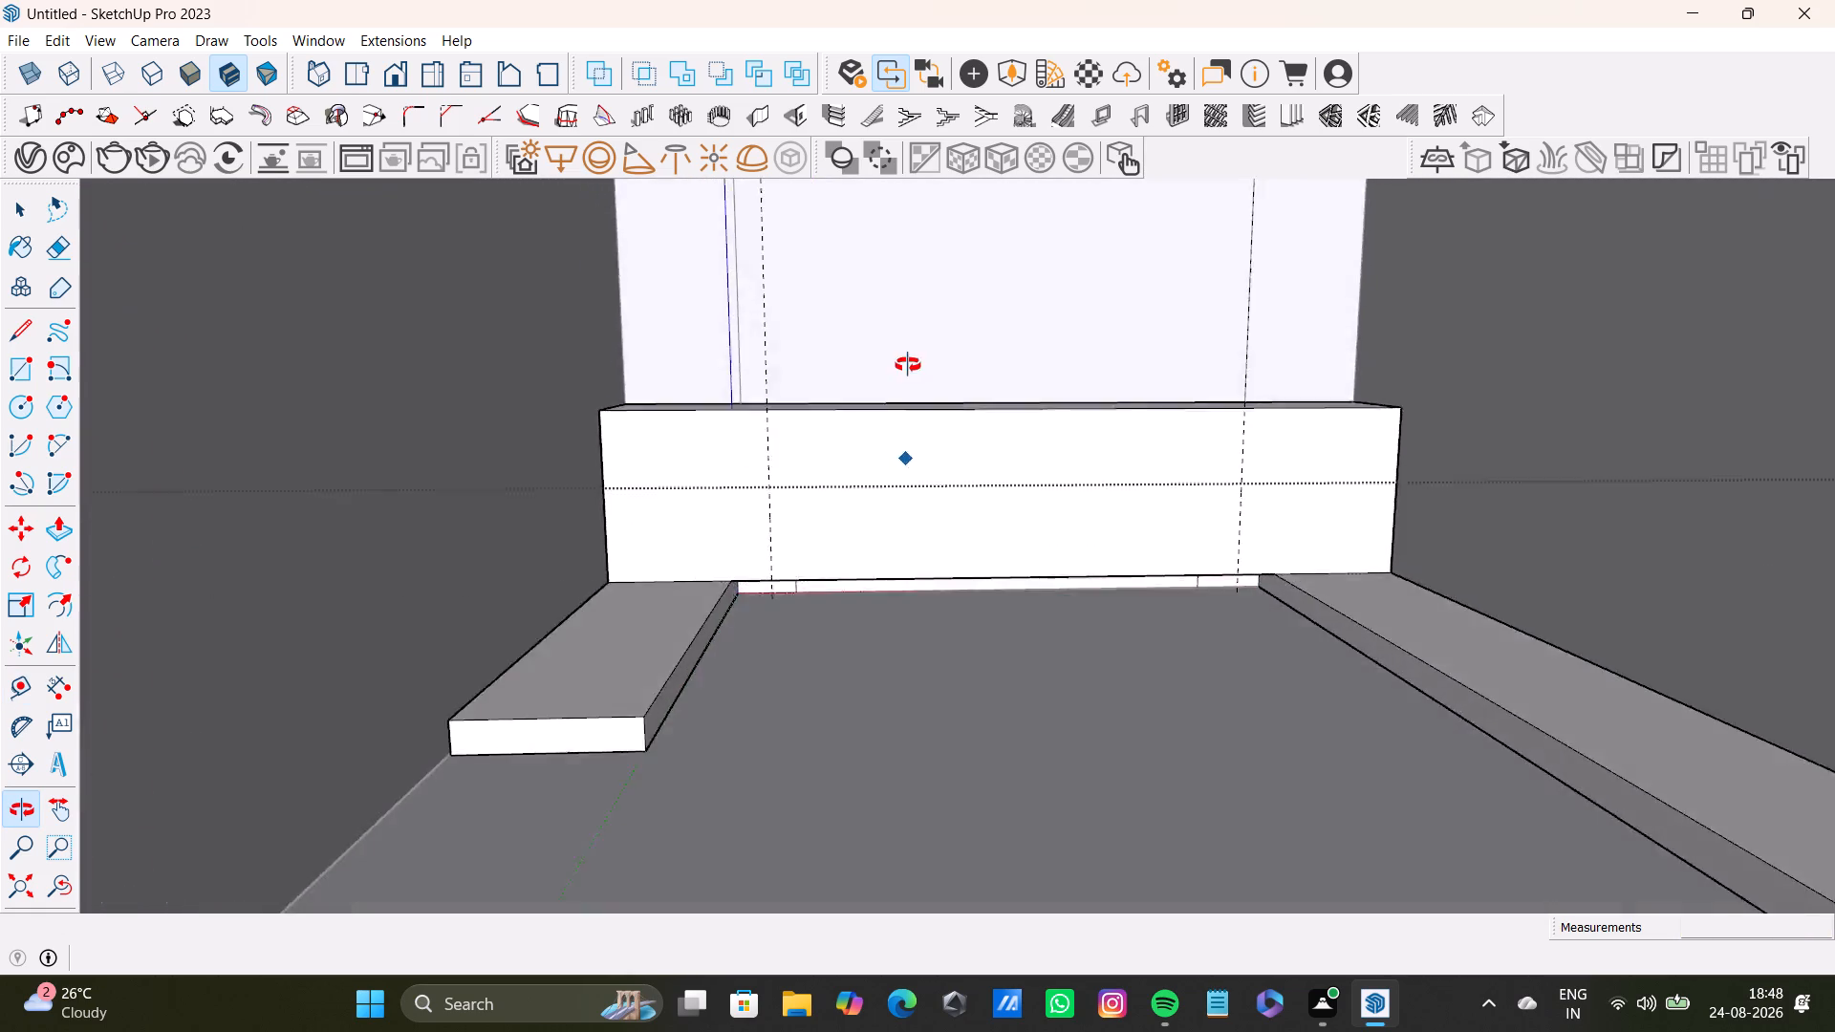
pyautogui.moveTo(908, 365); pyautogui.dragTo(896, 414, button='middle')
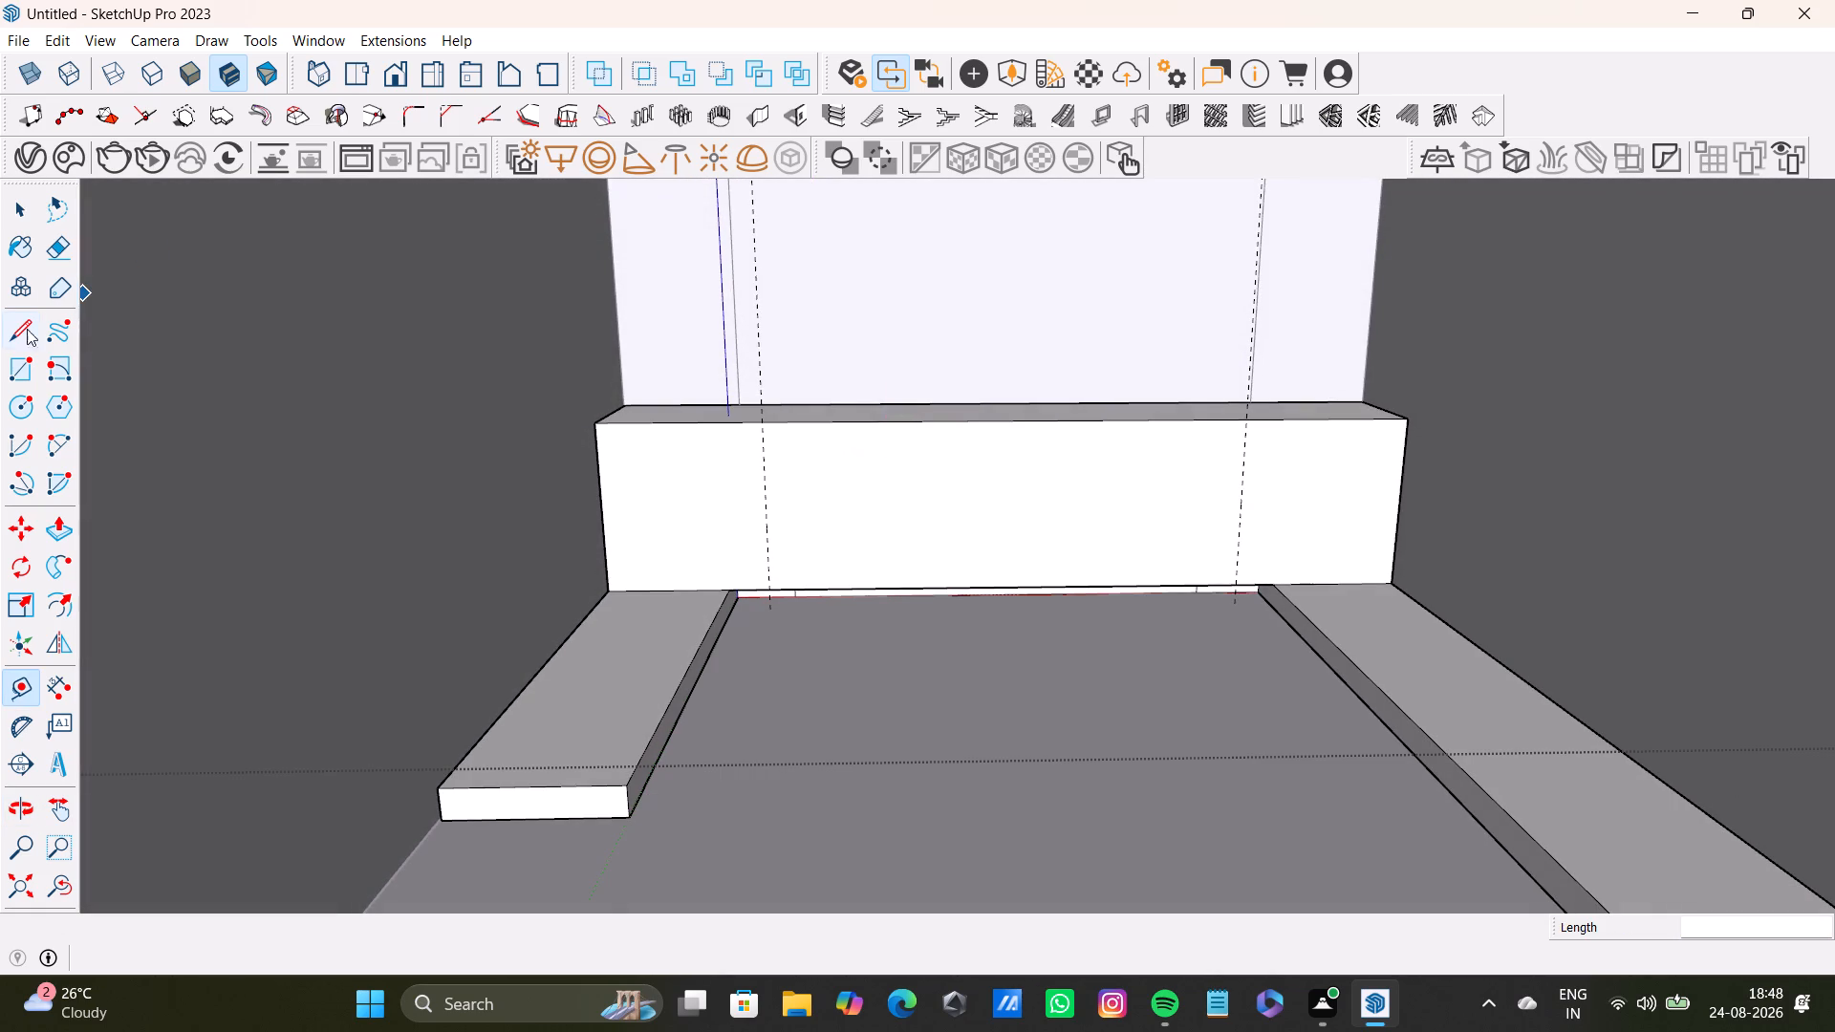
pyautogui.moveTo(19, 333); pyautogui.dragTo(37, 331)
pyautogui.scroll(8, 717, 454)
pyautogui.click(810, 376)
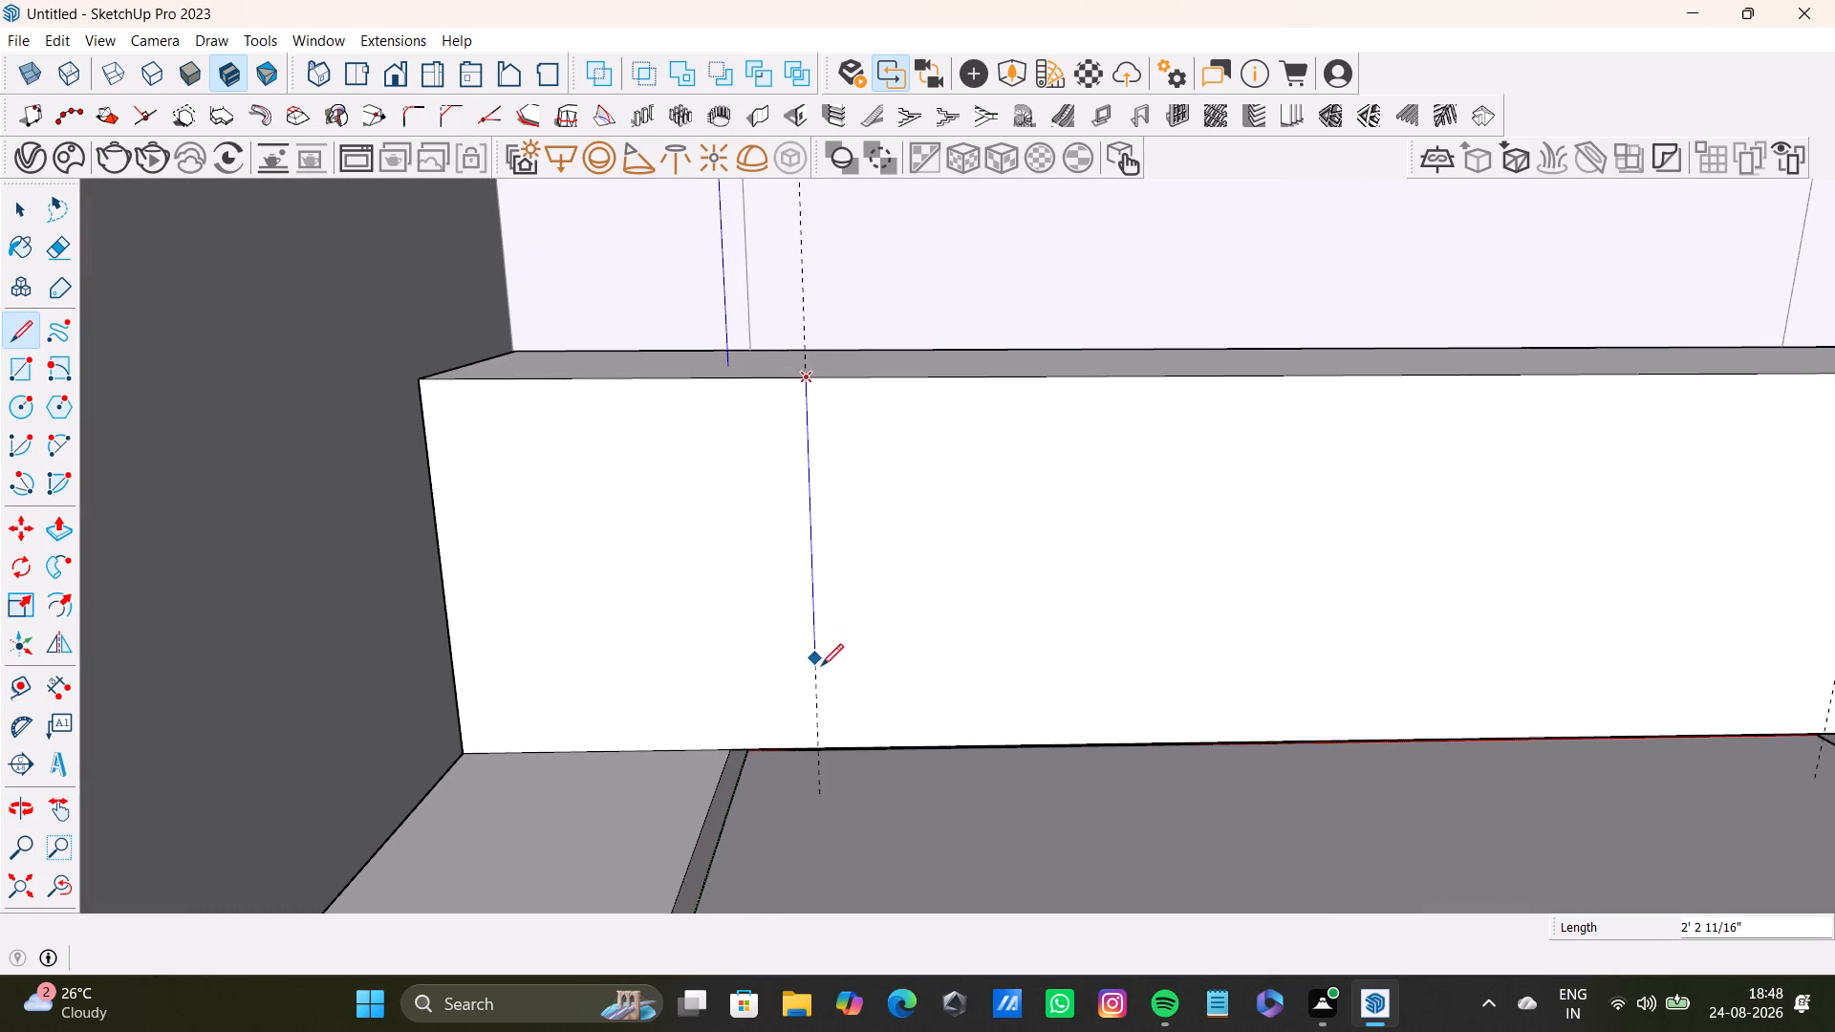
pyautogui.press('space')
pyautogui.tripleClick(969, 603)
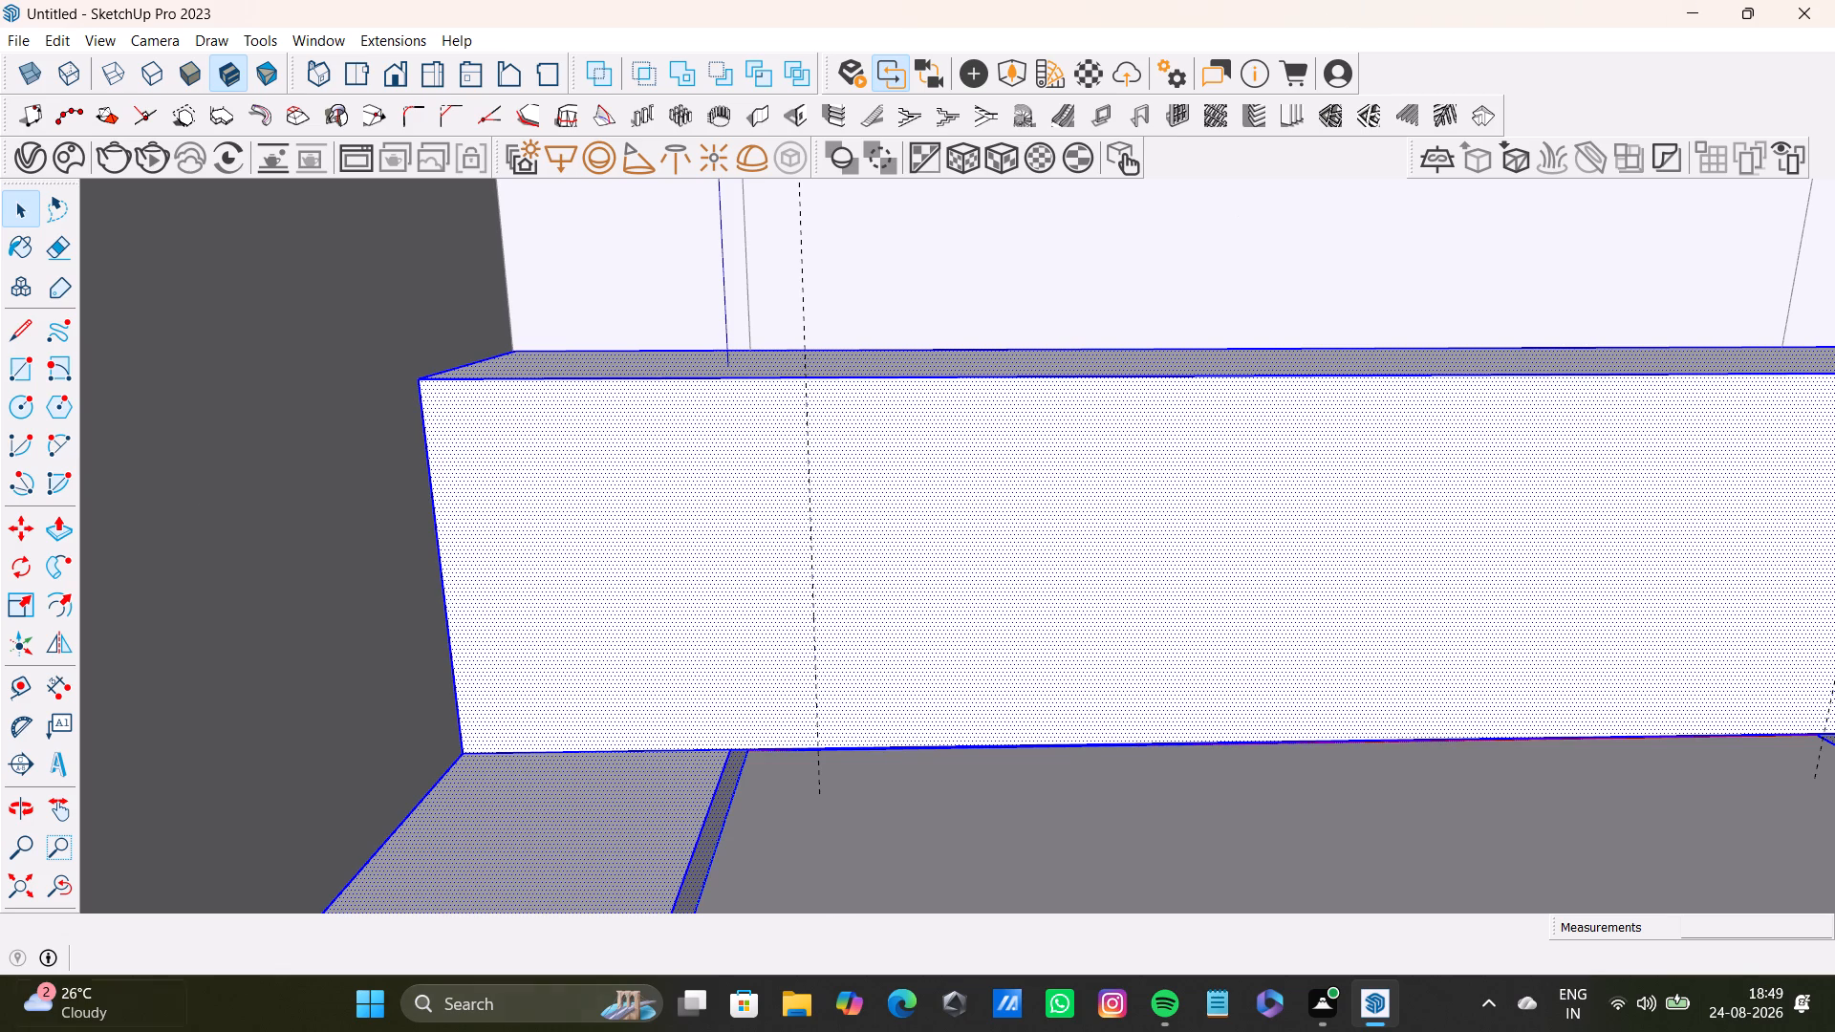
# Draw a vertical line along the guide nearer the shorter platform, from the counter front's top edge to its bottom edge.
pyautogui.click(27, 323)
pyautogui.scroll(3, 847, 460)
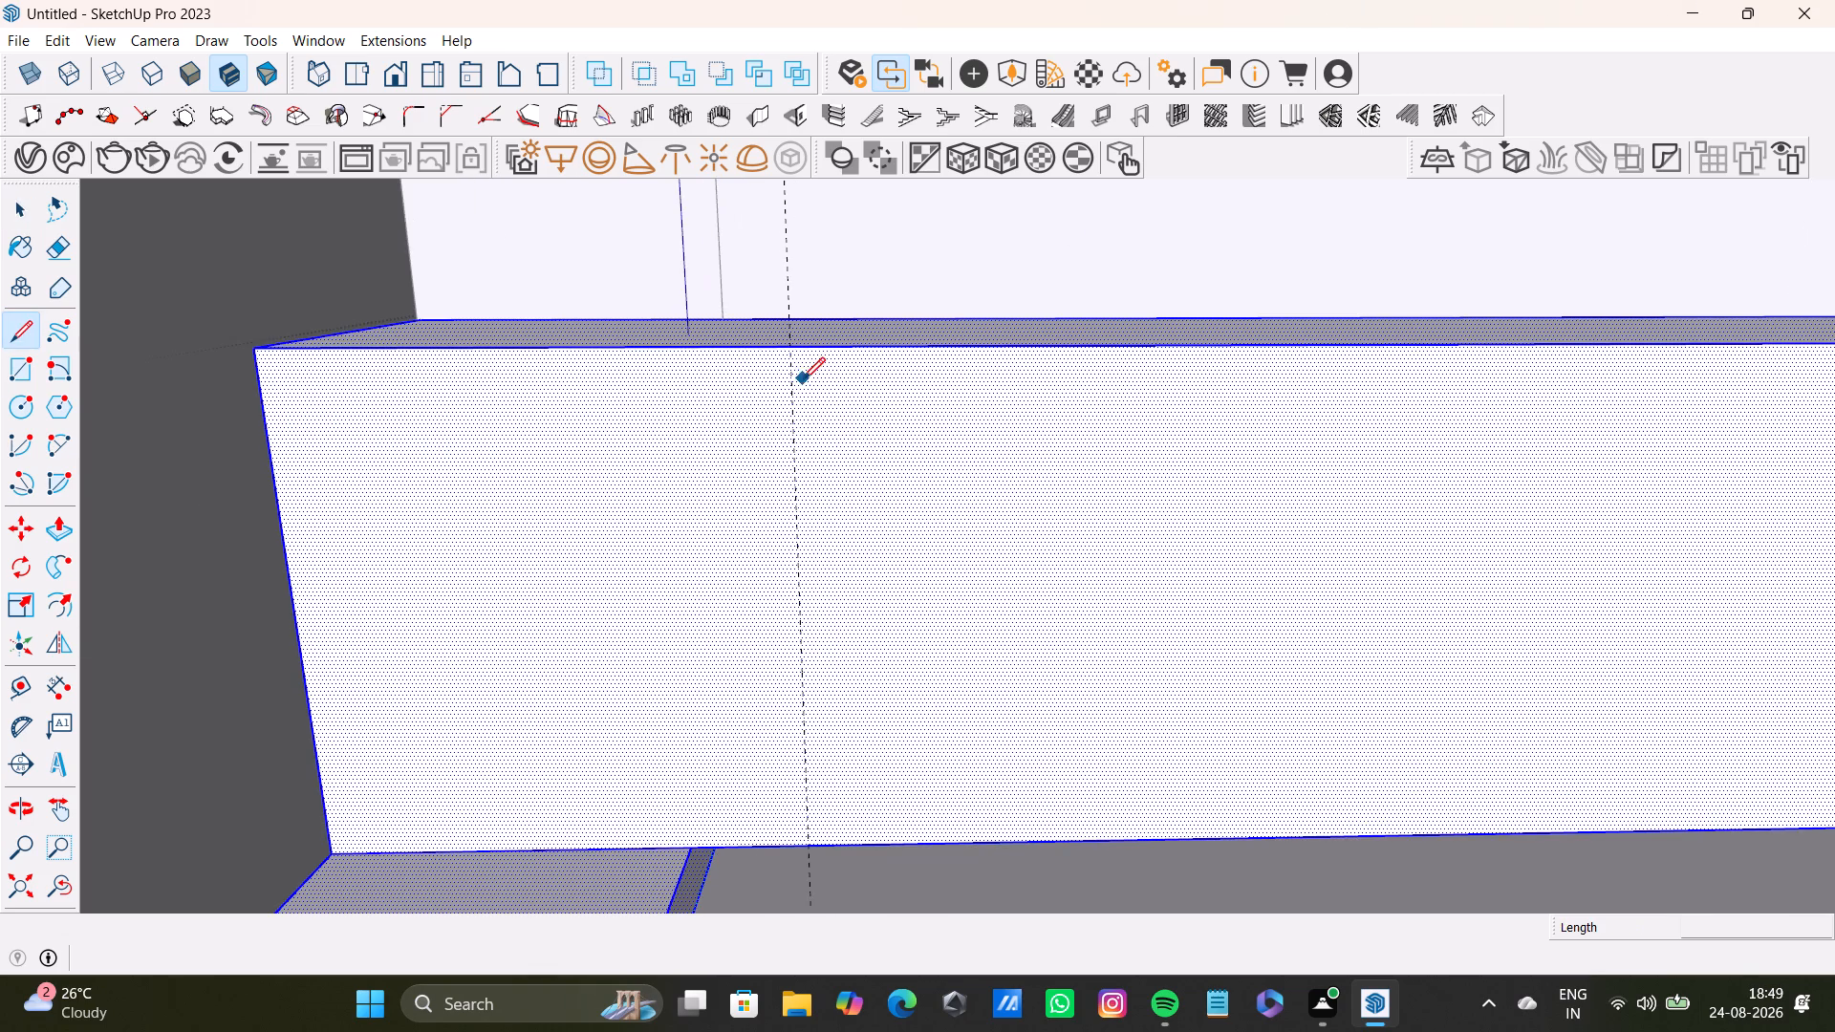
pyautogui.click(790, 347)
pyautogui.click(812, 847)
pyautogui.press('space')
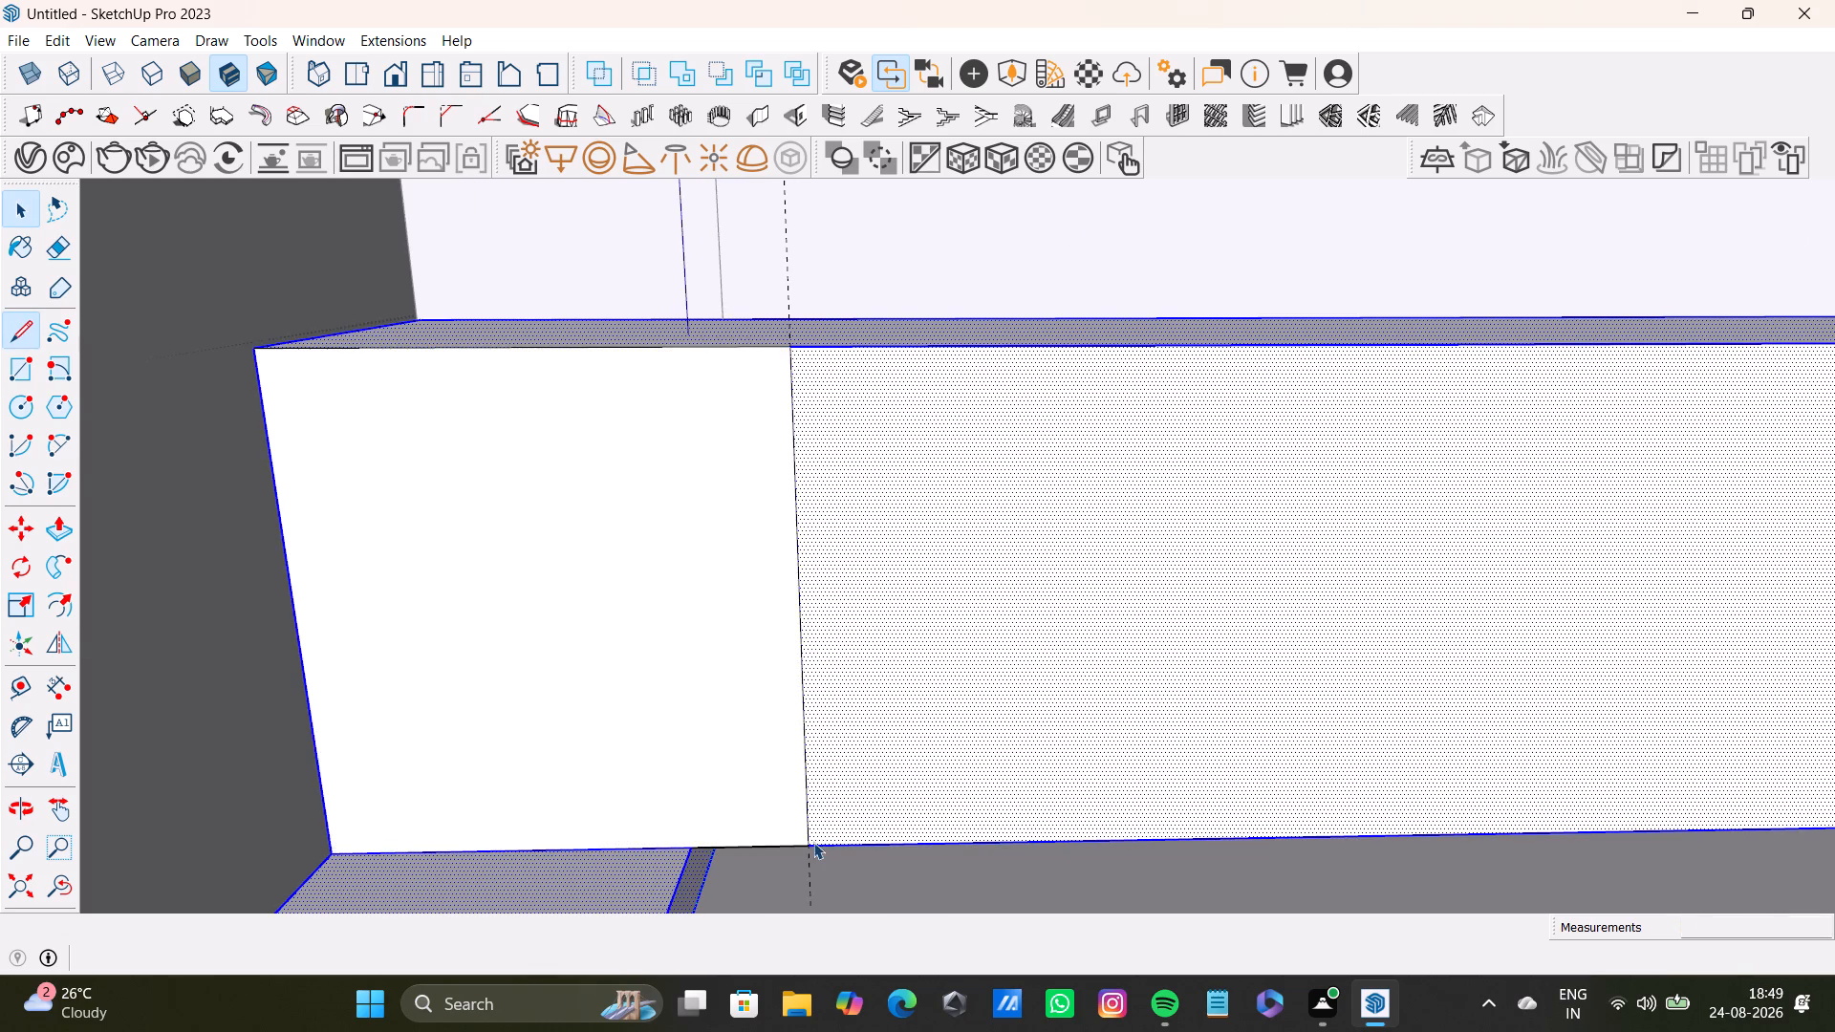
# Draw a vertical line along the guide nearer the longer platform, splitting off that end section of the counter's front face.
pyautogui.scroll(-9, 813, 842)
pyautogui.keyDown('shift'); pyautogui.moveTo(882, 808); pyautogui.dragTo(831, 695, button='middle'); pyautogui.keyUp('shift')
pyautogui.click(31, 325)
pyautogui.scroll(3, 1239, 495)
pyautogui.click(1433, 521)
pyautogui.click(1410, 804)
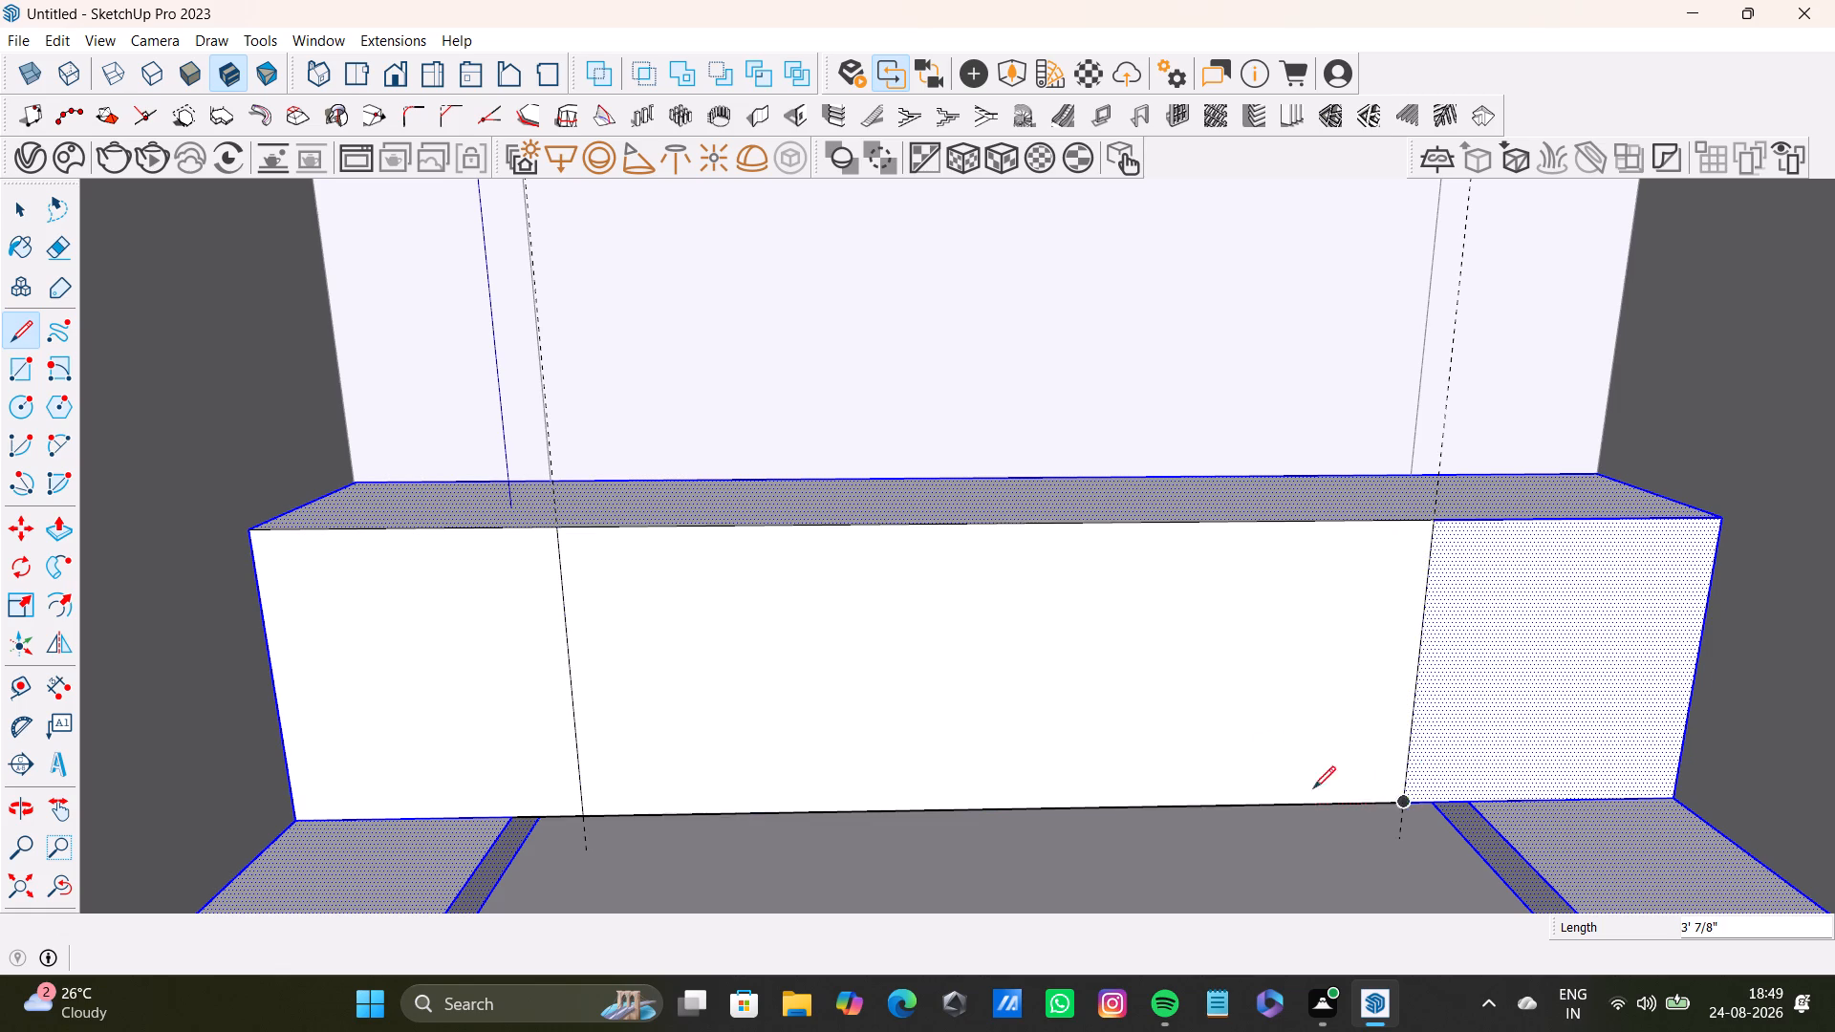
pyautogui.press('space')
# Push/Pull the counter's front end section above the shorter platform outward about 6' 5 1/8" along the side wall.
pyautogui.scroll(-5, 1165, 703)
pyautogui.keyDown('shift'); pyautogui.moveTo(1168, 701); pyautogui.dragTo(1186, 533, button='middle'); pyautogui.keyUp('shift')
pyautogui.moveTo(1190, 527); pyautogui.dragTo(1157, 869, button='middle')
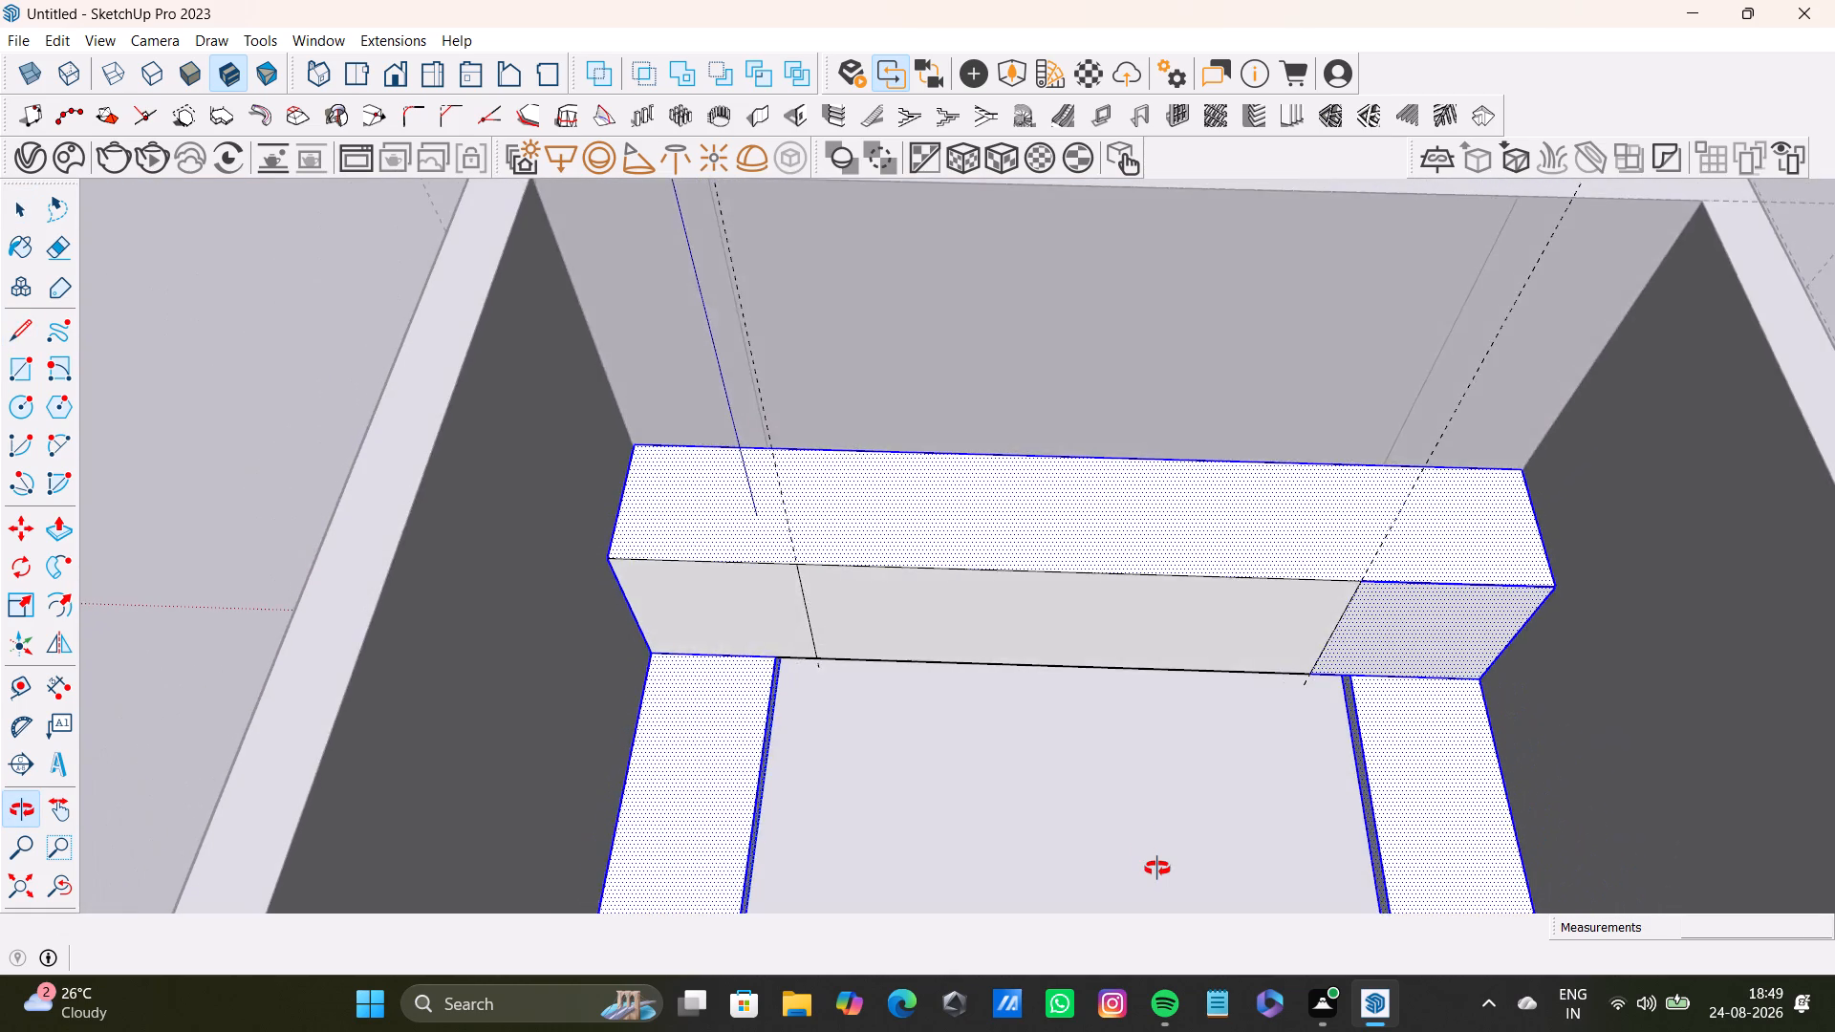
pyautogui.moveTo(1157, 869); pyautogui.dragTo(1138, 624, button='middle')
pyautogui.click(703, 517)
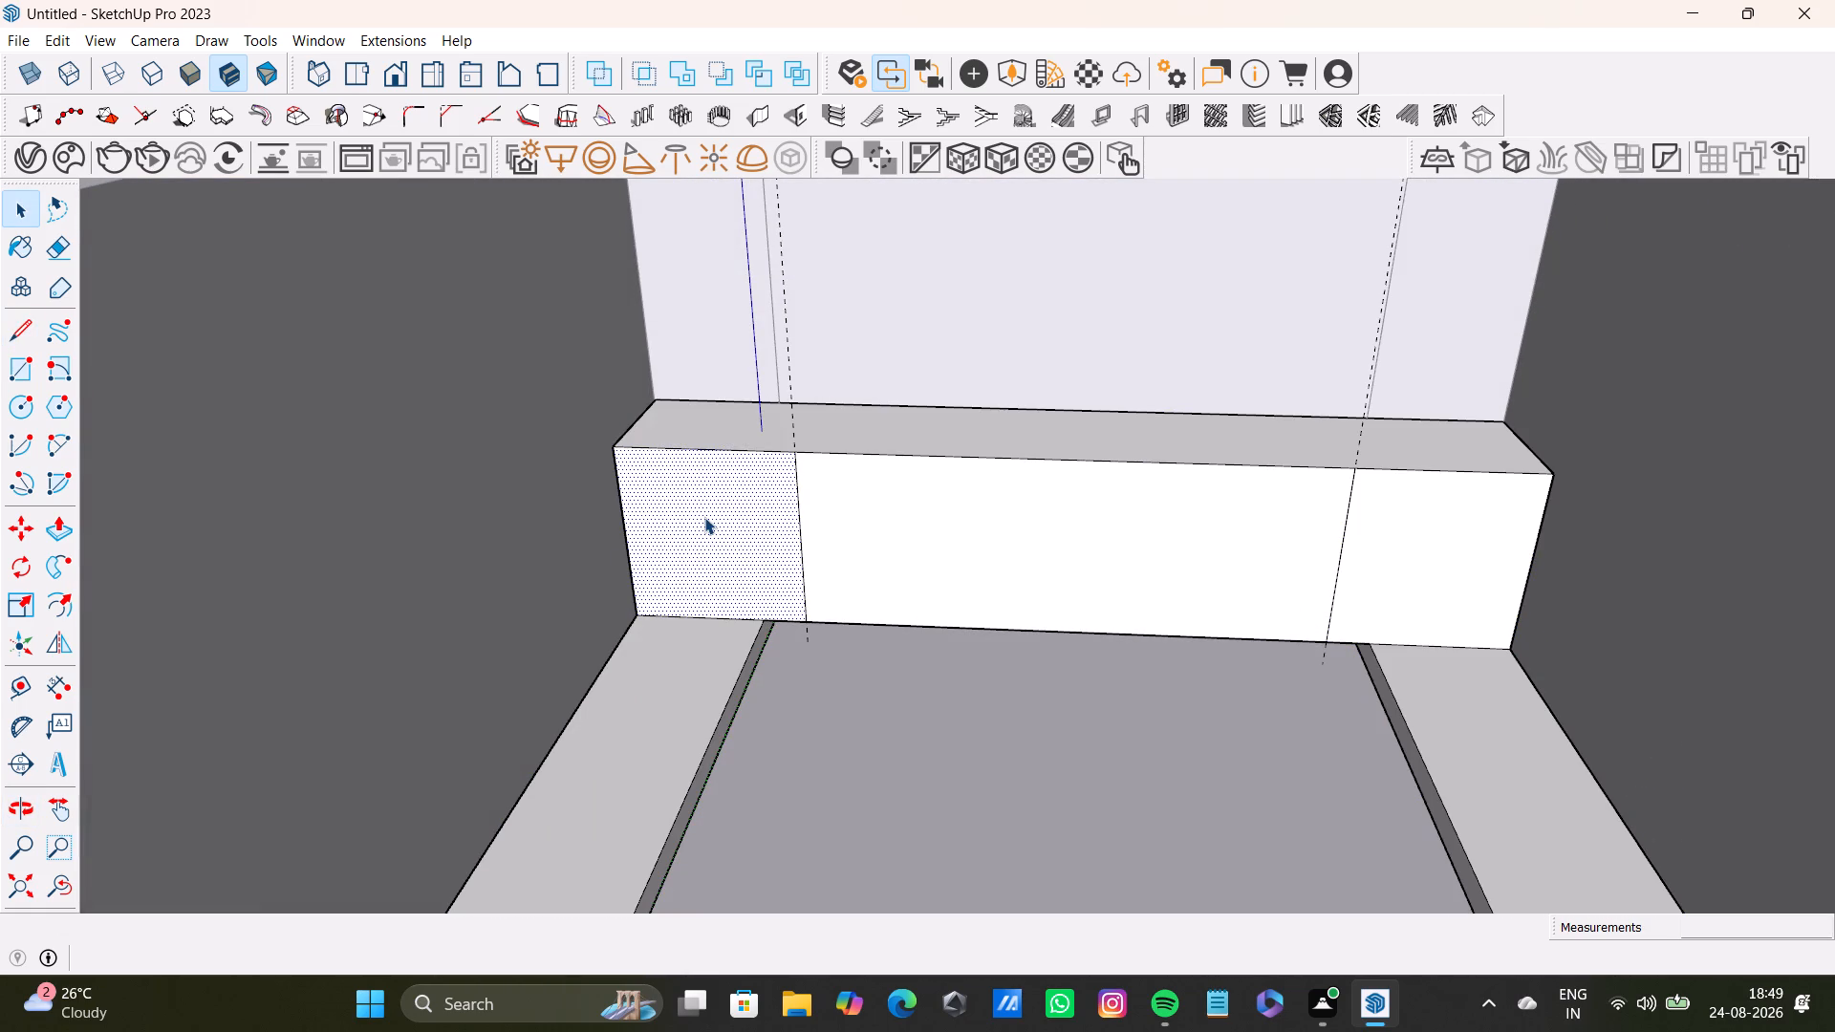
pyautogui.press('p')
pyautogui.moveTo(704, 517); pyautogui.dragTo(550, 760)
pyautogui.scroll(-5, 547, 760)
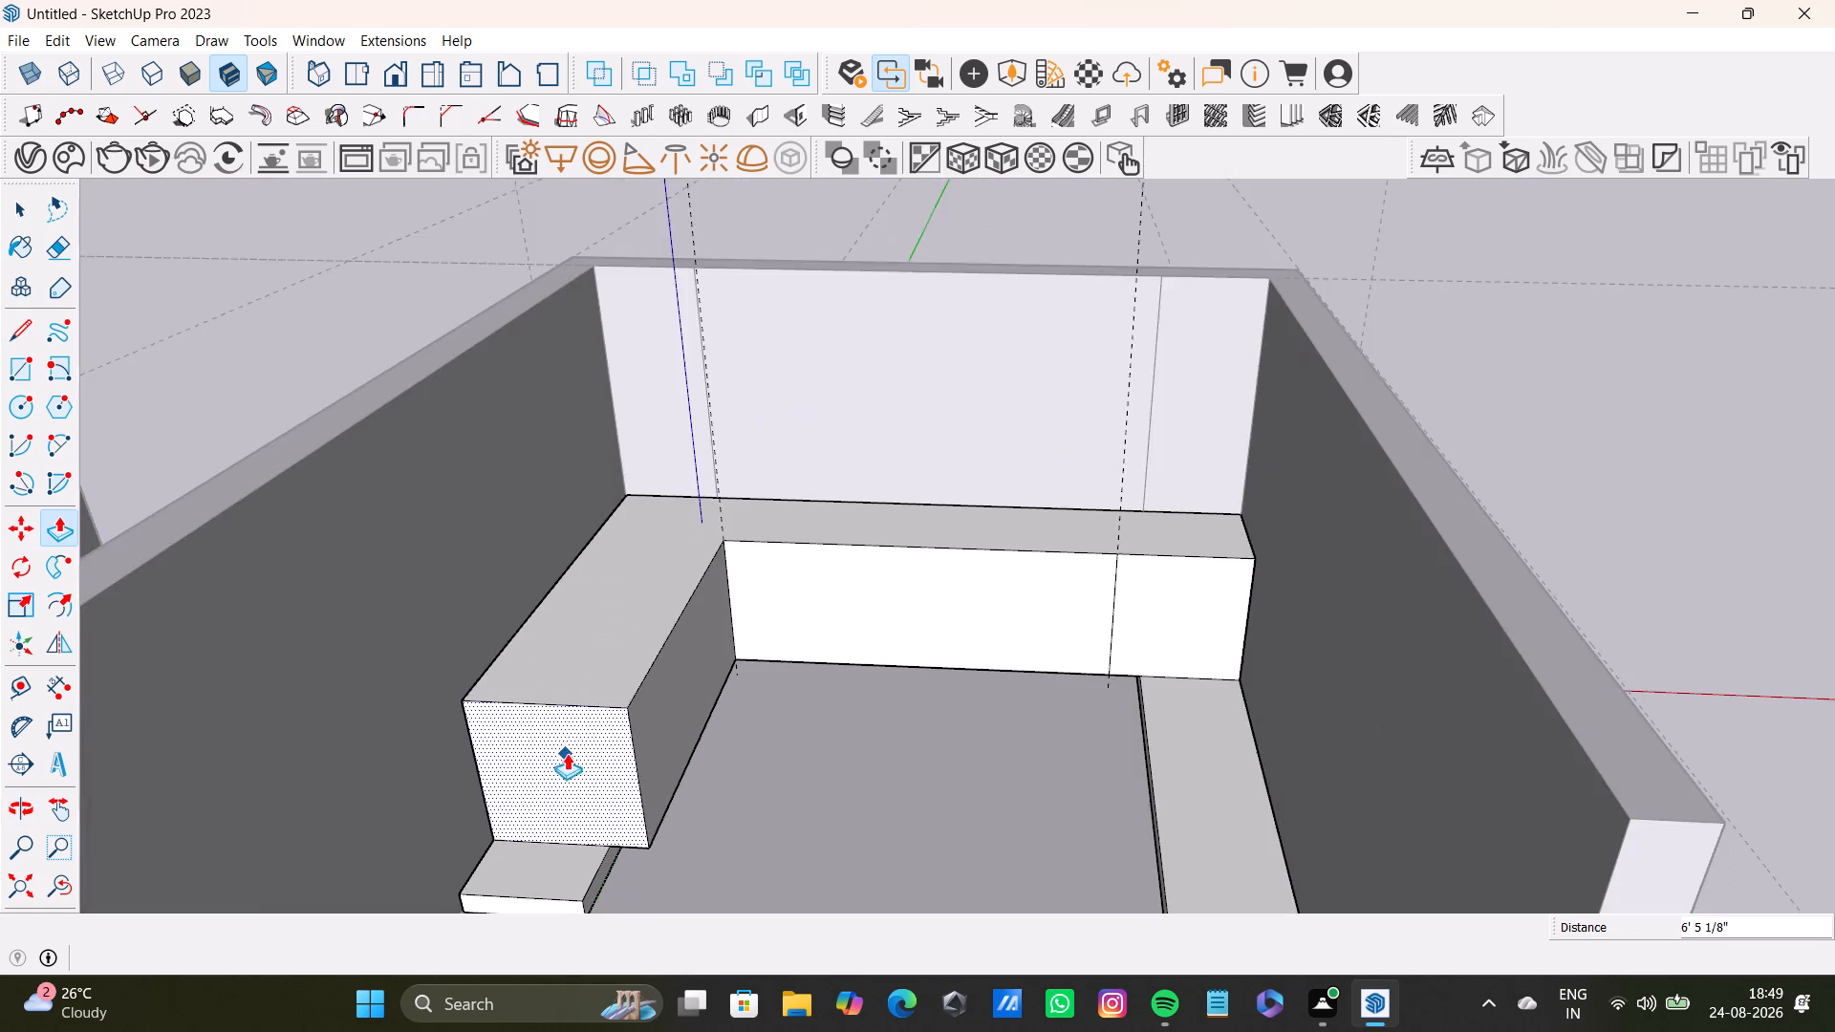
# Push/Pull the new side counter's front face about 1' 8 1/2" farther, past the end of the shorter platform.
pyautogui.keyDown('shift'); pyautogui.moveTo(567, 753); pyautogui.dragTo(670, 503, button='middle'); pyautogui.keyUp('shift')
pyautogui.moveTo(680, 515); pyautogui.dragTo(662, 568)
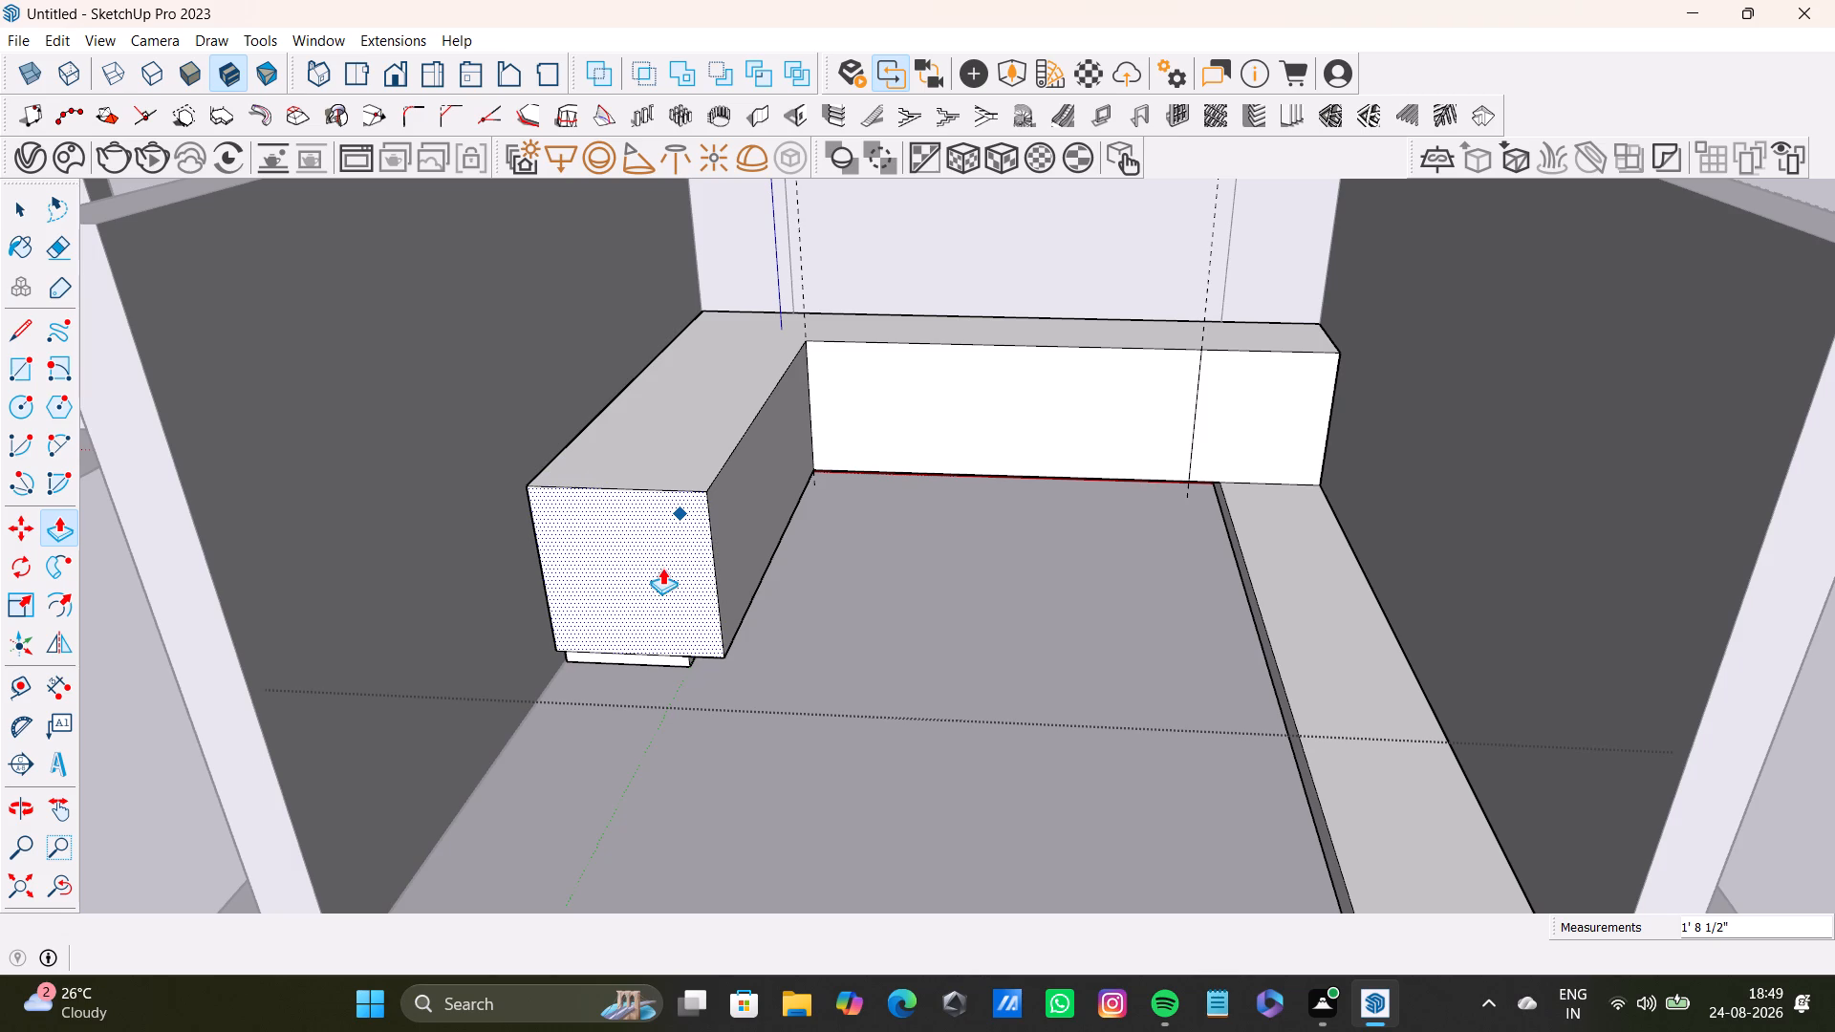
pyautogui.moveTo(662, 568); pyautogui.dragTo(666, 565)
# Push/Pull the side counter's front face back about 2 5/16" to line up with the shorter platform's end.
pyautogui.scroll(6, 679, 681)
pyautogui.moveTo(693, 651); pyautogui.dragTo(695, 596, button='middle')
pyautogui.scroll(4, 672, 509)
pyautogui.moveTo(690, 477); pyautogui.dragTo(694, 472)
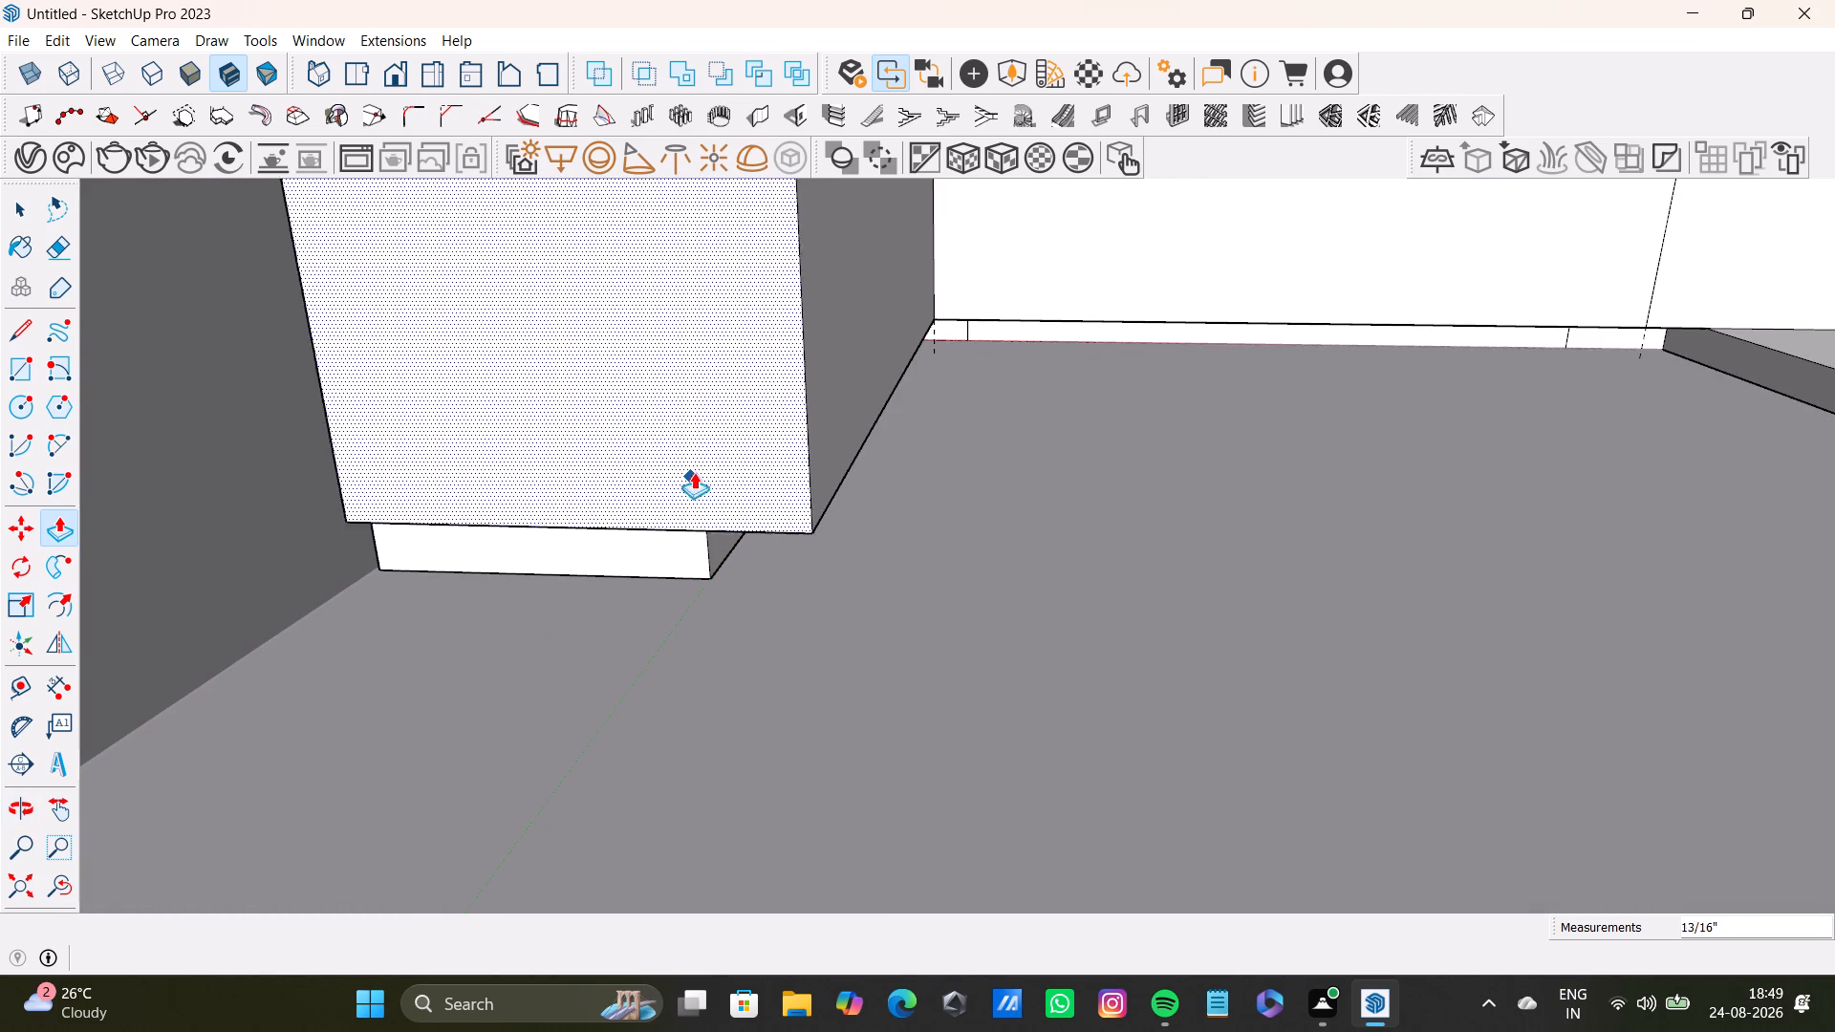
pyautogui.moveTo(694, 472); pyautogui.dragTo(680, 448)
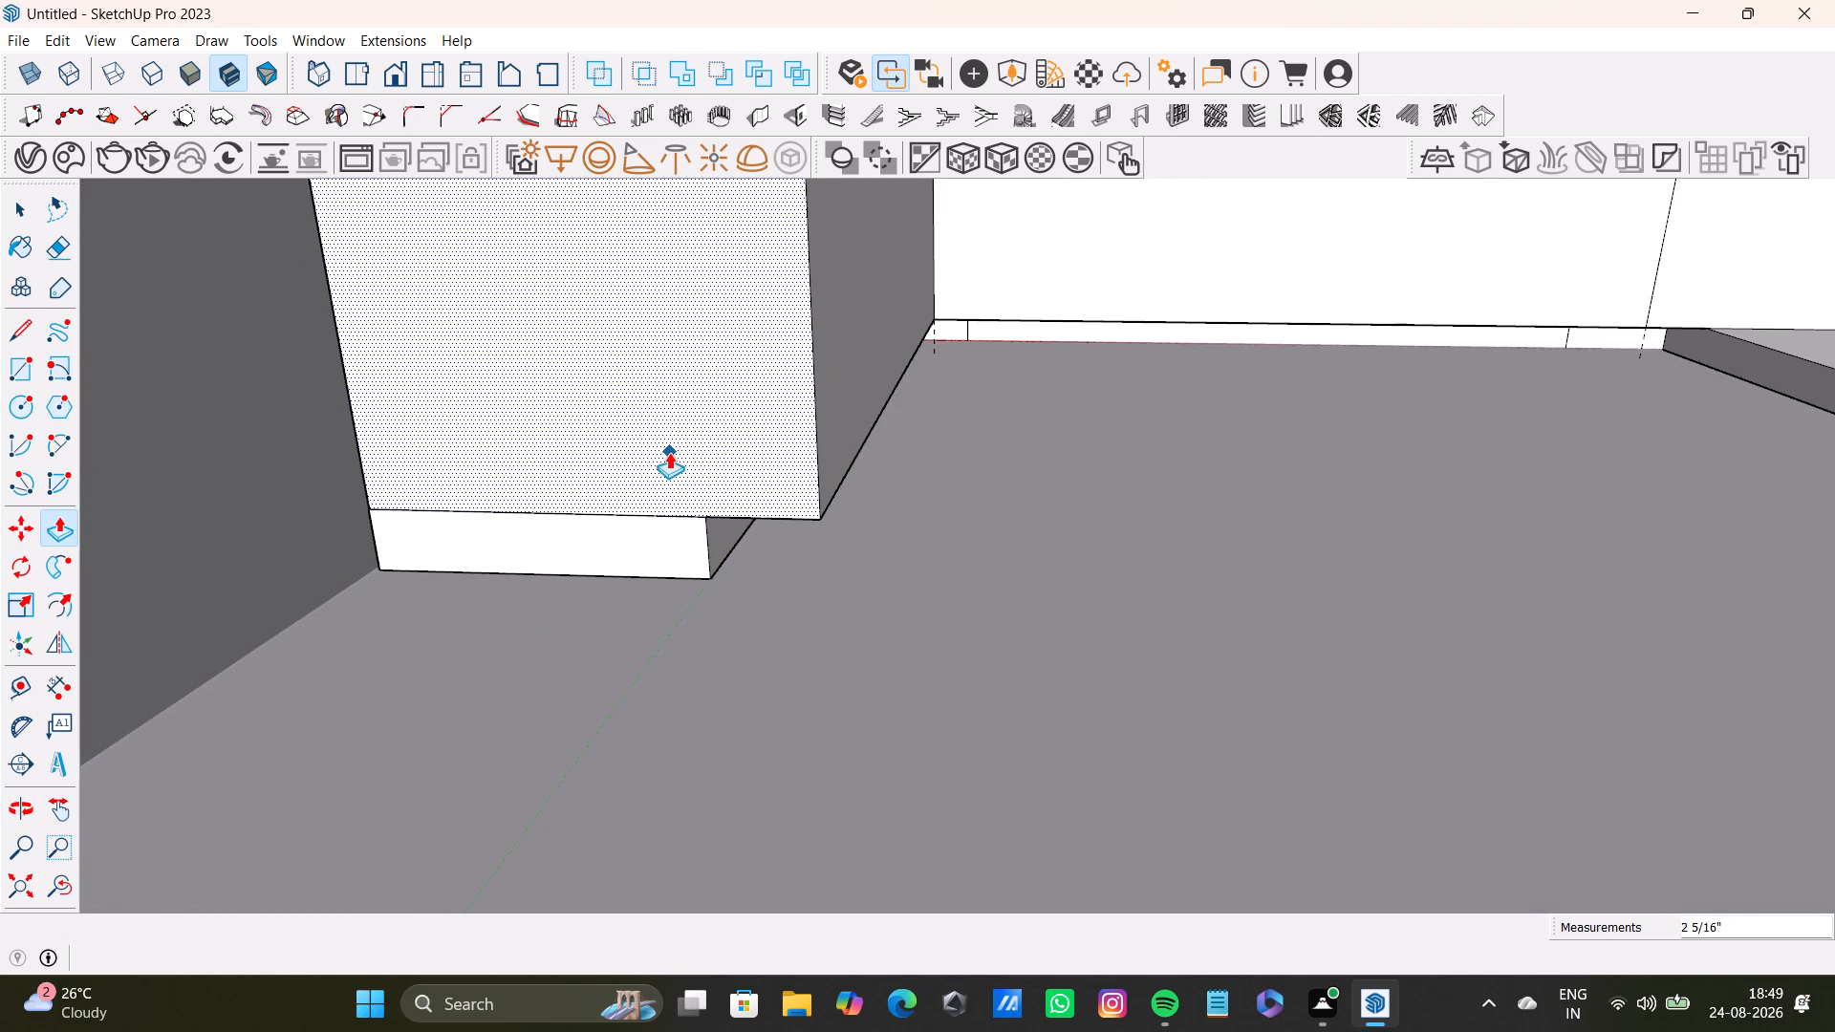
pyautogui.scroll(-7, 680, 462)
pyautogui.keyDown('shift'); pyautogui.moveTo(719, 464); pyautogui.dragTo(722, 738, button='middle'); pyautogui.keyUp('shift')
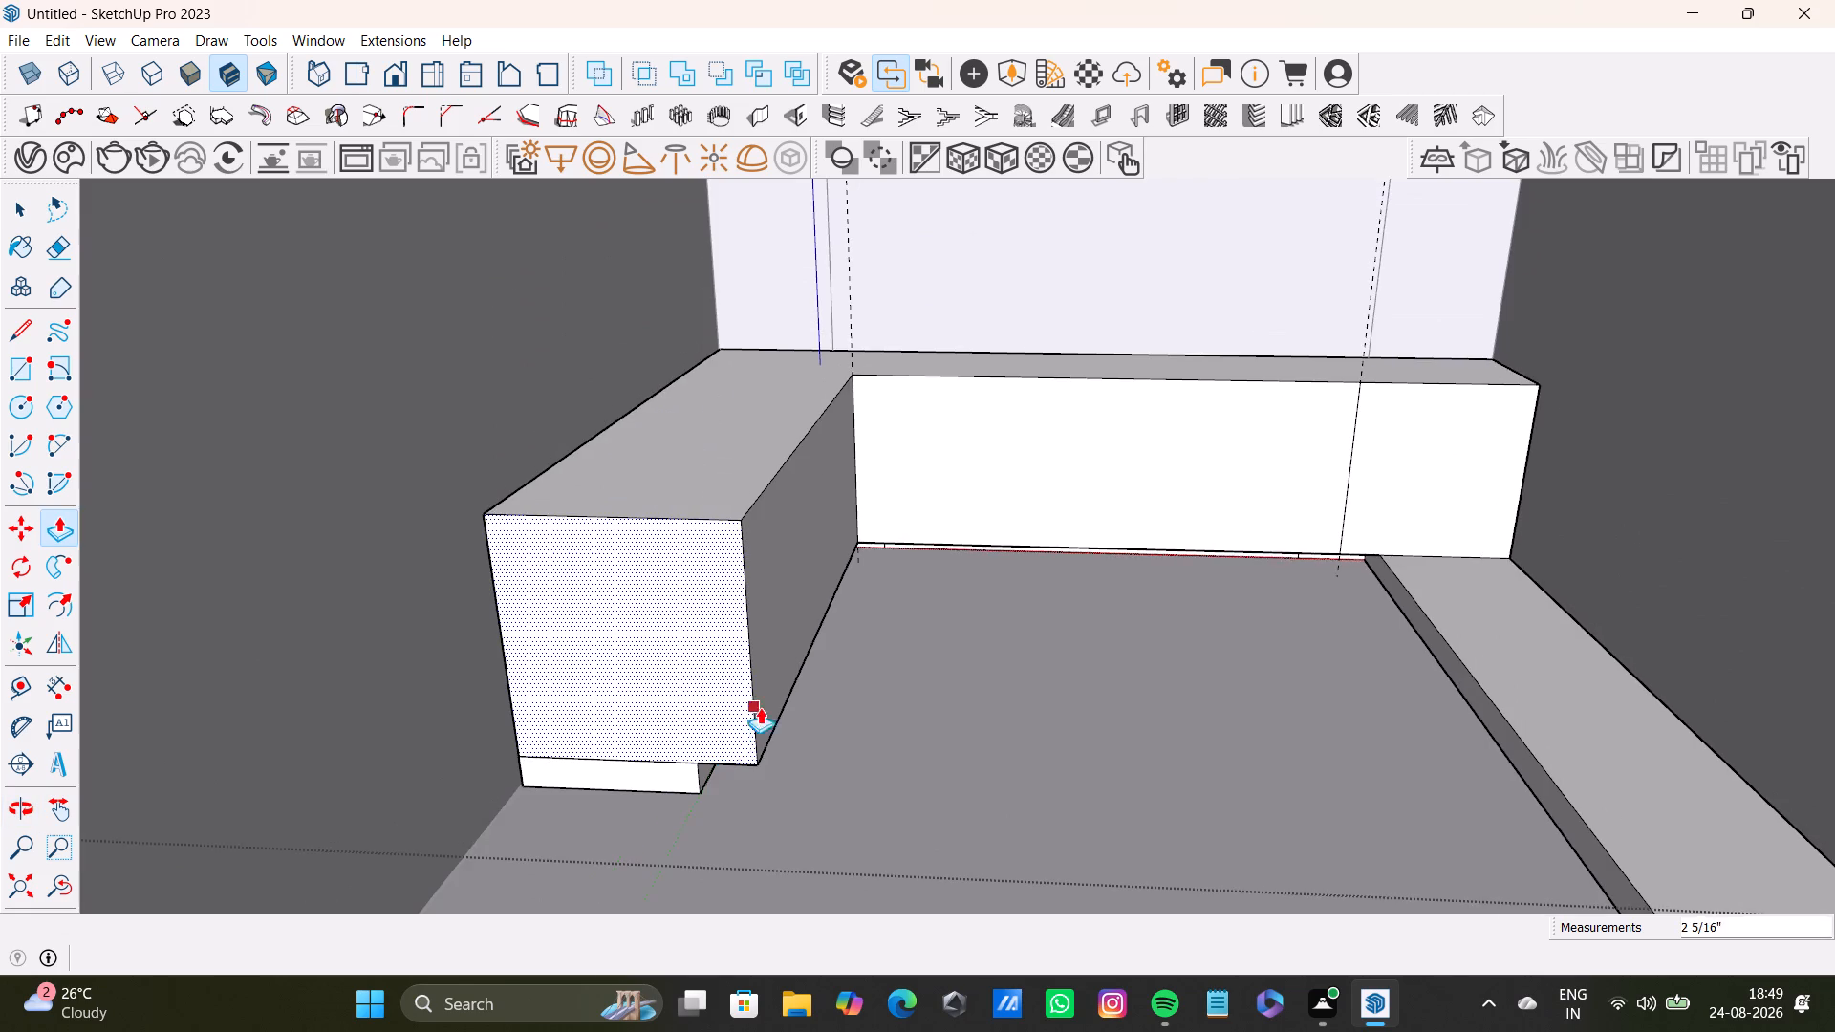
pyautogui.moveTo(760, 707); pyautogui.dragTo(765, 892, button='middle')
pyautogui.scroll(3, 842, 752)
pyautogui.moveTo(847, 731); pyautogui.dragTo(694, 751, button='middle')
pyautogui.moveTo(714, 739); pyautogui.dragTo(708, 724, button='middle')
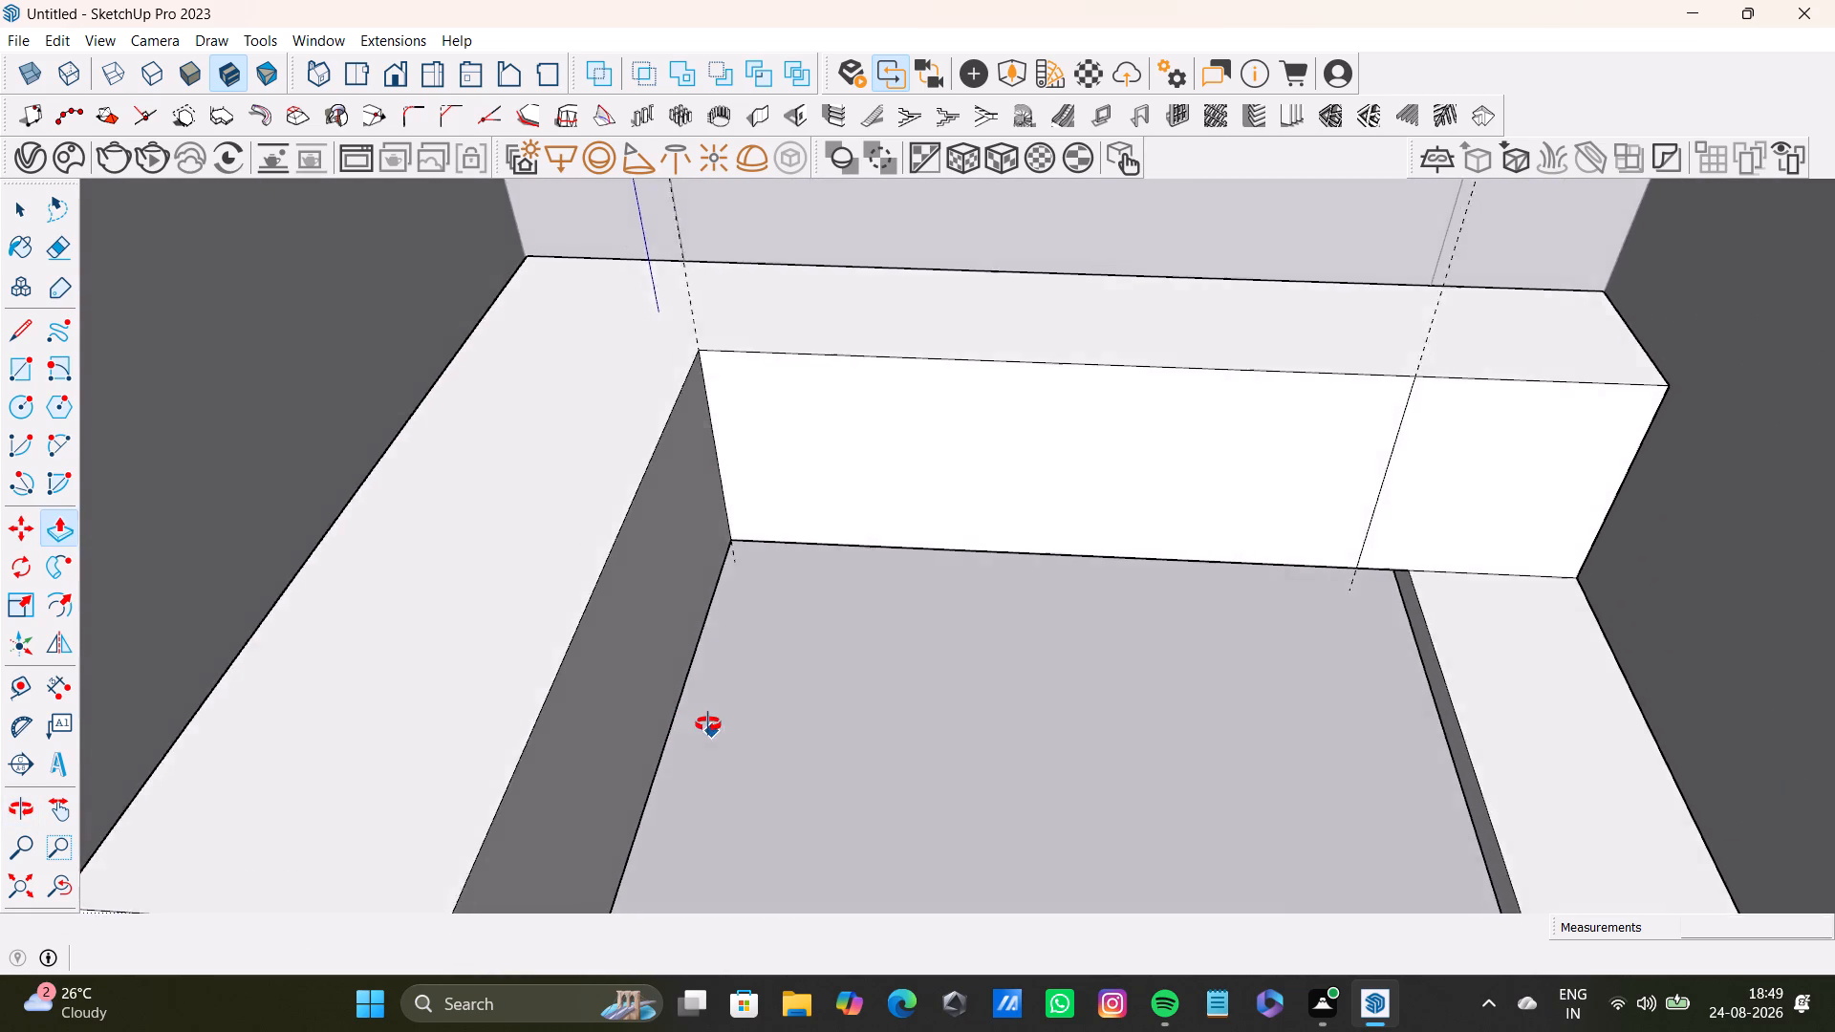
# Push/Pull the back counter's front end section above the longer platform outward about 9' 3 13/16" along the side wall.
pyautogui.moveTo(708, 724); pyautogui.dragTo(775, 606, button='middle')
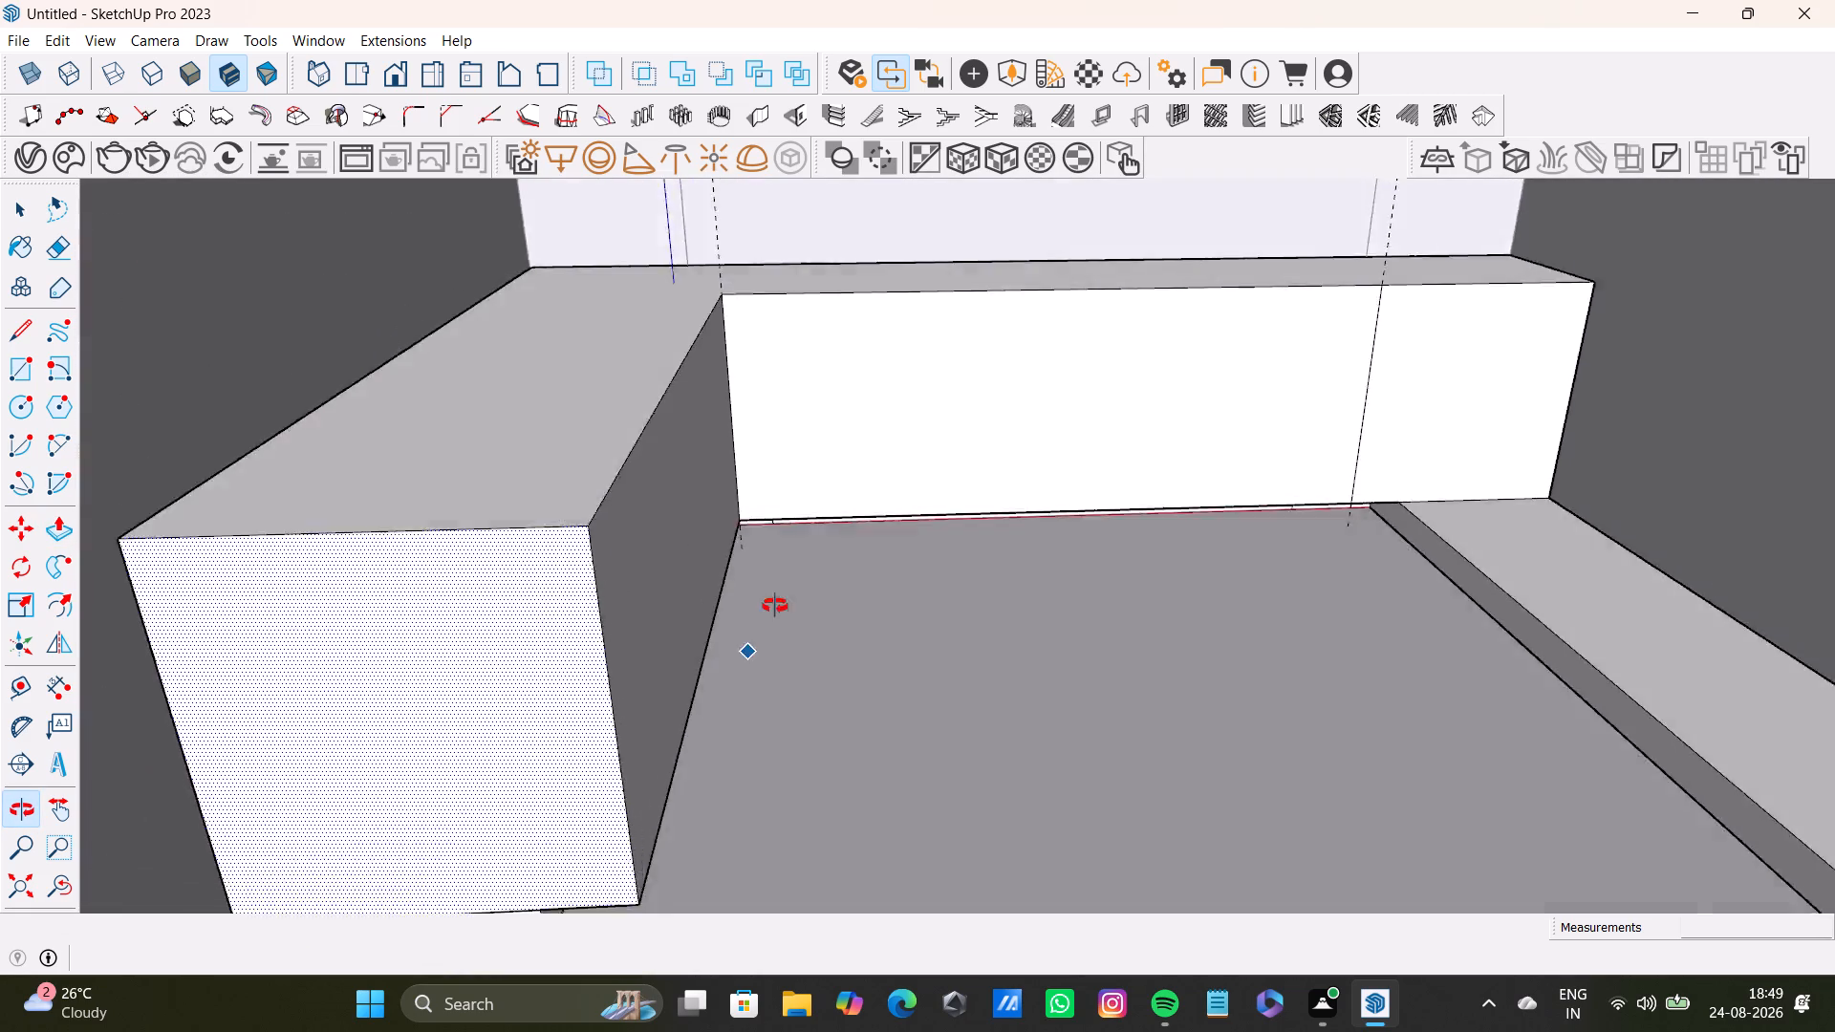
pyautogui.moveTo(775, 606); pyautogui.dragTo(776, 697, button='middle')
pyautogui.scroll(-2, 801, 634)
pyautogui.moveTo(801, 624); pyautogui.dragTo(557, 612, button='middle')
pyautogui.press('space')
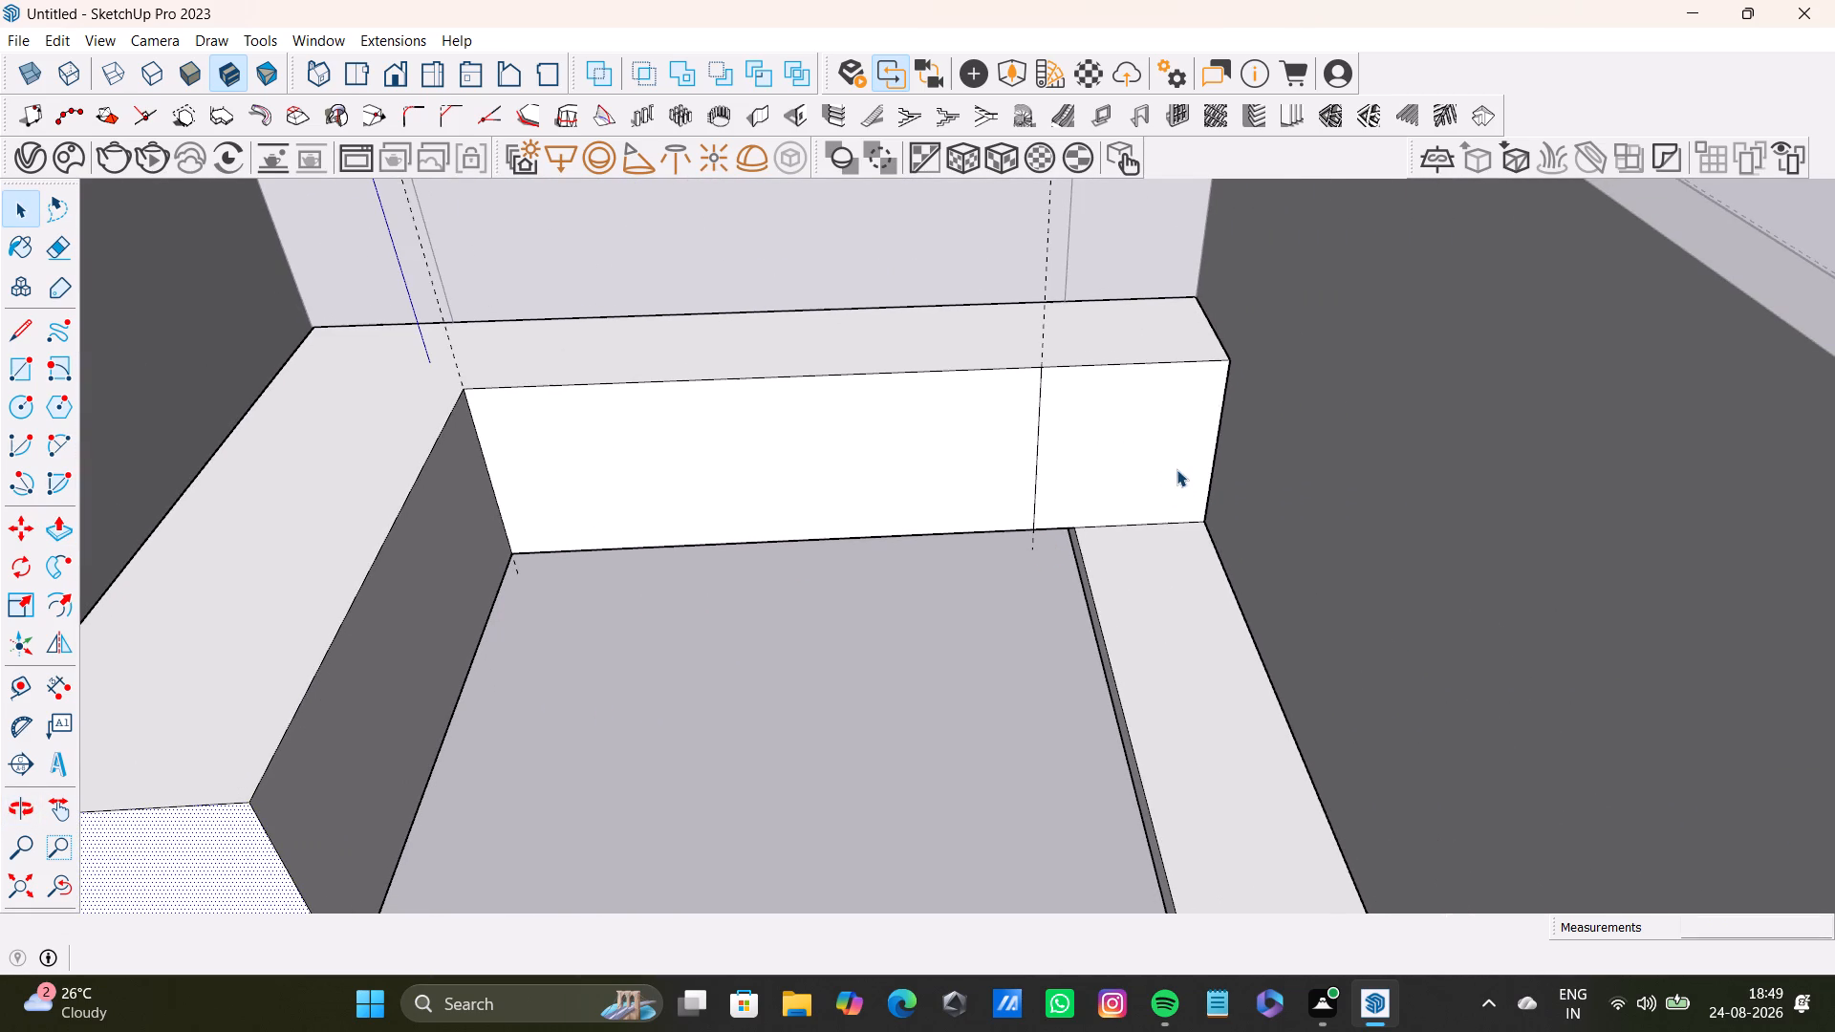
pyautogui.doubleClick(1177, 469)
pyautogui.press('p')
pyautogui.moveTo(1177, 469); pyautogui.dragTo(1288, 963)
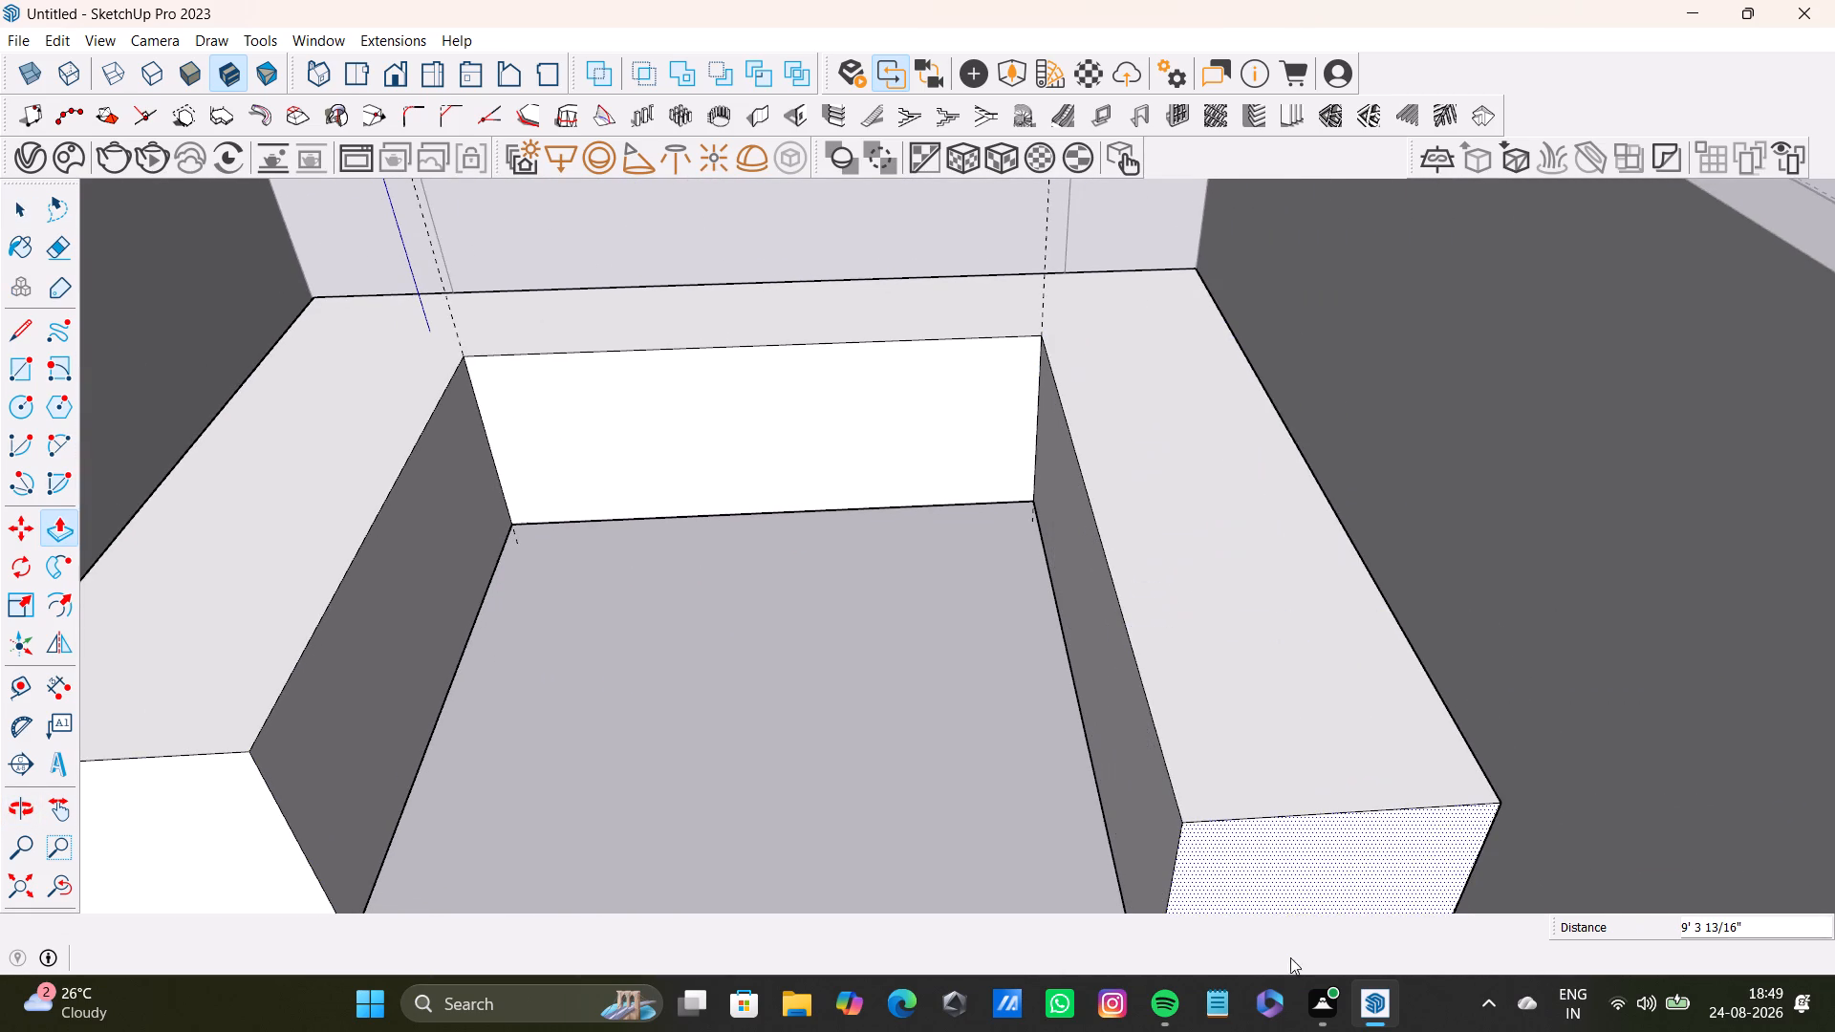
# Push/Pull the longer side counter's front face farther along the wall, up to near the end of the longer platform.
pyautogui.scroll(-18, 1298, 917)
pyautogui.moveTo(1311, 864); pyautogui.dragTo(1312, 859, button='middle')
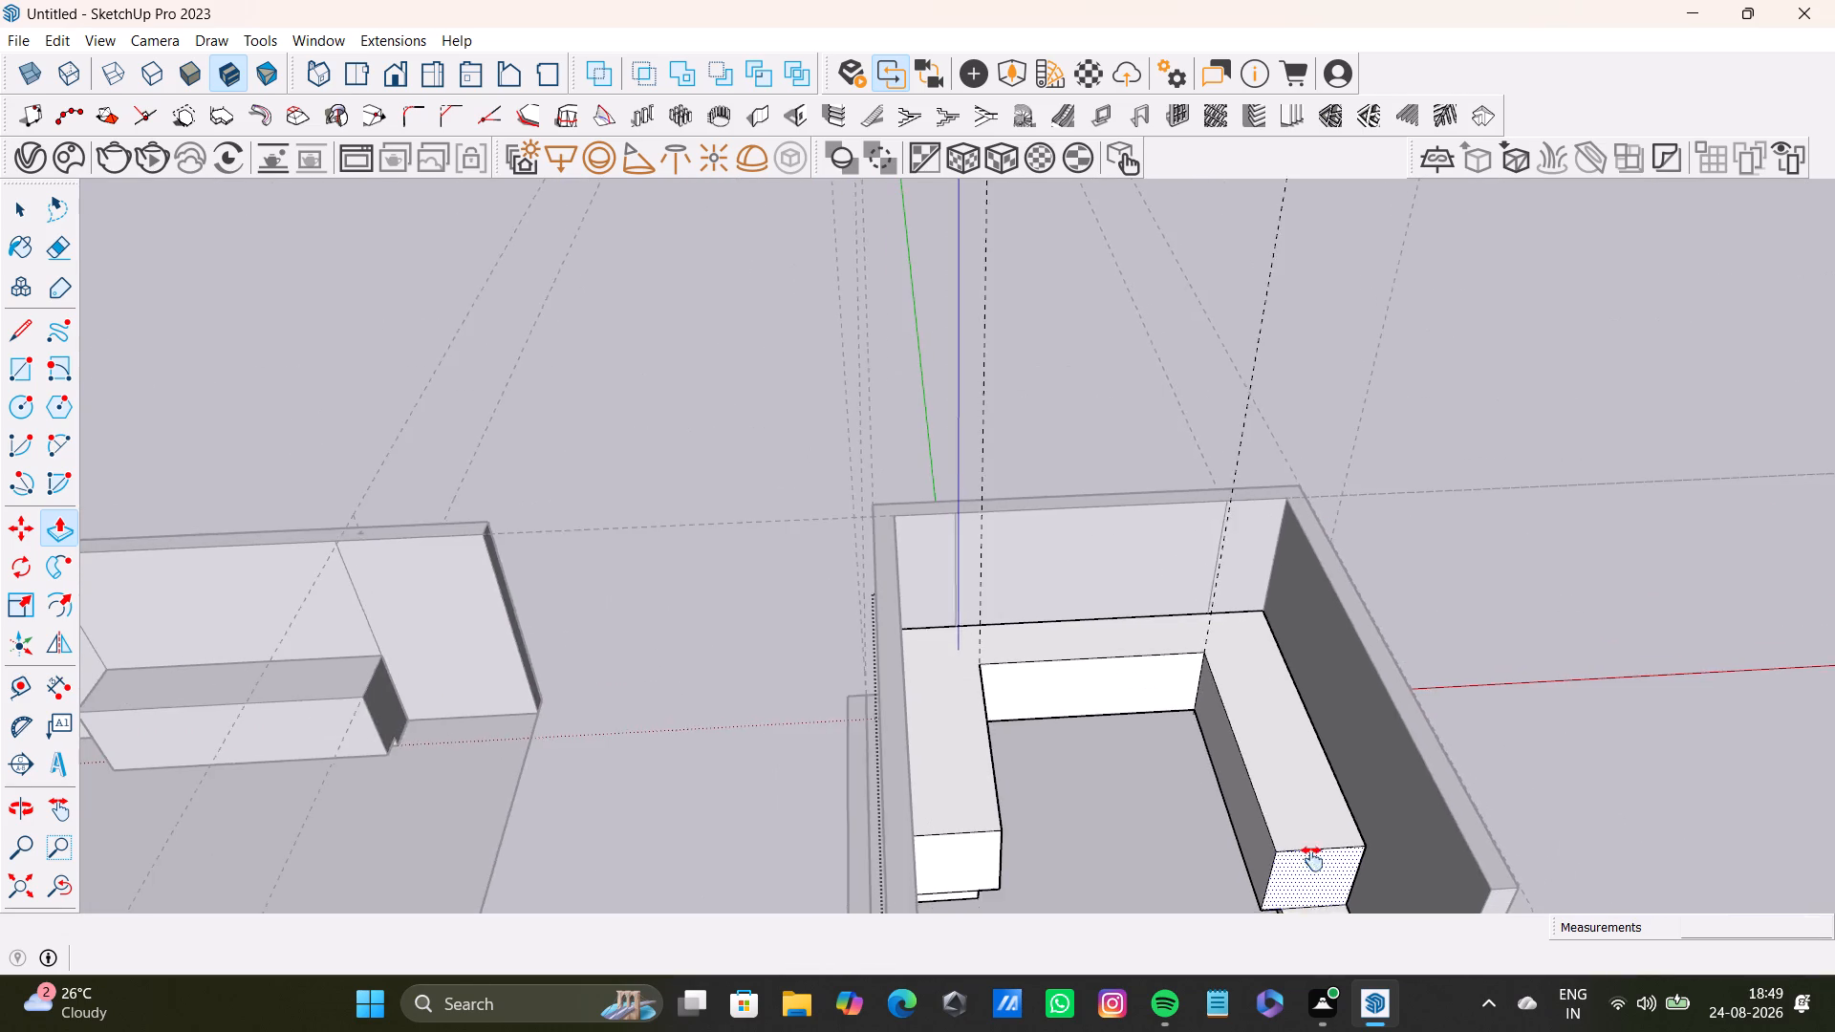
pyautogui.moveTo(1312, 859); pyautogui.dragTo(1310, 540, button='middle')
pyautogui.moveTo(1299, 537); pyautogui.dragTo(1371, 633)
pyautogui.scroll(3, 1343, 633)
pyautogui.moveTo(1343, 624); pyautogui.dragTo(1404, 723, button='middle')
pyautogui.press('space')
# Push/Pull the longer side counter's inner face about 7 3/16" toward its wall, and bring it slightly back out.
pyautogui.click(1329, 651)
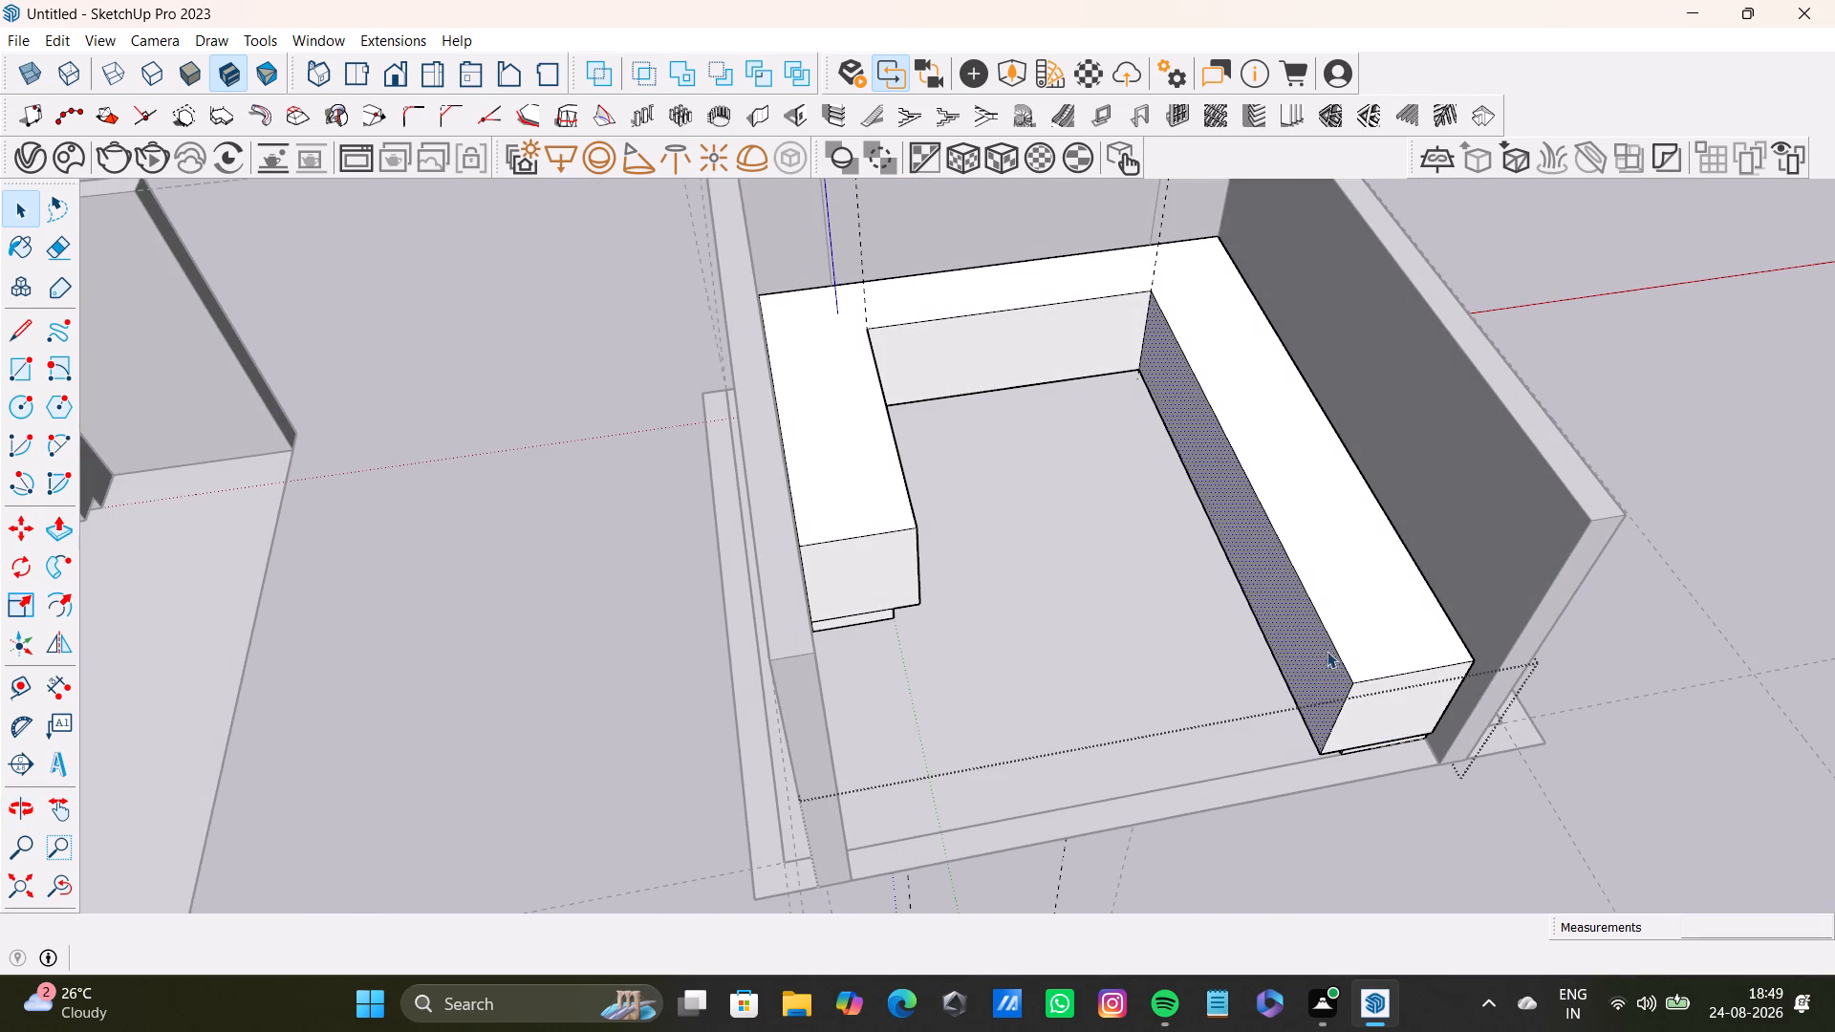
pyautogui.press('p')
pyautogui.moveTo(1322, 664); pyautogui.dragTo(1347, 662)
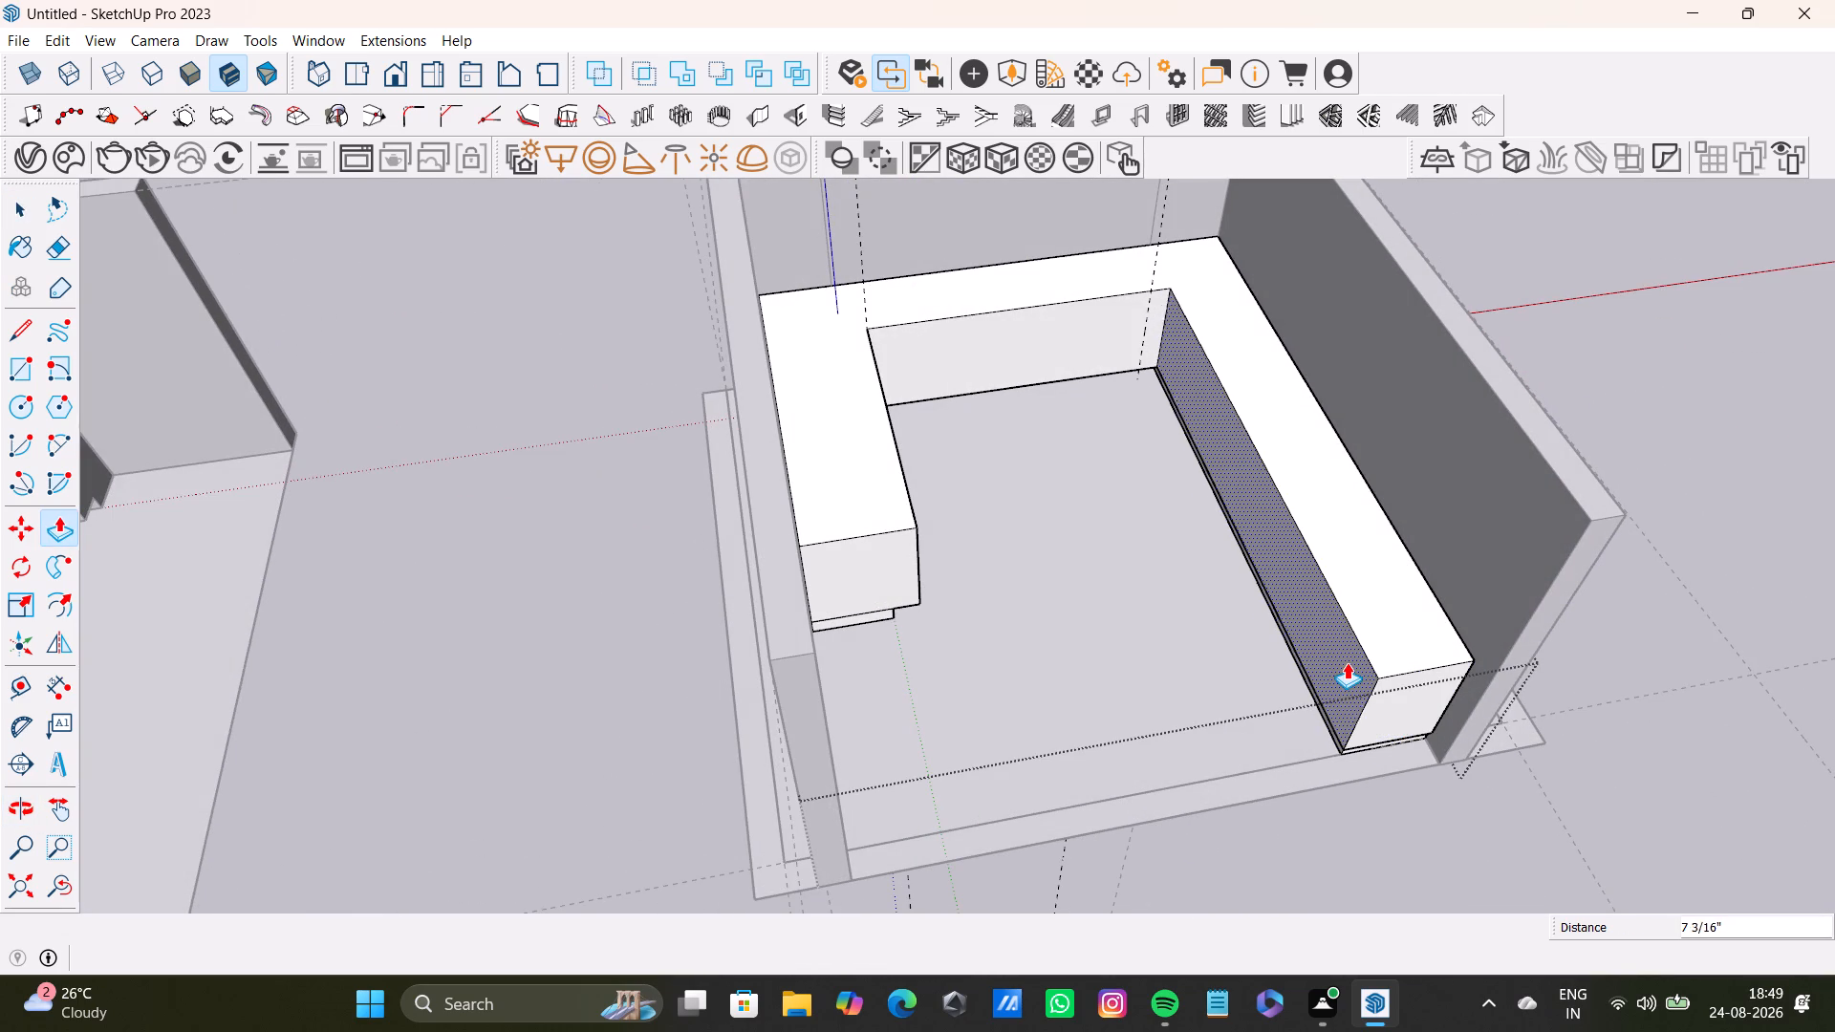
pyautogui.moveTo(1347, 662); pyautogui.dragTo(1337, 667)
pyautogui.press('space')
# Push/Pull the shorter side counter's inner face slightly toward its side wall.
pyautogui.moveTo(1136, 637); pyautogui.dragTo(980, 673, button='middle')
pyautogui.scroll(4, 976, 624)
pyautogui.keyDown('shift'); pyautogui.moveTo(976, 612); pyautogui.dragTo(1097, 695, button='middle'); pyautogui.keyUp('shift')
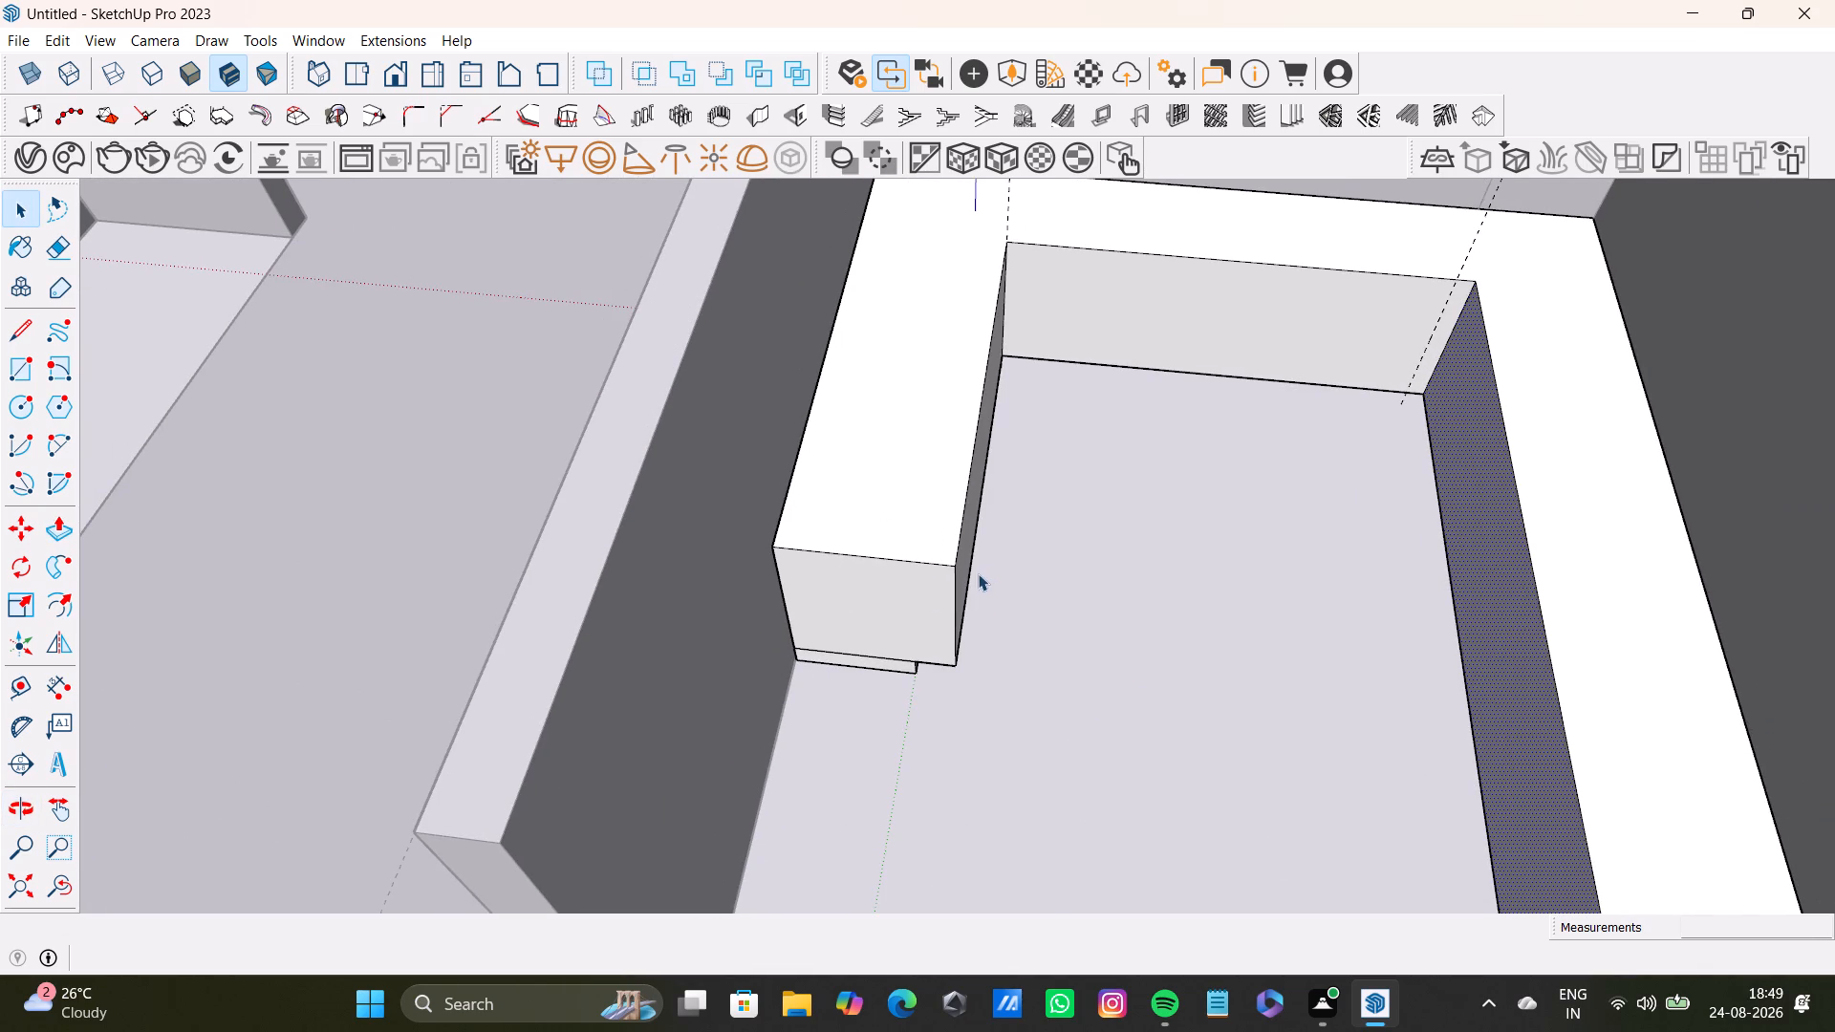
pyautogui.click(963, 576)
pyautogui.press('p')
pyautogui.moveTo(961, 576); pyautogui.dragTo(945, 582)
pyautogui.press('space')
# Examine the U-shaped counter and the platforms beneath it from above and from the room's open front.
pyautogui.scroll(-9, 1155, 670)
pyautogui.press('space')
pyautogui.moveTo(1147, 677); pyautogui.dragTo(1210, 876, button='middle')
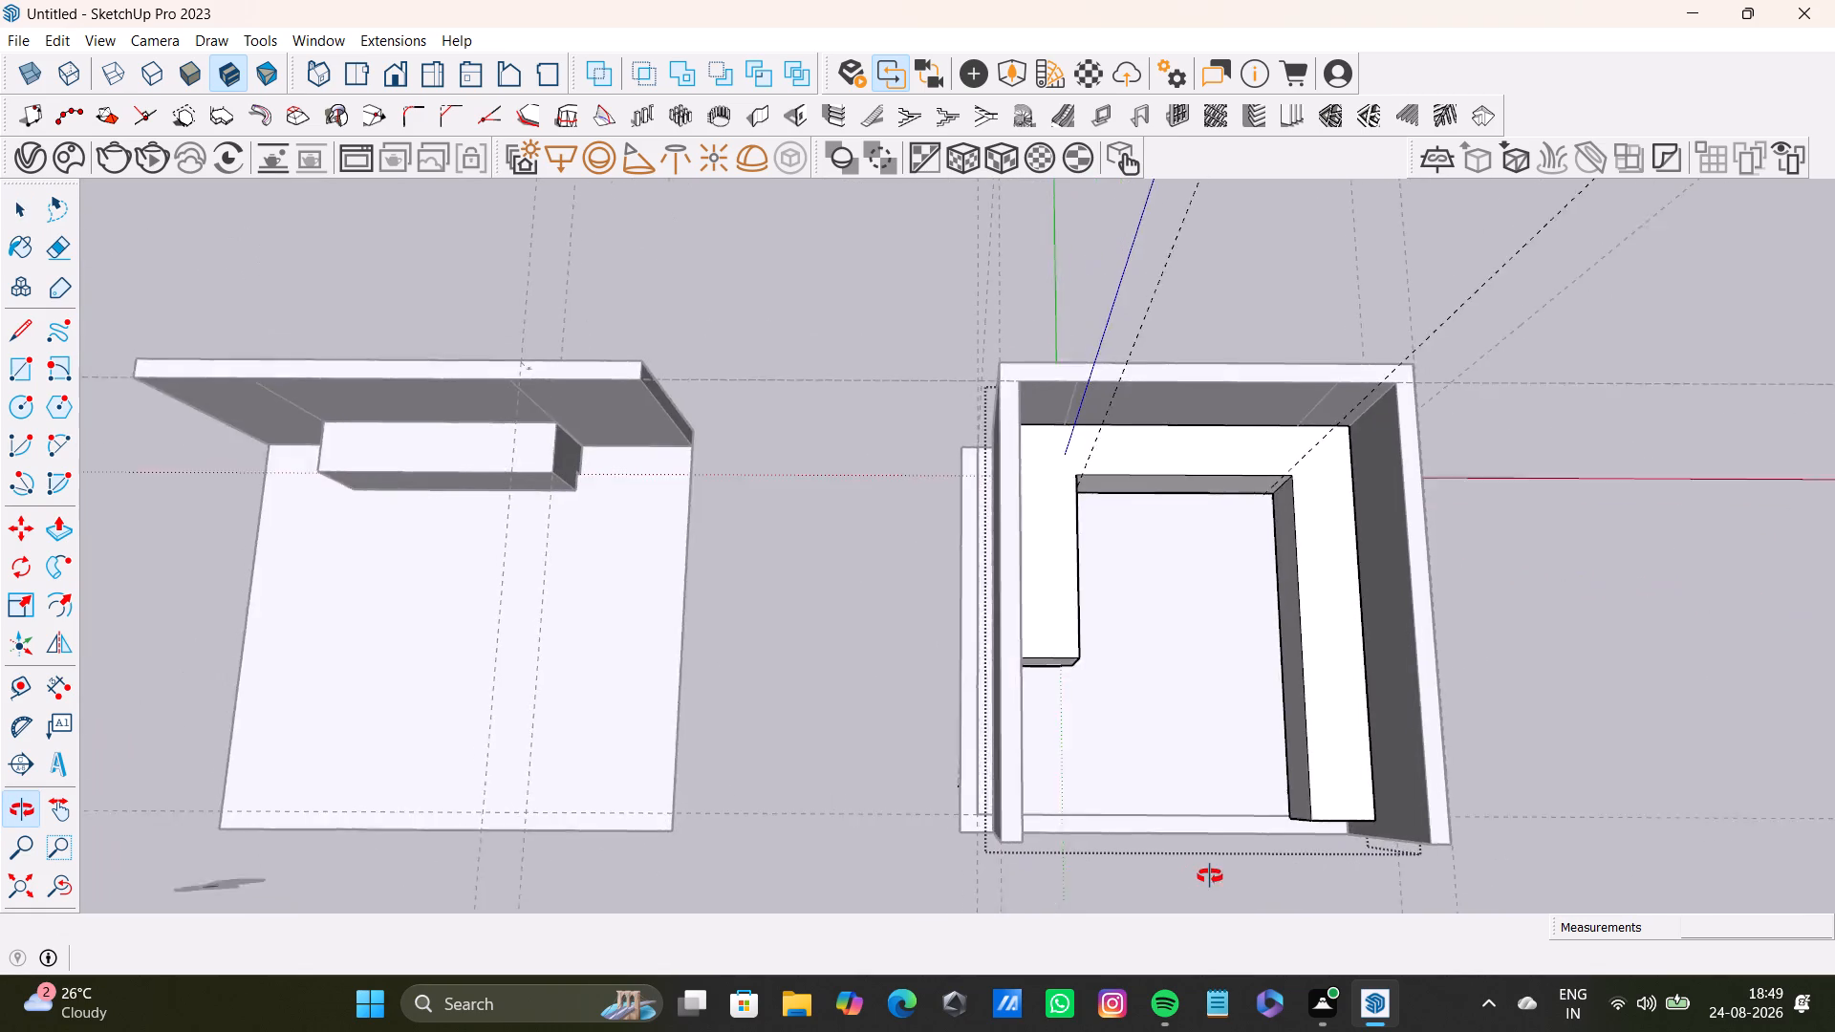
pyautogui.moveTo(1210, 876); pyautogui.dragTo(1119, 837, button='middle')
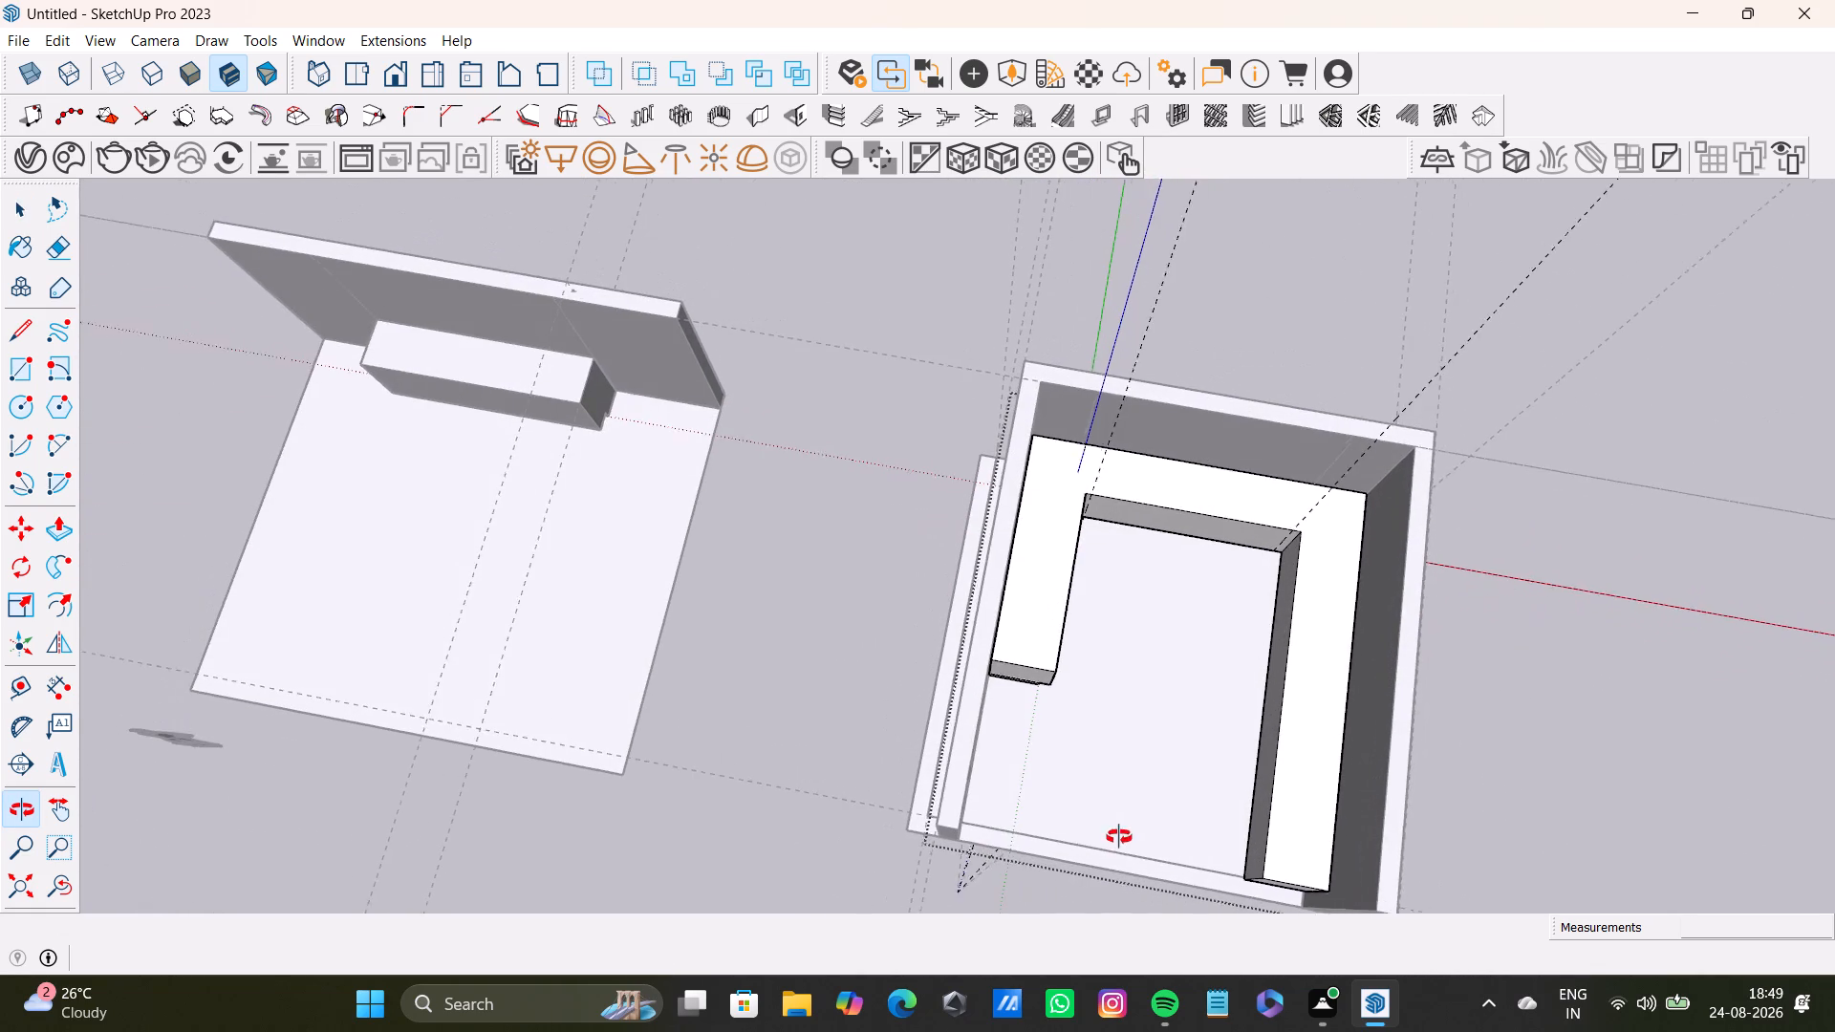
pyautogui.moveTo(1119, 837); pyautogui.dragTo(1121, 834, button='middle')
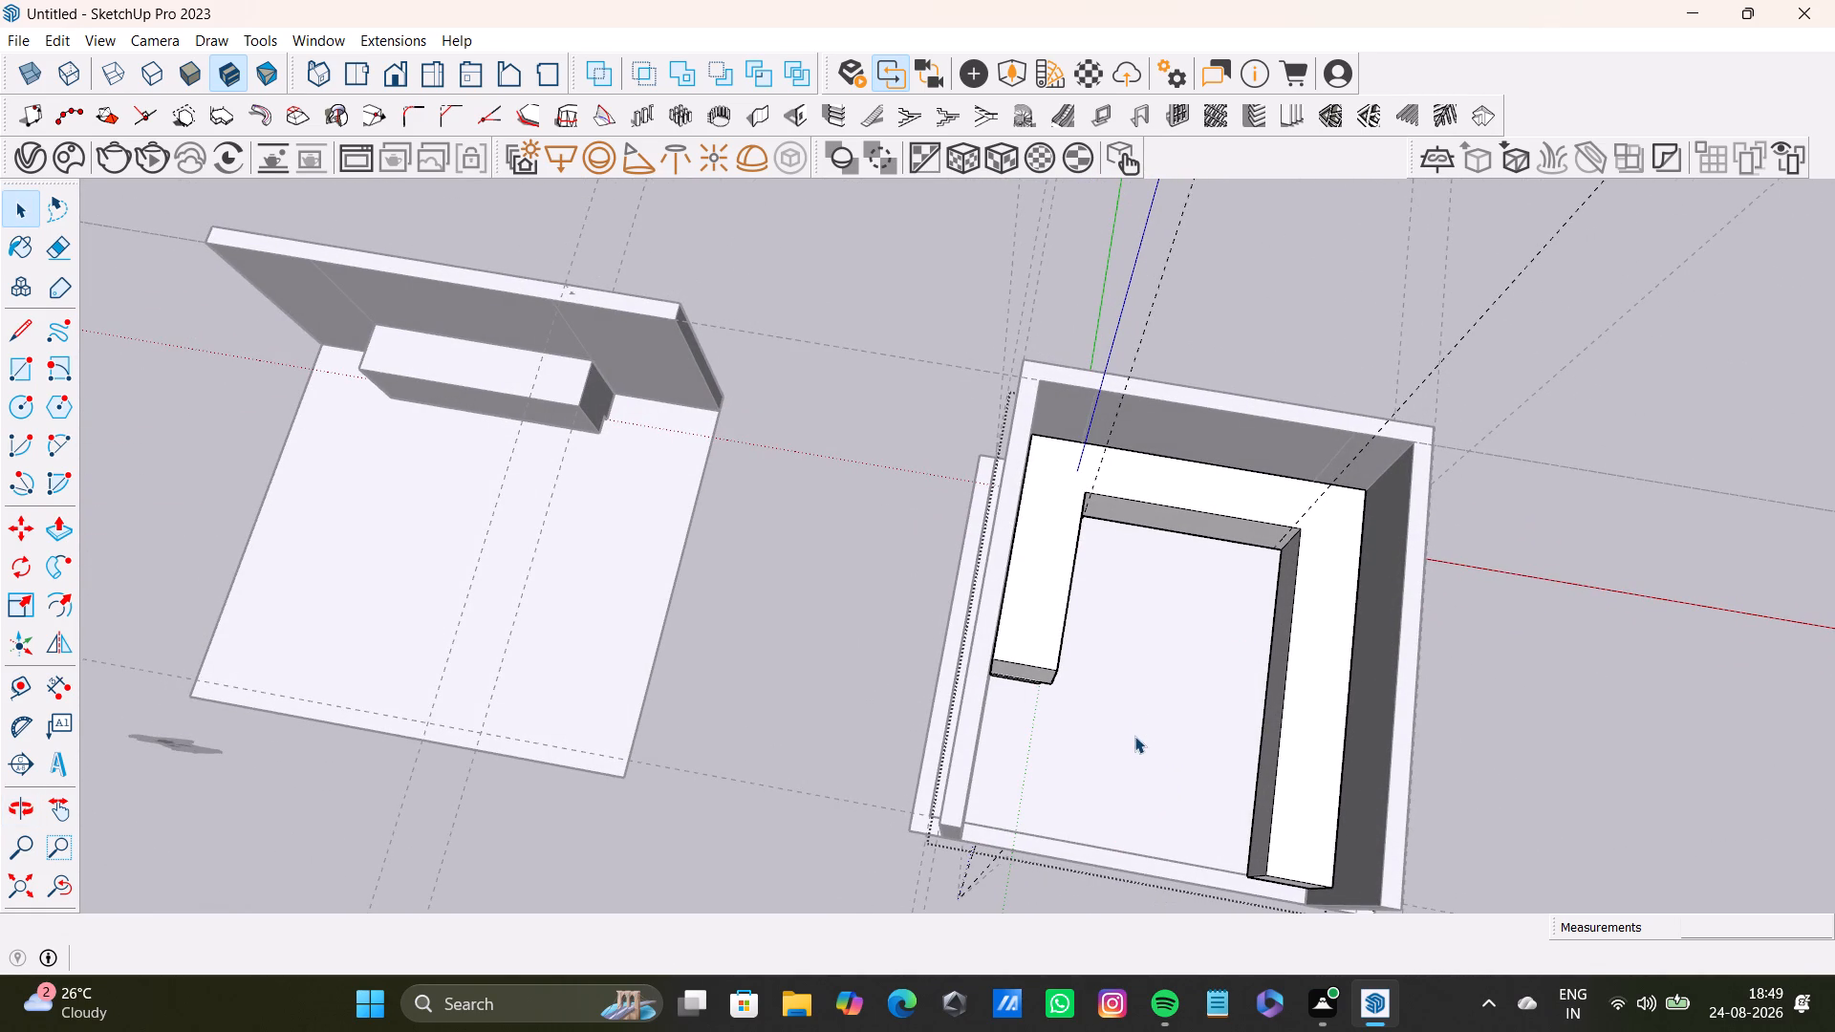
pyautogui.keyDown('shift'); pyautogui.moveTo(1265, 513); pyautogui.dragTo(919, 499, button='middle'); pyautogui.keyUp('shift')
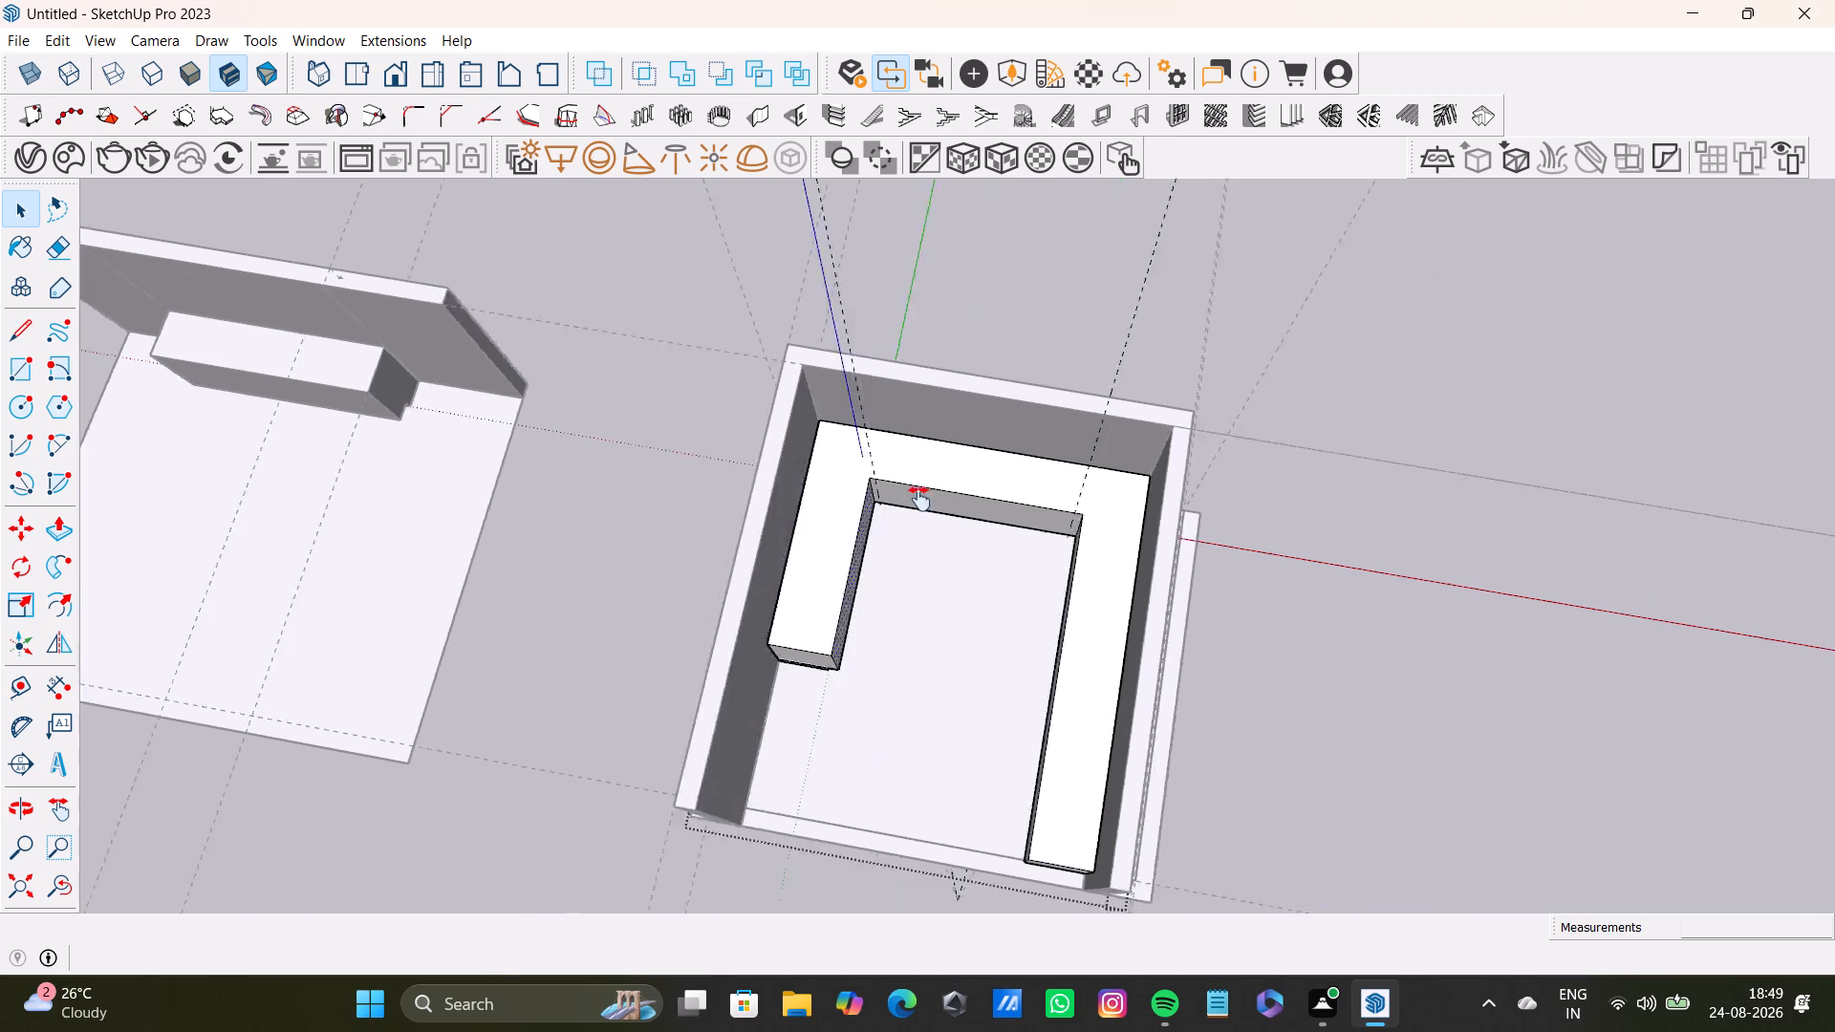
pyautogui.keyDown('shift'); pyautogui.moveTo(919, 499); pyautogui.dragTo(859, 520, button='middle'); pyautogui.keyUp('shift')
pyautogui.moveTo(814, 659); pyautogui.dragTo(937, 344, button='middle')
pyautogui.scroll(4, 885, 473)
pyautogui.moveTo(884, 485); pyautogui.dragTo(972, 184, button='middle')
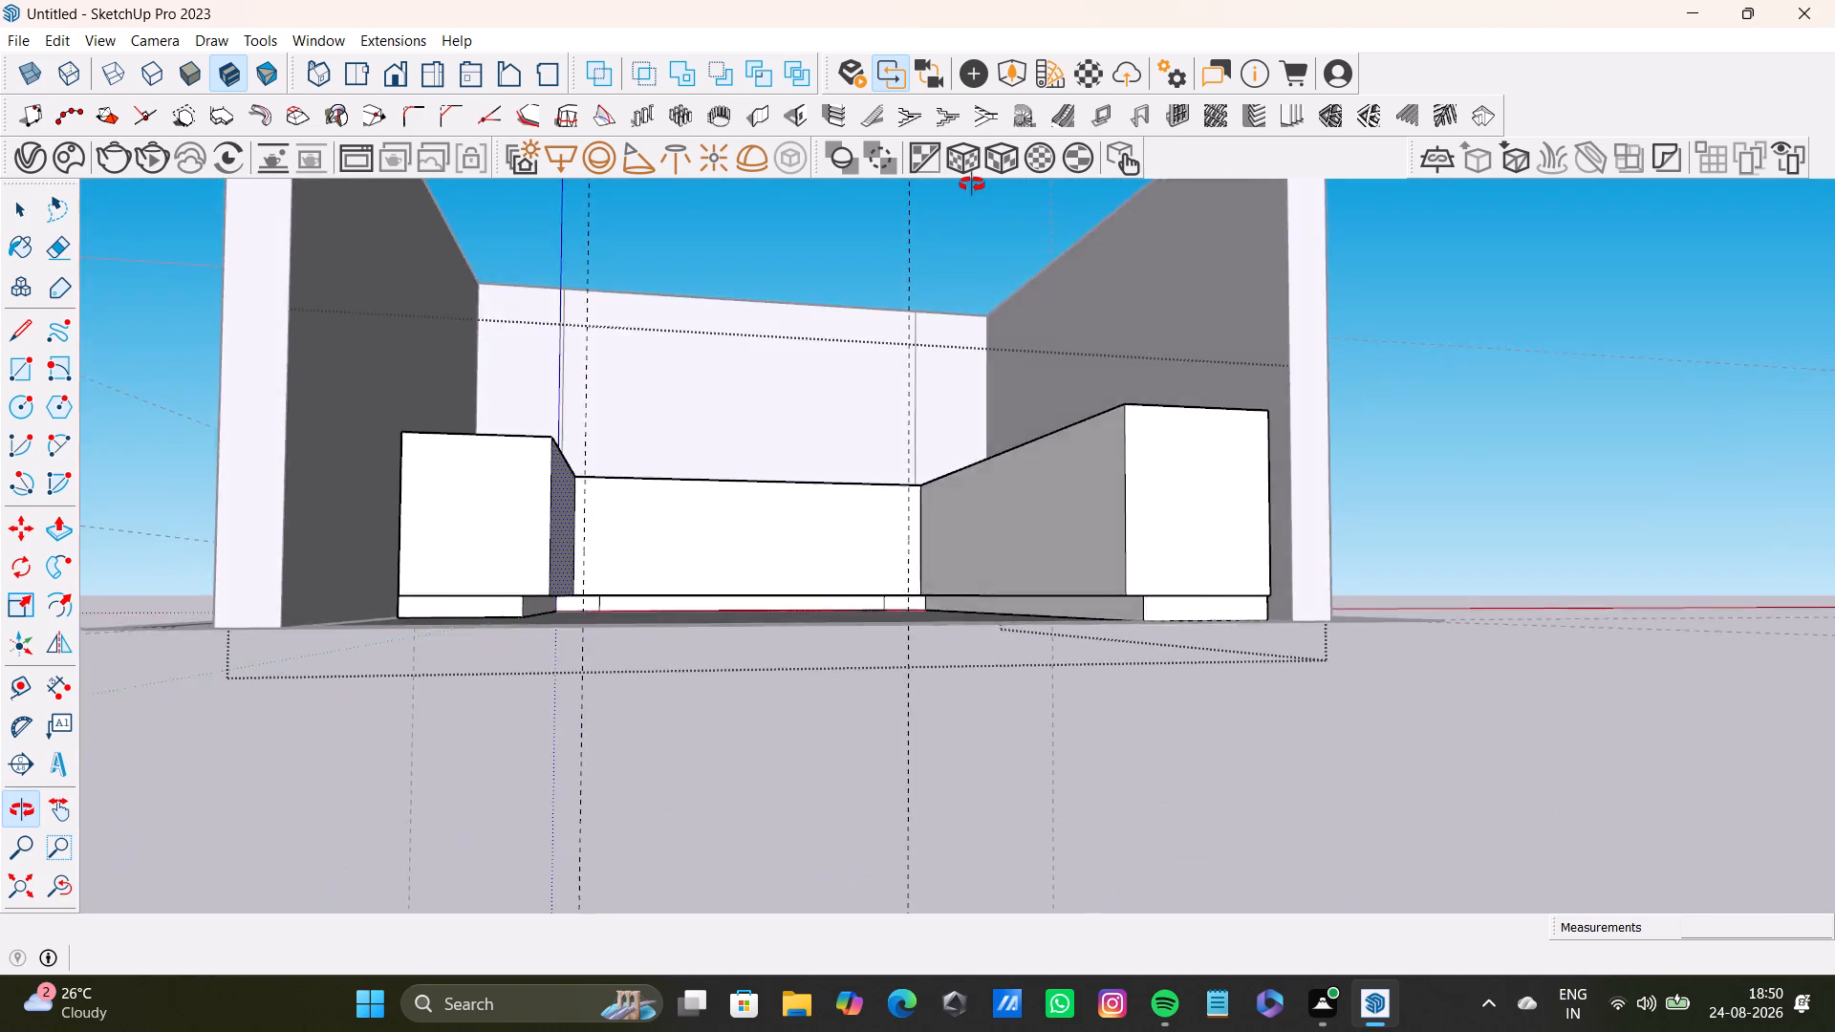
pyautogui.moveTo(972, 184); pyautogui.dragTo(931, 182, button='middle')
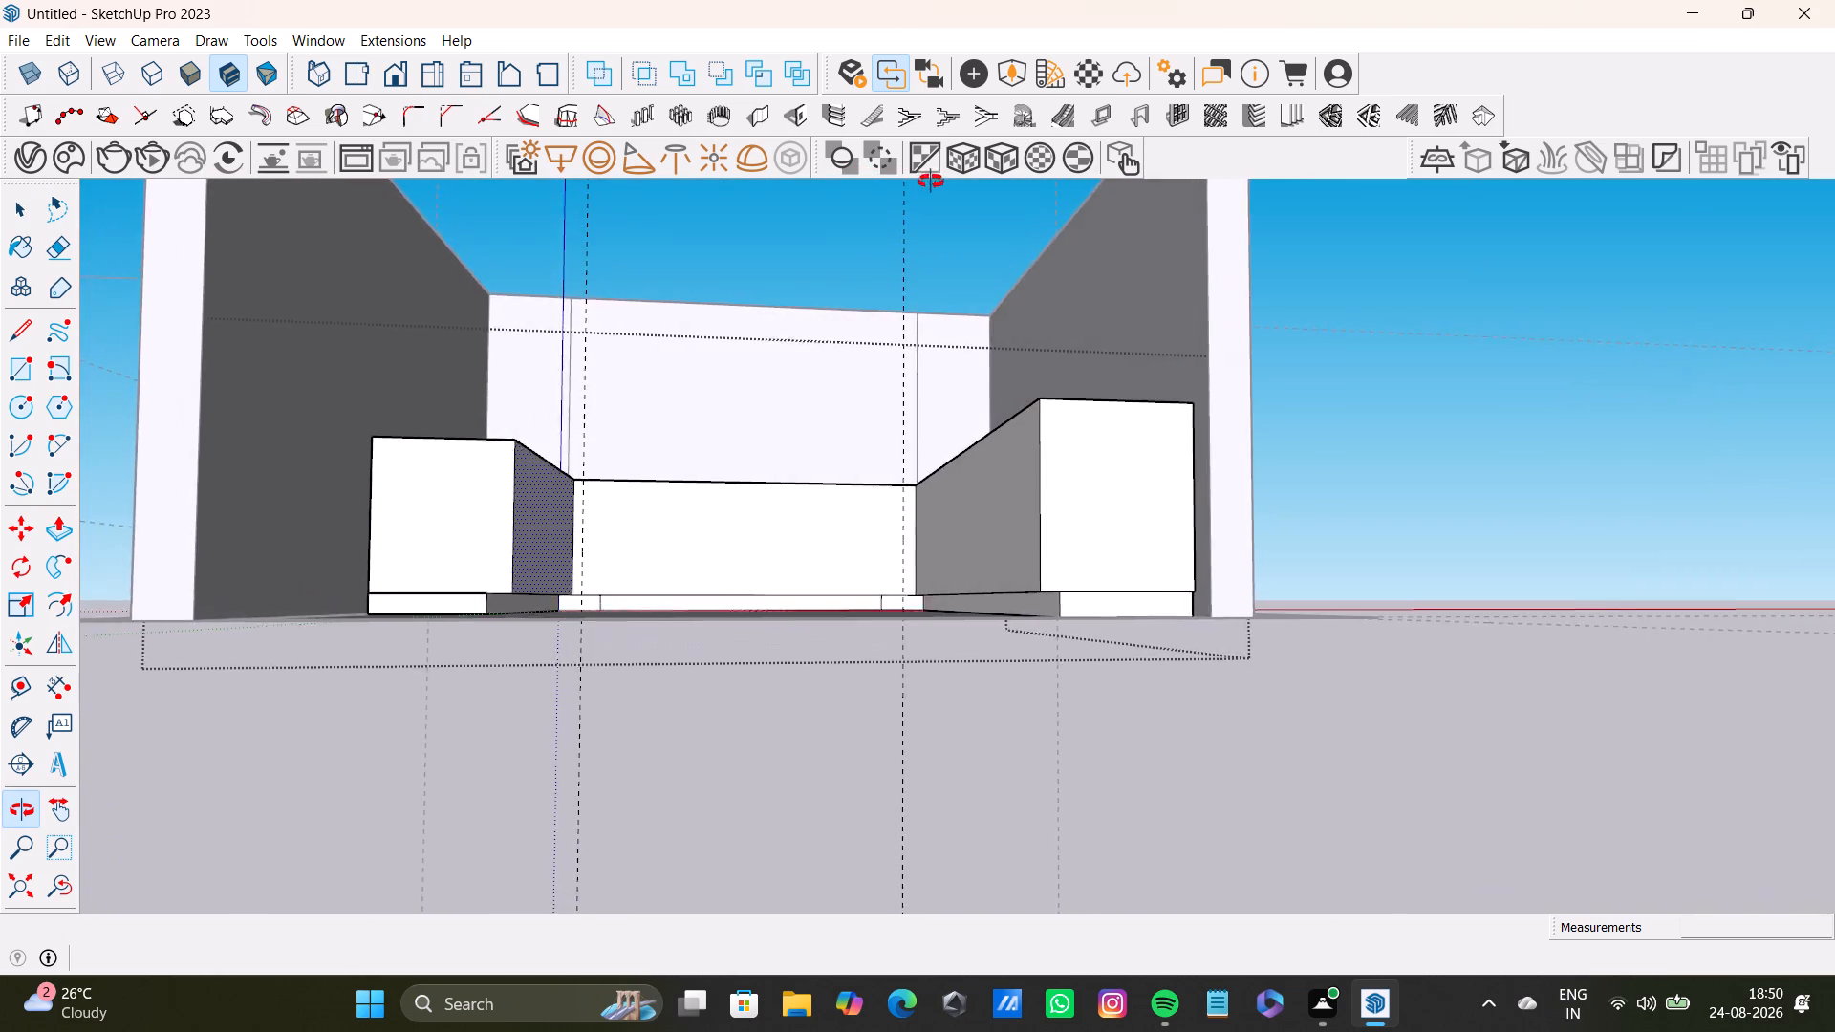
pyautogui.moveTo(931, 182); pyautogui.dragTo(912, 753, button='middle')
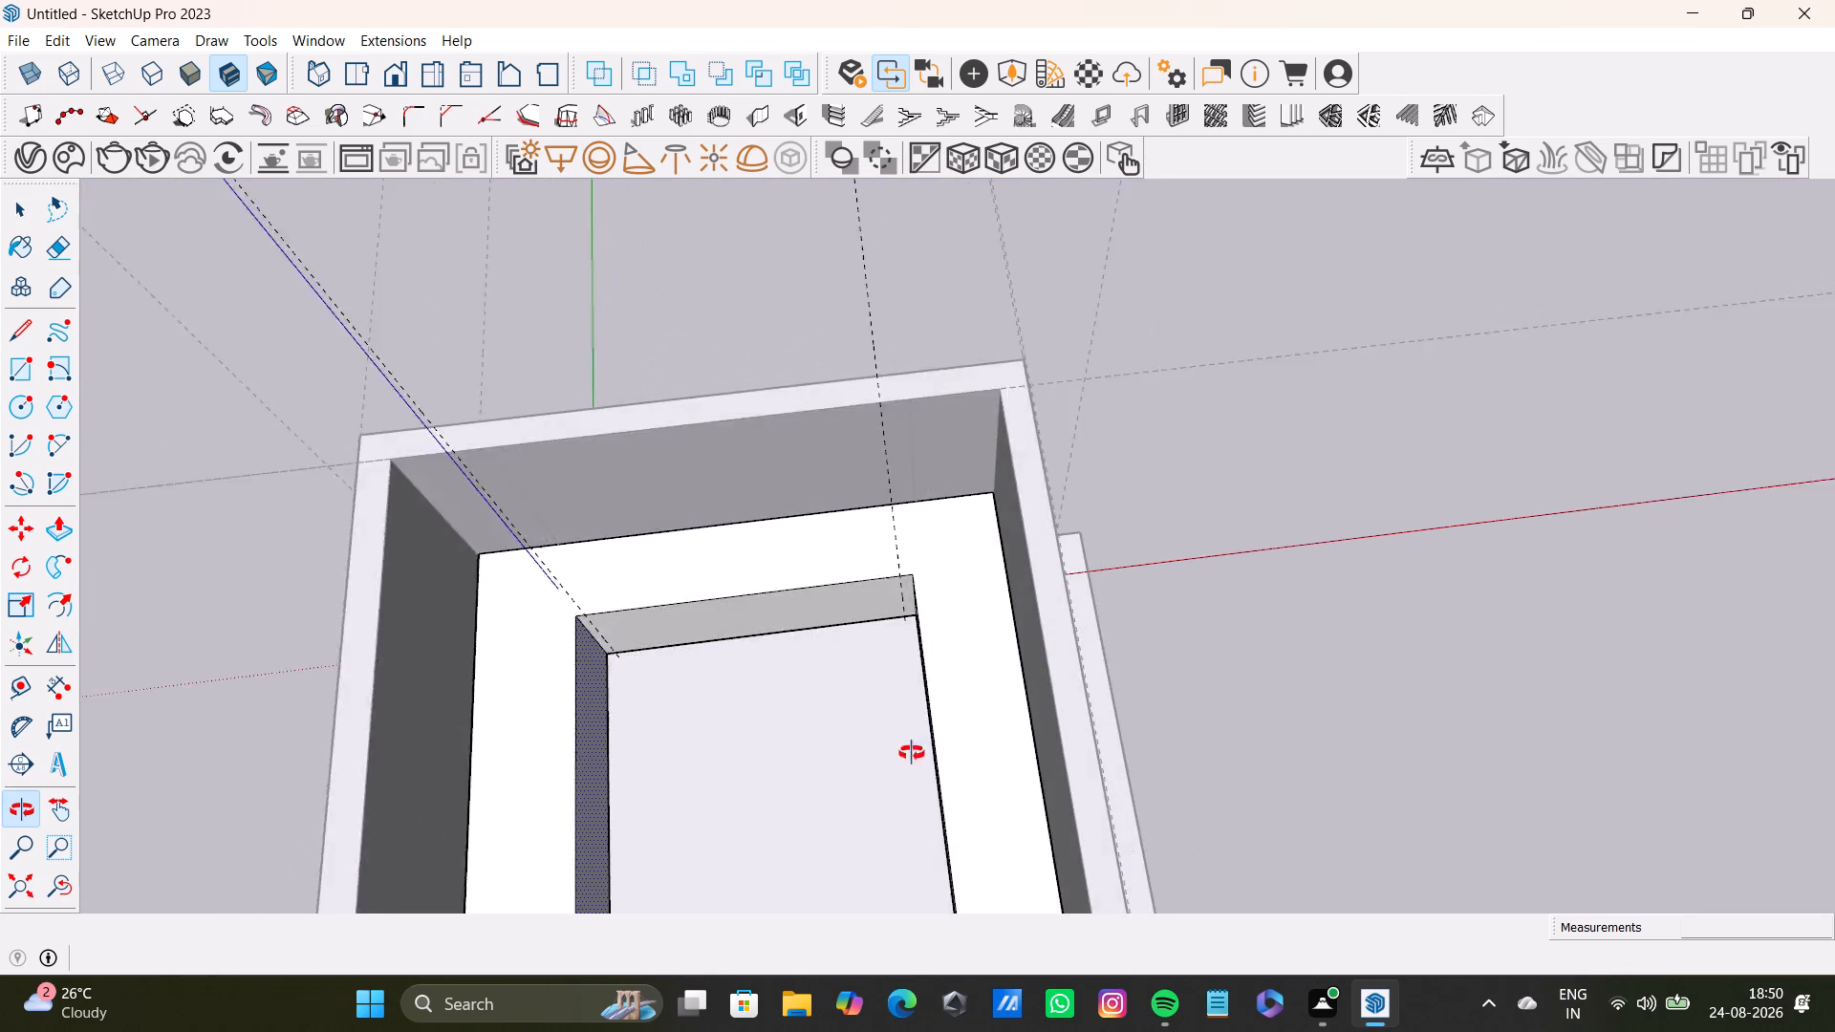
pyautogui.moveTo(912, 753); pyautogui.dragTo(908, 805, button='middle')
pyautogui.scroll(-4, 839, 781)
pyautogui.scroll(1, 837, 771)
pyautogui.keyDown('shift'); pyautogui.moveTo(837, 771); pyautogui.dragTo(967, 568, button='middle'); pyautogui.keyUp('shift')
pyautogui.moveTo(984, 564); pyautogui.dragTo(799, 688, button='middle')
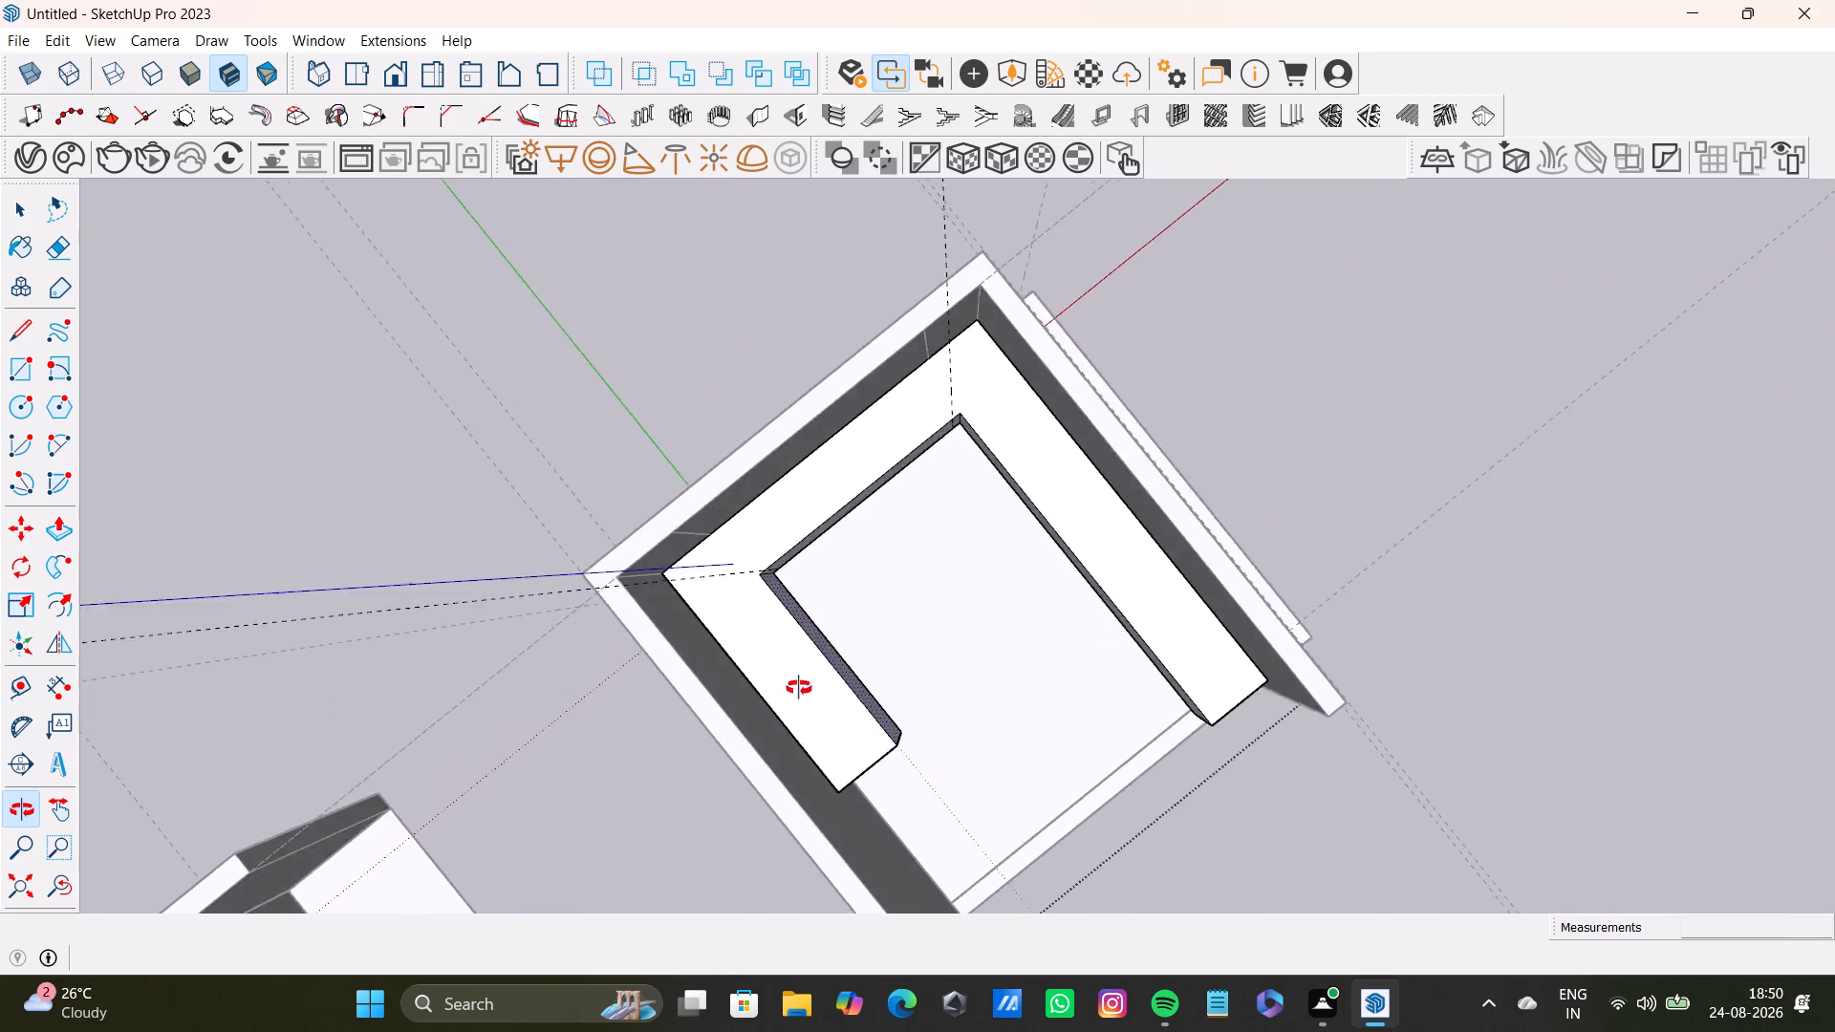
pyautogui.moveTo(799, 688); pyautogui.dragTo(849, 325, button='middle')
pyautogui.moveTo(1029, 516); pyautogui.dragTo(675, 503, button='middle')
pyautogui.scroll(4, 806, 600)
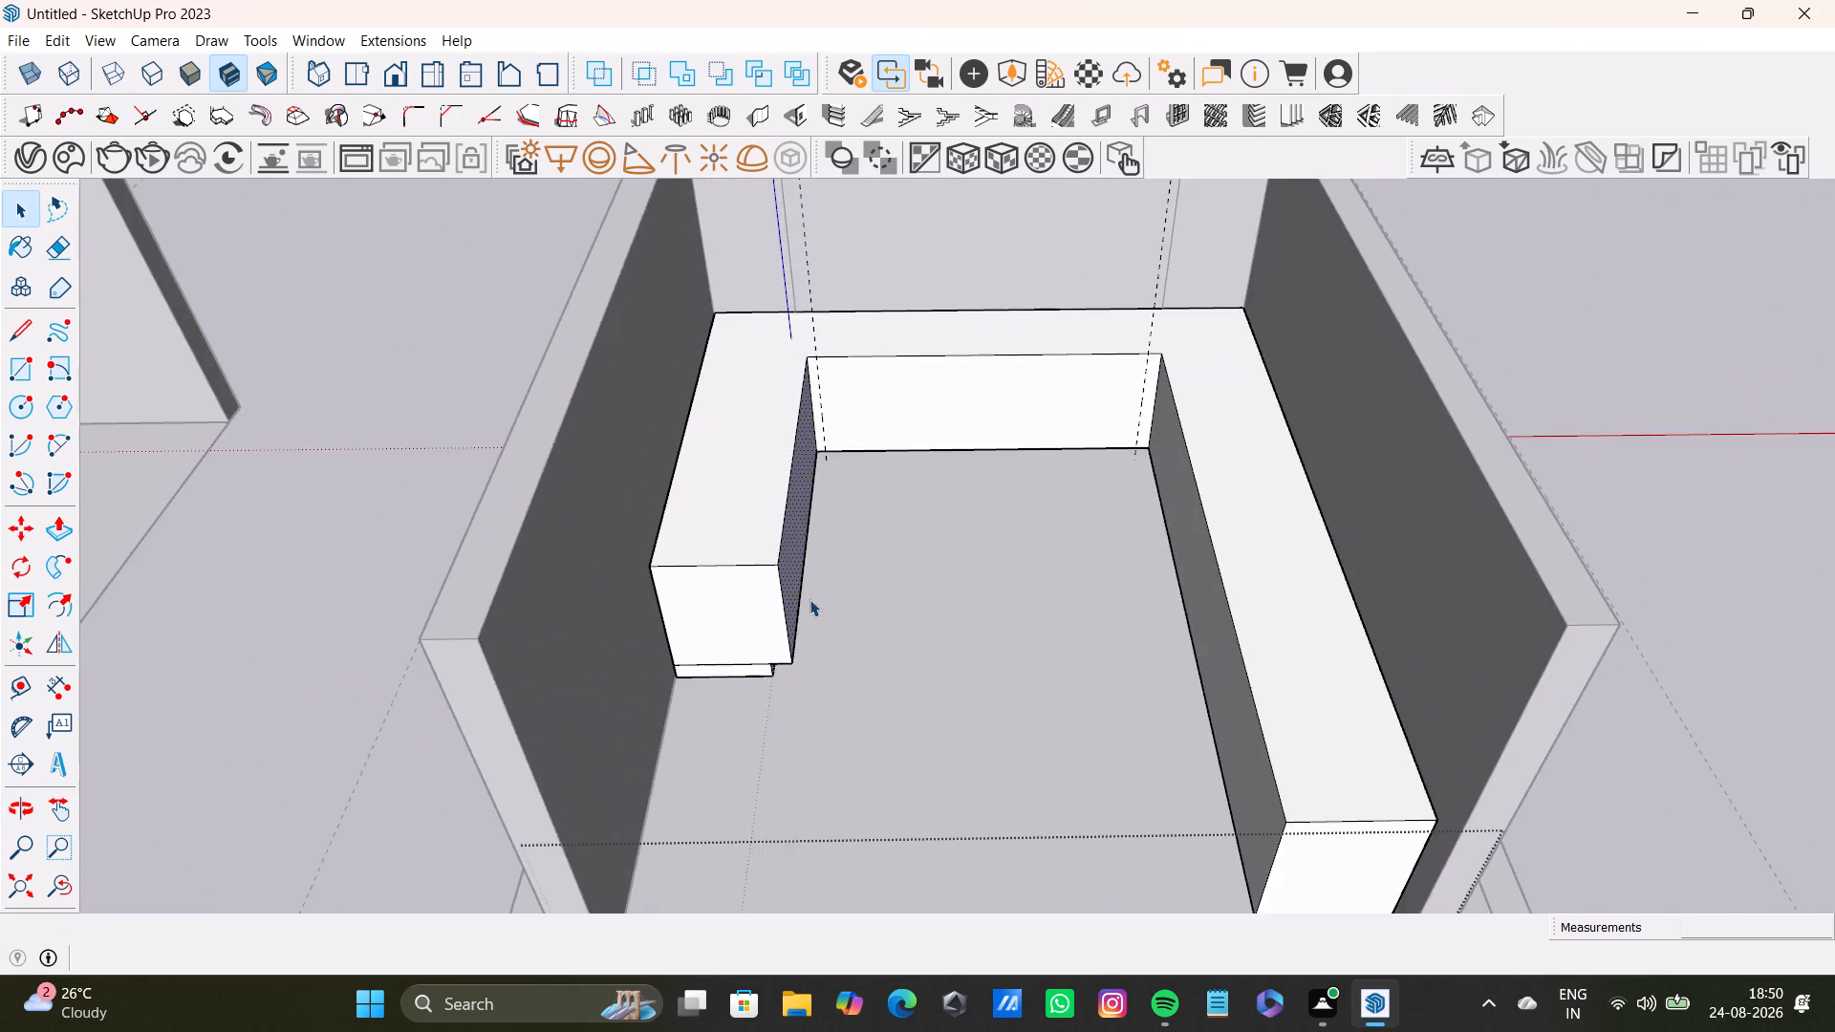
# Delete the two floor strip faces projecting outside the wall beside the shorter platform, along with their outer edge.
pyautogui.moveTo(810, 599); pyautogui.dragTo(1257, 520, button='middle')
pyautogui.scroll(4, 873, 742)
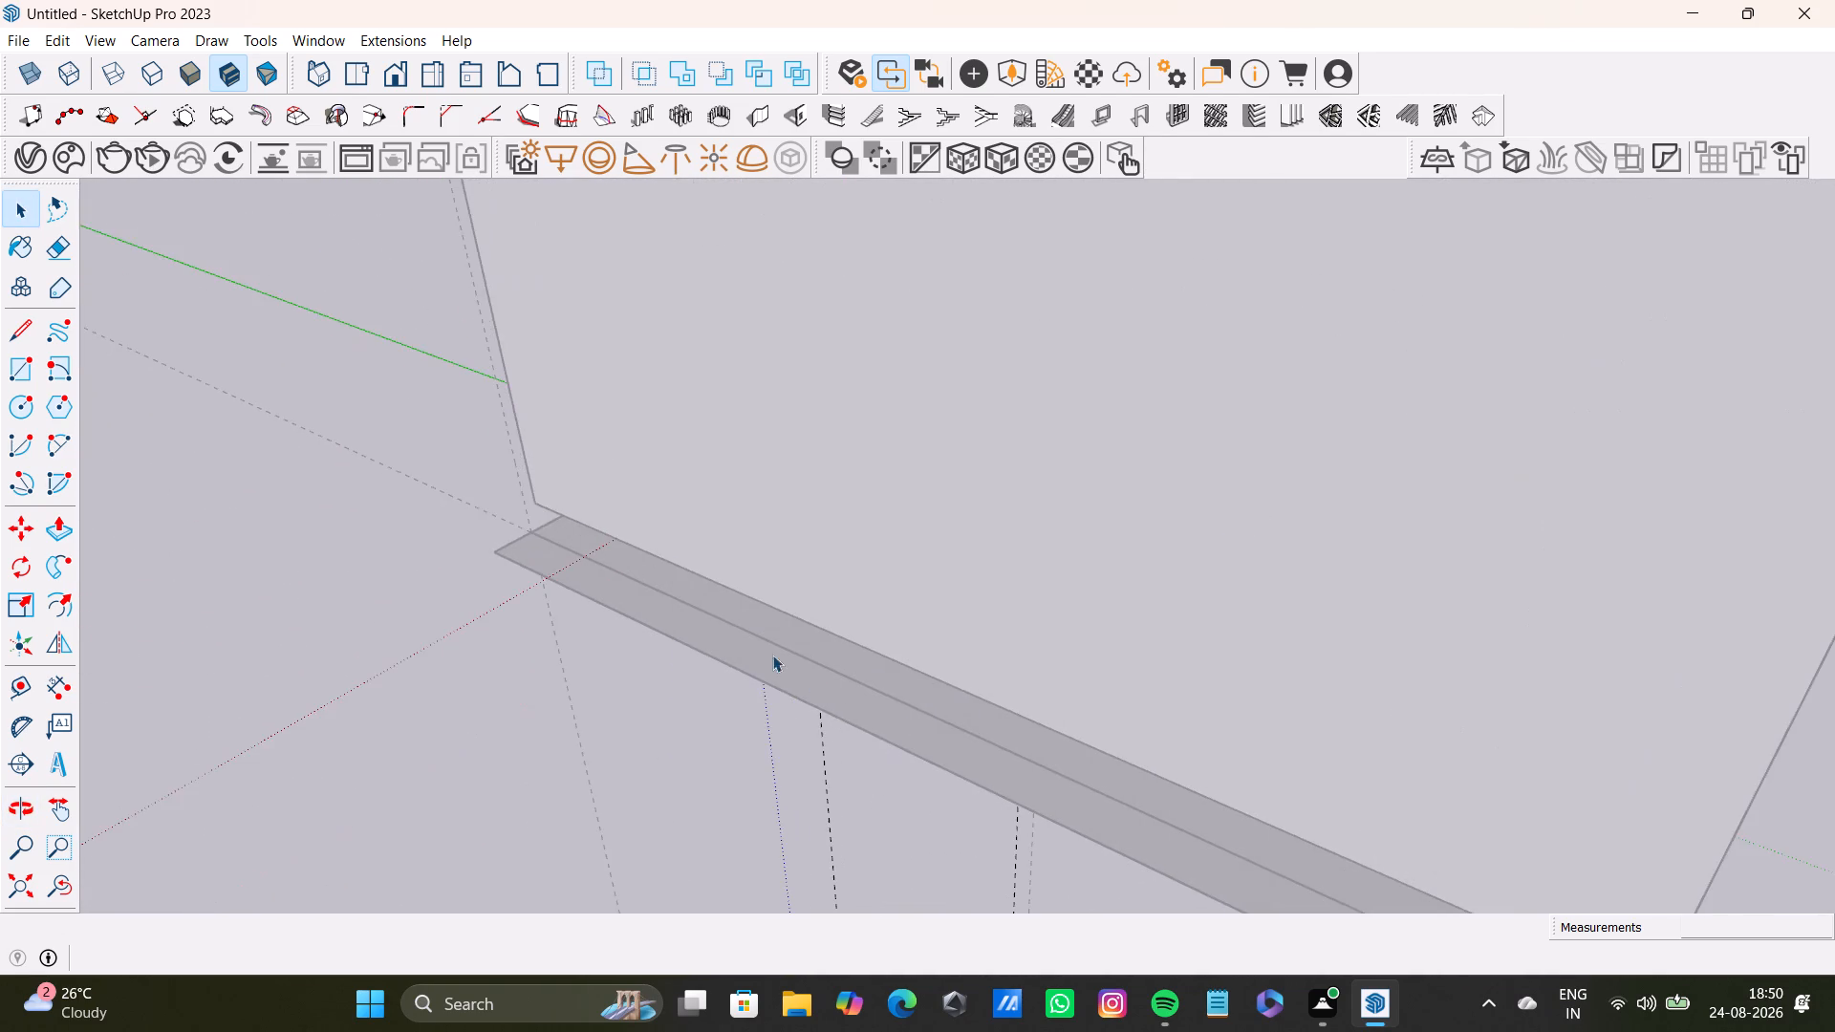
pyautogui.moveTo(752, 634); pyautogui.dragTo(984, 630, button='middle')
pyautogui.scroll(4, 566, 705)
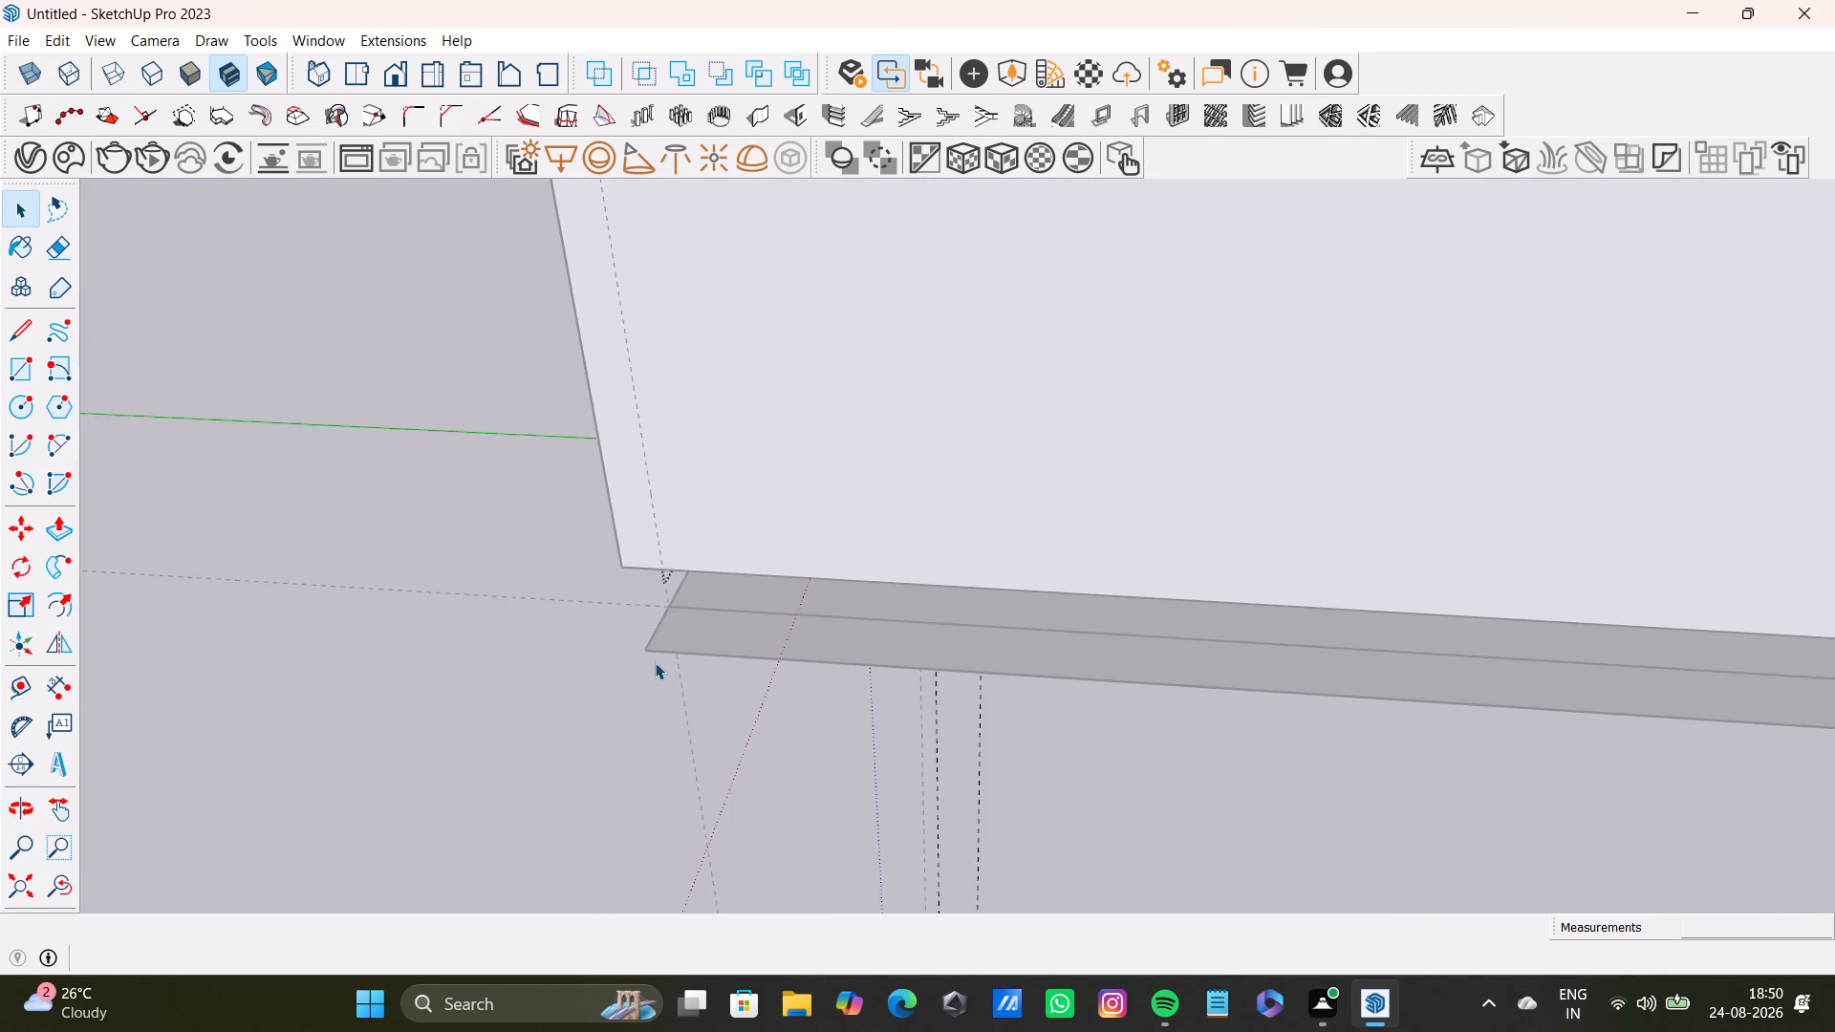
pyautogui.scroll(4, 655, 662)
pyautogui.moveTo(678, 649); pyautogui.dragTo(1237, 352, button='middle')
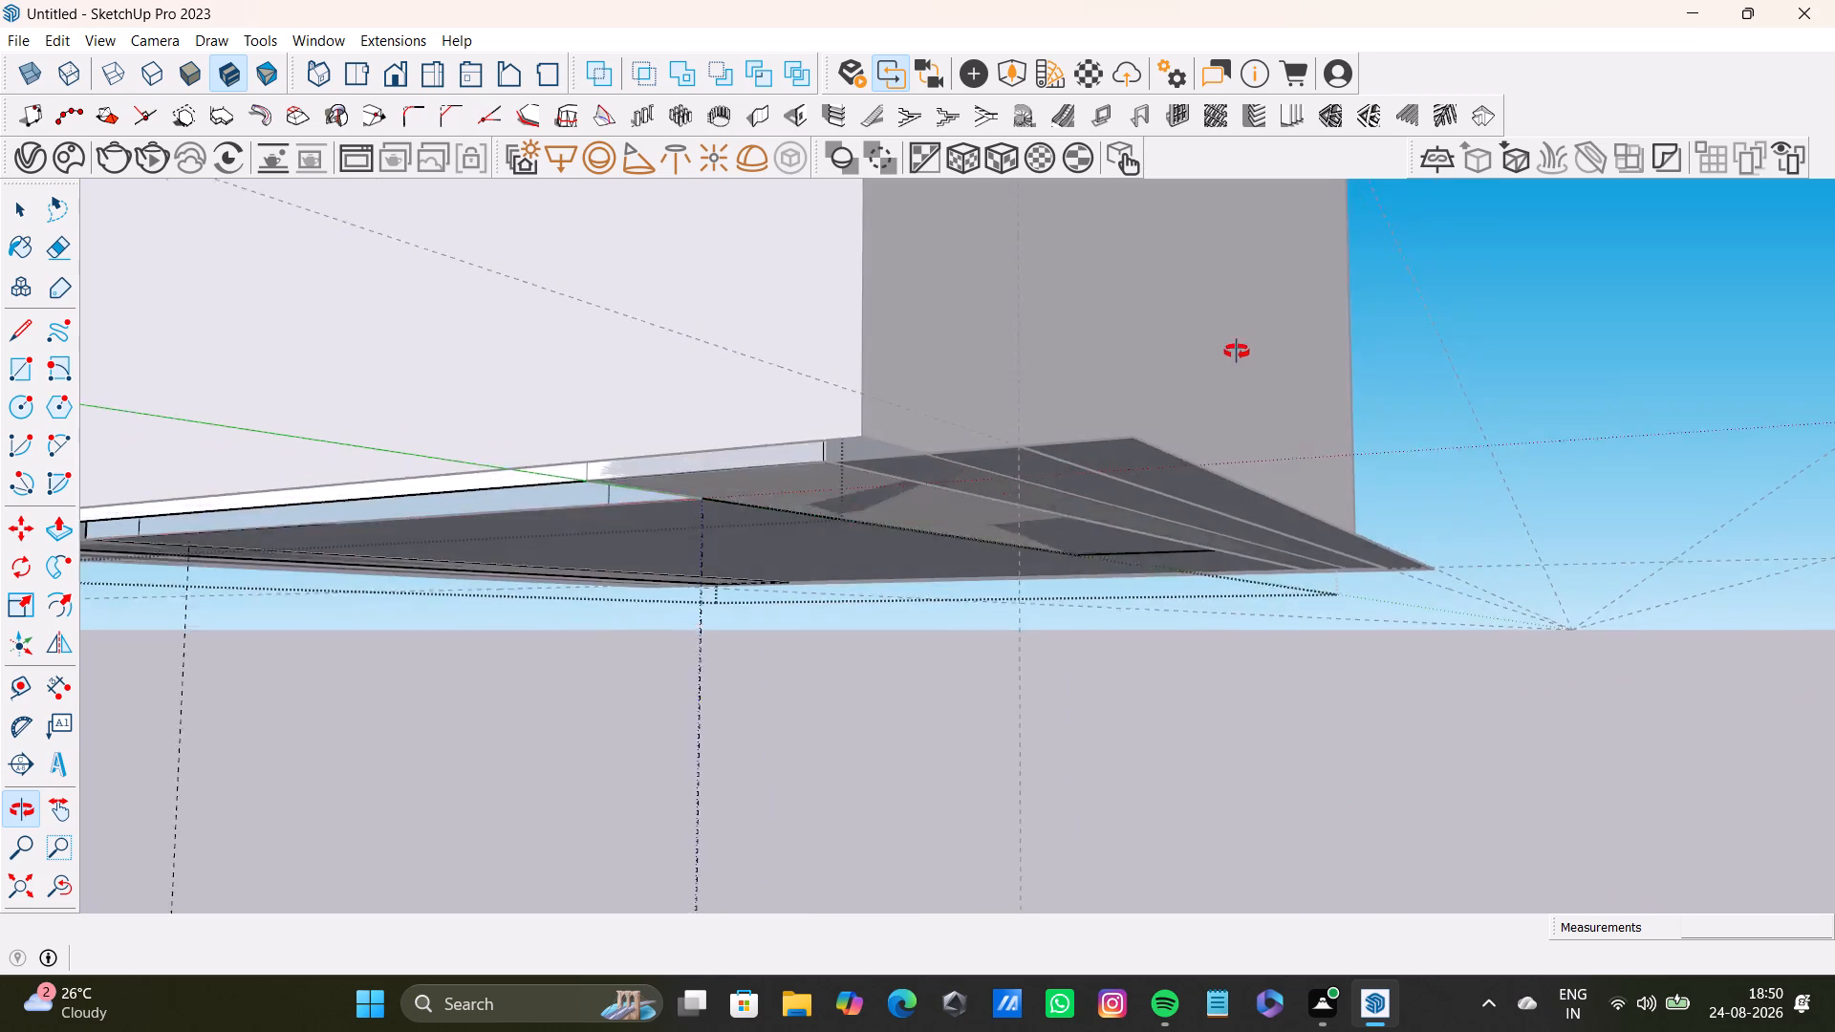
pyautogui.moveTo(1237, 352); pyautogui.dragTo(1033, 312, button='middle')
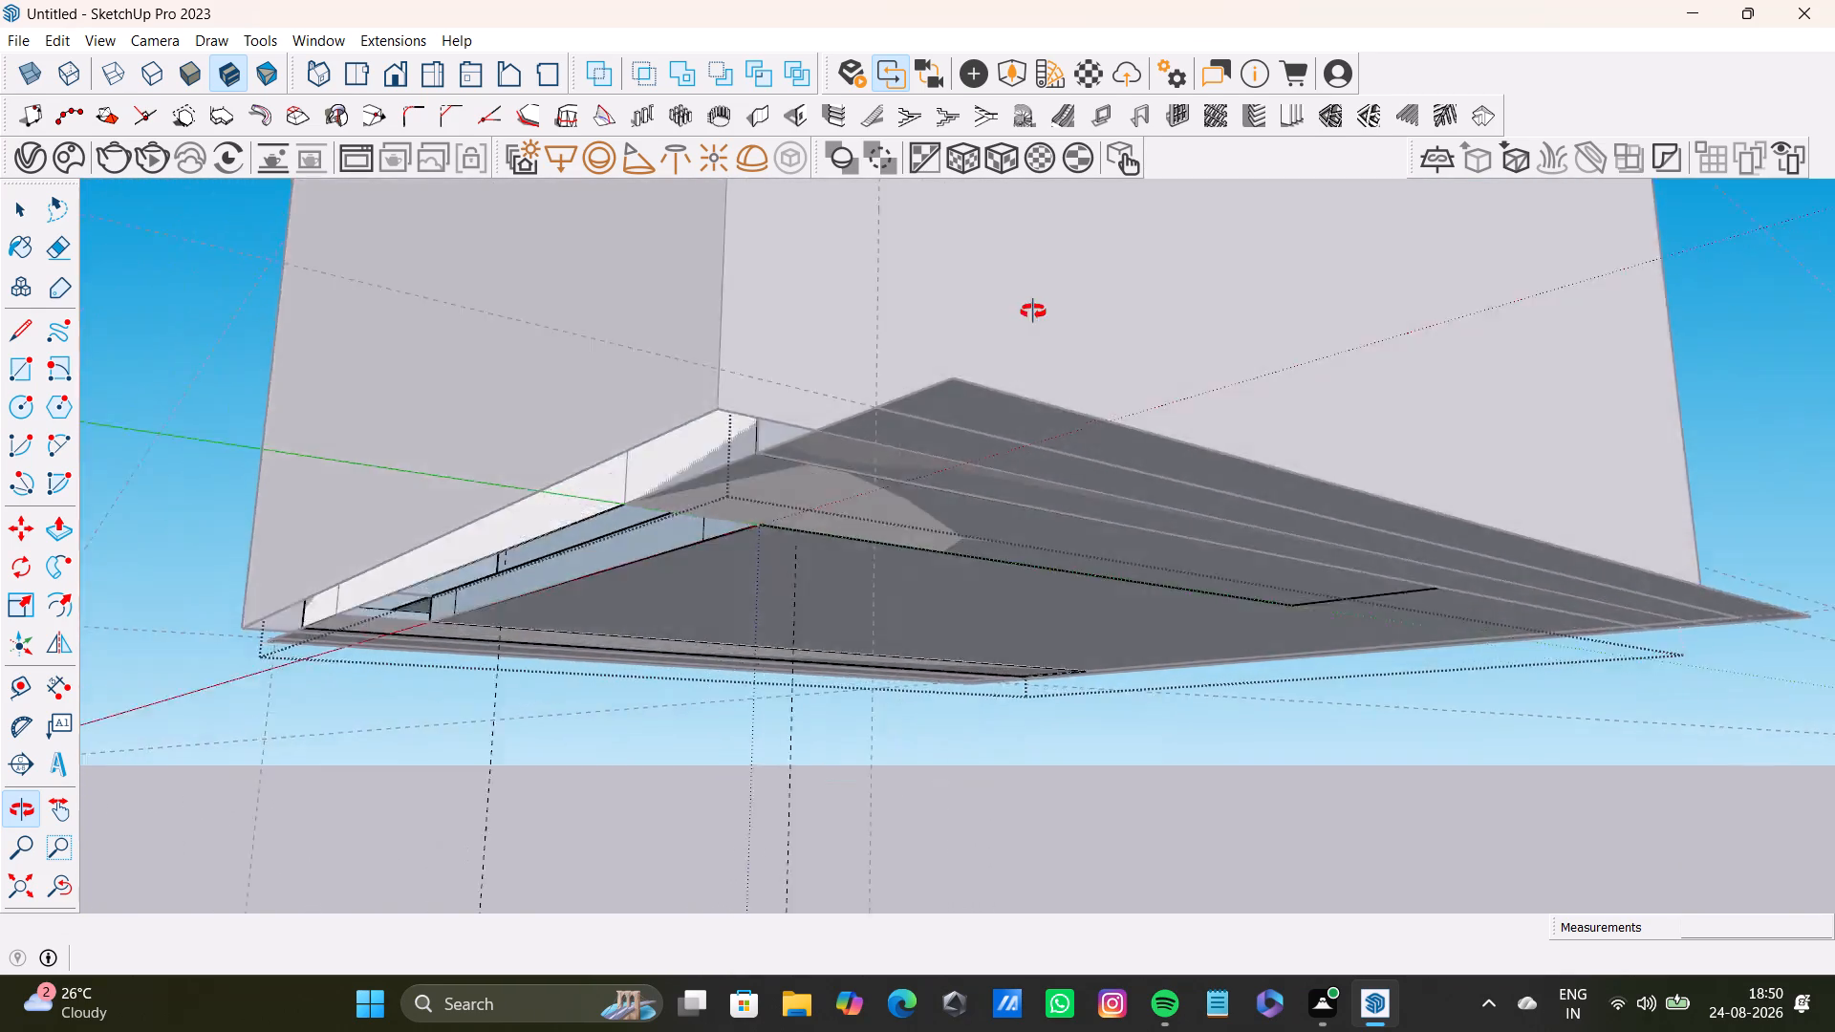
pyautogui.moveTo(1033, 312); pyautogui.dragTo(808, 725, button='middle')
pyautogui.click(1043, 802)
pyautogui.press('space')
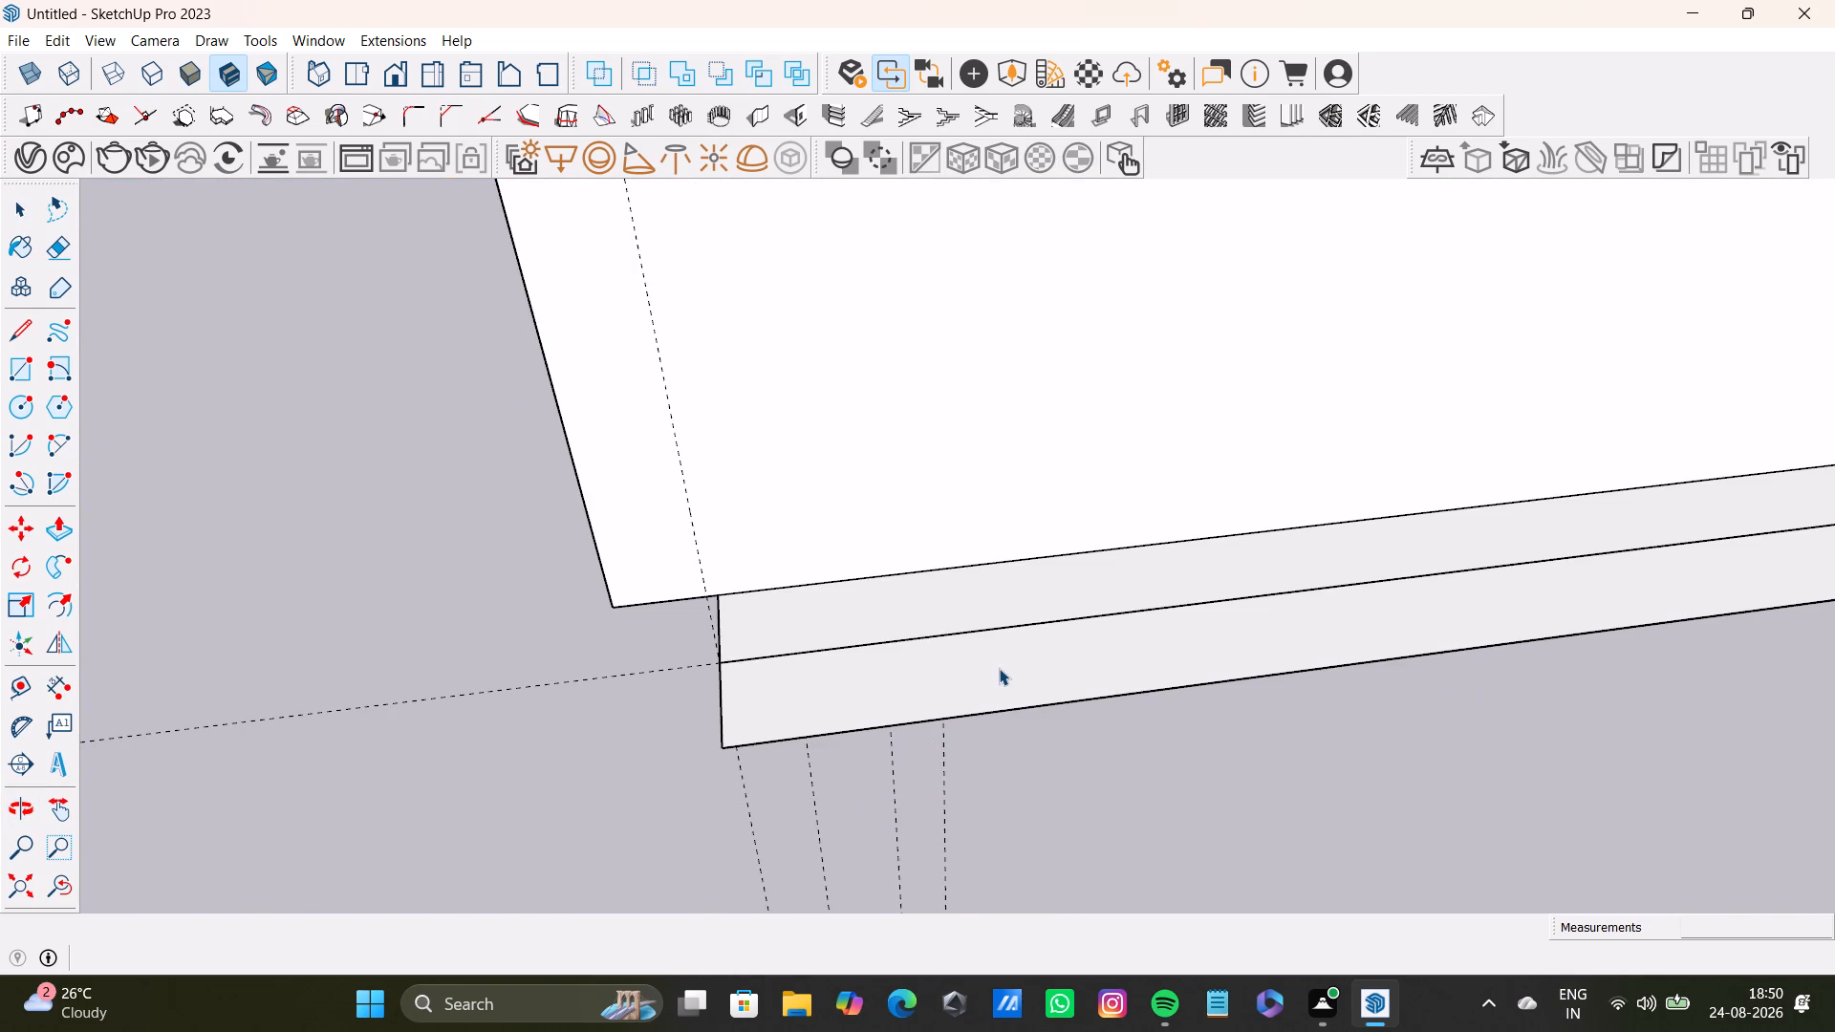
pyautogui.tripleClick(994, 669)
pyautogui.click(991, 685)
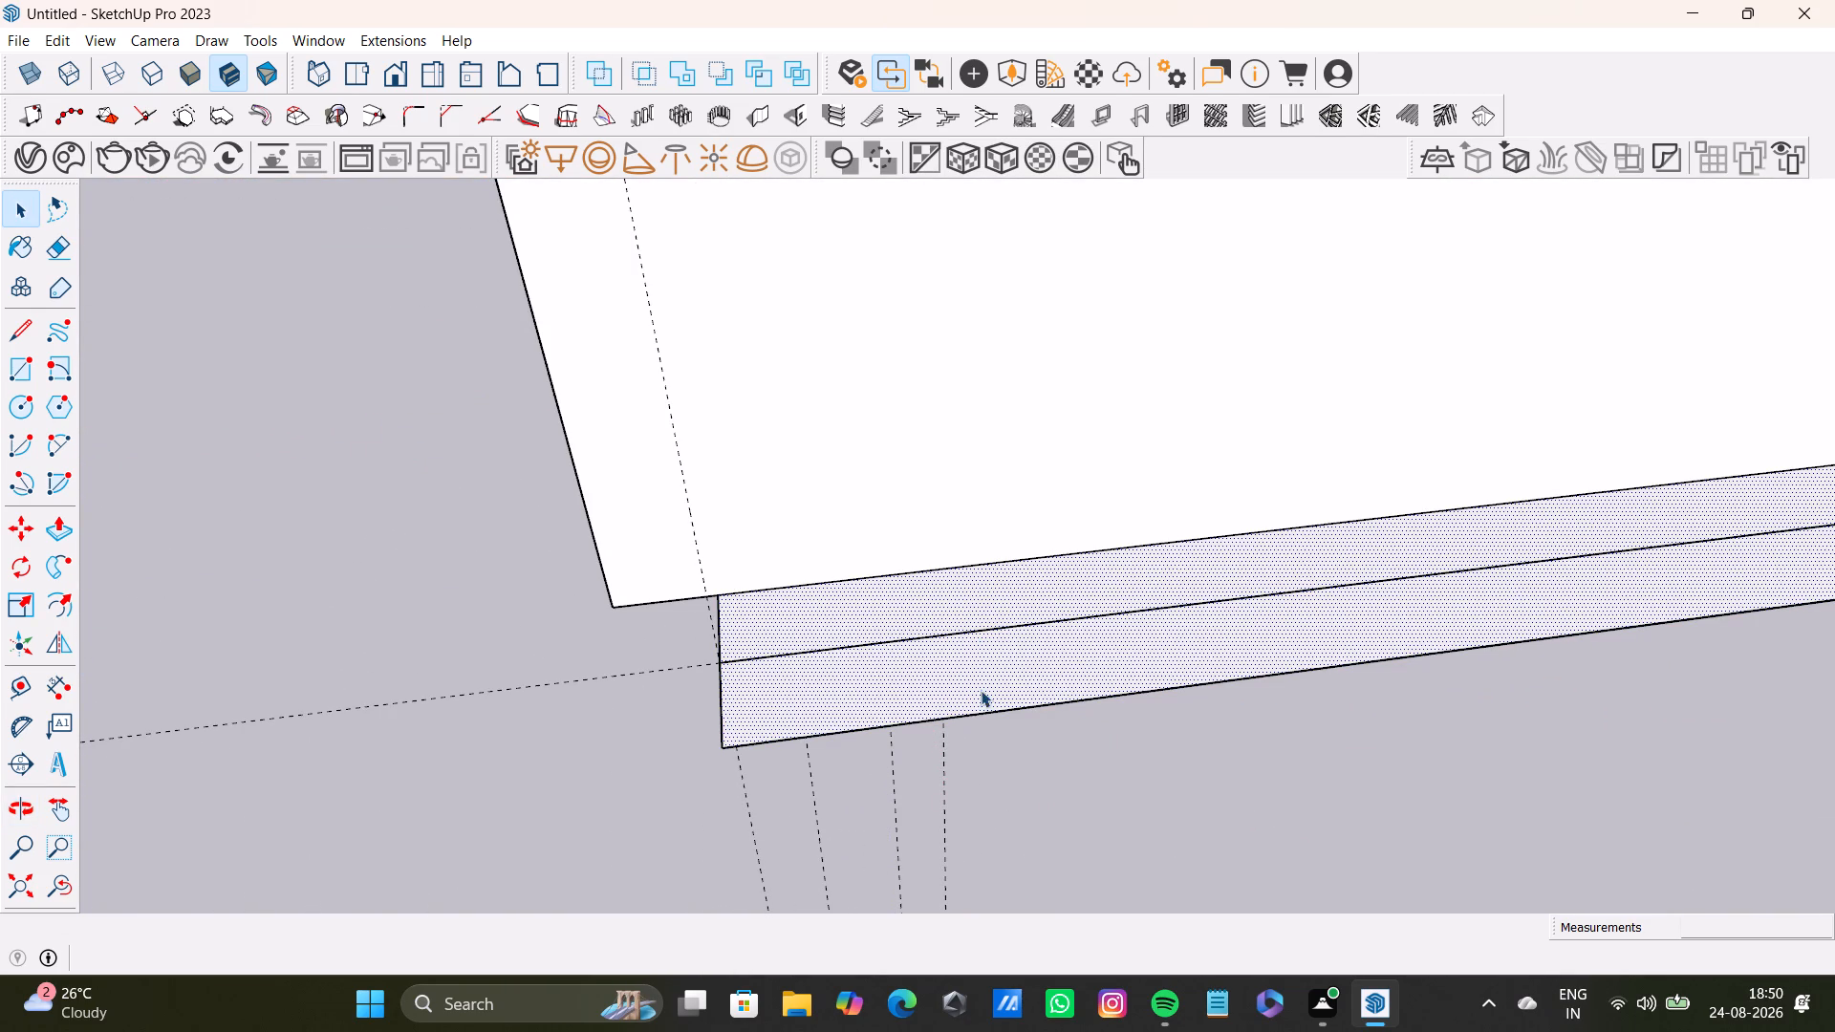
pyautogui.click(984, 707)
pyautogui.click(986, 715)
pyautogui.press('Delete')
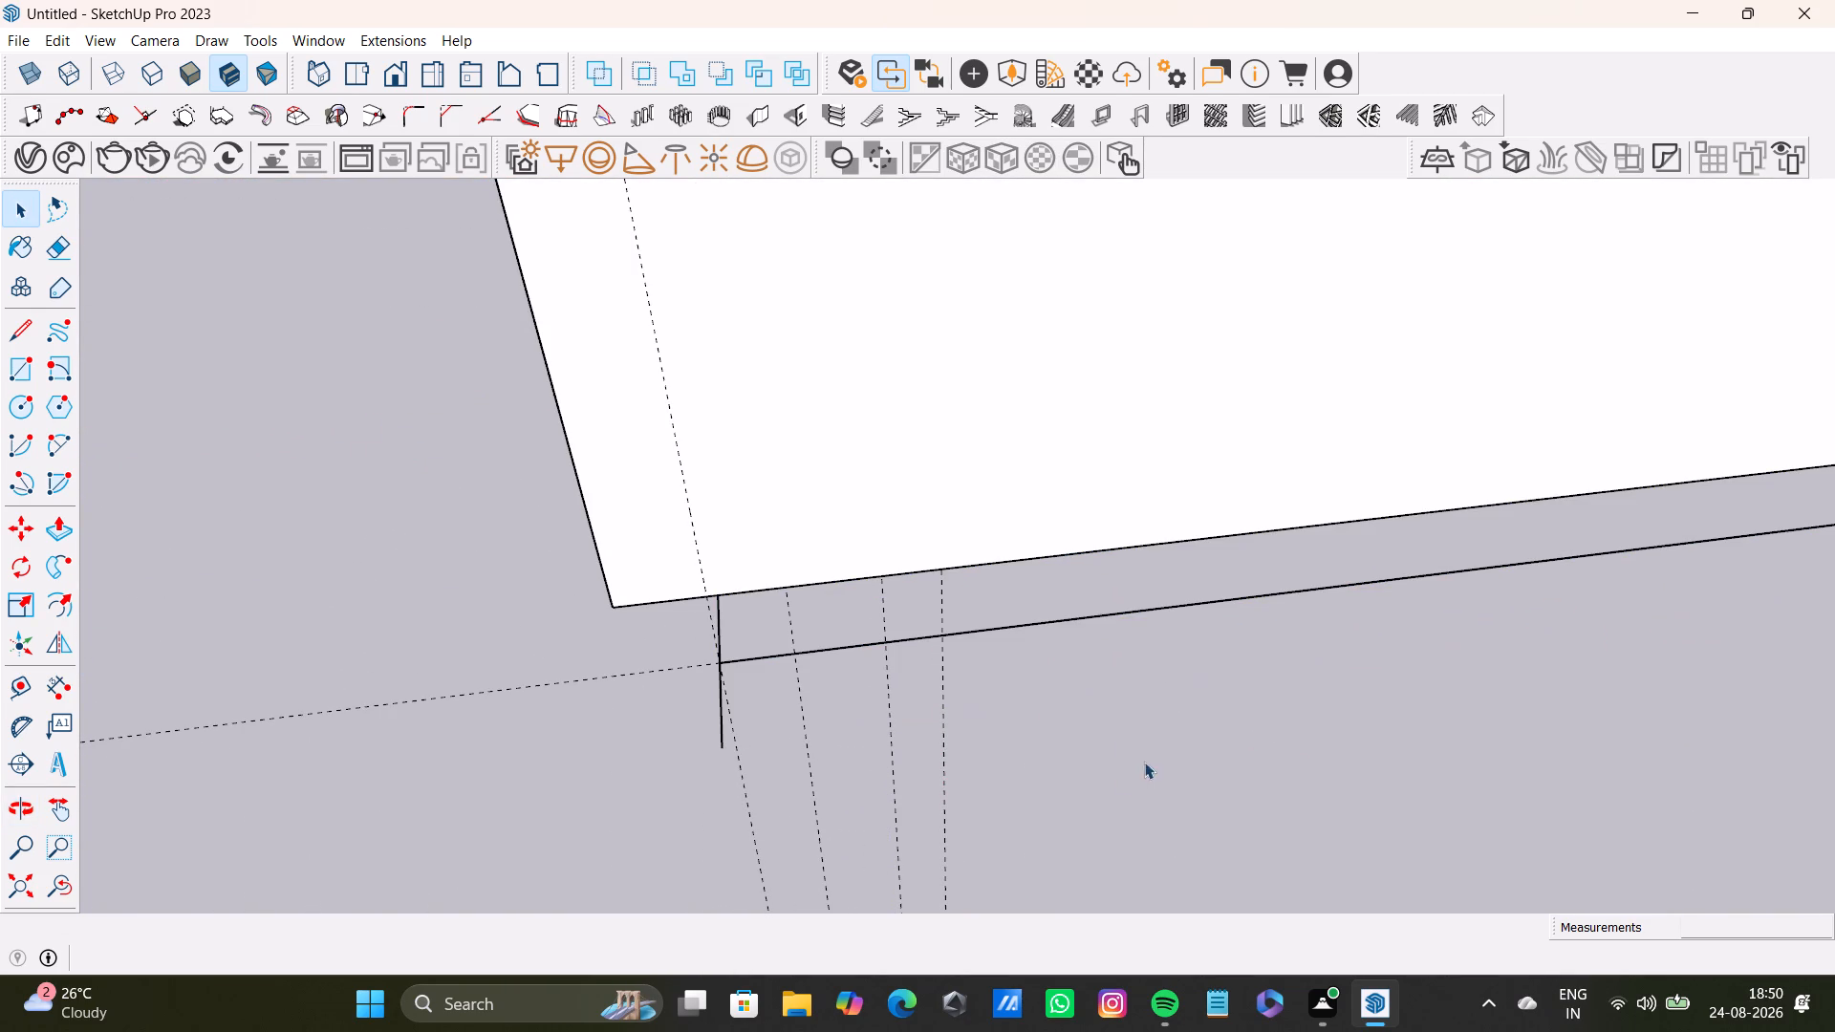
# Delete the leftover lengthwise line and short end edge of the removed strip outside that wall.
pyautogui.click(961, 629)
pyautogui.press('Delete')
pyautogui.click(971, 634)
pyautogui.press('Delete')
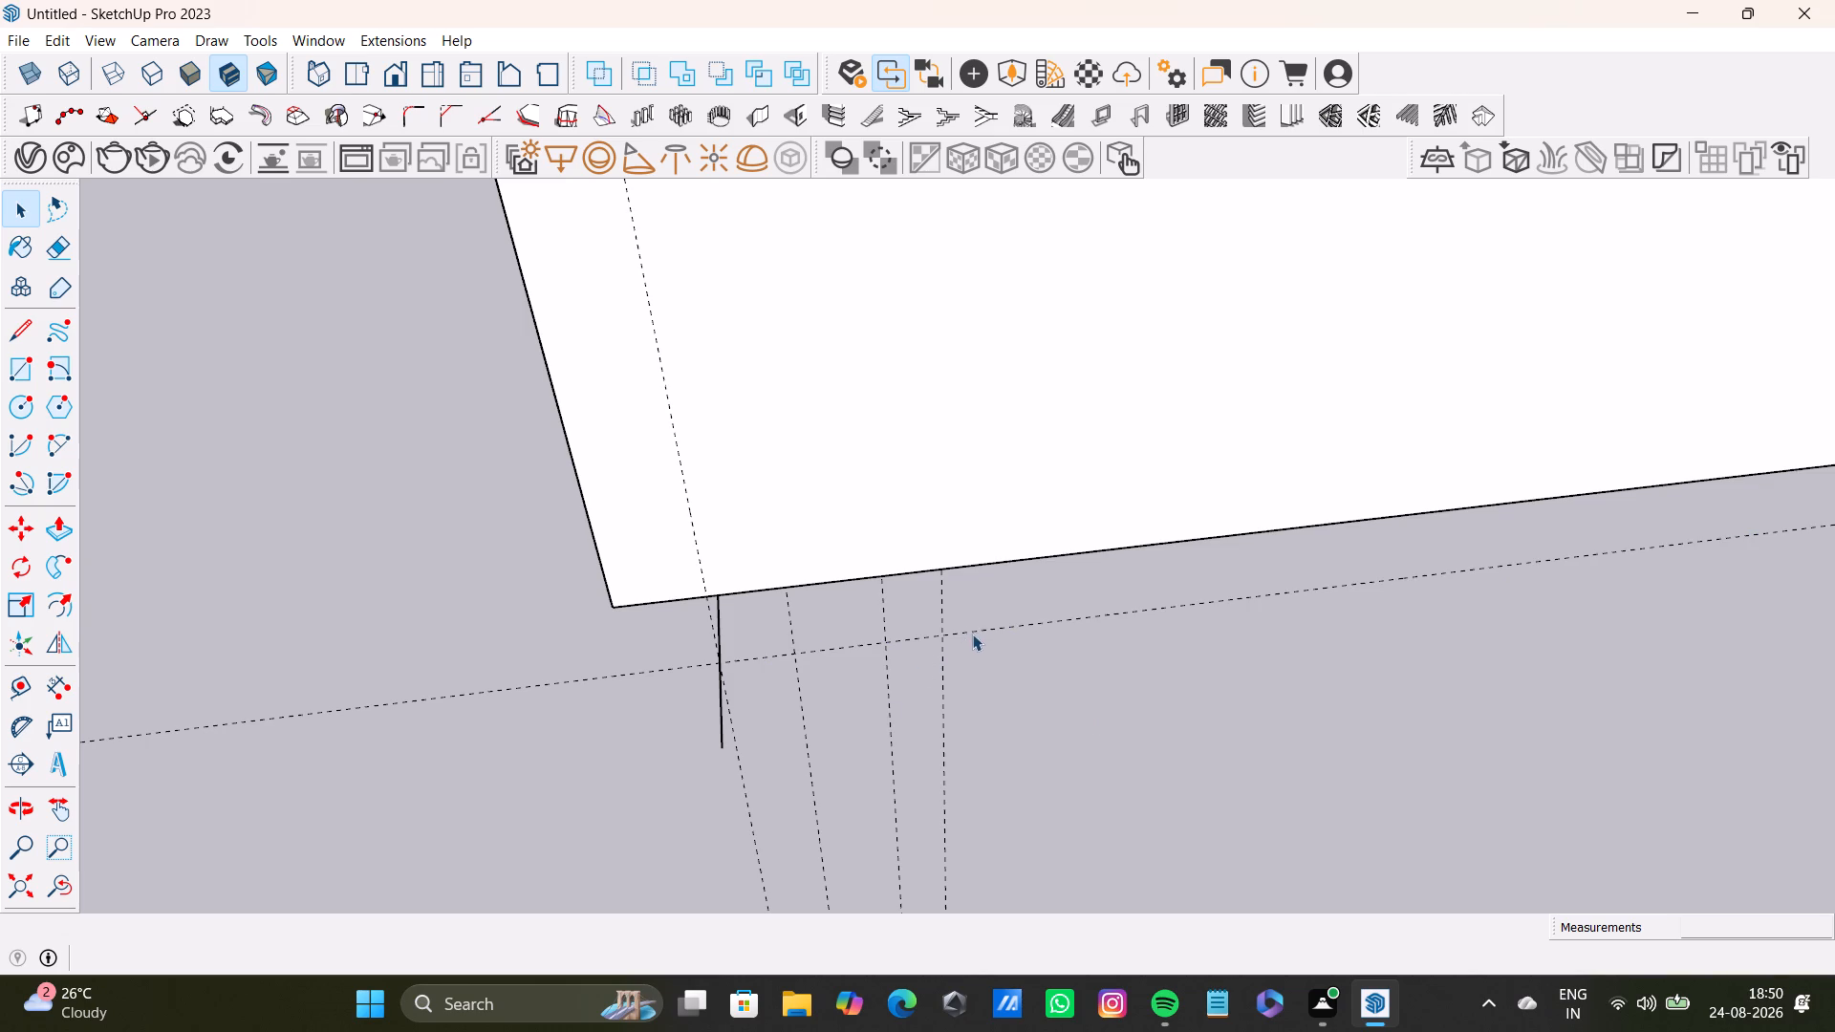
pyautogui.click(721, 739)
pyautogui.press('Delete')
# Delete the leftover floor edge running across the room's open front, just inside the front floor line.
pyautogui.scroll(-12, 893, 745)
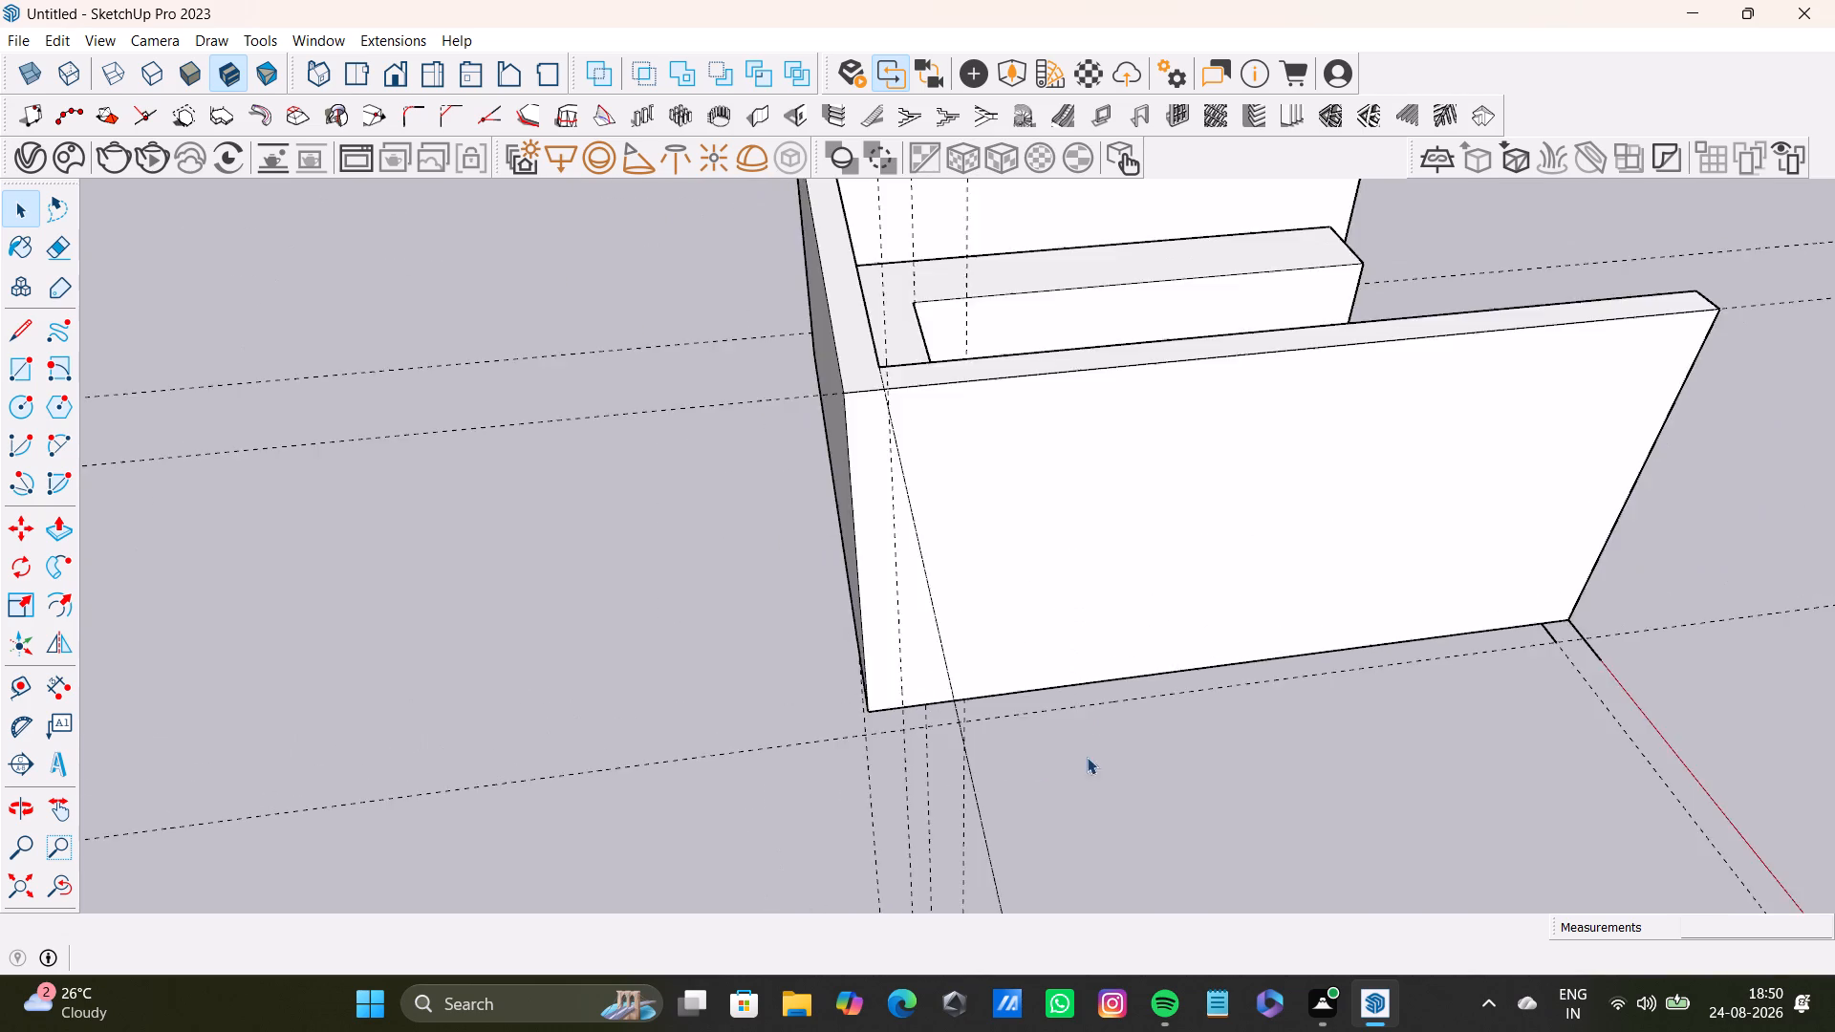
pyautogui.scroll(-4, 1087, 757)
pyautogui.keyDown('shift'); pyautogui.moveTo(1265, 681); pyautogui.dragTo(846, 752, button='middle'); pyautogui.keyUp('shift')
pyautogui.scroll(4, 882, 755)
pyautogui.moveTo(903, 751); pyautogui.dragTo(679, 579, button='middle')
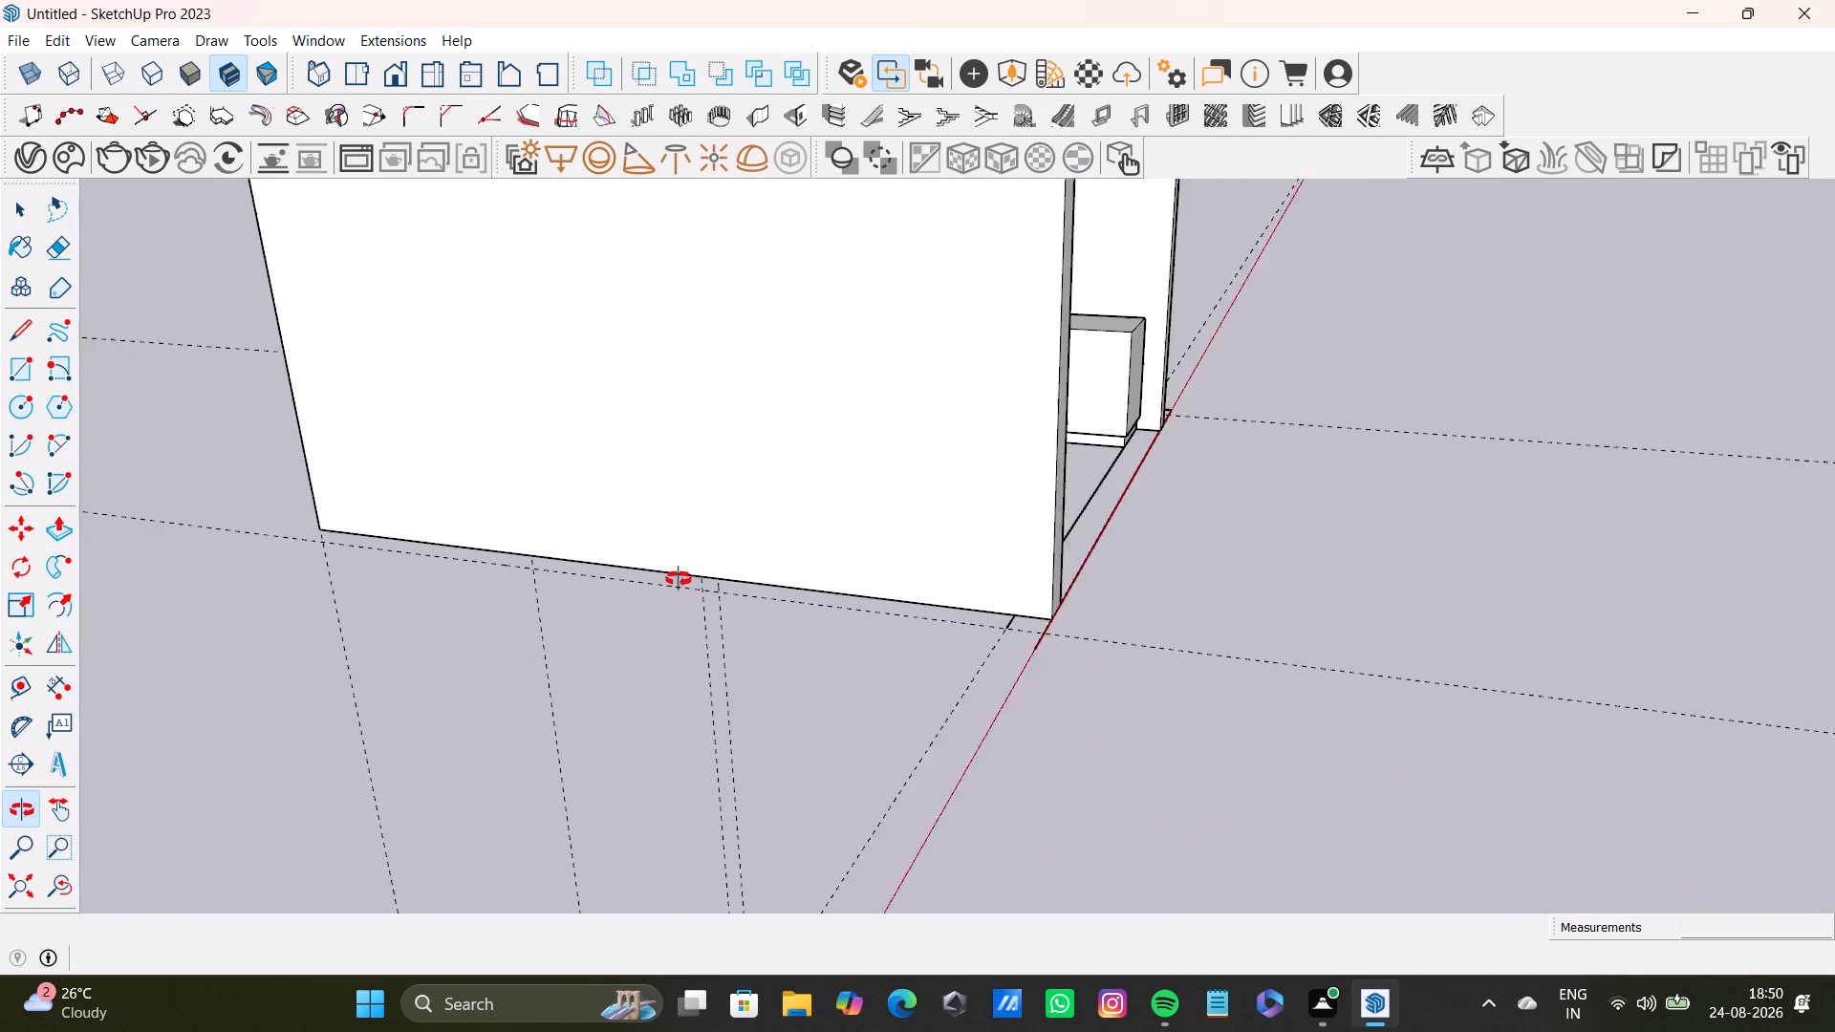
pyautogui.moveTo(679, 579); pyautogui.dragTo(673, 579, button='middle')
pyautogui.scroll(7, 874, 611)
pyautogui.click(1038, 635)
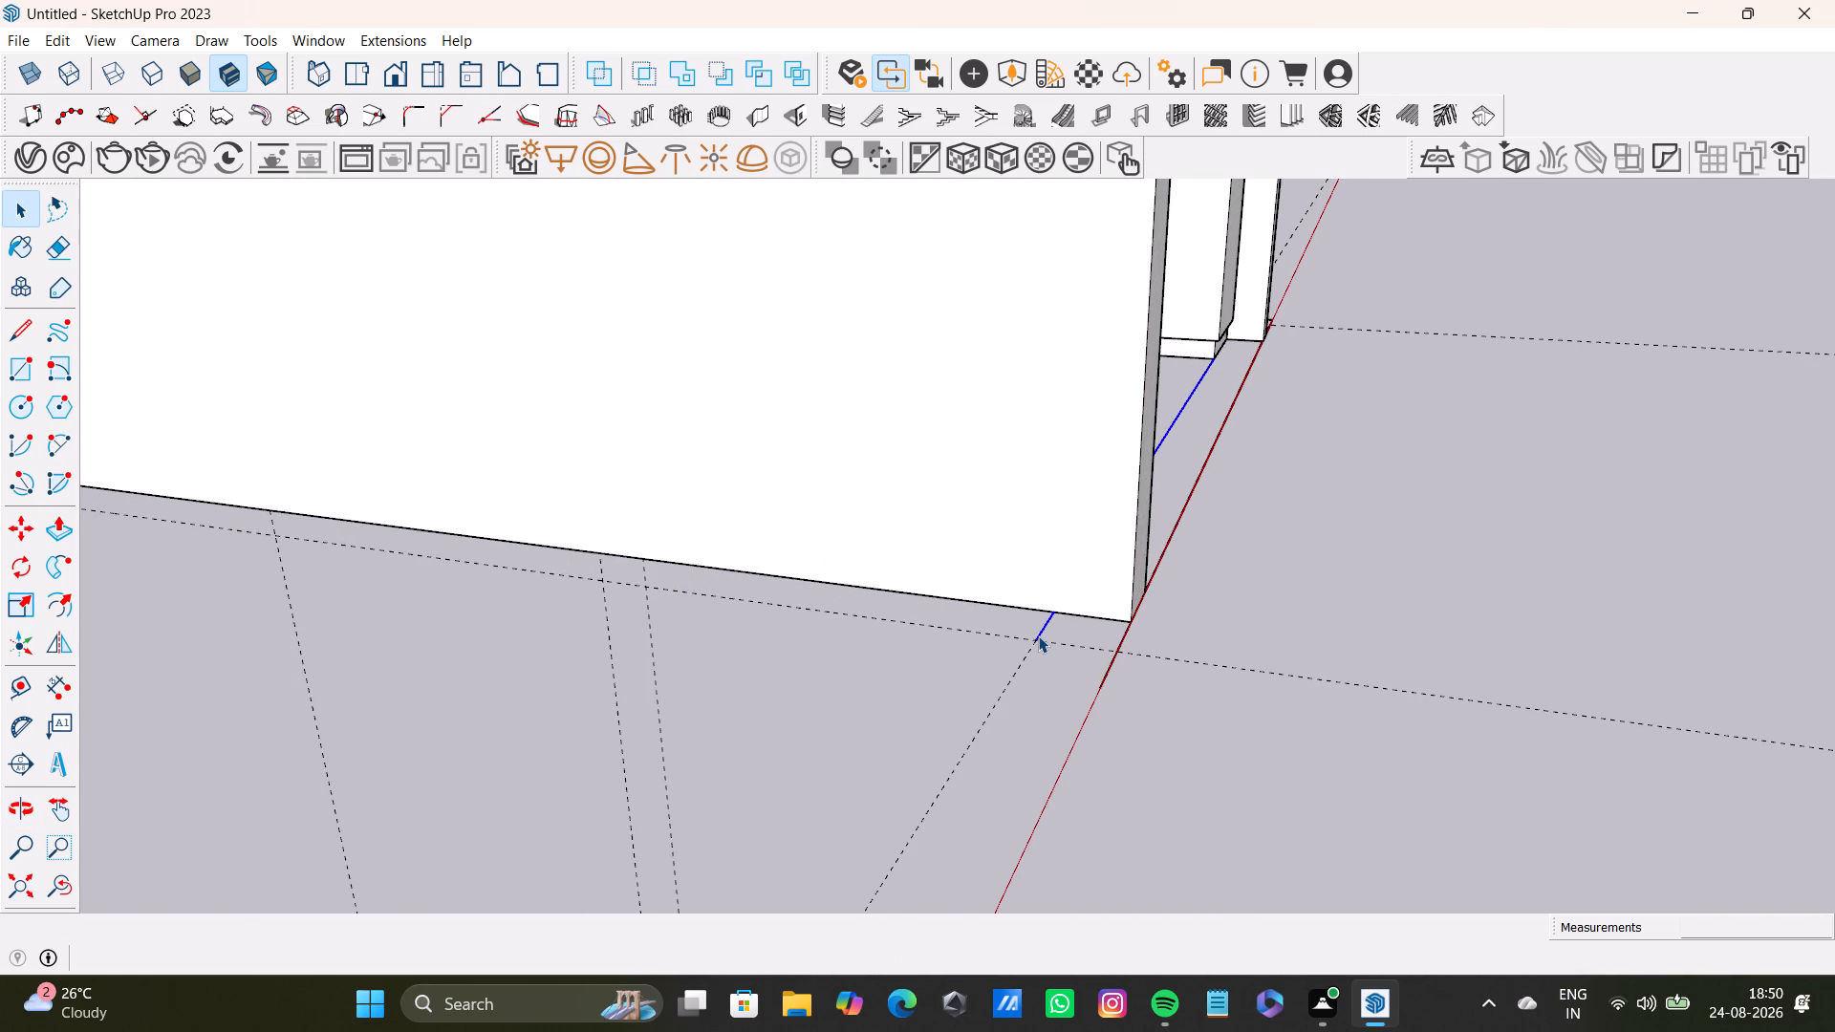
pyautogui.press('Delete')
# Delete the leftover inner floor lines outside the wall beside the longer platform, including the short connecting edge at the front.
pyautogui.moveTo(1186, 513); pyautogui.dragTo(529, 643, button='middle')
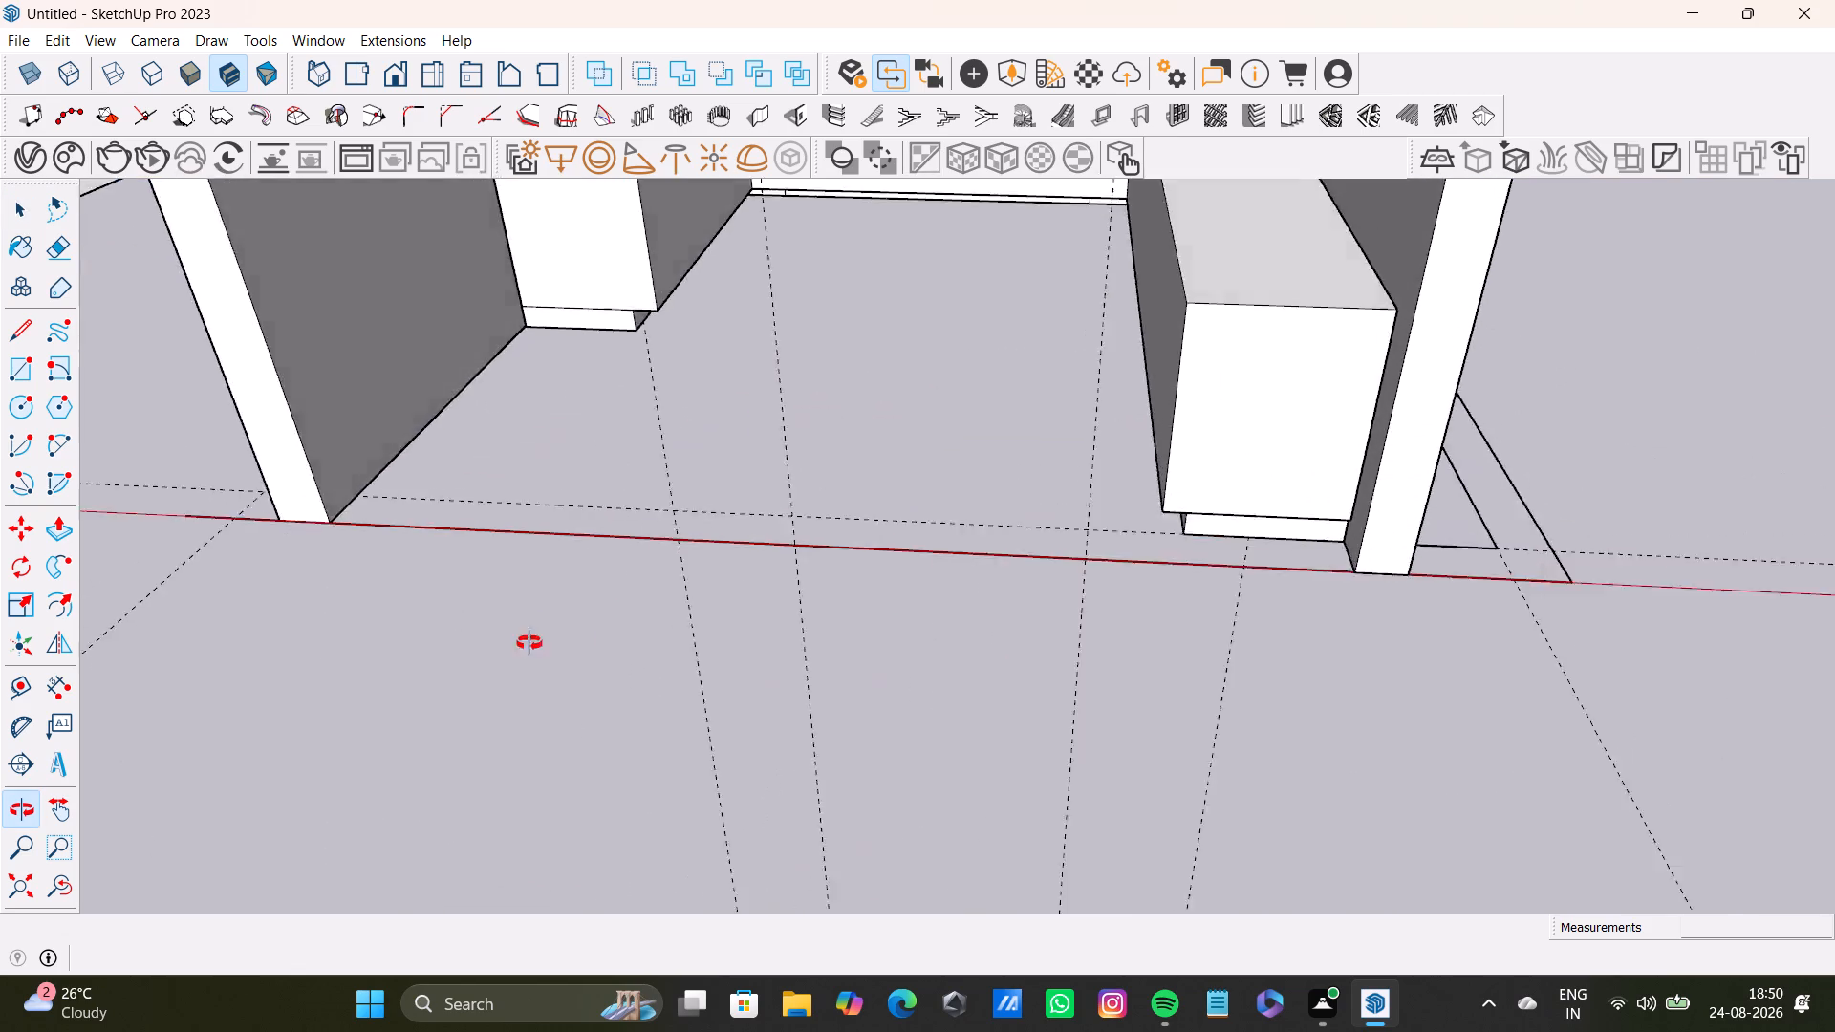
pyautogui.moveTo(529, 643); pyautogui.dragTo(314, 702, button='middle')
pyautogui.scroll(3, 1313, 636)
pyautogui.click(1357, 754)
pyautogui.press('Delete')
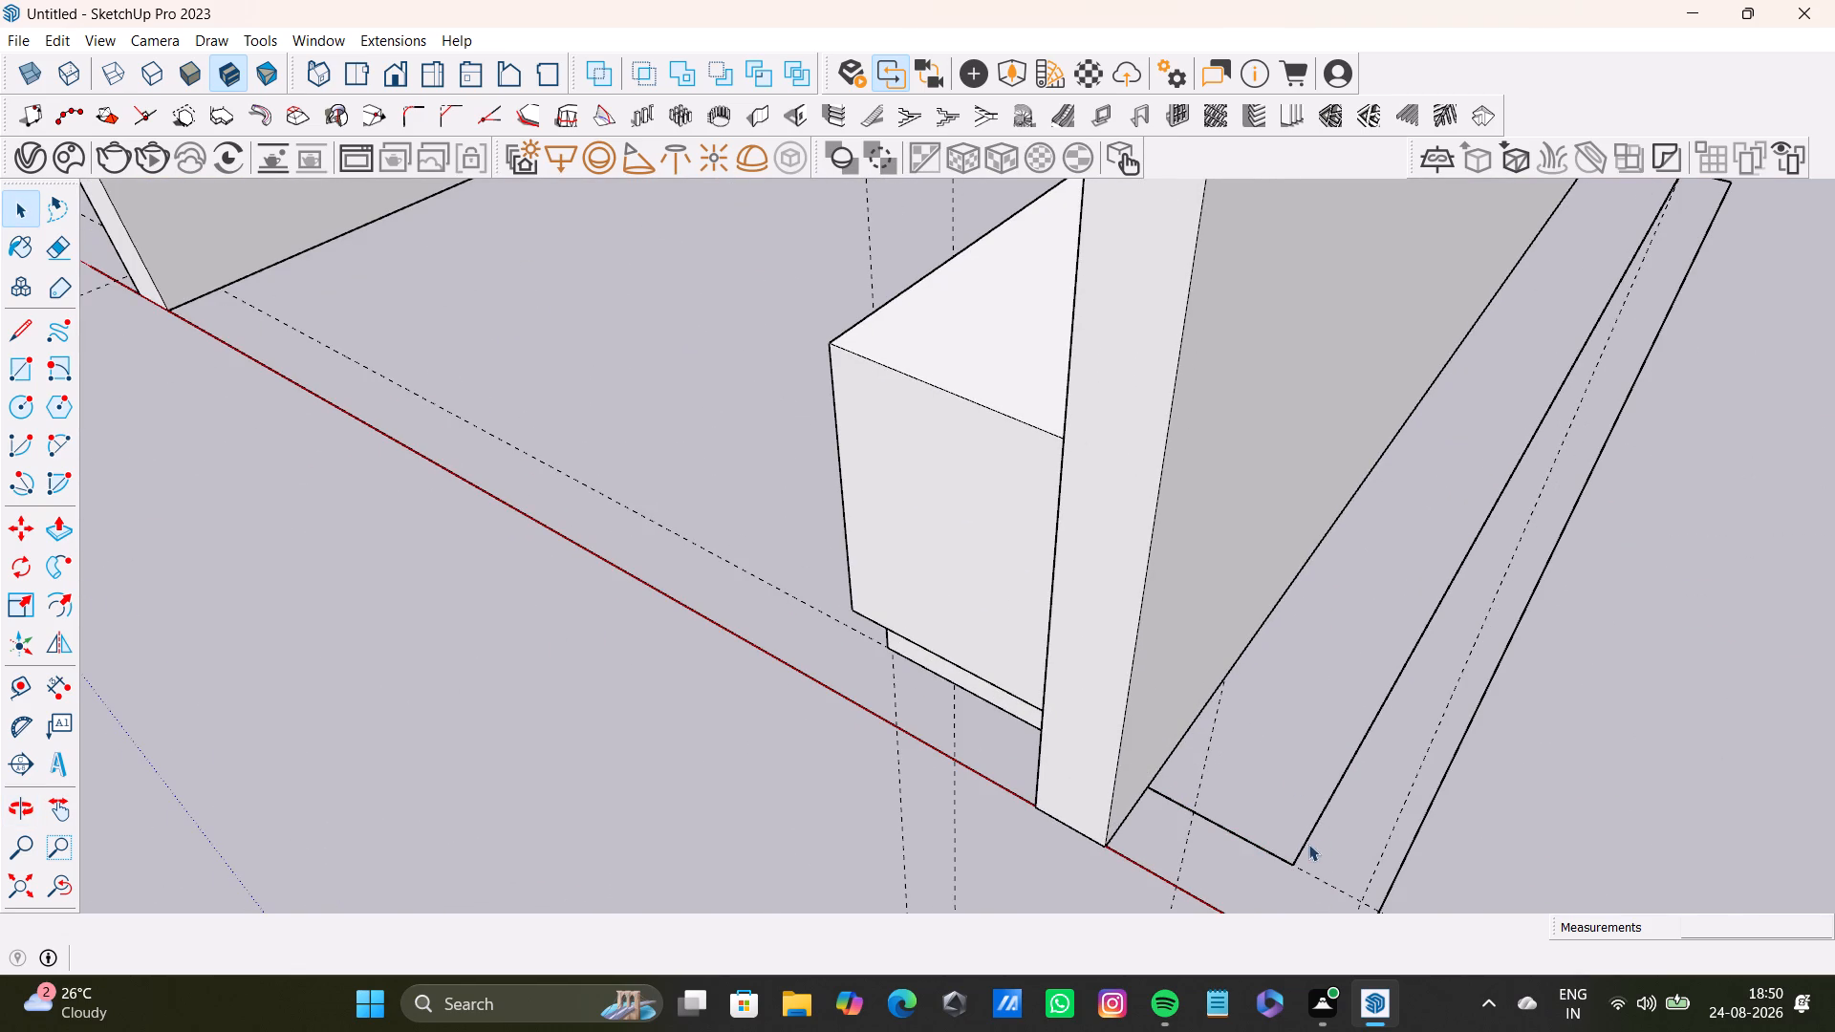
pyautogui.click(1298, 837)
pyautogui.click(1302, 846)
pyautogui.press('Delete')
pyautogui.click(1273, 855)
pyautogui.press('Delete')
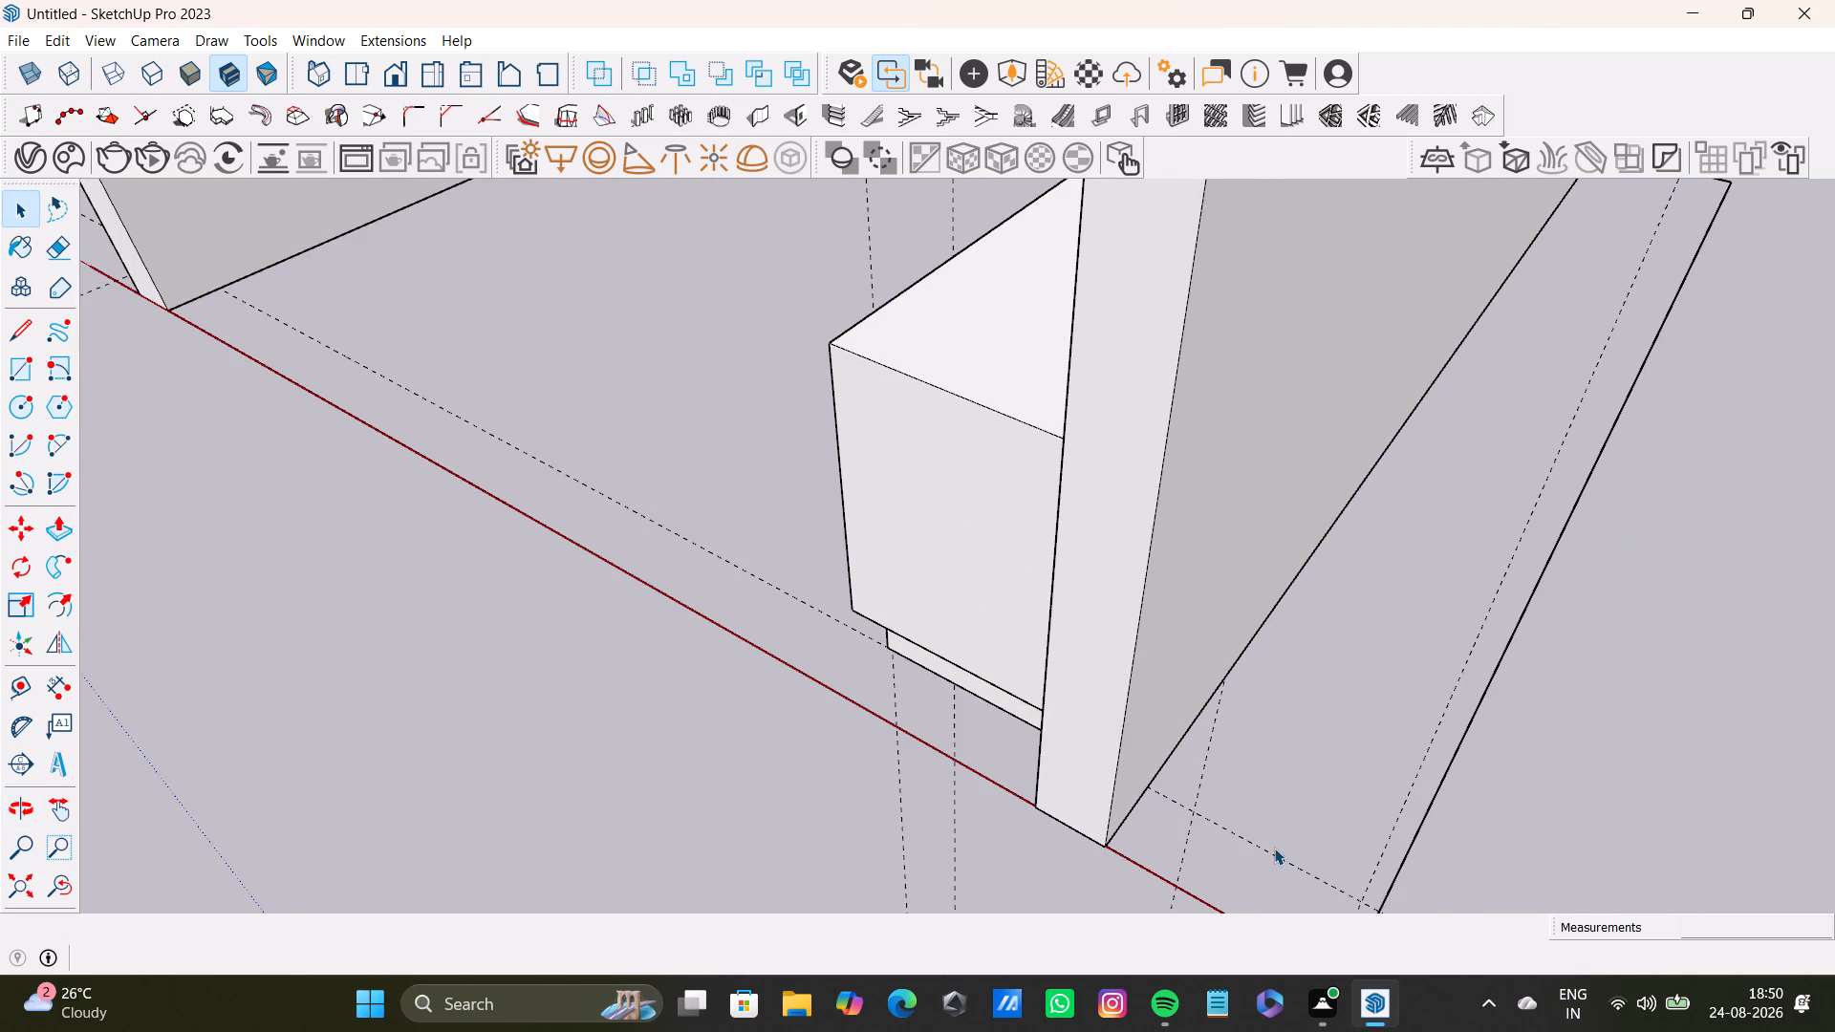
# Delete the outer floor edge alongside the longer platform's wall and the front floor edge on the red axis.
pyautogui.scroll(-8, 1279, 818)
pyautogui.moveTo(1344, 749); pyautogui.dragTo(1145, 670, button='middle')
pyautogui.scroll(4, 1241, 640)
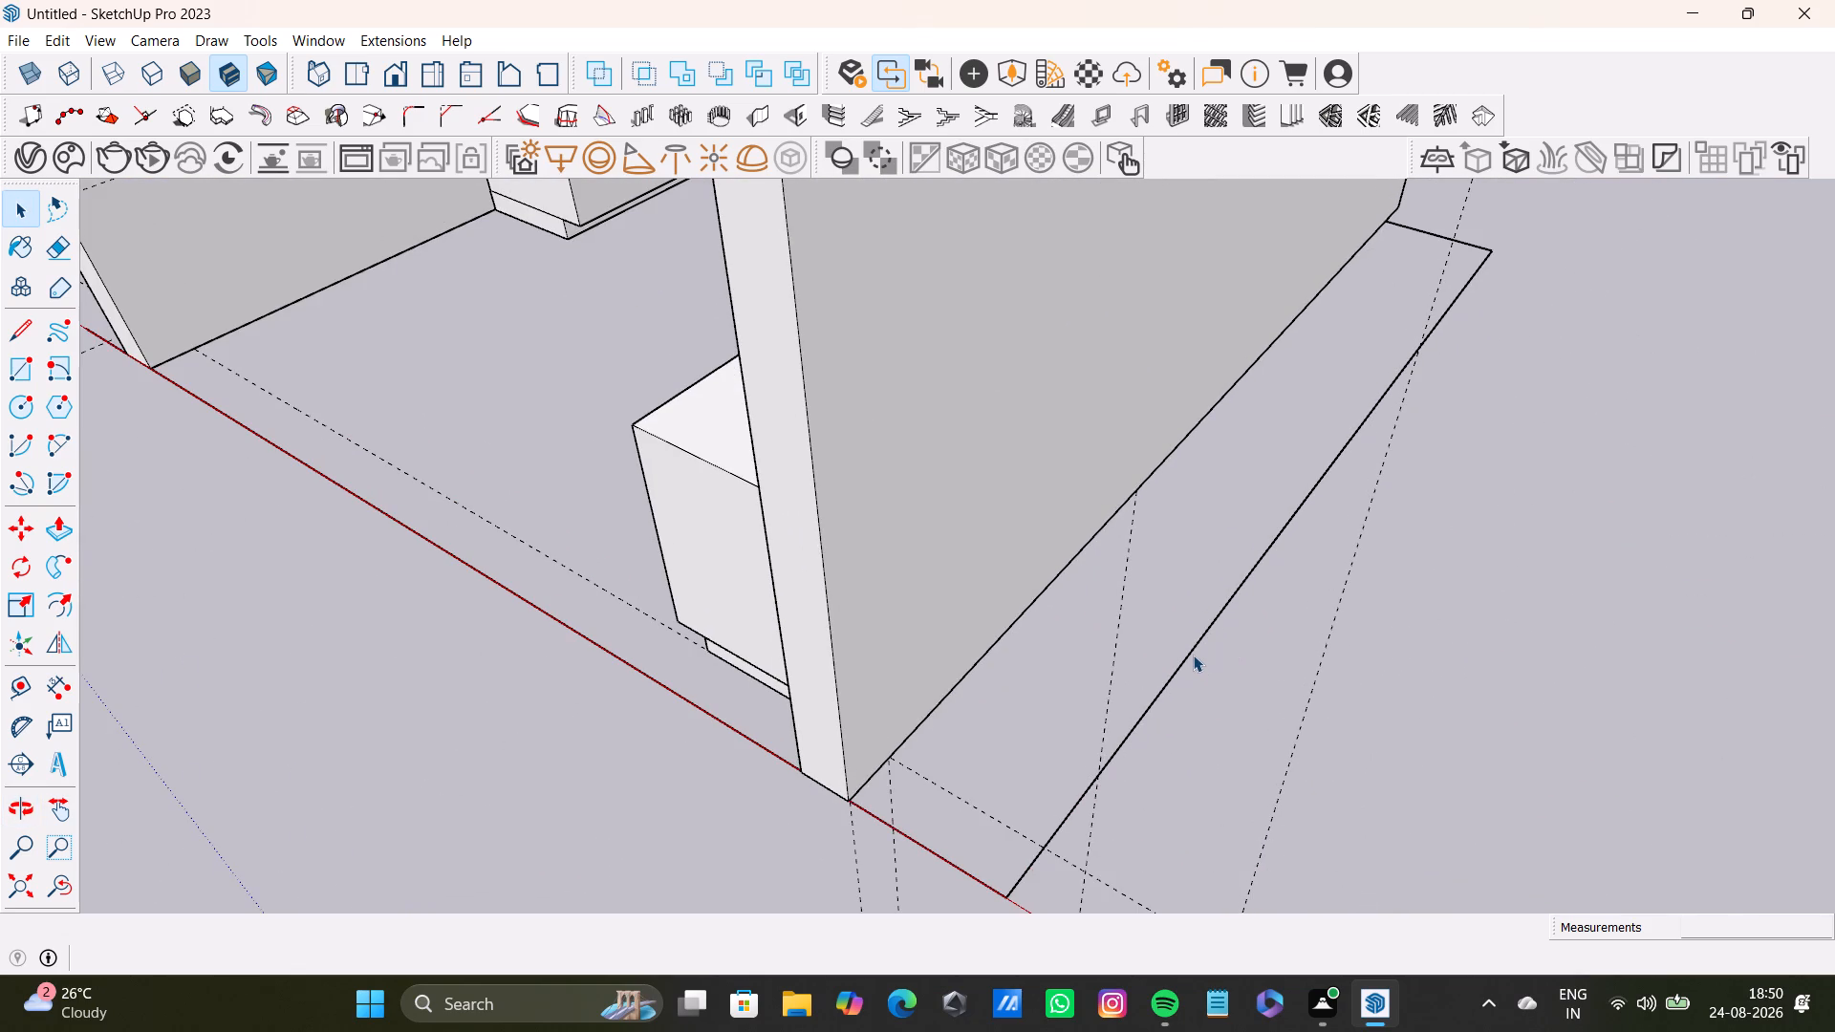
pyautogui.click(1193, 655)
pyautogui.press('Delete')
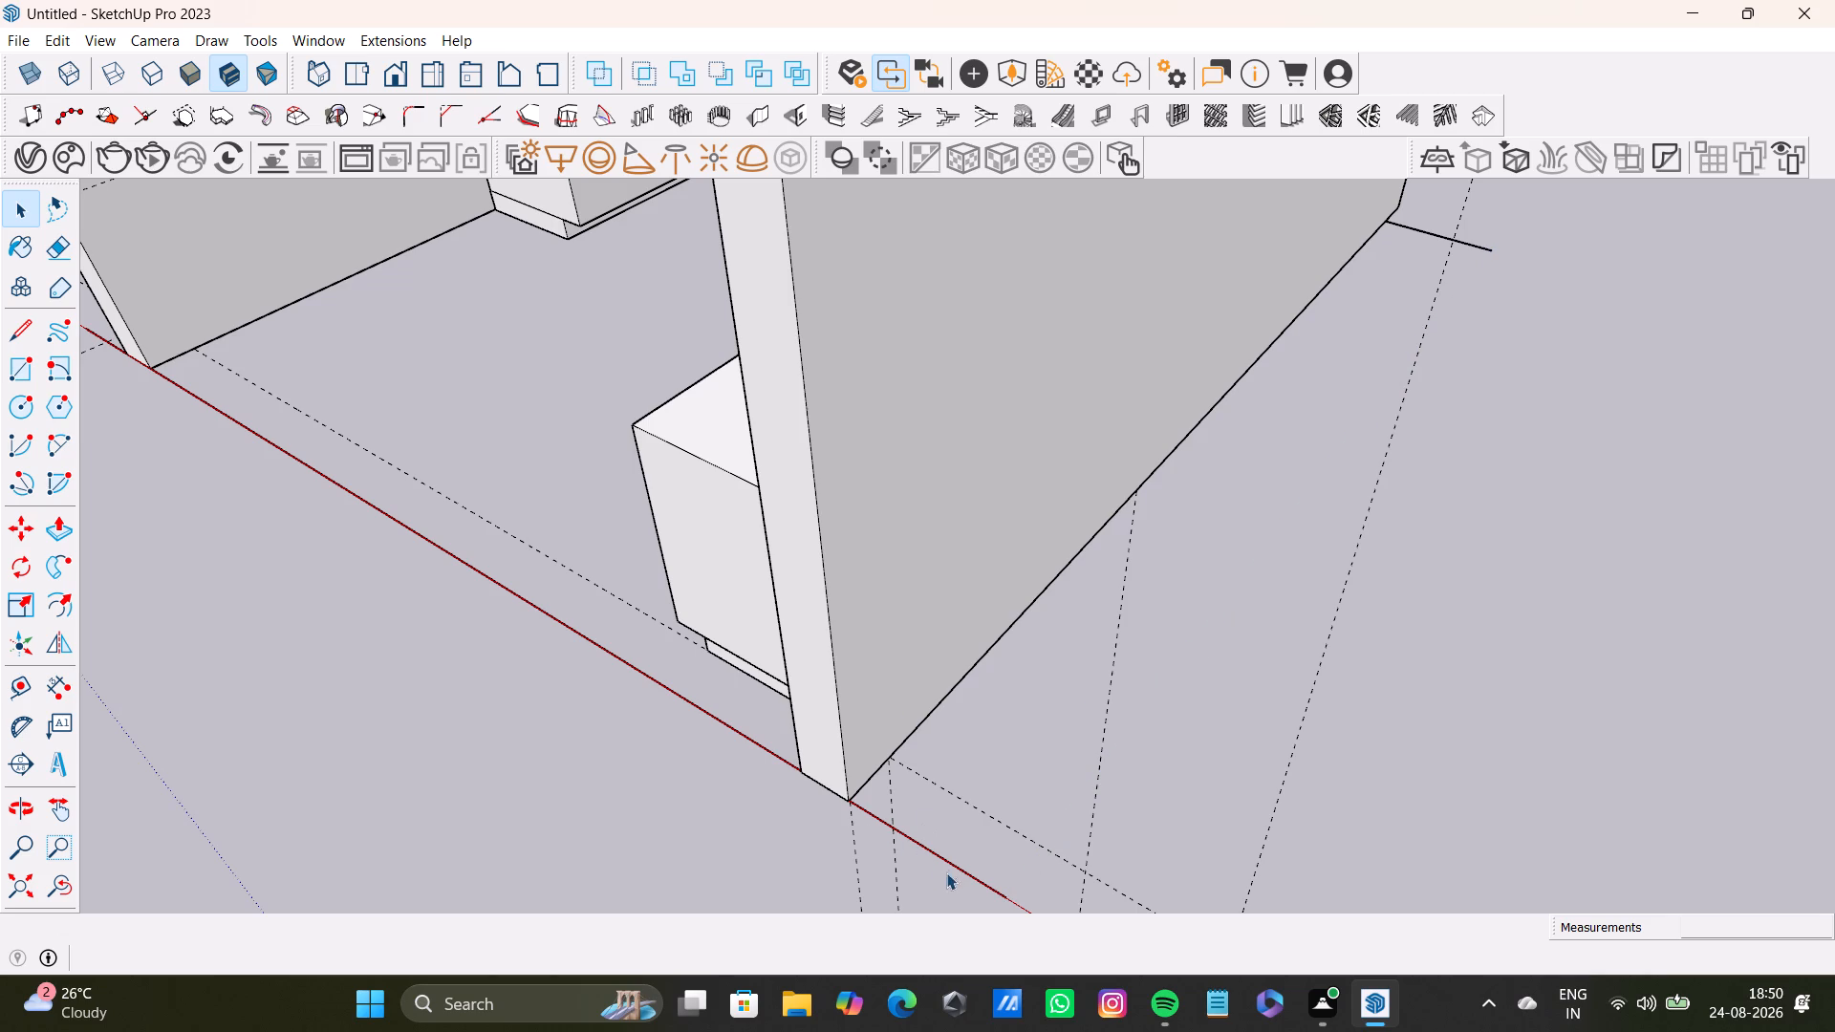
pyautogui.click(967, 876)
pyautogui.press('Delete')
# Delete the short stray edge sticking out at the back corner of the wall beside the longer platform.
pyautogui.scroll(-9, 1069, 764)
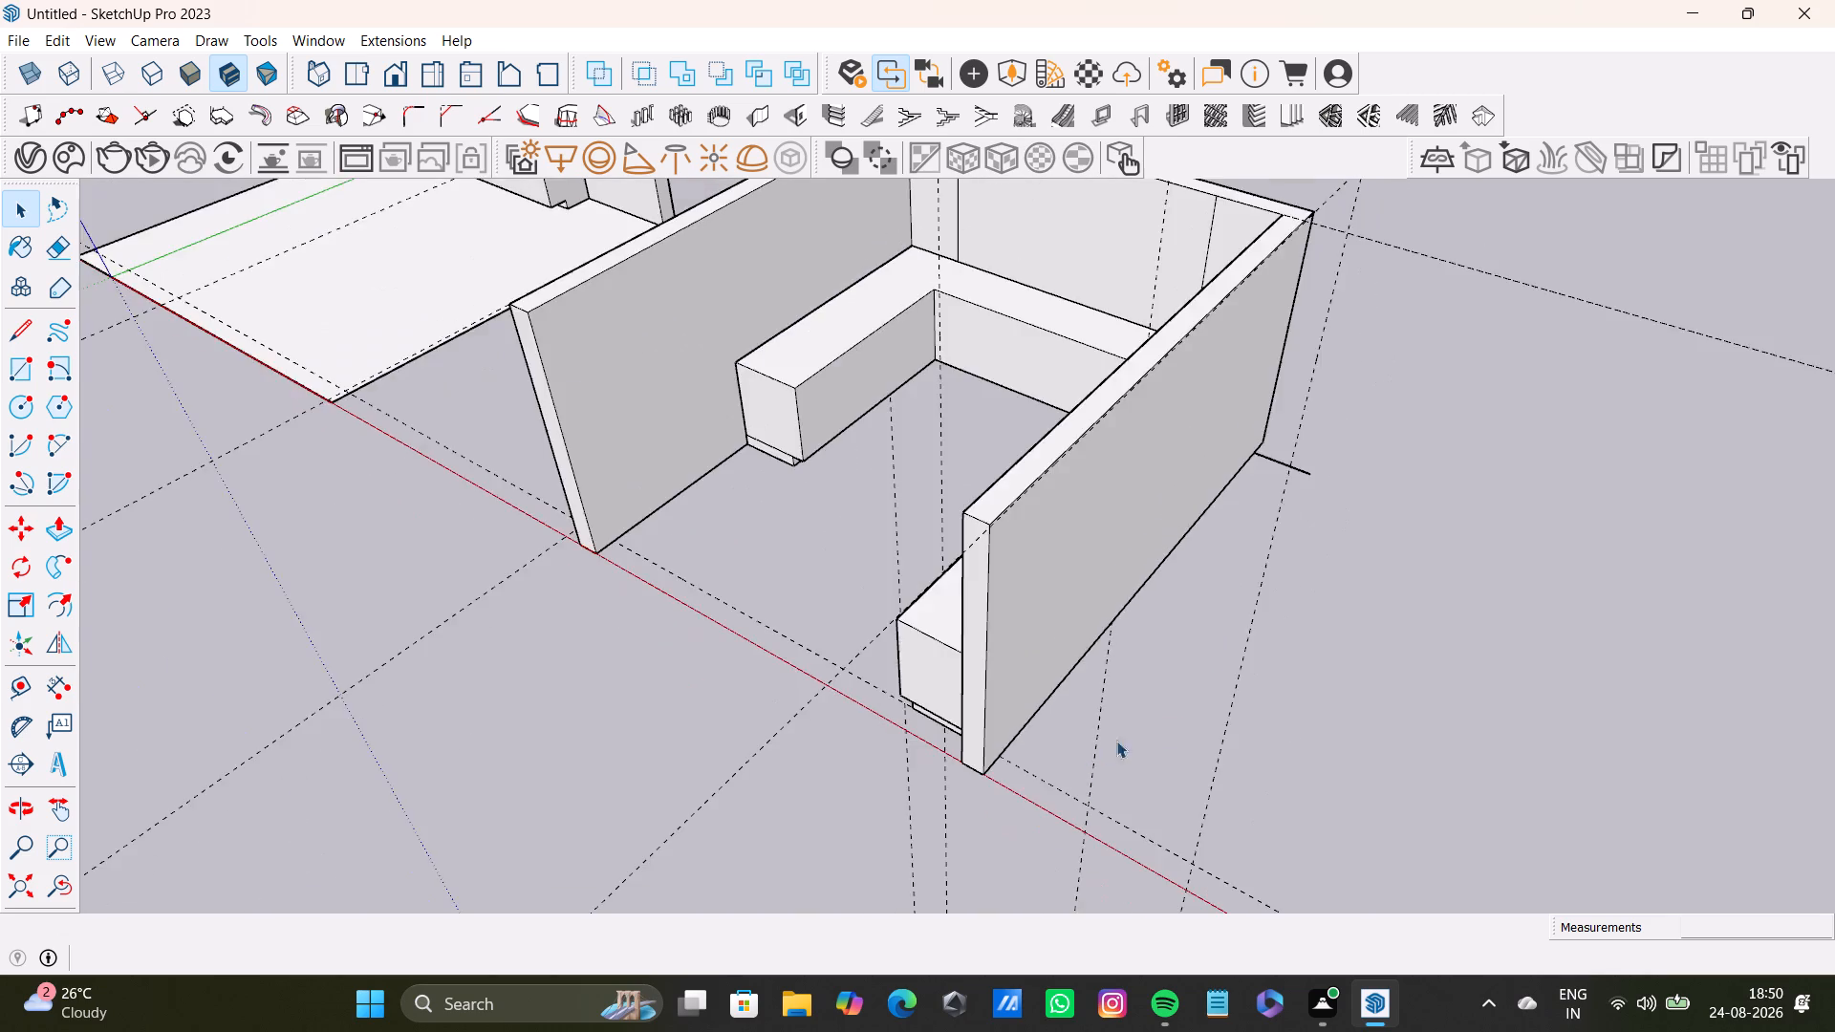
pyautogui.keyDown('shift'); pyautogui.moveTo(1163, 727); pyautogui.dragTo(723, 846, button='middle'); pyautogui.keyUp('shift')
pyautogui.scroll(11, 850, 770)
pyautogui.click(1048, 423)
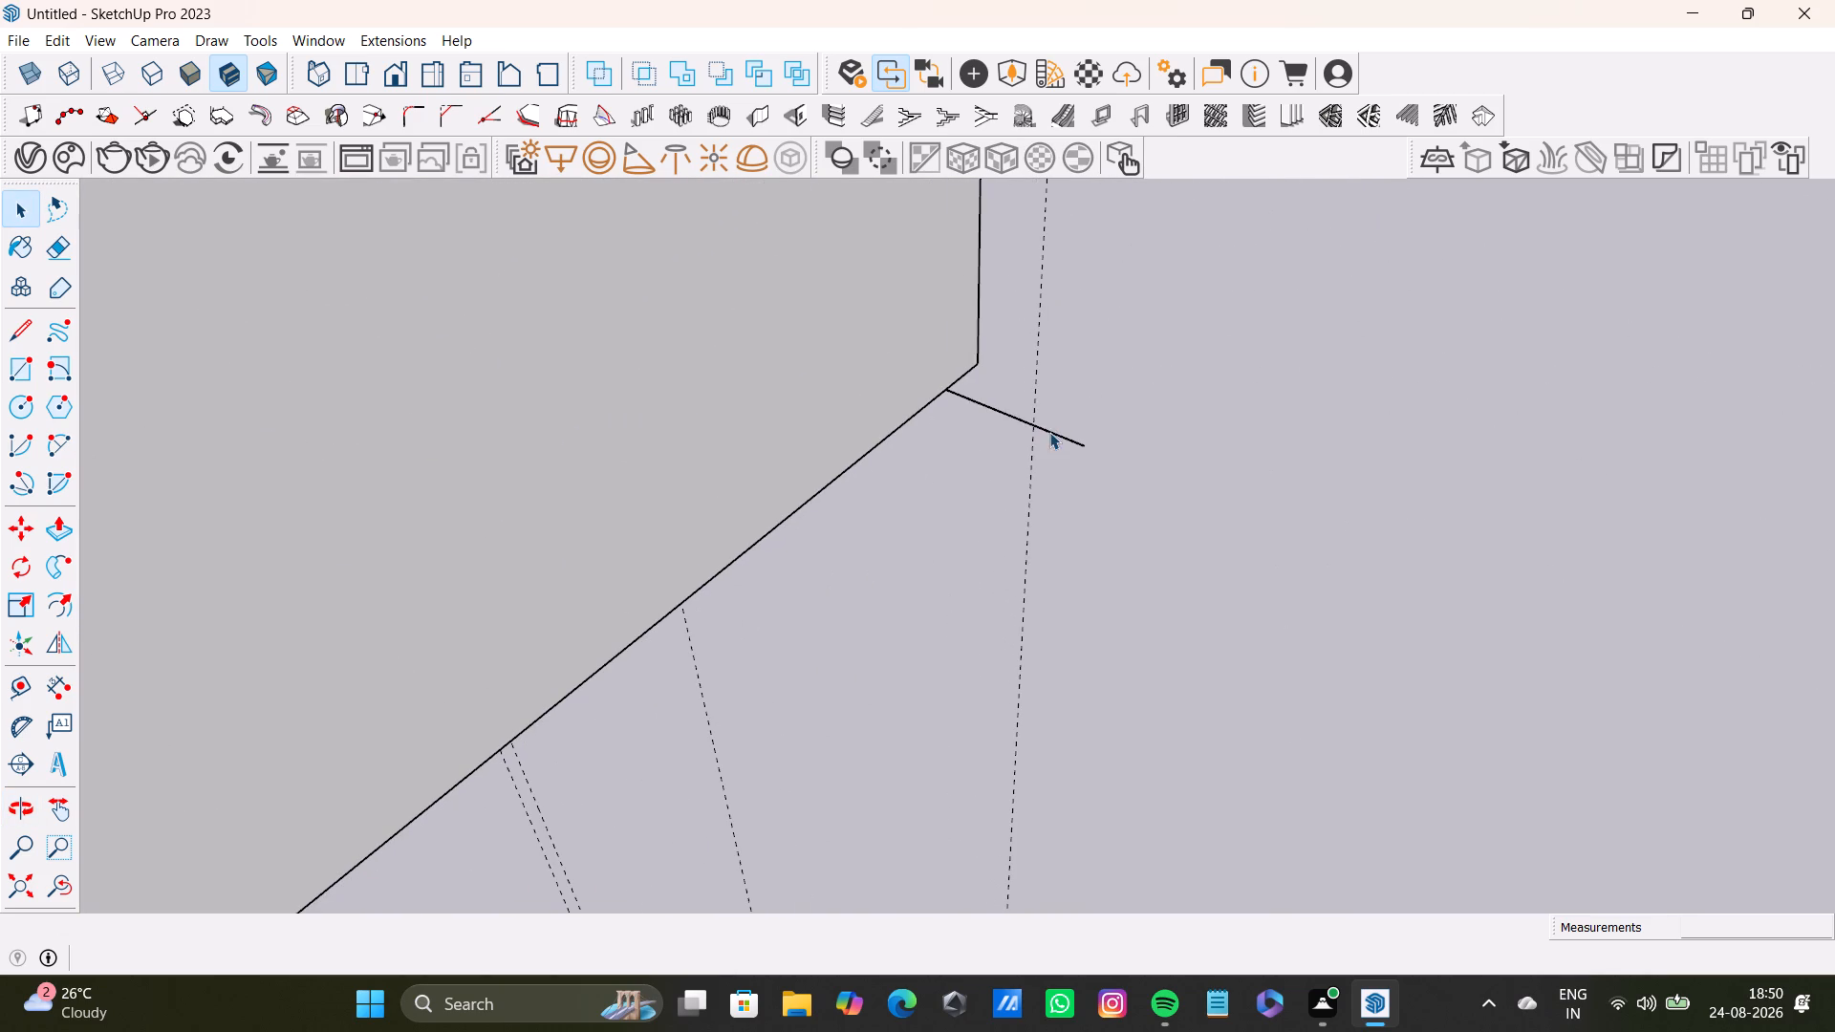
pyautogui.click(1060, 441)
pyautogui.press('Delete')
pyautogui.scroll(-3, 579, 622)
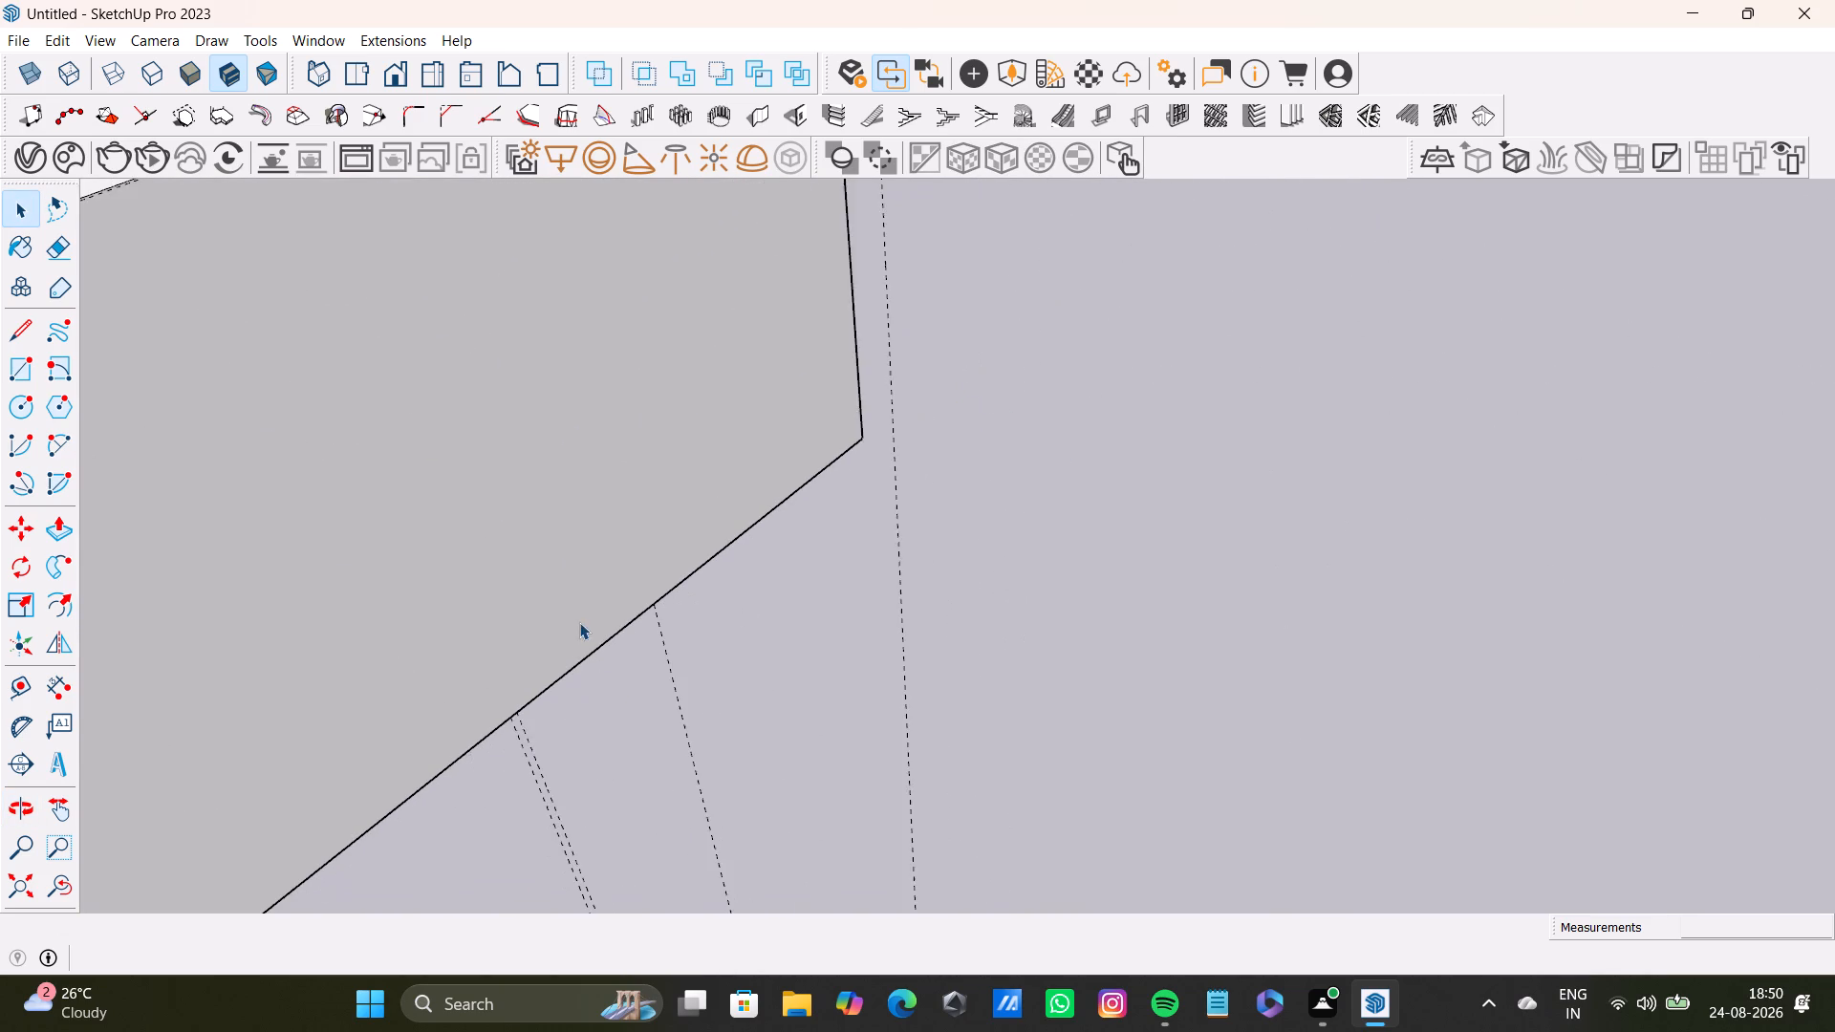
# Draw a floor rectangle of 15' 2 1/2" by 17' 11 1/8" across the room's underside, from a back outer corner to the opposite front corner.
pyautogui.scroll(-20, 579, 622)
pyautogui.moveTo(617, 608); pyautogui.dragTo(910, 527, button='middle')
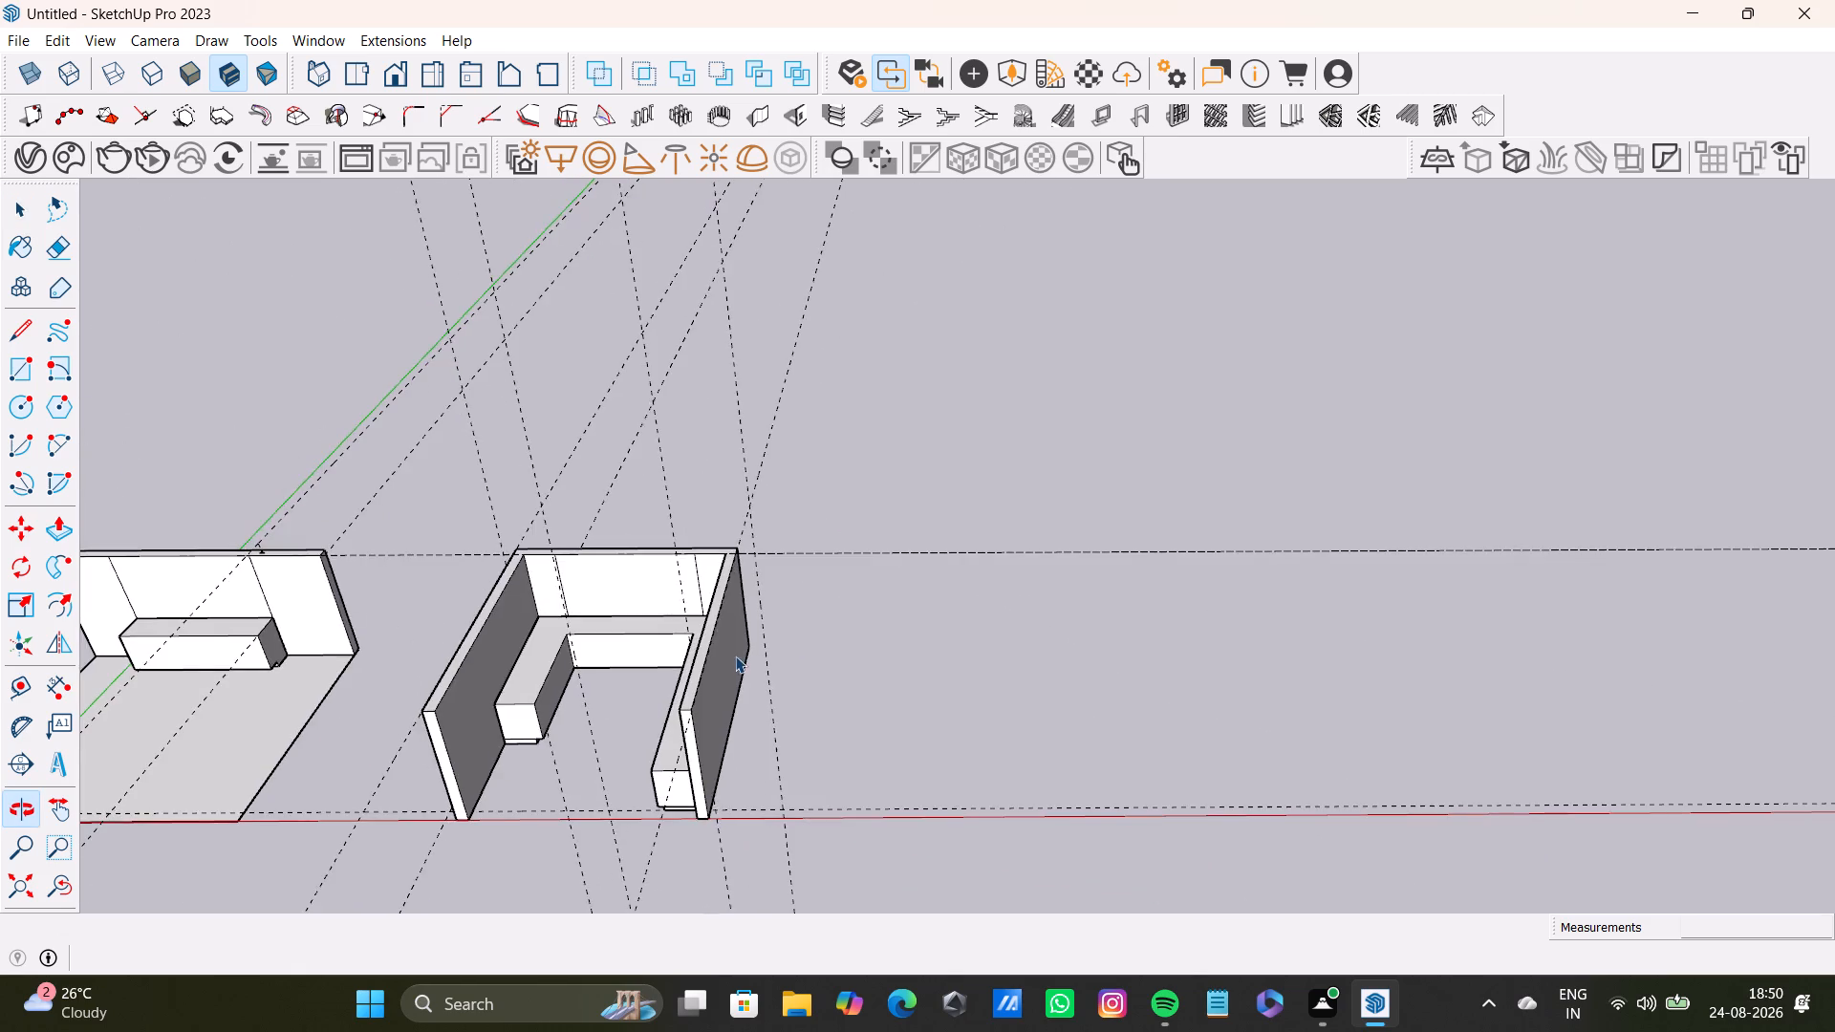
pyautogui.scroll(-5, 735, 656)
pyautogui.keyDown('shift'); pyautogui.moveTo(713, 692); pyautogui.dragTo(939, 668, button='middle'); pyautogui.keyUp('shift')
pyautogui.moveTo(937, 745); pyautogui.dragTo(923, 471, button='middle')
pyautogui.scroll(9, 817, 629)
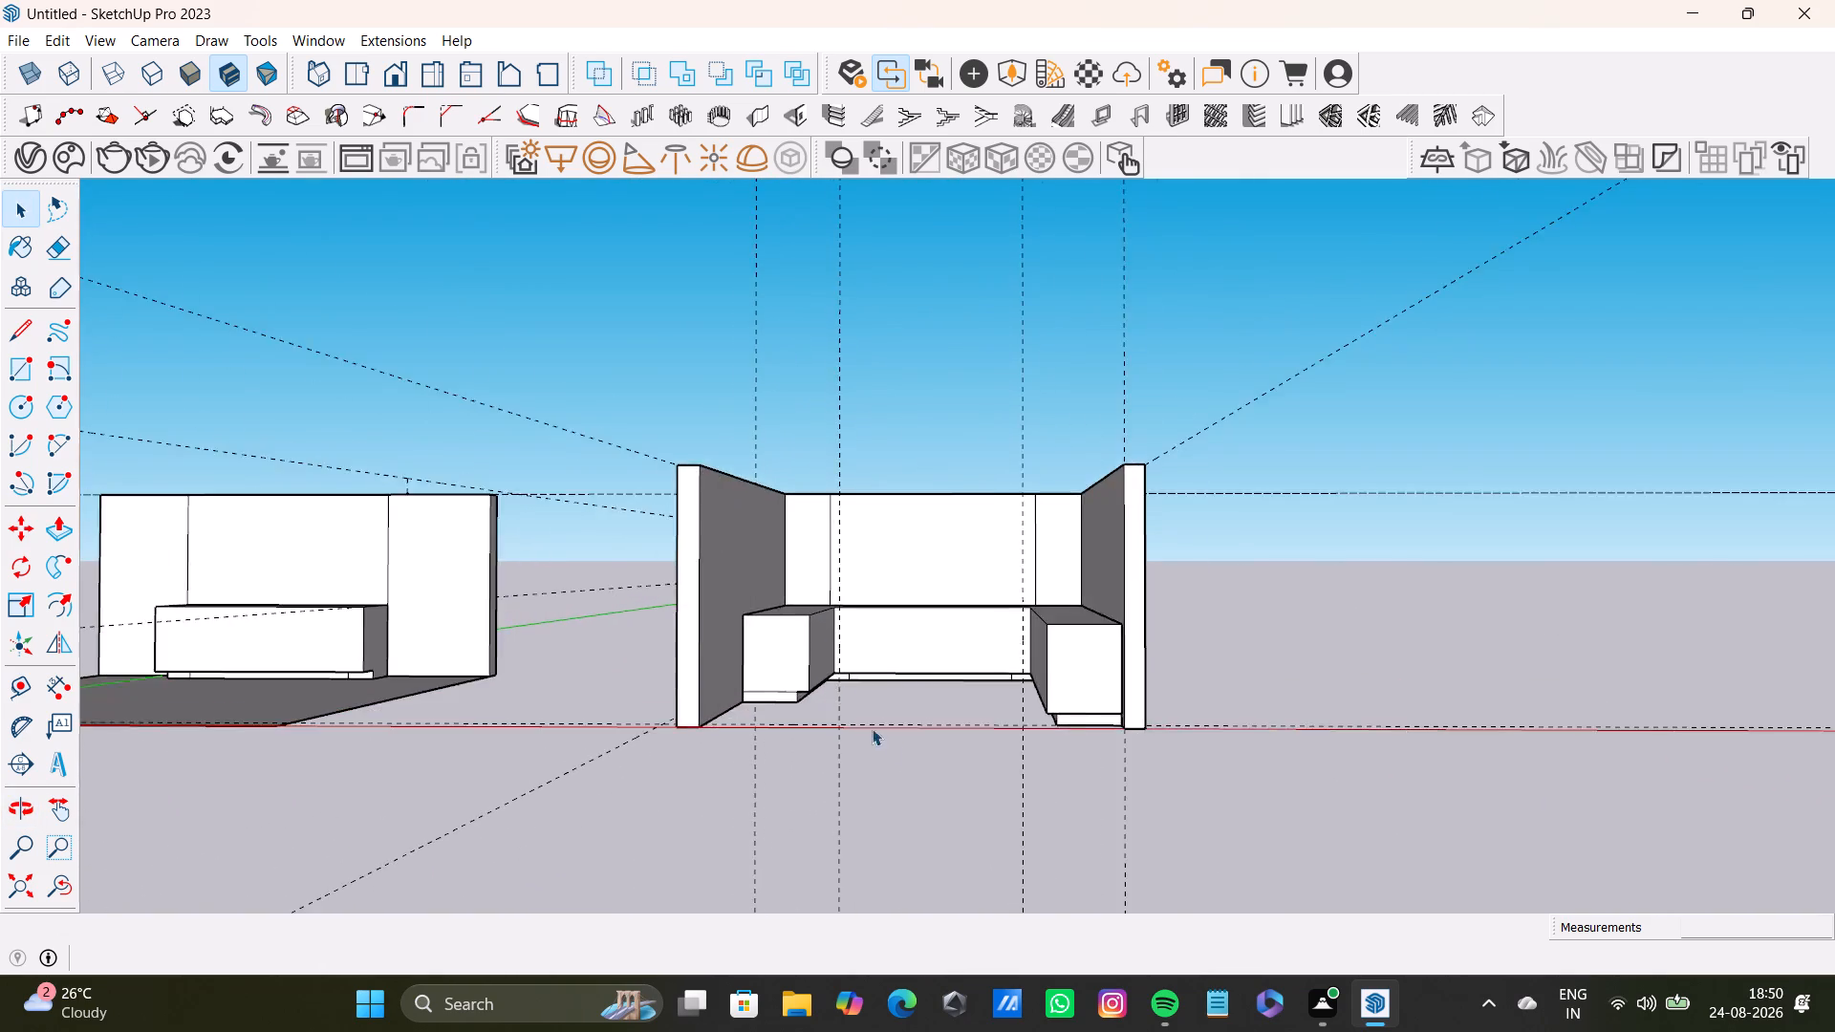
pyautogui.scroll(3, 872, 728)
pyautogui.moveTo(910, 734); pyautogui.dragTo(968, 445, button='middle')
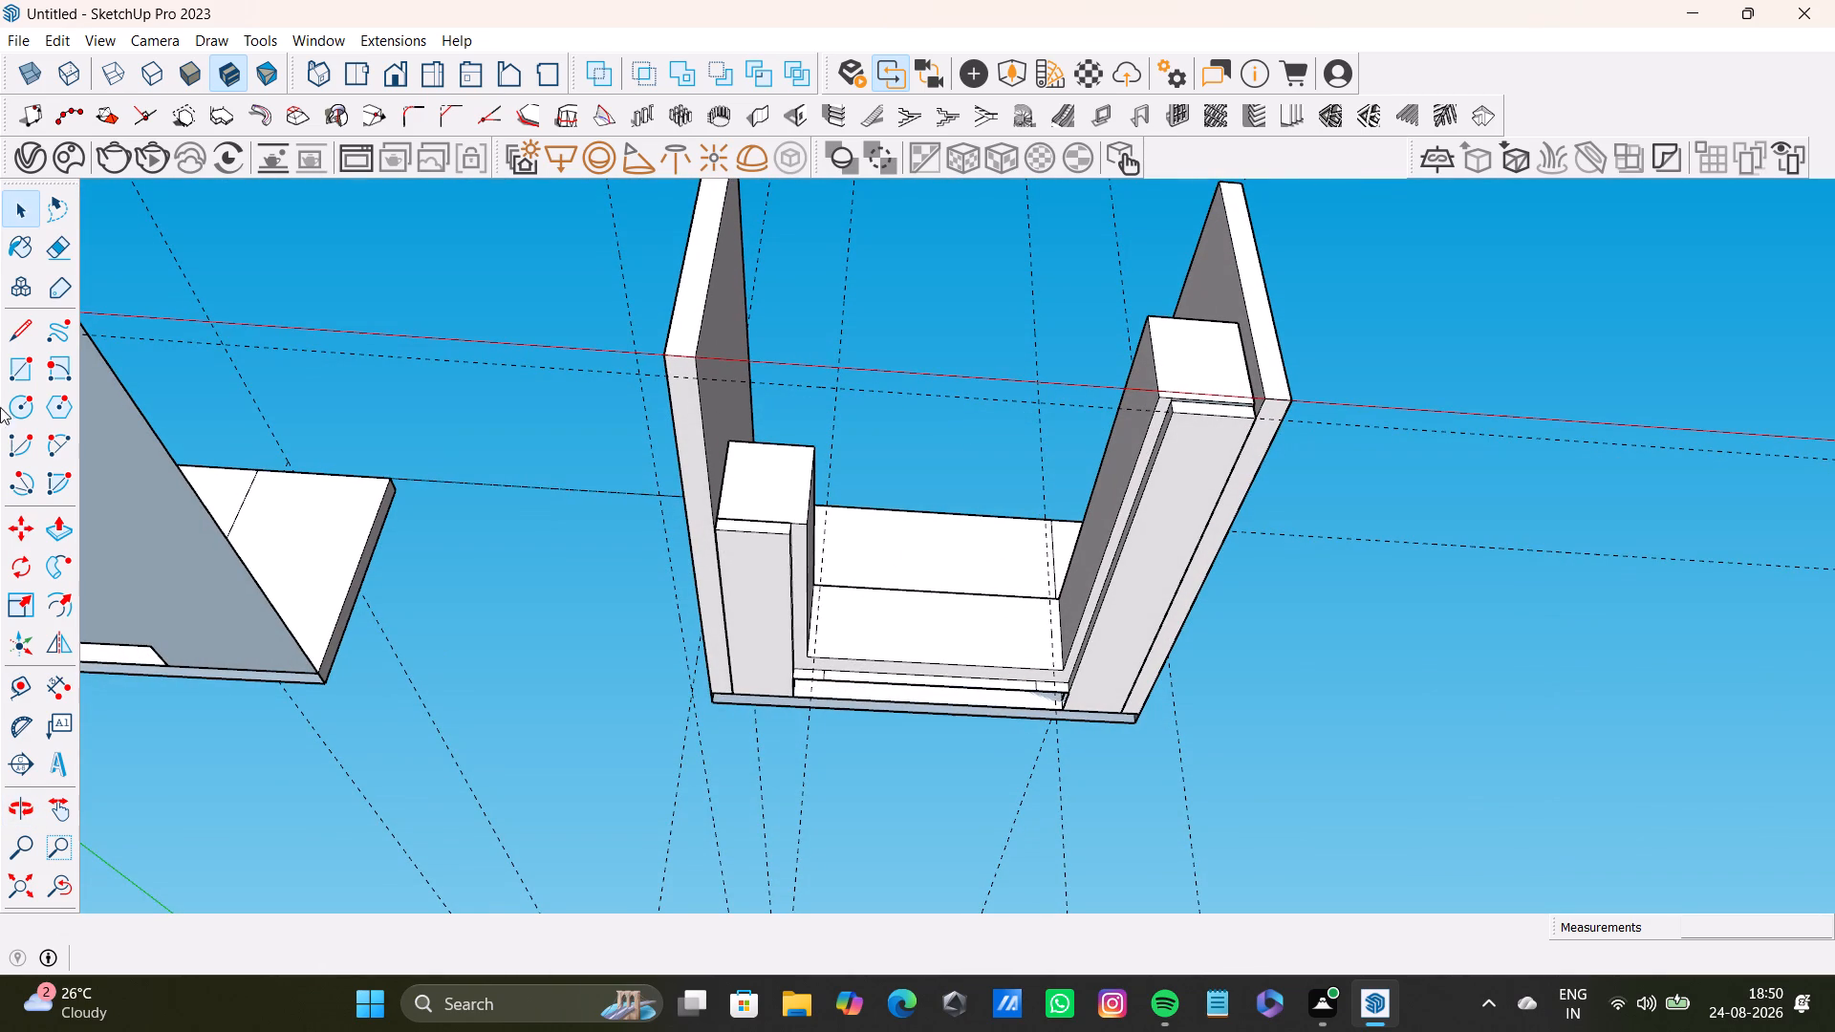
pyautogui.click(17, 362)
pyautogui.scroll(9, 724, 712)
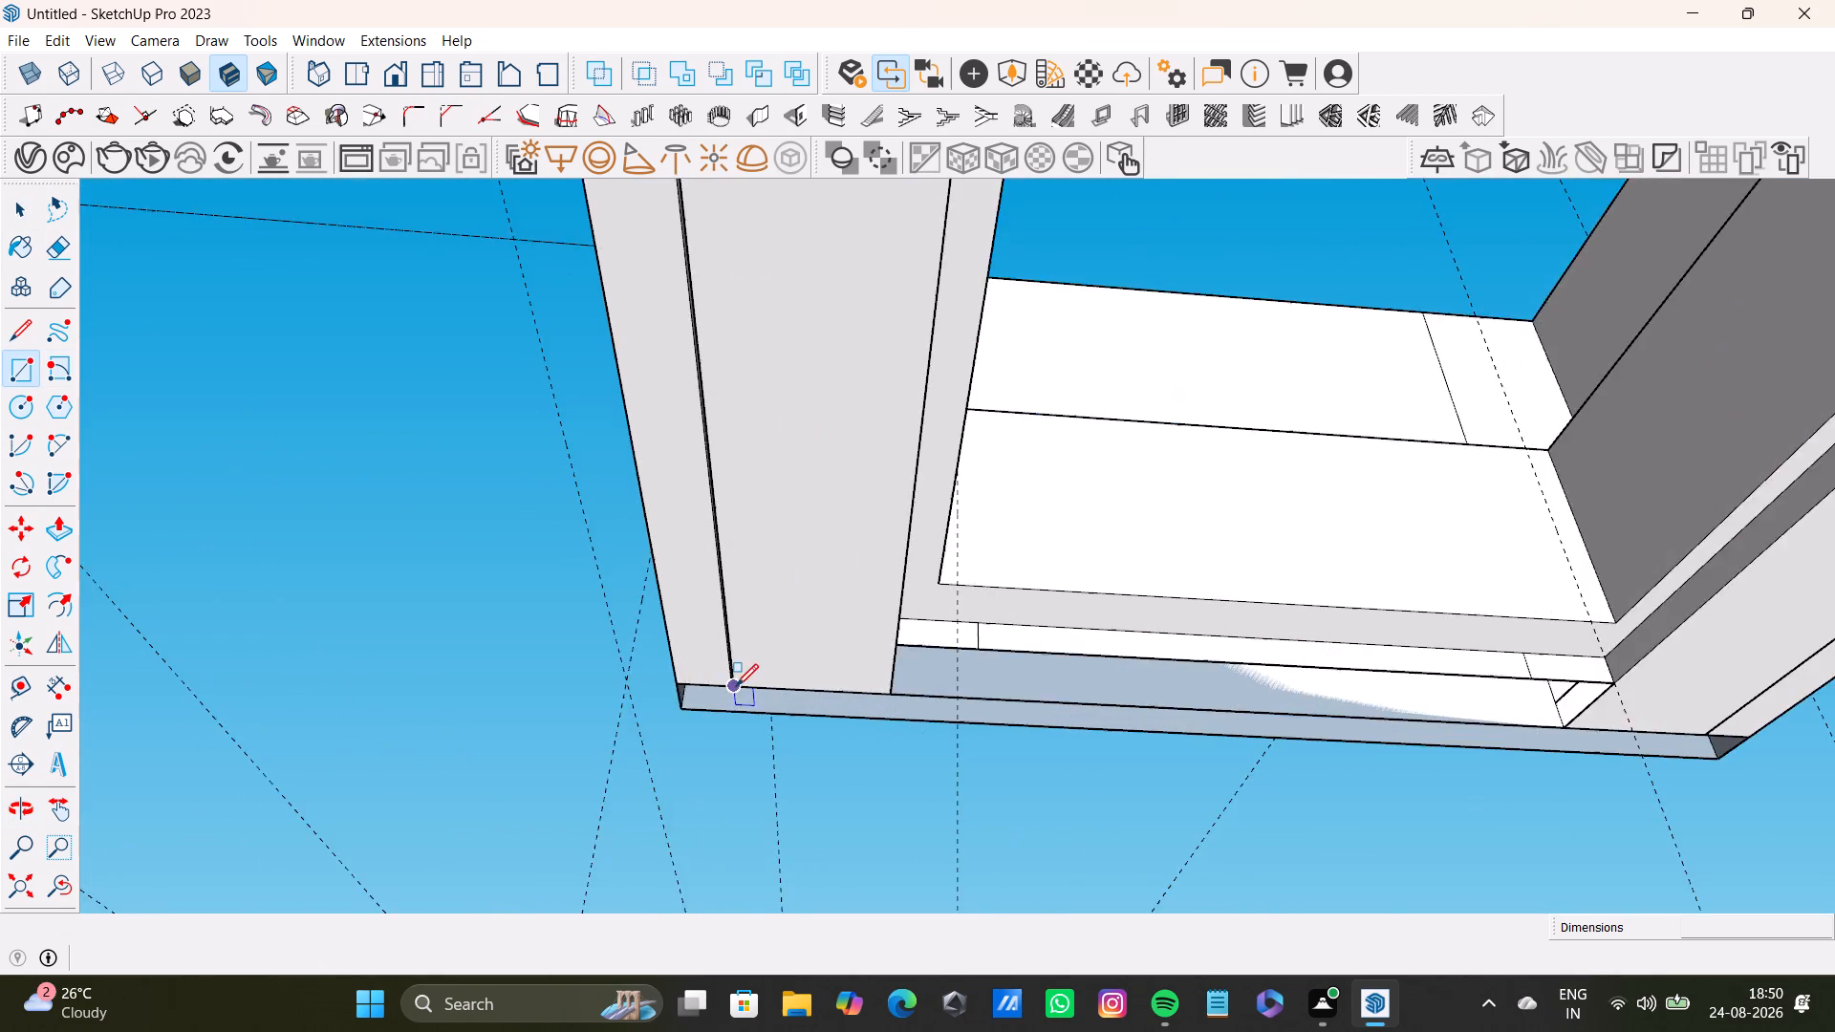
pyautogui.scroll(5, 736, 686)
pyautogui.click(672, 715)
pyautogui.scroll(-3, 1178, 704)
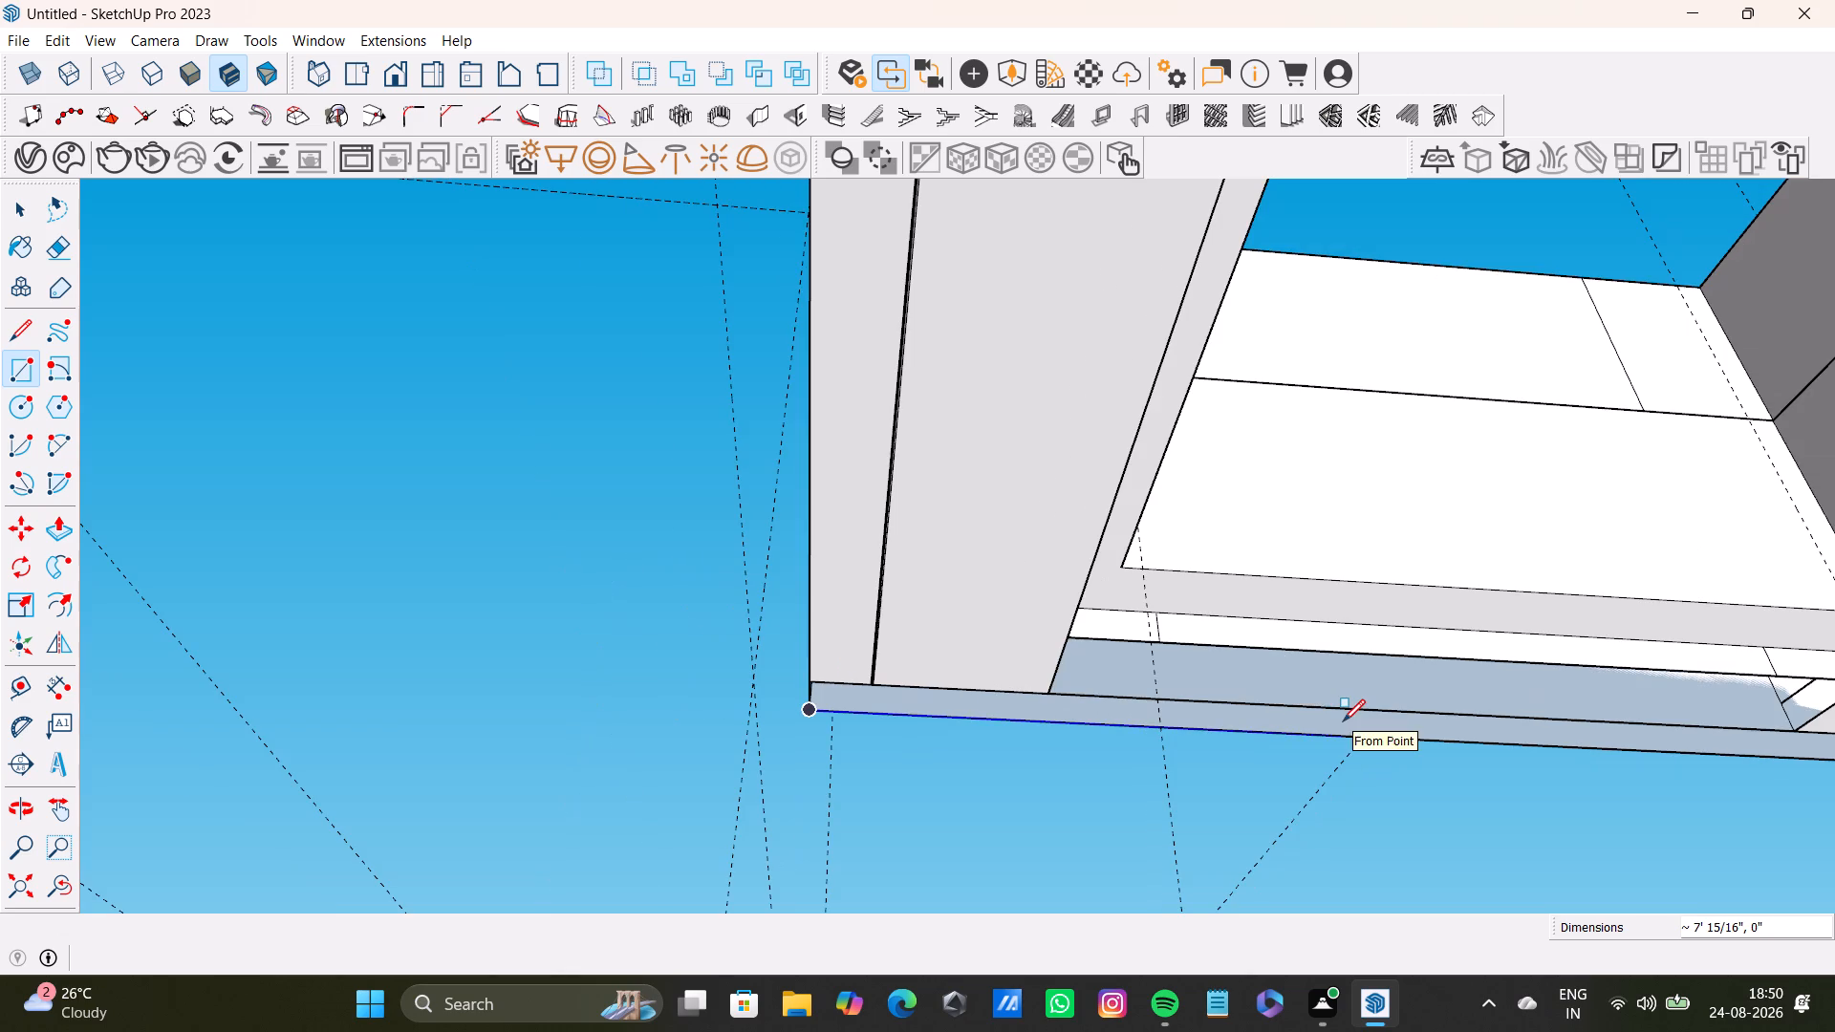
pyautogui.press('Up')
pyautogui.scroll(-12, 1342, 722)
pyautogui.keyDown('shift'); pyautogui.moveTo(1609, 716); pyautogui.dragTo(1318, 677, button='middle'); pyautogui.keyUp('shift')
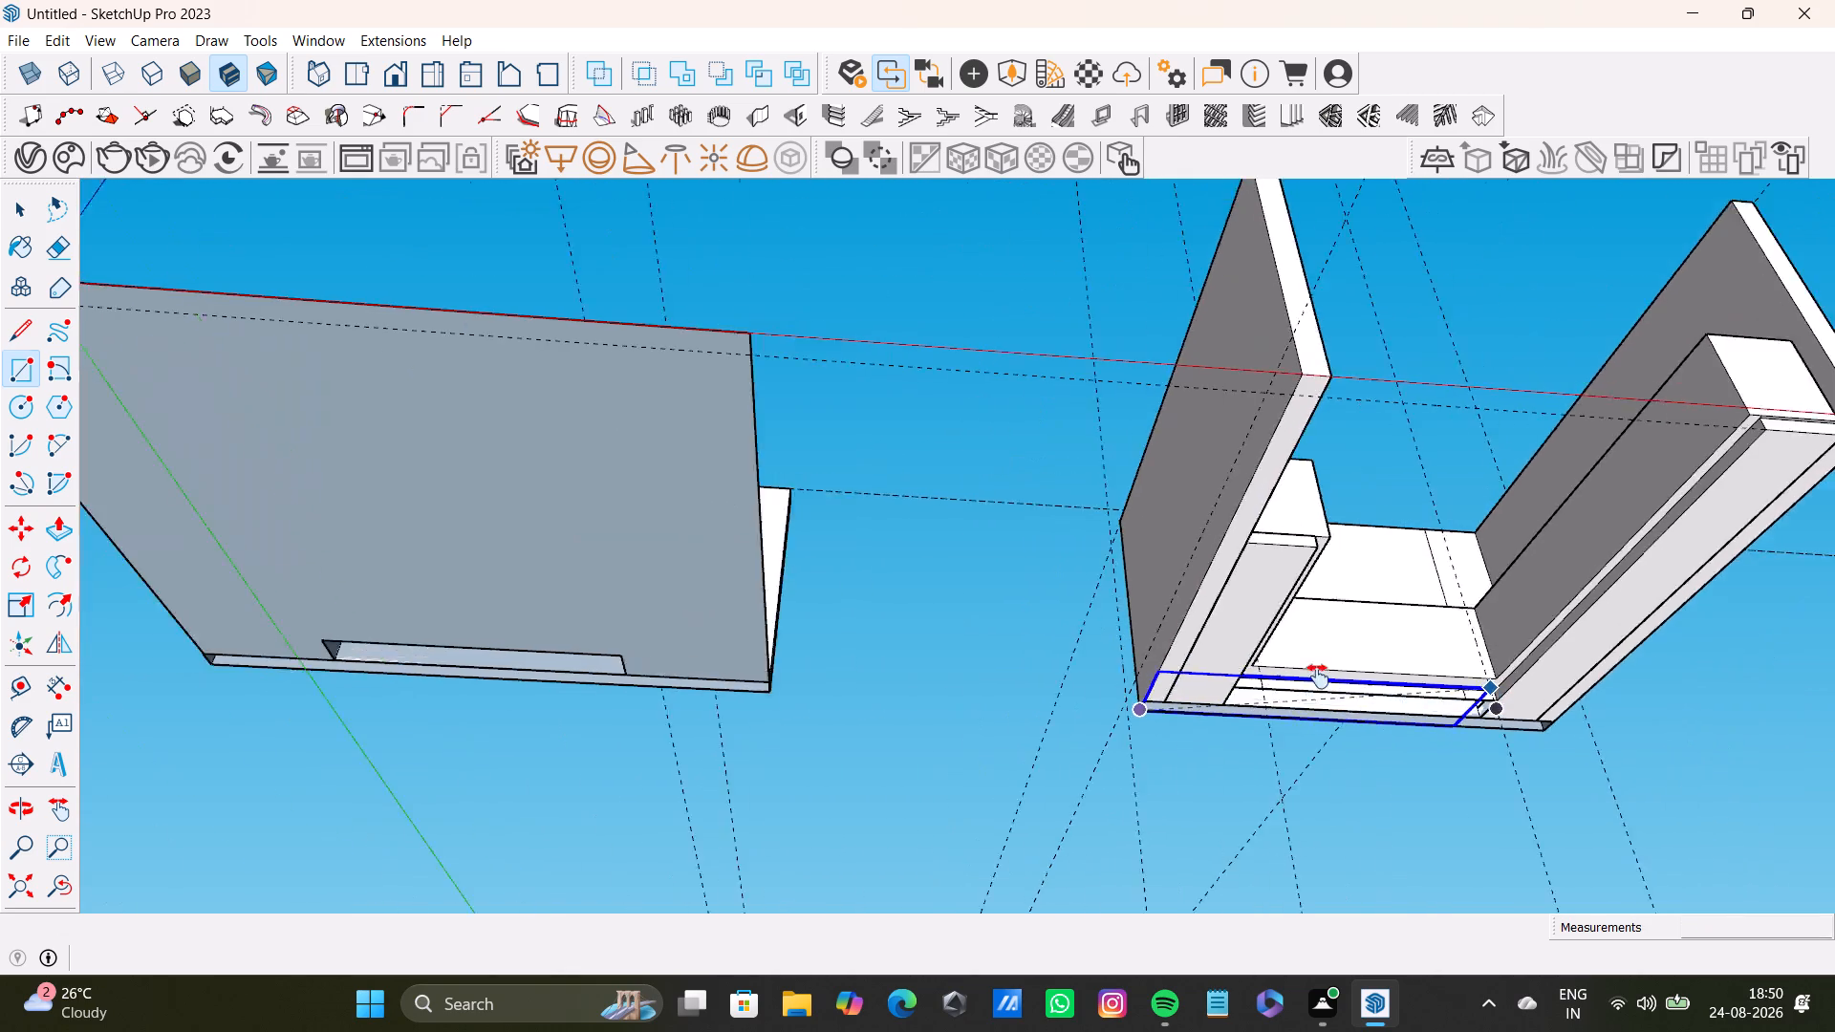
pyautogui.keyDown('shift'); pyautogui.moveTo(1318, 677); pyautogui.dragTo(1004, 794, button='middle'); pyautogui.keyUp('shift')
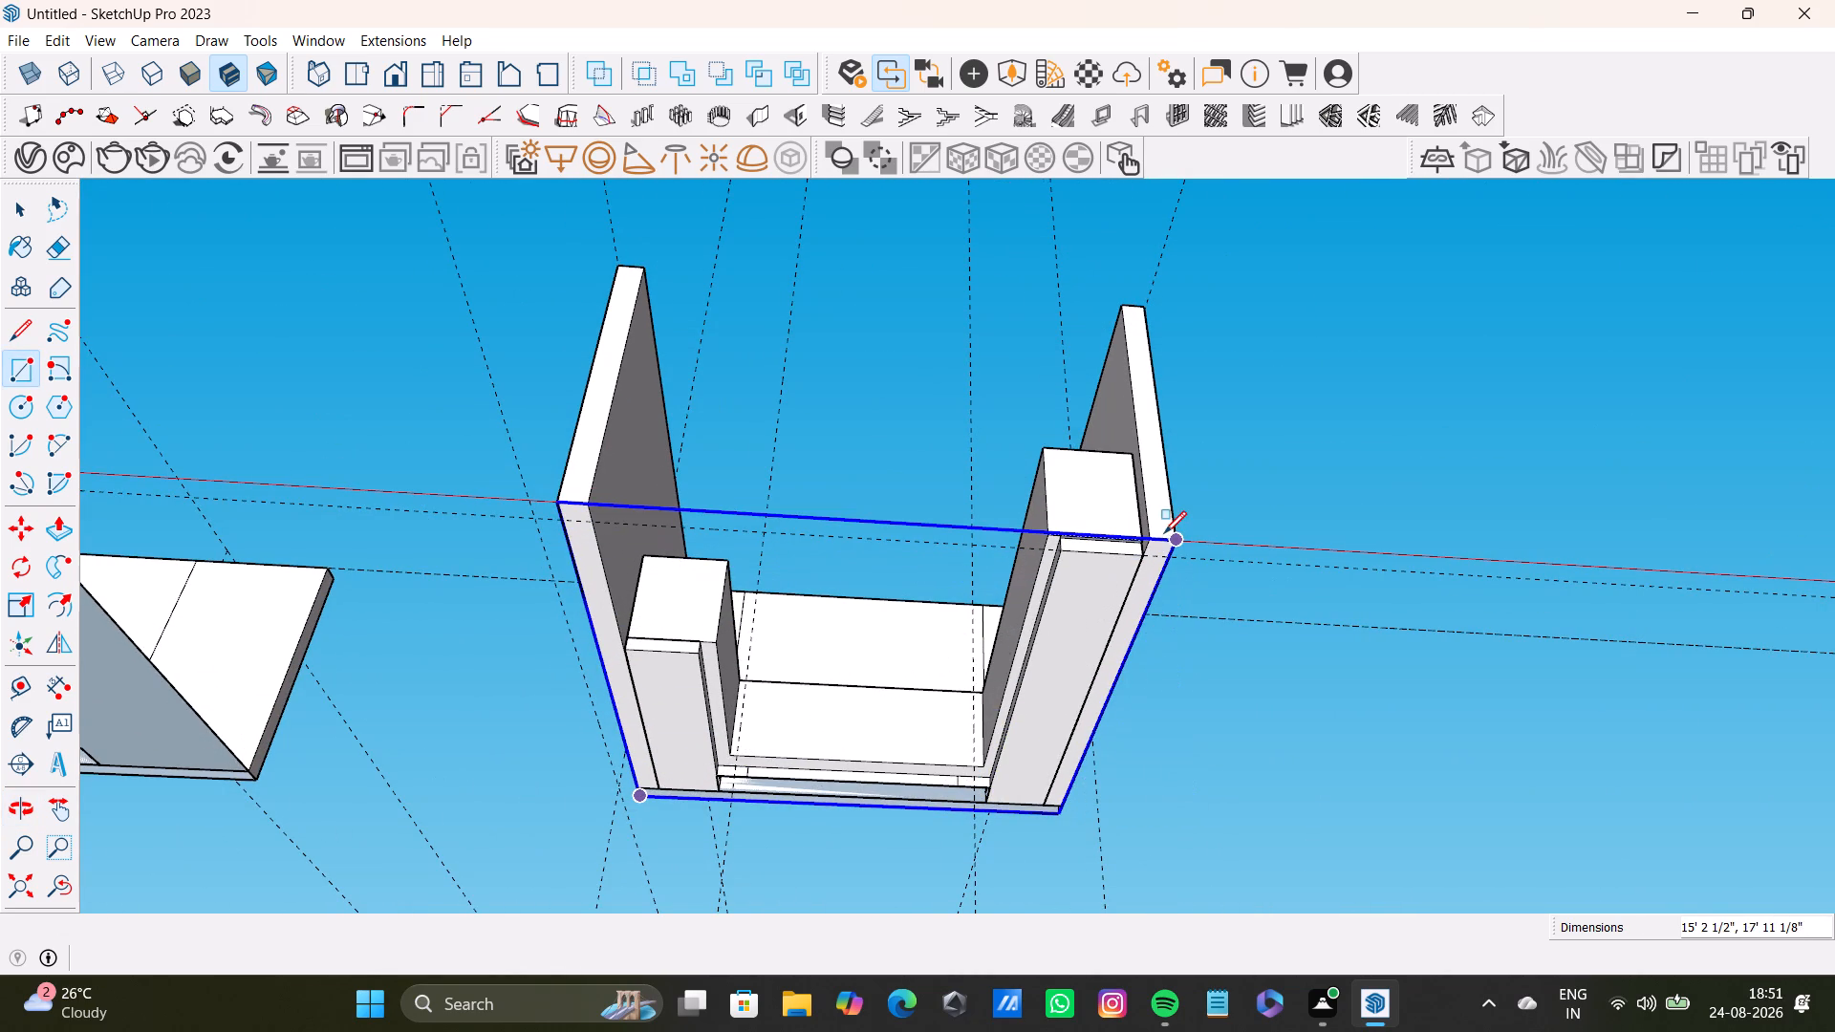
pyautogui.click(1174, 539)
pyautogui.press('space')
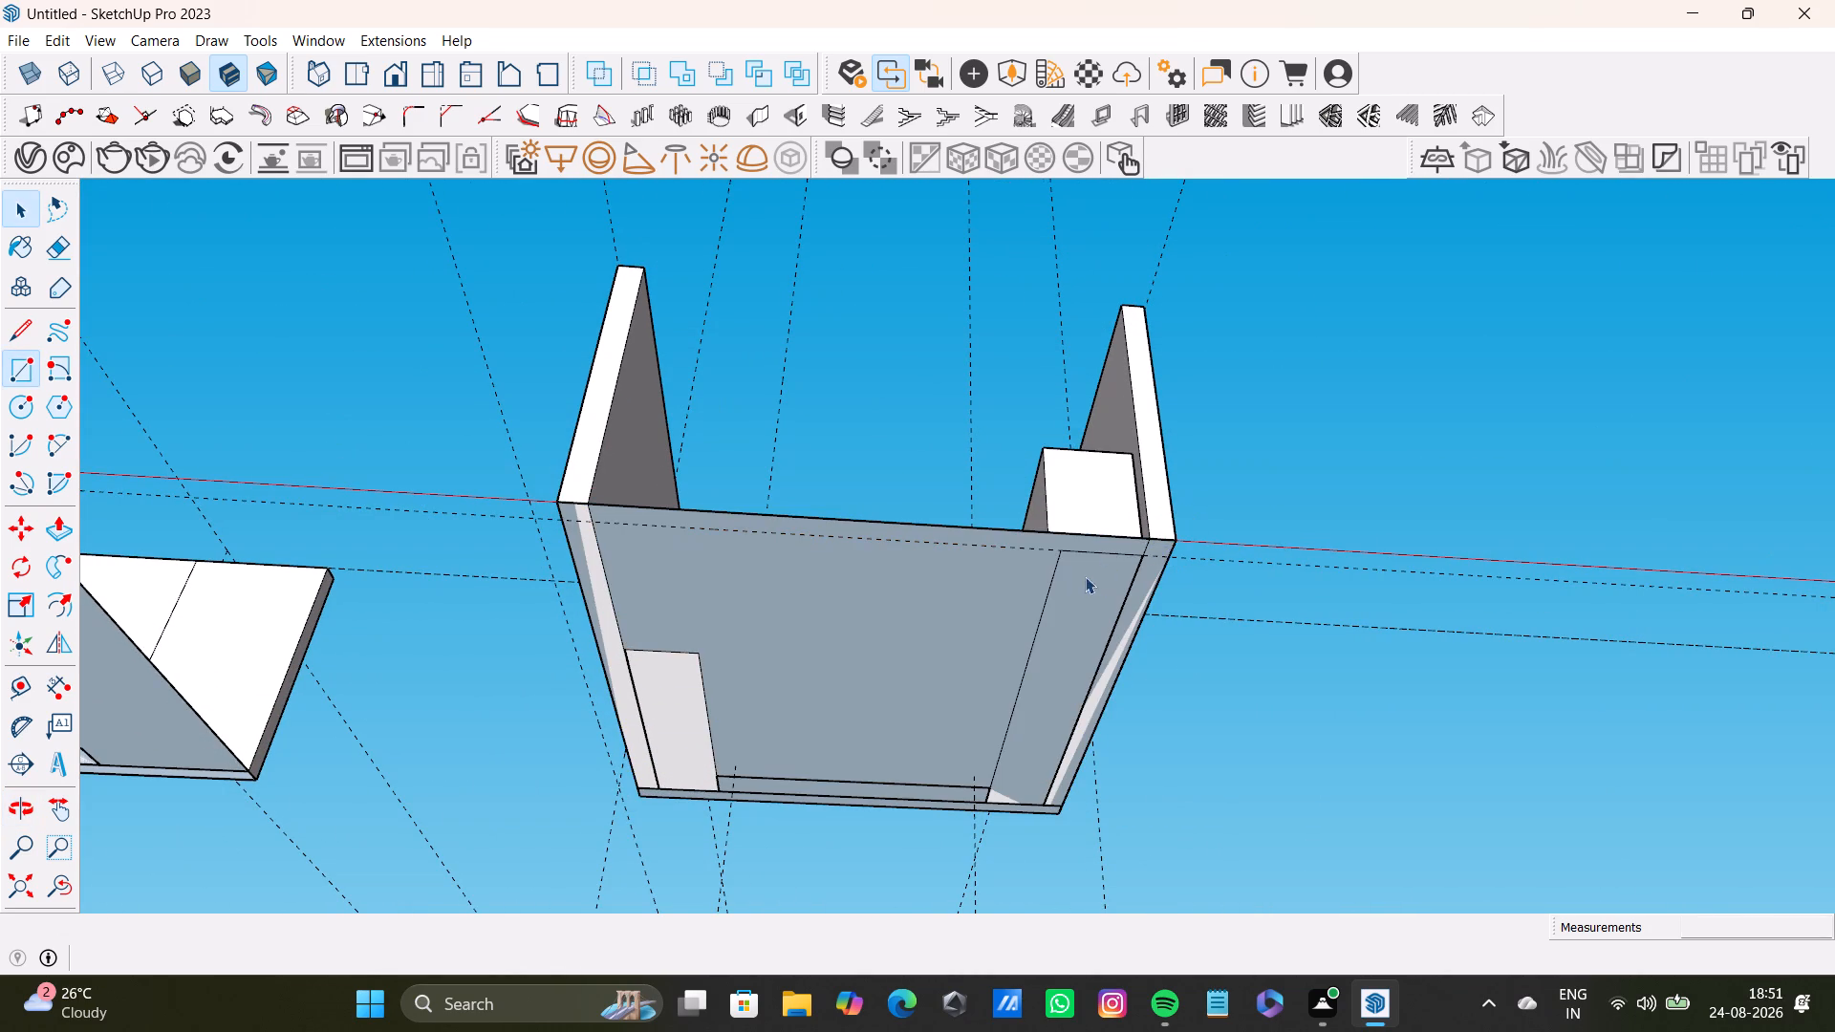
# Push/Pull the room's new floor face downward to form a thin floor slab beneath the walls.
pyautogui.moveTo(1068, 603); pyautogui.dragTo(1056, 1031, button='middle')
pyautogui.scroll(-3, 1000, 794)
pyautogui.keyDown('shift'); pyautogui.moveTo(1000, 792); pyautogui.dragTo(1005, 673, button='middle'); pyautogui.keyUp('shift')
pyautogui.moveTo(1013, 677); pyautogui.dragTo(772, 526, button='middle')
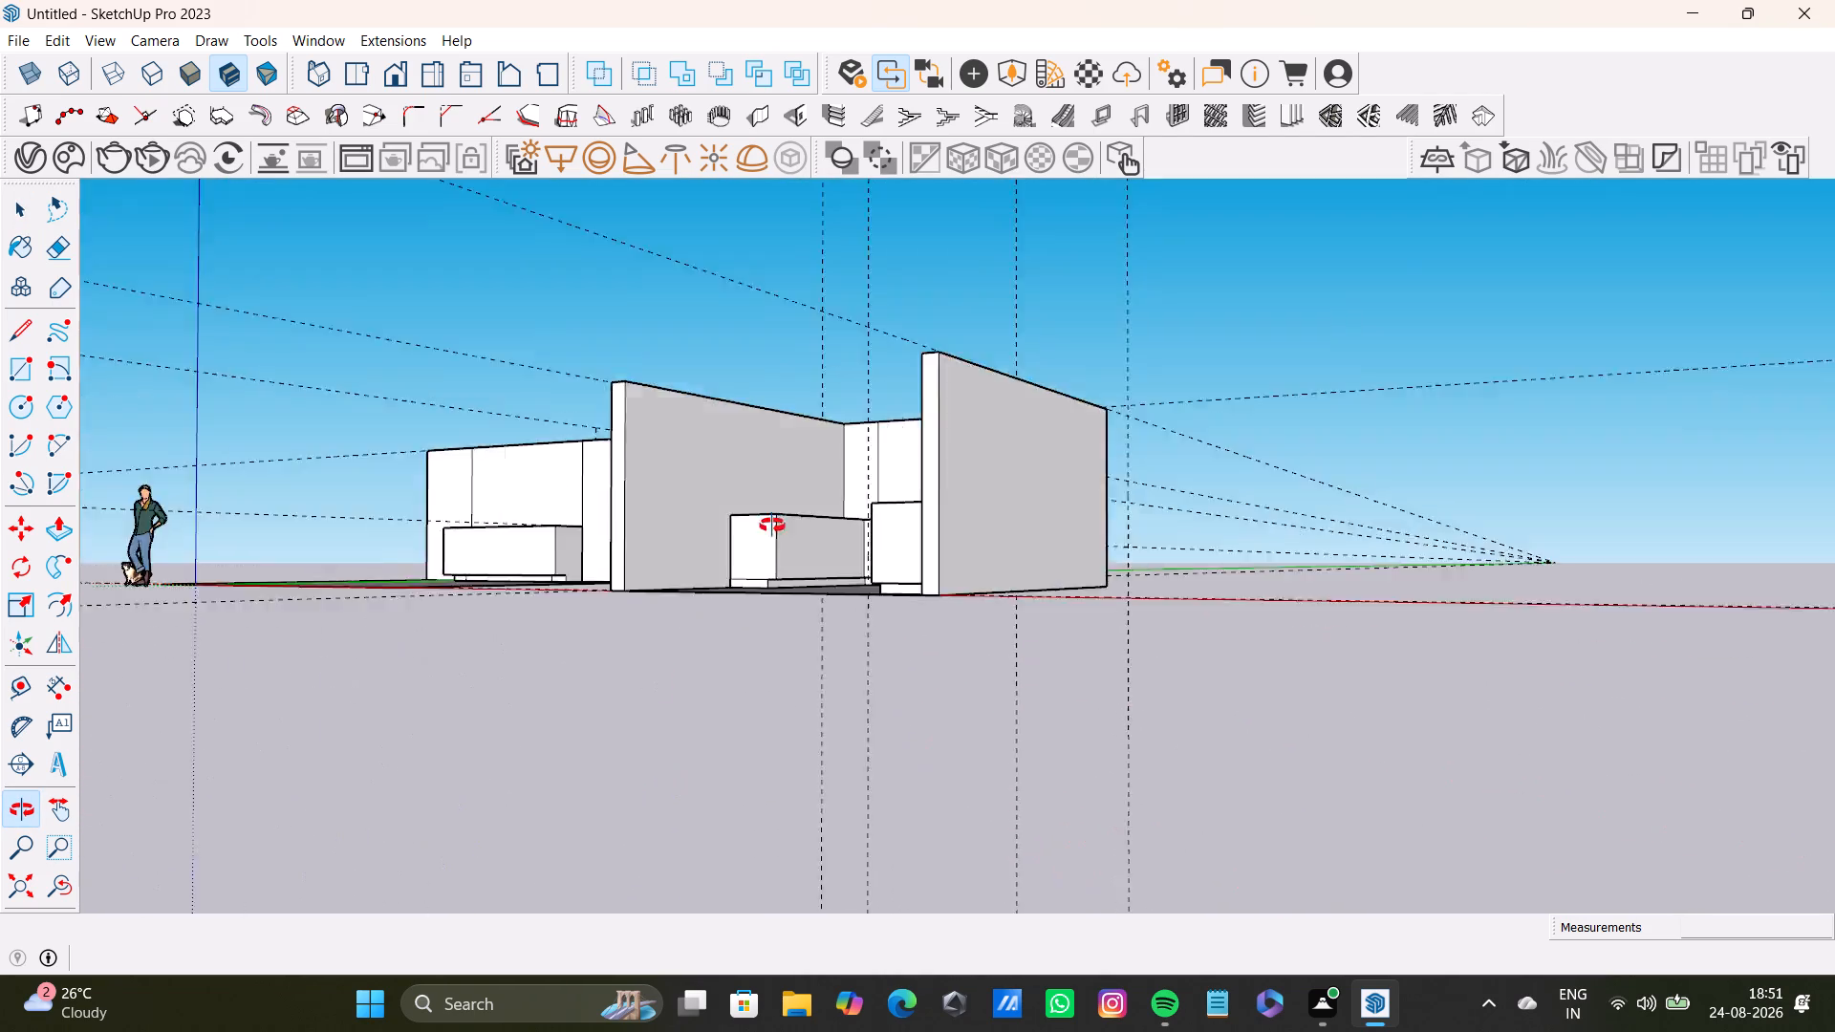
pyautogui.moveTo(772, 526); pyautogui.dragTo(915, 313, button='middle')
pyautogui.click(899, 525)
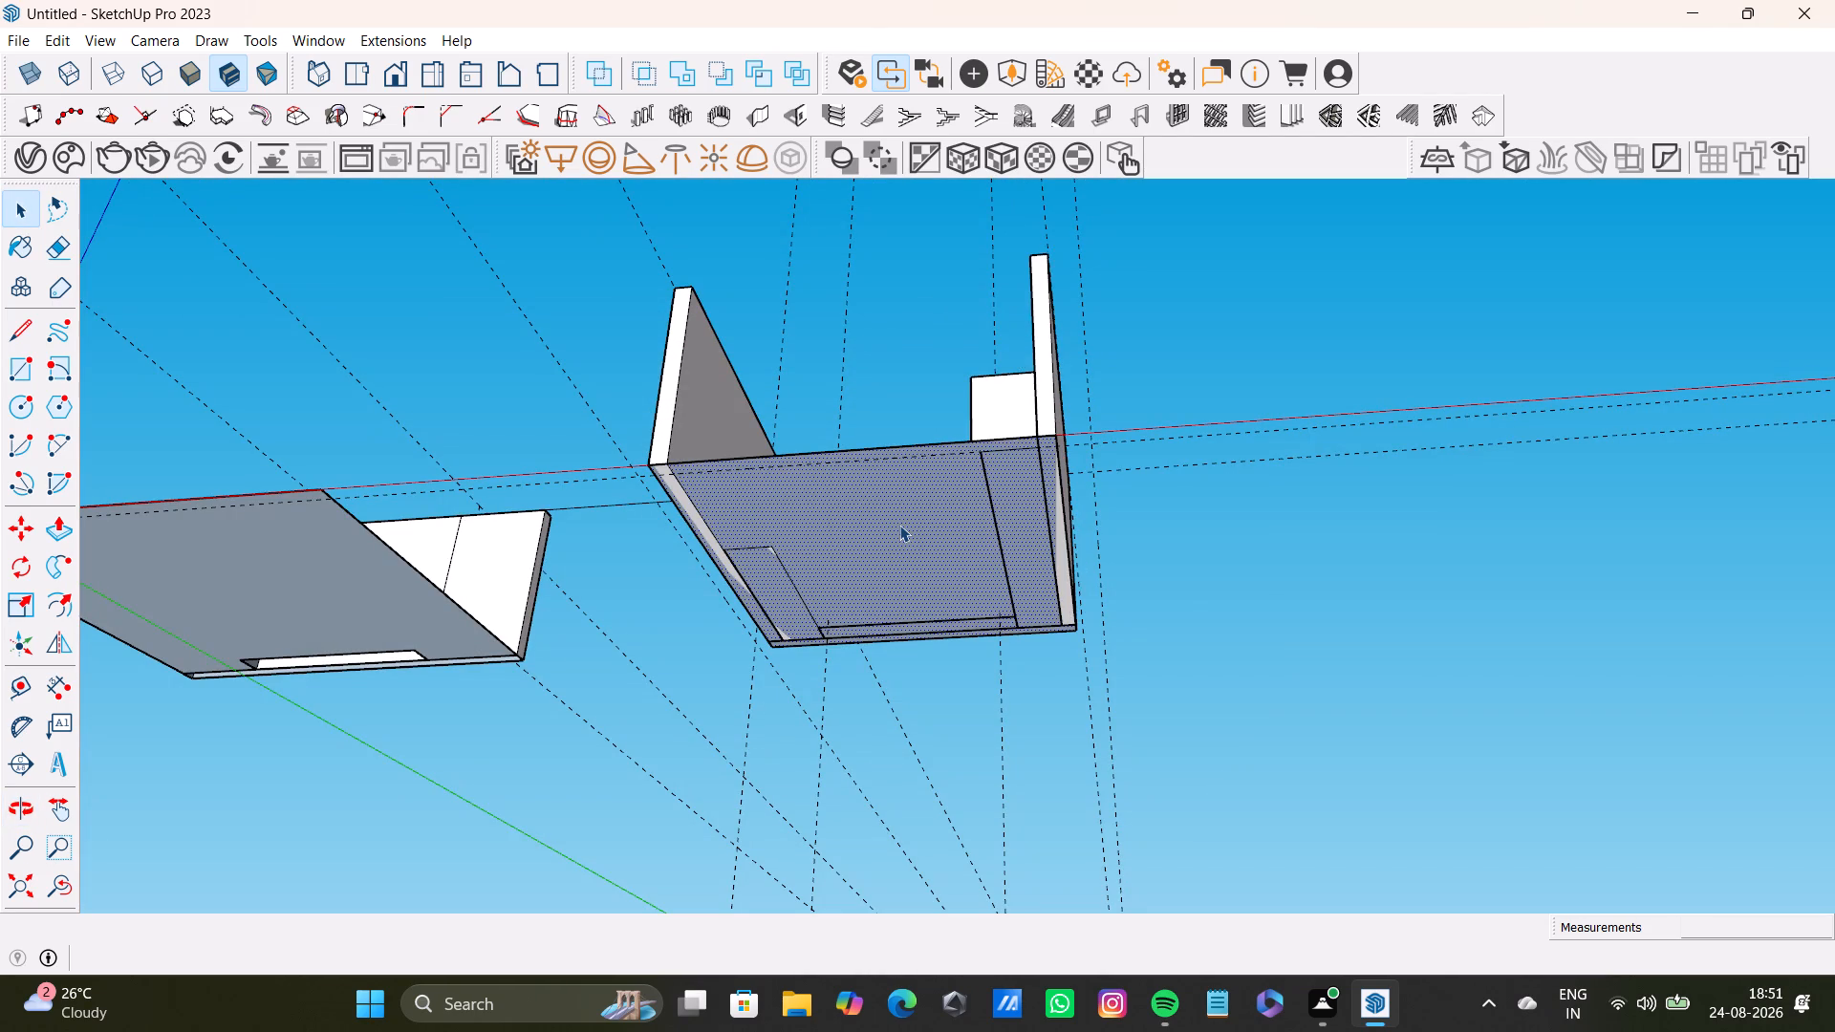
pyautogui.press('p')
pyautogui.moveTo(899, 525); pyautogui.dragTo(899, 535)
pyautogui.press('space')
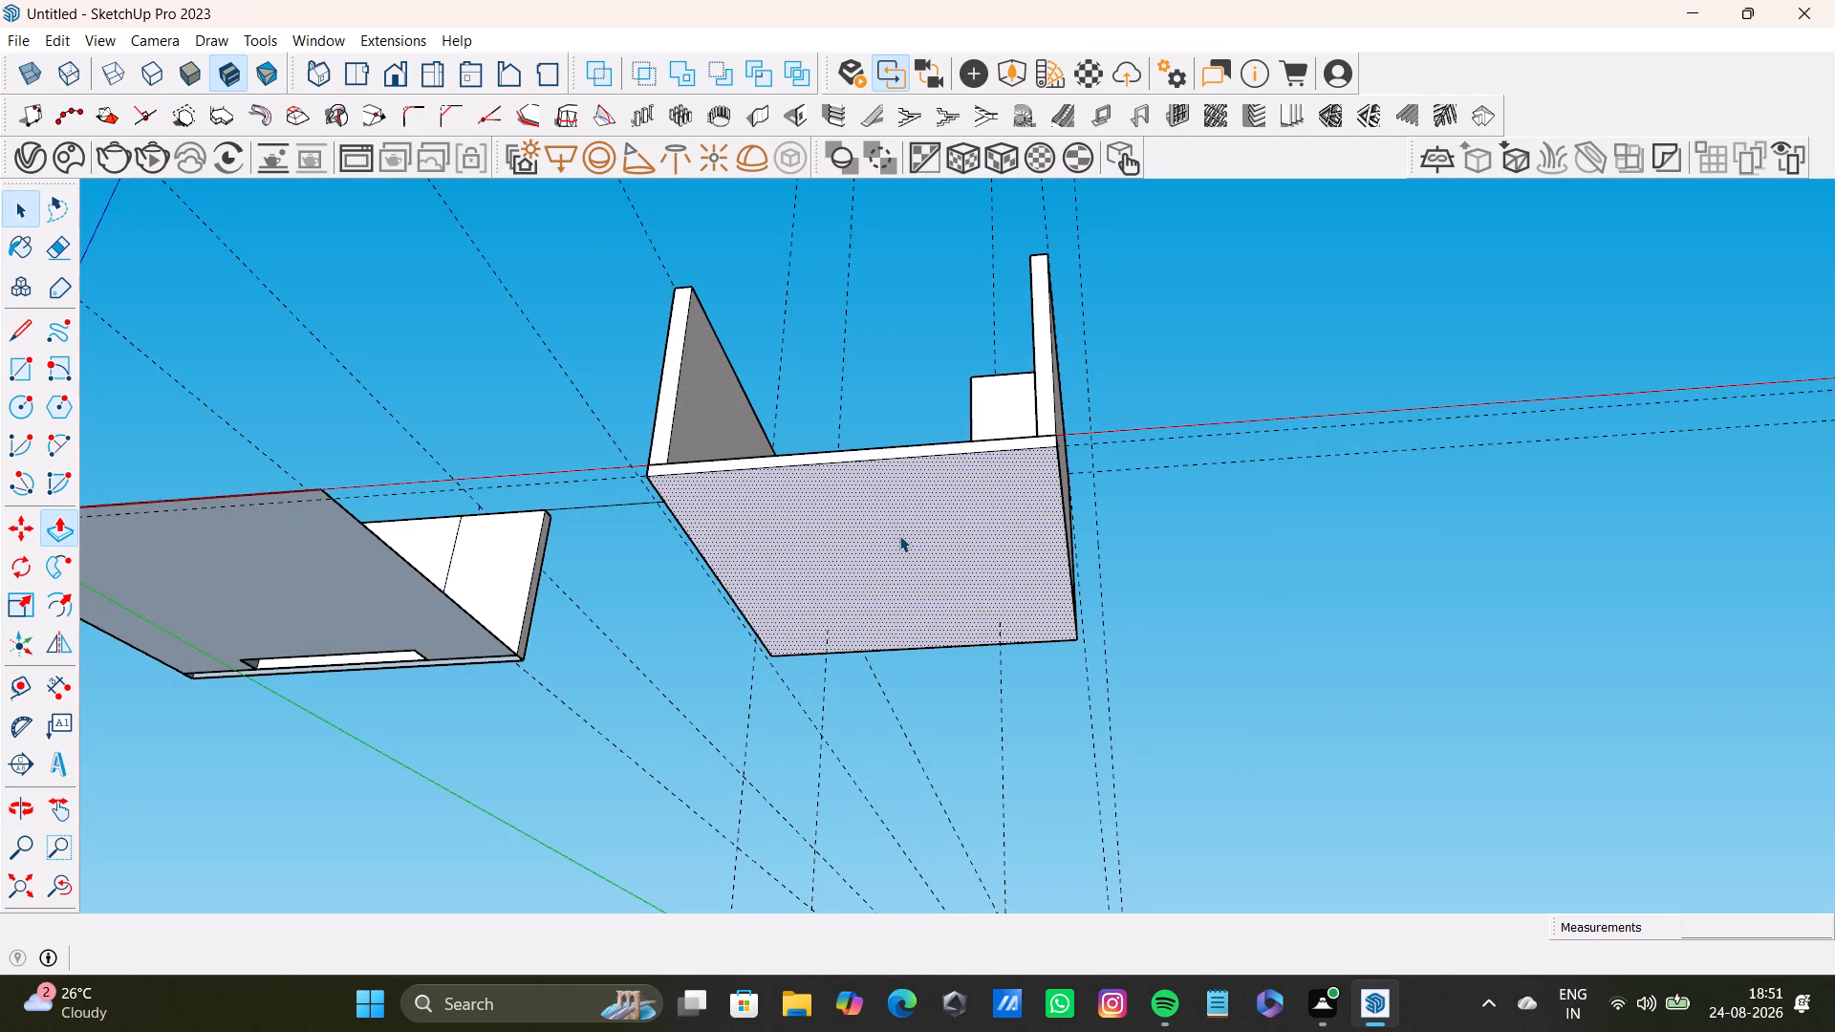
# Delete the two dashed guide lines crossing the back section of the U-shaped counter, working inside the counter's group.
pyautogui.moveTo(912, 540); pyautogui.dragTo(927, 942, button='middle')
pyautogui.scroll(-5, 899, 754)
pyautogui.moveTo(920, 747); pyautogui.dragTo(966, 892, button='middle')
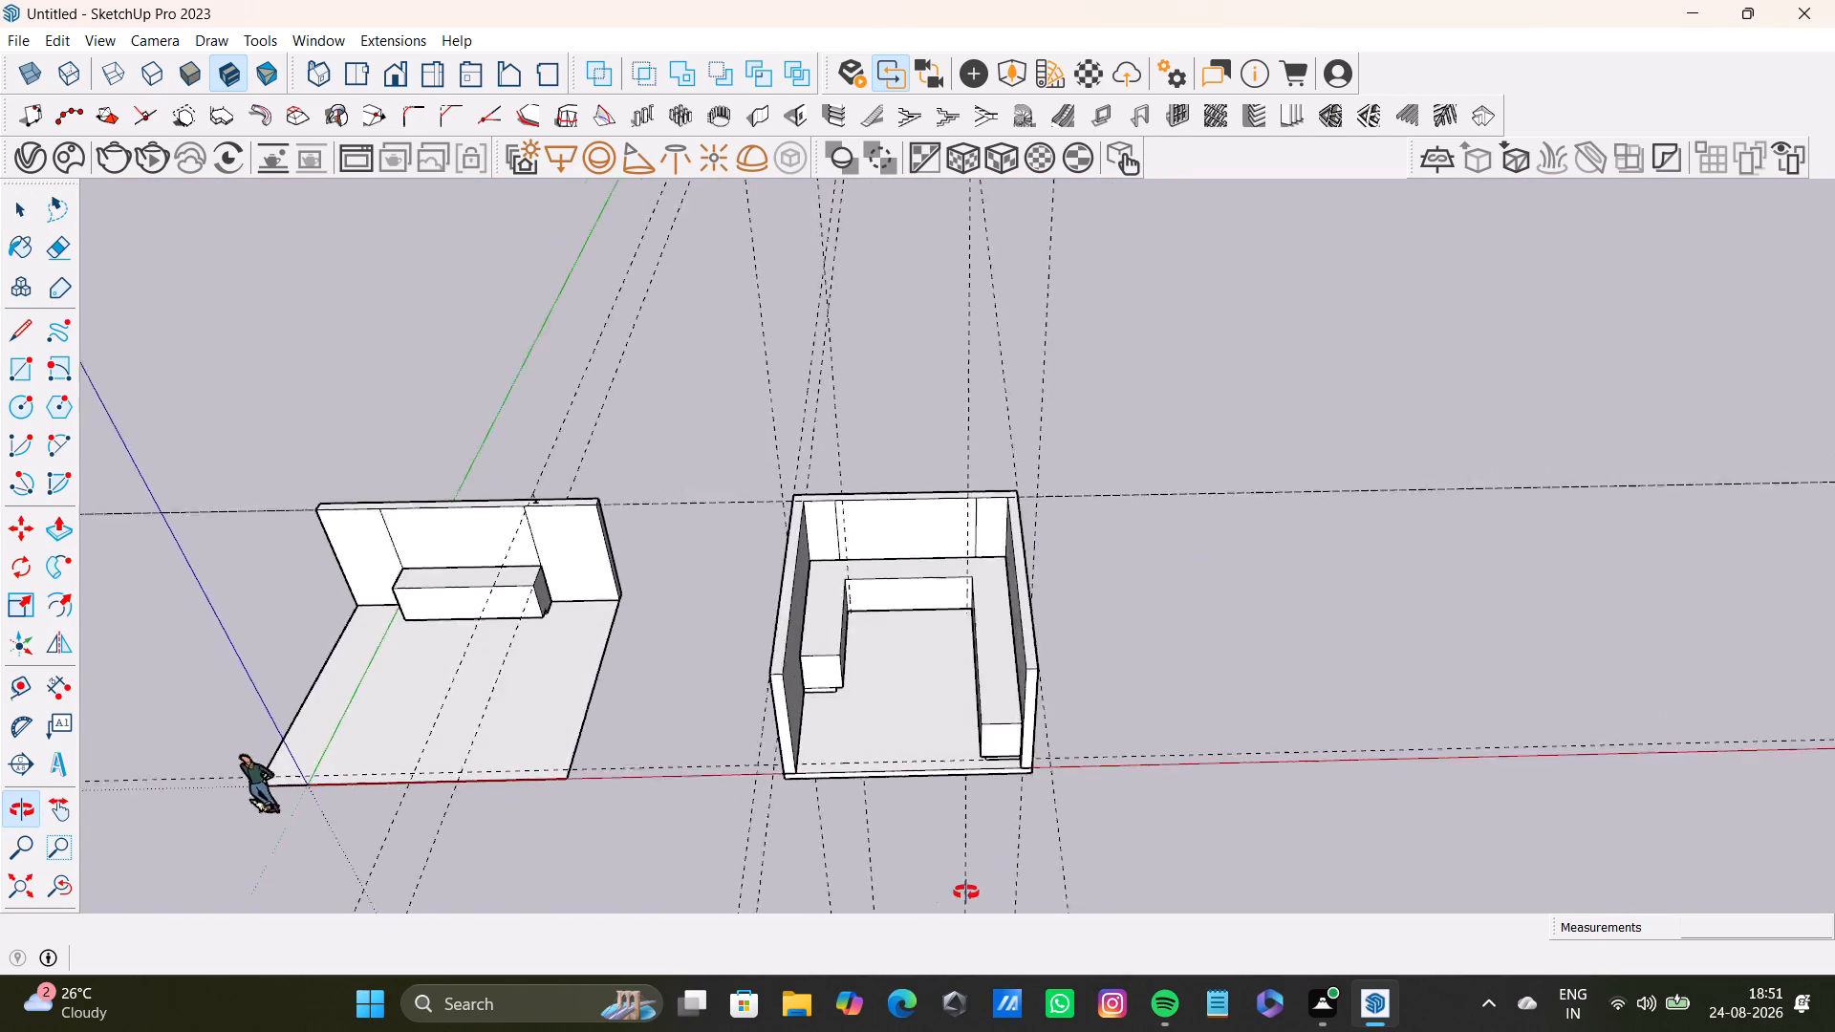
pyautogui.moveTo(966, 892); pyautogui.dragTo(787, 933, button='middle')
pyautogui.scroll(12, 994, 760)
pyautogui.moveTo(756, 625); pyautogui.dragTo(1109, 746, button='middle')
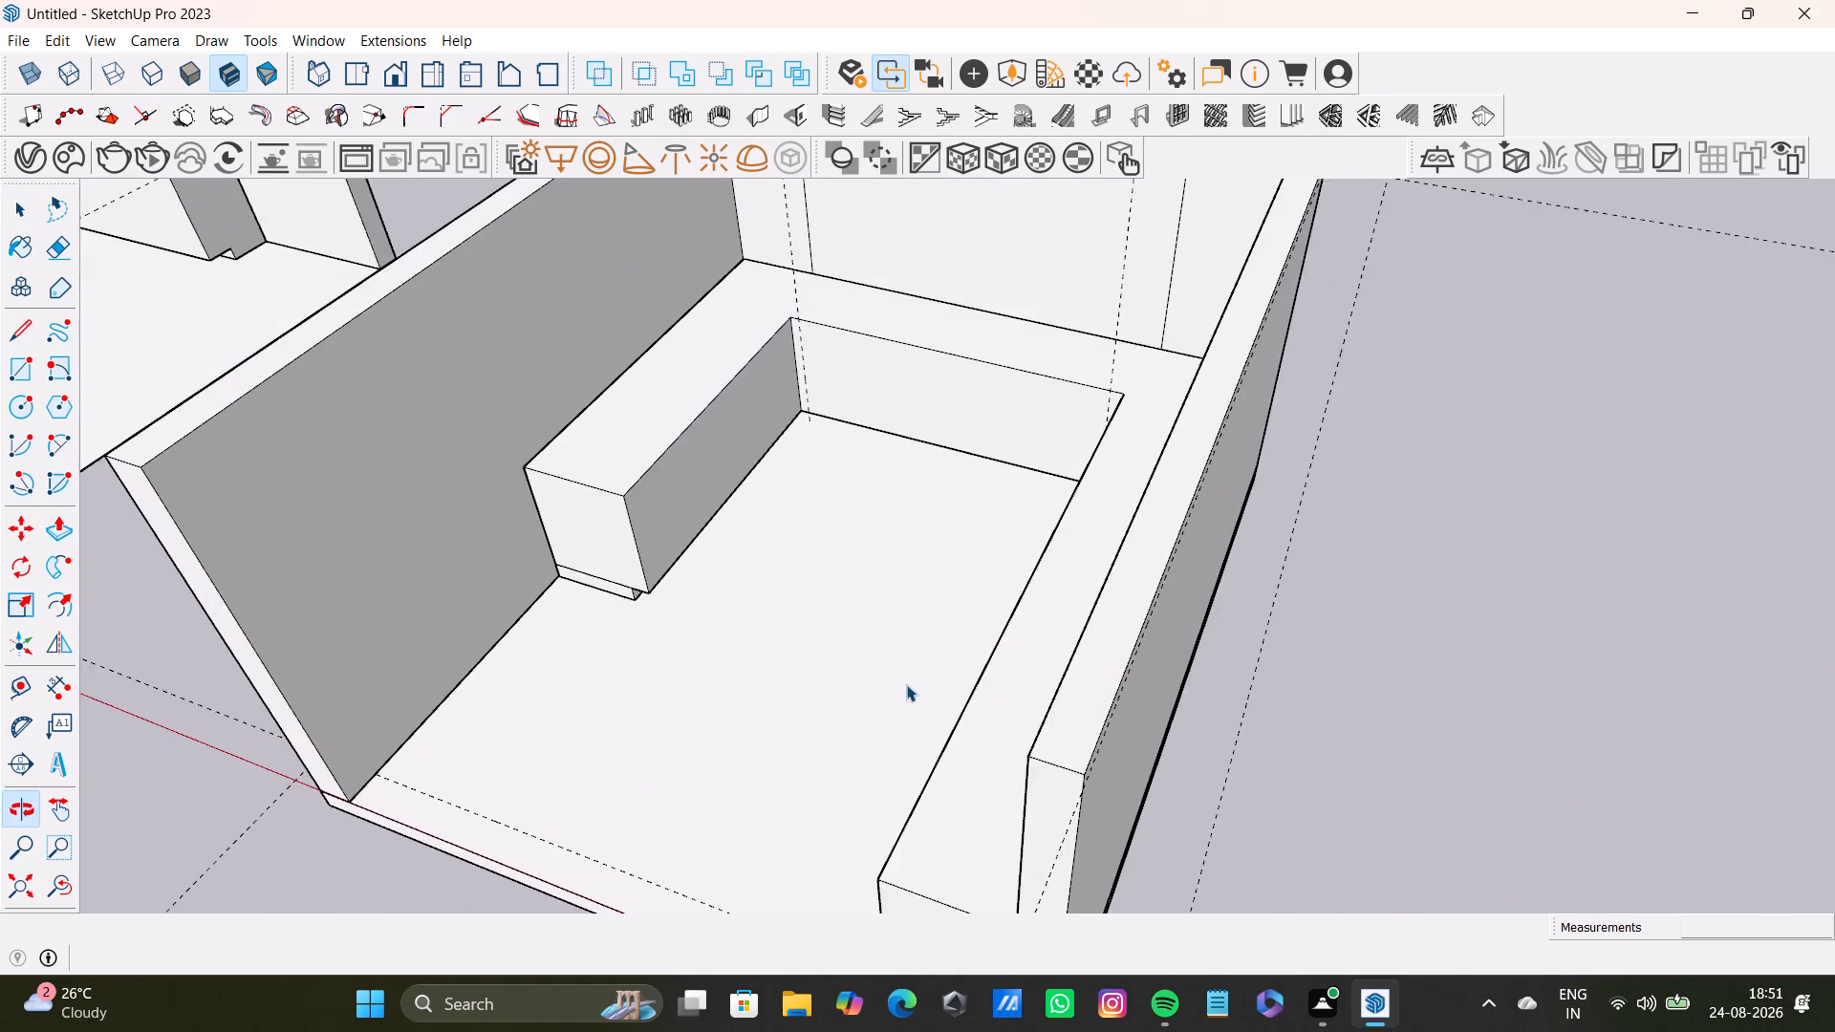
pyautogui.moveTo(834, 658); pyautogui.dragTo(794, 857, button='middle')
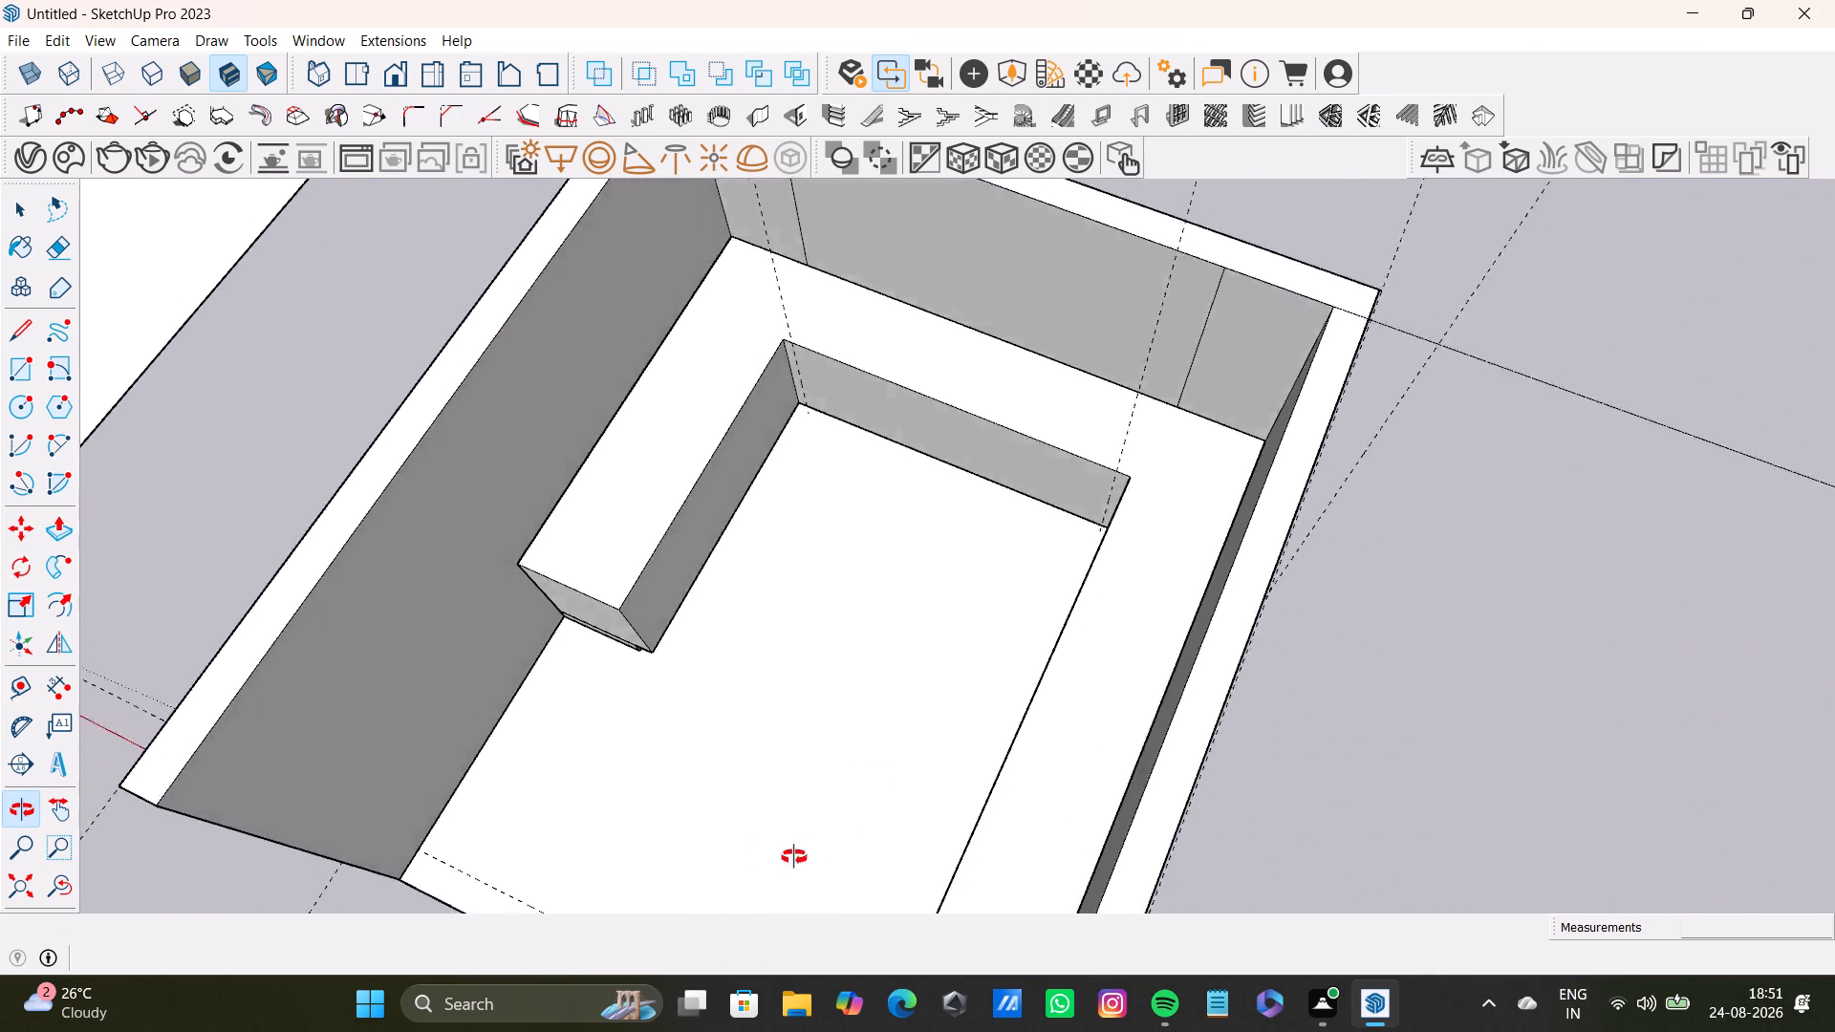
pyautogui.moveTo(794, 857); pyautogui.dragTo(1198, 638, button='middle')
pyautogui.scroll(7, 1160, 577)
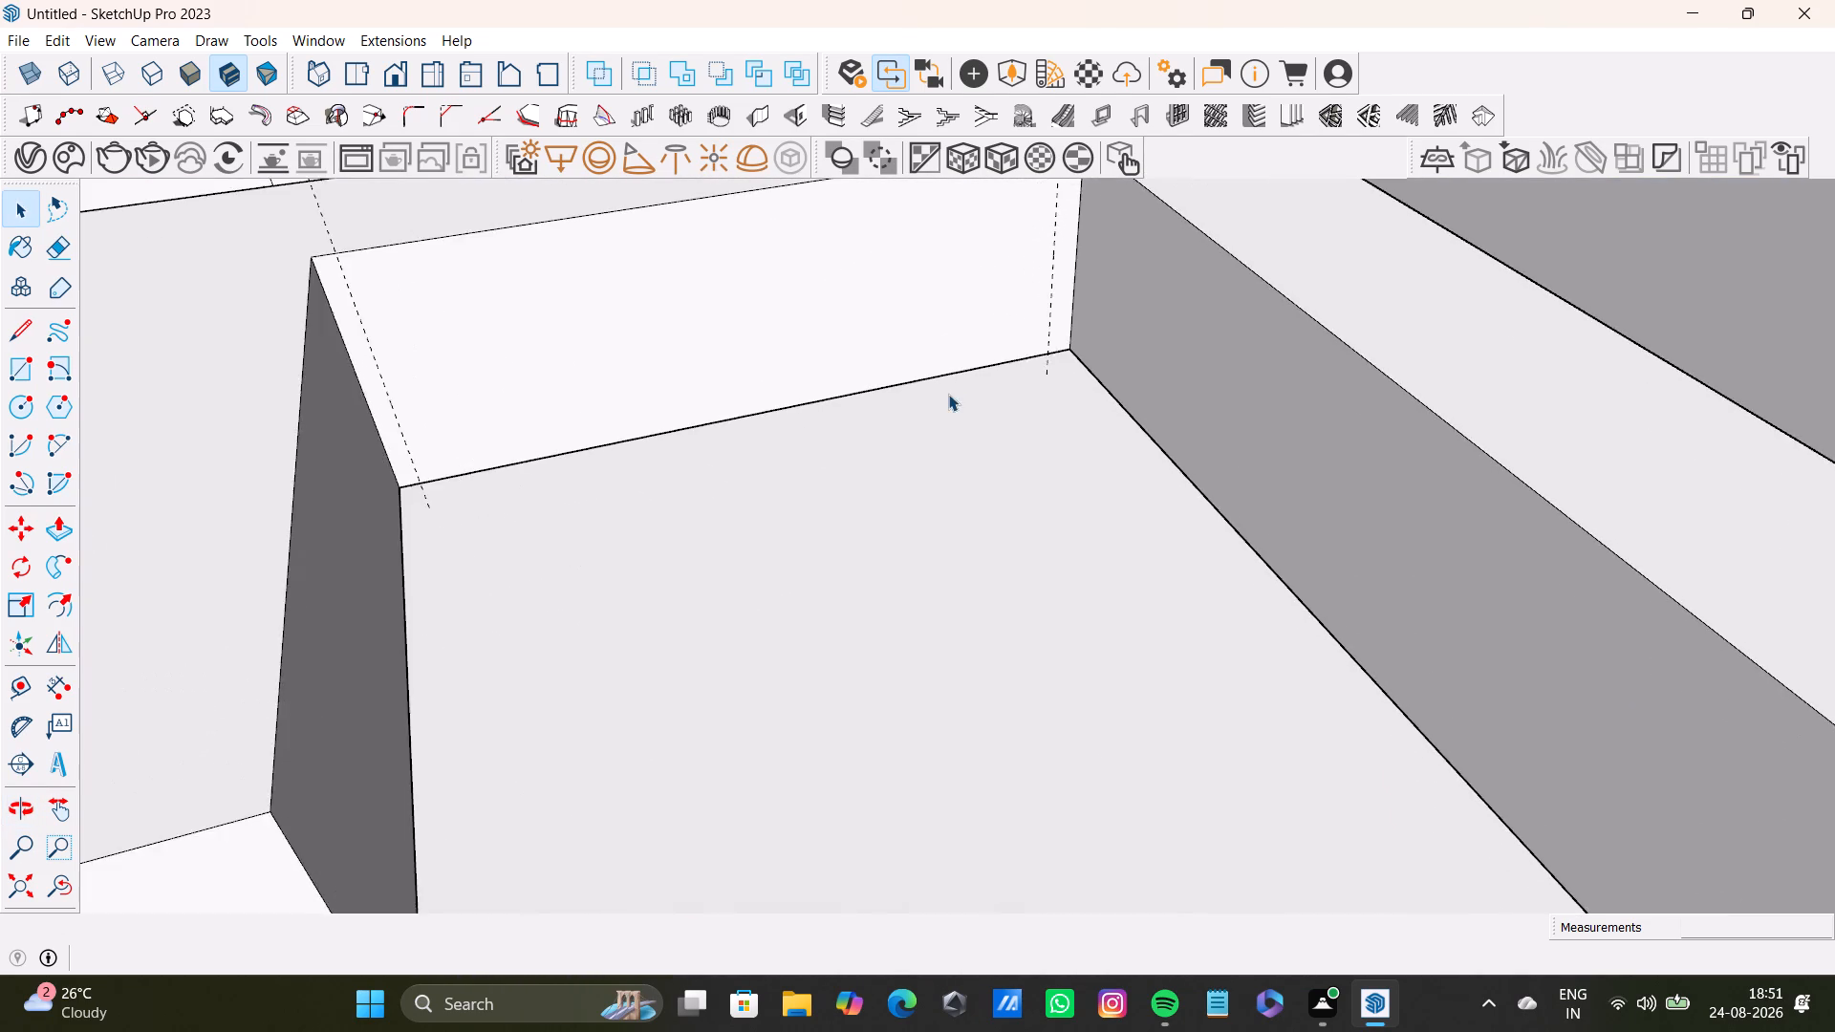
pyautogui.moveTo(960, 392); pyautogui.dragTo(872, 527, button='middle')
pyautogui.scroll(-5, 859, 493)
pyautogui.scroll(1, 877, 484)
pyautogui.keyDown('shift'); pyautogui.moveTo(908, 474); pyautogui.dragTo(996, 726, button='middle'); pyautogui.keyUp('shift')
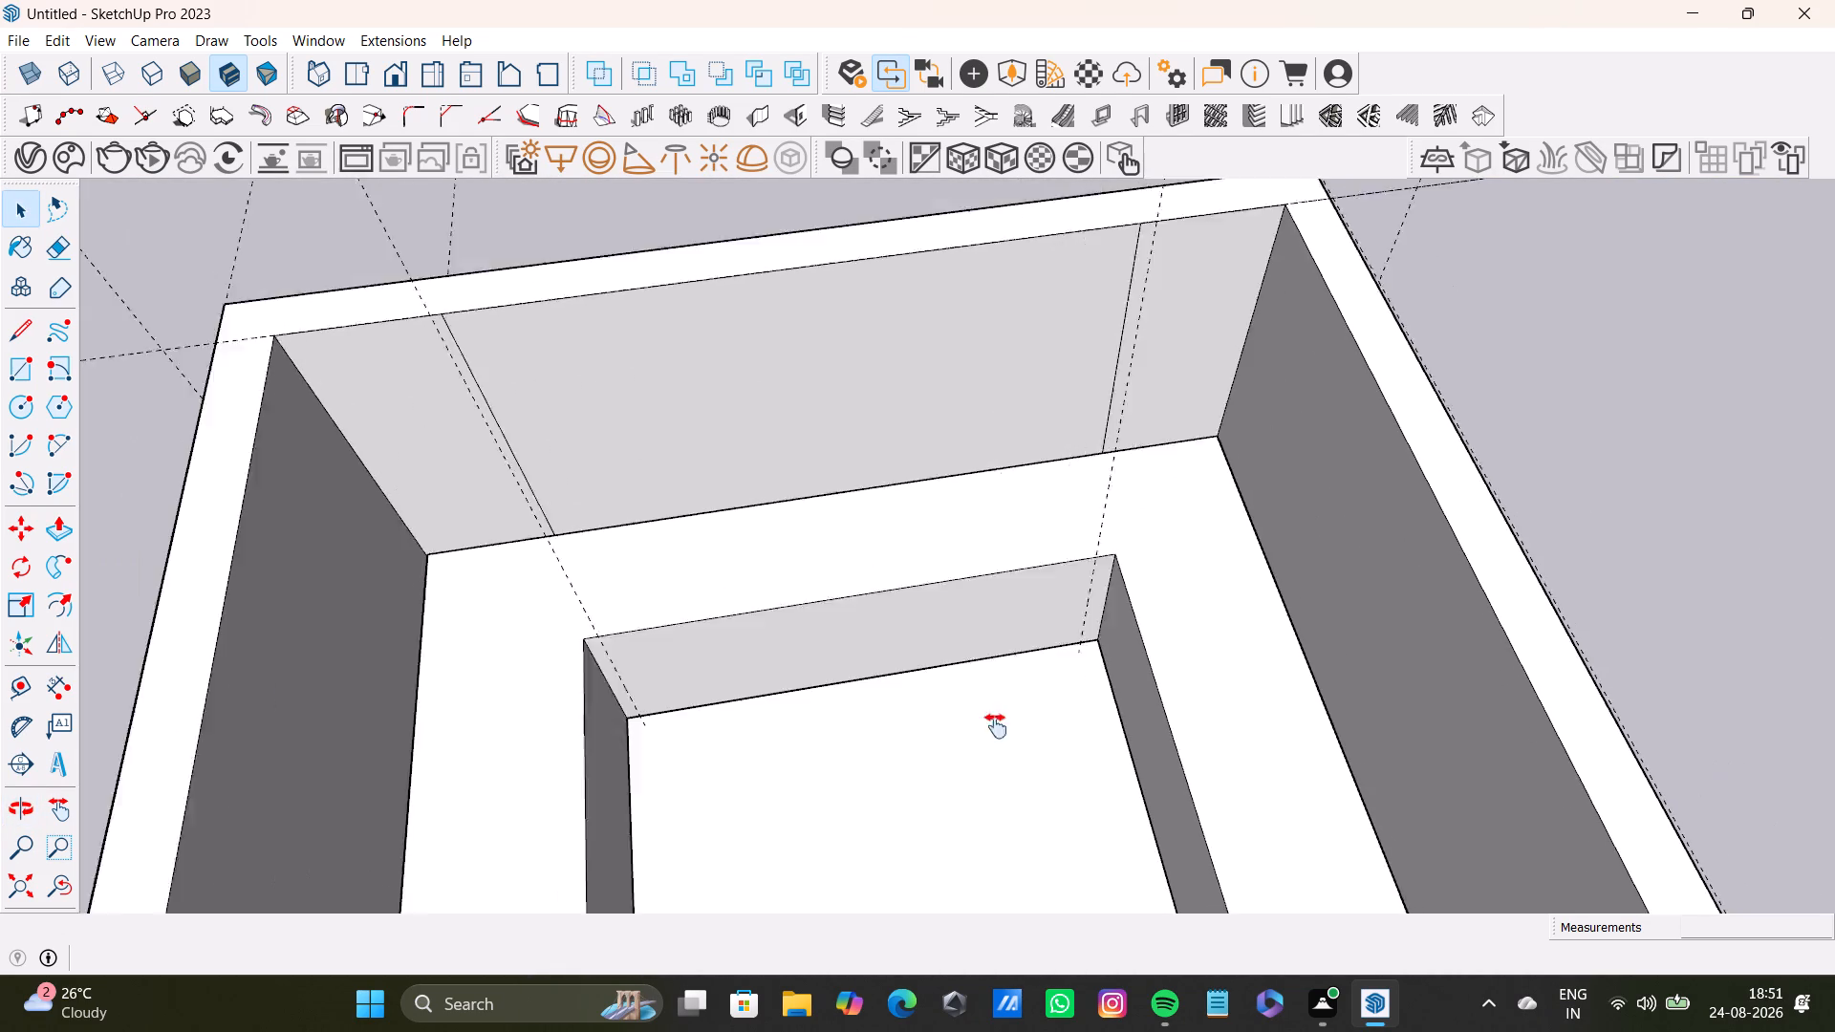
pyautogui.keyDown('shift'); pyautogui.moveTo(996, 726); pyautogui.dragTo(1003, 777, button='middle'); pyautogui.keyUp('shift')
pyautogui.scroll(8, 1080, 717)
pyautogui.click(1161, 530)
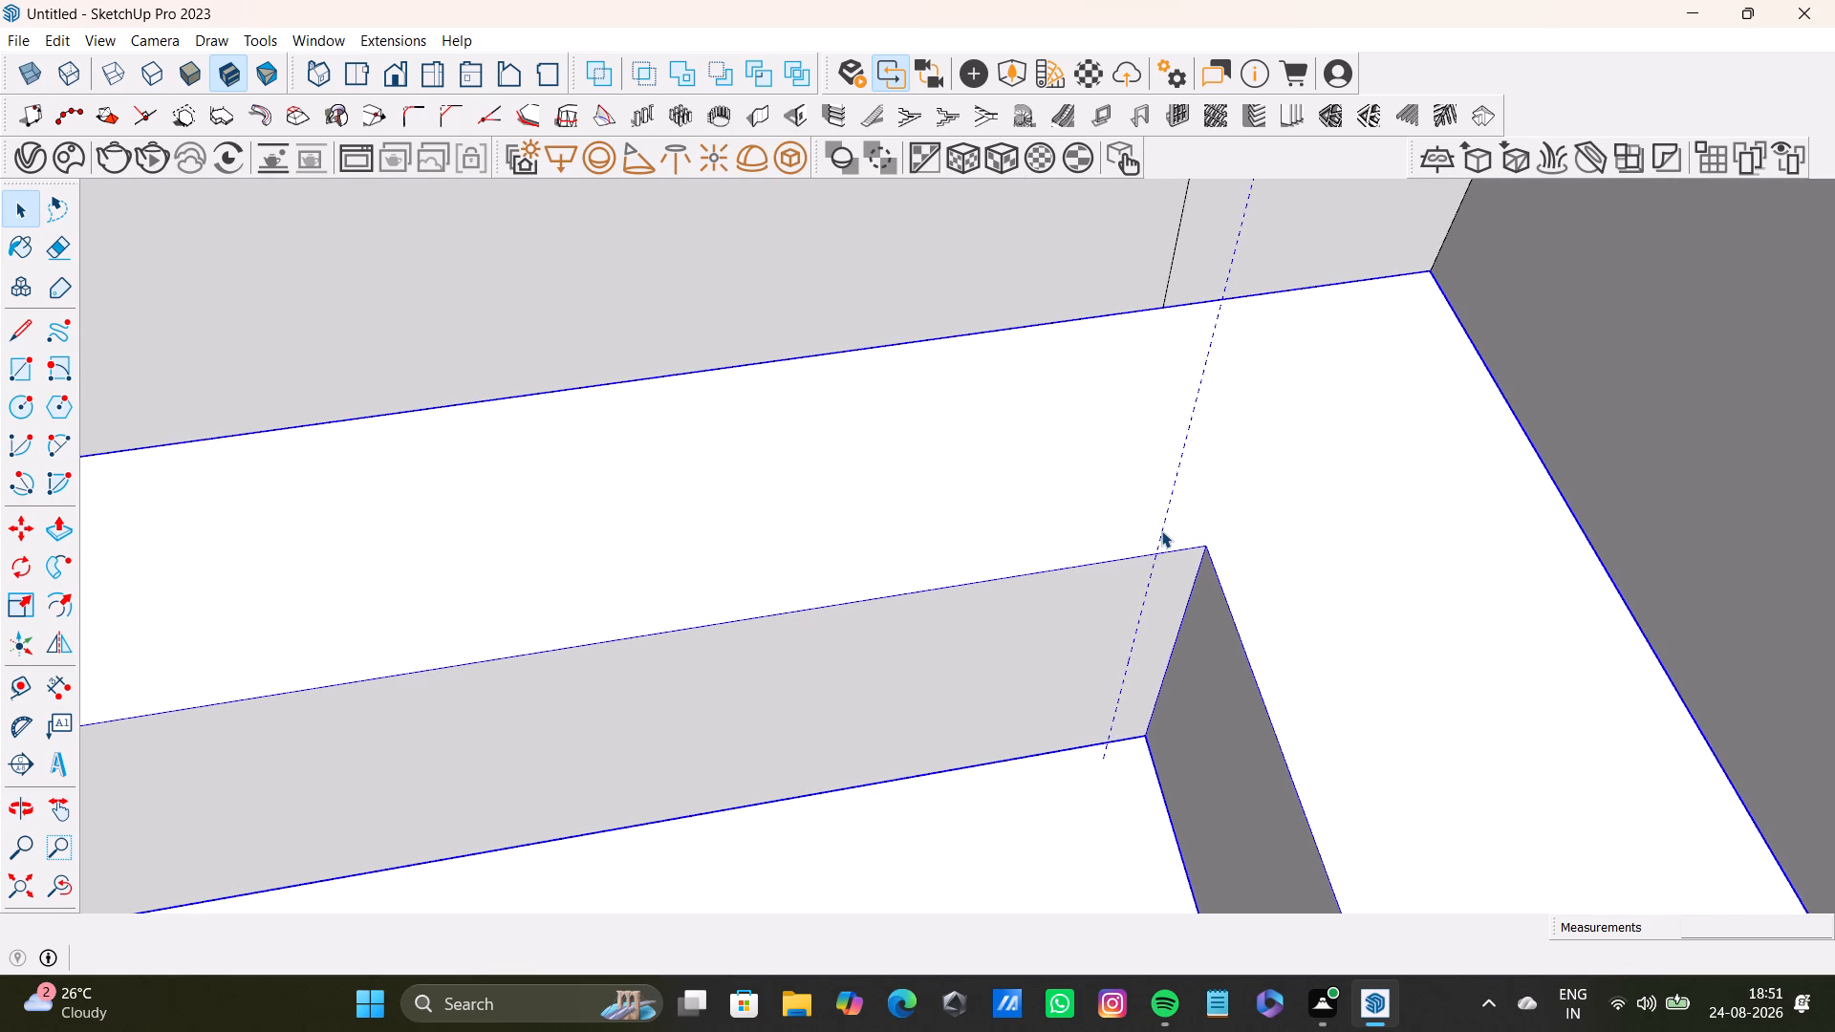
pyautogui.scroll(-13, 1158, 566)
pyautogui.click(1071, 630)
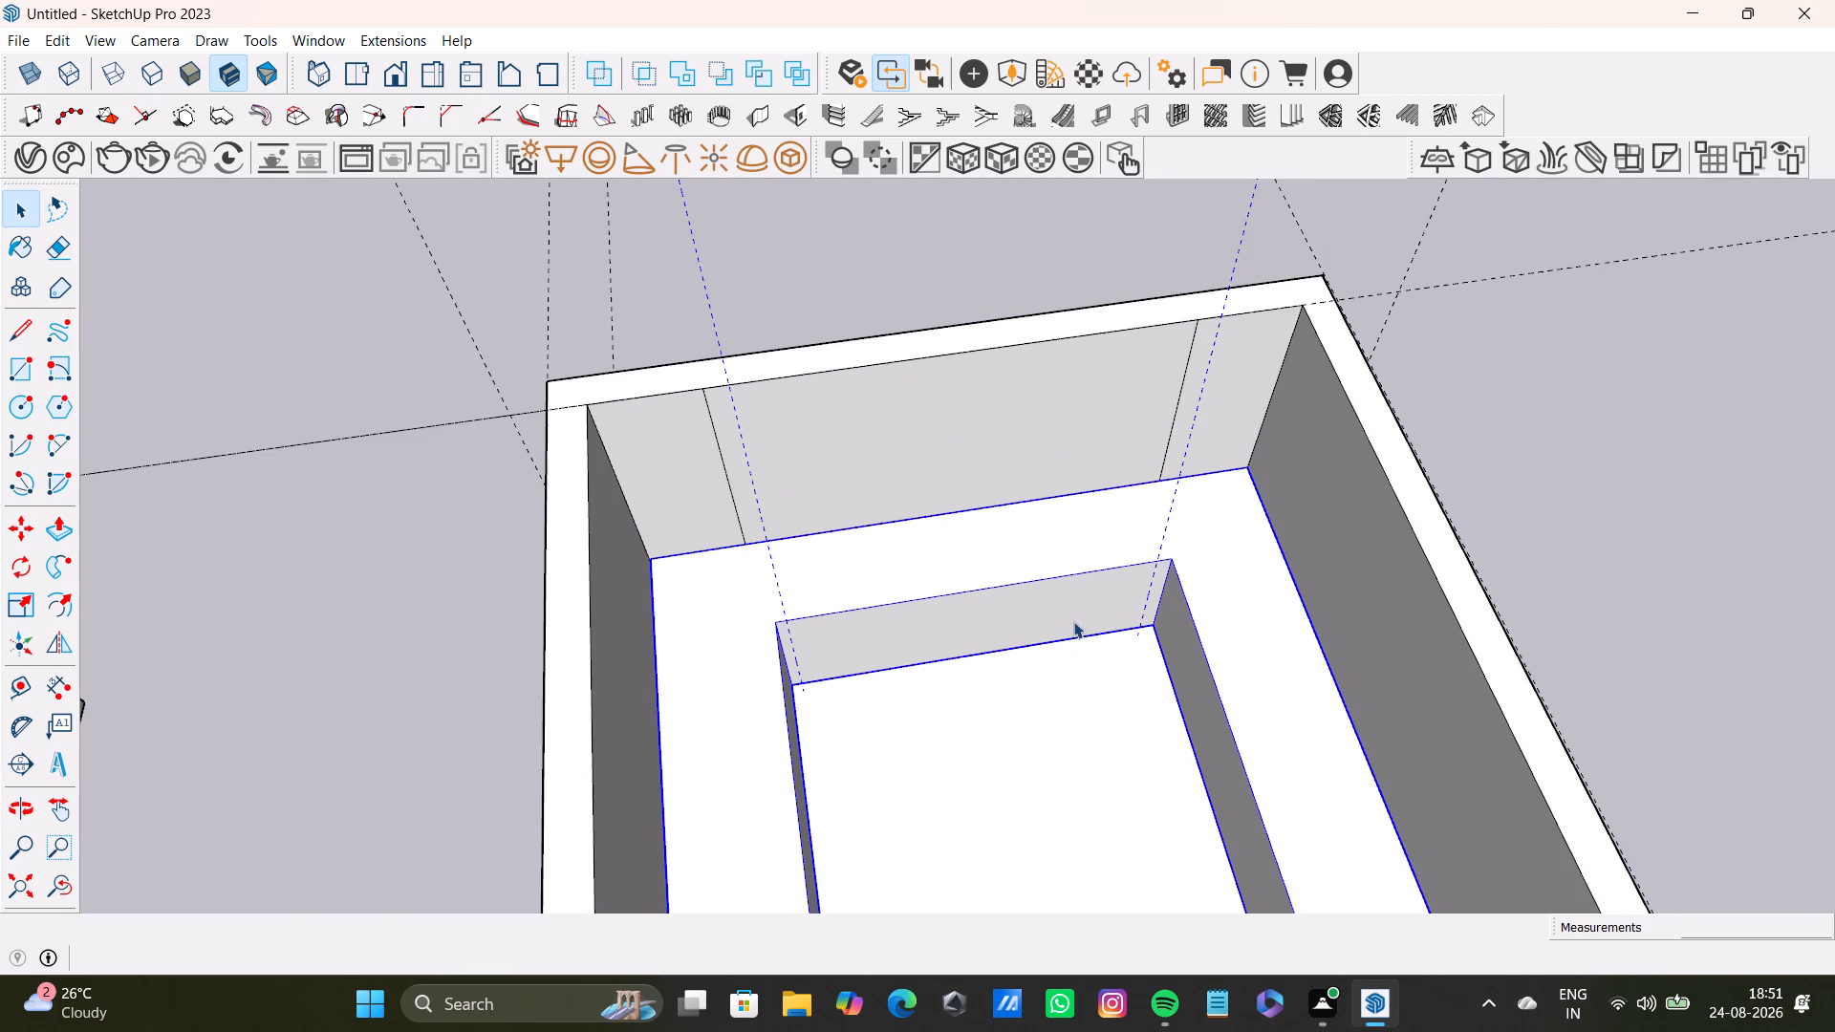
pyautogui.doubleClick(1074, 618)
pyautogui.doubleClick(1076, 612)
pyautogui.click(1161, 545)
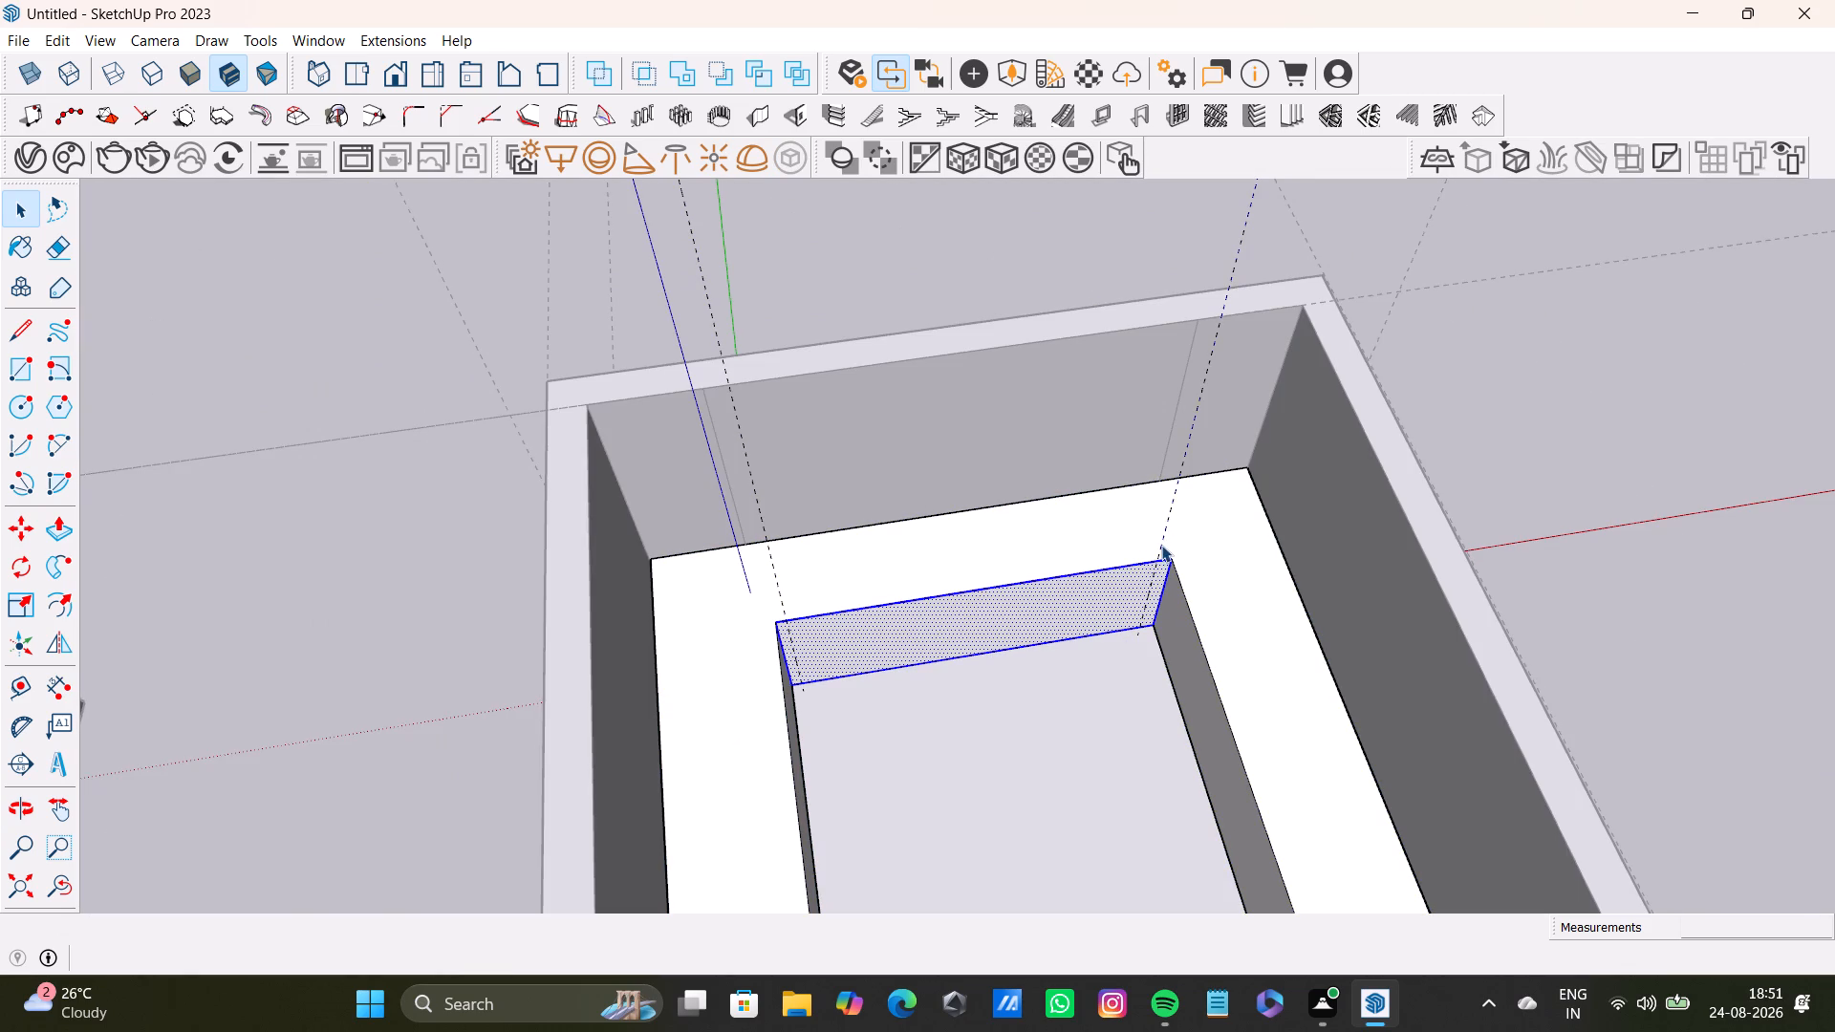
pyautogui.press('Delete')
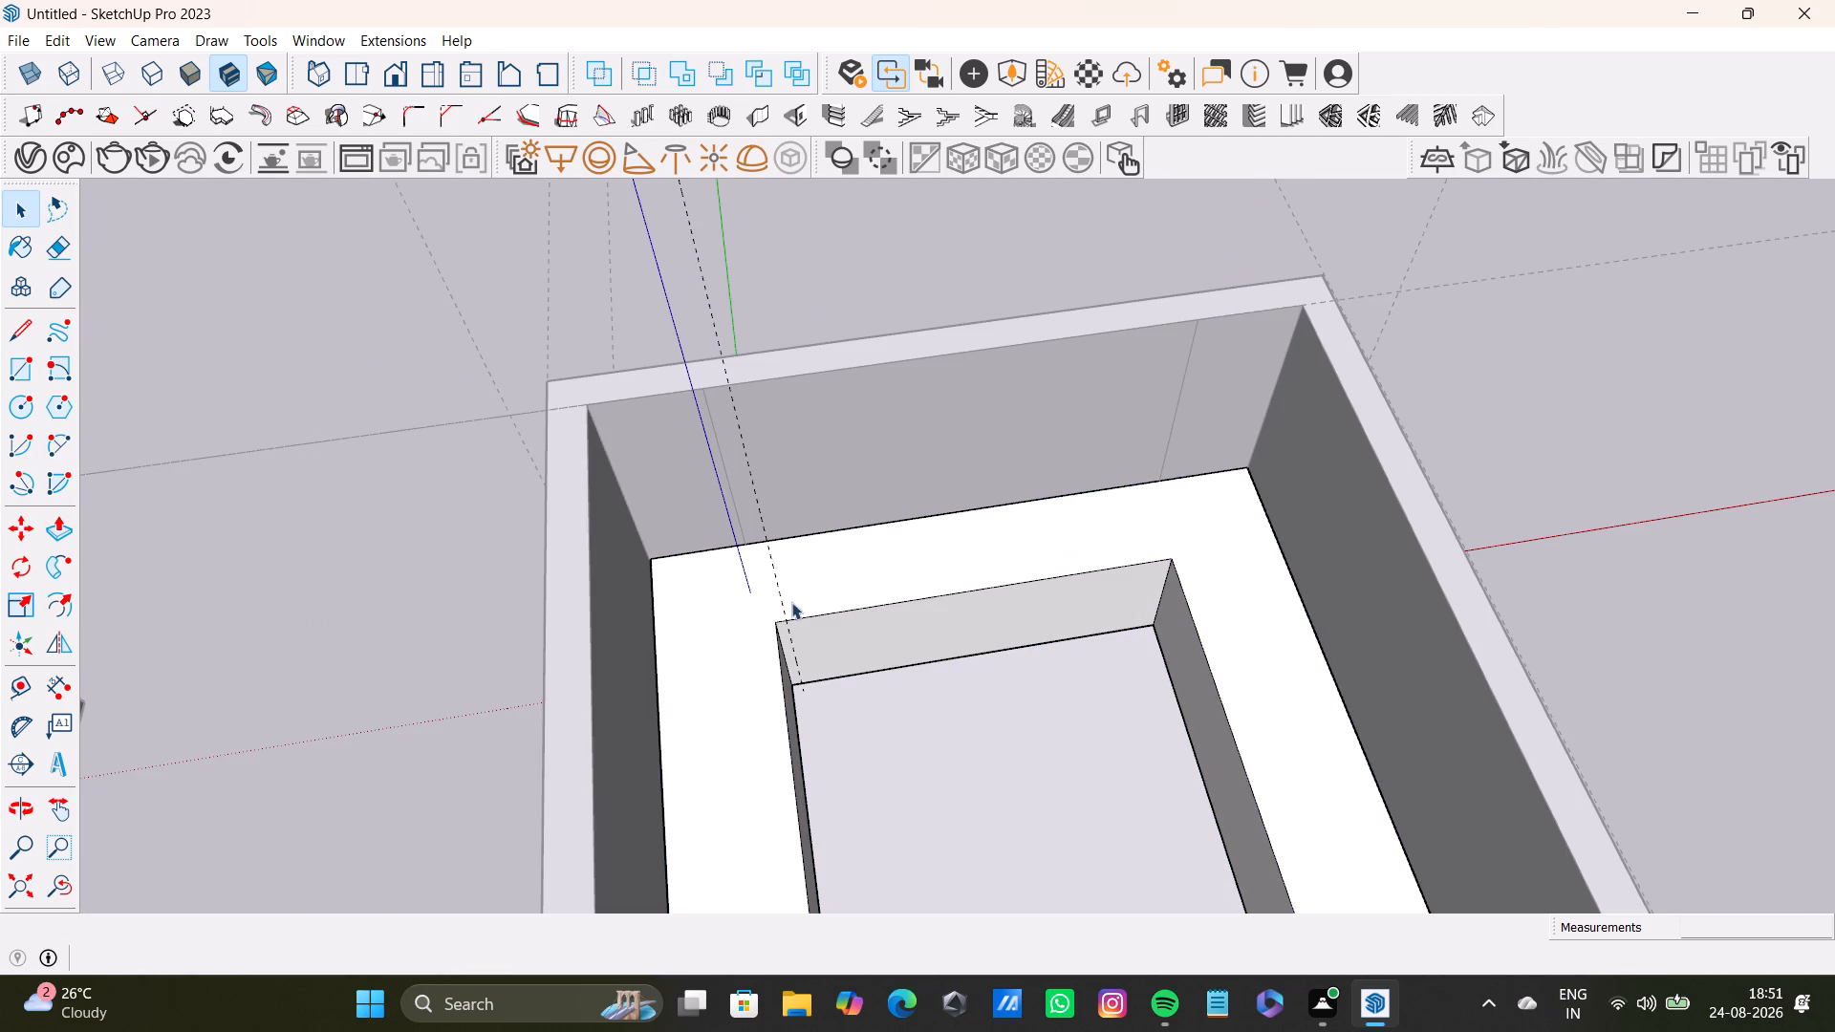
pyautogui.click(783, 604)
pyautogui.press('Delete')
pyautogui.scroll(-5, 1146, 608)
pyautogui.press('space')
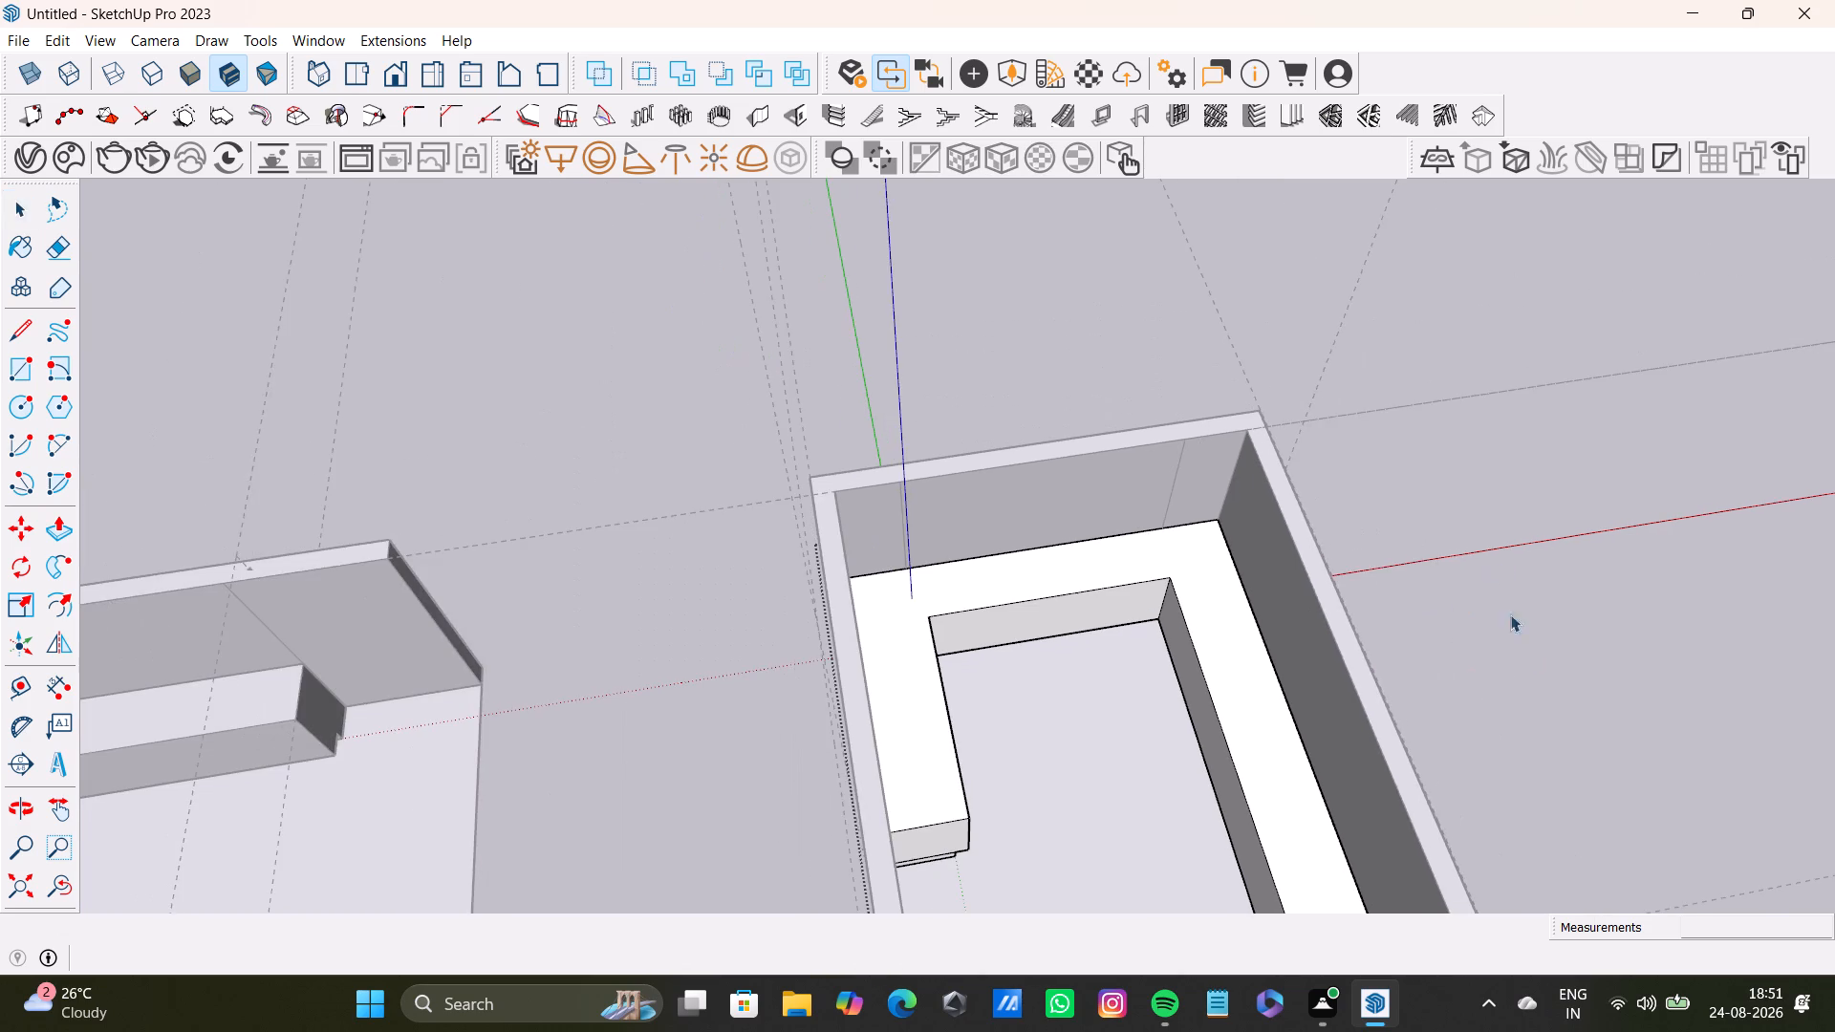
pyautogui.click(1527, 653)
# Delete the vertical line on the back wall's inner face nearest the shorter counter arm, working inside the wall group.
pyautogui.scroll(-9, 1507, 659)
pyautogui.moveTo(1480, 671); pyautogui.dragTo(1069, 682, button='middle')
pyautogui.moveTo(1047, 699); pyautogui.dragTo(693, 708, button='middle')
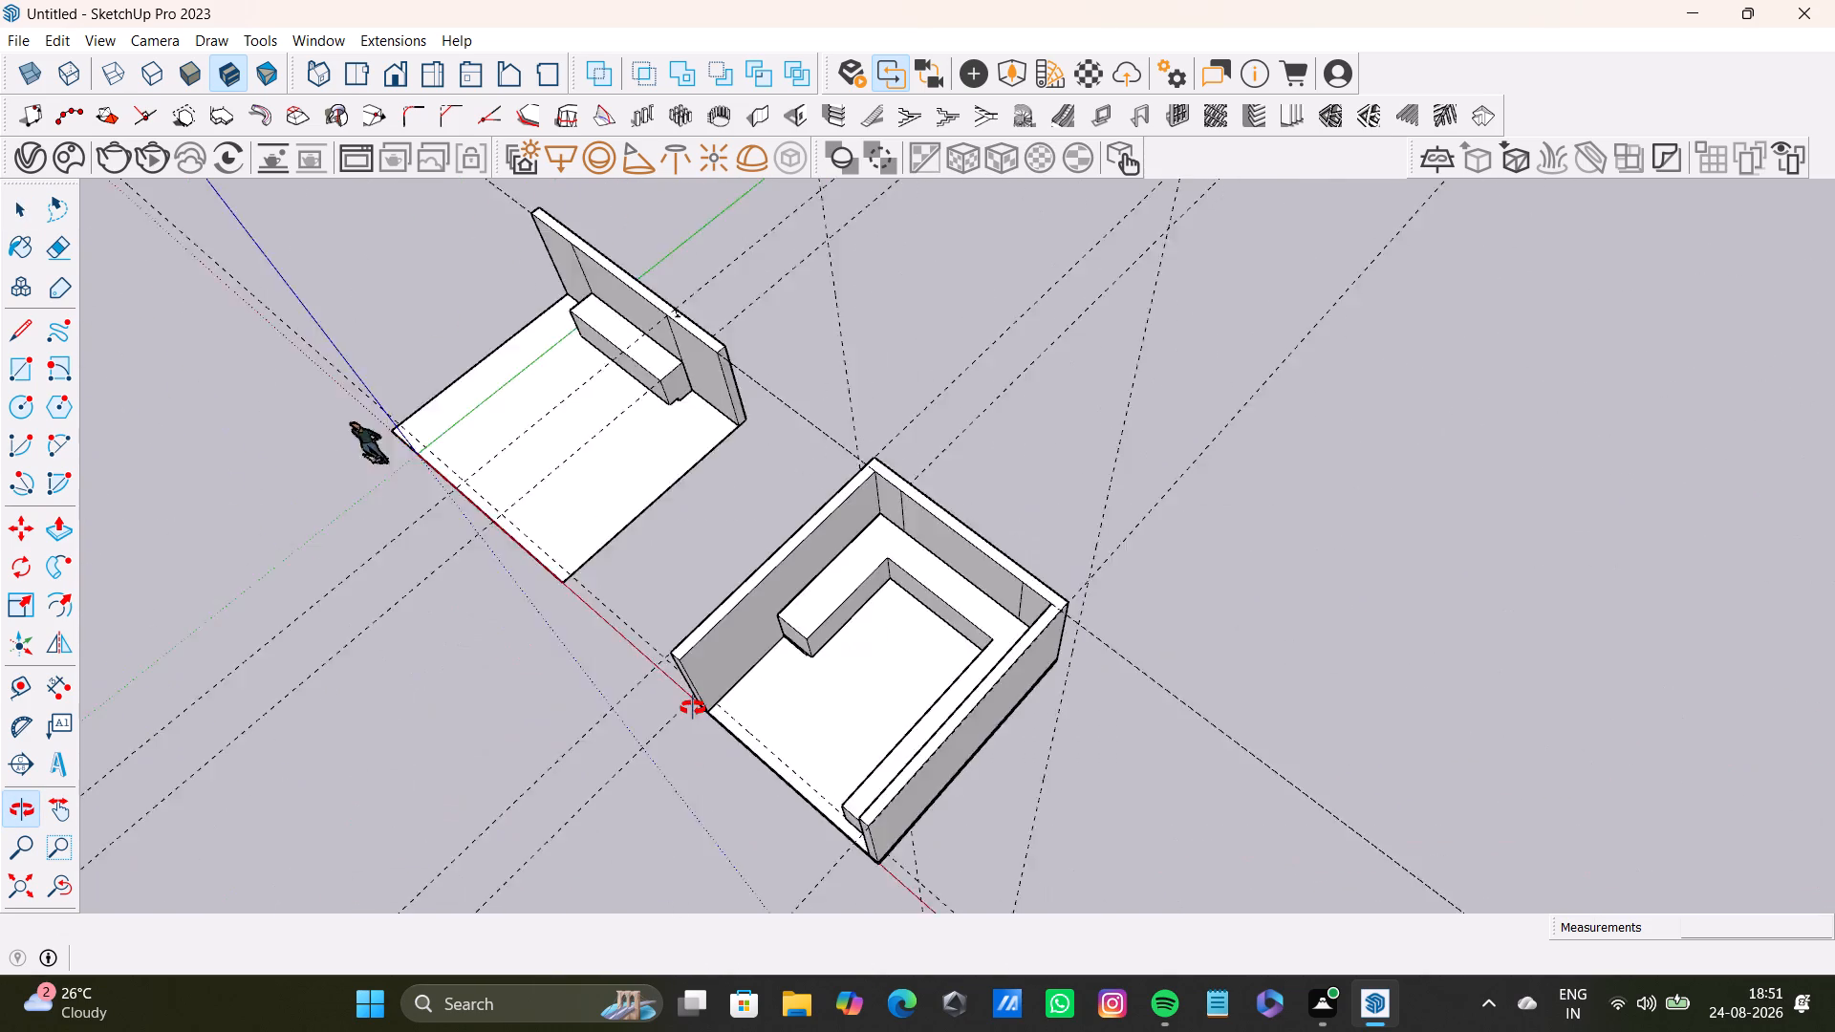
pyautogui.moveTo(693, 708); pyautogui.dragTo(1075, 461, button='middle')
pyautogui.scroll(13, 1011, 627)
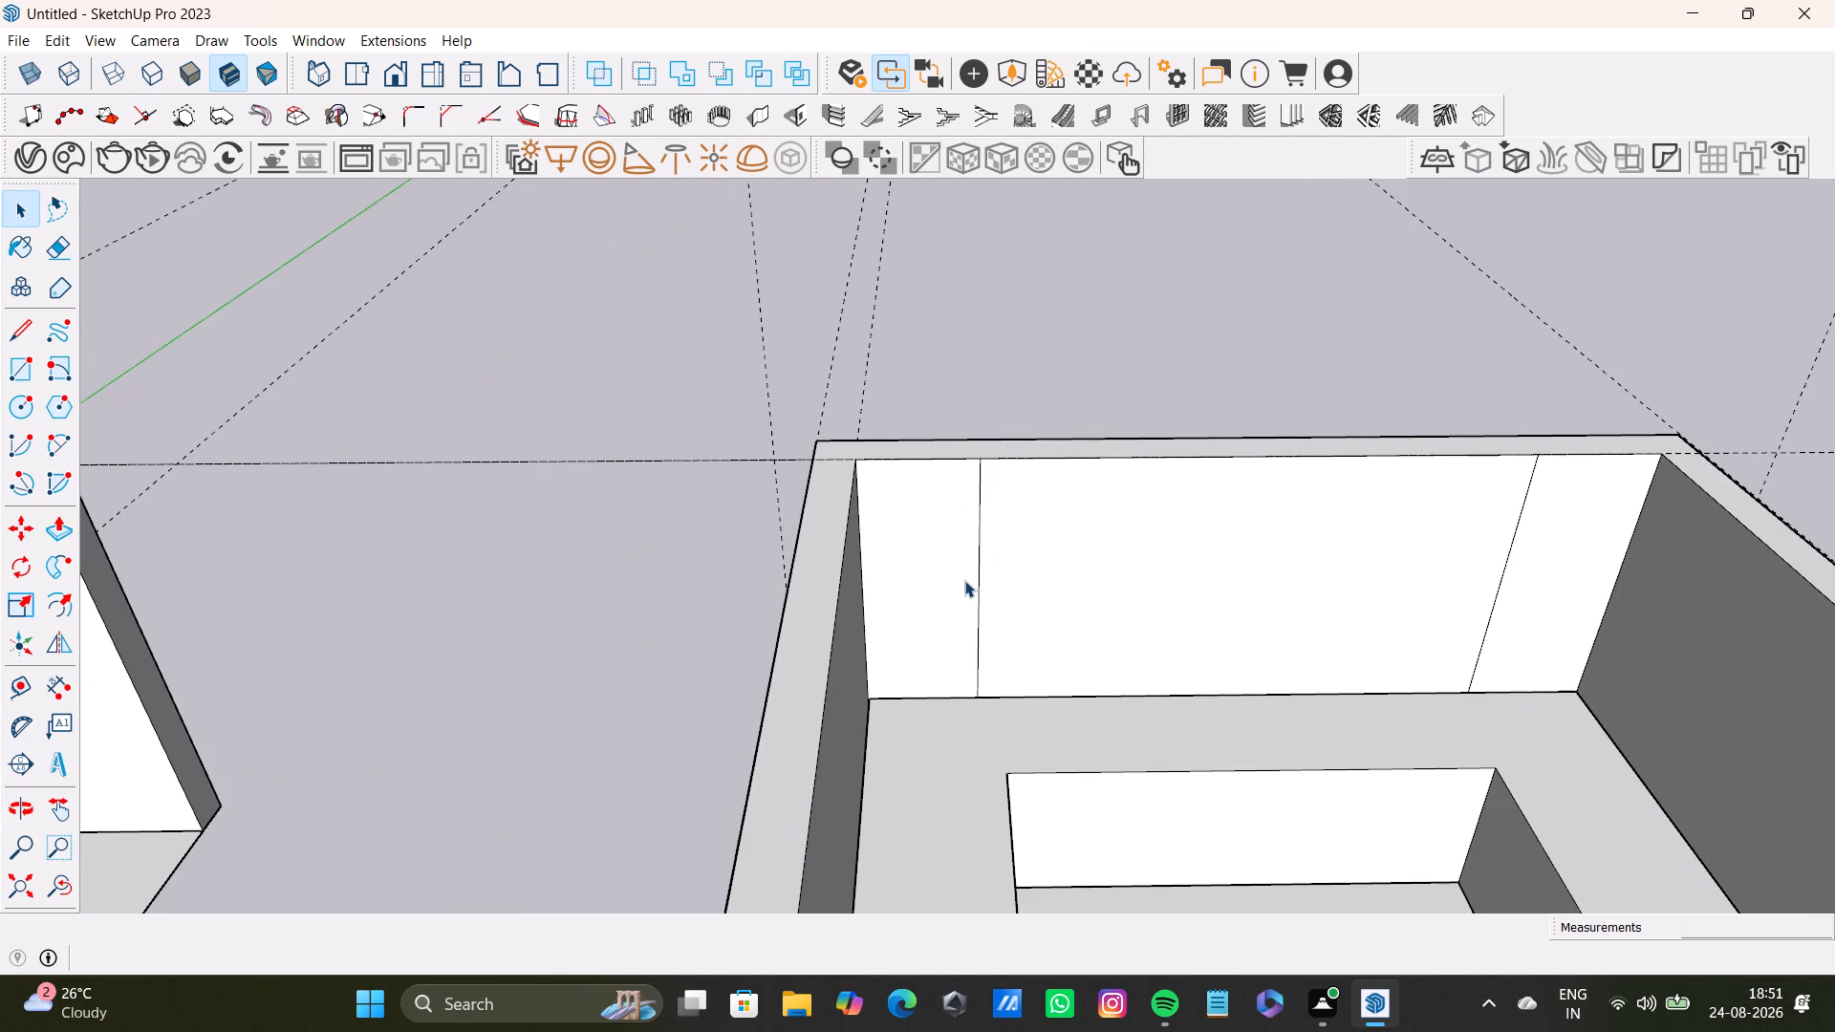
pyautogui.scroll(4, 964, 580)
pyautogui.scroll(-3, 964, 580)
pyautogui.keyDown('shift'); pyautogui.moveTo(964, 580); pyautogui.dragTo(813, 617, button='middle'); pyautogui.keyUp('shift')
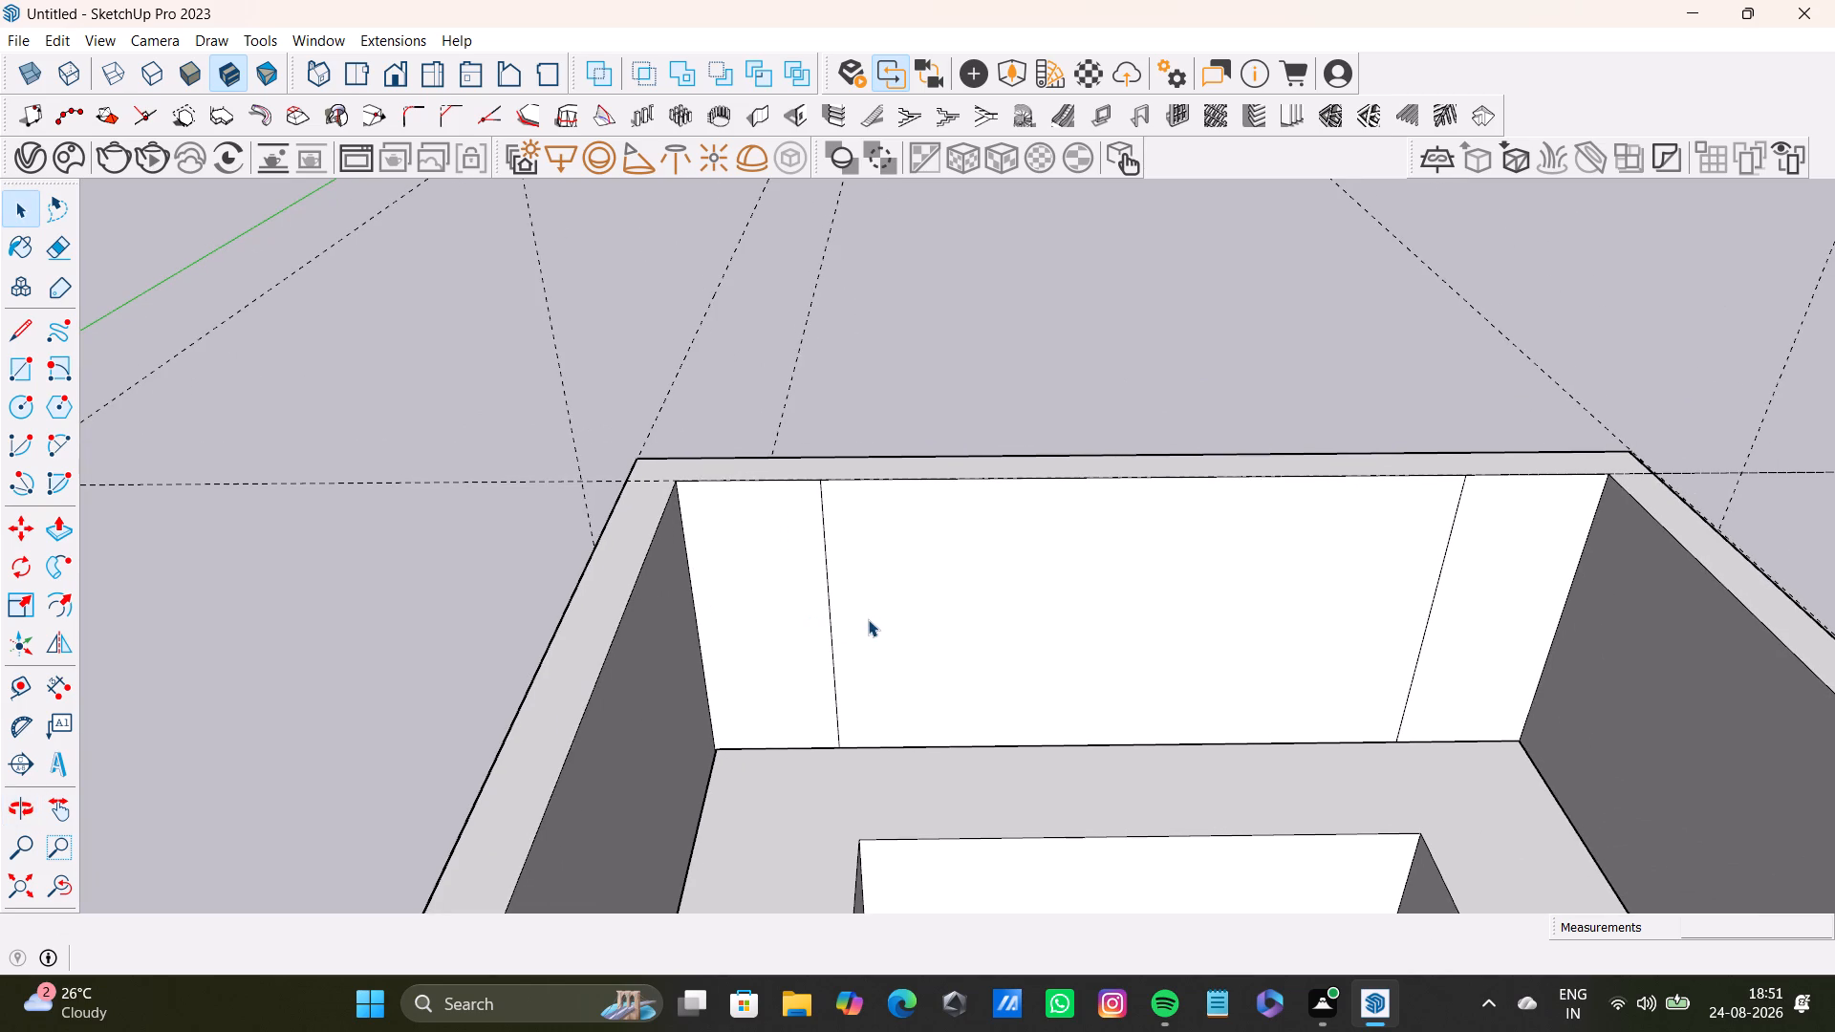
pyautogui.click(837, 684)
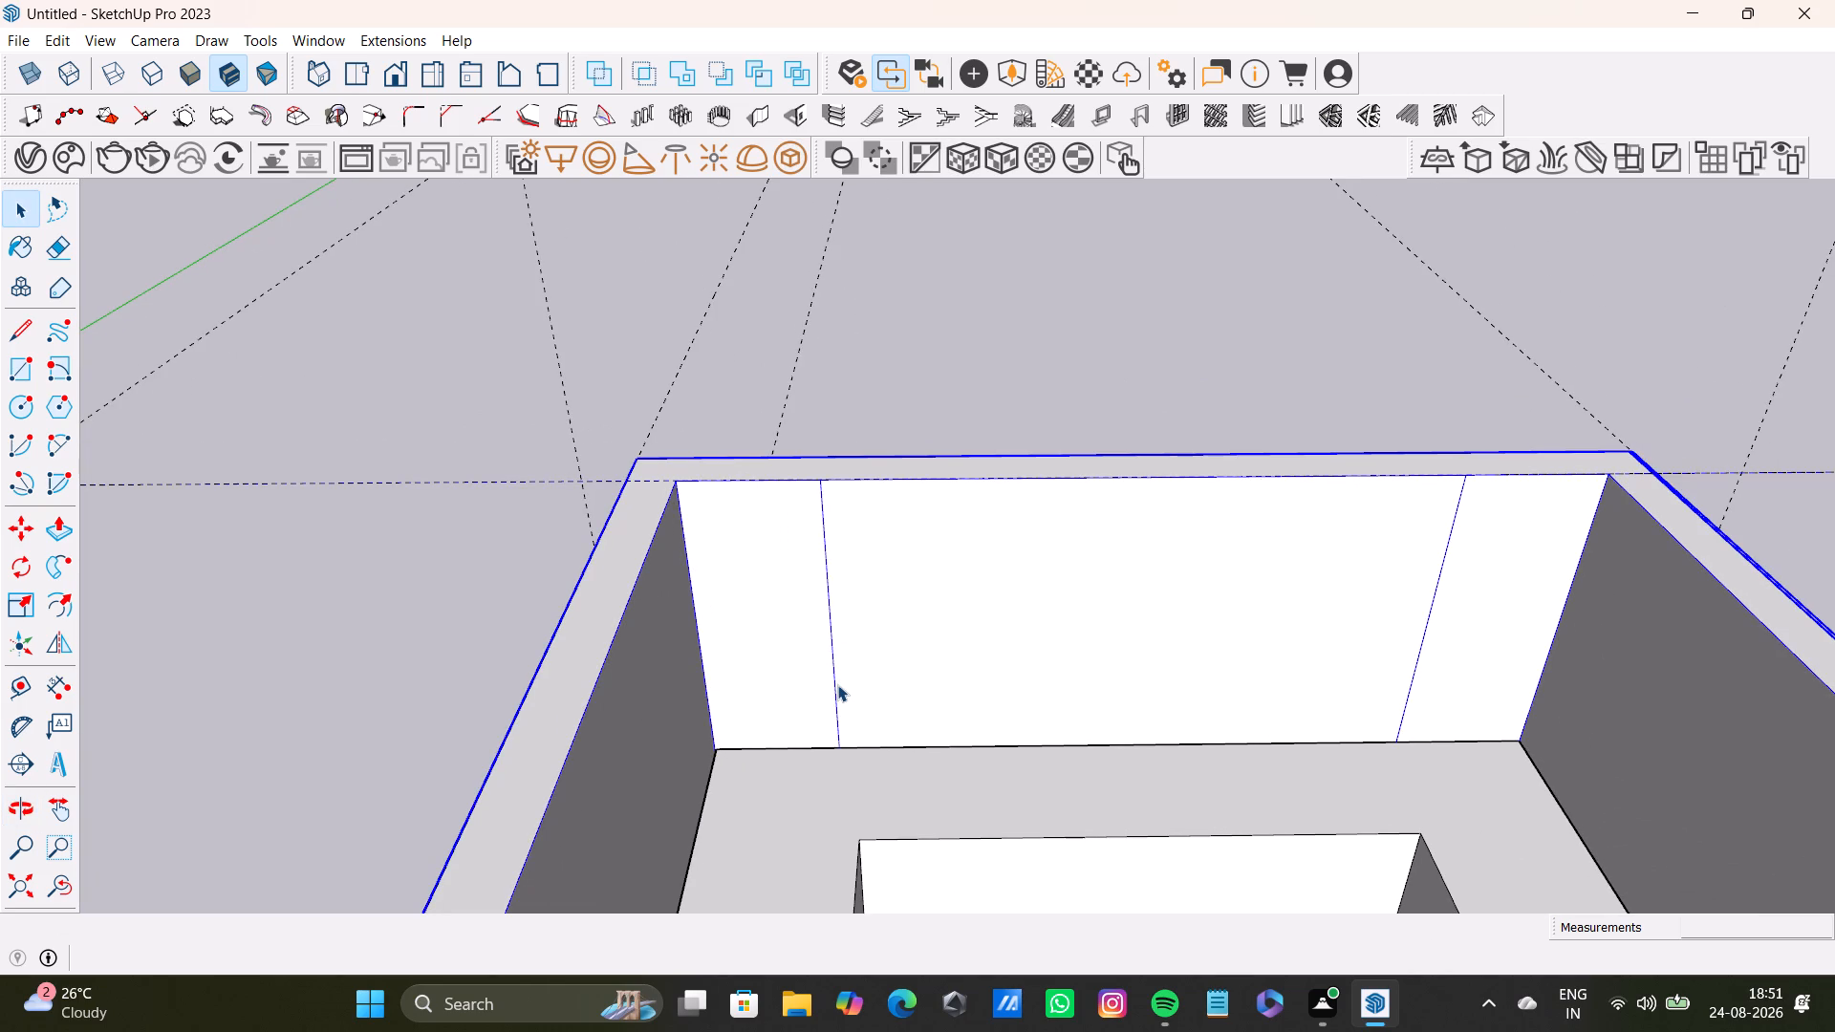
pyautogui.doubleClick(837, 685)
pyautogui.click(839, 717)
pyautogui.doubleClick(838, 706)
pyautogui.click(811, 685)
pyautogui.click(802, 673)
pyautogui.click(843, 662)
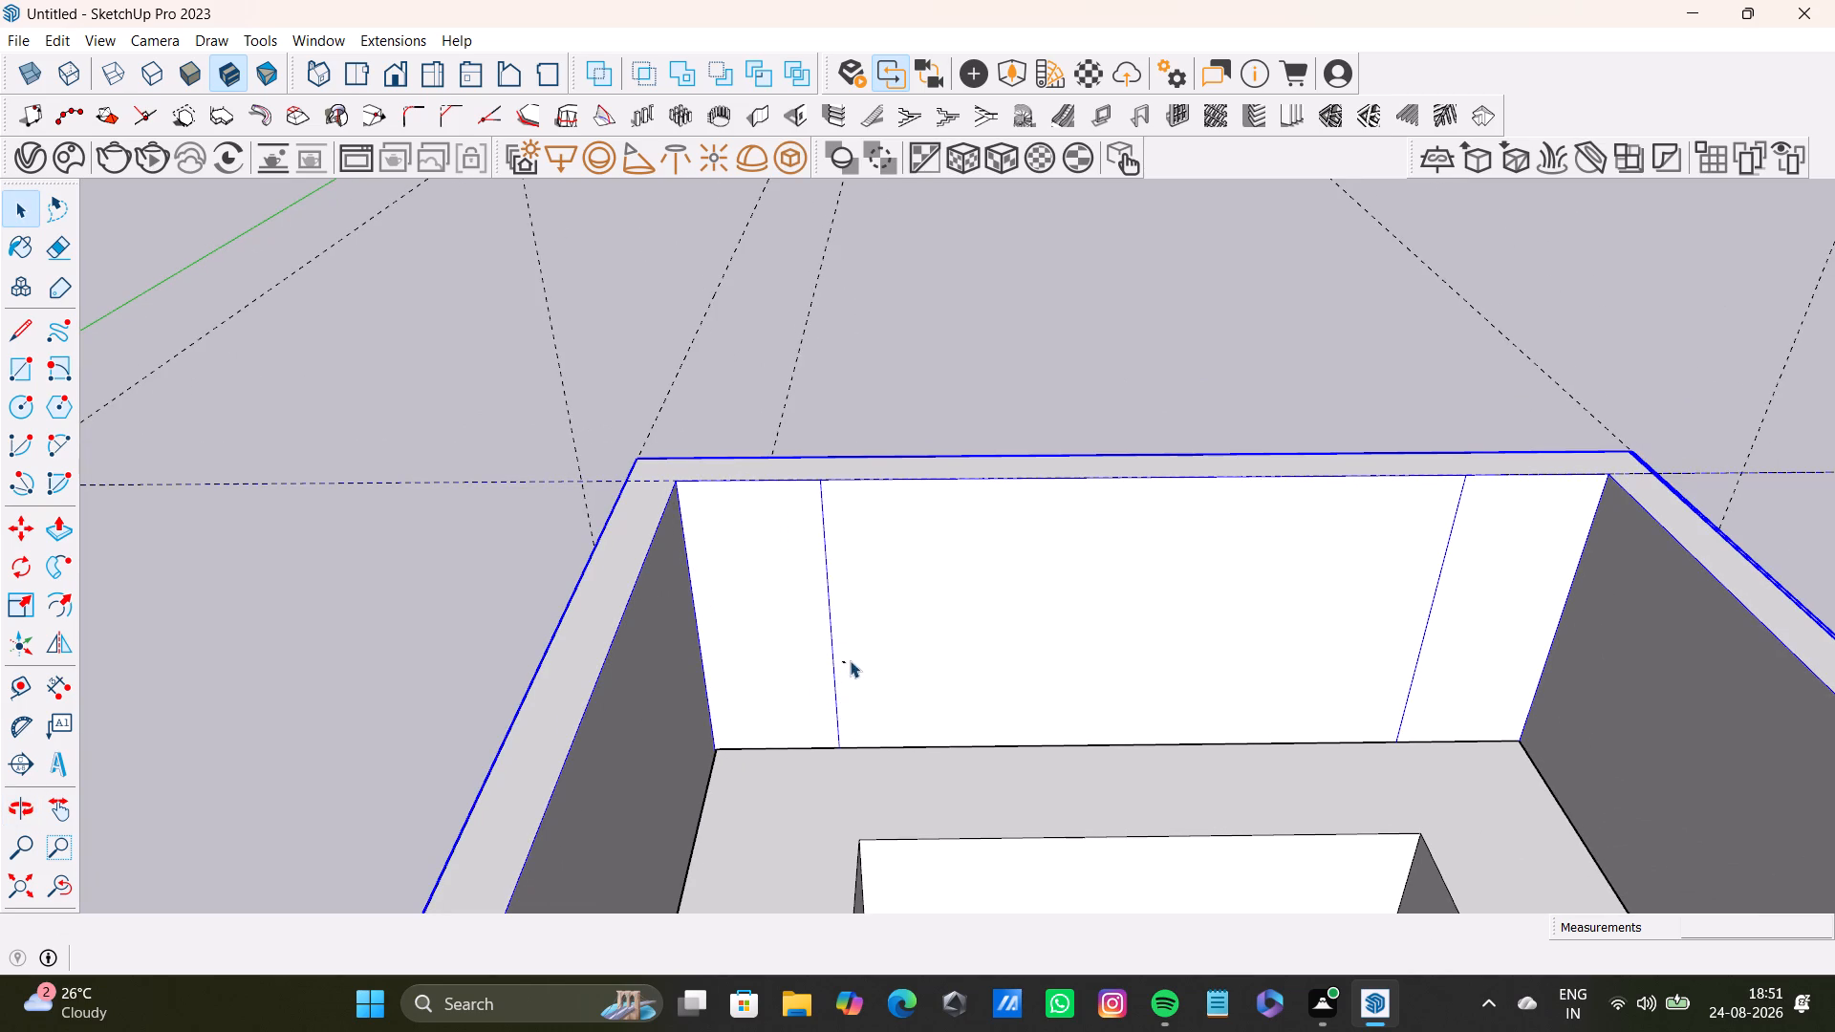
pyautogui.doubleClick(852, 660)
pyautogui.click(861, 645)
pyautogui.click(920, 400)
pyautogui.scroll(9, 841, 551)
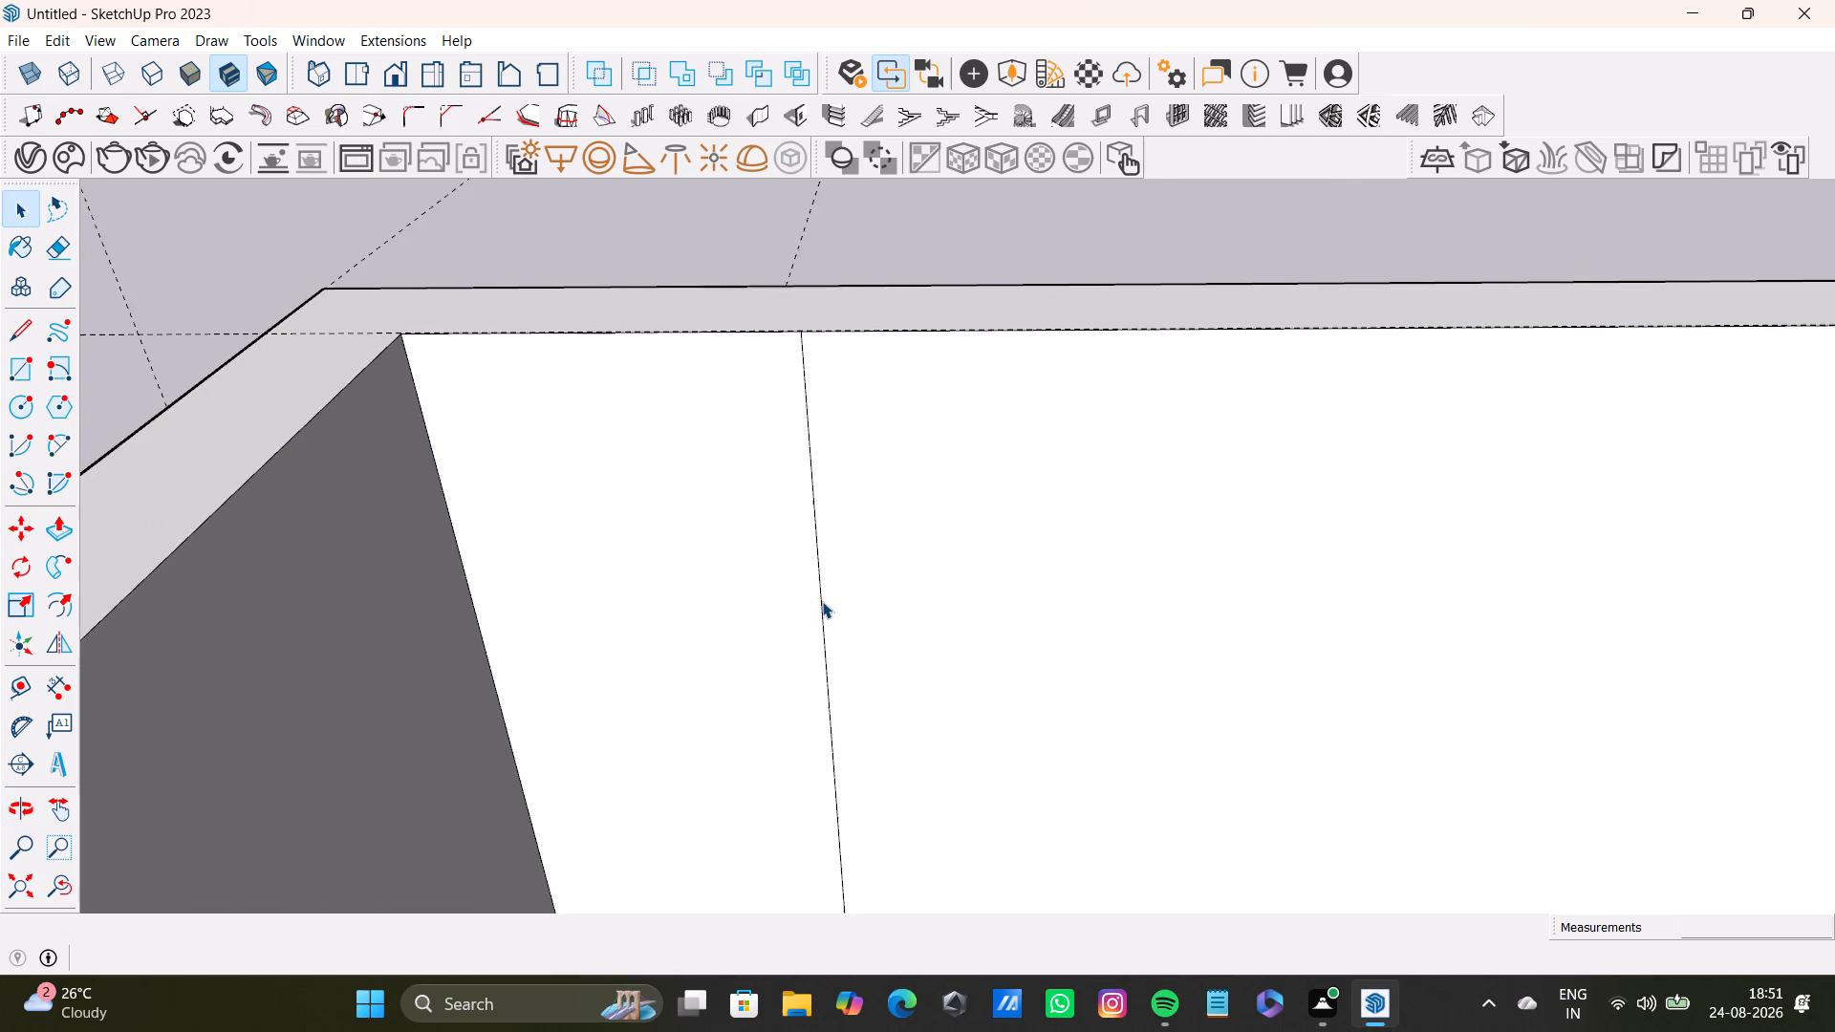
pyautogui.tripleClick(822, 601)
pyautogui.tripleClick(822, 601)
pyautogui.click(798, 589)
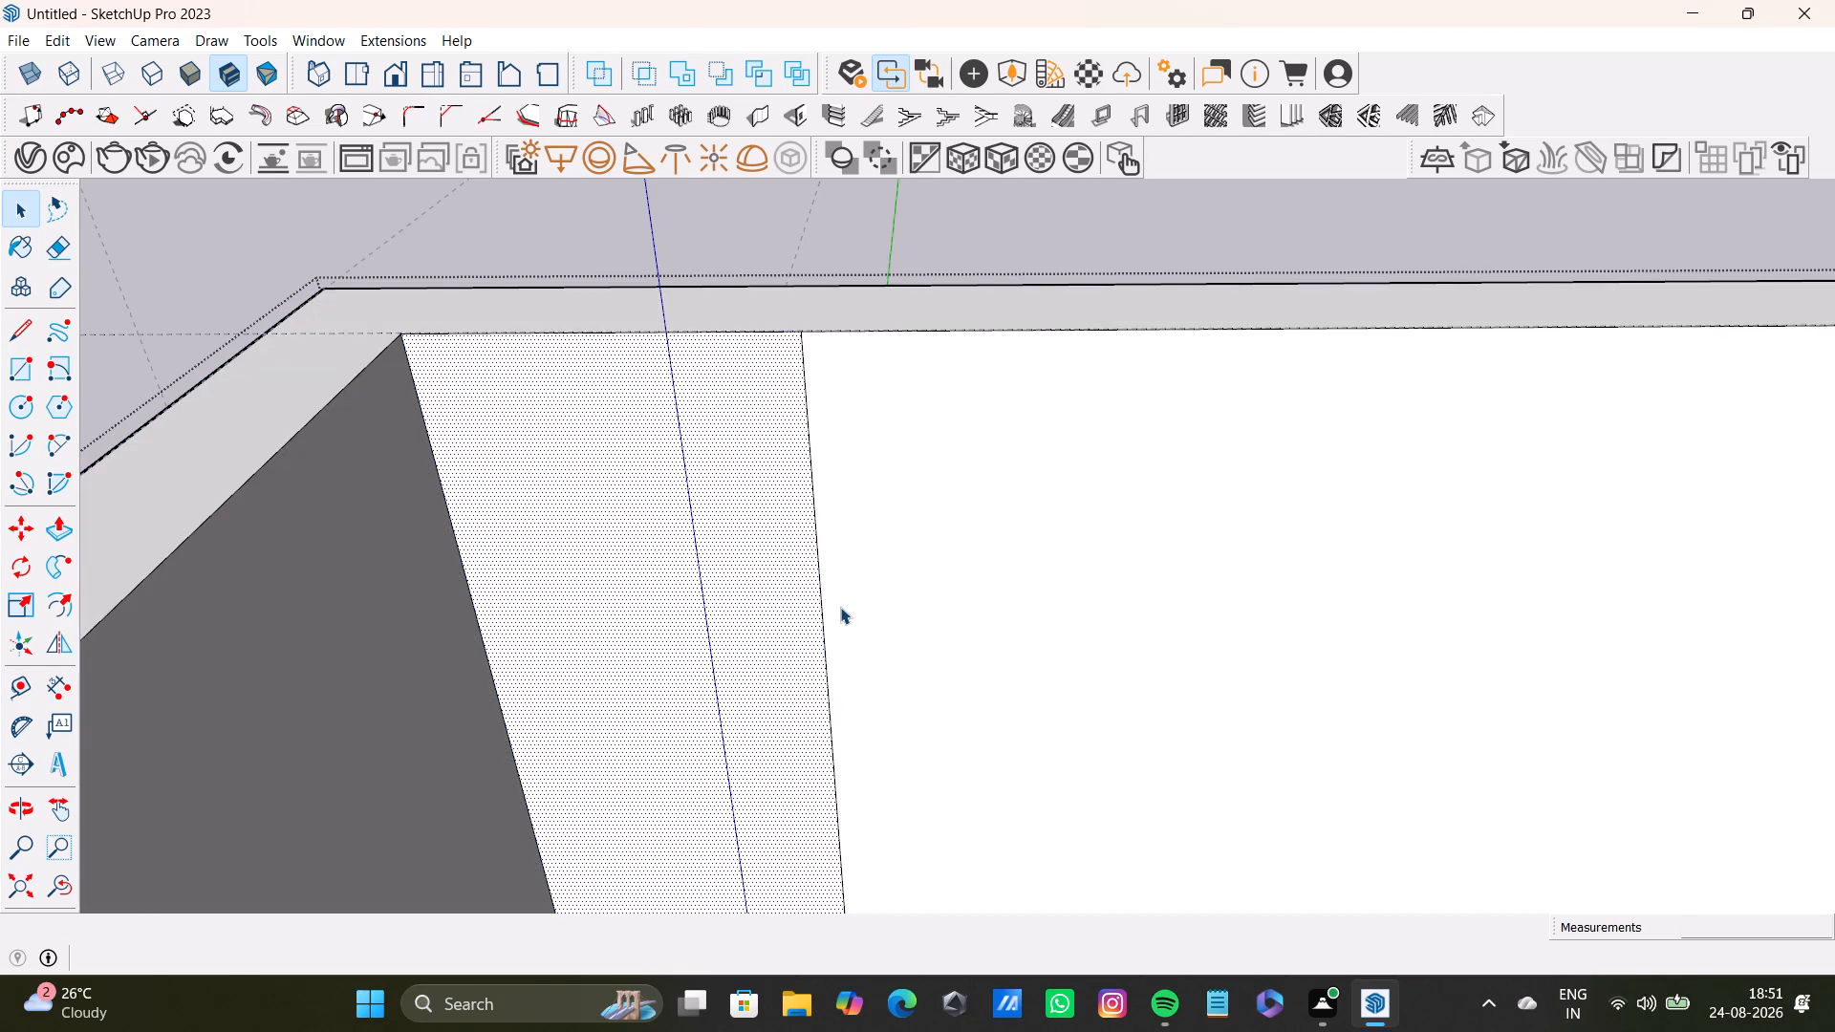
pyautogui.click(828, 627)
pyautogui.press('Delete')
# Delete the remaining vertical line on the back wall's inner face, near the longer counter arm, and leave the wall group.
pyautogui.scroll(-7, 821, 666)
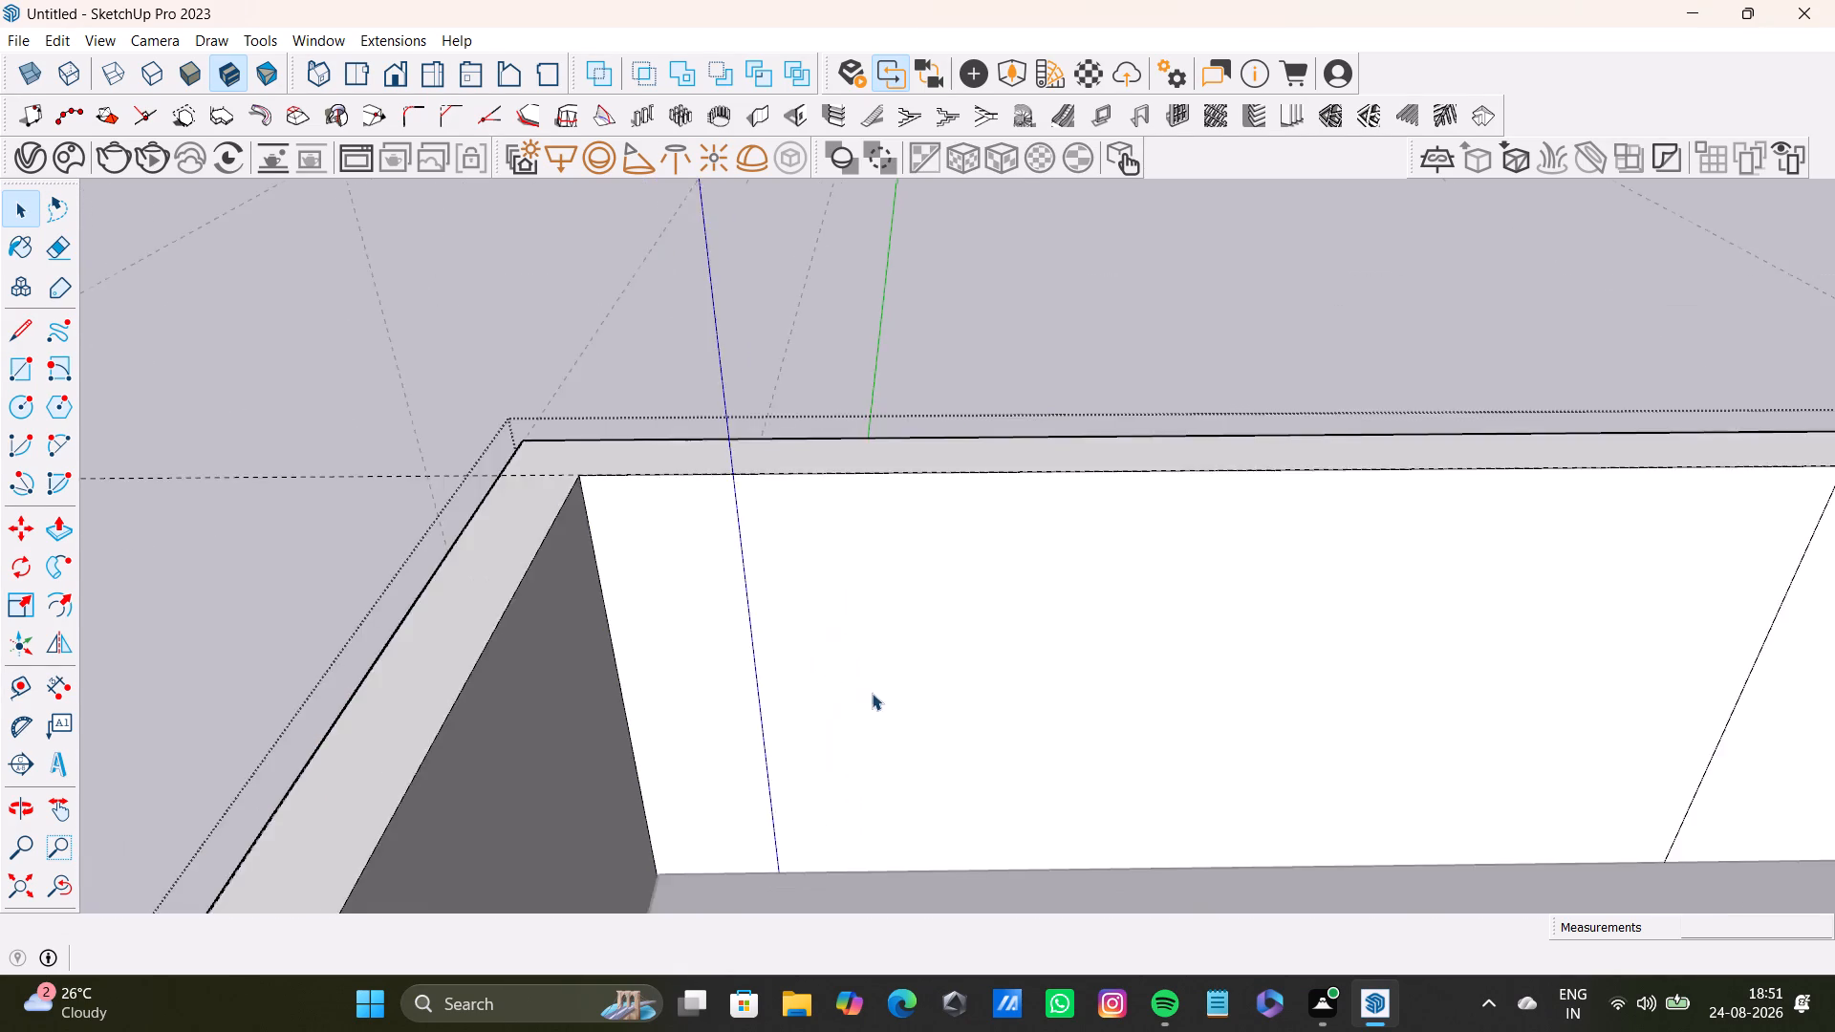
pyautogui.scroll(-3, 872, 693)
pyautogui.moveTo(1081, 697); pyautogui.dragTo(847, 667, button='middle')
pyautogui.scroll(8, 1263, 698)
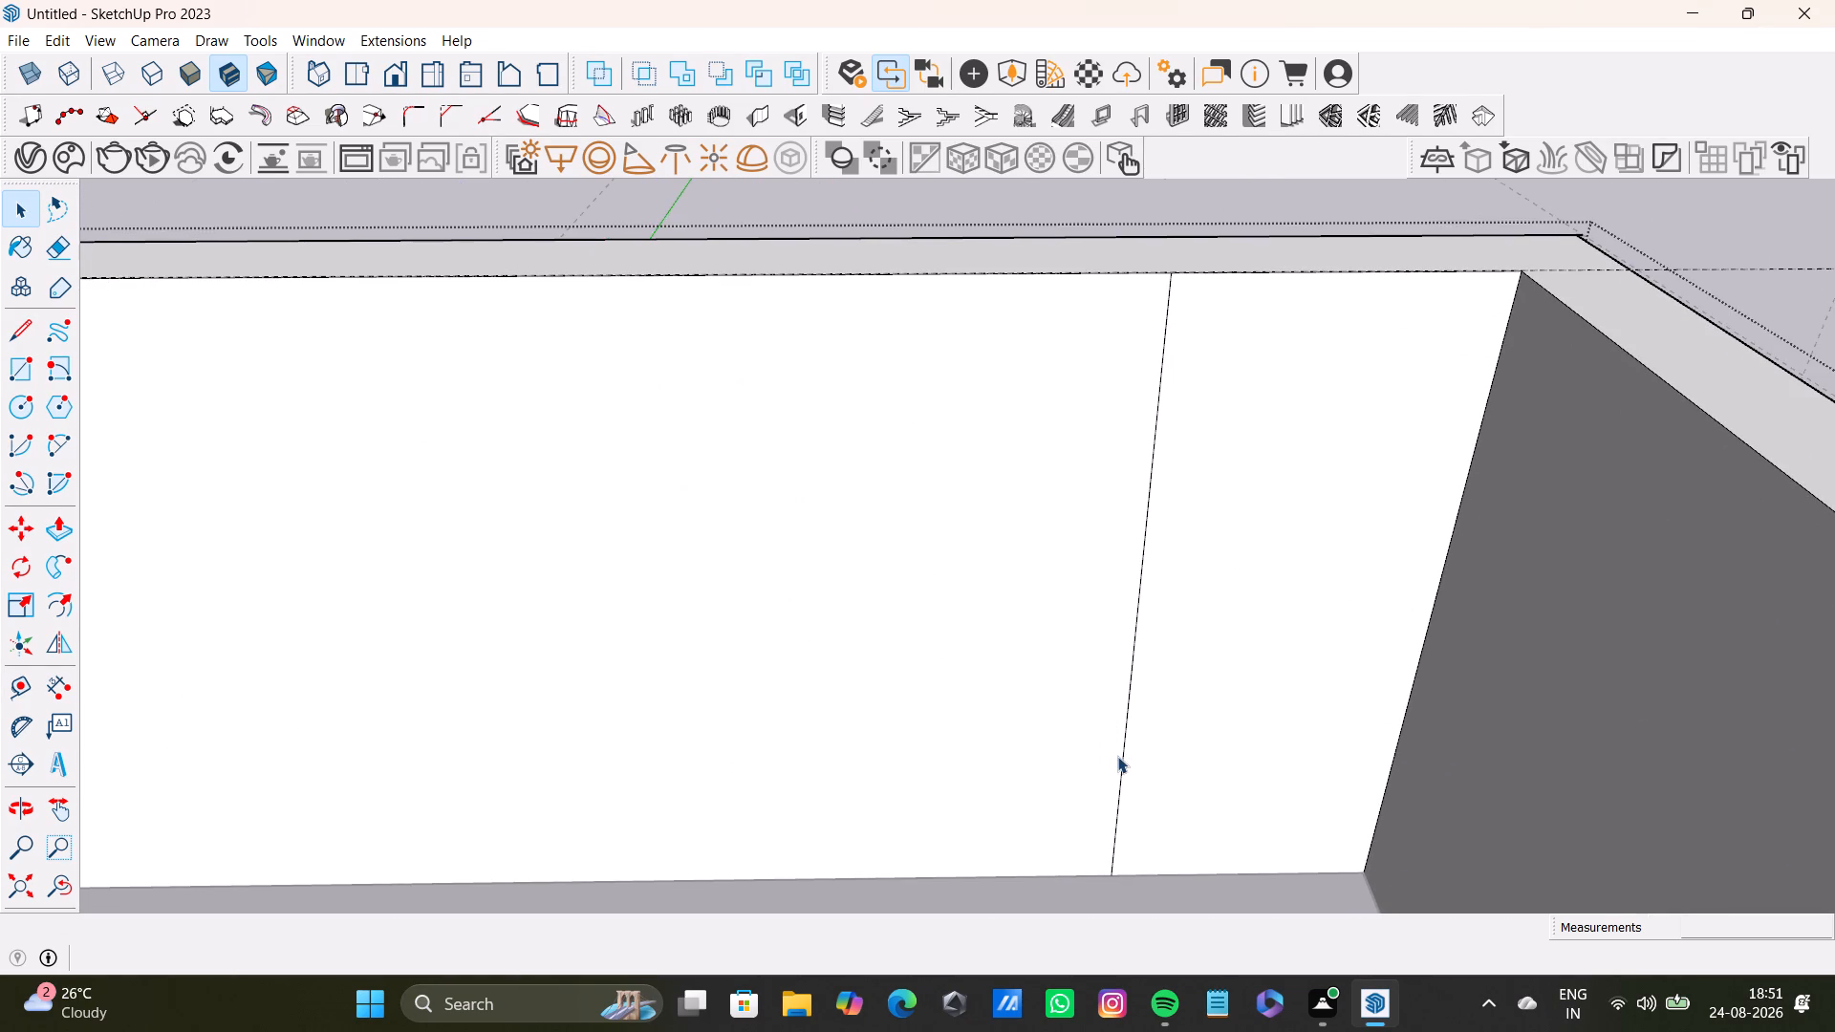
pyautogui.click(1117, 756)
pyautogui.doubleClick(1121, 761)
pyautogui.press('Delete')
pyautogui.scroll(-4, 1073, 734)
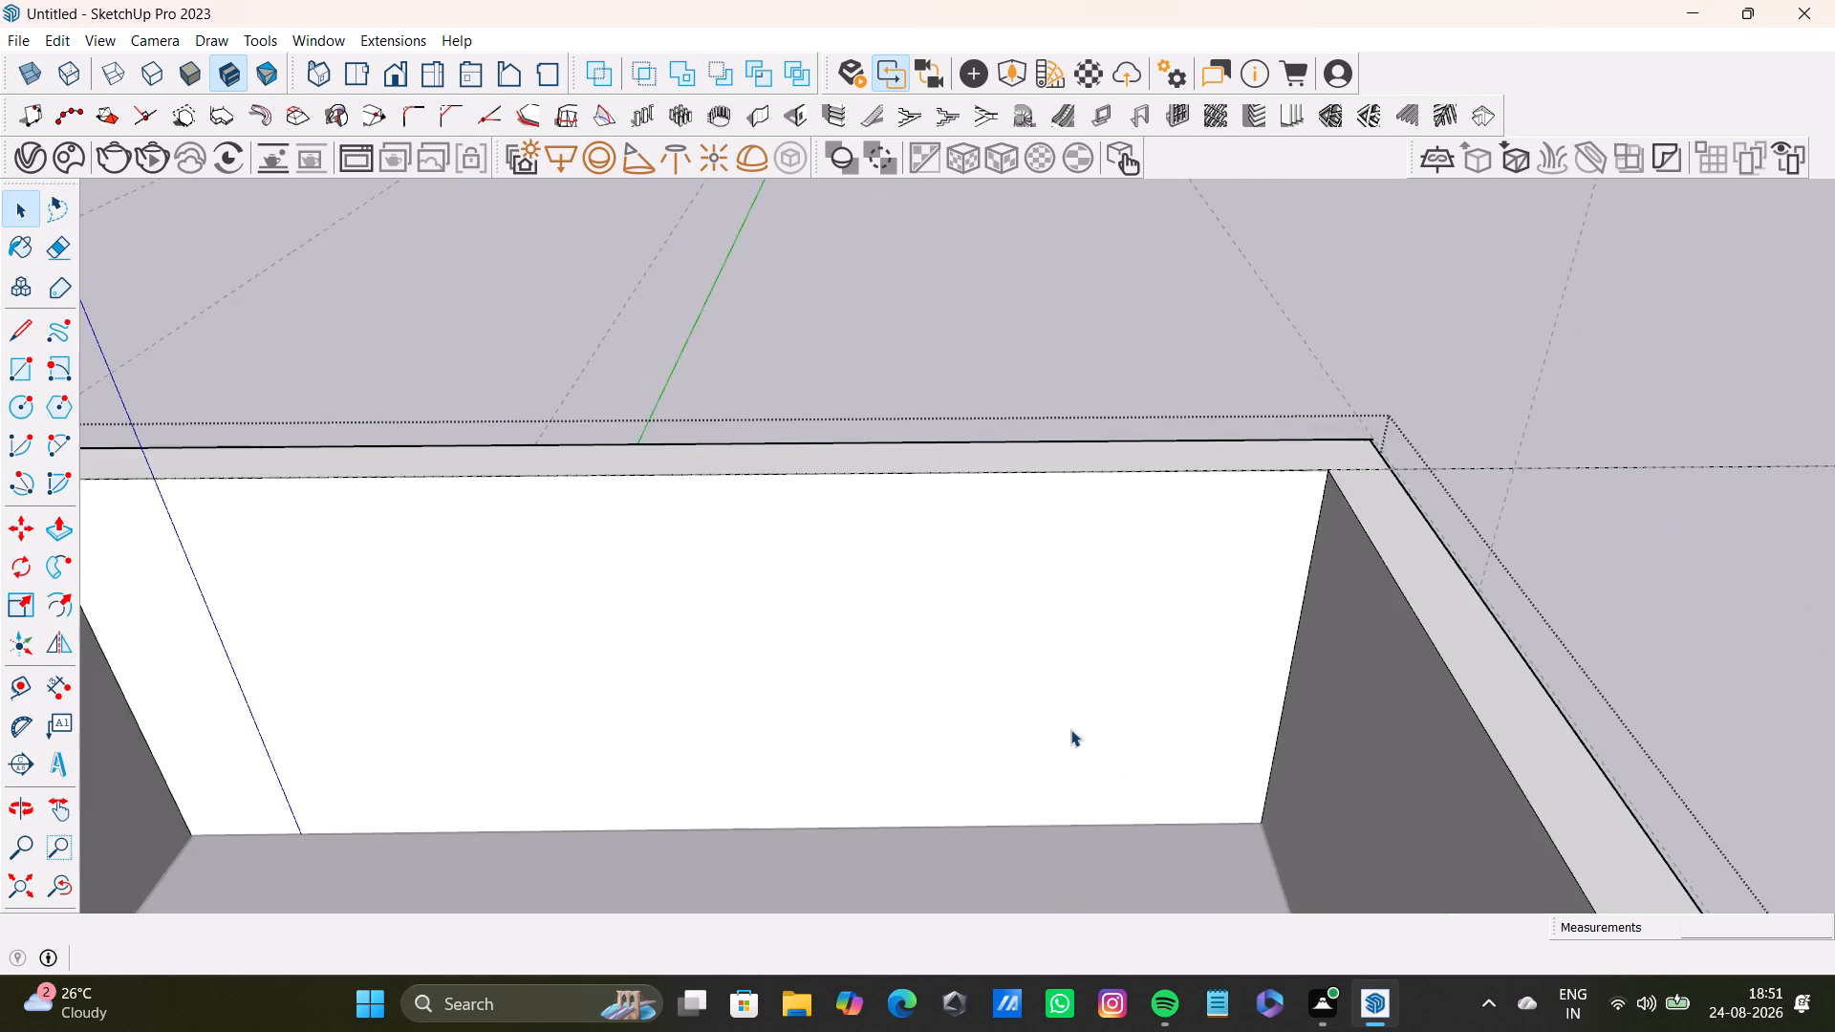
pyautogui.scroll(-9, 1070, 729)
pyautogui.press('space')
pyautogui.click(1050, 407)
pyautogui.press('space')
# Examine the cleaned-up room from several angles, including the recessed base of the U-shaped counter.
pyautogui.scroll(-4, 994, 611)
pyautogui.moveTo(1047, 664); pyautogui.dragTo(1140, 377, button='middle')
pyautogui.moveTo(1148, 494); pyautogui.dragTo(1137, 578, button='middle')
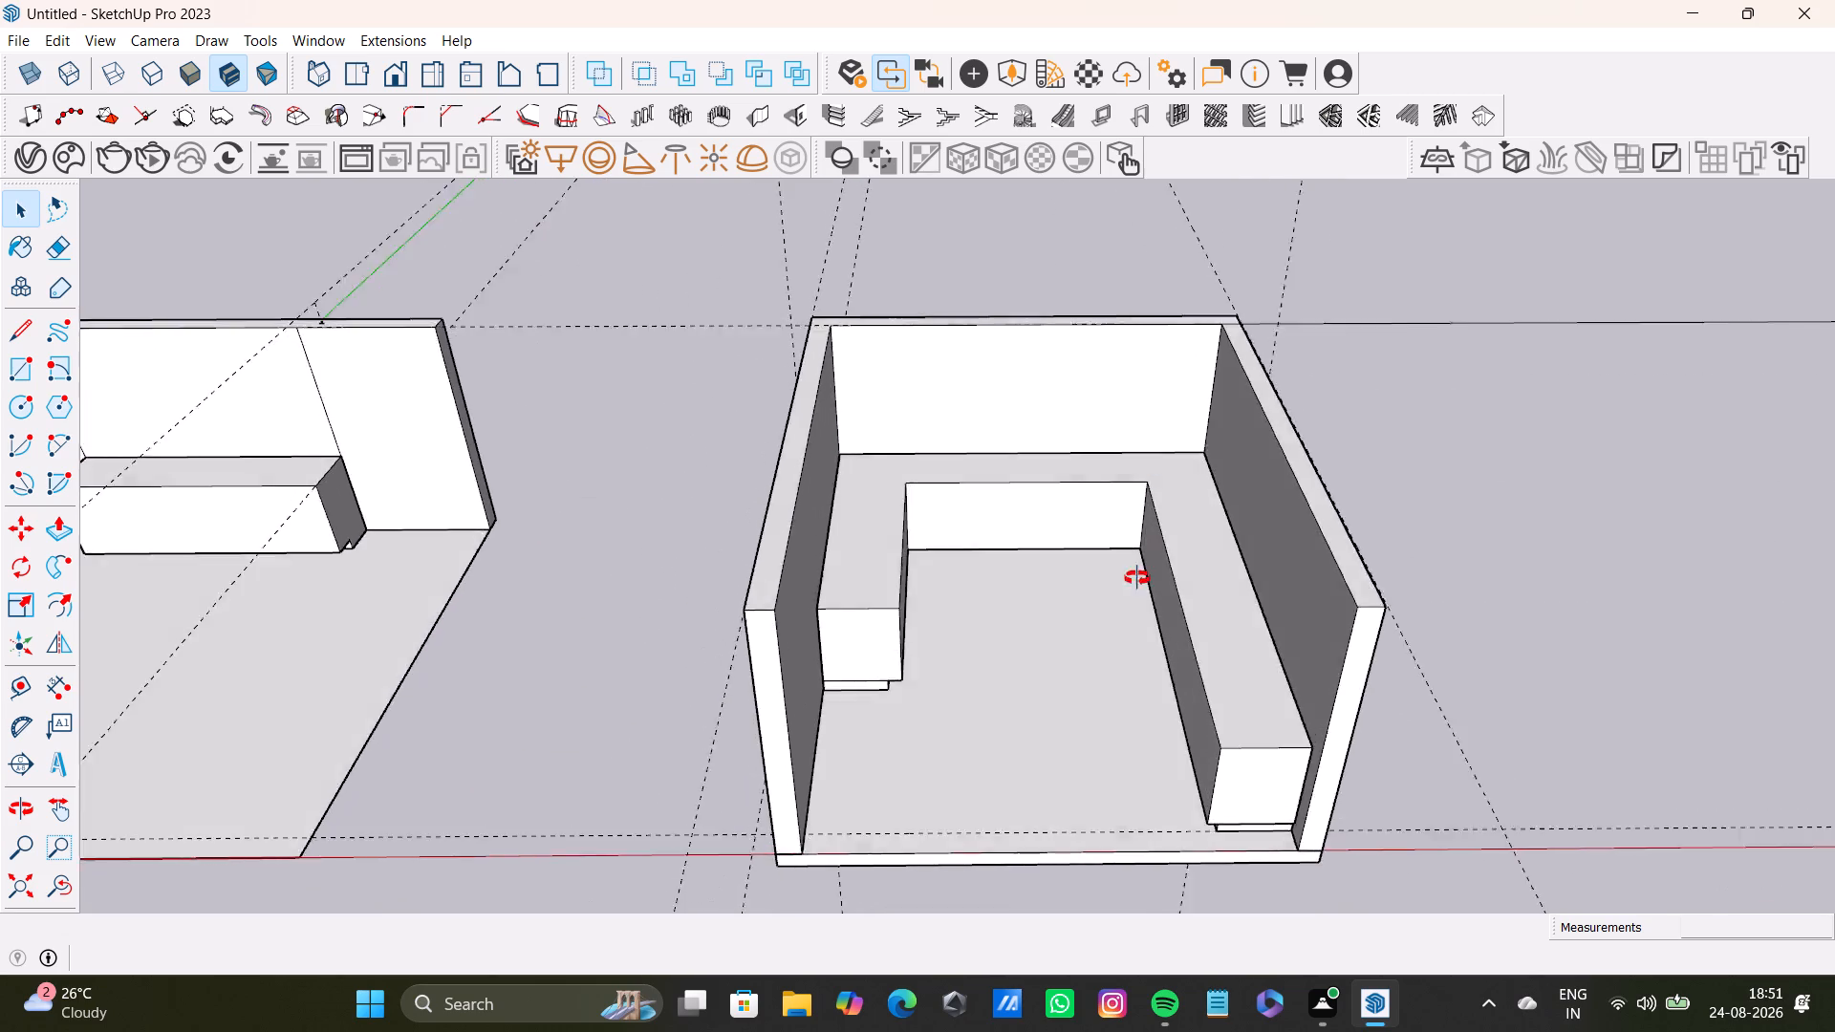
pyautogui.moveTo(1137, 578); pyautogui.dragTo(1262, 894, button='middle')
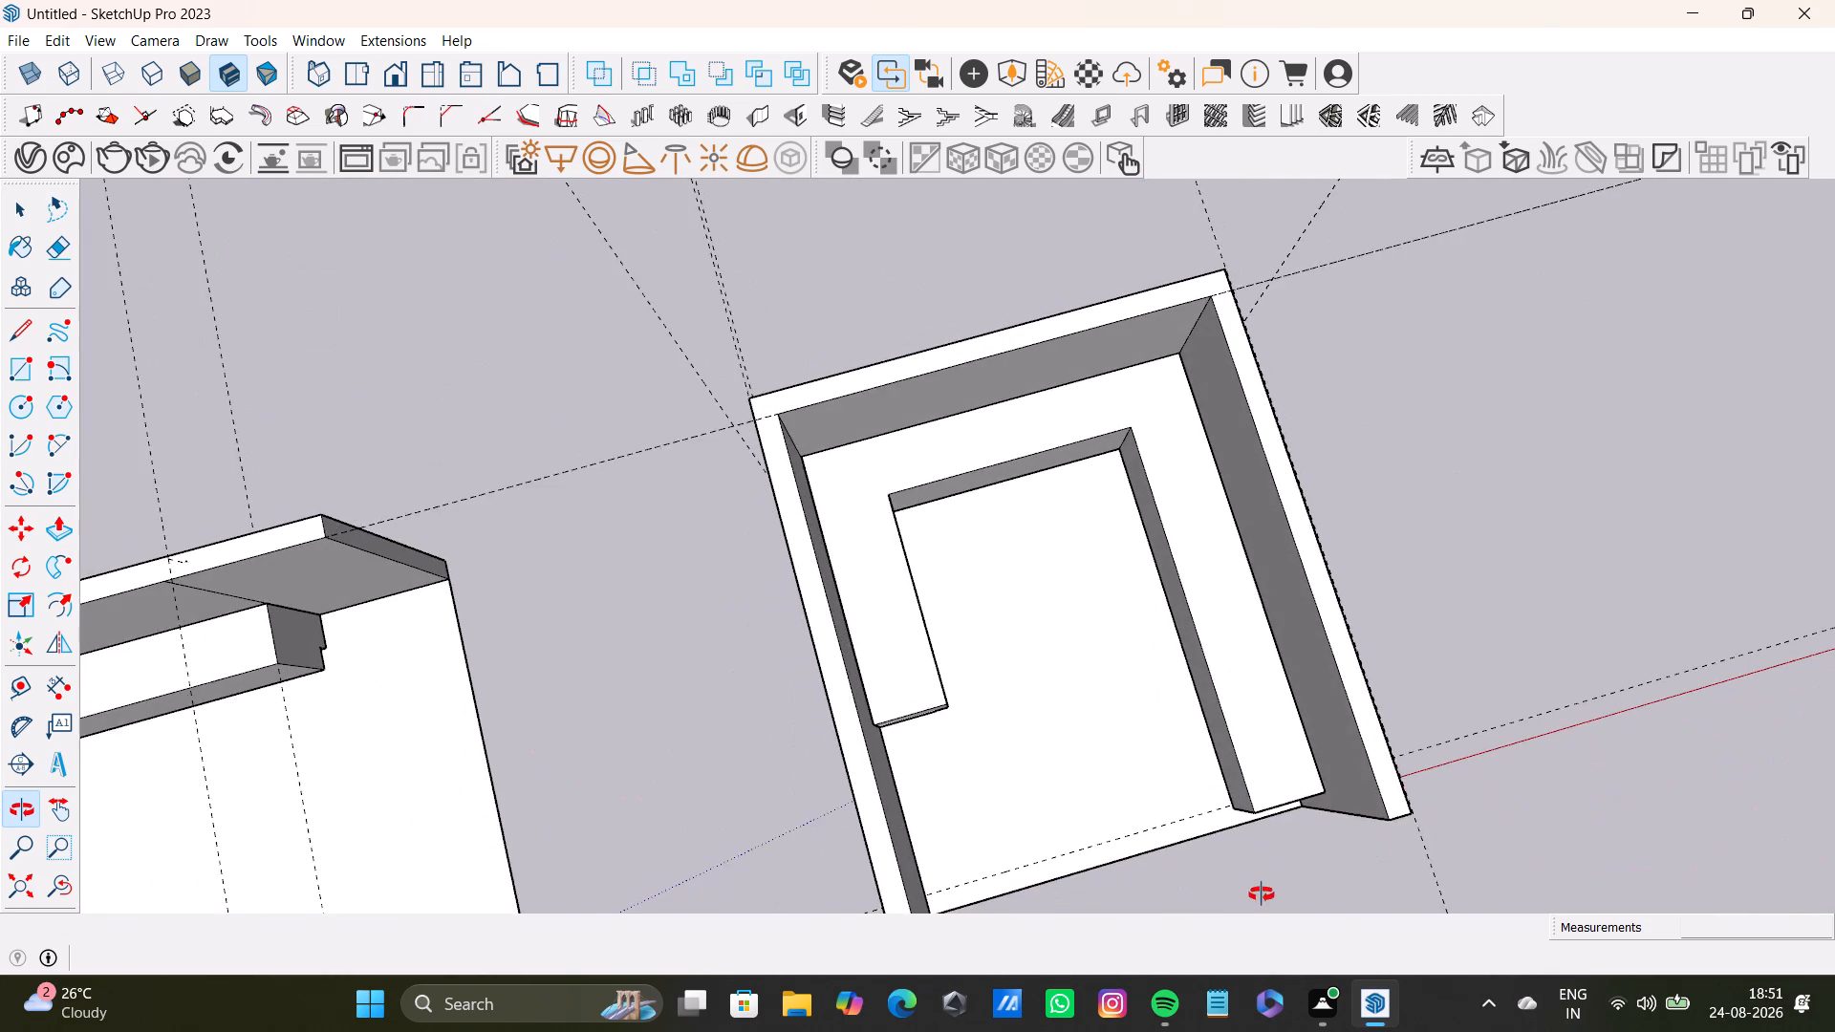
pyautogui.moveTo(1262, 894); pyautogui.dragTo(1273, 946, button='middle')
pyautogui.moveTo(1232, 755); pyautogui.dragTo(913, 341, button='middle')
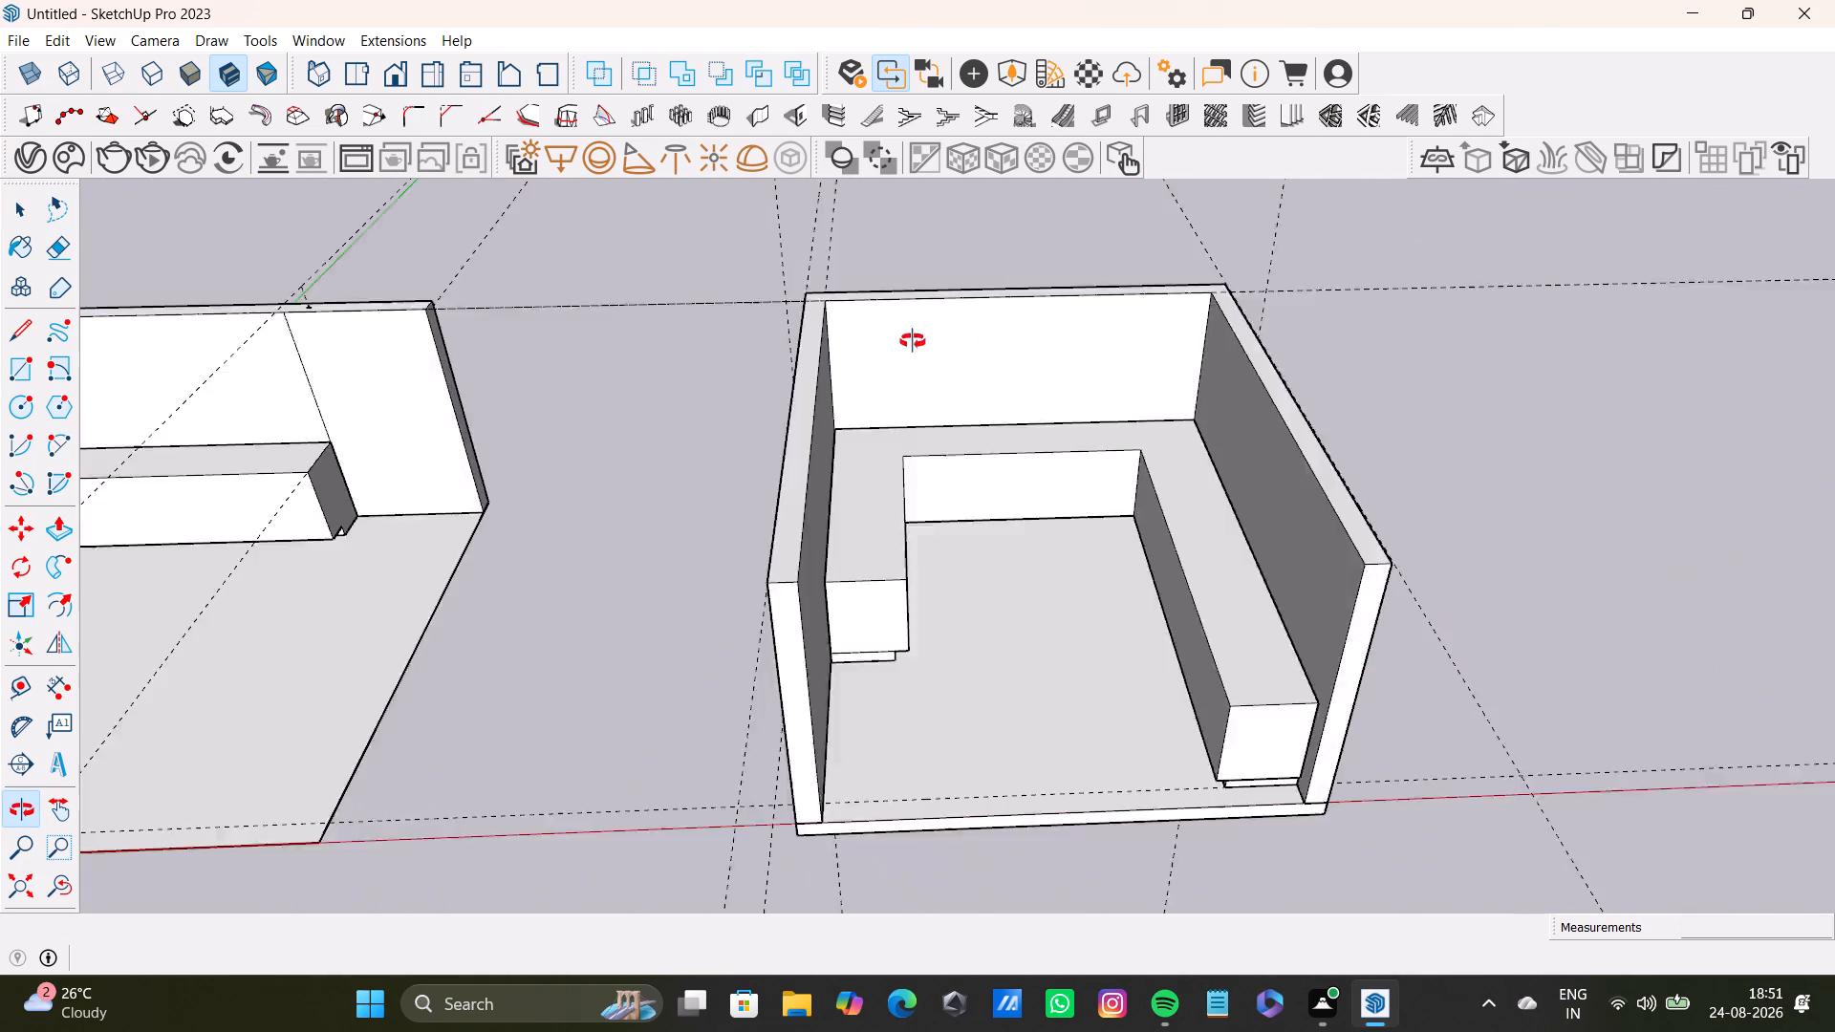
pyautogui.moveTo(913, 341); pyautogui.dragTo(716, 355, button='middle')
pyautogui.scroll(8, 918, 521)
pyautogui.moveTo(905, 543); pyautogui.dragTo(901, 431, button='middle')
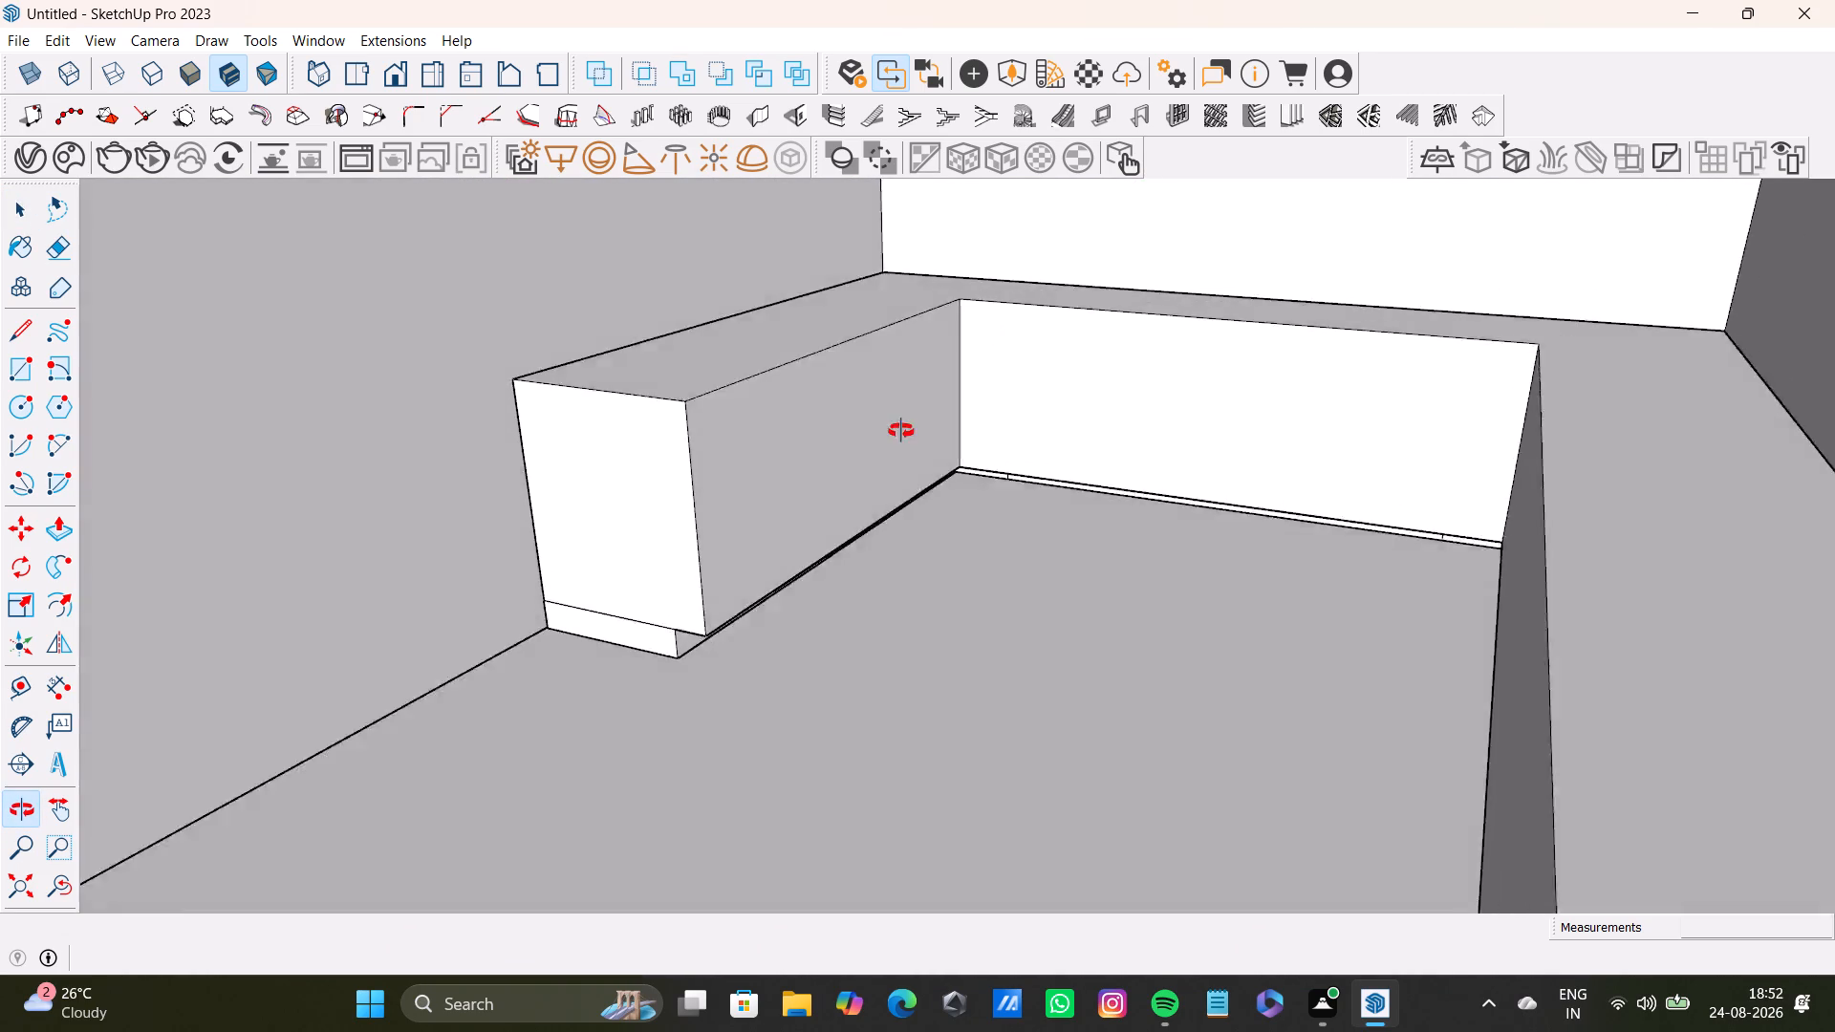
# Place a horizontal guide 0.5" below the top edge of the inner face on the U-shaped counter's back section.
pyautogui.moveTo(901, 431); pyautogui.dragTo(911, 680, button='middle')
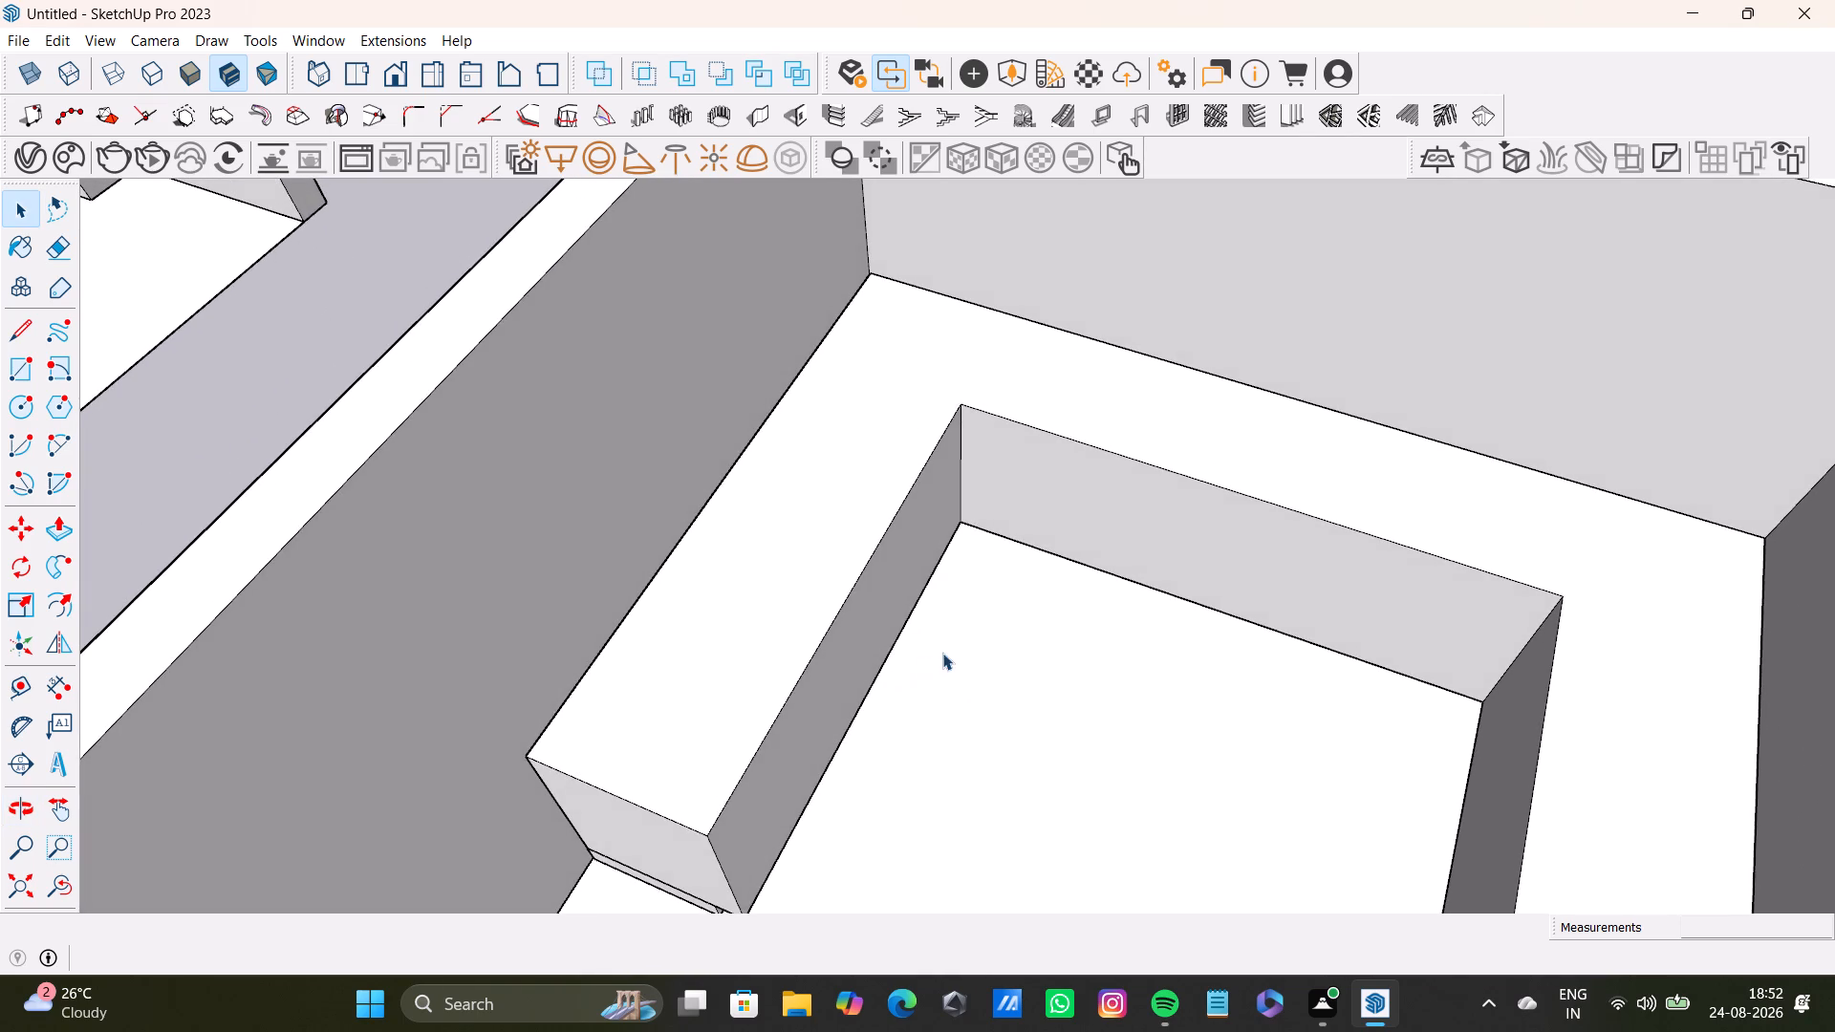
pyautogui.scroll(4, 971, 608)
pyautogui.scroll(-5, 906, 721)
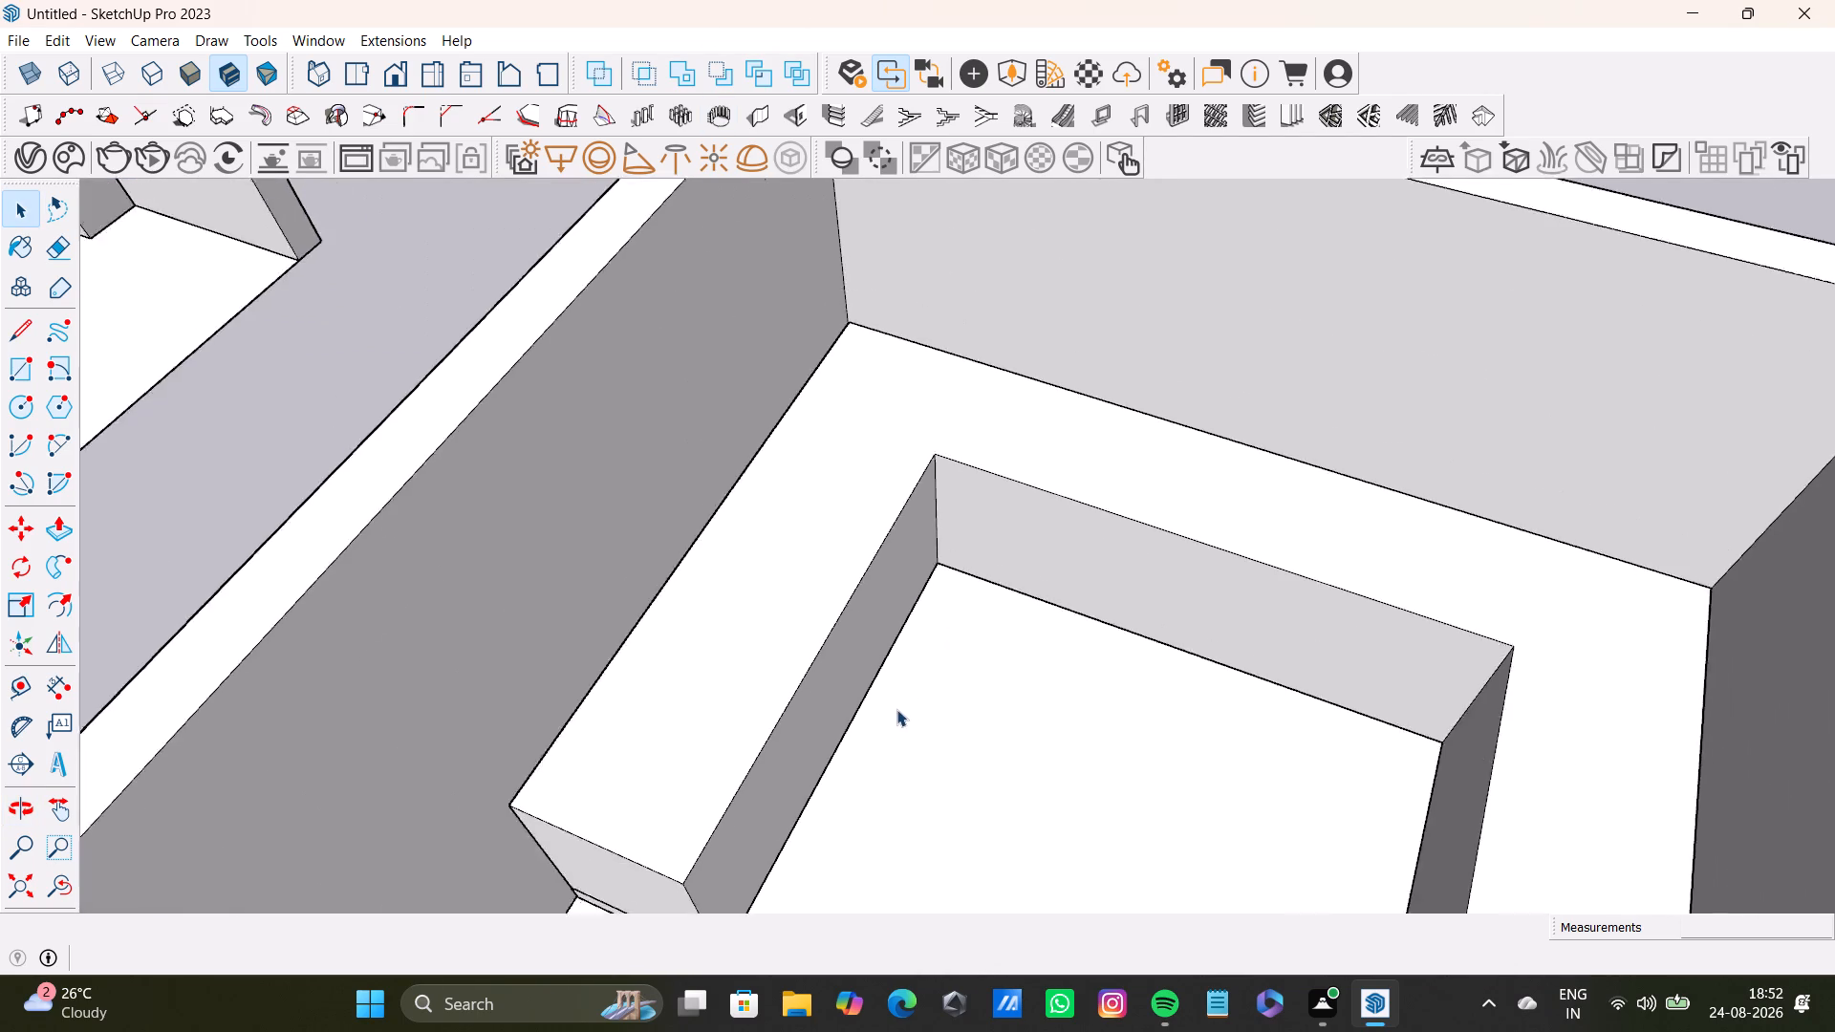
pyautogui.scroll(-2, 896, 709)
pyautogui.keyDown('shift'); pyautogui.moveTo(885, 696); pyautogui.dragTo(475, 667, button='middle'); pyautogui.keyUp('shift')
pyautogui.moveTo(487, 699); pyautogui.dragTo(749, 481, button='middle')
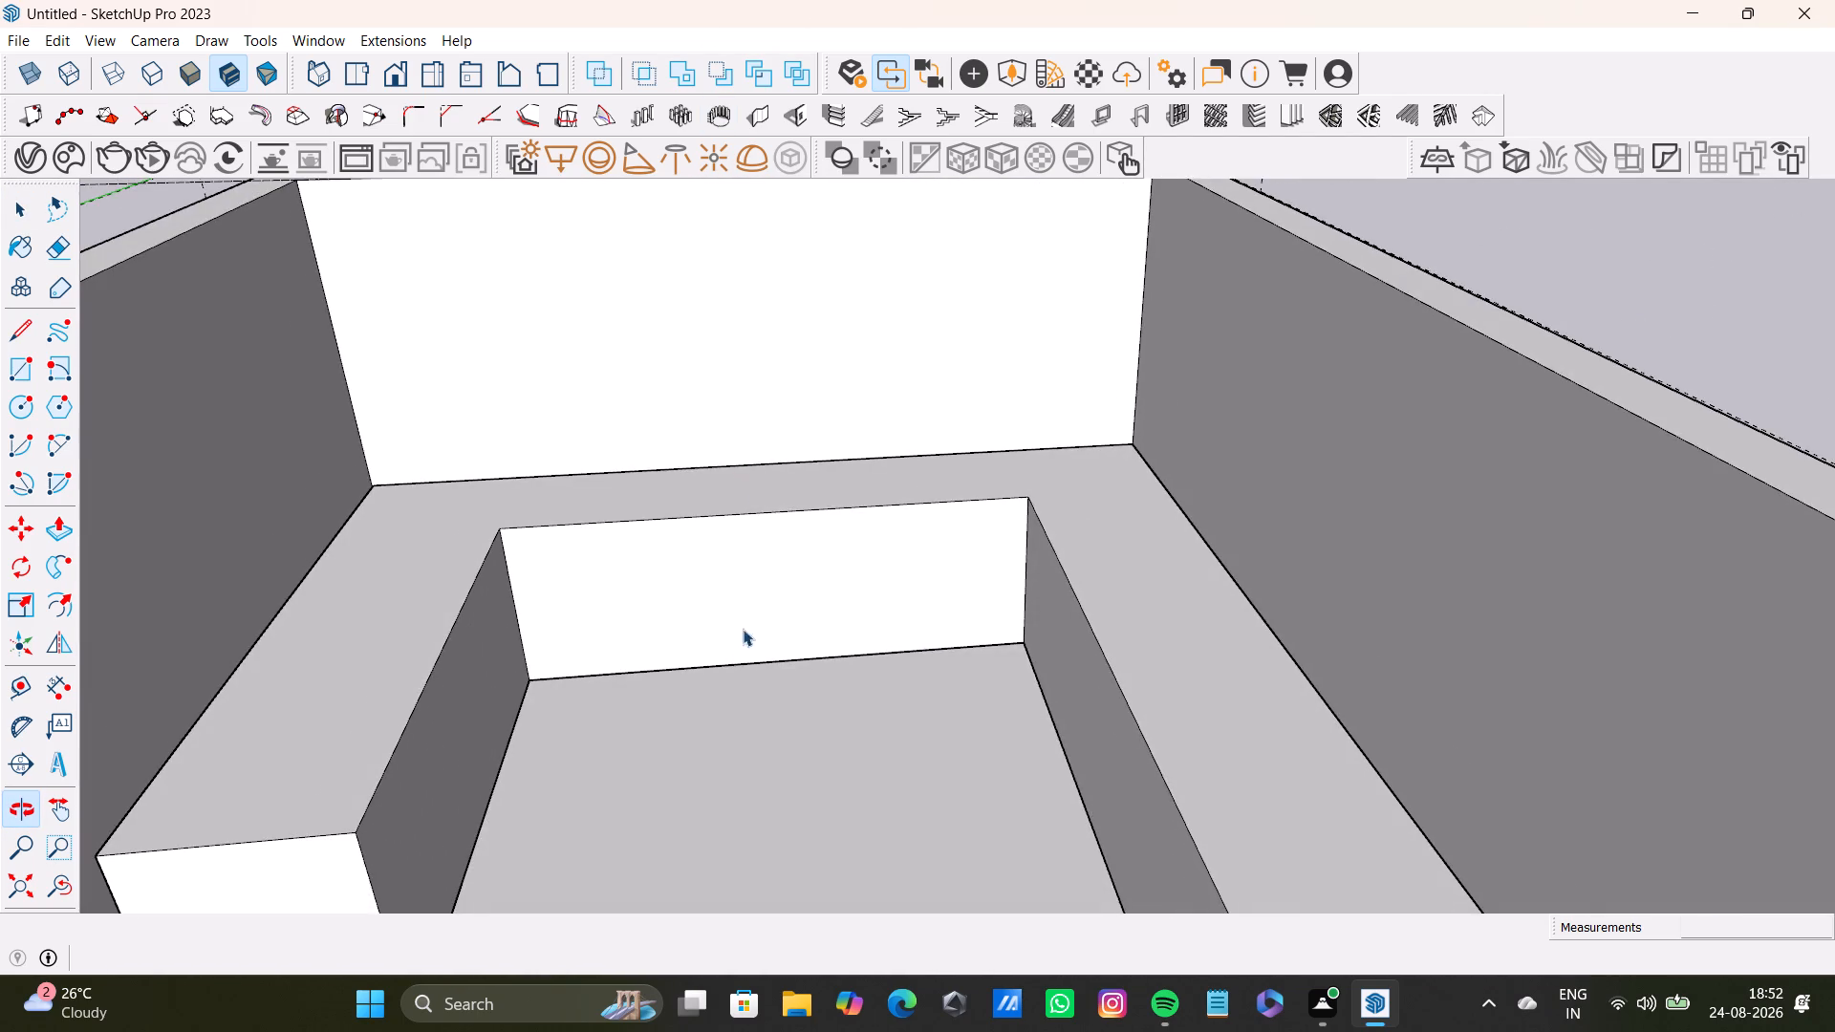
pyautogui.scroll(4, 736, 637)
pyautogui.moveTo(753, 597); pyautogui.dragTo(925, 585, button='middle')
pyautogui.moveTo(927, 585); pyautogui.dragTo(873, 482, button='middle')
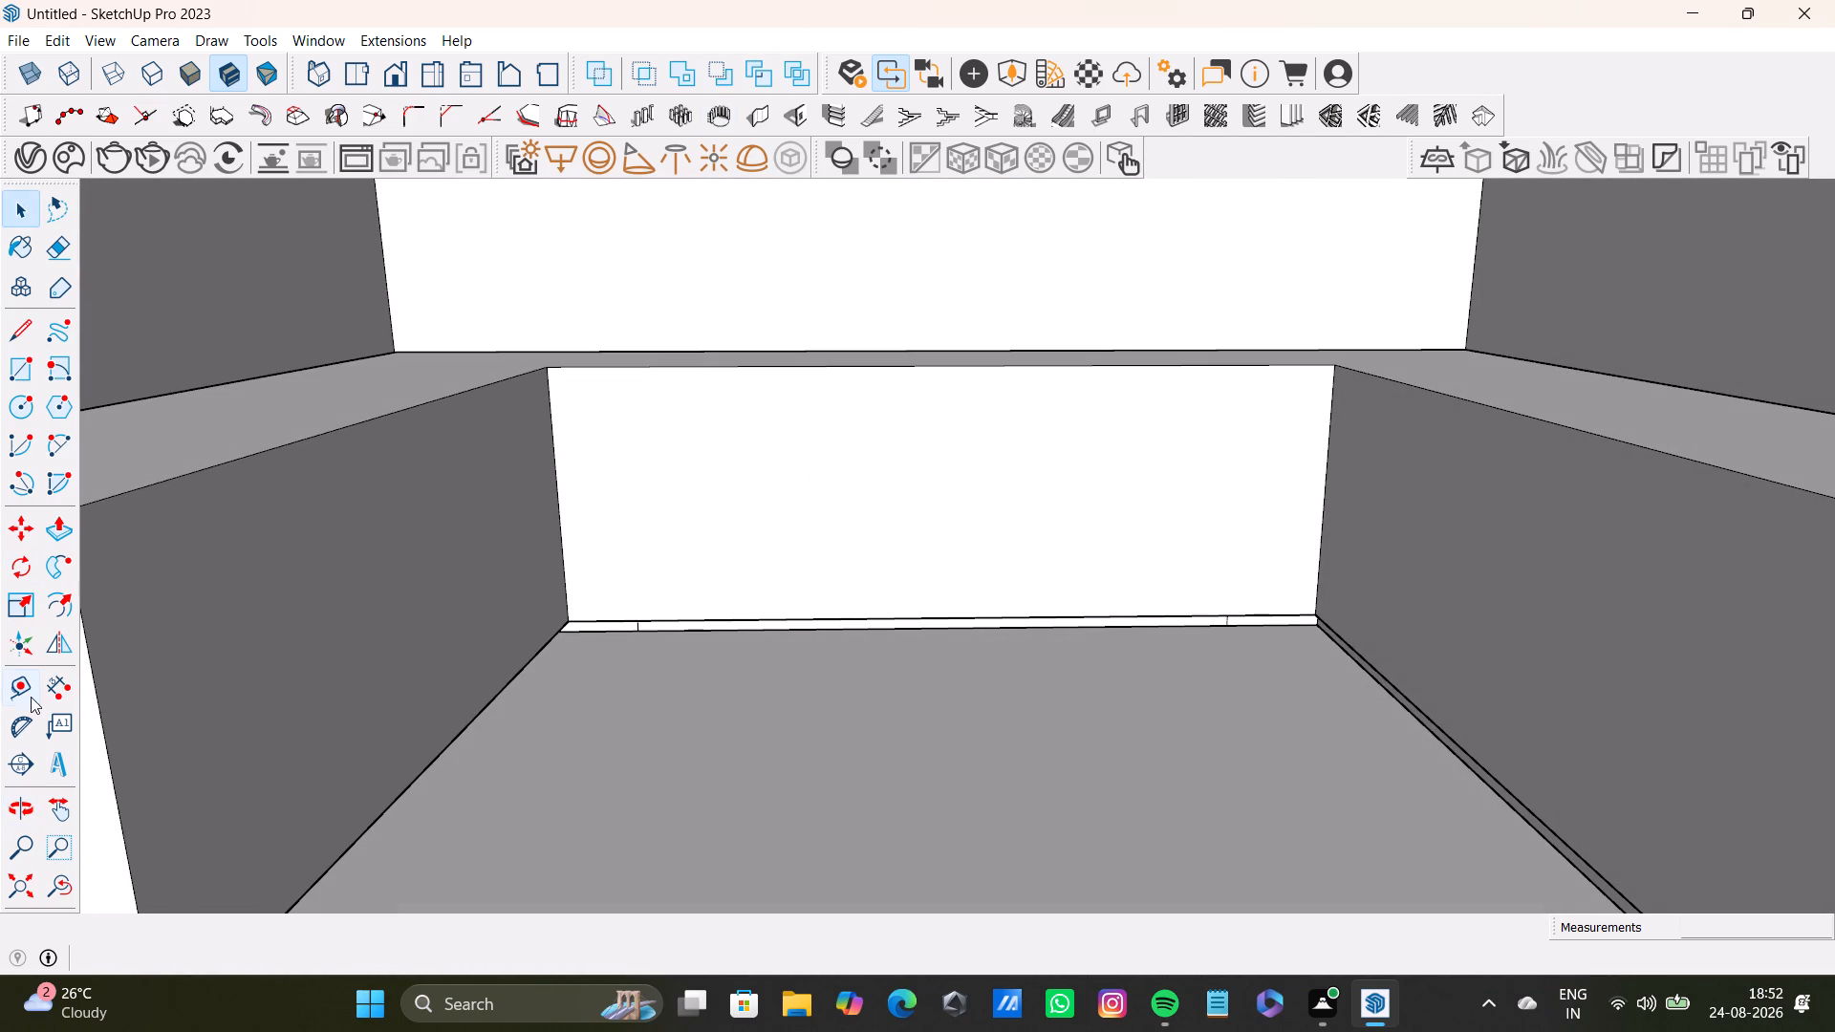
pyautogui.moveTo(12, 686); pyautogui.dragTo(31, 684)
pyautogui.scroll(4, 881, 373)
pyautogui.click(906, 359)
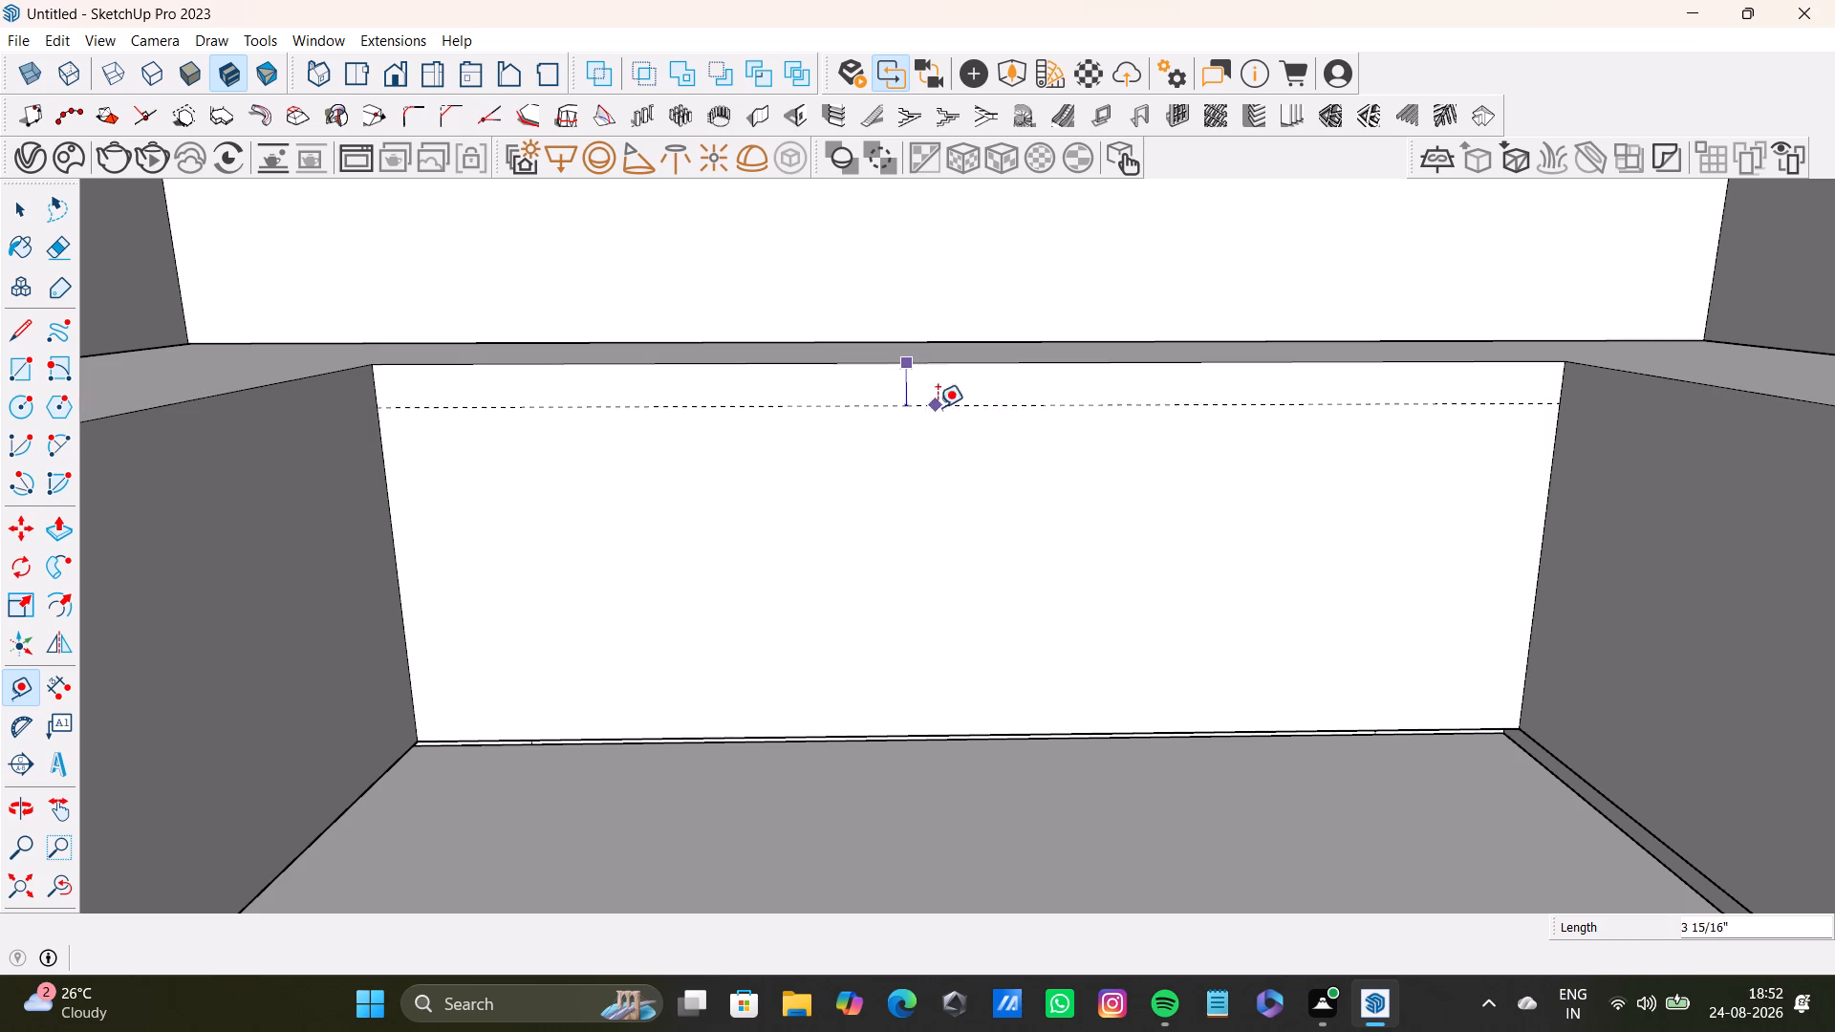
pyautogui.press('Up')
pyautogui.press('0')
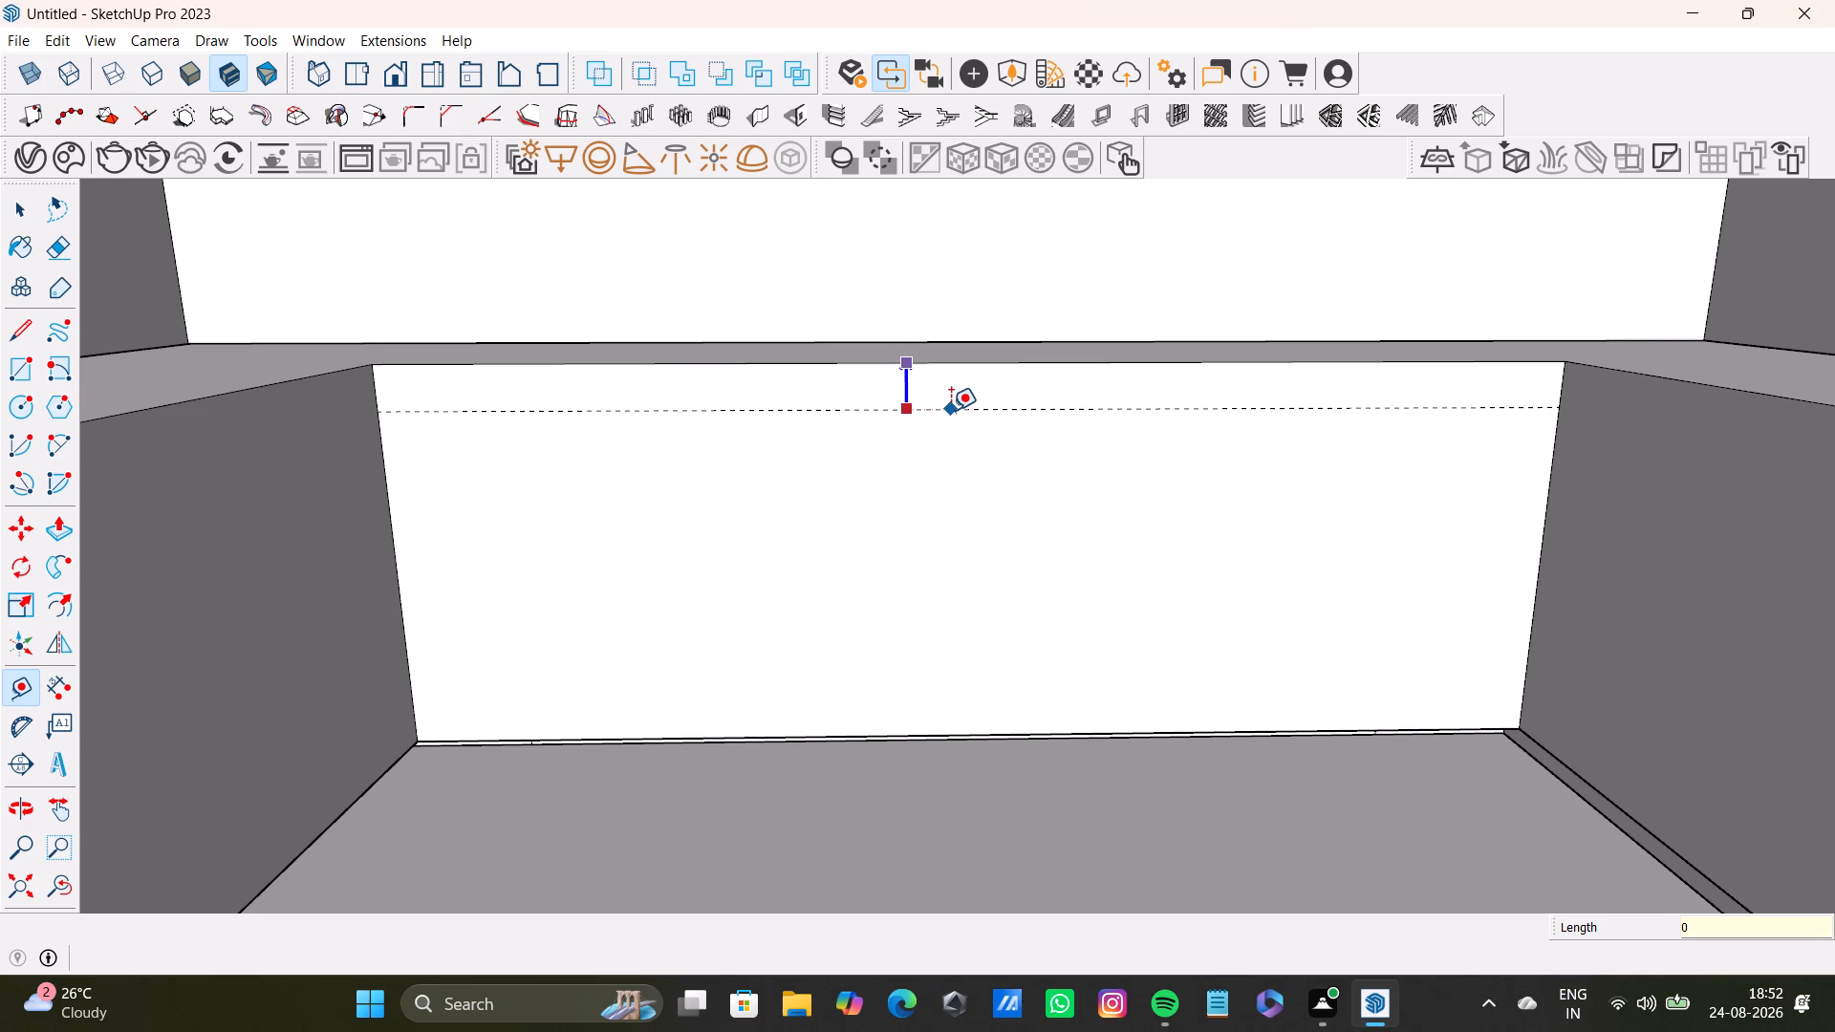
pyautogui.write('.5')
pyautogui.hotkey('shift', '"')
pyautogui.press('Return')
# Place a horizontal guide 0.5" above the bottom edge of the same inner counter face.
pyautogui.scroll(4, 769, 742)
pyautogui.moveTo(801, 731); pyautogui.dragTo(803, 722)
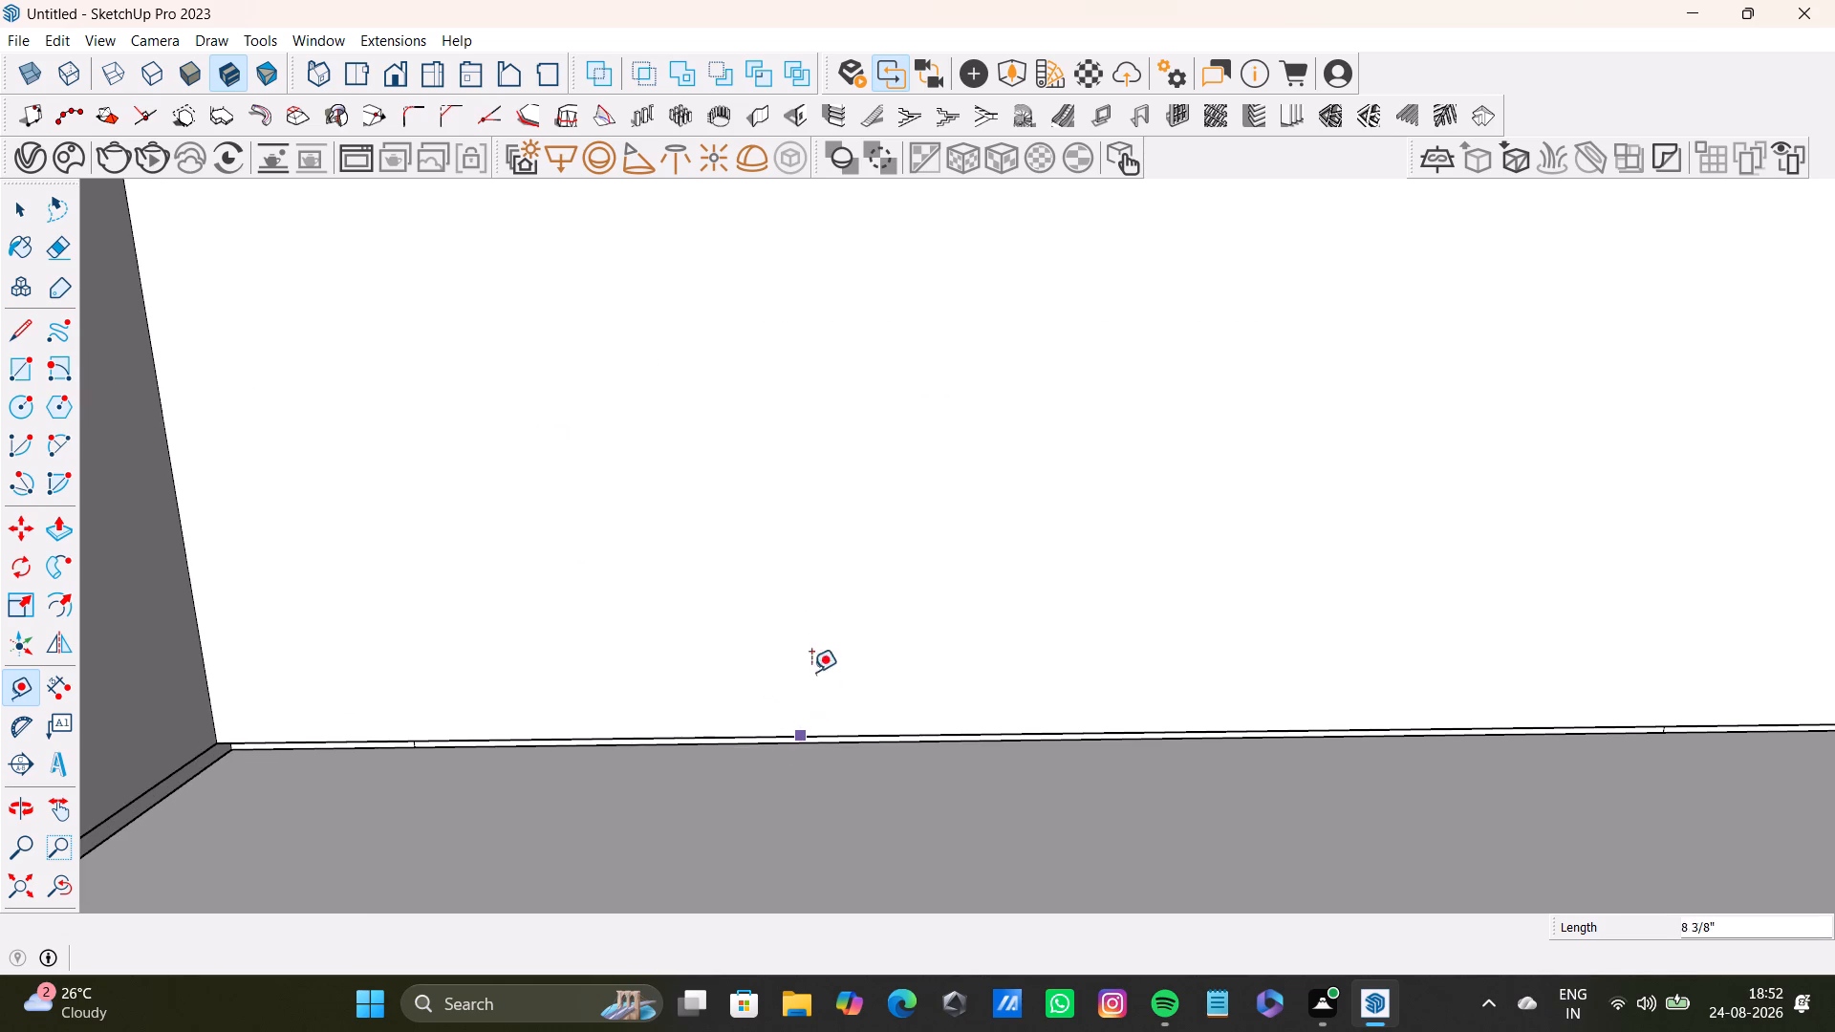
pyautogui.write('0.')
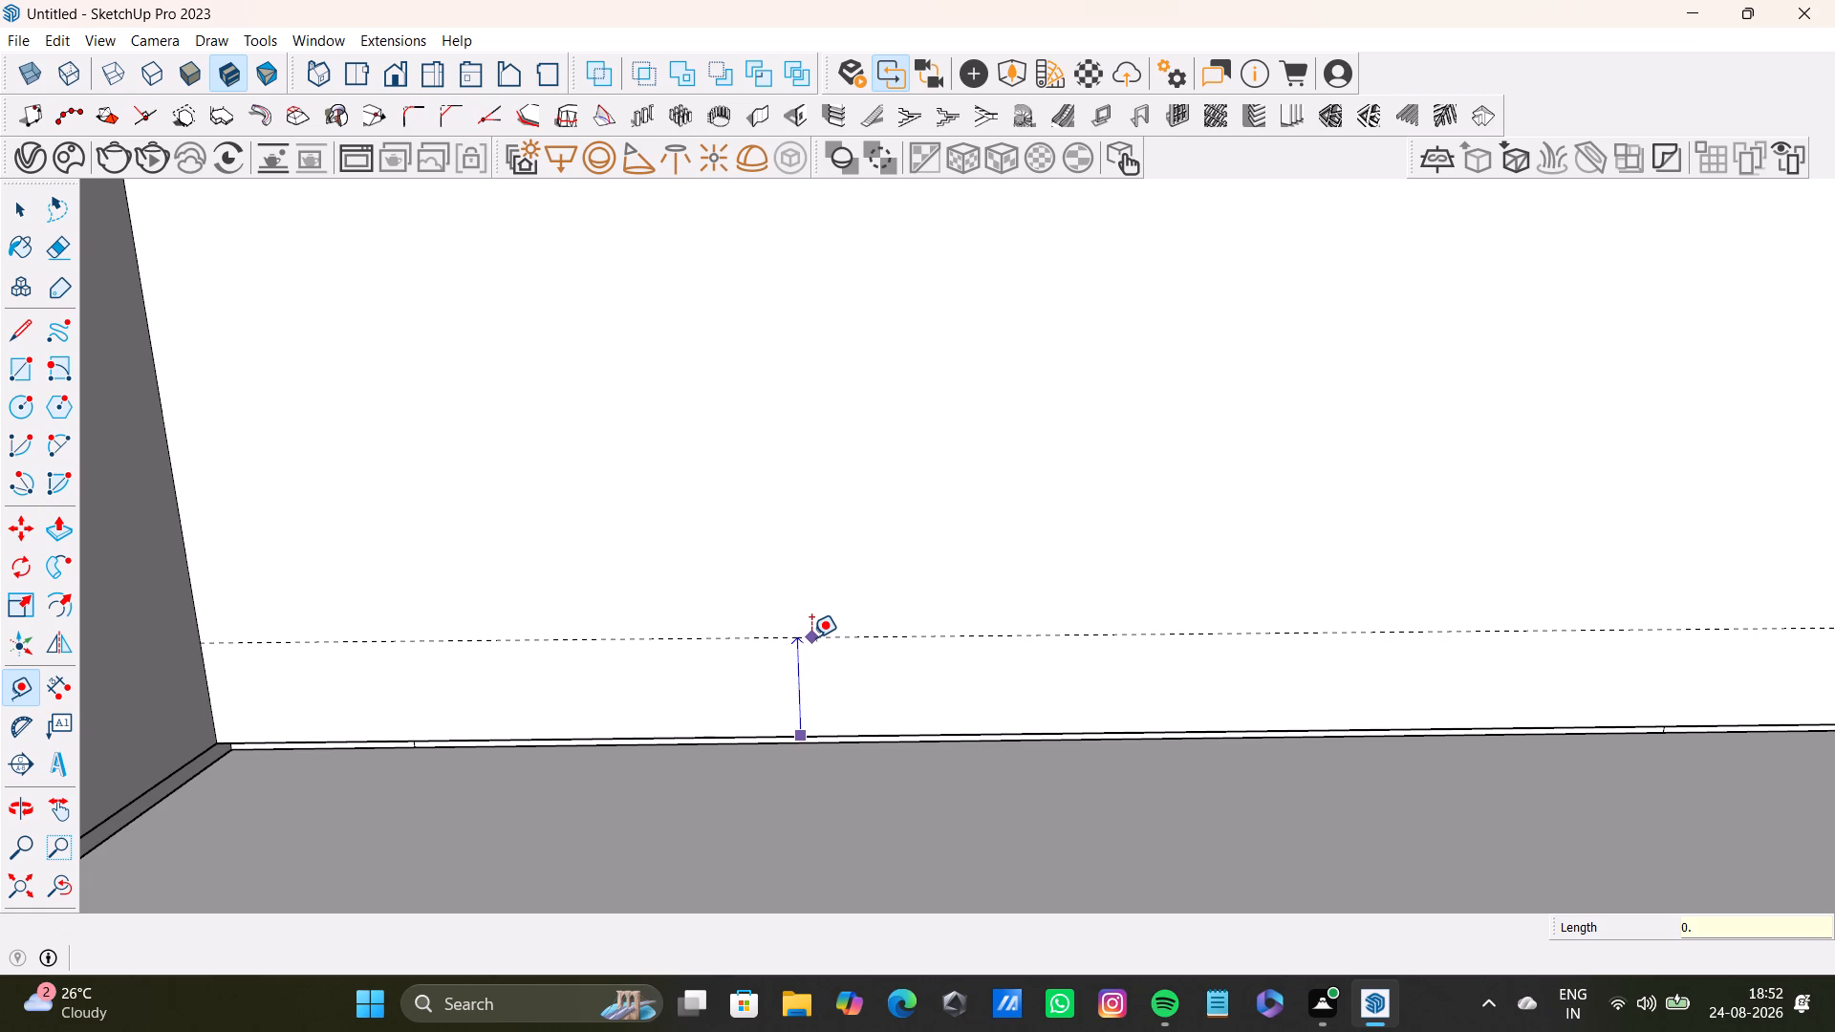
pyautogui.press('6')
pyautogui.press('BackSpace')
pyautogui.press('5')
pyautogui.hotkey('shift', '"')
pyautogui.press('Return')
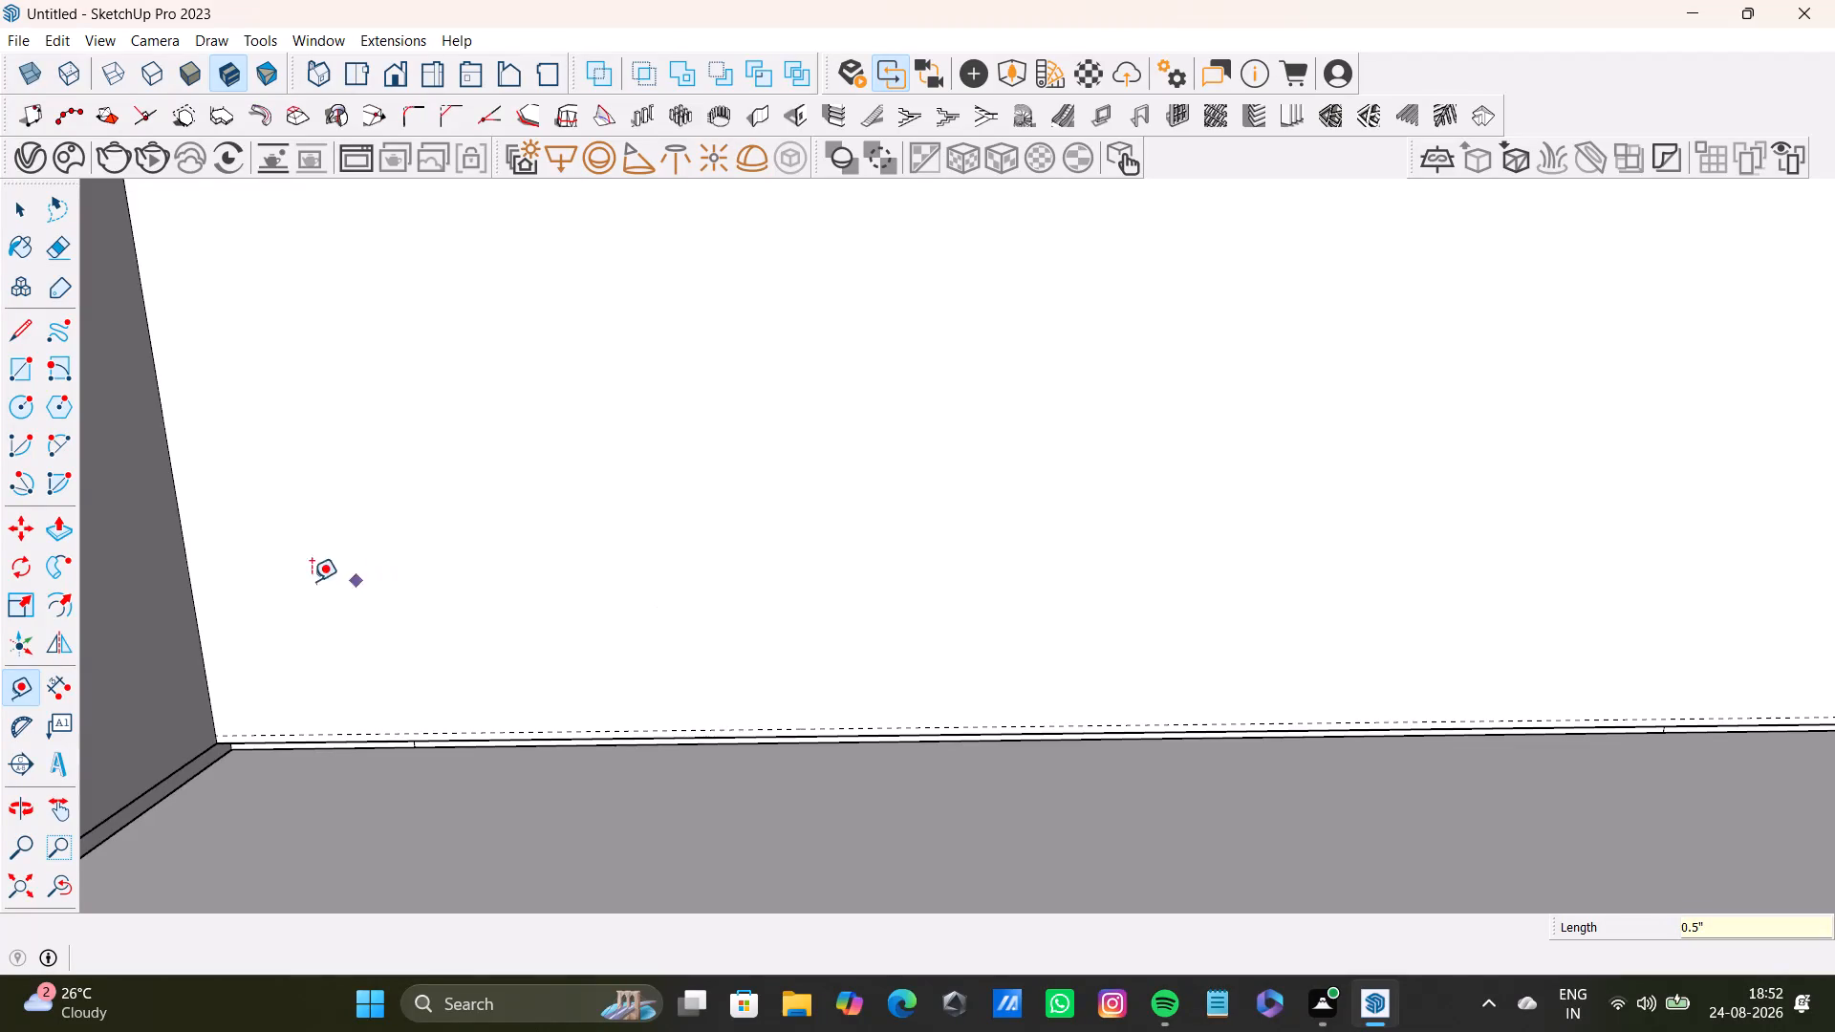
# Place two vertical guides at the face's edge beside the longer counter arm: 1" in from the edge and 0.5" further in.
pyautogui.scroll(-8, 197, 629)
pyautogui.moveTo(751, 530); pyautogui.dragTo(834, 645, button='middle')
pyautogui.scroll(4, 1378, 620)
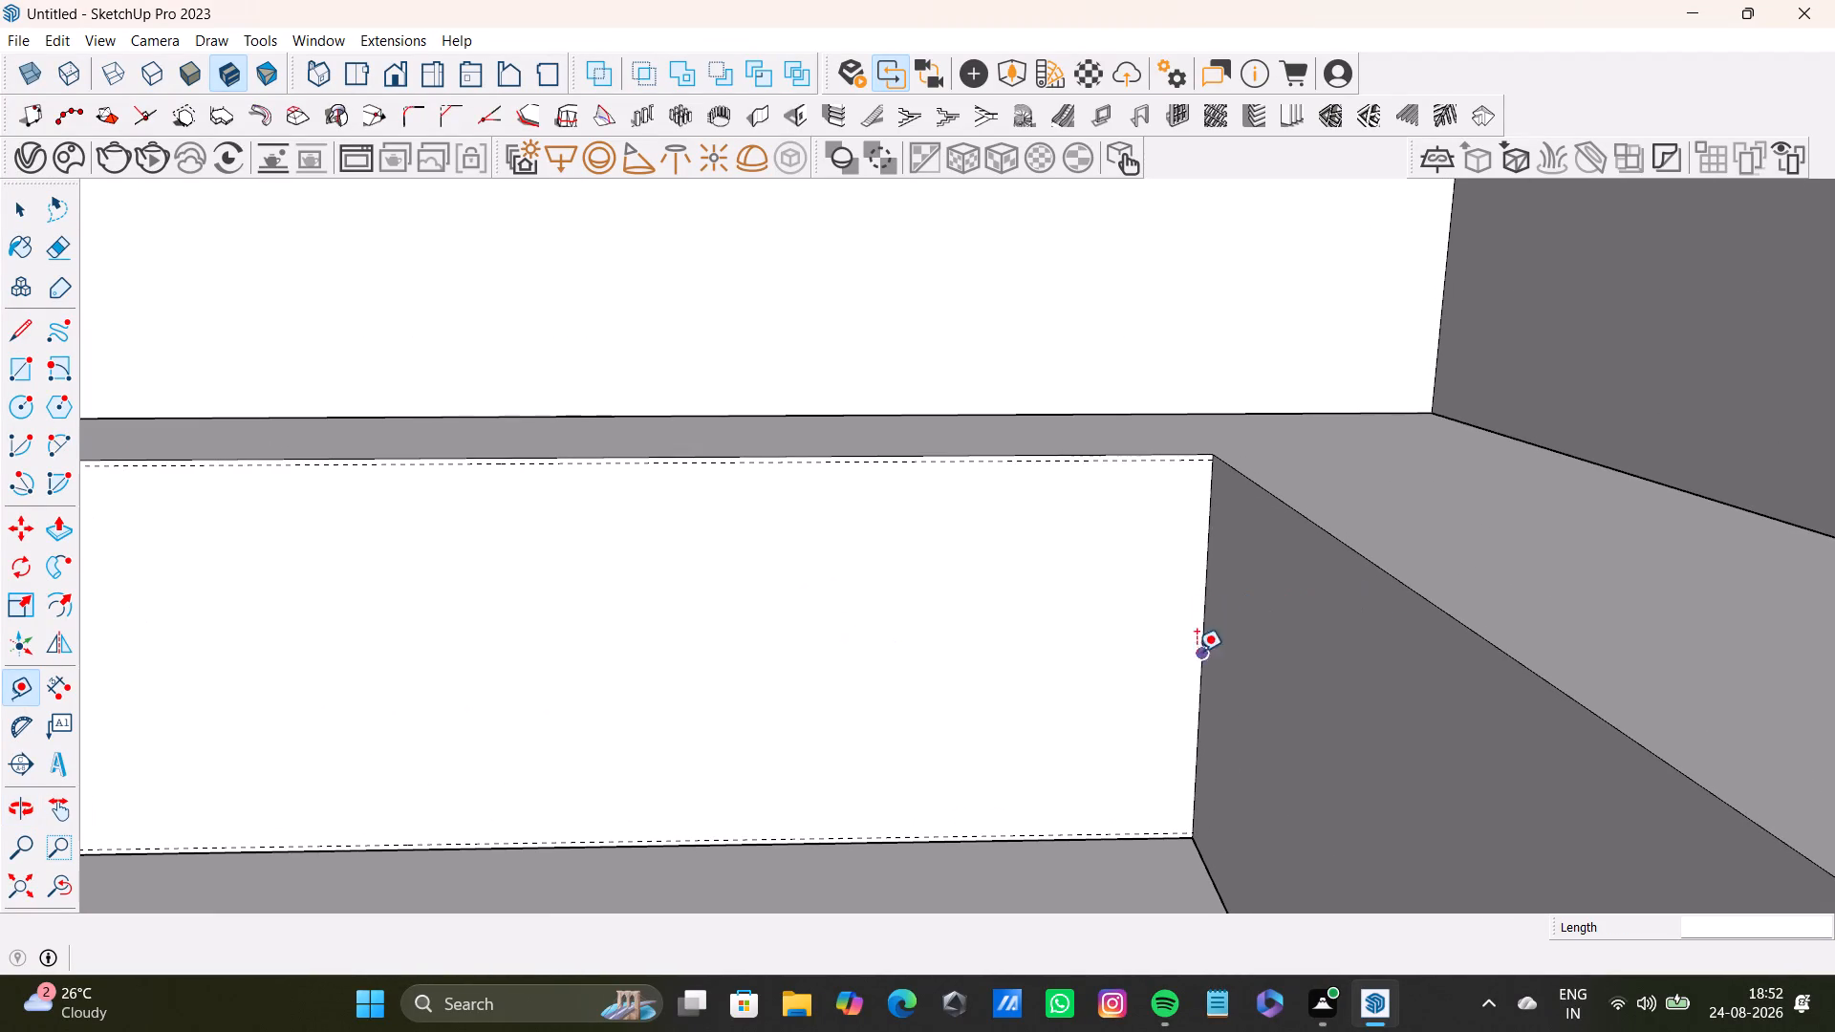
pyautogui.click(1196, 661)
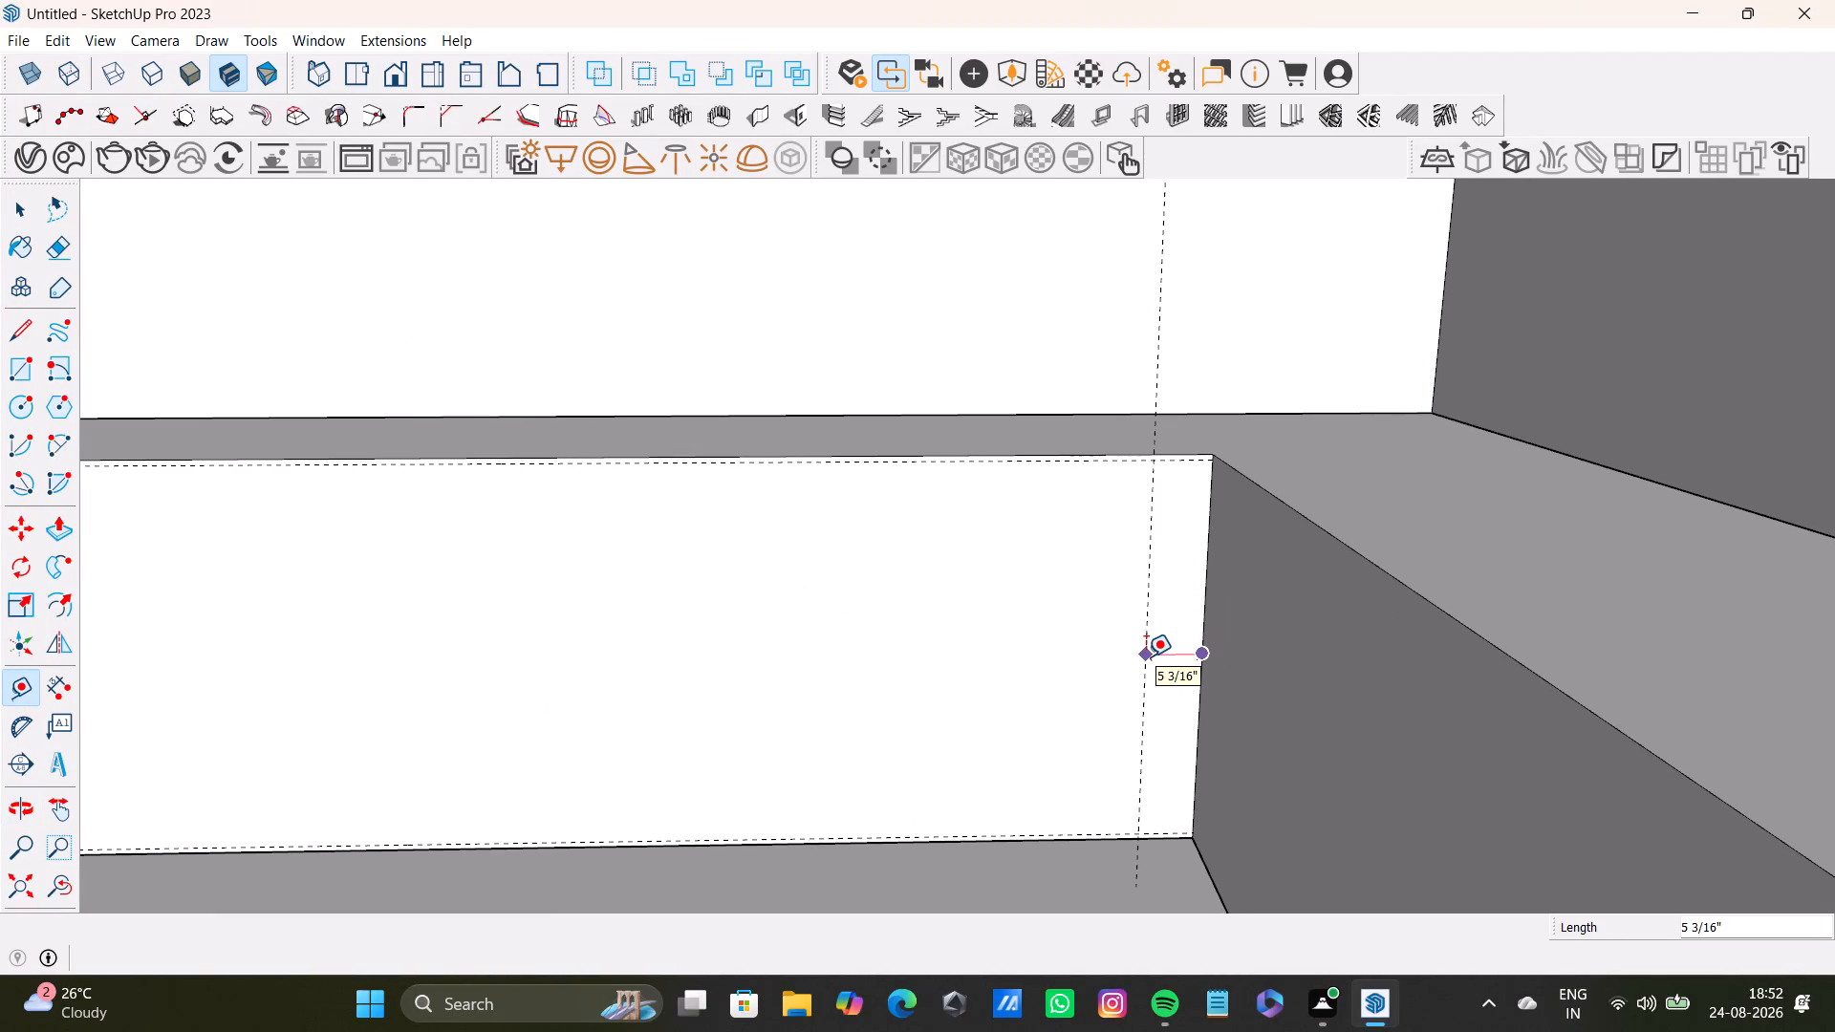
pyautogui.press('1')
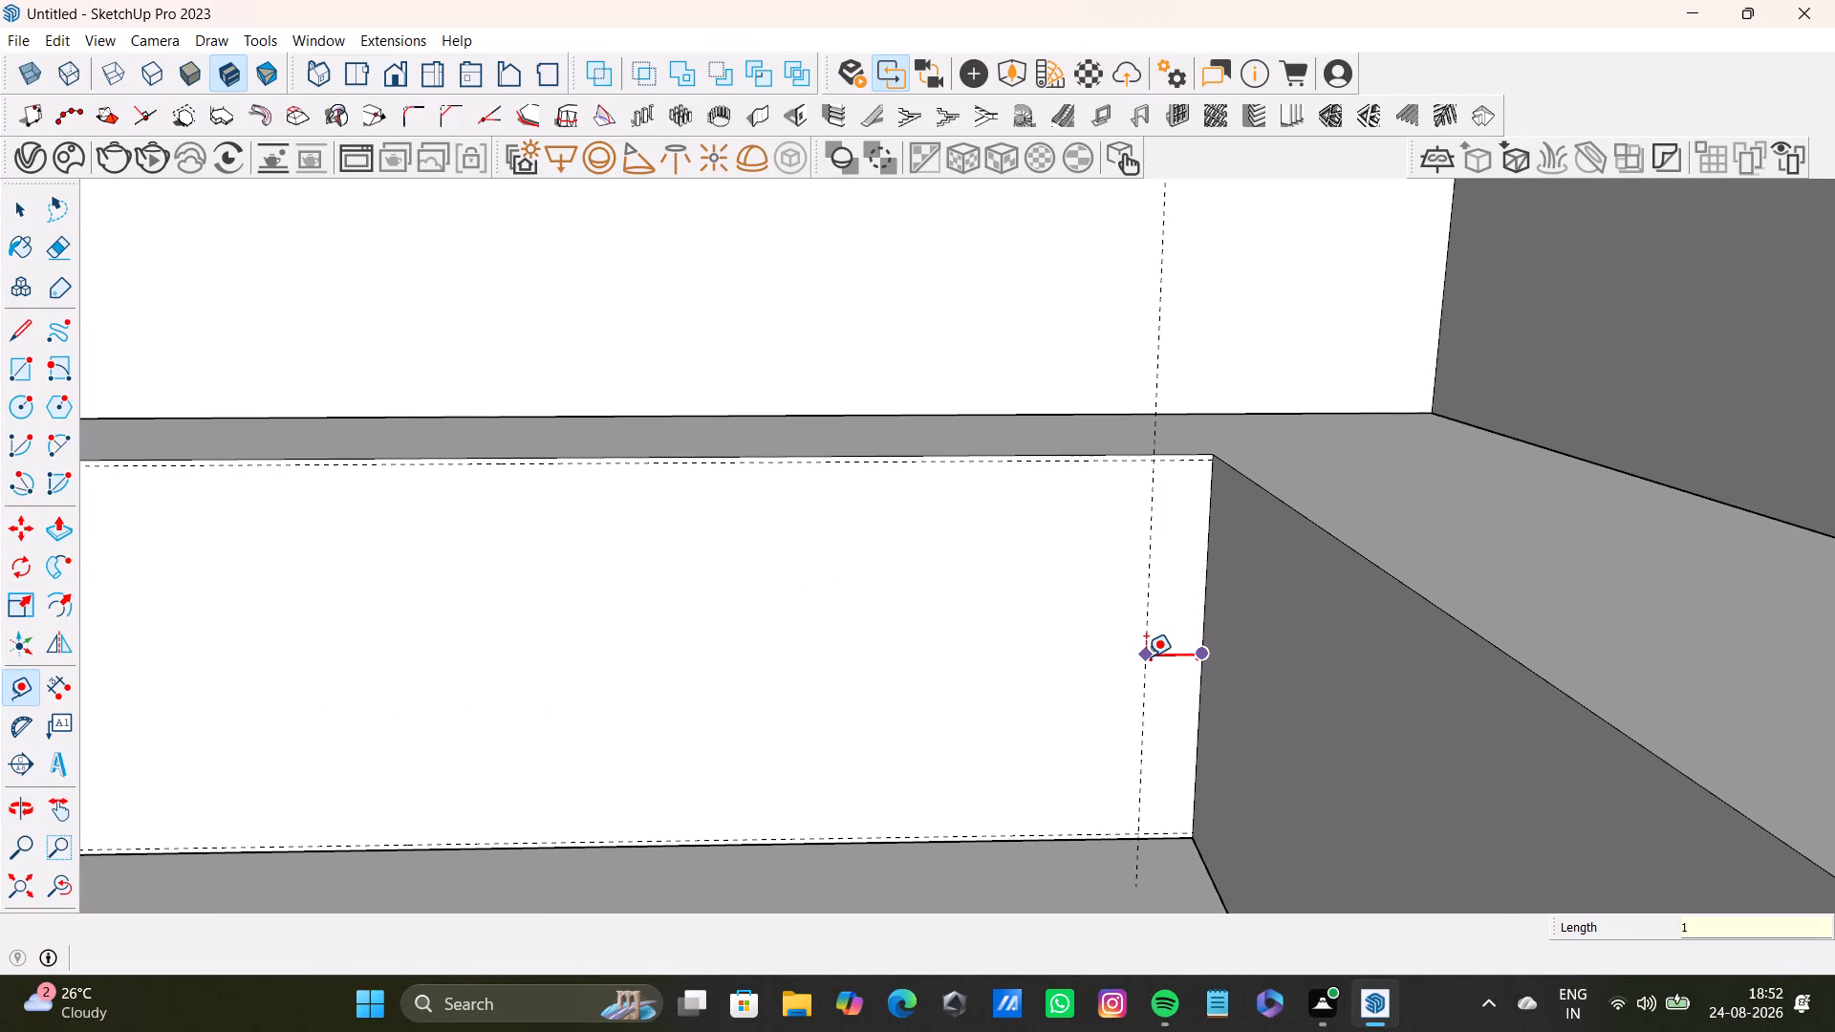
pyautogui.hotkey('shift', '"')
pyautogui.press('Return')
pyautogui.click(1189, 670)
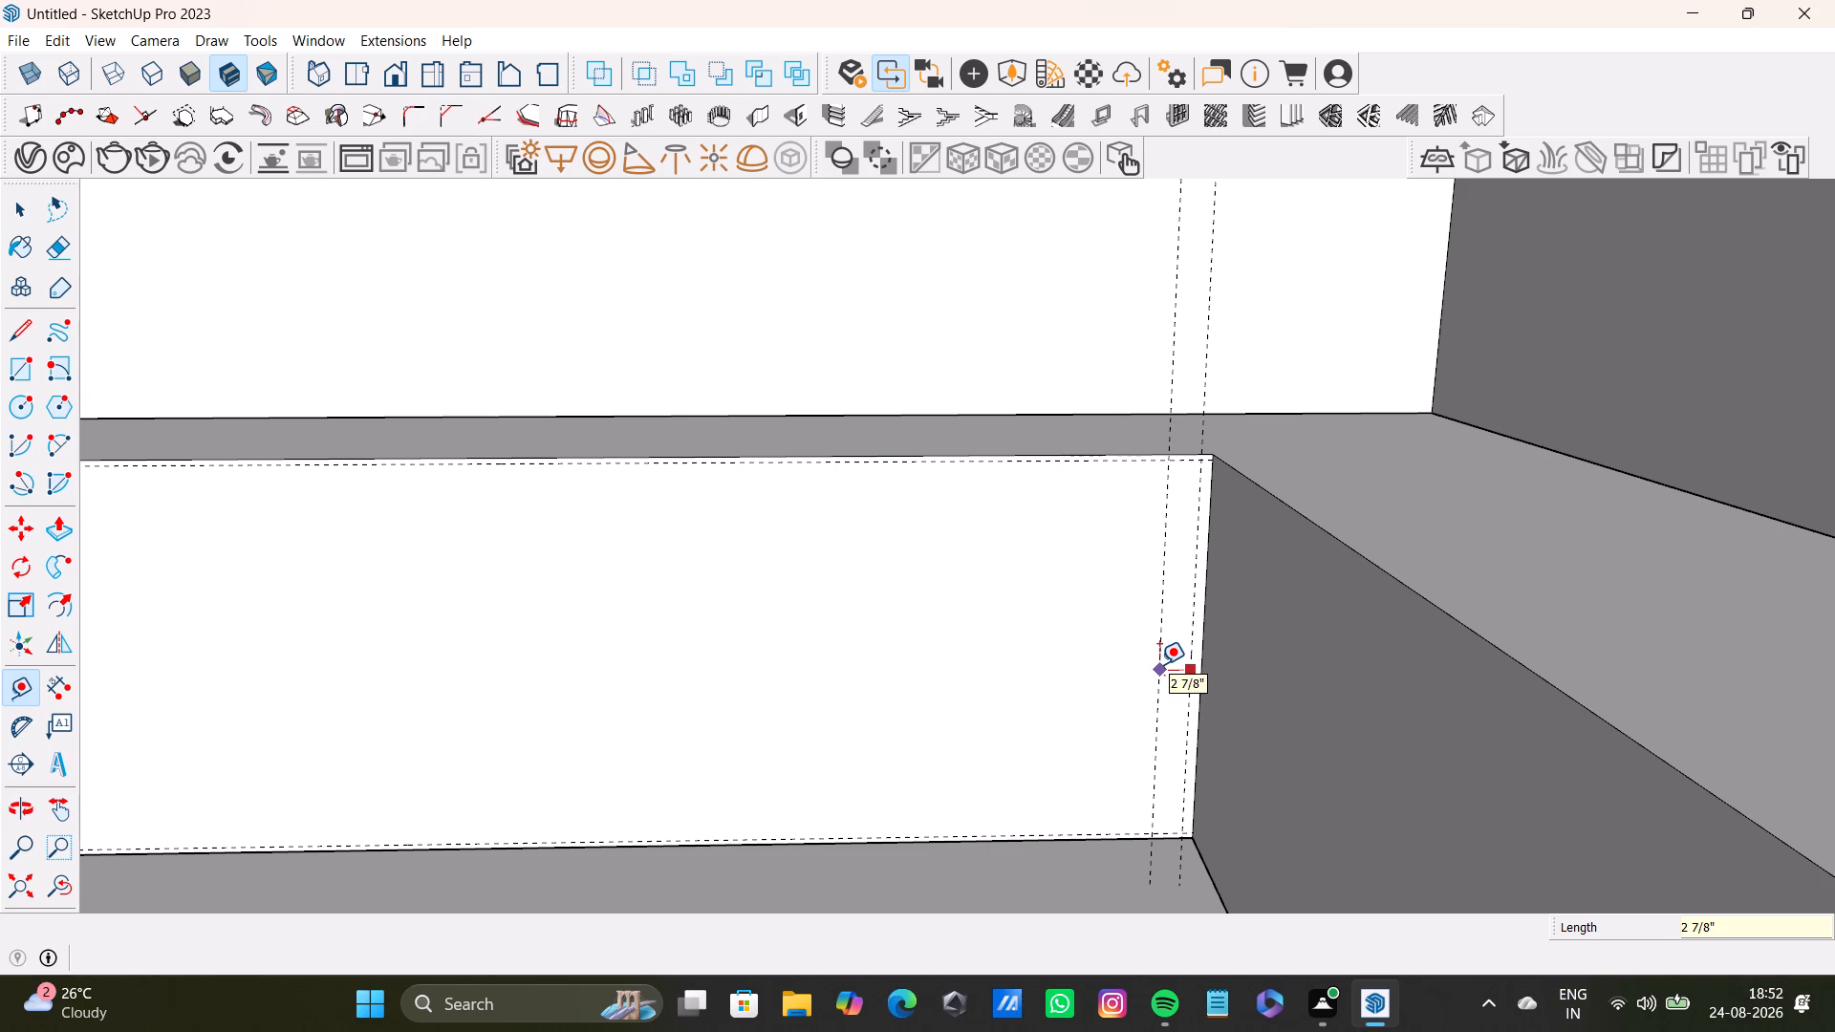
pyautogui.write('0.5"')
pyautogui.press('Return')
# Place two vertical guides at the face's edge beside the shorter counter arm: 1" in from the edge and 0.5" further in.
pyautogui.scroll(-4, 713, 575)
pyautogui.keyDown('shift'); pyautogui.moveTo(715, 637); pyautogui.dragTo(1105, 608, button='middle'); pyautogui.keyUp('shift')
pyautogui.scroll(4, 481, 594)
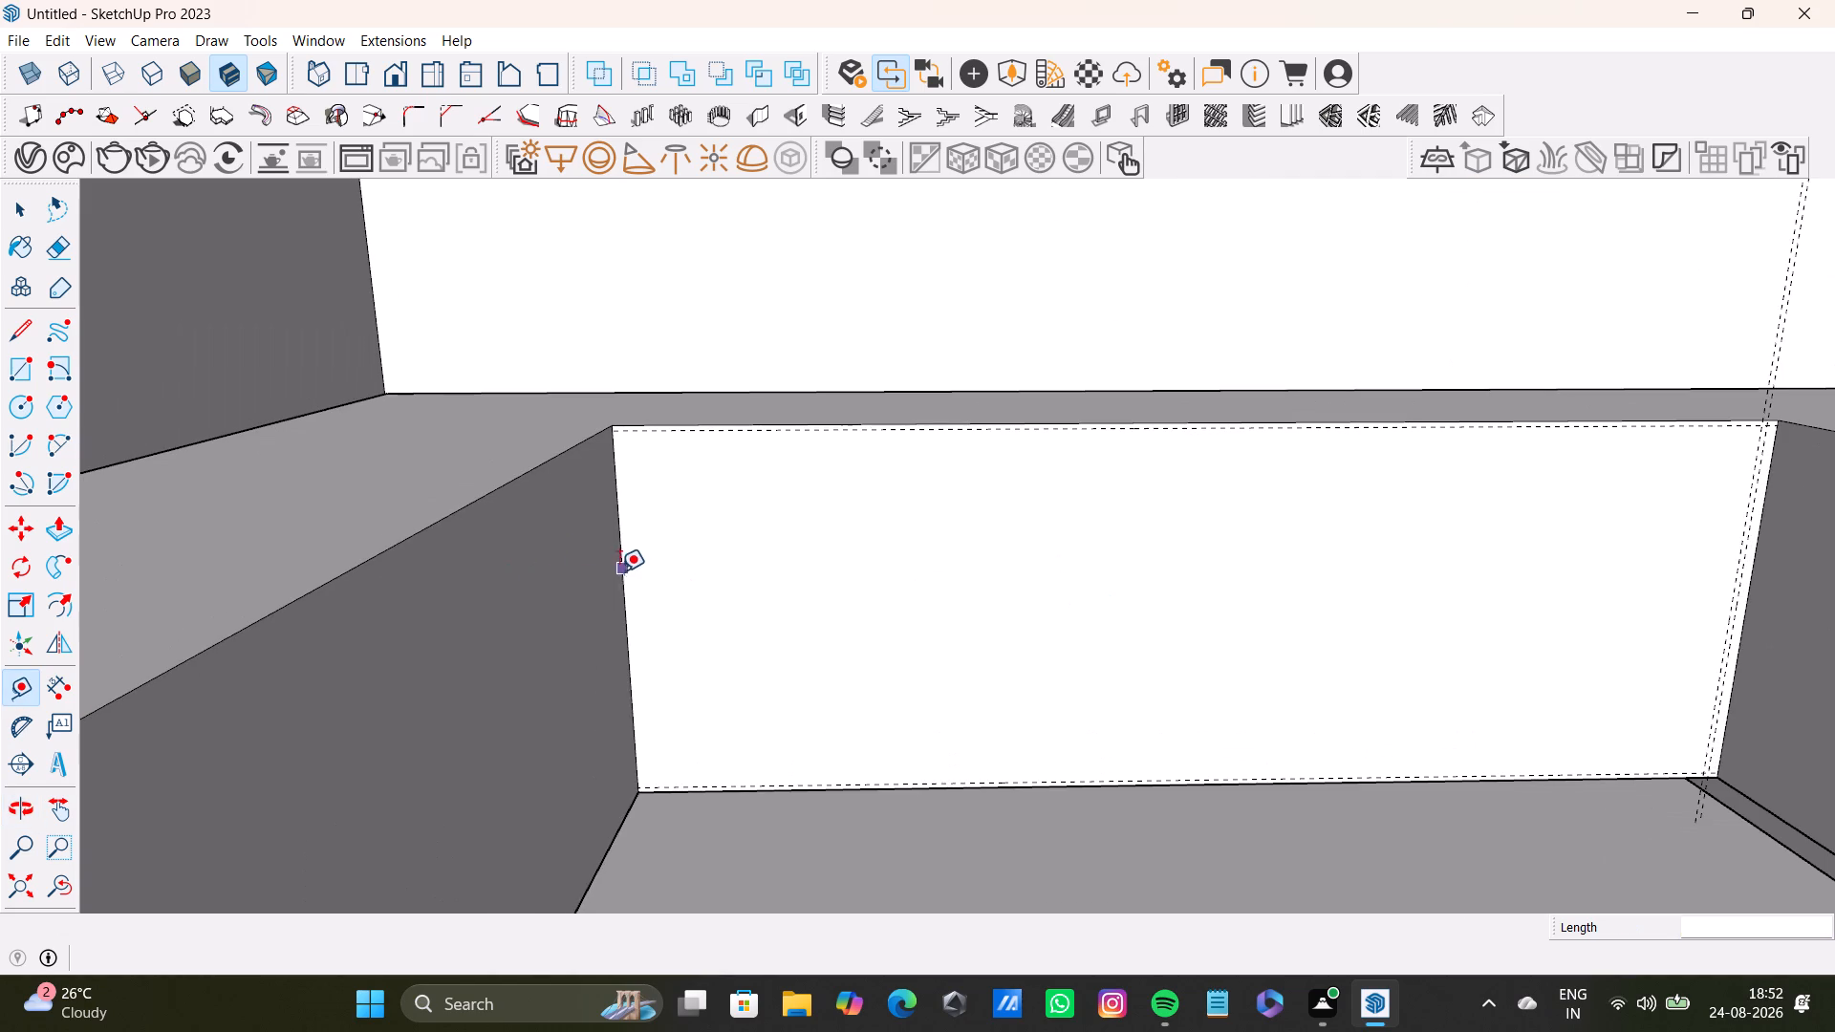
pyautogui.click(621, 596)
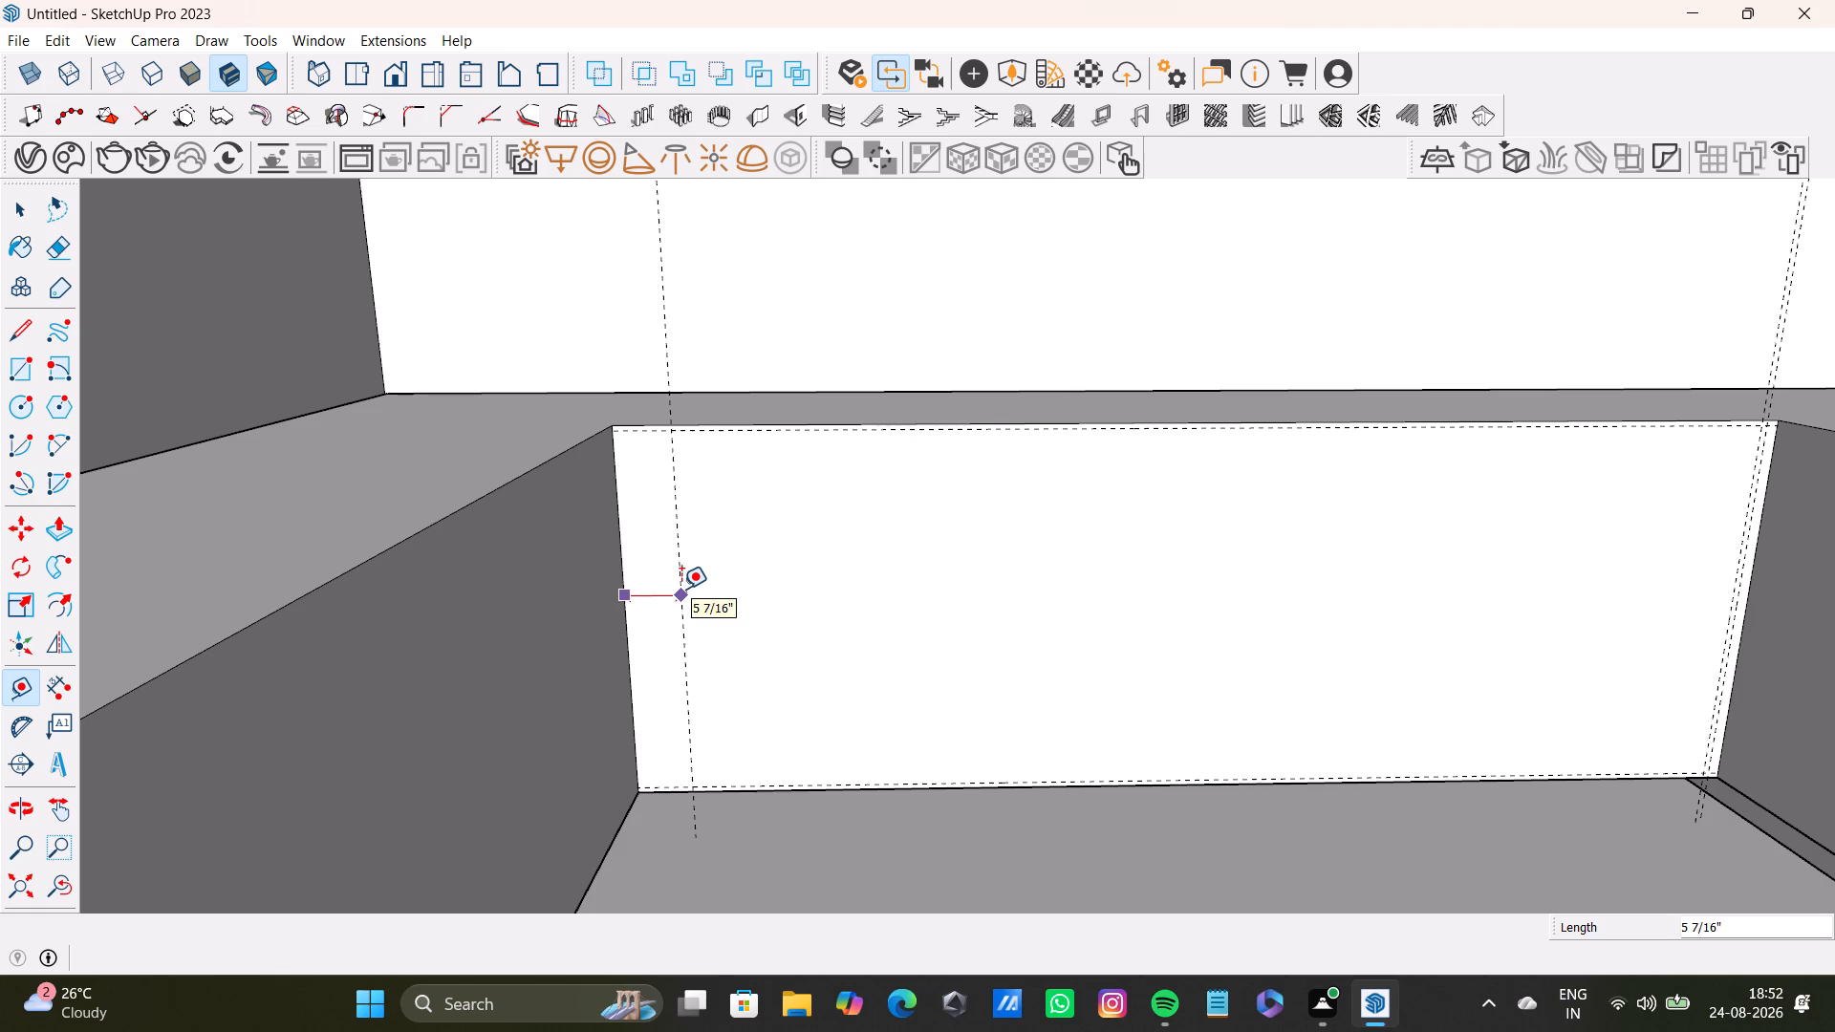
pyautogui.press('1')
pyautogui.hotkey('shift', '"')
pyautogui.press('Return')
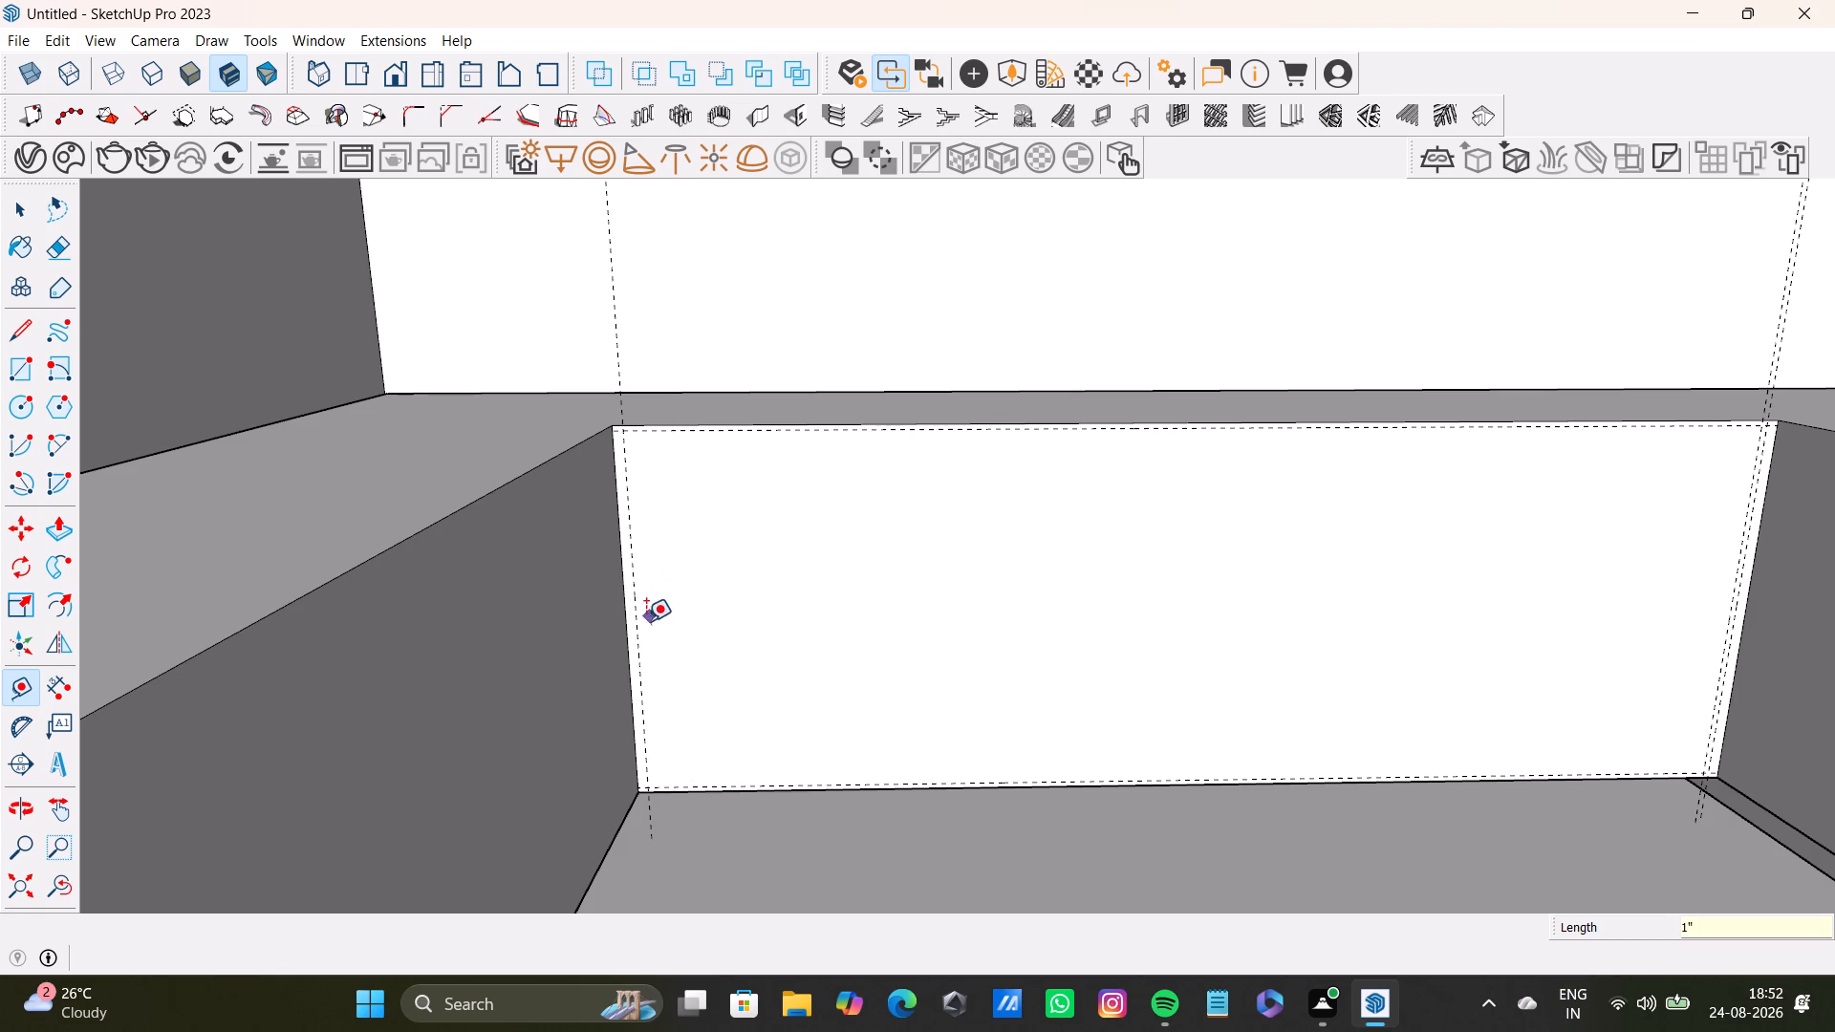
pyautogui.click(628, 641)
pyautogui.press('space')
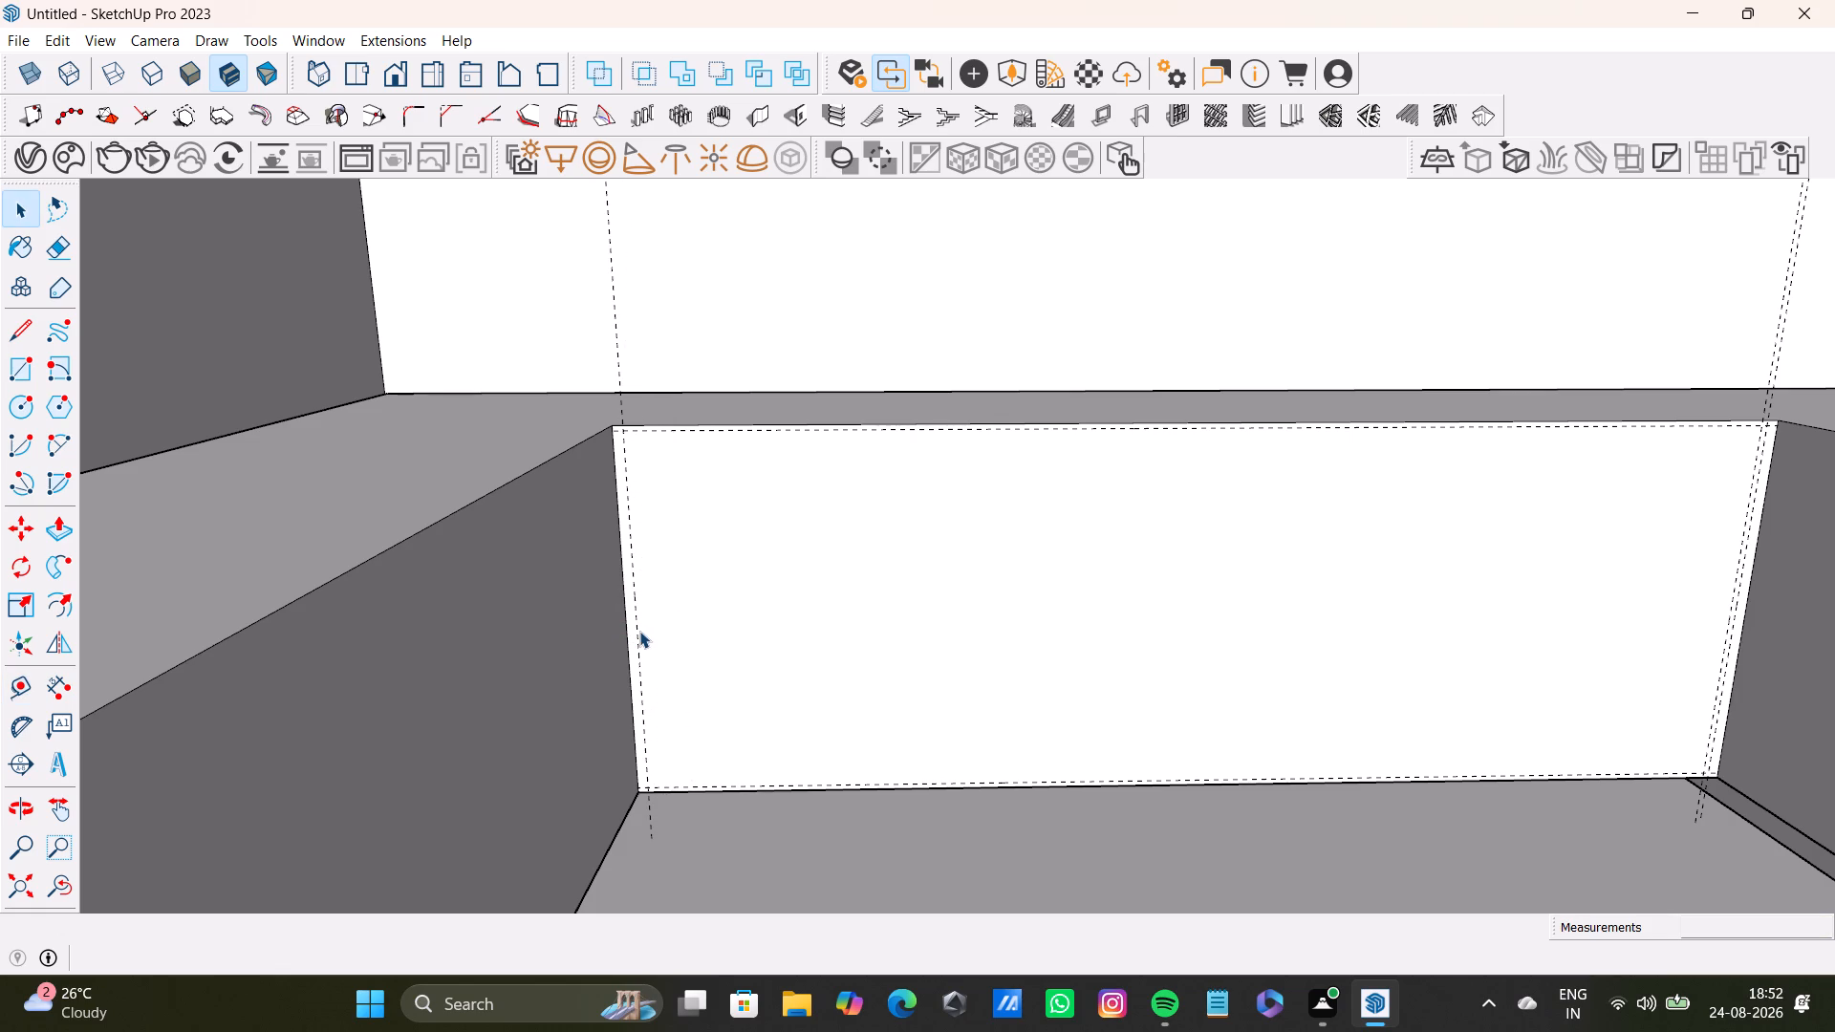
pyautogui.press('t')
pyautogui.scroll(3, 621, 671)
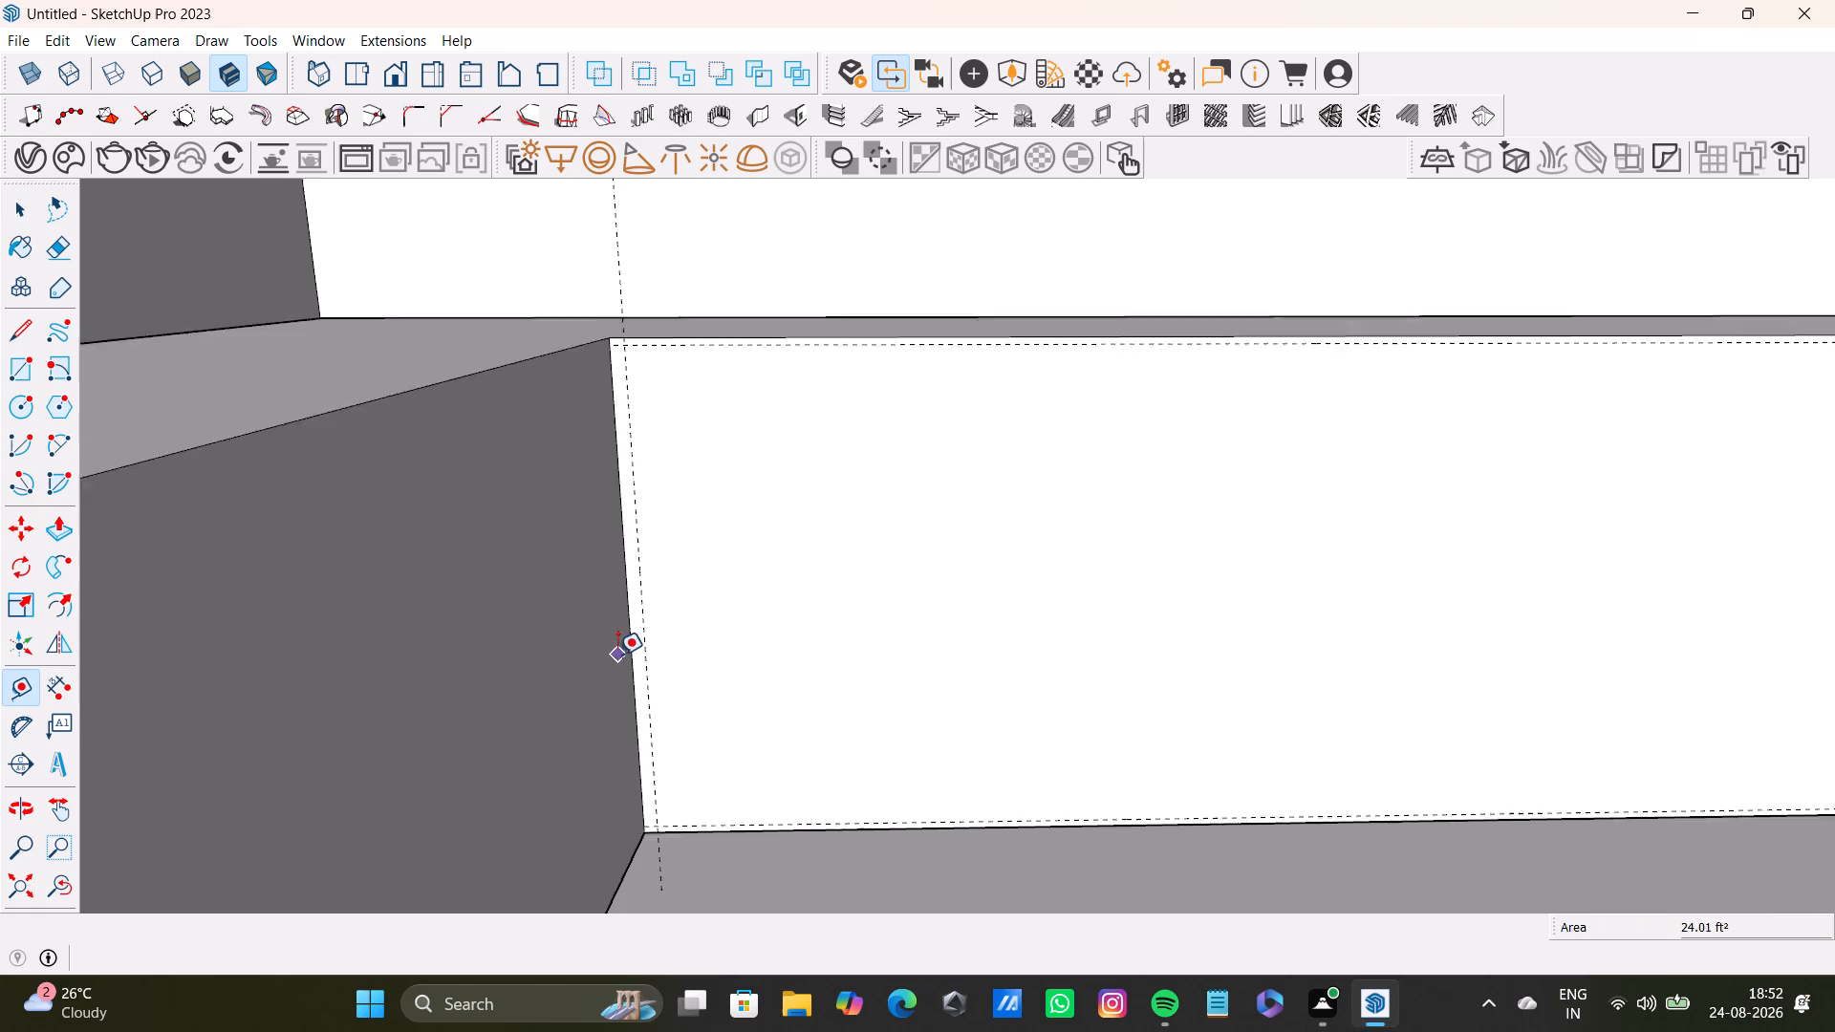
pyautogui.scroll(5, 617, 655)
pyautogui.click(653, 674)
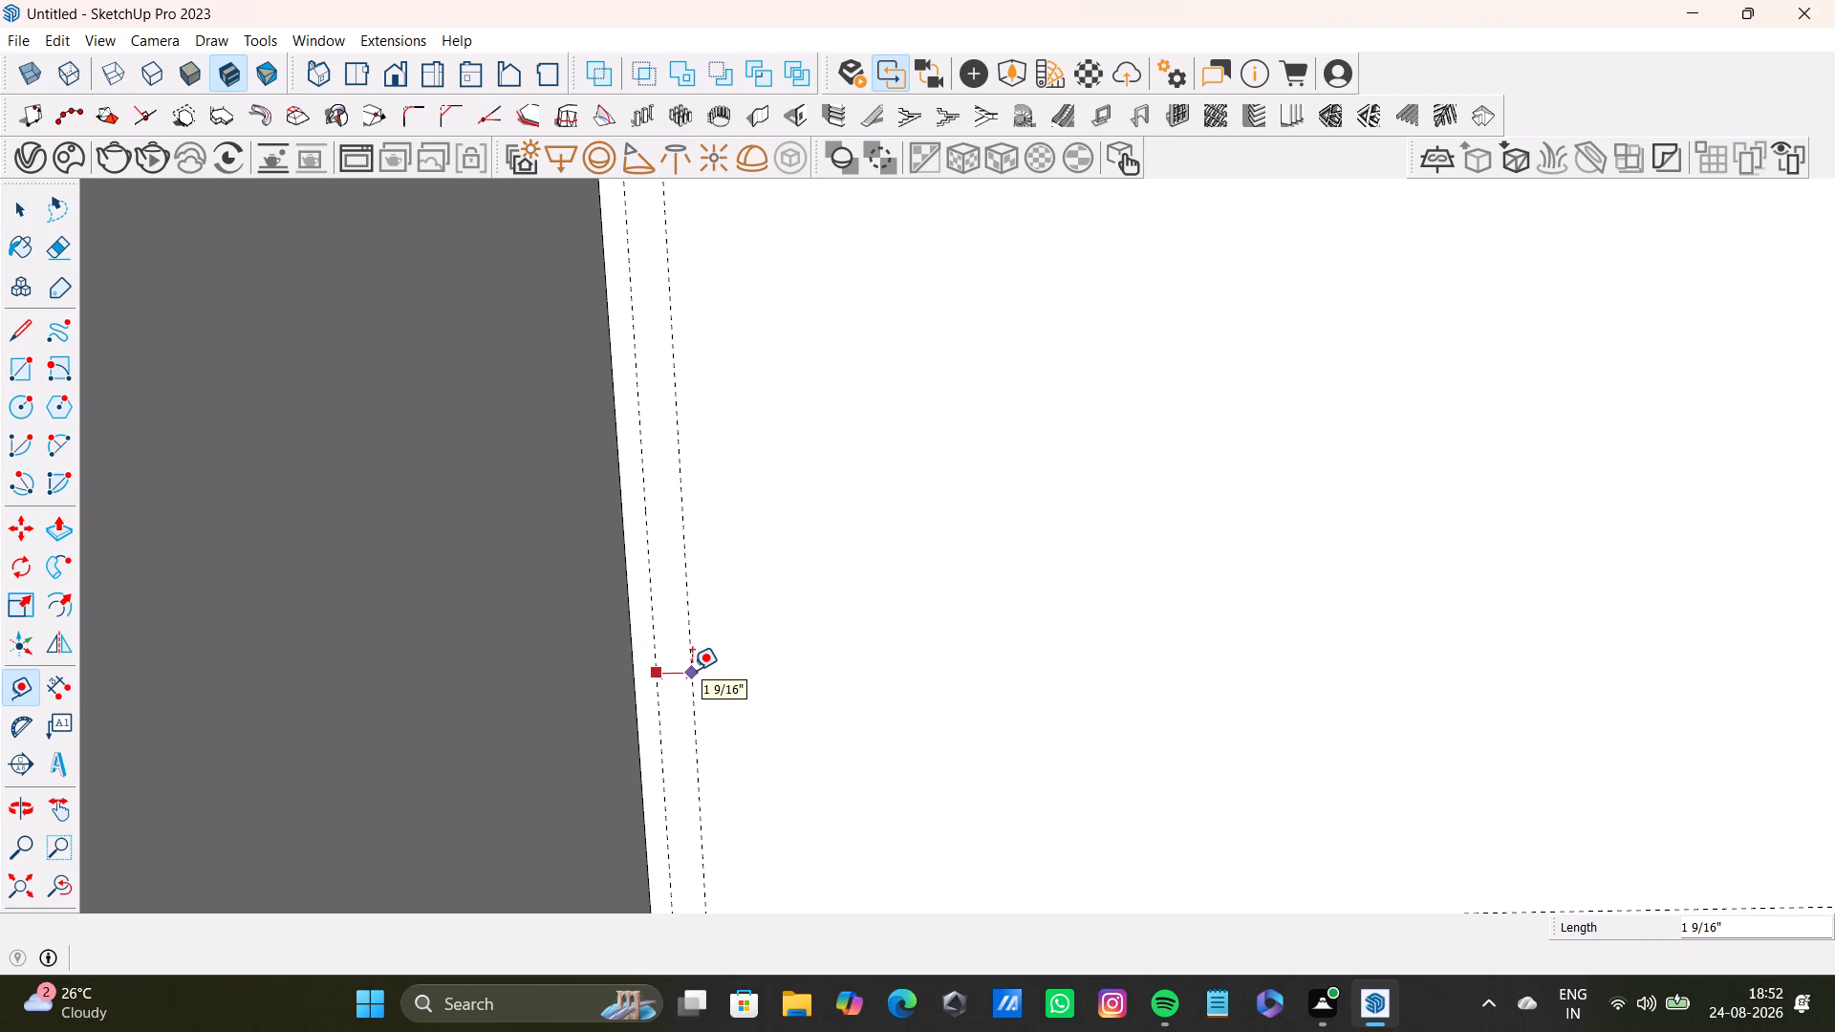
pyautogui.write('0.5')
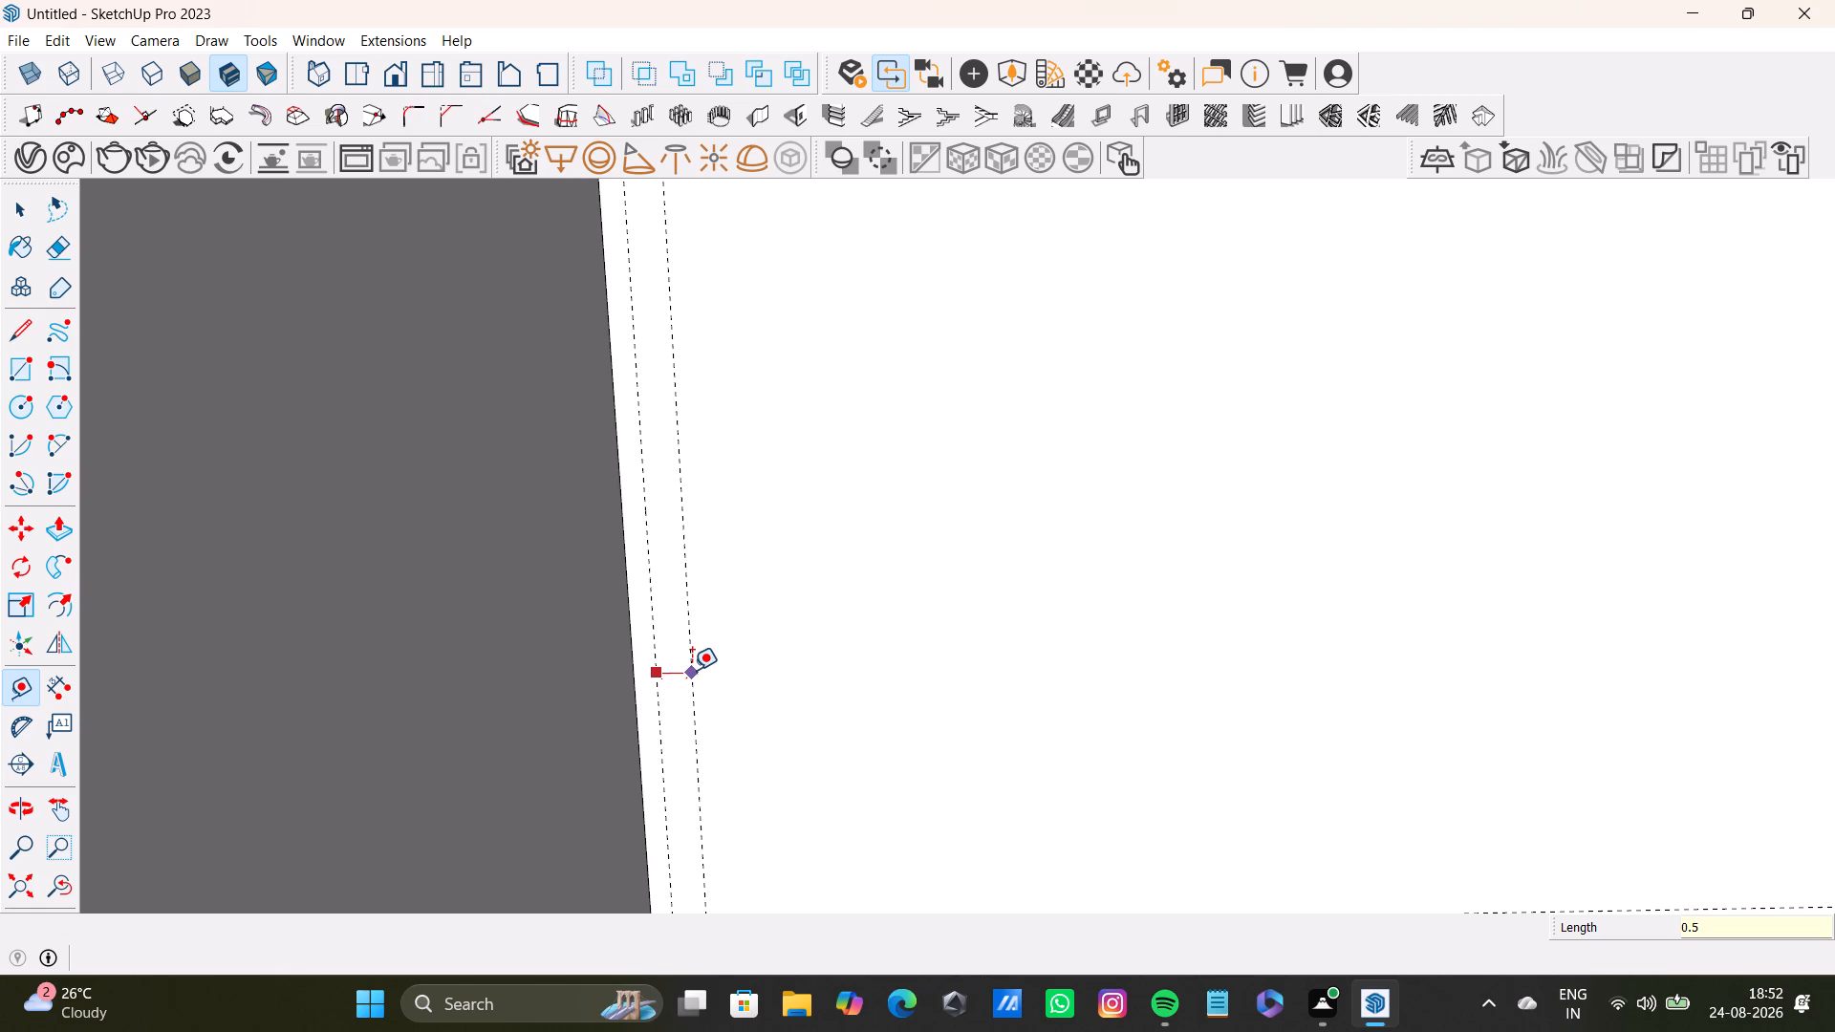
pyautogui.hotkey('shift', '"')
pyautogui.press('Return')
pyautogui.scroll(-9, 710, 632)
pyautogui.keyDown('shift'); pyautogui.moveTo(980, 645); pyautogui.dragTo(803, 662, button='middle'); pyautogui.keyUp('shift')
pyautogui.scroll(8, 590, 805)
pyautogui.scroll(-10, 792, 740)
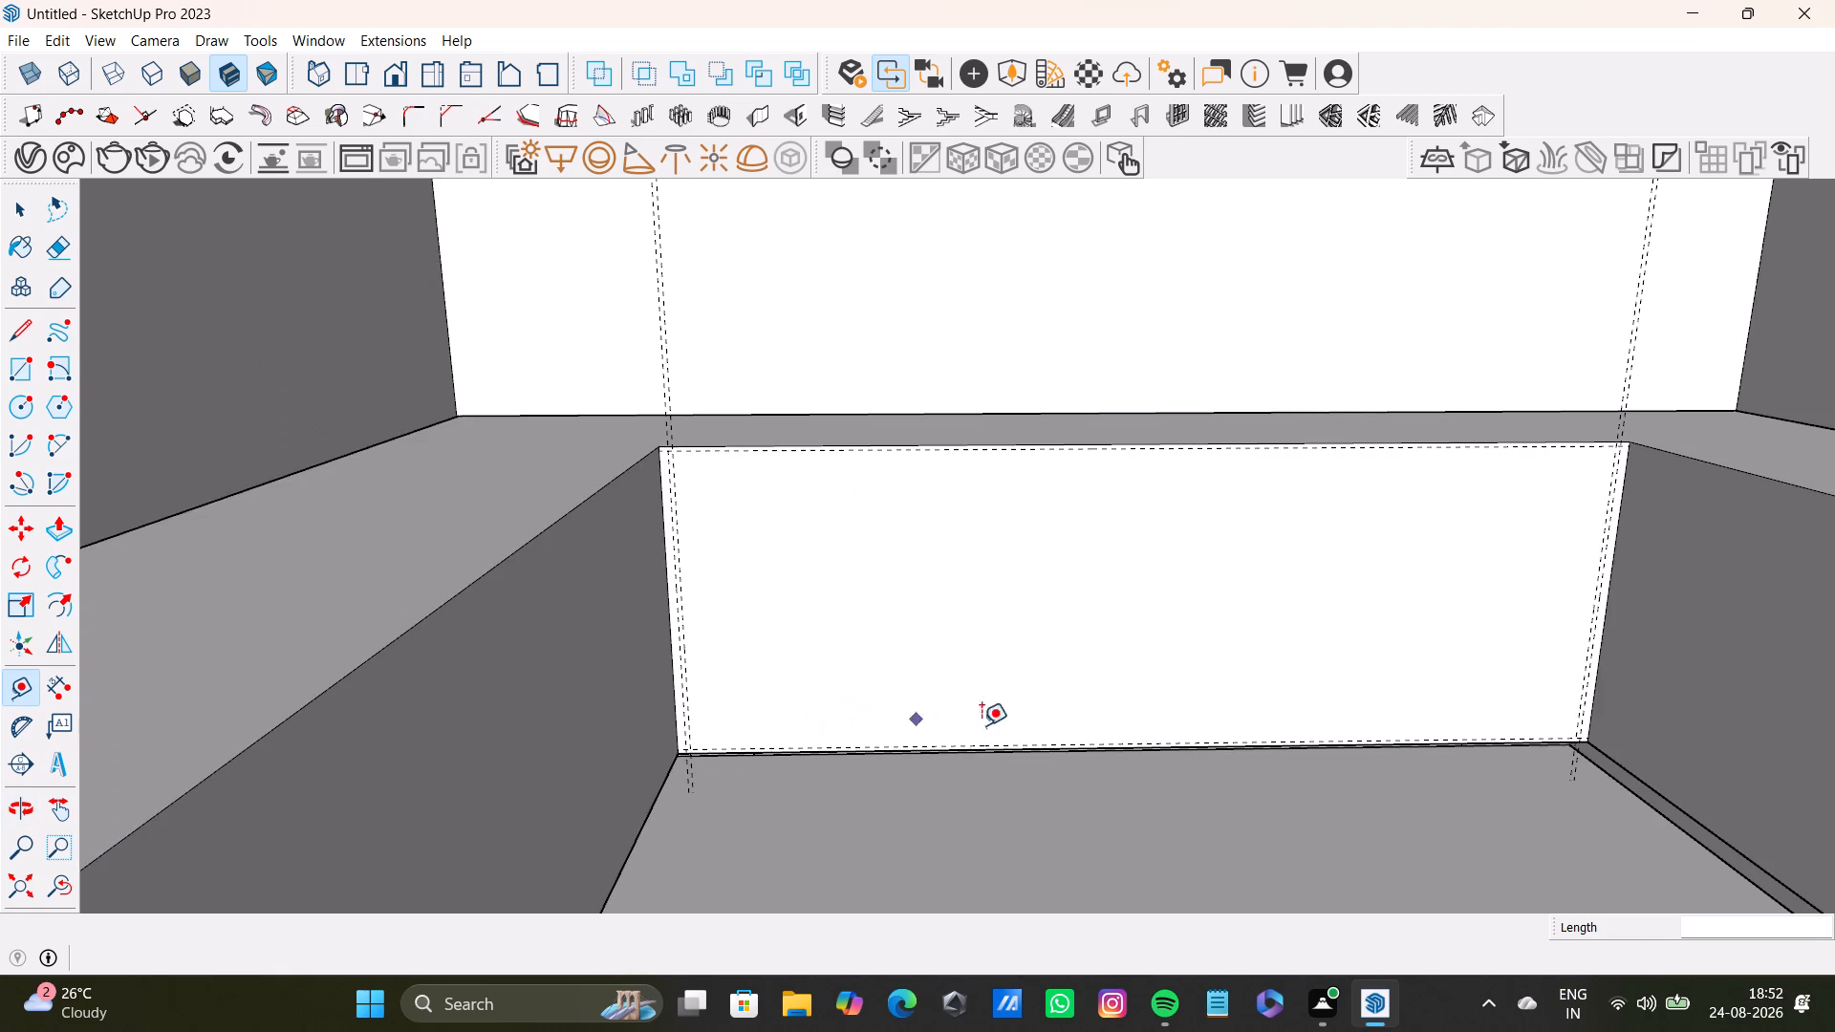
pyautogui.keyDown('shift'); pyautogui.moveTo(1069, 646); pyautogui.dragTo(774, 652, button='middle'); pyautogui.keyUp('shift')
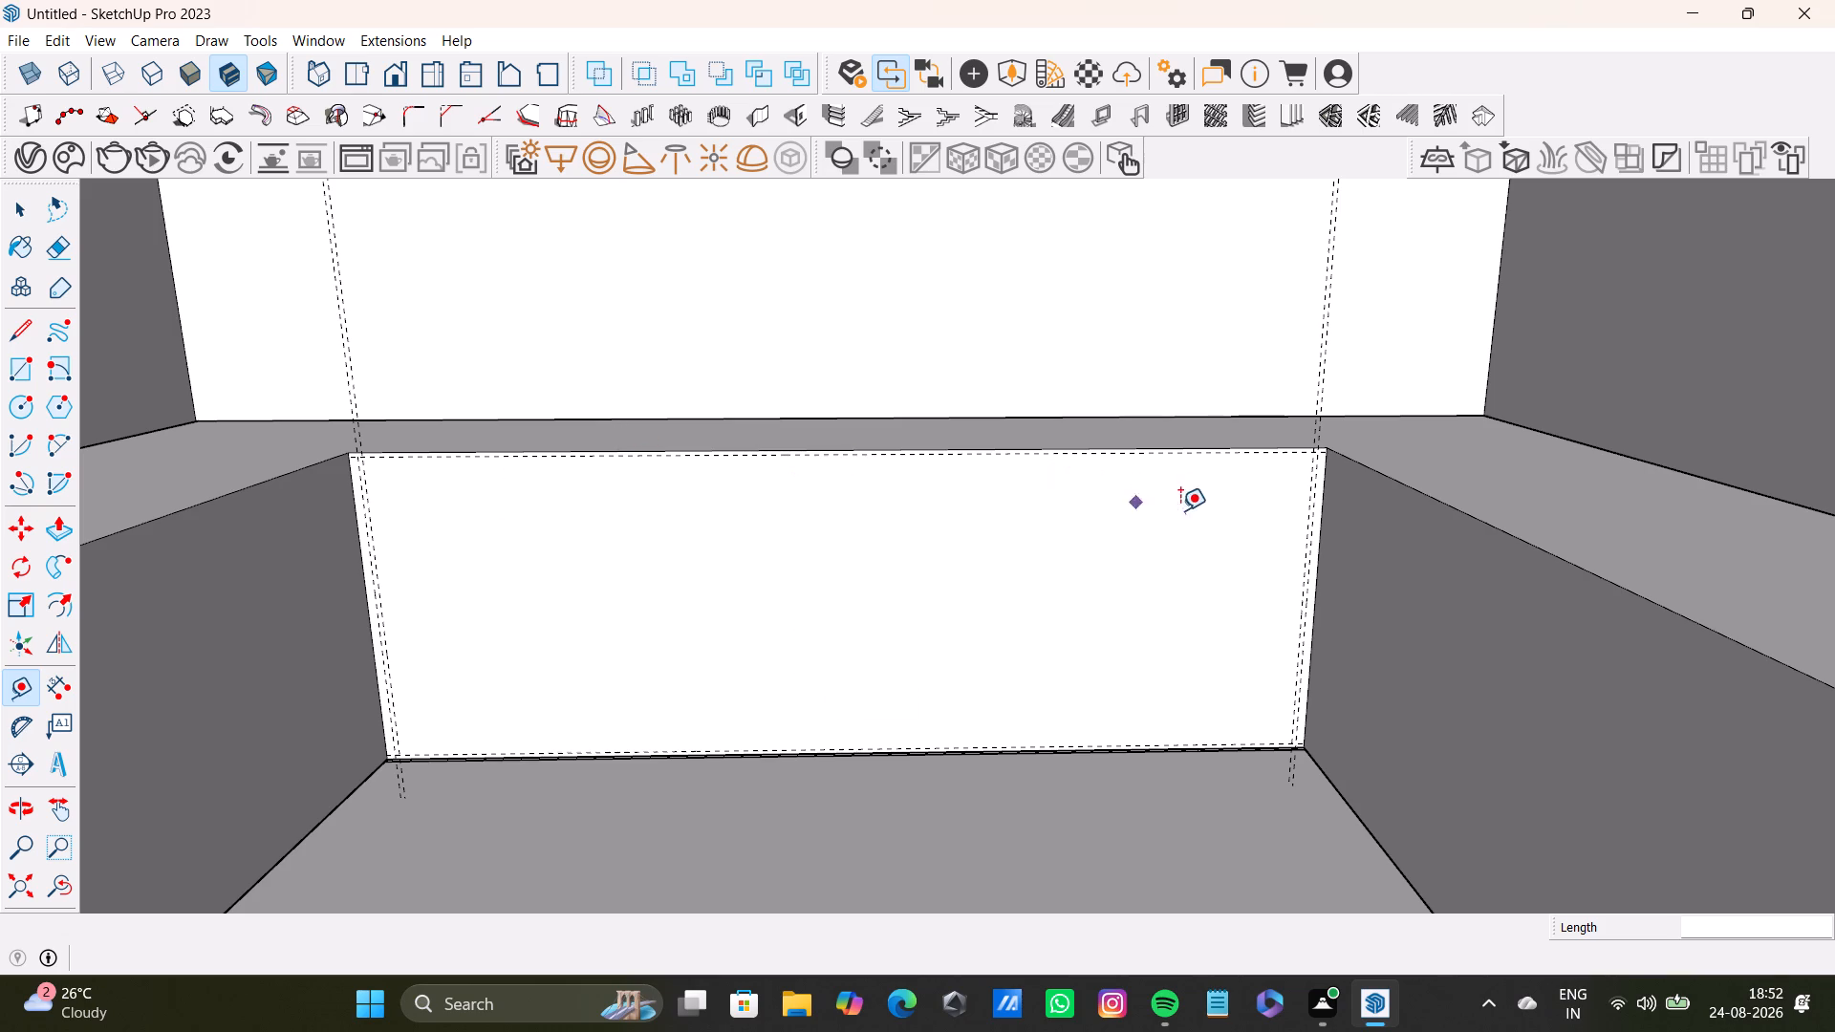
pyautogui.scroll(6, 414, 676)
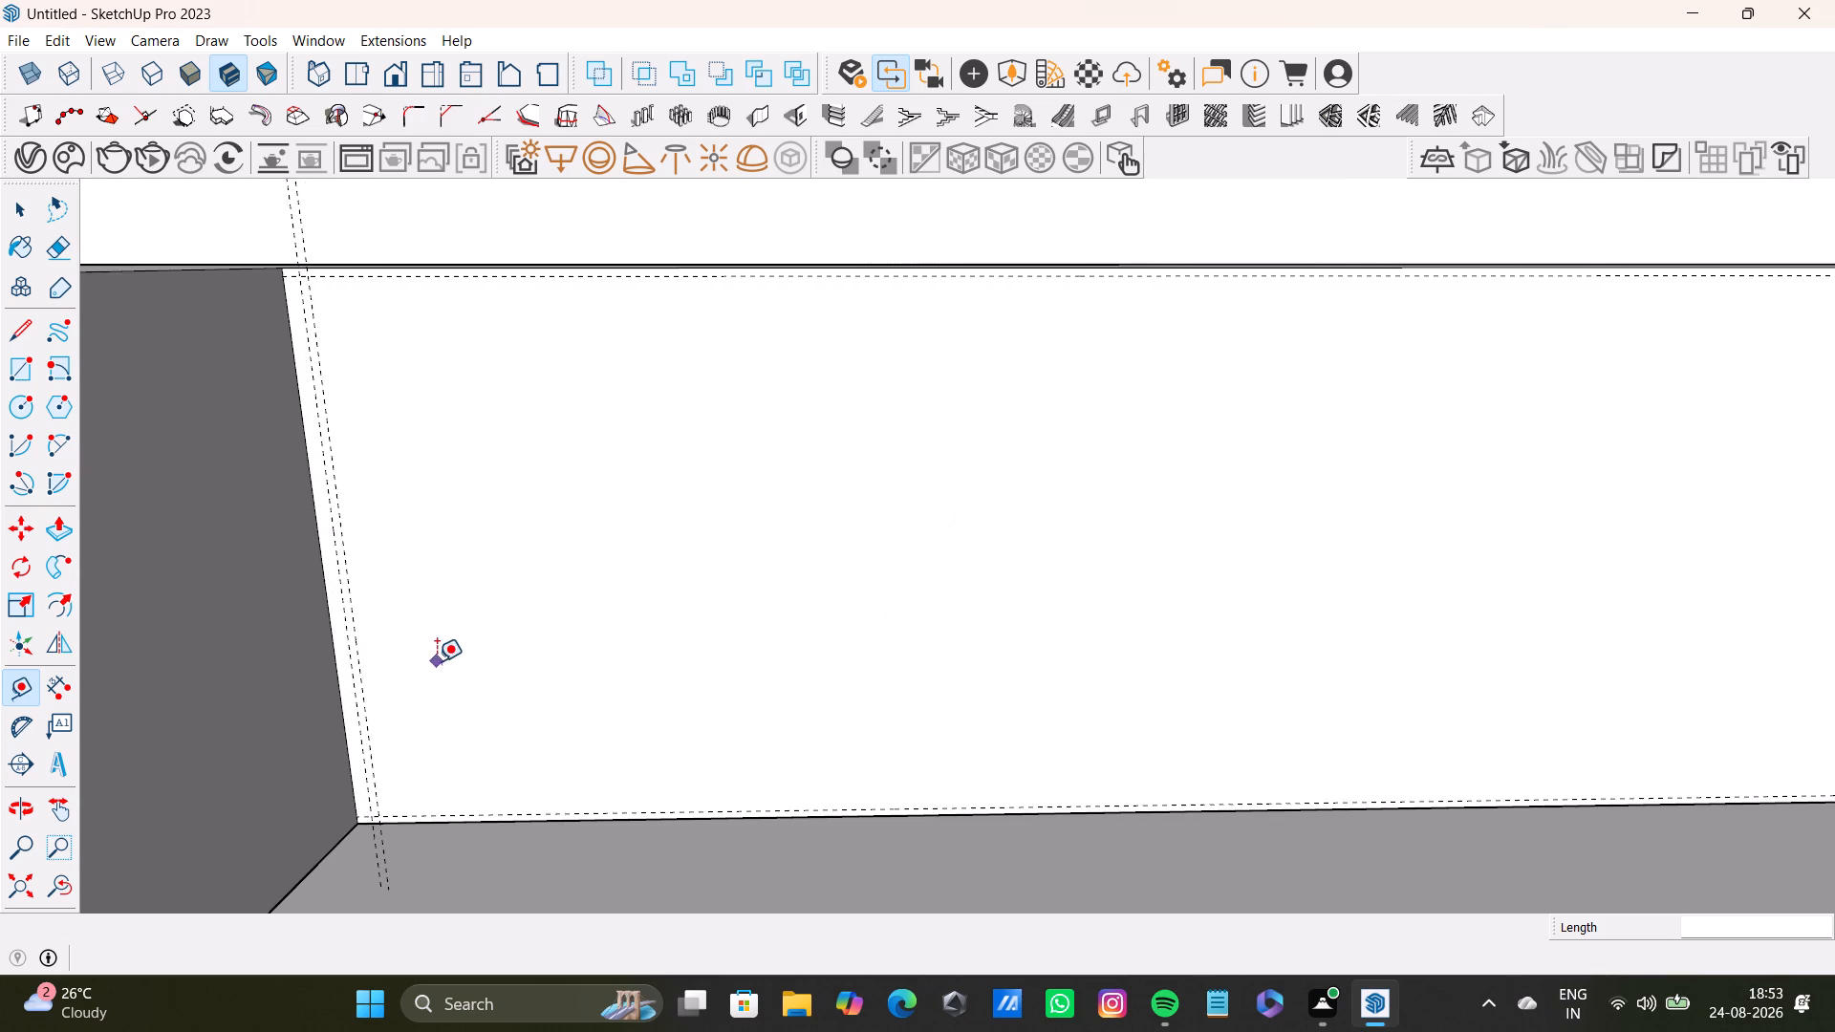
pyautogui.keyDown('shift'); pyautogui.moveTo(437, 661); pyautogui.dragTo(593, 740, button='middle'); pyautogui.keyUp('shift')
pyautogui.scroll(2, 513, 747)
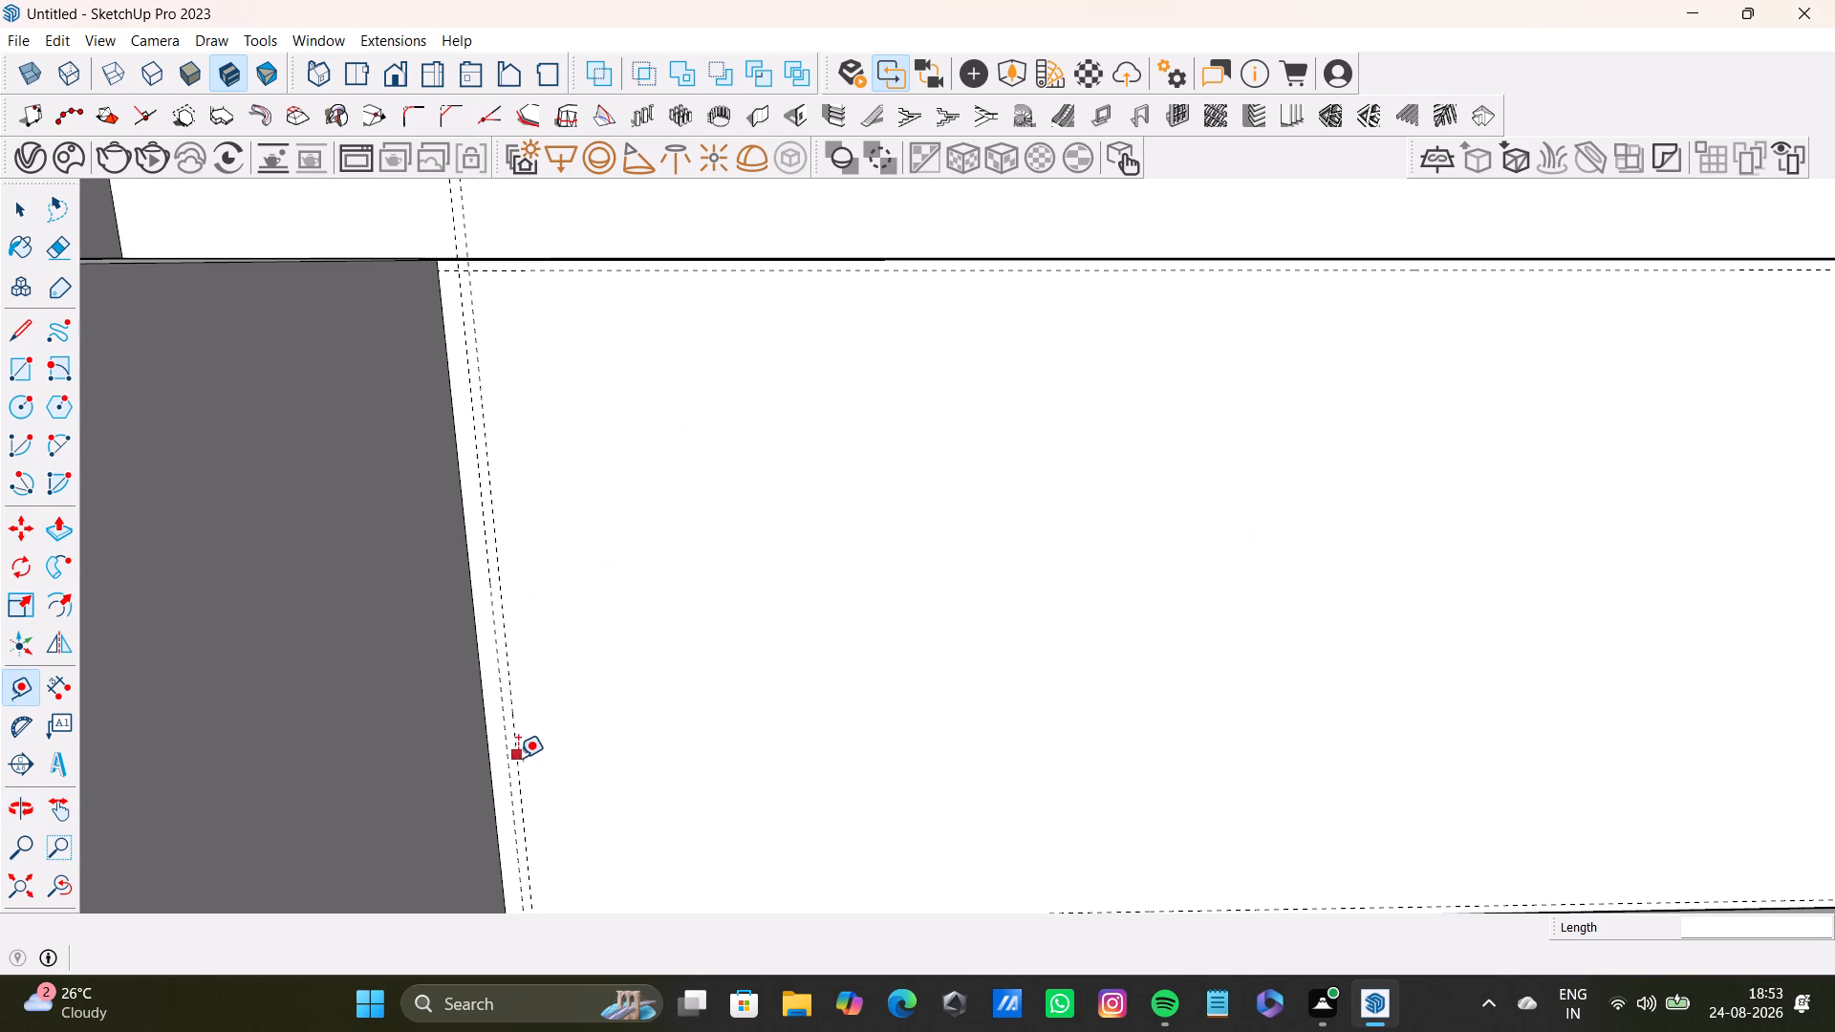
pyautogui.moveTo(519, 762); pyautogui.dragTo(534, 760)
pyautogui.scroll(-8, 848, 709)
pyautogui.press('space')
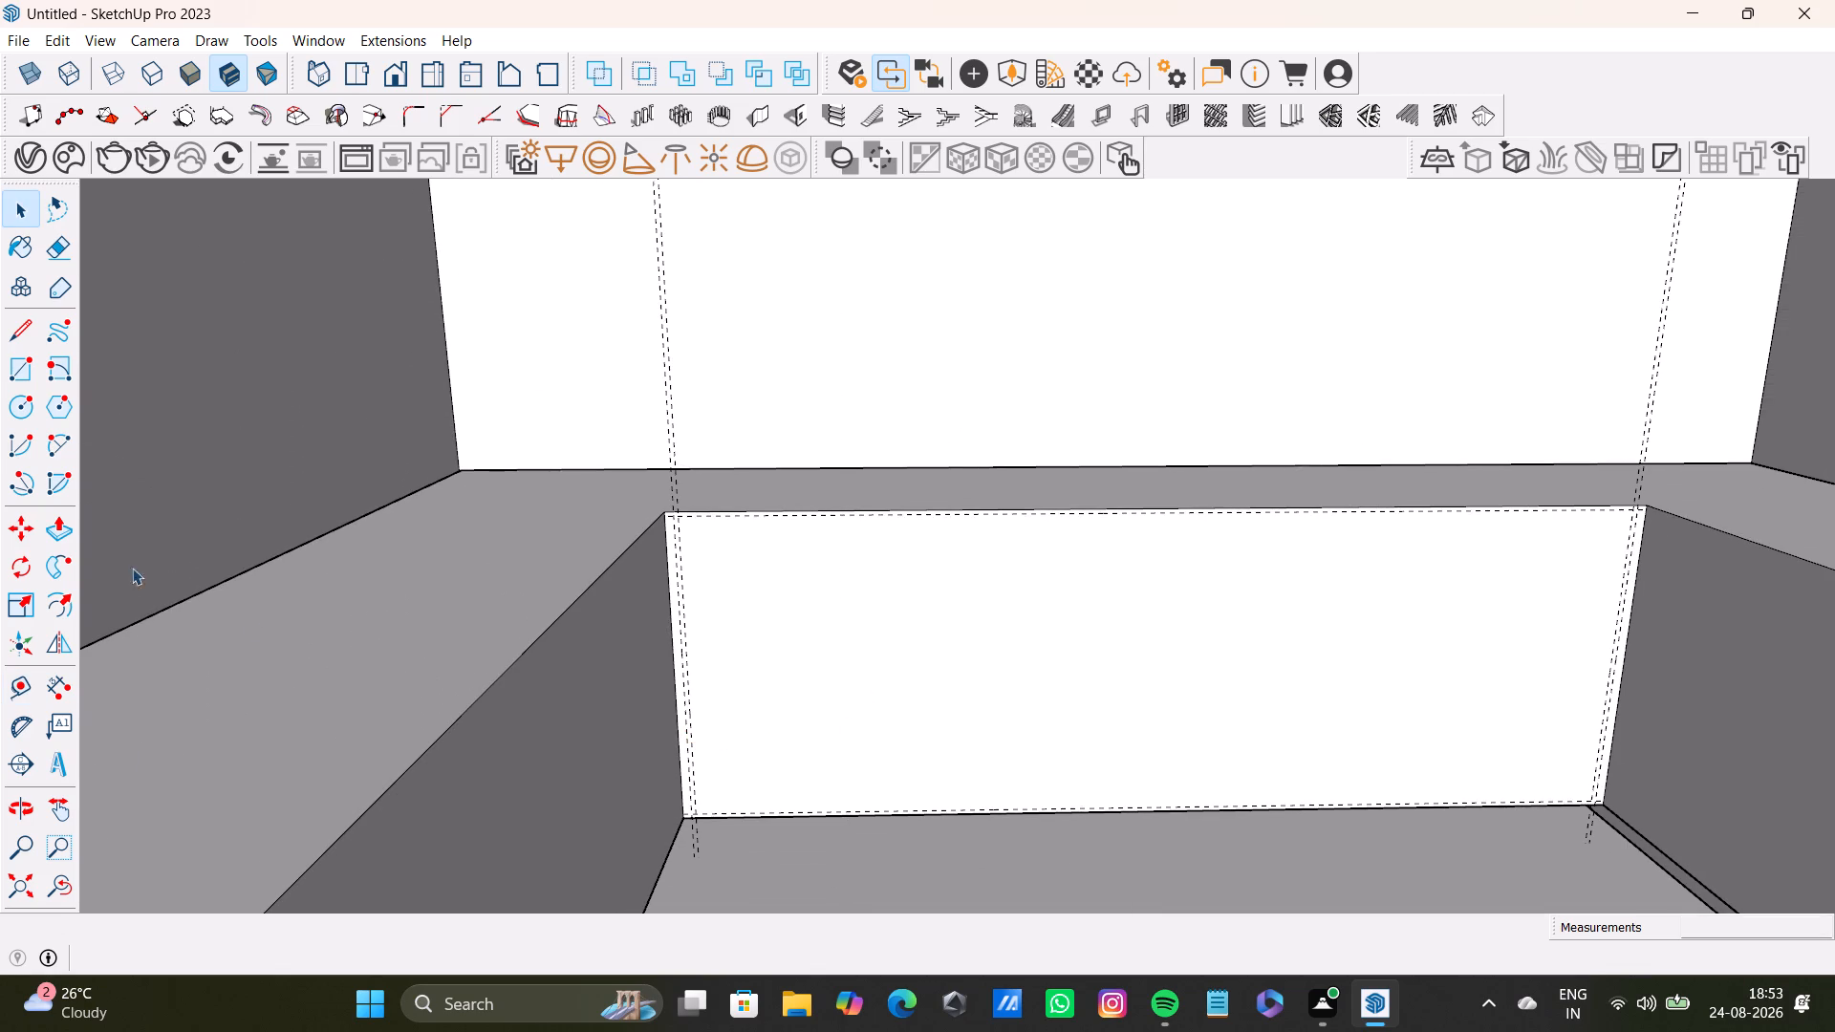
# Place a vertical guide 1'8" inward from the inner guide of the pair beside the shorter counter arm.
pyautogui.press('t')
pyautogui.scroll(13, 928, 763)
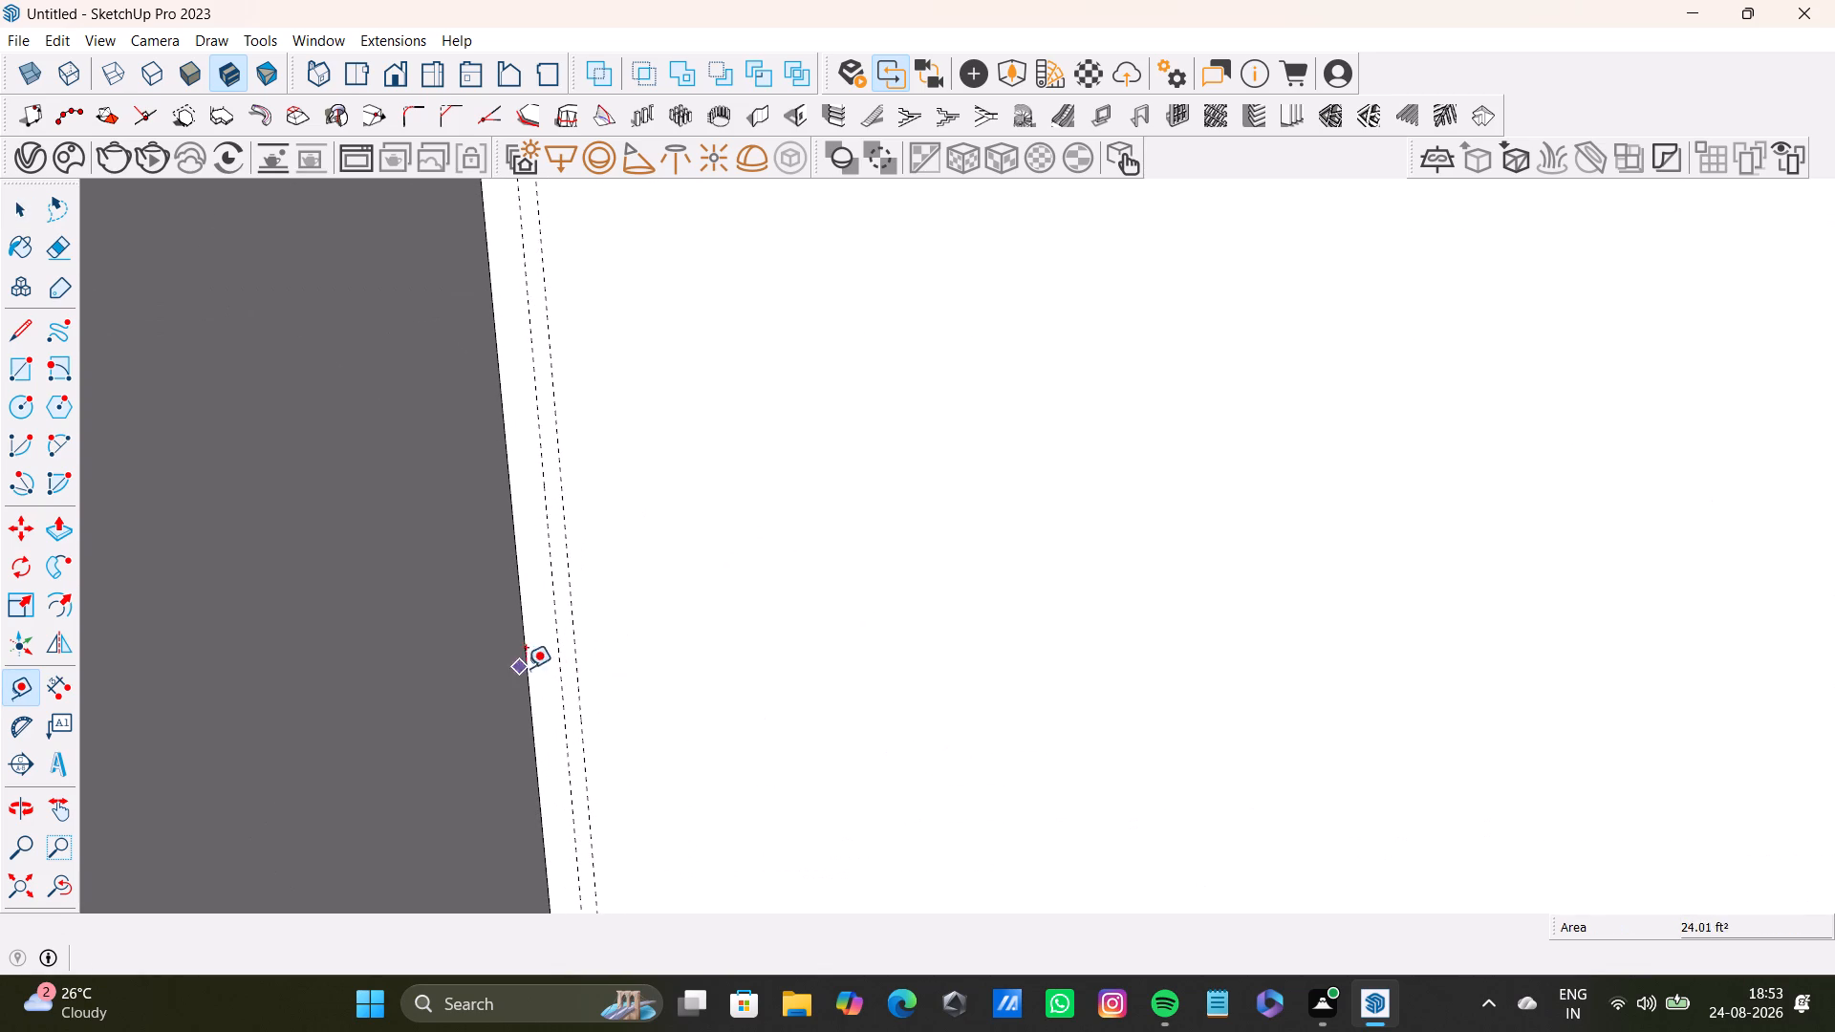
pyautogui.click(572, 685)
pyautogui.scroll(-10, 1042, 754)
pyautogui.moveTo(1081, 748); pyautogui.dragTo(826, 711, button='middle')
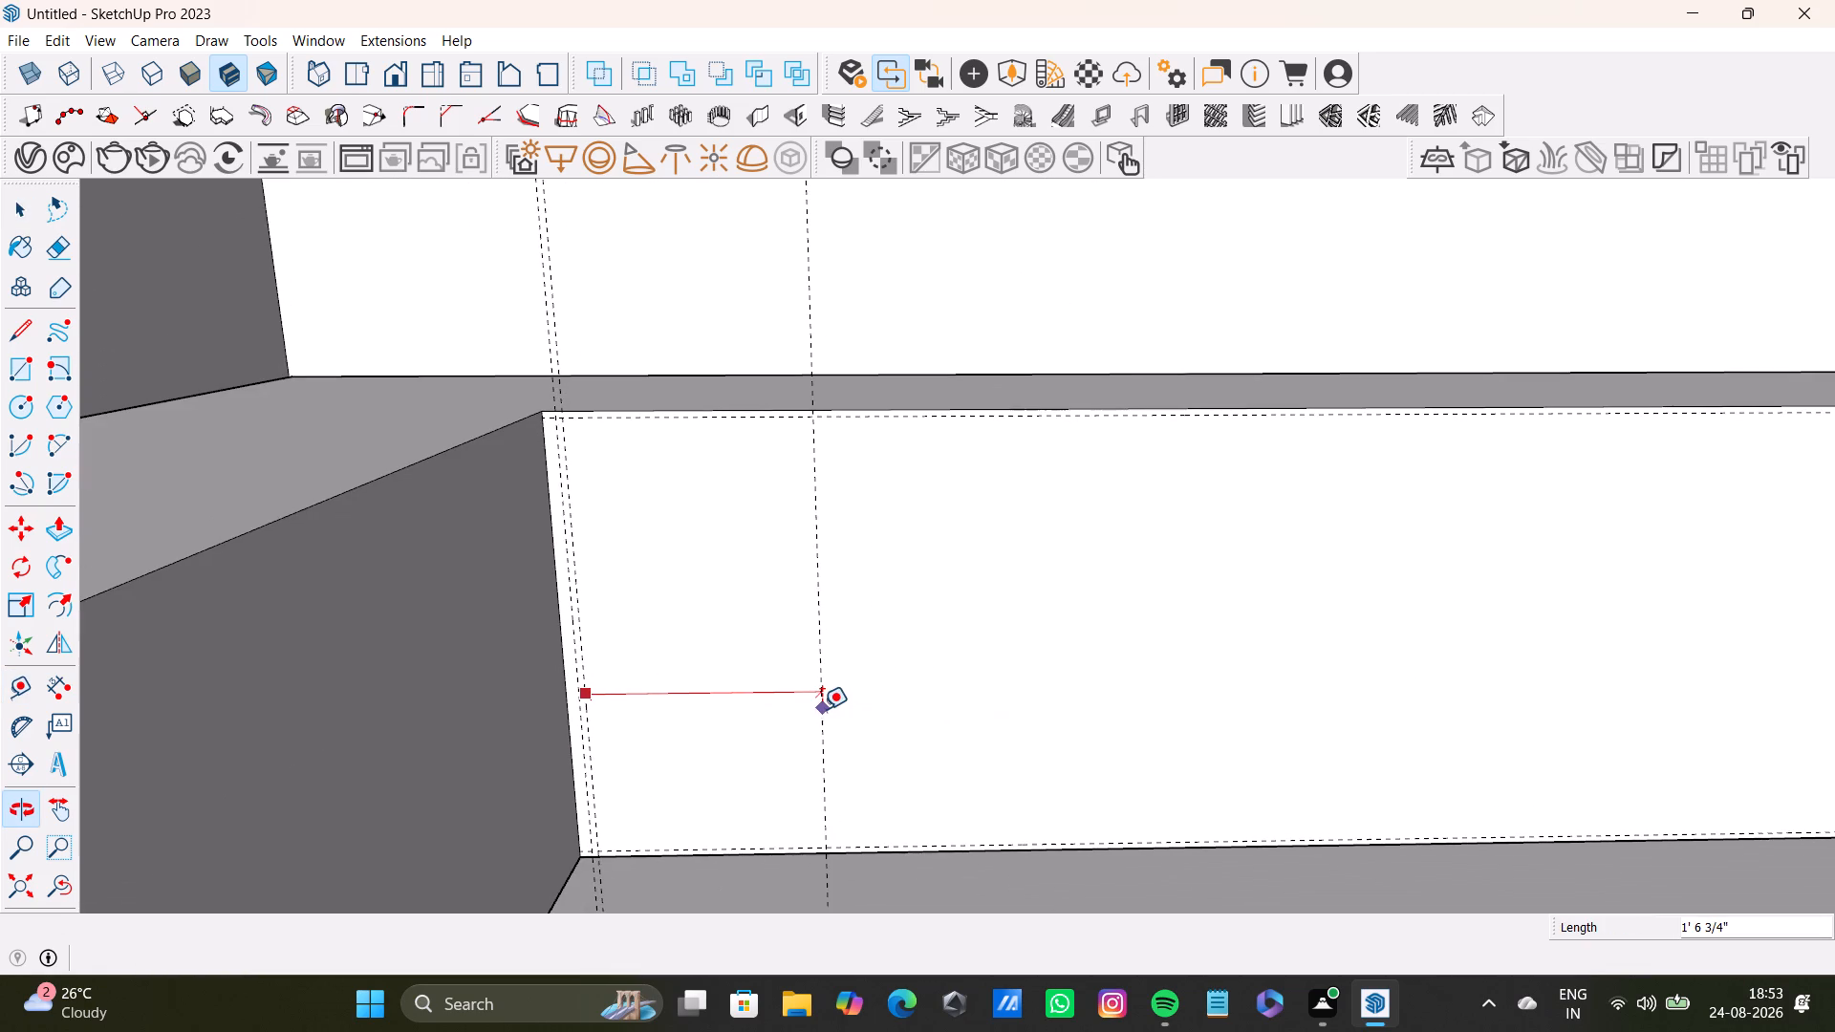
pyautogui.moveTo(814, 721); pyautogui.dragTo(704, 666, button='middle')
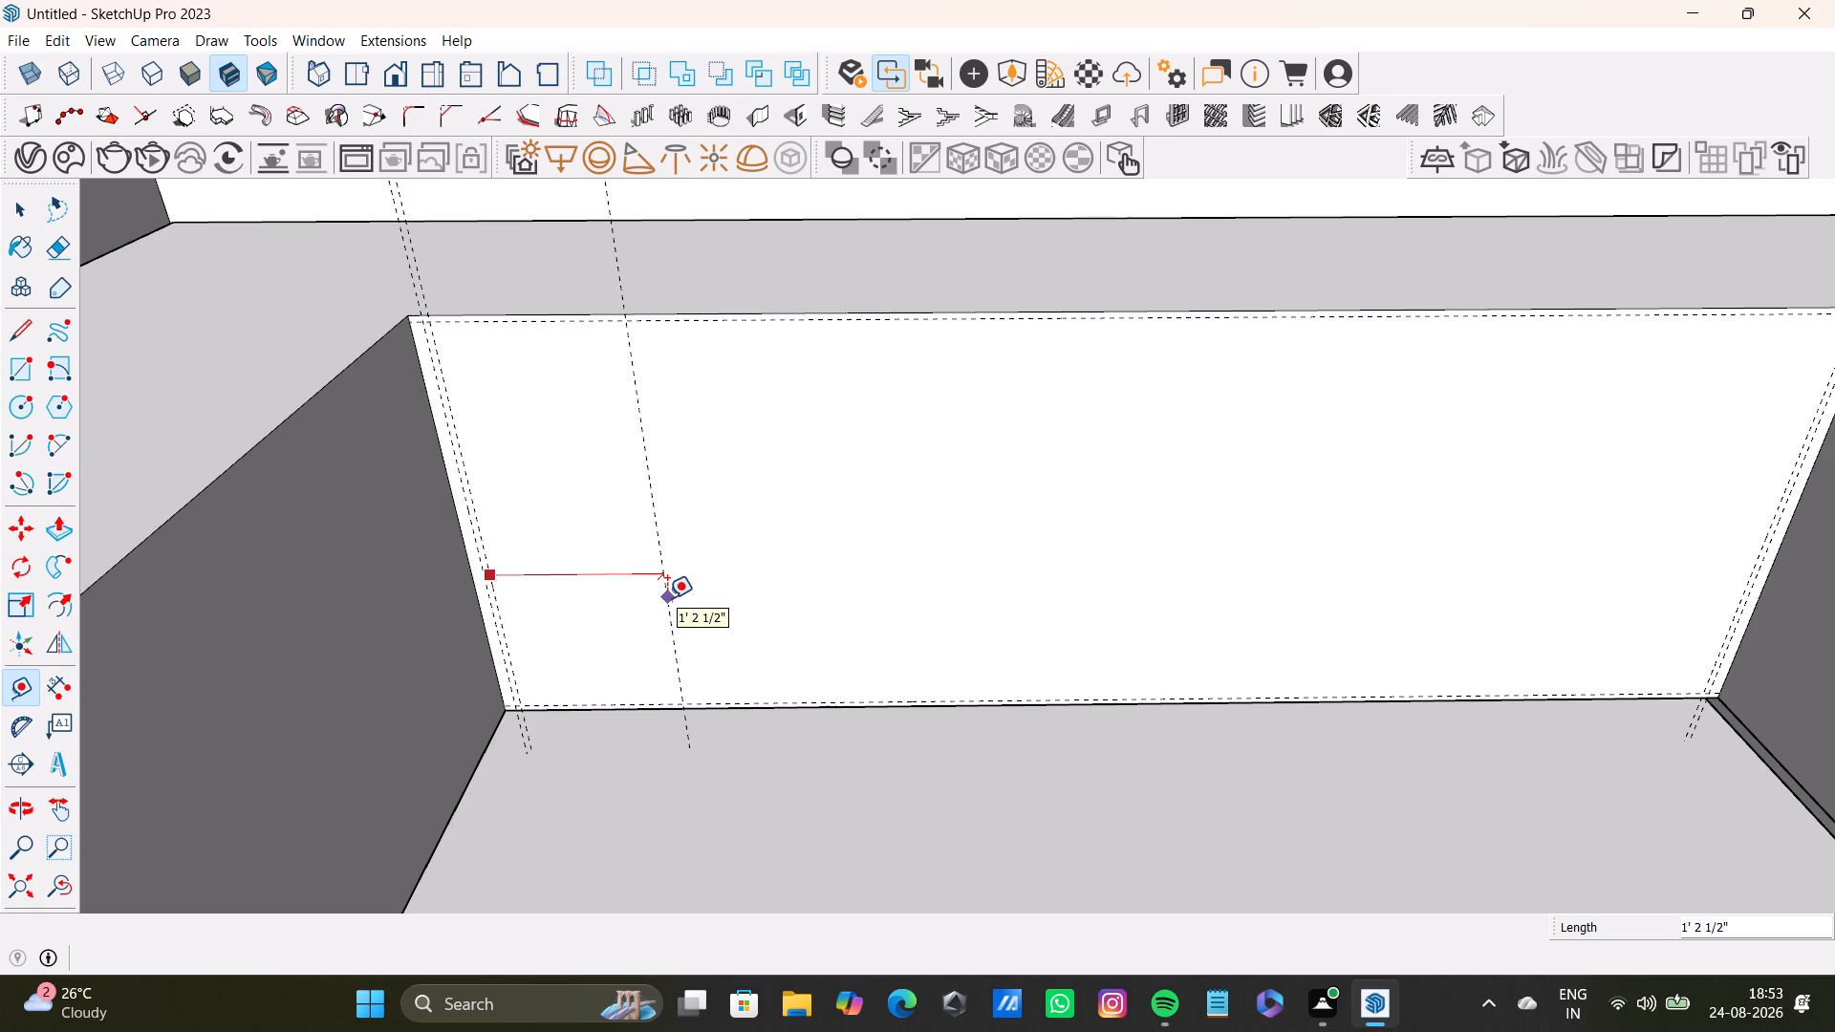
pyautogui.write("1'")
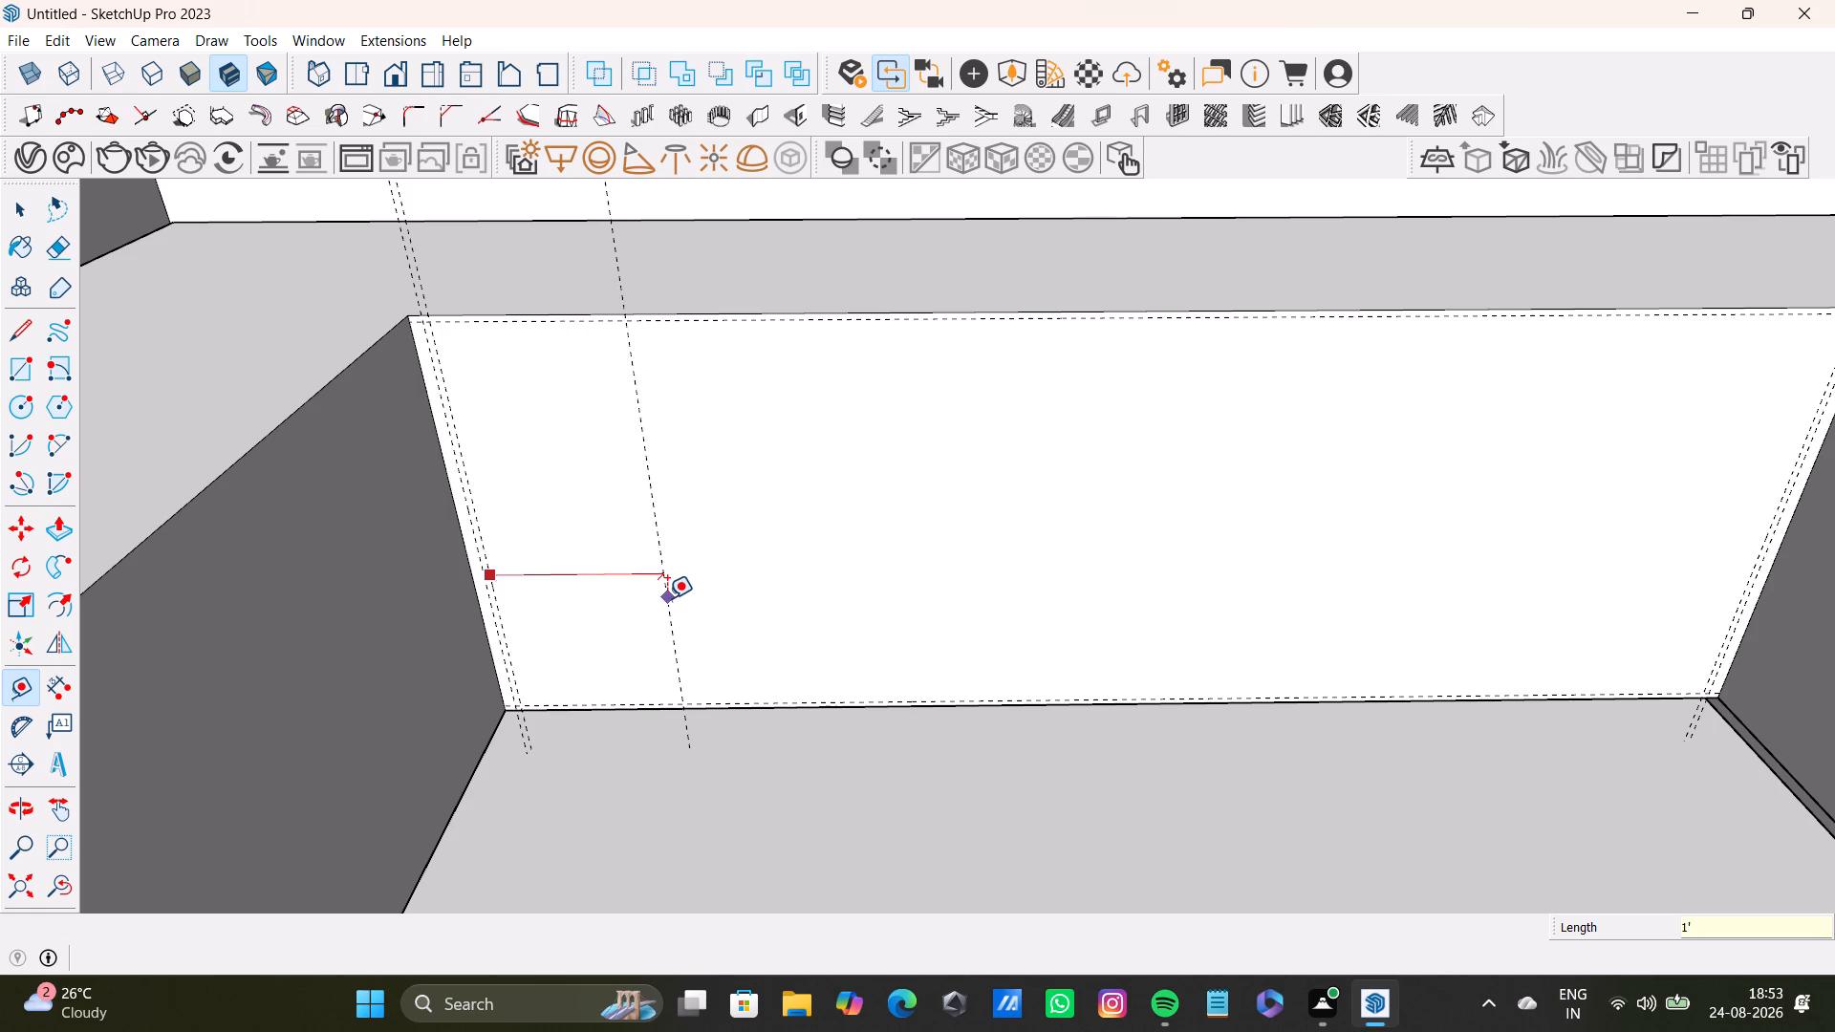
pyautogui.write('8"')
pyautogui.press('Return')
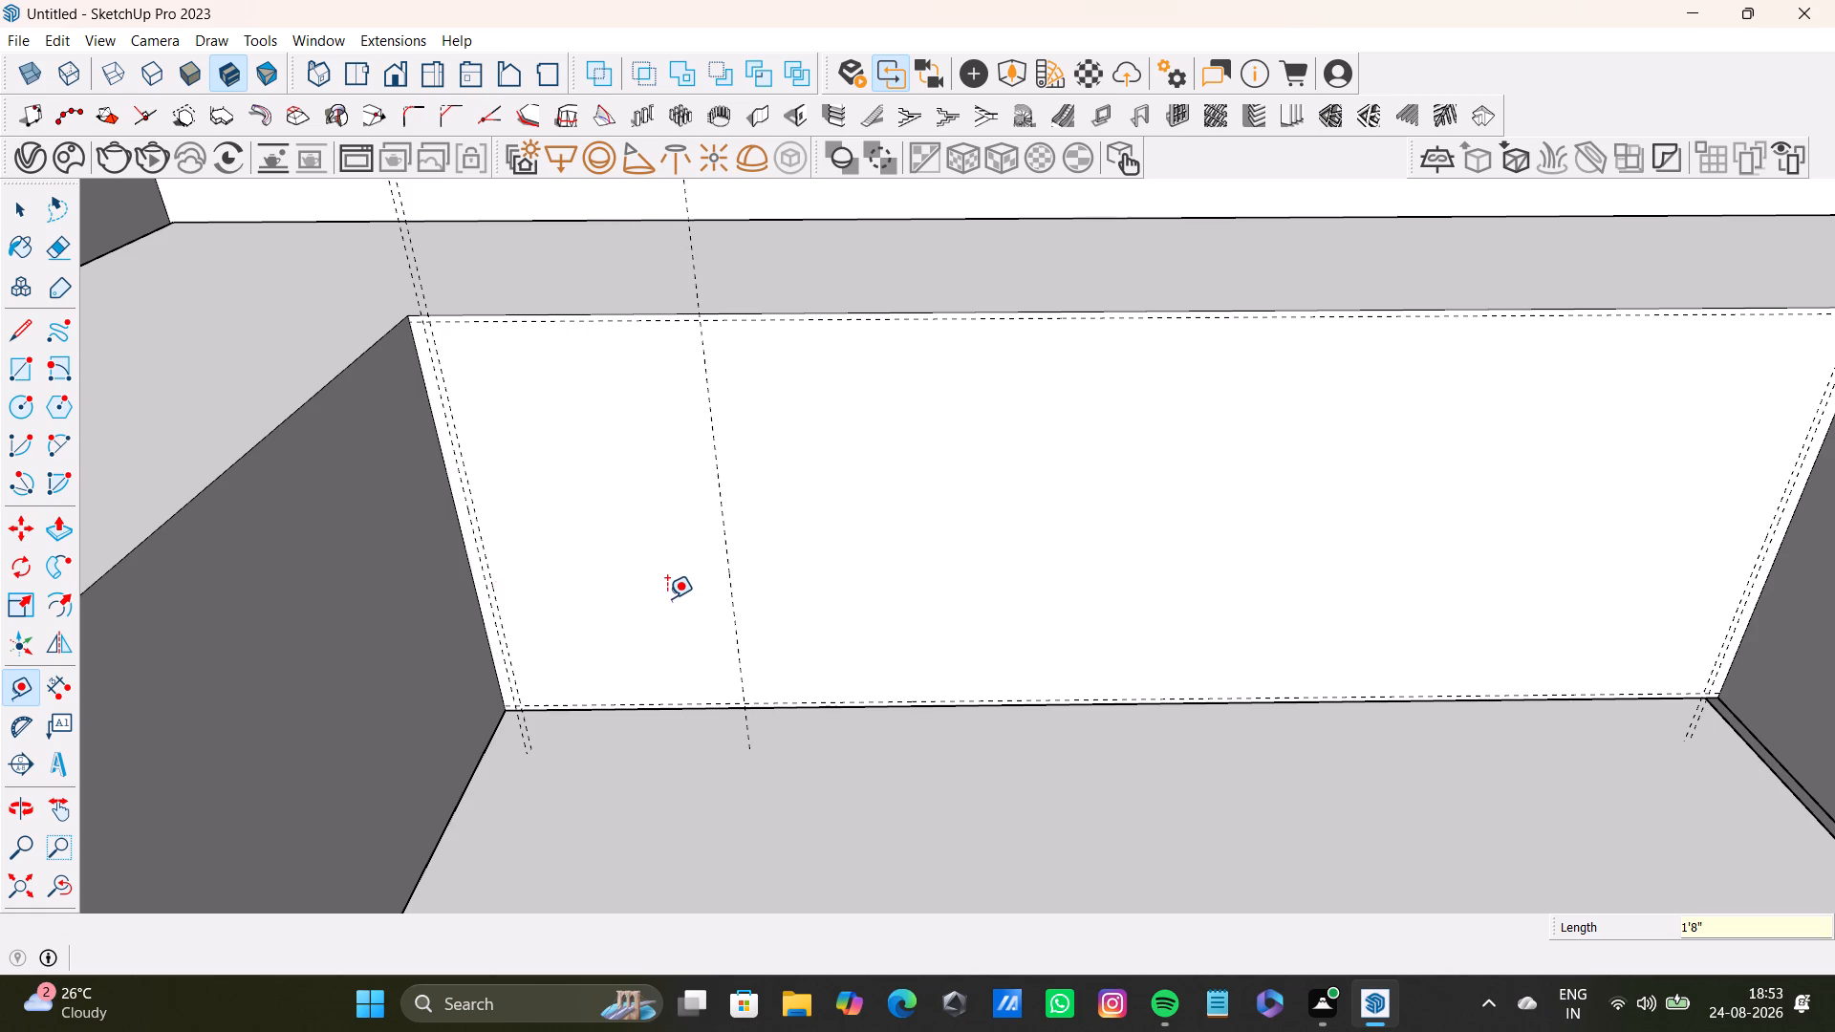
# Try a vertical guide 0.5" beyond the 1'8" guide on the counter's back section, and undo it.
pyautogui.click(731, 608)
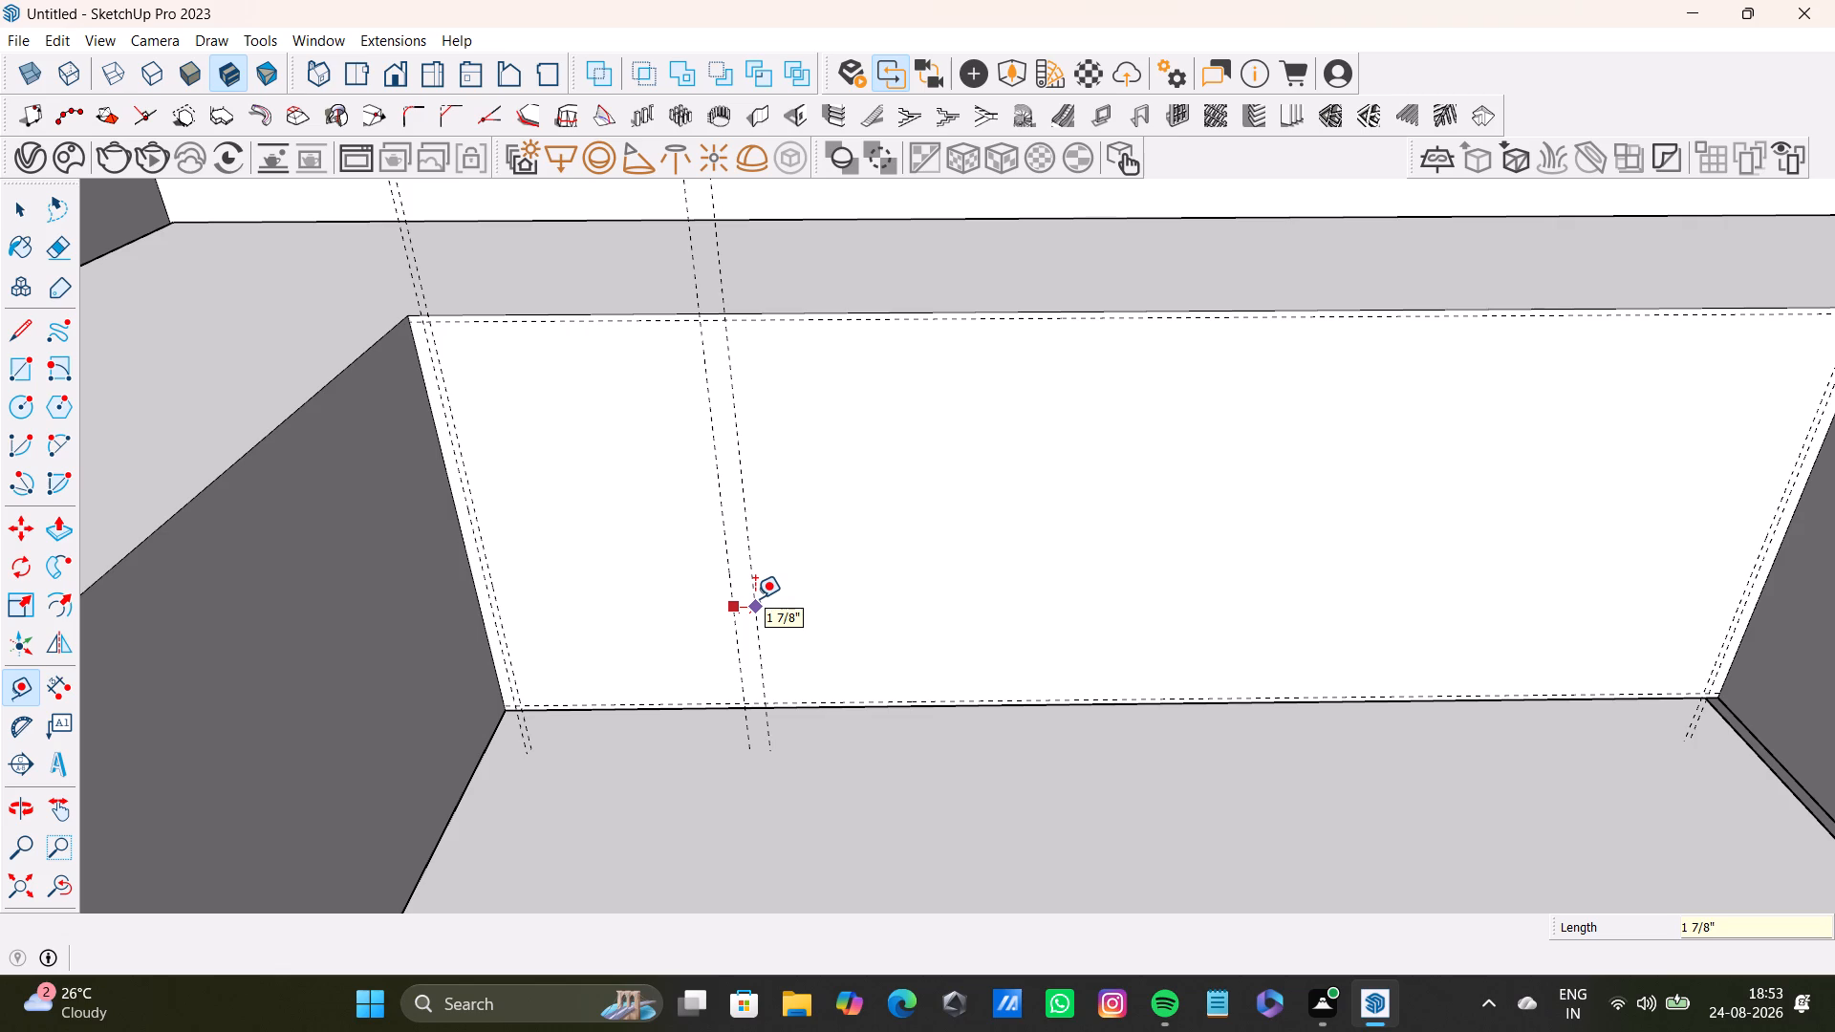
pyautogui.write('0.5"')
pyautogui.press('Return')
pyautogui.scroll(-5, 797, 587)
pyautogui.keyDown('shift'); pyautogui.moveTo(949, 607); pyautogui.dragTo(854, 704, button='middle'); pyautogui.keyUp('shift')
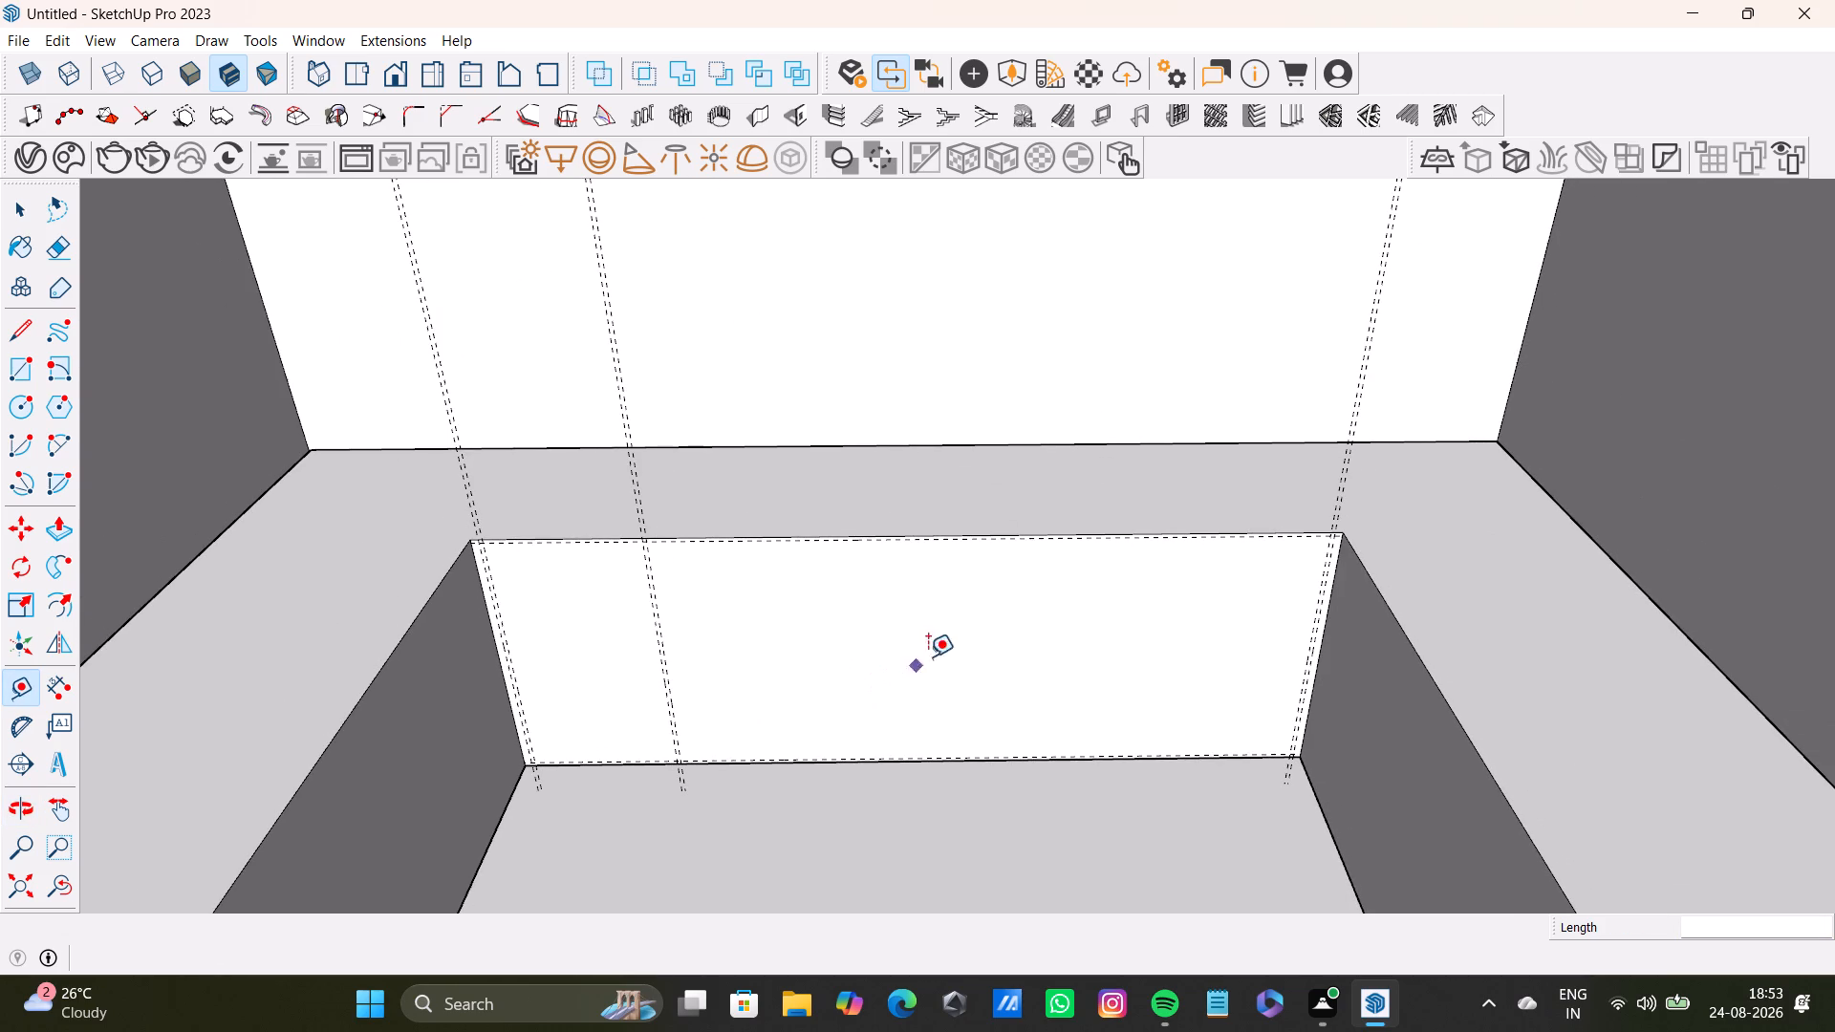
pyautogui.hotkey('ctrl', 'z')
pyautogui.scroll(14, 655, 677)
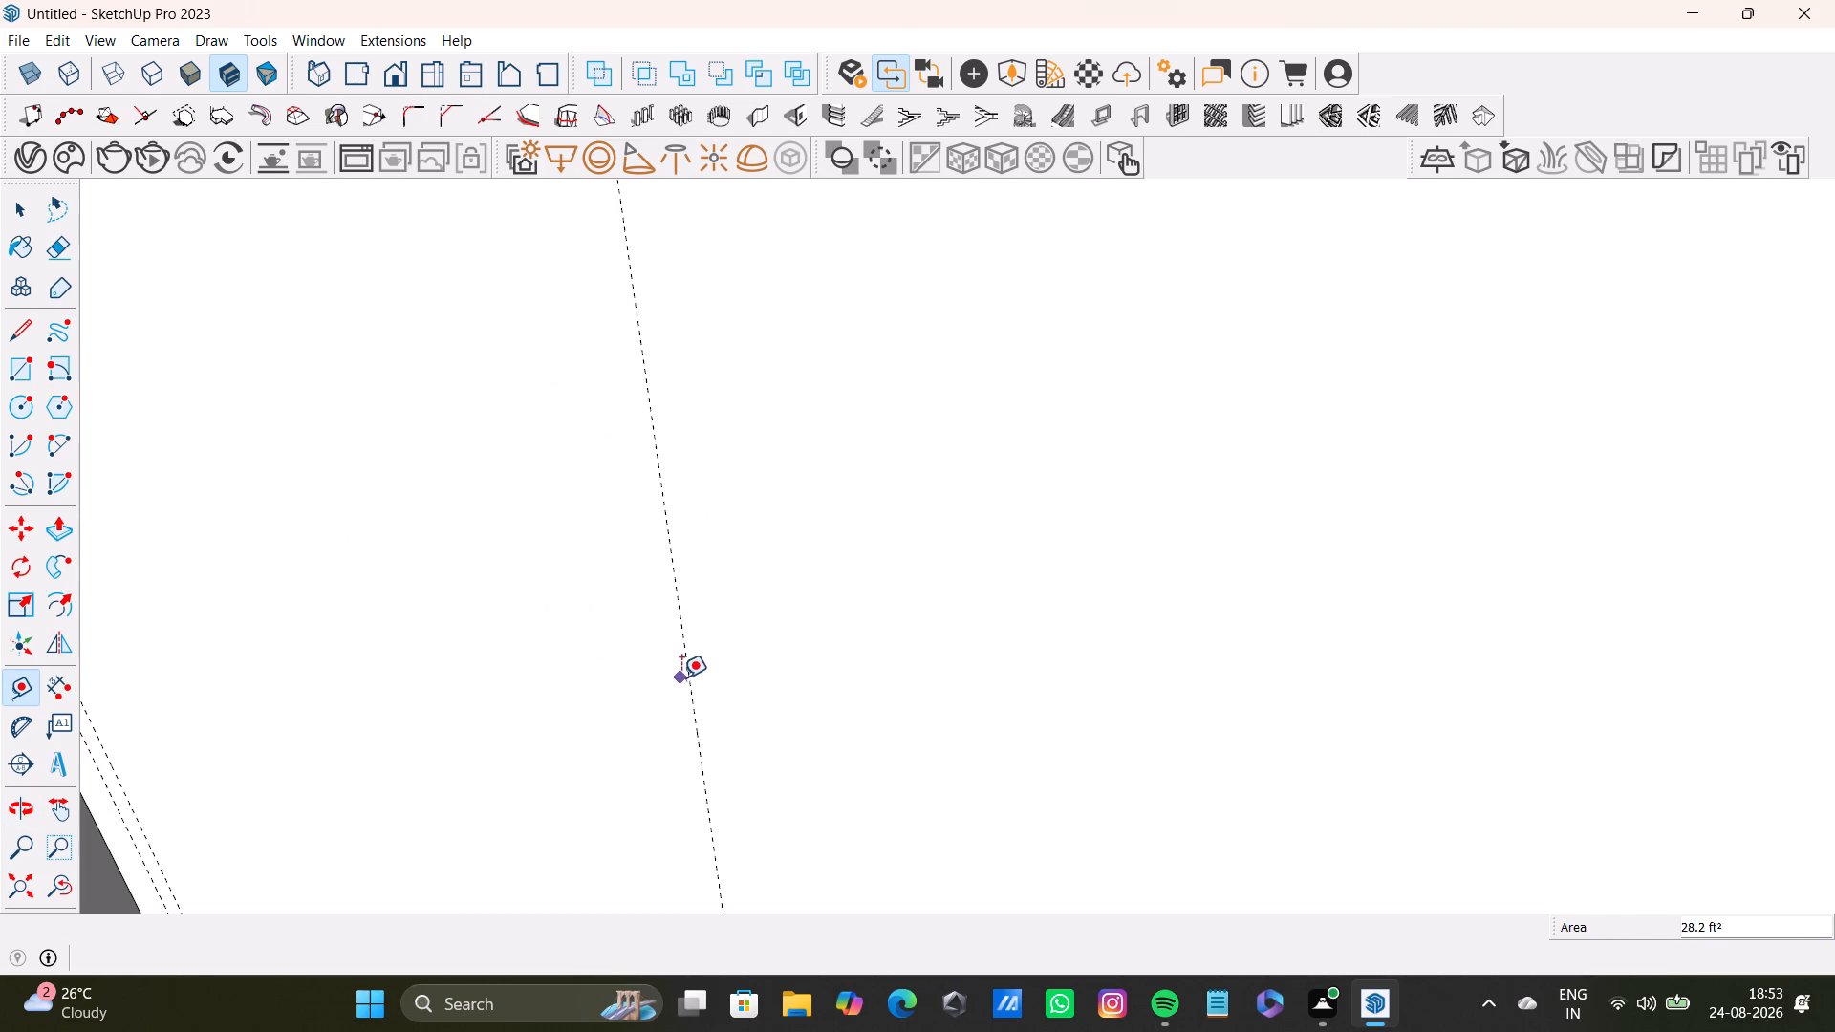
# Place a vertical guide 0.5" further in from the 1'8" guide on the shorter counter arm's side.
pyautogui.click(694, 696)
pyautogui.write('0.5')
pyautogui.hotkey('shift', '"')
pyautogui.press('Return')
pyautogui.scroll(-5, 766, 721)
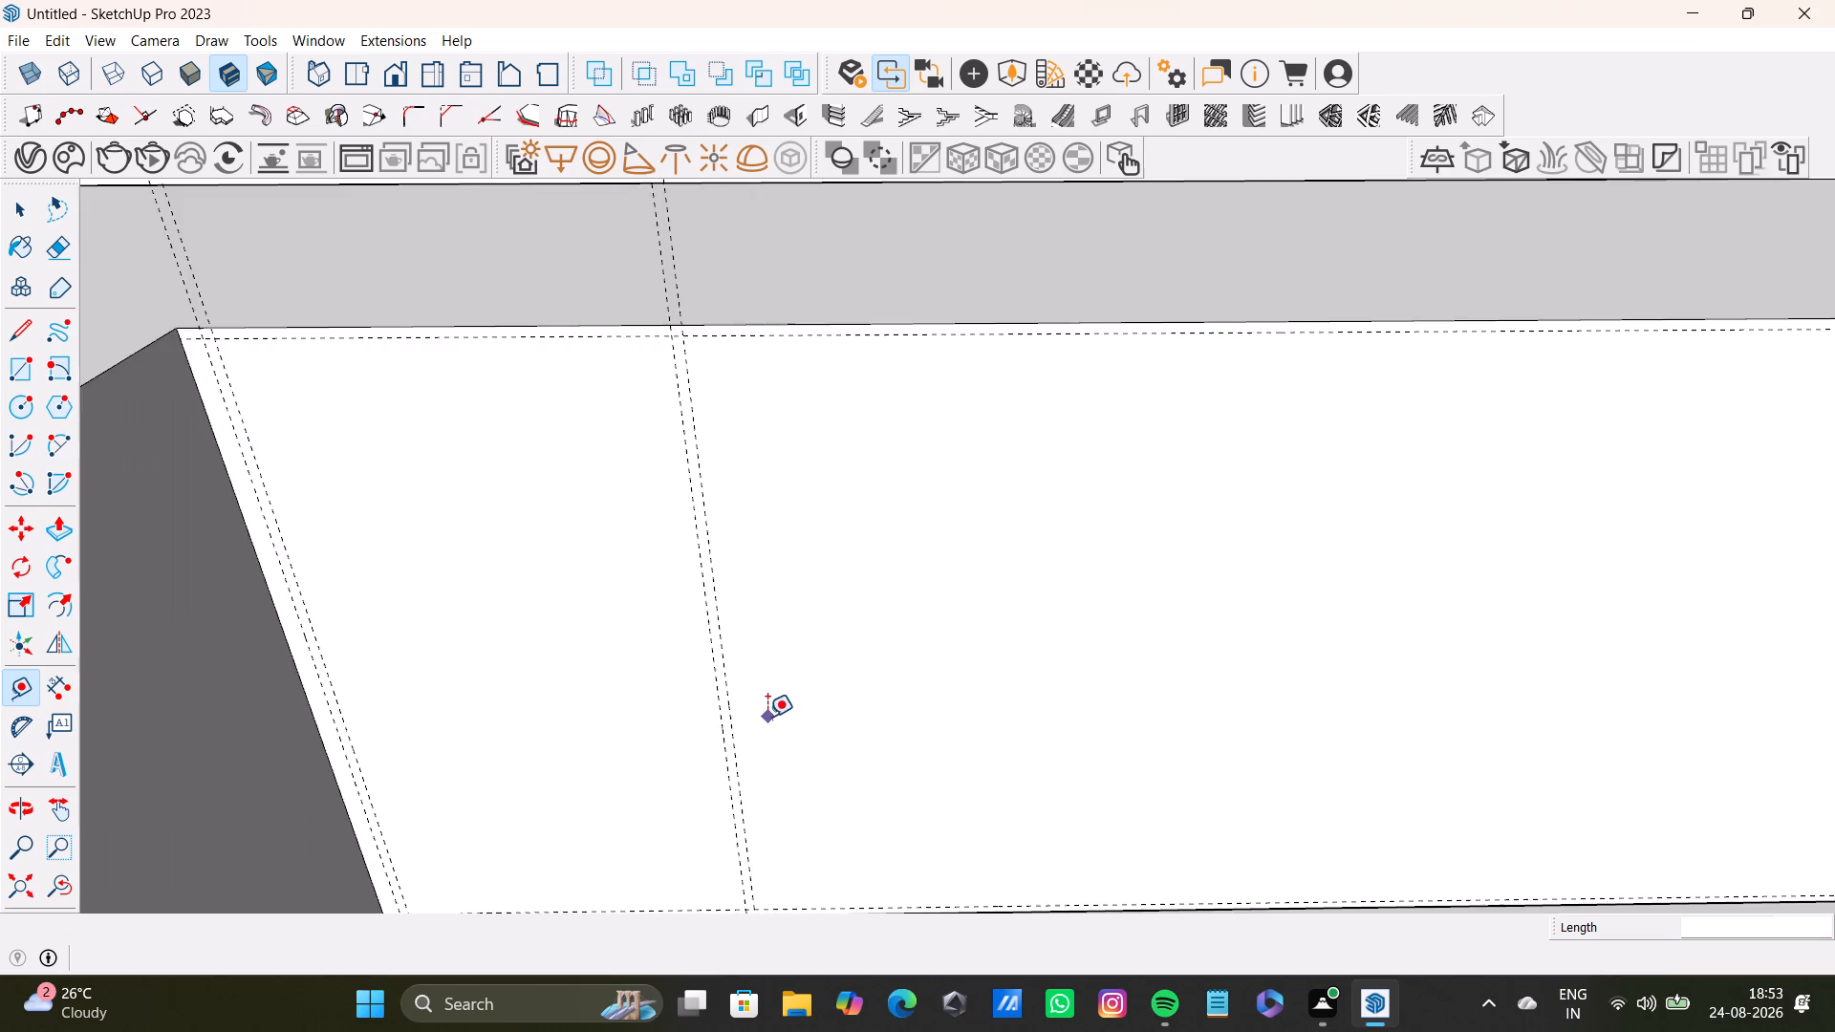
# Place a vertical guide 1'8" inward from the inner guide of the pair beside the longer counter arm.
pyautogui.scroll(-3, 767, 717)
pyautogui.keyDown('shift'); pyautogui.moveTo(792, 709); pyautogui.dragTo(419, 691, button='middle'); pyautogui.keyUp('shift')
pyautogui.scroll(4, 1547, 644)
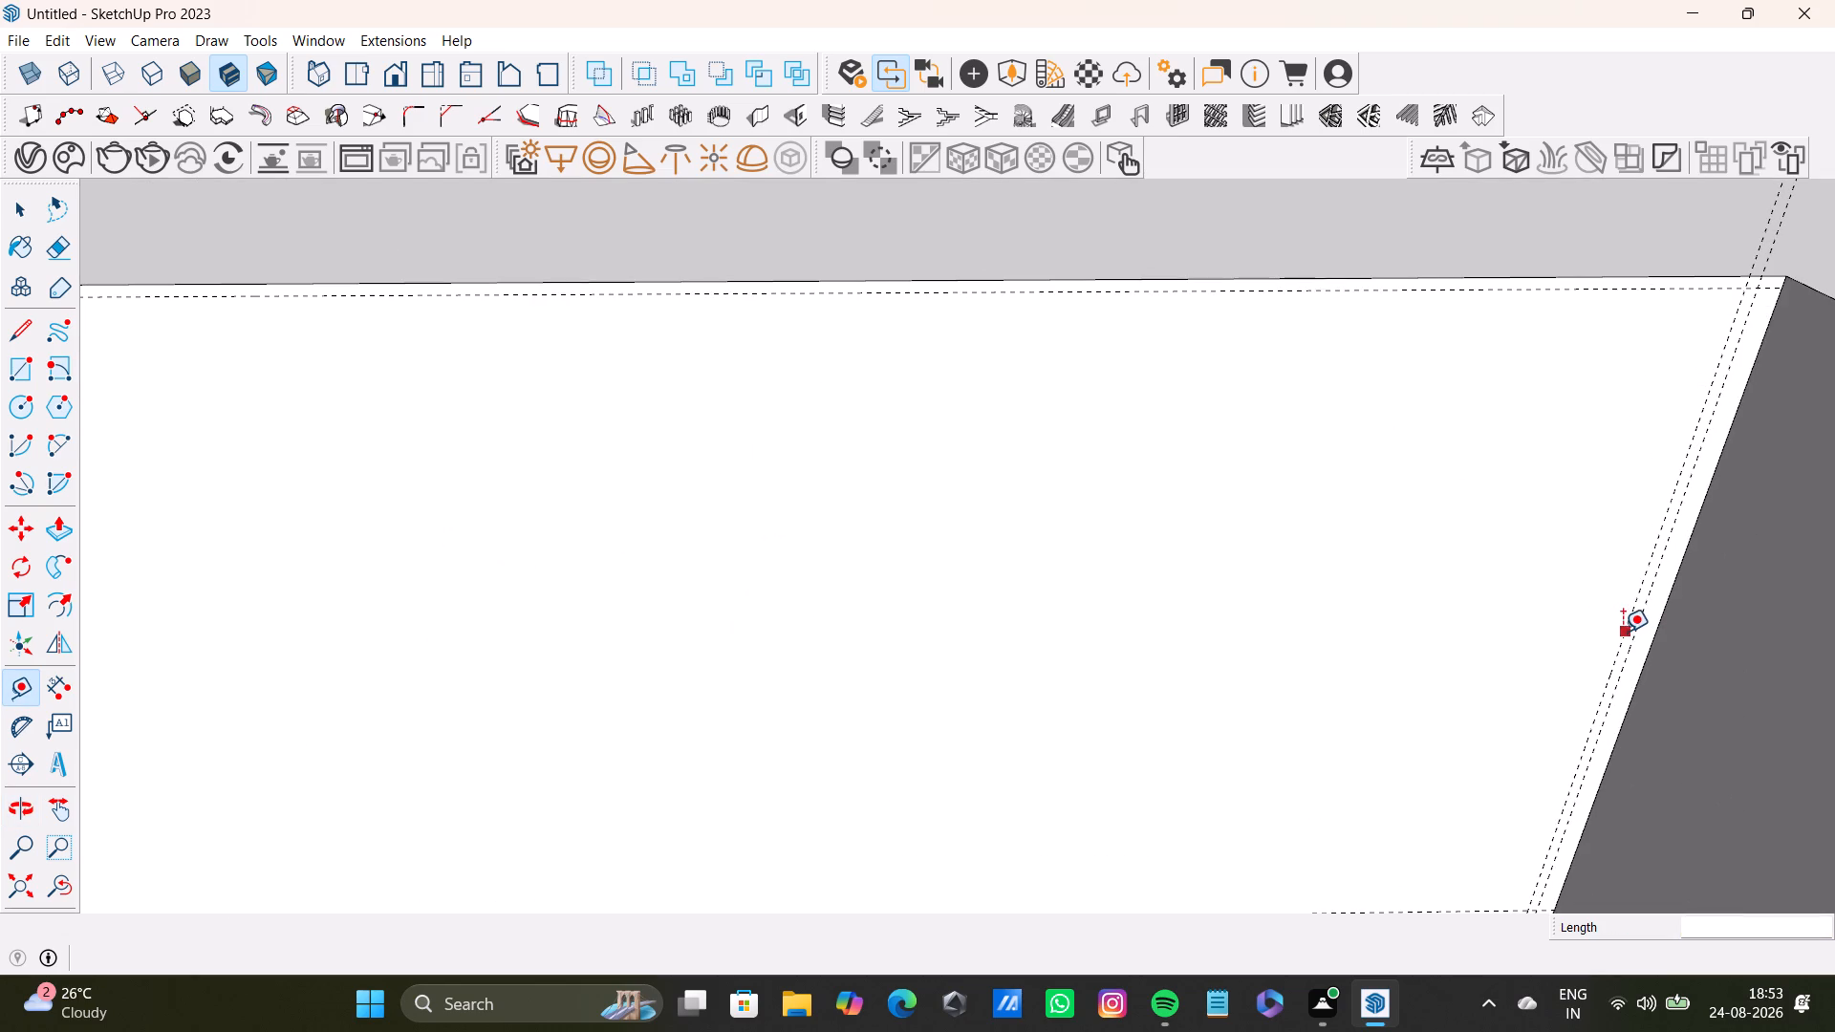
pyautogui.scroll(4, 1622, 627)
pyautogui.moveTo(1625, 628); pyautogui.dragTo(1606, 621)
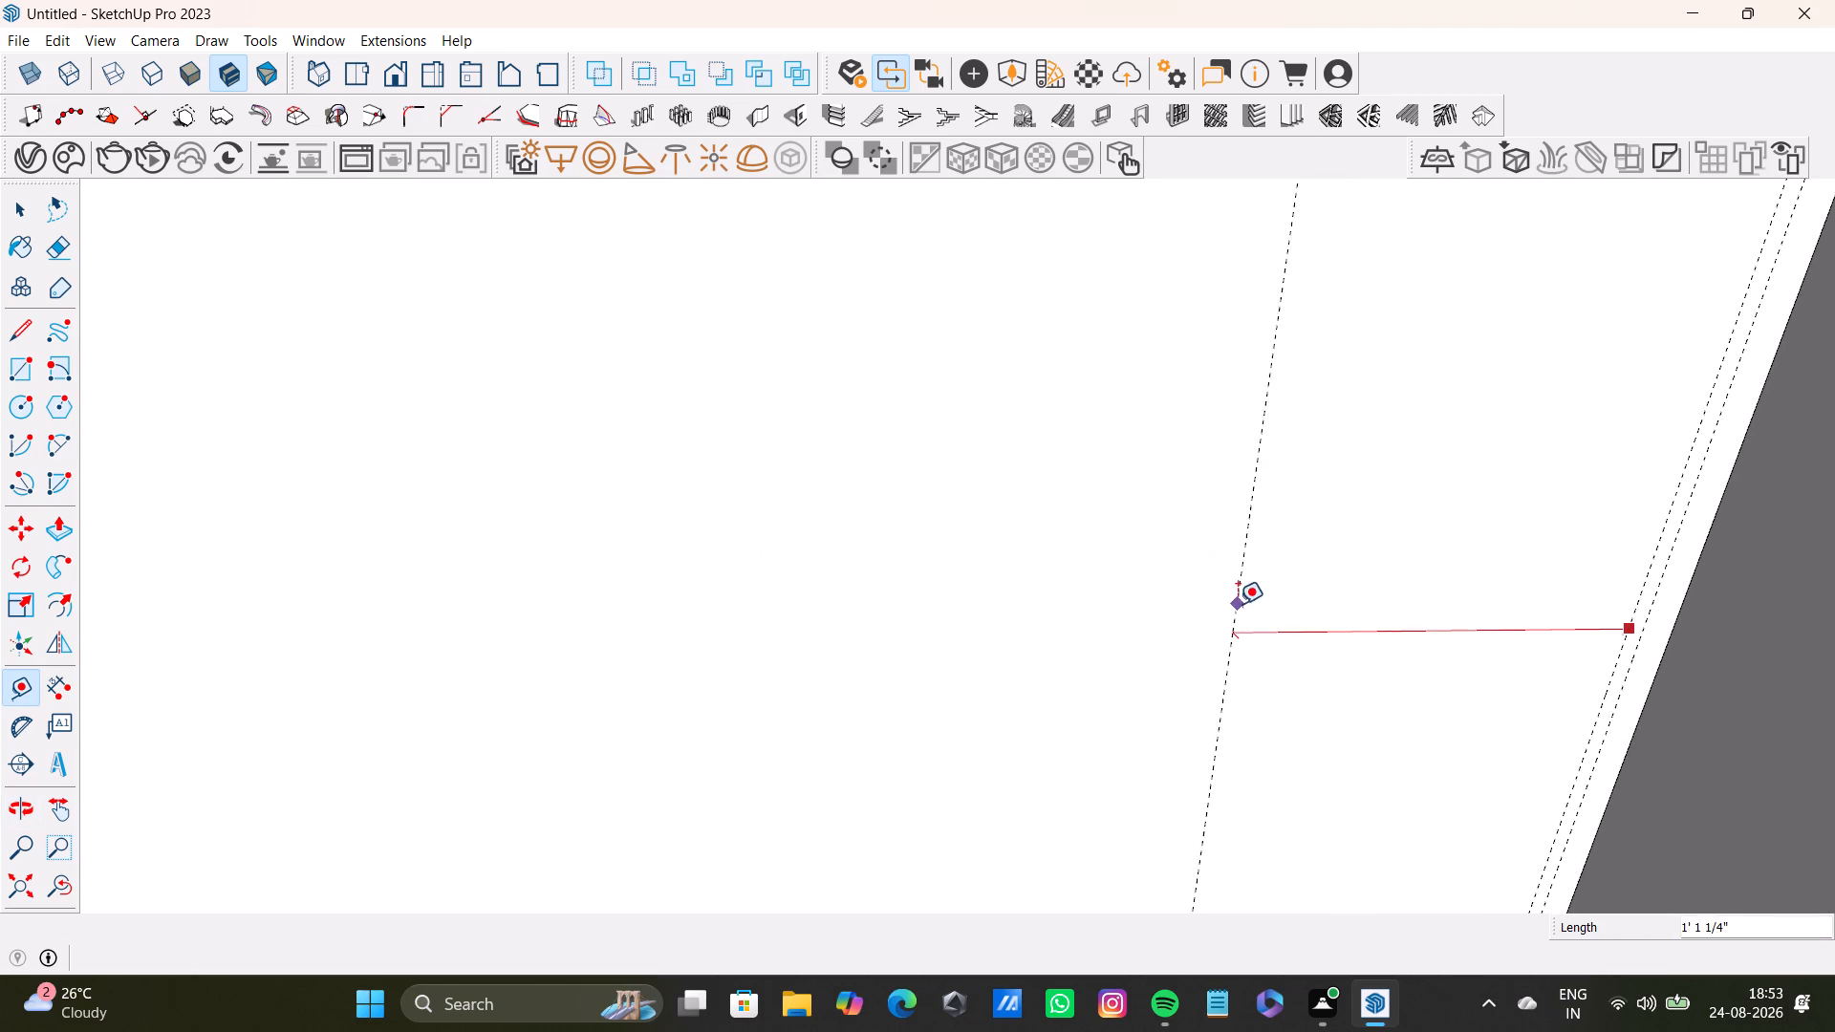
pyautogui.scroll(-9, 1238, 604)
pyautogui.moveTo(1209, 598); pyautogui.dragTo(1118, 494, button='middle')
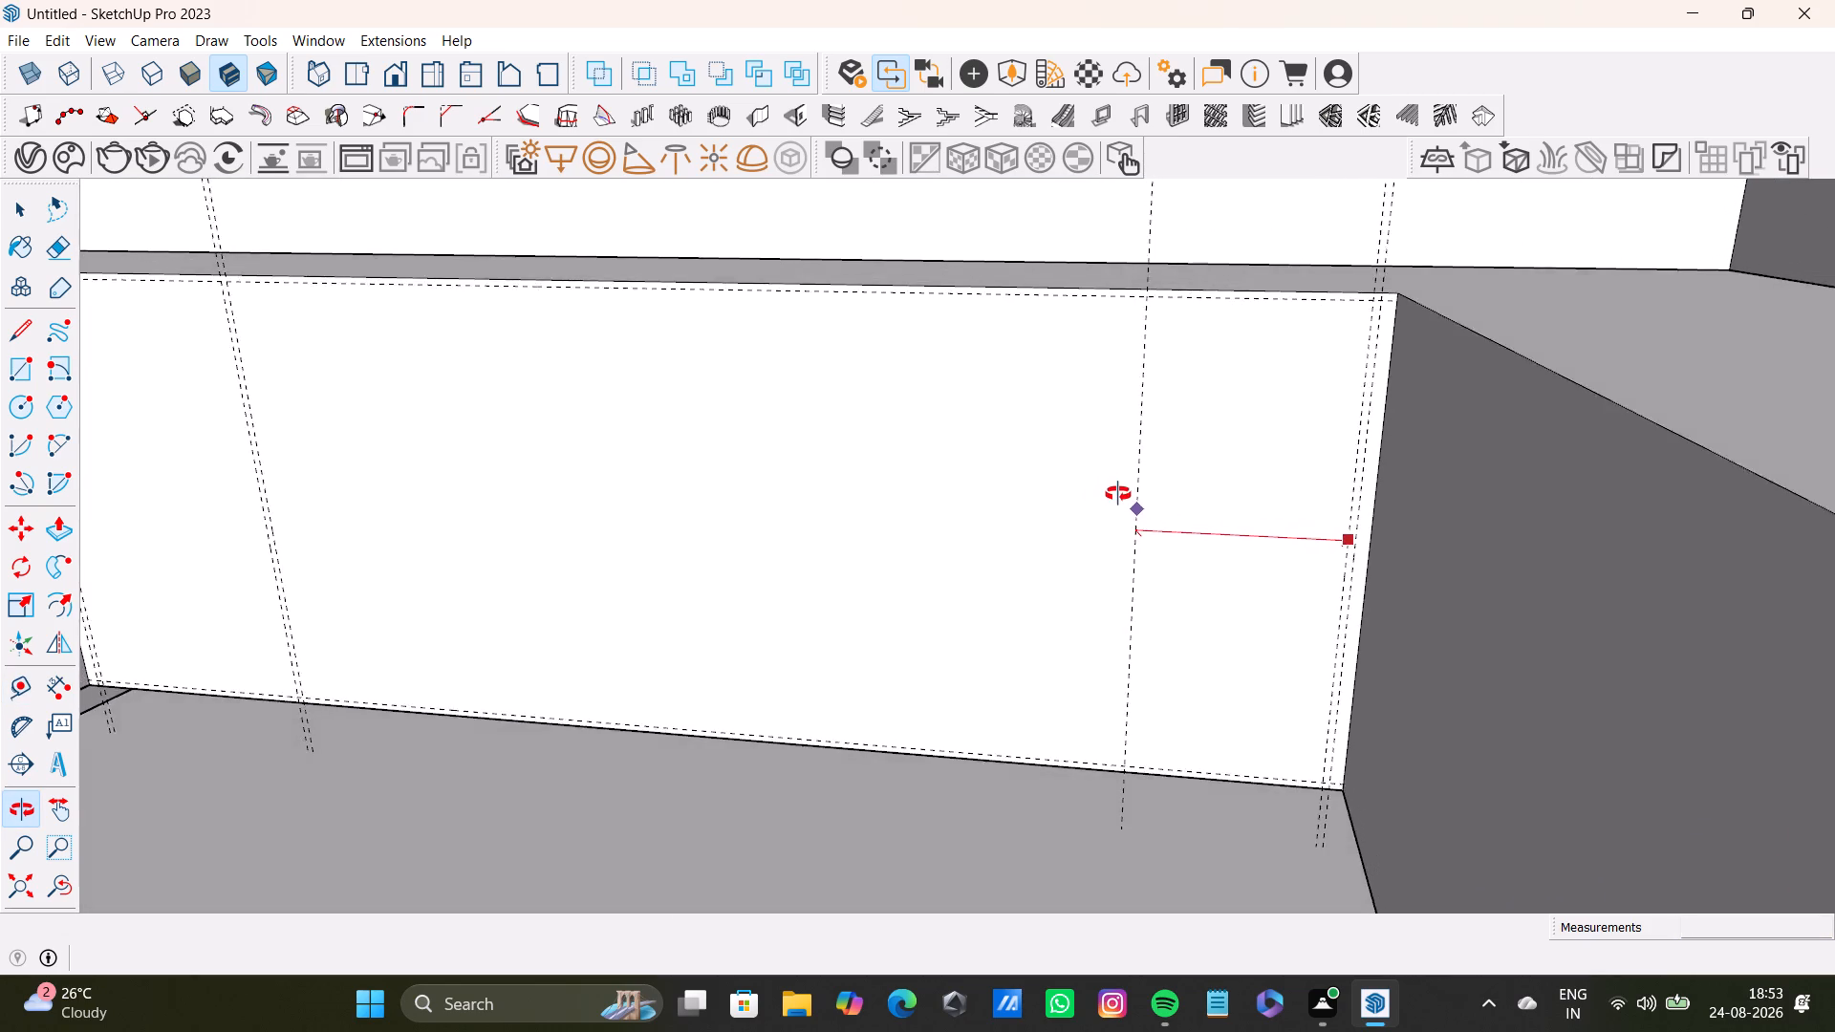
pyautogui.moveTo(1118, 494); pyautogui.dragTo(1124, 518, button='middle')
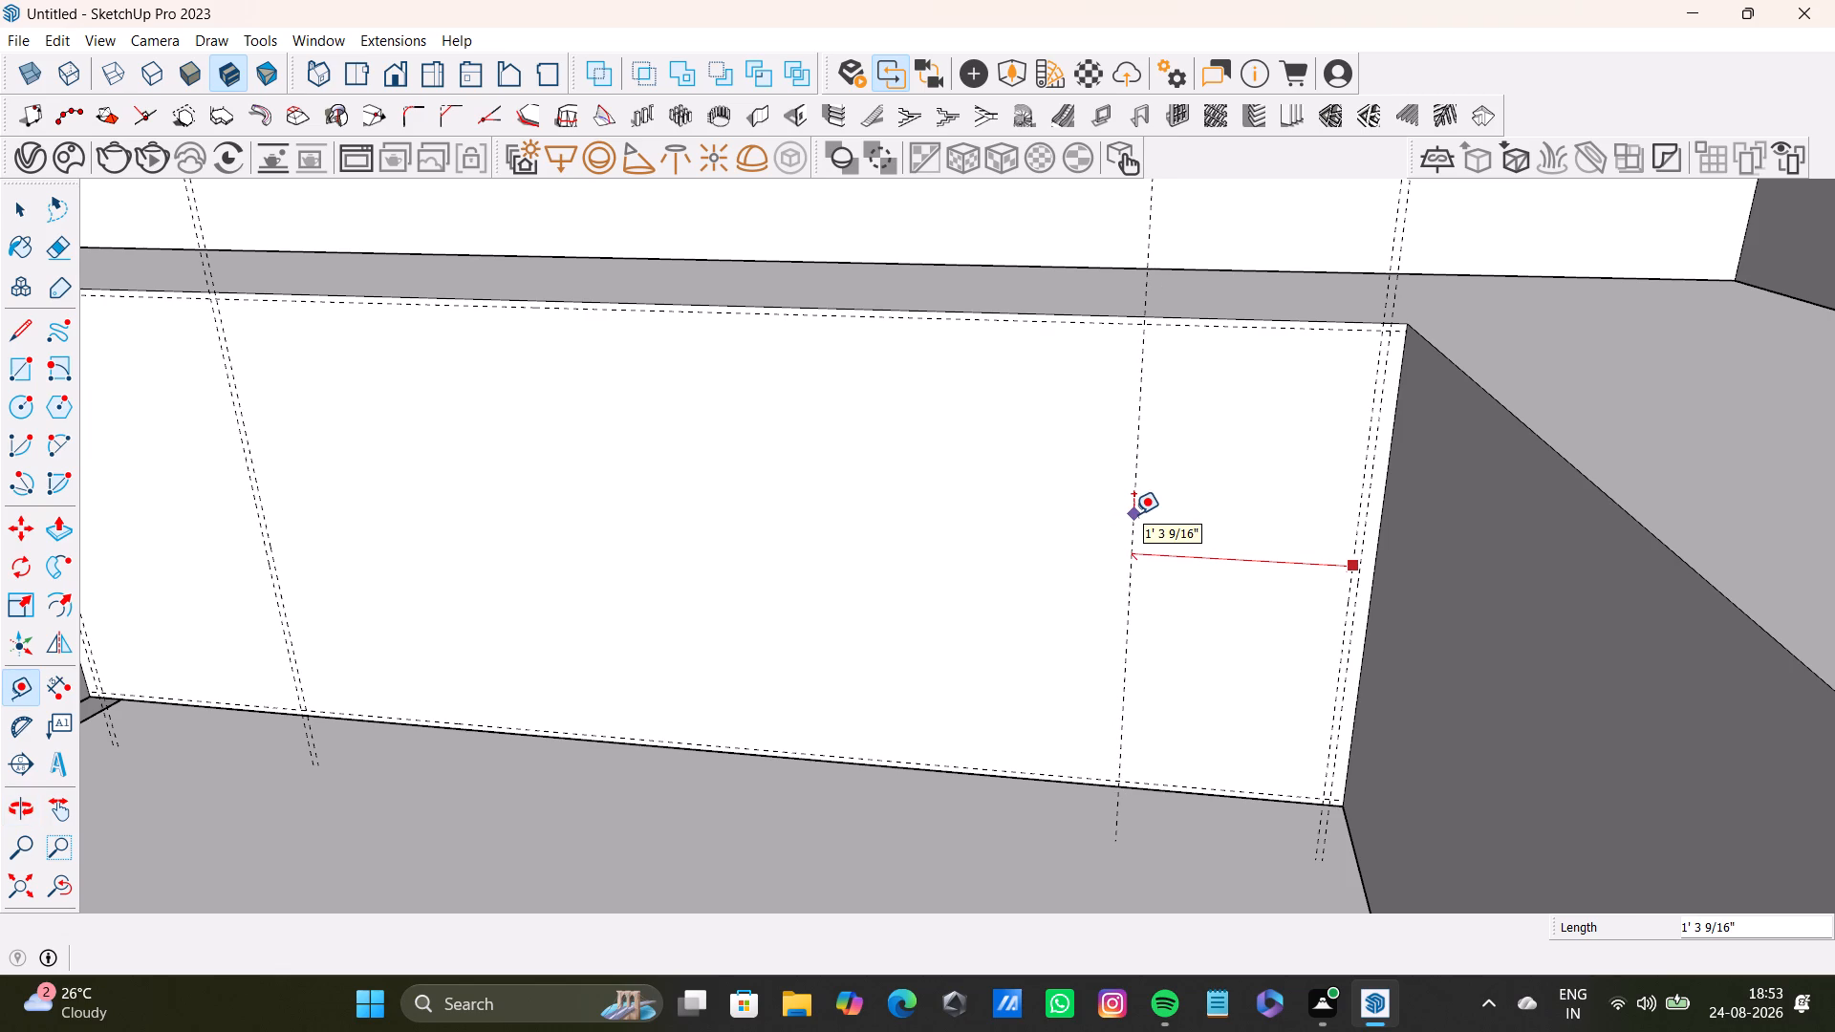
pyautogui.write("1'")
pyautogui.press('8')
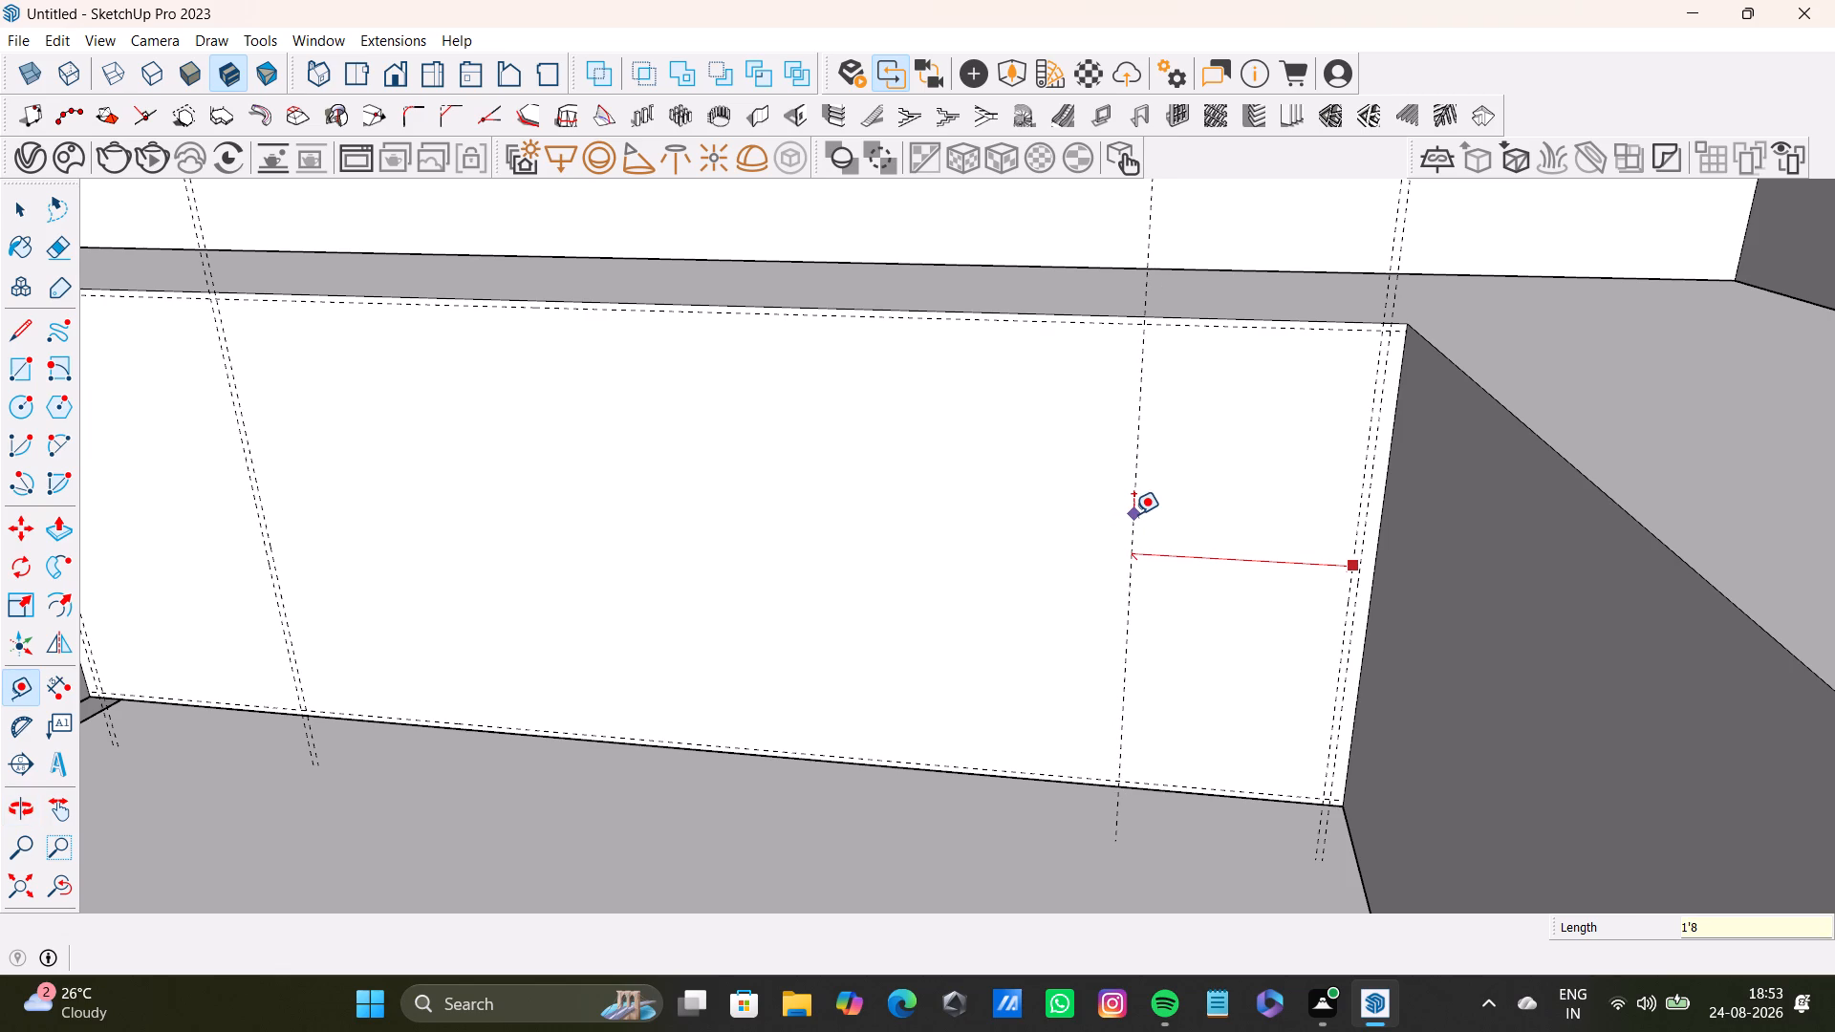
pyautogui.hotkey('shift', '"')
pyautogui.press('Return')
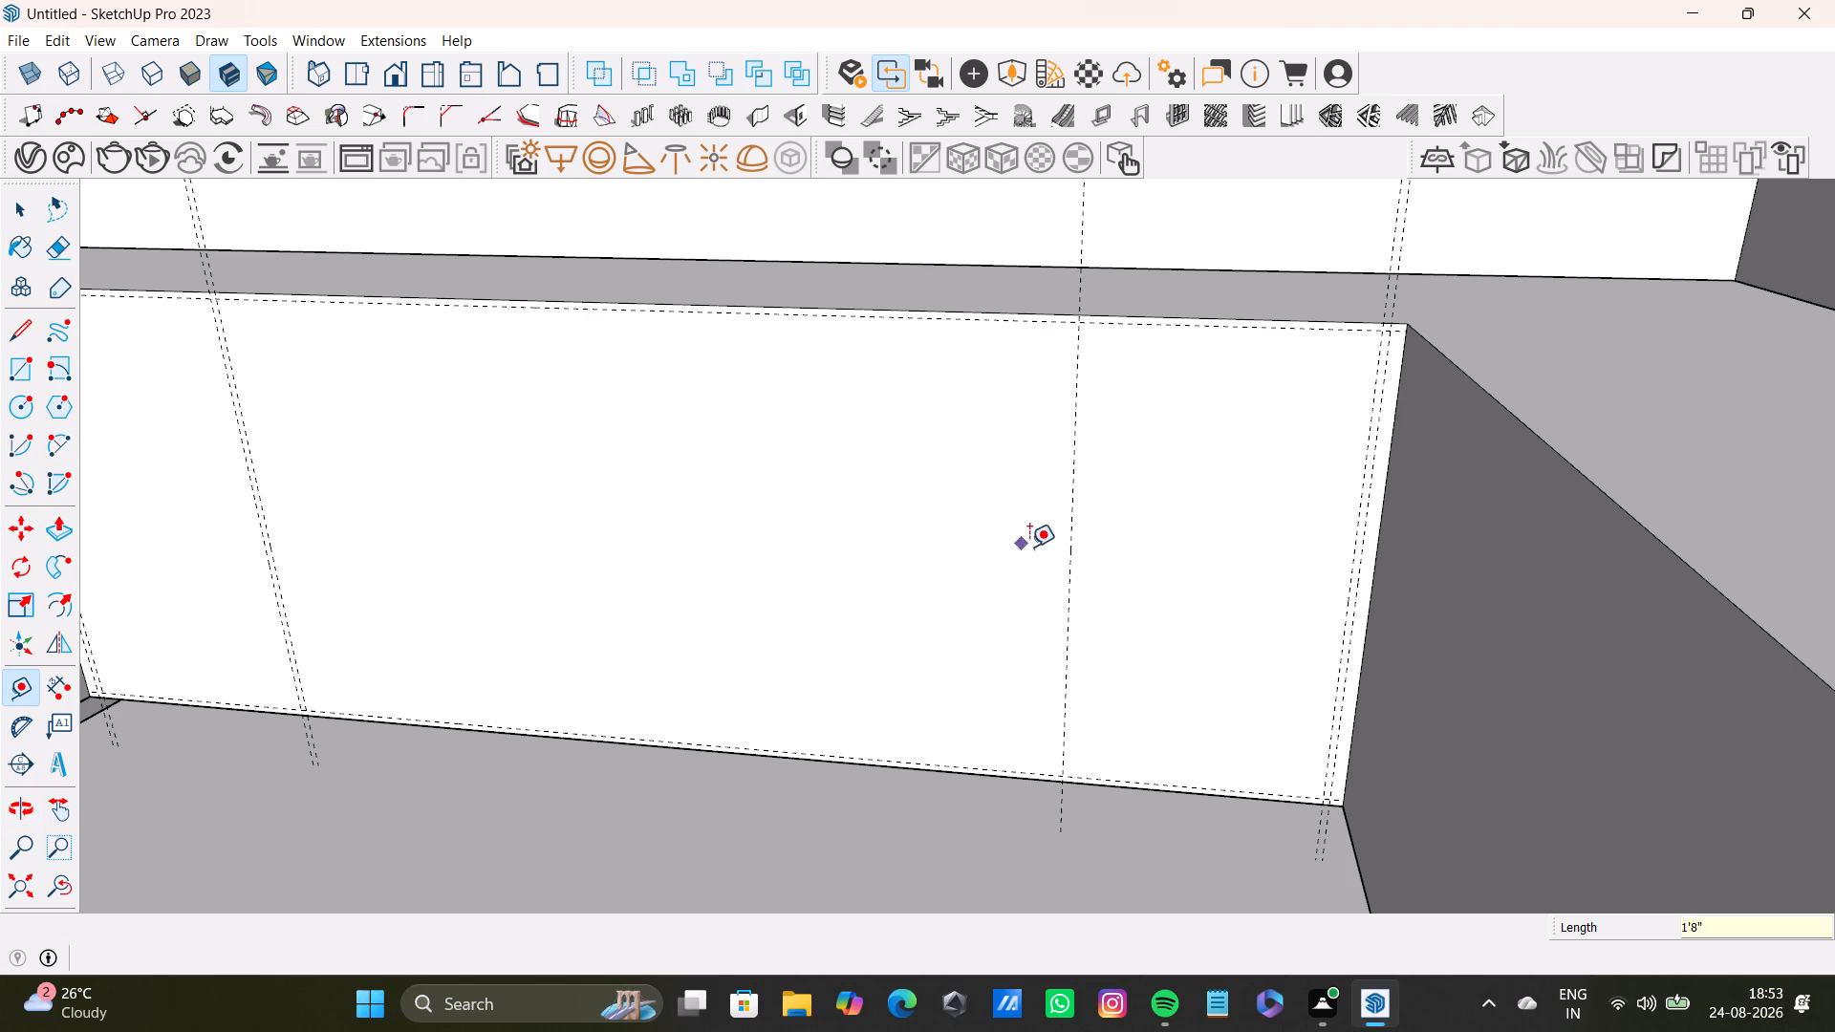
# Place a vertical guide 0.5" further in from the 1'8" guide on the longer counter arm's side.
pyautogui.moveTo(1063, 567); pyautogui.dragTo(1053, 560)
pyautogui.press('space')
pyautogui.press('t')
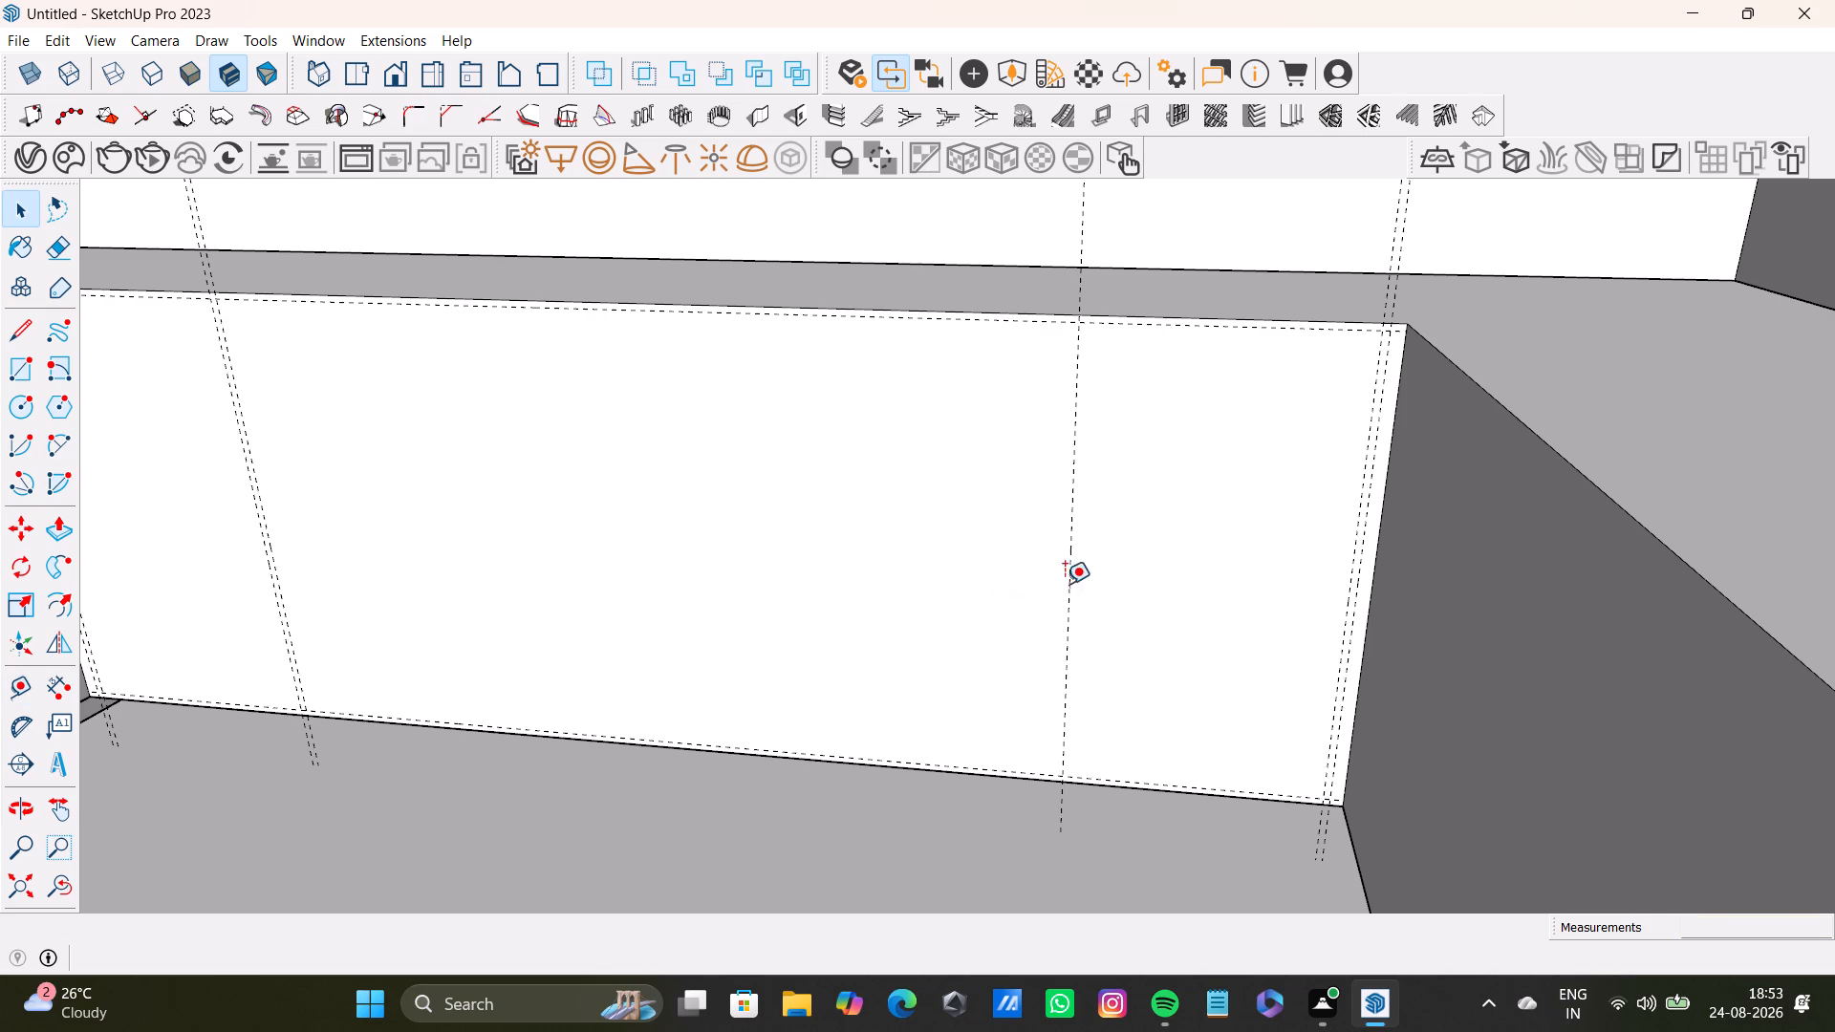
pyautogui.click(1068, 601)
pyautogui.write('0.5')
pyautogui.hotkey('shift', '"')
pyautogui.hotkey('shift', 'Return')
pyautogui.scroll(-4, 934, 557)
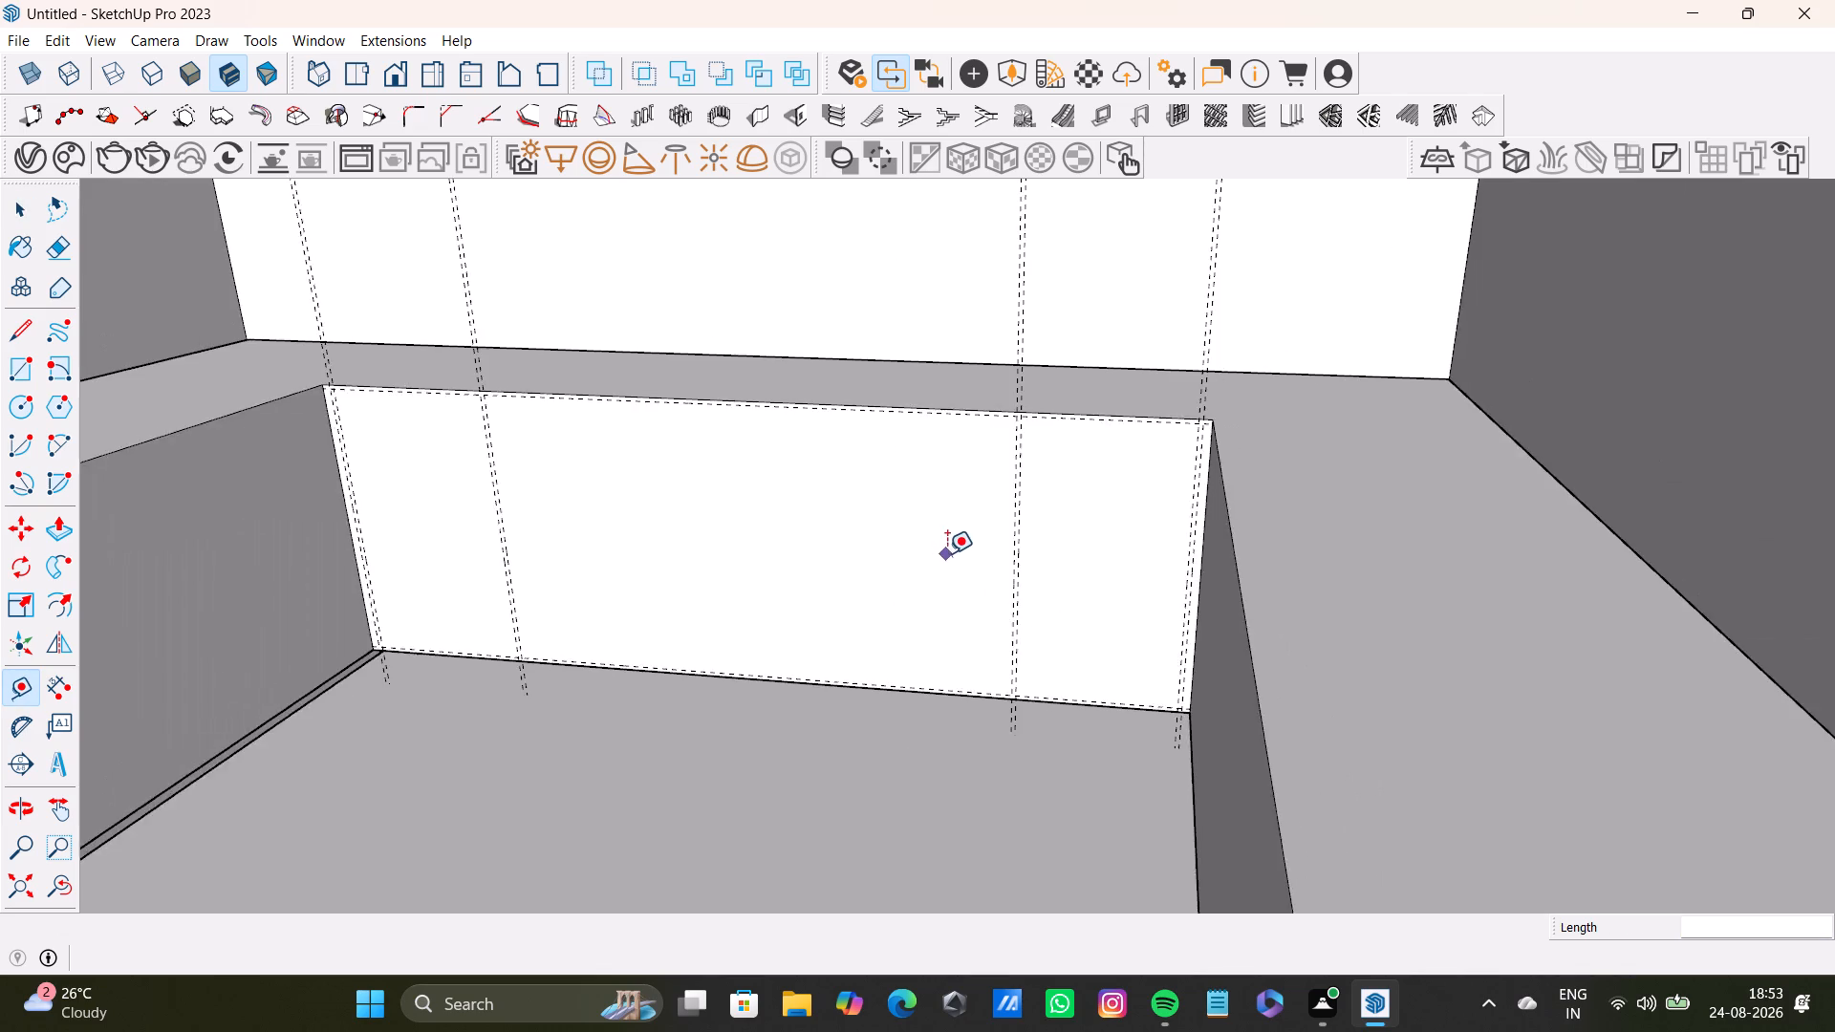
# Place a vertical guide 1'2" inward from the inner guide of the second pair on the shorter counter arm's side.
pyautogui.scroll(-3, 947, 553)
pyautogui.moveTo(914, 561); pyautogui.dragTo(1017, 518, button='middle')
pyautogui.moveTo(980, 559); pyautogui.dragTo(1101, 617, button='middle')
pyautogui.scroll(9, 836, 540)
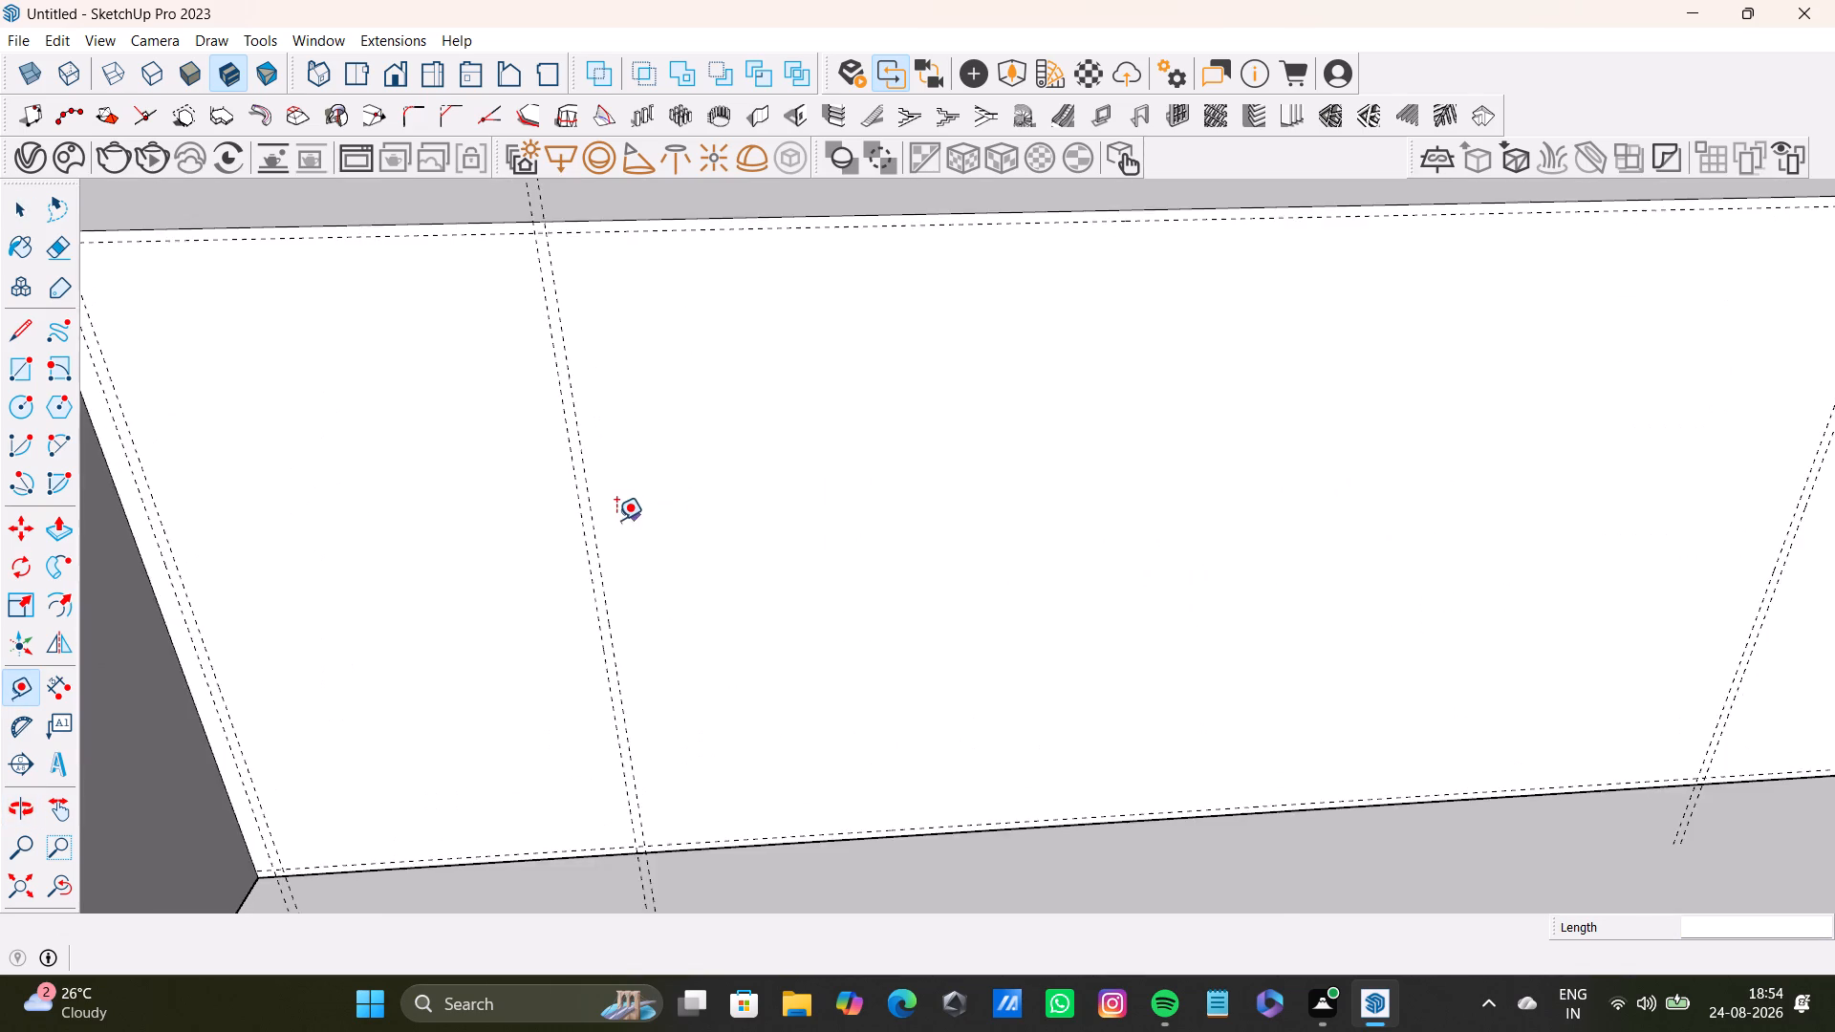
pyautogui.scroll(4, 616, 520)
pyautogui.moveTo(599, 555); pyautogui.dragTo(623, 552)
pyautogui.scroll(-9, 1082, 552)
pyautogui.moveTo(1047, 568); pyautogui.dragTo(885, 586, button='middle')
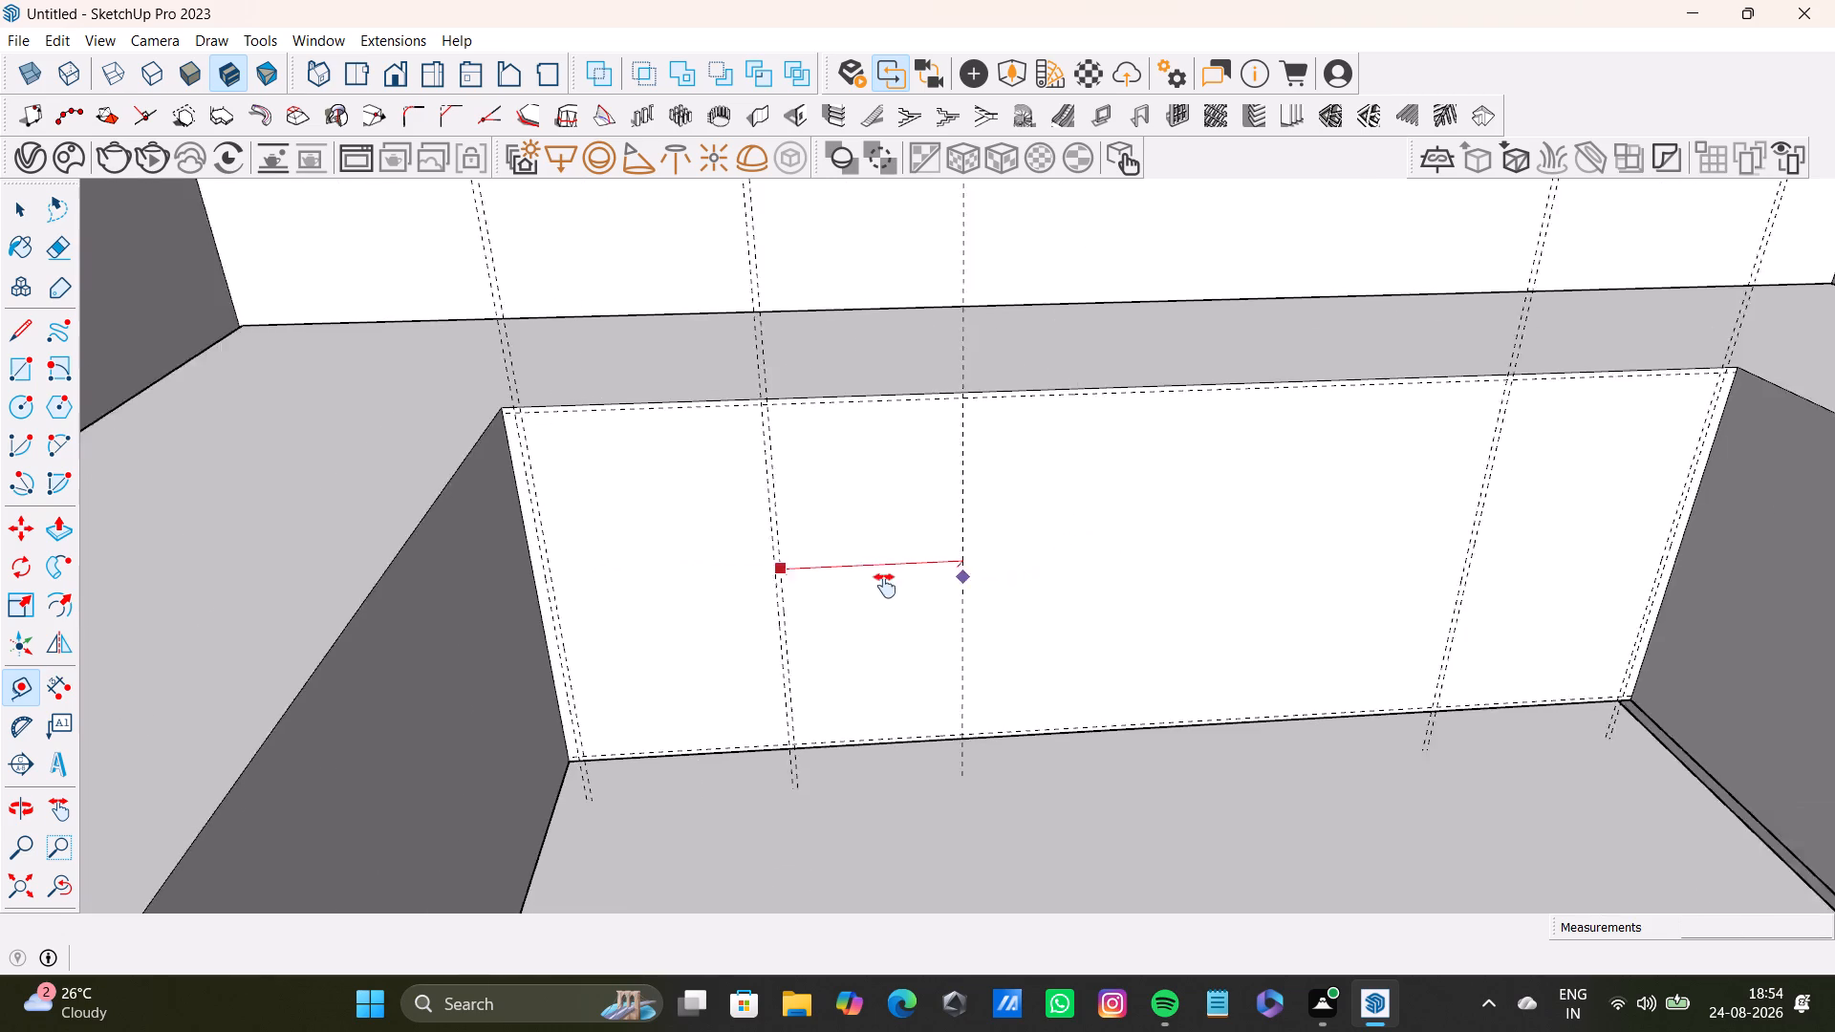
pyautogui.moveTo(885, 586); pyautogui.dragTo(782, 589, button='middle')
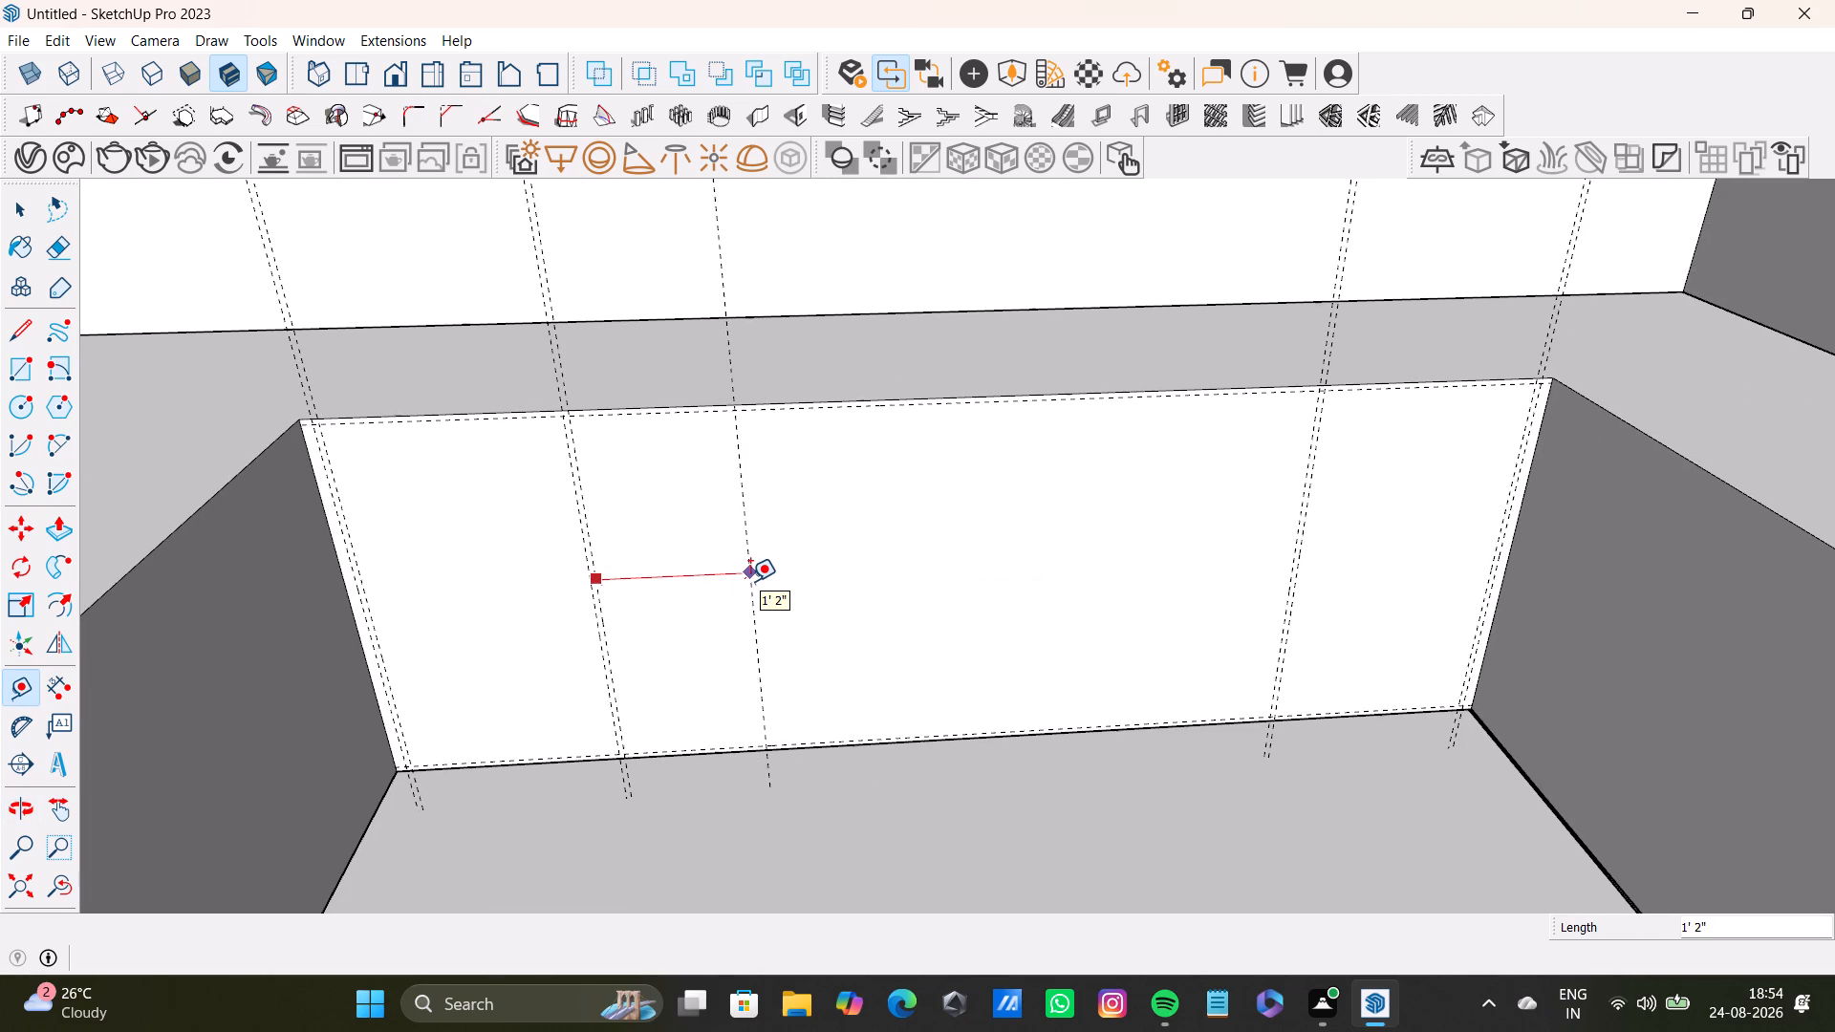
pyautogui.click(750, 581)
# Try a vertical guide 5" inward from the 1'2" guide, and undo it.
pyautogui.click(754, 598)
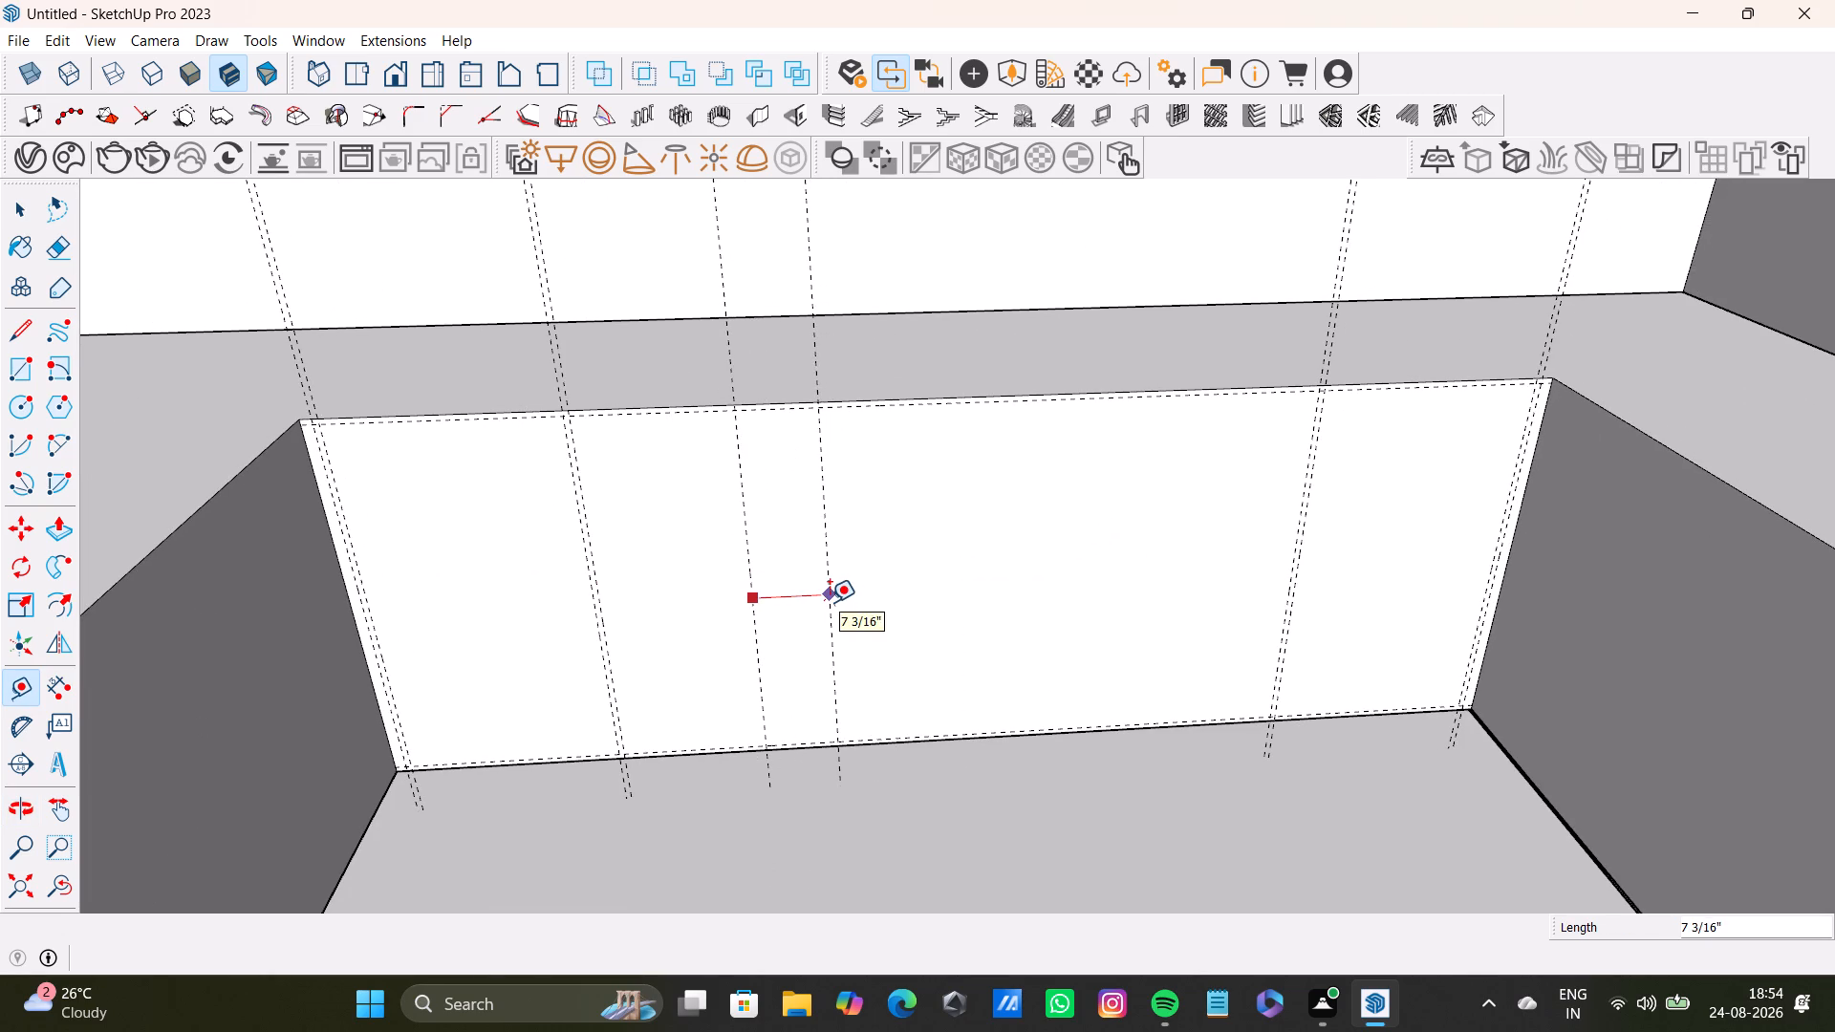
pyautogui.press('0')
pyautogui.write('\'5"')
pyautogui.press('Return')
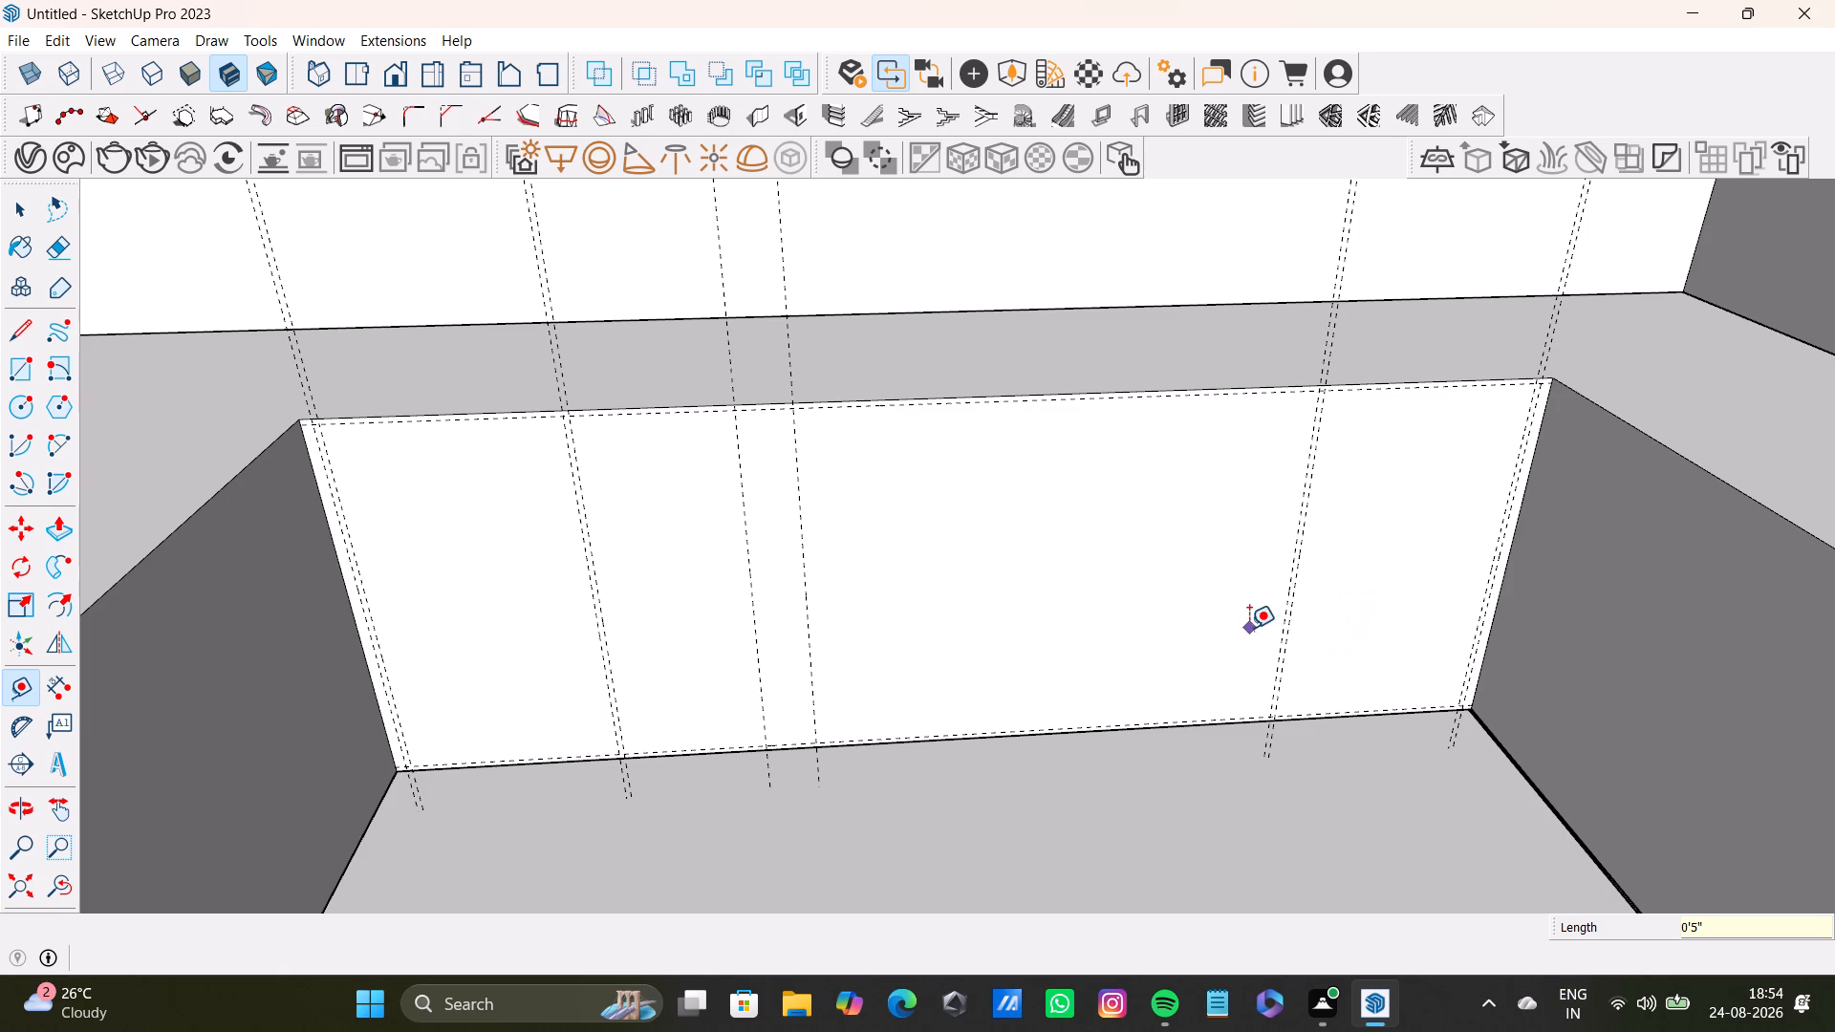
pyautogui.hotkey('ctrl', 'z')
# Place a vertical guide 0.5" further in from the 1'2" guide on the shorter counter arm's side.
pyautogui.scroll(4, 753, 680)
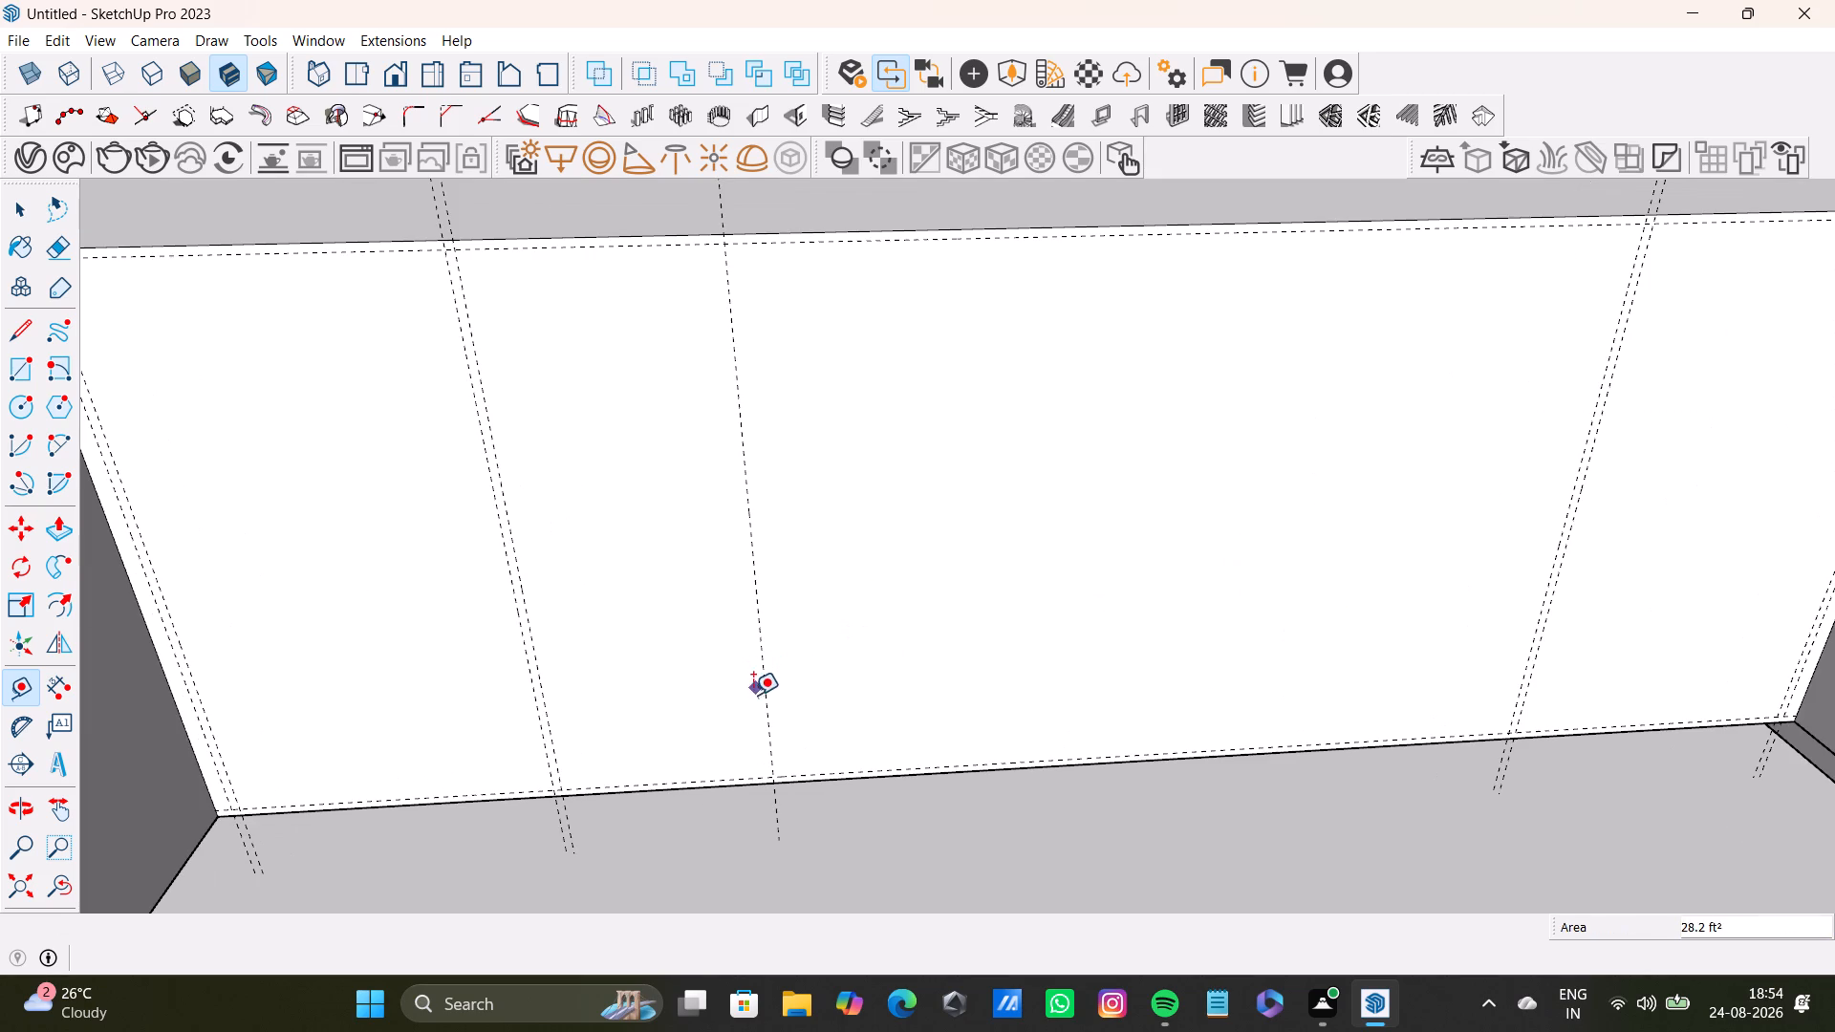
pyautogui.click(771, 698)
pyautogui.write('0.5"')
pyautogui.press('Return')
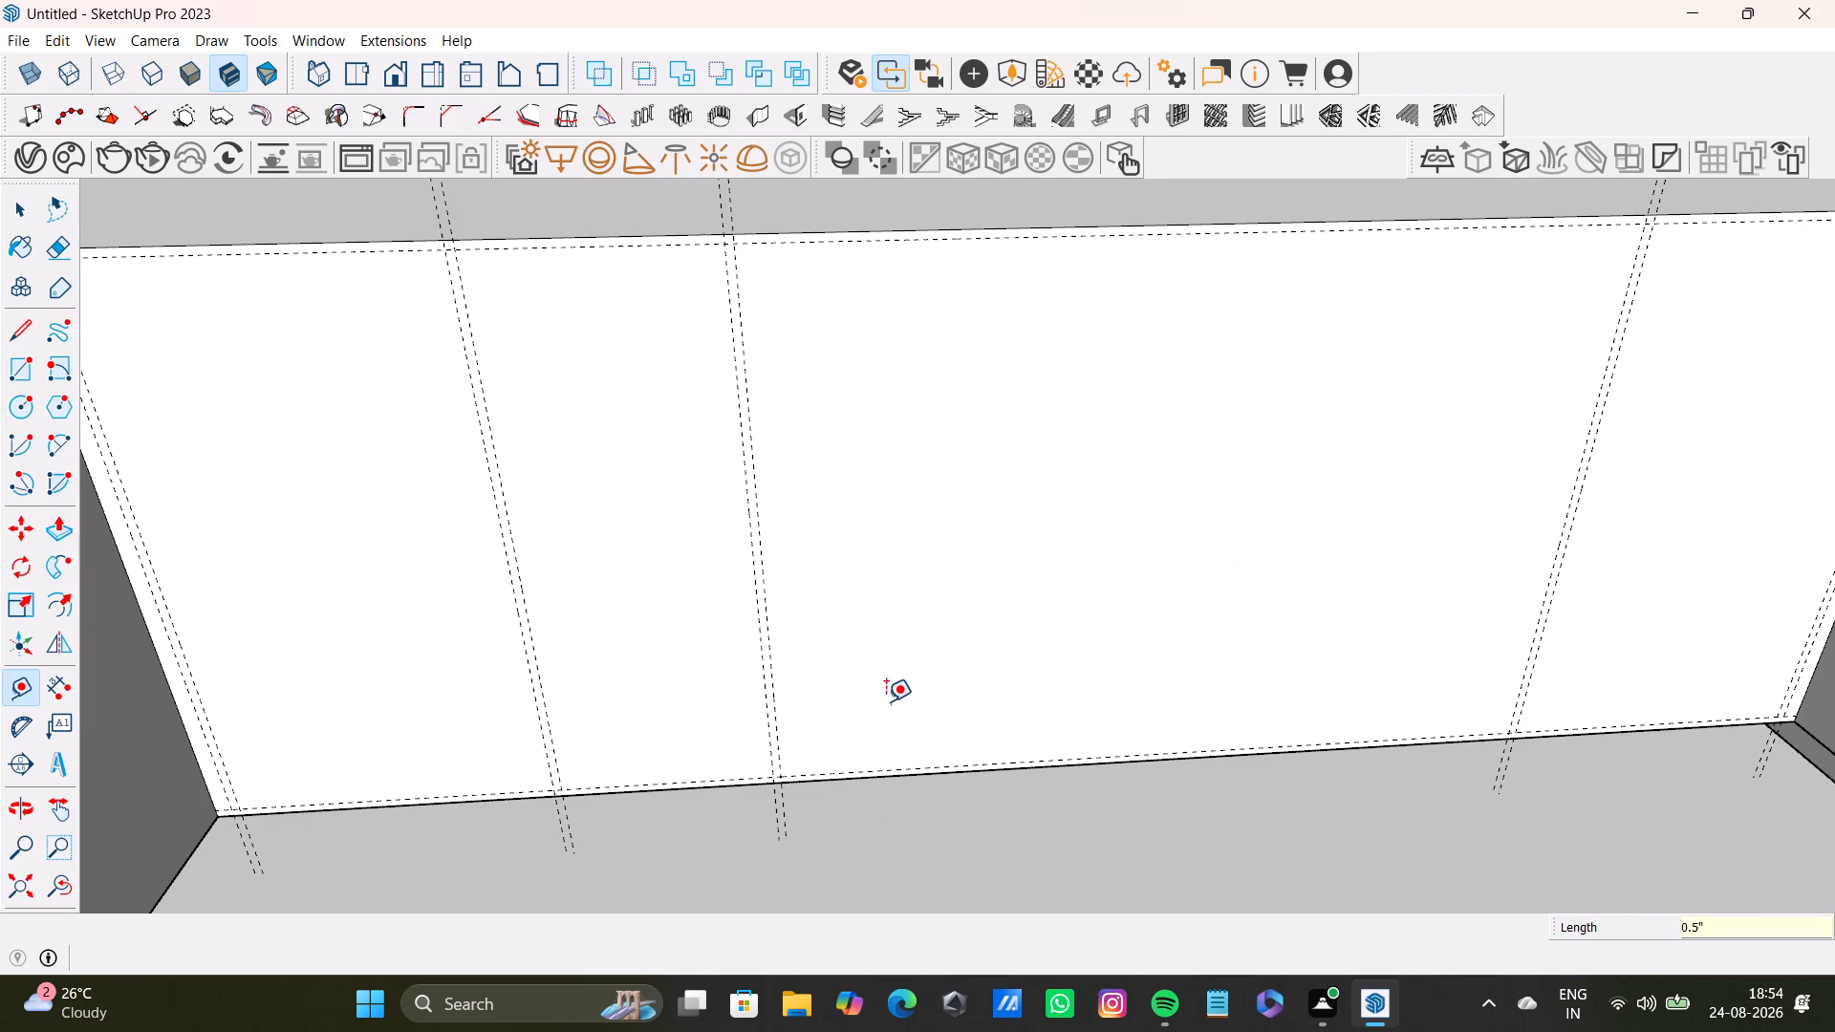
# Place a vertical guide 1'2" inward from the inner guide of the second pair on the longer counter arm's side.
pyautogui.scroll(3, 1545, 633)
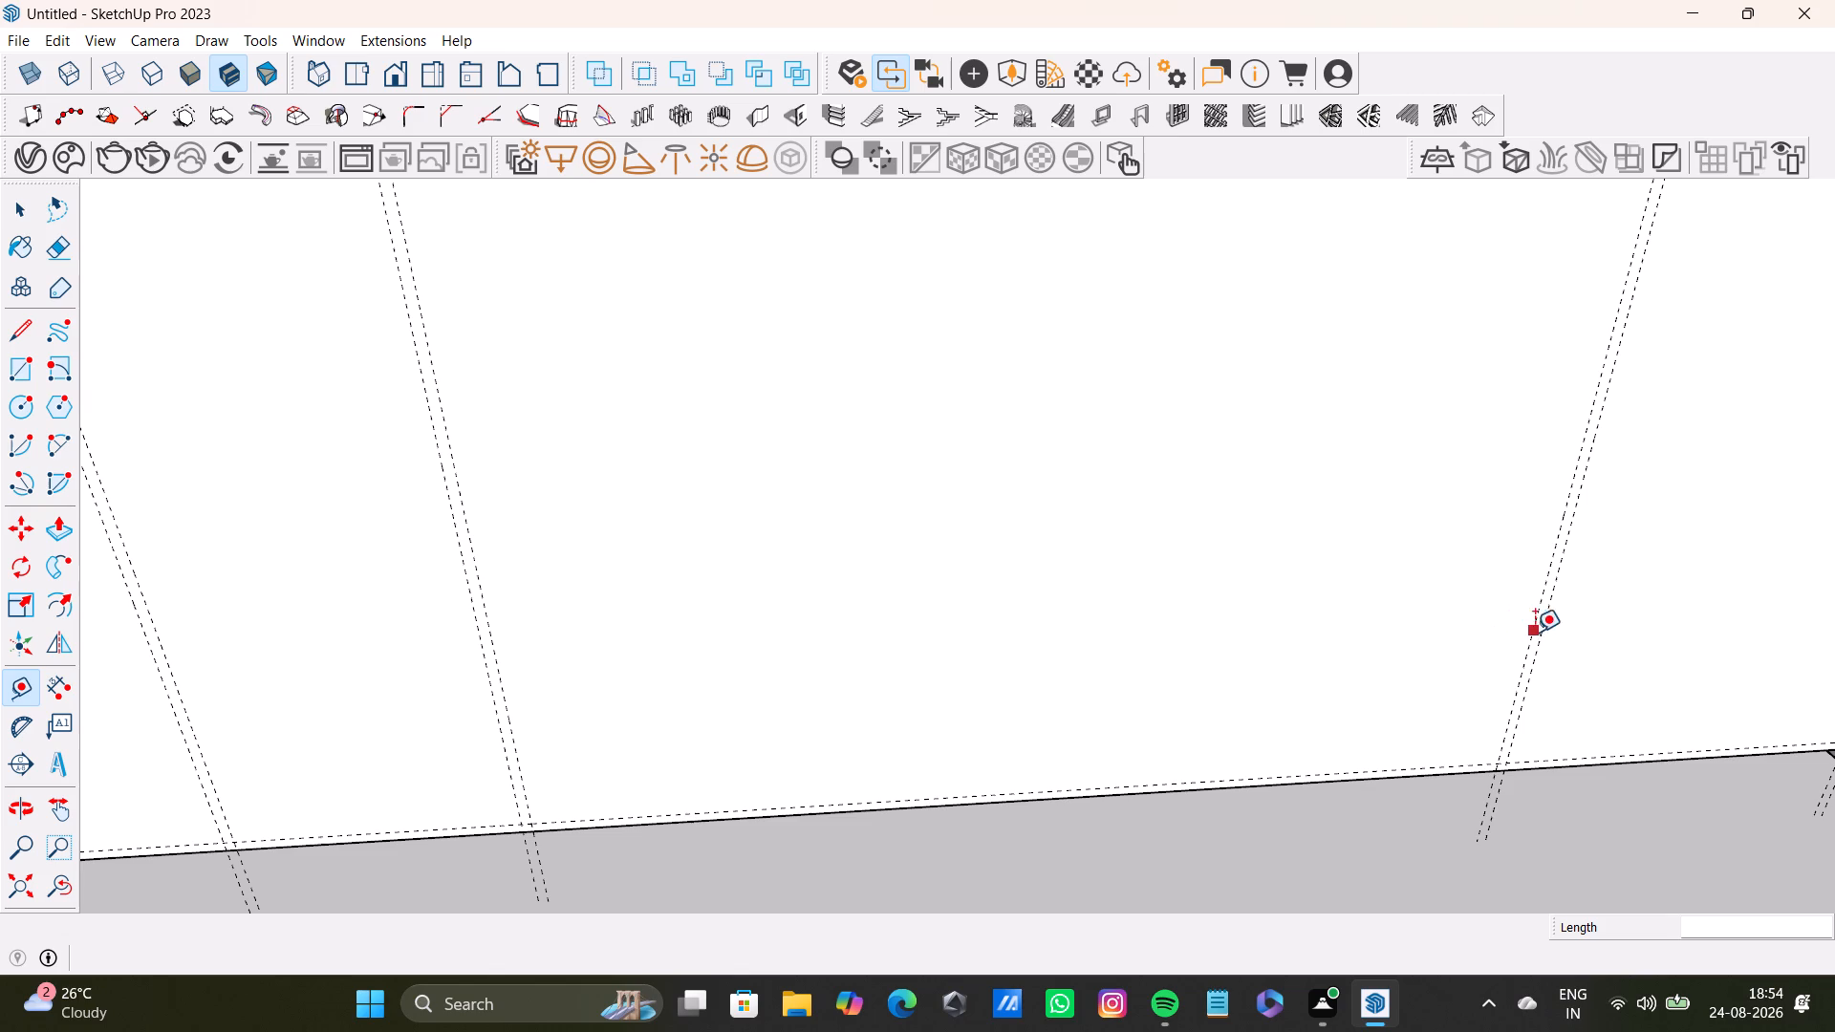
pyautogui.click(1531, 634)
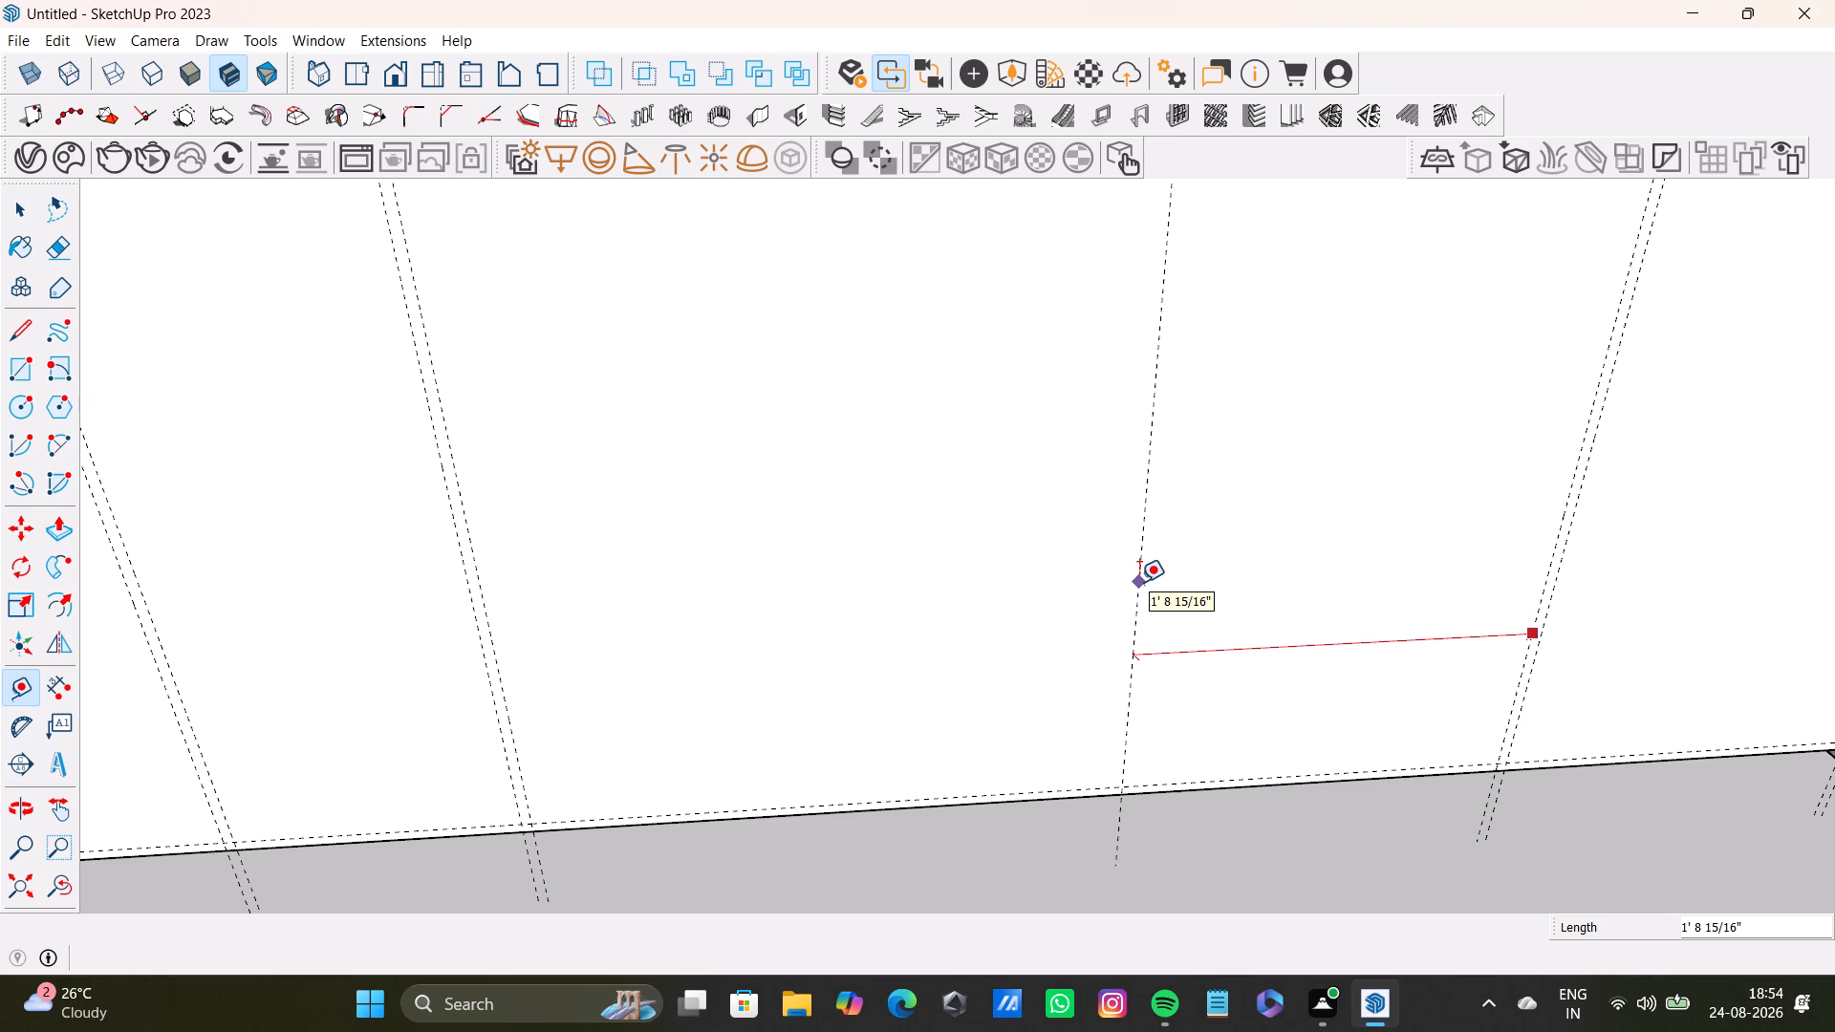
pyautogui.write('0.')
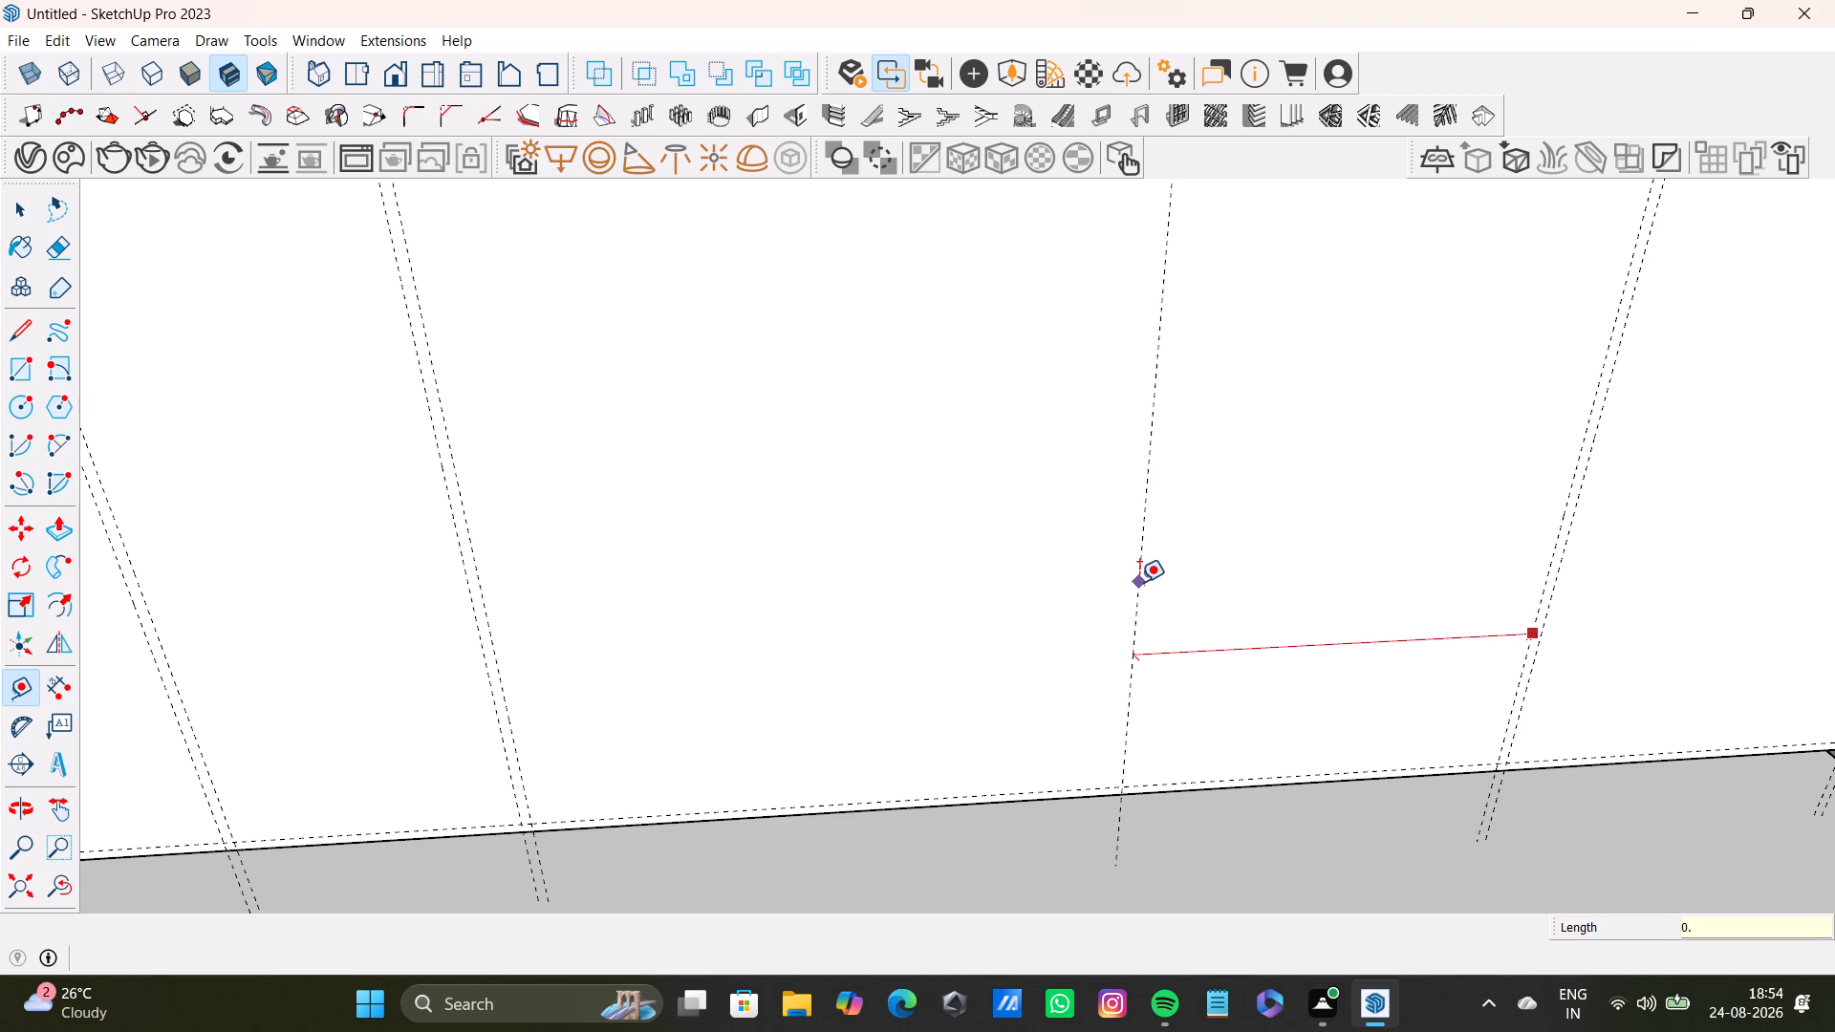
pyautogui.press('BackSpace')
pyautogui.write("1'2")
pyautogui.hotkey('shift', '"')
pyautogui.press('BackSpace')
pyautogui.press('BackSpace')
pyautogui.press('BackSpace')
pyautogui.press('BackSpace')
pyautogui.press('BackSpace')
pyautogui.write("1'2")
pyautogui.hotkey('shift', '"')
pyautogui.press('Return')
# Place a vertical guide 0.5" further in from the 1'2" guide on the longer counter arm's side.
pyautogui.click(1278, 614)
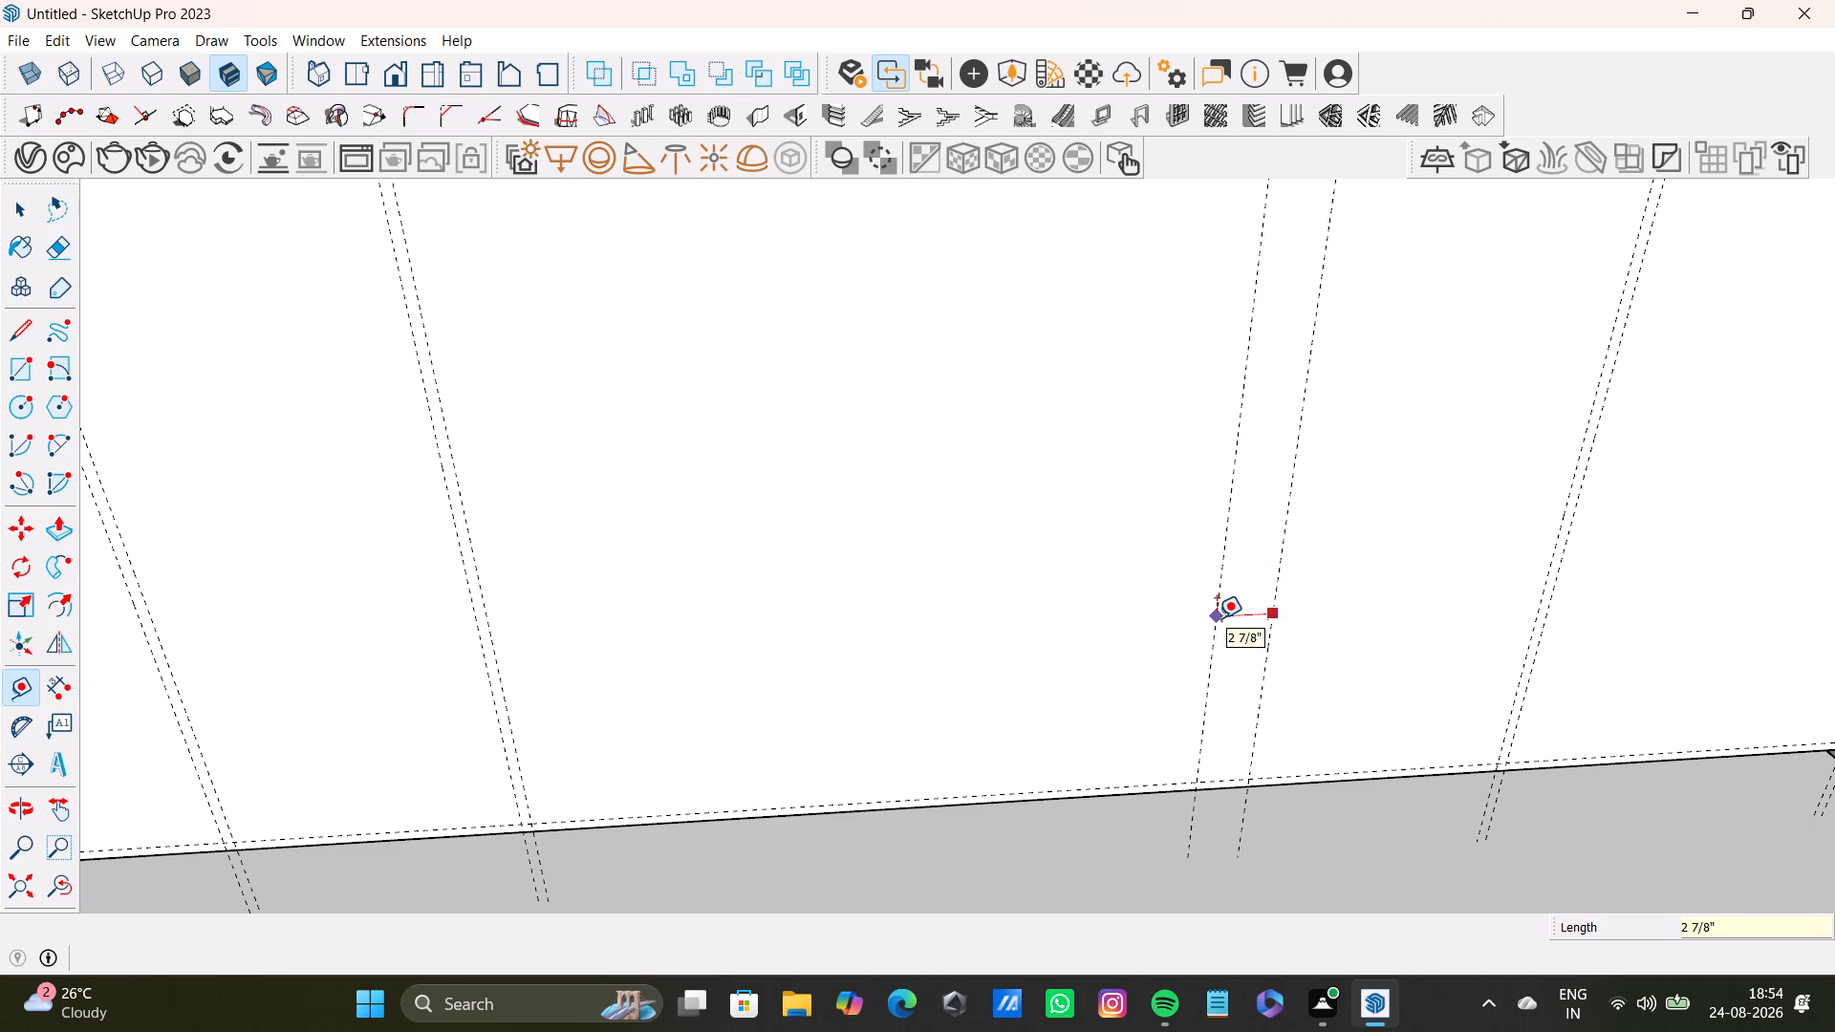
pyautogui.write('0.5')
pyautogui.hotkey('shift', '"')
pyautogui.press('Return')
pyautogui.press('space')
# Place a horizontal guide 10" below the guide along the upper edge of the back section's inner face.
pyautogui.scroll(-8, 1037, 604)
pyautogui.moveTo(1025, 604); pyautogui.dragTo(1011, 462, button='middle')
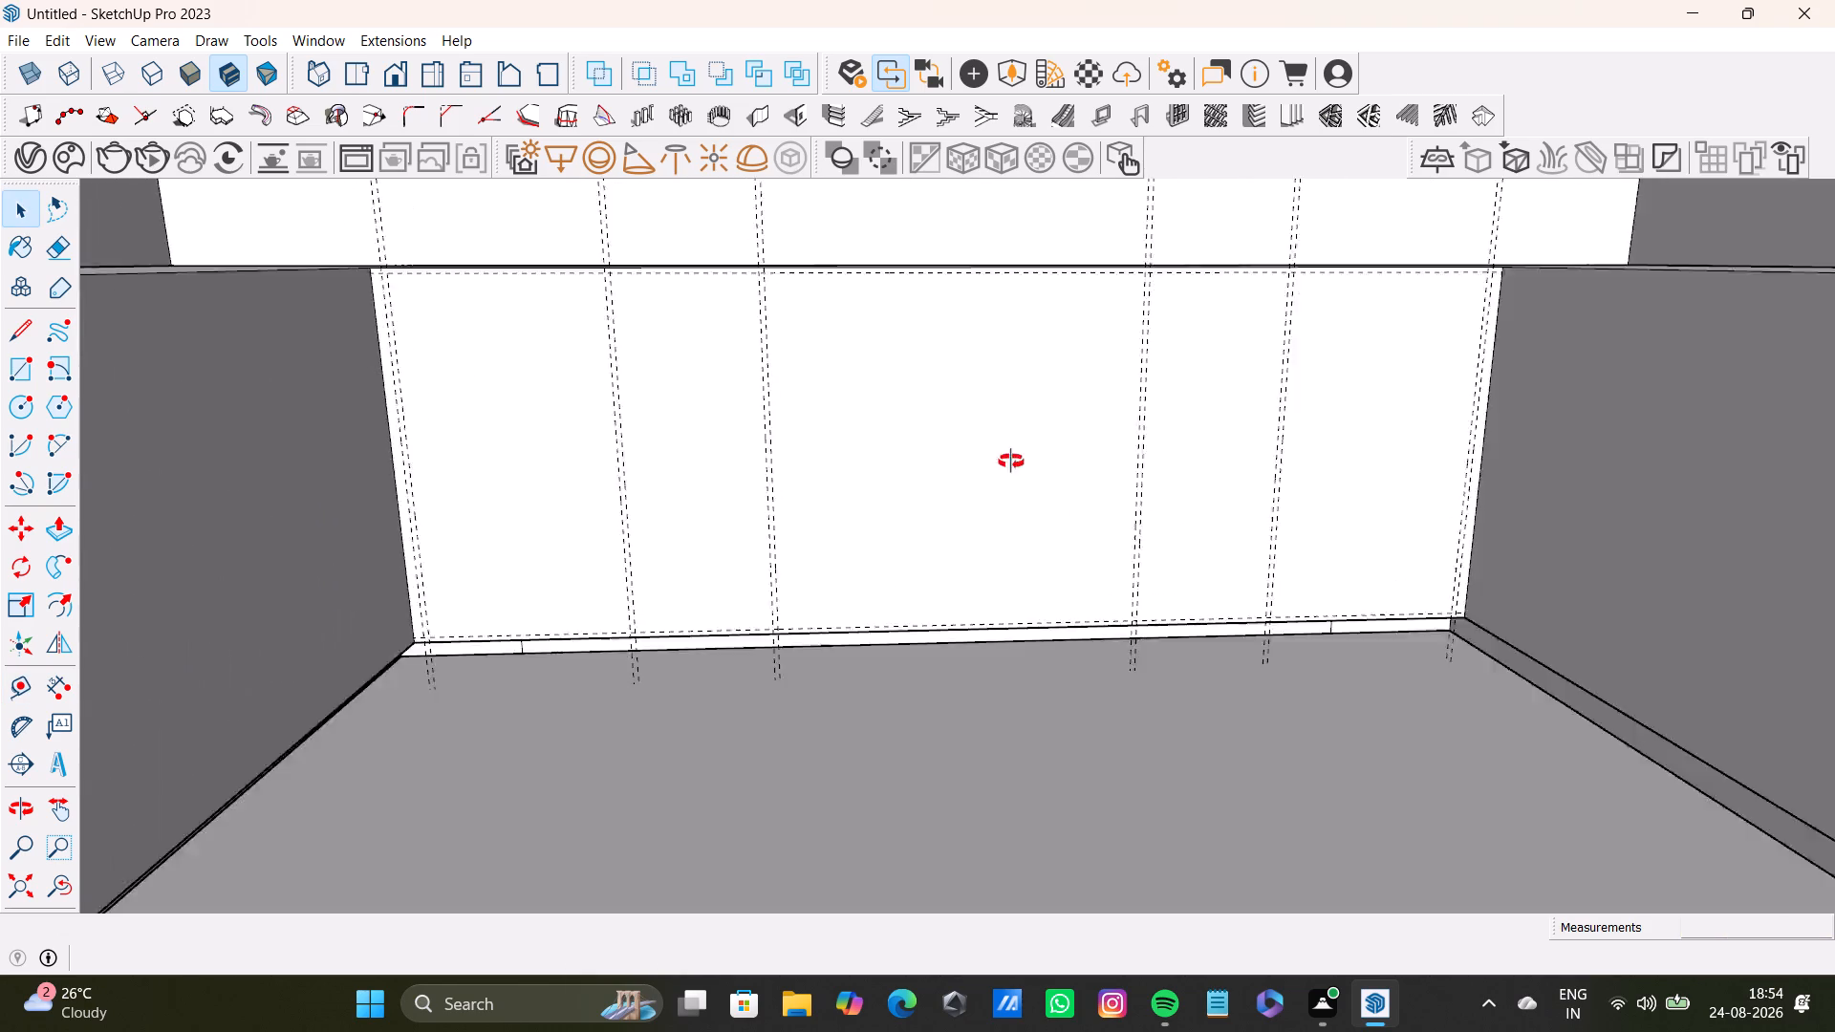
pyautogui.moveTo(1011, 462); pyautogui.dragTo(944, 567, button='middle')
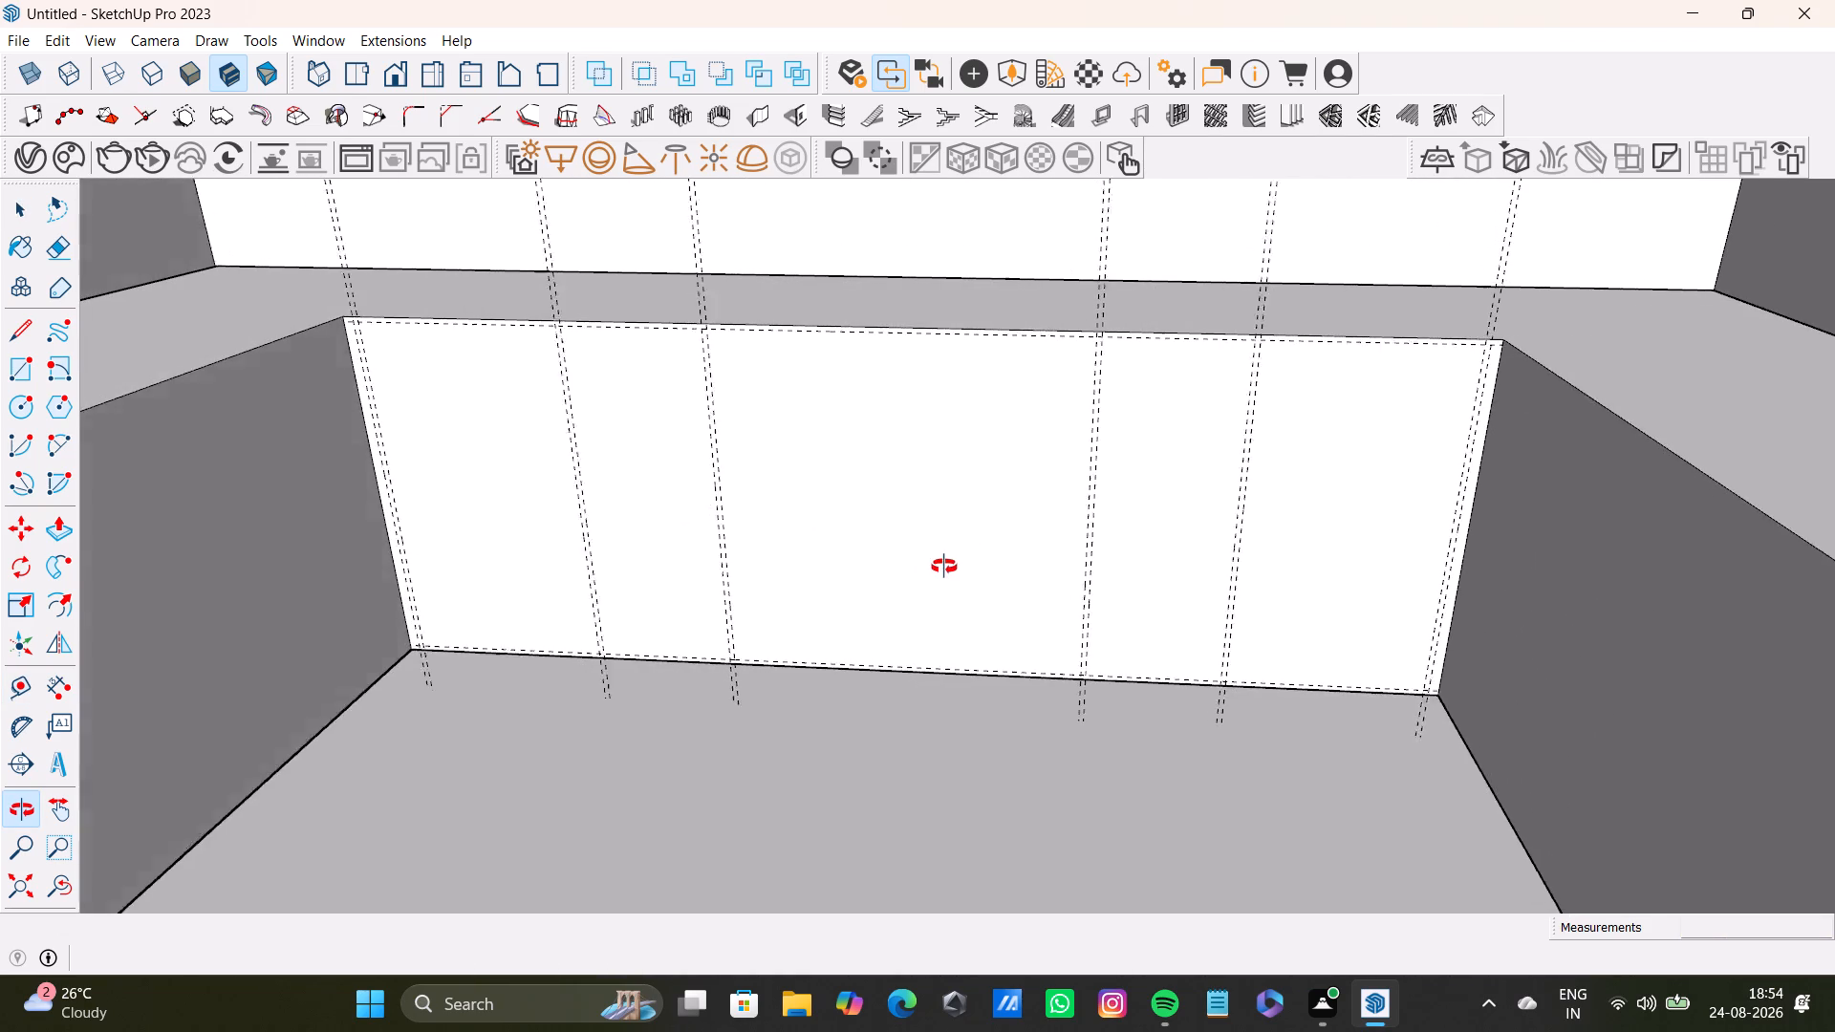
pyautogui.moveTo(944, 567); pyautogui.dragTo(970, 564, button='middle')
pyautogui.scroll(6, 904, 408)
pyautogui.keyDown('shift'); pyautogui.moveTo(907, 393); pyautogui.dragTo(912, 674, button='middle'); pyautogui.keyUp('shift')
pyautogui.scroll(1, 909, 663)
pyautogui.moveTo(909, 663); pyautogui.dragTo(917, 618, button='middle')
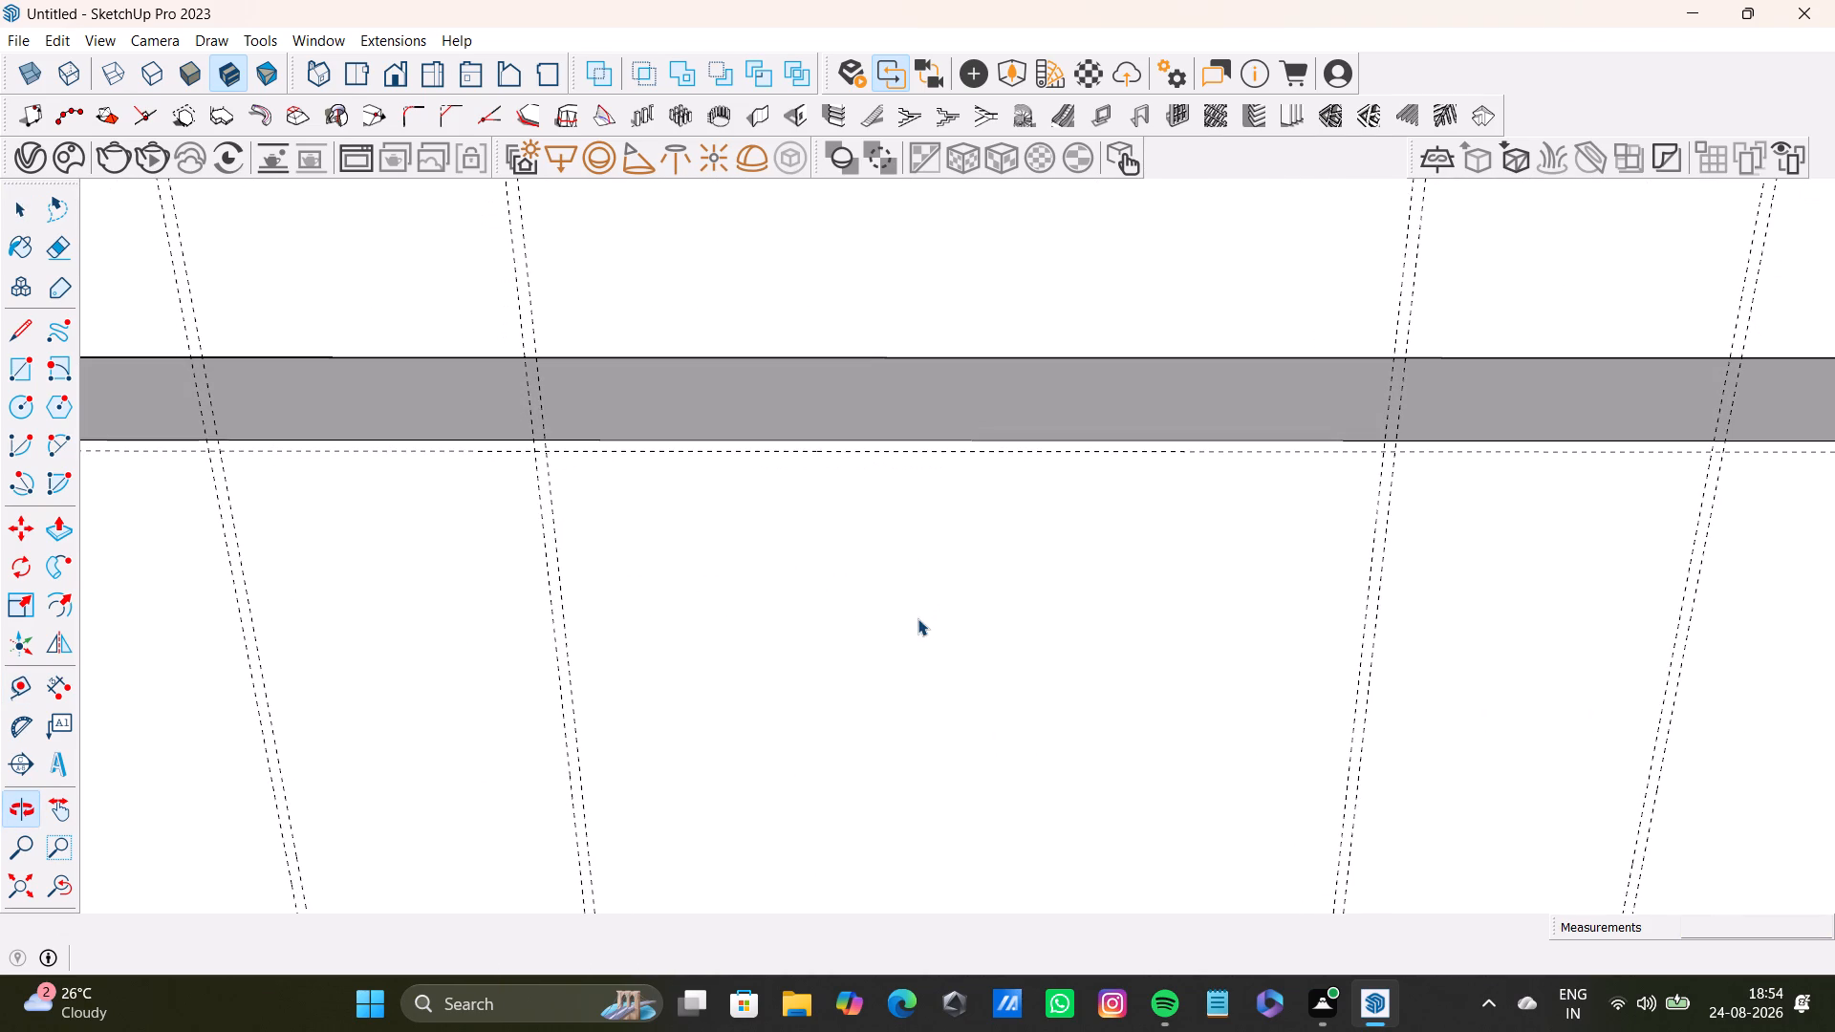
pyautogui.press('t')
pyautogui.scroll(4, 964, 430)
pyautogui.click(988, 459)
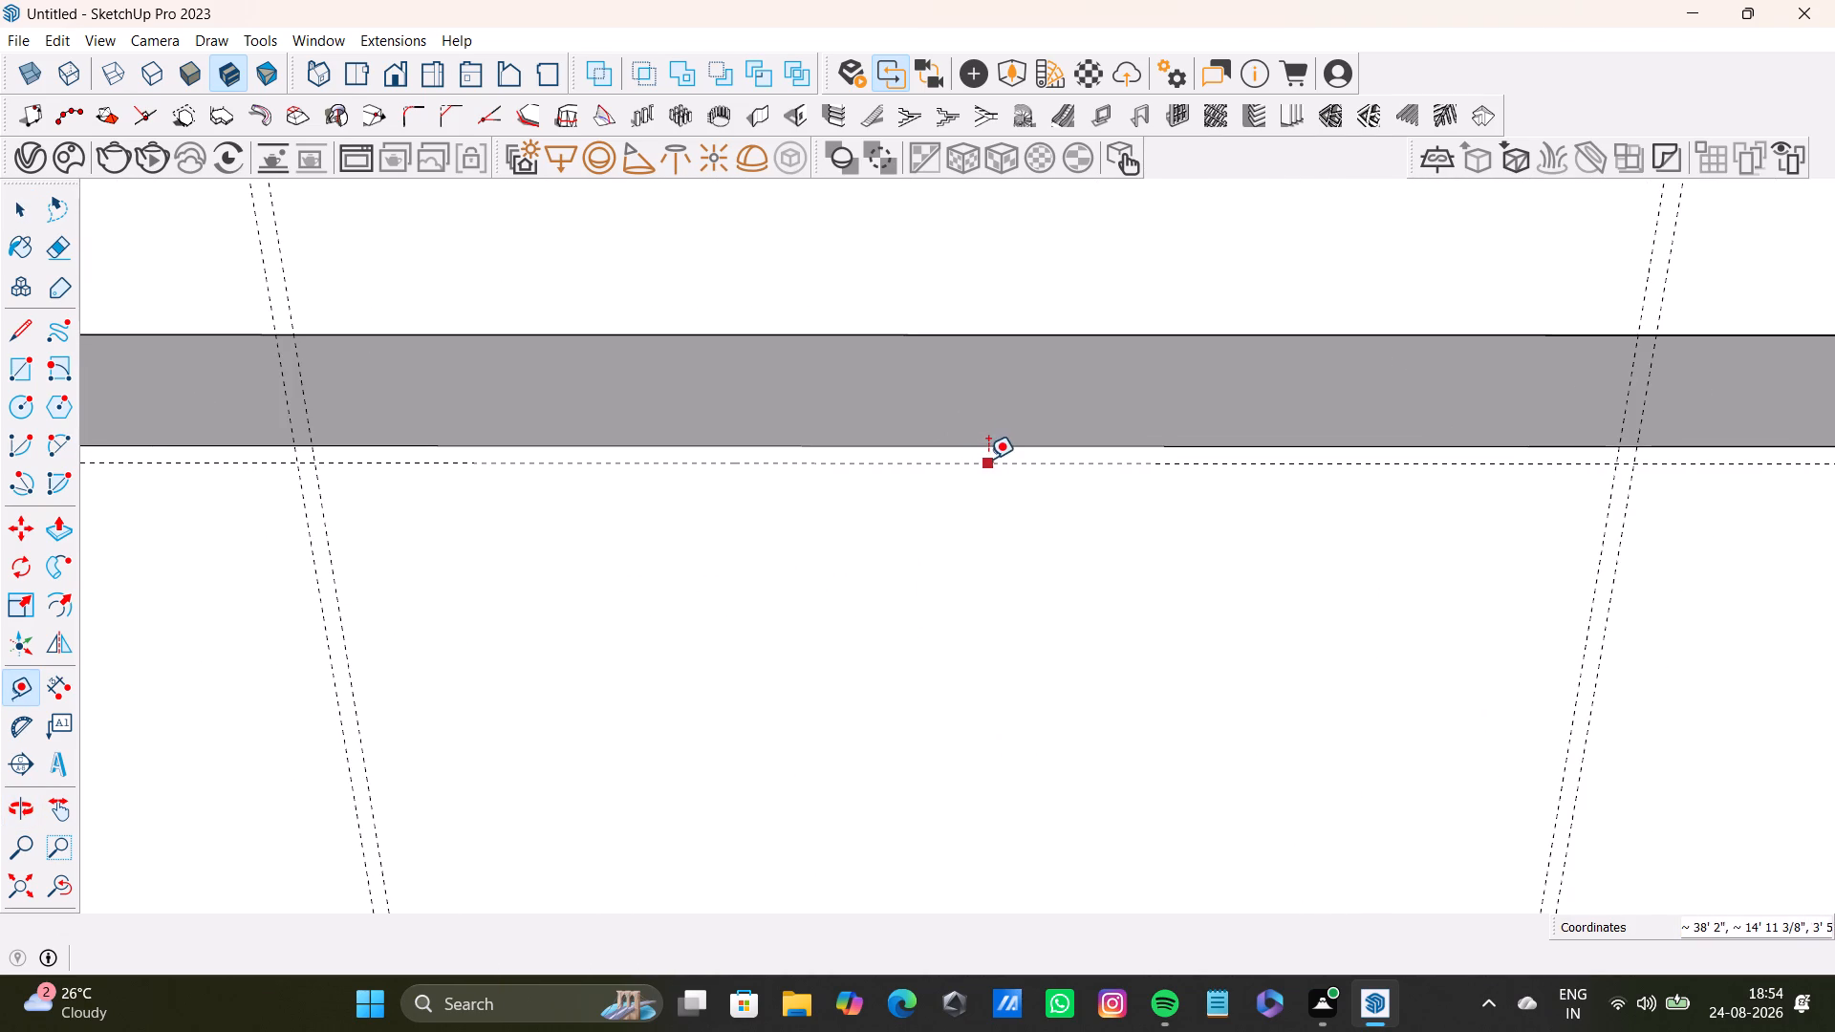
pyautogui.scroll(-4, 970, 714)
pyautogui.moveTo(974, 714); pyautogui.dragTo(759, 447, button='middle')
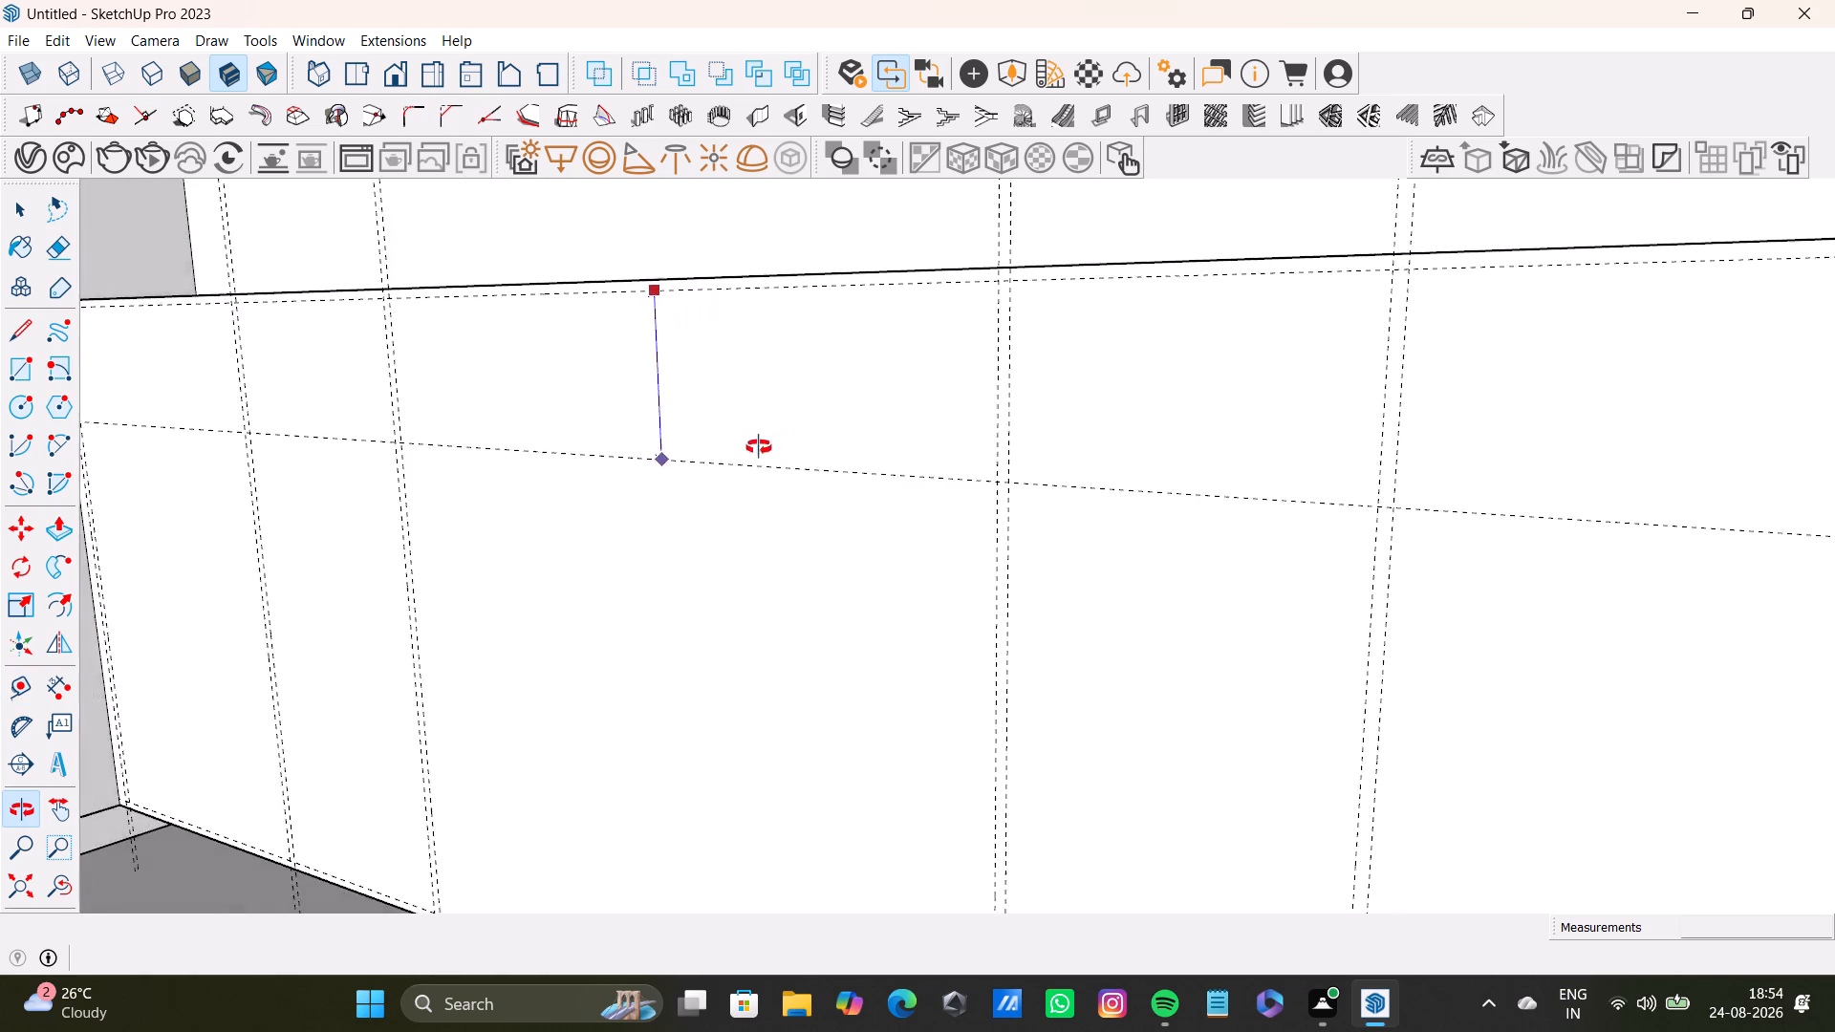
pyautogui.moveTo(759, 447); pyautogui.dragTo(876, 459, button='middle')
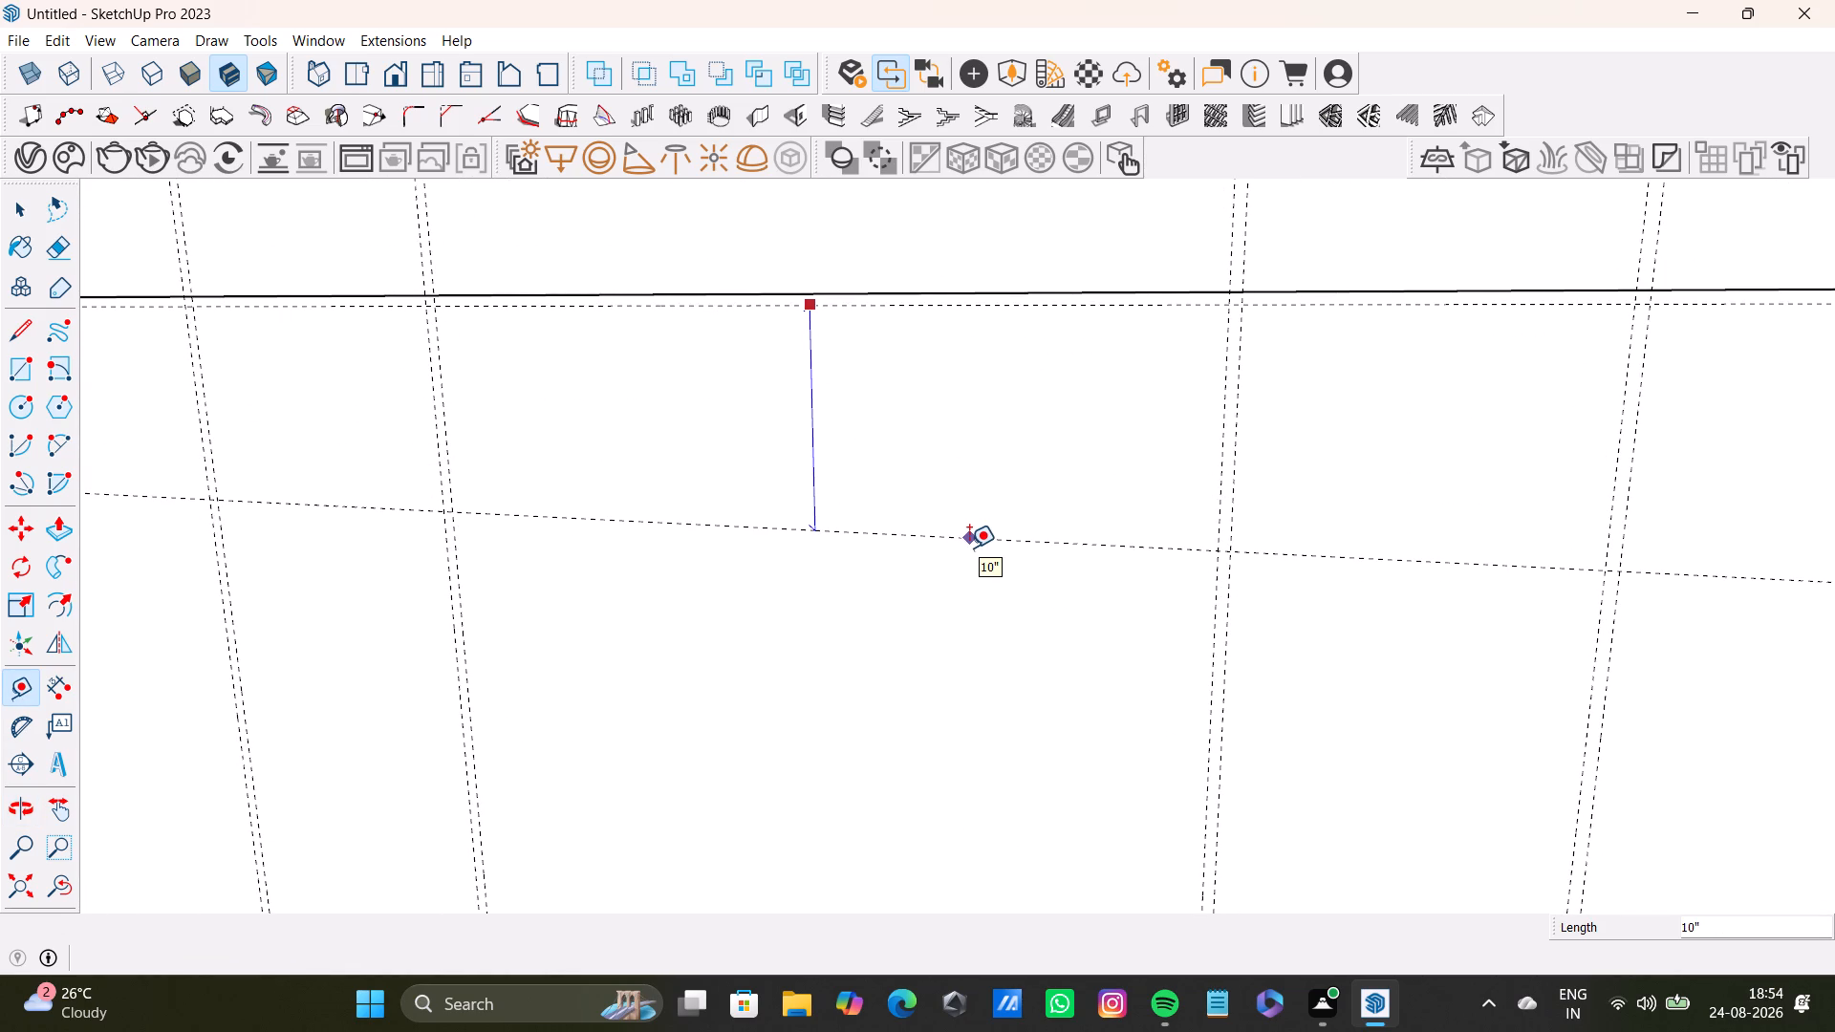
pyautogui.click(969, 548)
# Place a horizontal guide 0.5" below the 10" guide across the back section's inner face.
pyautogui.scroll(-7, 891, 570)
pyautogui.keyDown('shift'); pyautogui.moveTo(897, 625); pyautogui.dragTo(959, 597, button='middle'); pyautogui.keyUp('shift')
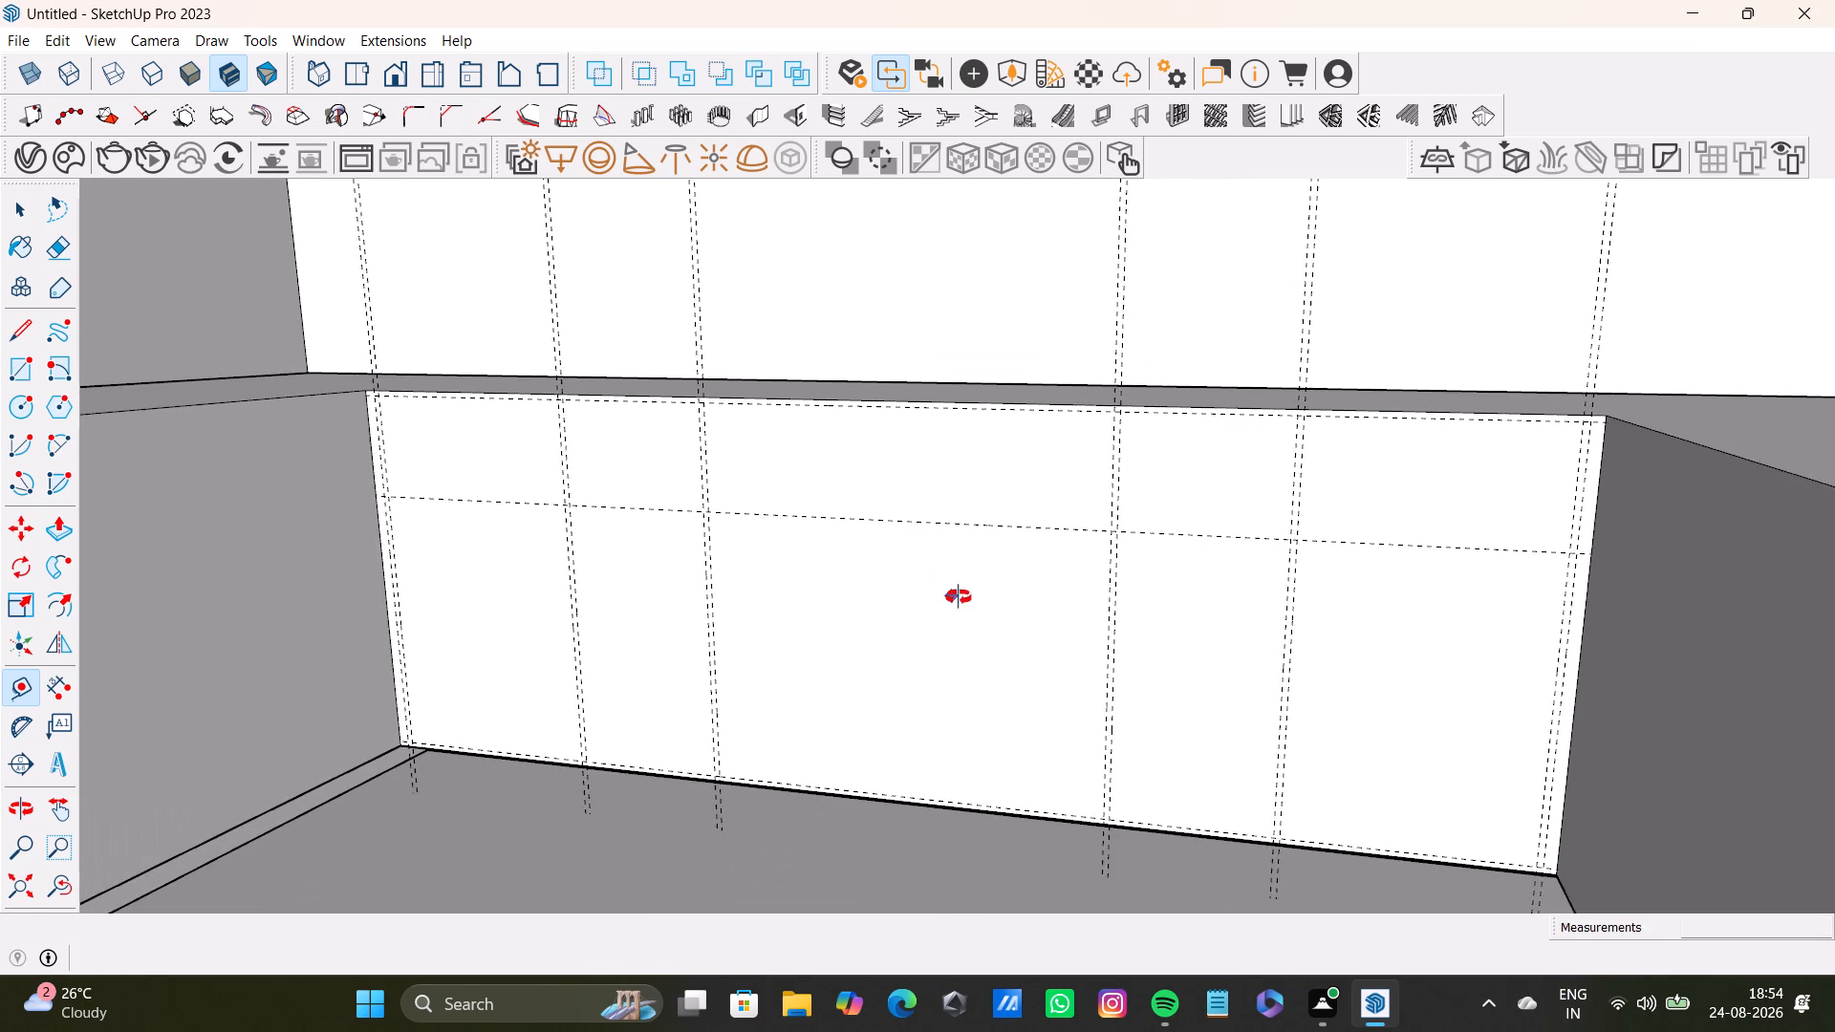
pyautogui.keyDown('shift'); pyautogui.moveTo(959, 597); pyautogui.dragTo(961, 599, button='middle'); pyautogui.keyUp('shift')
pyautogui.scroll(4, 975, 596)
pyautogui.click(1025, 488)
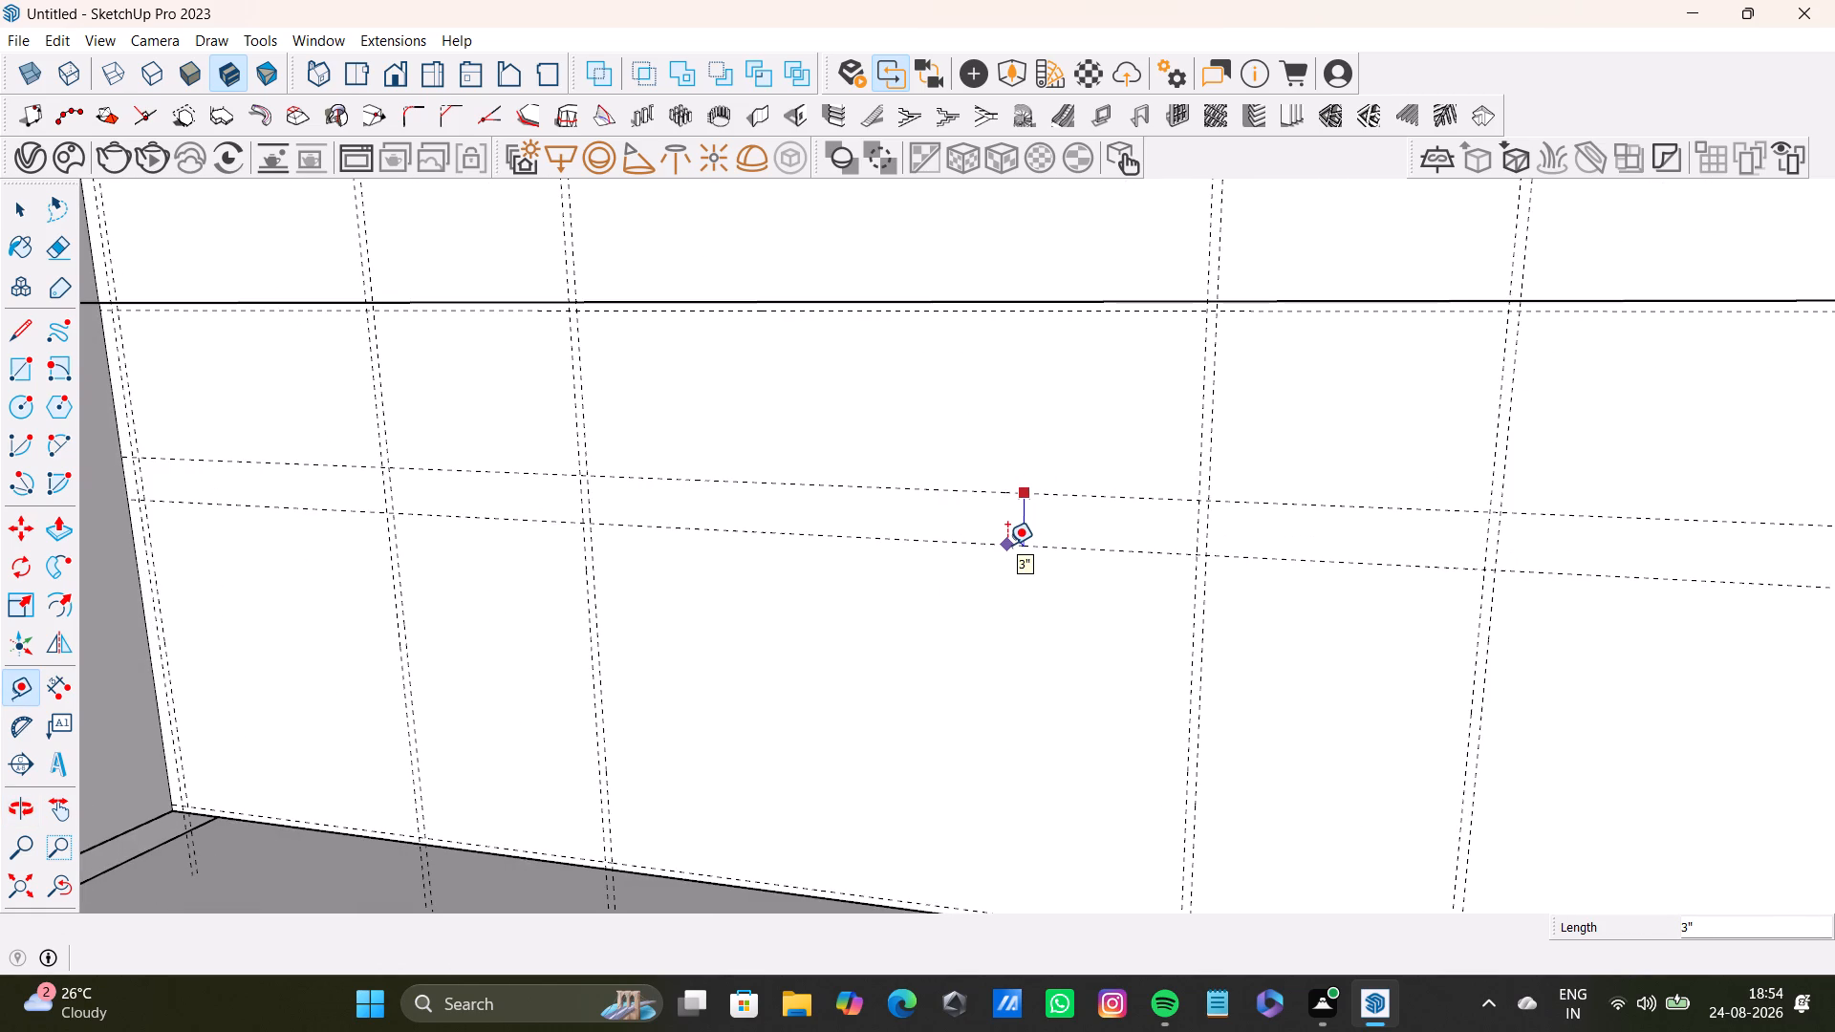
pyautogui.write('0.5')
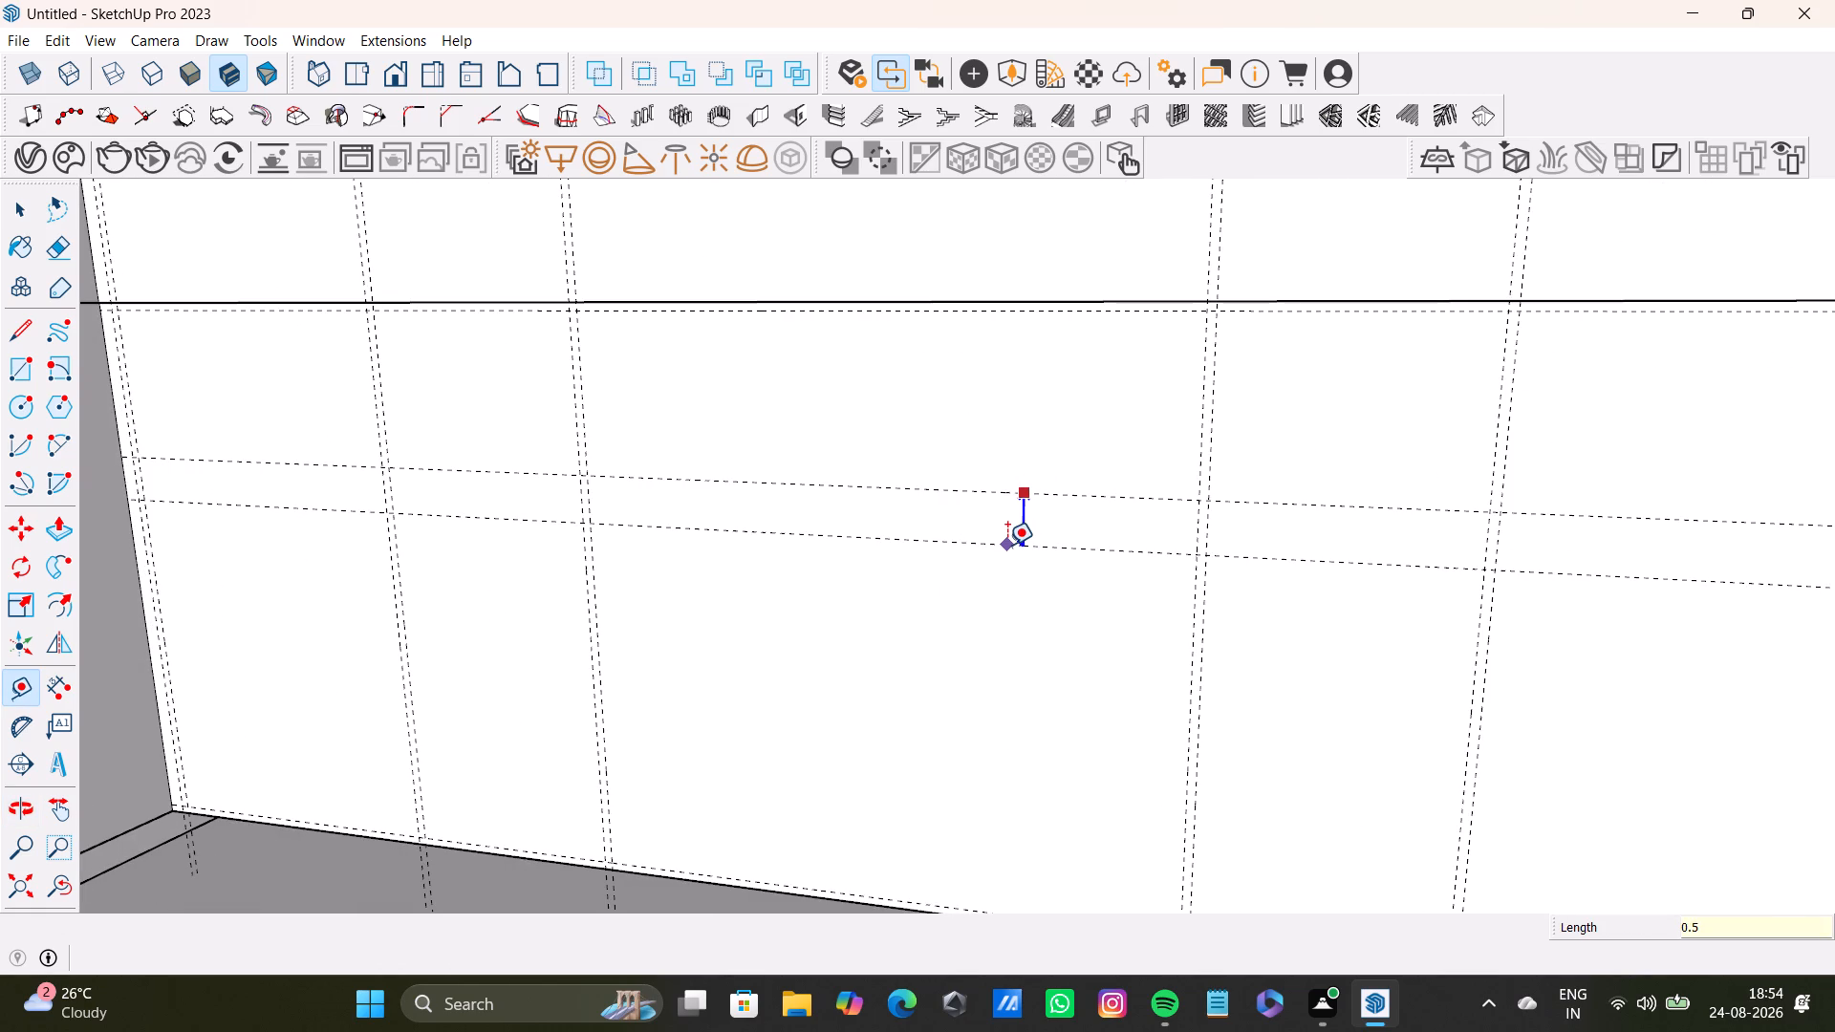
pyautogui.hotkey('shift', '"')
pyautogui.press('Return')
# Place a horizontal guide about 1' 3/16" below the lower guide of the new horizontal pair.
pyautogui.scroll(8, 1090, 491)
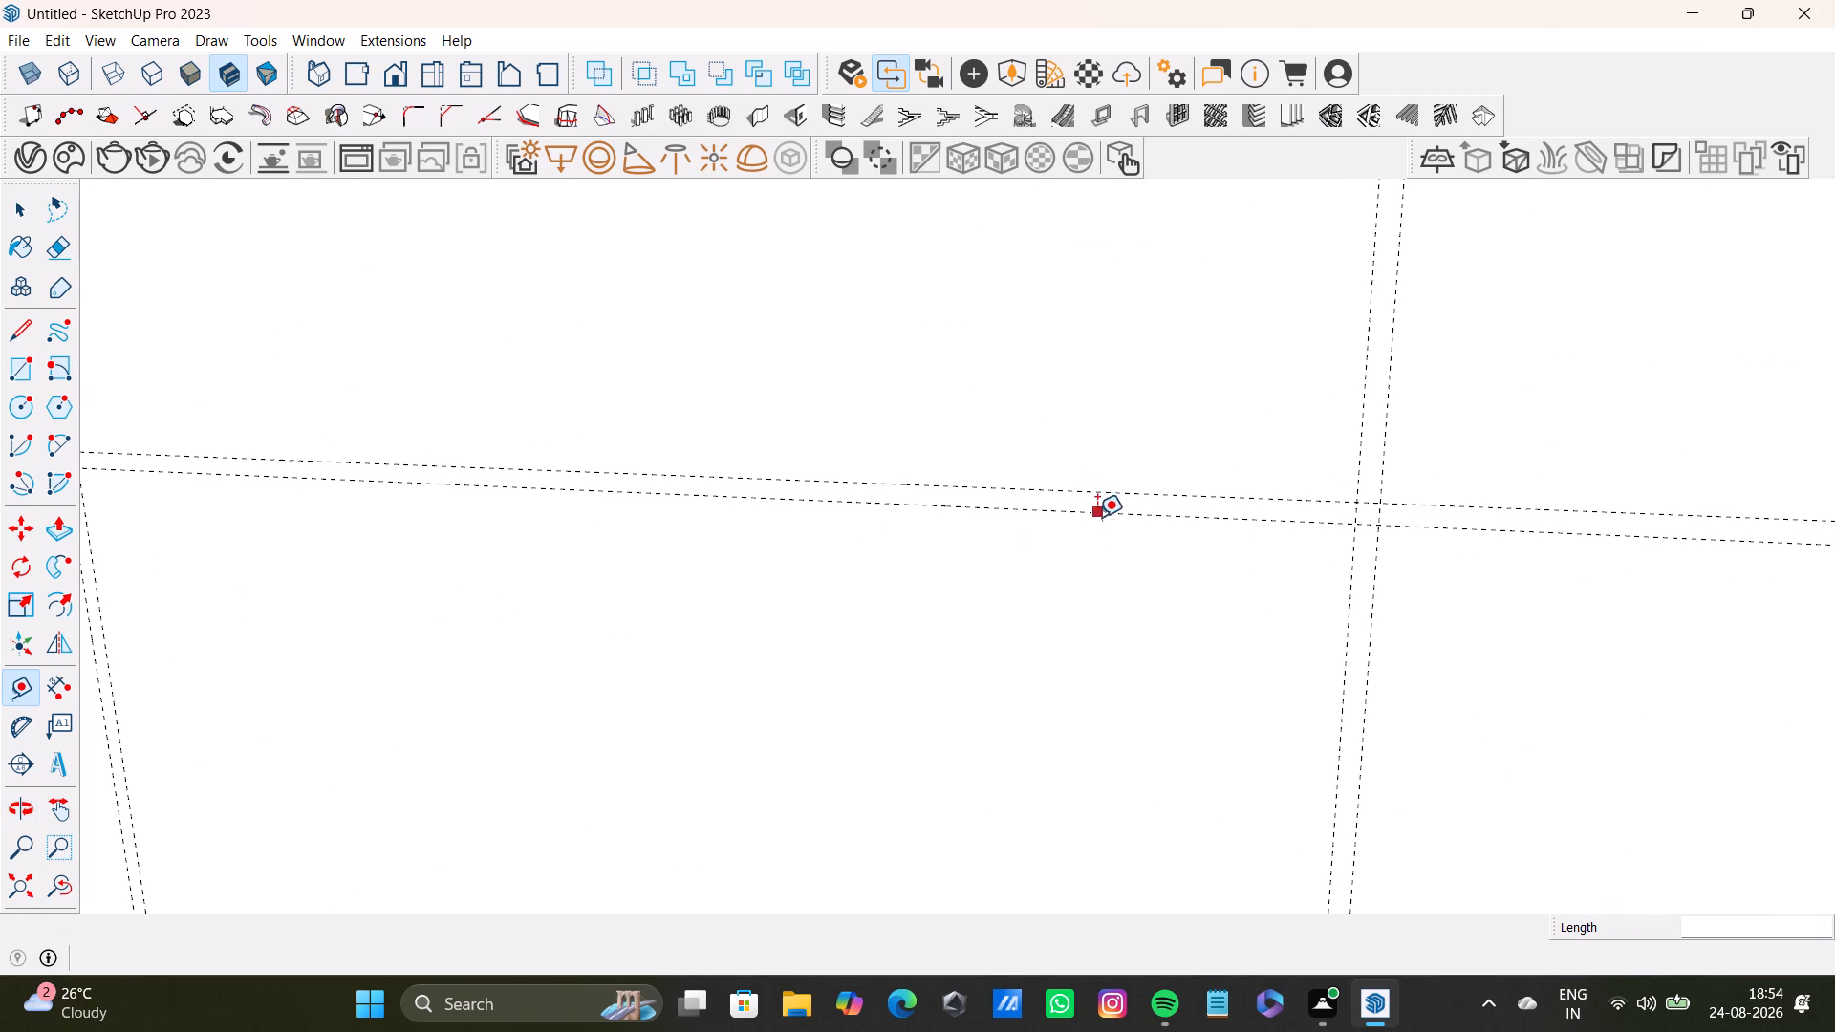
pyautogui.click(1108, 513)
pyautogui.scroll(-6, 1138, 697)
pyautogui.keyDown('shift'); pyautogui.moveTo(1133, 718); pyautogui.dragTo(1153, 451, button='middle'); pyautogui.keyUp('shift')
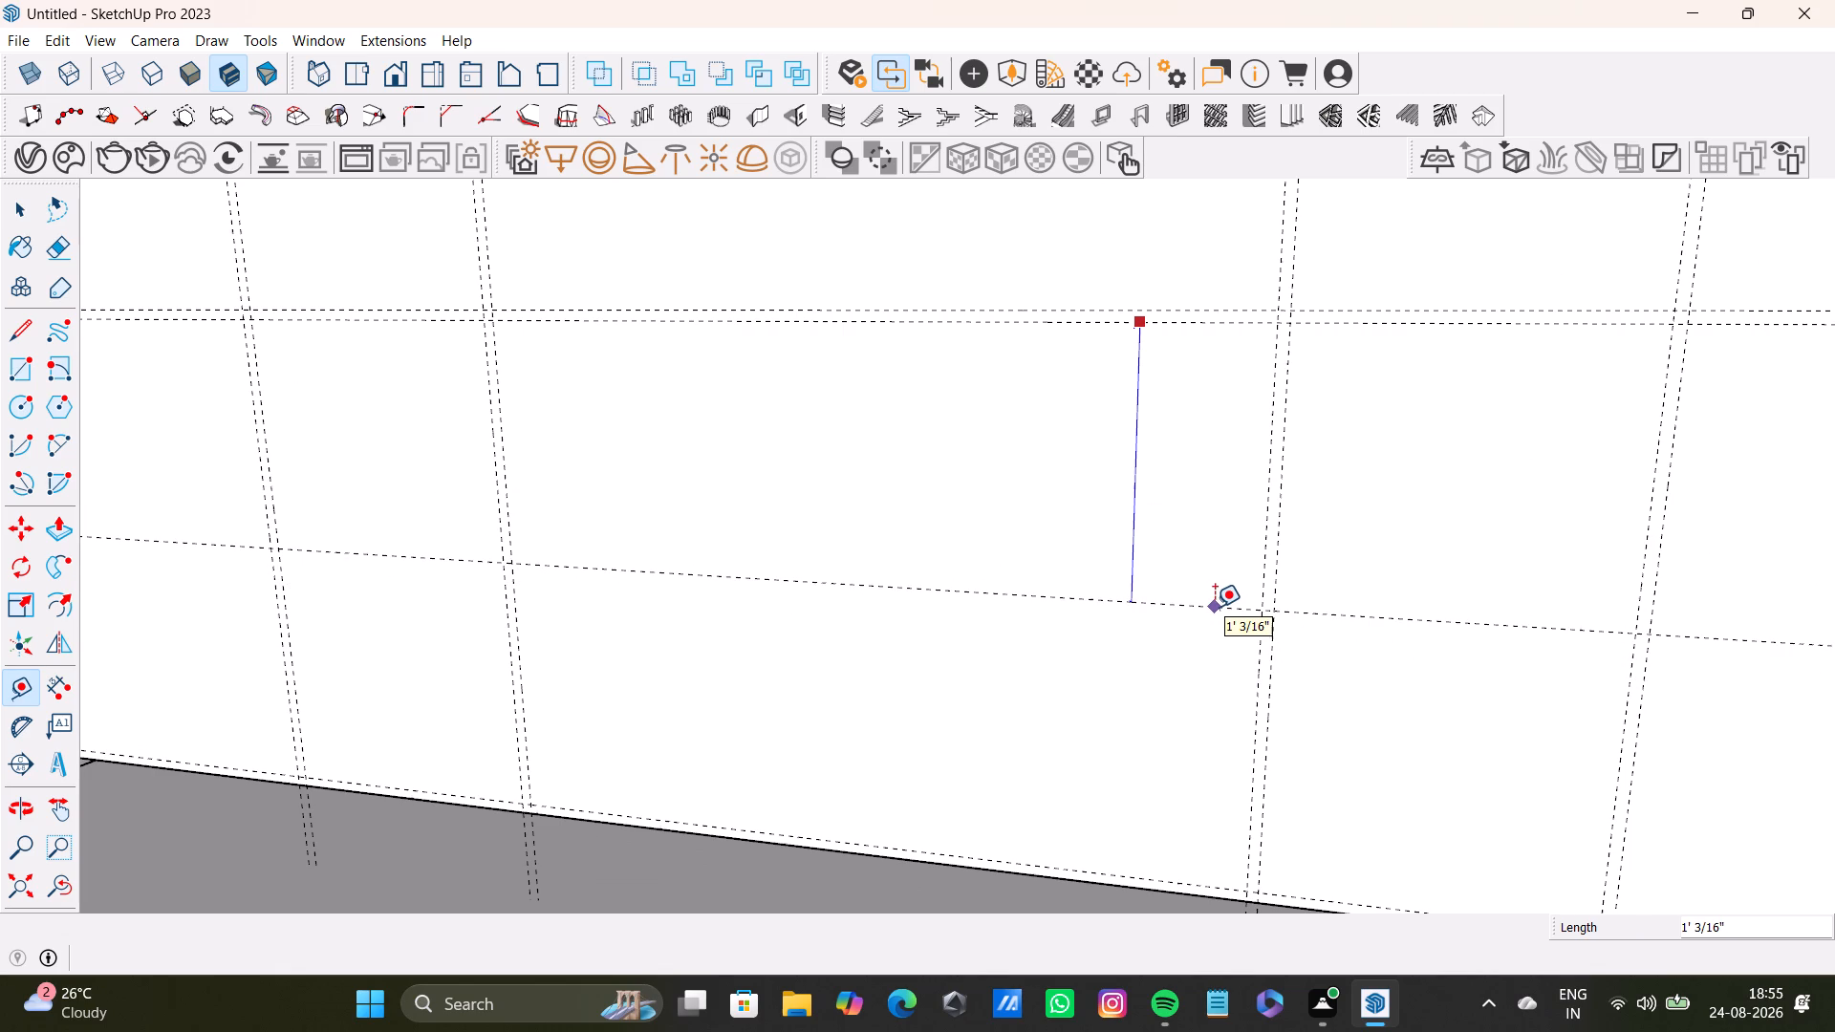
pyautogui.click(1215, 607)
# Place a horizontal guide 0.5" below the lowest mid-height guide on the back section's inner face.
pyautogui.click(1214, 607)
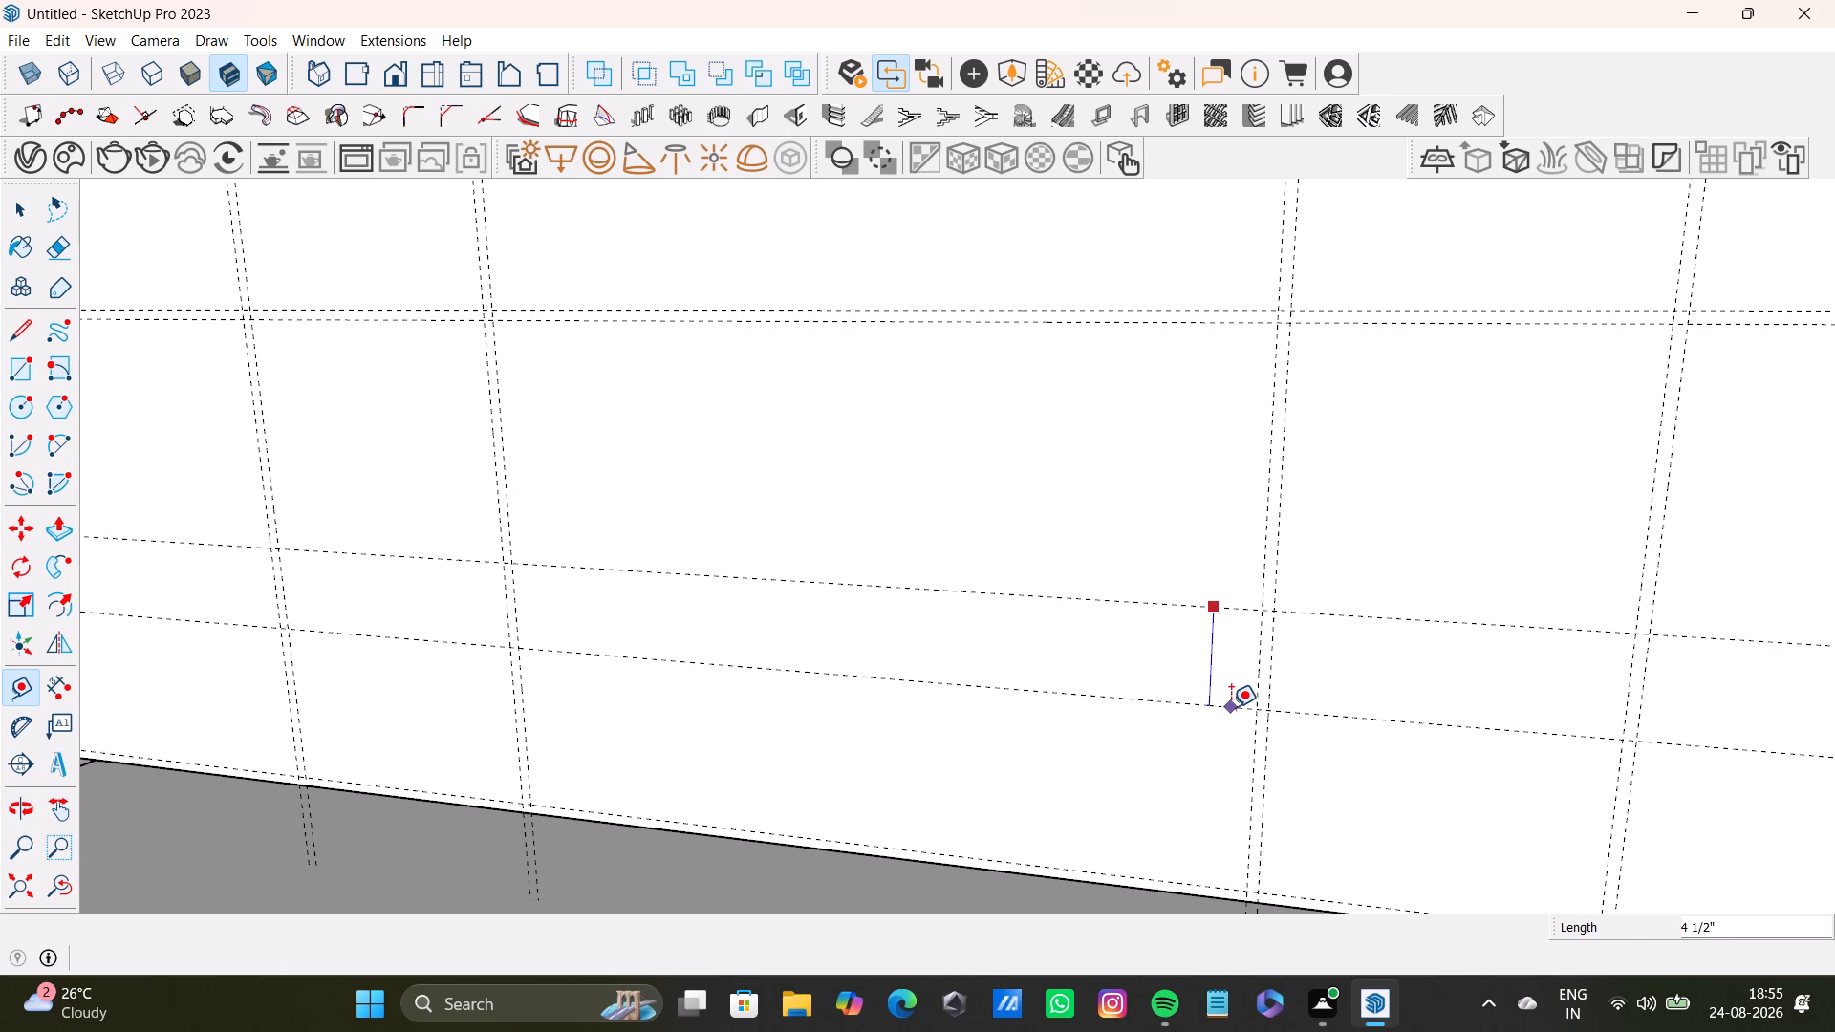
pyautogui.press('Up')
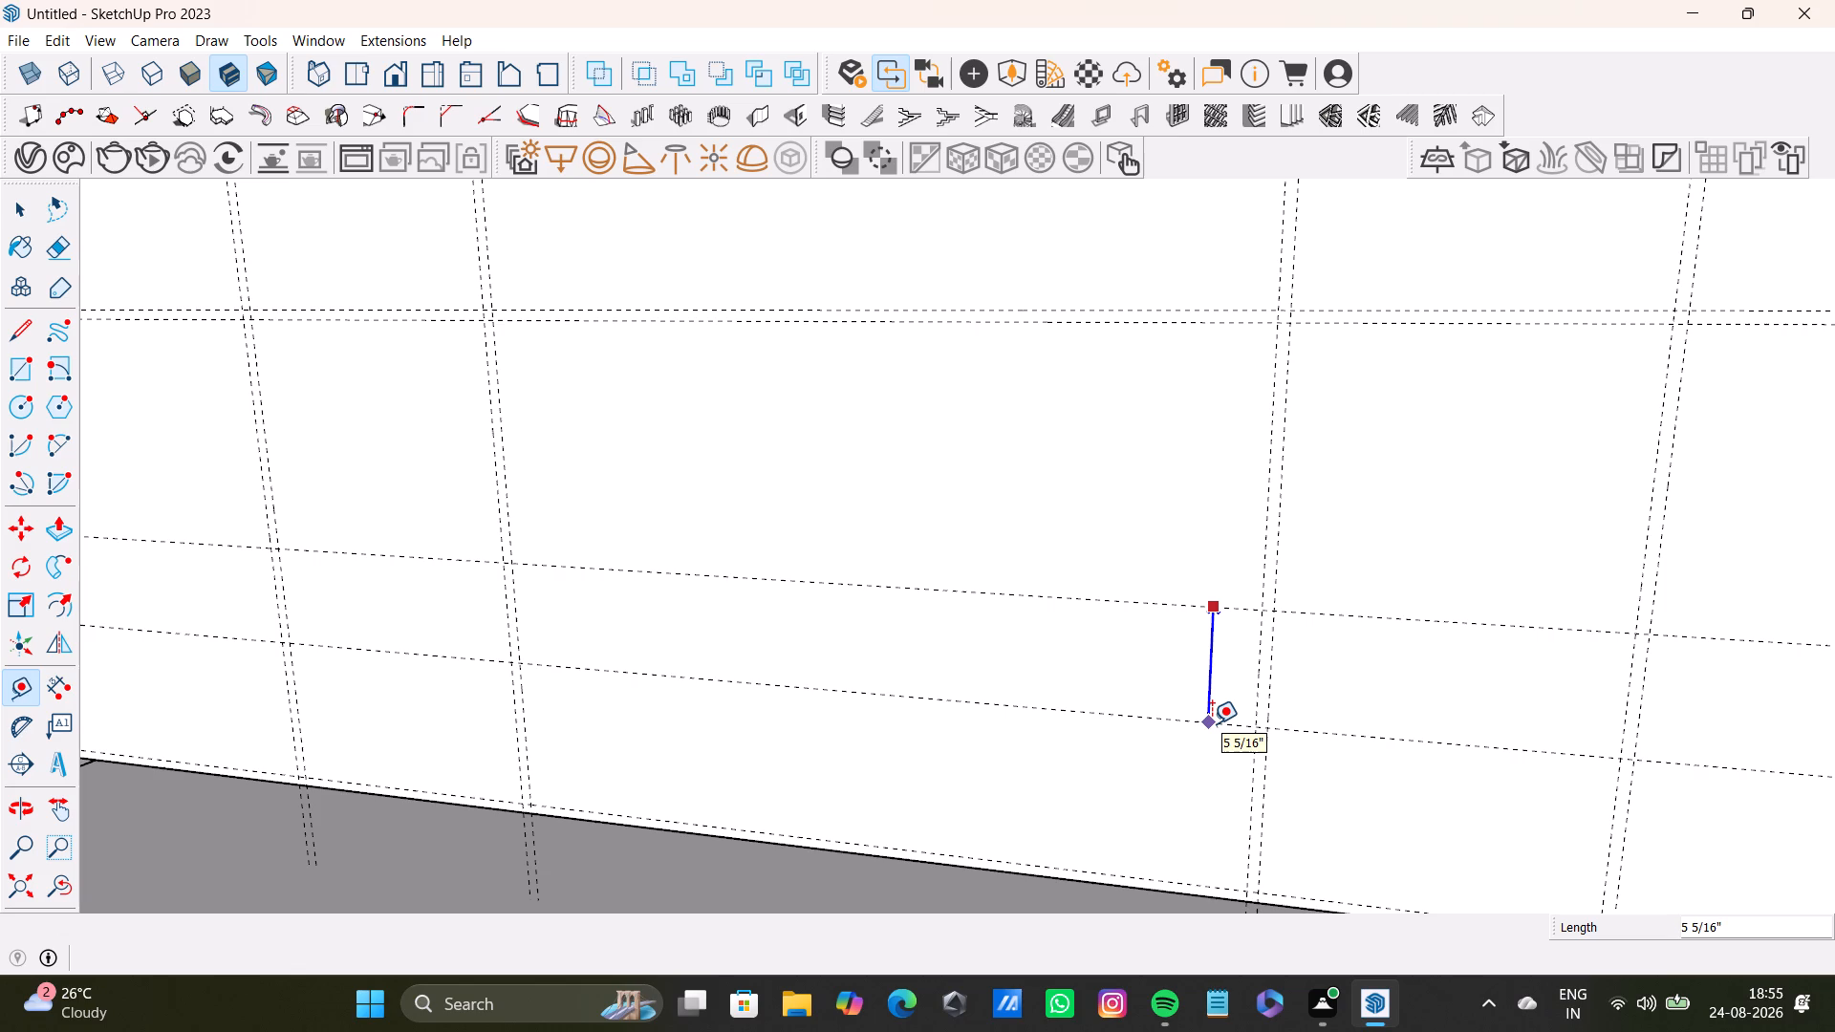
pyautogui.write('0.5')
pyautogui.hotkey('shift', '"')
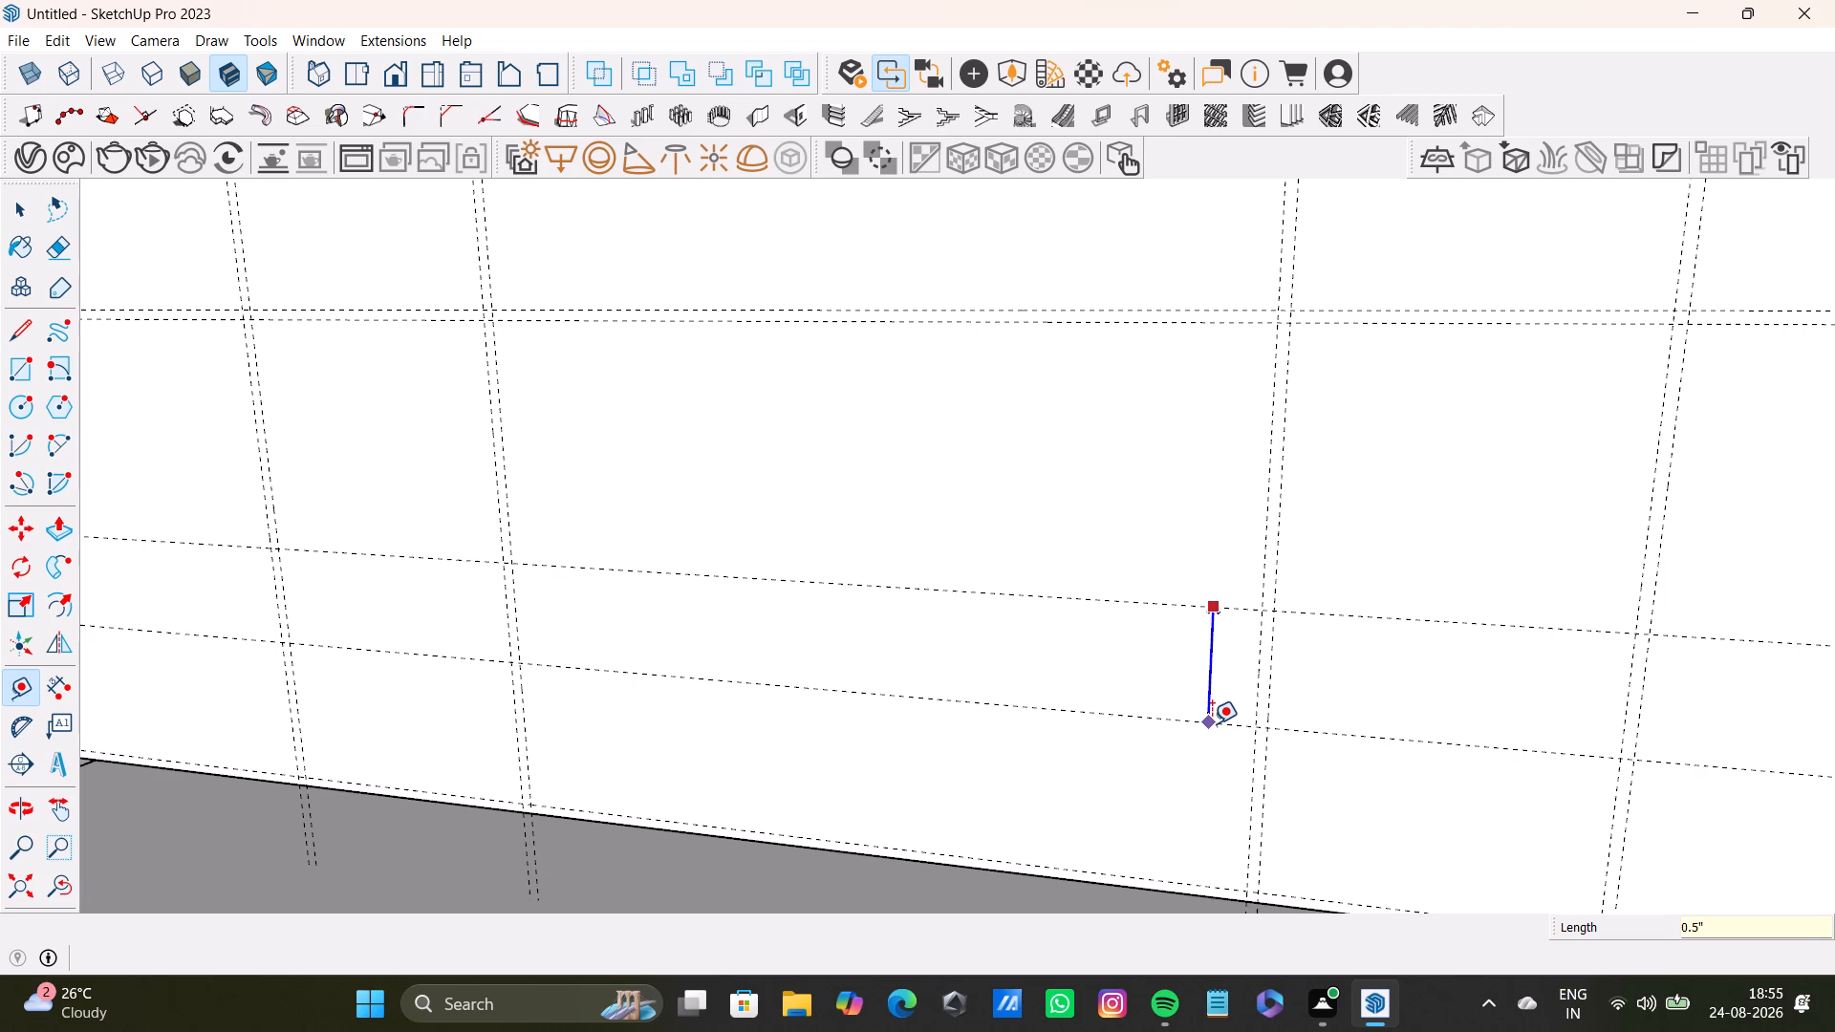
pyautogui.press('Return')
pyautogui.press('space')
# Examine the guide grid across the back section's inner face and where it meets the adjoining counter arms.
pyautogui.scroll(-10, 1197, 628)
pyautogui.scroll(1, 1123, 604)
pyautogui.moveTo(1123, 604); pyautogui.dragTo(1251, 554, button='middle')
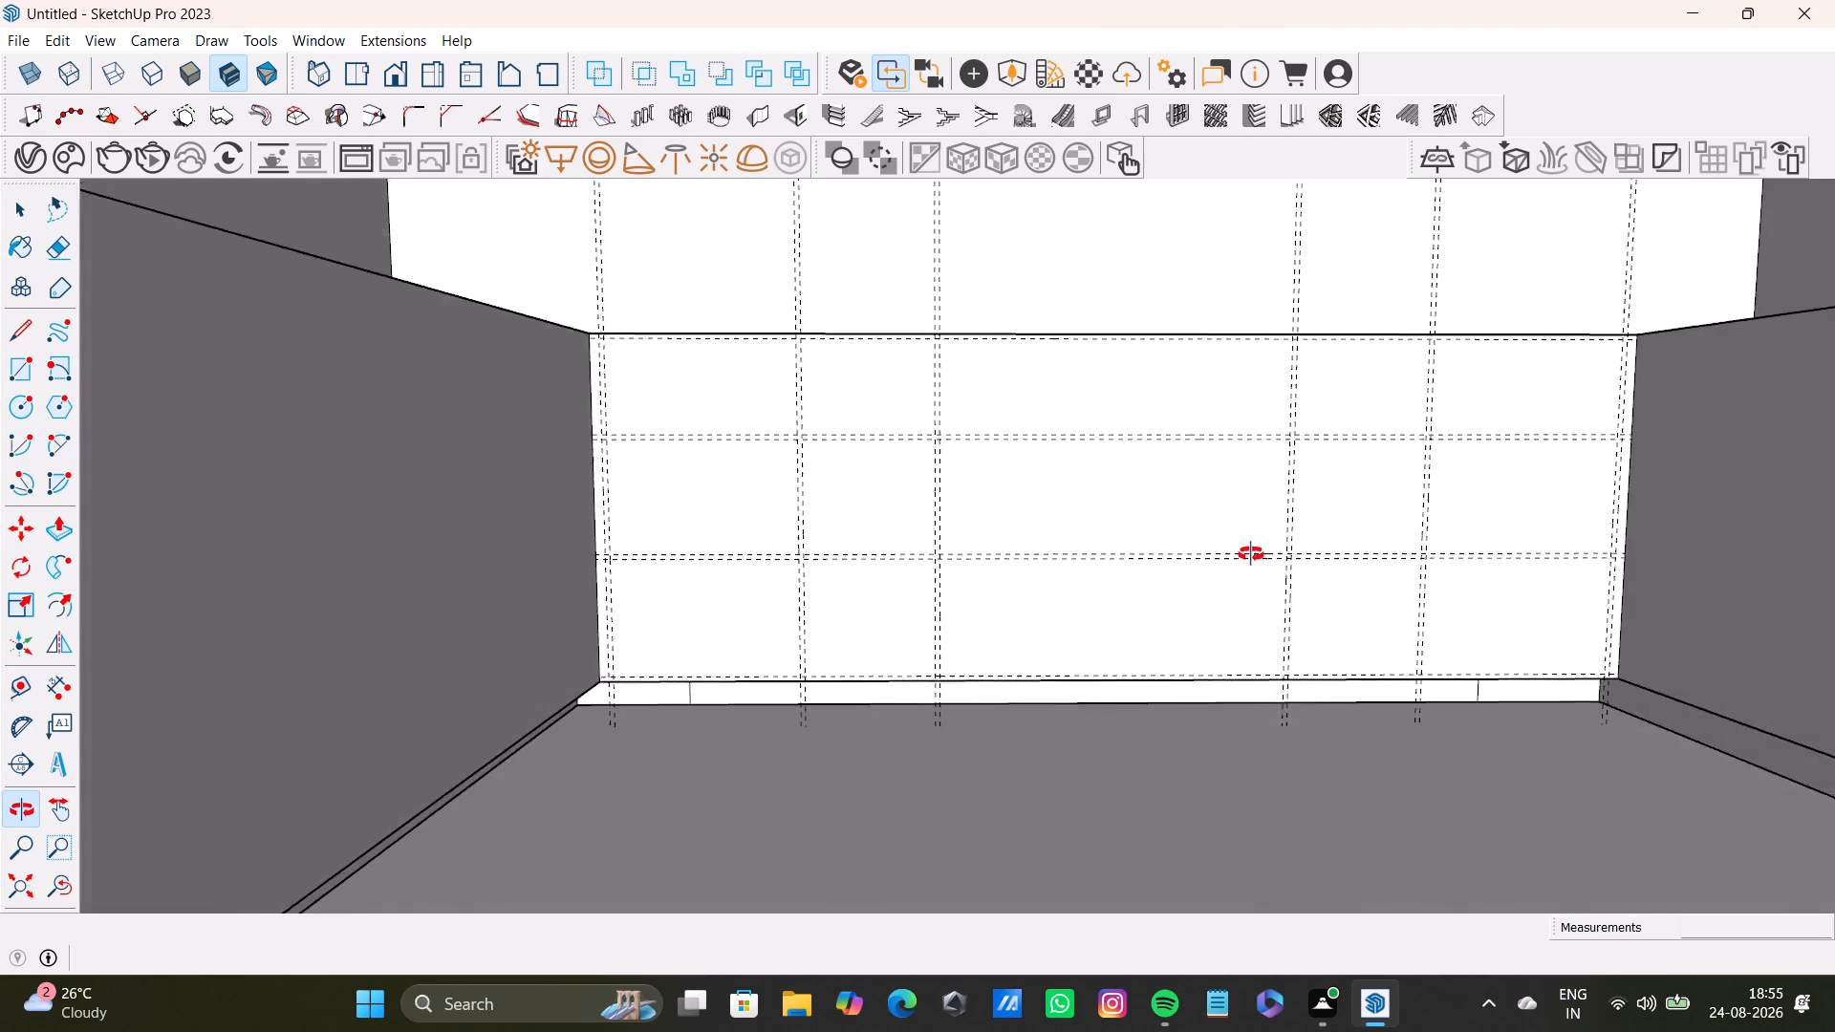
pyautogui.moveTo(1251, 554); pyautogui.dragTo(1158, 662, button='middle')
pyautogui.scroll(4, 629, 539)
pyautogui.moveTo(631, 532); pyautogui.dragTo(537, 554, button='middle')
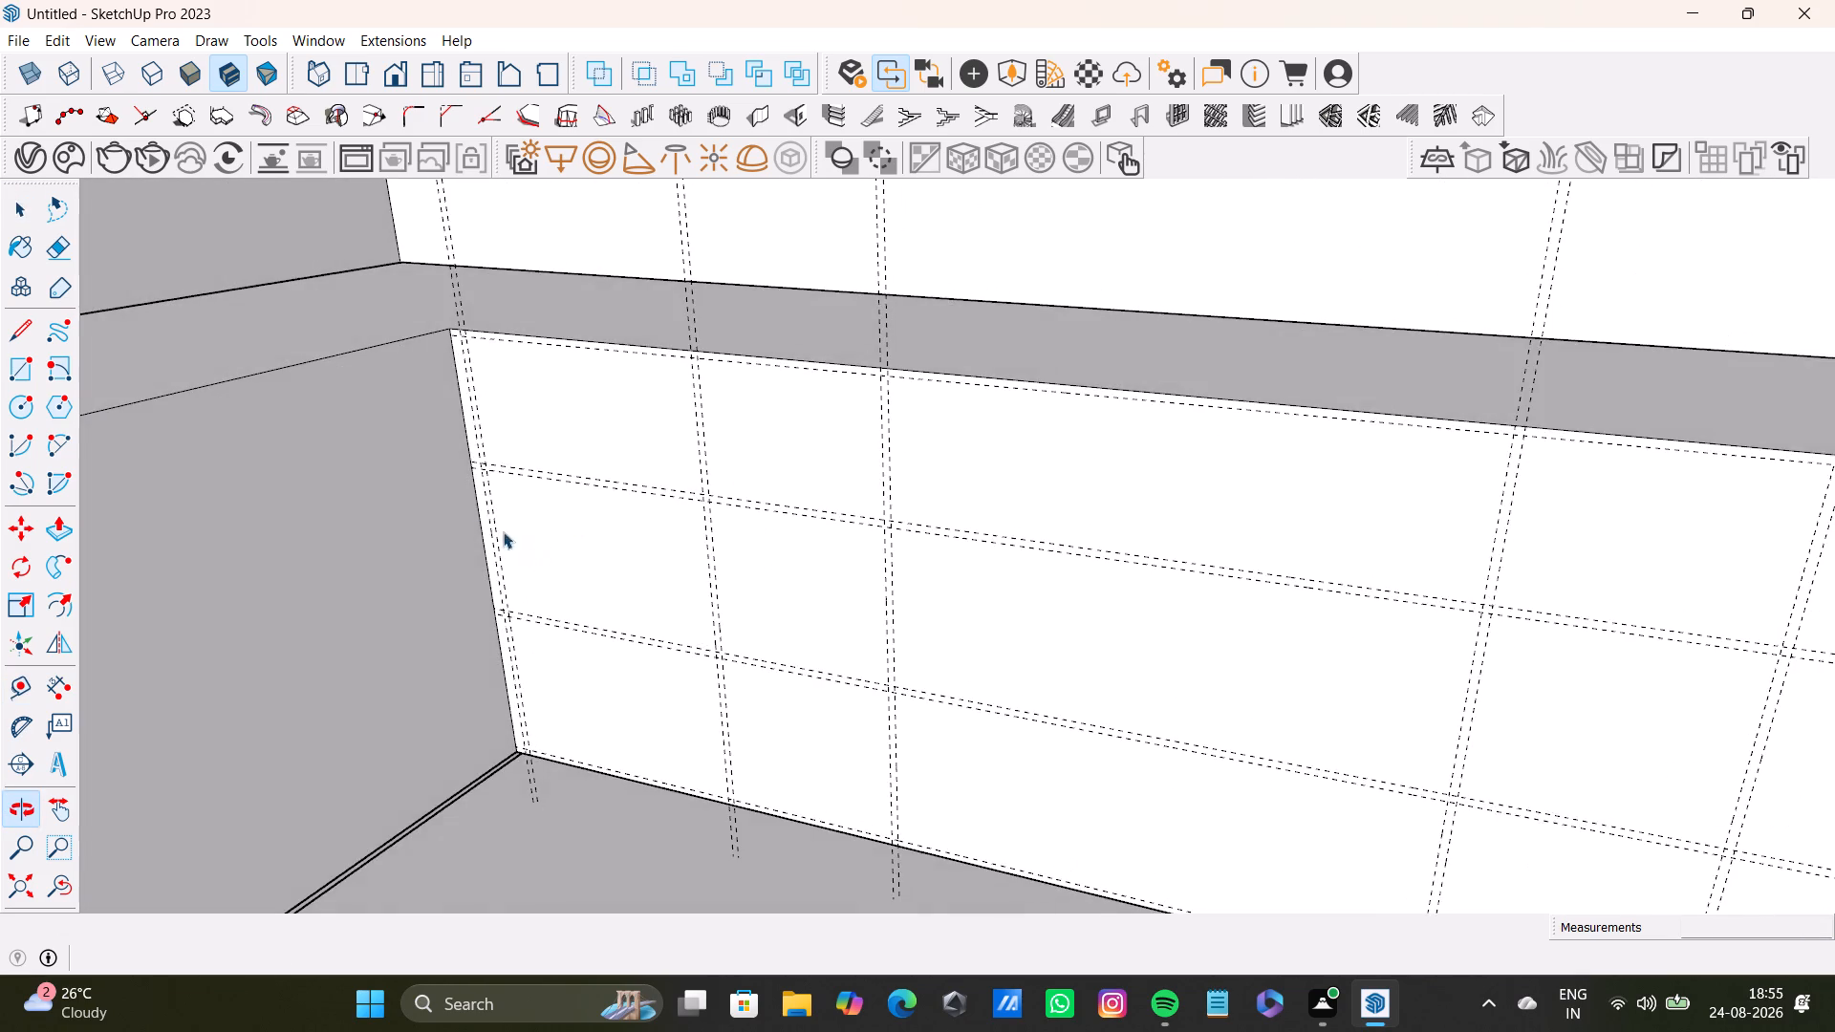
pyautogui.keyDown('shift'); pyautogui.moveTo(473, 493); pyautogui.dragTo(1040, 492, button='middle'); pyautogui.keyUp('shift')
pyautogui.moveTo(1194, 578); pyautogui.dragTo(815, 647, button='middle')
pyautogui.scroll(-5, 668, 573)
pyautogui.scroll(1, 634, 567)
pyautogui.keyDown('shift'); pyautogui.moveTo(634, 567); pyautogui.dragTo(933, 515, button='middle'); pyautogui.keyUp('shift')
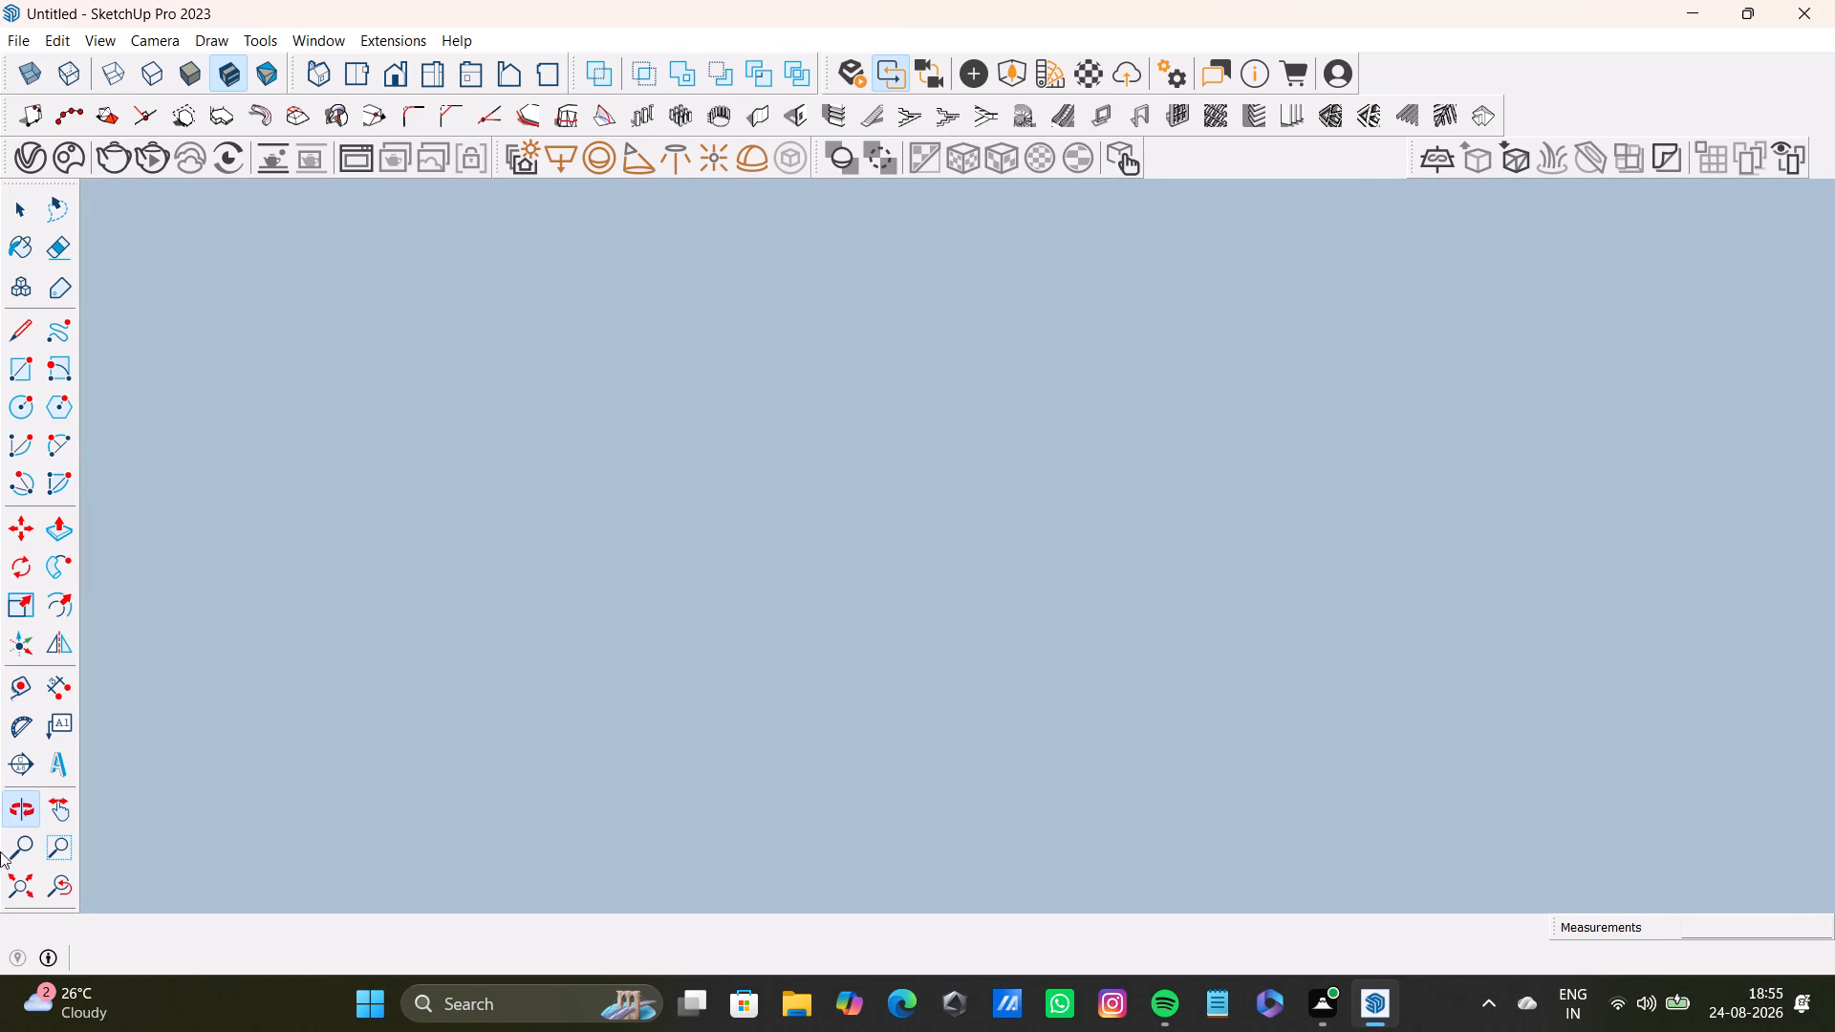
# Open the counter for editing and select the inner face of the arm to the left of the back section.
pyautogui.click(24, 888)
pyautogui.scroll(4, 789, 613)
pyautogui.moveTo(916, 555); pyautogui.dragTo(998, 638, button='middle')
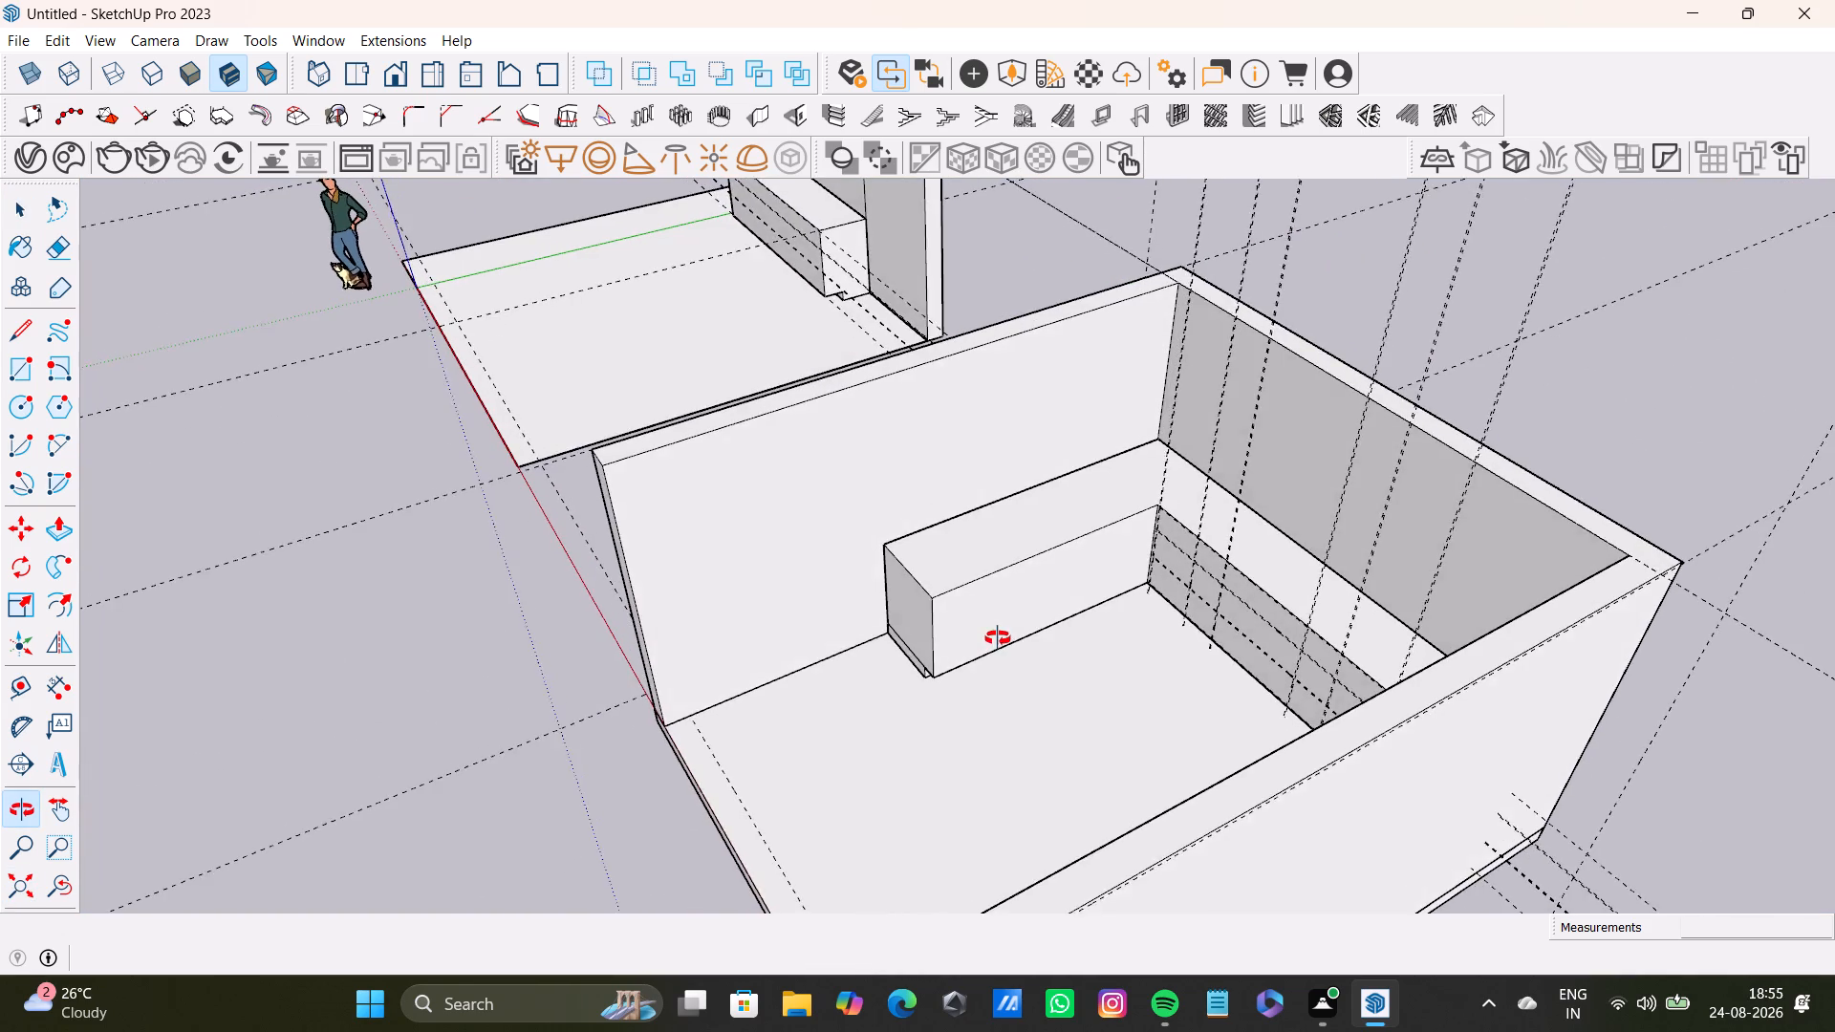
pyautogui.moveTo(998, 638); pyautogui.dragTo(1043, 676, button='middle')
pyautogui.scroll(11, 1111, 598)
pyautogui.moveTo(1159, 565); pyautogui.dragTo(1128, 565, button='middle')
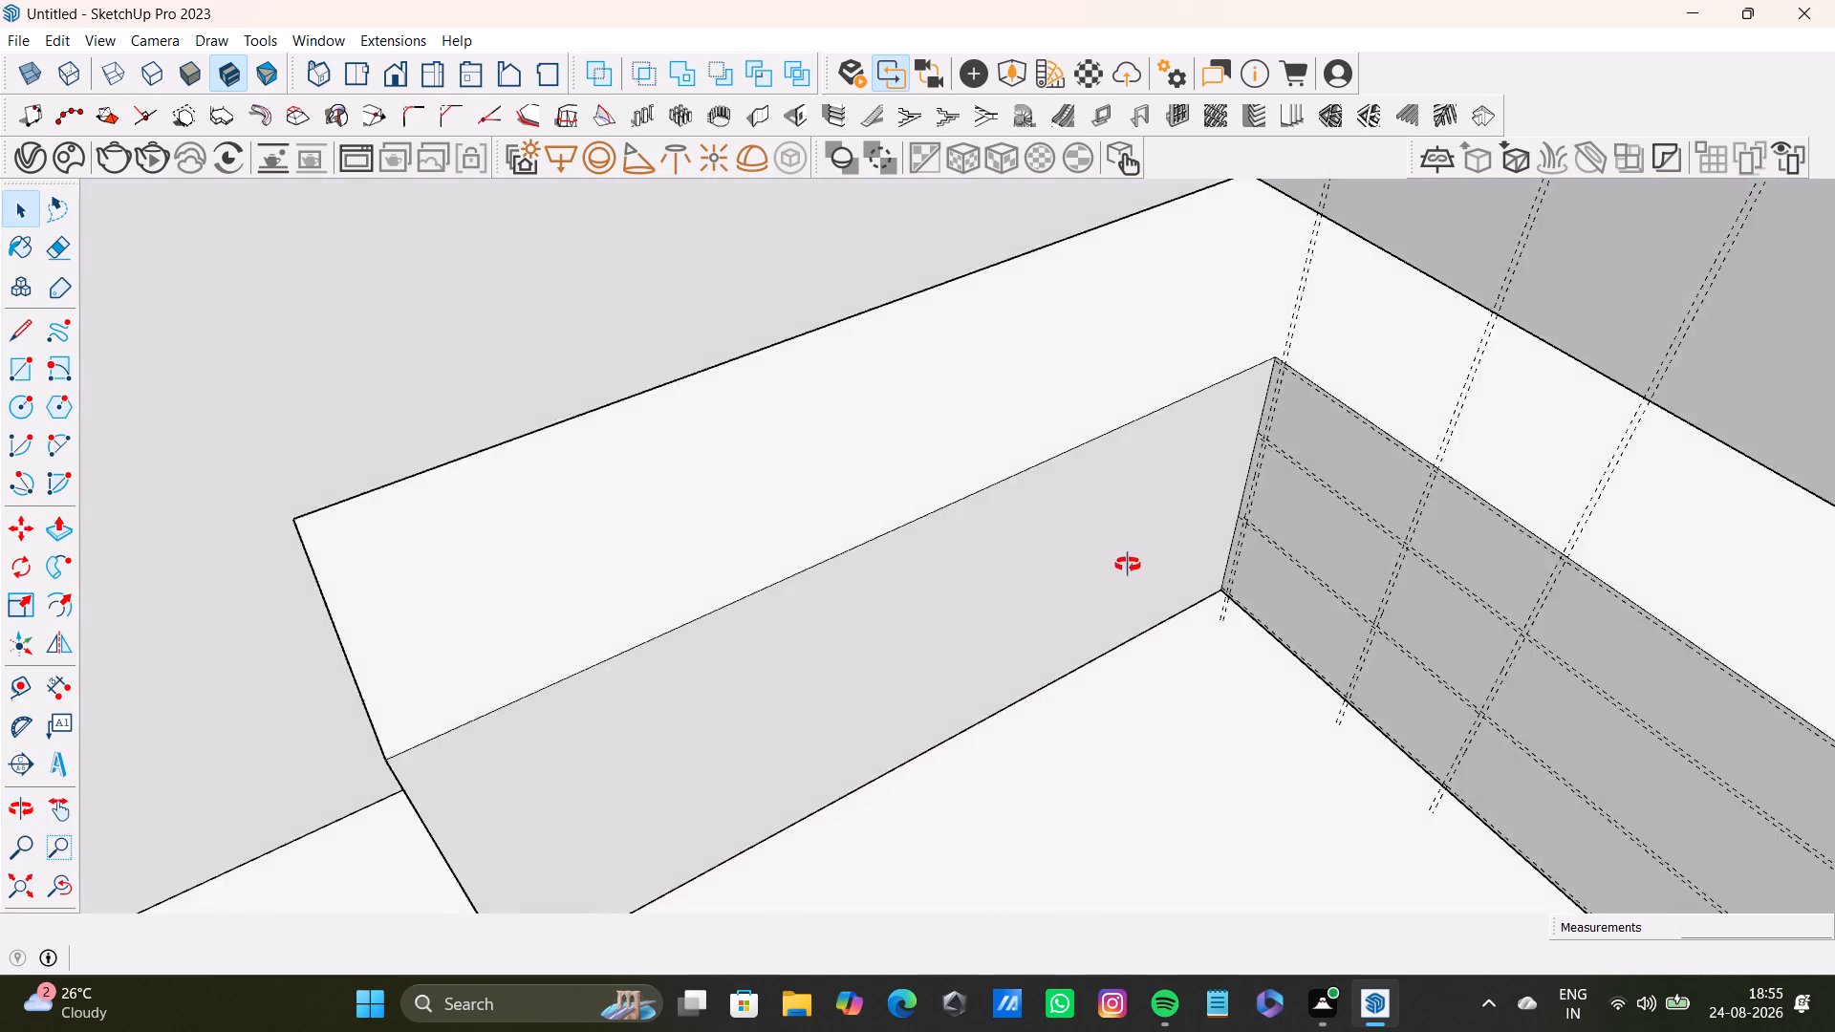
pyautogui.moveTo(1128, 565); pyautogui.dragTo(1181, 537, button='middle')
pyautogui.moveTo(1203, 535); pyautogui.dragTo(1196, 578, button='middle')
pyautogui.moveTo(1229, 613); pyautogui.dragTo(1158, 588, button='middle')
pyautogui.moveTo(1136, 548); pyautogui.dragTo(1267, 576, button='middle')
pyautogui.moveTo(1269, 586); pyautogui.dragTo(1221, 523, button='middle')
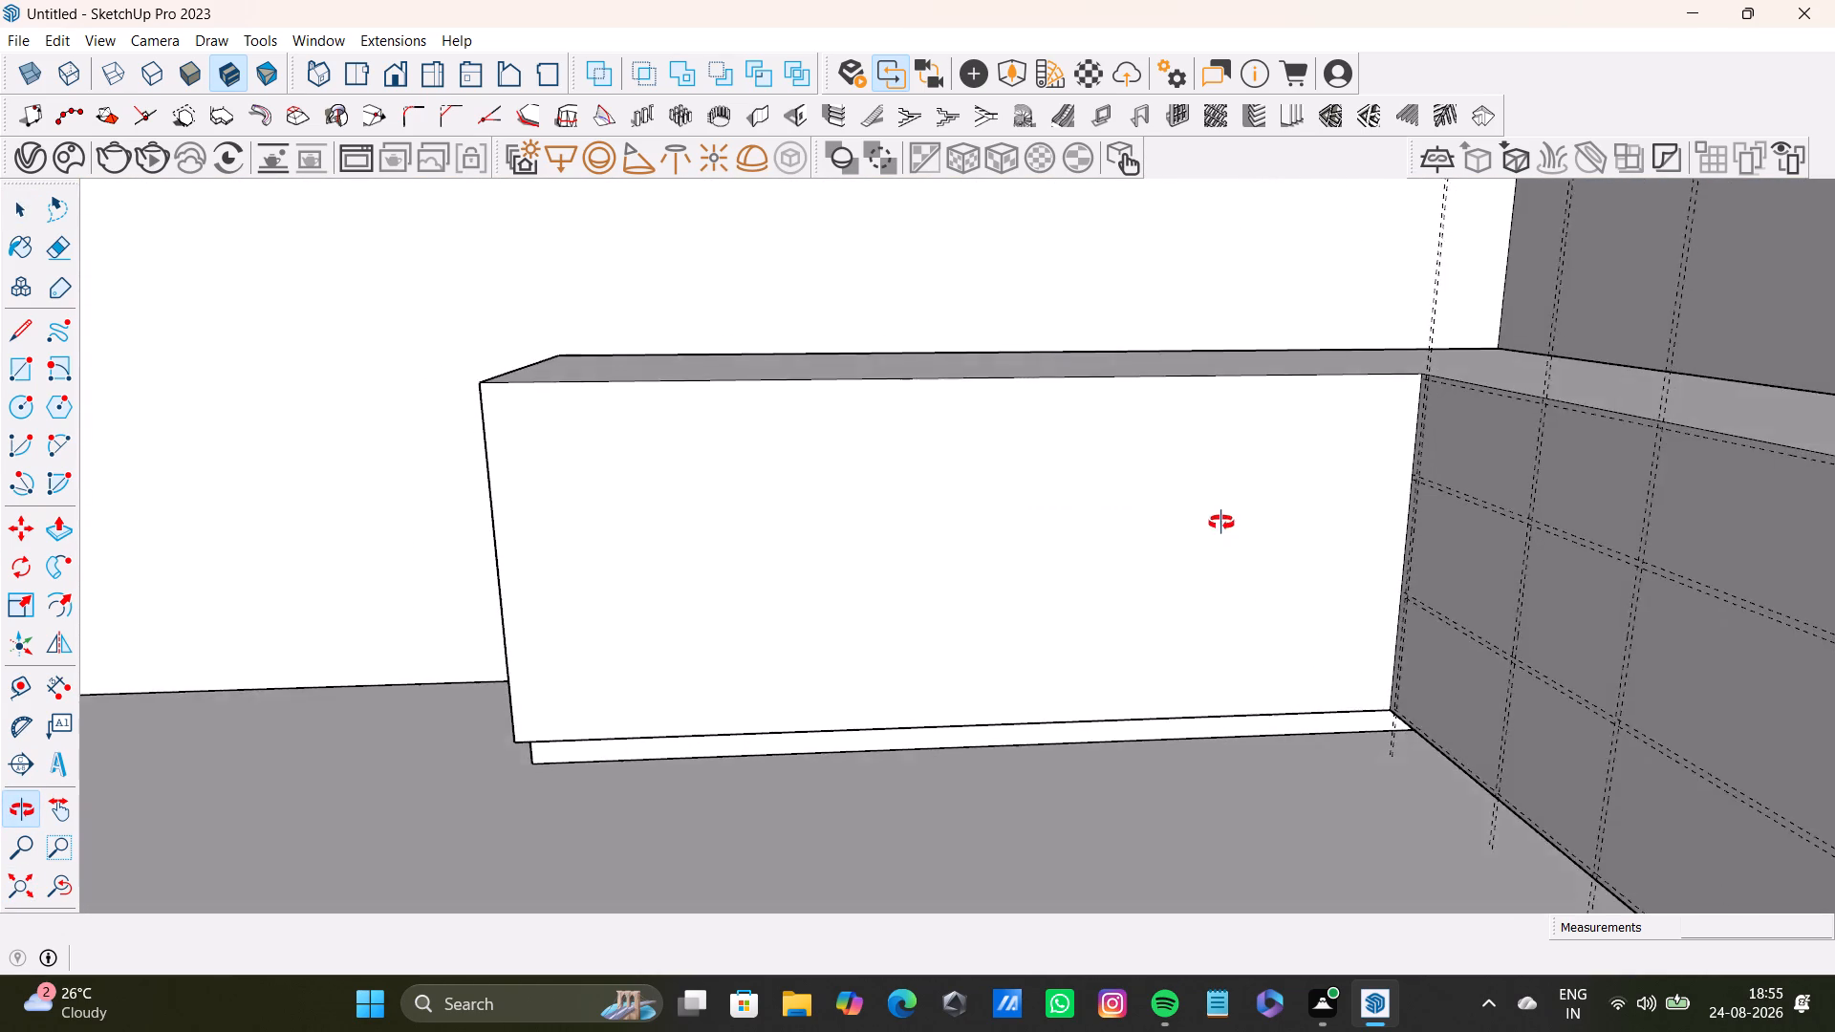
pyautogui.moveTo(1221, 523); pyautogui.dragTo(1195, 528, button='middle')
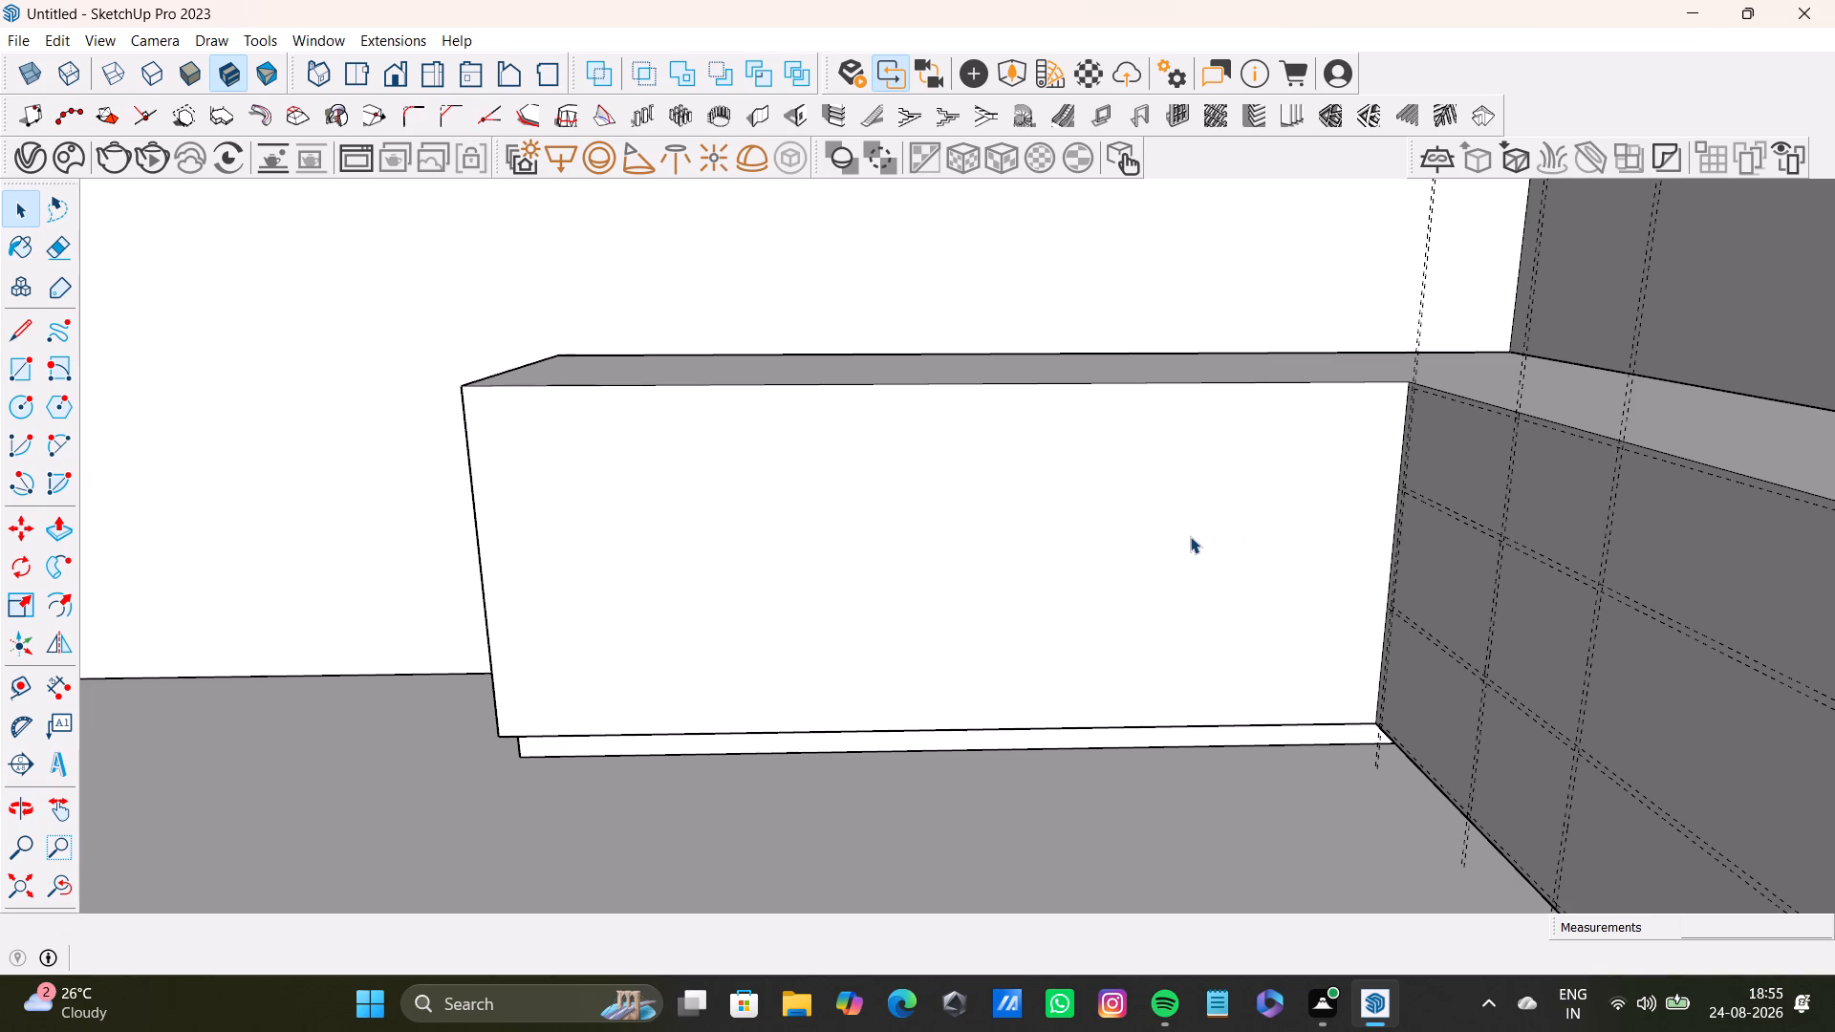
pyautogui.scroll(5, 1301, 516)
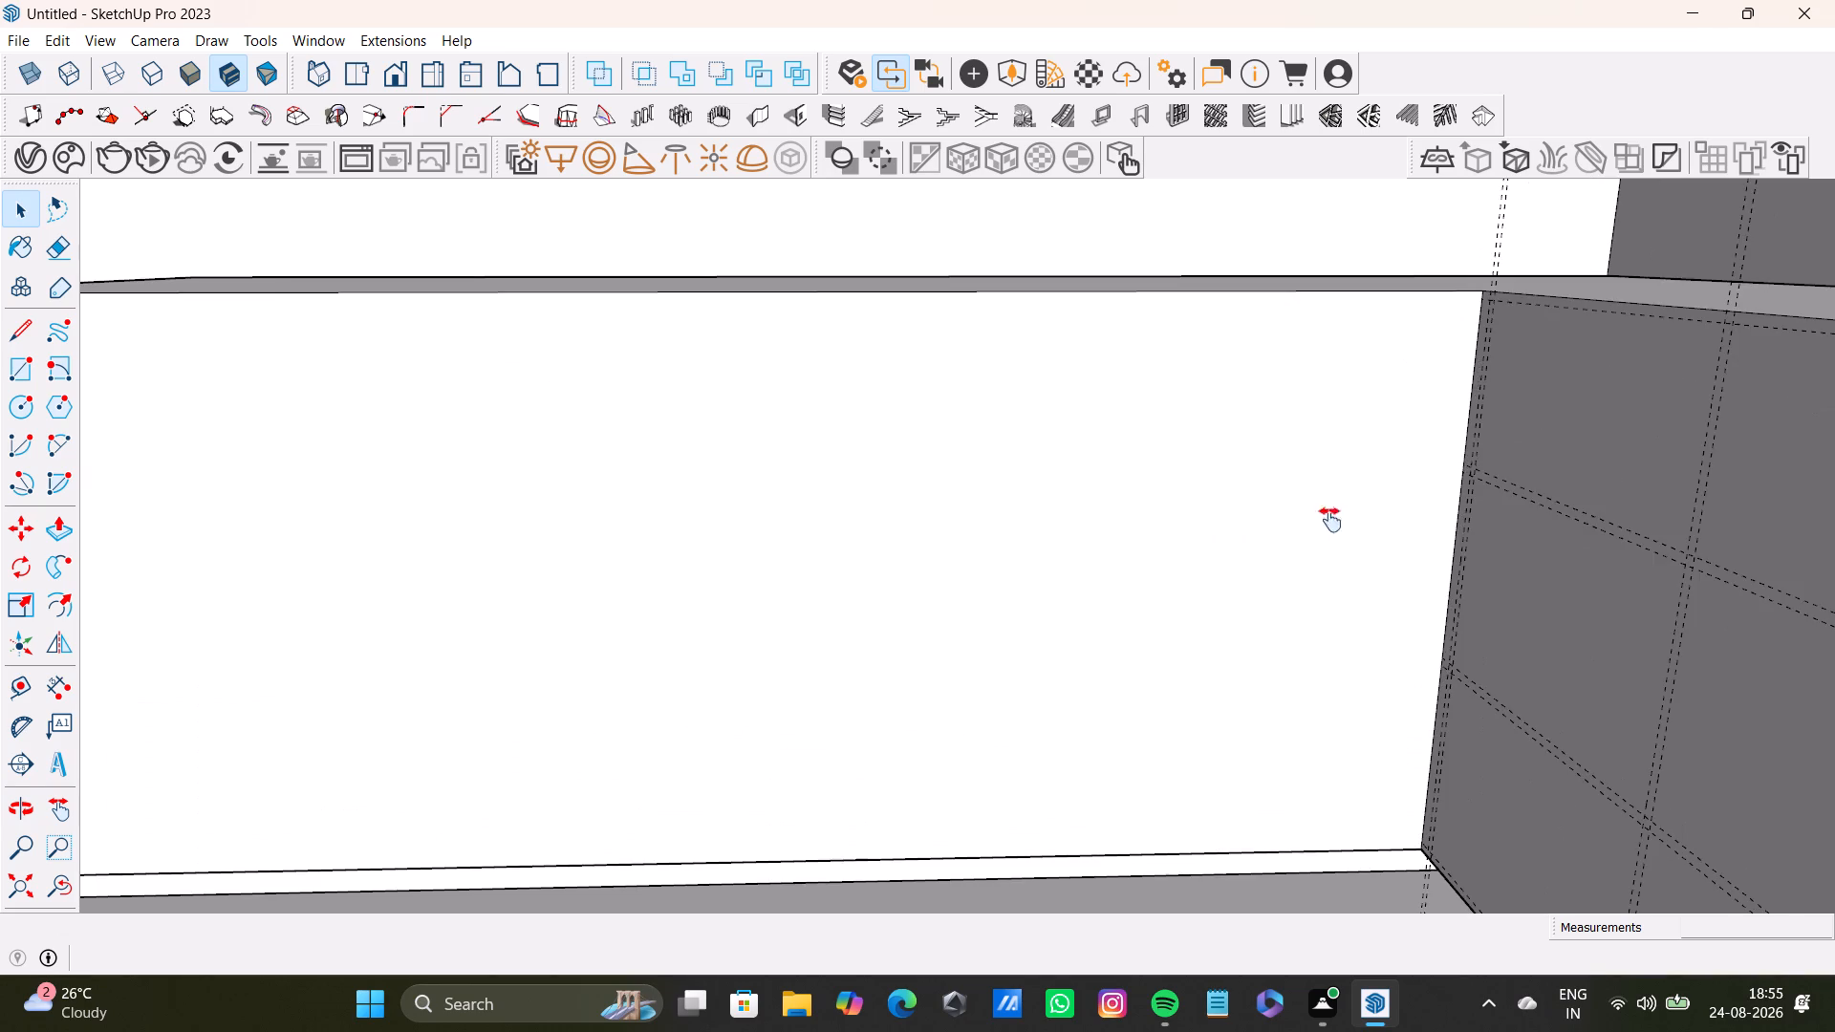
pyautogui.keyDown('shift'); pyautogui.moveTo(1330, 520); pyautogui.dragTo(1389, 500, button='middle'); pyautogui.keyUp('shift')
pyautogui.scroll(1, 1416, 533)
pyautogui.moveTo(1416, 533); pyautogui.dragTo(1449, 512, button='middle')
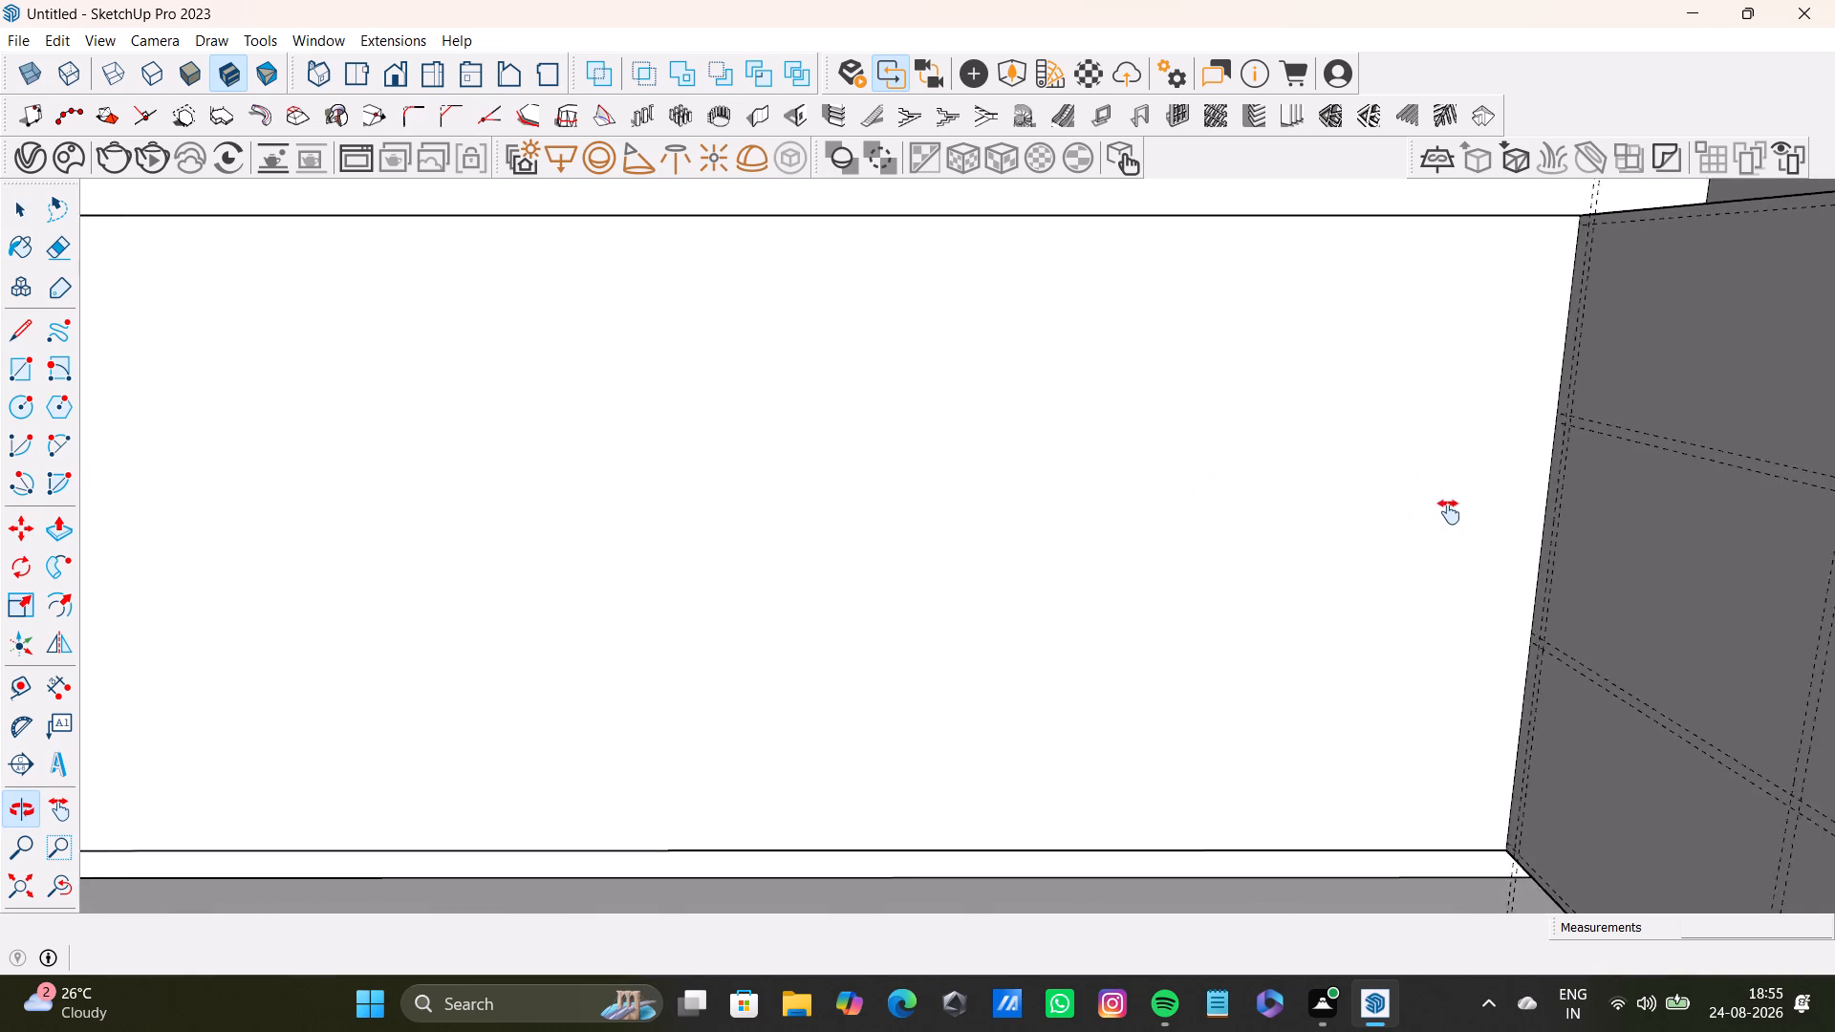
pyautogui.moveTo(1449, 512); pyautogui.dragTo(1475, 536, button='middle')
pyautogui.moveTo(26, 689); pyautogui.dragTo(33, 674)
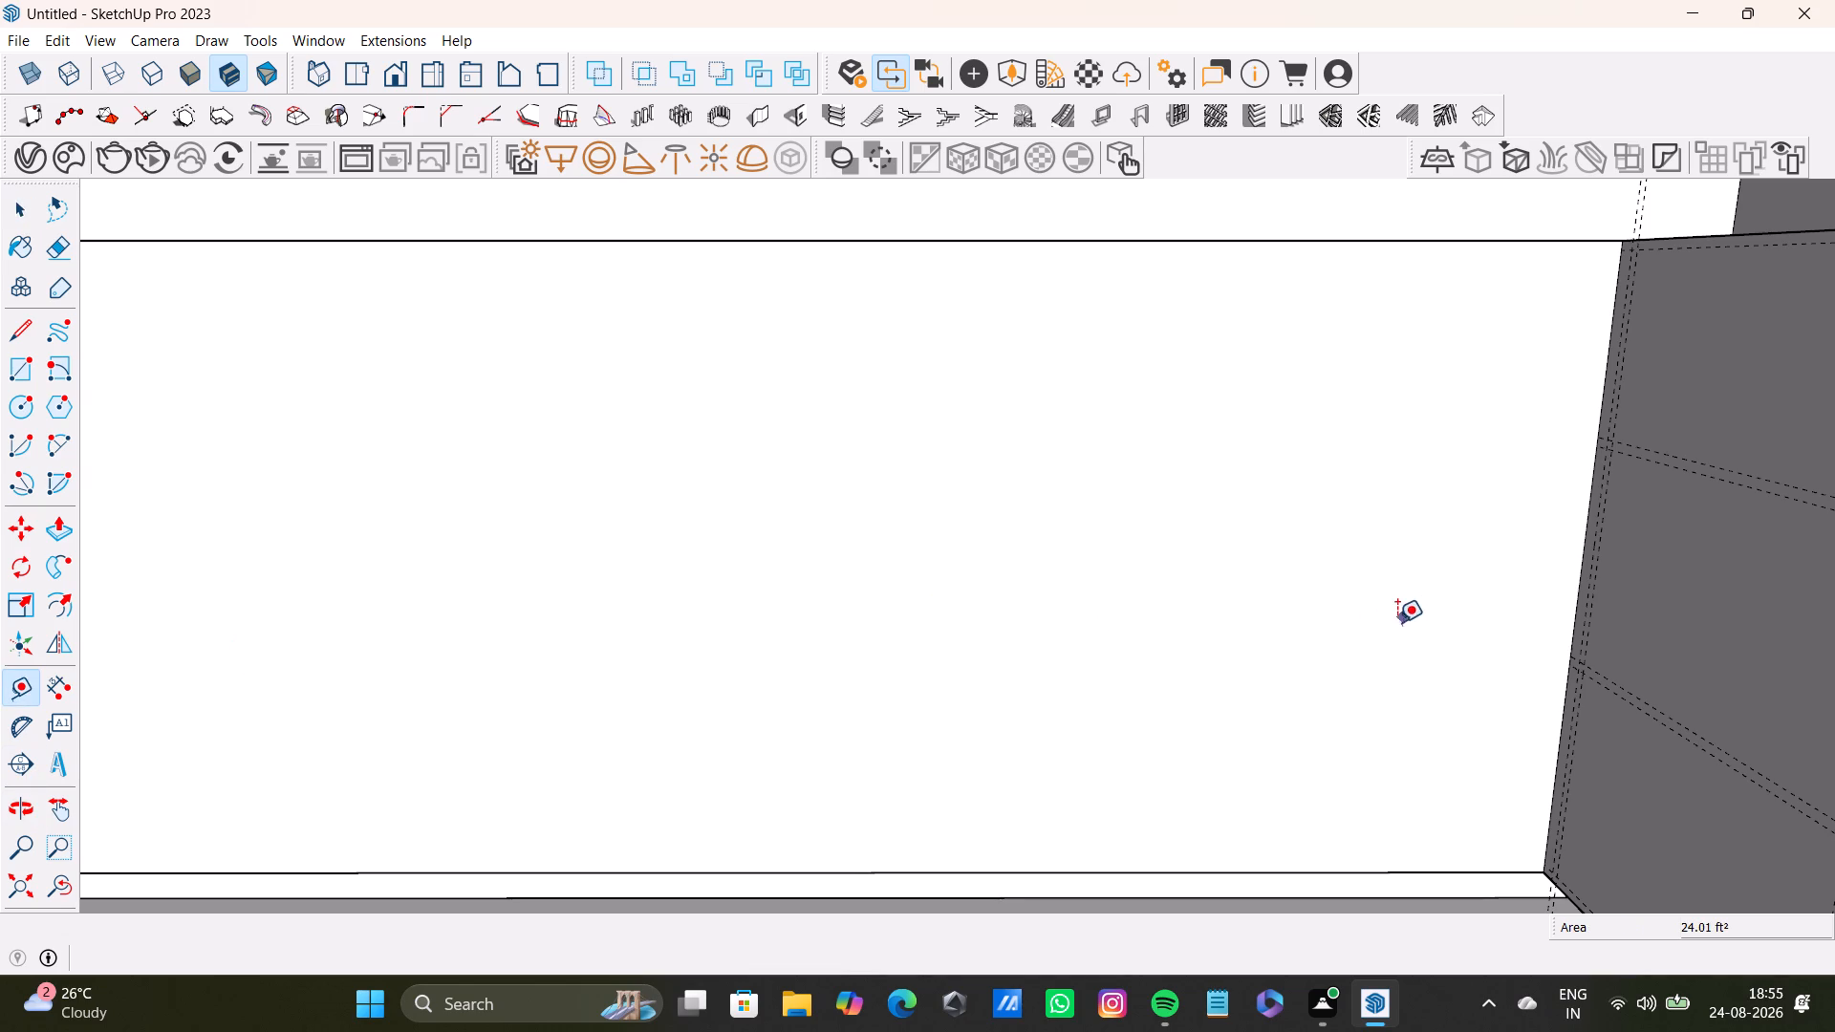
pyautogui.scroll(4, 1401, 624)
pyautogui.scroll(-1, 1516, 594)
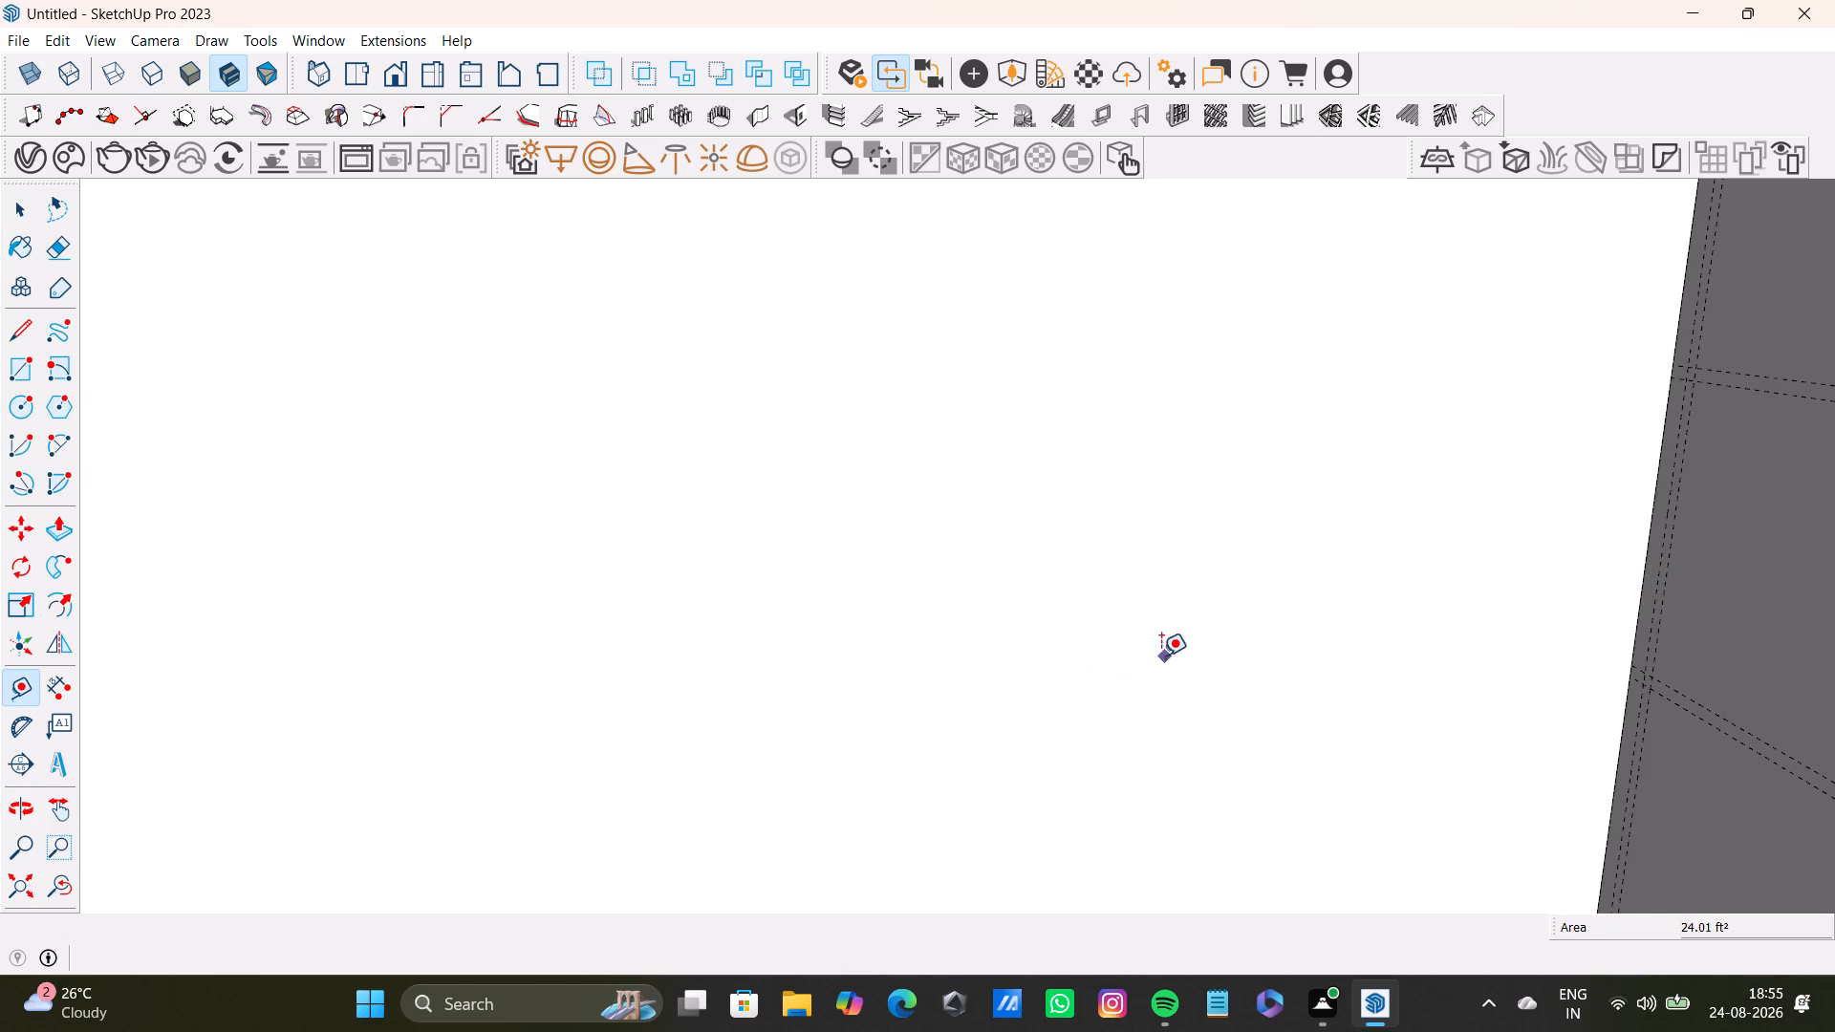
pyautogui.press('space')
pyautogui.scroll(-9, 1137, 654)
pyautogui.keyDown('shift'); pyautogui.moveTo(1171, 631); pyautogui.dragTo(1168, 695, button='middle'); pyautogui.keyUp('shift')
pyautogui.moveTo(1213, 640); pyautogui.dragTo(1185, 852, button='middle')
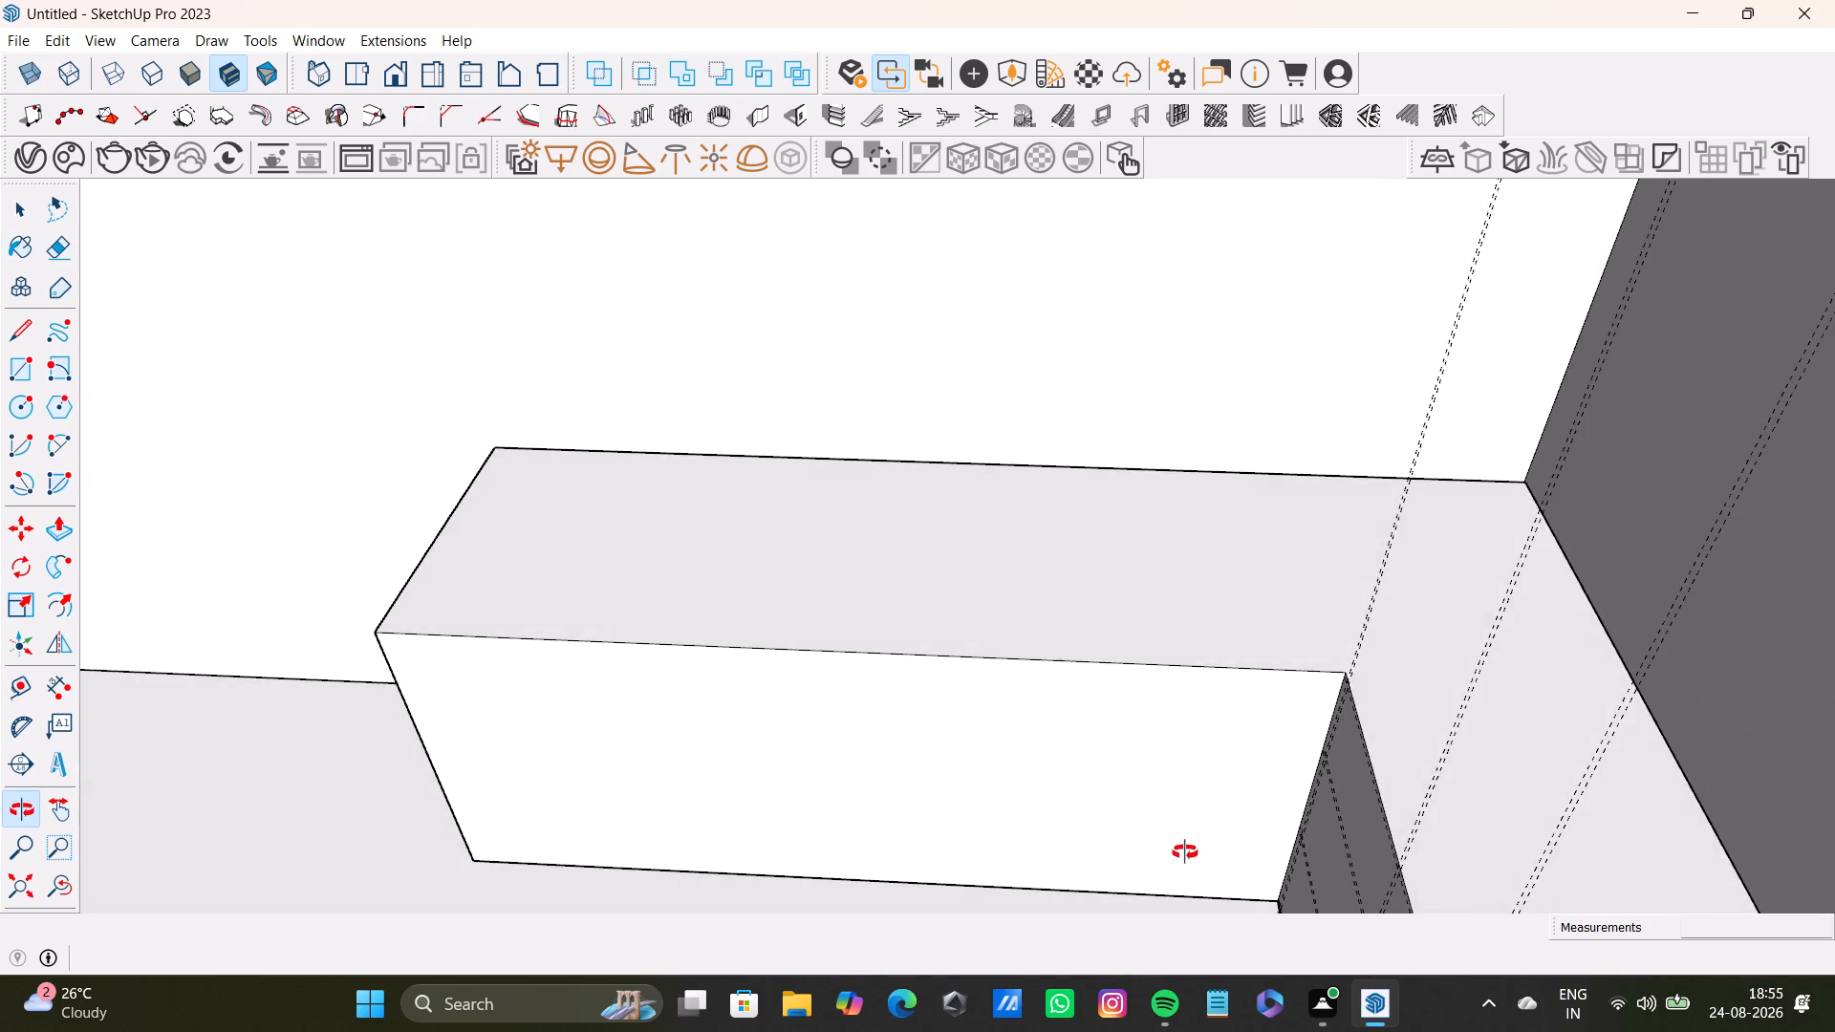
pyautogui.moveTo(1185, 852); pyautogui.dragTo(1158, 664, button='middle')
pyautogui.click(1198, 634)
pyautogui.doubleClick(1198, 634)
pyautogui.doubleClick(1198, 634)
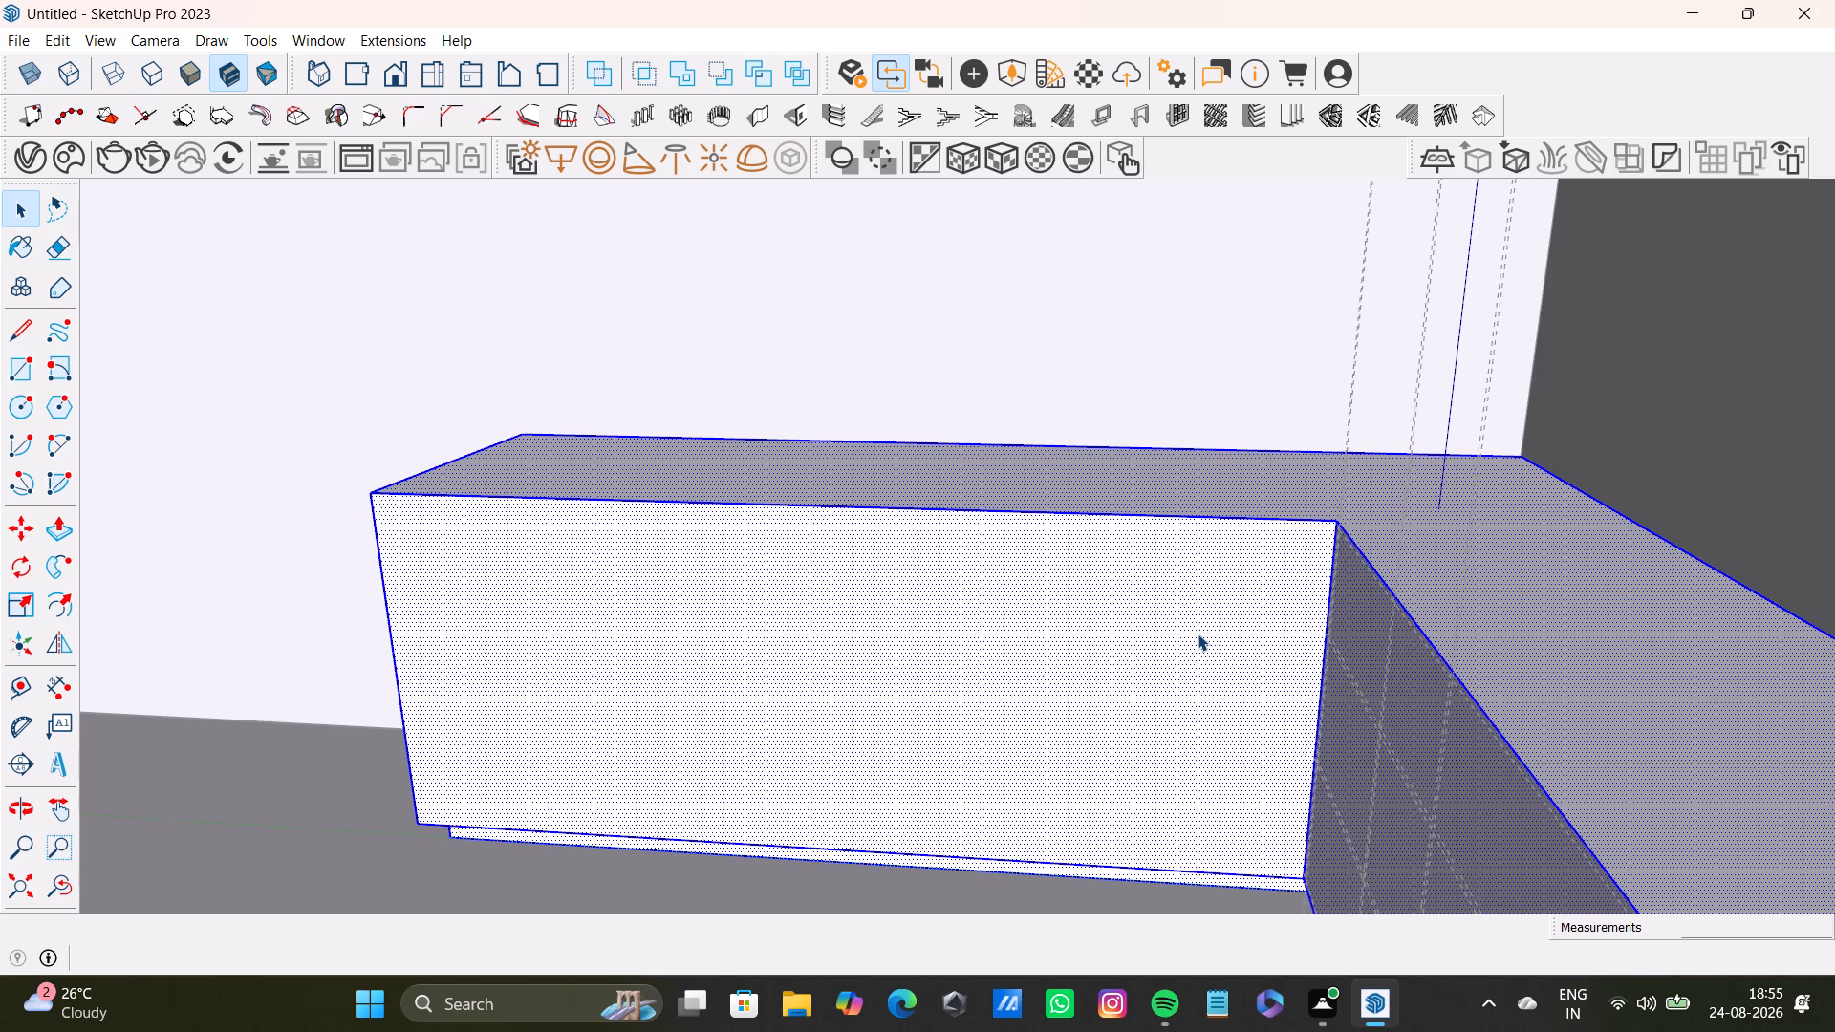
pyautogui.click(1193, 645)
pyautogui.click(1195, 673)
# Place a vertical guide 1" in from the inner corner edge on the selected arm face.
pyautogui.scroll(4, 1196, 716)
pyautogui.moveTo(1224, 699); pyautogui.dragTo(1266, 664, button='middle')
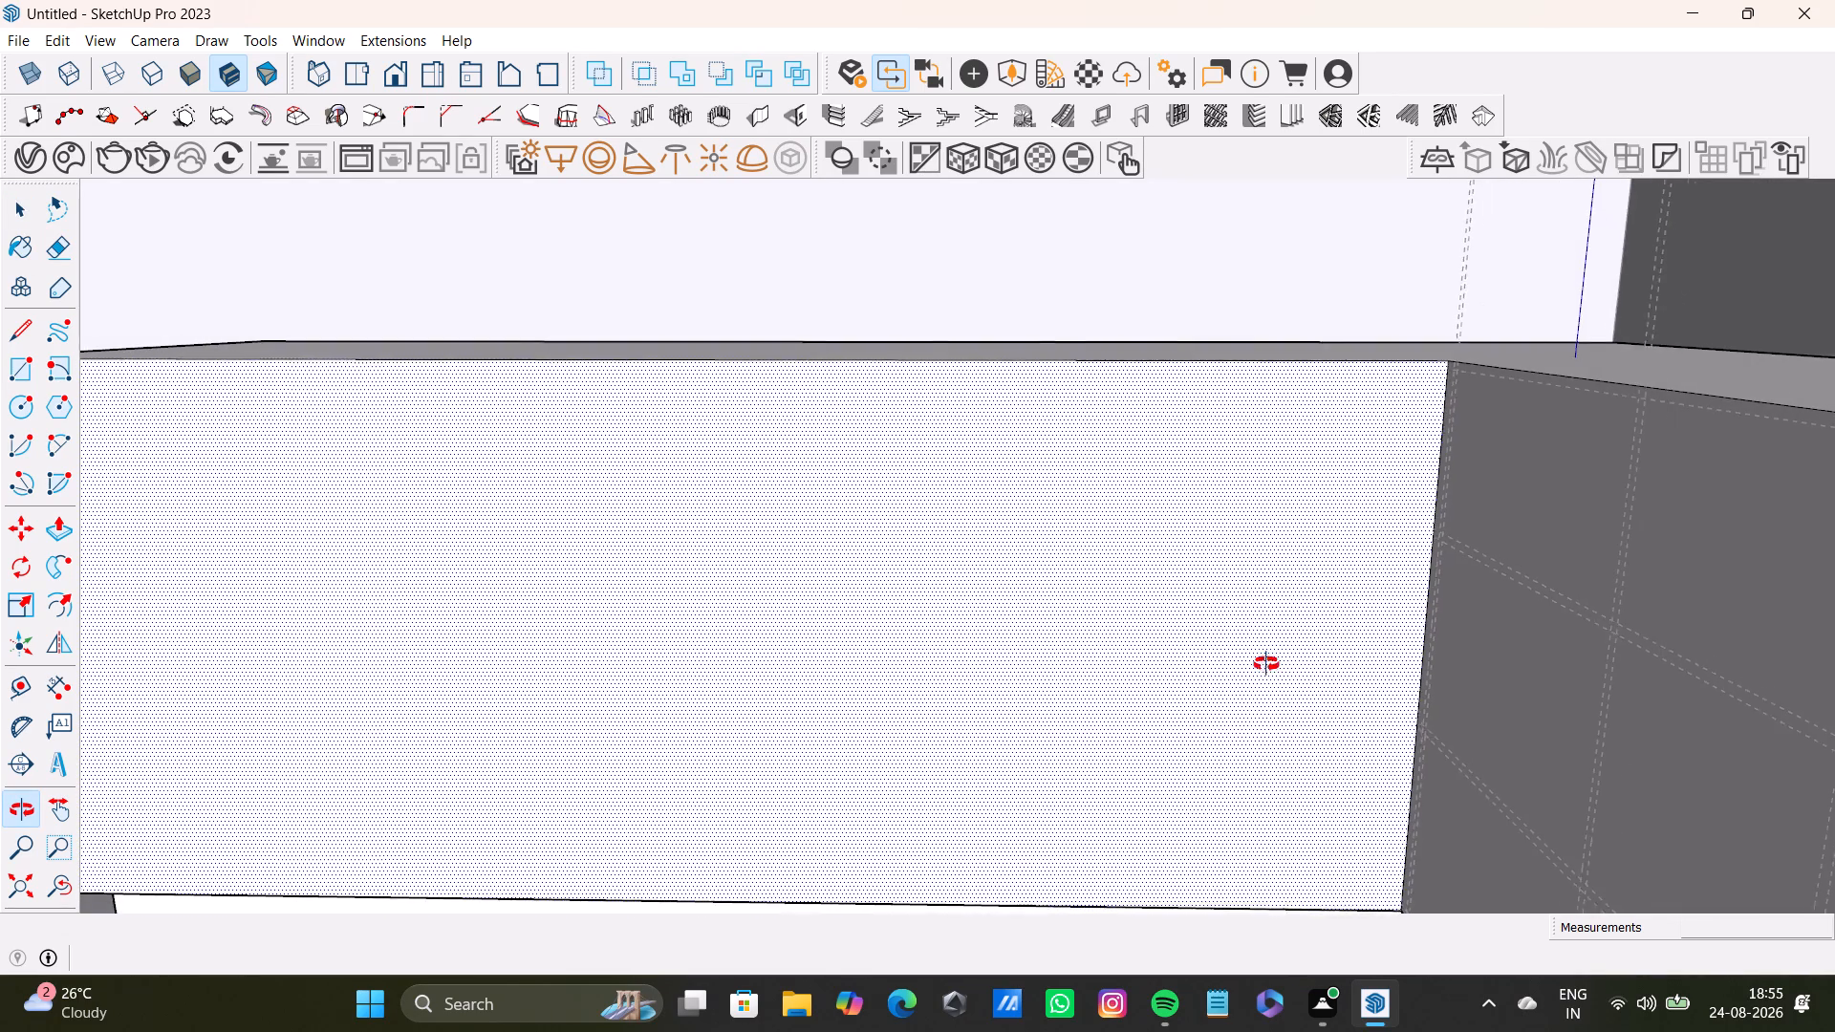
pyautogui.moveTo(1266, 664); pyautogui.dragTo(1264, 661, button='middle')
pyautogui.click(24, 691)
pyautogui.scroll(7, 1468, 646)
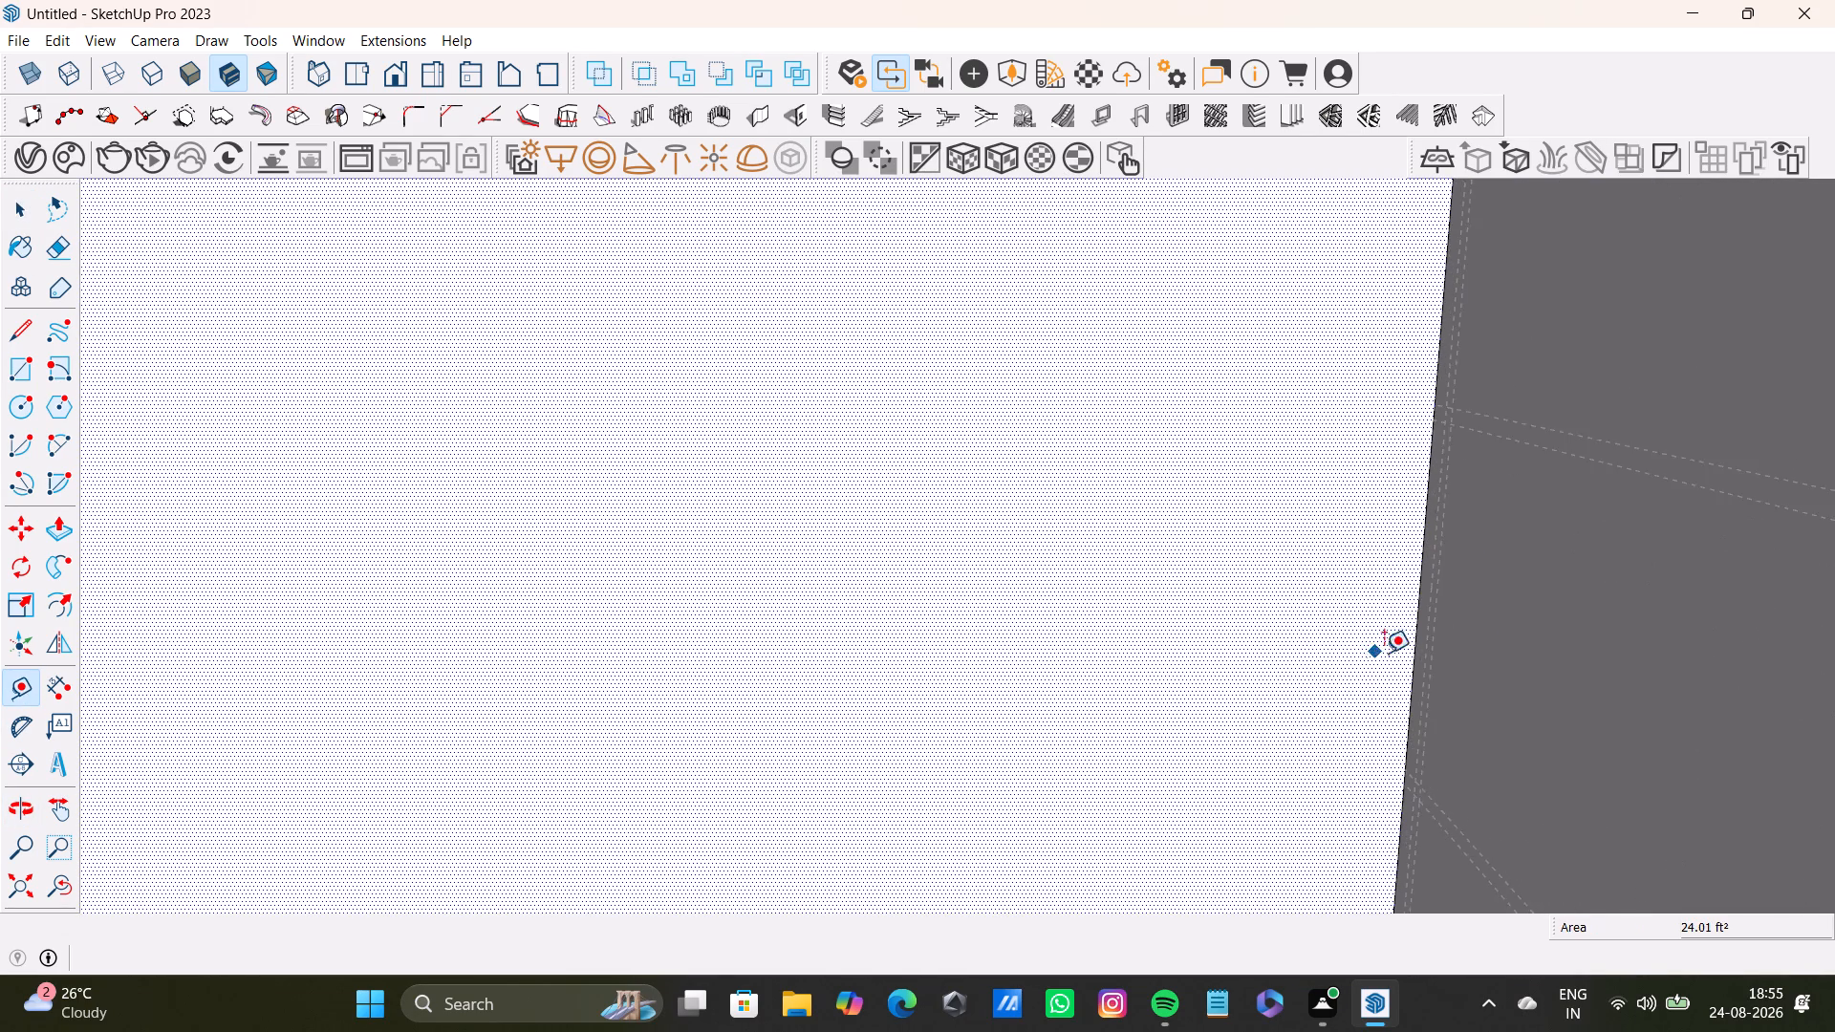
pyautogui.scroll(3, 1384, 653)
pyautogui.click(1417, 652)
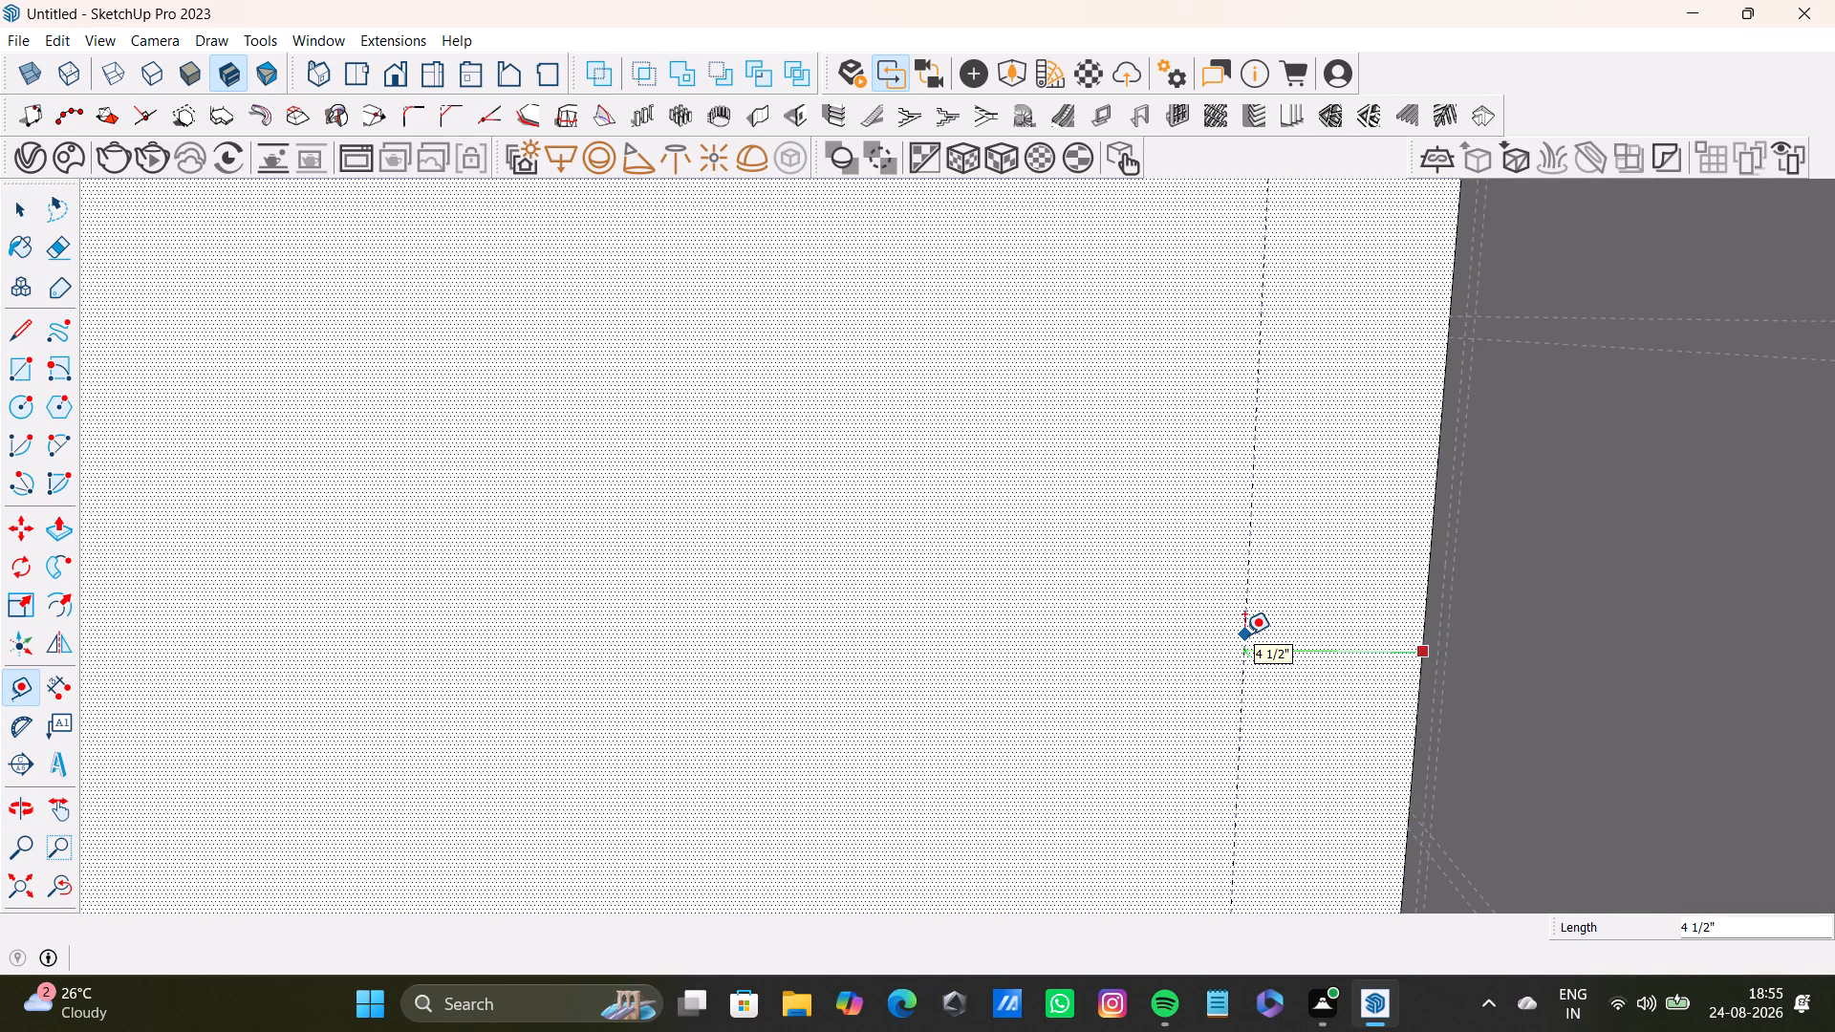
pyautogui.press('1')
pyautogui.hotkey('shift', '"')
pyautogui.press('Return')
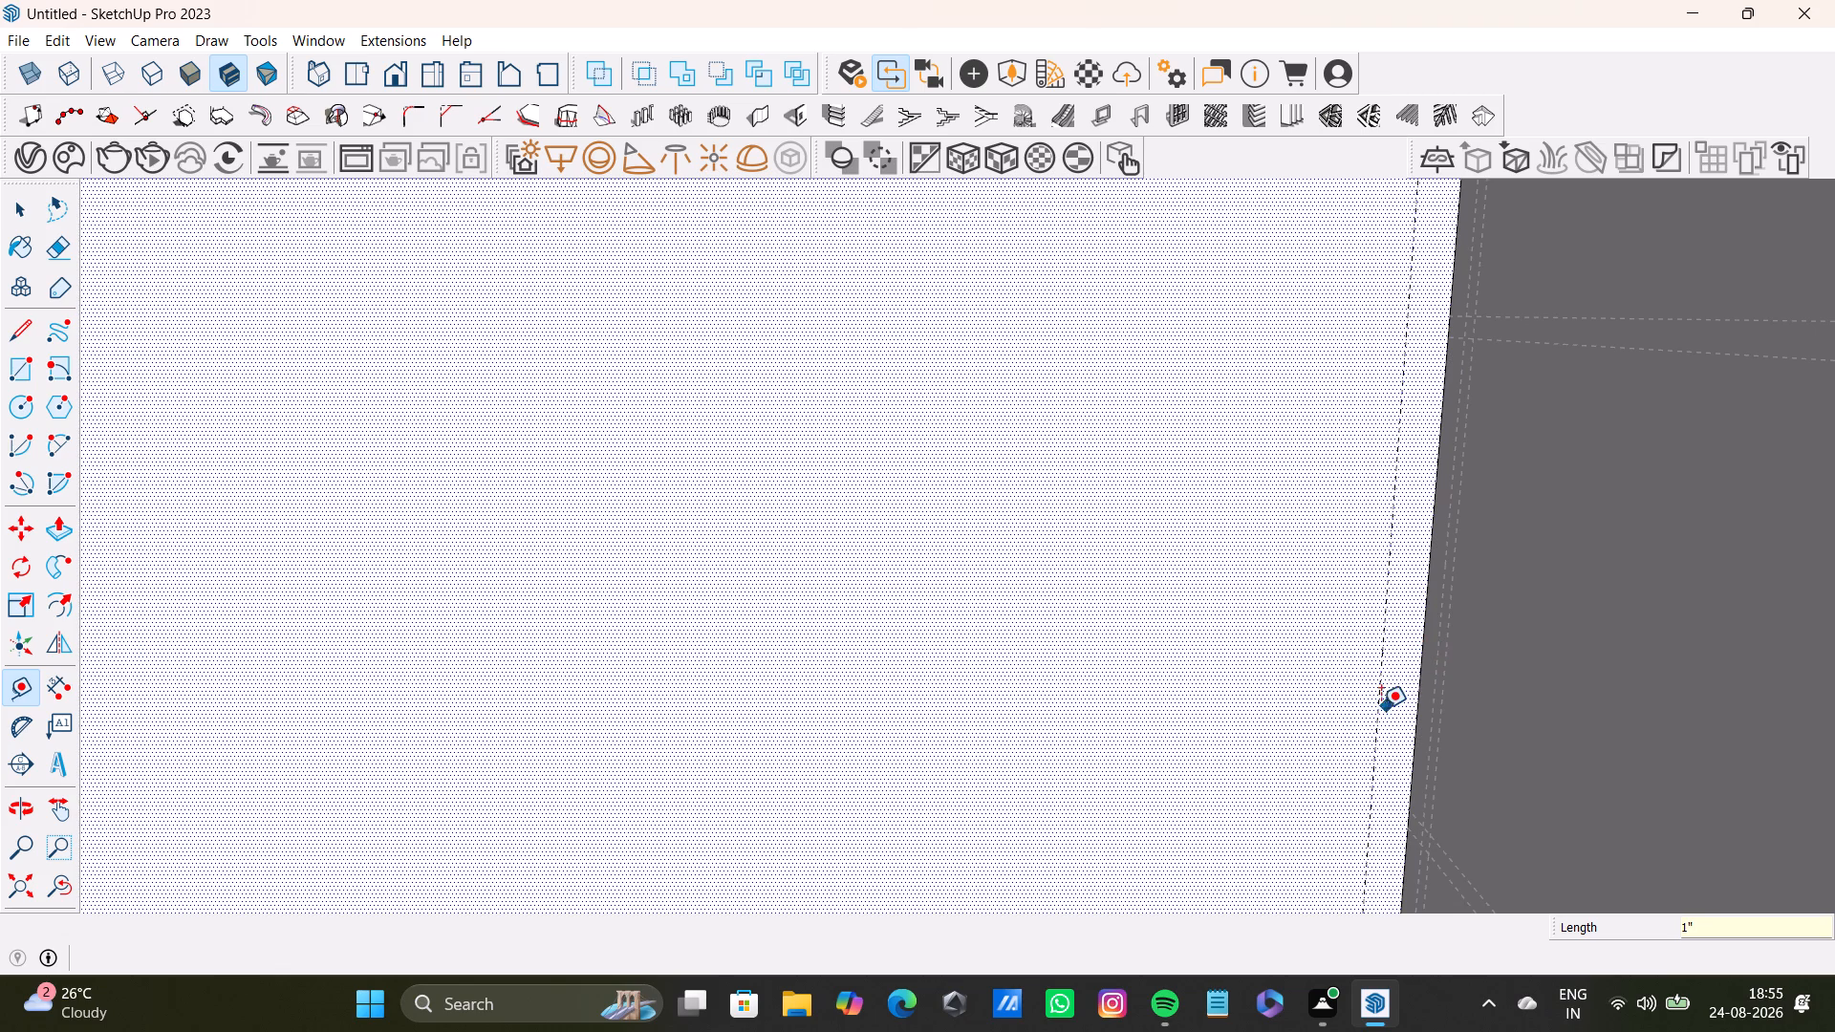
# Place a second vertical guide 0.5" further in from the 1" guide on the arm's inner face.
pyautogui.scroll(-8, 1371, 699)
pyautogui.click(1378, 609)
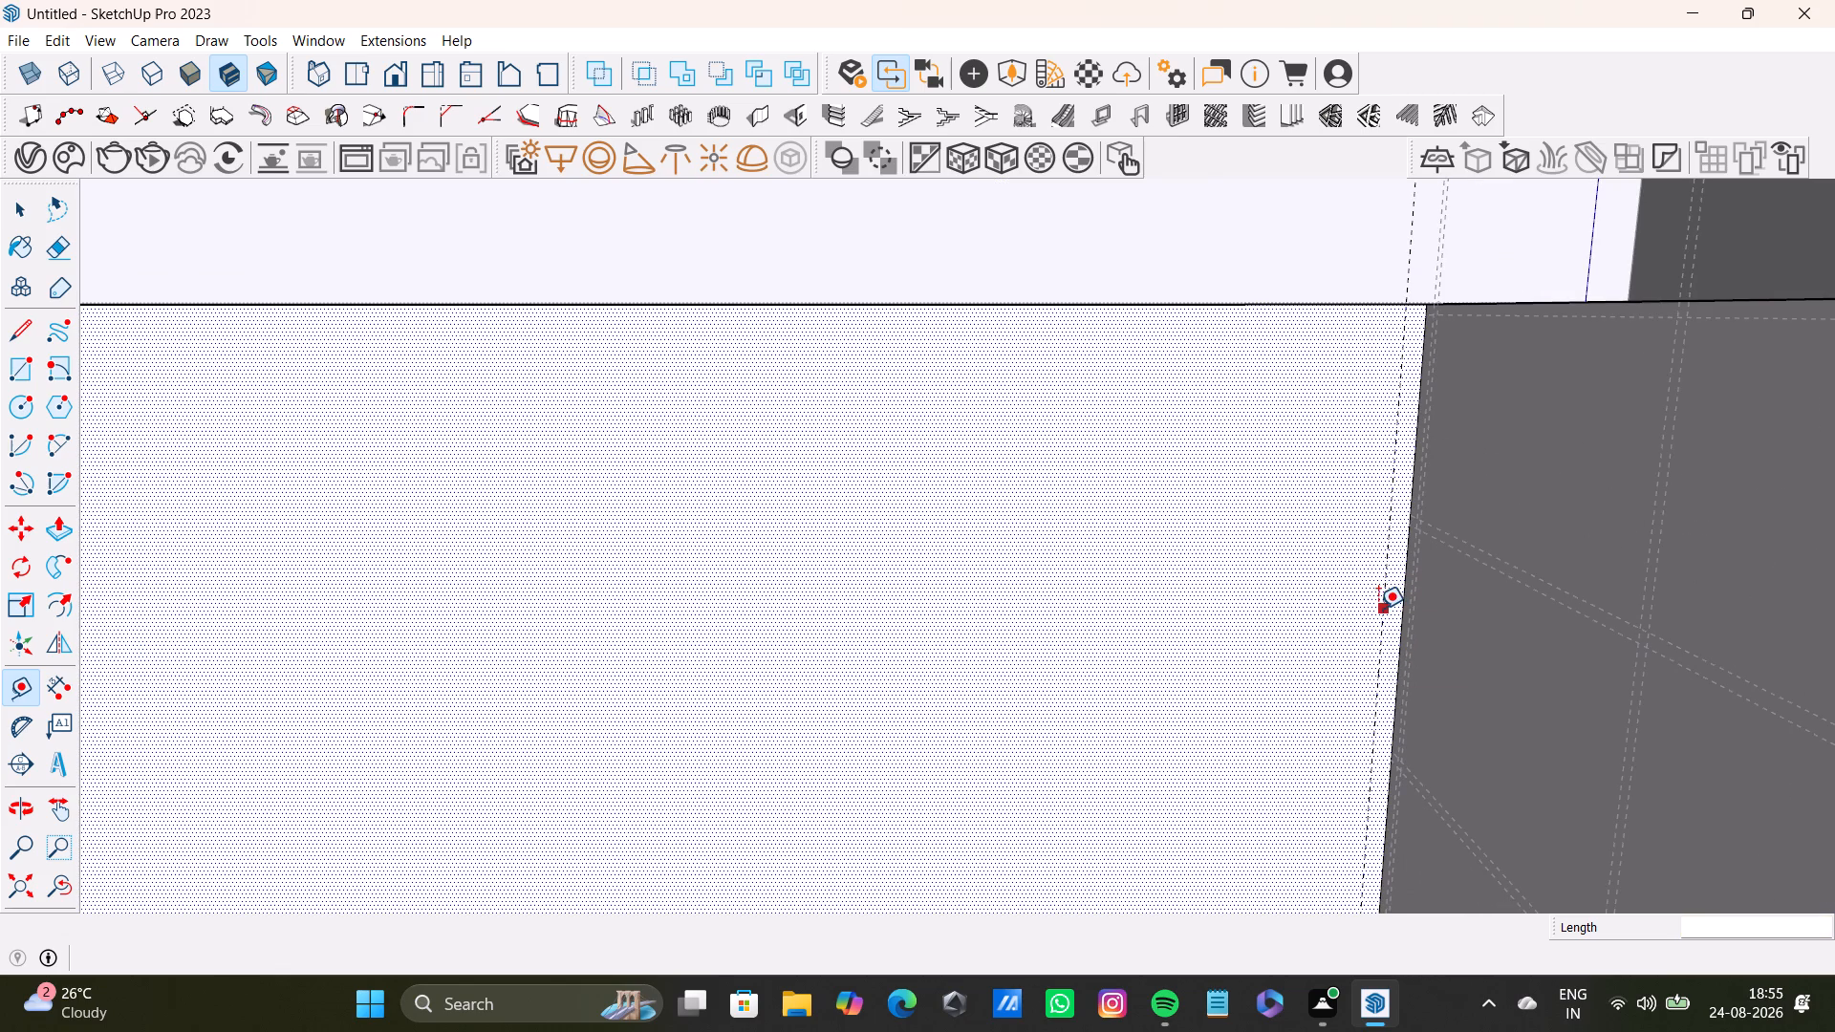
pyautogui.write('0.3')
pyautogui.press('BackSpace')
pyautogui.write('5"')
pyautogui.press('Return')
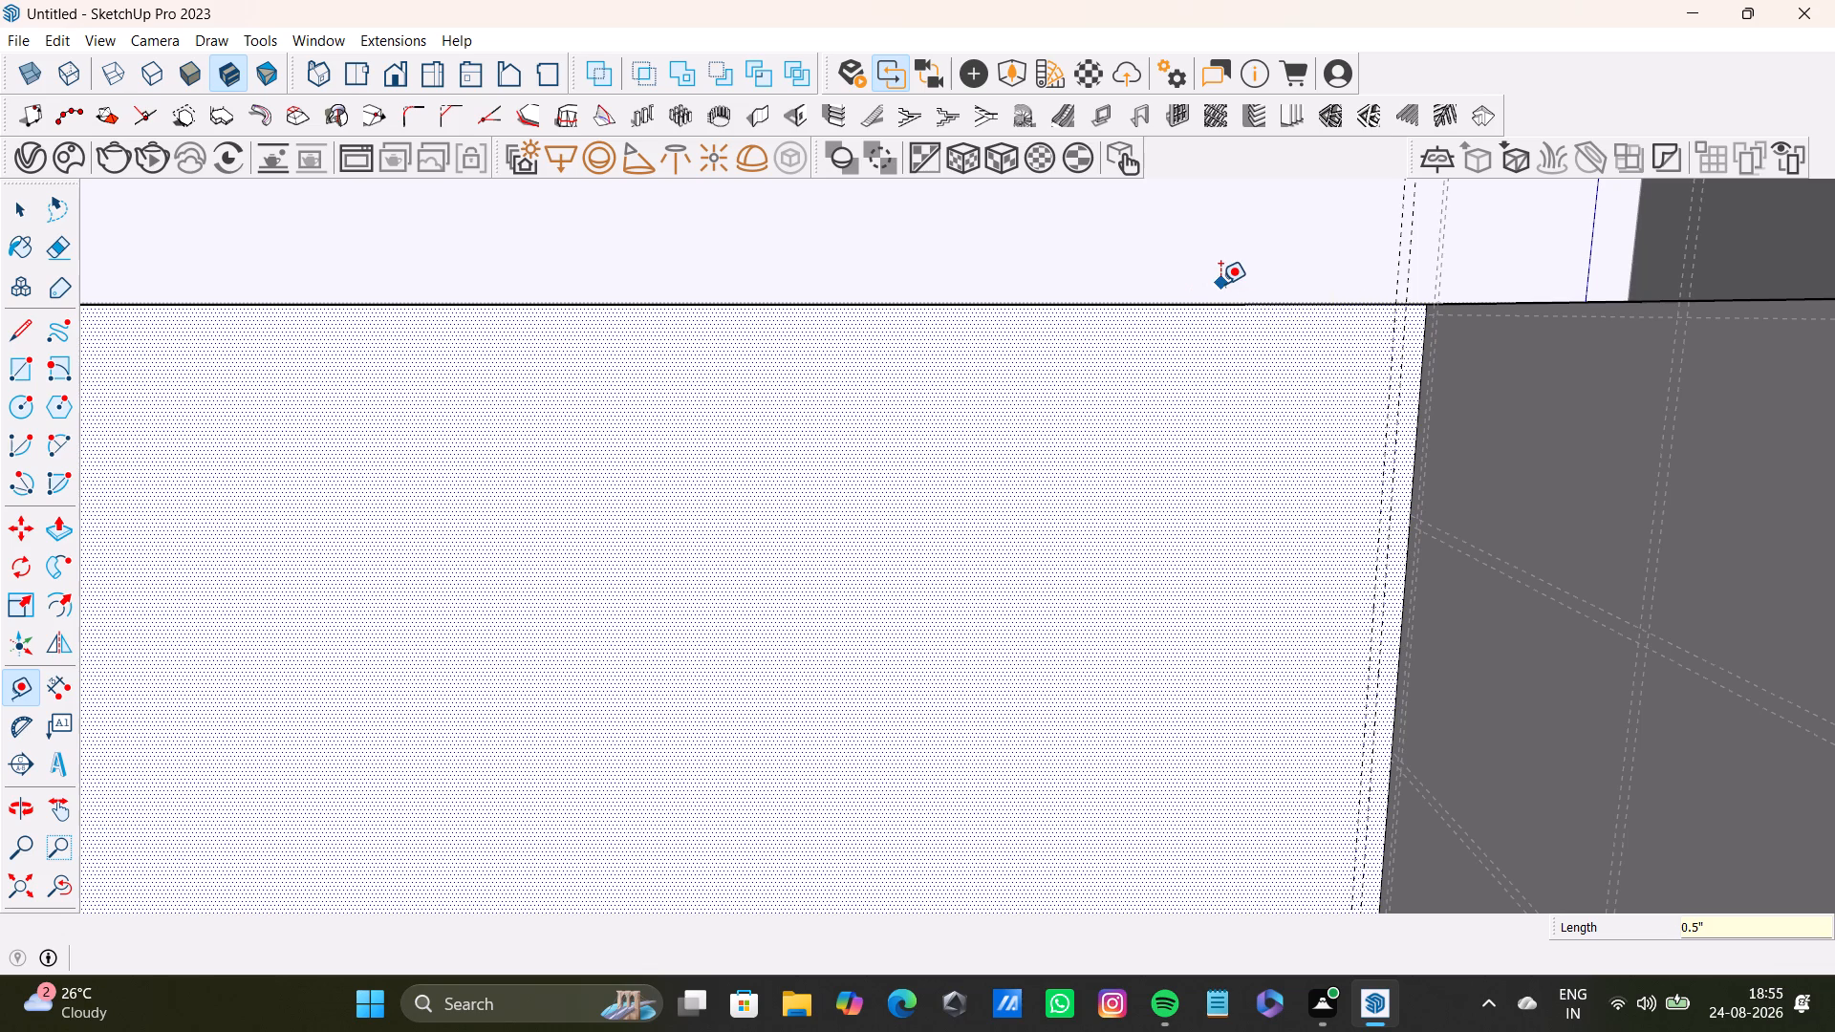
# Place a horizontal guide 0.5" below the upper edge of the arm's inner face.
pyautogui.click(1229, 301)
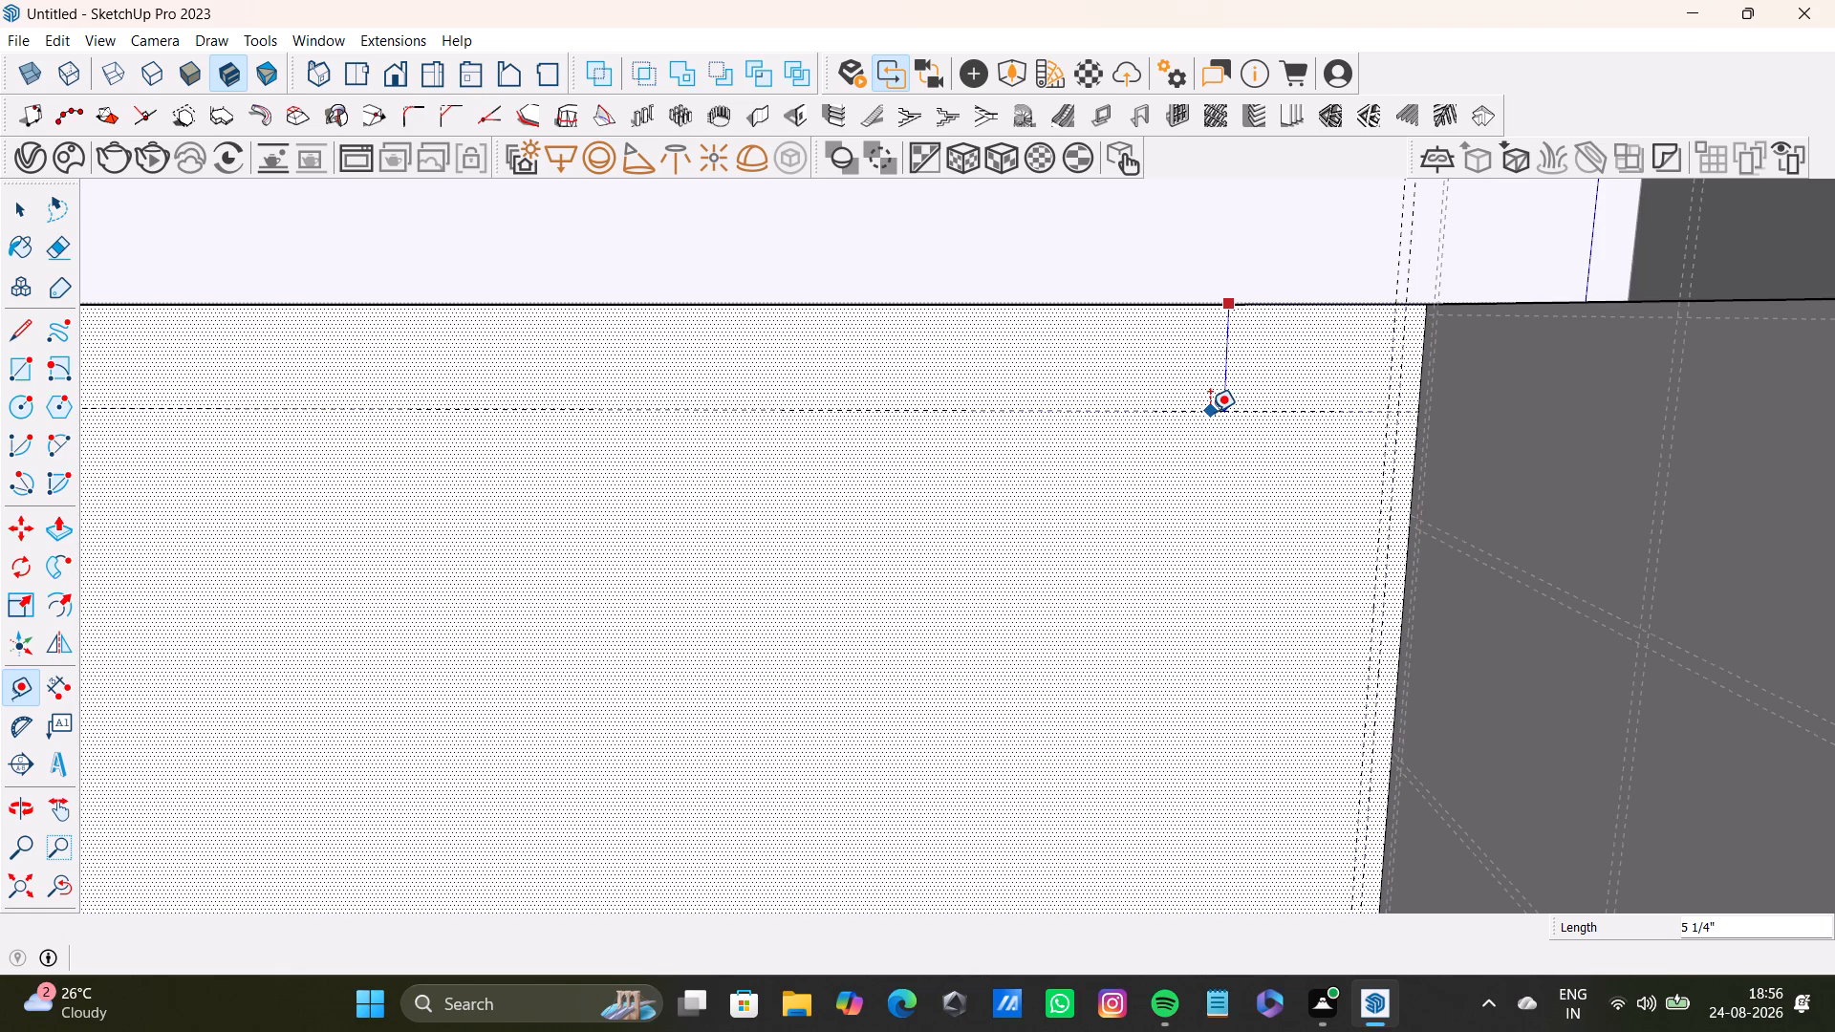
pyautogui.write('0.')
pyautogui.press('5')
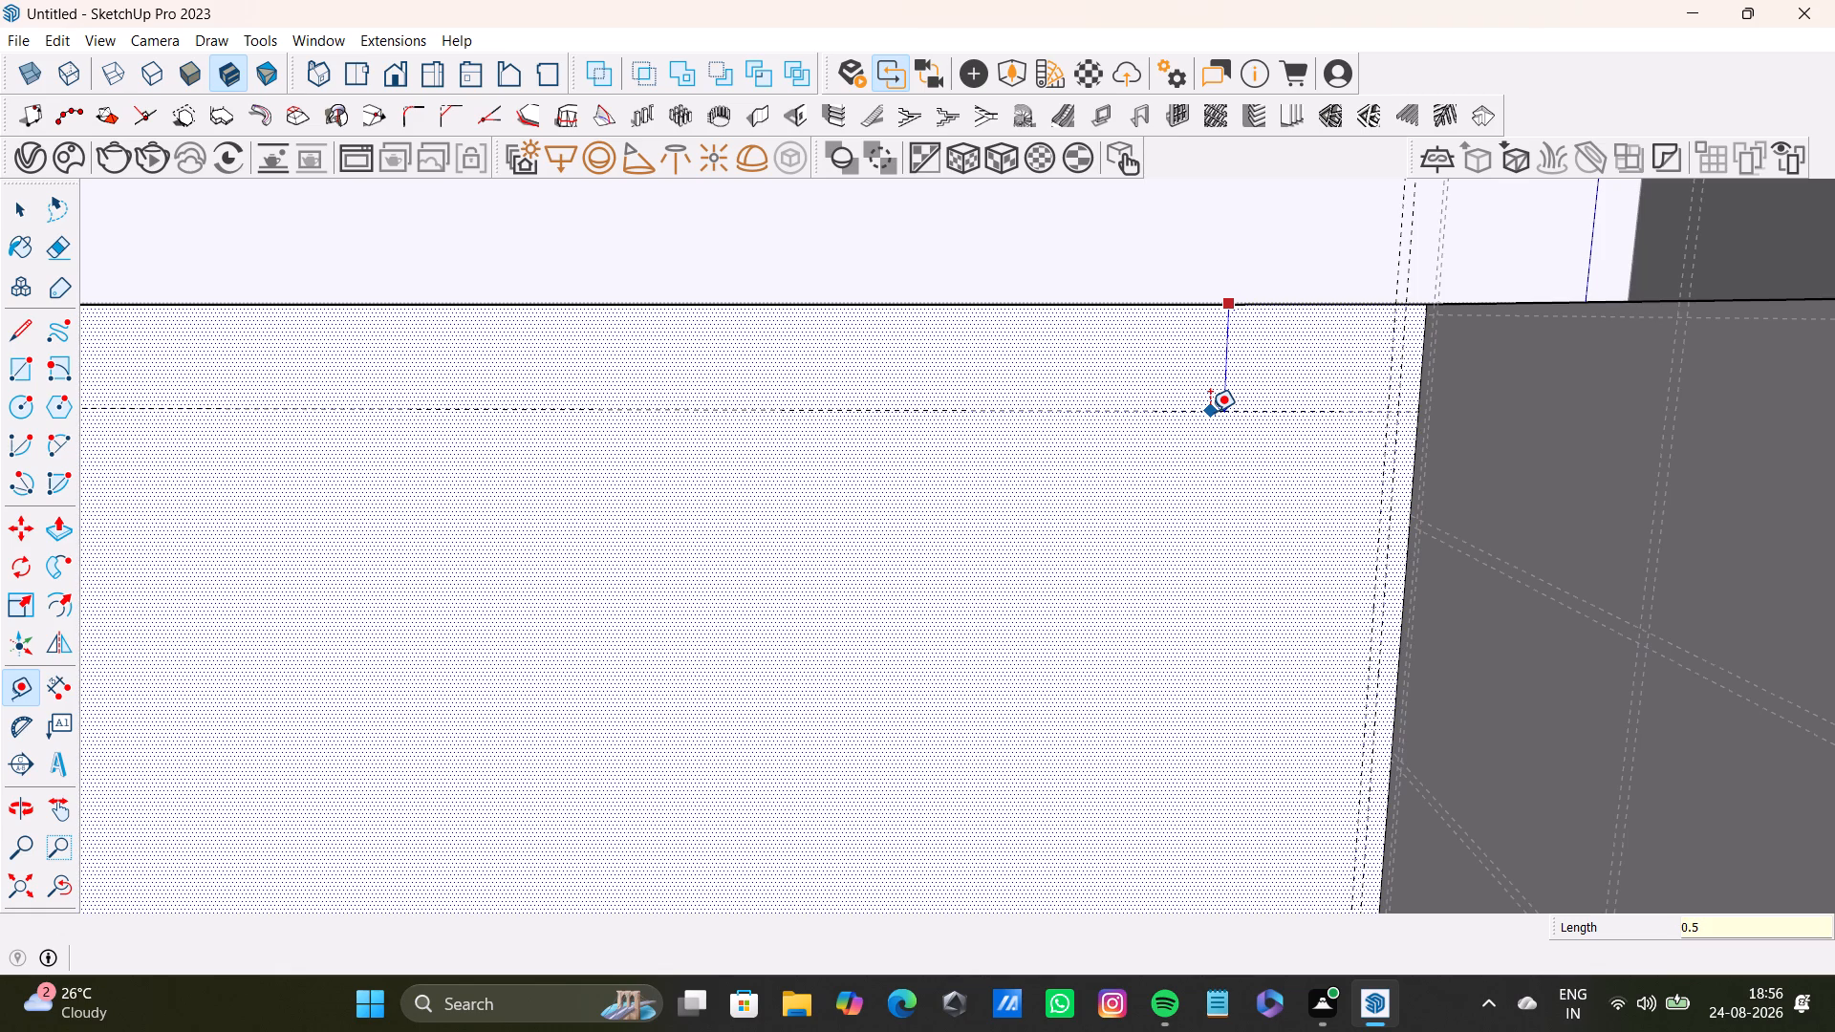
pyautogui.hotkey('shift', '"')
pyautogui.press('Return')
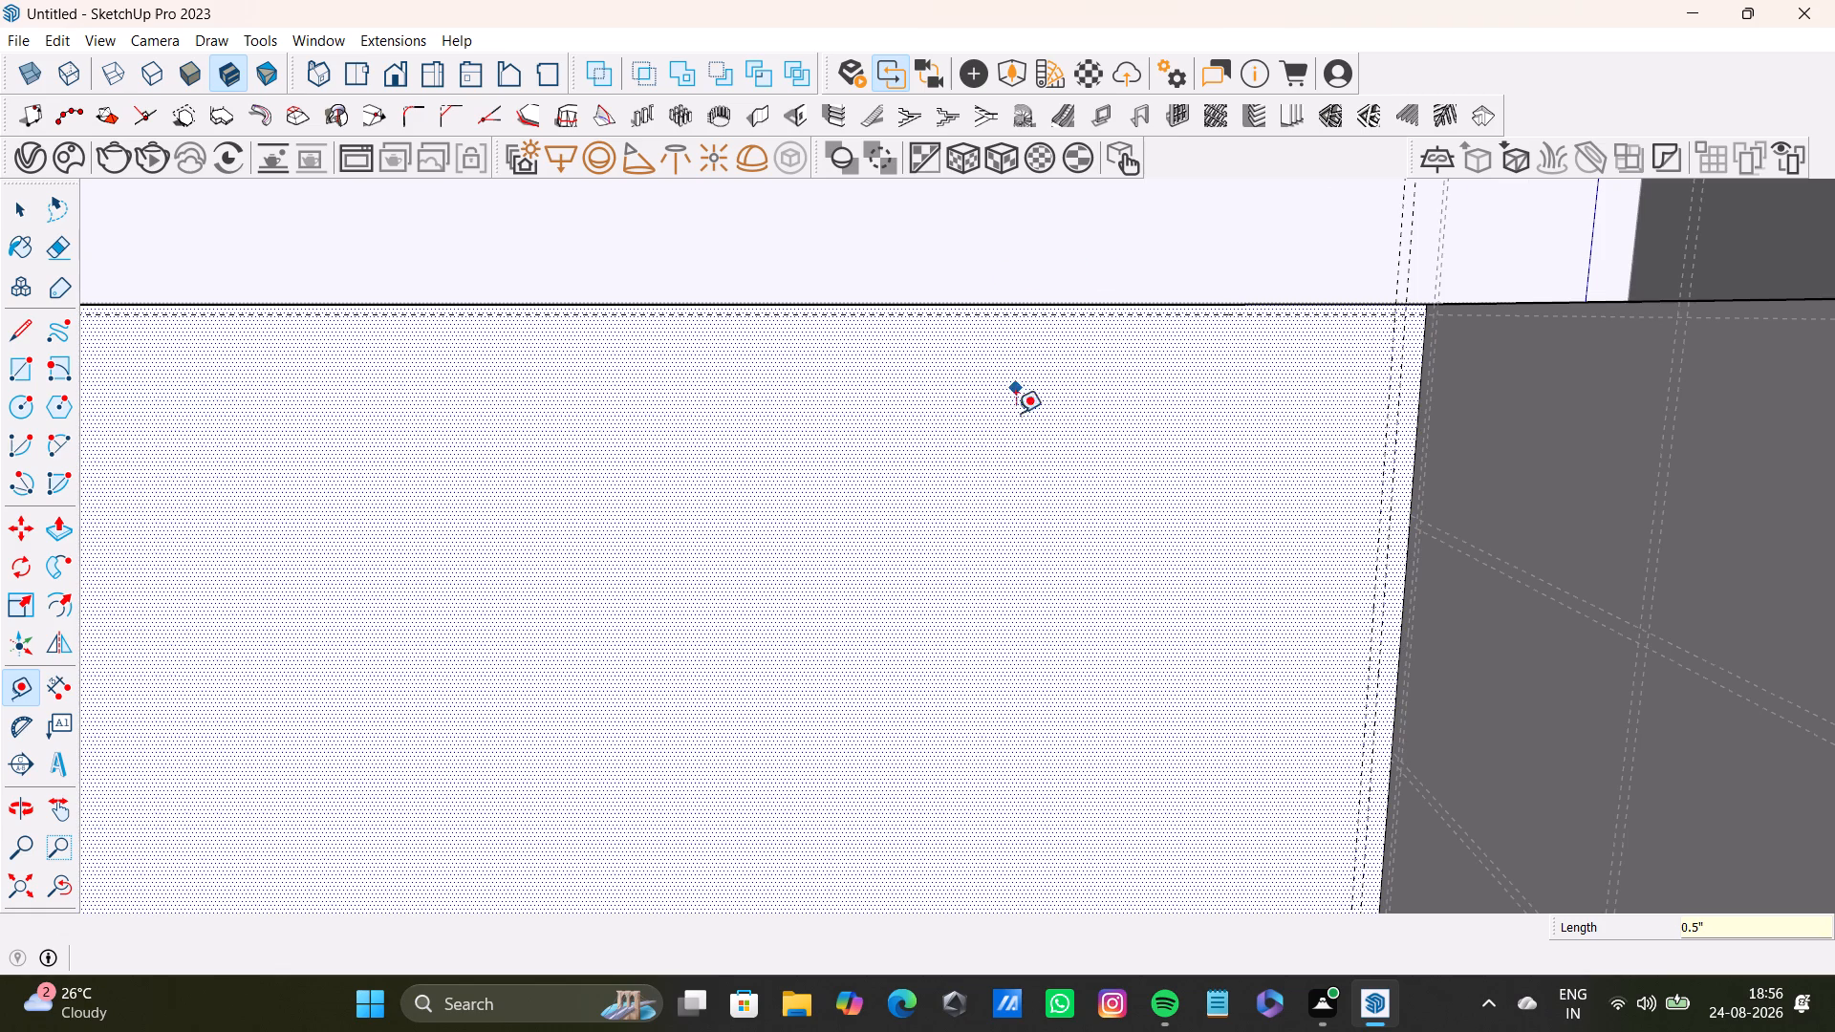
# Place a vertical guide 0.5" in from the free-end edge of the arm's inner face.
pyautogui.scroll(-8, 1012, 477)
pyautogui.keyDown('shift'); pyautogui.moveTo(1001, 488); pyautogui.dragTo(1238, 440, button='middle'); pyautogui.keyUp('shift')
pyautogui.scroll(4, 529, 359)
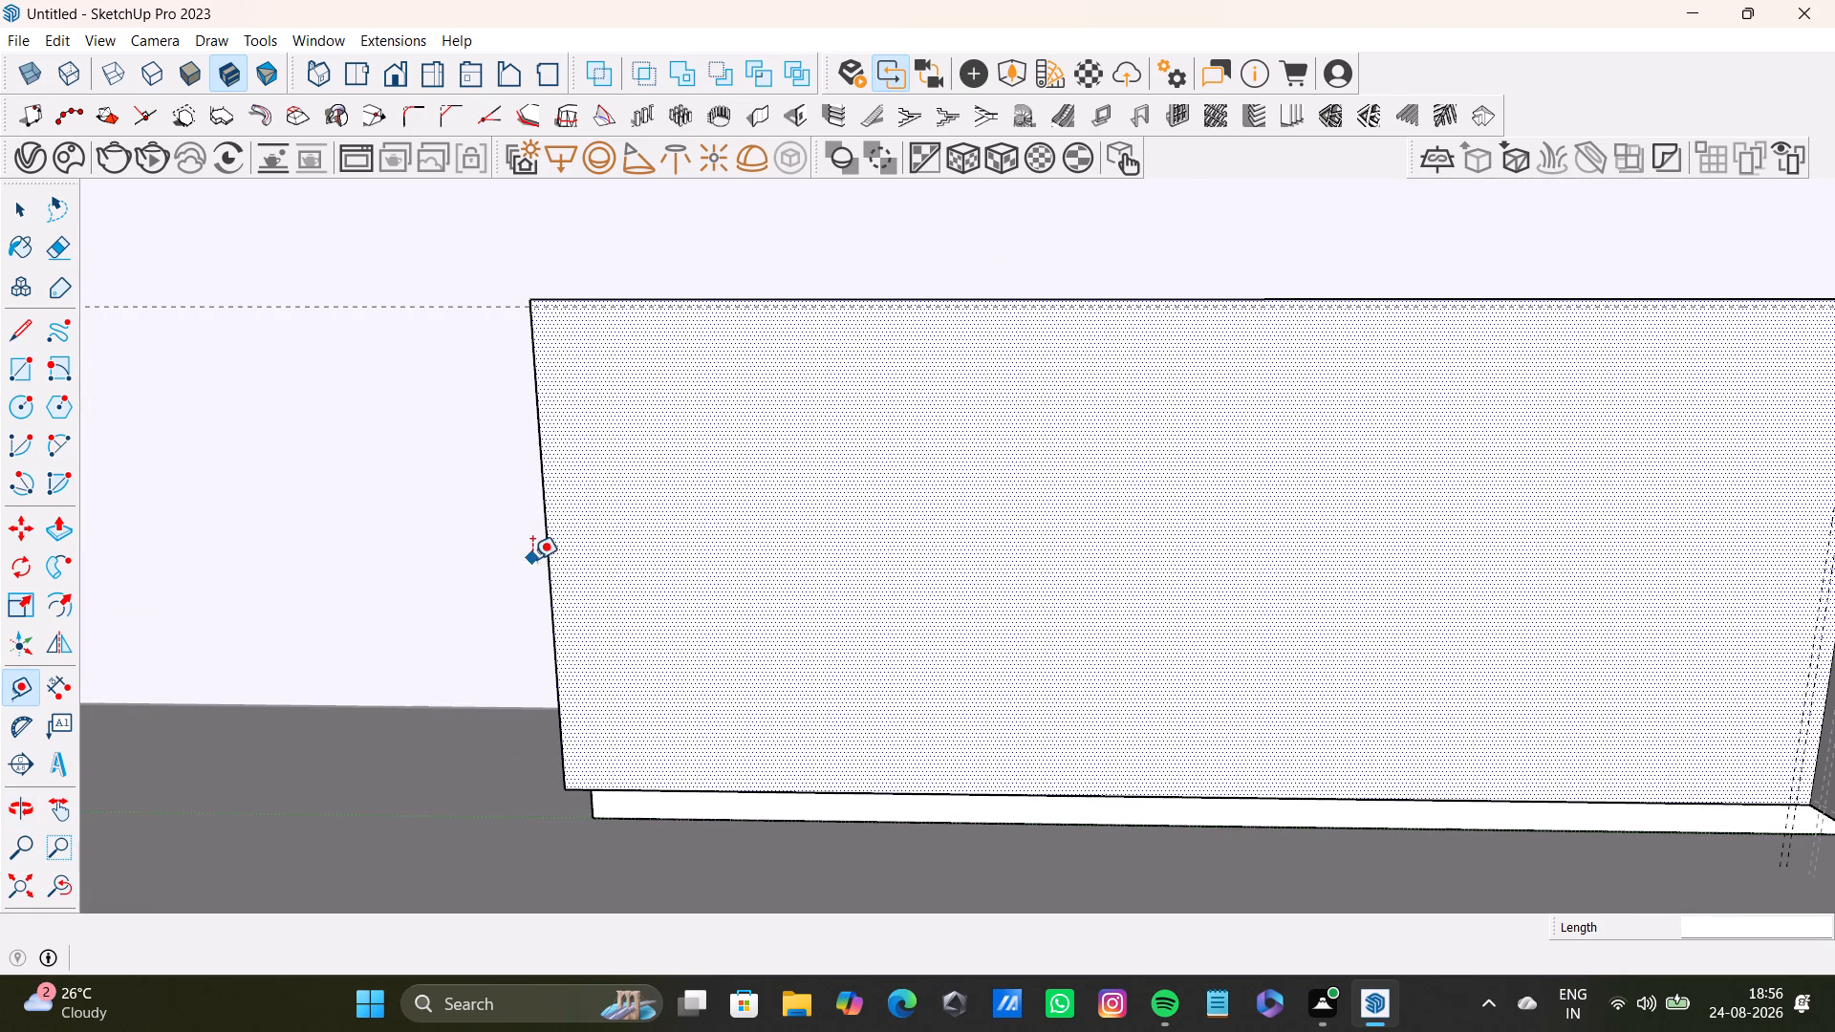
pyautogui.click(549, 580)
pyautogui.write('0.5')
pyautogui.hotkey('shift', '"')
pyautogui.press('Return')
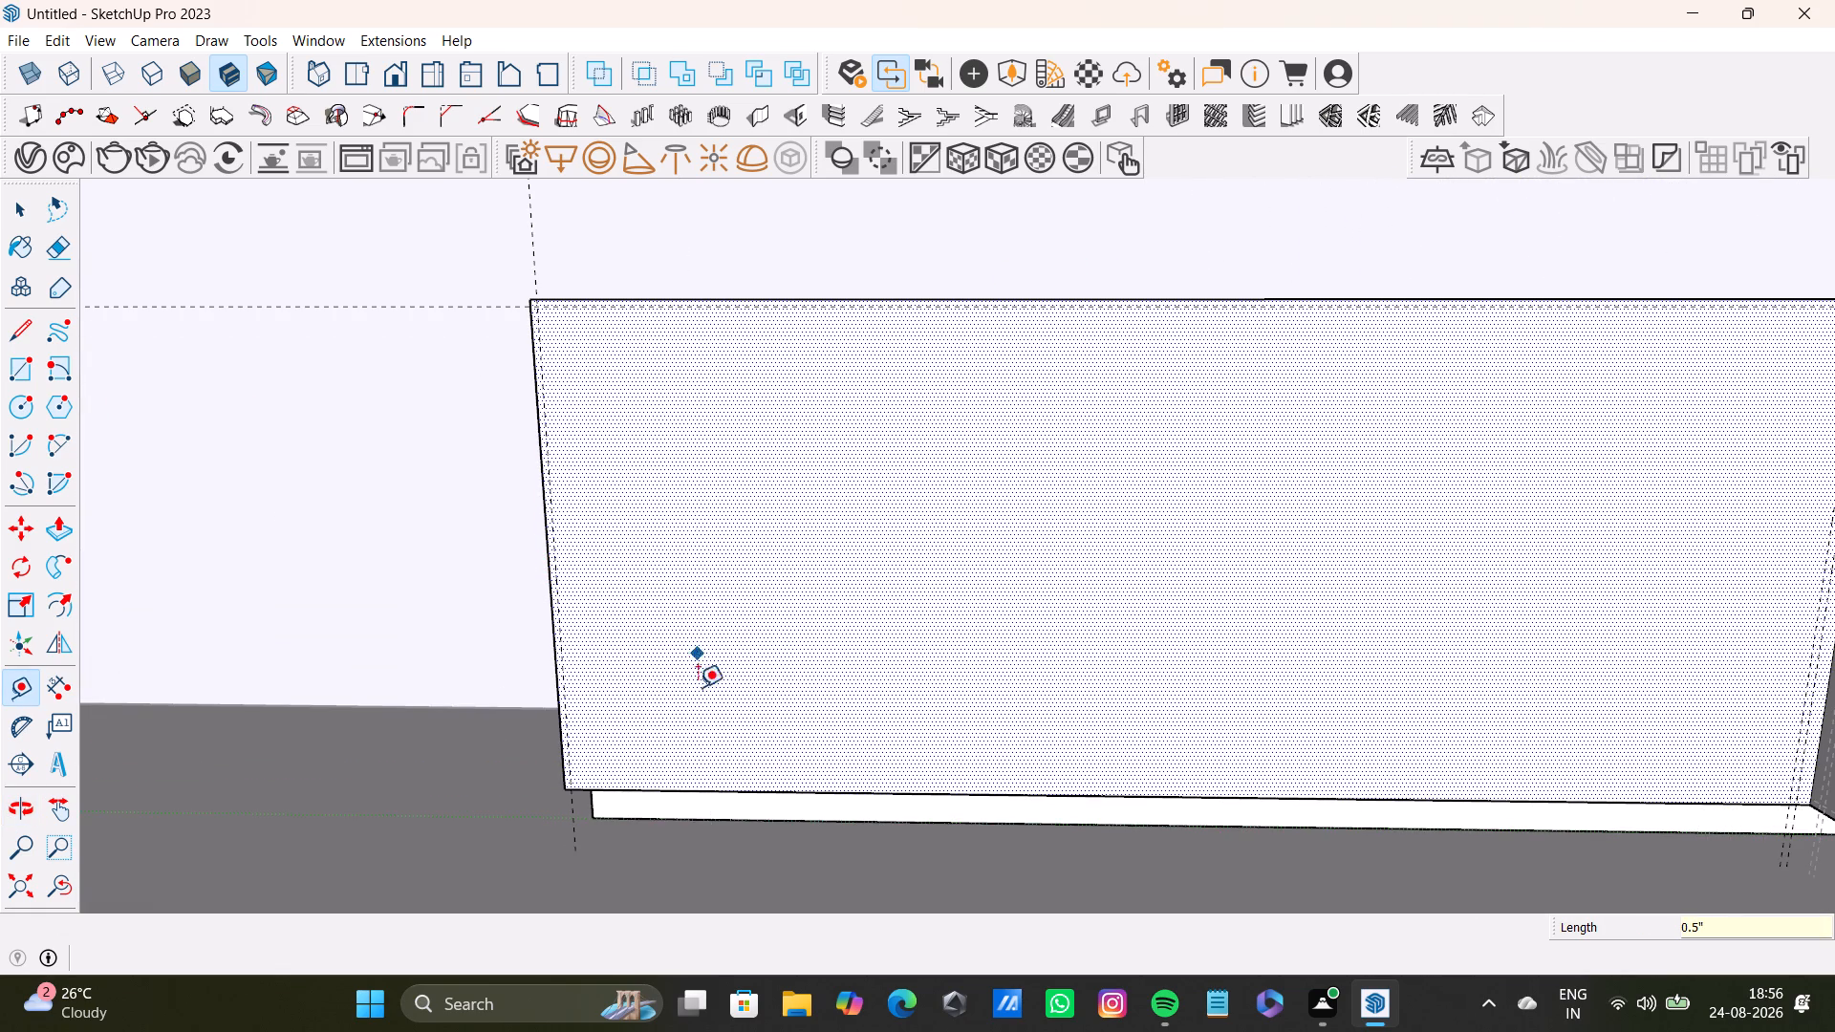
# Place a horizontal guide 0.5" above the lower edge of the arm's inner face.
pyautogui.click(725, 789)
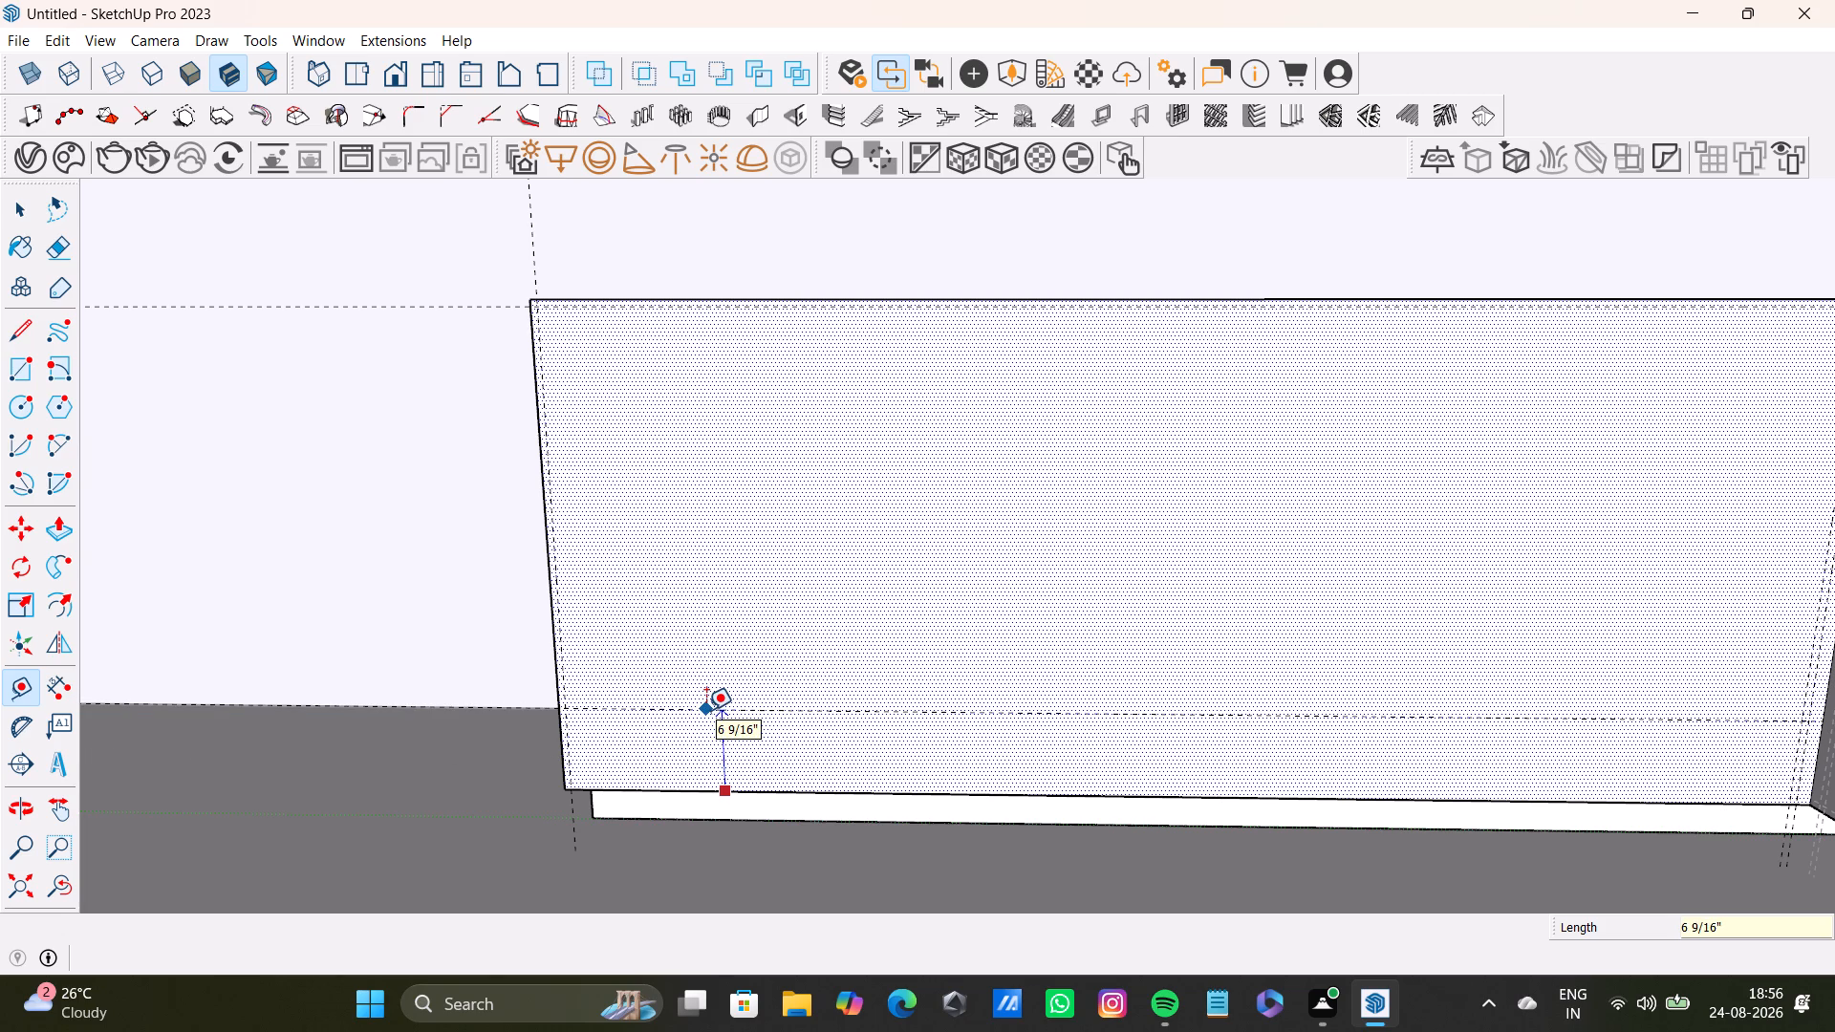
pyautogui.write('0.5')
pyautogui.hotkey('shift', '"')
pyautogui.press('Return')
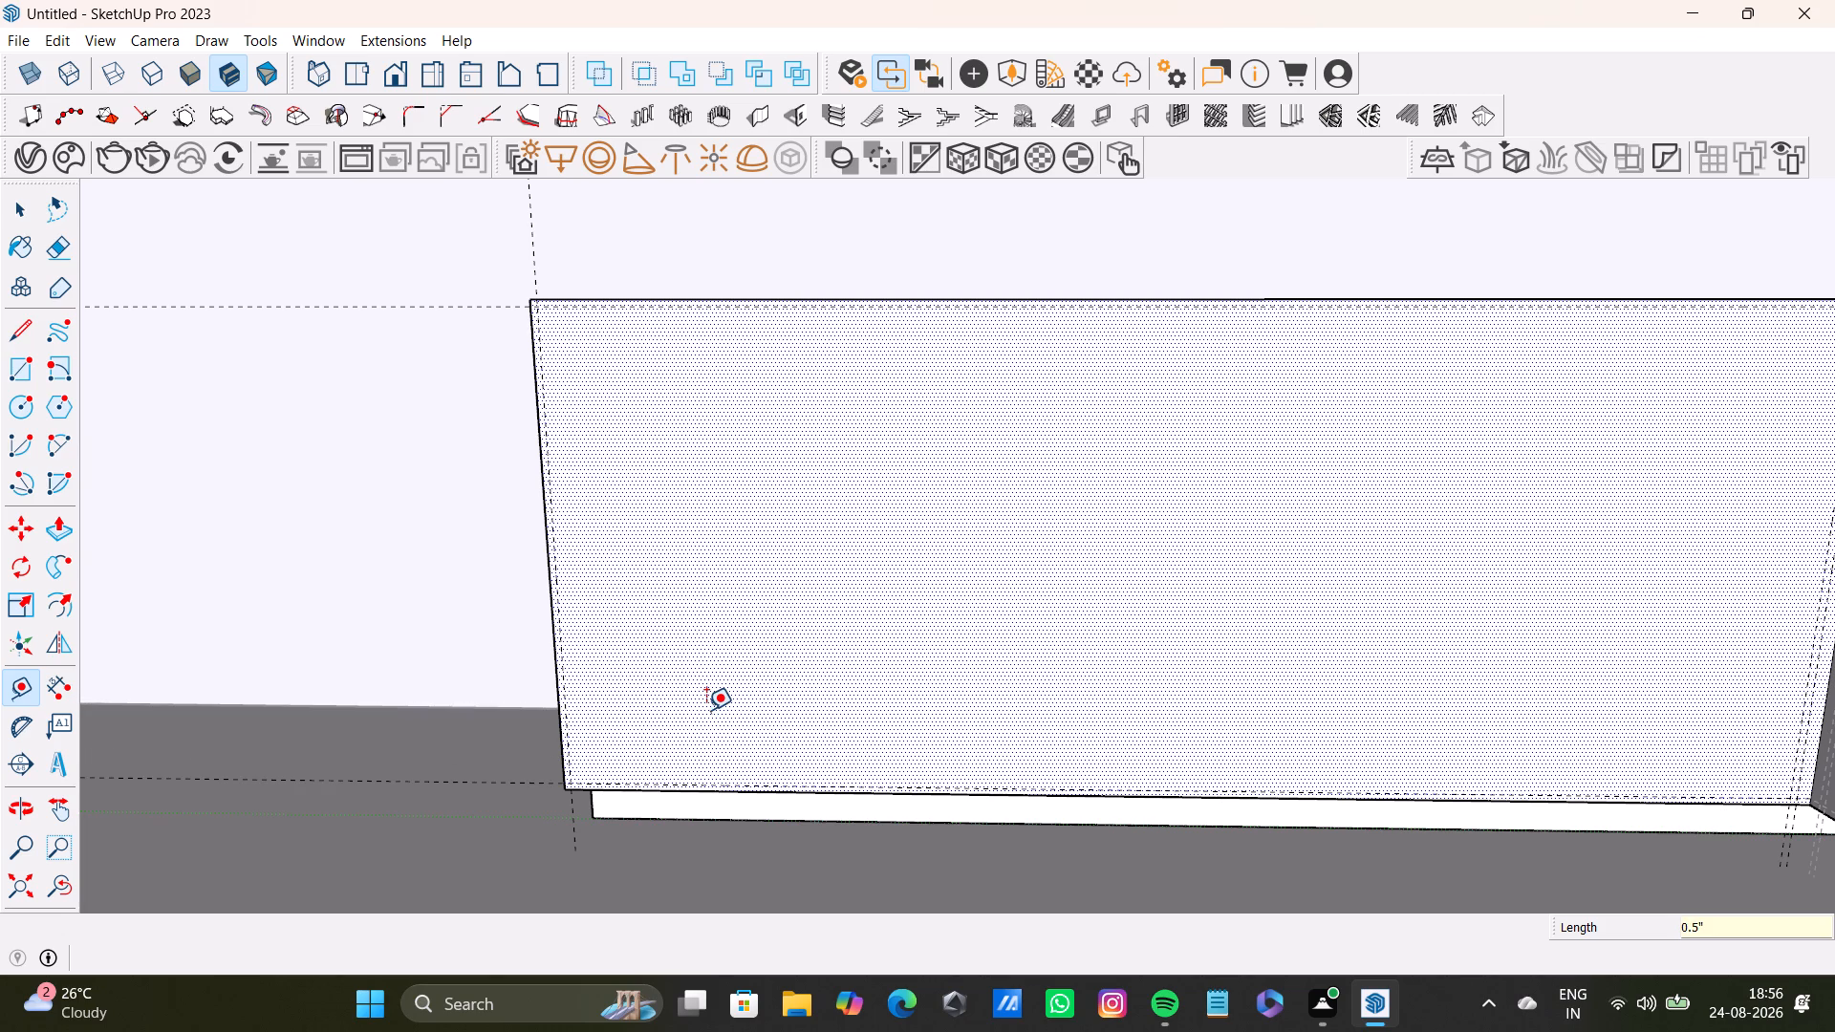
# Place a vertical guide about 2' 10" from the inner-corner guide pair, toward the free end, on the arm's inner face.
pyautogui.scroll(-4, 733, 639)
pyautogui.keyDown('shift'); pyautogui.moveTo(888, 647); pyautogui.dragTo(729, 697, button='middle'); pyautogui.keyUp('shift')
pyautogui.scroll(3, 1065, 626)
pyautogui.moveTo(1050, 622); pyautogui.dragTo(1066, 613, button='middle')
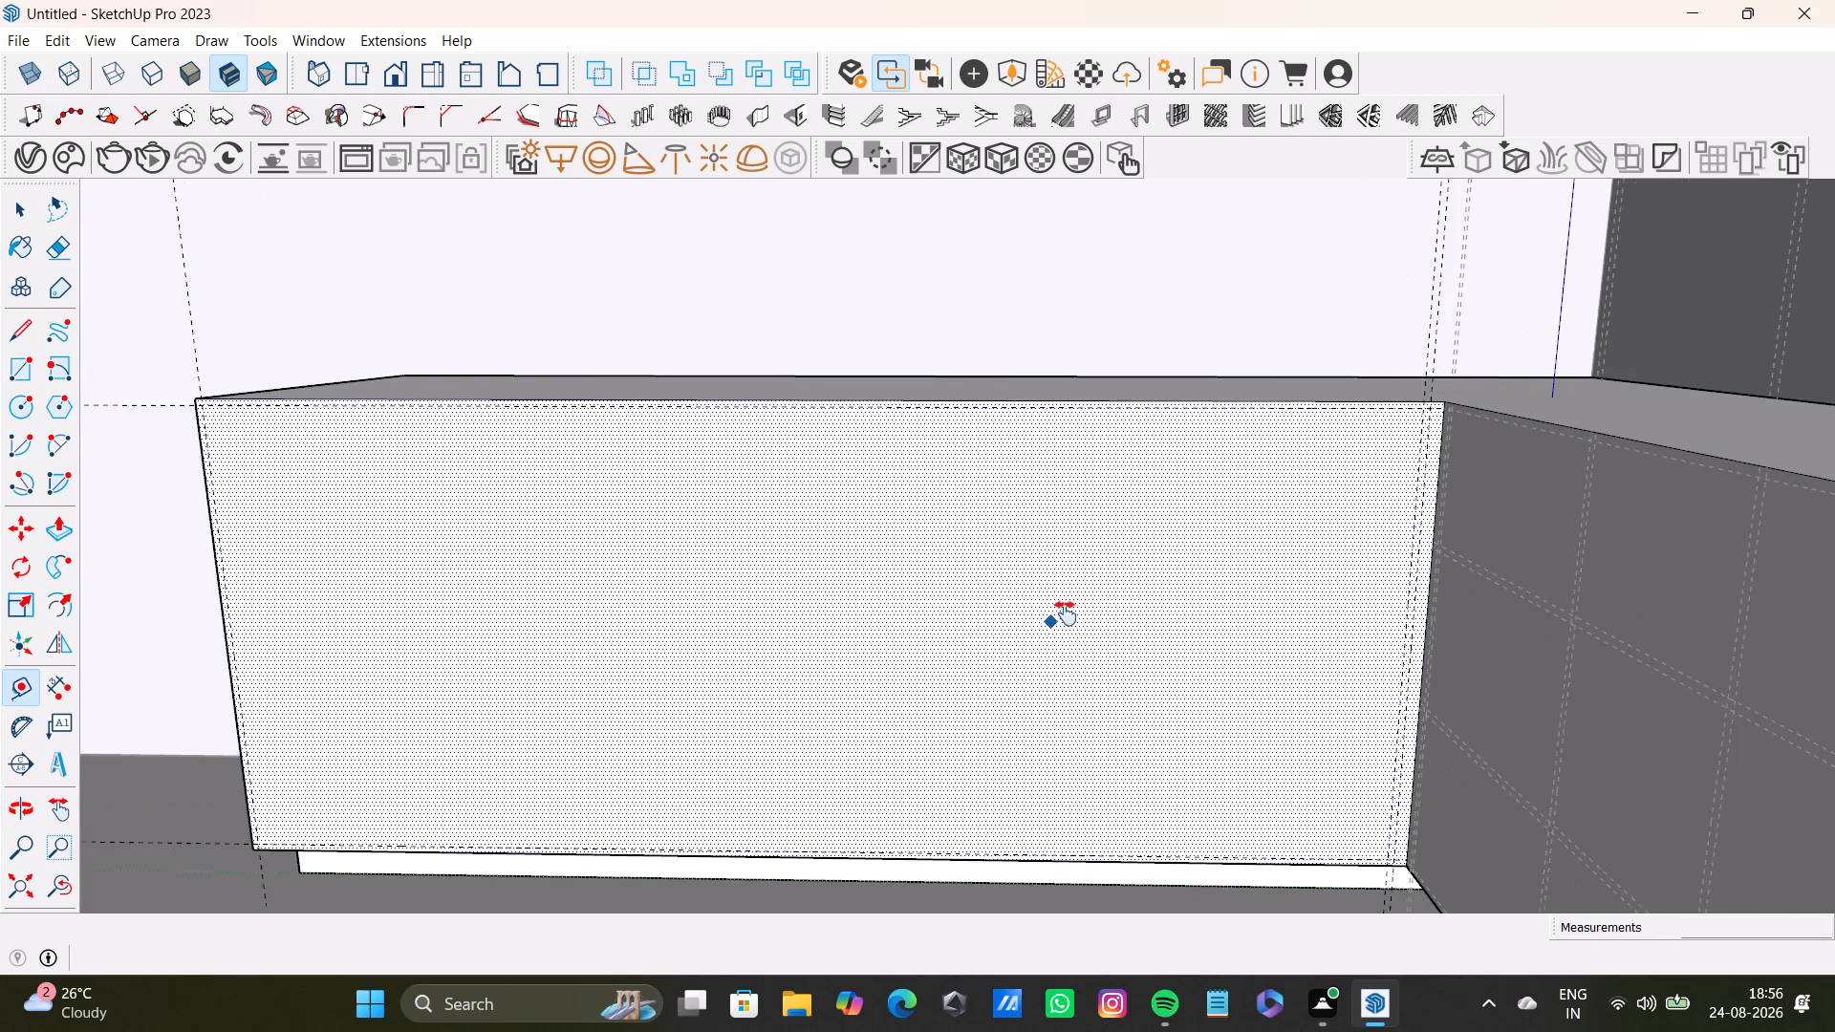
pyautogui.moveTo(1066, 613); pyautogui.dragTo(1281, 519, button='middle')
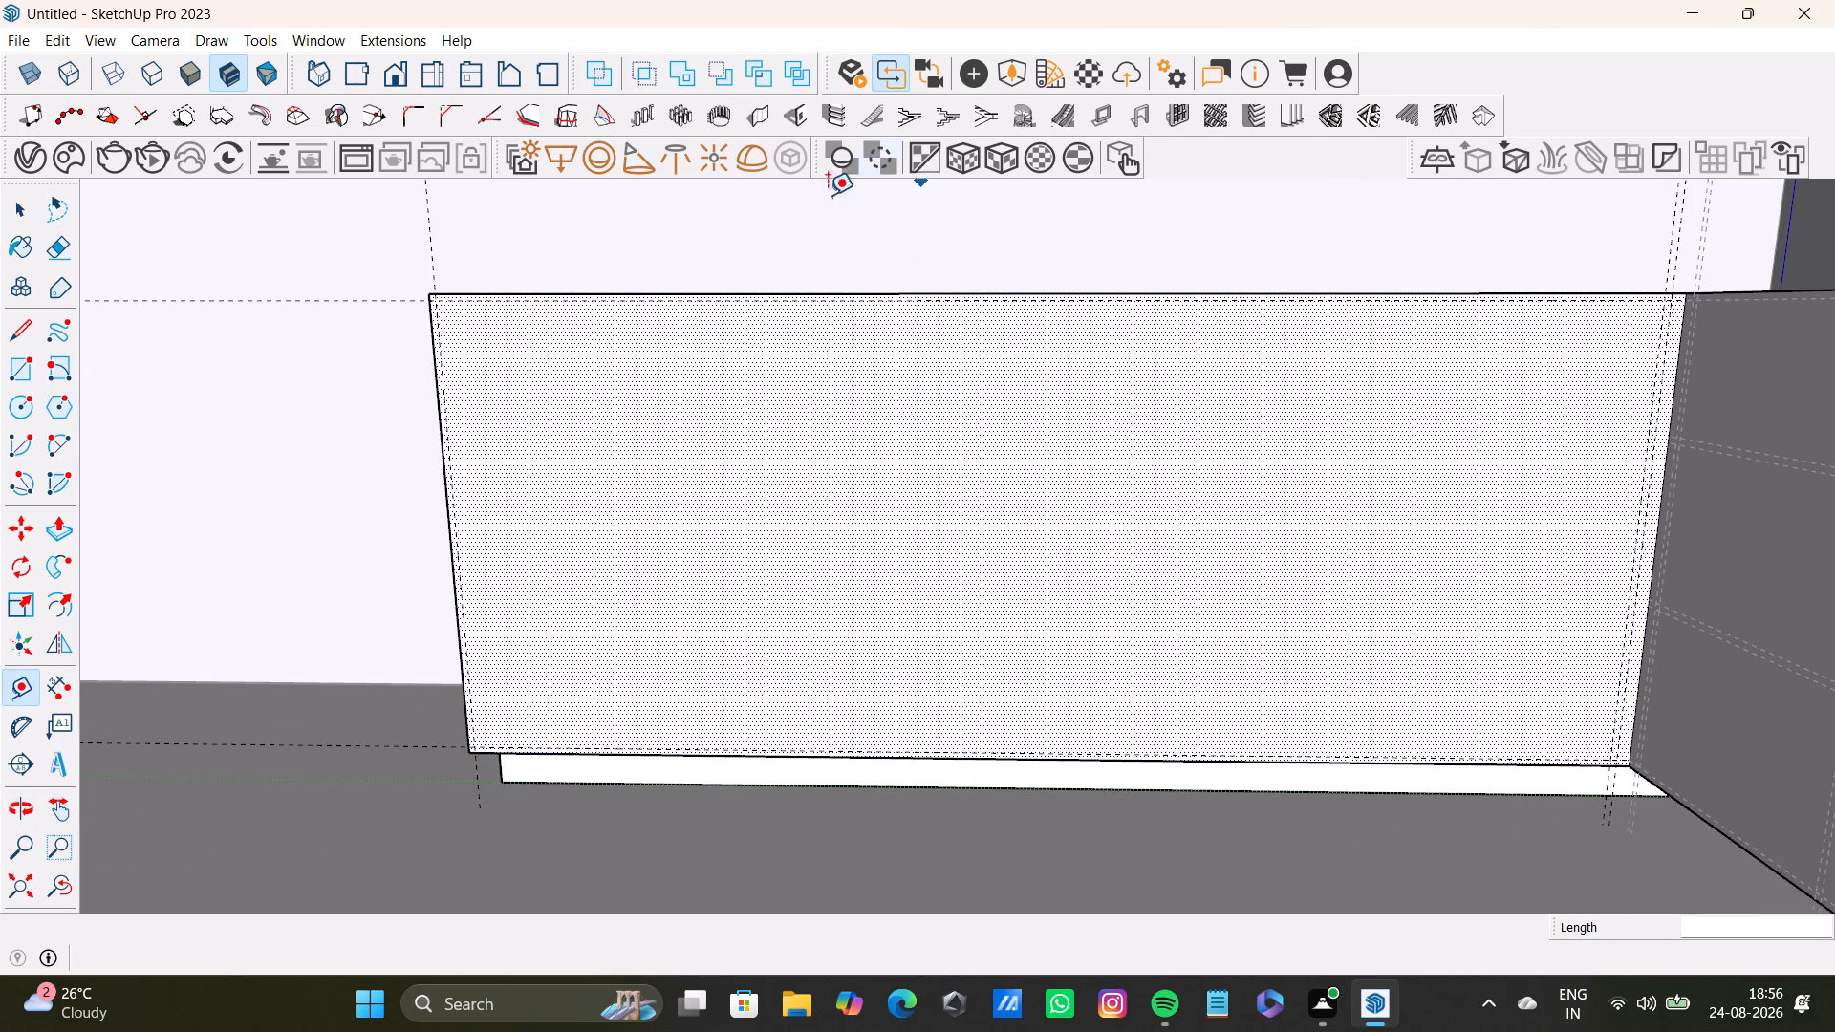
pyautogui.scroll(7, 1648, 485)
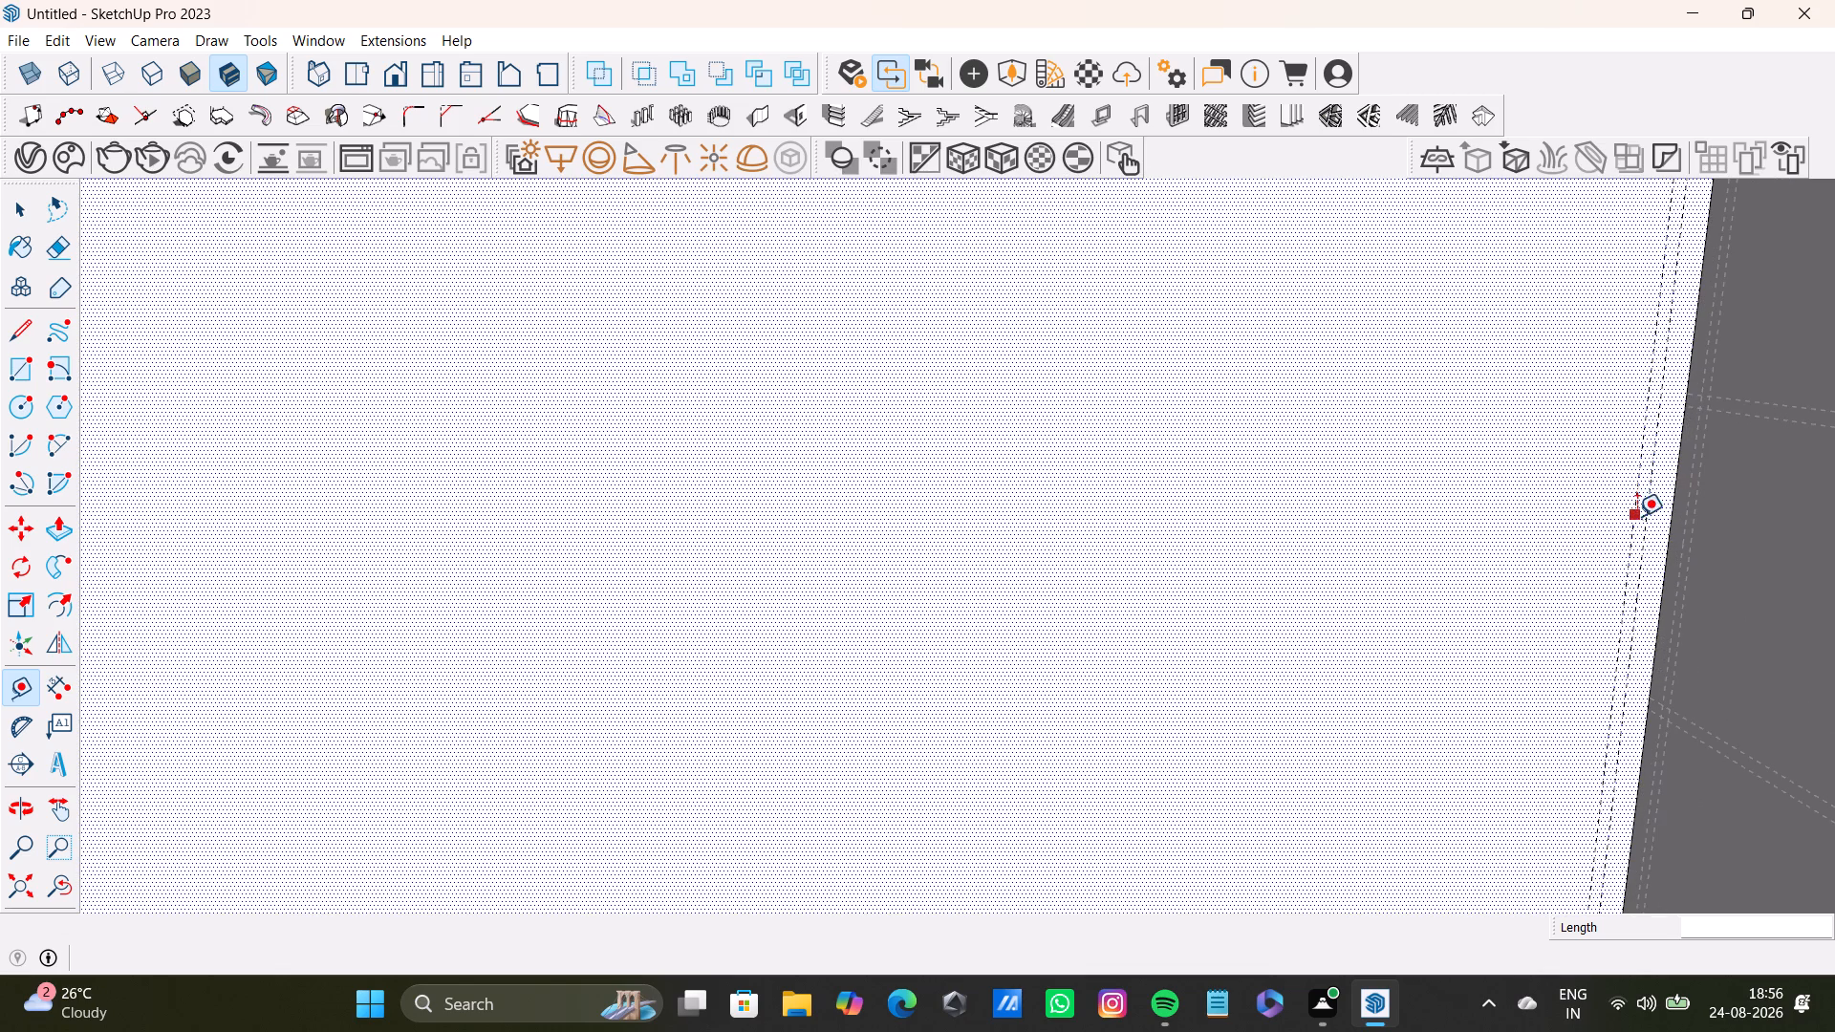
pyautogui.click(1637, 516)
pyautogui.scroll(-9, 629, 422)
pyautogui.moveTo(670, 447); pyautogui.dragTo(916, 444, button='middle')
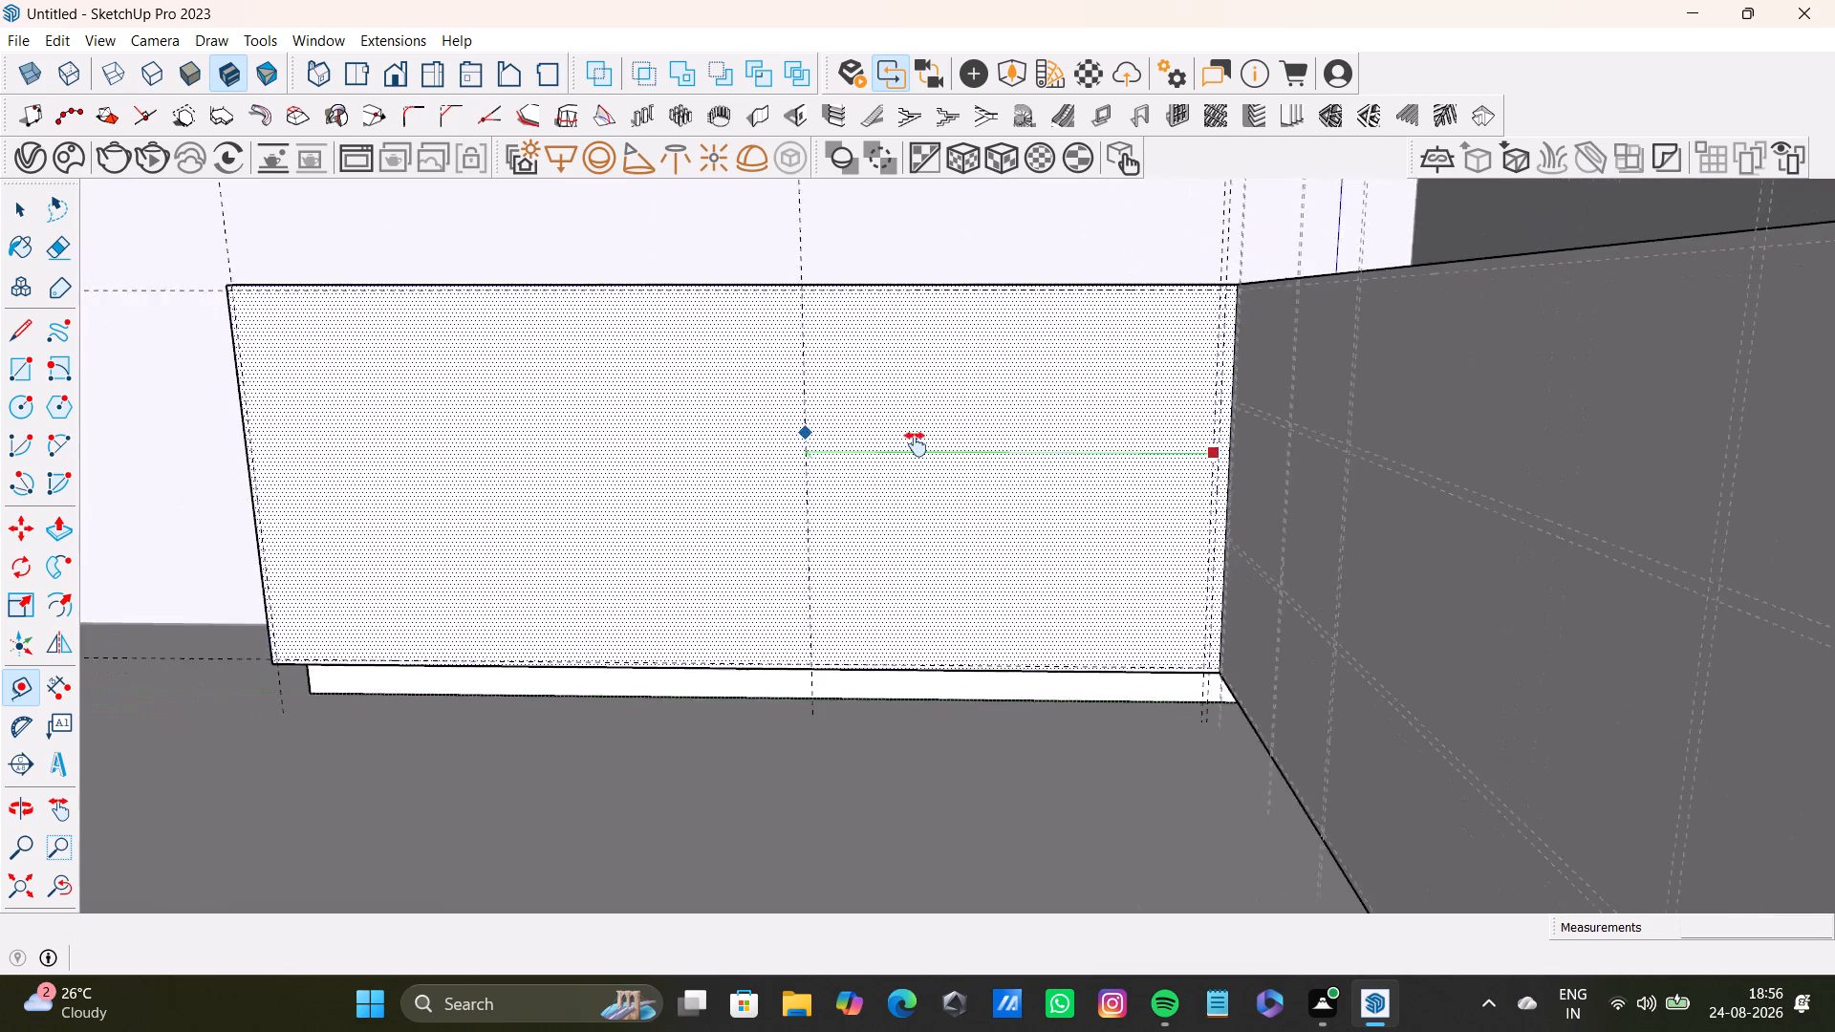
pyautogui.moveTo(916, 444); pyautogui.dragTo(968, 527, button='middle')
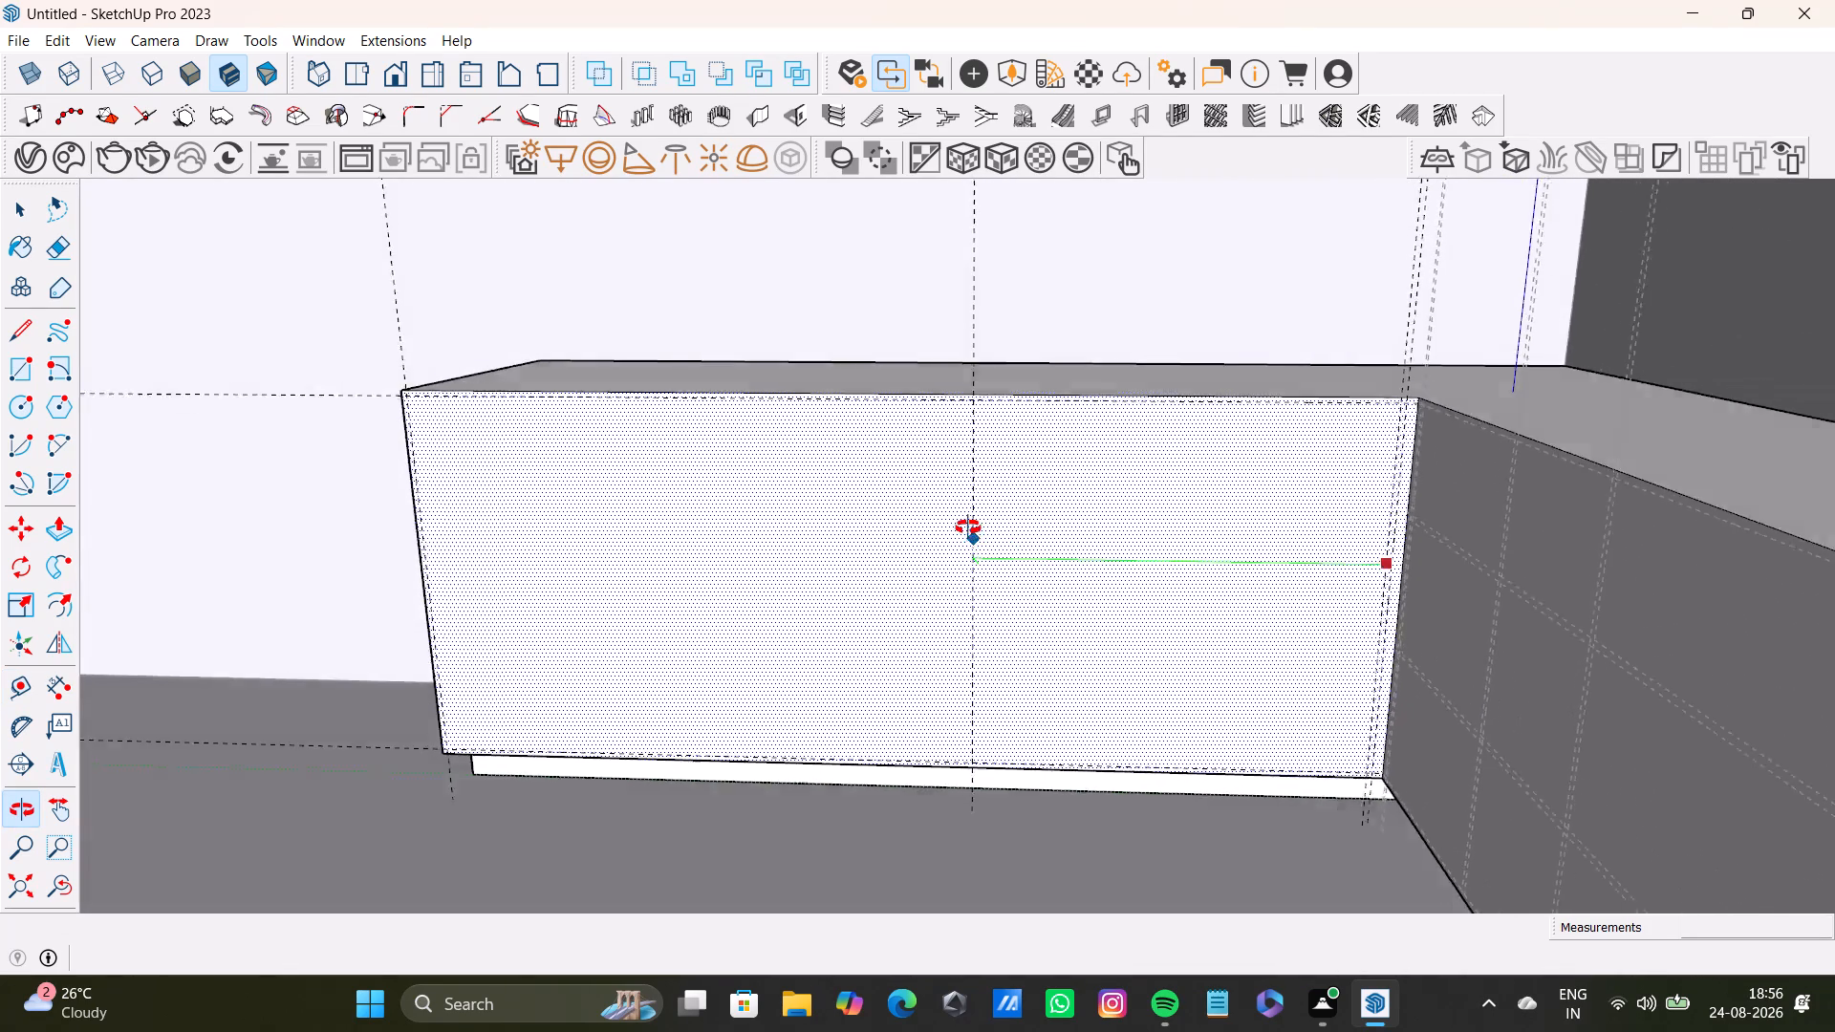
pyautogui.moveTo(968, 527); pyautogui.dragTo(969, 542, button='middle')
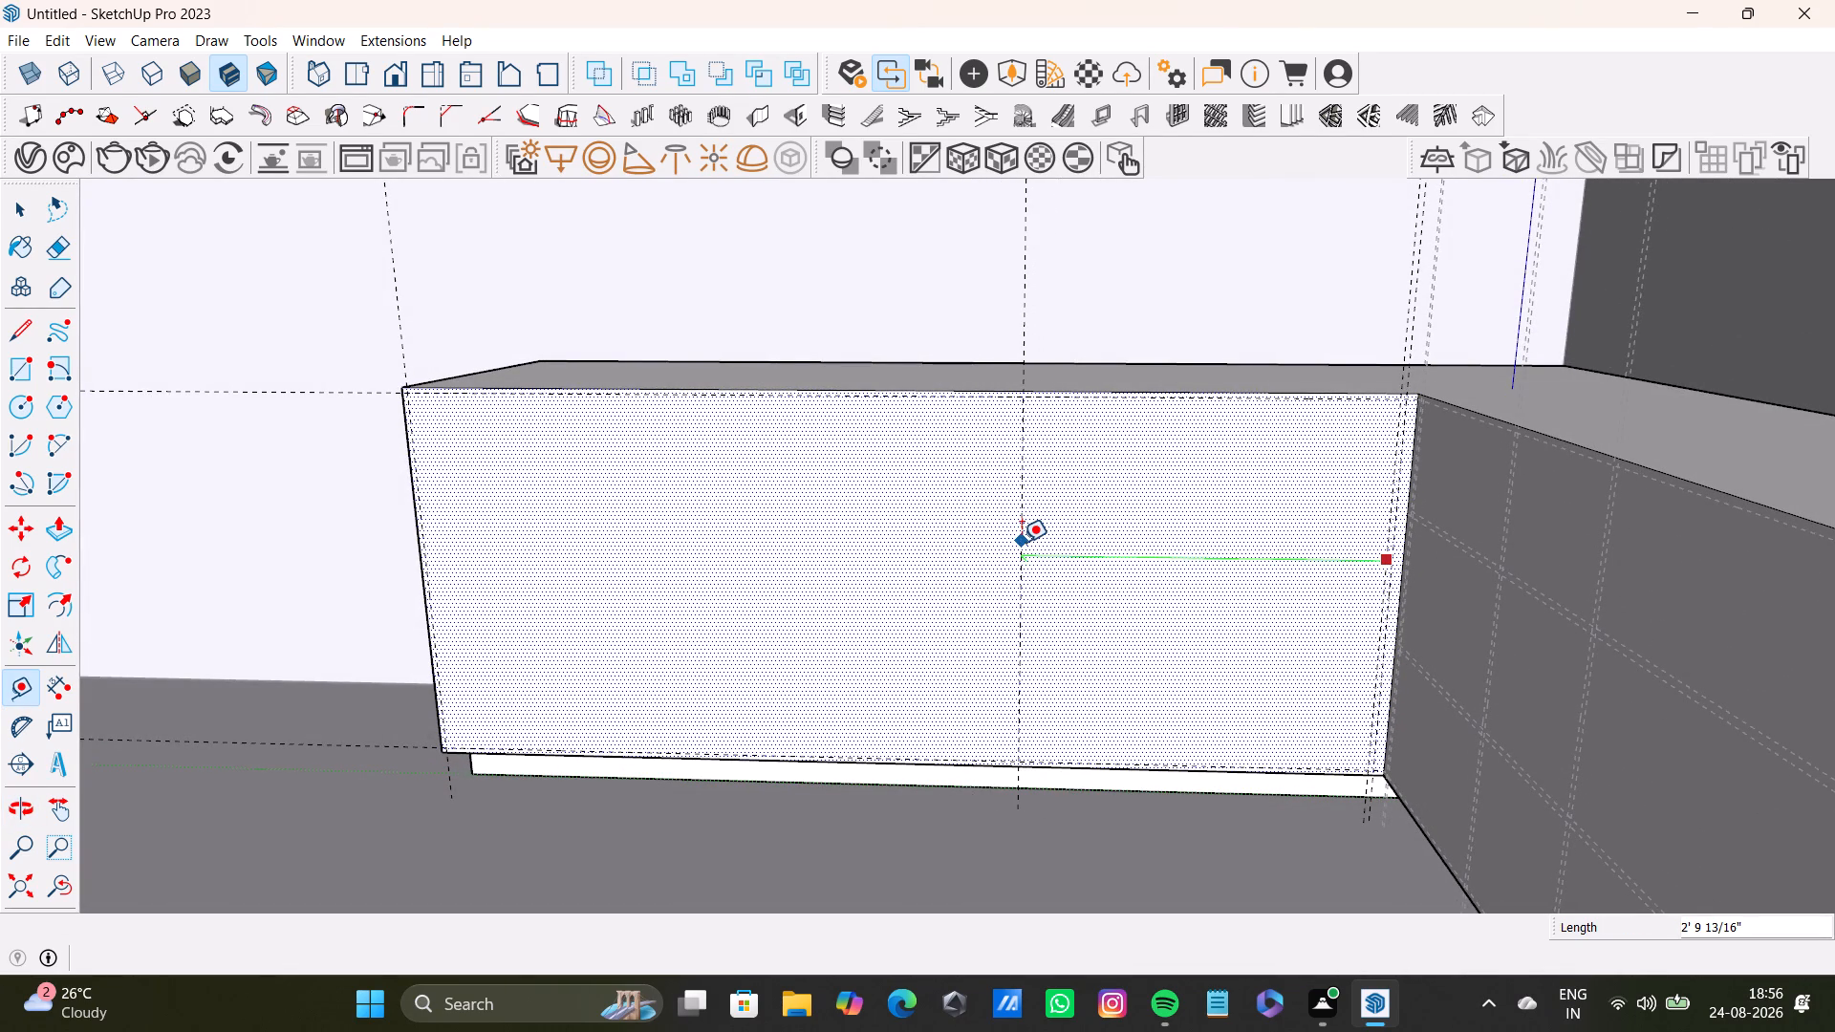
pyautogui.click(1022, 542)
# Place a parallel vertical guide 0.5" from the new guide, on its free-end side.
pyautogui.click(1021, 561)
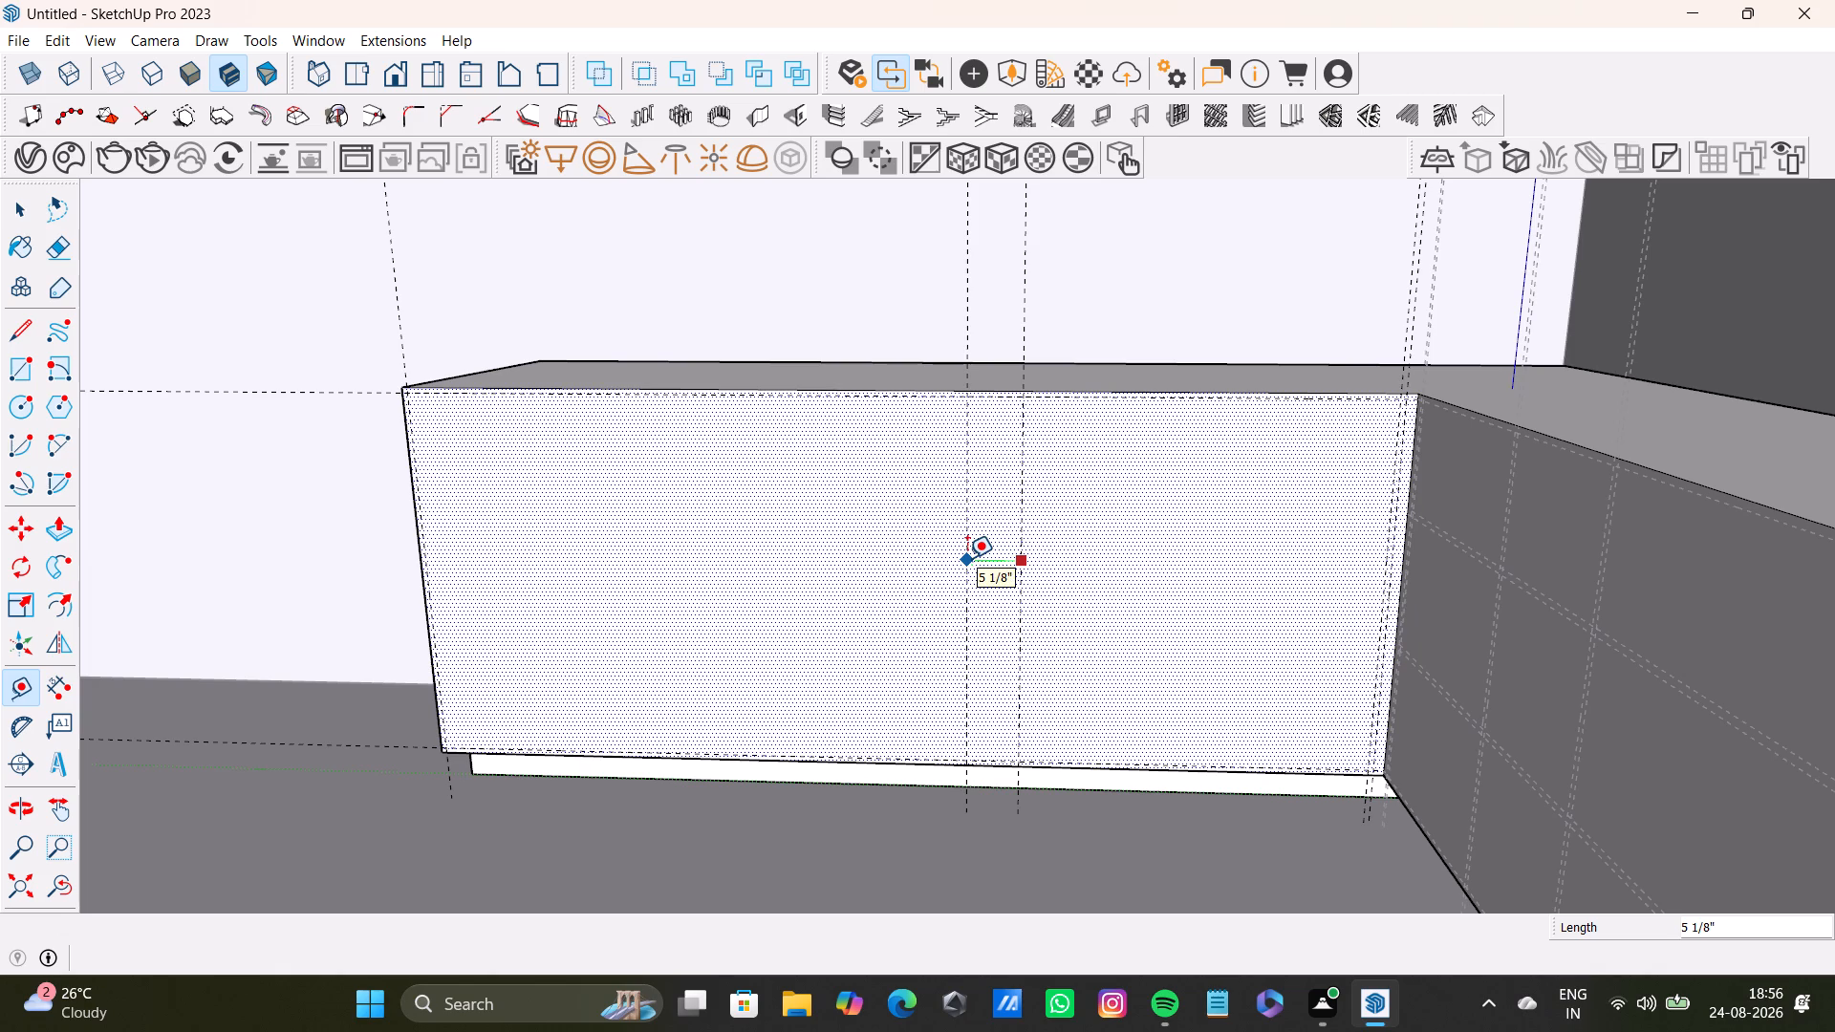
pyautogui.write('0.5"')
pyautogui.press('Return')
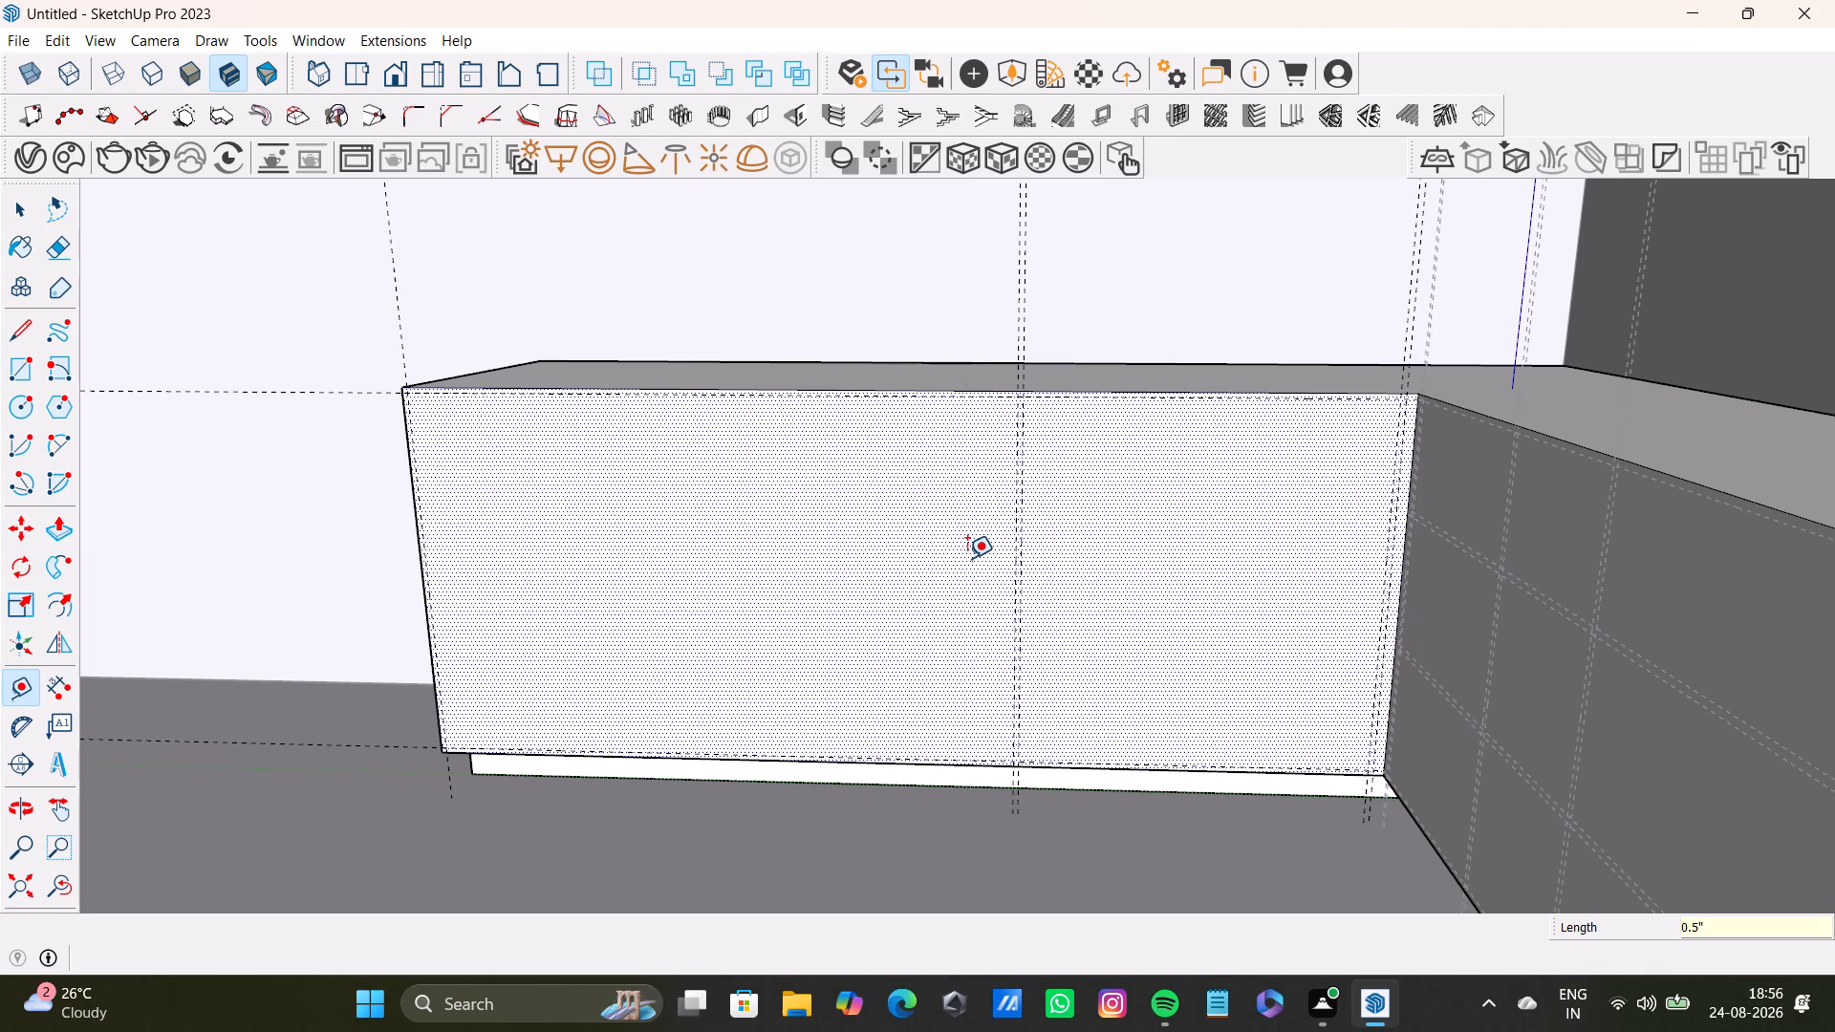
# Place a vertical guide 1'2" from the outer guide of this pair, toward the arm's free end.
pyautogui.scroll(4, 992, 601)
pyautogui.click(1022, 614)
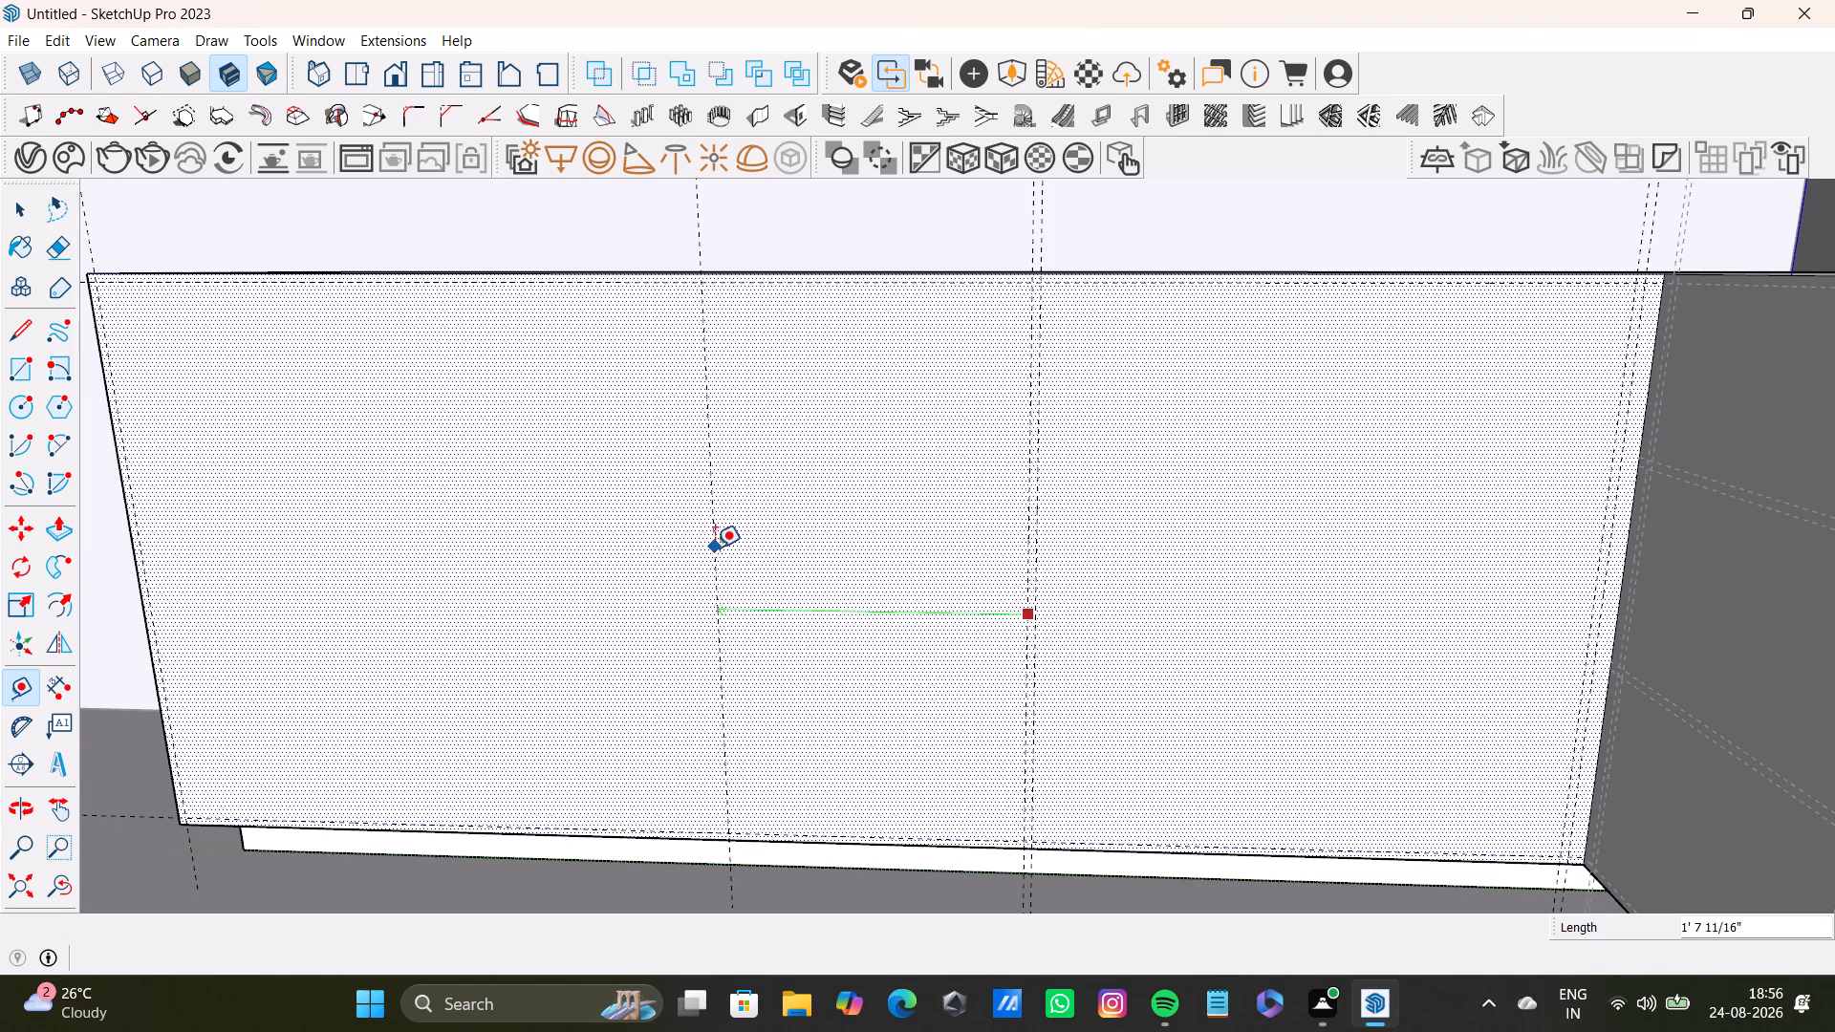
pyautogui.scroll(-4, 715, 548)
pyautogui.moveTo(716, 548); pyautogui.dragTo(946, 587, button='middle')
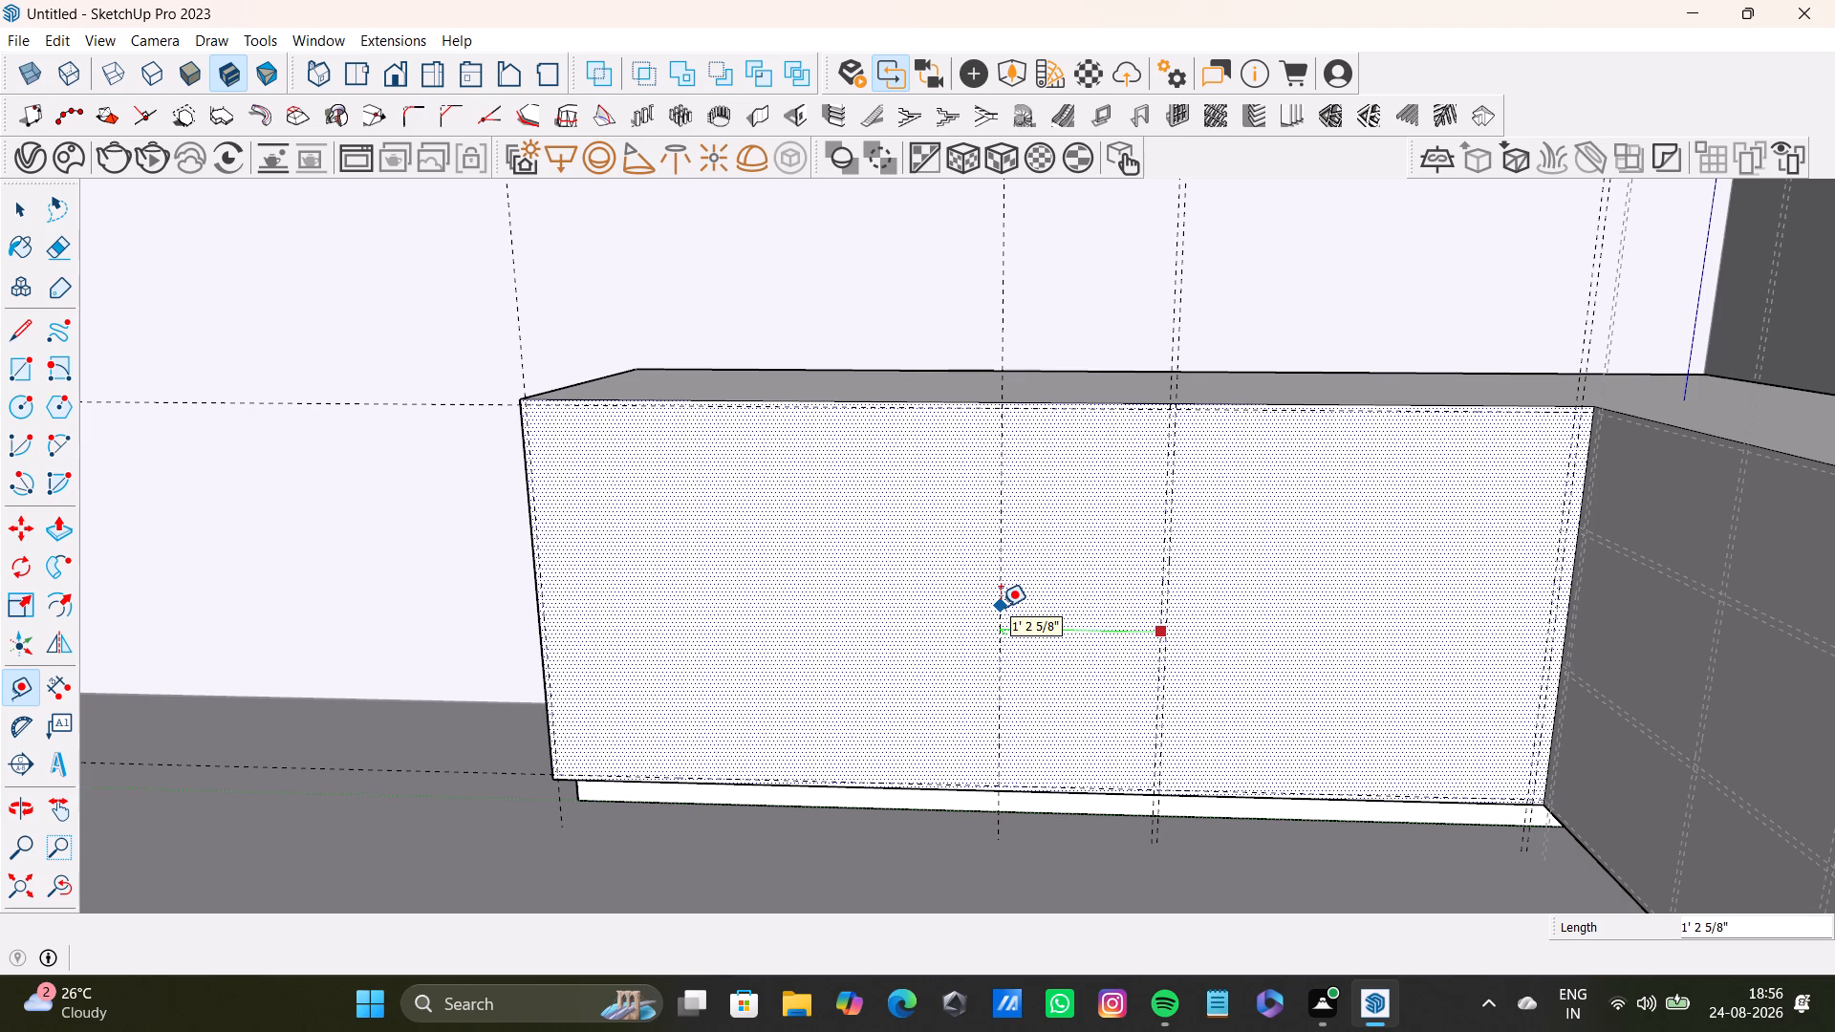
pyautogui.write('1\'2"')
pyautogui.press('Return')
# Place a parallel vertical guide 0.5" beyond the 1'2" guide, toward the arm's free end.
pyautogui.click(1005, 620)
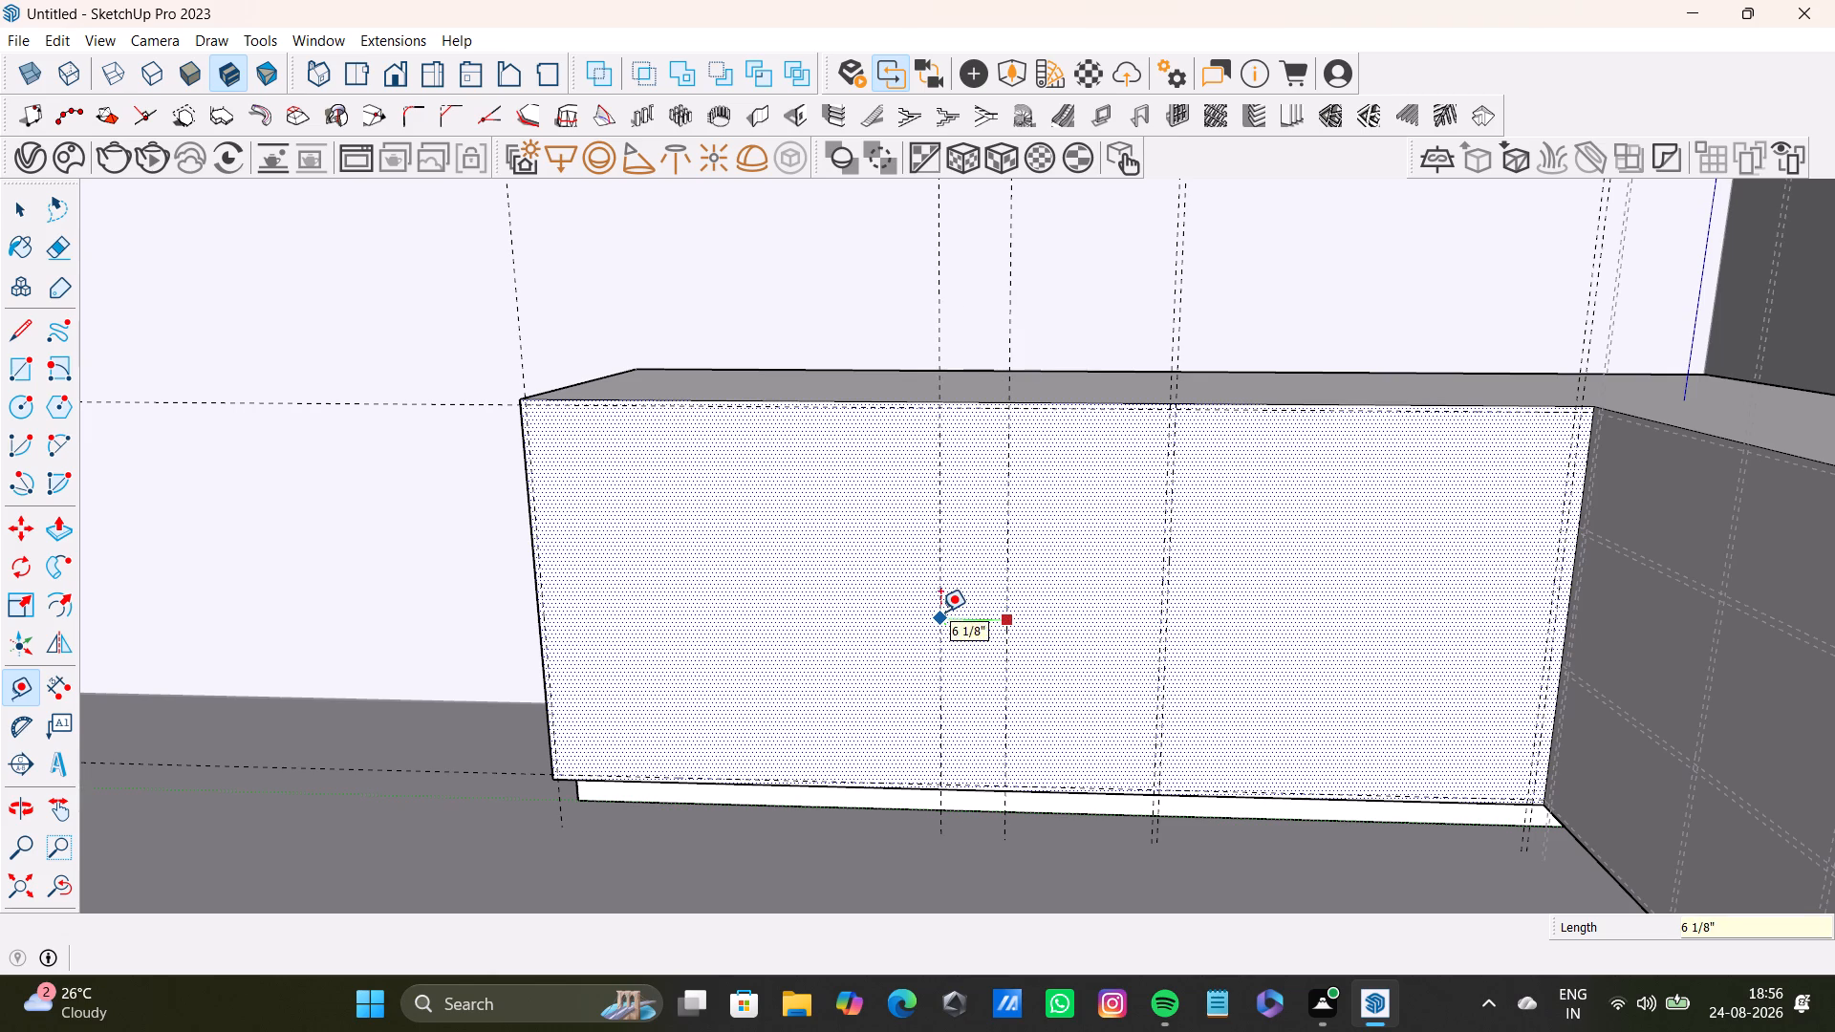
pyautogui.write('0.5"')
pyautogui.press('Return')
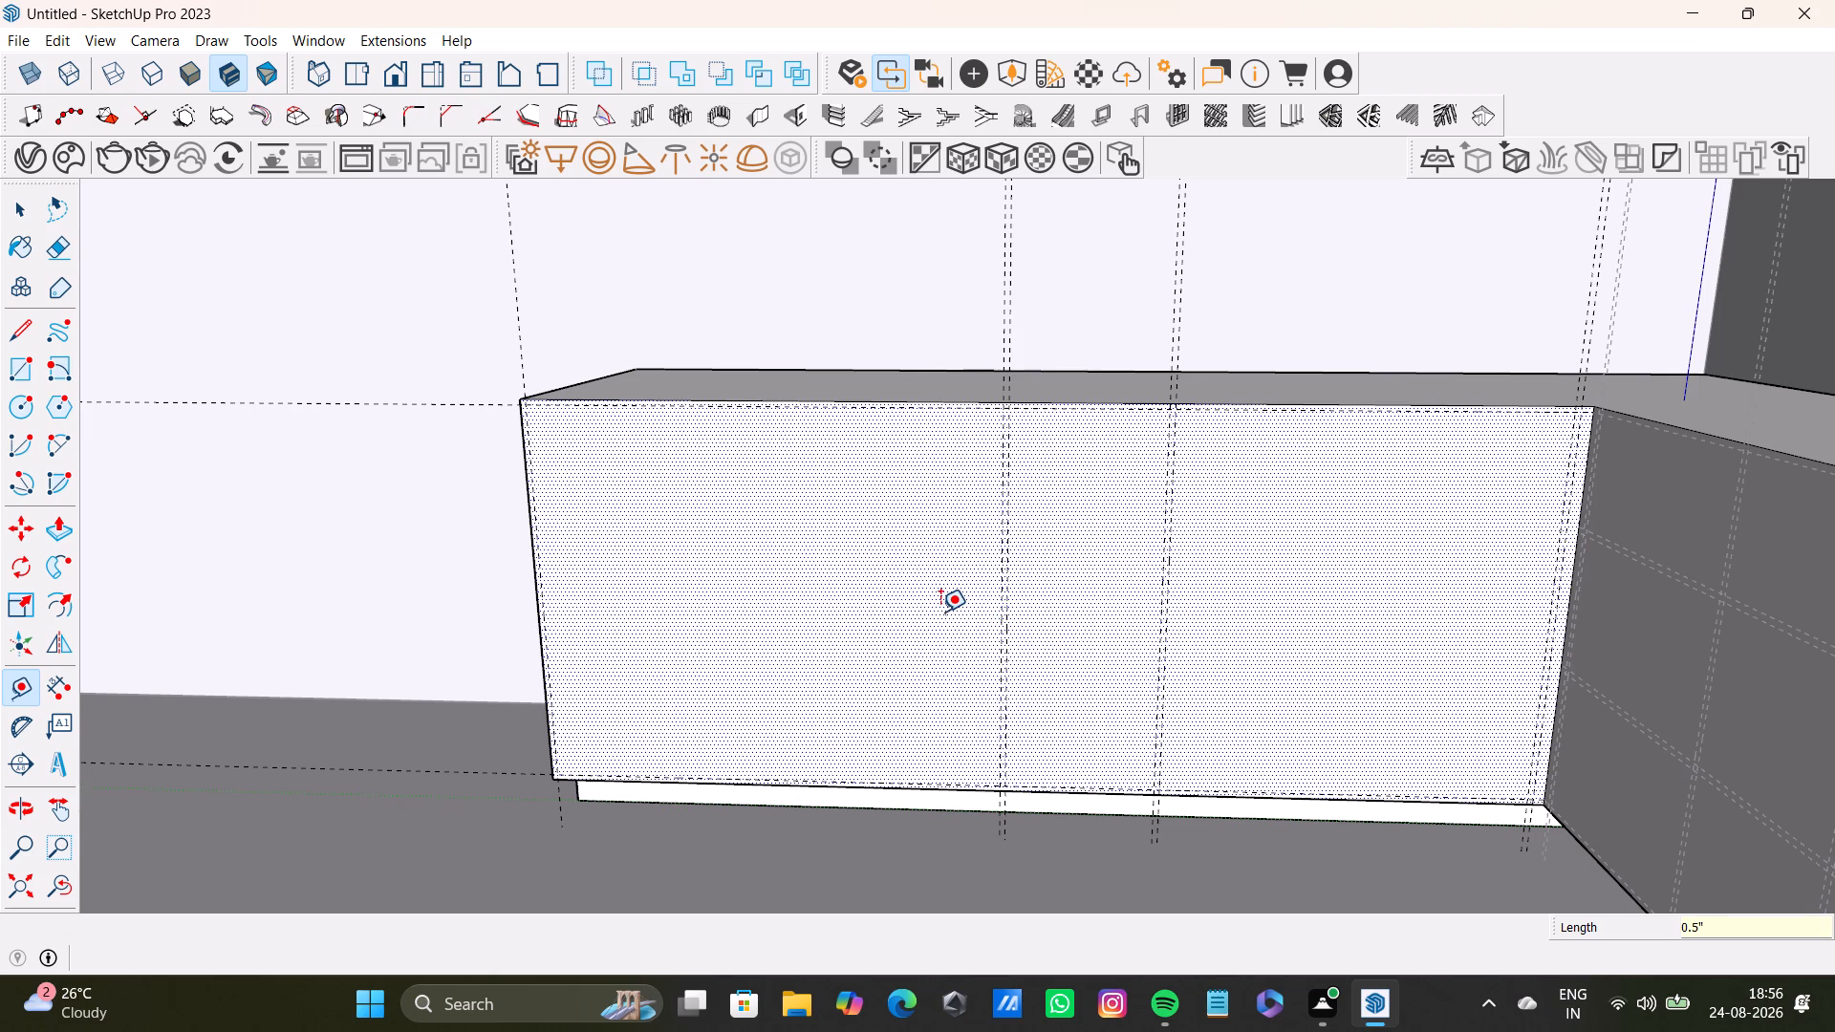
# Place a vertical guide about 2' 4" from the outer guide of the second divider pair, toward the arm's free end.
pyautogui.scroll(4, 1014, 634)
pyautogui.click(990, 659)
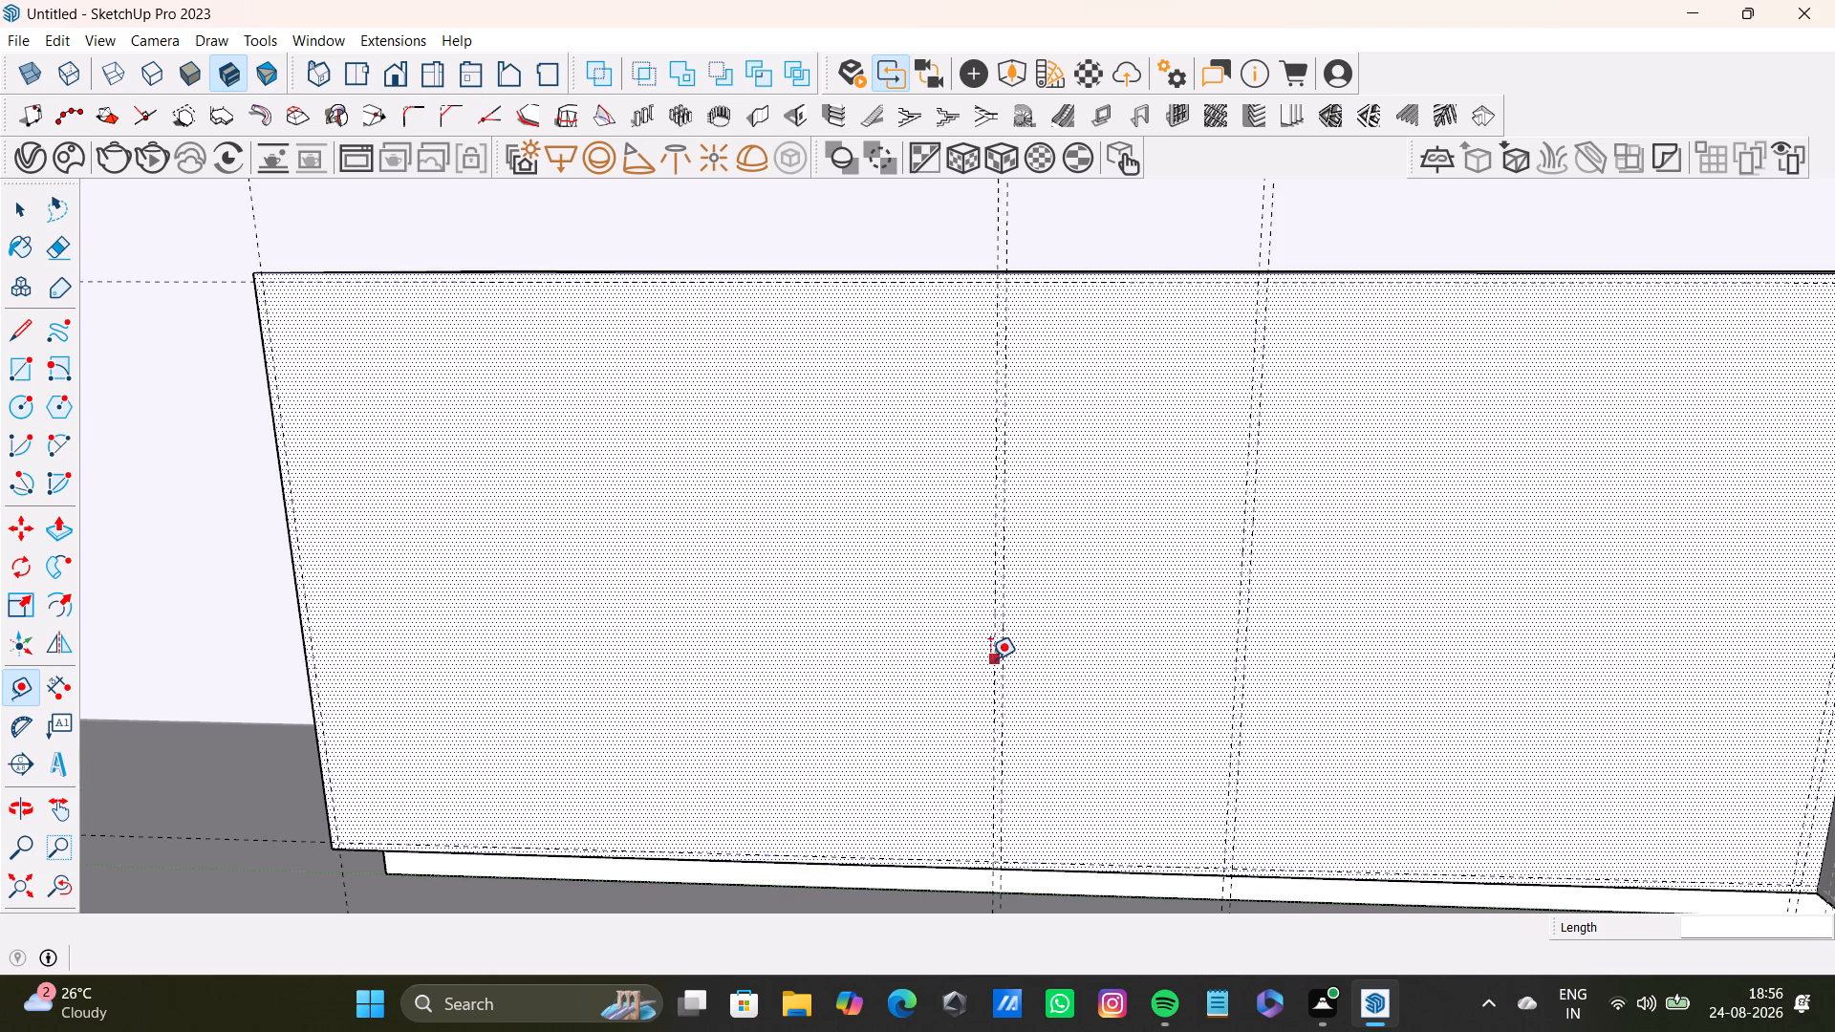
pyautogui.scroll(-4, 555, 592)
pyautogui.keyDown('shift'); pyautogui.moveTo(559, 586); pyautogui.dragTo(837, 589, button='middle'); pyautogui.keyUp('shift')
pyautogui.moveTo(849, 596); pyautogui.dragTo(842, 625, button='middle')
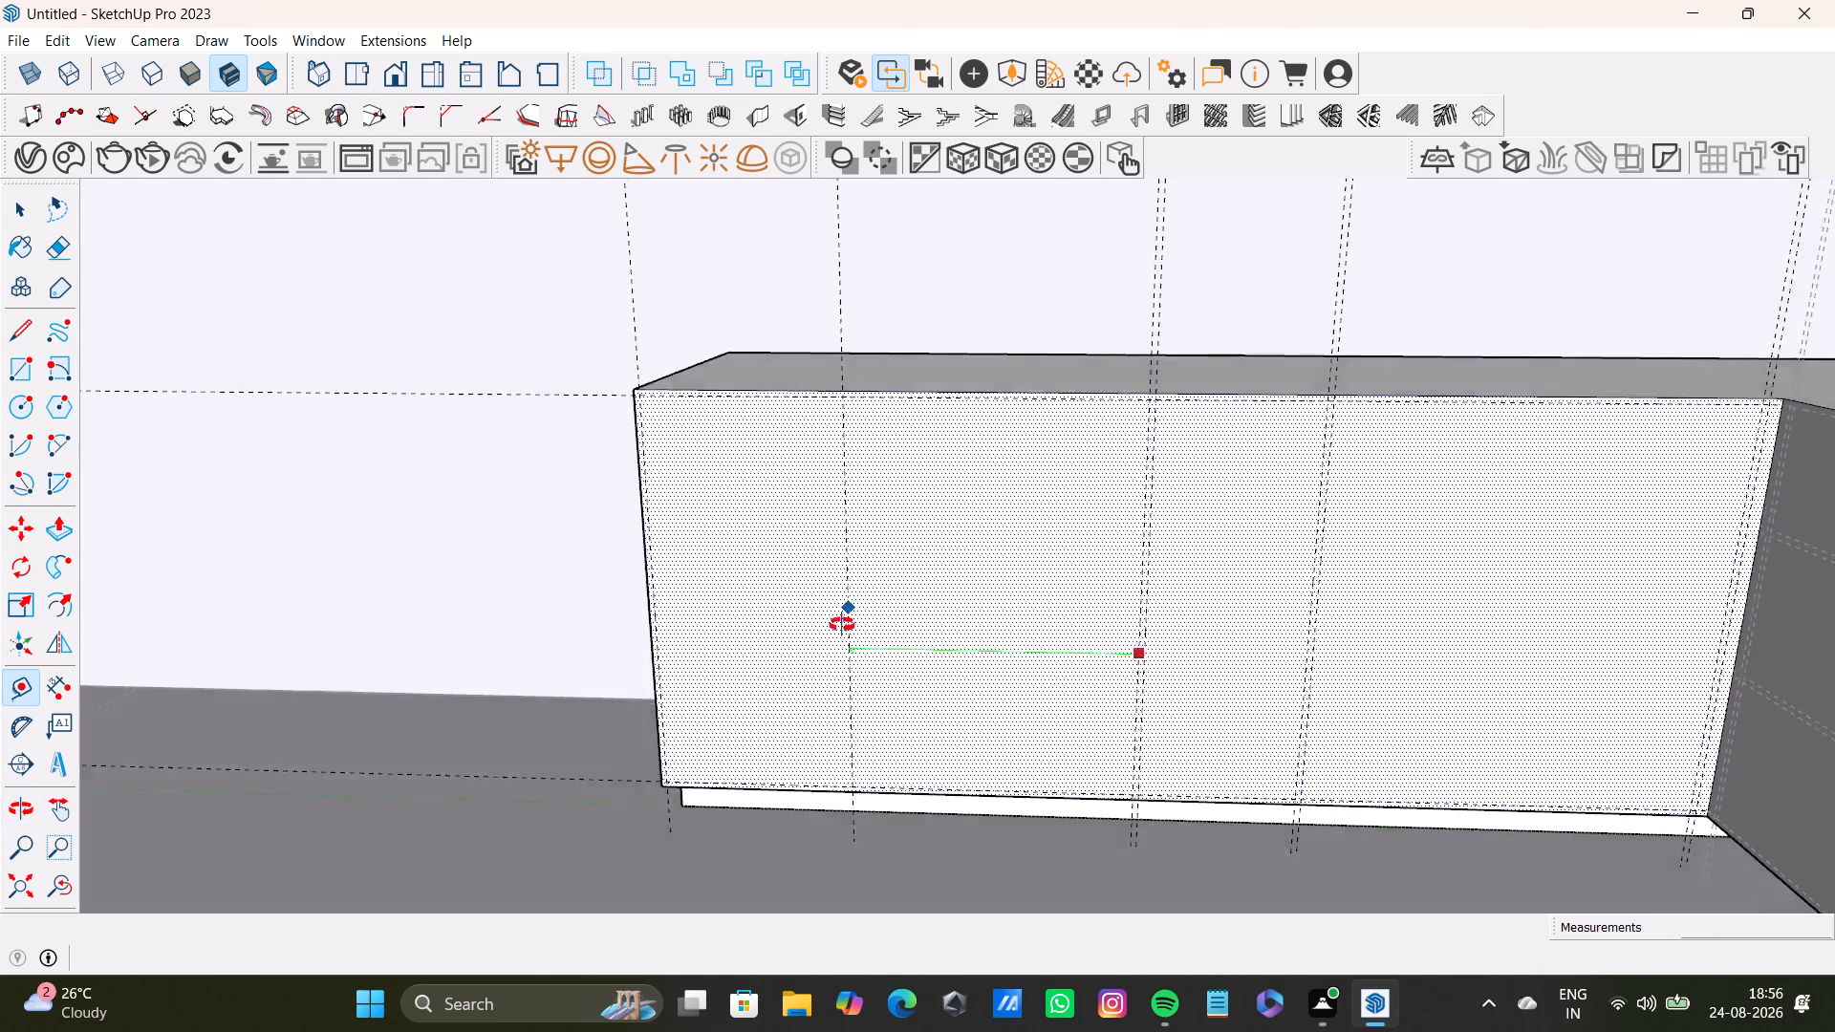
pyautogui.moveTo(842, 625); pyautogui.dragTo(821, 676, button='middle')
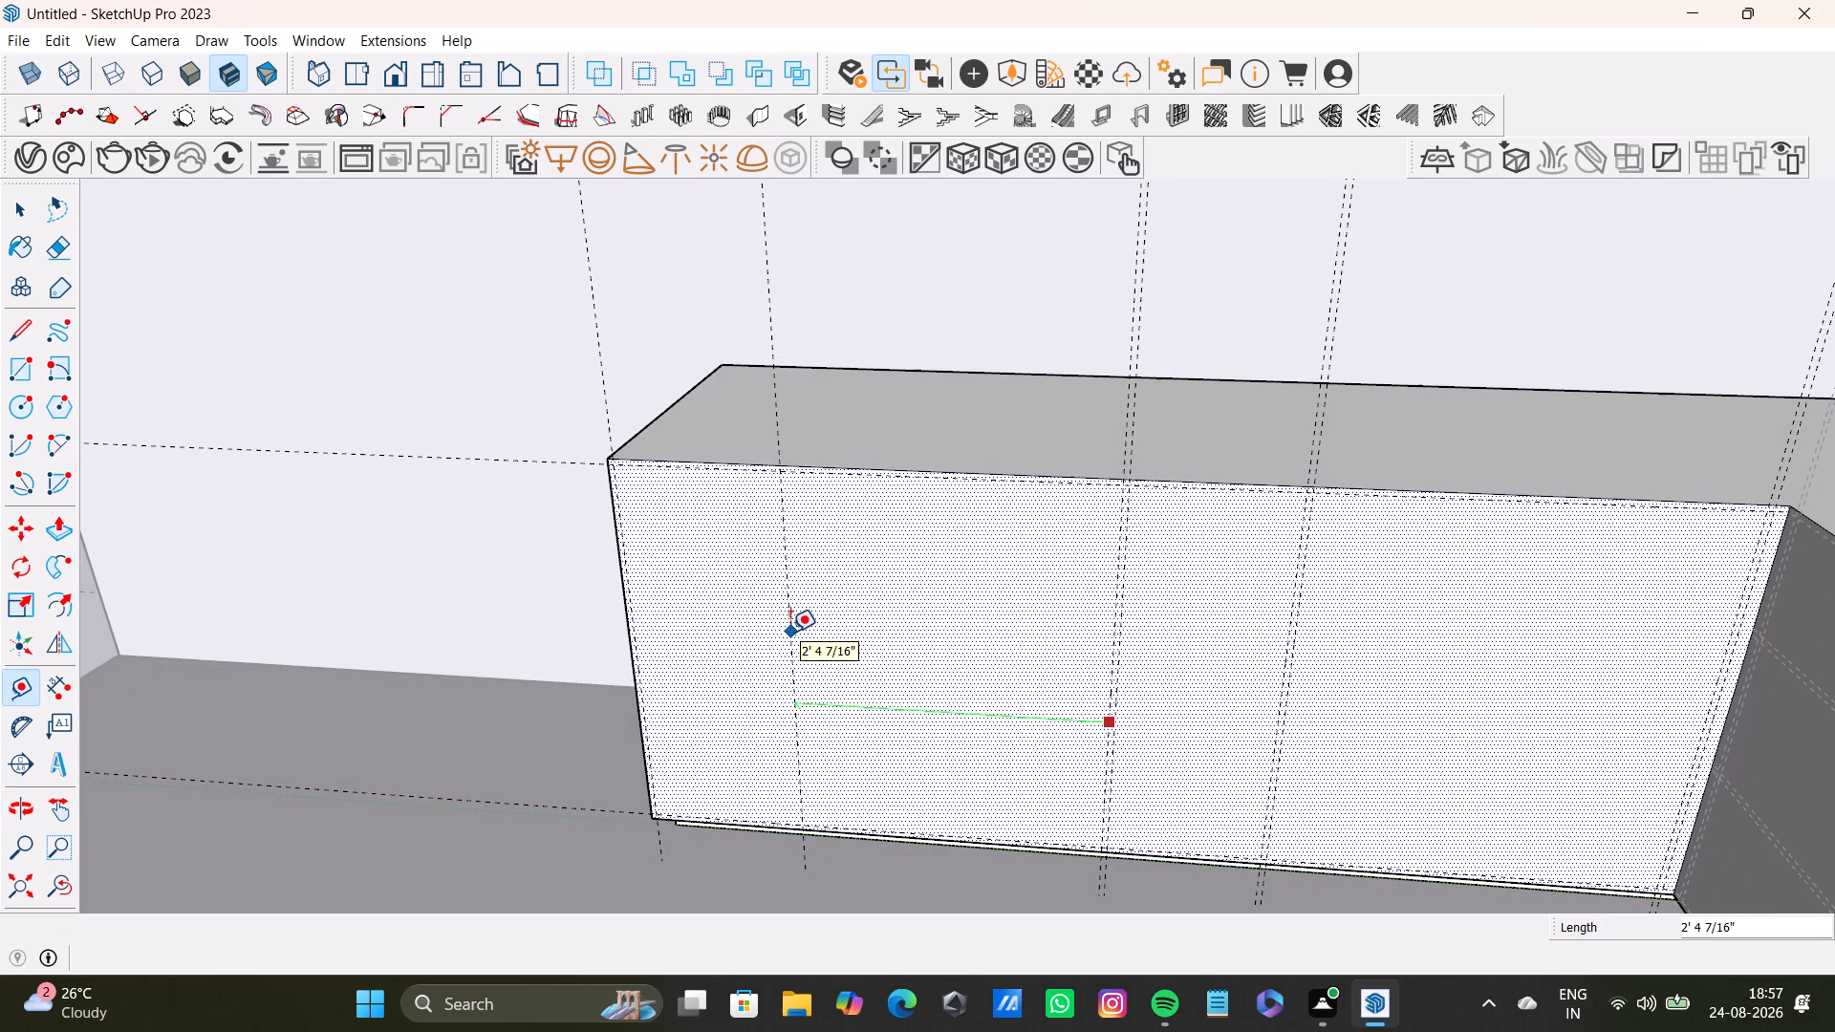
pyautogui.click(798, 635)
# Place a parallel vertical guide 0.5" from the guide nearest the free end, toward the inner corner.
pyautogui.moveTo(799, 648); pyautogui.dragTo(810, 648)
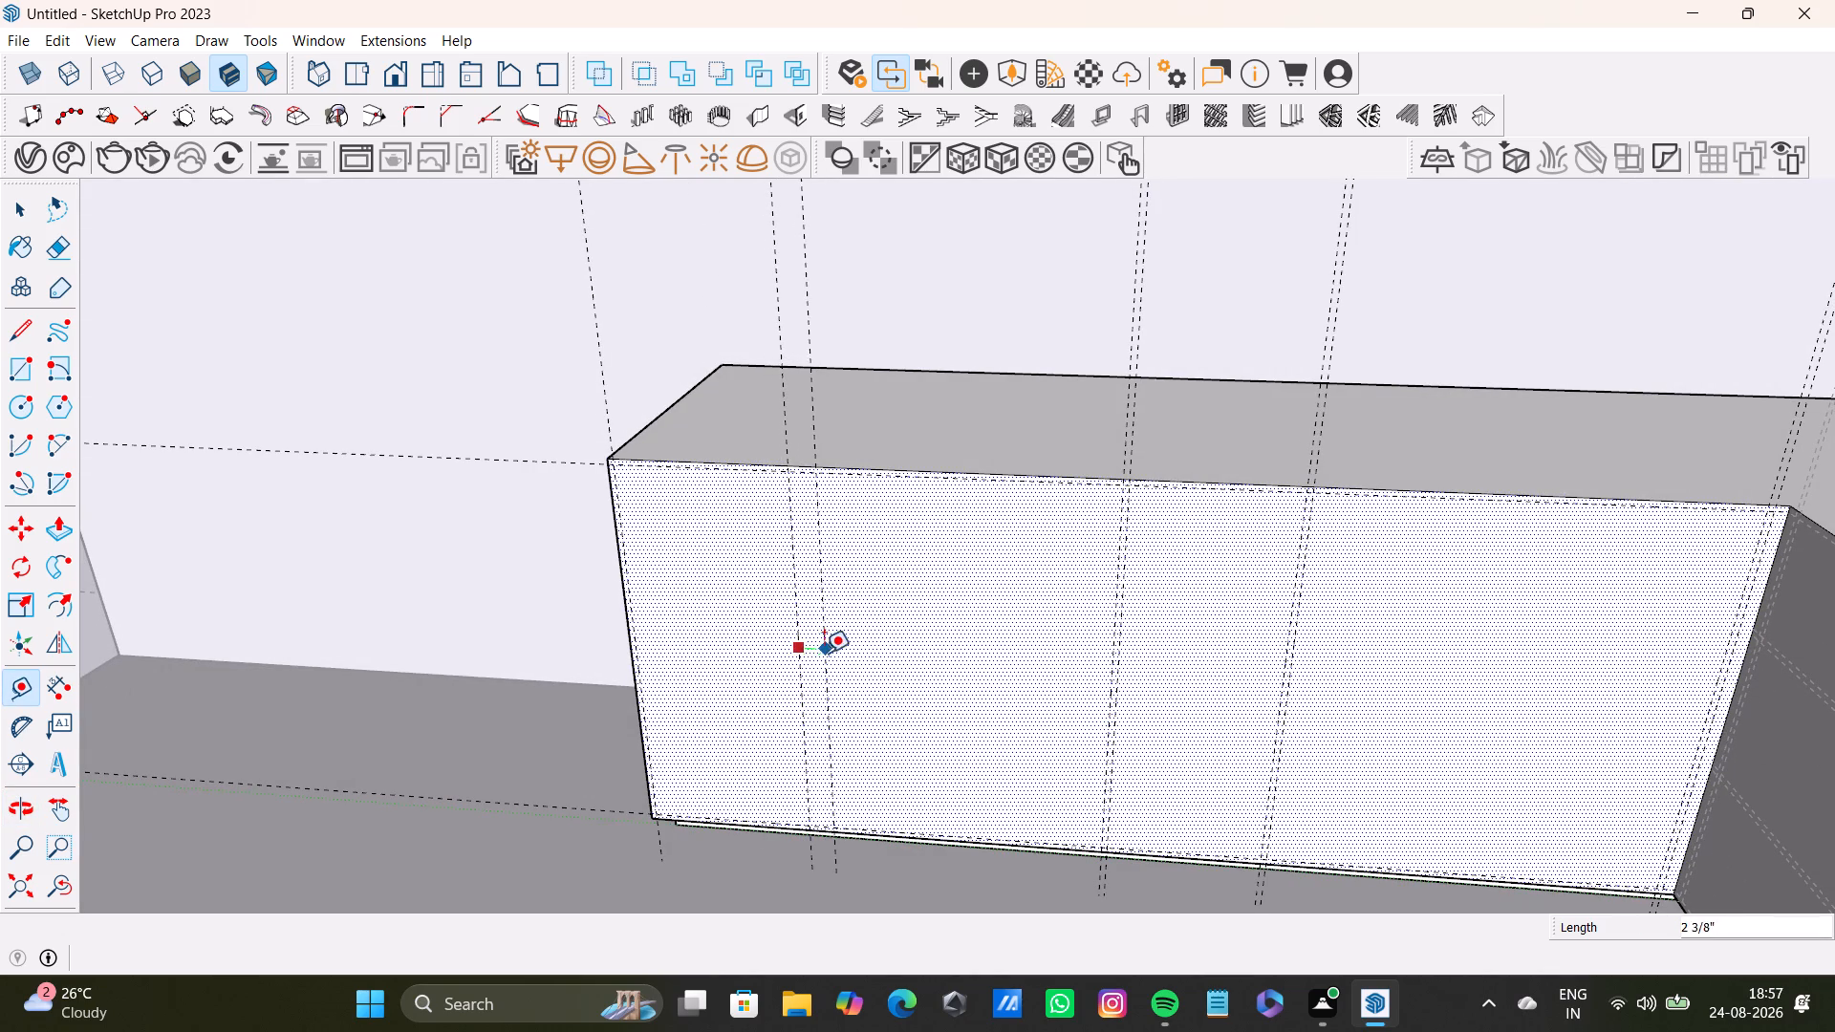
pyautogui.write('0.5"')
pyautogui.press('Return')
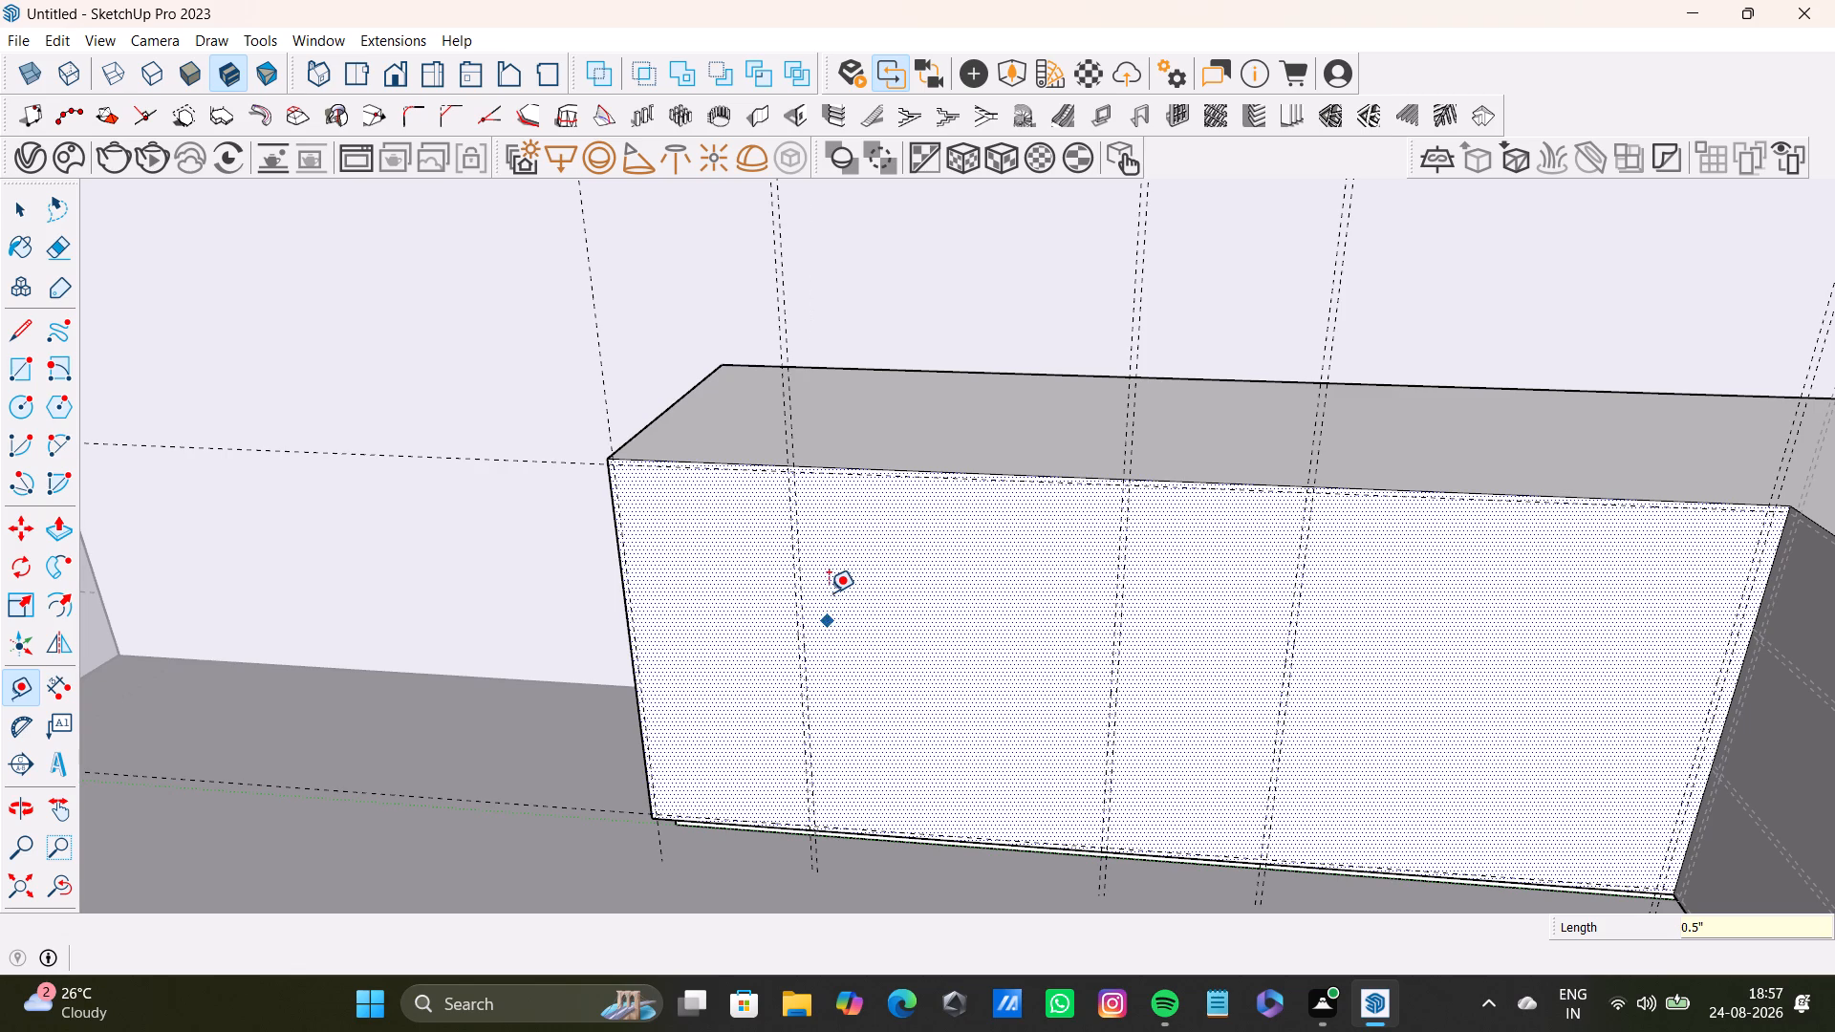
# Place a horizontal guide about 1' 6" below the upper-edge guide on the arm's inner face.
pyautogui.press('space')
pyautogui.scroll(-4, 949, 634)
pyautogui.moveTo(973, 623); pyautogui.dragTo(992, 613, button='middle')
pyautogui.scroll(4, 923, 598)
pyautogui.moveTo(11, 678); pyautogui.dragTo(27, 677)
pyautogui.scroll(4, 1128, 597)
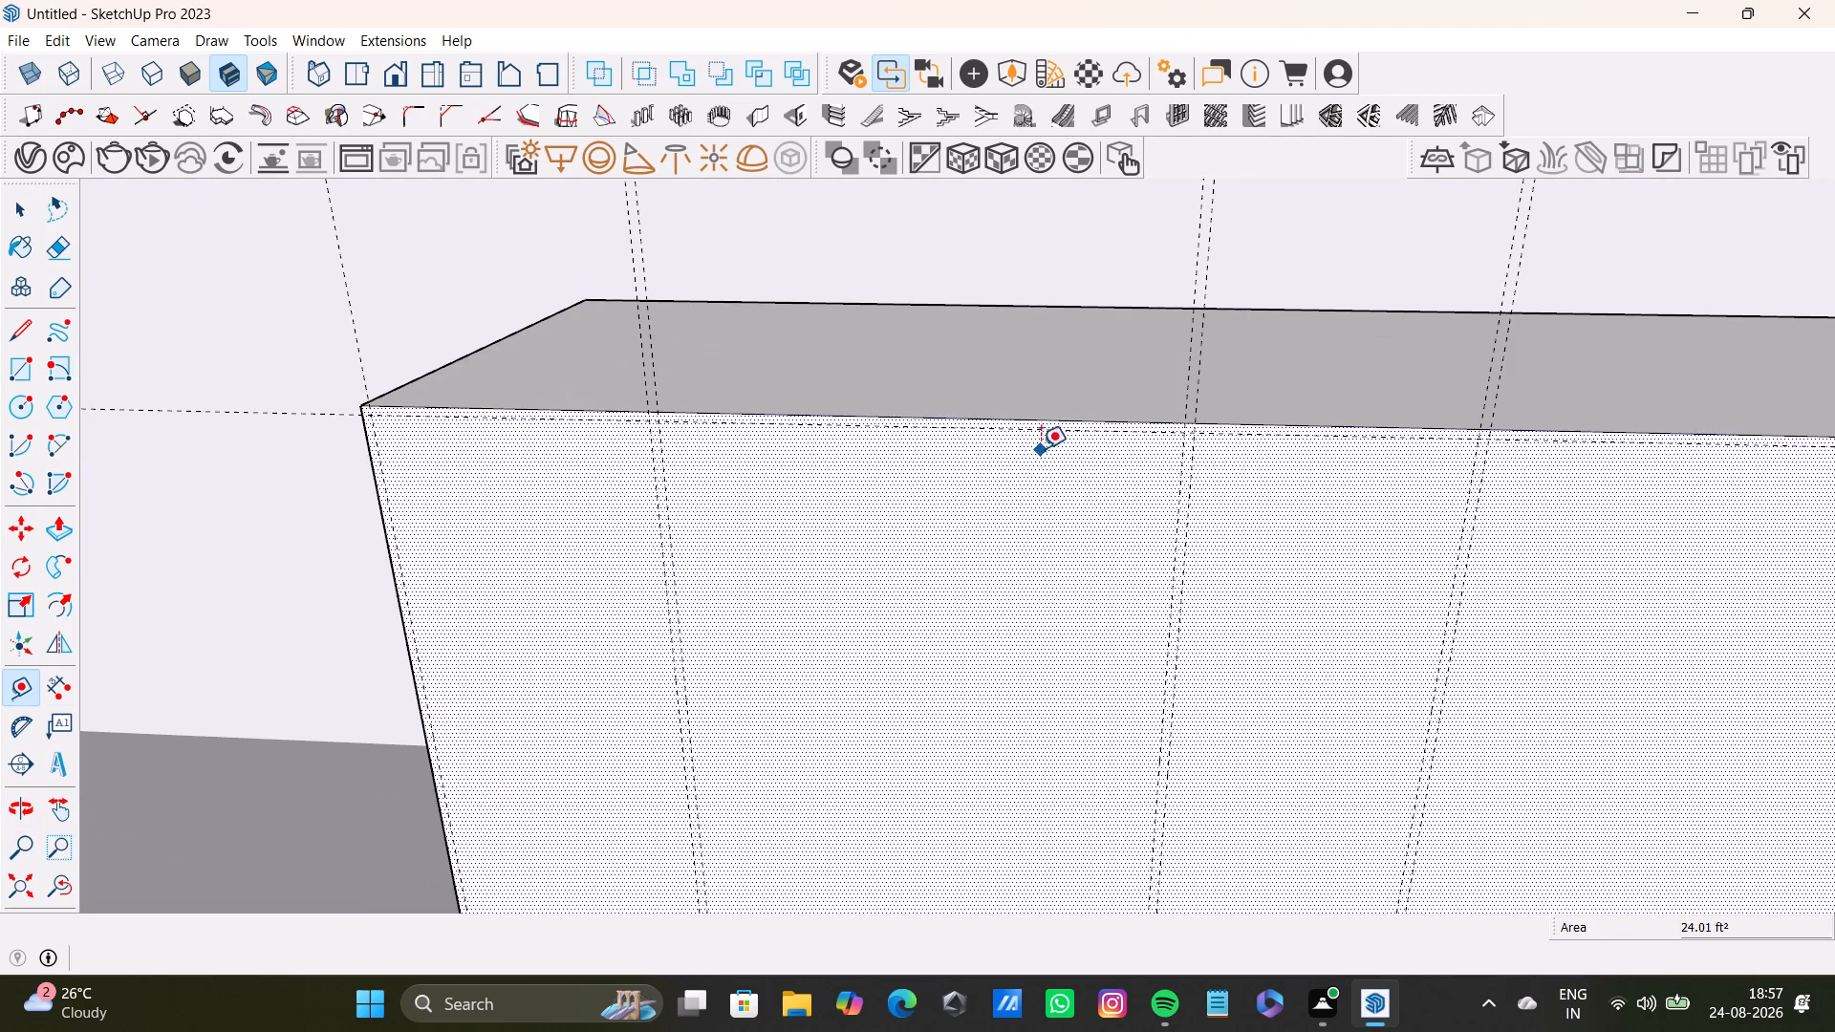
pyautogui.click(1047, 430)
pyautogui.scroll(-2, 1017, 604)
pyautogui.moveTo(1015, 599); pyautogui.dragTo(1011, 458, button='middle')
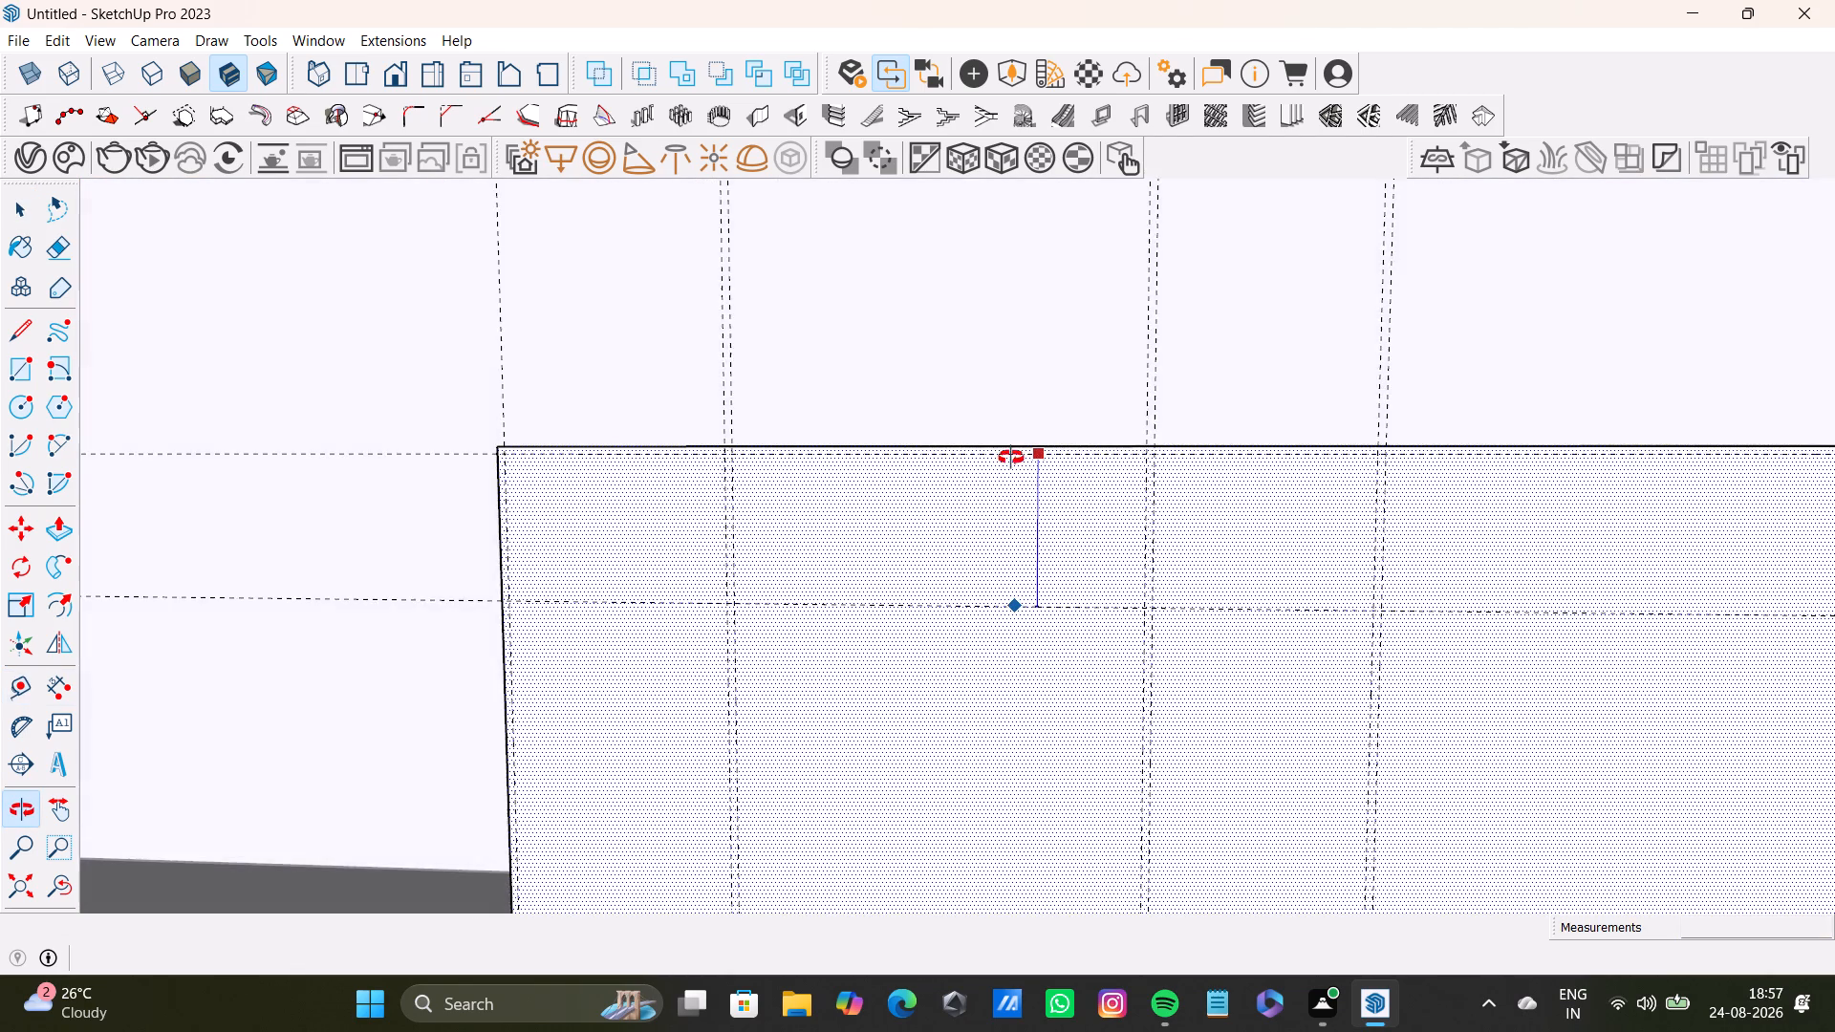
pyautogui.moveTo(1011, 458); pyautogui.dragTo(1011, 482, button='middle')
pyautogui.scroll(-3, 1021, 599)
pyautogui.keyDown('shift'); pyautogui.moveTo(1012, 585); pyautogui.dragTo(935, 592, button='middle'); pyautogui.keyUp('shift')
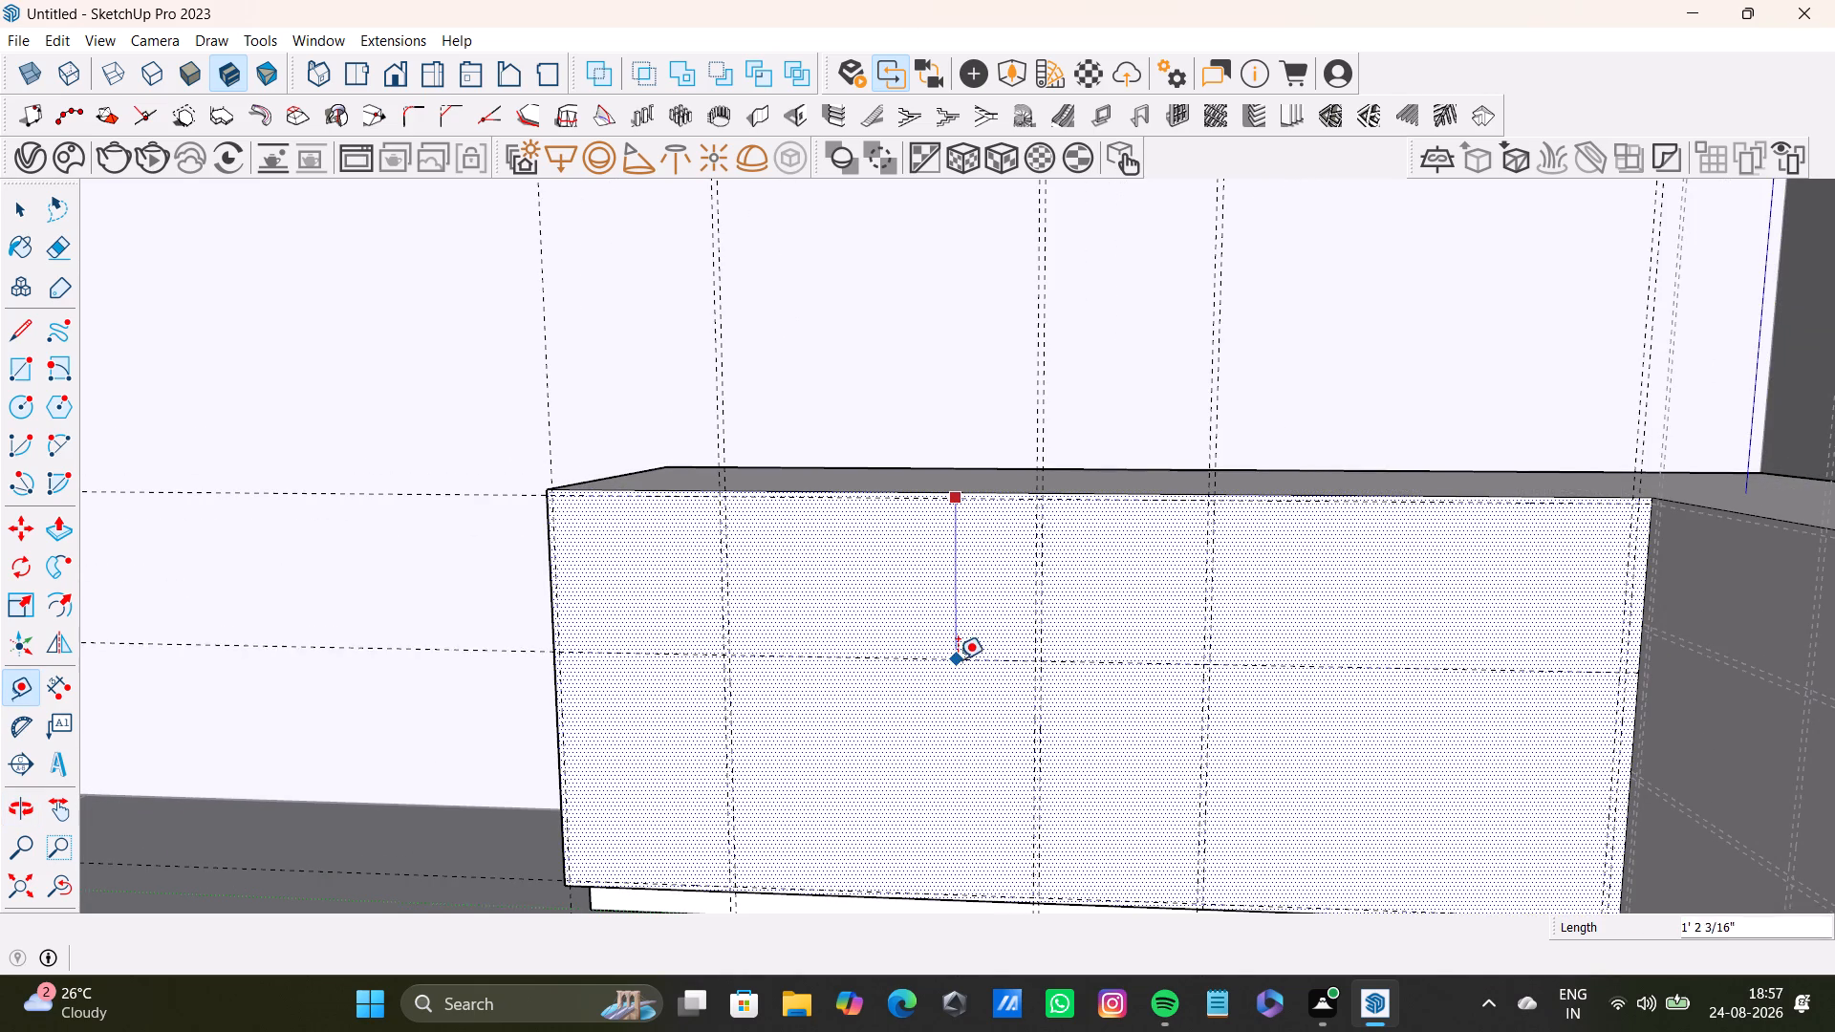
pyautogui.click(1002, 705)
# Place a parallel horizontal guide 0.5" below the new mid-height guide on the arm's inner face.
pyautogui.scroll(-3, 1123, 682)
pyautogui.keyDown('shift'); pyautogui.moveTo(1115, 660); pyautogui.dragTo(1002, 644, button='middle'); pyautogui.keyUp('shift')
pyautogui.scroll(4, 1219, 553)
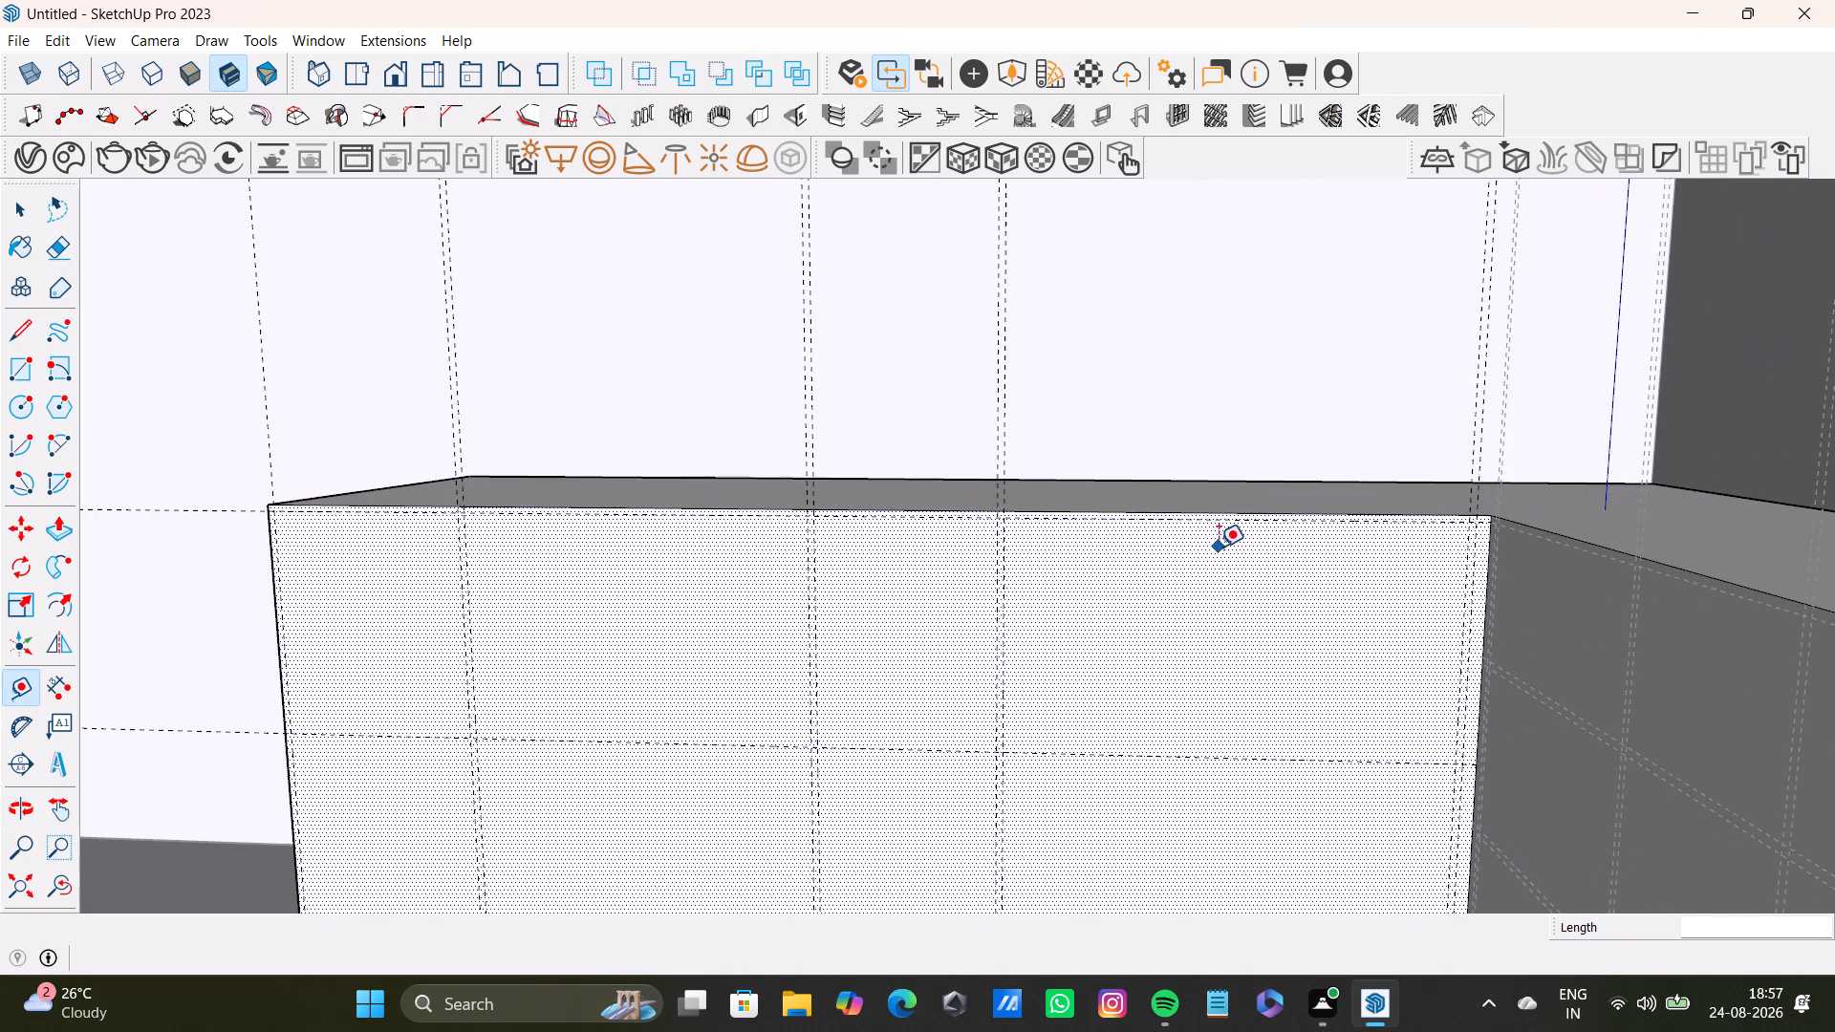
pyautogui.click(690, 743)
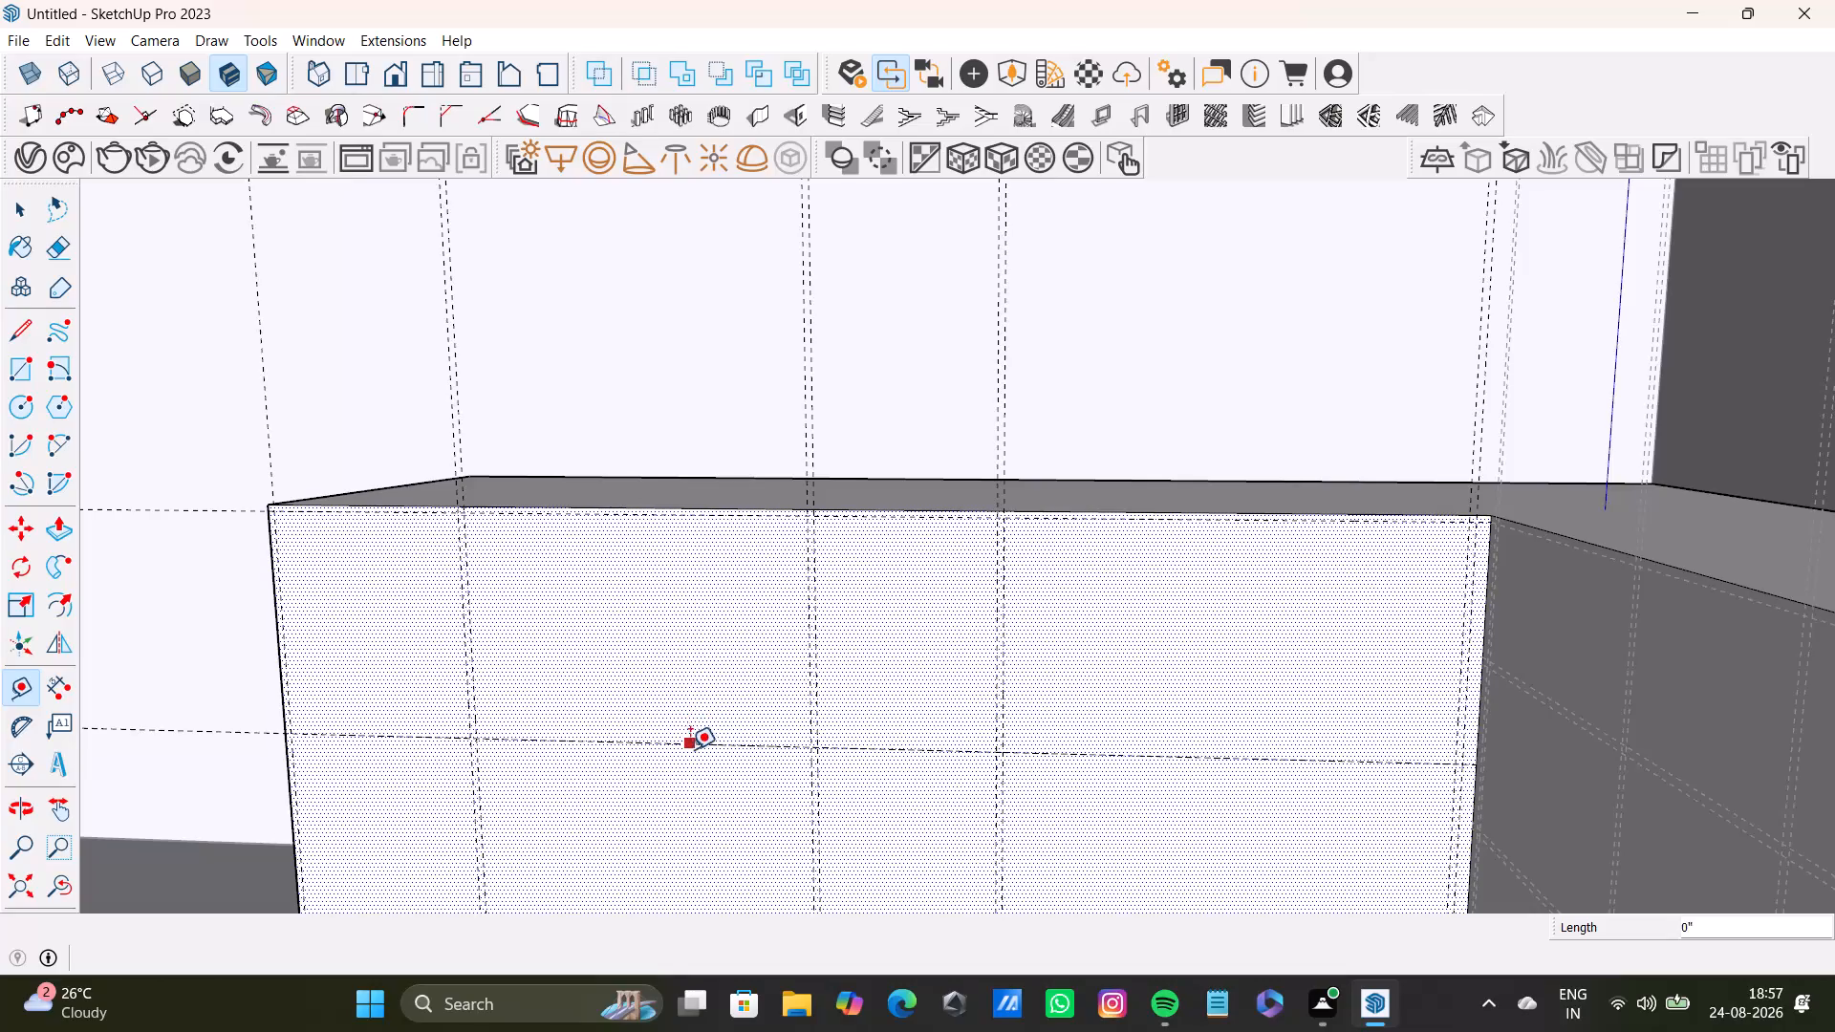
pyautogui.write('0.5')
pyautogui.hotkey('shift', '"')
pyautogui.press('Return')
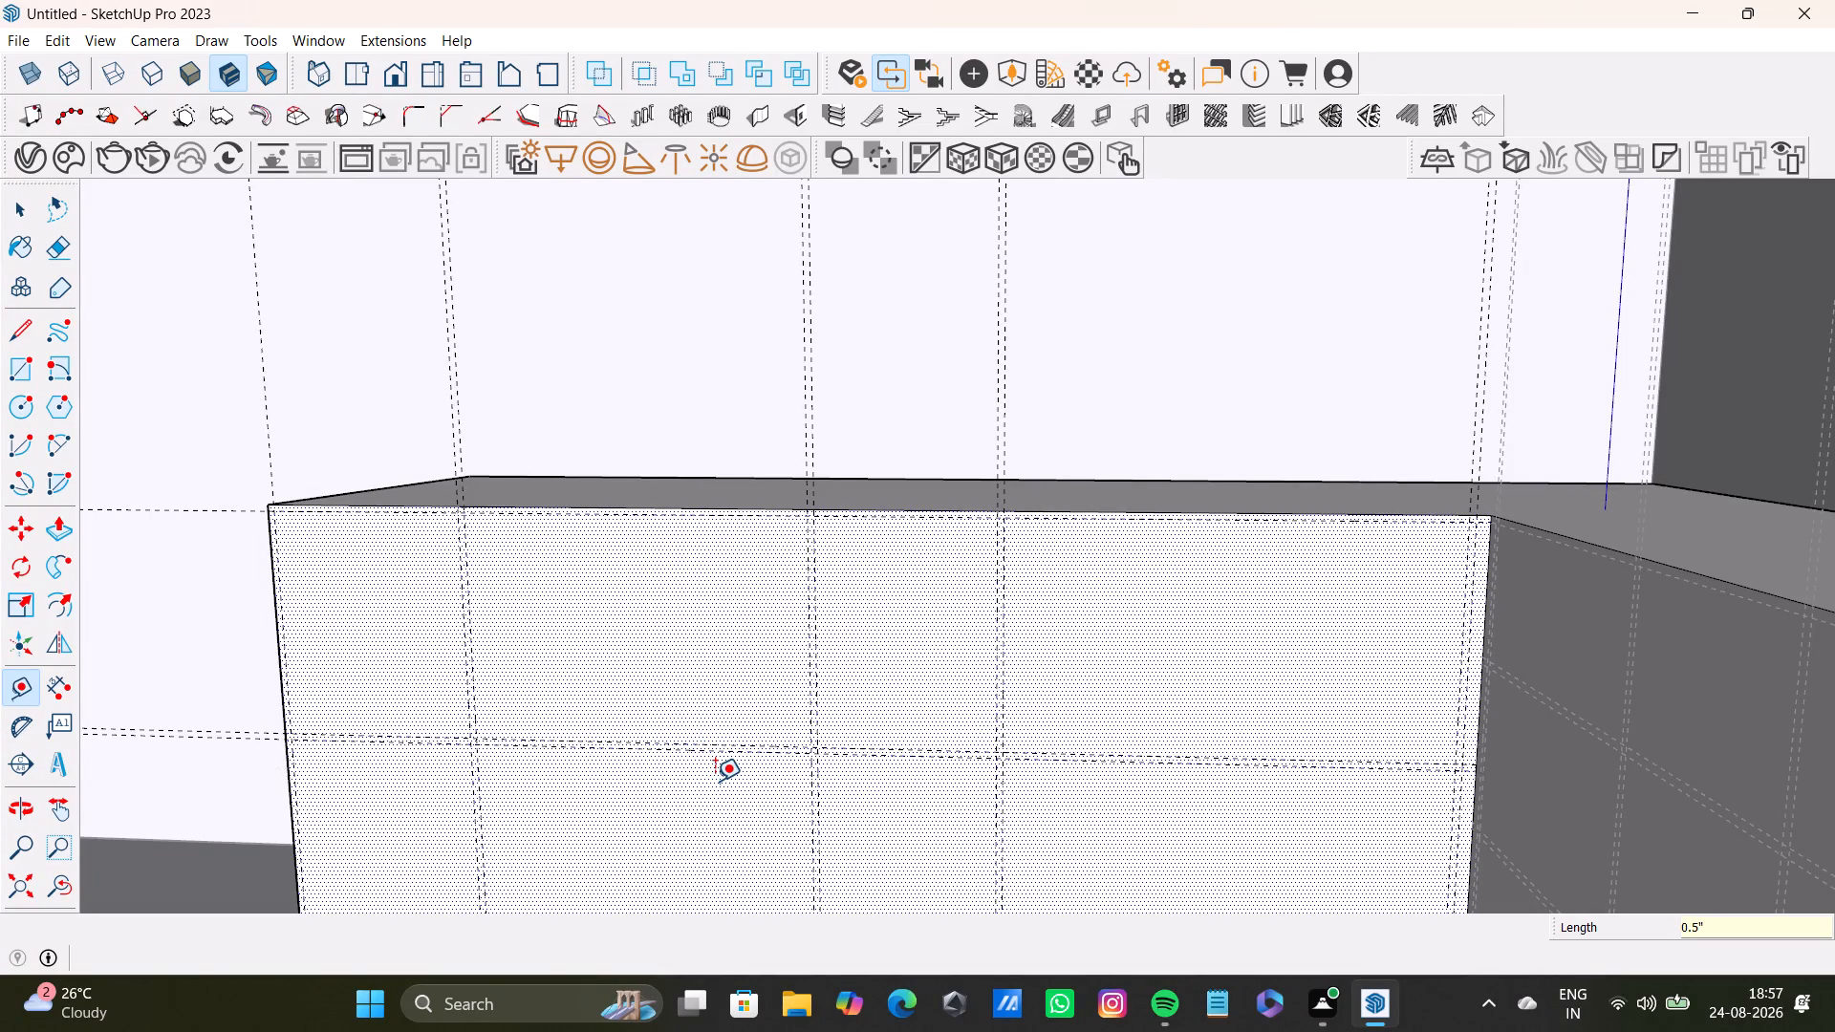
# Place a horizontal guide 10" below the upper-edge guide on the arm's inner face.
pyautogui.scroll(-3, 708, 757)
pyautogui.keyDown('shift'); pyautogui.moveTo(748, 781); pyautogui.dragTo(796, 591, button='middle'); pyautogui.keyUp('shift')
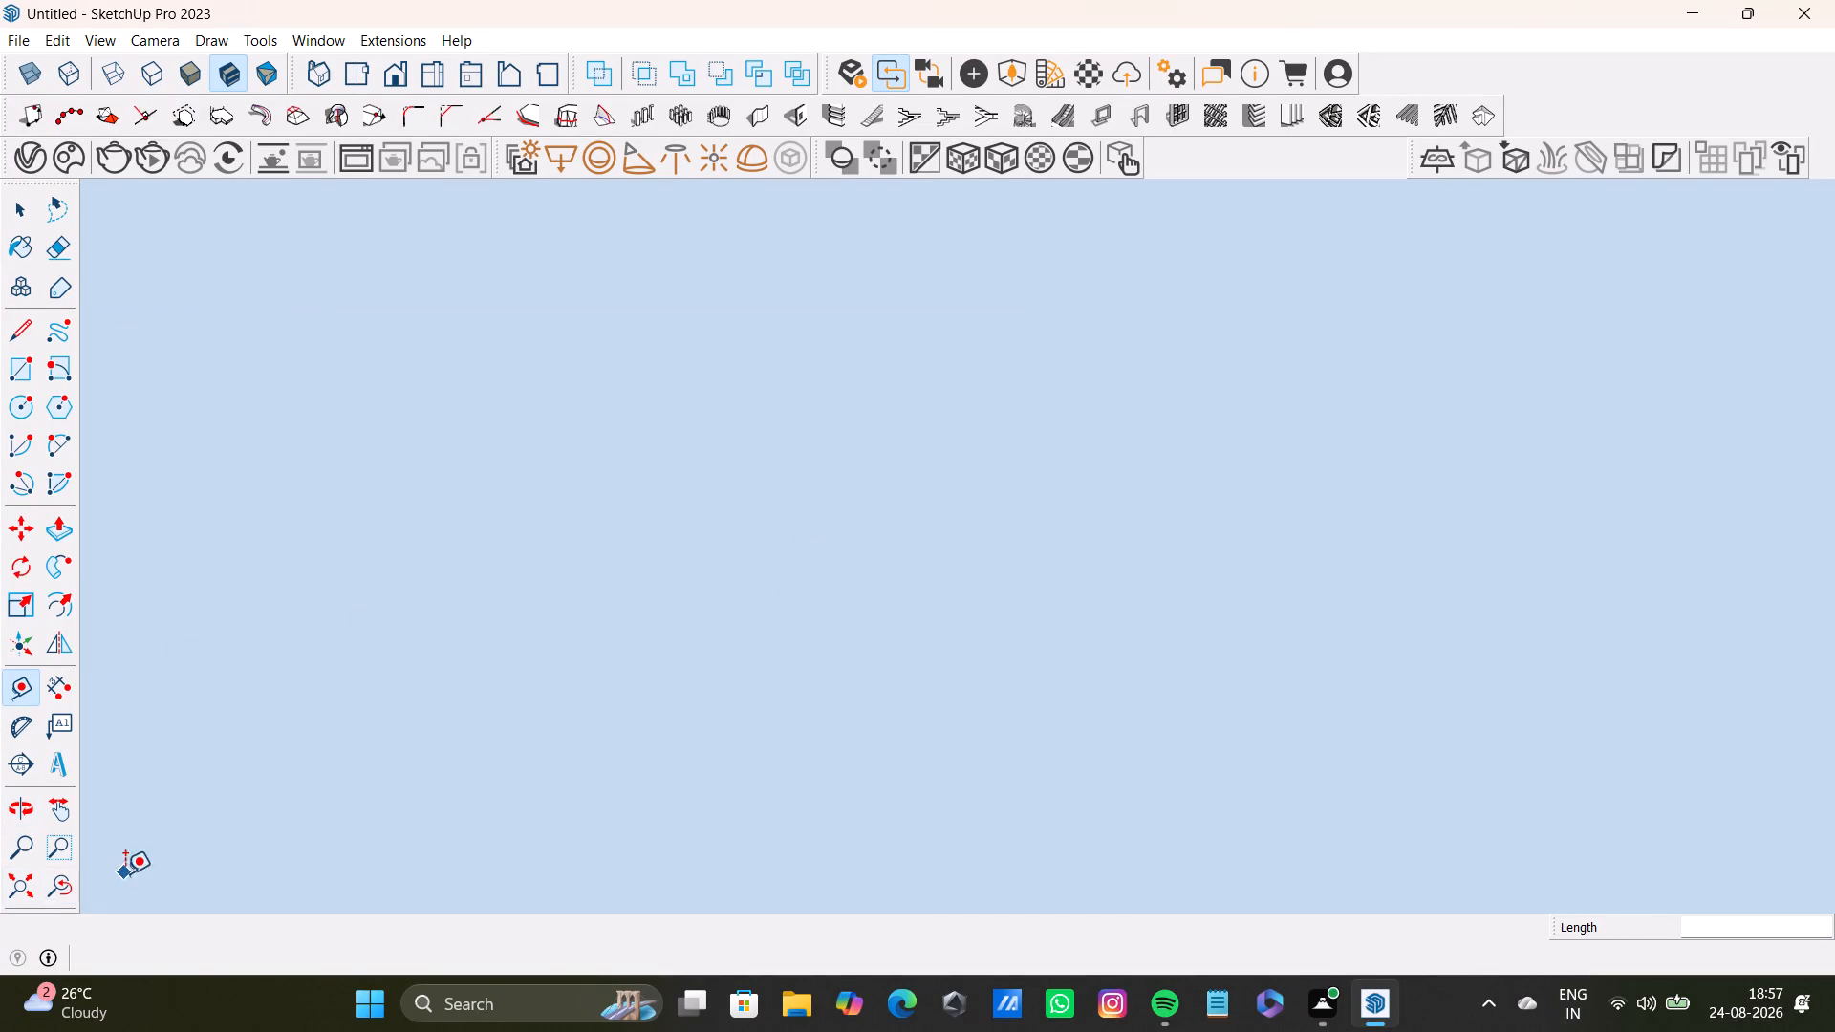
pyautogui.click(62, 886)
pyautogui.moveTo(907, 631); pyautogui.dragTo(780, 571, button='middle')
pyautogui.scroll(4, 946, 526)
pyautogui.click(985, 518)
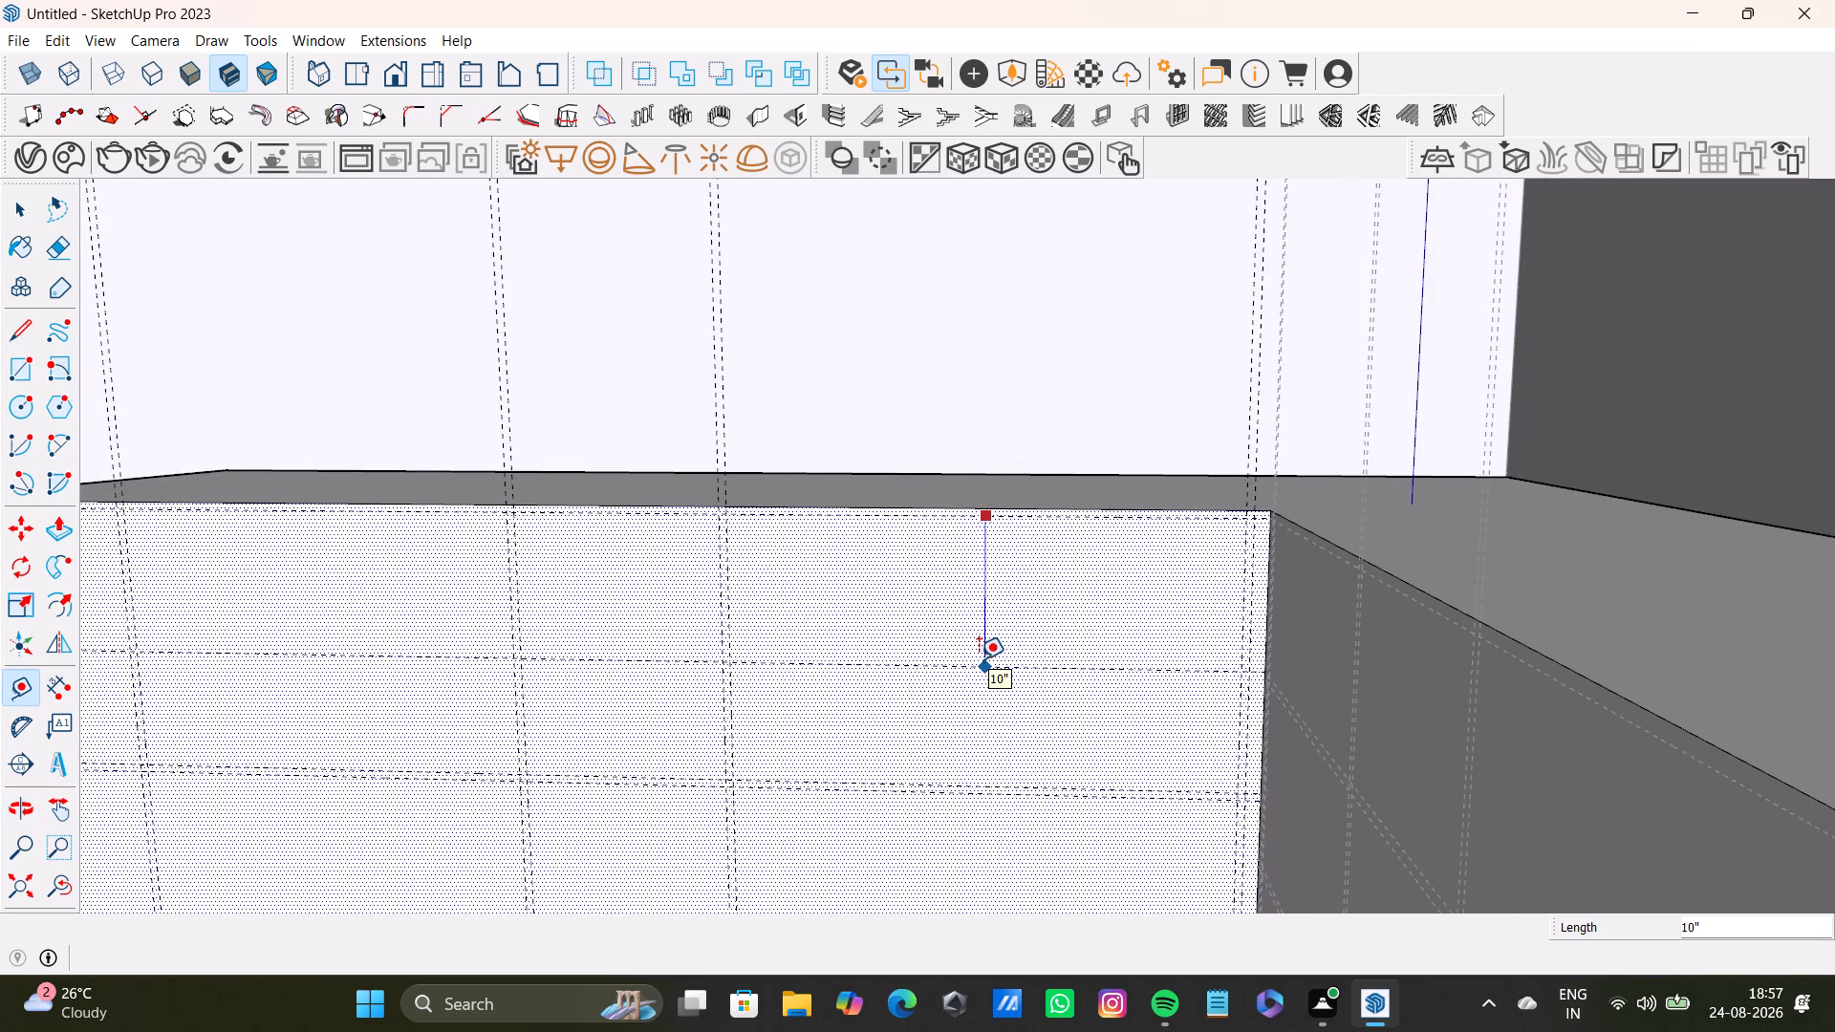
pyautogui.click(979, 665)
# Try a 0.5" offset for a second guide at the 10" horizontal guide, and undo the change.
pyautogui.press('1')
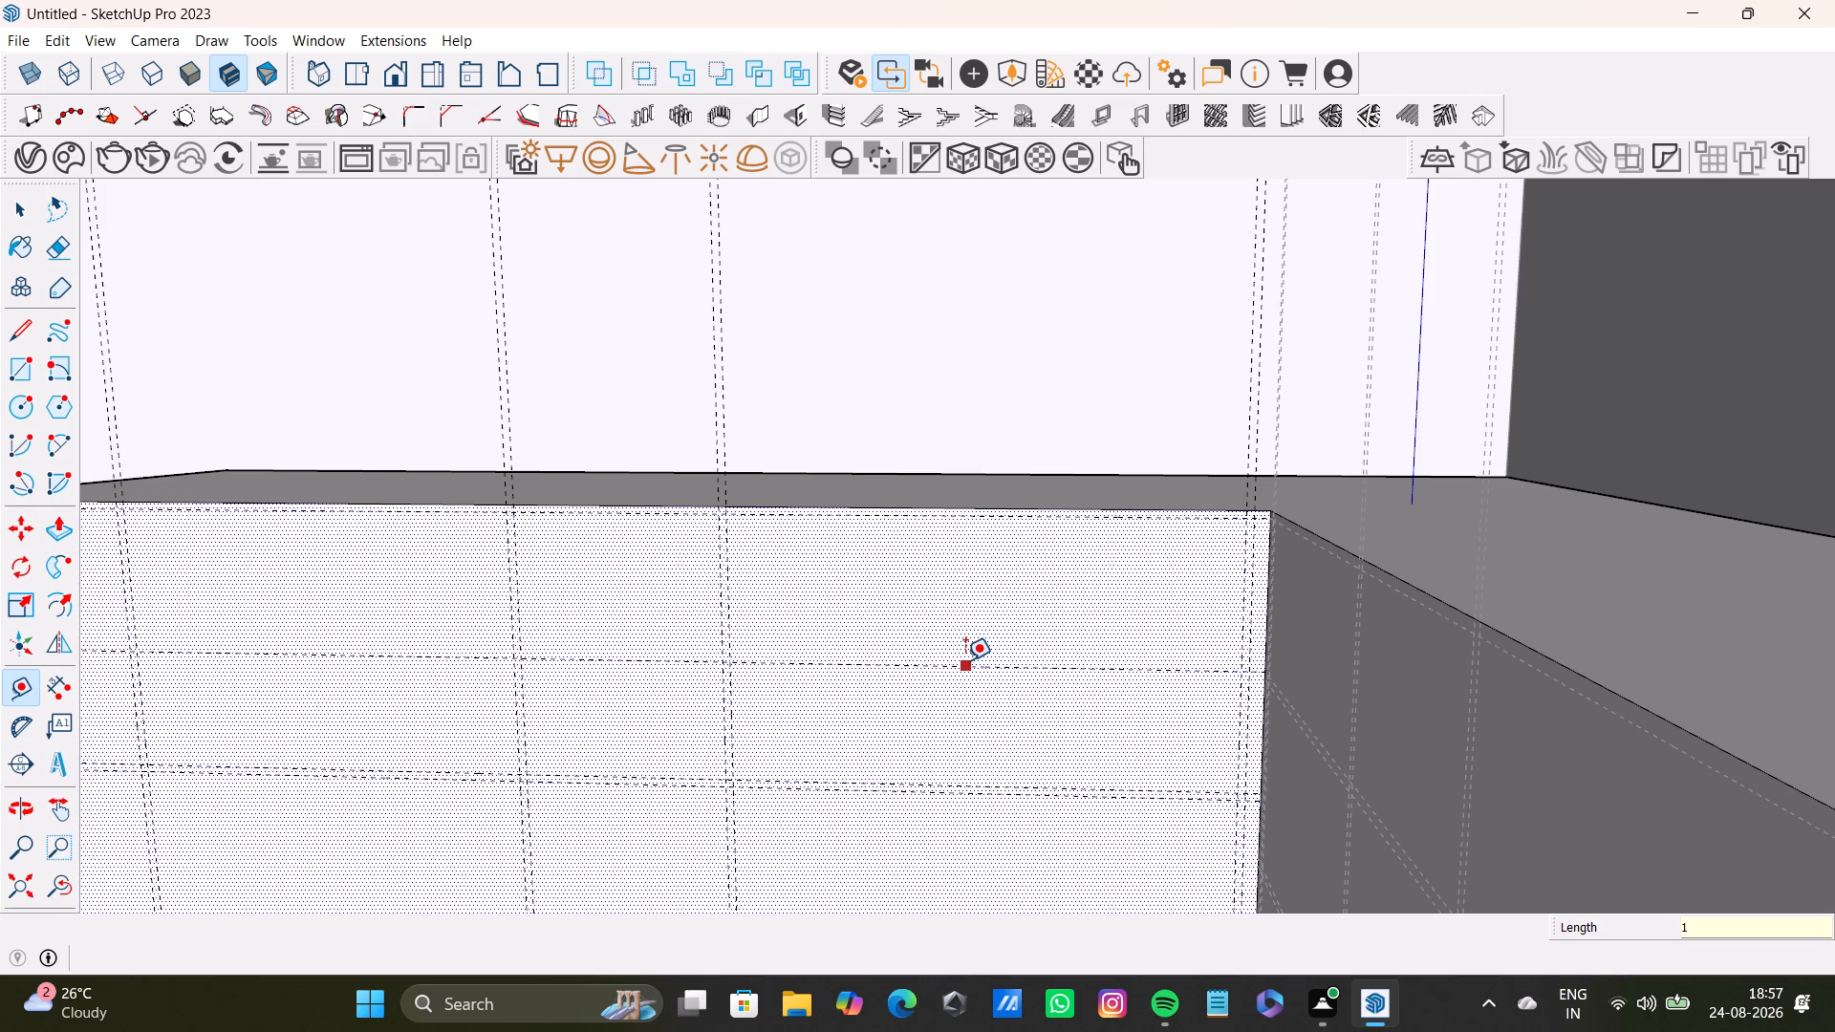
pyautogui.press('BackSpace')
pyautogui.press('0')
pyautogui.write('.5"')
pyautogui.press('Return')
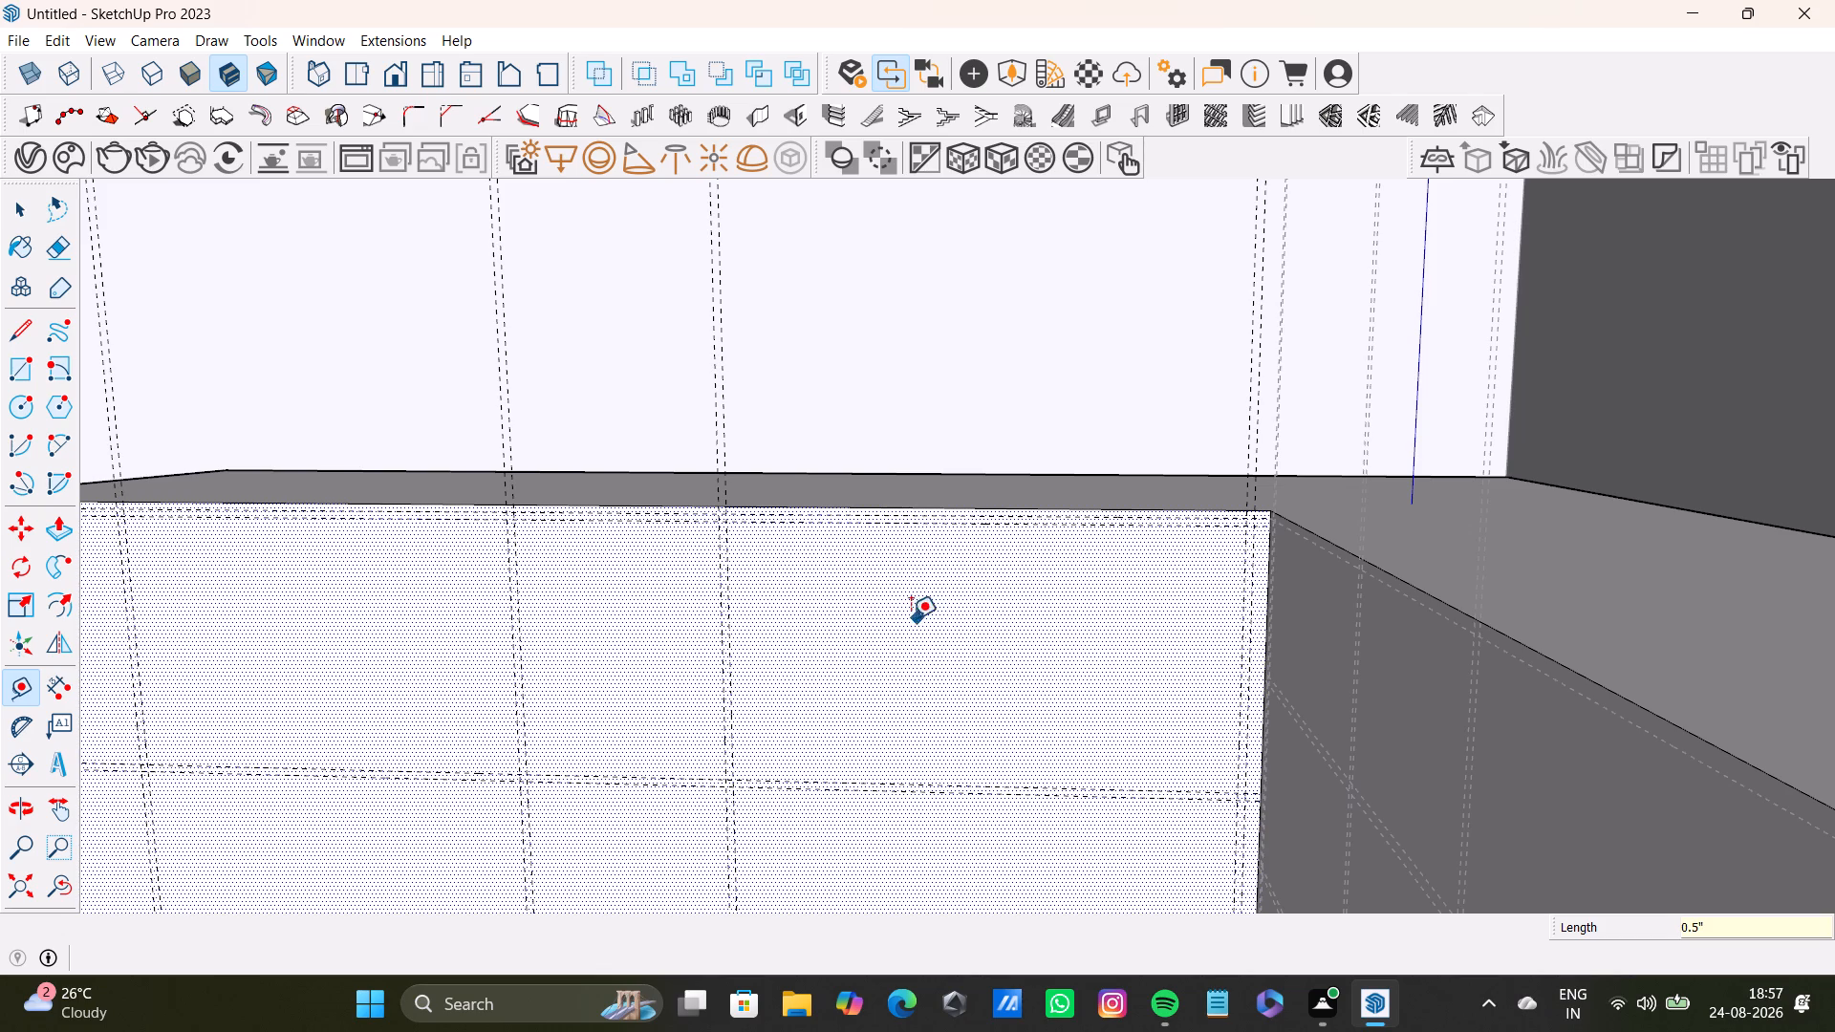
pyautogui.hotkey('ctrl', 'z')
# Place a parallel horizontal guide 0.5" below the 10" guide on the arm's inner face.
pyautogui.scroll(-1, 934, 671)
pyautogui.keyDown('shift'); pyautogui.moveTo(935, 671); pyautogui.dragTo(961, 564, button='middle'); pyautogui.keyUp('shift')
pyautogui.scroll(4, 1002, 603)
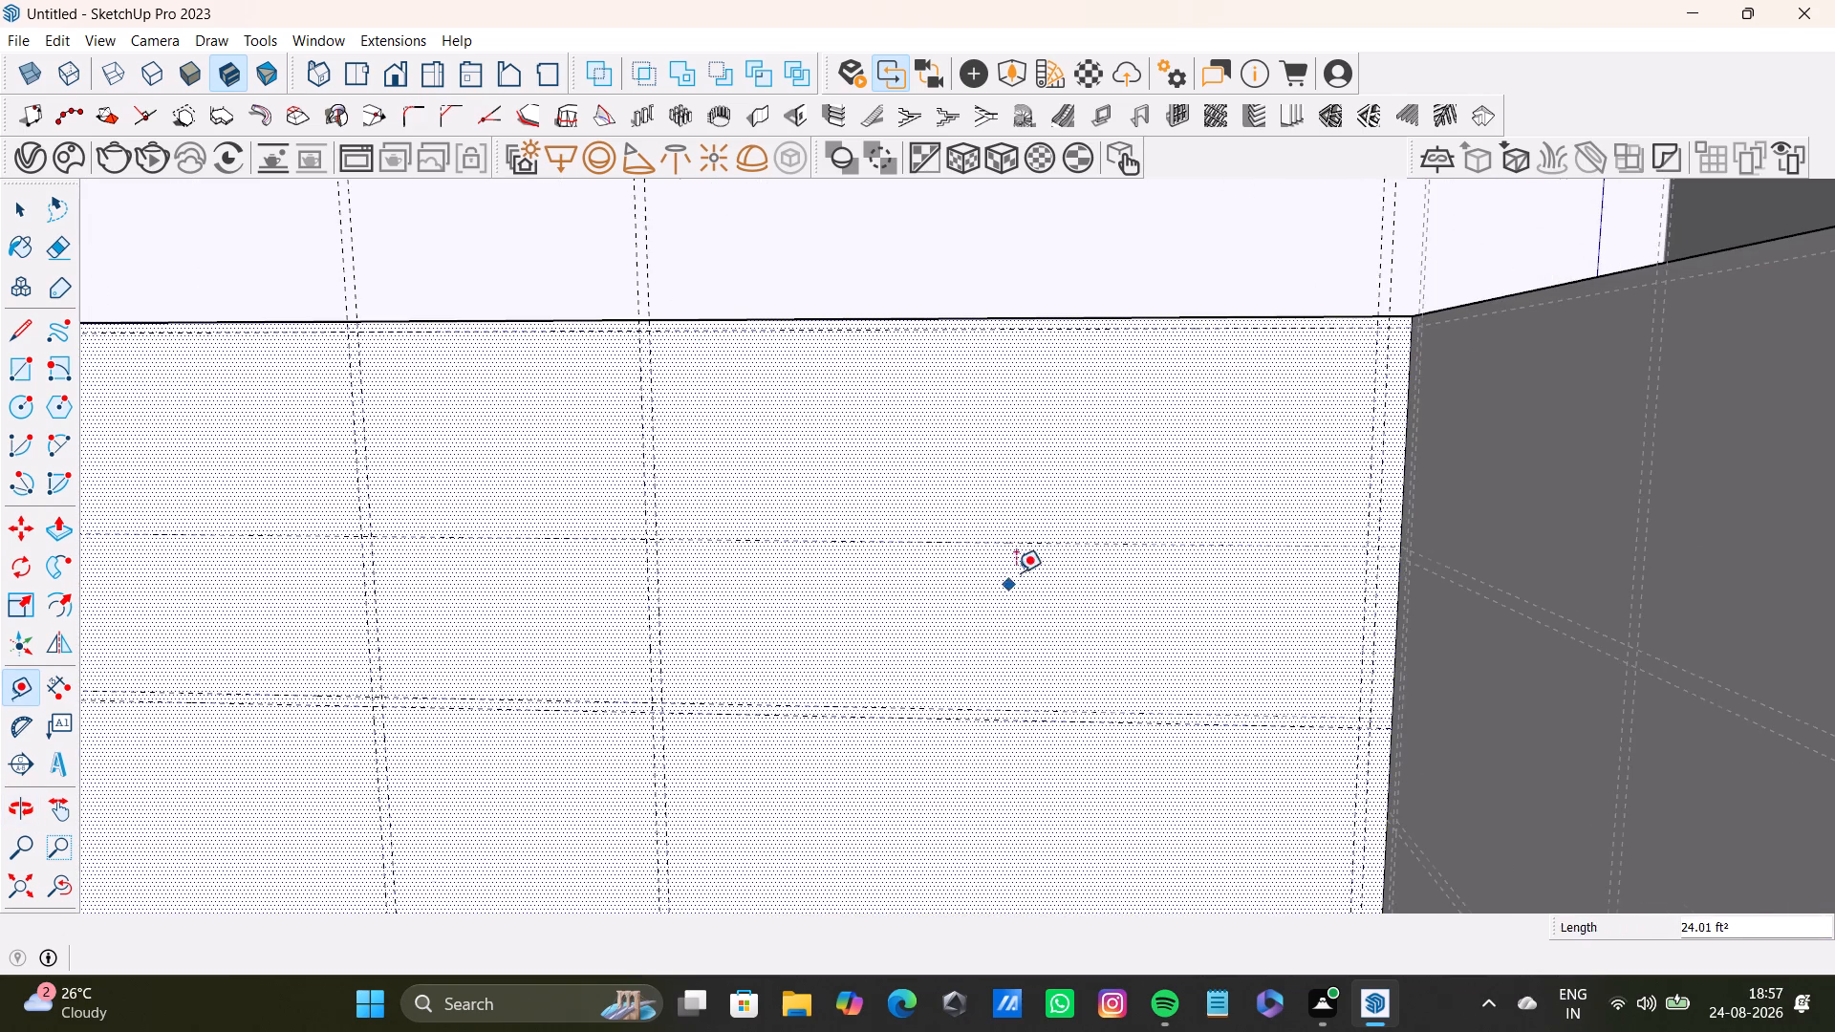
pyautogui.click(1049, 540)
pyautogui.write('0.')
pyautogui.press('5')
pyautogui.hotkey('shift', '"')
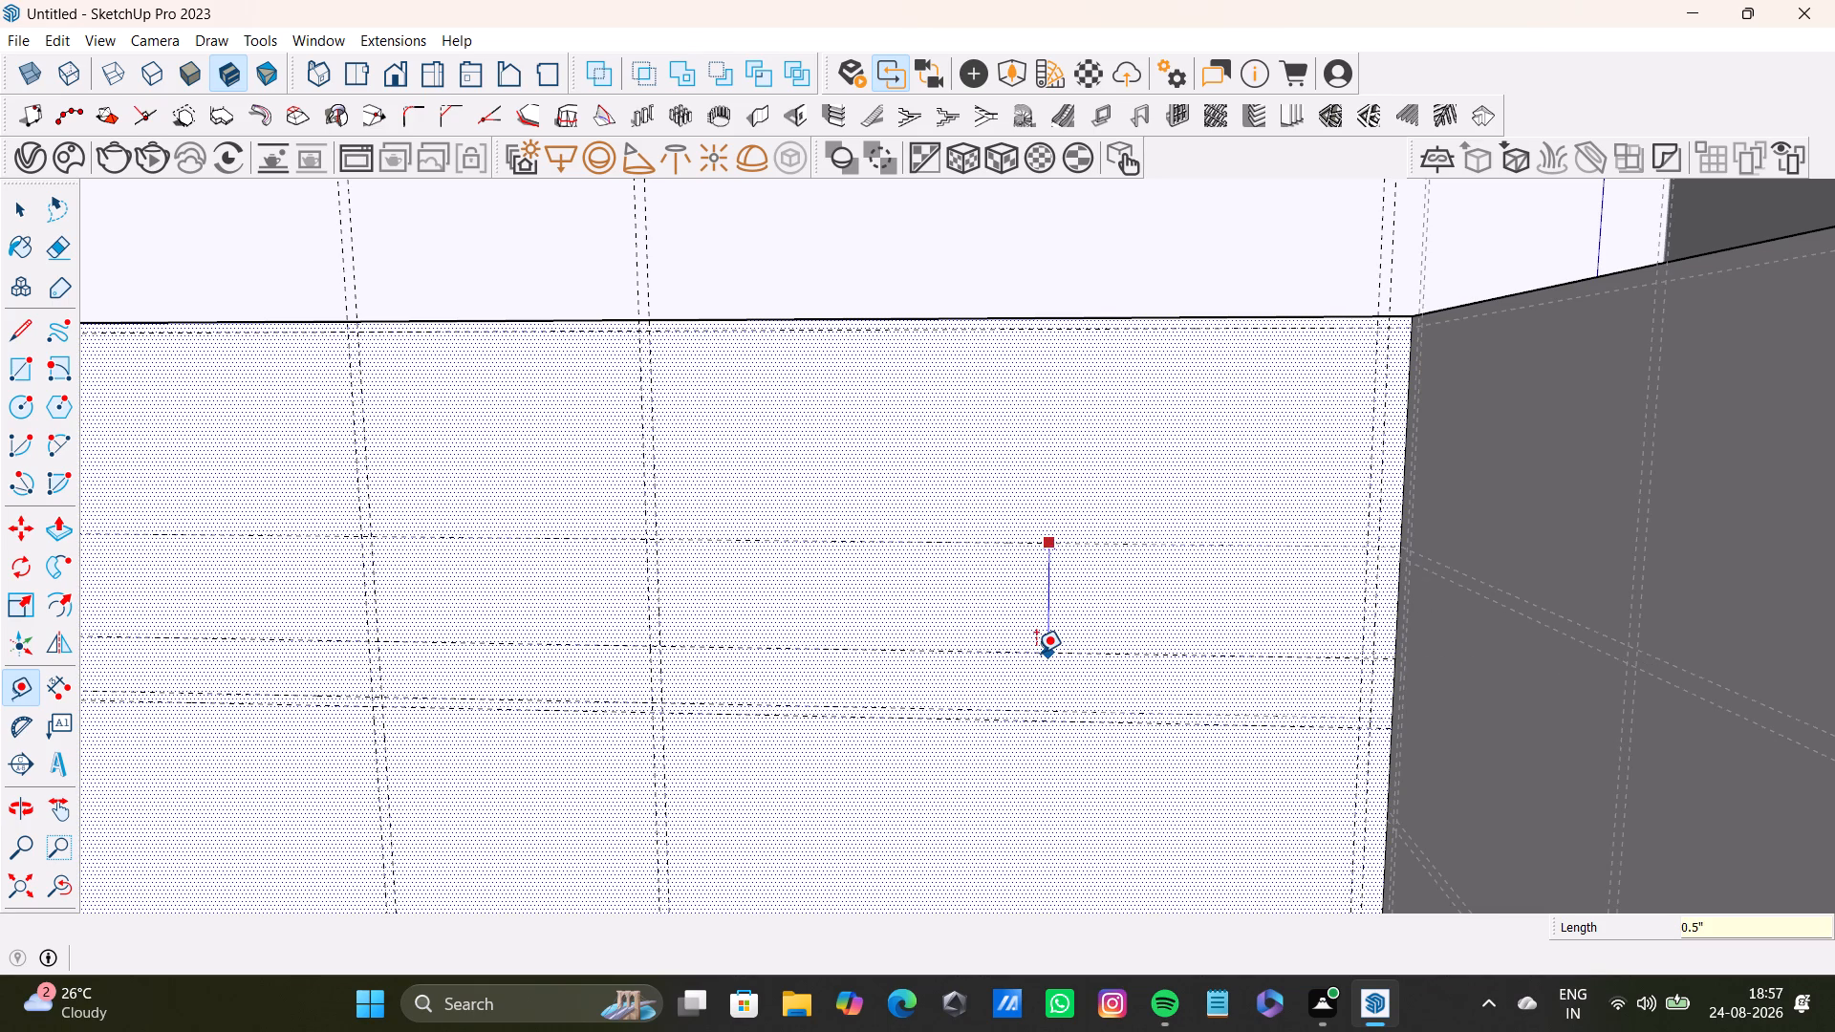
pyautogui.press('Return')
# Examine the guide grid on the arm's inner face and its place within the whole room.
pyautogui.scroll(-4, 1004, 567)
pyautogui.moveTo(1048, 666); pyautogui.dragTo(1088, 591, button='middle')
pyautogui.scroll(3, 1028, 498)
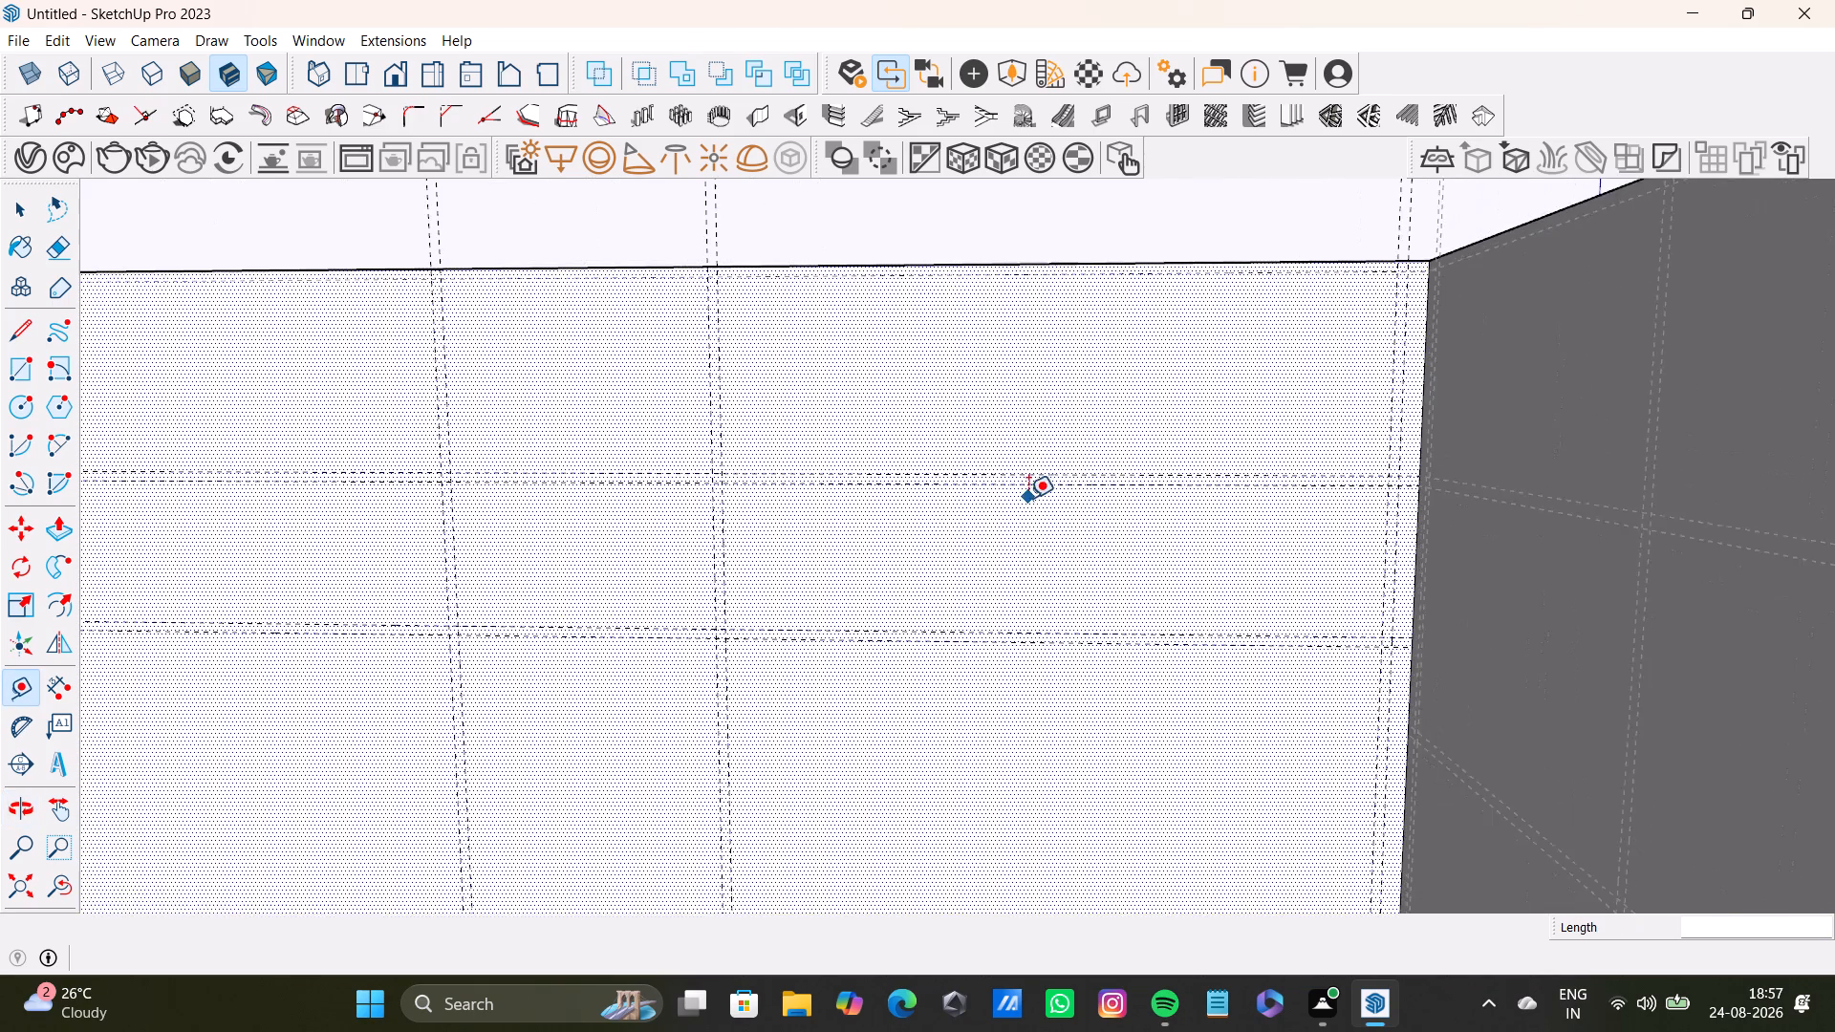
pyautogui.scroll(-4, 1042, 579)
pyautogui.moveTo(1052, 607); pyautogui.dragTo(1197, 617, button='middle')
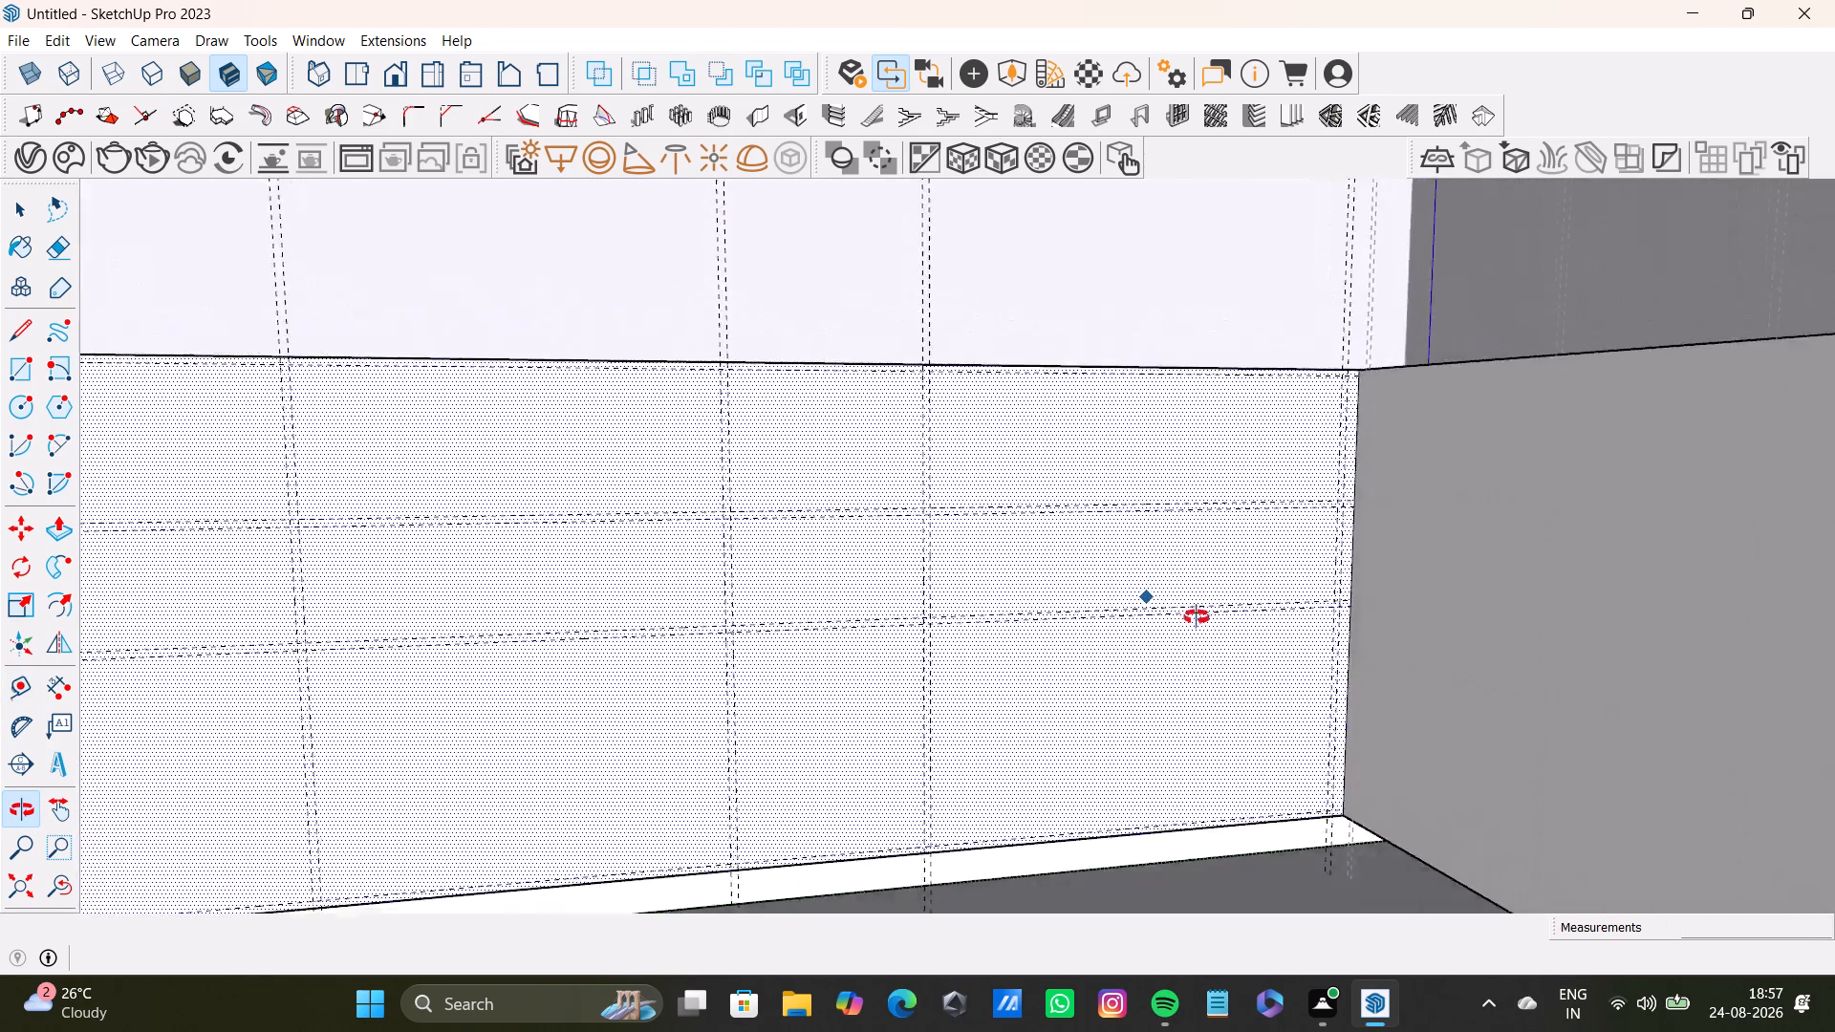
pyautogui.moveTo(1197, 617); pyautogui.dragTo(1029, 772, button='middle')
pyautogui.scroll(7, 917, 719)
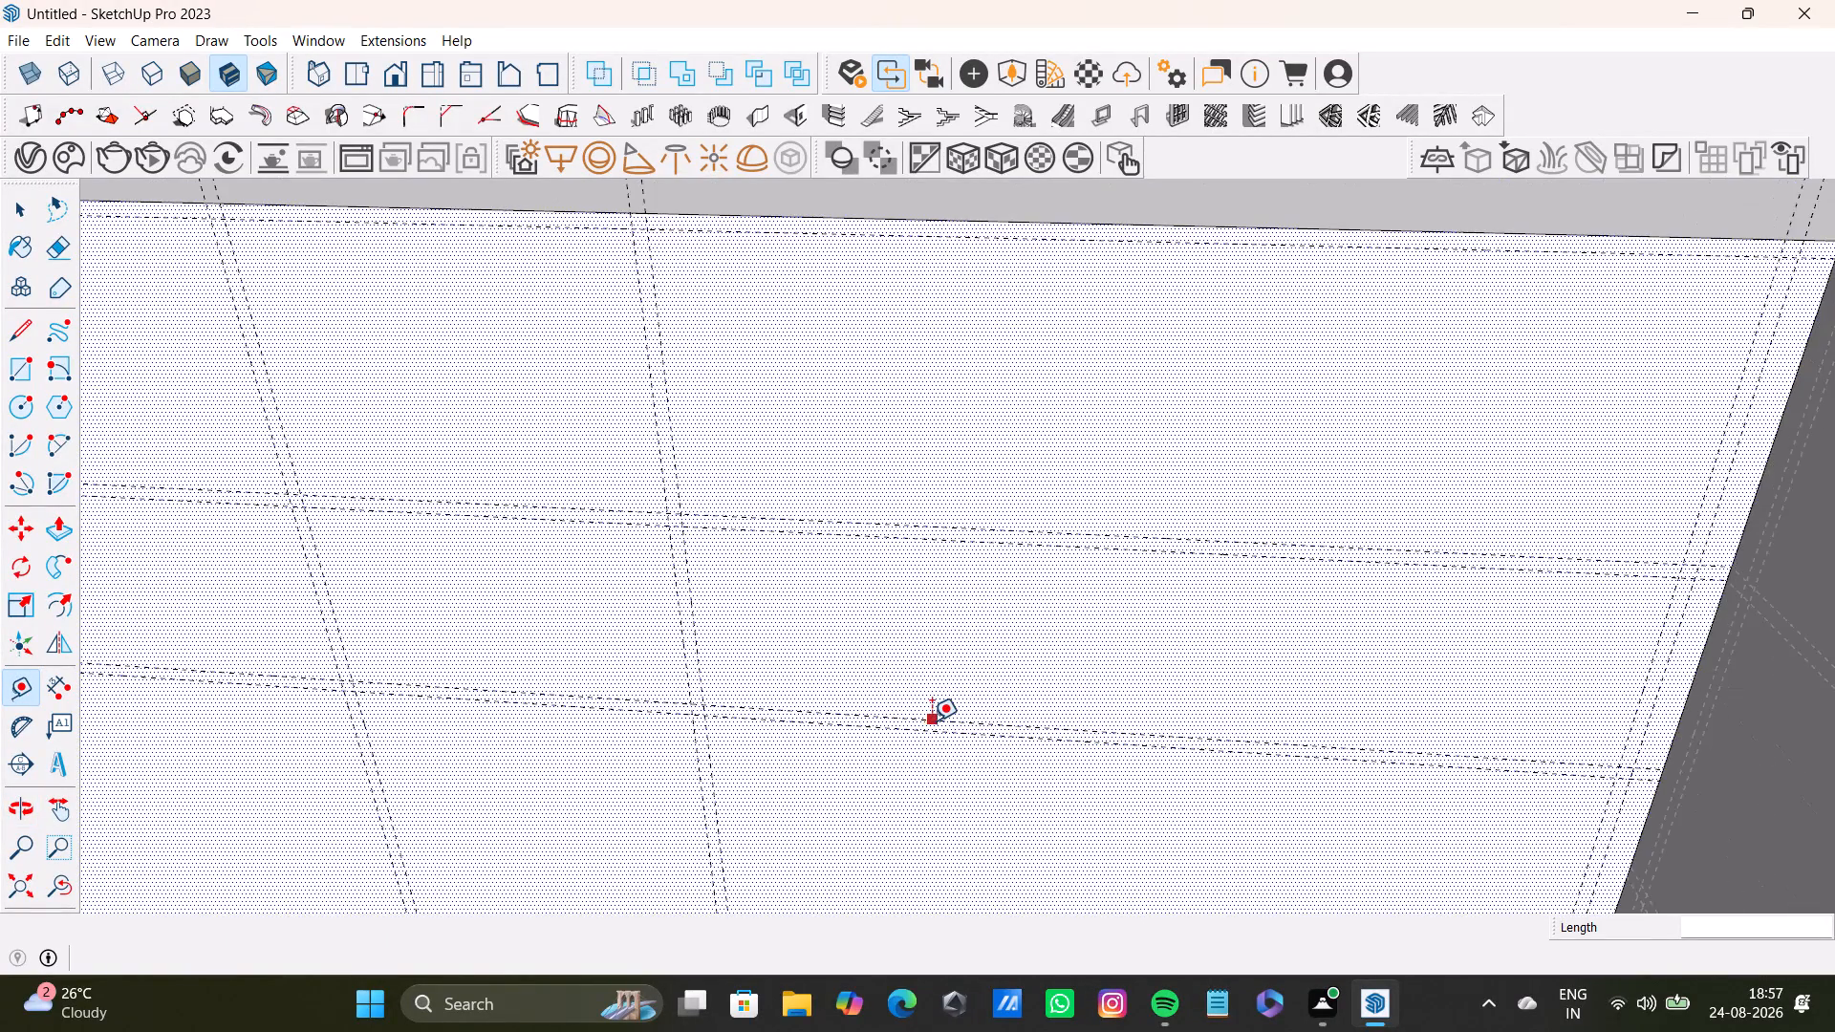
pyautogui.scroll(-9, 932, 720)
pyautogui.moveTo(953, 720); pyautogui.dragTo(1162, 582, button='middle')
pyautogui.press('space')
pyautogui.scroll(-4, 828, 636)
pyautogui.moveTo(827, 636); pyautogui.dragTo(945, 590, button='middle')
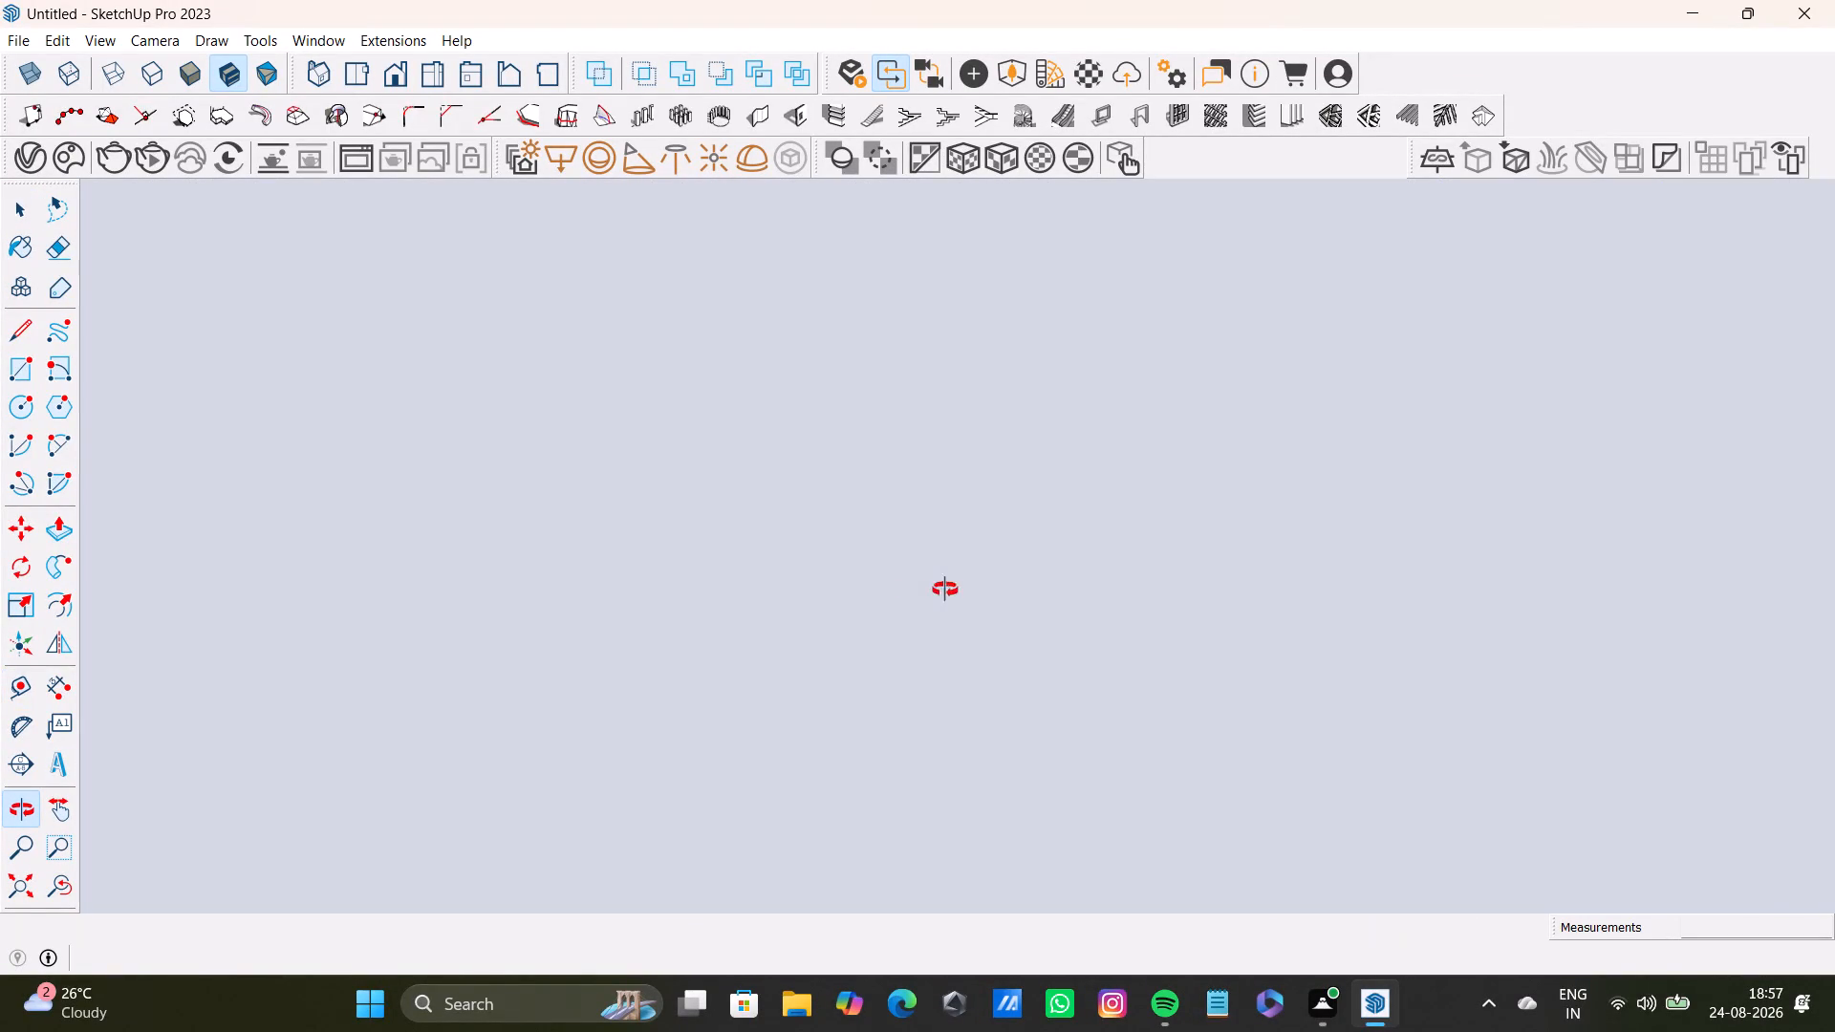
pyautogui.moveTo(945, 590); pyautogui.dragTo(949, 643, button='middle')
pyautogui.click(19, 881)
pyautogui.moveTo(801, 530); pyautogui.dragTo(805, 649, button='middle')
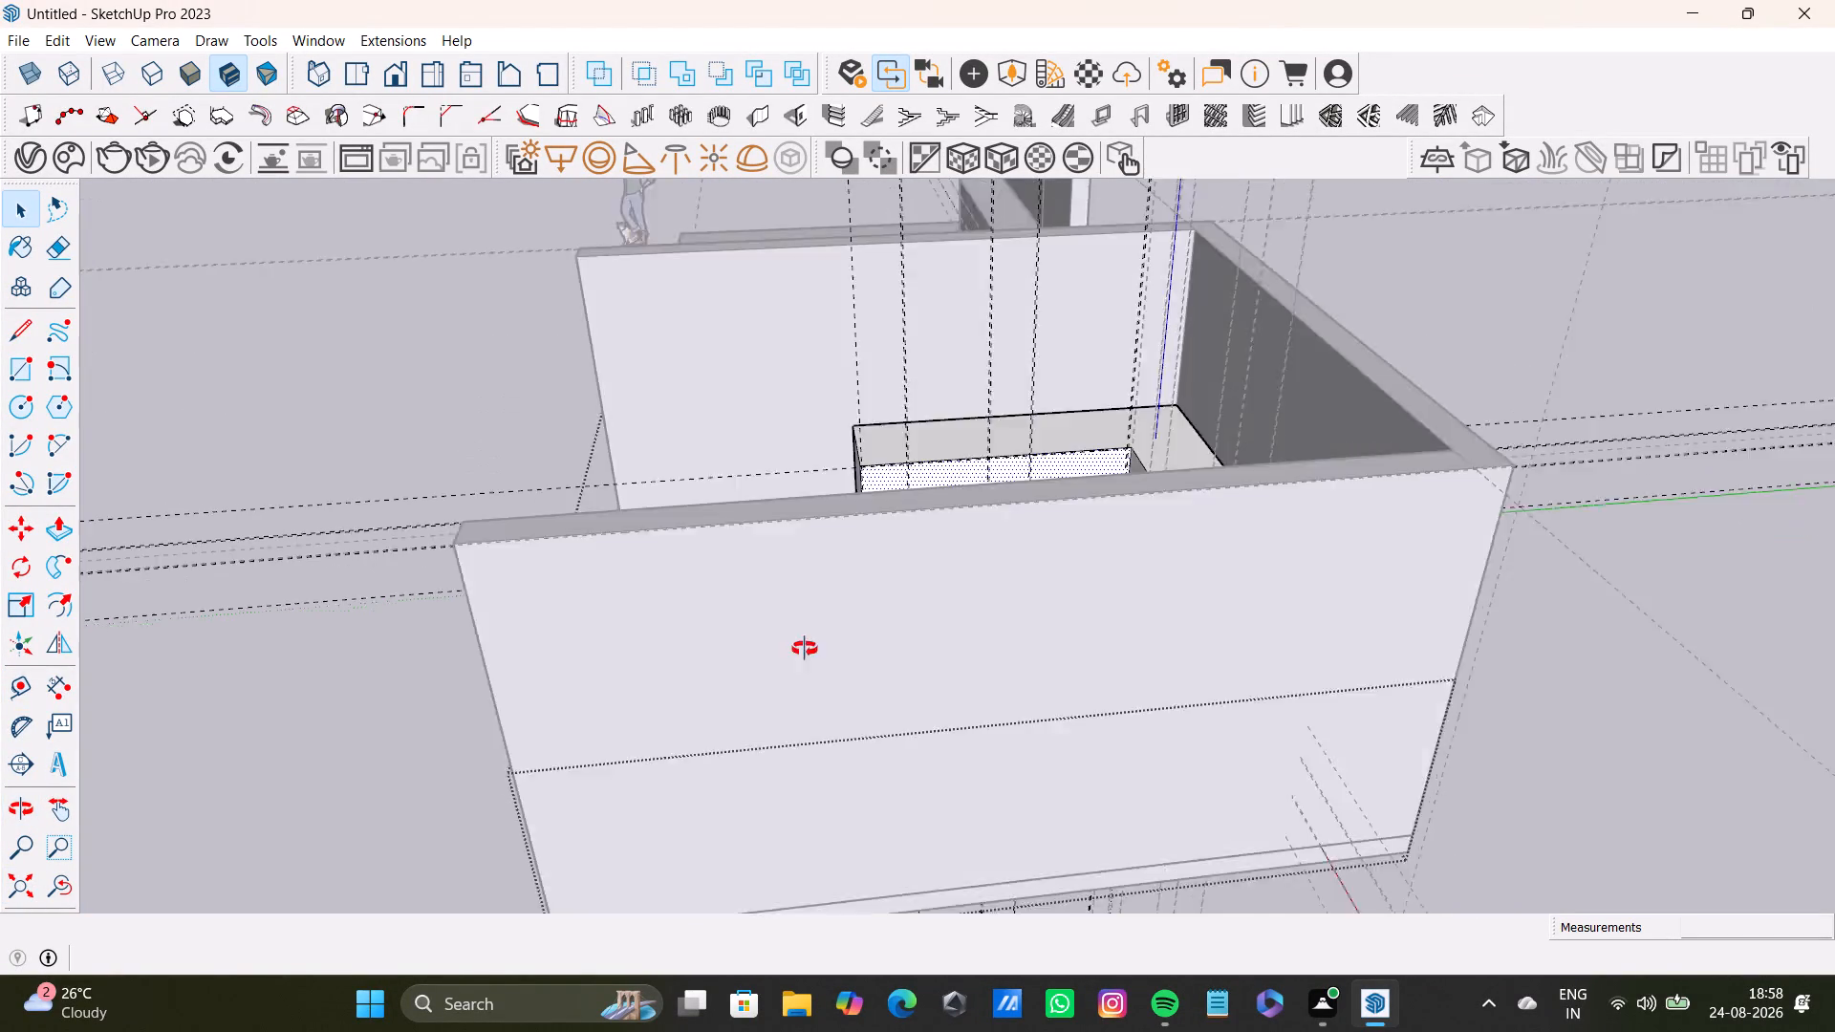
pyautogui.moveTo(805, 649); pyautogui.dragTo(792, 738, button='middle')
pyautogui.scroll(8, 939, 505)
pyautogui.keyDown('shift'); pyautogui.moveTo(975, 520); pyautogui.dragTo(979, 715, button='middle'); pyautogui.keyUp('shift')
pyautogui.moveTo(979, 719); pyautogui.dragTo(975, 609, button='middle')
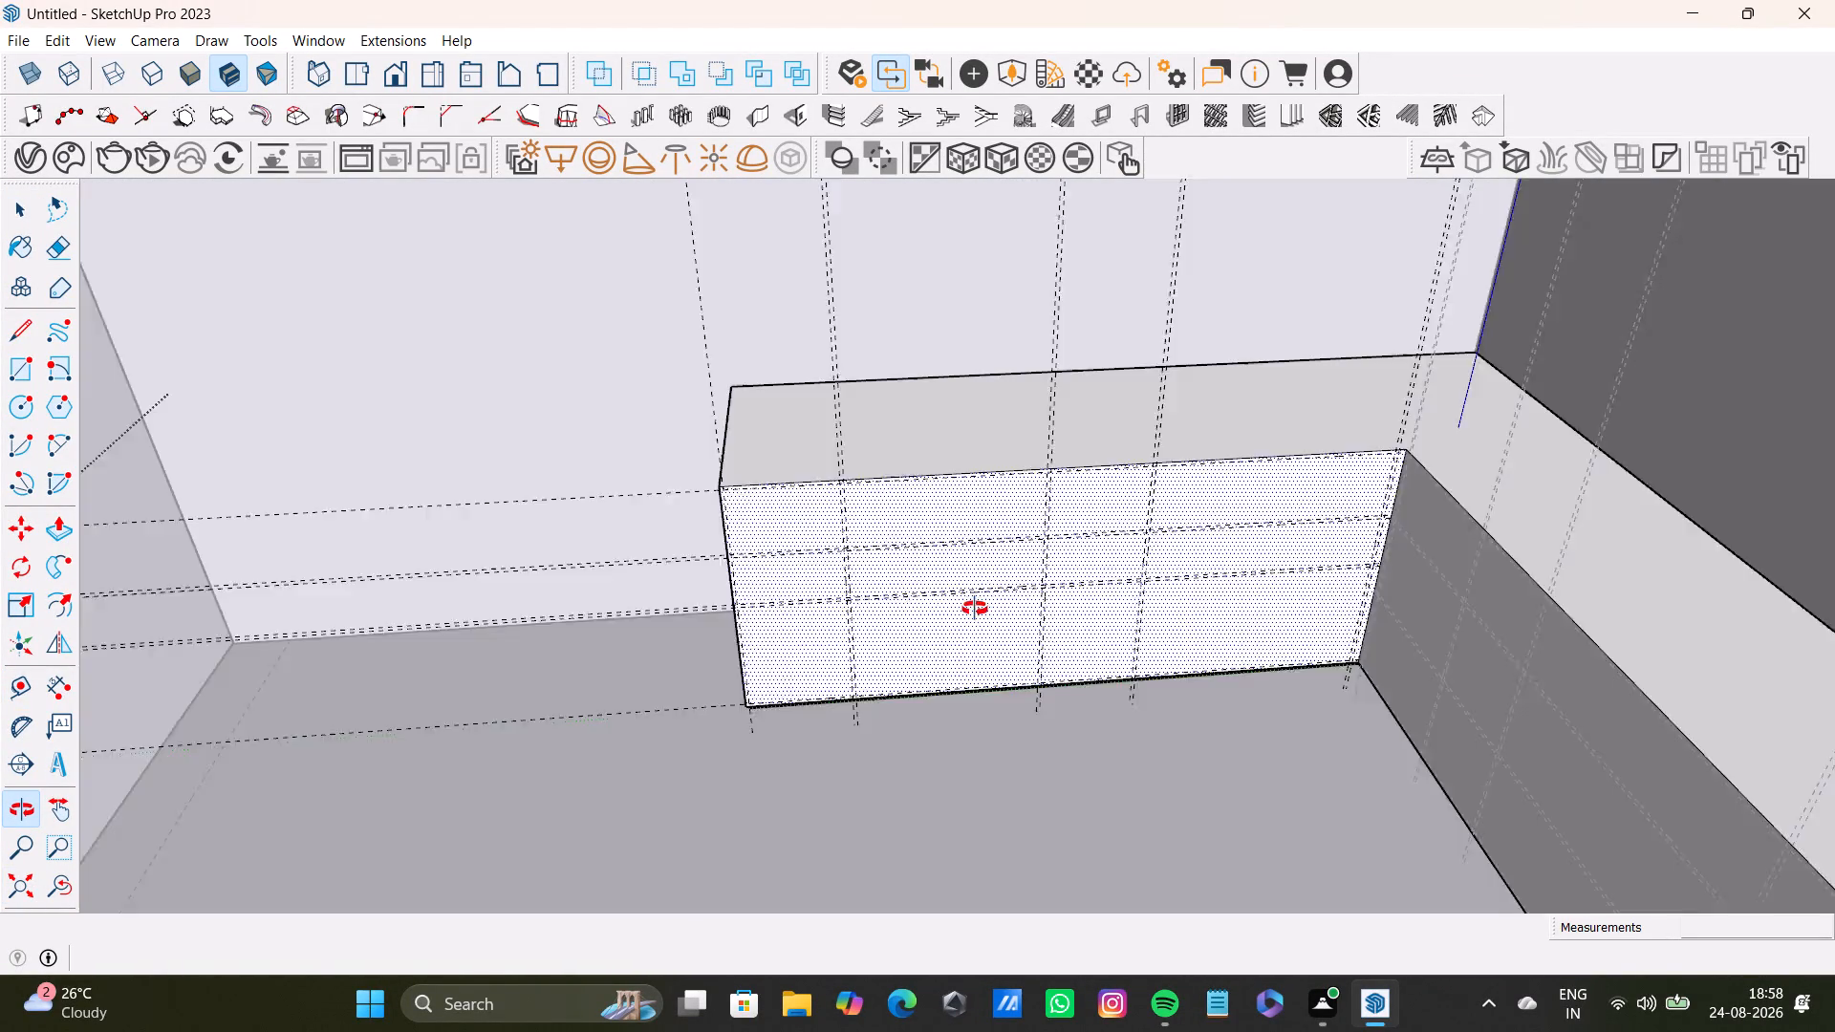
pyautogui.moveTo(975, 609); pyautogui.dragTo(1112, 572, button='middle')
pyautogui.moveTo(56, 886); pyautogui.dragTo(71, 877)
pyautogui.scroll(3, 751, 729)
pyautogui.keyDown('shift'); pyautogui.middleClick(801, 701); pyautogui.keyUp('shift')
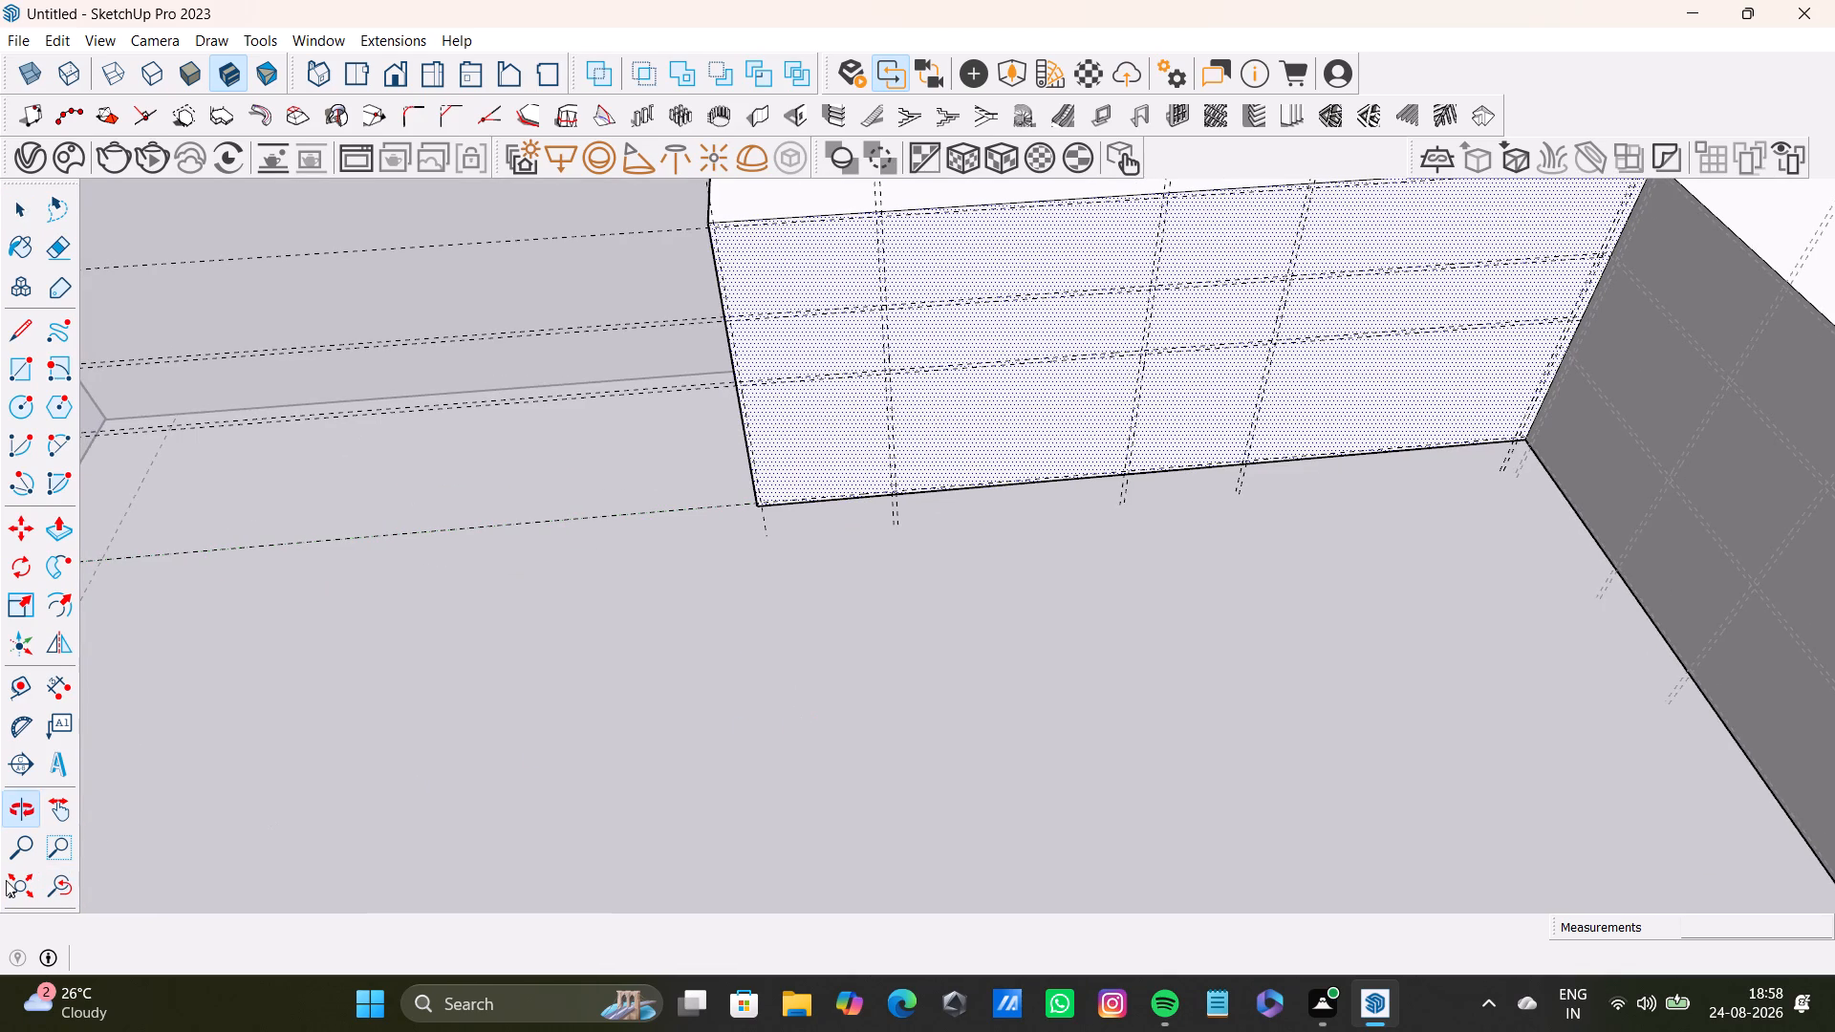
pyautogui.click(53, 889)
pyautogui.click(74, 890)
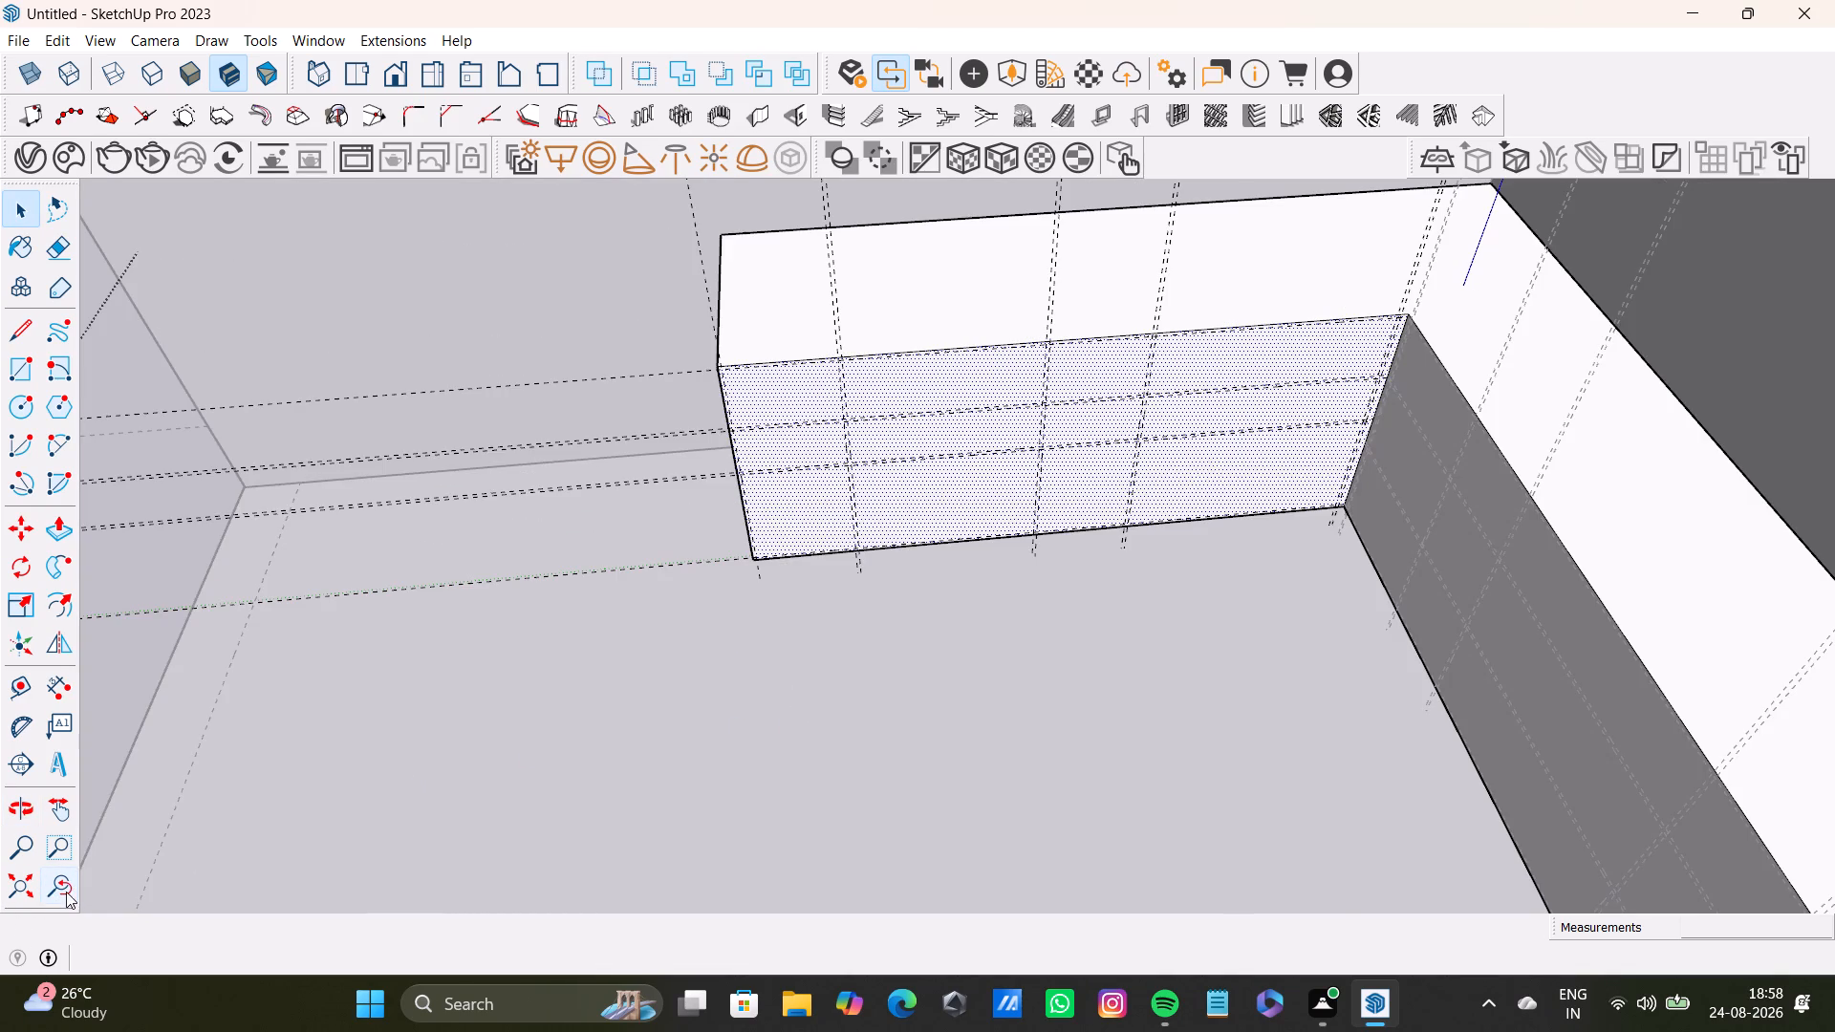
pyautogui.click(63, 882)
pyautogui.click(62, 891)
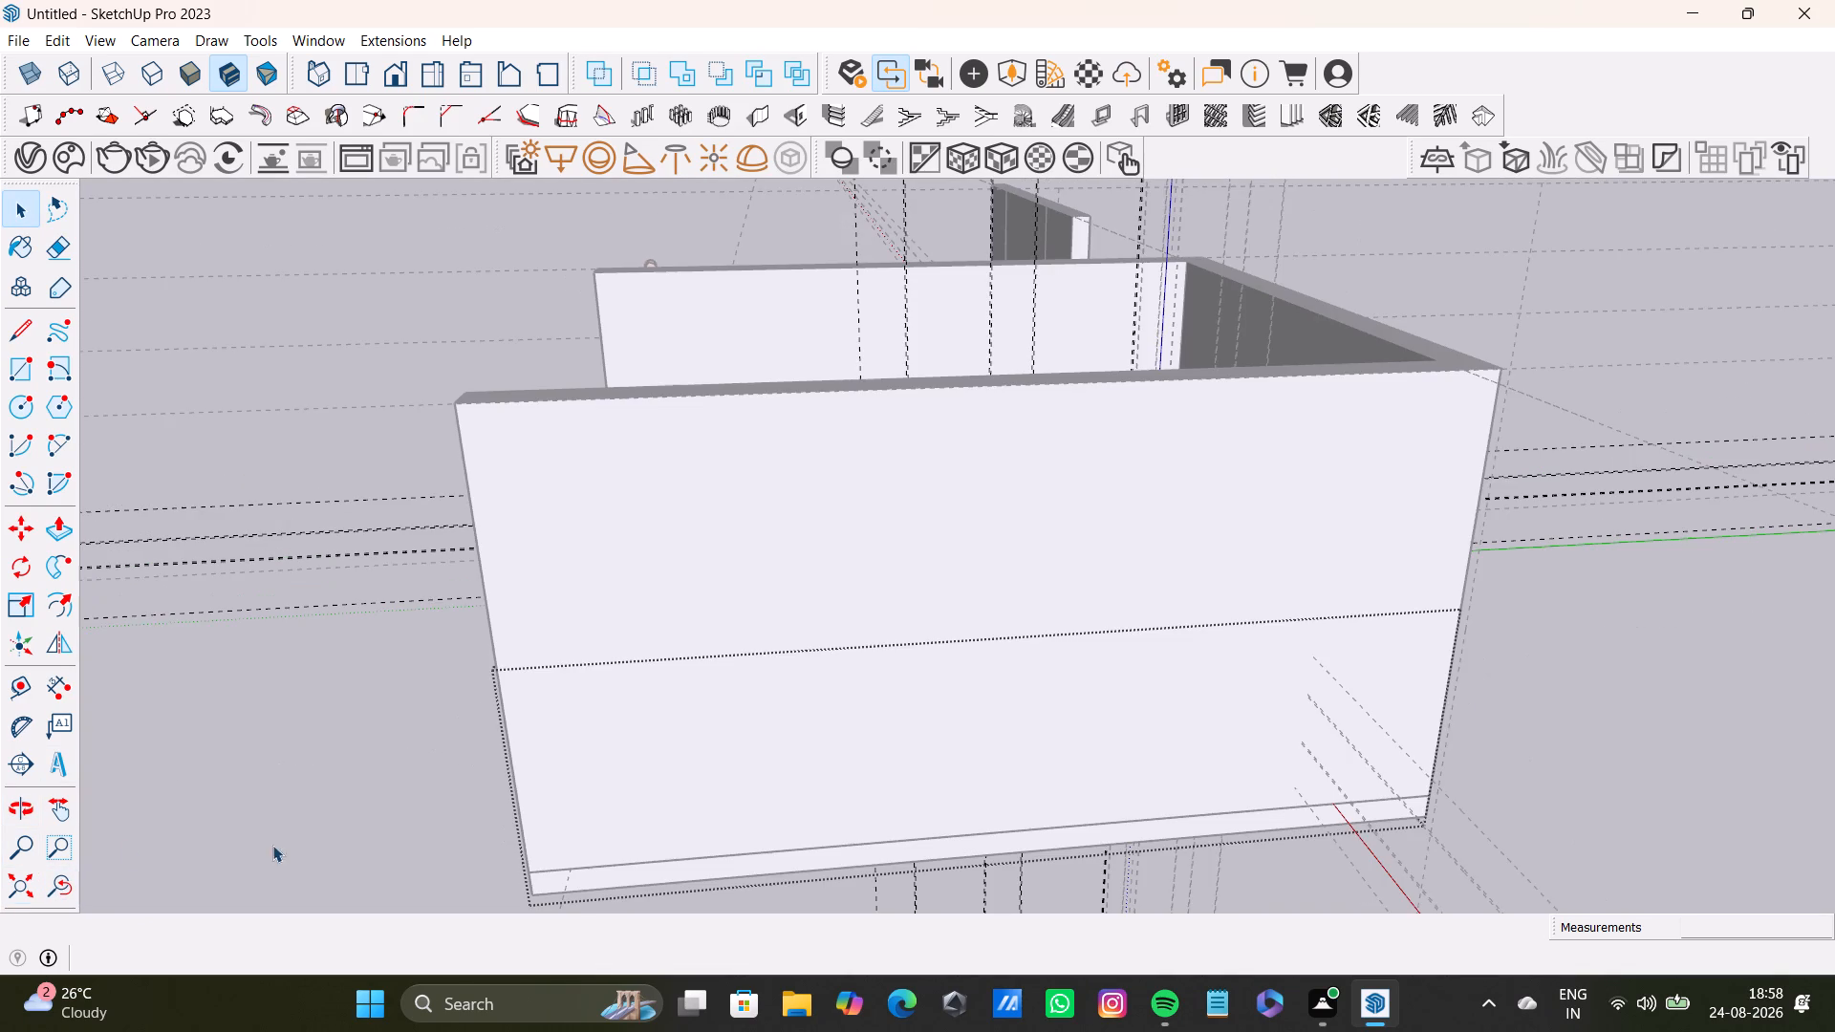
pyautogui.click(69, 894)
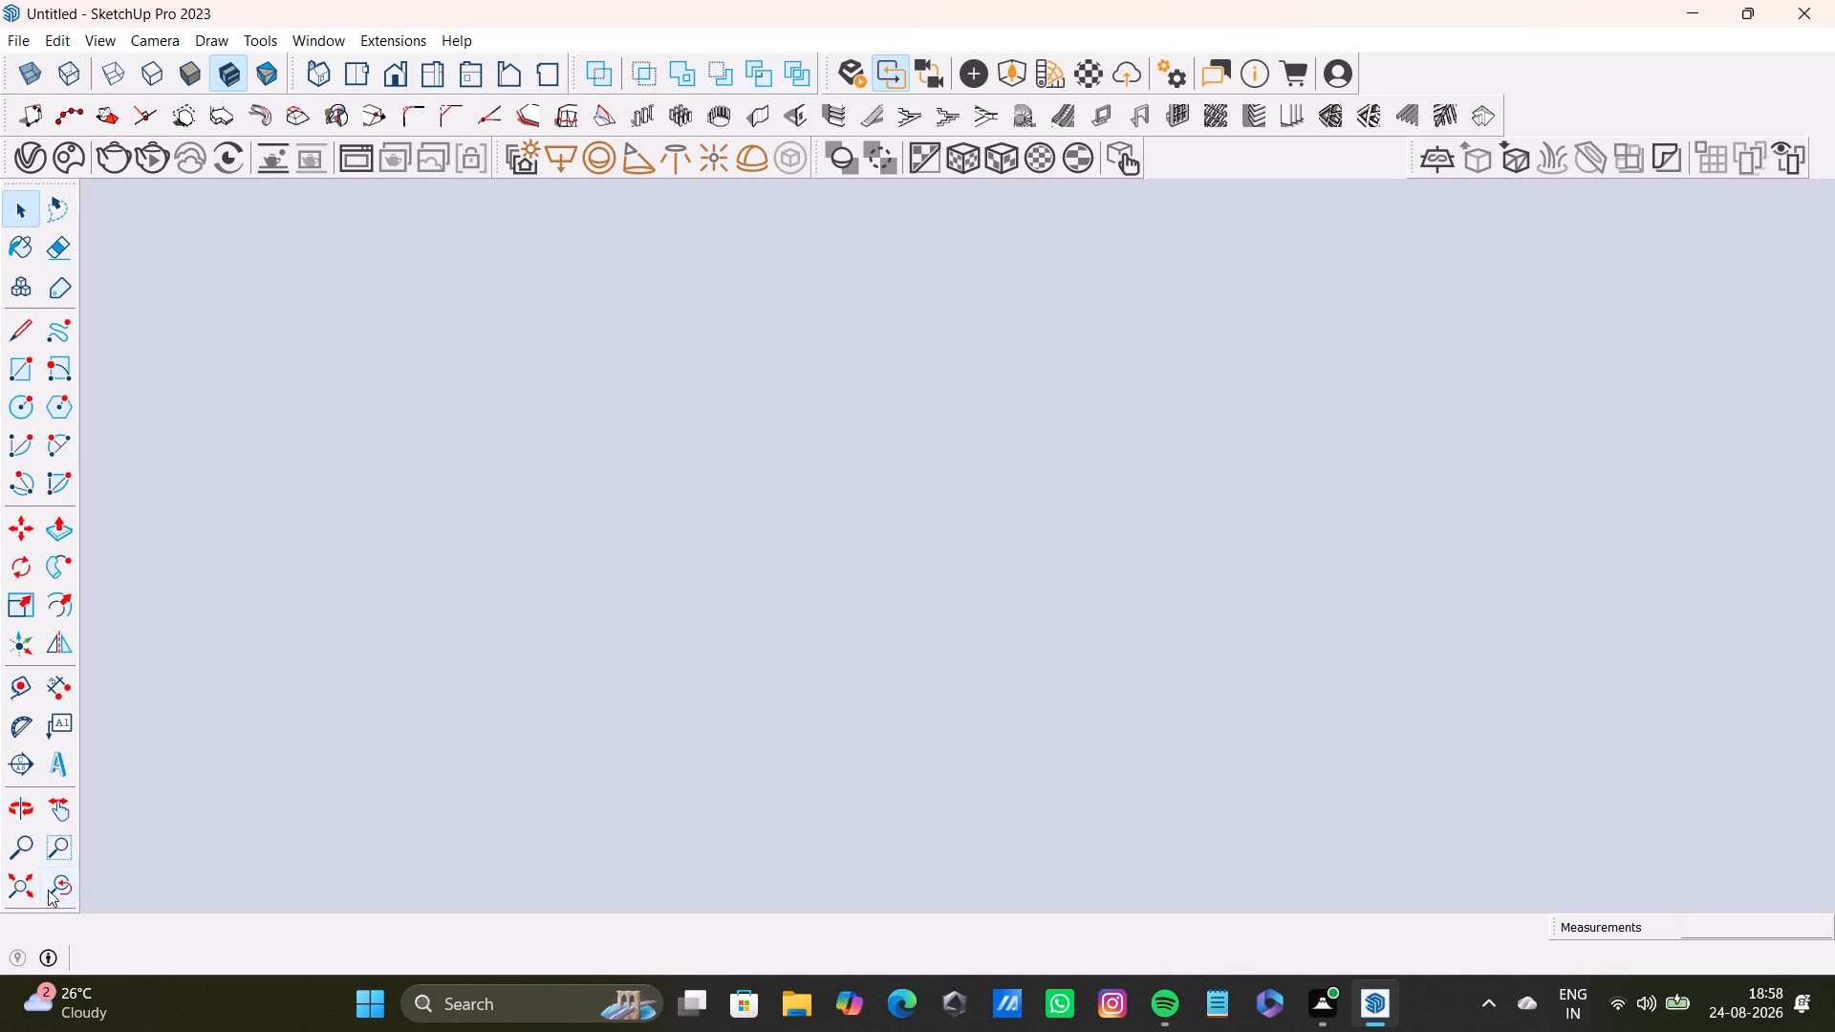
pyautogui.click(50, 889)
# Draw a full-height rectangle about 1' 3 3/16" wide and 2' 11 7/8" high between the guides at the counter arm's free end.
pyautogui.keyDown('shift'); pyautogui.moveTo(609, 699); pyautogui.dragTo(586, 953, button='middle'); pyautogui.keyUp('shift')
pyautogui.moveTo(811, 739); pyautogui.dragTo(788, 649, button='middle')
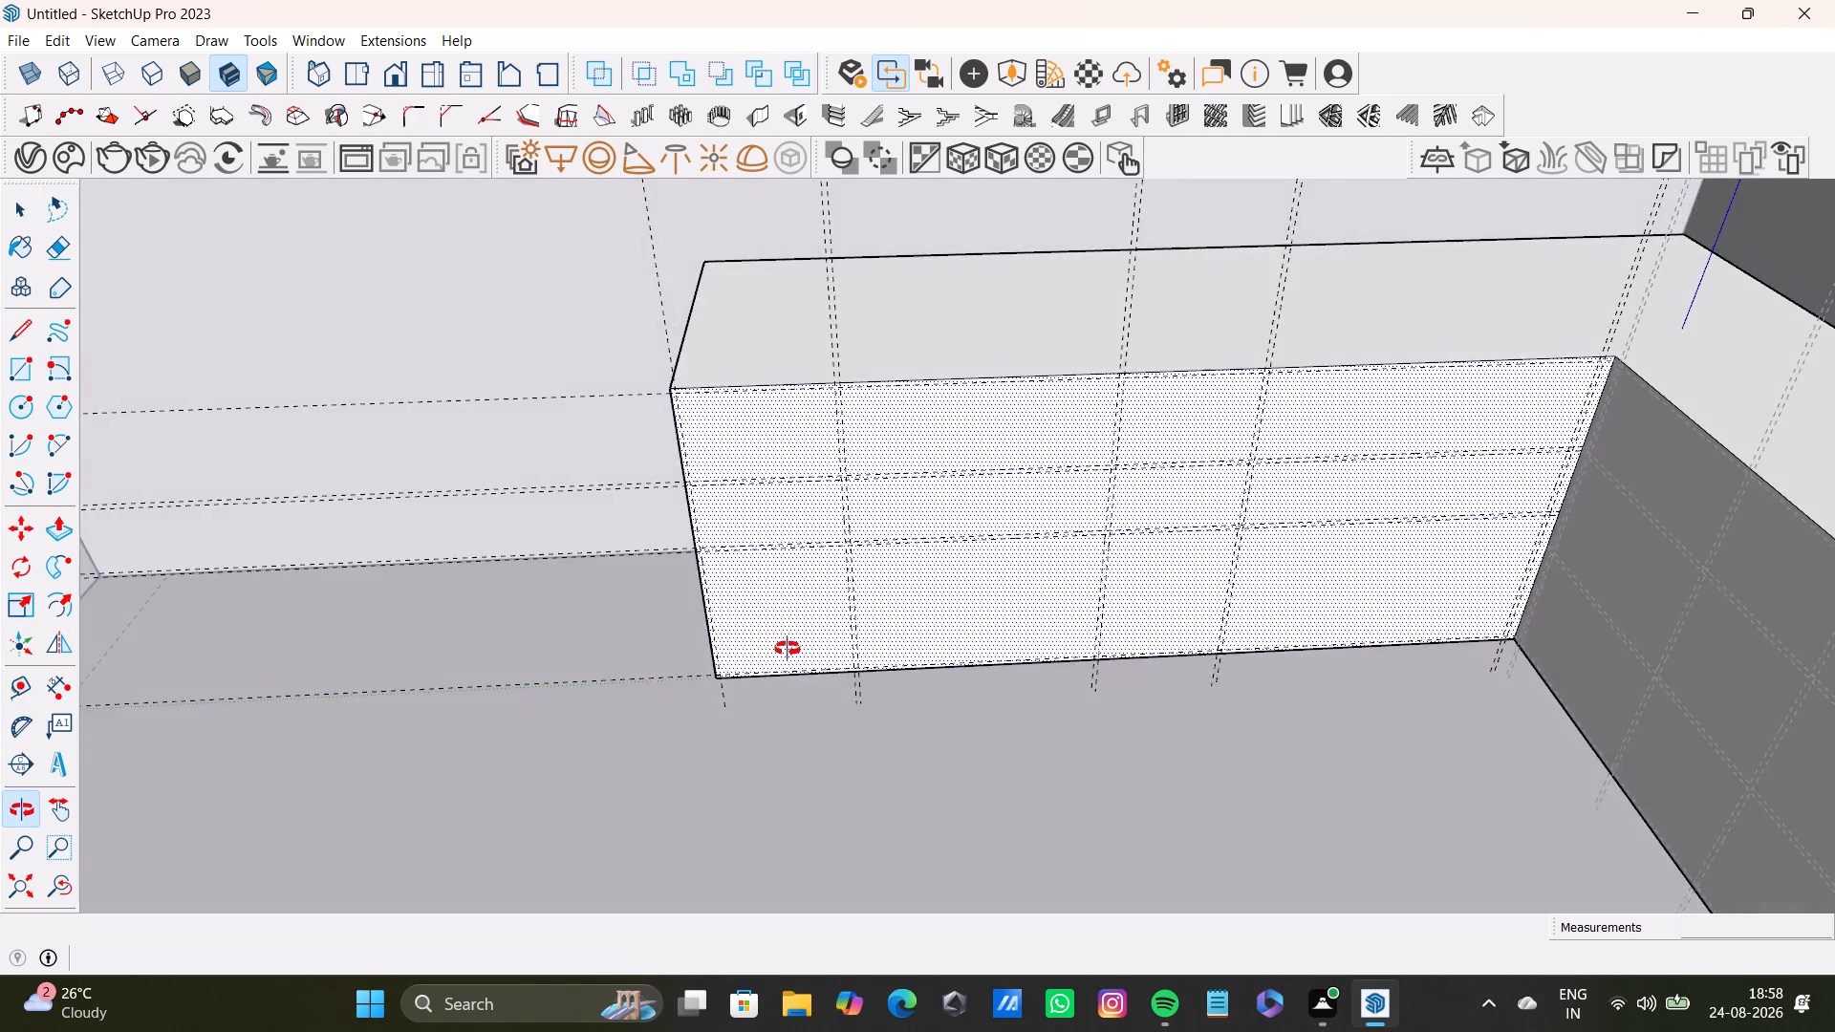
pyautogui.moveTo(788, 649); pyautogui.dragTo(776, 650, button='middle')
pyautogui.scroll(3, 780, 635)
pyautogui.moveTo(780, 635); pyautogui.dragTo(338, 784, button='middle')
pyautogui.moveTo(399, 754); pyautogui.dragTo(508, 621, button='middle')
pyautogui.moveTo(611, 613); pyautogui.dragTo(613, 566, button='middle')
pyautogui.moveTo(613, 573); pyautogui.dragTo(550, 582, button='middle')
pyautogui.moveTo(549, 561); pyautogui.dragTo(805, 653, button='middle')
pyautogui.moveTo(796, 654); pyautogui.dragTo(809, 625, button='middle')
pyautogui.click(12, 370)
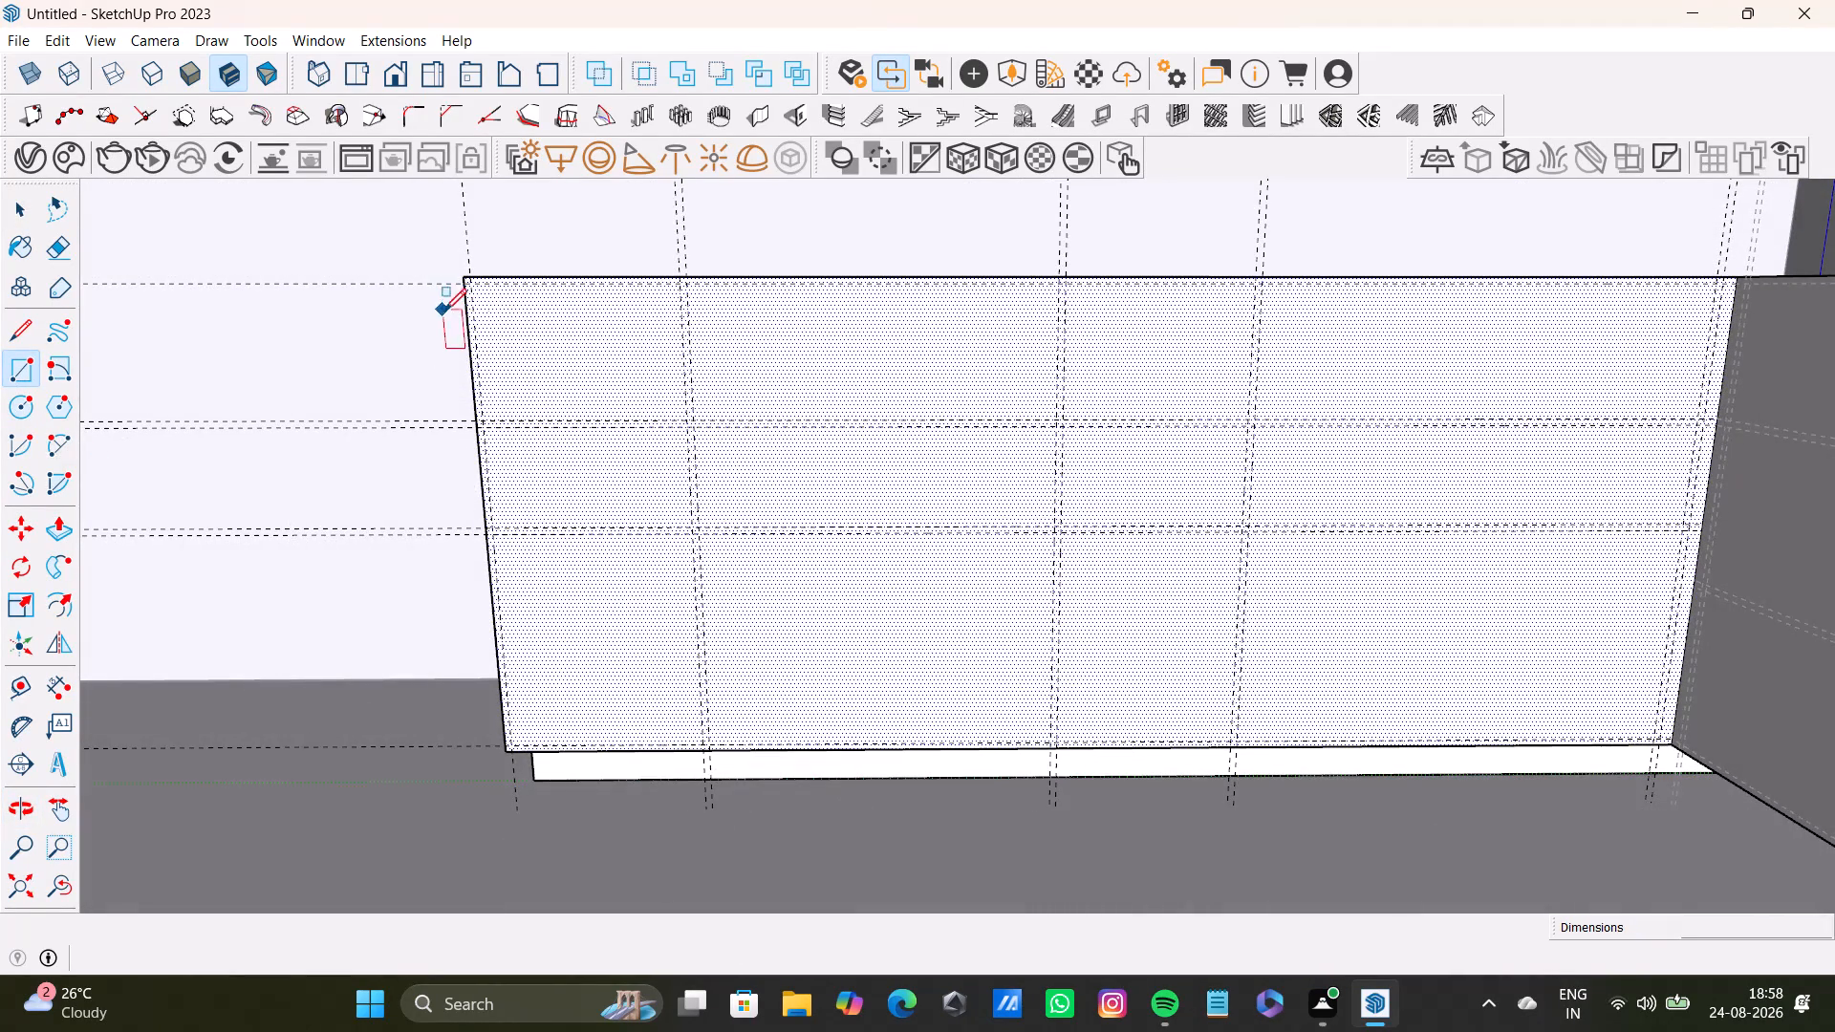
pyautogui.scroll(4, 506, 310)
pyautogui.click(455, 273)
pyautogui.scroll(-2, 626, 590)
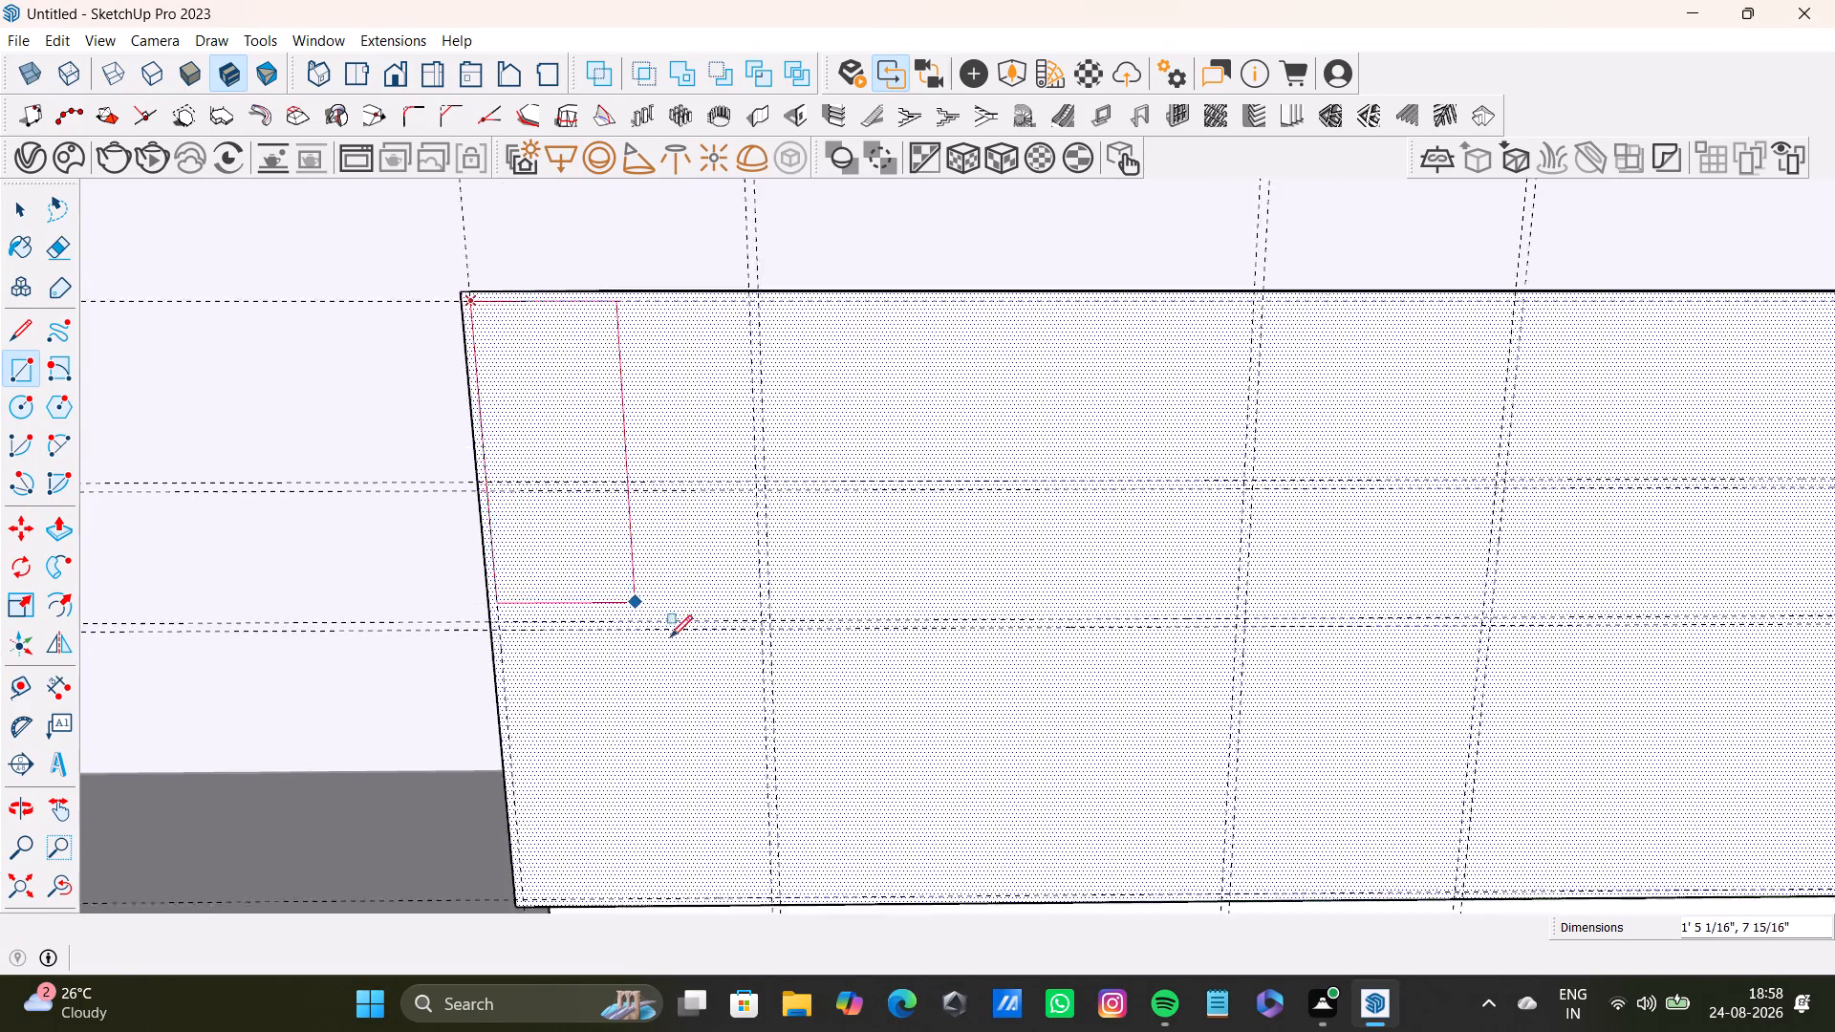
pyautogui.scroll(-2, 670, 637)
pyautogui.keyDown('shift'); pyautogui.moveTo(706, 686); pyautogui.dragTo(704, 491, button='middle'); pyautogui.keyUp('shift')
pyautogui.scroll(6, 754, 649)
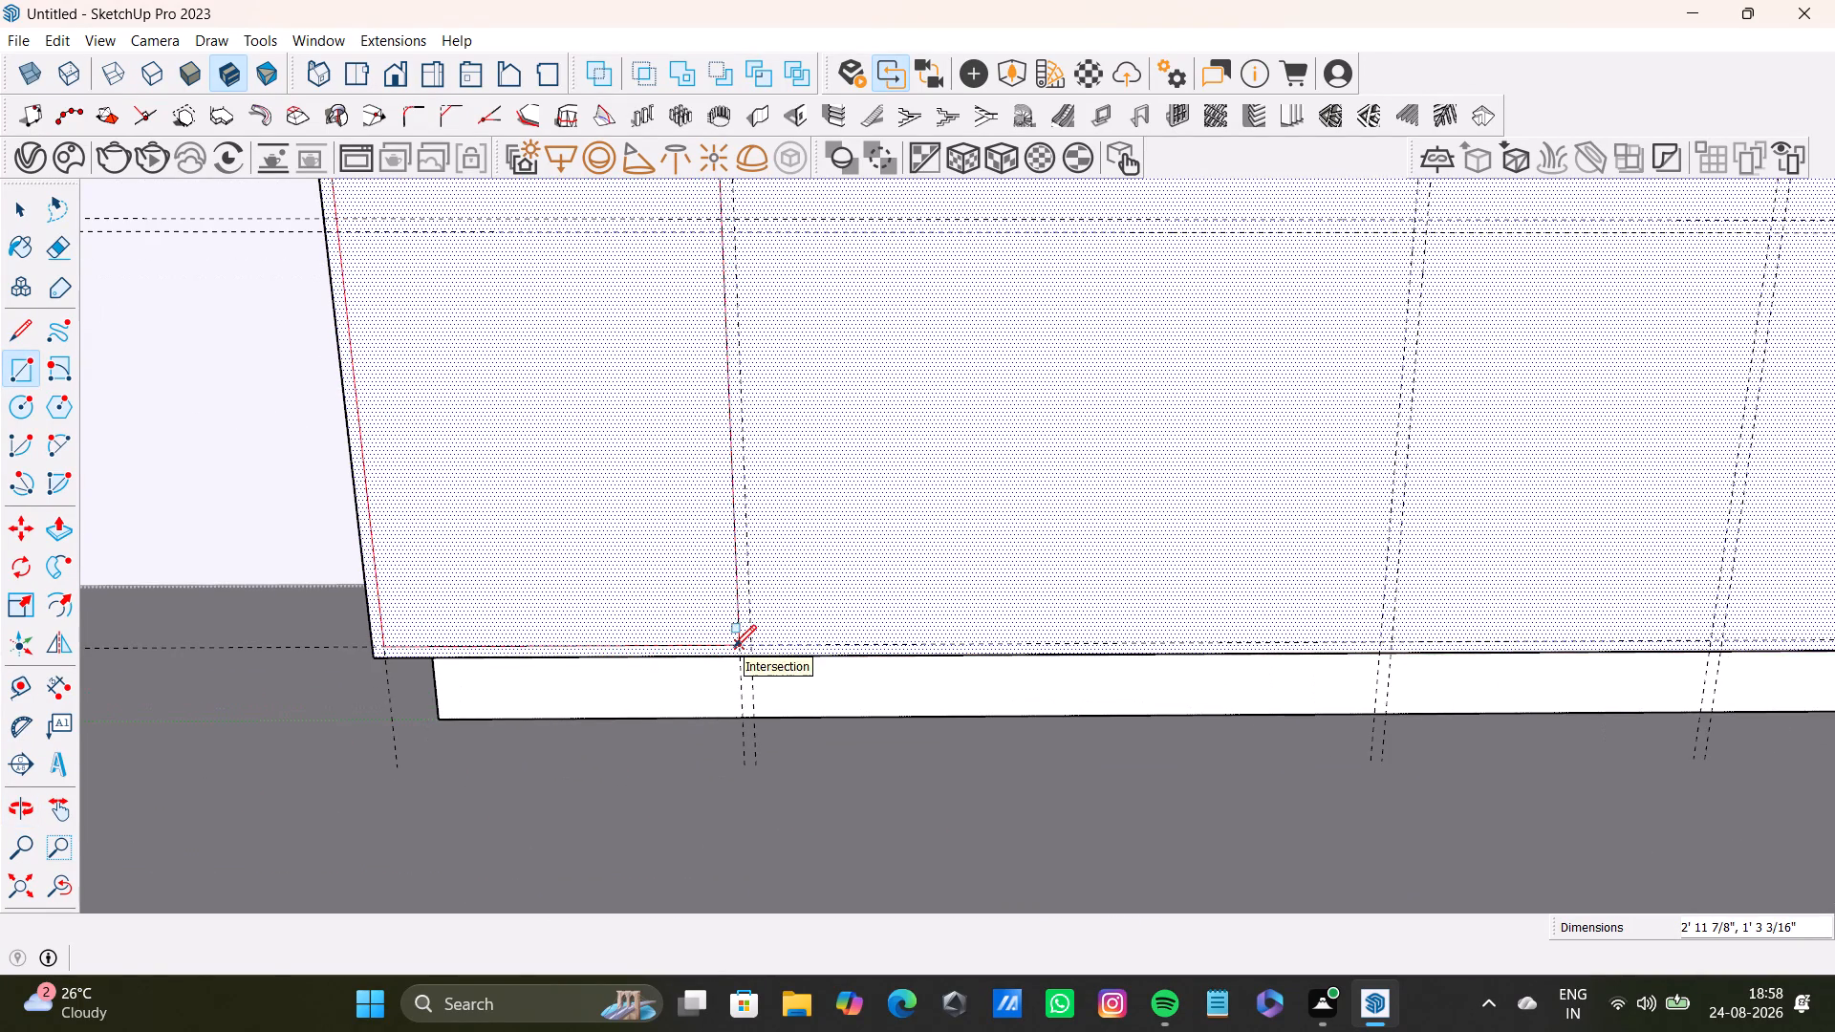
pyautogui.click(734, 647)
# Draw the top and middle rectangles of the second guide column, each 2' 3 1/4" wide, 10" and 7 11/16" high.
pyautogui.scroll(-5, 659, 639)
pyautogui.moveTo(658, 625); pyautogui.dragTo(476, 760, button='middle')
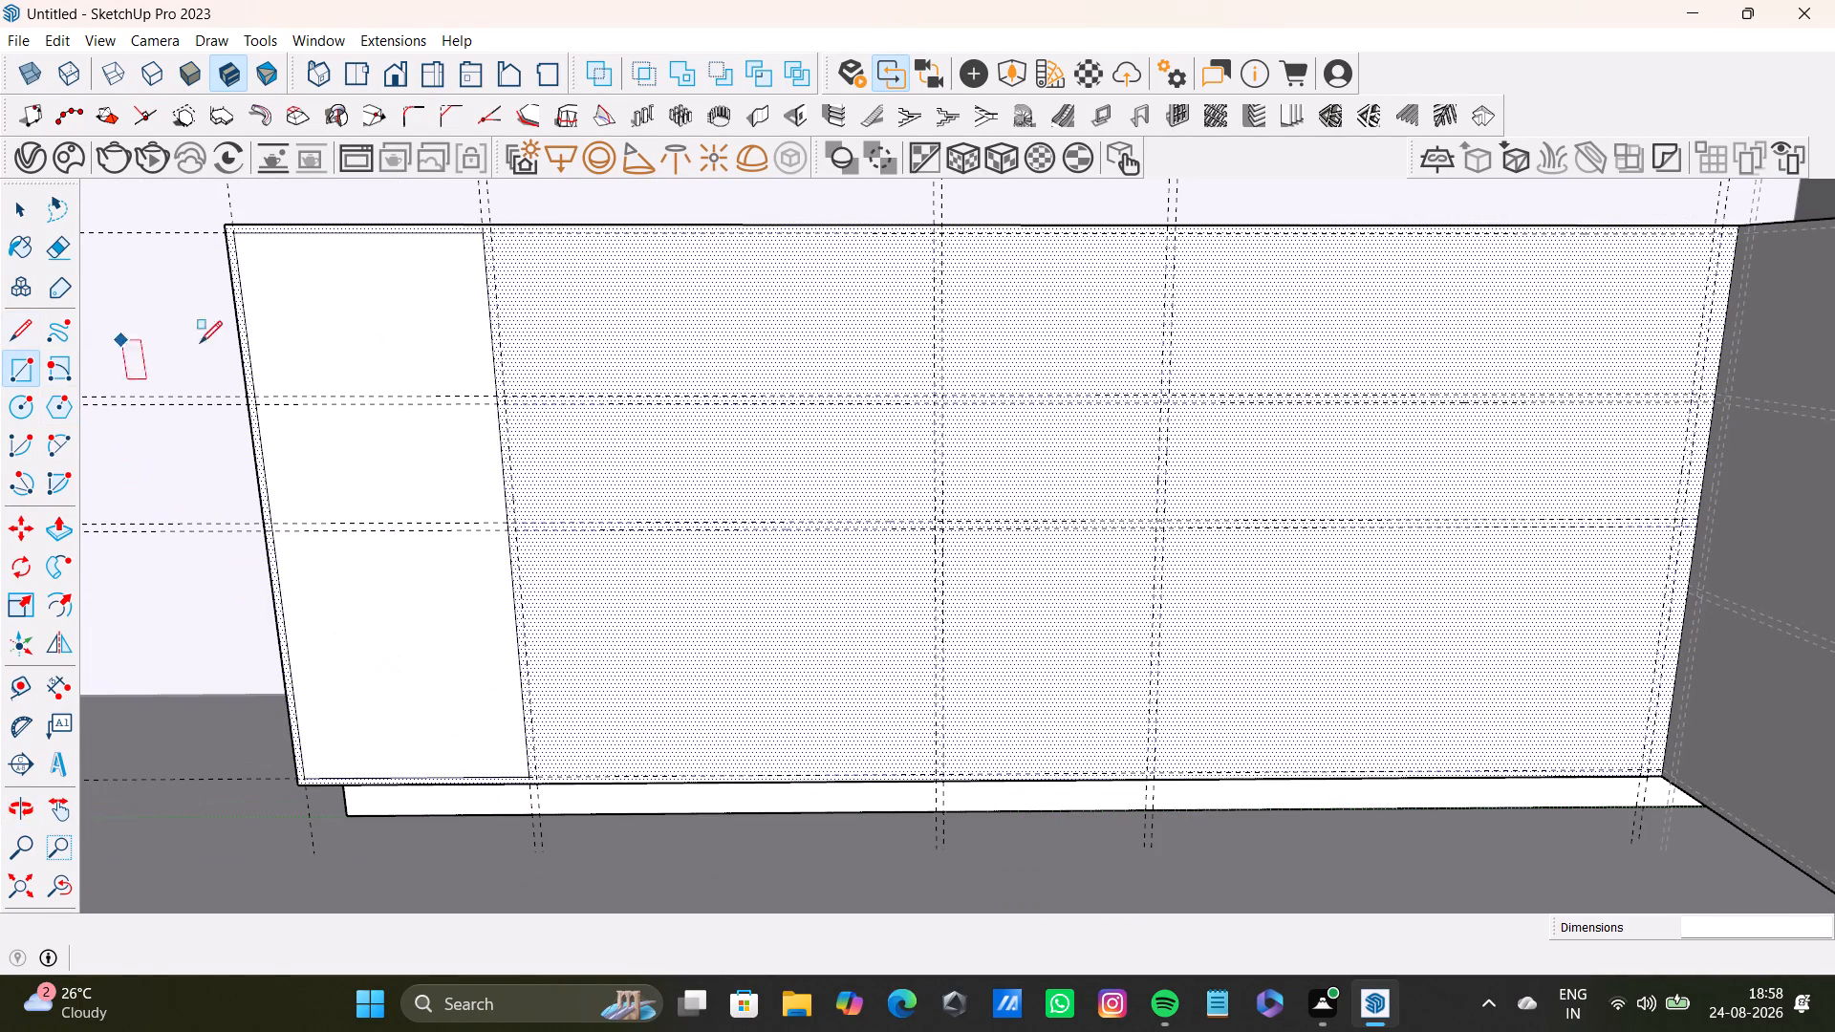
pyautogui.click(491, 234)
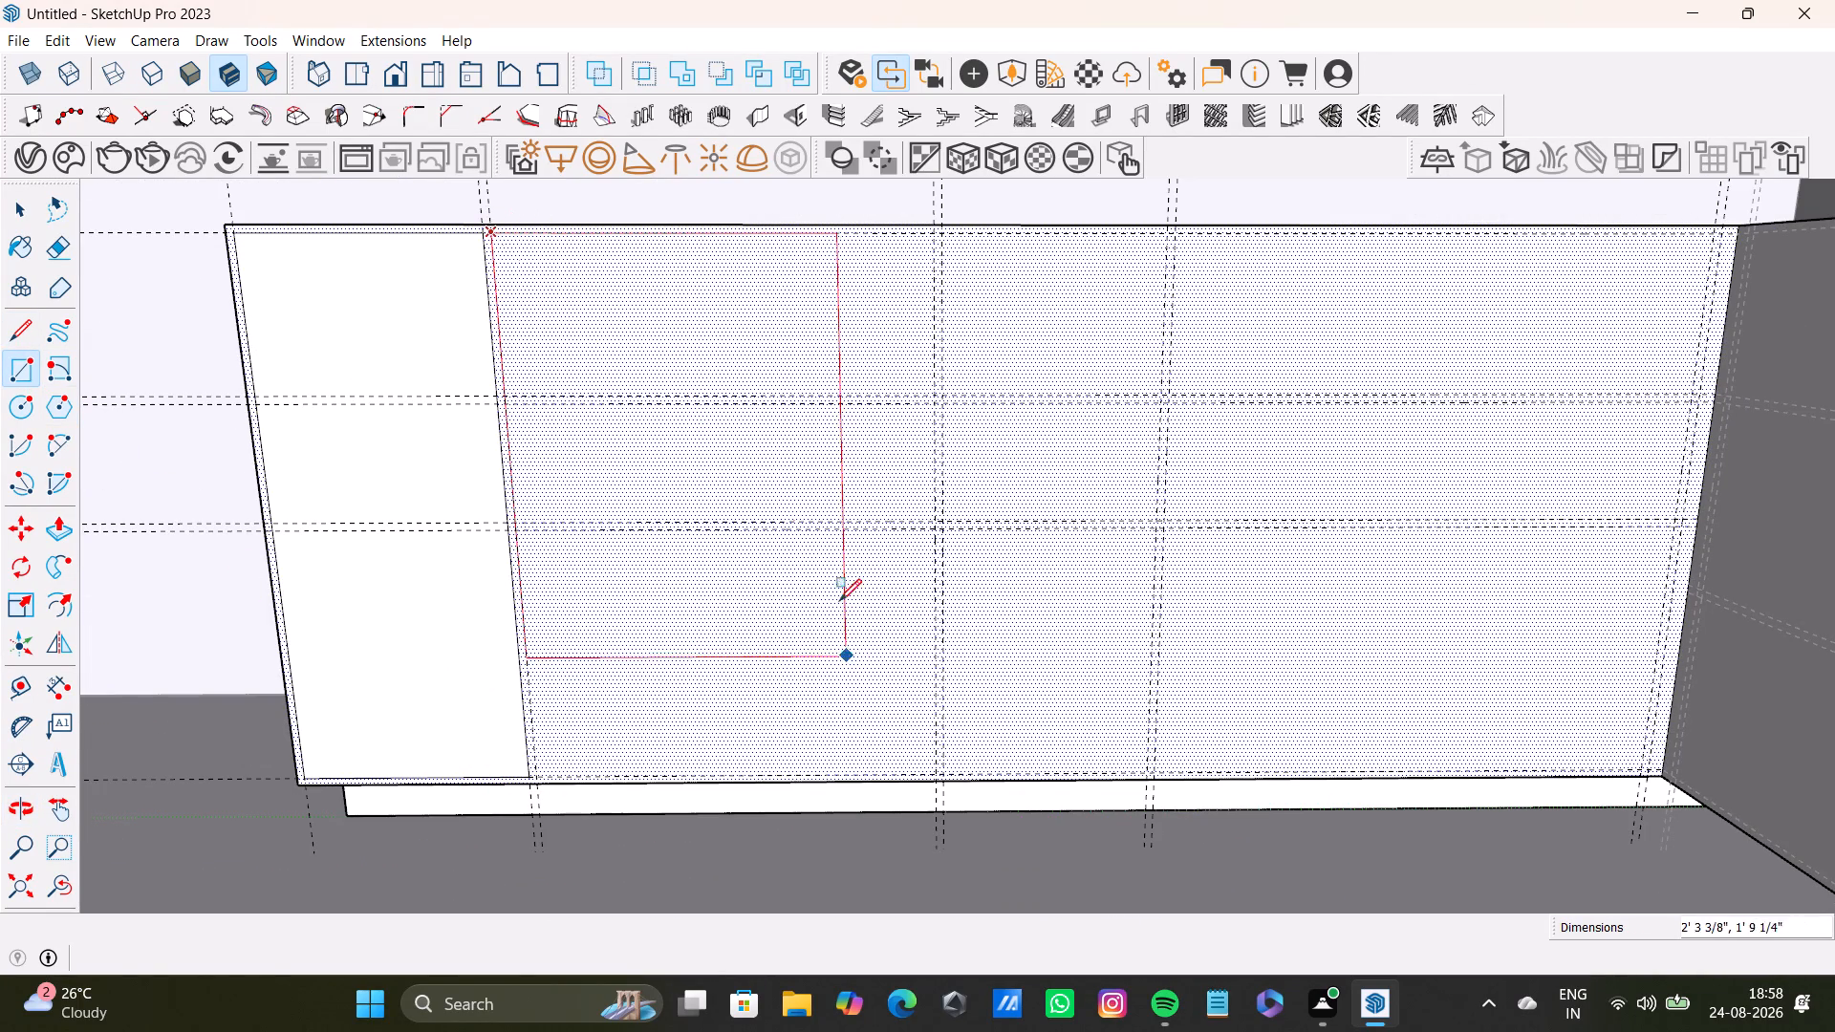
pyautogui.click(929, 394)
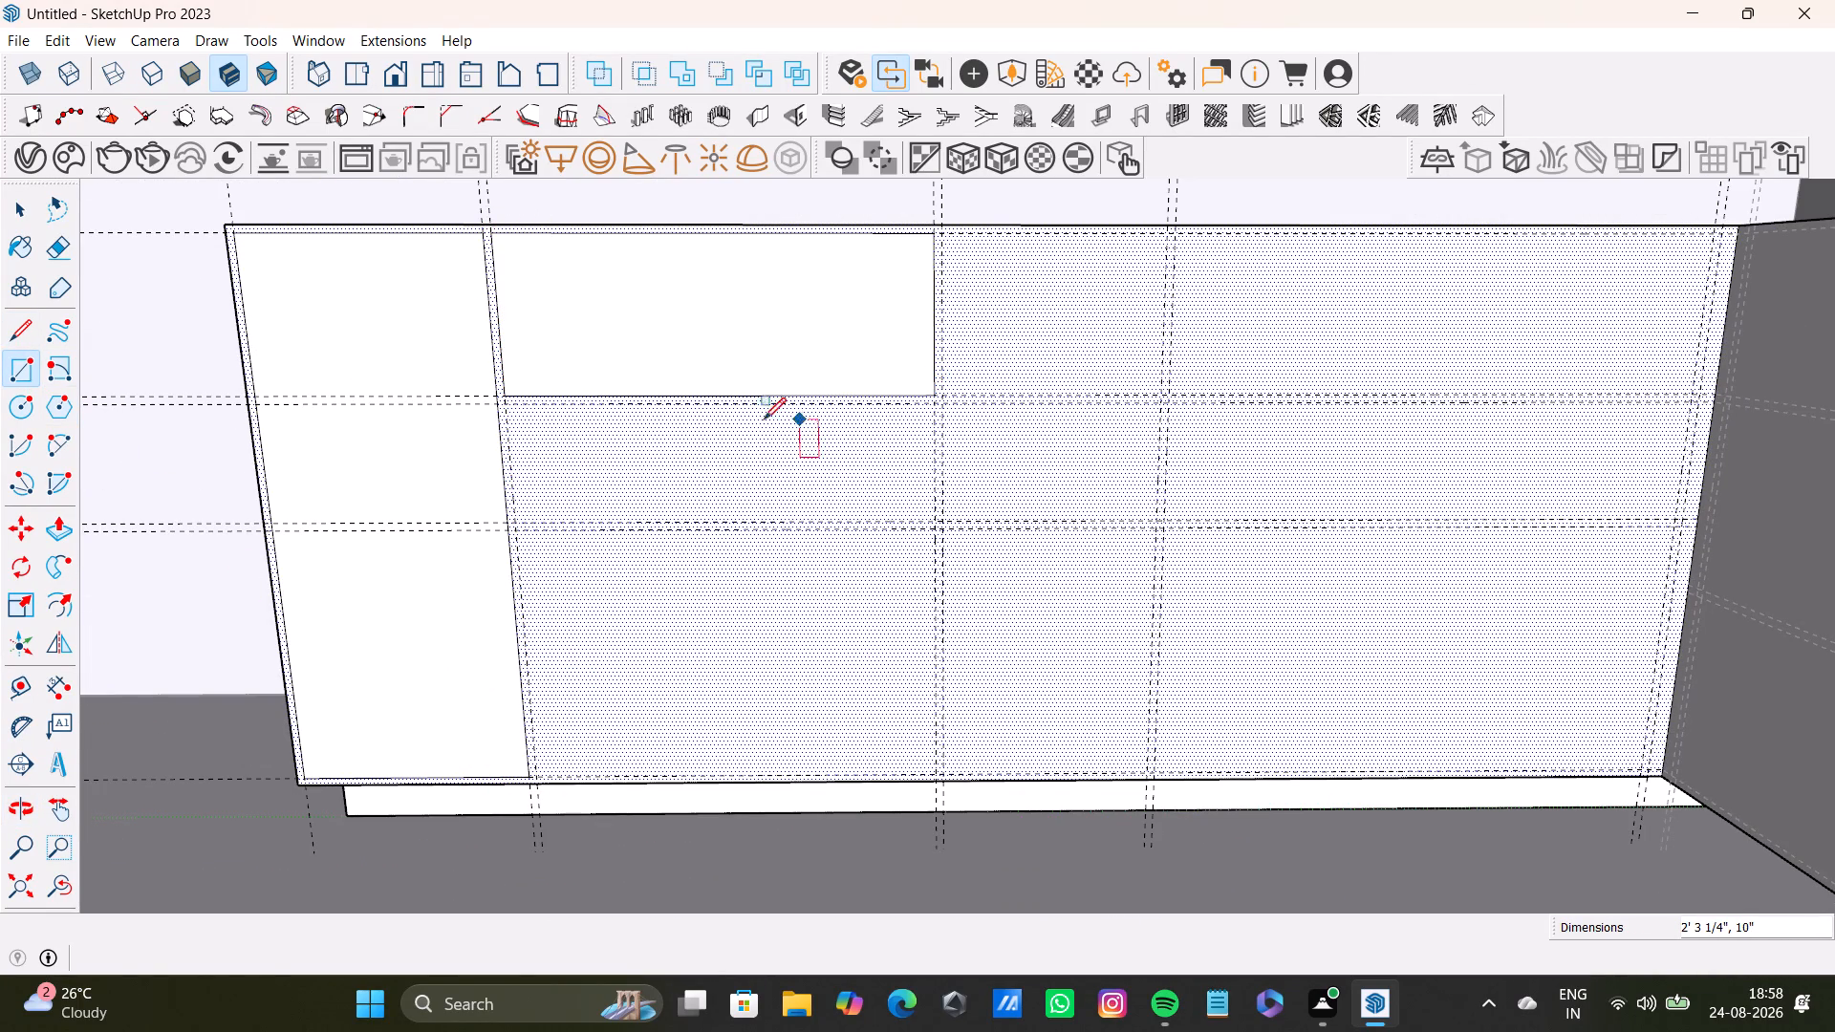
pyautogui.click(13, 368)
pyautogui.scroll(3, 570, 432)
pyautogui.click(484, 394)
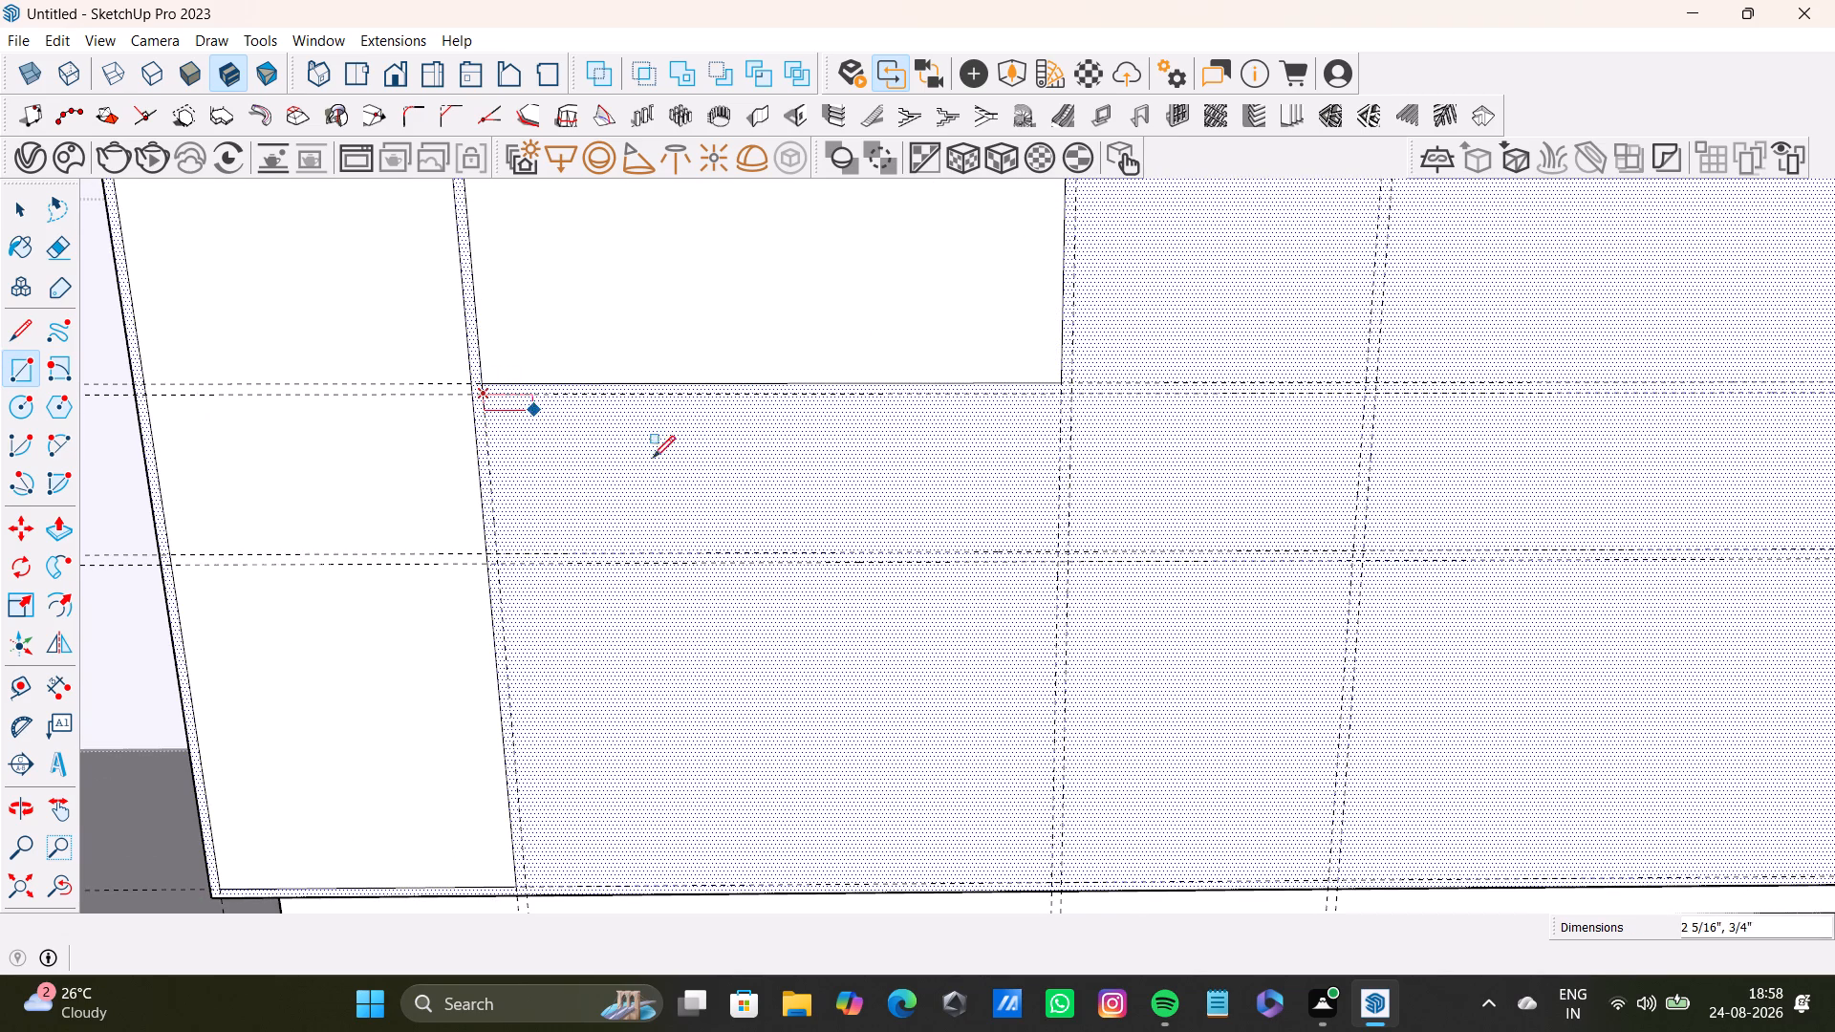
pyautogui.press('Right')
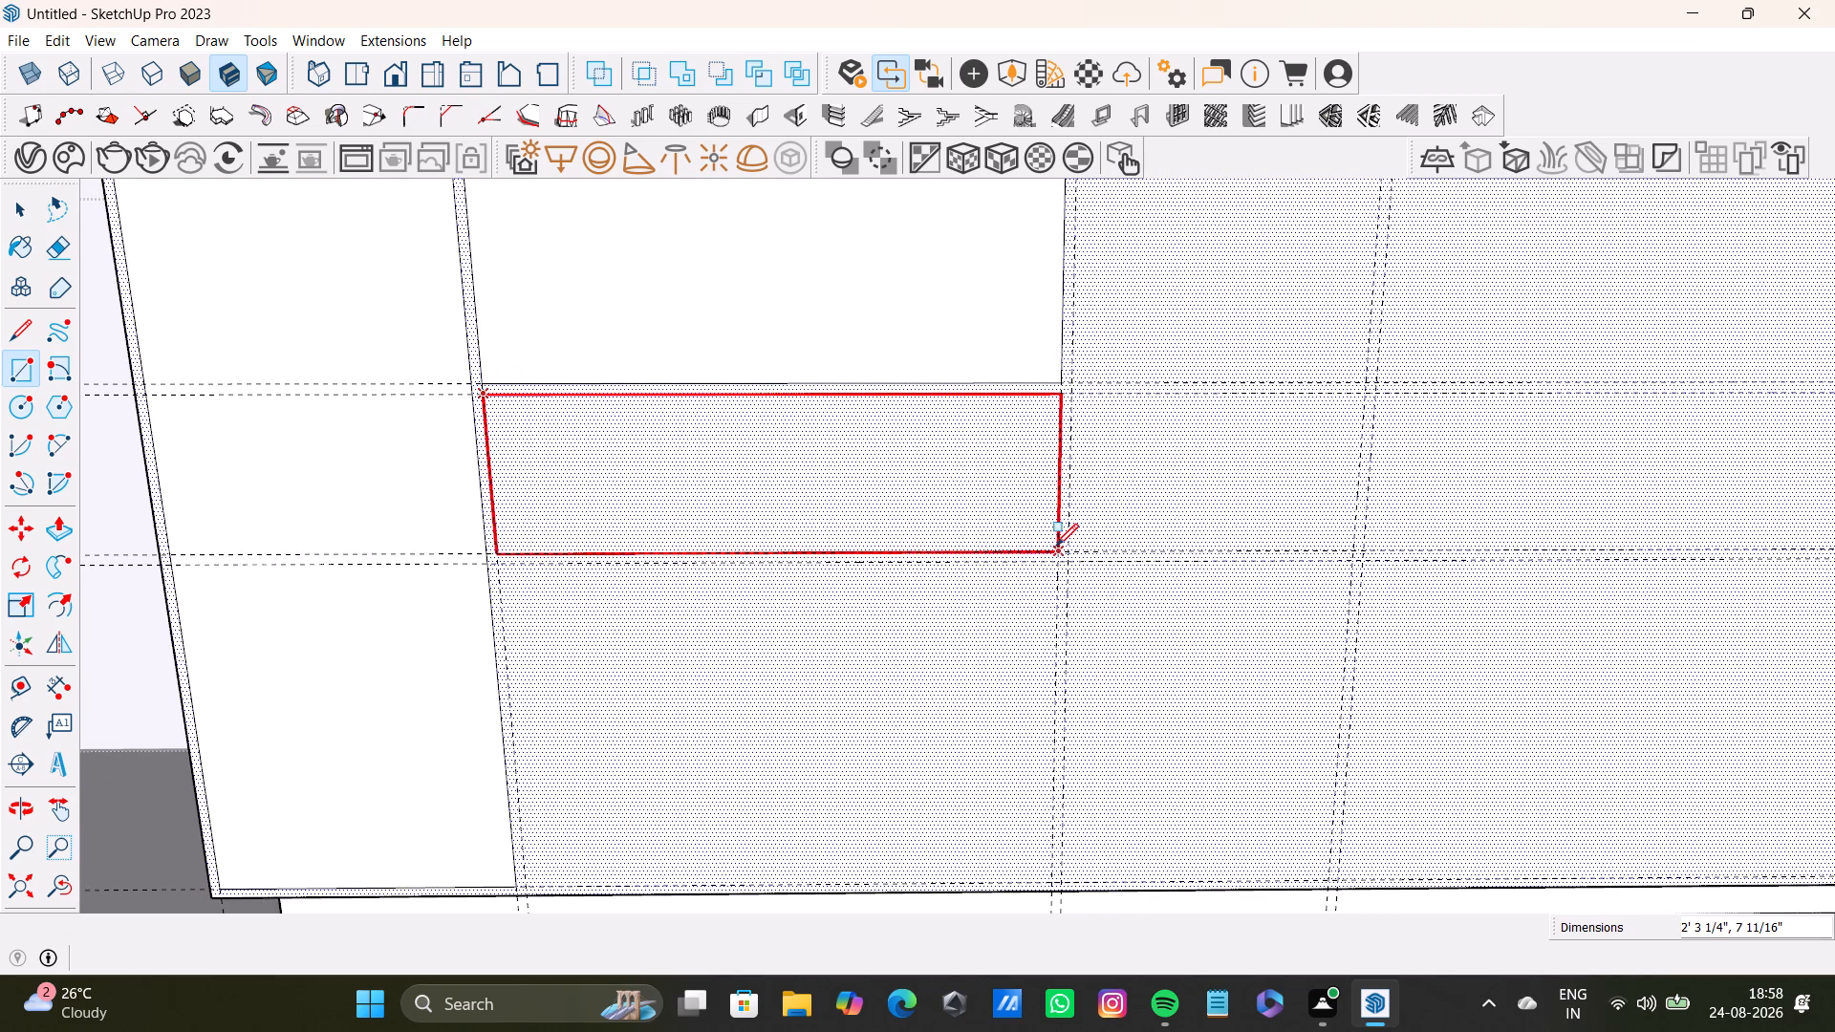
pyautogui.click(1056, 546)
# Draw the bottom rectangle of the second guide column, about 1' 5 3/16" high, down to the lower-edge guide.
pyautogui.scroll(-5, 918, 617)
pyautogui.keyDown('shift'); pyautogui.moveTo(910, 630); pyautogui.dragTo(895, 531, button='middle'); pyautogui.keyUp('shift')
pyautogui.scroll(7, 583, 494)
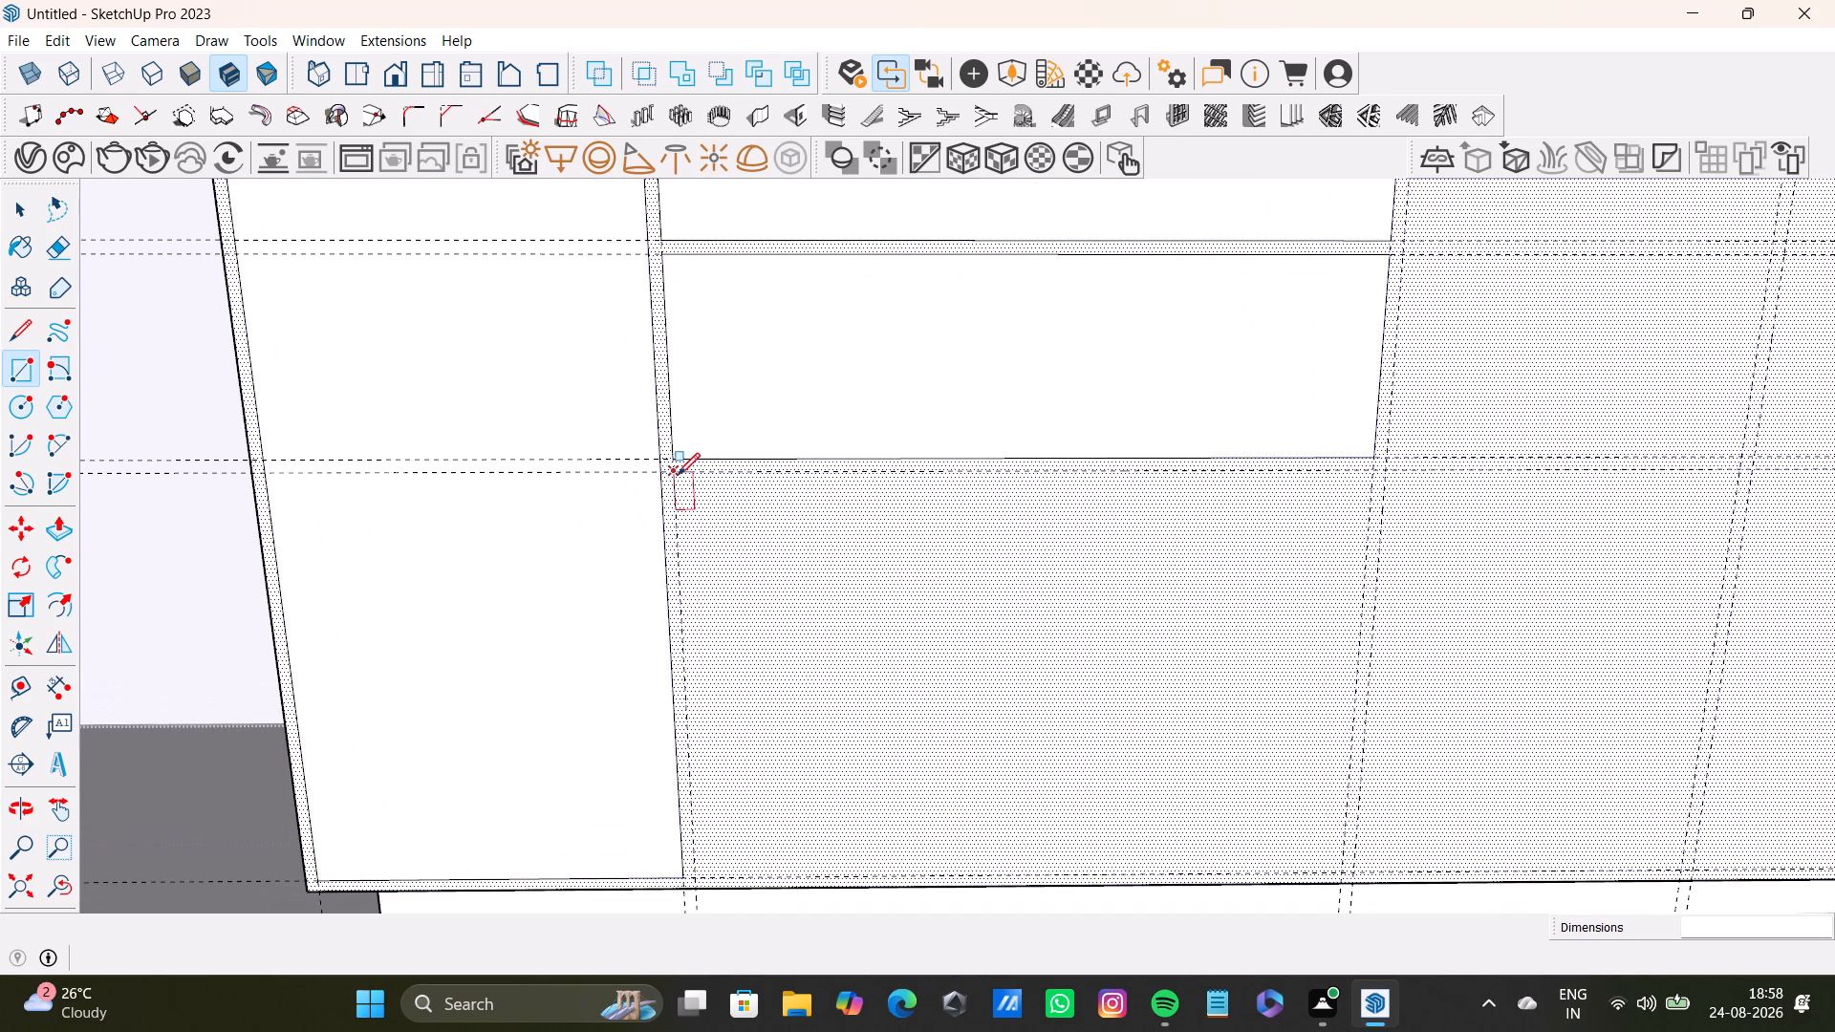
pyautogui.click(678, 475)
pyautogui.scroll(-4, 990, 659)
pyautogui.moveTo(1112, 697); pyautogui.dragTo(961, 553, button='middle')
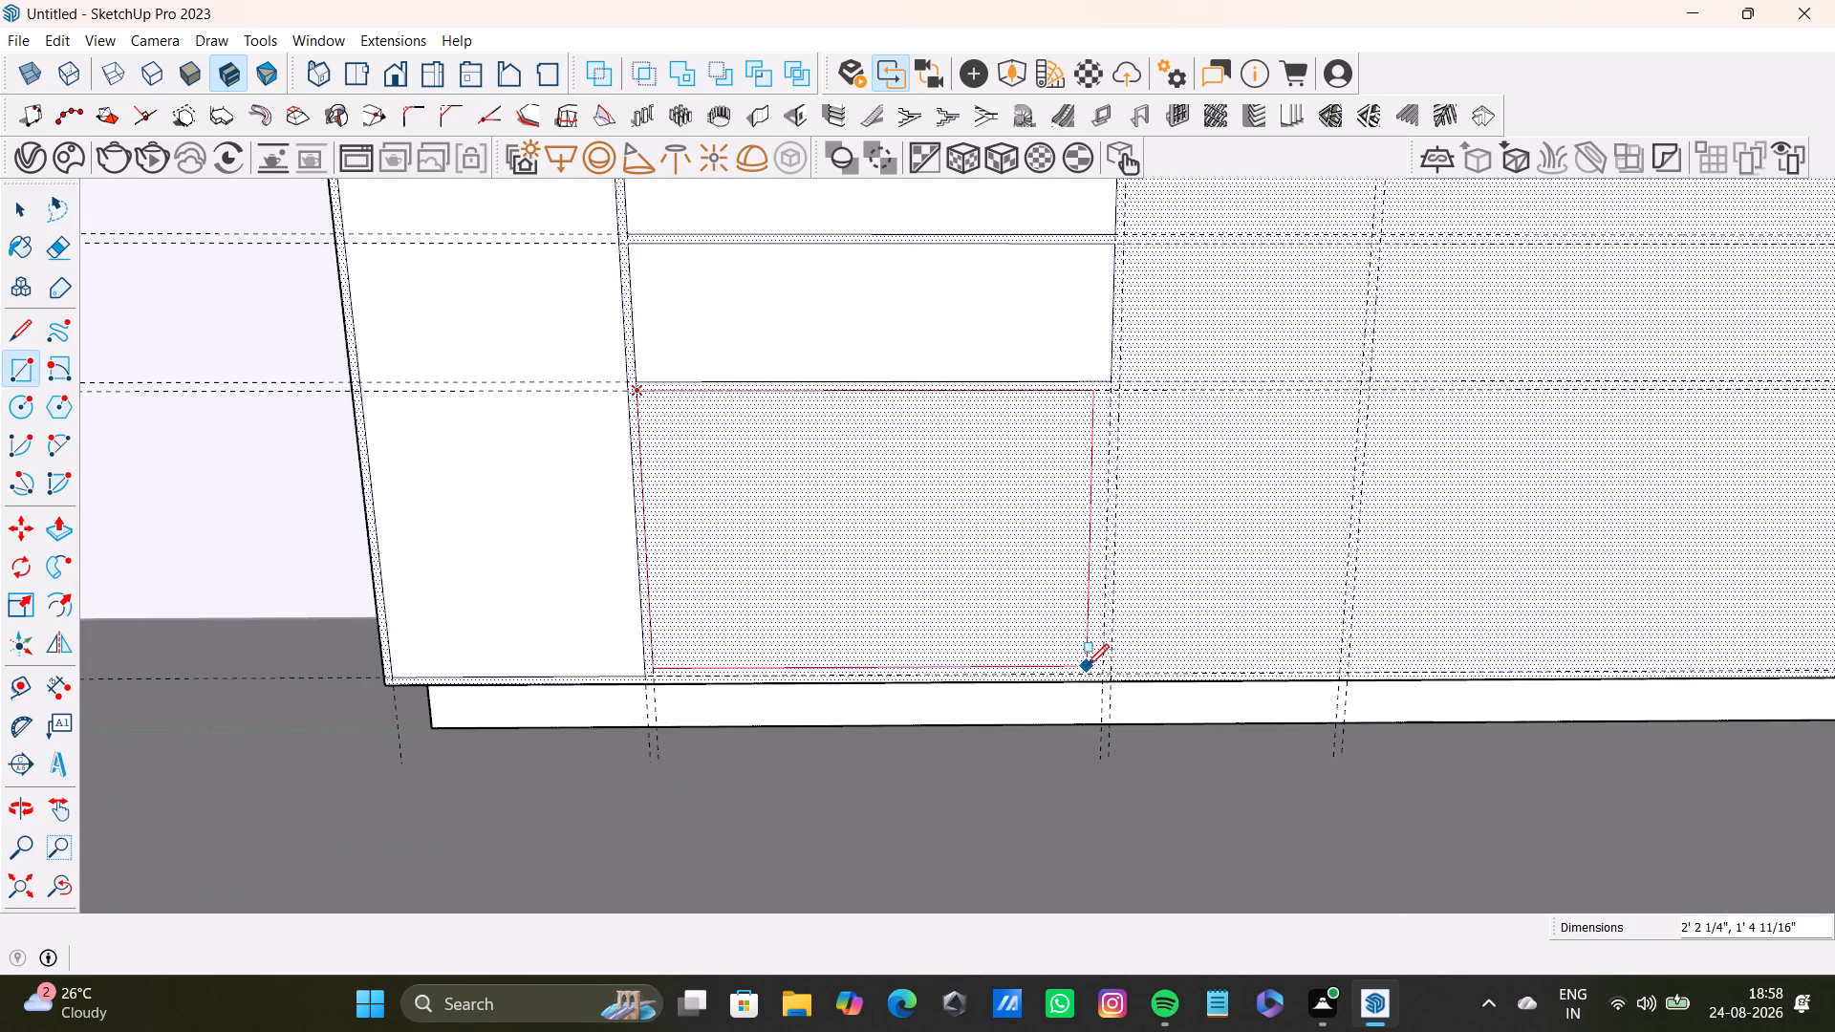
pyautogui.press('Right')
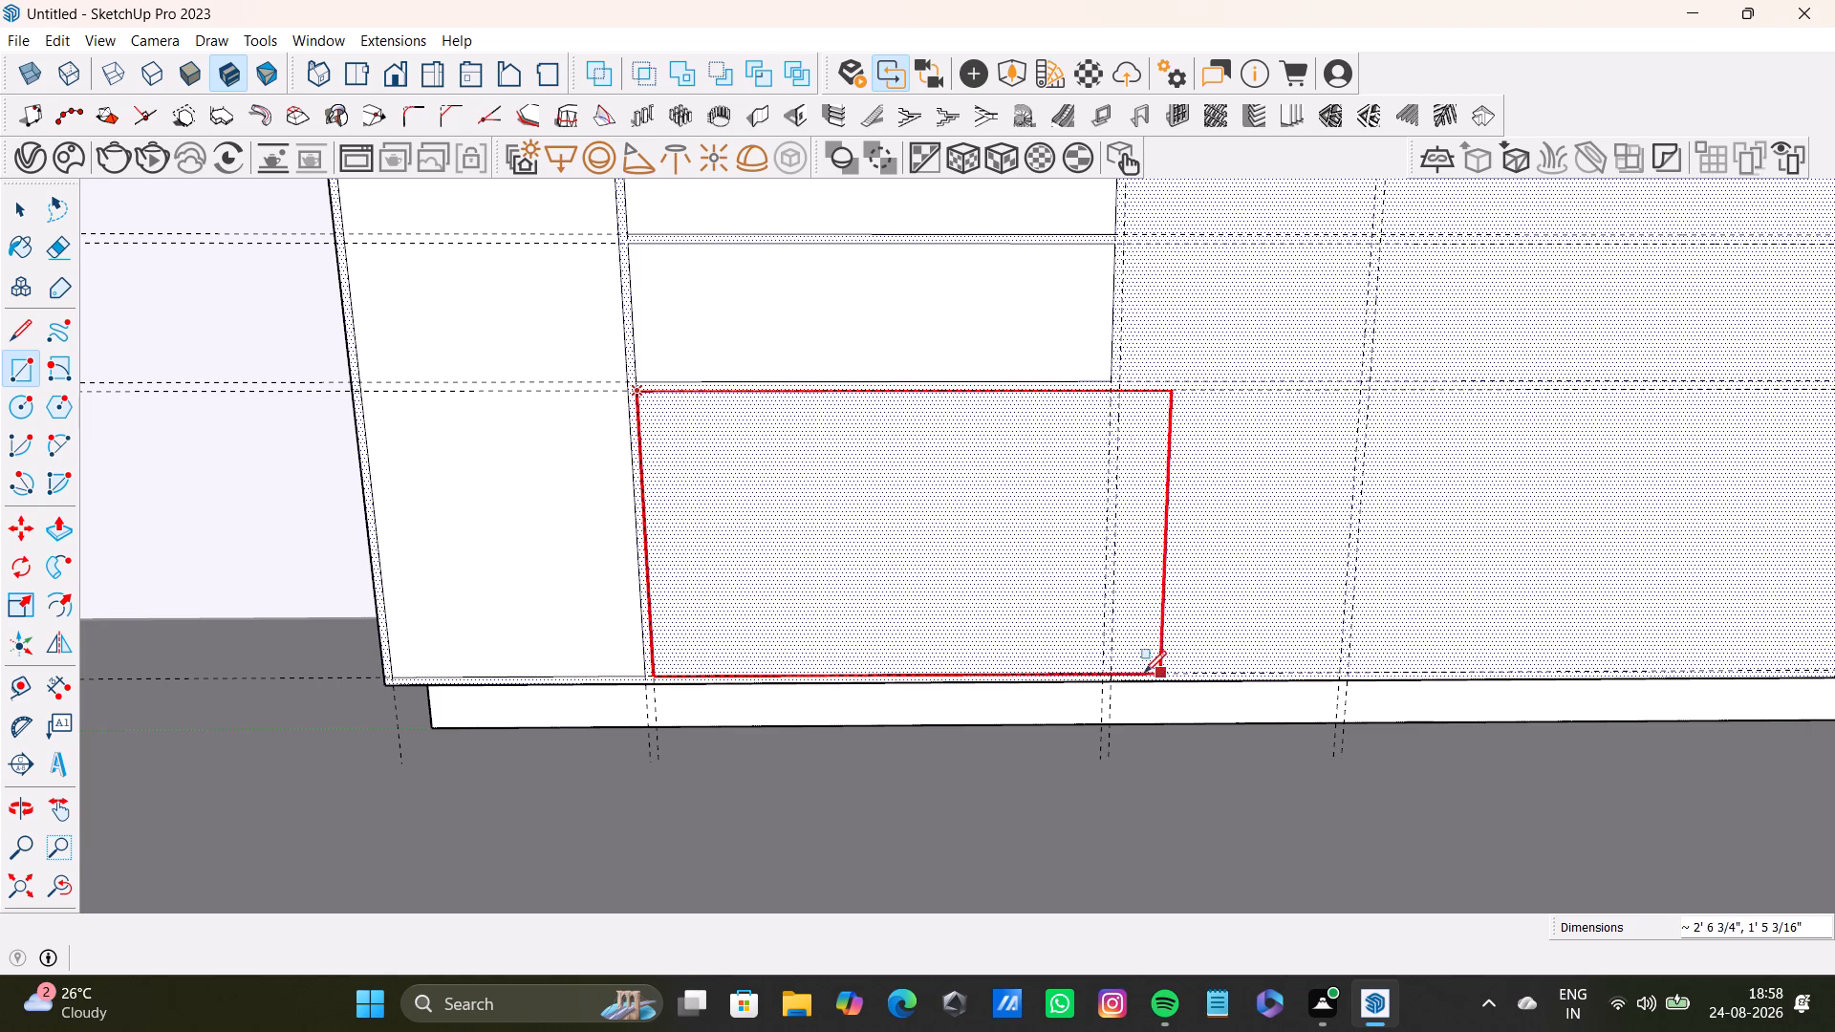
pyautogui.click(1101, 671)
pyautogui.scroll(-5, 852, 521)
pyautogui.press('space')
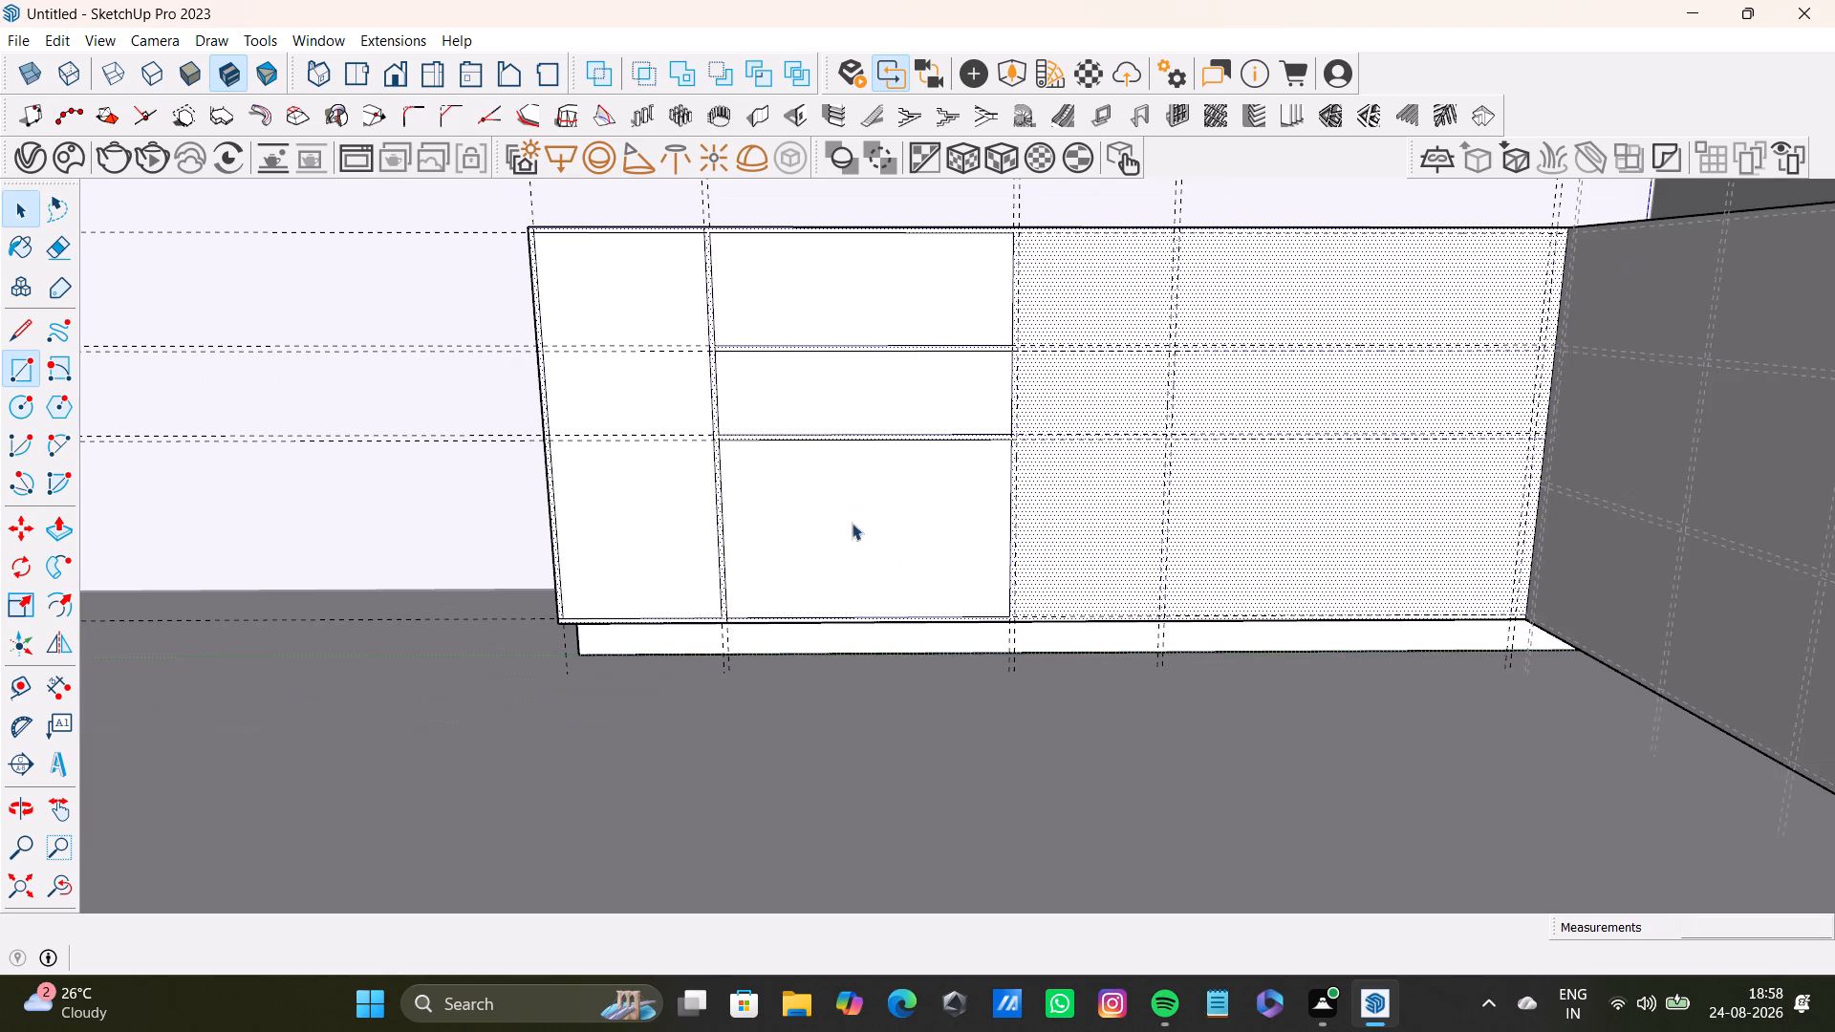
# Draw a full-height rectangle 1' 2" wide and 2' 11 7/8" high in the narrow third guide column.
pyautogui.moveTo(917, 552); pyautogui.dragTo(805, 638, button='middle')
pyautogui.click(2, 360)
pyautogui.scroll(2, 1040, 333)
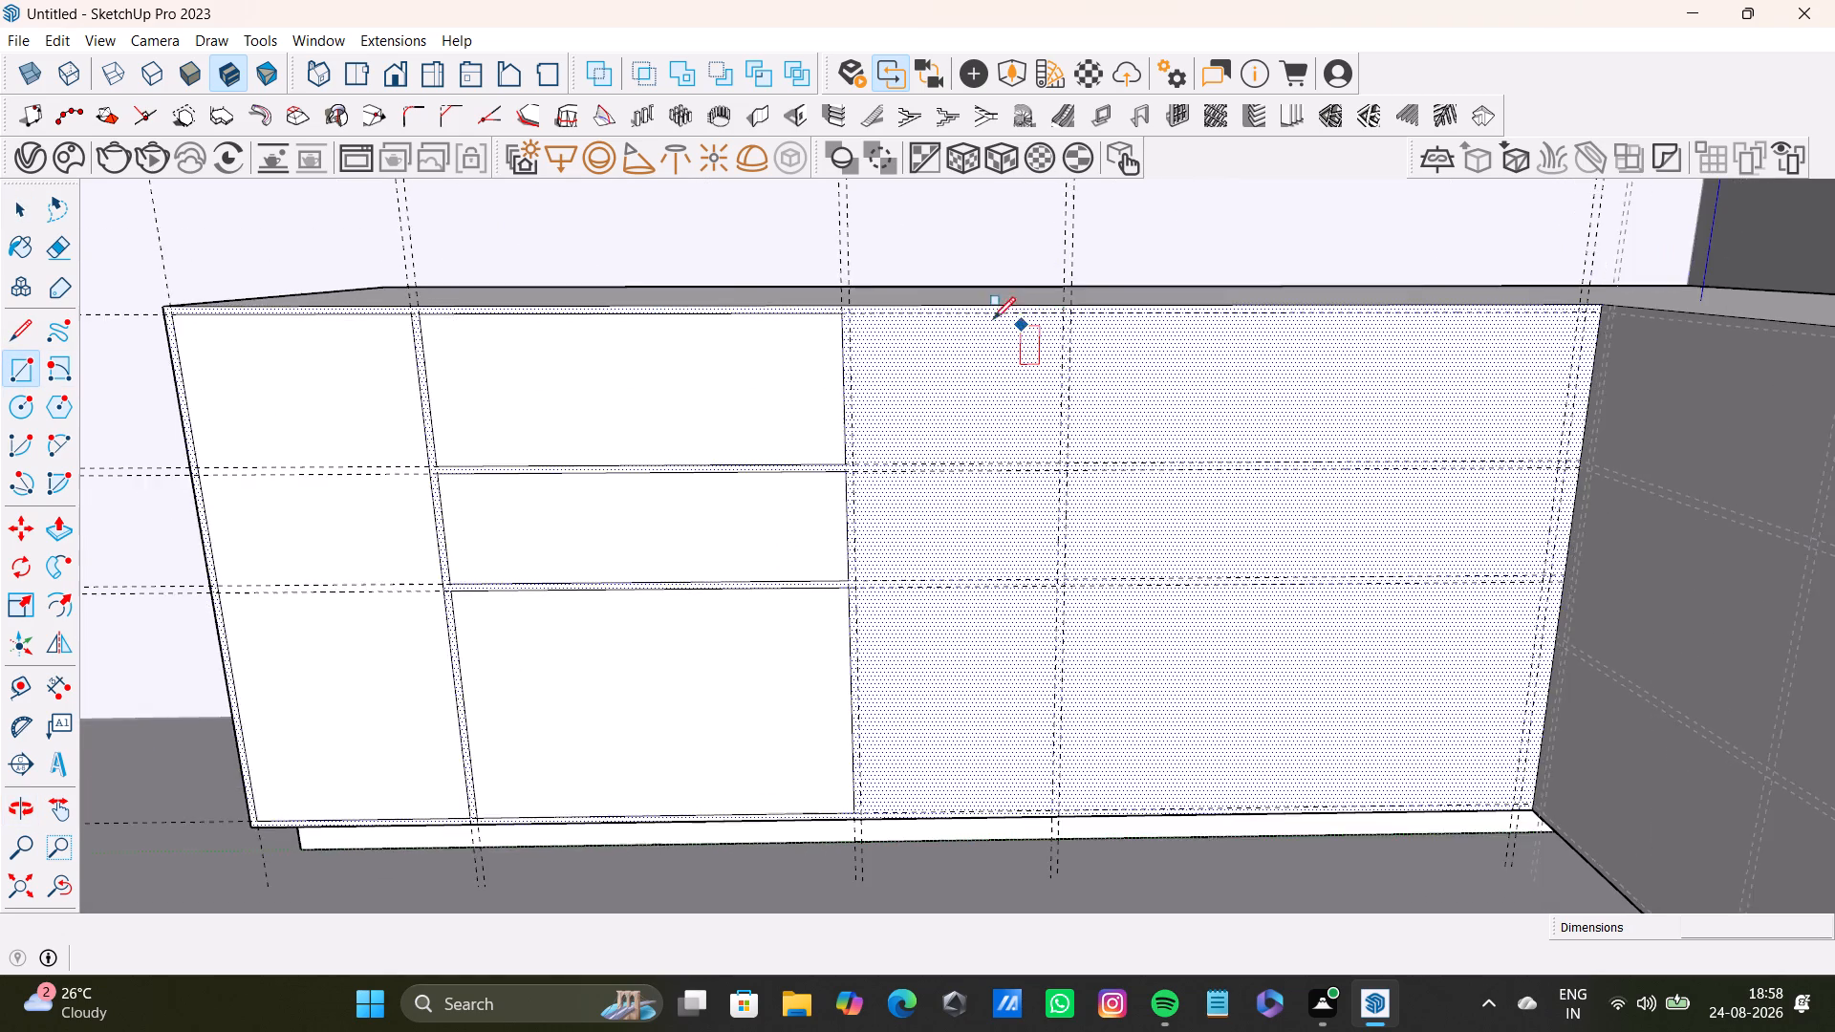
pyautogui.scroll(4, 993, 319)
pyautogui.click(866, 294)
pyautogui.scroll(-4, 985, 544)
pyautogui.moveTo(1024, 655); pyautogui.dragTo(1024, 394, button='middle')
pyautogui.scroll(4, 1077, 551)
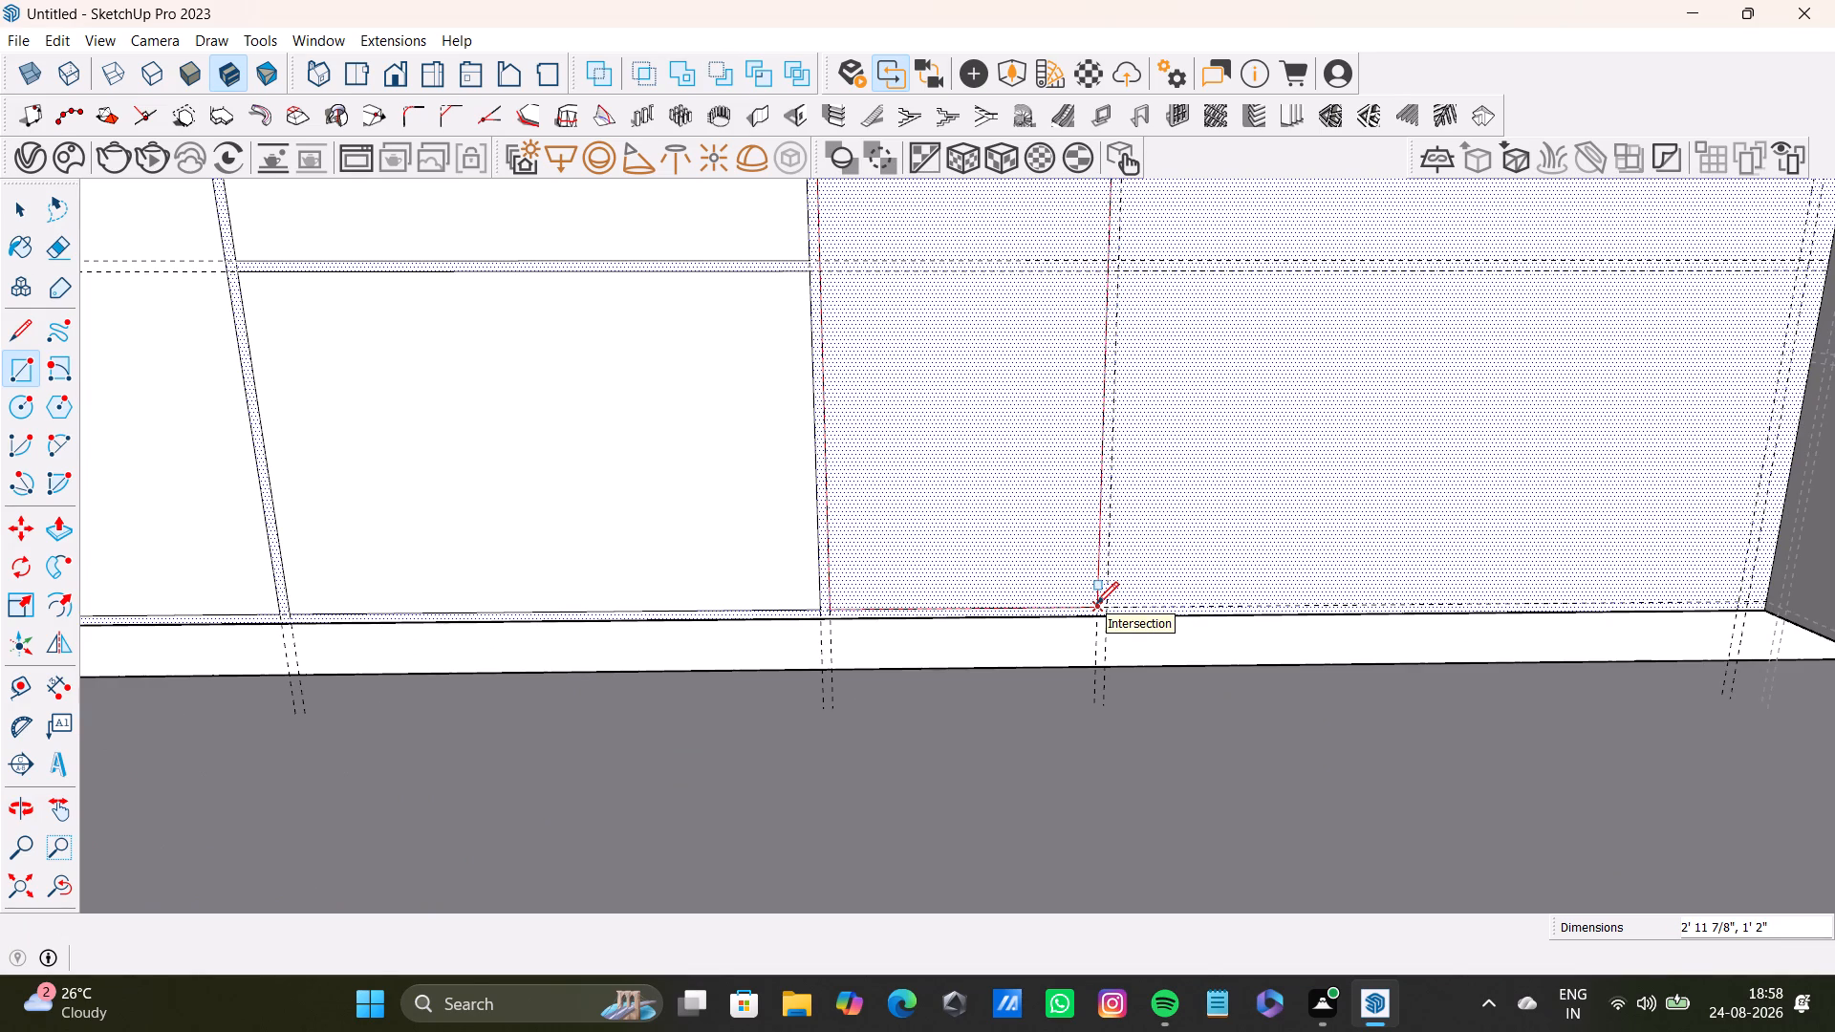
pyautogui.press('Right')
pyautogui.click(1096, 604)
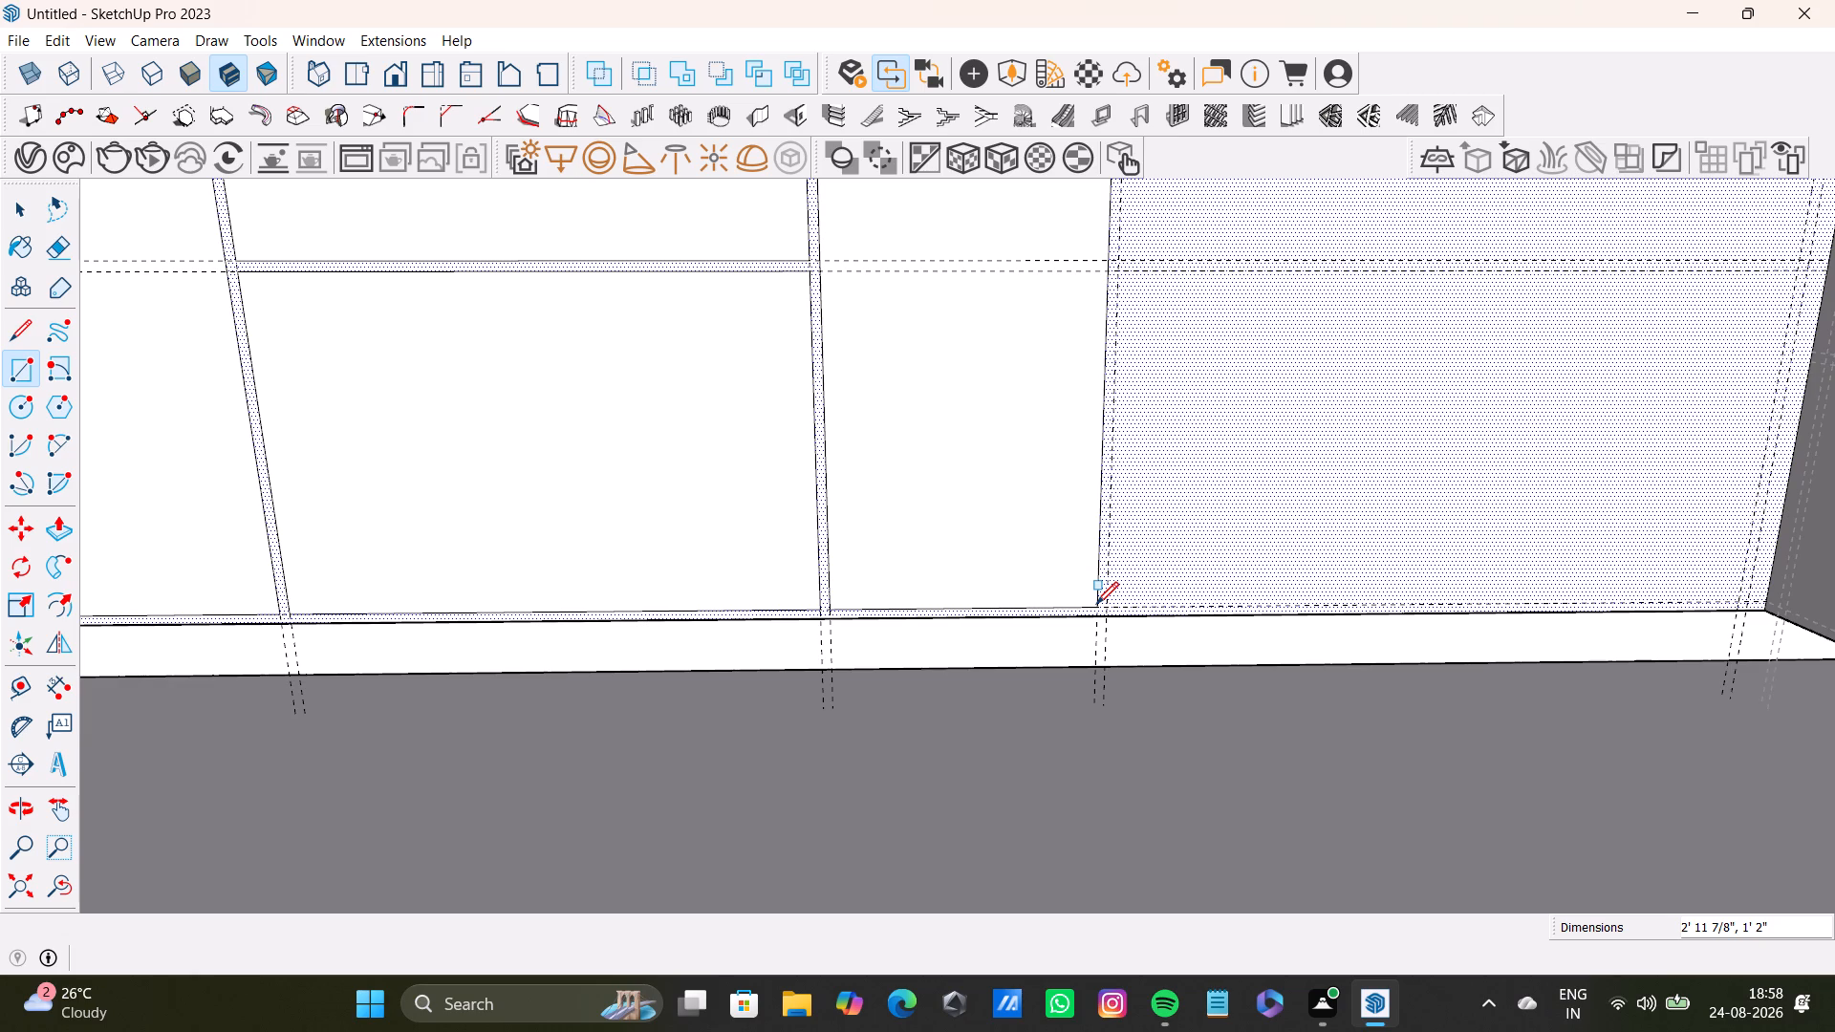
# Draw the top rectangle of the fourth guide column, from the upper-edge guide to the first horizontal guide, beside the inner corner.
pyautogui.scroll(-3, 1002, 508)
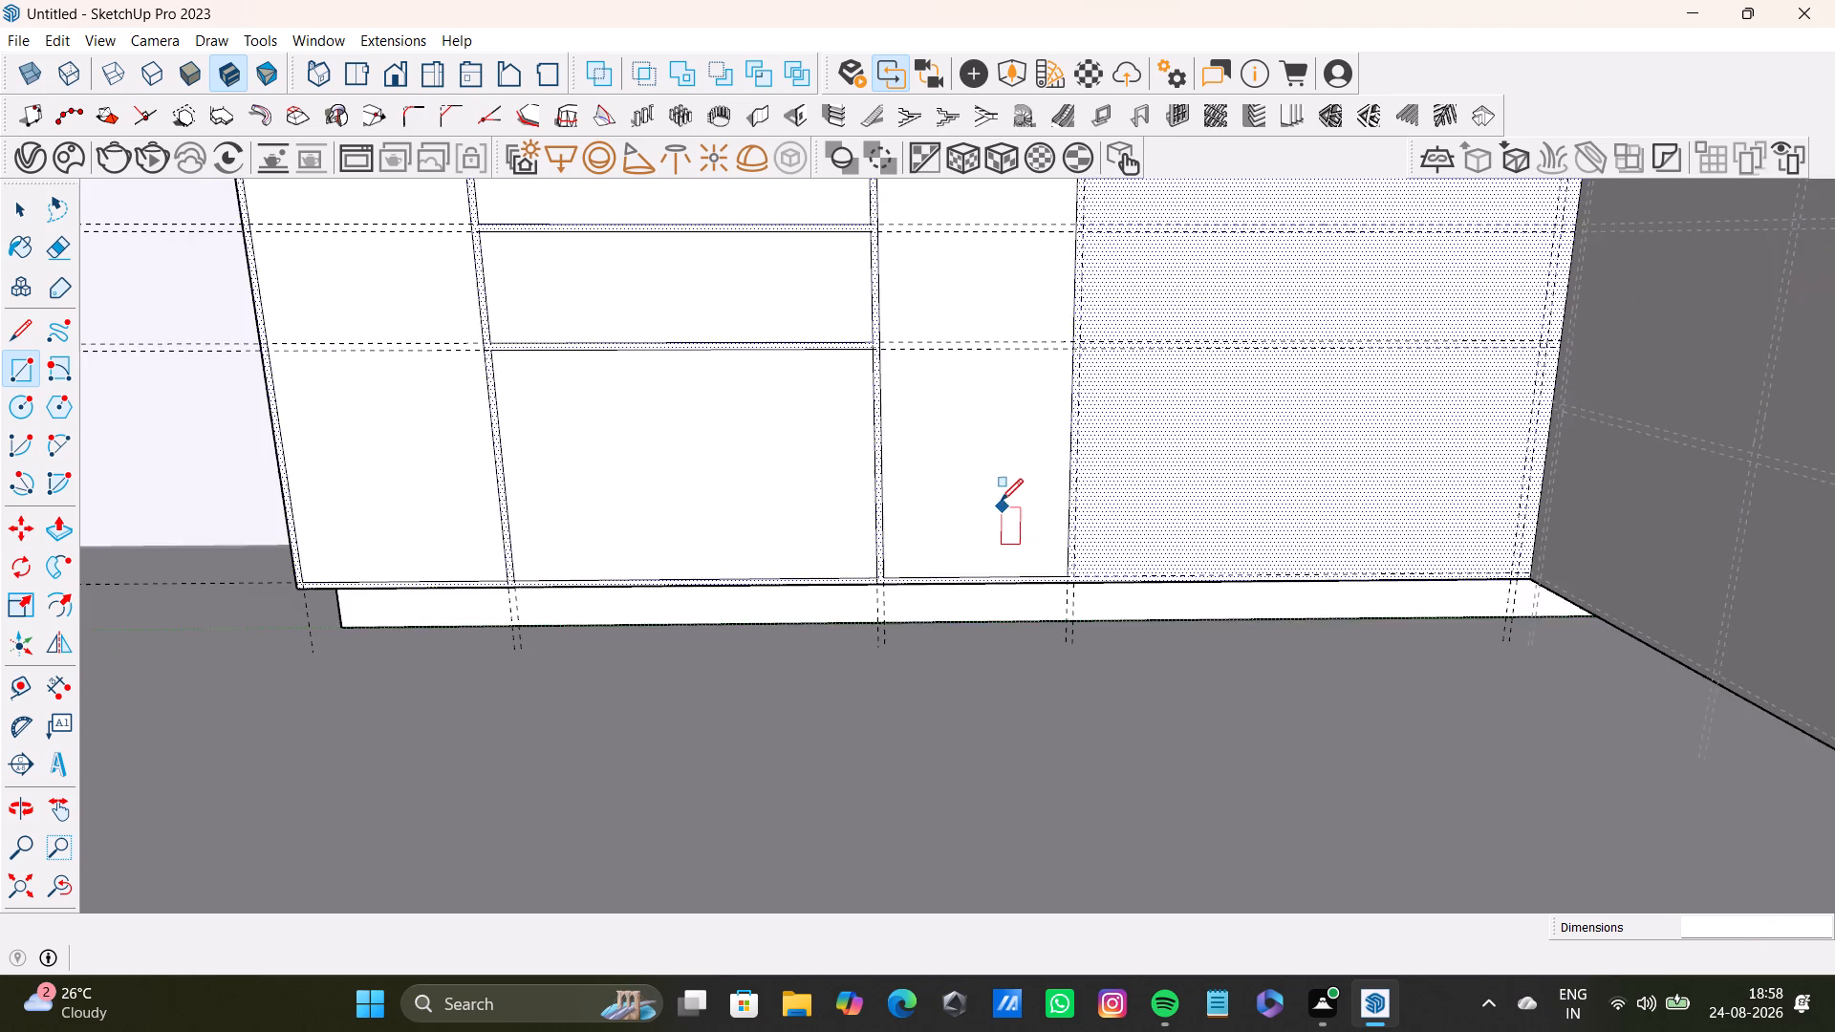
pyautogui.scroll(-4, 1001, 501)
pyautogui.keyDown('shift'); pyautogui.moveTo(999, 382); pyautogui.dragTo(1003, 513, button='middle'); pyautogui.keyUp('shift')
pyautogui.click(67, 894)
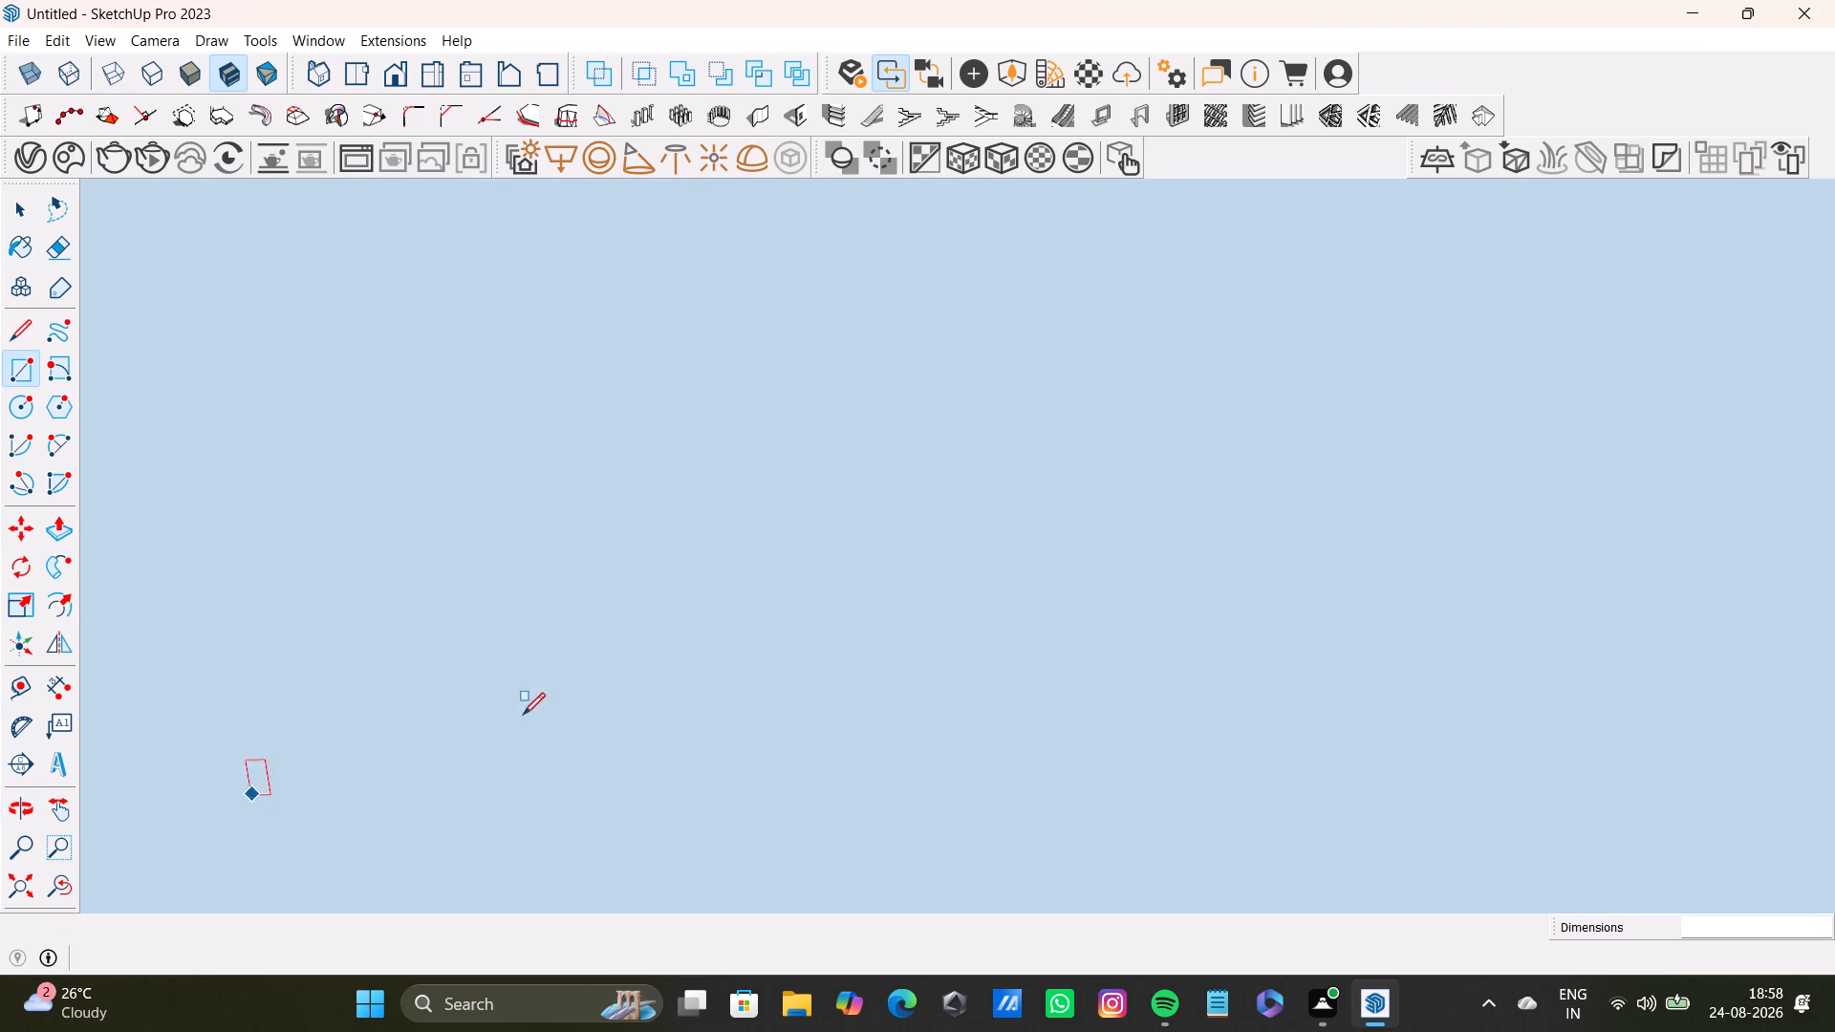
pyautogui.click(5, 861)
pyautogui.click(19, 896)
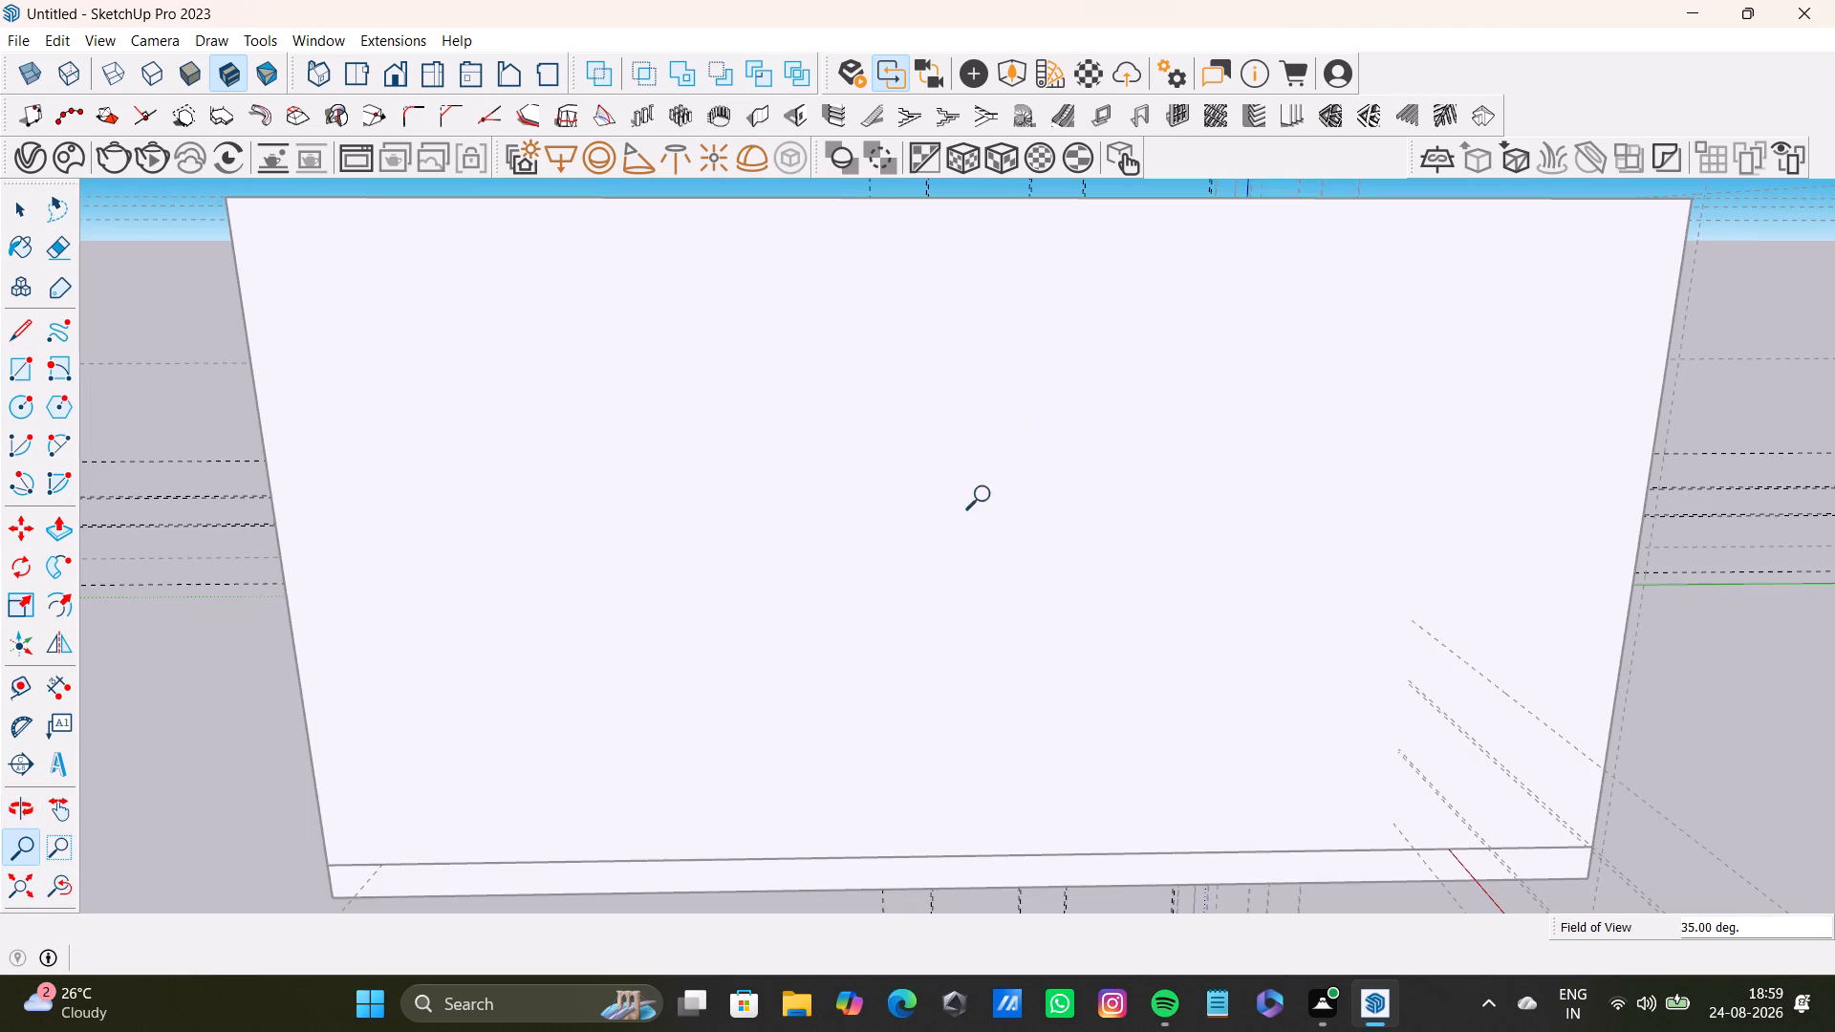
pyautogui.moveTo(935, 457); pyautogui.dragTo(1006, 762, button='middle')
pyautogui.scroll(1, 1042, 366)
pyautogui.keyDown('shift'); pyautogui.moveTo(1042, 366); pyautogui.dragTo(1002, 871, button='middle'); pyautogui.keyUp('shift')
pyautogui.scroll(9, 1004, 866)
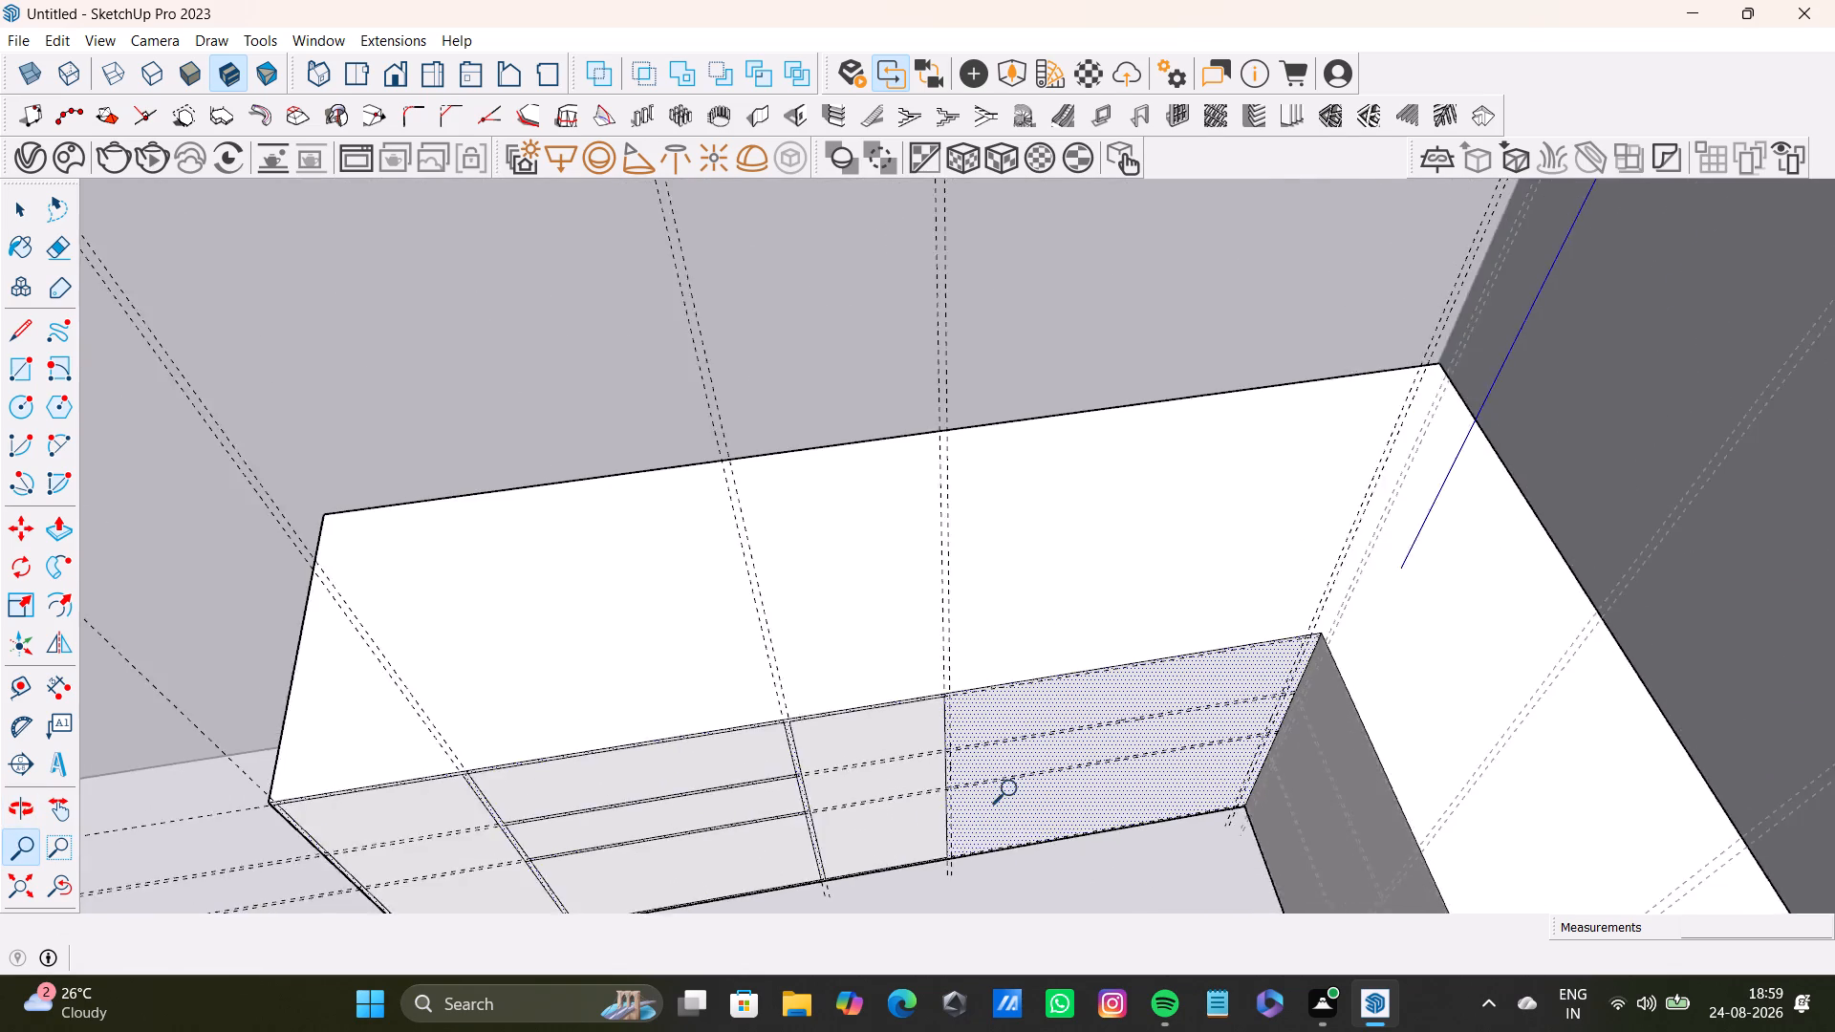
pyautogui.scroll(2, 1014, 789)
pyautogui.moveTo(1013, 780); pyautogui.dragTo(1025, 660, button='middle')
pyautogui.scroll(1, 1013, 780)
pyautogui.moveTo(1040, 658); pyautogui.dragTo(954, 573, button='middle')
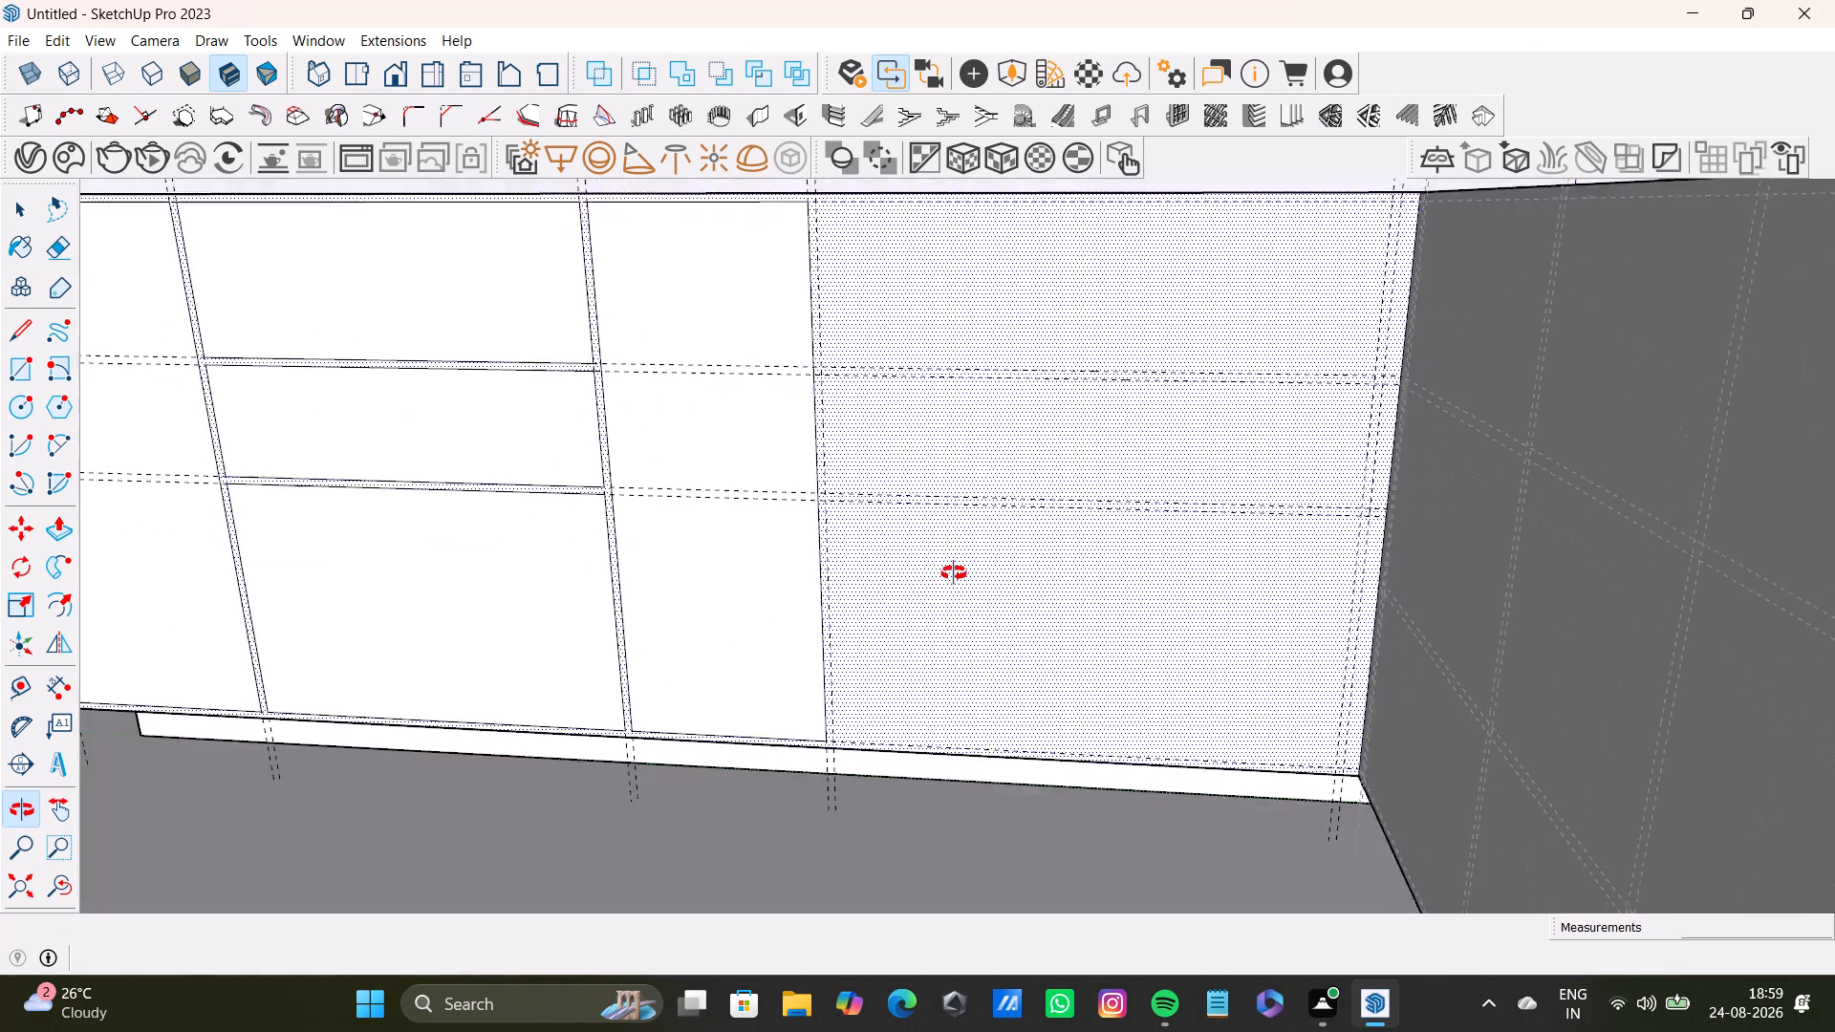
pyautogui.moveTo(954, 573); pyautogui.dragTo(1022, 631, button='middle')
pyautogui.click(16, 359)
pyautogui.scroll(4, 943, 326)
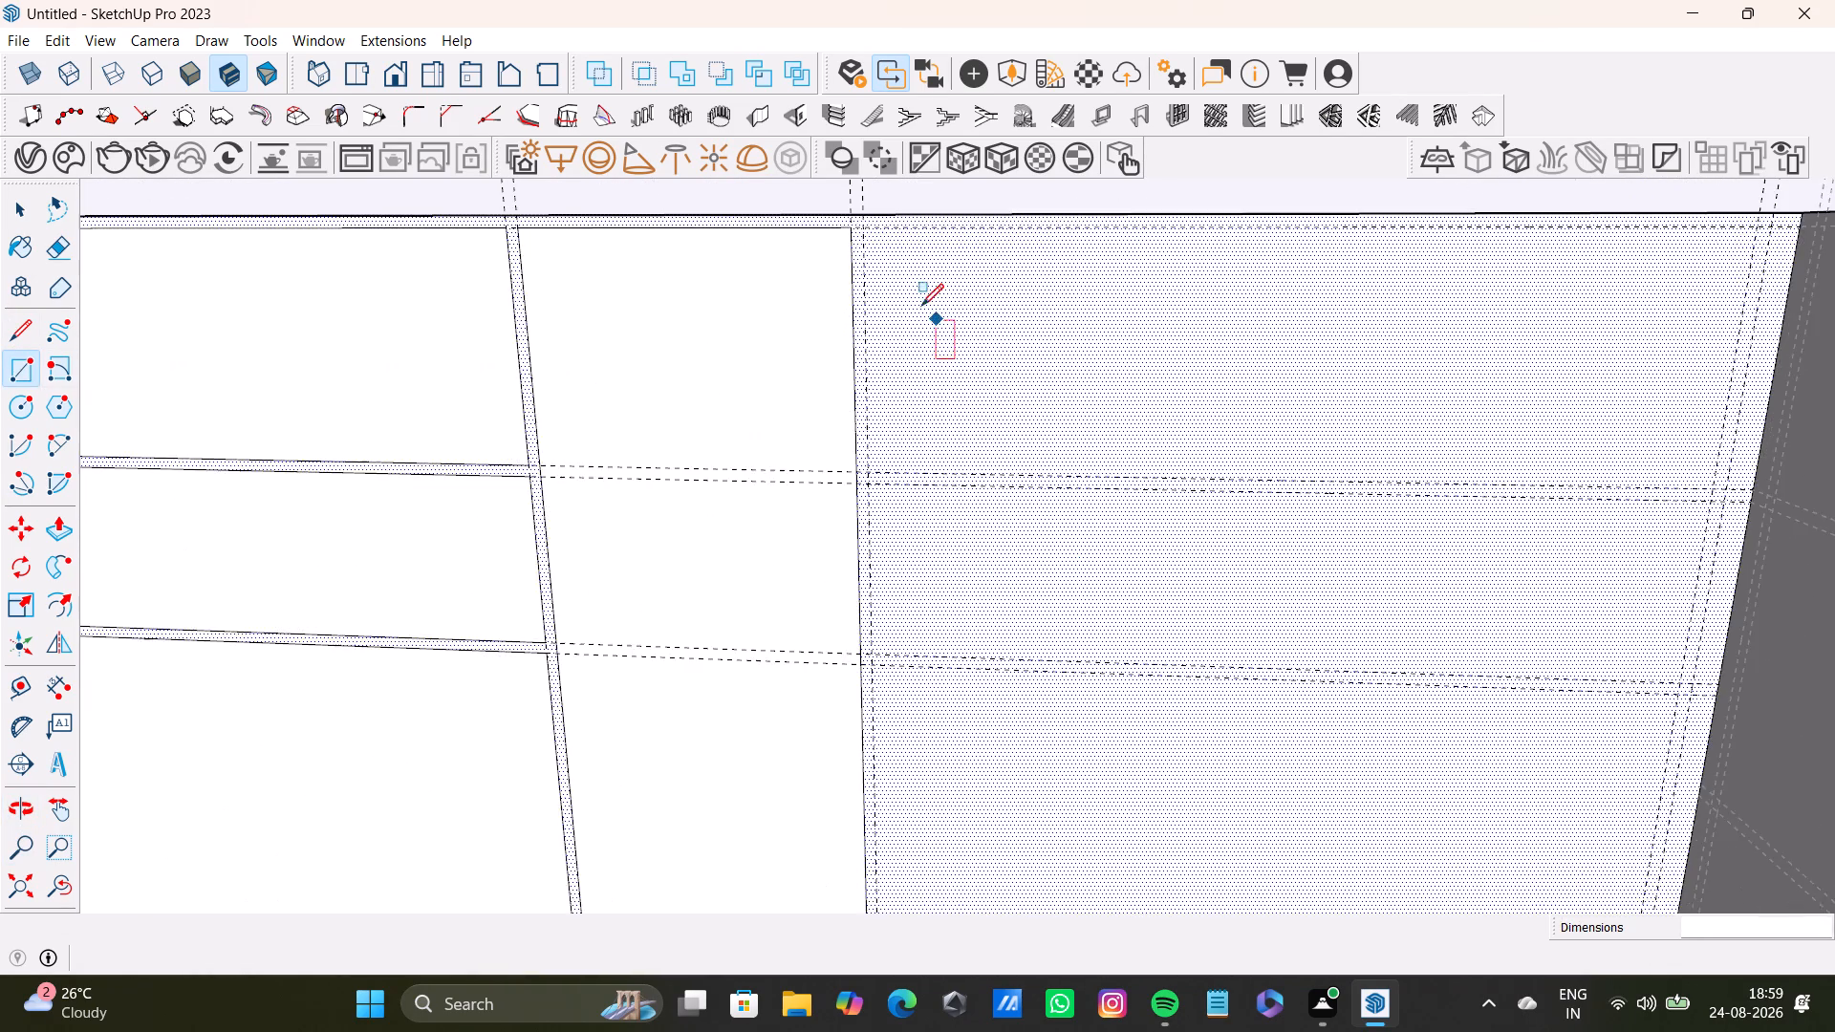
pyautogui.keyDown('shift'); pyautogui.moveTo(893, 293); pyautogui.dragTo(832, 387, button='middle'); pyautogui.keyUp('shift')
pyautogui.click(800, 326)
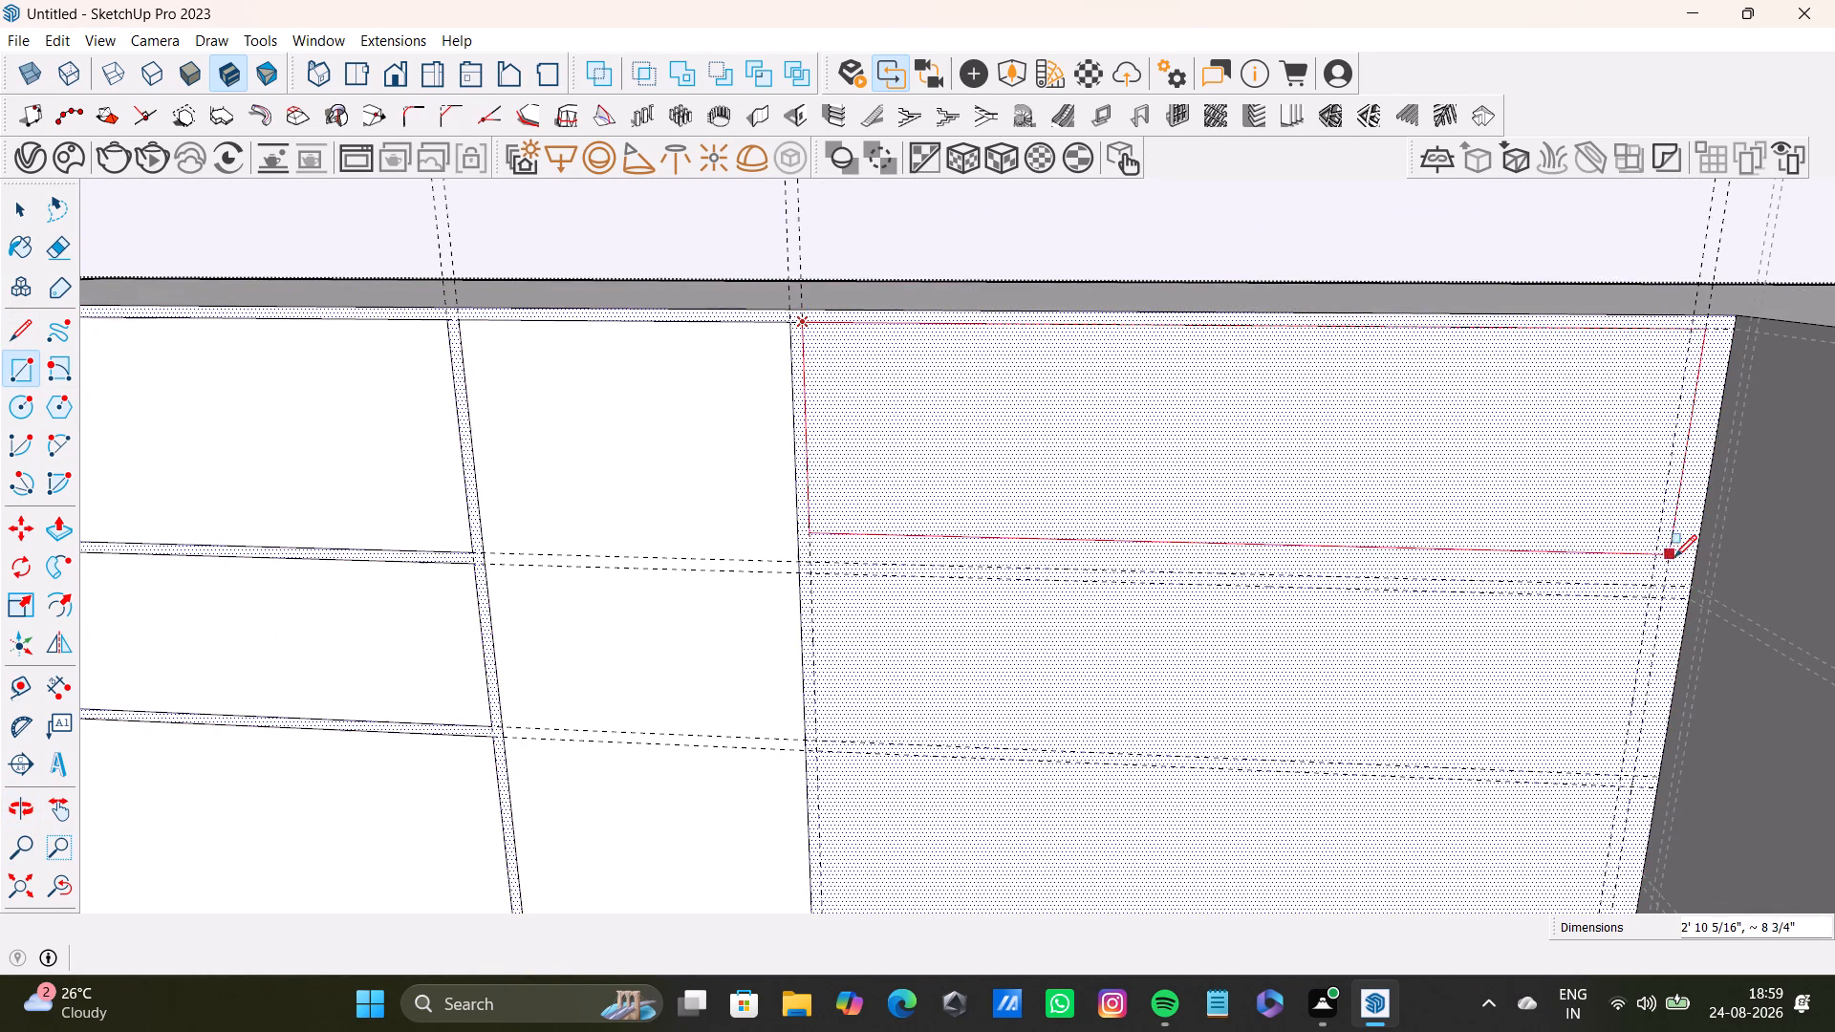
pyautogui.click(1650, 581)
# Draw the middle and bottom rectangles of the fourth guide column, each 2' 9 13/16" wide, 7 11/16" and 1' 5 3/16" high.
pyautogui.scroll(-3, 1623, 590)
pyautogui.keyDown('shift'); pyautogui.moveTo(1616, 595); pyautogui.dragTo(1511, 326, button='middle'); pyautogui.keyUp('shift')
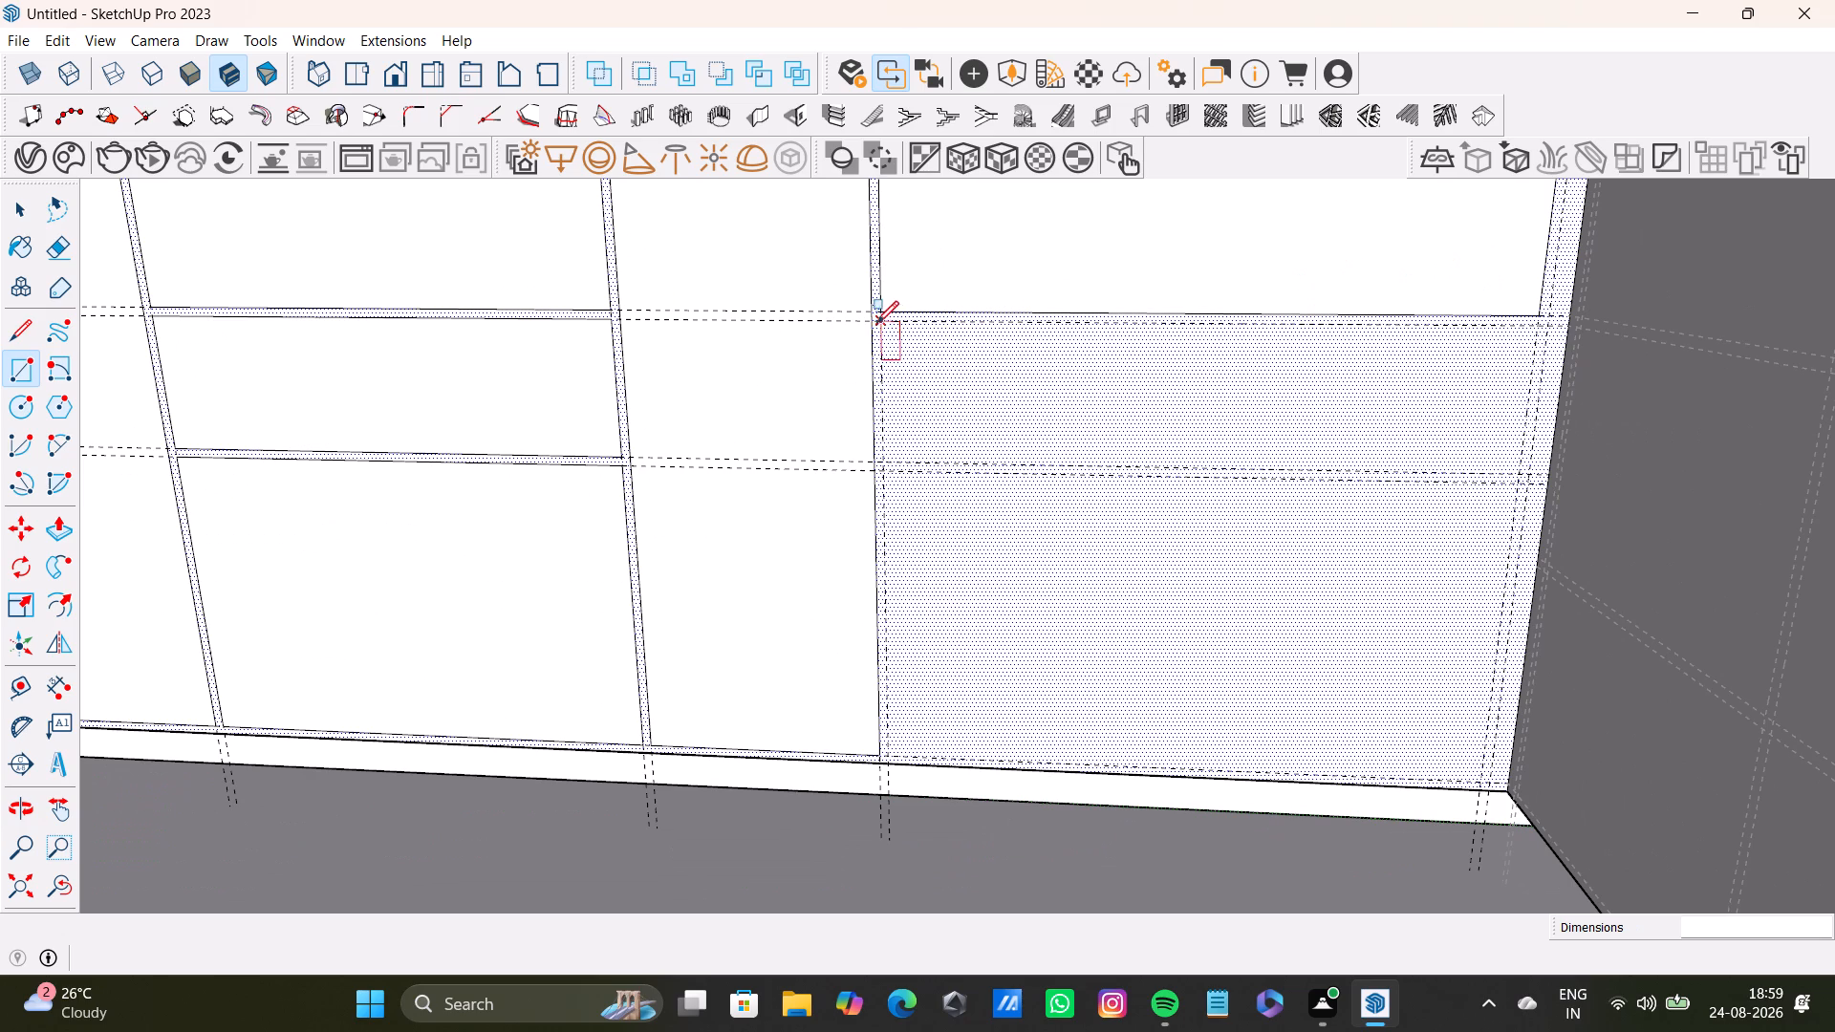
pyautogui.click(885, 322)
pyautogui.click(1516, 474)
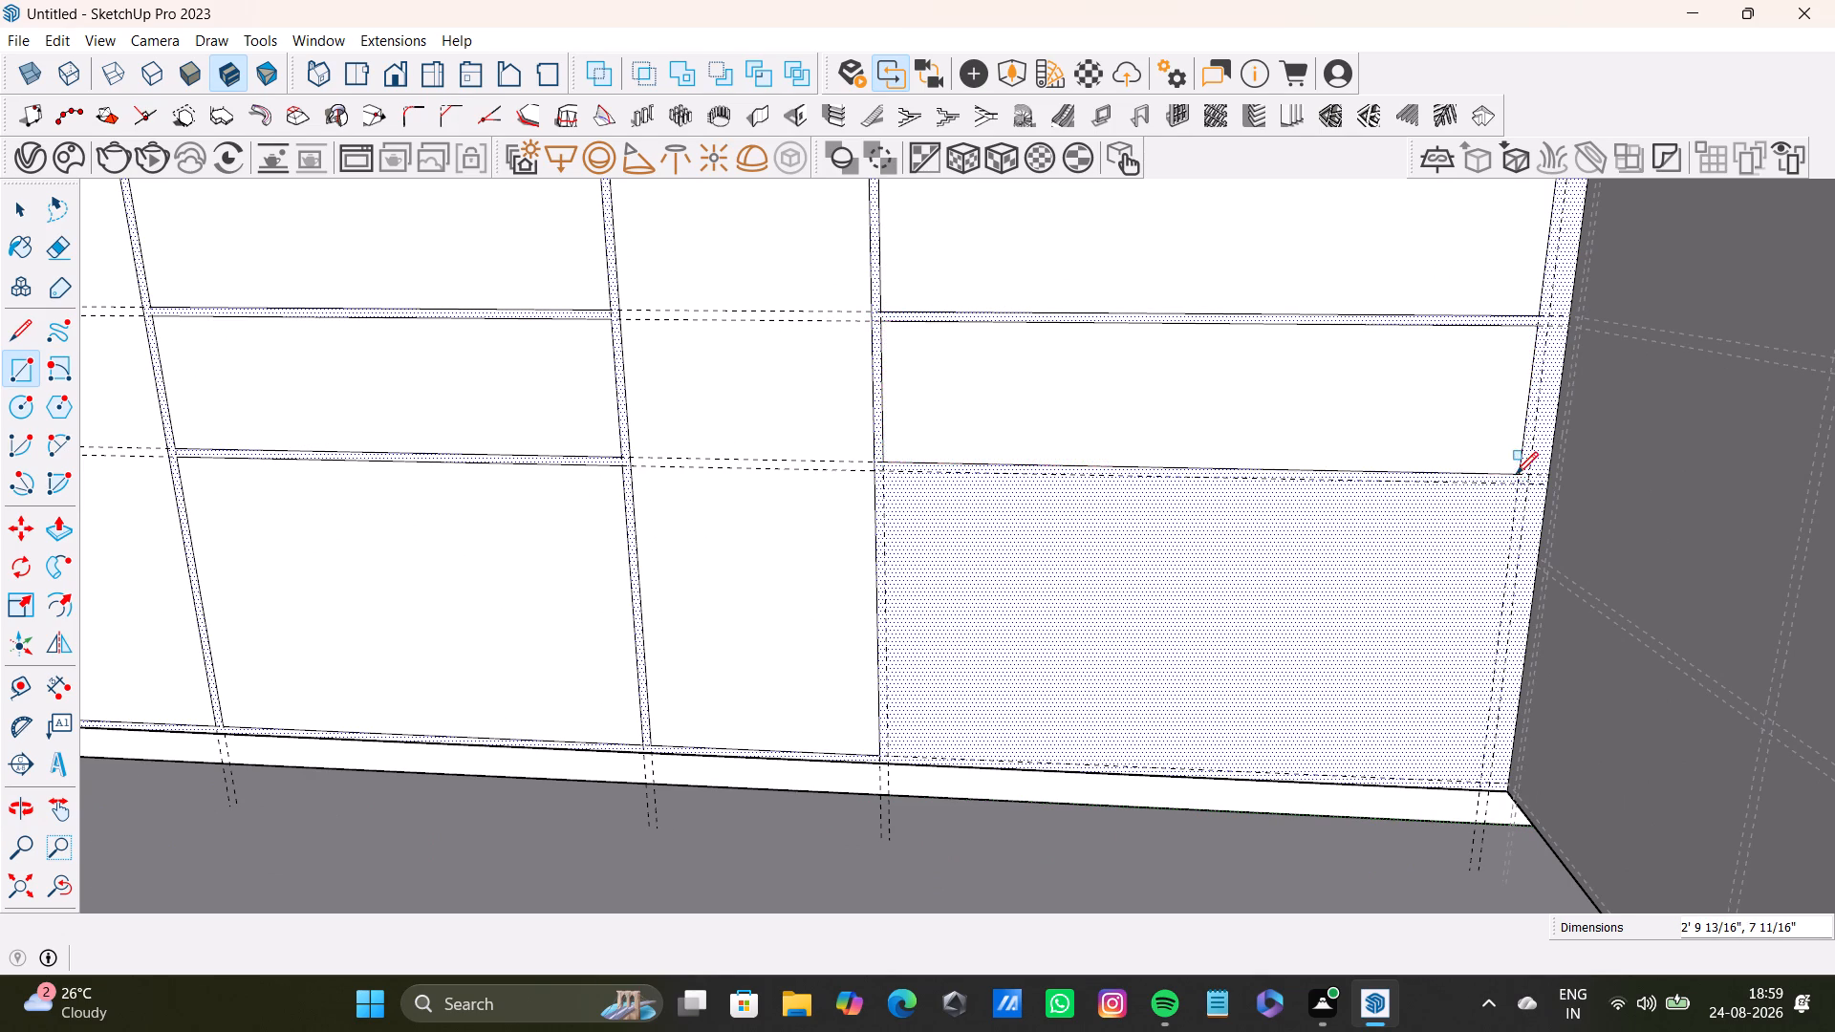
pyautogui.scroll(-3, 1396, 532)
pyautogui.keyDown('shift'); pyautogui.moveTo(1390, 543); pyautogui.dragTo(1263, 527, button='middle'); pyautogui.keyUp('shift')
pyautogui.click(877, 473)
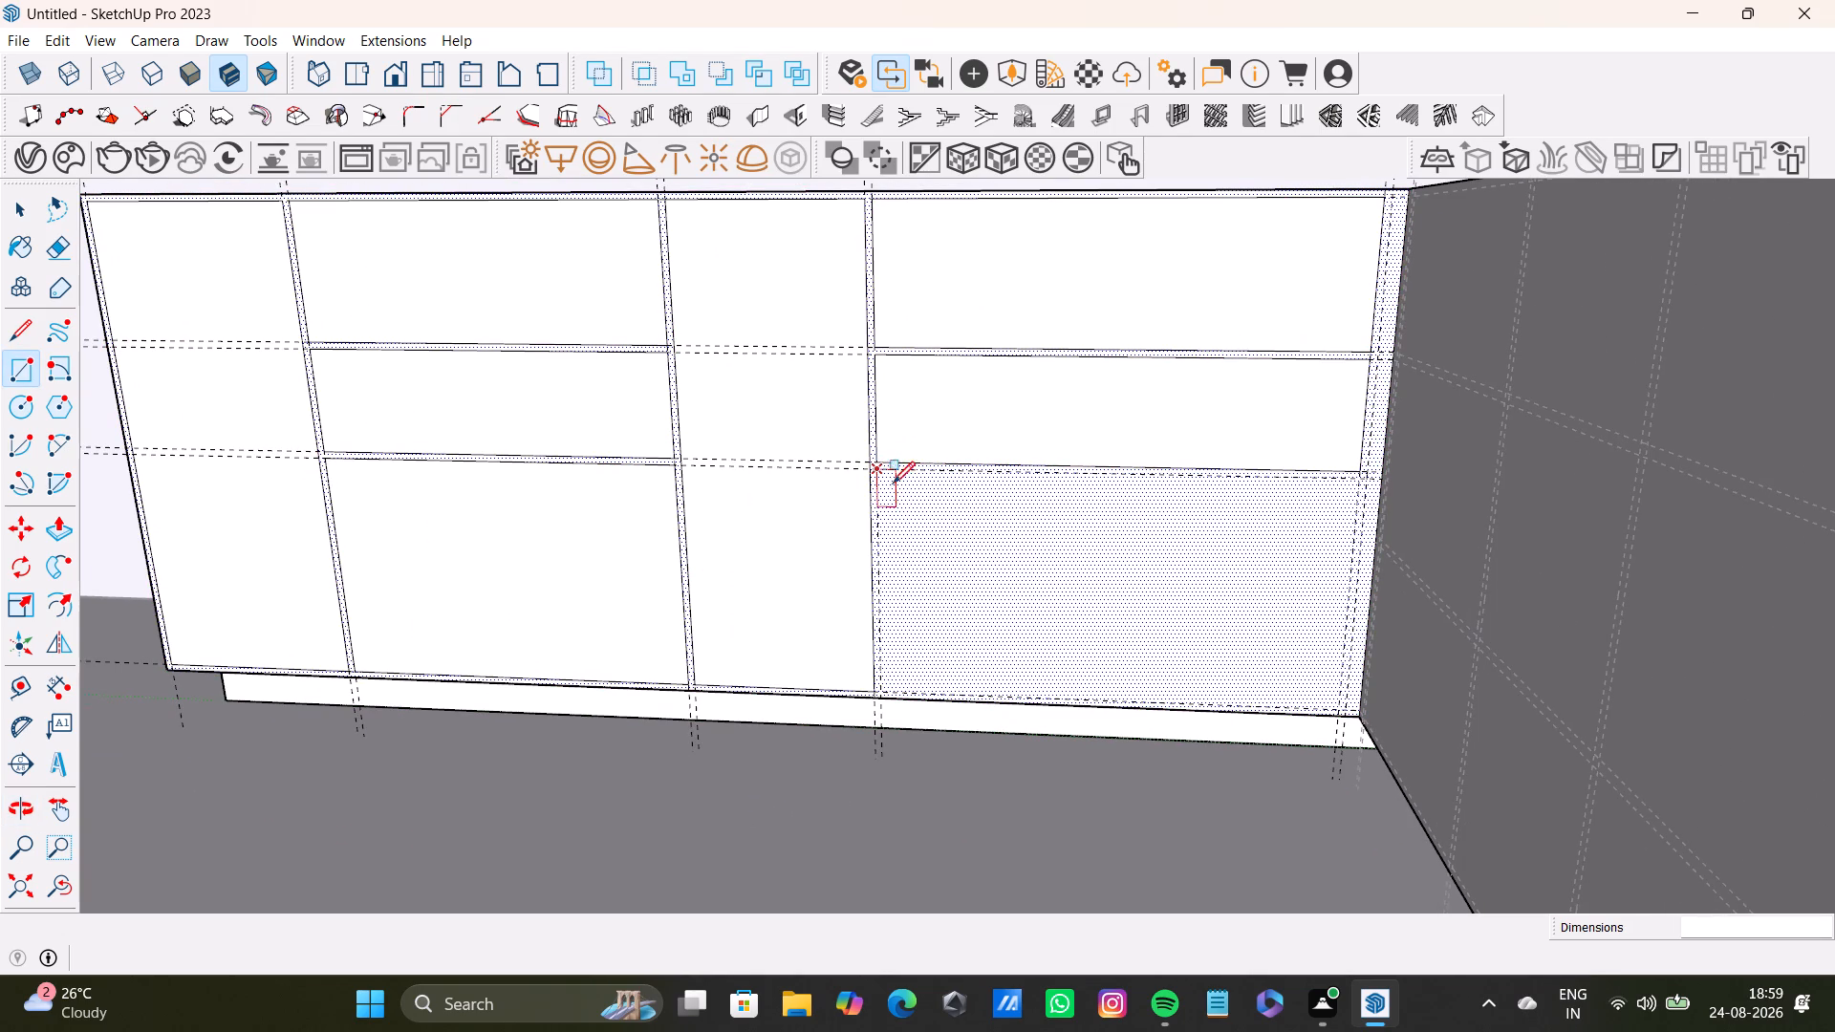
pyautogui.click(1336, 708)
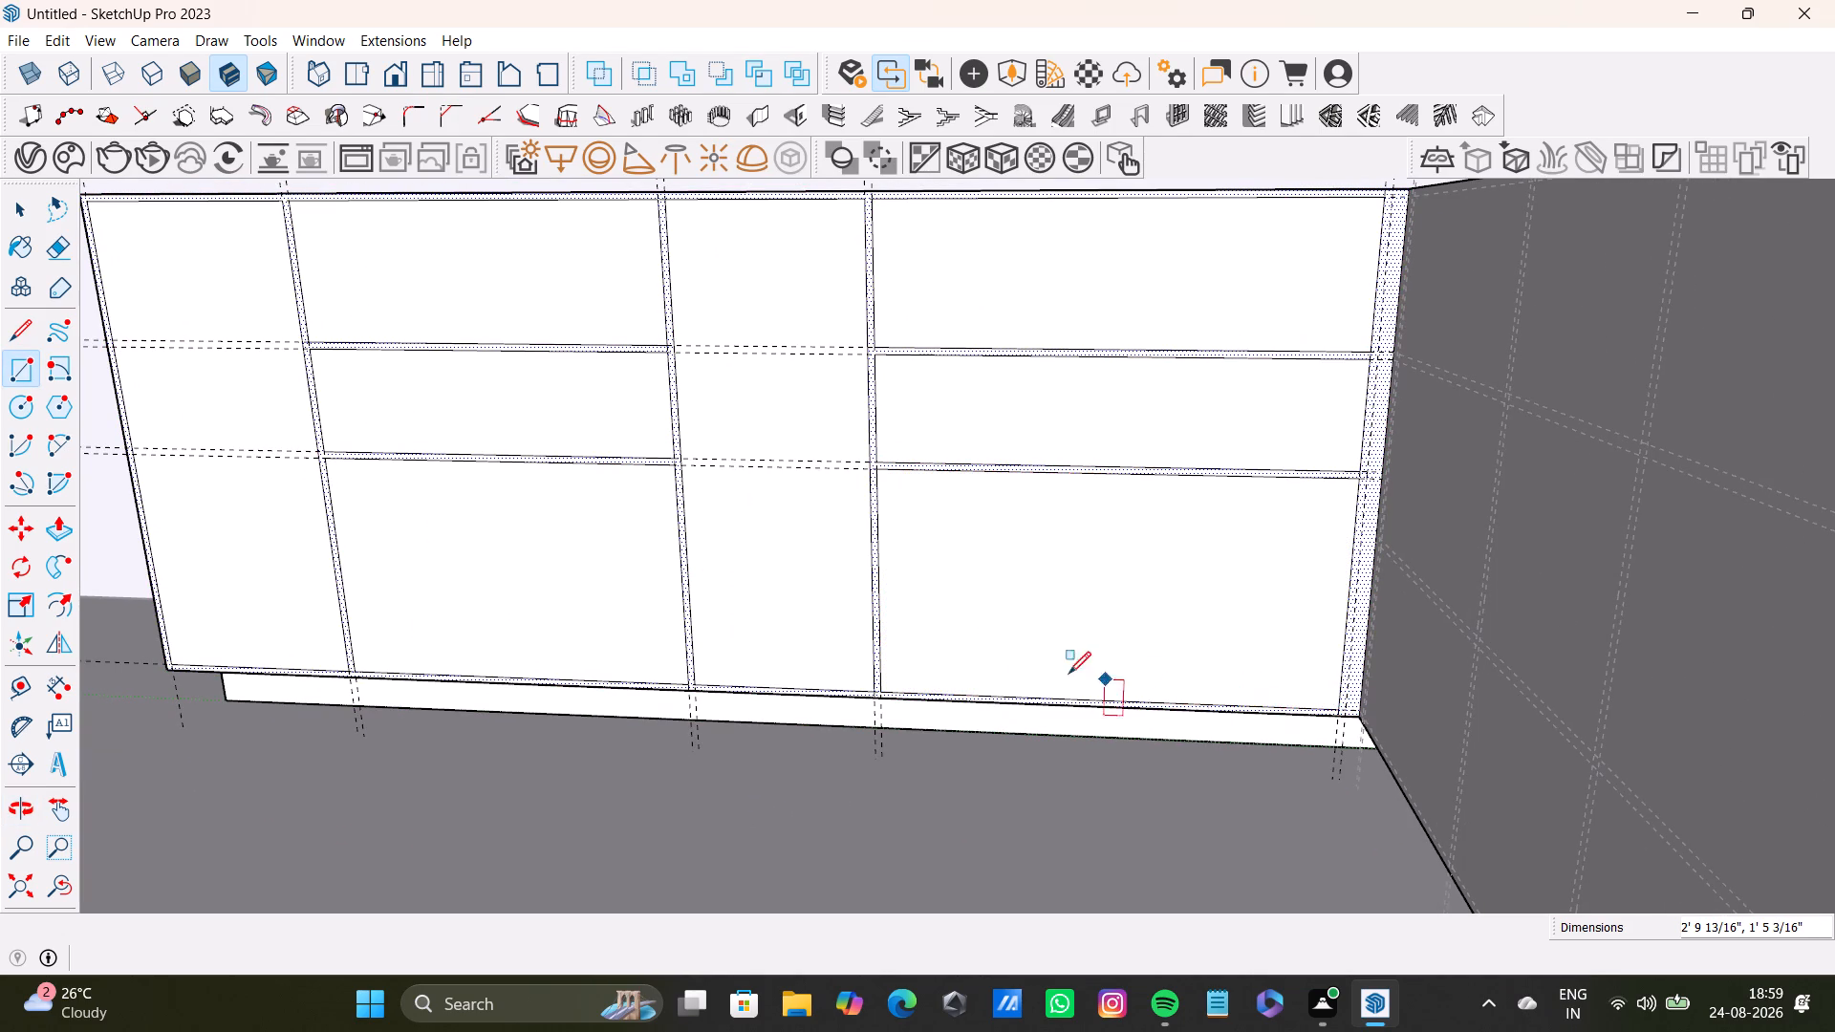
pyautogui.press('space')
# Examine the finished panel rectangles on the arm's inner face and the guides on the adjoining counter face.
pyautogui.scroll(-5, 818, 553)
pyautogui.moveTo(743, 604); pyautogui.dragTo(904, 749, button='middle')
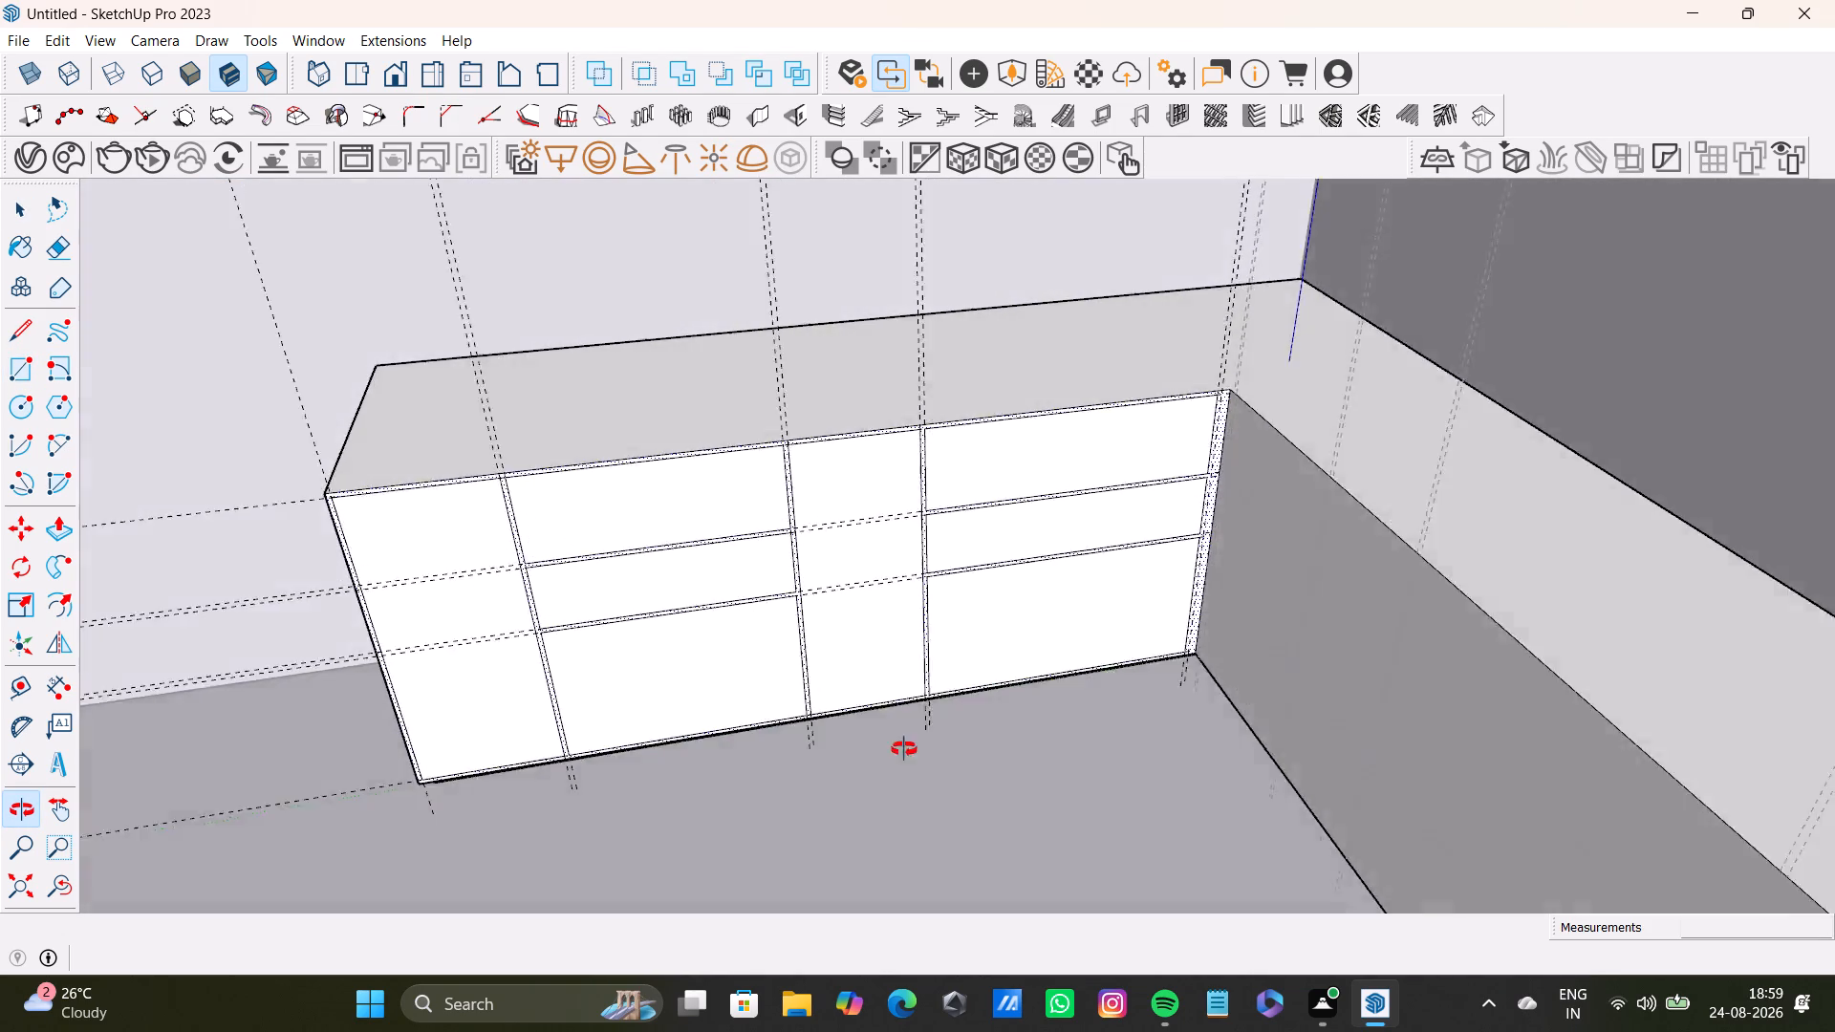
pyautogui.moveTo(904, 749); pyautogui.dragTo(1231, 665, button='middle')
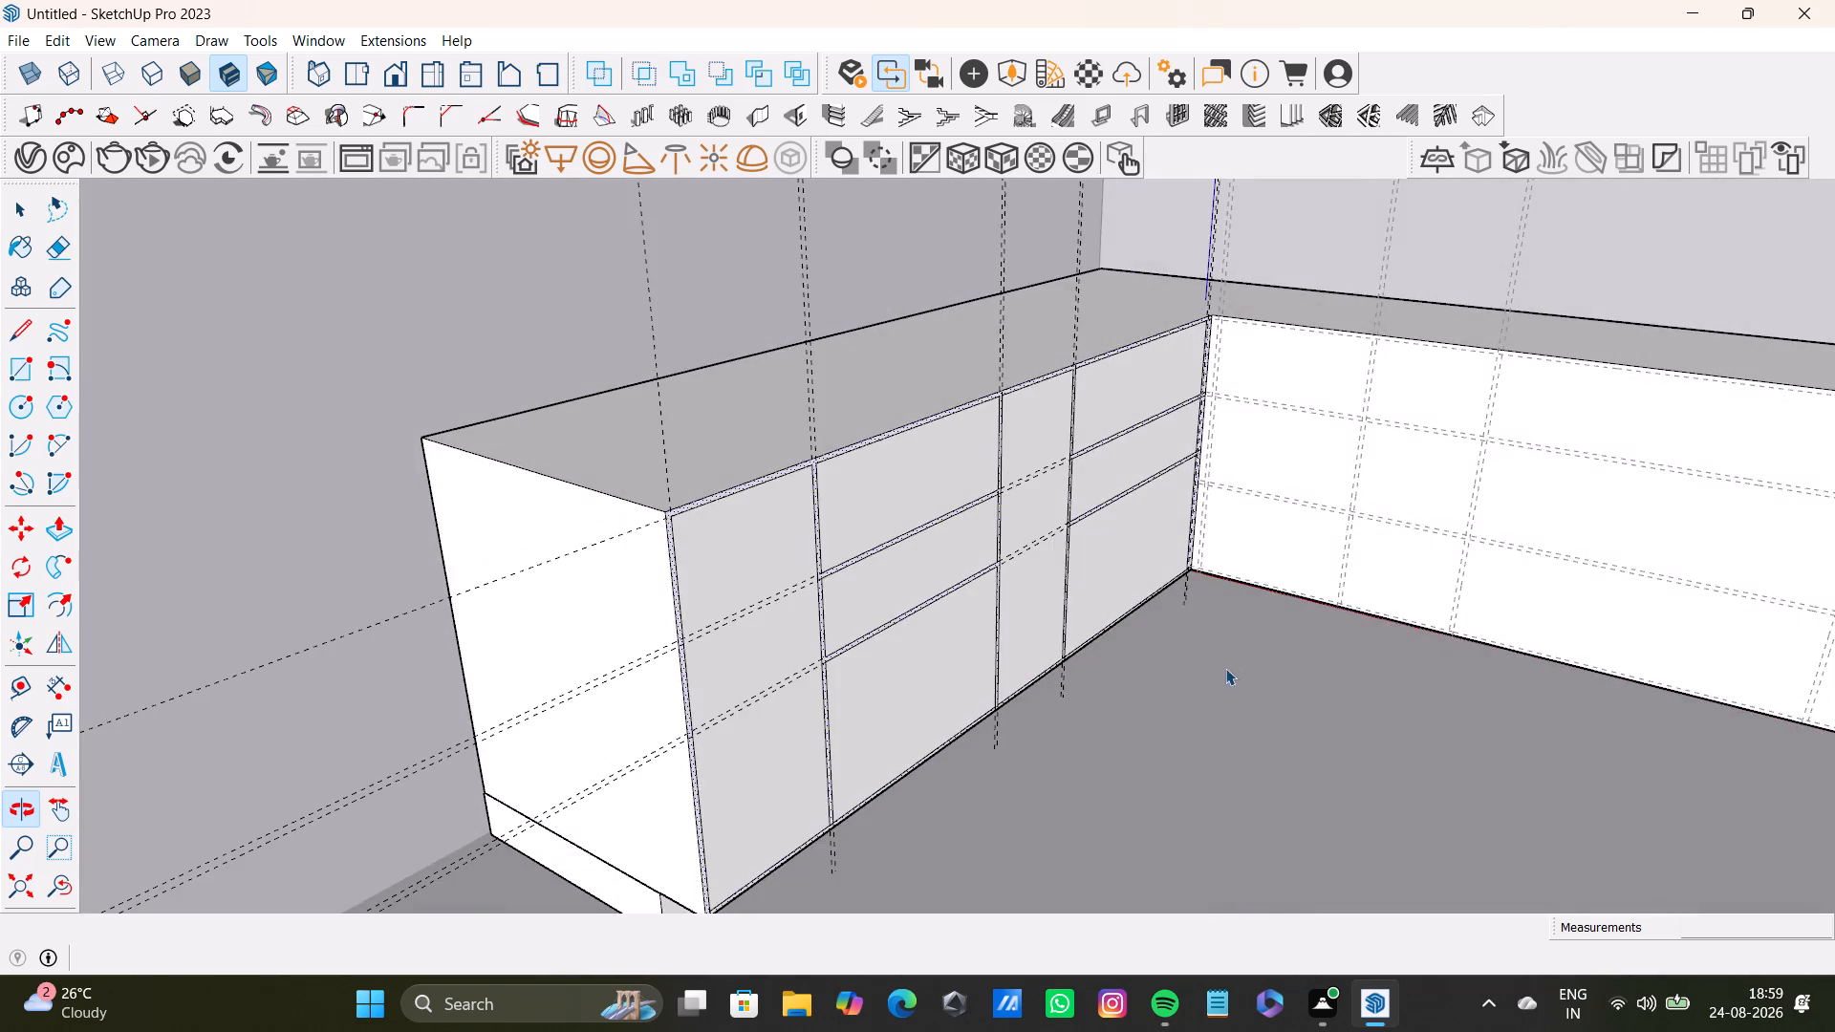
pyautogui.scroll(-18, 1225, 667)
pyautogui.click(763, 269)
pyautogui.scroll(14, 1177, 663)
pyautogui.moveTo(1166, 674); pyautogui.dragTo(1092, 792, button='middle')
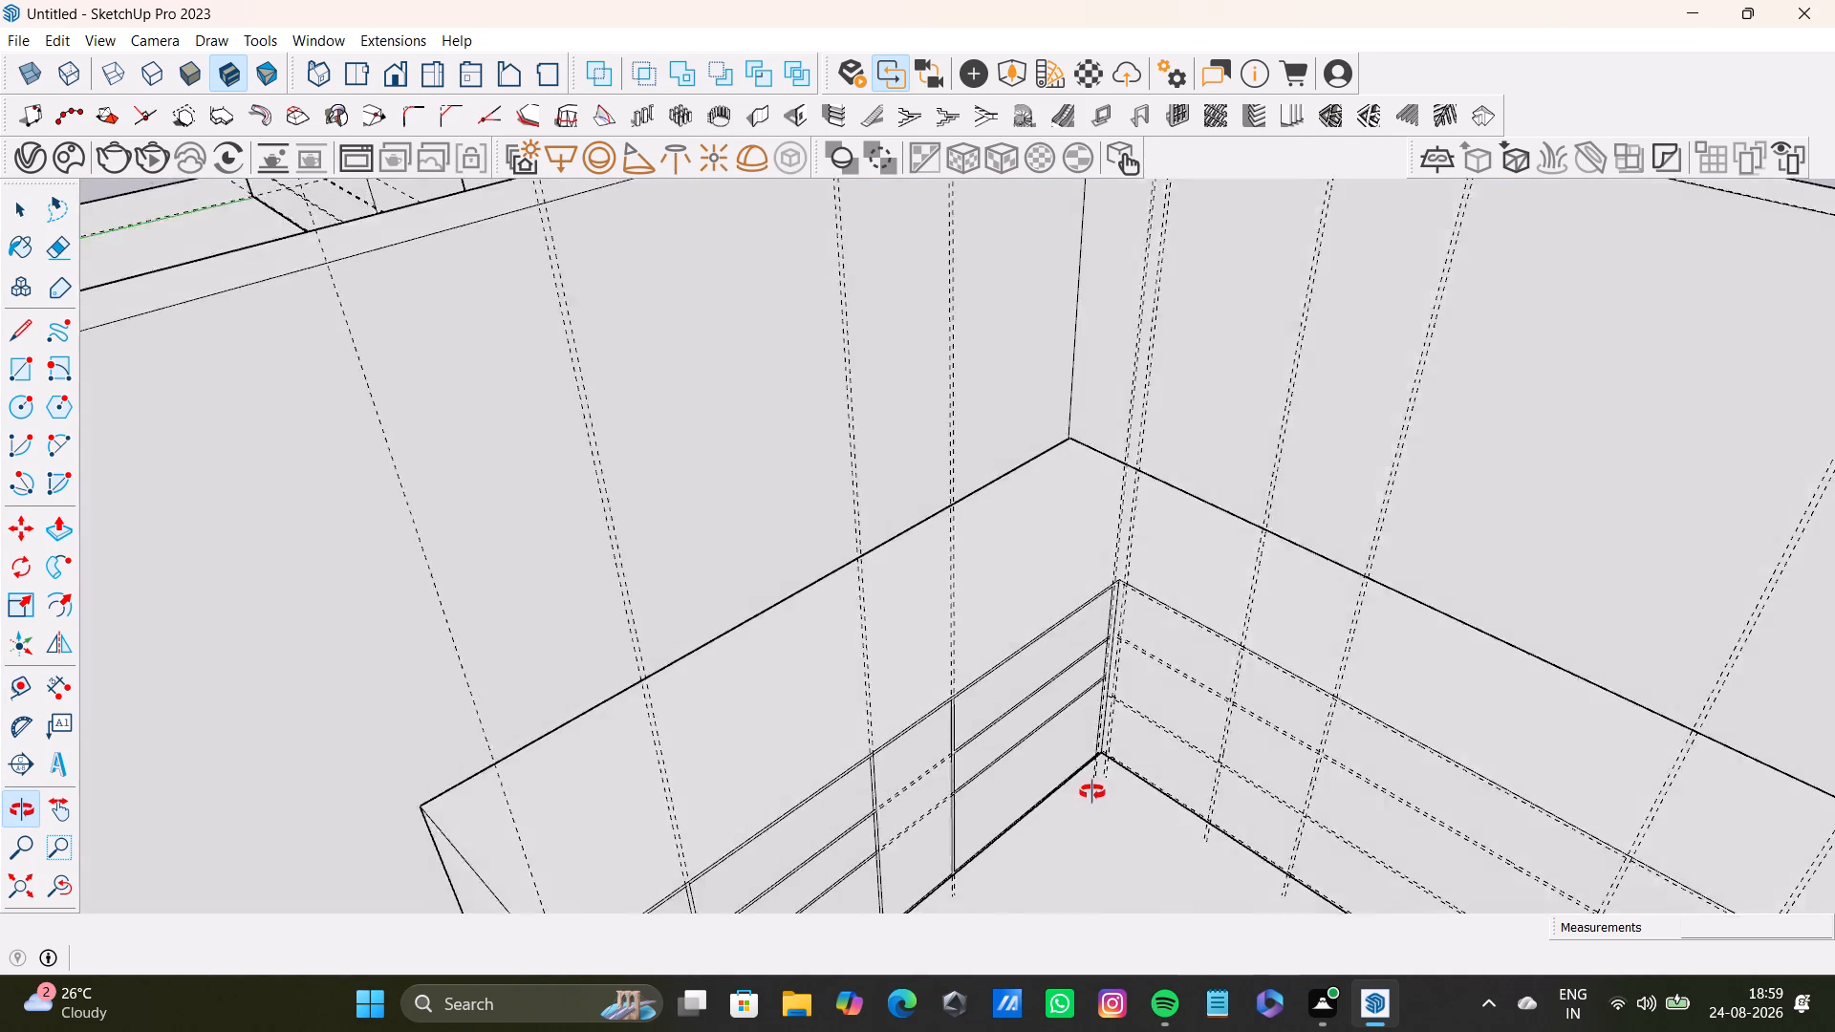
pyautogui.moveTo(1092, 792); pyautogui.dragTo(1021, 701, button='middle')
pyautogui.scroll(5, 572, 667)
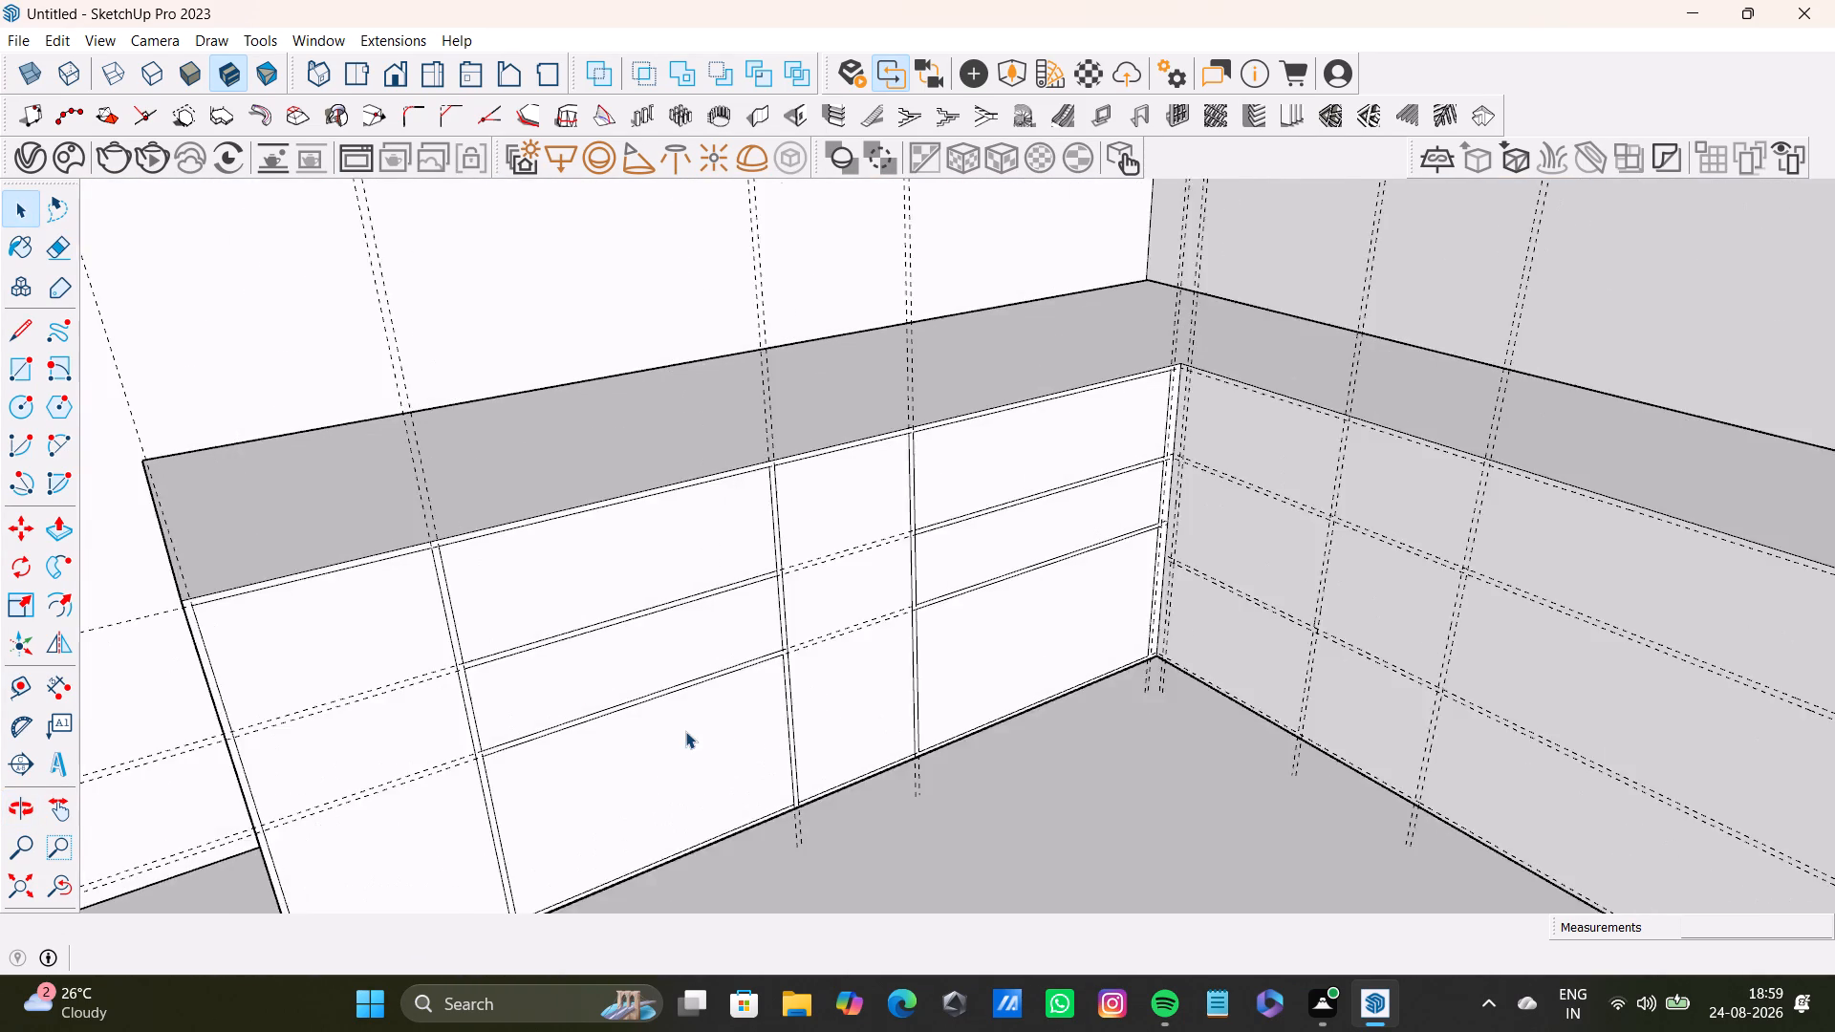
# Delete the bottom edge of the top drawer rectangle in the second guide column of the arm's inner face.
pyautogui.scroll(2, 685, 731)
pyautogui.moveTo(691, 720); pyautogui.dragTo(811, 698, button='middle')
pyautogui.scroll(4, 768, 546)
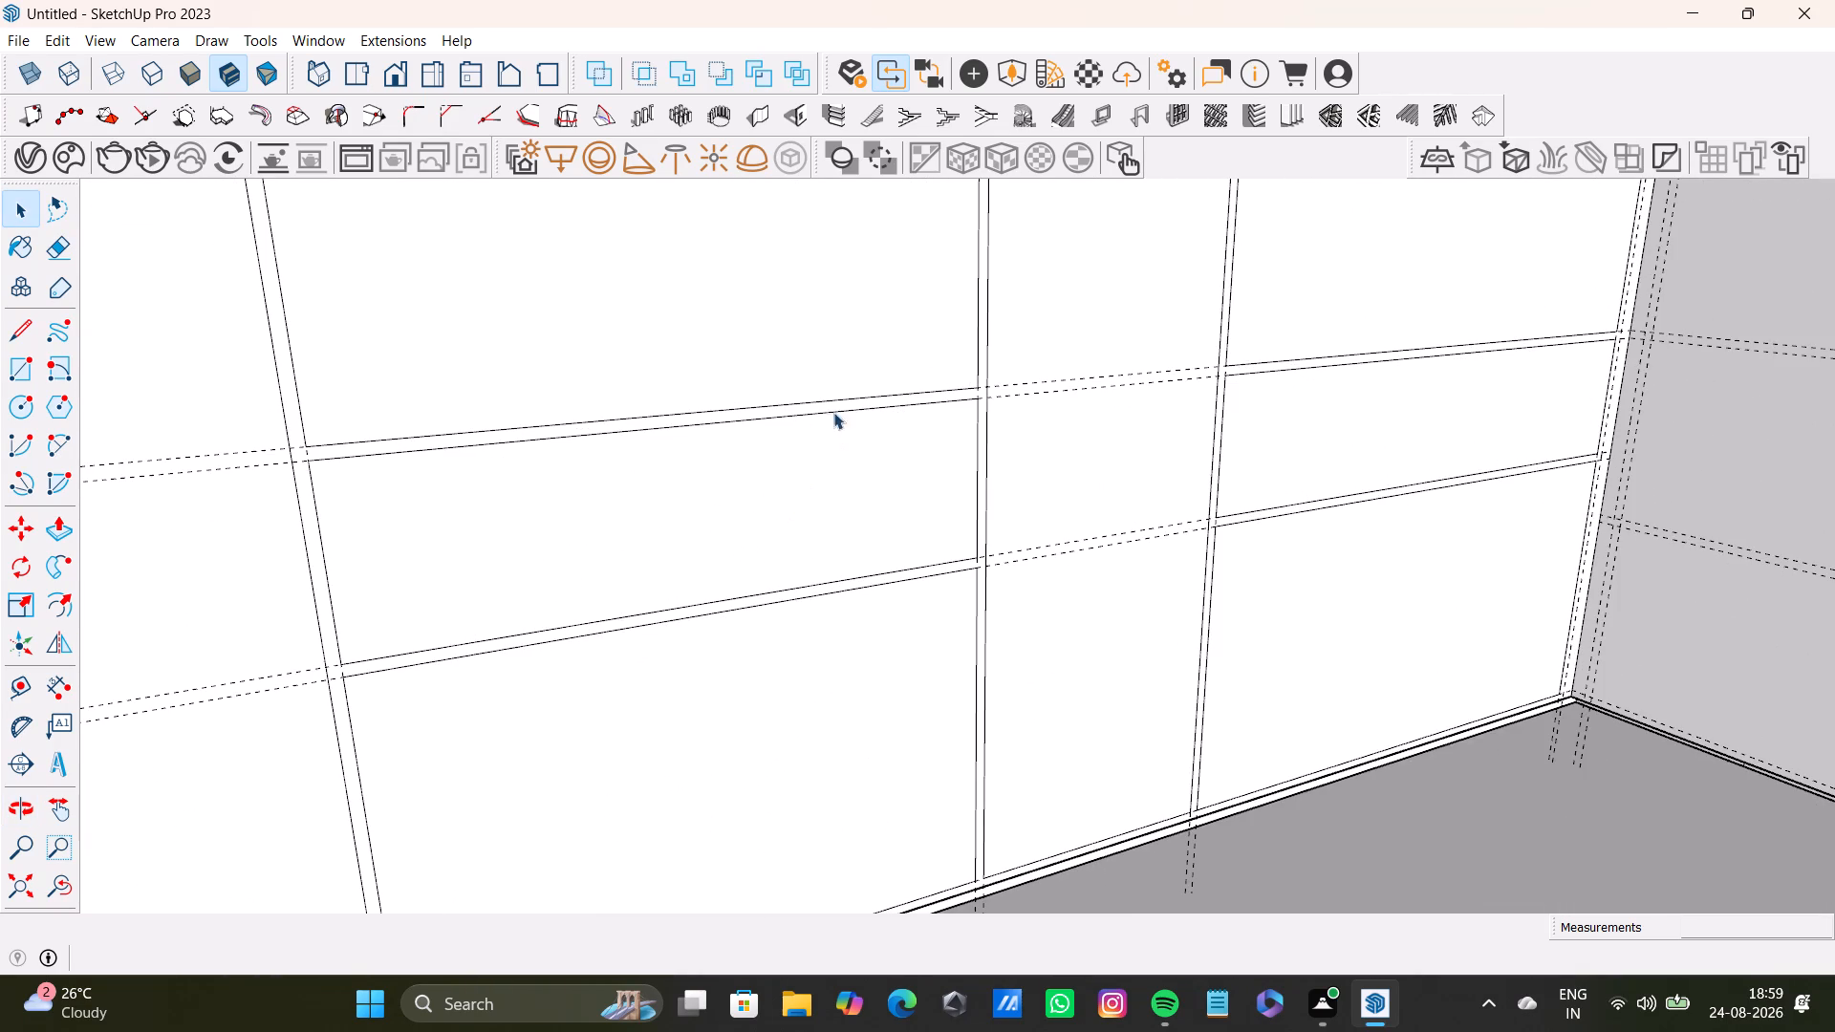
pyautogui.scroll(-7, 824, 511)
pyautogui.keyDown('shift'); pyautogui.moveTo(914, 526); pyautogui.dragTo(1090, 603, button='middle'); pyautogui.keyUp('shift')
pyautogui.moveTo(1105, 627); pyautogui.dragTo(1103, 631, button='middle')
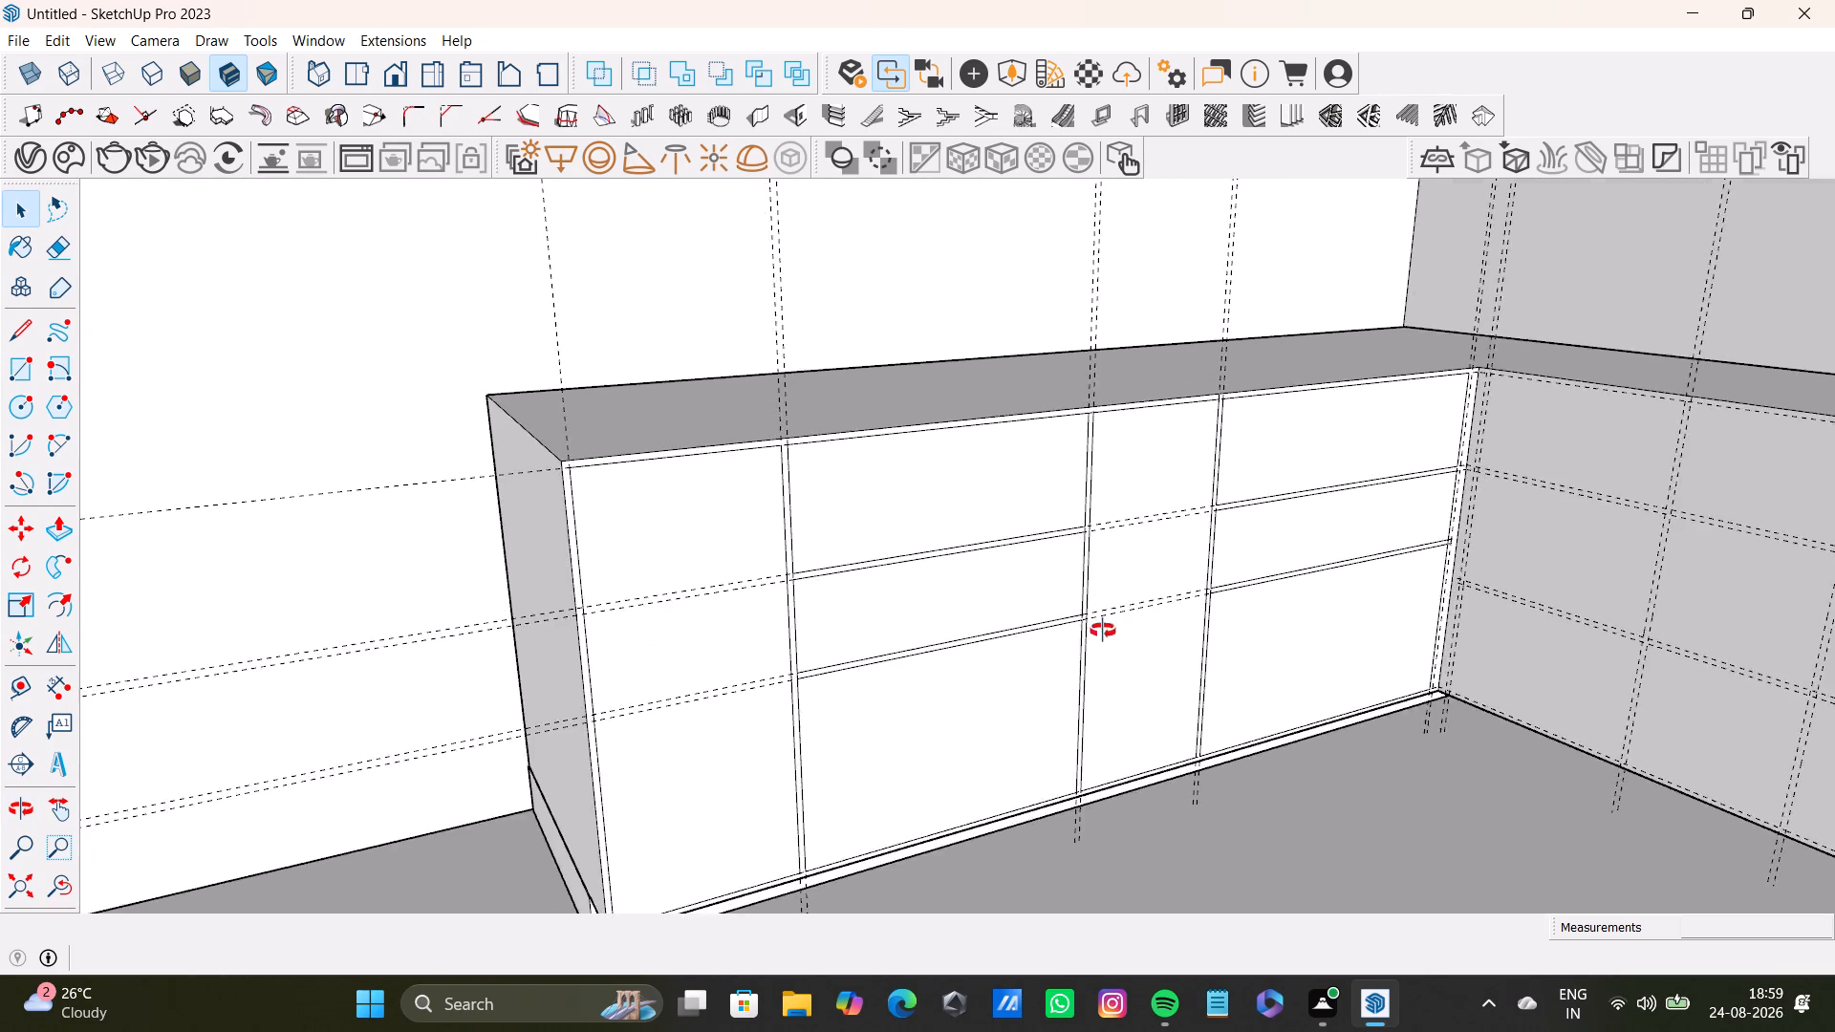
pyautogui.moveTo(1103, 631); pyautogui.dragTo(846, 703, button='middle')
pyautogui.keyDown('shift'); pyautogui.moveTo(771, 604); pyautogui.dragTo(1087, 589, button='middle'); pyautogui.keyUp('shift')
pyautogui.scroll(7, 863, 659)
pyautogui.click(788, 577)
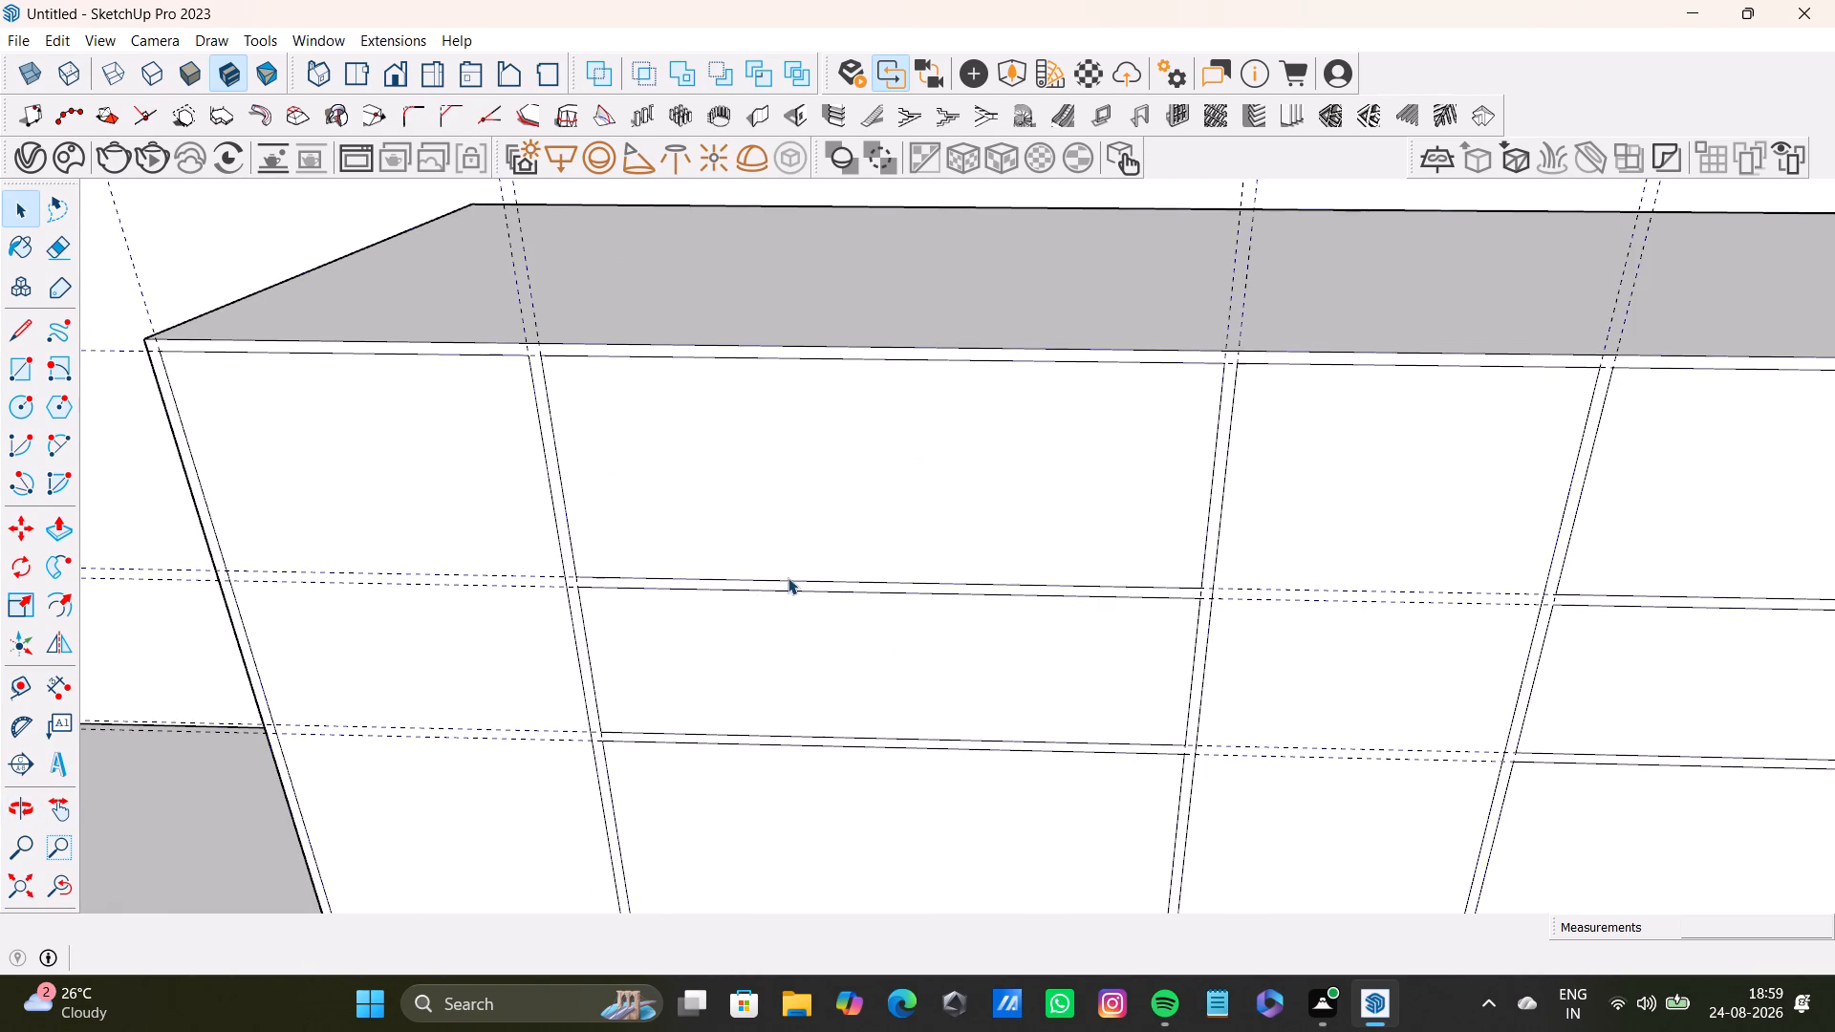
pyautogui.doubleClick(795, 586)
pyautogui.click(795, 578)
pyautogui.tripleClick(805, 497)
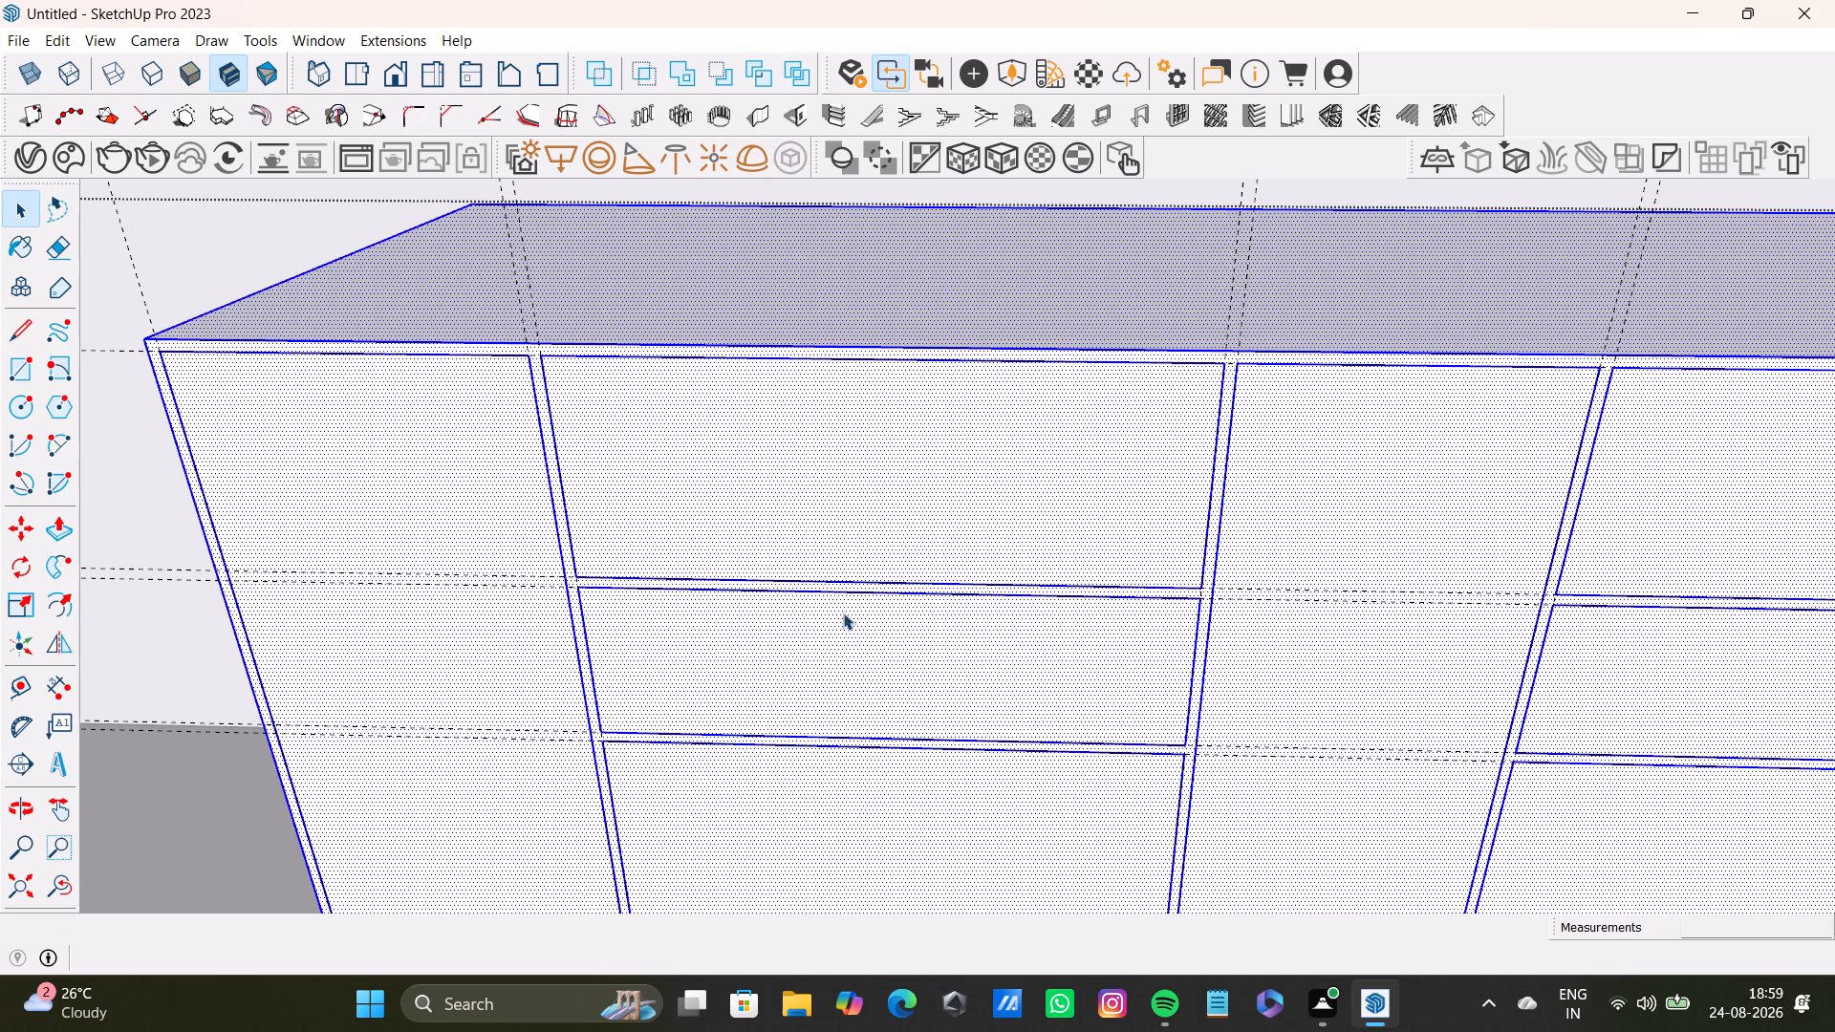
pyautogui.click(867, 582)
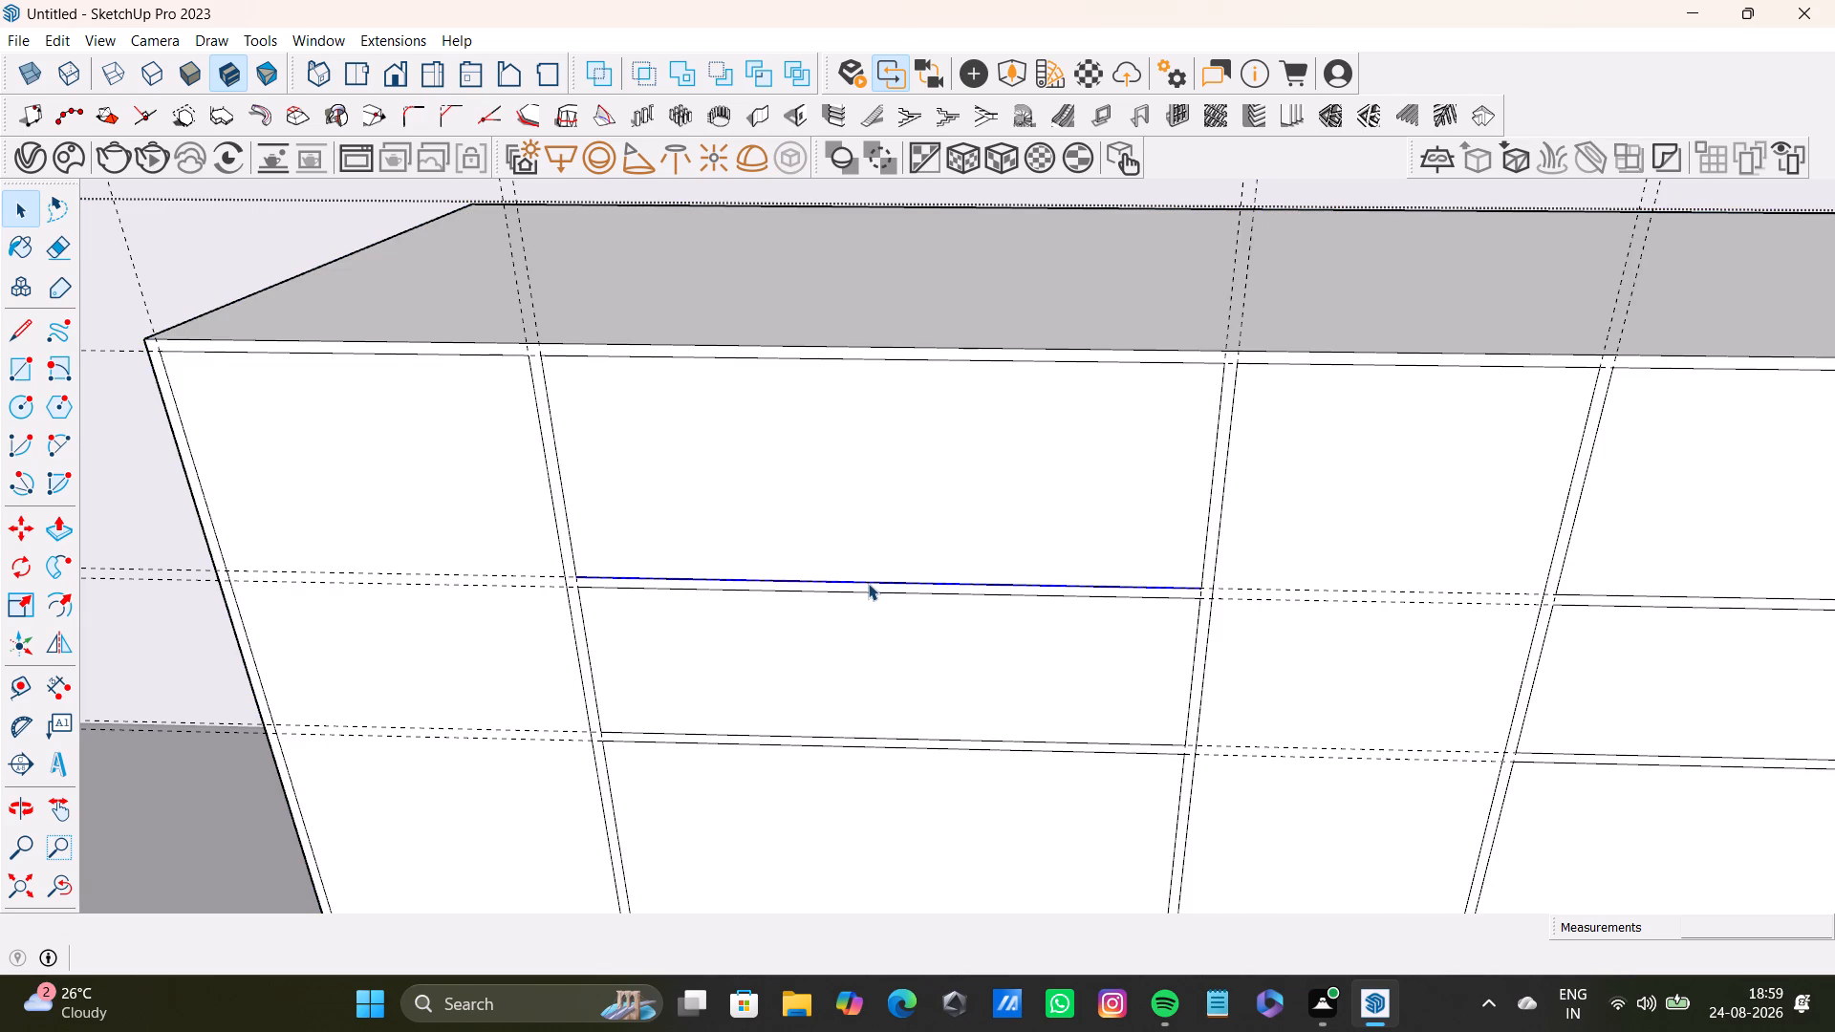
pyautogui.press('Delete')
# Delete the two side edges and the top edge of that top drawer rectangle, keeping the surrounding counter face.
pyautogui.click(570, 551)
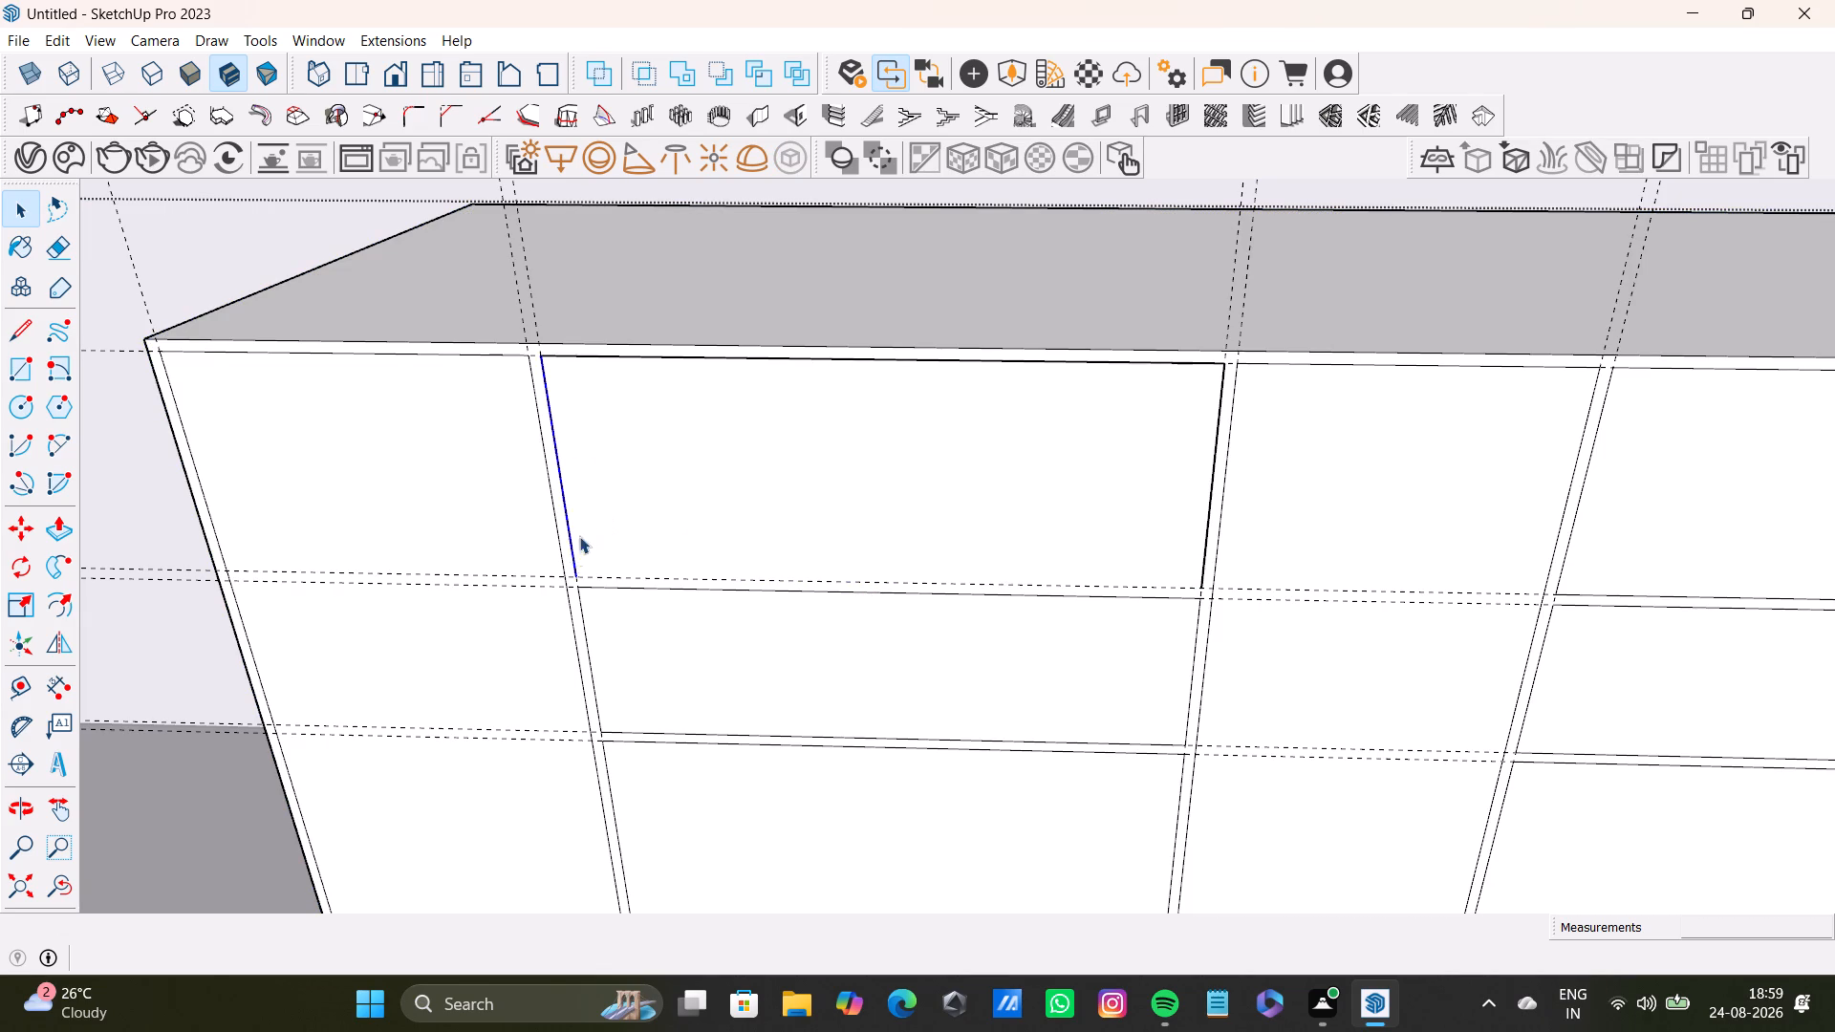
pyautogui.press('Delete')
pyautogui.click(607, 353)
pyautogui.press('Delete')
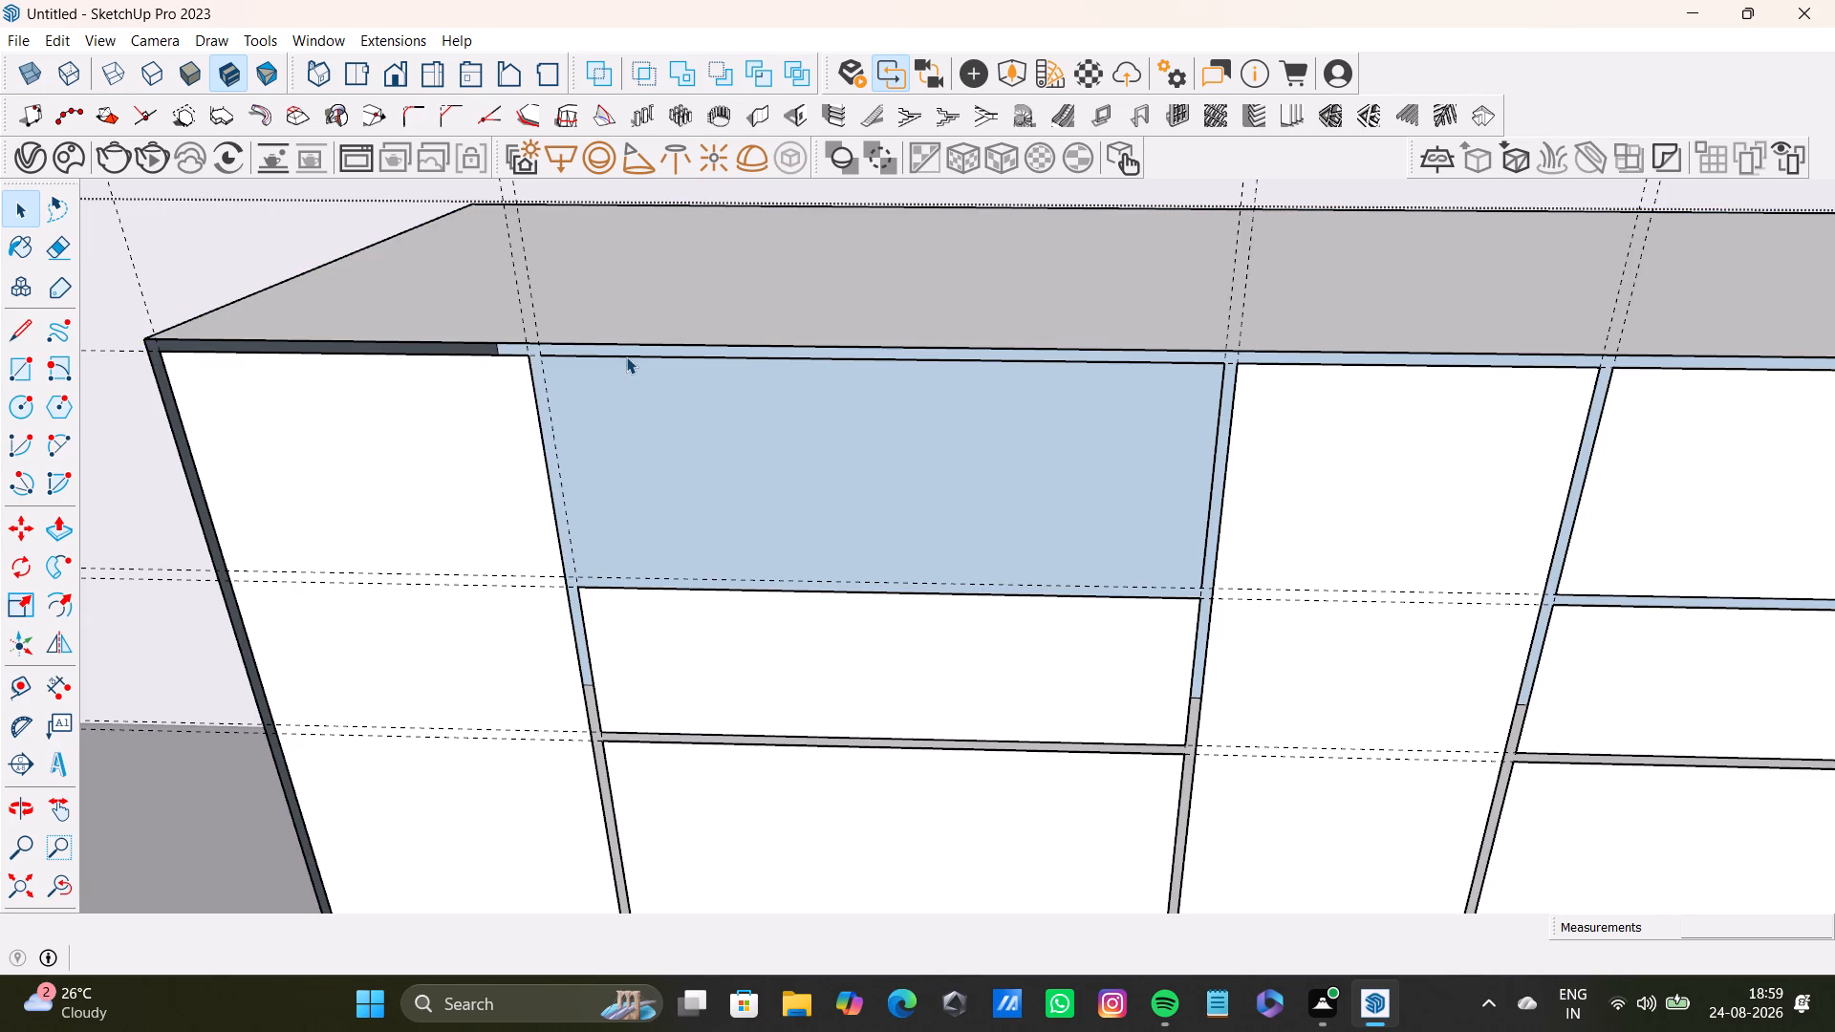
pyautogui.hotkey('ctrl', 'z')
pyautogui.click(649, 359)
pyautogui.press('Delete')
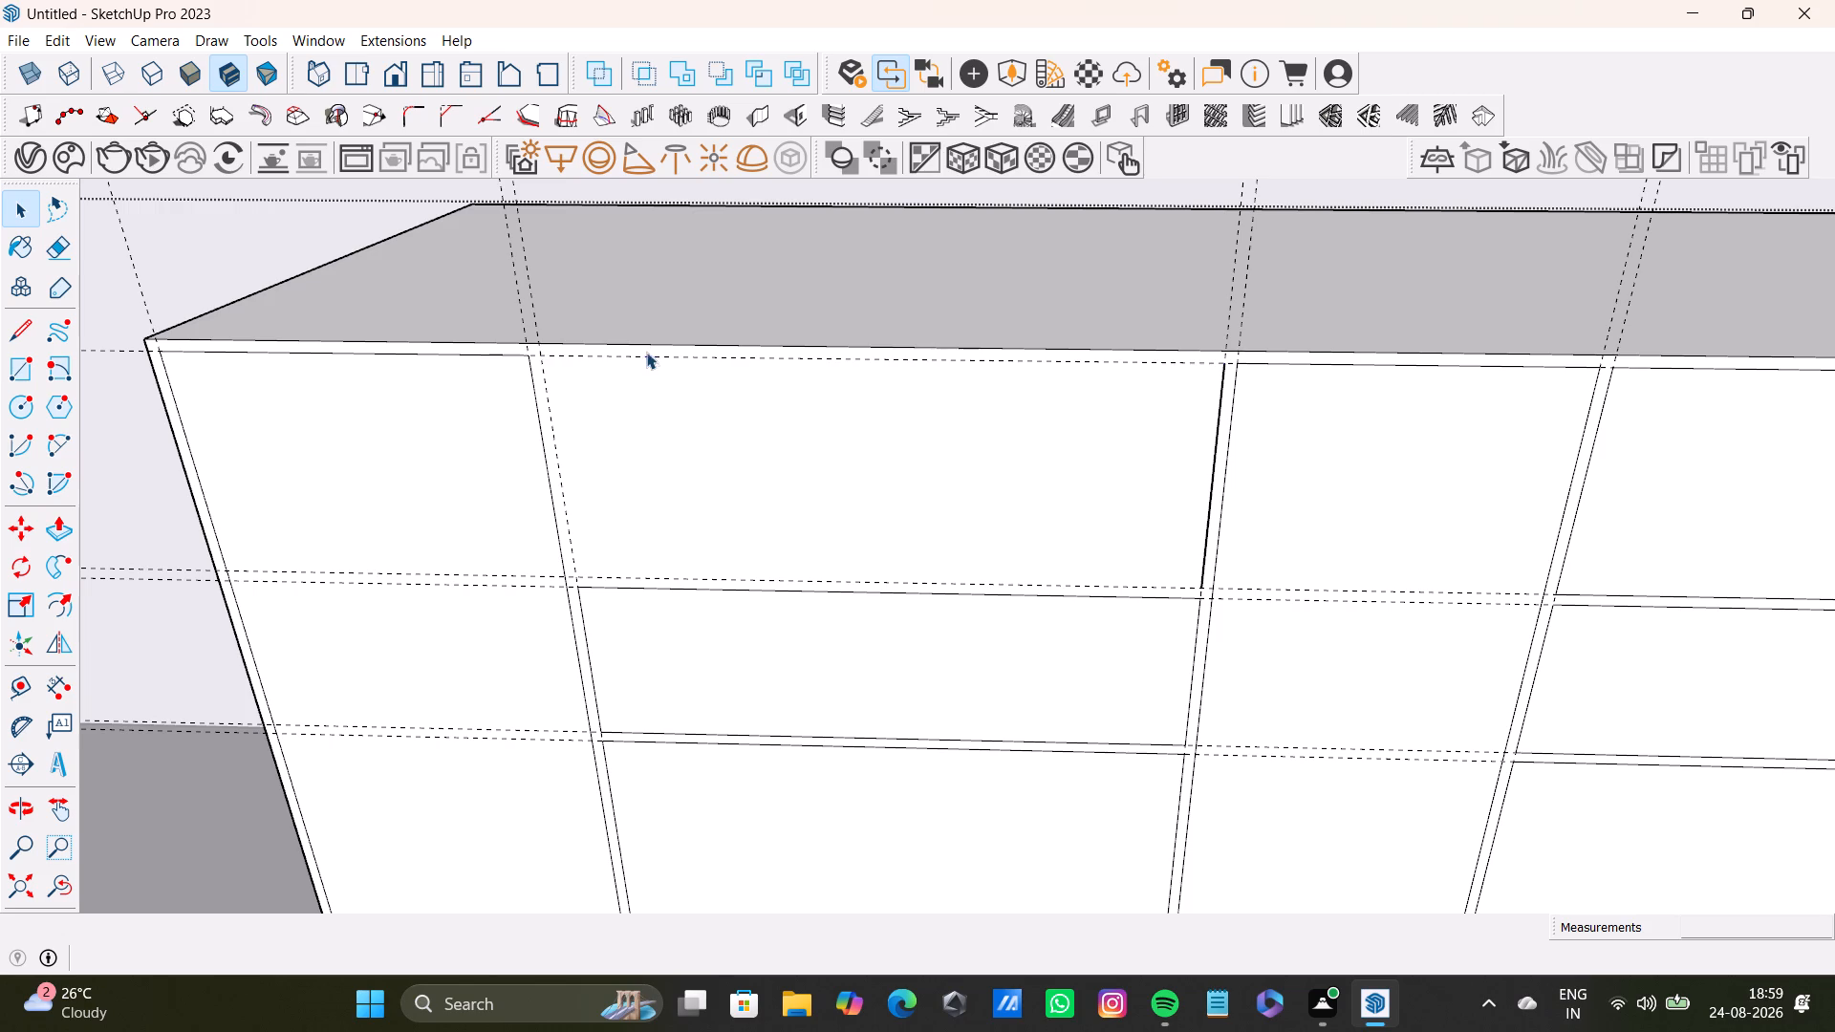
pyautogui.click(1201, 567)
pyautogui.press('Delete')
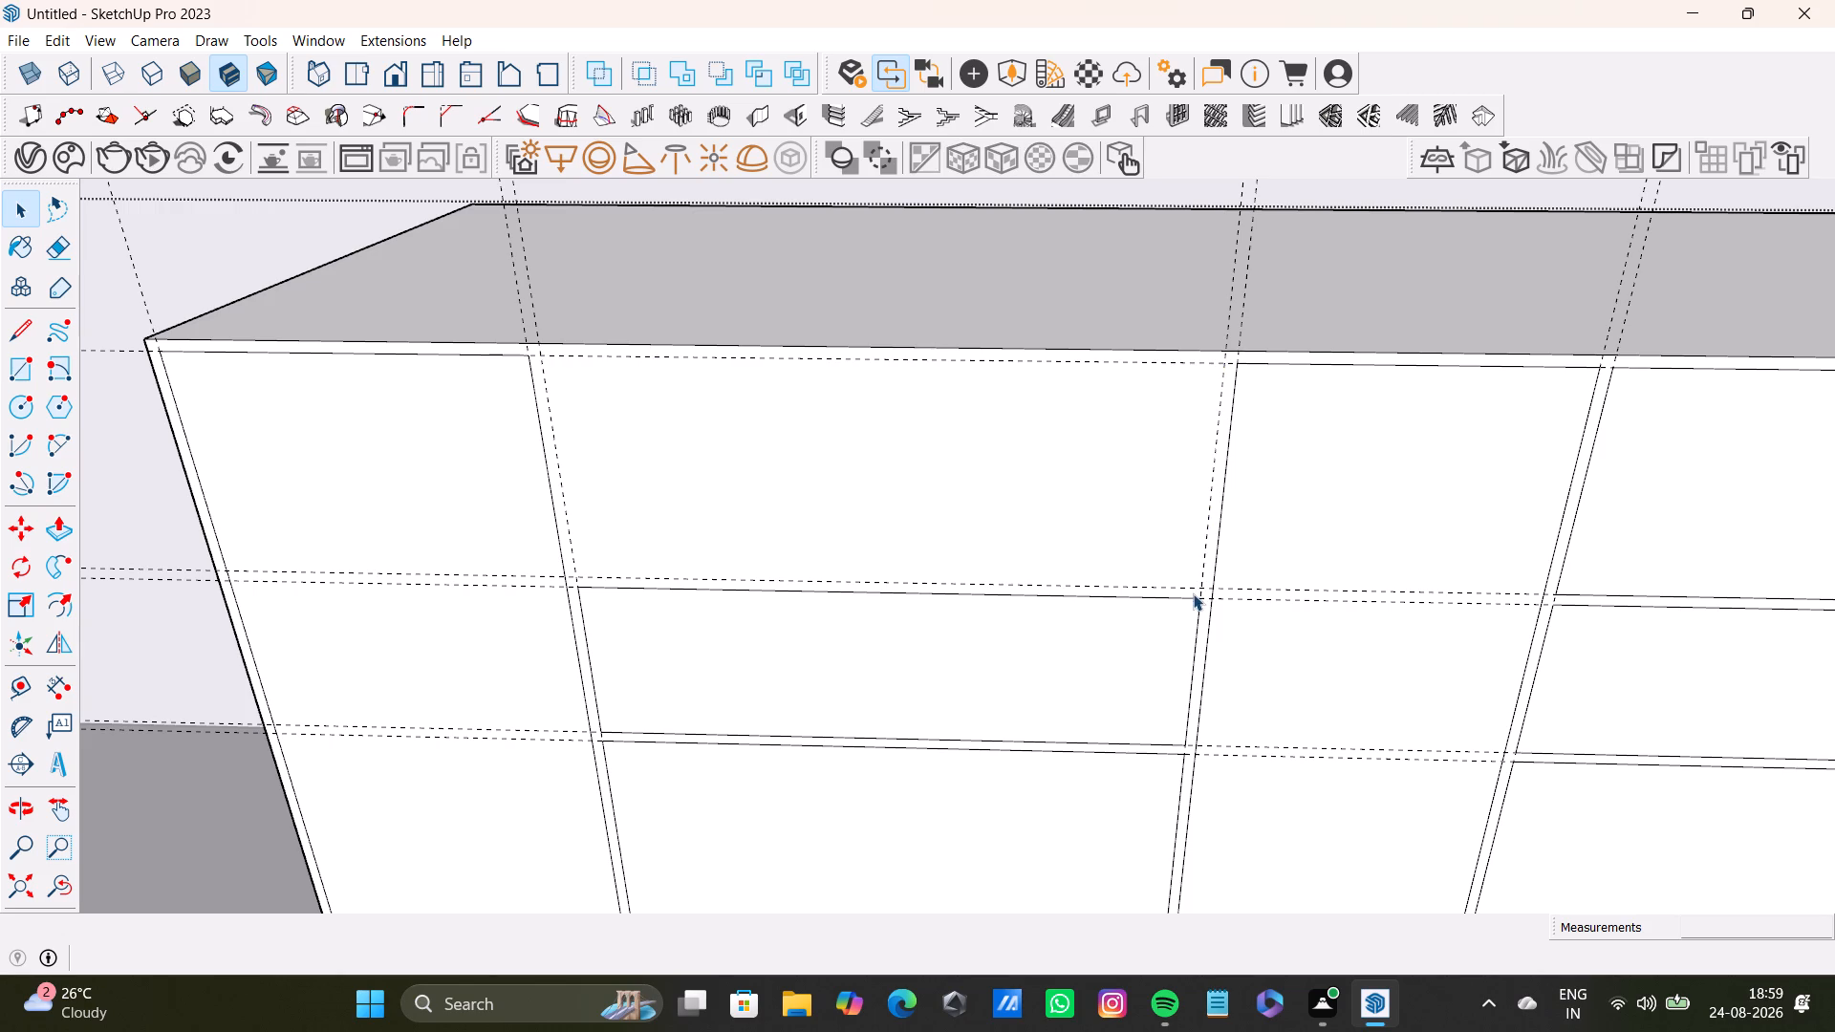
# Delete all four edges of the middle drawer rectangle in the second guide column.
pyautogui.click(1192, 600)
pyautogui.press('Delete')
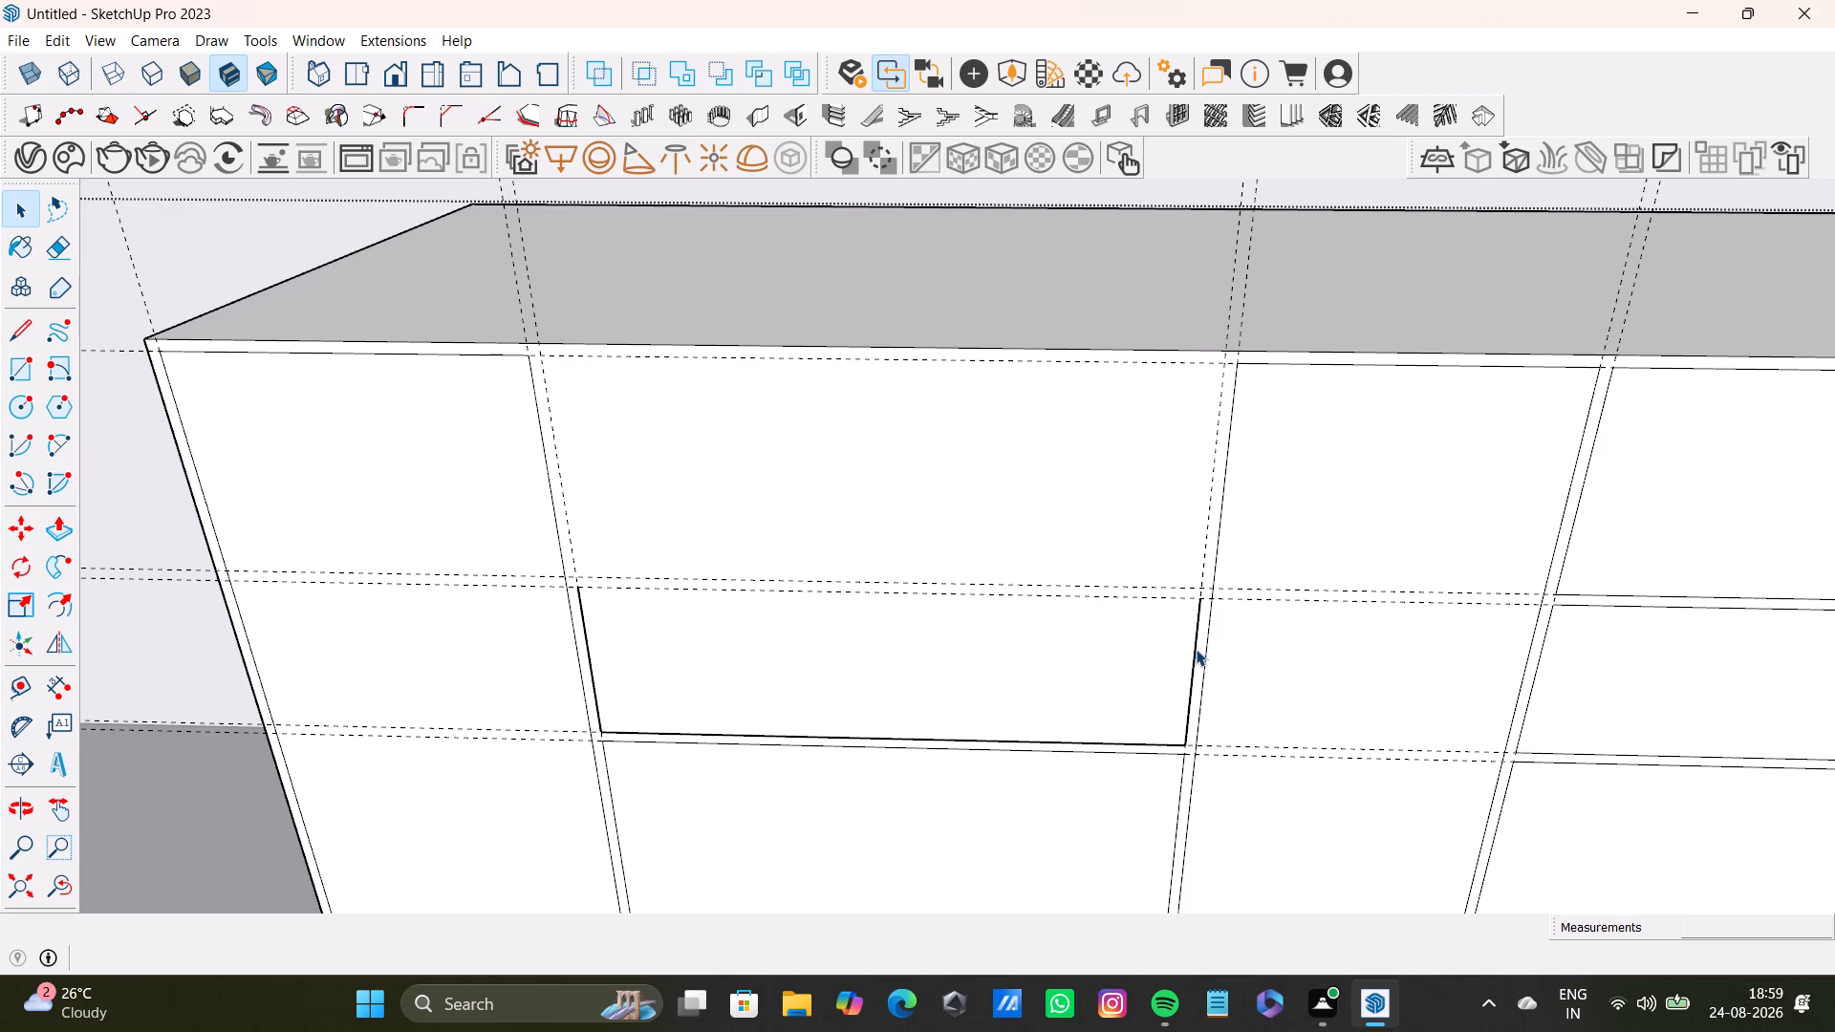
pyautogui.click(1196, 649)
pyautogui.press('Delete')
pyautogui.click(1170, 744)
pyautogui.press('Delete')
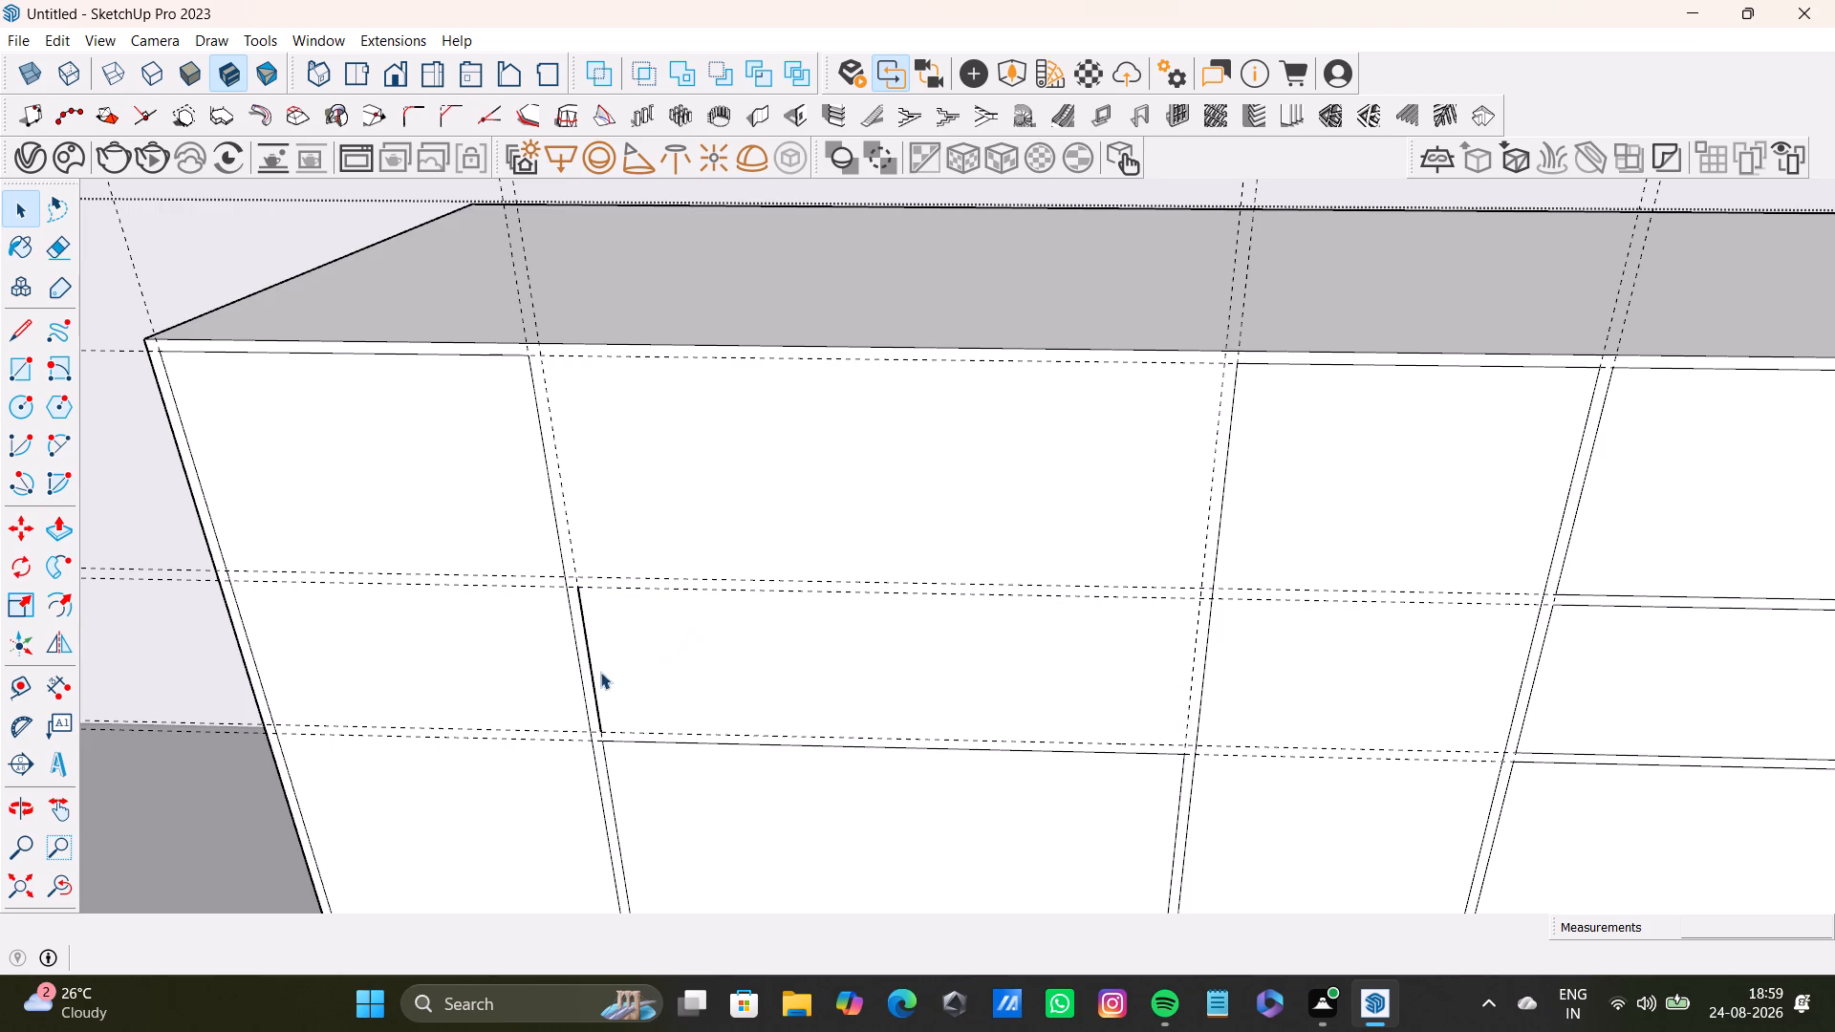
pyautogui.click(597, 700)
pyautogui.press('Delete')
# Draw one rectangle 2' 3 1/4" wide and 1' 6 3/16" high across the second column's top and middle rows.
pyautogui.scroll(-3, 725, 678)
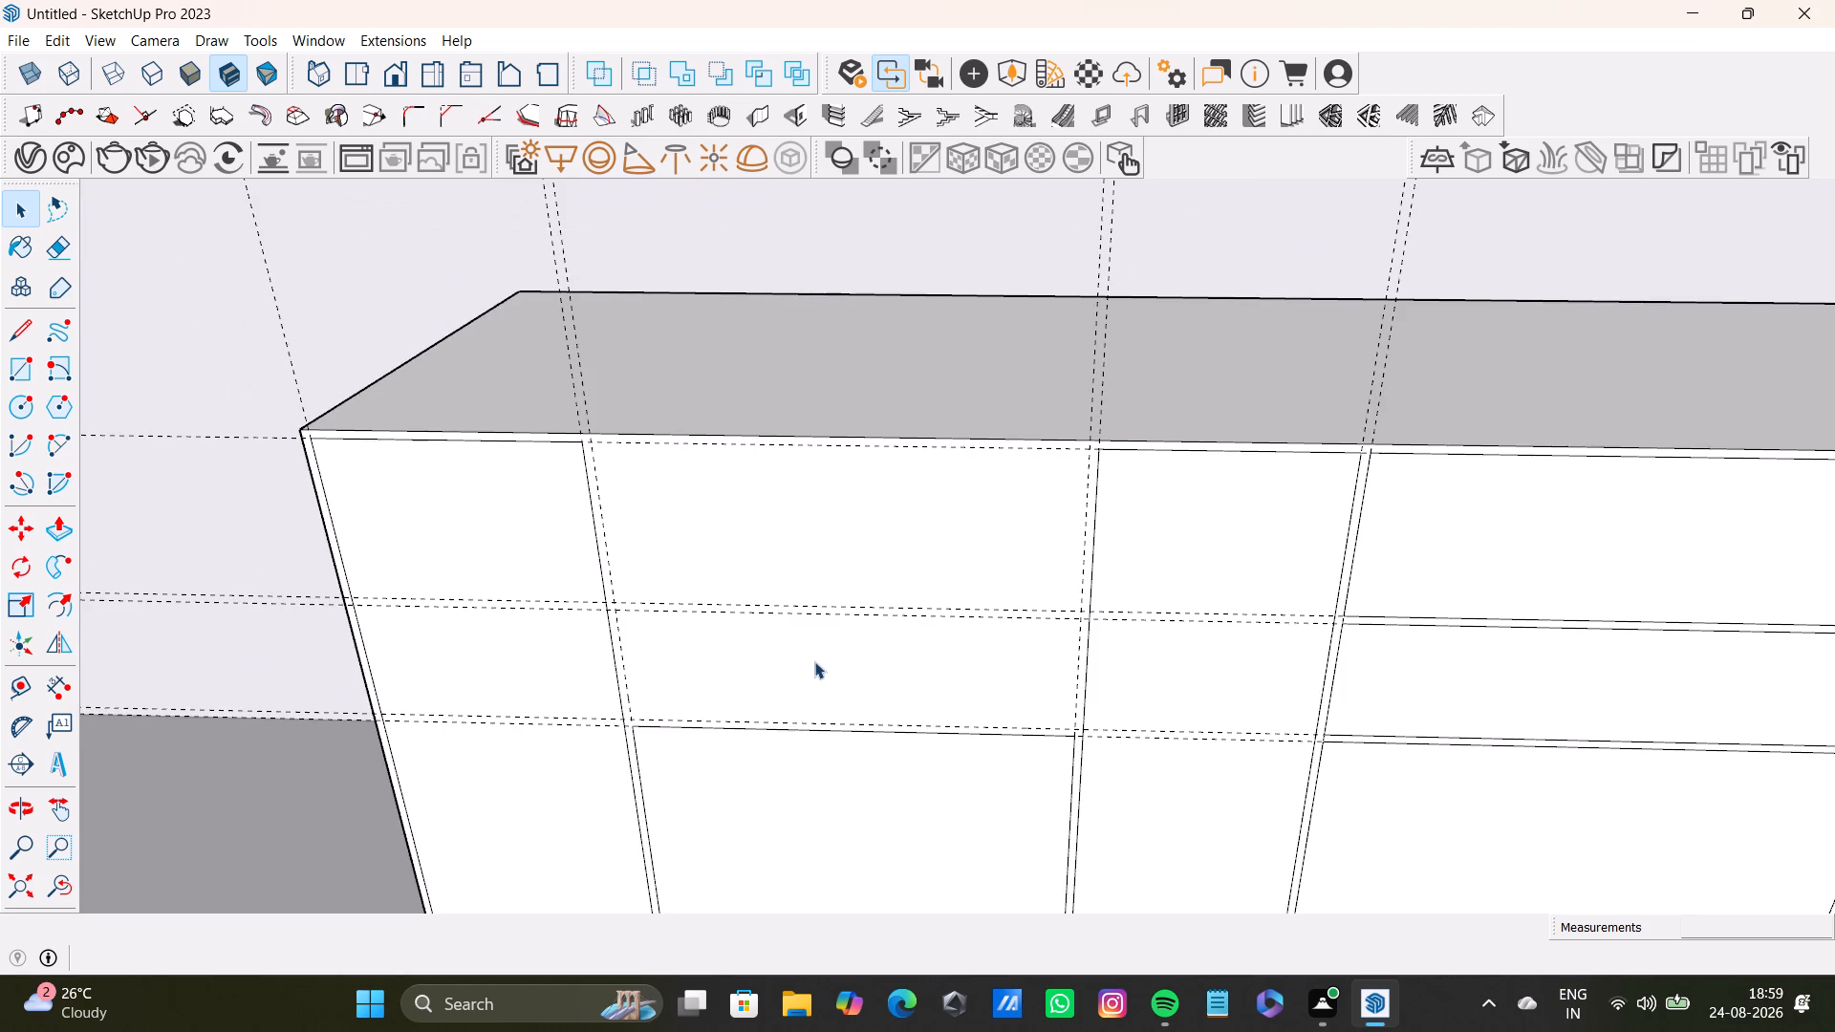
pyautogui.moveTo(819, 659); pyautogui.dragTo(873, 411, button='middle')
pyautogui.moveTo(19, 373); pyautogui.dragTo(212, 383)
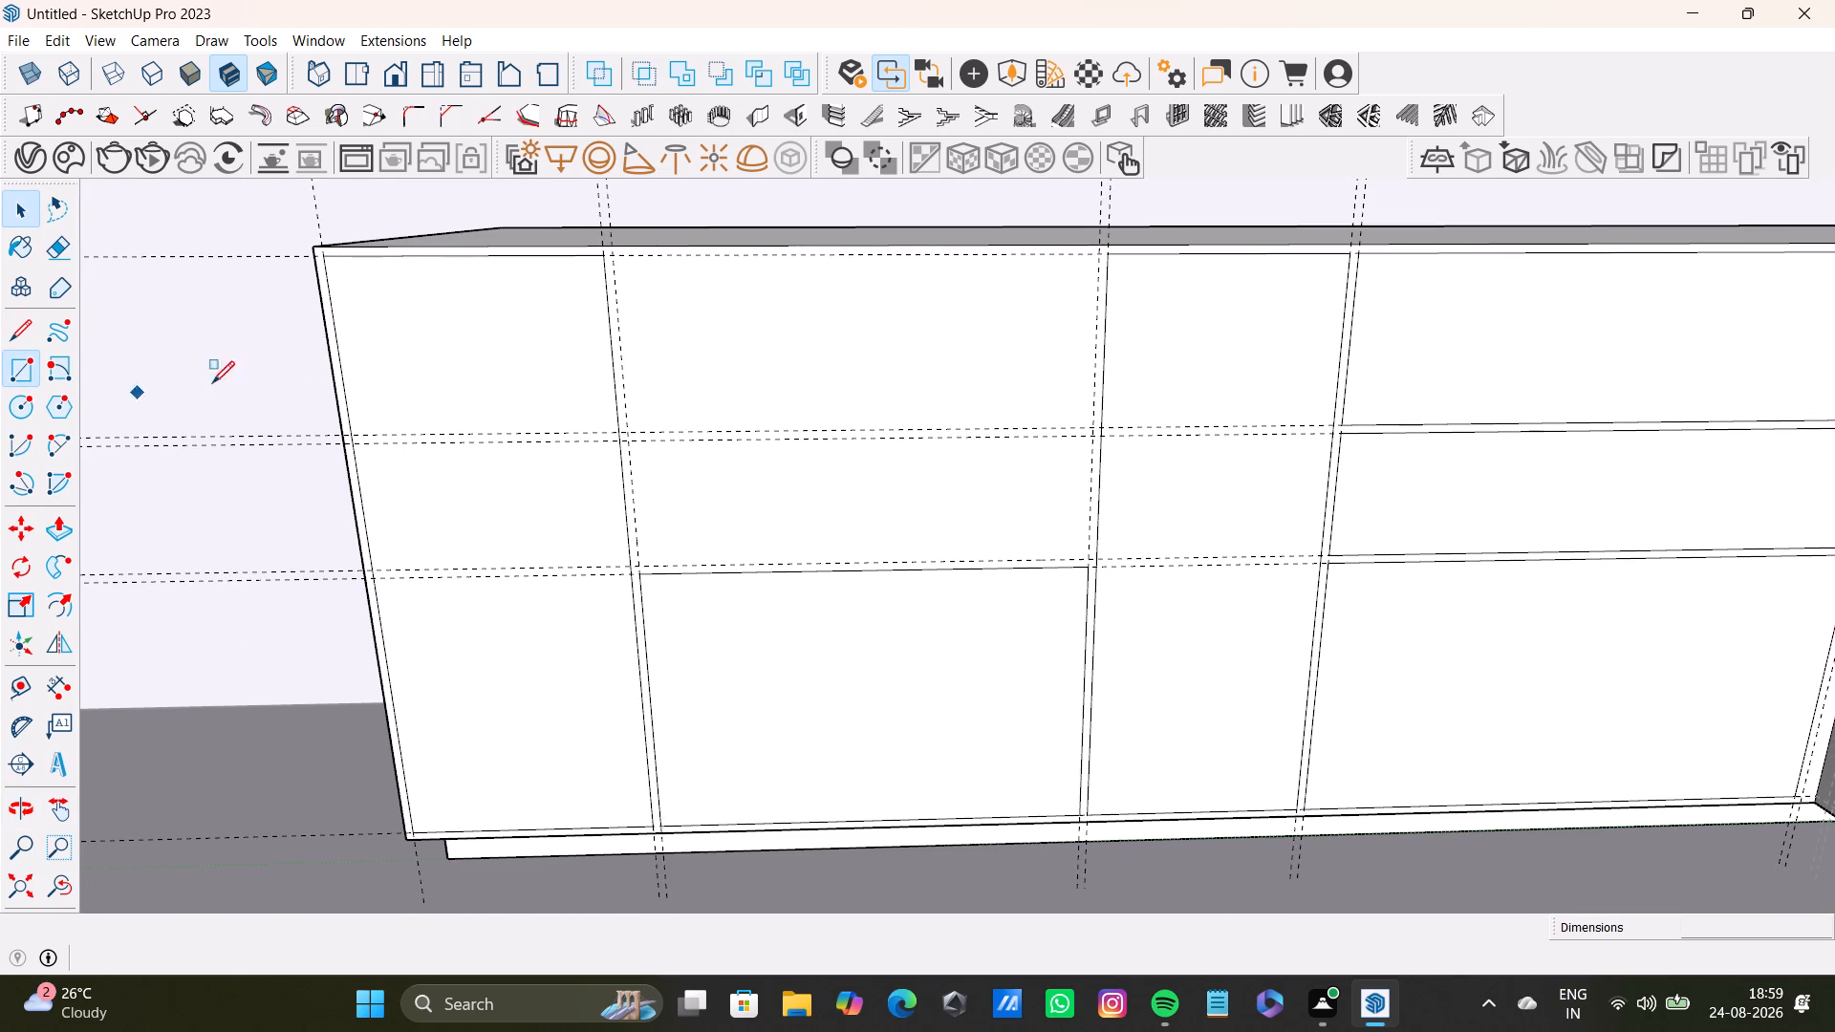
pyautogui.moveTo(212, 383); pyautogui.dragTo(29, 370)
pyautogui.scroll(4, 698, 318)
pyautogui.moveTo(570, 227); pyautogui.dragTo(582, 231)
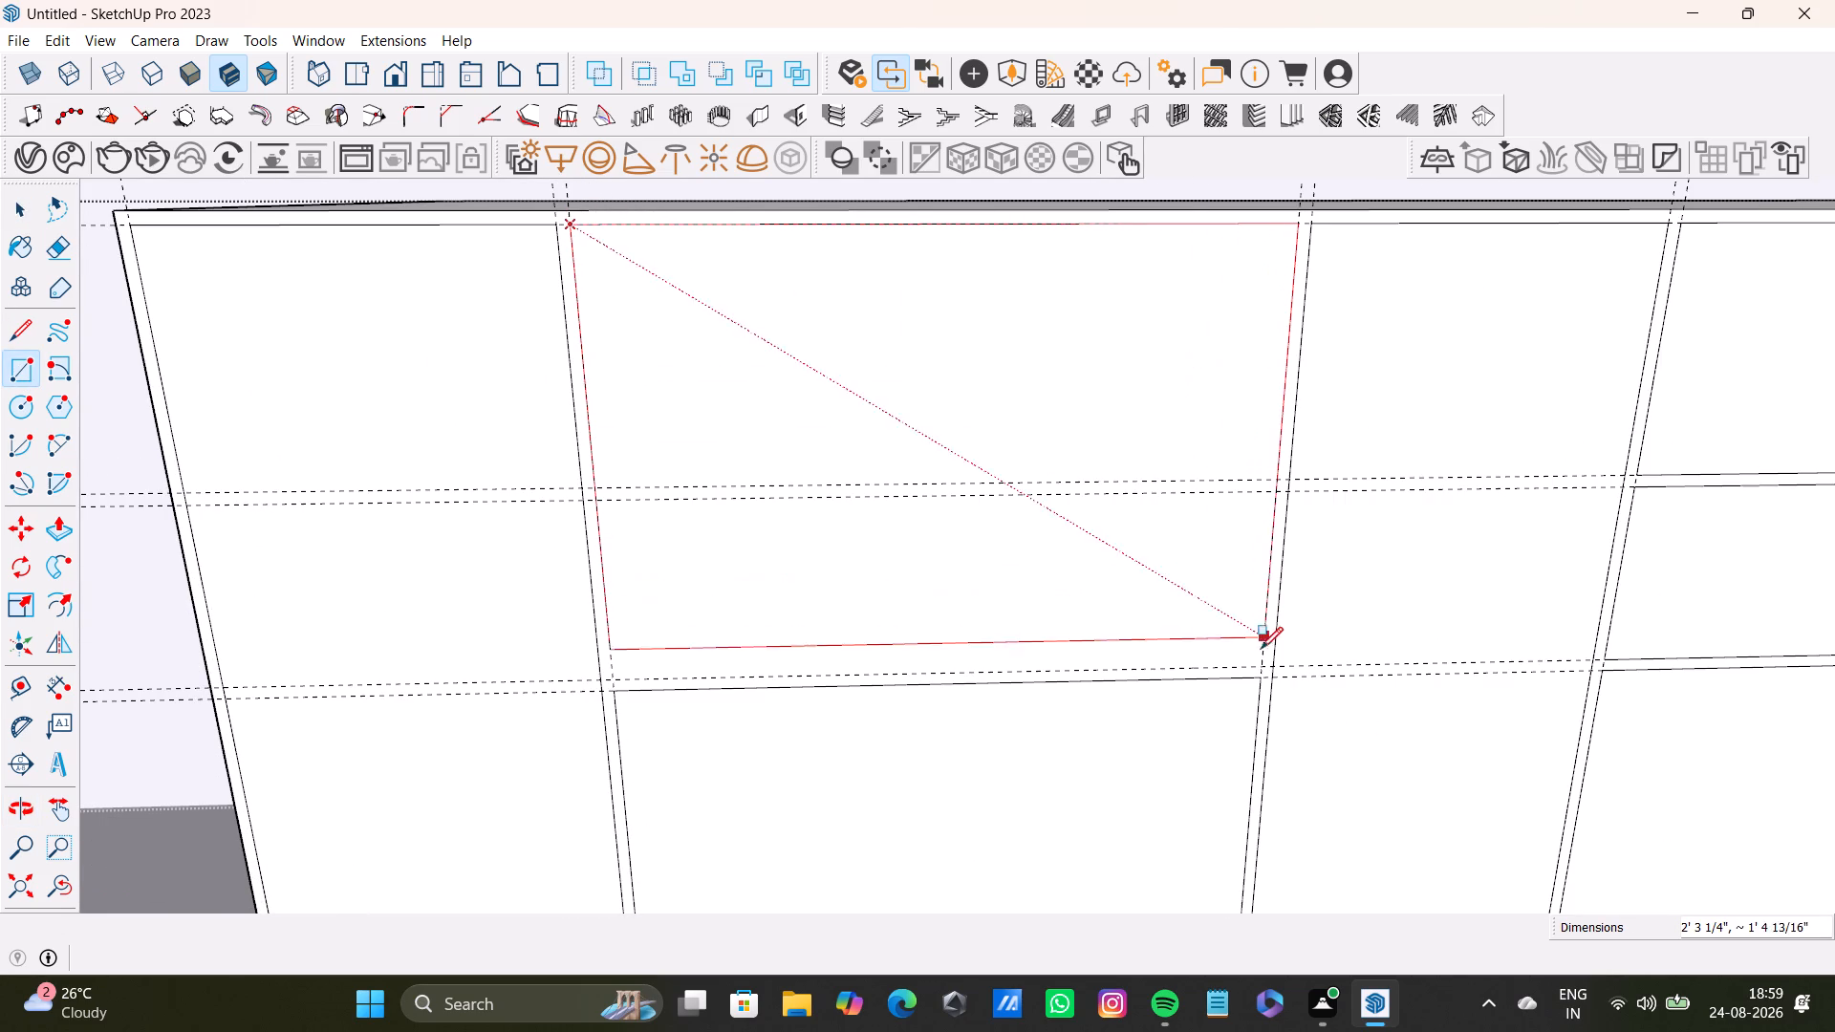
pyautogui.press('Left')
pyautogui.press('Right')
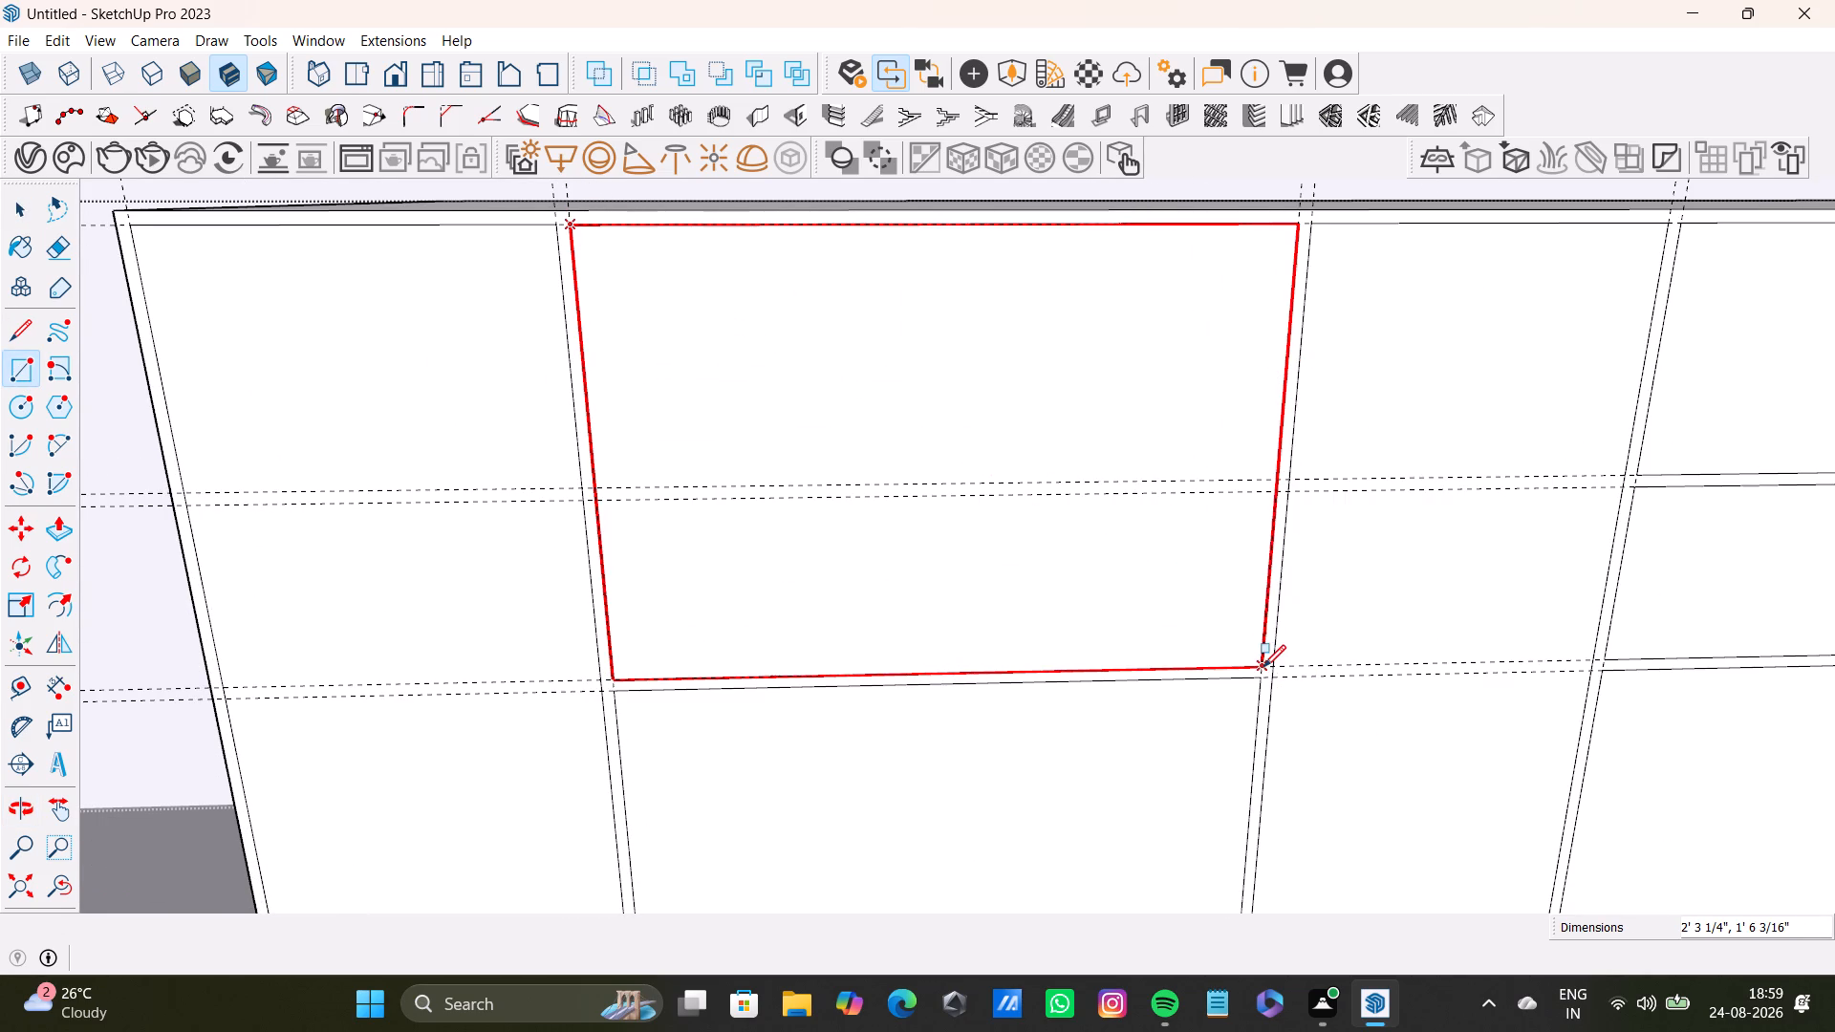
pyautogui.click(1261, 666)
pyautogui.press('space')
# Examine the panel layout on the arm's inner face and the counter's position within the room.
pyautogui.scroll(-4, 1092, 616)
pyautogui.moveTo(1090, 616); pyautogui.dragTo(1240, 421, button='middle')
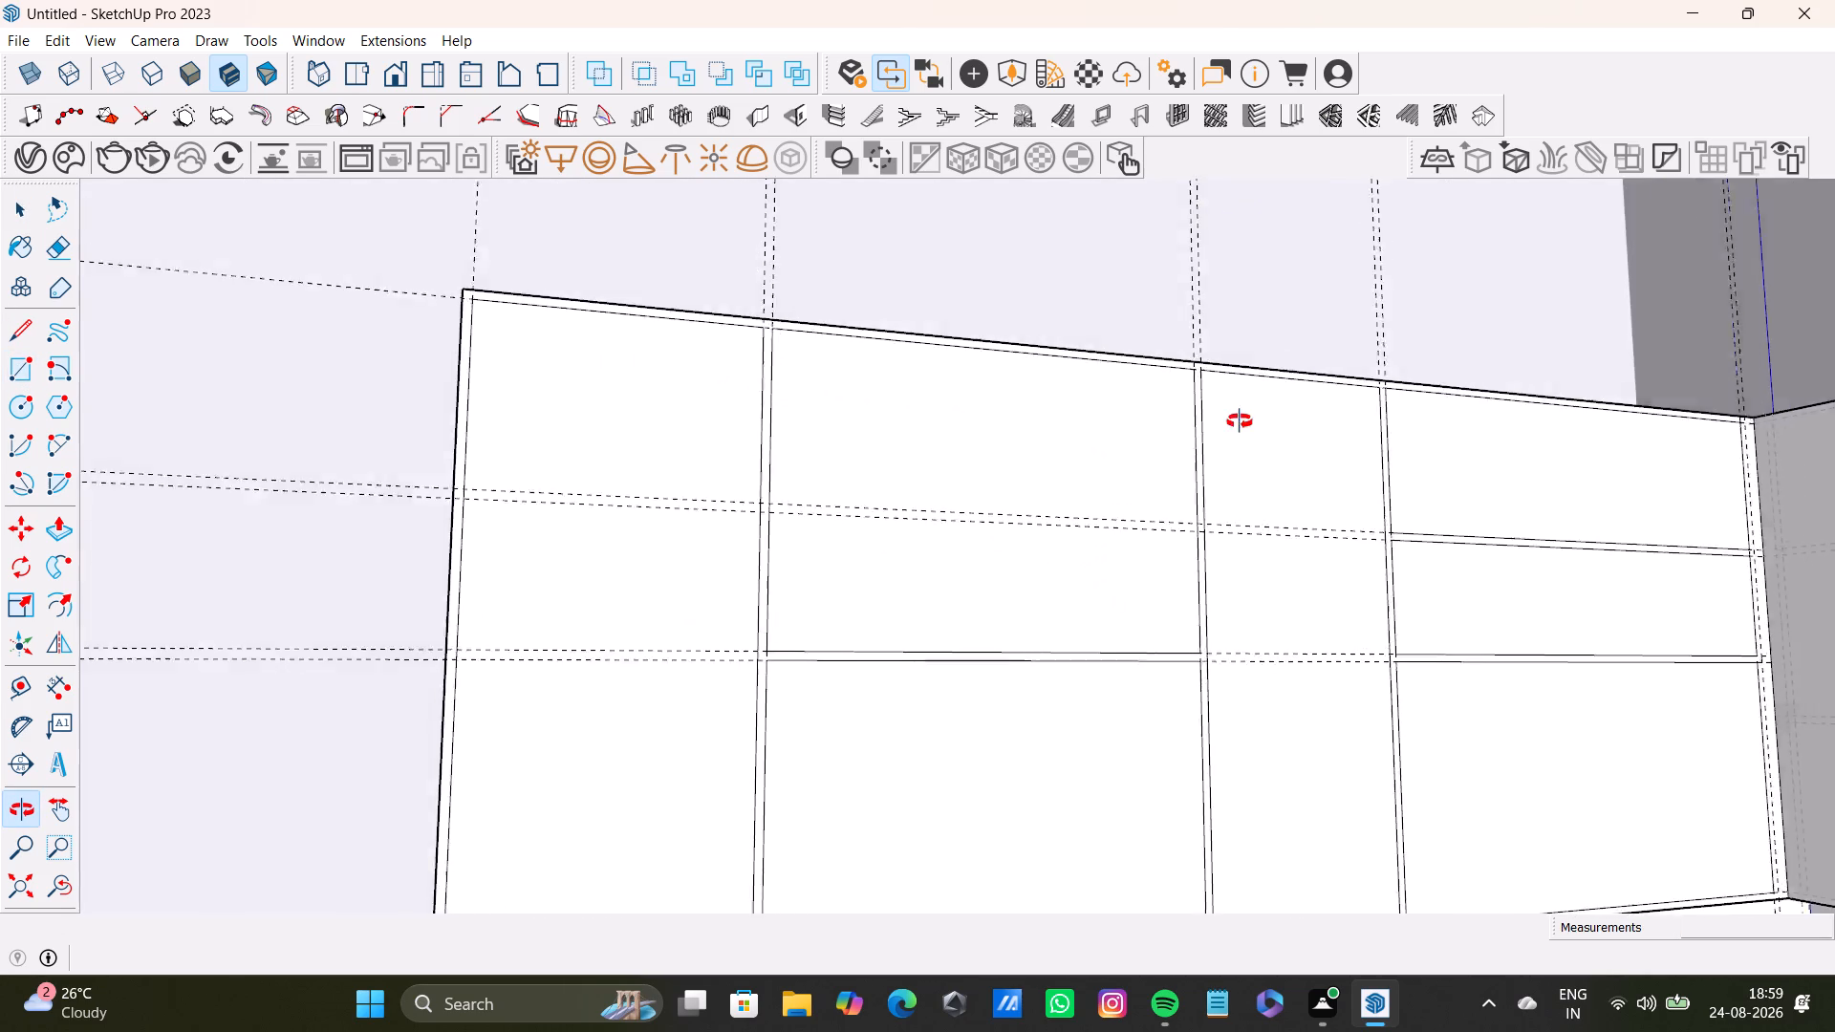
pyautogui.moveTo(1240, 421); pyautogui.dragTo(1056, 780, button='middle')
pyautogui.press('space')
pyautogui.click(597, 513)
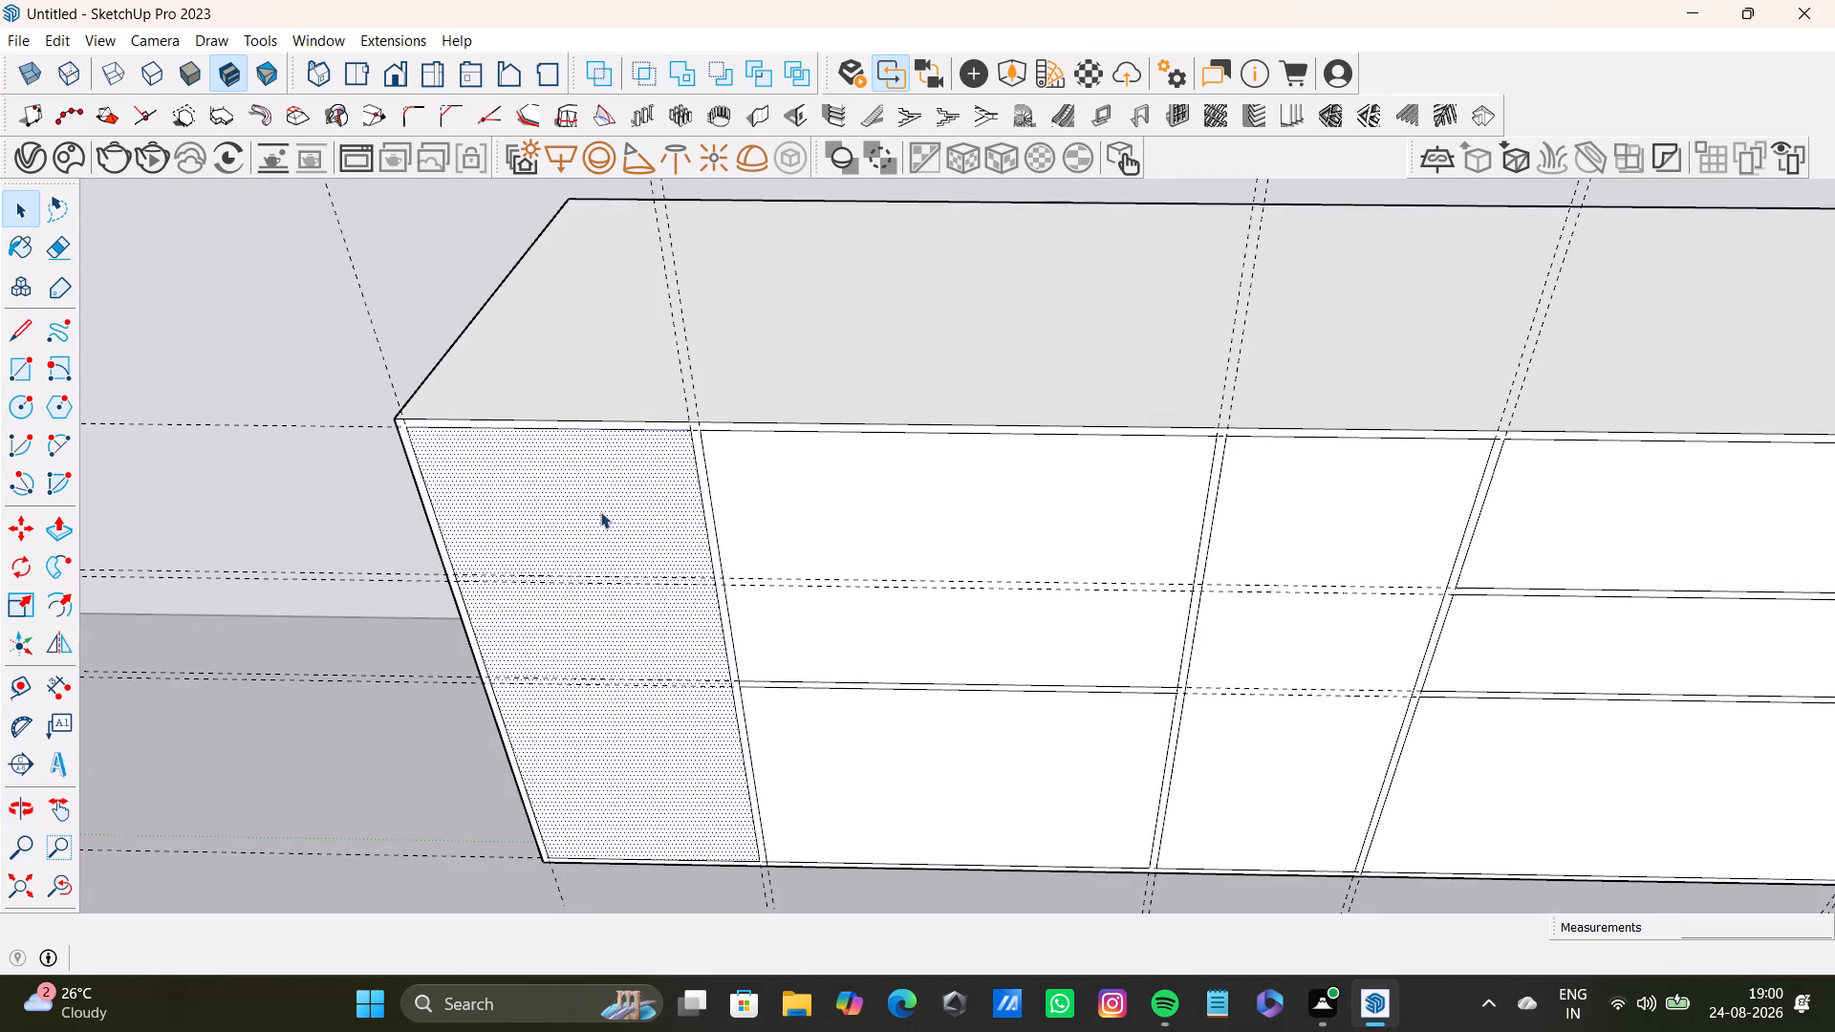
pyautogui.scroll(-4, 628, 541)
pyautogui.moveTo(633, 558); pyautogui.dragTo(810, 598, button='middle')
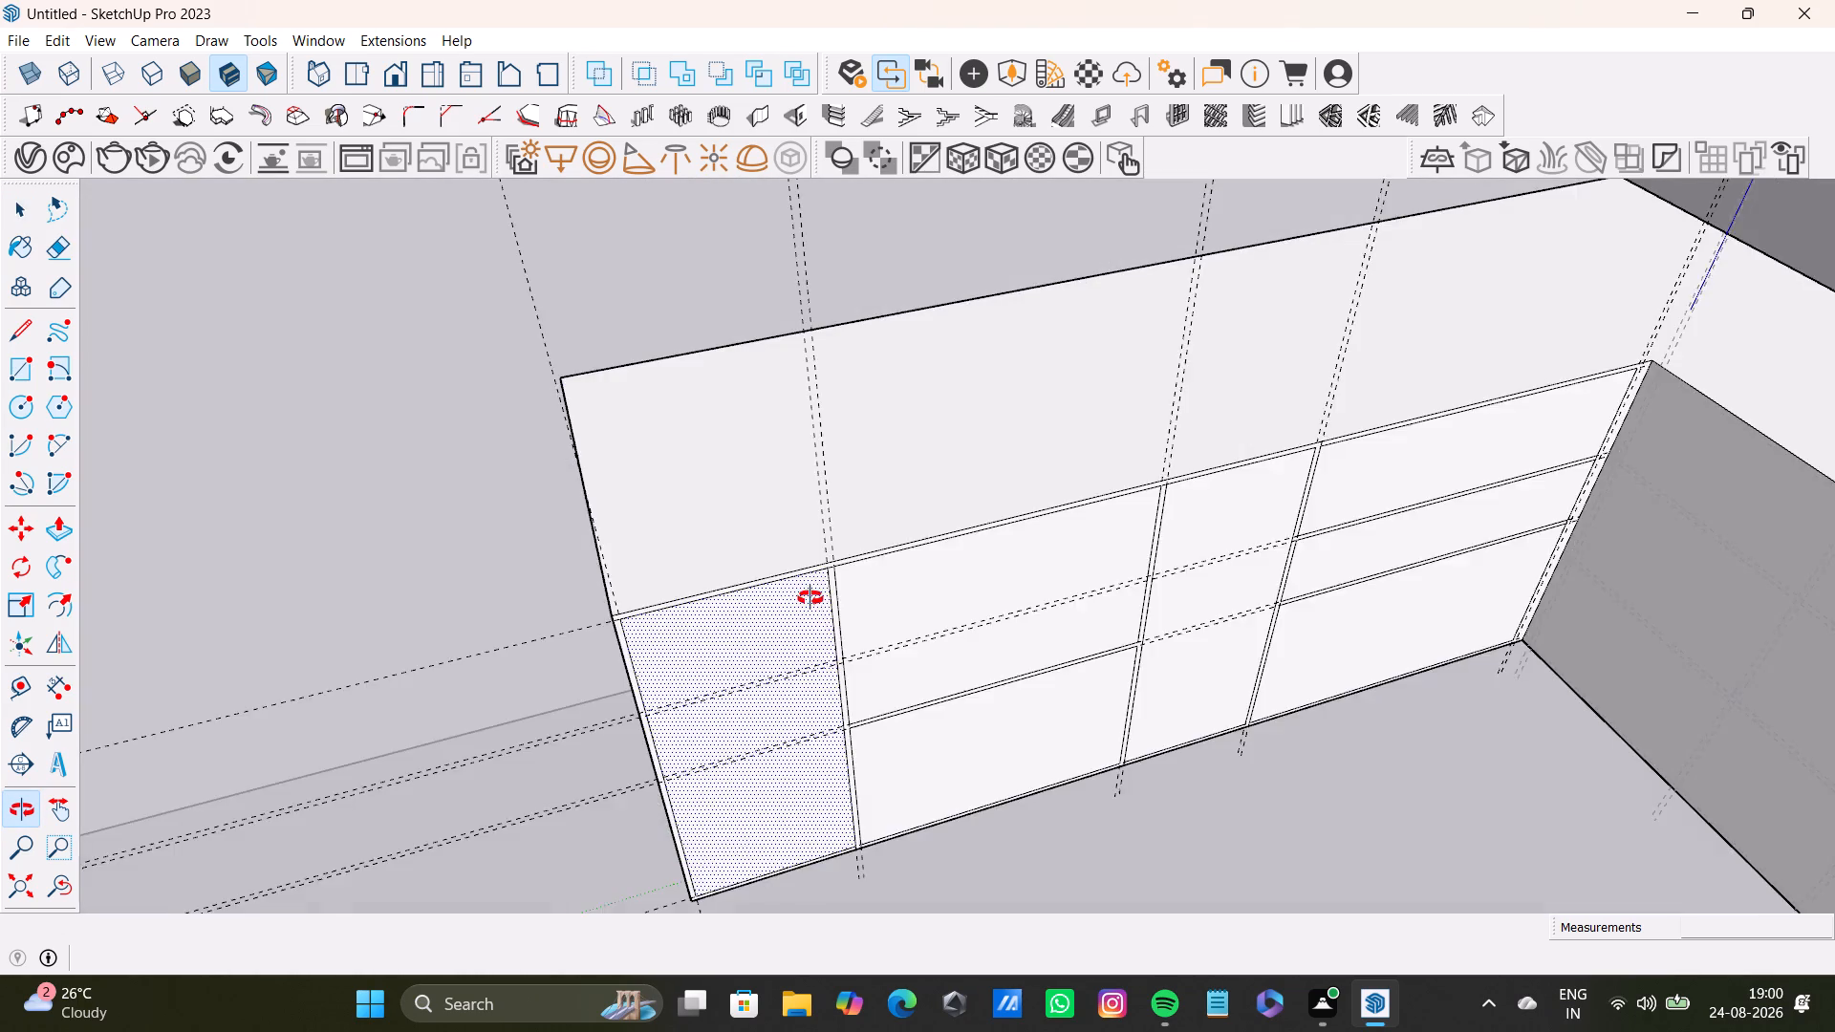
pyautogui.moveTo(810, 598); pyautogui.dragTo(865, 670, button='middle')
pyautogui.scroll(-17, 866, 654)
pyautogui.press('space')
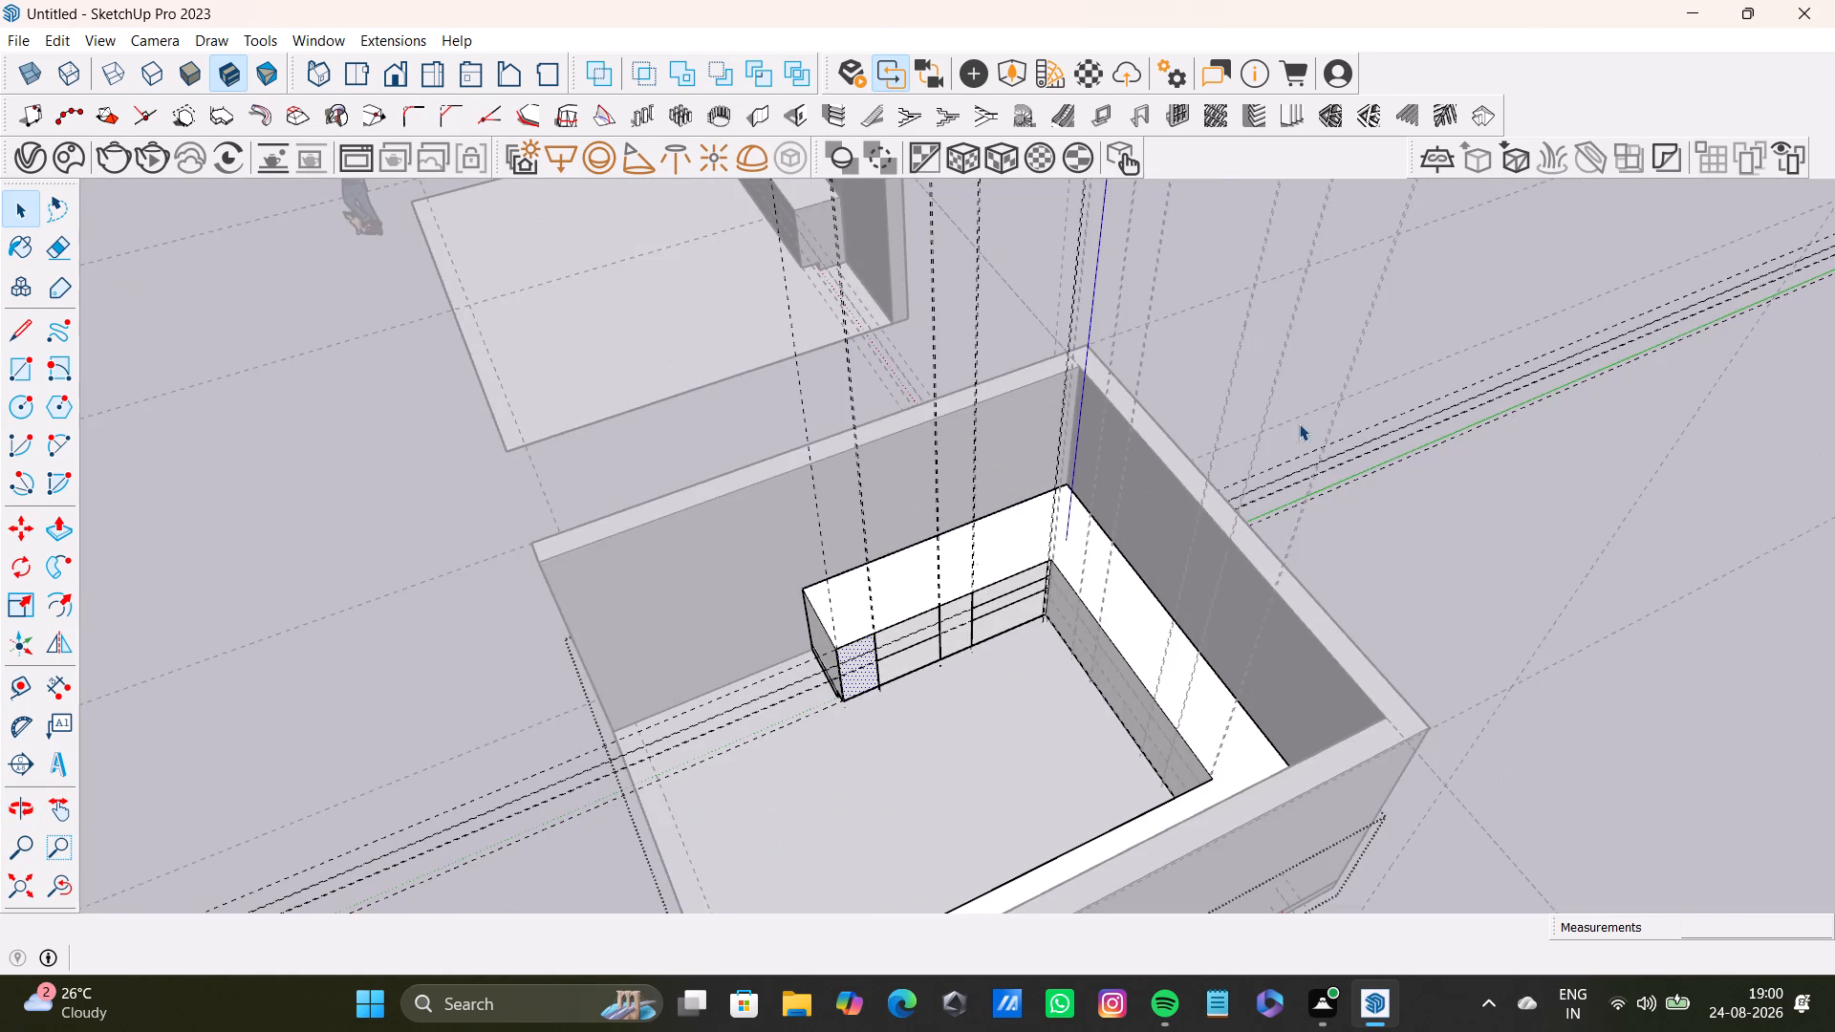
pyautogui.click(1456, 311)
# Draw a full-height rectangle 1' 8" wide in the adjoining counter face's first guide column, beside the inner corner.
pyautogui.scroll(5, 1023, 603)
pyautogui.moveTo(1024, 613); pyautogui.dragTo(1402, 623, button='middle')
pyautogui.scroll(3, 1347, 629)
pyautogui.moveTo(1309, 606); pyautogui.dragTo(881, 454, button='middle')
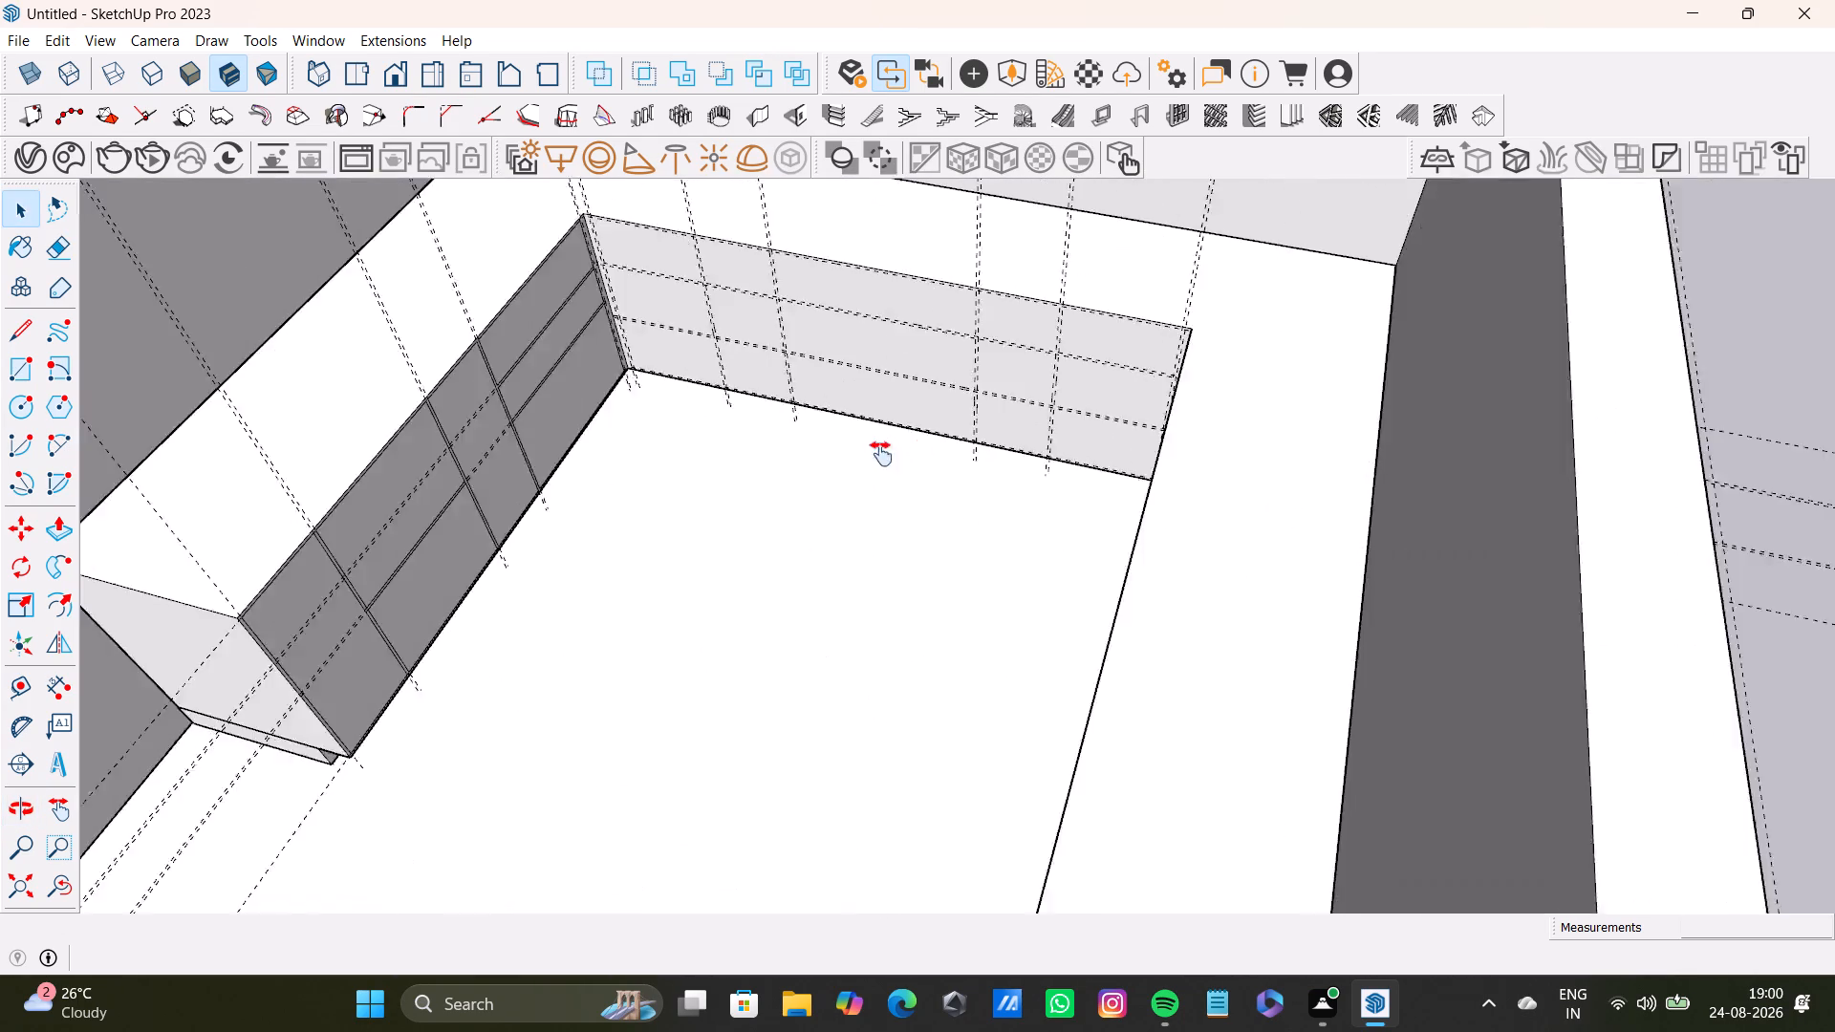
pyautogui.moveTo(881, 454); pyautogui.dragTo(827, 479, button='middle')
pyautogui.moveTo(790, 512); pyautogui.dragTo(991, 381, button='middle')
pyautogui.scroll(8, 635, 477)
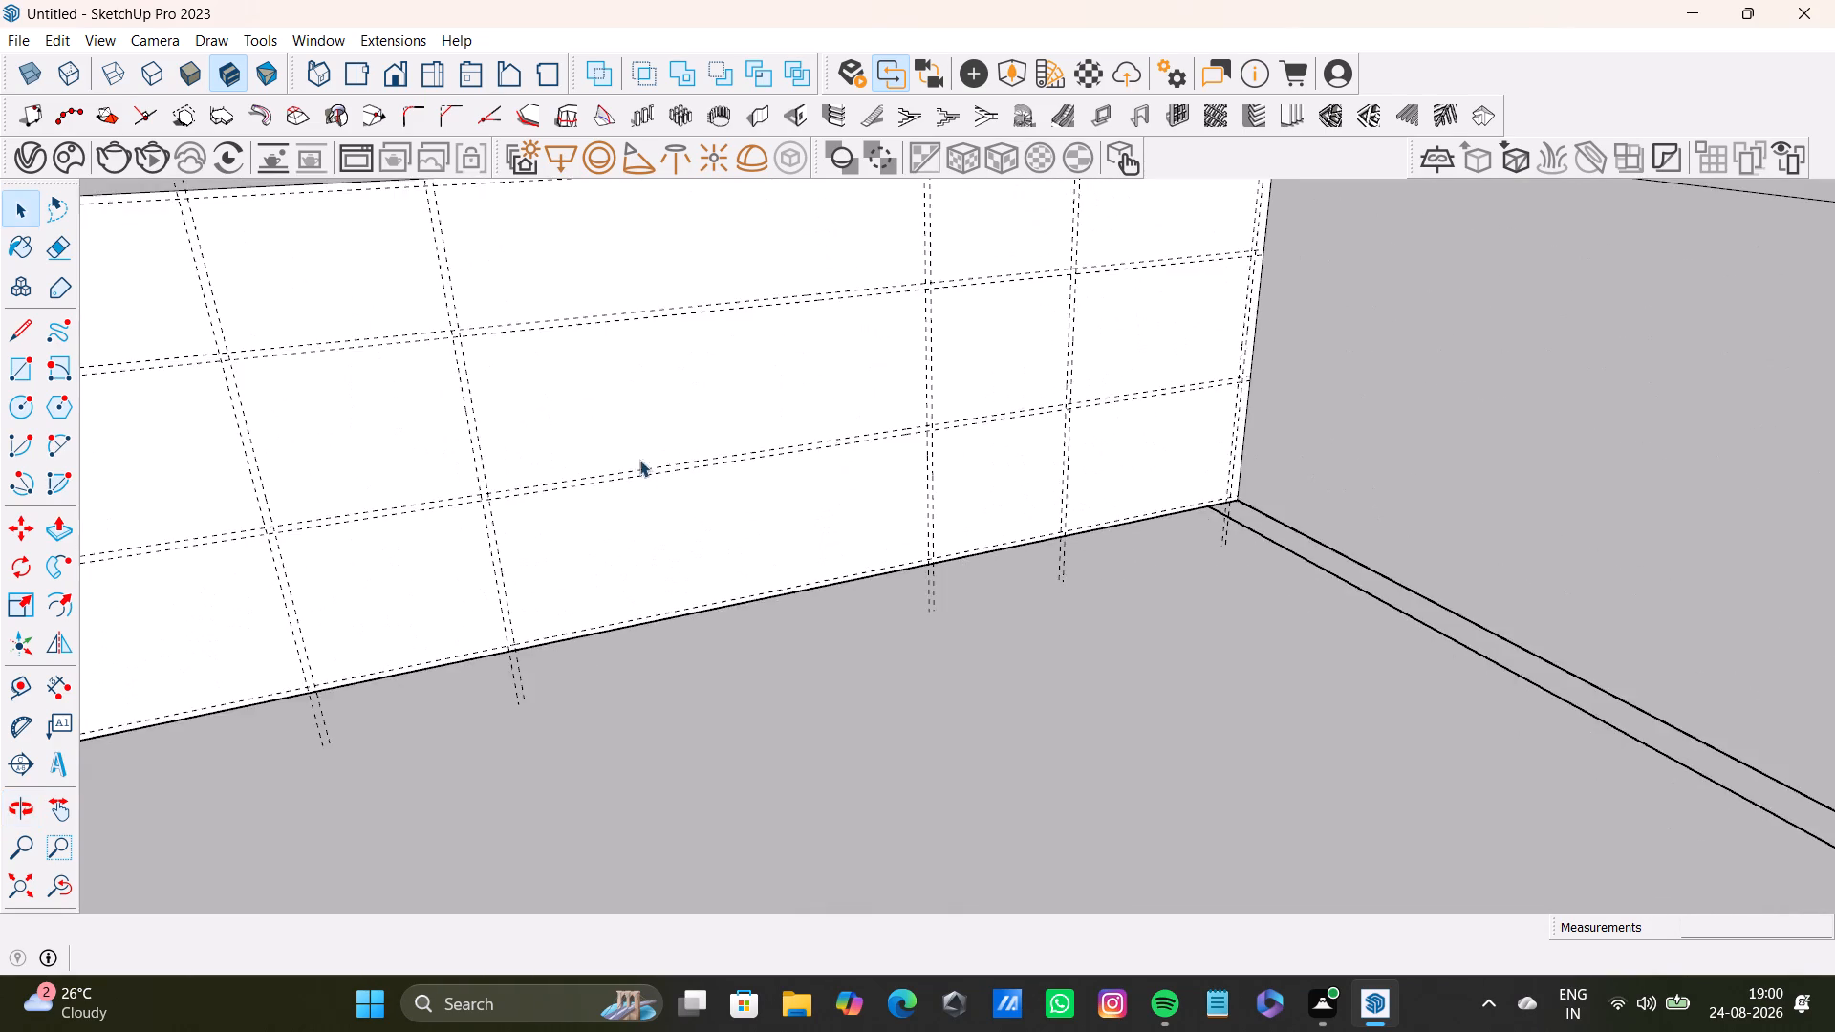
pyautogui.moveTo(657, 448); pyautogui.dragTo(1095, 475, button='middle')
pyautogui.moveTo(1090, 485); pyautogui.dragTo(1239, 590, button='middle')
pyautogui.moveTo(1229, 595); pyautogui.dragTo(1063, 545, button='middle')
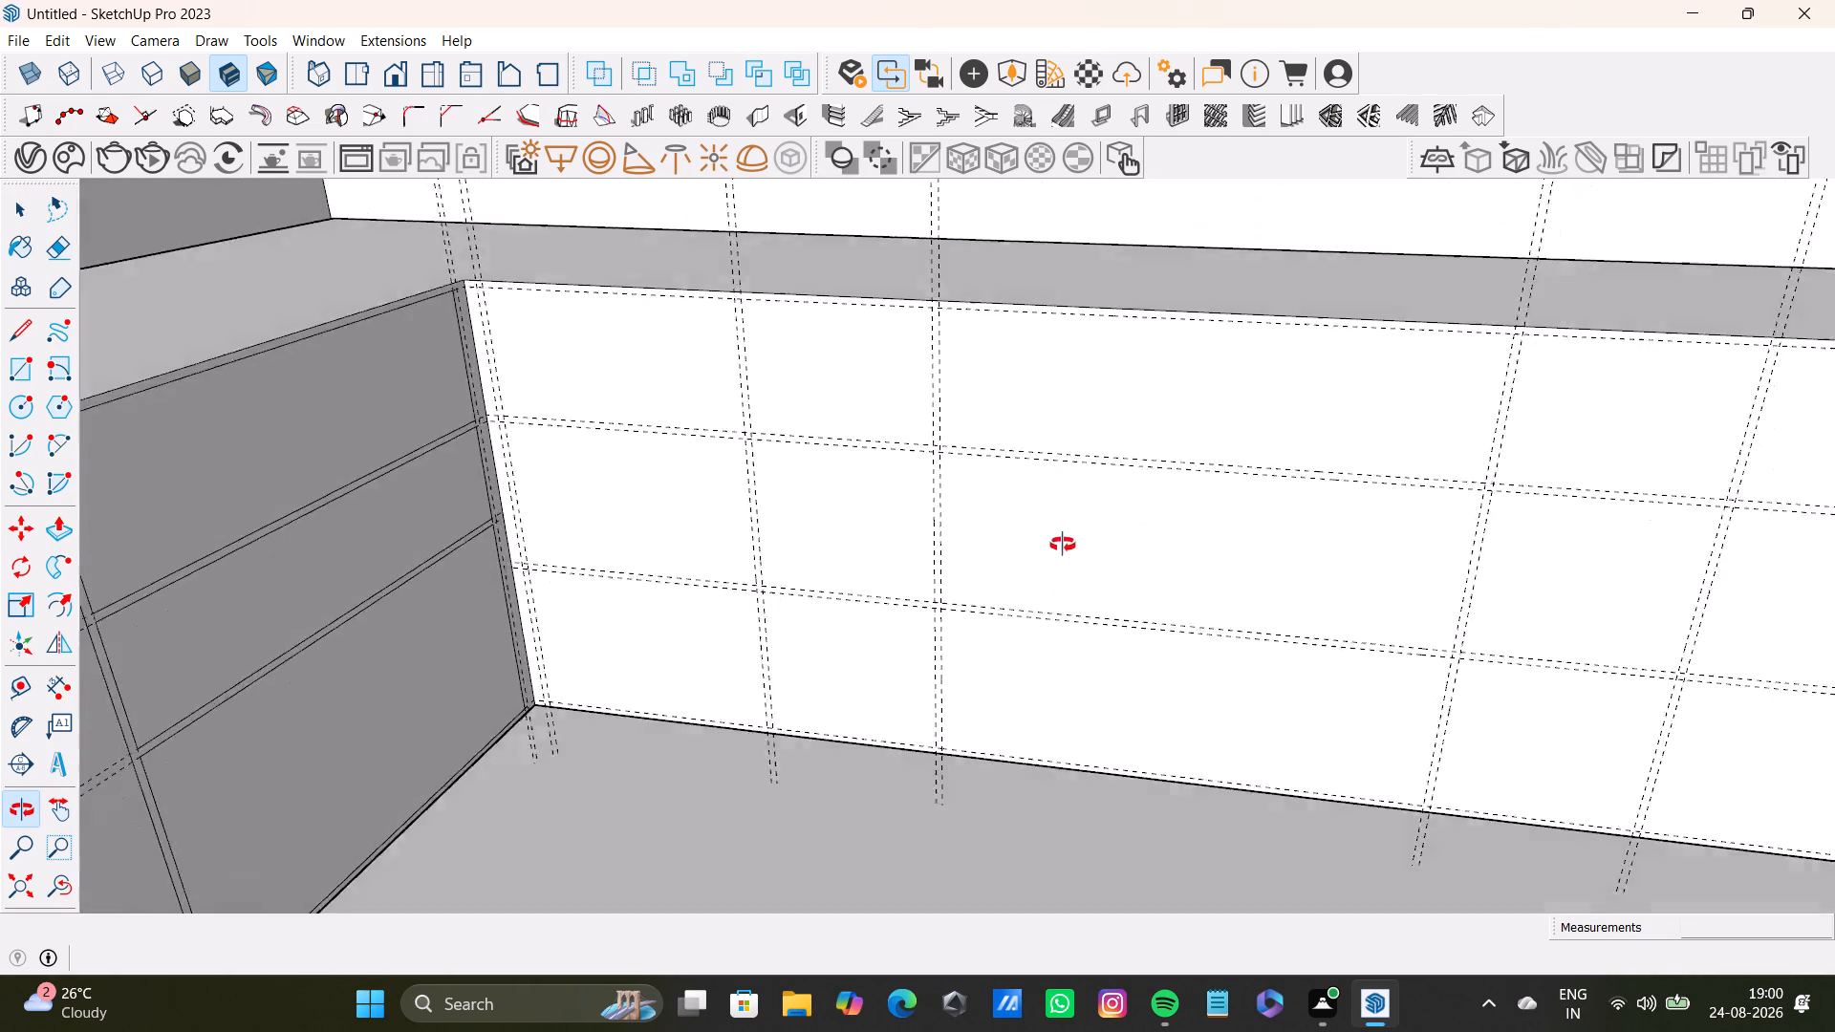
pyautogui.moveTo(1063, 545); pyautogui.dragTo(1059, 628, button='middle')
pyautogui.moveTo(1065, 594); pyautogui.dragTo(1138, 504, button='middle')
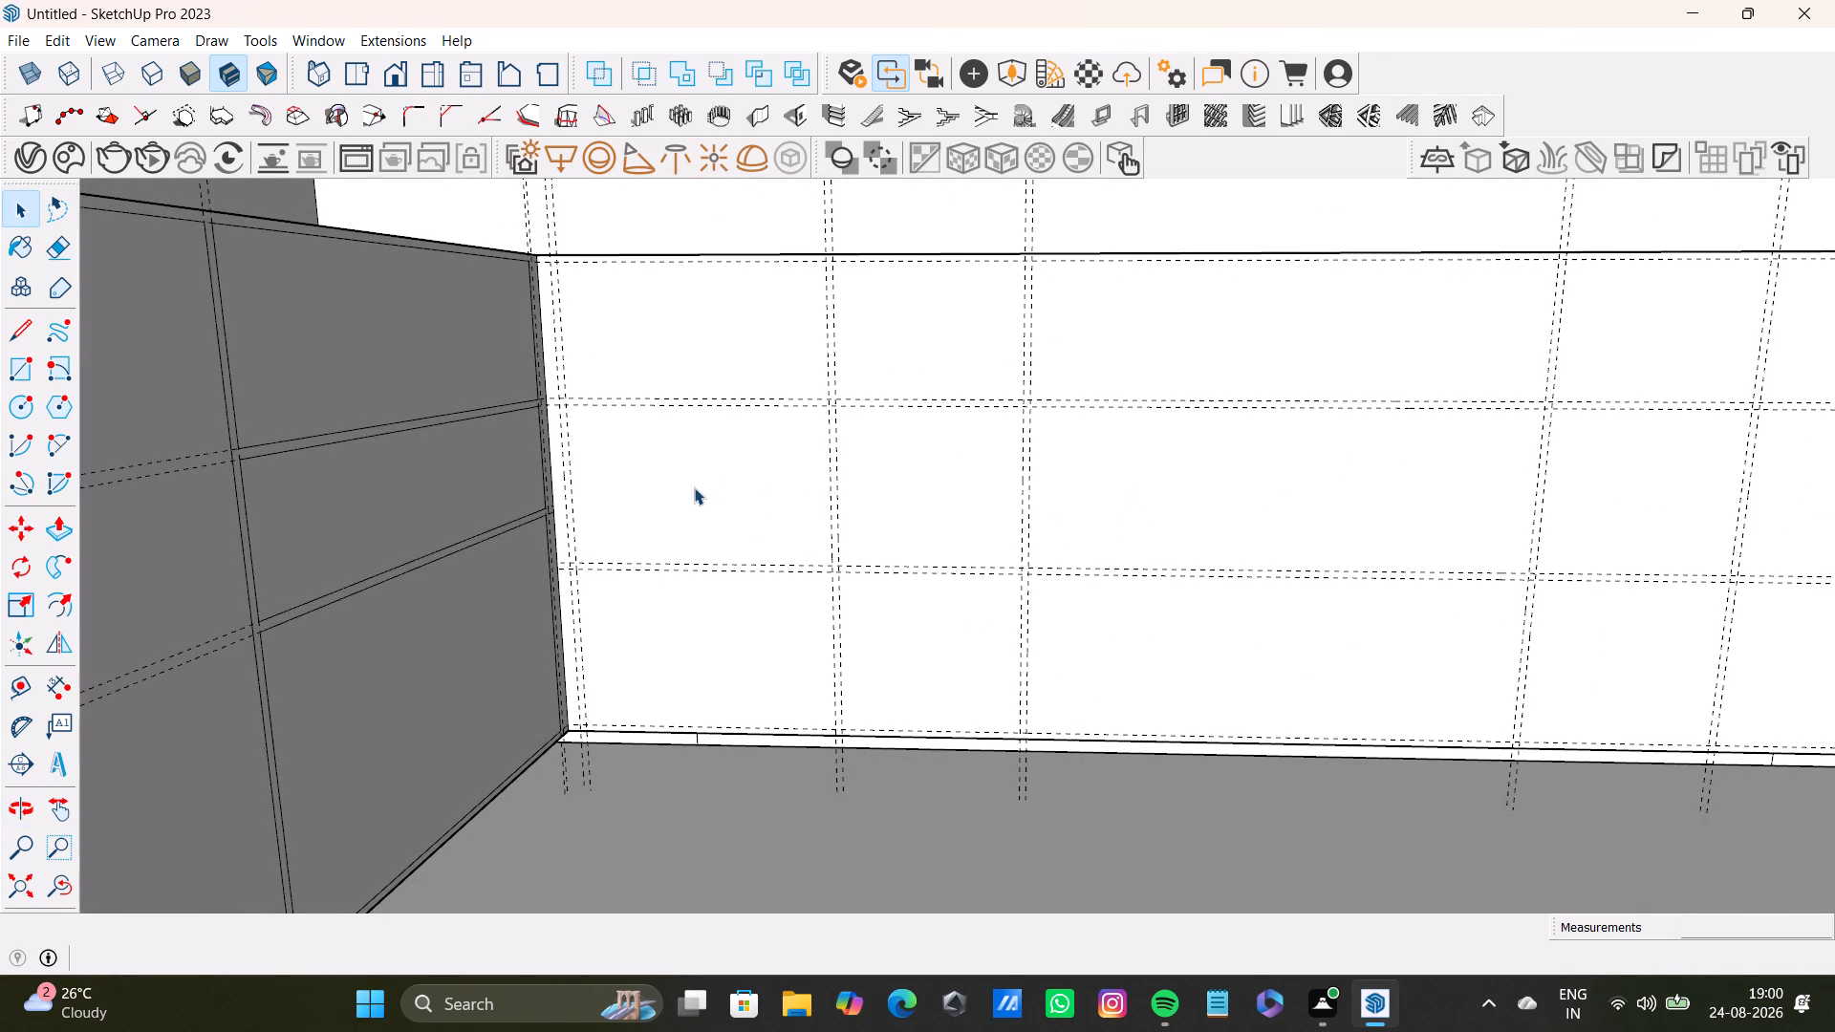
pyautogui.moveTo(23, 363); pyautogui.dragTo(39, 356)
pyautogui.scroll(4, 521, 281)
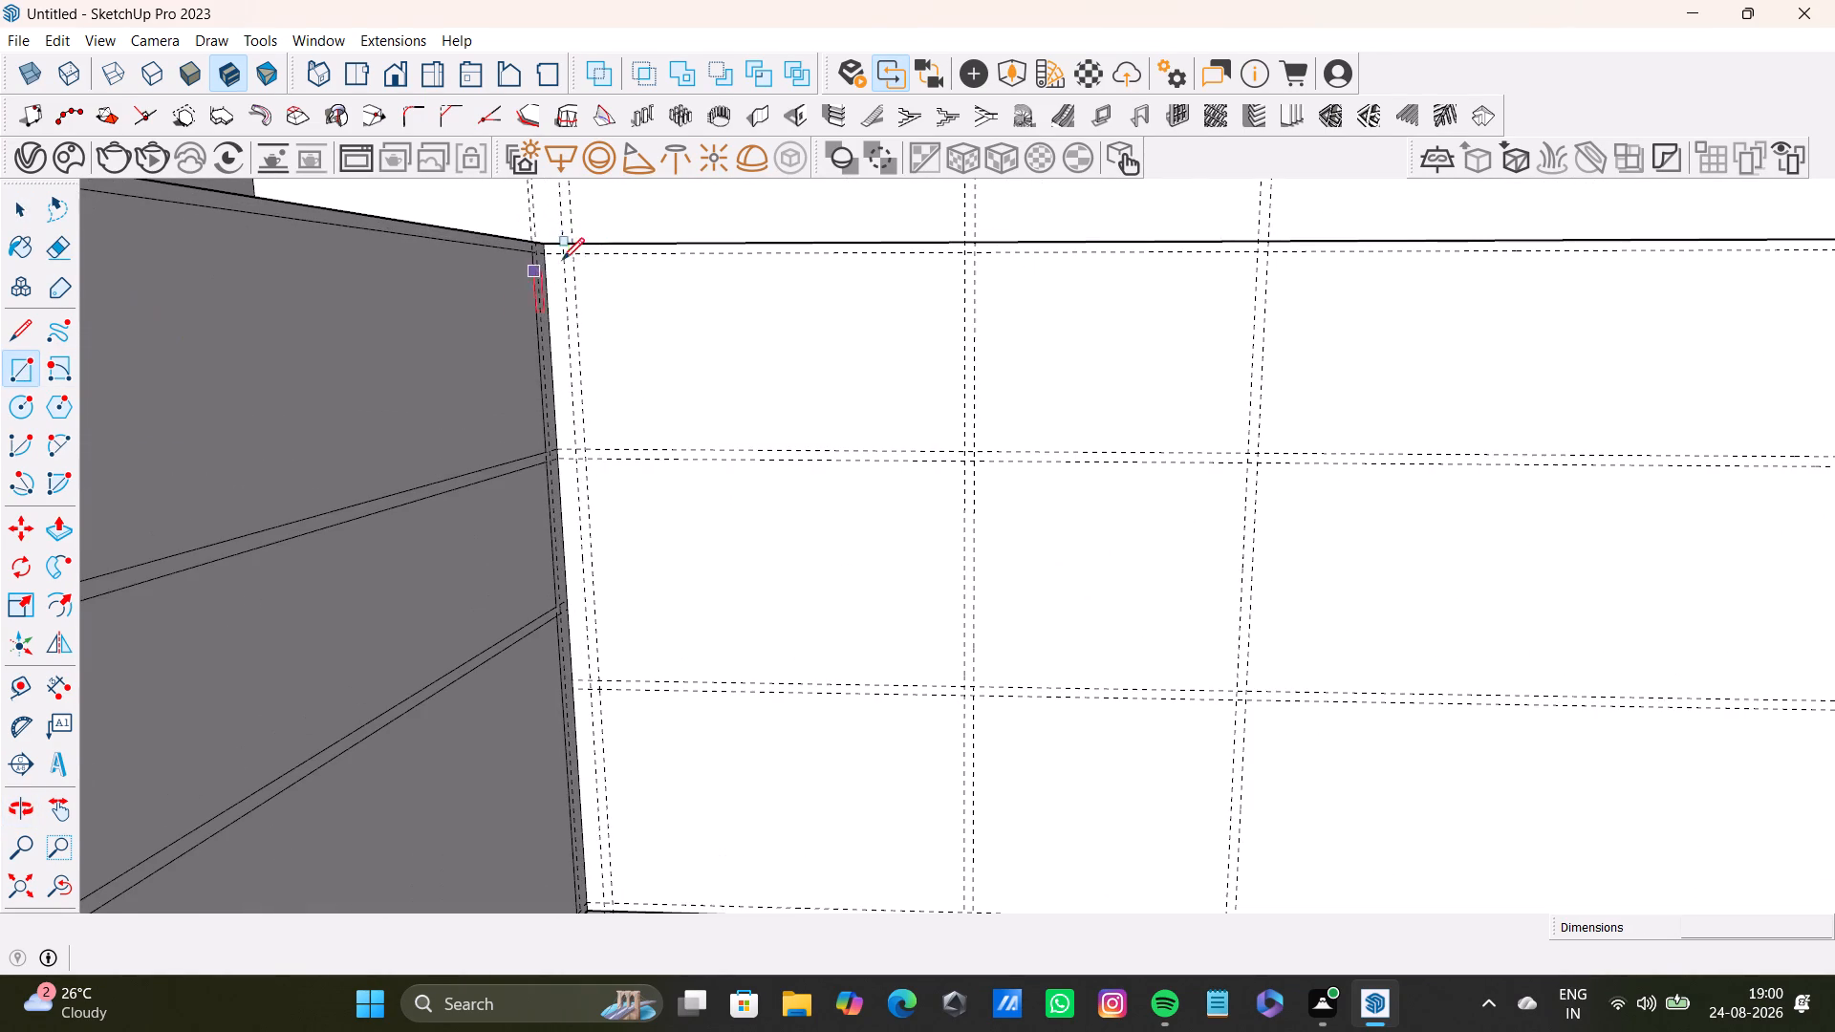
pyautogui.click(572, 251)
pyautogui.press('Left')
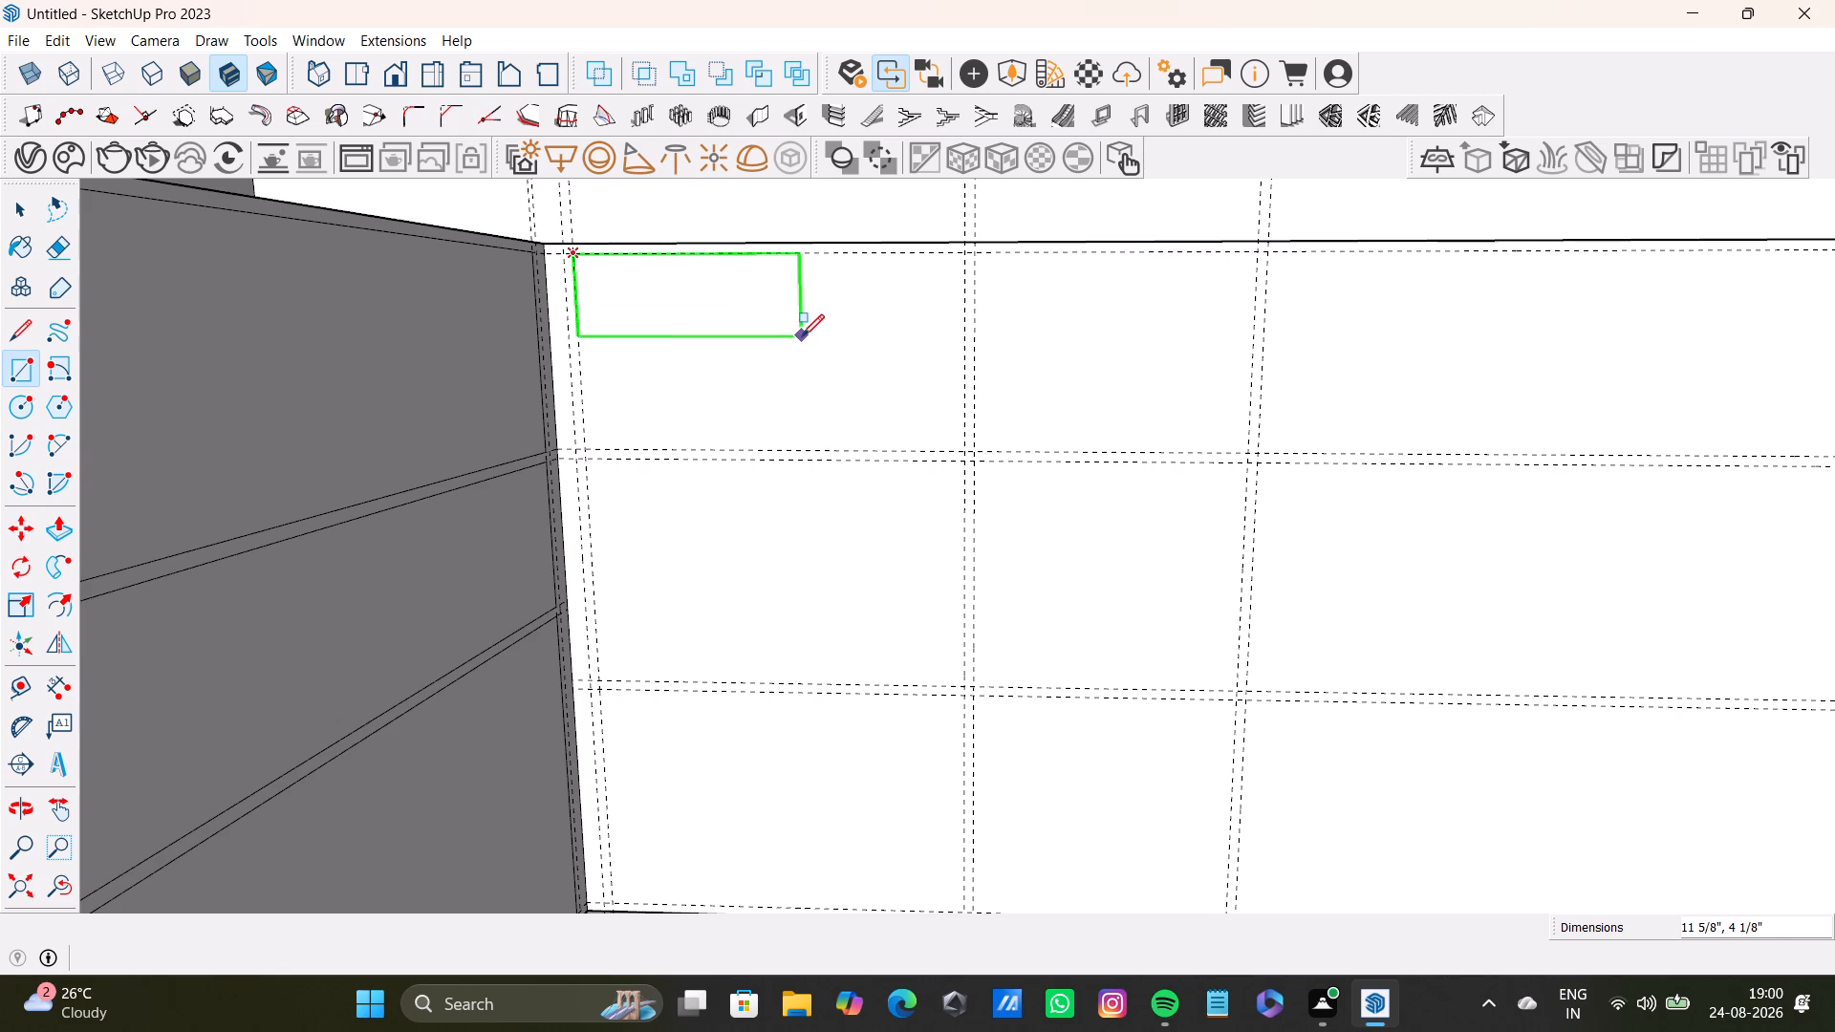
pyautogui.scroll(-4, 847, 561)
pyautogui.keyDown('shift'); pyautogui.moveTo(885, 583); pyautogui.dragTo(868, 441, button='middle'); pyautogui.keyUp('shift')
pyautogui.scroll(7, 872, 625)
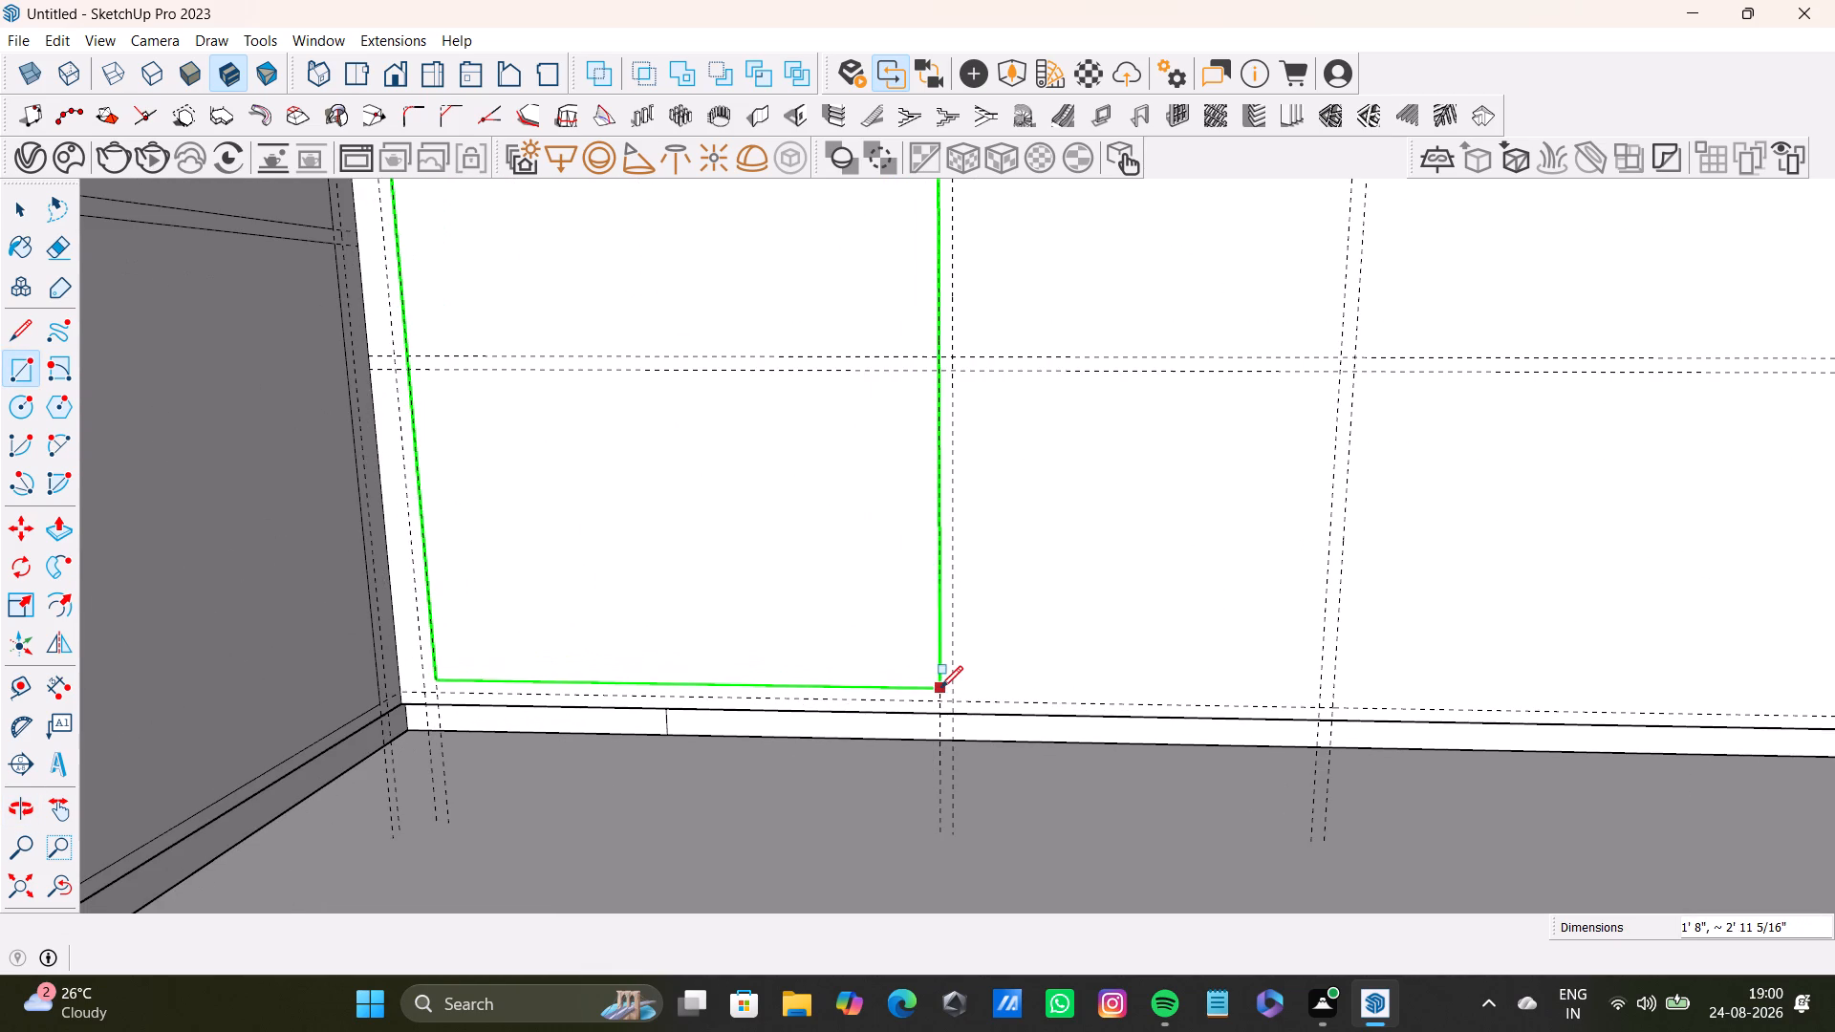
pyautogui.click(939, 699)
# Draw a full-height rectangle 1' 2" wide and 2' 11 7/8" high in the adjoining face's second guide column.
pyautogui.scroll(-5, 879, 604)
pyautogui.moveTo(868, 557); pyautogui.dragTo(696, 723, button='middle')
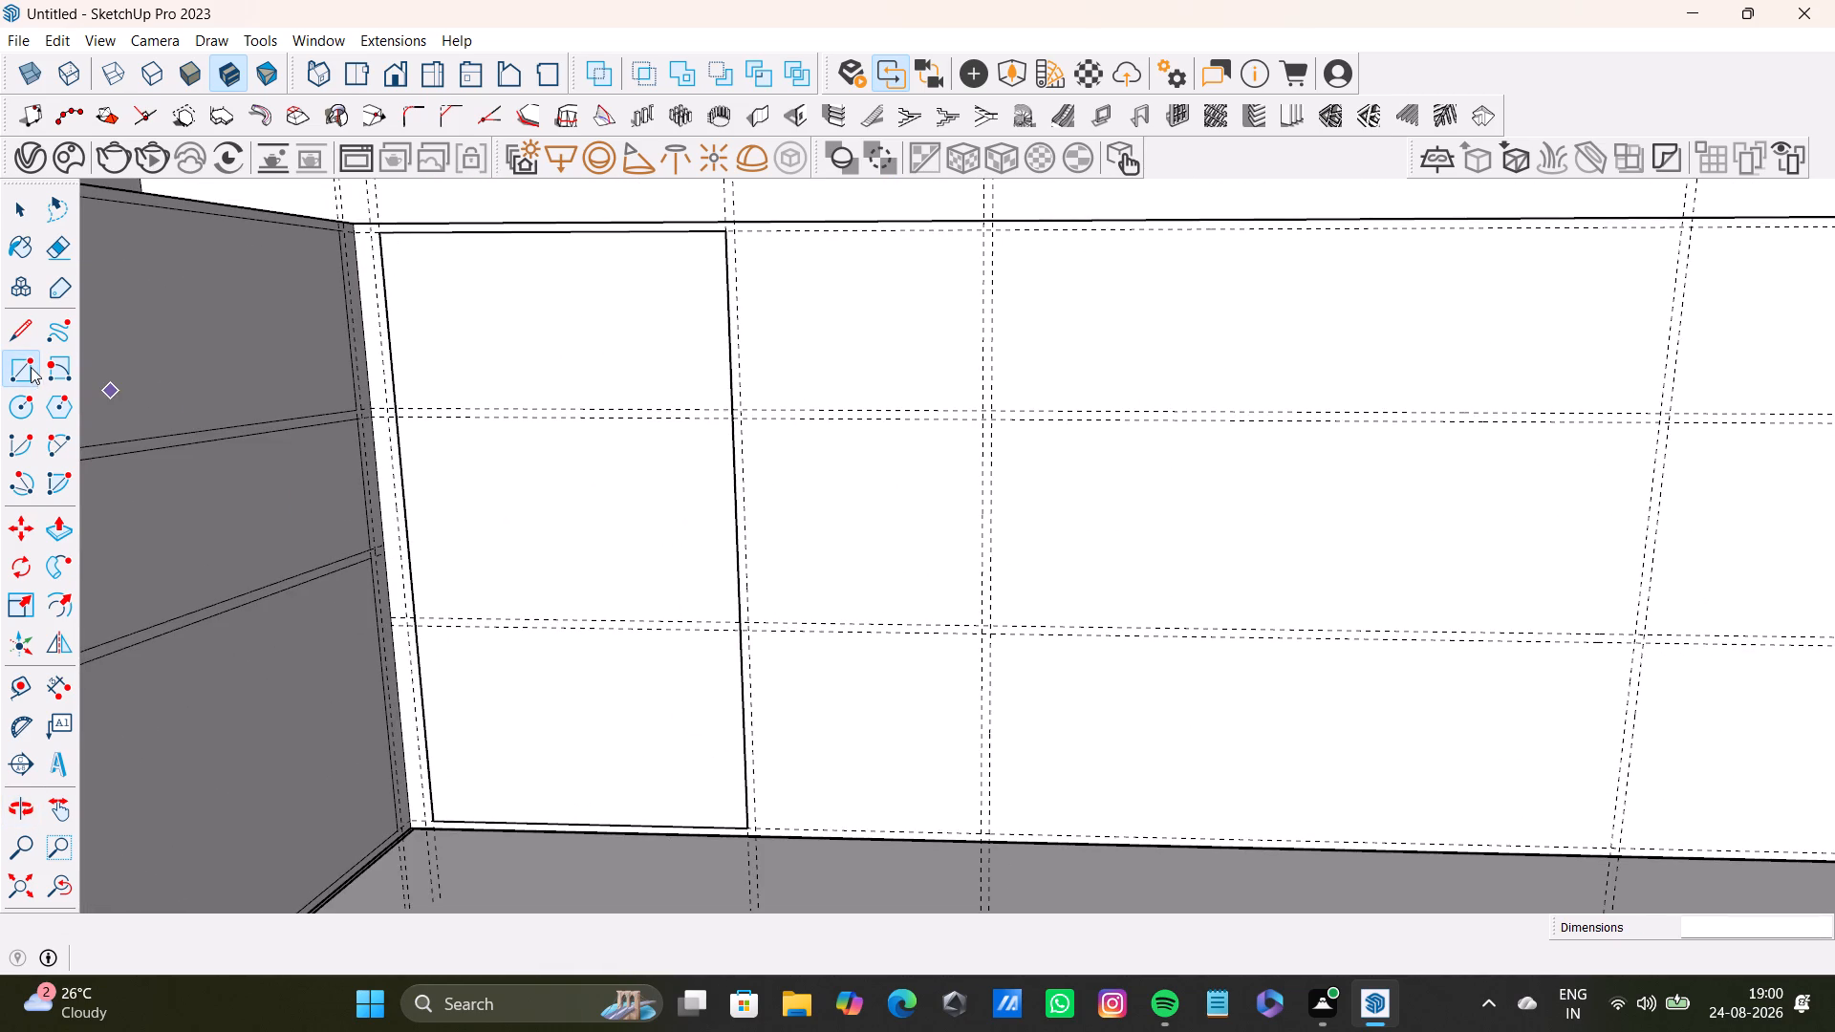
pyautogui.moveTo(29, 367); pyautogui.dragTo(40, 360)
pyautogui.scroll(4, 760, 282)
pyautogui.moveTo(720, 208); pyautogui.dragTo(733, 218)
pyautogui.scroll(-4, 954, 577)
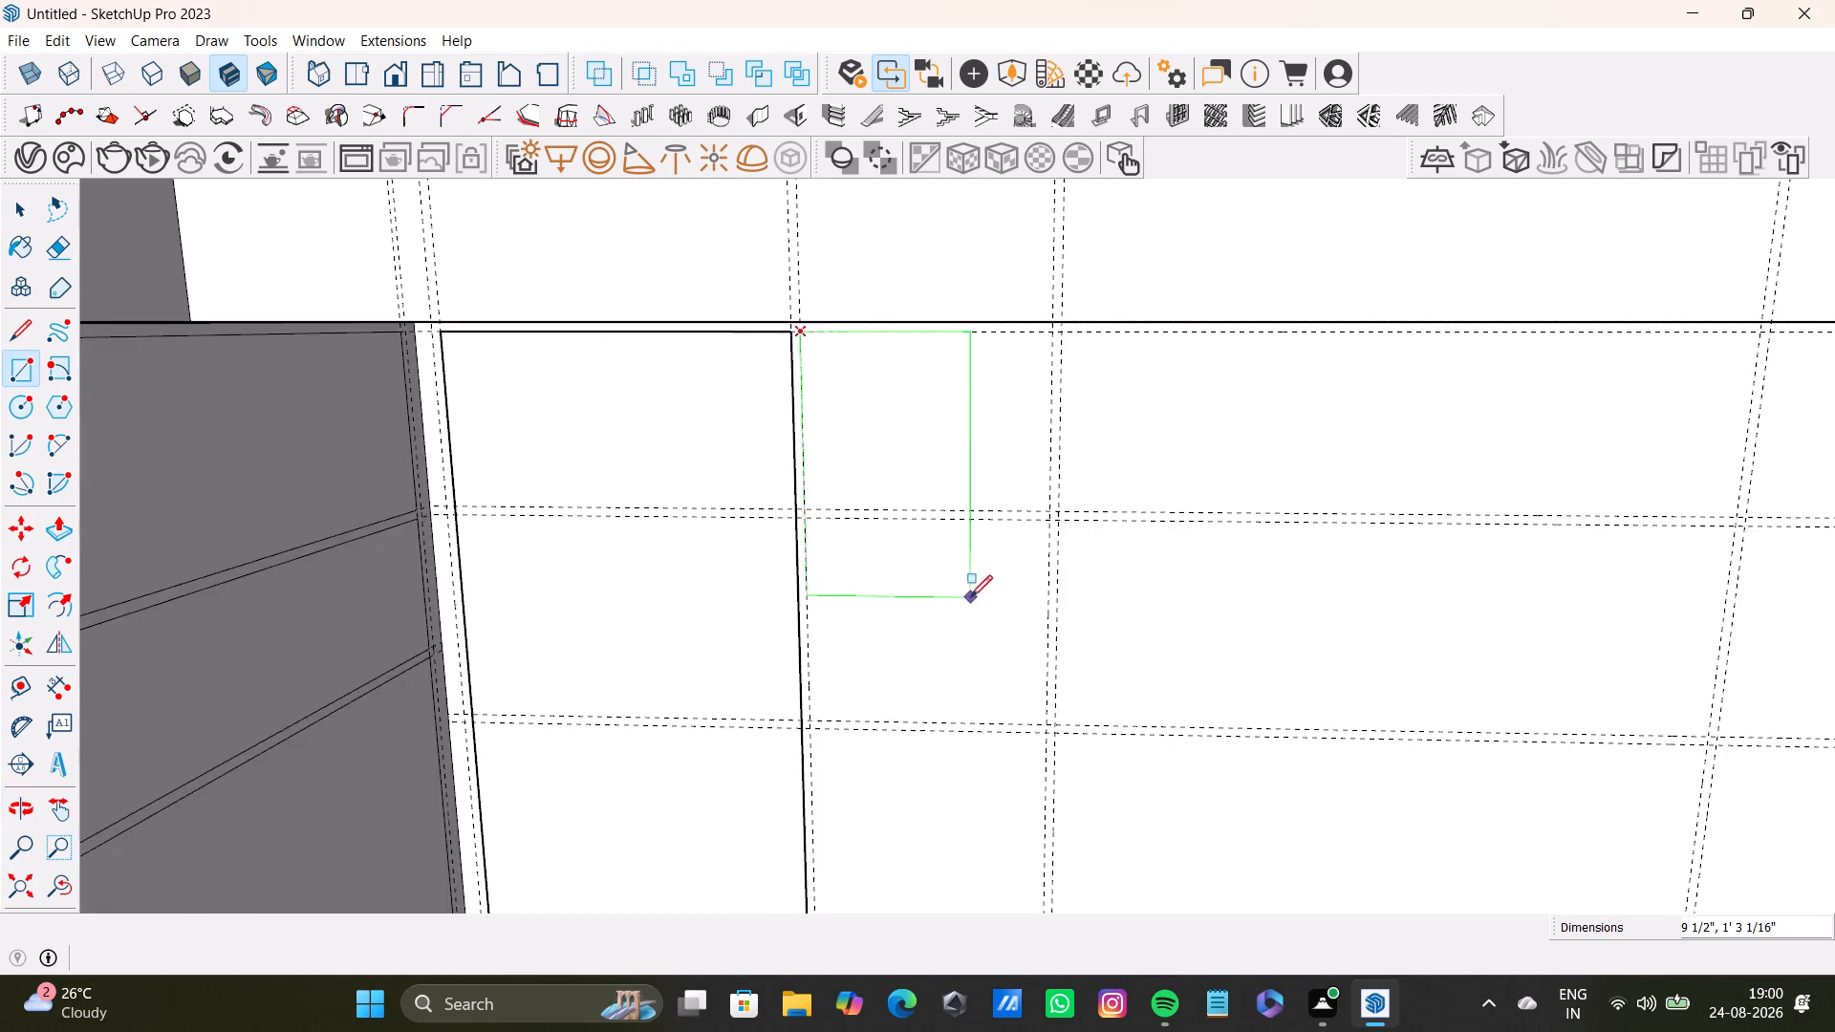
pyautogui.keyDown('shift'); pyautogui.moveTo(970, 597); pyautogui.dragTo(951, 387, button='middle'); pyautogui.keyUp('shift')
pyautogui.press('Left')
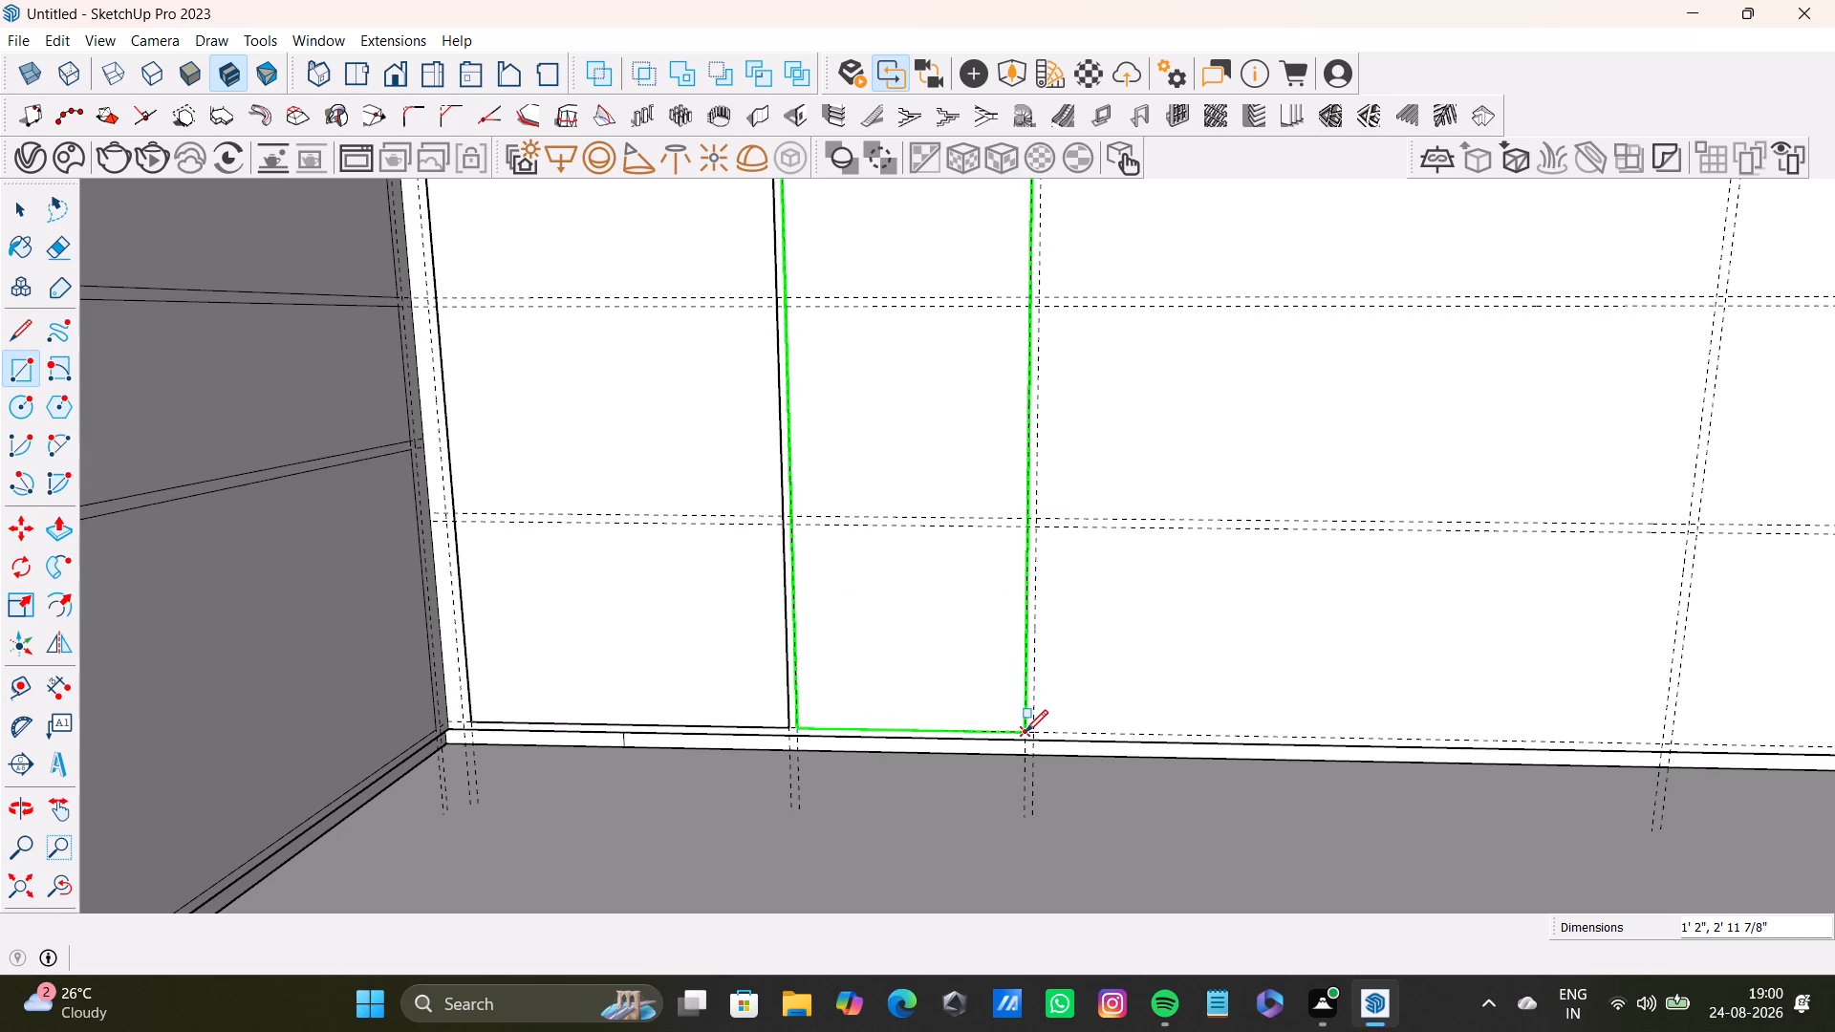
pyautogui.click(1025, 732)
pyautogui.press('space')
# Draw the top rectangle of the adjoining face's wide third guide column, 3' 1 1/8" wide and 10" high.
pyautogui.scroll(-5, 972, 620)
pyautogui.moveTo(1018, 489); pyautogui.dragTo(834, 497, button='middle')
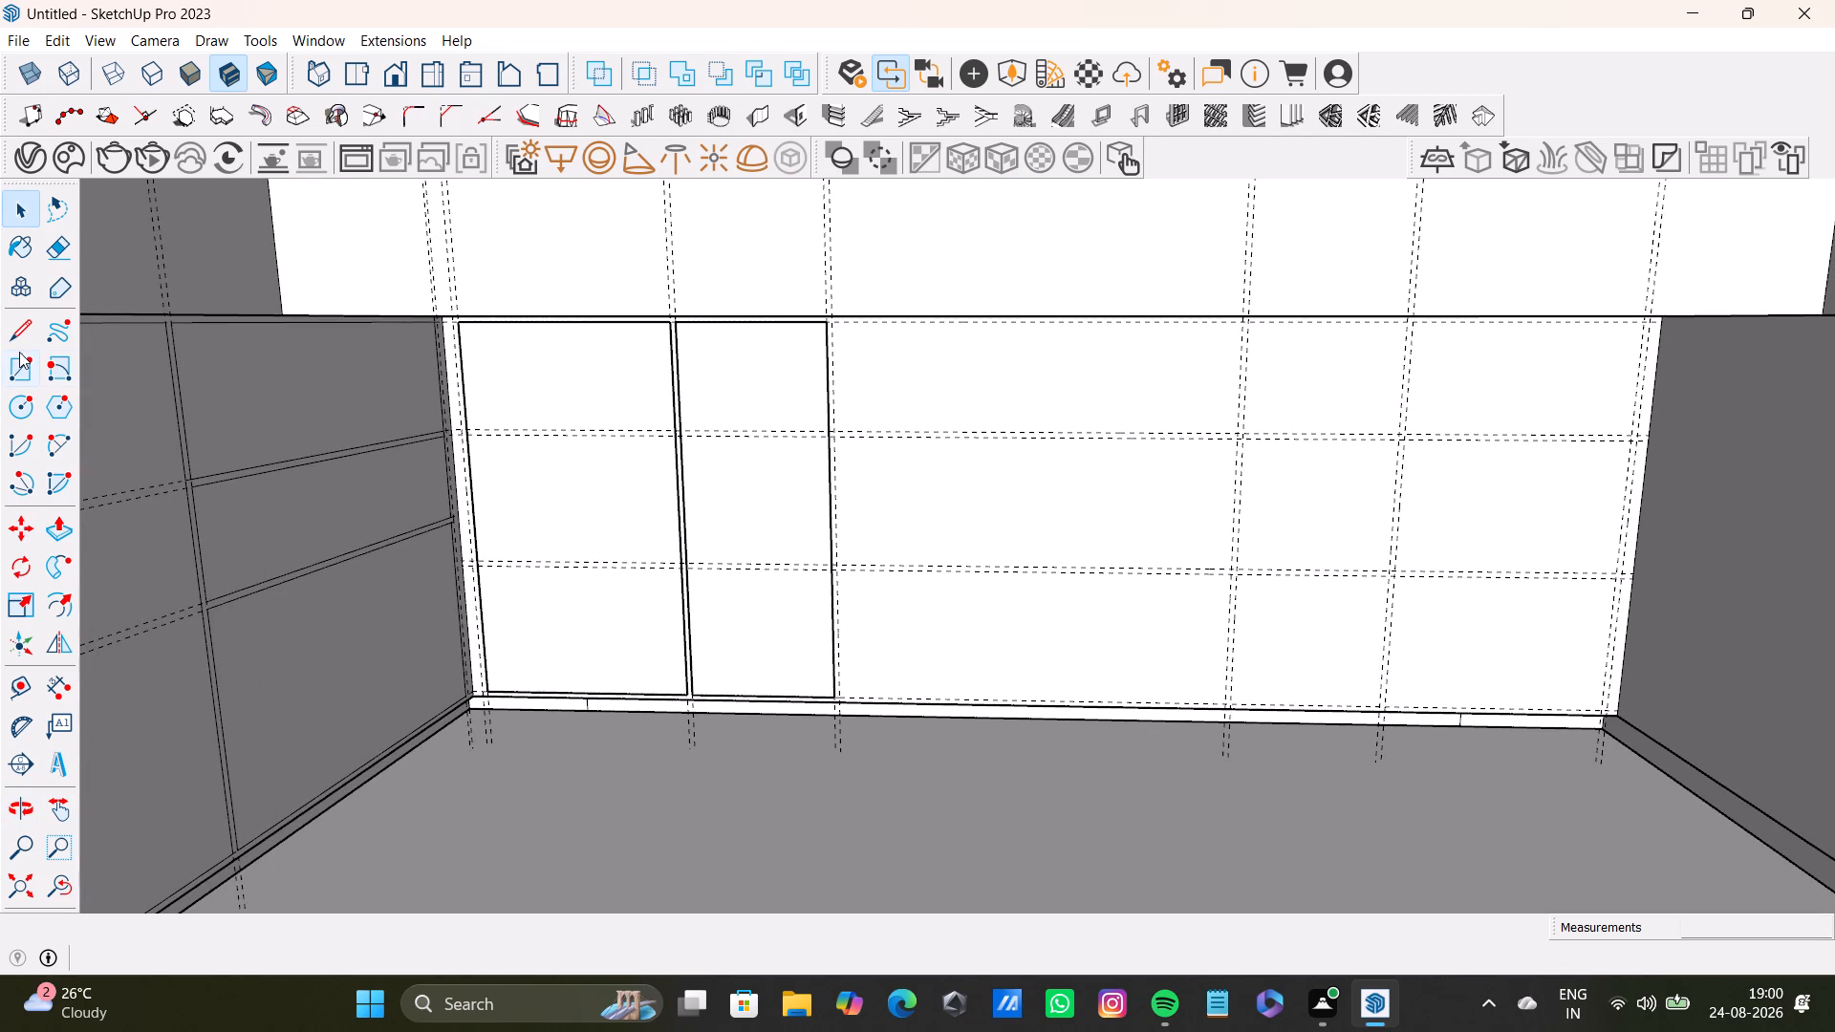
pyautogui.moveTo(14, 367); pyautogui.dragTo(32, 362)
pyautogui.scroll(8, 853, 308)
pyautogui.moveTo(787, 319); pyautogui.dragTo(802, 320)
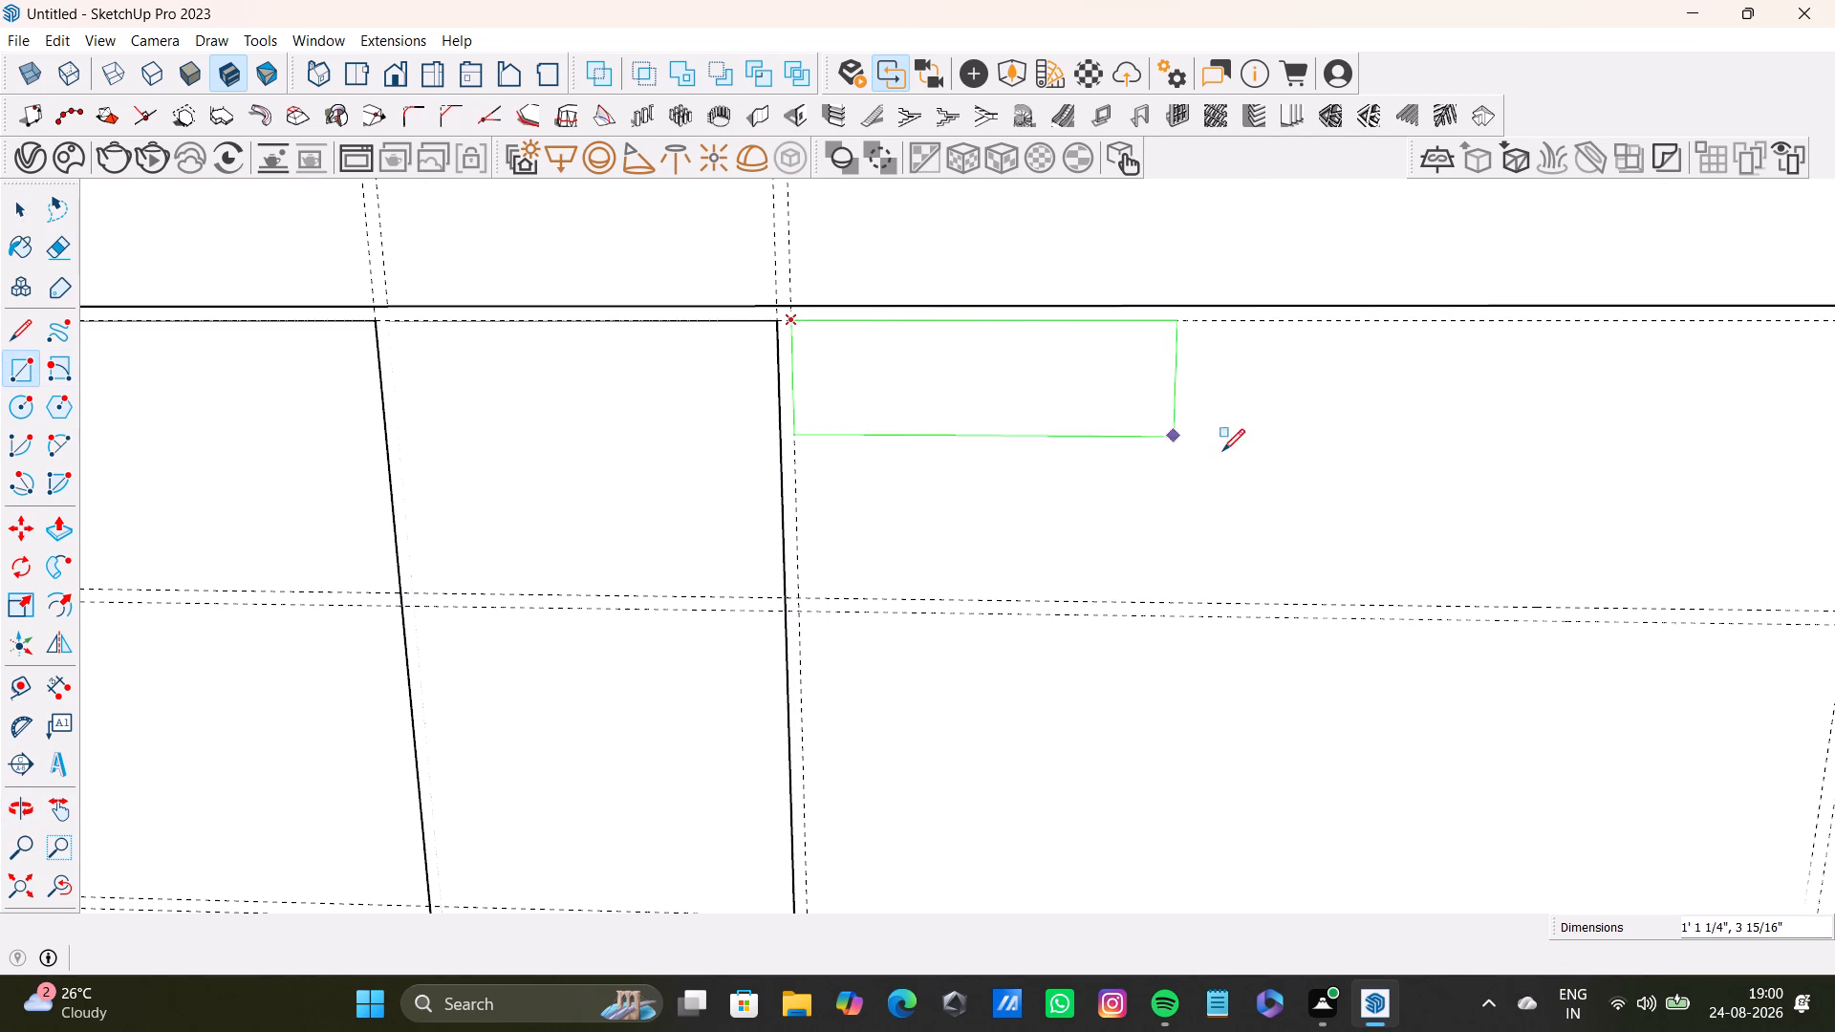
pyautogui.press('Left')
pyautogui.scroll(-4, 1335, 514)
pyautogui.moveTo(1411, 510); pyautogui.dragTo(1138, 461, button='middle')
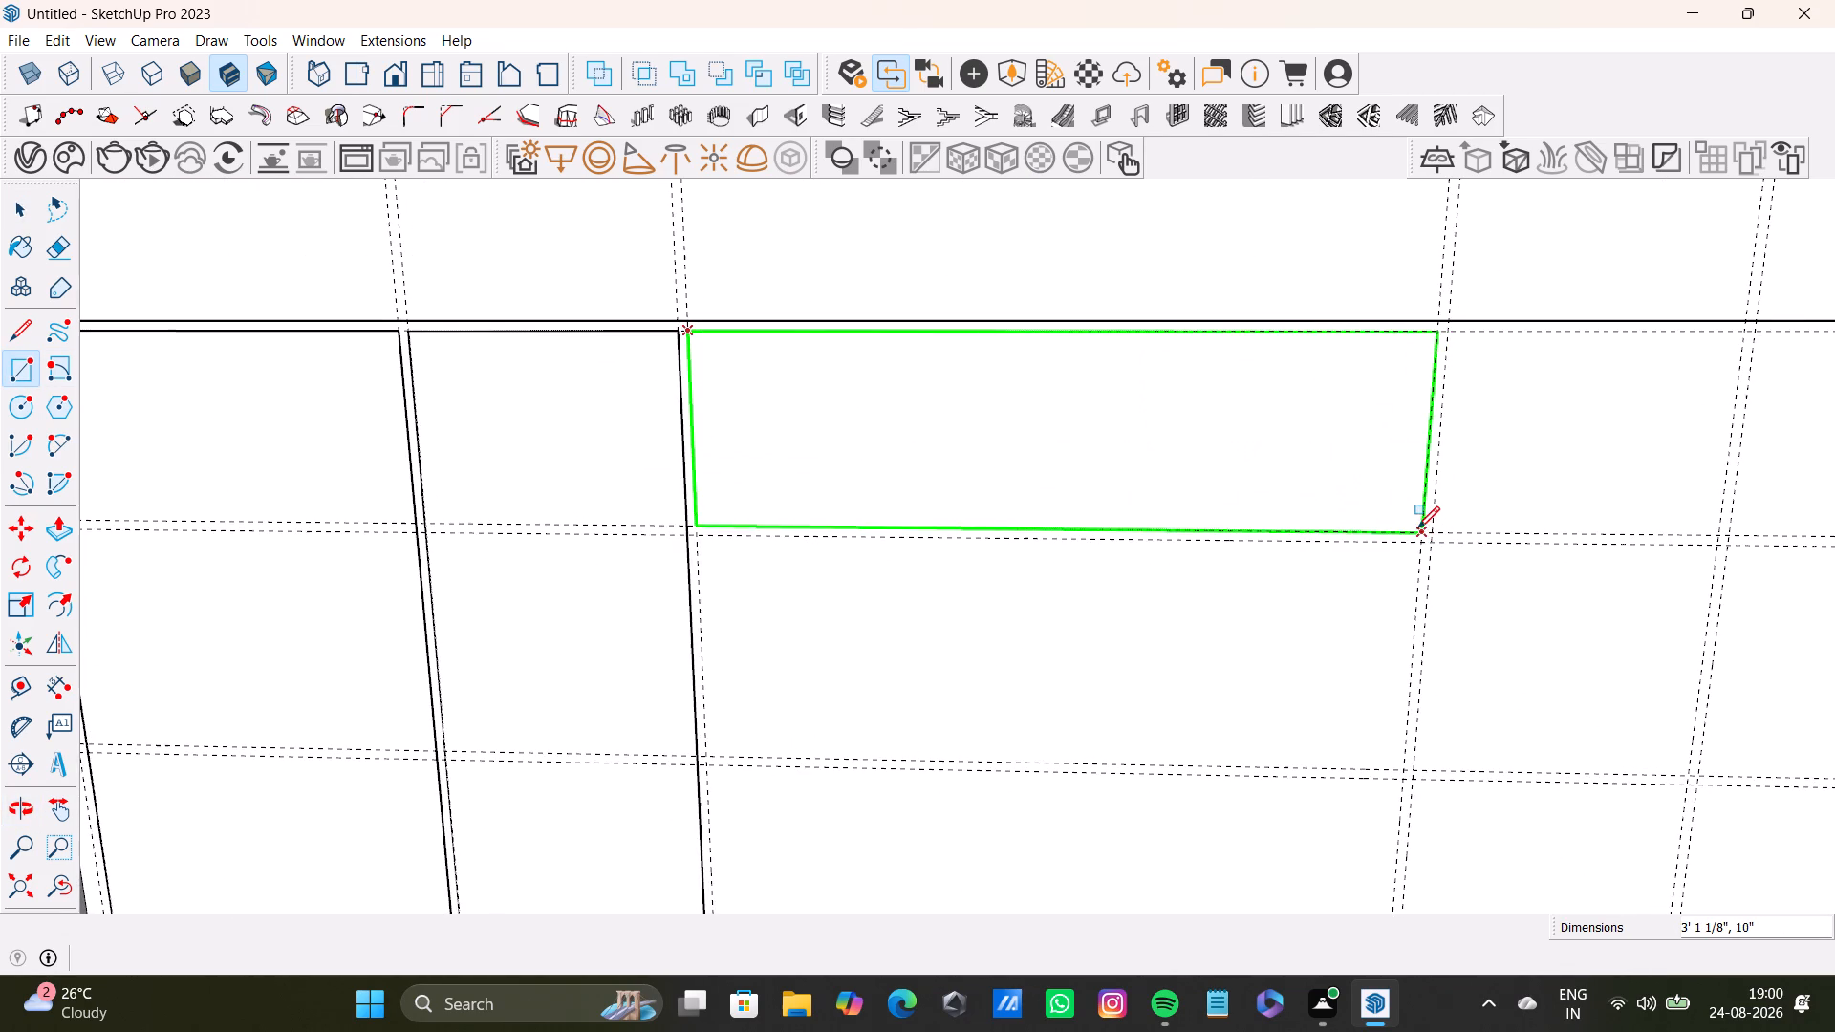
pyautogui.click(1419, 534)
# Draw the middle rectangle of the adjoining face's wide third guide column, about 3' 3/4" wide and 1' 3/16" high.
pyautogui.scroll(-4, 1342, 554)
pyautogui.keyDown('shift'); pyautogui.moveTo(1340, 549); pyautogui.dragTo(1276, 395, button='middle'); pyautogui.keyUp('shift')
pyautogui.scroll(3, 866, 366)
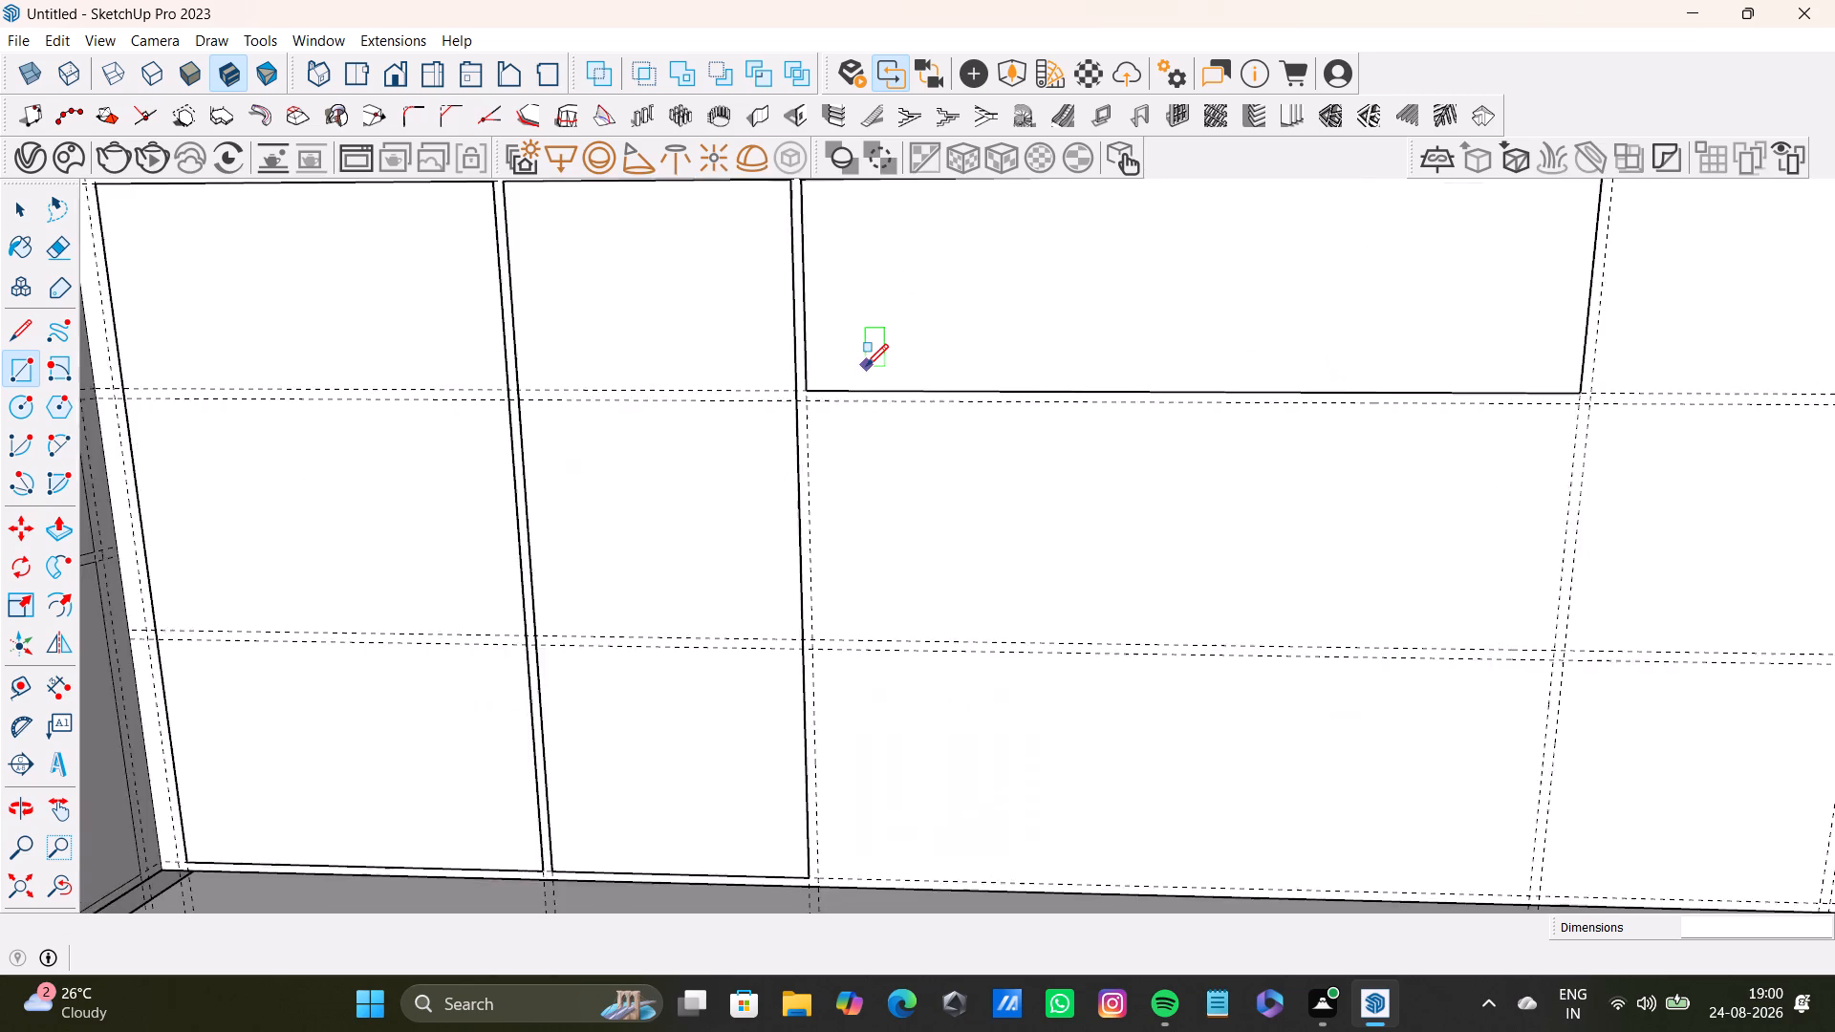
pyautogui.scroll(9, 866, 366)
pyautogui.click(767, 384)
pyautogui.scroll(-4, 1238, 544)
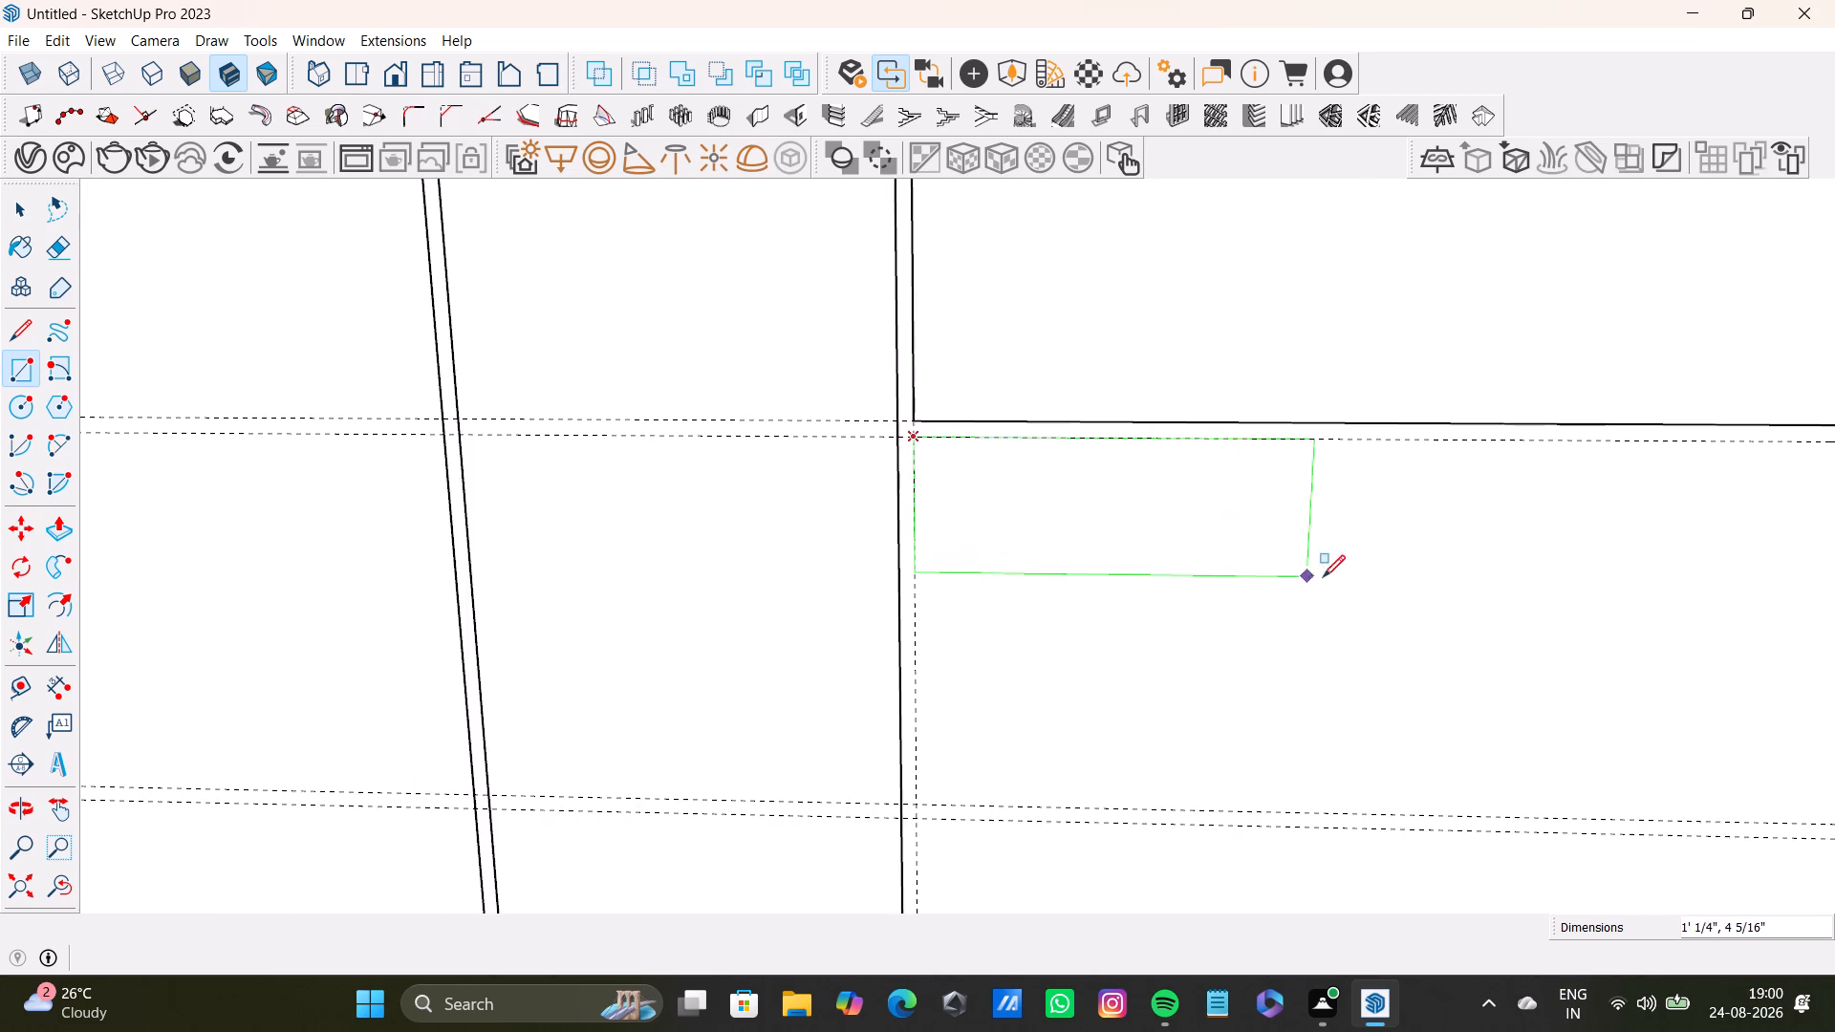
pyautogui.scroll(-3, 1323, 577)
pyautogui.moveTo(1420, 620); pyautogui.dragTo(1000, 478, button='middle')
pyautogui.press('Left')
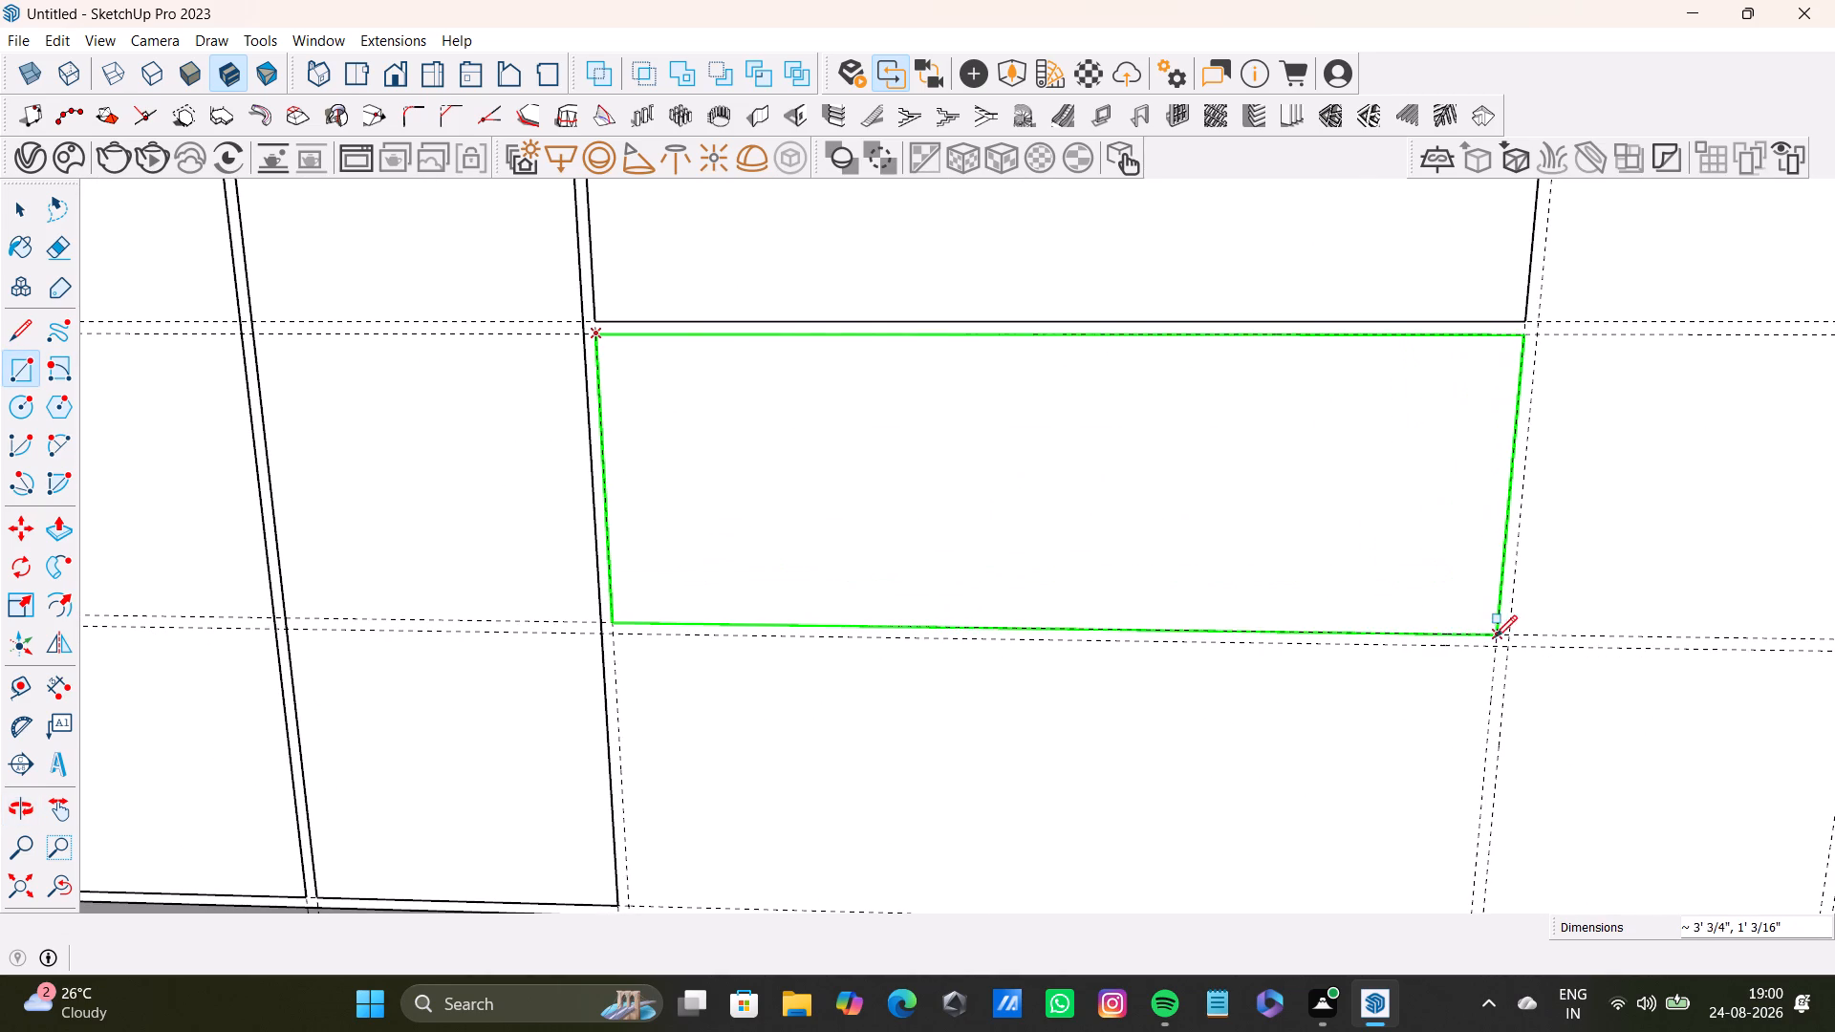
pyautogui.click(1502, 635)
pyautogui.scroll(-5, 1250, 651)
pyautogui.press('space')
pyautogui.moveTo(1260, 655); pyautogui.dragTo(1225, 558, button='middle')
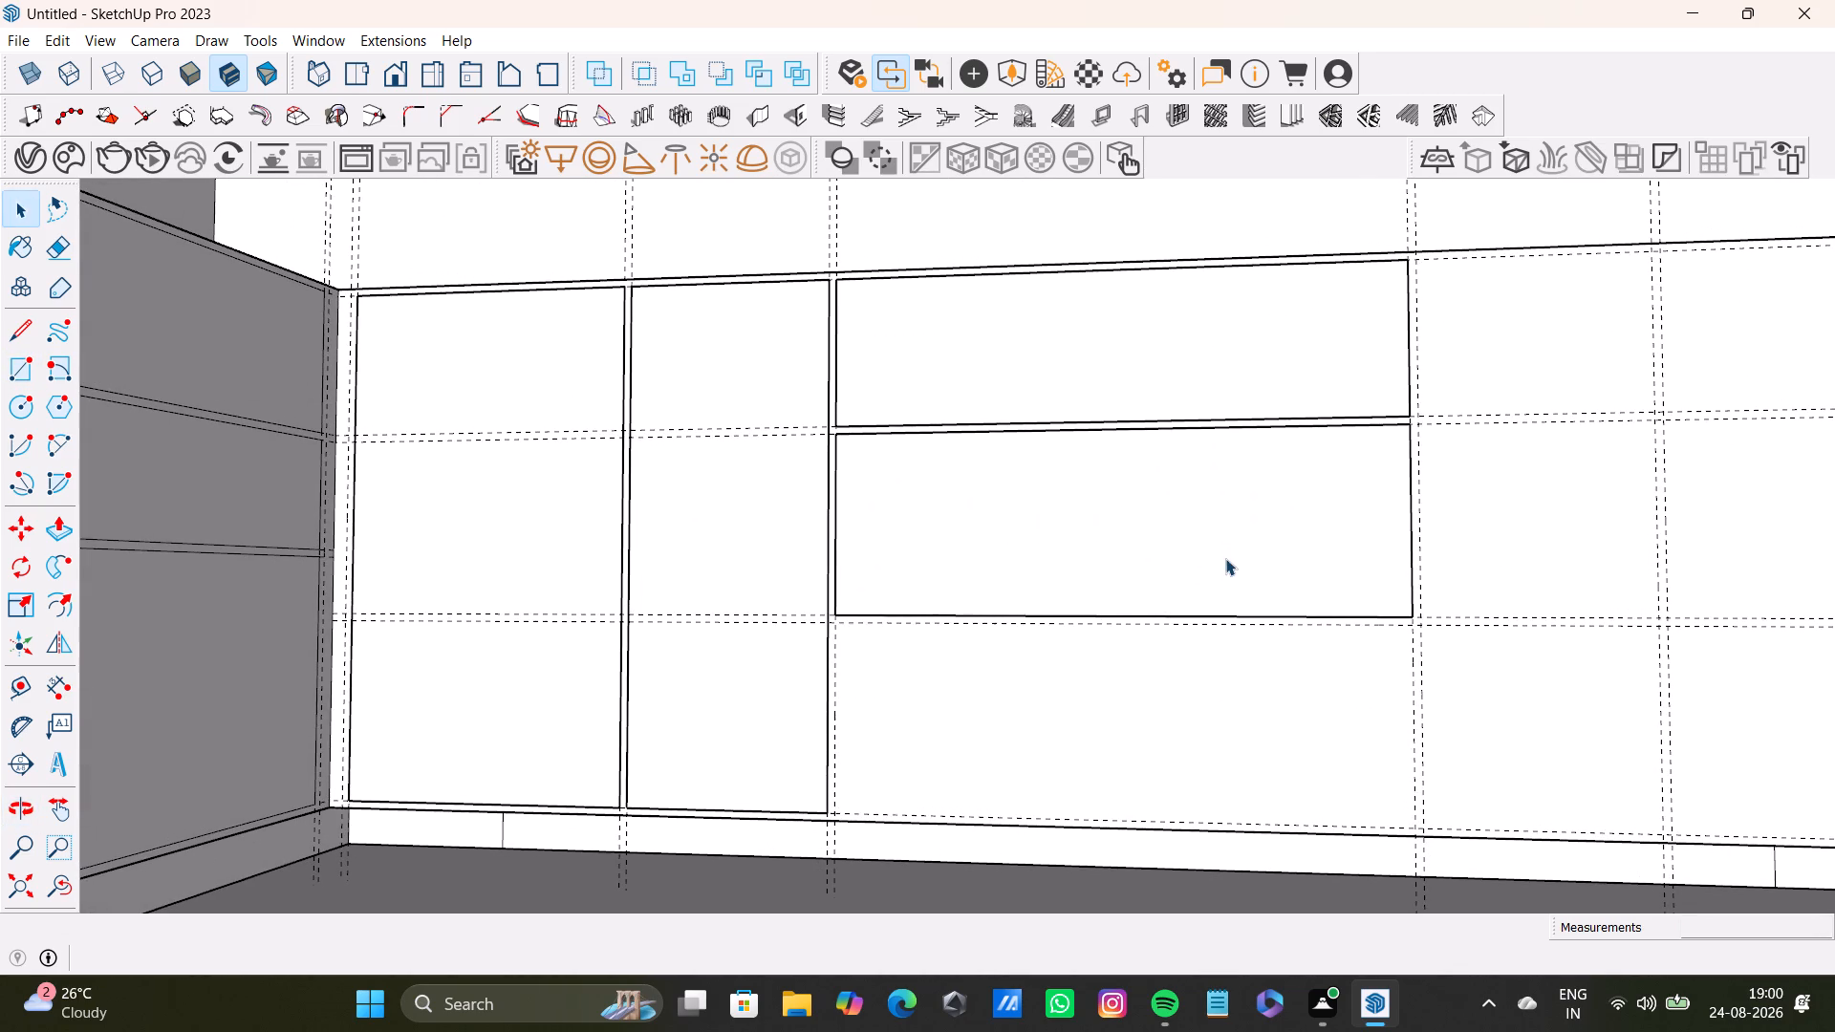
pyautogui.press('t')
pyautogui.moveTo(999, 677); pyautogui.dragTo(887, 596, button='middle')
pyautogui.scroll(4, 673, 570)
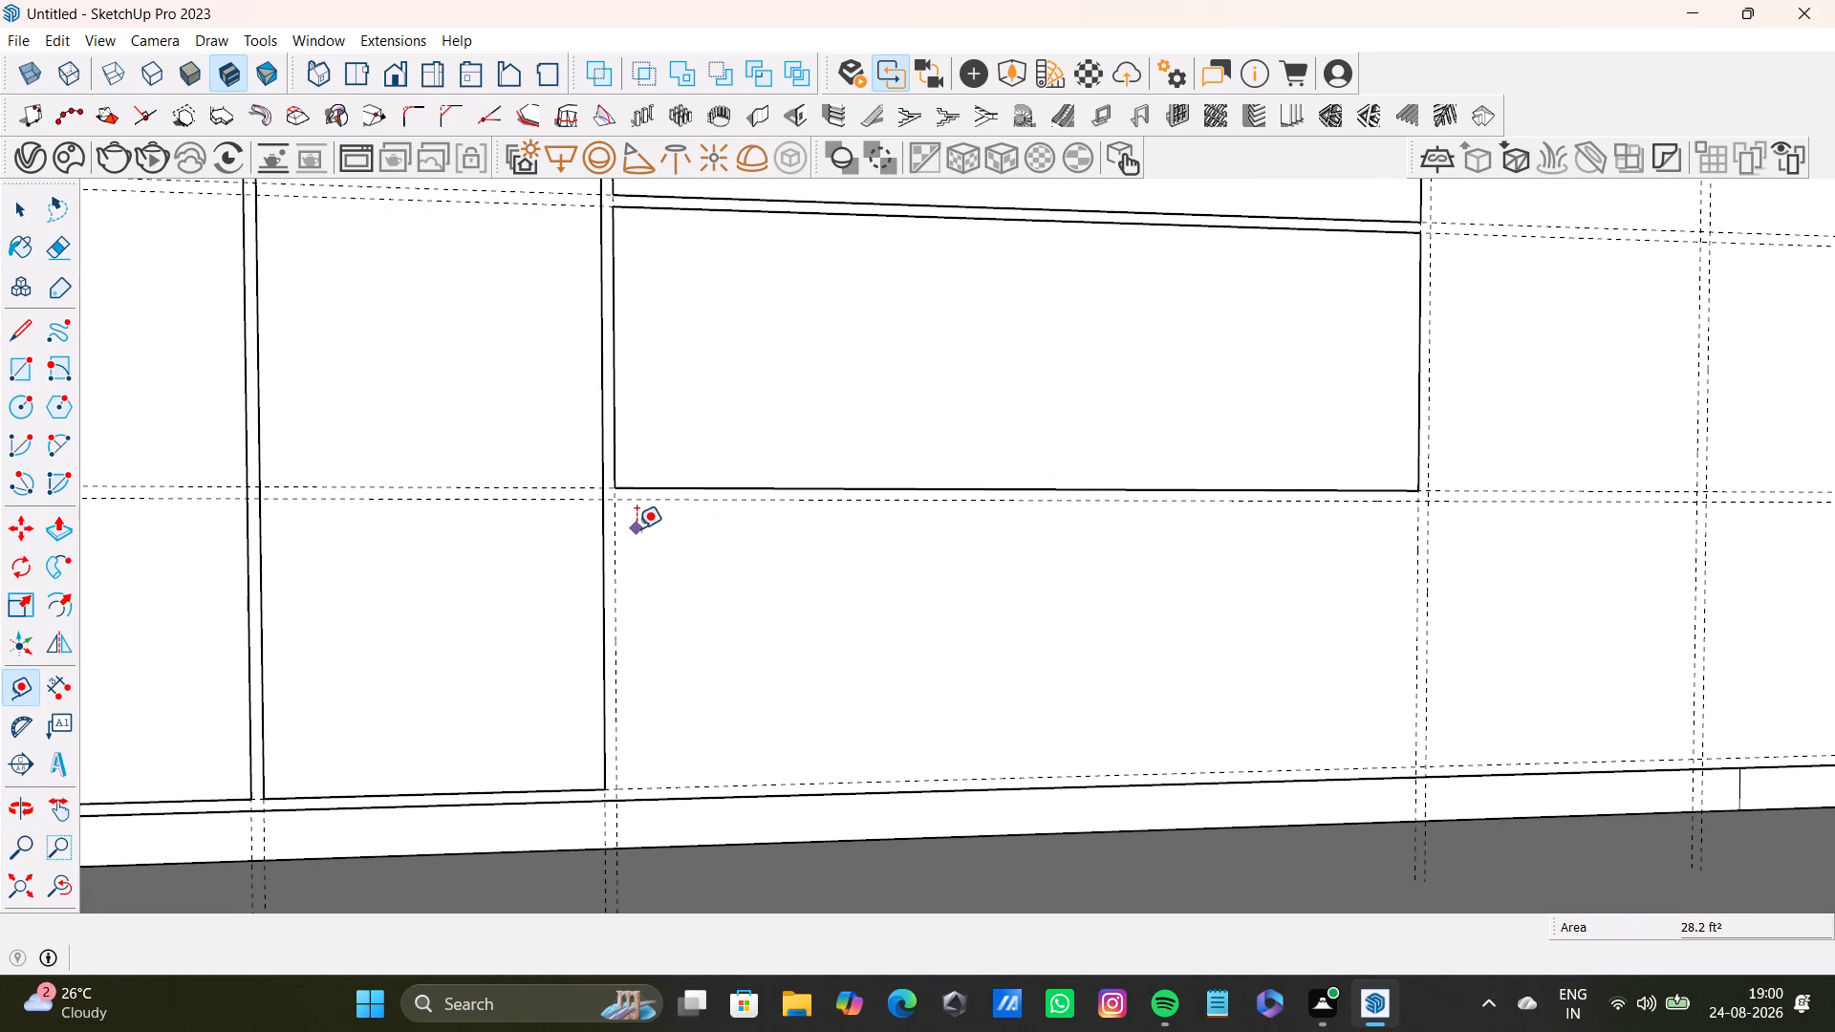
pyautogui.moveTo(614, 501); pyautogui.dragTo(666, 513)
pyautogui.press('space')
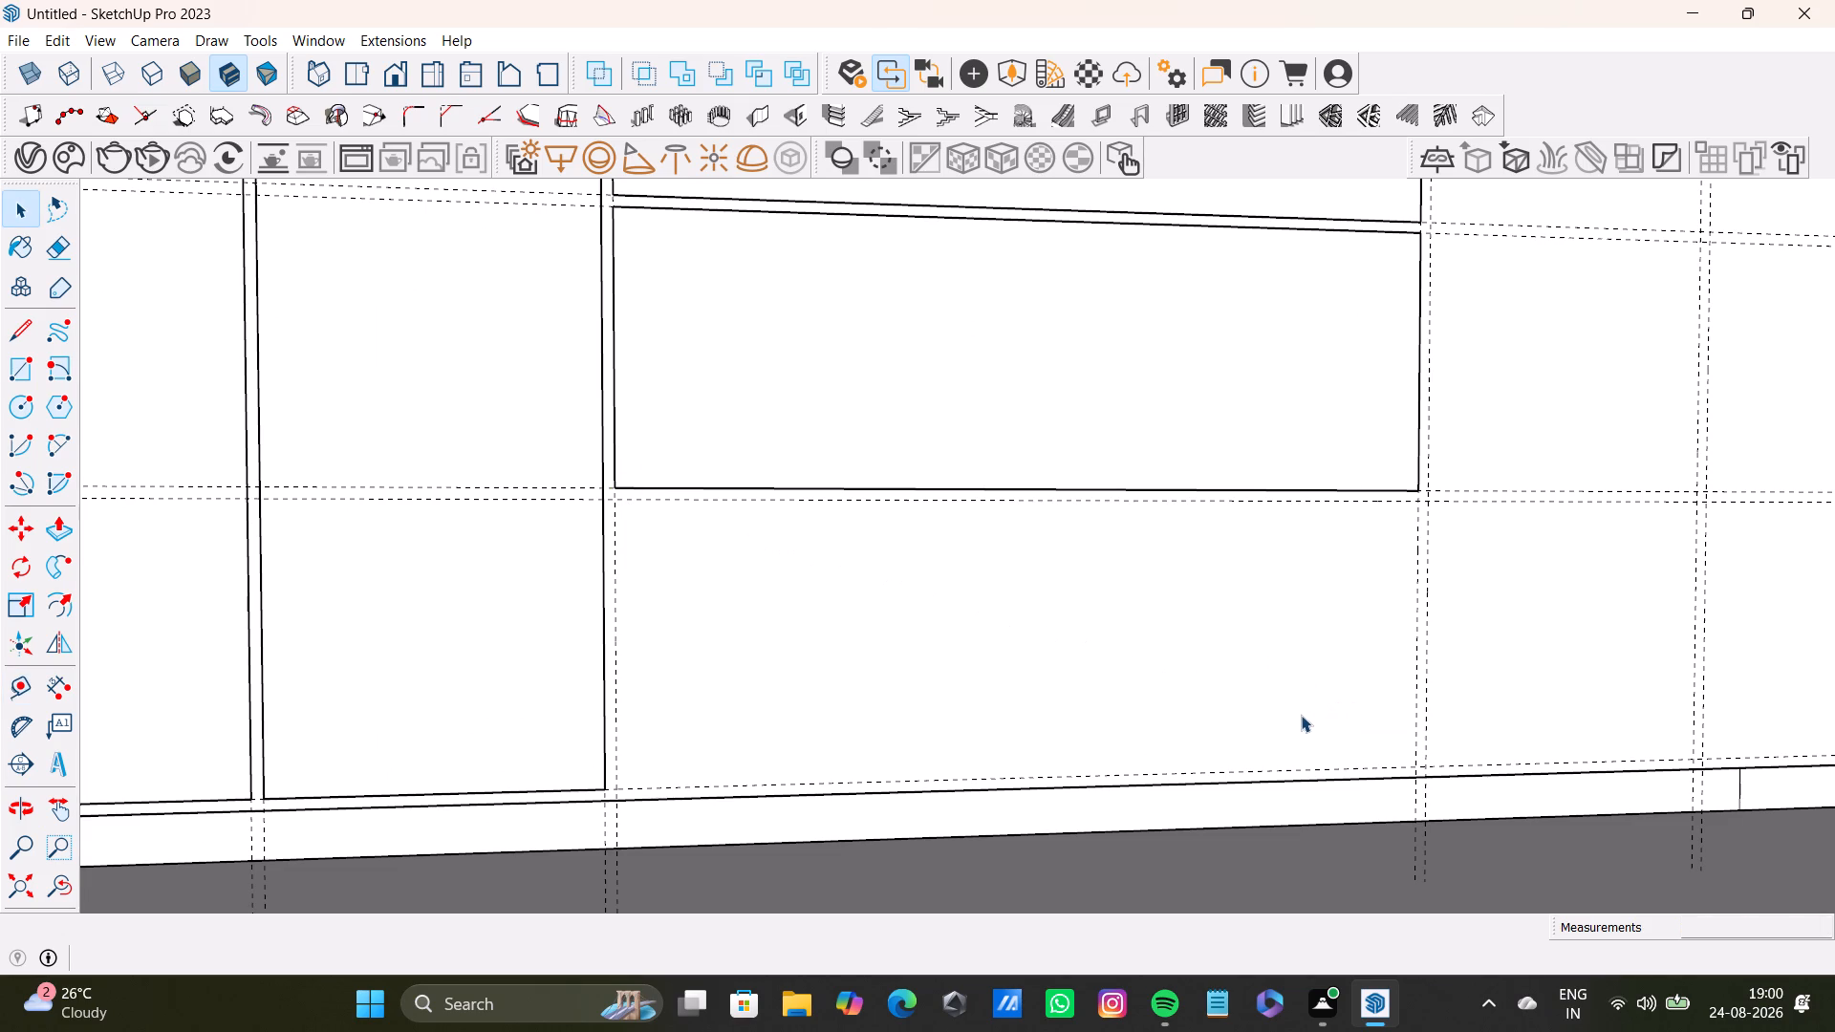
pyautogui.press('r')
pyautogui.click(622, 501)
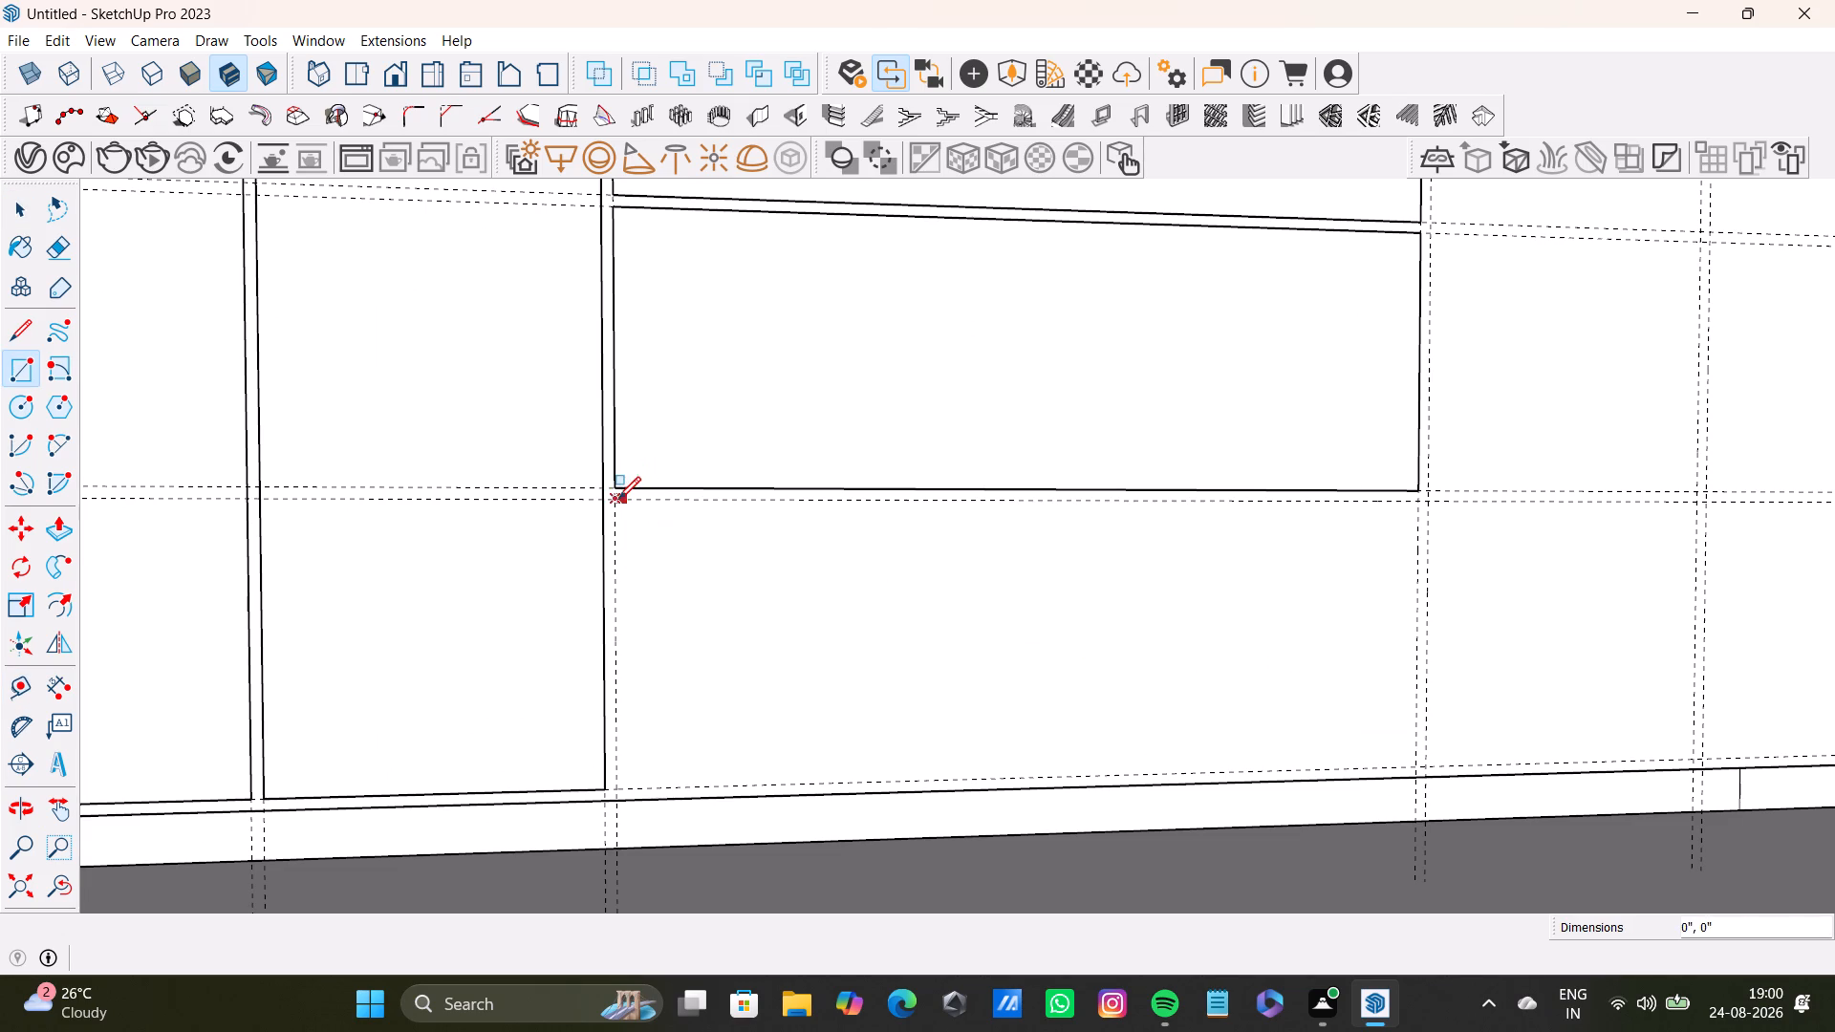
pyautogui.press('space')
# Draw the bottom rectangle of the adjoining face's third guide column, 3' 1 1/8" wide and 1' 11/16" high.
pyautogui.press('r')
pyautogui.scroll(6, 653, 516)
pyautogui.click(594, 487)
pyautogui.scroll(-6, 910, 623)
pyautogui.moveTo(1255, 719); pyautogui.dragTo(1250, 718, button='middle')
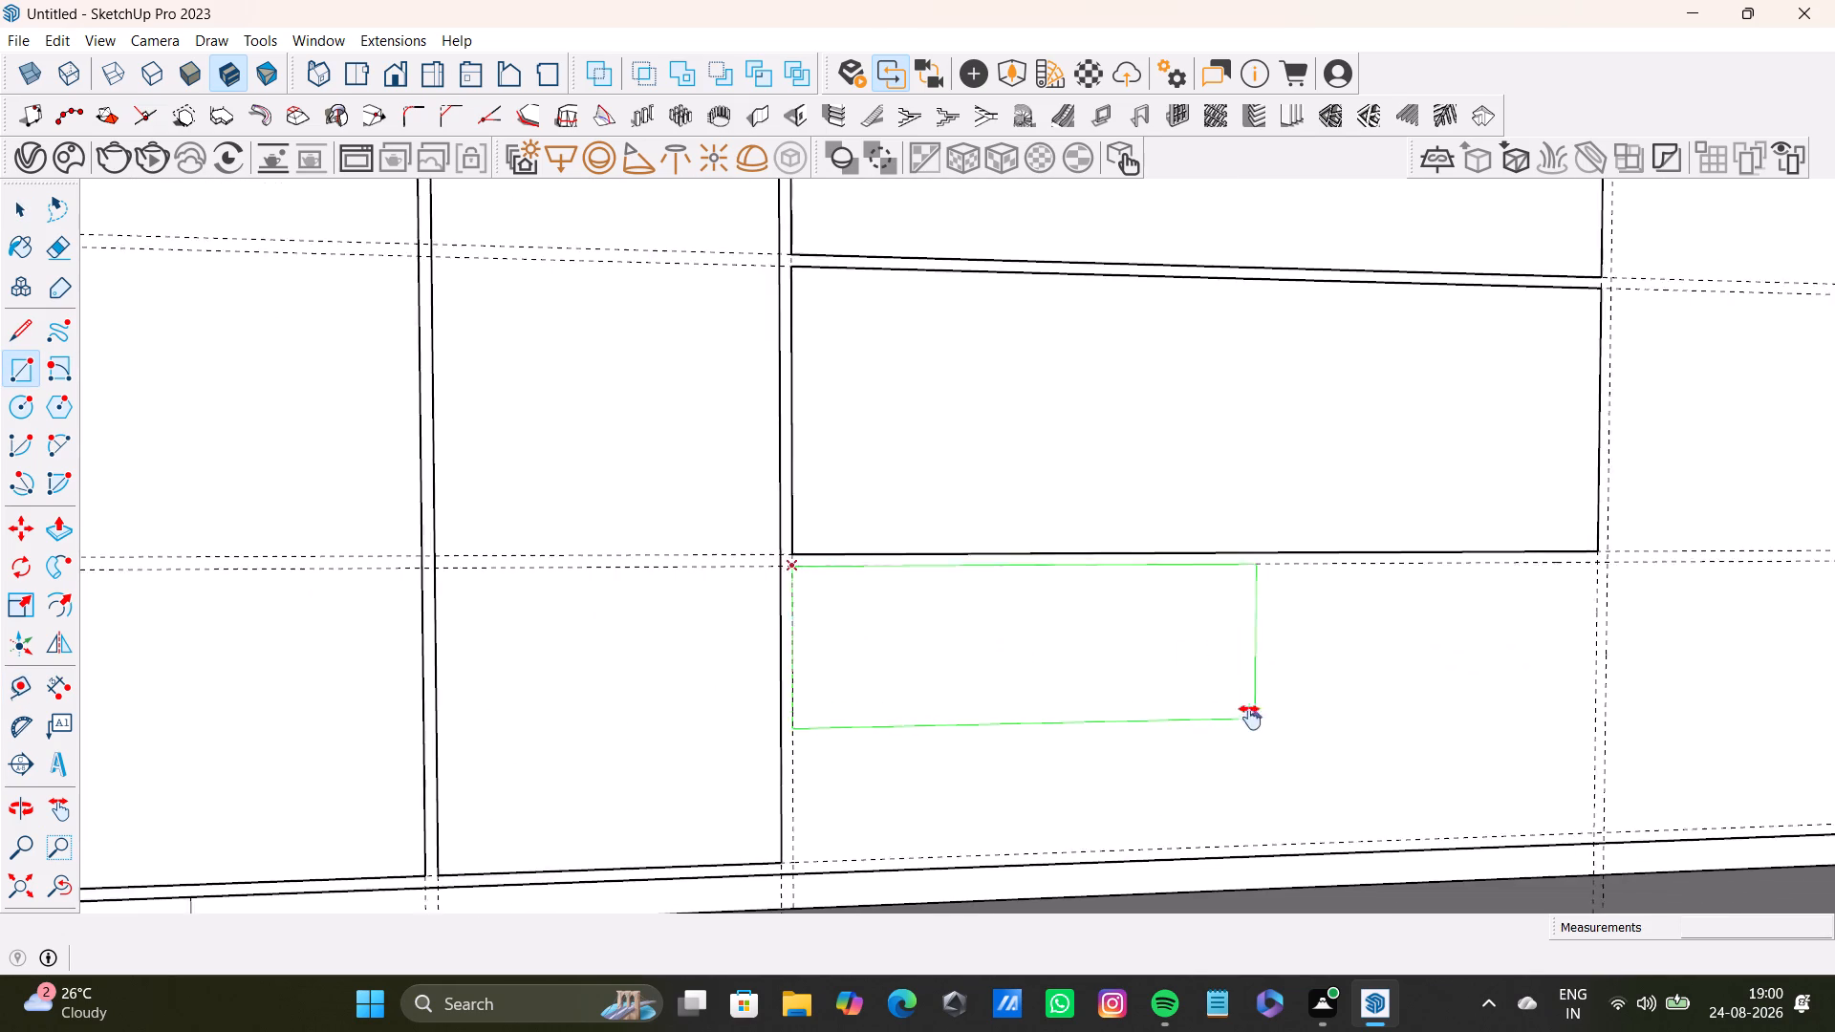
pyautogui.moveTo(1250, 718); pyautogui.dragTo(1135, 542, button='middle')
pyautogui.press('Left')
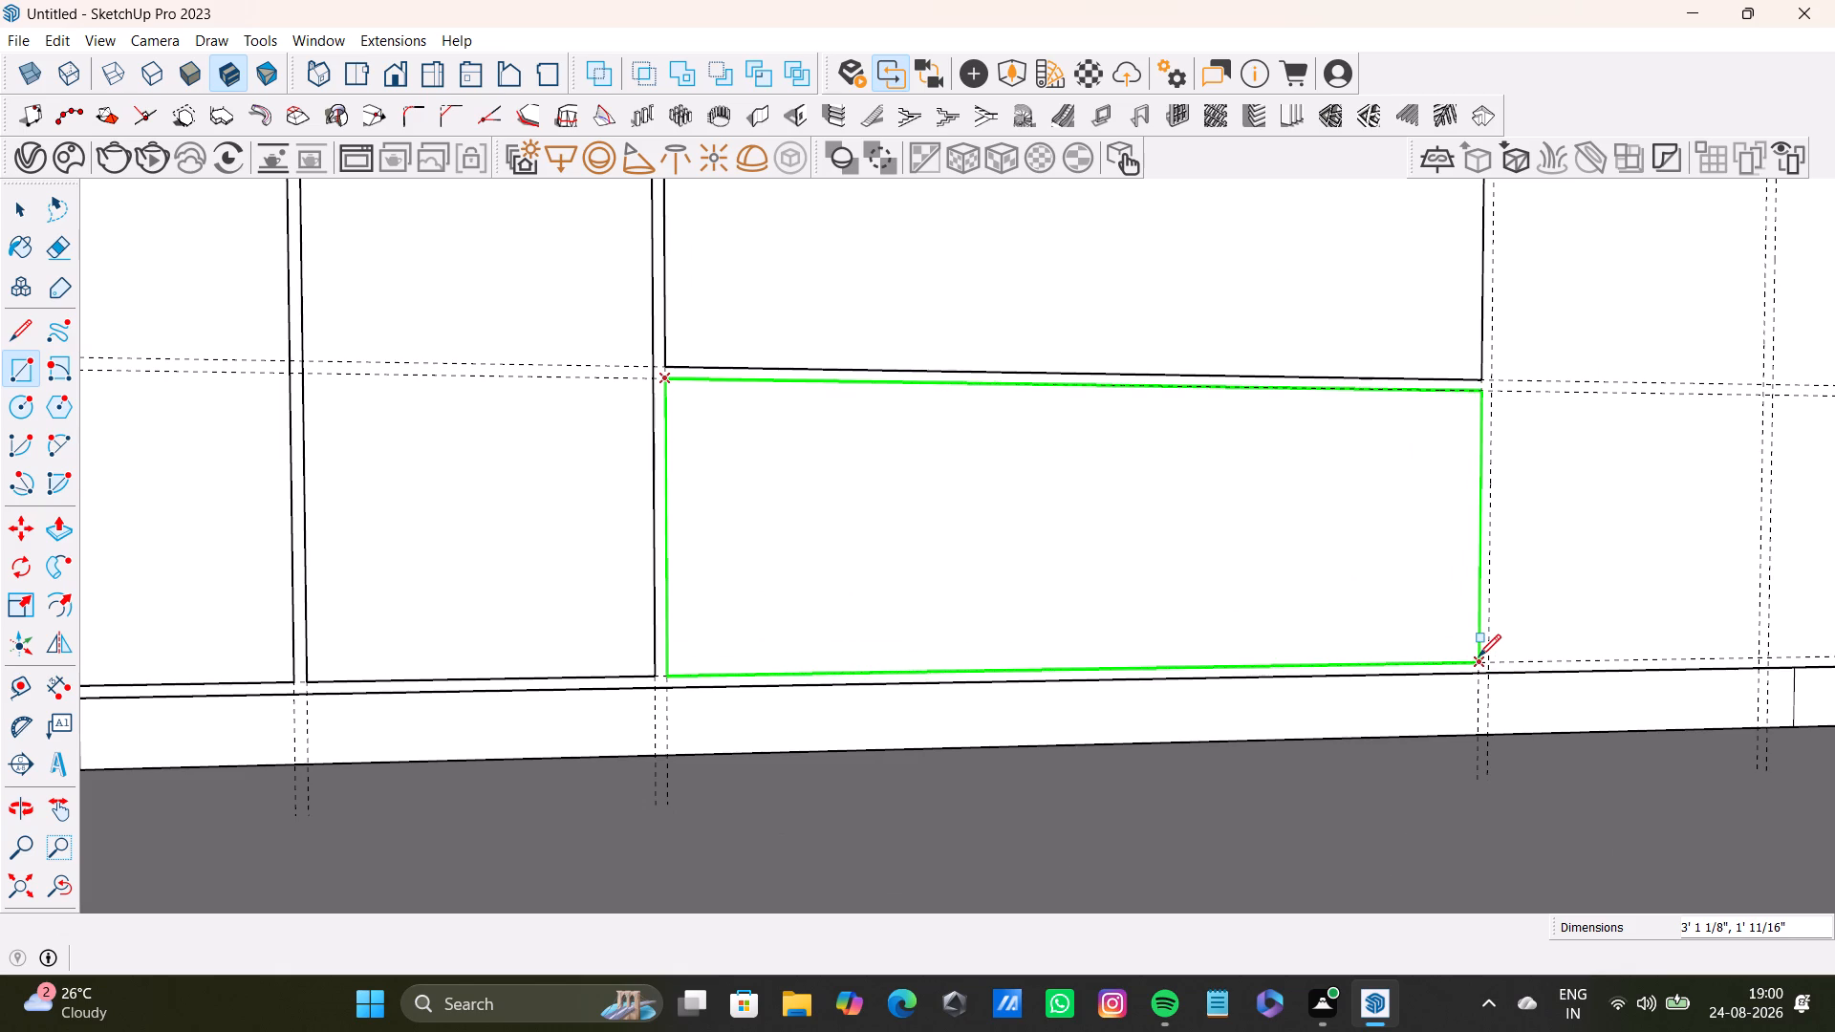
pyautogui.click(1479, 656)
pyautogui.press('space')
# Draw a full-height rectangle in the adjoining face's narrow fourth guide column, beside the three stacked rectangles.
pyautogui.scroll(-1, 1061, 511)
pyautogui.moveTo(1133, 483); pyautogui.dragTo(1143, 685, button='middle')
pyautogui.scroll(-3, 1211, 455)
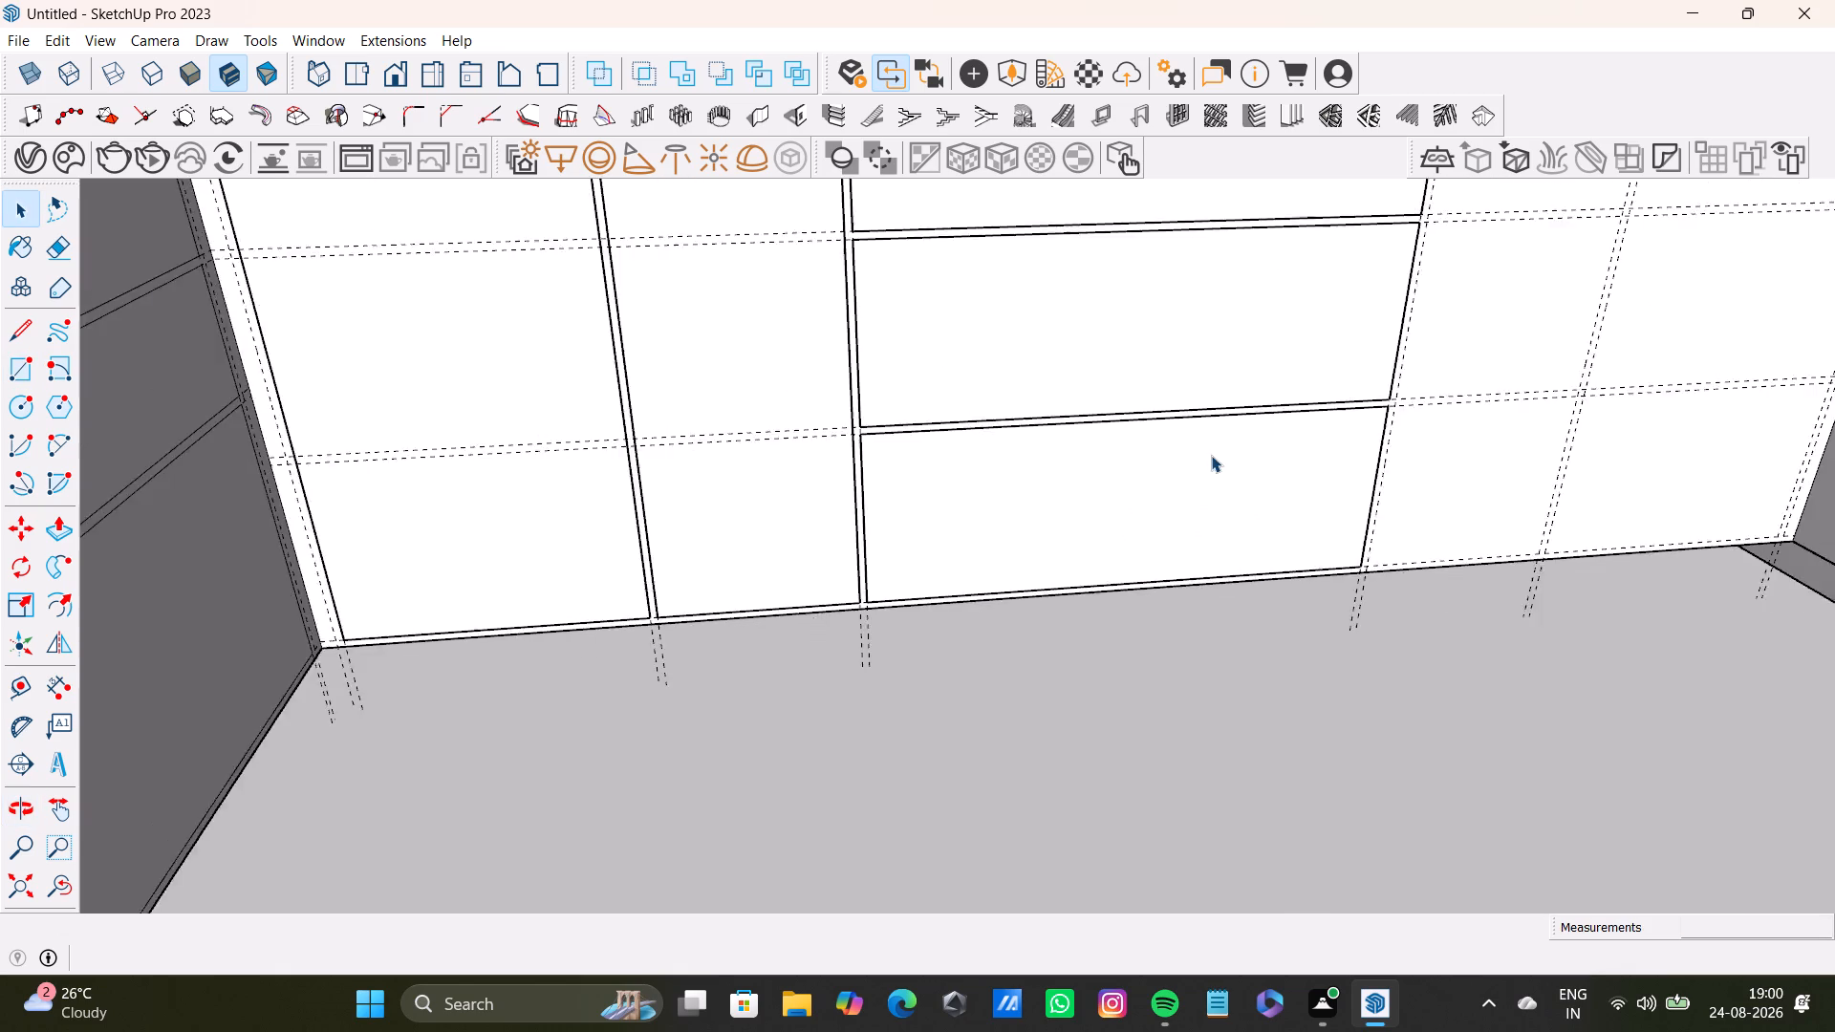
pyautogui.scroll(-5, 1211, 455)
pyautogui.moveTo(1303, 478); pyautogui.dragTo(1060, 581, button='middle')
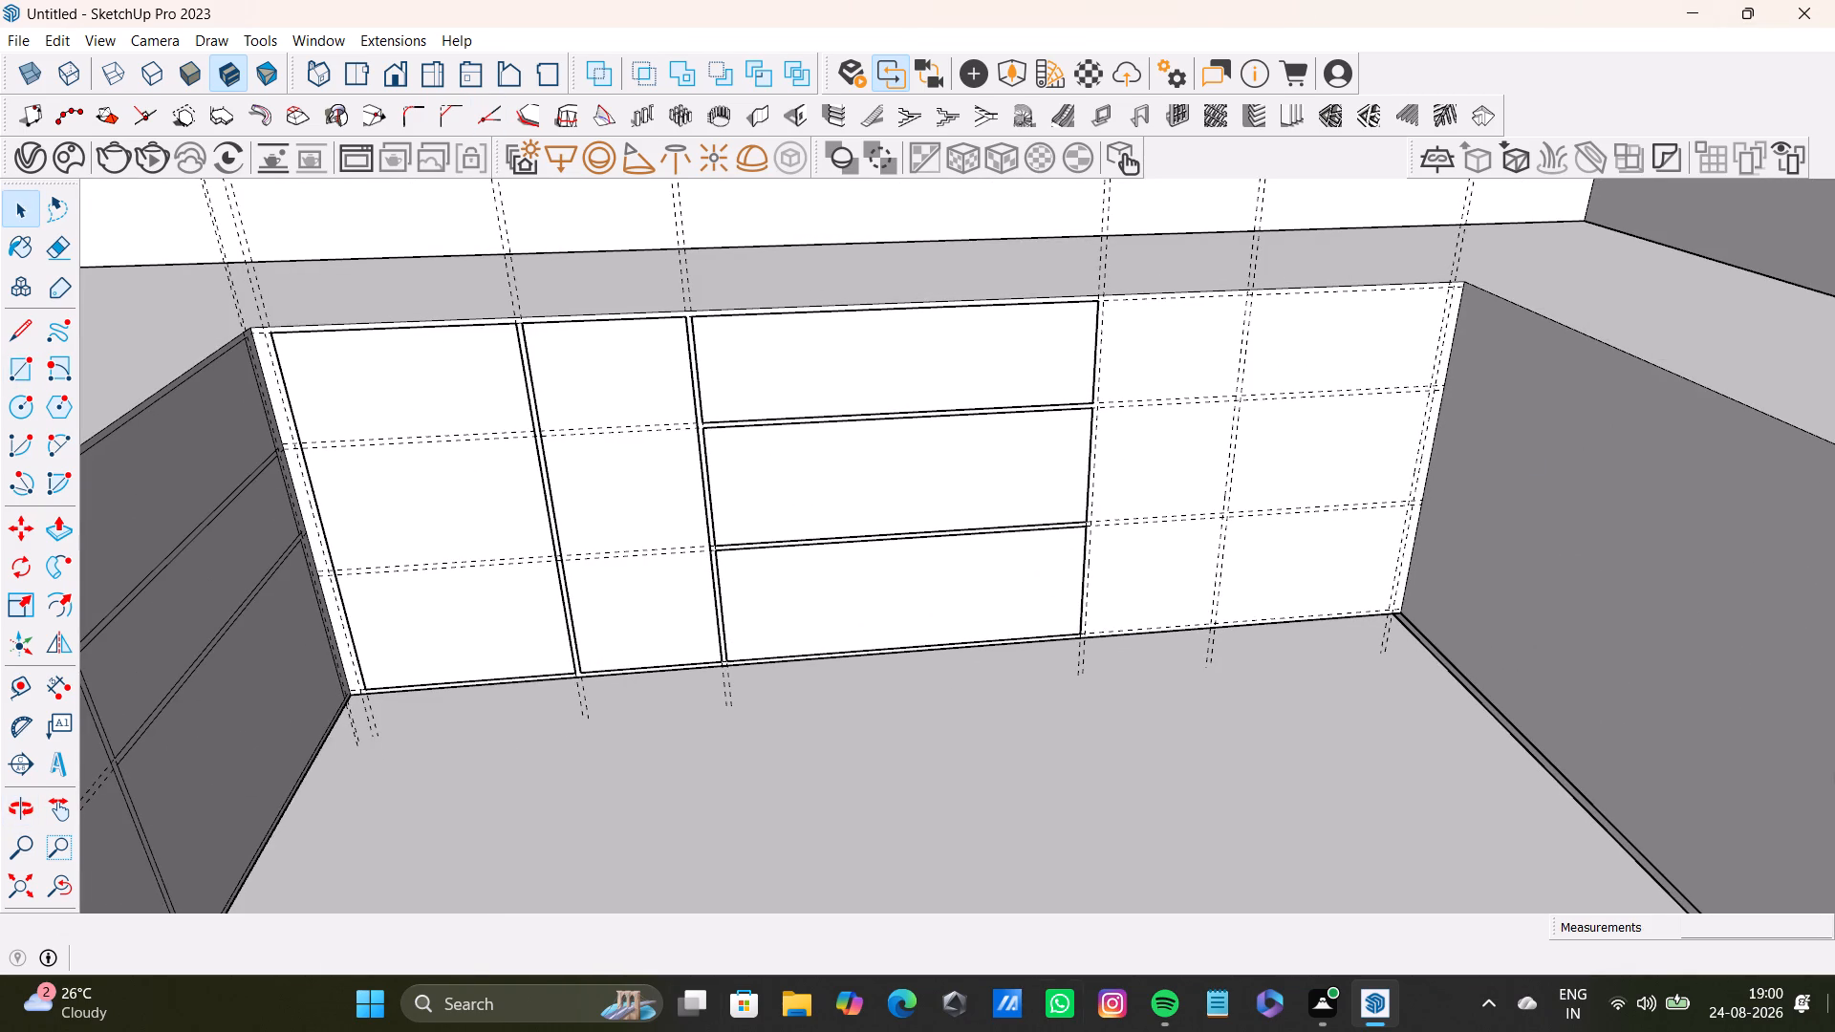
pyautogui.click(20, 365)
pyautogui.scroll(5, 1180, 250)
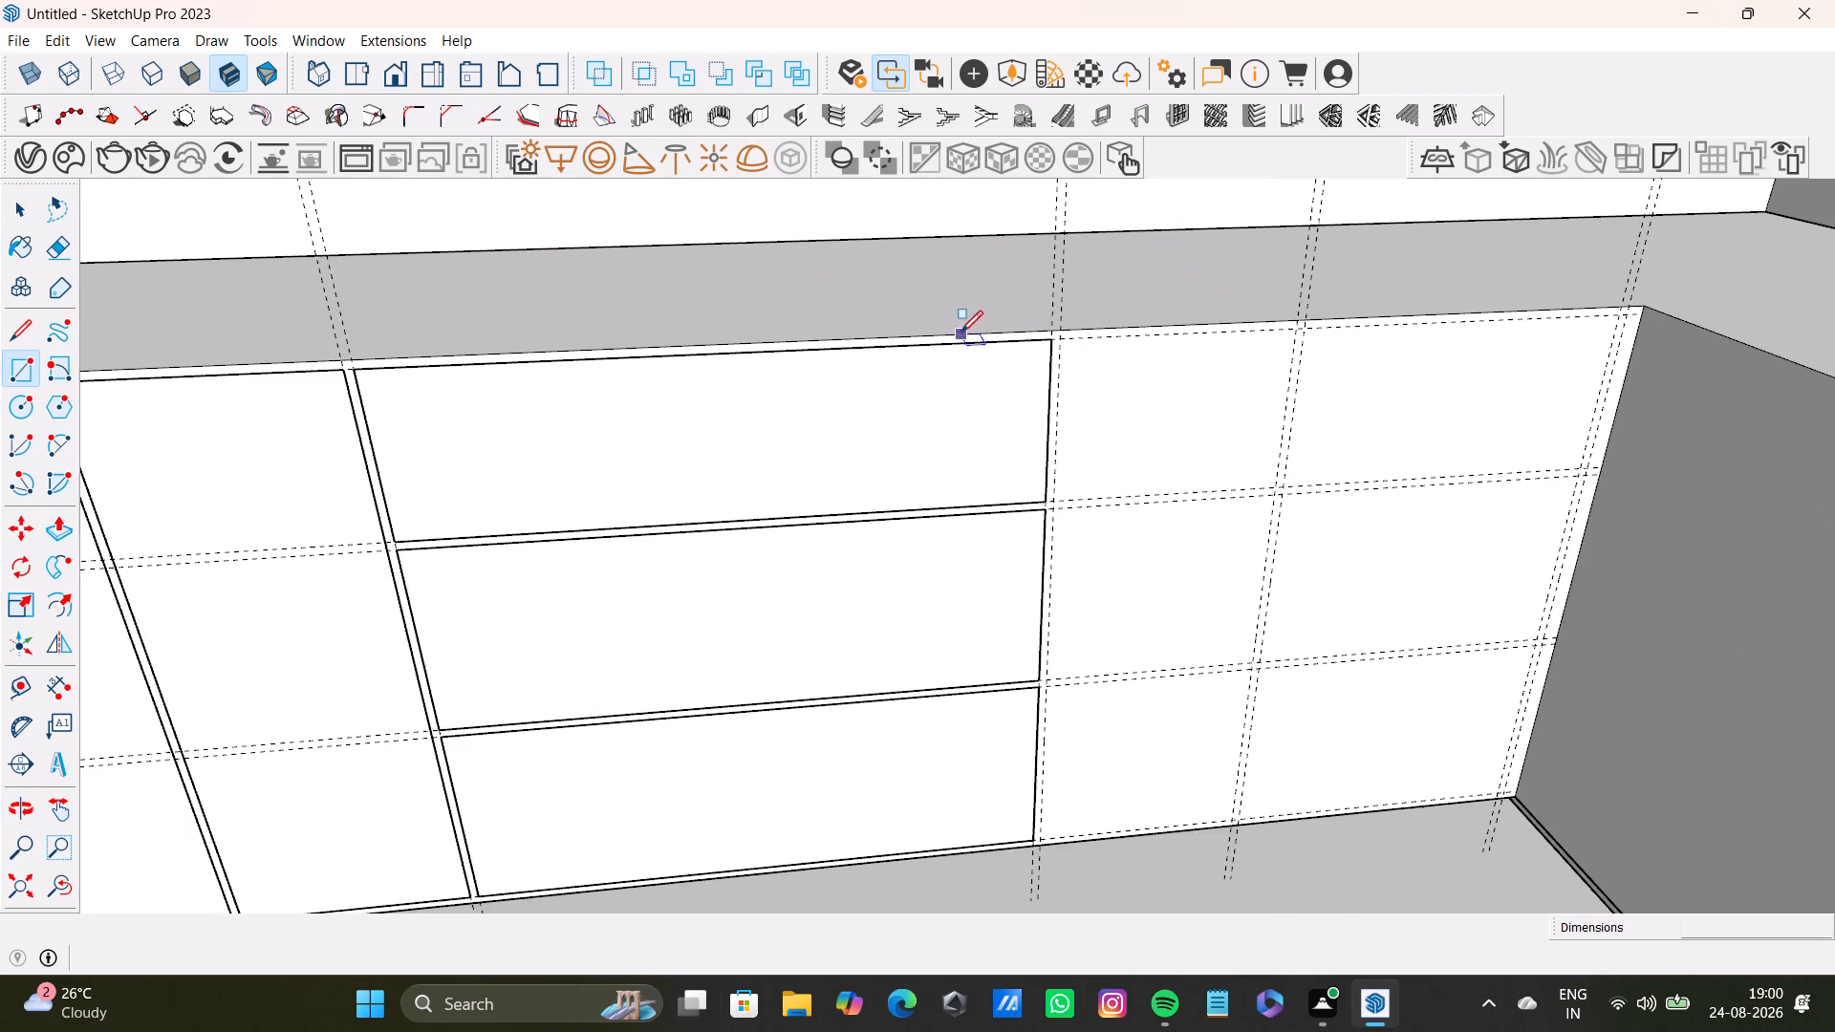
pyautogui.scroll(6, 961, 333)
pyautogui.moveTo(1079, 317); pyautogui.dragTo(1109, 329)
pyautogui.scroll(-2, 1411, 684)
pyautogui.moveTo(1420, 691); pyautogui.dragTo(1403, 653, button='middle')
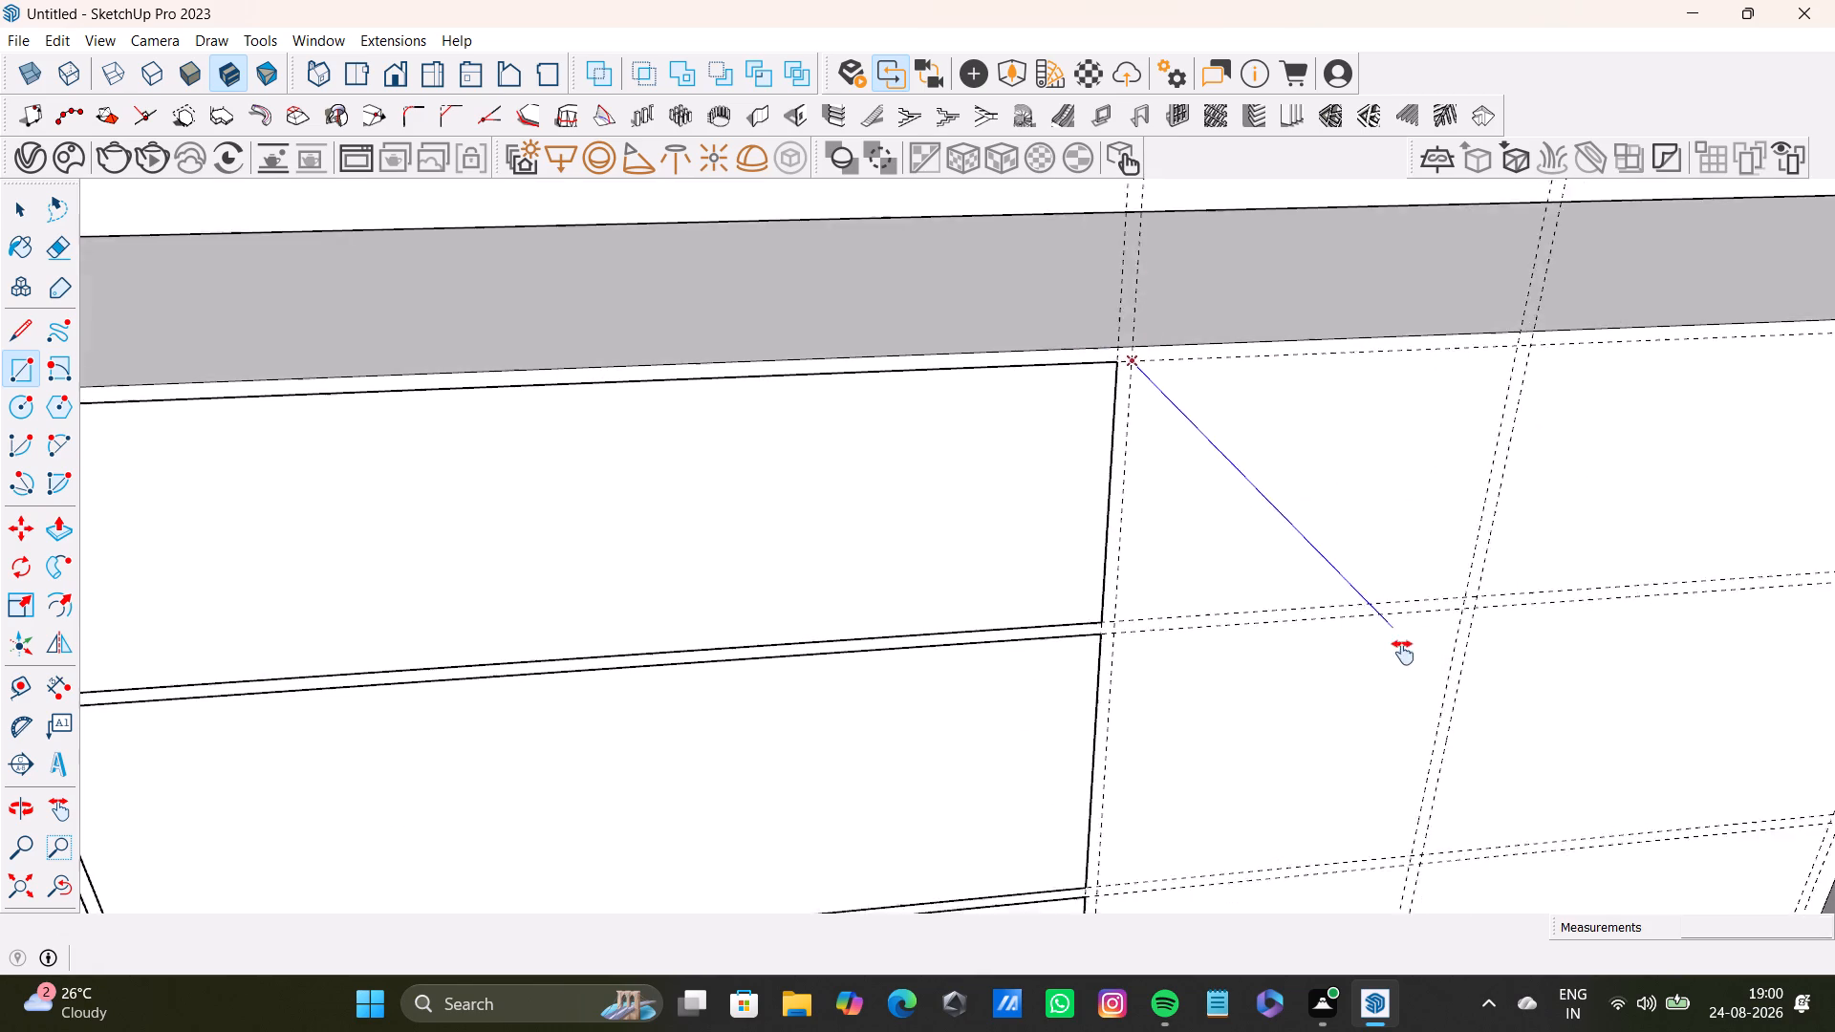
pyautogui.moveTo(1403, 653); pyautogui.dragTo(1277, 595, button='middle')
pyautogui.press('Left')
pyautogui.scroll(-4, 1254, 737)
pyautogui.moveTo(1254, 742); pyautogui.dragTo(1211, 473, button='middle')
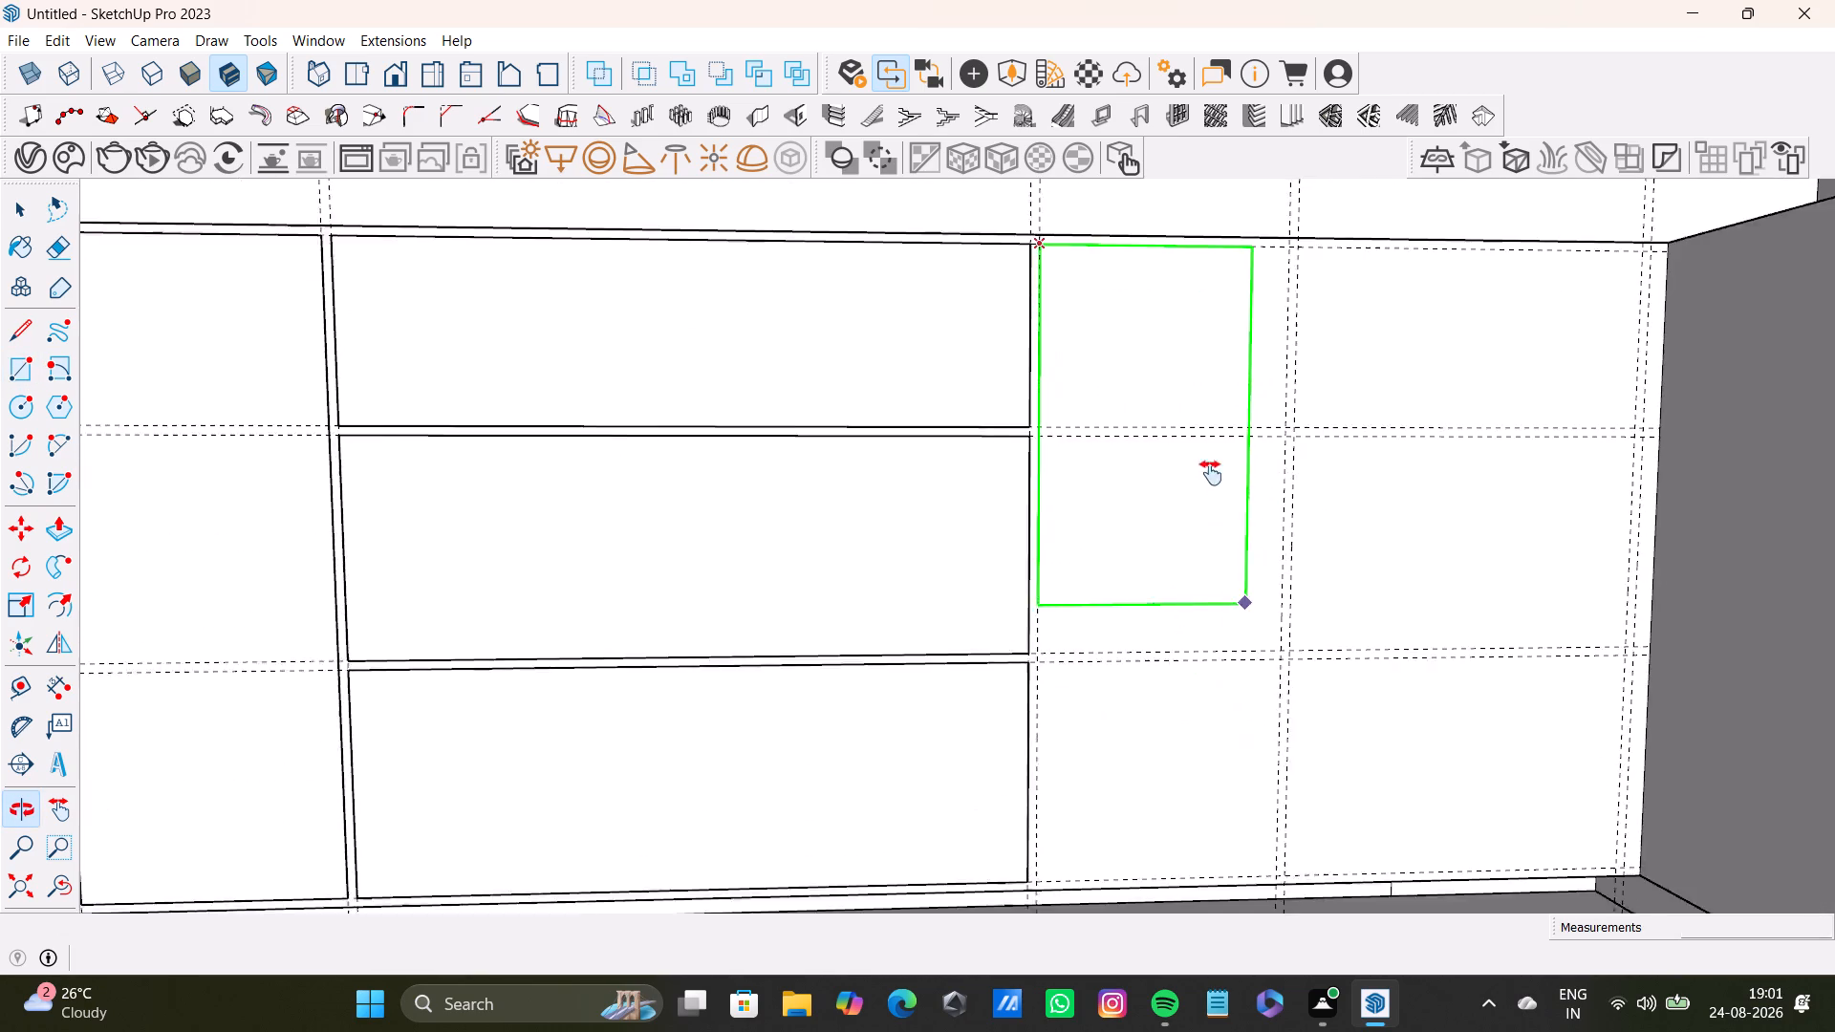
pyautogui.moveTo(1211, 473); pyautogui.dragTo(1211, 457, button='middle')
pyautogui.scroll(3, 1257, 742)
pyautogui.click(1285, 857)
pyautogui.press('space')
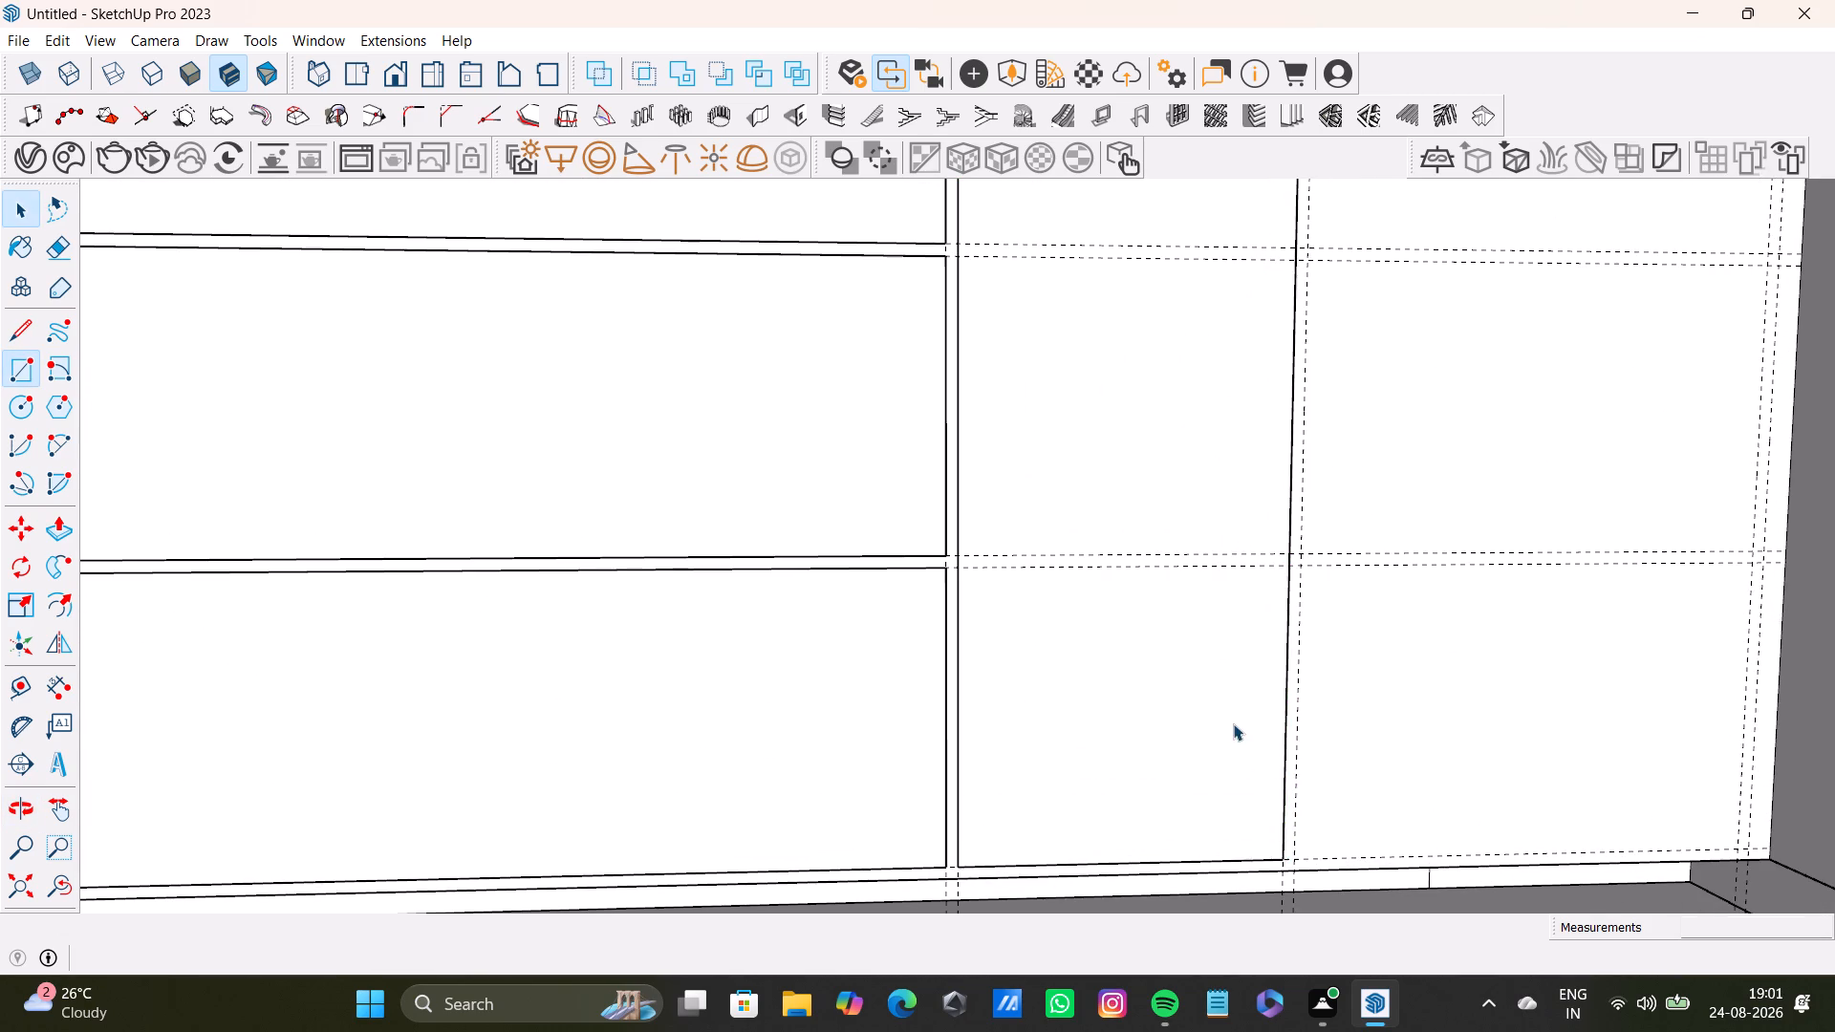
# Draw a full-height rectangle 1' 8" wide and 2' 11 7/8" high in the adjoining face's last guide column, beside the far inner corner.
pyautogui.scroll(-4, 1233, 723)
pyautogui.moveTo(1250, 692); pyautogui.dragTo(1237, 792, button='middle')
pyautogui.click(32, 377)
pyautogui.scroll(3, 1218, 425)
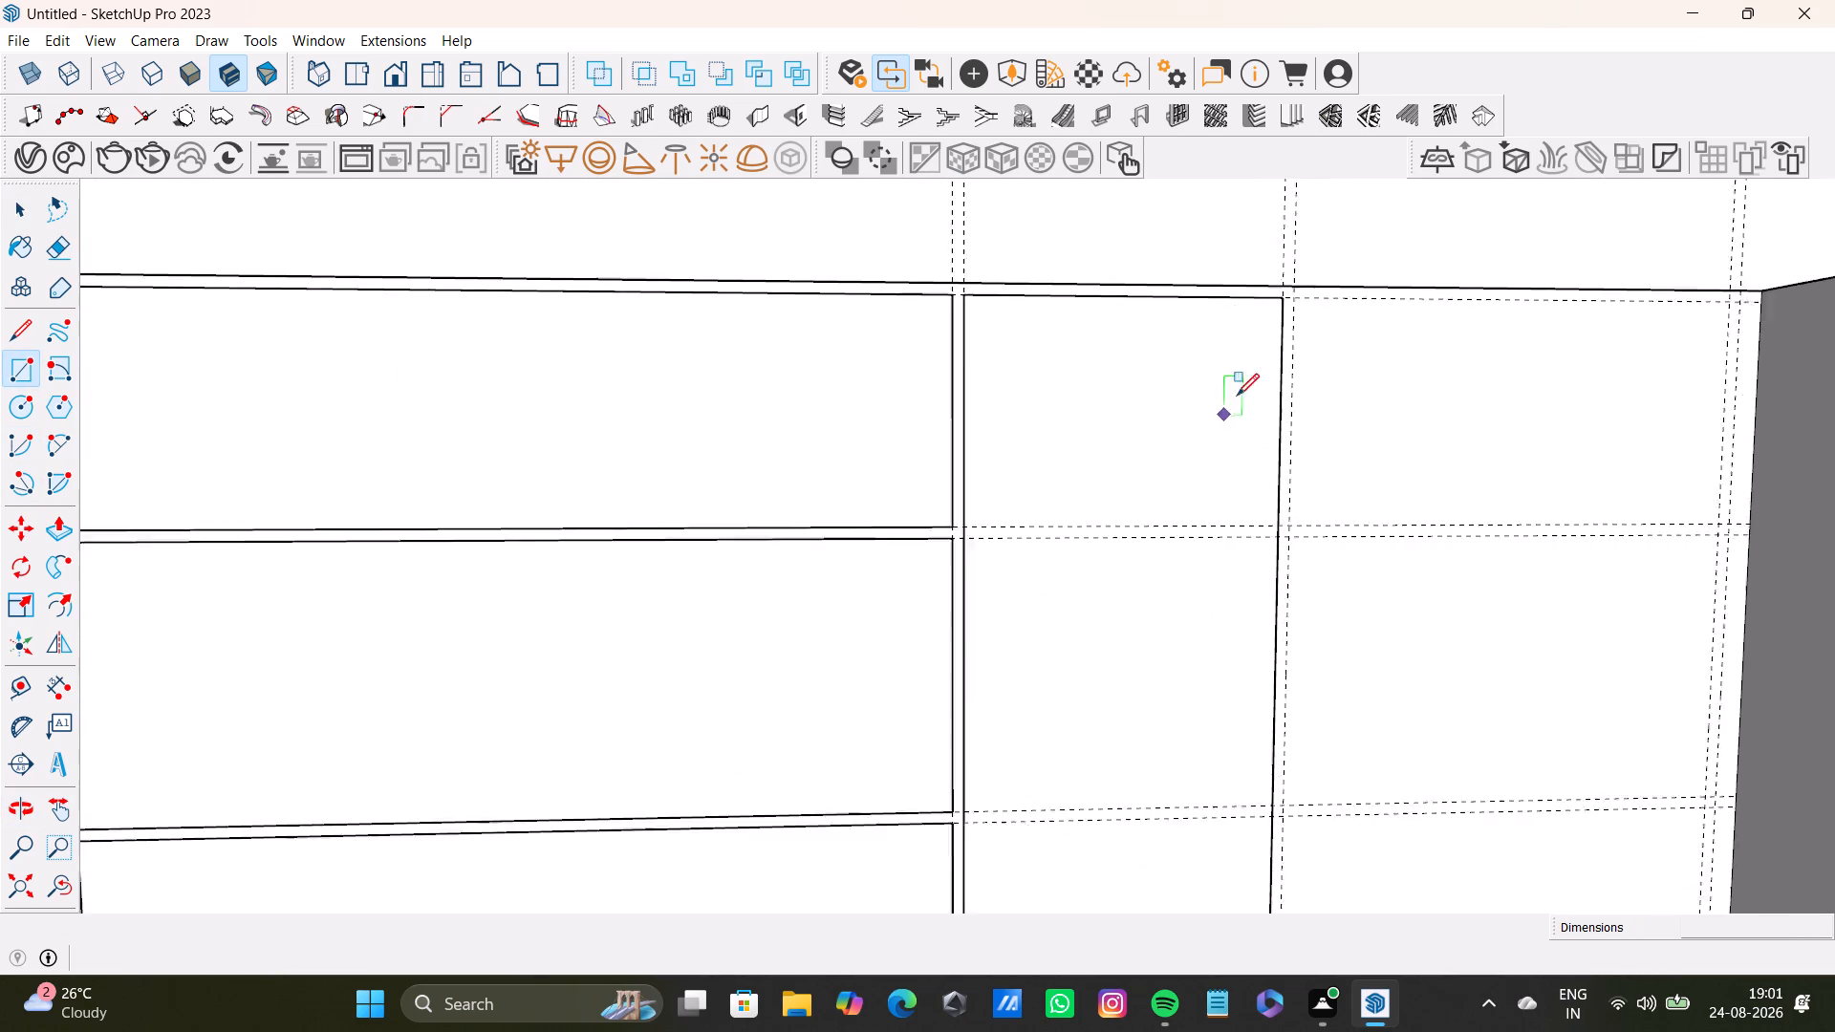
pyautogui.scroll(1, 1237, 396)
pyautogui.scroll(-1, 1334, 300)
pyautogui.scroll(2, 1300, 287)
pyautogui.click(1311, 290)
pyautogui.scroll(-4, 1766, 632)
pyautogui.scroll(1, 1759, 656)
pyautogui.keyDown('shift'); pyautogui.moveTo(1758, 656); pyautogui.dragTo(1457, 389, button='middle'); pyautogui.keyUp('shift')
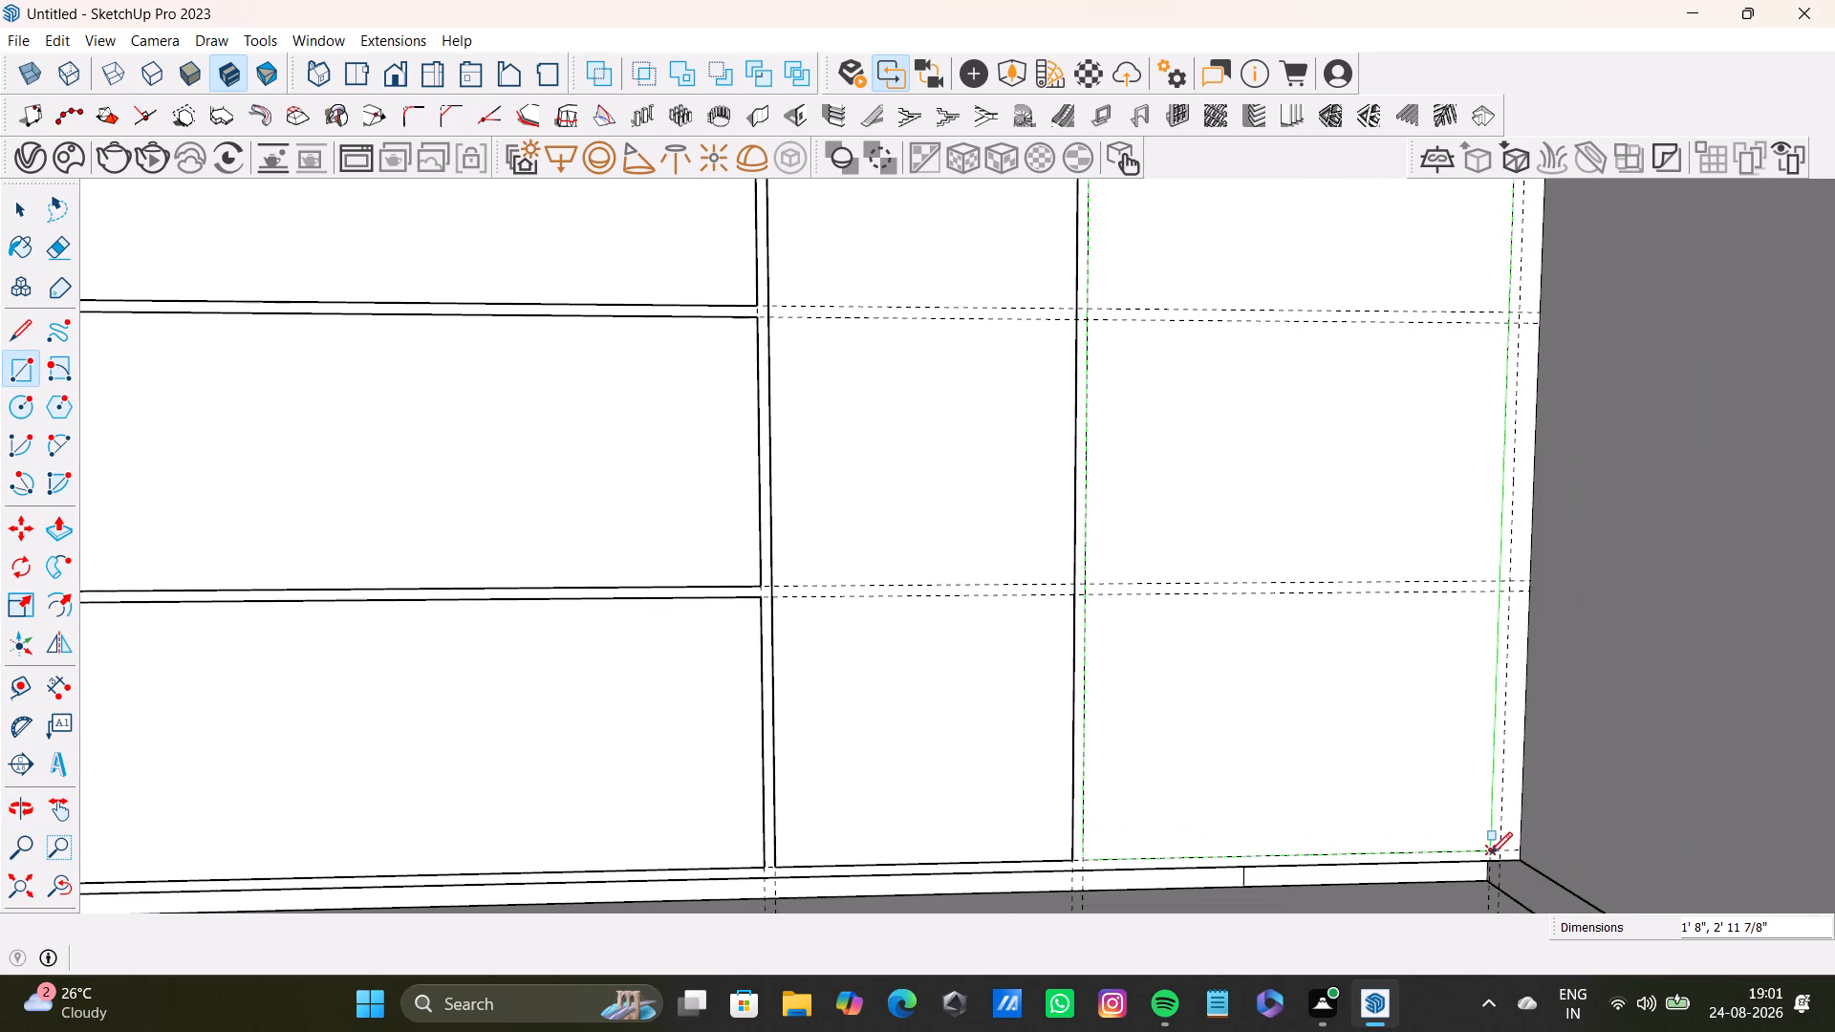
pyautogui.press('Left')
pyautogui.click(1489, 850)
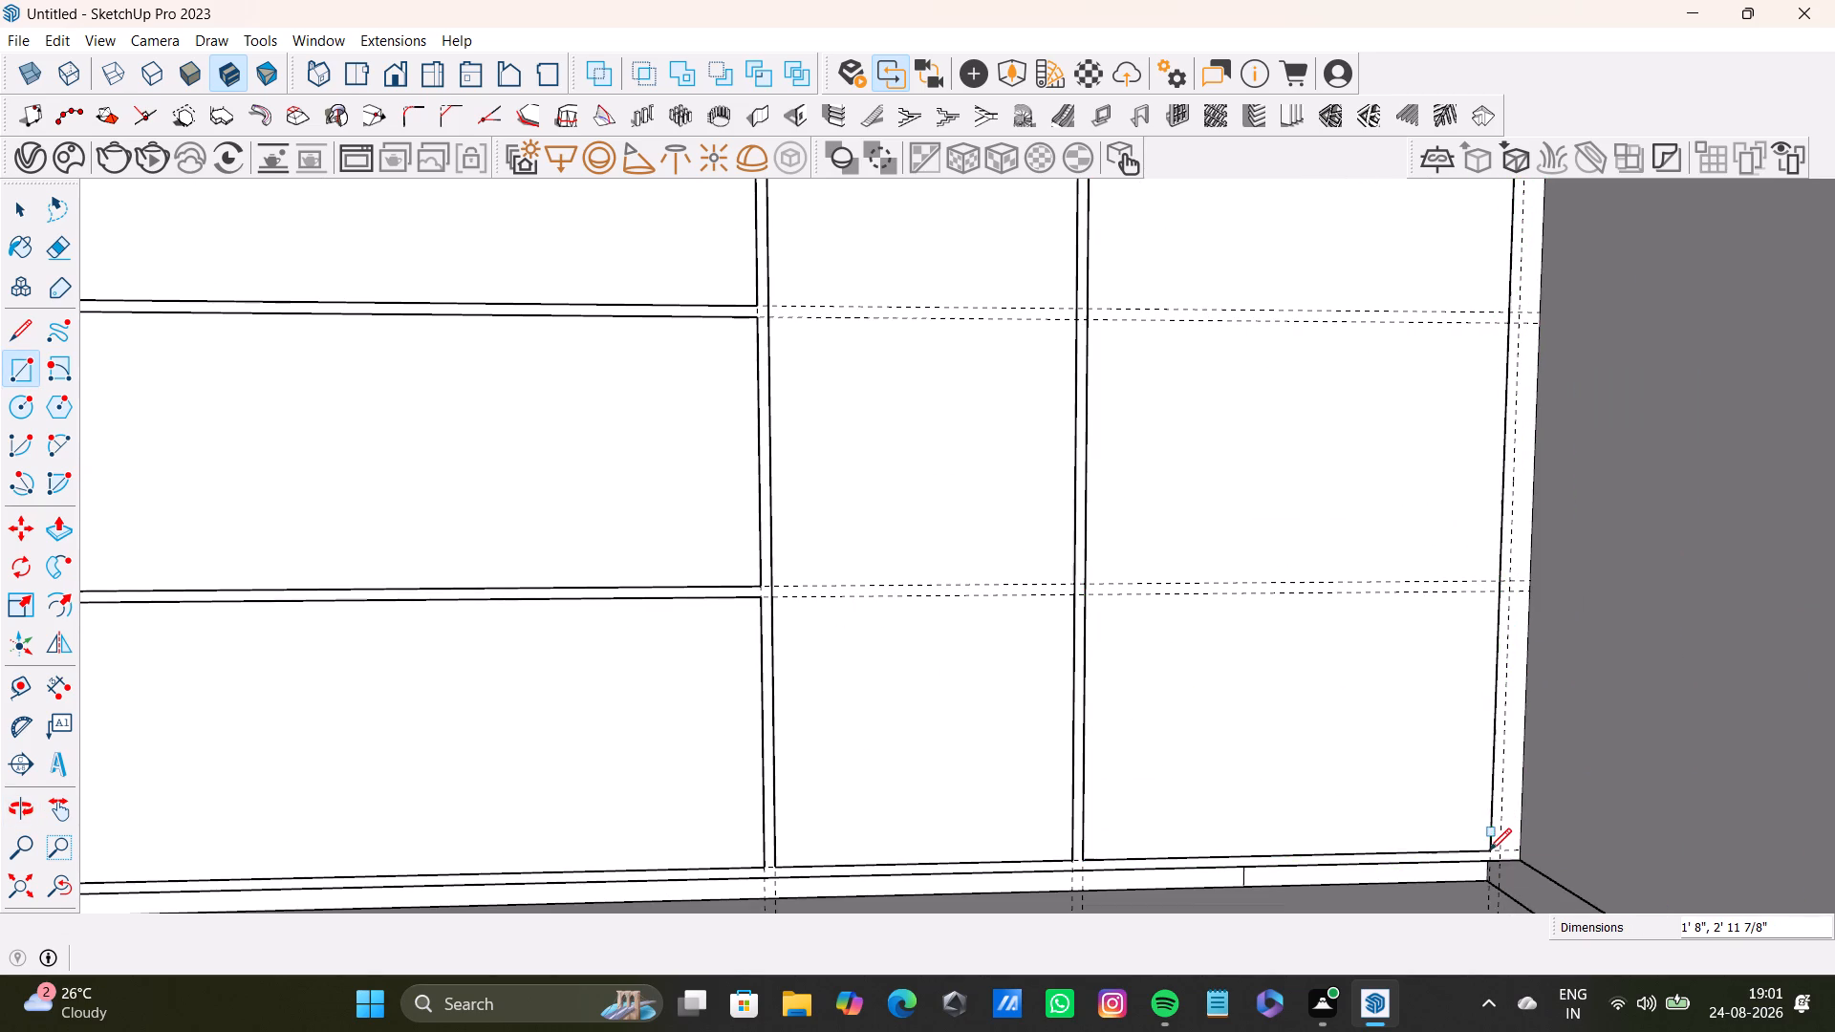
pyautogui.scroll(-5, 1331, 583)
pyautogui.press('space')
# Open the counter's opposite arm for editing and select its blank inner face beside the far inner corner.
pyautogui.moveTo(1329, 542); pyautogui.dragTo(1351, 703, button='middle')
pyautogui.press('space')
pyautogui.scroll(-7, 1312, 587)
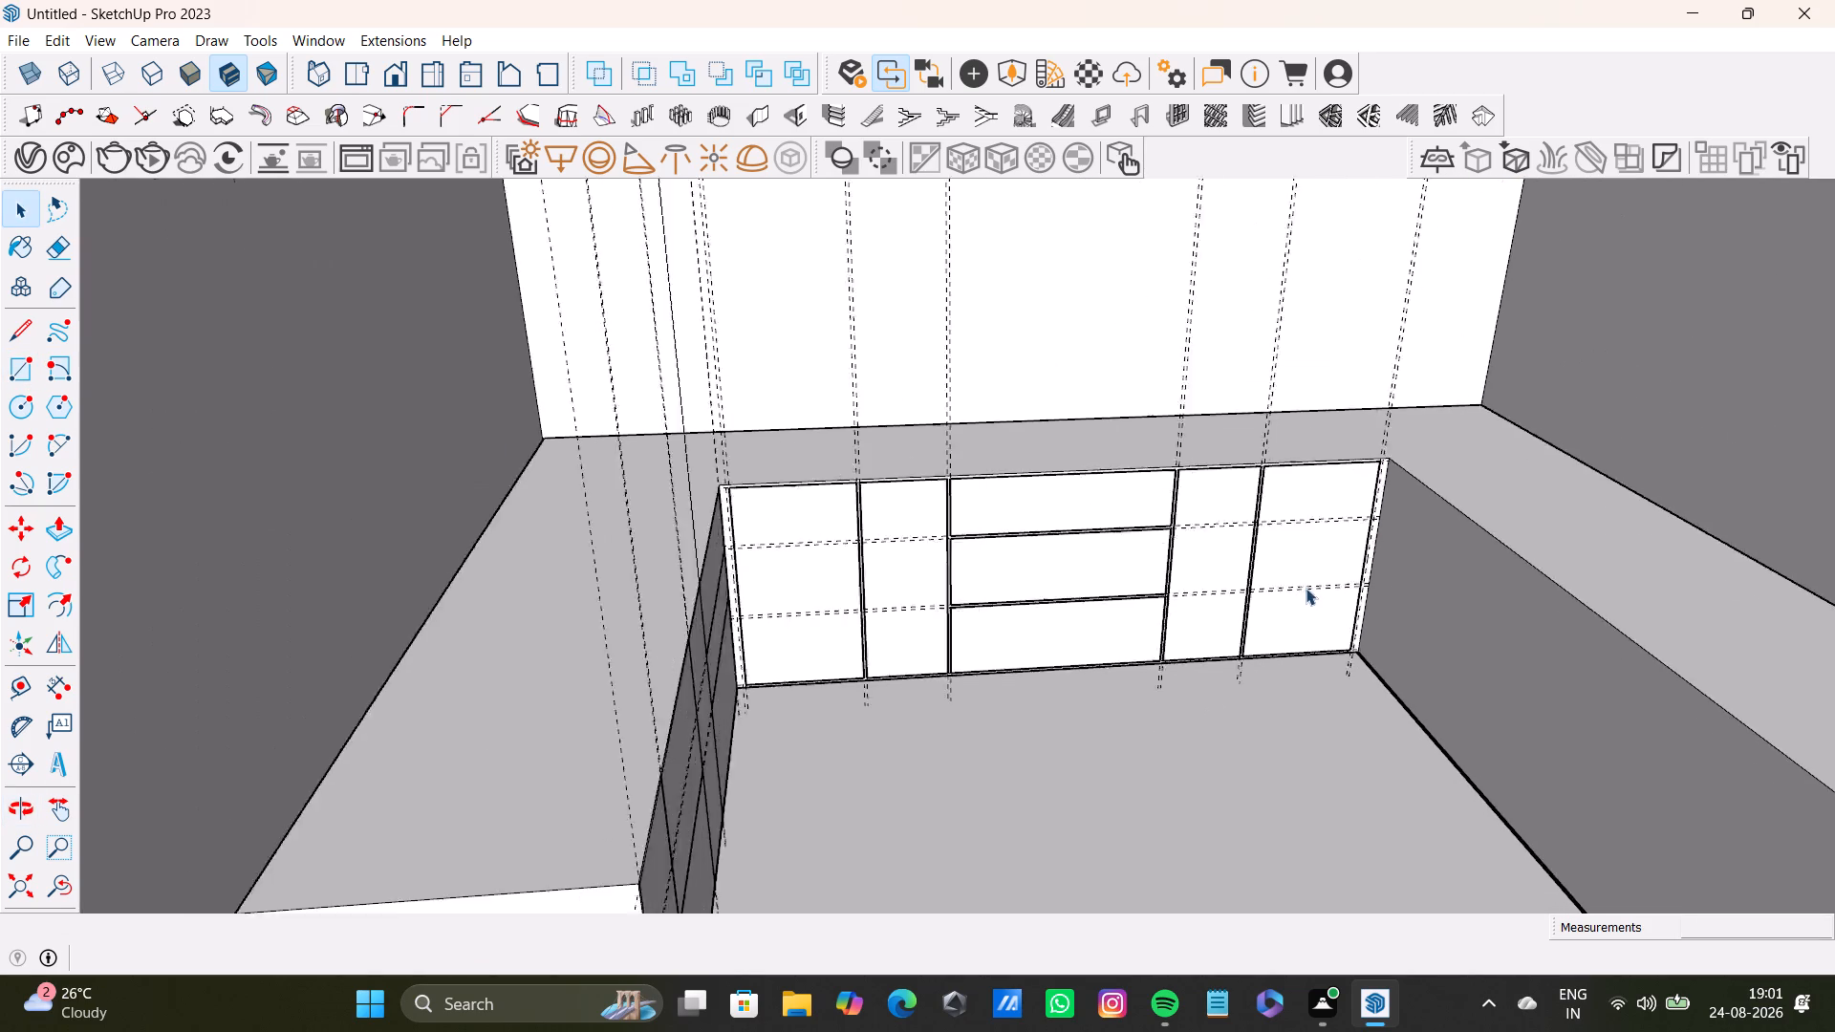
pyautogui.scroll(-17, 1306, 588)
pyautogui.tripleClick(916, 352)
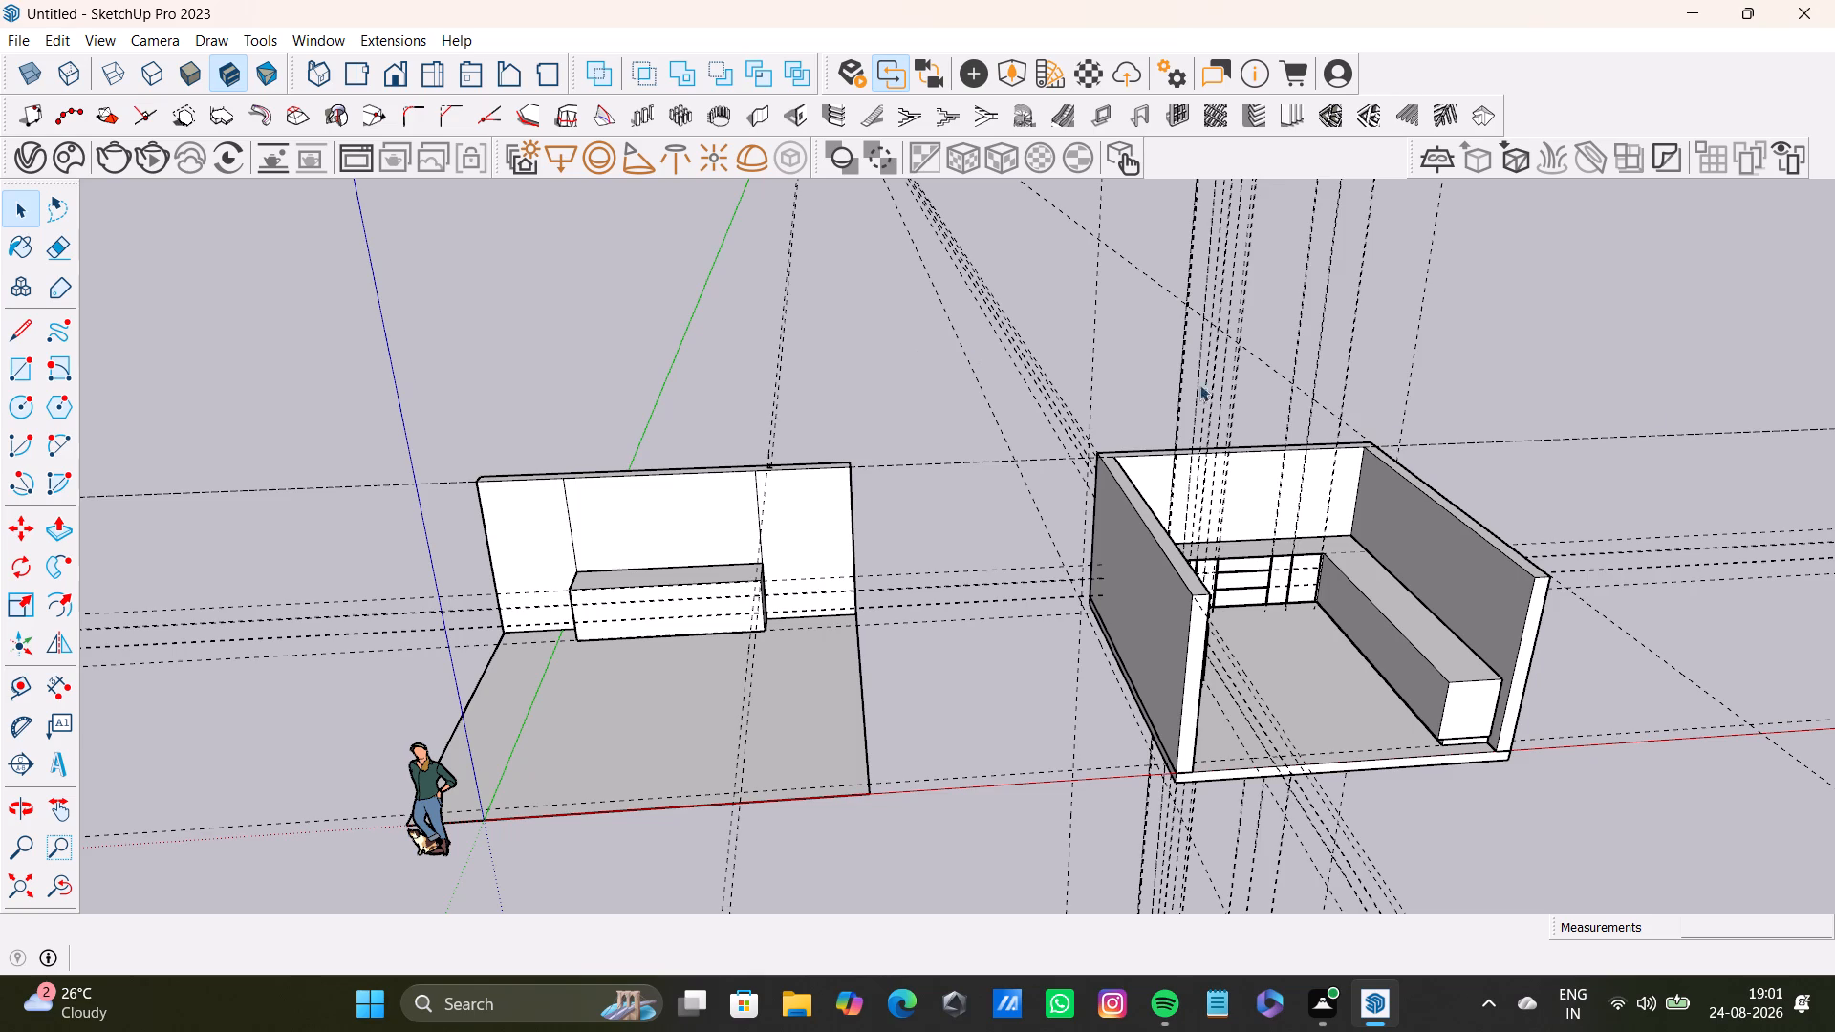
pyautogui.doubleClick(1673, 400)
pyautogui.scroll(8, 1269, 570)
pyautogui.moveTo(1356, 591); pyautogui.dragTo(1608, 638, button='middle')
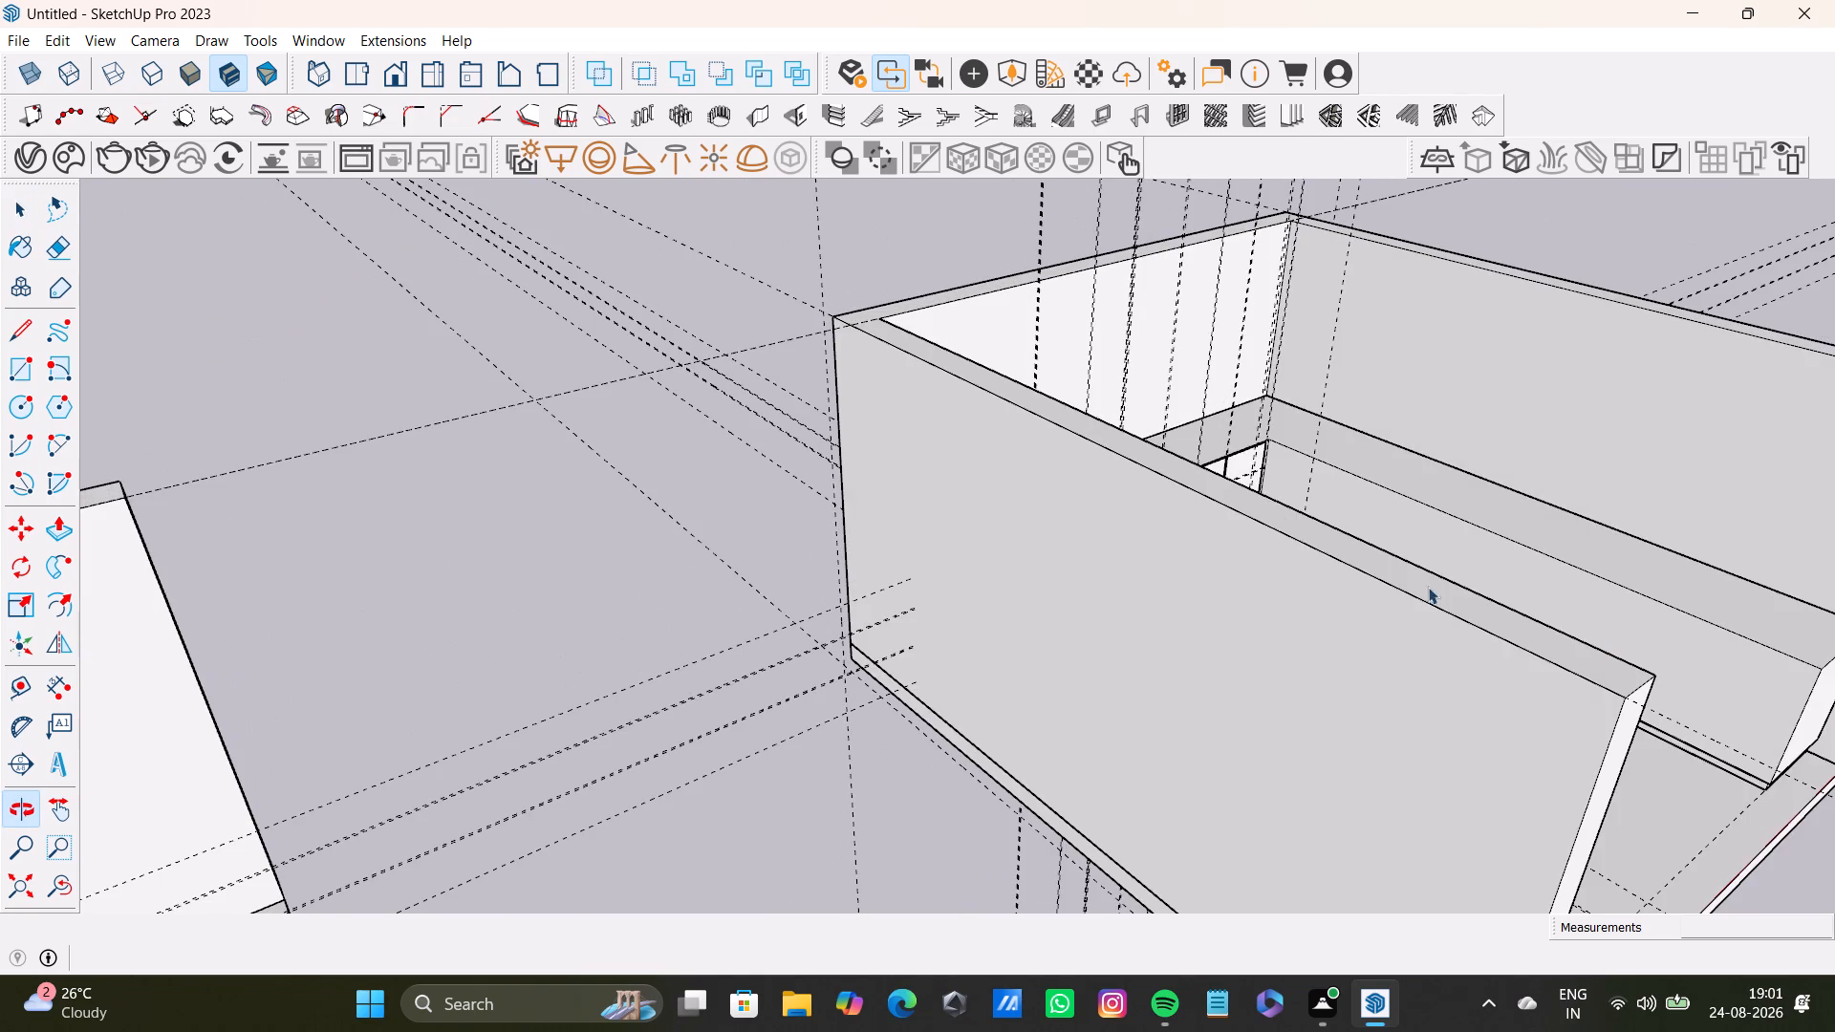
pyautogui.keyDown('shift'); pyautogui.moveTo(1297, 444); pyautogui.dragTo(960, 499, button='middle'); pyautogui.keyUp('shift')
pyautogui.scroll(9, 1092, 509)
pyautogui.moveTo(952, 565); pyautogui.dragTo(989, 483, button='middle')
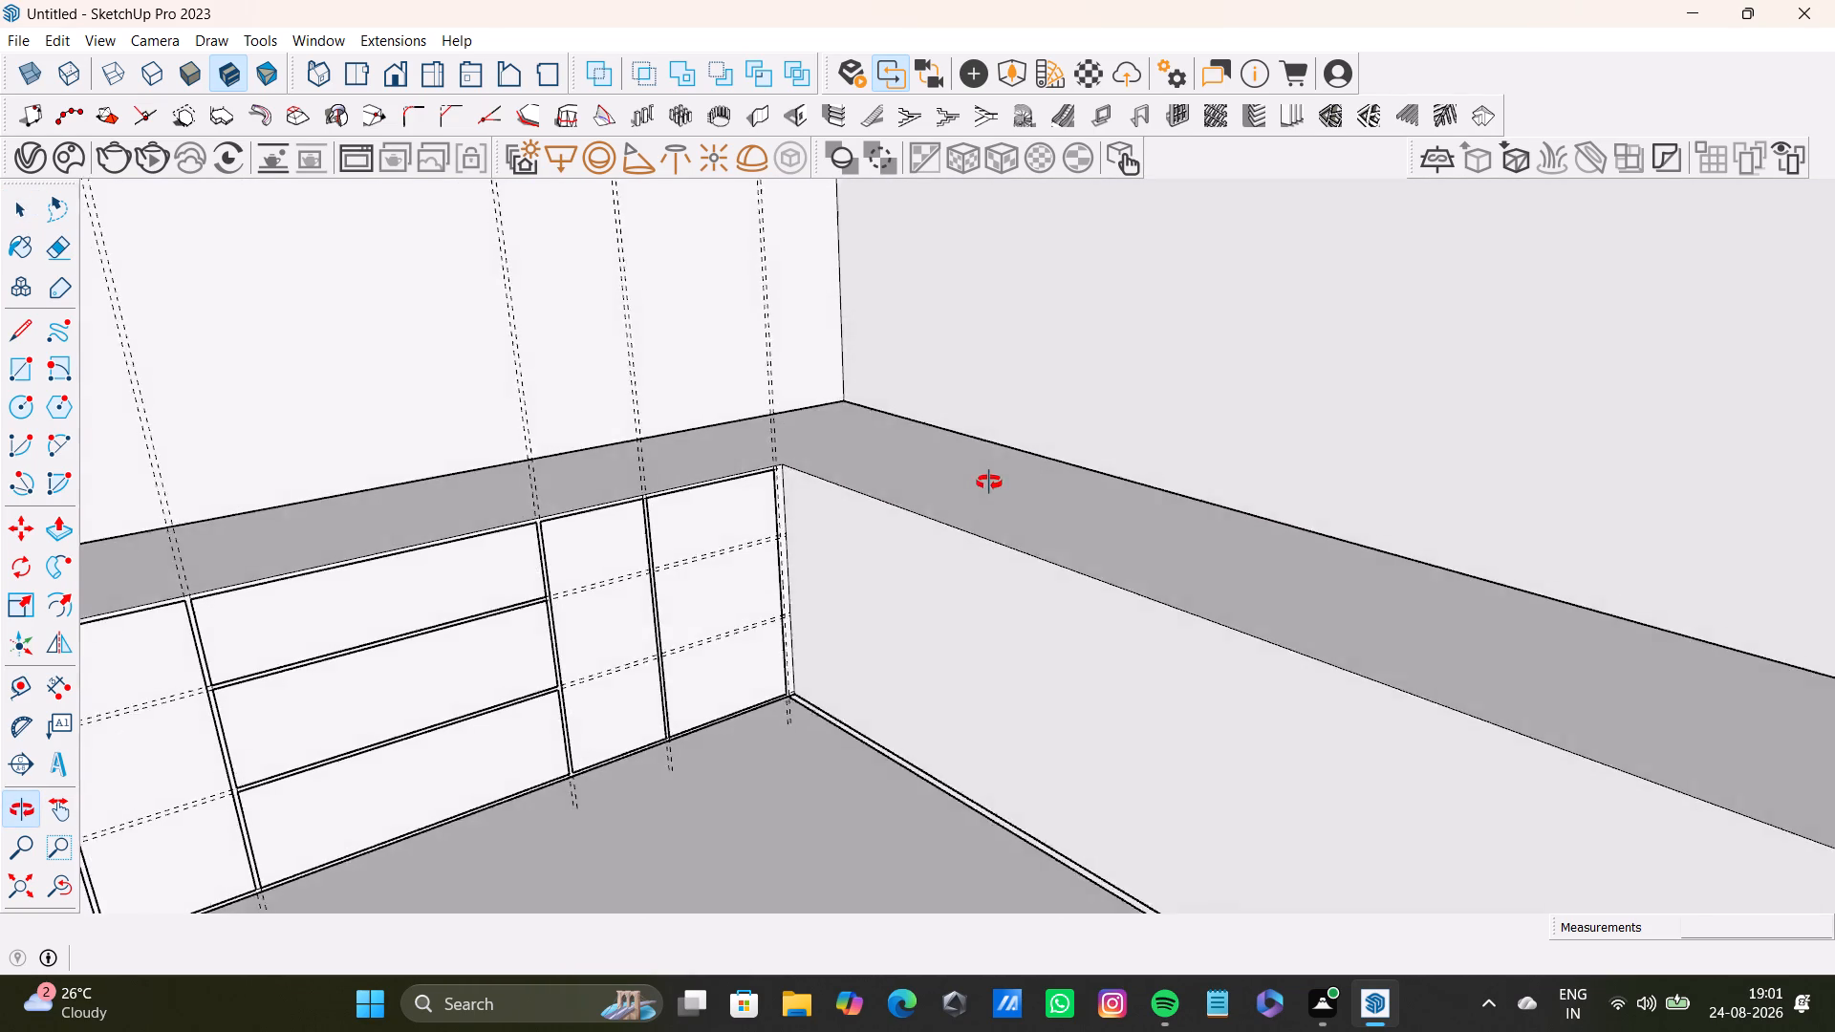
pyautogui.moveTo(989, 483); pyautogui.dragTo(989, 479, button='middle')
pyautogui.scroll(8, 989, 479)
pyautogui.moveTo(889, 569); pyautogui.dragTo(1003, 445, button='middle')
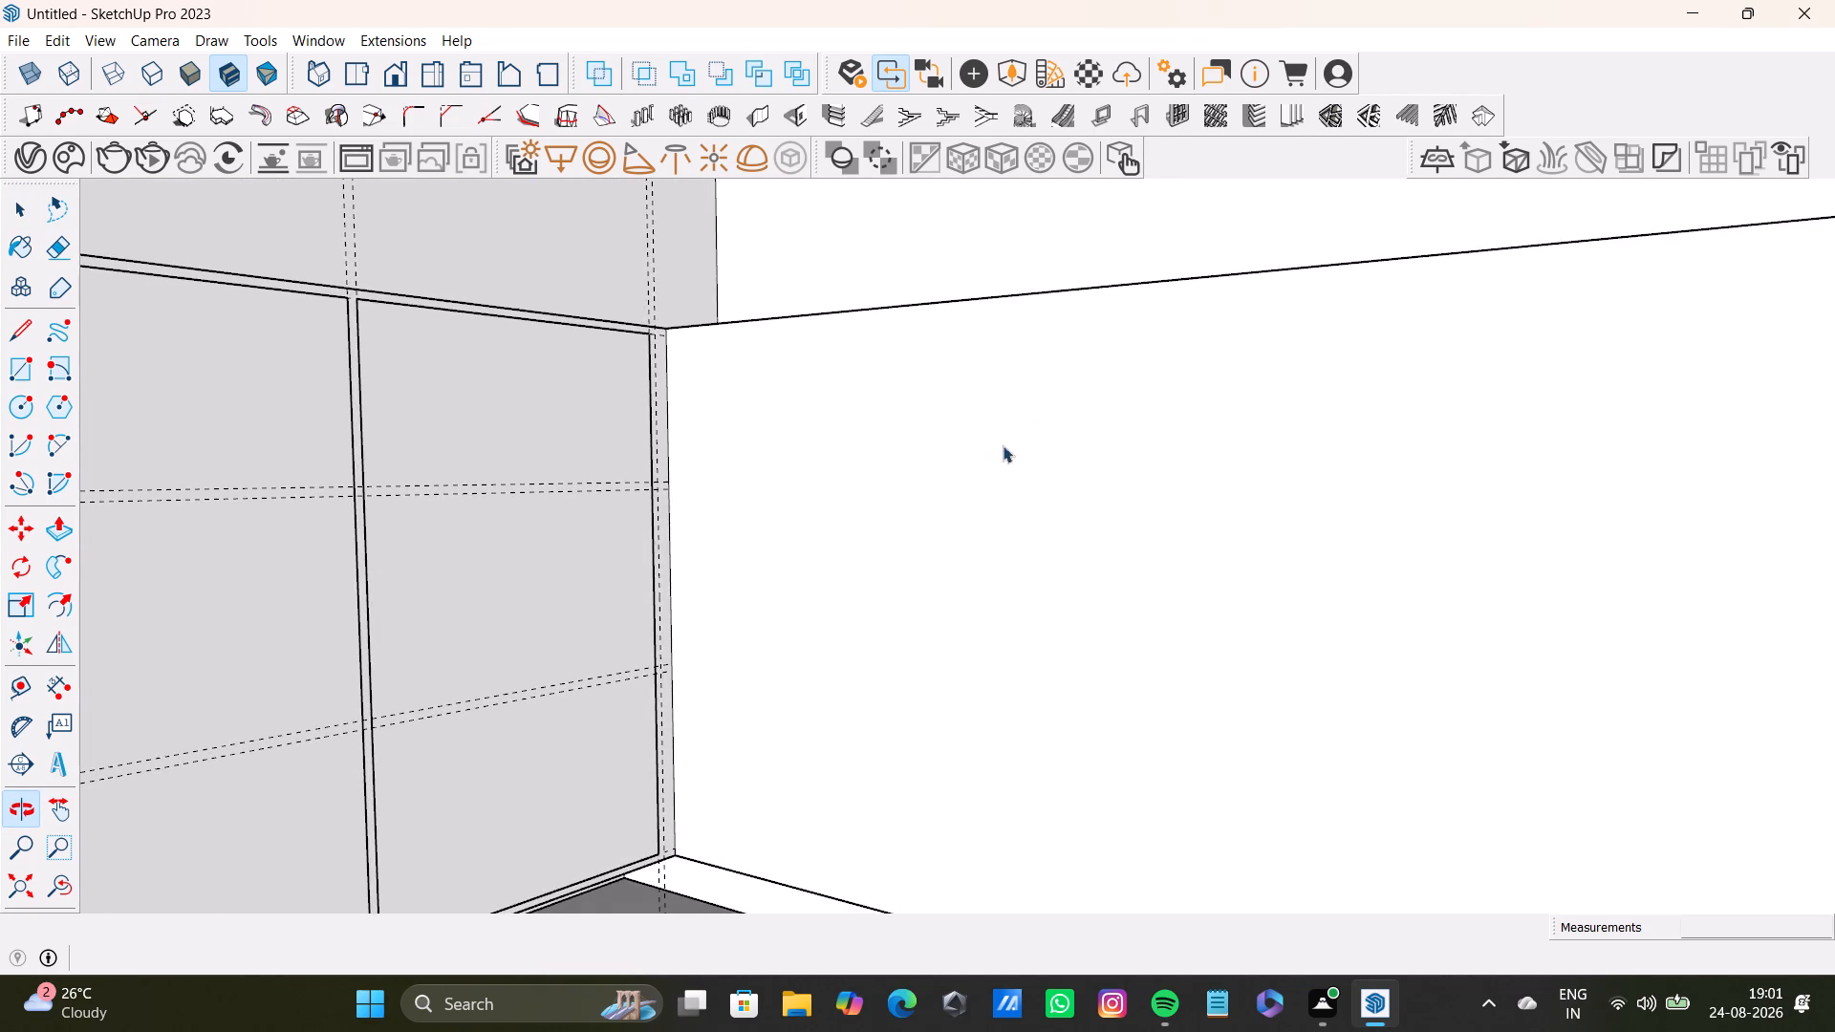
pyautogui.scroll(7, 696, 621)
pyautogui.moveTo(681, 644); pyautogui.dragTo(687, 660, button='middle')
pyautogui.scroll(1, 672, 659)
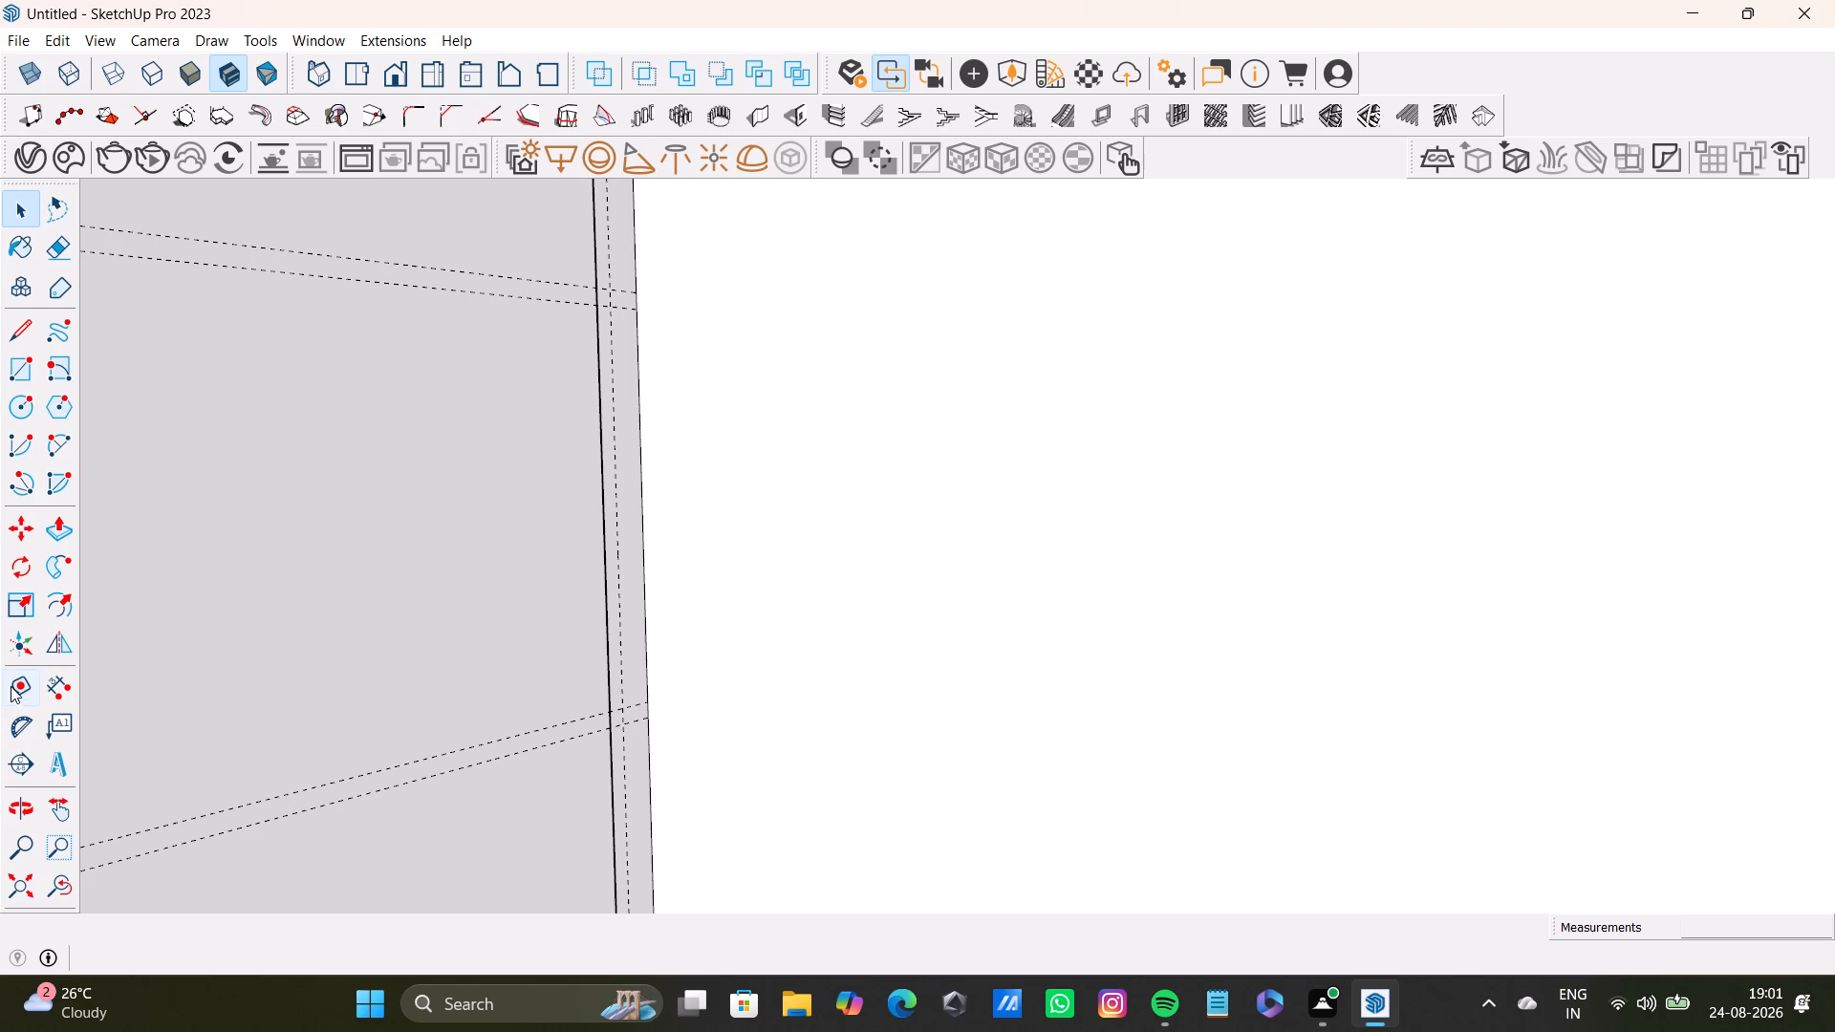
pyautogui.moveTo(11, 686); pyautogui.dragTo(32, 686)
pyautogui.press('space')
pyautogui.tripleClick(946, 637)
pyautogui.click(946, 637)
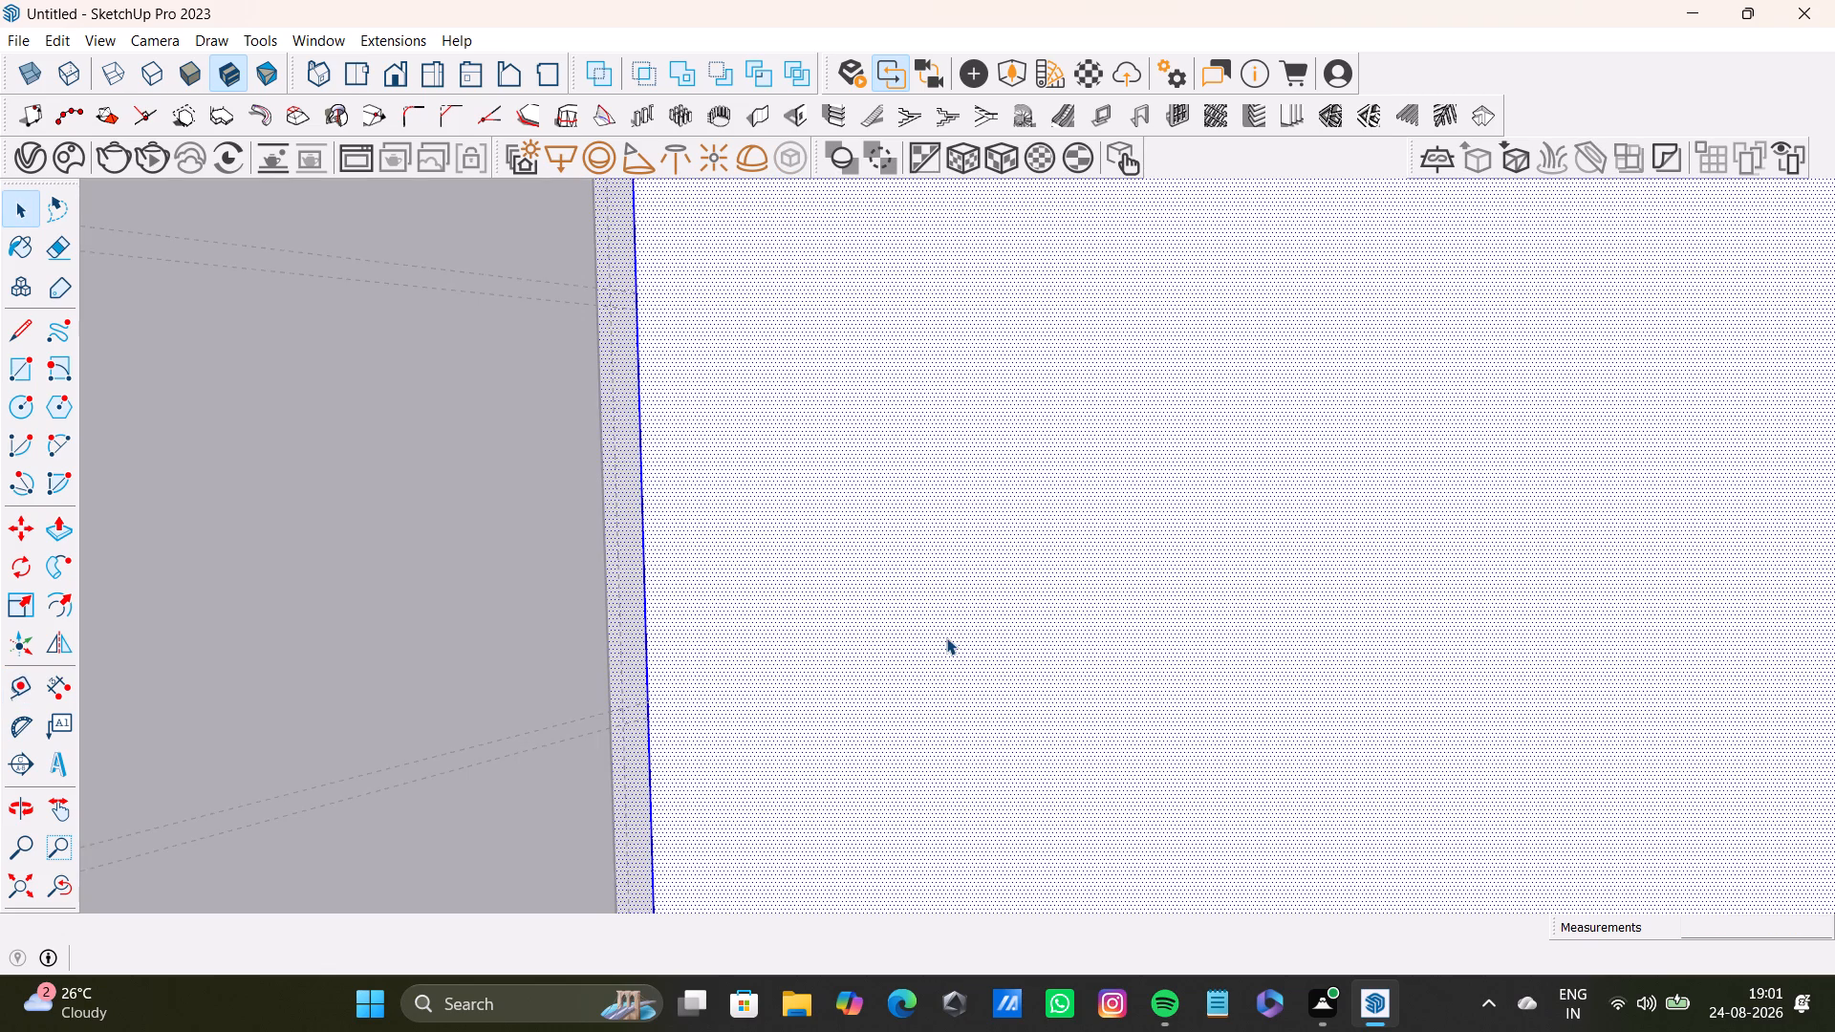
pyautogui.click(1069, 725)
# Place a vertical guide on the opposite arm's inner face, offset 1" from the inner corner edge.
pyautogui.moveTo(25, 681); pyautogui.dragTo(68, 676)
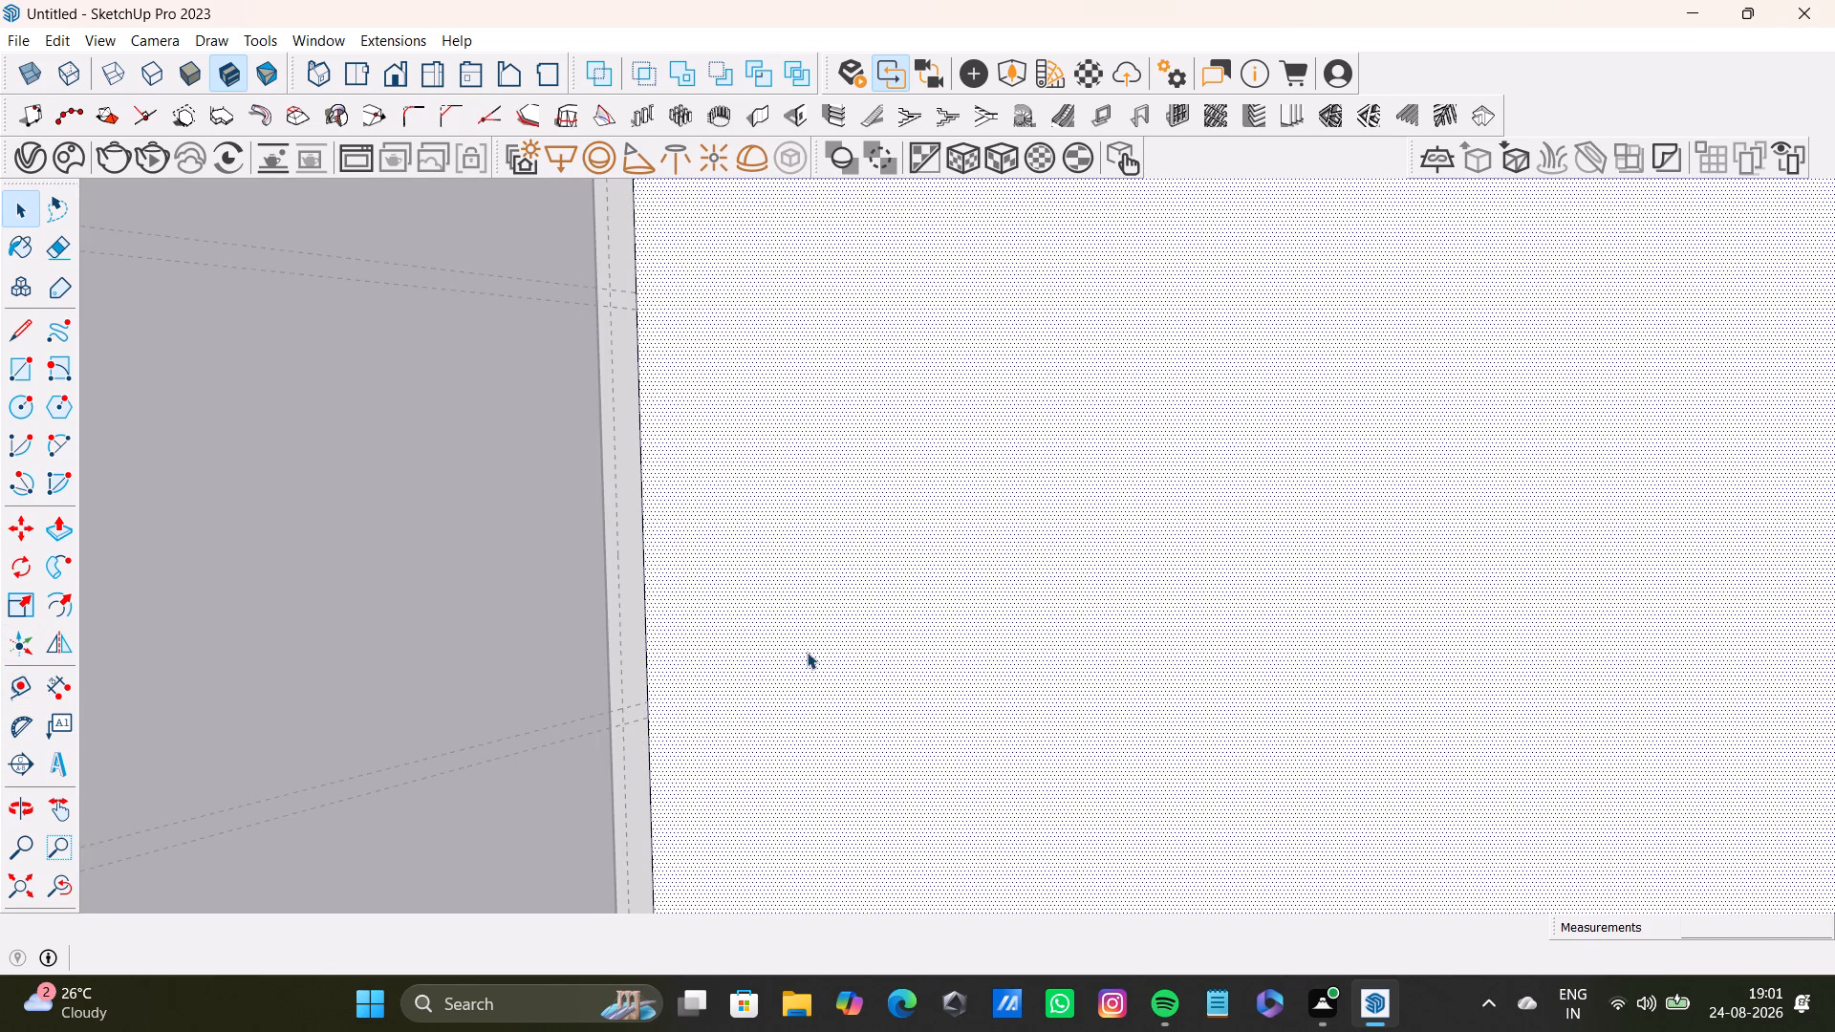
pyautogui.moveTo(11, 691); pyautogui.dragTo(20, 688)
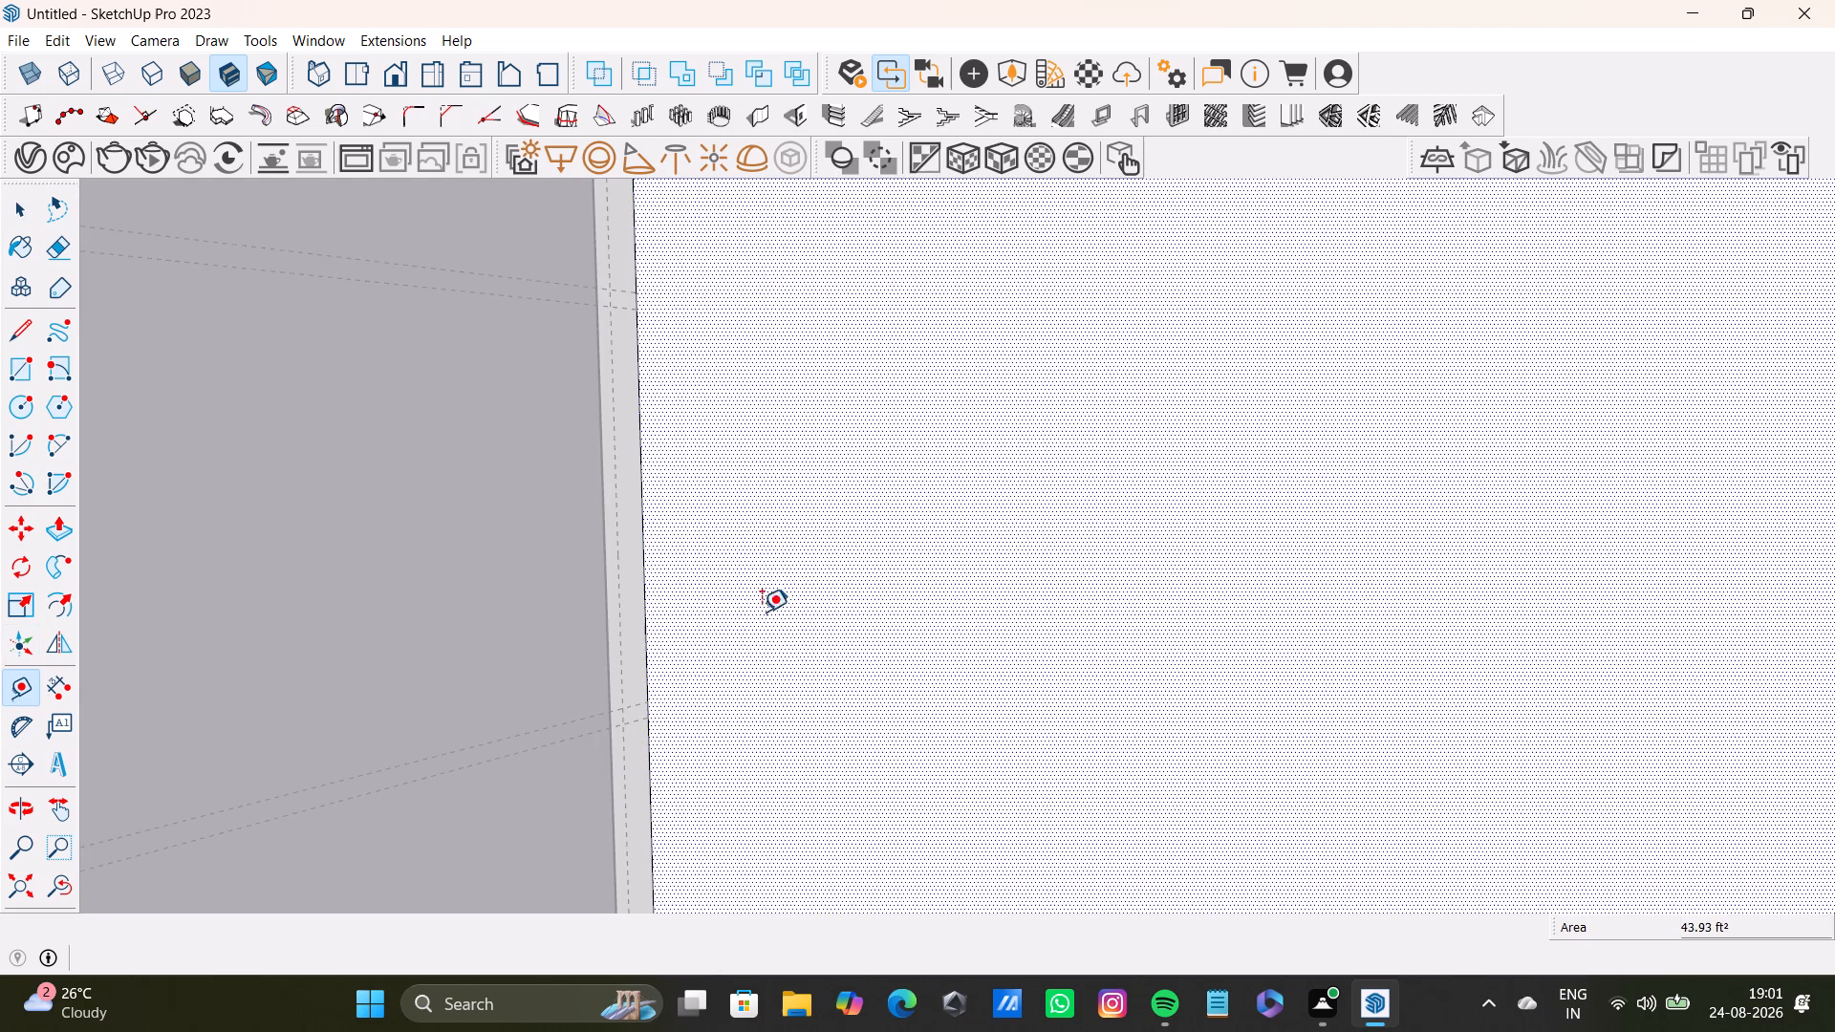
pyautogui.moveTo(645, 666); pyautogui.dragTo(656, 662)
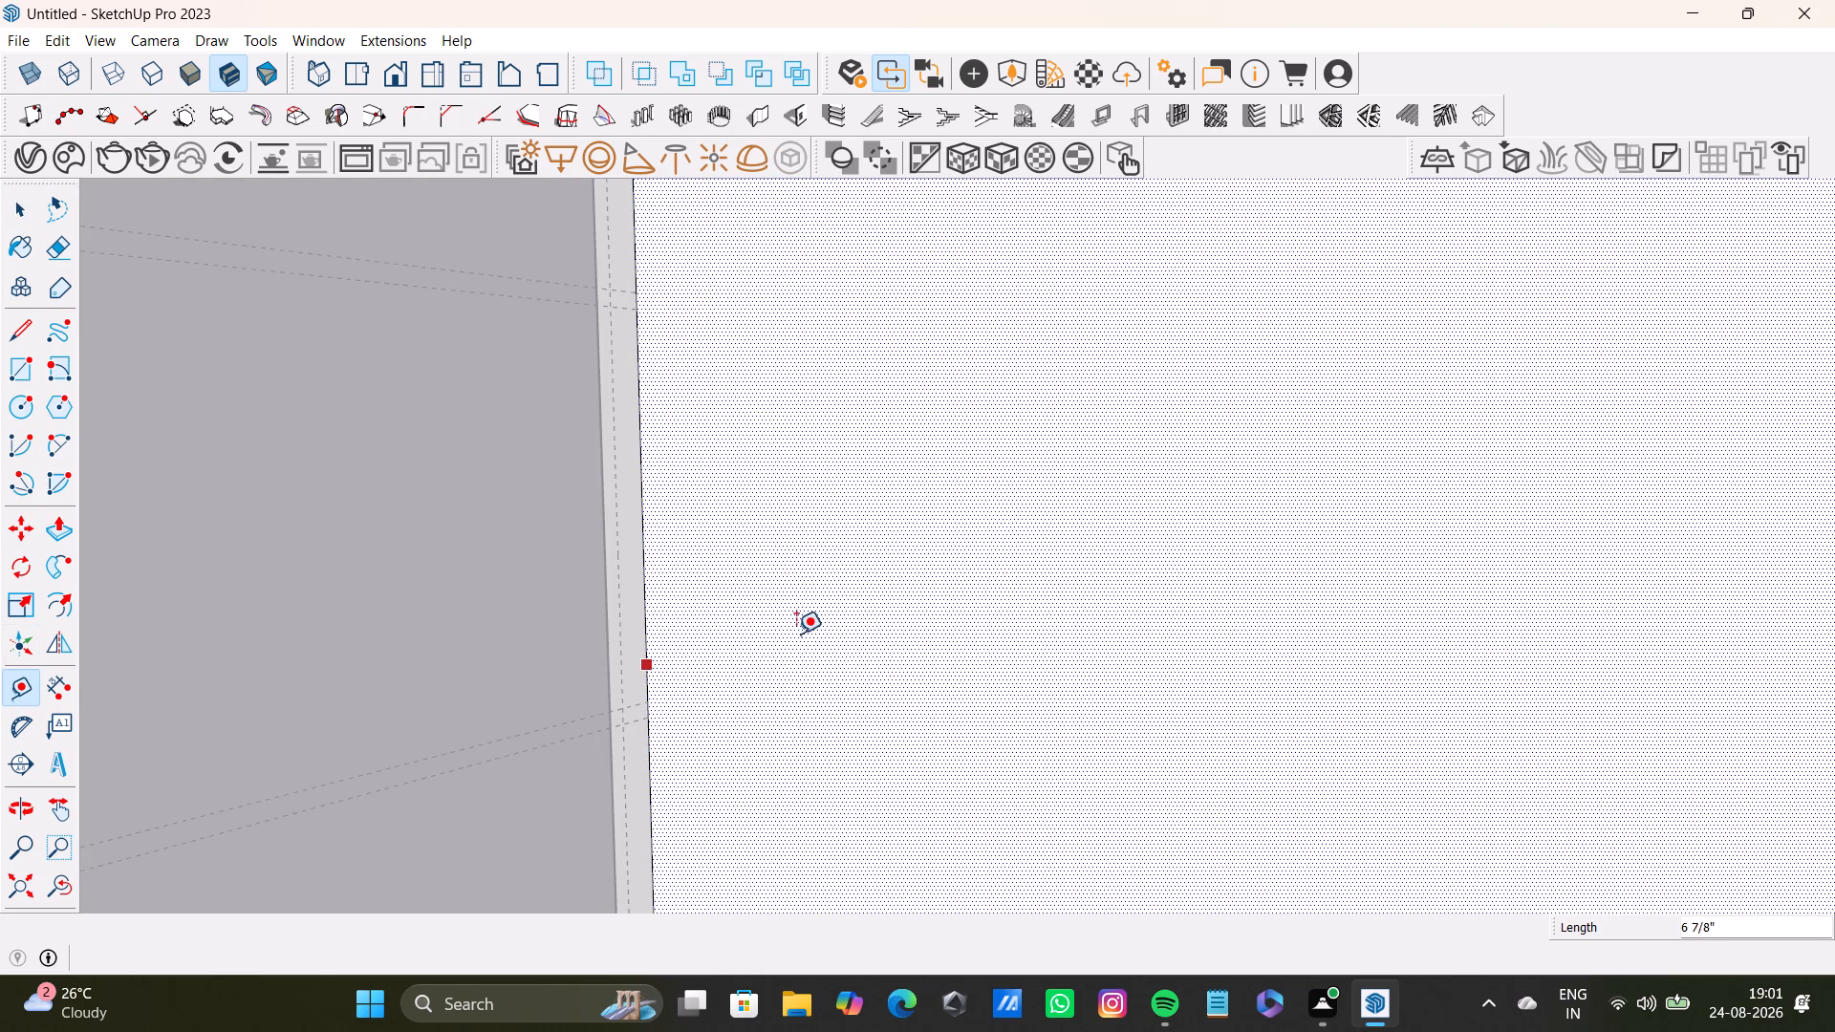
pyautogui.moveTo(786, 597); pyautogui.dragTo(1049, 748, button='middle')
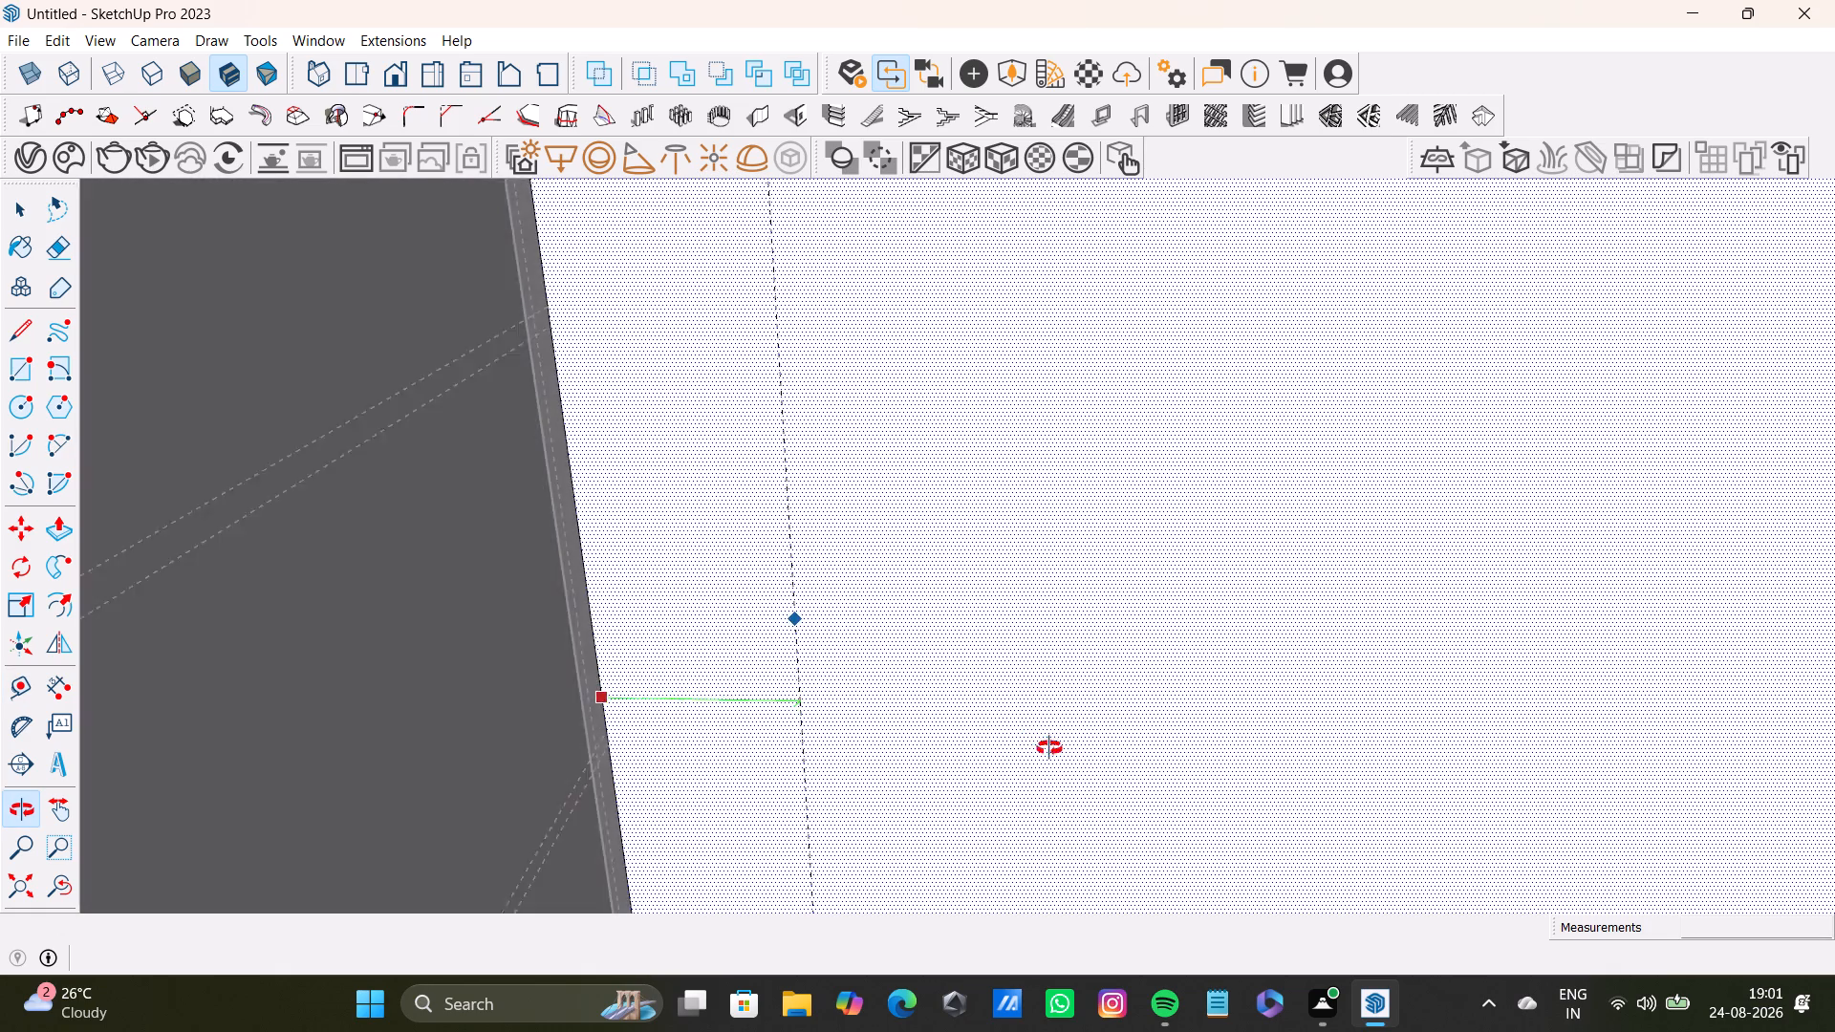
pyautogui.moveTo(1049, 748); pyautogui.dragTo(1060, 856, button='middle')
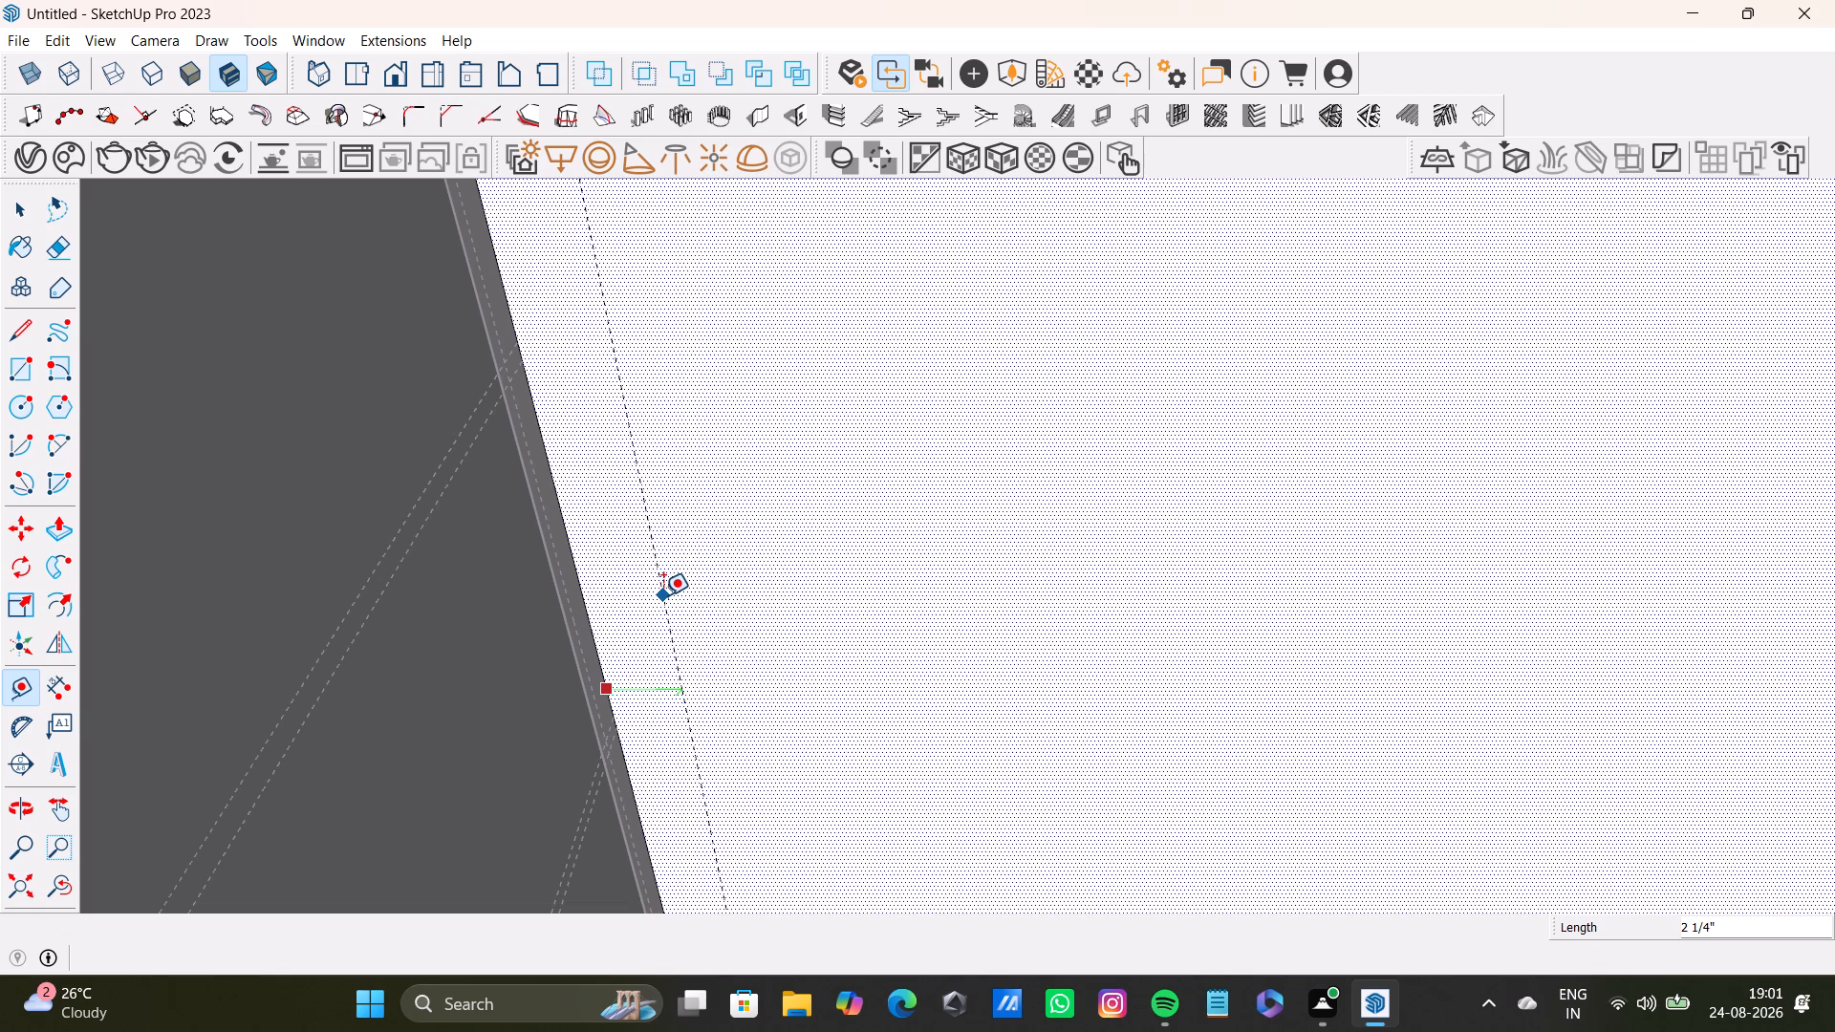
pyautogui.press('1')
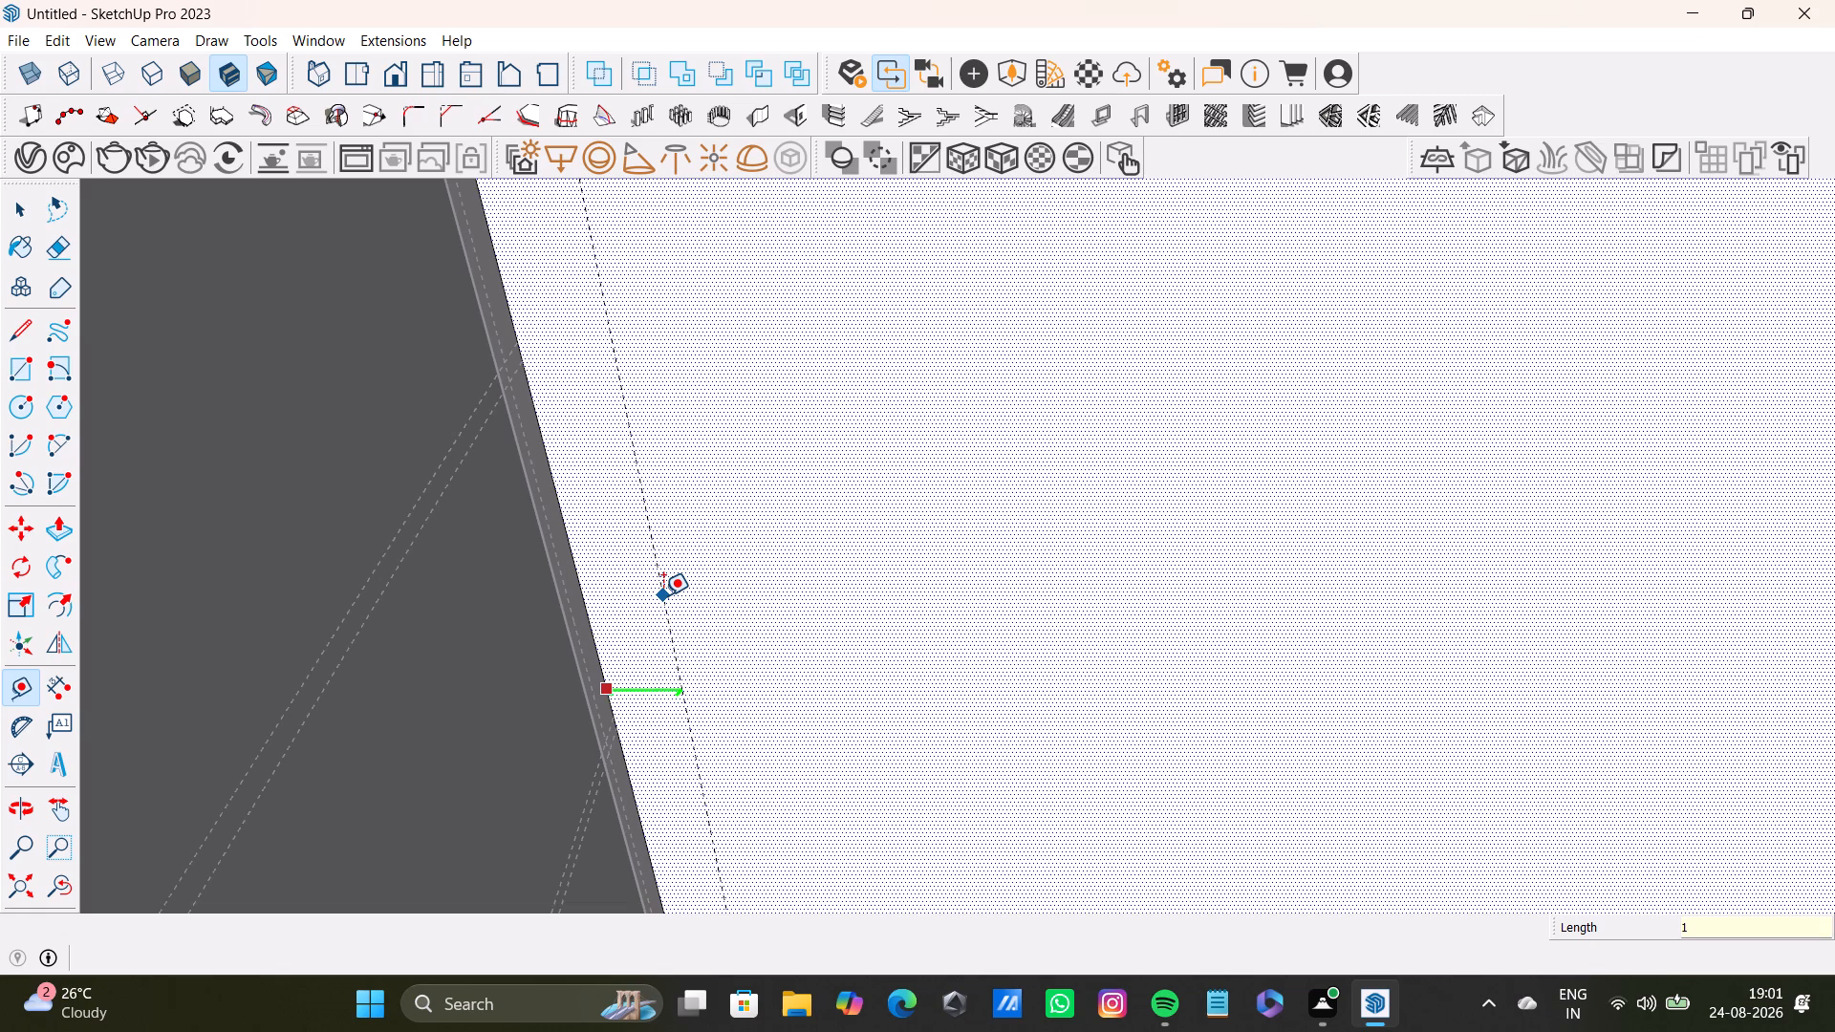
pyautogui.hotkey('shift', '"')
pyautogui.press('Return')
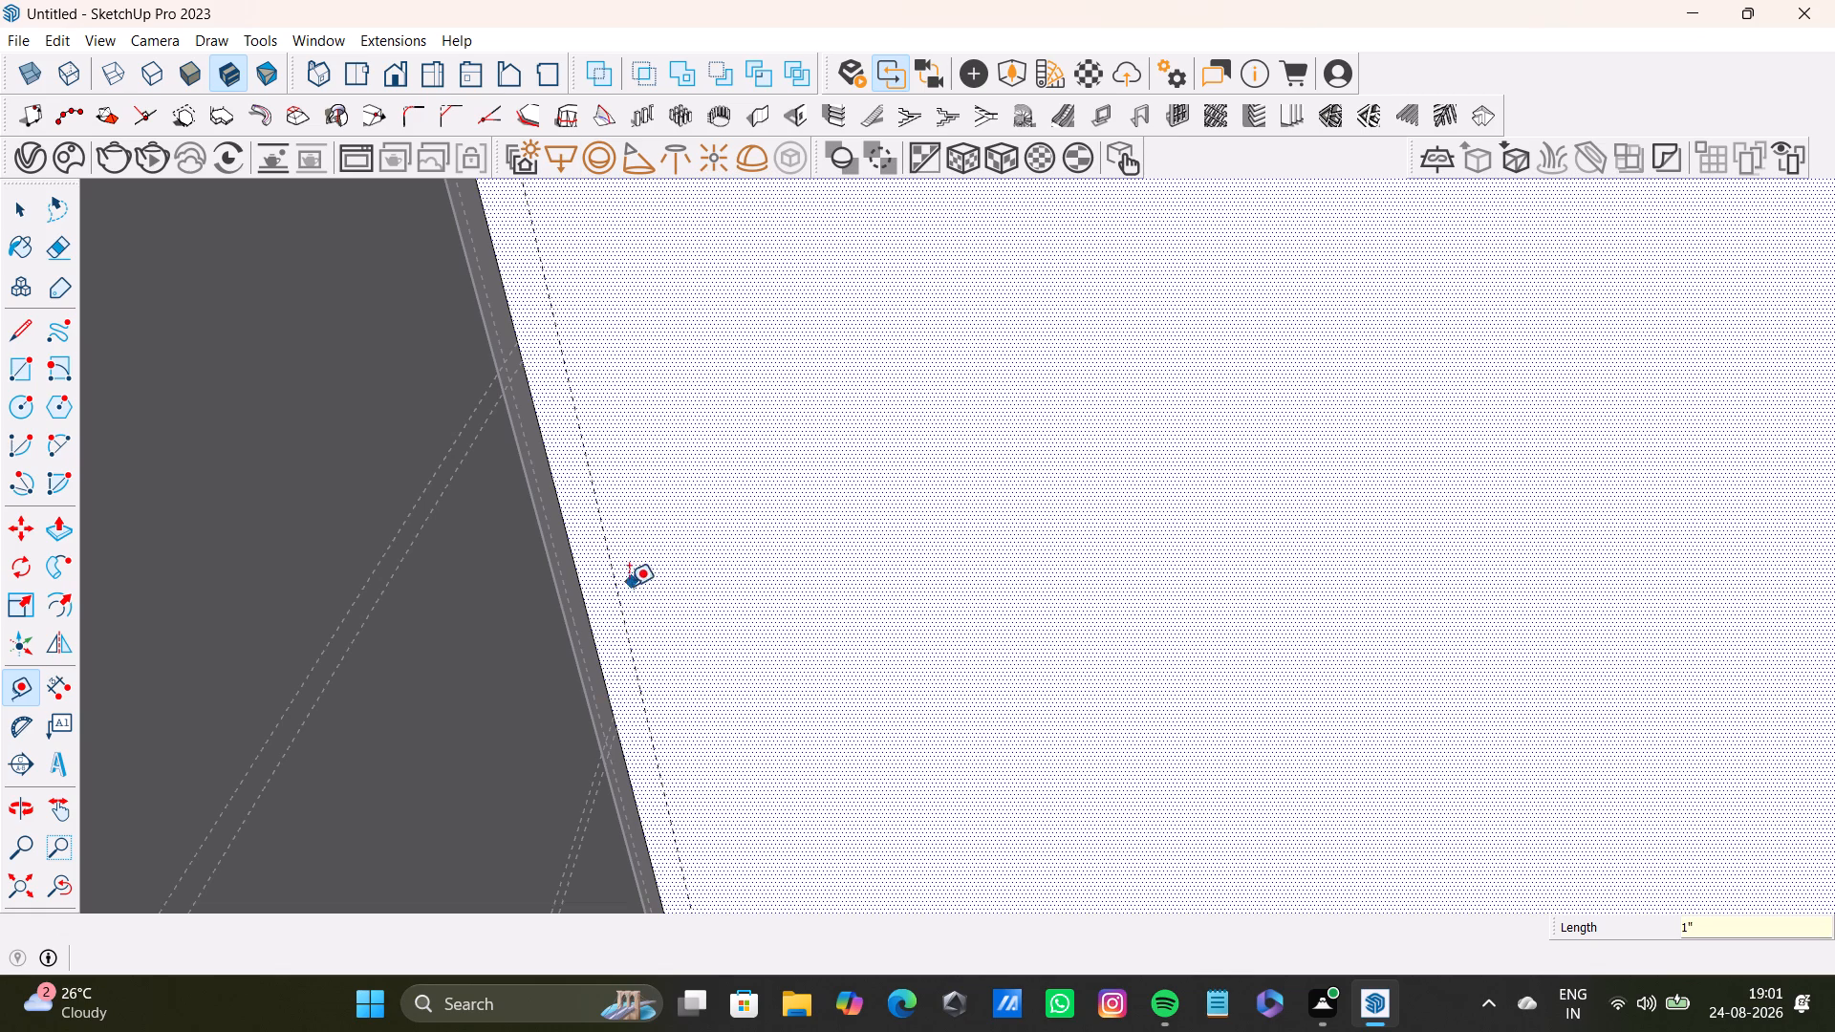
# Place a second vertical guide on the opposite arm's inner face, offset 0.5" from the first one.
pyautogui.click(623, 597)
pyautogui.write('0.5"')
pyautogui.press('Return')
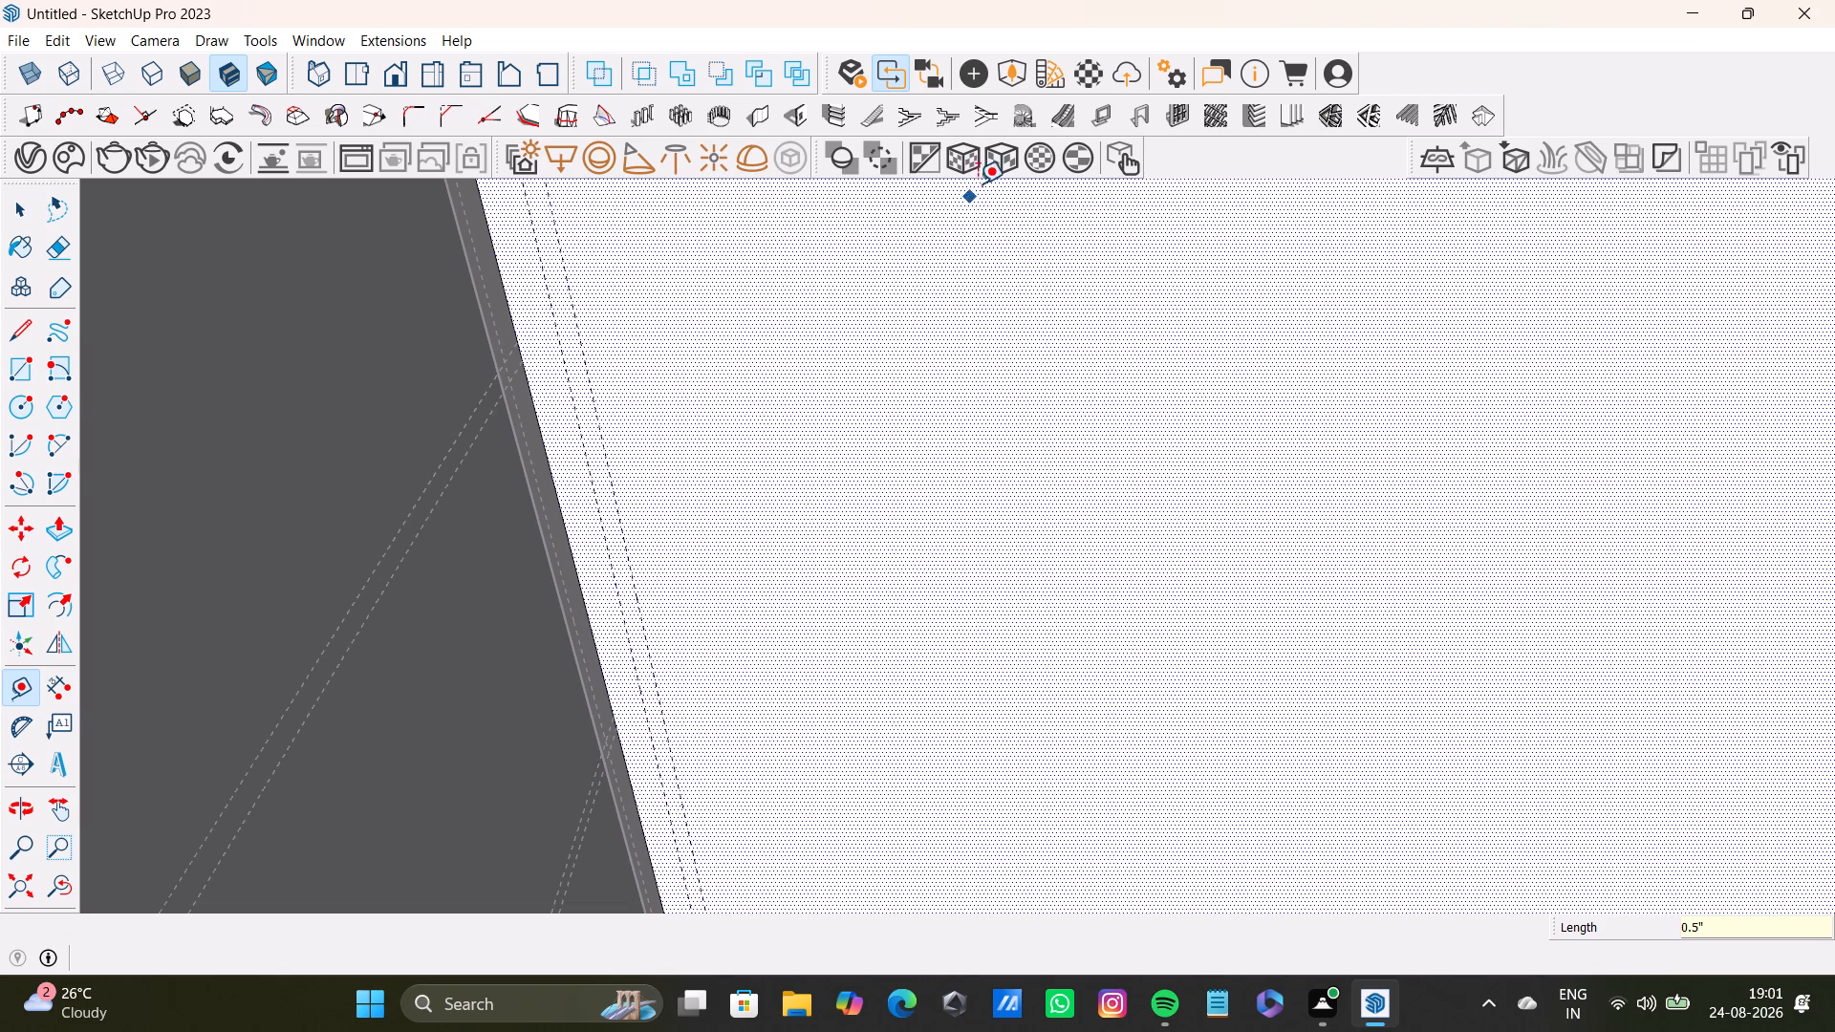
pyautogui.press('space')
# Place a horizontal guide on the opposite arm's inner face, offset 0.5" below its top edge.
pyautogui.scroll(-8, 550, 496)
pyautogui.scroll(-4, 806, 376)
pyautogui.keyDown('shift'); pyautogui.moveTo(896, 348); pyautogui.dragTo(817, 376, button='middle'); pyautogui.keyUp('shift')
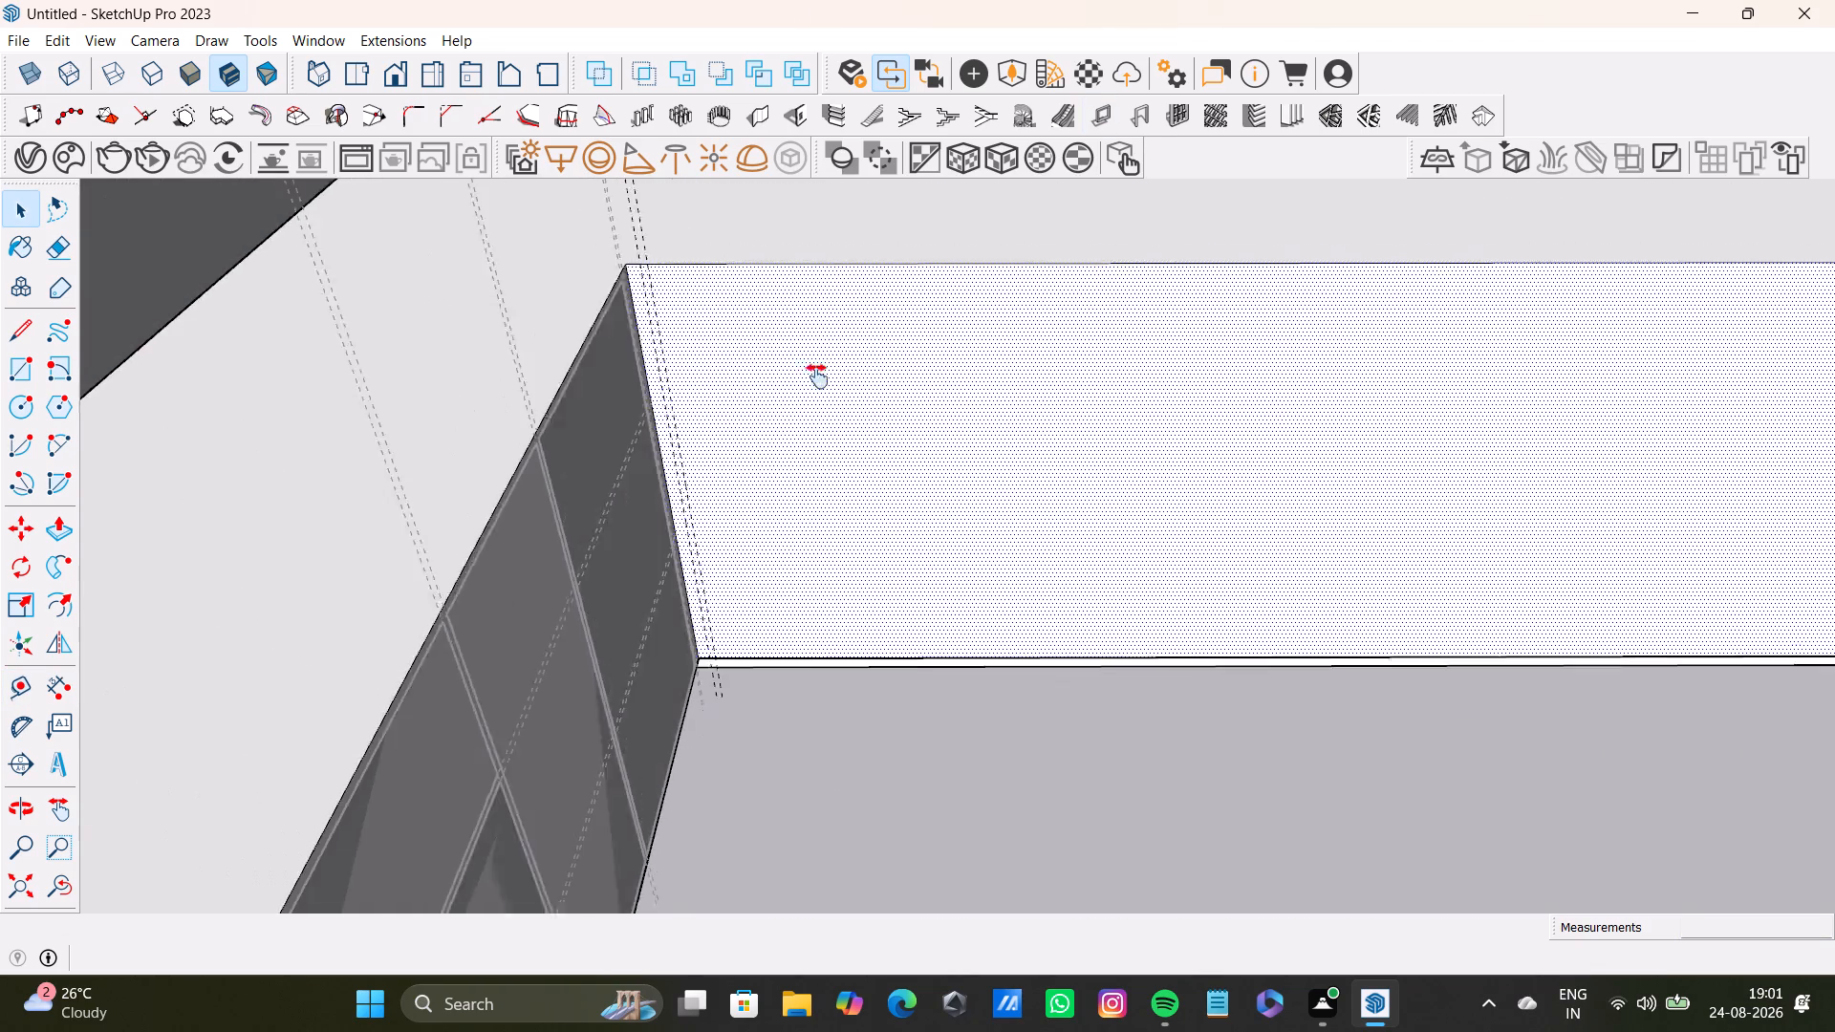
pyautogui.keyDown('shift'); pyautogui.moveTo(817, 376); pyautogui.dragTo(667, 540, button='middle'); pyautogui.keyUp('shift')
pyautogui.press('t')
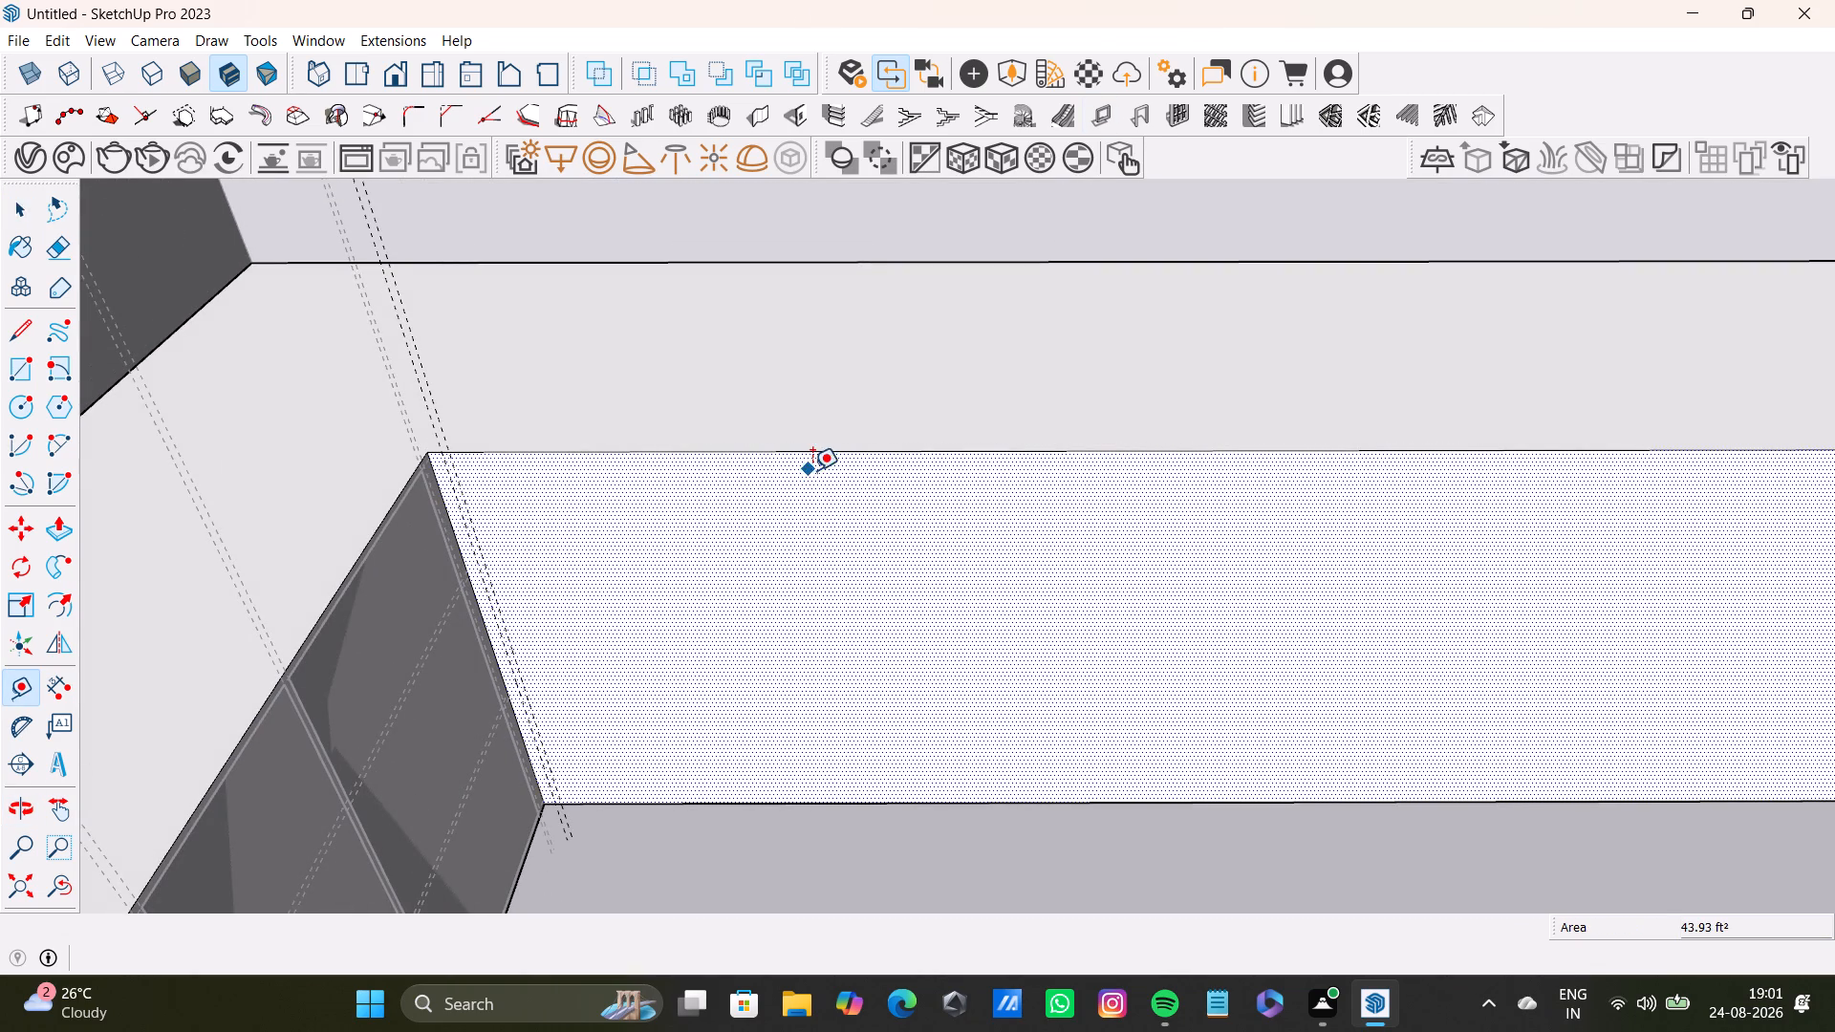
pyautogui.moveTo(816, 470); pyautogui.dragTo(816, 398, button='middle')
pyautogui.click(879, 400)
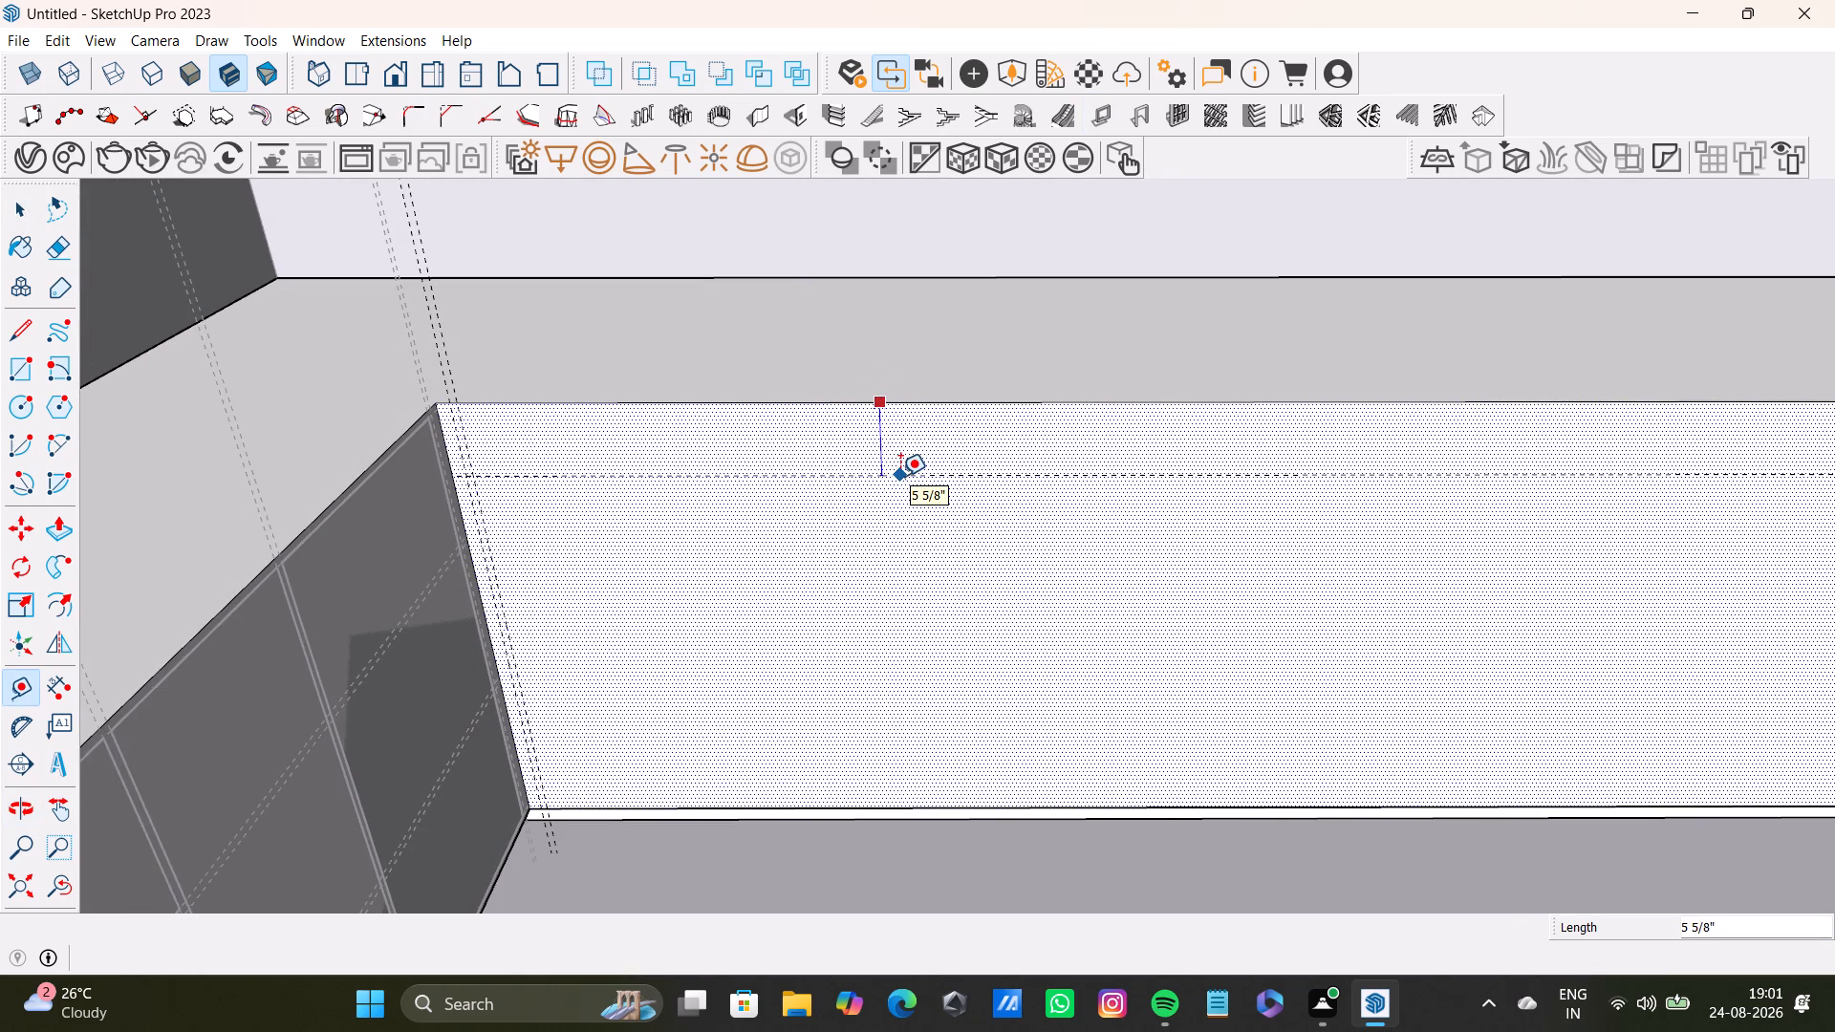
pyautogui.write('0.5')
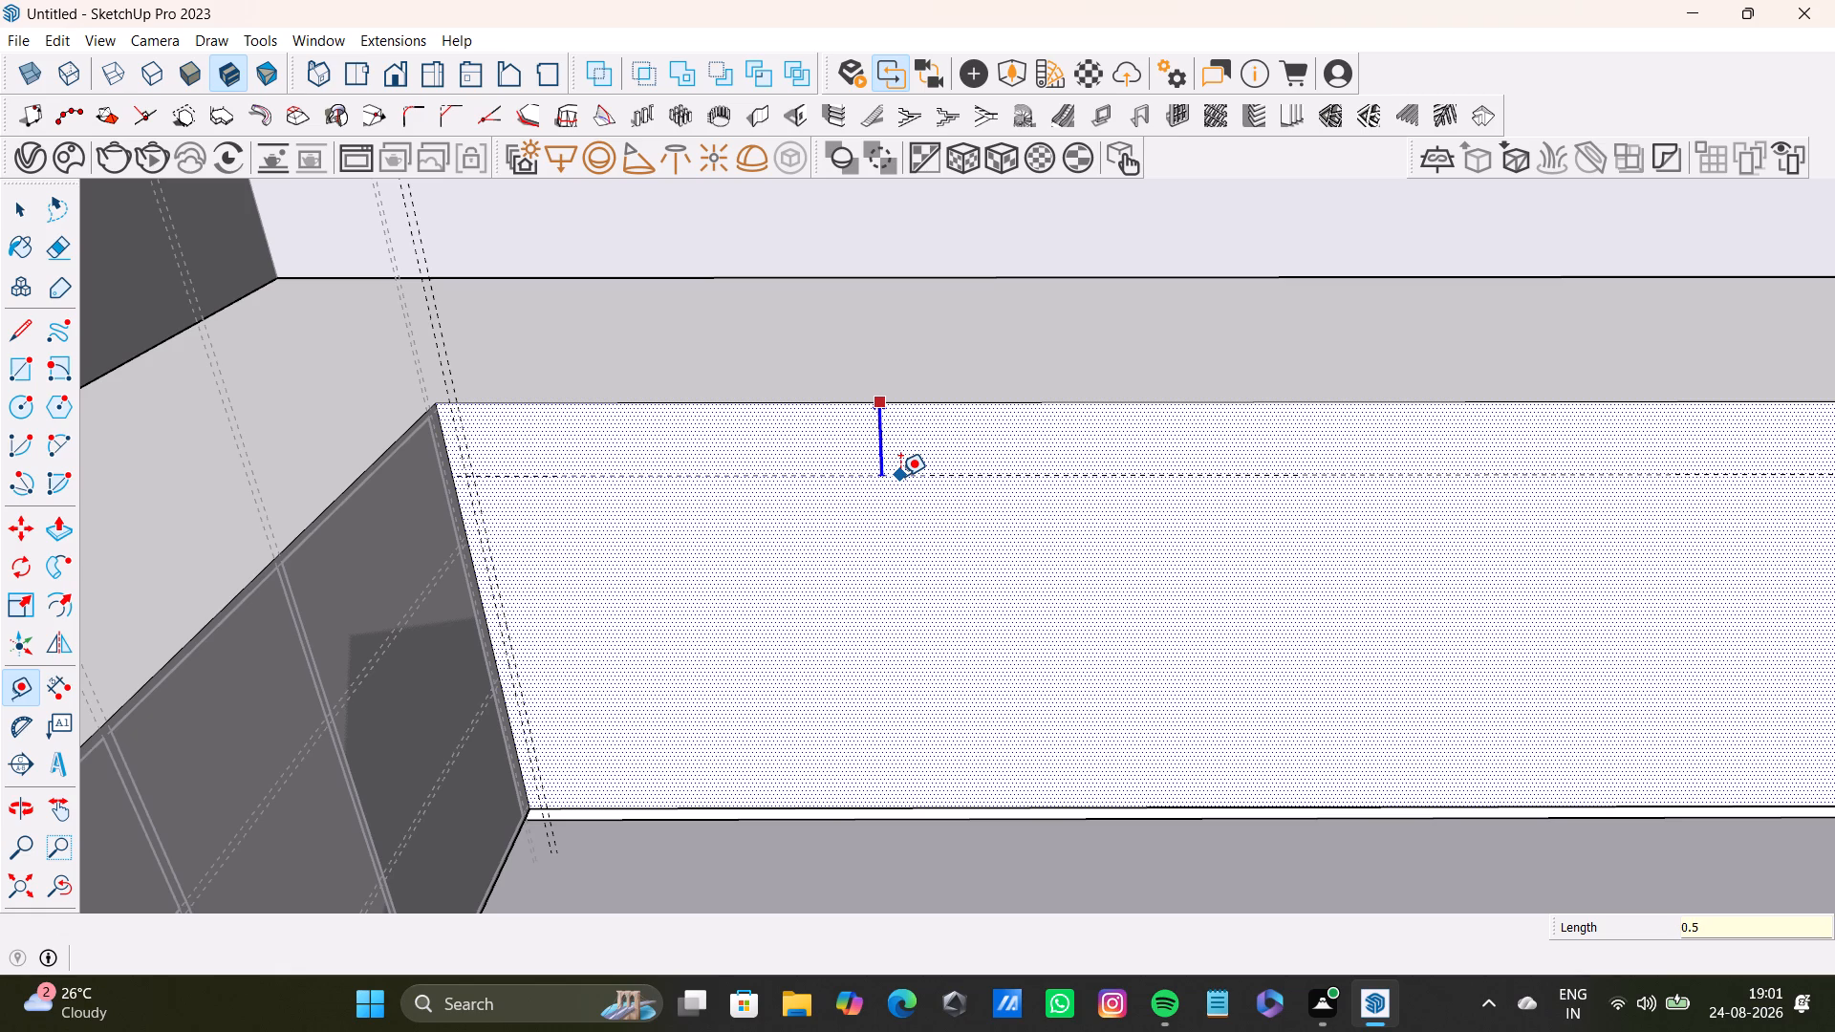
pyautogui.hotkey('shift', '"')
pyautogui.press('Return')
# Place a vertical guide on the same face, offset 0.5" inward from the arm's outer end edge.
pyautogui.scroll(-4, 898, 520)
pyautogui.keyDown('shift'); pyautogui.moveTo(1067, 559); pyautogui.dragTo(610, 570, button='middle'); pyautogui.keyUp('shift')
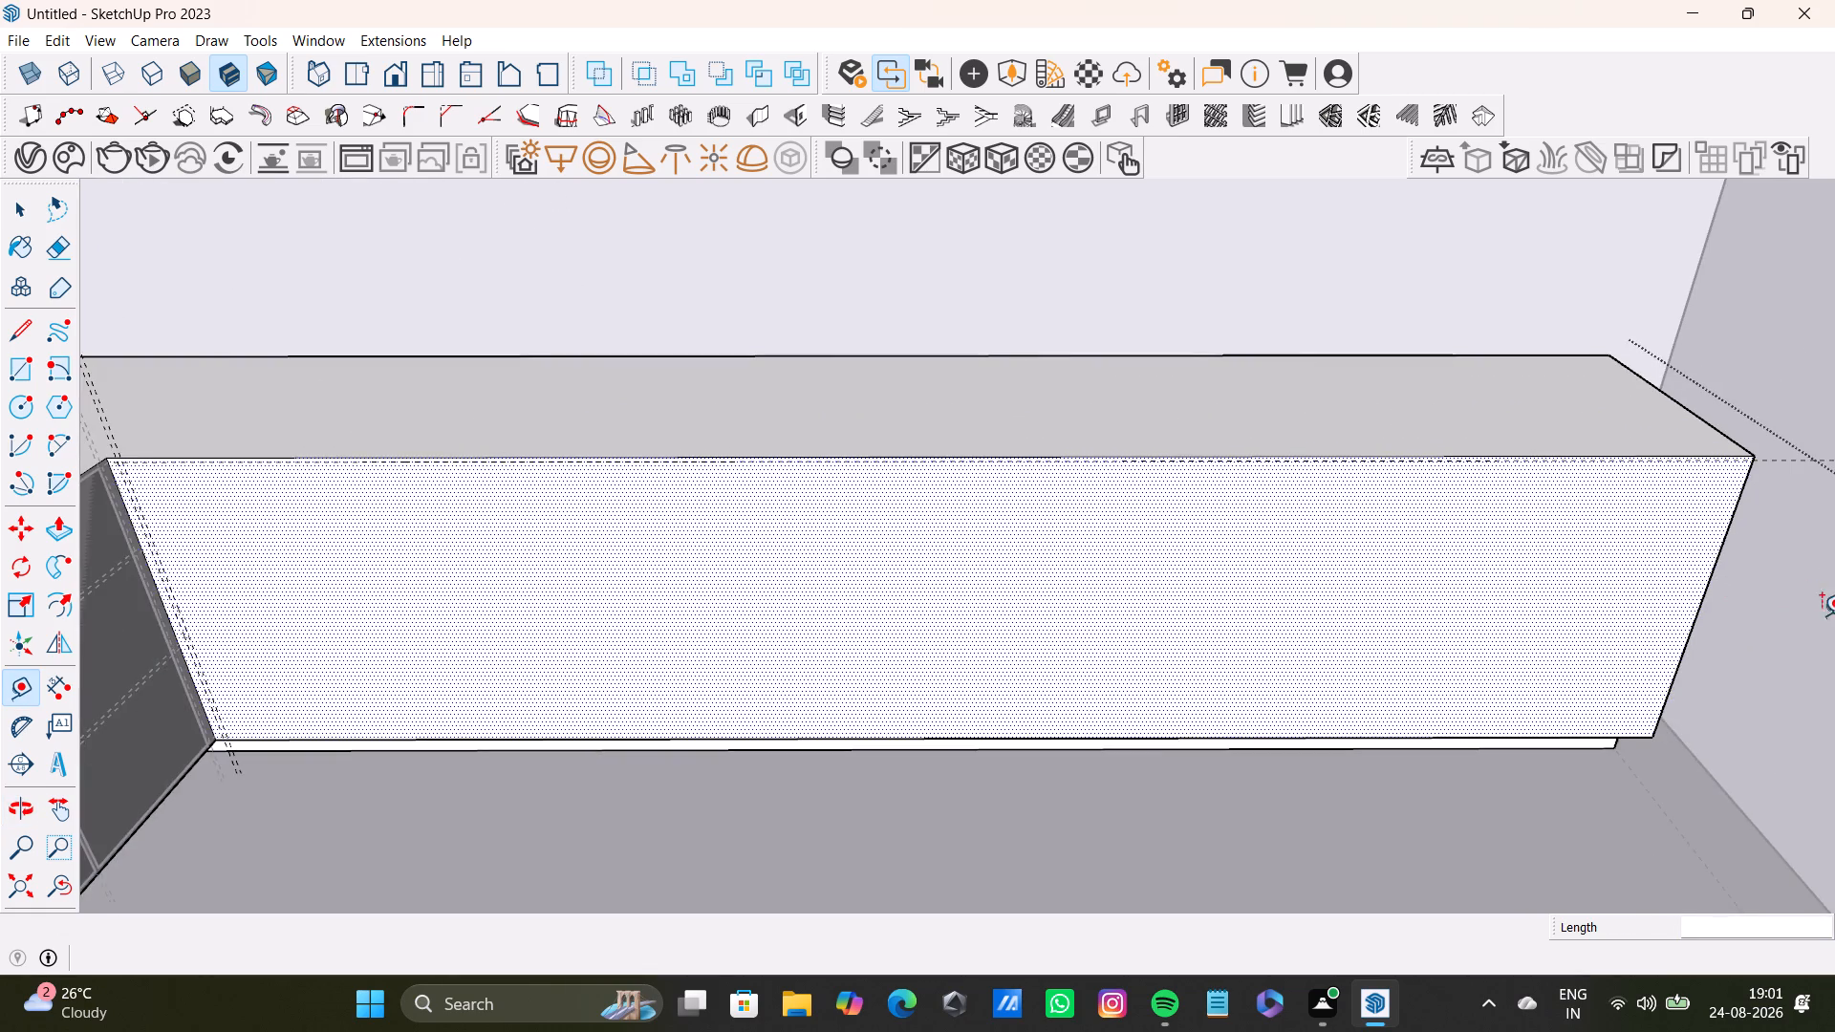
pyautogui.scroll(3, 1797, 599)
pyautogui.click(1686, 598)
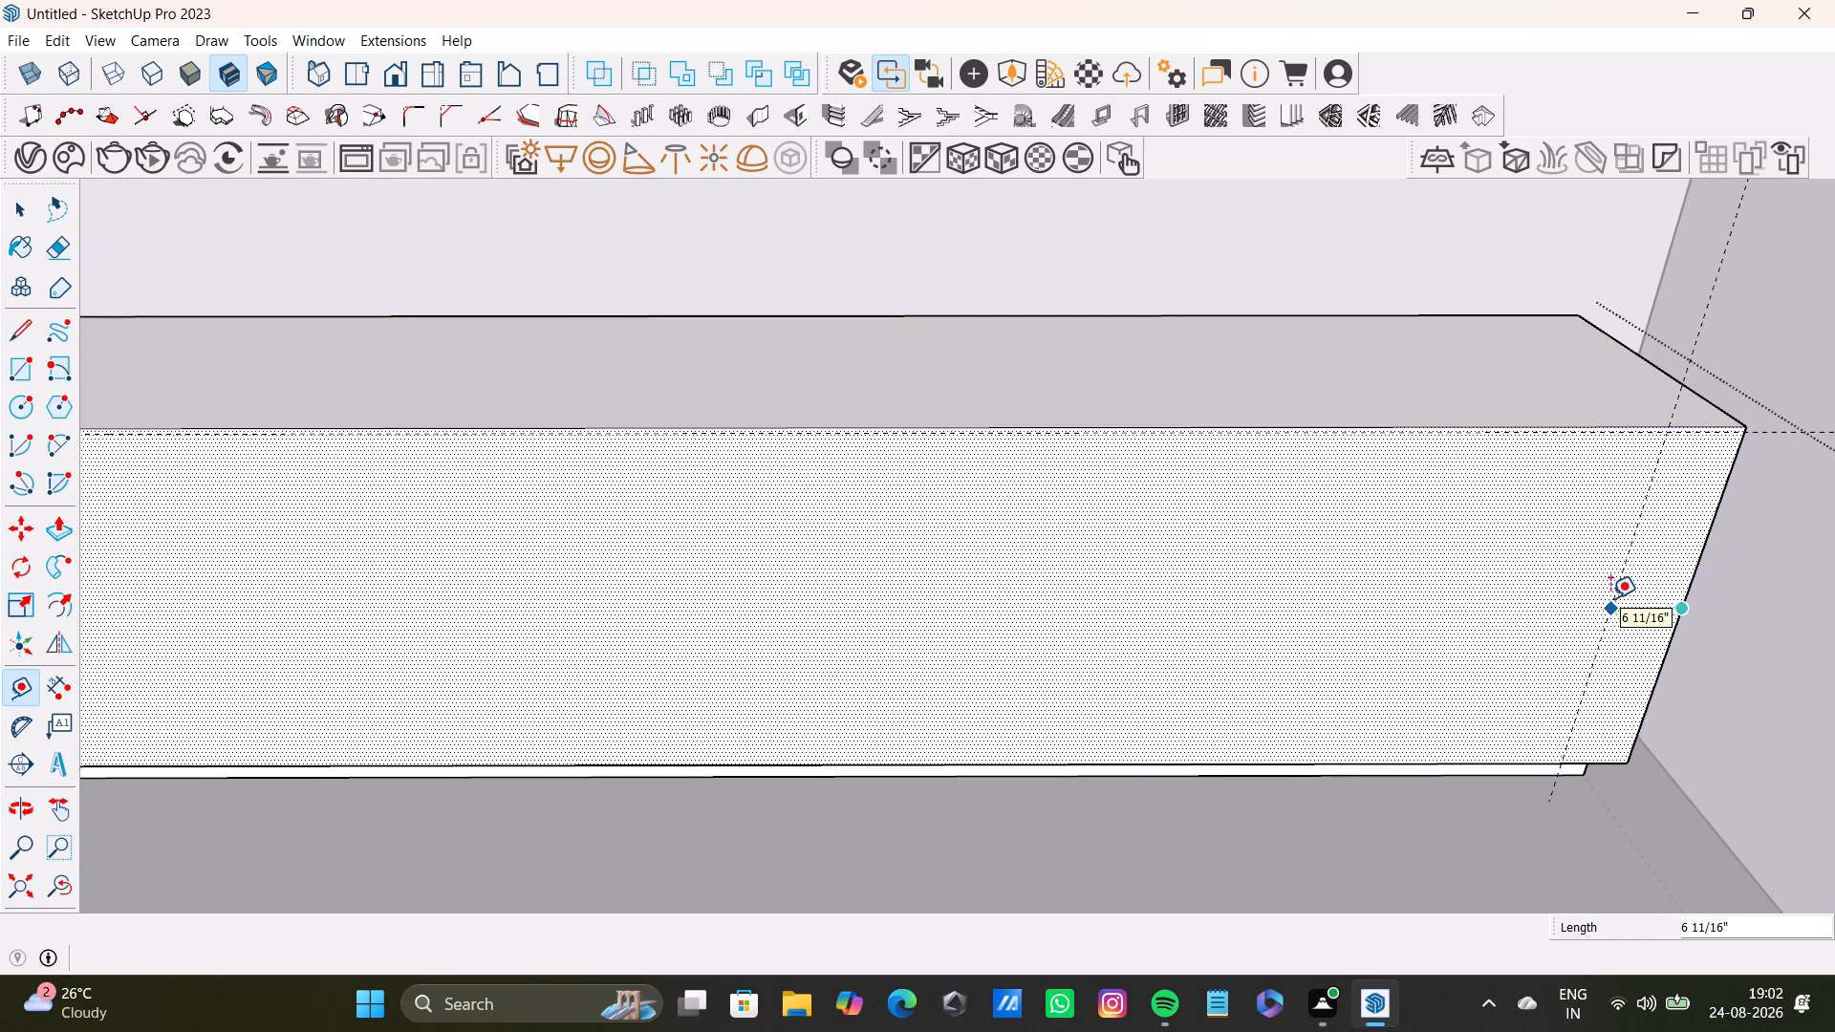
pyautogui.press('1')
pyautogui.press('BackSpace')
pyautogui.write('0.5')
pyautogui.hotkey('shift', '"')
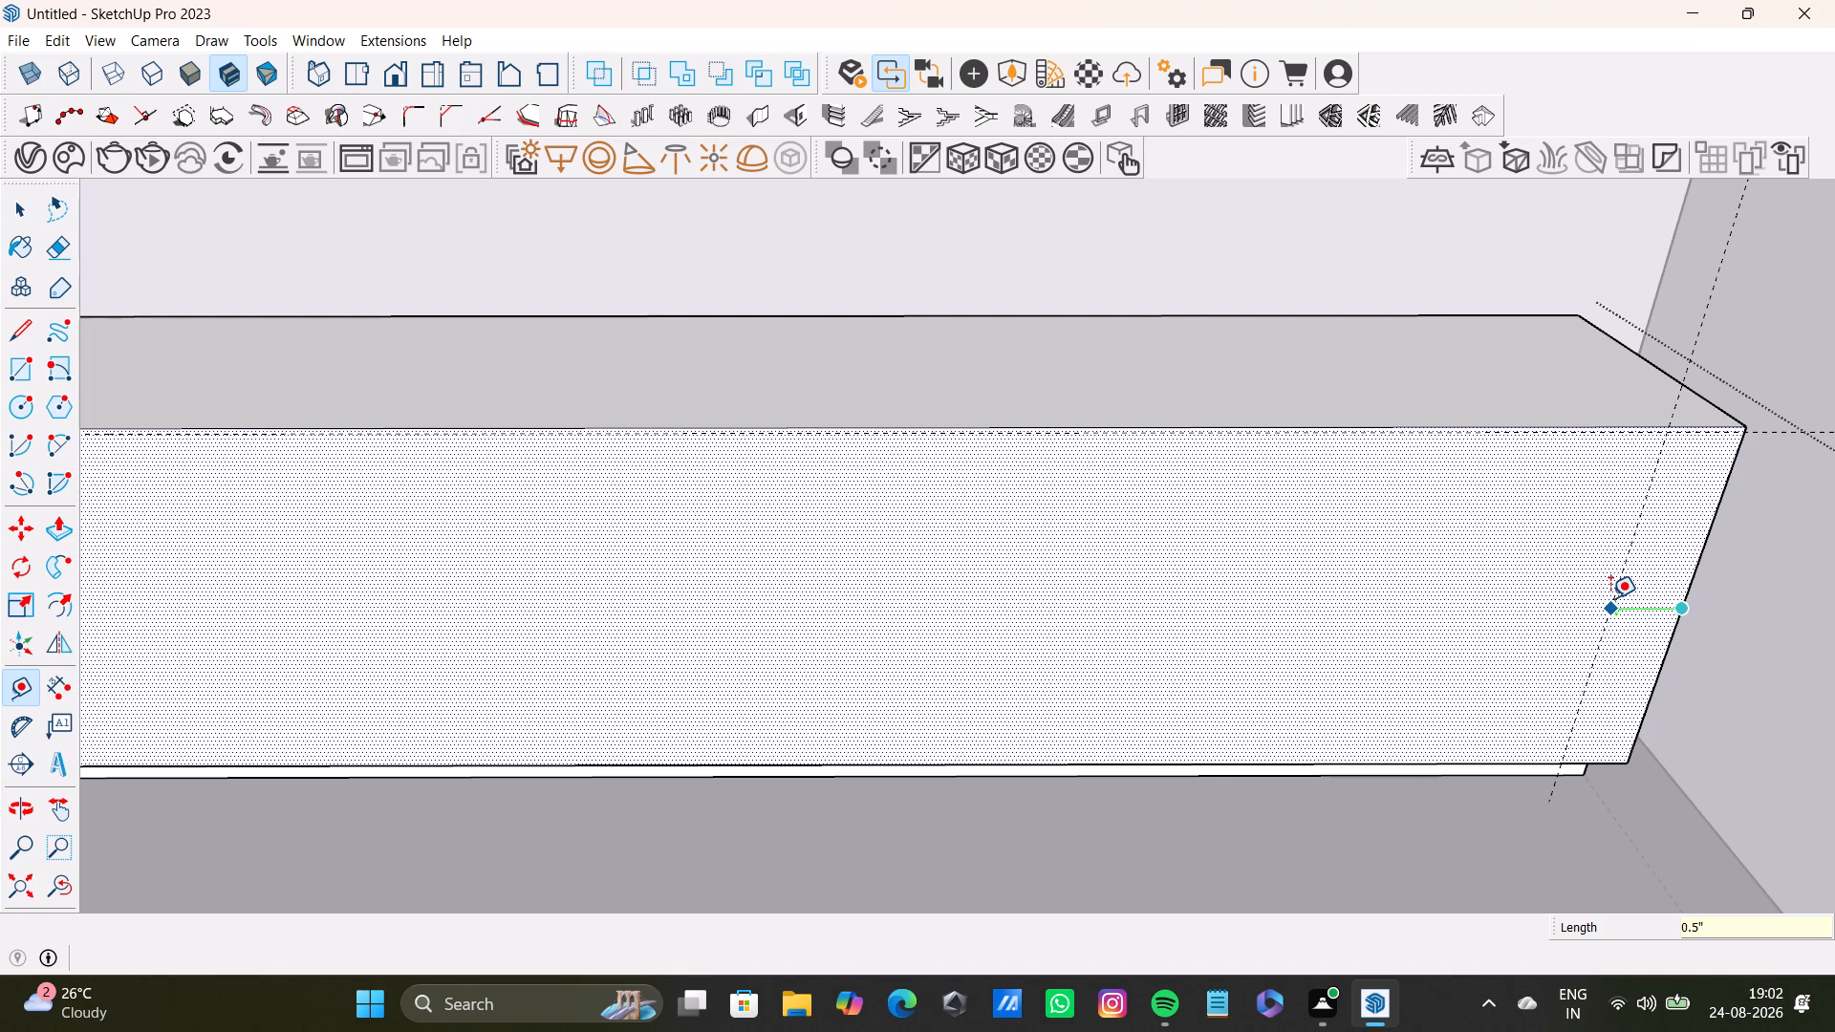
pyautogui.press('Return')
# Place a horizontal guide on the same face, offset 0.5" above its bottom edge.
pyautogui.click(1573, 760)
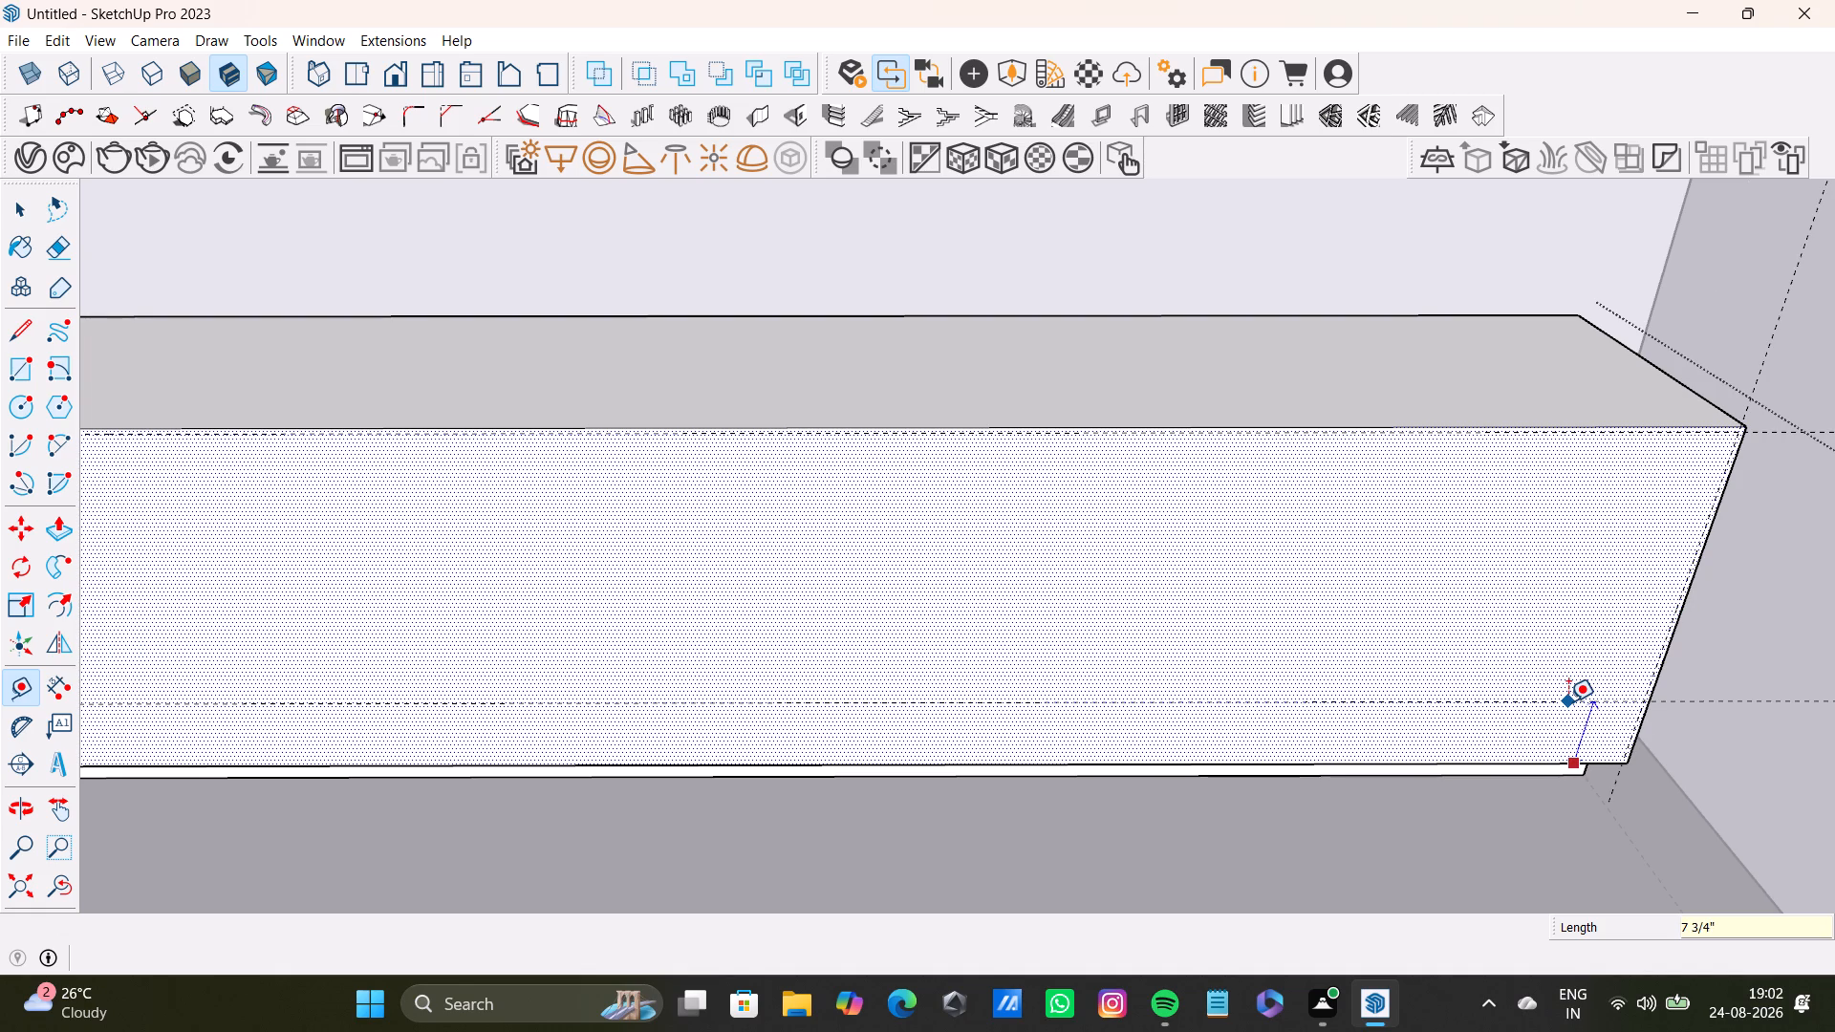
pyautogui.write('0.5')
pyautogui.hotkey('shift', '"')
pyautogui.press('Return')
# Place a pair of vertical guides 0.5" apart, the first about 2' 7 1/2" along the face from the second inner-corner guide.
pyautogui.scroll(-3, 1536, 723)
pyautogui.keyDown('shift'); pyautogui.moveTo(1388, 711); pyautogui.dragTo(1583, 688, button='middle'); pyautogui.keyUp('shift')
pyautogui.scroll(13, 583, 616)
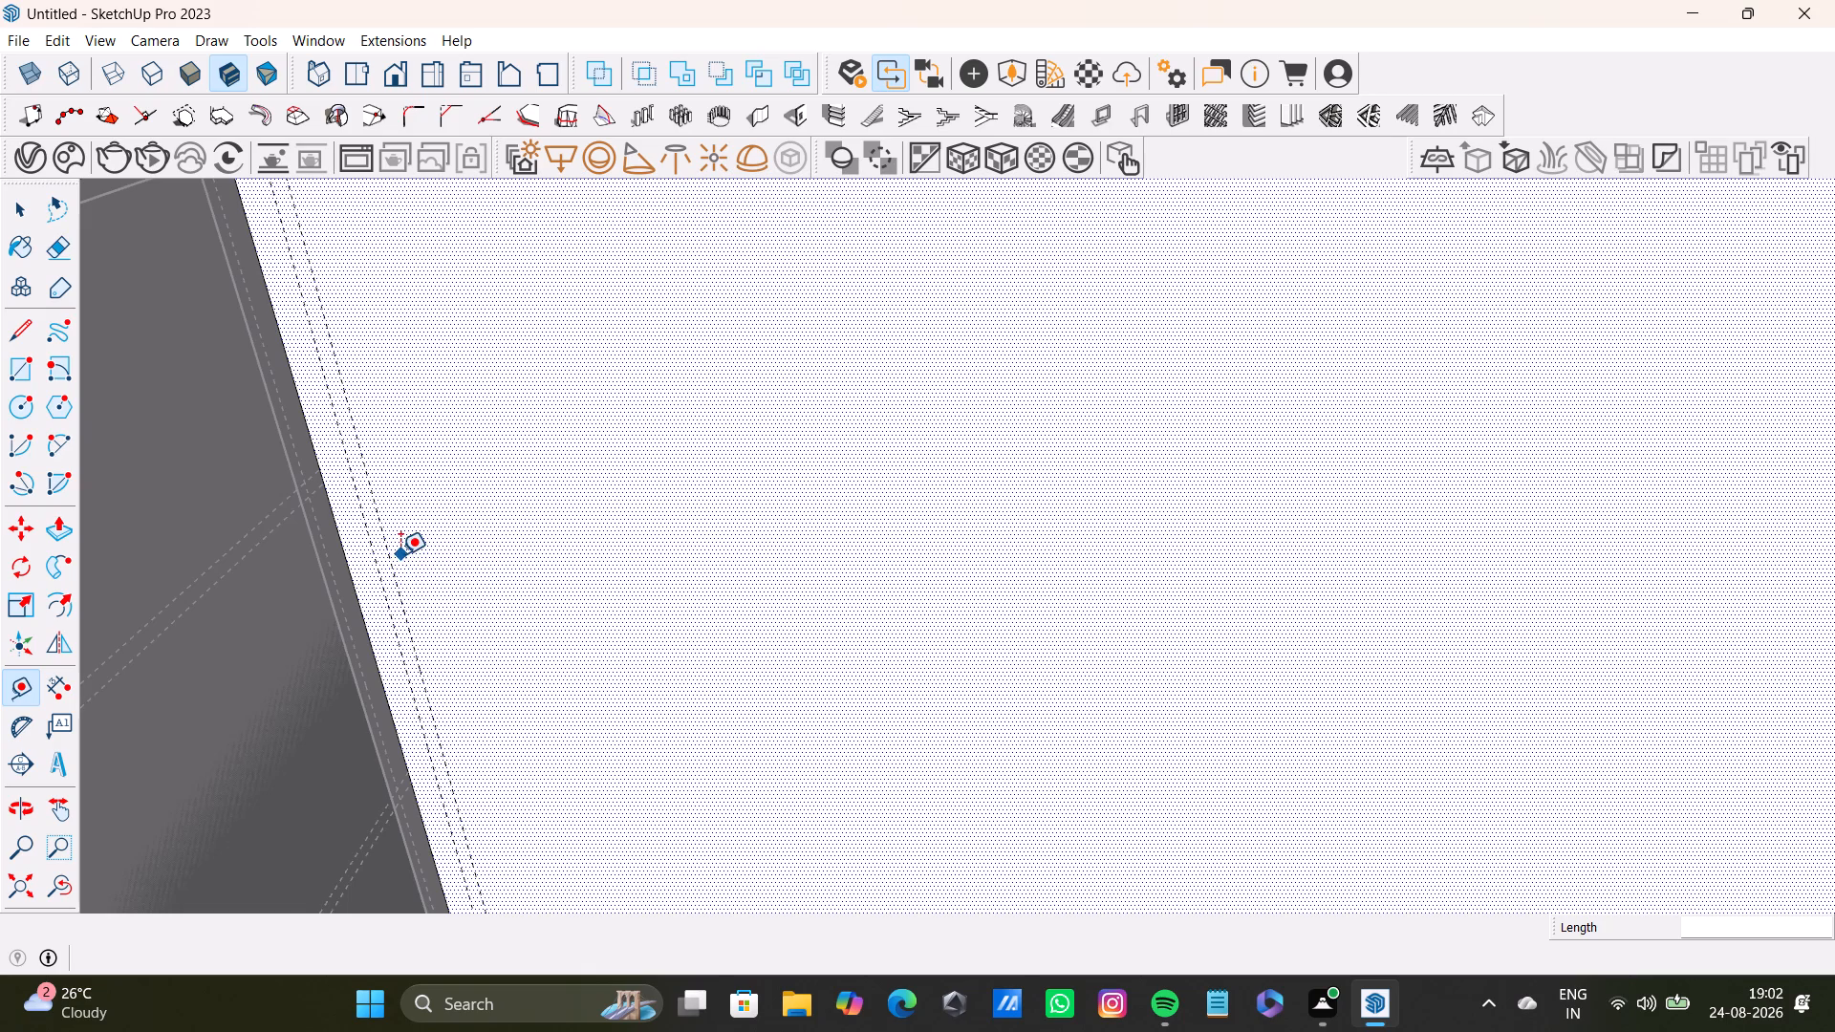
pyautogui.click(399, 591)
pyautogui.scroll(-8, 896, 683)
pyautogui.moveTo(973, 650); pyautogui.dragTo(749, 587, button='middle')
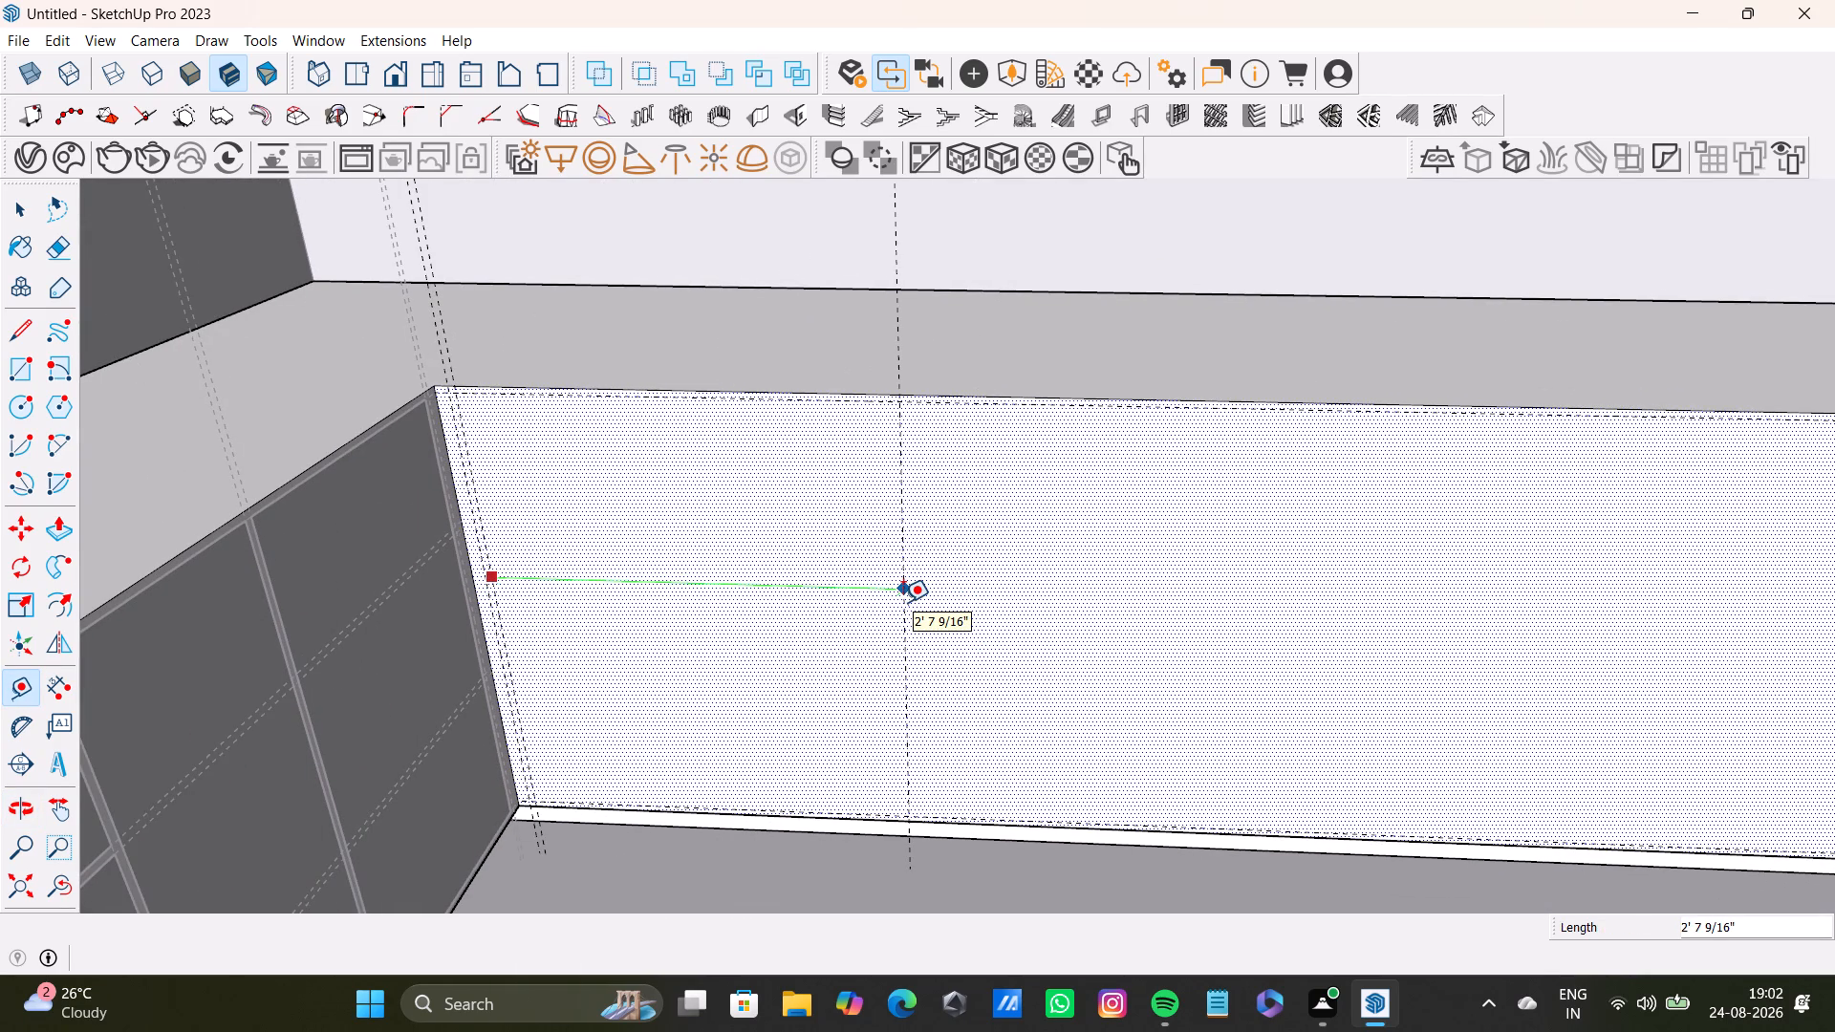
pyautogui.click(903, 602)
pyautogui.click(902, 624)
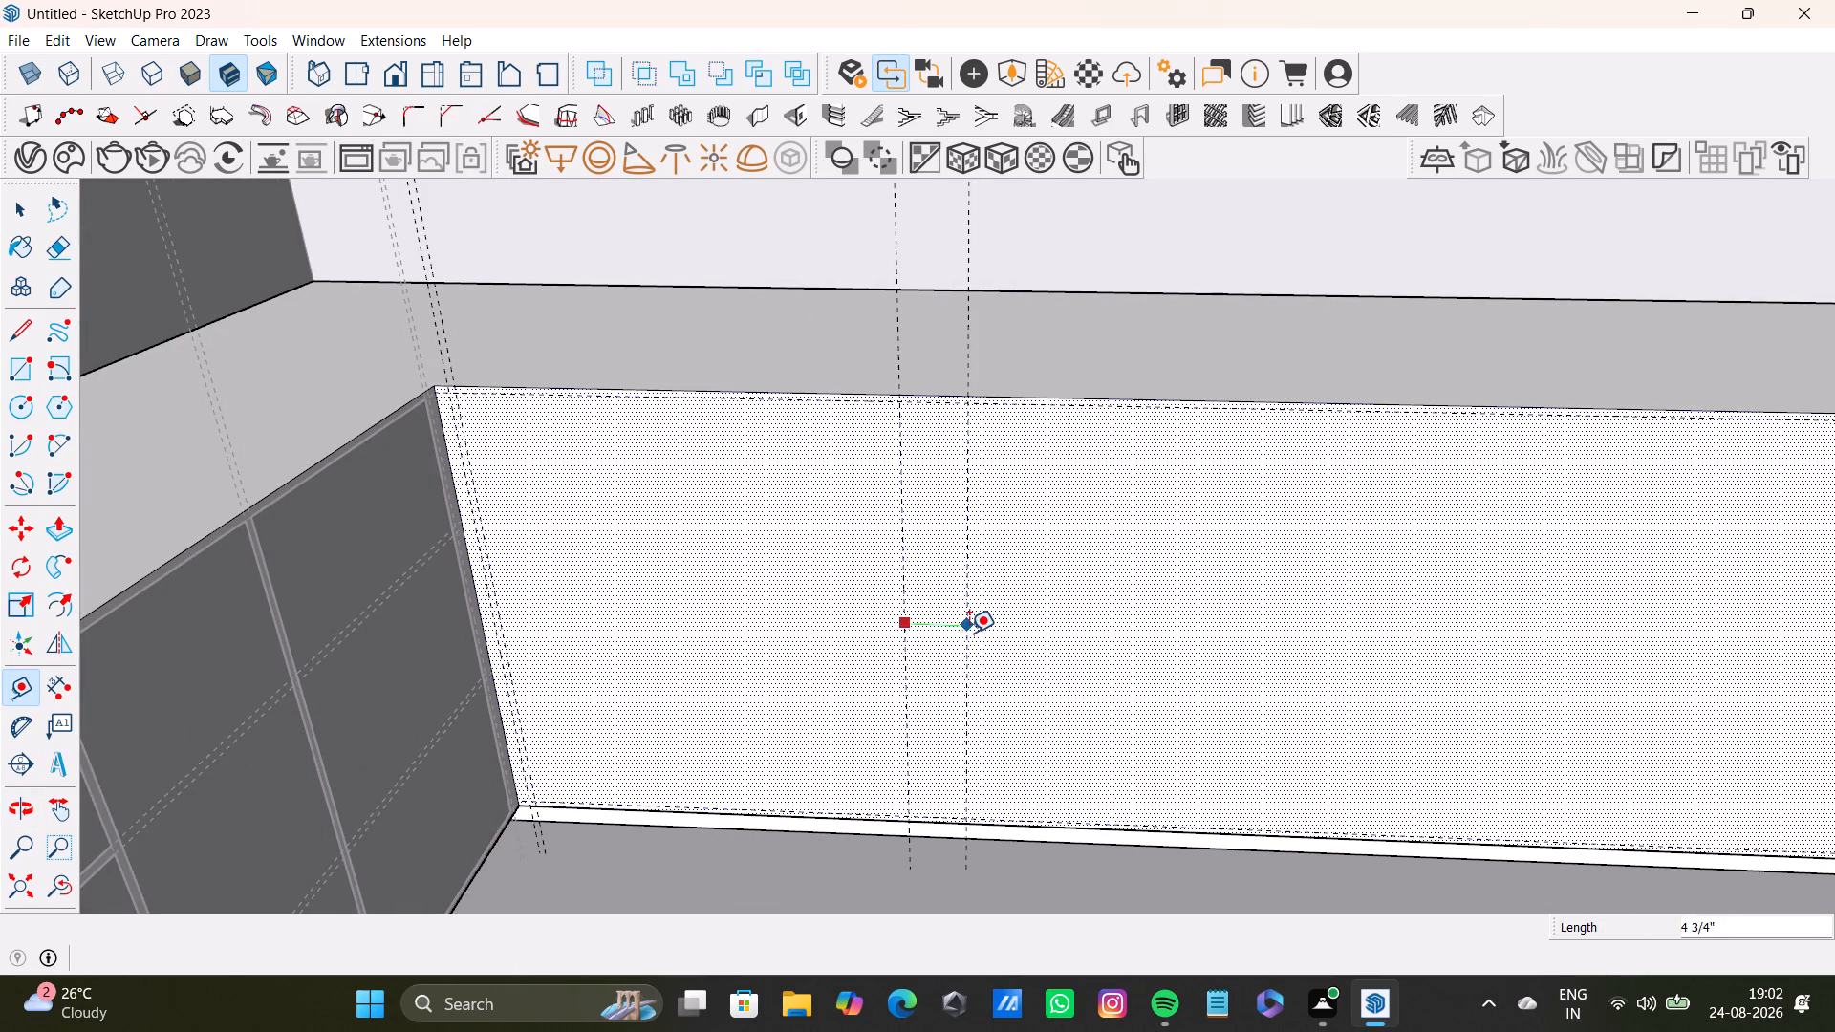
pyautogui.write('0.')
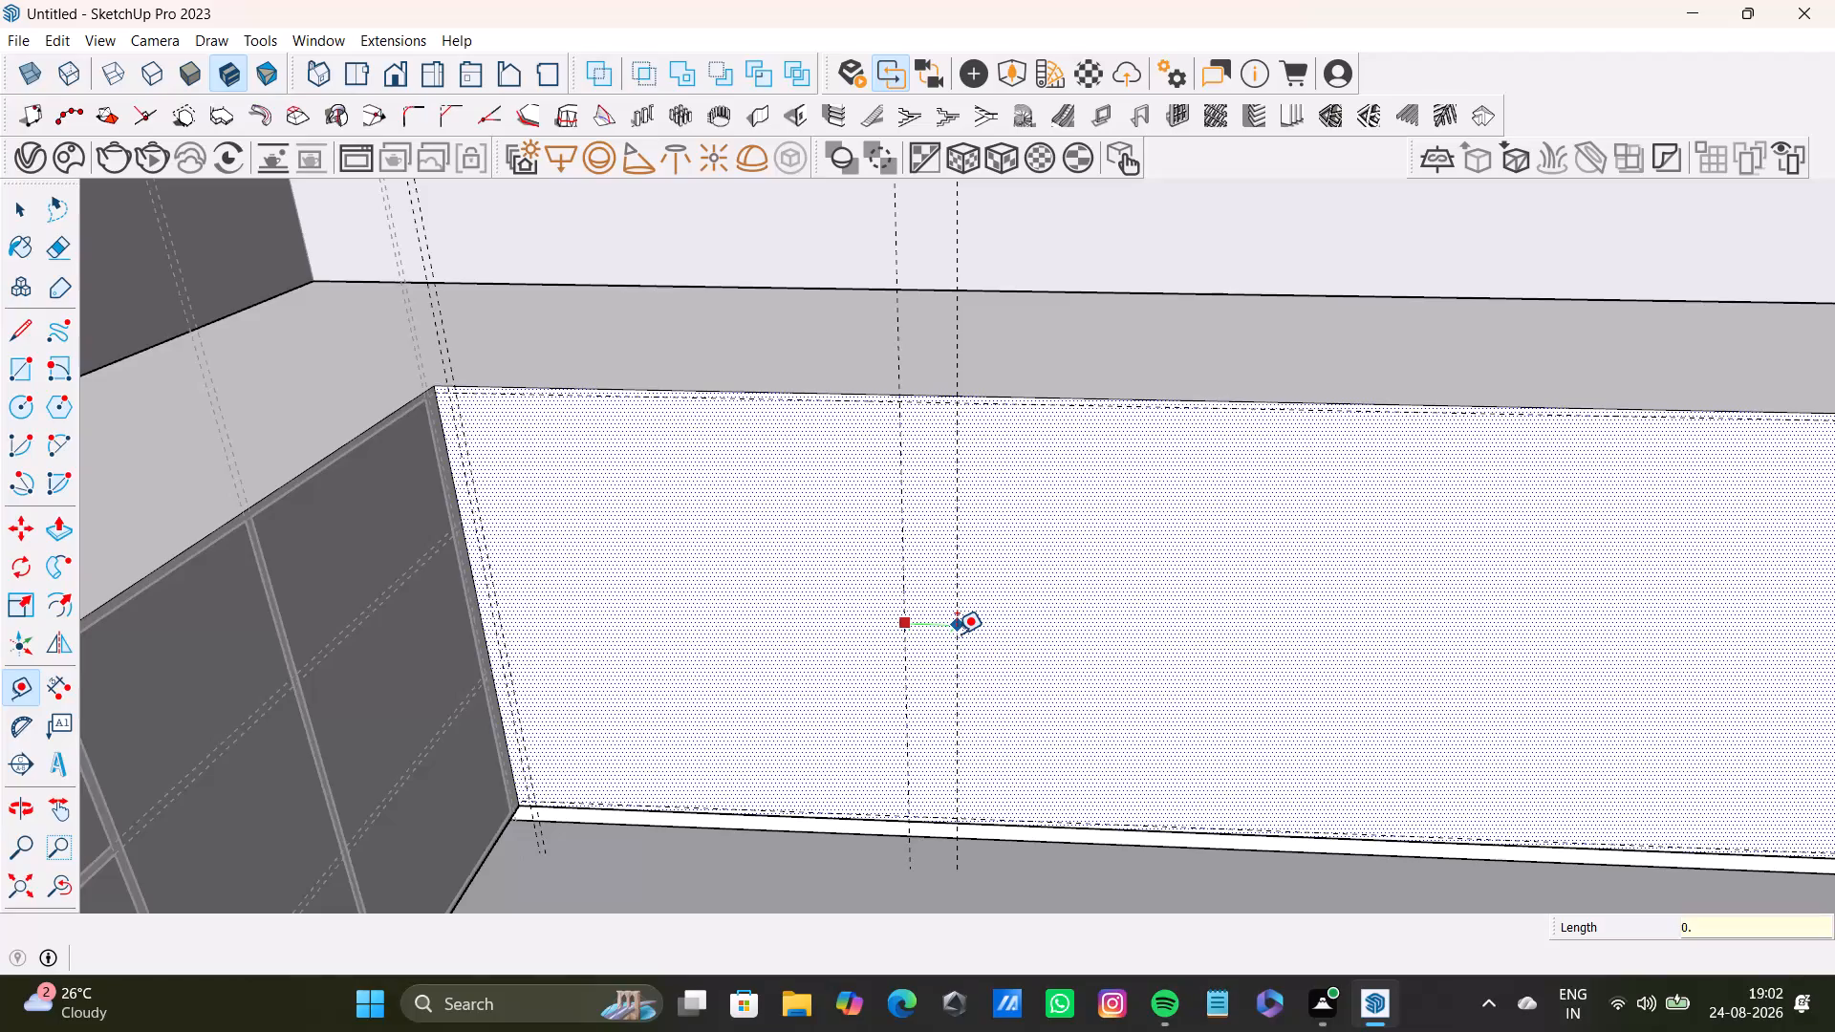
pyautogui.press('5')
pyautogui.hotkey('shift', '"')
pyautogui.press('Return')
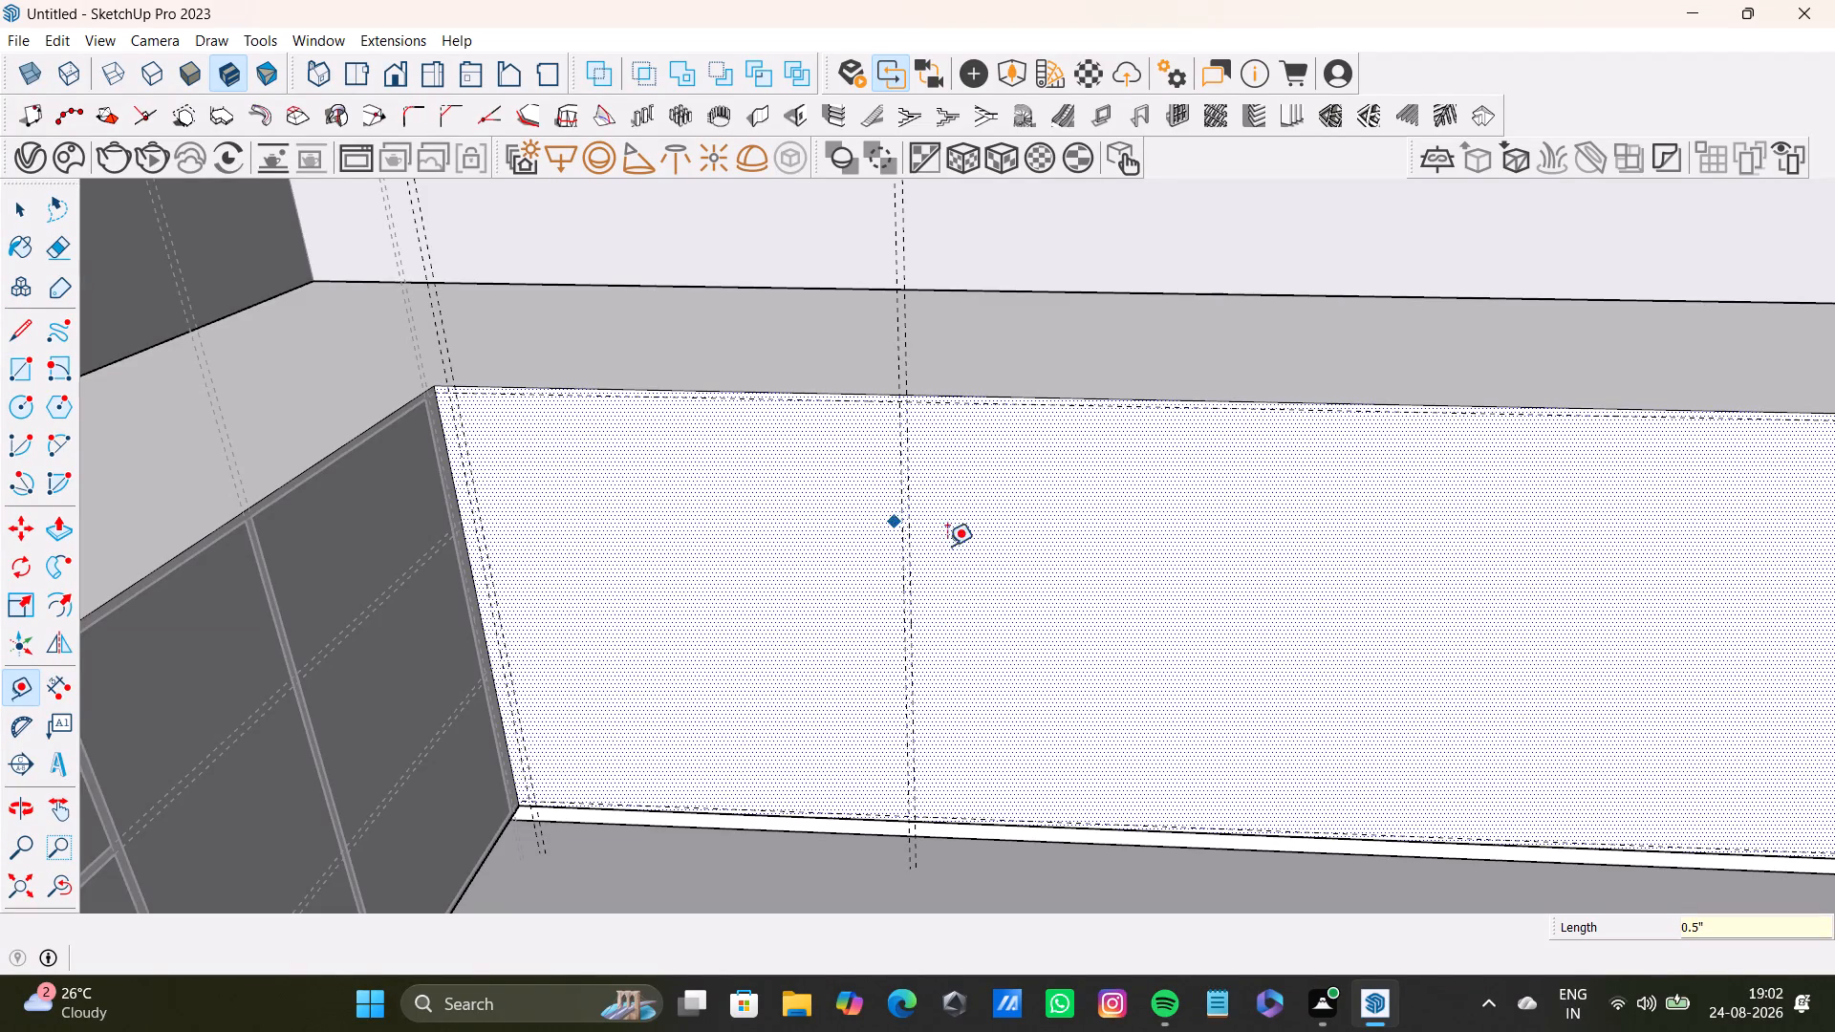
# Place a pair of horizontal guides 1/2" apart across the face, the first about 10" below the top-edge guide.
pyautogui.scroll(7, 986, 576)
pyautogui.scroll(-8, 810, 546)
pyautogui.moveTo(805, 528); pyautogui.dragTo(941, 517, button='middle')
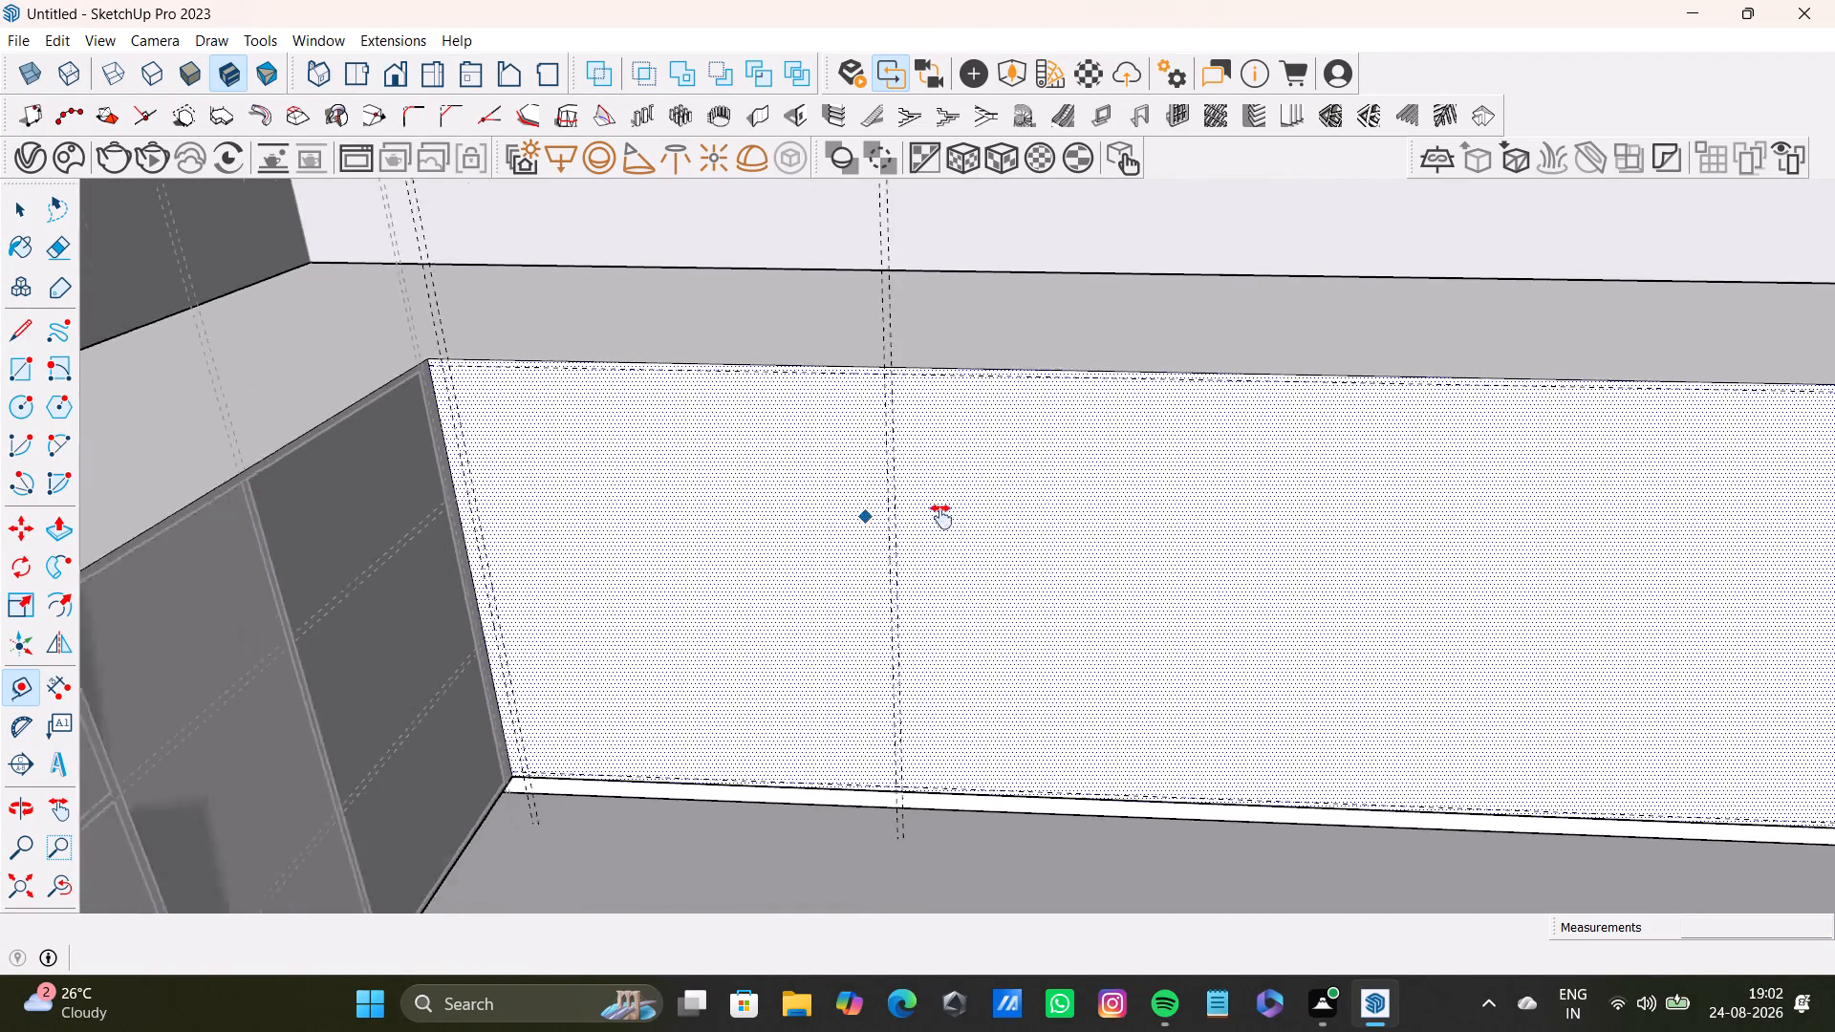
pyautogui.moveTo(941, 517); pyautogui.dragTo(987, 540, button='middle')
pyautogui.moveTo(984, 540); pyautogui.dragTo(976, 509, button='middle')
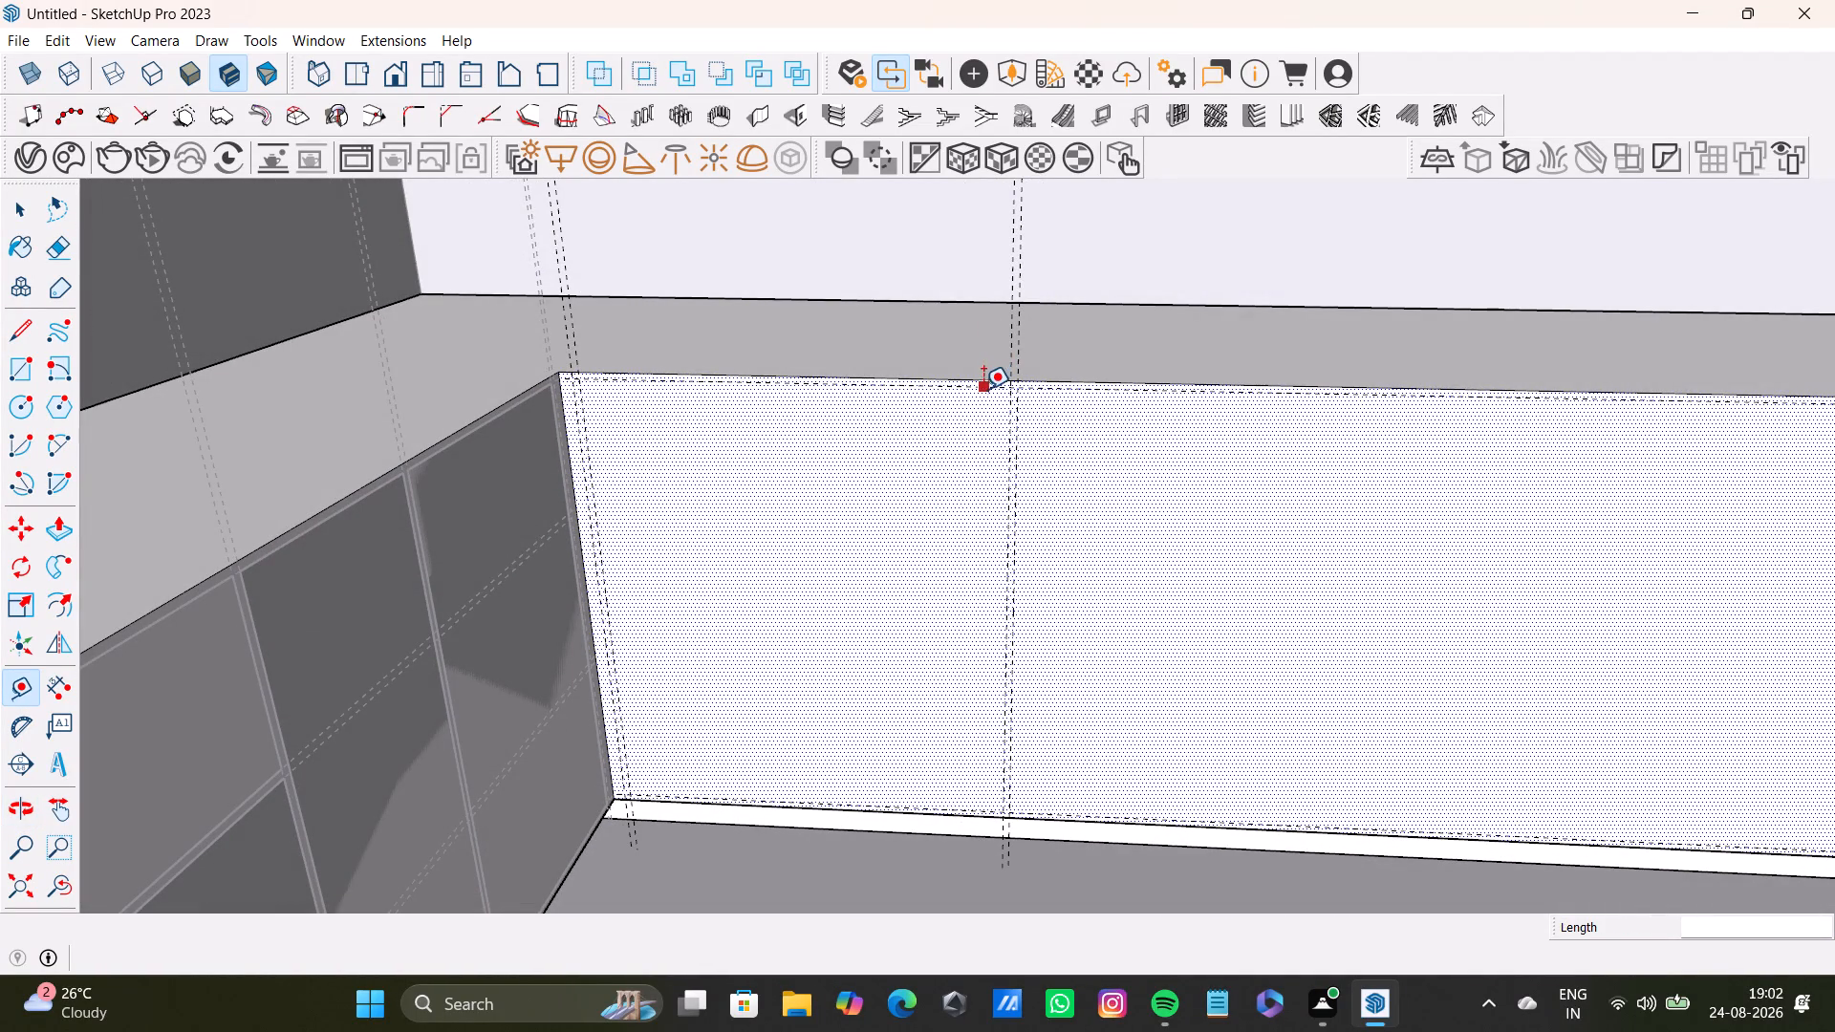
pyautogui.scroll(9, 958, 393)
pyautogui.click(975, 377)
pyautogui.scroll(-5, 972, 629)
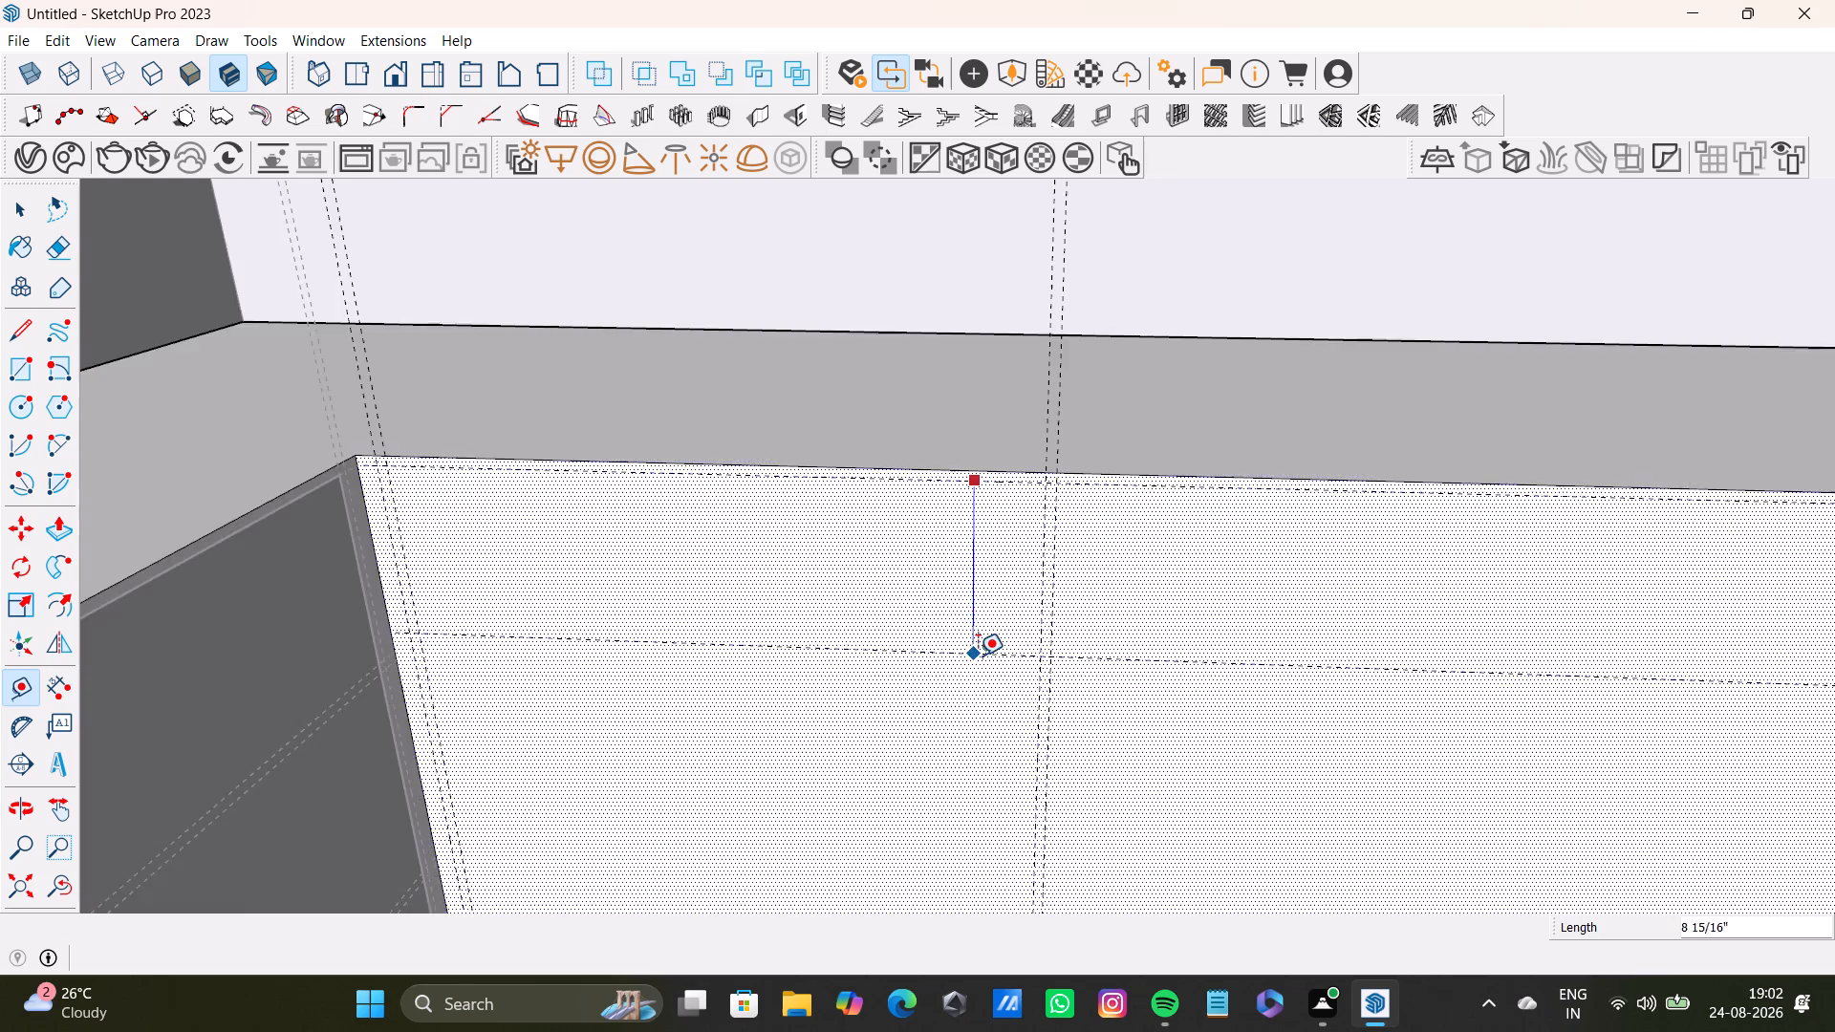
pyautogui.moveTo(978, 656); pyautogui.dragTo(948, 417, button='middle')
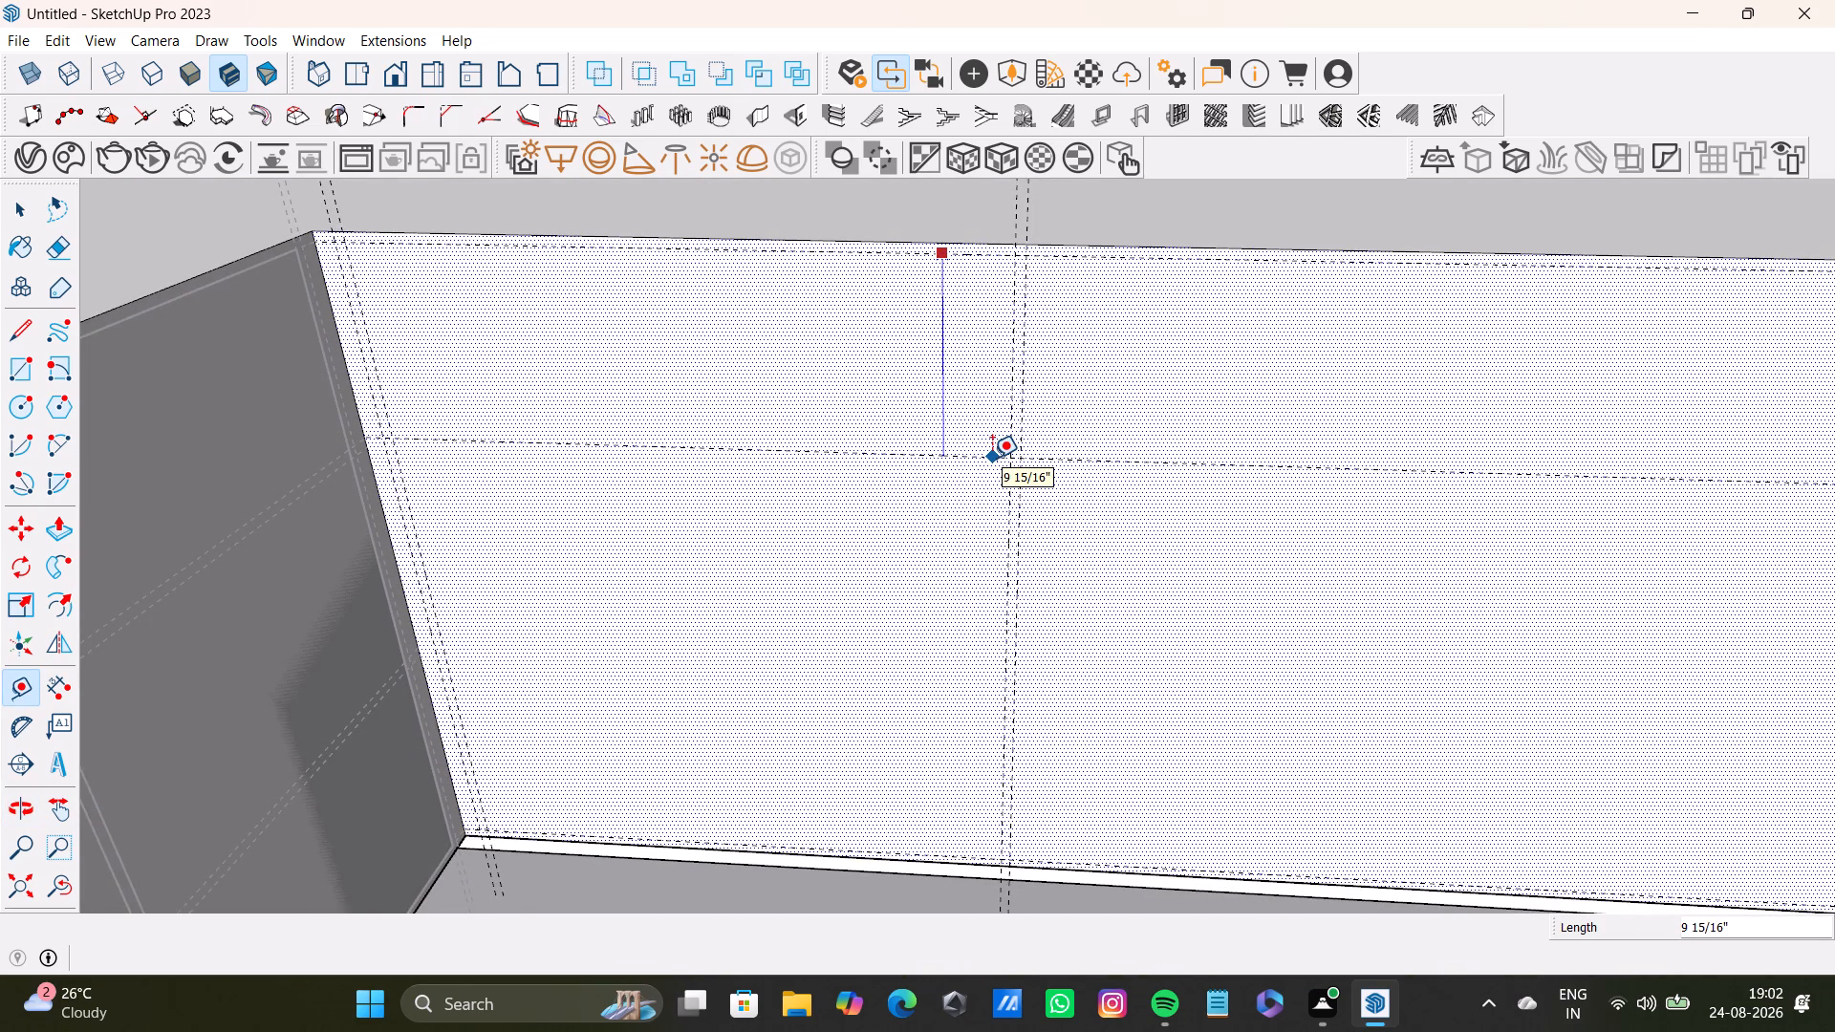
pyautogui.click(992, 458)
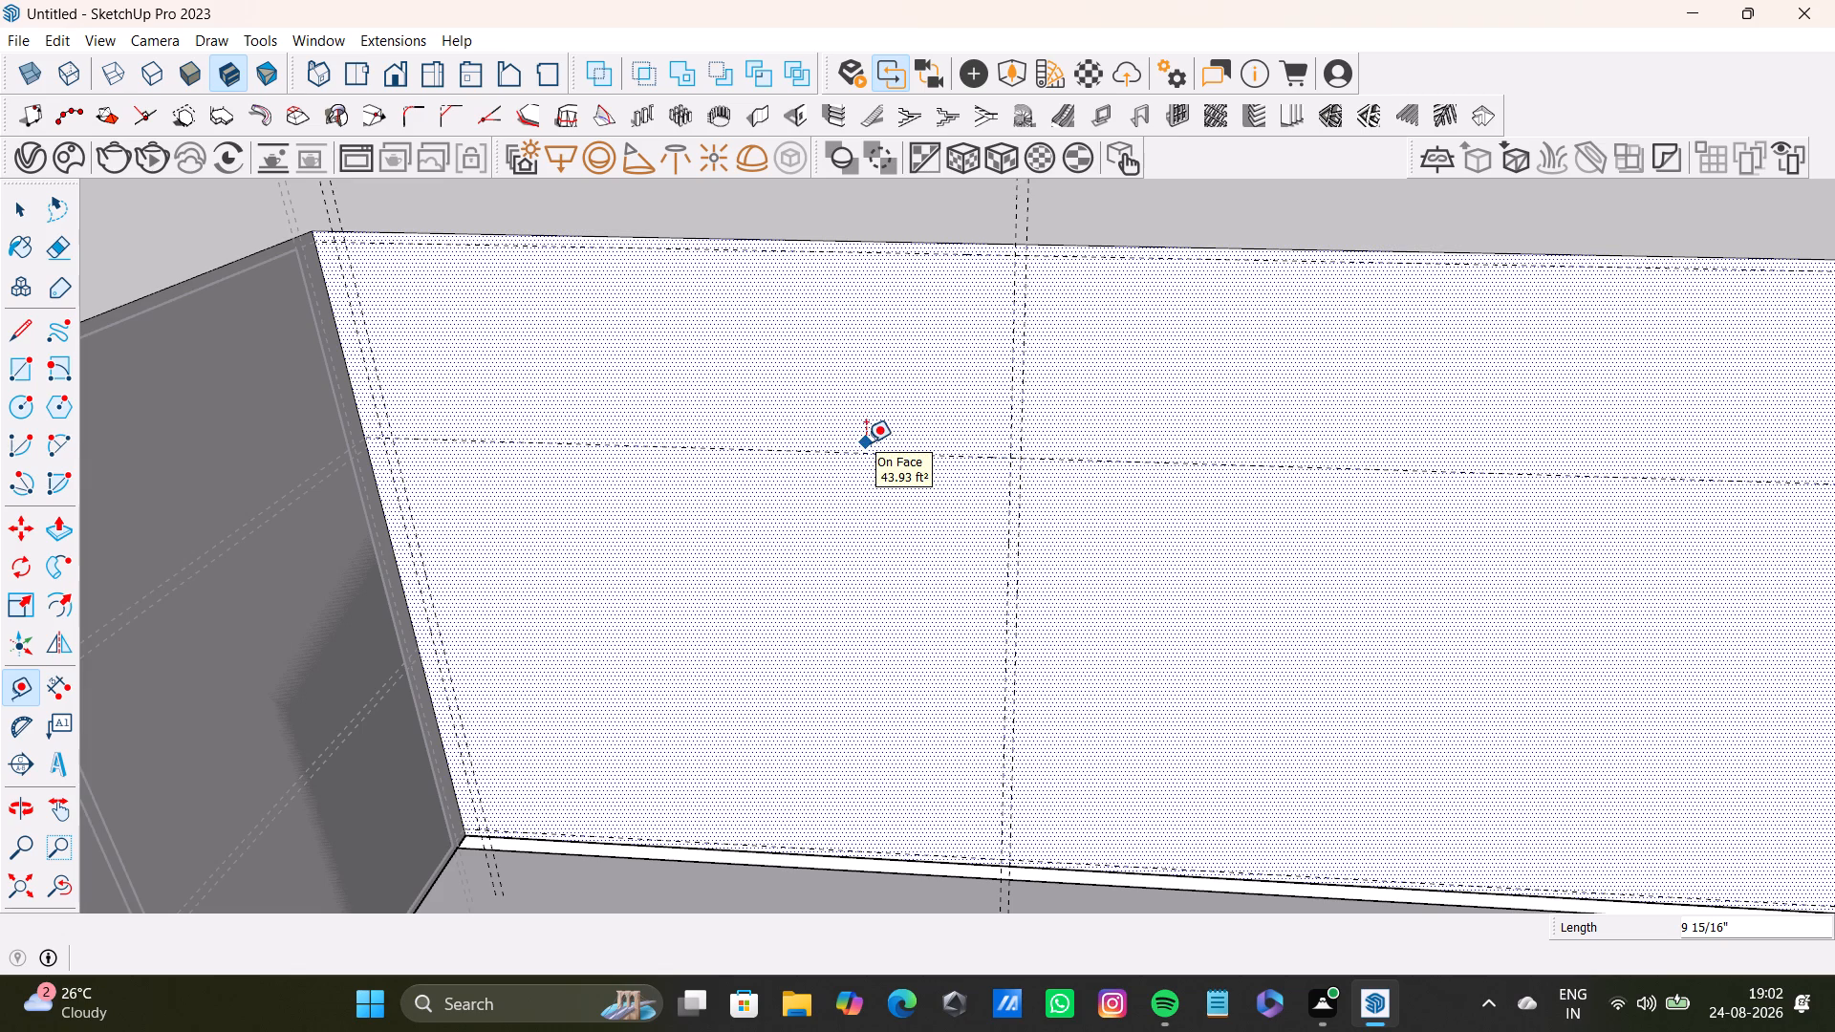
pyautogui.click(831, 452)
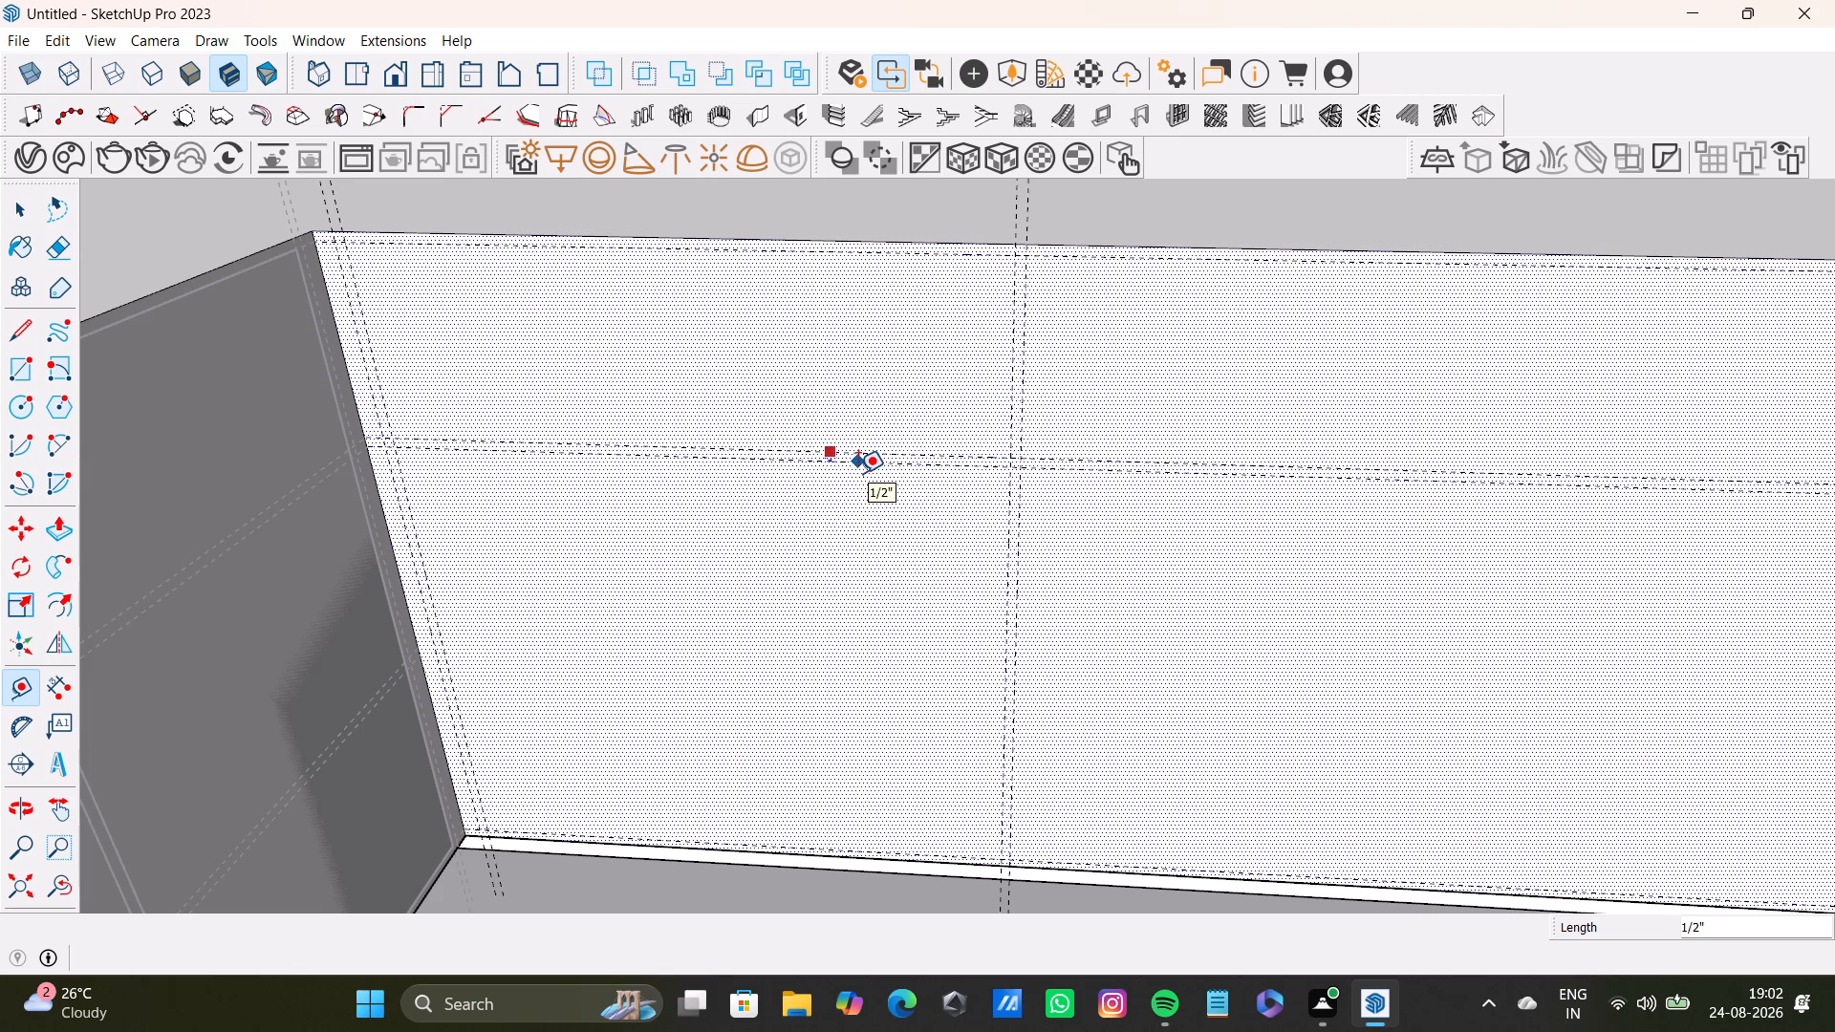
pyautogui.click(858, 473)
# Place a second pair of horizontal guides 1/2" apart, the first about 1' below the lower guide of the upper pair.
pyautogui.scroll(-4, 785, 512)
pyautogui.moveTo(796, 510); pyautogui.dragTo(822, 451, button='middle')
pyautogui.scroll(7, 877, 473)
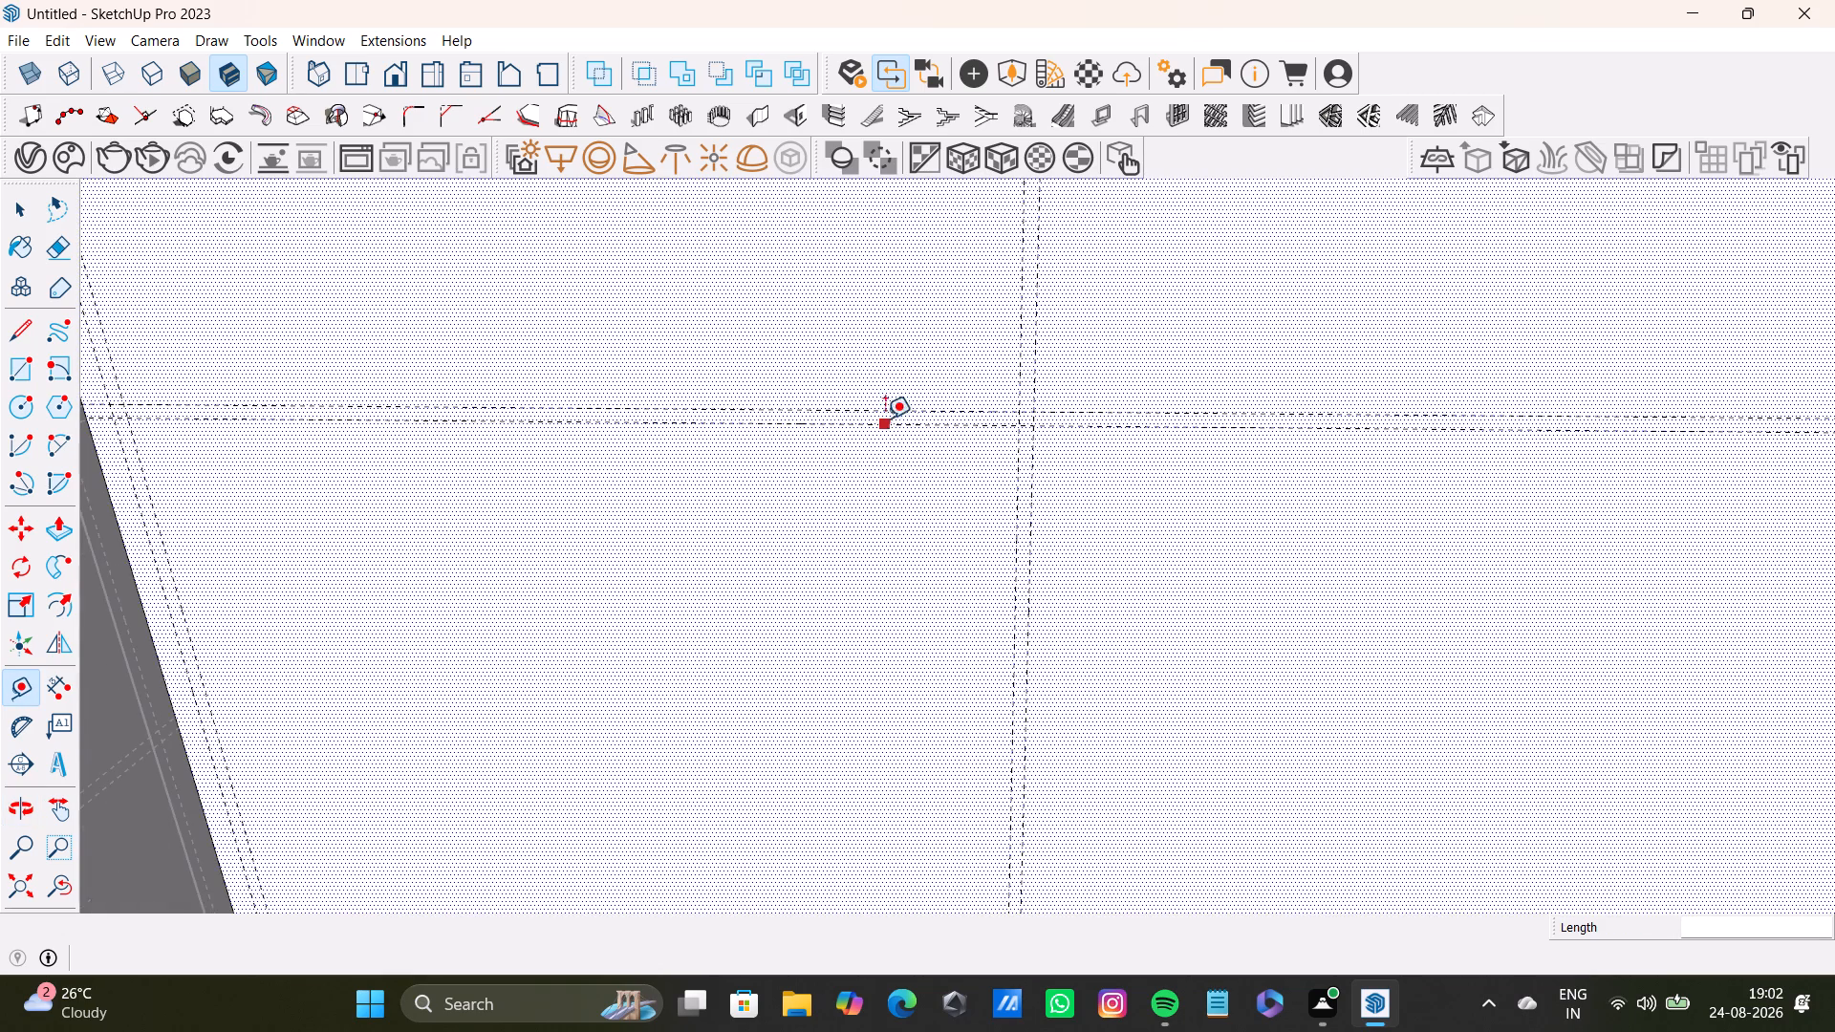
pyautogui.click(910, 425)
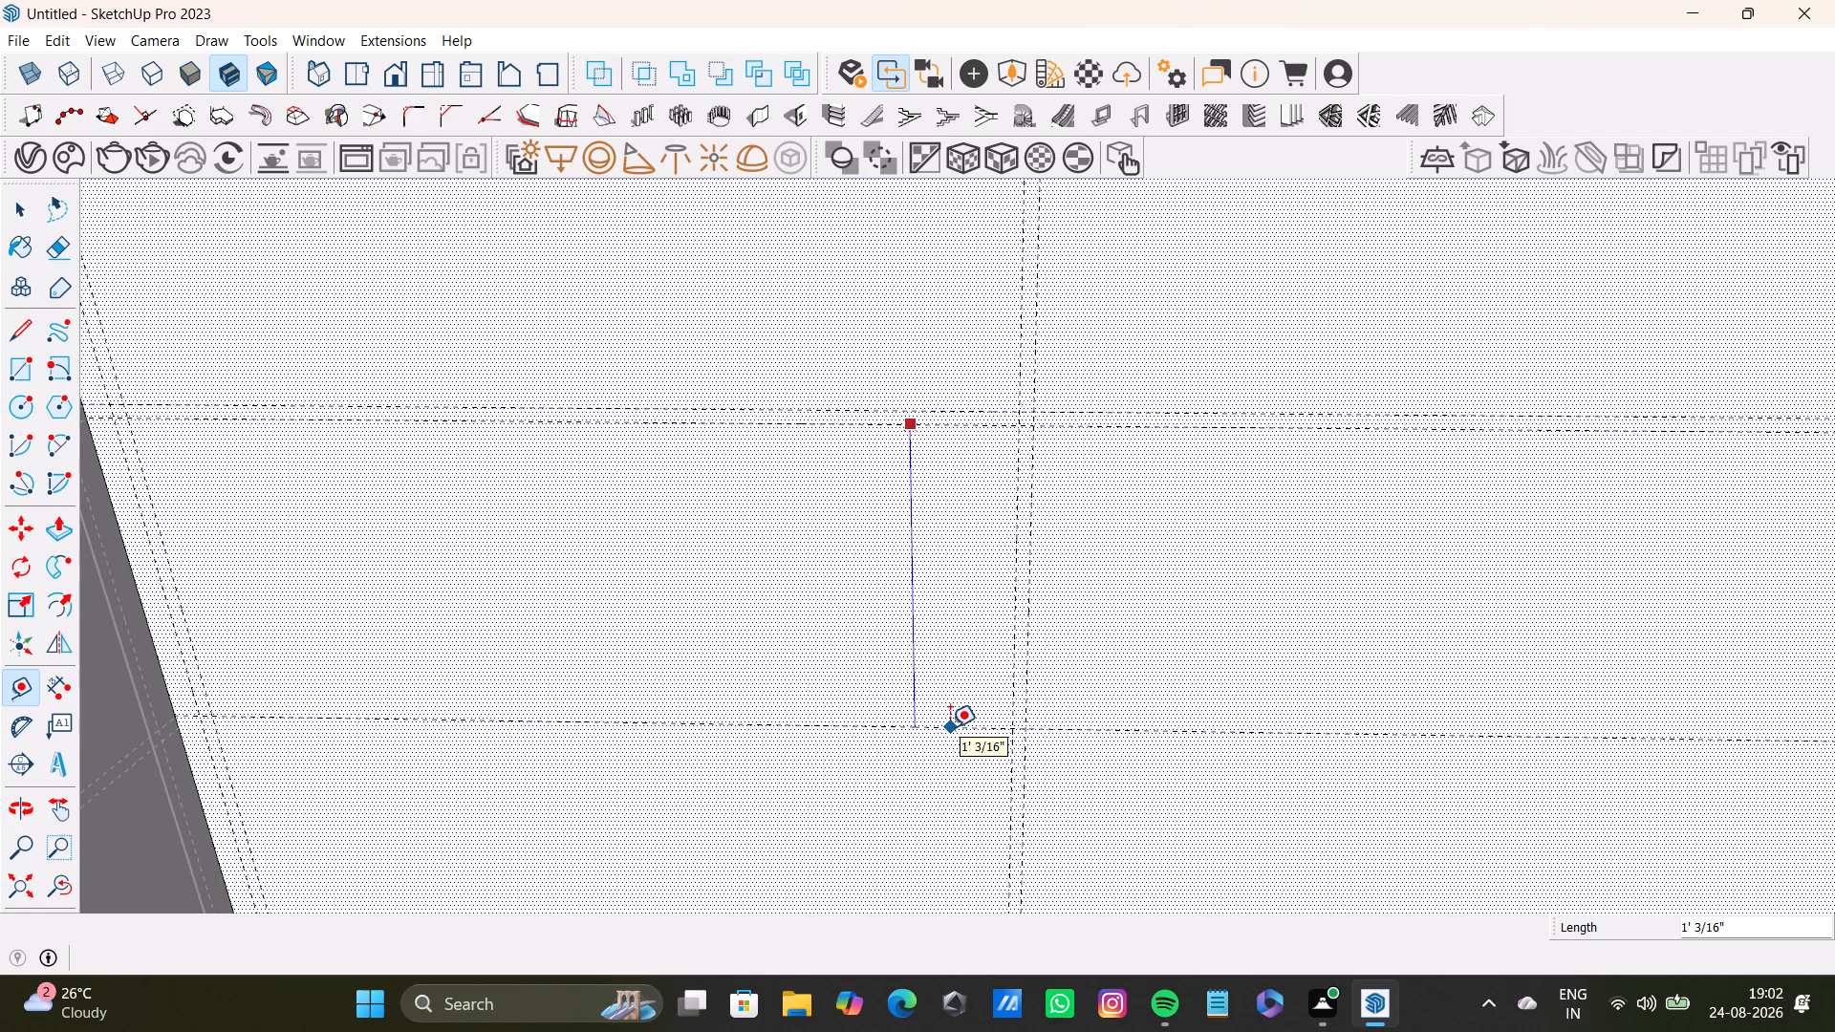
pyautogui.click(950, 727)
pyautogui.click(927, 727)
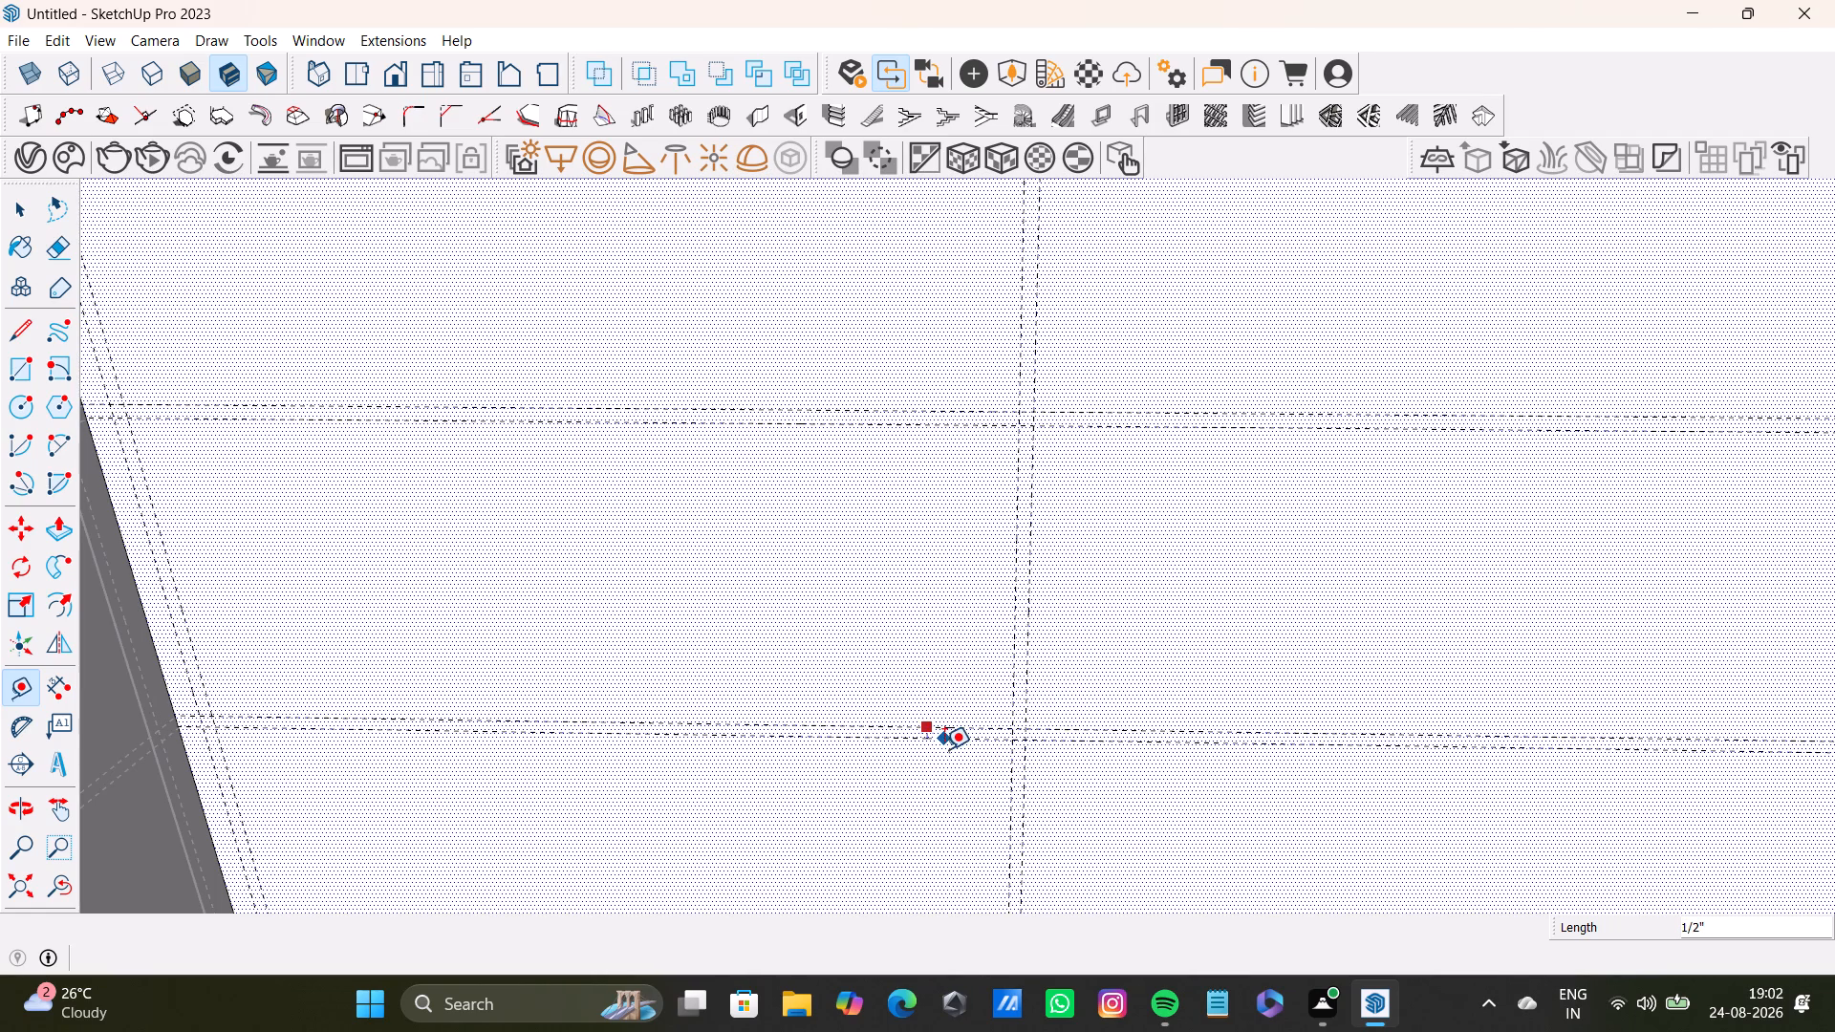
pyautogui.press('Up')
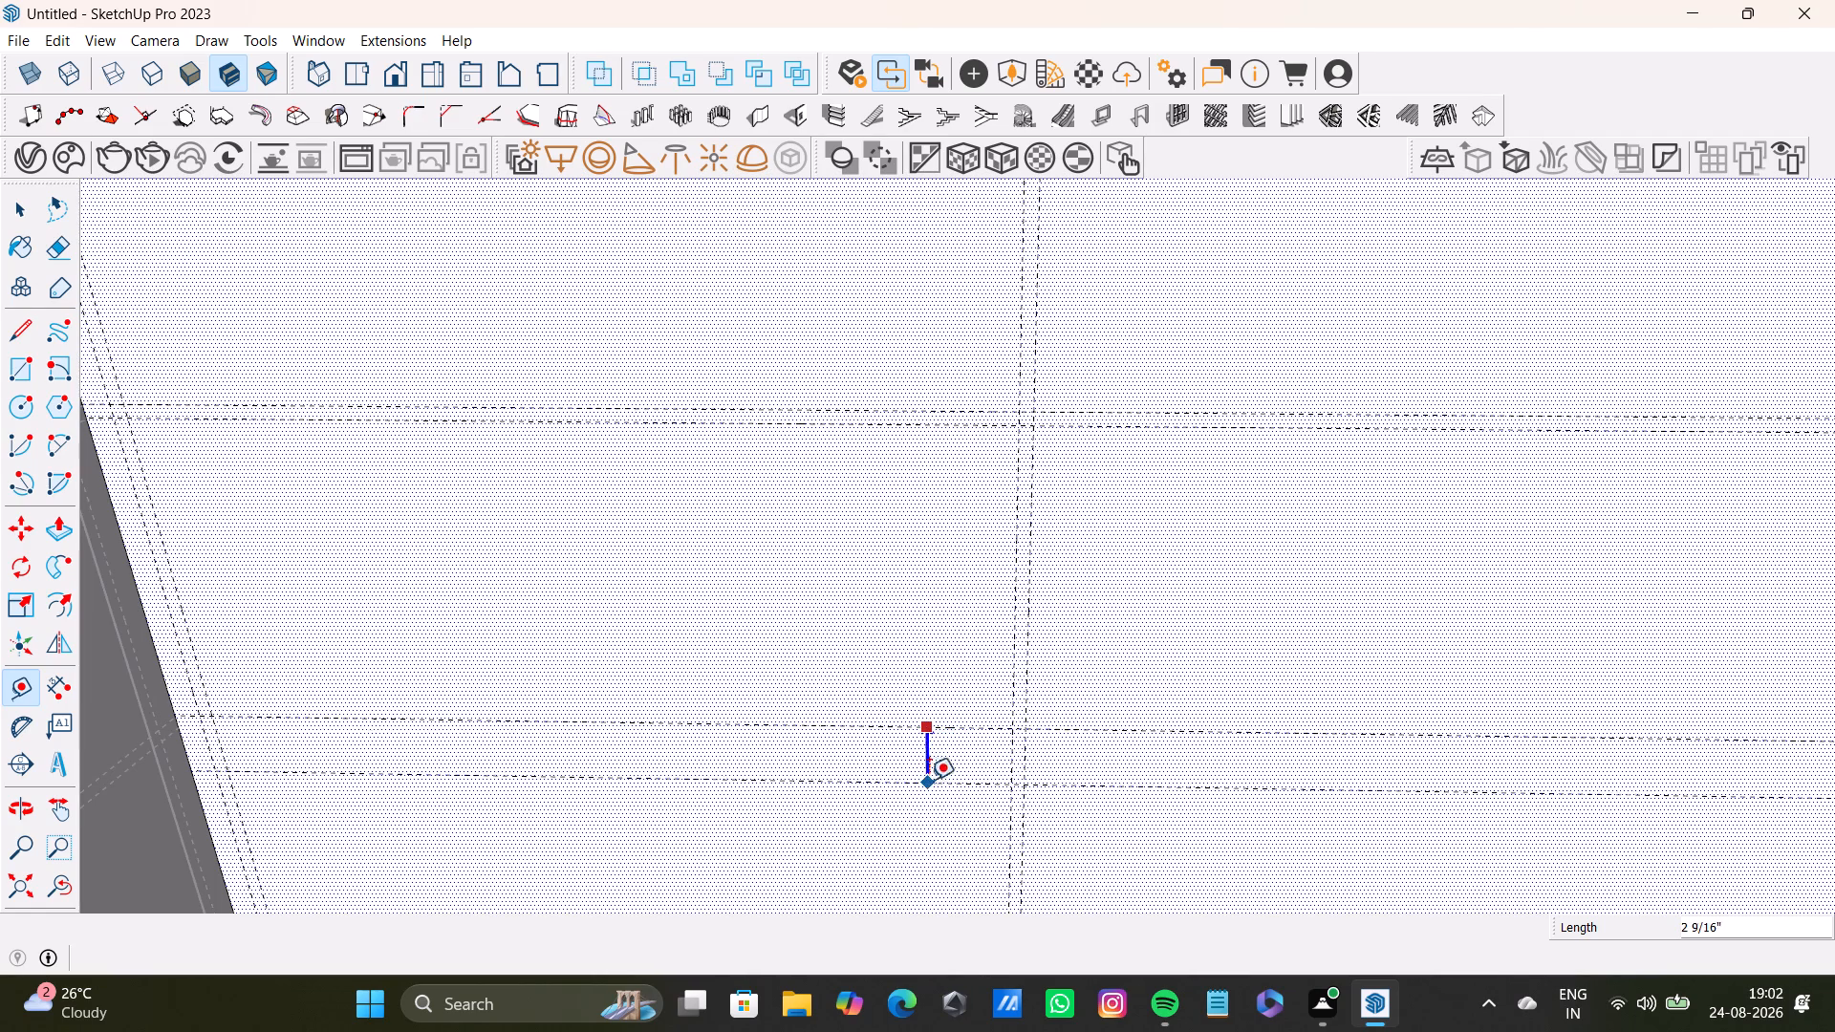
pyautogui.scroll(3, 934, 746)
pyautogui.moveTo(934, 746); pyautogui.dragTo(1178, 581, button='middle')
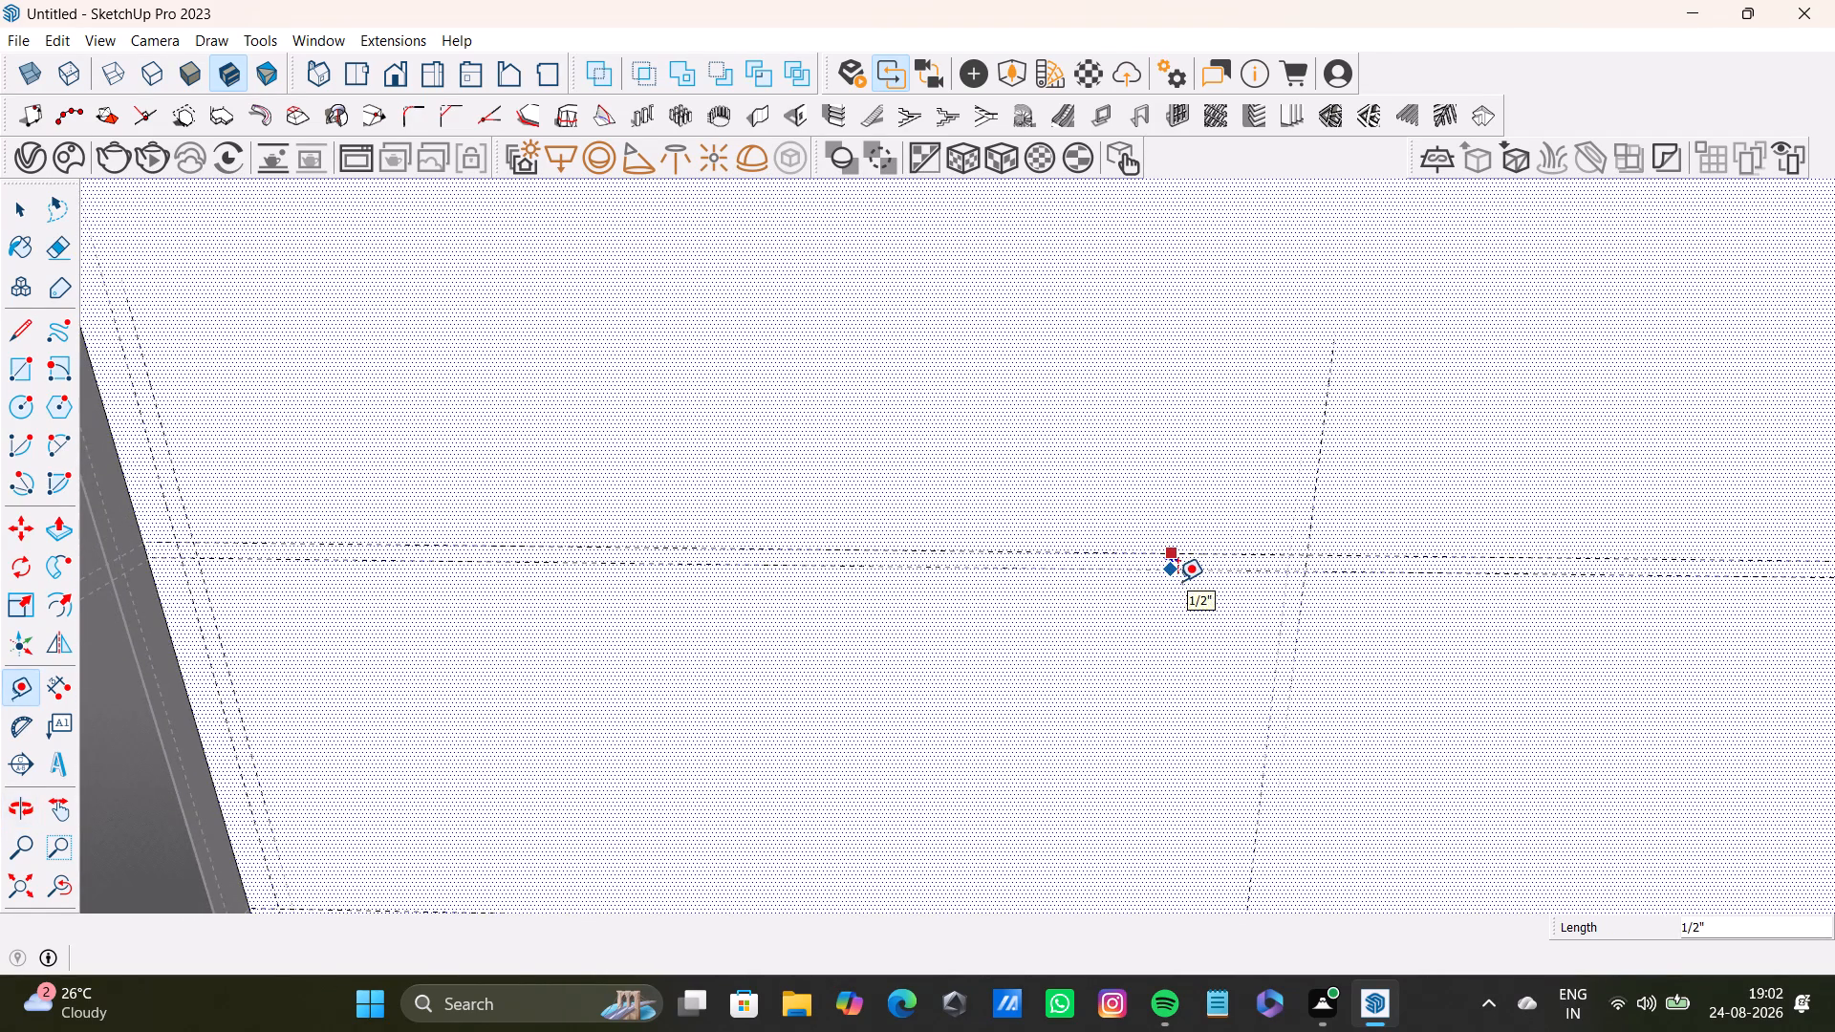
pyautogui.click(1177, 581)
# Place another pair of vertical guides 0.5" apart, the first about 1' 3" beyond the existing mid-face vertical pair, away from the inner corner.
pyautogui.scroll(-11, 1103, 607)
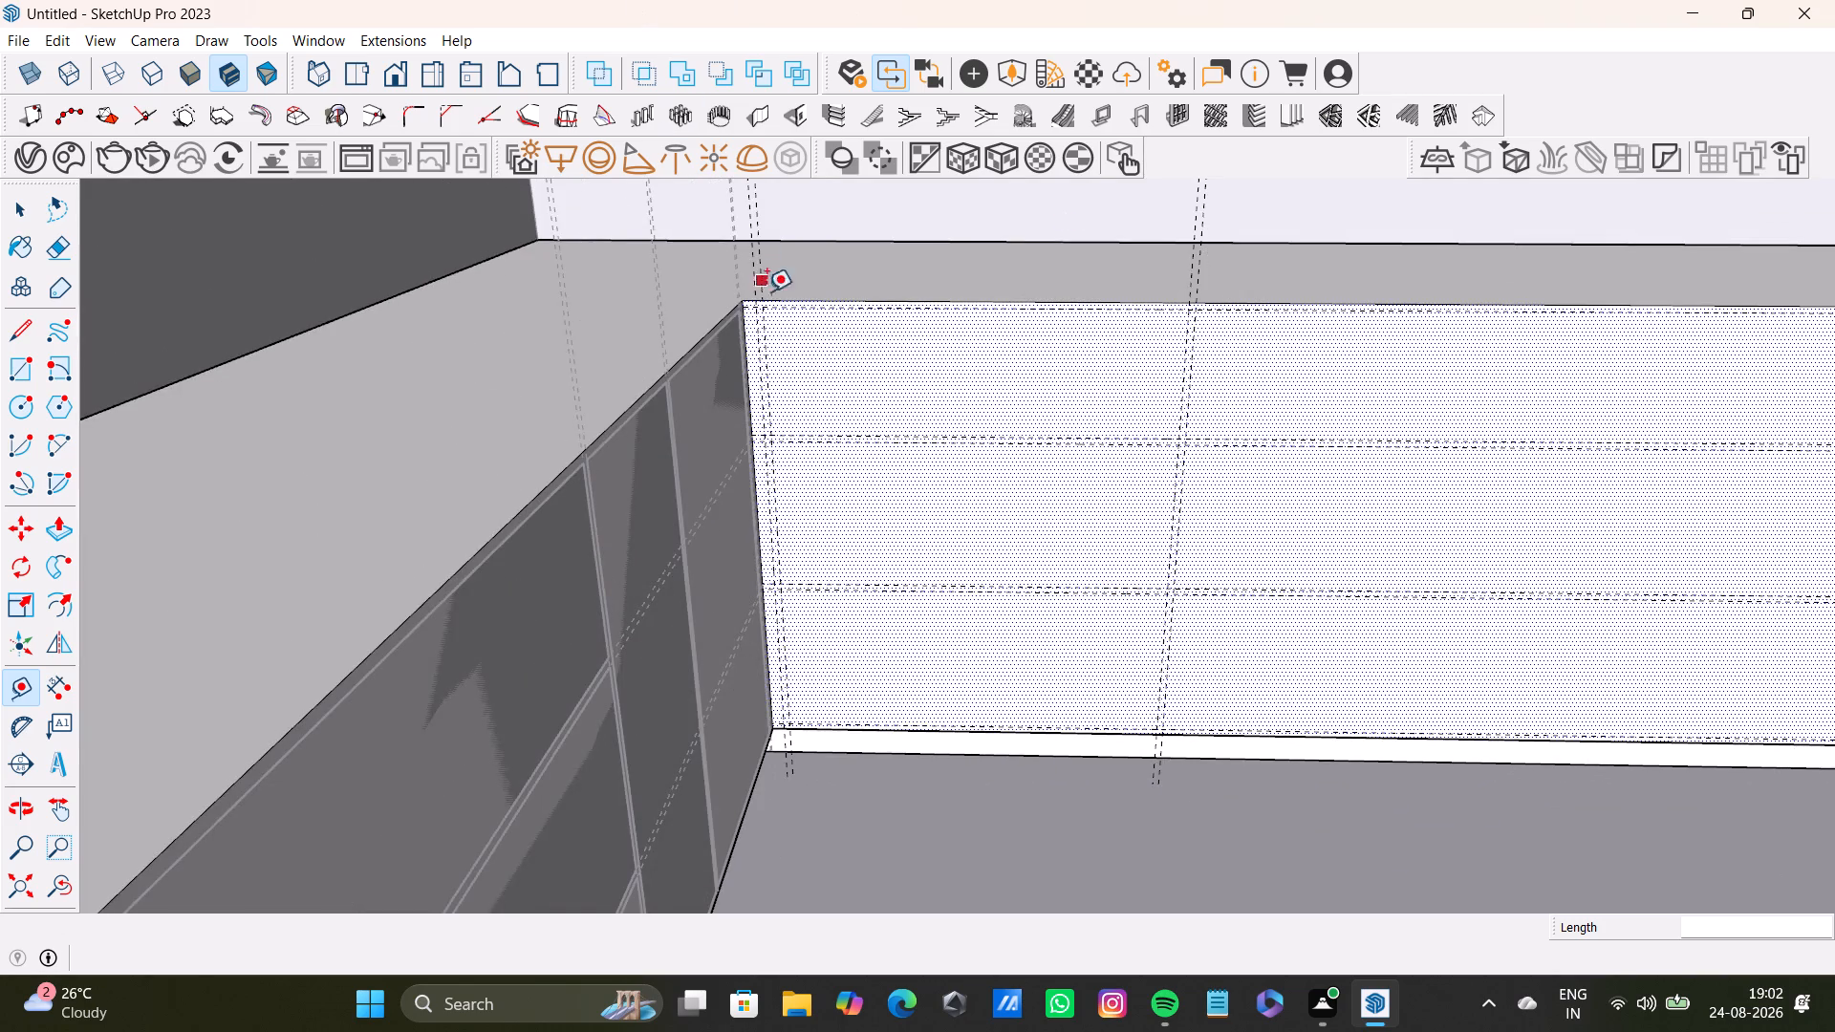
pyautogui.scroll(-3, 974, 660)
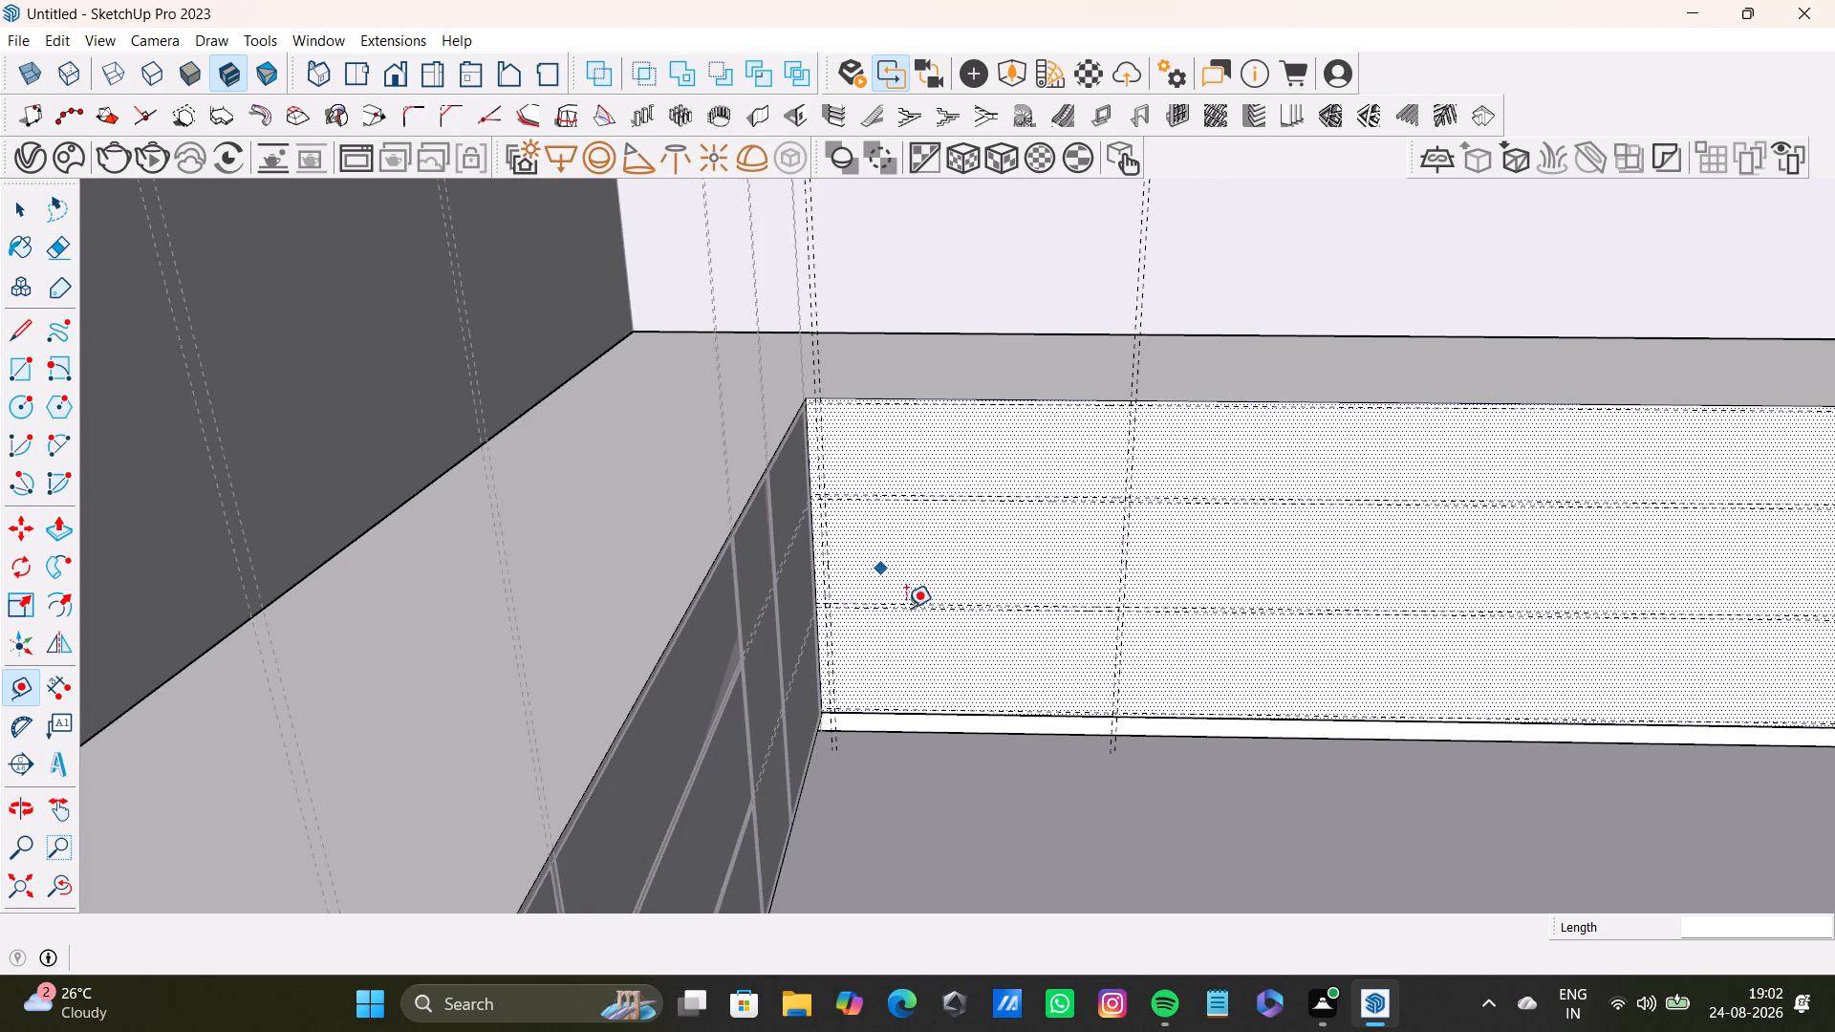
pyautogui.keyDown('shift'); pyautogui.moveTo(1012, 585); pyautogui.dragTo(729, 618, button='middle'); pyautogui.keyUp('shift')
pyautogui.scroll(9, 961, 527)
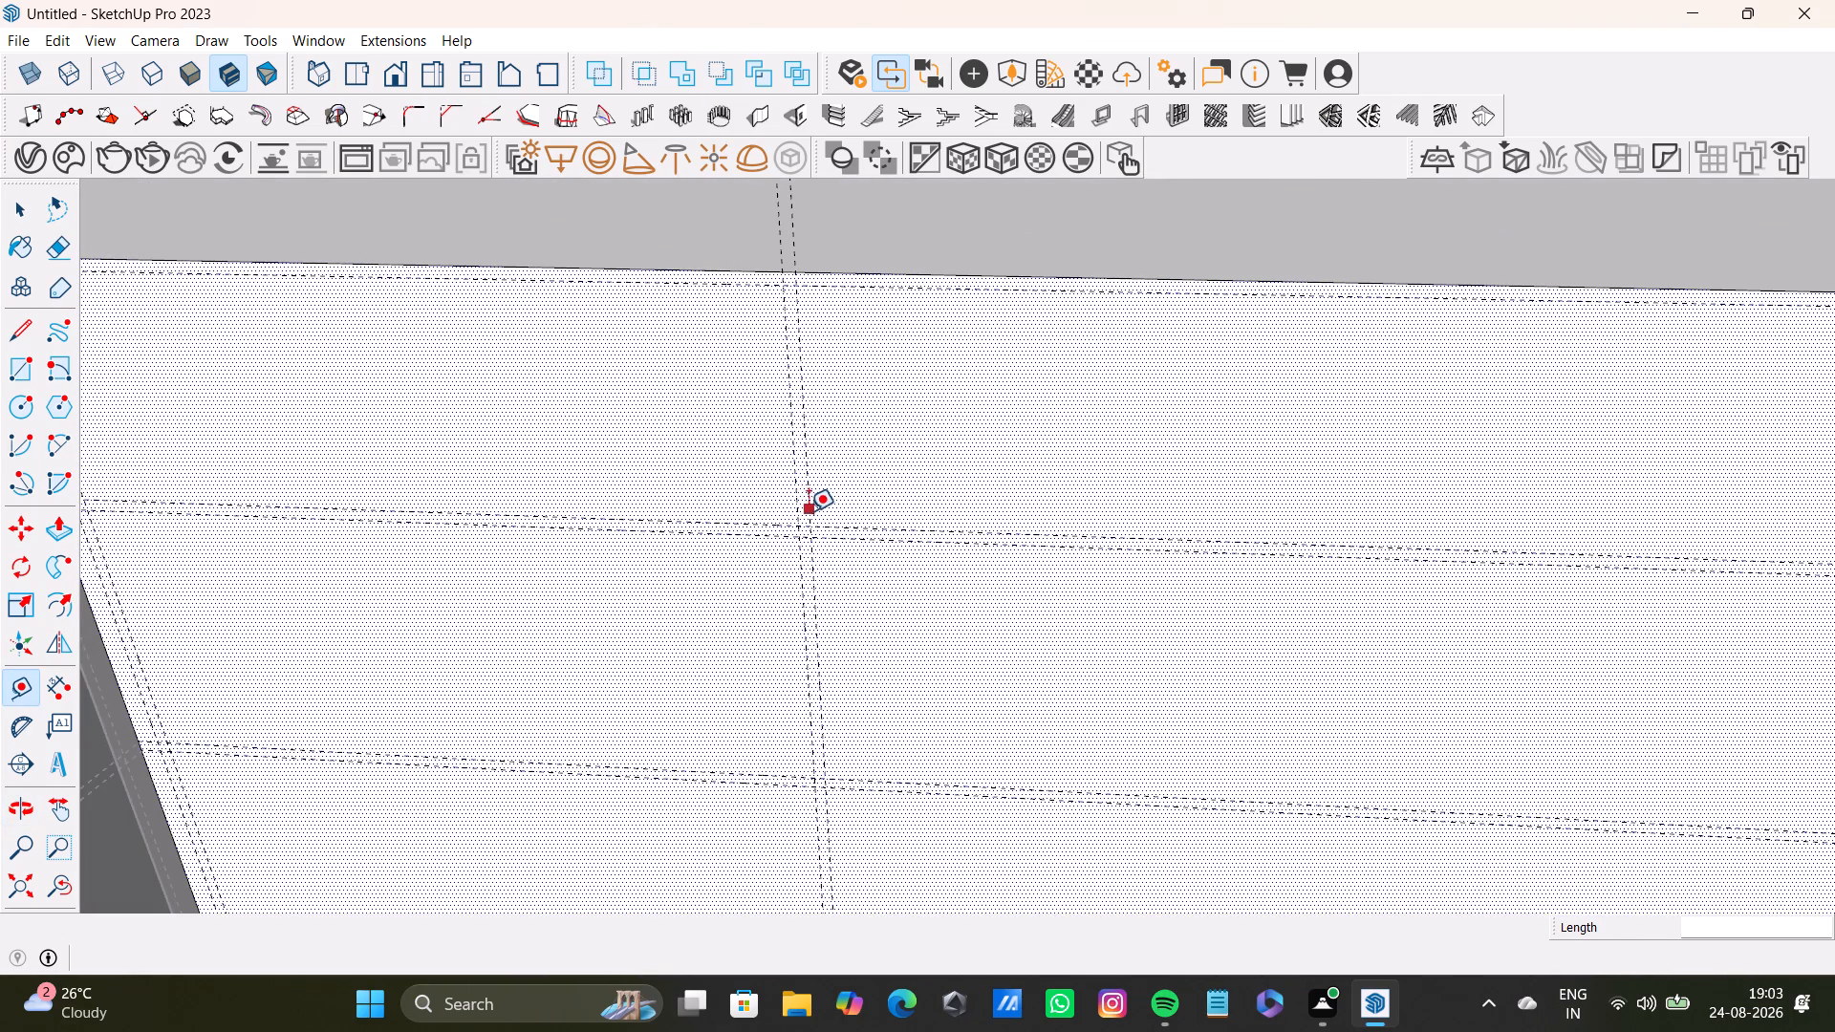
pyautogui.moveTo(810, 510); pyautogui.dragTo(838, 495)
pyautogui.scroll(-5, 1256, 588)
pyautogui.moveTo(1255, 574); pyautogui.dragTo(949, 528, button='middle')
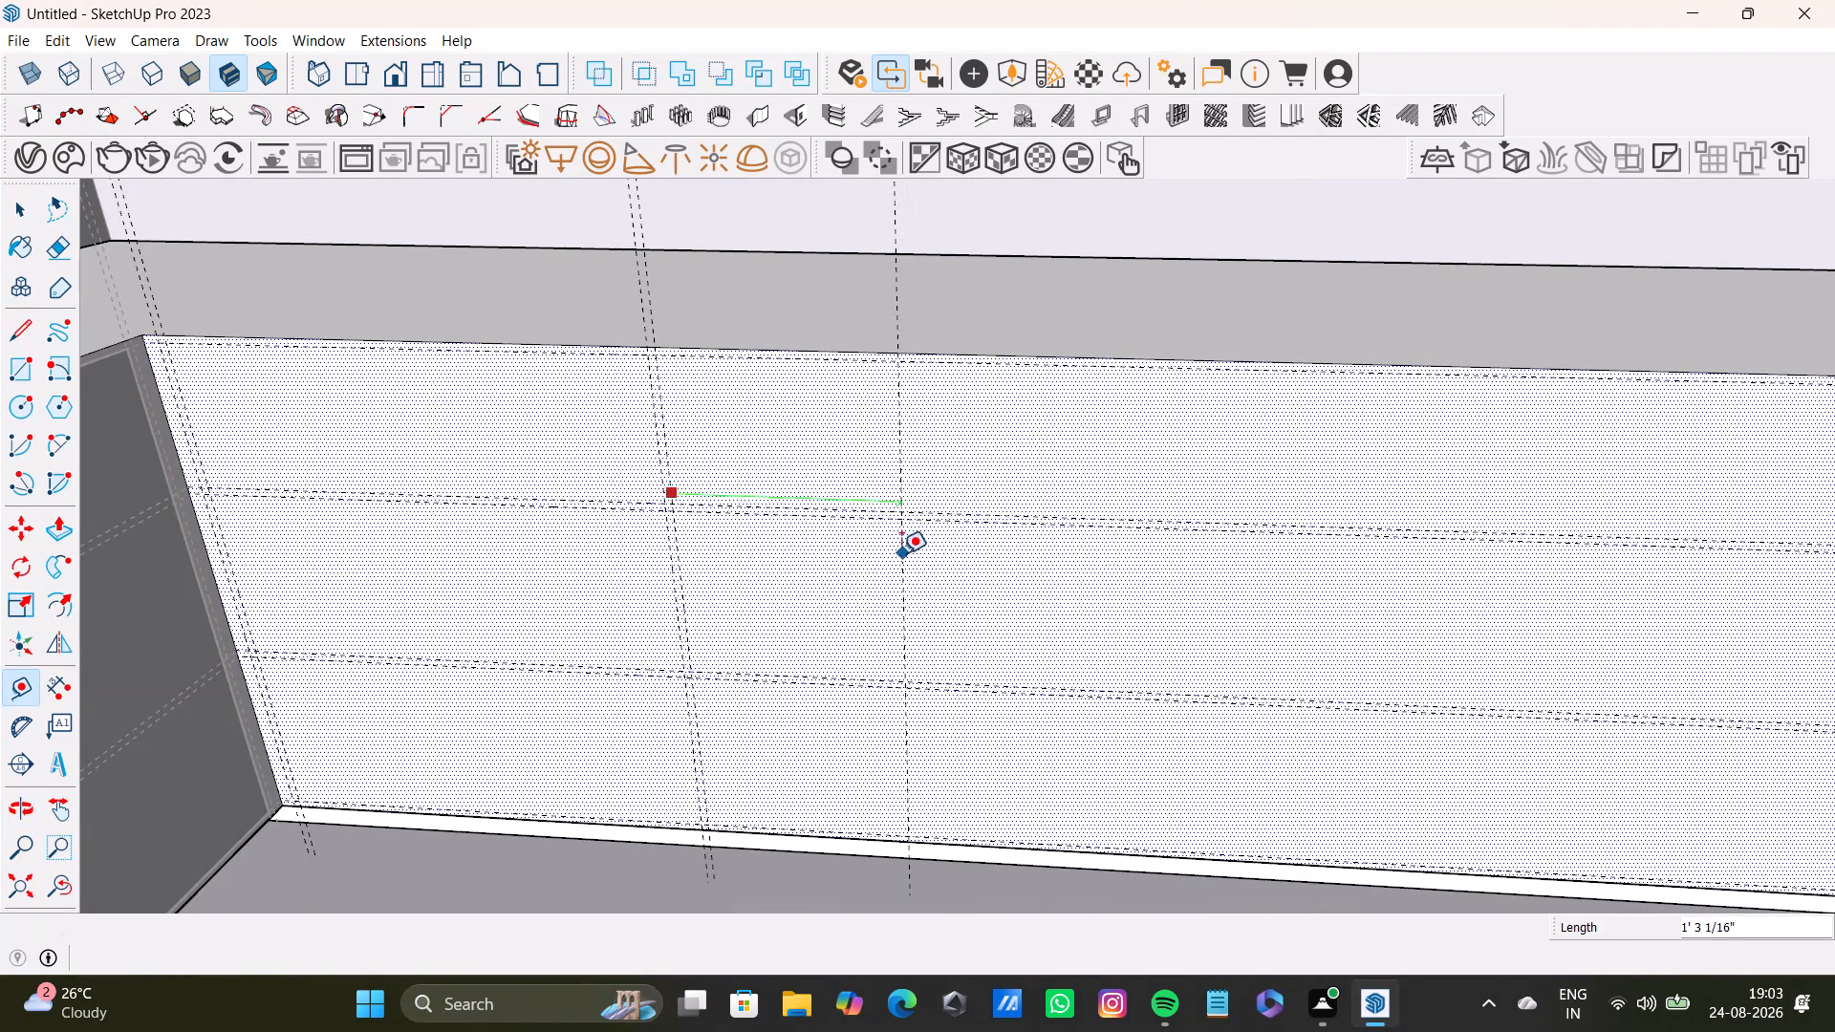
pyautogui.click(893, 559)
pyautogui.click(897, 597)
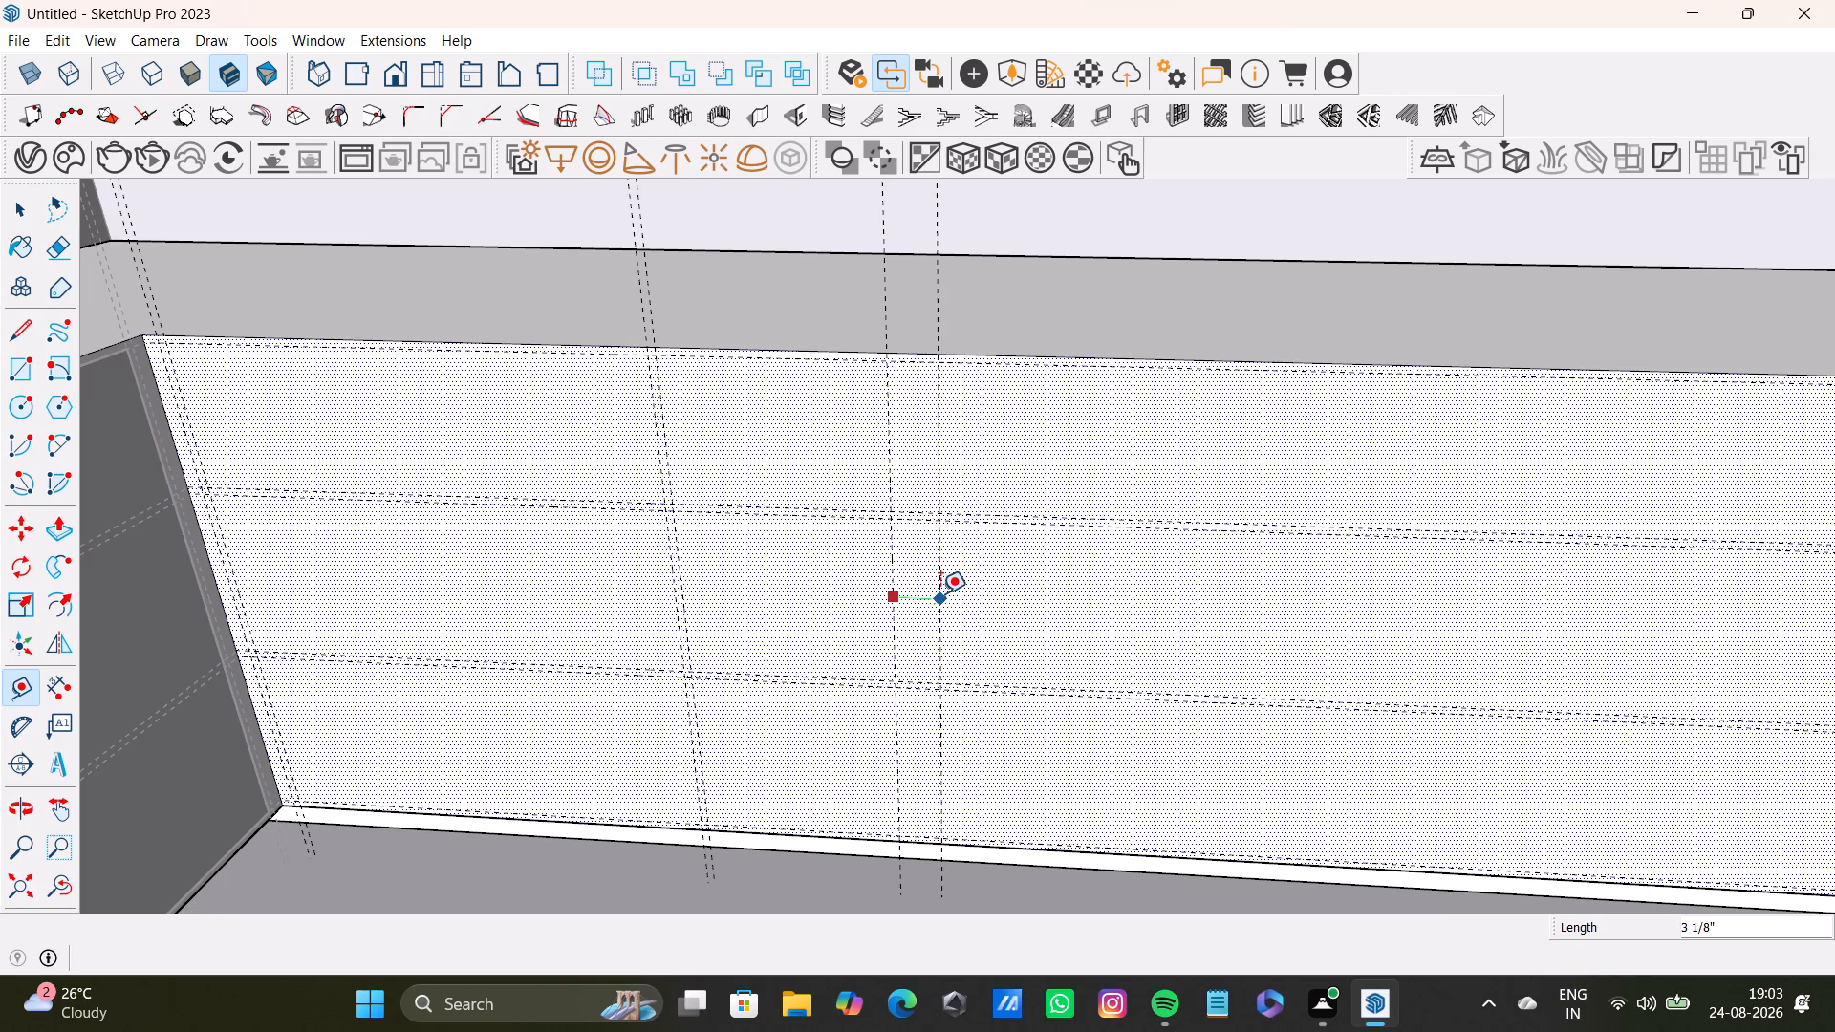
pyautogui.write('0.5"')
pyautogui.press('Return')
# Place a further pair of vertical guides 0.5" apart, the first about 1' 4 7/8" beyond the last pair toward the outer end.
pyautogui.scroll(7, 915, 647)
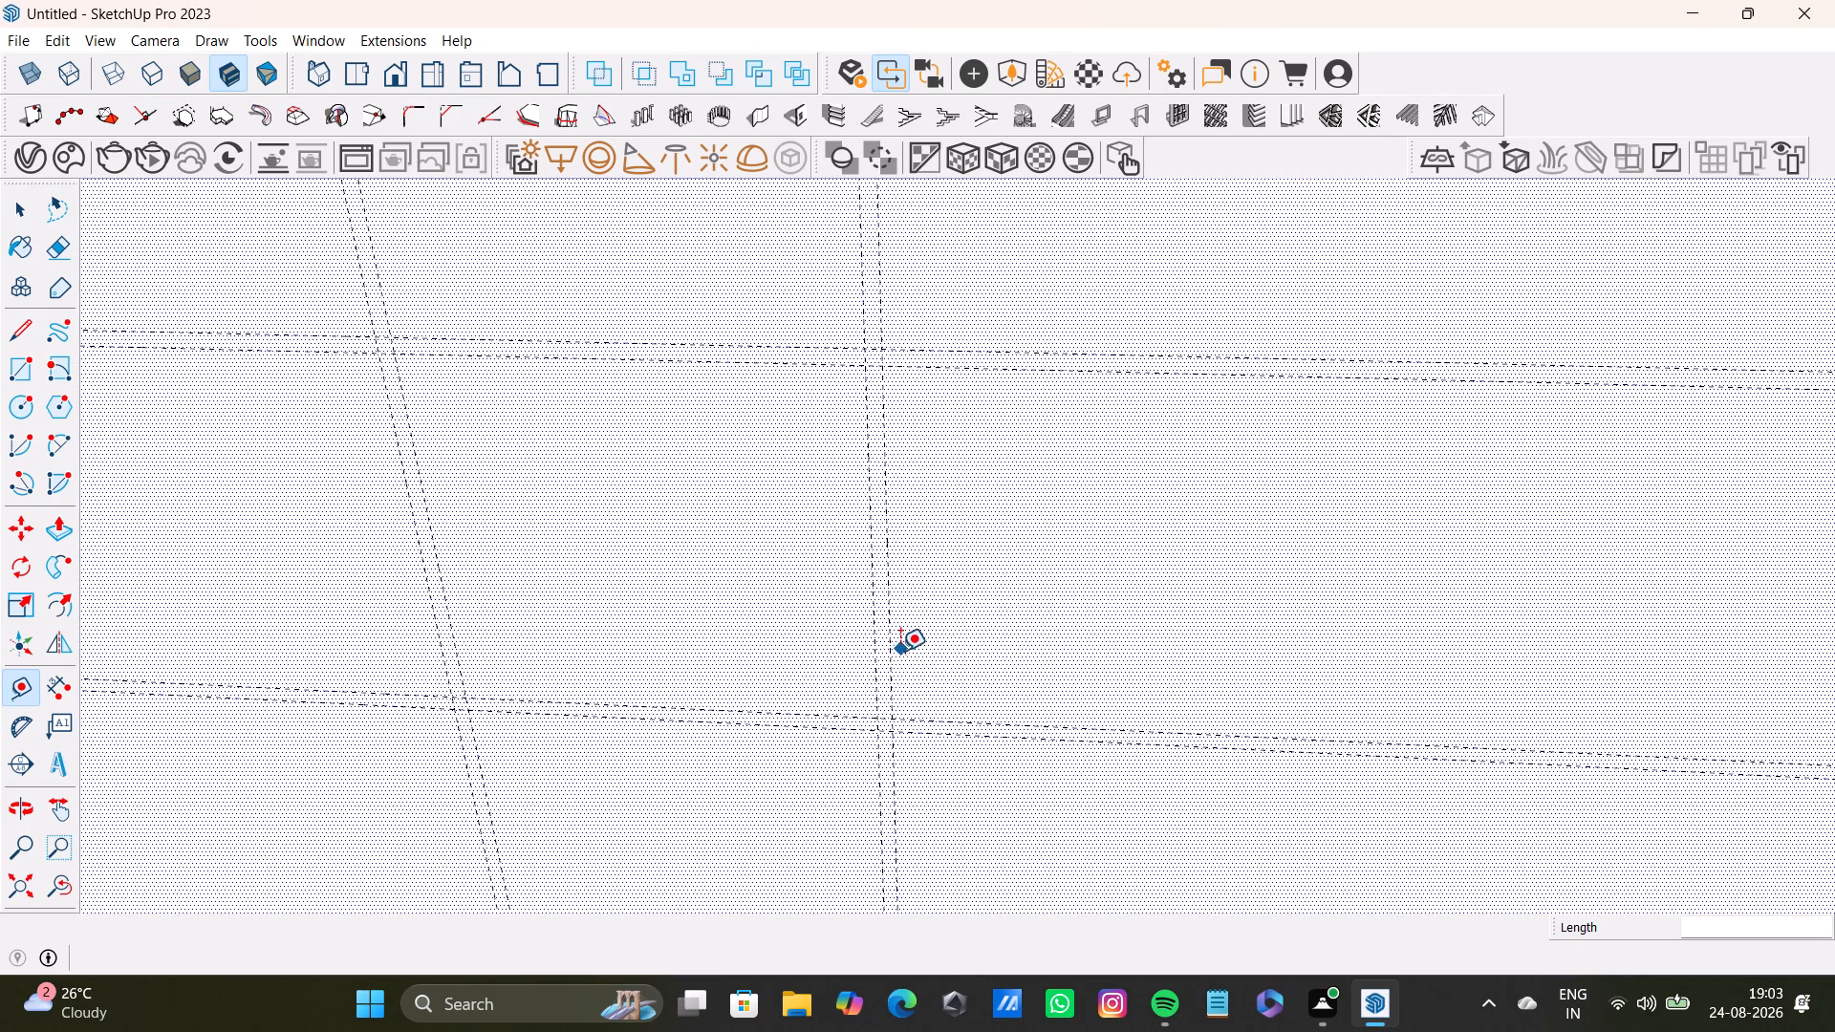
pyautogui.click(892, 655)
pyautogui.scroll(-9, 1306, 718)
pyautogui.moveTo(1299, 686); pyautogui.dragTo(1130, 619, button='middle')
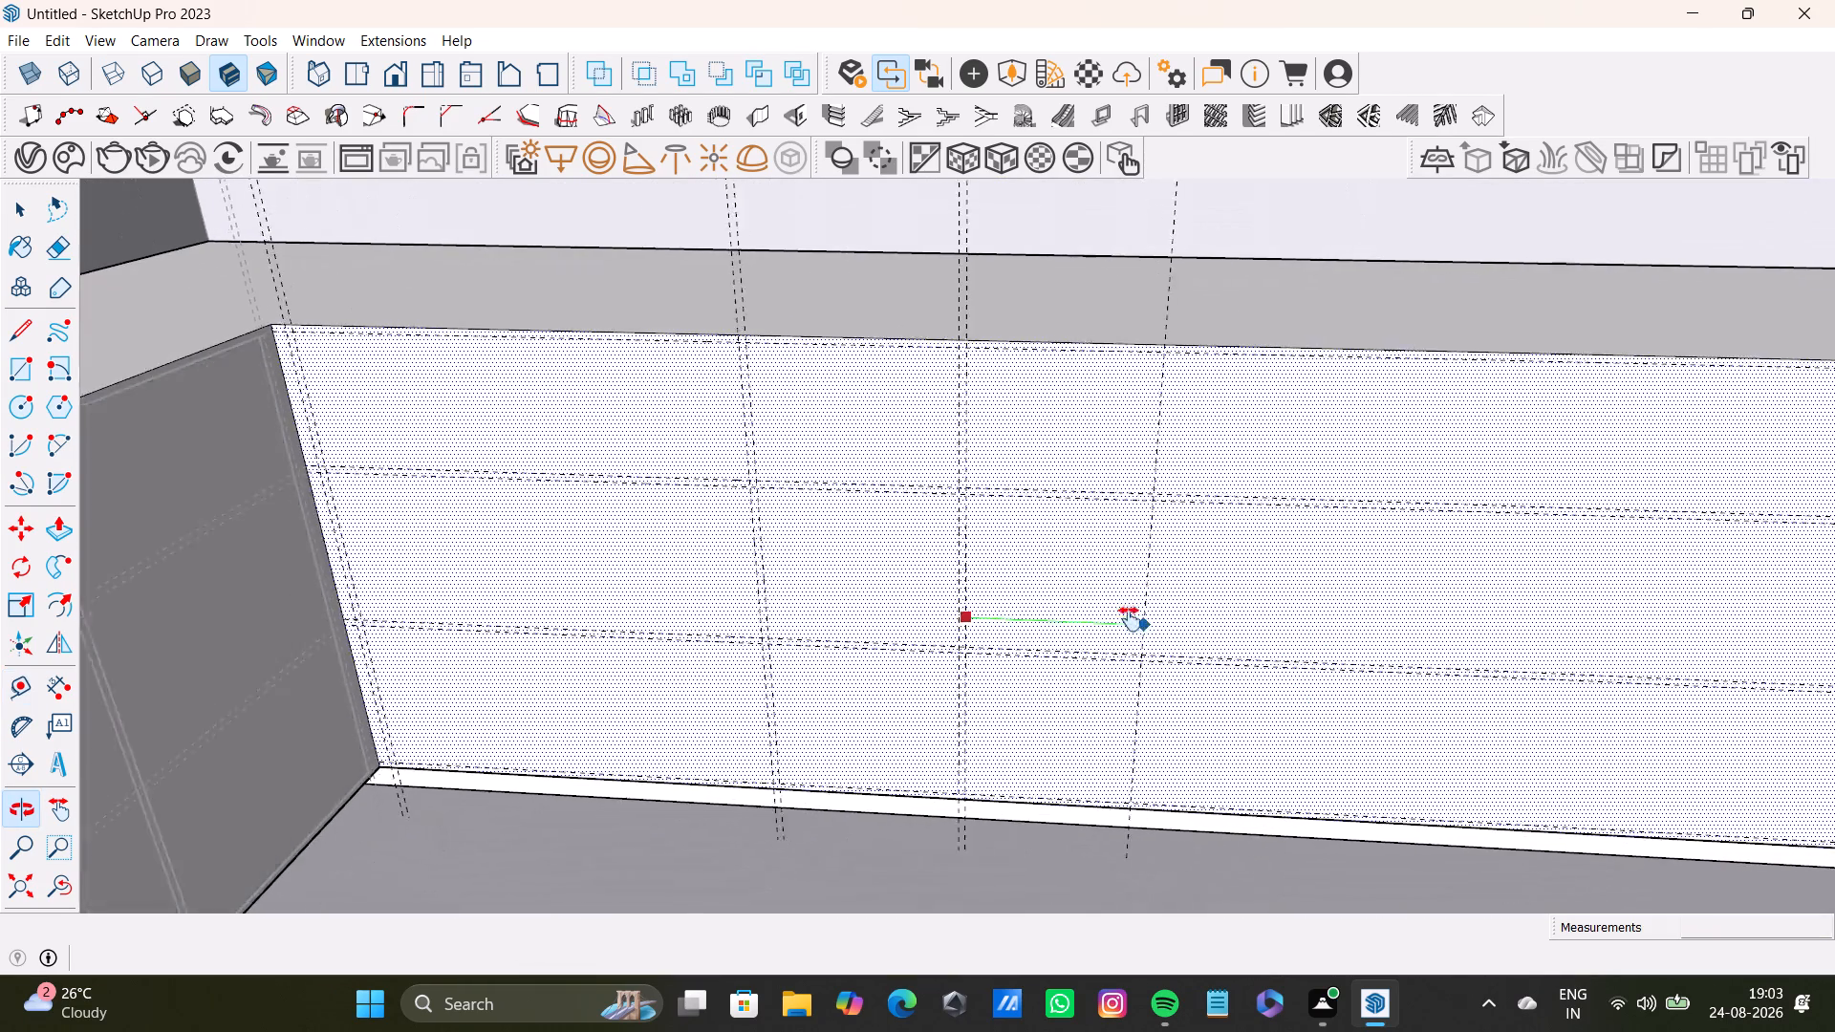
pyautogui.moveTo(1130, 619); pyautogui.dragTo(1029, 666, button='middle')
pyautogui.click(1086, 659)
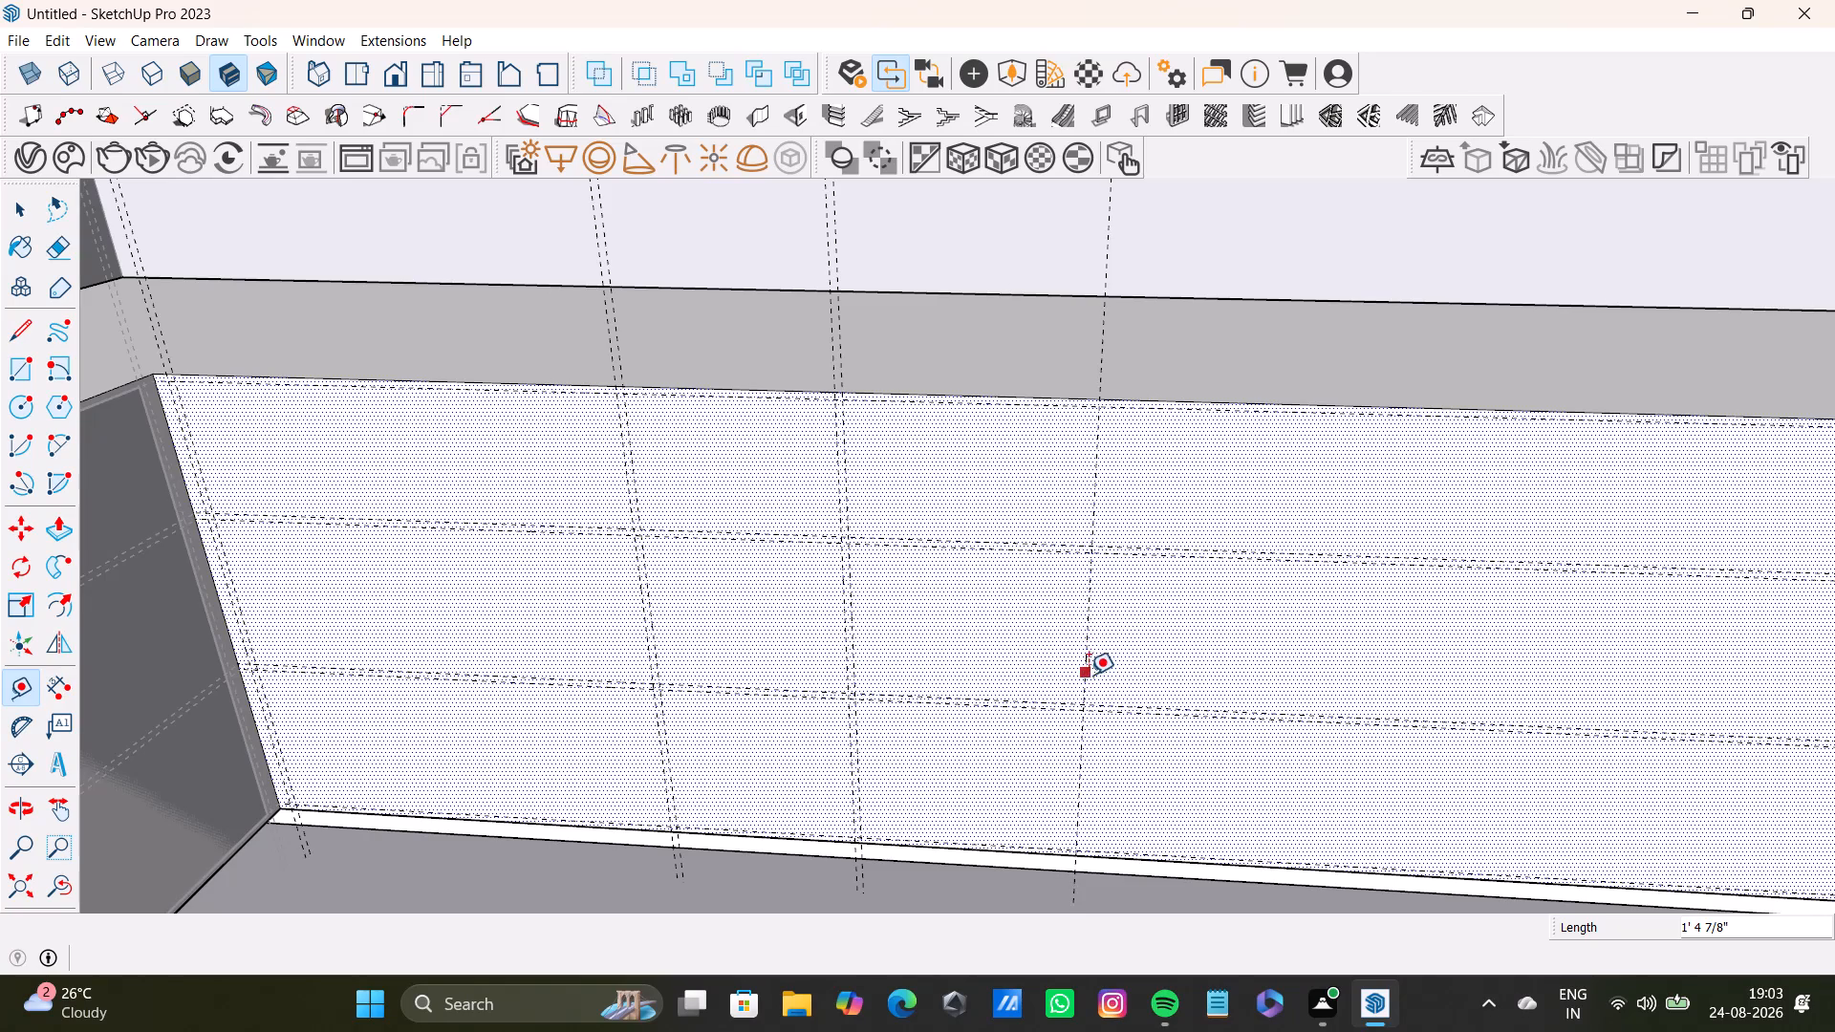
pyautogui.click(1084, 677)
pyautogui.write('0.5"')
pyautogui.press('Return')
# Place a pair of vertical guides 0.5" apart, the first about 3' 6 1/8" beyond the last vertical pair toward the outer end.
pyautogui.scroll(4, 1075, 618)
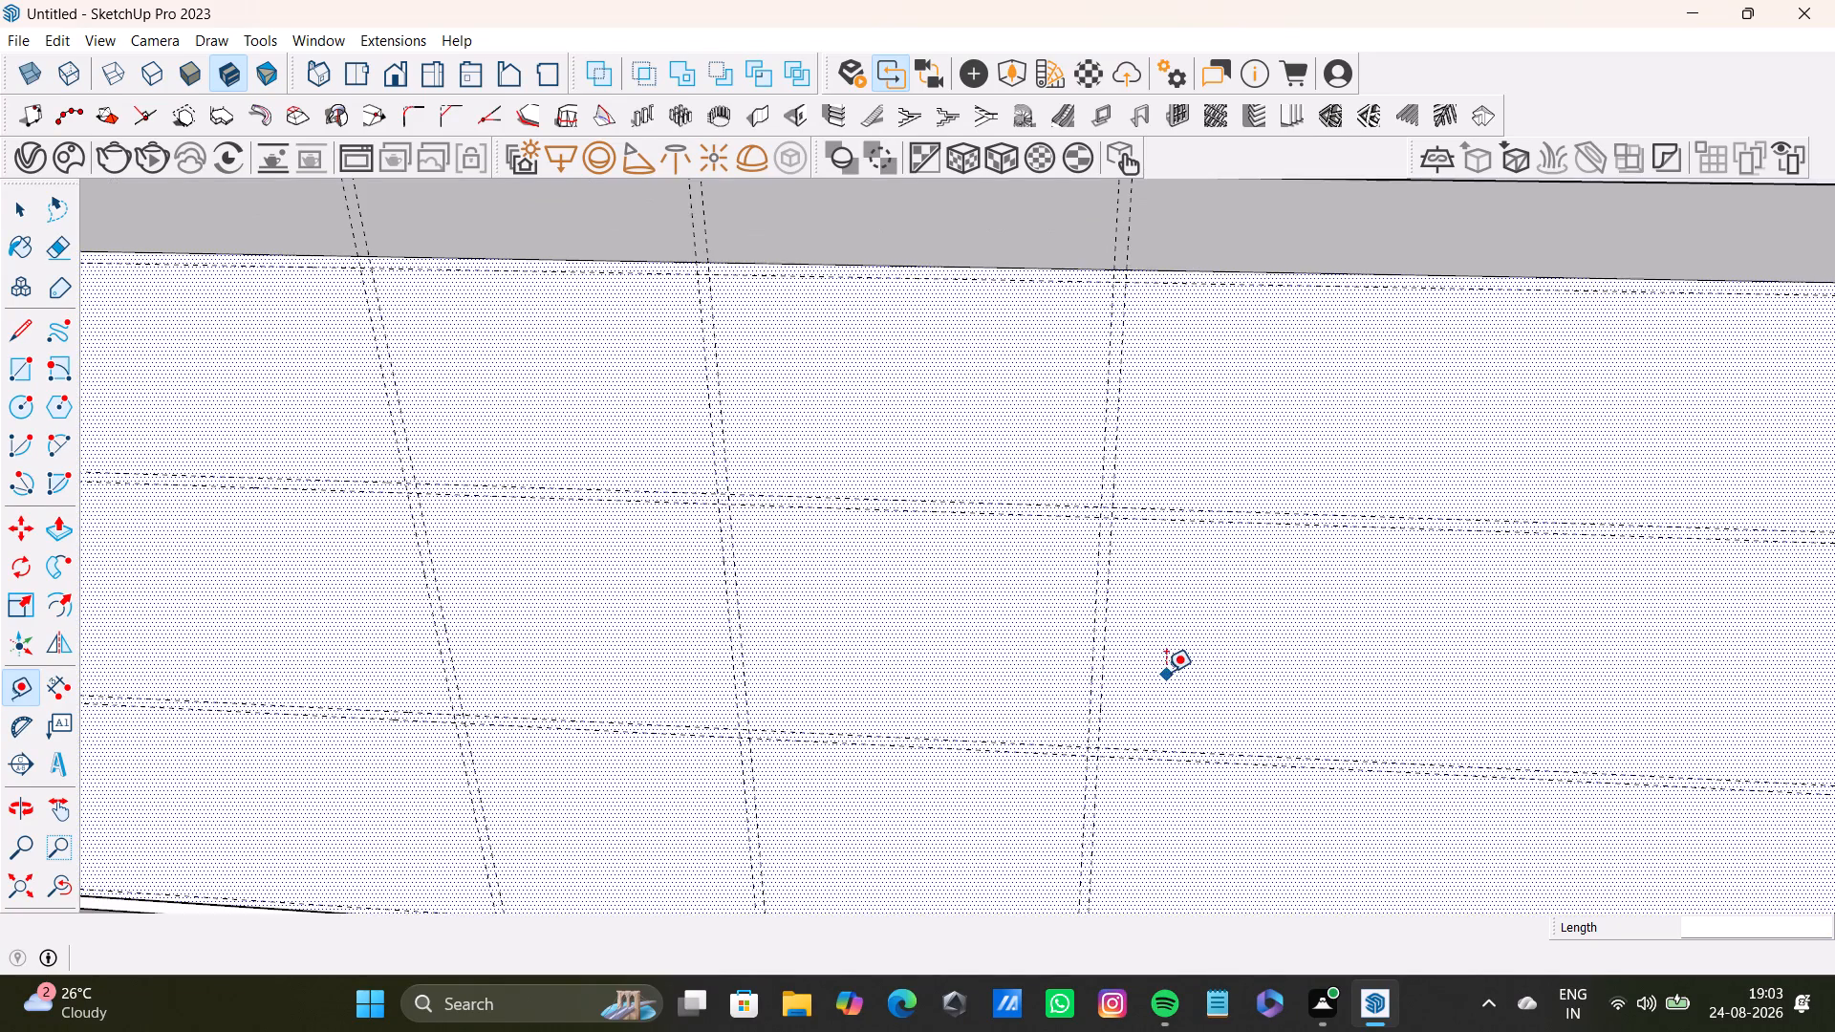
pyautogui.scroll(-9, 1166, 672)
pyautogui.keyDown('shift'); pyautogui.moveTo(1227, 668); pyautogui.dragTo(982, 604, button='middle'); pyautogui.keyUp('shift')
pyautogui.scroll(4, 939, 612)
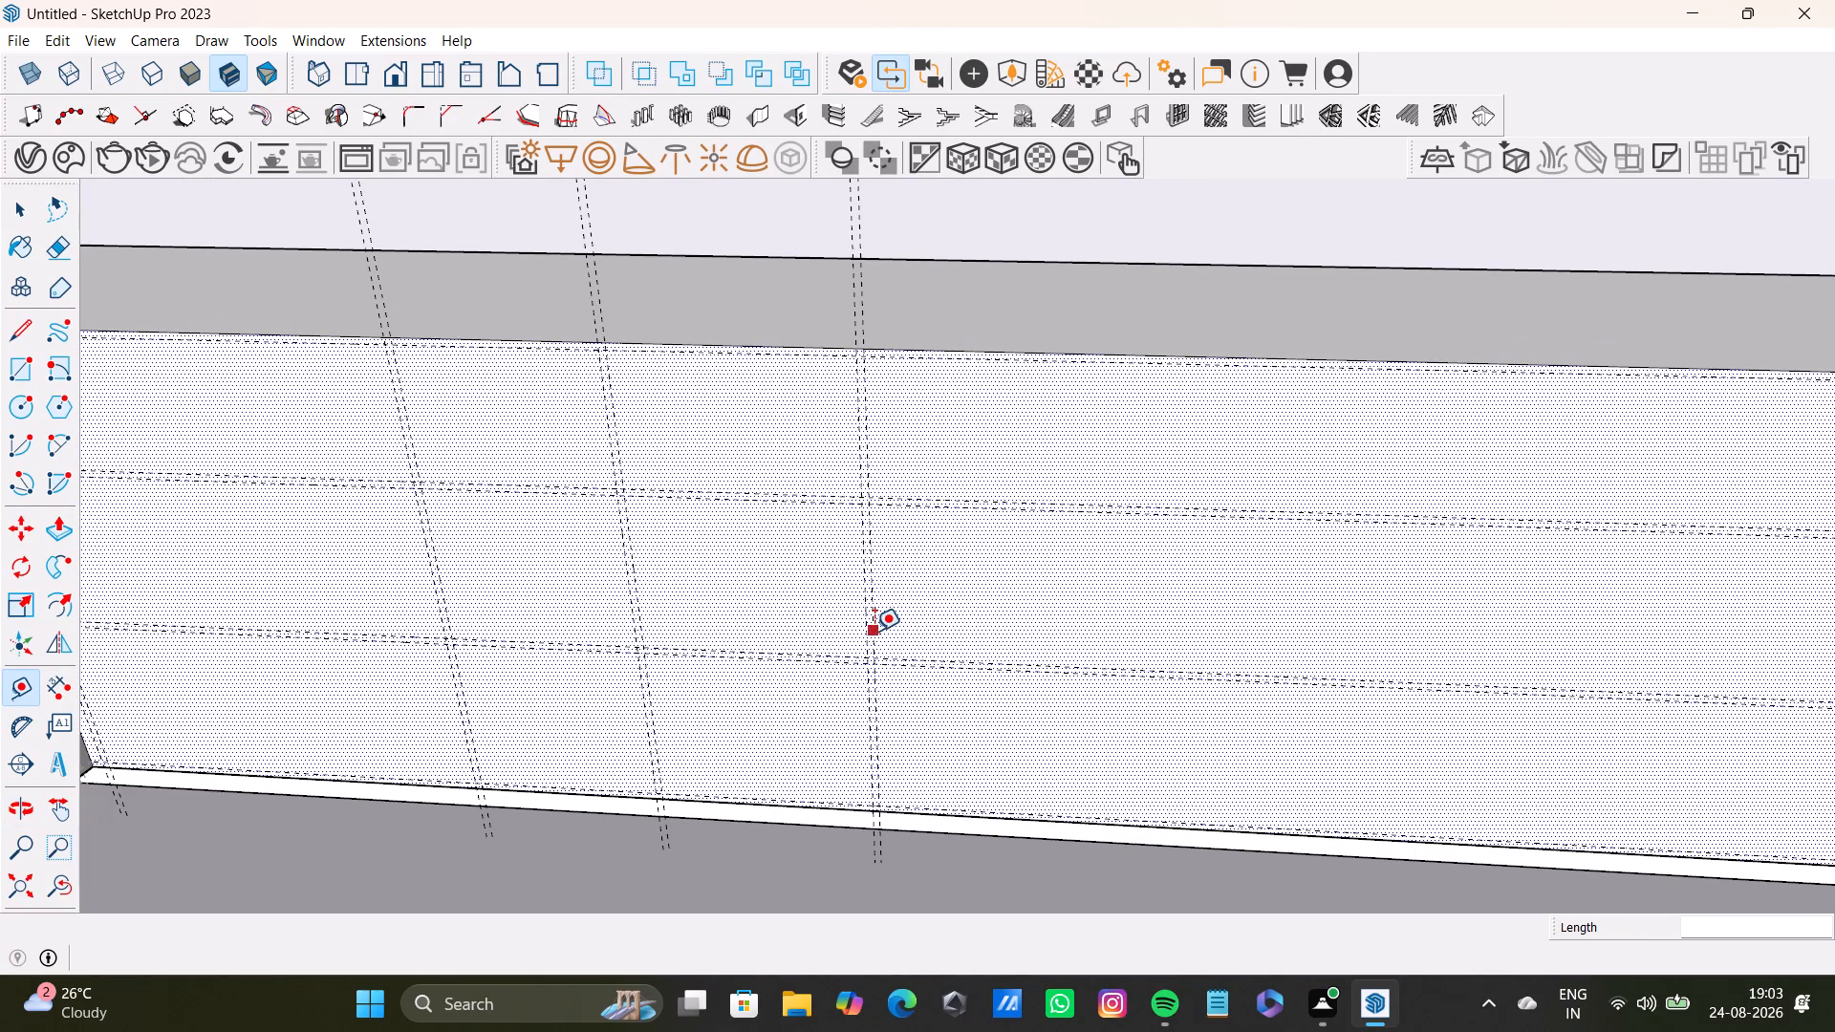
pyautogui.click(874, 631)
pyautogui.scroll(-8, 1356, 646)
pyautogui.keyDown('shift'); pyautogui.moveTo(1381, 638); pyautogui.dragTo(1299, 613, button='middle'); pyautogui.keyUp('shift')
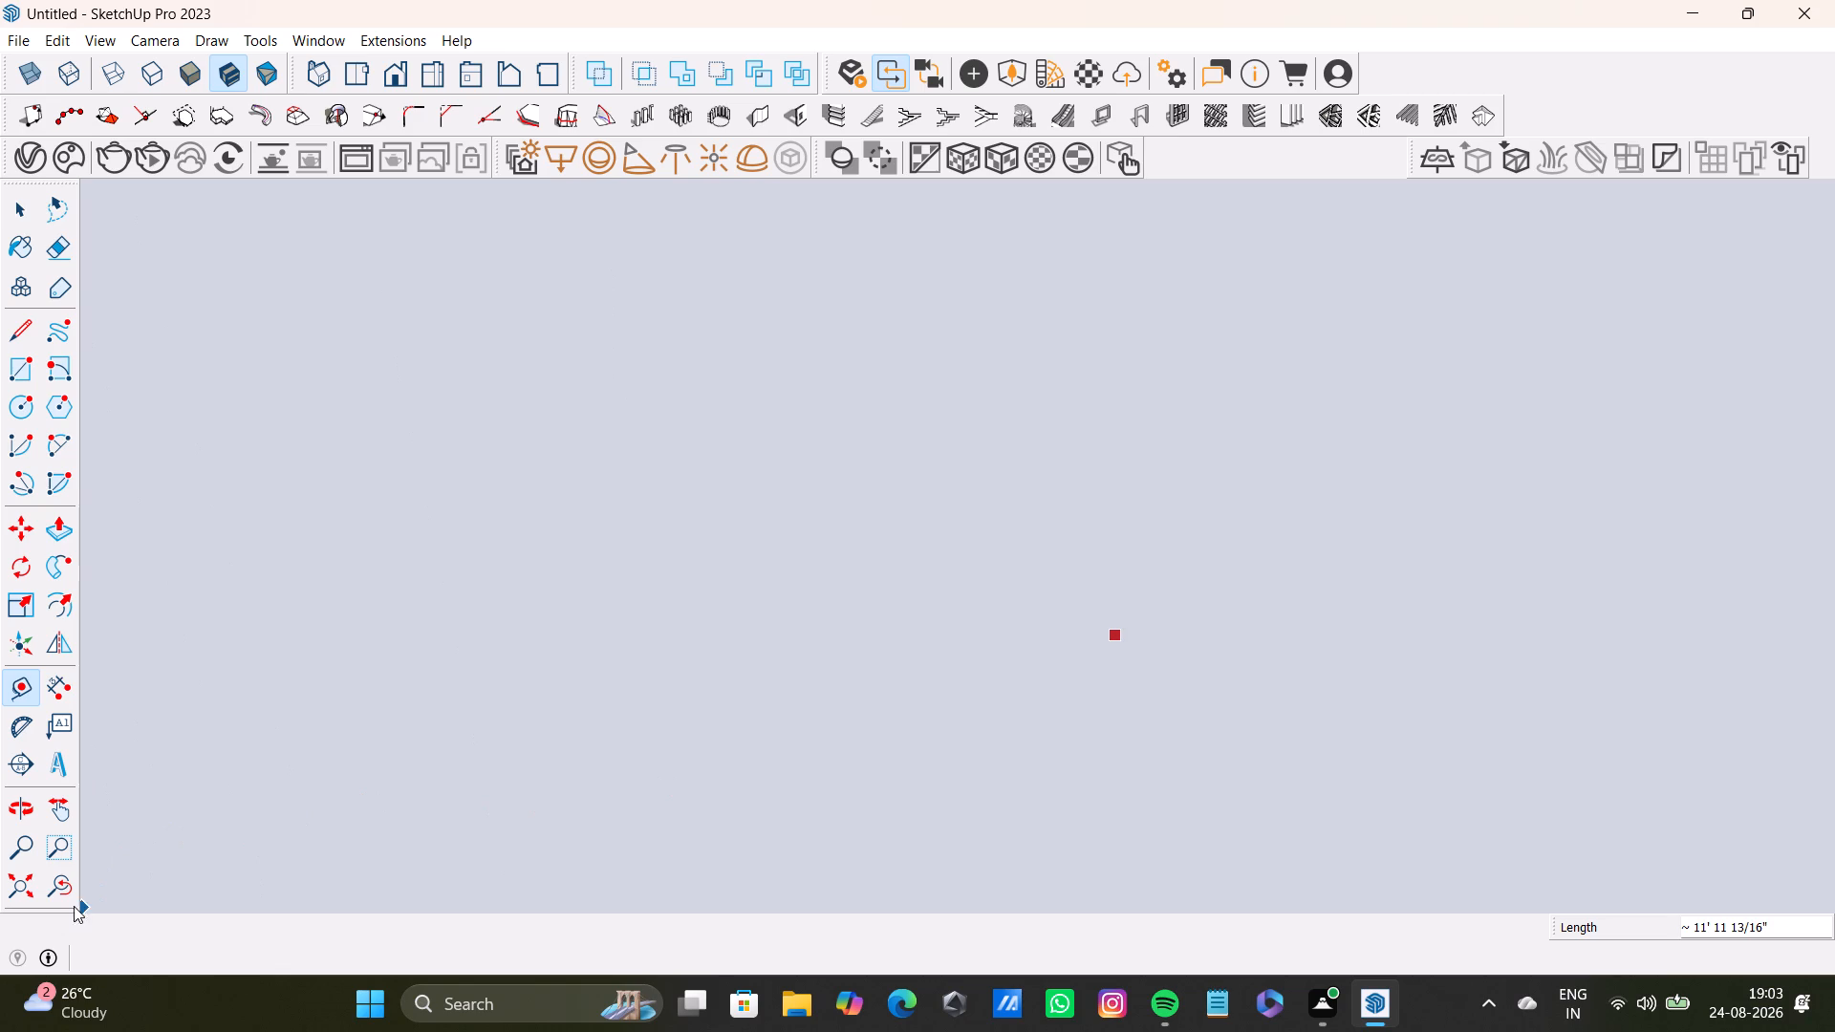
pyautogui.moveTo(71, 892); pyautogui.dragTo(80, 887)
pyautogui.moveTo(27, 896); pyautogui.dragTo(51, 884)
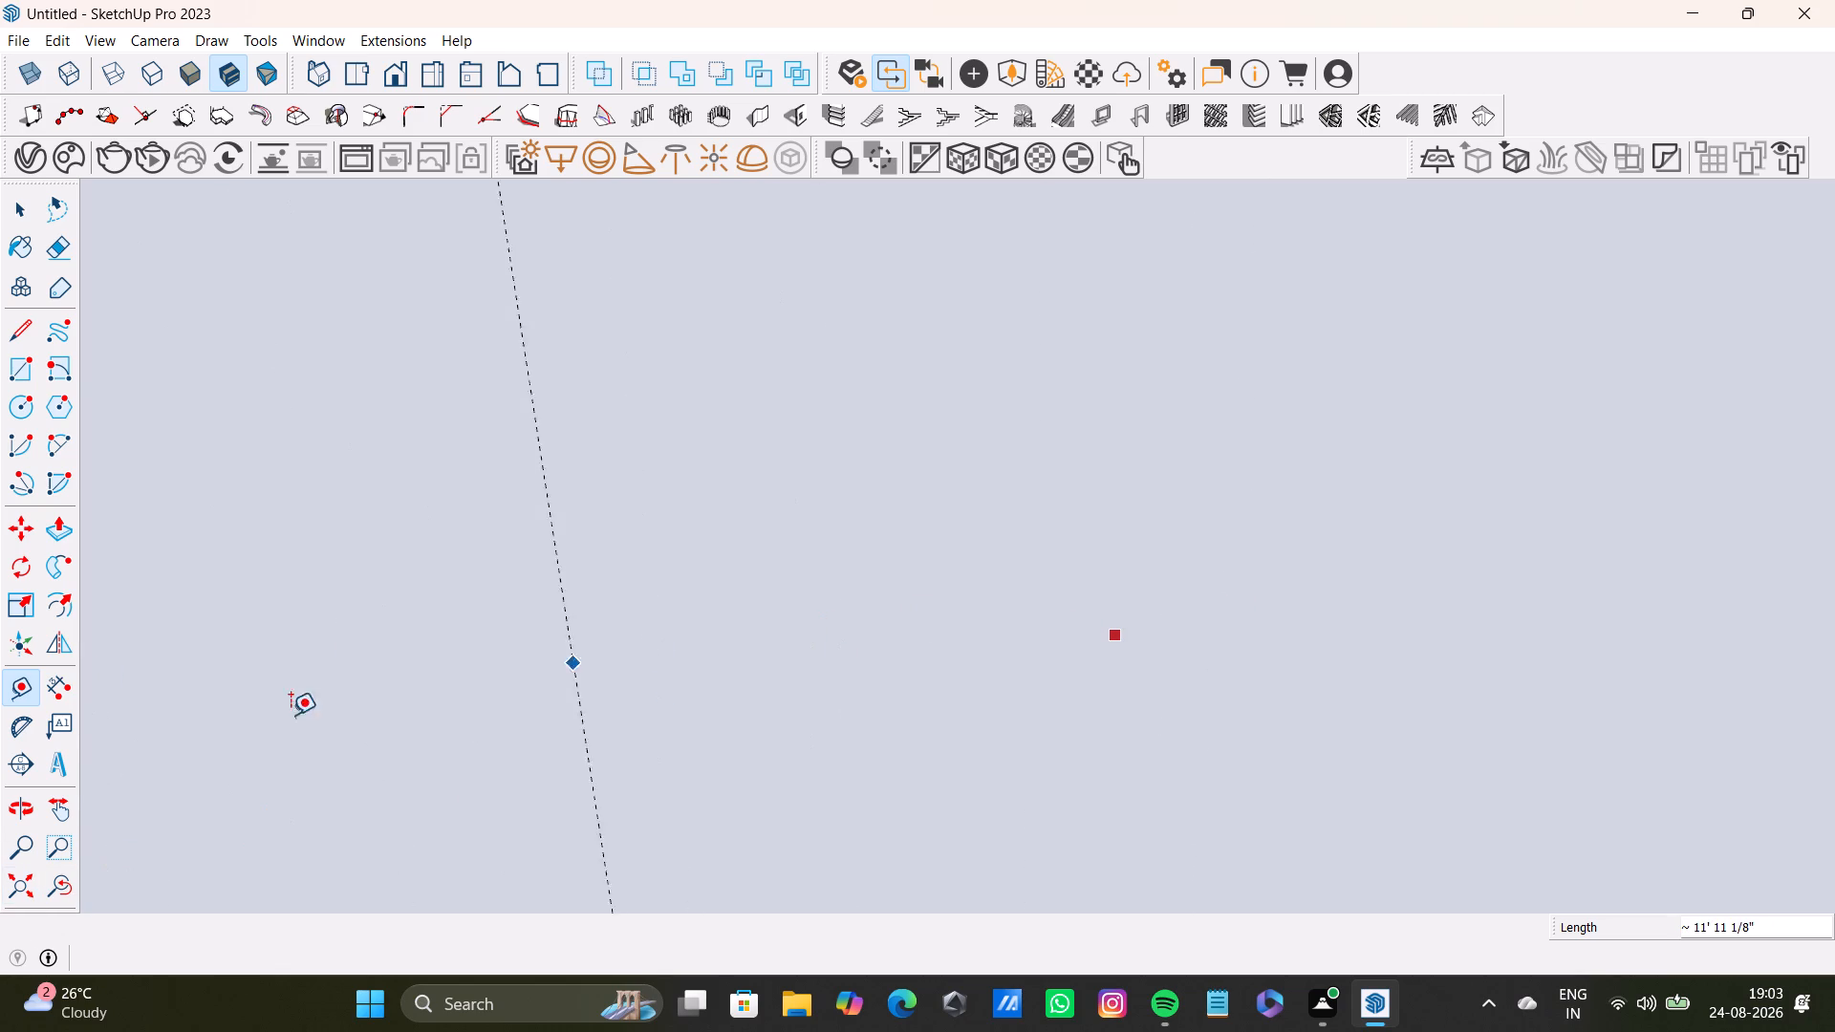
pyautogui.click(22, 885)
pyautogui.moveTo(1203, 376); pyautogui.dragTo(927, 845, button='middle')
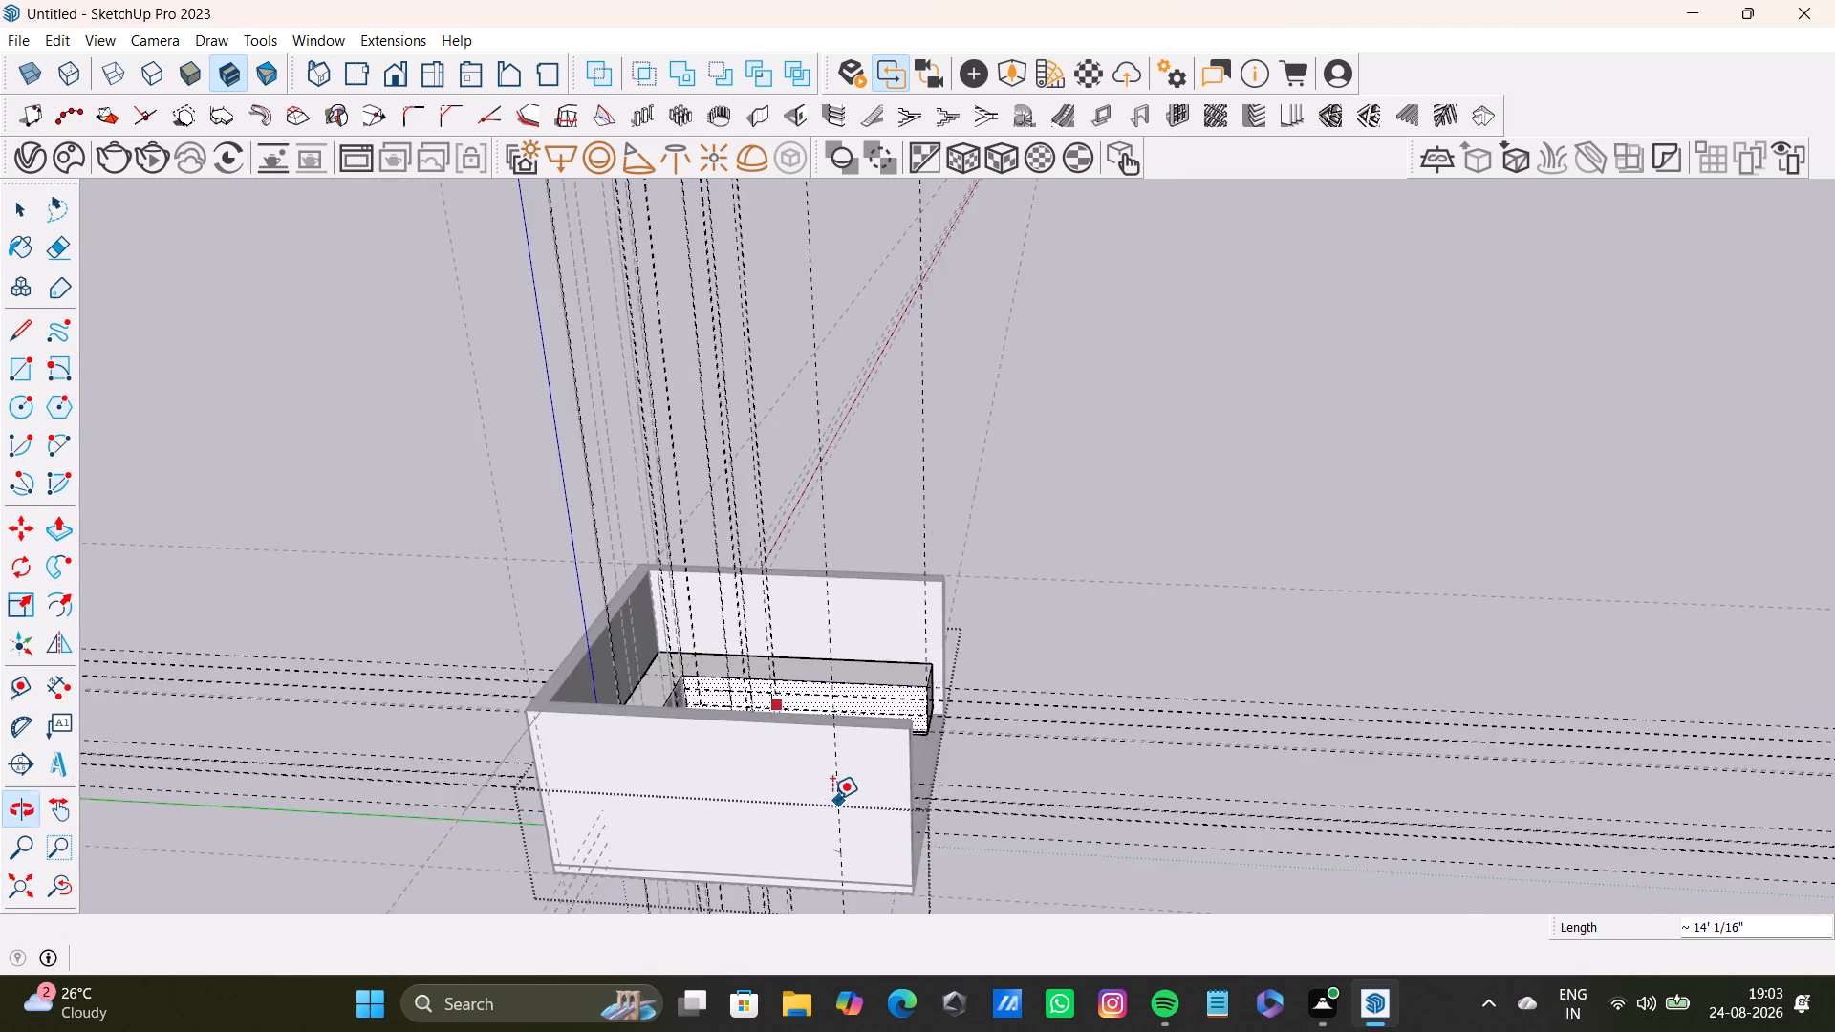
pyautogui.scroll(11, 831, 799)
pyautogui.moveTo(848, 640); pyautogui.dragTo(862, 661, button='middle')
pyautogui.scroll(4, 855, 664)
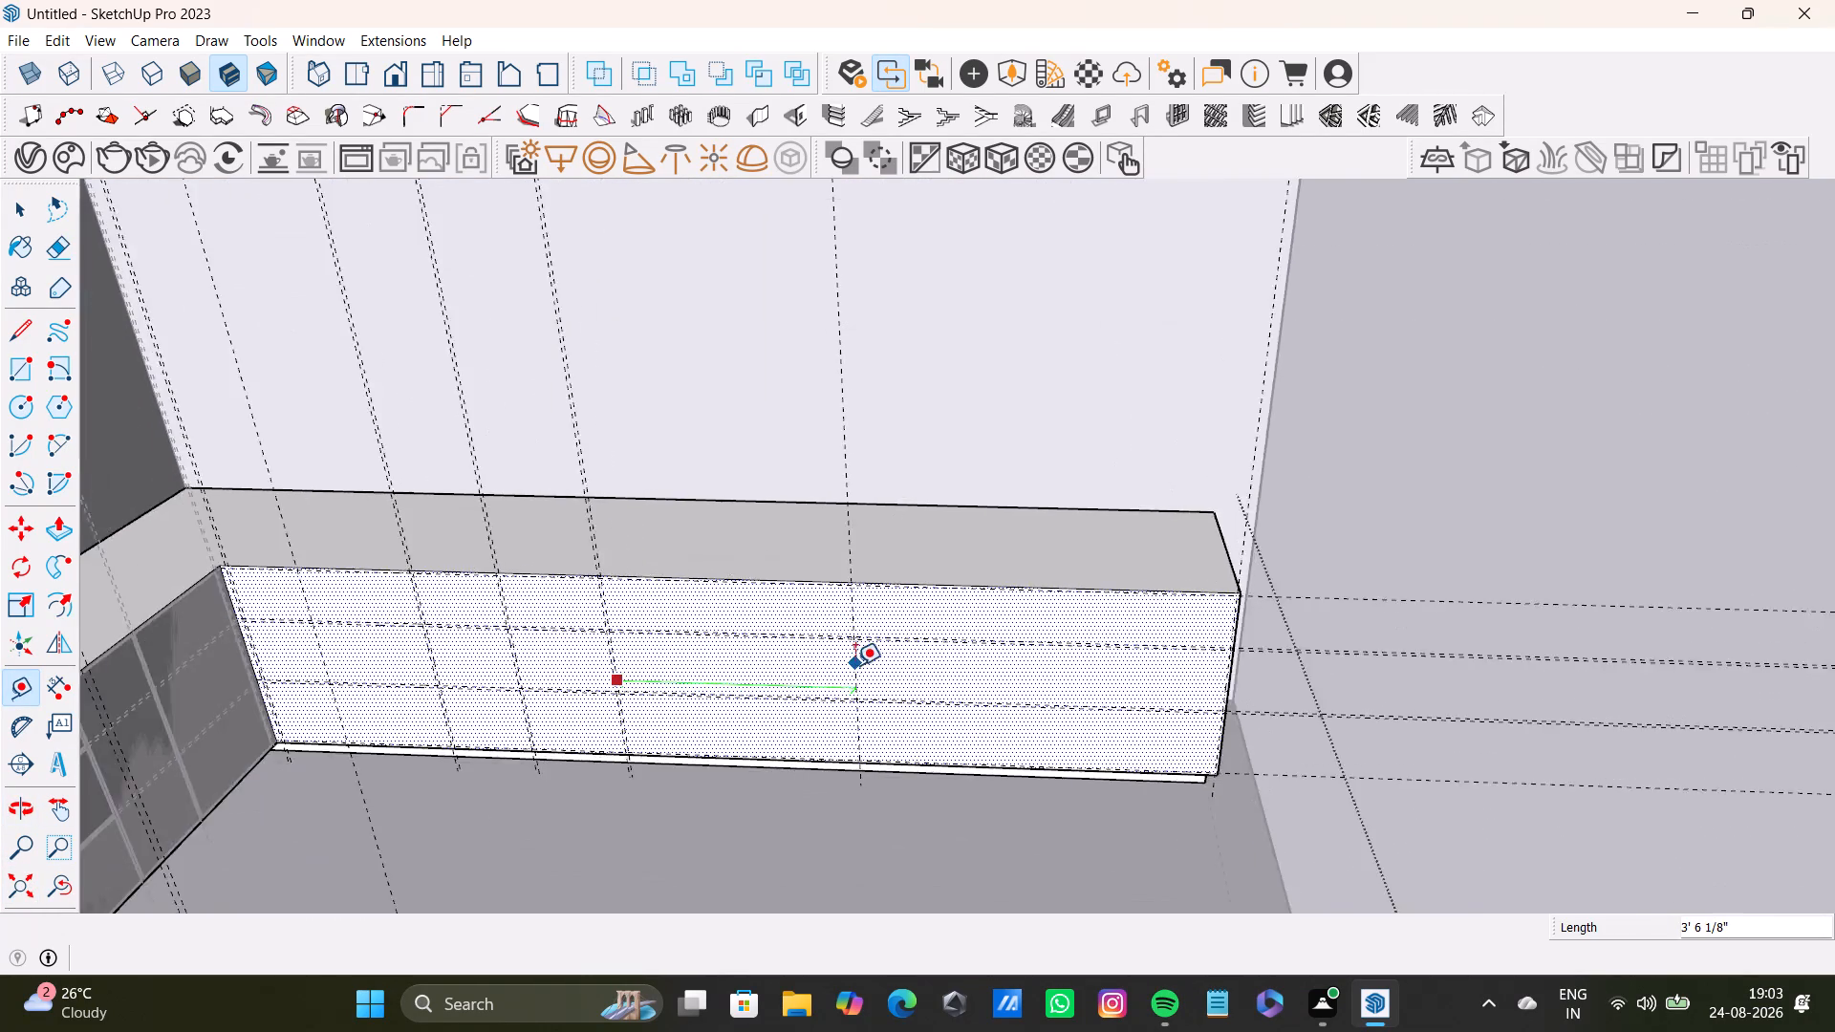
pyautogui.scroll(7, 855, 665)
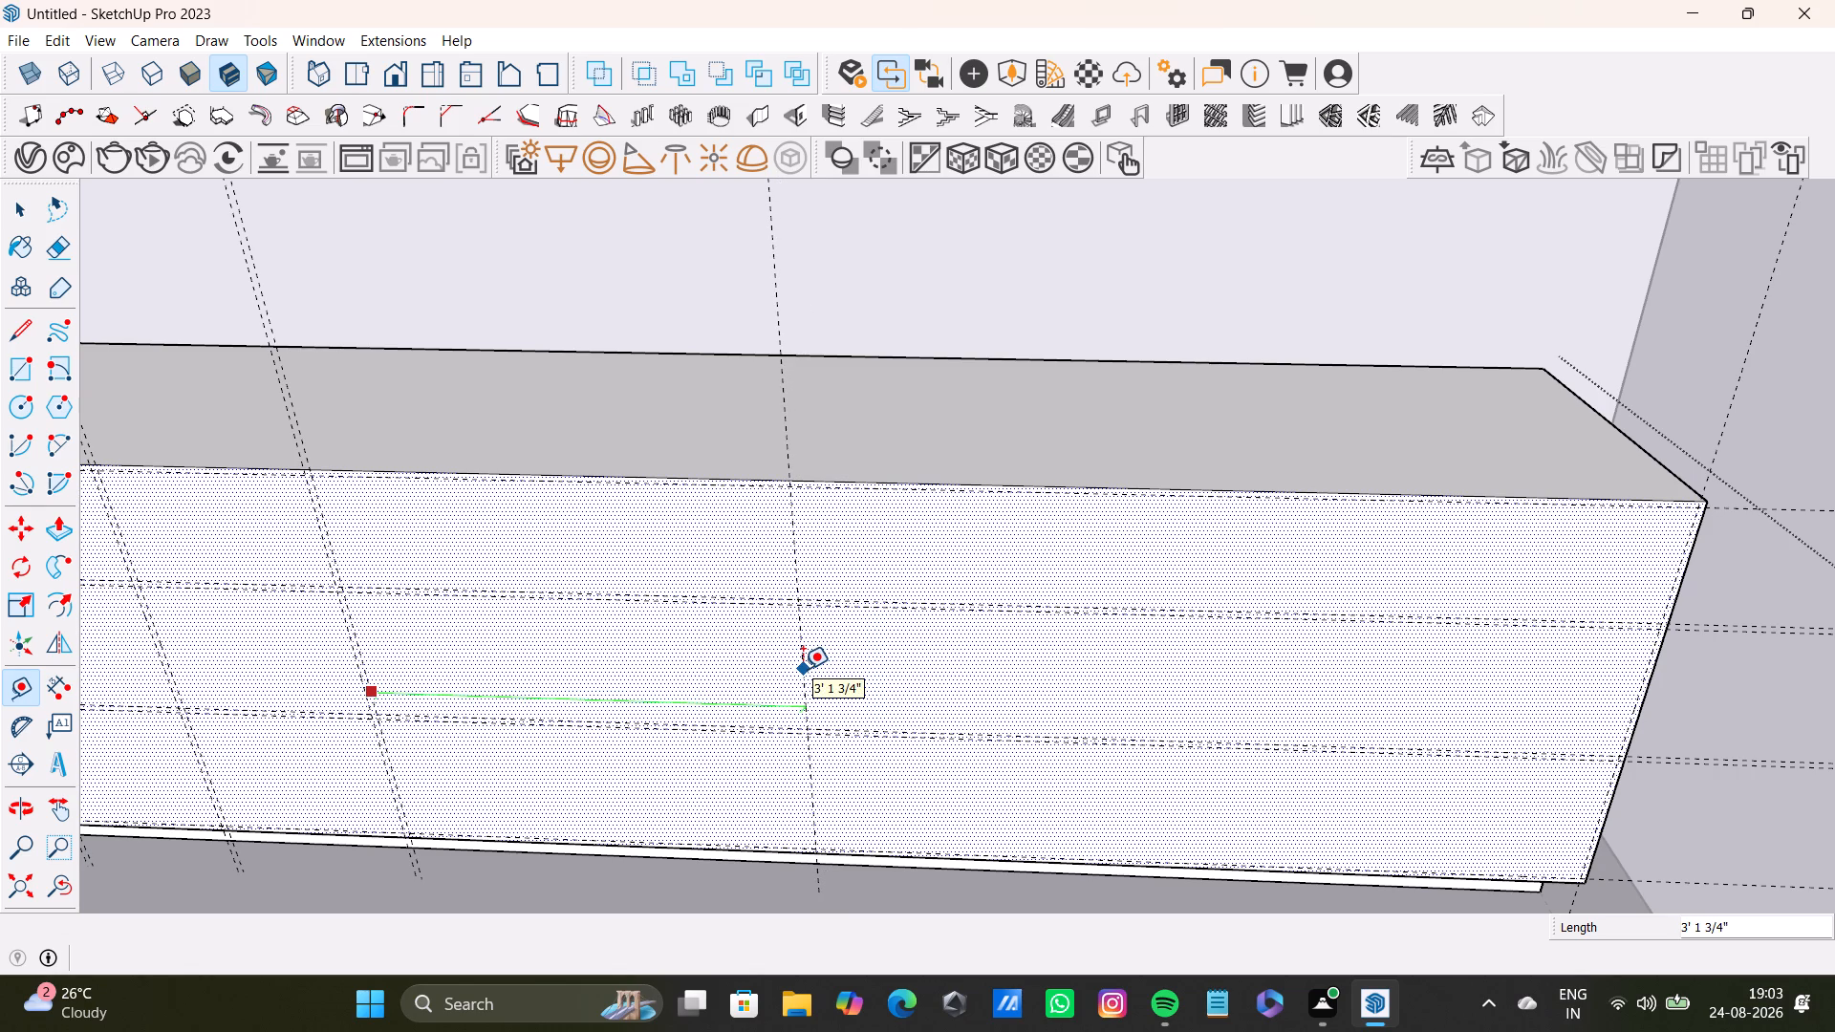
pyautogui.click(856, 681)
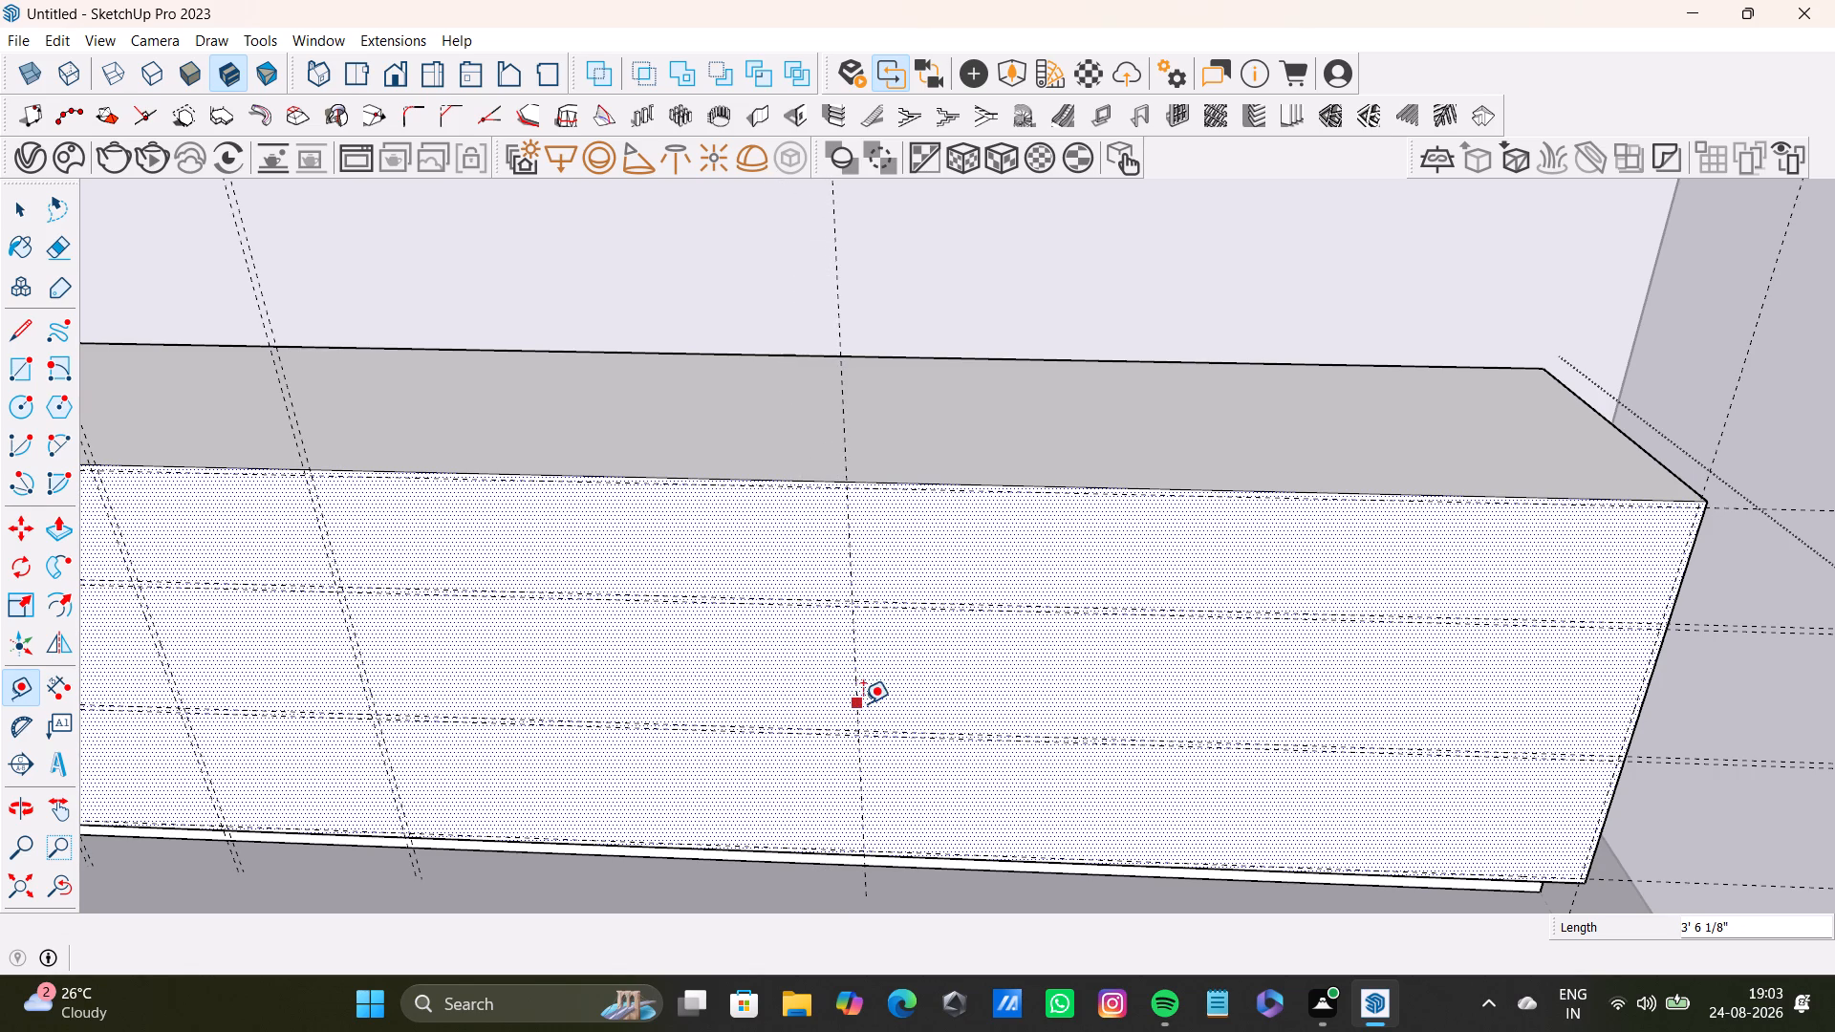
pyautogui.click(854, 705)
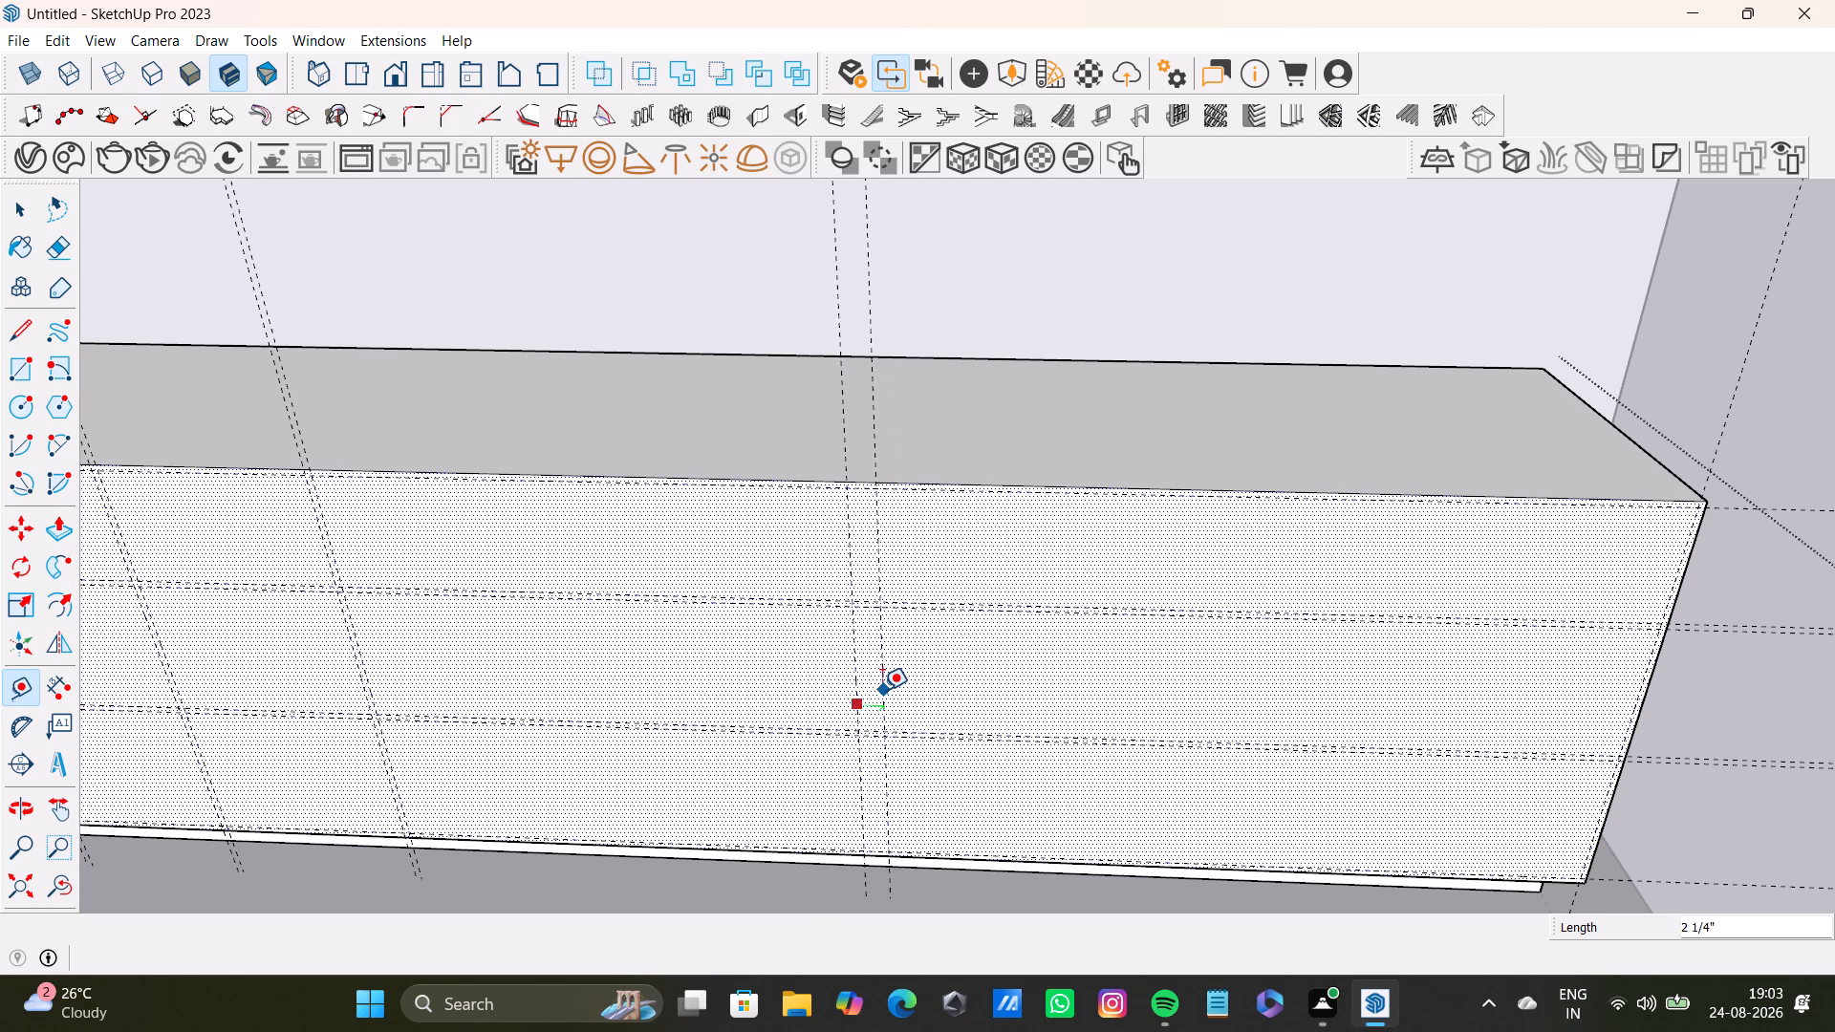
pyautogui.press('1')
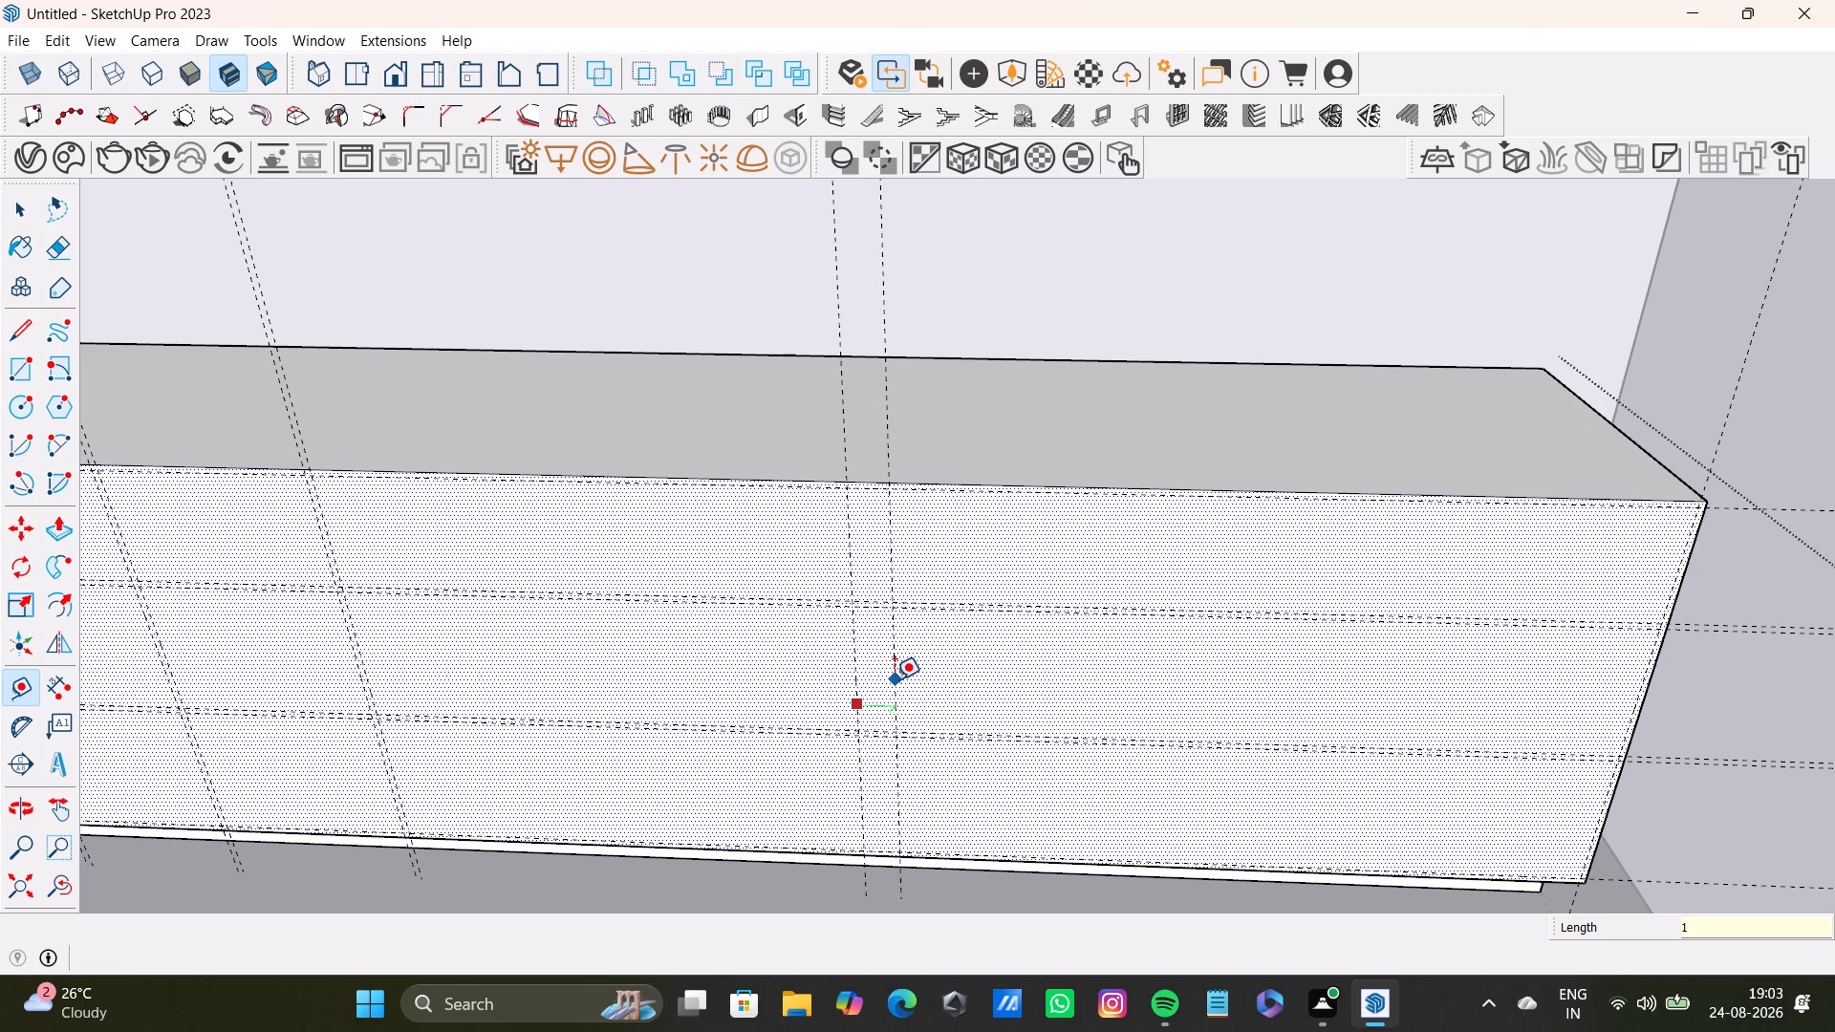
pyautogui.press('BackSpace')
pyautogui.write('0.5"')
pyautogui.press('Return')
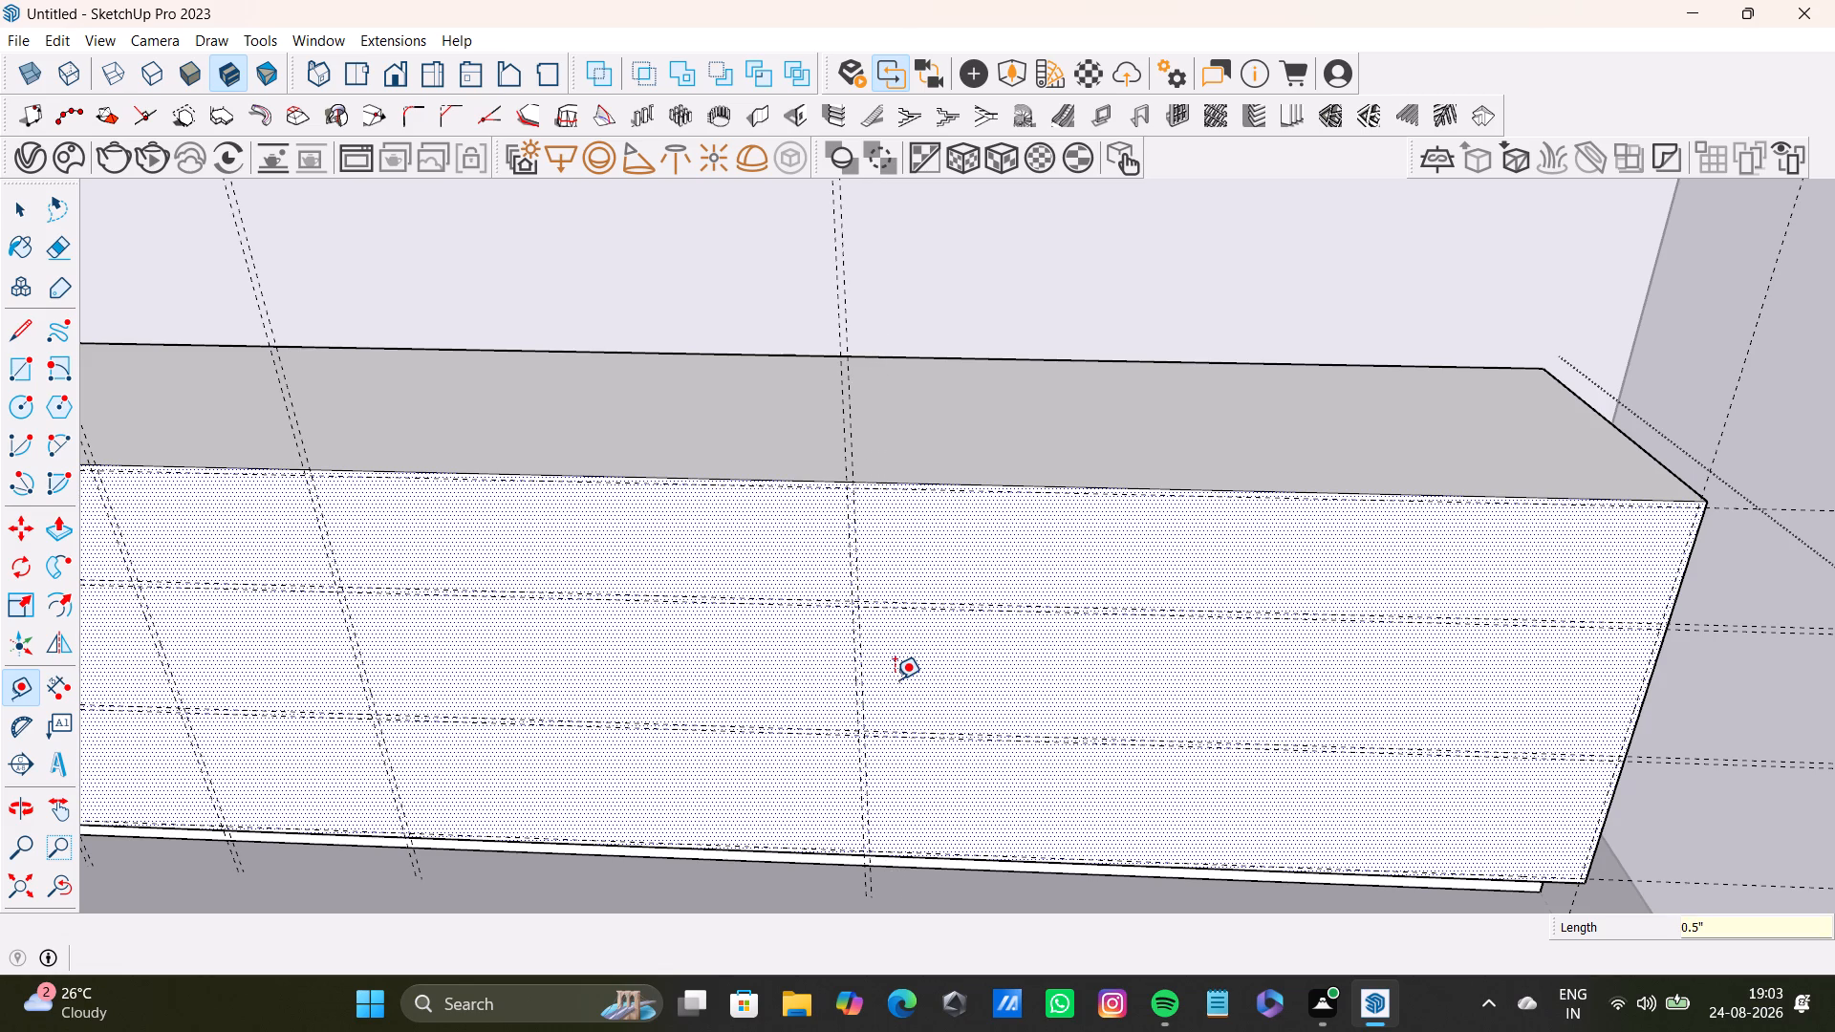
# Place a single vertical guide about 2' 2 7/8" beyond the last vertical pair, toward the face's outer end.
pyautogui.scroll(3, 868, 693)
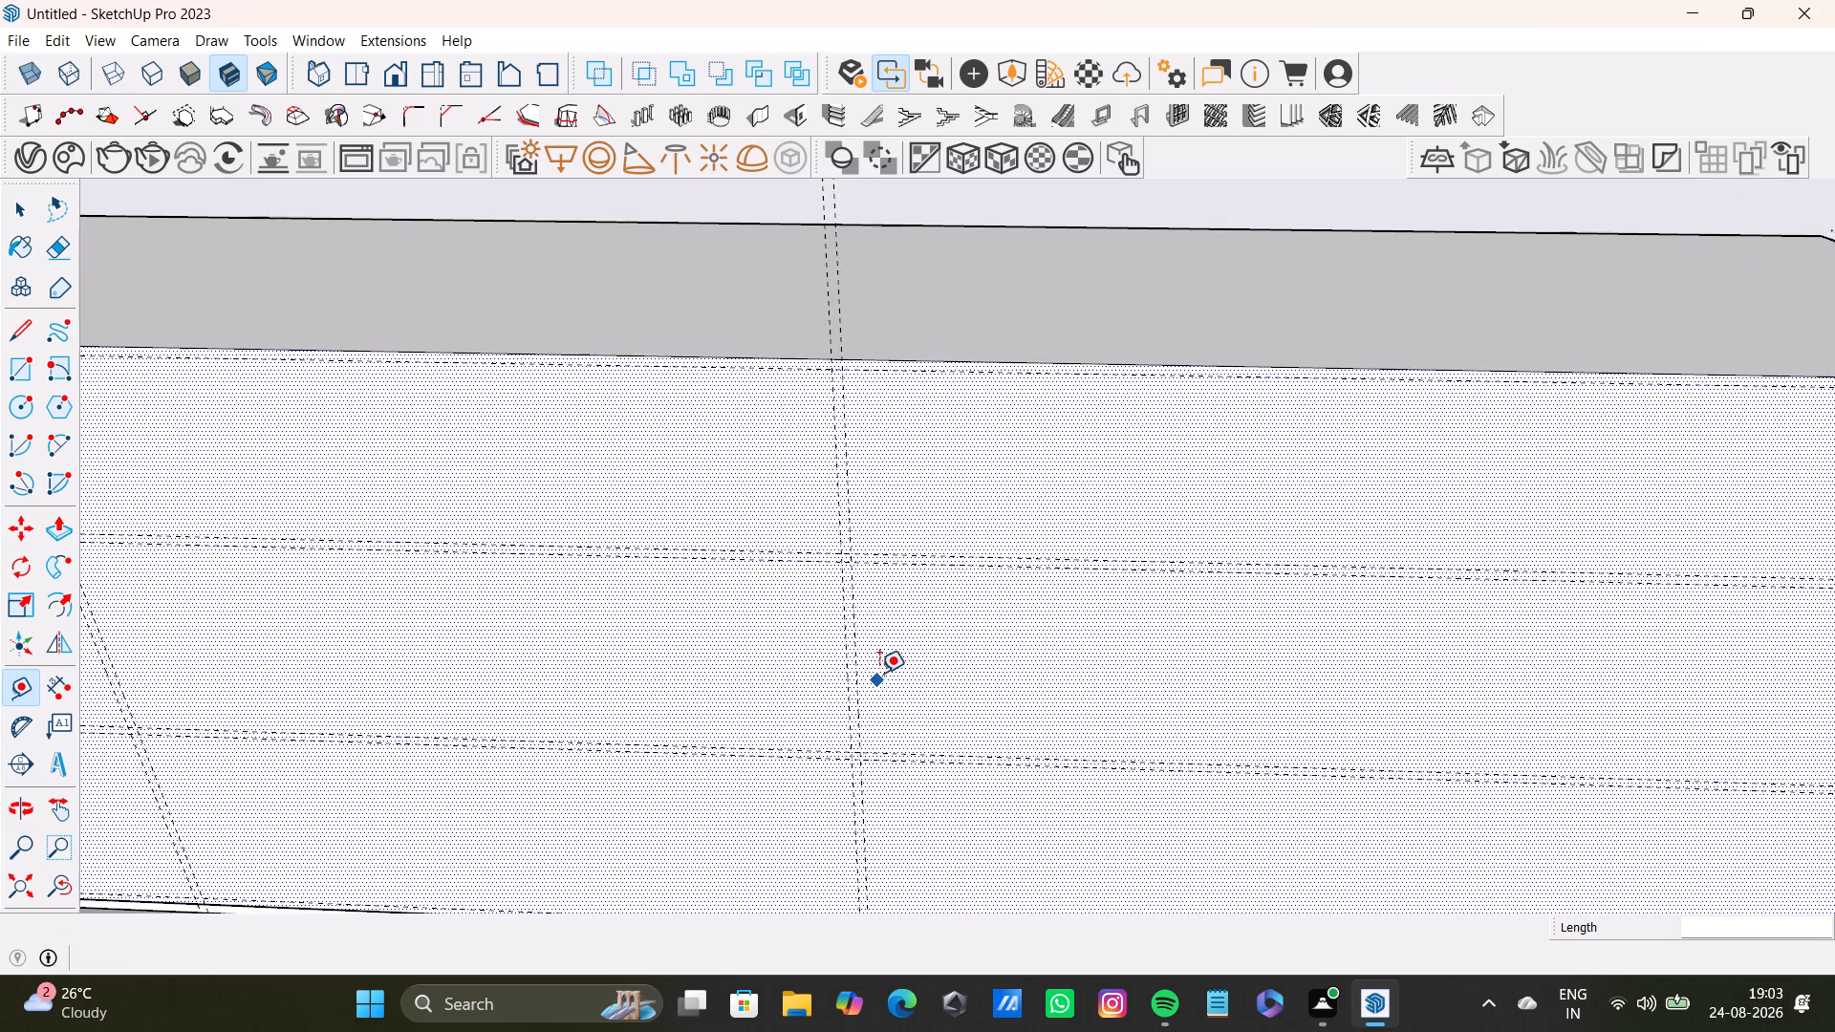
pyautogui.scroll(5, 879, 673)
pyautogui.click(848, 709)
pyautogui.scroll(-7, 1307, 710)
pyautogui.keyDown('shift'); pyautogui.moveTo(1299, 693); pyautogui.dragTo(1266, 660, button='middle'); pyautogui.keyUp('shift')
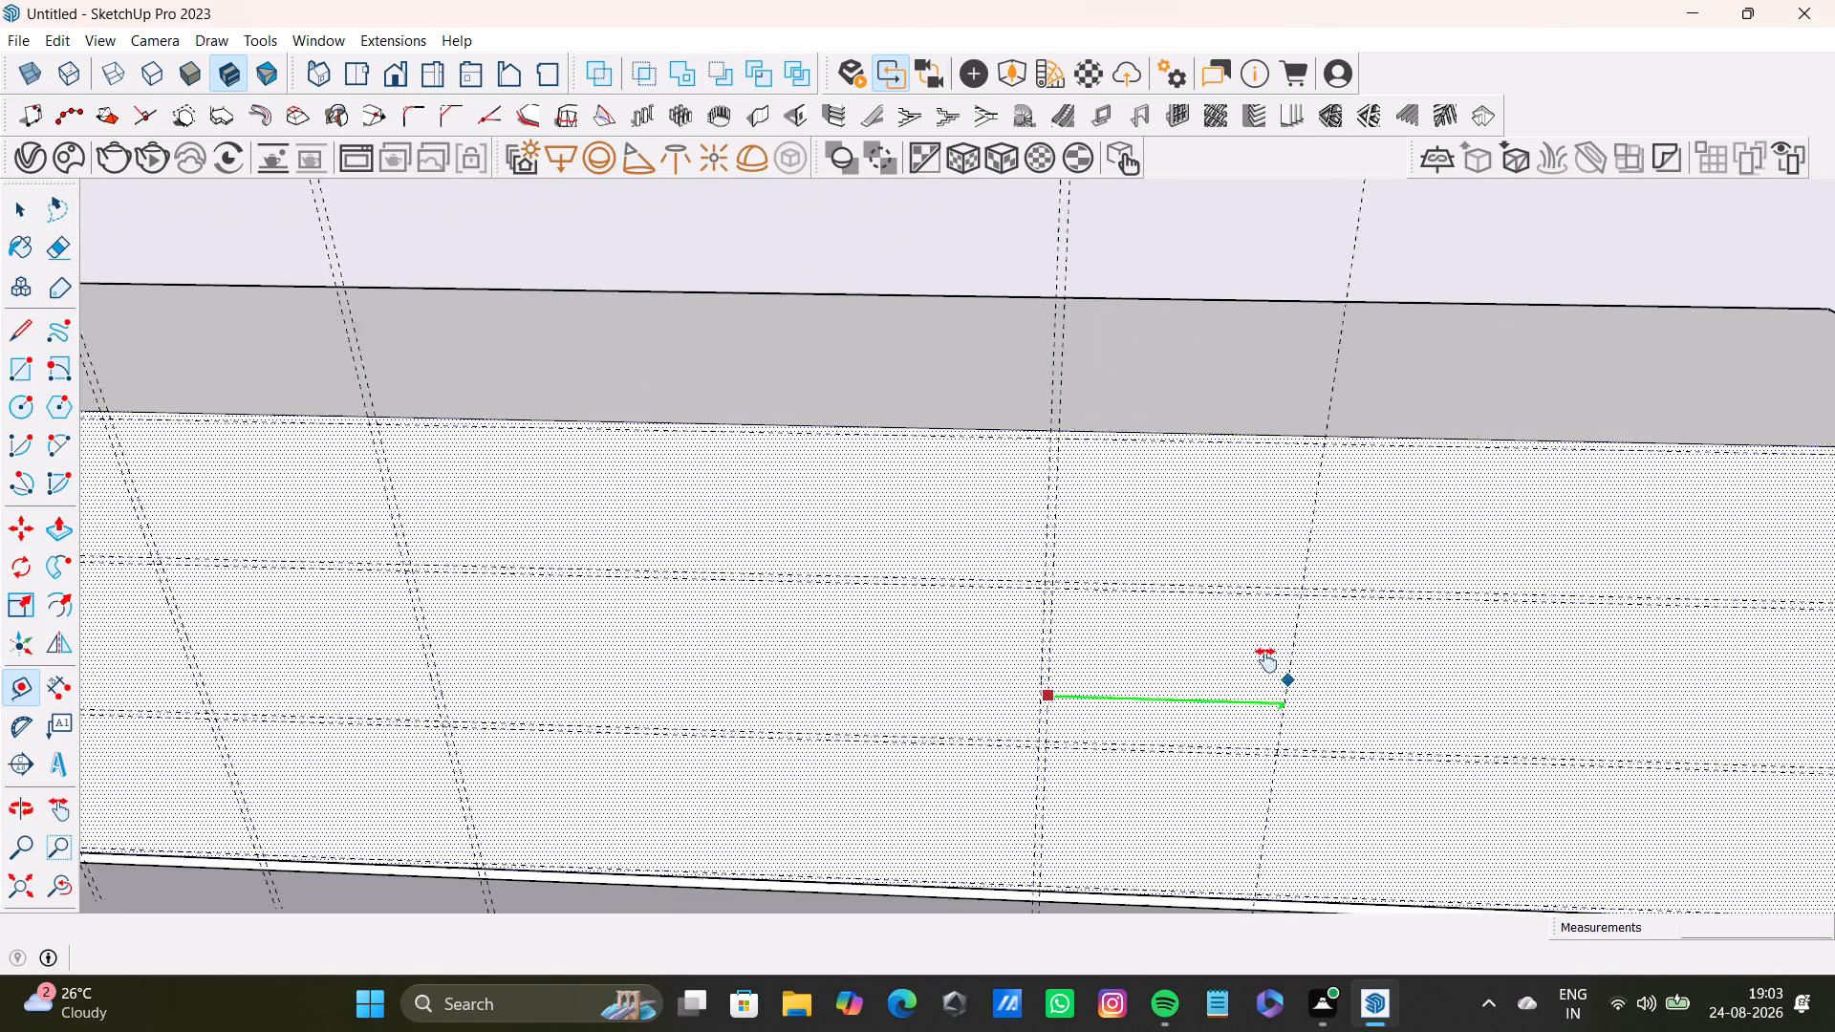
pyautogui.keyDown('shift'); pyautogui.moveTo(1266, 660); pyautogui.dragTo(1145, 550, button='middle'); pyautogui.keyUp('shift')
pyautogui.moveTo(1281, 596); pyautogui.dragTo(1220, 534, button='middle')
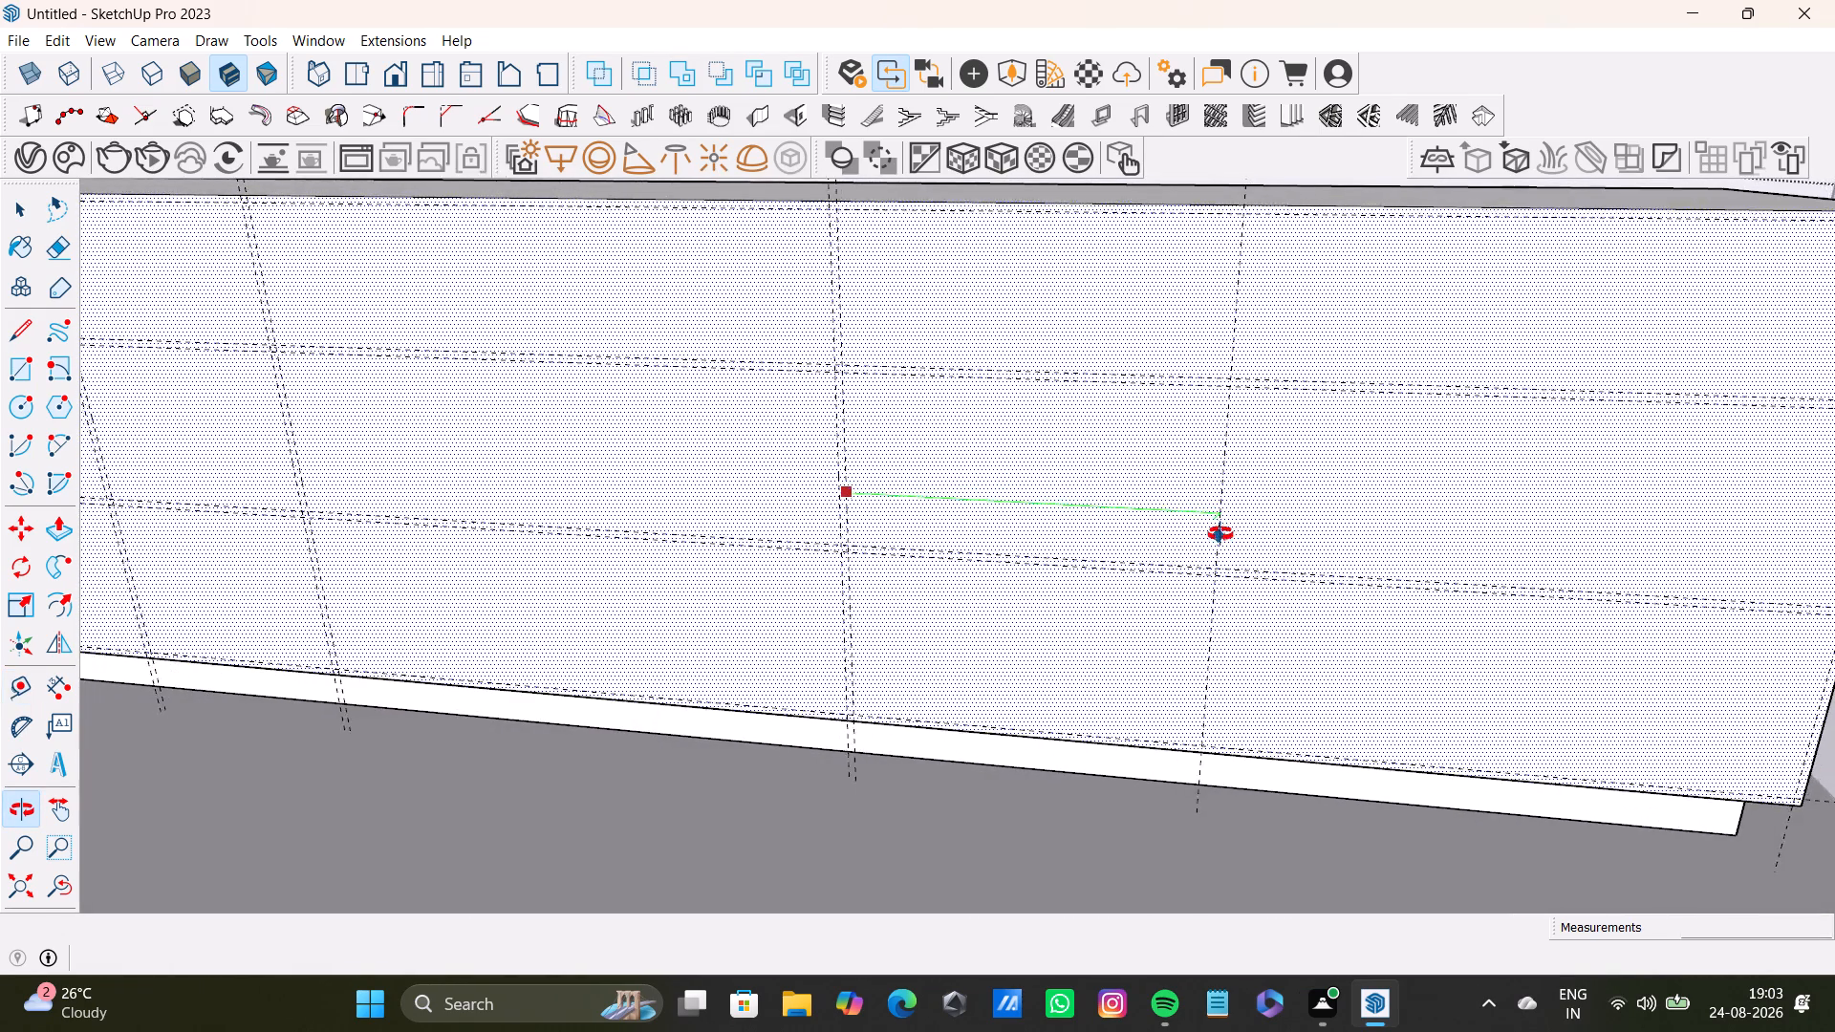
pyautogui.moveTo(1220, 534); pyautogui.dragTo(1186, 546, button='middle')
pyautogui.scroll(-4, 1170, 587)
pyautogui.keyDown('shift'); pyautogui.moveTo(1164, 585); pyautogui.dragTo(1100, 551, button='middle'); pyautogui.keyUp('shift')
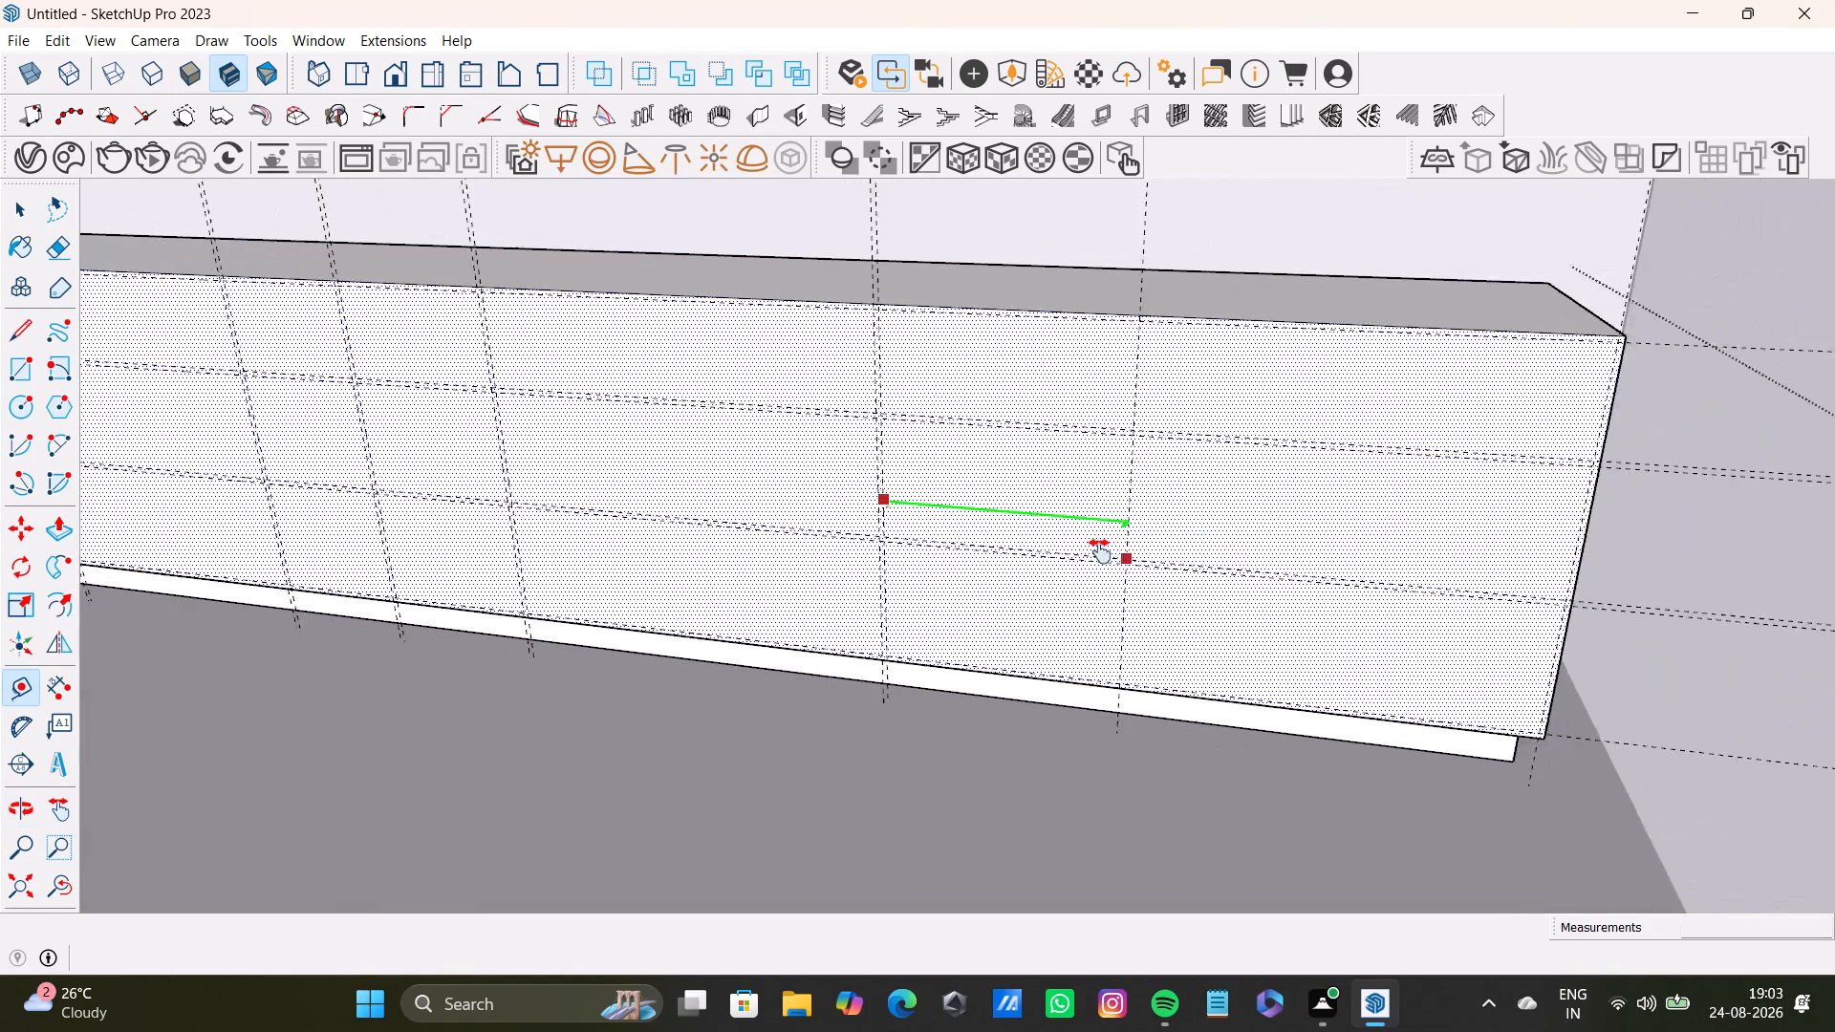
pyautogui.keyDown('shift'); pyautogui.moveTo(1100, 551); pyautogui.dragTo(1022, 624, button='middle'); pyautogui.keyUp('shift')
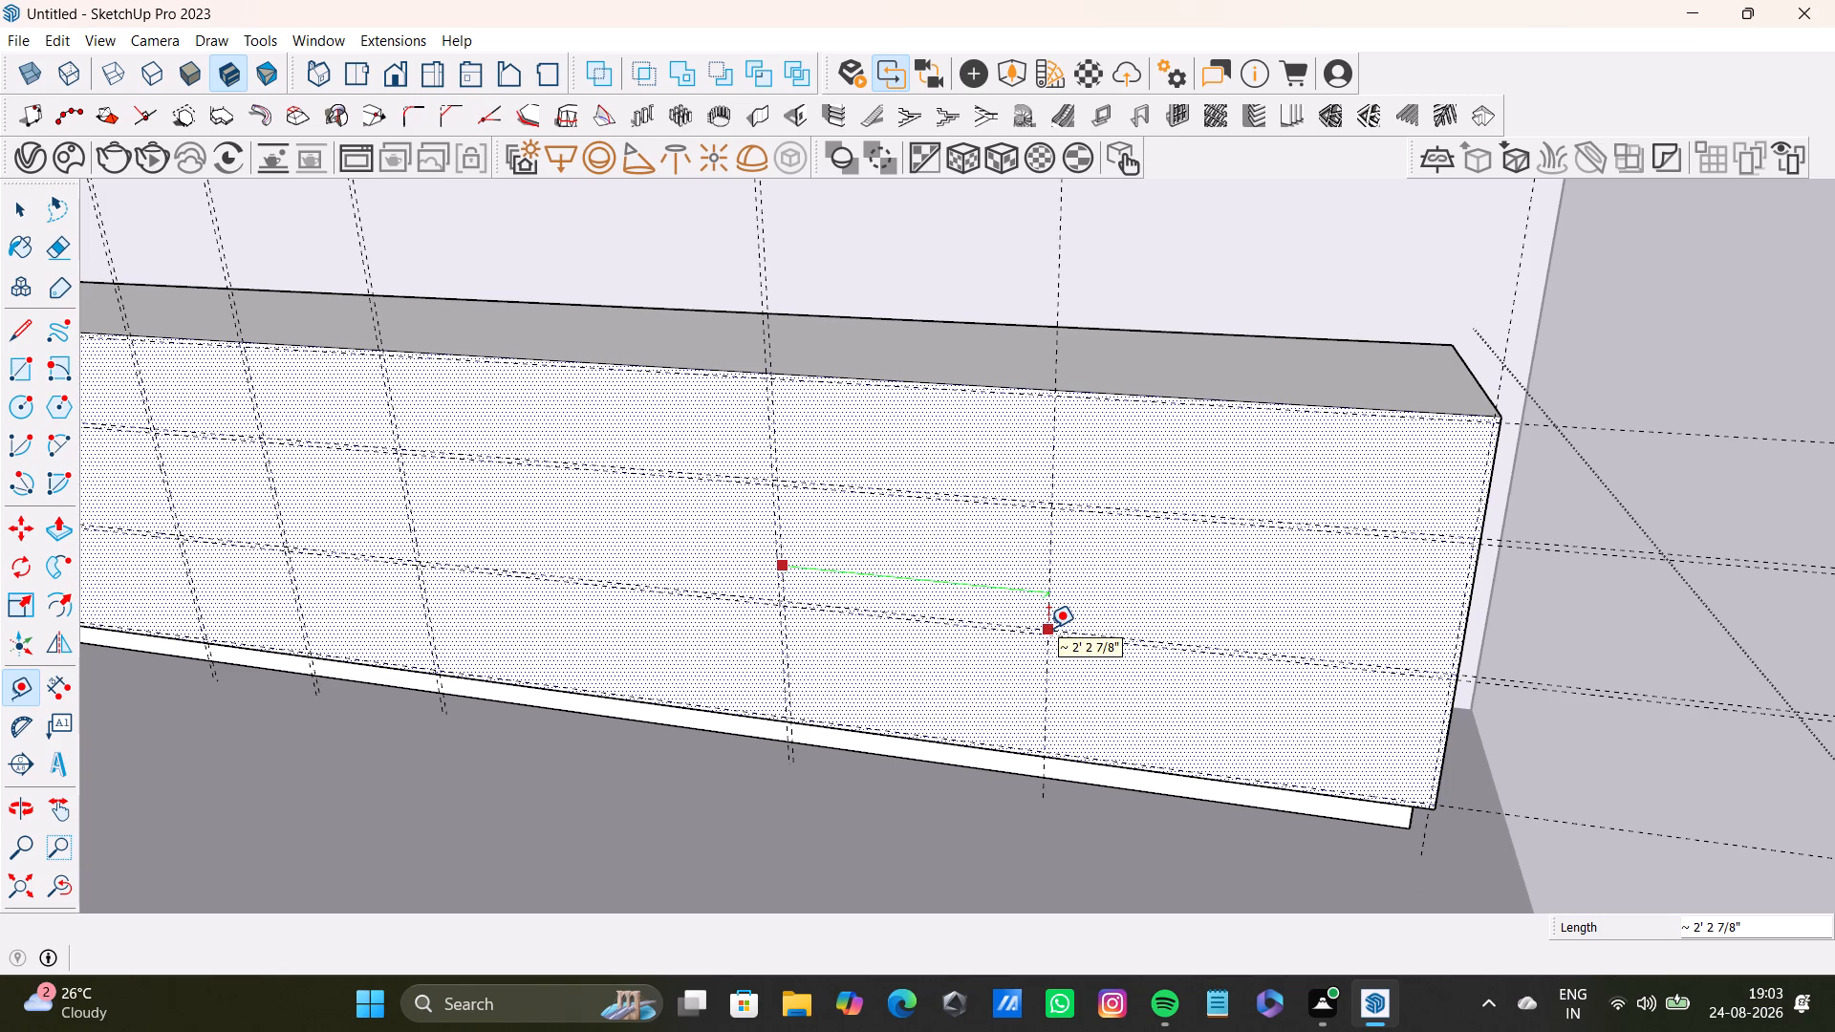
pyautogui.click(1048, 628)
pyautogui.press('space')
# Draw the top panel rectangle, about 2' 7 9/16" by 9 15/16", between the guides in the column nearest the inner corner.
pyautogui.scroll(-4, 960, 646)
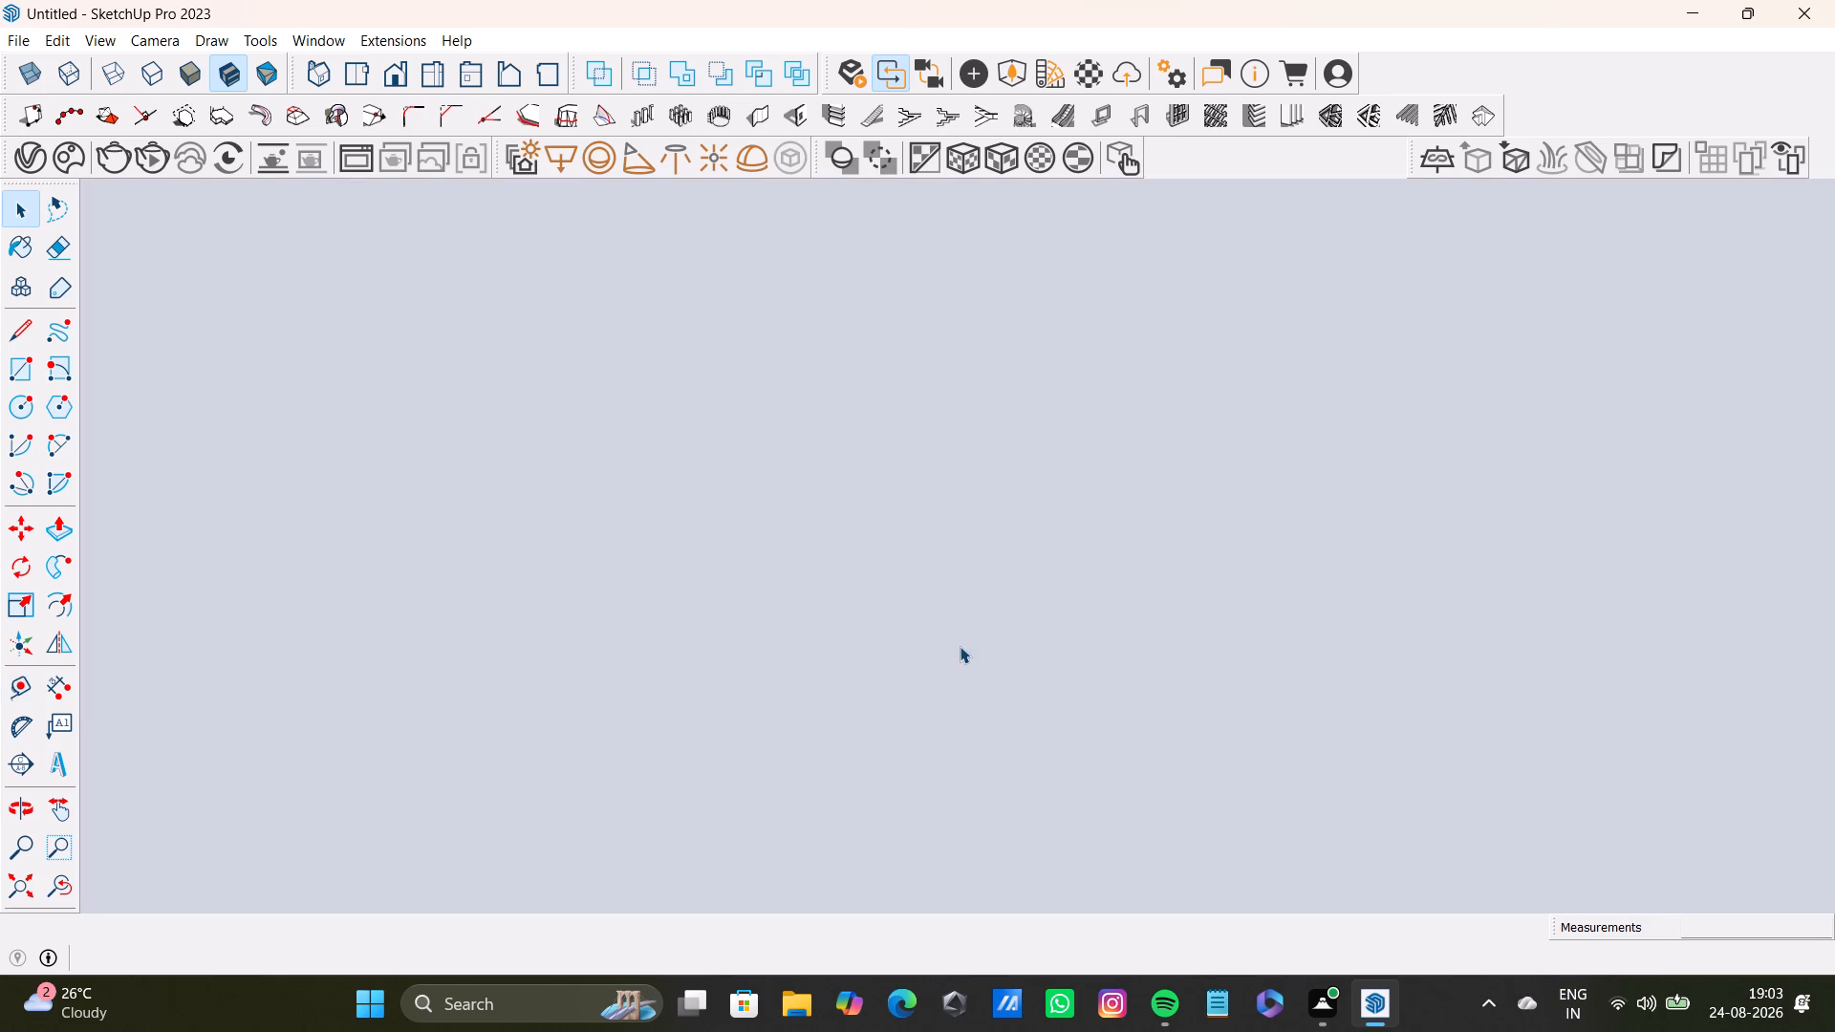
pyautogui.middleClick(960, 646)
pyautogui.click(10, 890)
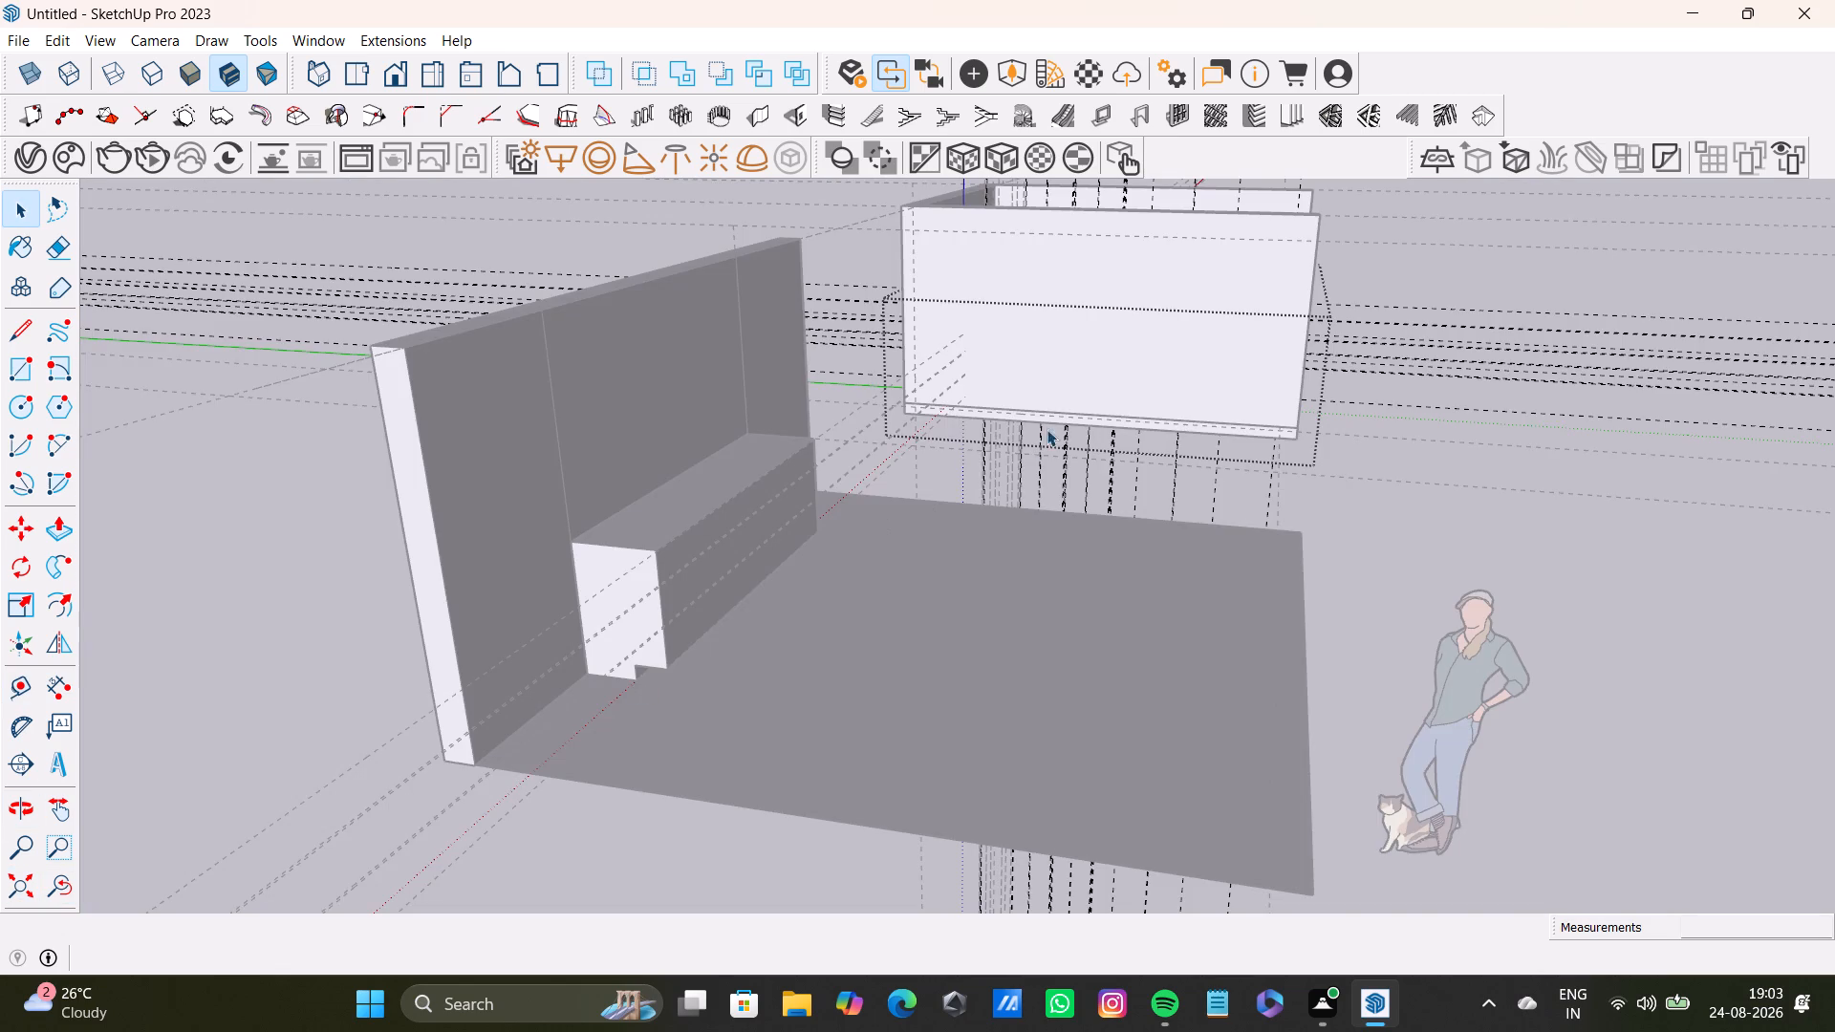
pyautogui.keyDown('shift'); pyautogui.moveTo(1092, 368); pyautogui.dragTo(684, 1002, button='middle'); pyautogui.keyUp('shift')
pyautogui.scroll(20, 796, 885)
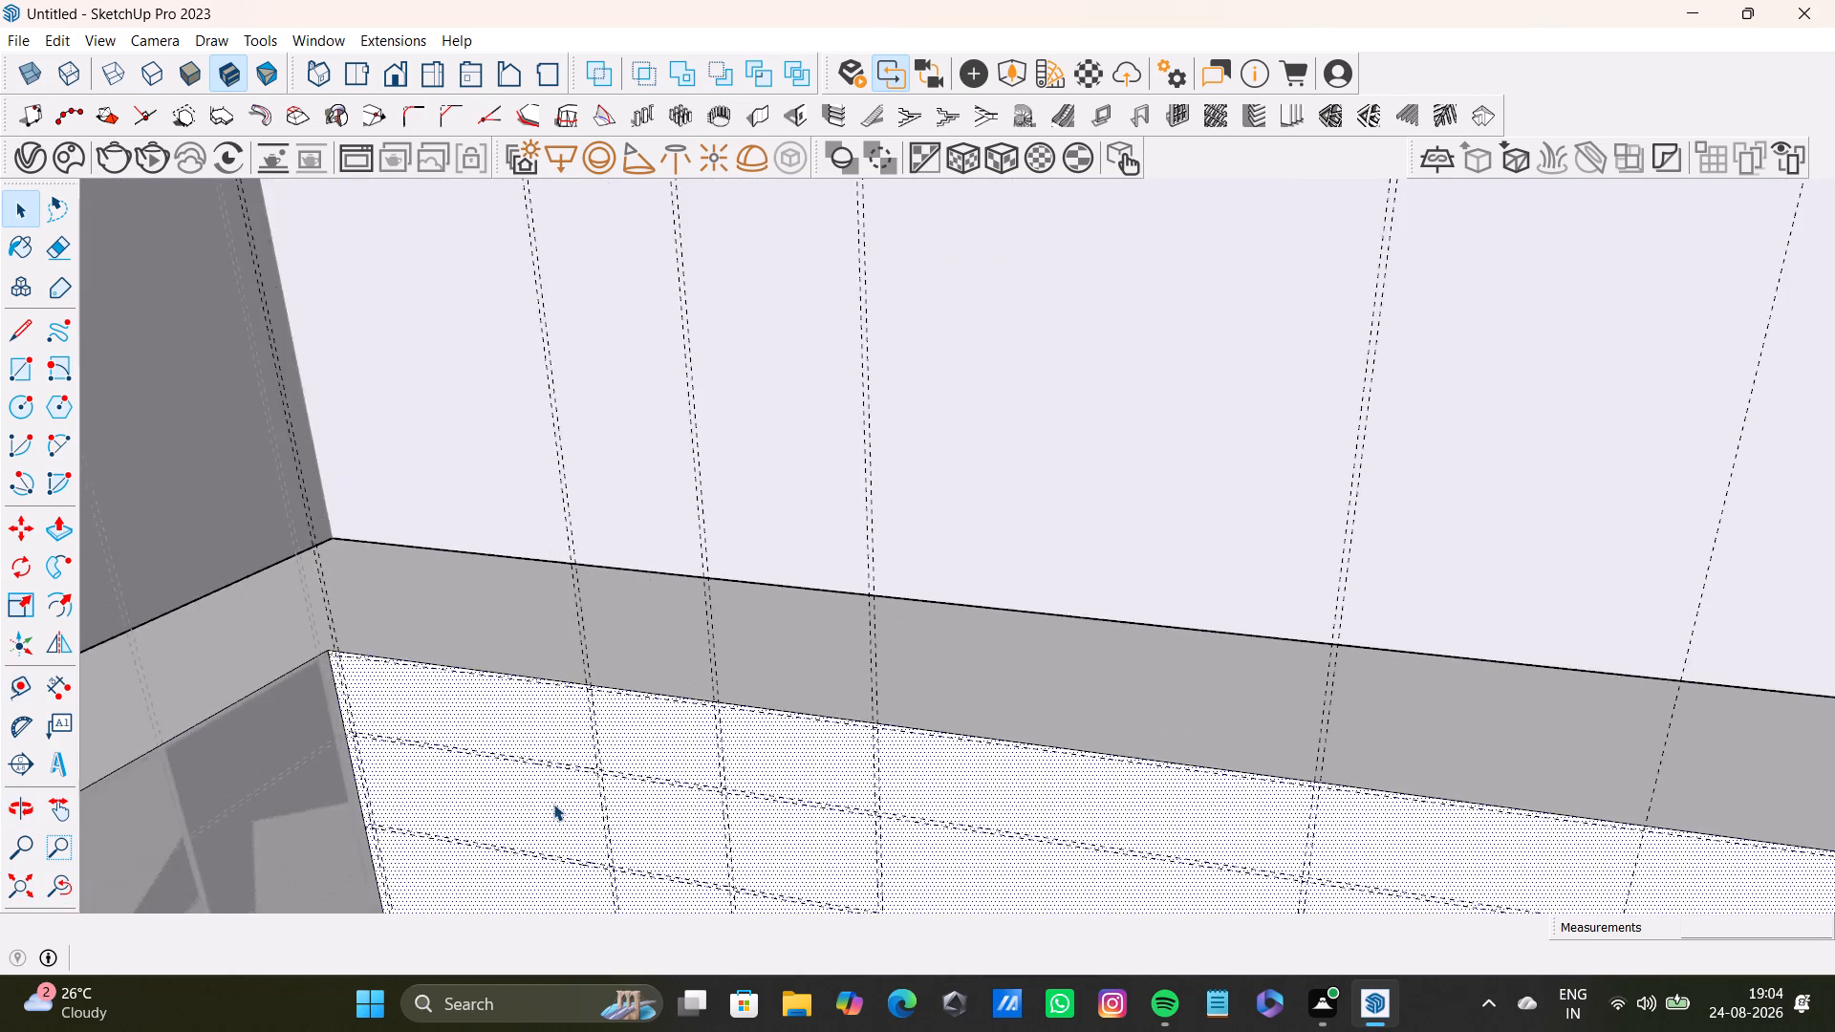
pyautogui.scroll(2, 553, 804)
pyautogui.keyDown('shift'); pyautogui.moveTo(557, 797); pyautogui.dragTo(632, 598, button='middle'); pyautogui.keyUp('shift')
pyautogui.moveTo(694, 579); pyautogui.dragTo(742, 501, button='middle')
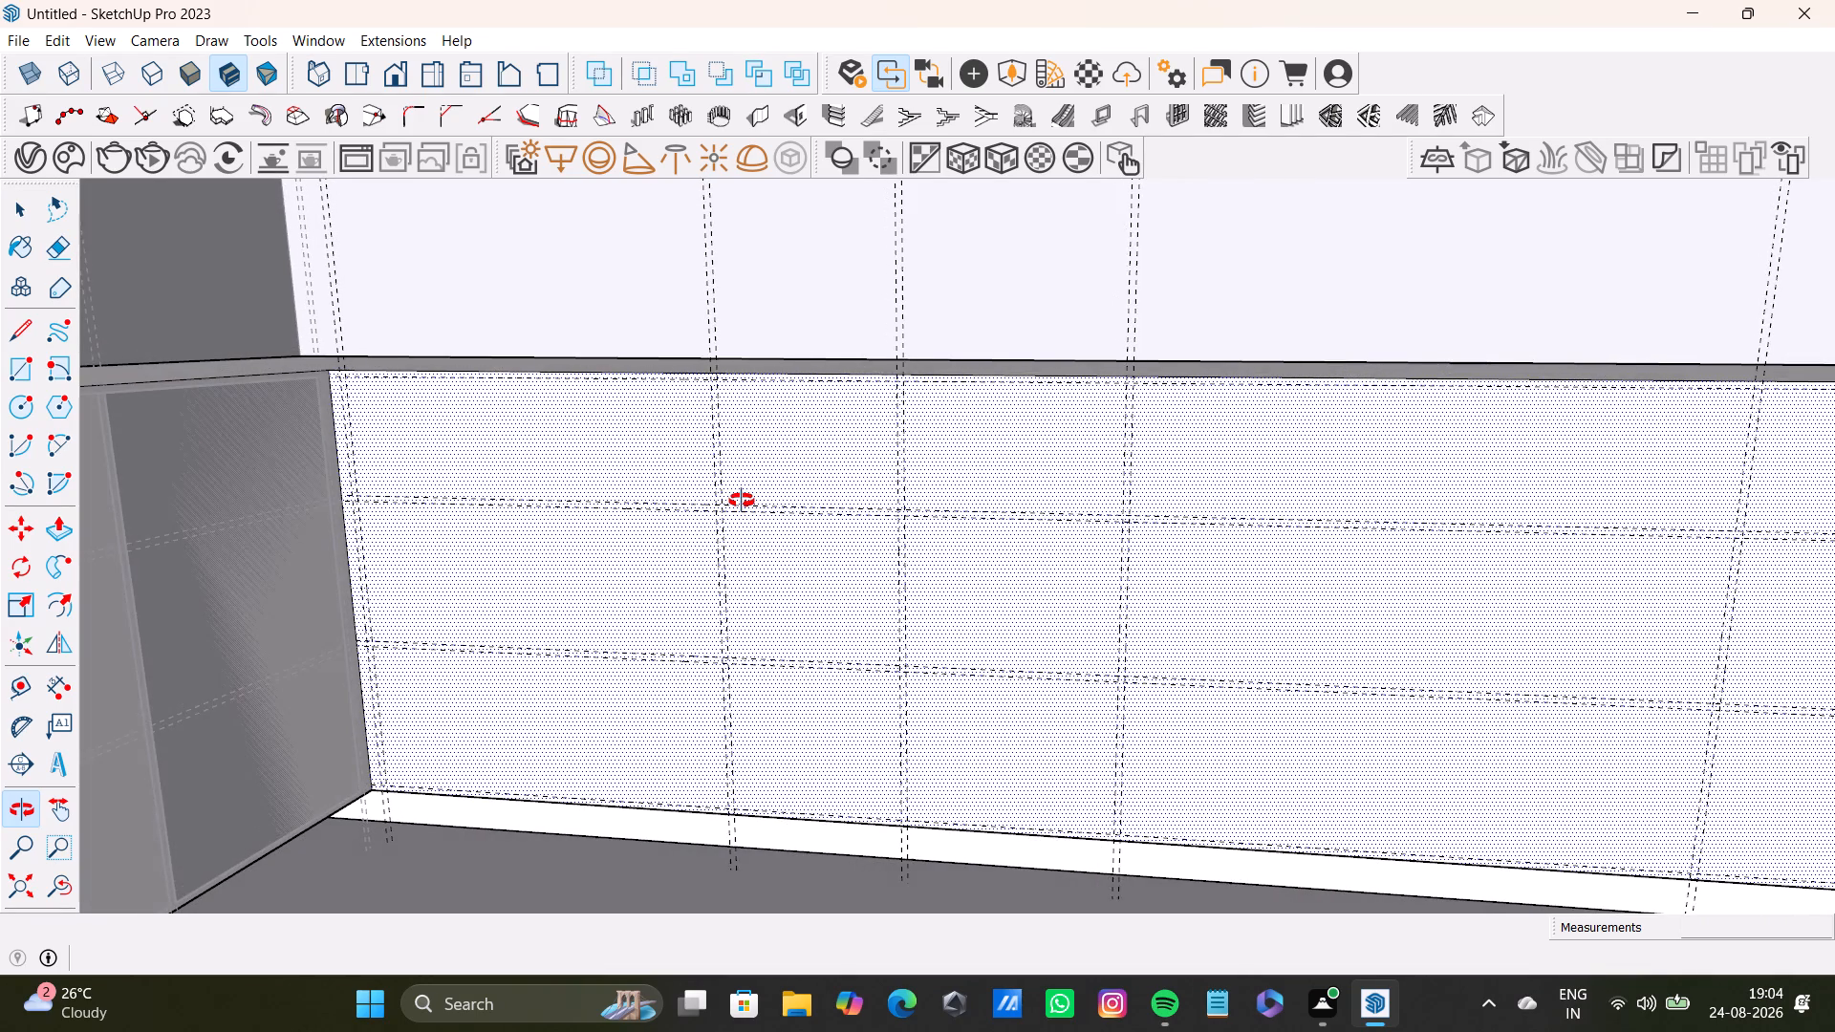
pyautogui.moveTo(742, 501); pyautogui.dragTo(738, 503, button='middle')
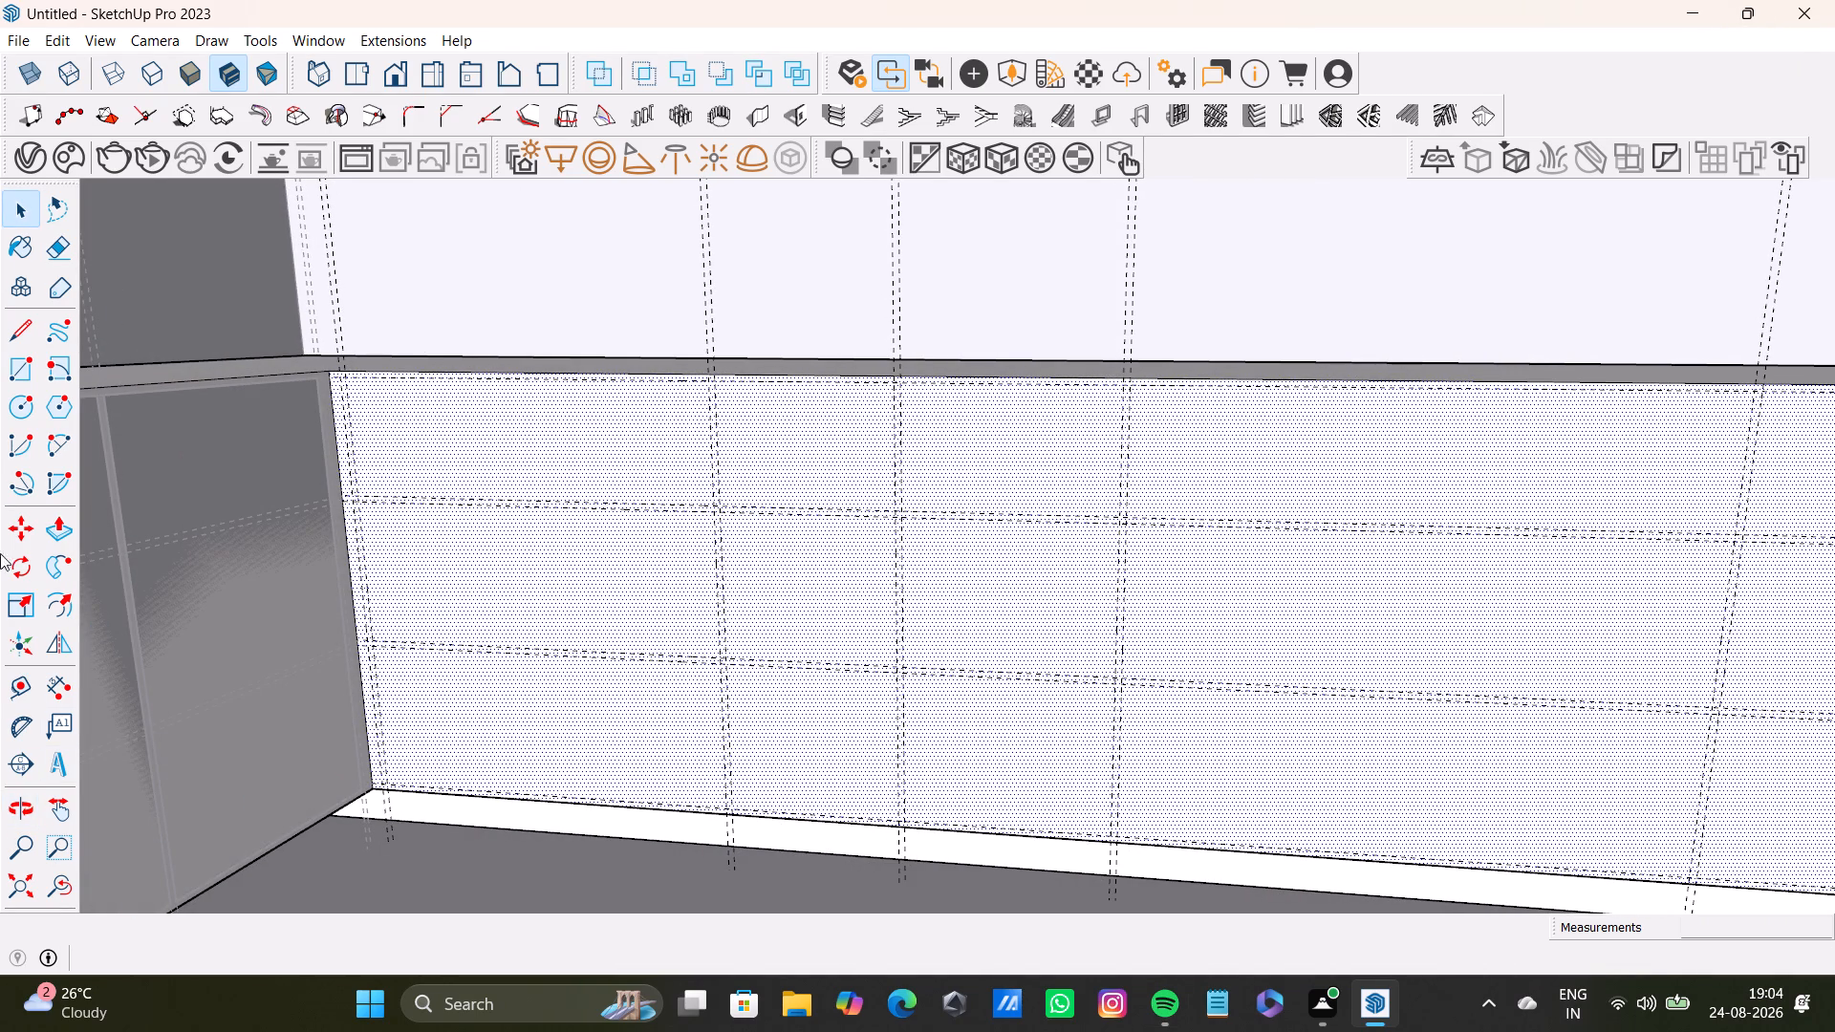
pyautogui.scroll(-3, 1194, 546)
pyautogui.scroll(1, 1197, 537)
pyautogui.moveTo(1197, 534); pyautogui.dragTo(1038, 465, button='middle')
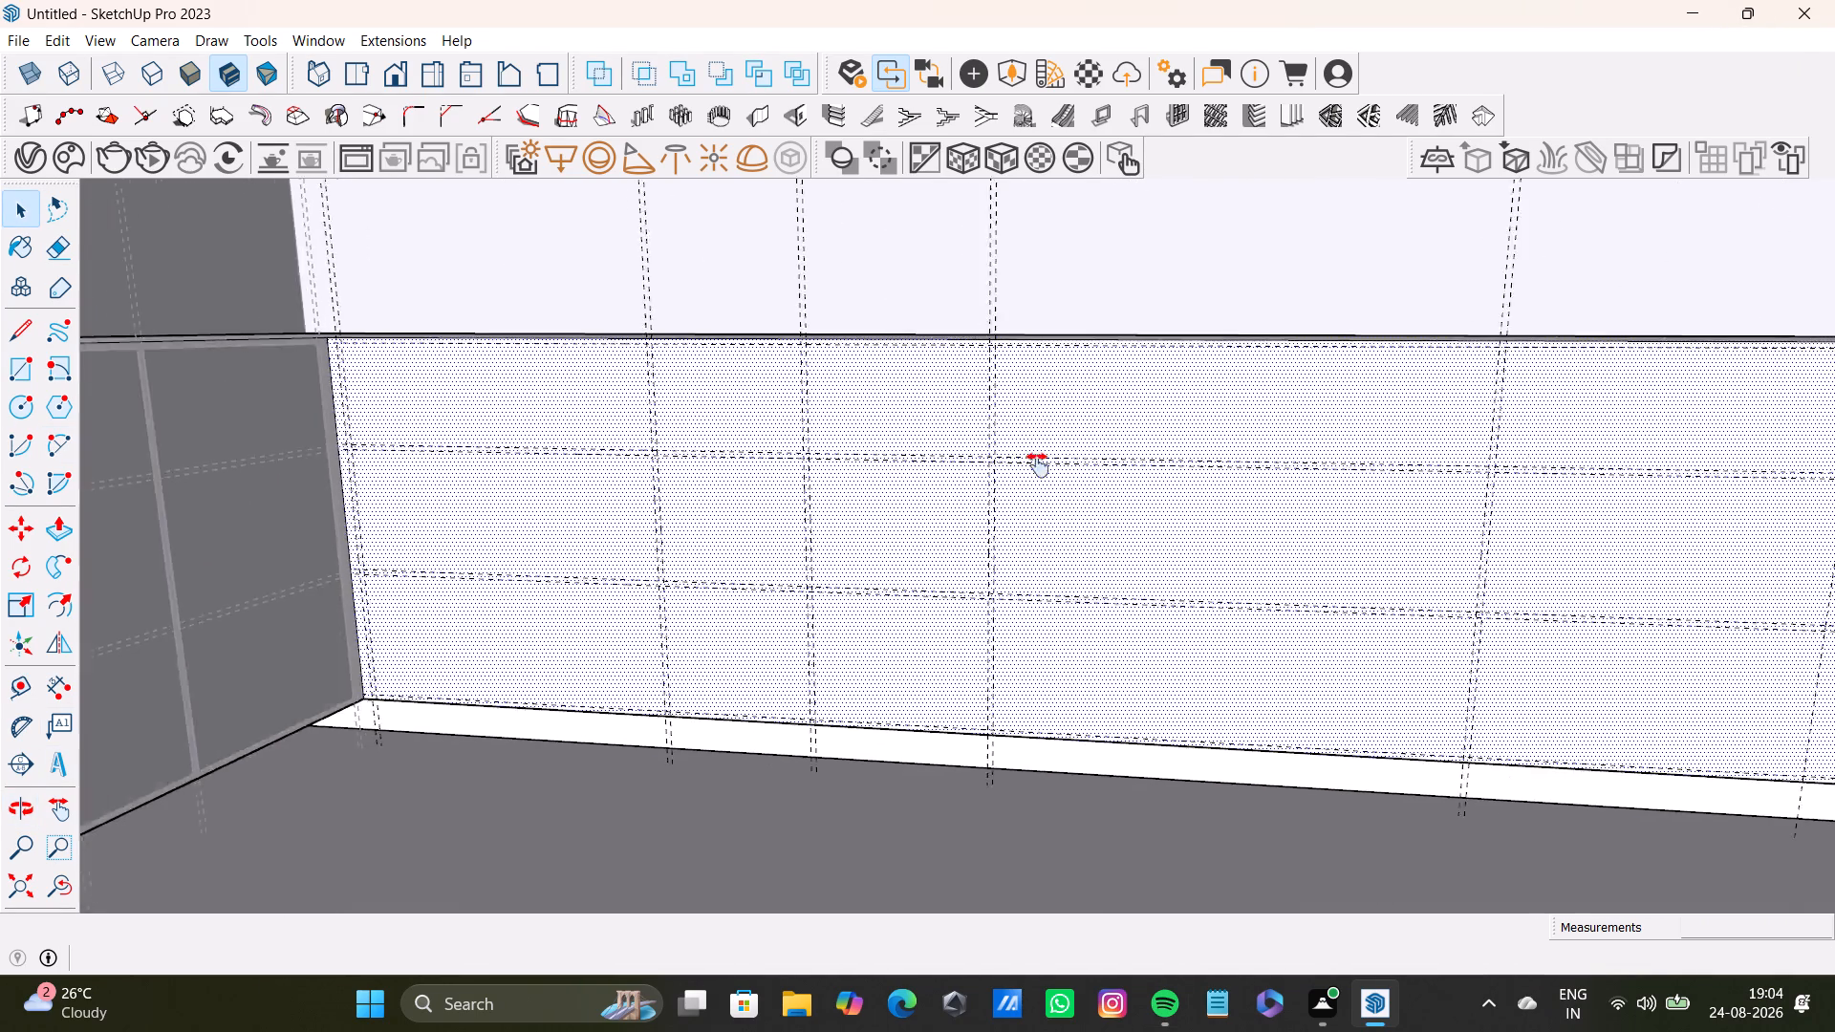
pyautogui.moveTo(1038, 465); pyautogui.dragTo(787, 512, button='middle')
pyautogui.scroll(-3, 848, 504)
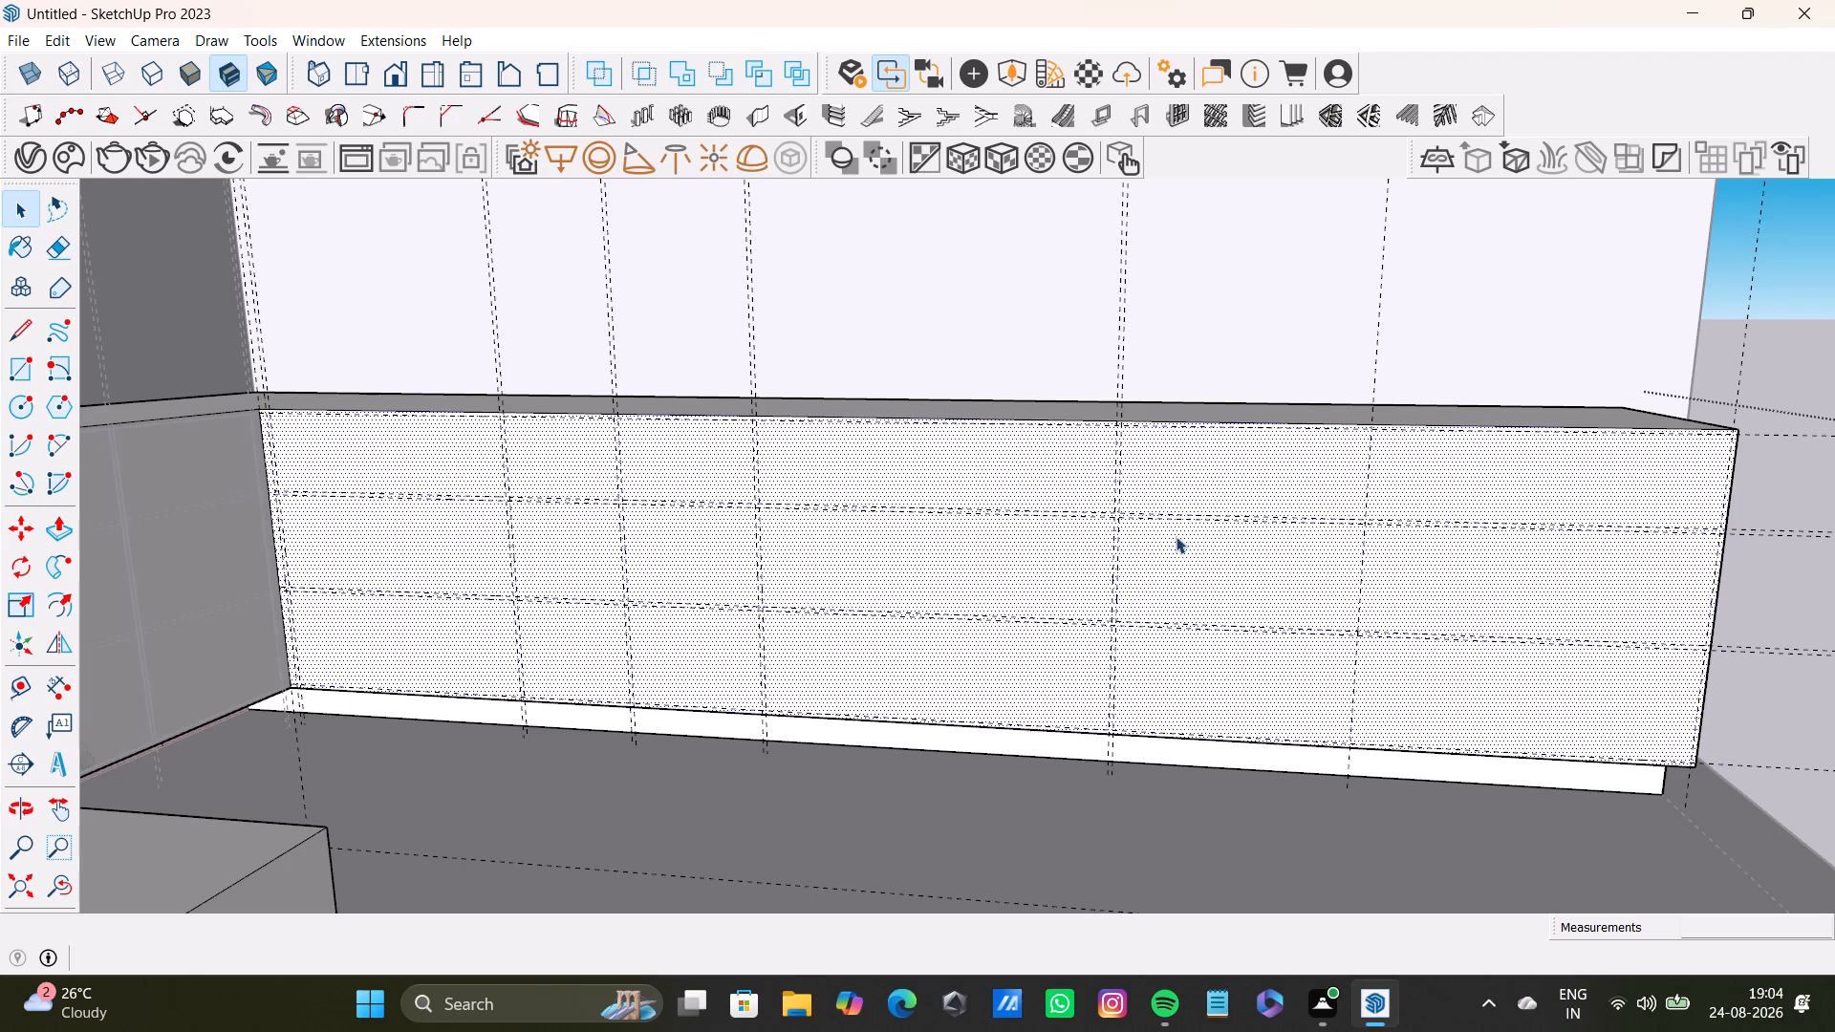
pyautogui.keyDown('shift'); pyautogui.moveTo(593, 519); pyautogui.dragTo(831, 596, button='middle'); pyautogui.keyUp('shift')
pyautogui.scroll(5, 634, 592)
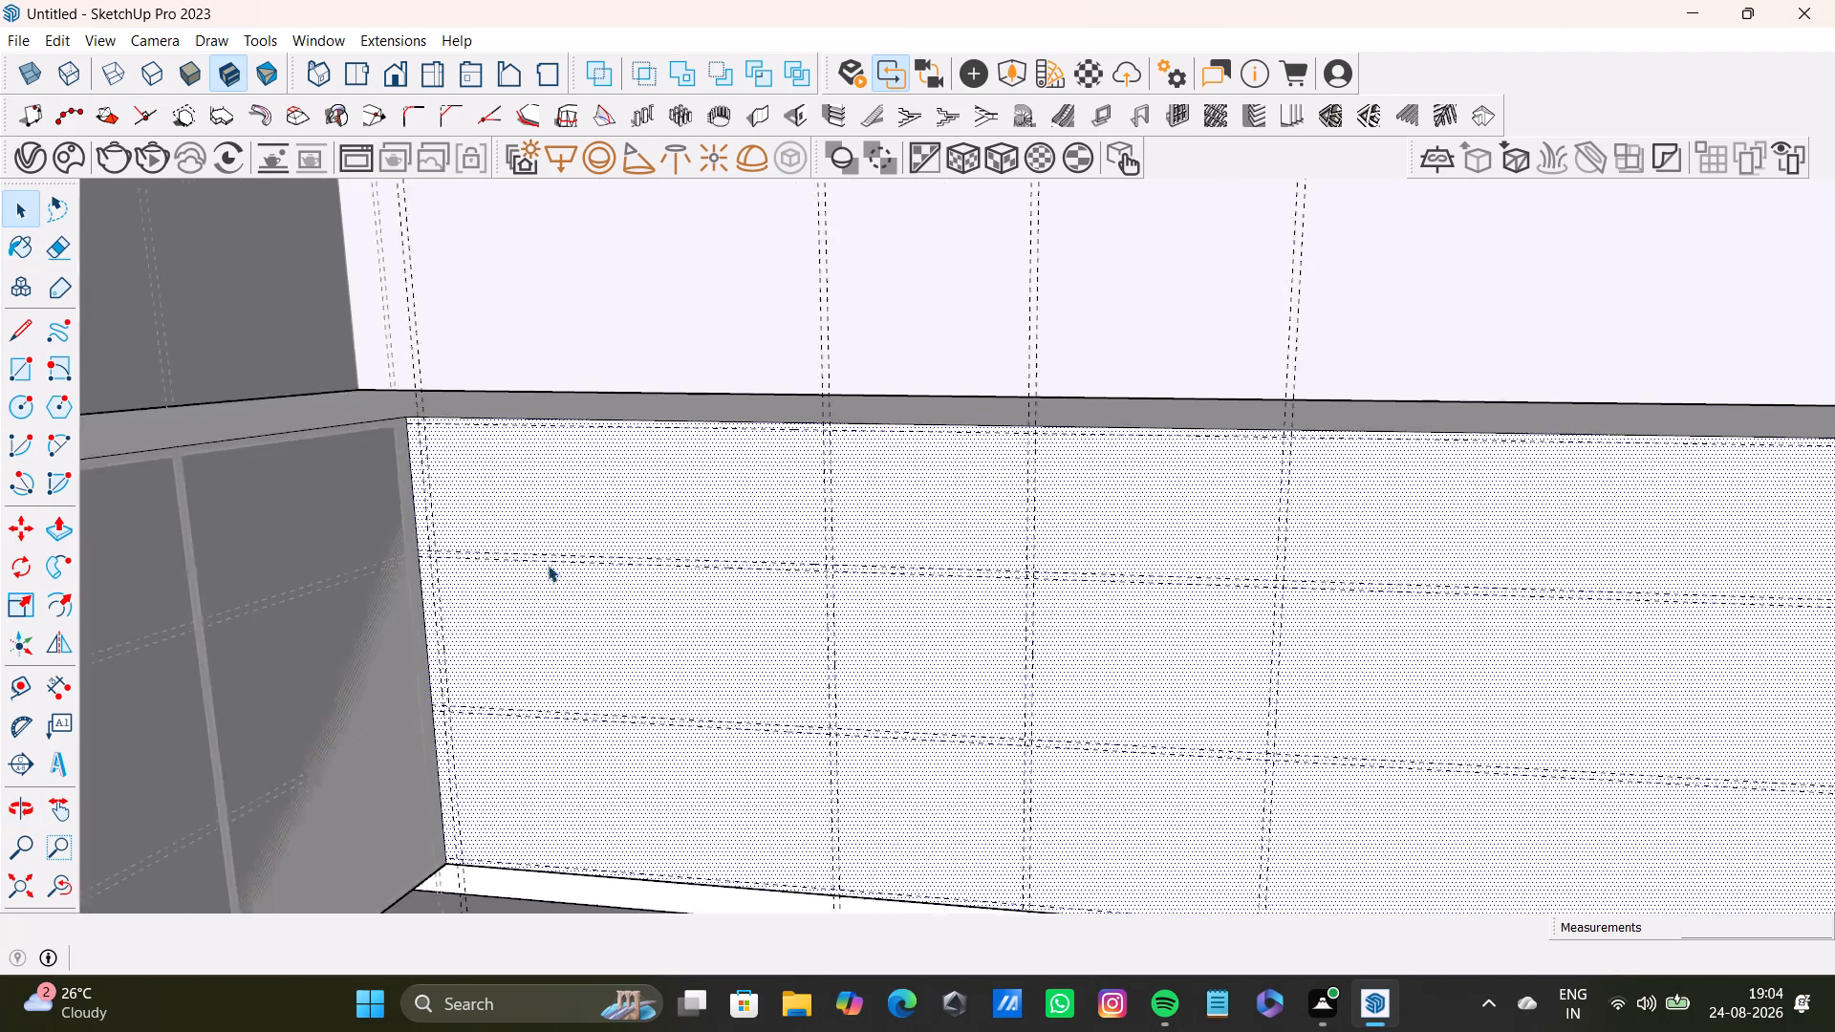
pyautogui.scroll(2, 548, 565)
pyautogui.moveTo(1160, 699); pyautogui.dragTo(1191, 544, button='middle')
pyautogui.moveTo(721, 526); pyautogui.dragTo(717, 555, button='middle')
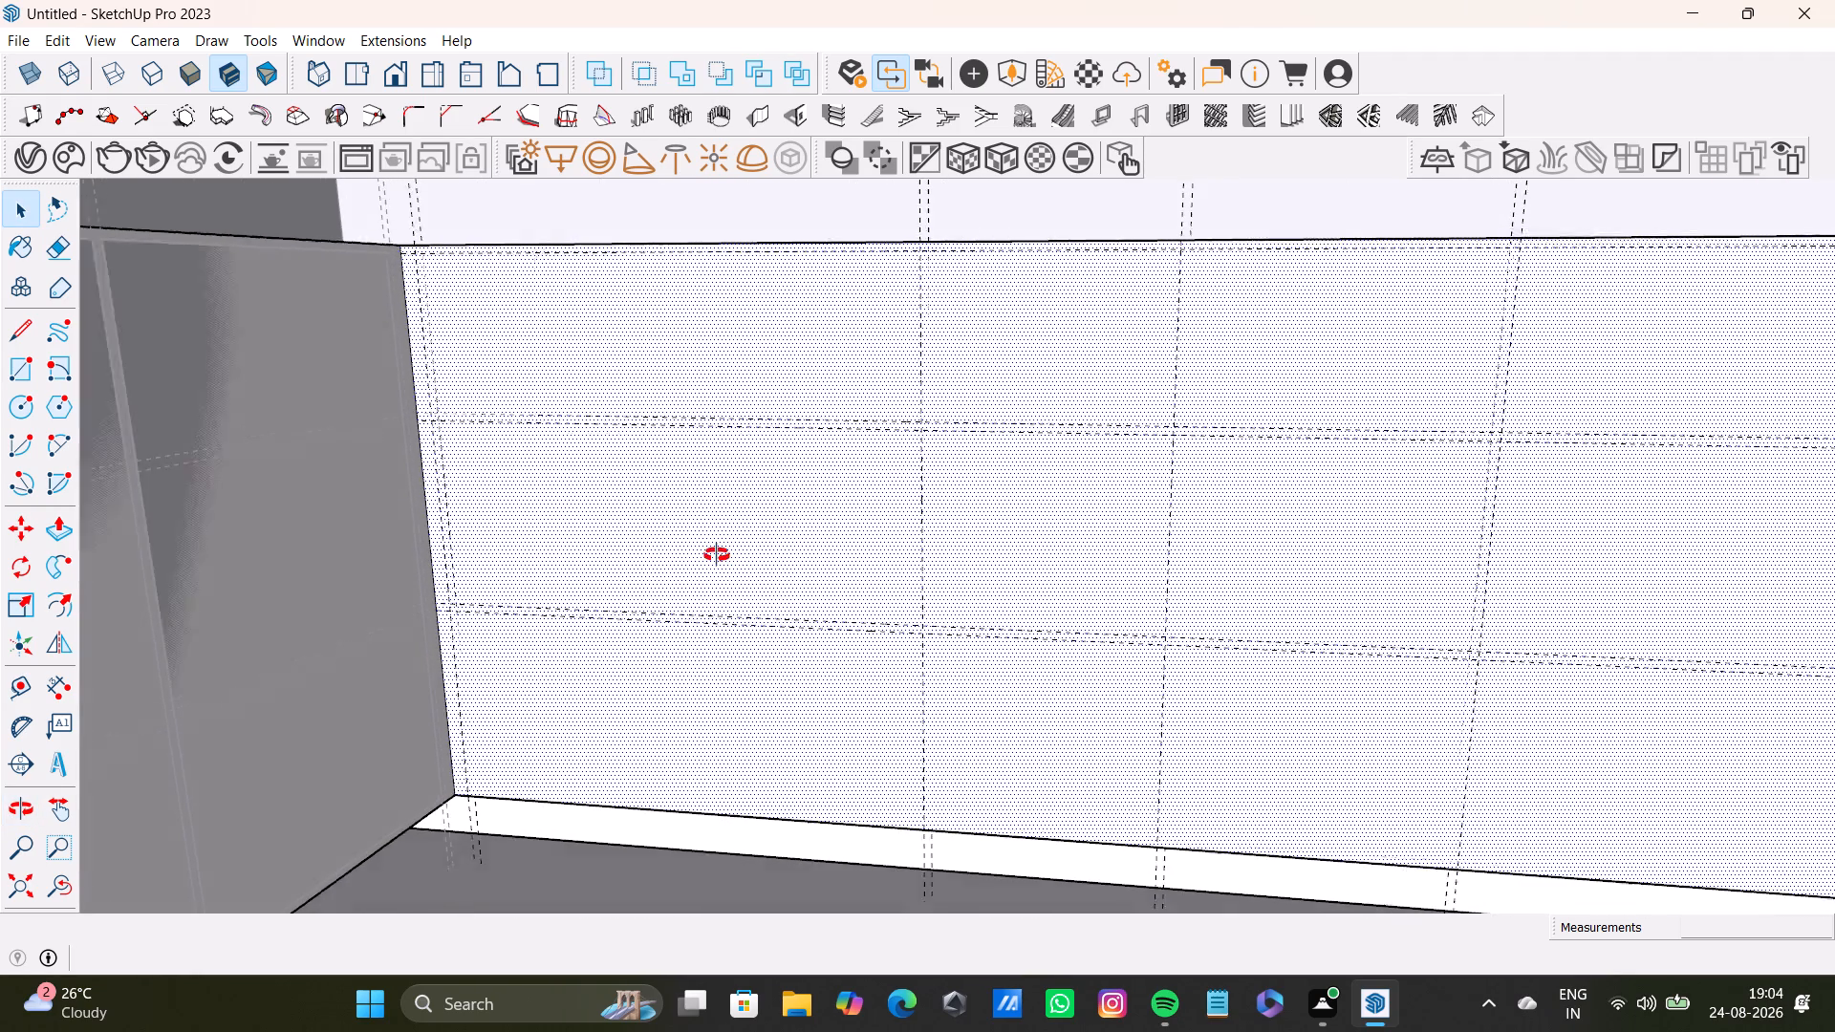
pyautogui.moveTo(717, 555); pyautogui.dragTo(714, 579, button='middle')
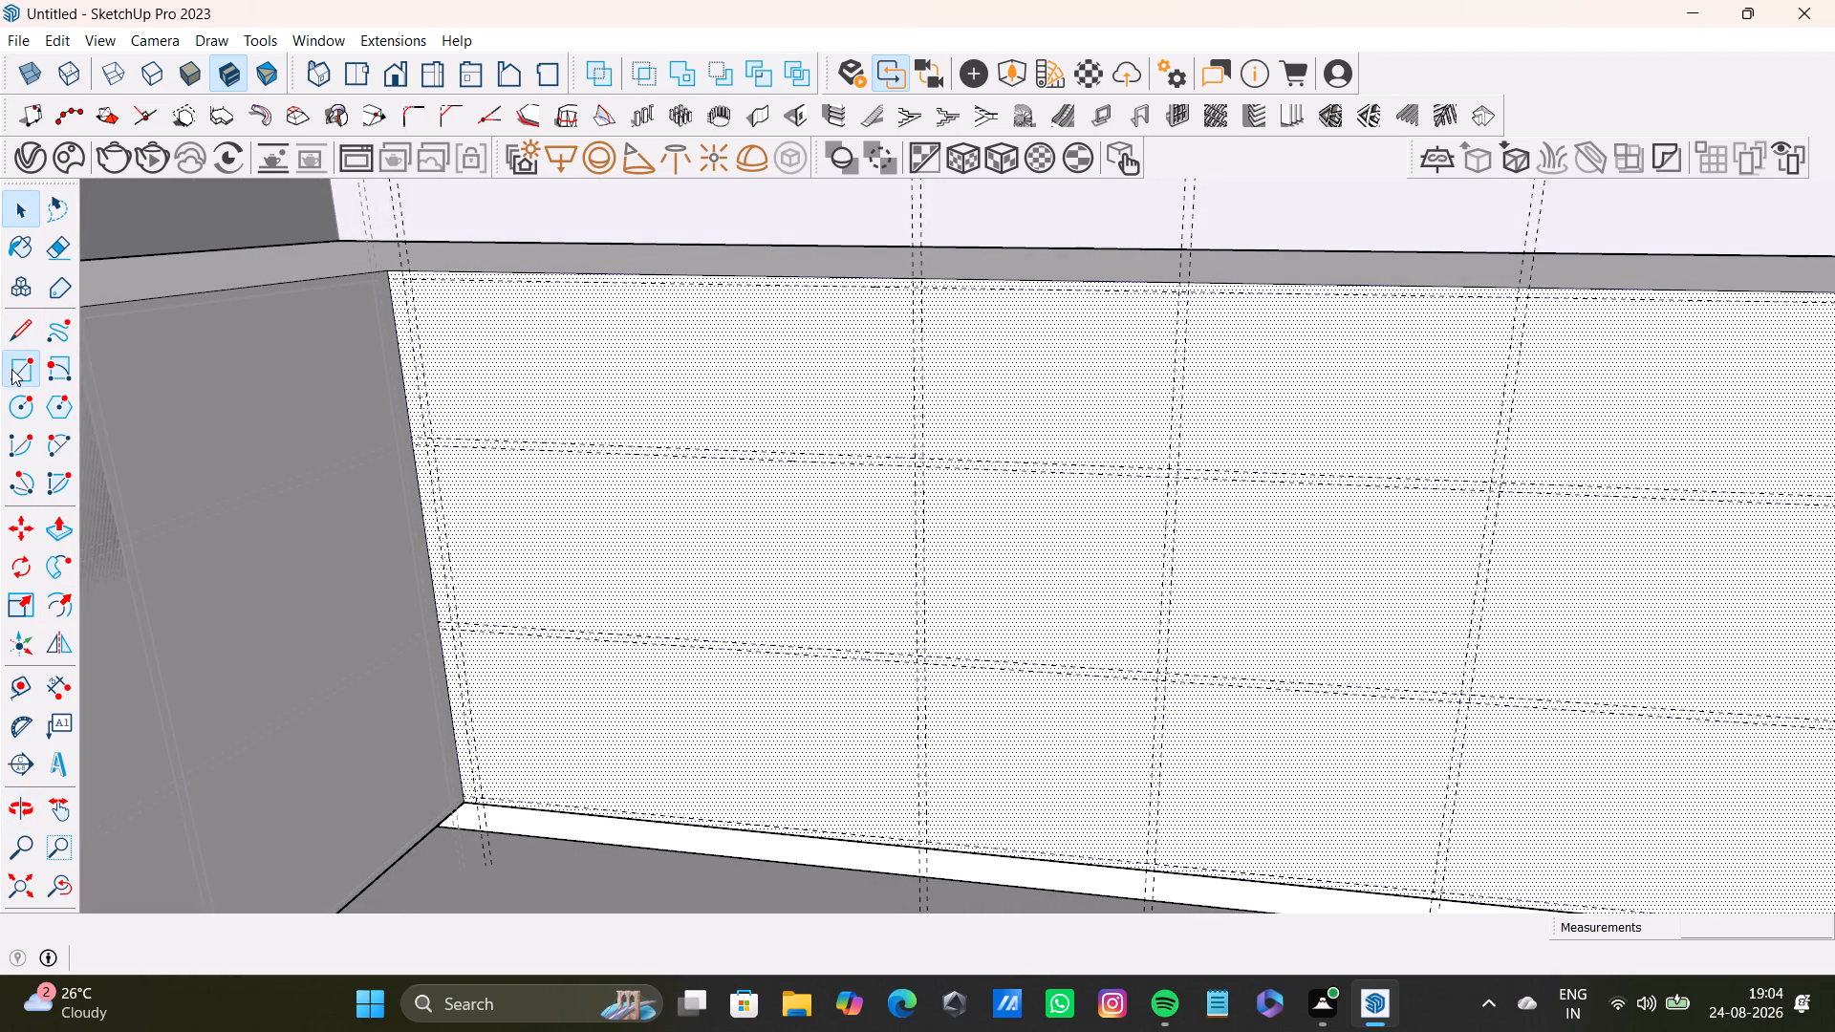
pyautogui.click(11, 369)
pyautogui.scroll(7, 495, 307)
pyautogui.click(385, 265)
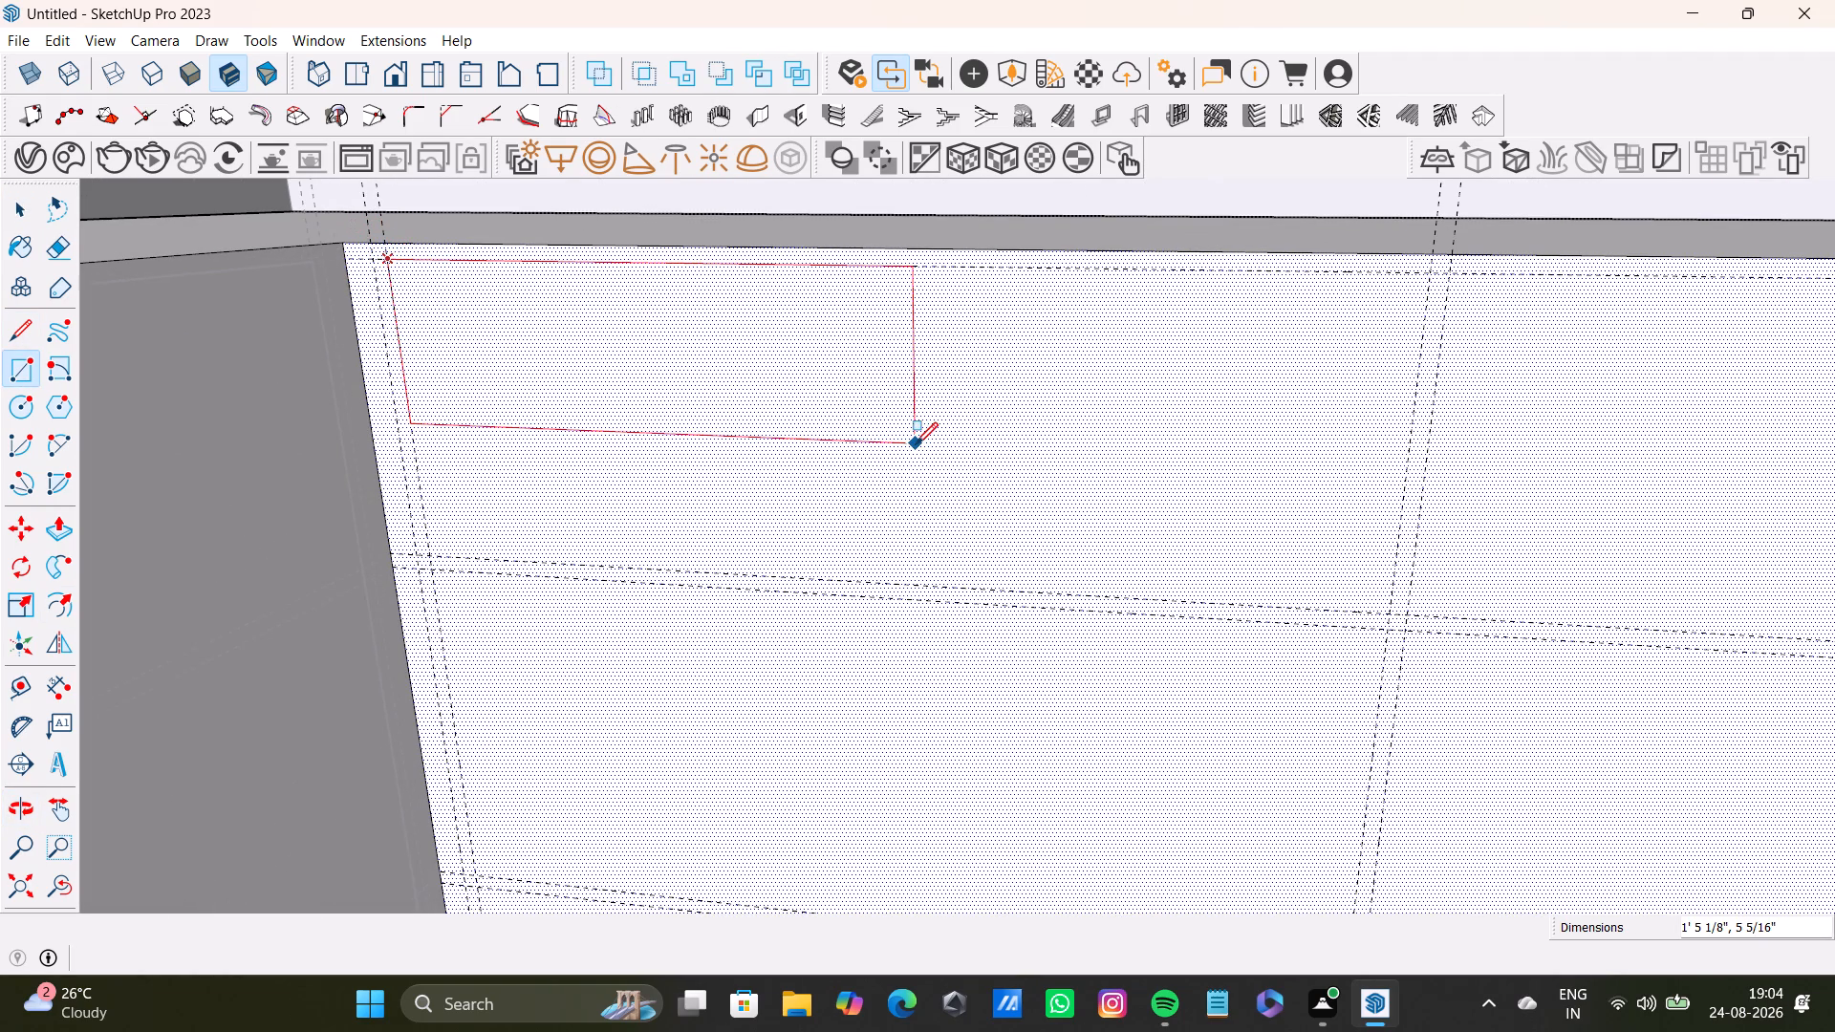
pyautogui.press('Right')
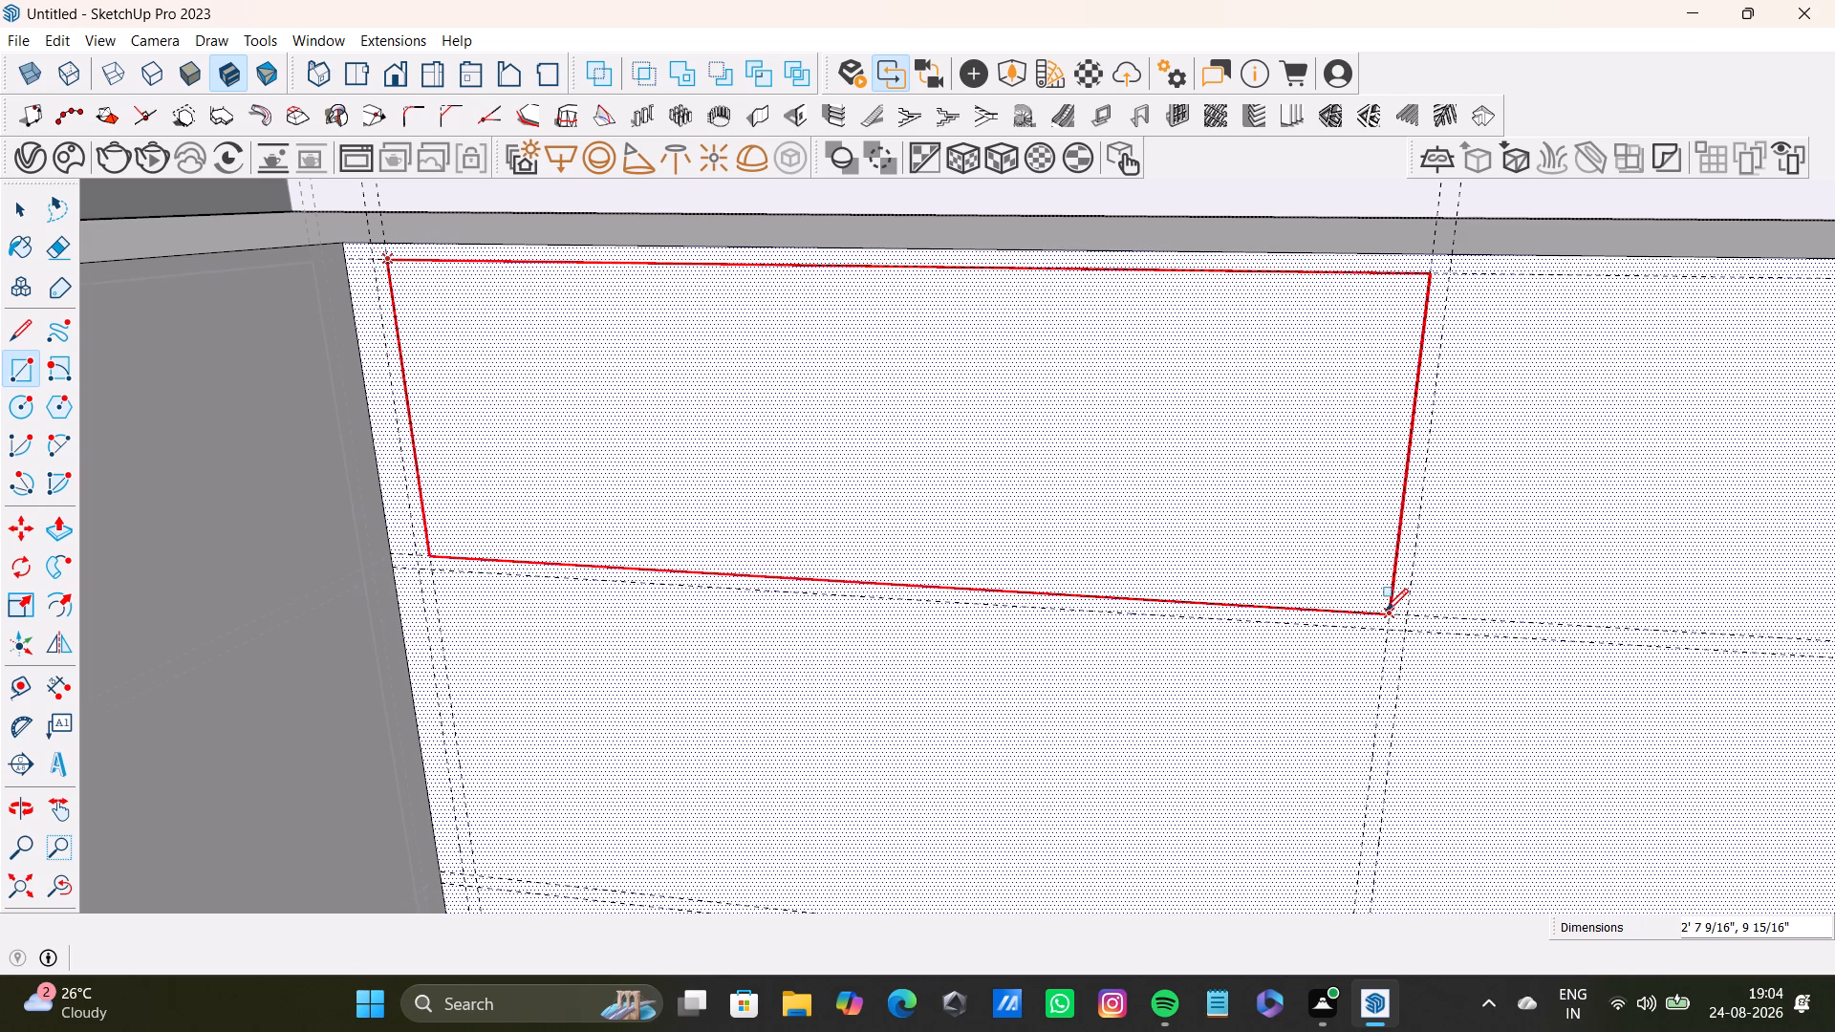
pyautogui.click(1387, 611)
# Draw the middle panel rectangle, about 2' 7 9/16" by 1' 3/16", between the guides in the same corner column.
pyautogui.scroll(-3, 1353, 621)
pyautogui.moveTo(1353, 625); pyautogui.dragTo(1303, 433, button='middle')
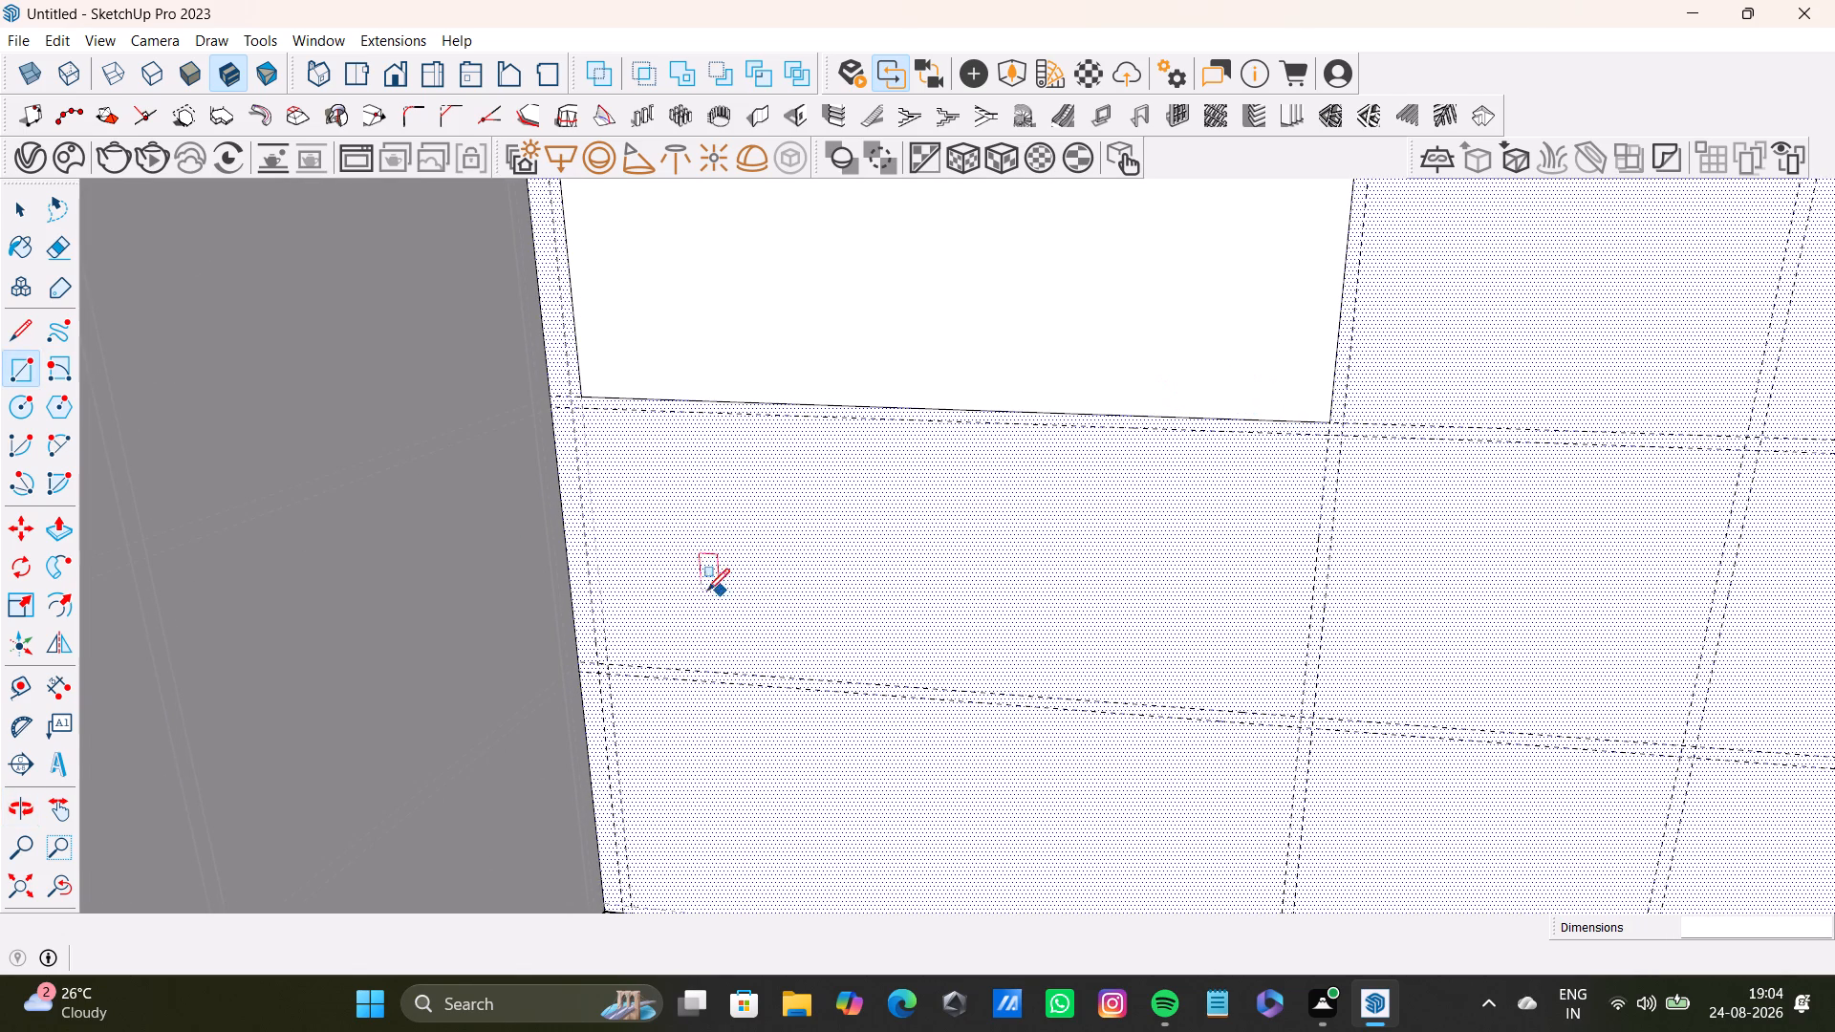
pyautogui.click(585, 409)
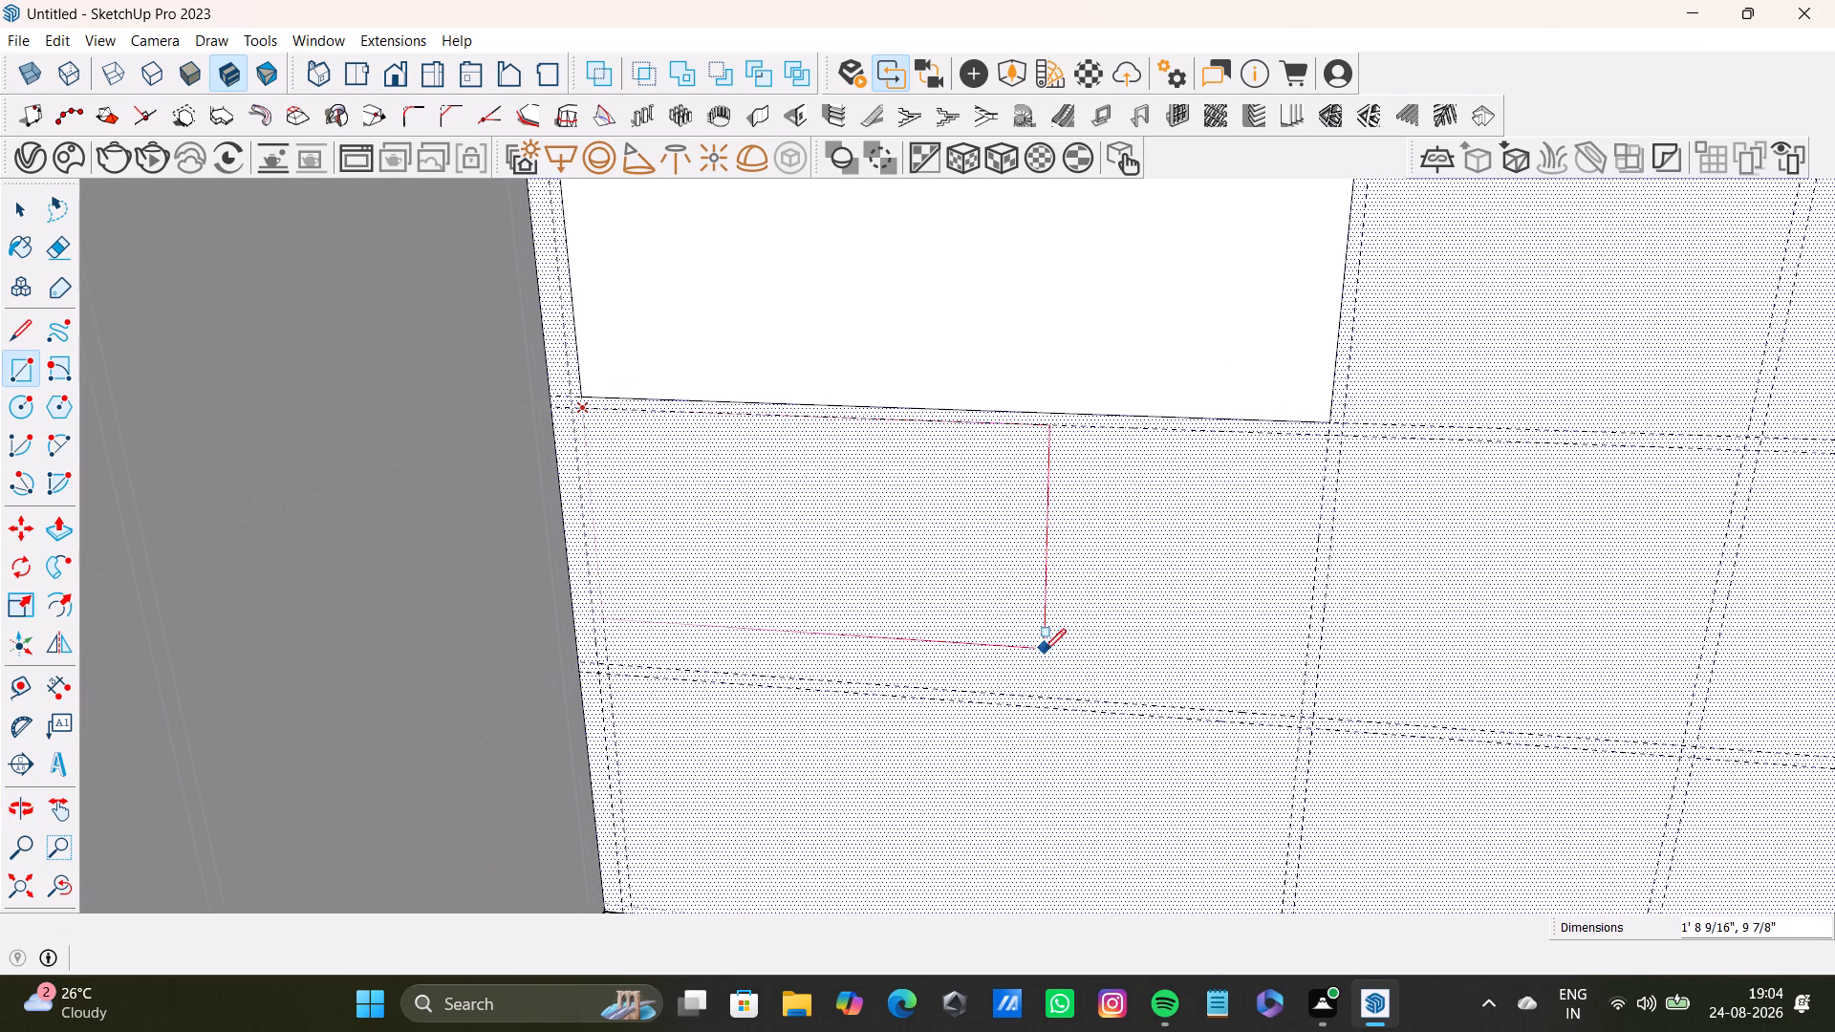
pyautogui.press('Right')
pyautogui.click(1300, 717)
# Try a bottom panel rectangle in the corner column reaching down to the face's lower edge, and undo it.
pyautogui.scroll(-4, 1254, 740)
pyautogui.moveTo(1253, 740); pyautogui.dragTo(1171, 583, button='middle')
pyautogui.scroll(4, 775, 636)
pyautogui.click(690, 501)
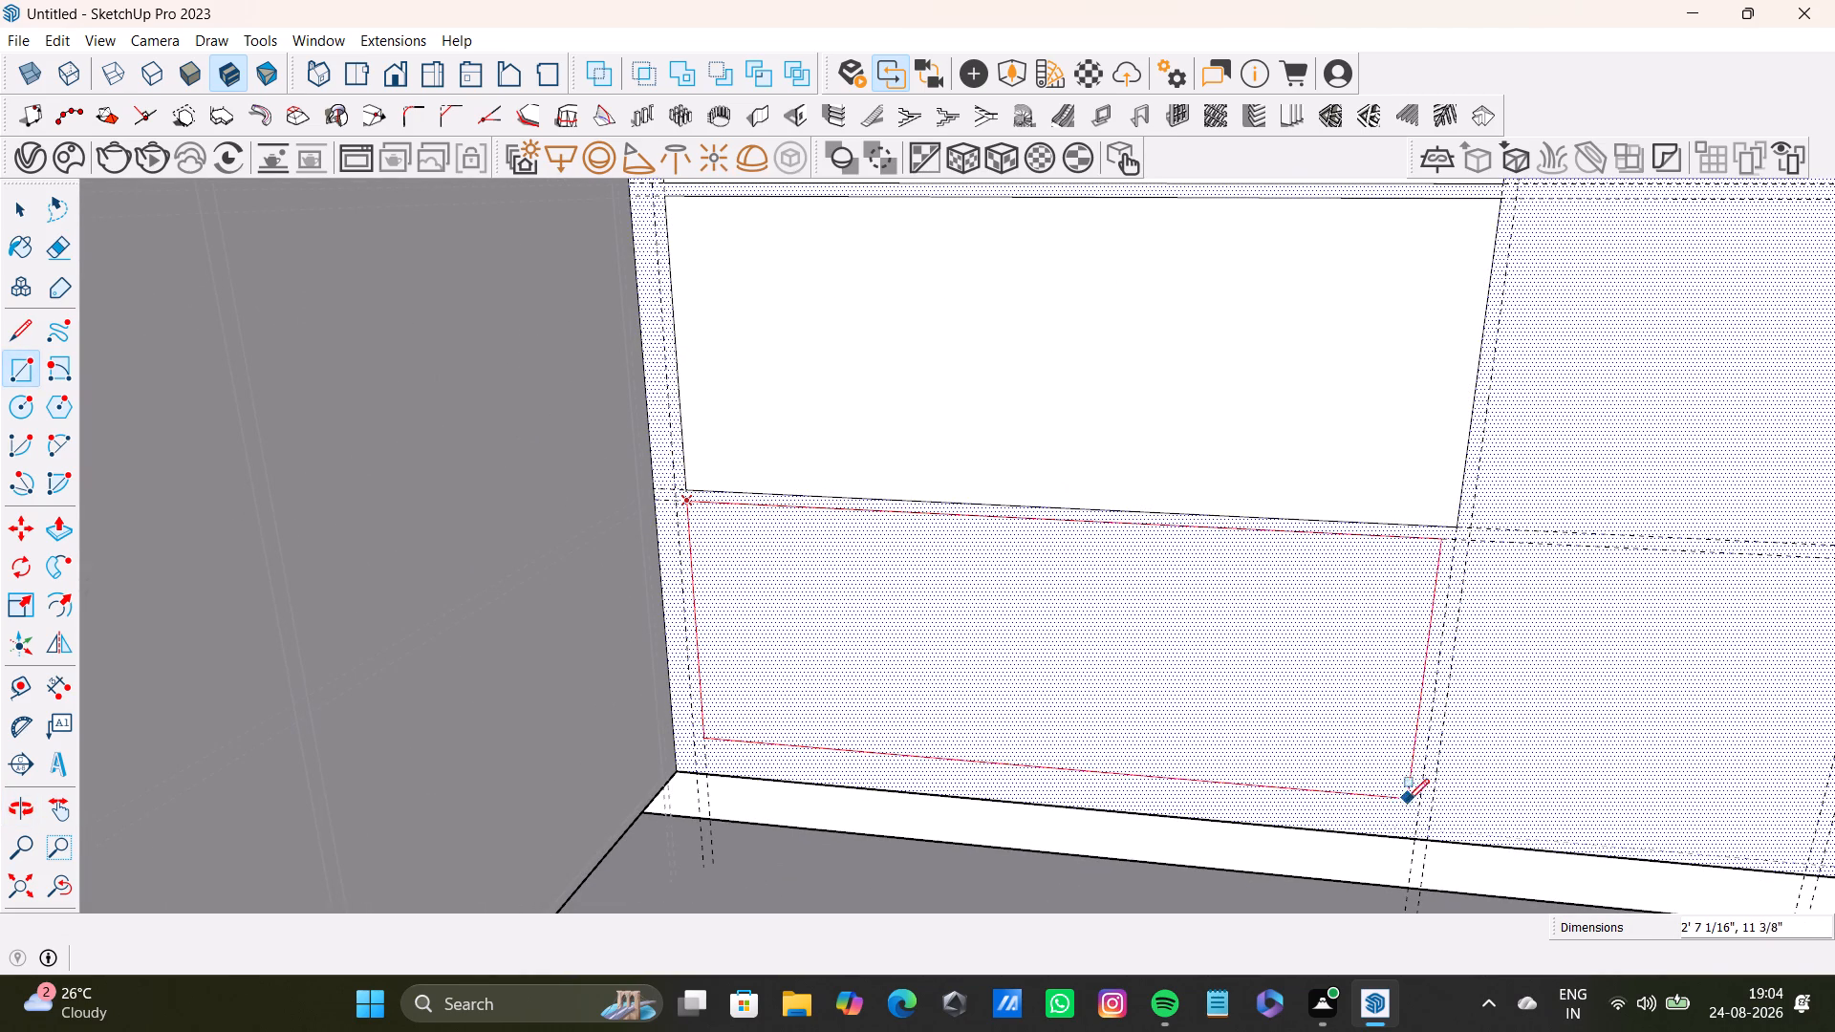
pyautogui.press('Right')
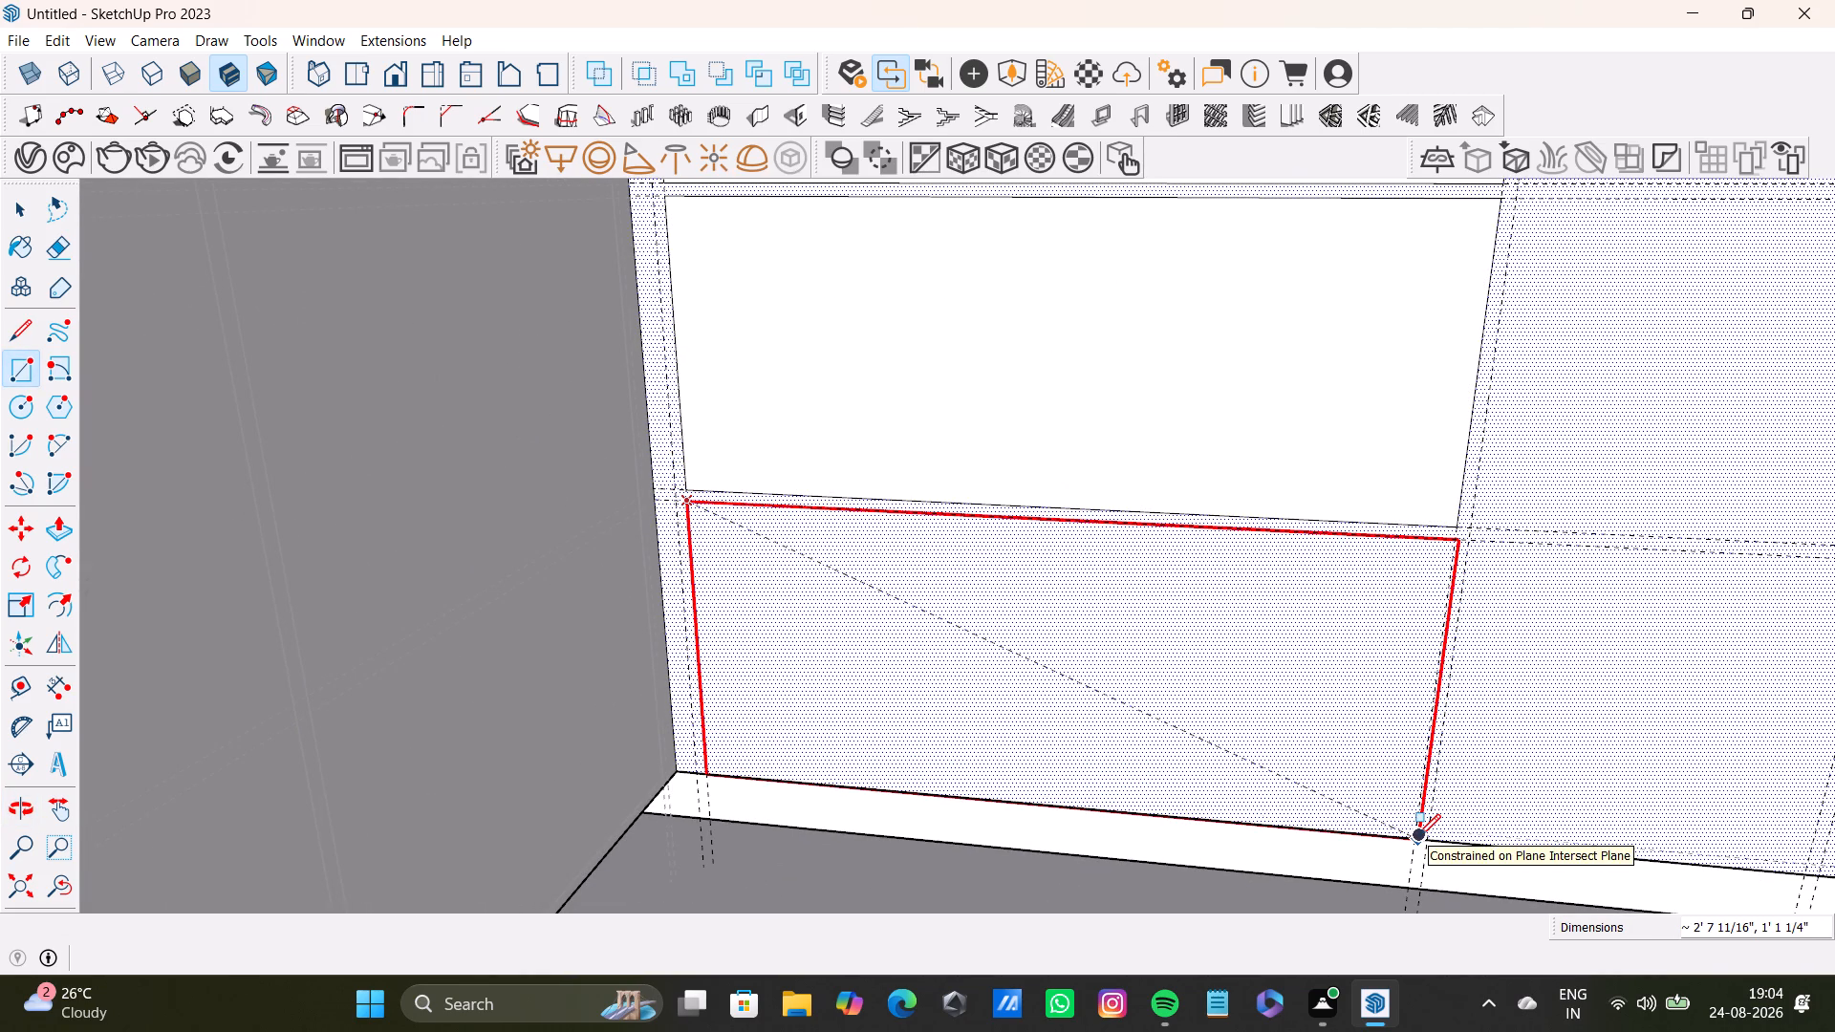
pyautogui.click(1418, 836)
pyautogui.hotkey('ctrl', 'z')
# Draw the bottom panel rectangle in the corner column, about 1' 3/4" high, ending at the guide just above the face's lower edge.
pyautogui.scroll(6, 792, 556)
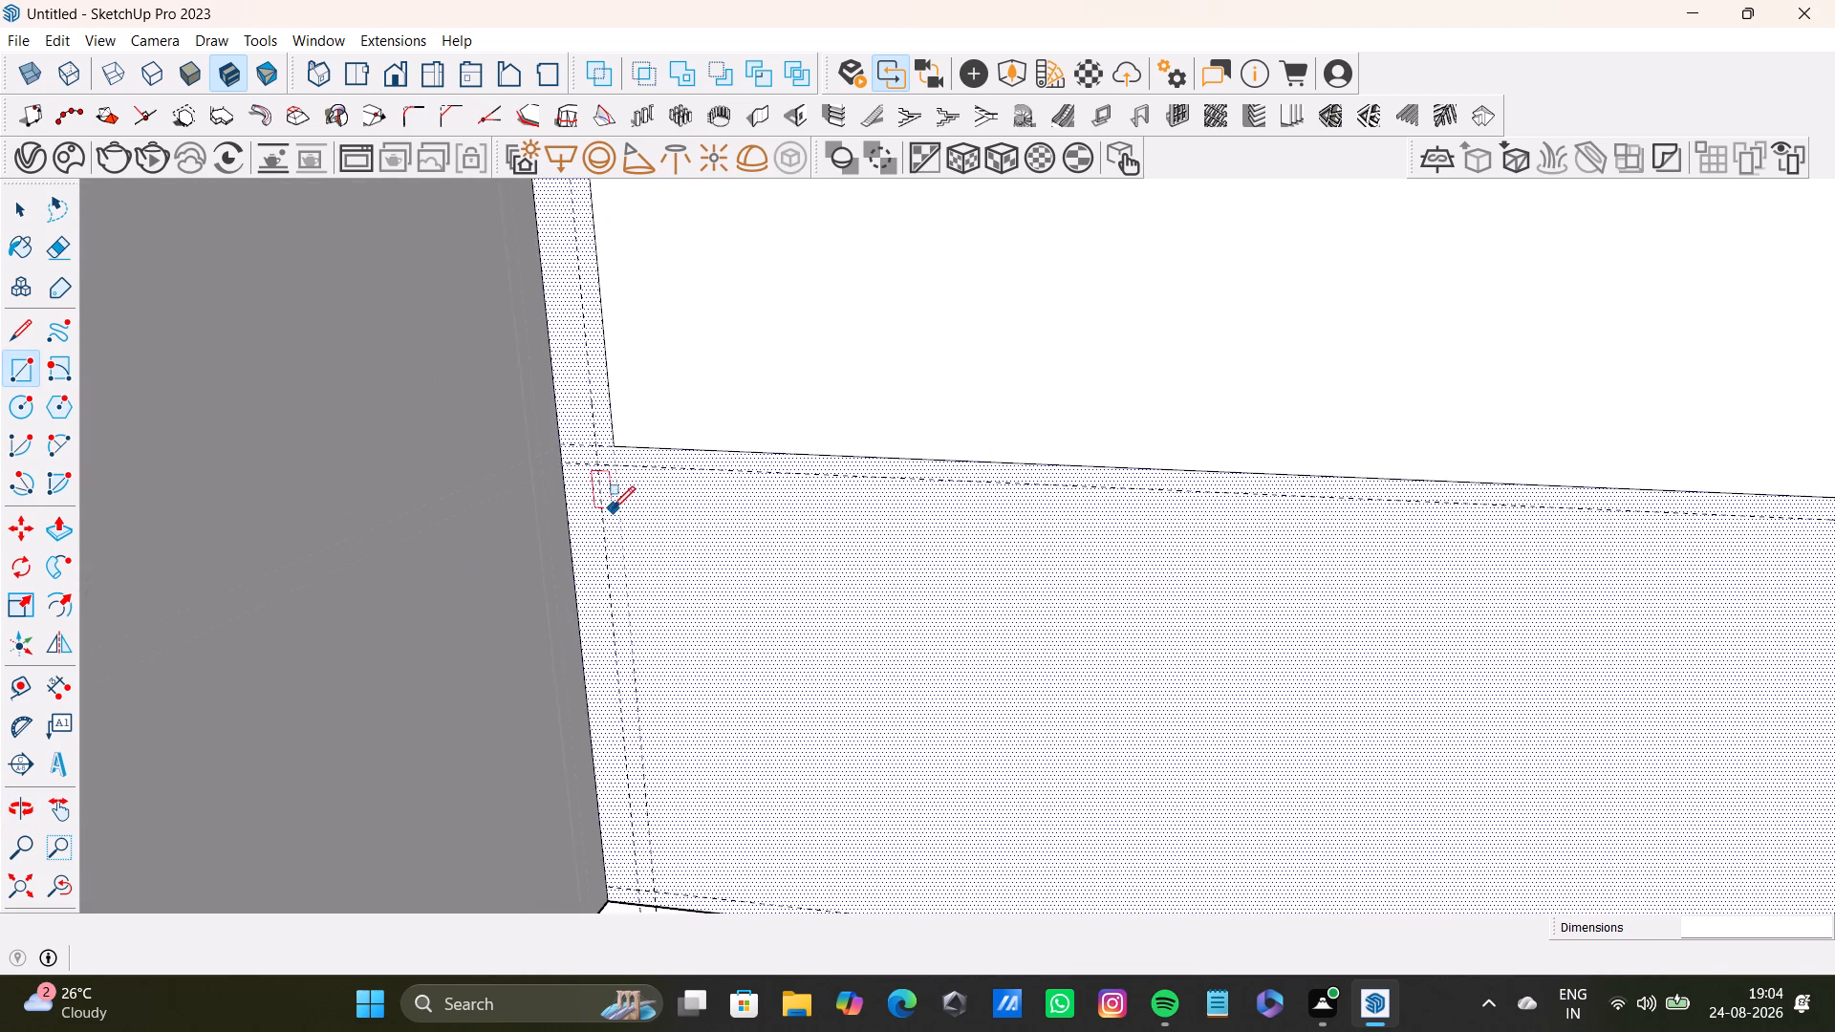
pyautogui.scroll(2, 613, 508)
pyautogui.click(616, 453)
pyautogui.scroll(-5, 1108, 731)
pyautogui.keyDown('shift'); pyautogui.moveTo(1196, 758); pyautogui.dragTo(1030, 403, button='middle'); pyautogui.keyUp('shift')
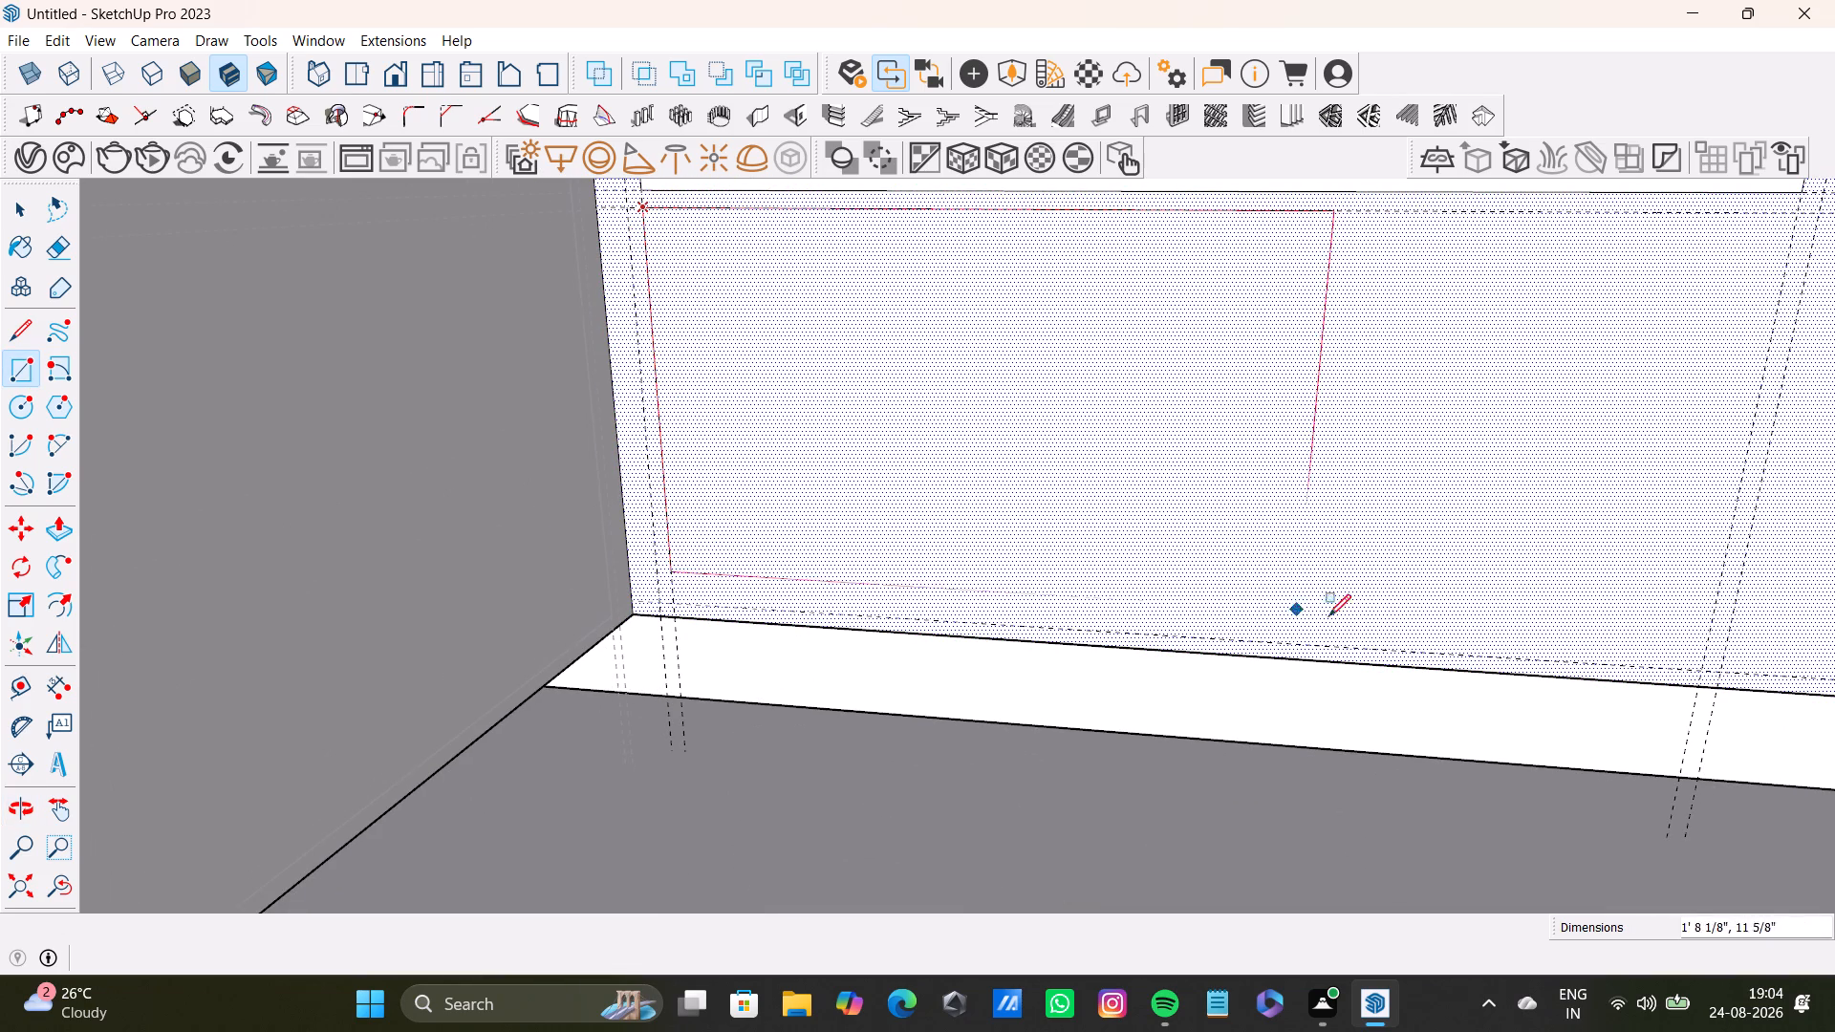
pyautogui.click(1707, 668)
pyautogui.scroll(-4, 929, 631)
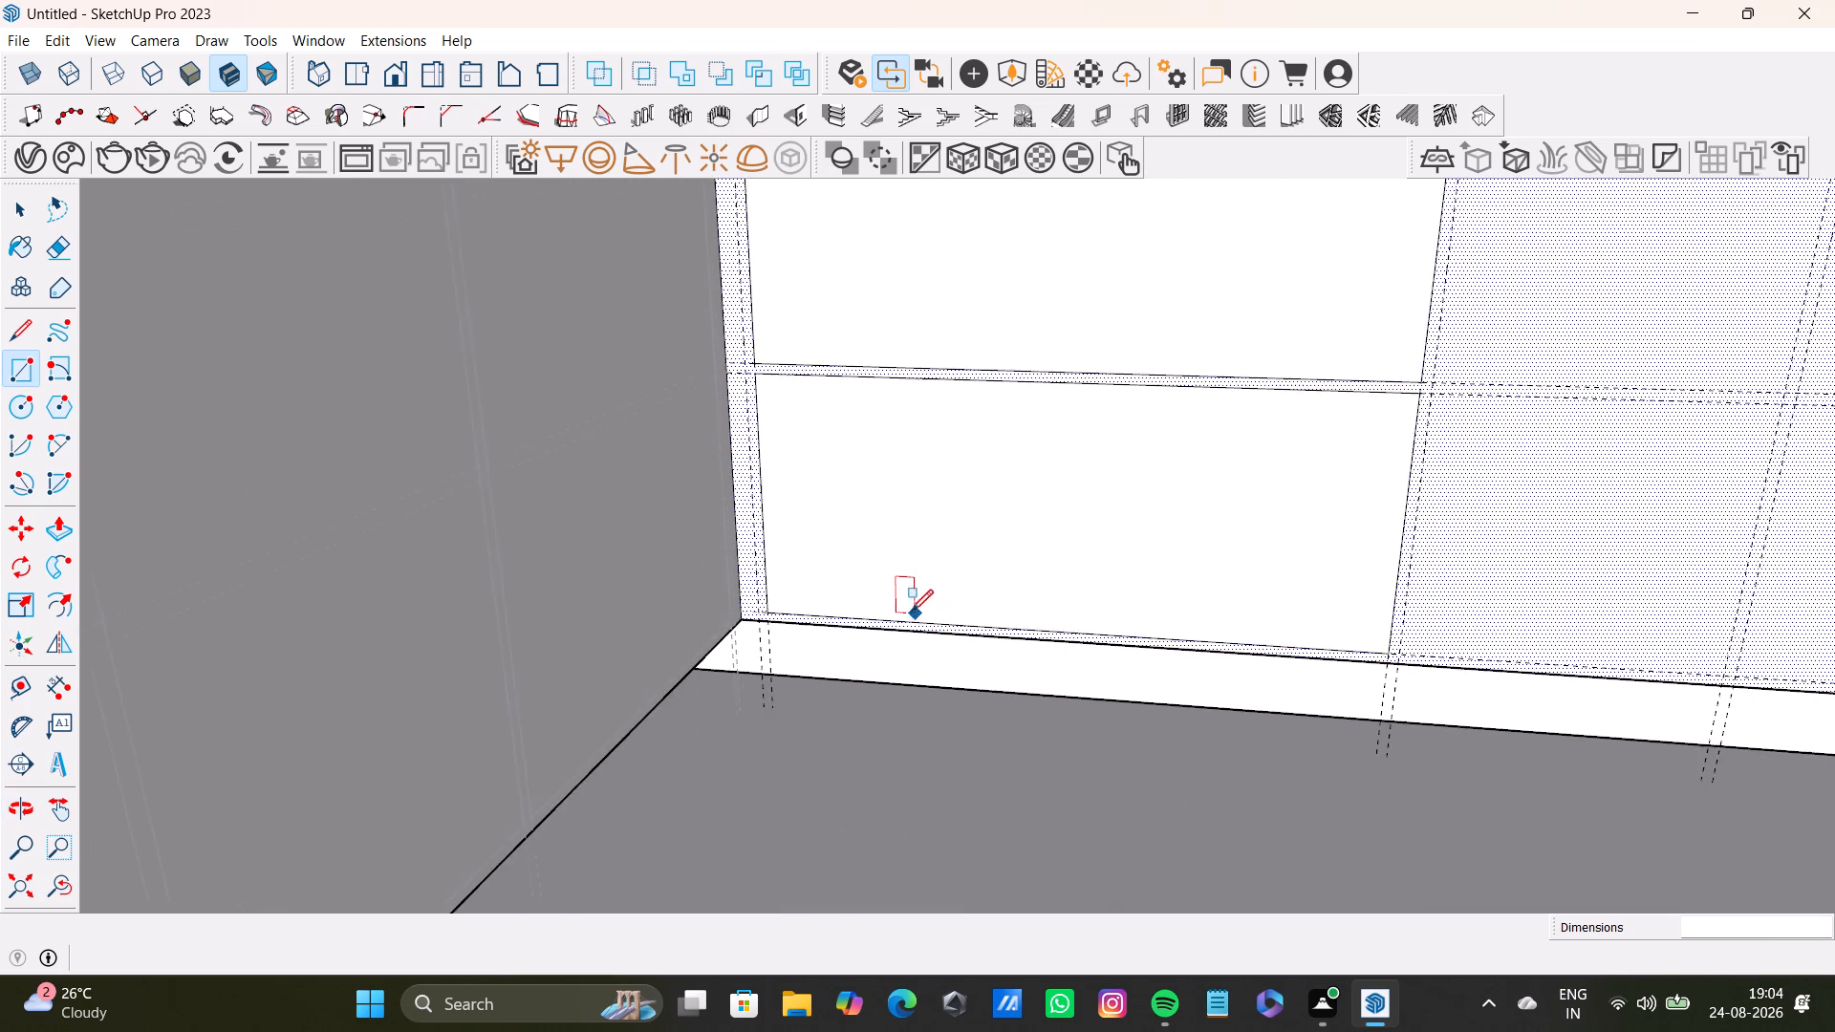
# Draw a full-height panel rectangle, about 1' 2 3/8" by 2' 11 7/8", between the guides in the second column from the corner.
pyautogui.scroll(-4, 911, 612)
pyautogui.keyDown('shift'); pyautogui.moveTo(894, 512); pyautogui.dragTo(592, 805, button='middle'); pyautogui.keyUp('shift')
pyautogui.scroll(8, 1063, 507)
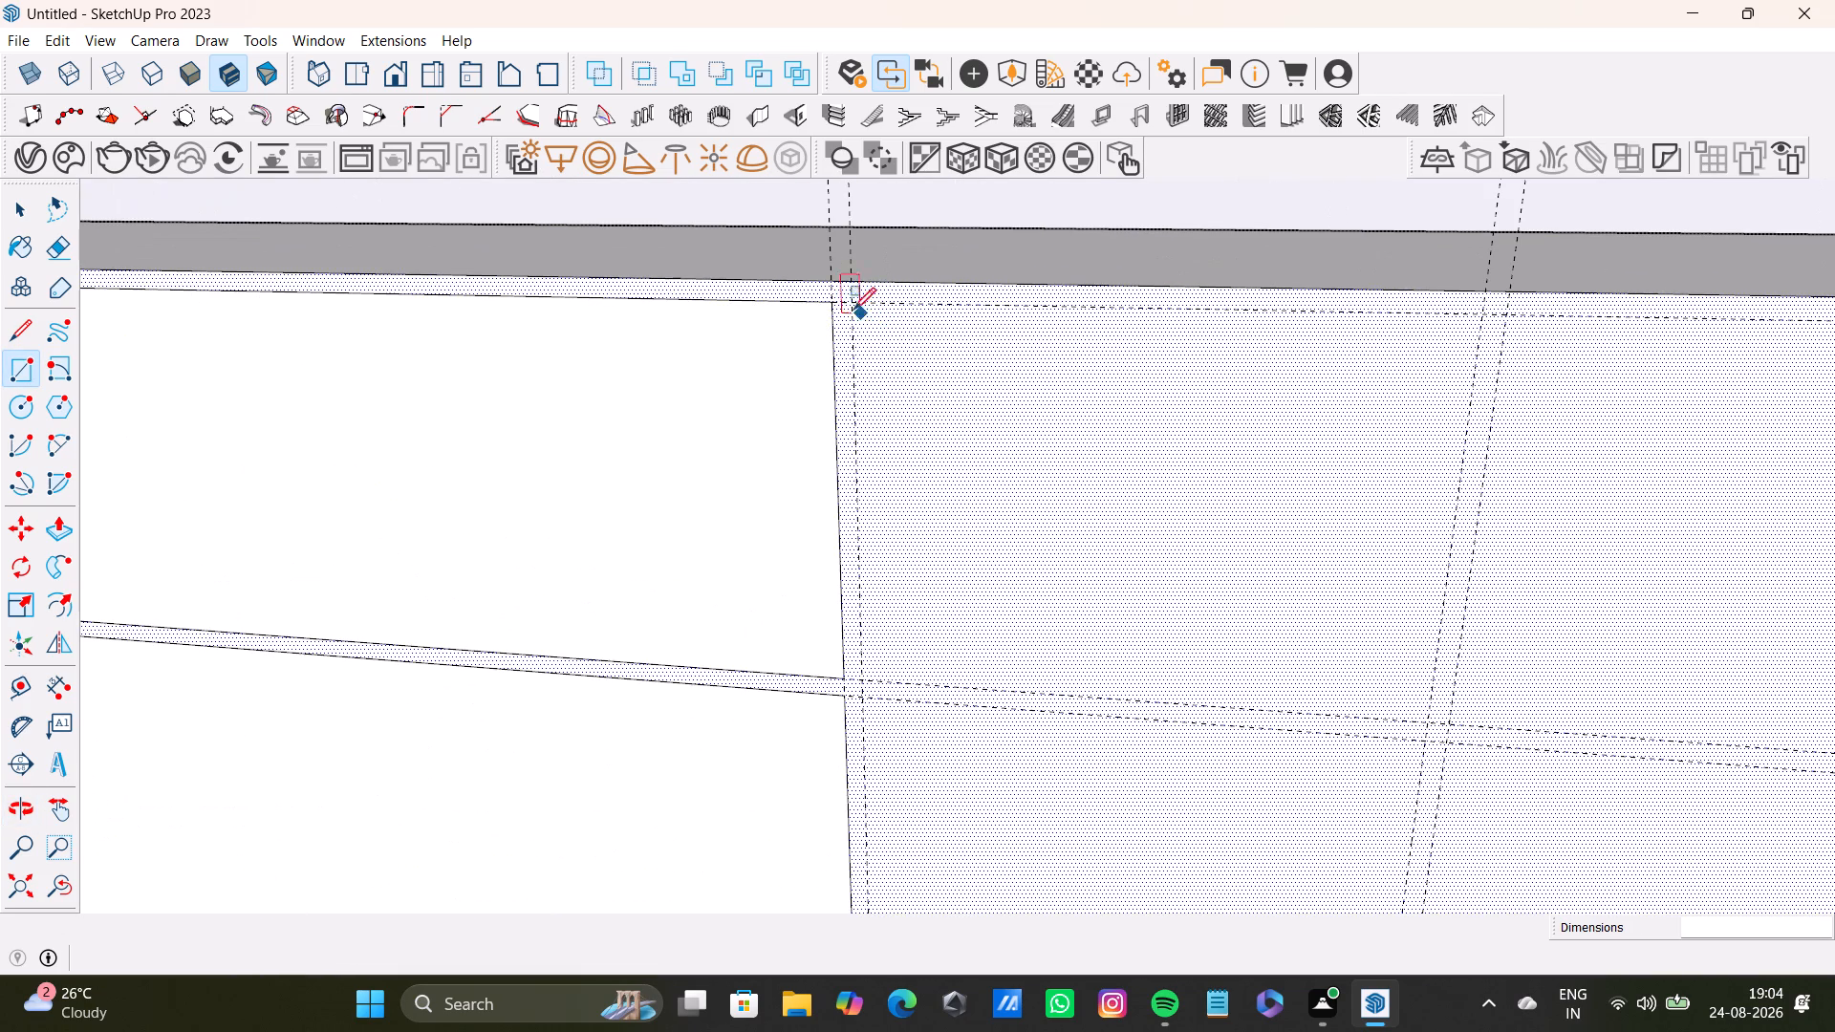
pyautogui.click(853, 304)
pyautogui.scroll(-5, 1171, 590)
pyautogui.moveTo(1272, 697); pyautogui.dragTo(1158, 274, button='middle')
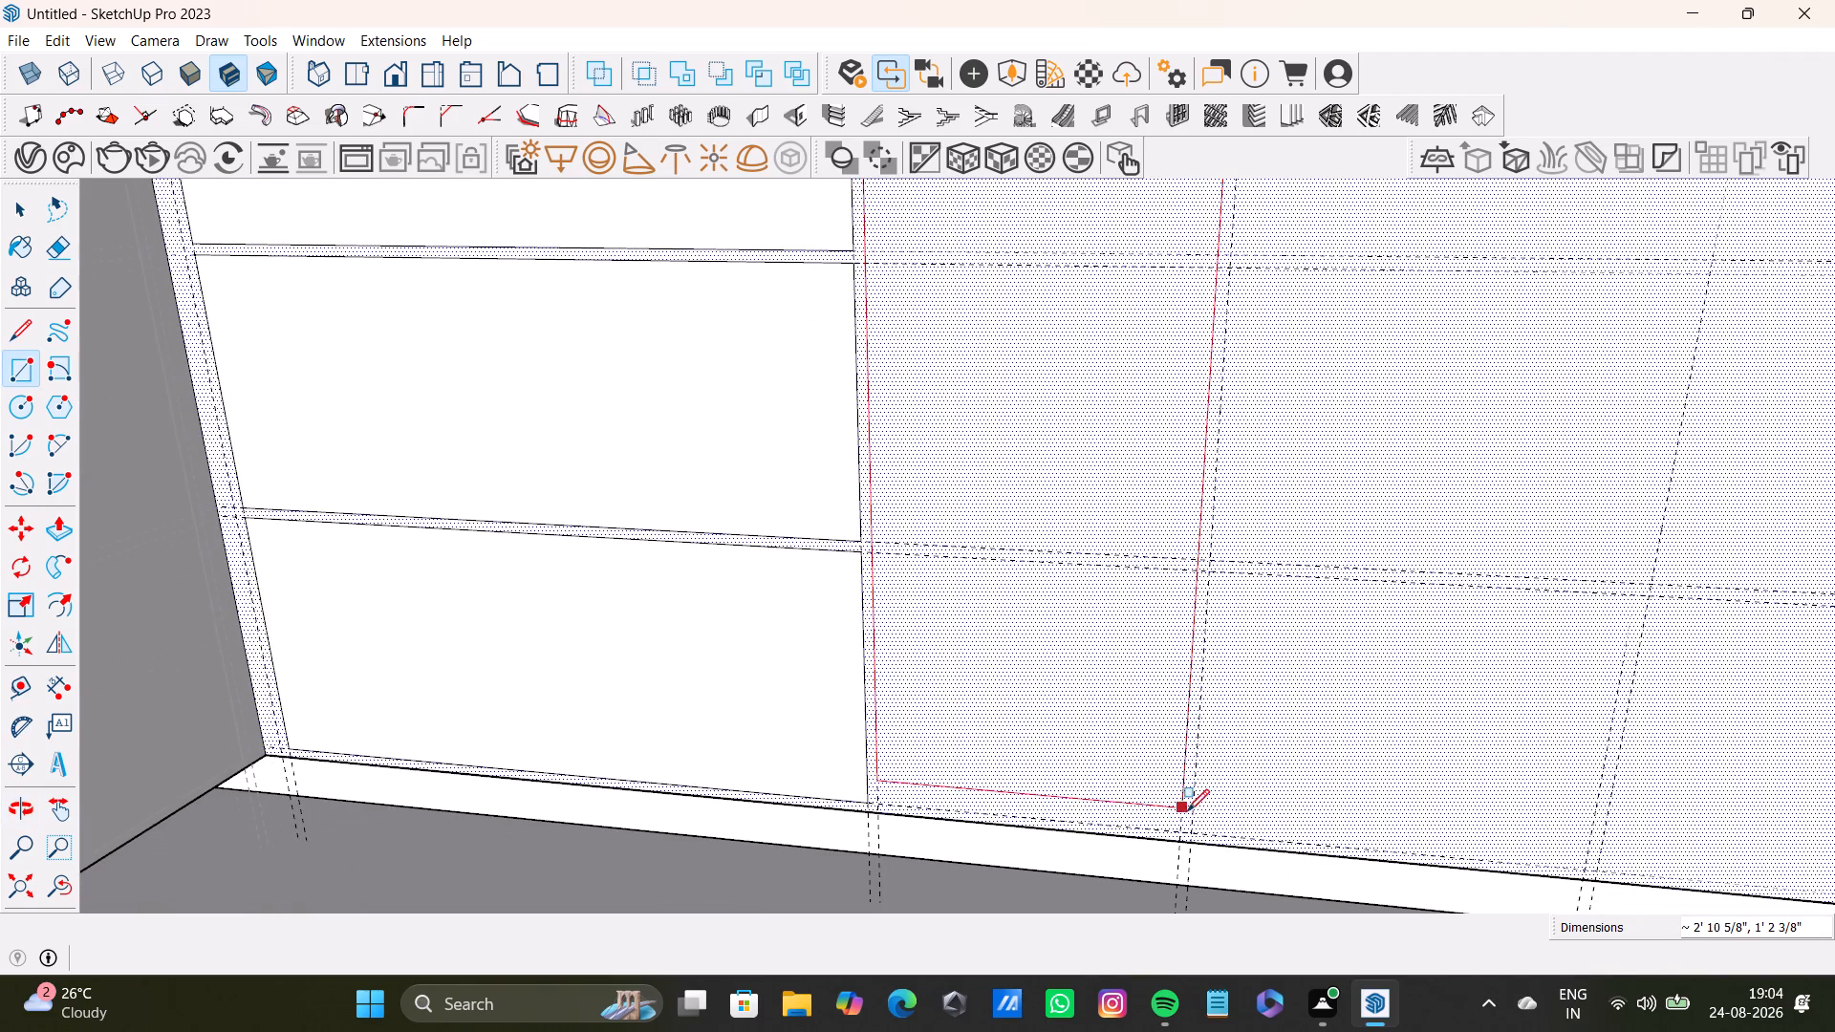
pyautogui.press('Right')
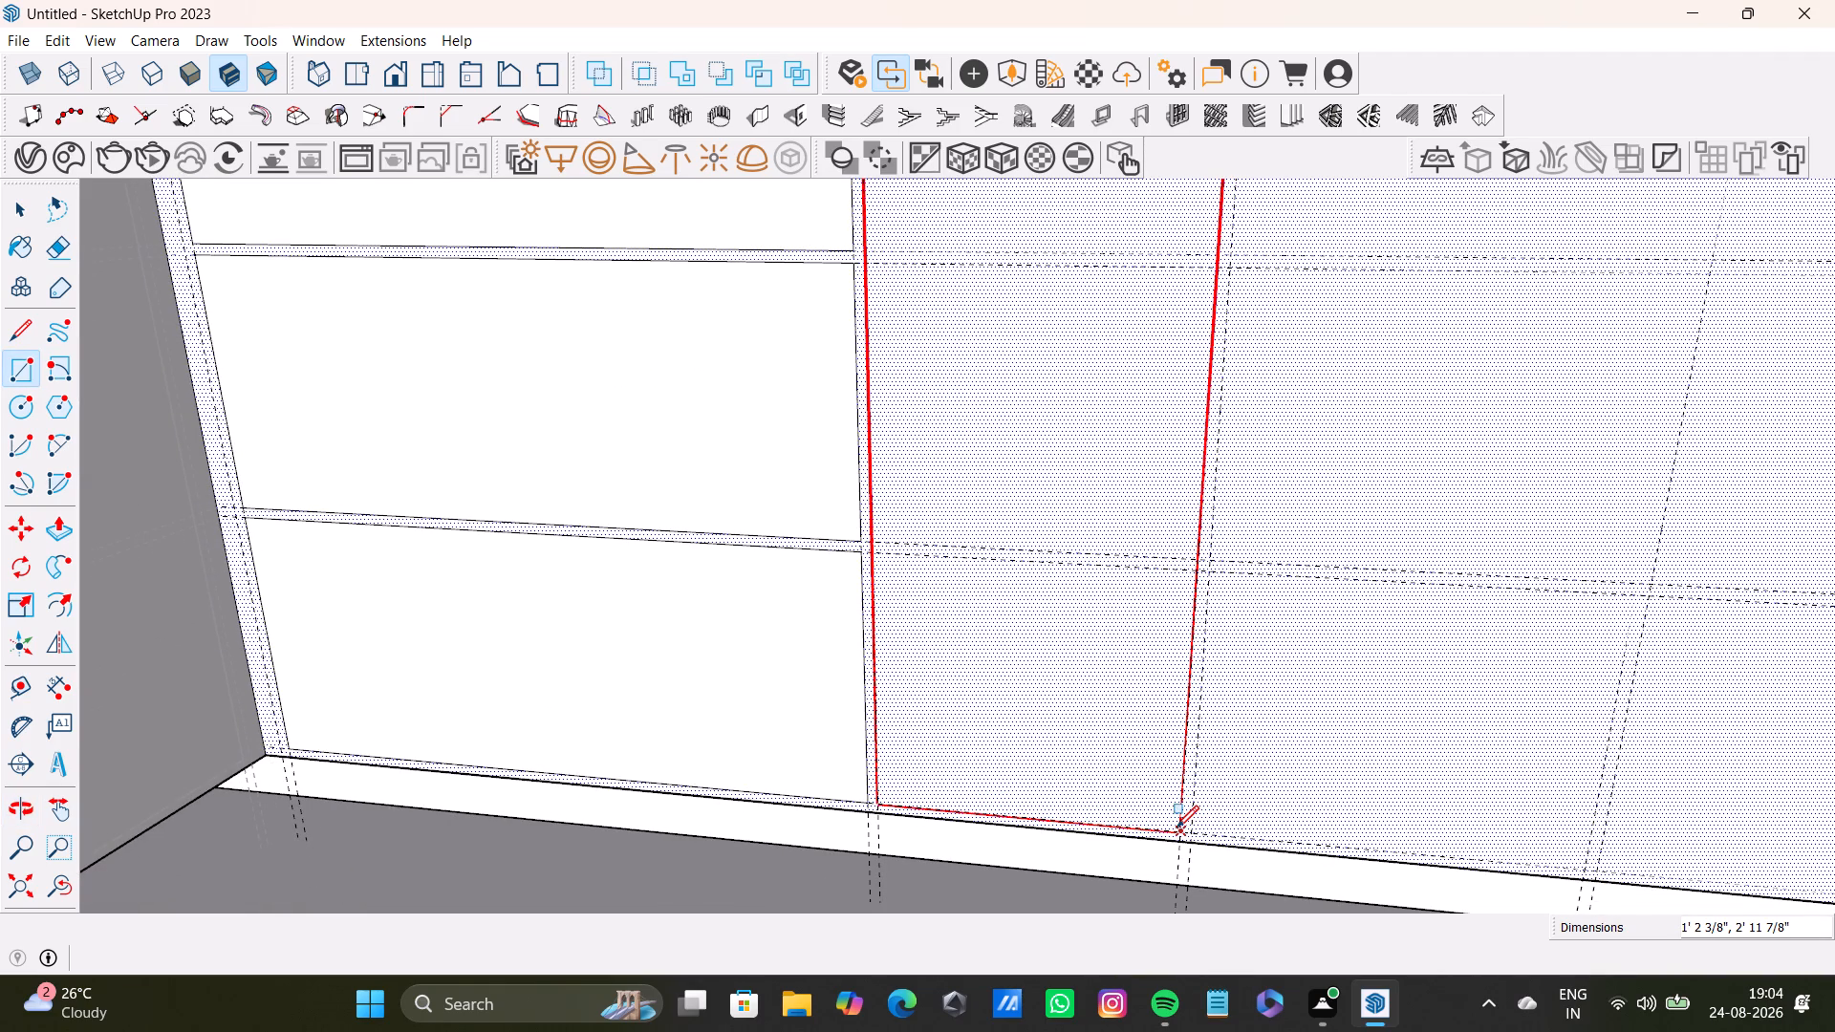
pyautogui.click(1177, 828)
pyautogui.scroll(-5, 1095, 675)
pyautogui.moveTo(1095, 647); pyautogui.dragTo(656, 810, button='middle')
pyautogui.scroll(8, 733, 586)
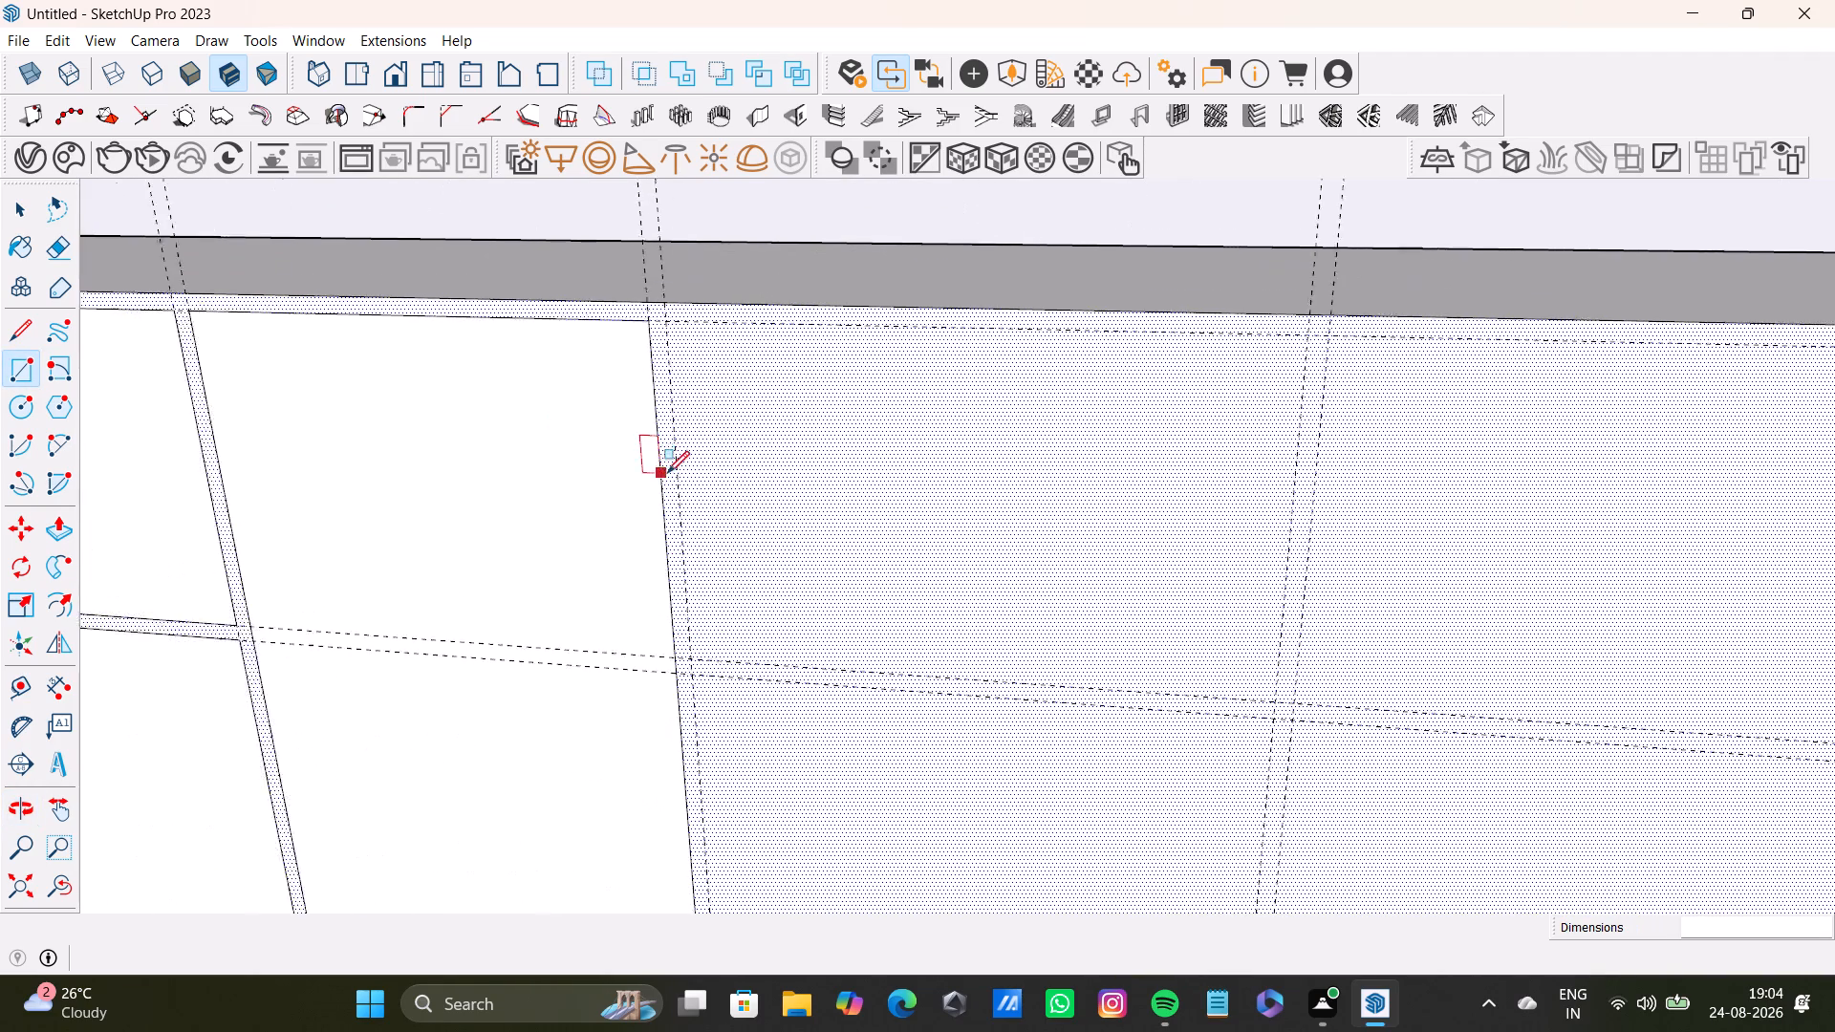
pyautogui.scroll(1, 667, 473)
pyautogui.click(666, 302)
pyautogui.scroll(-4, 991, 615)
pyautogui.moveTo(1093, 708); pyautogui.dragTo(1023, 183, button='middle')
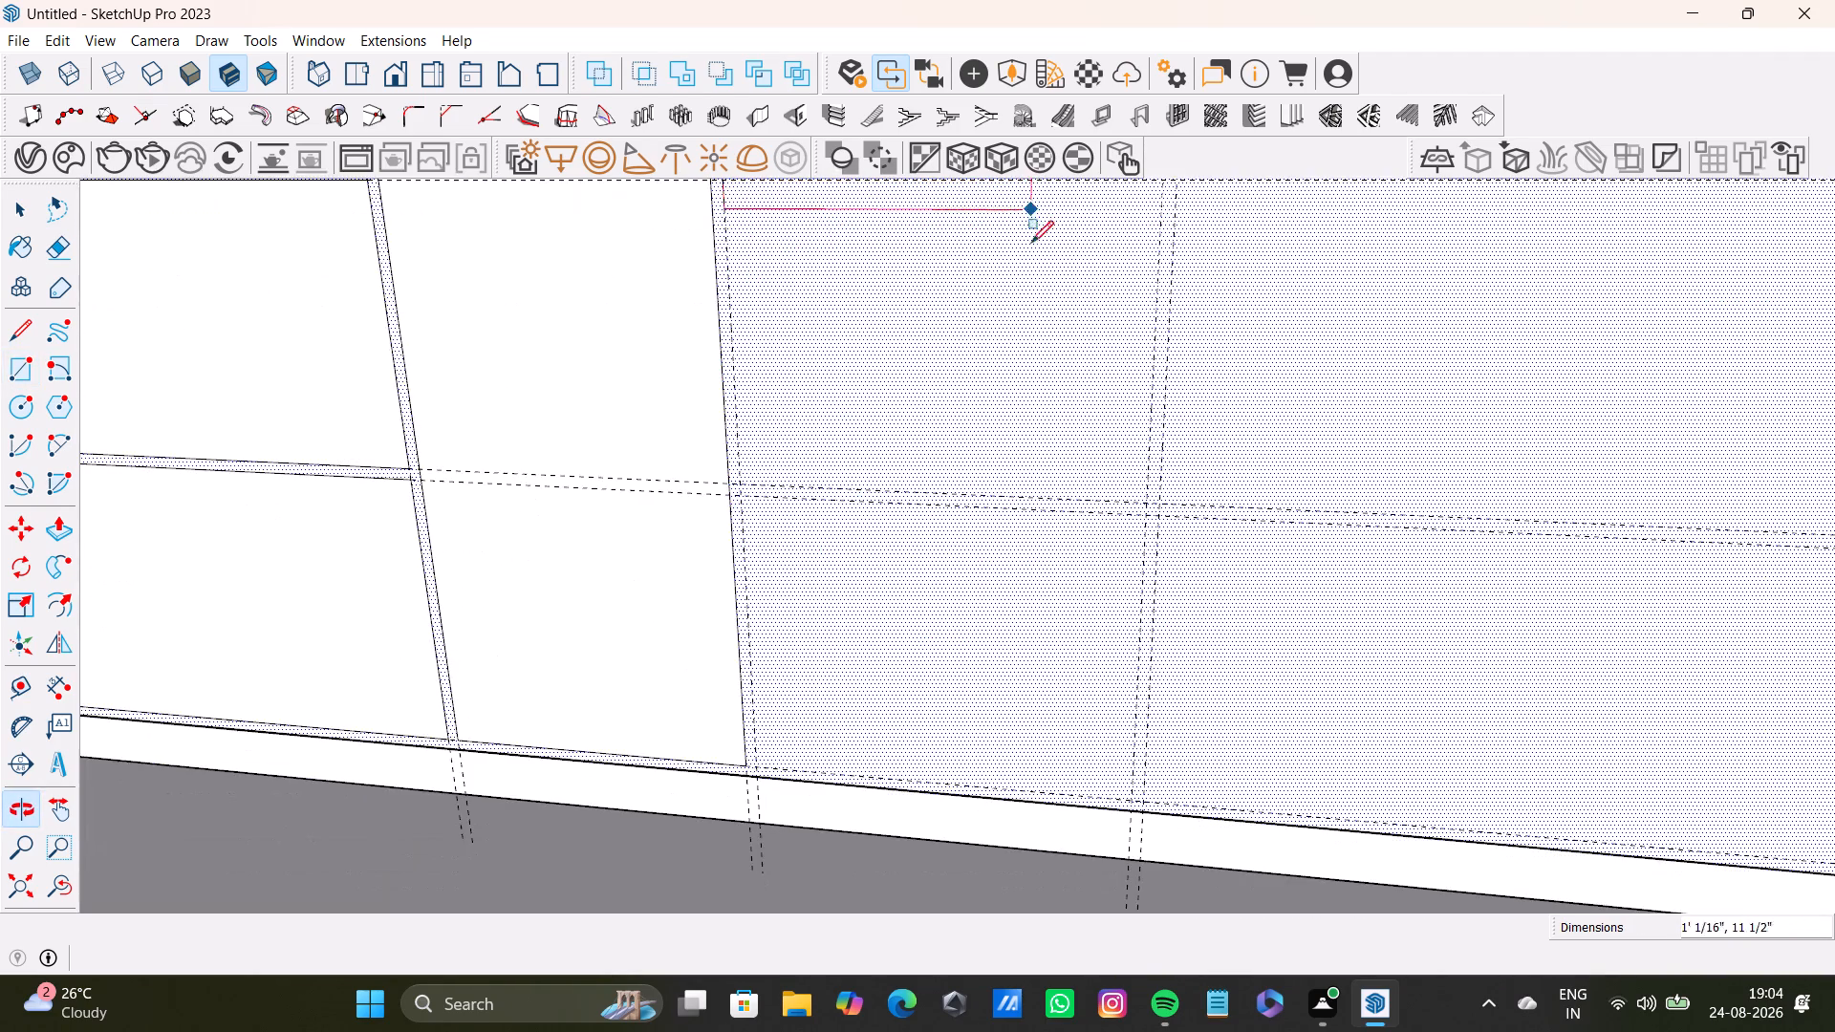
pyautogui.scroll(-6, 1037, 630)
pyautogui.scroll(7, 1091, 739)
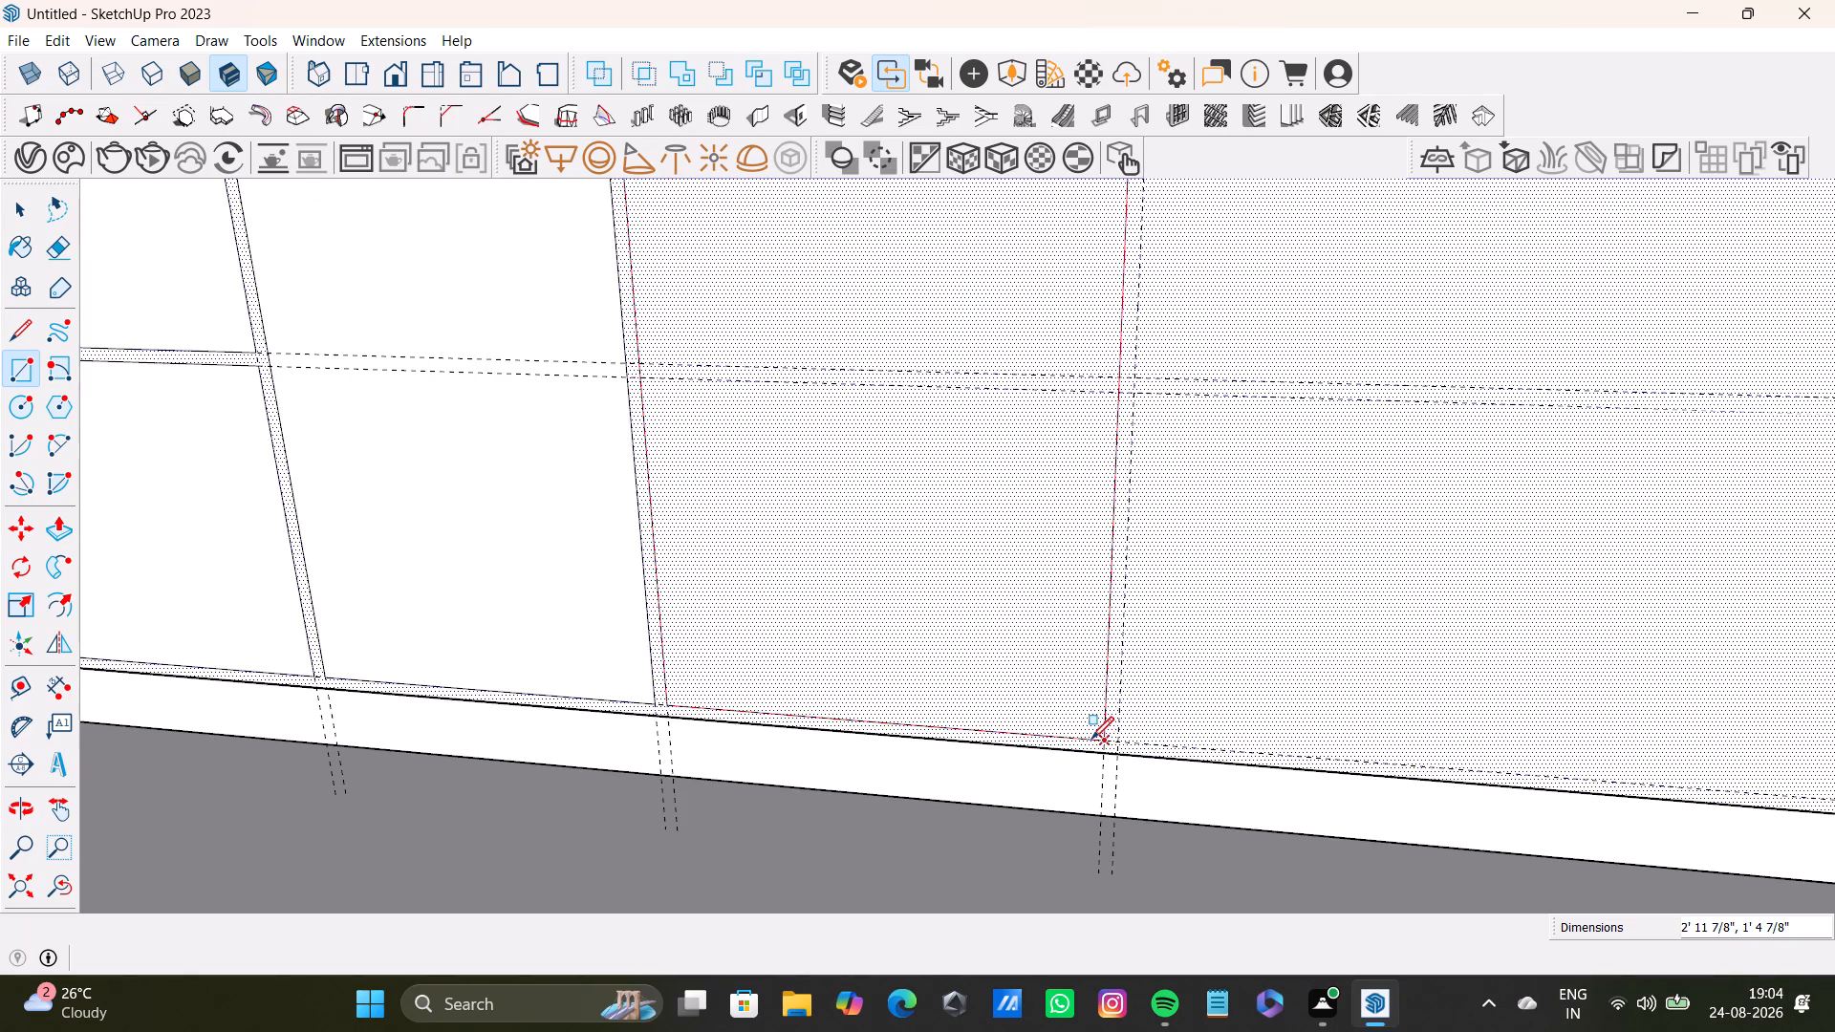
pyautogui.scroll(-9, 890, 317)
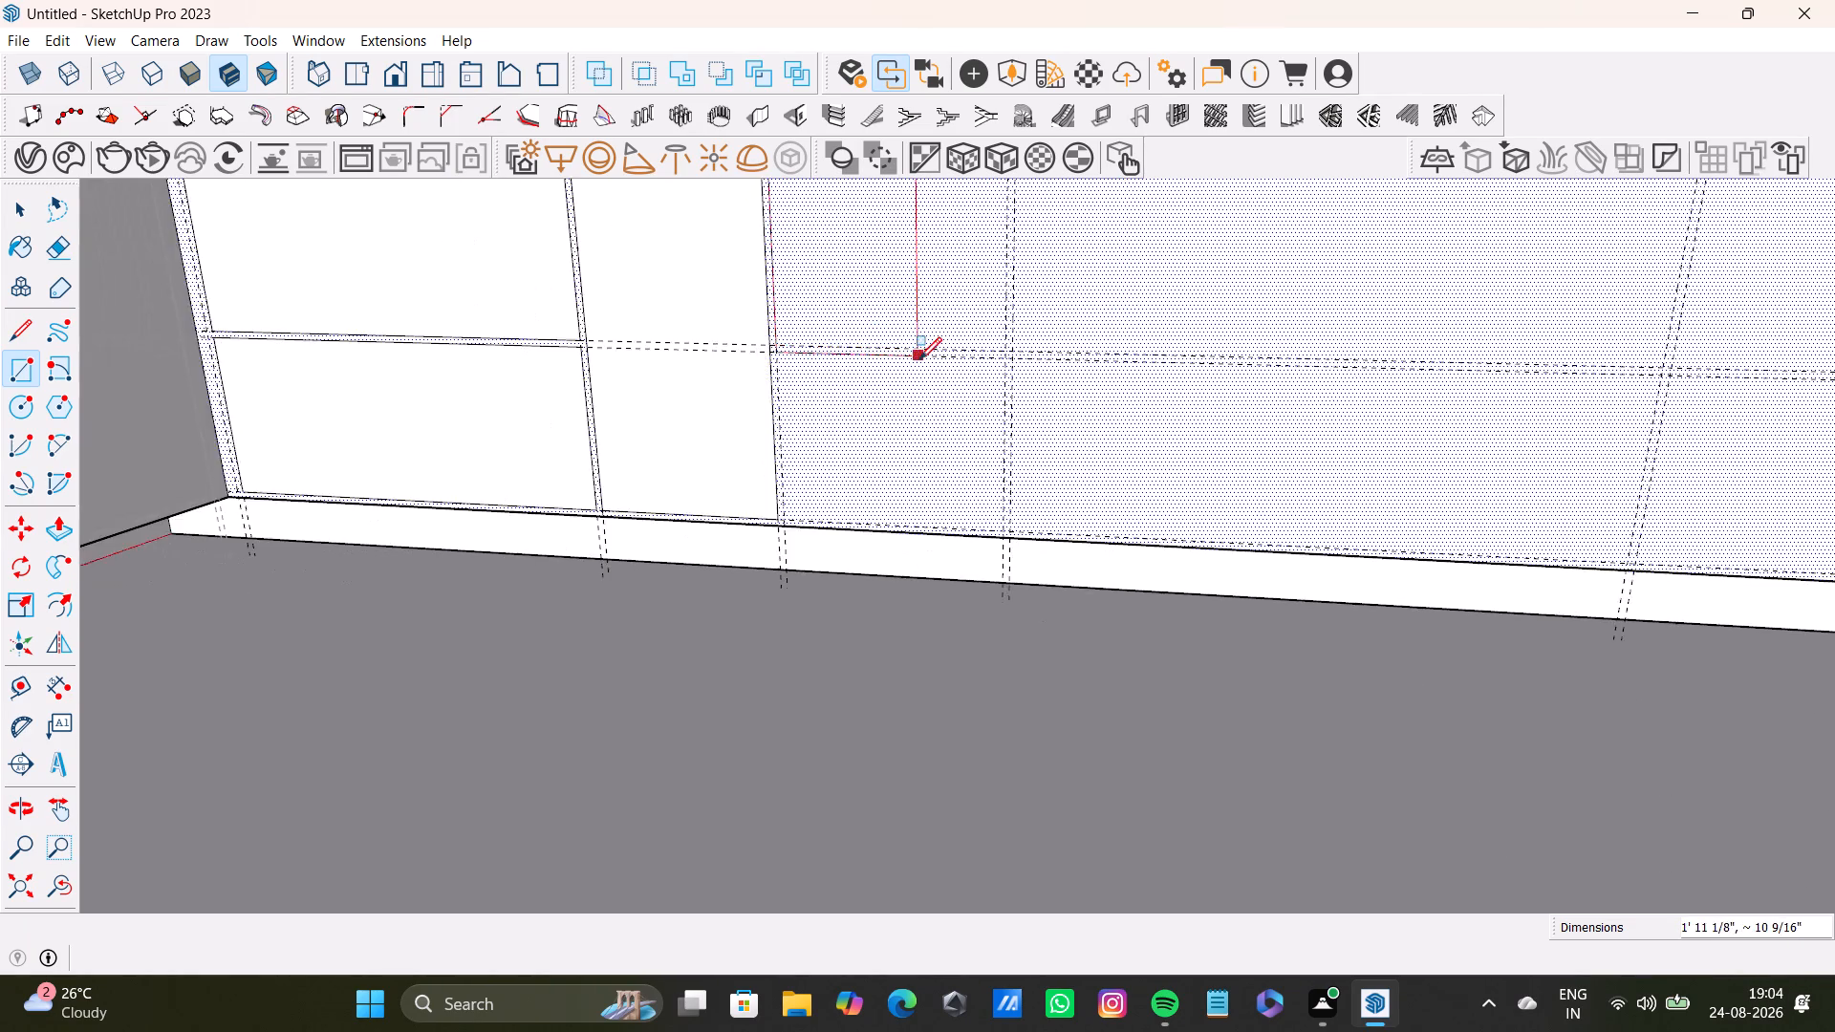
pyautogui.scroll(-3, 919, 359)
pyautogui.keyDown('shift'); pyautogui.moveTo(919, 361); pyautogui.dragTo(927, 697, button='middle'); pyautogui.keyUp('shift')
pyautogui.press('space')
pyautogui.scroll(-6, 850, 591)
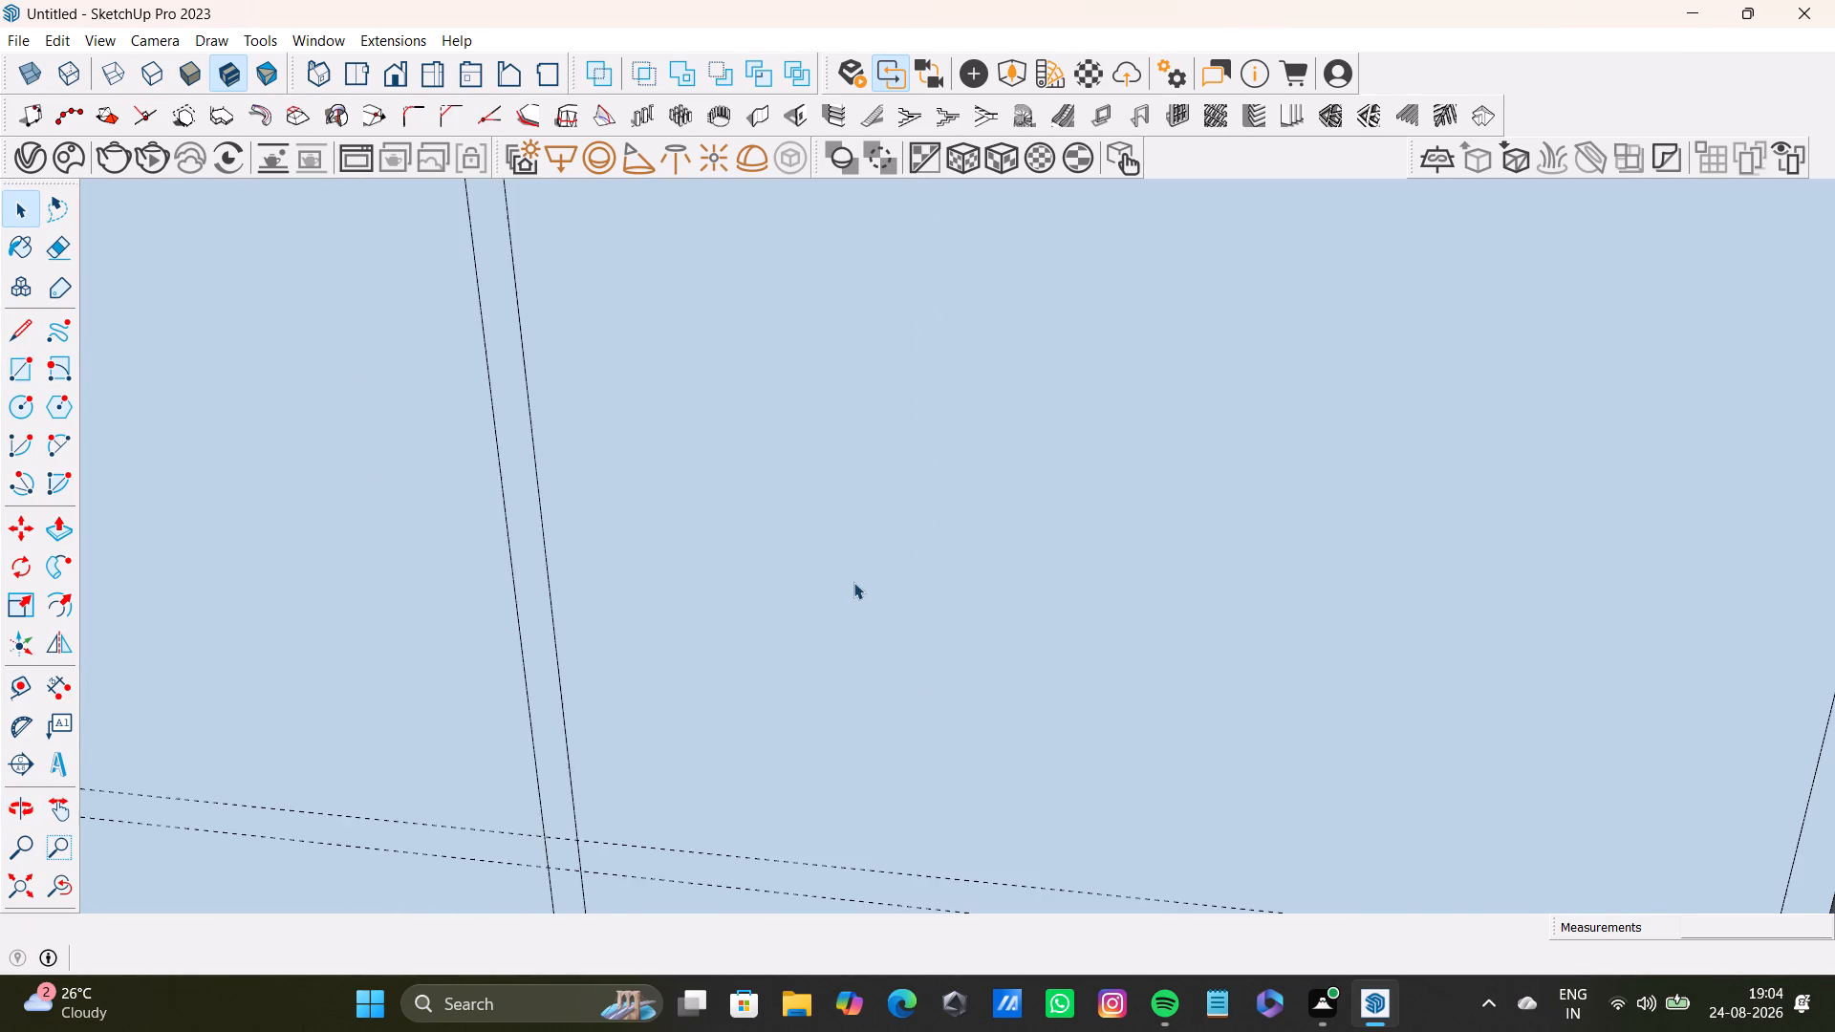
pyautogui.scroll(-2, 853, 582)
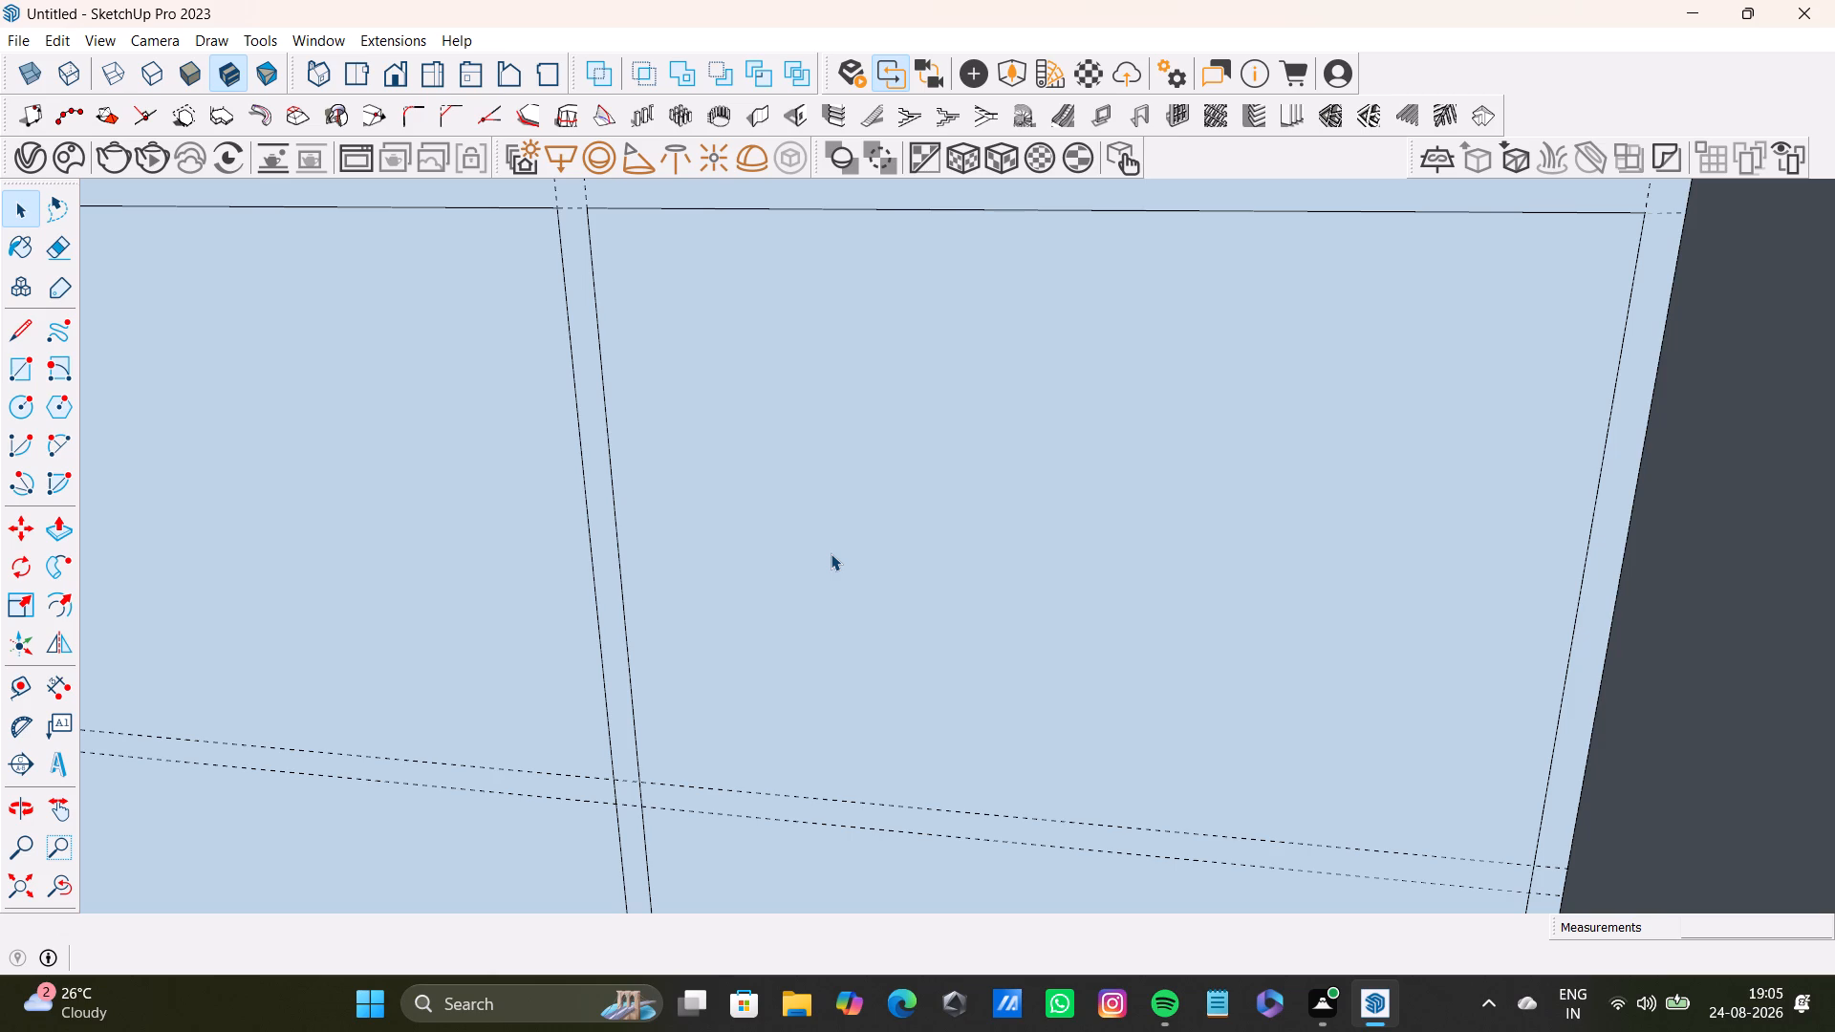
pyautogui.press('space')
# Draw the top panel rectangle, about 1' 4 7/8" wide, between the guides in the third column from the corner.
pyautogui.click(17, 885)
pyautogui.scroll(-4, 805, 547)
pyautogui.moveTo(979, 459); pyautogui.dragTo(971, 880, button='middle')
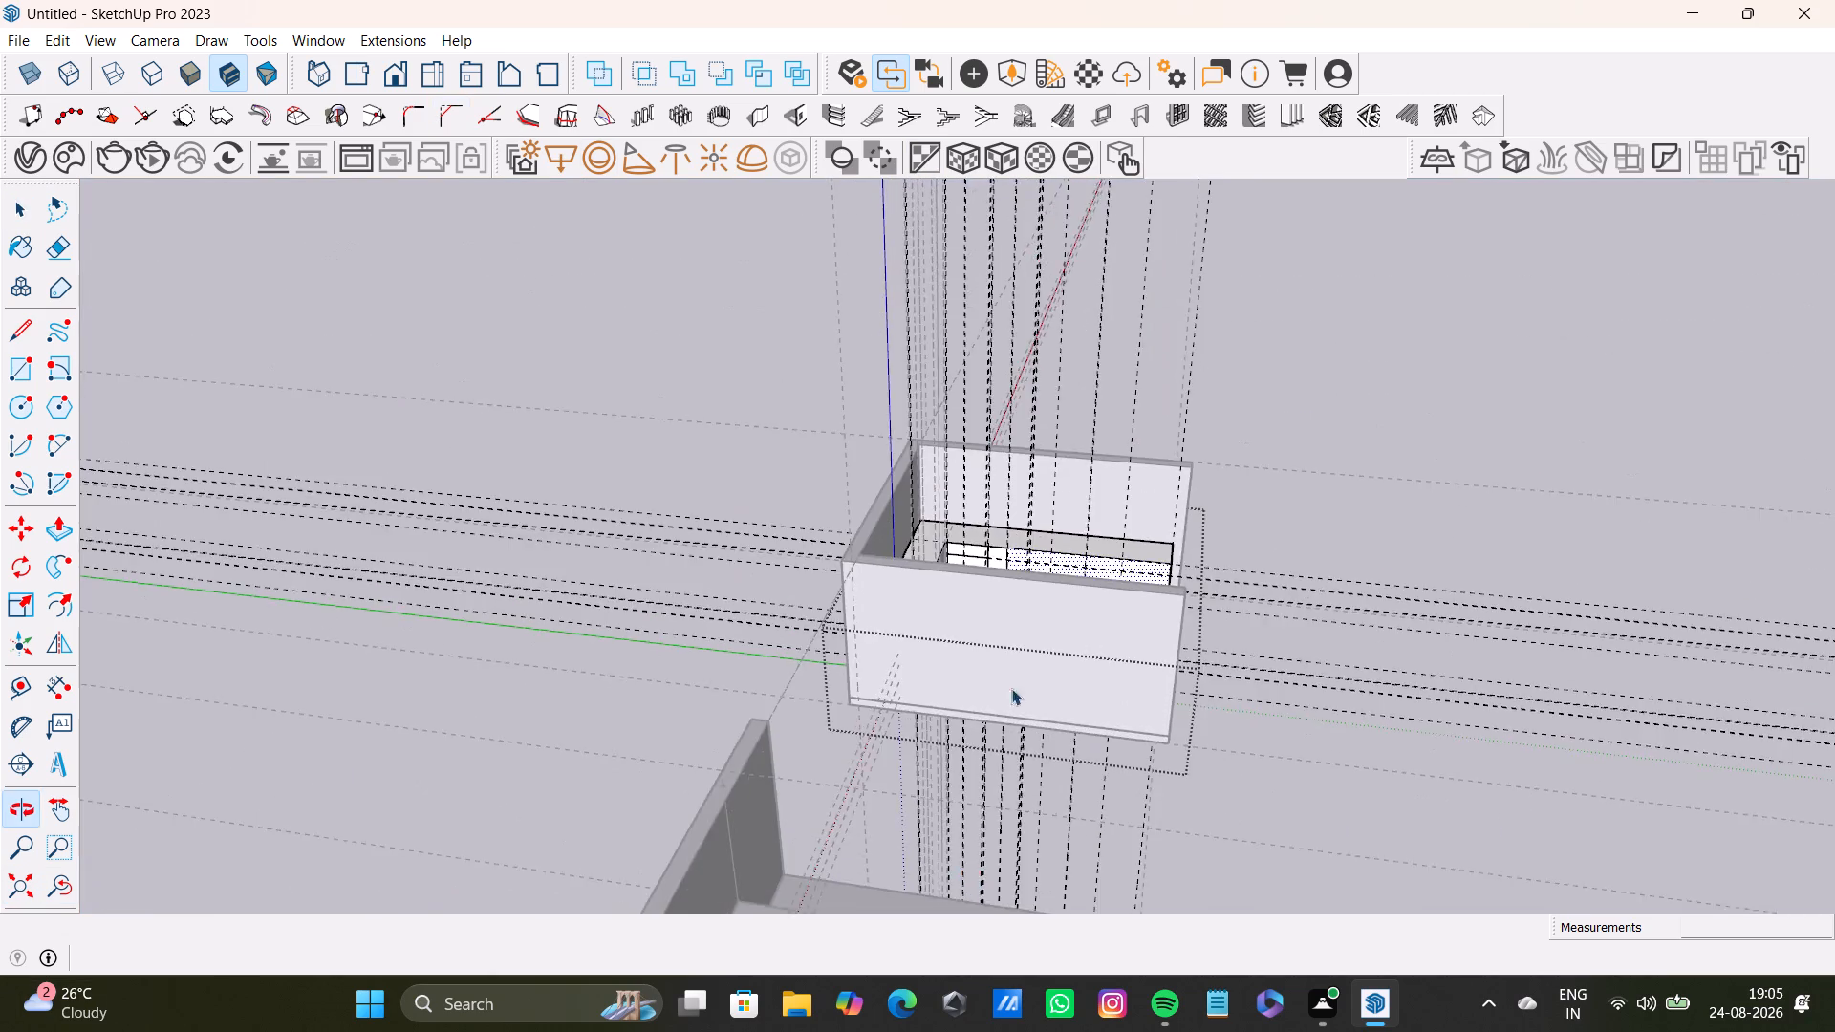
pyautogui.scroll(19, 1028, 552)
pyautogui.moveTo(1068, 699); pyautogui.dragTo(1169, 872, button='middle')
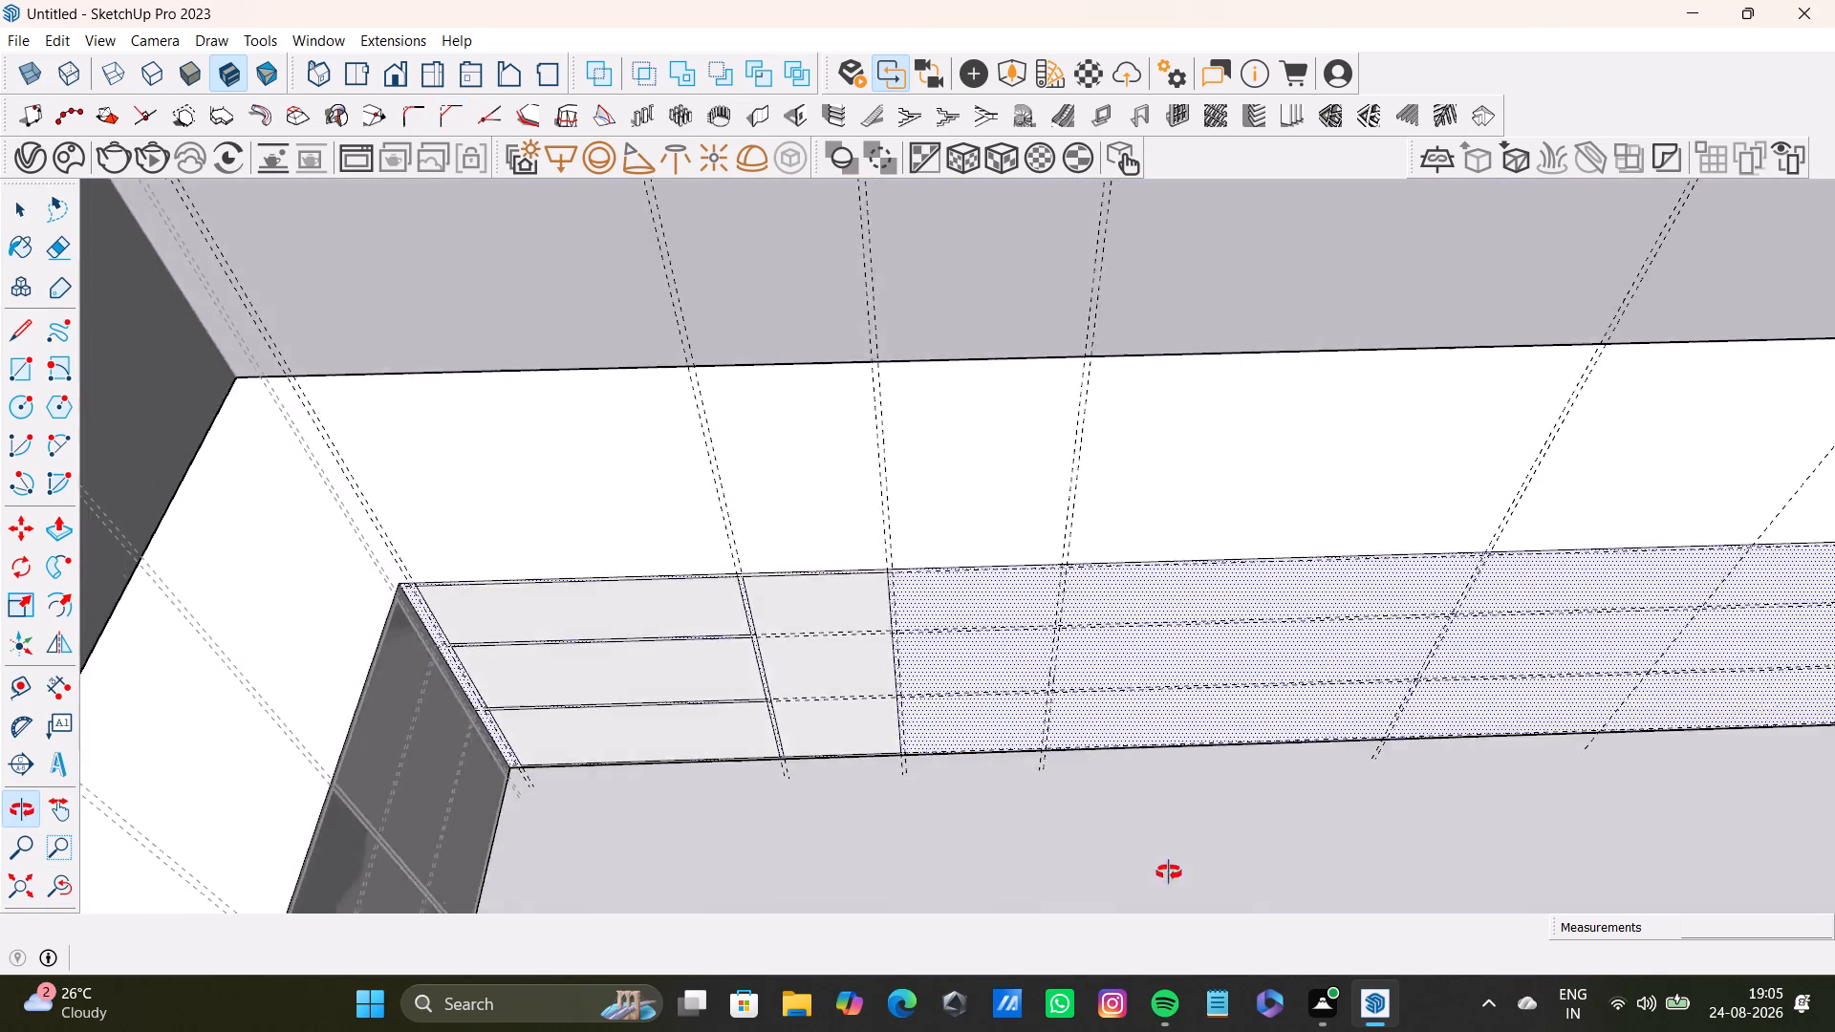
pyautogui.moveTo(1169, 872); pyautogui.dragTo(1049, 576, button='middle')
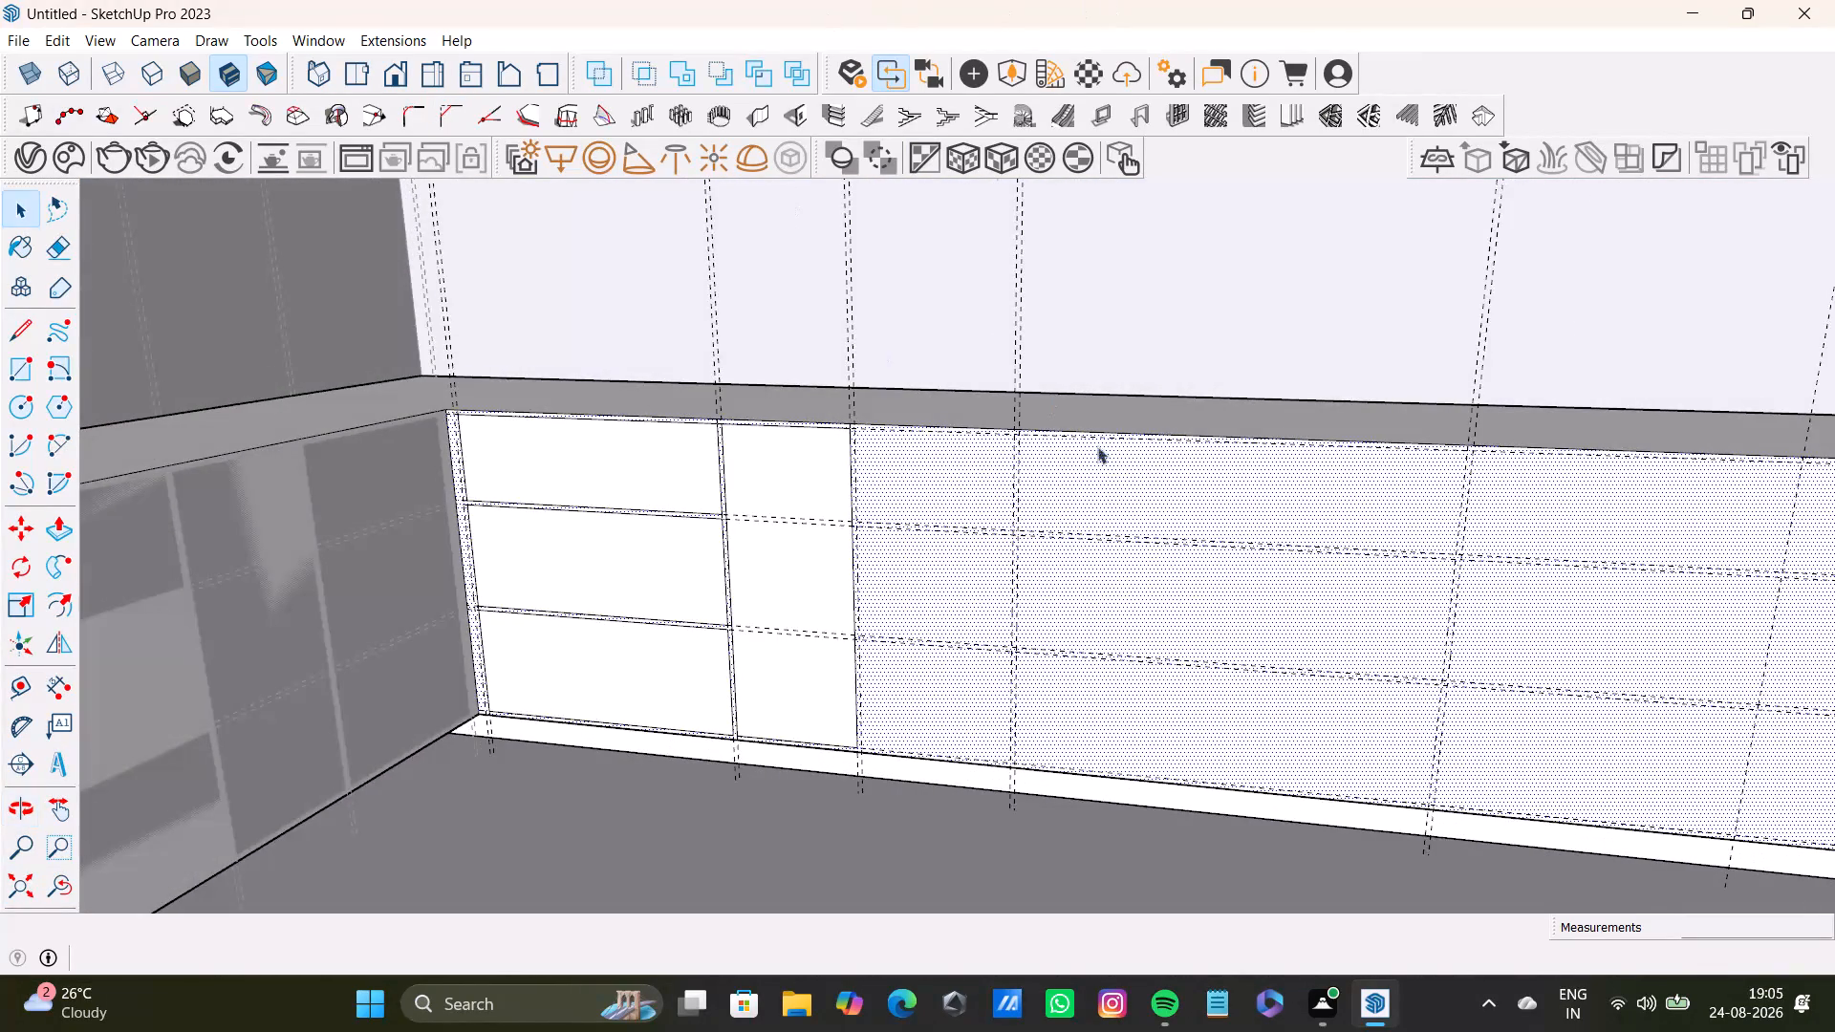
pyautogui.scroll(5, 1097, 446)
pyautogui.keyDown('shift'); pyautogui.moveTo(943, 562); pyautogui.dragTo(966, 493, button='middle'); pyautogui.keyUp('shift')
pyautogui.moveTo(960, 543); pyautogui.dragTo(1049, 537, button='middle')
pyautogui.scroll(4, 693, 502)
pyautogui.moveTo(883, 439); pyautogui.dragTo(681, 512, button='middle')
pyautogui.moveTo(14, 372); pyautogui.dragTo(40, 372)
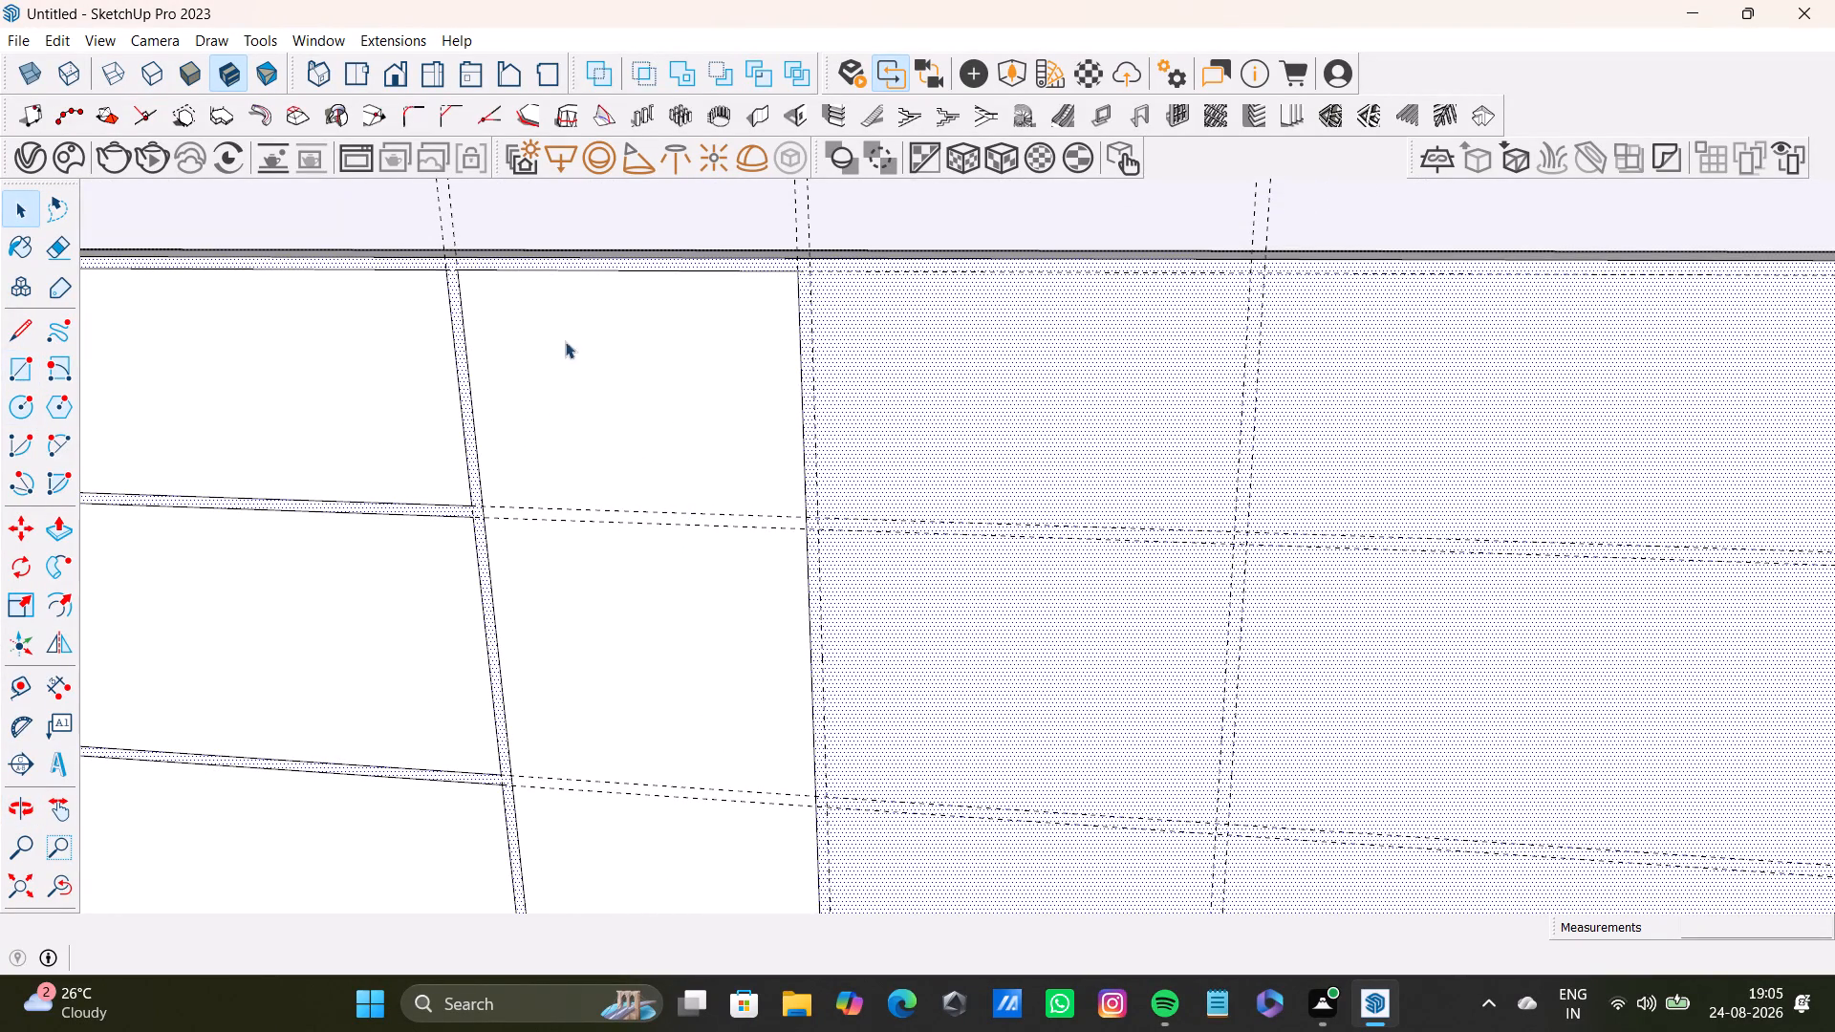
pyautogui.scroll(6, 739, 269)
pyautogui.click(19, 358)
pyautogui.scroll(3, 741, 270)
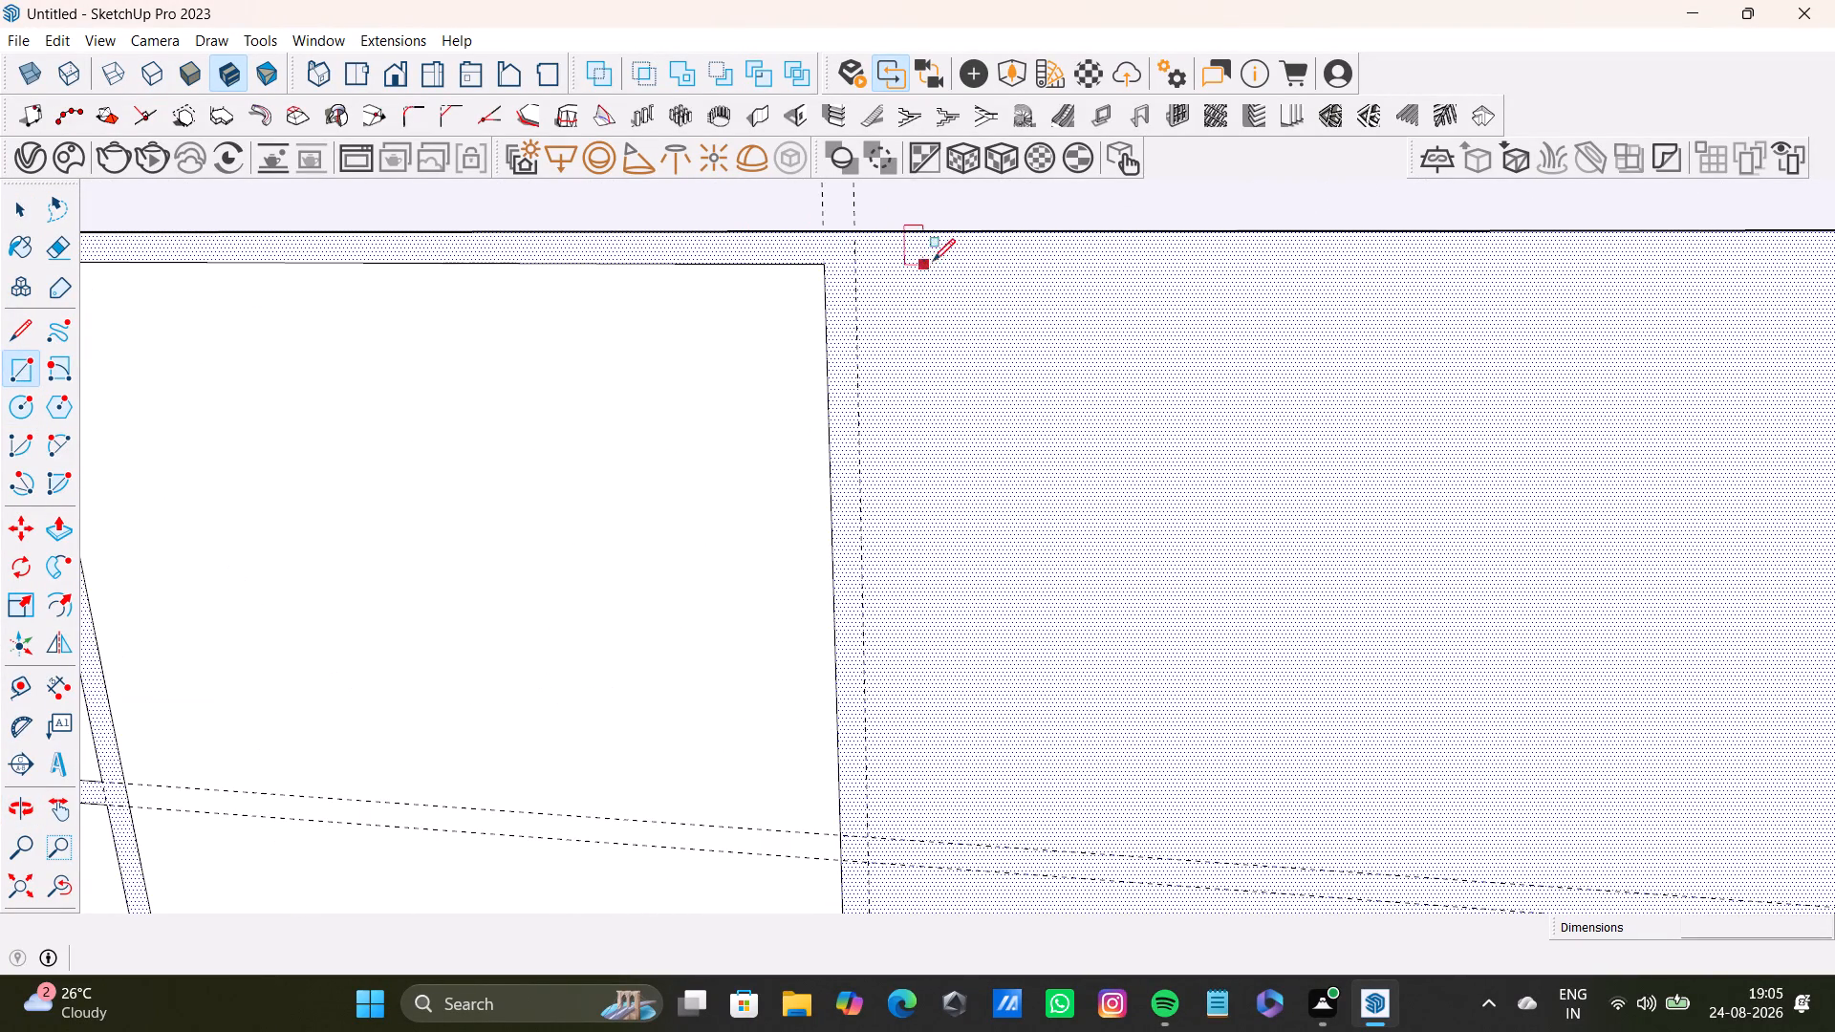
pyautogui.moveTo(960, 398); pyautogui.dragTo(964, 469, button='middle')
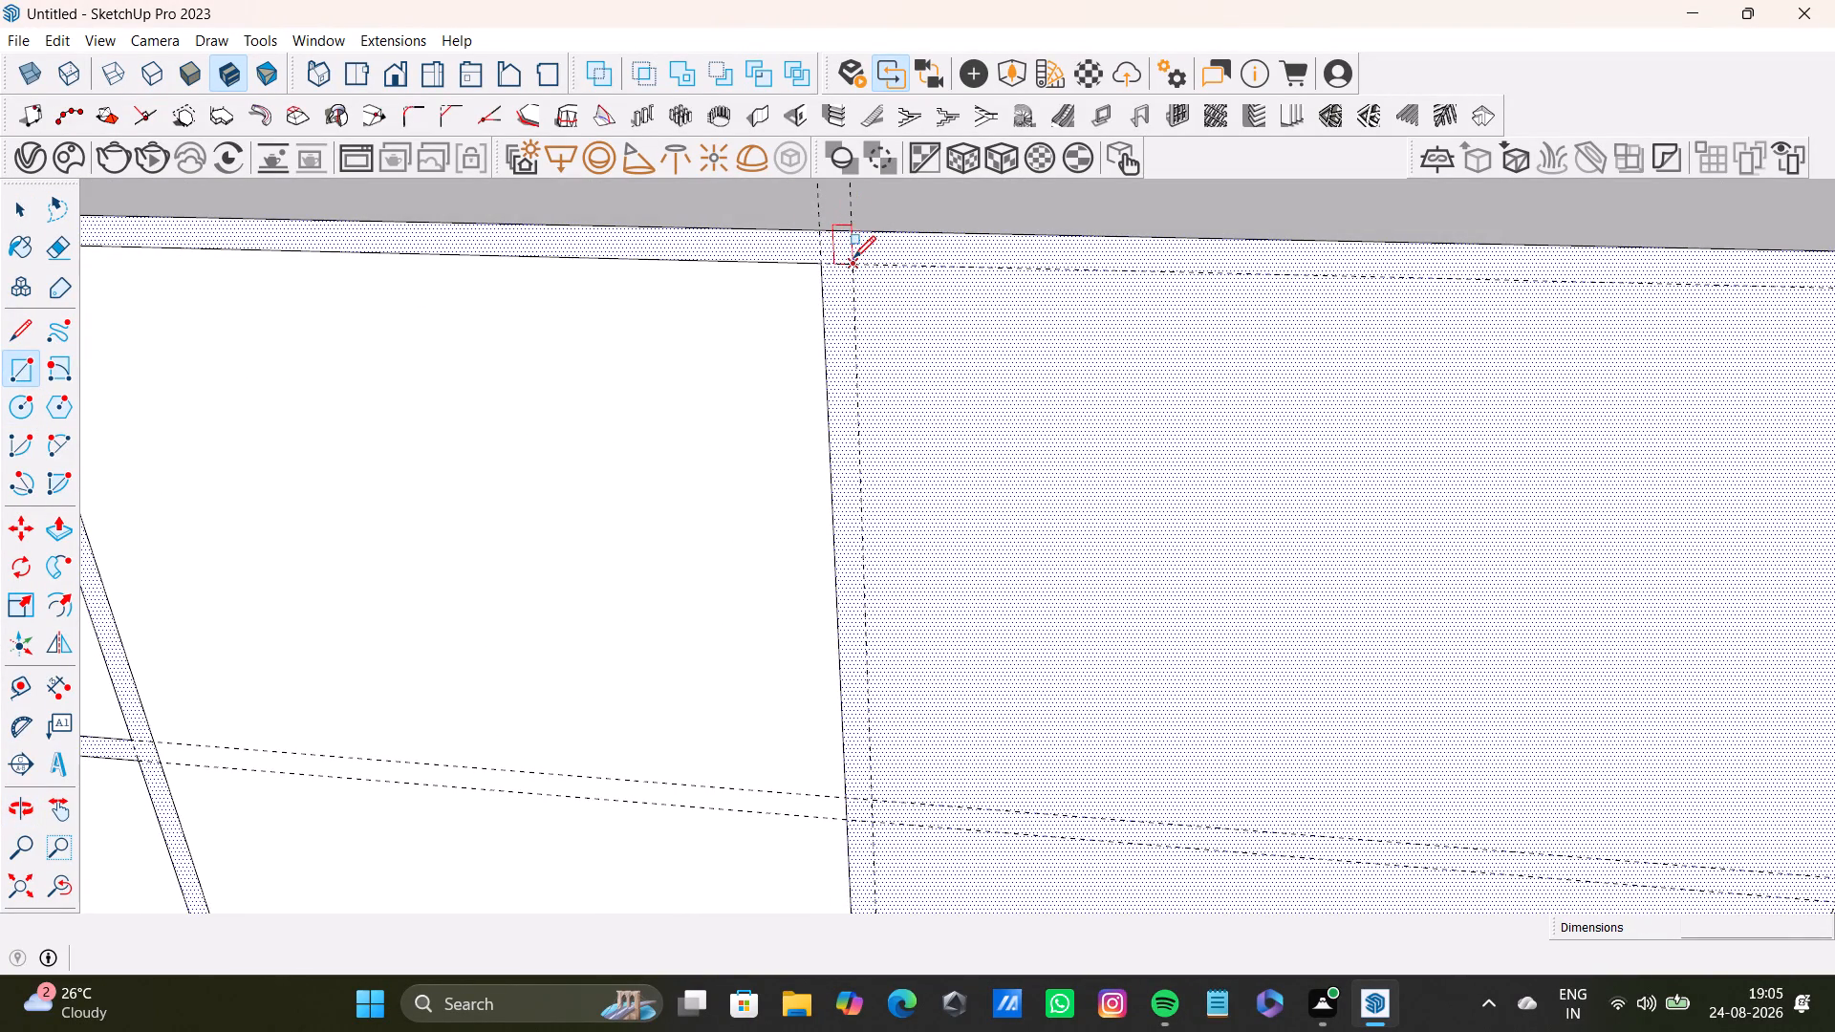
pyautogui.click(853, 258)
pyautogui.scroll(-8, 1227, 506)
pyautogui.keyDown('shift'); pyautogui.moveTo(1497, 626); pyautogui.dragTo(1192, 550, button='middle'); pyautogui.keyUp('shift')
pyautogui.scroll(4, 1432, 693)
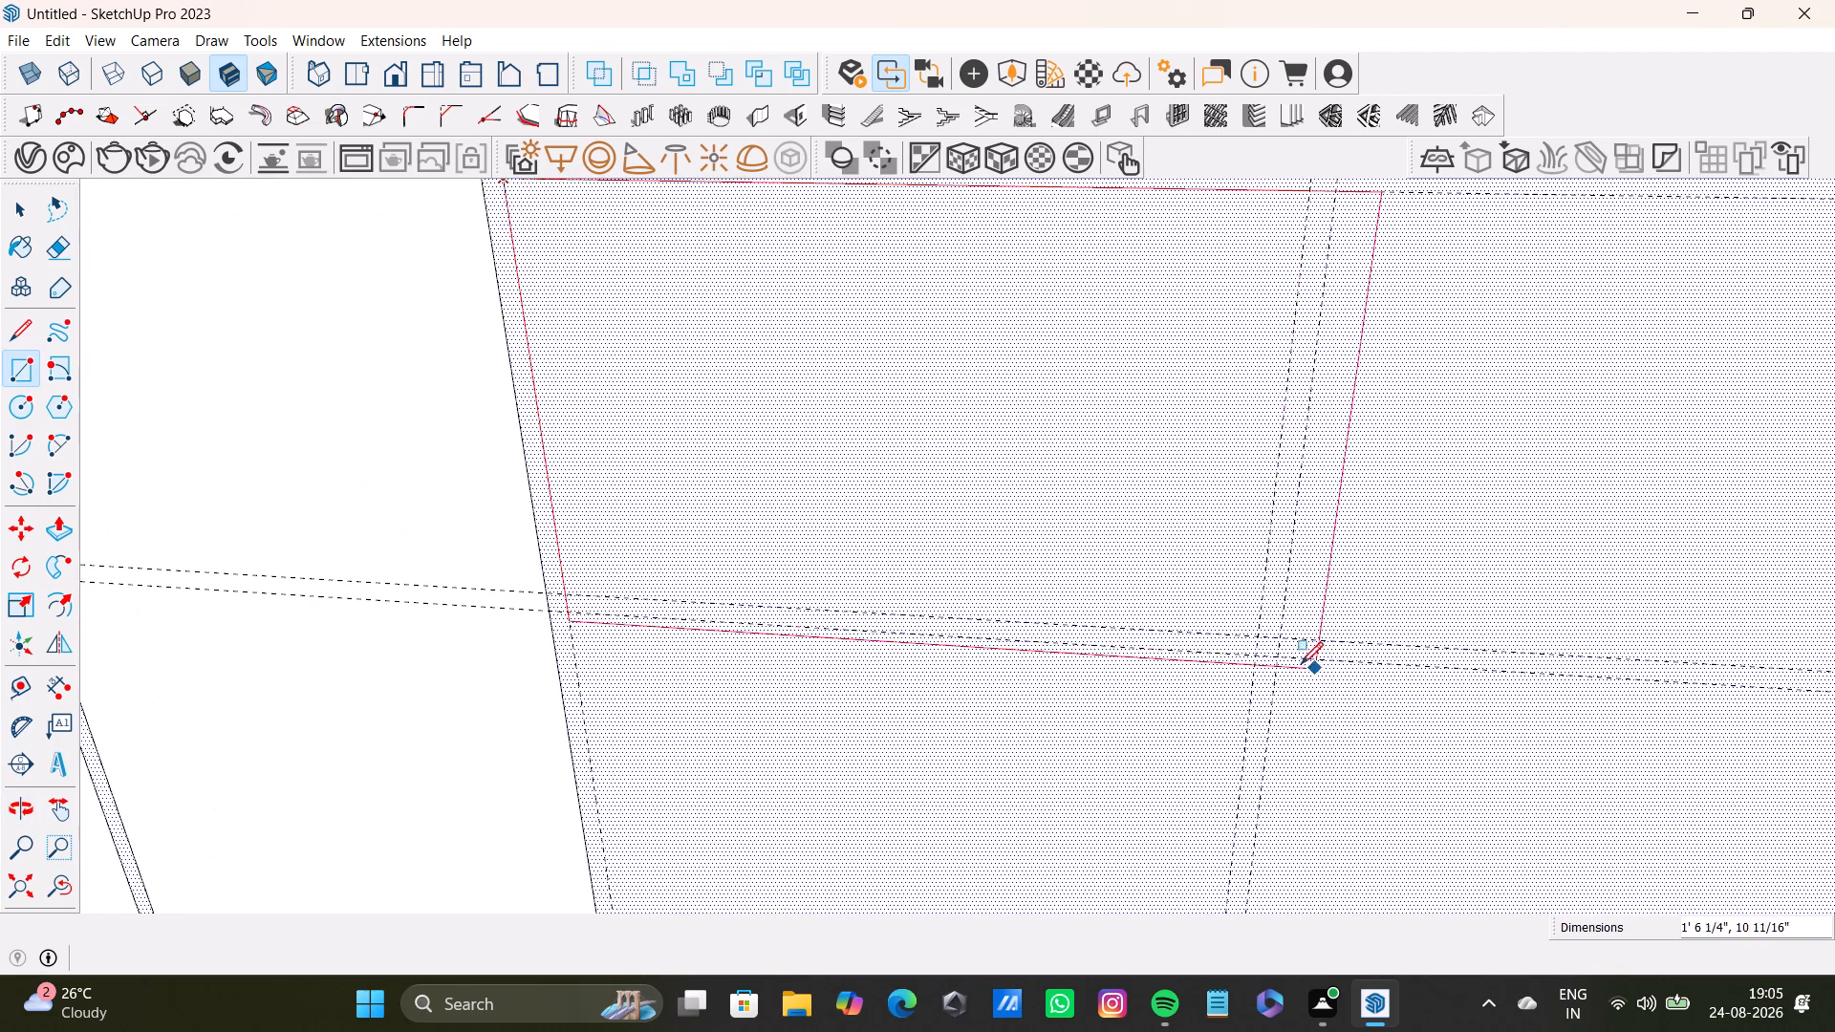
pyautogui.click(1252, 634)
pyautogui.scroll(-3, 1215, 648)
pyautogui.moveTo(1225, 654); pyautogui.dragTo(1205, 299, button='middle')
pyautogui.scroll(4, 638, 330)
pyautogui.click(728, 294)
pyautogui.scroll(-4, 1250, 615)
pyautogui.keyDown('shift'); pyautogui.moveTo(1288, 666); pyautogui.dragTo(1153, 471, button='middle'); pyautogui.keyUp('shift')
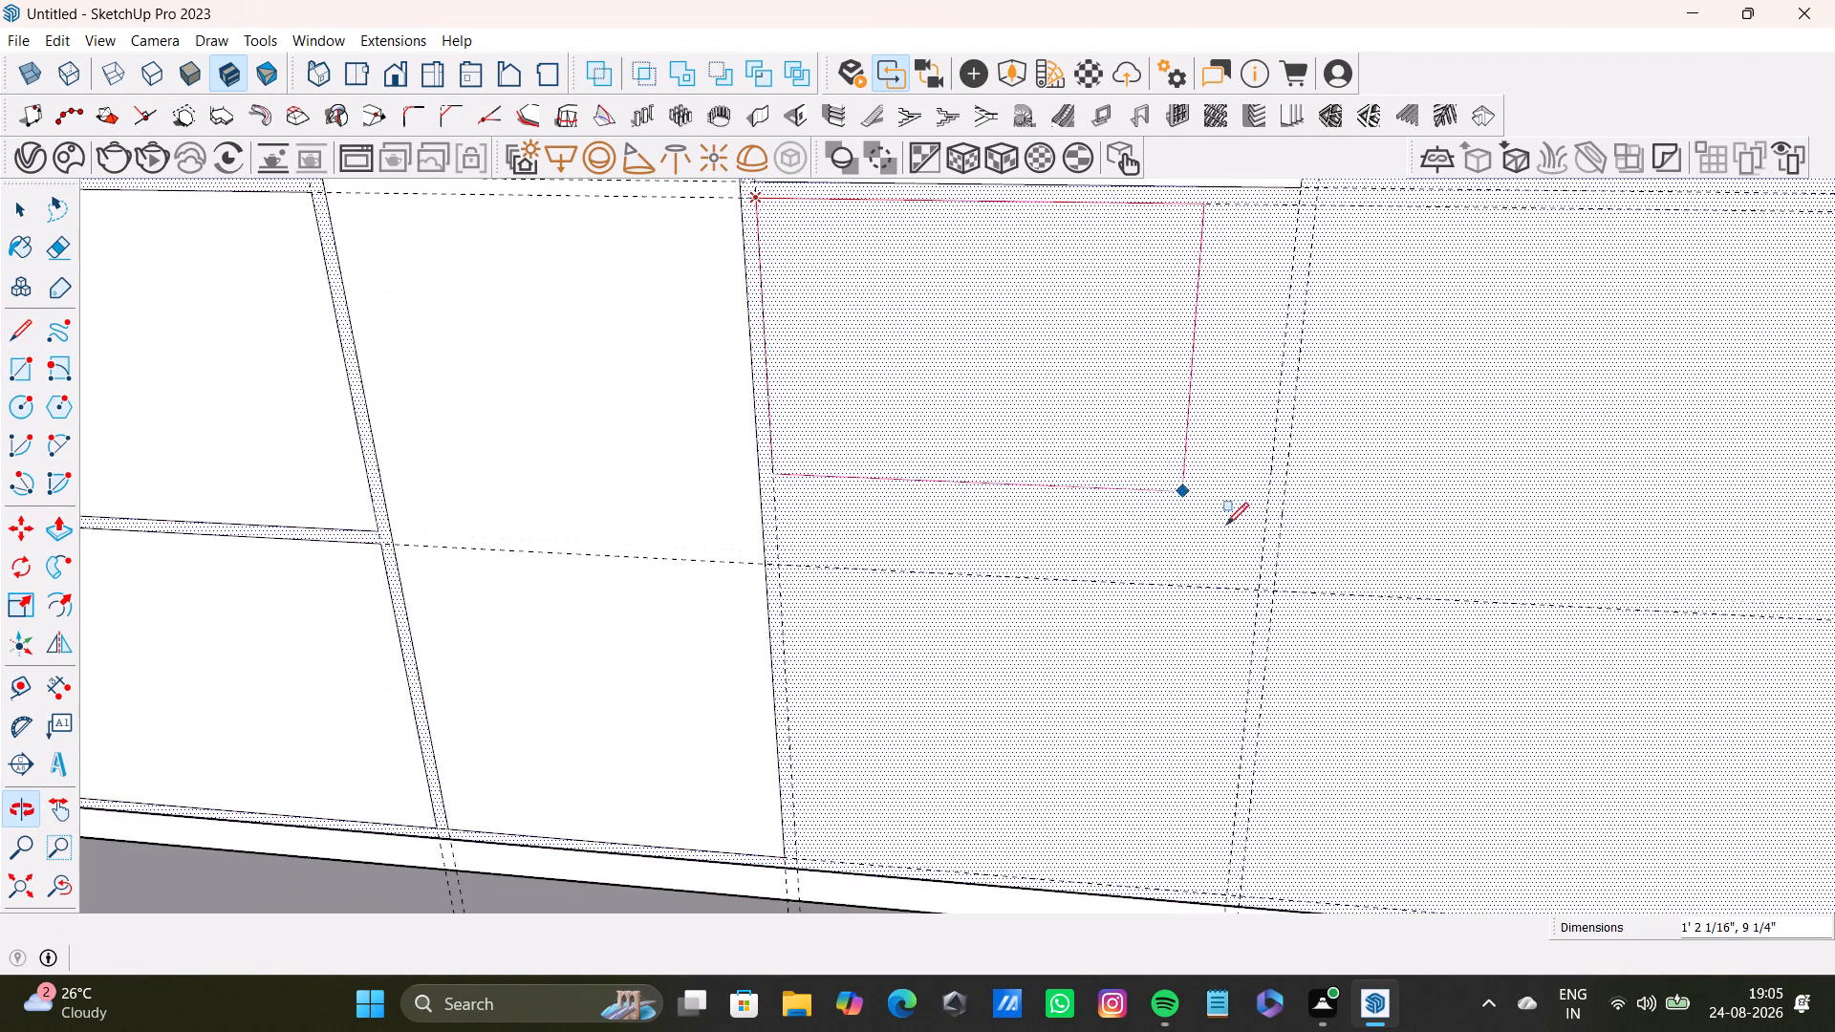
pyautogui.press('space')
# Draw the middle panel rectangle, about 1' 4 7/8" by 1' 3/16", between the guides in the third column.
pyautogui.scroll(-4, 1125, 528)
pyautogui.keyDown('shift'); pyautogui.moveTo(1127, 533); pyautogui.dragTo(1102, 637, button='middle'); pyautogui.keyUp('shift')
pyautogui.moveTo(1099, 637); pyautogui.dragTo(1099, 629, button='middle')
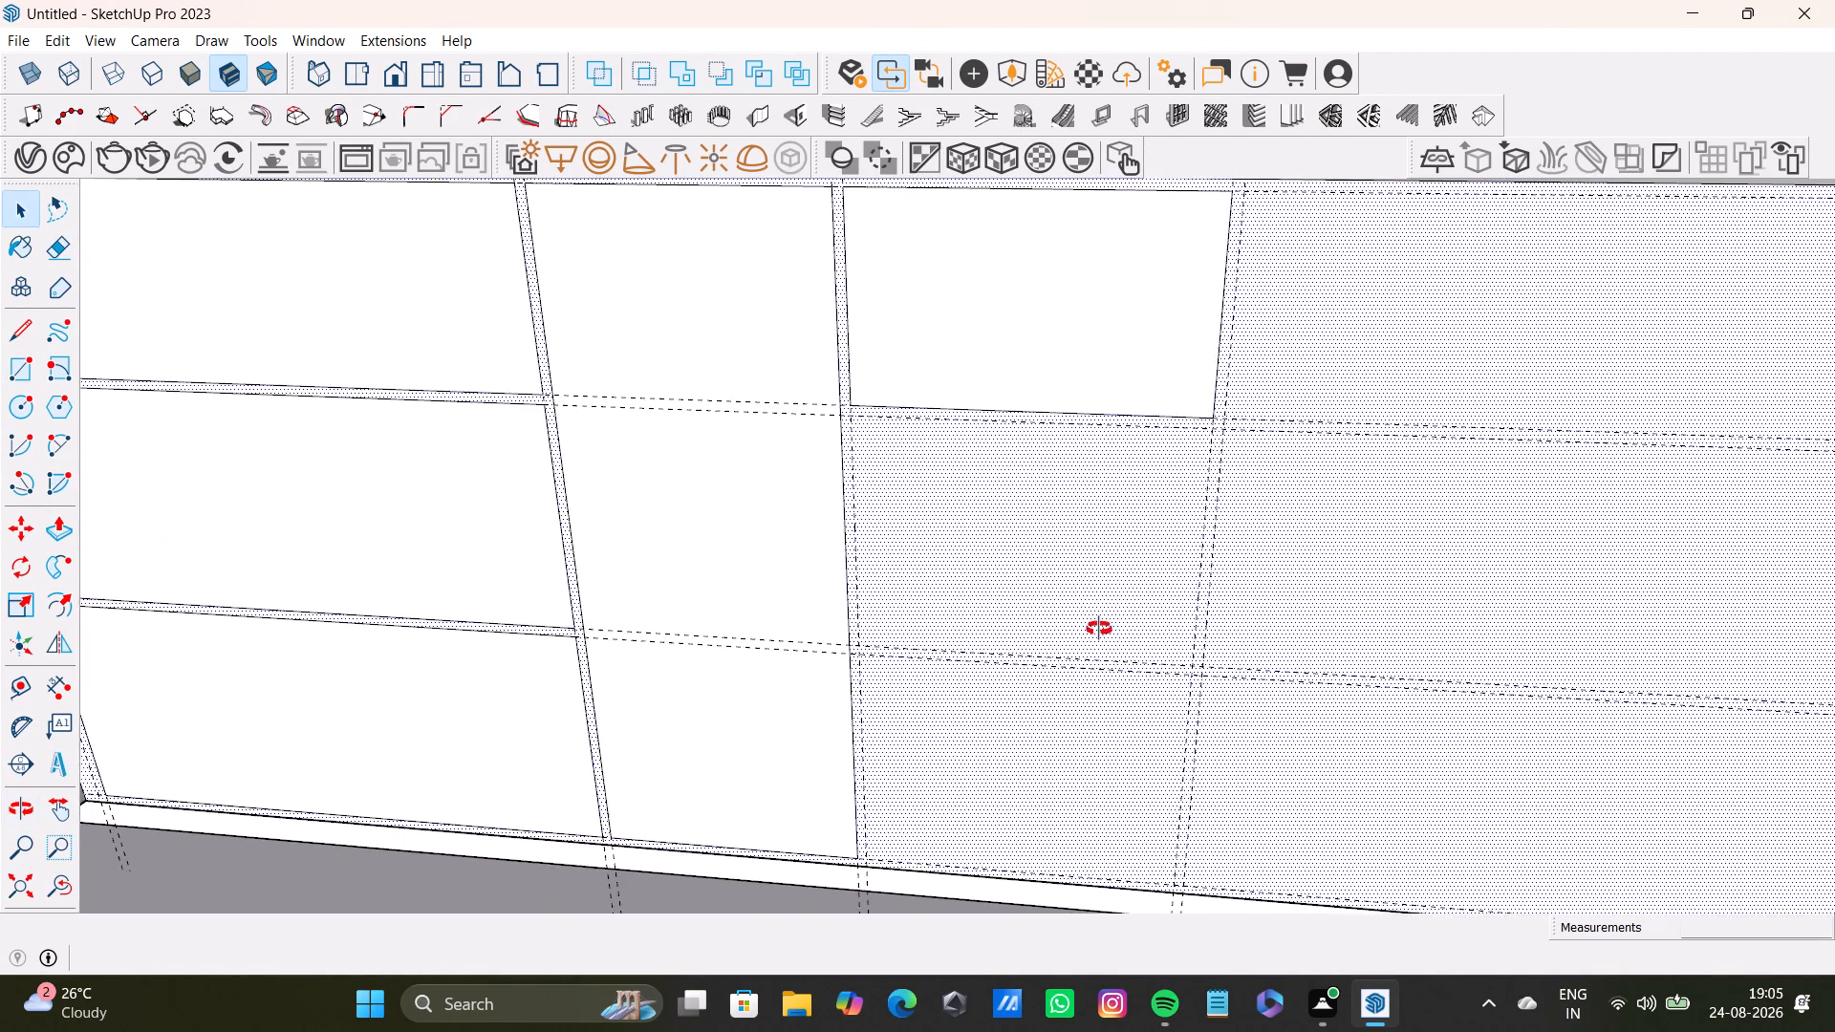
pyautogui.moveTo(1099, 629); pyautogui.dragTo(1113, 499, button='middle')
pyautogui.scroll(-3, 1051, 509)
pyautogui.keyDown('shift'); pyautogui.moveTo(1041, 480); pyautogui.dragTo(1004, 726, button='middle'); pyautogui.keyUp('shift')
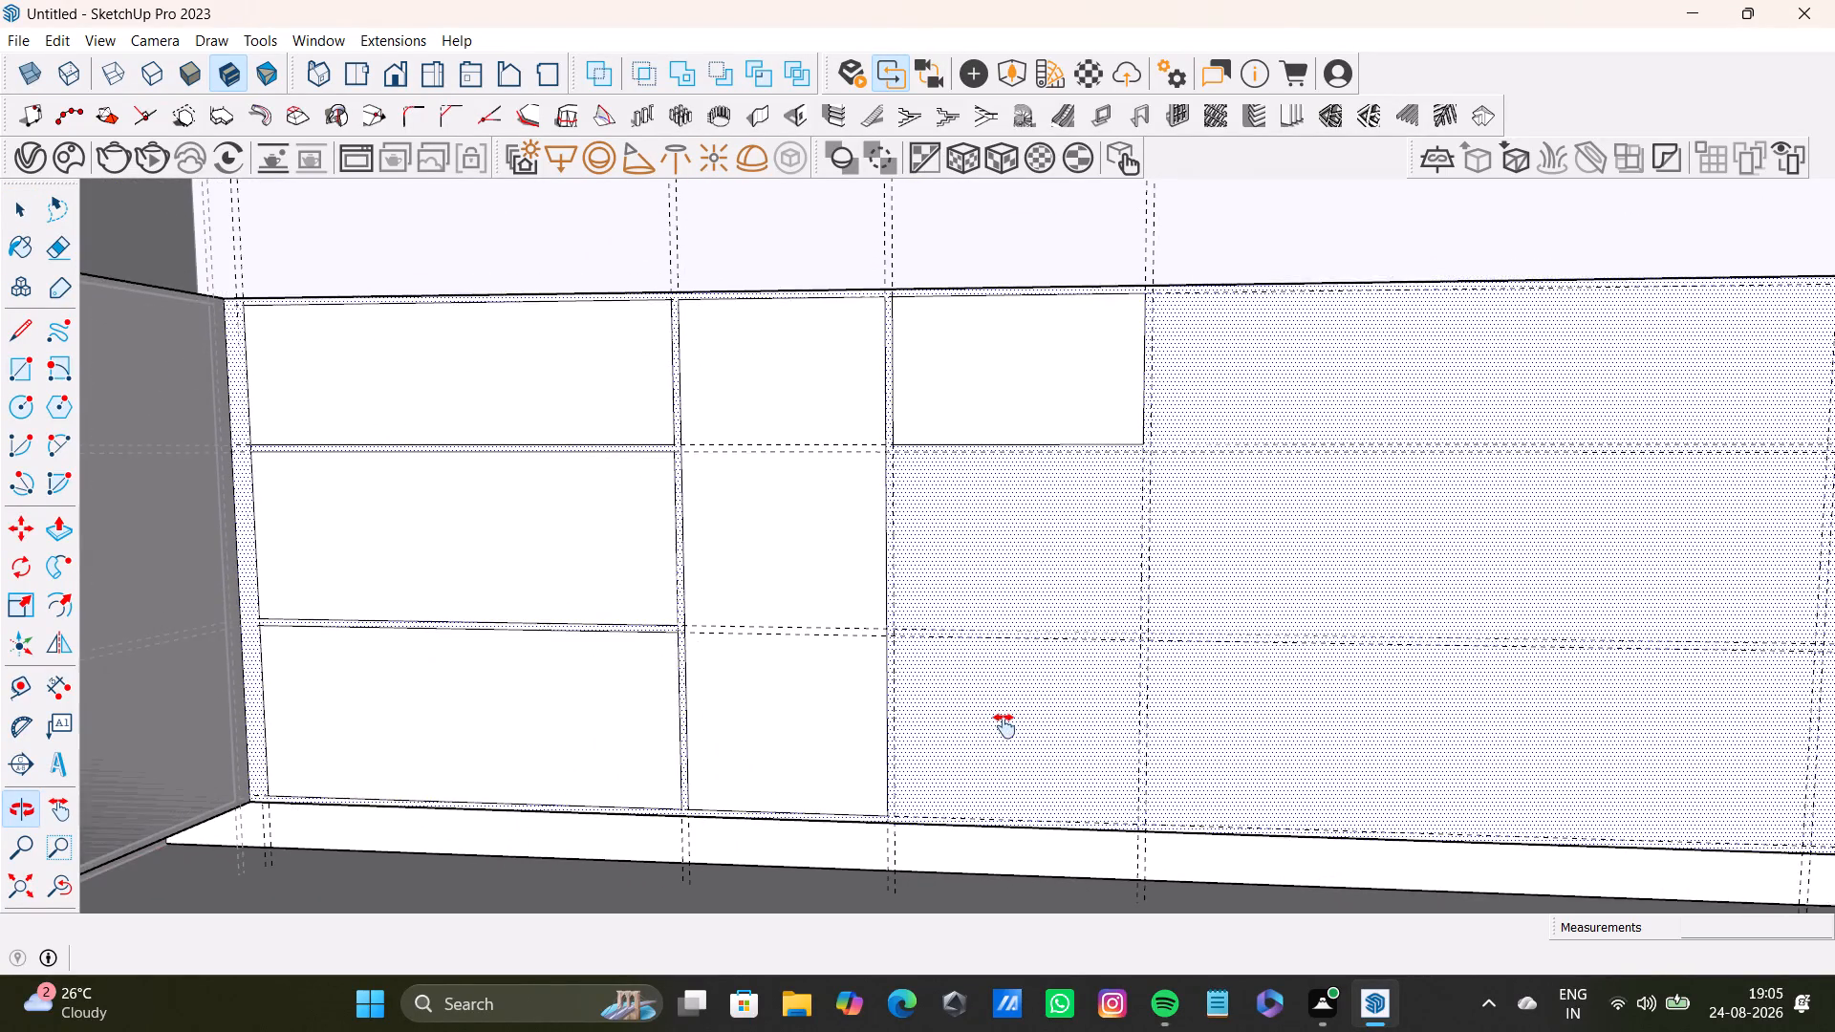
pyautogui.keyDown('shift'); pyautogui.moveTo(1004, 726); pyautogui.dragTo(1002, 735, button='middle'); pyautogui.keyUp('shift')
pyautogui.moveTo(1007, 707); pyautogui.dragTo(1017, 693, button='middle')
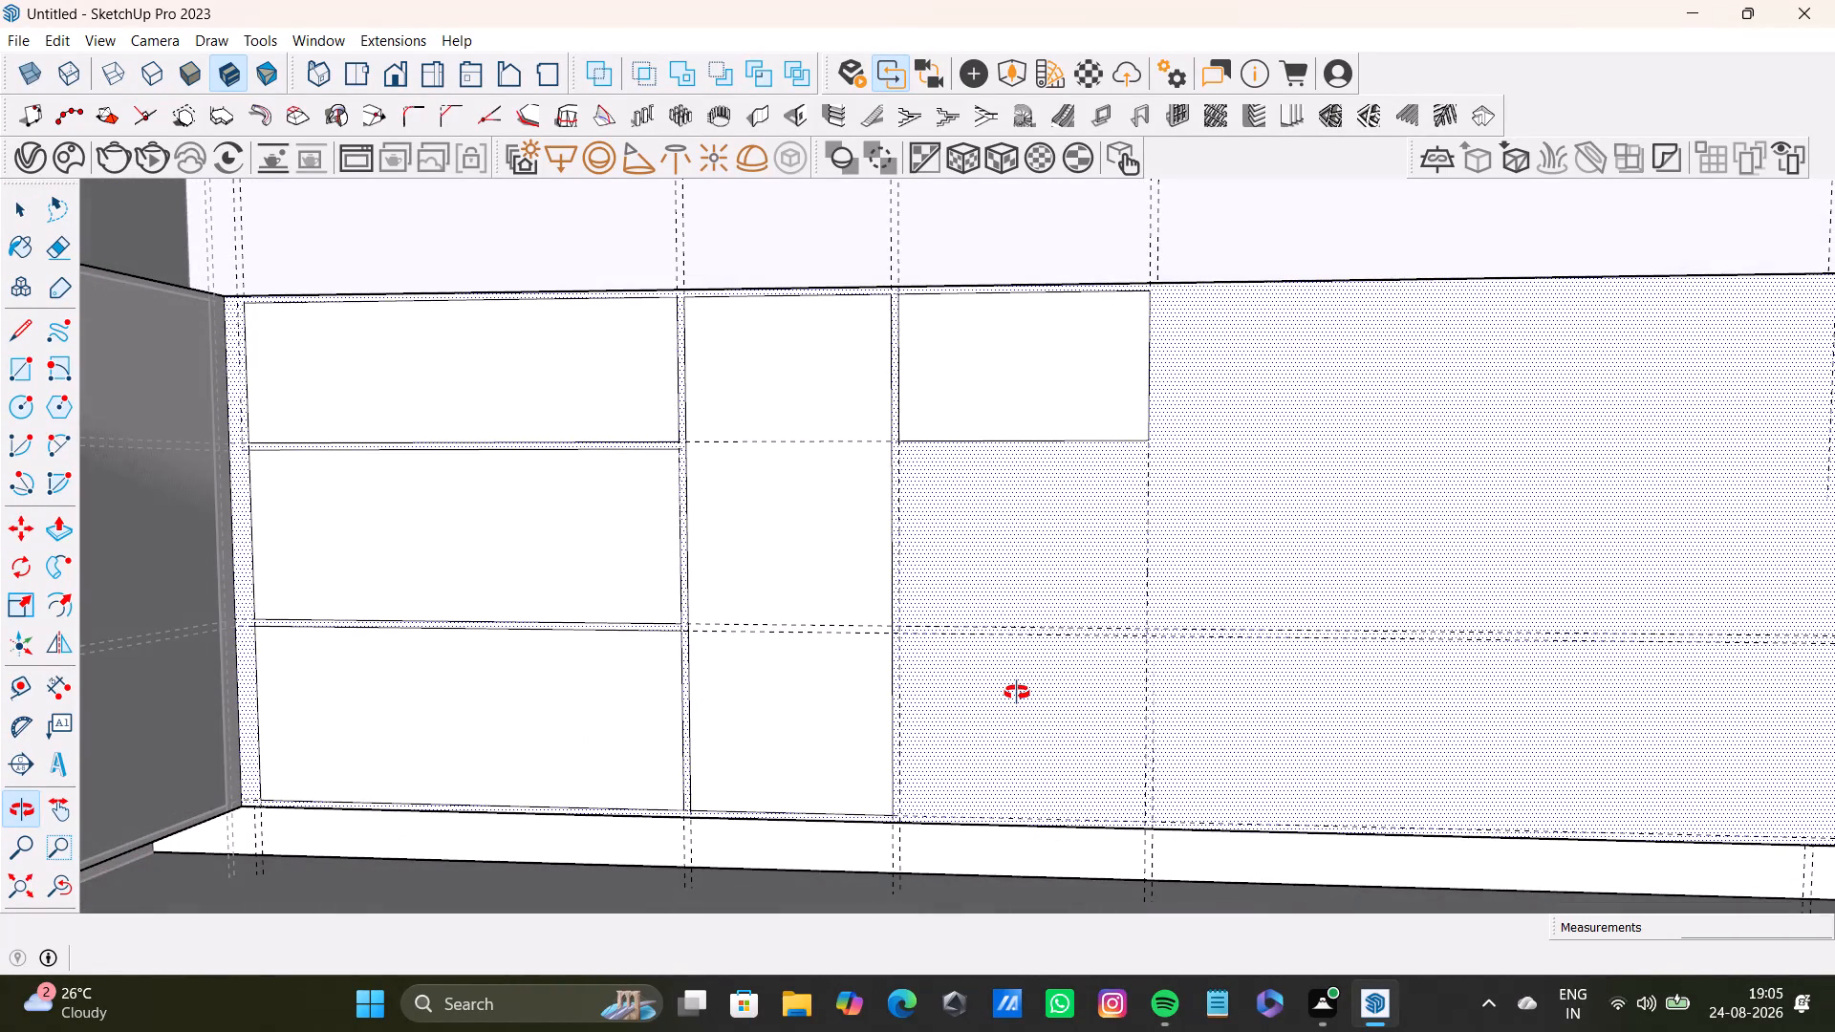
pyautogui.moveTo(1017, 693); pyautogui.dragTo(1018, 704, button='middle')
pyautogui.scroll(-3, 1016, 663)
pyautogui.moveTo(1030, 637); pyautogui.dragTo(962, 714, button='middle')
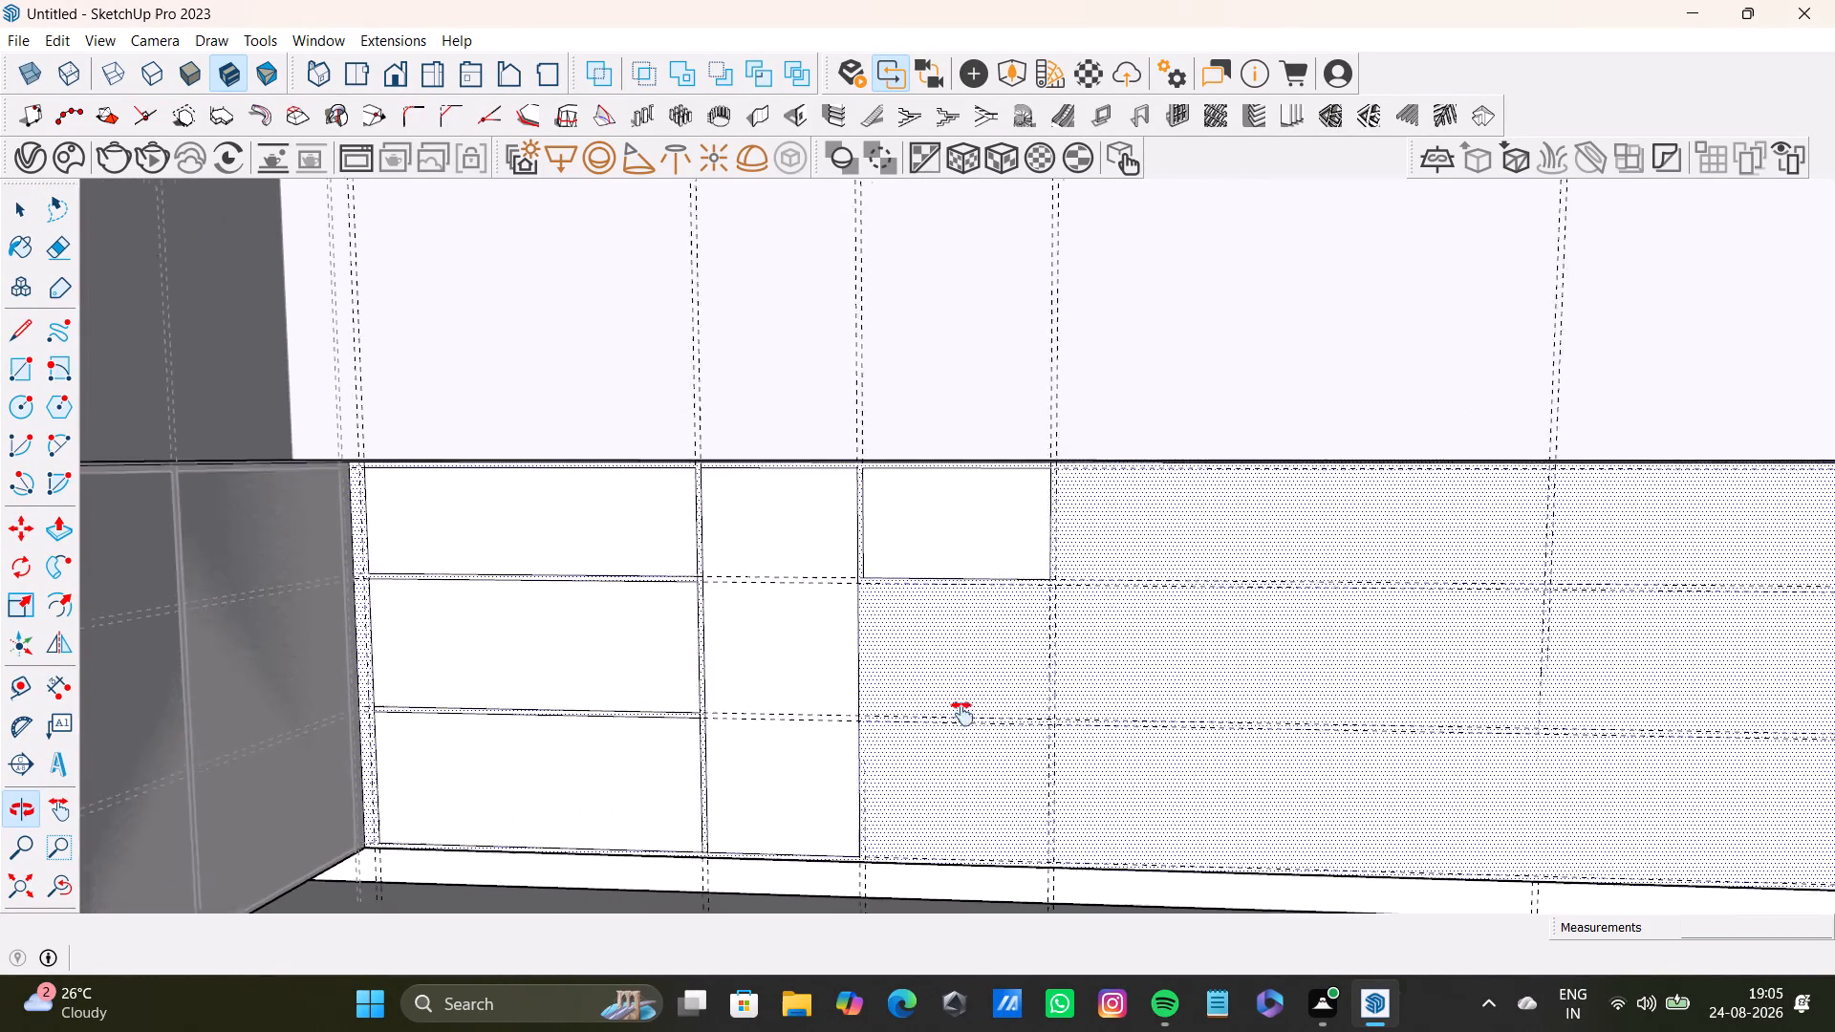
pyautogui.moveTo(962, 714); pyautogui.dragTo(939, 734, button='middle')
pyautogui.moveTo(992, 630); pyautogui.dragTo(856, 797, button='middle')
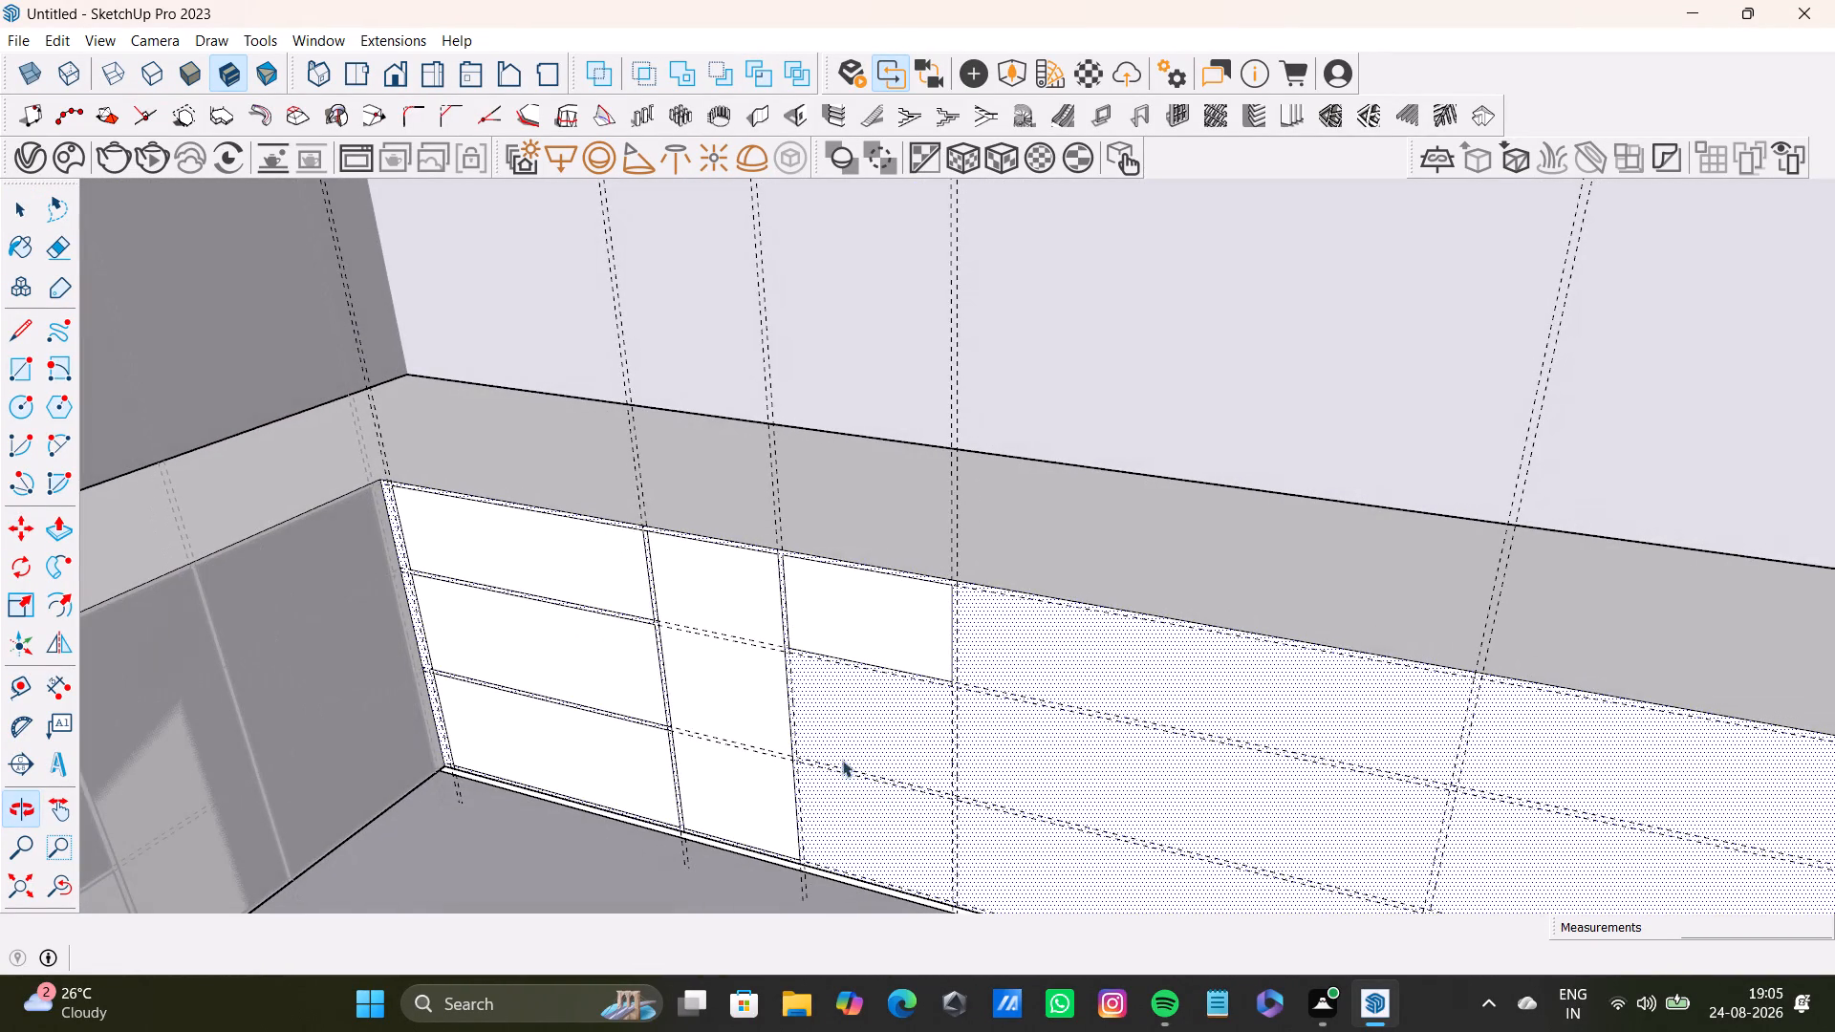
pyautogui.scroll(2, 714, 690)
pyautogui.click(7, 364)
pyautogui.scroll(3, 876, 761)
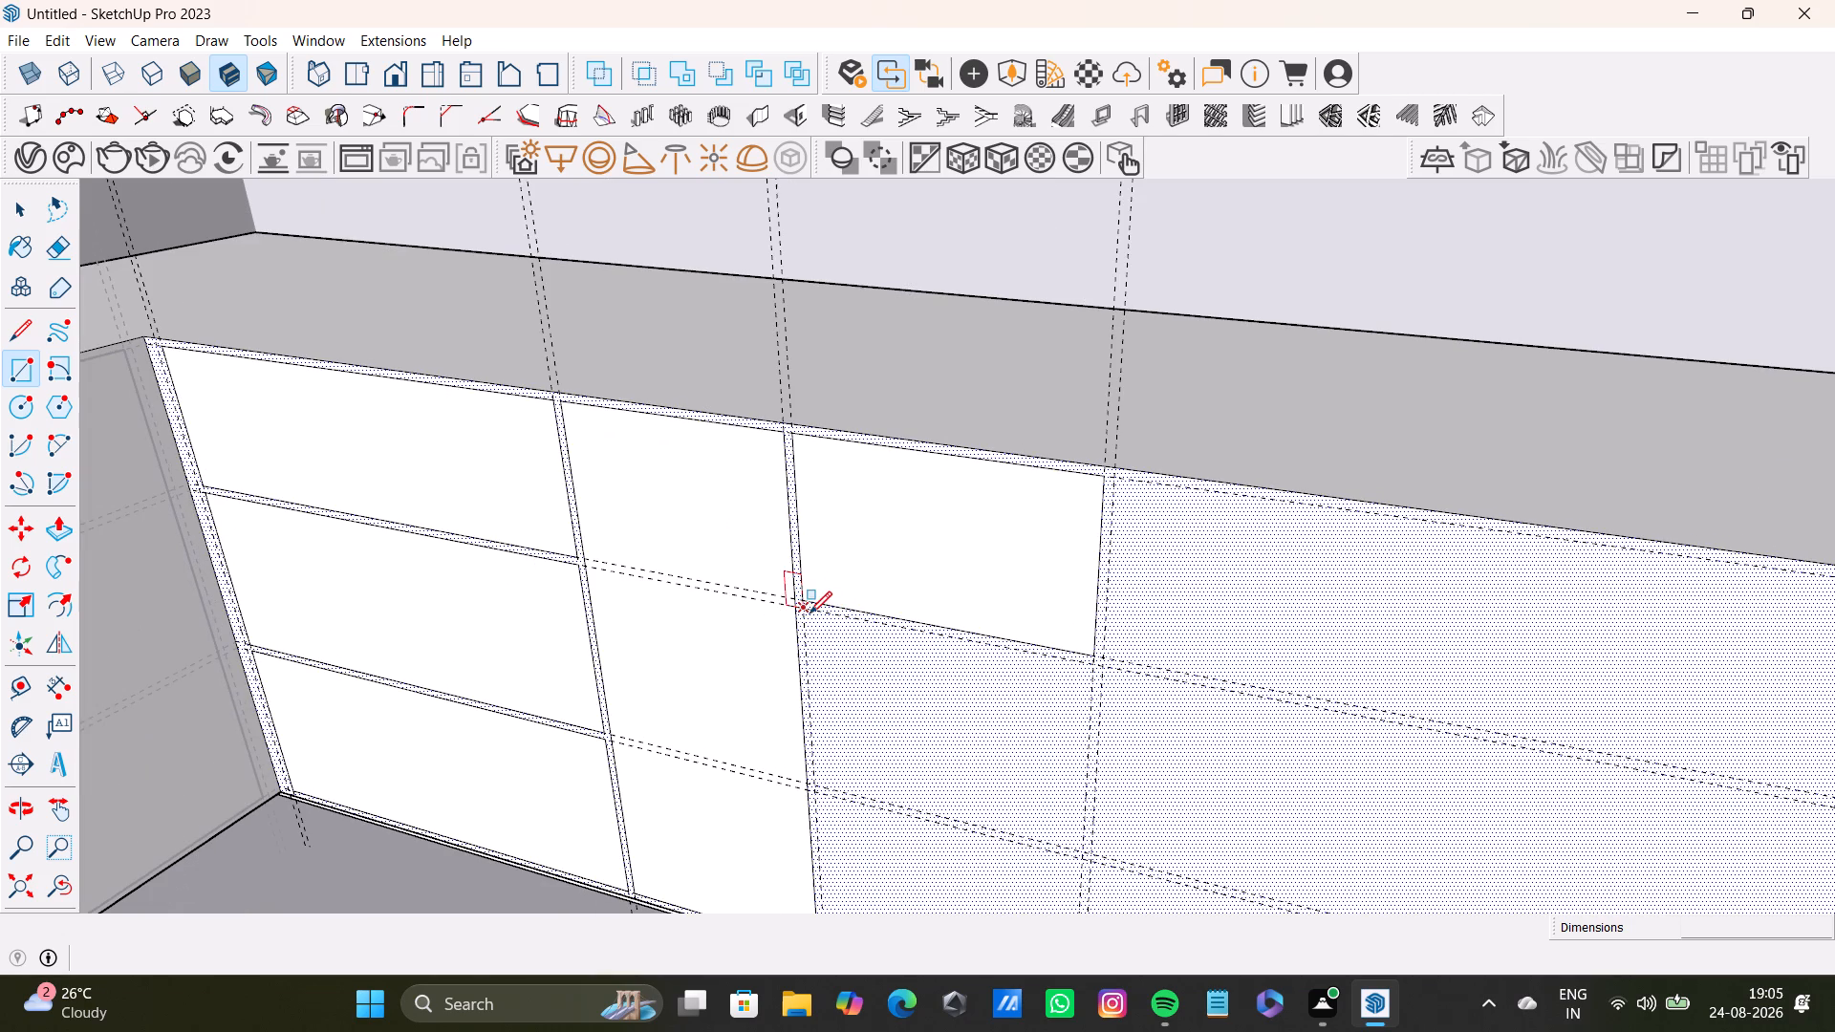
pyautogui.click(803, 612)
pyautogui.click(1082, 852)
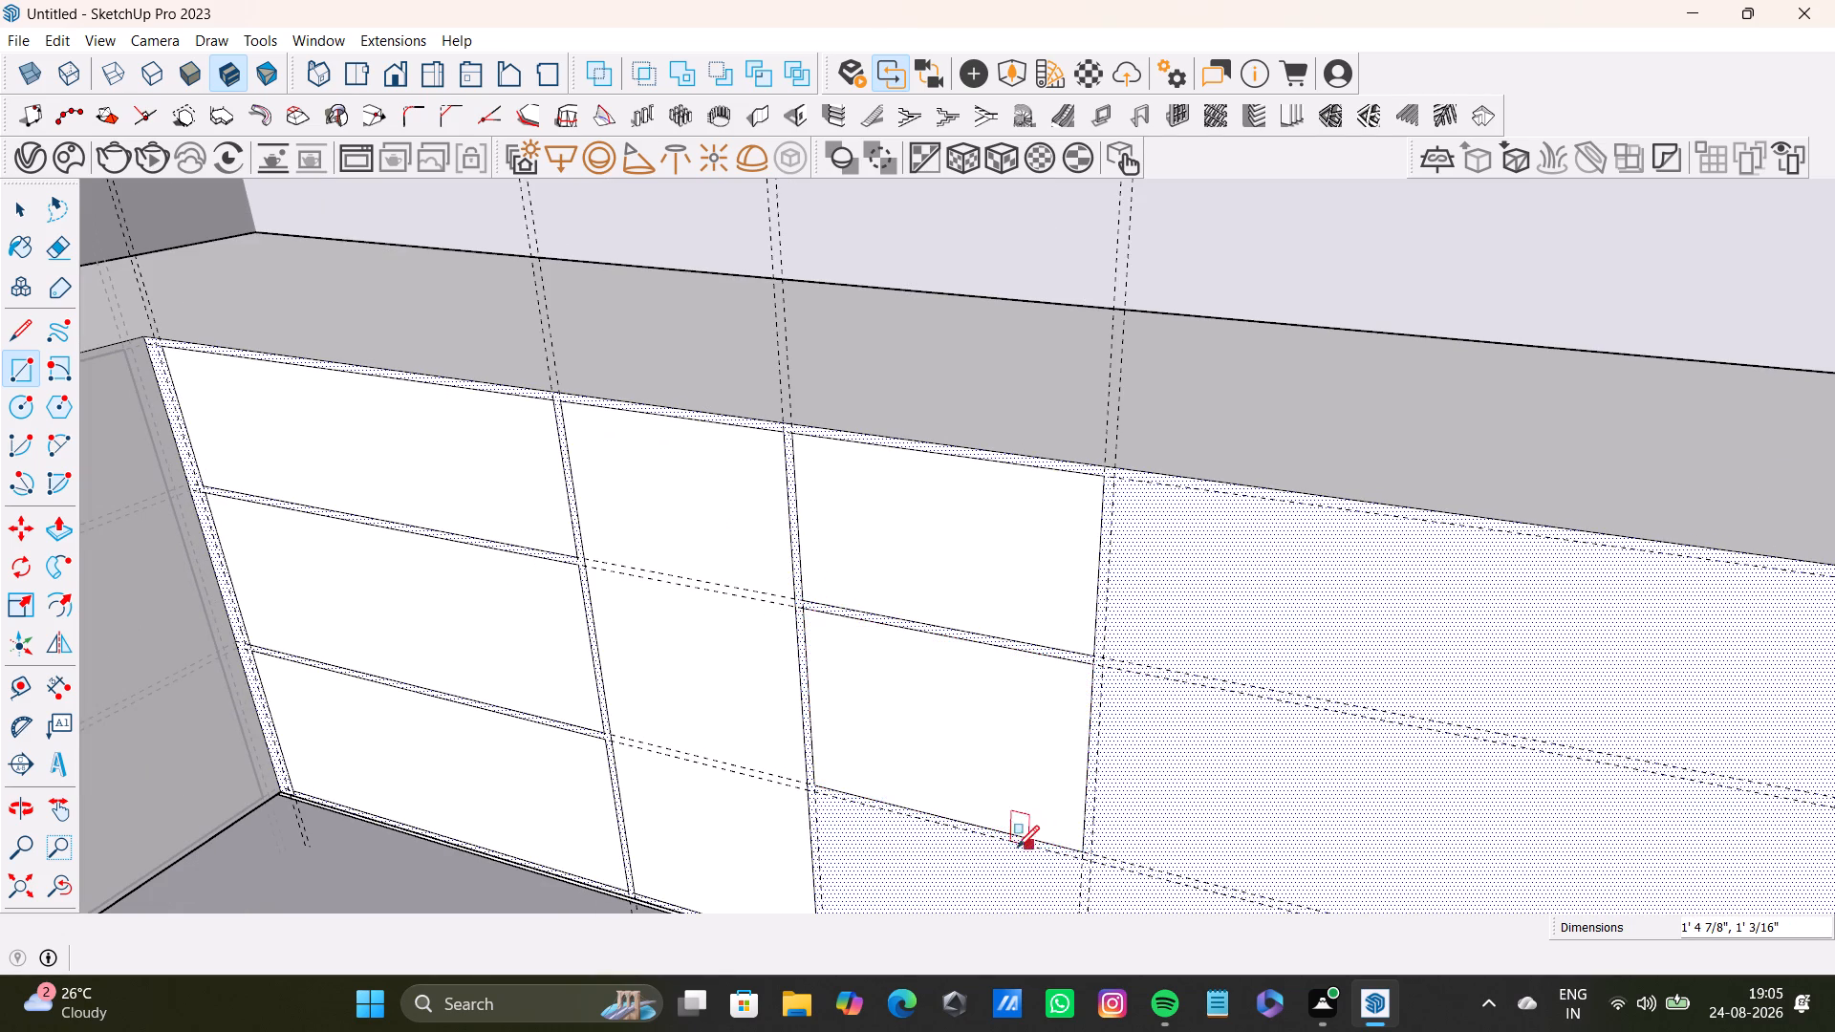
# Draw the bottom panel rectangle, about 1' 3/4" high, in the third column, ending at the guide just above the face's lower edge.
pyautogui.scroll(-3, 1012, 829)
pyautogui.keyDown('shift'); pyautogui.moveTo(1011, 819); pyautogui.dragTo(979, 639, button='middle'); pyautogui.keyUp('shift')
pyautogui.moveTo(10, 374); pyautogui.dragTo(20, 374)
pyautogui.scroll(4, 788, 729)
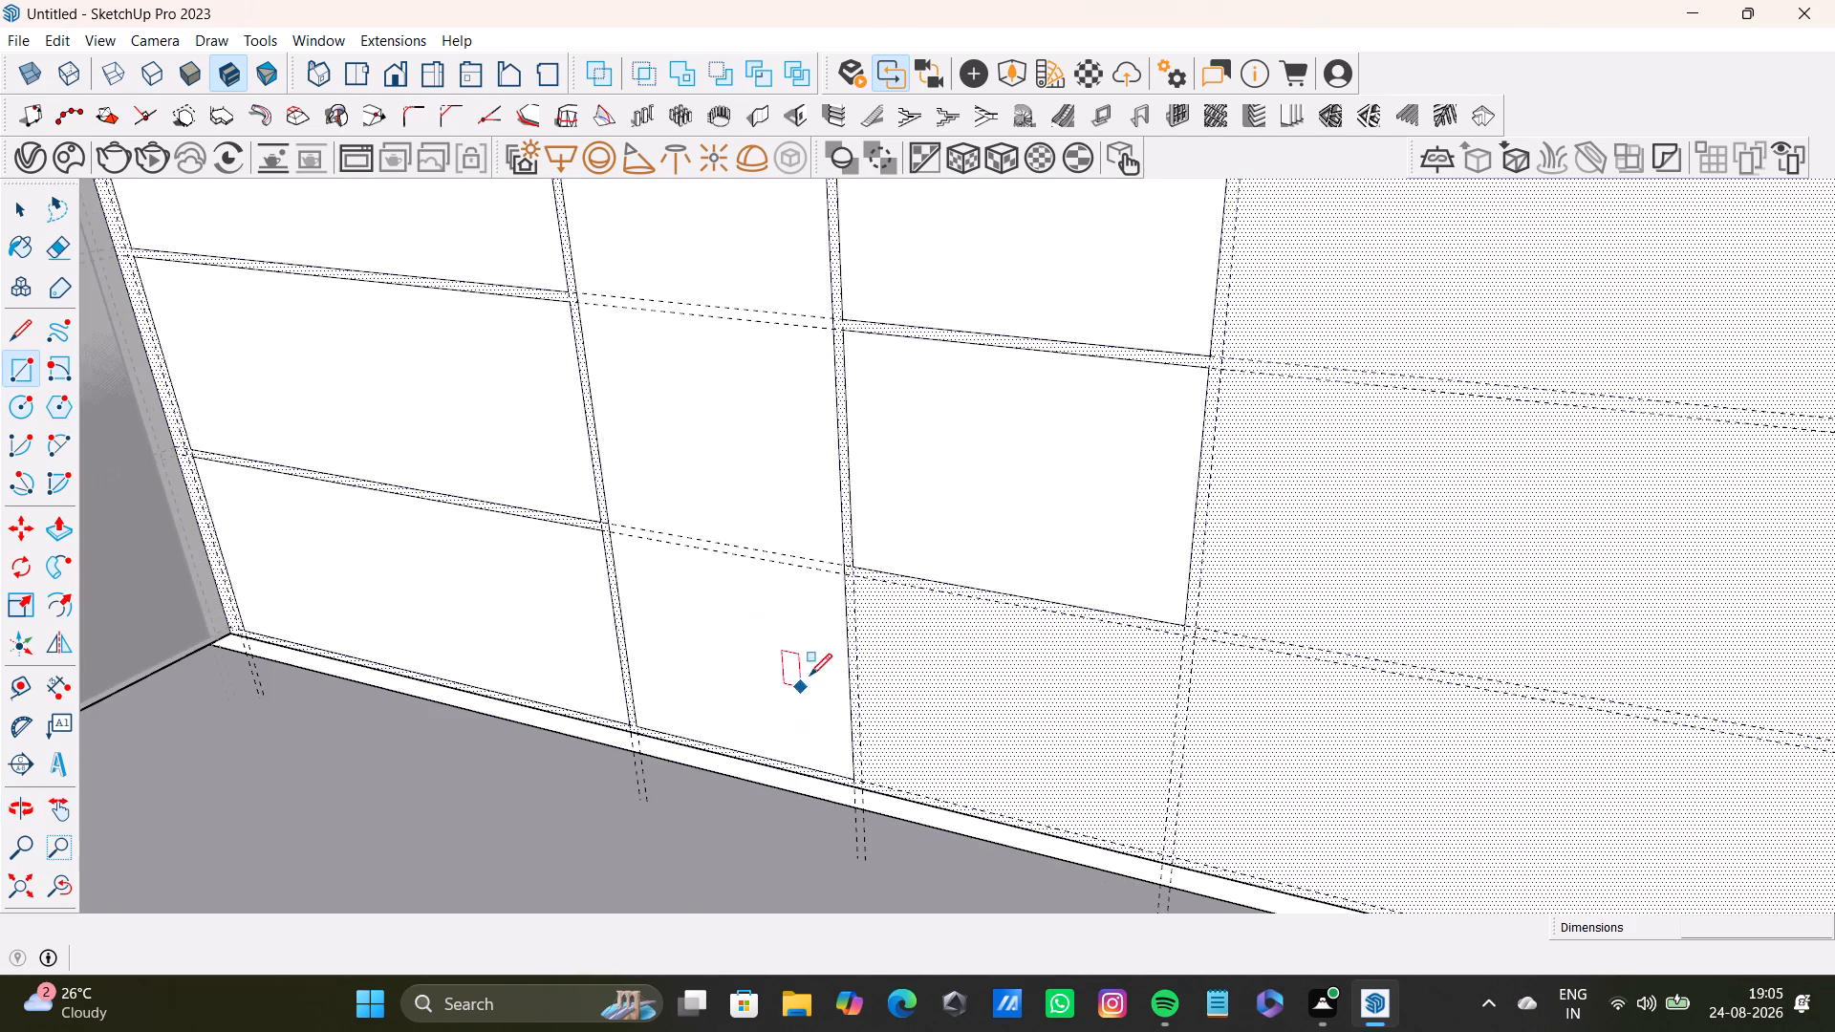
pyautogui.click(853, 575)
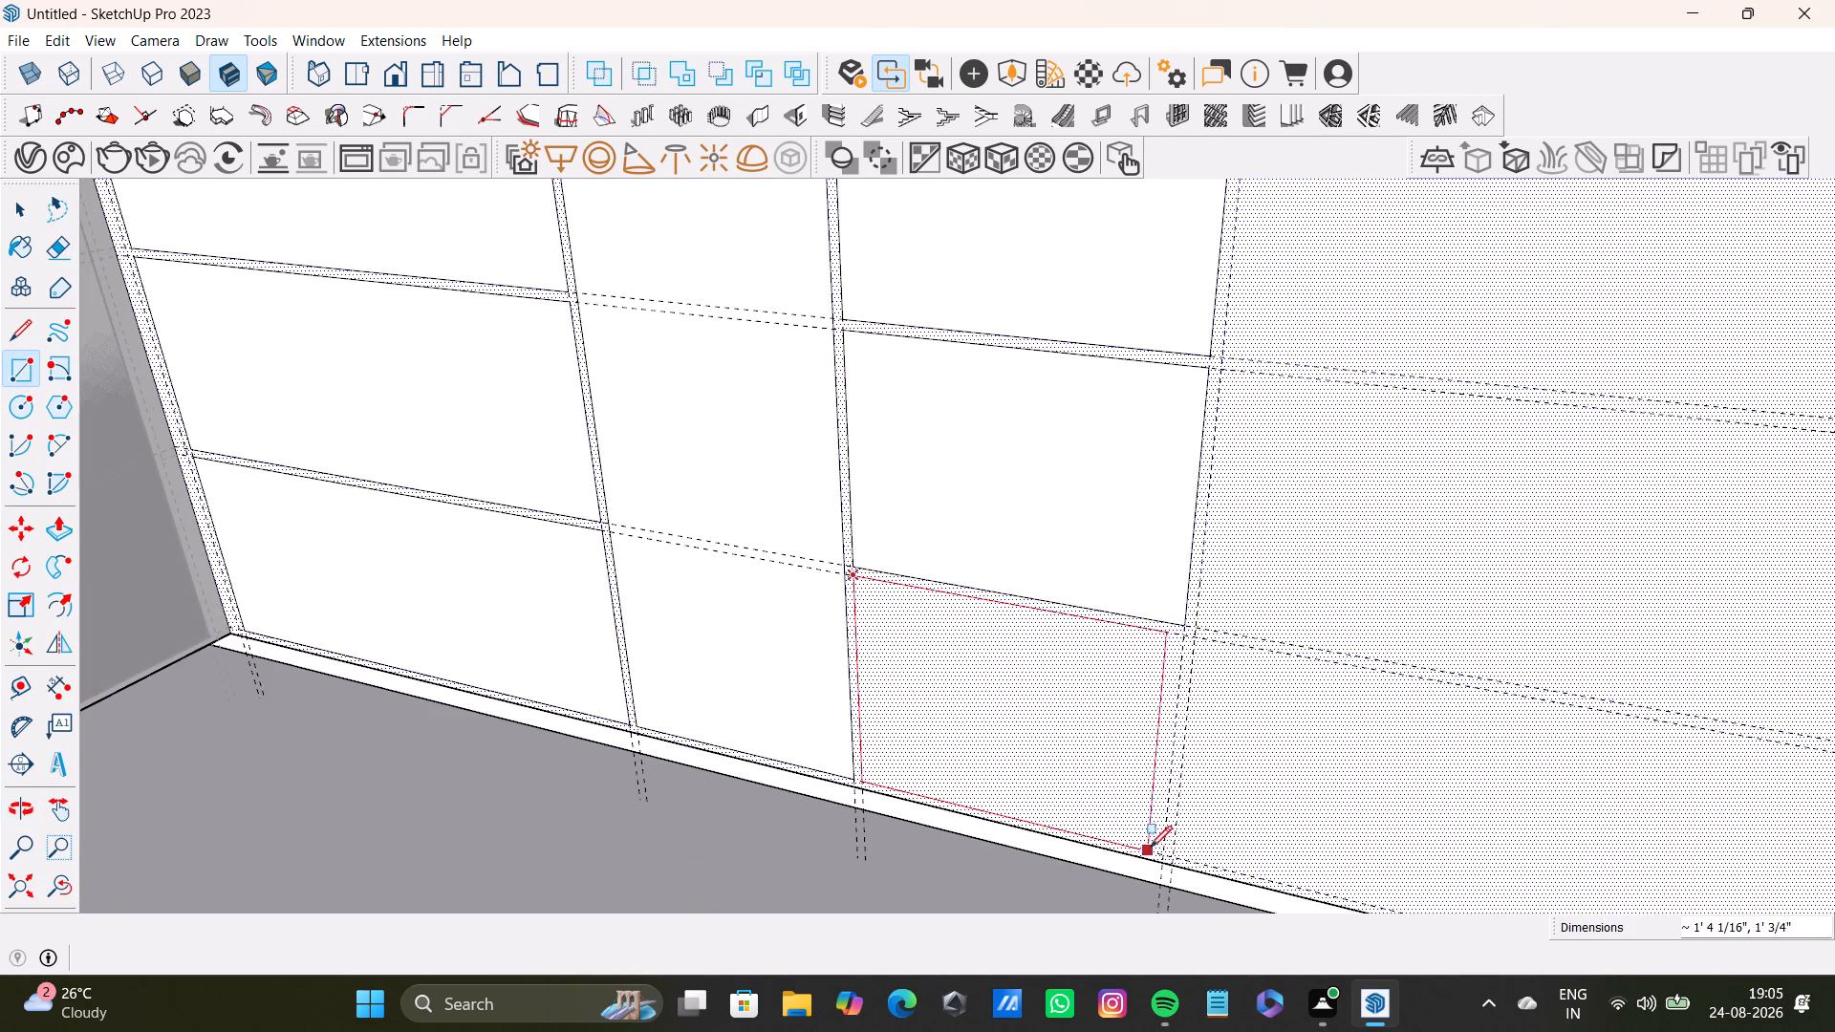
pyautogui.click(1161, 854)
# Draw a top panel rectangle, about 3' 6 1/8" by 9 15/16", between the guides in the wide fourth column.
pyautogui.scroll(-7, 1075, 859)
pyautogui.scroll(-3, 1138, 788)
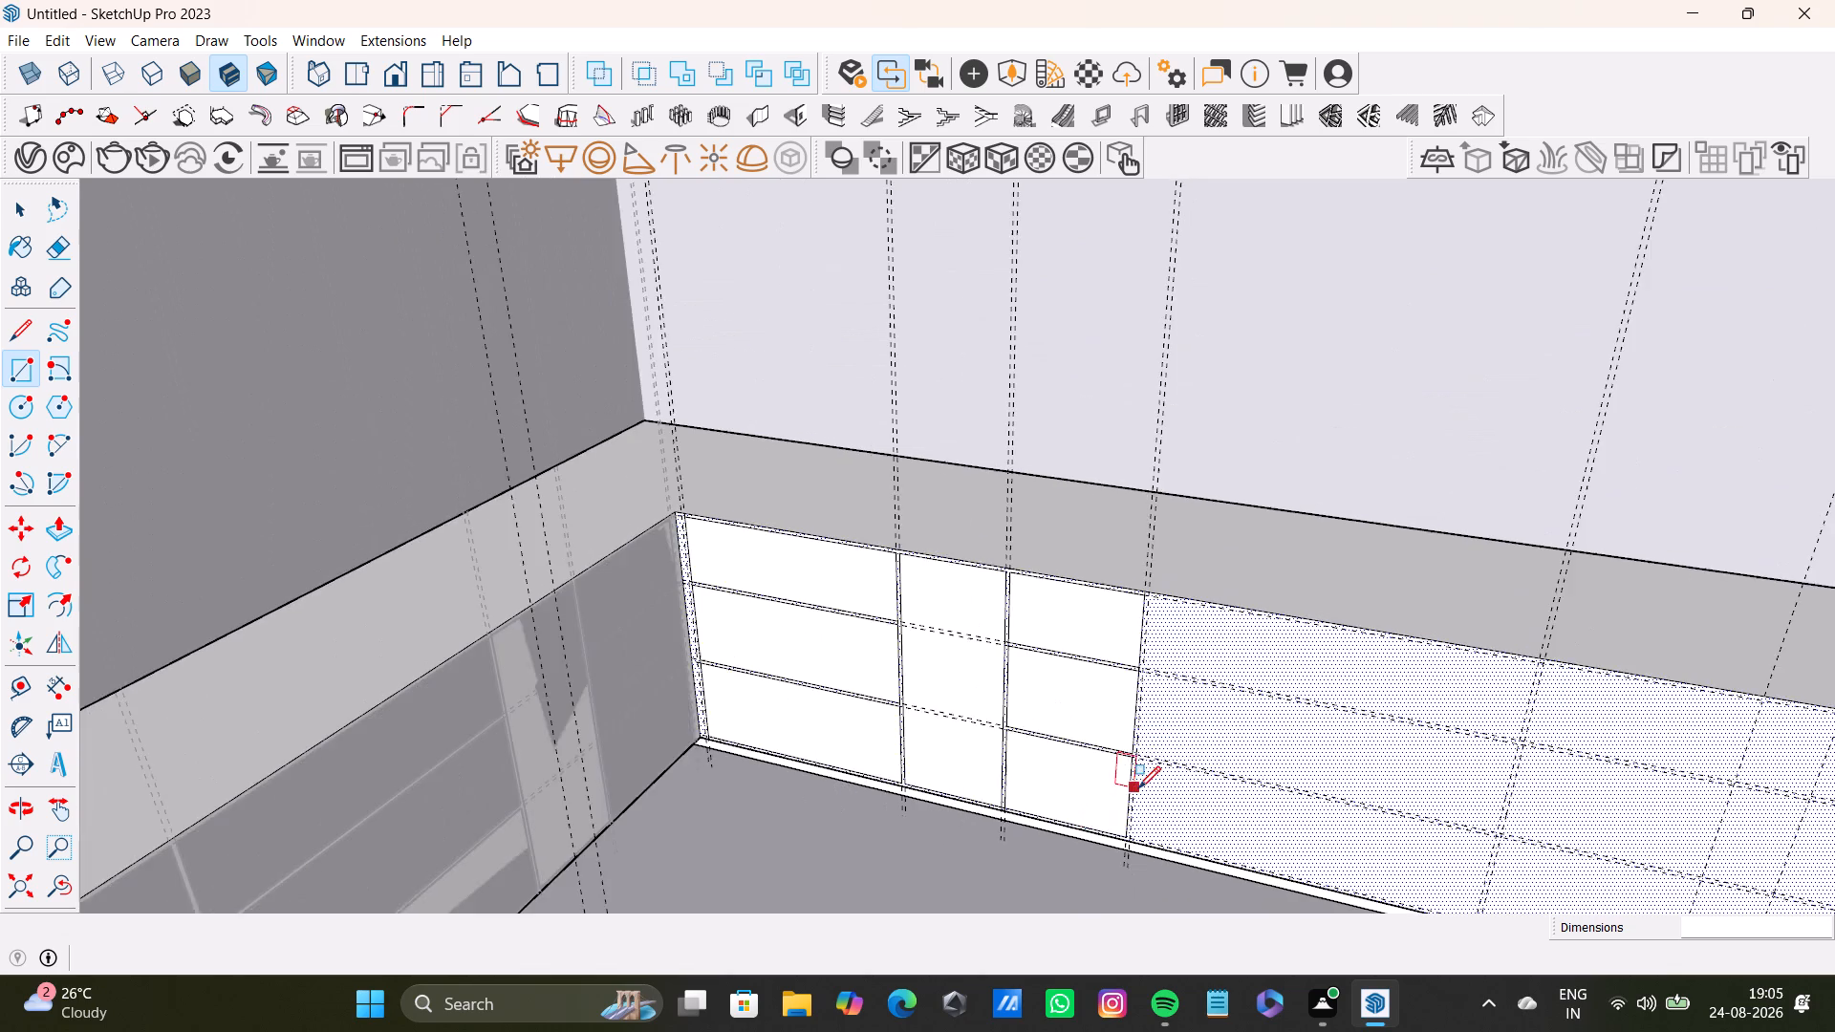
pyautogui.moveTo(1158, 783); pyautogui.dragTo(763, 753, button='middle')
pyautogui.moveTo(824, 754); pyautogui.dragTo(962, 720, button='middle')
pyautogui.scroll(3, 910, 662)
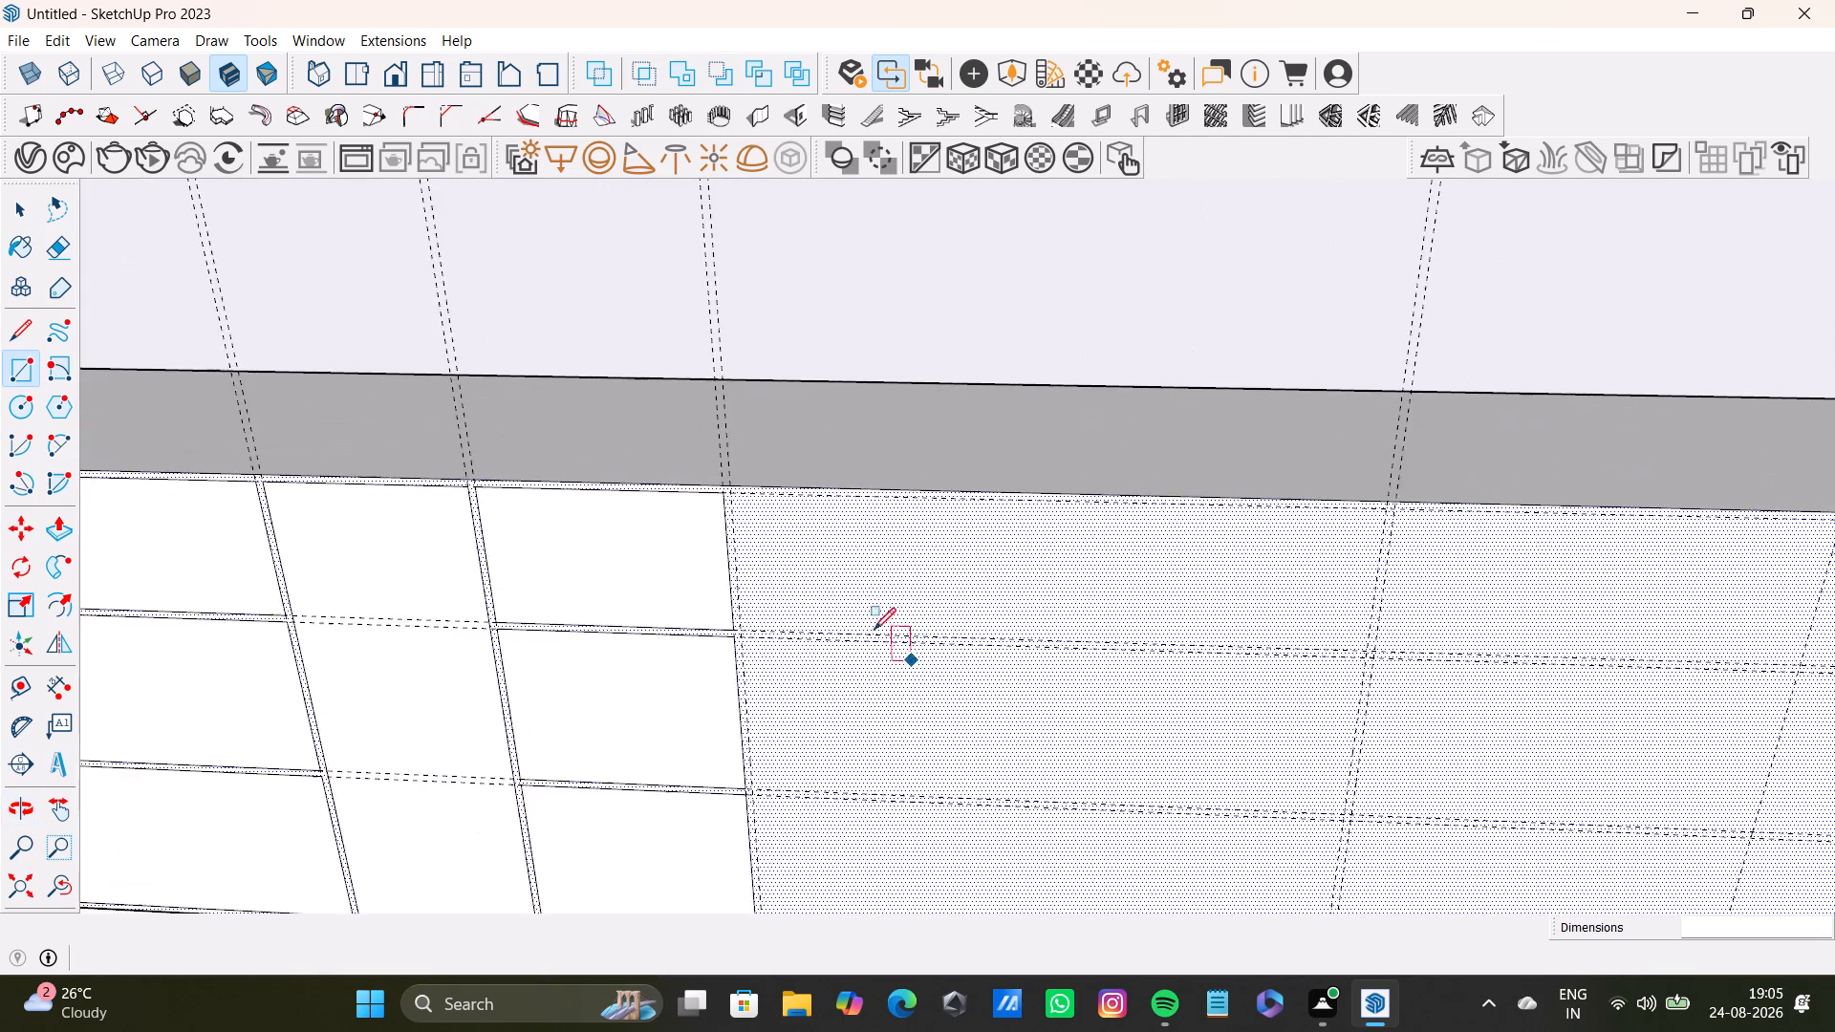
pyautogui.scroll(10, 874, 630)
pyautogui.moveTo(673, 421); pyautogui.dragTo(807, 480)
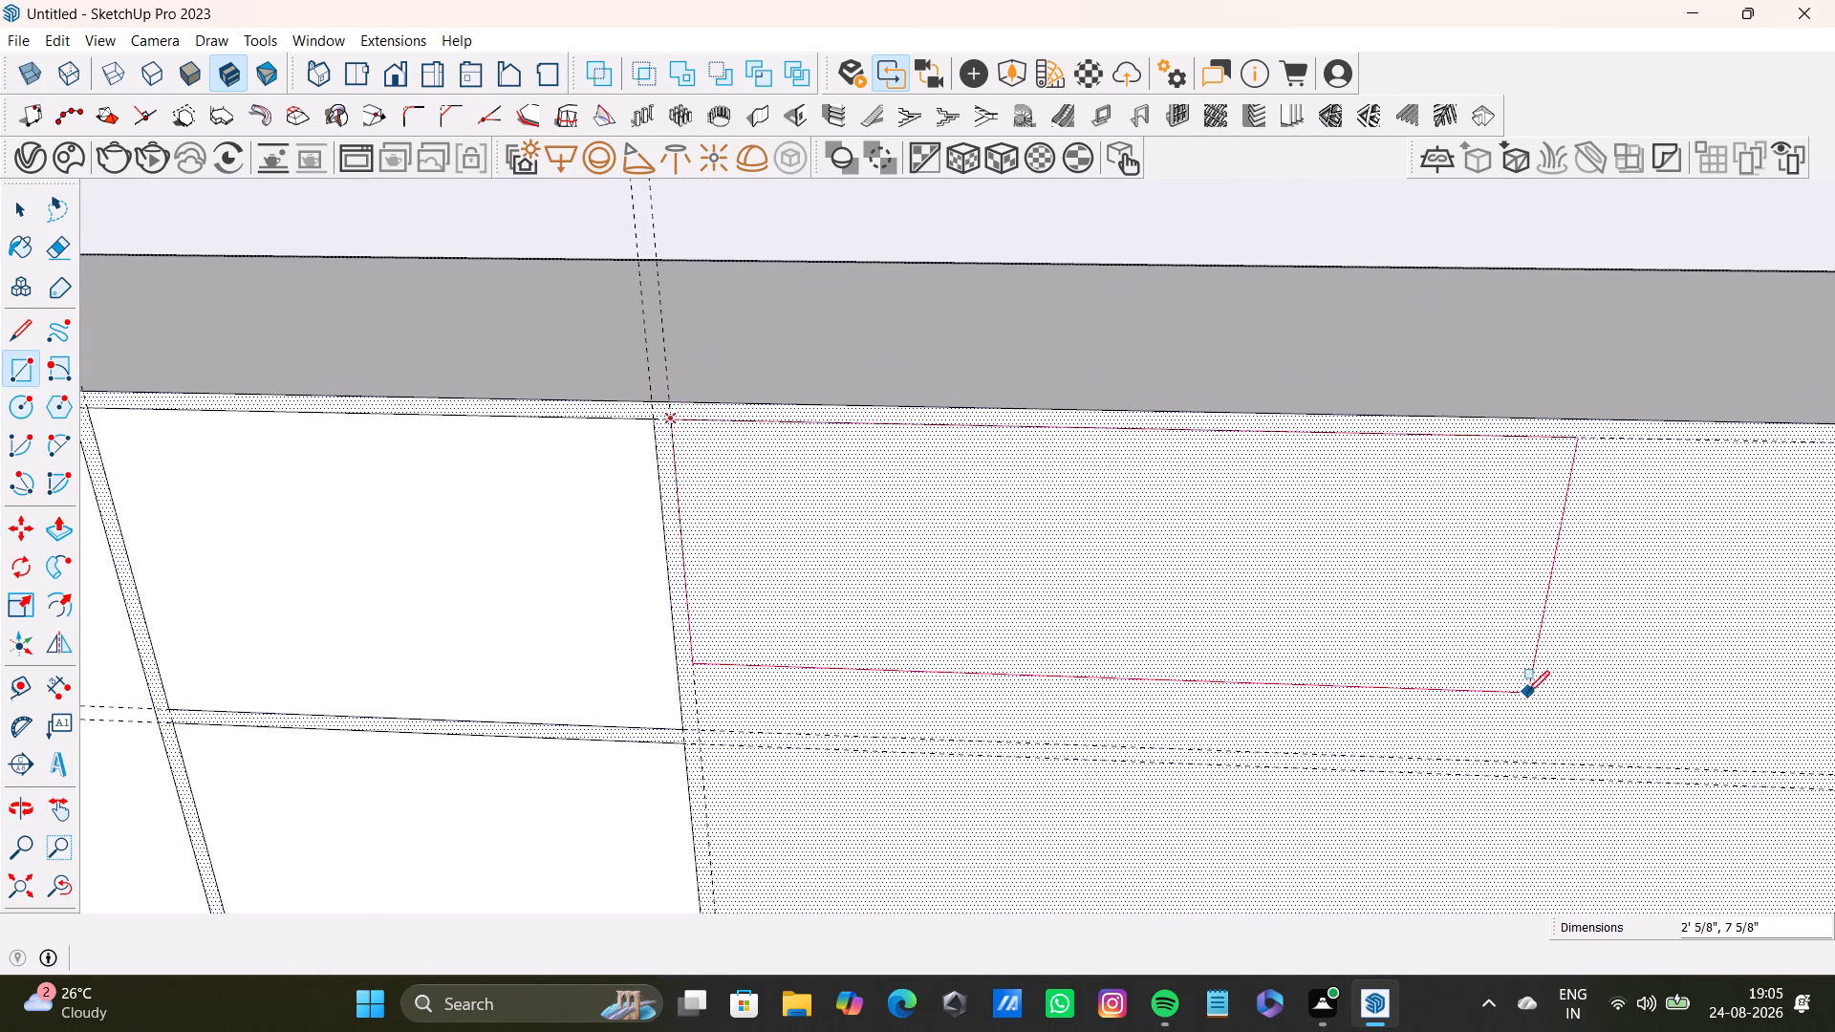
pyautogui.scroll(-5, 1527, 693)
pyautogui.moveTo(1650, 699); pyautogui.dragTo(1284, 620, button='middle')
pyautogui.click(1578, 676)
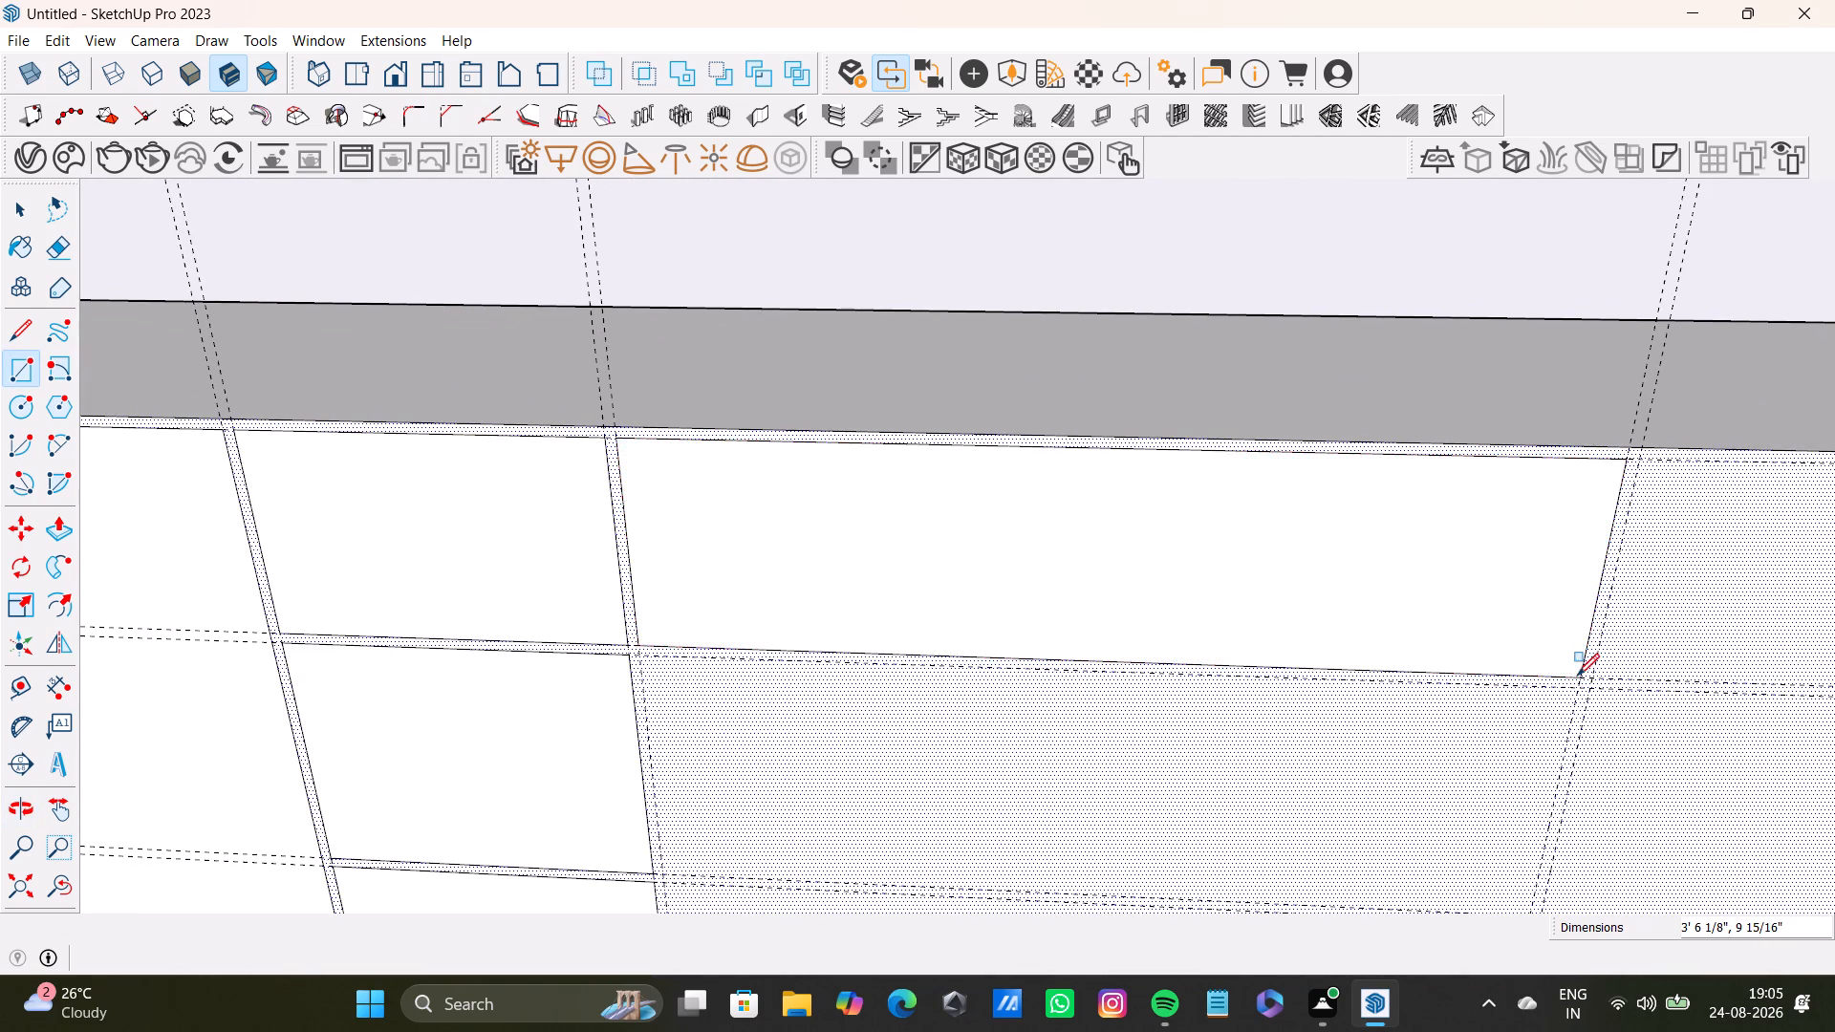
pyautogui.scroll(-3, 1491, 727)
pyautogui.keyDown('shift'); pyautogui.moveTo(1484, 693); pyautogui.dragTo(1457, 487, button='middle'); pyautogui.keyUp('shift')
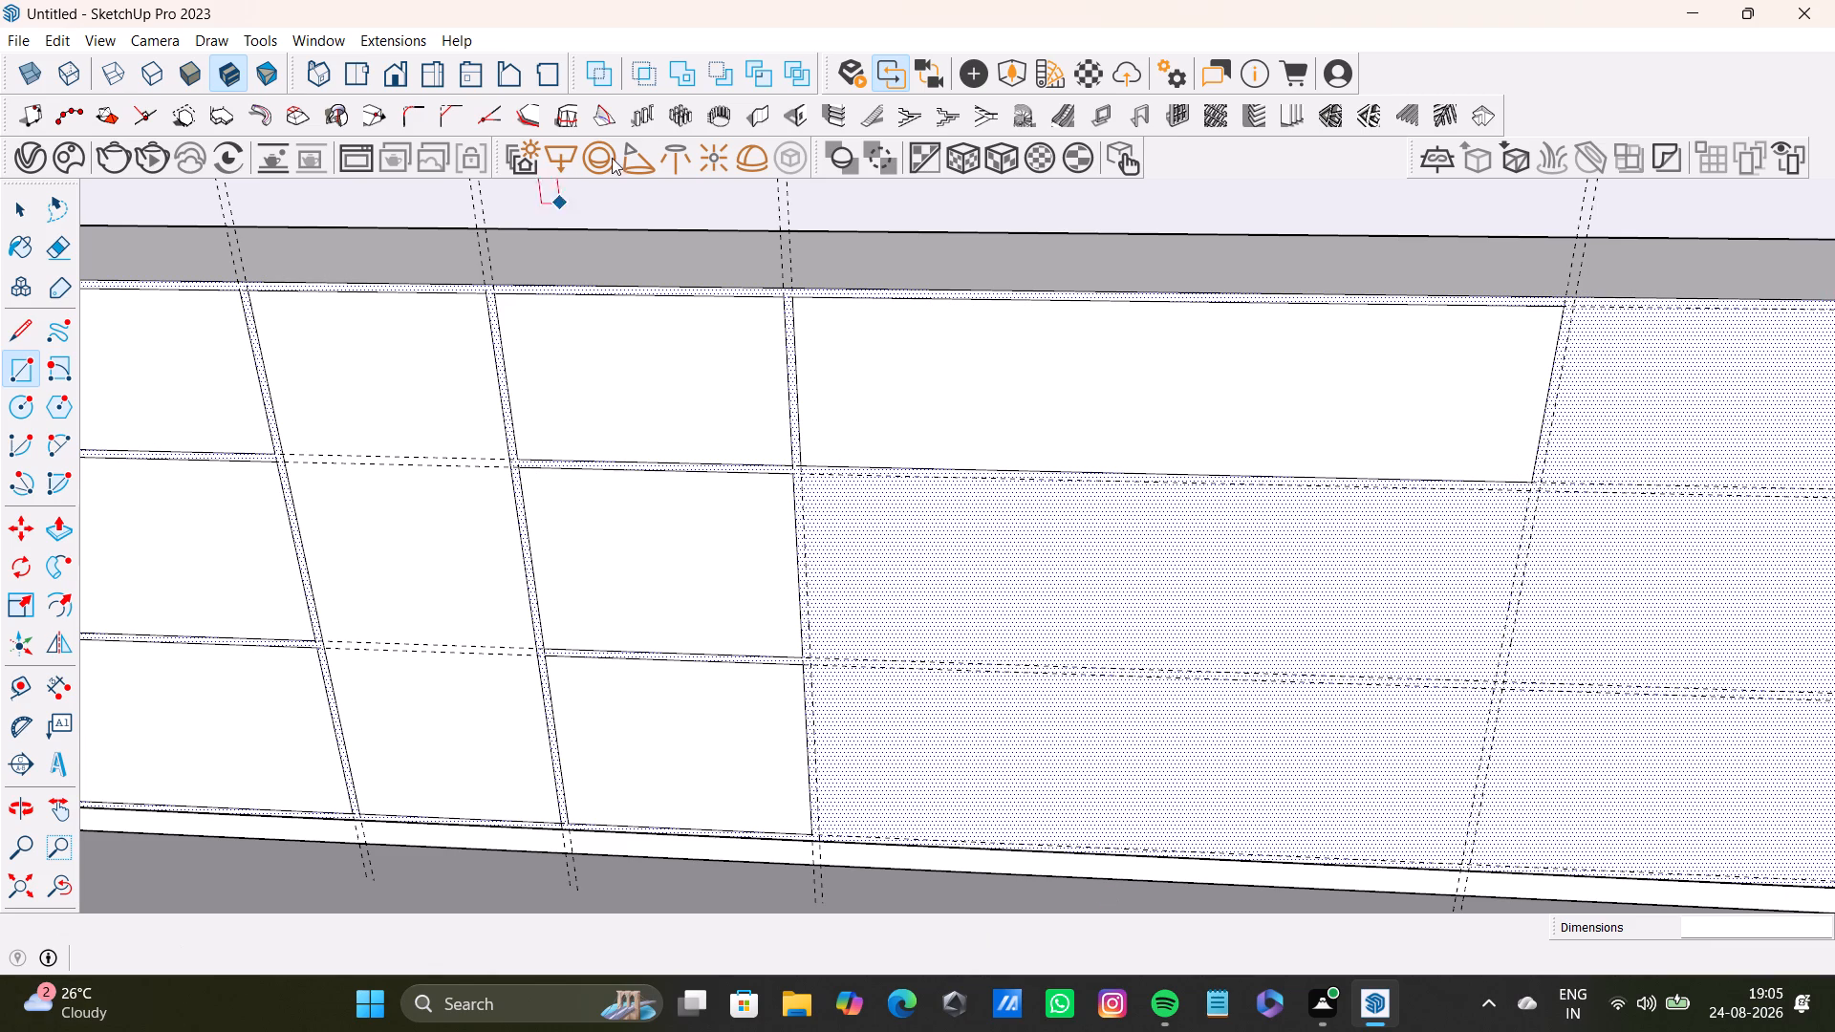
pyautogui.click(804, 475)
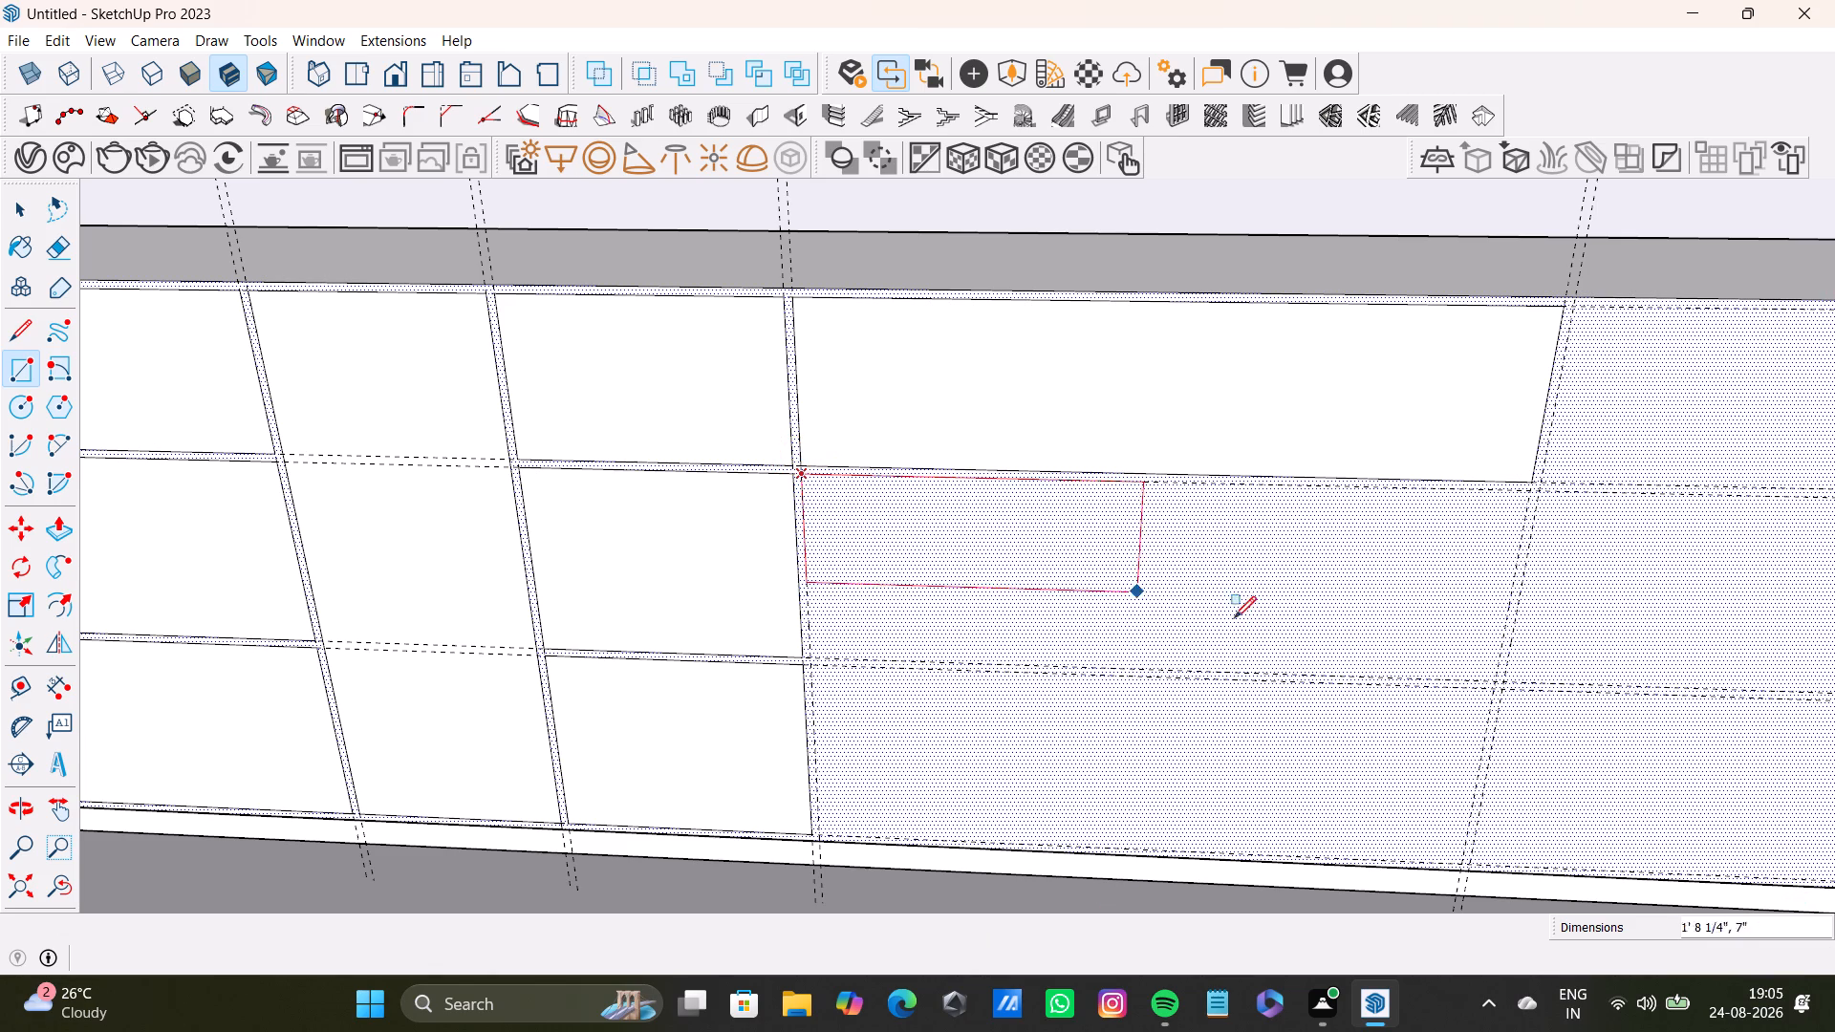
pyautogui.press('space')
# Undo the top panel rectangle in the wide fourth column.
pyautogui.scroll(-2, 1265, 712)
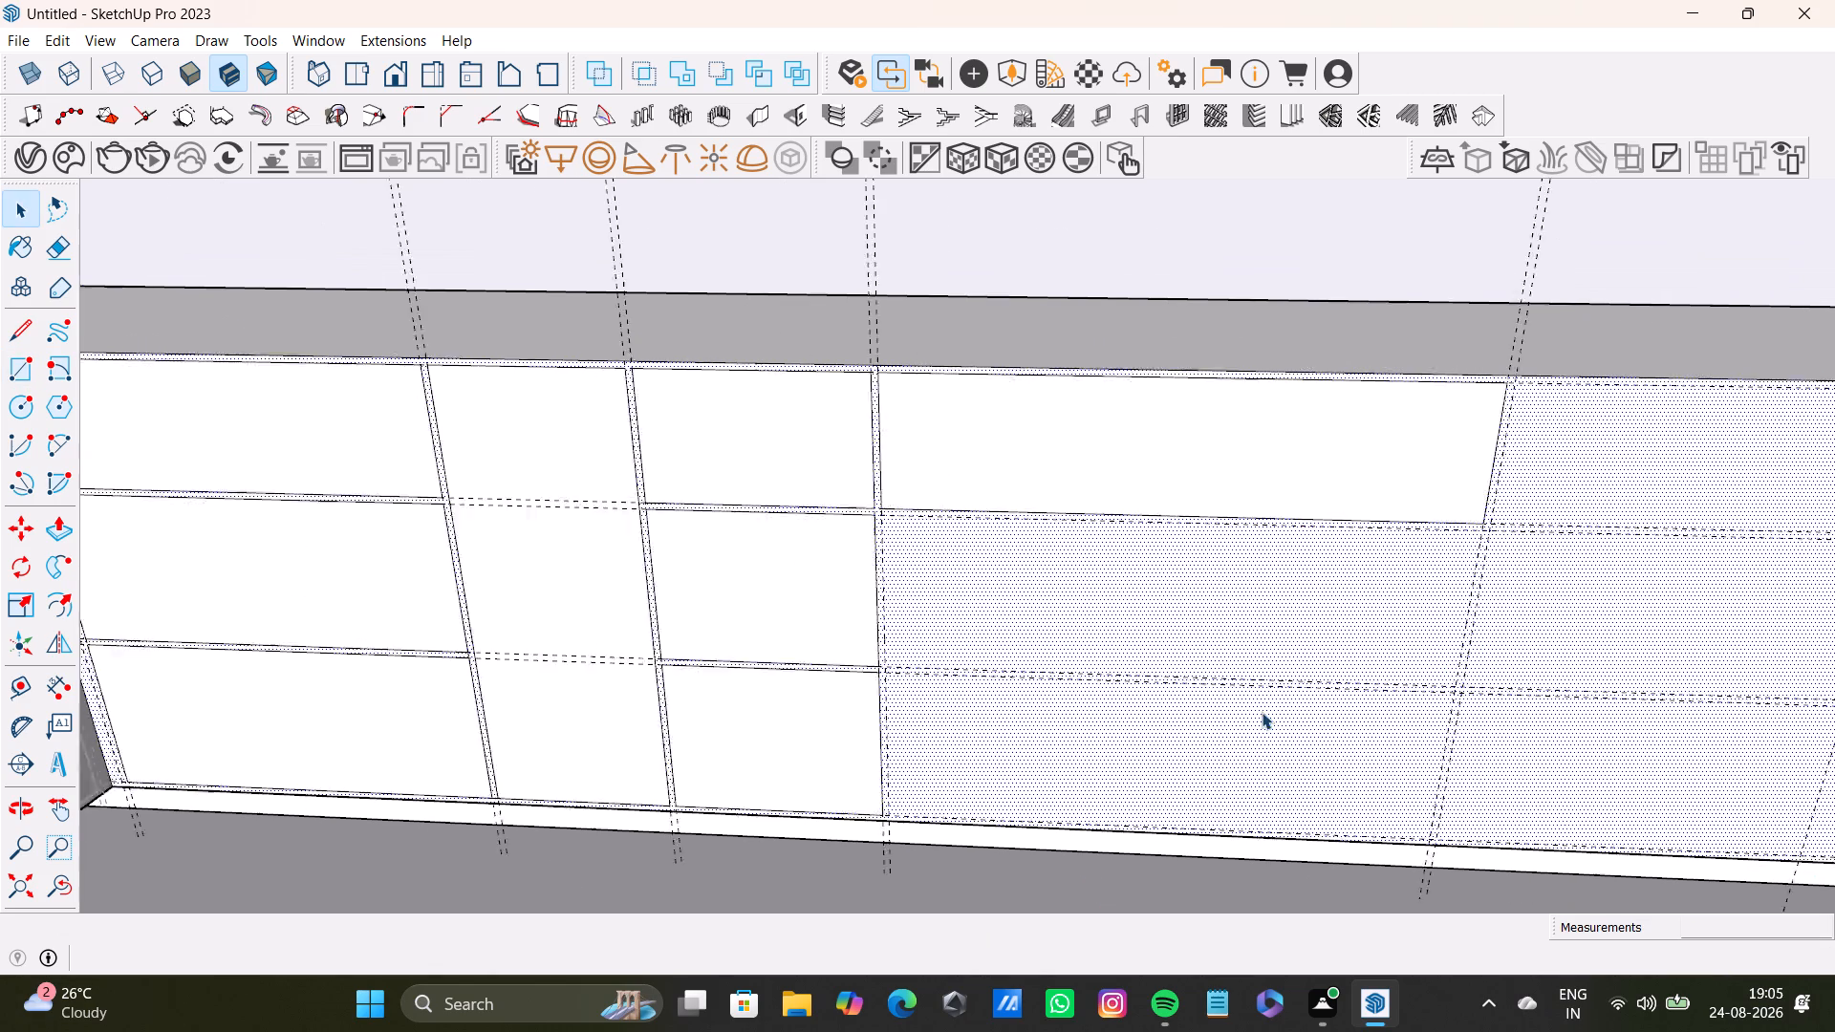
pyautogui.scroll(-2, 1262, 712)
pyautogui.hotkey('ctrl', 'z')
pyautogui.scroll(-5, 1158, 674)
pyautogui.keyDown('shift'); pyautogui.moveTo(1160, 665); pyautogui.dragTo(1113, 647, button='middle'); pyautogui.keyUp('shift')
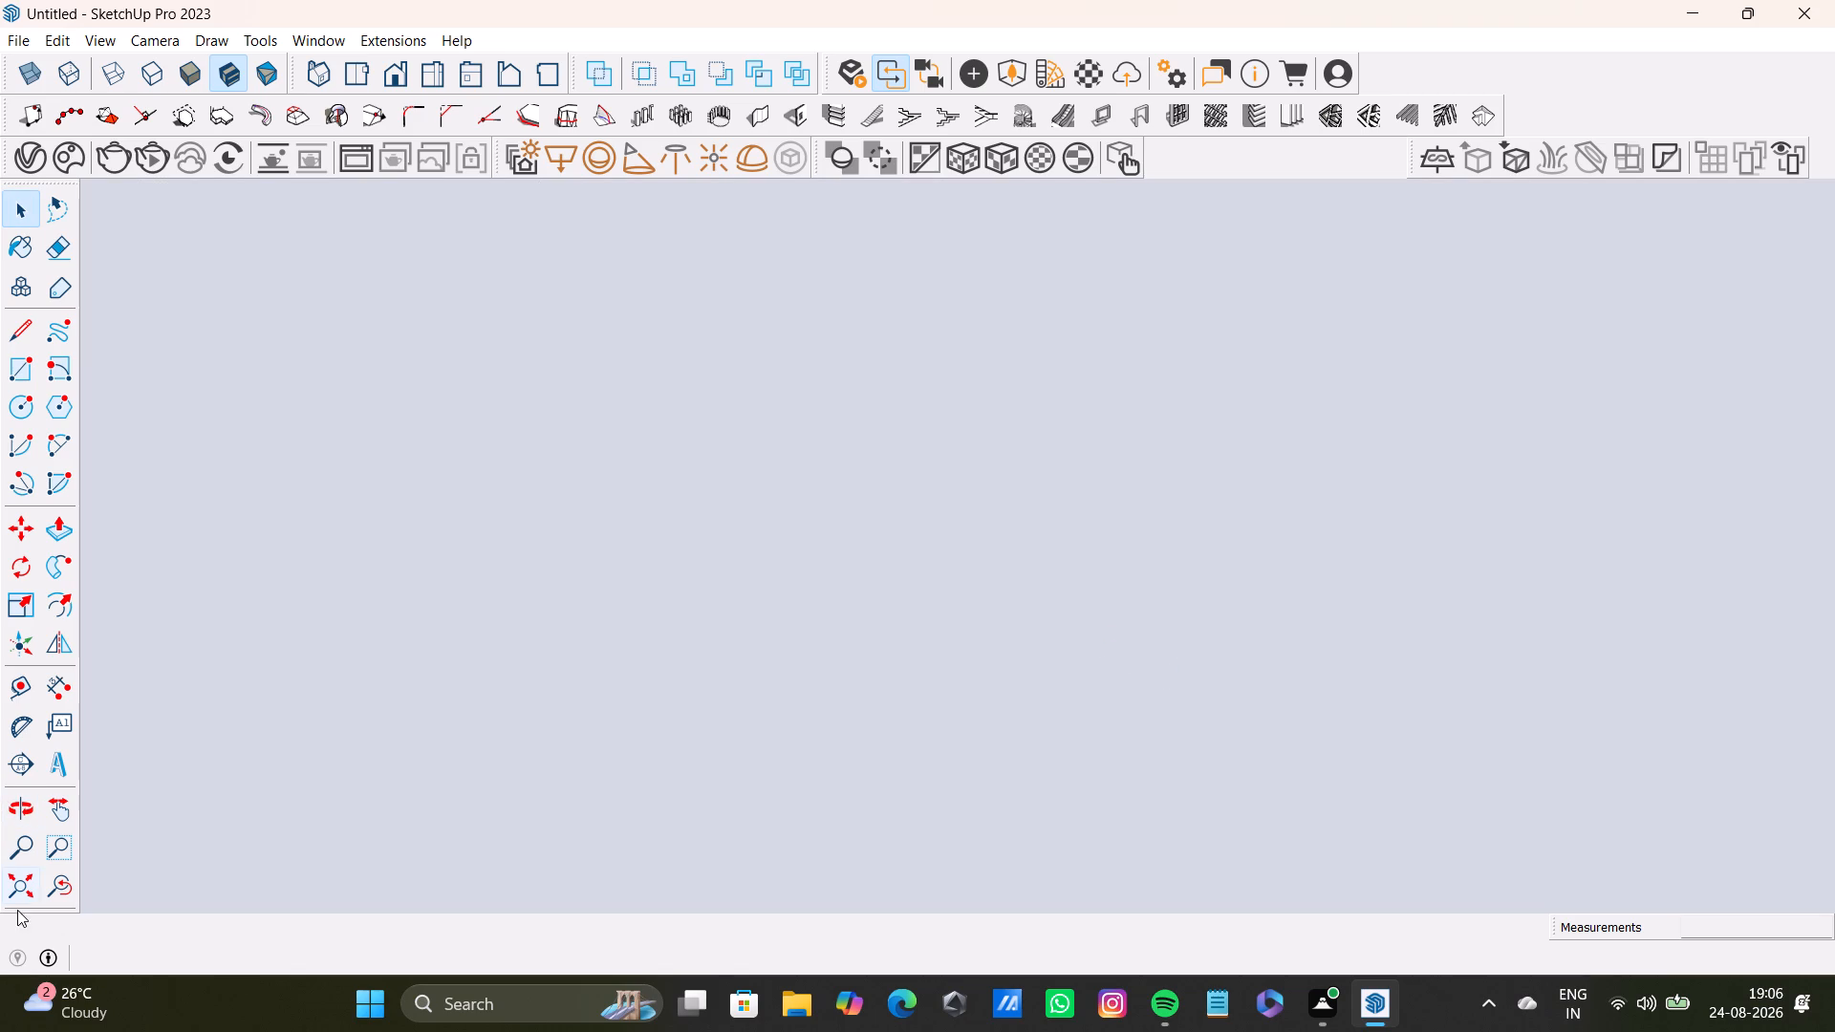
# Exit editing of the open room group, returning to the whole model.
pyautogui.click(58, 886)
pyautogui.click(31, 880)
pyautogui.scroll(1, 1143, 419)
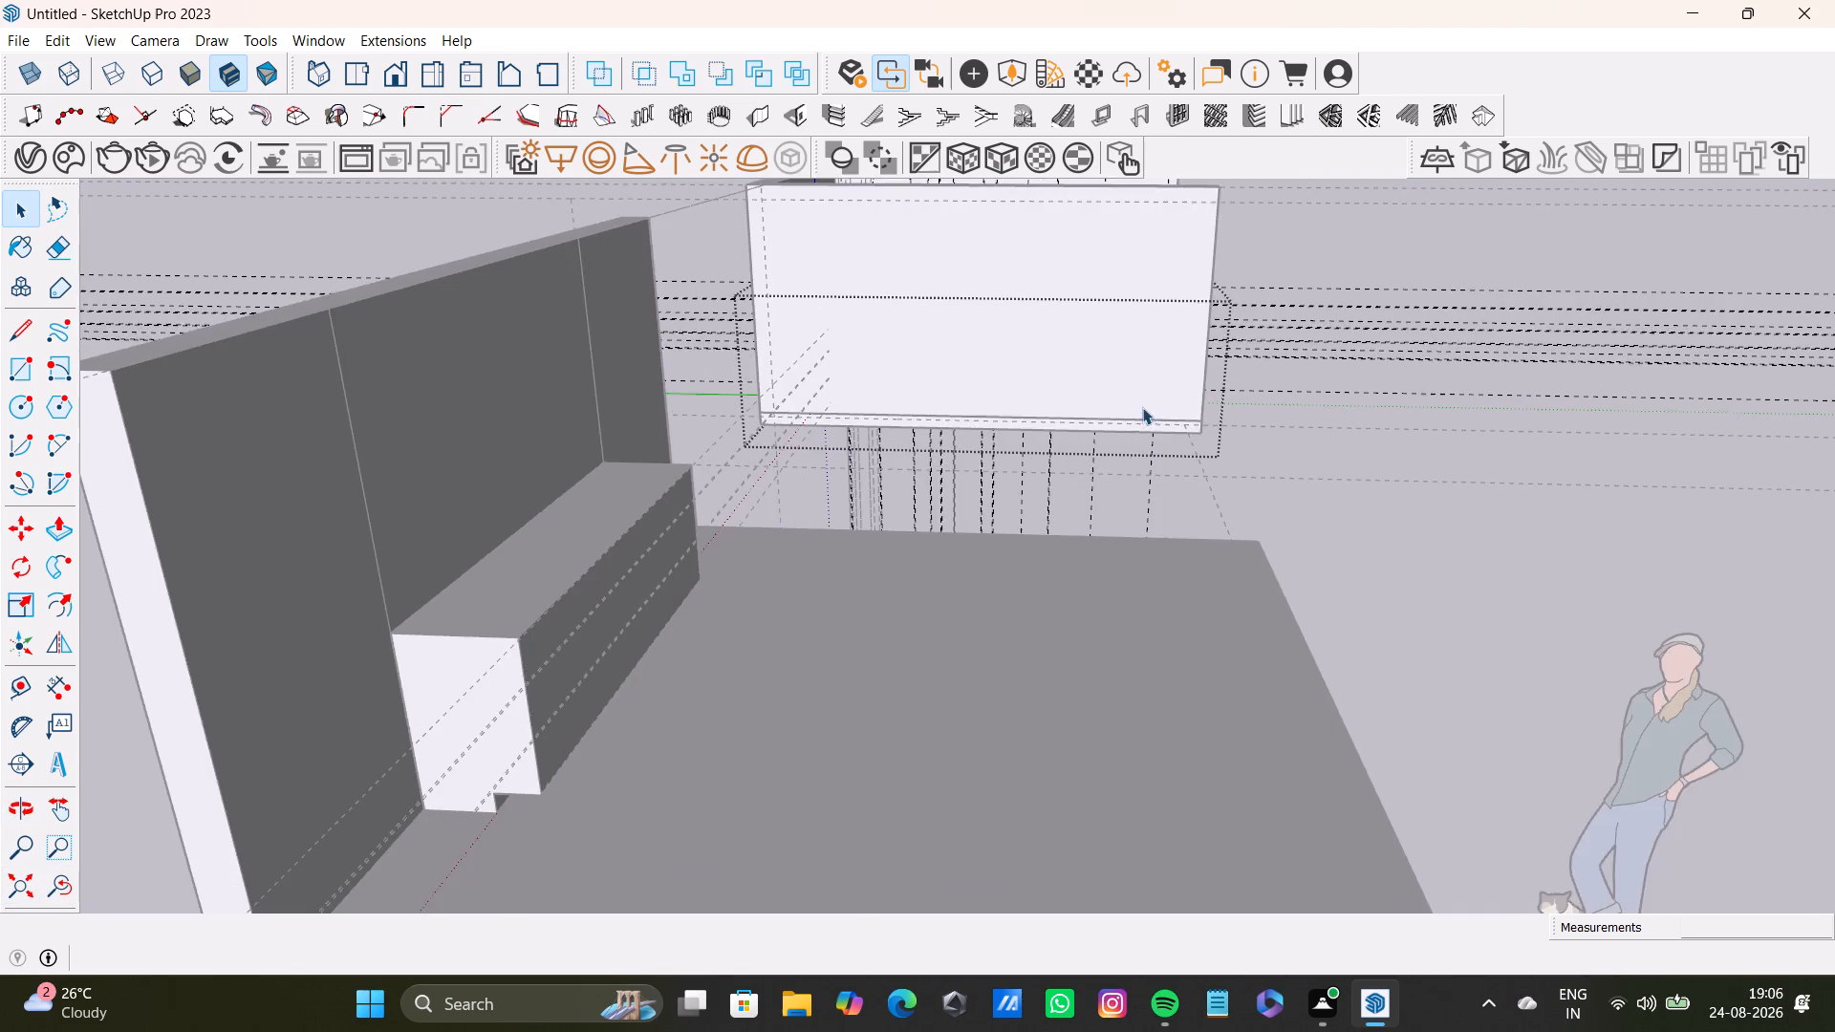
pyautogui.moveTo(1142, 407); pyautogui.dragTo(733, 725, button='middle')
pyautogui.scroll(4, 1116, 484)
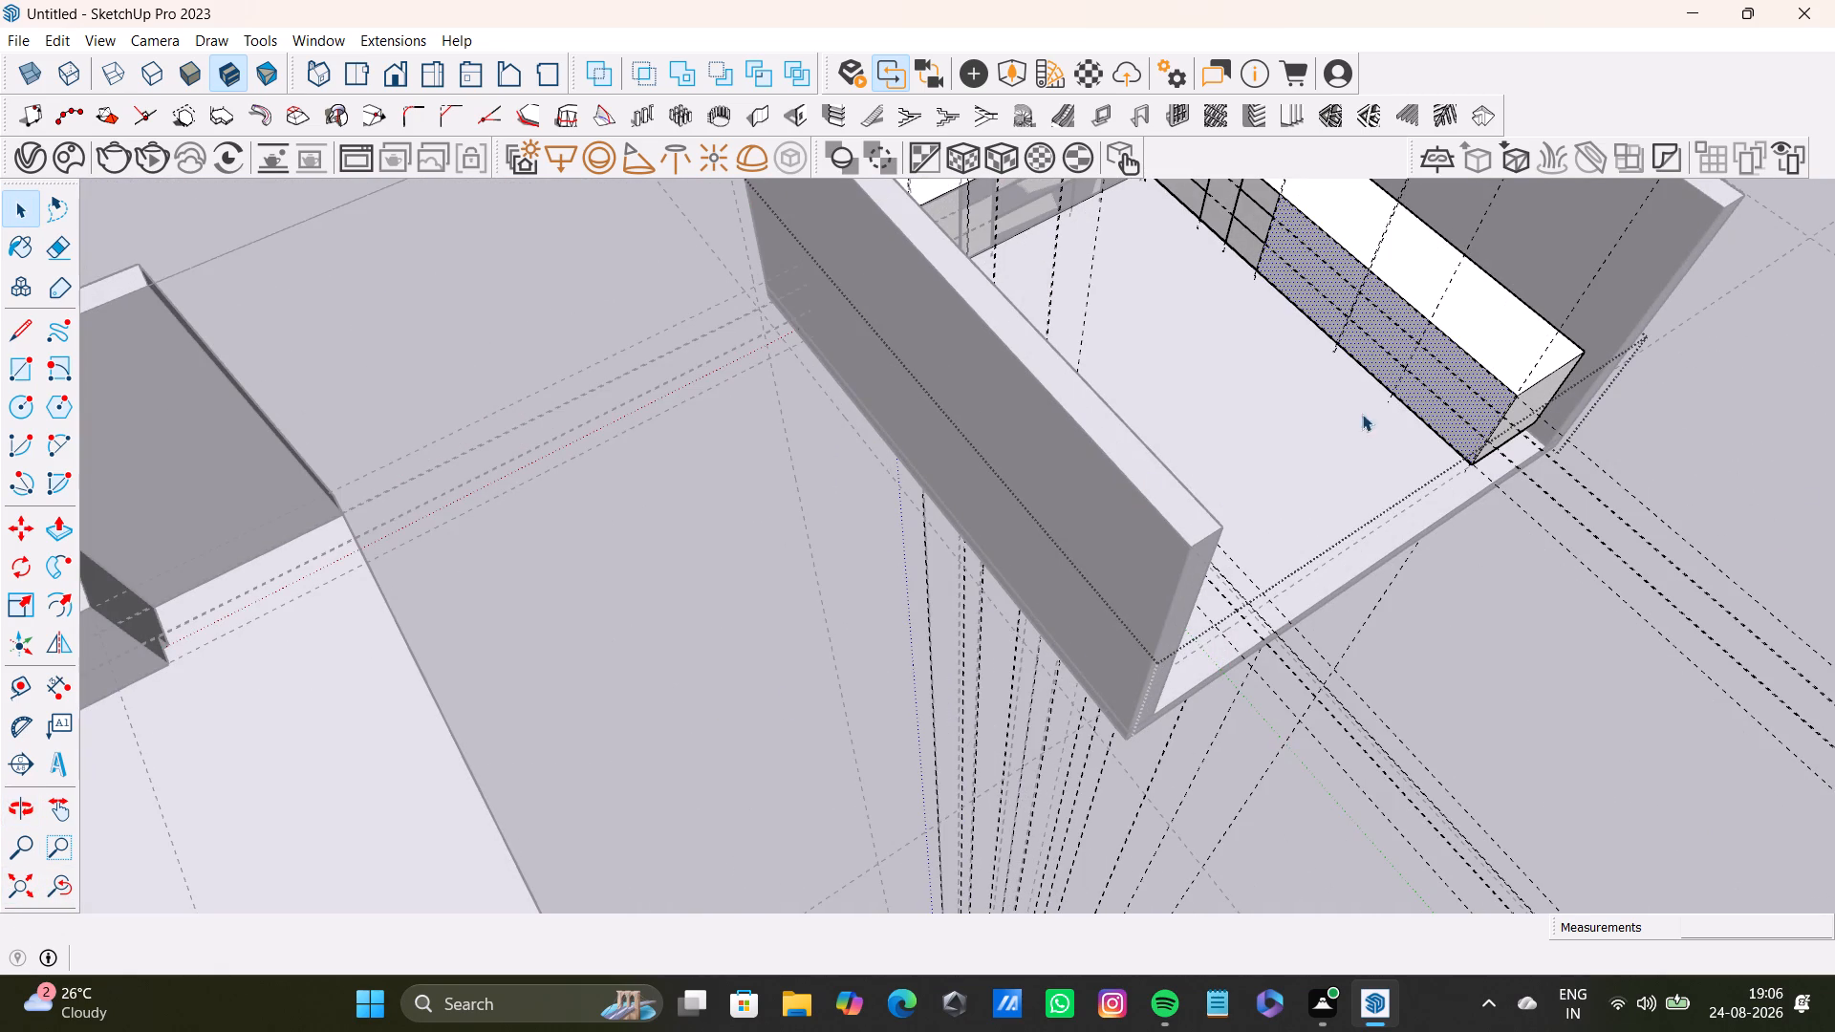
pyautogui.keyDown('shift'); pyautogui.moveTo(1360, 392); pyautogui.dragTo(654, 883, button='middle'); pyautogui.keyUp('shift')
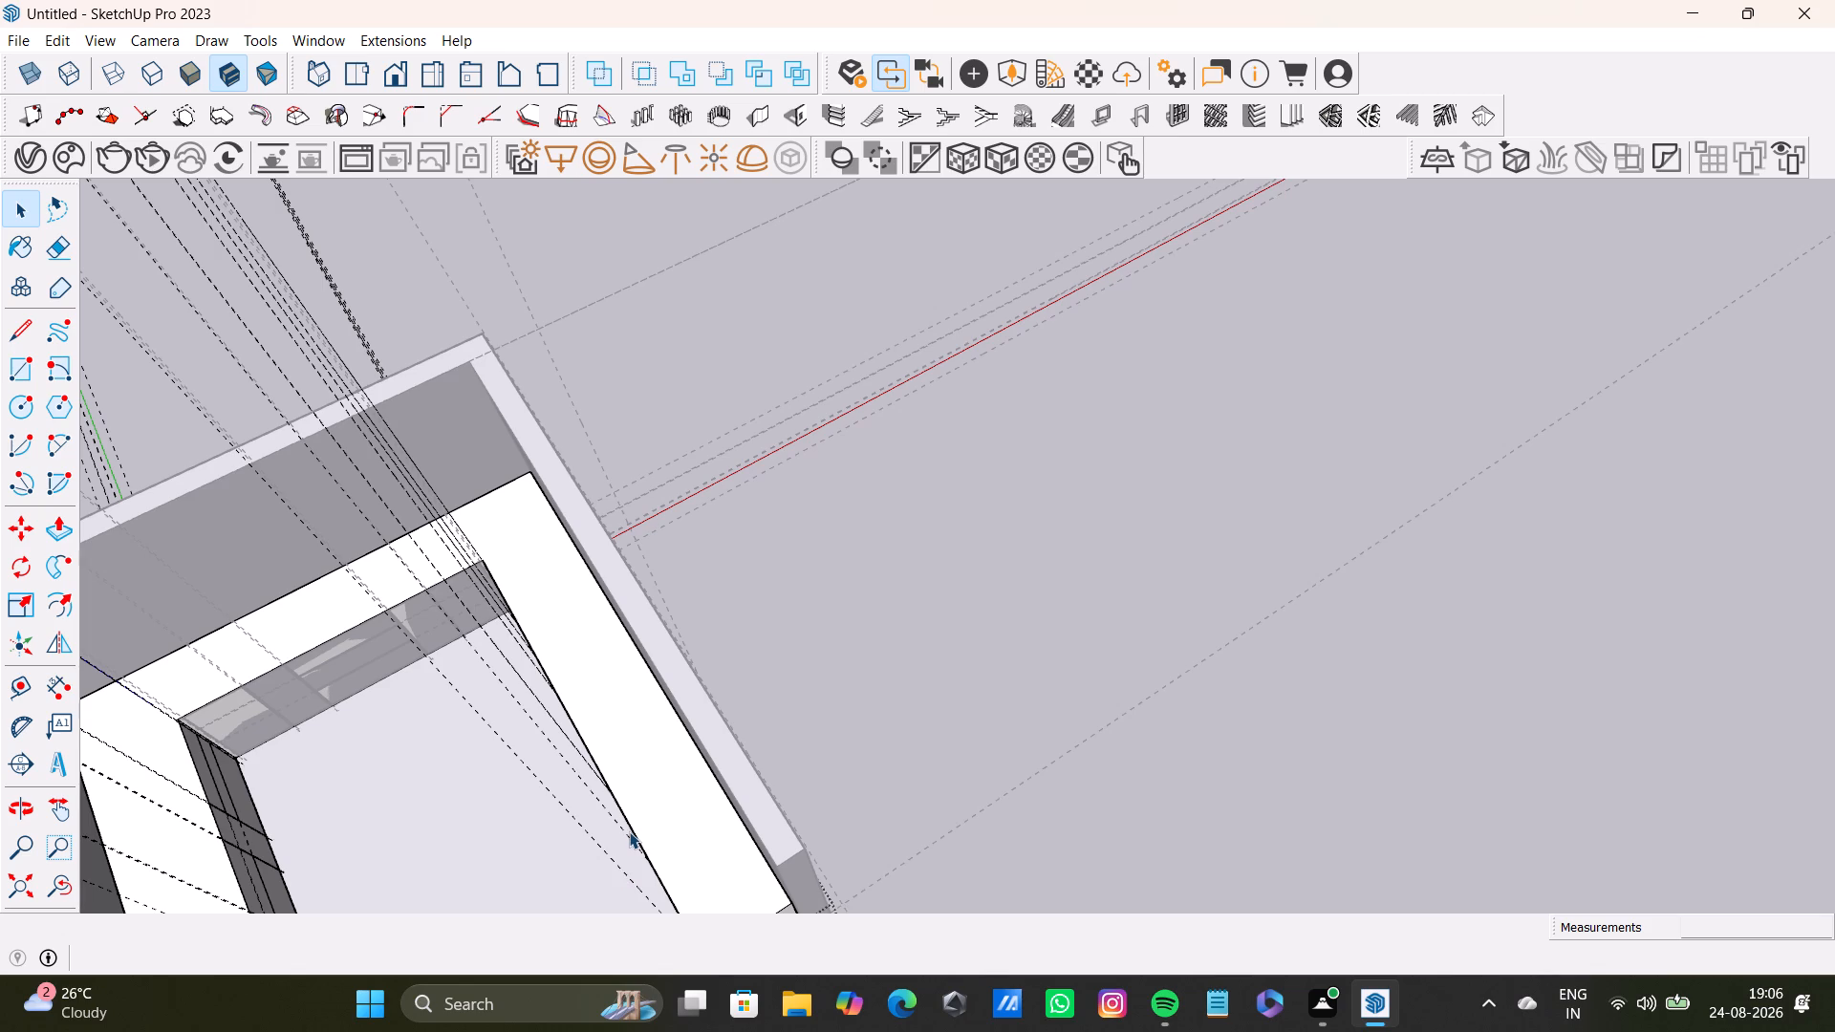
pyautogui.tripleClick(961, 637)
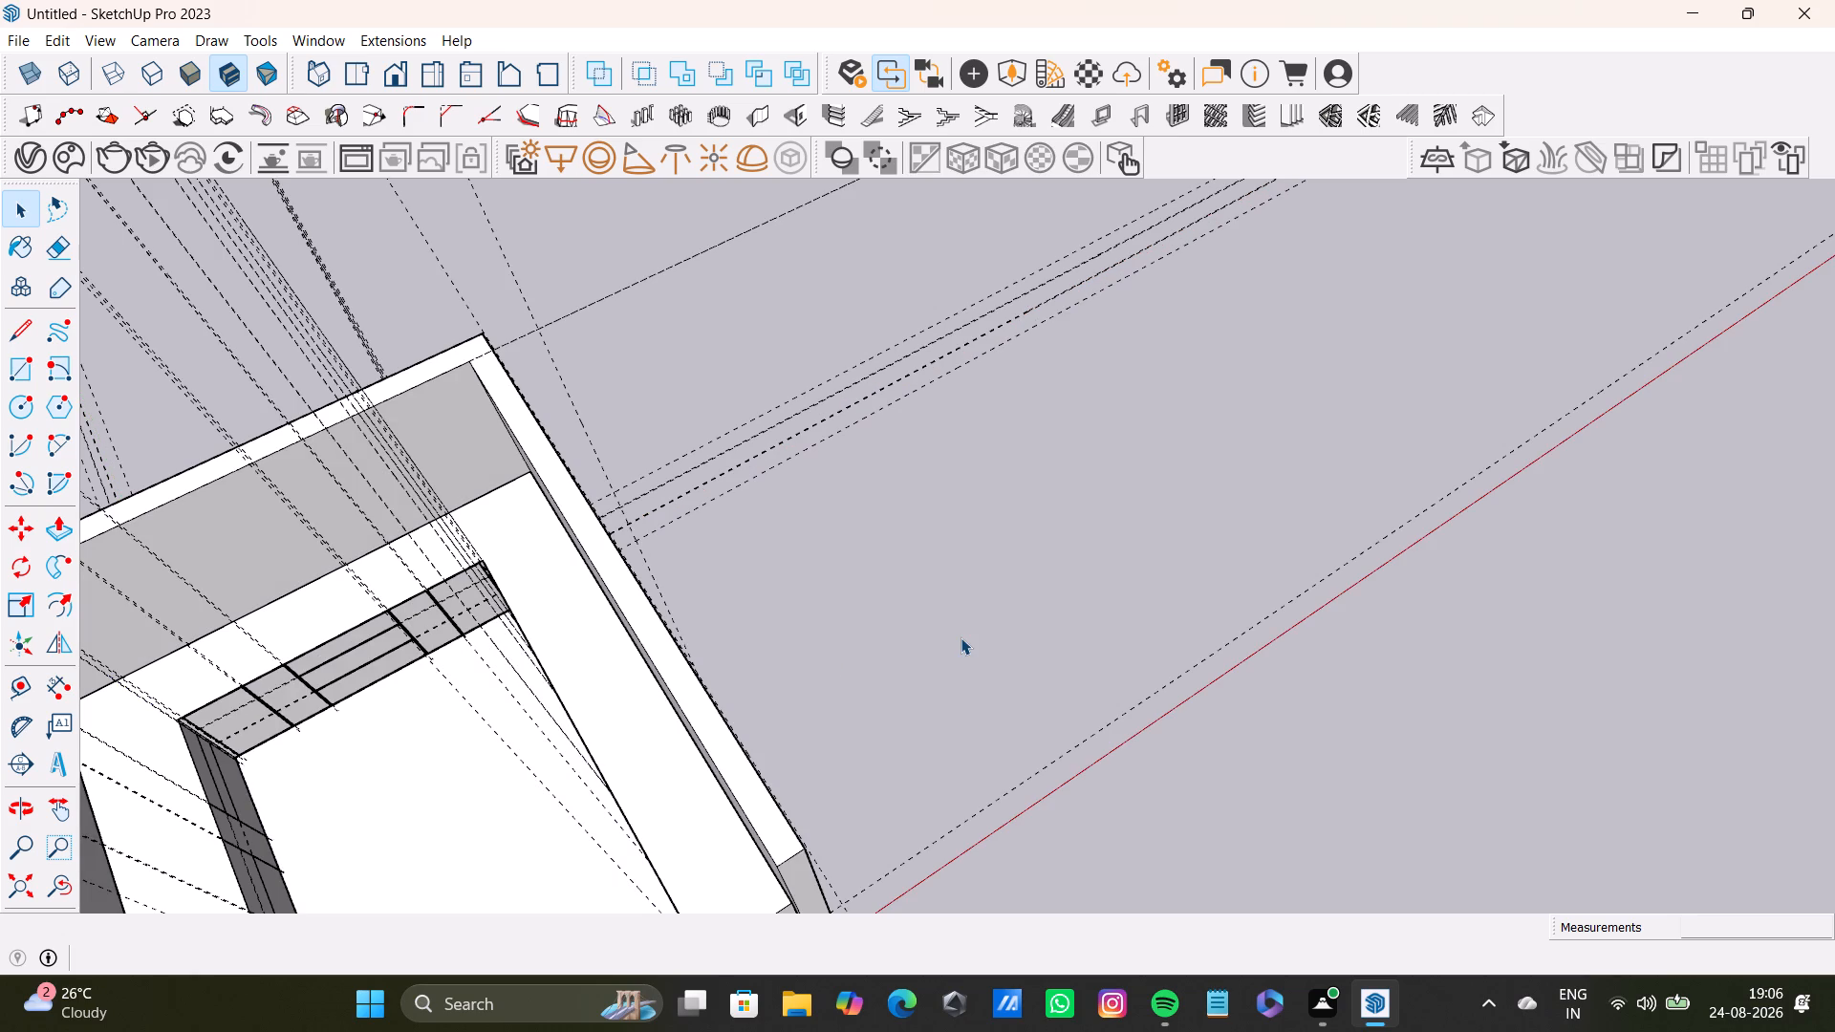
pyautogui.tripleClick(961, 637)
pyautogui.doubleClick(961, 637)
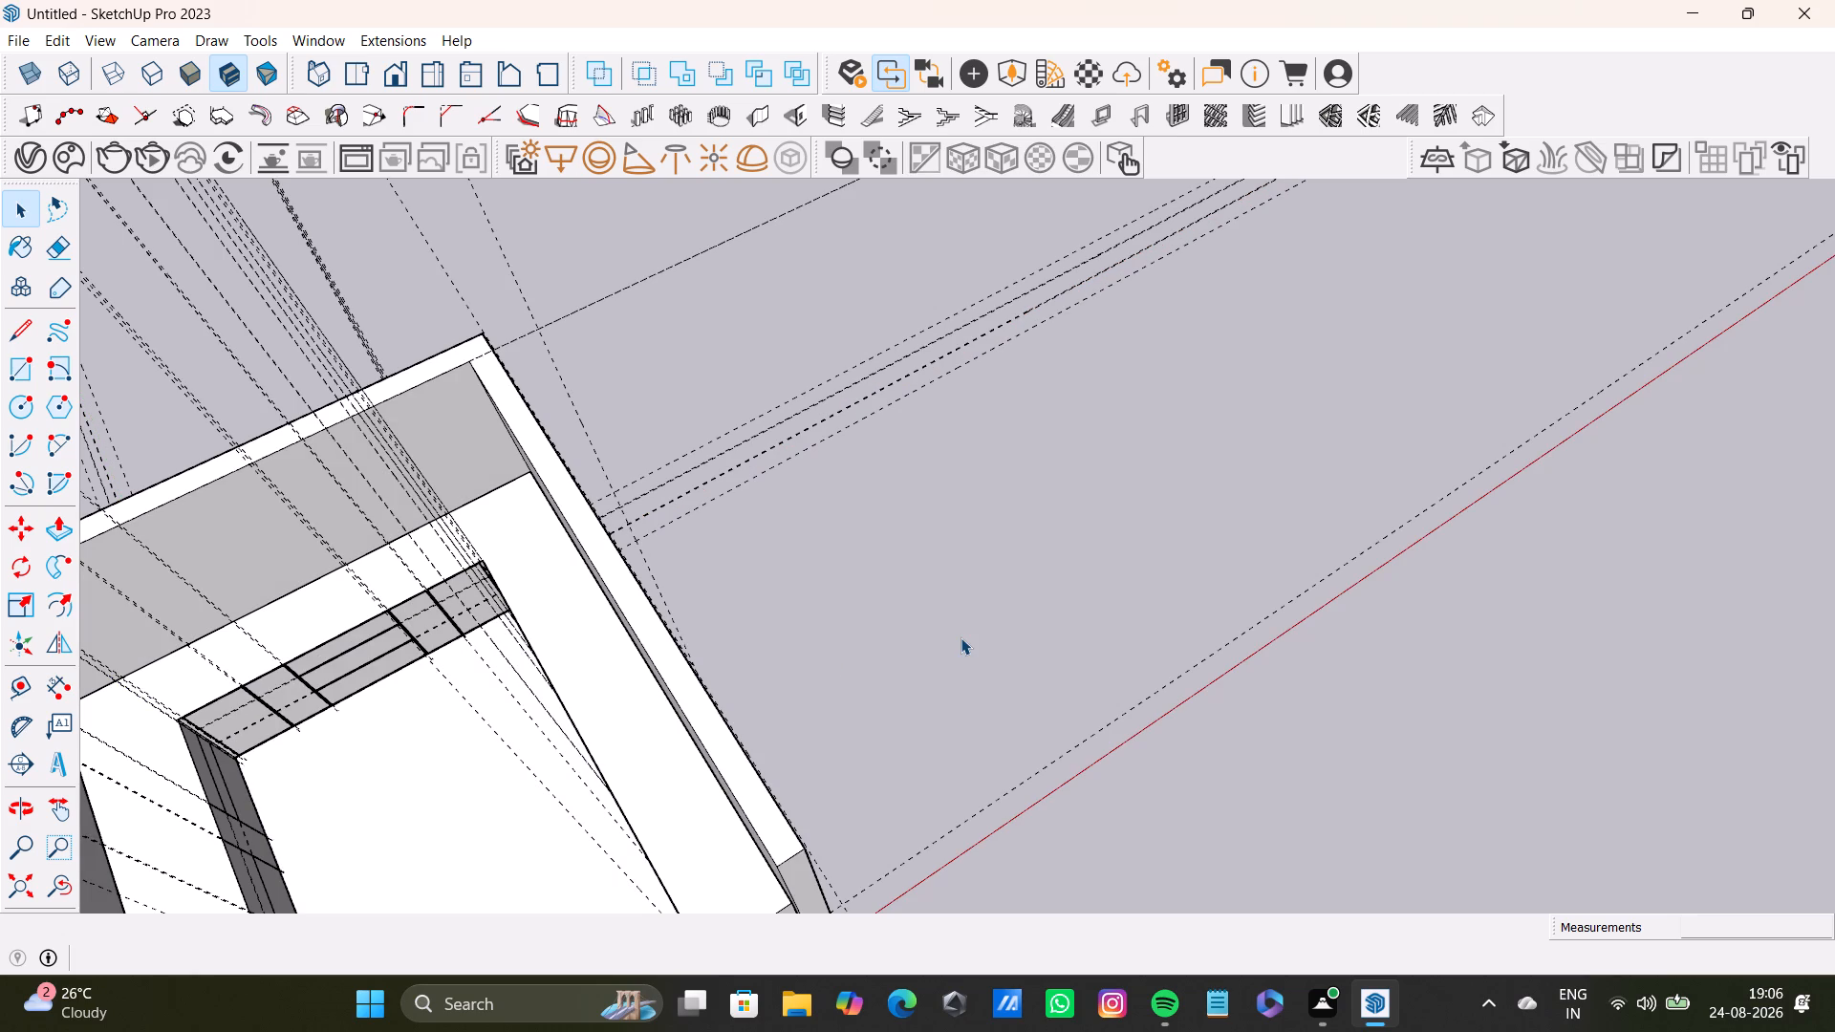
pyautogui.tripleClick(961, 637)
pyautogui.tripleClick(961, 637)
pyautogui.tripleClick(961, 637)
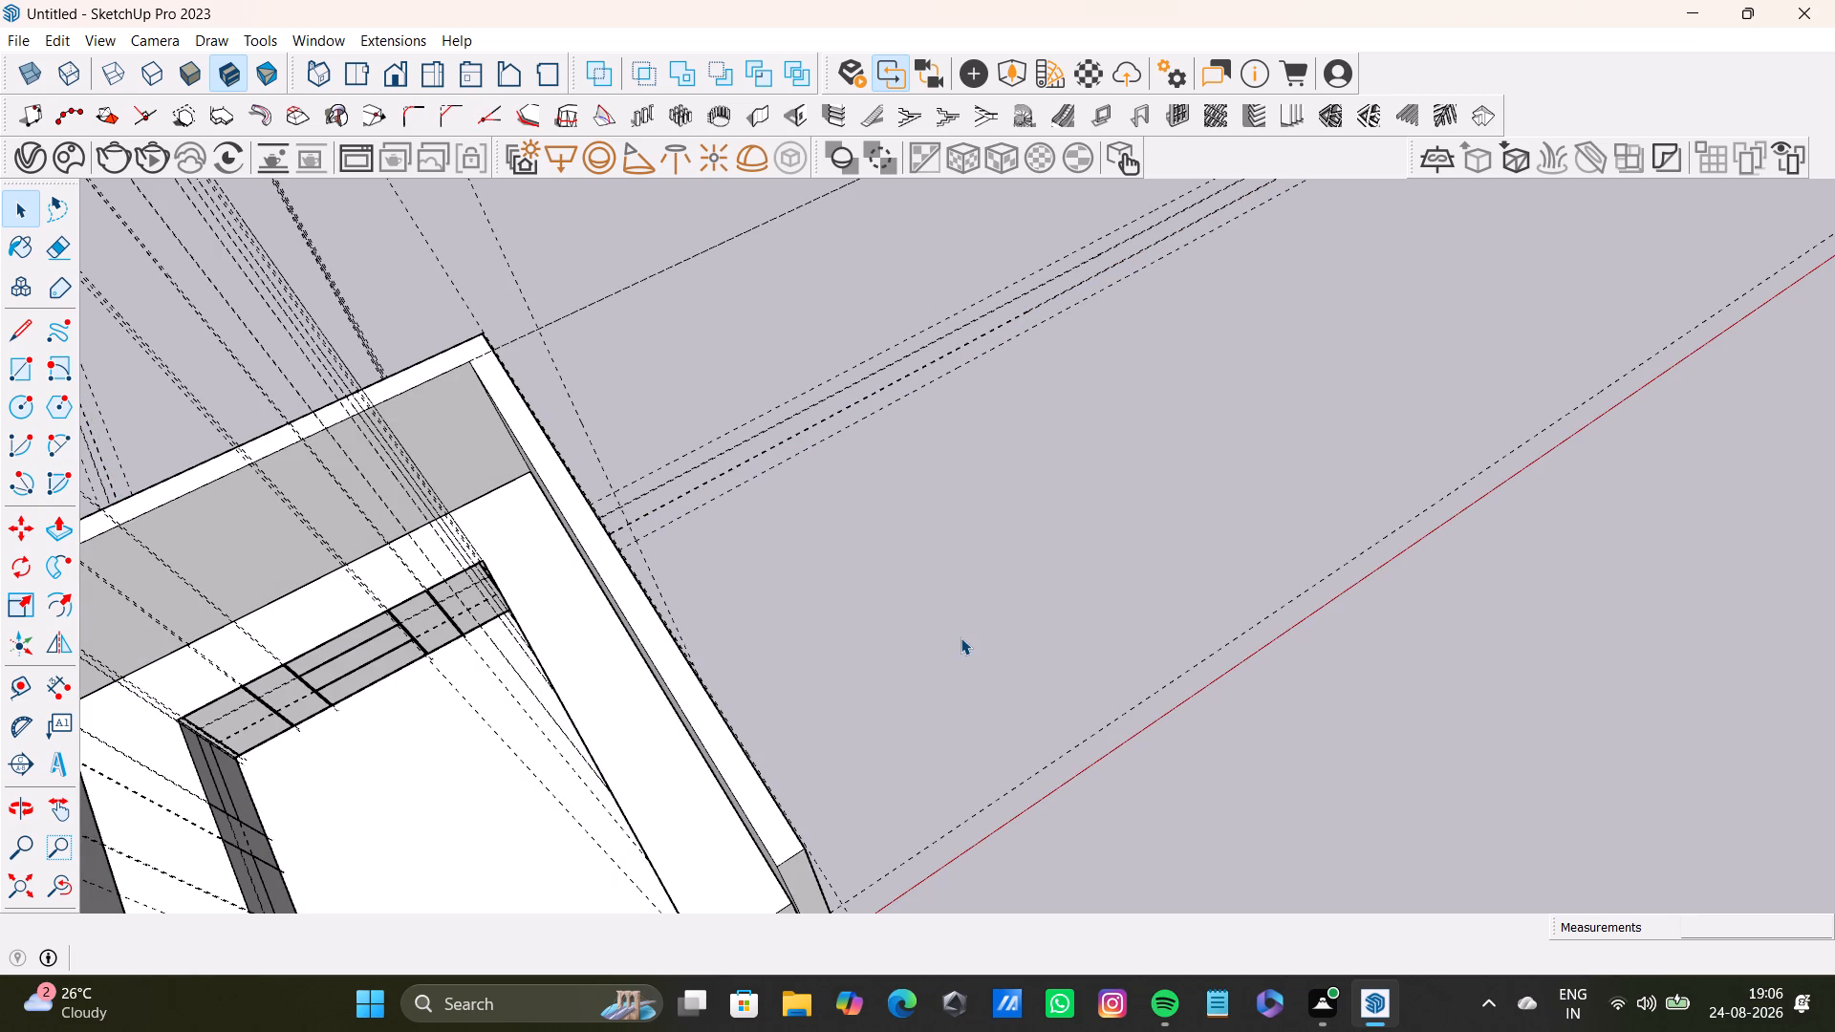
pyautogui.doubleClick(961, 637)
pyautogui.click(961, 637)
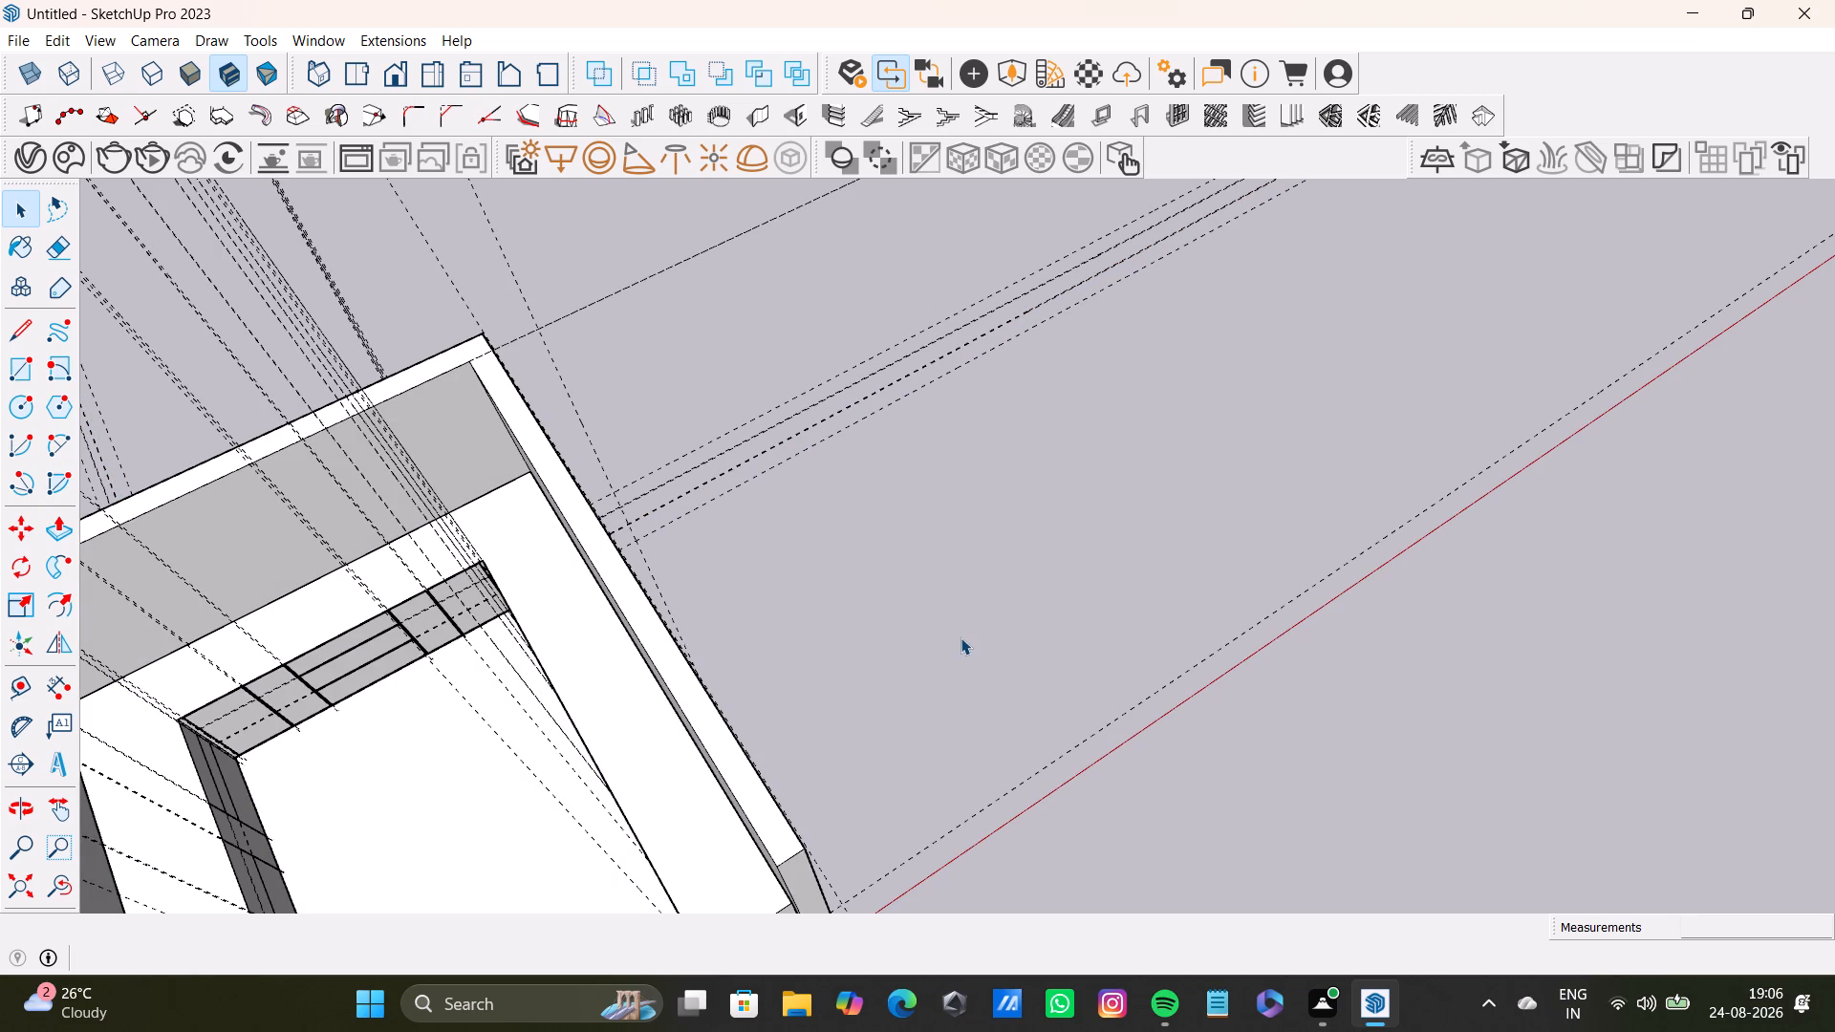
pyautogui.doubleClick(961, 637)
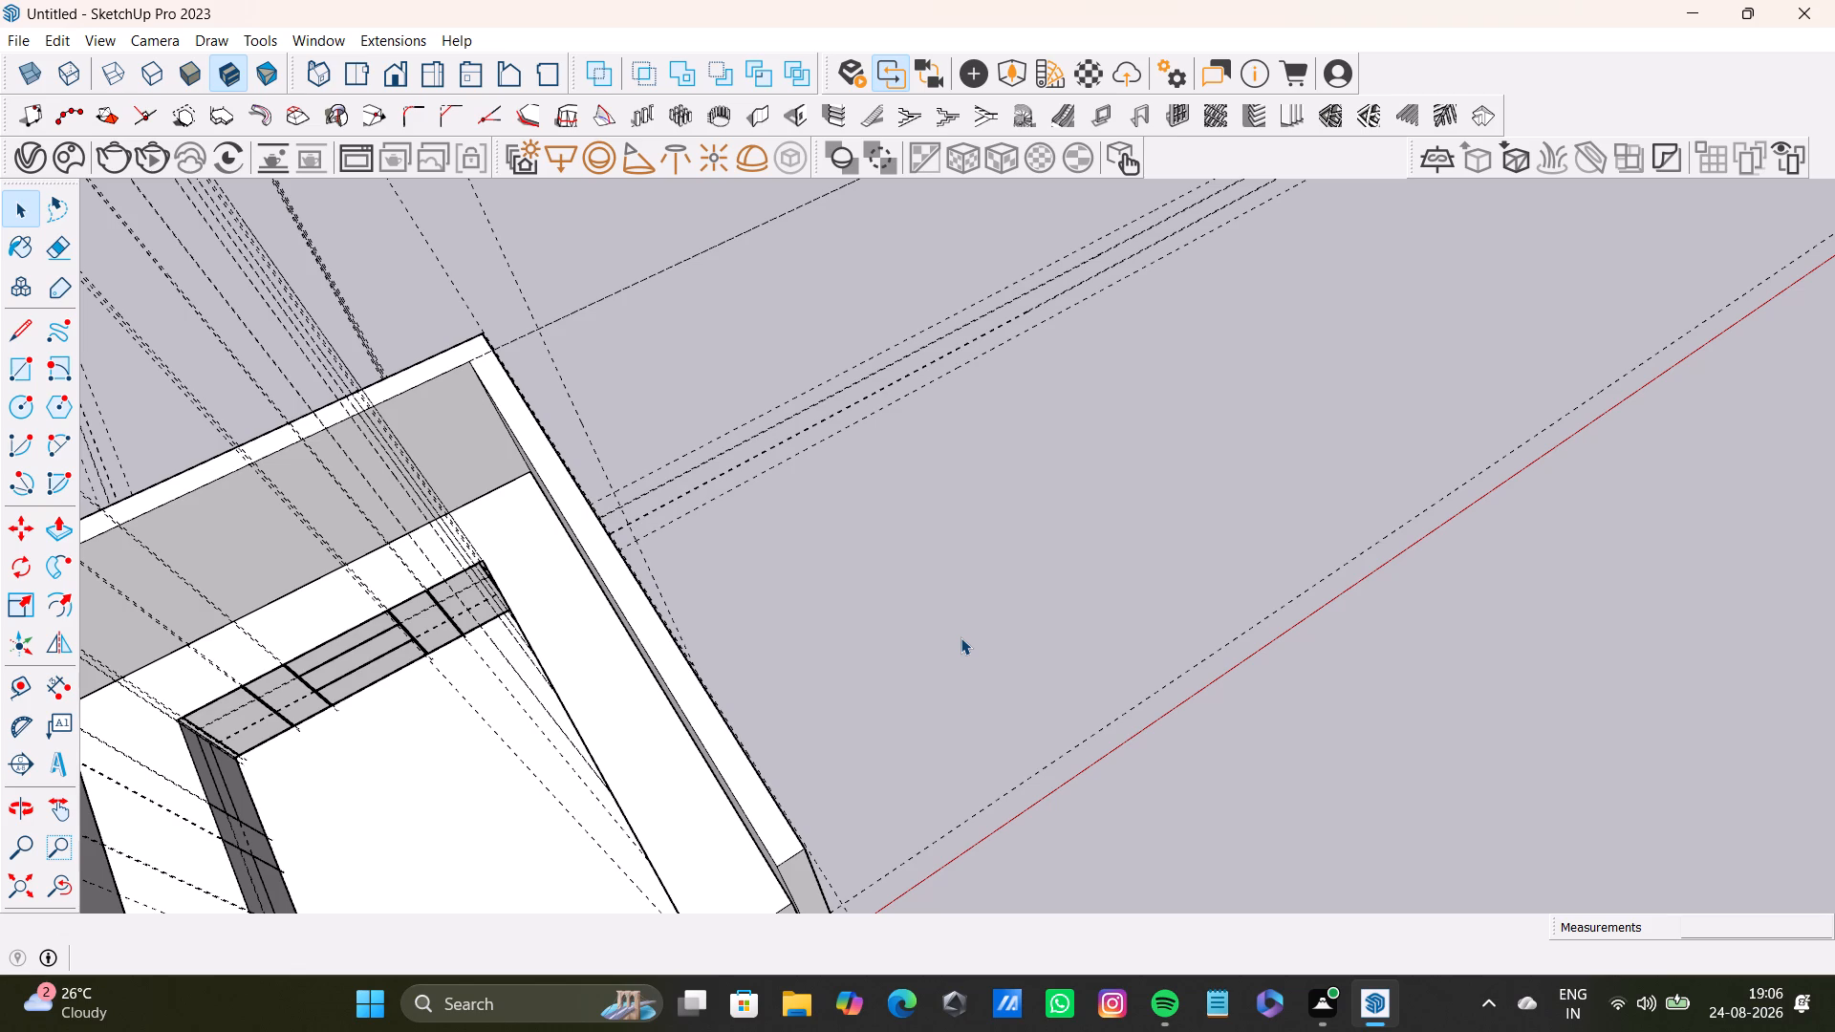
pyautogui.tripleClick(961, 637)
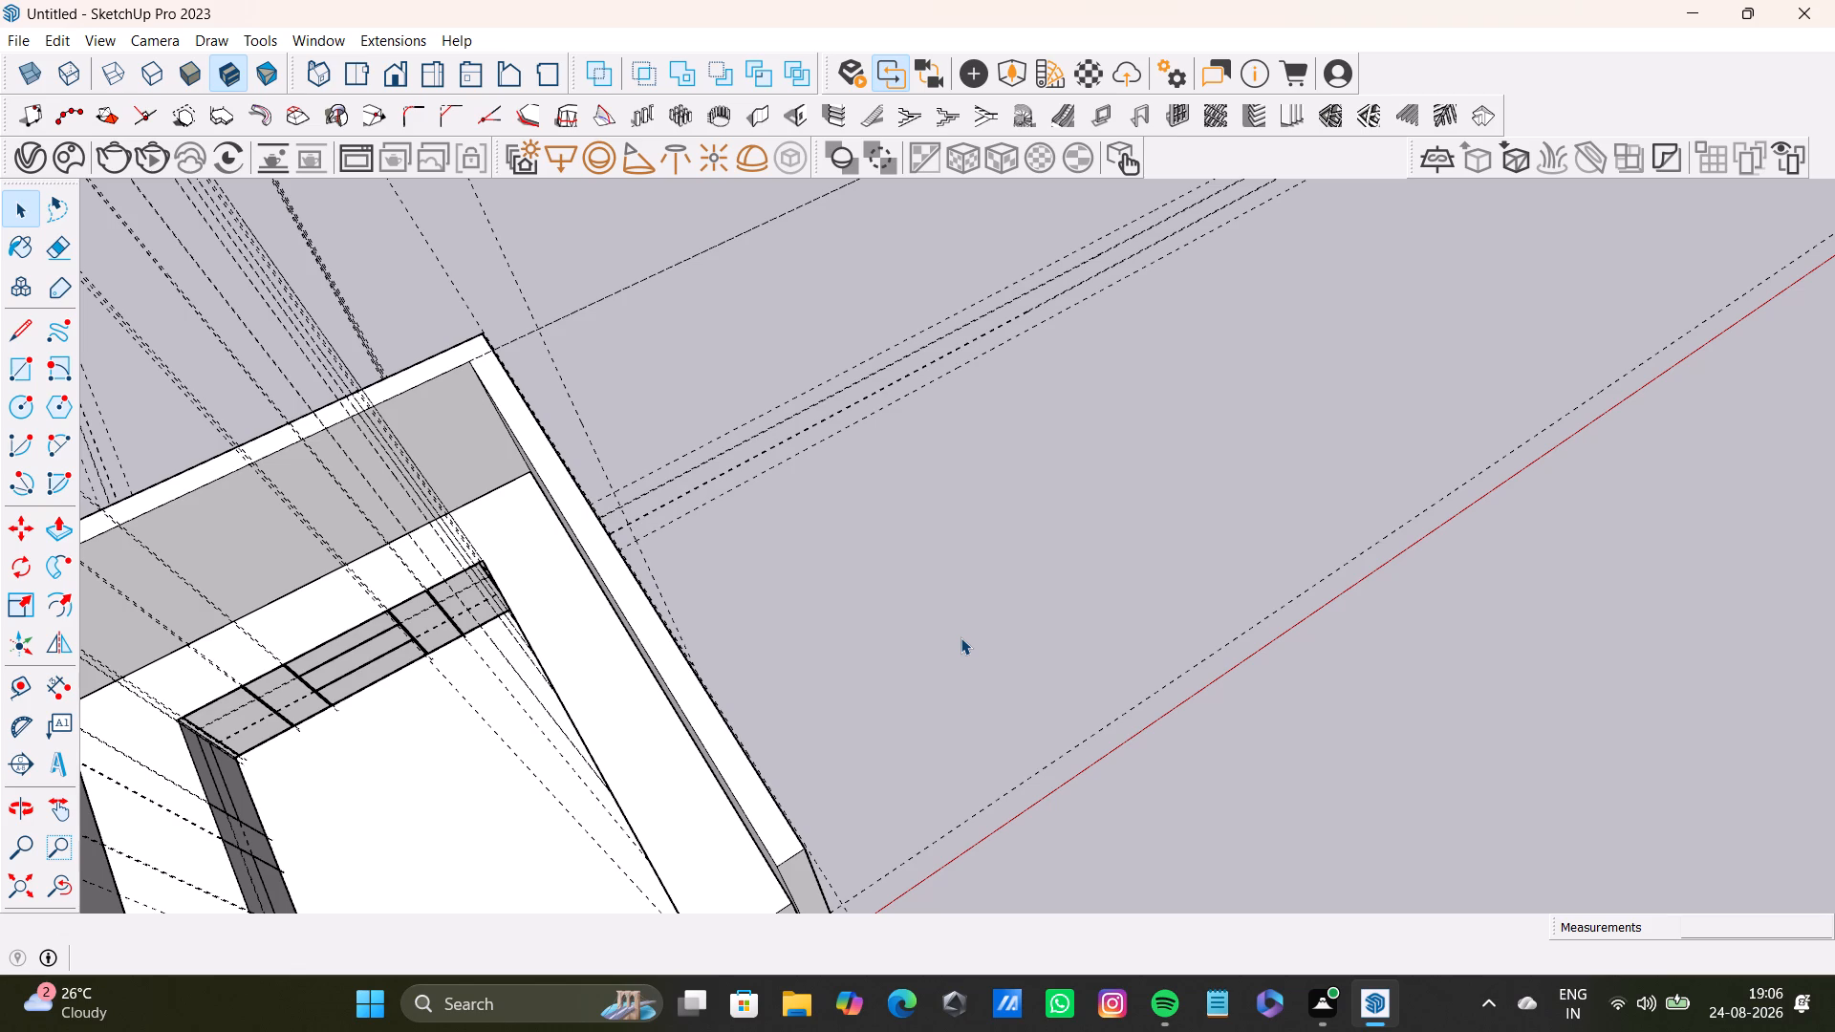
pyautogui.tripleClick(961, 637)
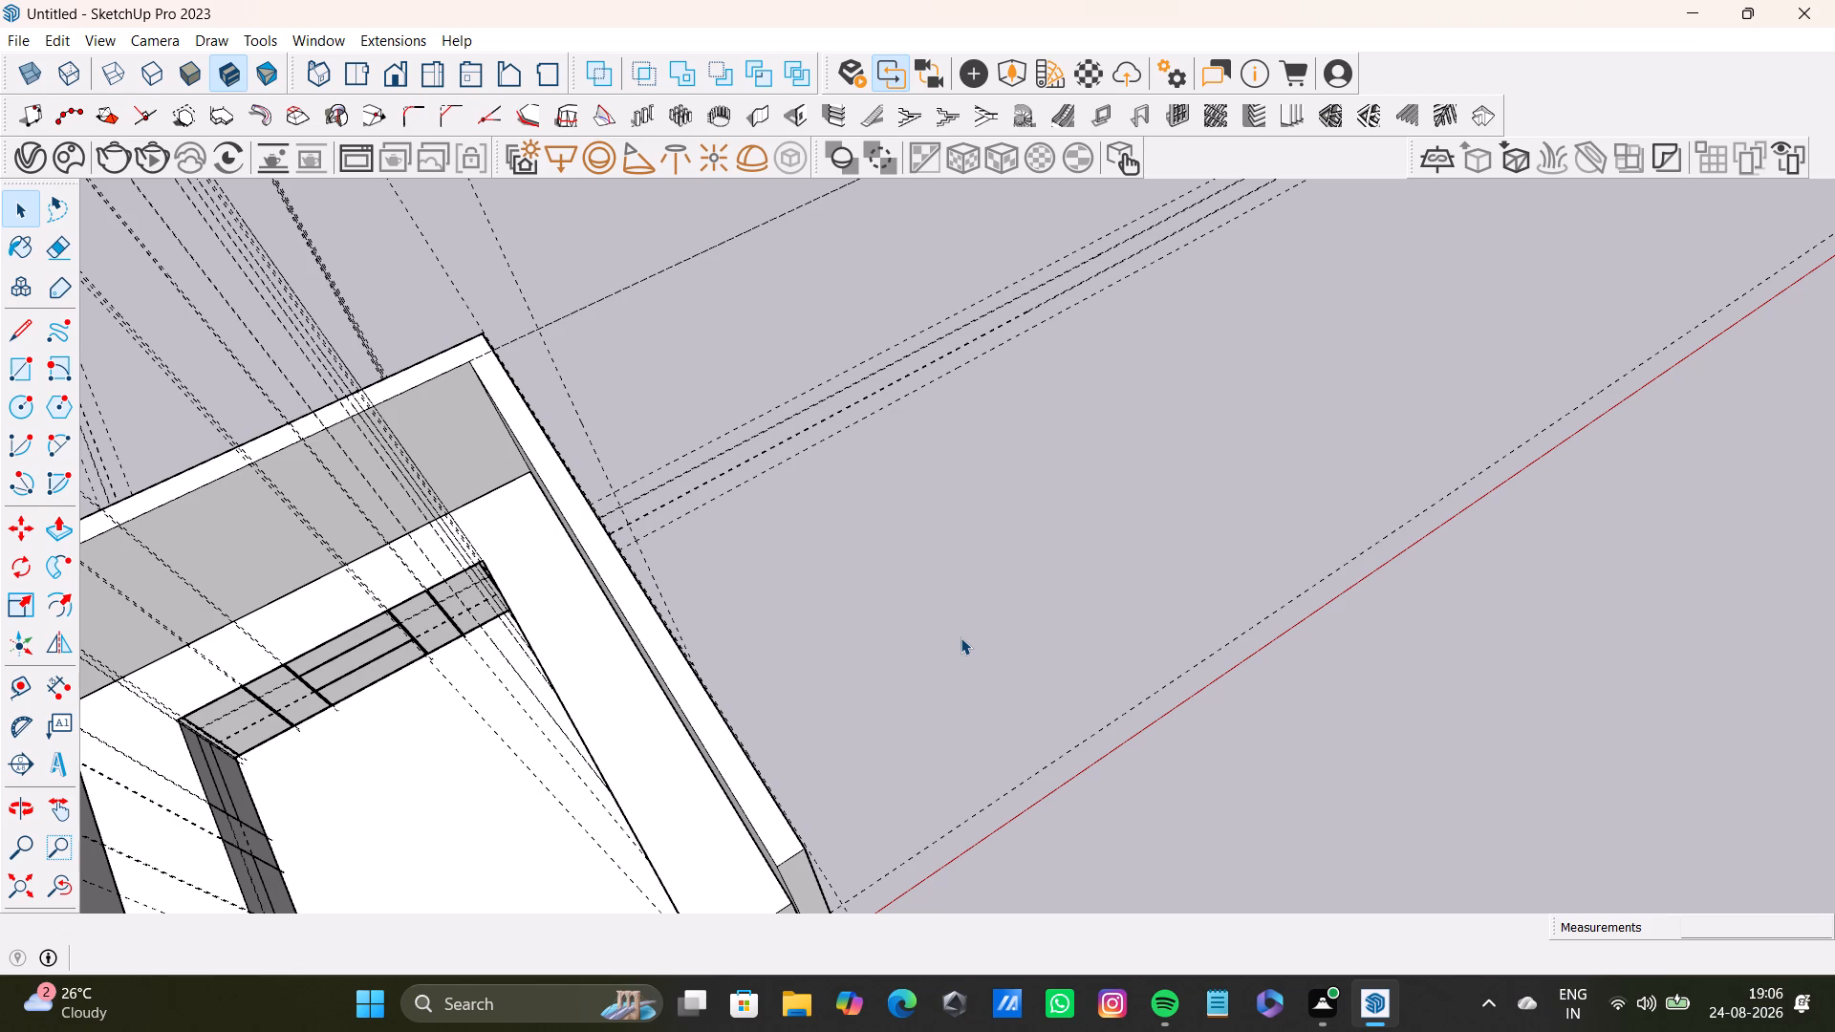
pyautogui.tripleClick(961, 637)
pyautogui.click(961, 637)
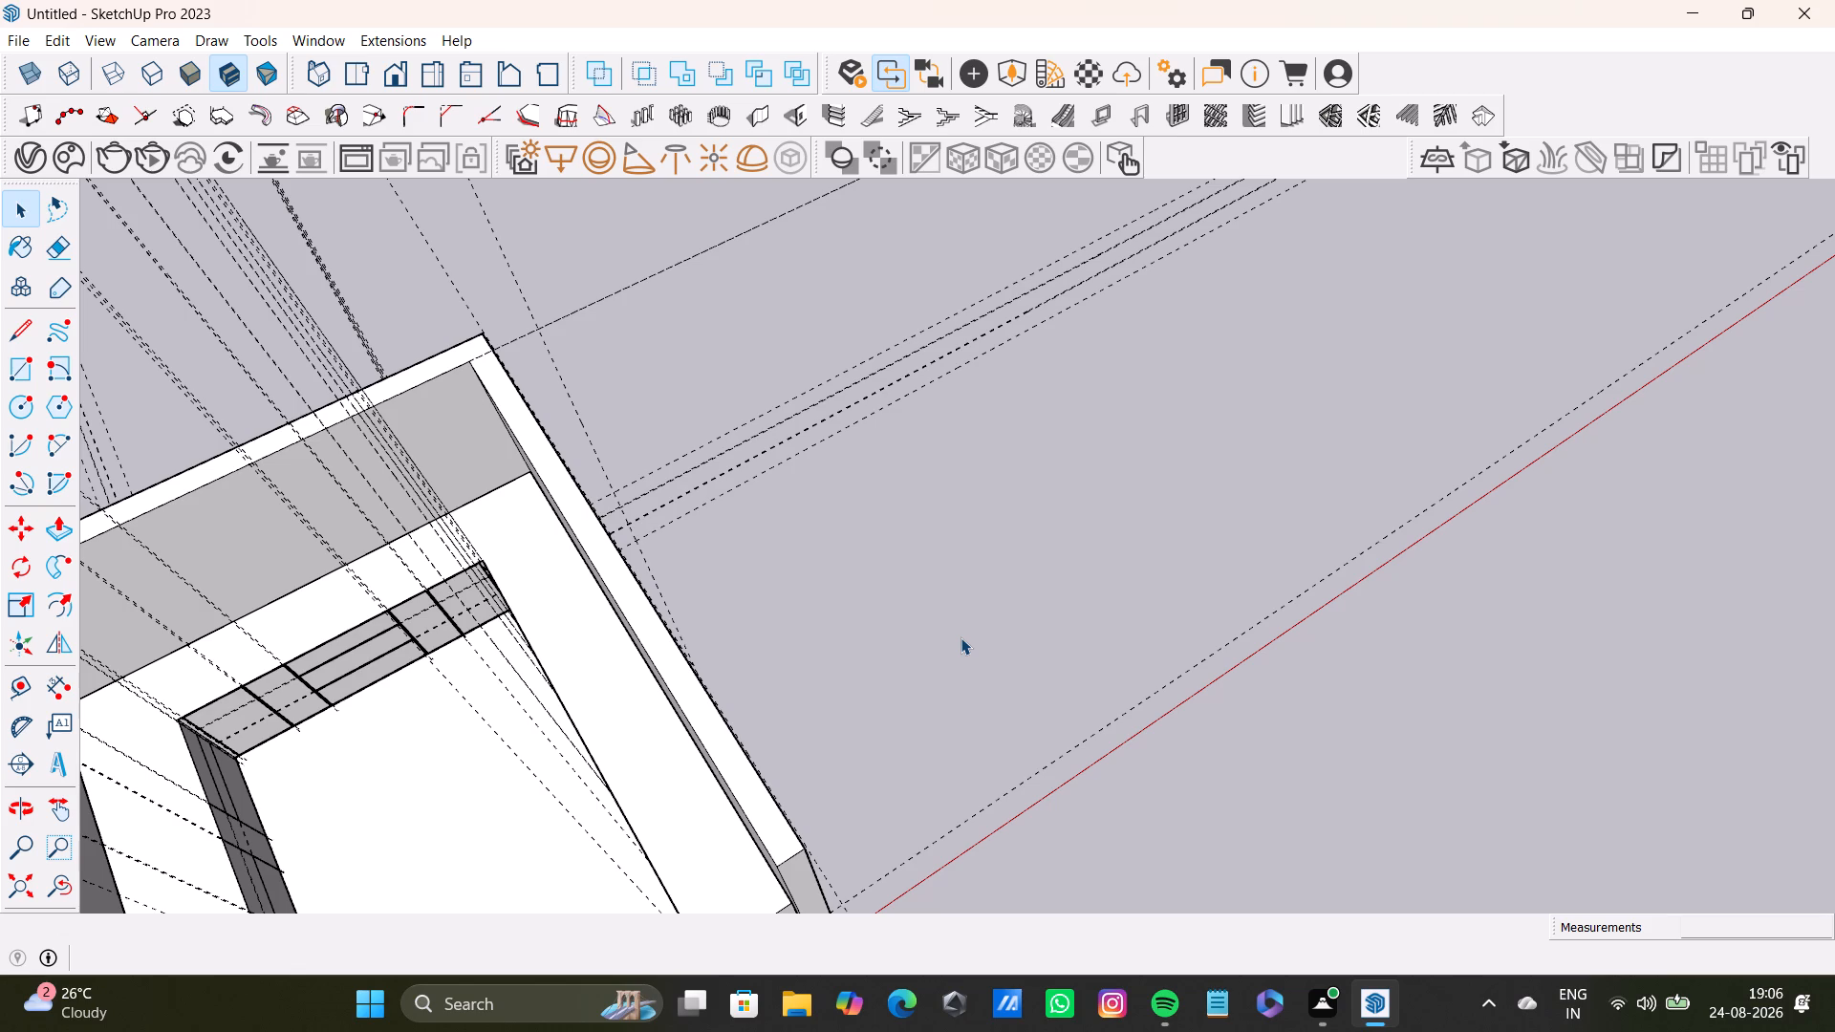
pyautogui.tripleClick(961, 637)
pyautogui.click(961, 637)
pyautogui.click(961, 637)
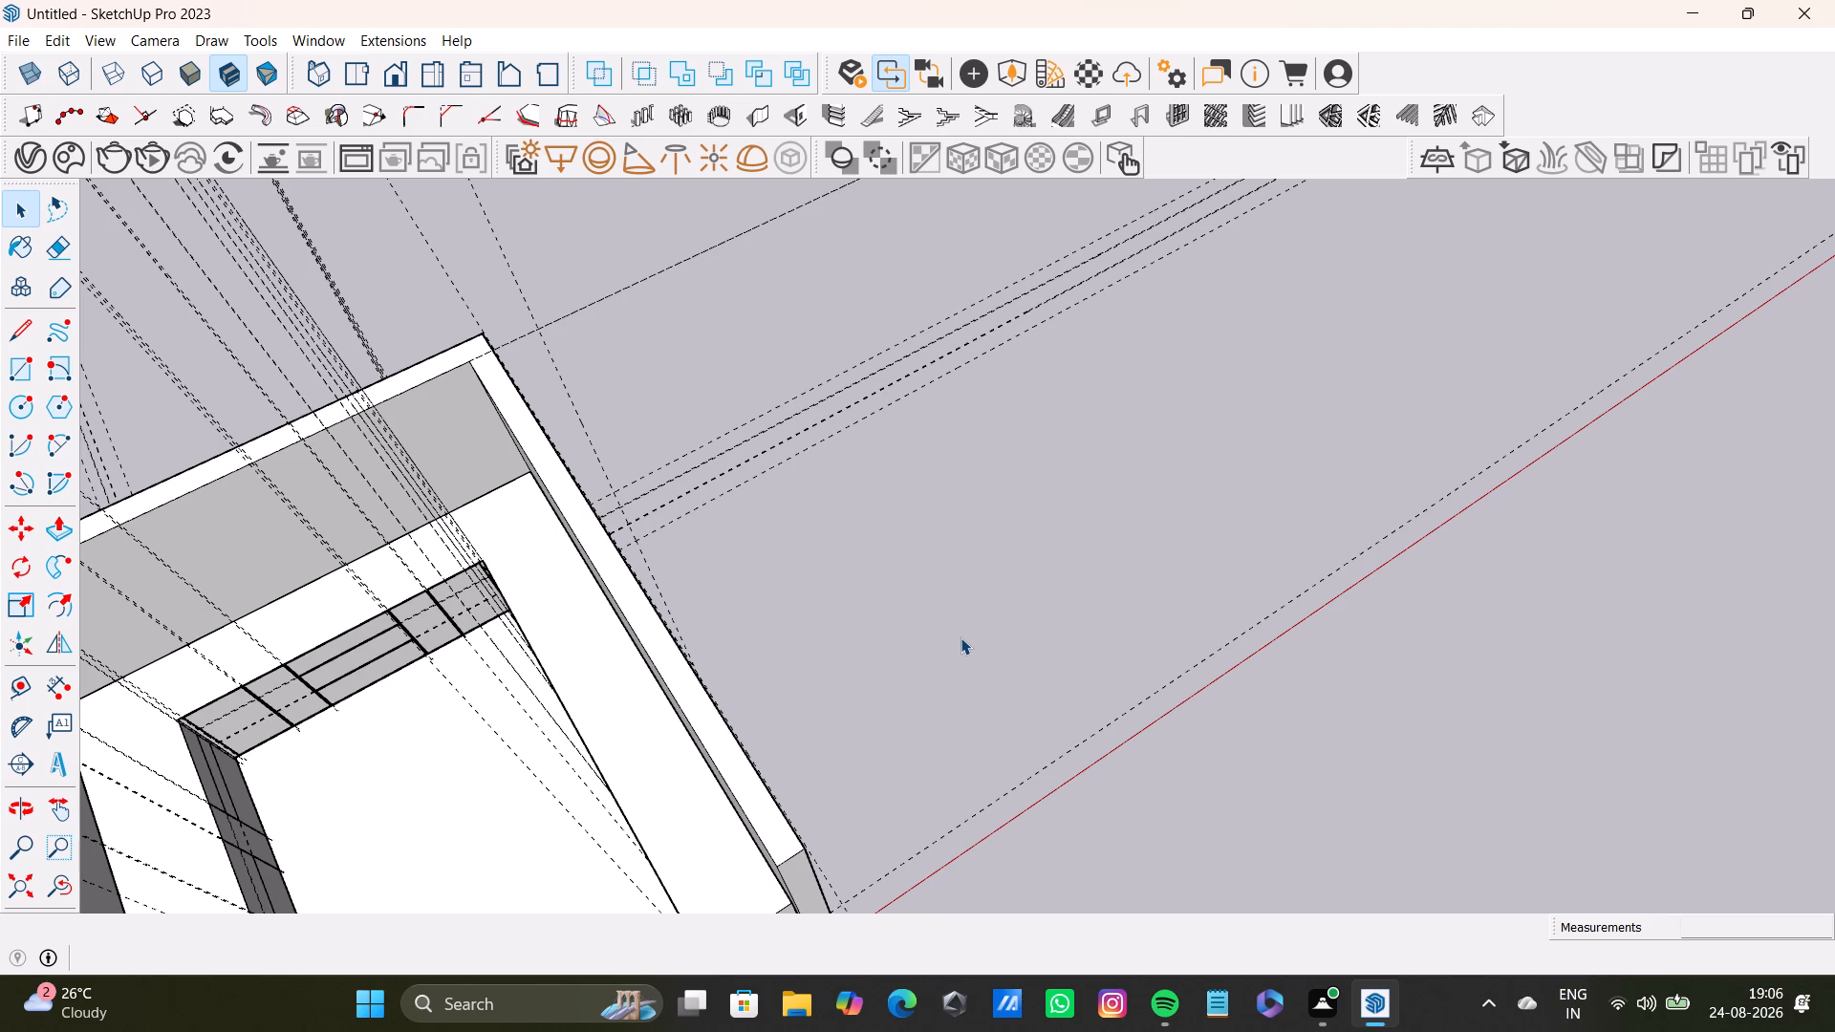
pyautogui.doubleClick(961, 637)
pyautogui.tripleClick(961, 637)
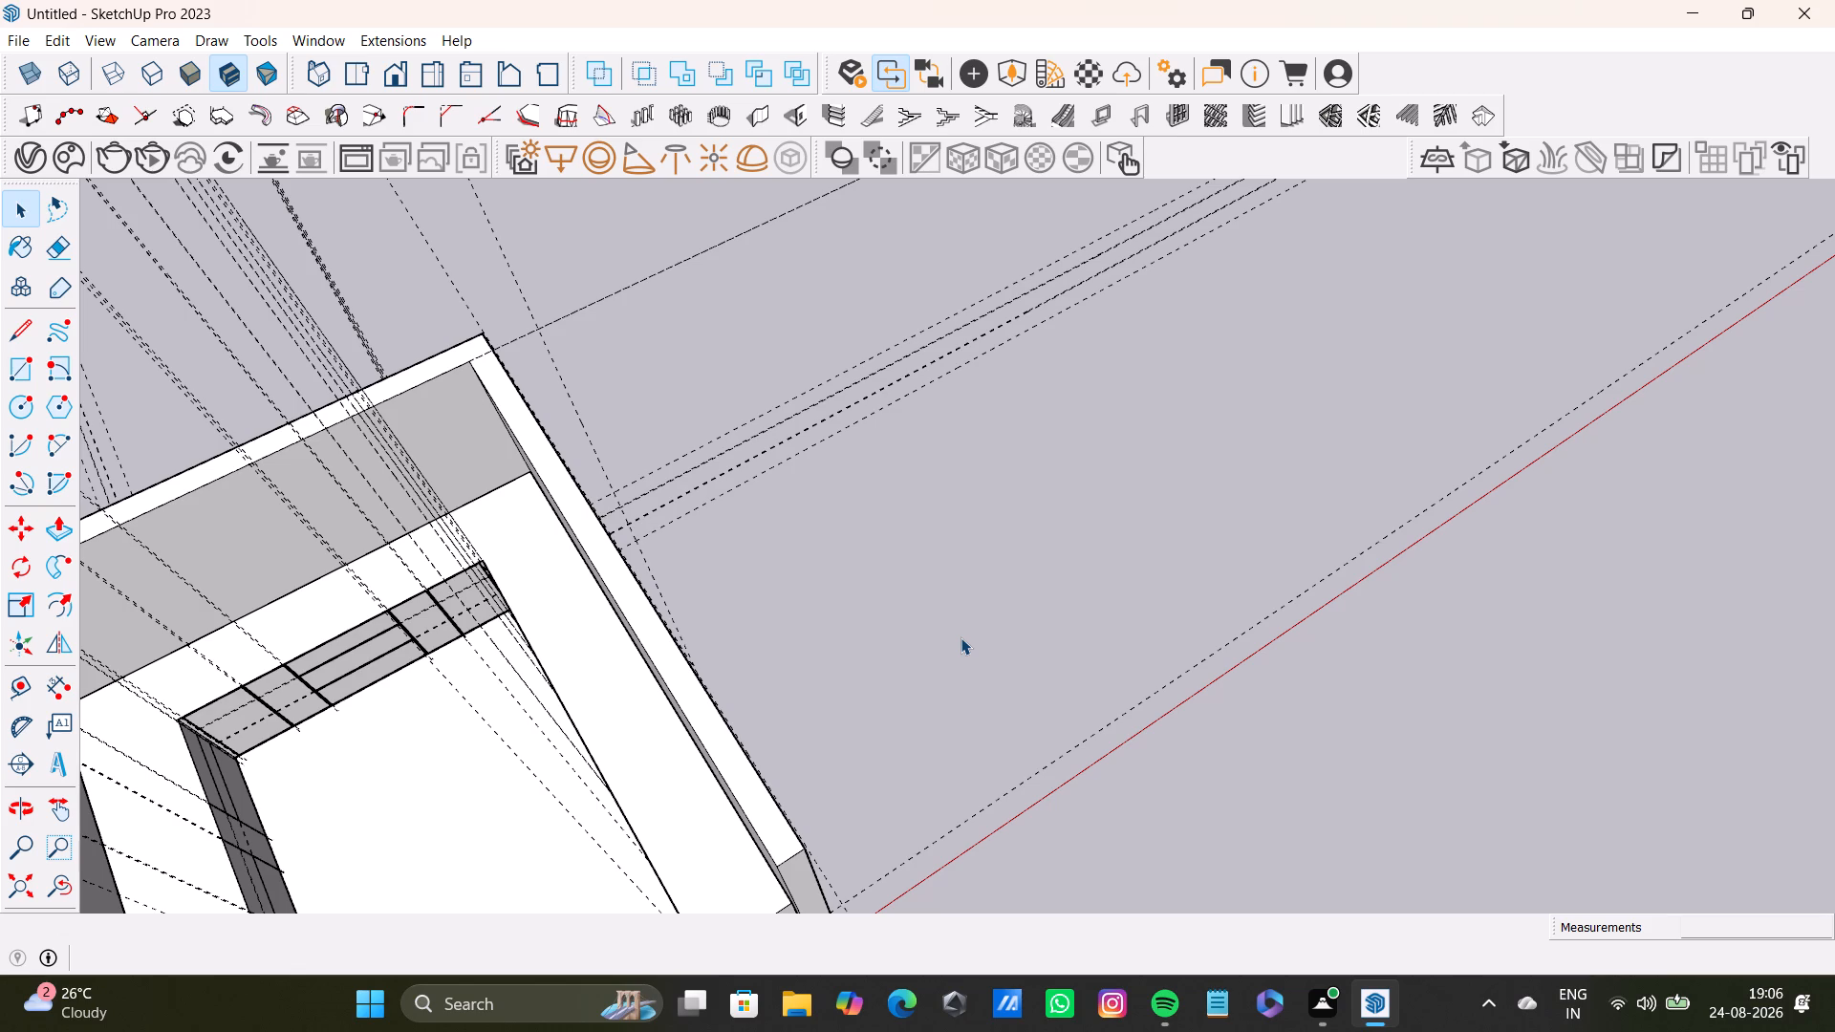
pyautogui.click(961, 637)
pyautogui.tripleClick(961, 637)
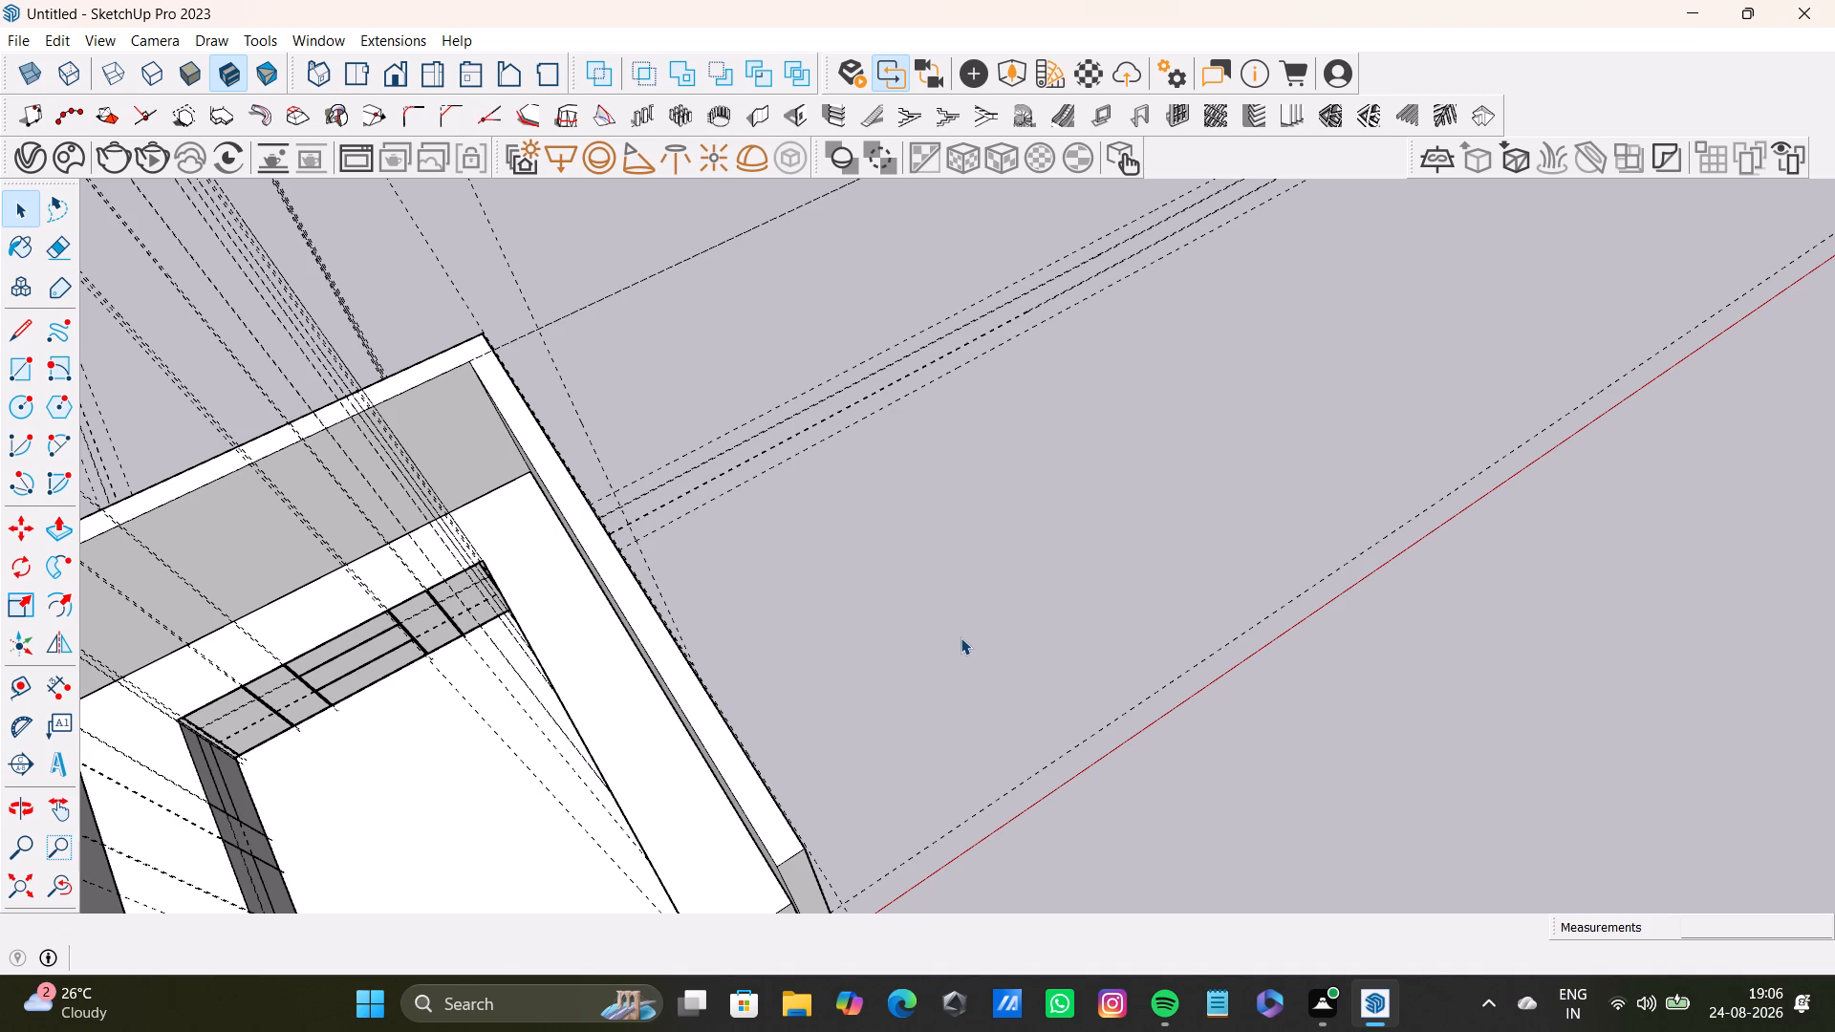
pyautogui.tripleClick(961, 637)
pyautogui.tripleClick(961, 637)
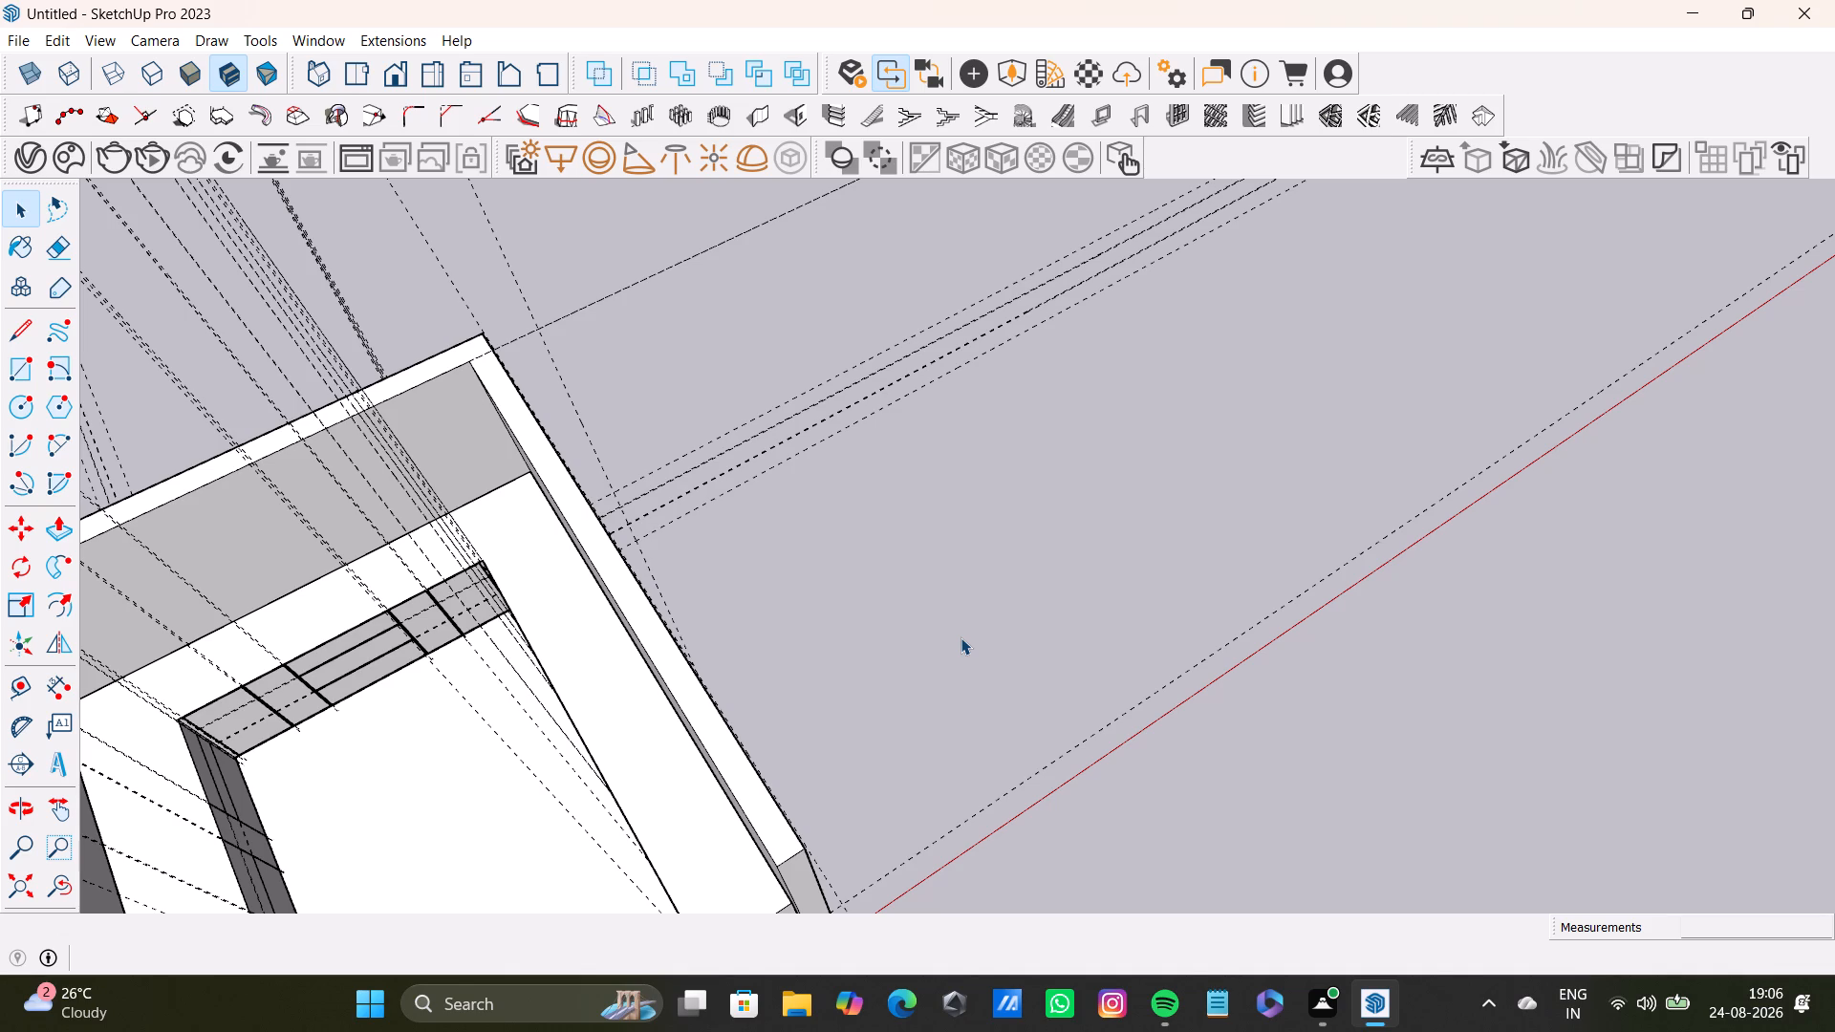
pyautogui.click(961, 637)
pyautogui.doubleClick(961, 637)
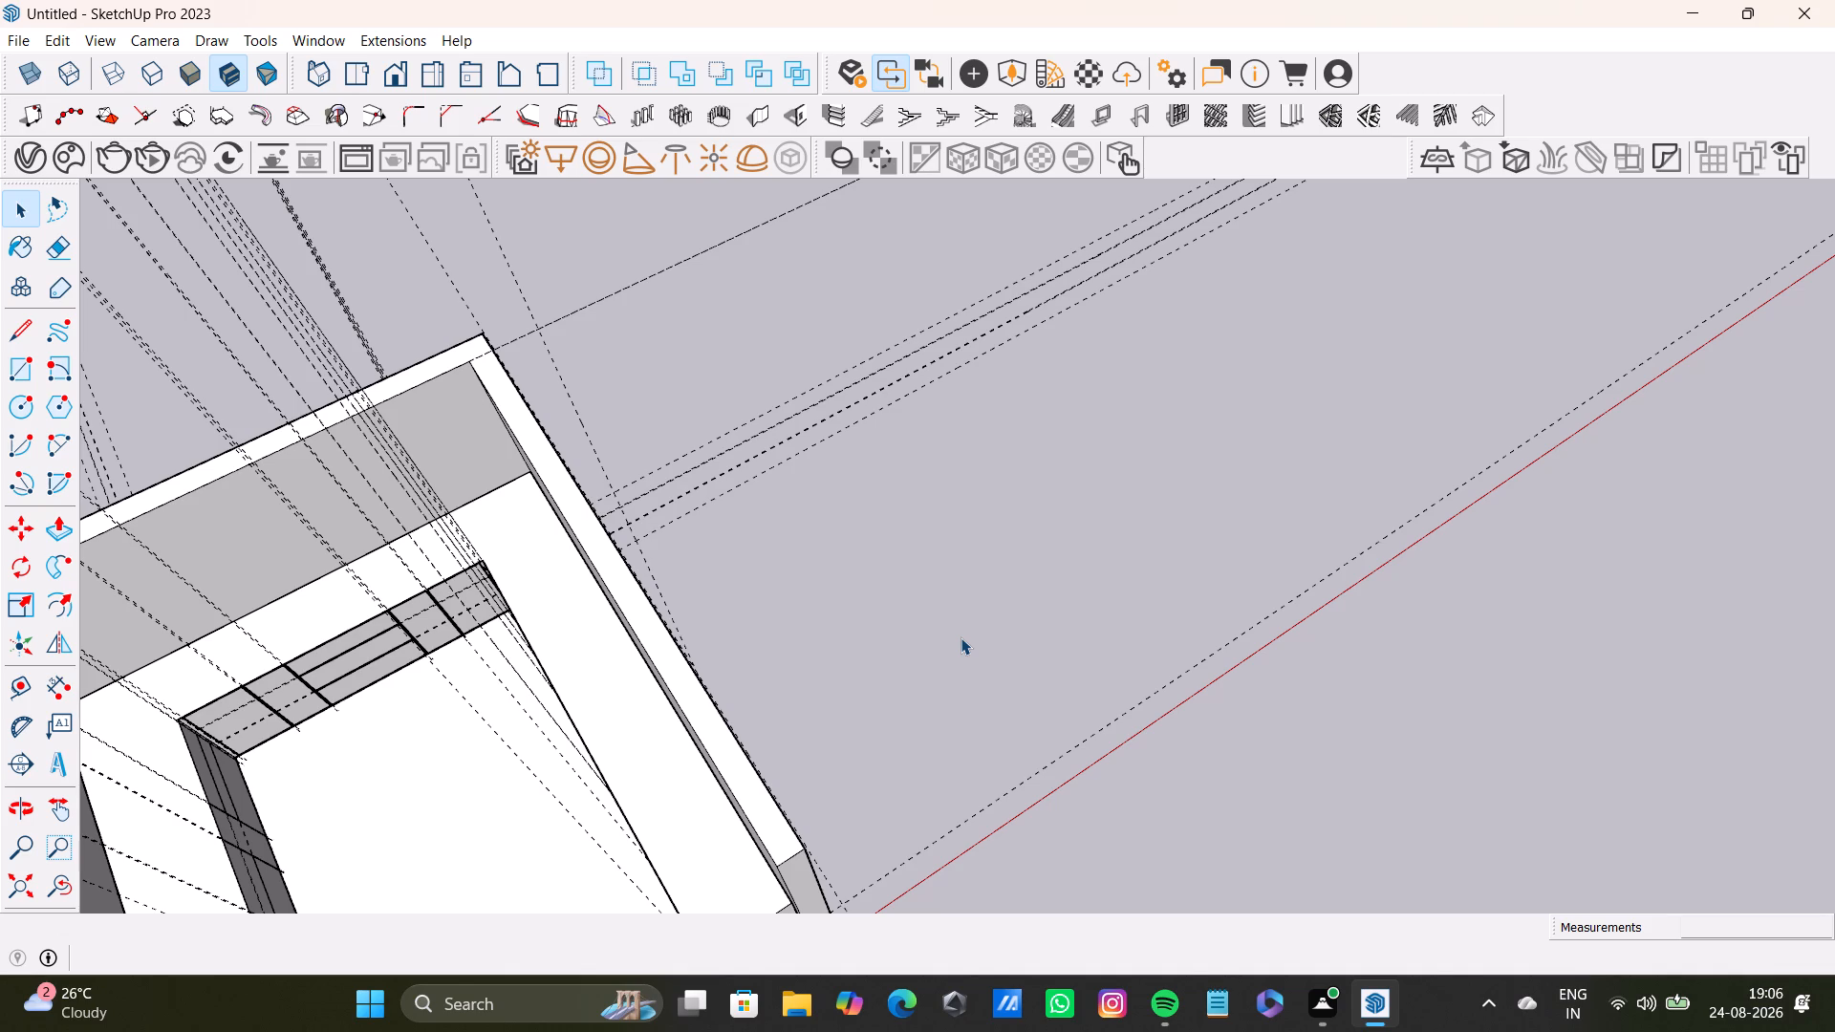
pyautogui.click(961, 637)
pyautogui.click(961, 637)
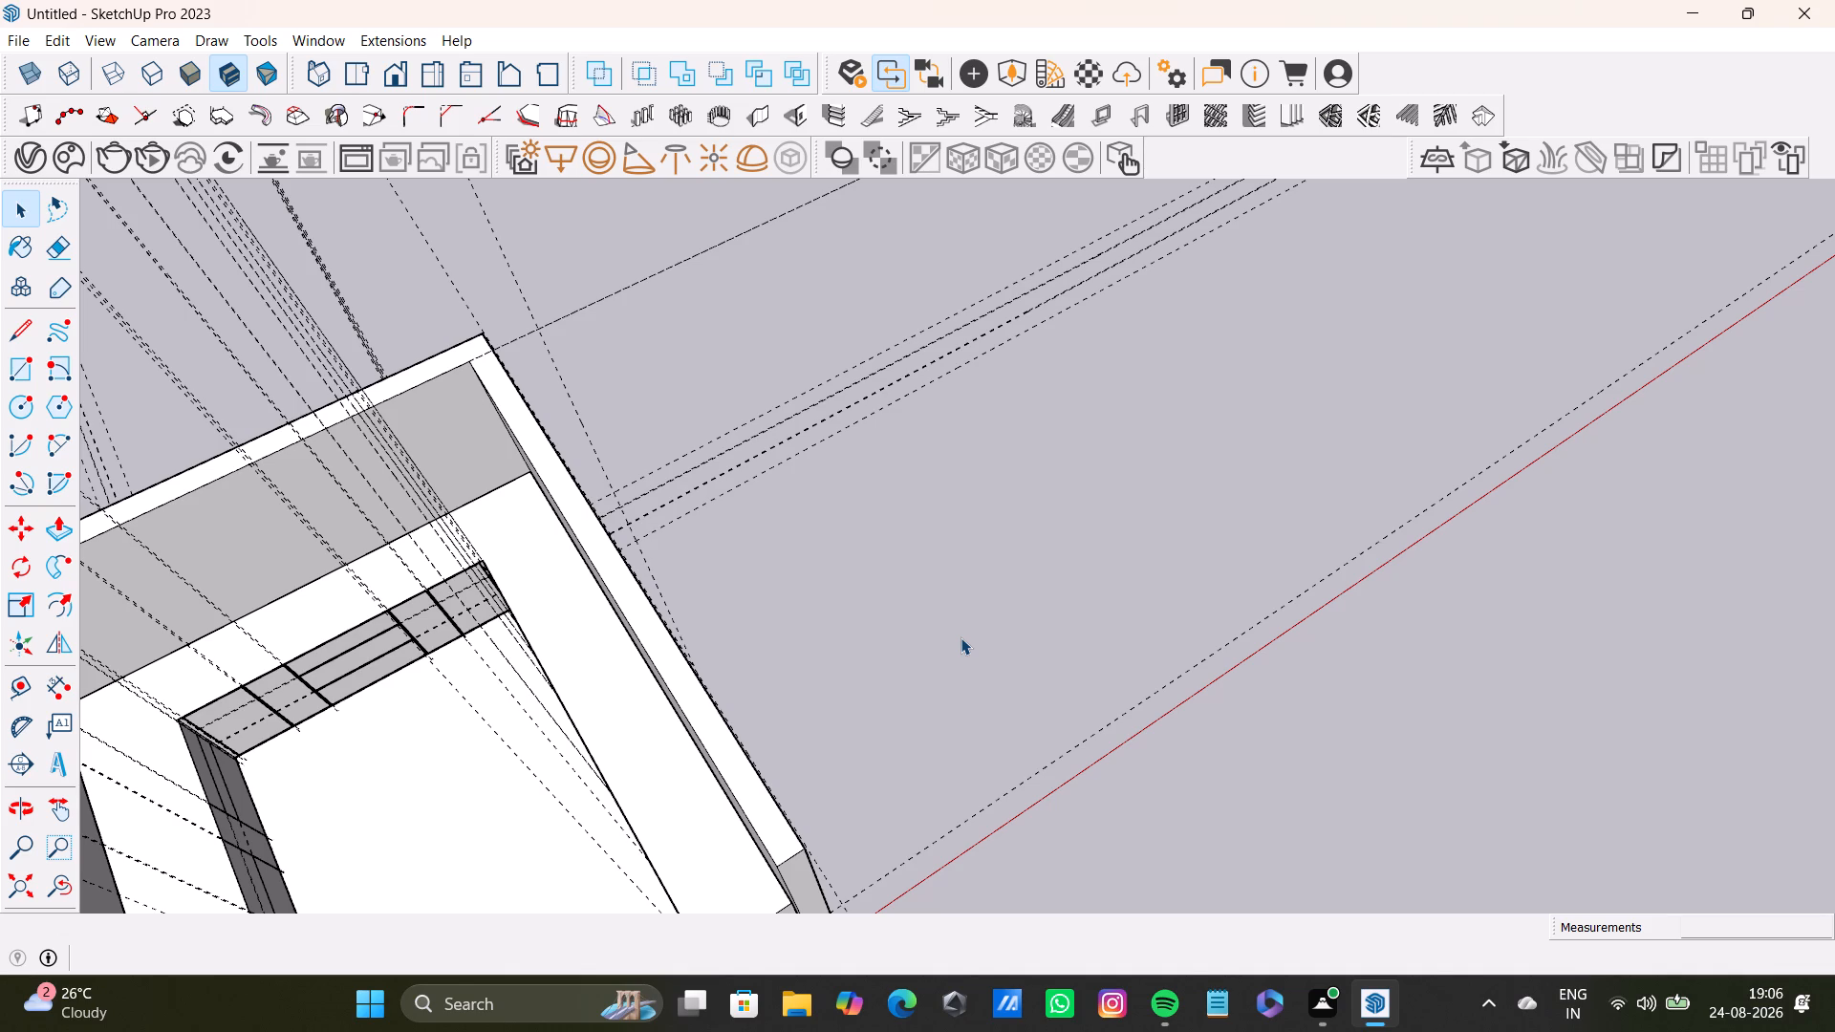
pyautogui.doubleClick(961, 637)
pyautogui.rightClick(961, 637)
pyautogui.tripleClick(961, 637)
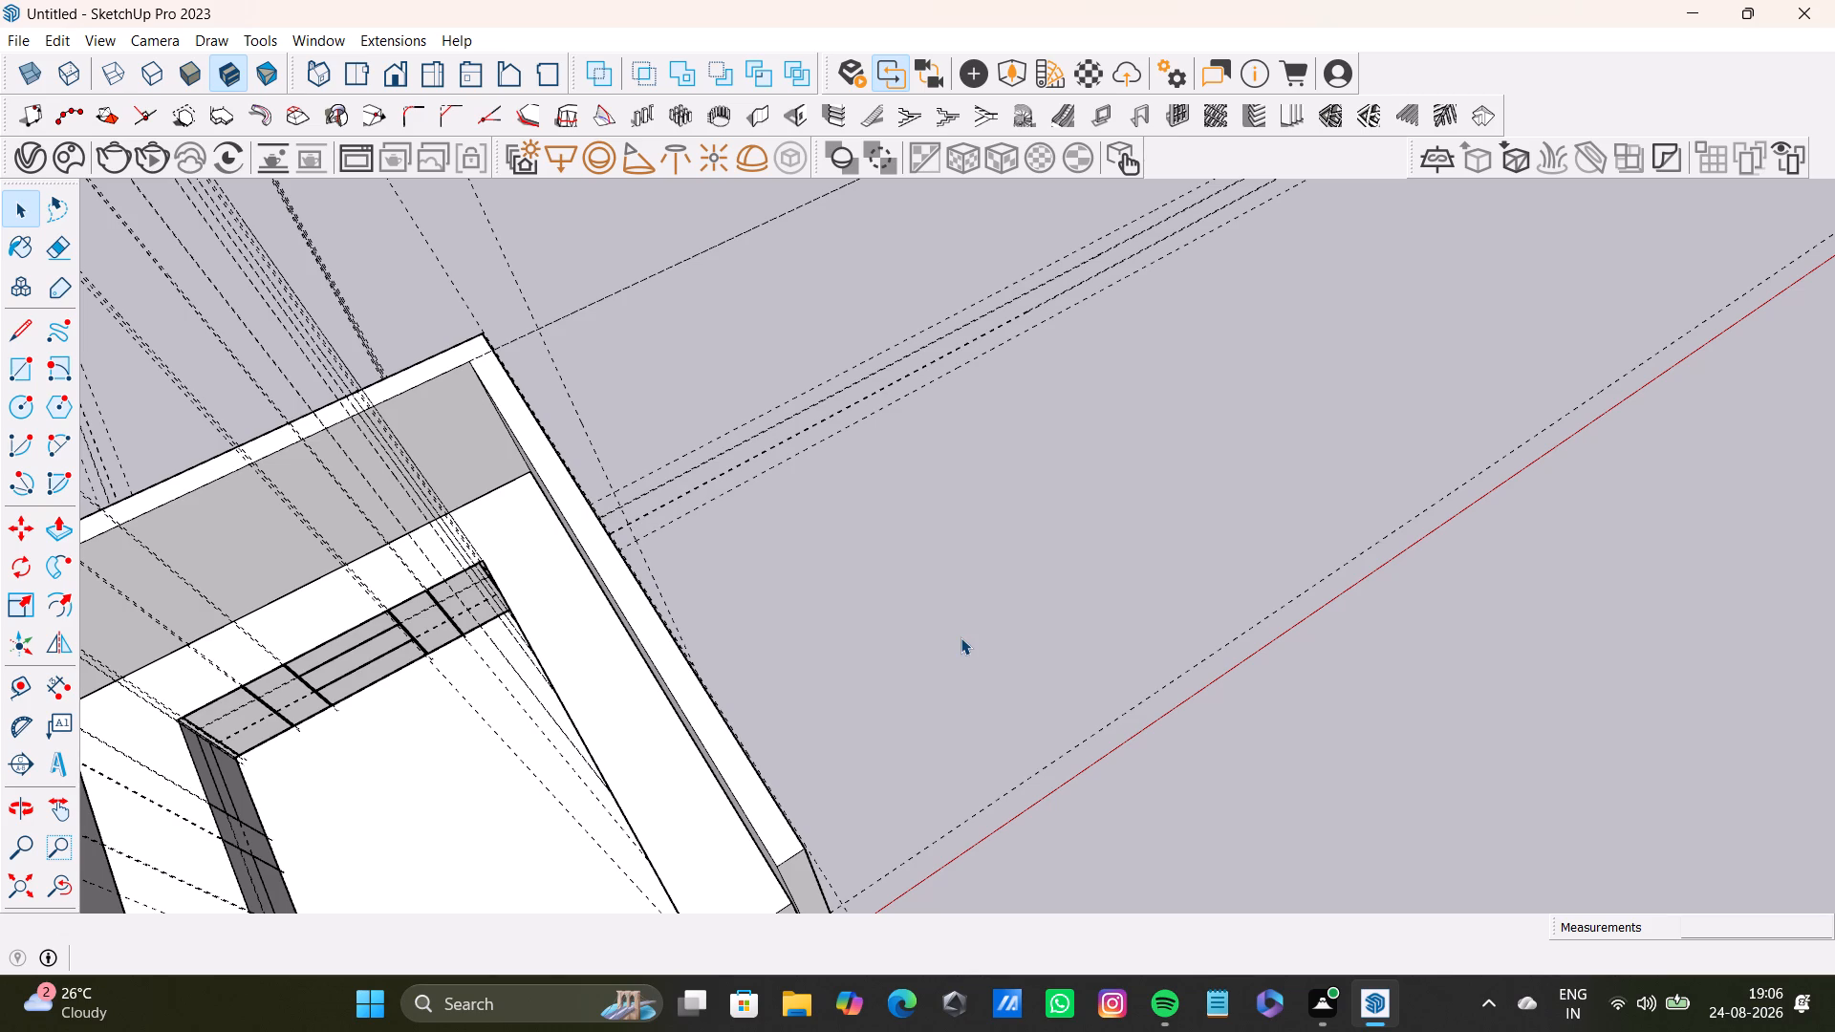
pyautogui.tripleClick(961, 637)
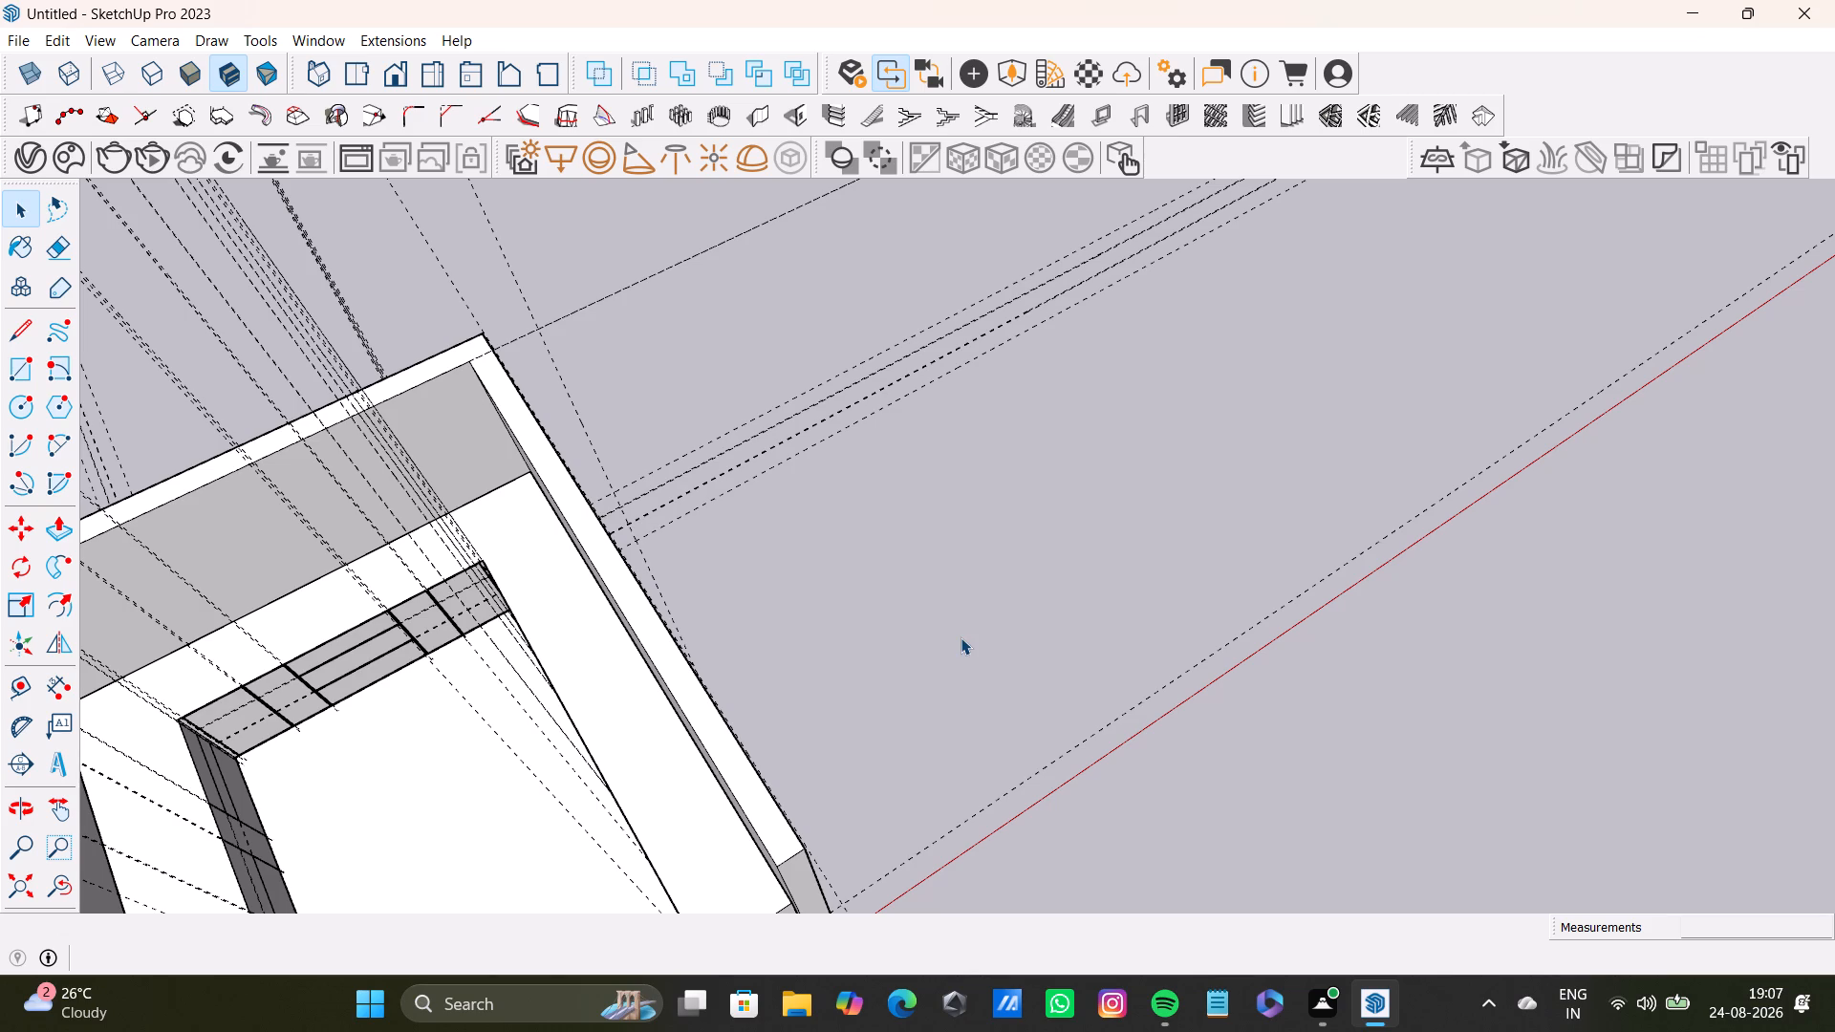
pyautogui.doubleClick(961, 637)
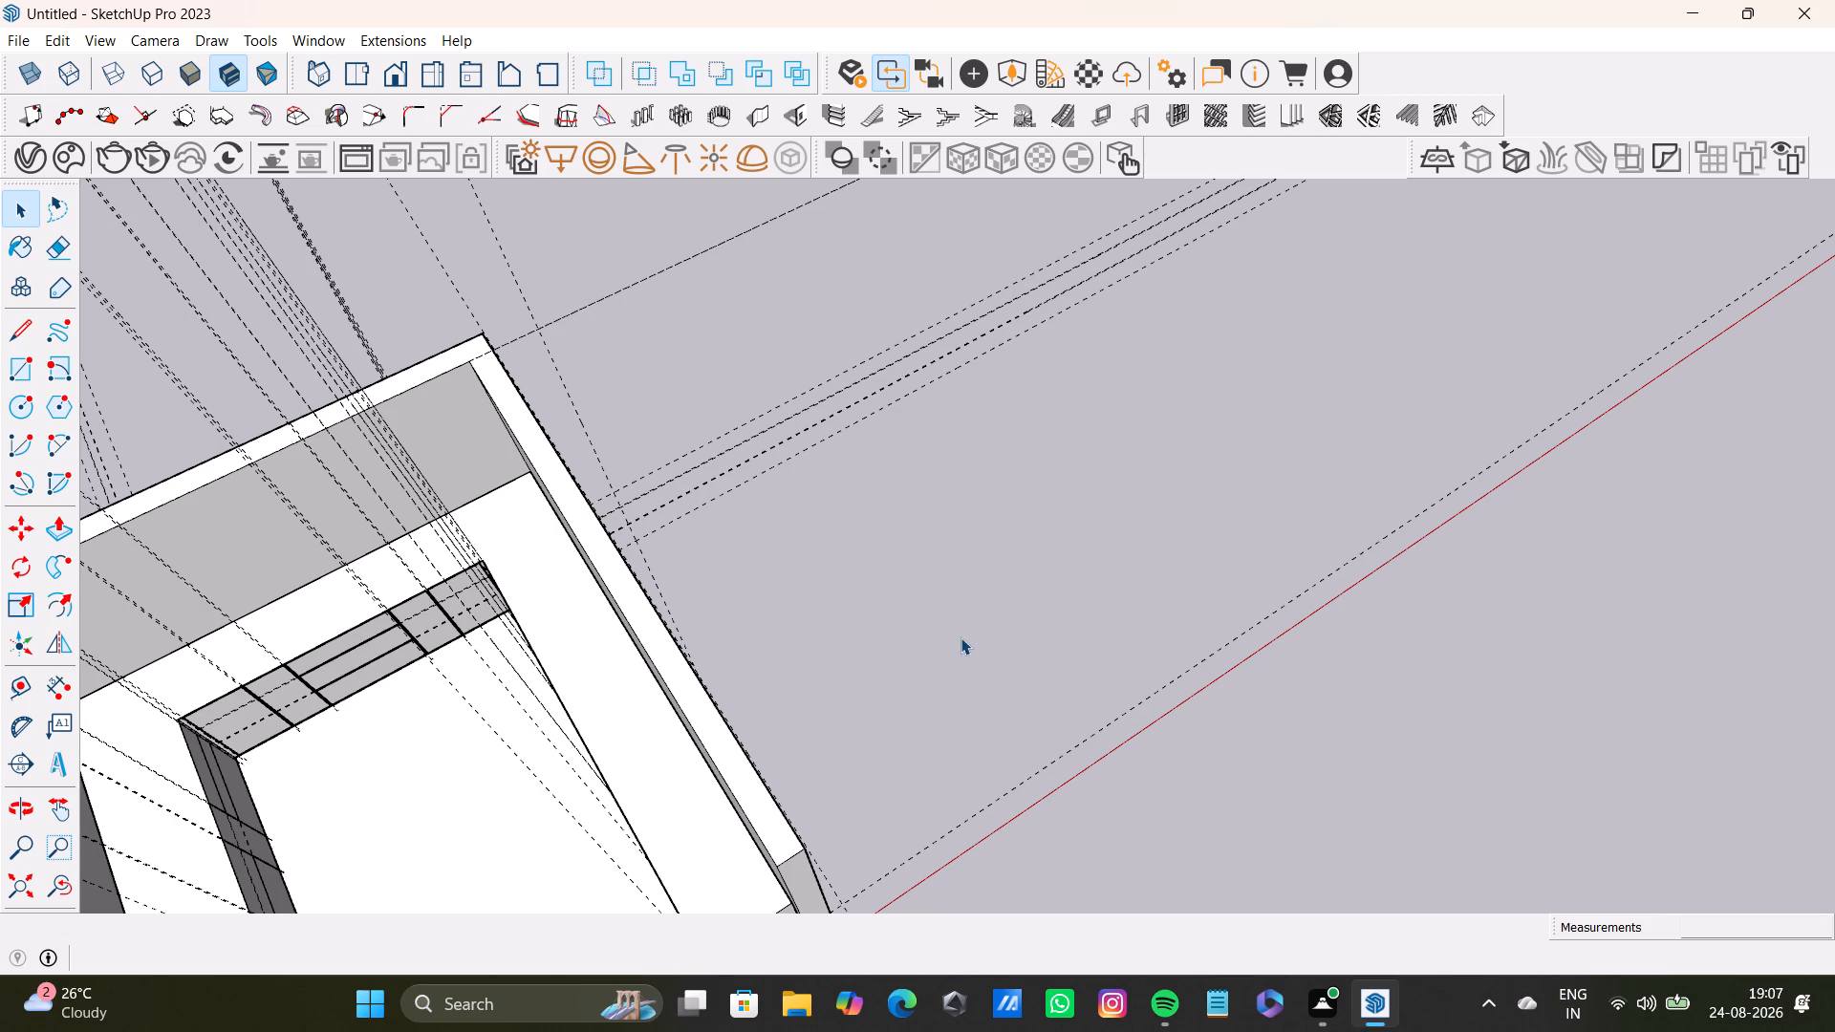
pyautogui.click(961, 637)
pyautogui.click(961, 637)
# Examine the whole walled room and its U-shaped counter from the open front and from above.
pyautogui.scroll(-6, 668, 715)
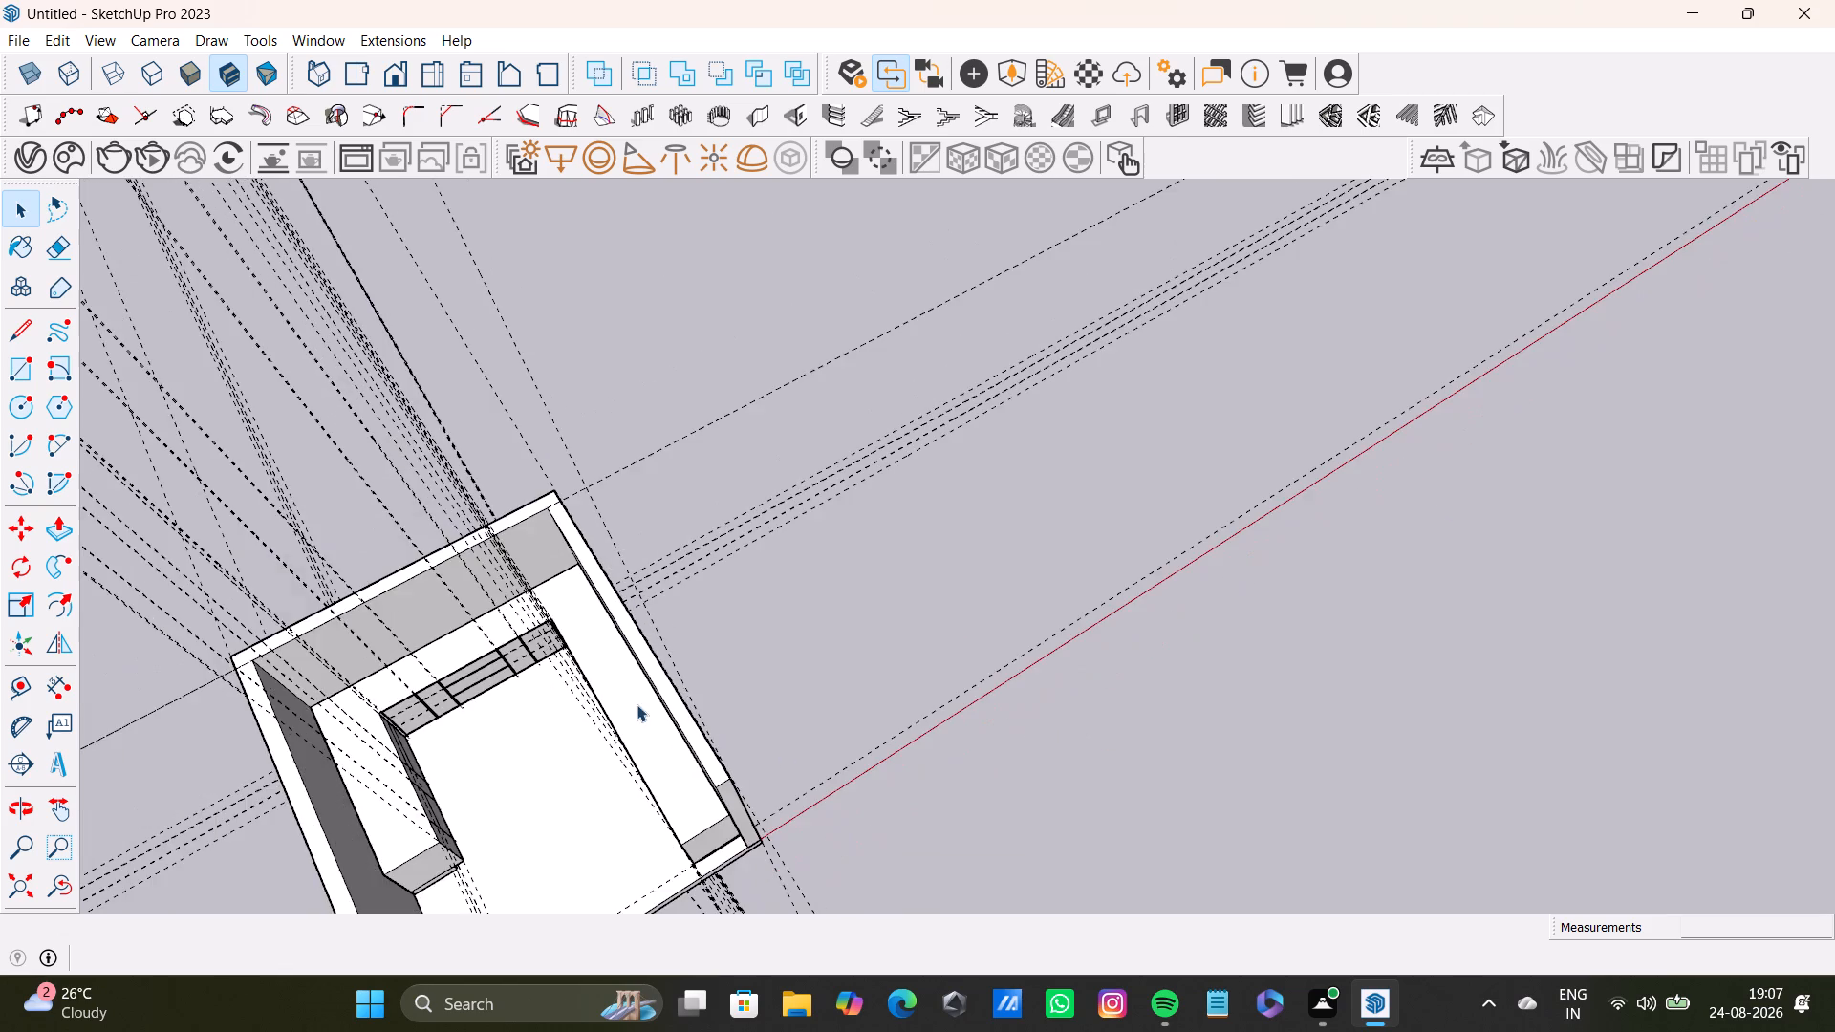
pyautogui.moveTo(637, 704); pyautogui.dragTo(989, 703, button='middle')
pyautogui.moveTo(1057, 749); pyautogui.dragTo(787, 448, button='middle')
pyautogui.scroll(4, 787, 448)
pyautogui.keyDown('shift'); pyautogui.moveTo(694, 566); pyautogui.dragTo(895, 409, button='middle'); pyautogui.keyUp('shift')
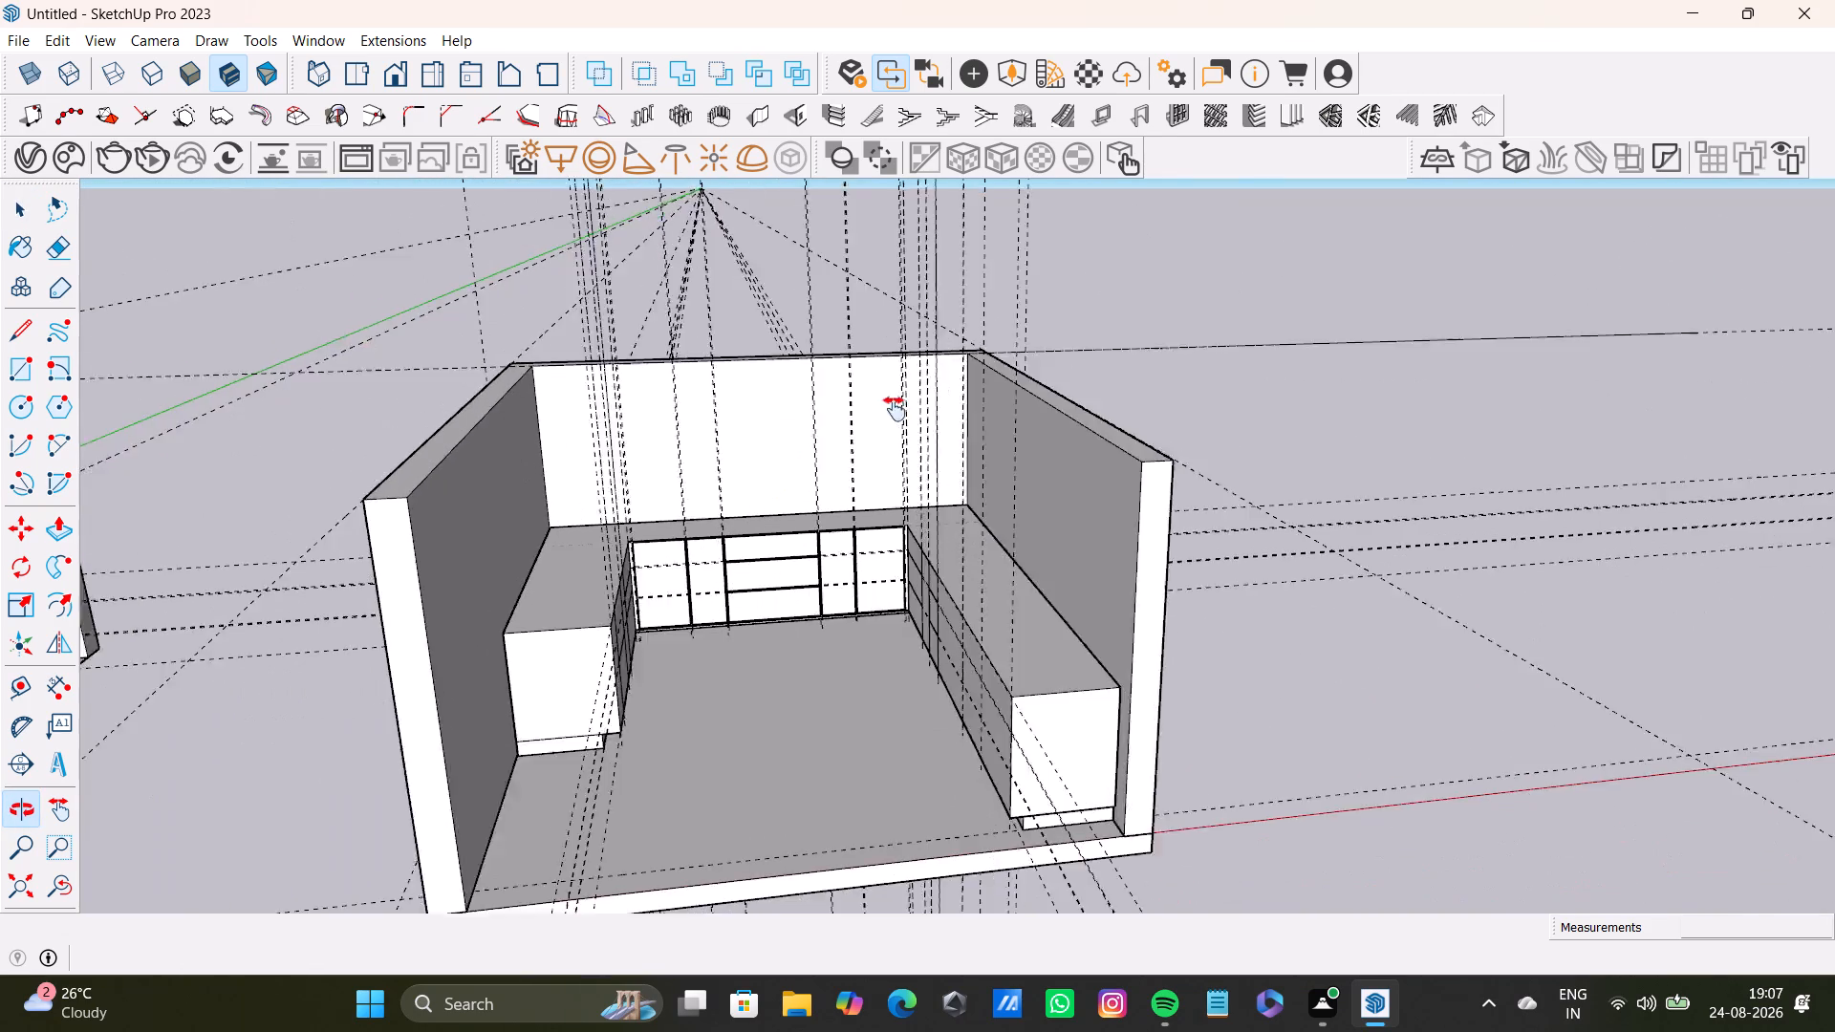
pyautogui.keyDown('shift'); pyautogui.moveTo(895, 409); pyautogui.dragTo(919, 399, button='middle'); pyautogui.keyUp('shift')
pyautogui.scroll(3, 940, 537)
pyautogui.moveTo(947, 538); pyautogui.dragTo(938, 461, button='middle')
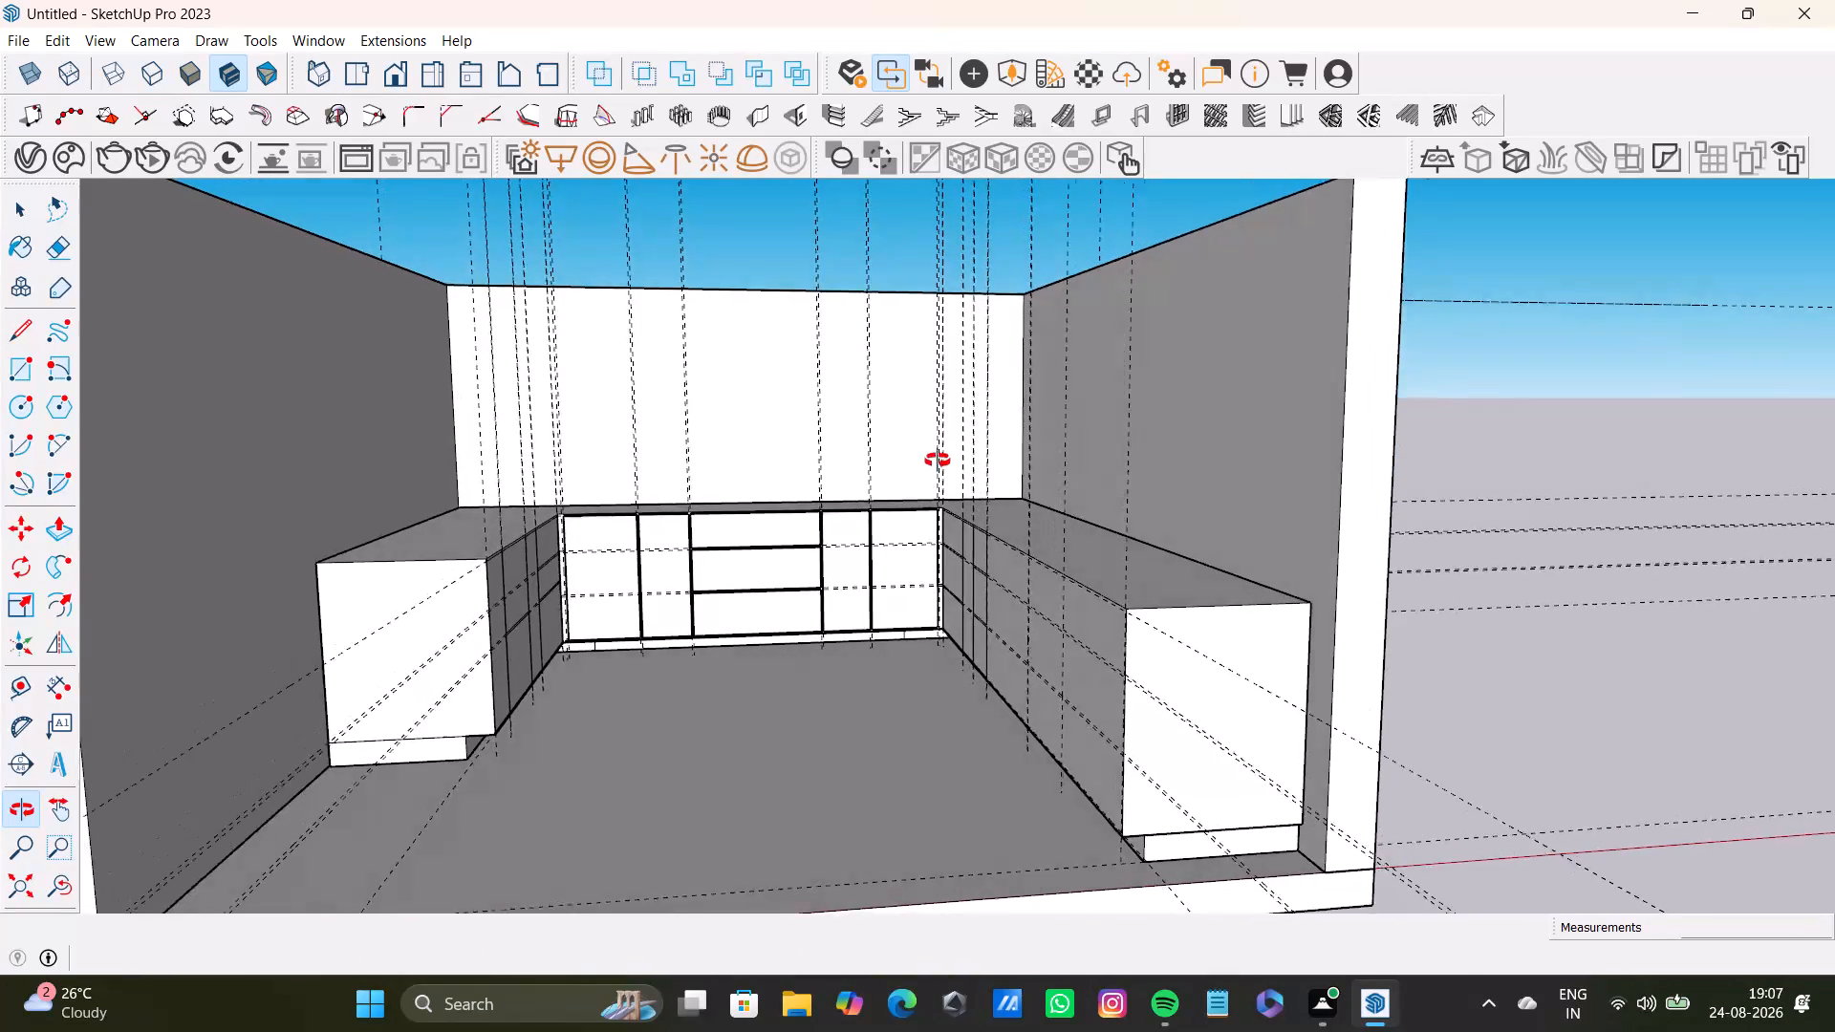
pyautogui.moveTo(938, 461); pyautogui.dragTo(959, 476, button='middle')
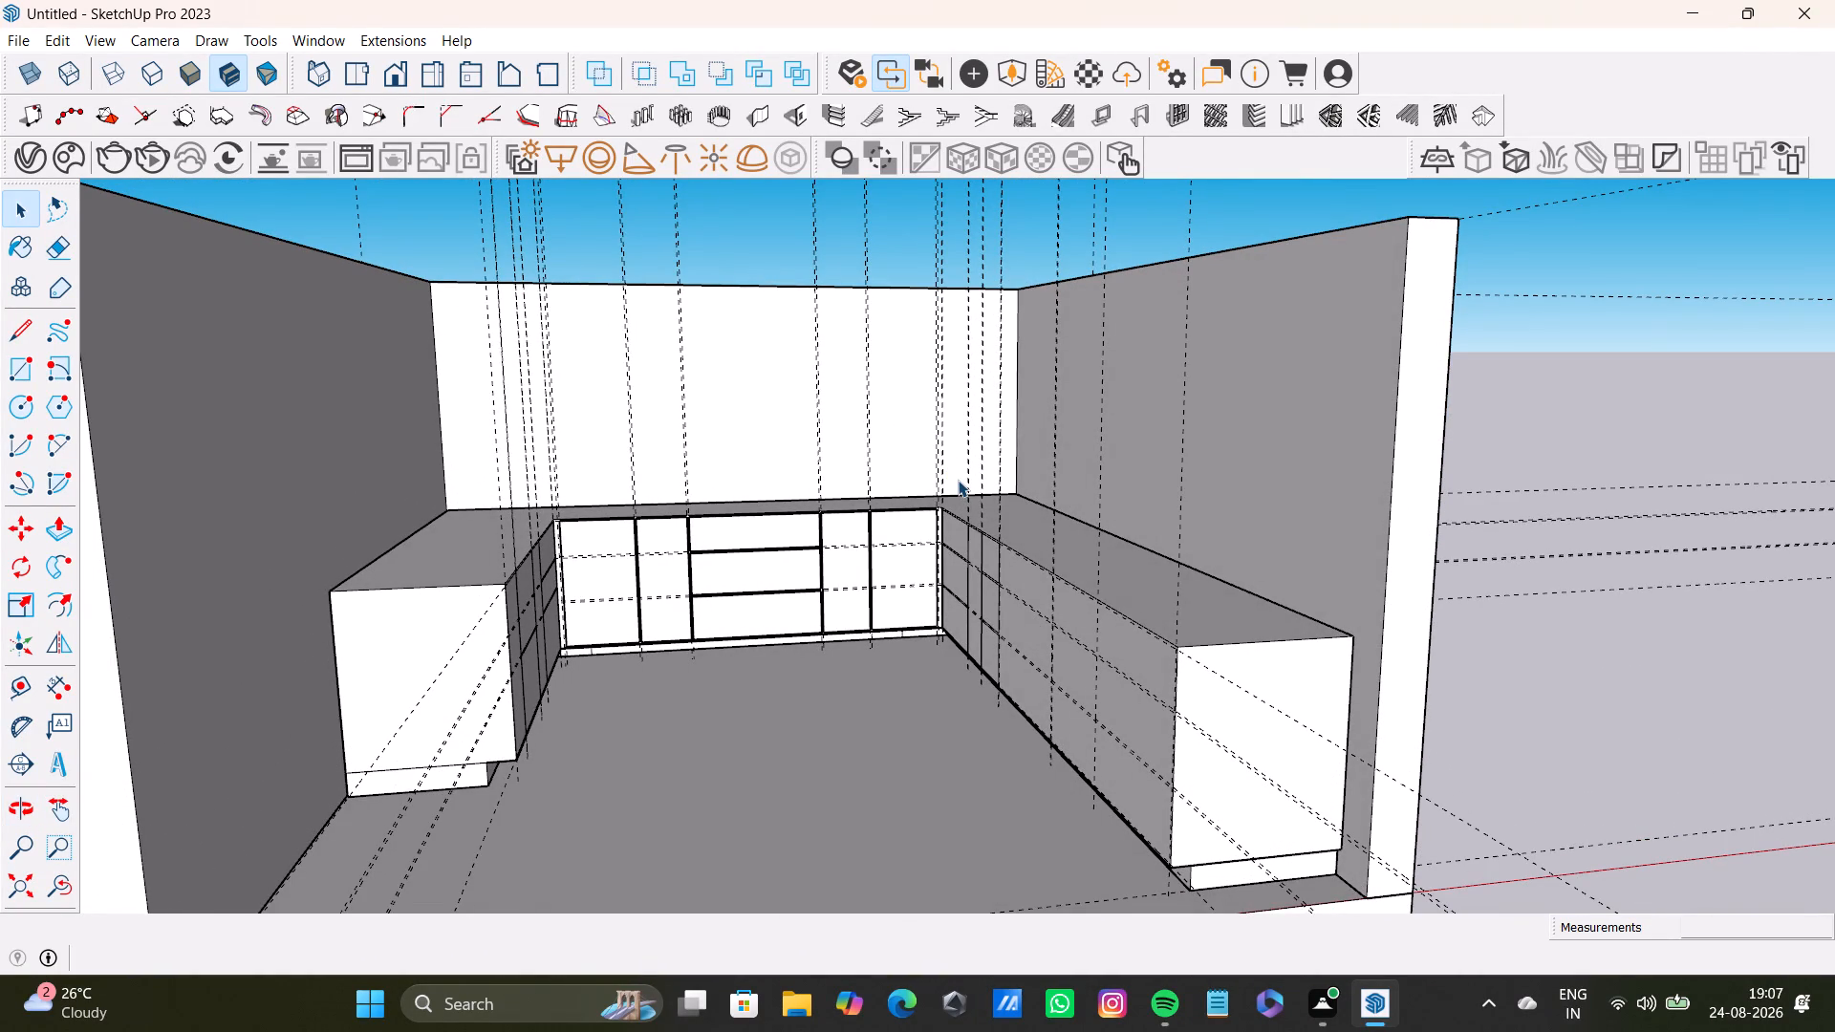
pyautogui.scroll(-5, 958, 480)
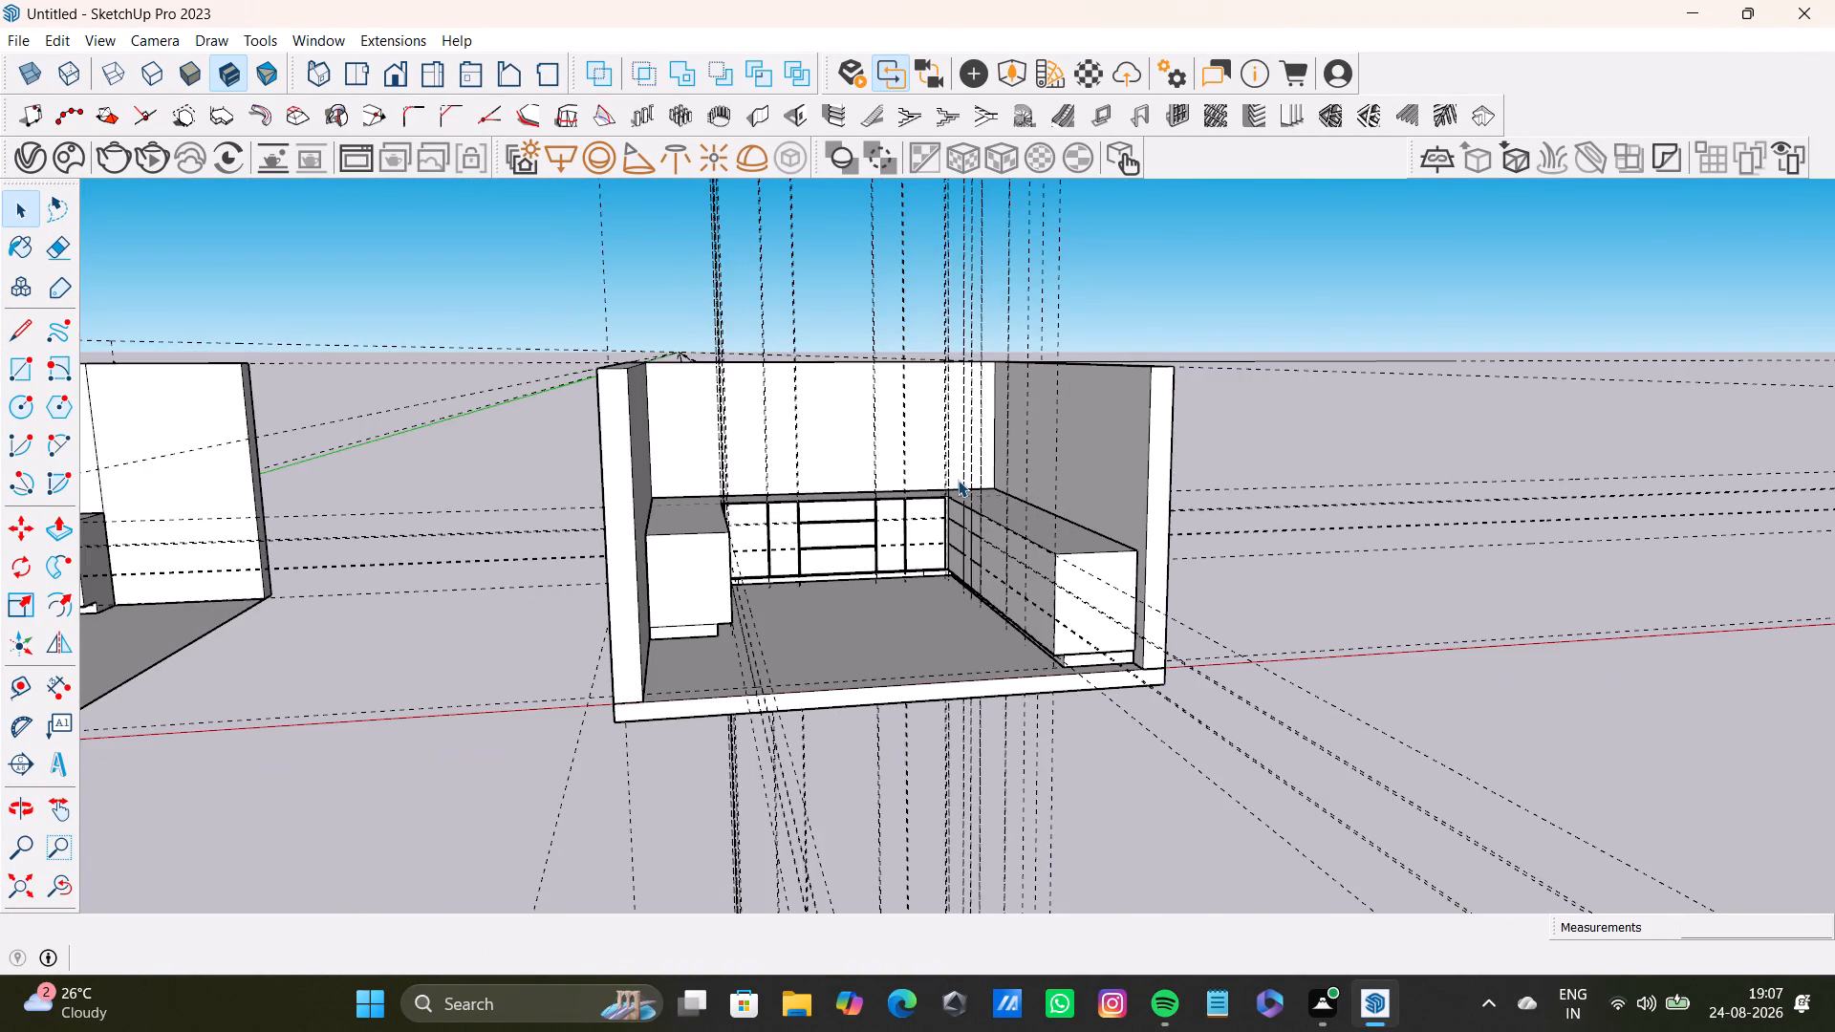
pyautogui.scroll(7, 958, 480)
pyautogui.moveTo(958, 479); pyautogui.dragTo(873, 421, button='middle')
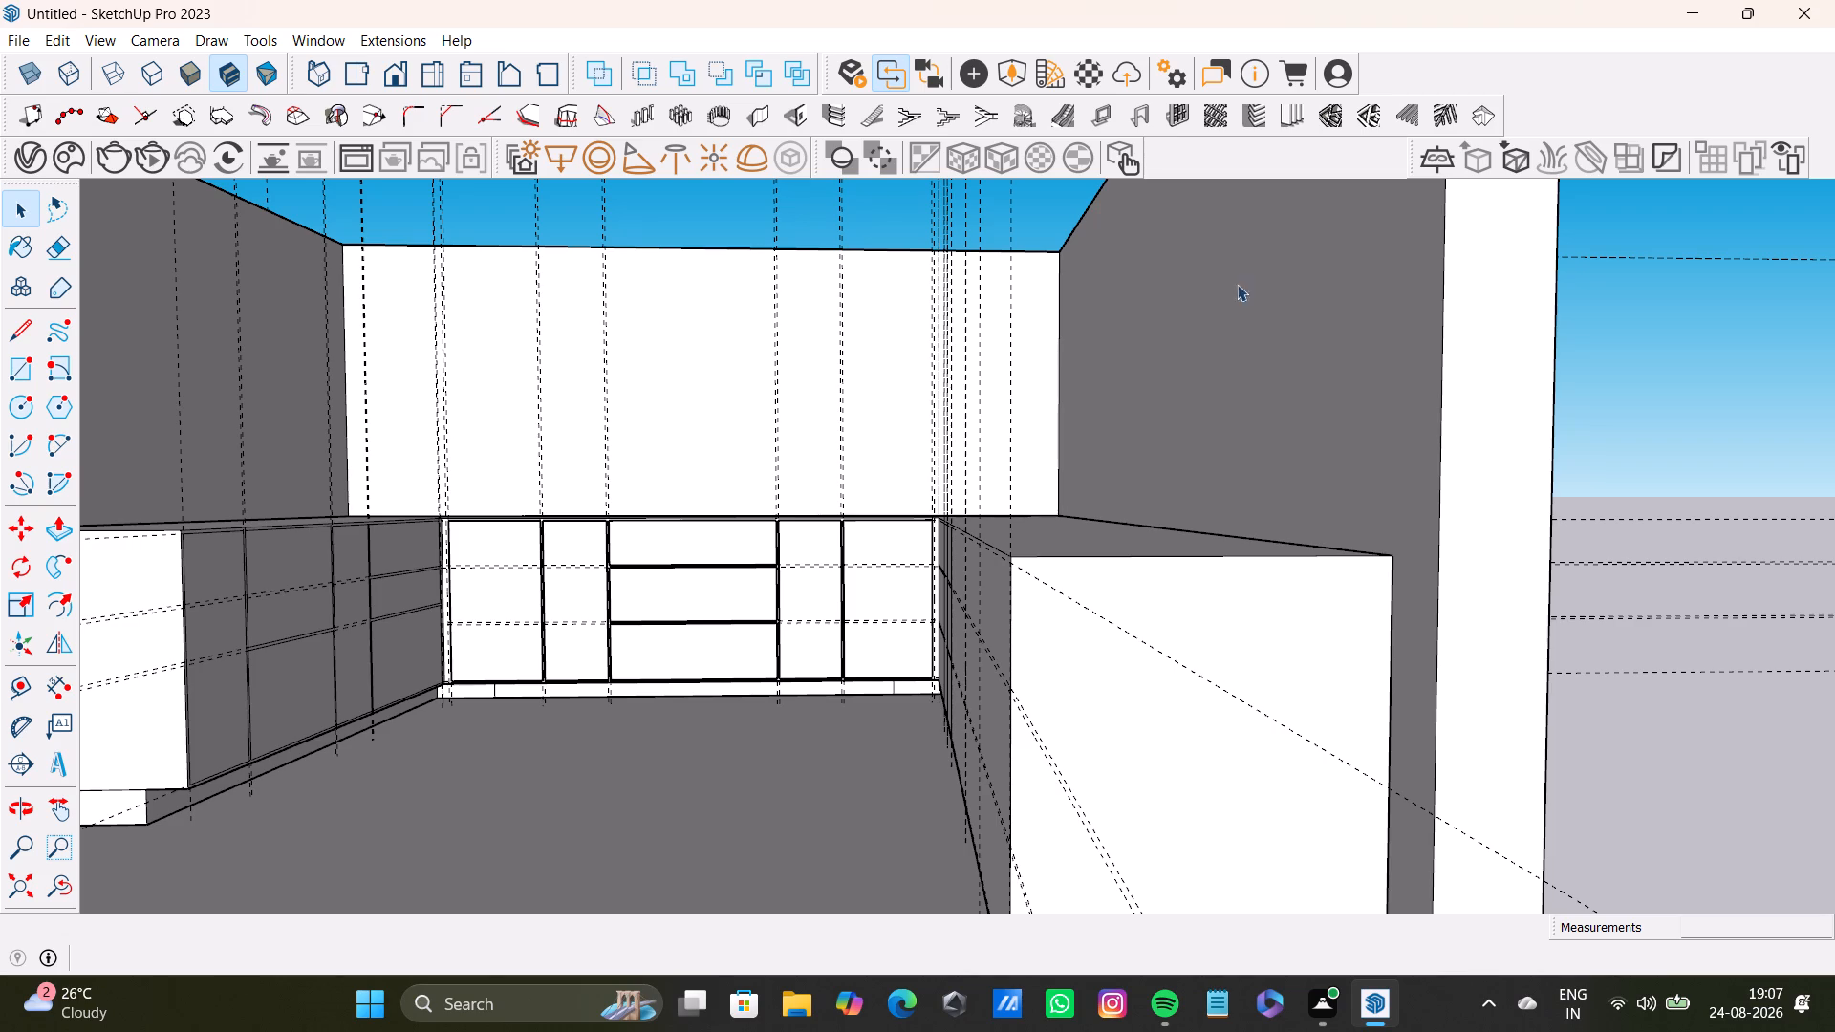
pyautogui.scroll(-11, 1057, 305)
pyautogui.press('space')
pyautogui.moveTo(1200, 543); pyautogui.dragTo(1186, 903, button='middle')
pyautogui.scroll(4, 1348, 589)
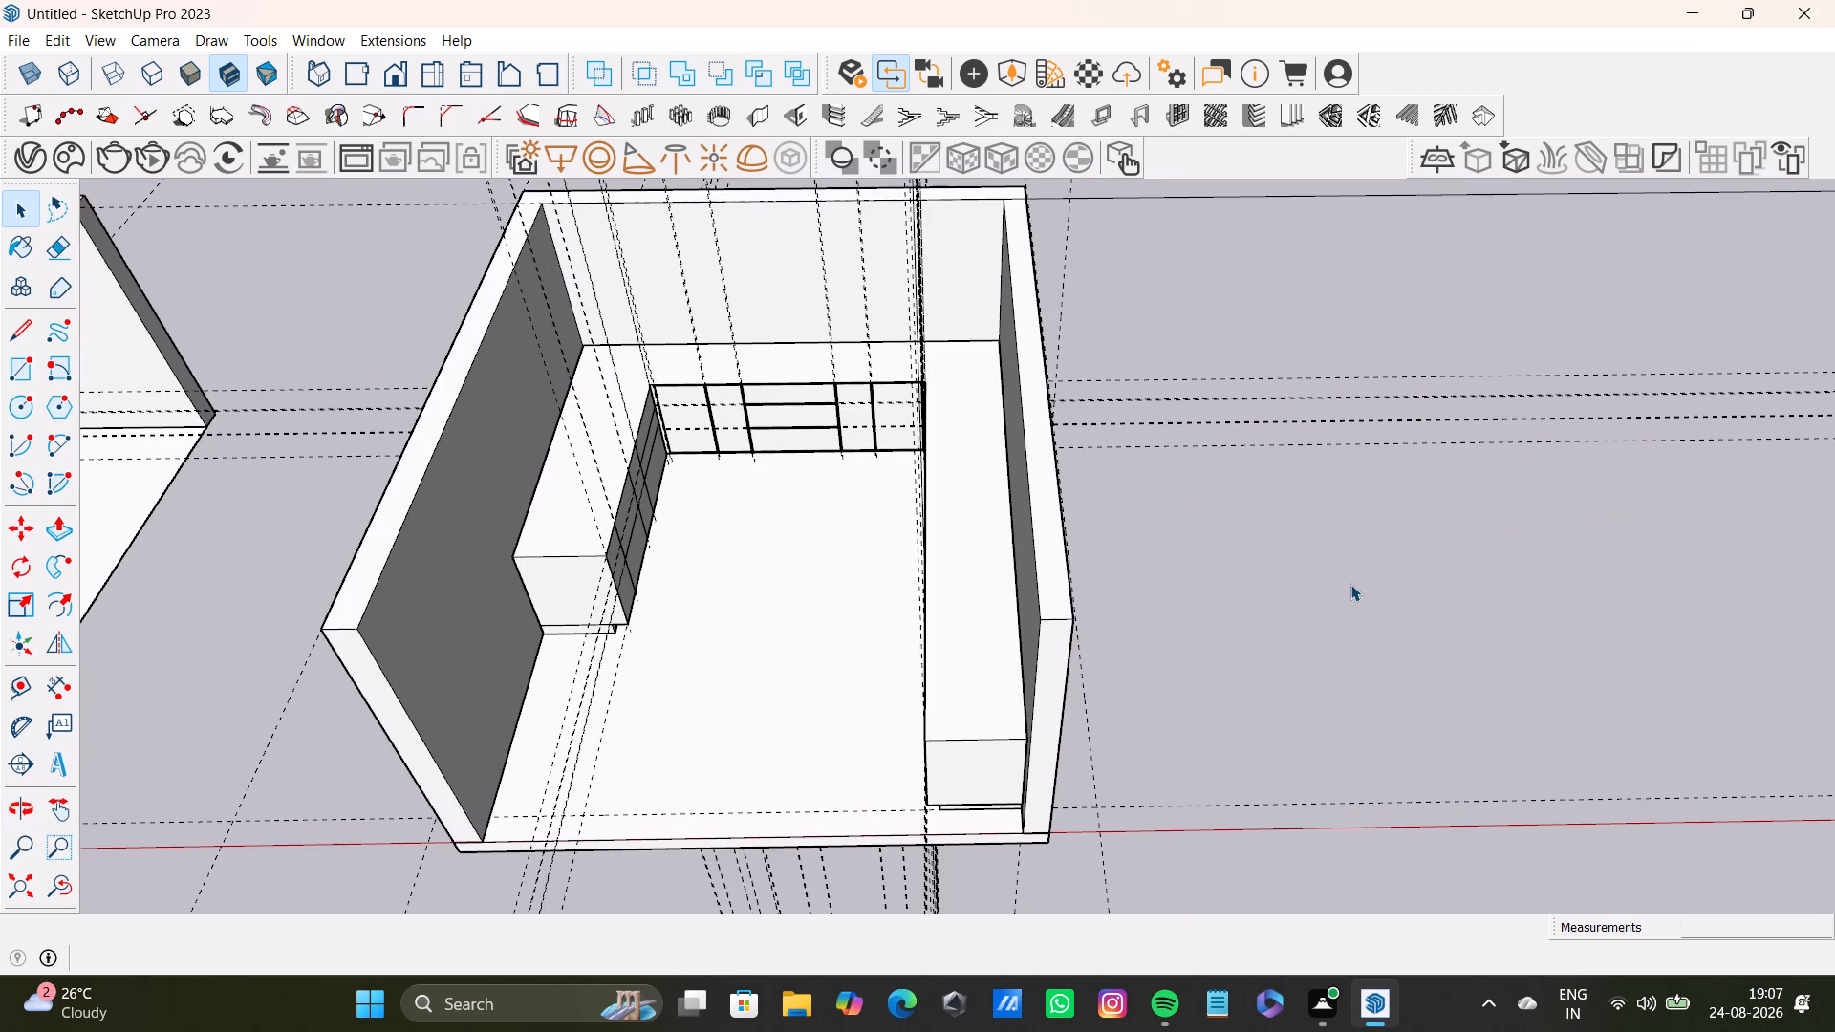
pyautogui.tripleClick(1350, 584)
pyautogui.tripleClick(1350, 584)
pyautogui.click(1350, 584)
# Examine the guides and drawn panels along the long inner counter face, up to its end at the room's open side.
pyautogui.scroll(8, 1080, 548)
pyautogui.moveTo(899, 498); pyautogui.dragTo(1301, 284, button='middle')
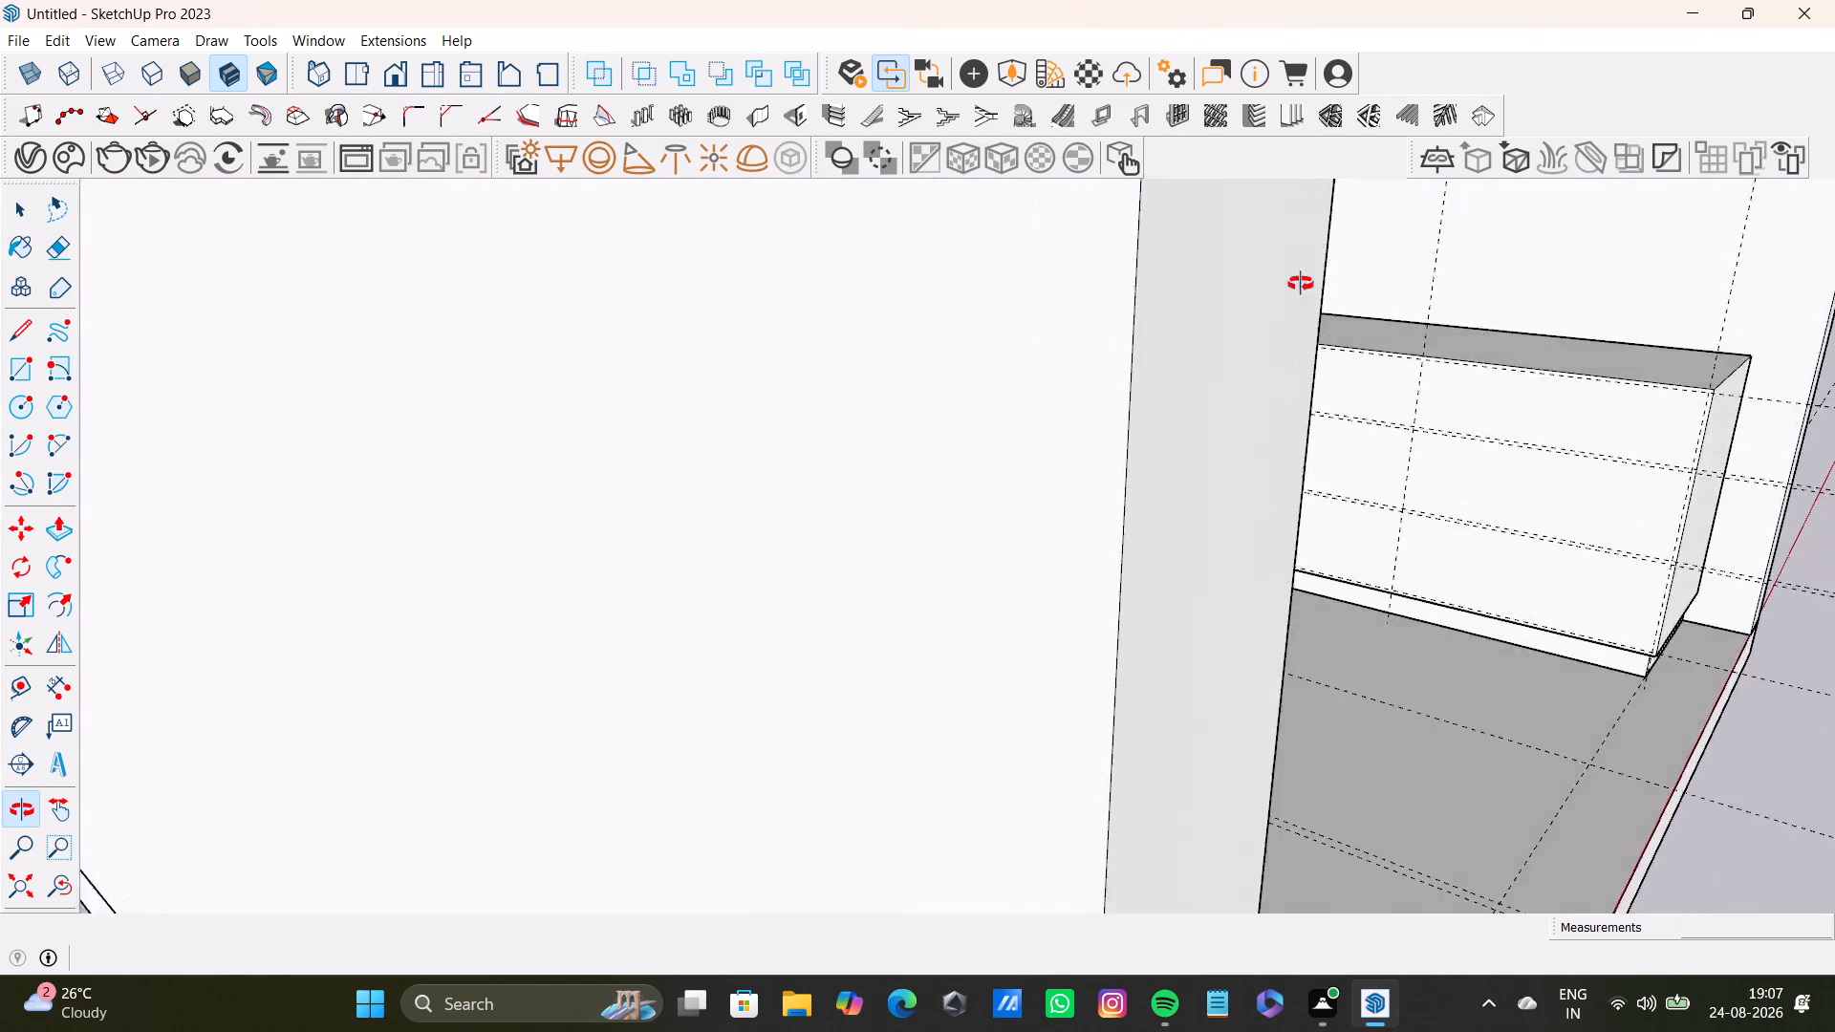
pyautogui.moveTo(1301, 284); pyautogui.dragTo(1362, 489, button='middle')
pyautogui.scroll(6, 1086, 505)
pyautogui.keyDown('shift'); pyautogui.moveTo(1051, 491); pyautogui.dragTo(877, 584, button='middle'); pyautogui.keyUp('shift')
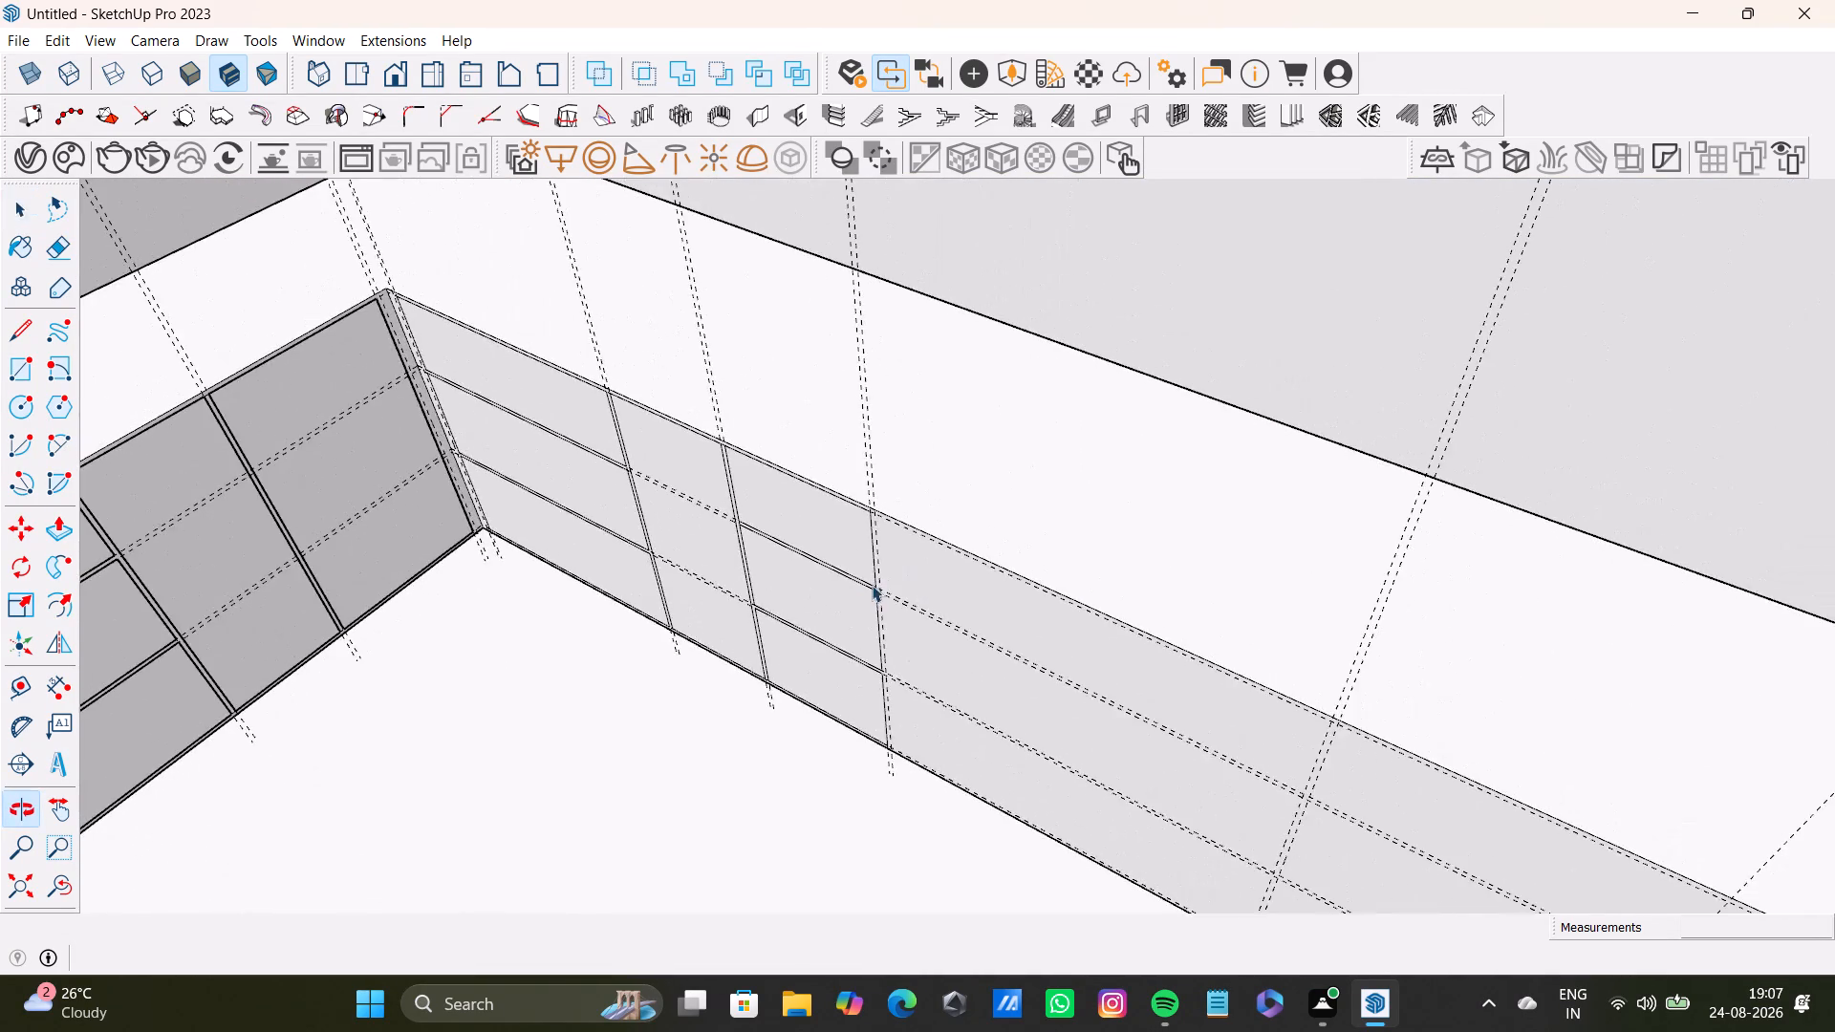
pyautogui.moveTo(878, 583); pyautogui.dragTo(643, 600, button='middle')
pyautogui.moveTo(644, 630); pyautogui.dragTo(672, 568, button='middle')
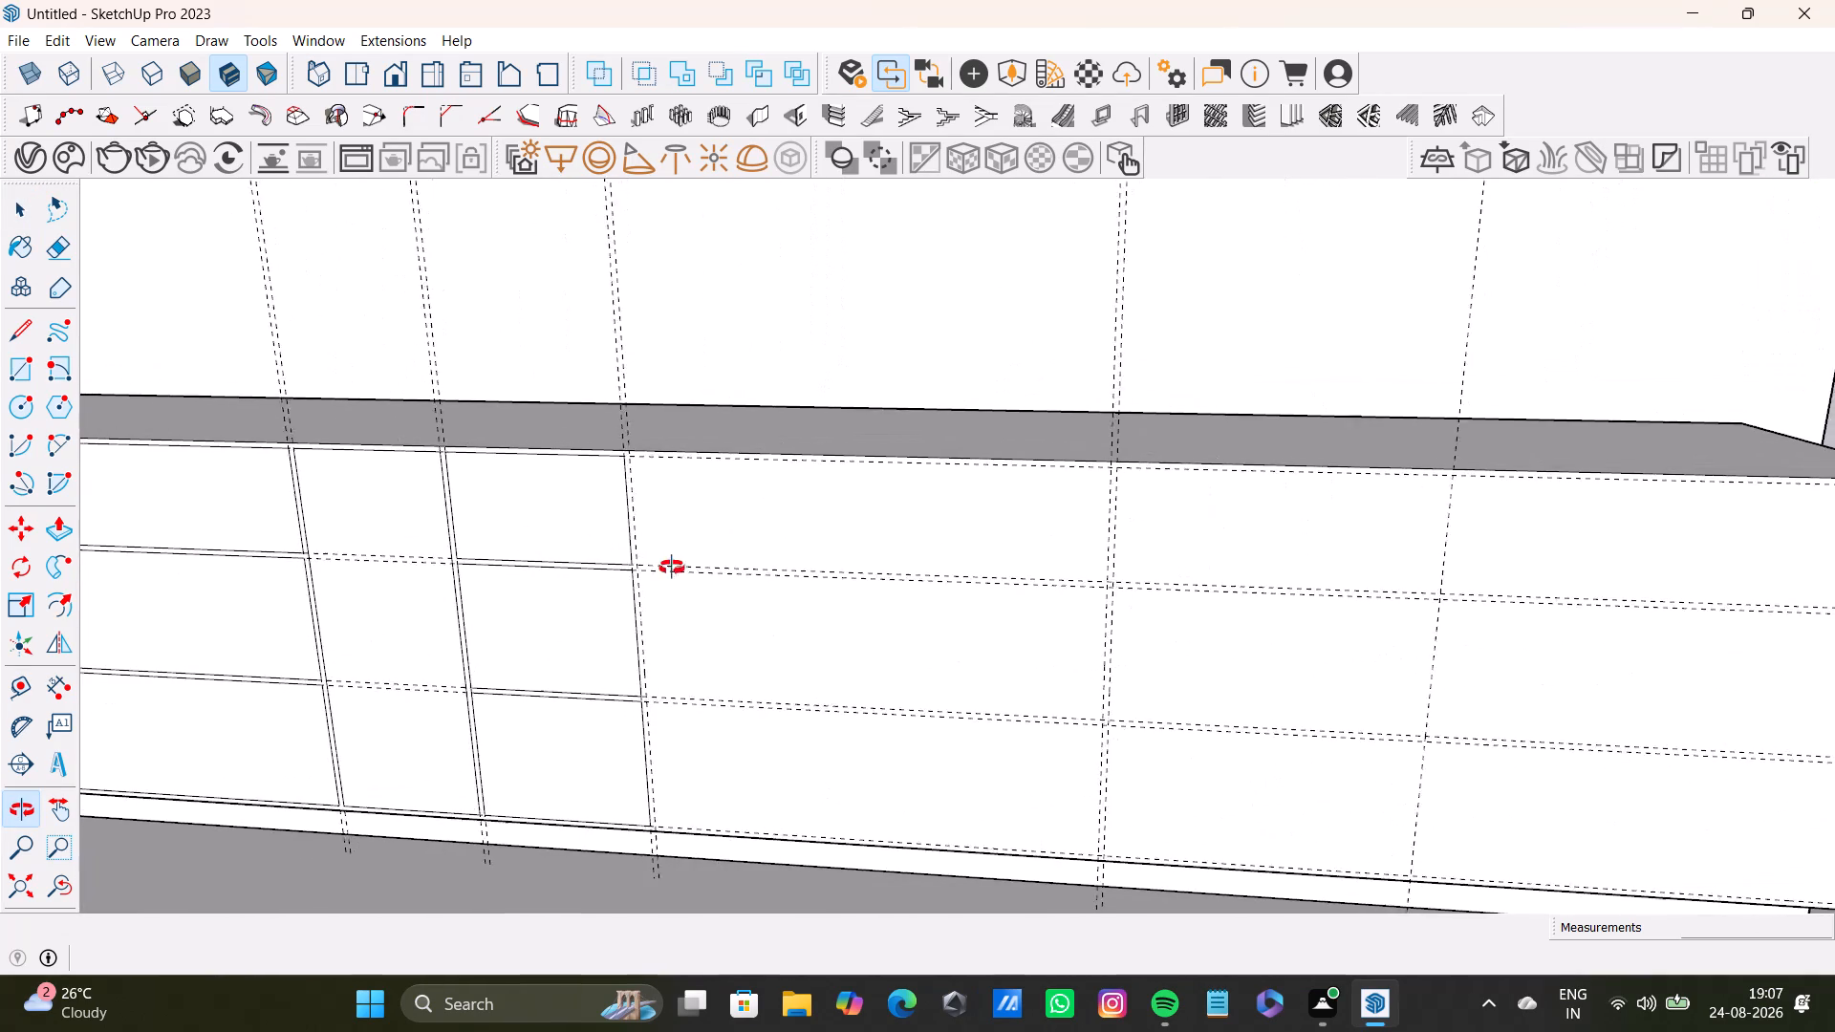
pyautogui.moveTo(672, 568); pyautogui.dragTo(670, 568, button='middle')
pyautogui.moveTo(824, 618); pyautogui.dragTo(885, 579, button='middle')
pyautogui.scroll(2, 864, 579)
pyautogui.scroll(-2, 864, 579)
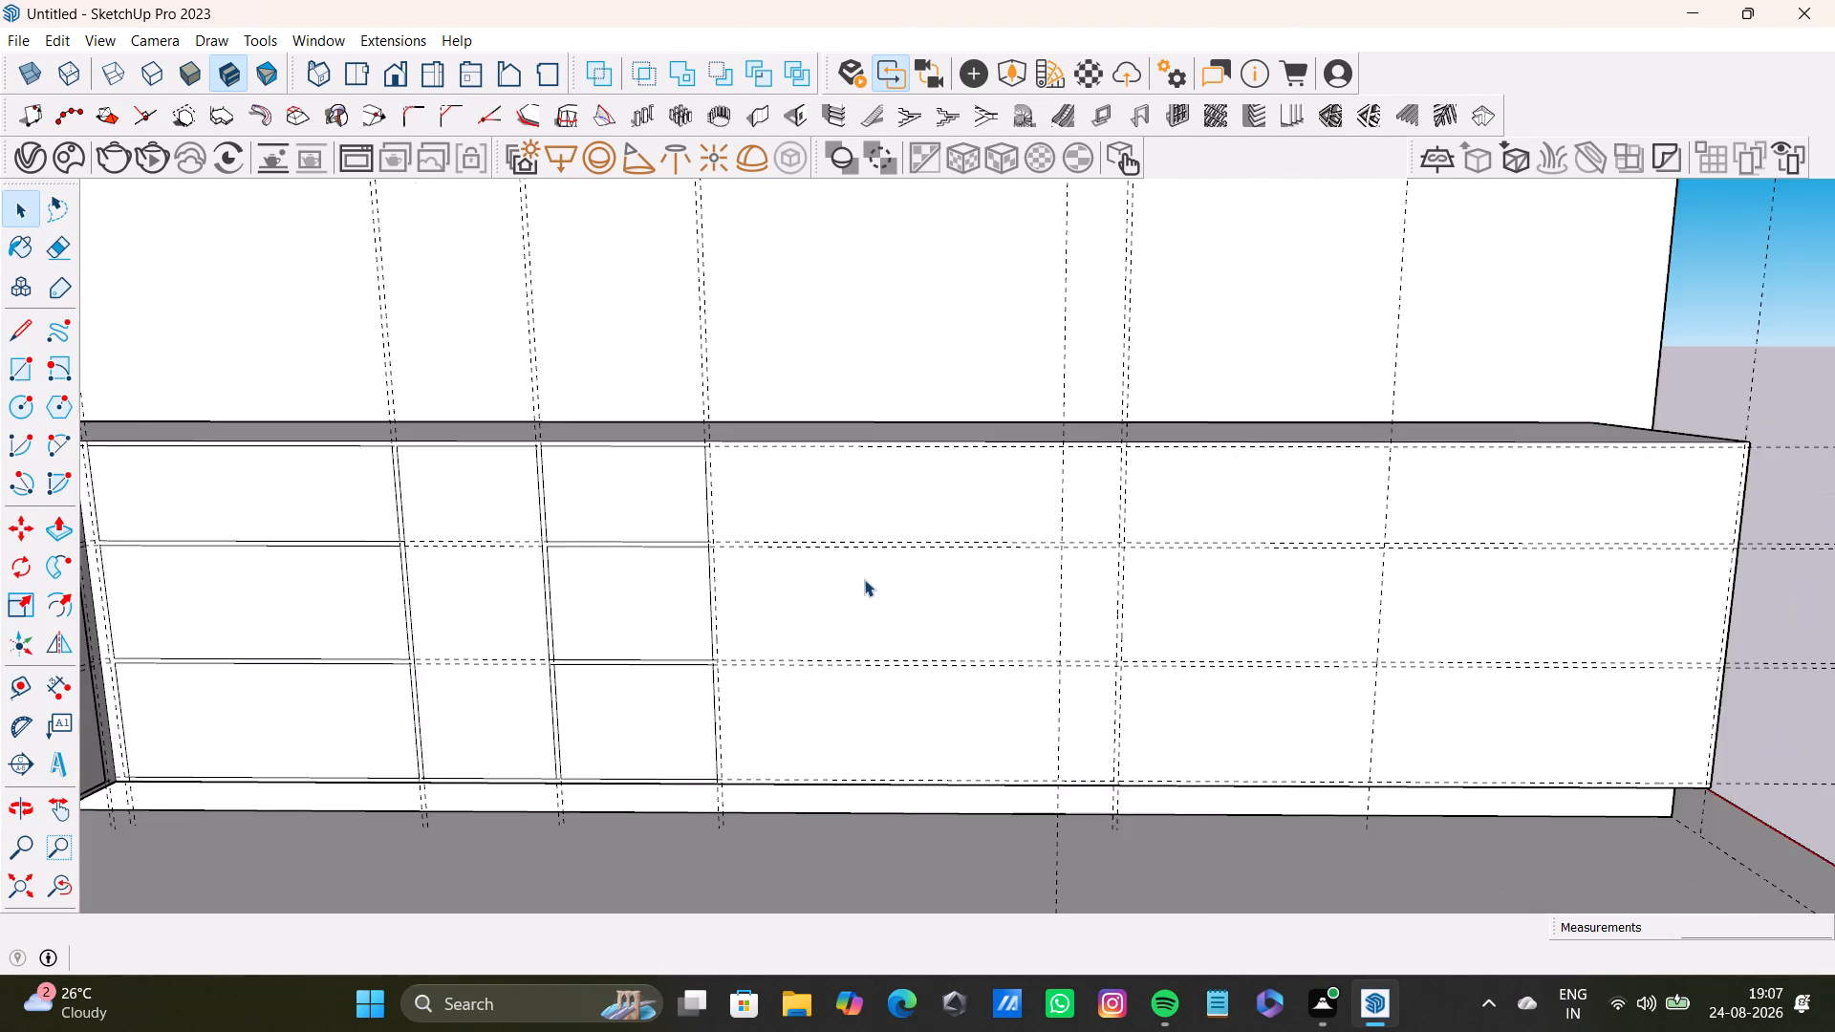
pyautogui.scroll(-4, 864, 579)
pyautogui.keyDown('shift'); pyautogui.middleClick(864, 579); pyautogui.keyUp('shift')
pyautogui.click(13, 889)
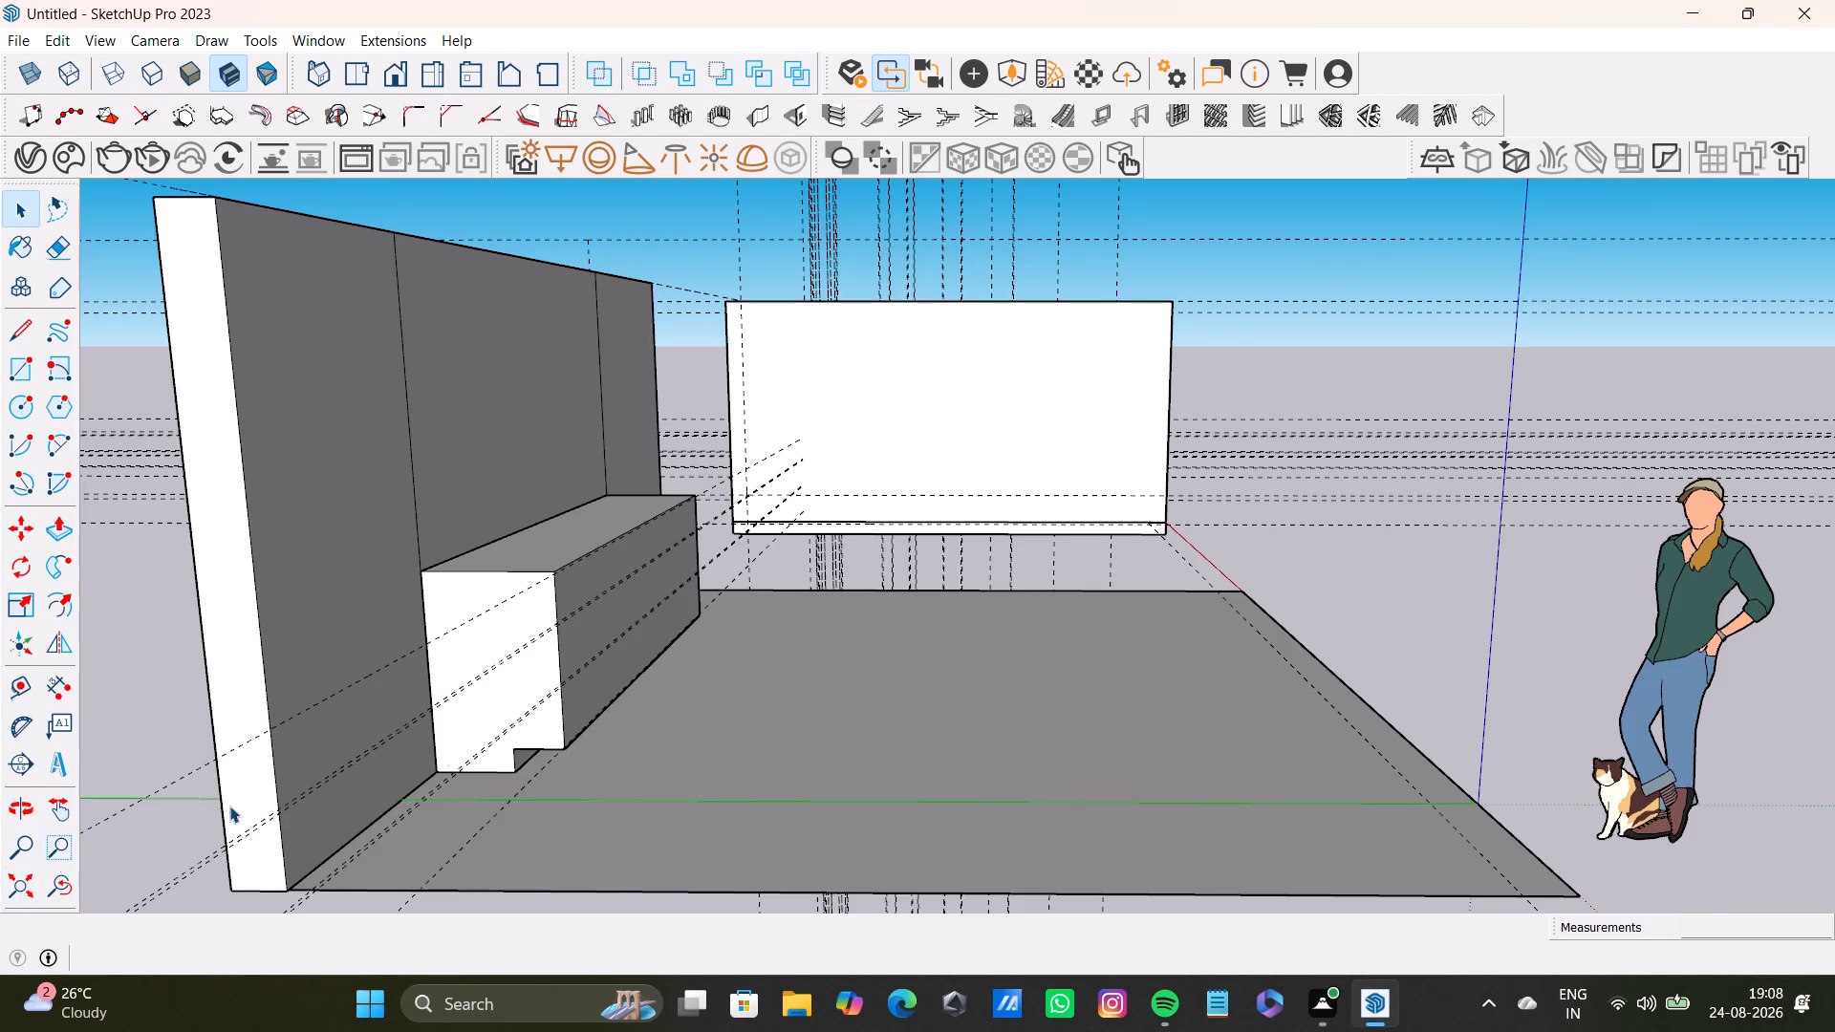
pyautogui.moveTo(1261, 422); pyautogui.dragTo(905, 614, button='middle')
pyautogui.scroll(17, 1416, 472)
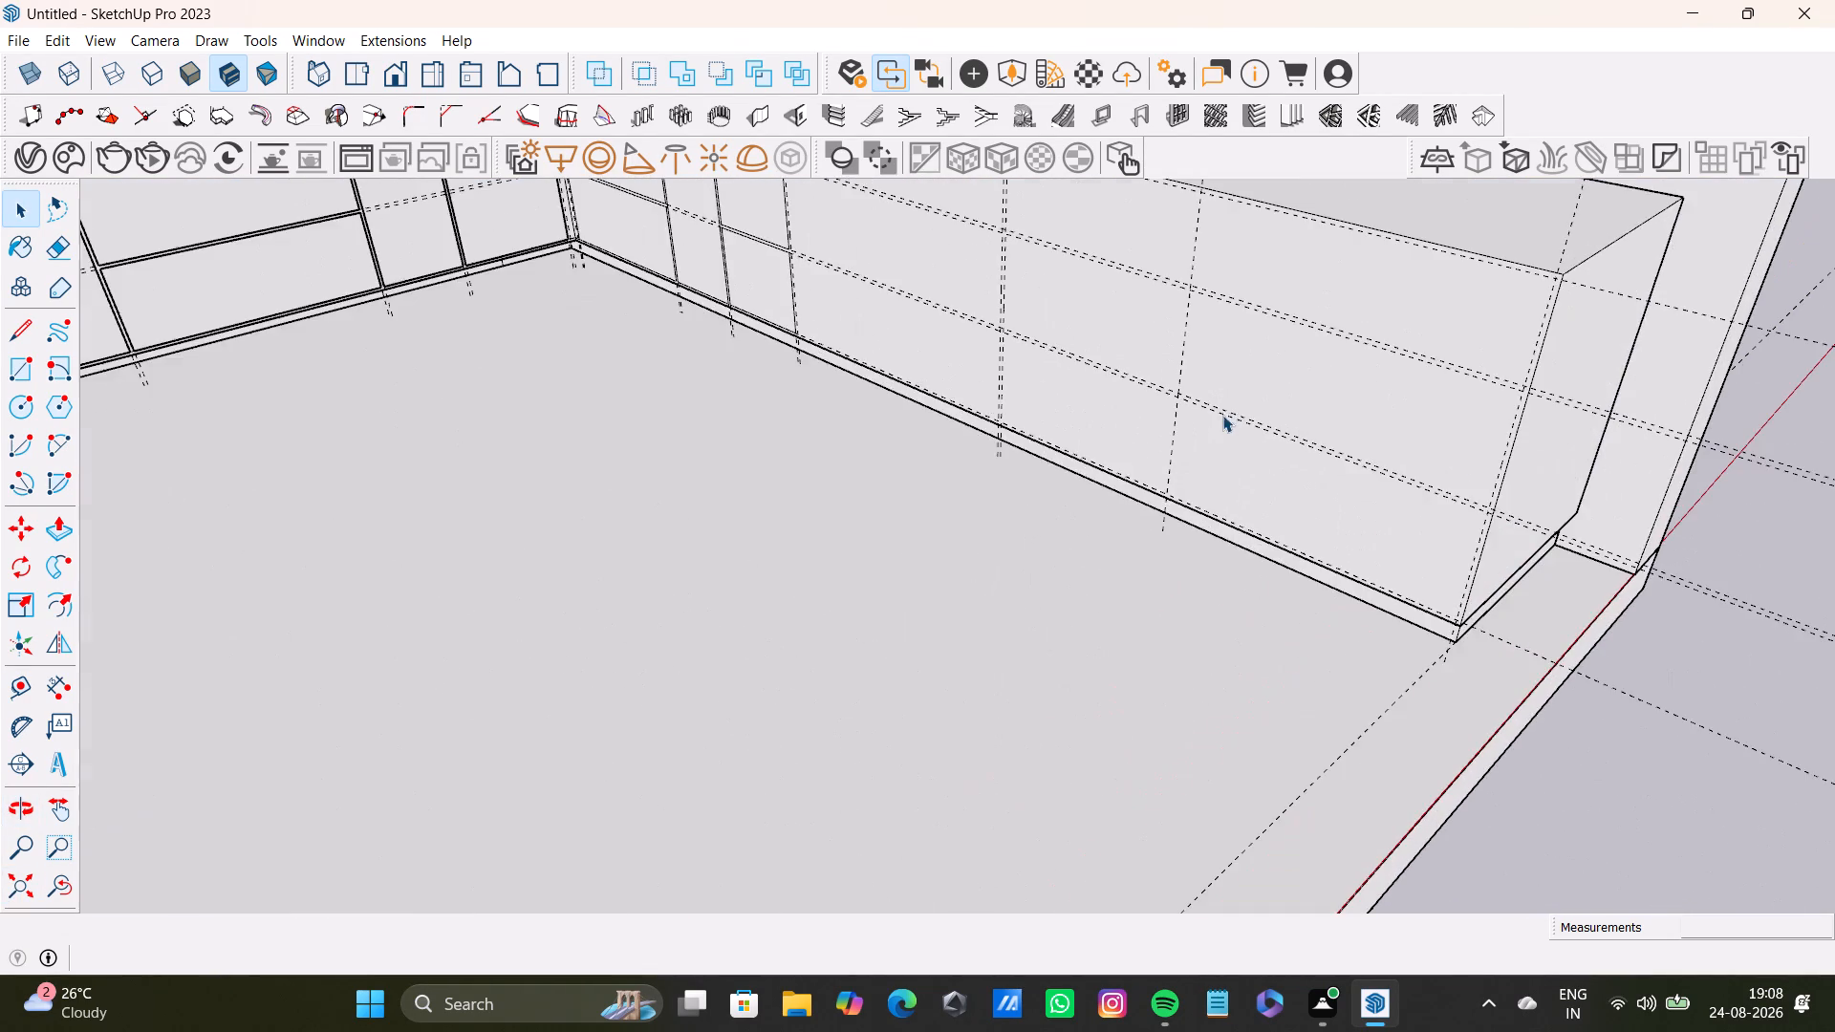
pyautogui.moveTo(1128, 441); pyautogui.dragTo(893, 711, button='middle')
pyautogui.moveTo(885, 699); pyautogui.dragTo(1083, 658, button='middle')
pyautogui.scroll(5, 1109, 571)
pyautogui.moveTo(1109, 571); pyautogui.dragTo(910, 663, button='middle')
pyautogui.keyDown('shift'); pyautogui.scroll(-1, 907, 663); pyautogui.keyUp('shift')
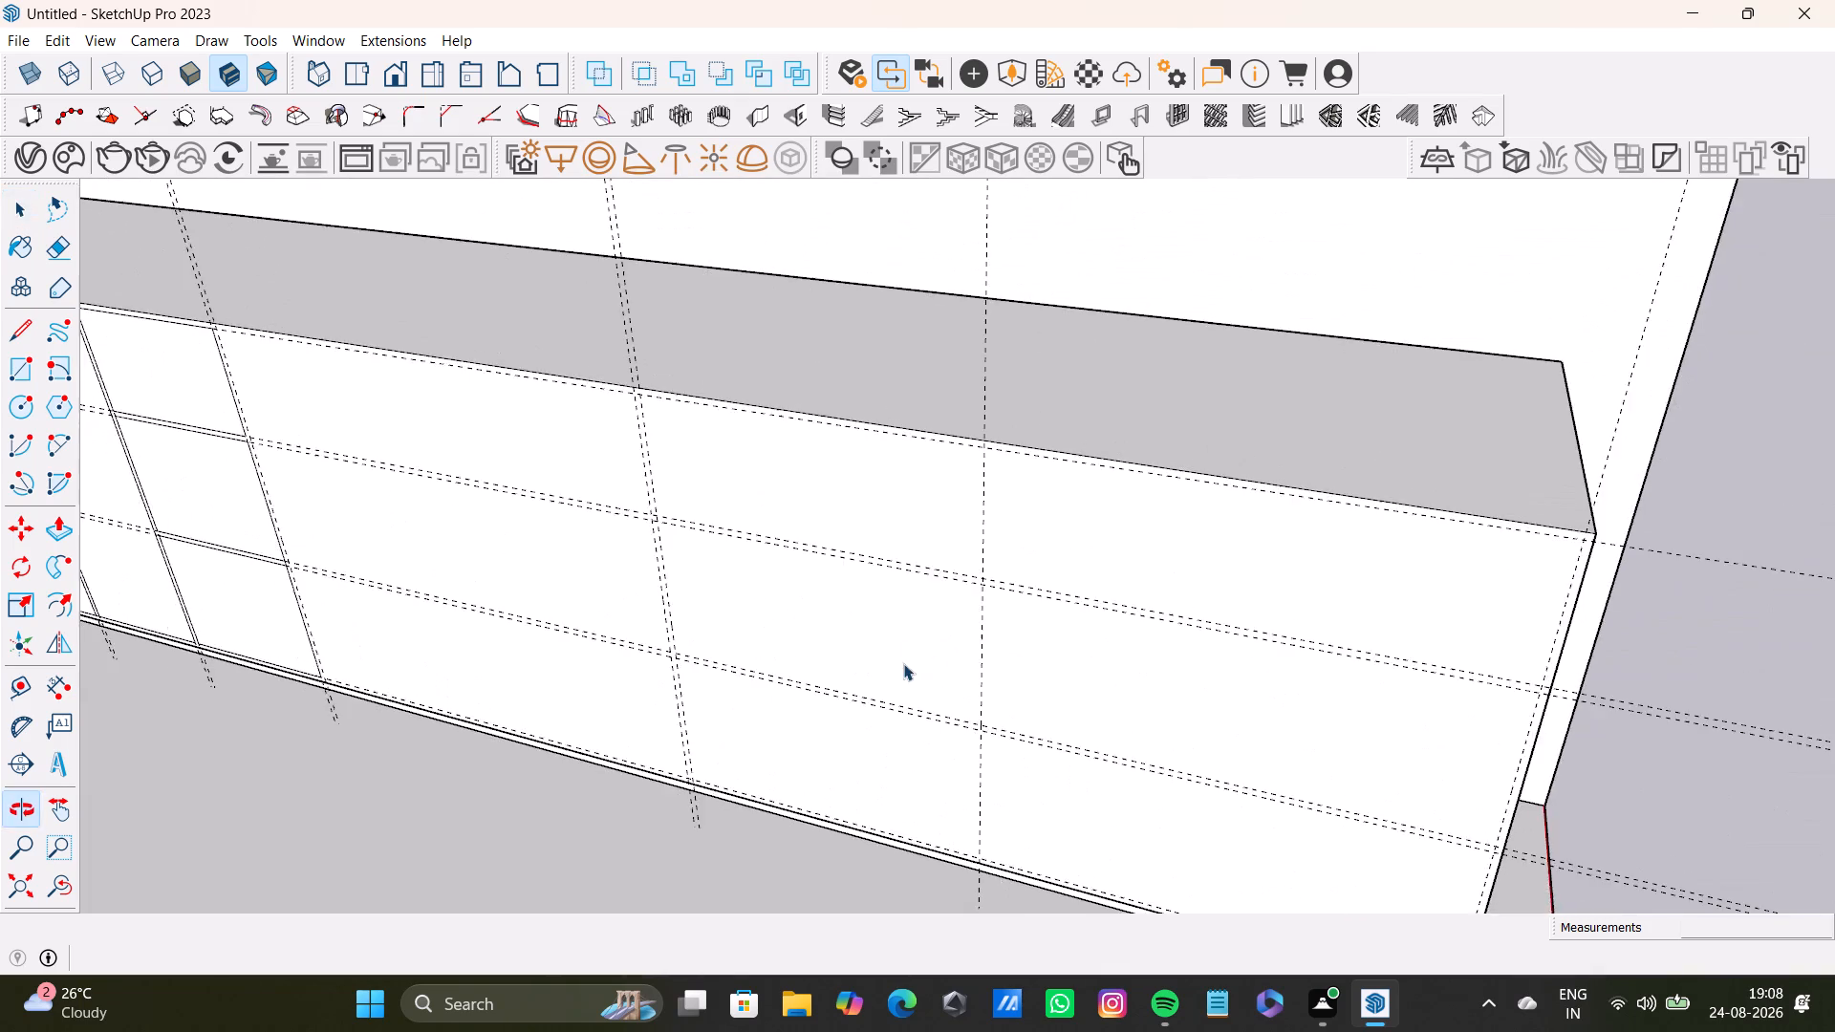
pyautogui.moveTo(900, 663); pyautogui.dragTo(1014, 505, button='middle')
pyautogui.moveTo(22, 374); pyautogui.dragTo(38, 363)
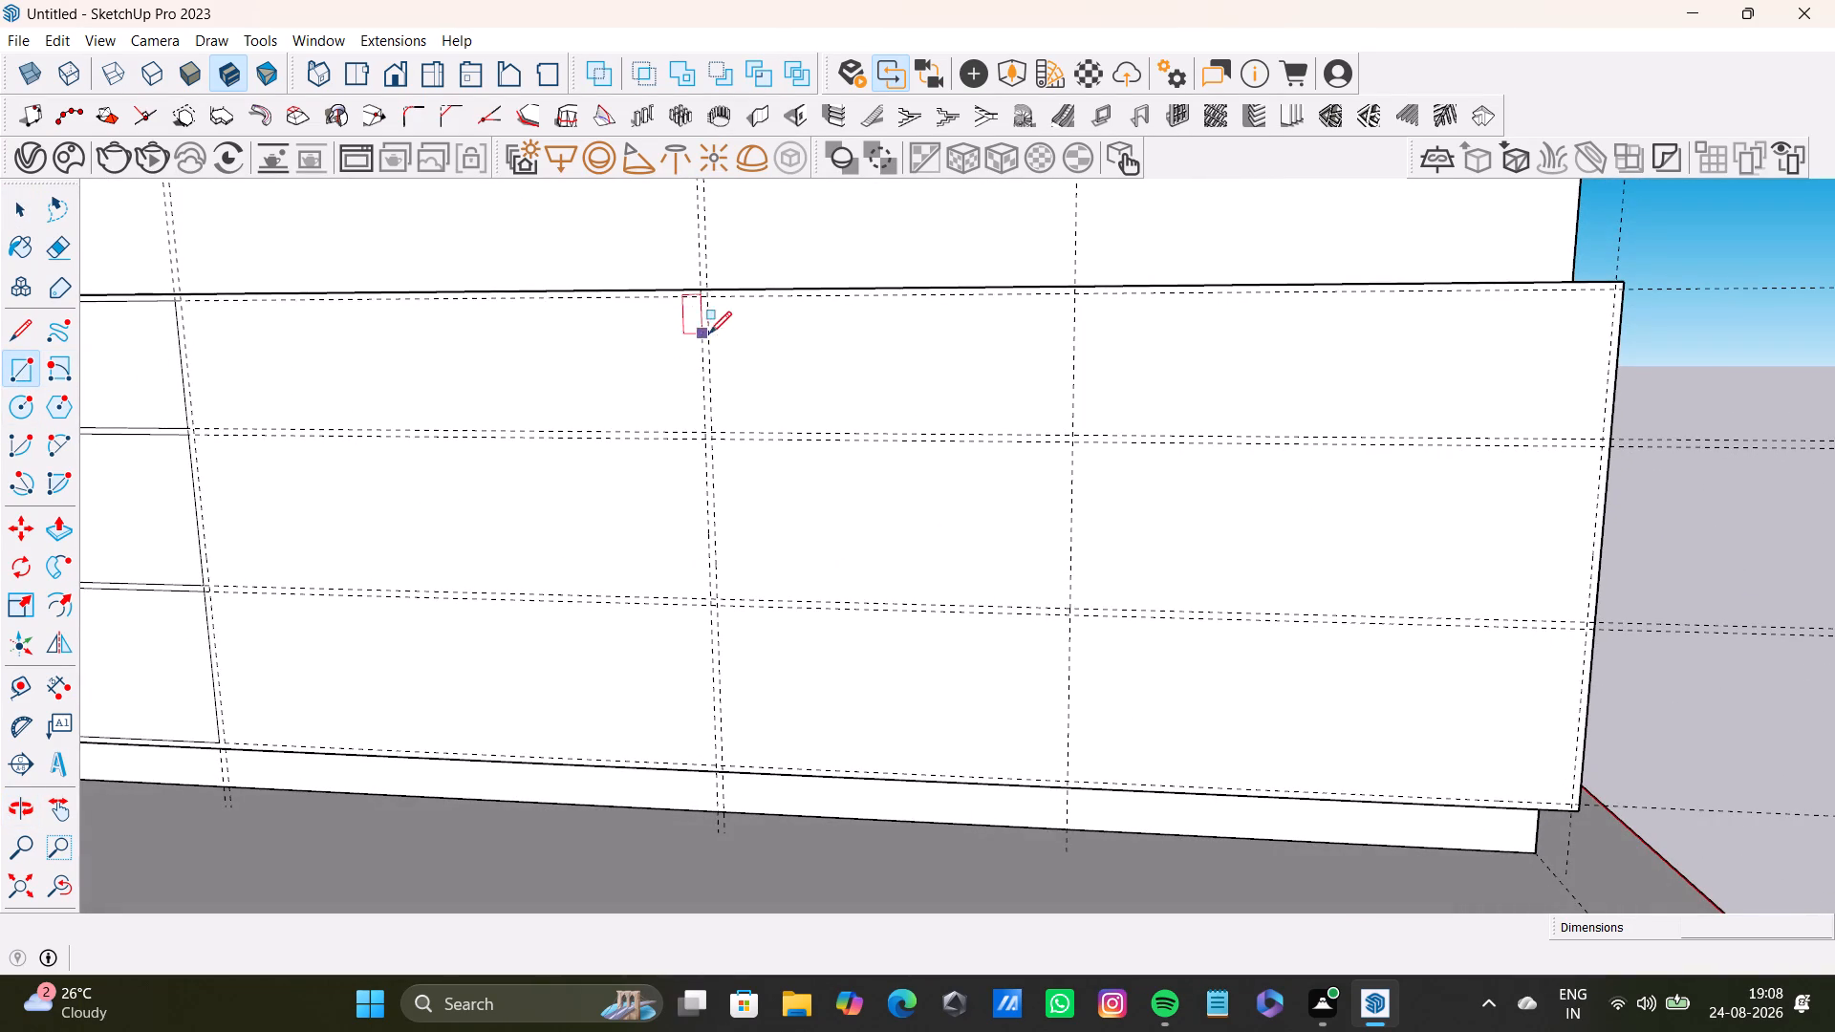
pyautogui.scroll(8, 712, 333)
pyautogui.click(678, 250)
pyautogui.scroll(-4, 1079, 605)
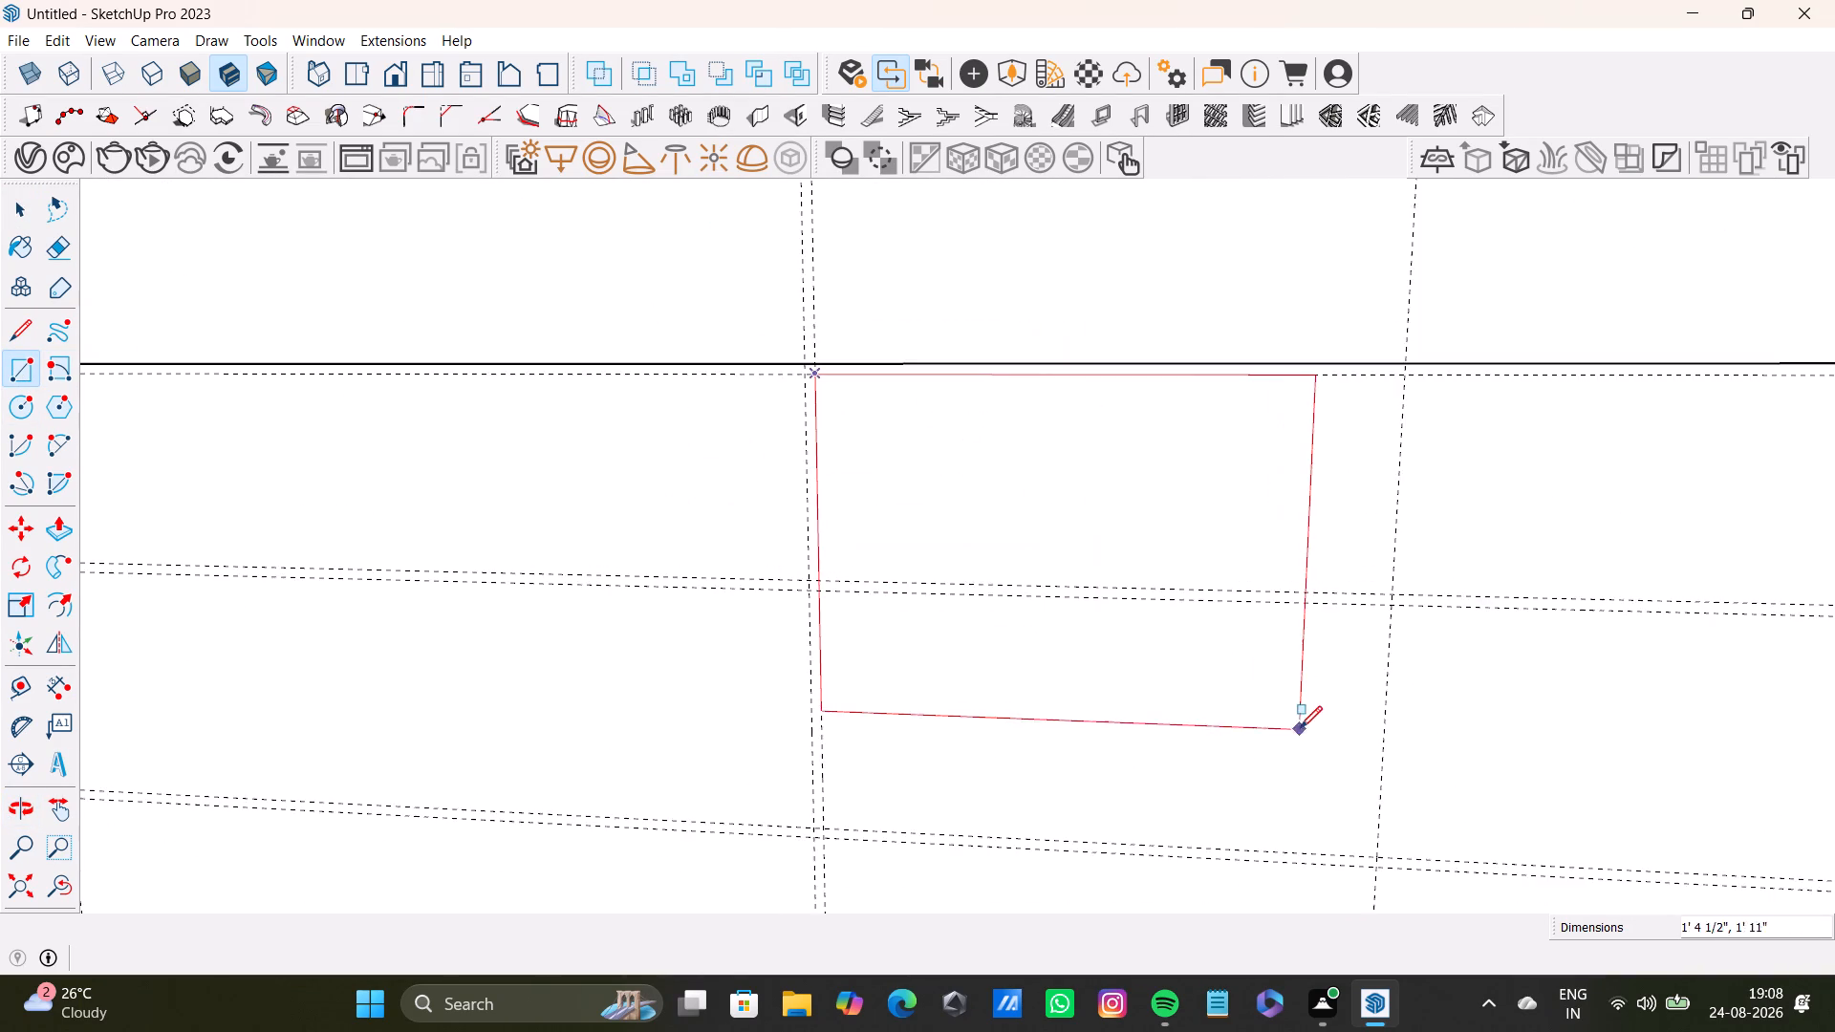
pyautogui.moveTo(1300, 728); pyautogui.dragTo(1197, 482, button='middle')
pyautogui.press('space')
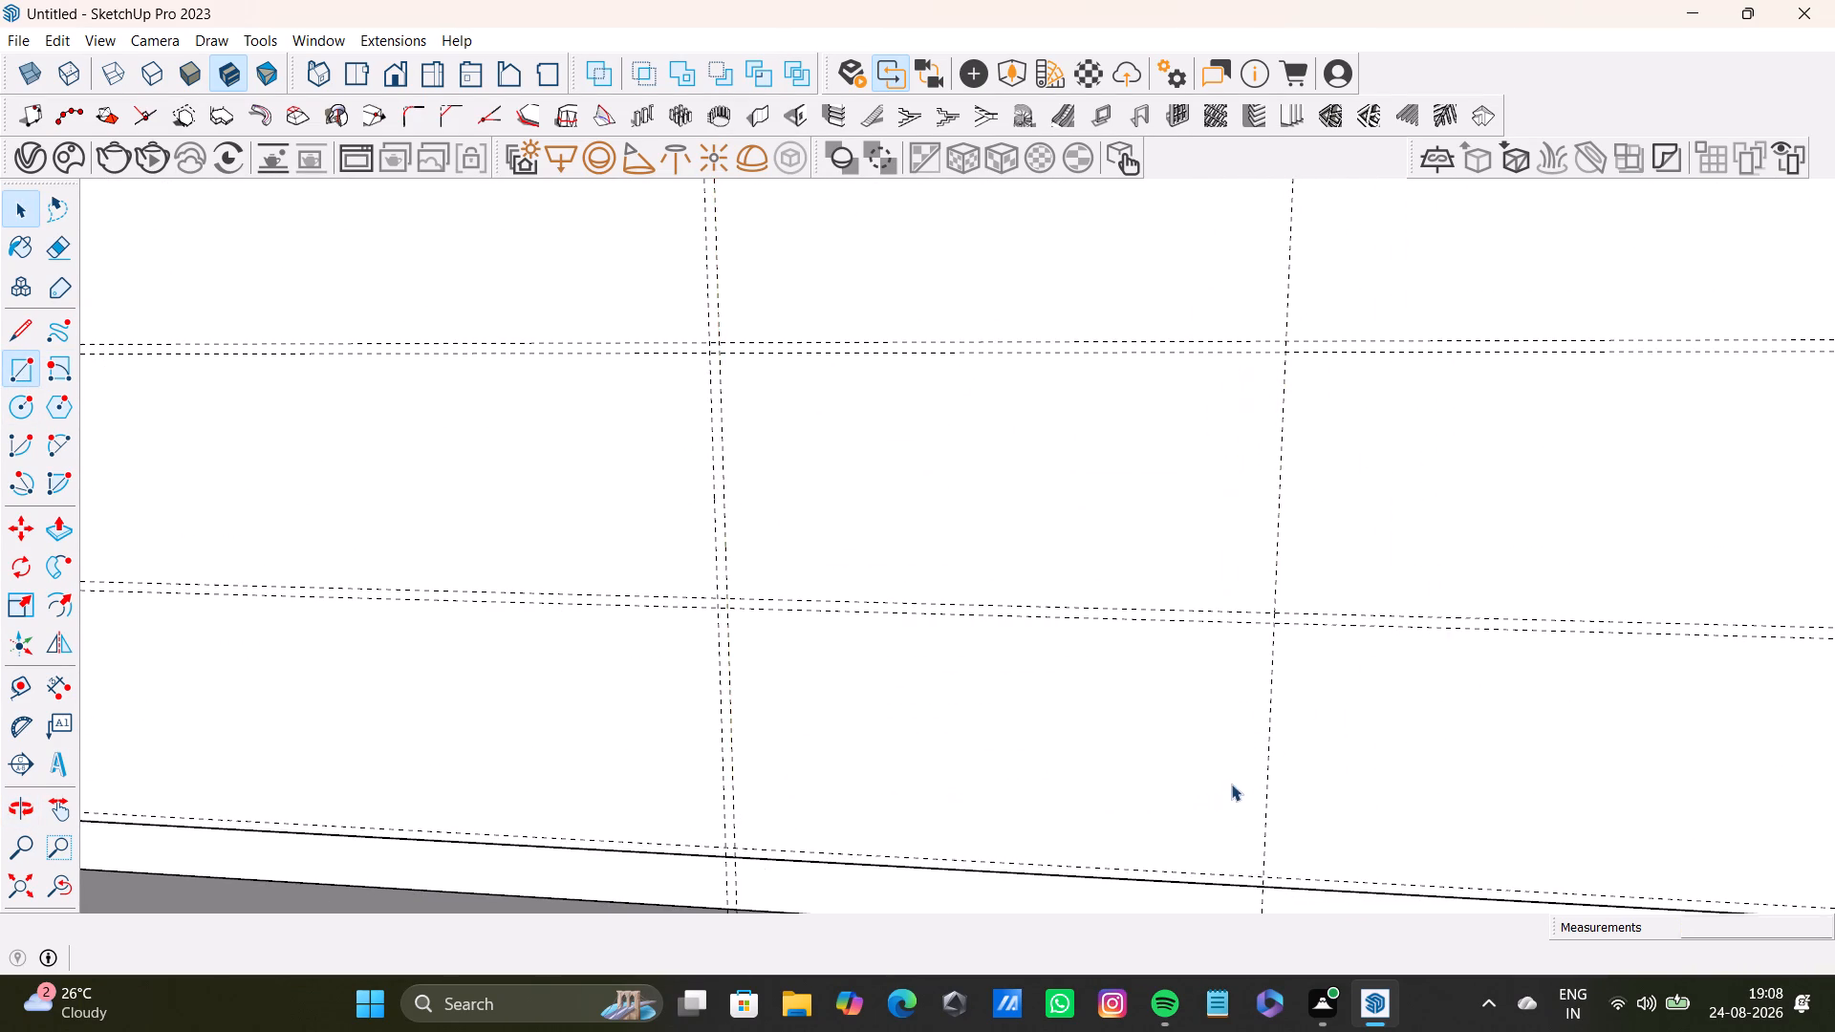
# Add a guide offset 0.5" from the single vertical guide on the counter face, towards the counter's open end.
pyautogui.scroll(-5, 1241, 728)
pyautogui.keyDown('shift'); pyautogui.moveTo(1265, 641); pyautogui.dragTo(1151, 650, button='middle'); pyautogui.keyUp('shift')
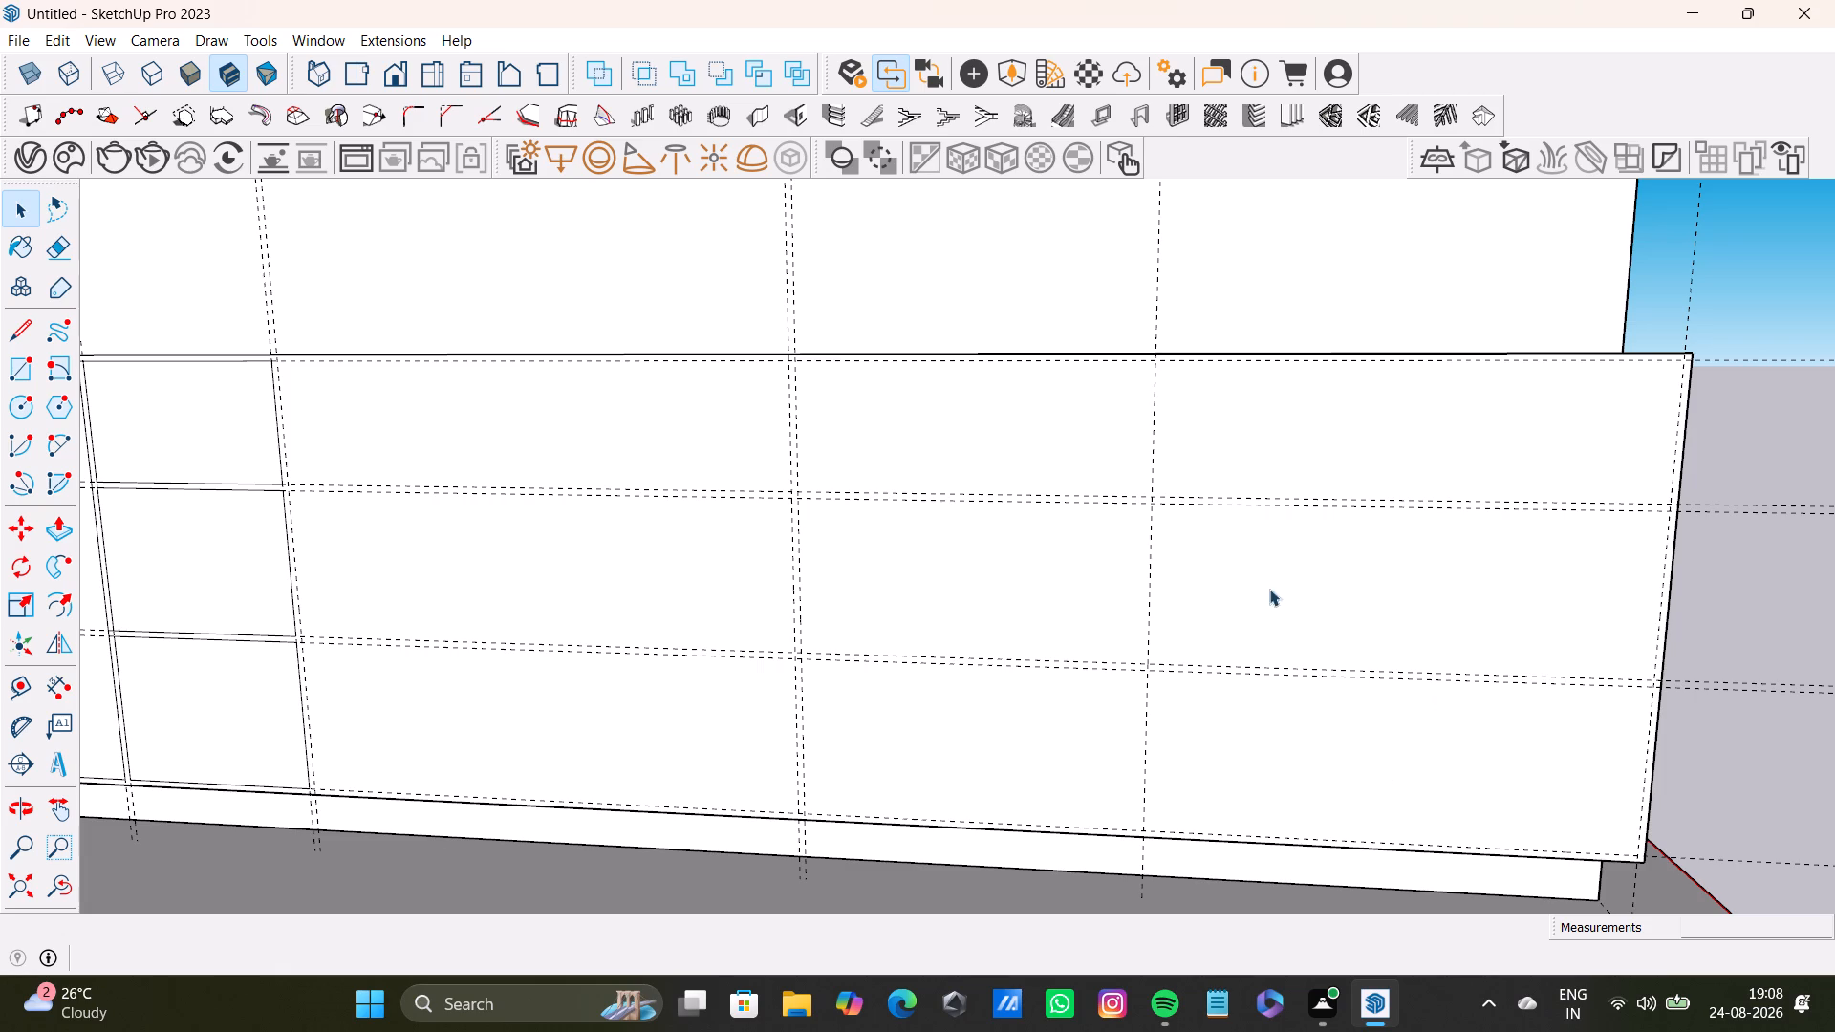
pyautogui.press('t')
pyautogui.click(1147, 639)
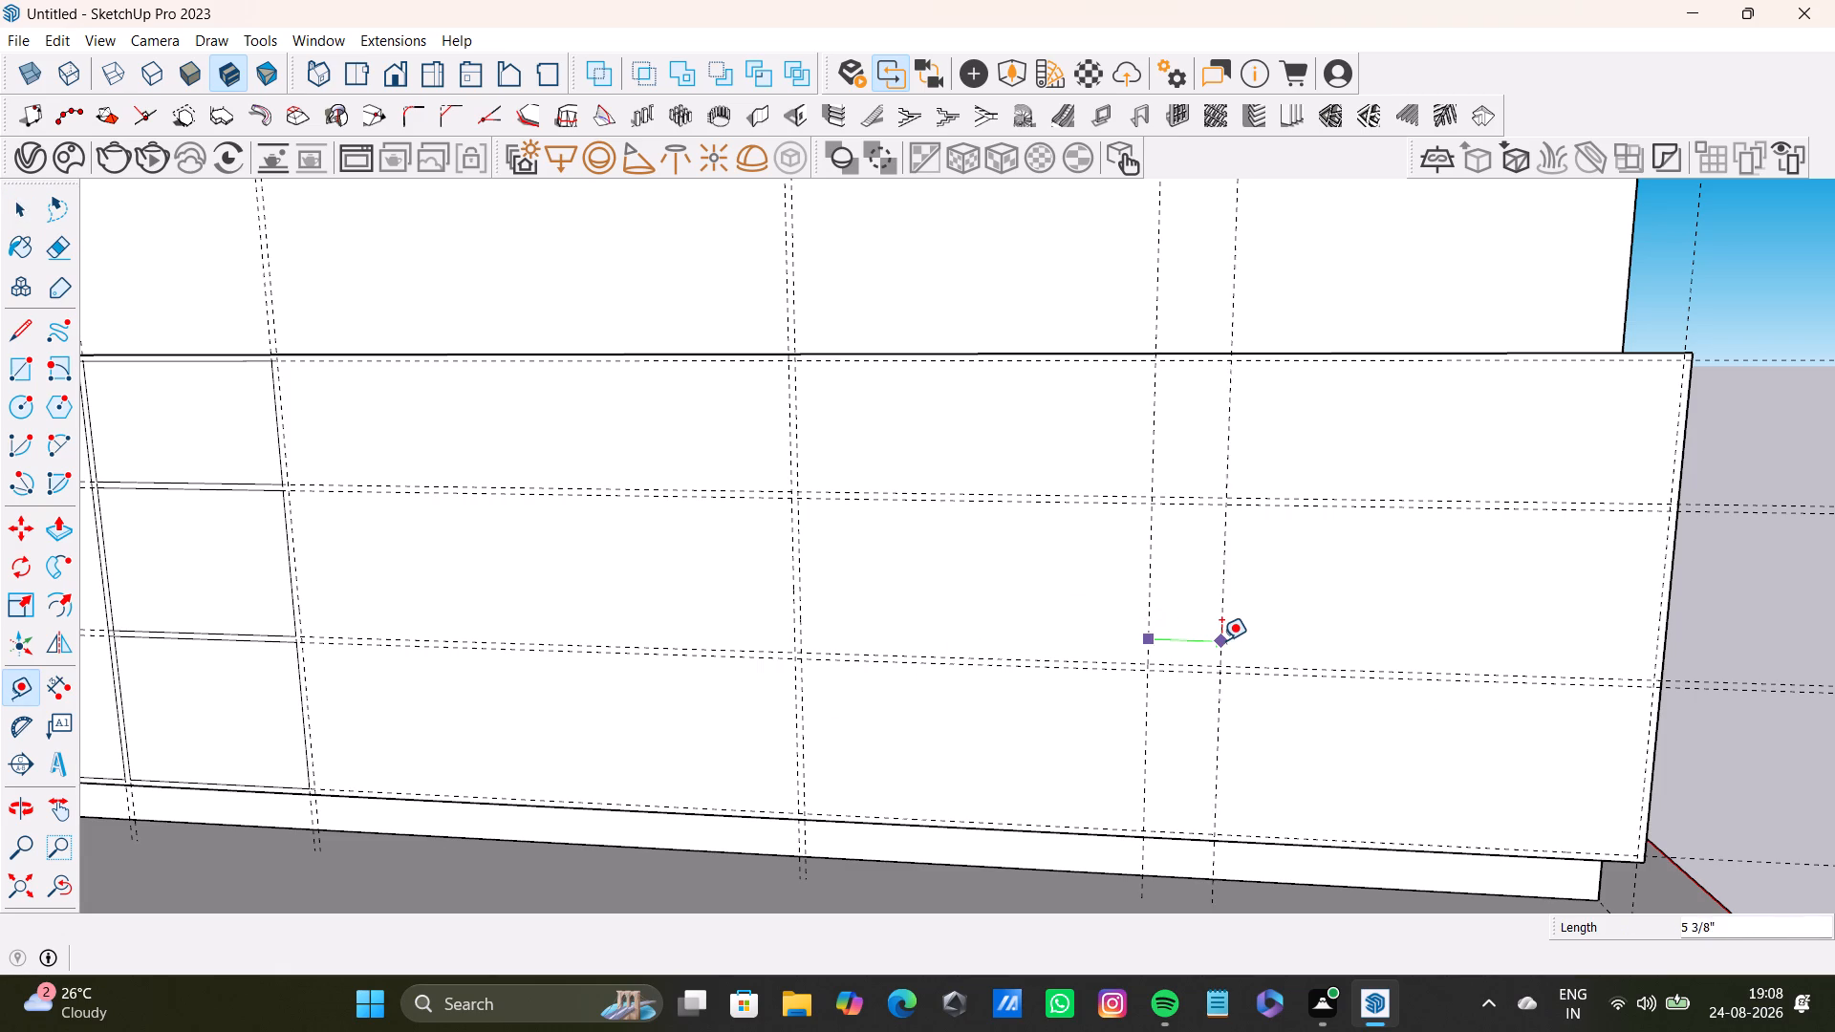
pyautogui.write('0,')
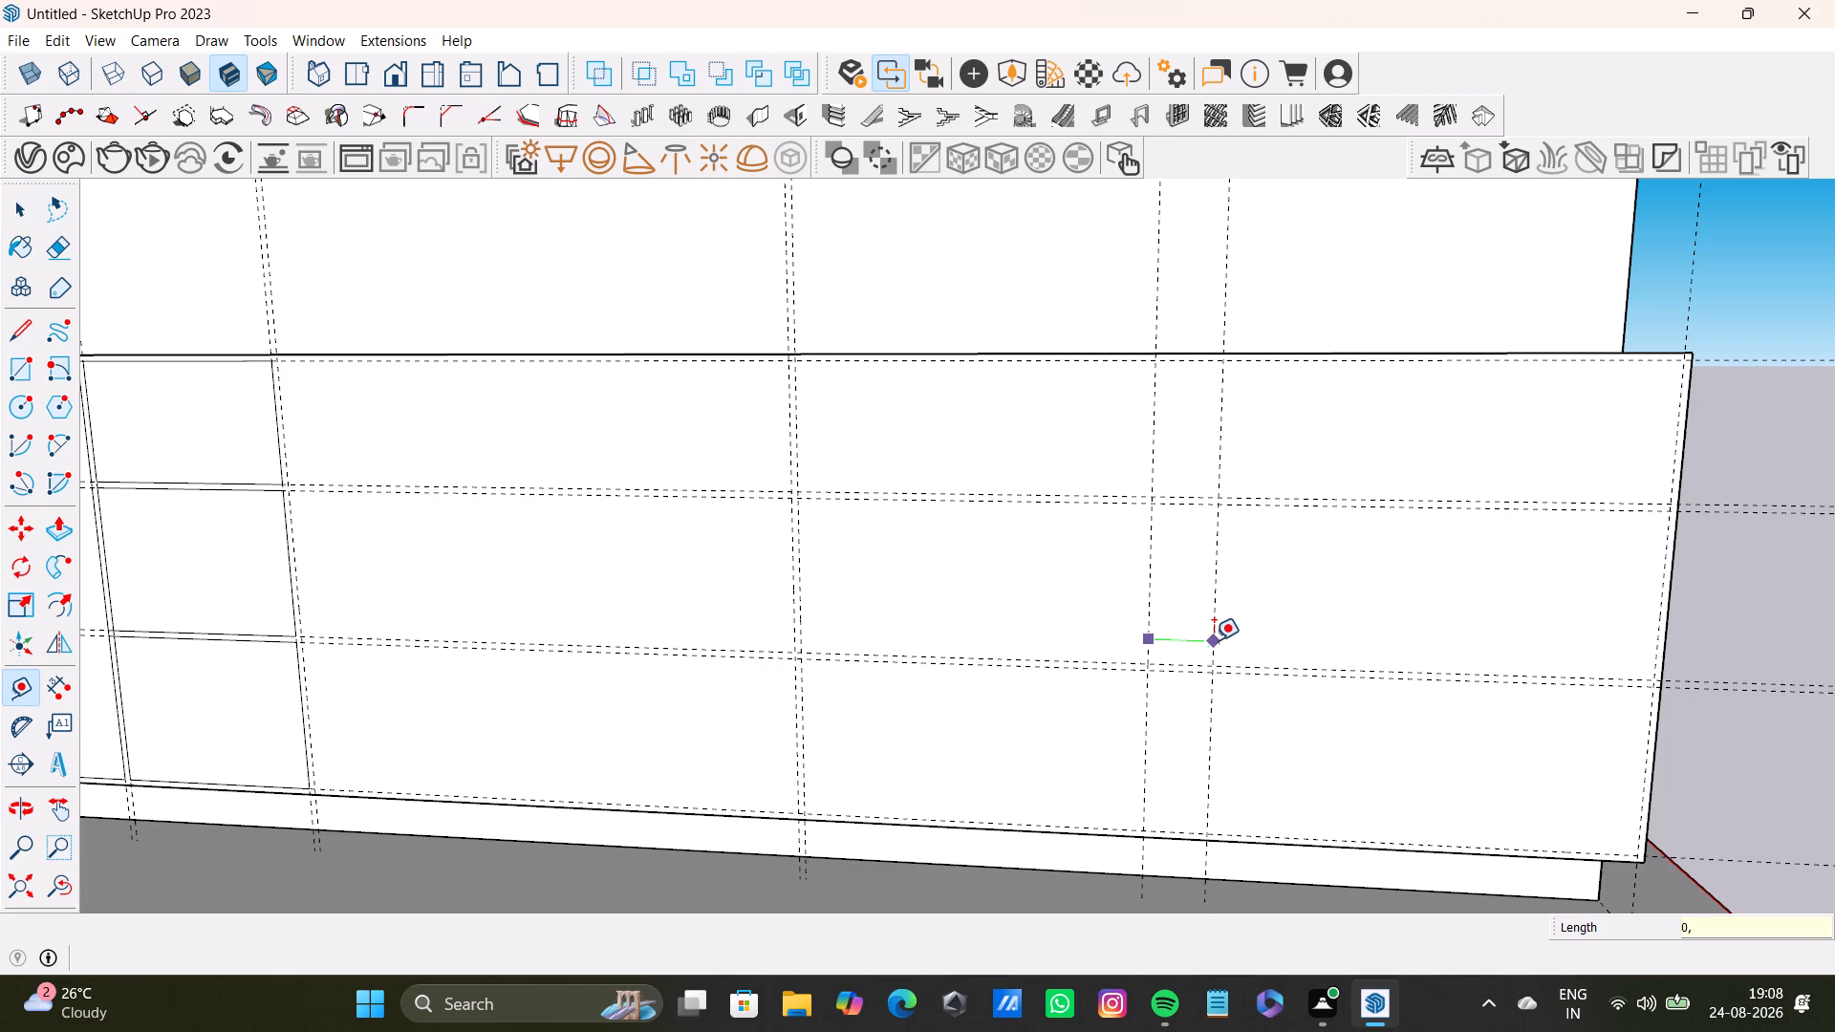
pyautogui.press('5')
pyautogui.press('BackSpace')
pyautogui.press('BackSpace')
pyautogui.write('.5"')
pyautogui.press('Return')
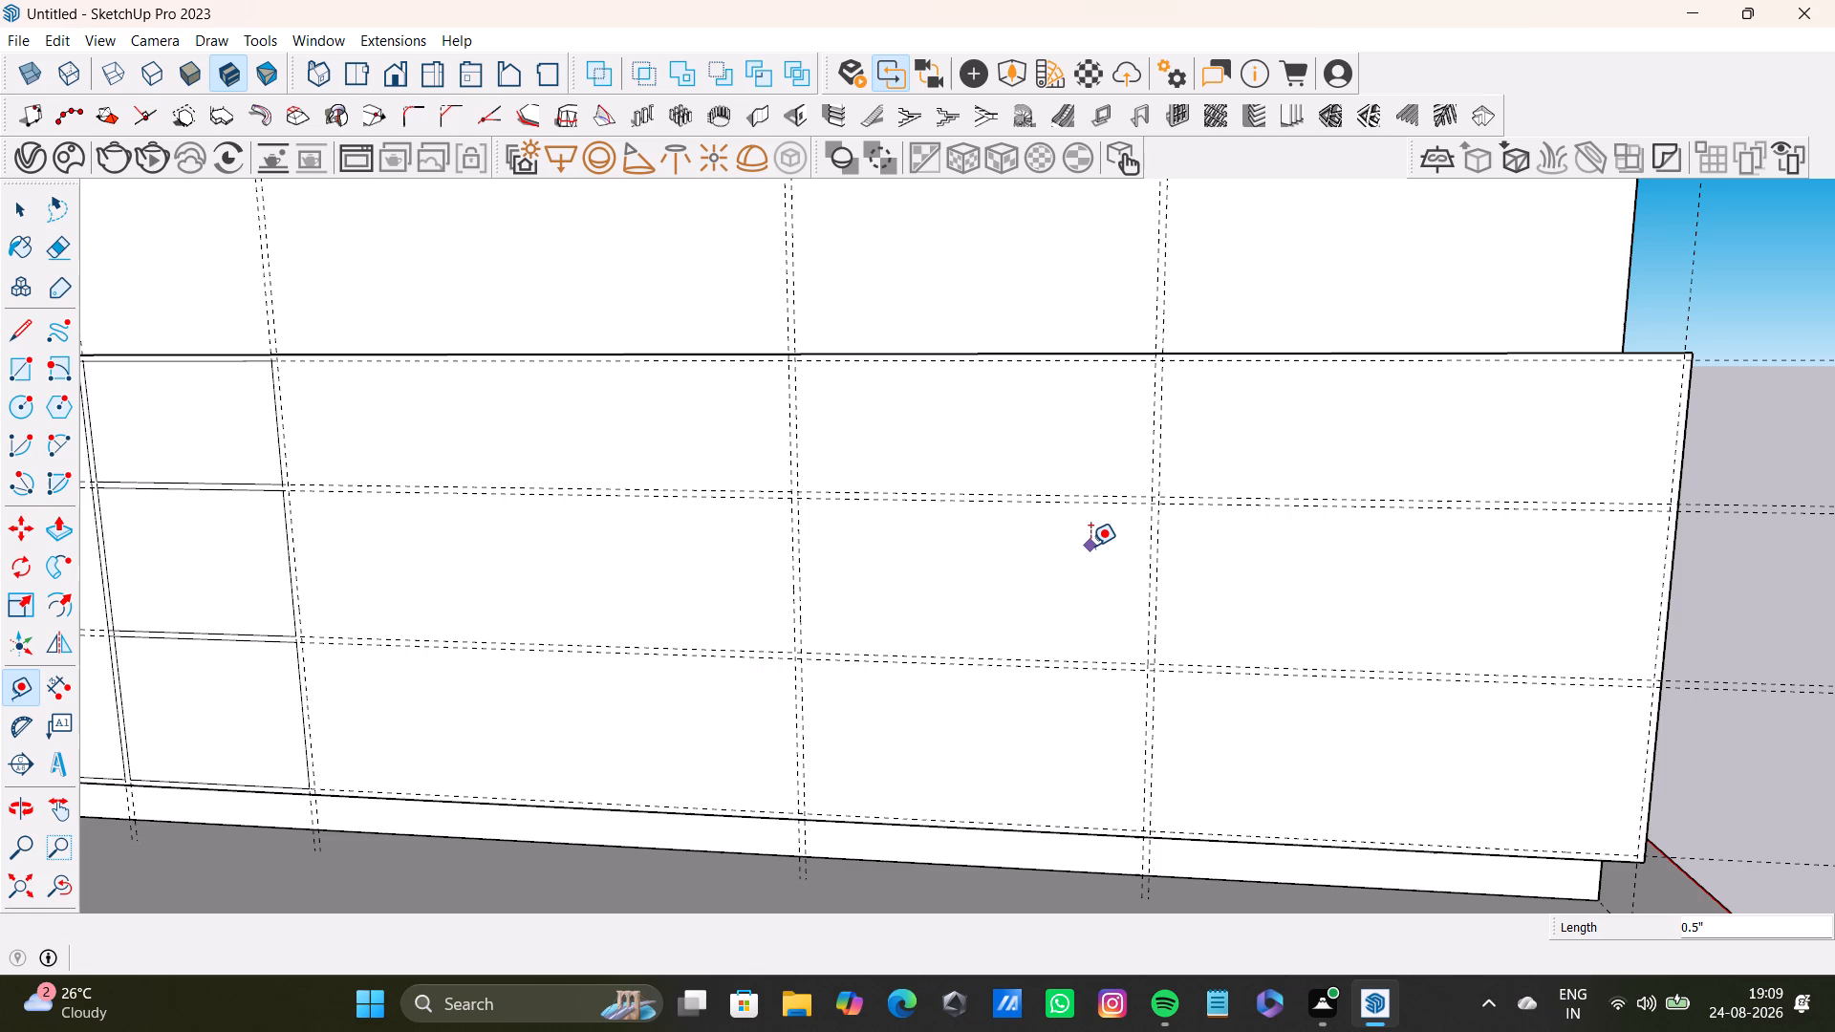
# Draw a full-height panel rectangle, about 2' 2 7/8" by 2' 11 7/8", between the paired vertical guides of the fifth column.
pyautogui.scroll(-7, 1108, 488)
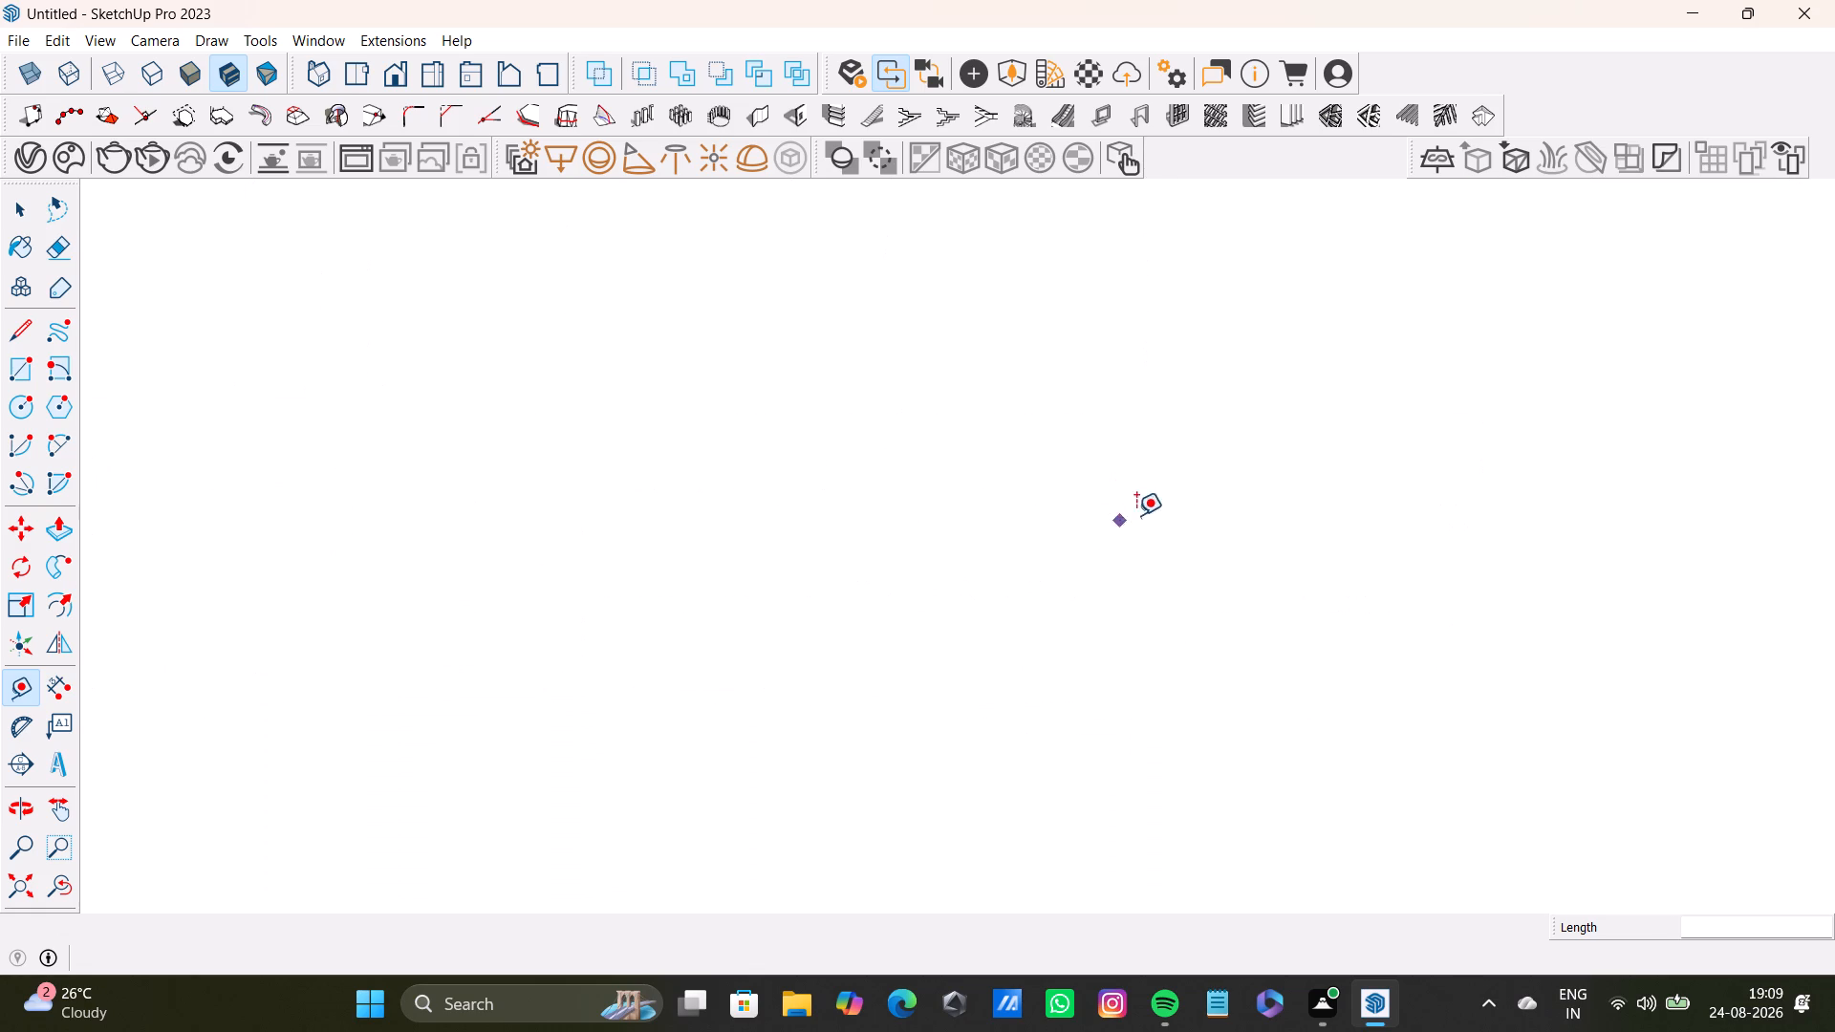
pyautogui.moveTo(1150, 513); pyautogui.dragTo(1150, 522, button='middle')
pyautogui.click(57, 892)
pyautogui.moveTo(1409, 496); pyautogui.dragTo(1392, 525, button='middle')
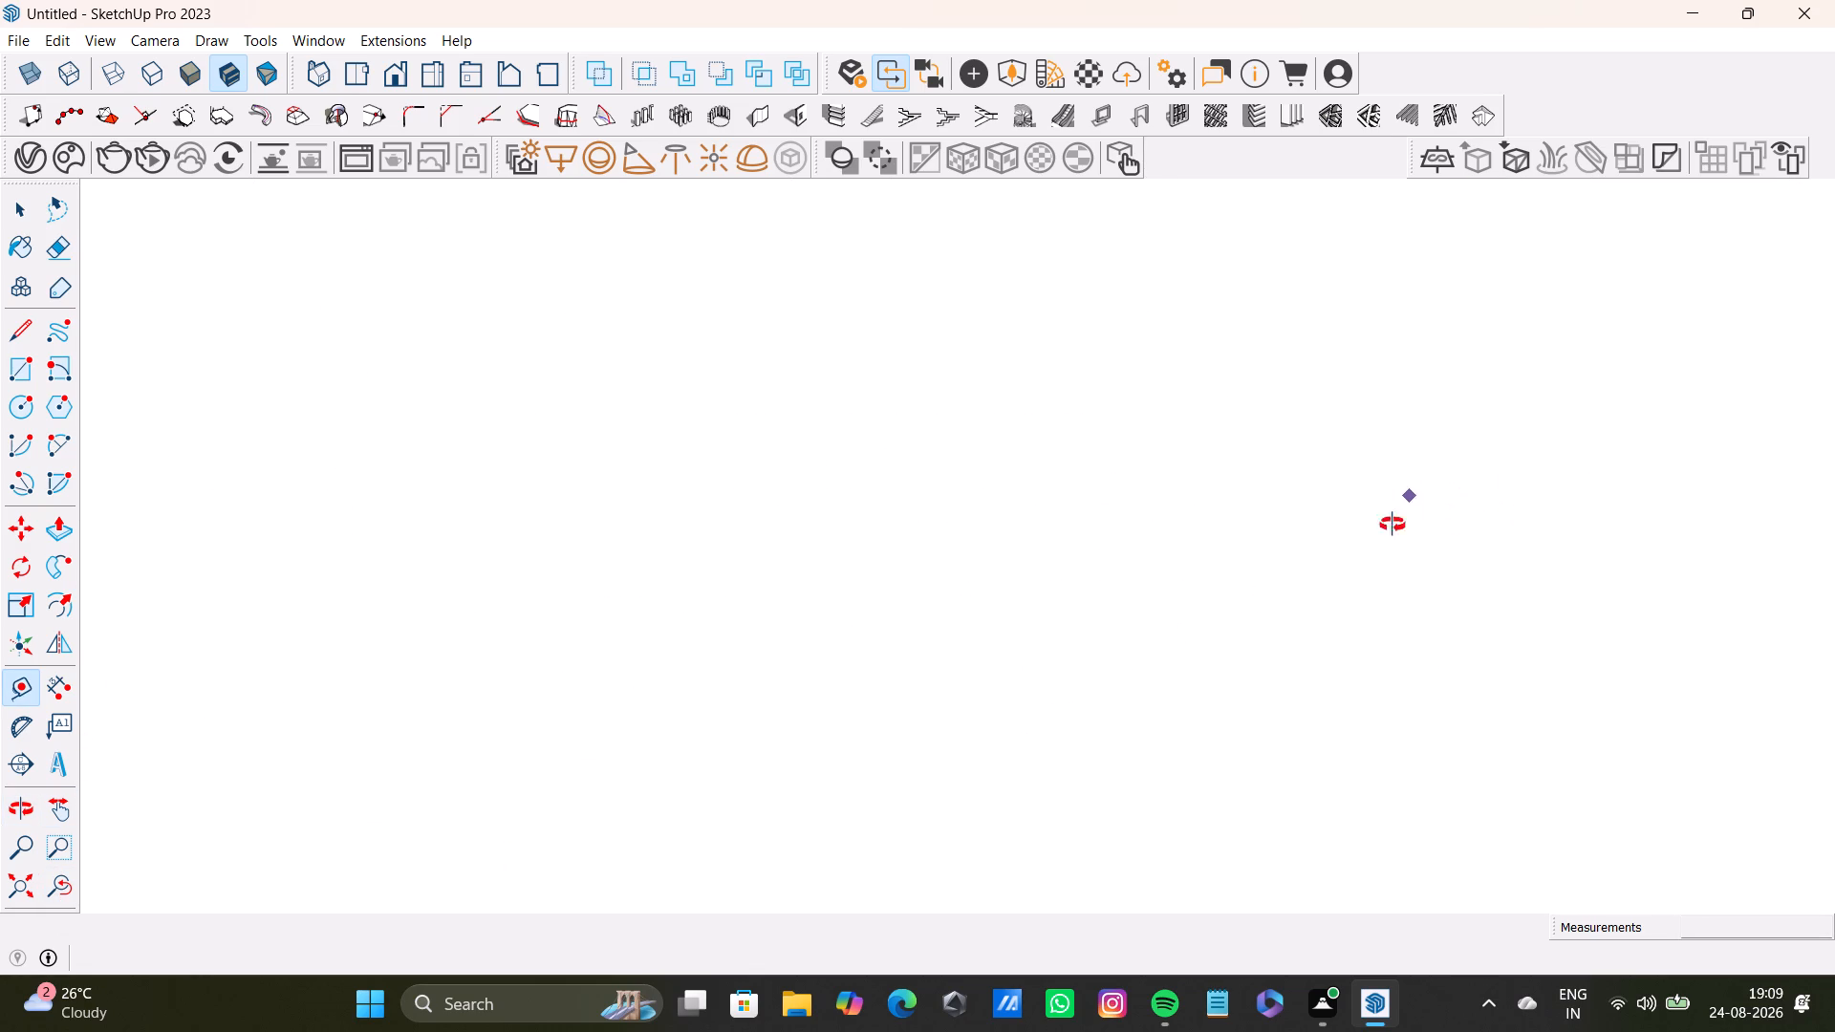
pyautogui.moveTo(1392, 525); pyautogui.dragTo(1316, 697, button='middle')
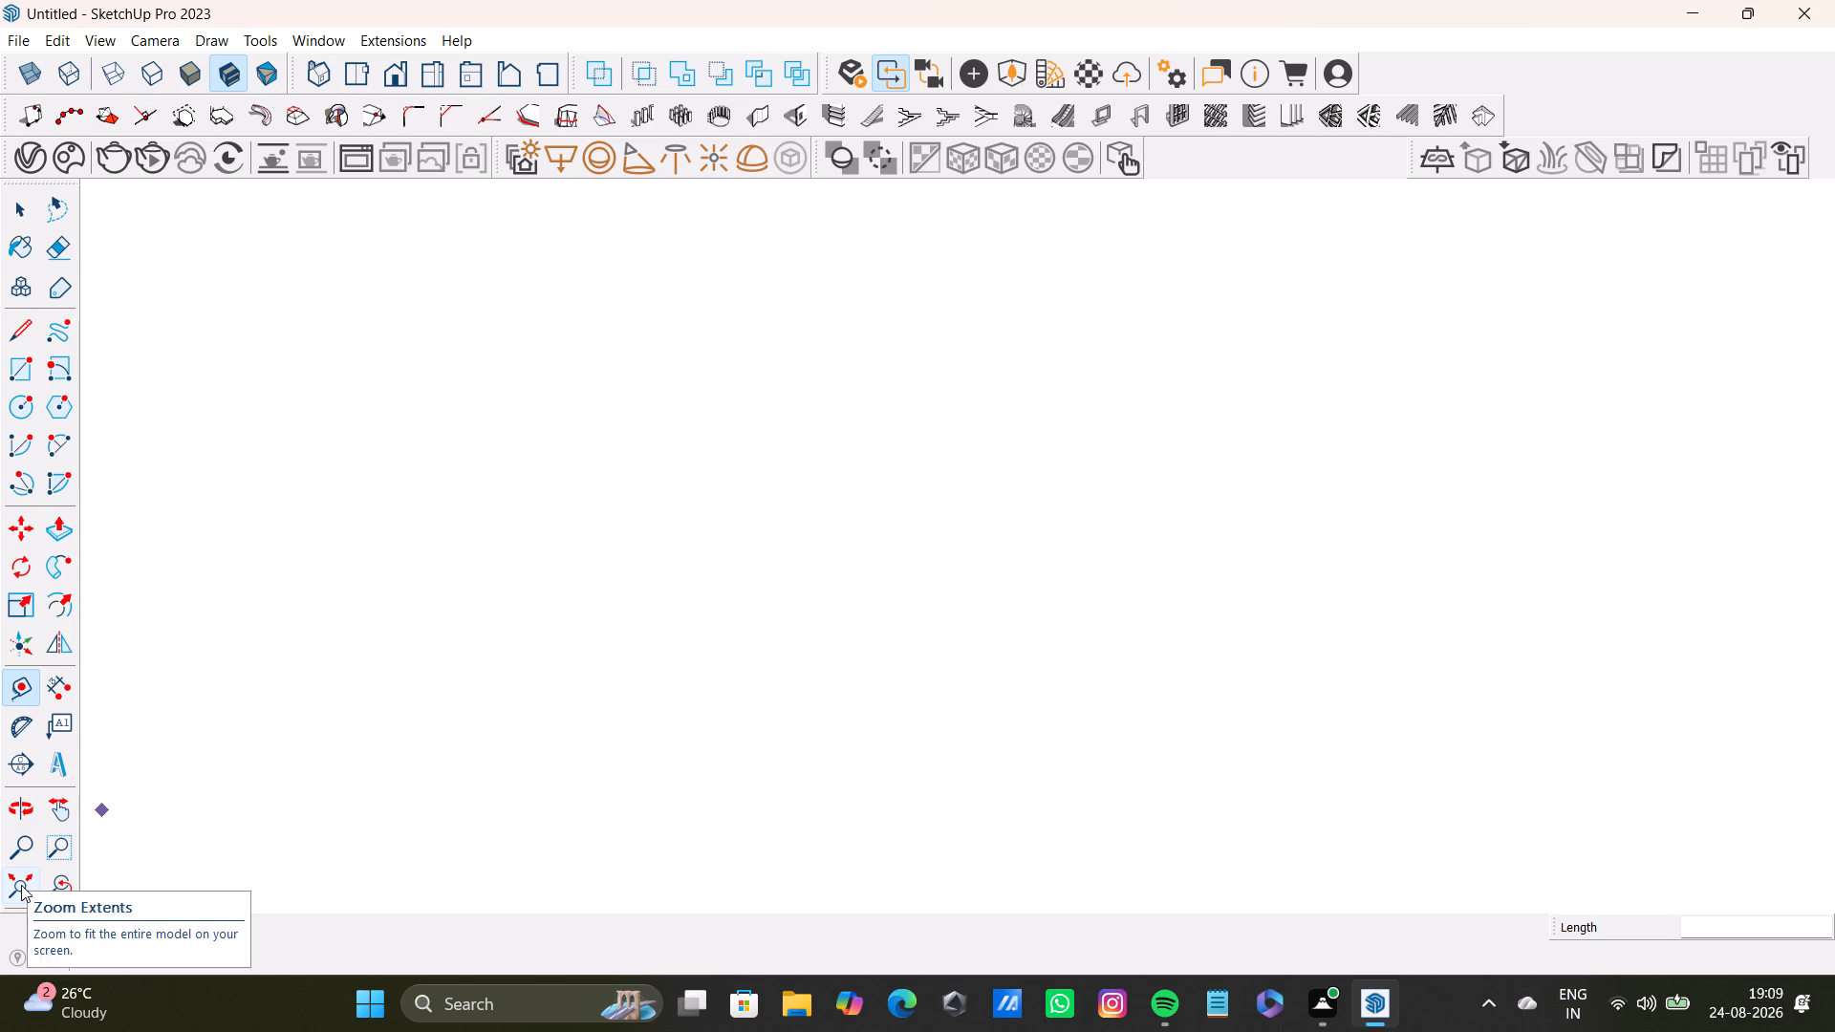
pyautogui.click(14, 888)
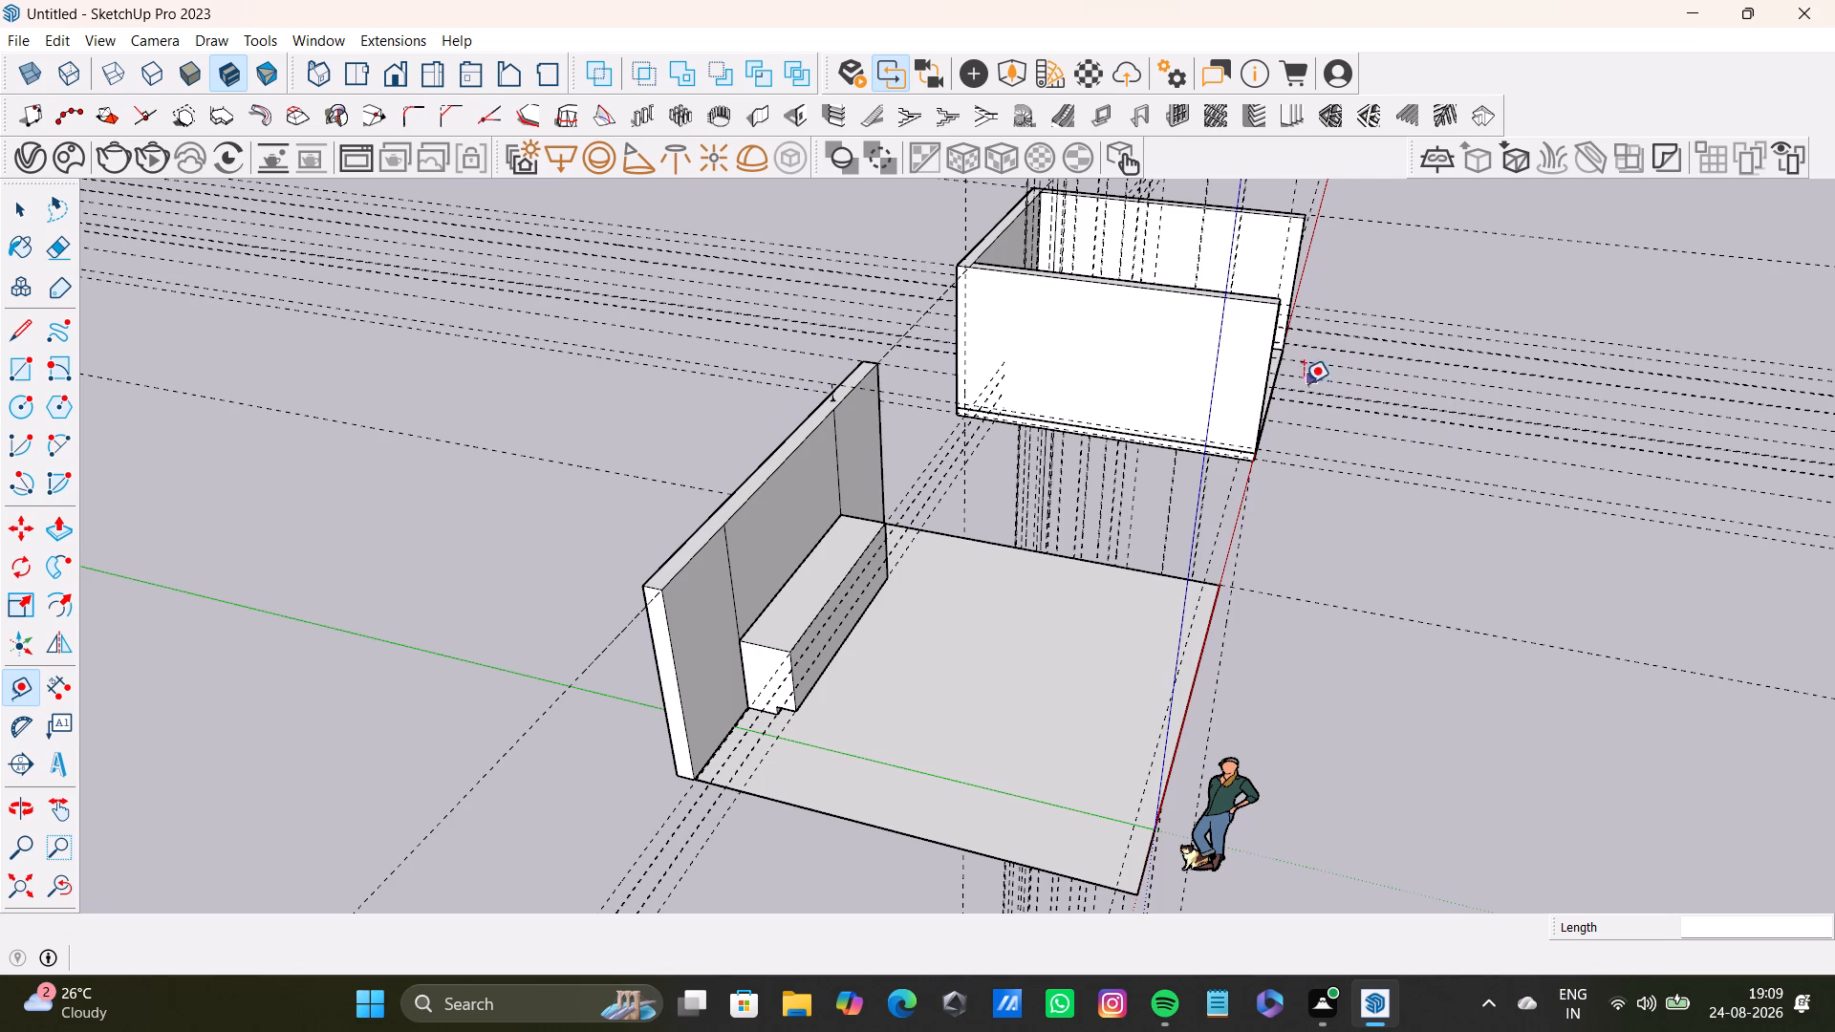
pyautogui.moveTo(1288, 348); pyautogui.dragTo(995, 659, button='middle')
pyautogui.scroll(17, 951, 677)
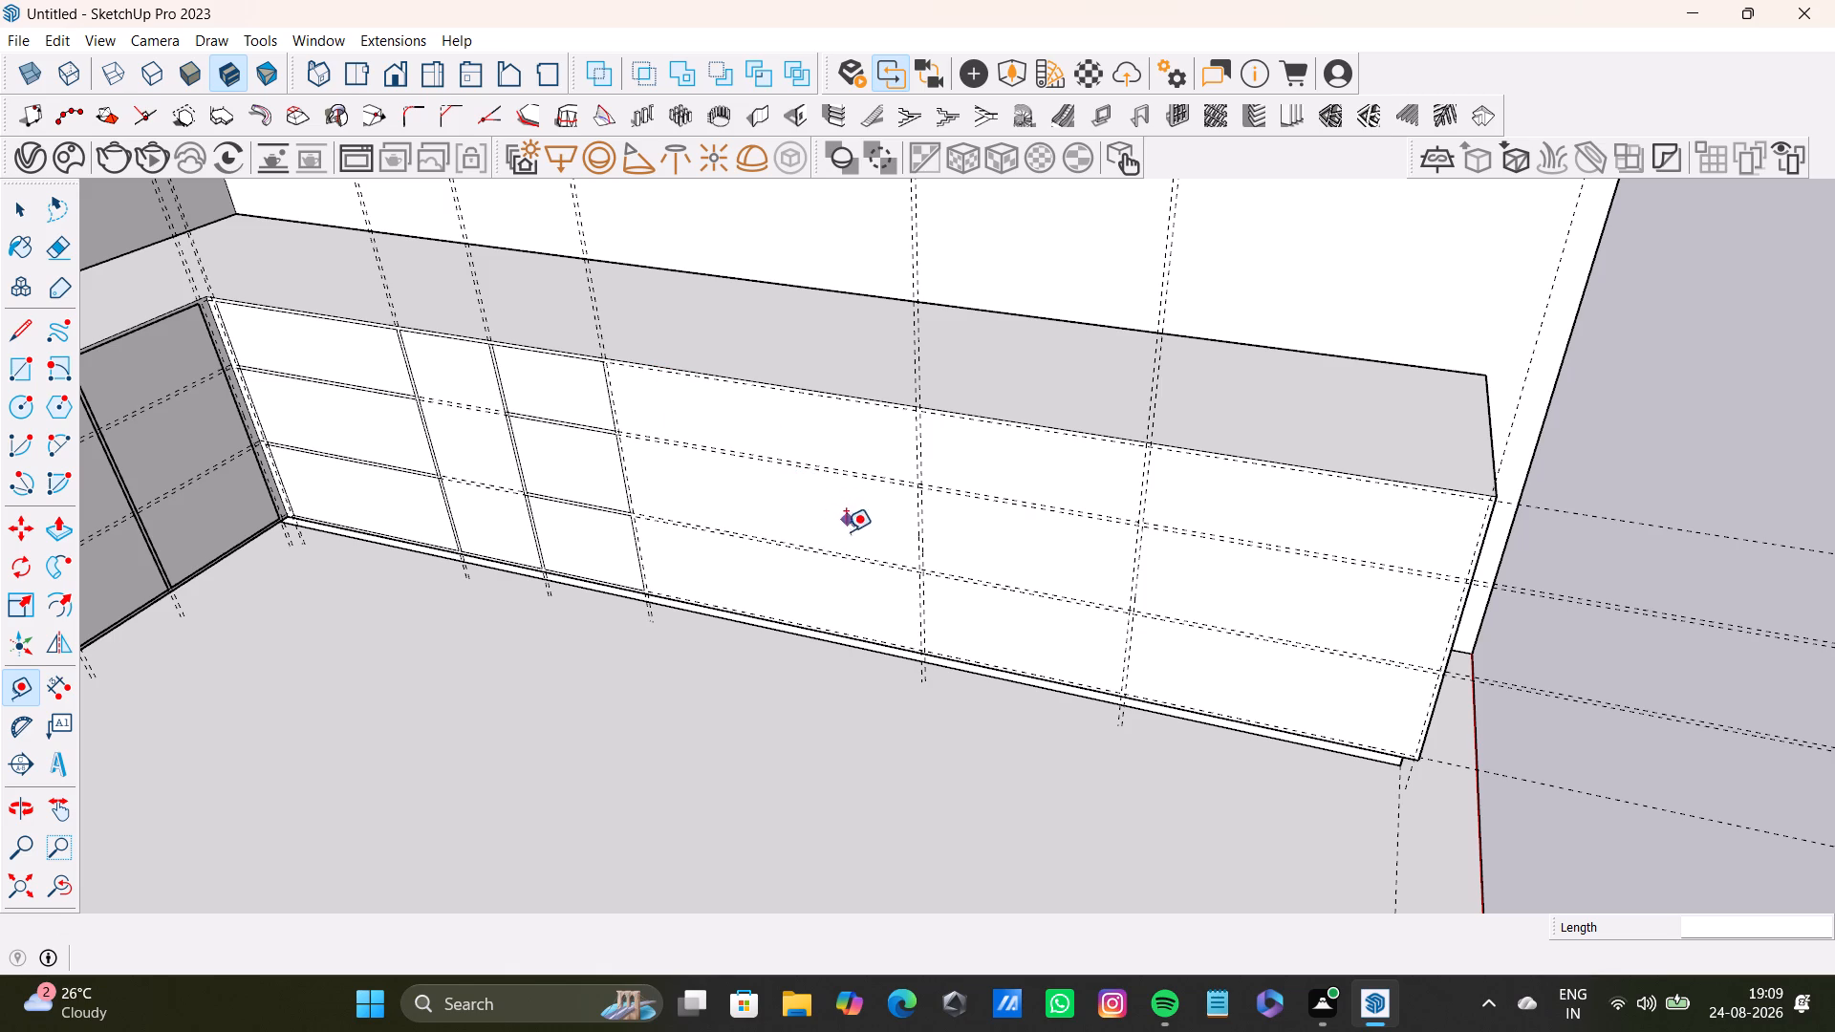
pyautogui.scroll(2, 950, 460)
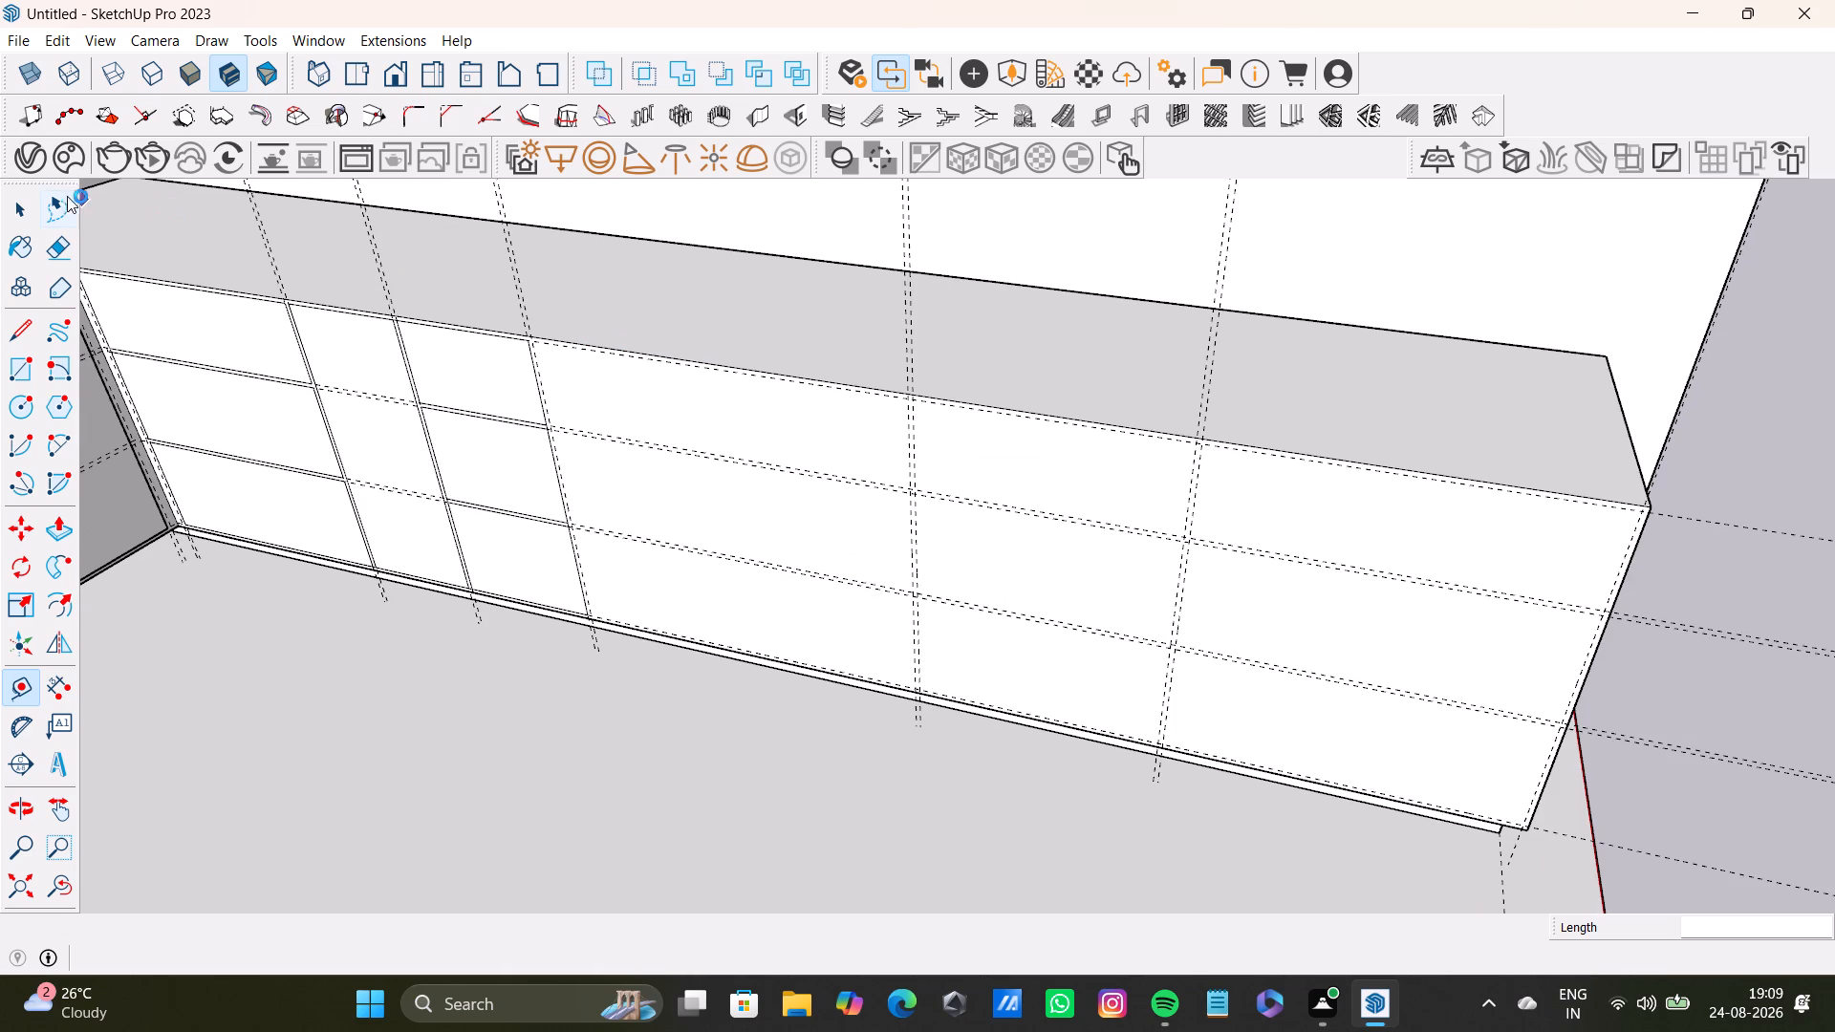
pyautogui.moveTo(16, 373); pyautogui.dragTo(38, 366)
pyautogui.scroll(9, 952, 437)
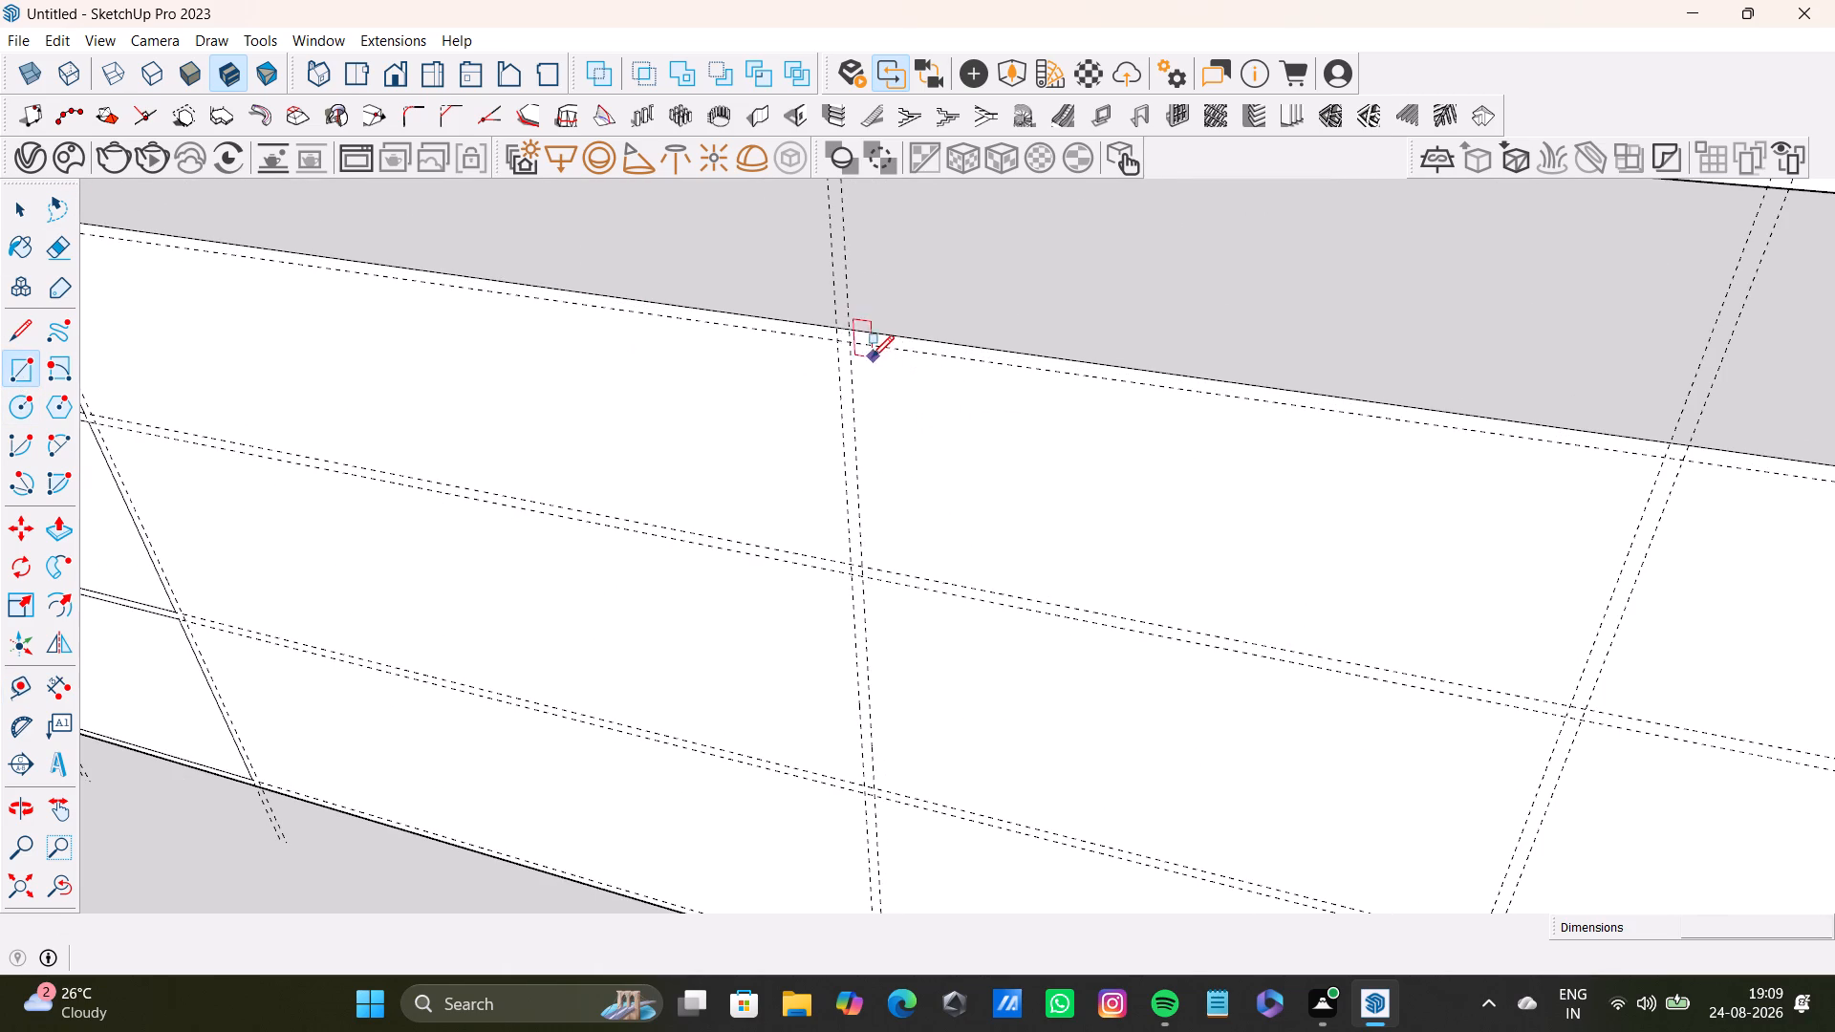
pyautogui.click(854, 345)
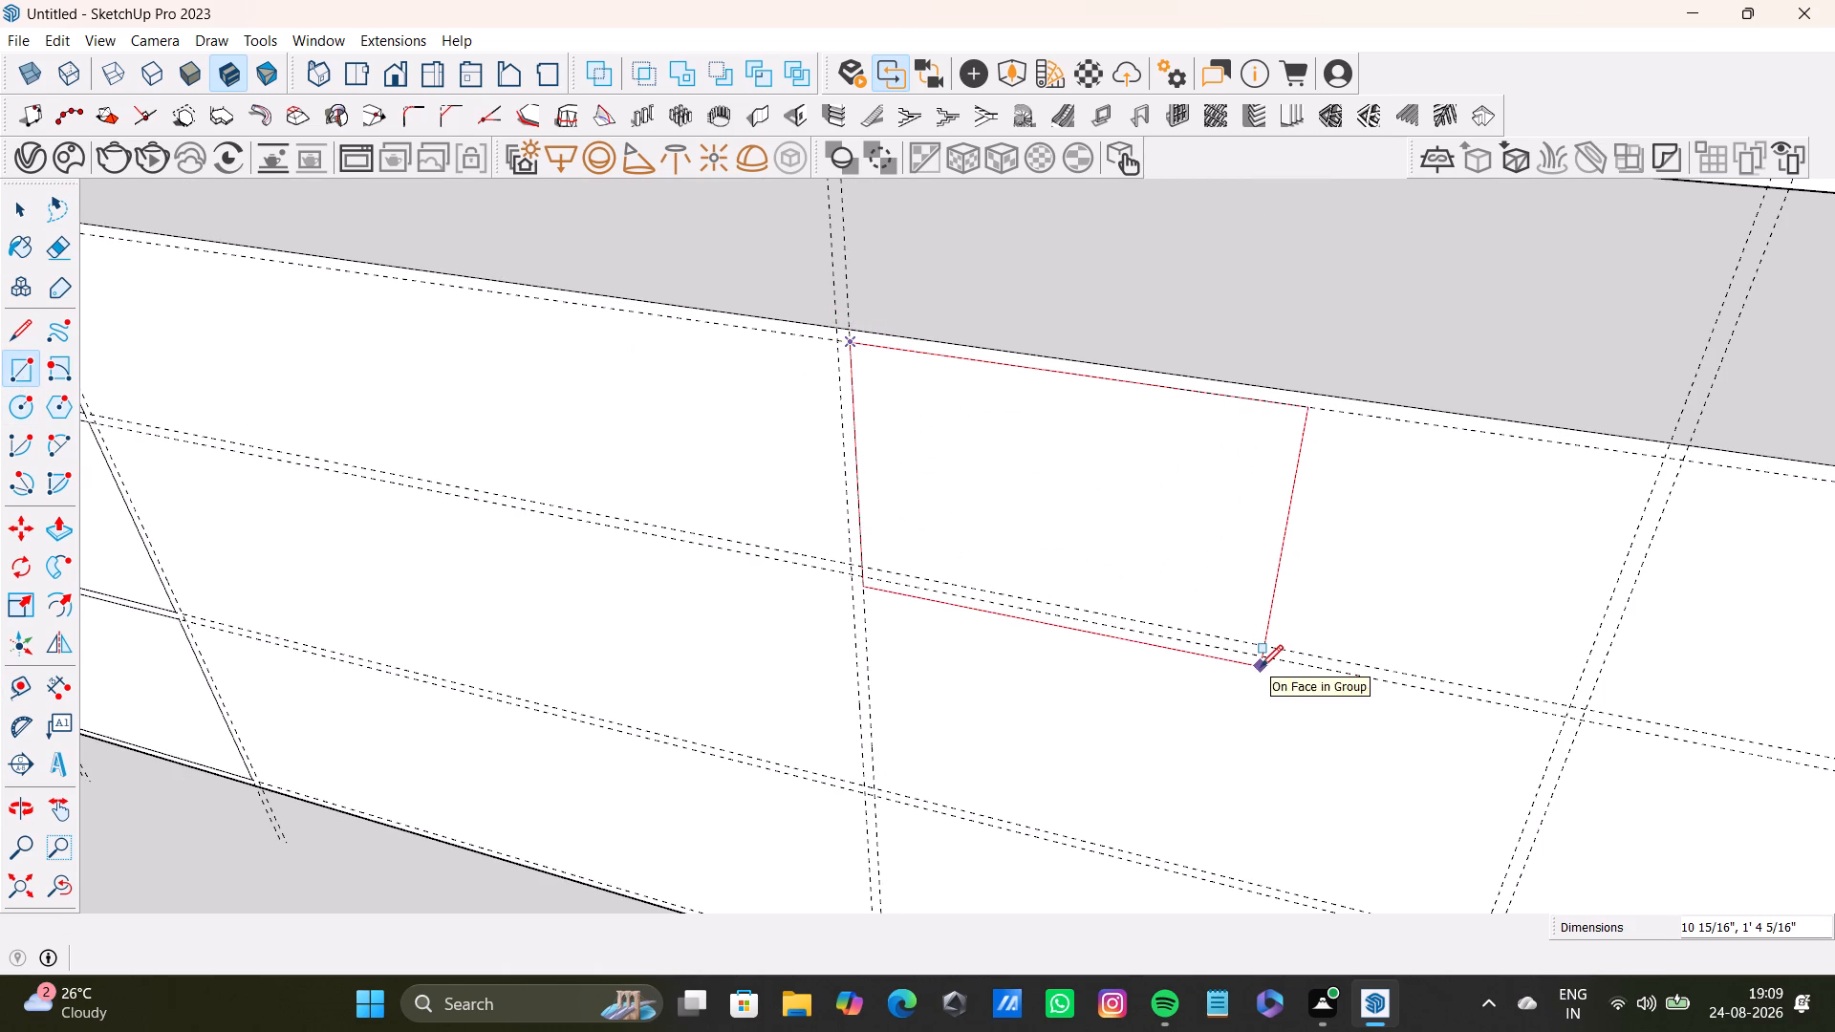
pyautogui.press('Right')
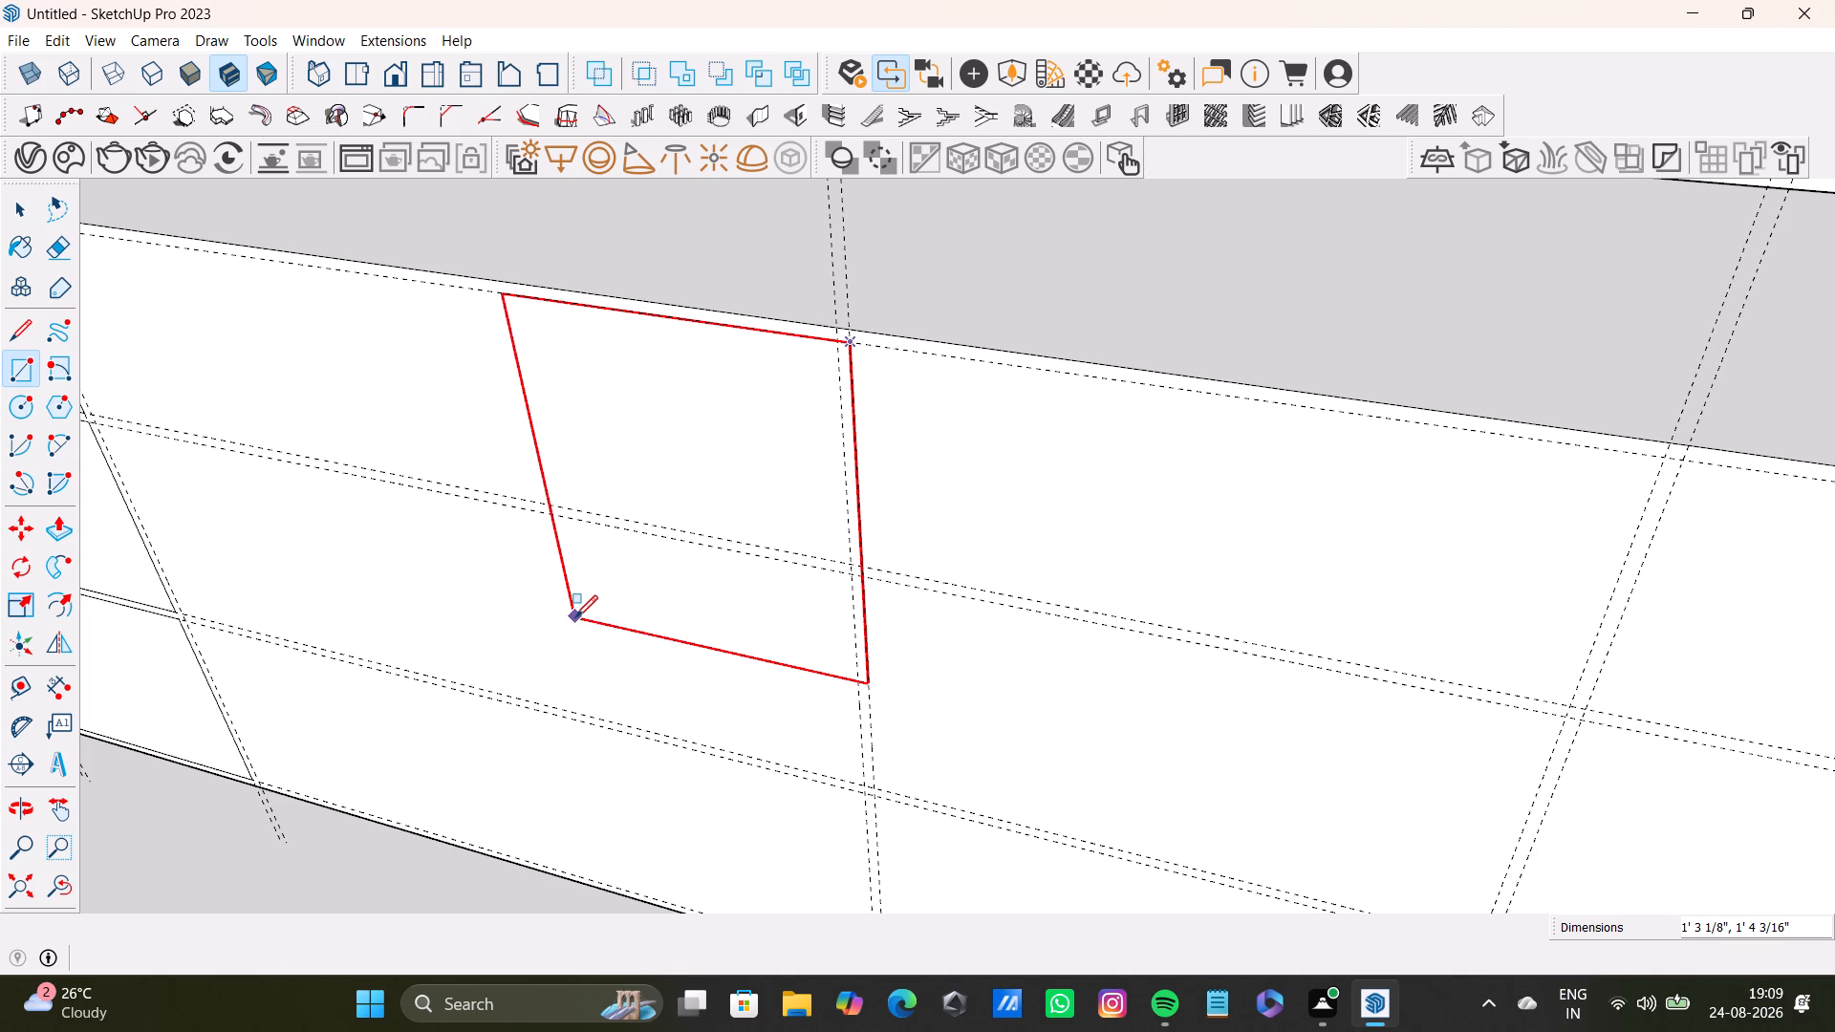
pyautogui.scroll(-1, 580, 626)
pyautogui.moveTo(691, 639); pyautogui.dragTo(705, 463, button='middle')
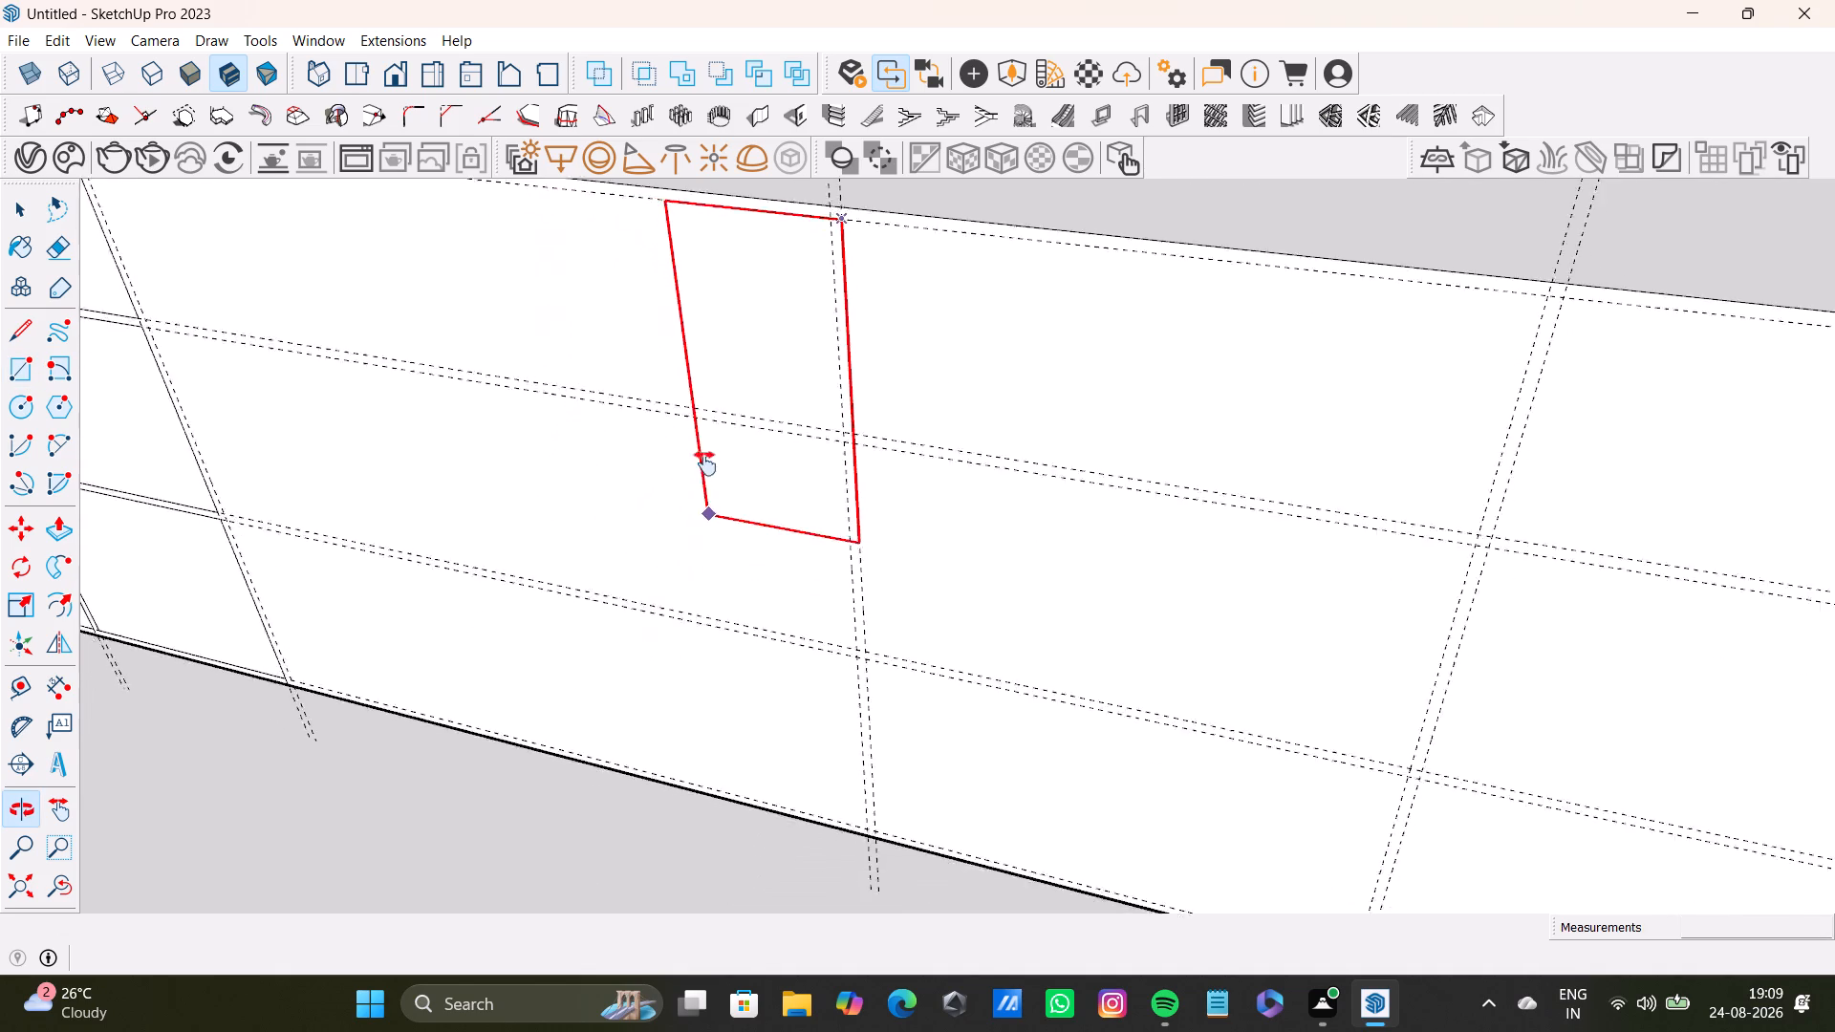
pyautogui.moveTo(705, 463); pyautogui.dragTo(697, 431, button='middle')
pyautogui.click(1345, 874)
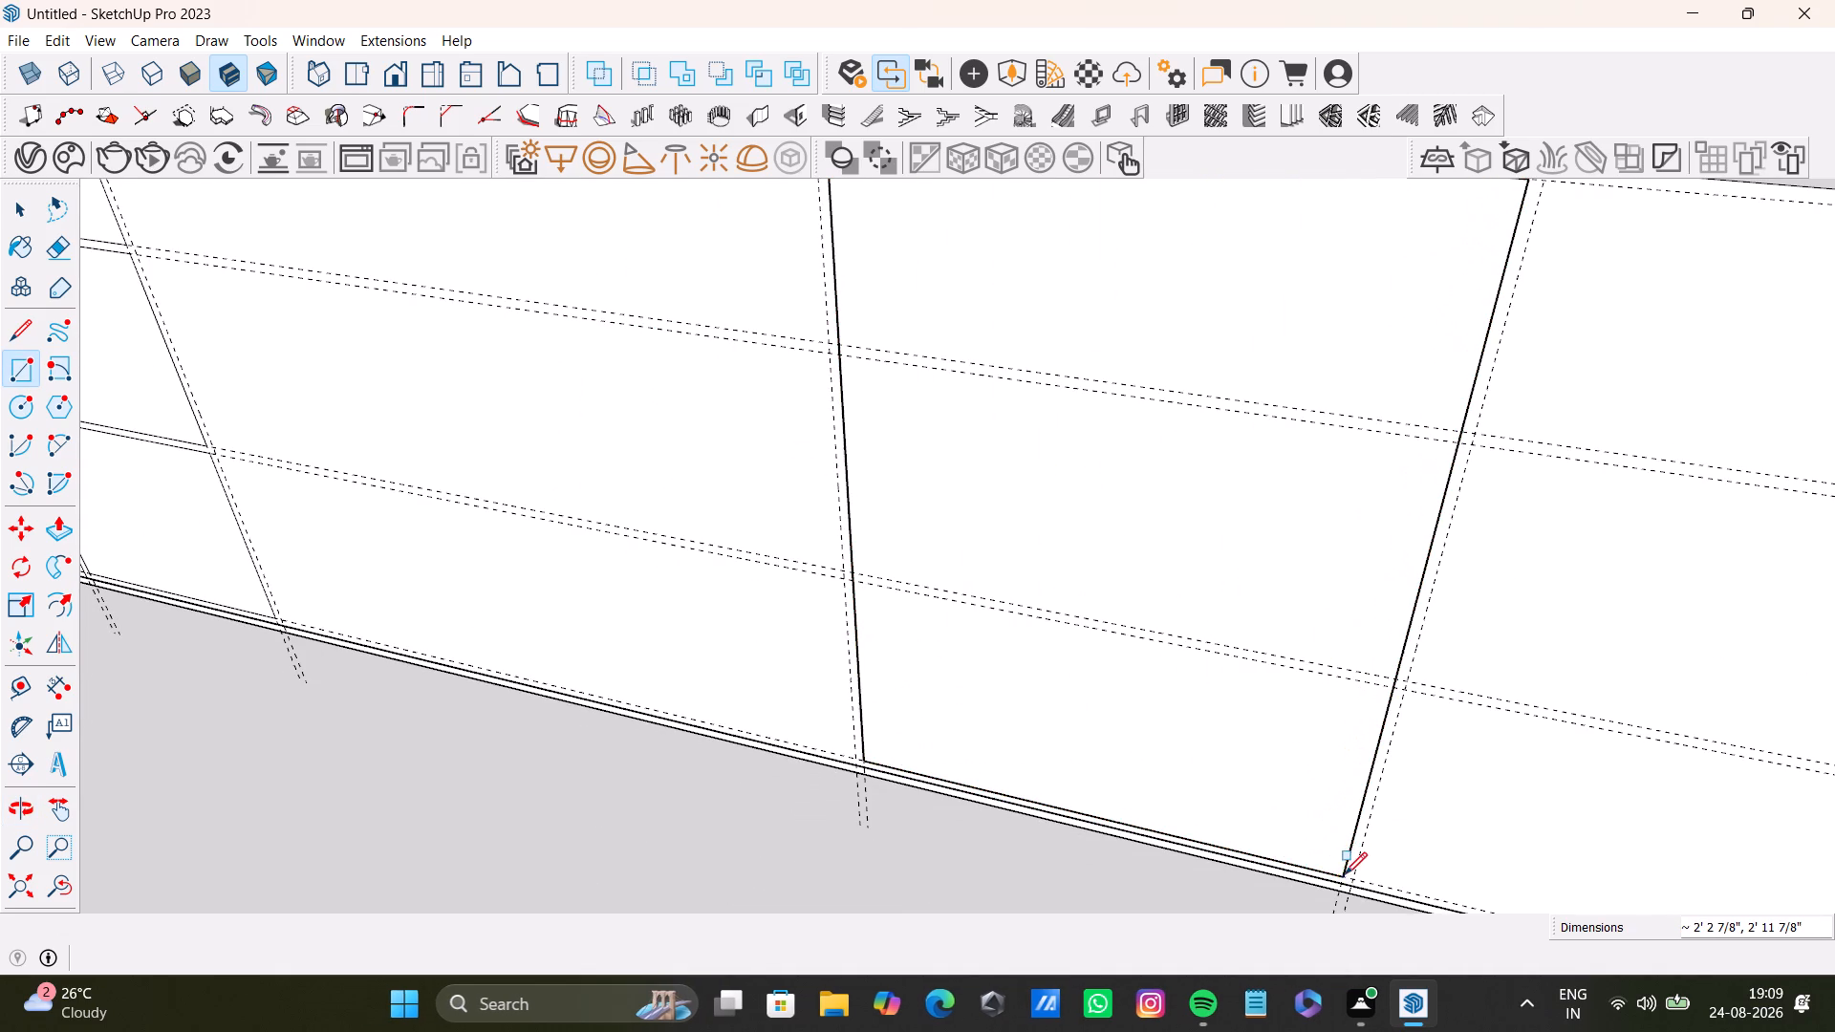
pyautogui.press('space')
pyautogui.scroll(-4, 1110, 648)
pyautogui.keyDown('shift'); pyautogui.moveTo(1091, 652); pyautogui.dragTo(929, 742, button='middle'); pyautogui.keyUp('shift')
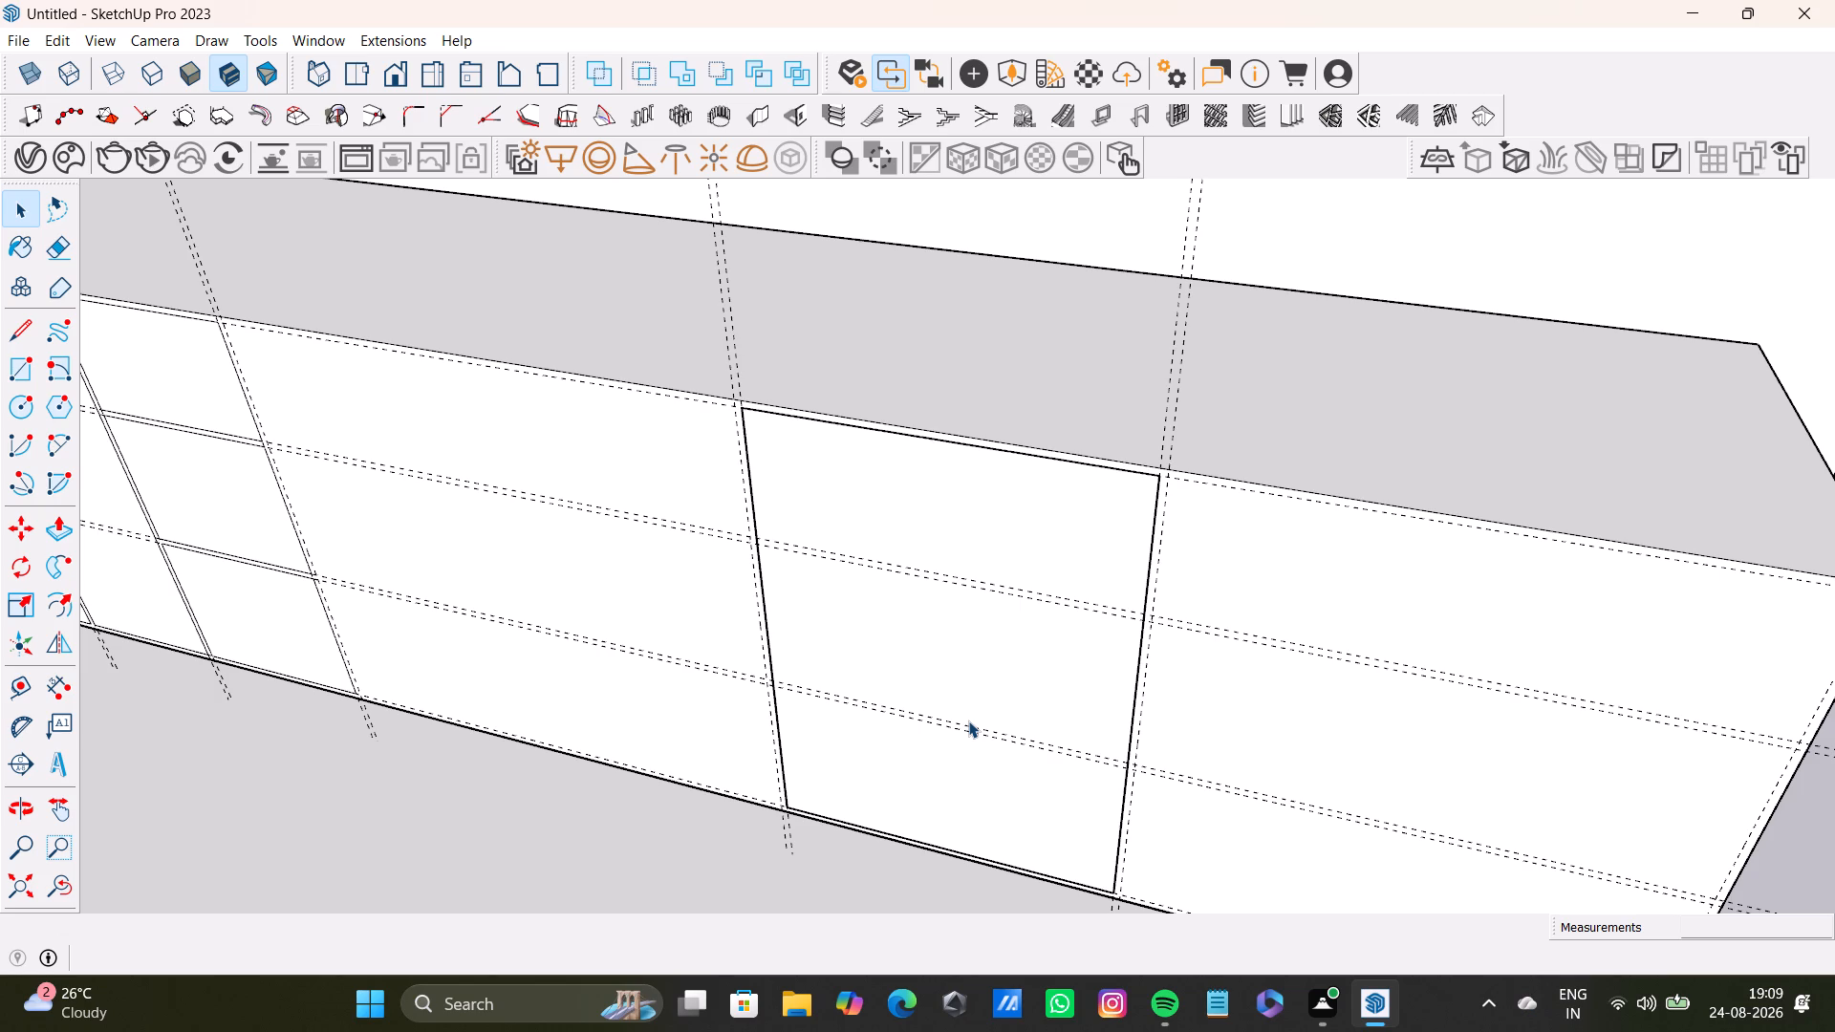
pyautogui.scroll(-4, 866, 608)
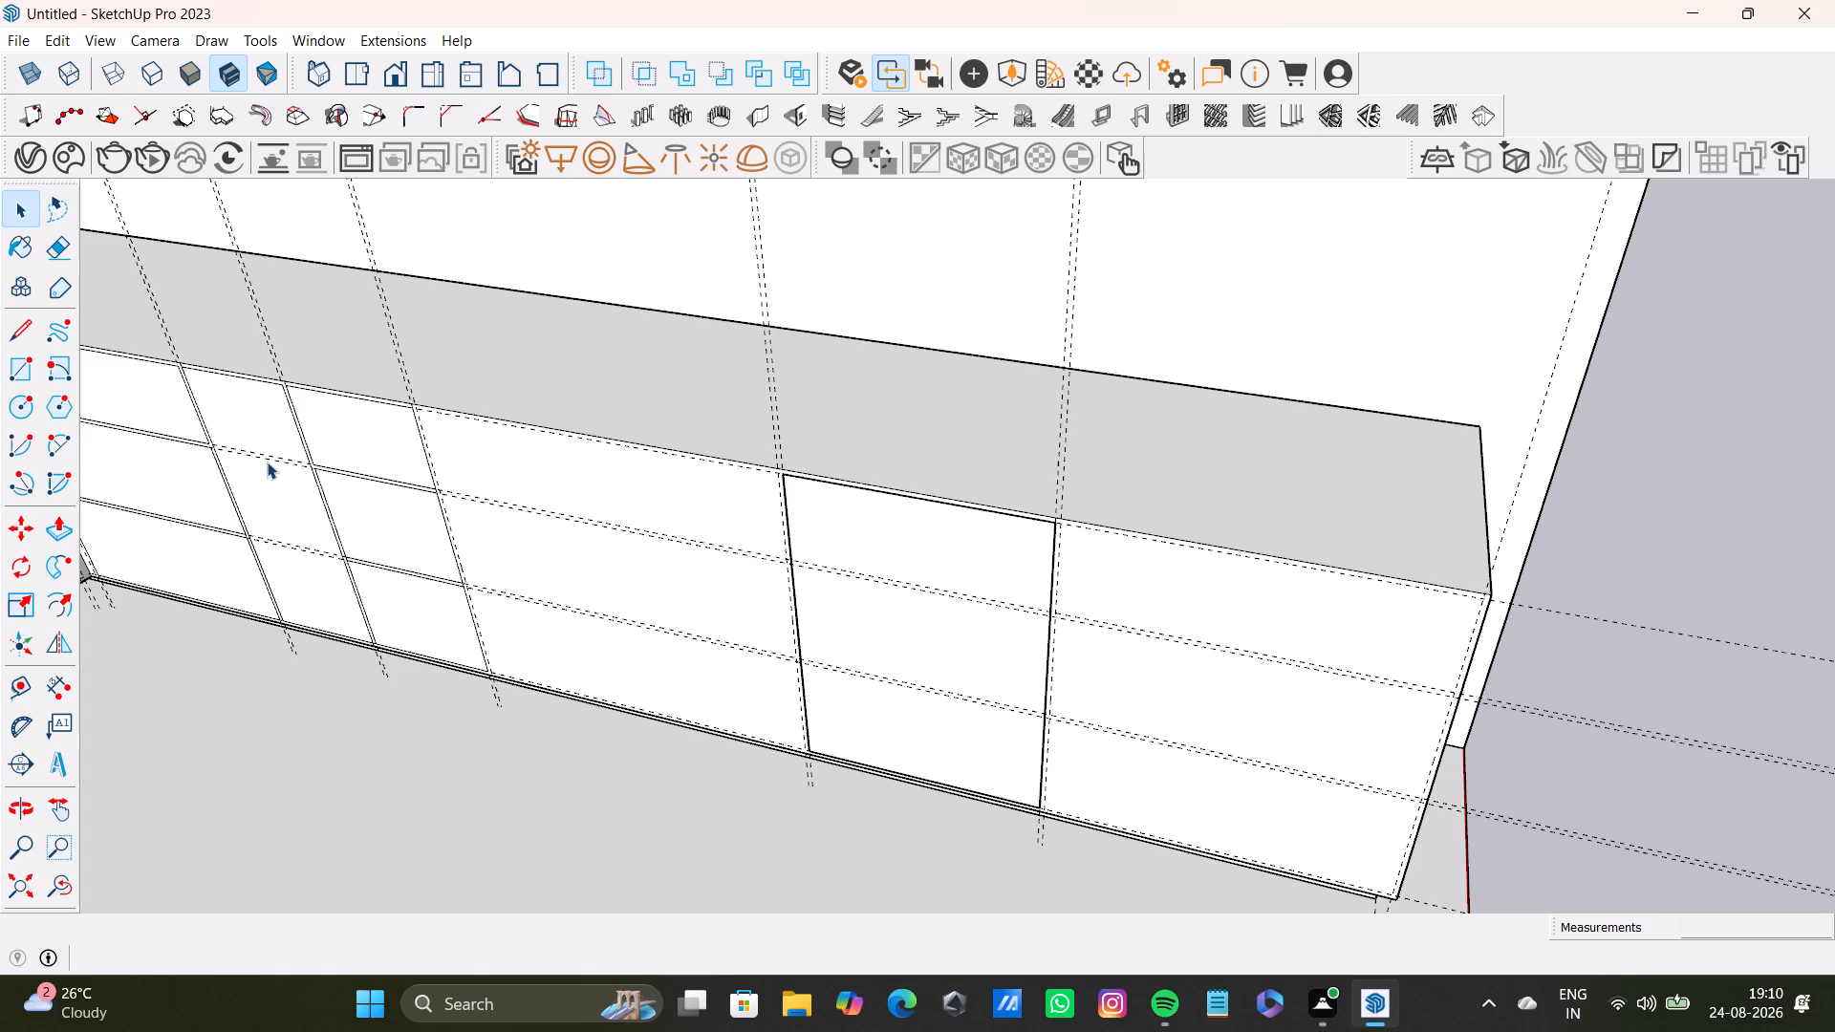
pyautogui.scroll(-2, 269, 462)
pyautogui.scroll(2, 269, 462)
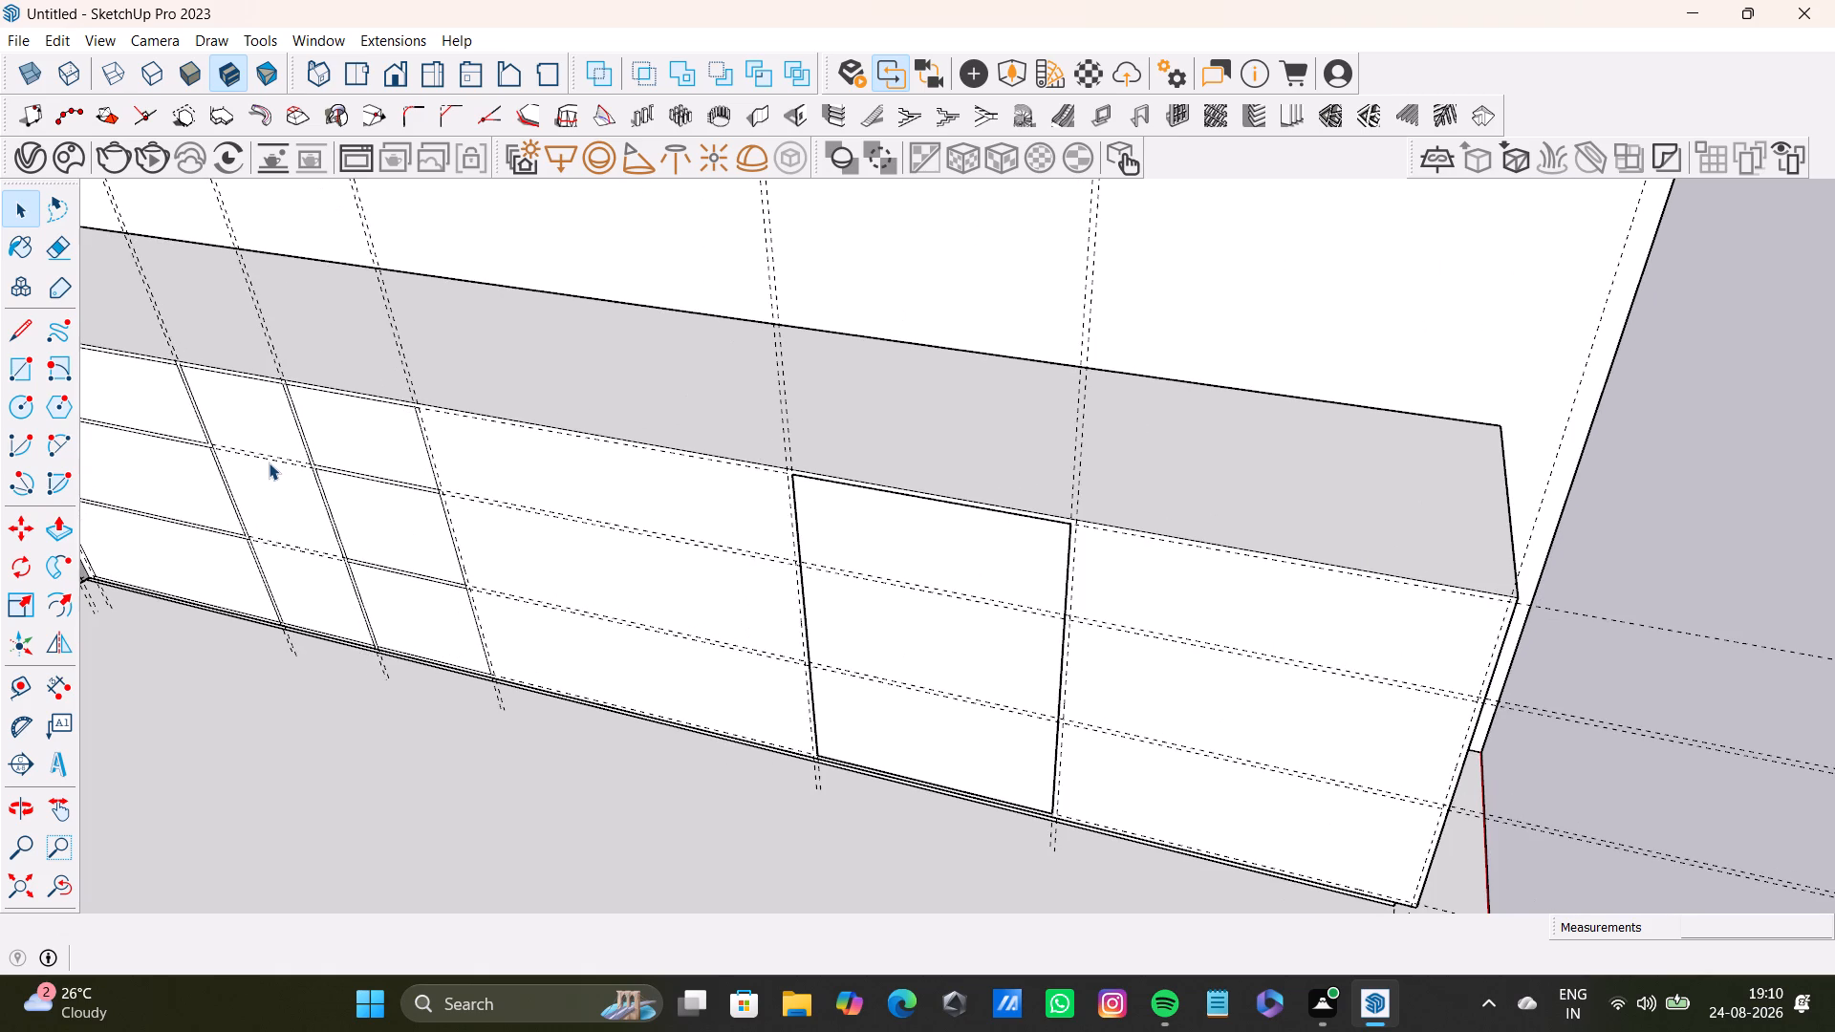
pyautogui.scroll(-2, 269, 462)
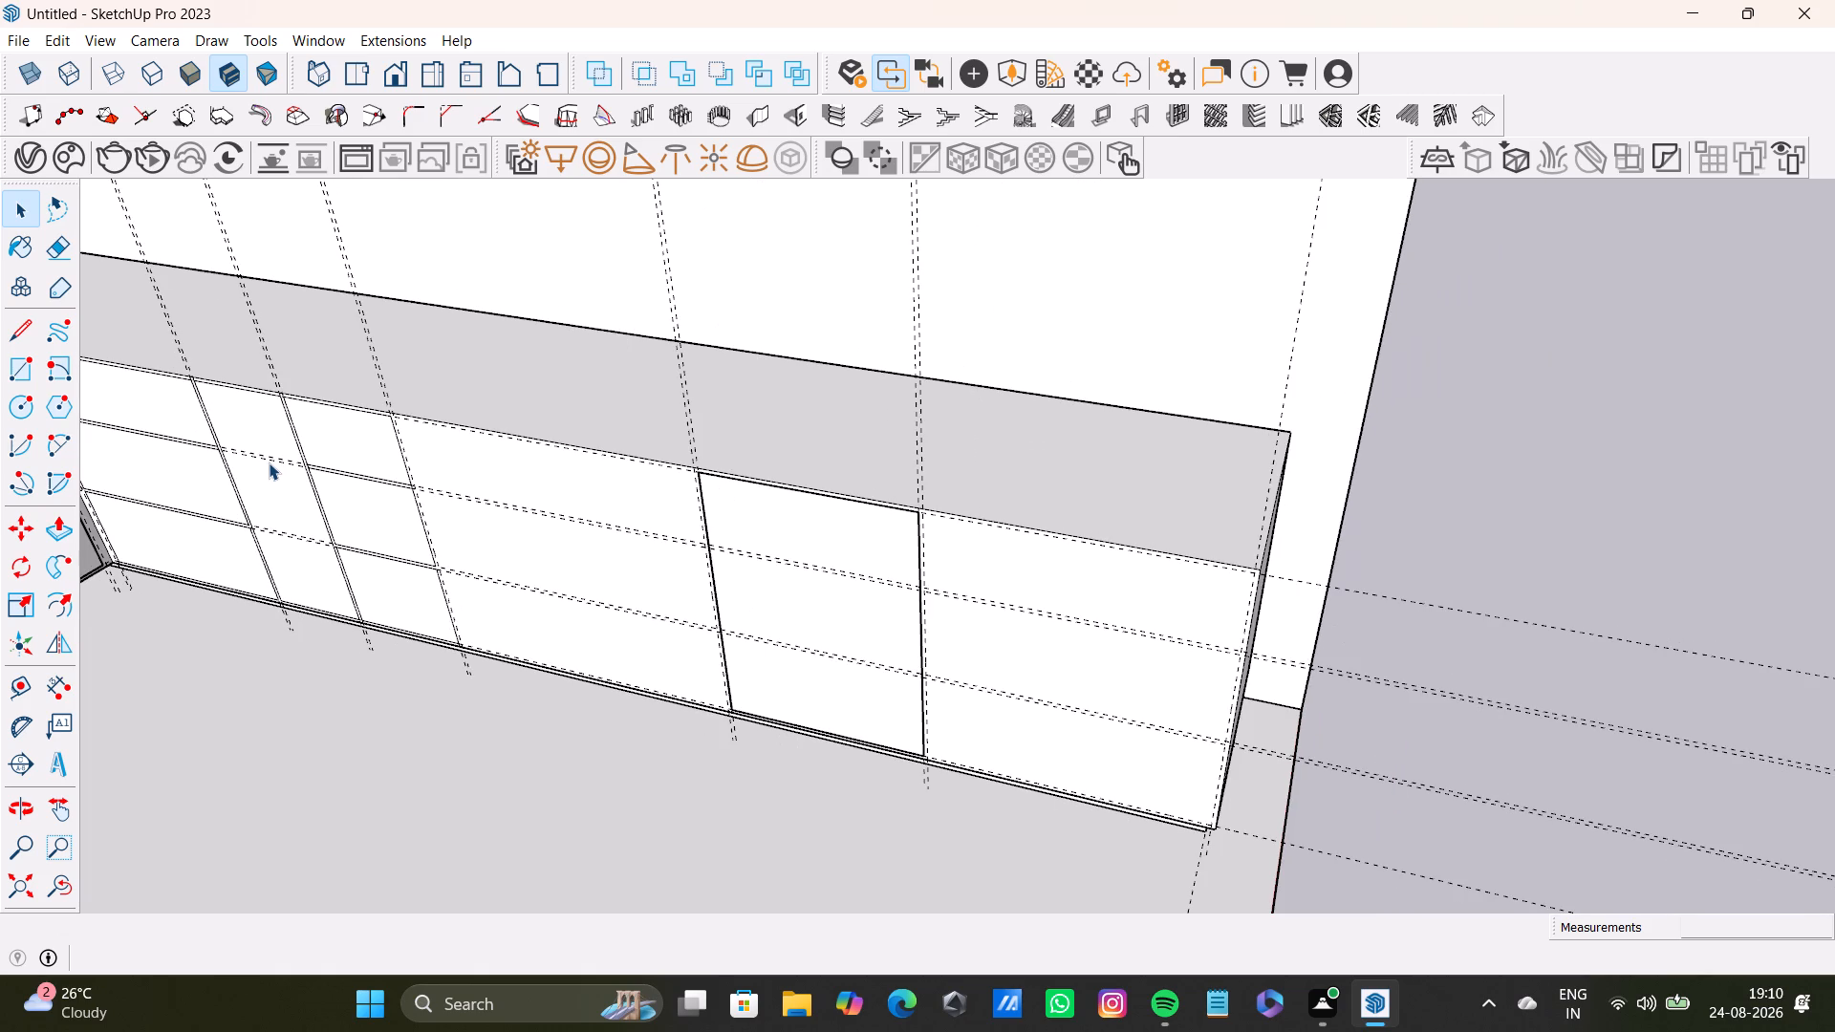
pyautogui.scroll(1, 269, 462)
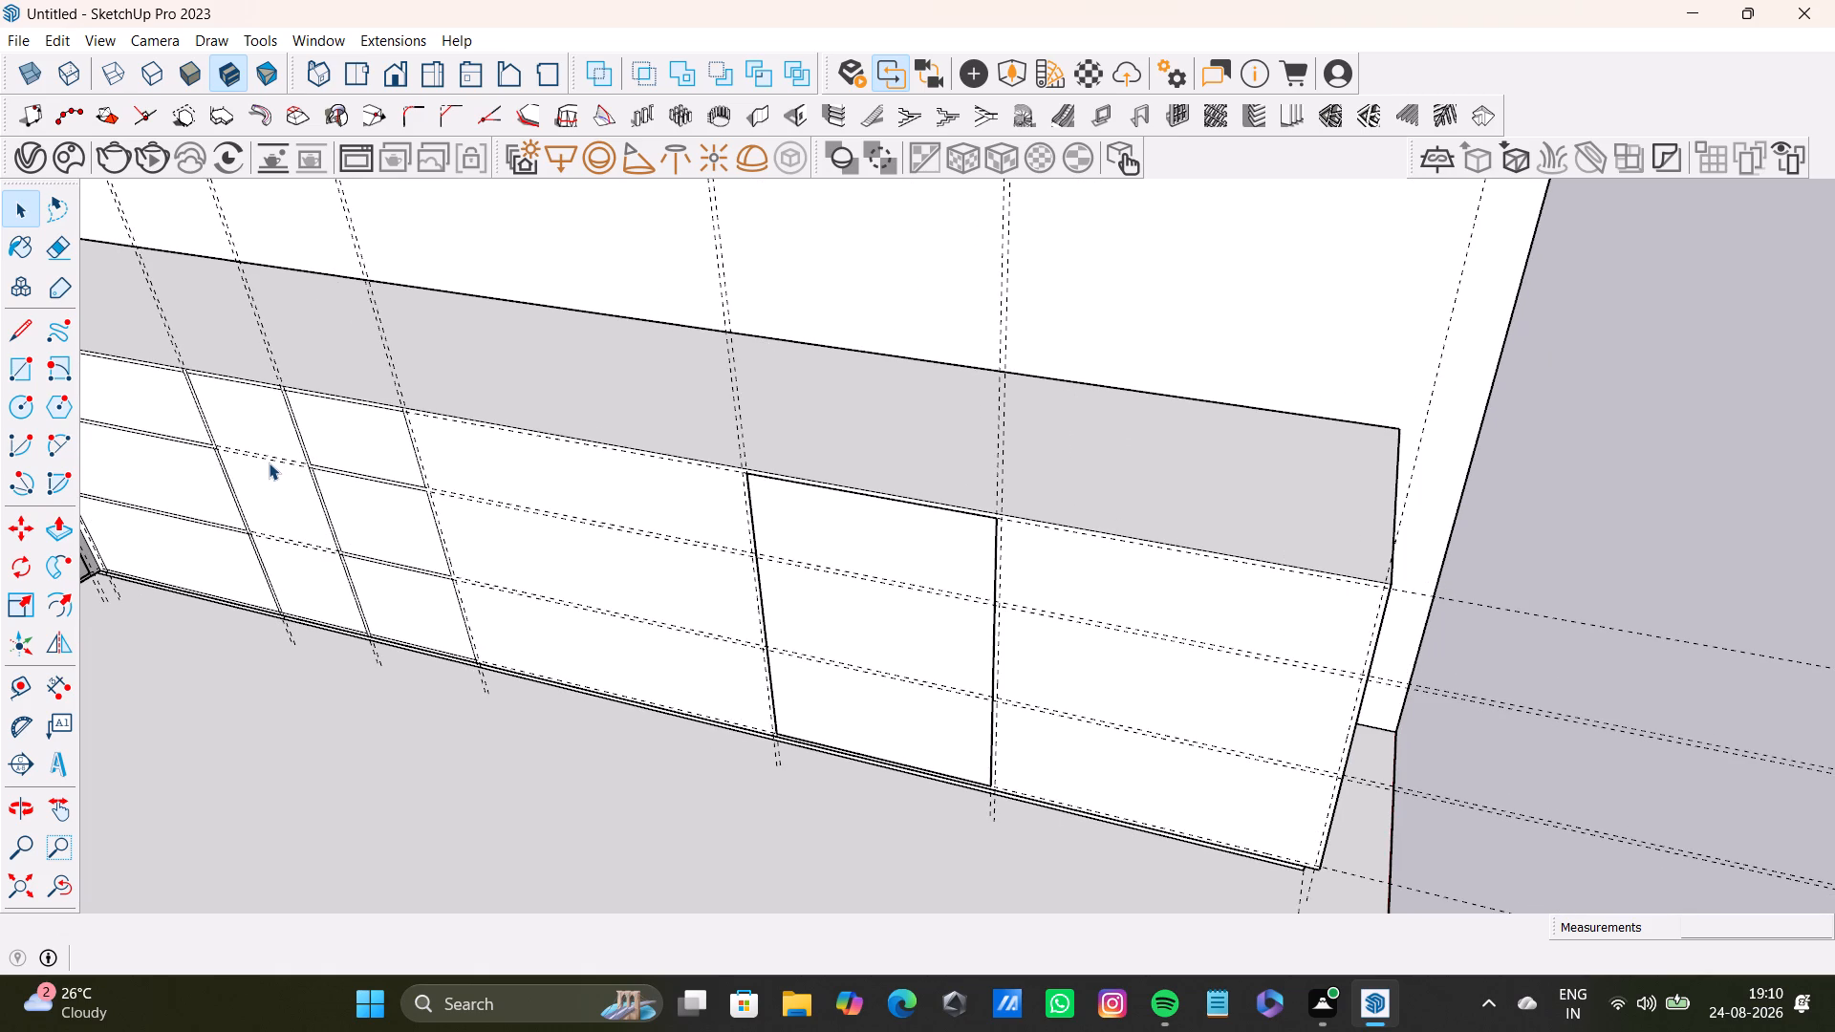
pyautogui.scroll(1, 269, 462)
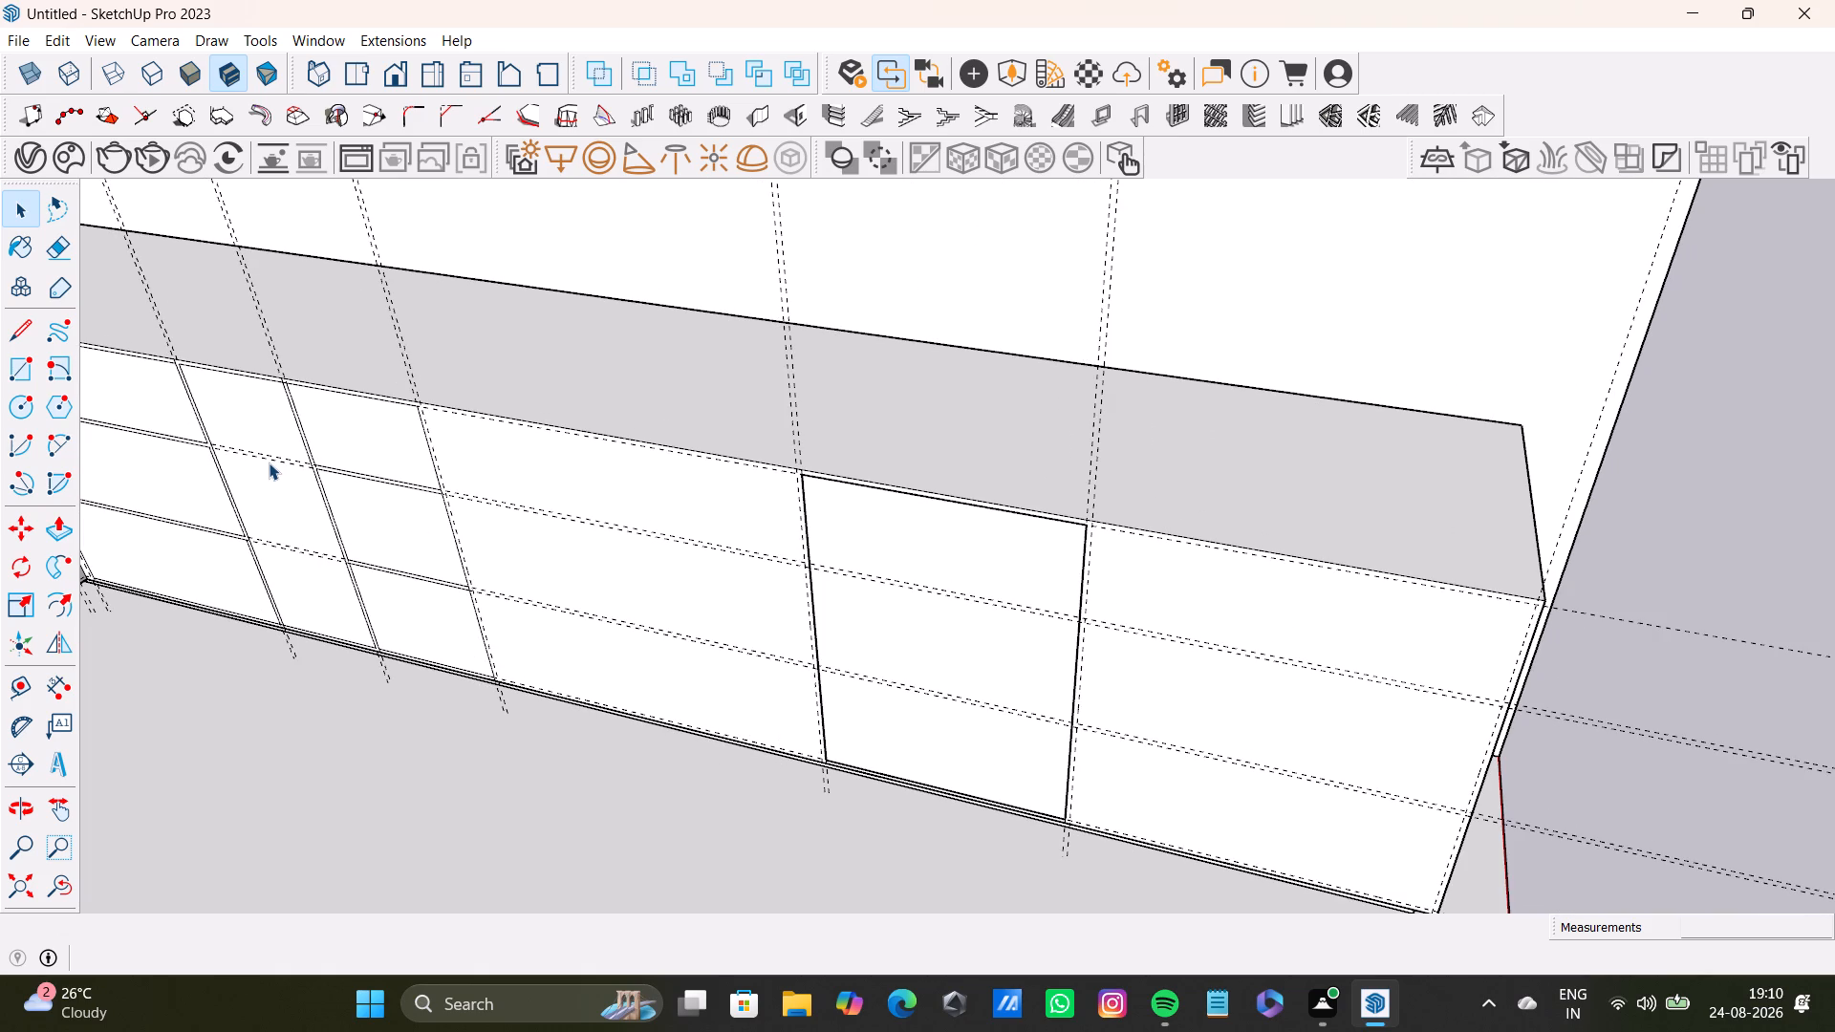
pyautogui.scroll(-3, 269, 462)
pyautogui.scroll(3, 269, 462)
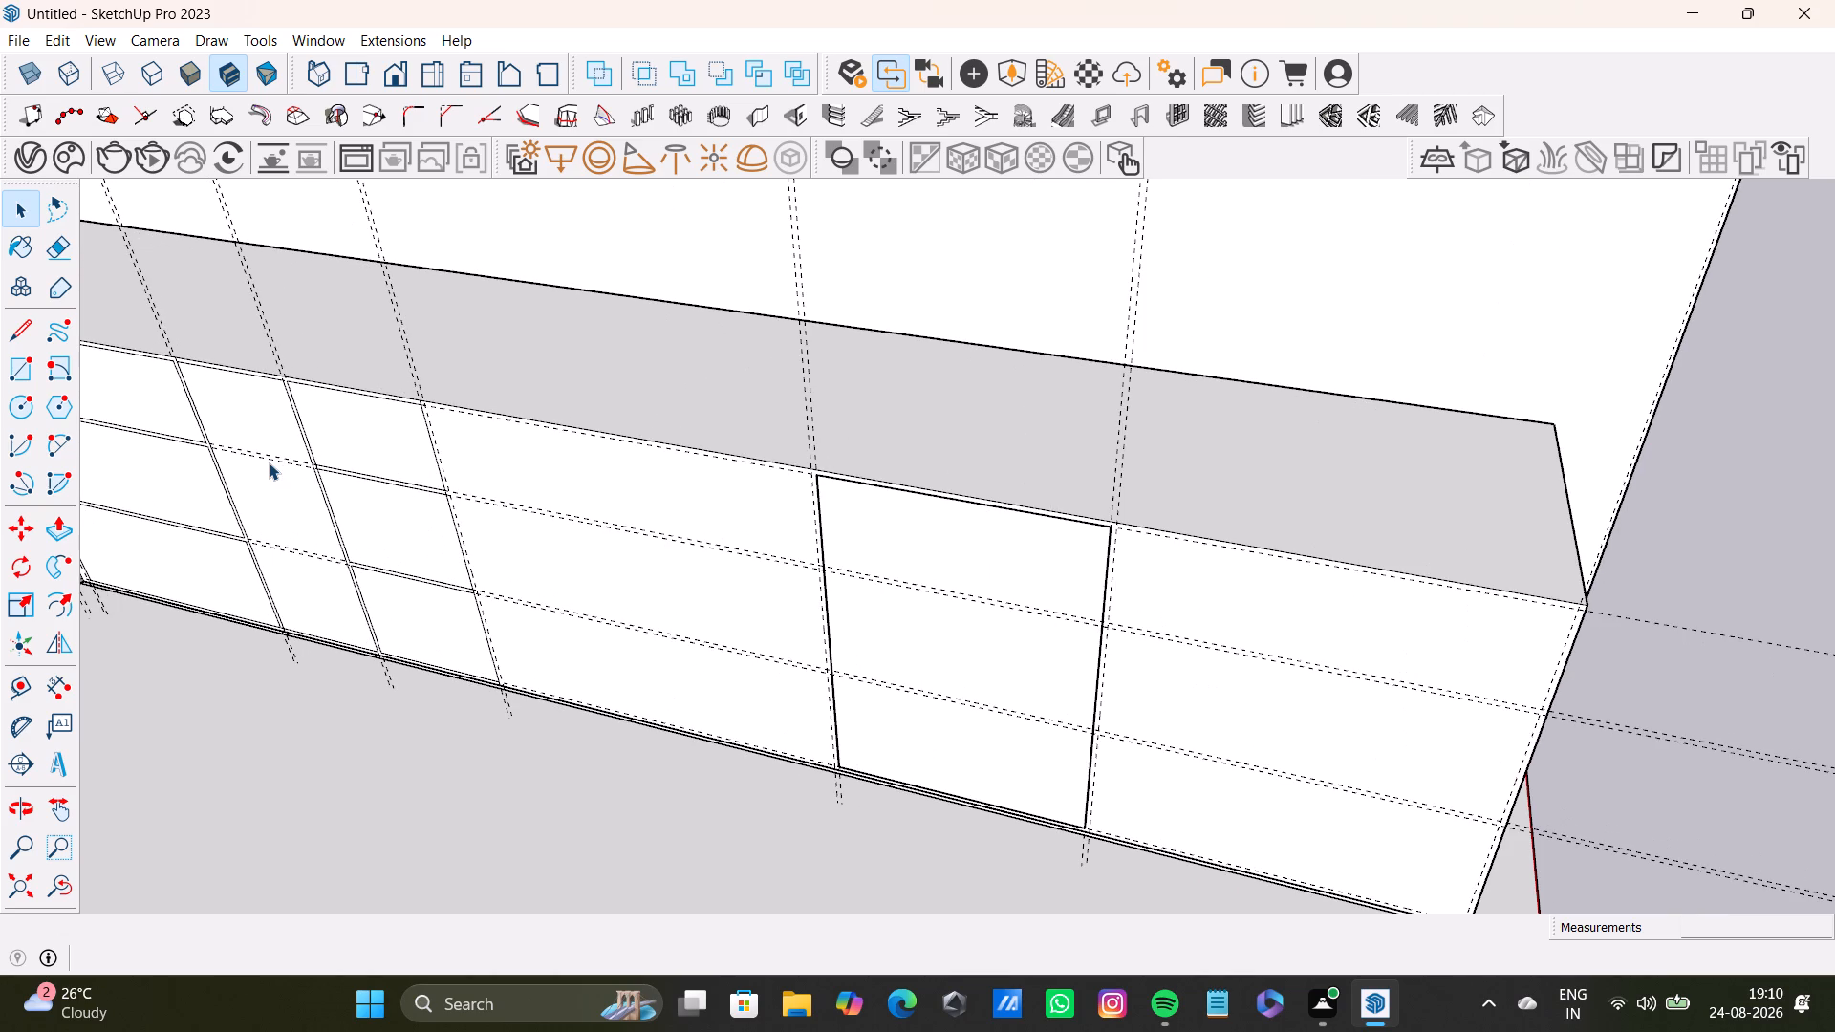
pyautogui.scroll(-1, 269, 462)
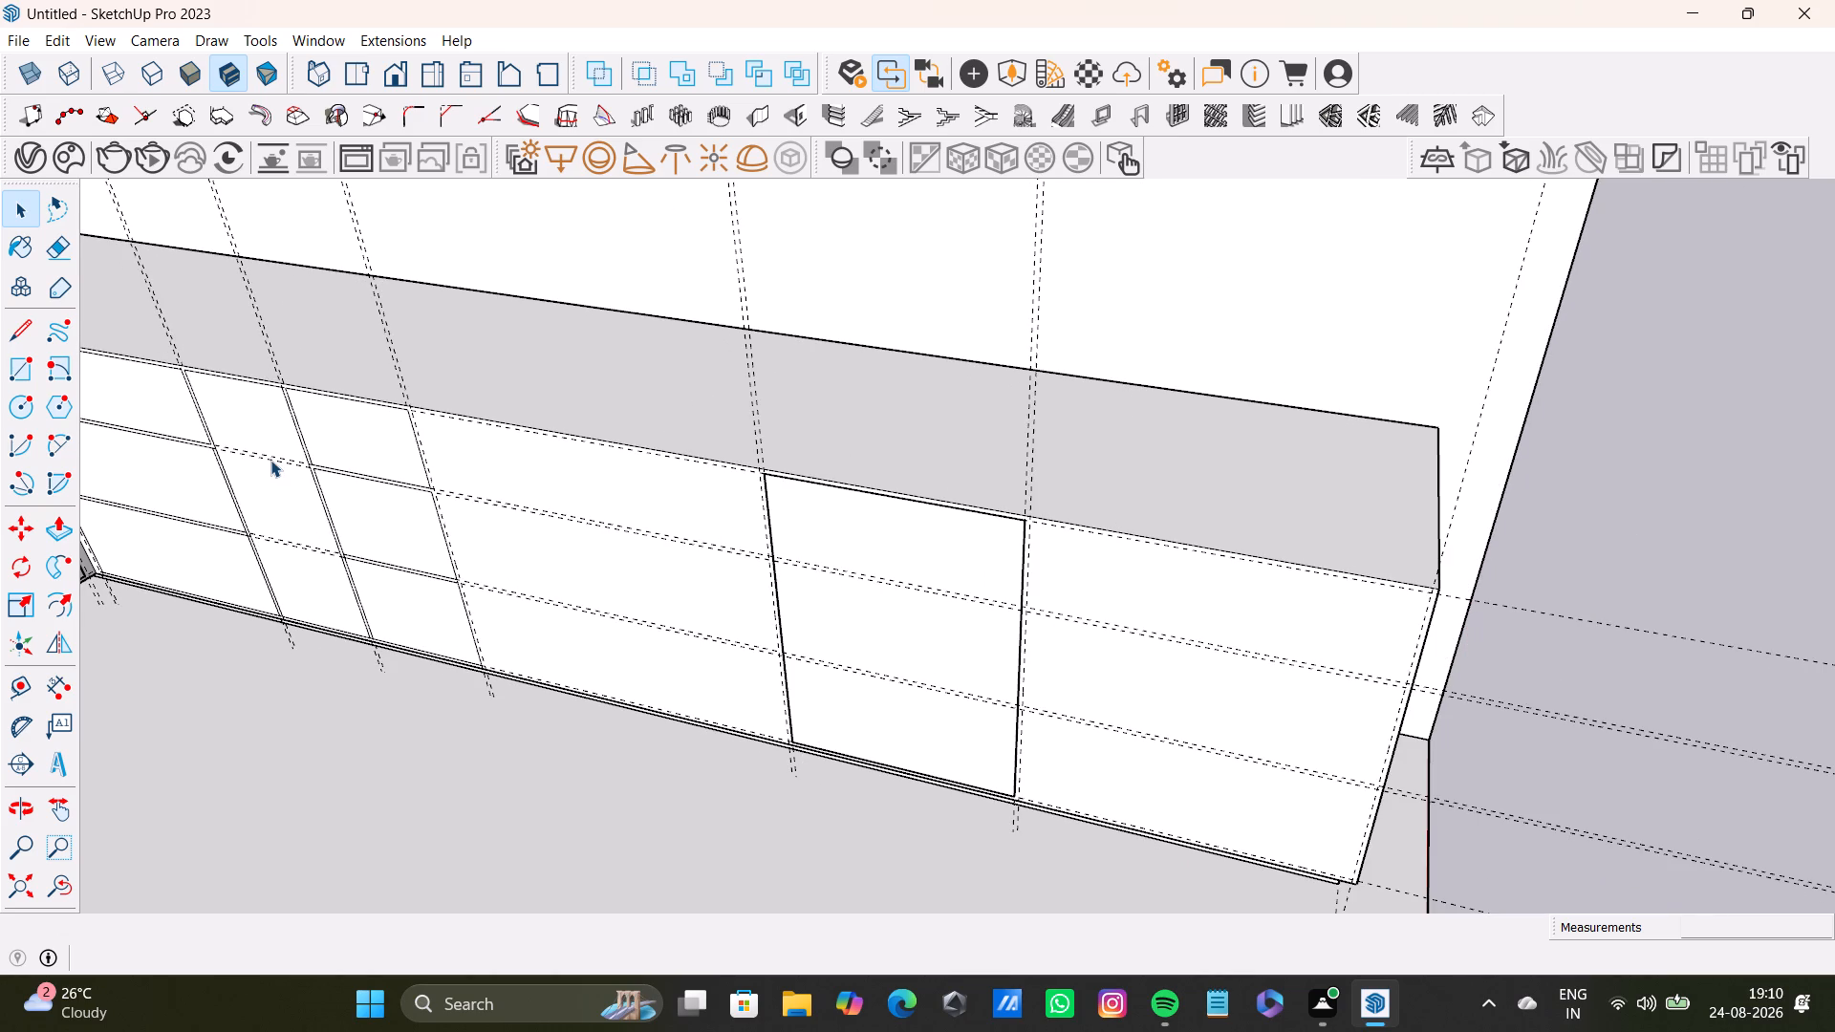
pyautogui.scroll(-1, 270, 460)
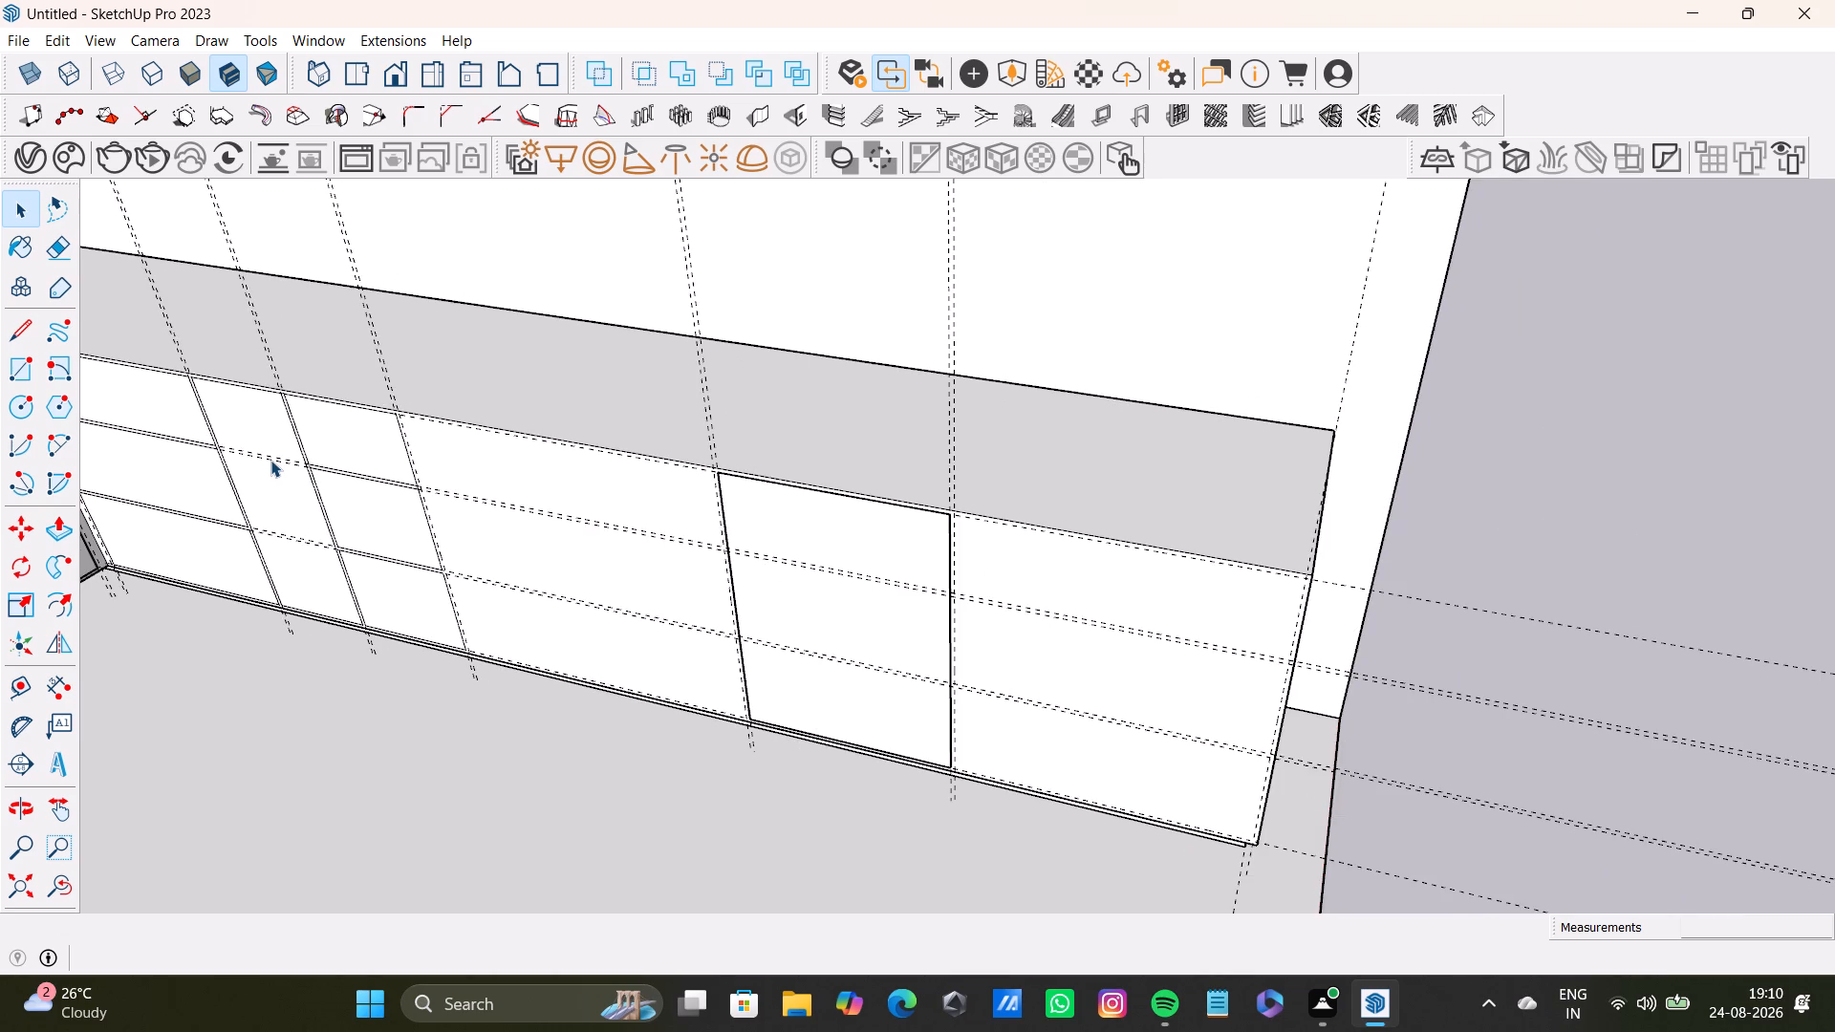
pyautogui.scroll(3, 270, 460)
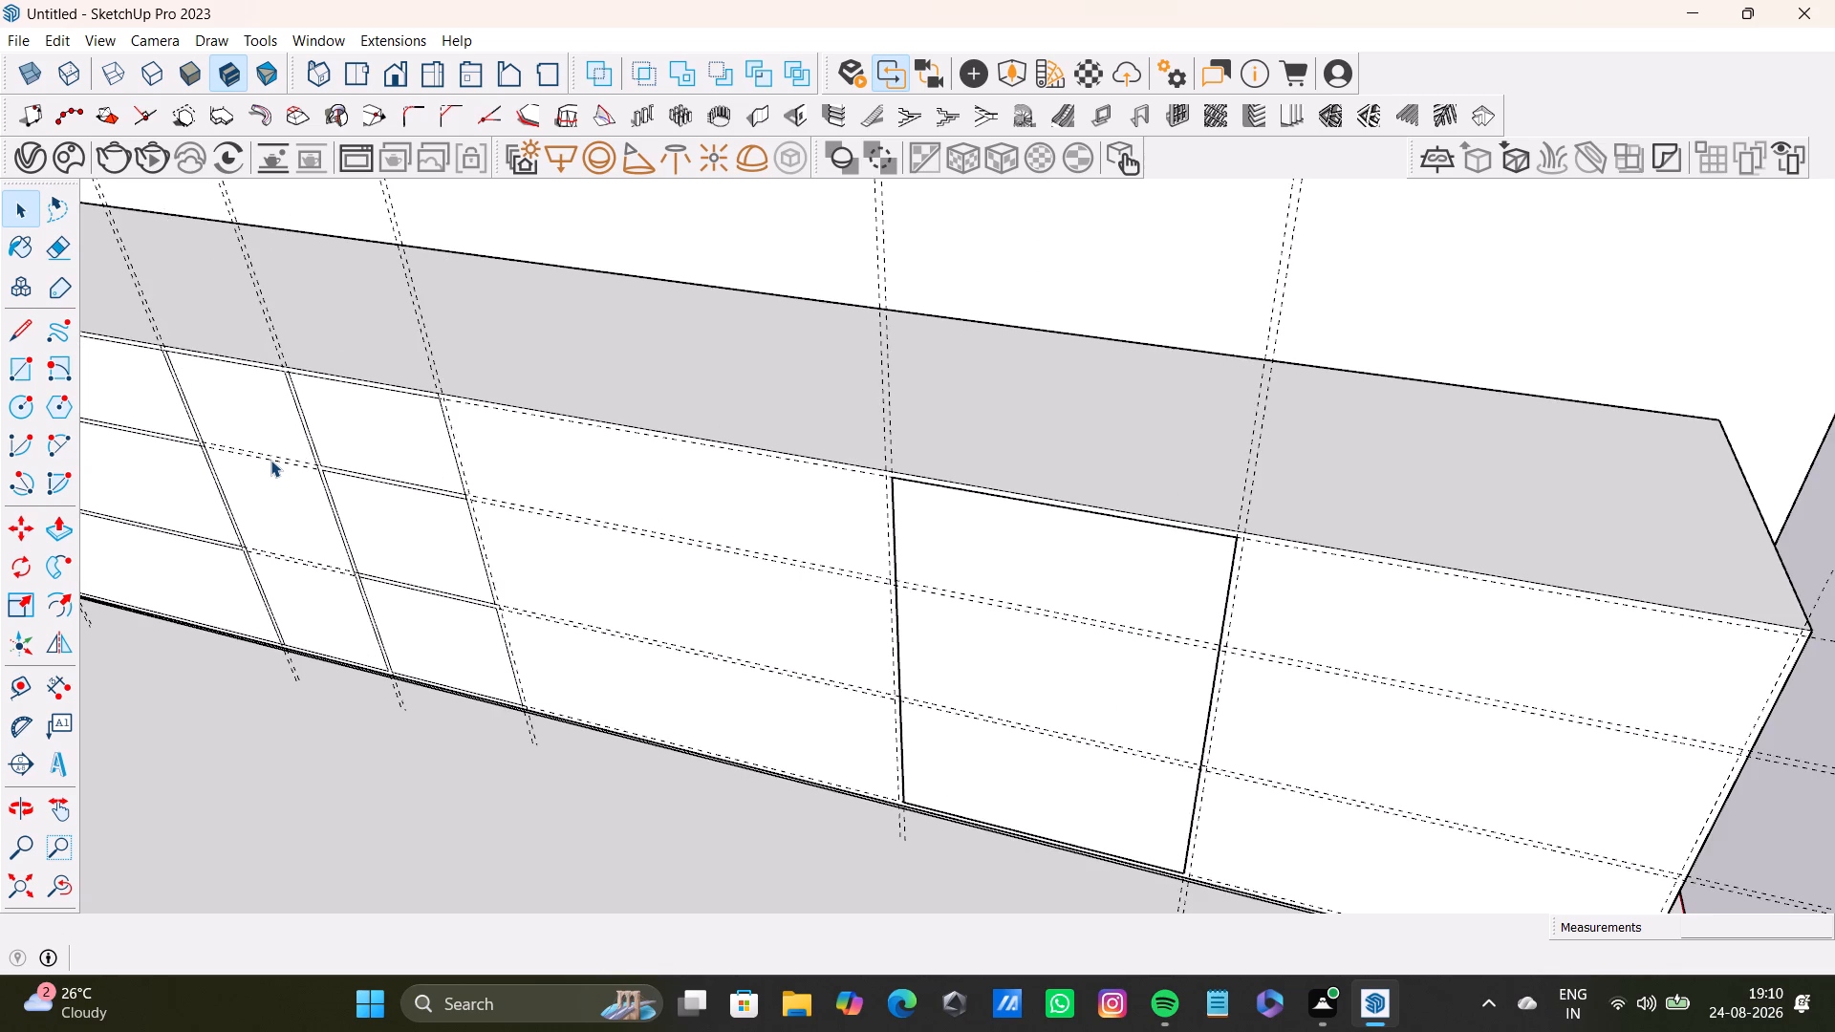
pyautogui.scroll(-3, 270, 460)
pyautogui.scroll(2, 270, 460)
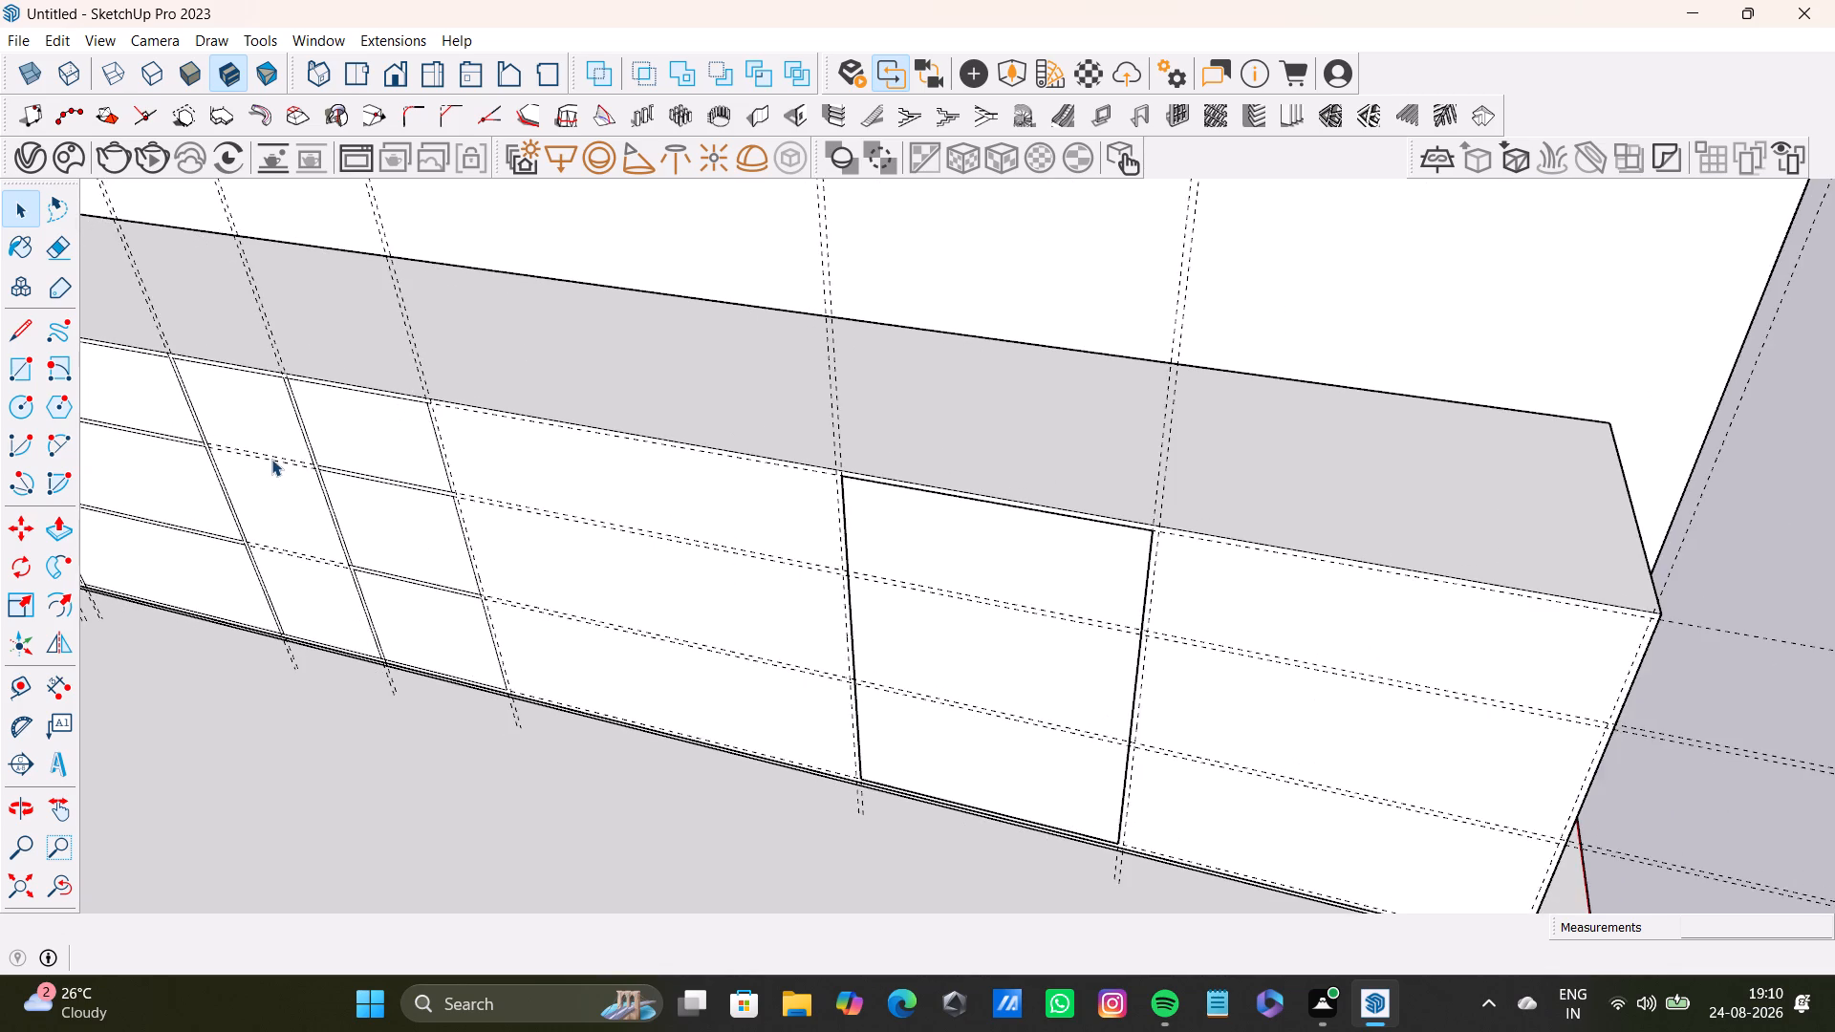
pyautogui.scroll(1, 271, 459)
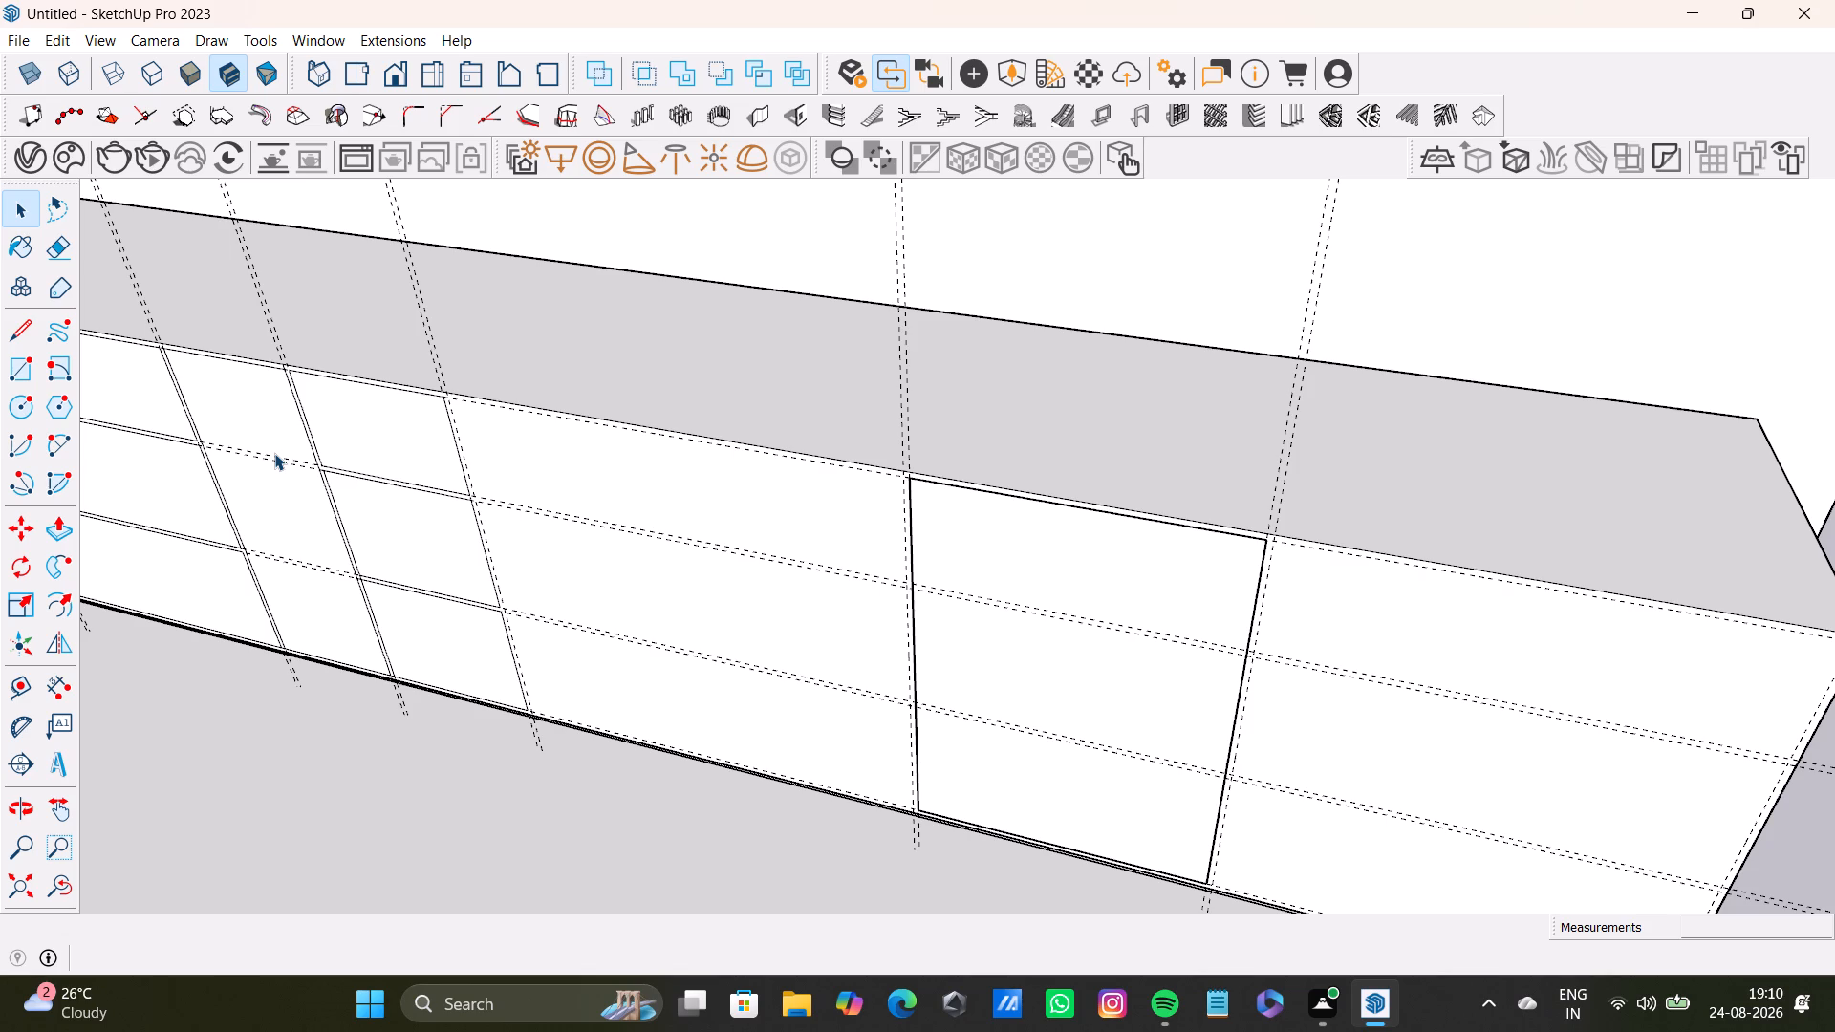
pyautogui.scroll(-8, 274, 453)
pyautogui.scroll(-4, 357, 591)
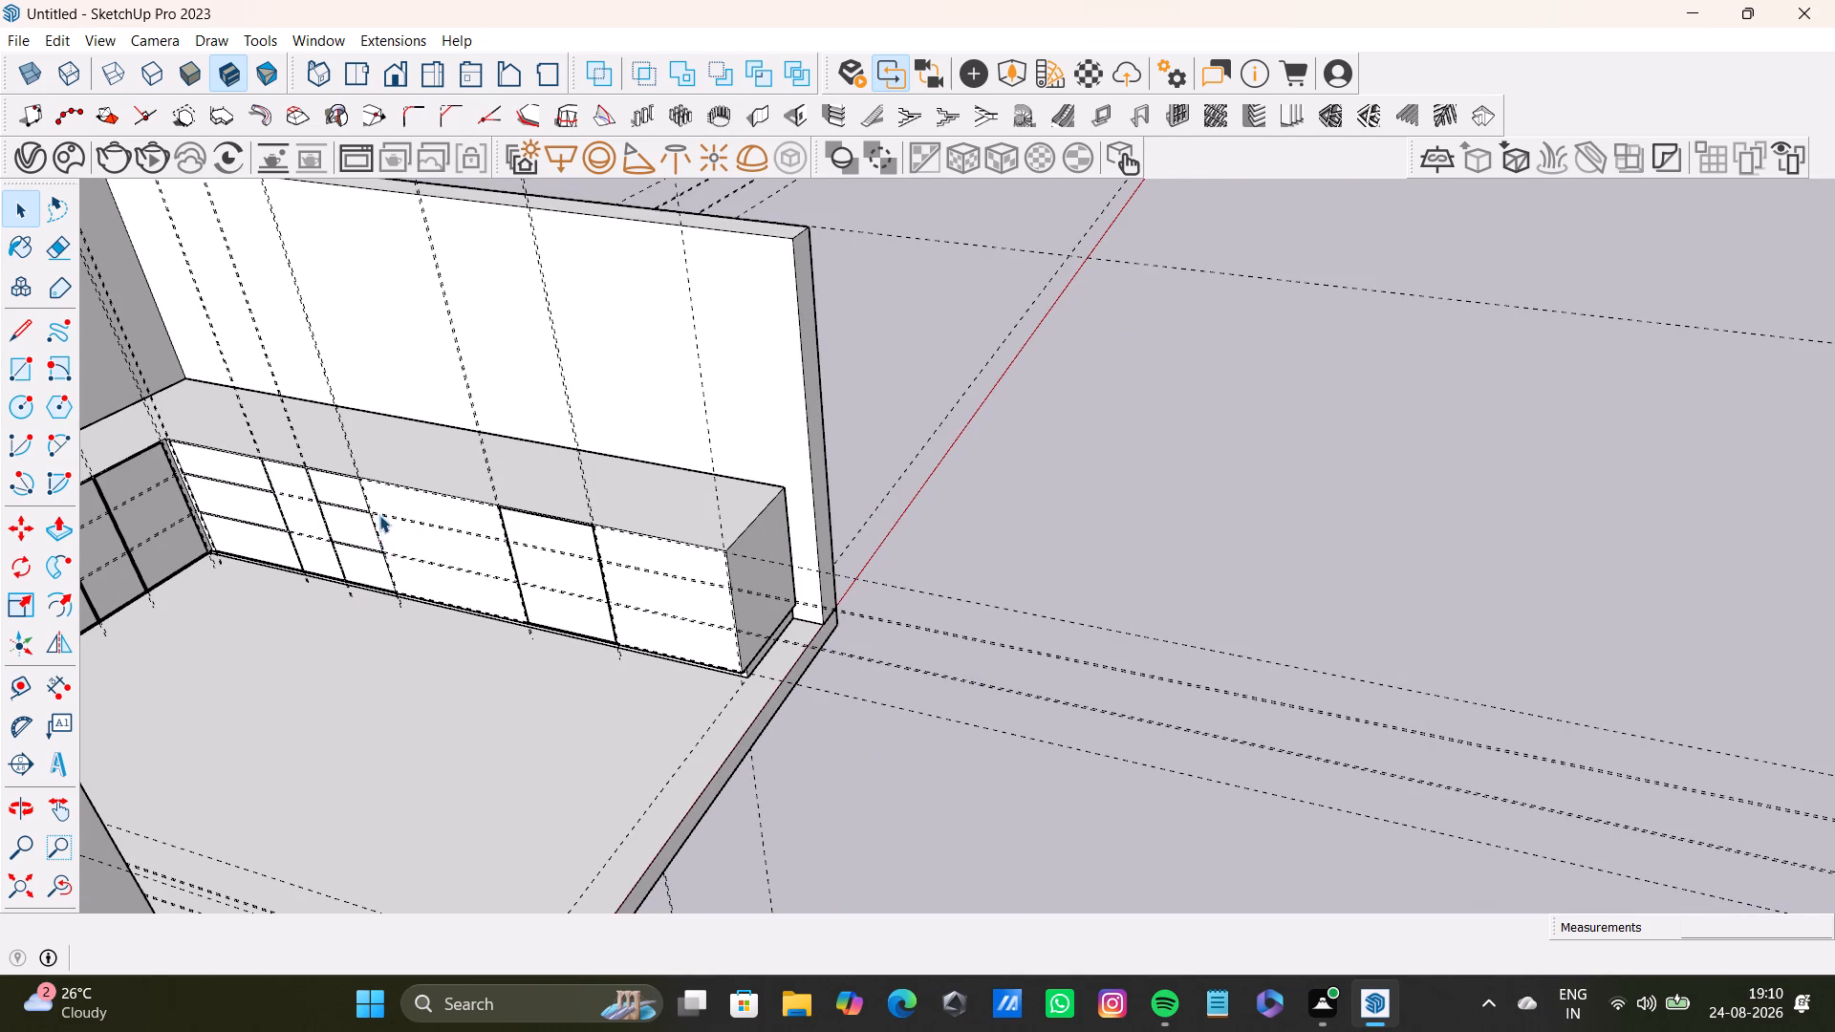
# Open the counter group for editing at the blank fourth column of the long face, leaving nothing selected.
pyautogui.keyDown('shift'); pyautogui.moveTo(379, 515); pyautogui.dragTo(687, 528, button='middle'); pyautogui.keyUp('shift')
pyautogui.scroll(12, 760, 550)
pyautogui.moveTo(707, 522); pyautogui.dragTo(742, 442, button='middle')
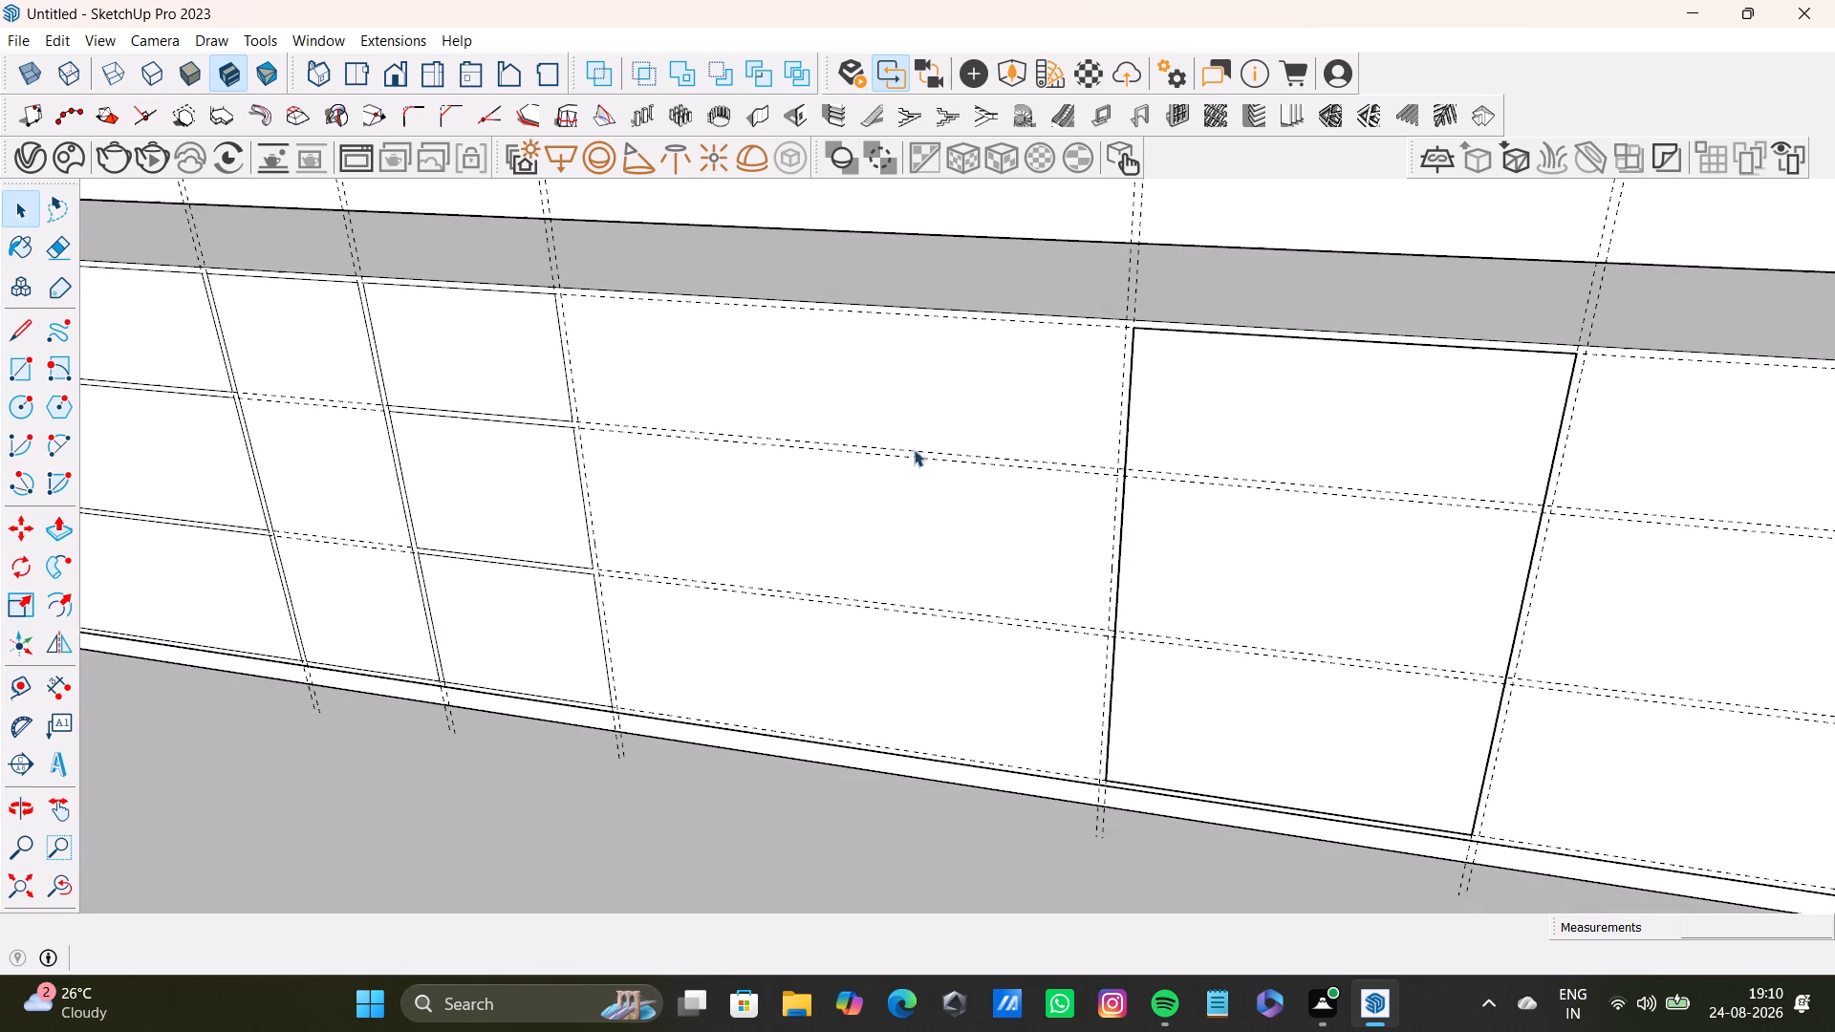
pyautogui.click(942, 459)
pyautogui.tripleClick(943, 456)
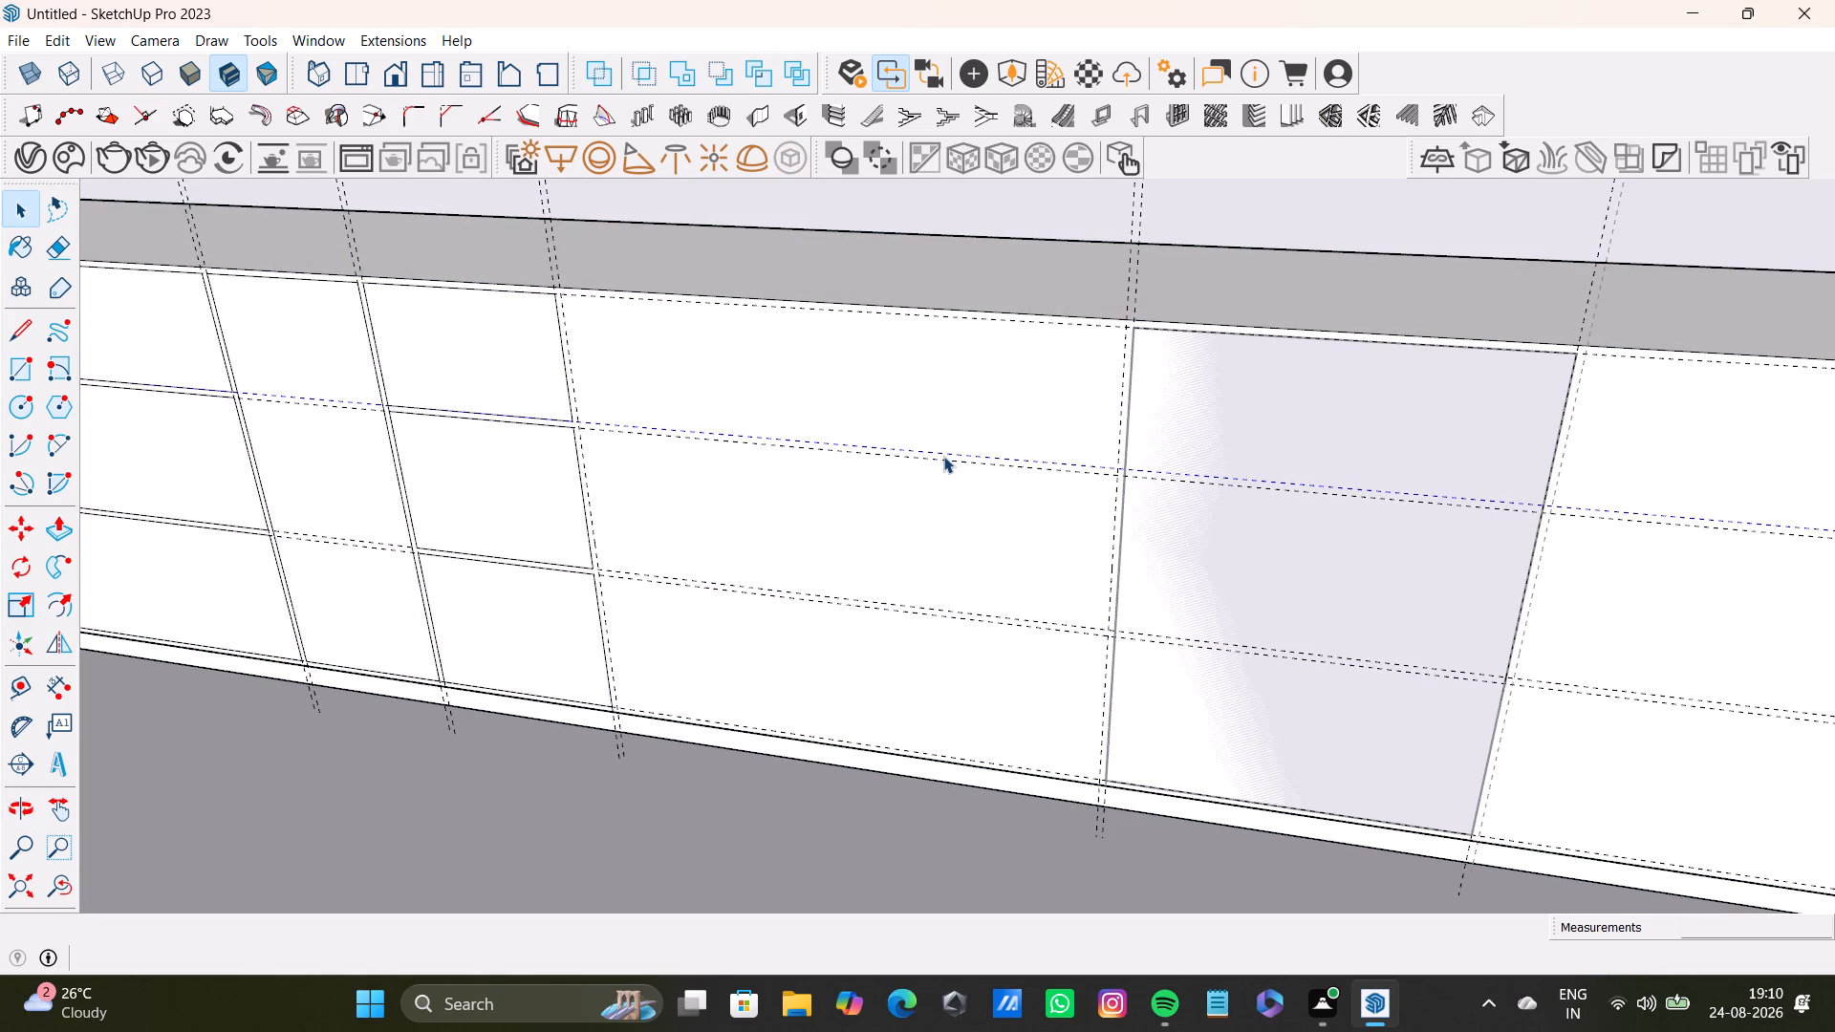
pyautogui.click(956, 455)
pyautogui.click(973, 472)
pyautogui.doubleClick(995, 474)
pyautogui.tripleClick(996, 468)
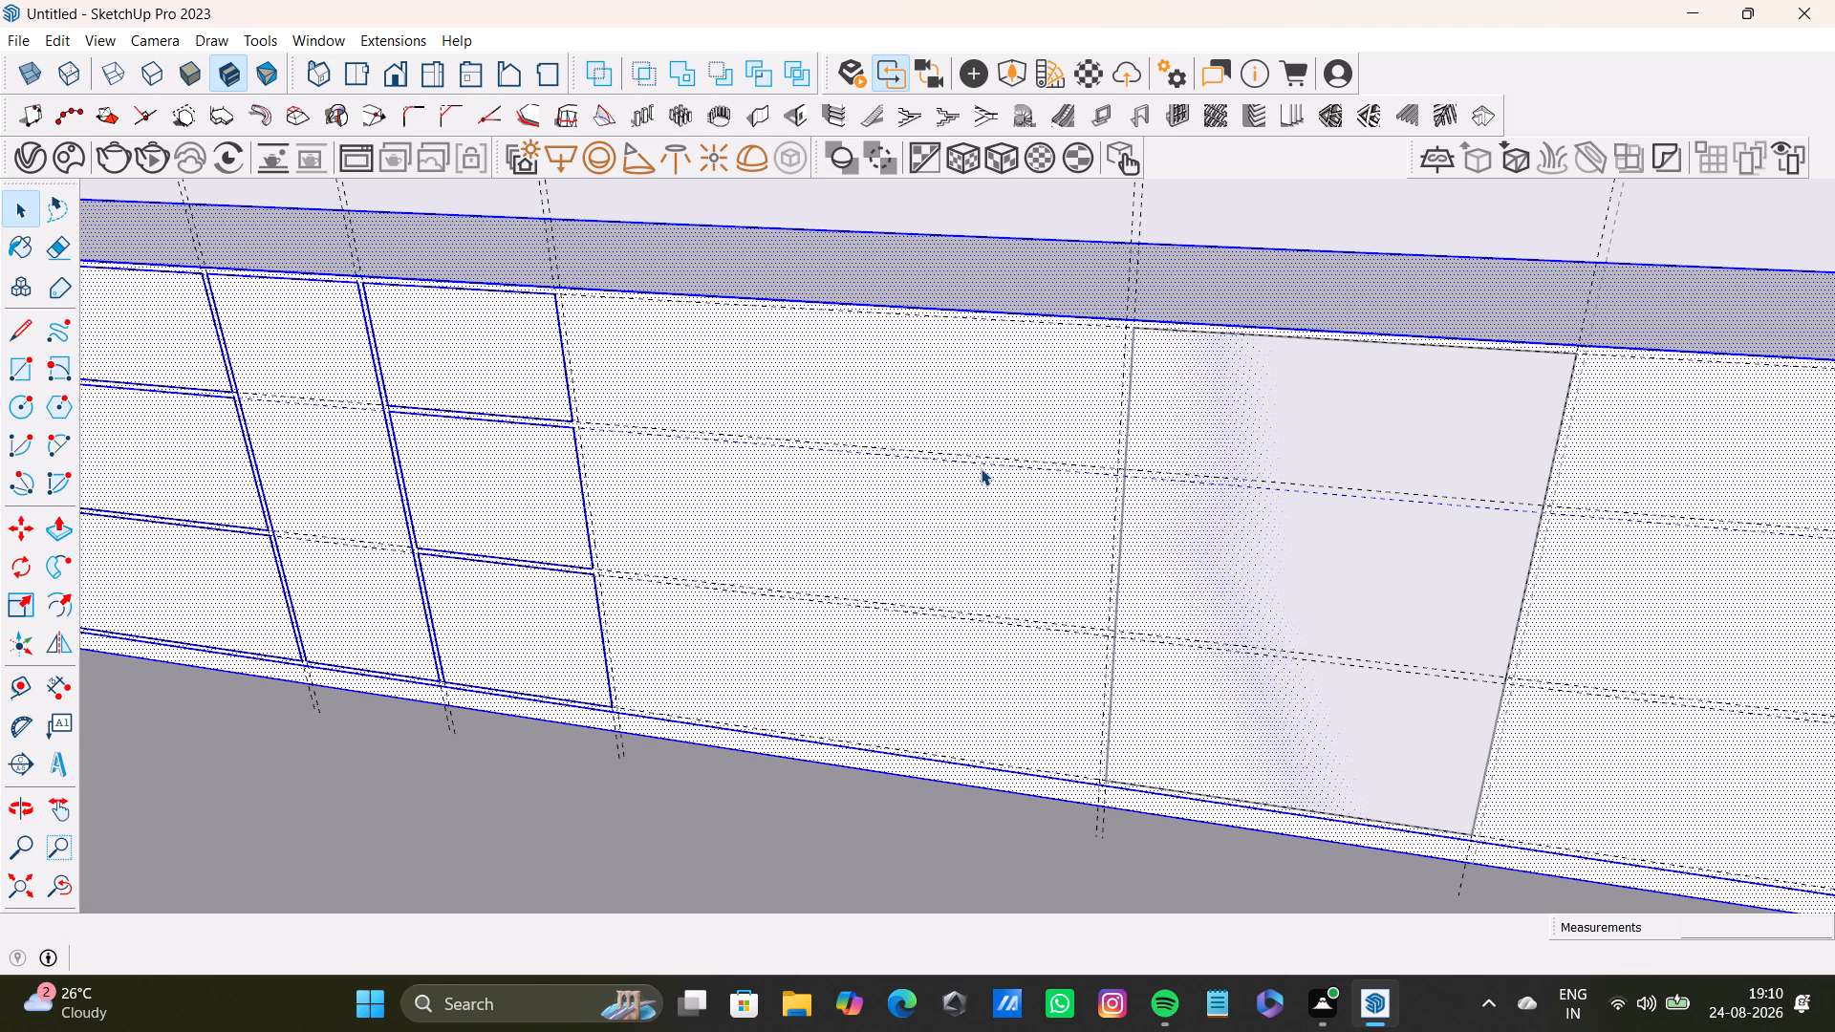
pyautogui.press('space')
pyautogui.scroll(-4, 956, 507)
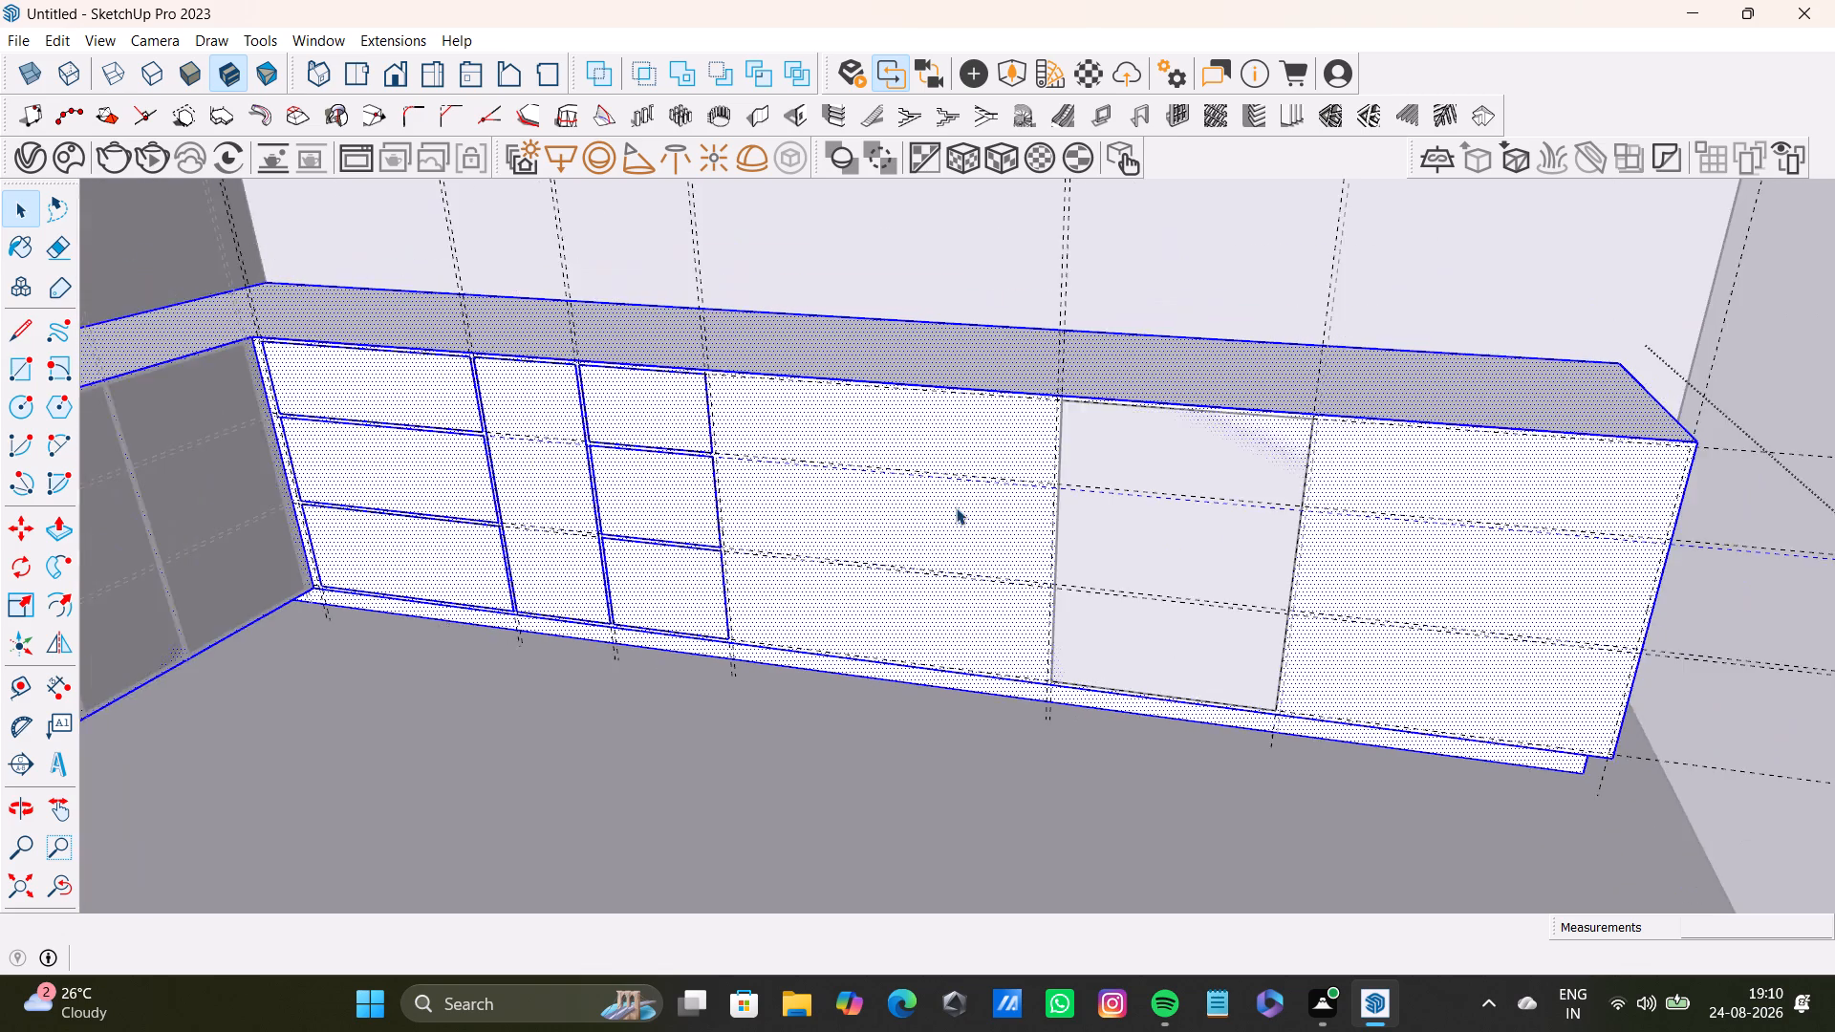
pyautogui.scroll(-5, 956, 507)
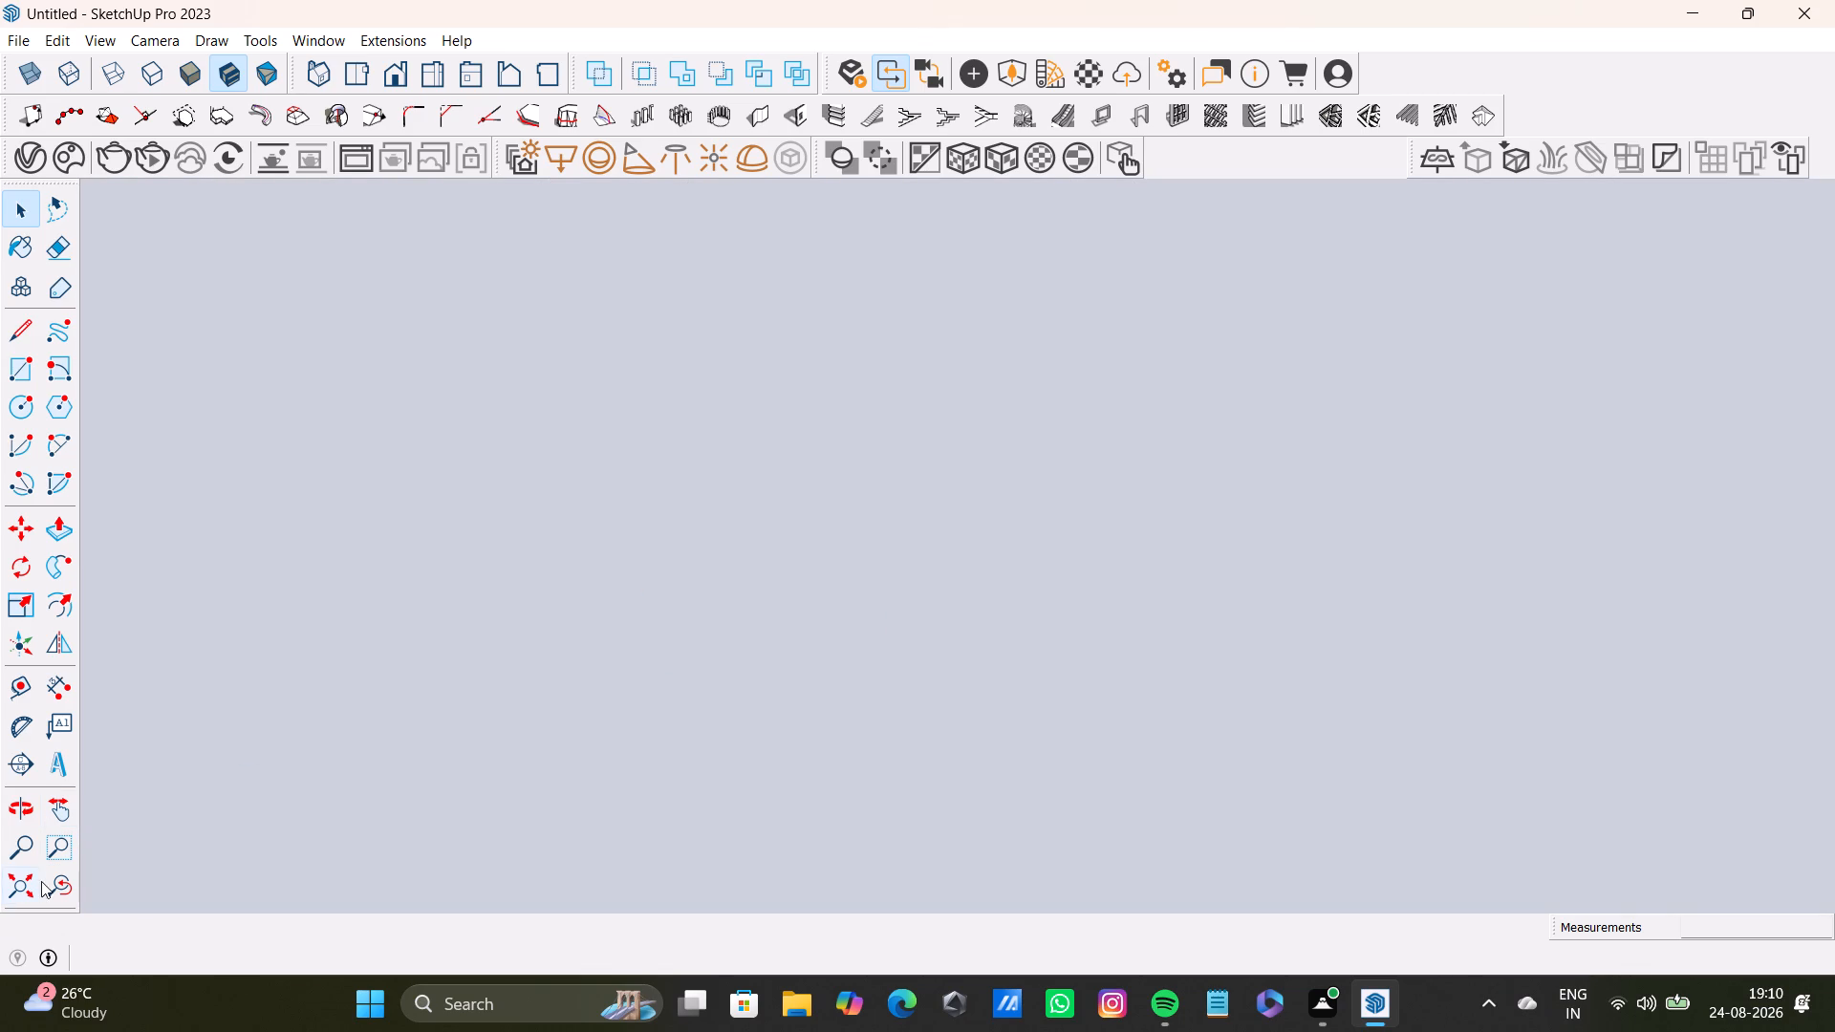
pyautogui.click(82, 879)
pyautogui.click(53, 887)
# Delete the four horizontal guides that cross the middle of the long counter face.
pyautogui.scroll(3, 851, 520)
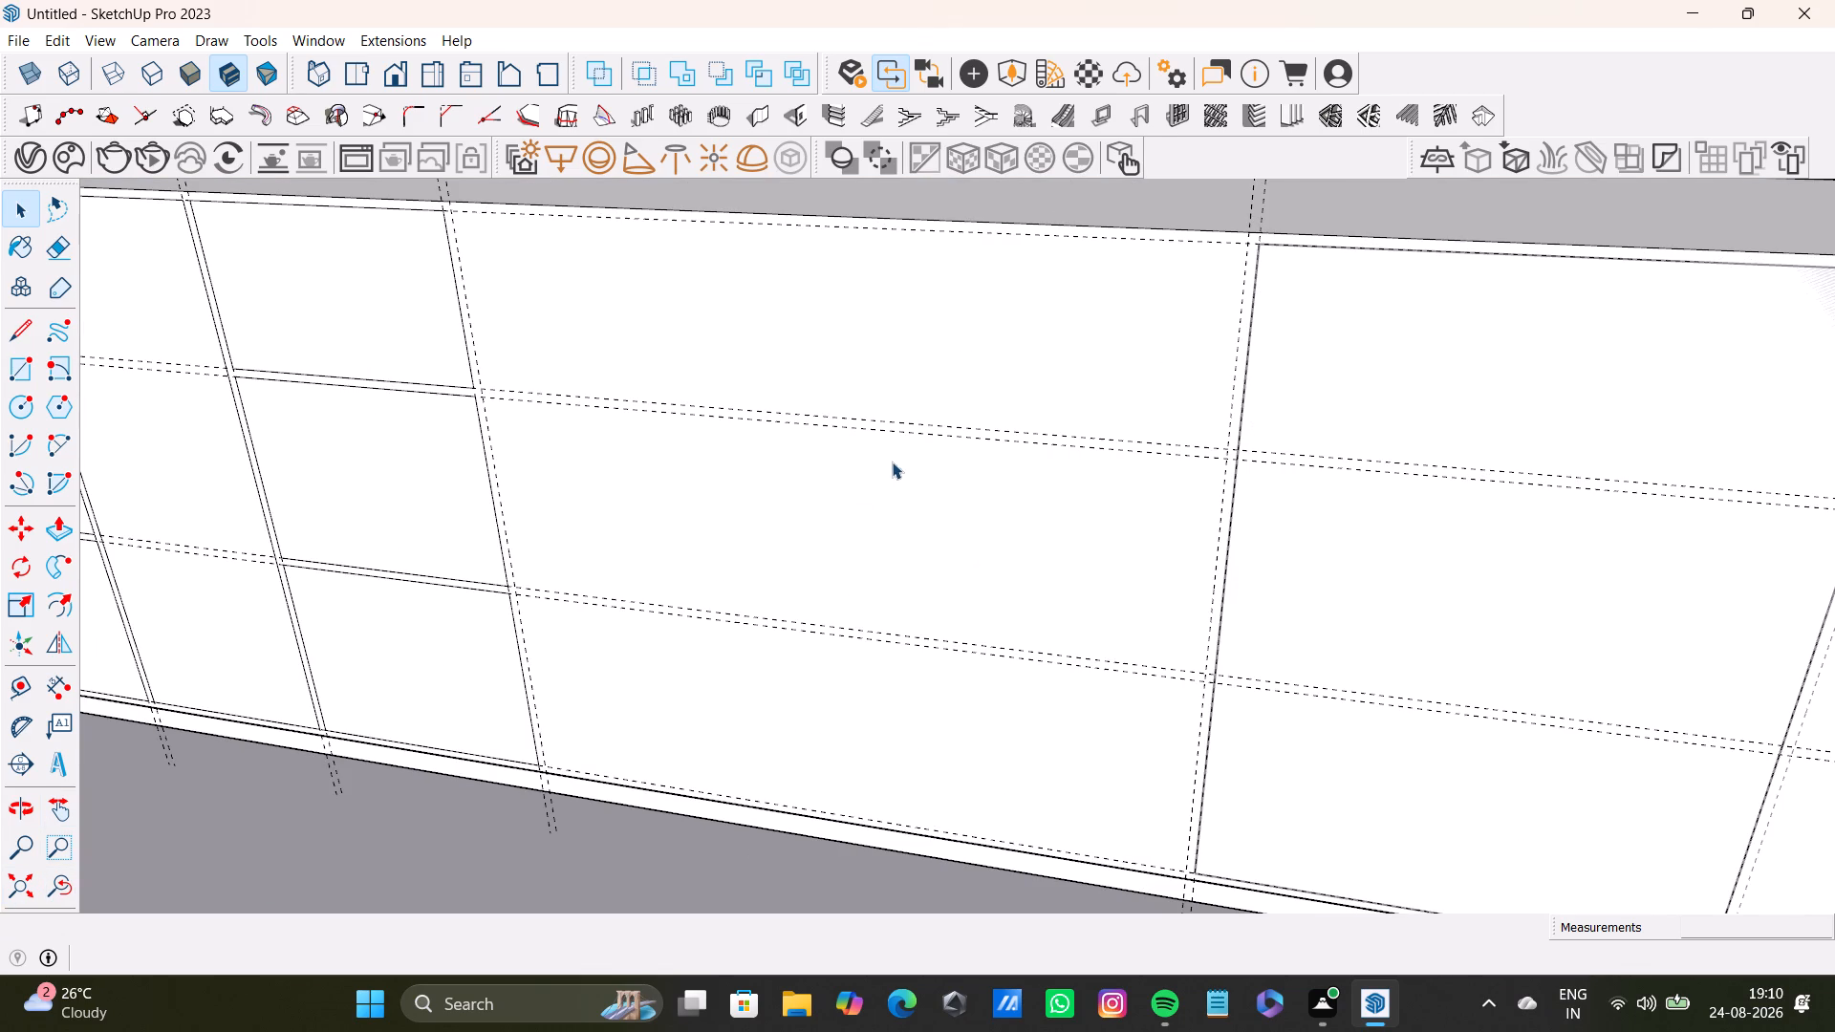
pyautogui.click(976, 433)
pyautogui.click(983, 433)
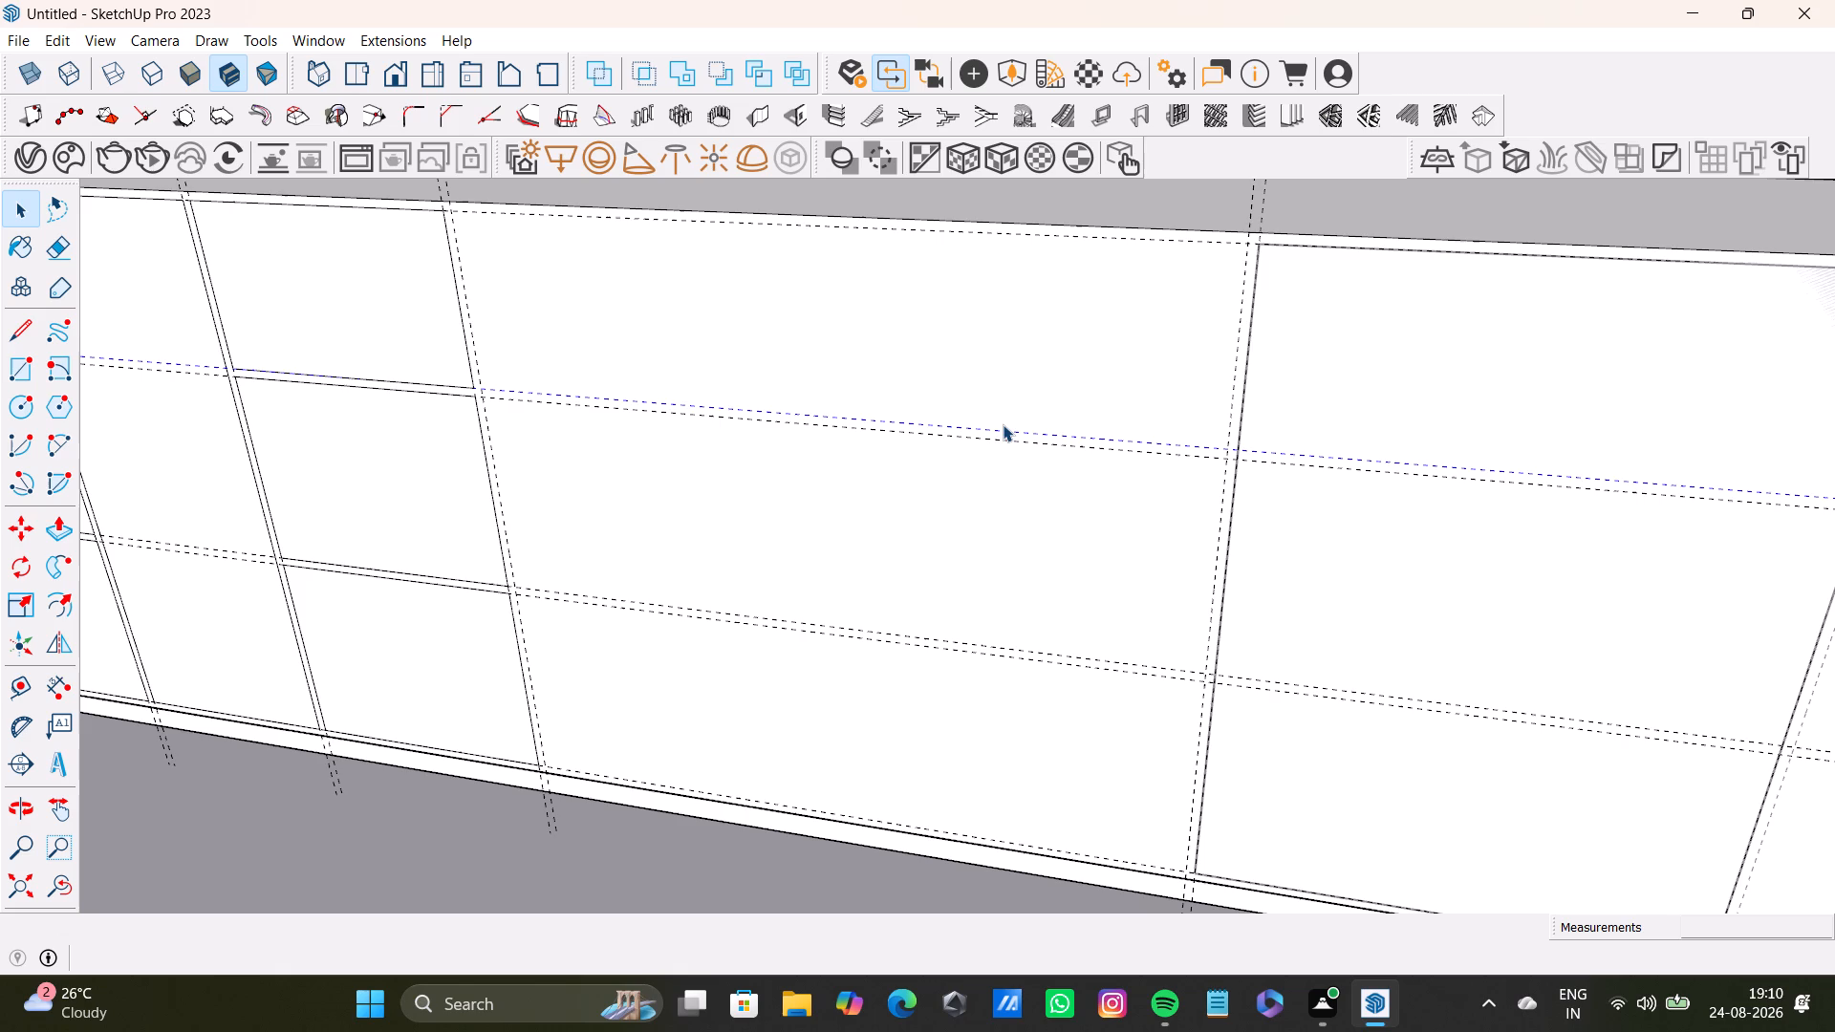
pyautogui.press('Delete')
pyautogui.click(1032, 444)
pyautogui.press('Delete')
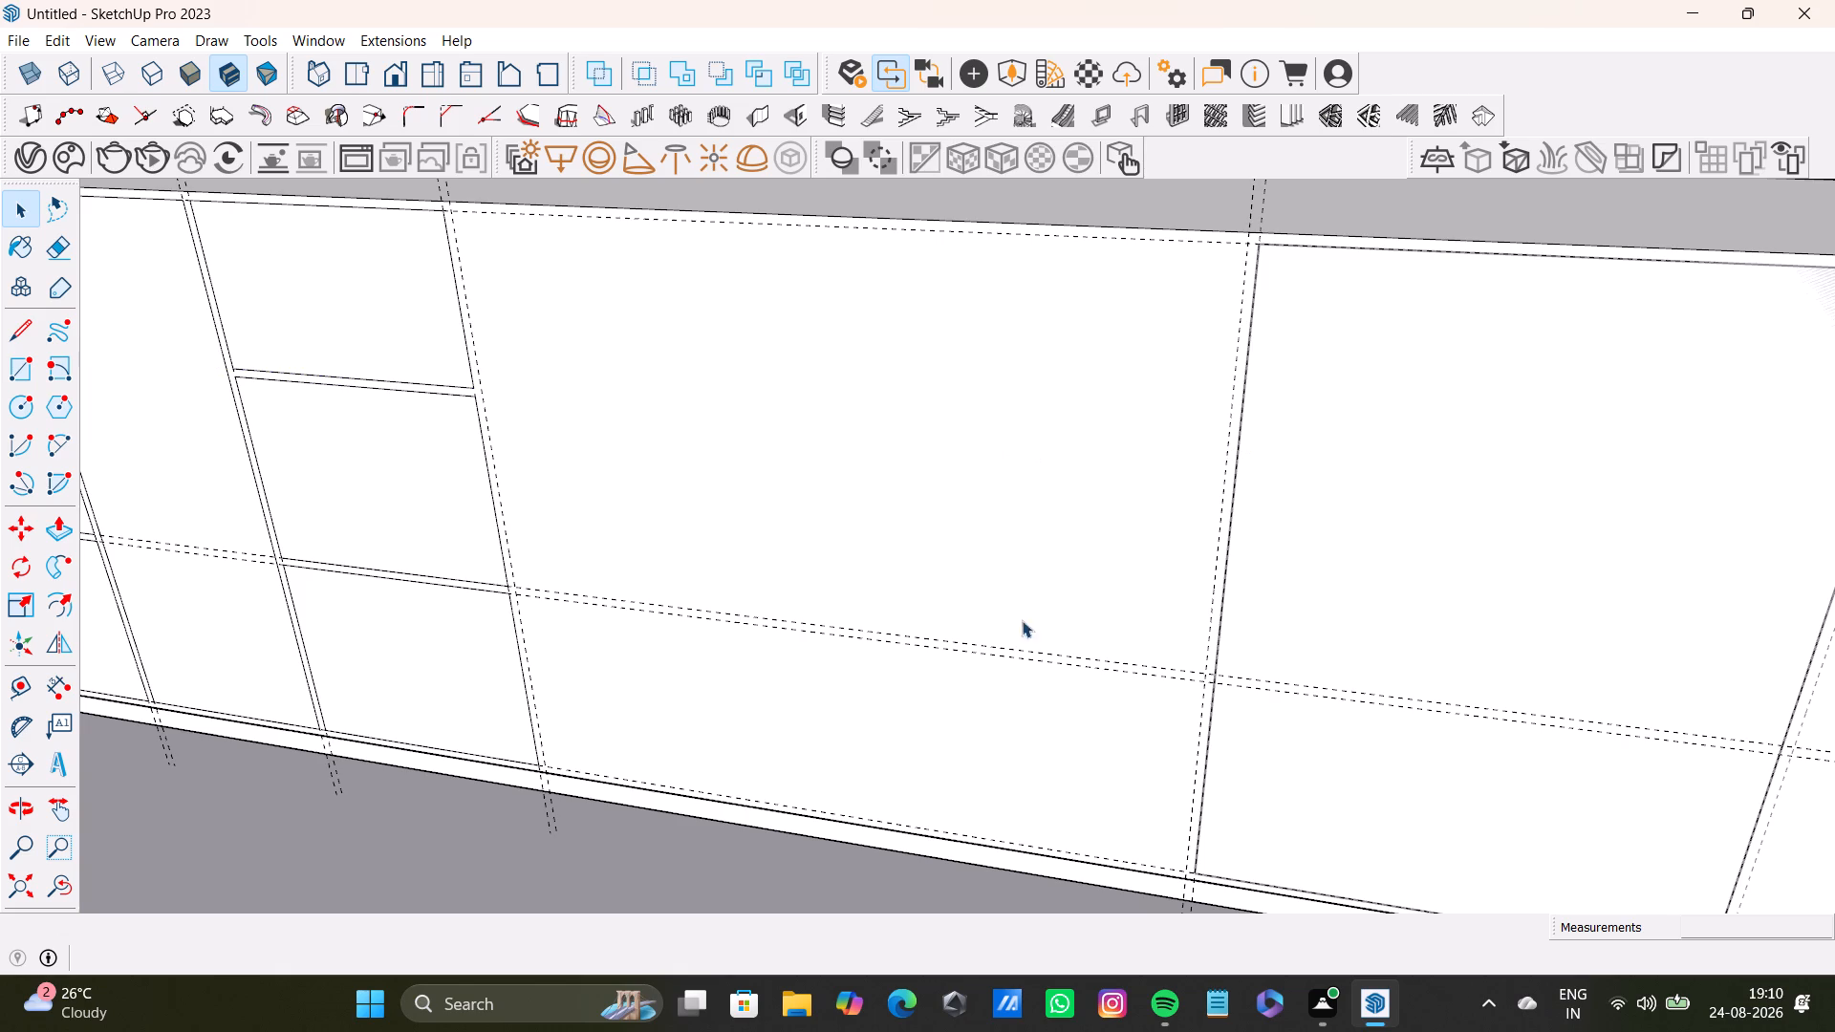
pyautogui.click(1066, 656)
pyautogui.press('Delete')
pyautogui.click(1067, 661)
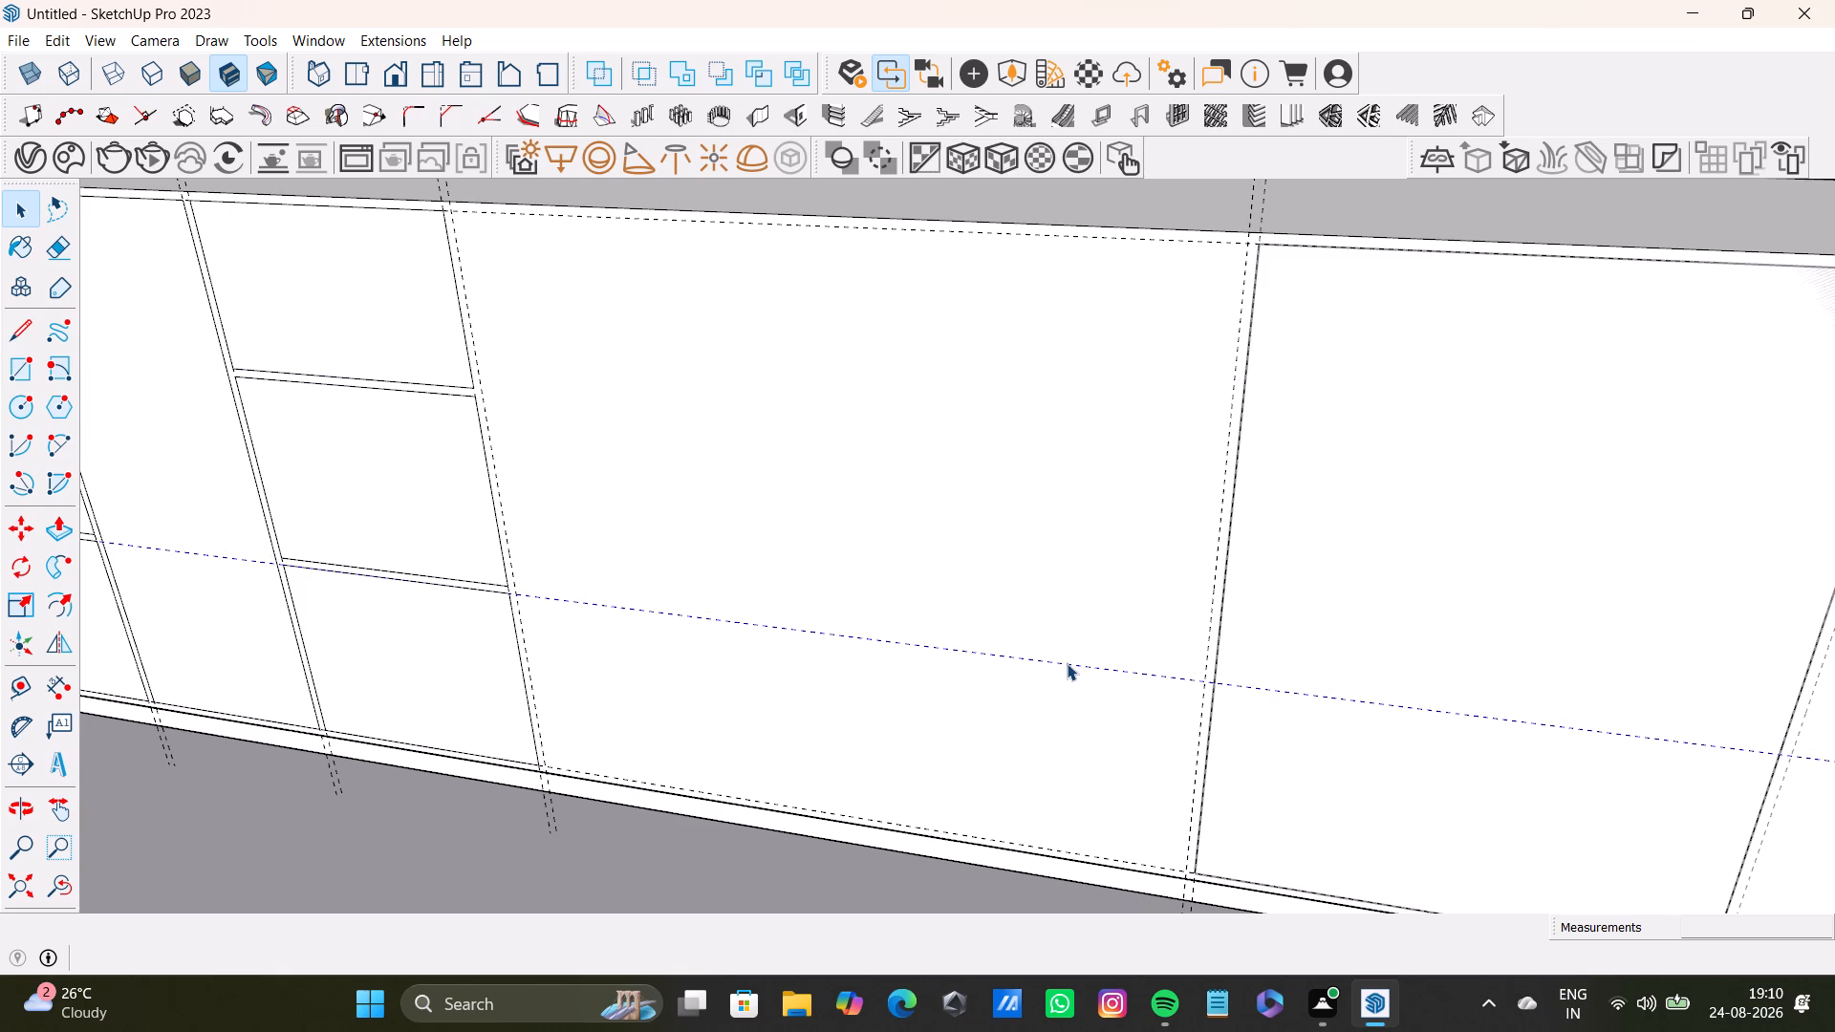
pyautogui.press('Delete')
# Add a horizontal guide about 1' 5 3/4" below the top guide of the long counter face, near mid-height.
pyautogui.scroll(-8, 1004, 666)
pyautogui.moveTo(1043, 617); pyautogui.dragTo(767, 552, button='middle')
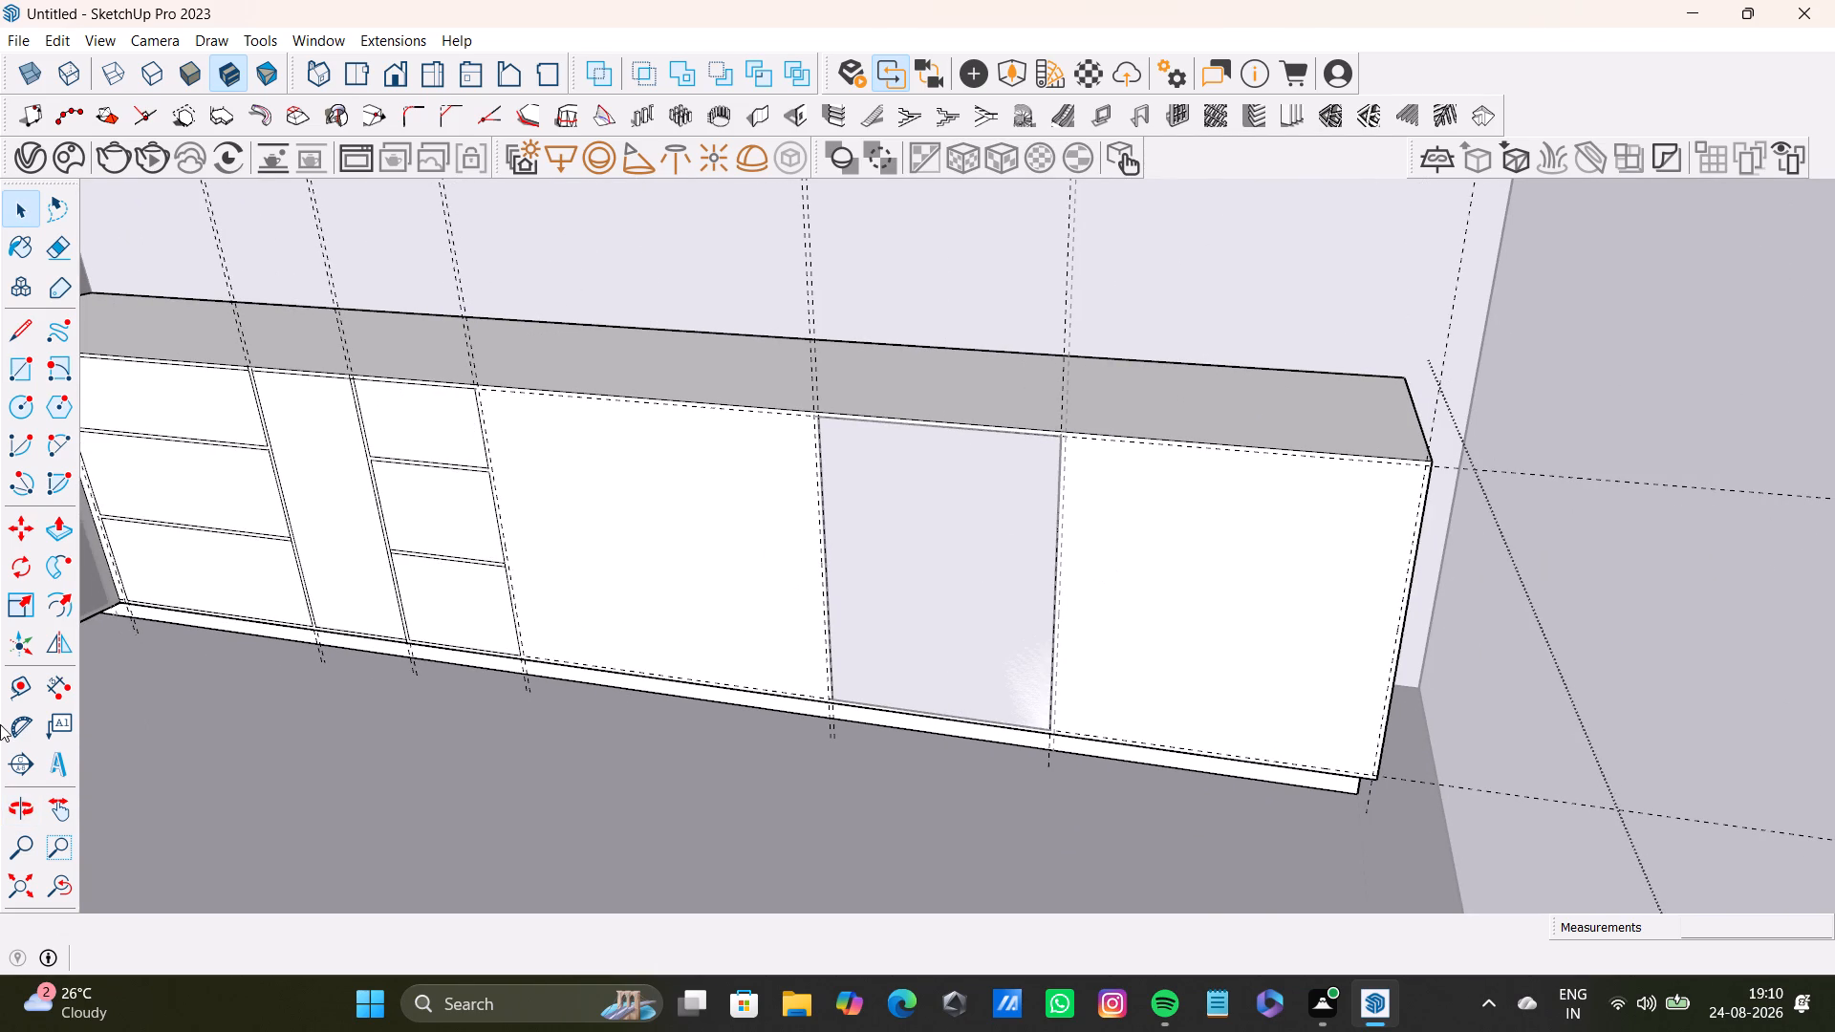
pyautogui.click(21, 684)
pyautogui.scroll(8, 749, 416)
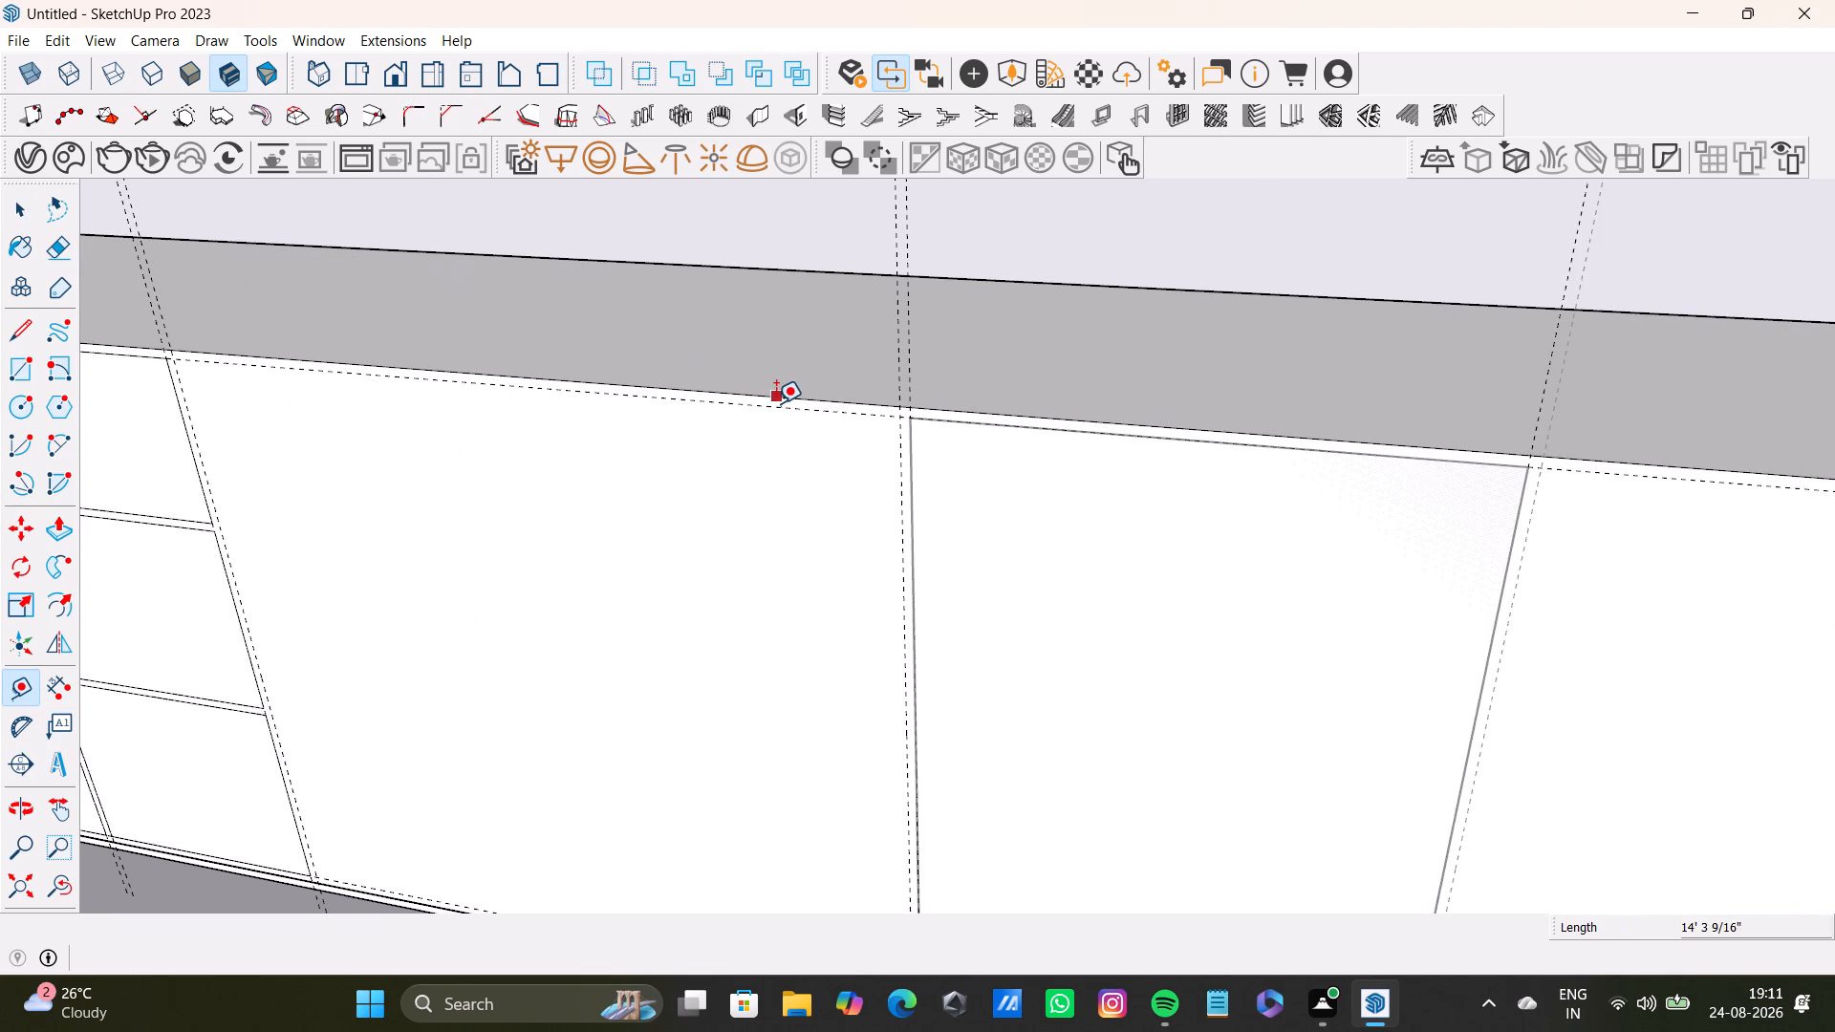
pyautogui.click(776, 403)
pyautogui.press('space')
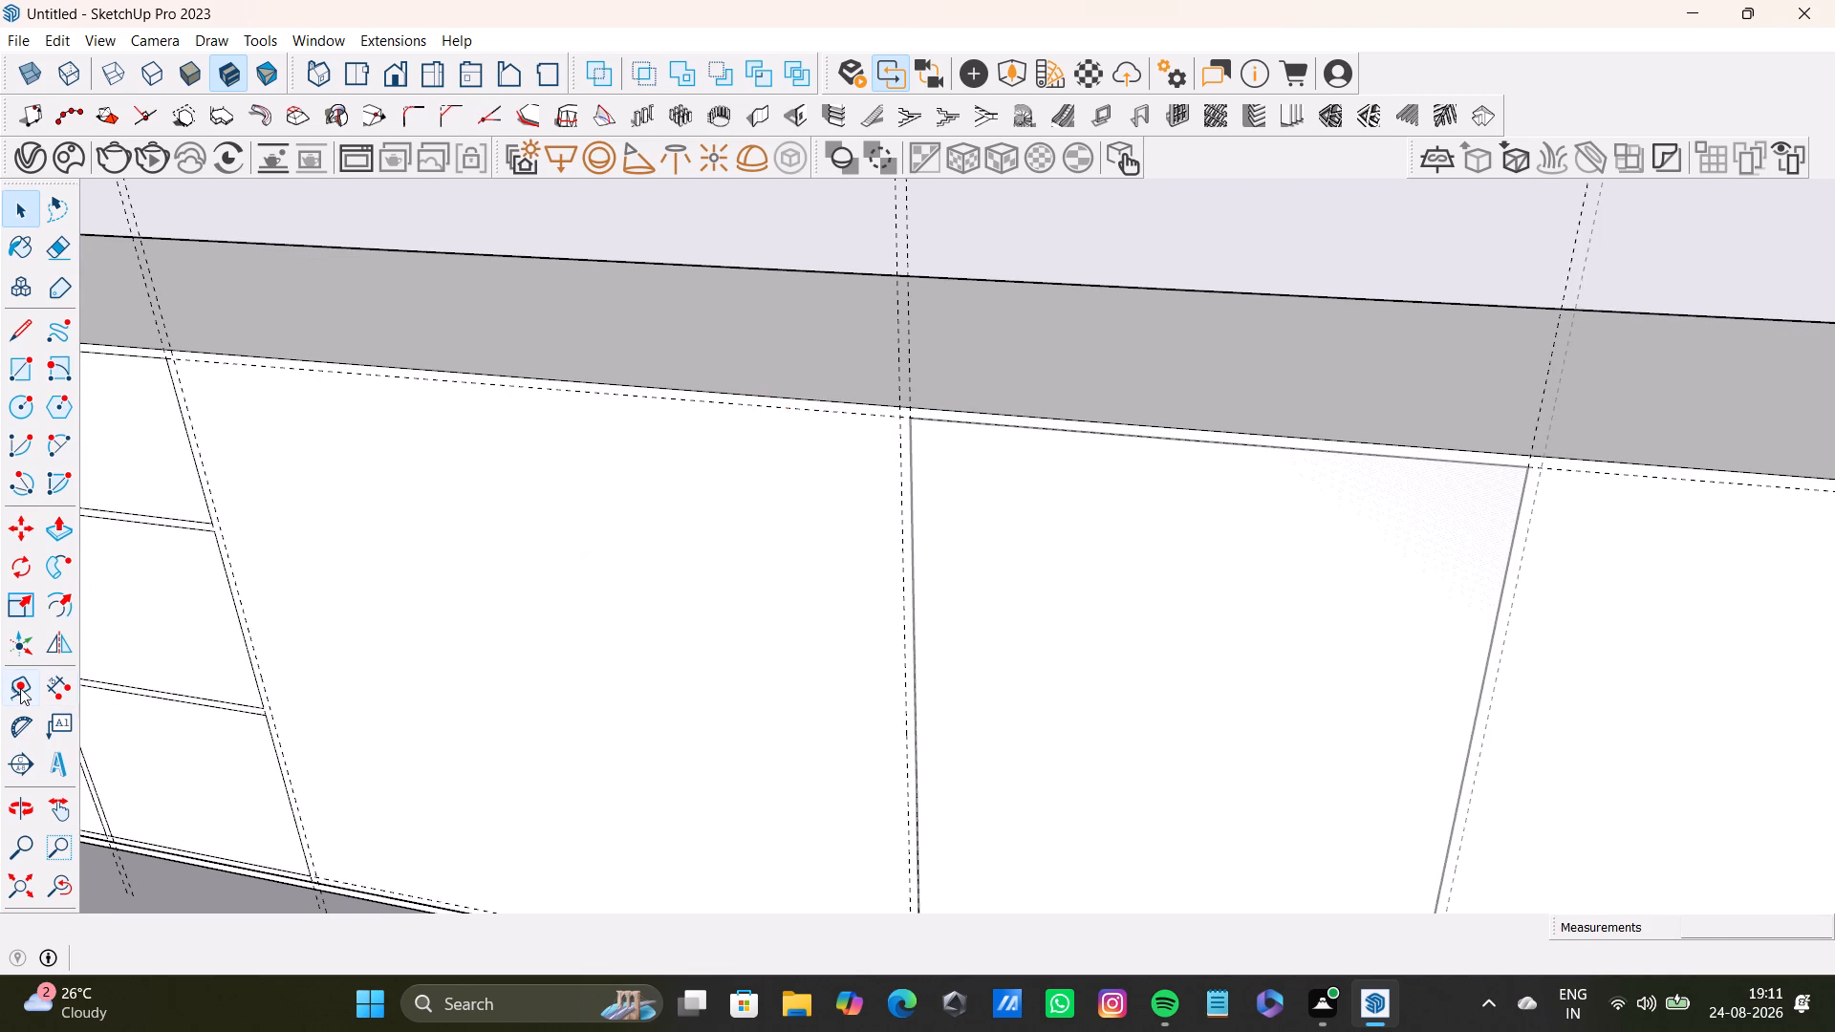
pyautogui.click(20, 688)
pyautogui.scroll(6, 599, 349)
pyautogui.click(801, 440)
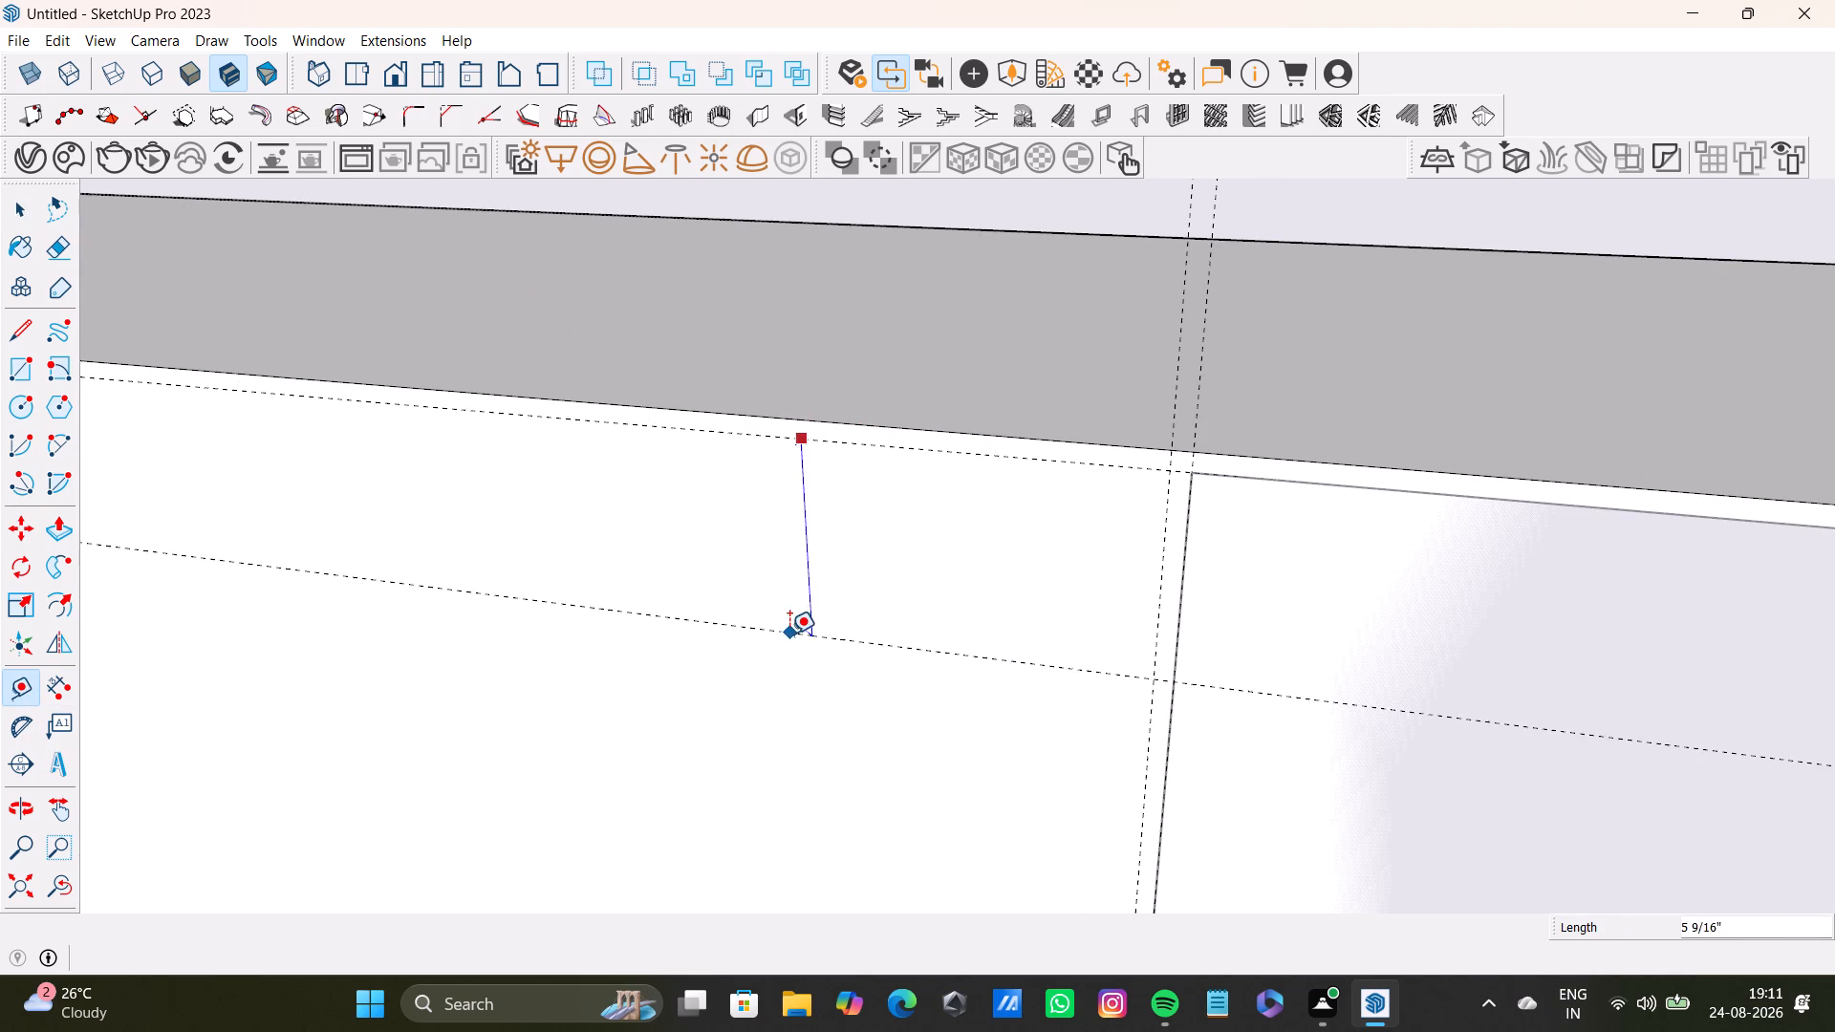
pyautogui.scroll(-10, 789, 634)
pyautogui.moveTo(834, 739); pyautogui.dragTo(929, 427, button='middle')
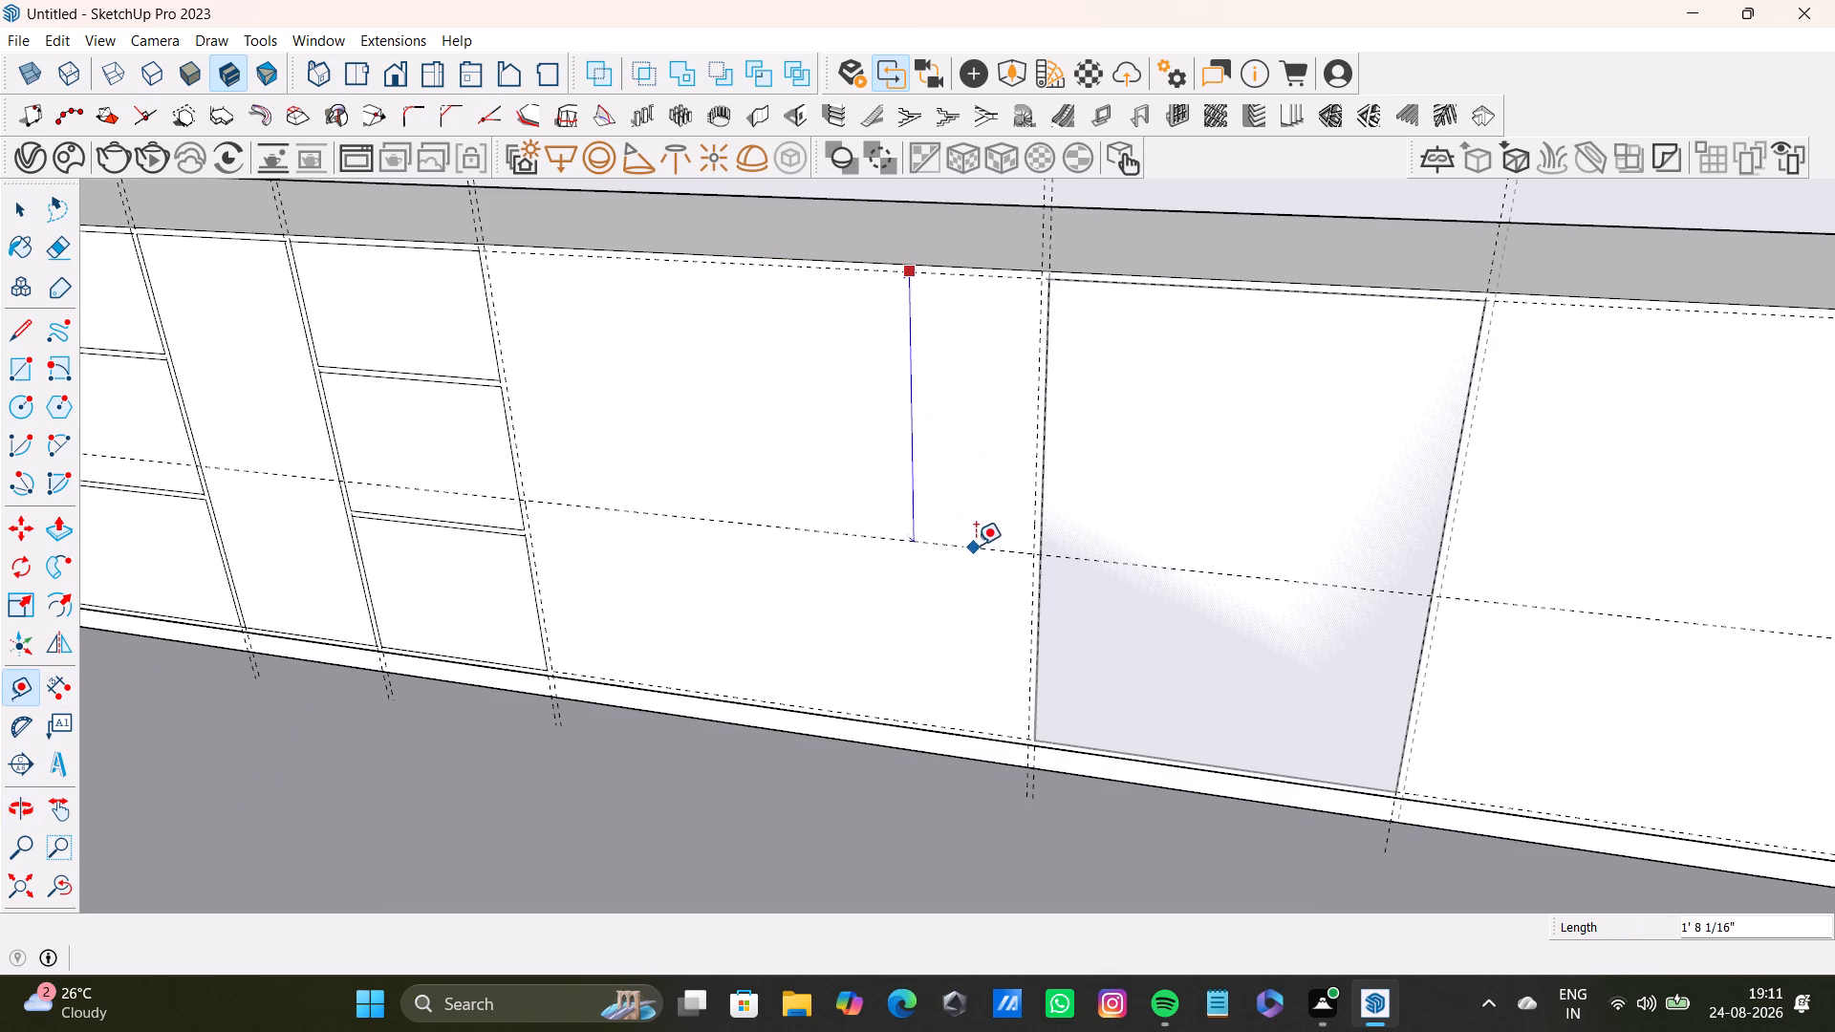
pyautogui.moveTo(1002, 531); pyautogui.dragTo(819, 499, button='middle')
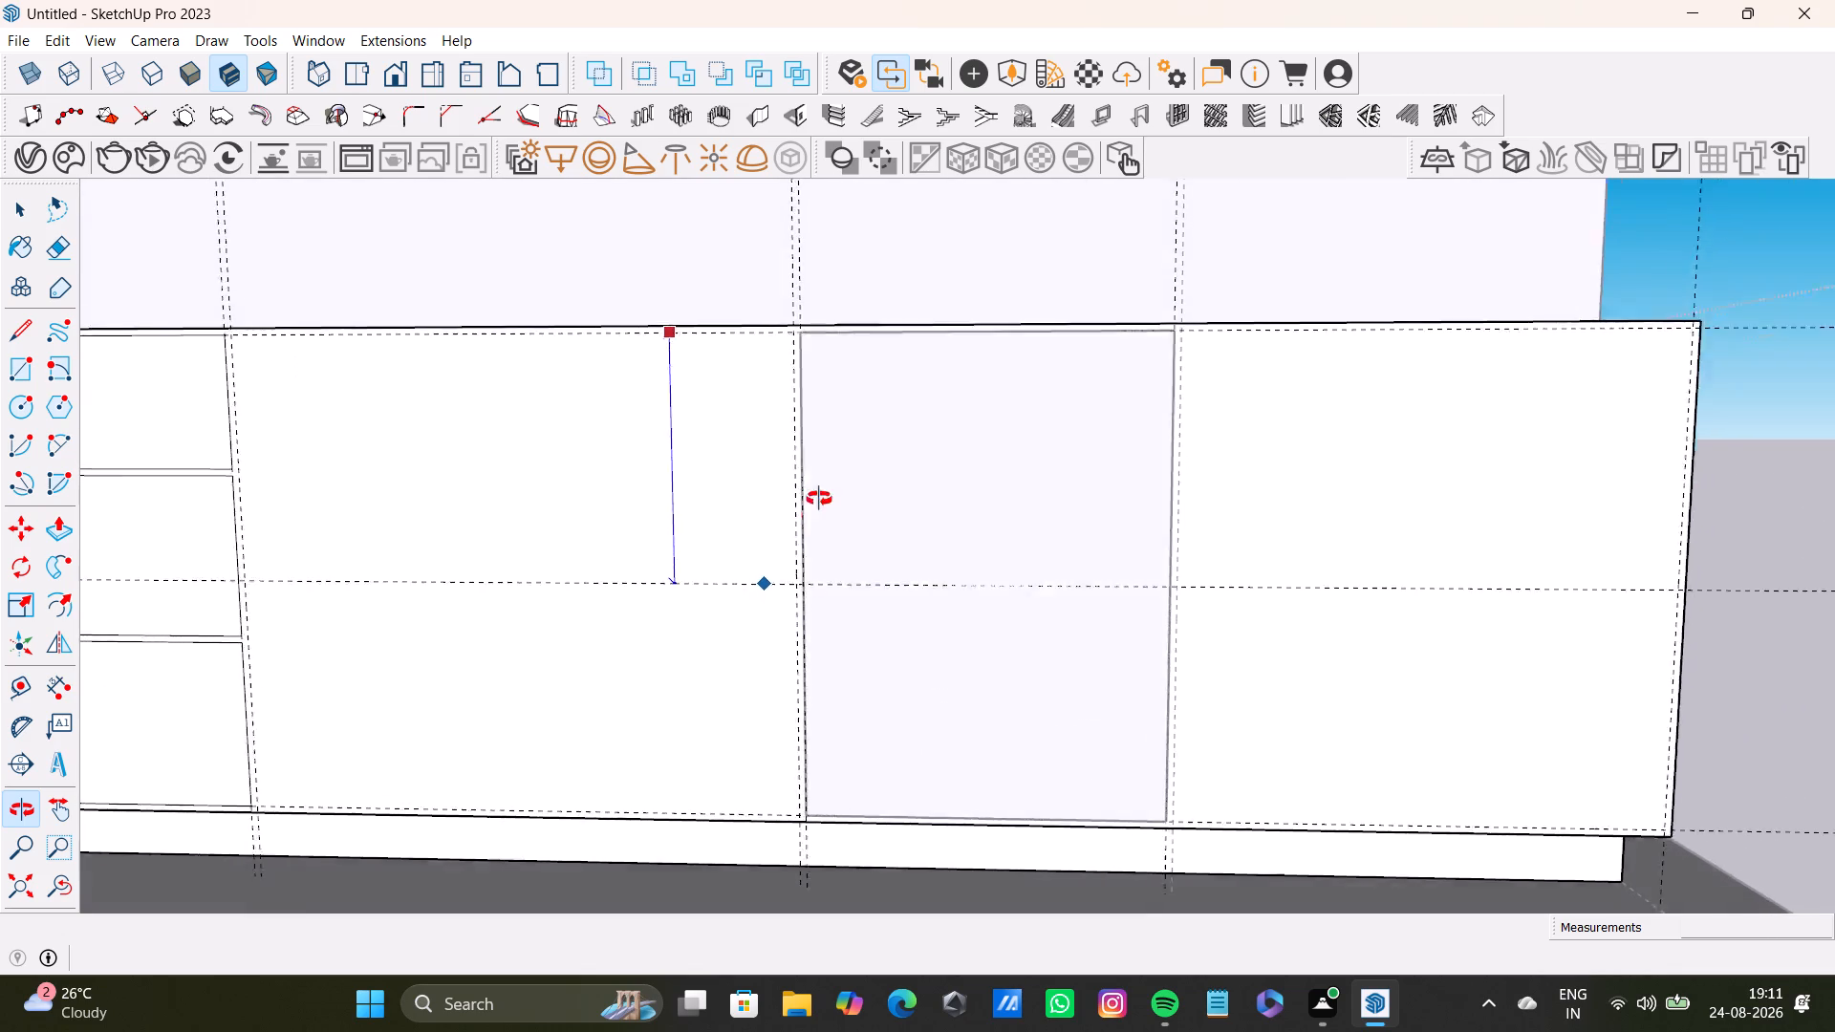
pyautogui.moveTo(819, 499); pyautogui.dragTo(806, 487, button='middle')
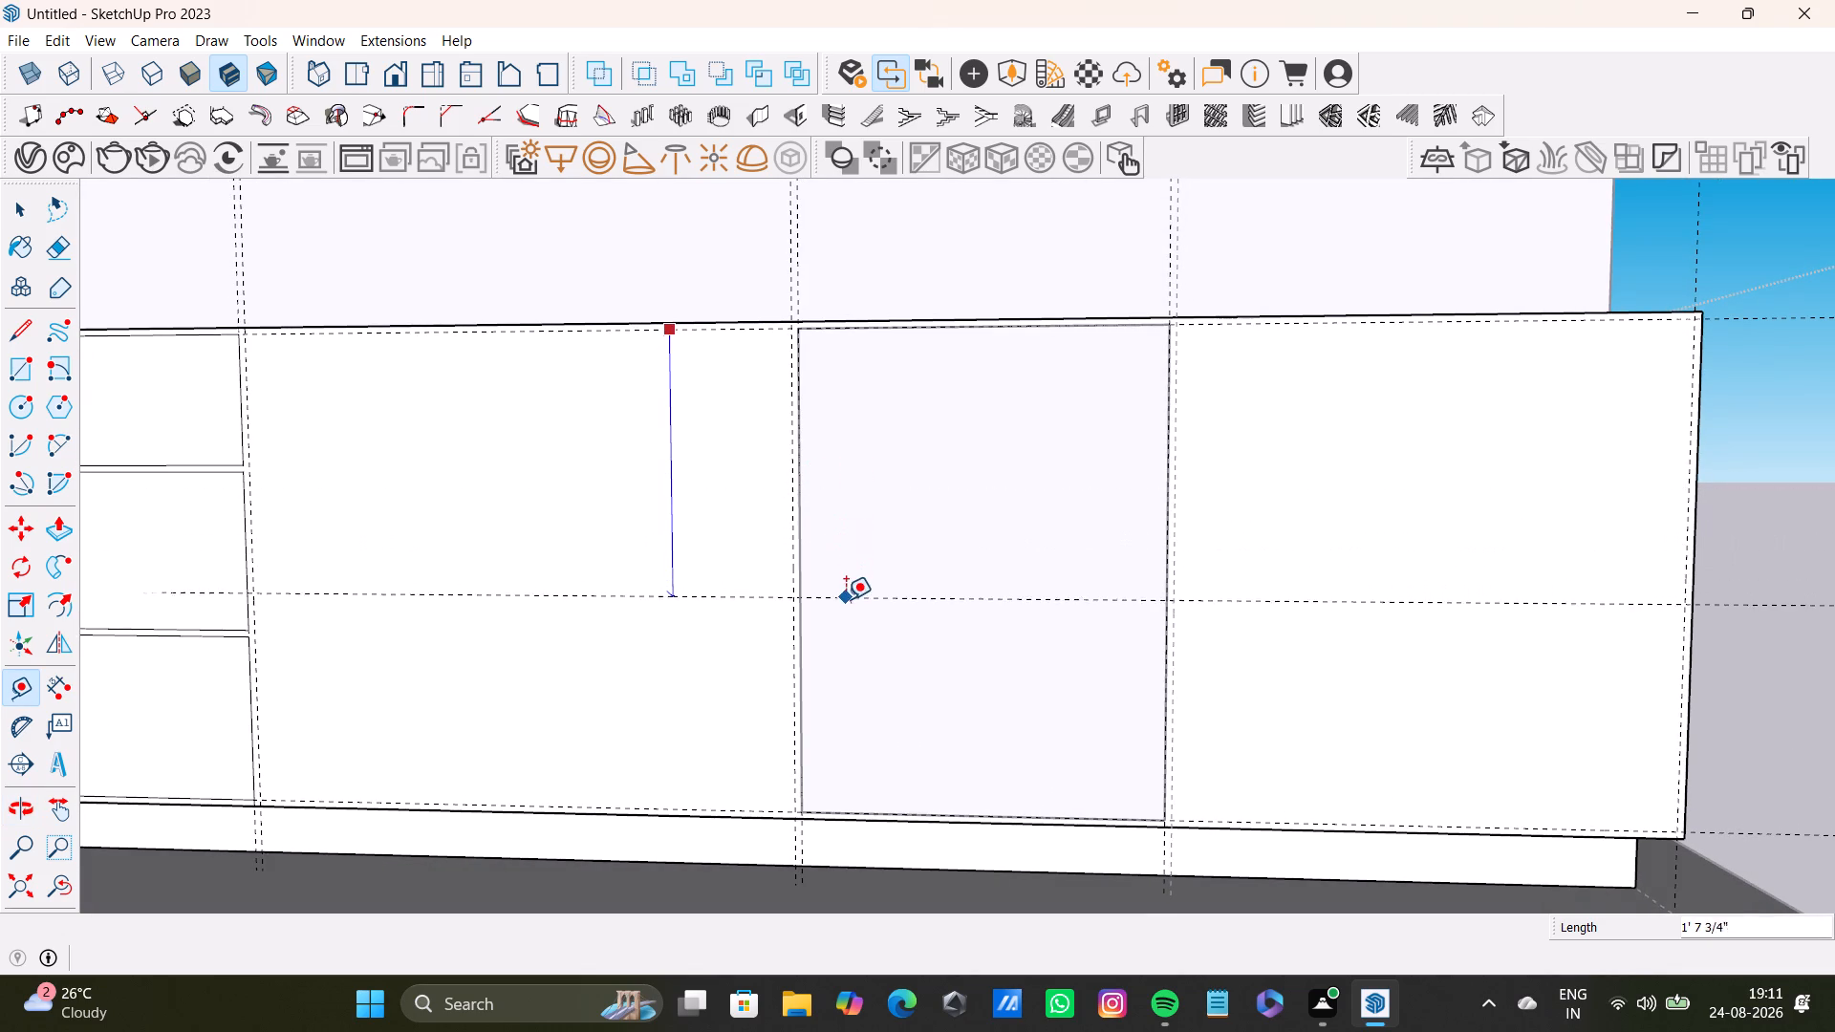
pyautogui.click(889, 571)
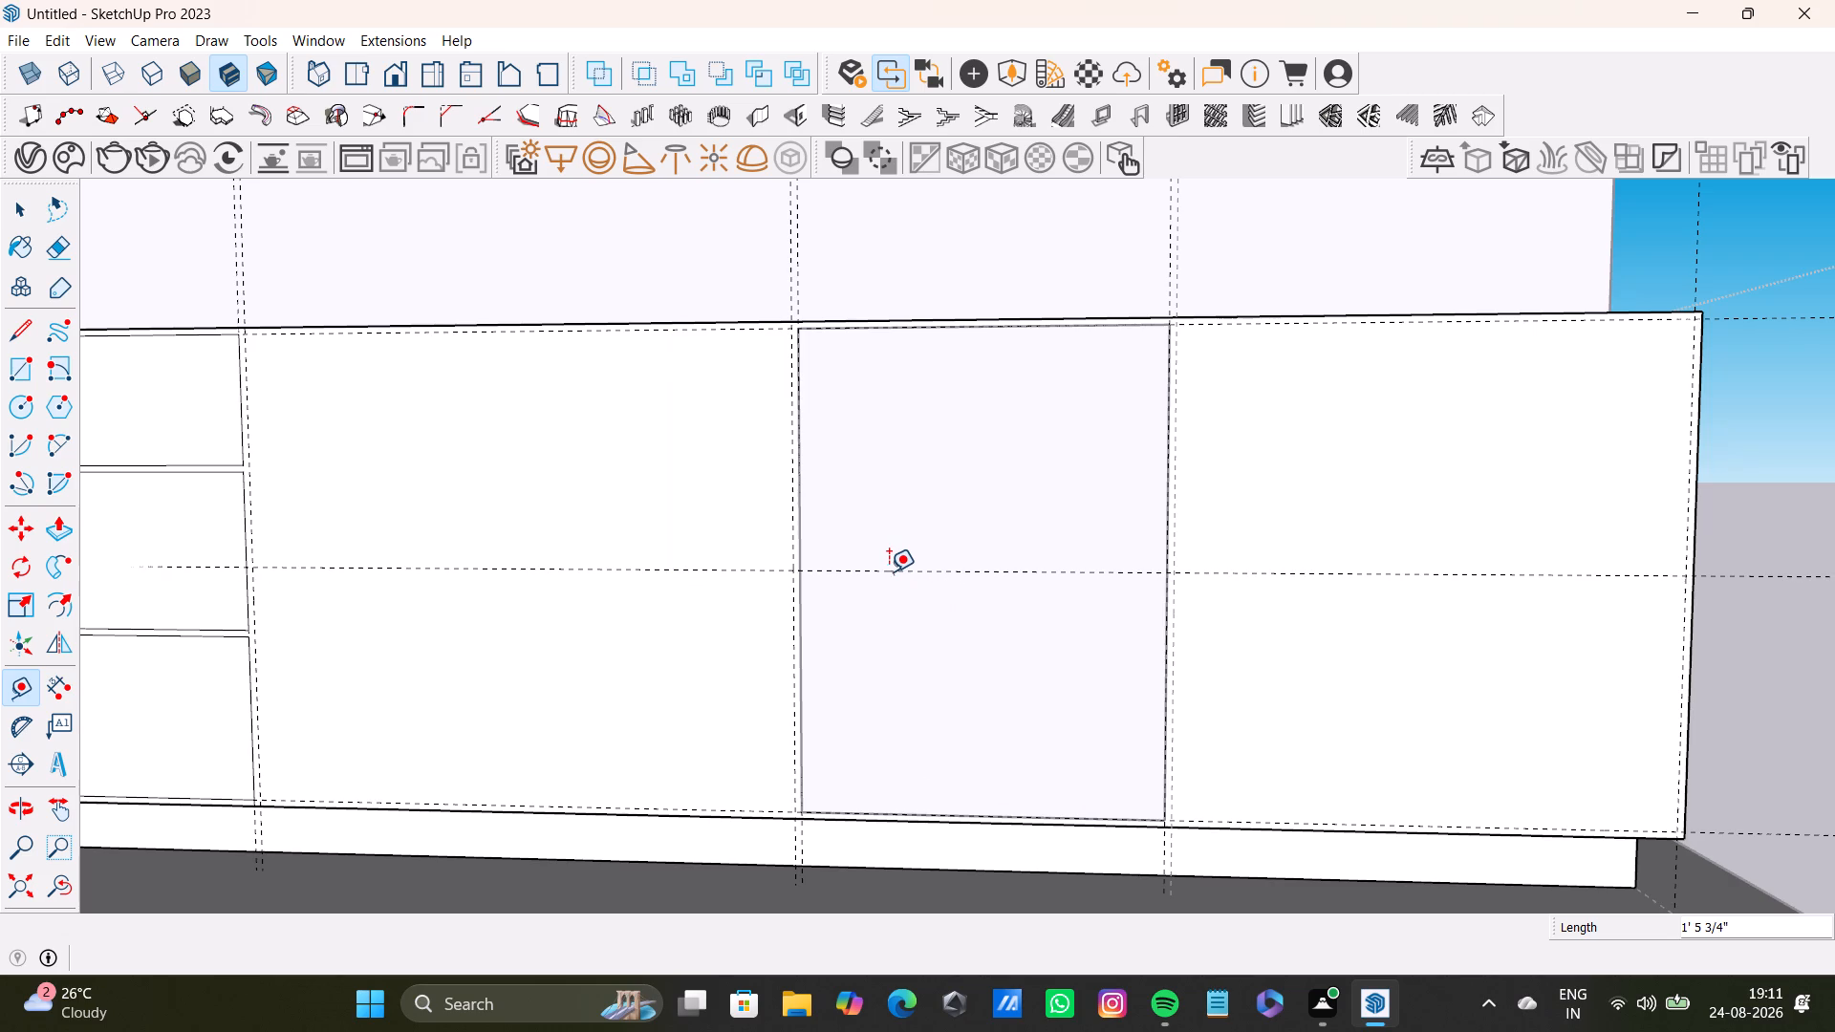
# Add a second horizontal guide offset 0.5" below the new mid-height guide.
pyautogui.click(767, 561)
pyautogui.press('space')
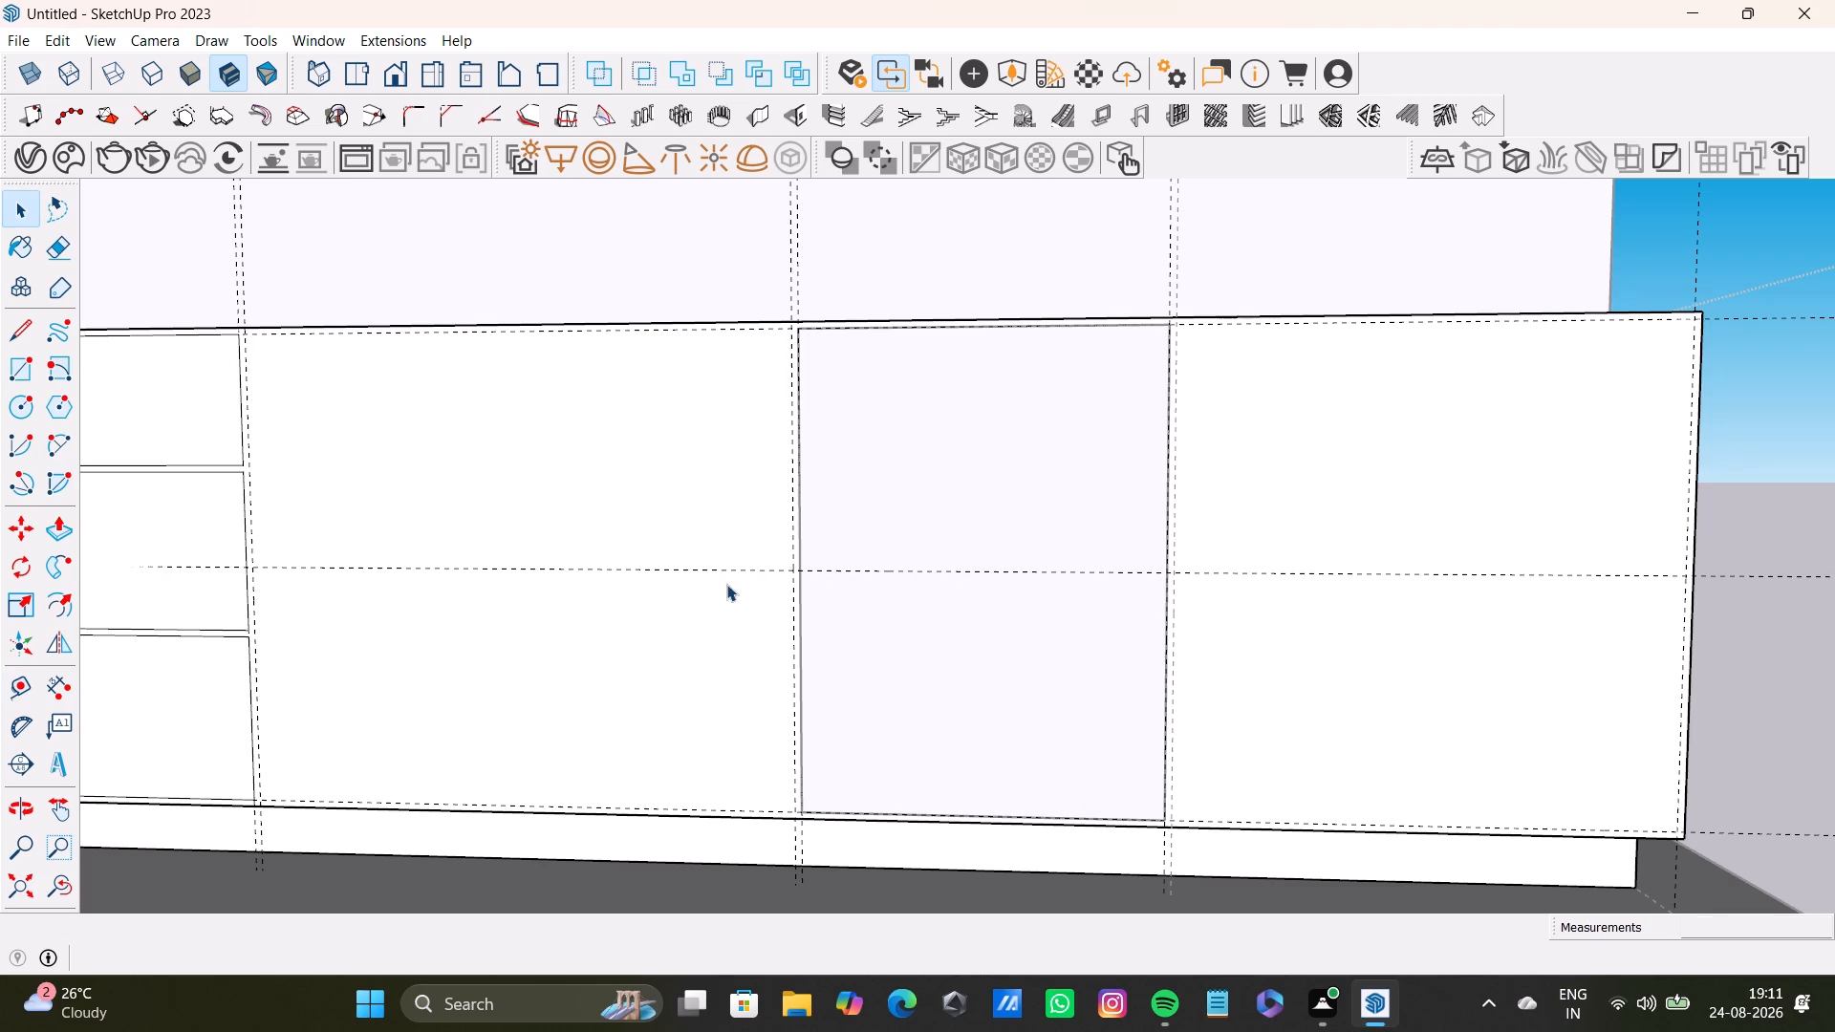
pyautogui.press('t')
pyautogui.click(733, 571)
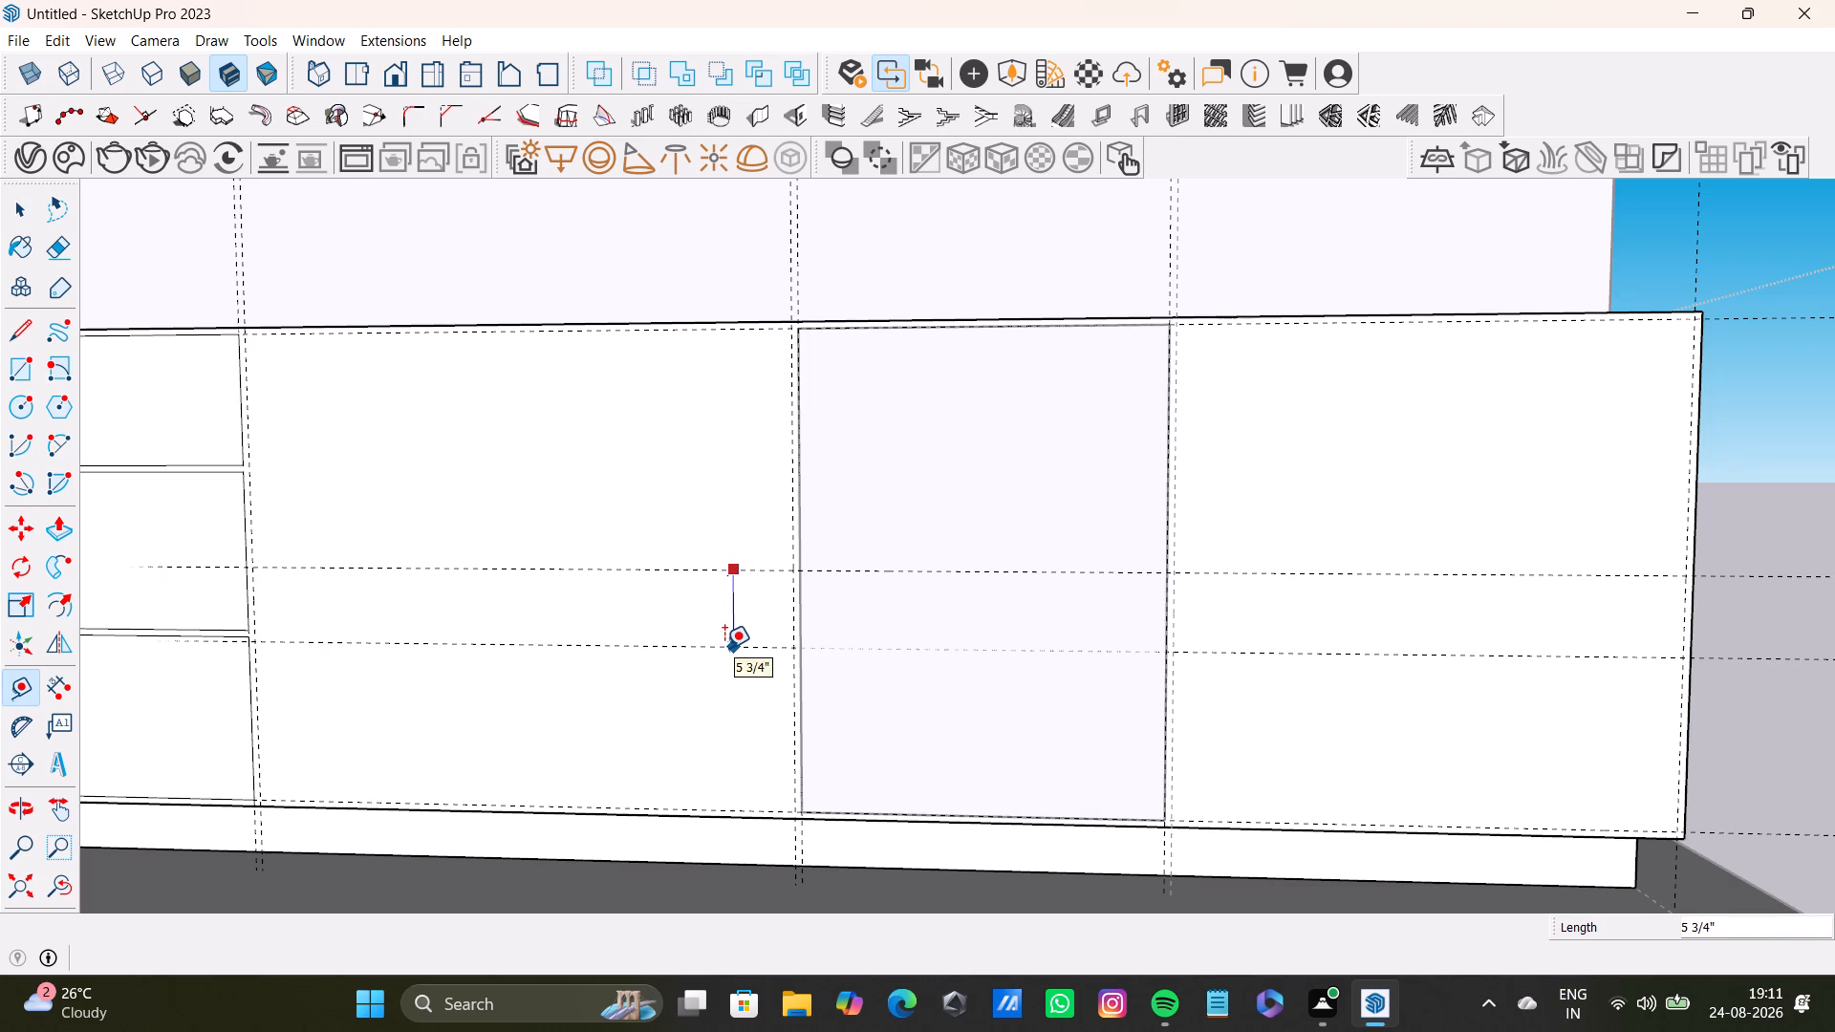
pyautogui.write('0.5')
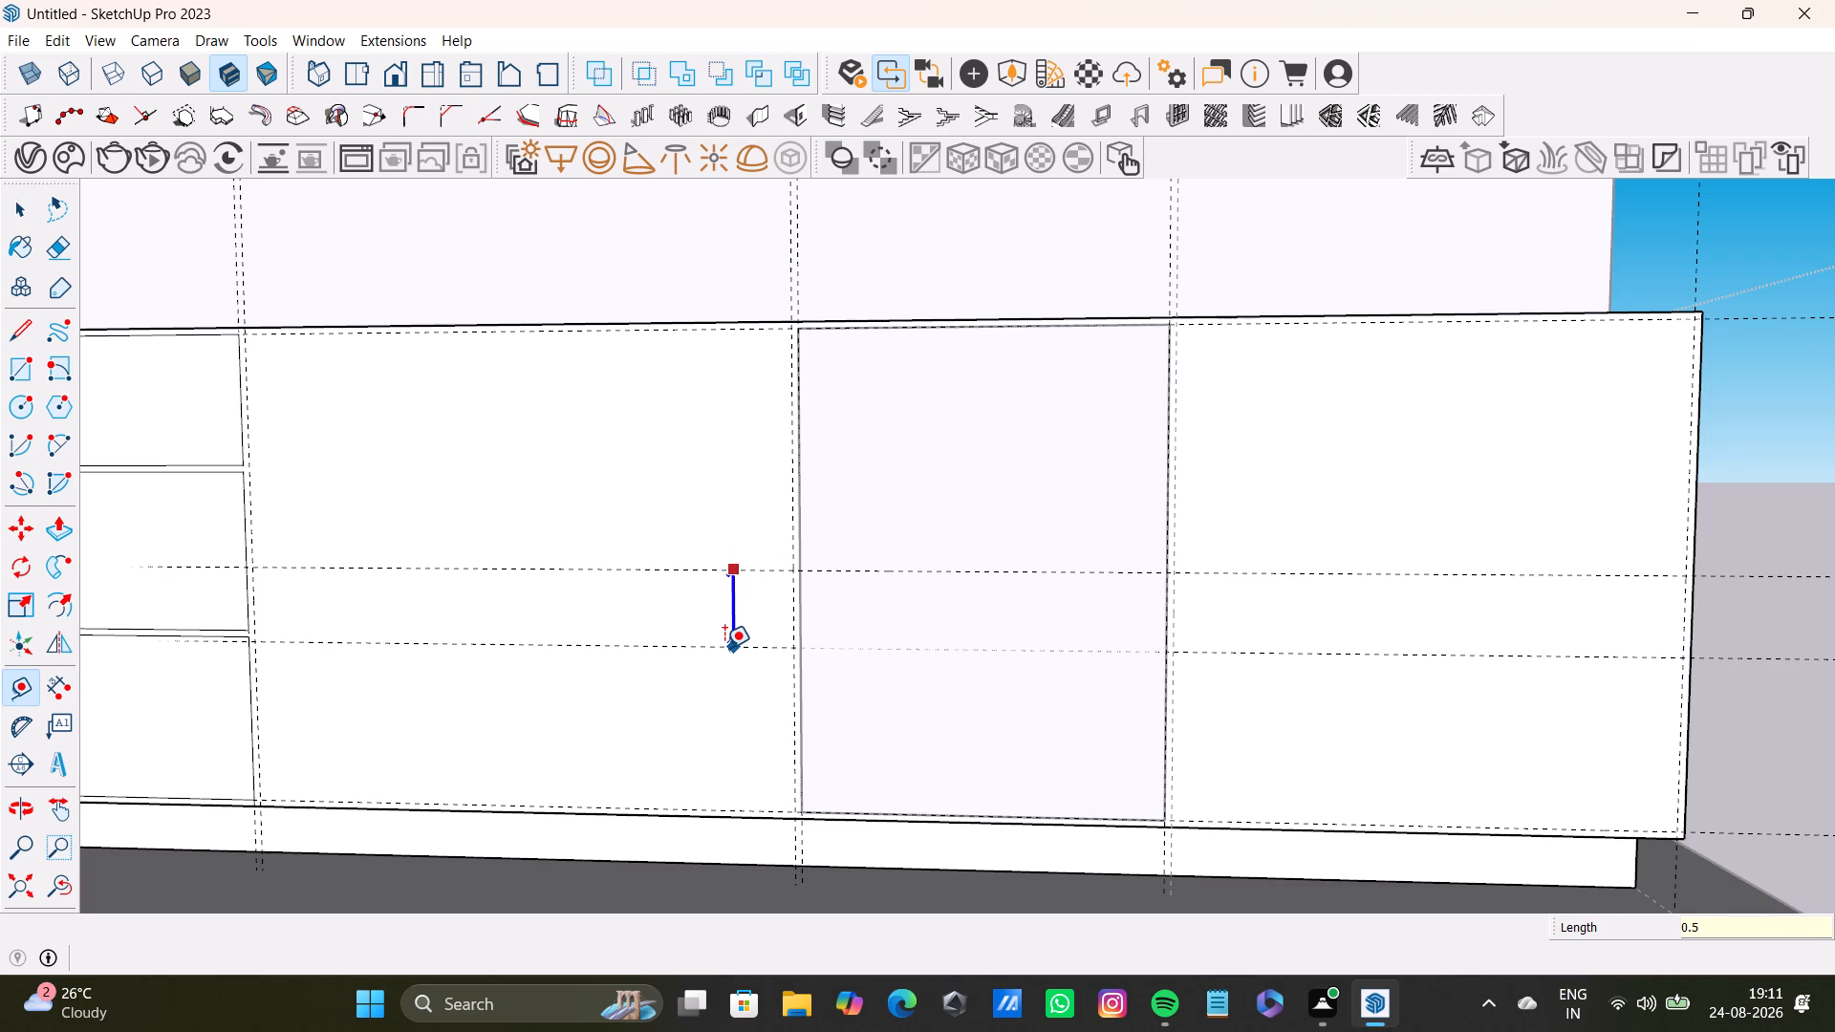
pyautogui.hotkey('shift', '"')
pyautogui.press('Return')
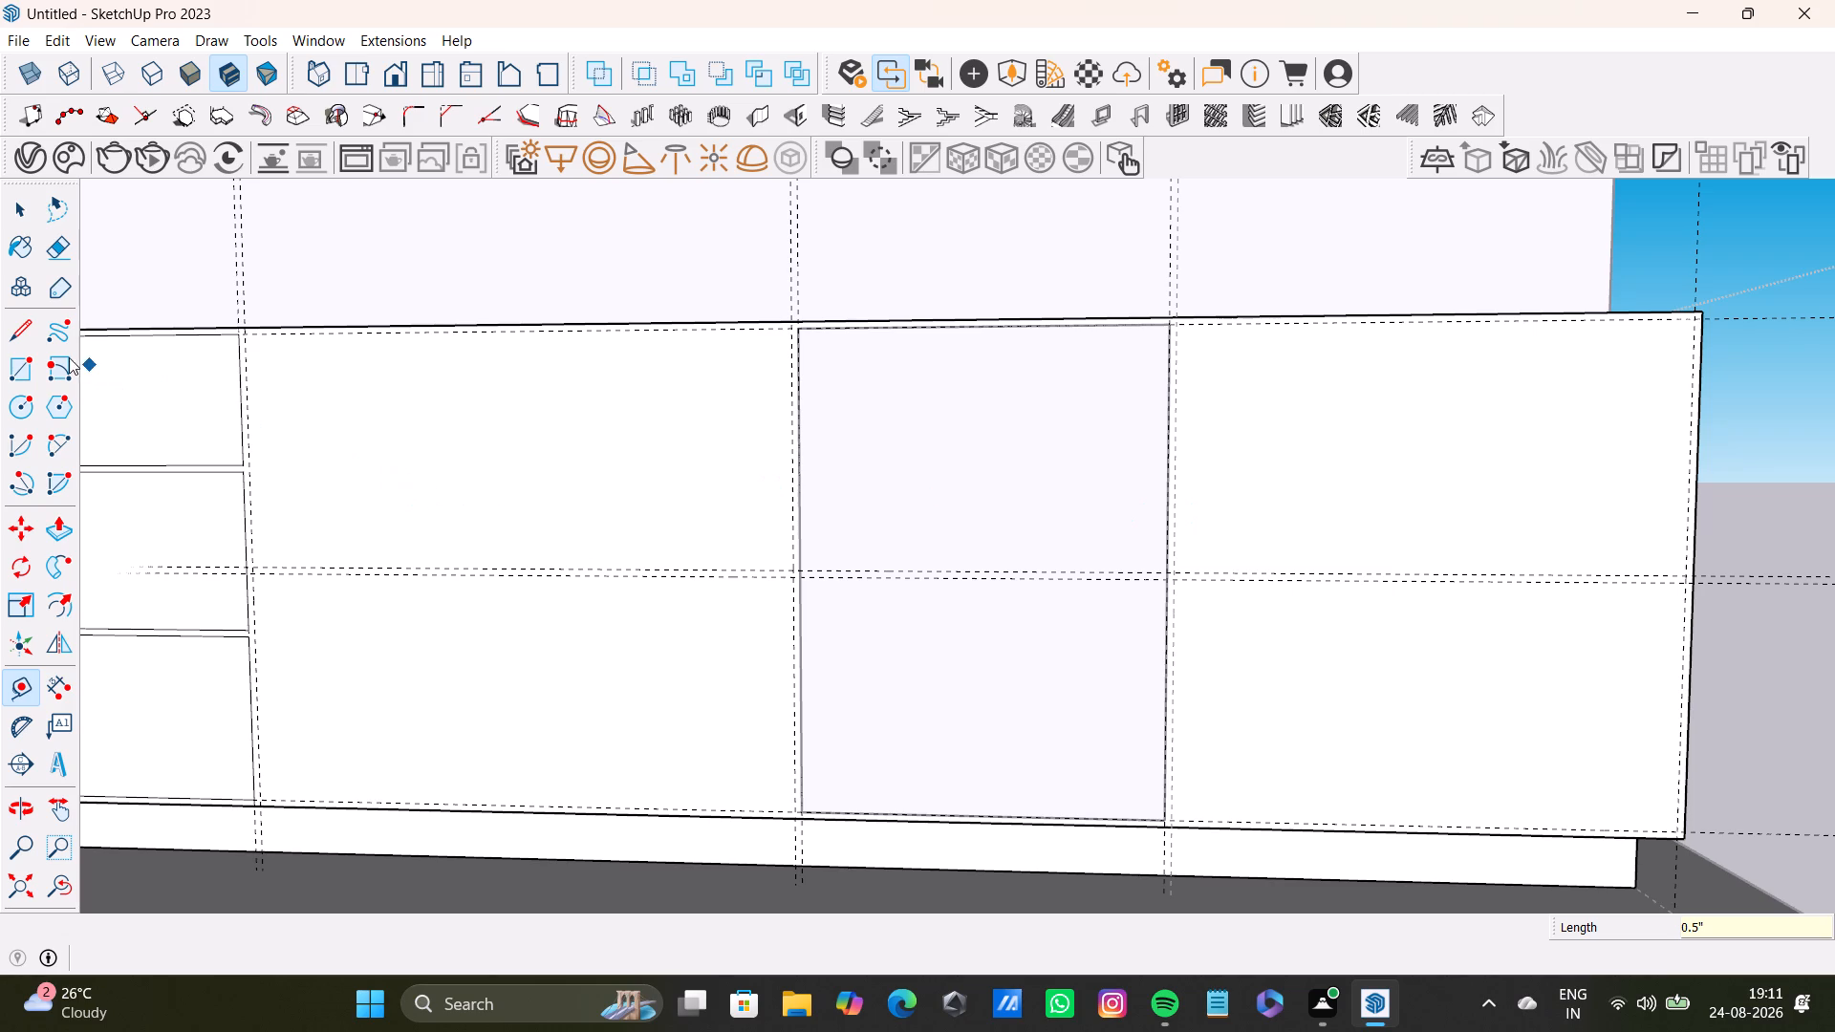
# Draw the upper panel rectangle of the fourth column, 3' 6 1/8" by 1' 5 3/4", from the top guide to the upper mid-height guide.
pyautogui.click(8, 365)
pyautogui.scroll(7, 355, 403)
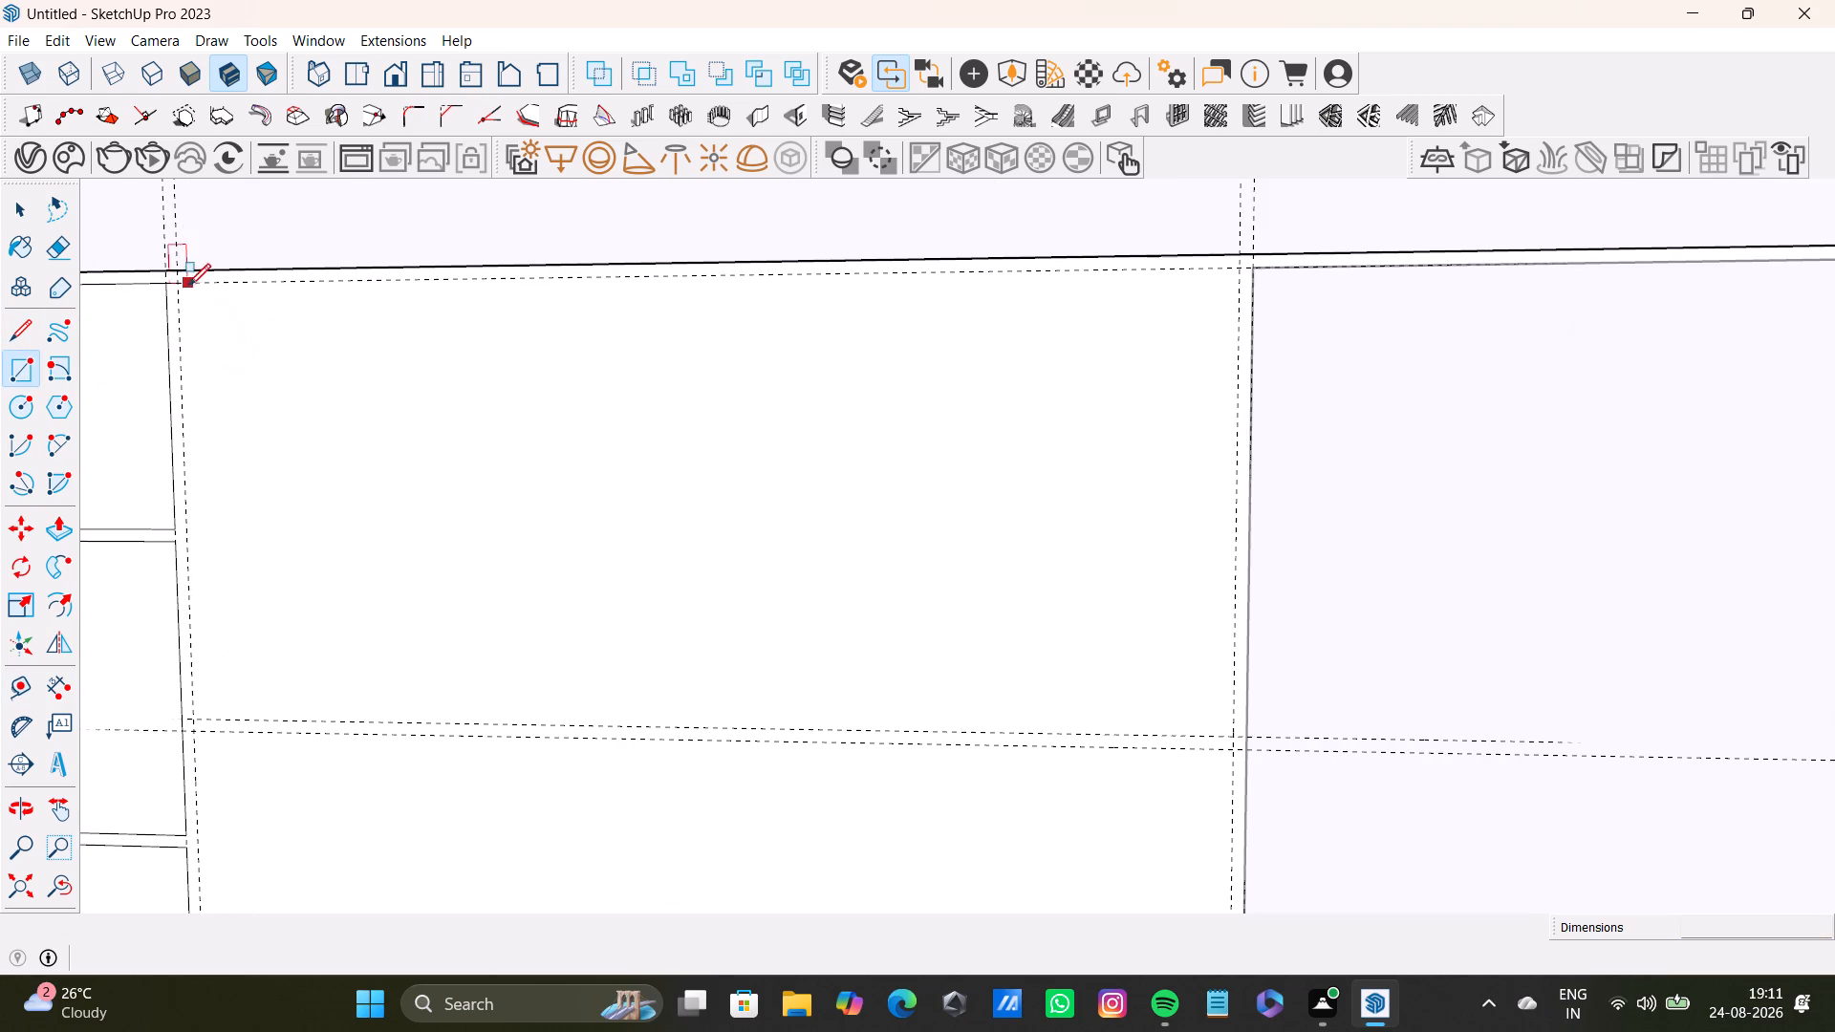
pyautogui.click(179, 288)
pyautogui.scroll(-3, 935, 662)
pyautogui.keyDown('shift'); pyautogui.moveTo(1077, 686); pyautogui.dragTo(992, 598, button='middle'); pyautogui.keyUp('shift')
pyautogui.scroll(2, 1034, 601)
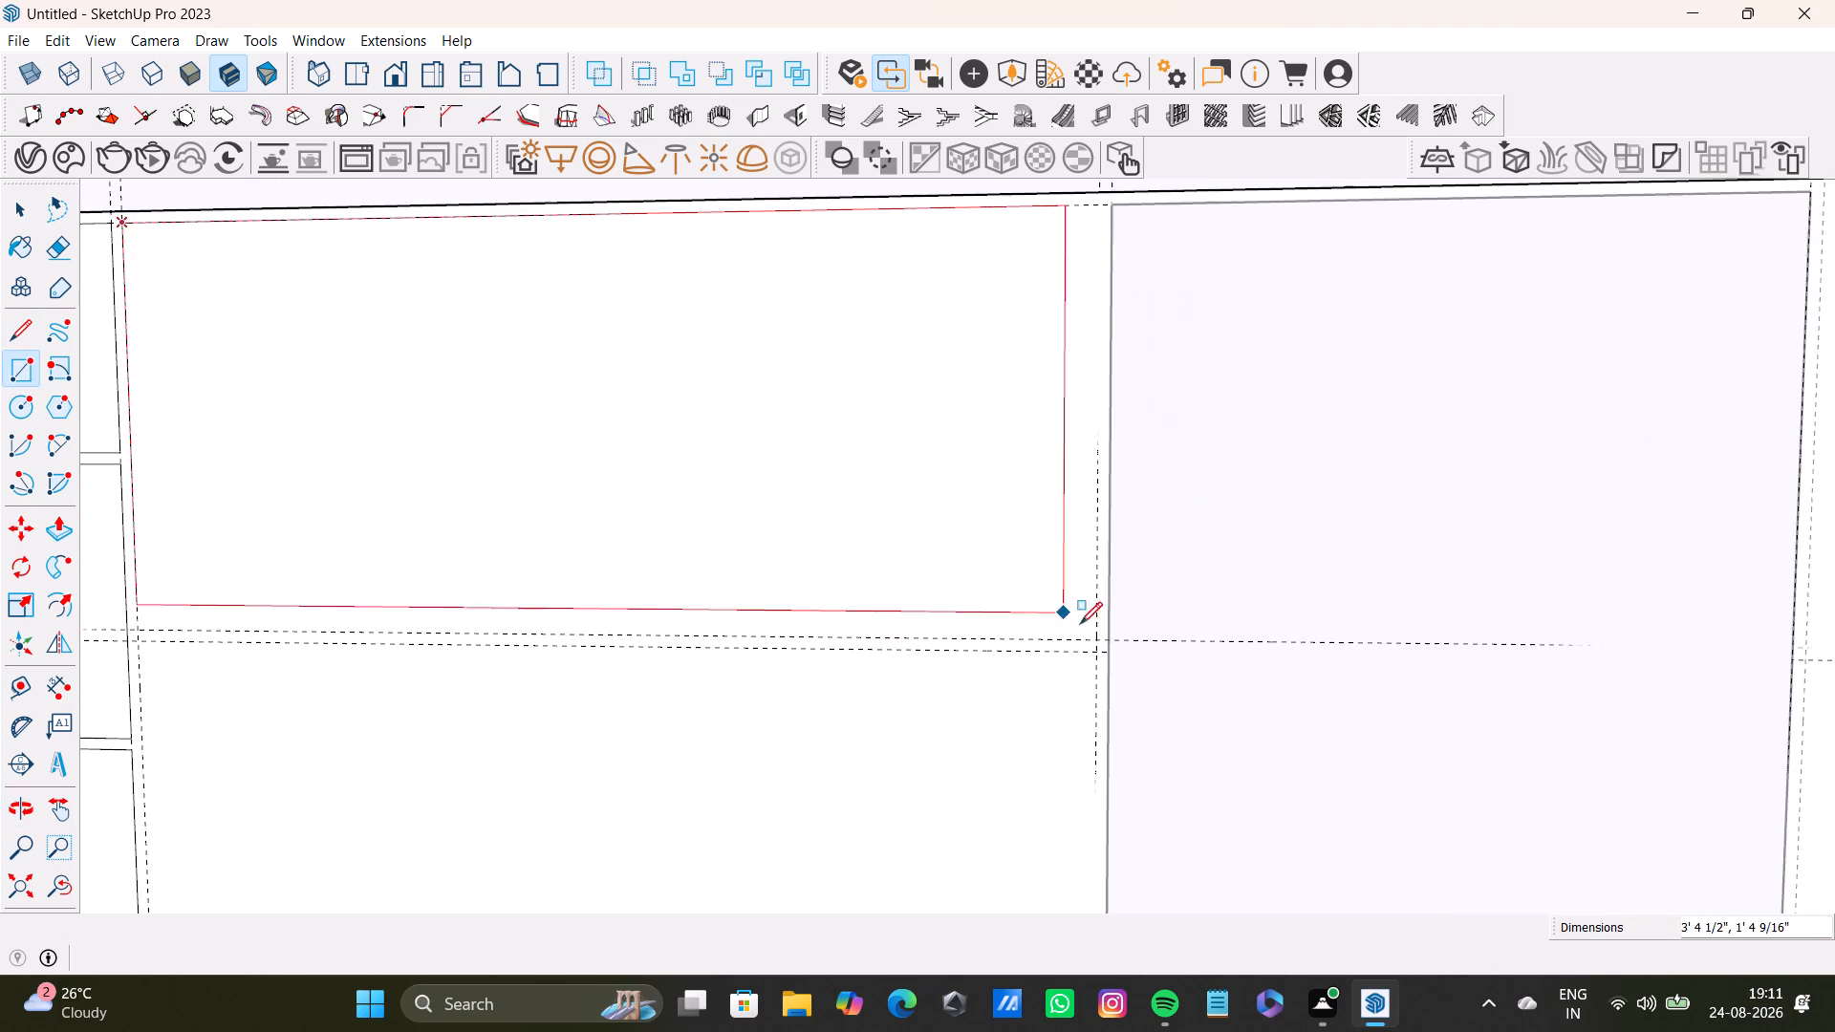
pyautogui.scroll(1, 1080, 624)
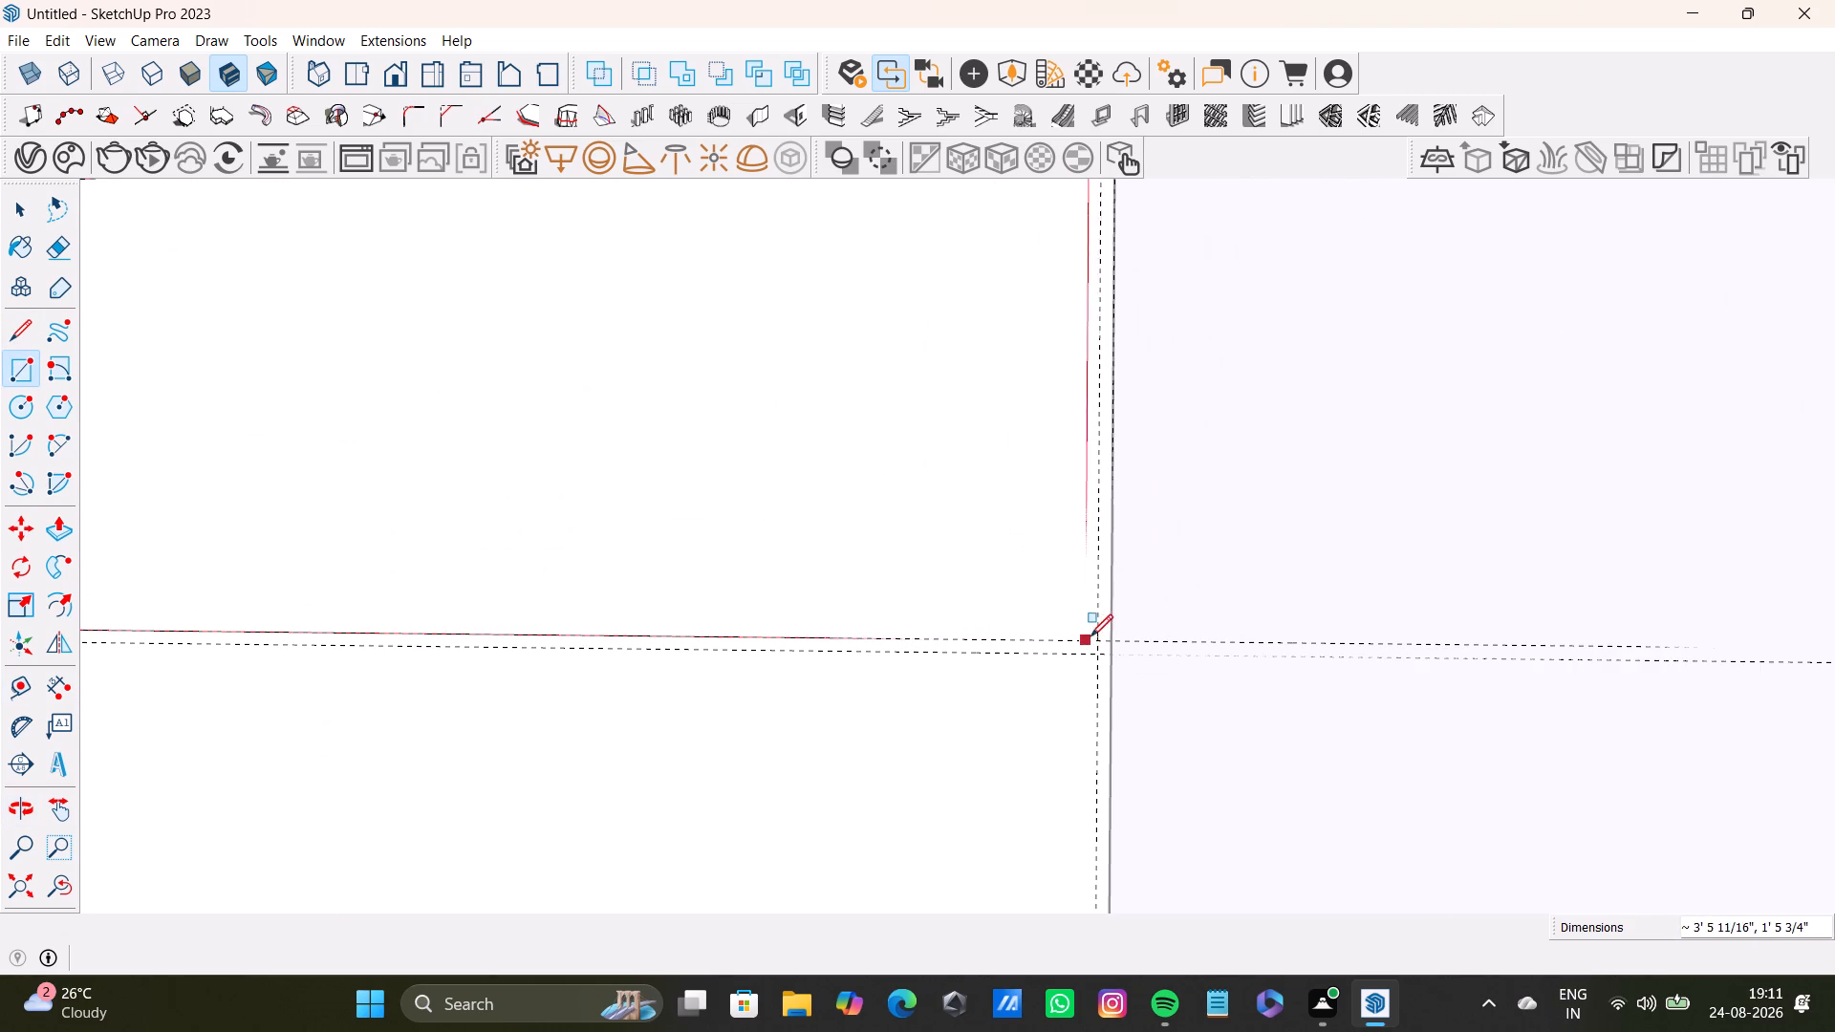
pyautogui.press('Right')
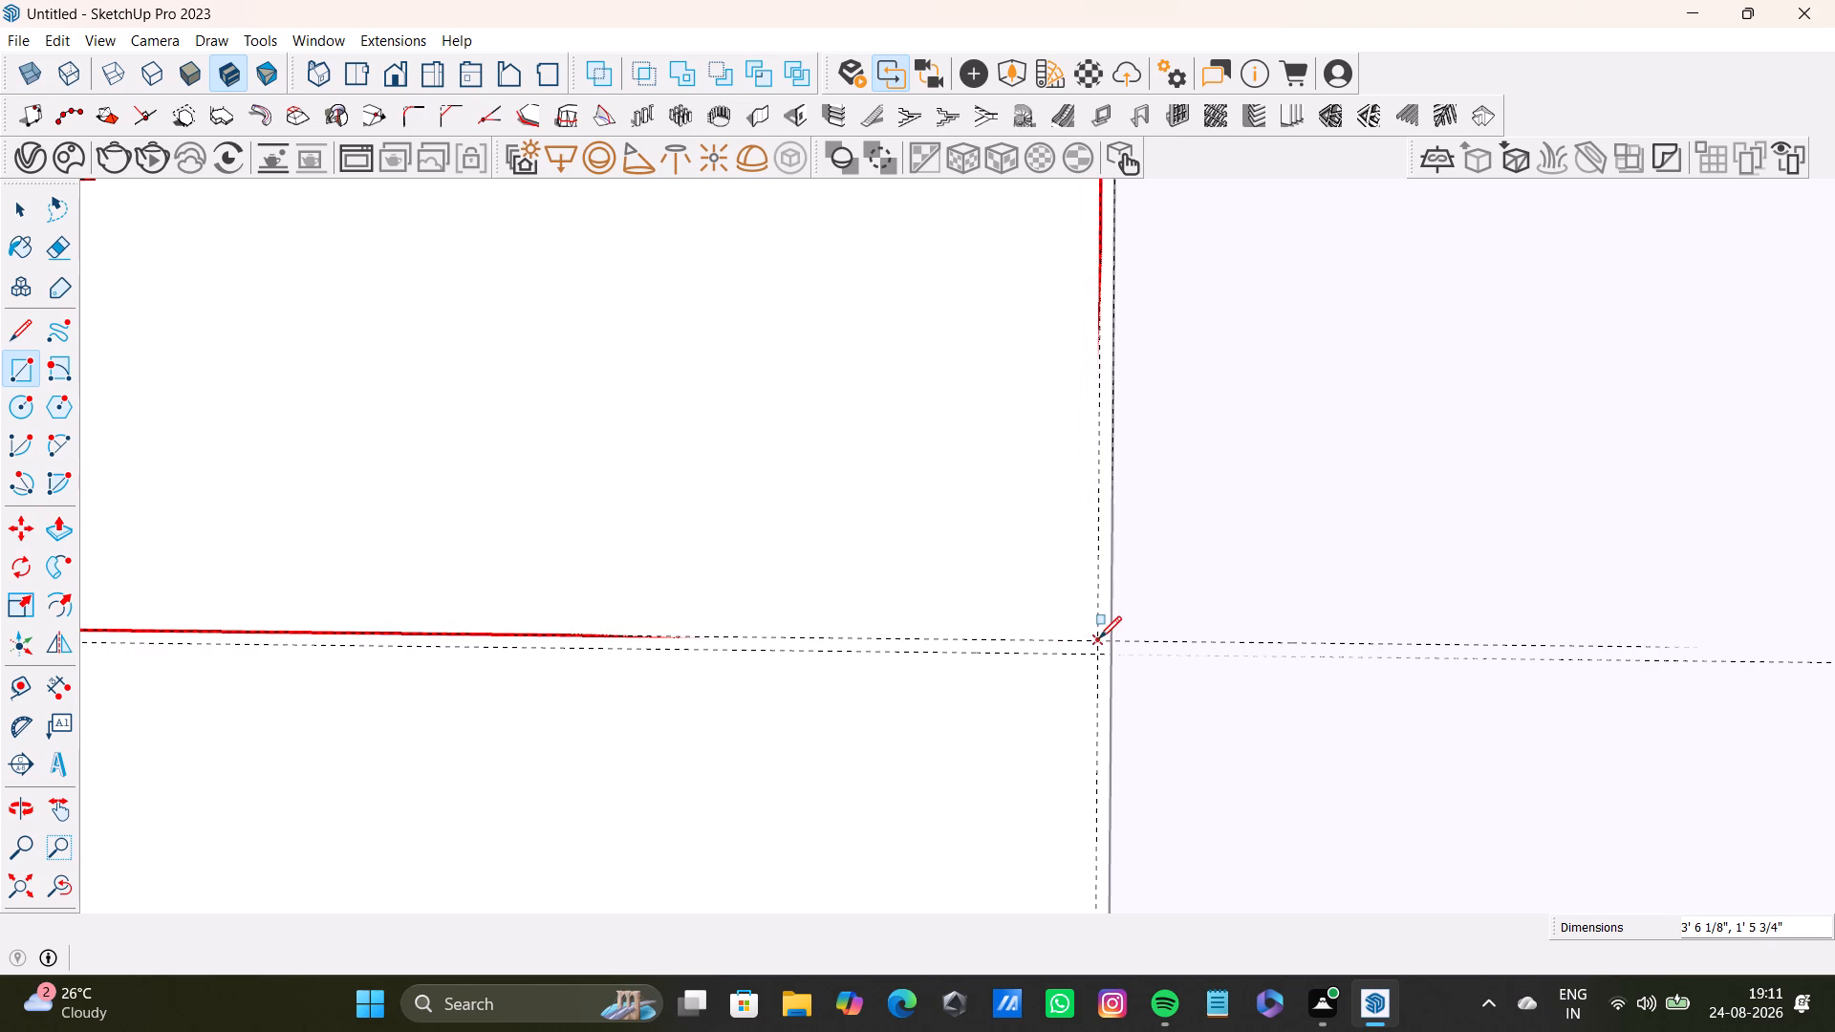
pyautogui.moveTo(1064, 635); pyautogui.dragTo(1027, 727, button='middle')
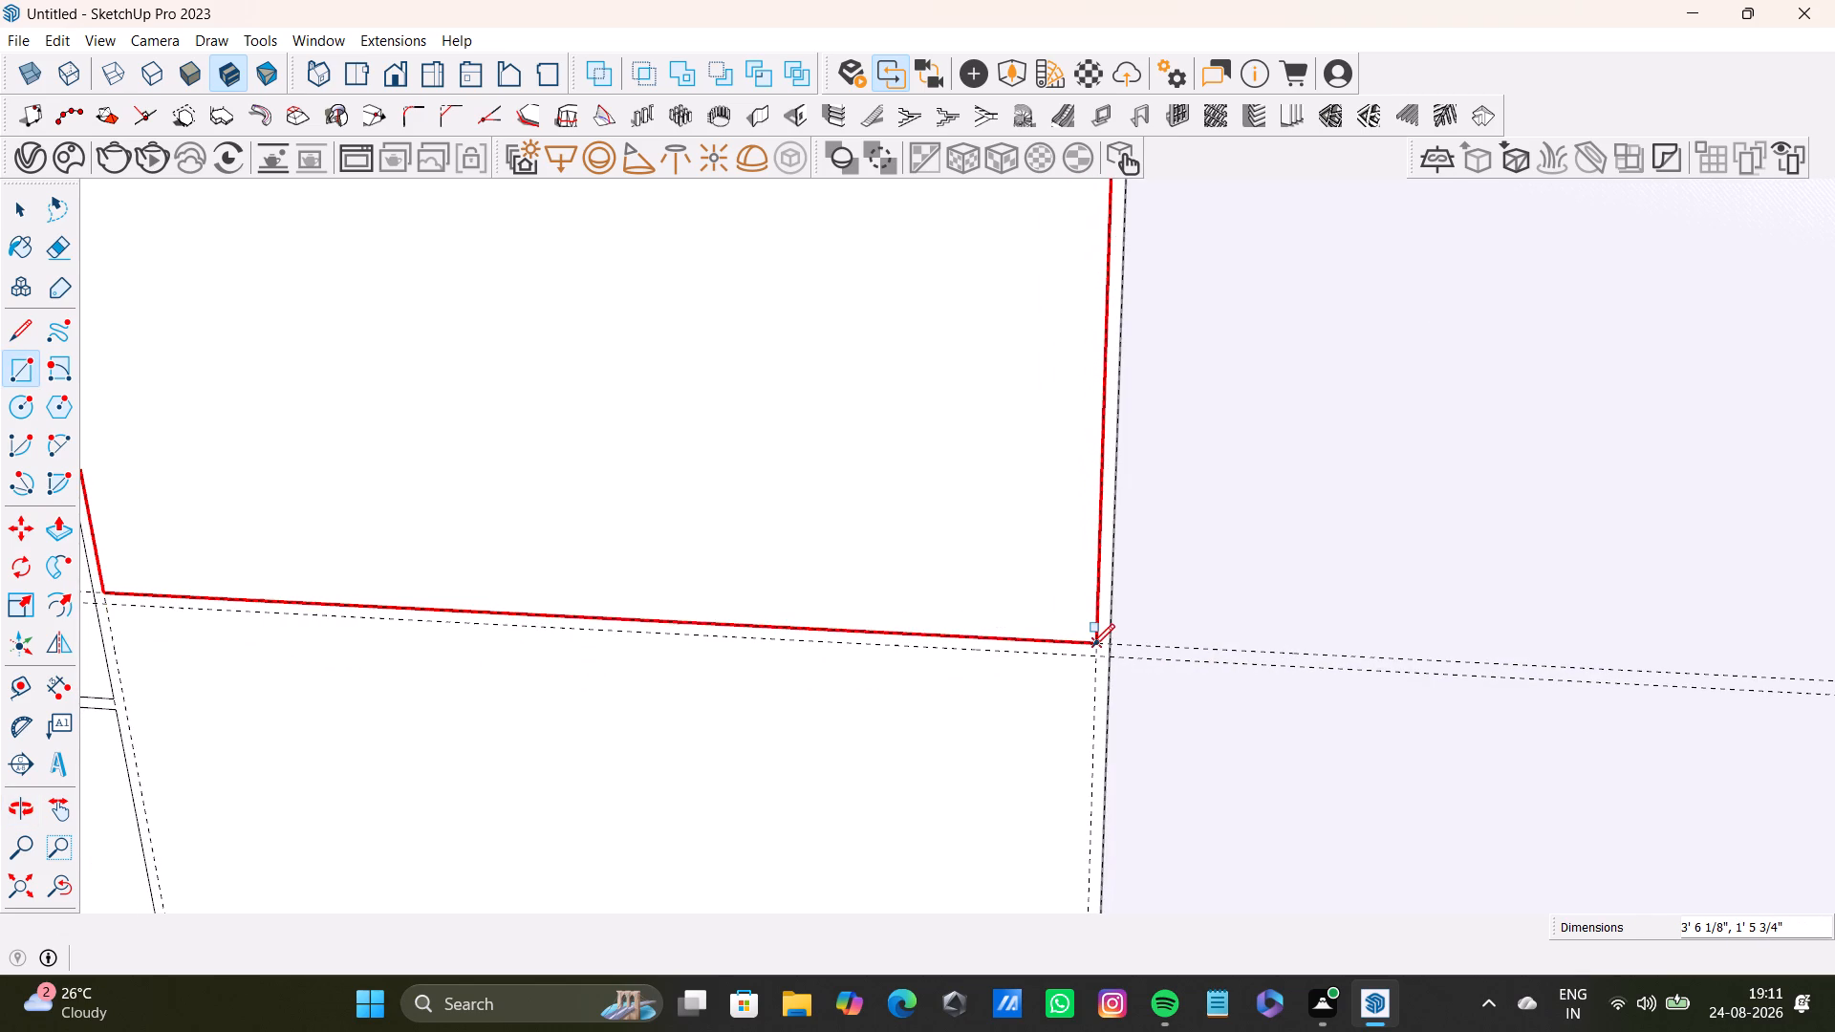
pyautogui.click(1092, 645)
# Draw the lower panel rectangle of the fourth column, from the lower mid-height guide down to the bottom guide.
pyautogui.scroll(-4, 986, 670)
pyautogui.keyDown('shift'); pyautogui.moveTo(1005, 672); pyautogui.dragTo(1054, 551, button='middle'); pyautogui.keyUp('shift')
pyautogui.scroll(13, 438, 558)
pyautogui.click(387, 422)
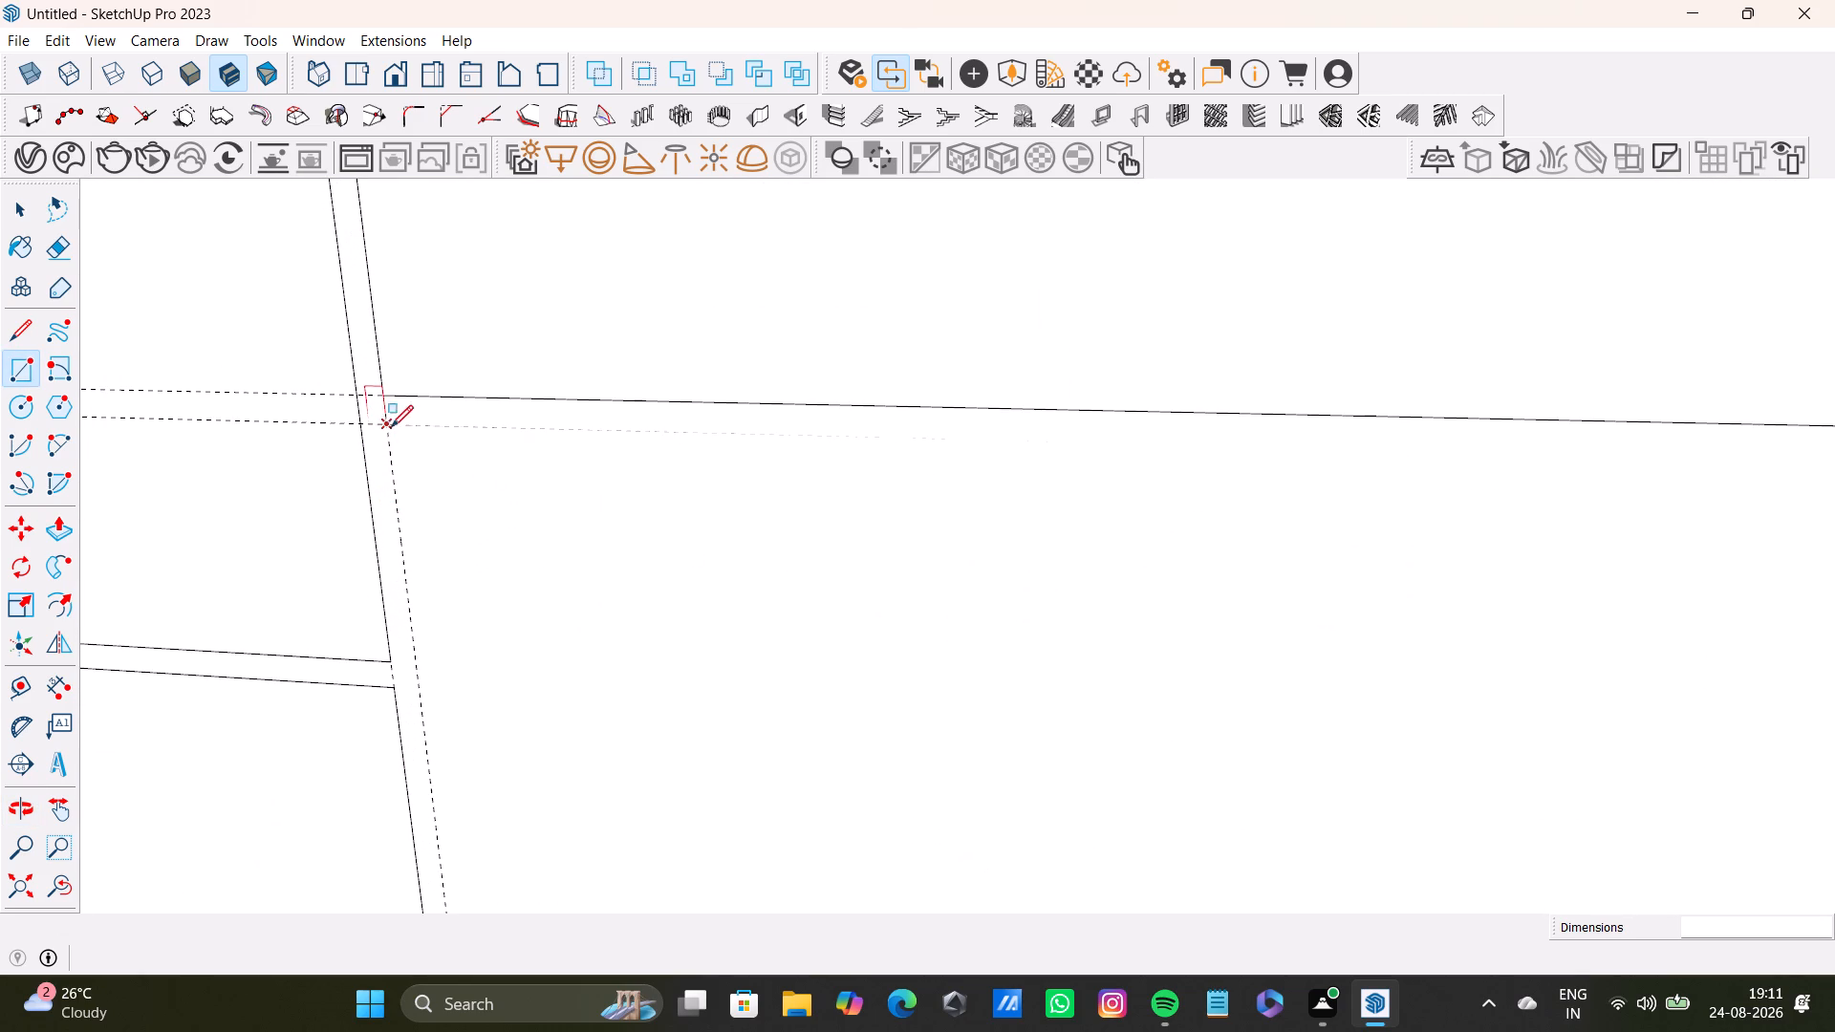
pyautogui.scroll(-11, 1168, 753)
pyautogui.keyDown('shift'); pyautogui.moveTo(1512, 839); pyautogui.dragTo(871, 378, button='middle'); pyautogui.keyUp('shift')
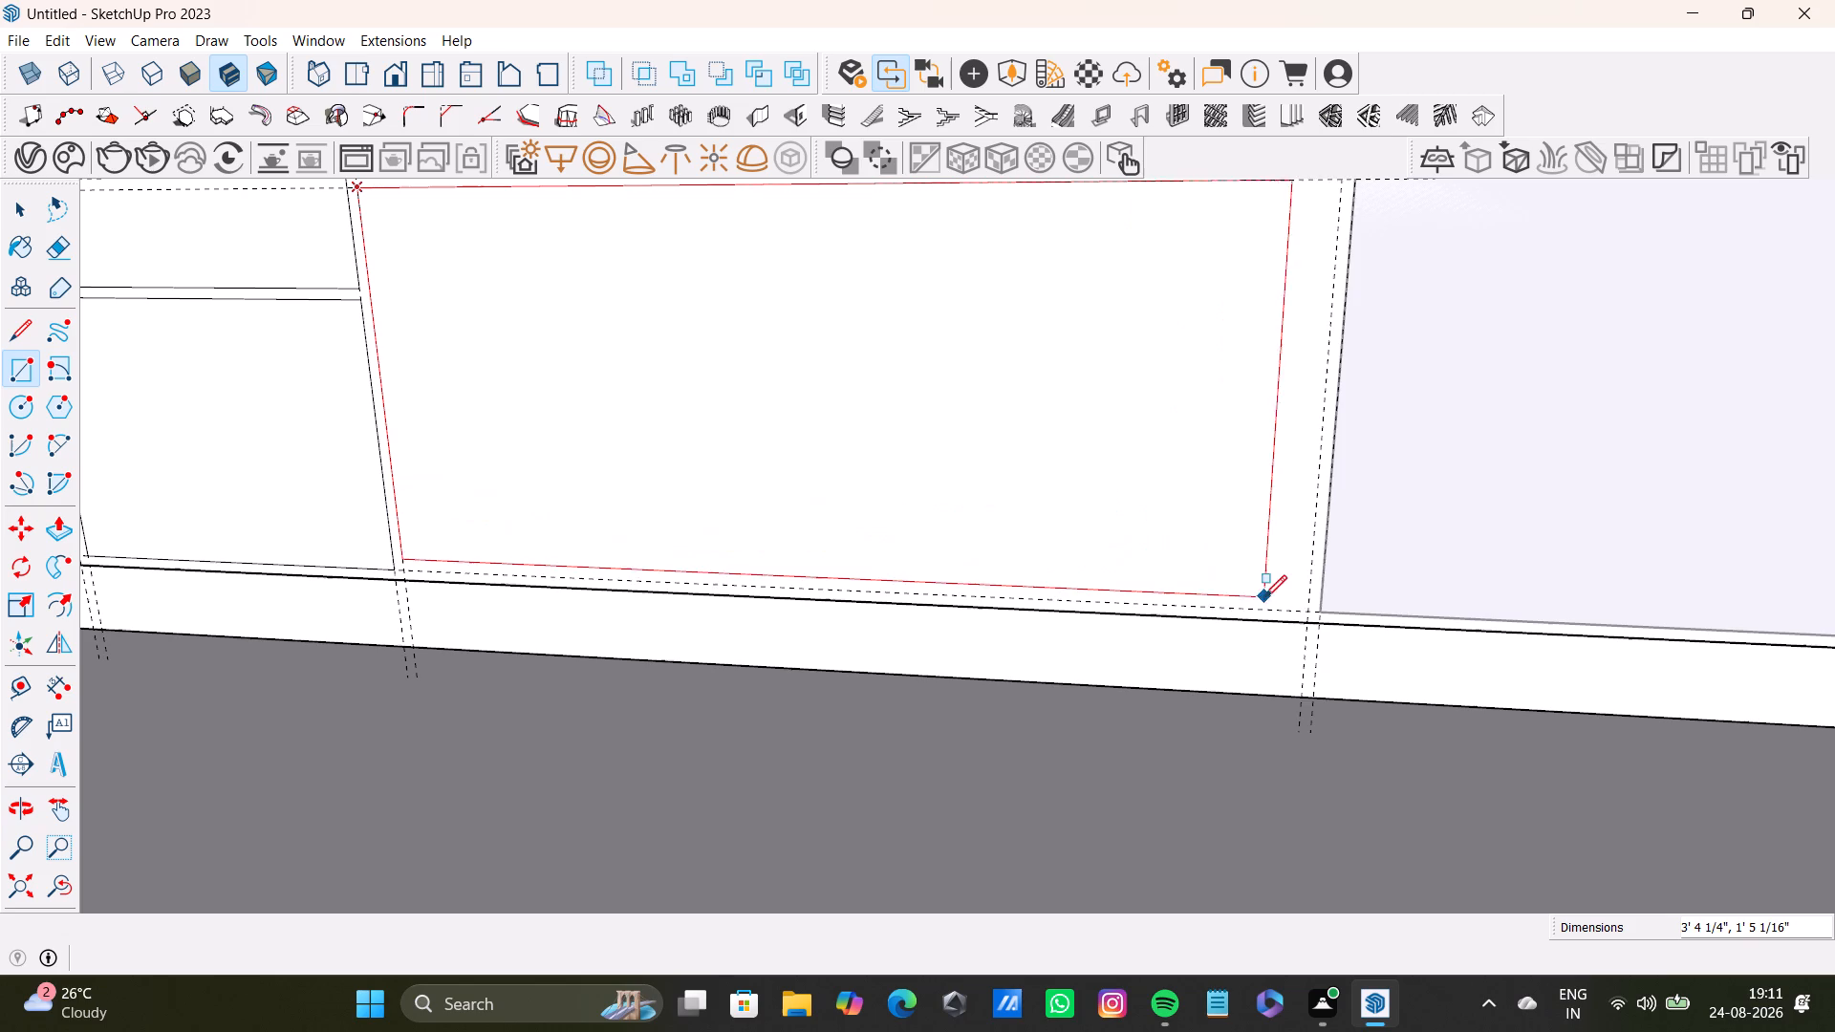
pyautogui.click(1303, 610)
pyautogui.scroll(-9, 982, 494)
pyautogui.keyDown('shift'); pyautogui.moveTo(956, 414); pyautogui.dragTo(903, 406, button='middle'); pyautogui.keyUp('shift')
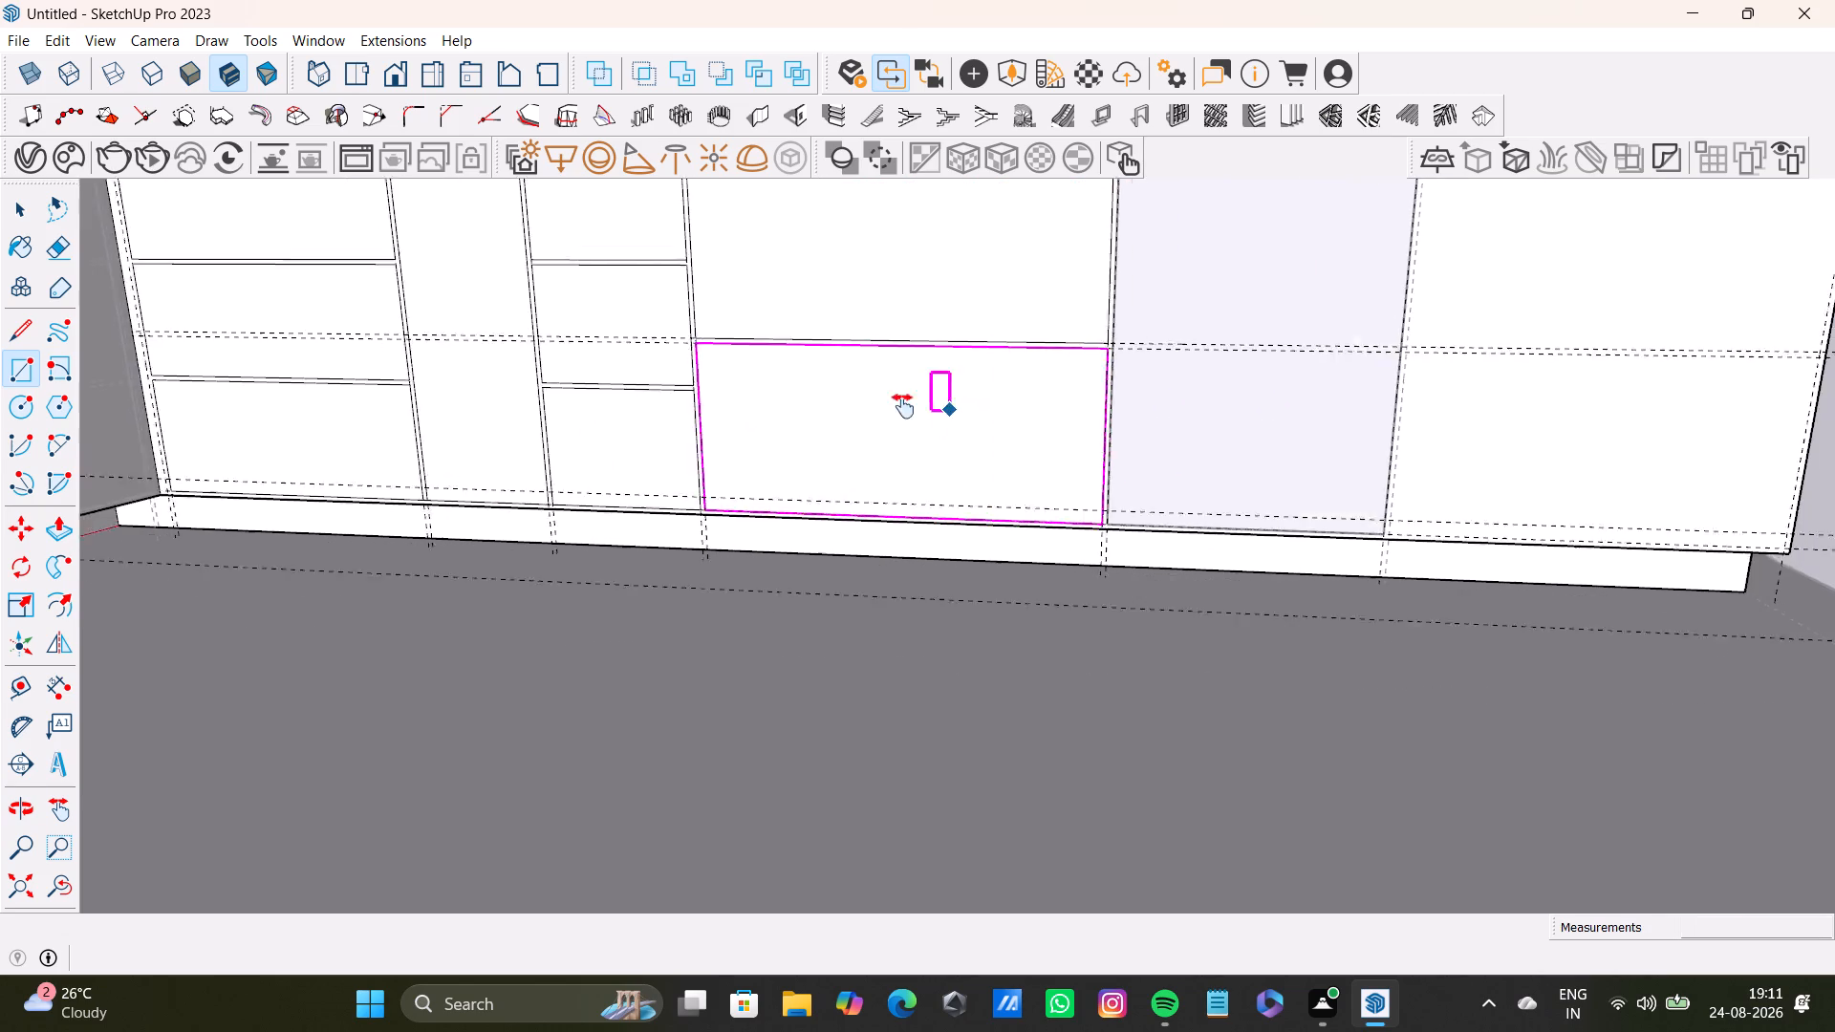
pyautogui.keyDown('shift'); pyautogui.moveTo(903, 406); pyautogui.dragTo(542, 712, button='middle'); pyautogui.keyUp('shift')
pyautogui.scroll(7, 1197, 680)
pyautogui.press('space')
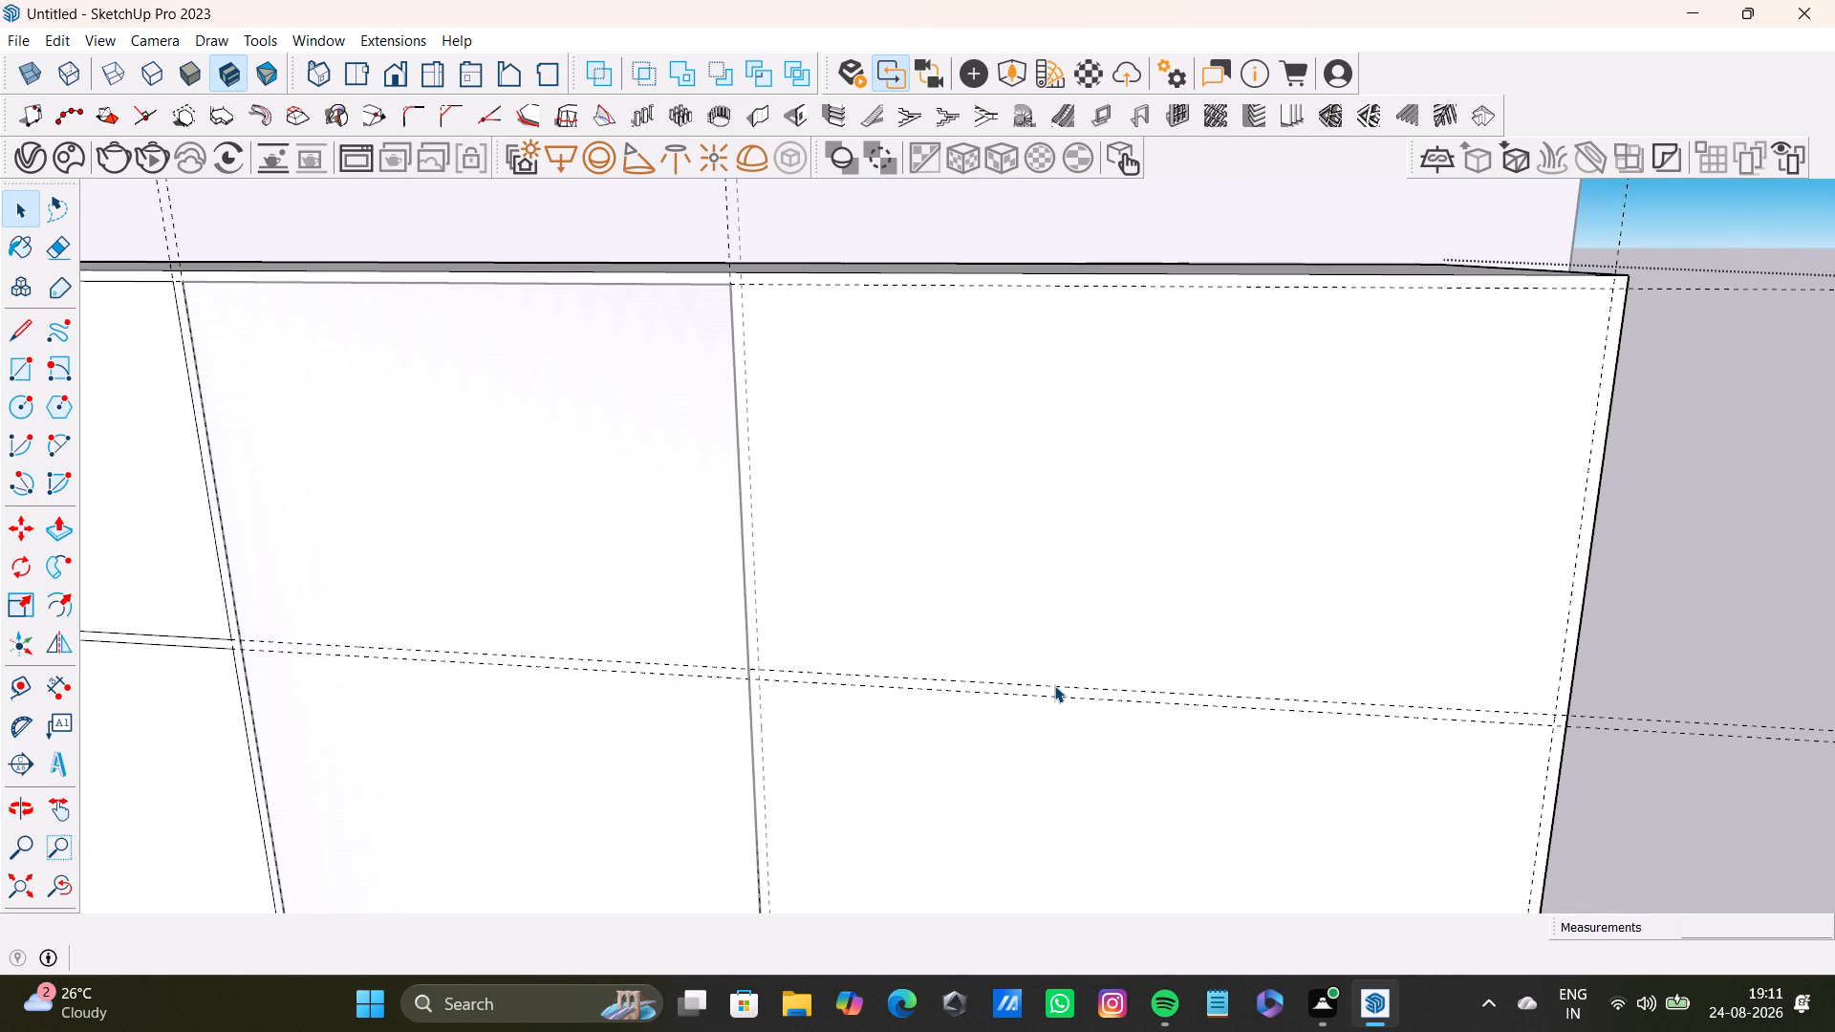
# Delete the two horizontal mid-height guides on the long counter face.
pyautogui.click(1054, 685)
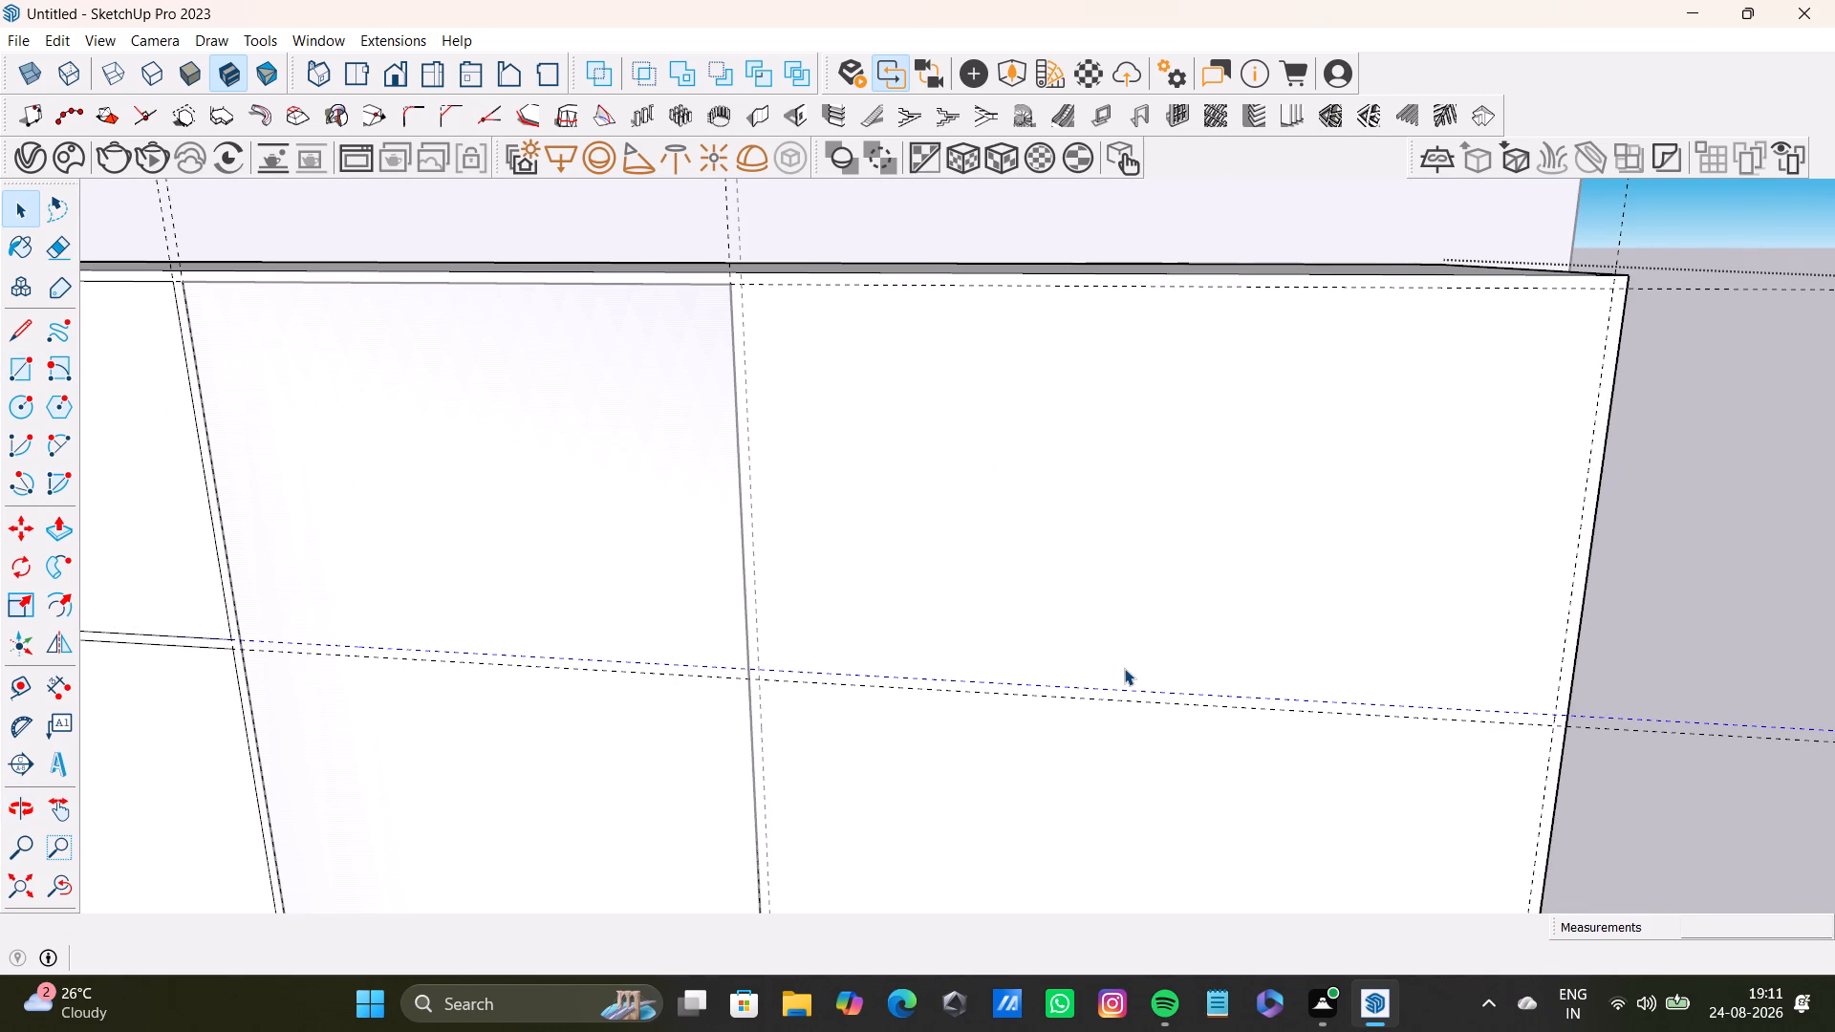
pyautogui.press('Delete')
pyautogui.click(1124, 700)
pyautogui.press('Delete')
pyautogui.scroll(-9, 1108, 694)
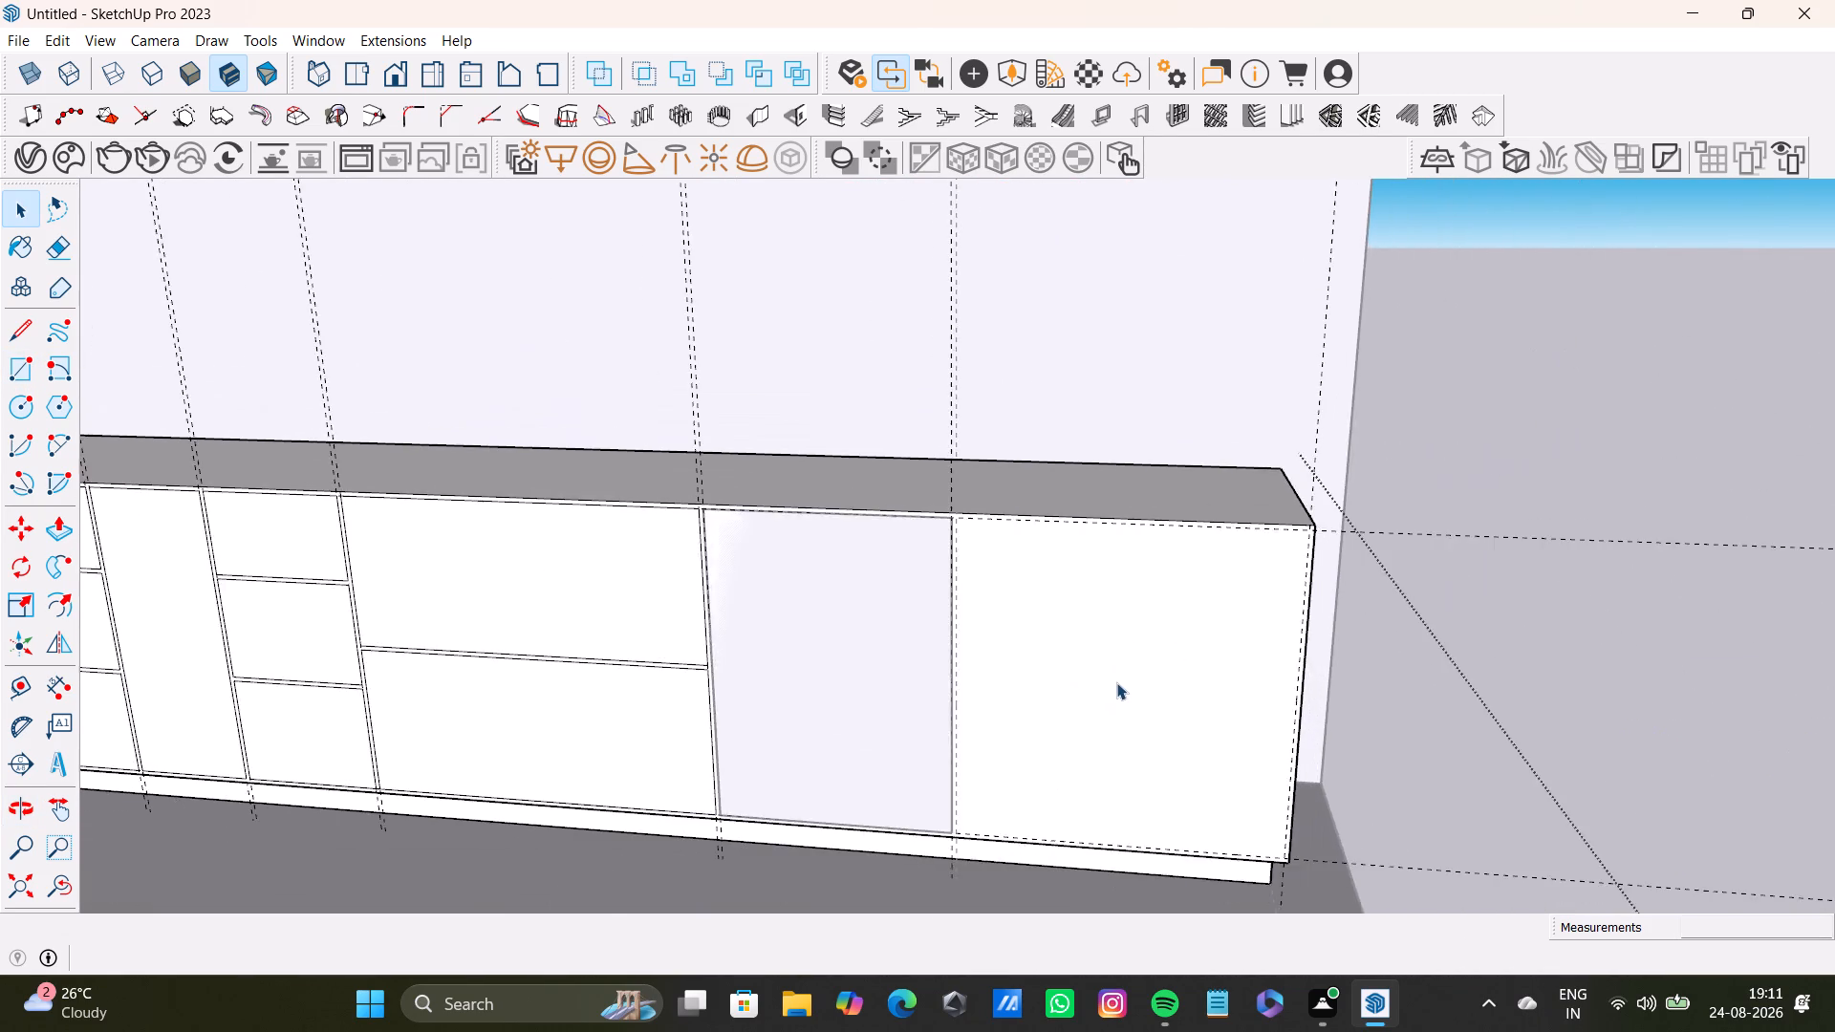
# Add a horizontal guide about 1' 1 1/16" below the top guide of the long counter face, crossing the end column.
pyautogui.keyDown('shift'); pyautogui.moveTo(1116, 682); pyautogui.dragTo(1139, 666, button='middle'); pyautogui.keyUp('shift')
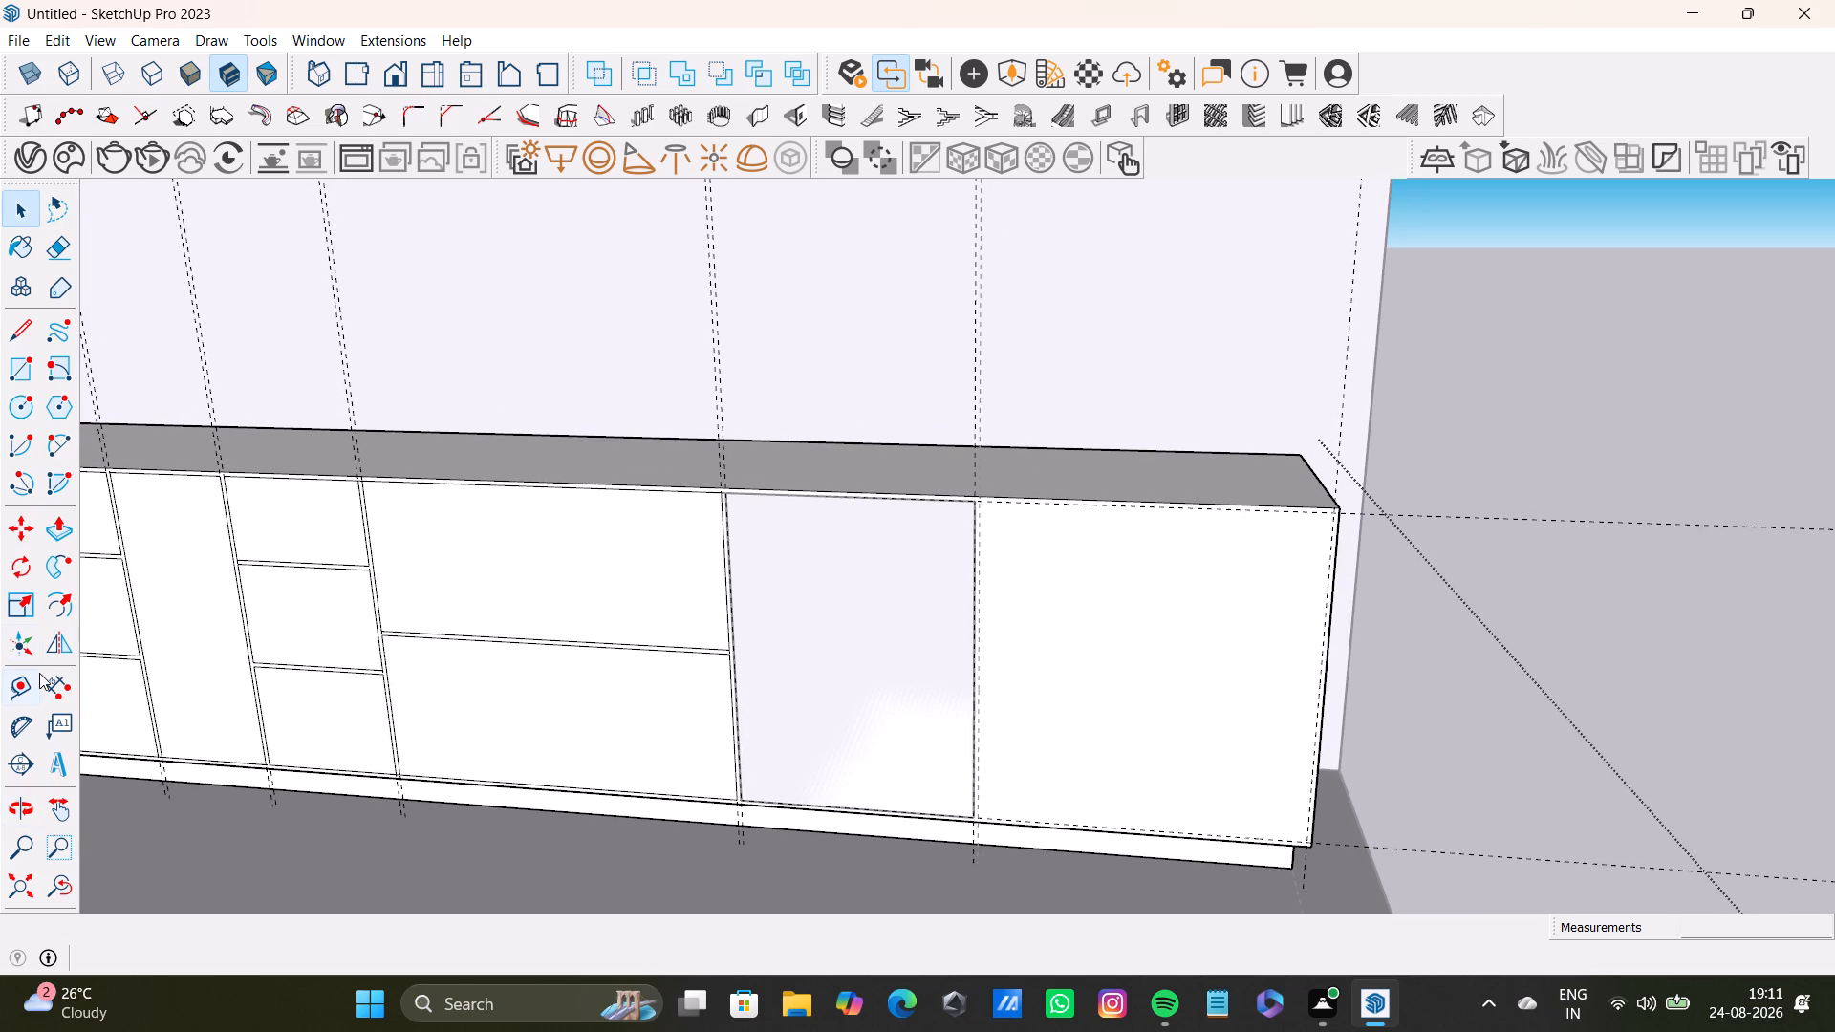
pyautogui.moveTo(20, 679); pyautogui.dragTo(137, 669)
pyautogui.scroll(7, 938, 614)
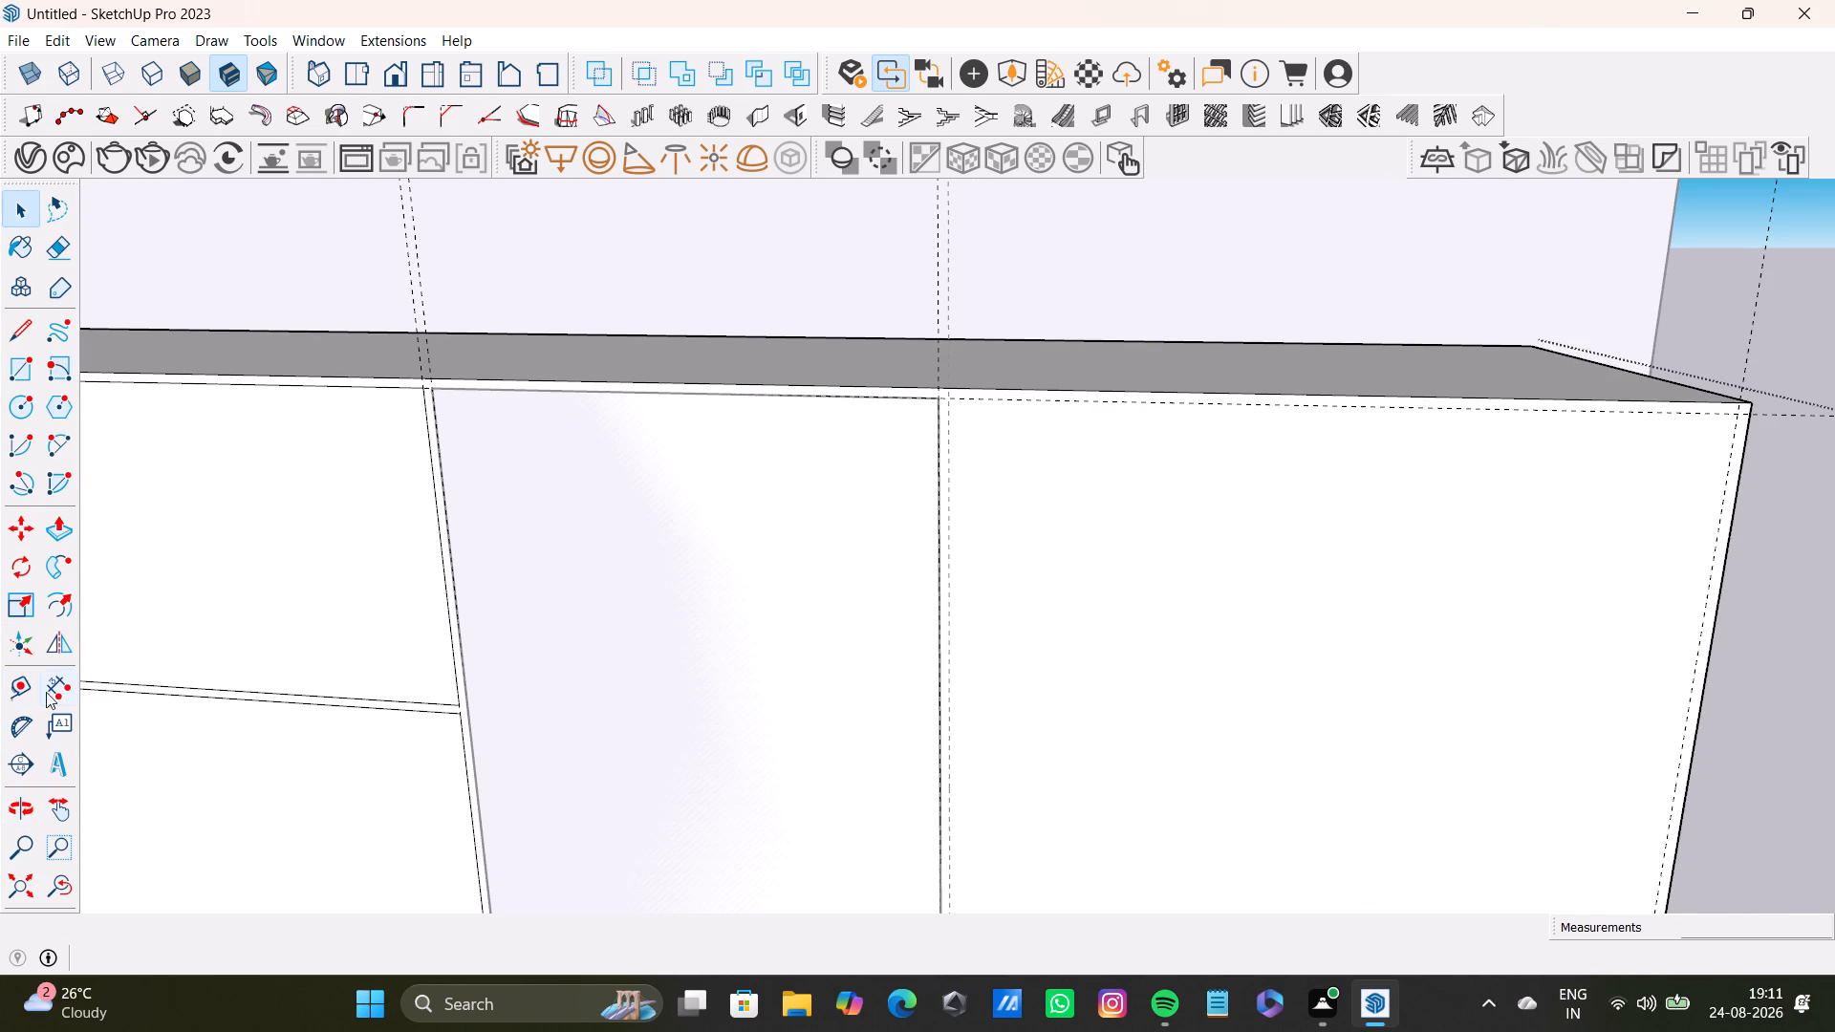
pyautogui.click(11, 691)
pyautogui.scroll(4, 1081, 495)
pyautogui.click(1118, 349)
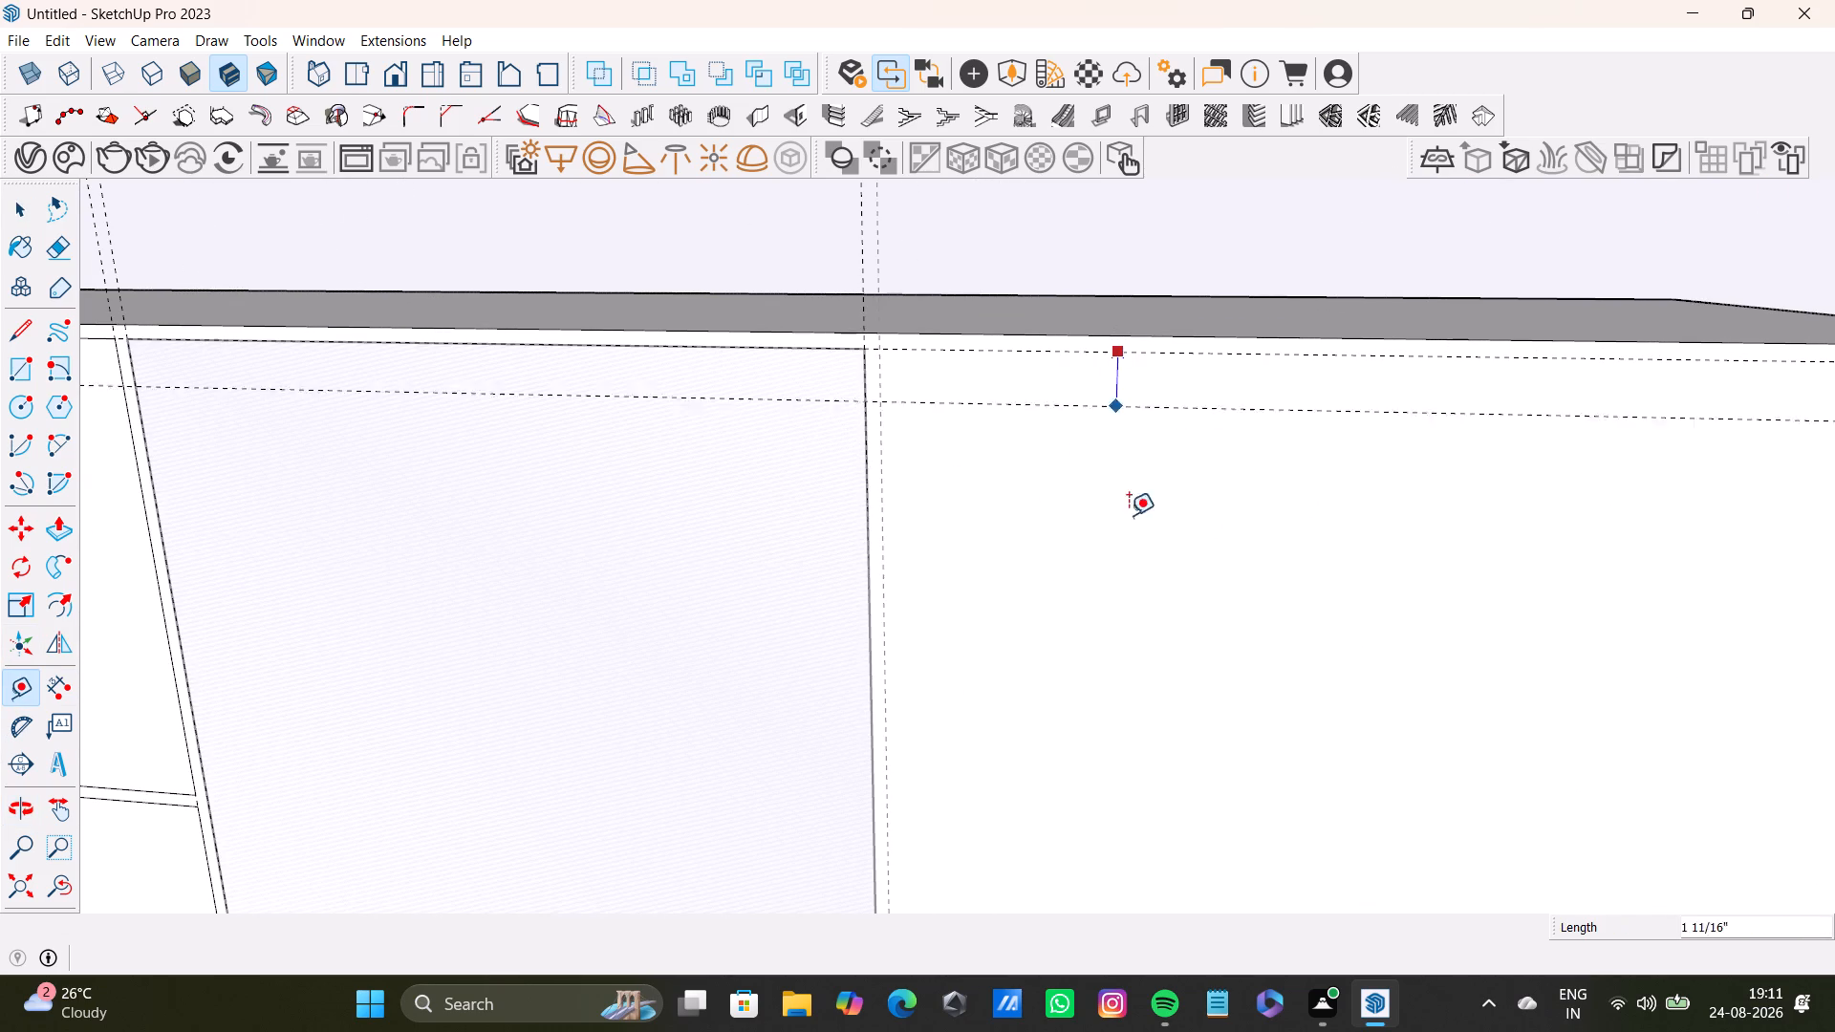
pyautogui.scroll(-4, 1130, 639)
pyautogui.moveTo(1148, 648); pyautogui.dragTo(889, 449, button='middle')
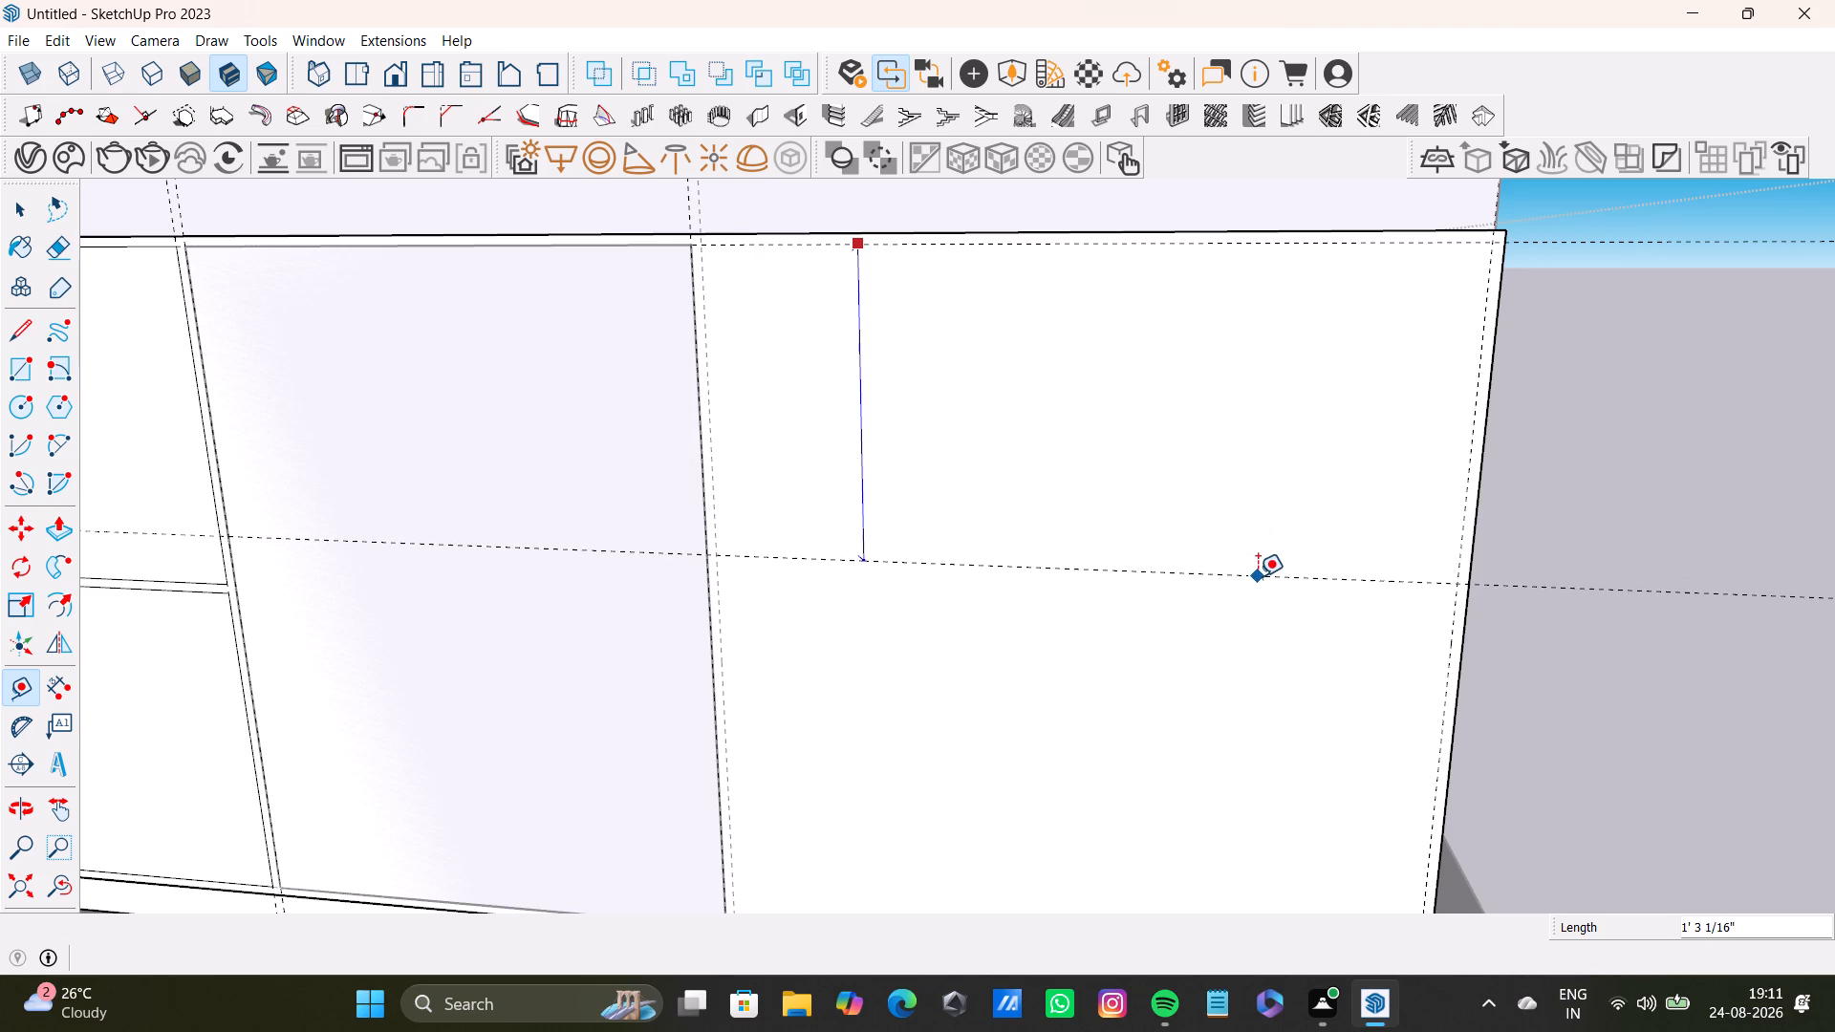
pyautogui.click(1257, 534)
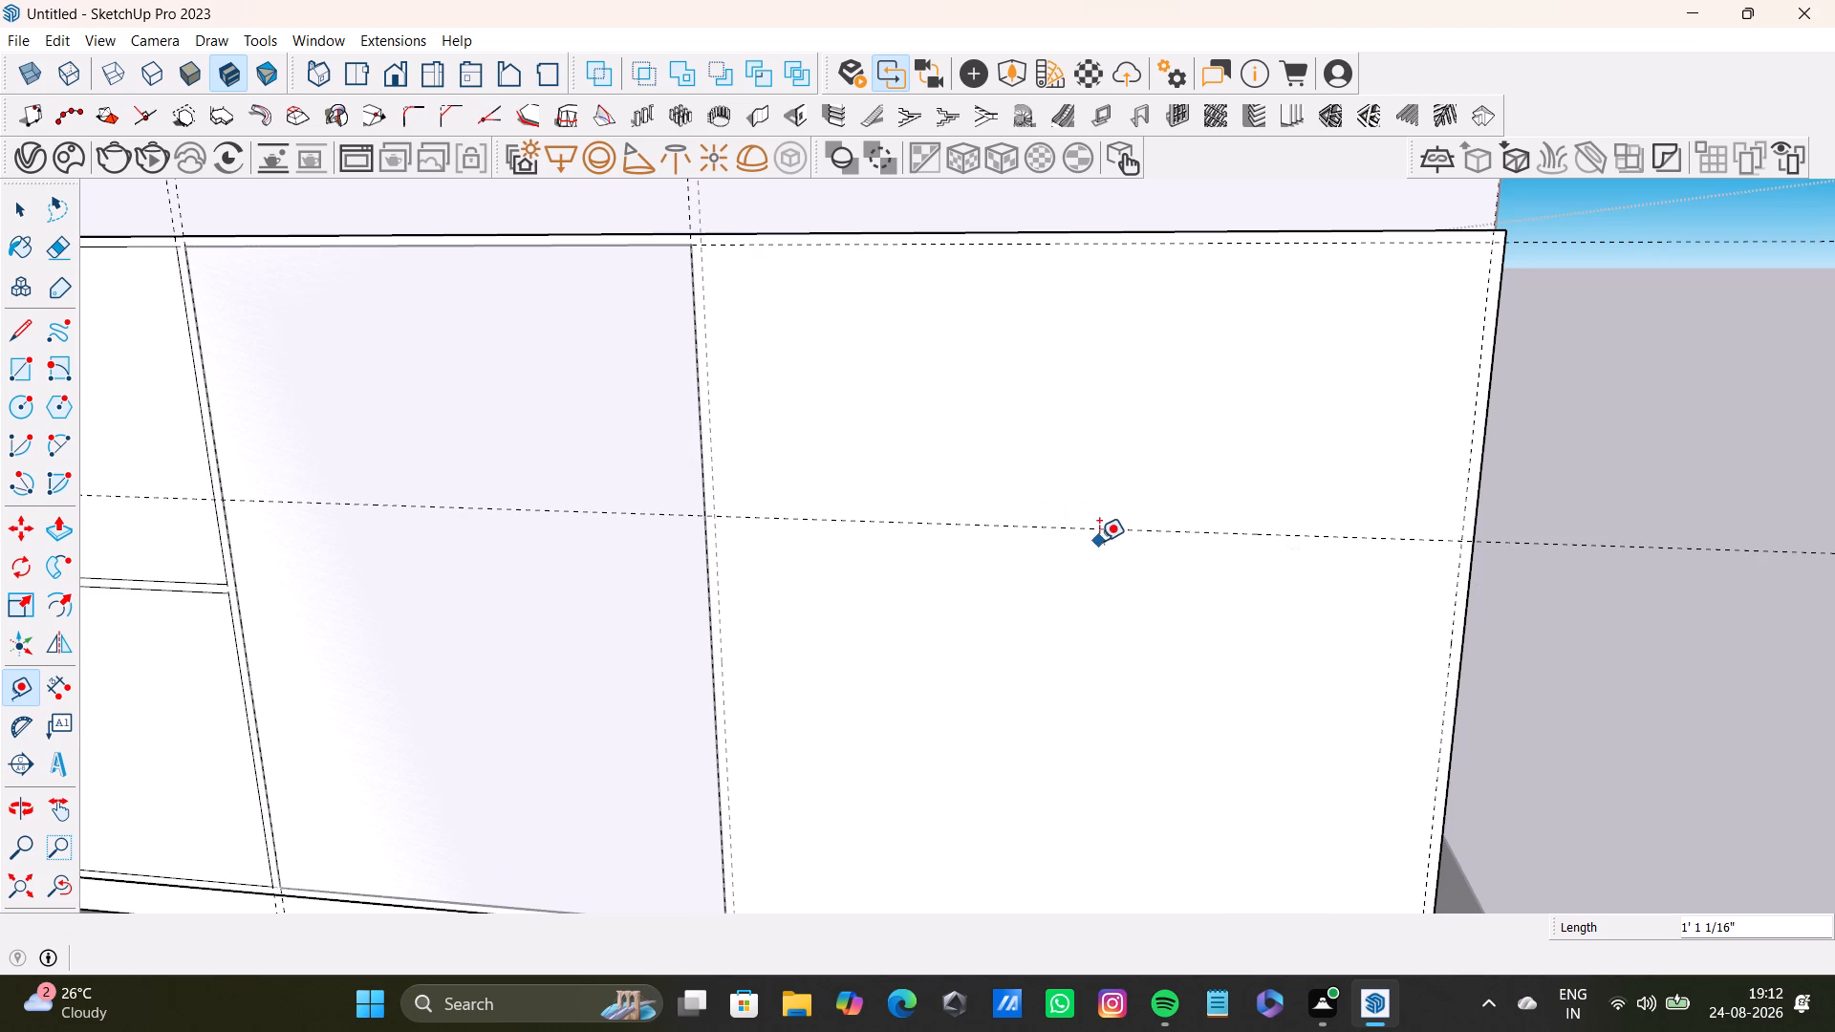
# Add a second horizontal guide offset 0.5" below the new guide across the end column.
pyautogui.click(1112, 529)
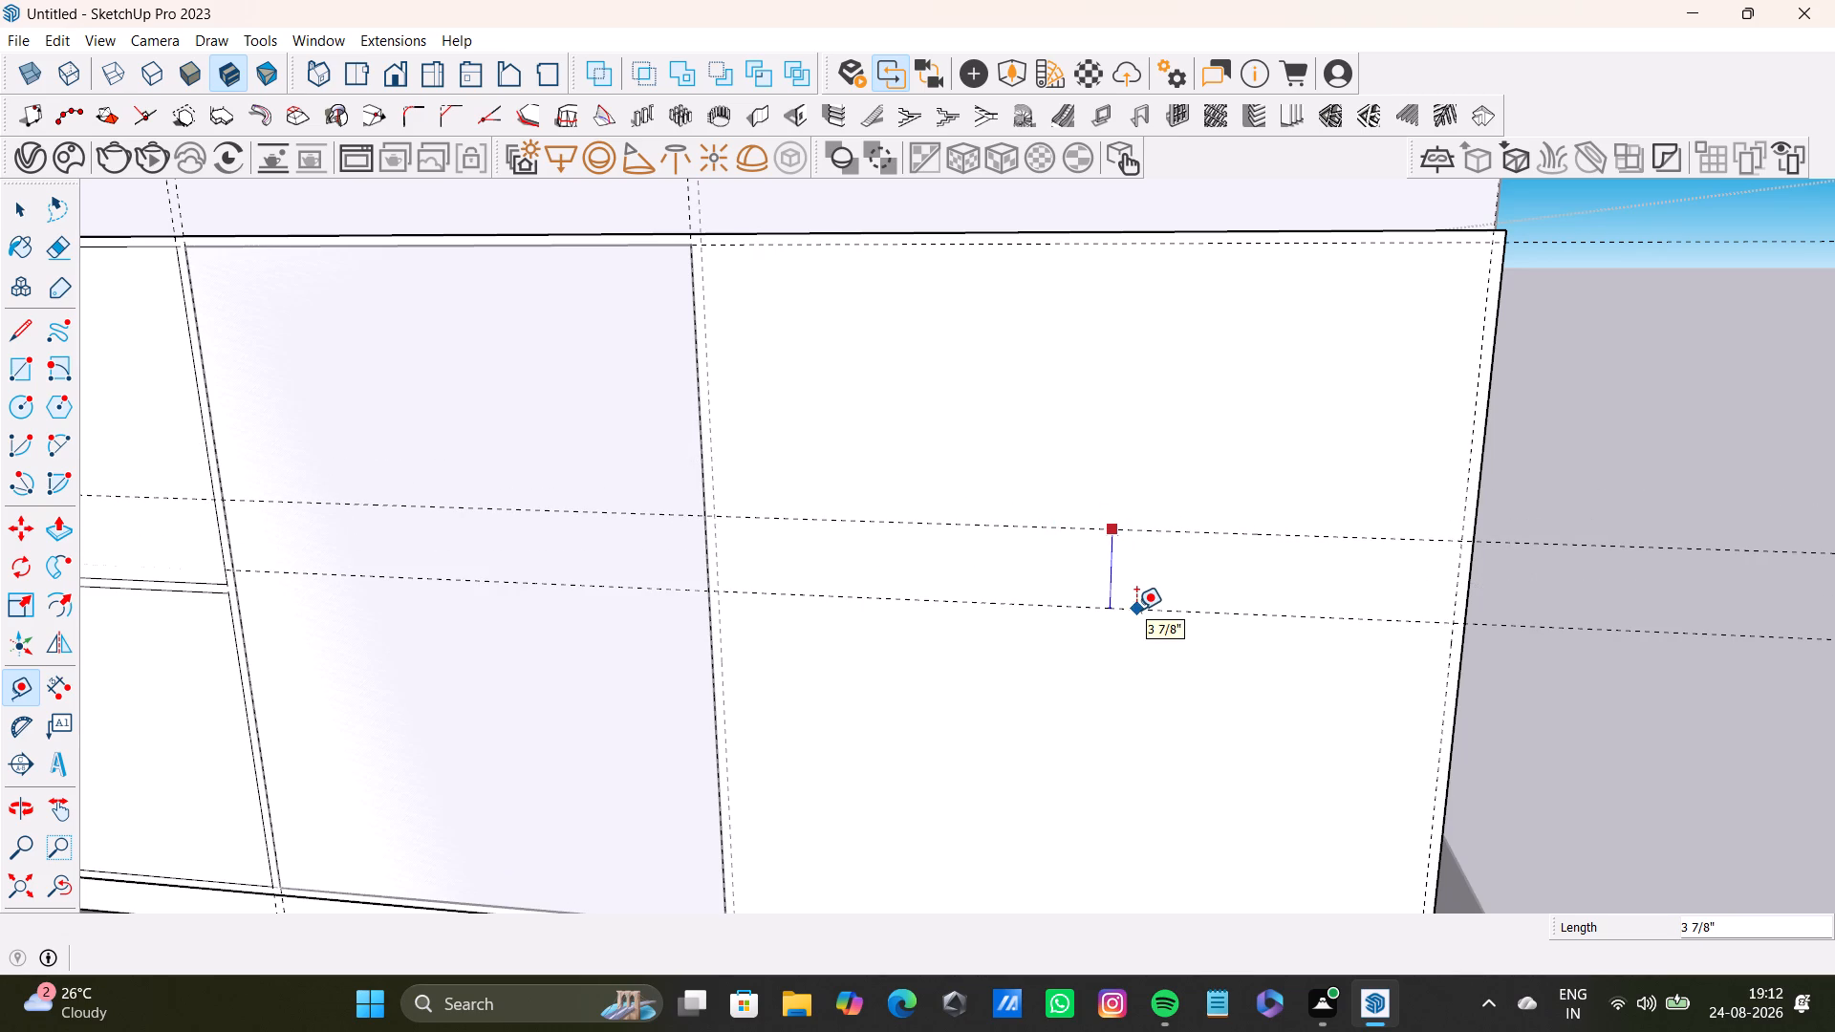
pyautogui.write('0.5')
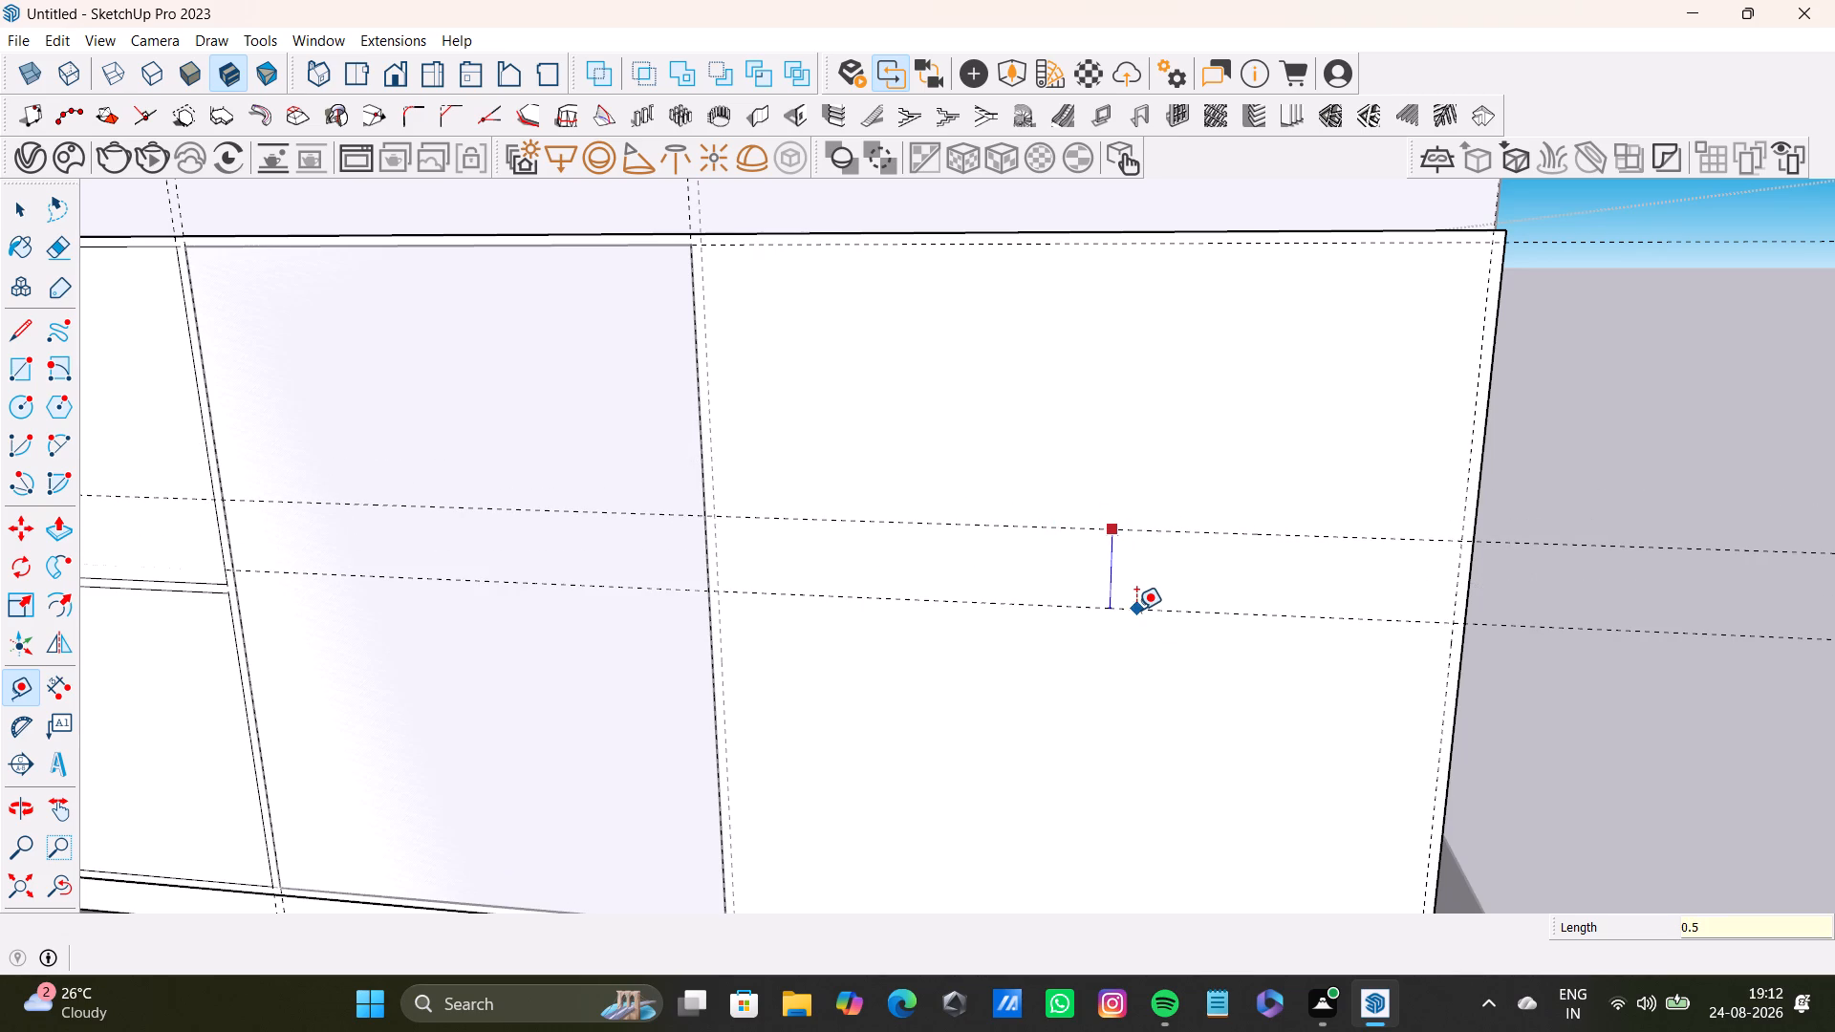
pyautogui.hotkey('shift', '"')
pyautogui.press('Return')
# Draw the end column's upper panel rectangle, about 2' 11 1/4" by 1' 1 1/16", from the top guide to the upper middle guide.
pyautogui.scroll(-3, 989, 622)
pyautogui.keyDown('shift'); pyautogui.moveTo(1020, 653); pyautogui.dragTo(1039, 586, button='middle'); pyautogui.keyUp('shift')
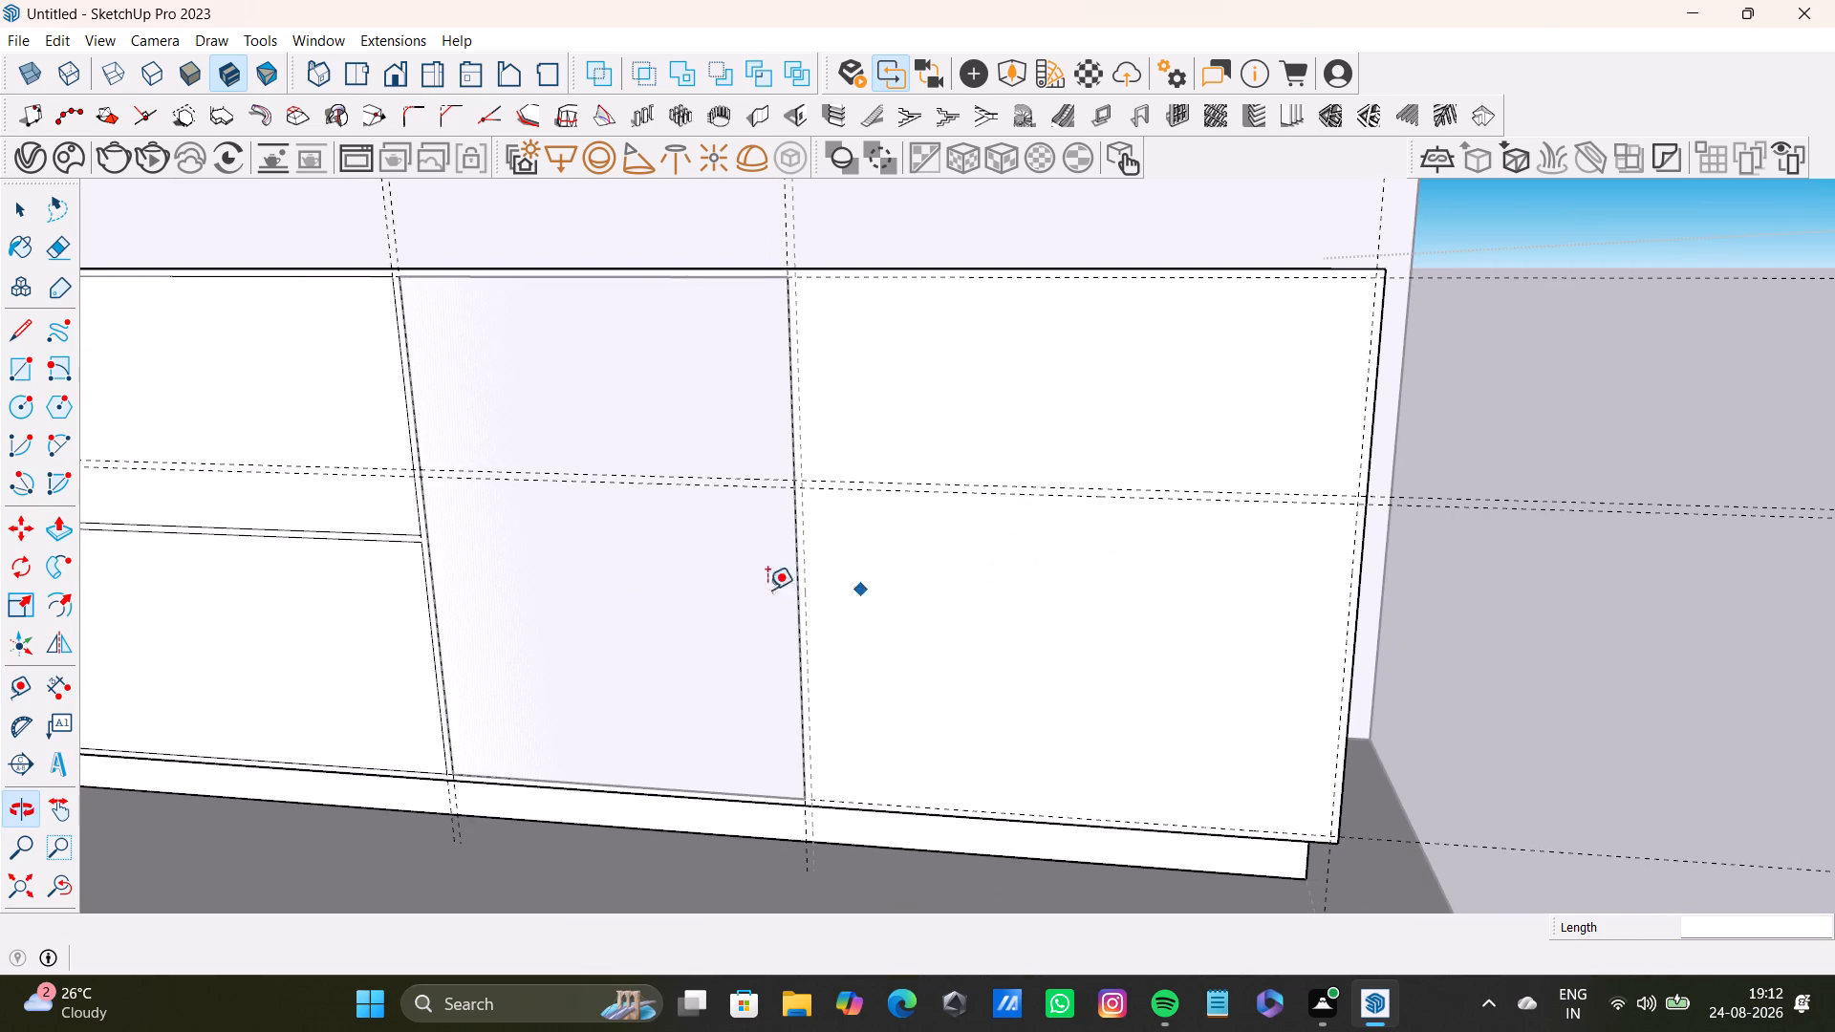
pyautogui.click(26, 367)
pyautogui.scroll(9, 866, 362)
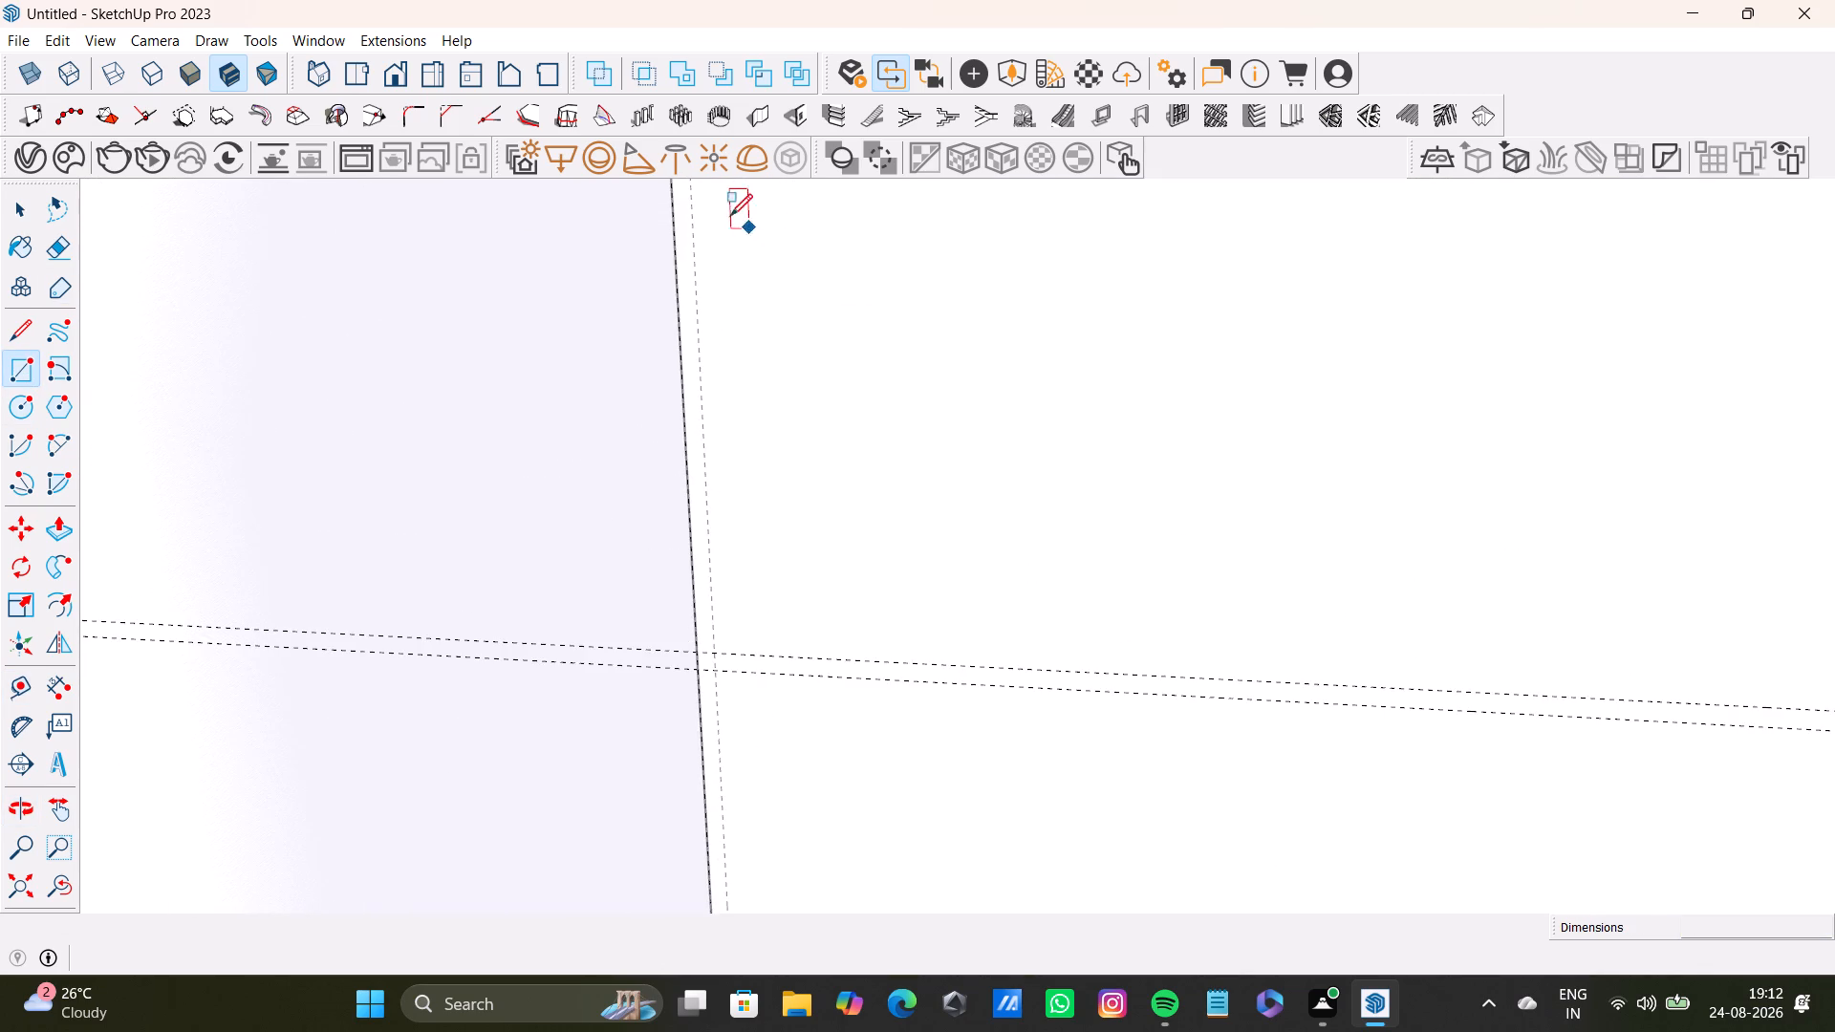
pyautogui.moveTo(854, 307); pyautogui.dragTo(766, 592, button='middle')
pyautogui.click(603, 443)
pyautogui.scroll(-2, 1368, 673)
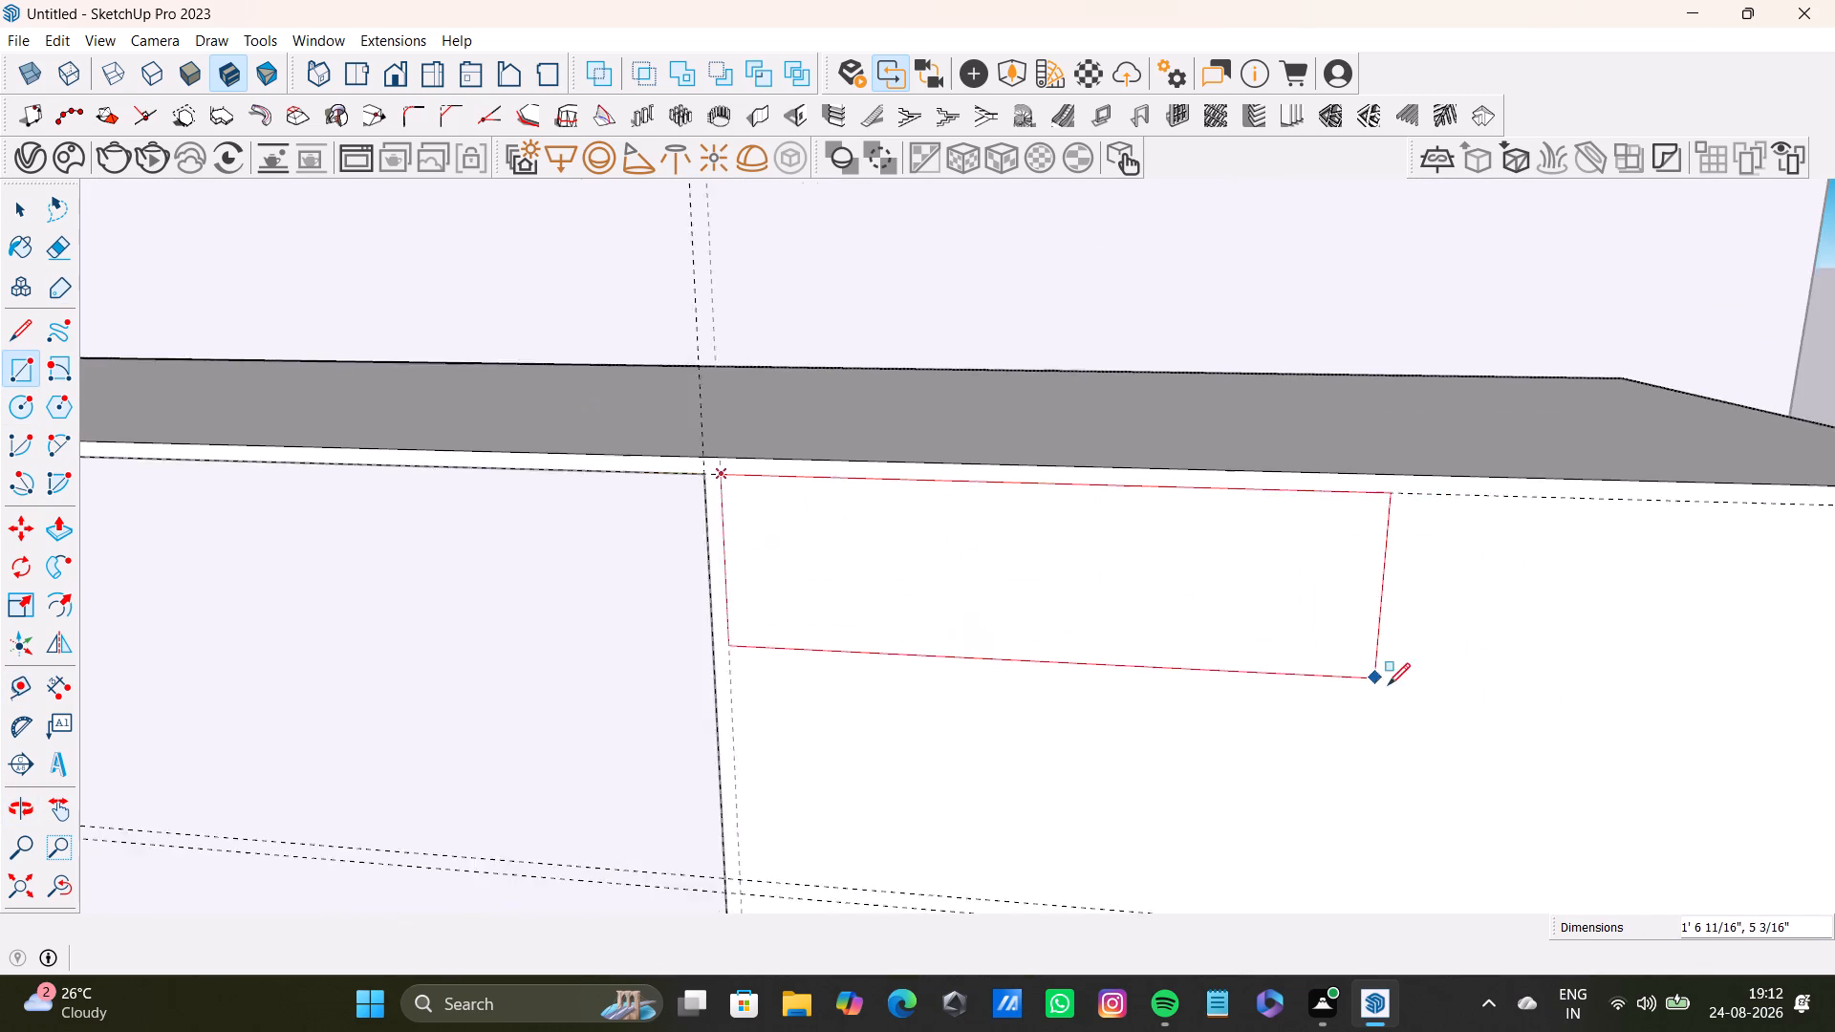
pyautogui.scroll(-4, 1388, 685)
pyautogui.keyDown('shift'); pyautogui.moveTo(1647, 780); pyautogui.dragTo(1259, 557, button='middle'); pyautogui.keyUp('shift')
pyautogui.click(1448, 675)
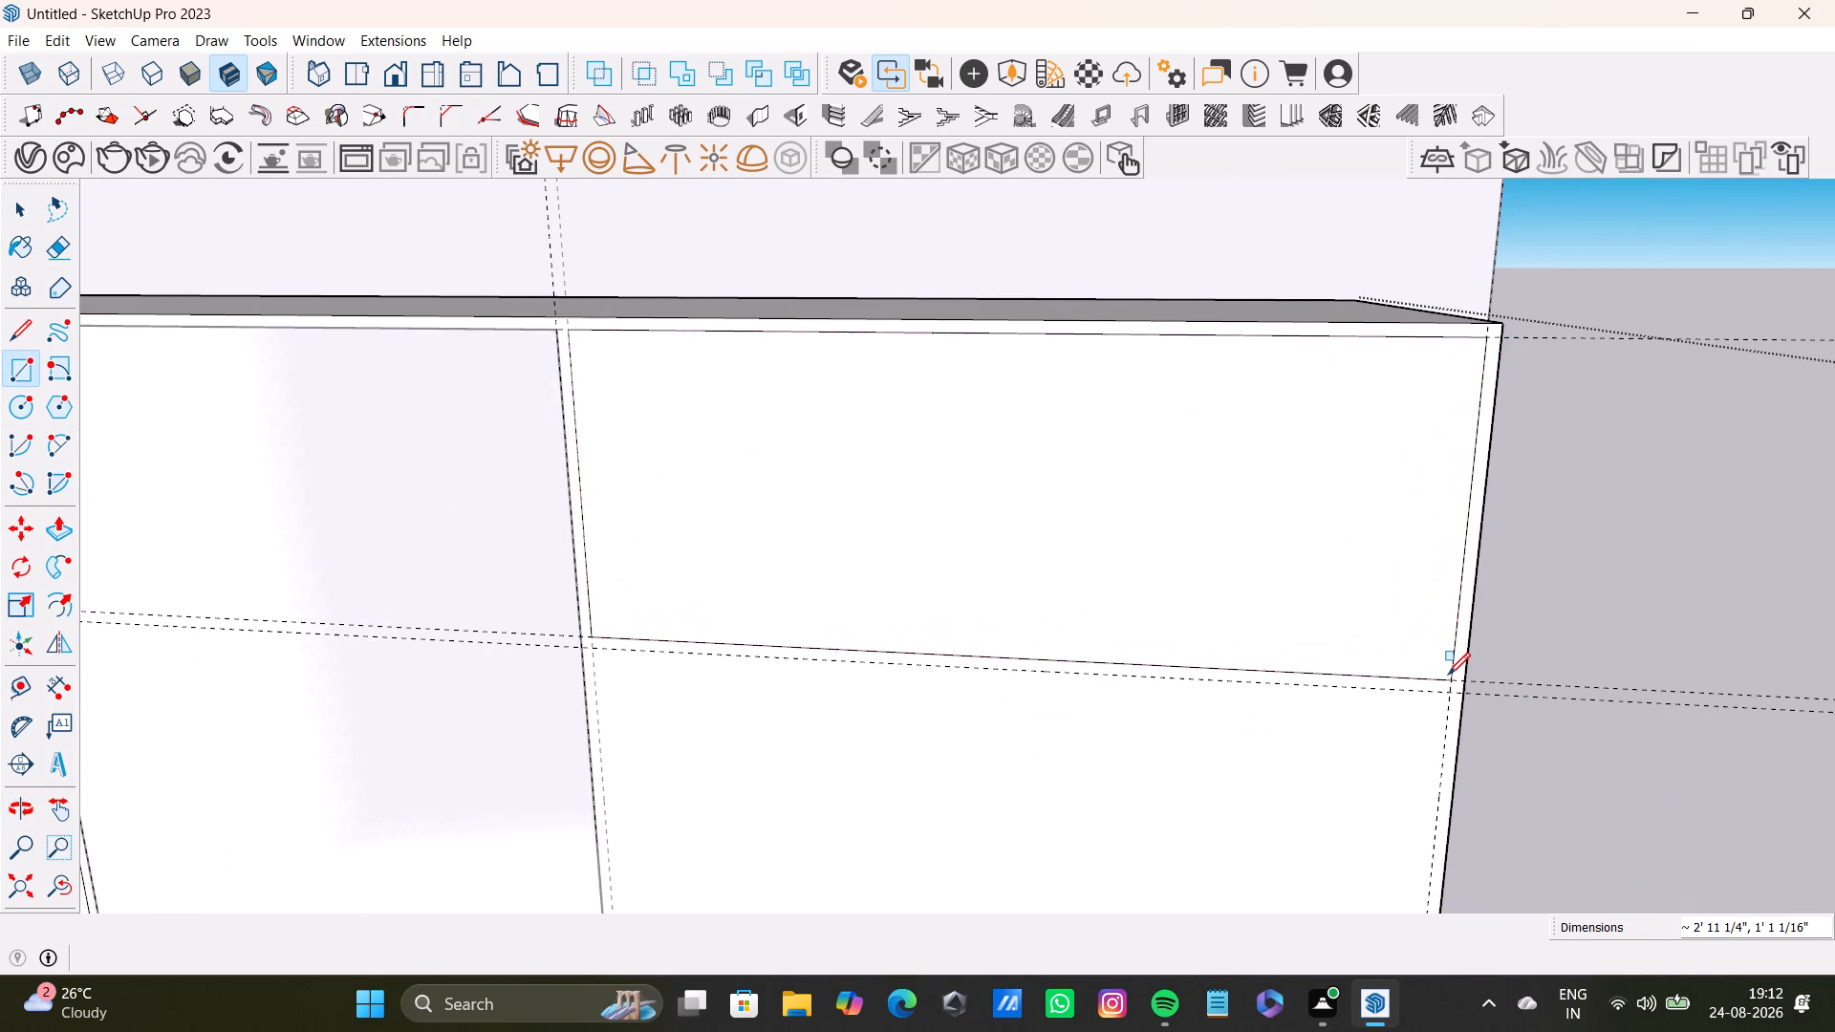
pyautogui.press('space')
# Draw the end column's lower panel rectangle, about 2' 11 1/4" by 1' 9 13/16", from the lower middle guide to the bottom guide.
pyautogui.scroll(-4, 1113, 622)
pyautogui.moveTo(1112, 641); pyautogui.dragTo(1123, 451, button='middle')
pyautogui.click(21, 374)
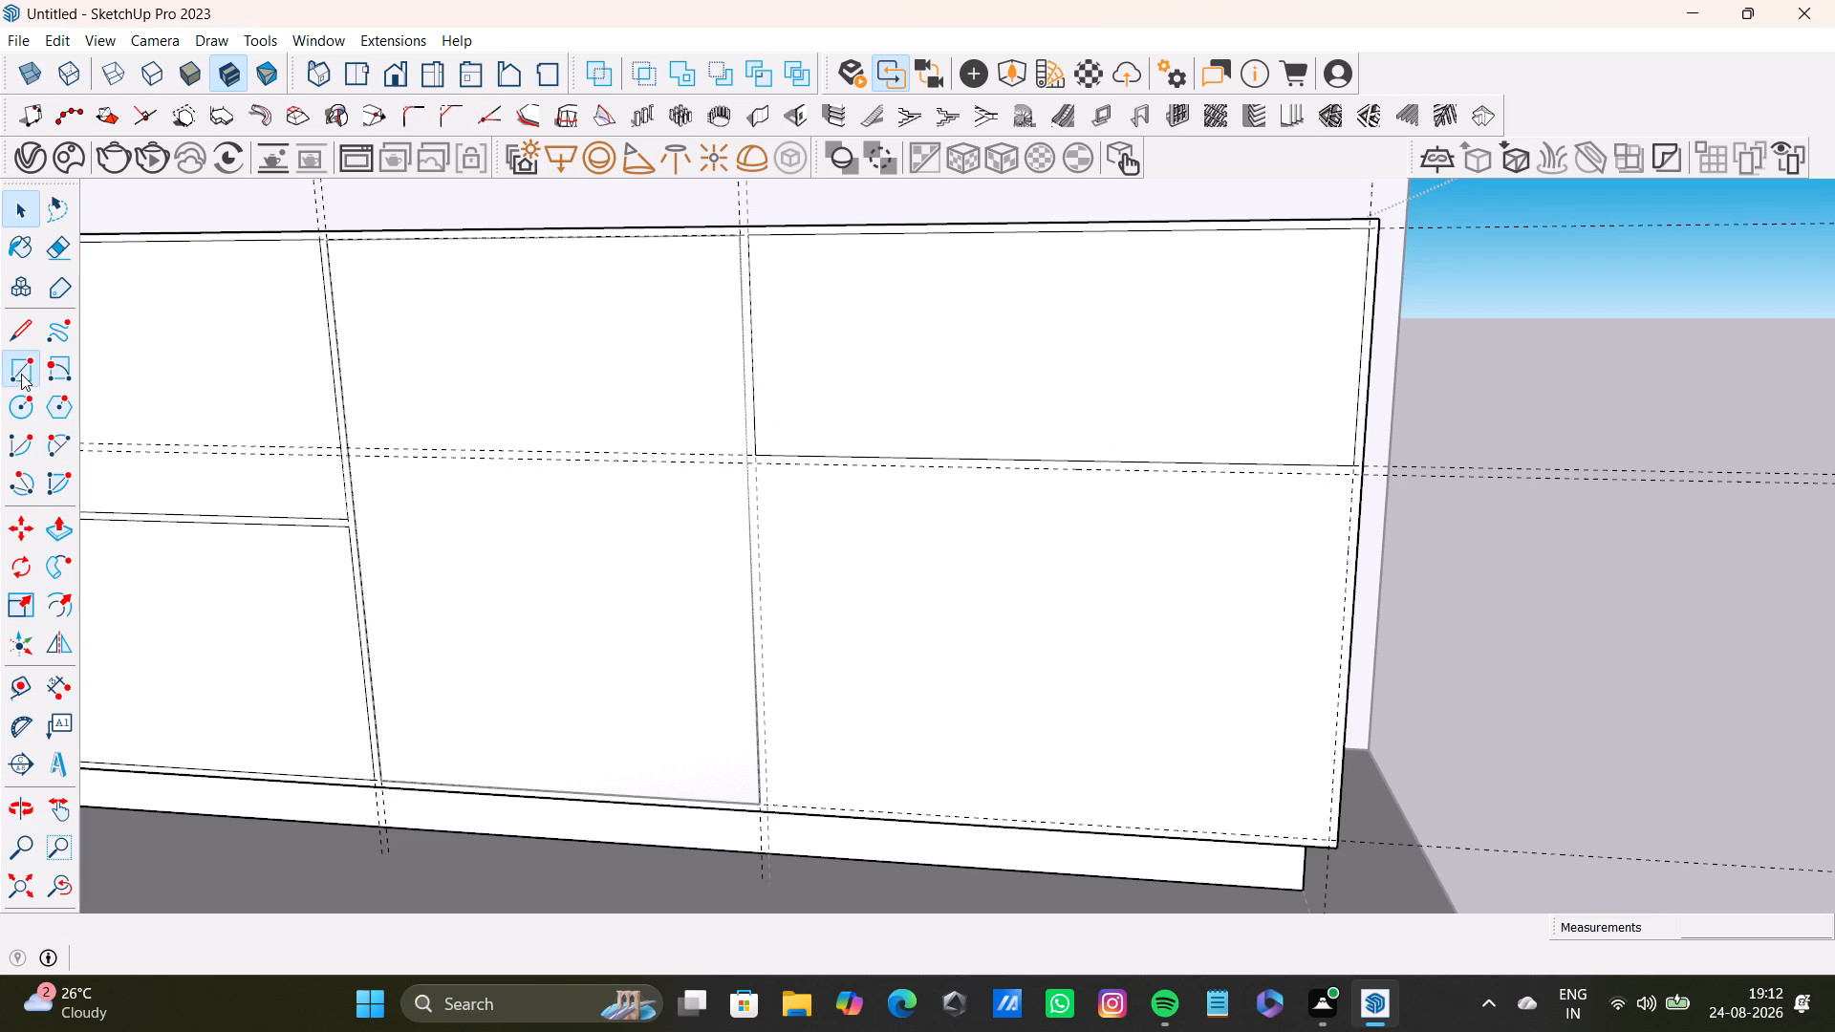
pyautogui.scroll(7, 814, 478)
pyautogui.click(714, 418)
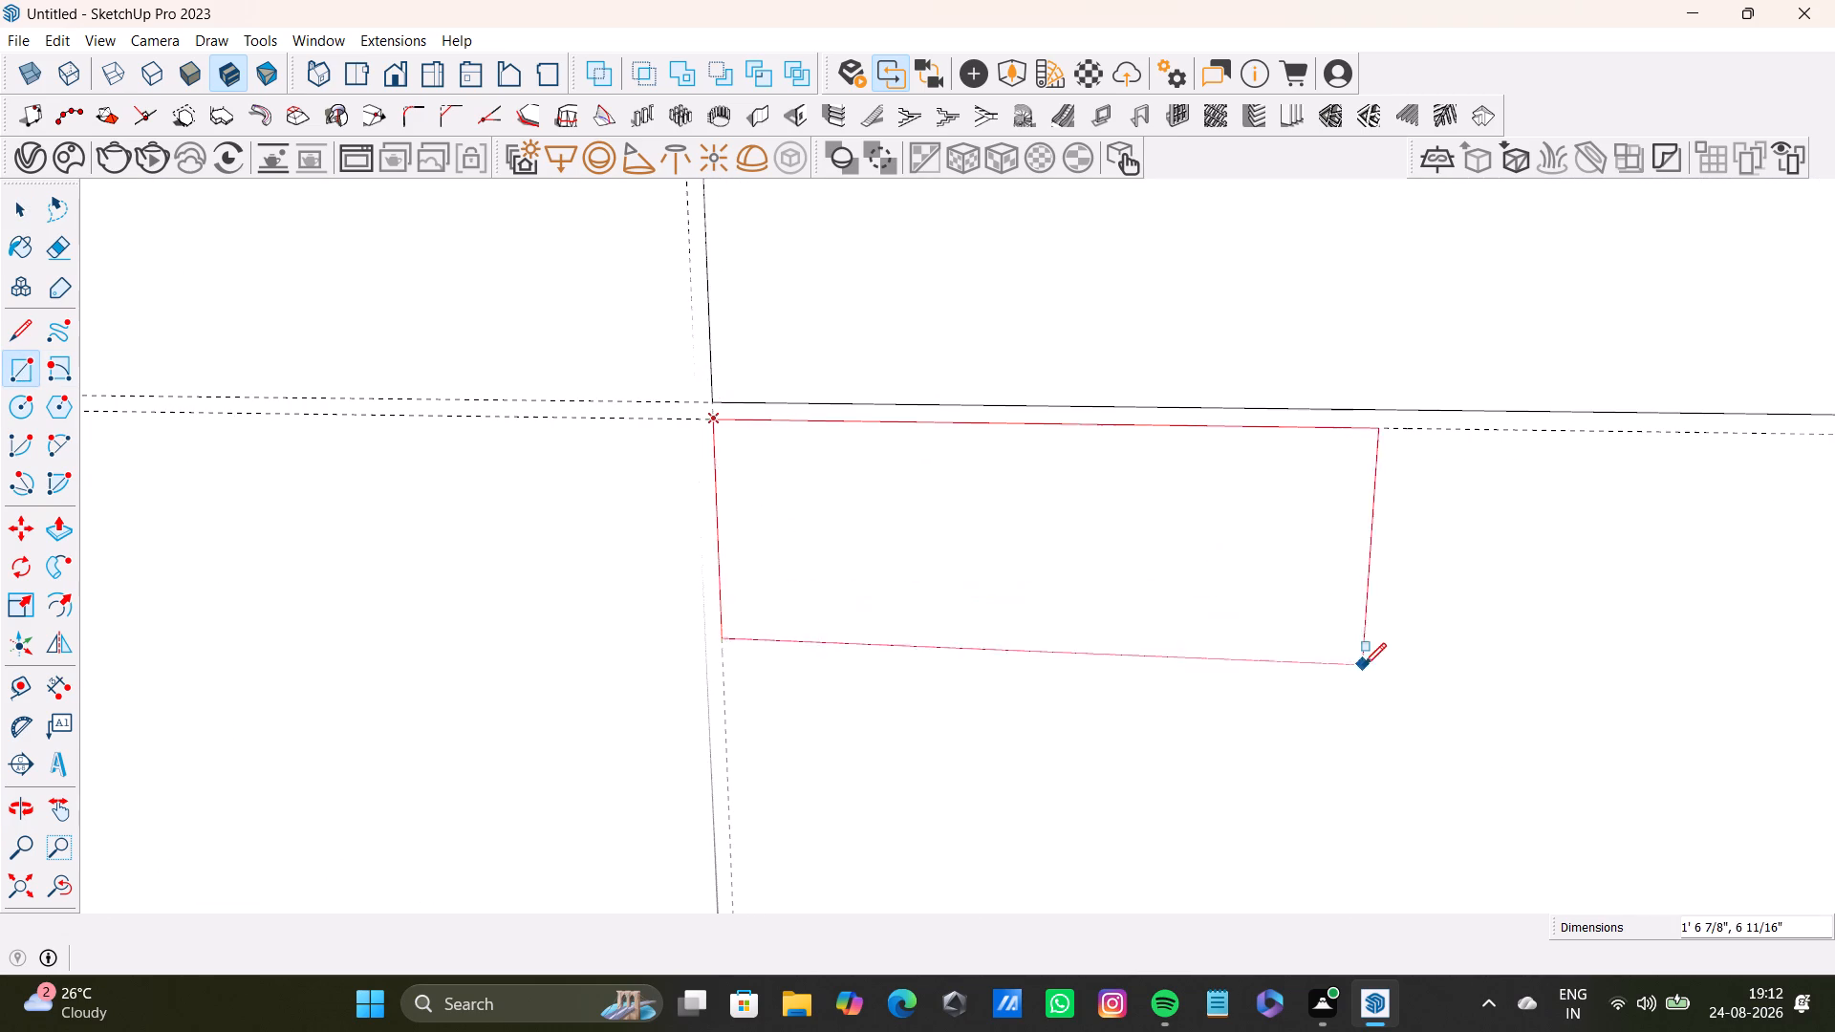
pyautogui.scroll(-8, 1377, 680)
pyautogui.keyDown('shift'); pyautogui.moveTo(1482, 741); pyautogui.dragTo(1260, 422, button='middle'); pyautogui.keyUp('shift')
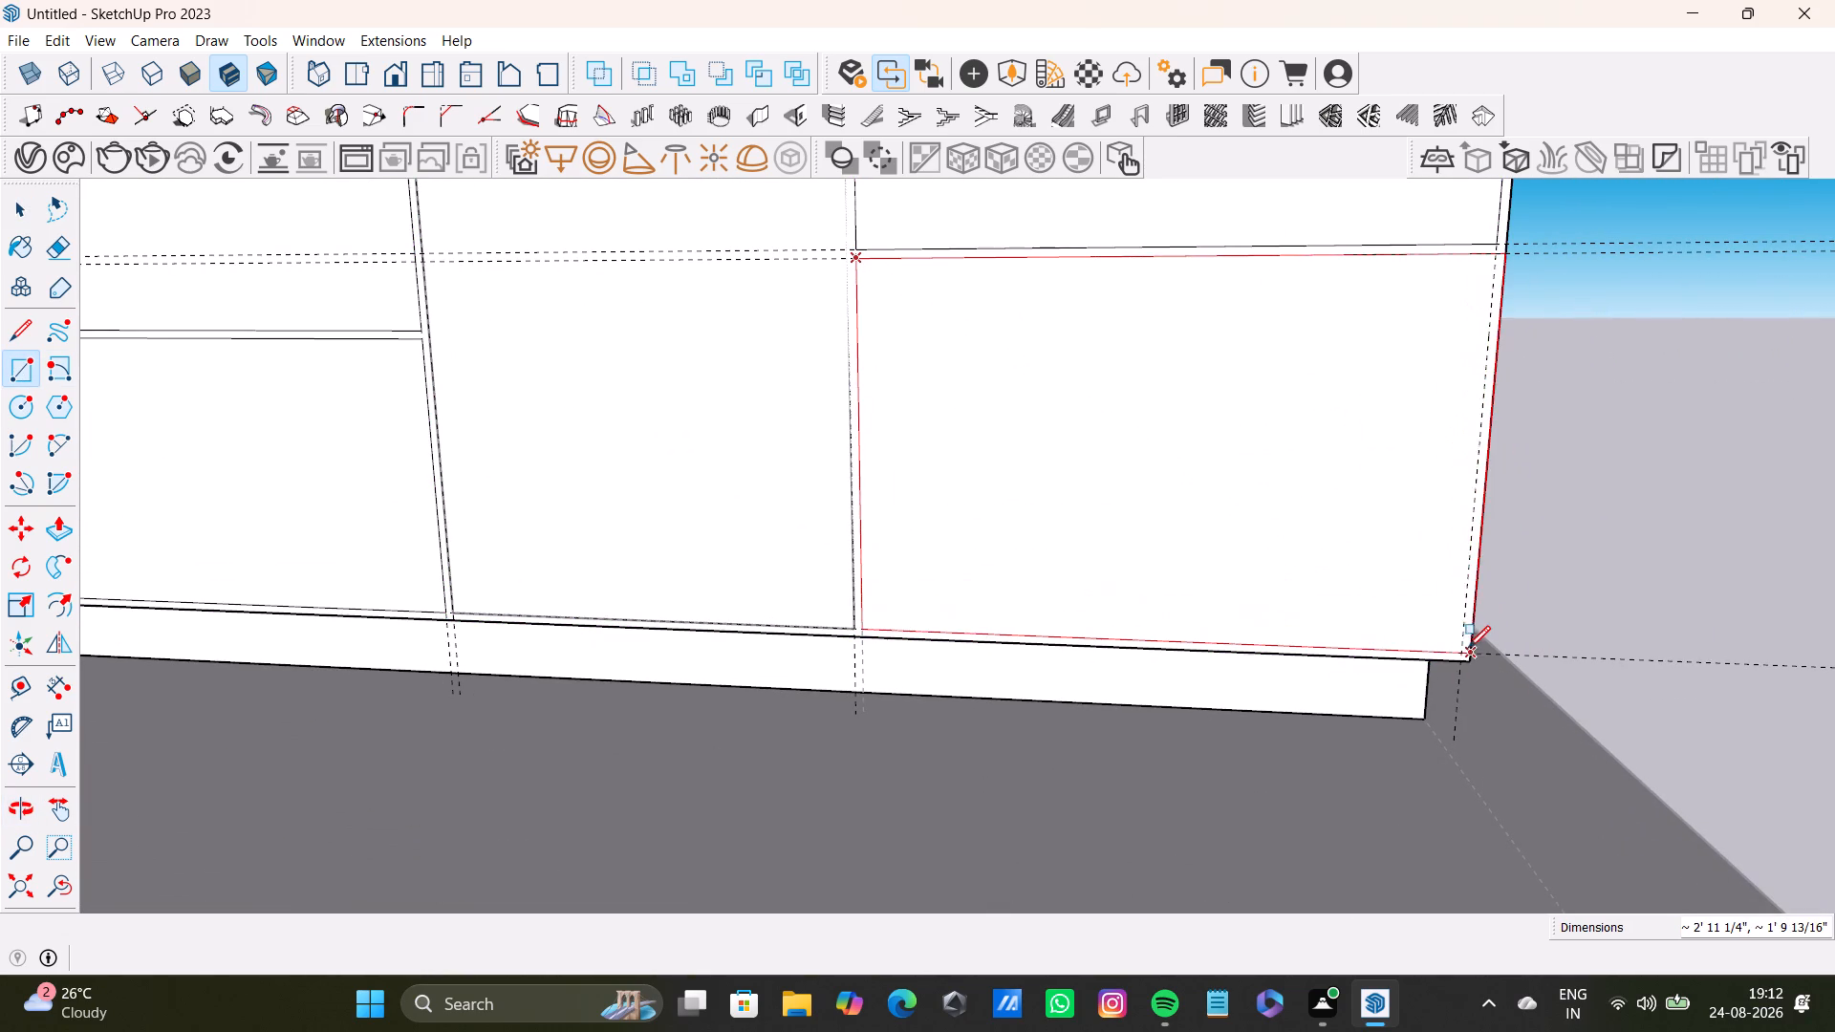
pyautogui.click(1458, 649)
pyautogui.press('space')
pyautogui.scroll(-6, 840, 411)
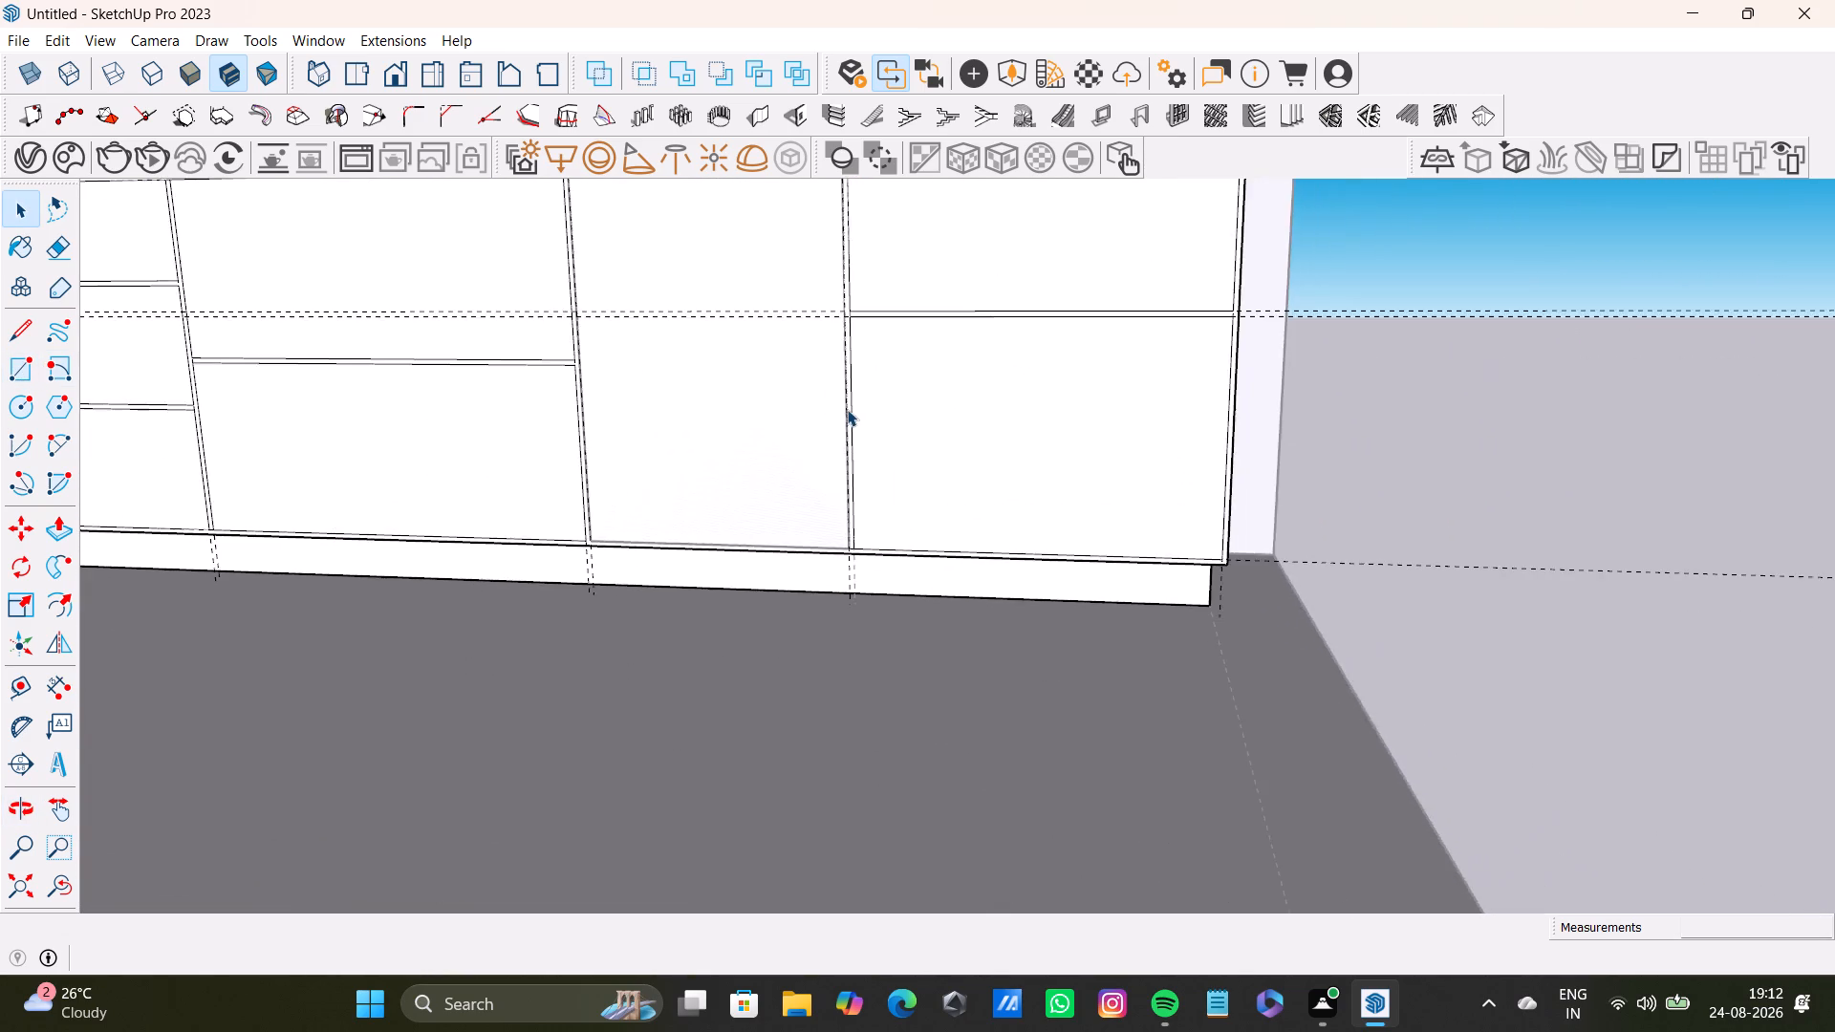
pyautogui.scroll(-3, 847, 409)
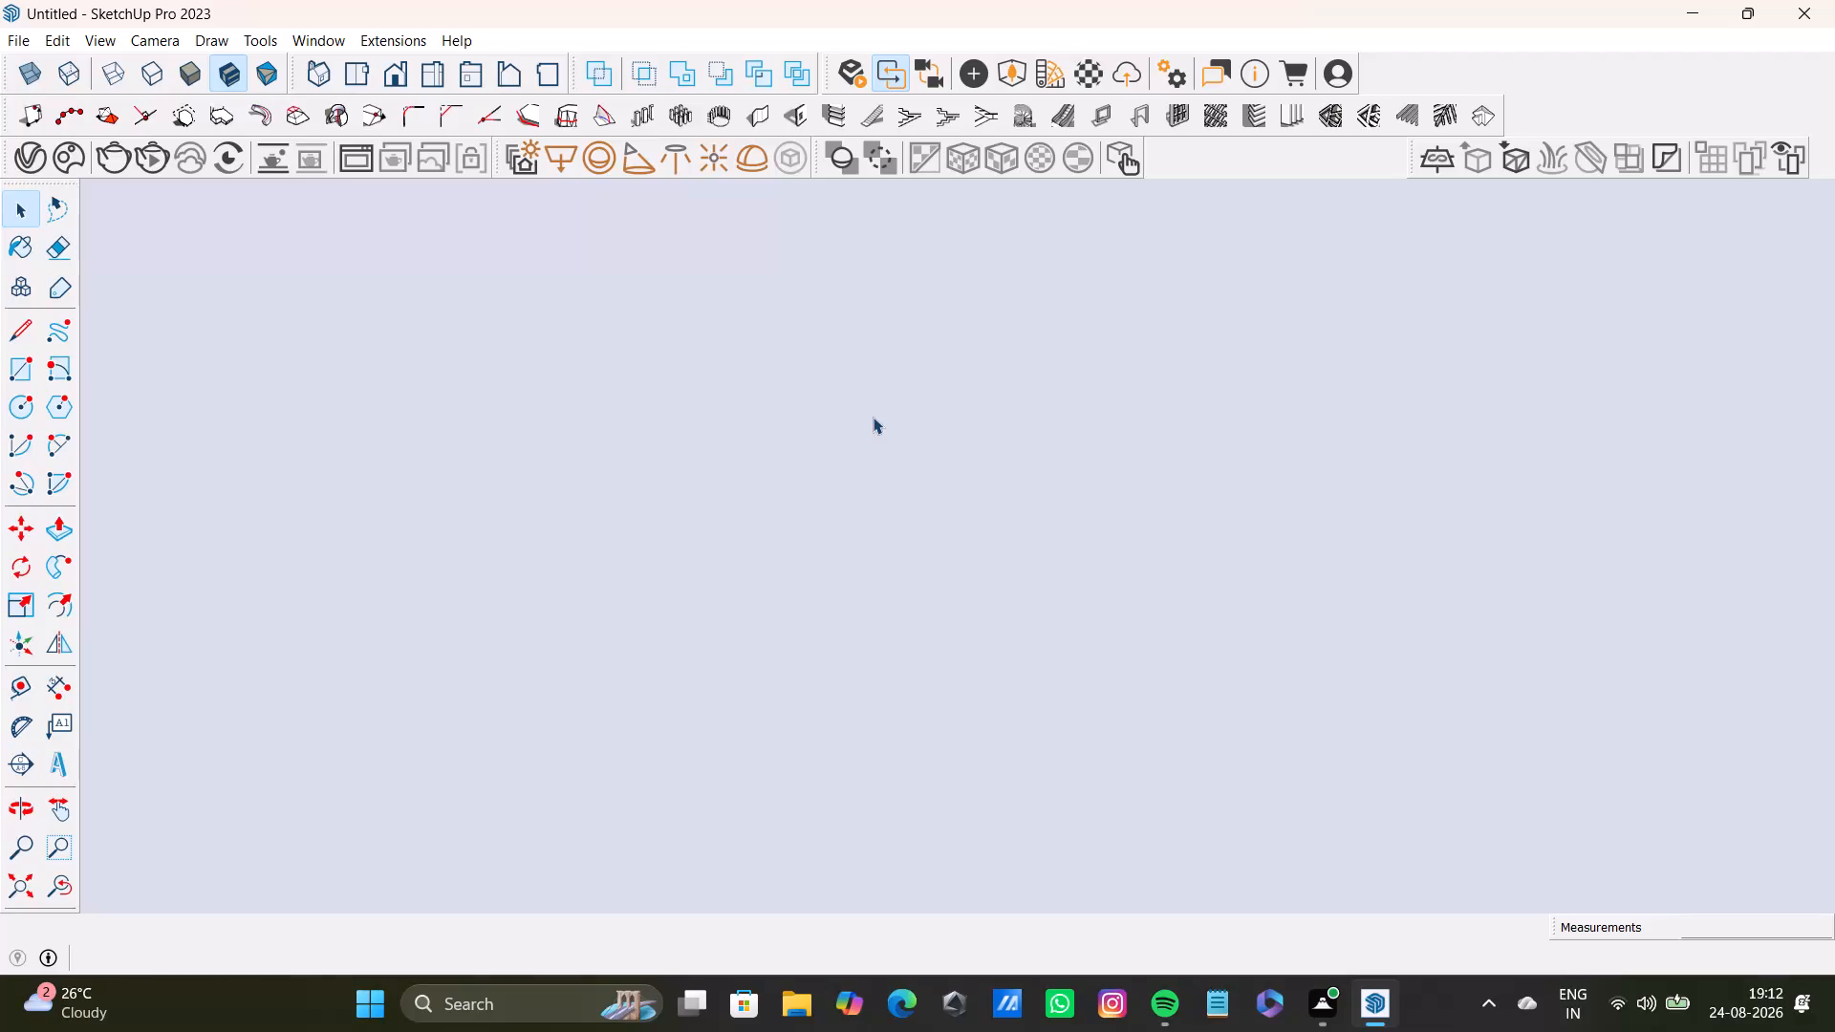
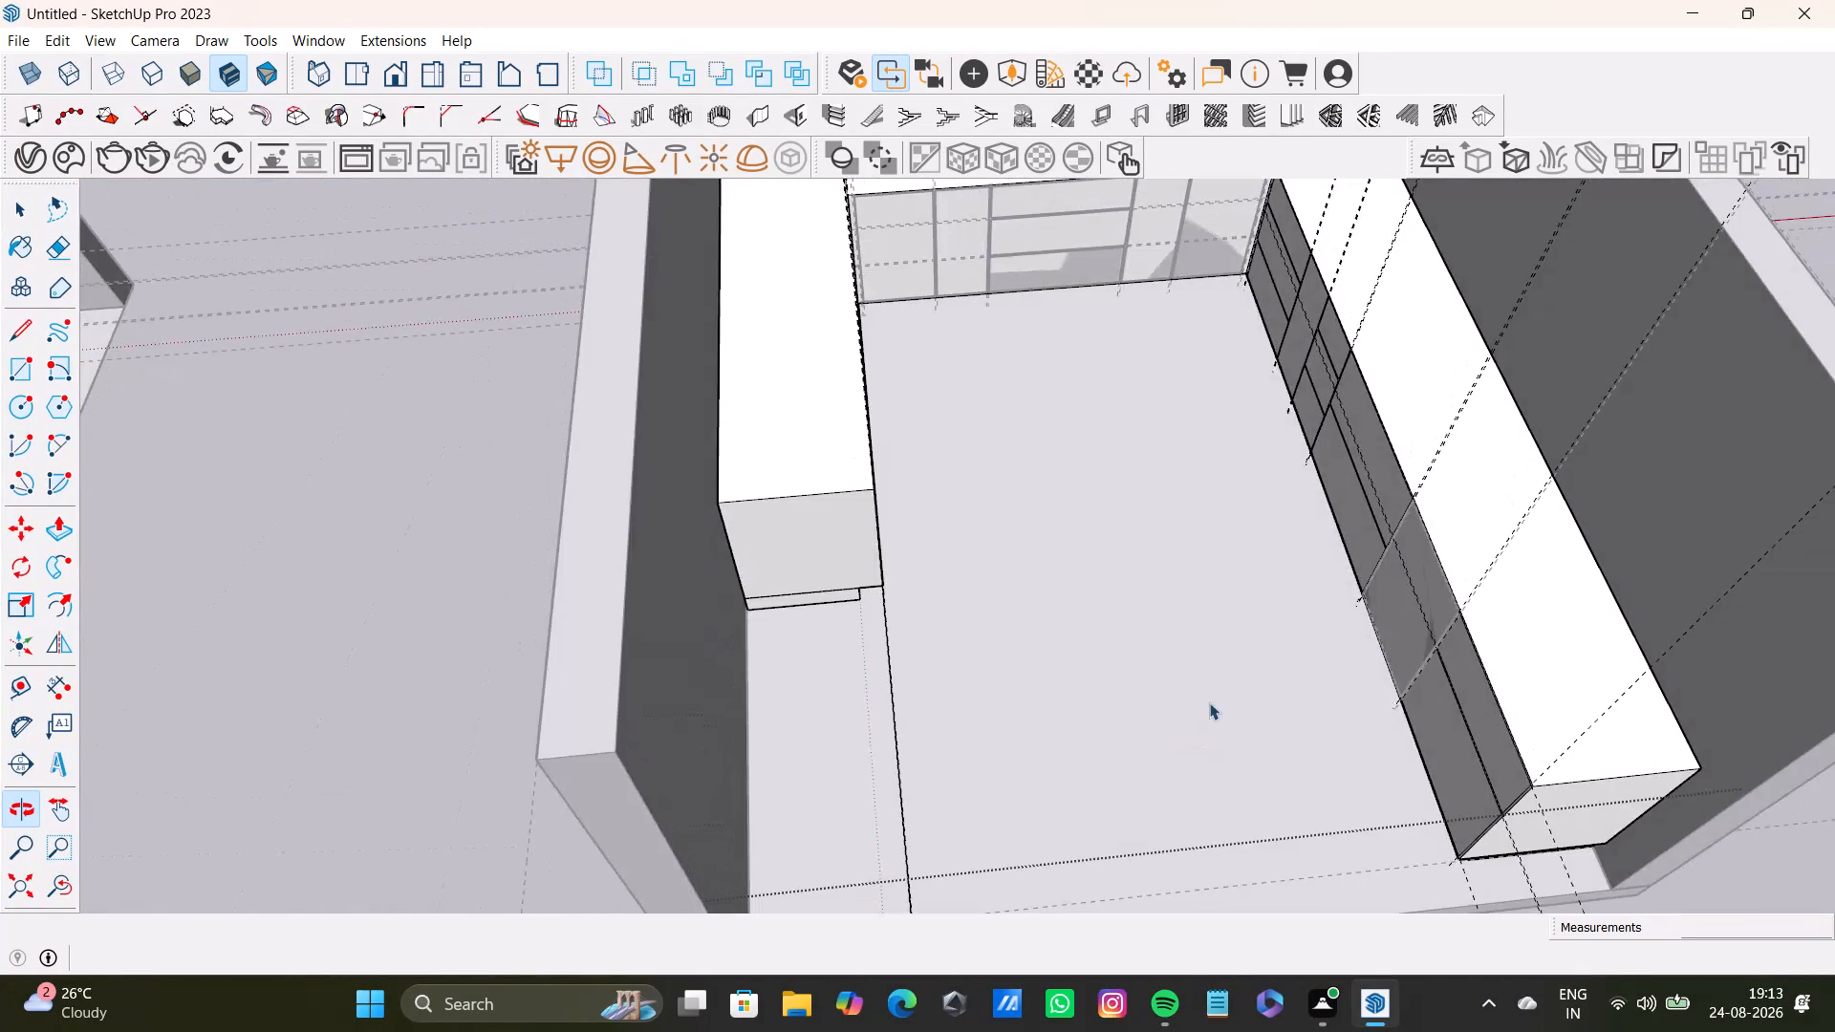
# Examine the panel and guide layout on all three inner faces of the U-shaped counter.
pyautogui.press('space')
pyautogui.scroll(-9, 1206, 664)
pyautogui.click(1571, 567)
pyautogui.scroll(8, 1241, 595)
pyautogui.moveTo(1272, 594); pyautogui.dragTo(1343, 557, button='middle')
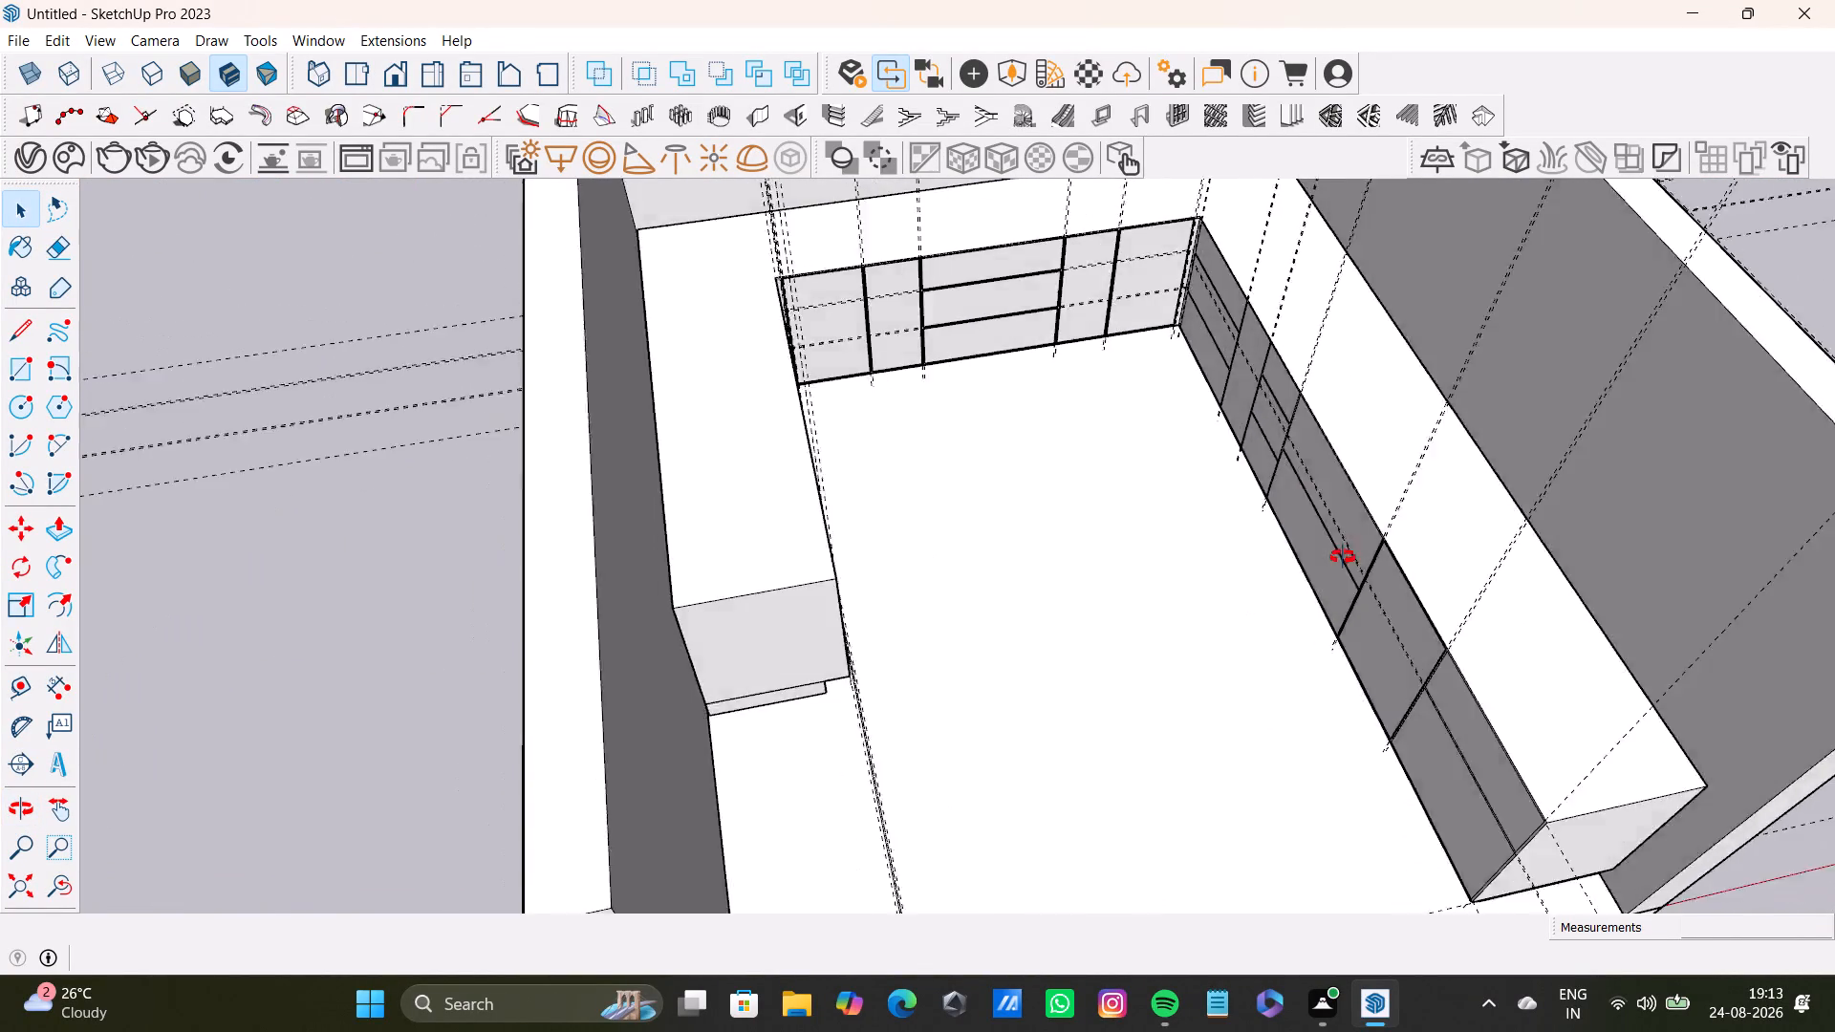
pyautogui.moveTo(1343, 557); pyautogui.dragTo(1488, 479, button='middle')
pyautogui.scroll(4, 1434, 419)
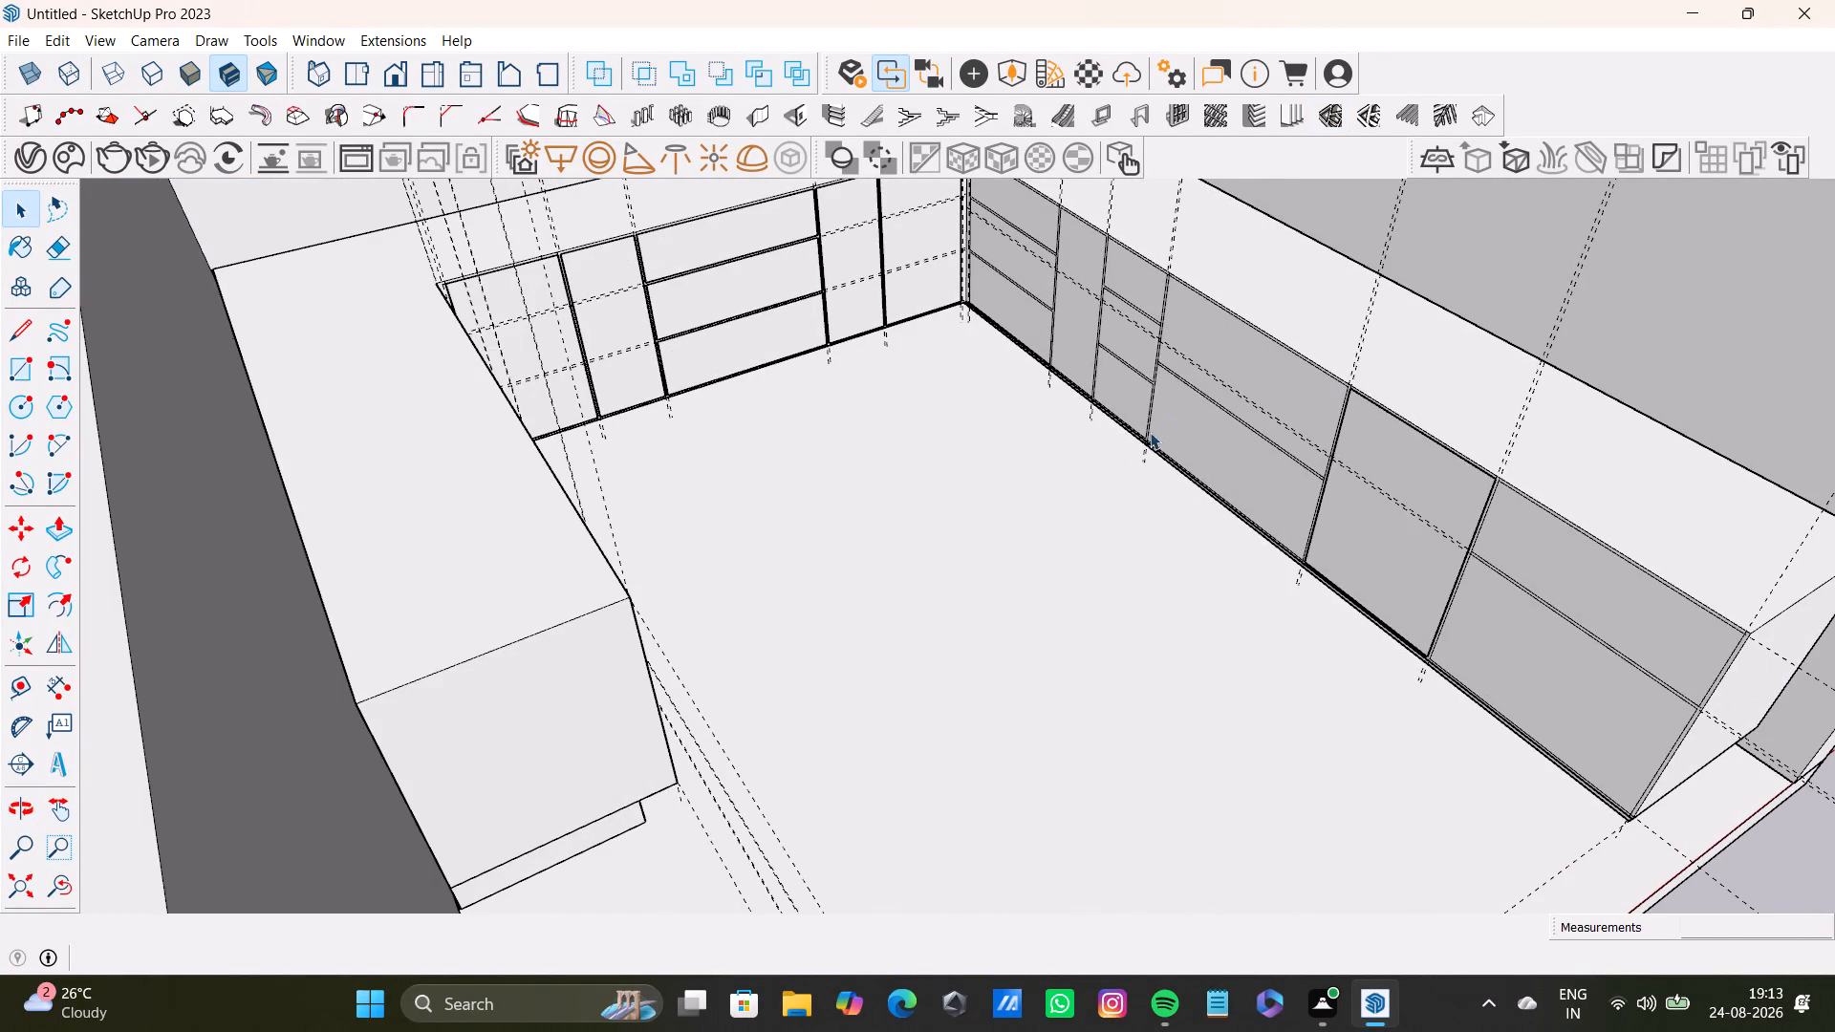
pyautogui.scroll(3, 1109, 474)
pyautogui.scroll(-7, 1172, 462)
pyautogui.keyDown('shift'); pyautogui.moveTo(1238, 468); pyautogui.dragTo(1486, 616, button='middle'); pyautogui.keyUp('shift')
pyautogui.moveTo(1469, 642); pyautogui.dragTo(1002, 783, button='middle')
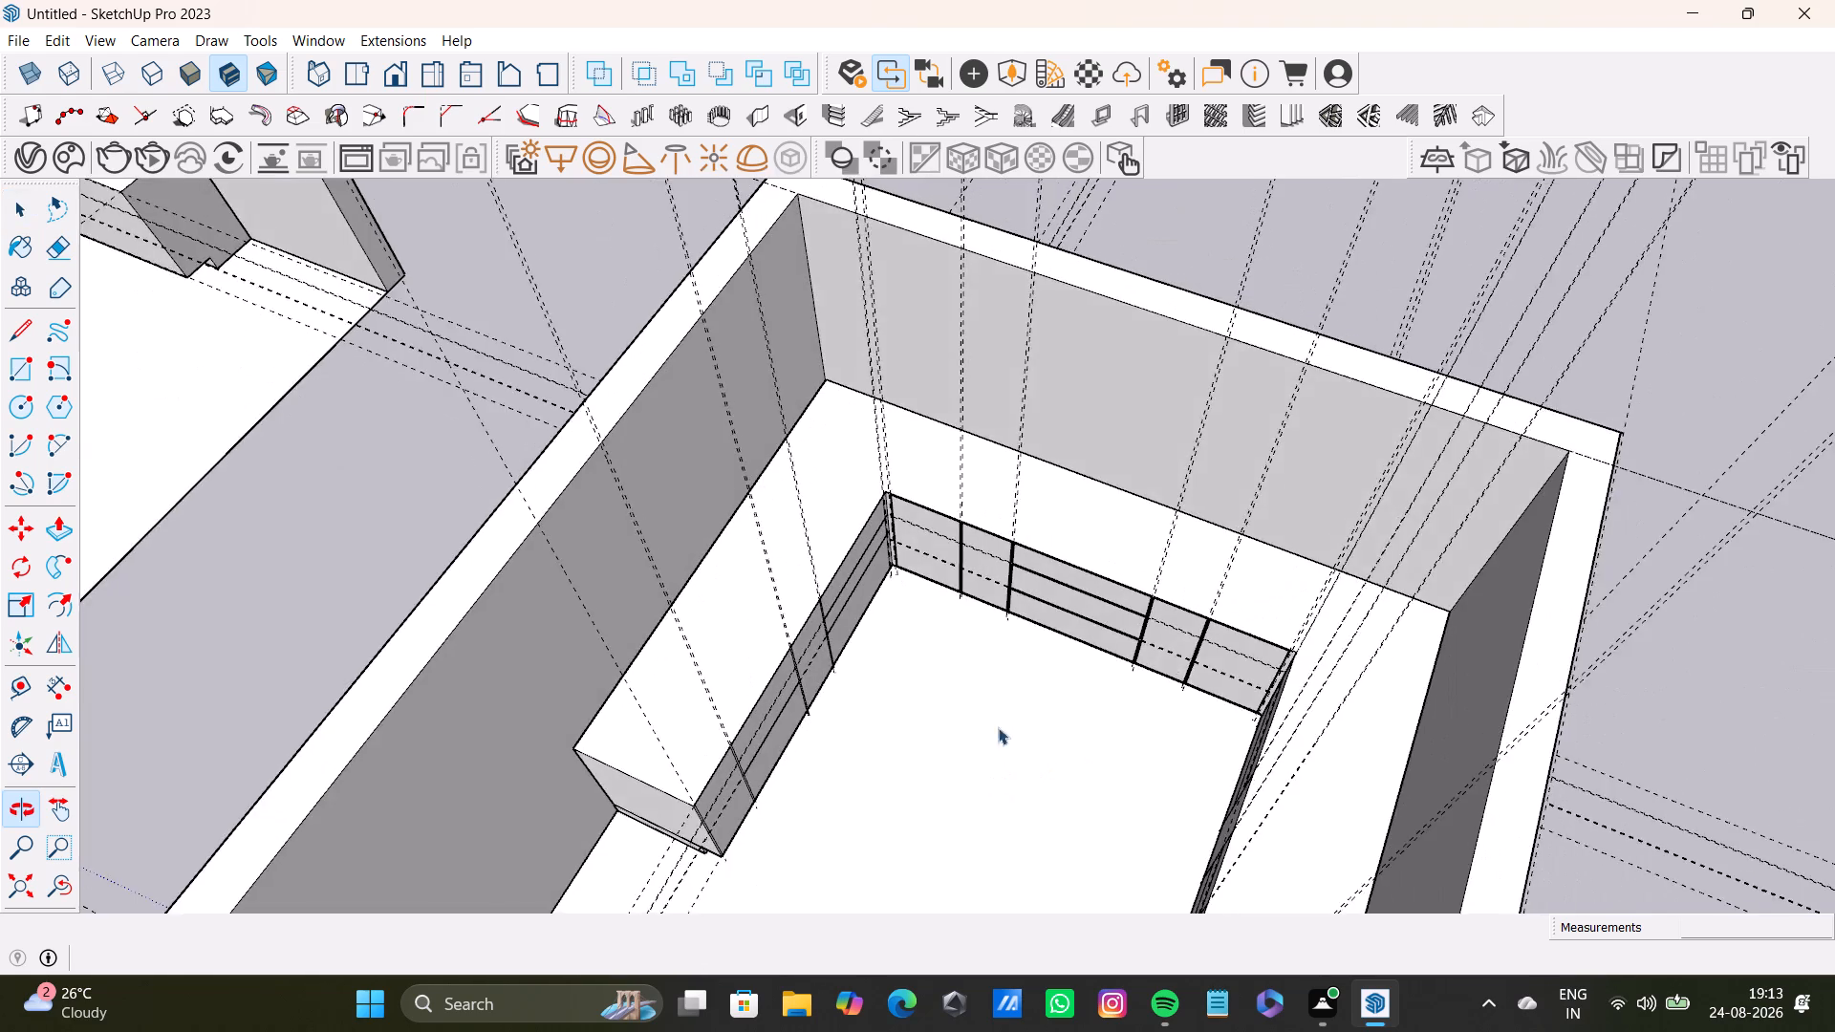
pyautogui.scroll(3, 1003, 692)
pyautogui.moveTo(1017, 638); pyautogui.dragTo(1156, 817, button='middle')
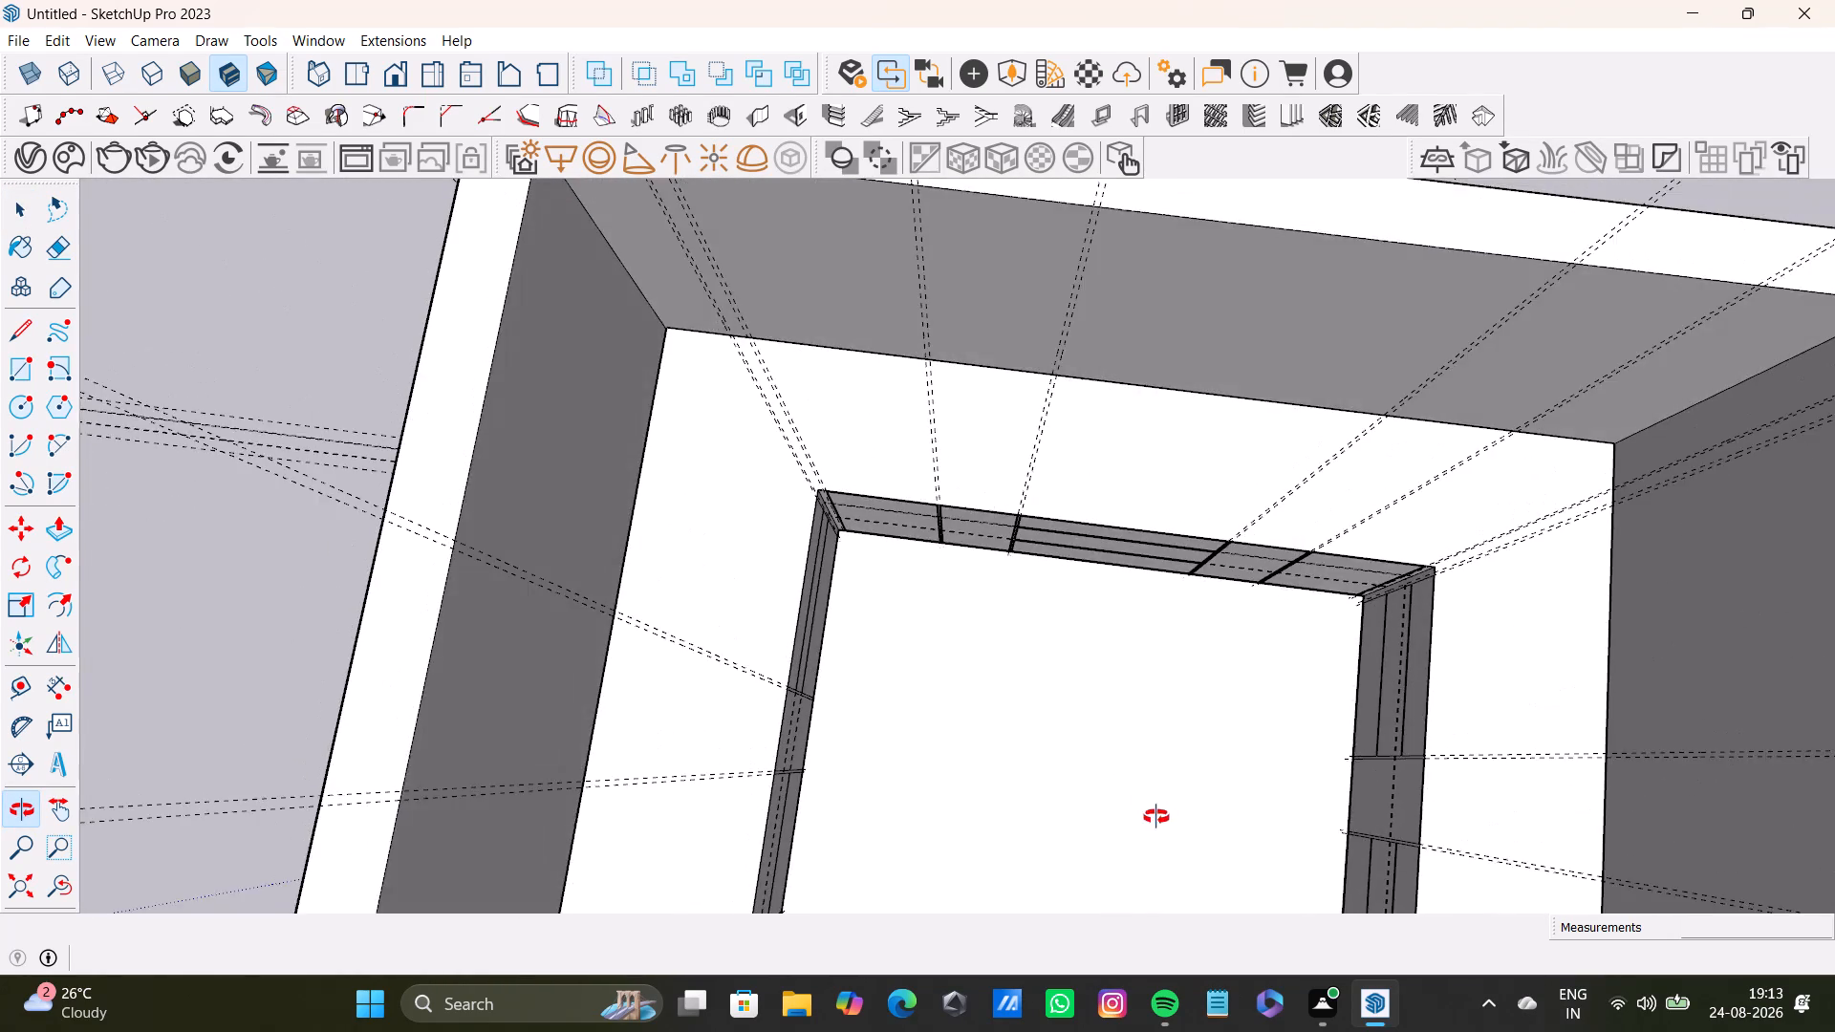
pyautogui.moveTo(1156, 817); pyautogui.dragTo(1189, 802, button='middle')
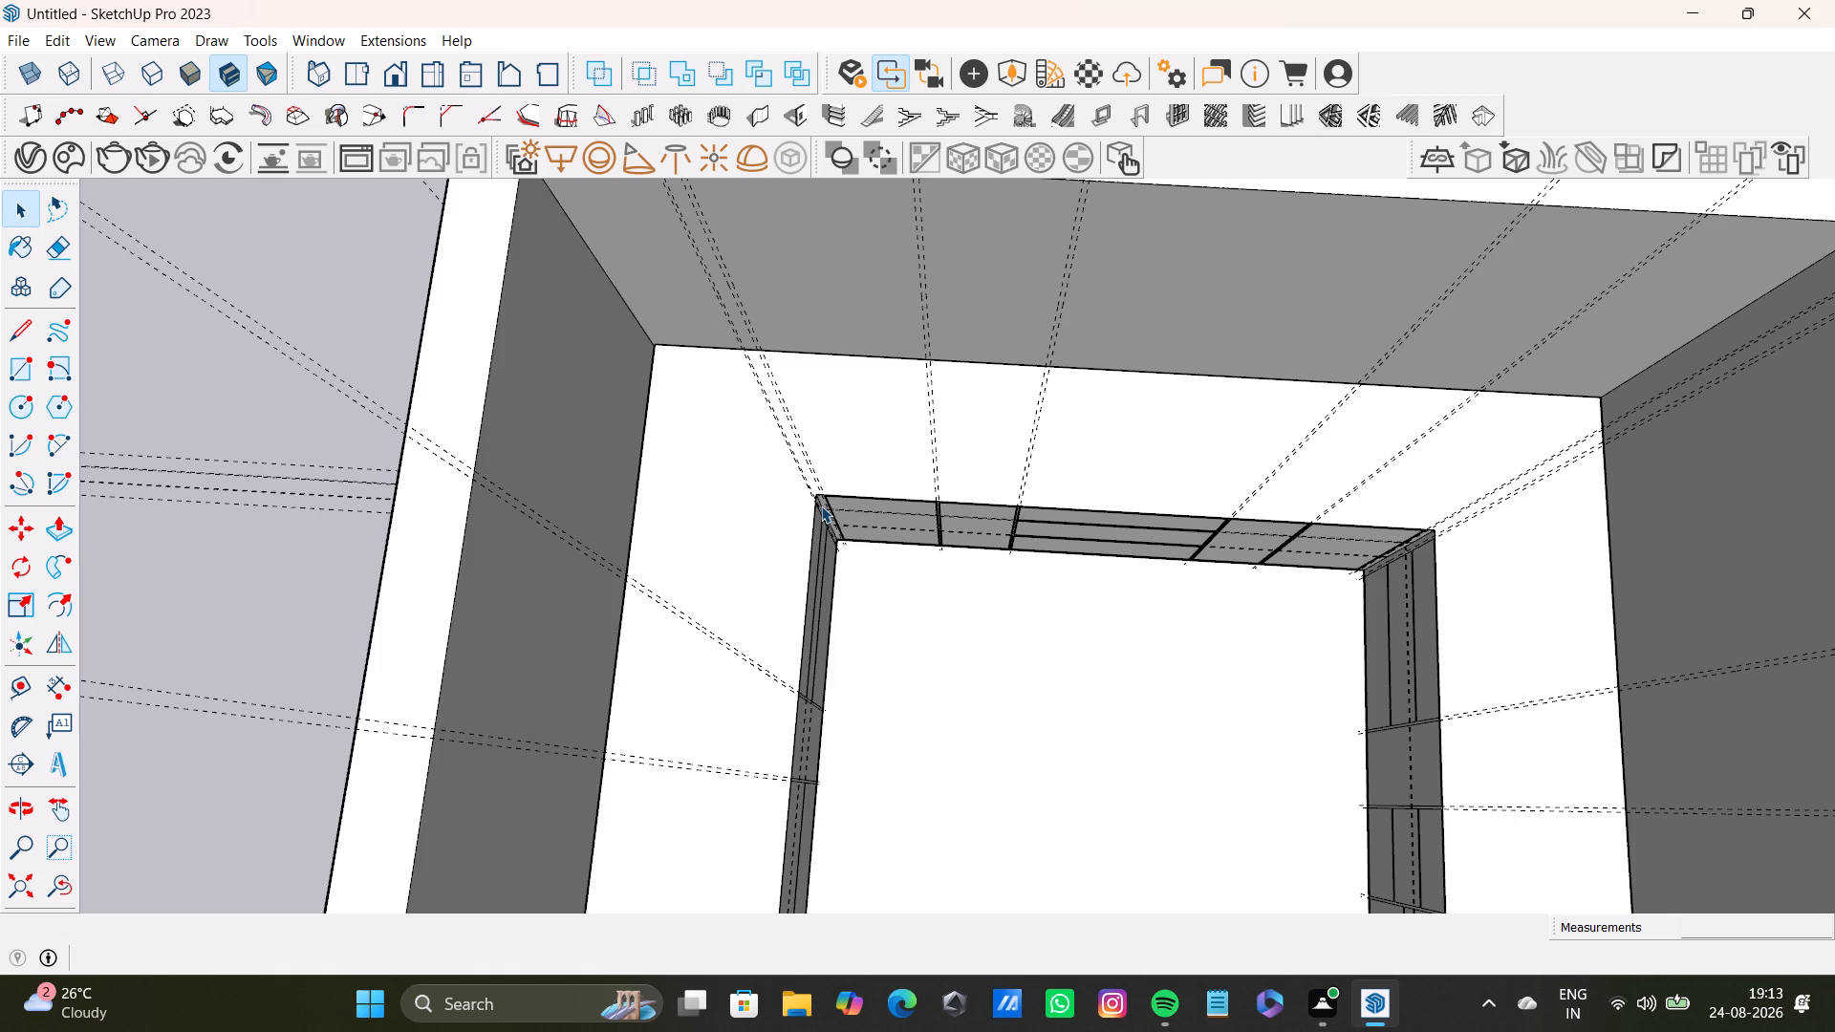
pyautogui.scroll(-3, 908, 727)
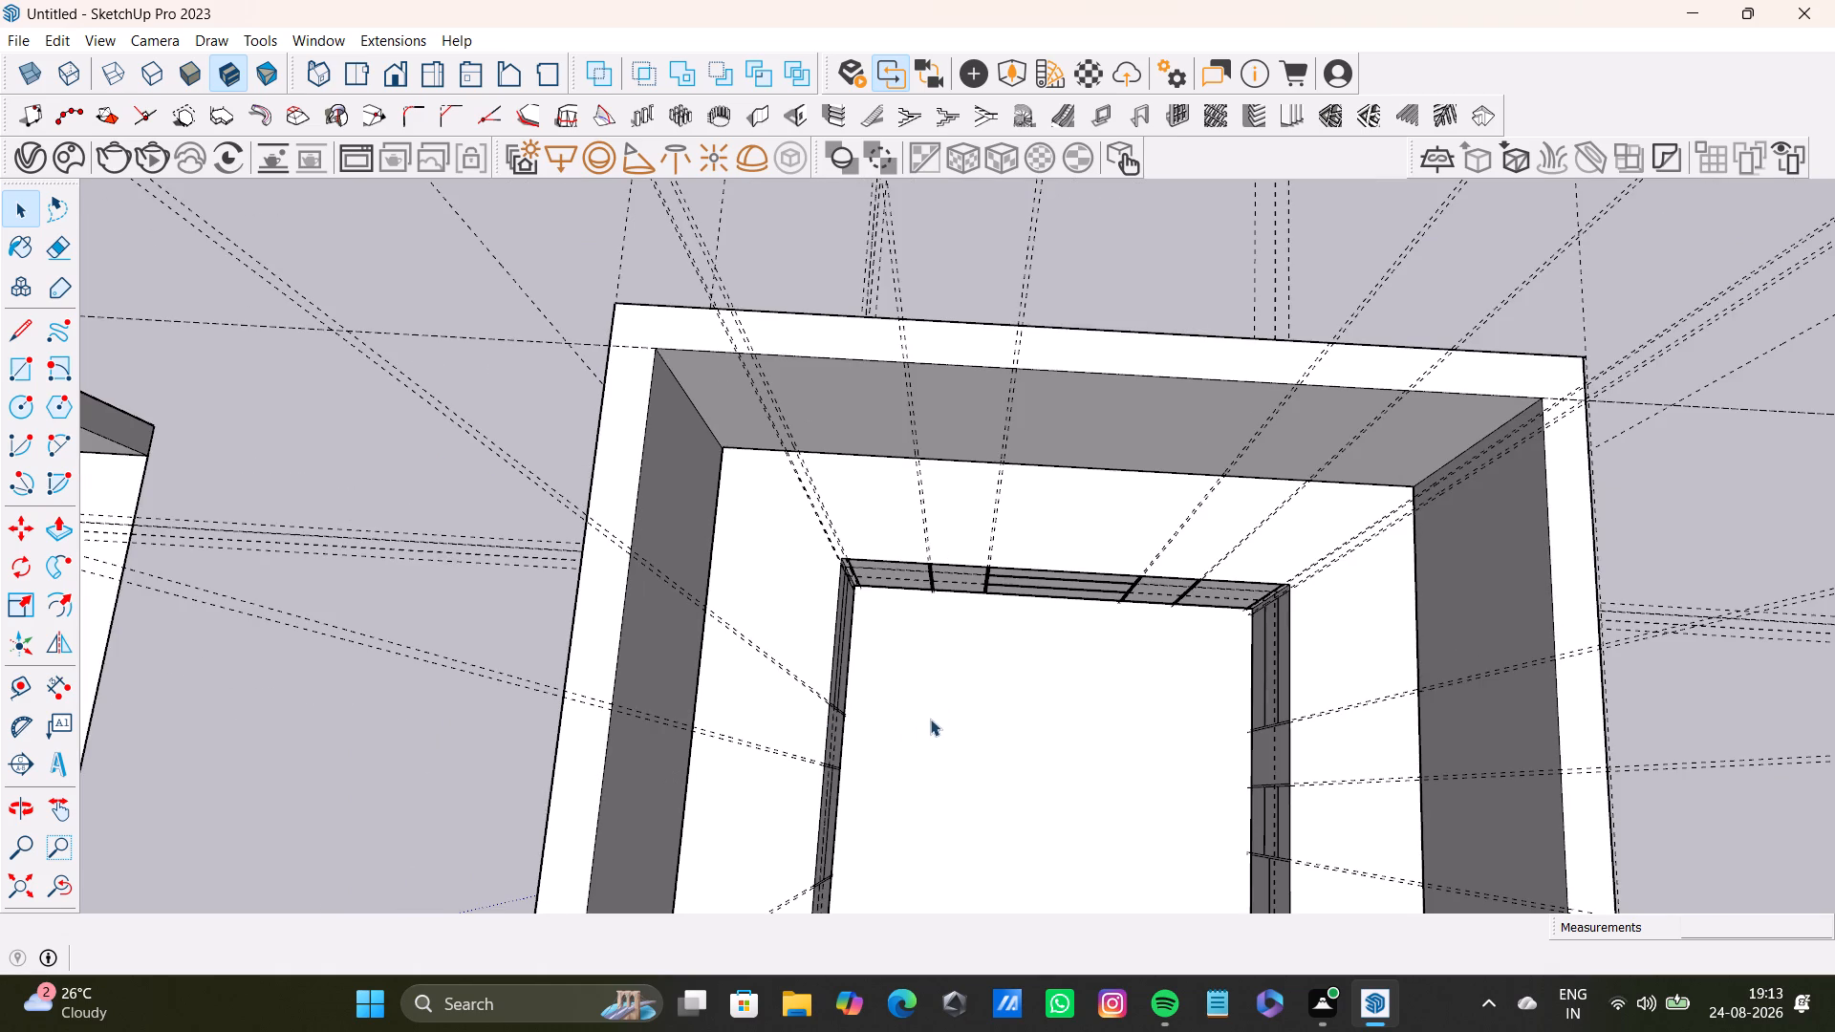
pyautogui.moveTo(930, 715); pyautogui.dragTo(916, 469, button='middle')
pyautogui.moveTo(956, 540); pyautogui.dragTo(820, 284, button='middle')
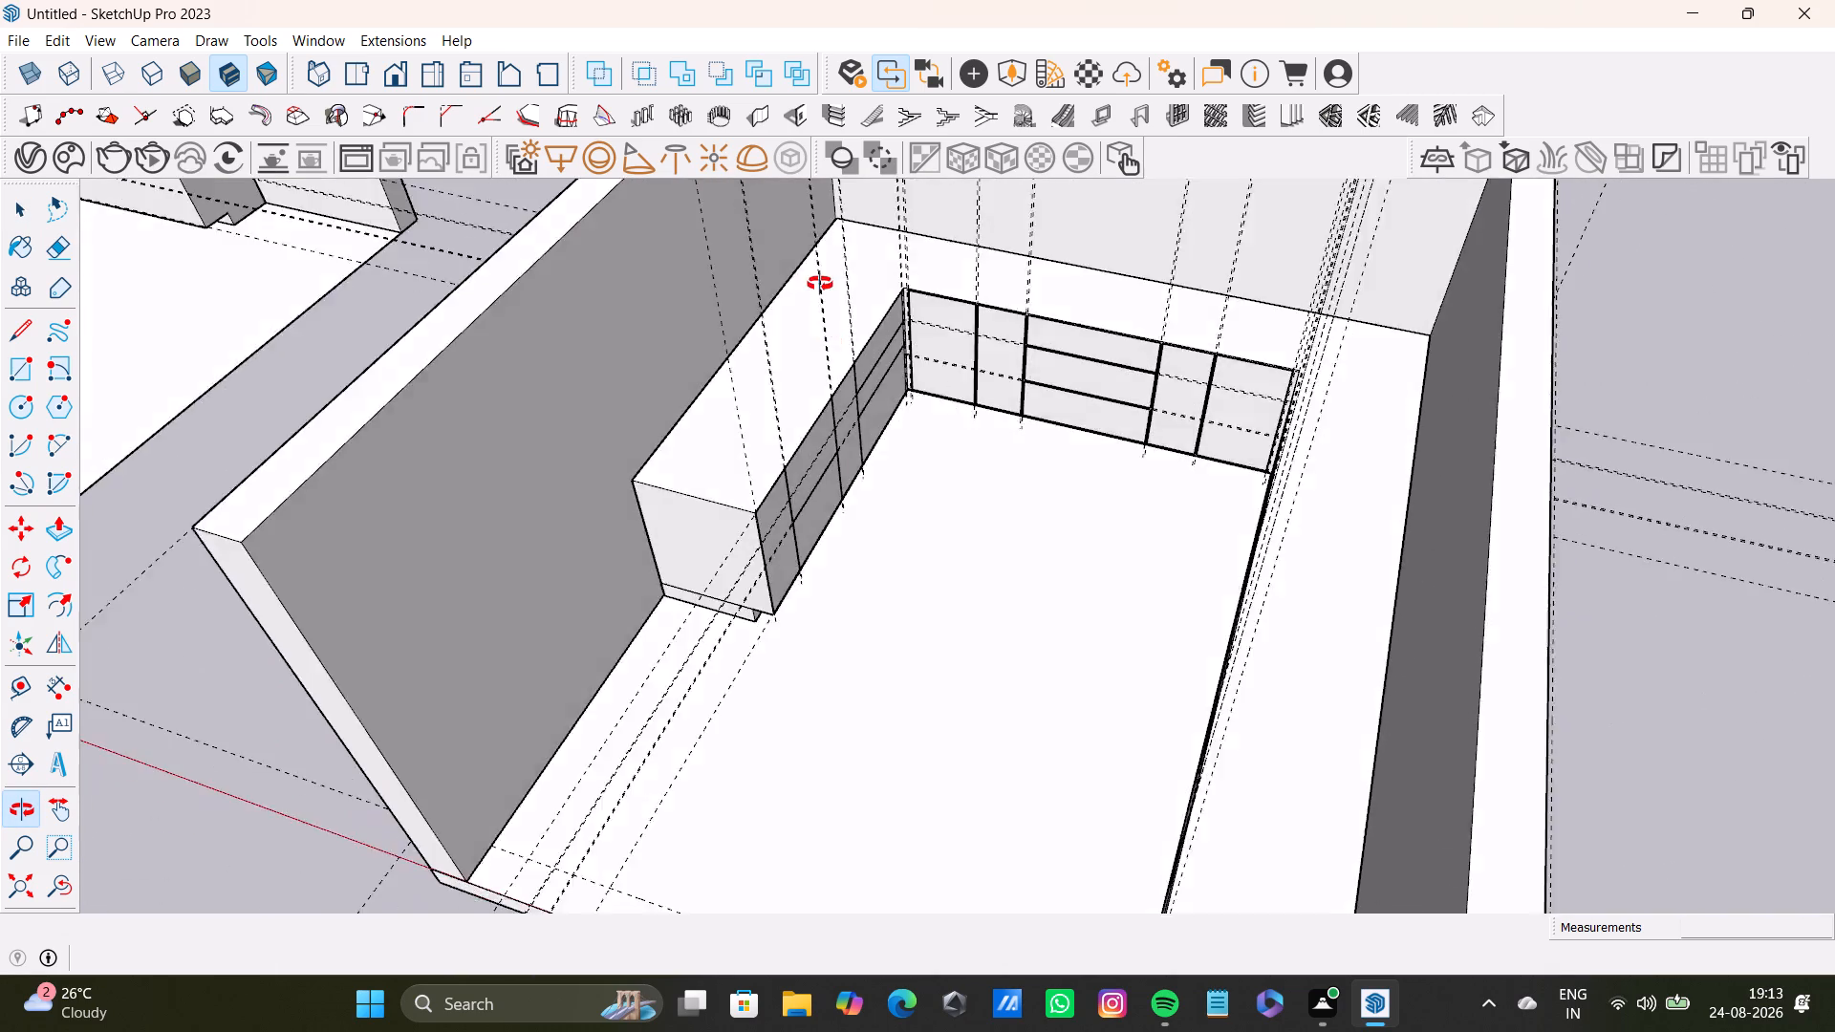
pyautogui.moveTo(820, 284); pyautogui.dragTo(762, 223, button='middle')
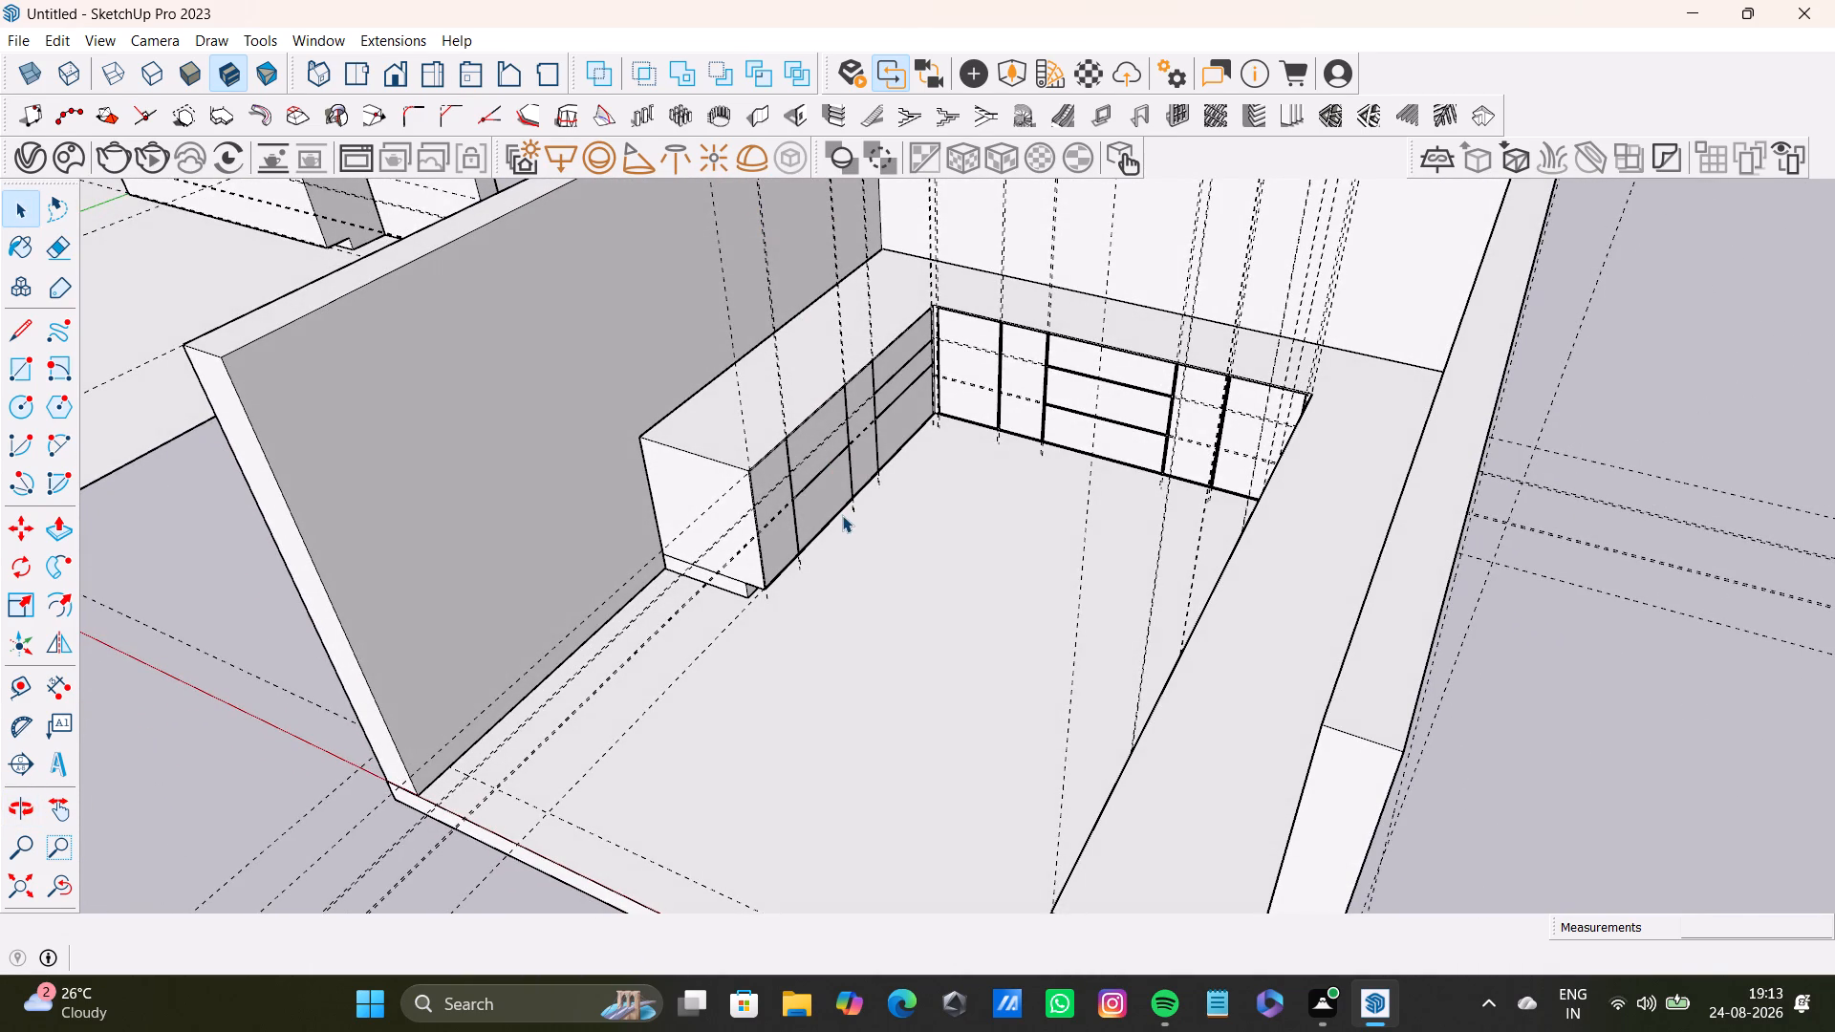
pyautogui.moveTo(874, 499); pyautogui.dragTo(1074, 751, button='middle')
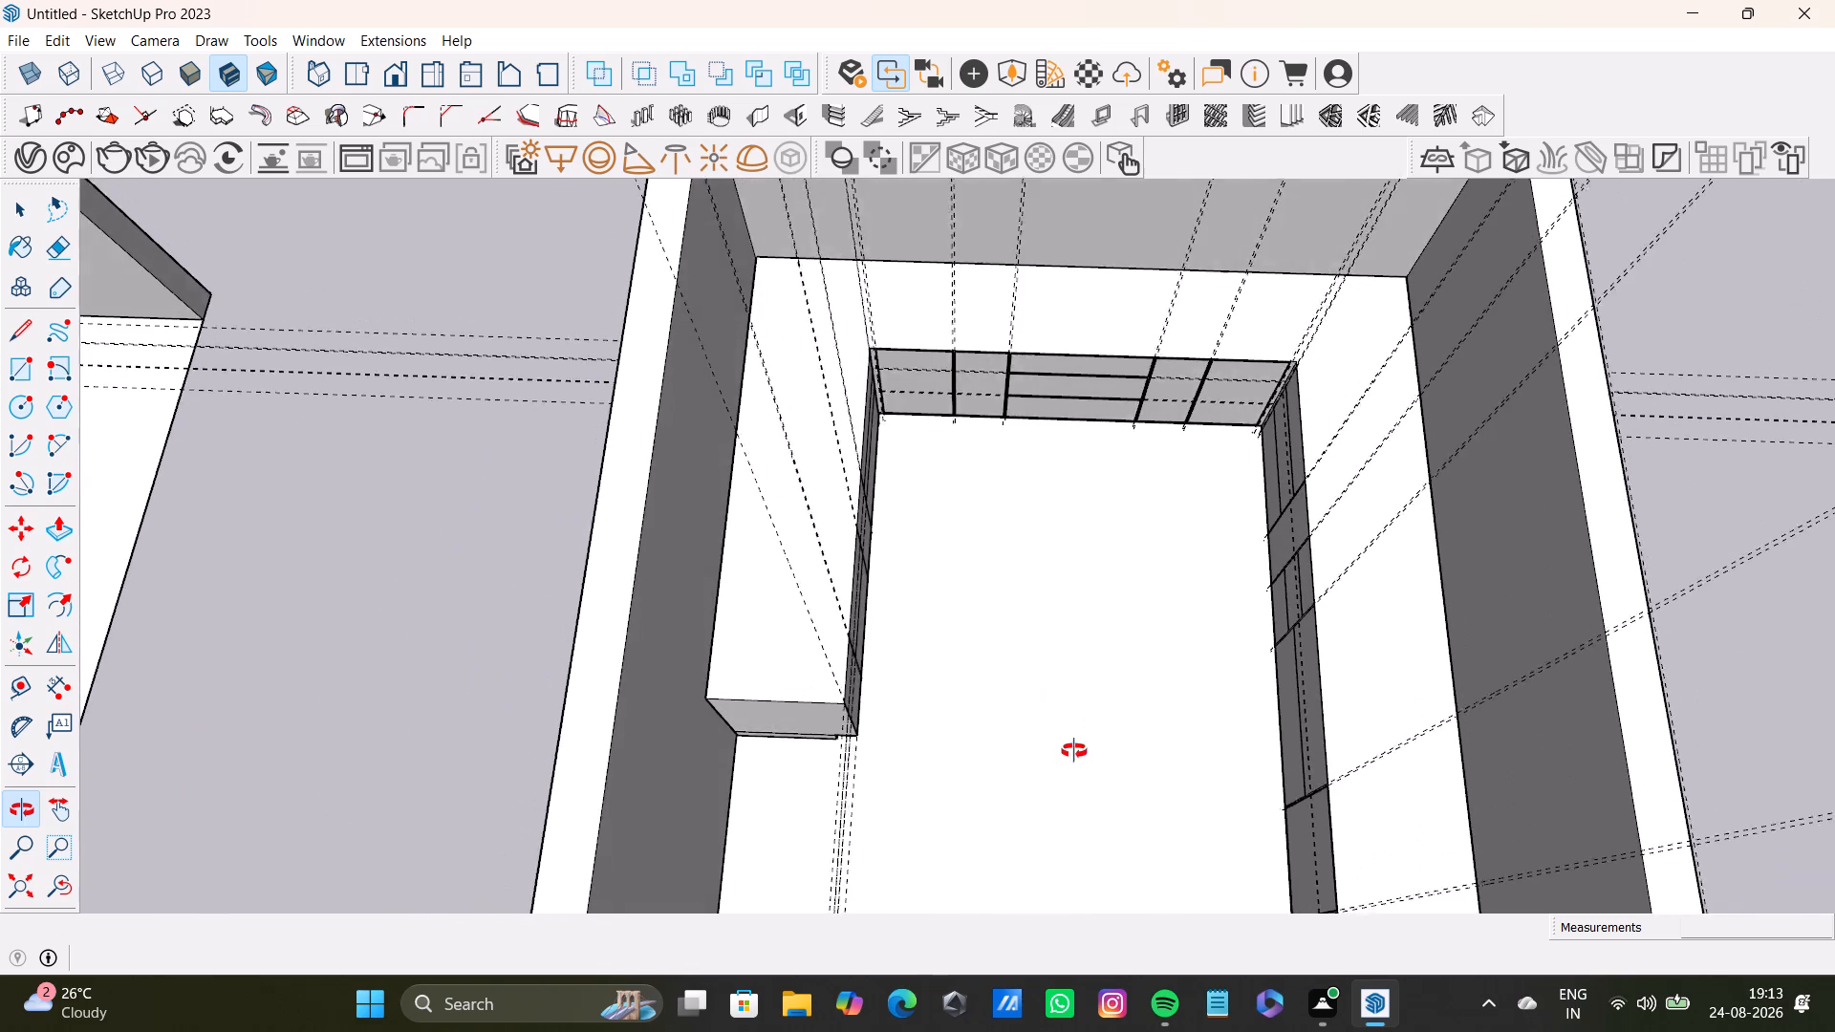
pyautogui.moveTo(1074, 751); pyautogui.dragTo(1131, 787, button='middle')
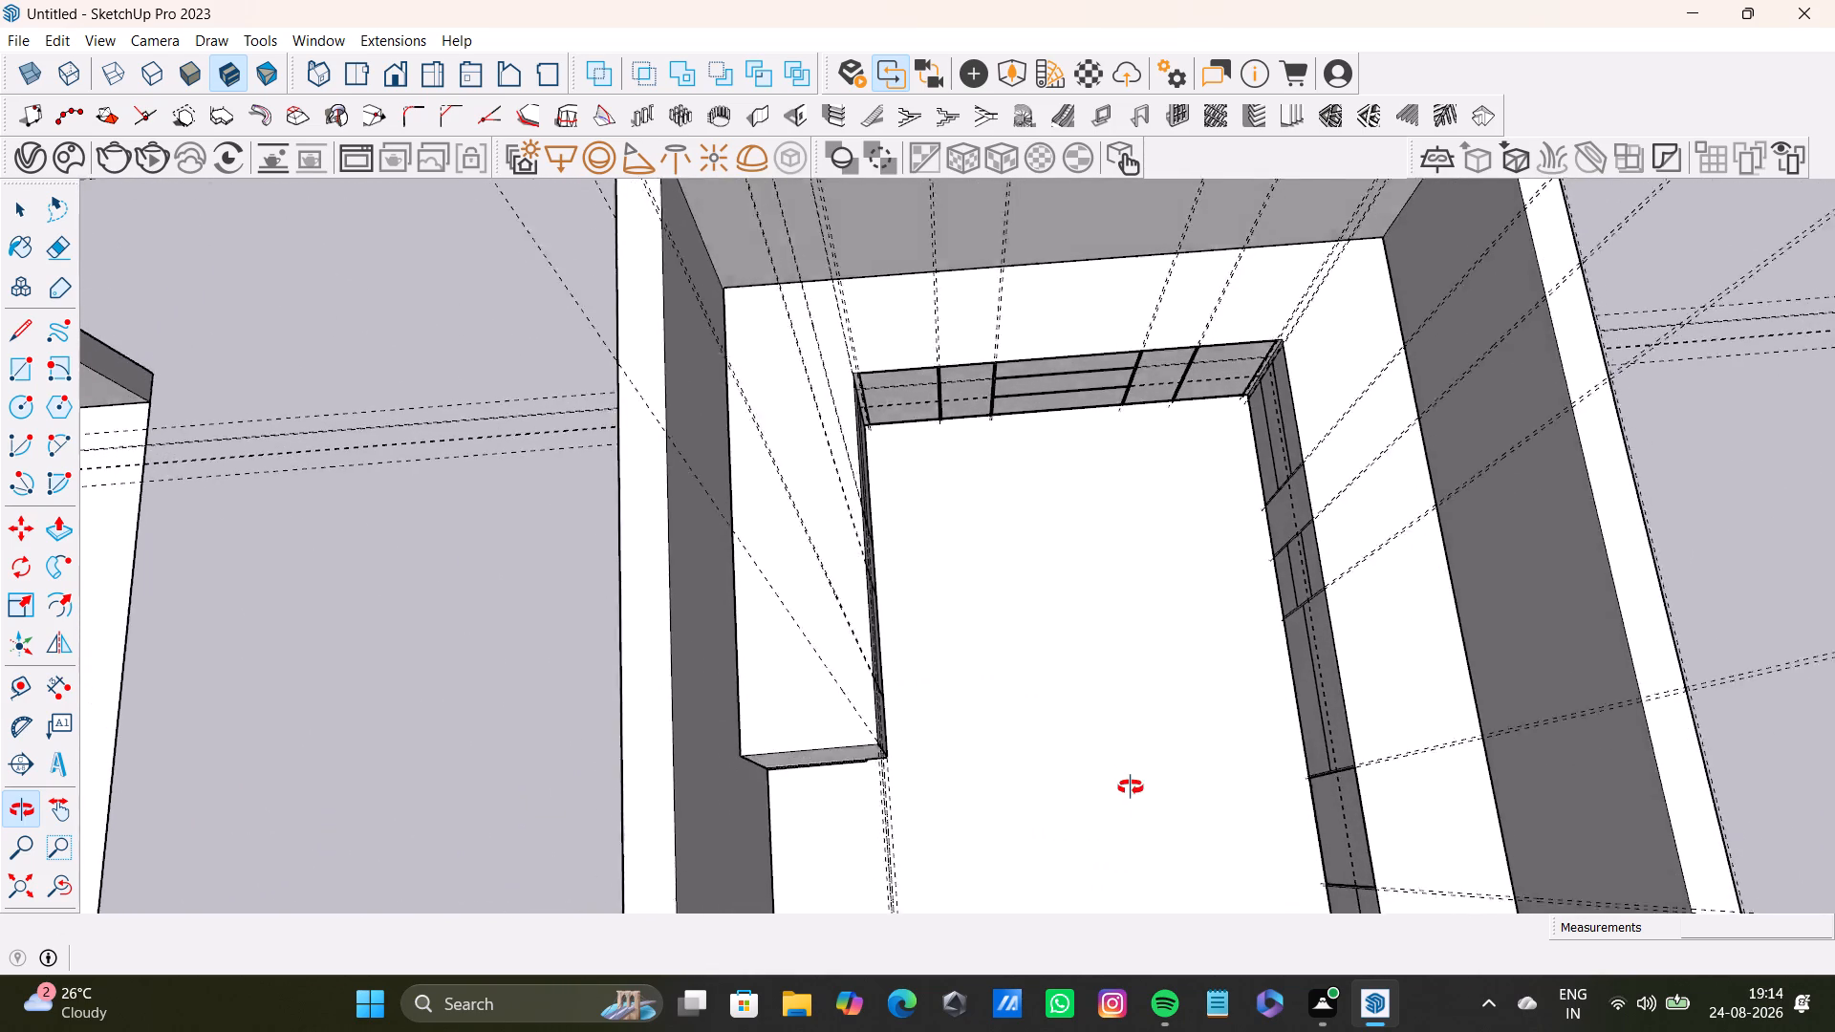
pyautogui.moveTo(1131, 787); pyautogui.dragTo(943, 594, button='middle')
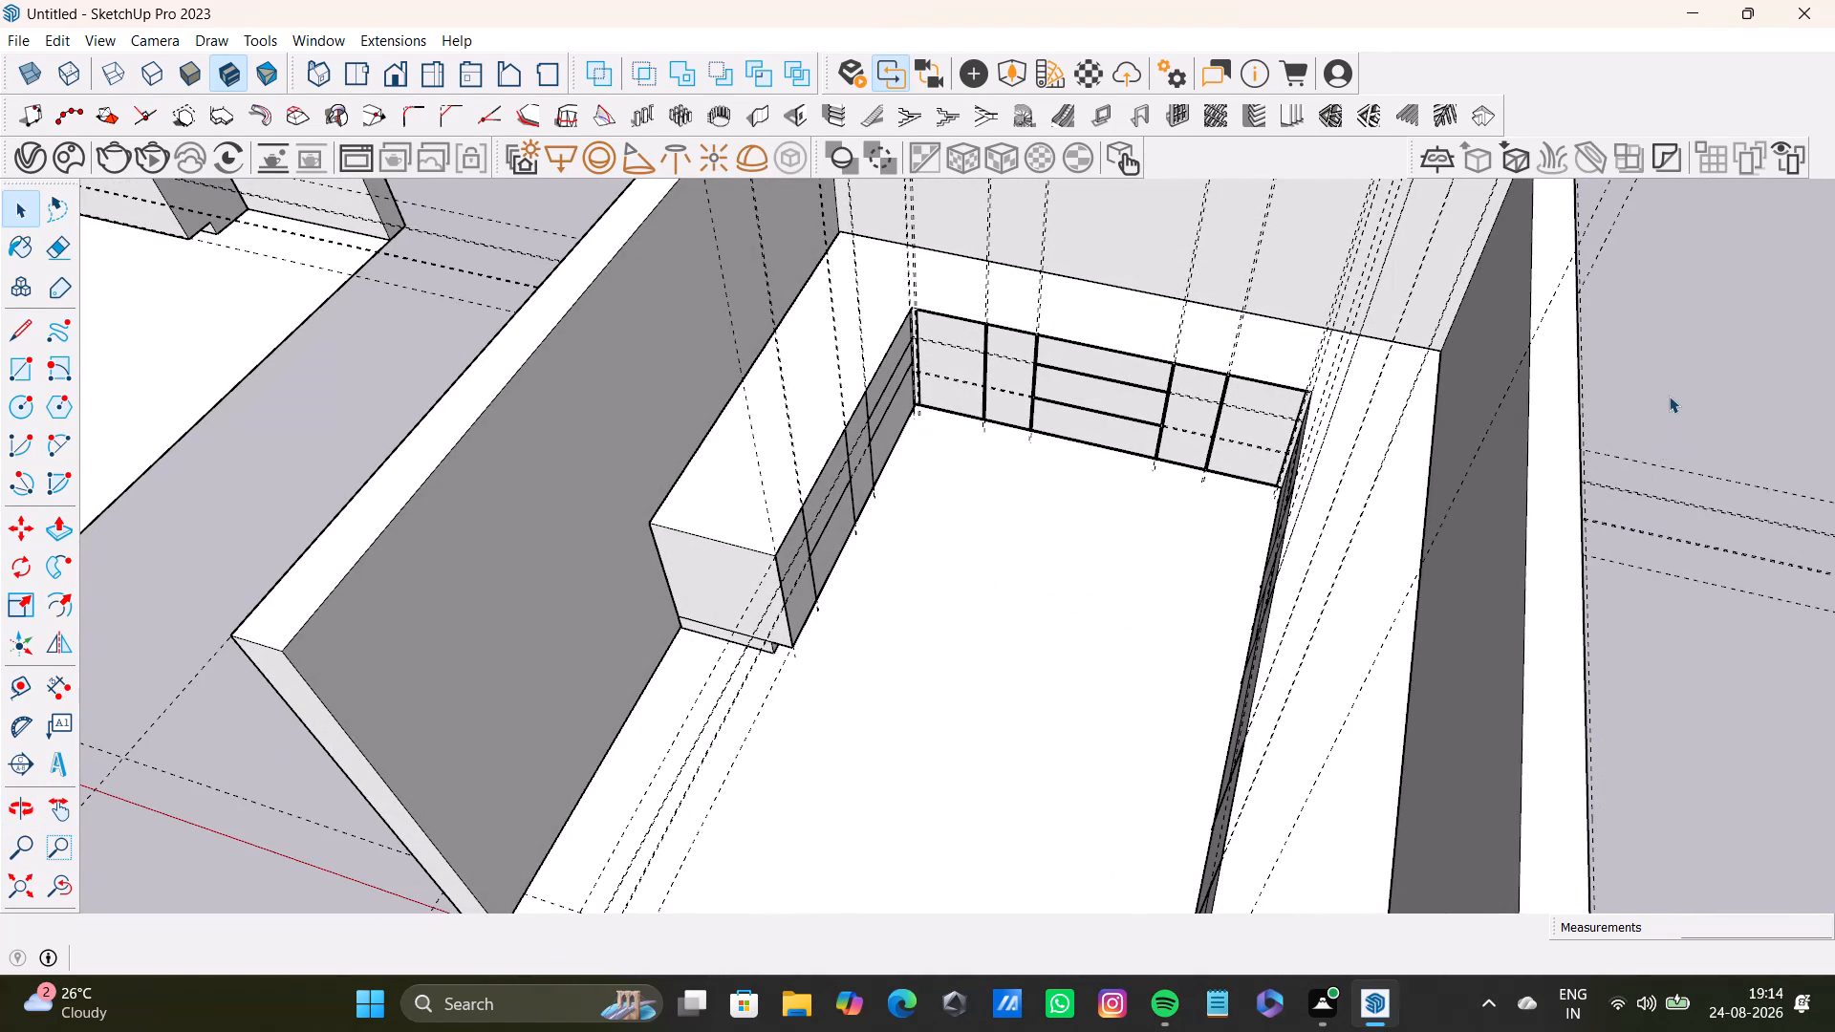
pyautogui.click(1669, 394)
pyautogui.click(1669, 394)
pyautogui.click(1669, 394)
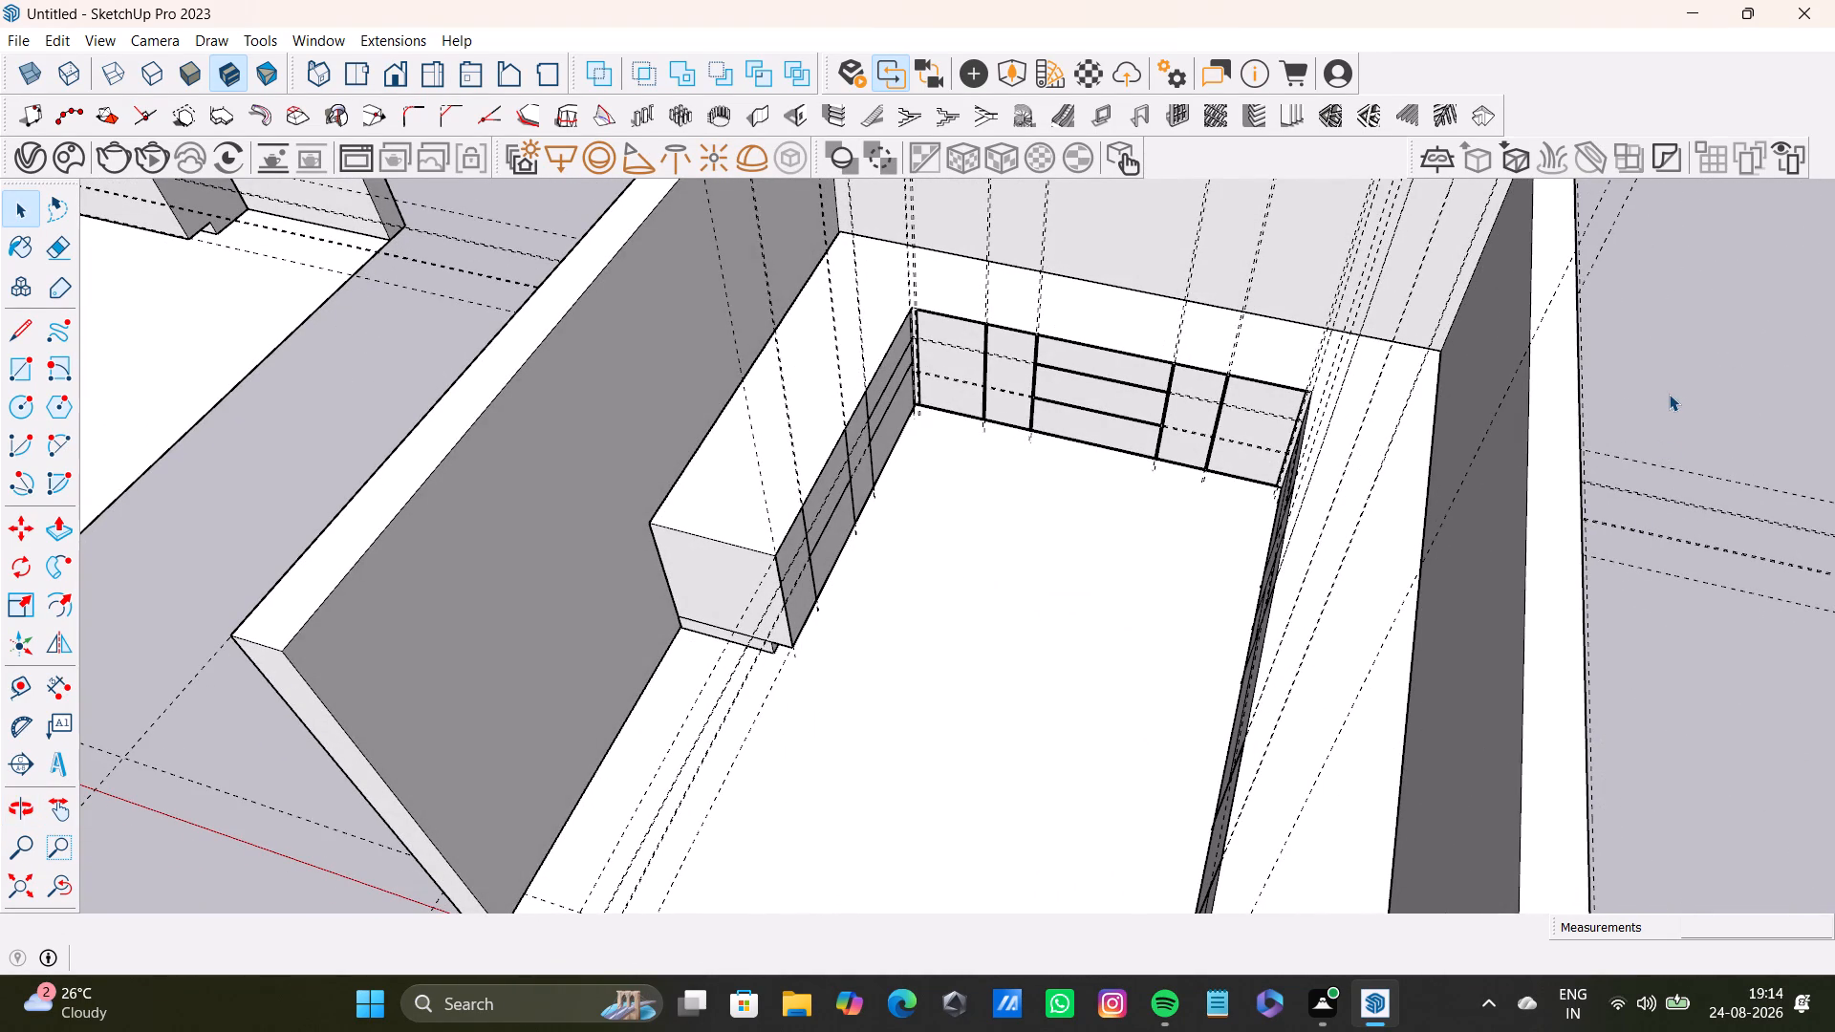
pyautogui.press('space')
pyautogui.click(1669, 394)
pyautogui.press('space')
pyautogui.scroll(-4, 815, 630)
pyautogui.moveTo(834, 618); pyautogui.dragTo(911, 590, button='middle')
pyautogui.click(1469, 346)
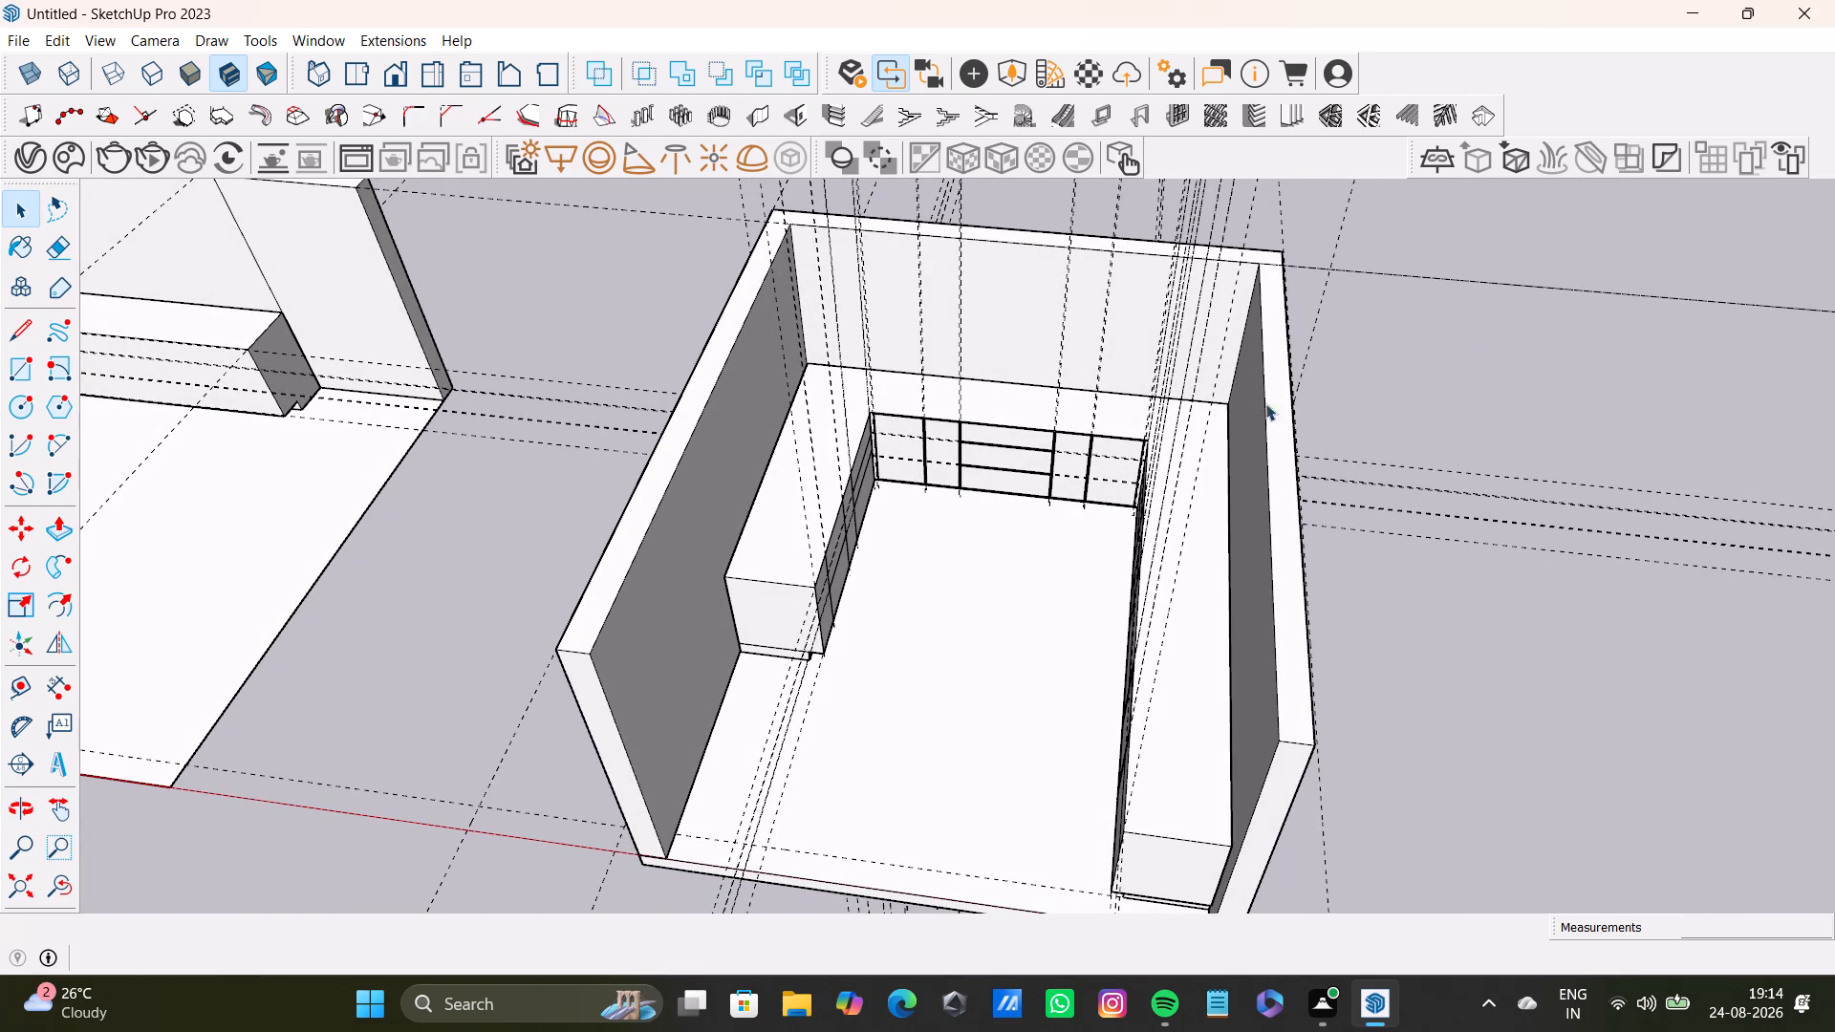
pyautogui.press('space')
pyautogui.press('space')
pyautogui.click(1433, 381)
# Draw a horizontal countertop rectangle, about 2' 3 7/8" by 9' 11 13/16", against the wall just above the short counter run.
pyautogui.moveTo(18, 376); pyautogui.dragTo(27, 371)
pyautogui.scroll(8, 849, 497)
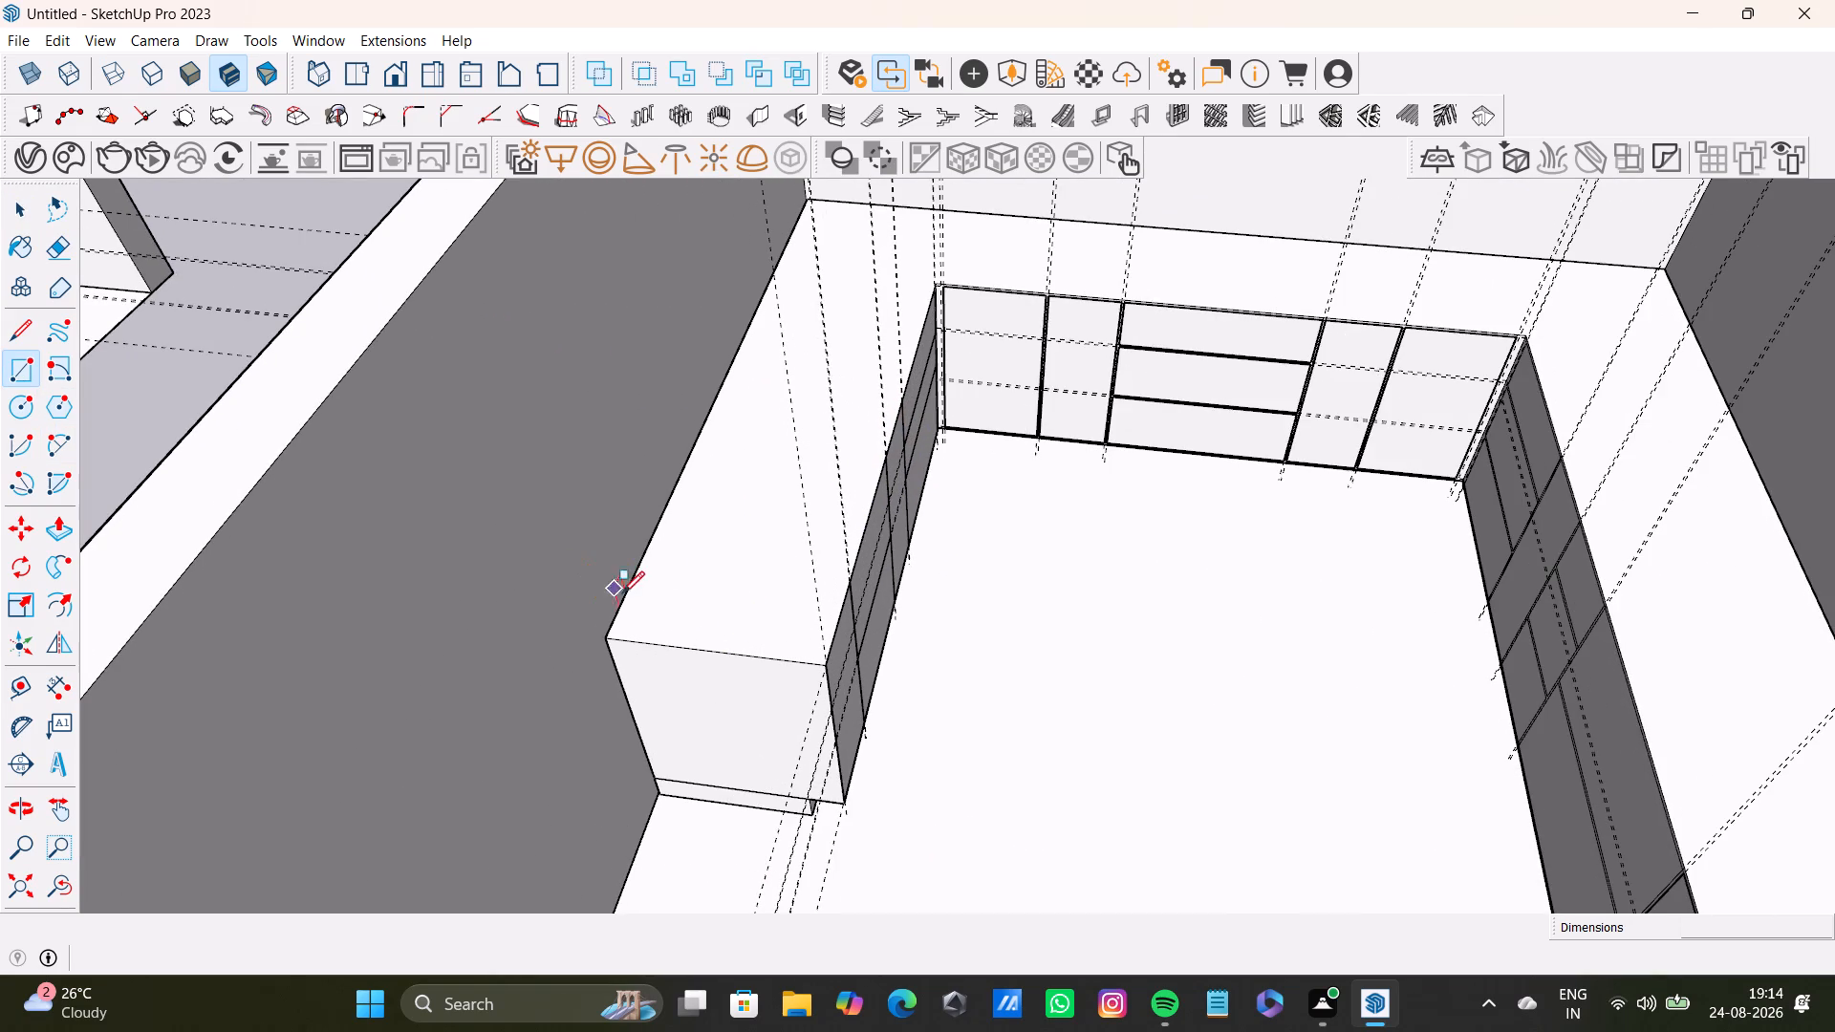
pyautogui.click(595, 609)
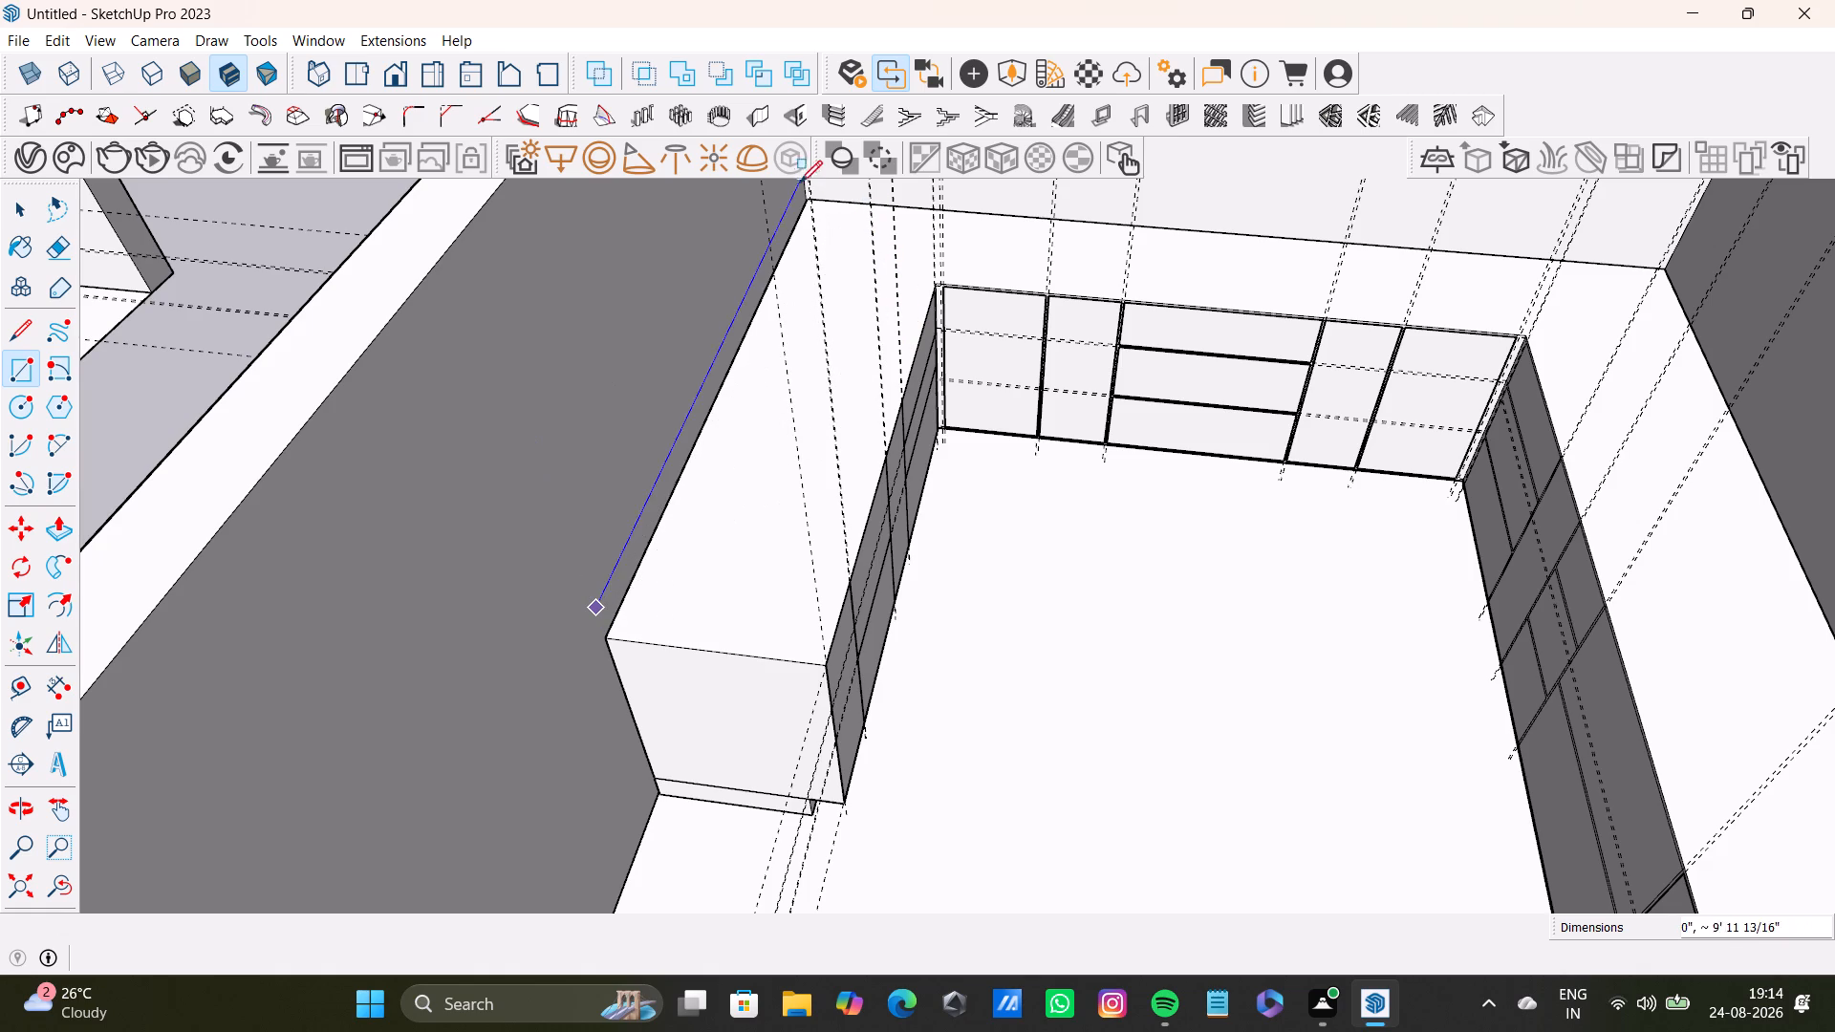
pyautogui.moveTo(889, 222); pyautogui.dragTo(646, 323, button='middle')
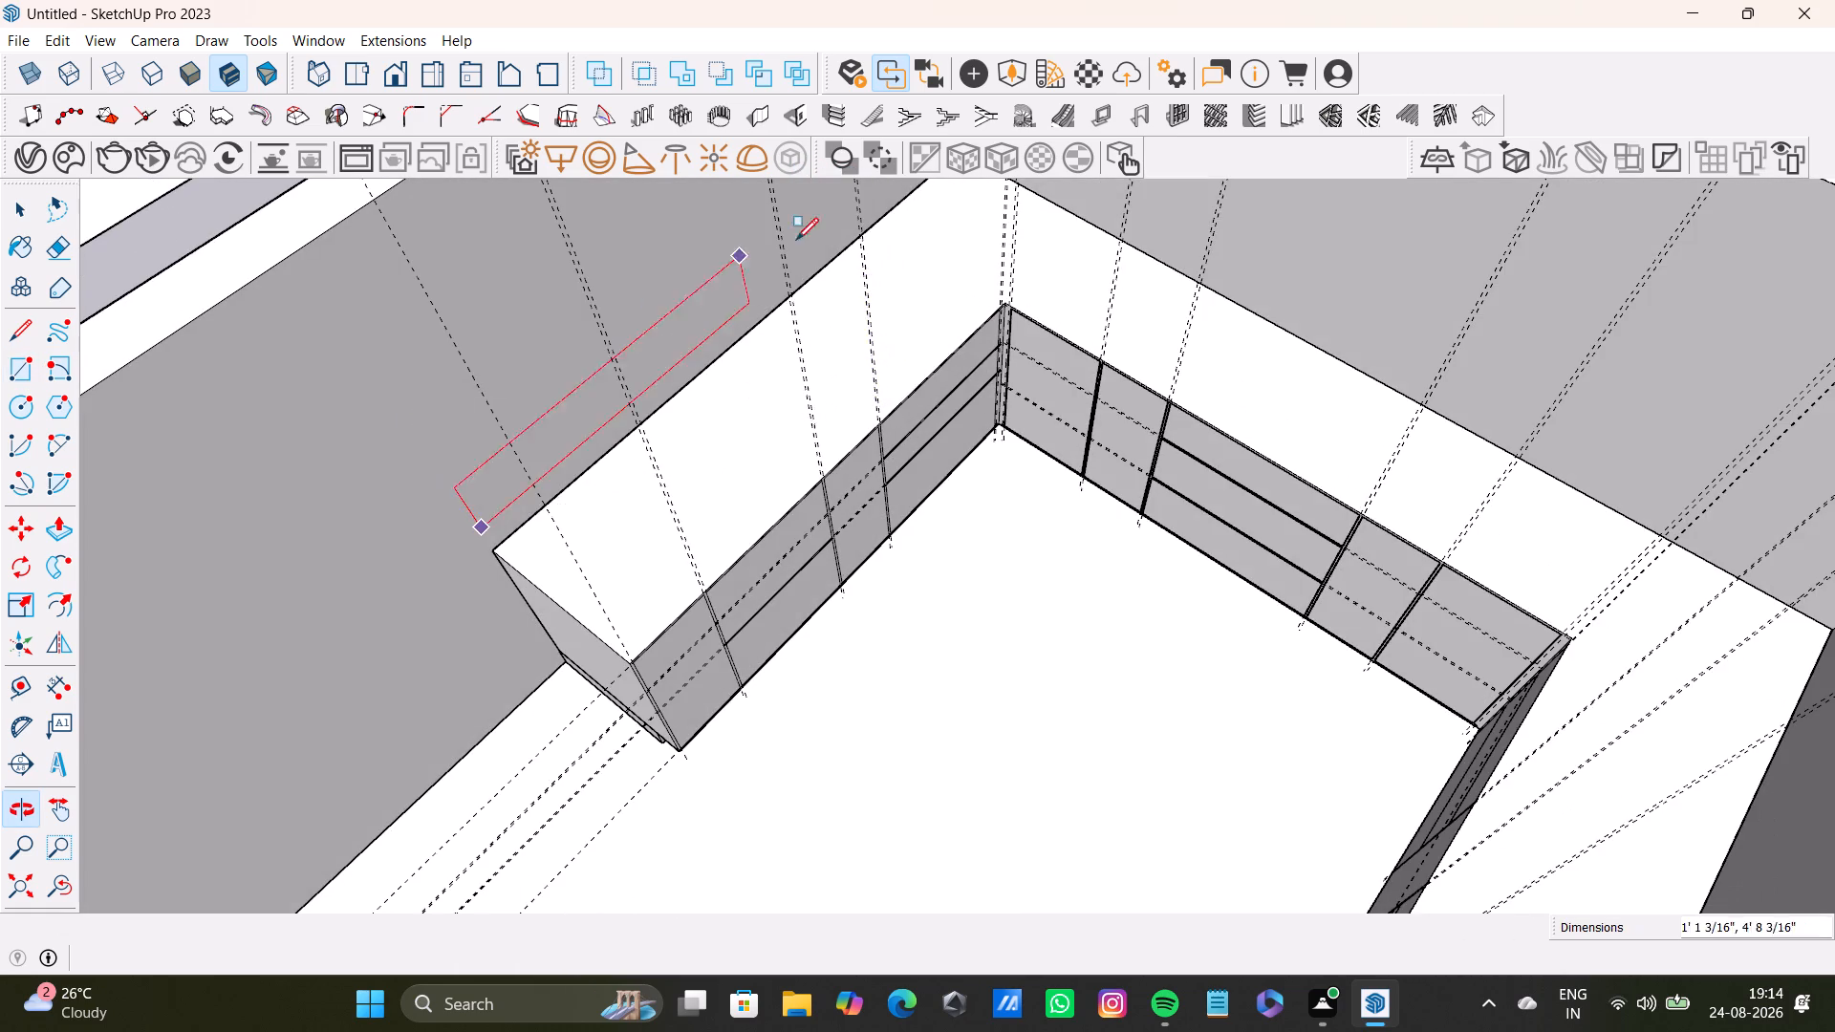
pyautogui.moveTo(919, 204); pyautogui.dragTo(663, 342, button='middle')
pyautogui.scroll(-1, 917, 213)
pyautogui.moveTo(1163, 232); pyautogui.dragTo(1090, 558, button='middle')
pyautogui.click(1102, 469)
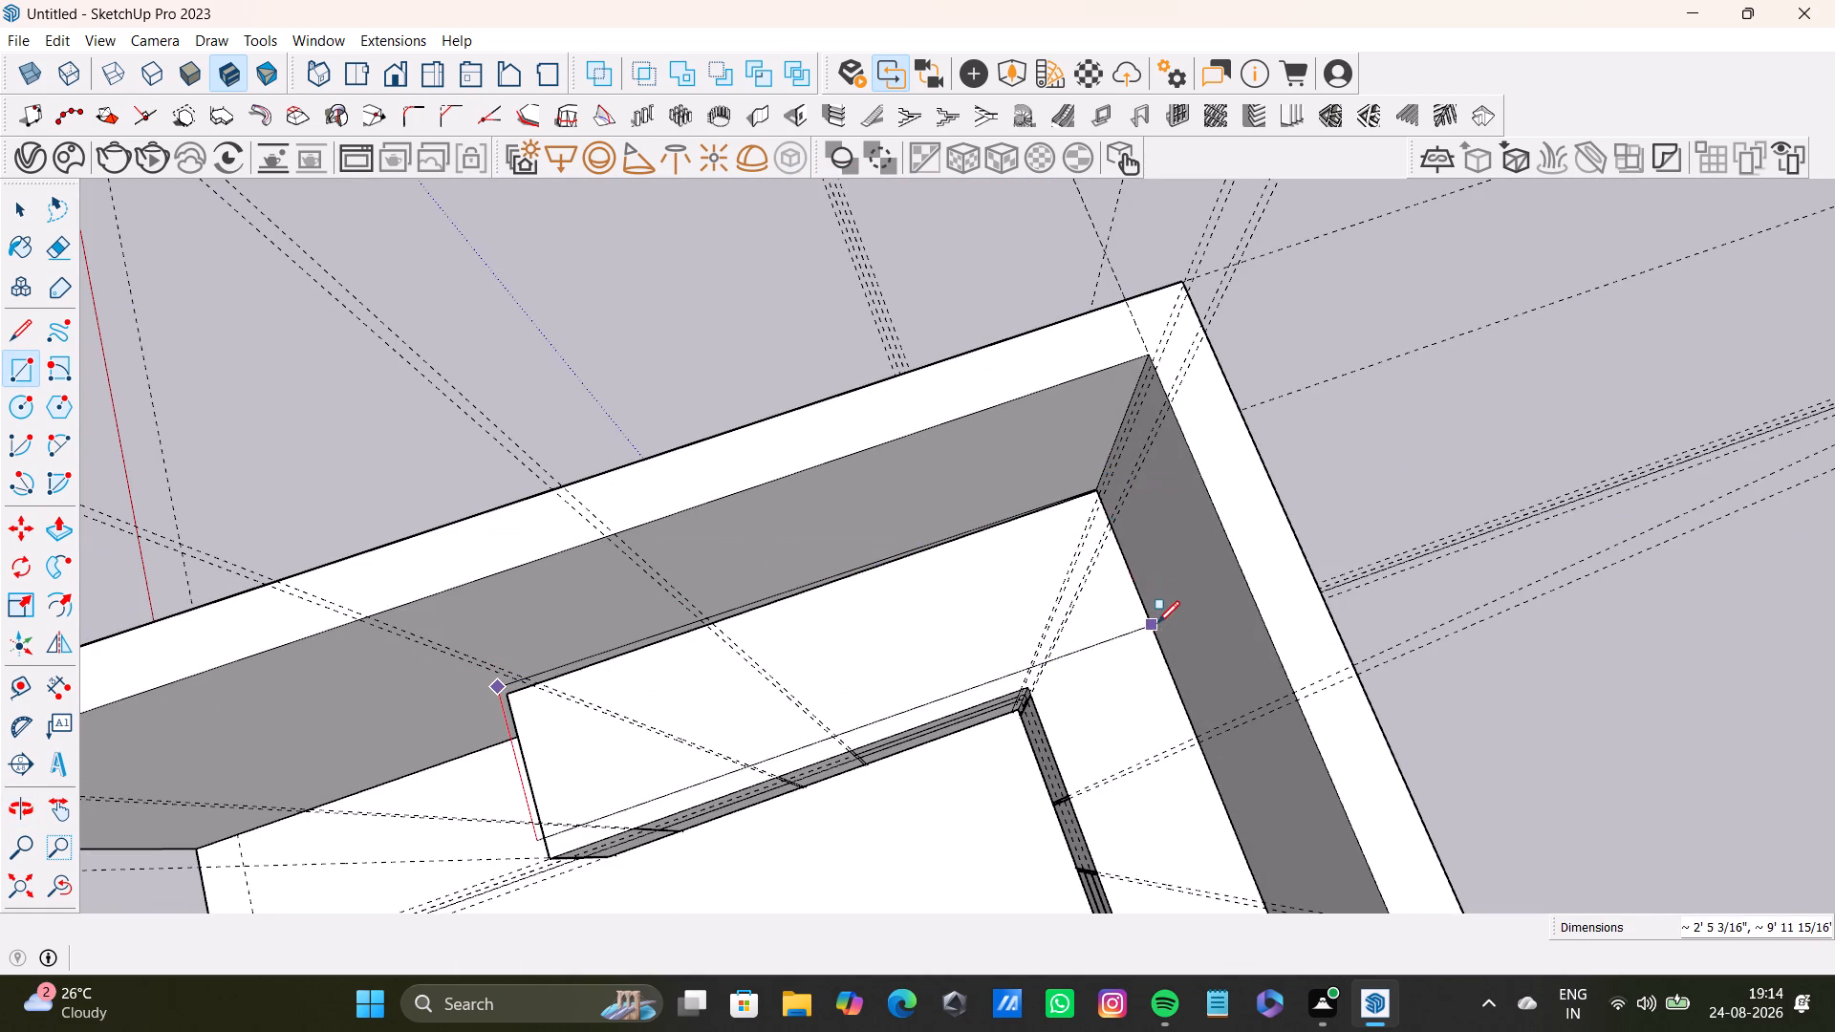
pyautogui.hscroll(-20, 1160, 636)
pyautogui.hscroll(-1, 1160, 636)
pyautogui.scroll(-4, 1084, 621)
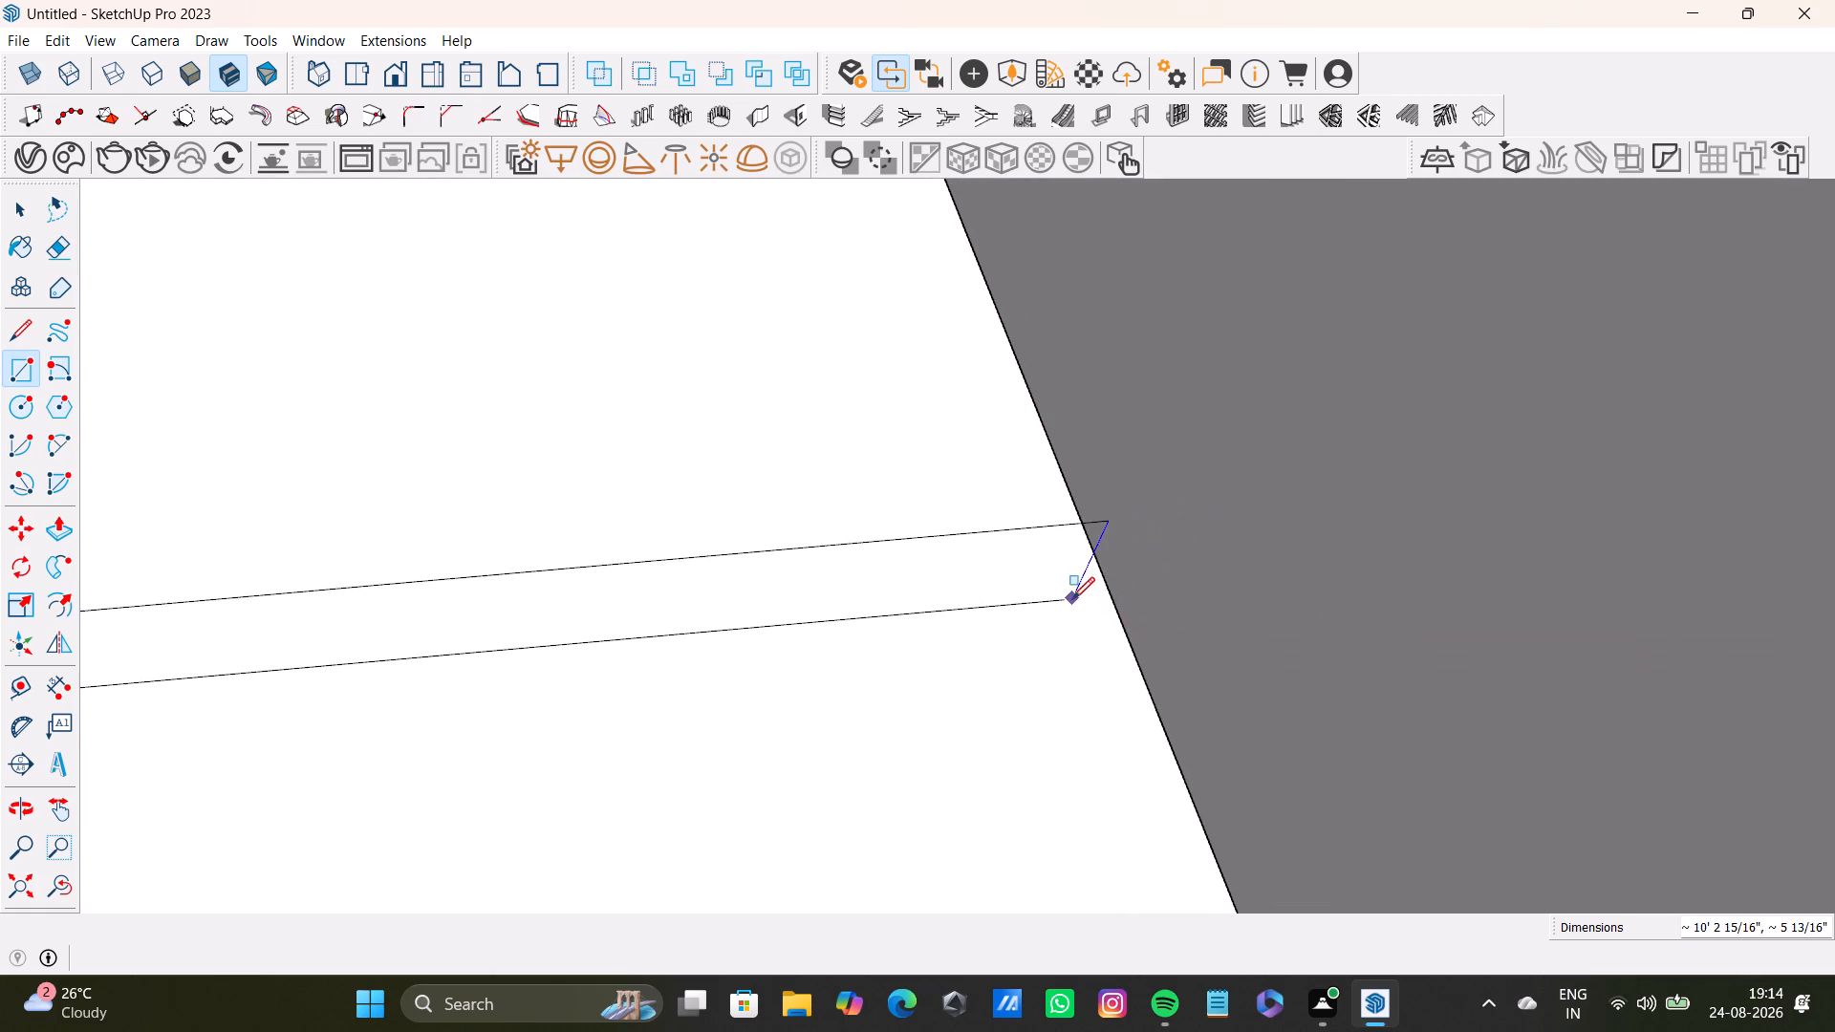
pyautogui.scroll(-3, 1072, 599)
pyautogui.click(55, 881)
pyautogui.scroll(-2, 803, 684)
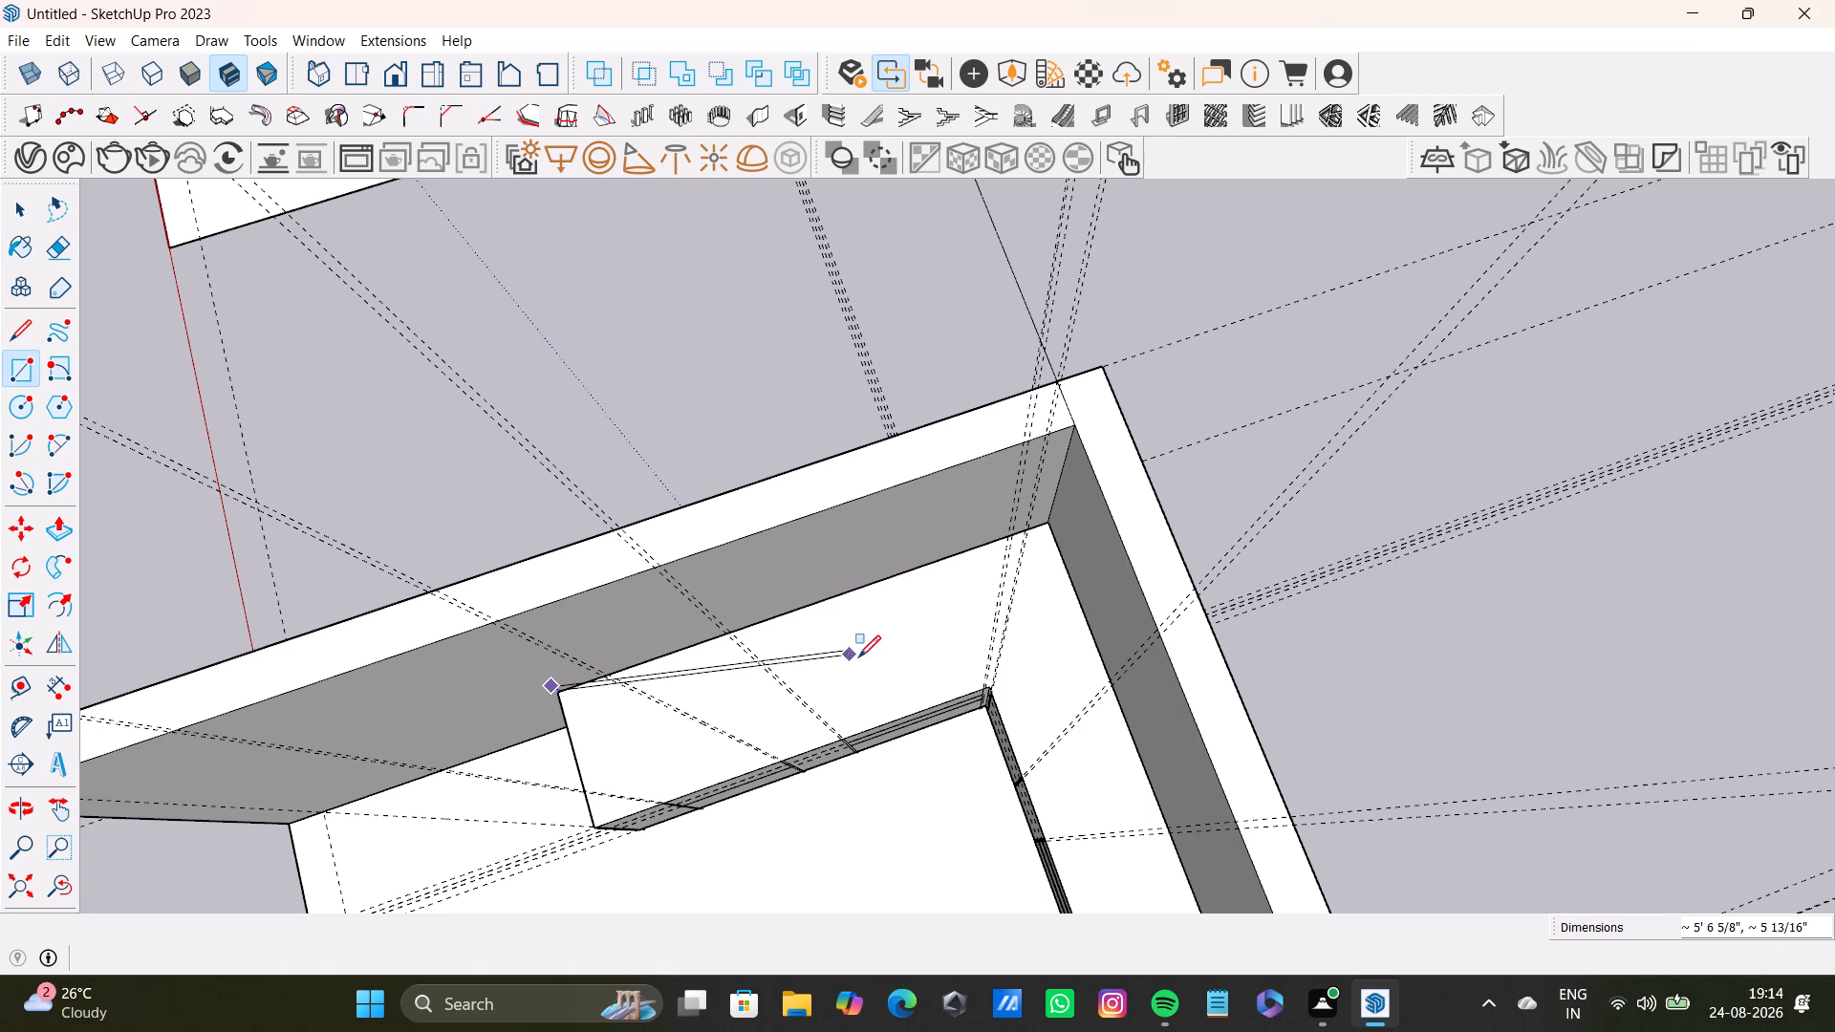
pyautogui.keyDown('shift'); pyautogui.moveTo(941, 607); pyautogui.dragTo(1056, 558, button='middle'); pyautogui.keyUp('shift')
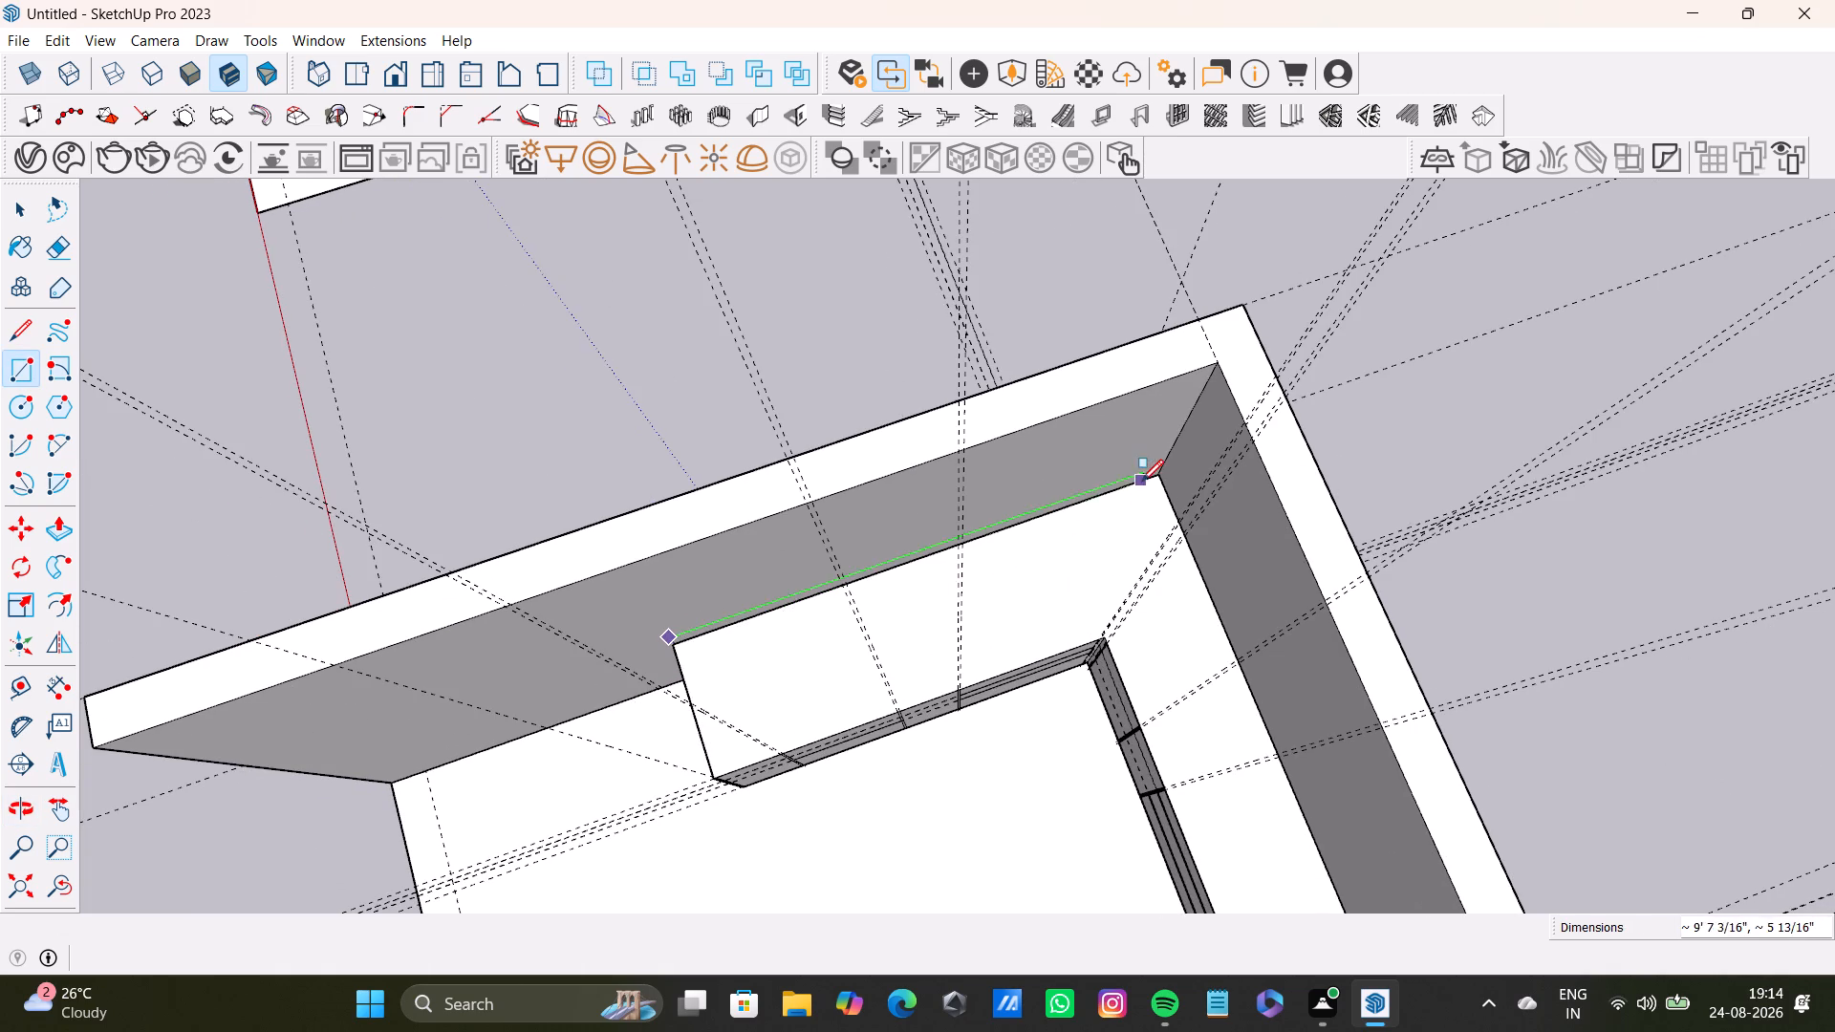
pyautogui.moveTo(1173, 469); pyautogui.dragTo(1212, 459, button='middle')
pyautogui.moveTo(1221, 484); pyautogui.dragTo(1113, 306, button='middle')
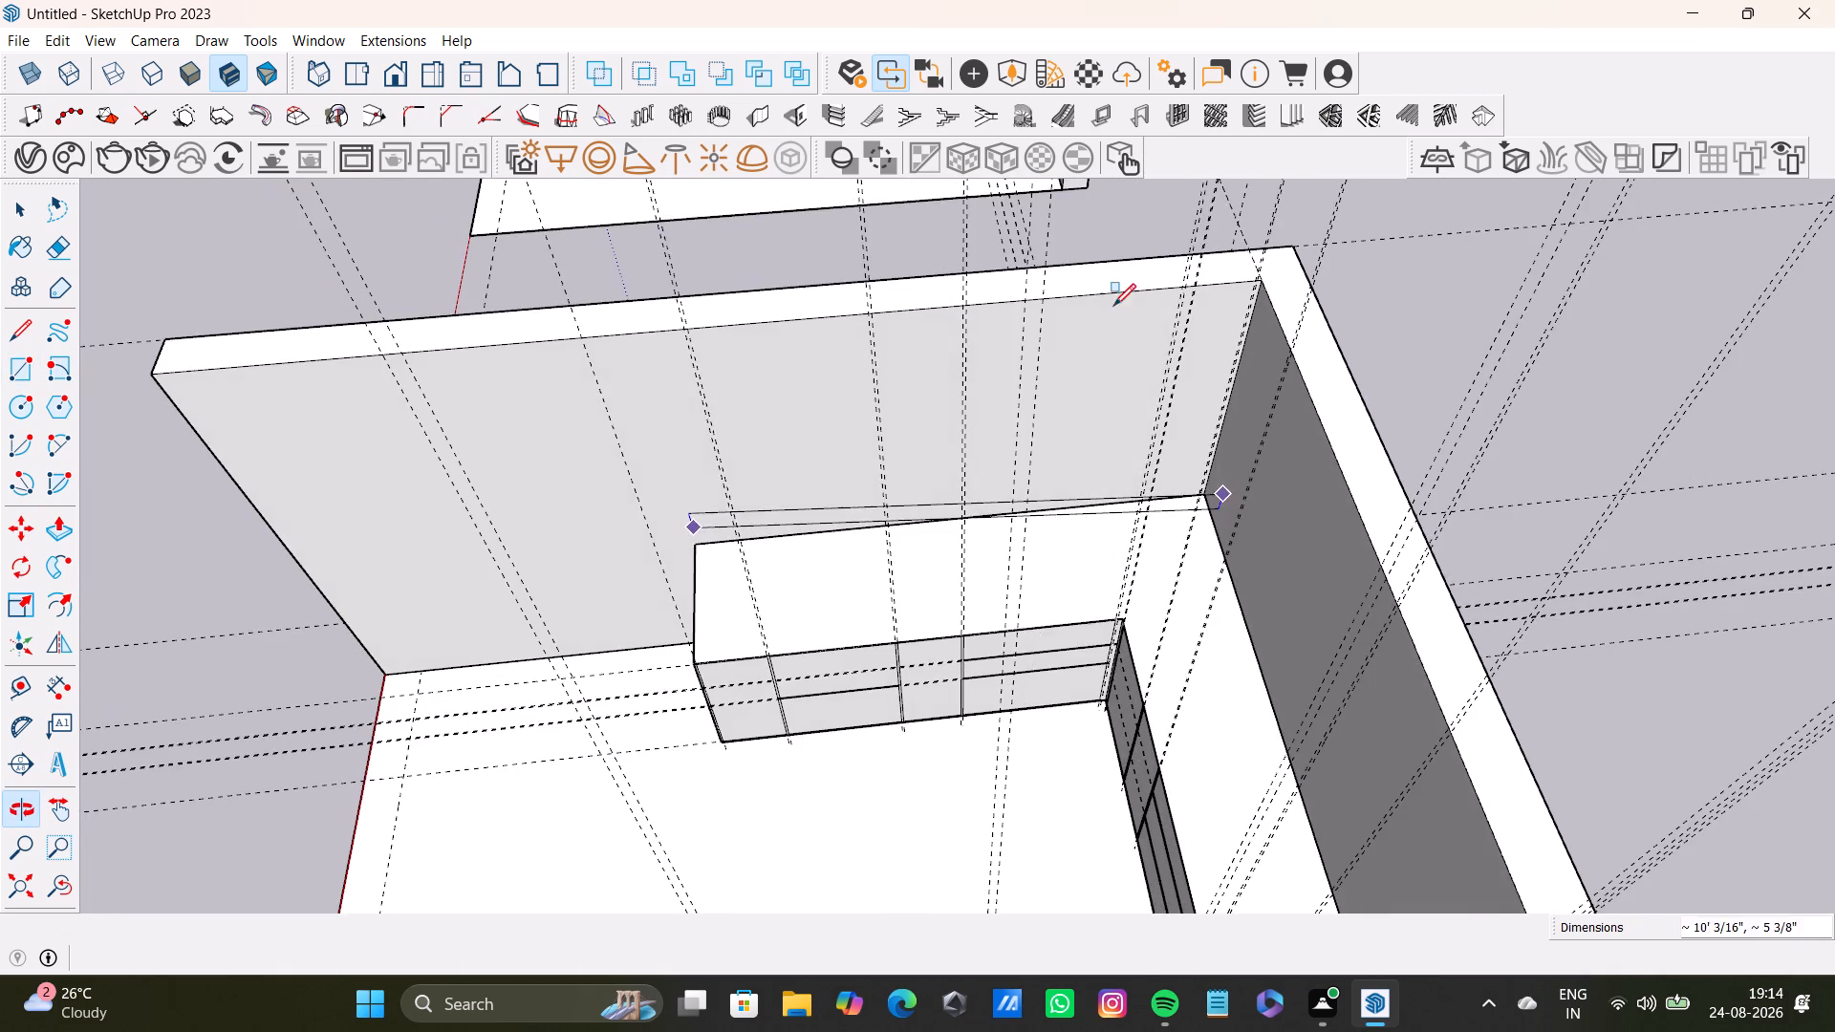
pyautogui.scroll(3, 1098, 484)
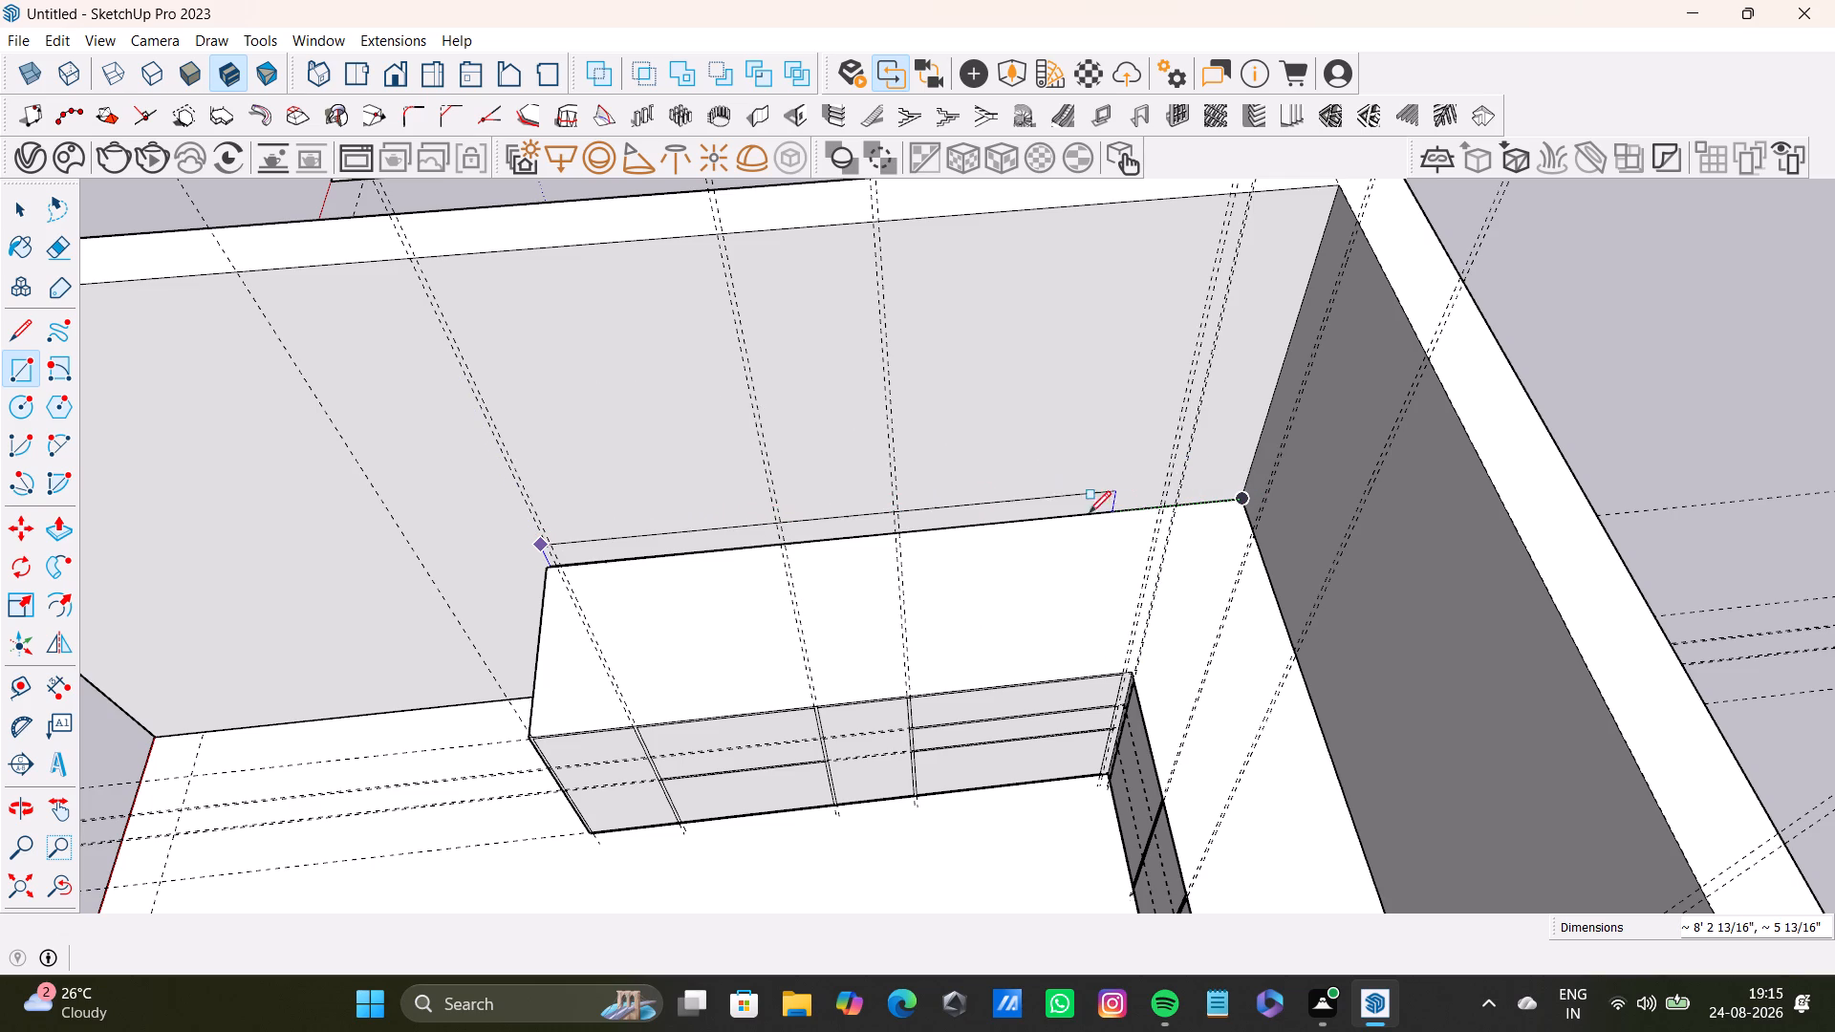
pyautogui.press('Up')
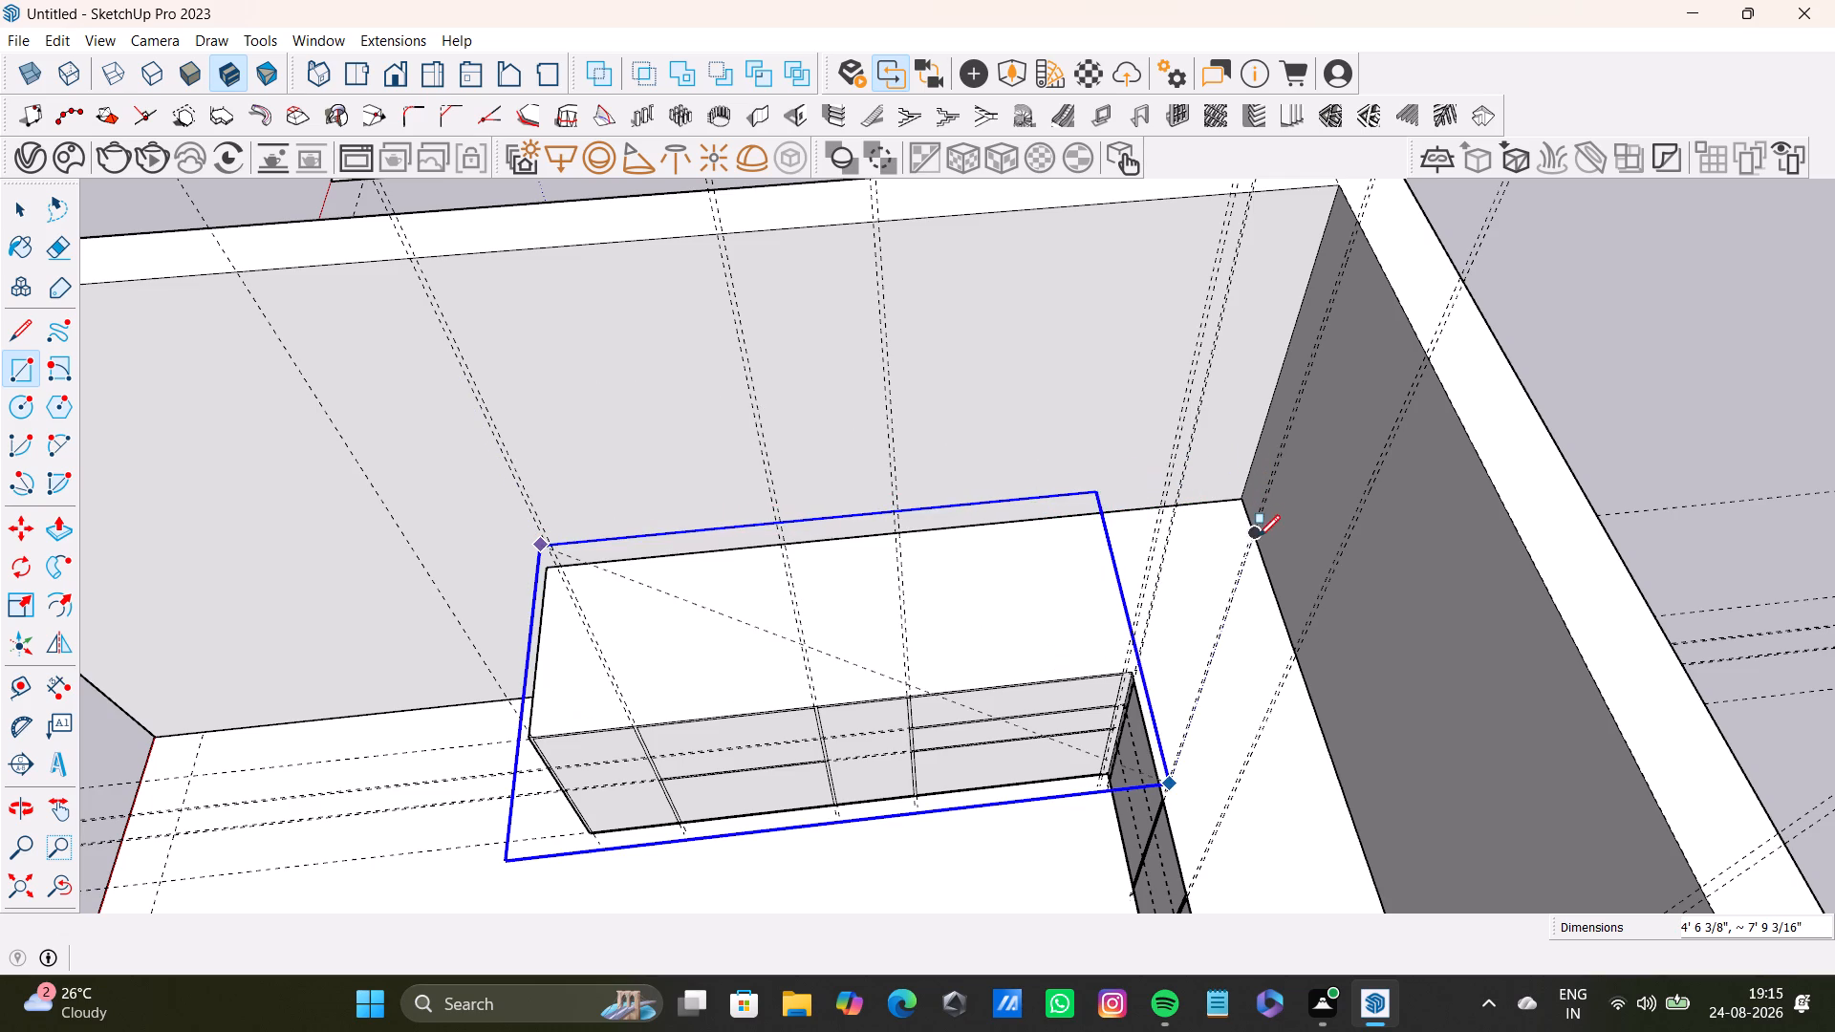
pyautogui.click(1264, 637)
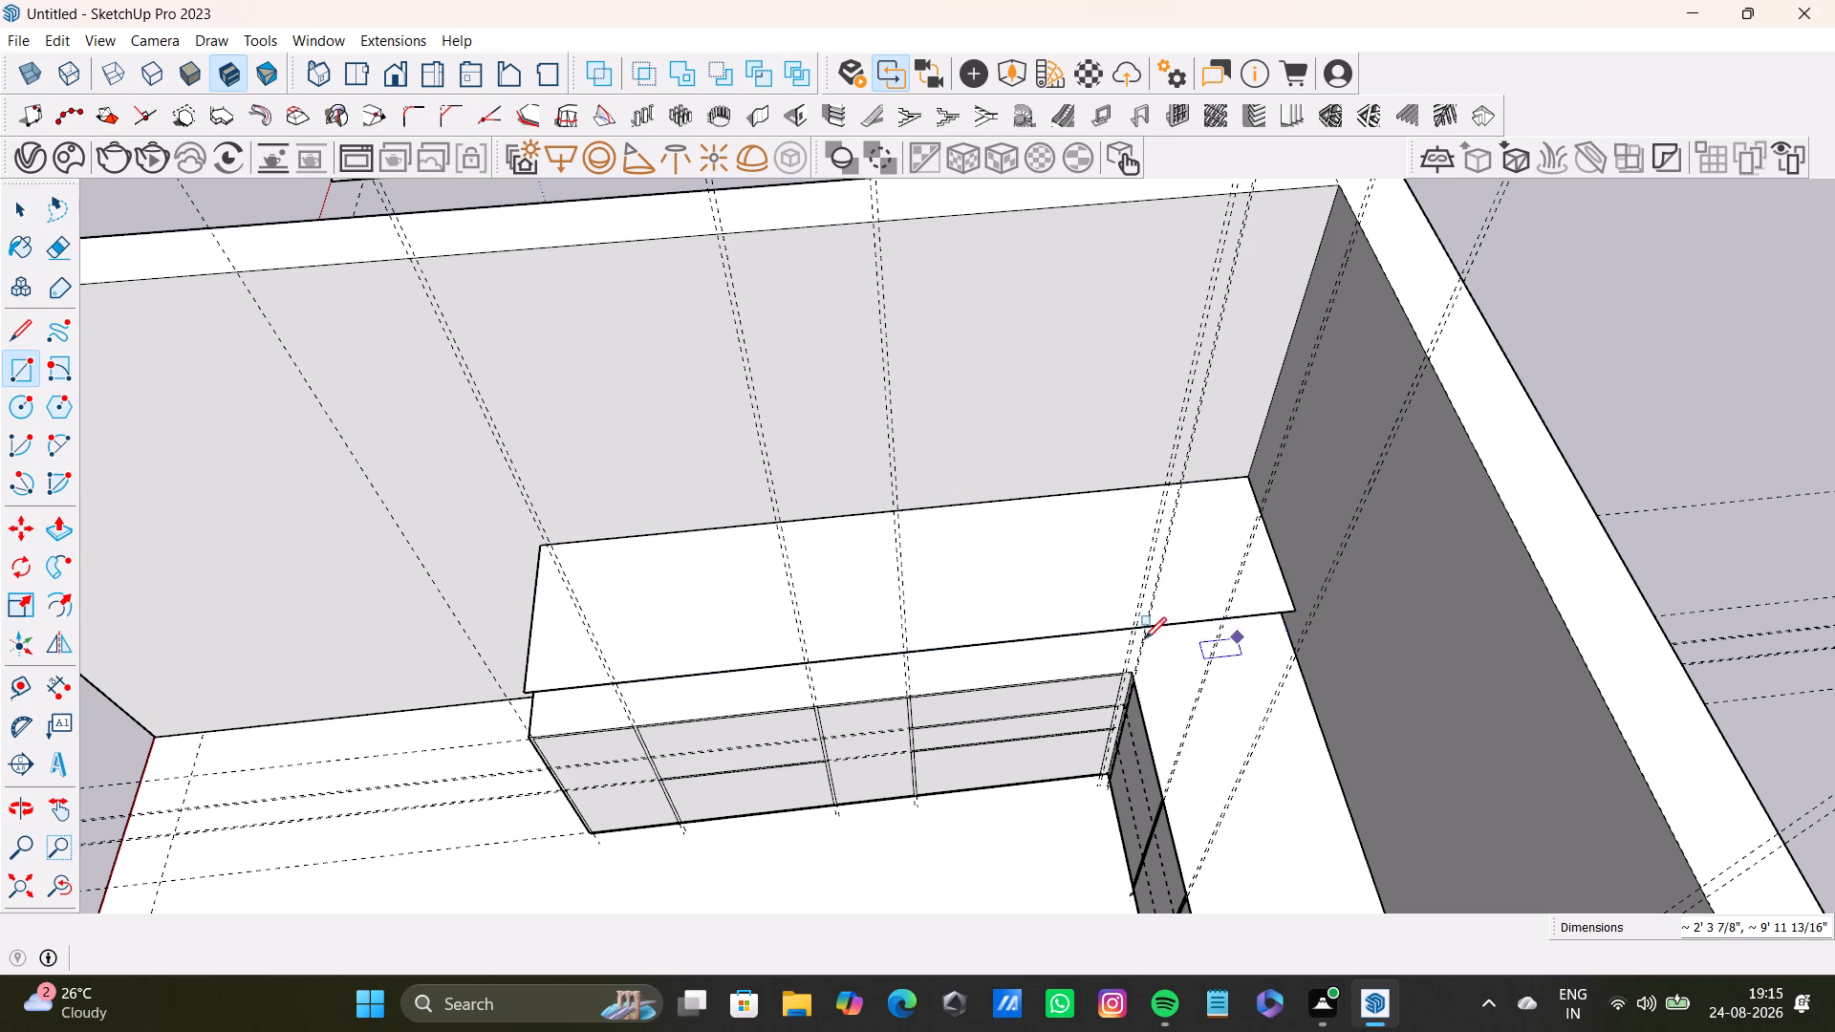
# Push/Pull the countertop rectangle into a slab about 1 15/16" thick.
pyautogui.press('space')
pyautogui.moveTo(1006, 699); pyautogui.dragTo(1057, 548, button='middle')
pyautogui.click(1064, 524)
pyautogui.press('p')
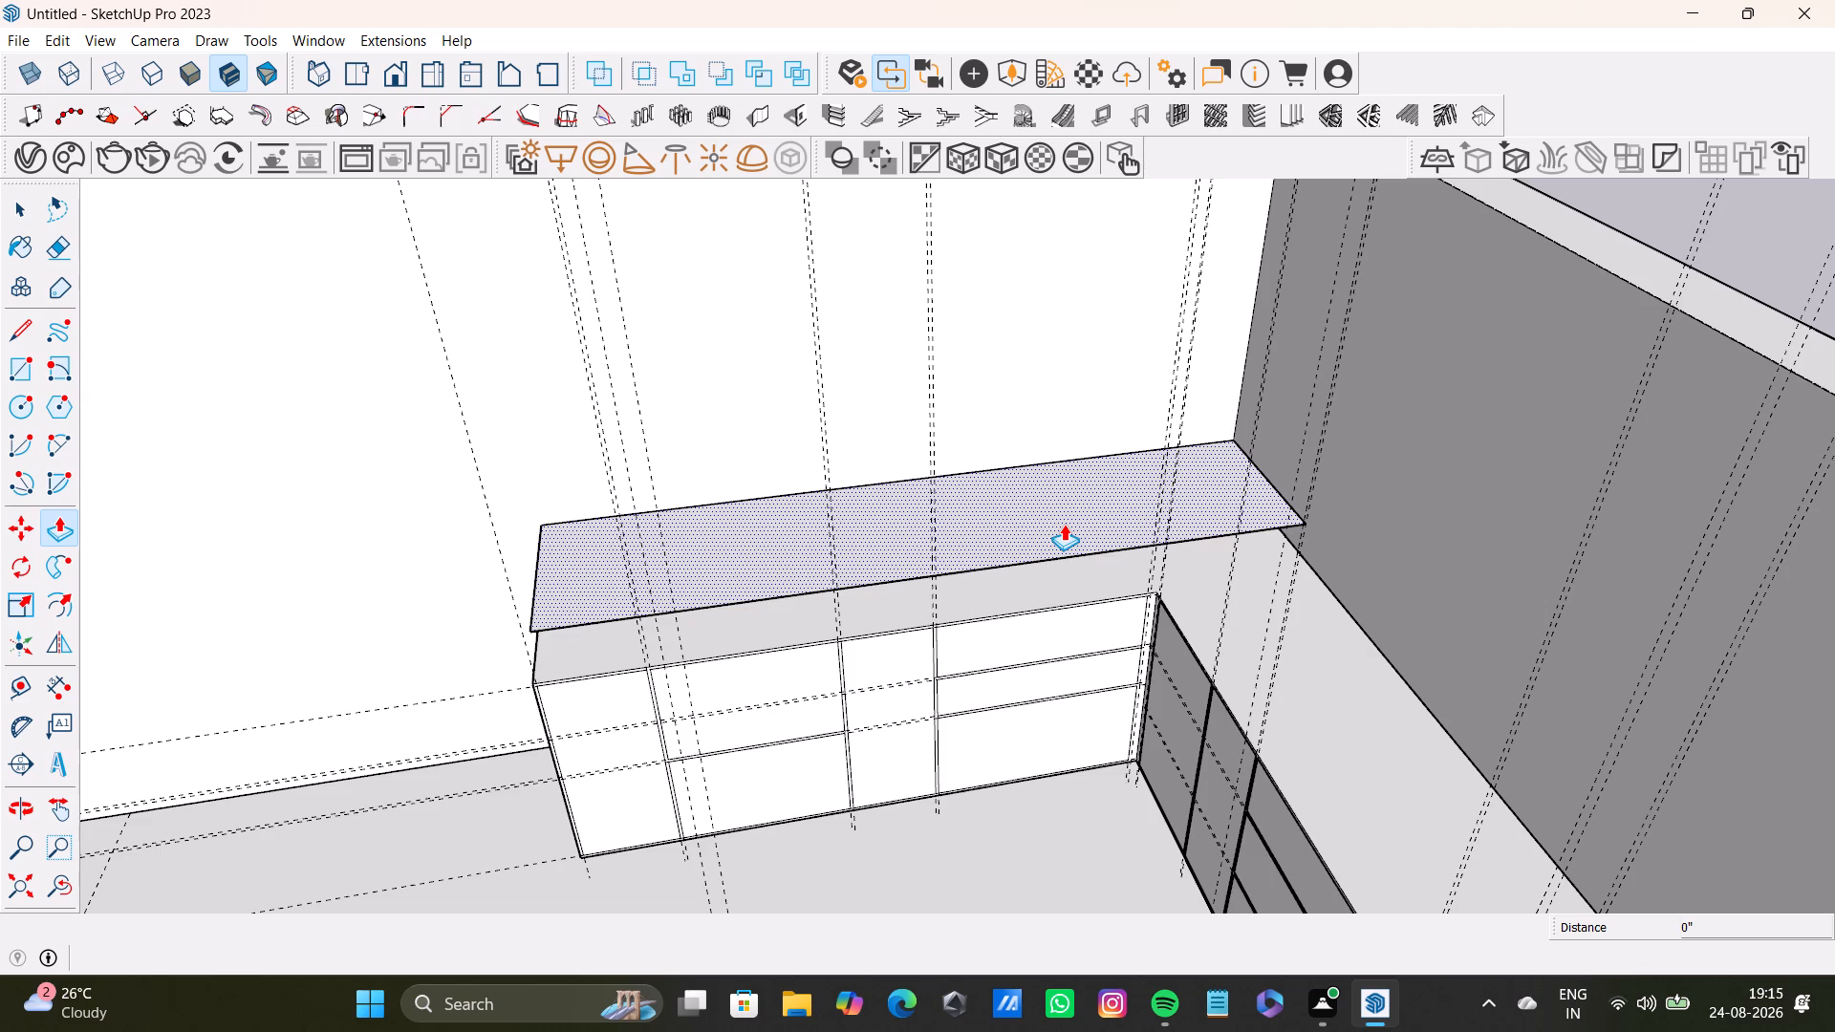
pyautogui.moveTo(1064, 524); pyautogui.dragTo(1073, 539)
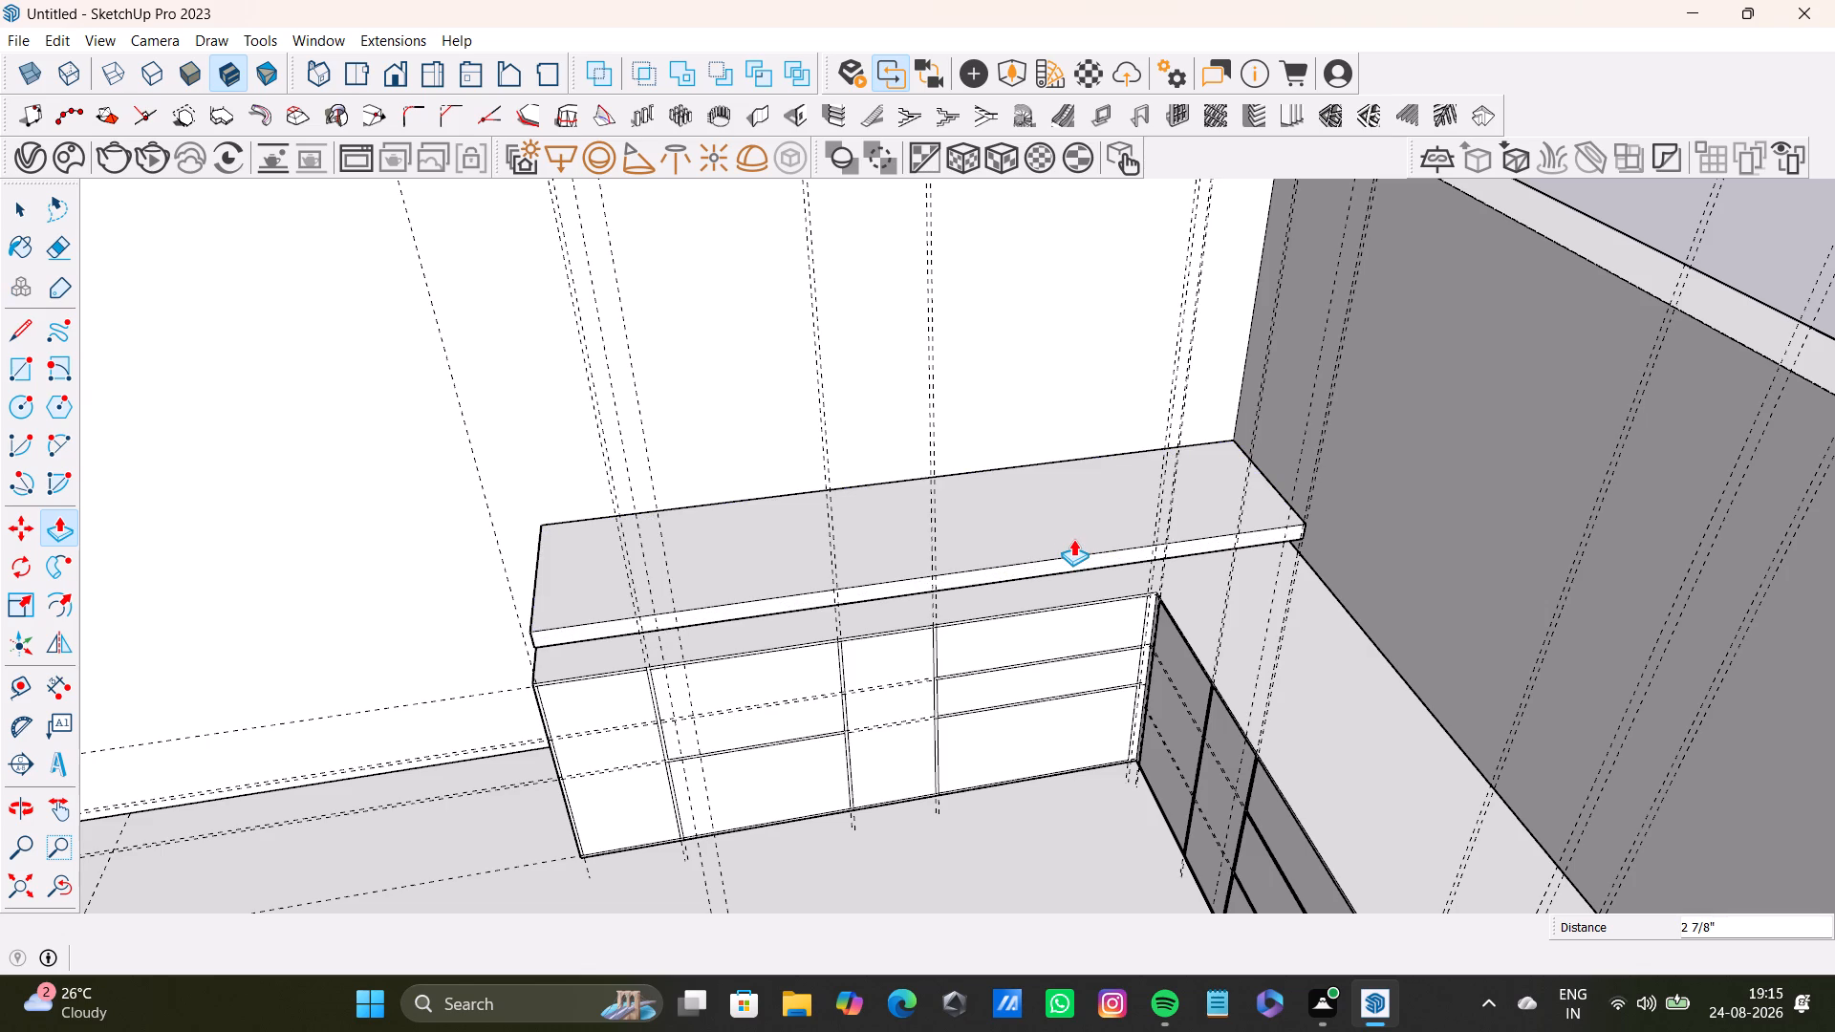
pyautogui.moveTo(1073, 539); pyautogui.dragTo(1072, 534)
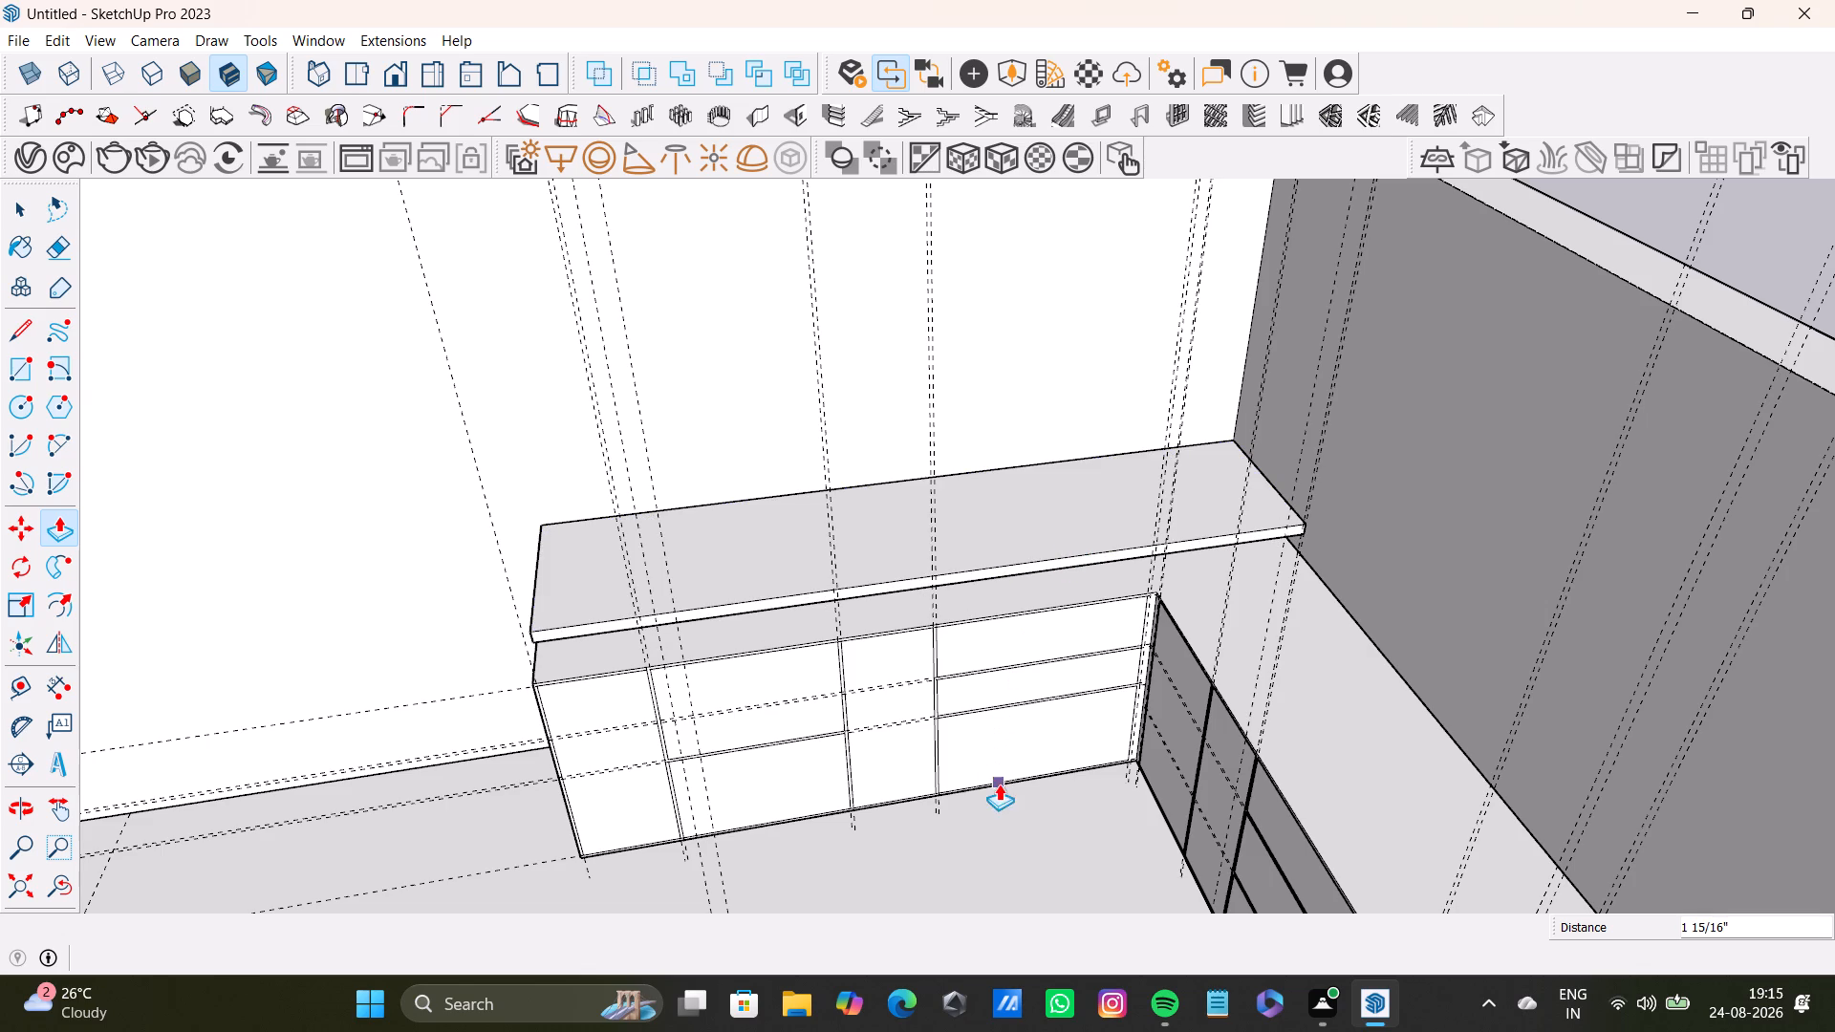
pyautogui.press('space')
pyautogui.click(1006, 844)
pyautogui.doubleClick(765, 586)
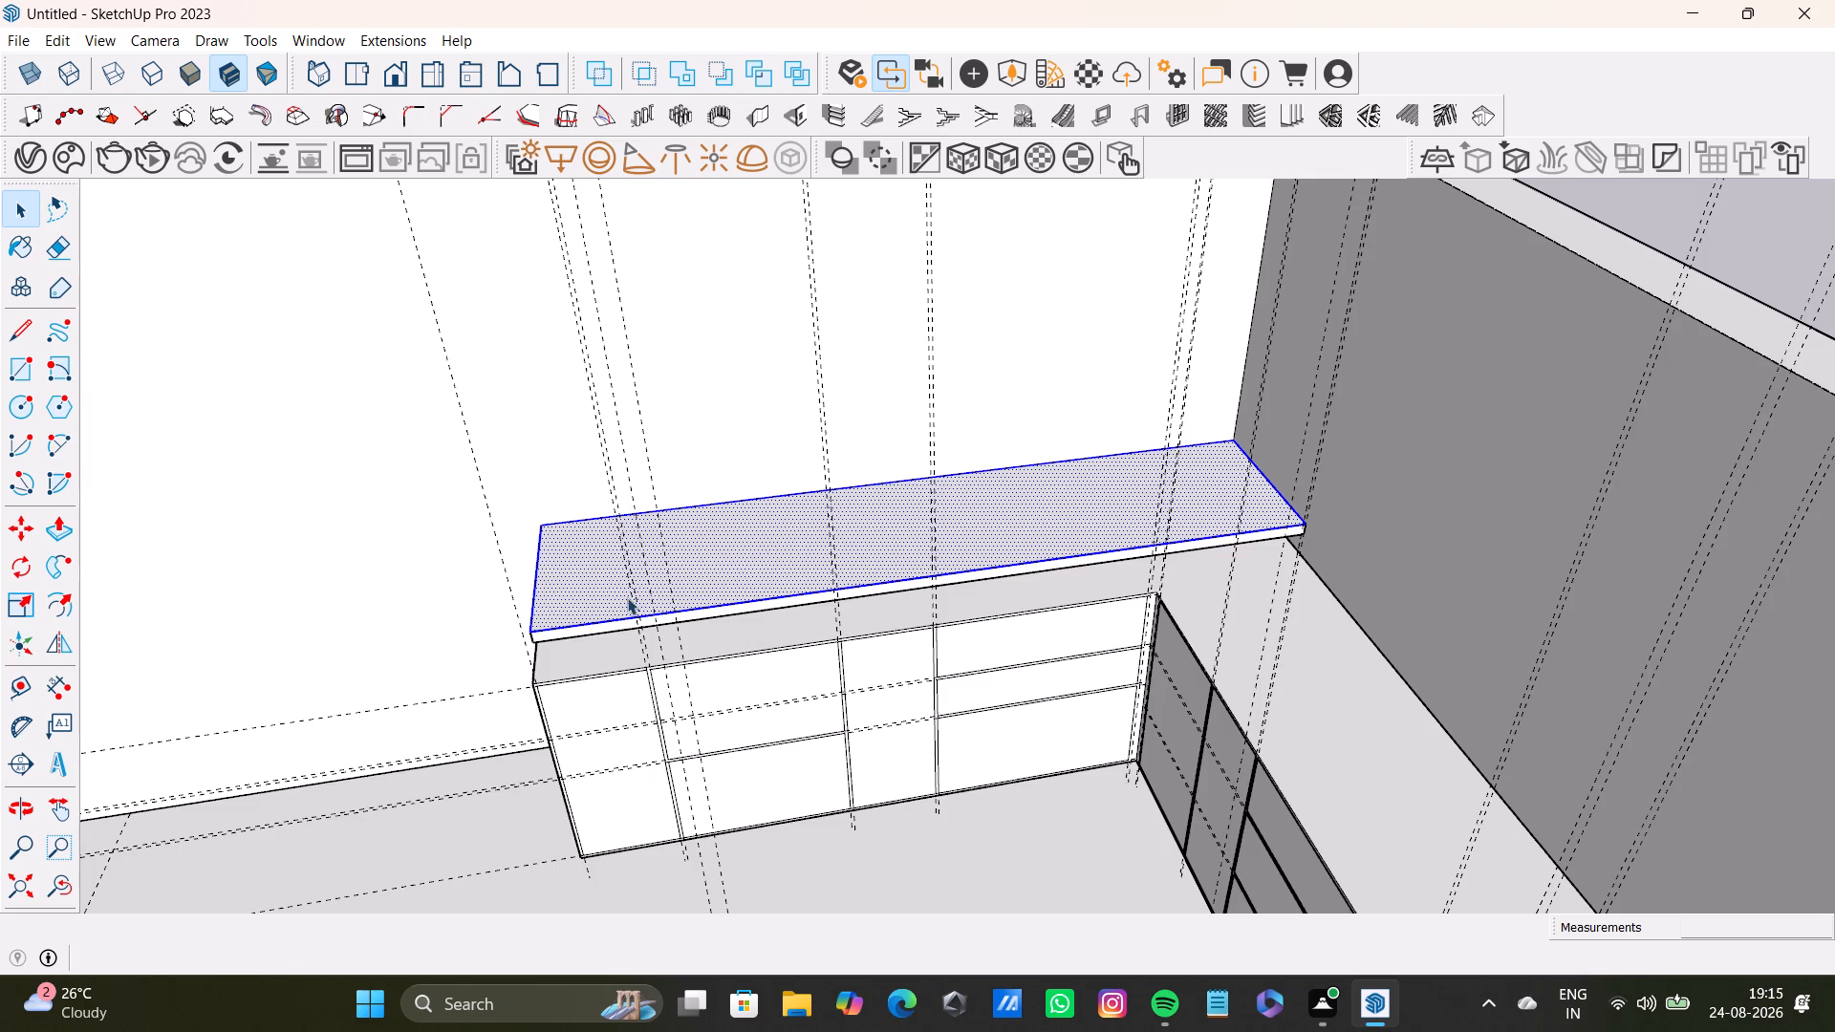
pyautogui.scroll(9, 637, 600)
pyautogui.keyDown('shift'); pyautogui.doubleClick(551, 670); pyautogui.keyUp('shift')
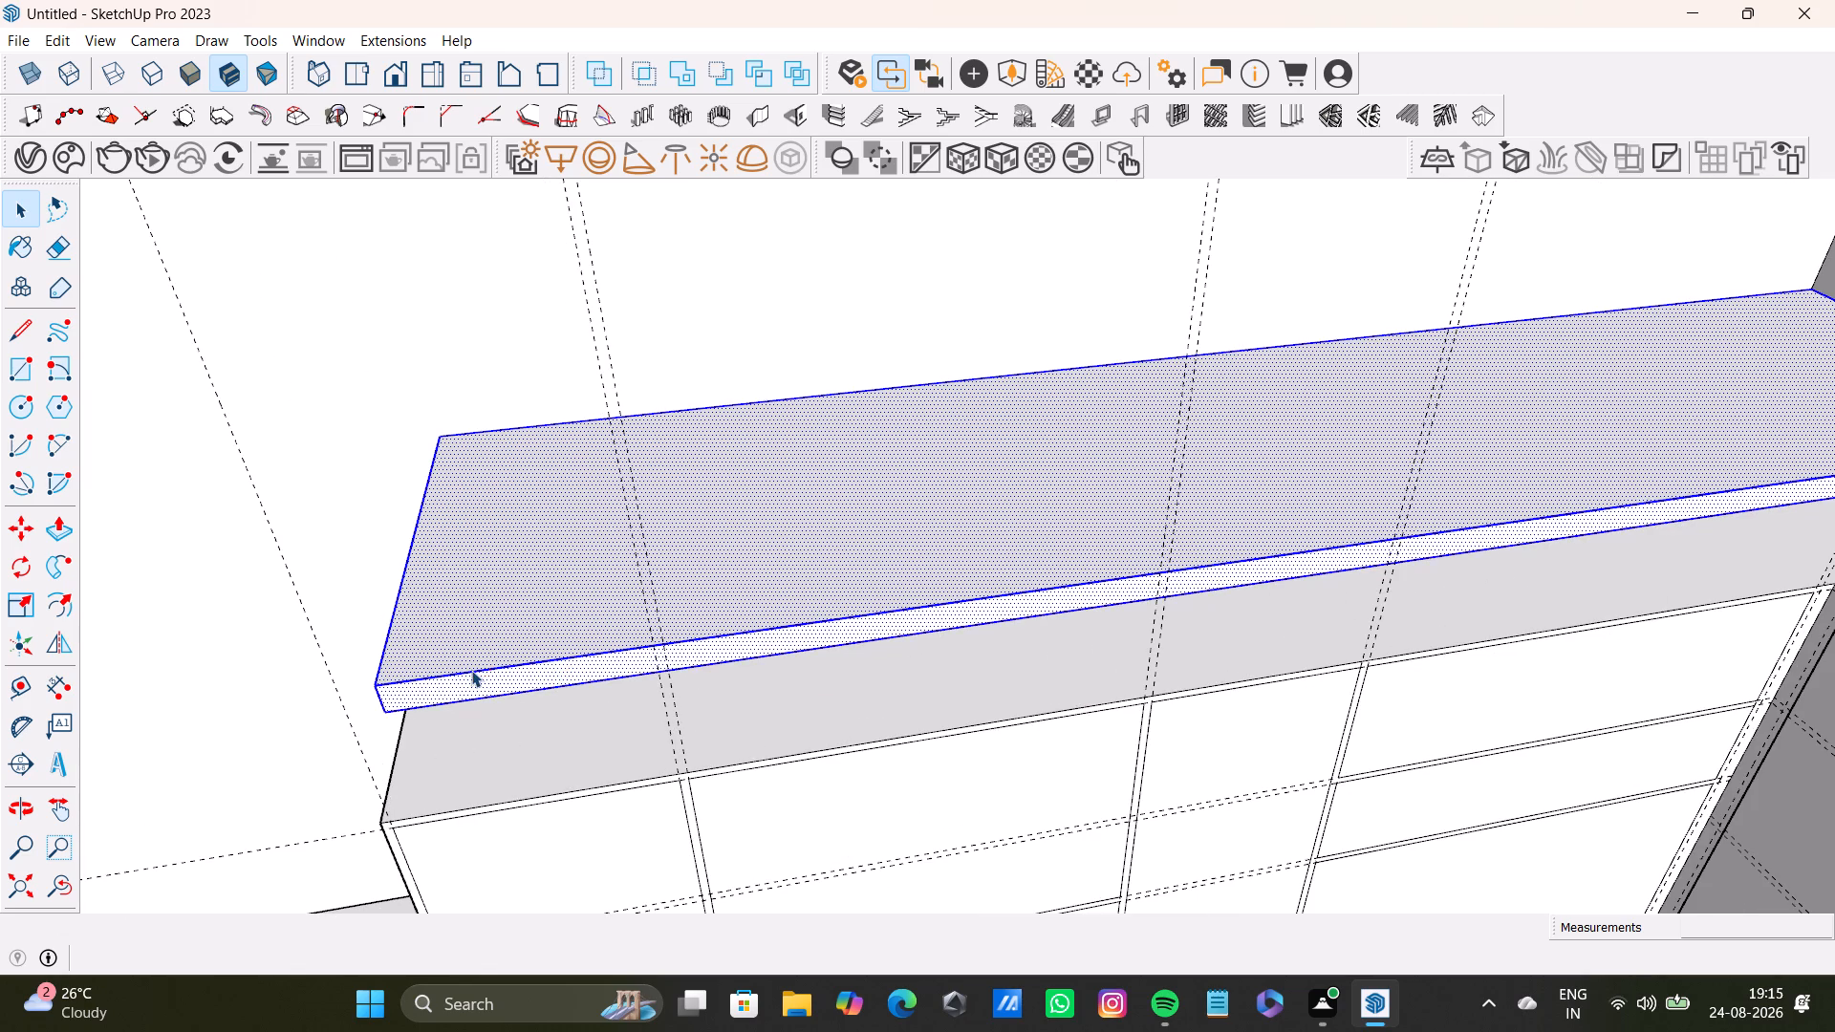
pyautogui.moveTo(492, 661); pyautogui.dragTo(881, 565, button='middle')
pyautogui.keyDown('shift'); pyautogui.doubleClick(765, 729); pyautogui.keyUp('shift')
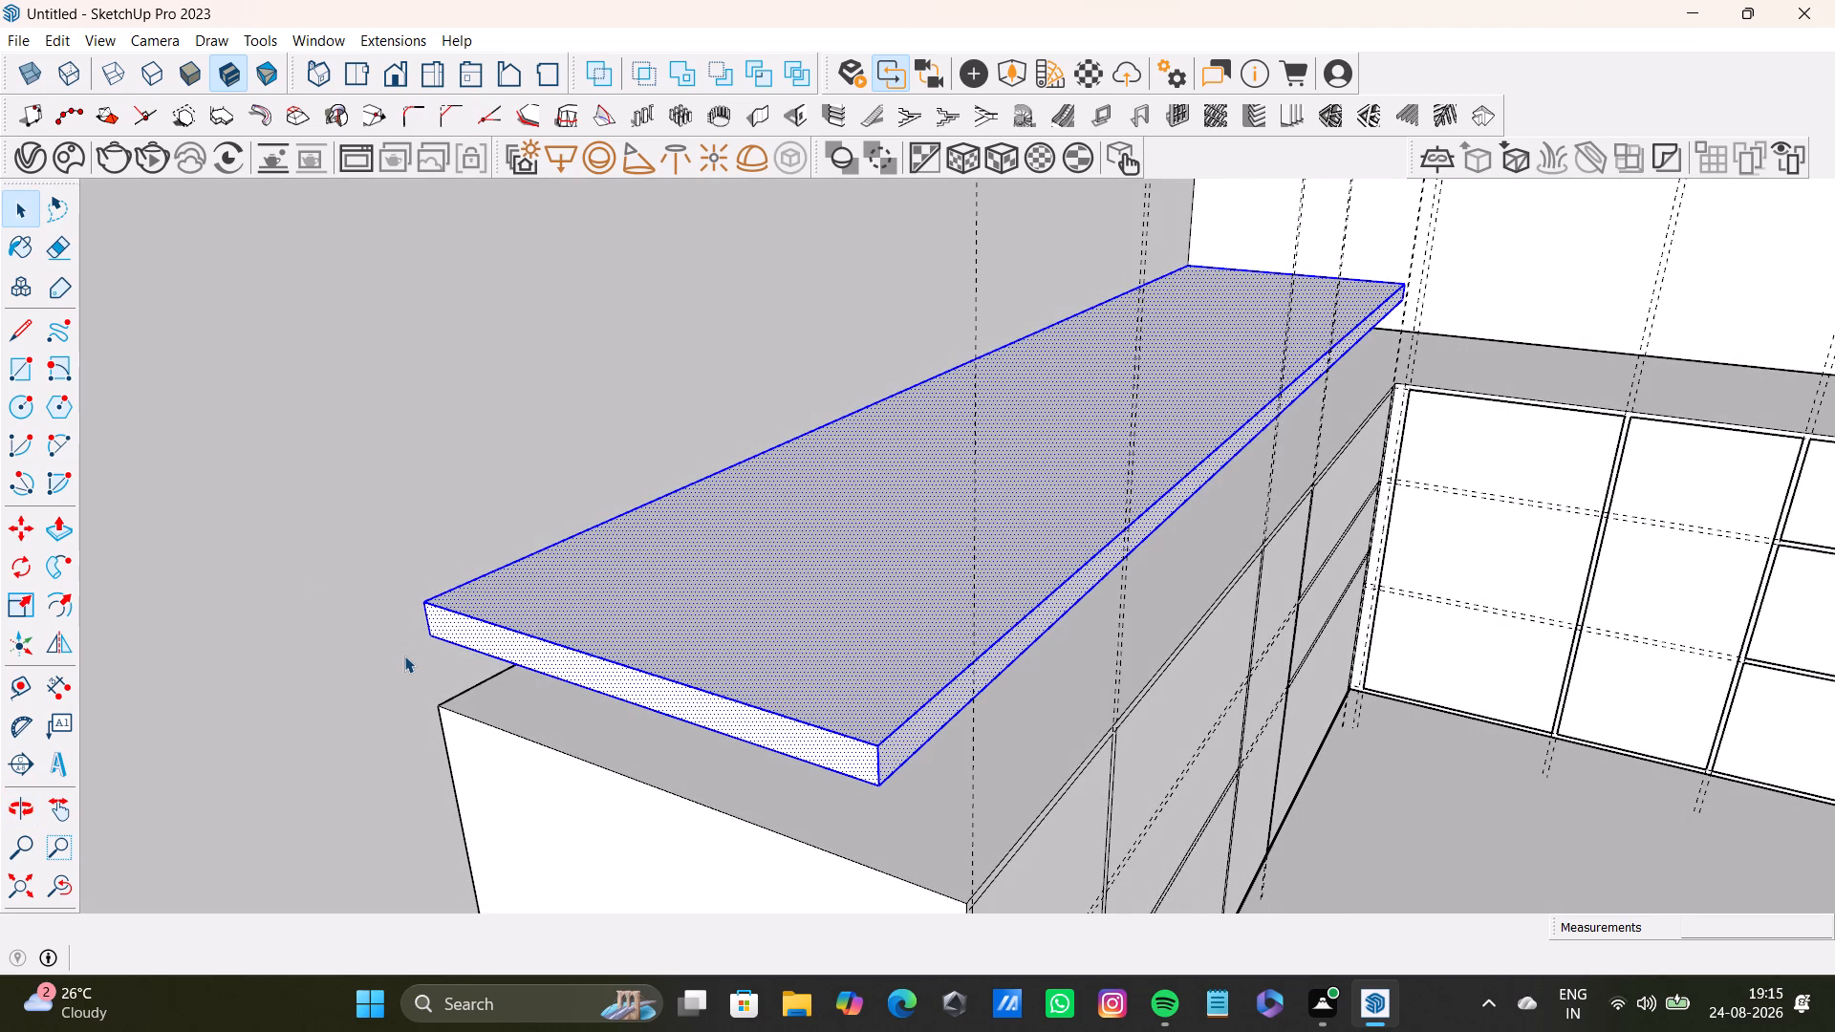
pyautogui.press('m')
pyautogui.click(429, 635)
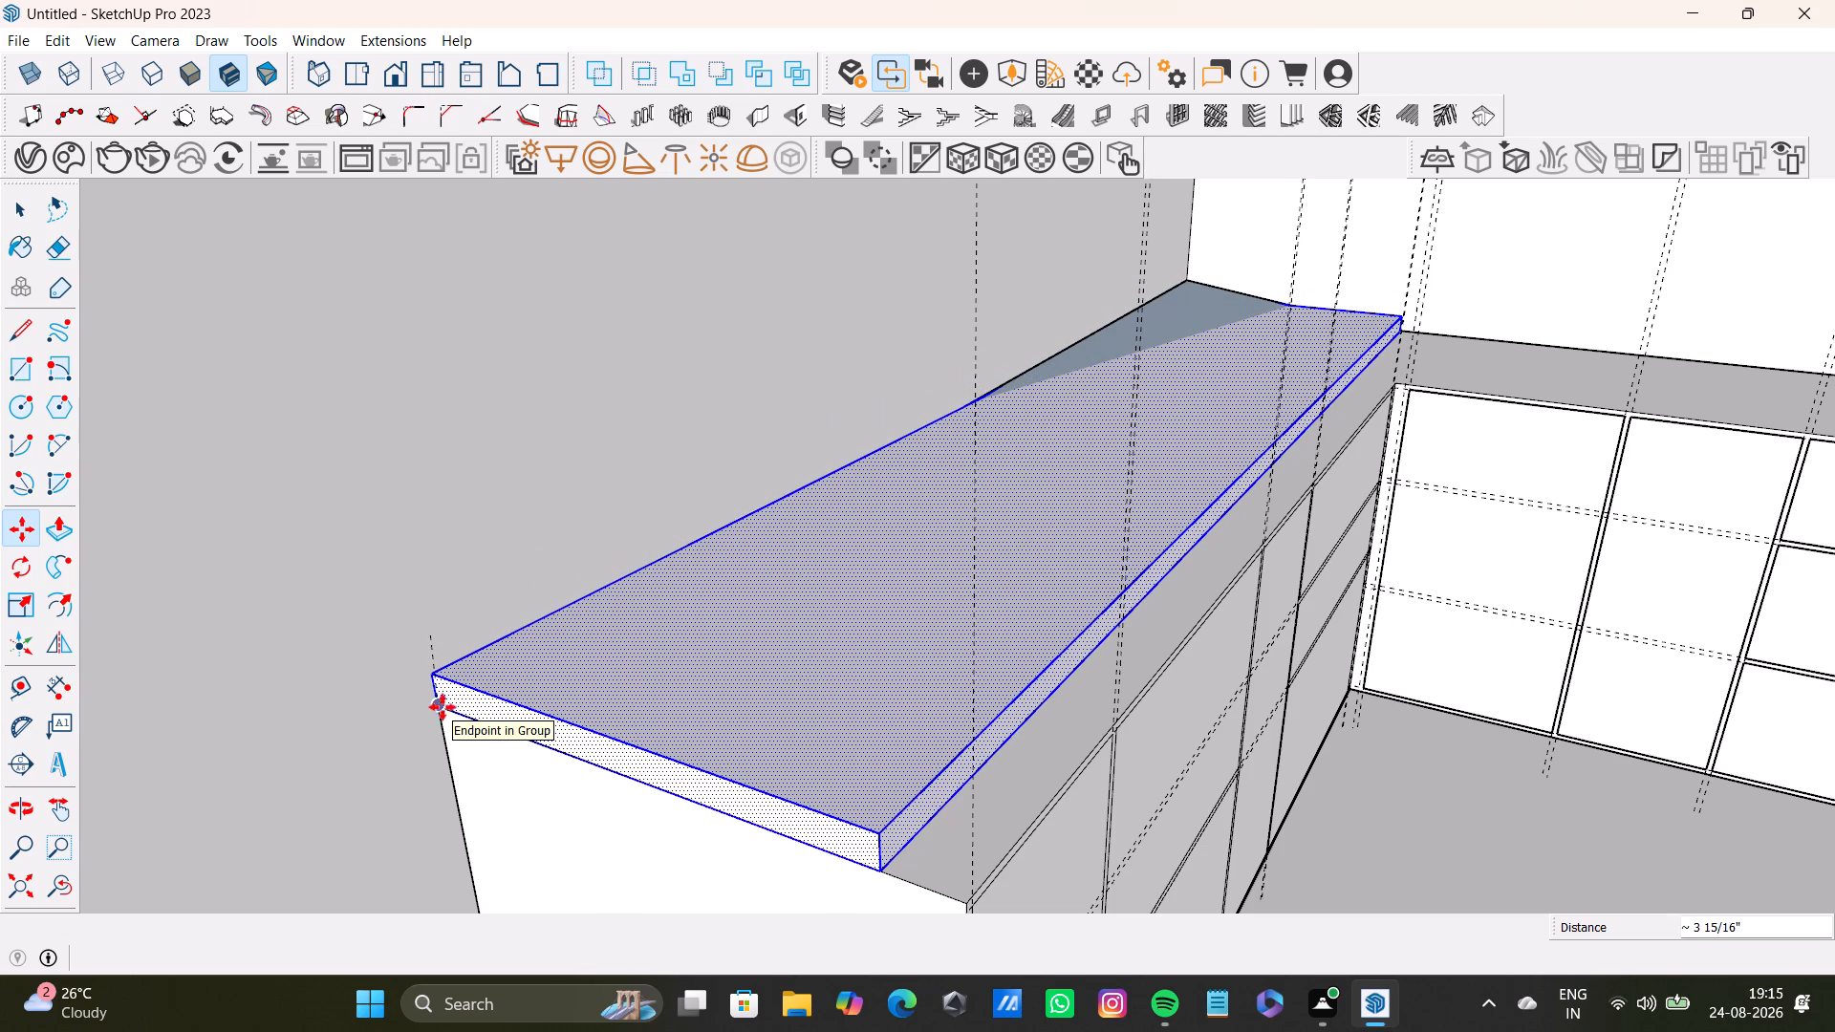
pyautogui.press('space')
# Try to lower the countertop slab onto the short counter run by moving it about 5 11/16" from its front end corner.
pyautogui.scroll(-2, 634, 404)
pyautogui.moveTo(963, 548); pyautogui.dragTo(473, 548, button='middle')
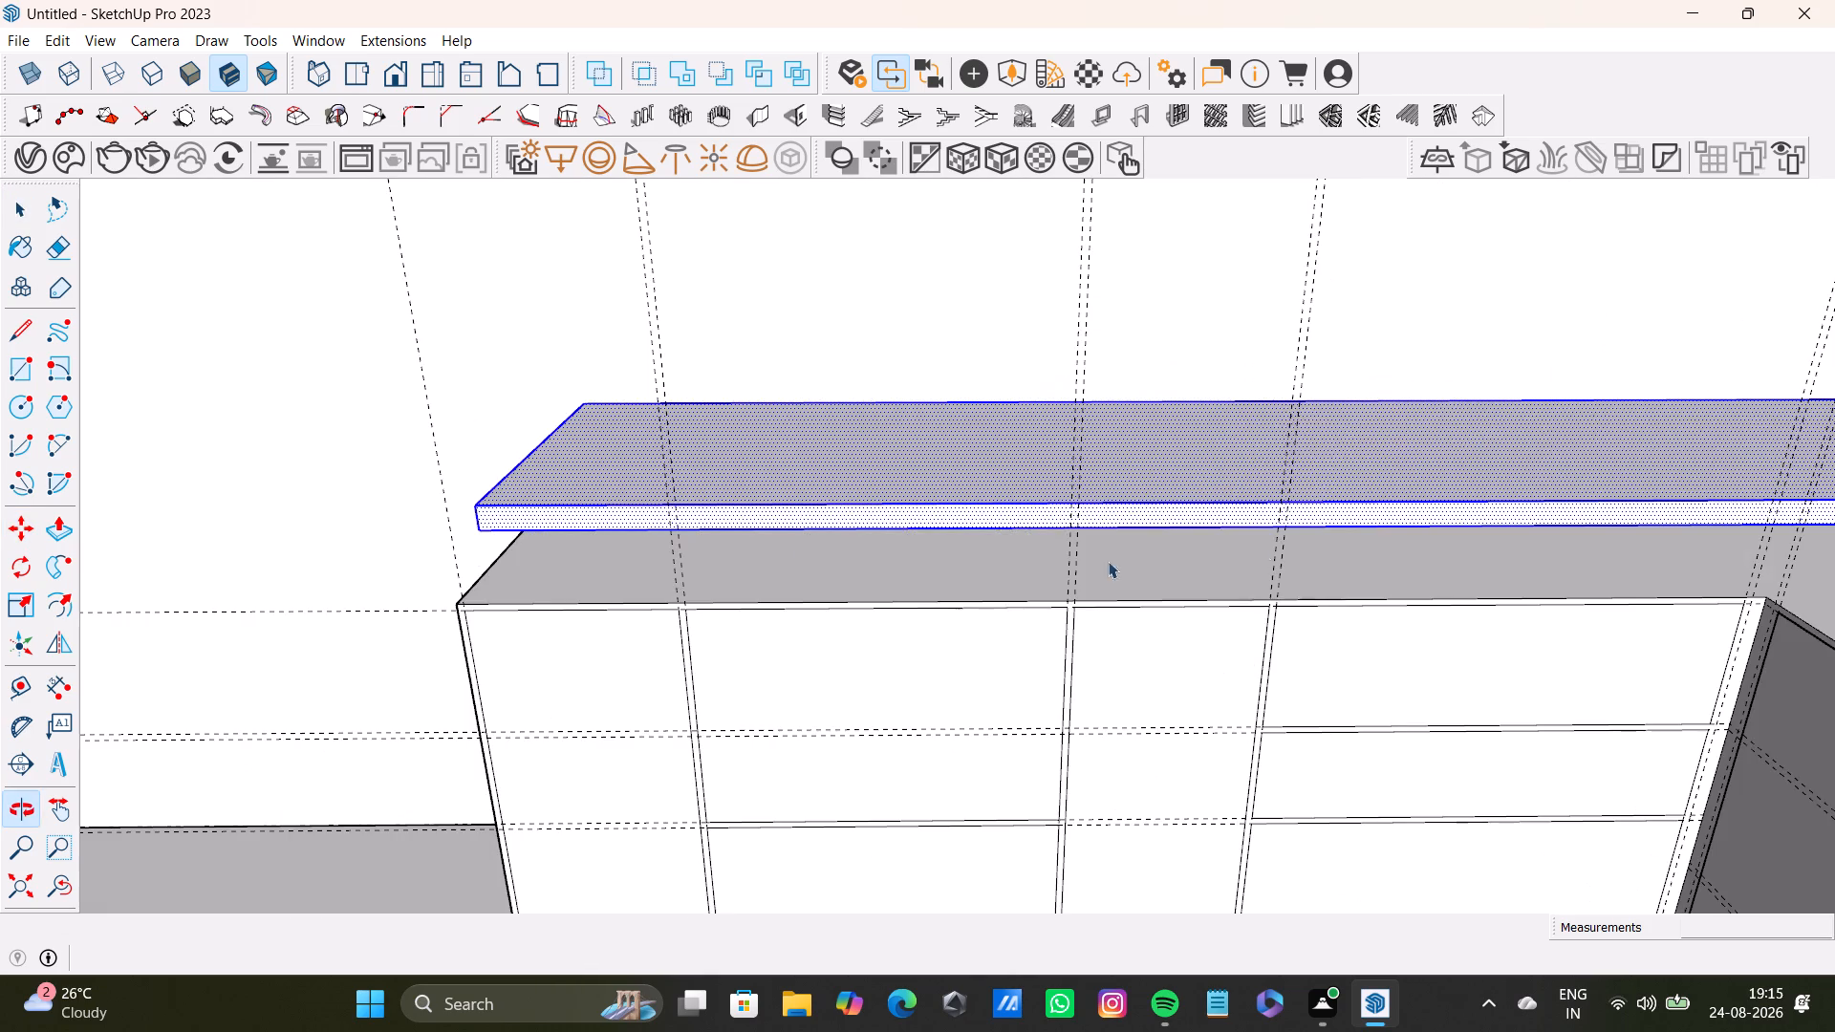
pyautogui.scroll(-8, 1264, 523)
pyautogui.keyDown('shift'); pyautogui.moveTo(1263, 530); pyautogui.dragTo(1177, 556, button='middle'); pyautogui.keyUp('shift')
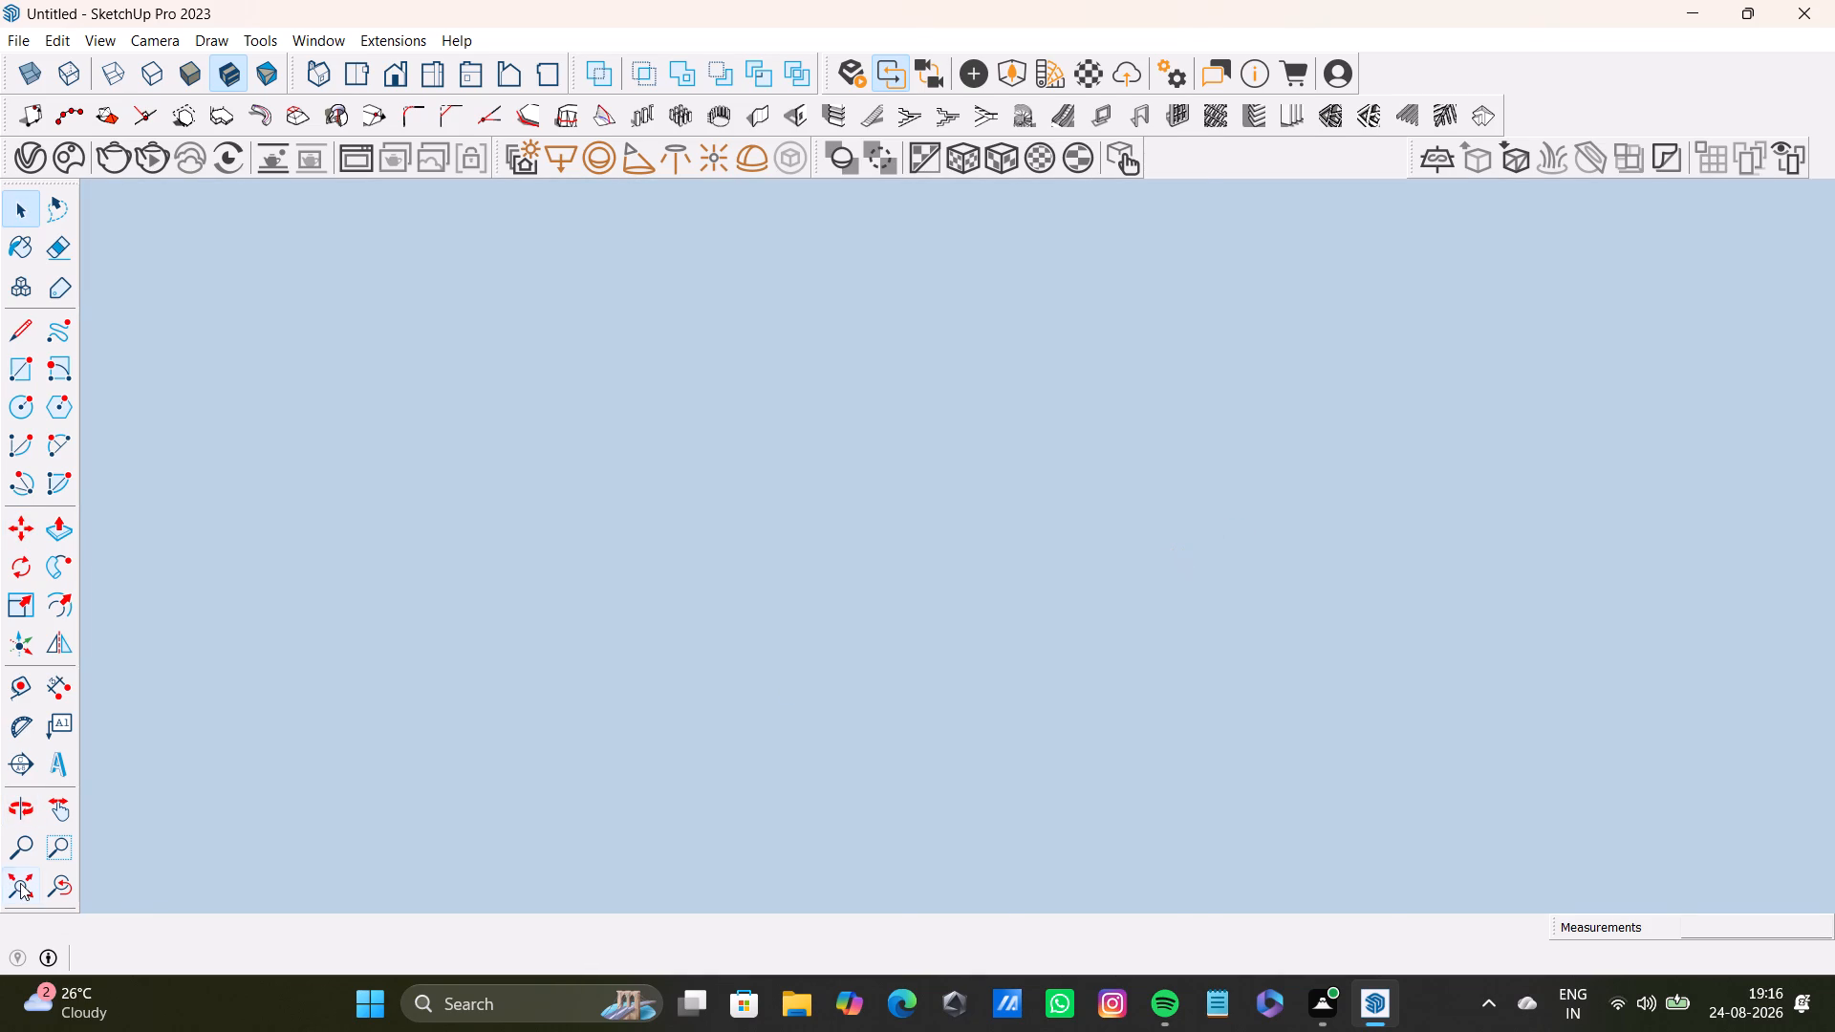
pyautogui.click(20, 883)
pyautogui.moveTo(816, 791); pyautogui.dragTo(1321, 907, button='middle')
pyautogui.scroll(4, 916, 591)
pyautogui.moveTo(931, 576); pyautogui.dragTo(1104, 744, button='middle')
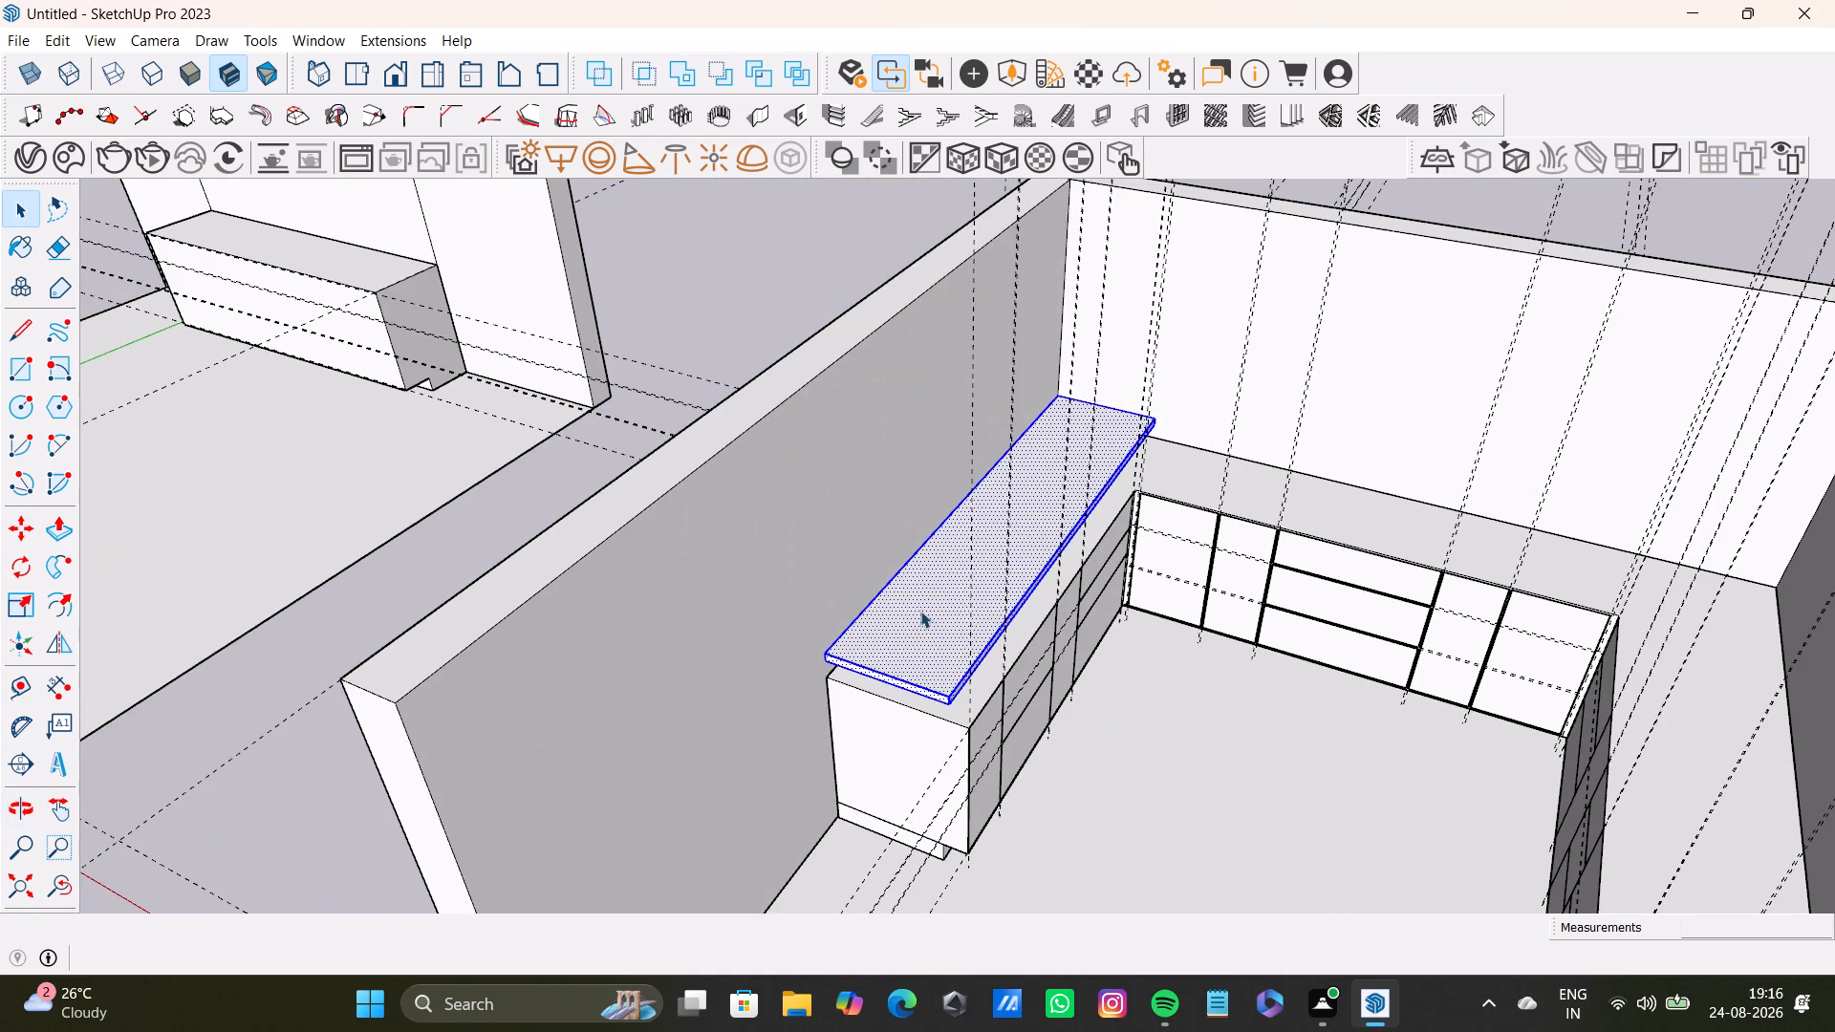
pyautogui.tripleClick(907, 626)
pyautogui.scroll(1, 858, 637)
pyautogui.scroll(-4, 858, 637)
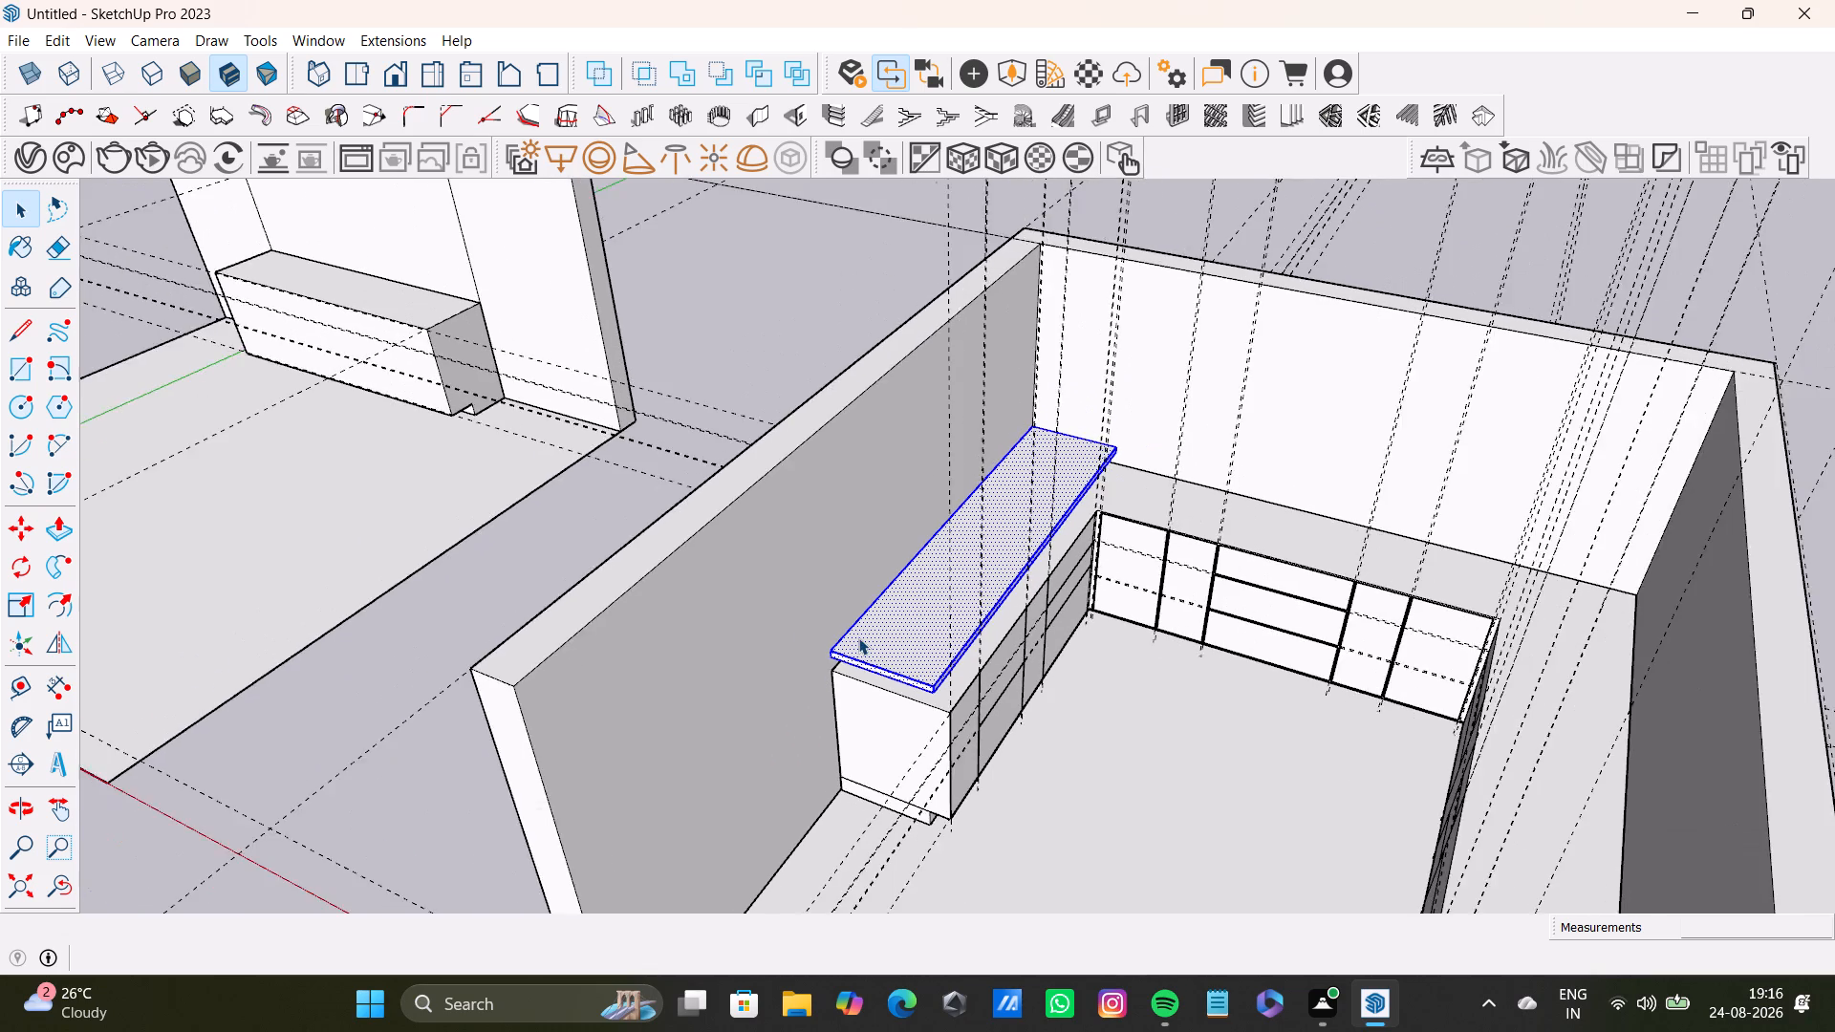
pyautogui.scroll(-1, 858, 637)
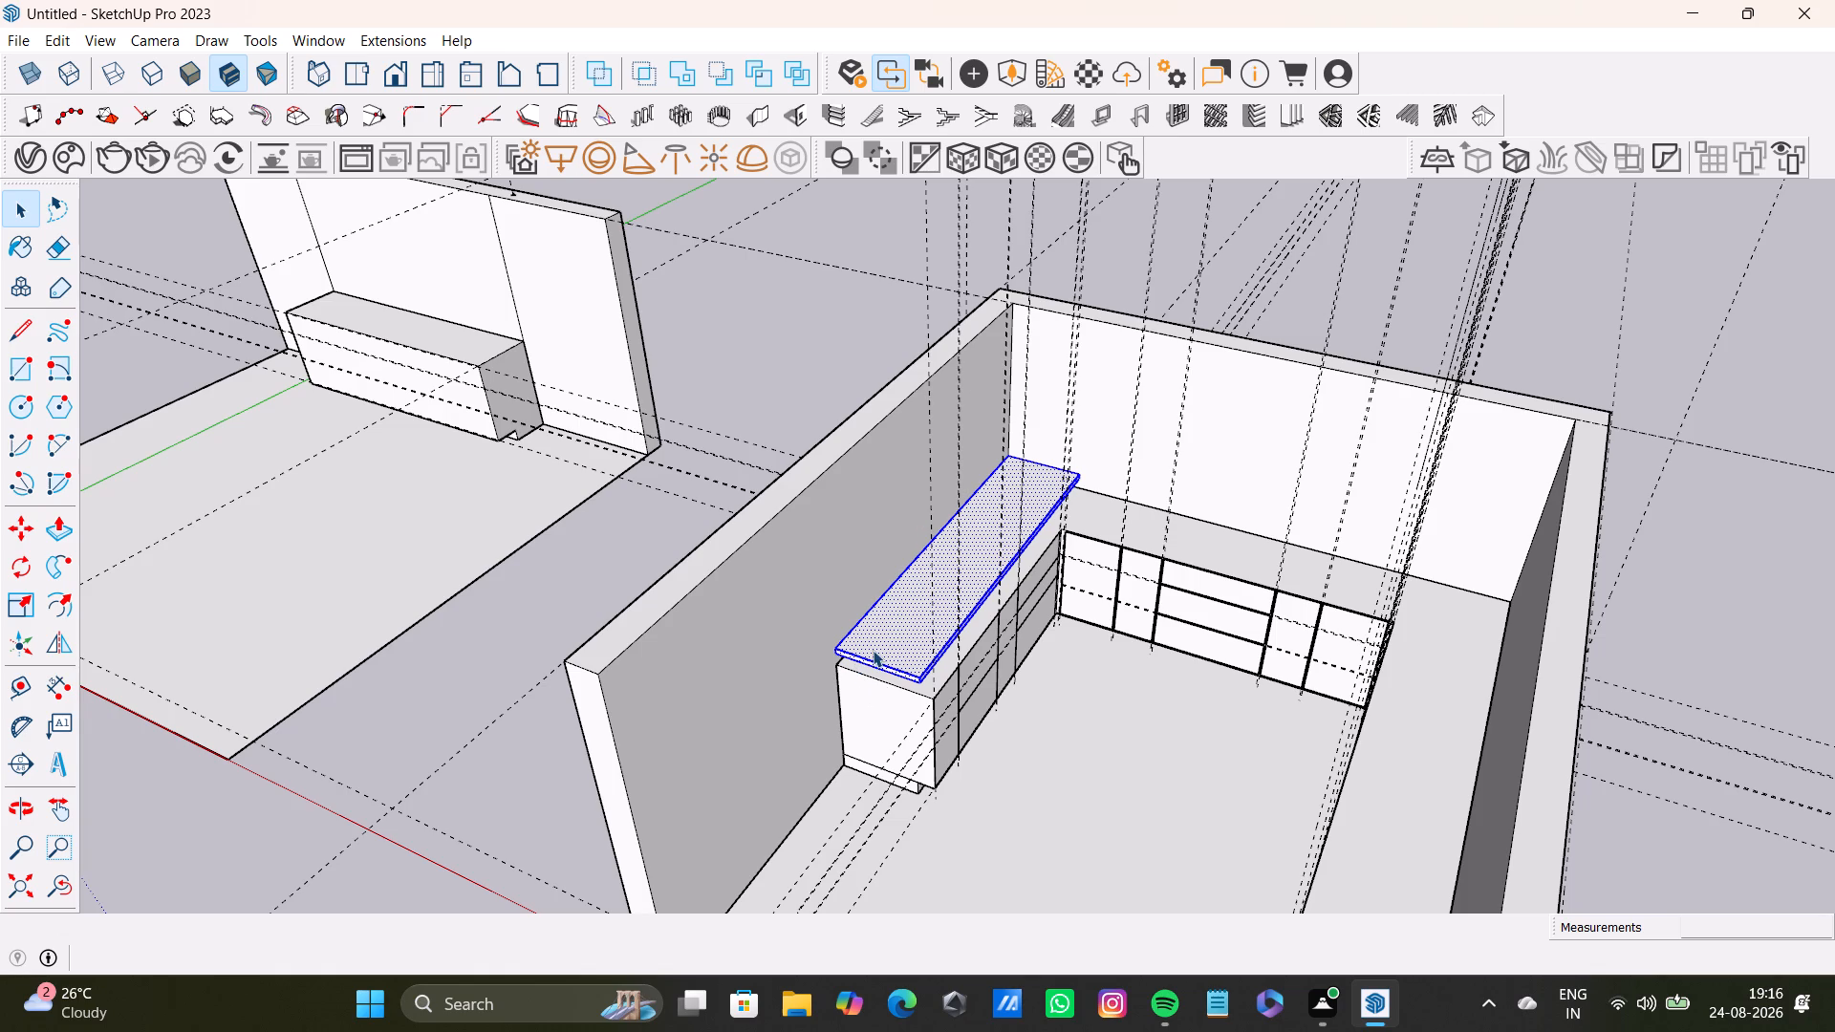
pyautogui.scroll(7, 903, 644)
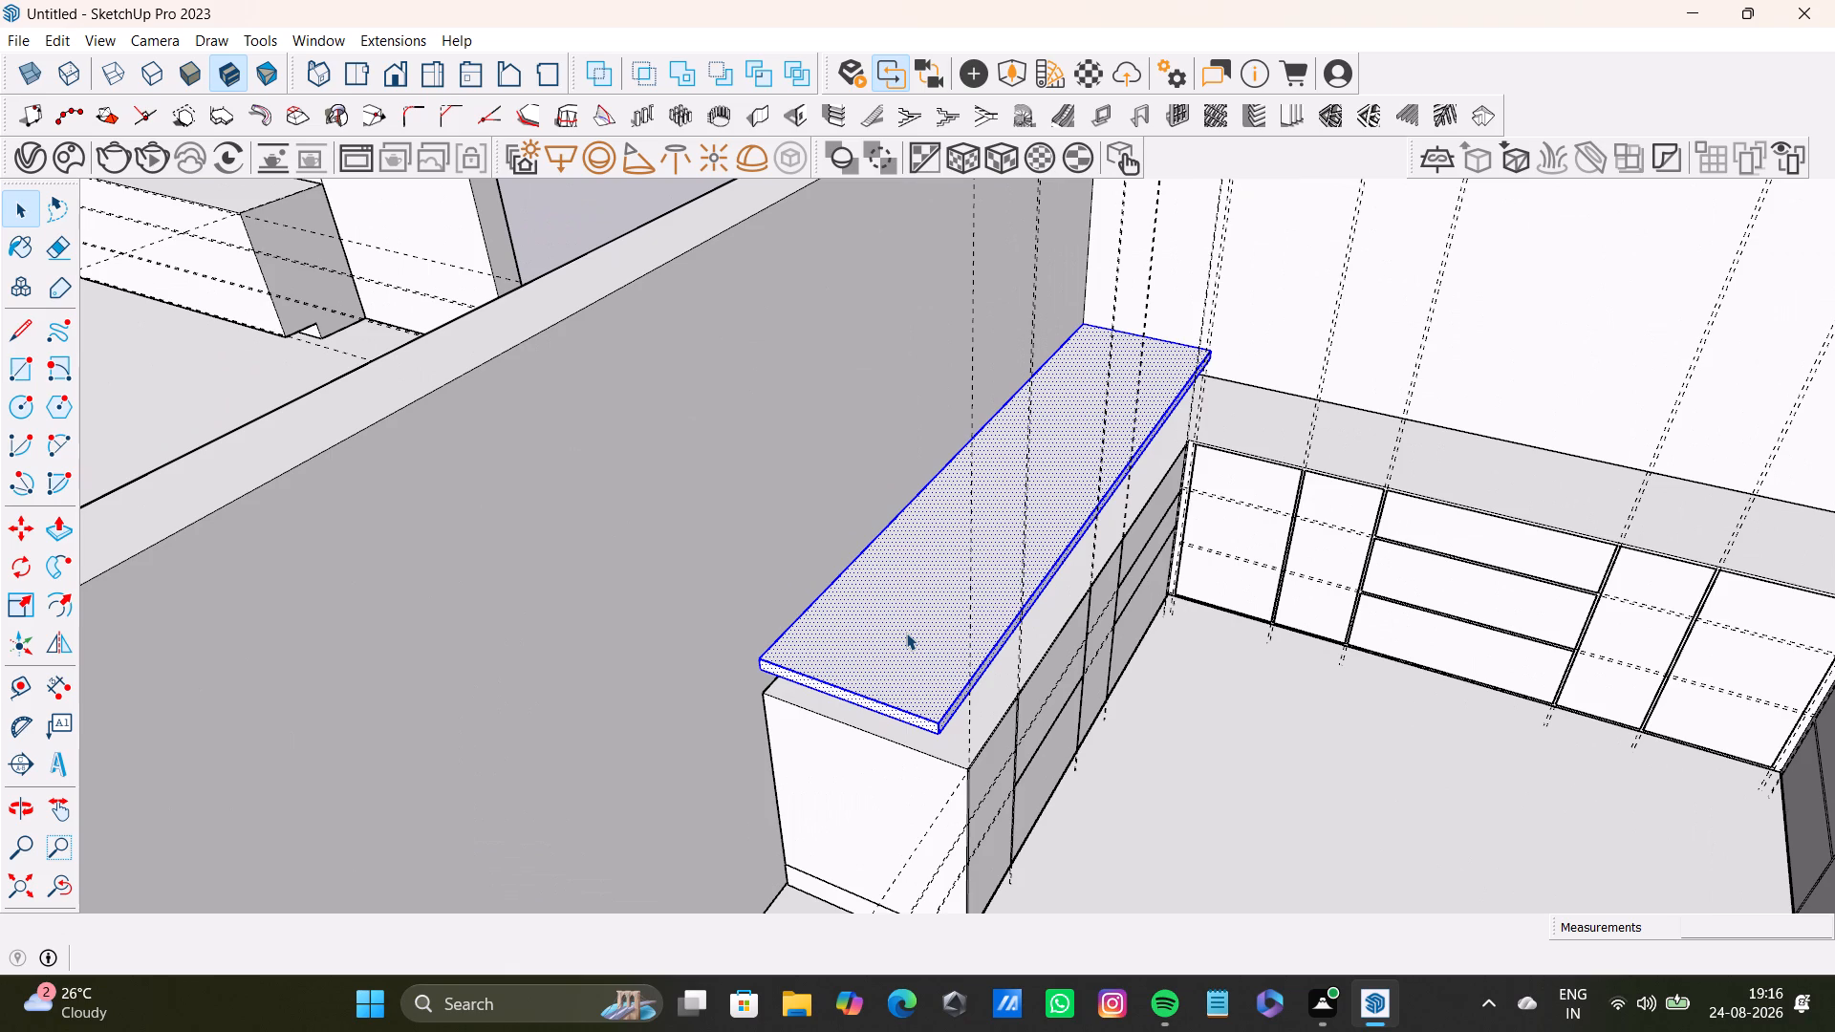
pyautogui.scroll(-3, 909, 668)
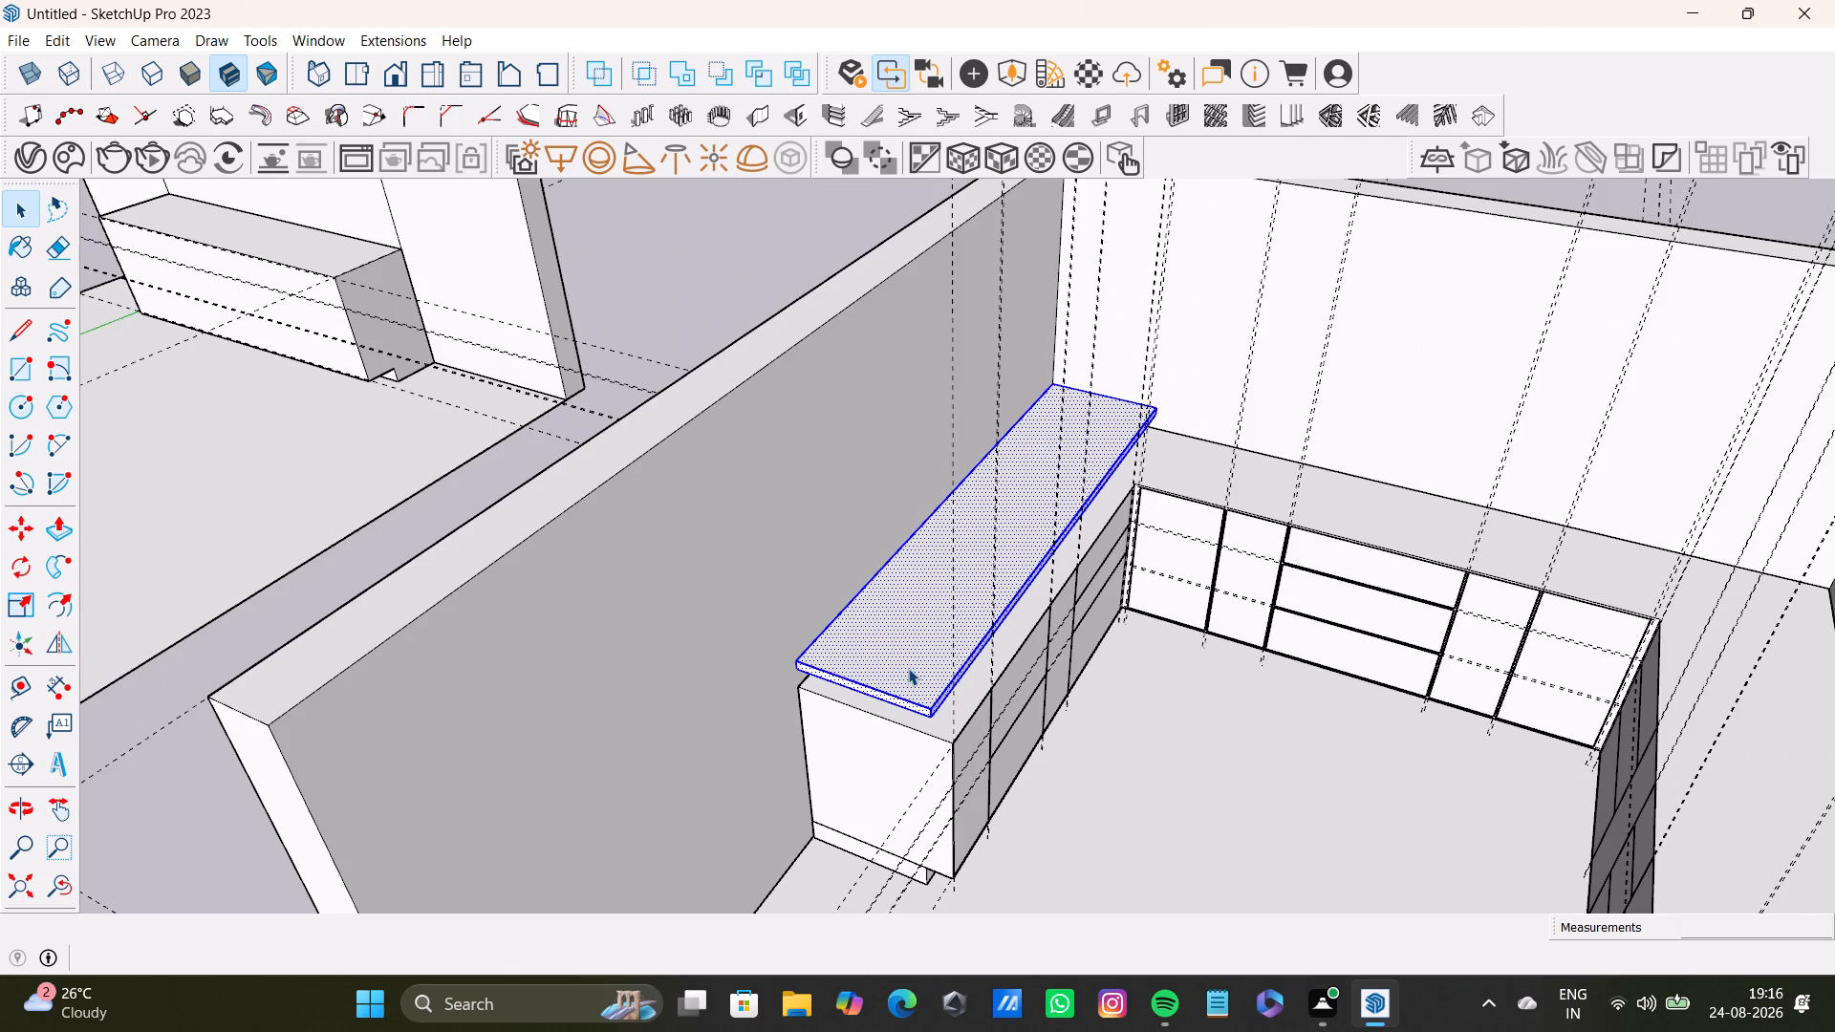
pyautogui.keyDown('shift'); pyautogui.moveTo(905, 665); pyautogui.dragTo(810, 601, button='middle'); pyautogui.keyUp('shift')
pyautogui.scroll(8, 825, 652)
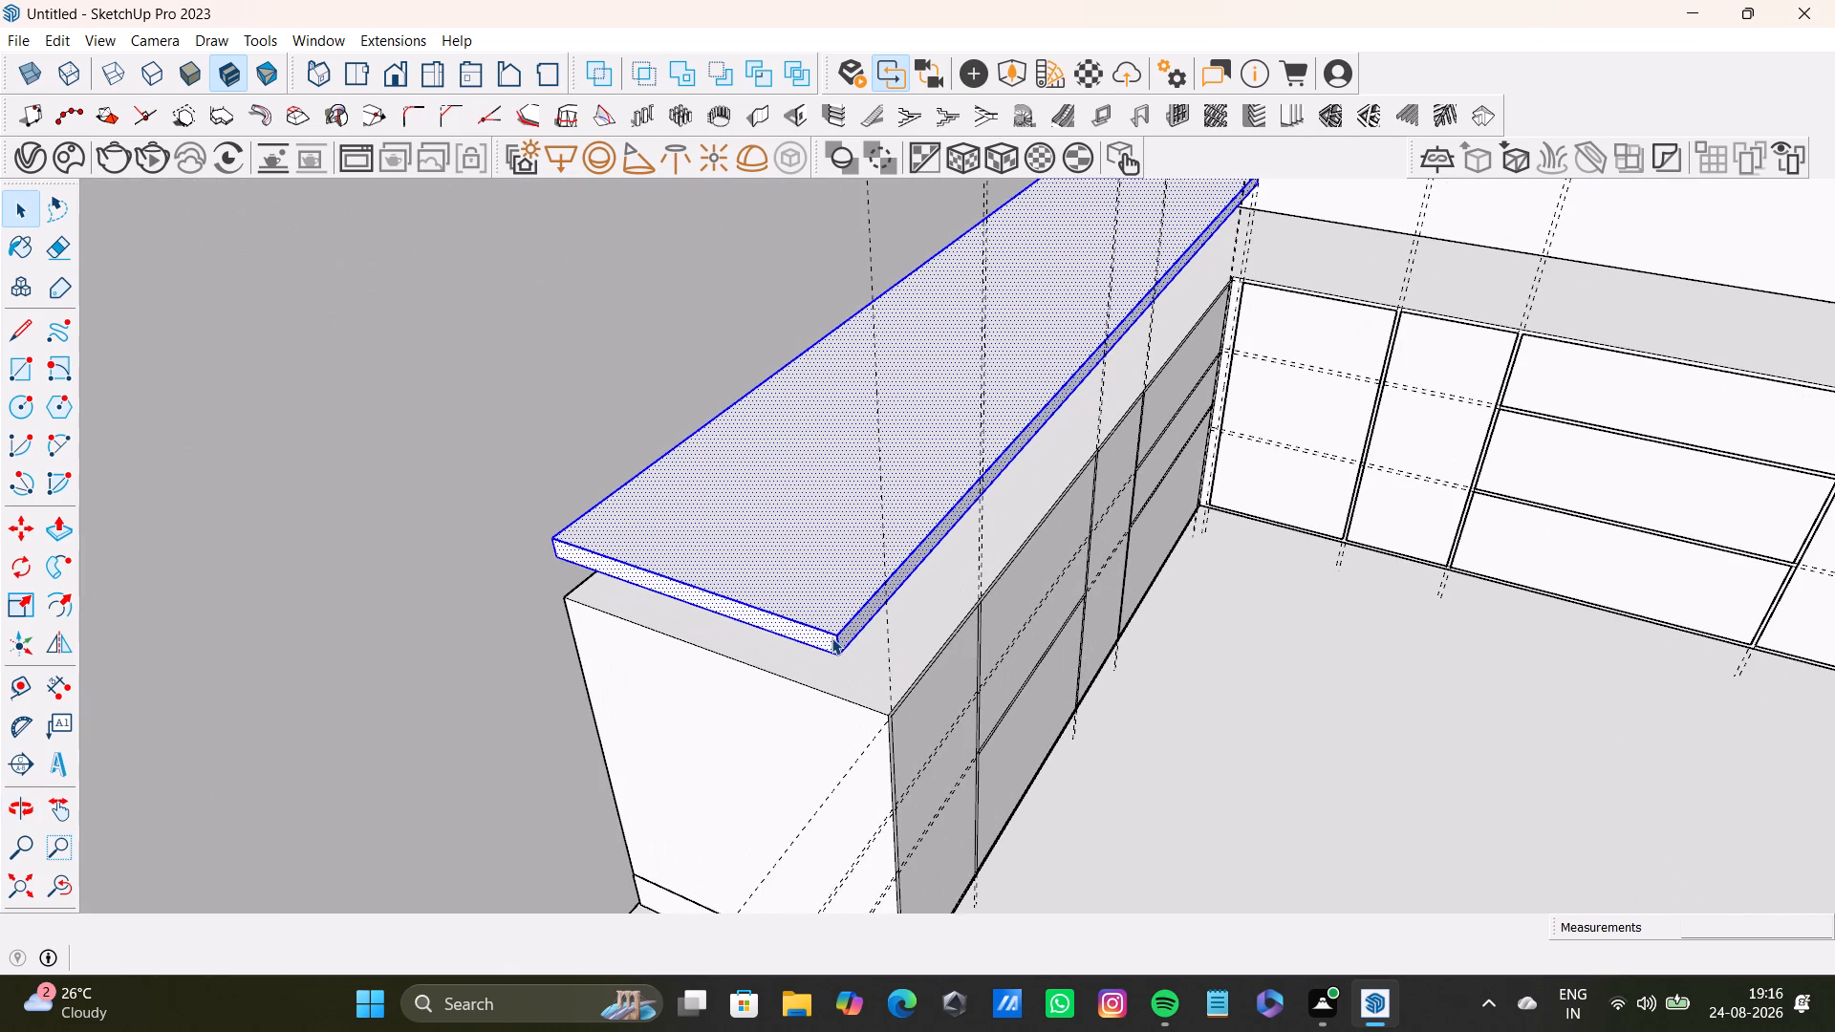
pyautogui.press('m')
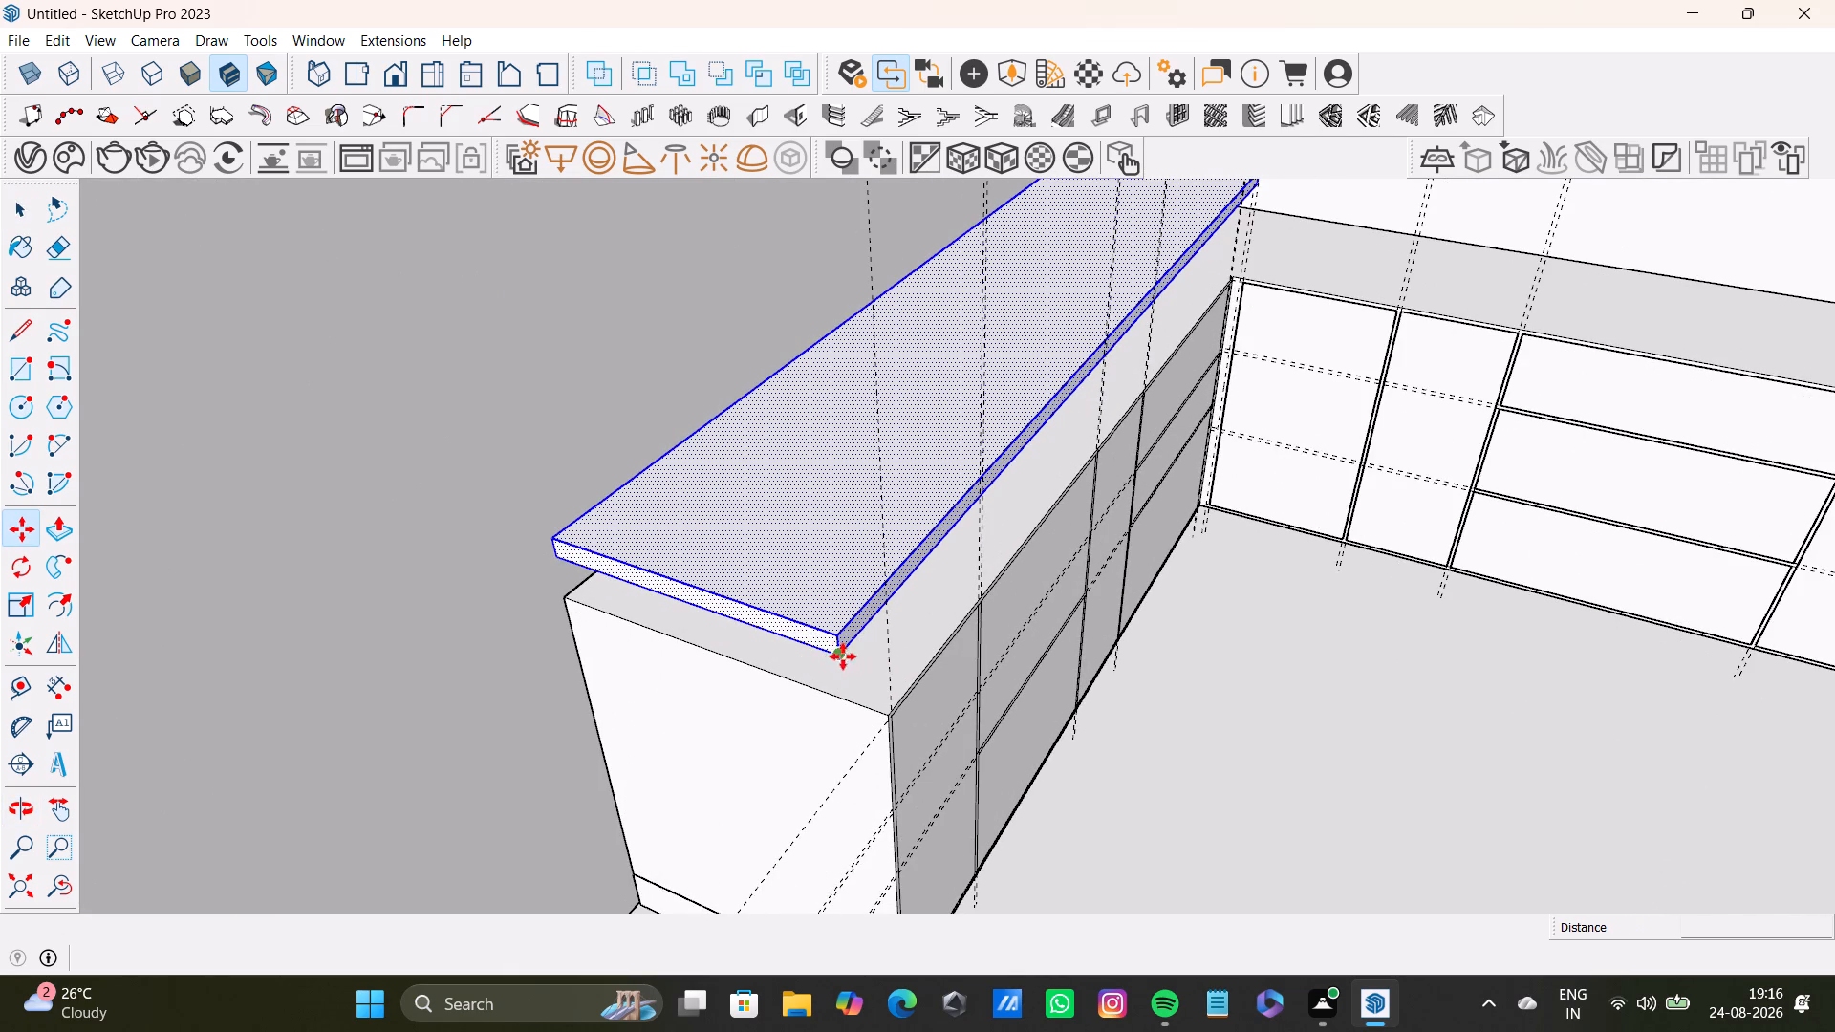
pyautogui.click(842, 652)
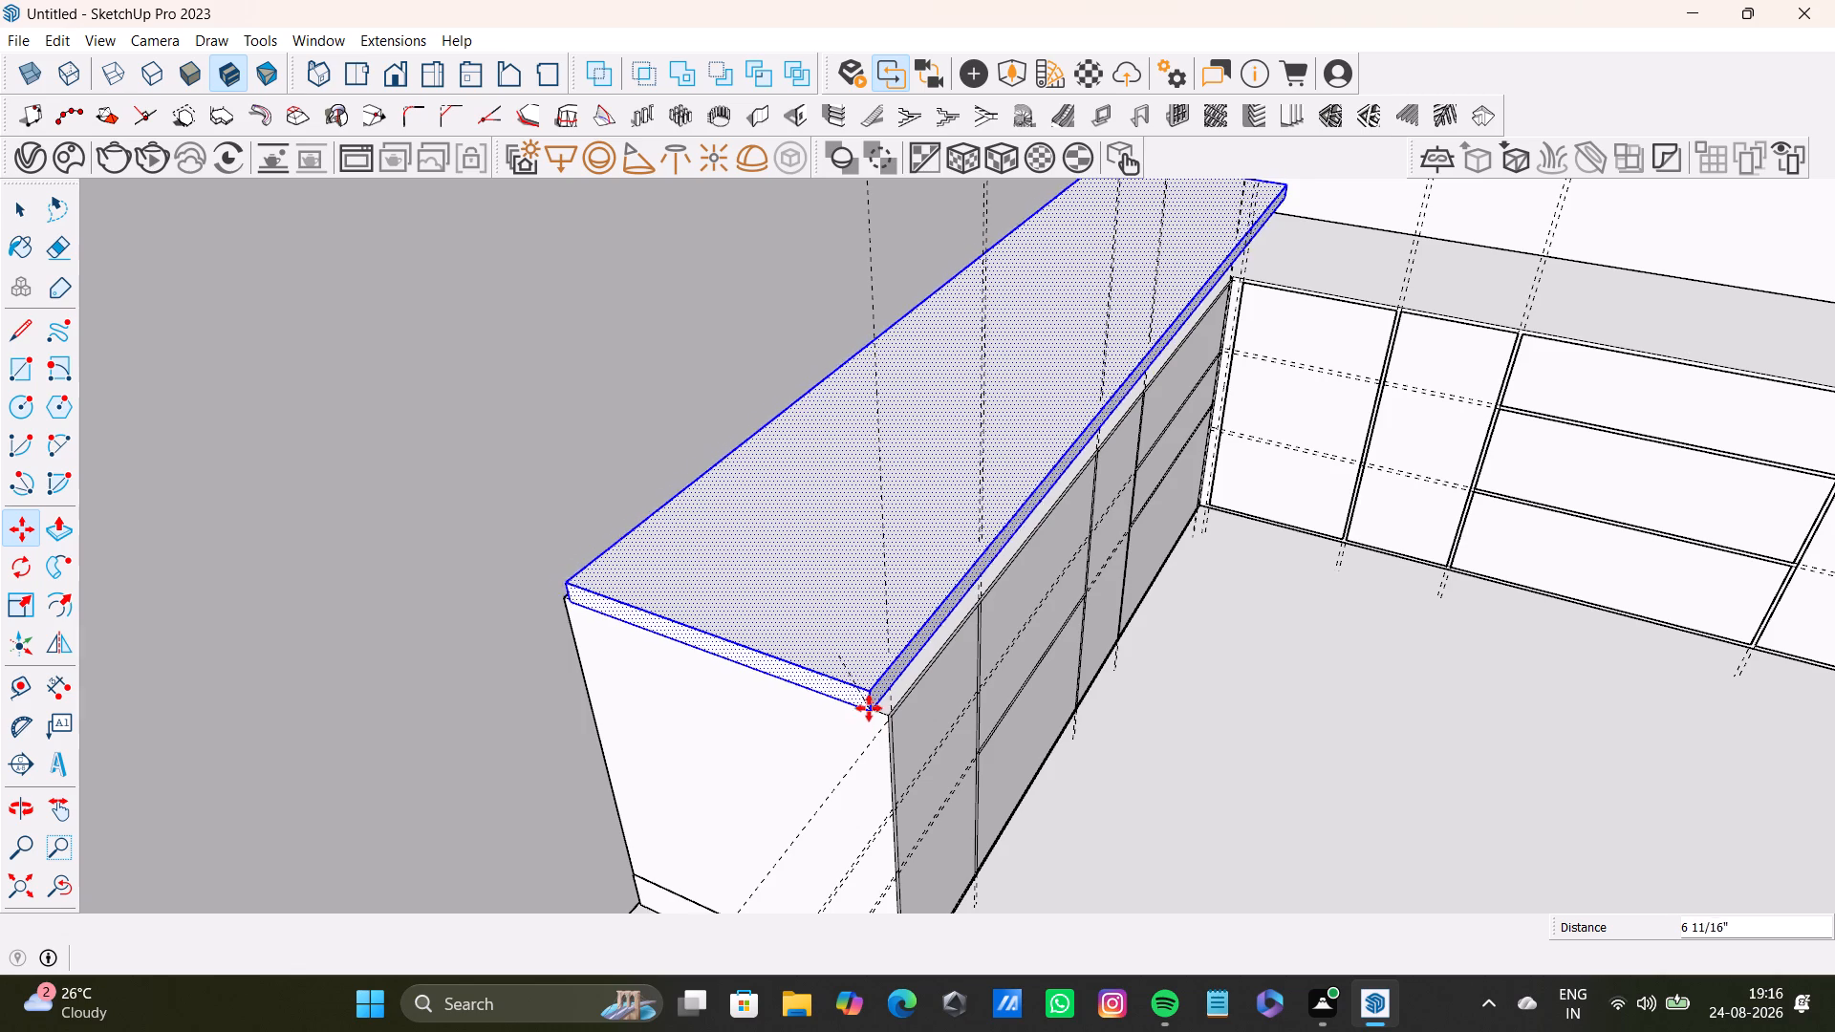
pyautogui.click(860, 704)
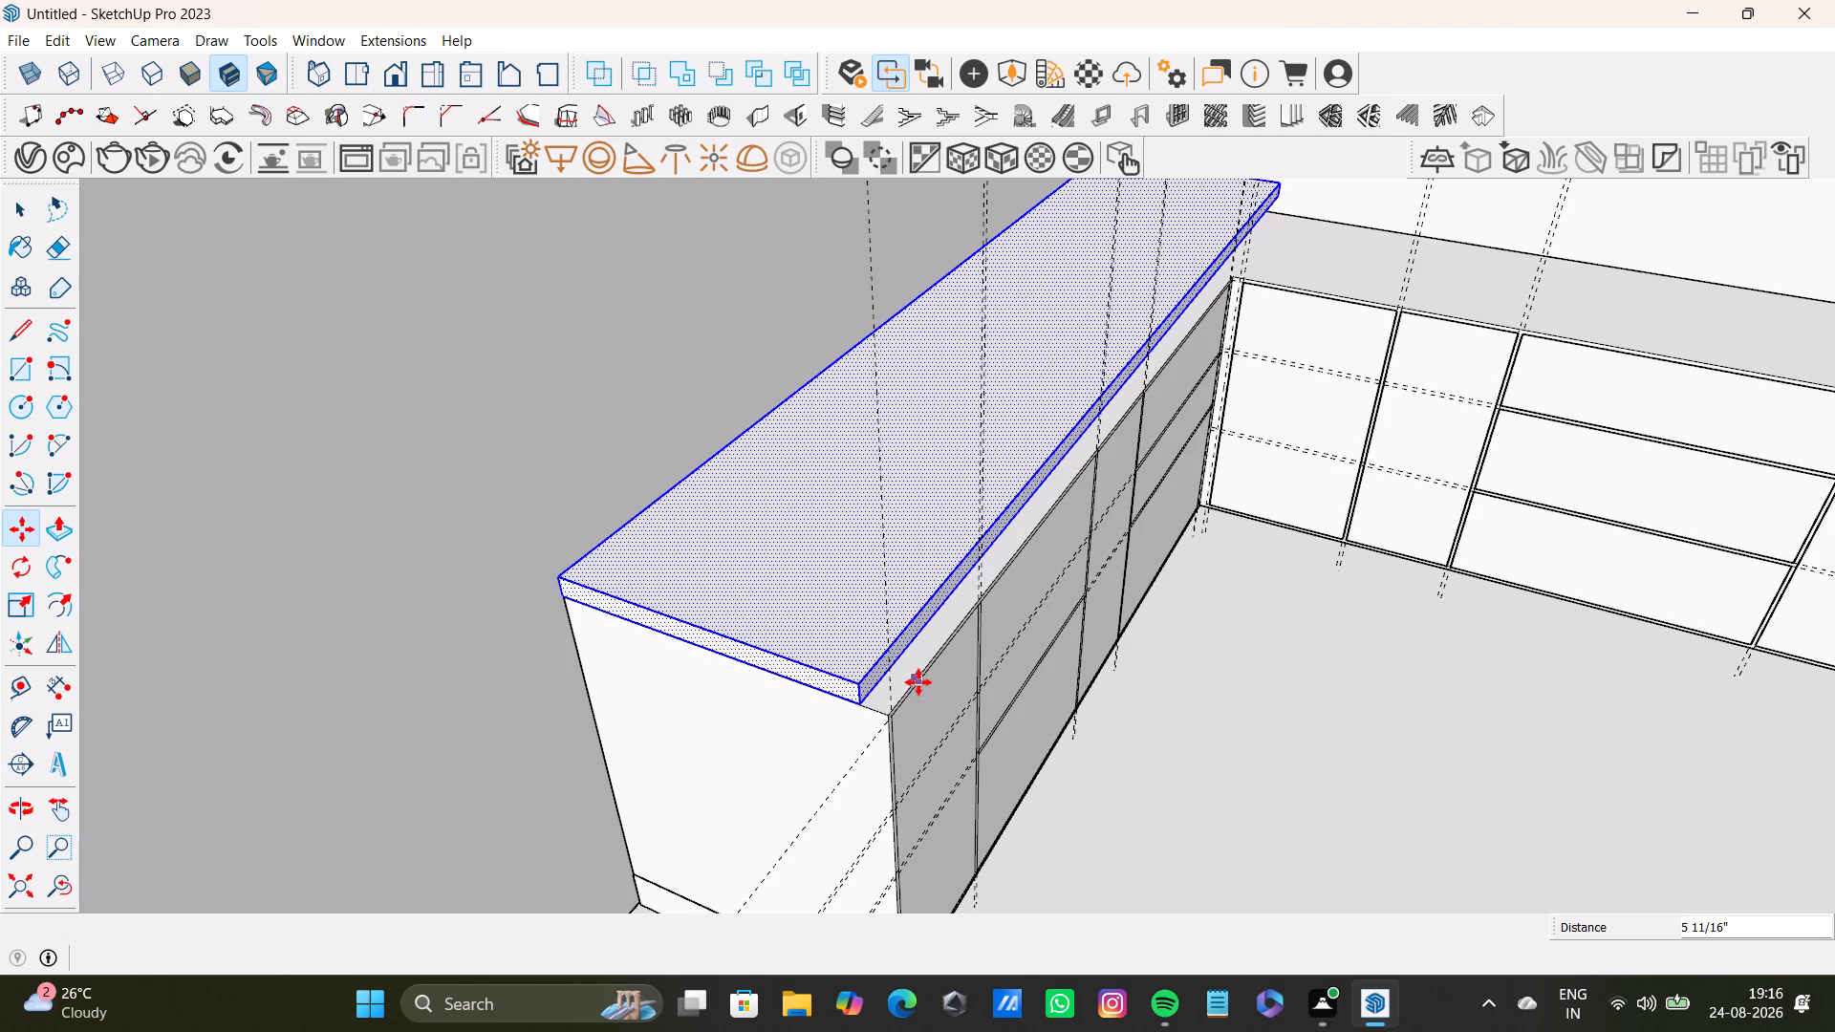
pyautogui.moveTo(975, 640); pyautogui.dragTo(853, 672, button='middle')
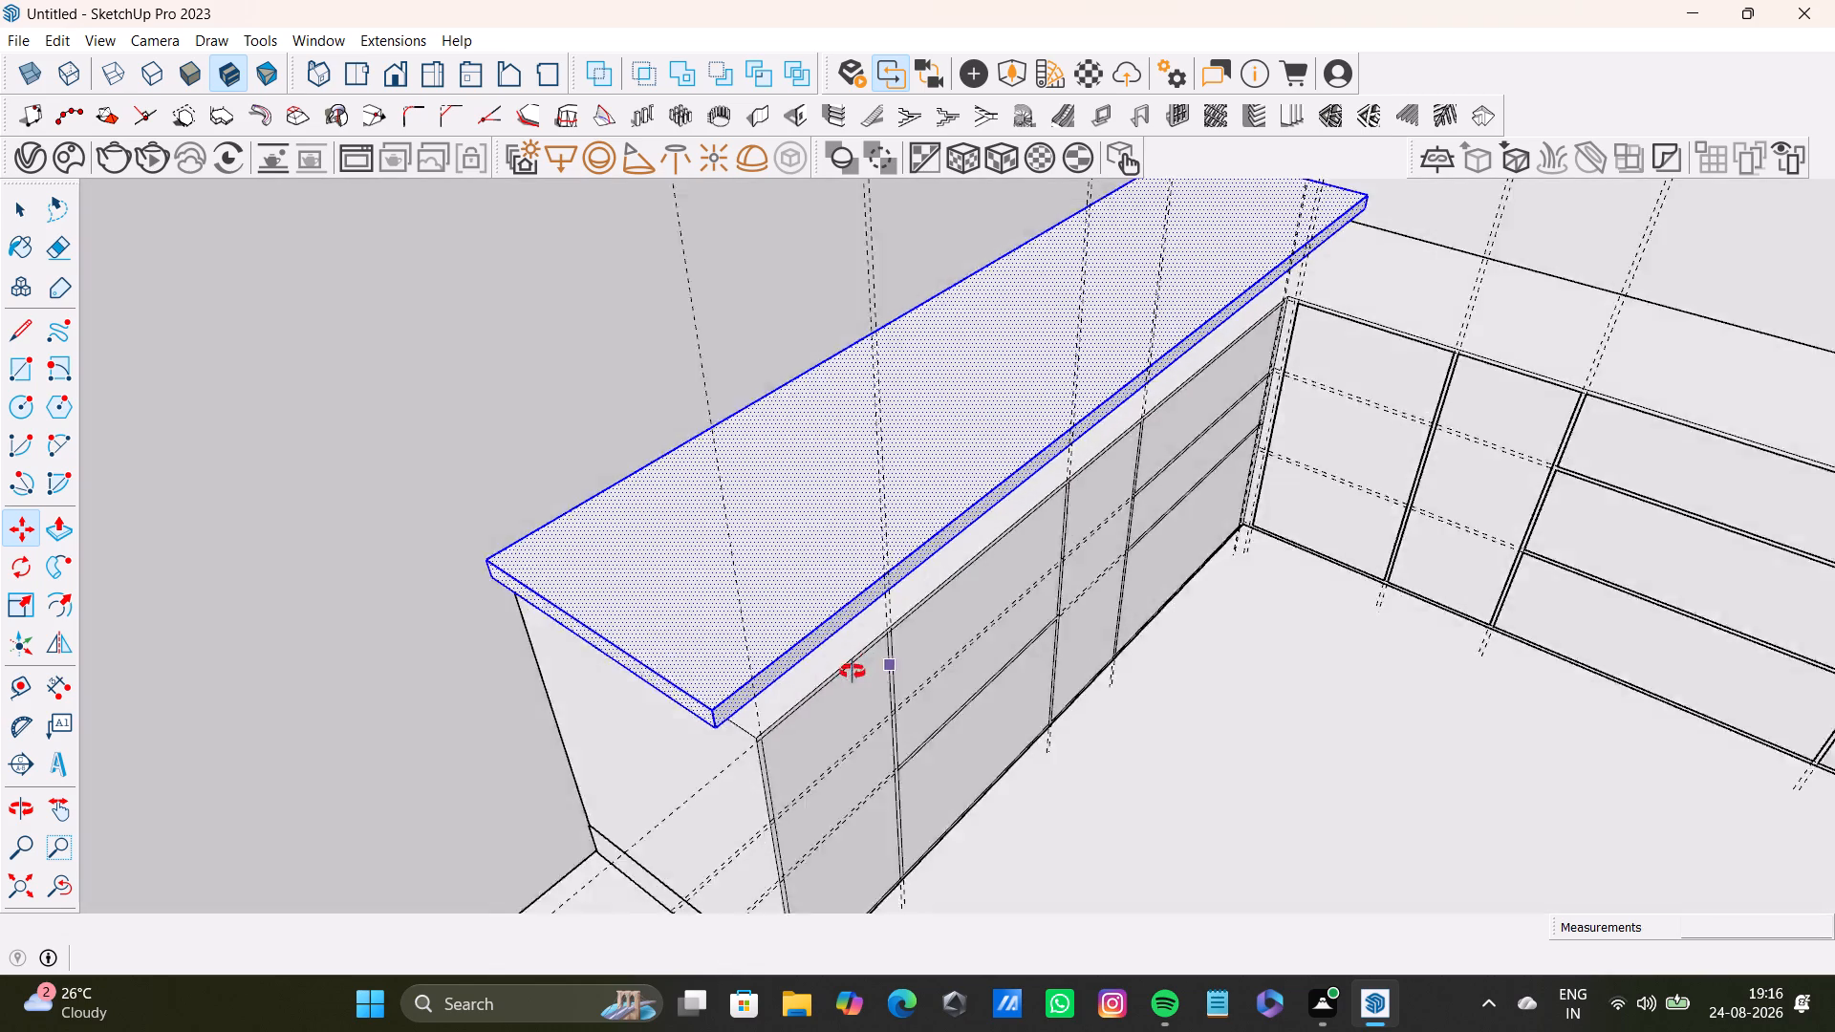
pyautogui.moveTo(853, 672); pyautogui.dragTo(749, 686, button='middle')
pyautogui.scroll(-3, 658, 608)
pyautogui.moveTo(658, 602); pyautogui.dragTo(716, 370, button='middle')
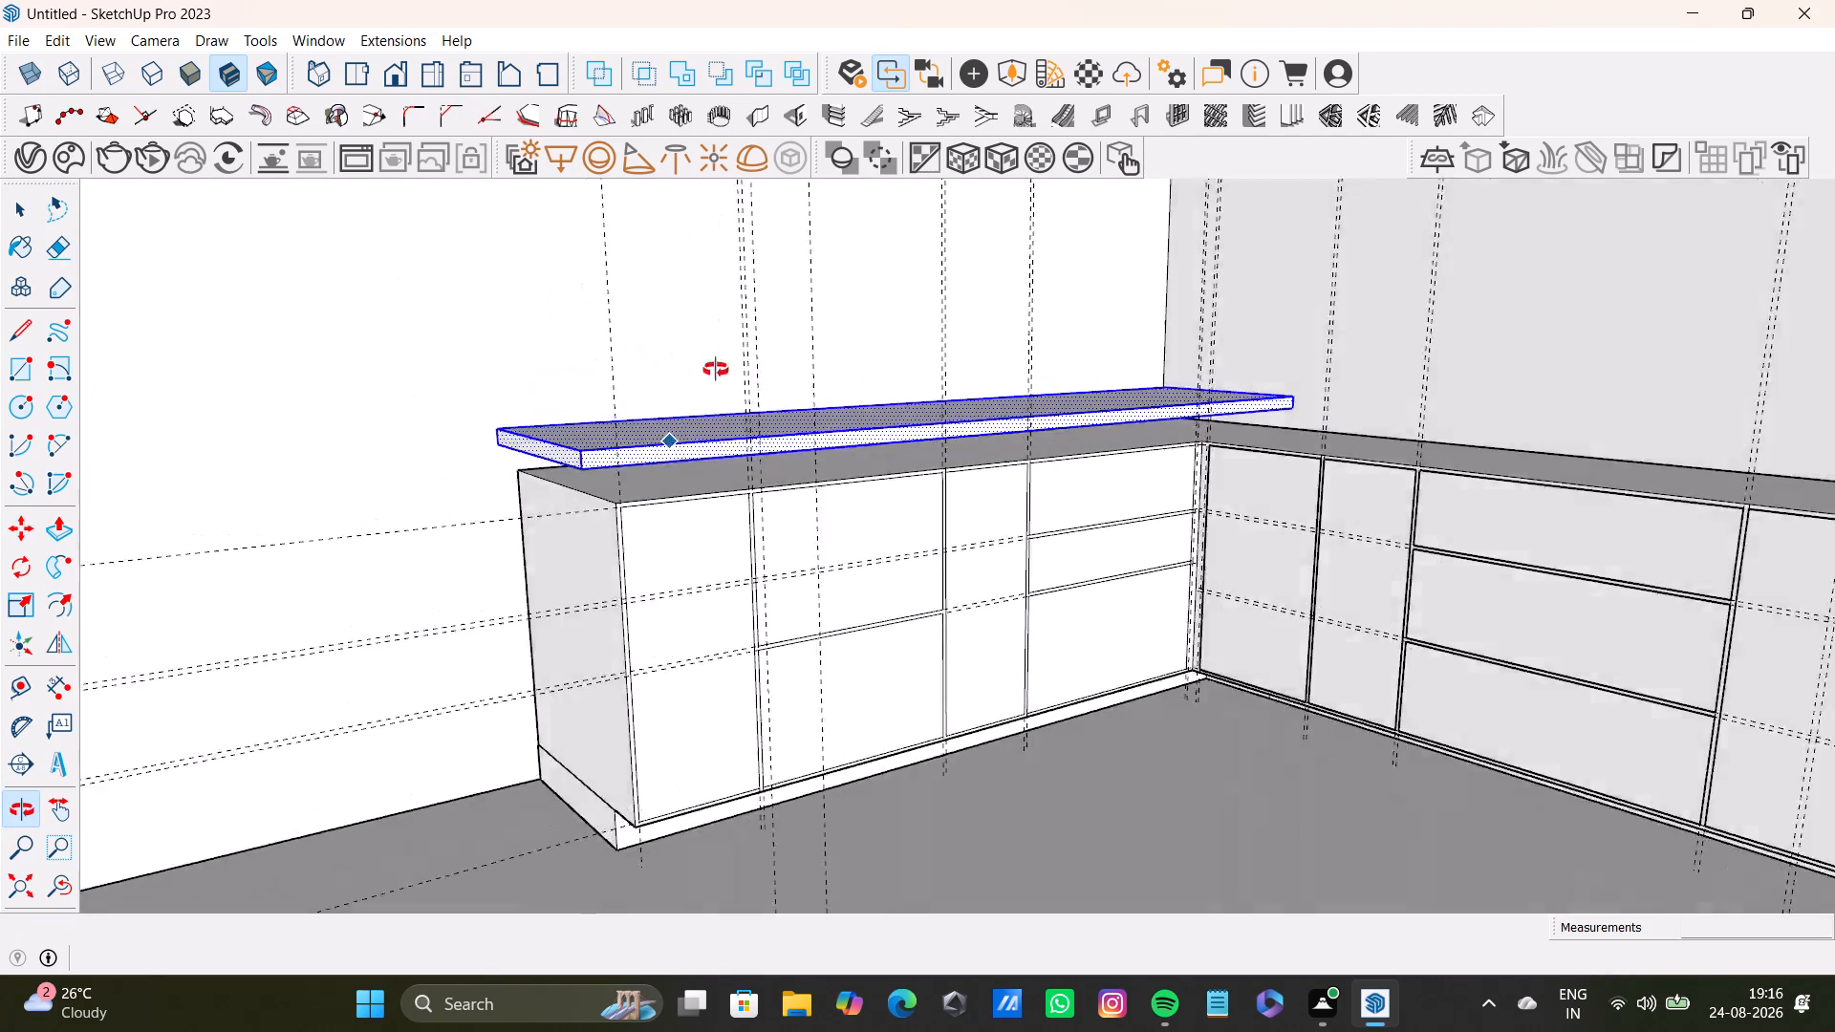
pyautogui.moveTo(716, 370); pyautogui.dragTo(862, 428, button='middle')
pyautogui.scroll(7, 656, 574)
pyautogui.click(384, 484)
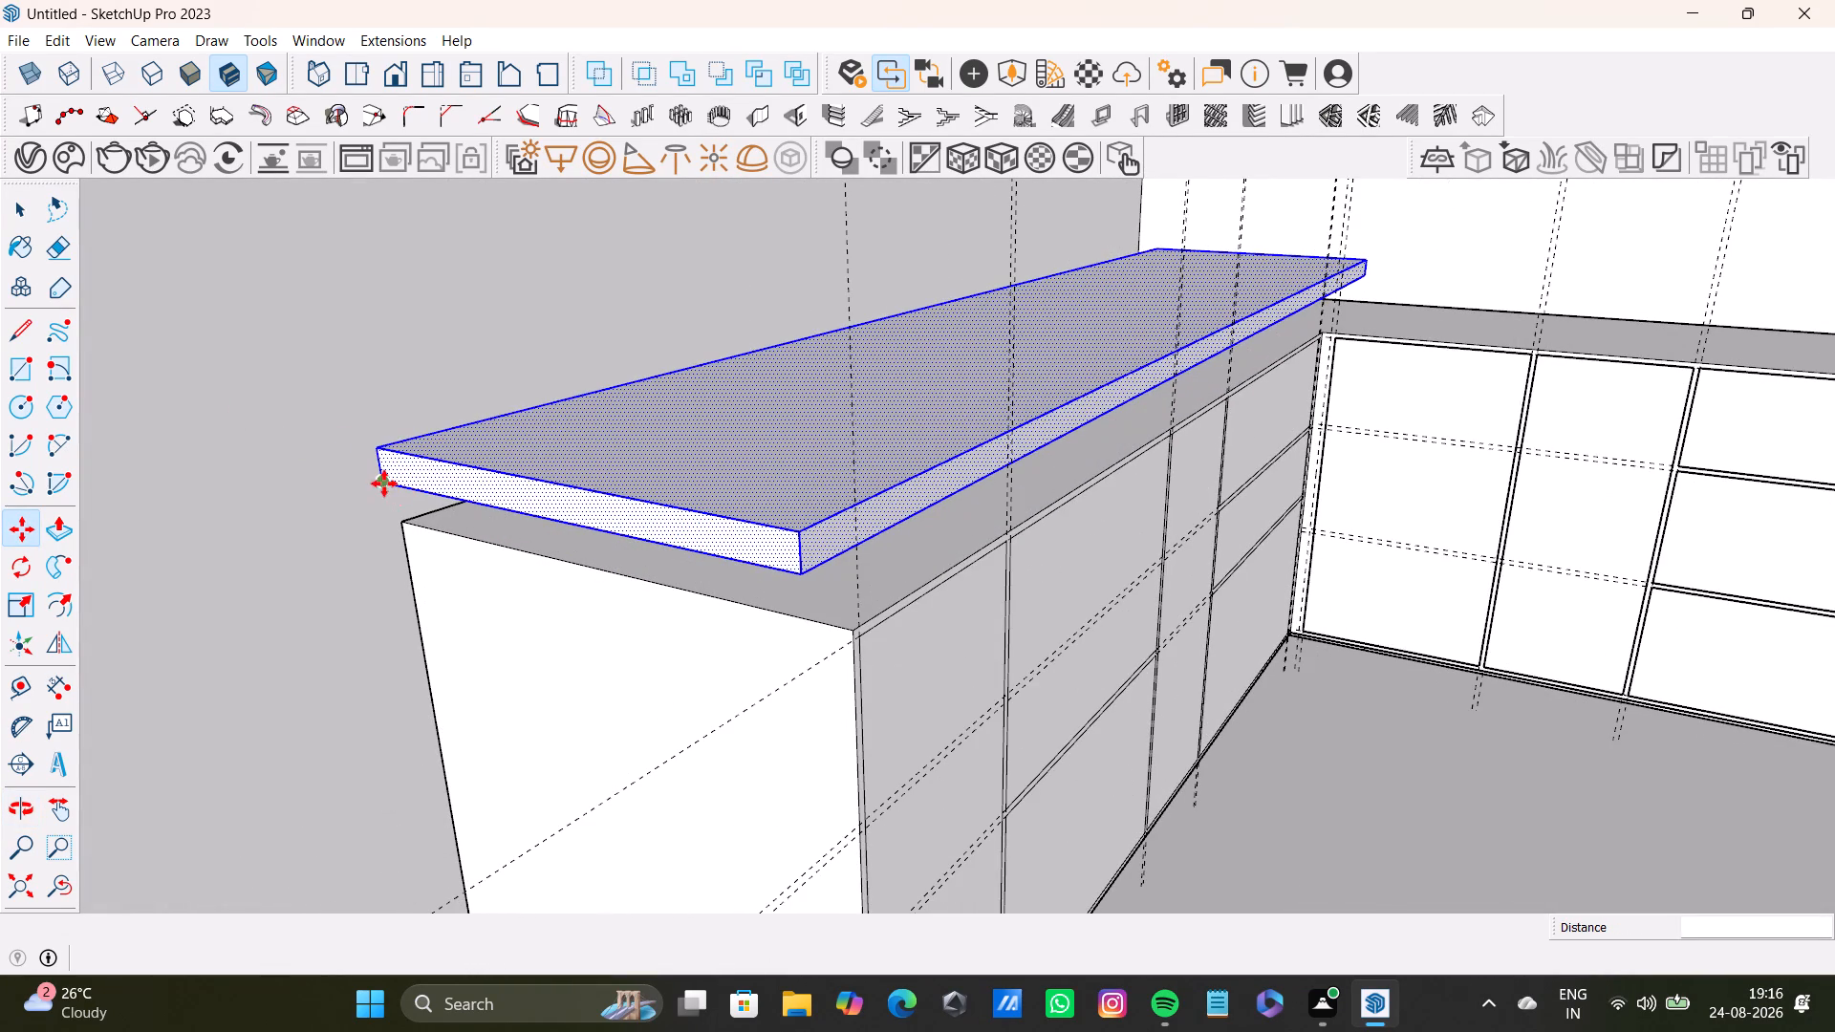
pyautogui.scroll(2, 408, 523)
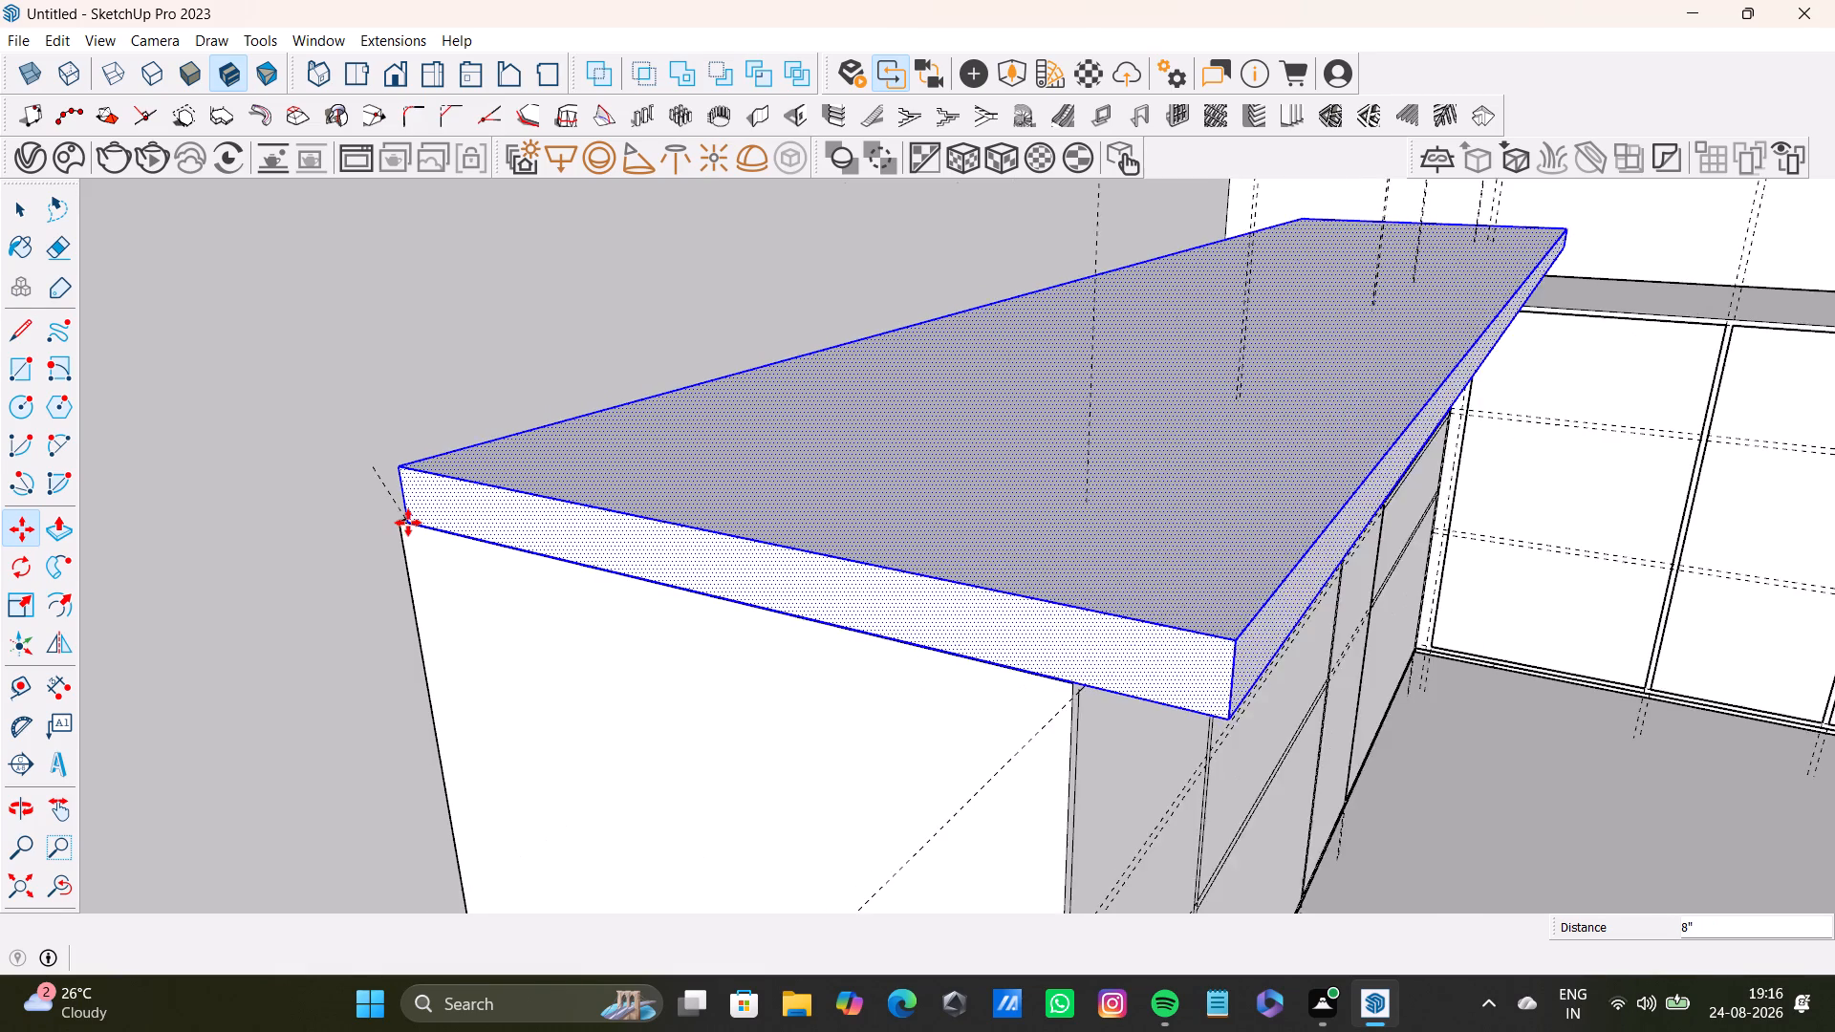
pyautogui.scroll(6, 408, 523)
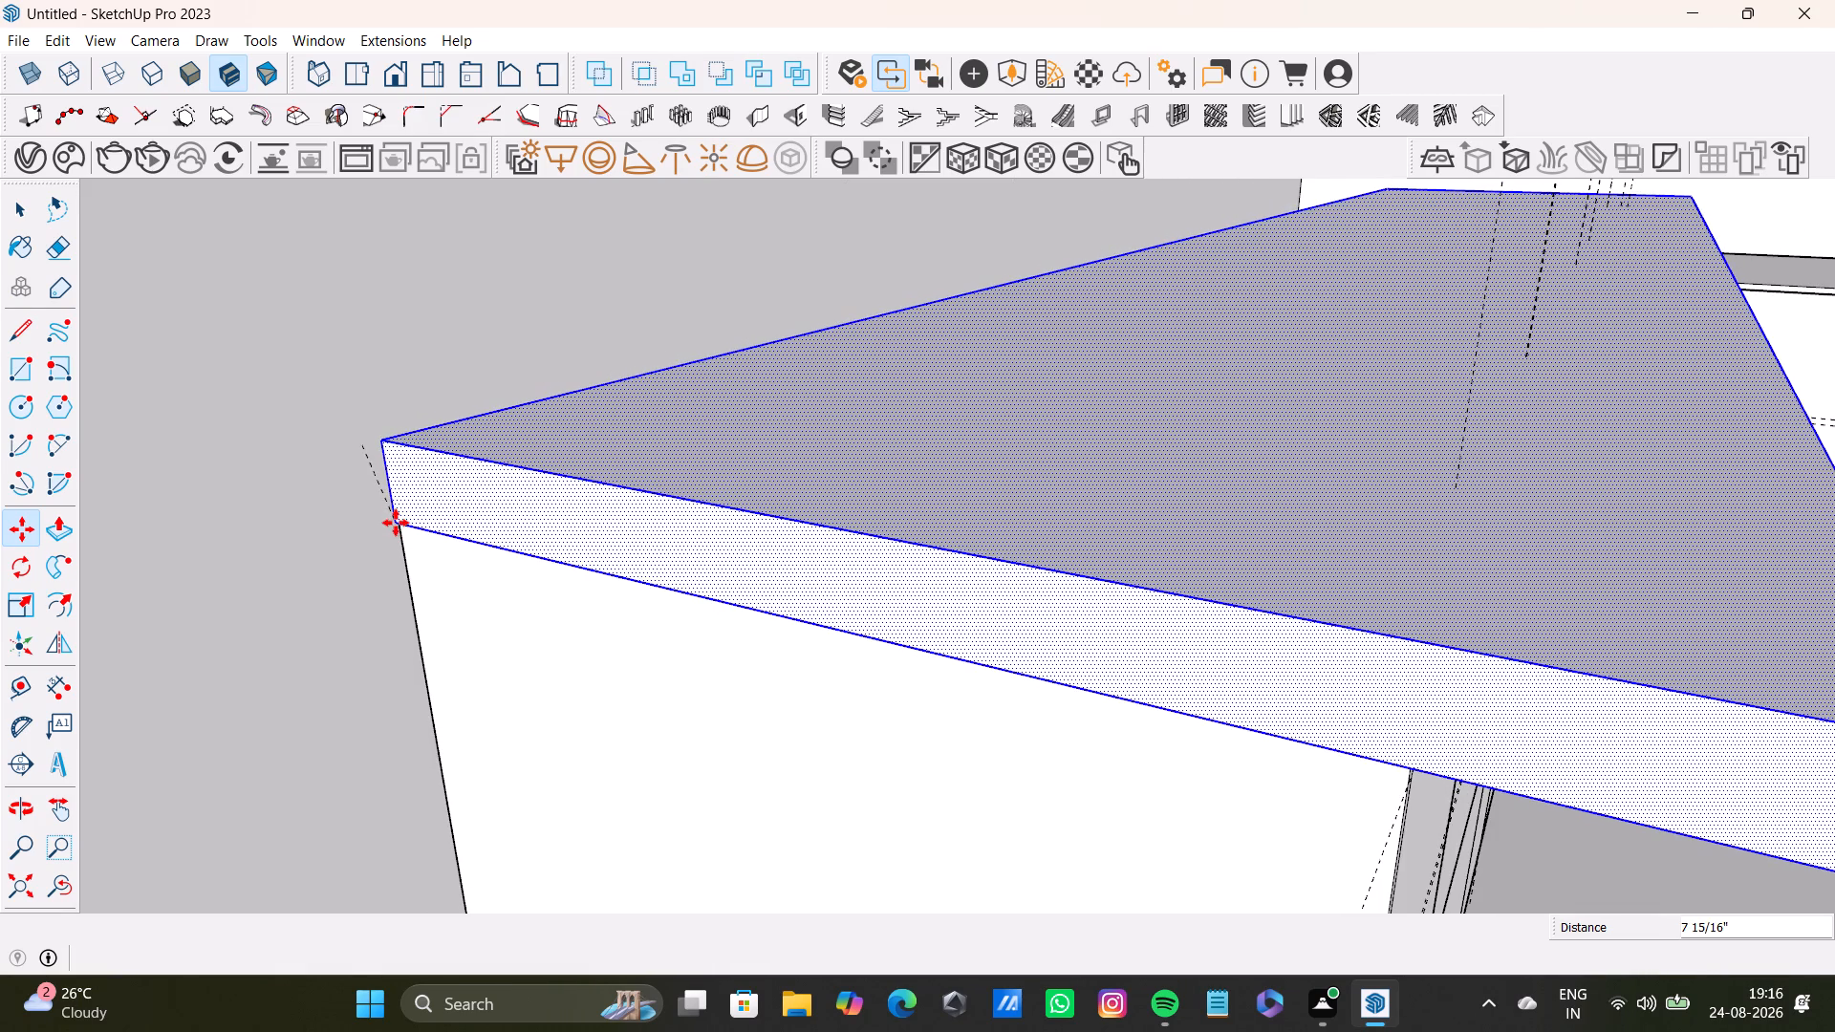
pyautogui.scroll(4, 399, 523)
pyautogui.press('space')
# Move the countertop slab by its lower wall-side end corner onto the short counter run's matching top corner.
pyautogui.scroll(-12, 419, 545)
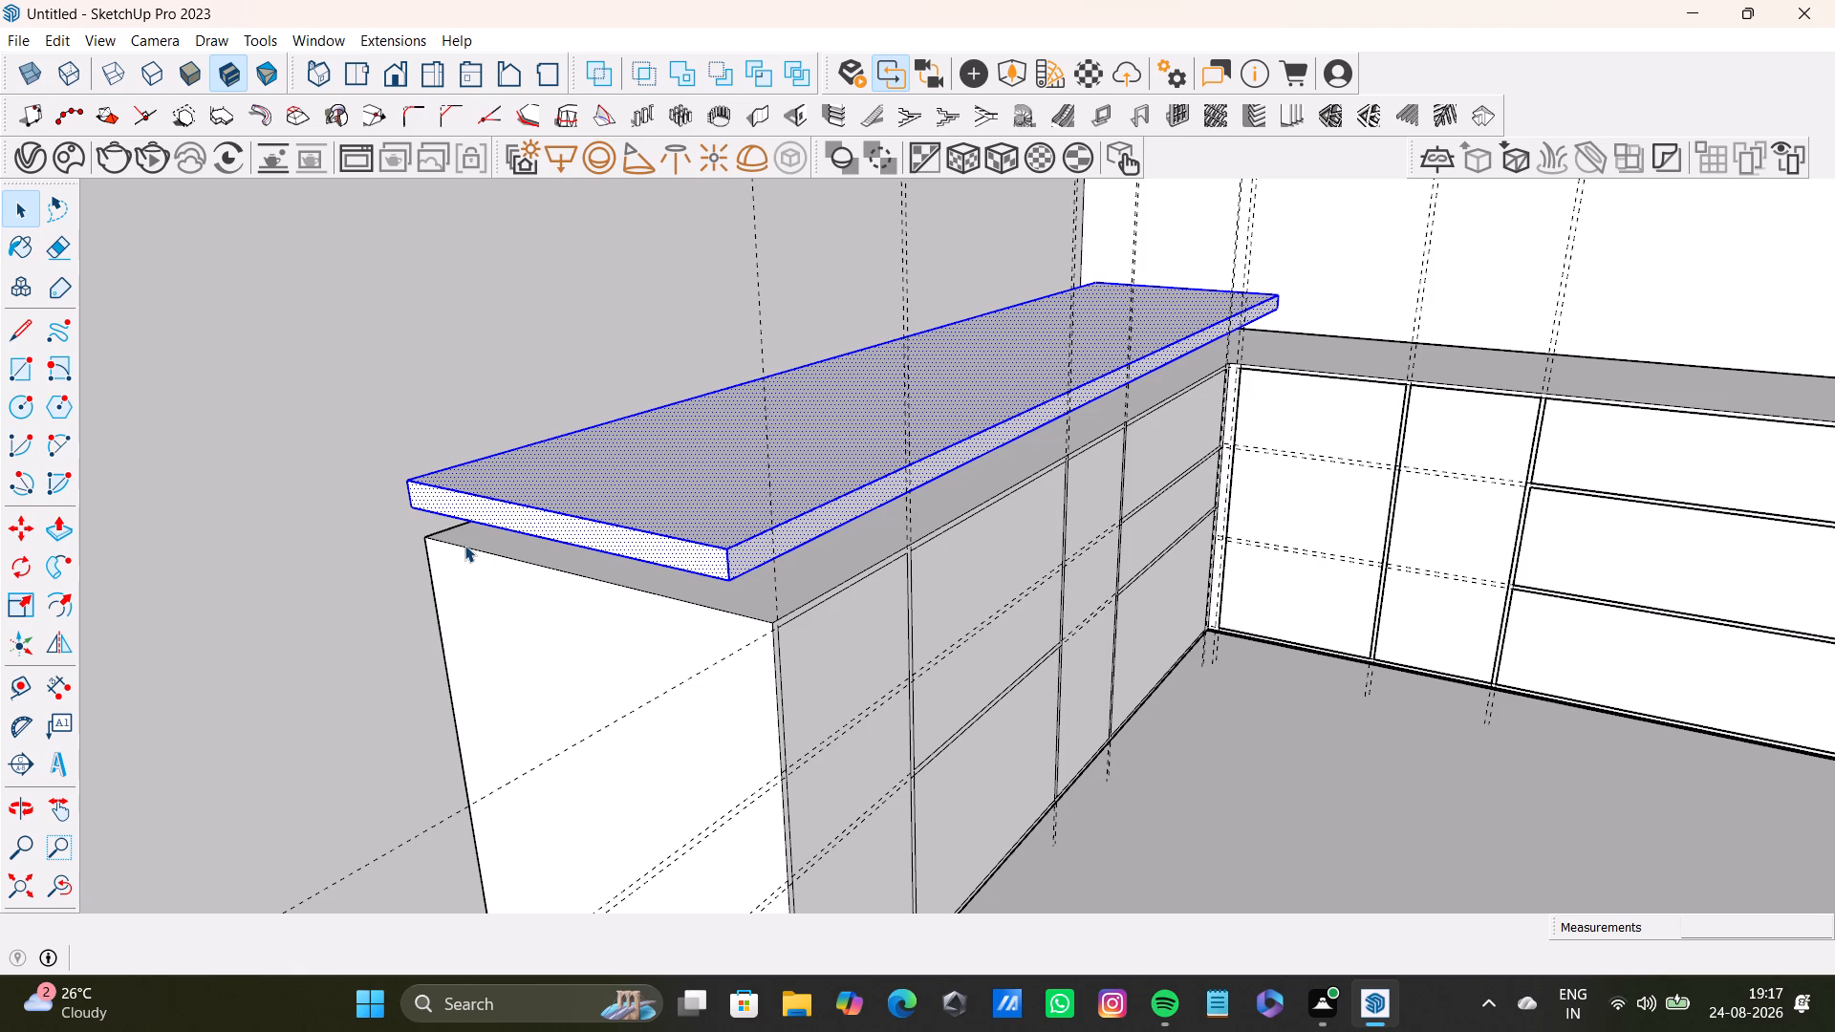
pyautogui.press('m')
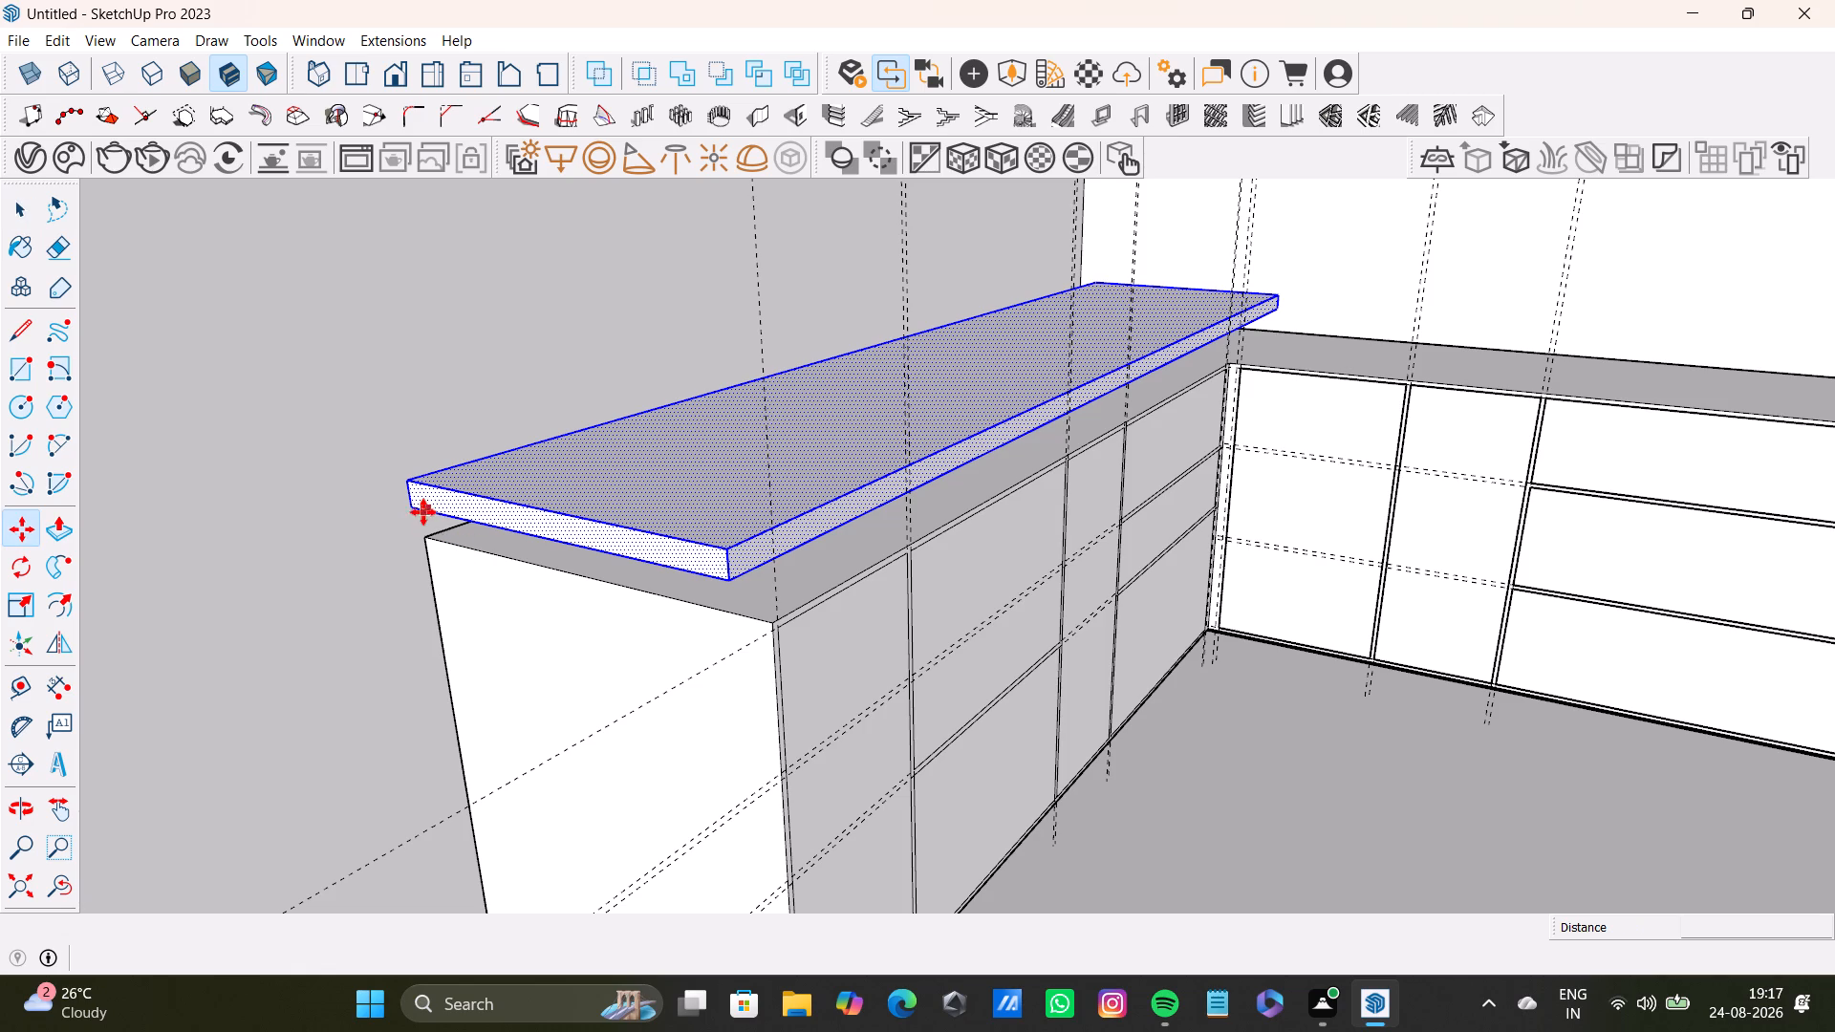
pyautogui.click(417, 511)
pyautogui.click(436, 537)
# Push/Pull the slab's long front face outward about 5 5/8" to the short counter run's front edge.
pyautogui.moveTo(867, 627); pyautogui.dragTo(858, 742, button='middle')
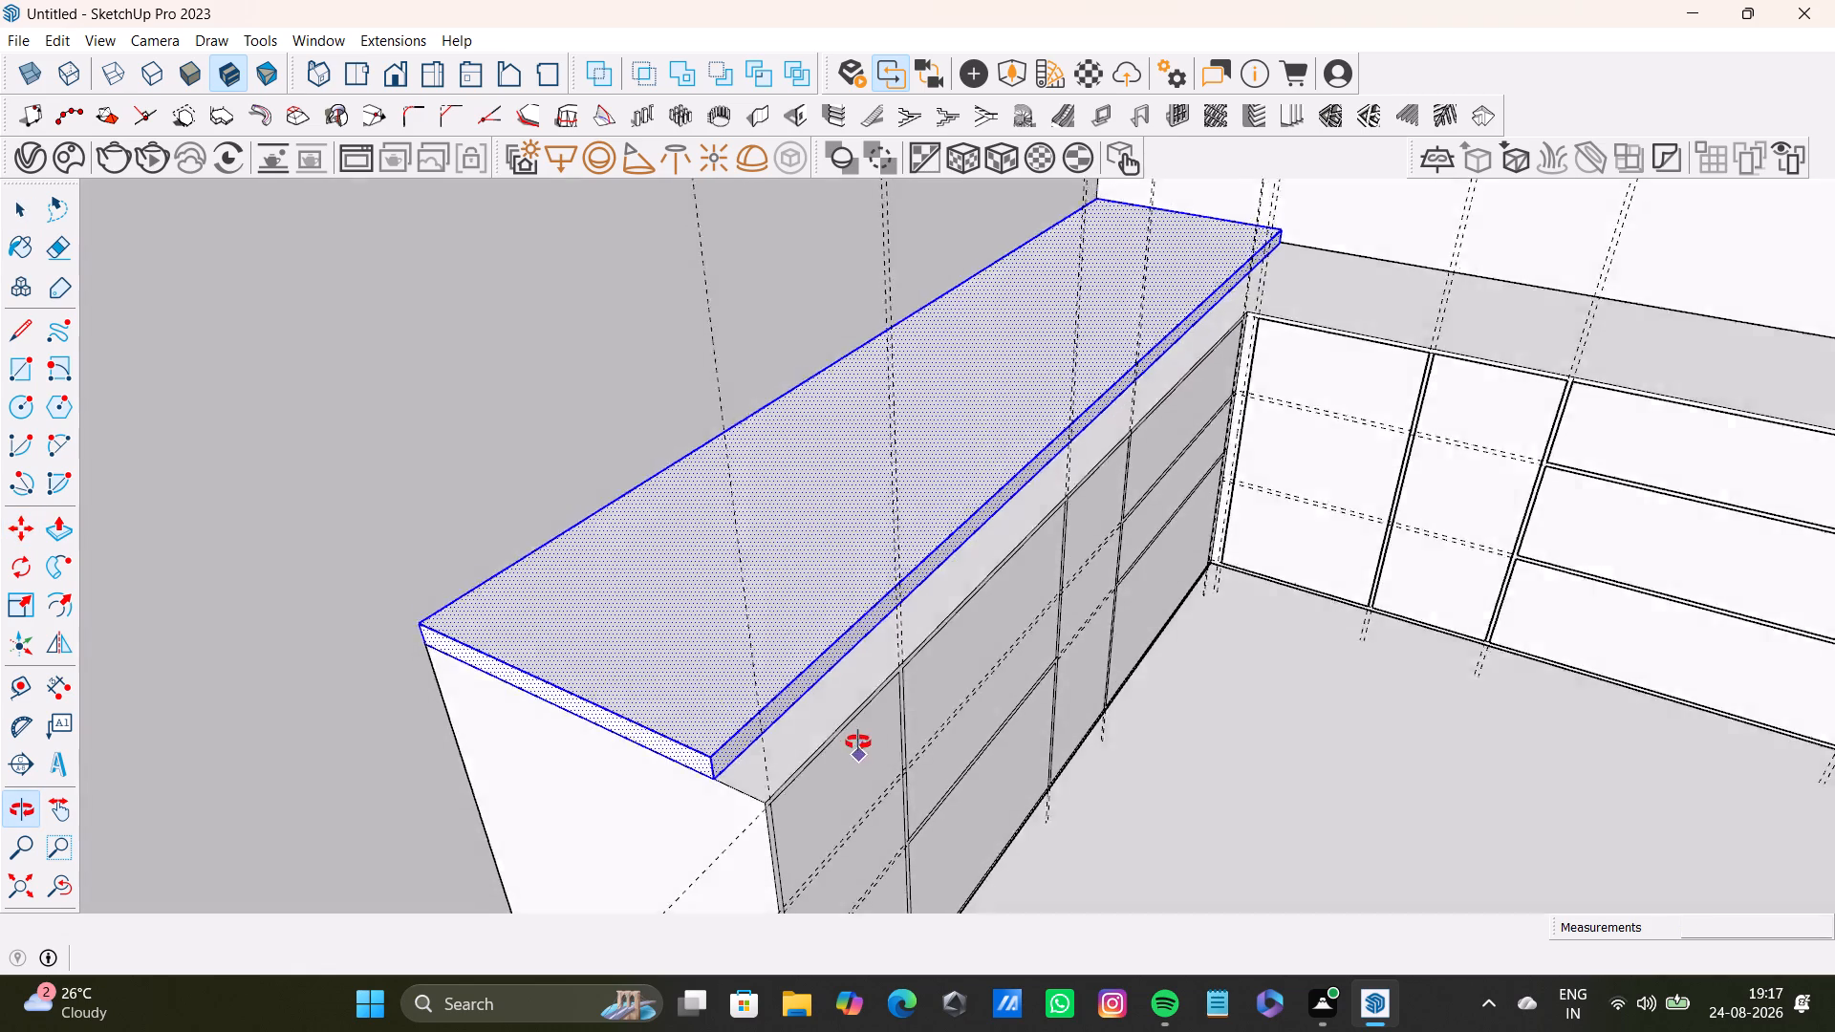
pyautogui.moveTo(858, 742); pyautogui.dragTo(596, 634, button='middle')
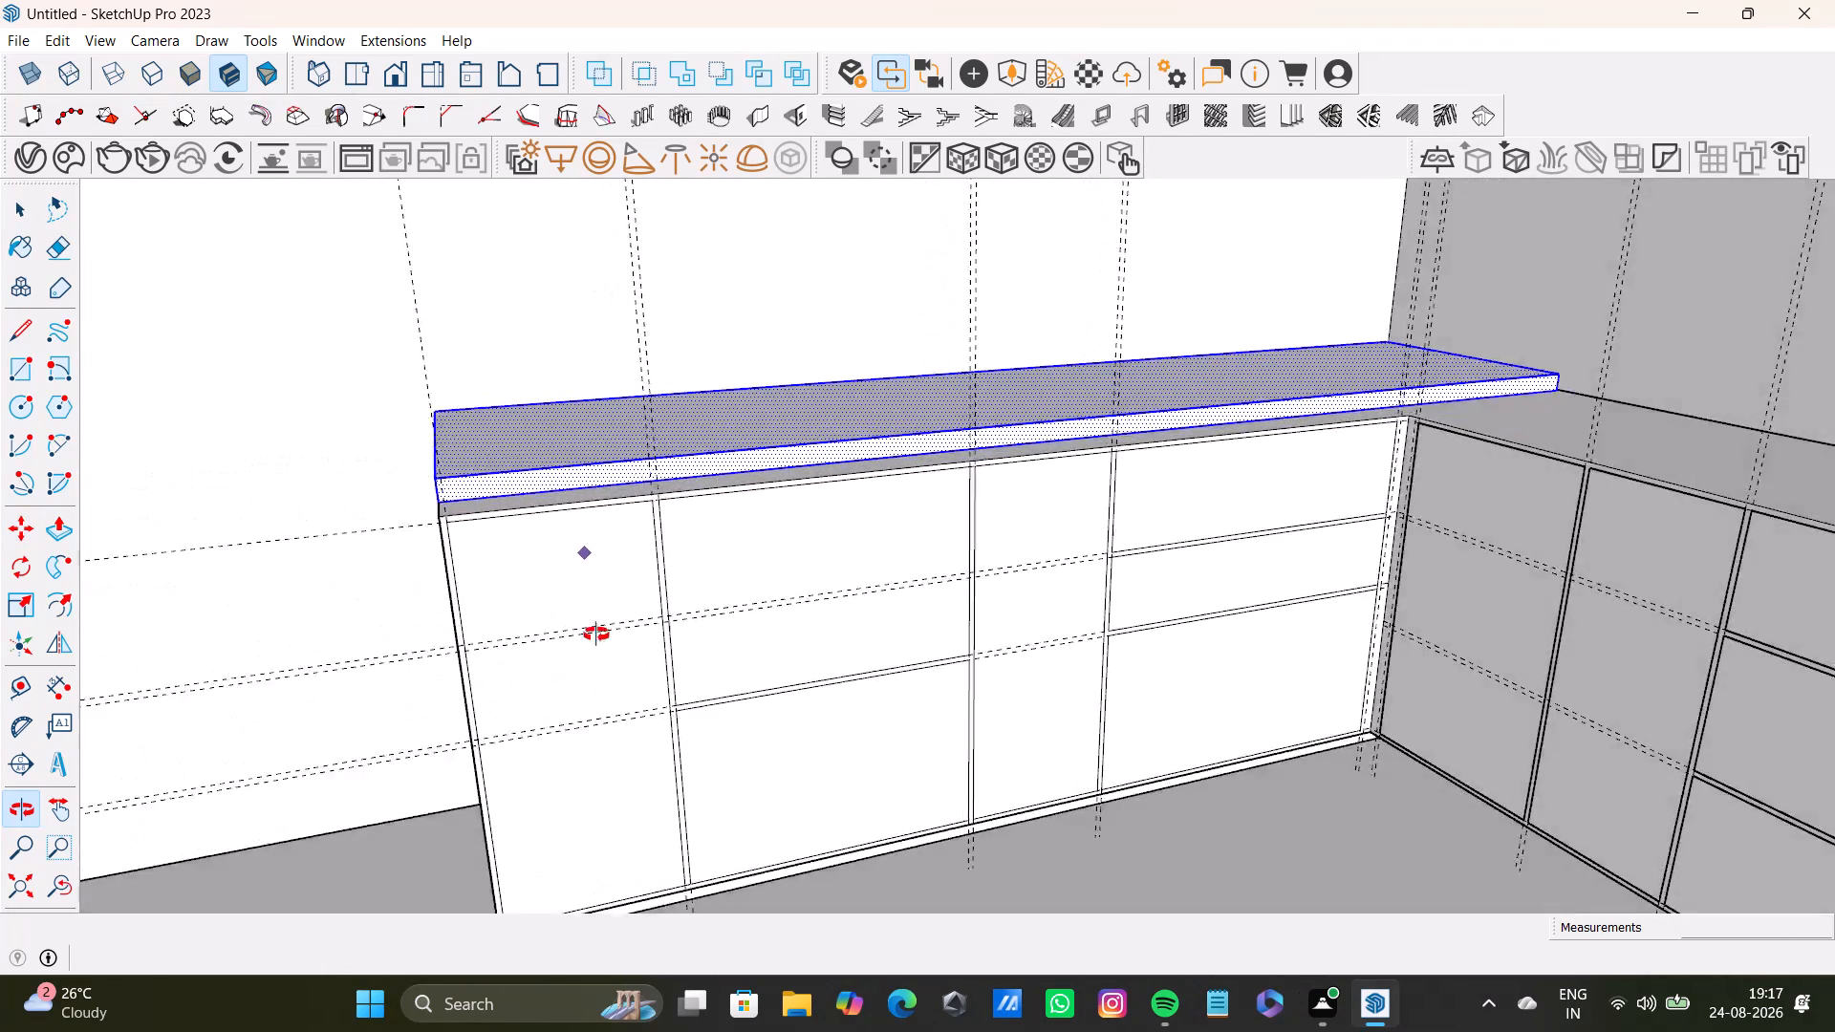
pyautogui.moveTo(596, 634); pyautogui.dragTo(1005, 569, button='middle')
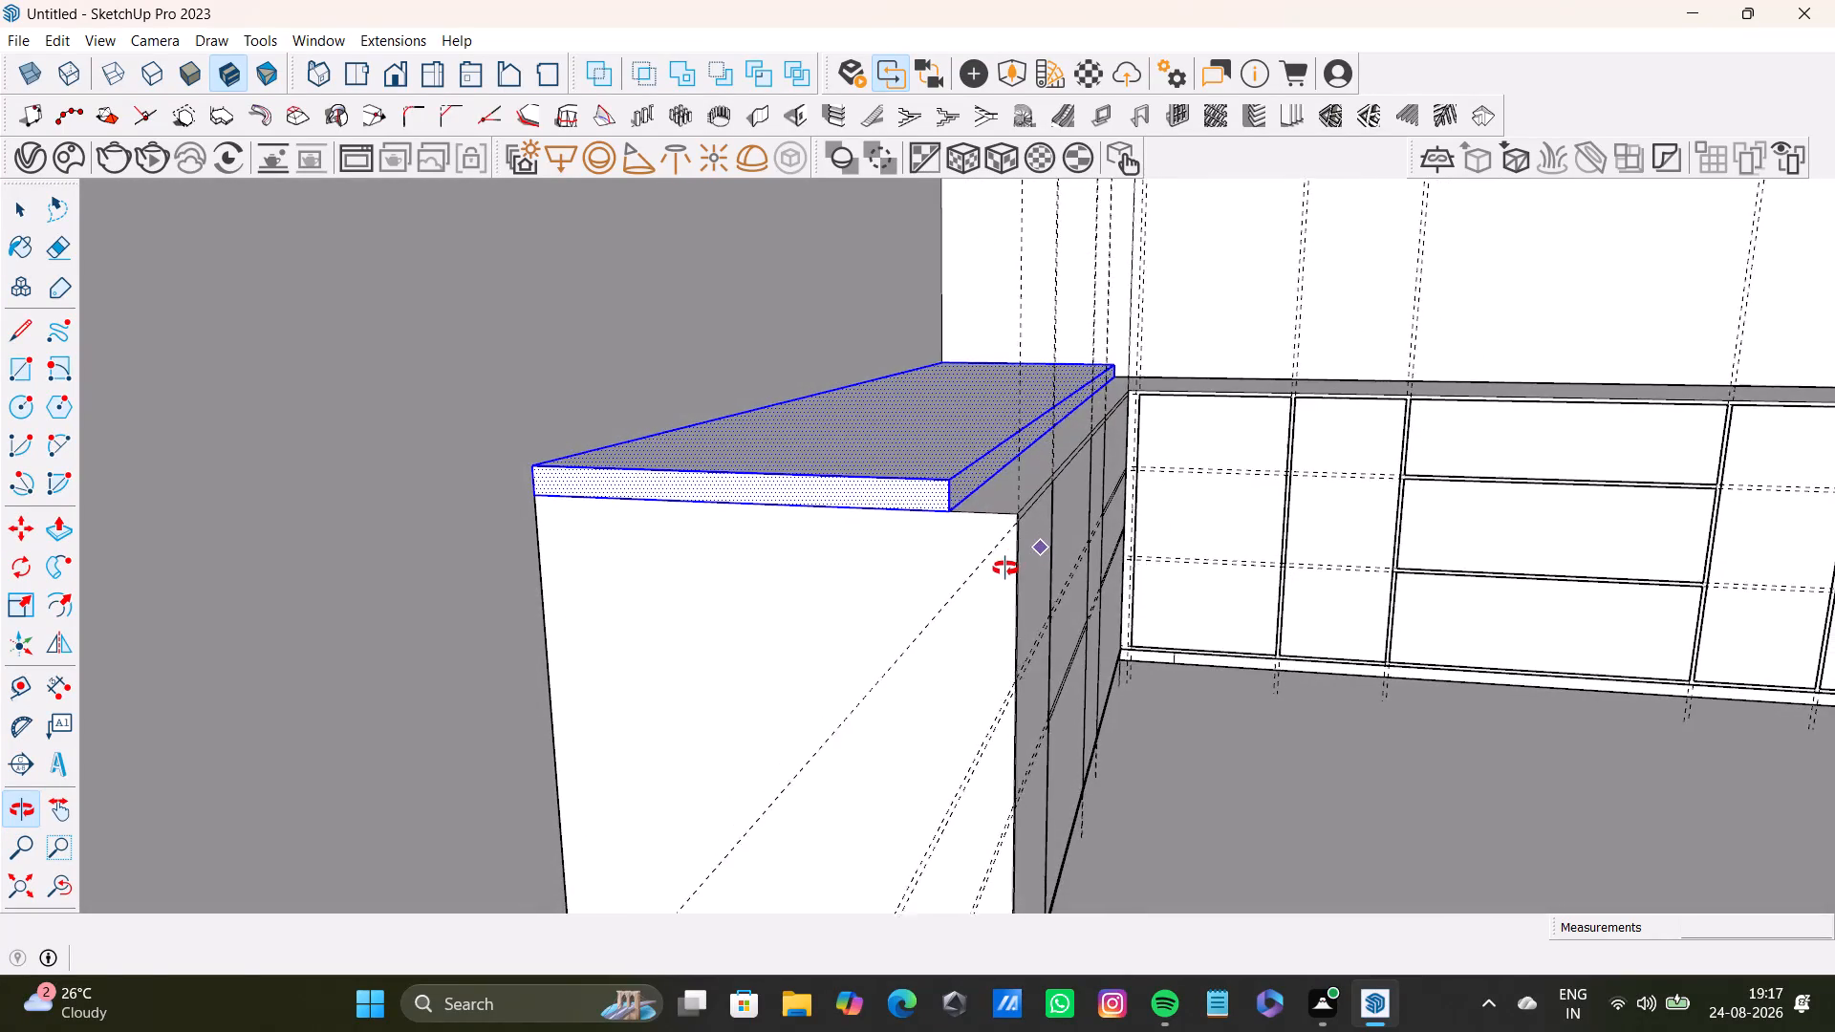
pyautogui.moveTo(1005, 569); pyautogui.dragTo(817, 698, button='middle')
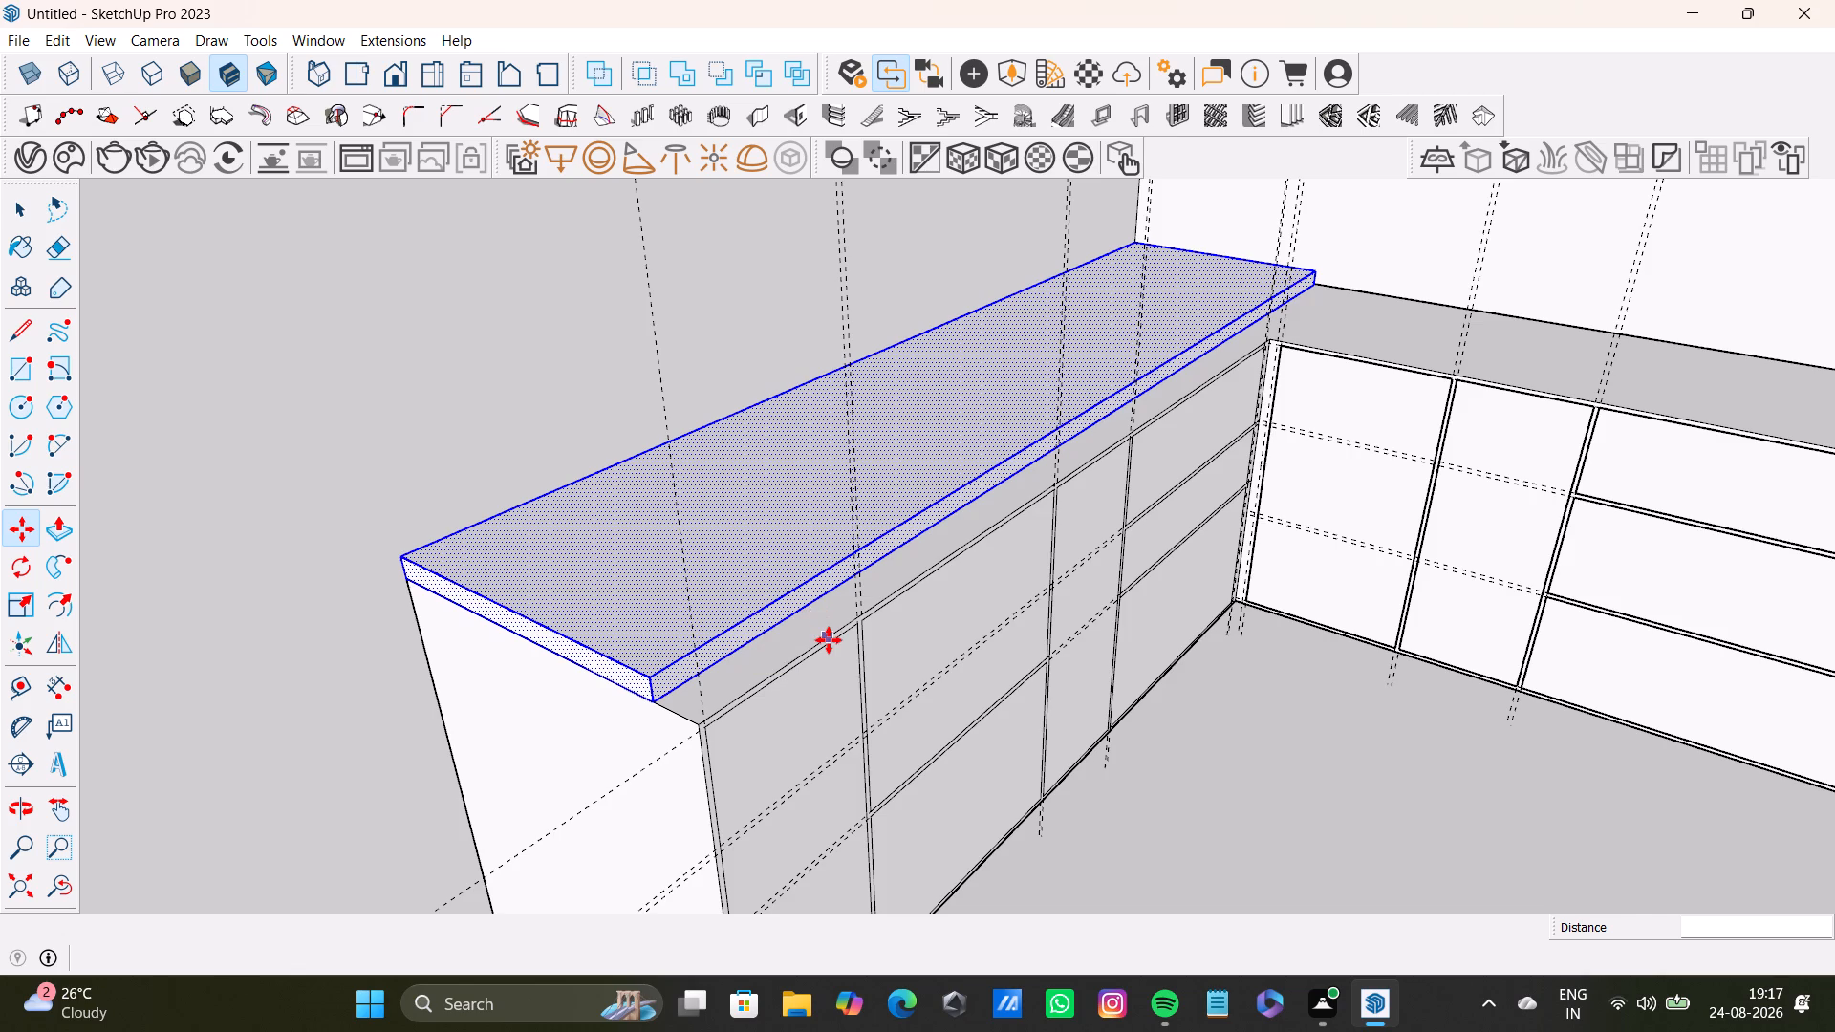
pyautogui.press('space')
pyautogui.click(736, 641)
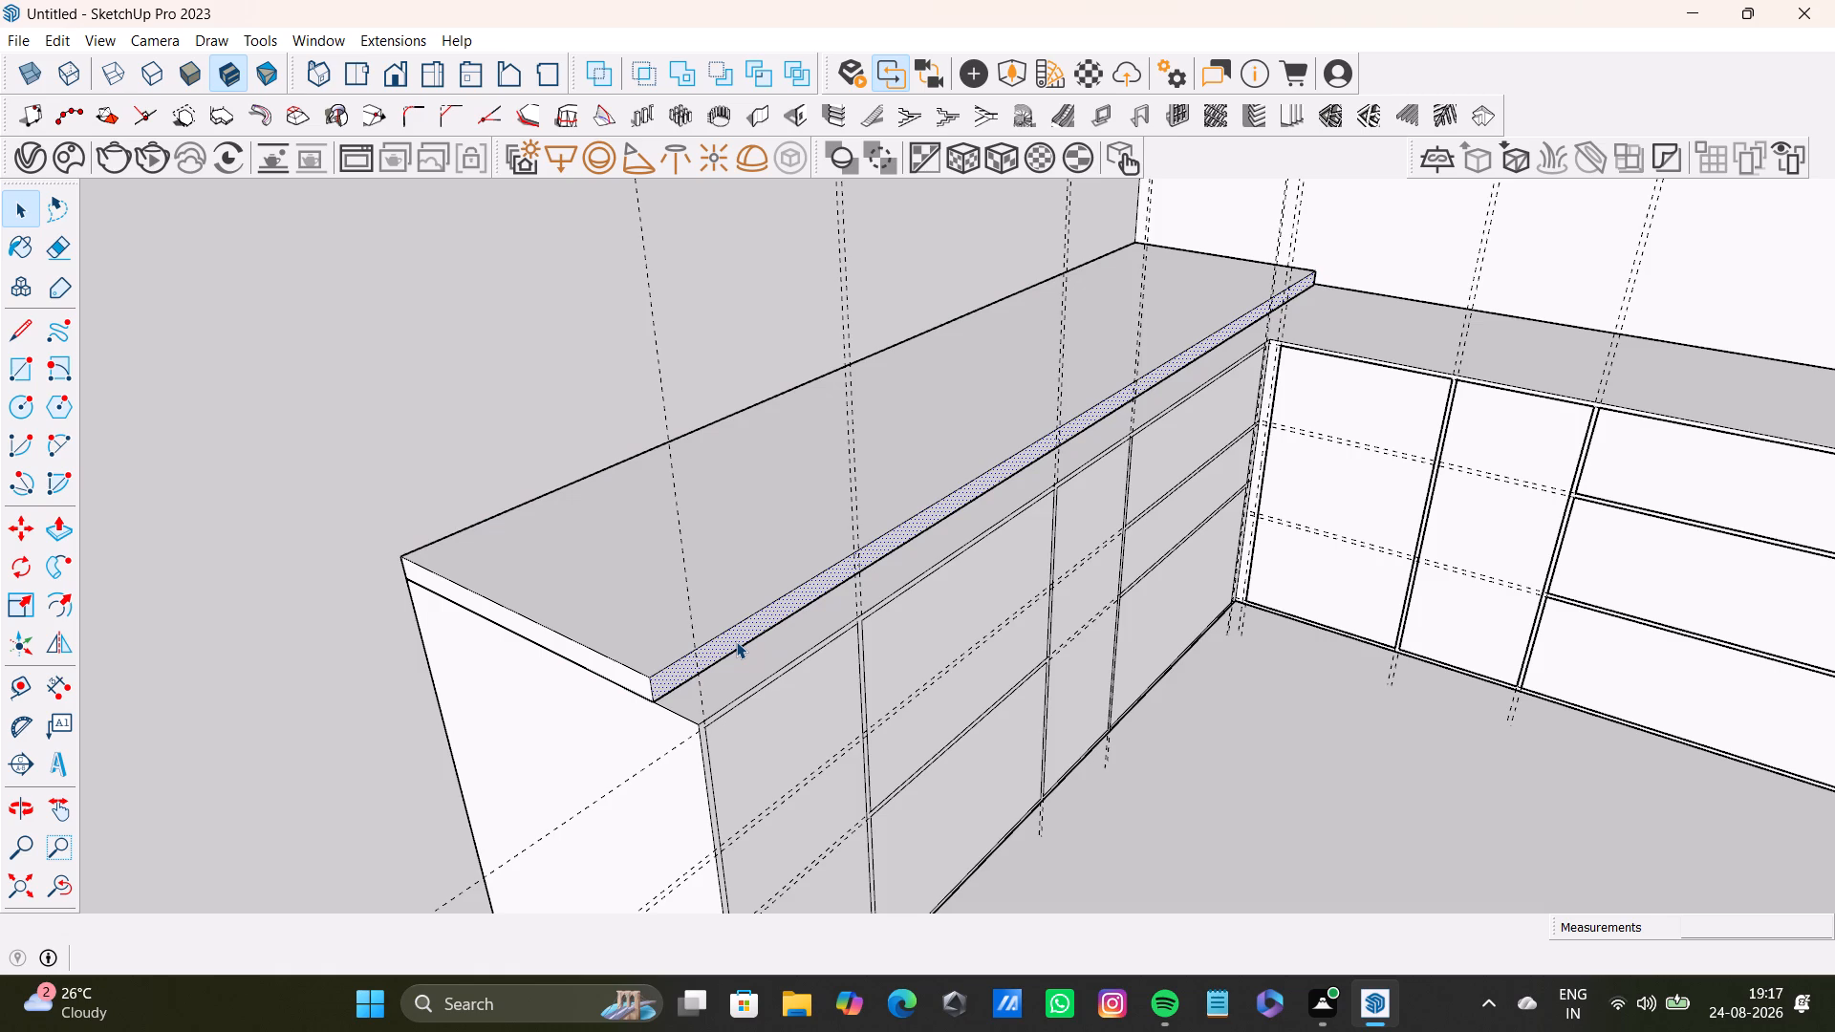
pyautogui.press('p')
pyautogui.moveTo(735, 640); pyautogui.dragTo(792, 663)
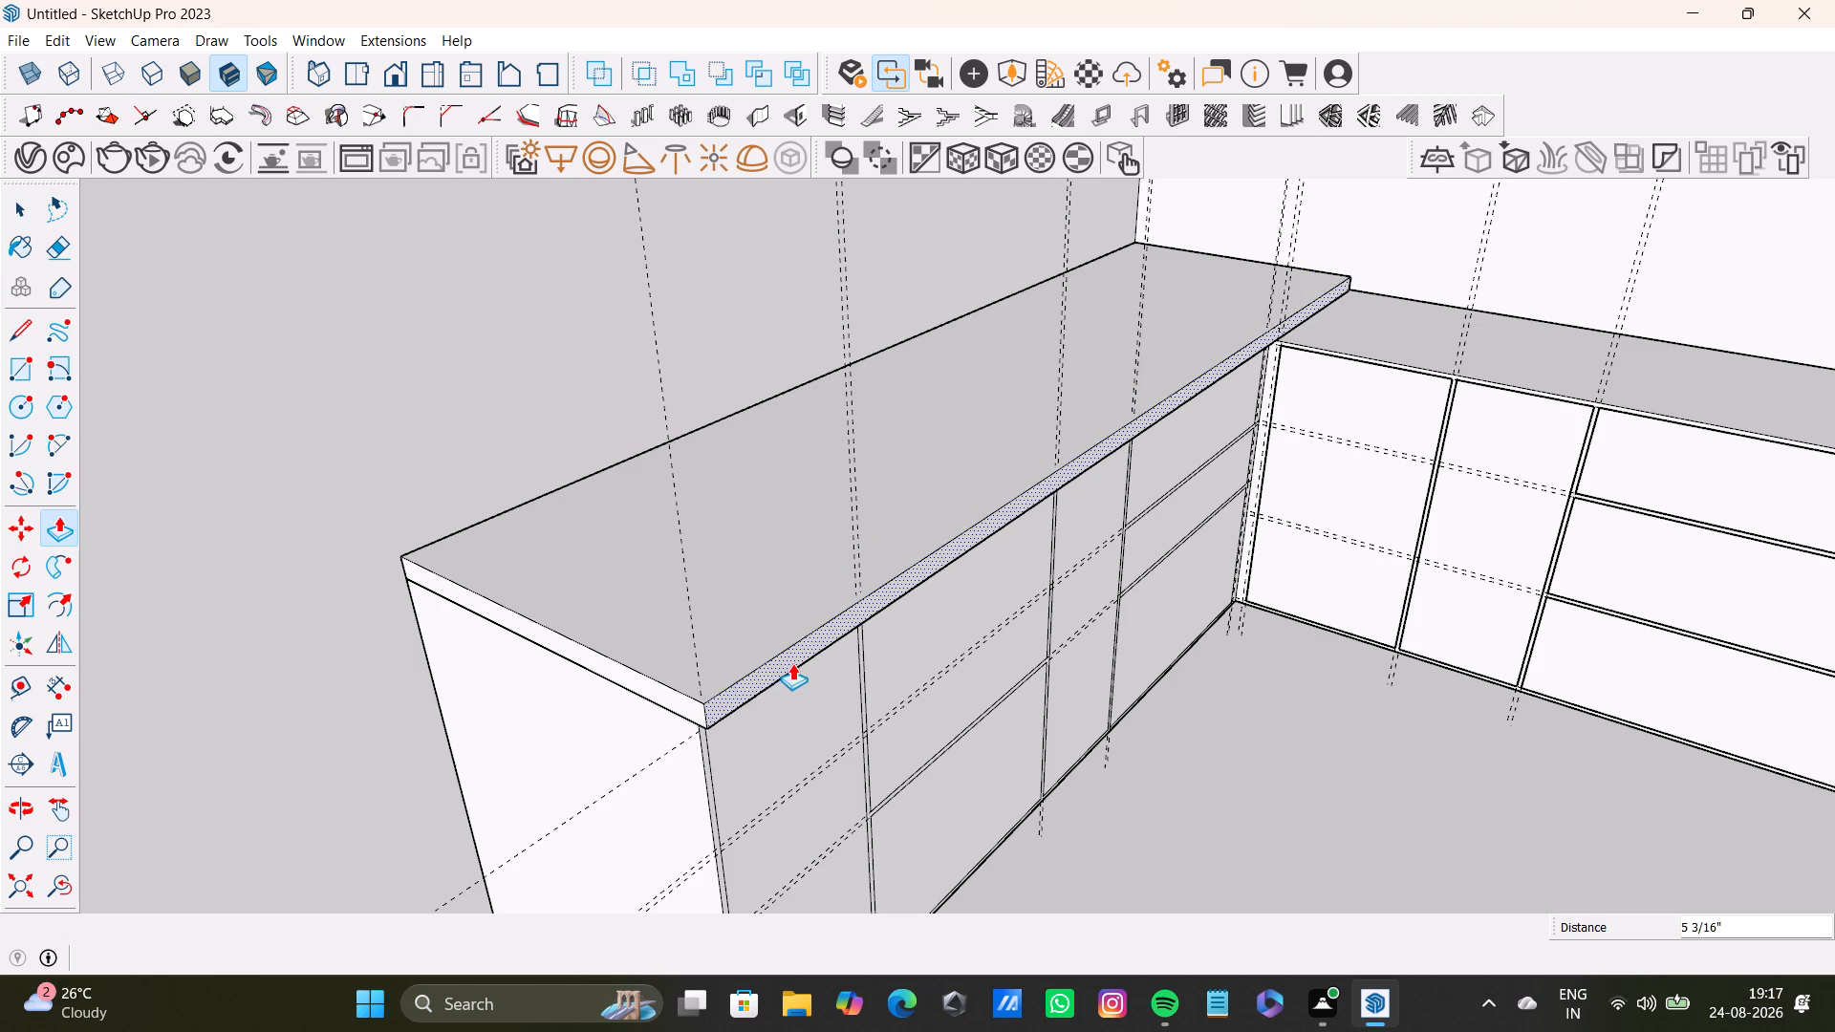
pyautogui.moveTo(792, 663); pyautogui.dragTo(796, 665)
pyautogui.scroll(-7, 790, 655)
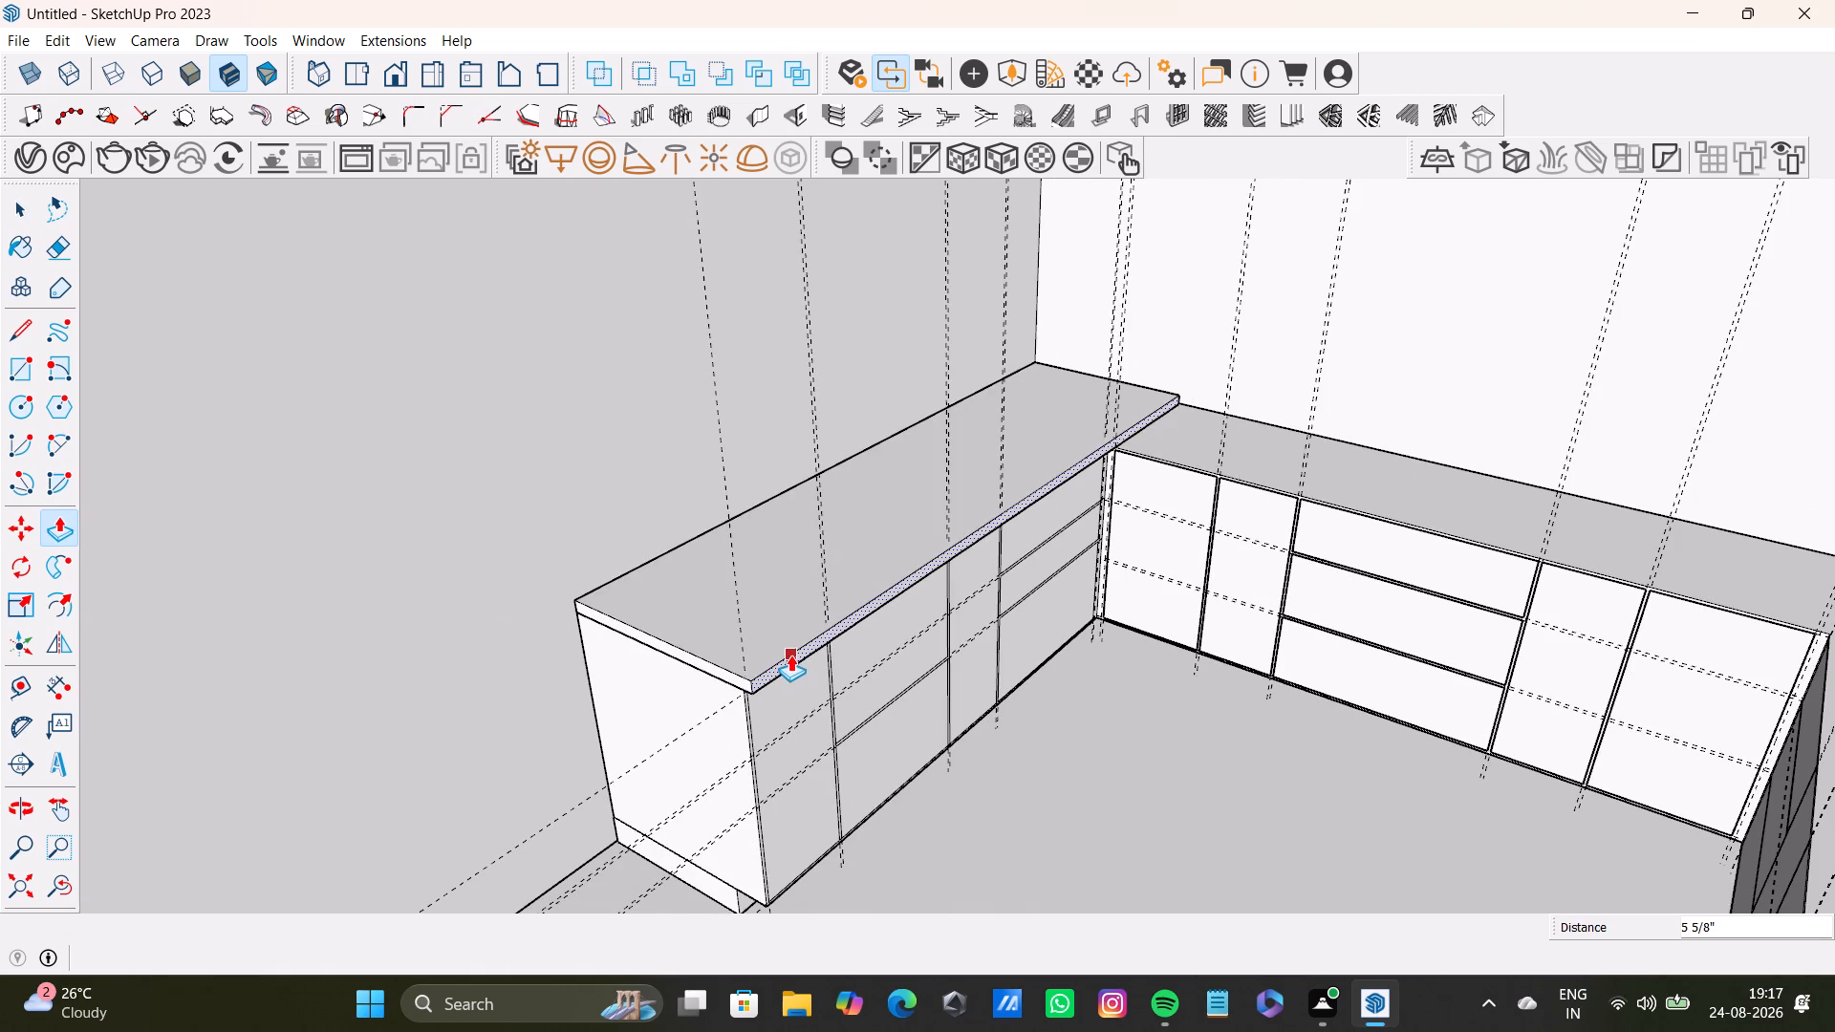
pyautogui.keyDown('shift'); pyautogui.moveTo(892, 598); pyautogui.dragTo(478, 772, button='middle'); pyautogui.keyUp('shift')
pyautogui.scroll(3, 905, 550)
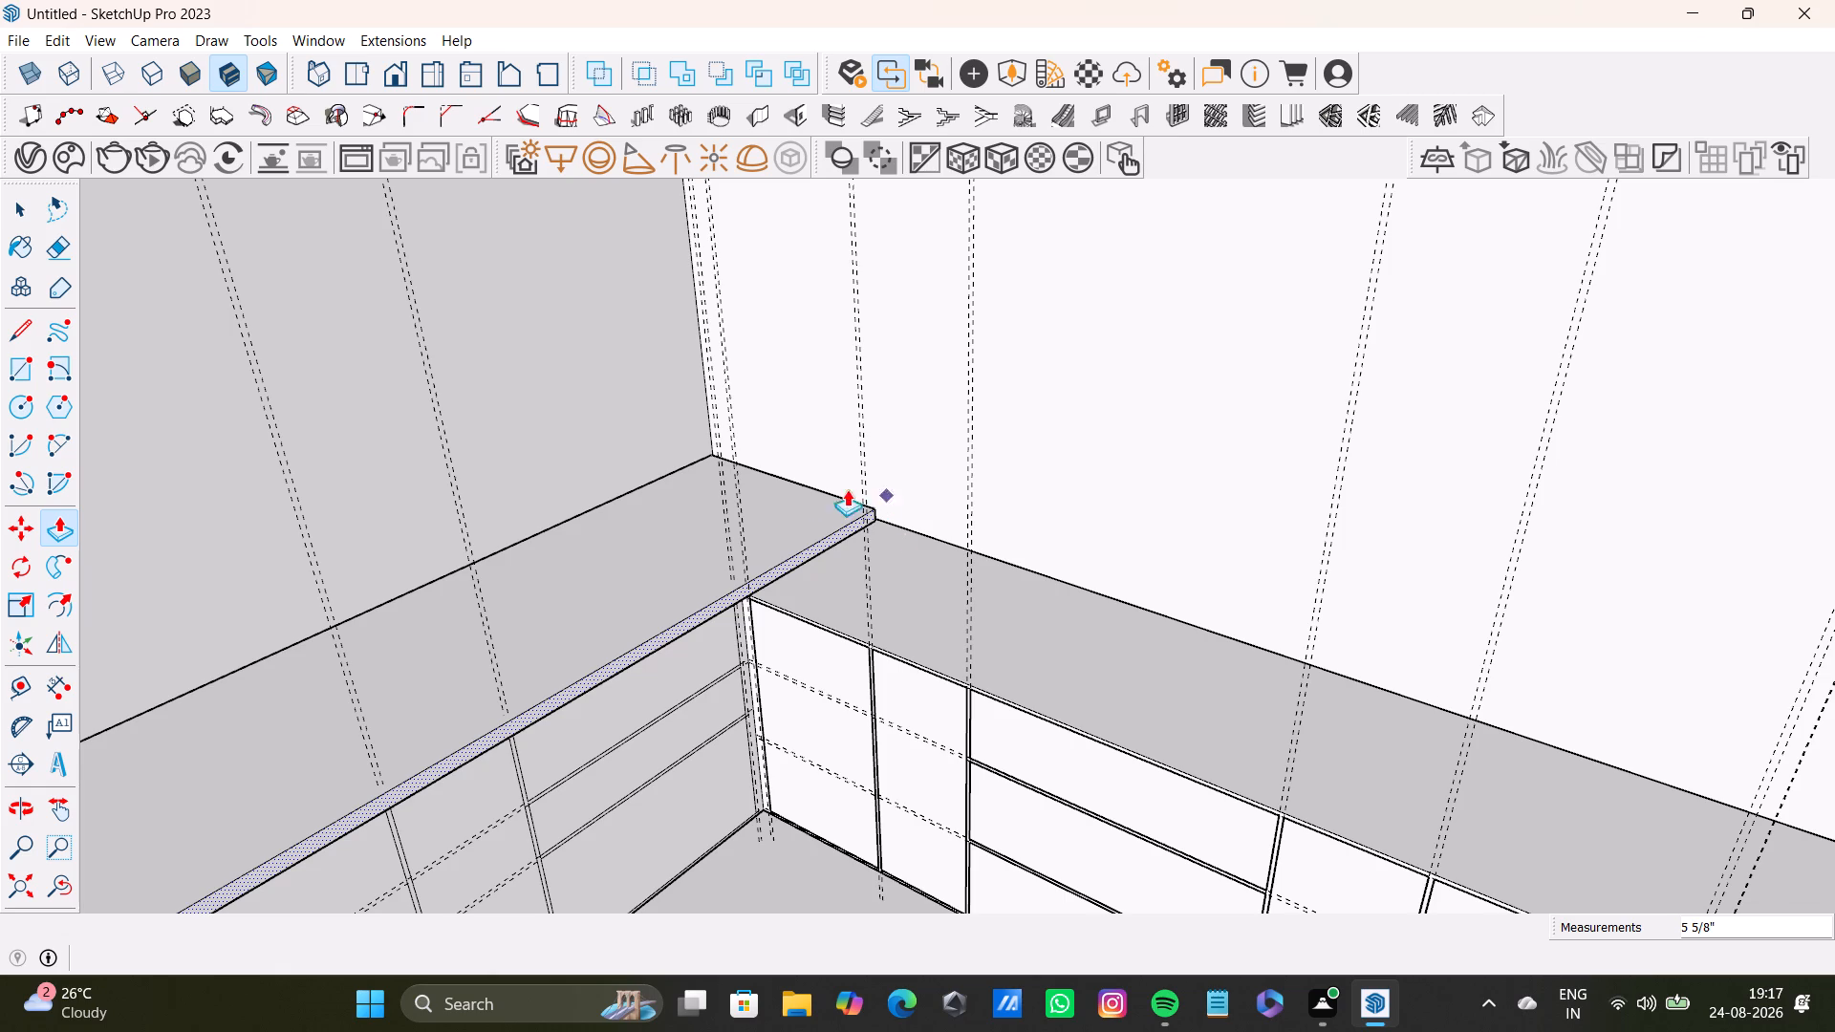
pyautogui.press('space')
# Draw a vertical line about 1 15/16" long across the slab's front face at the inner corner where the two counter runs meet.
pyautogui.scroll(5, 811, 535)
pyautogui.moveTo(939, 646); pyautogui.dragTo(737, 574, button='middle')
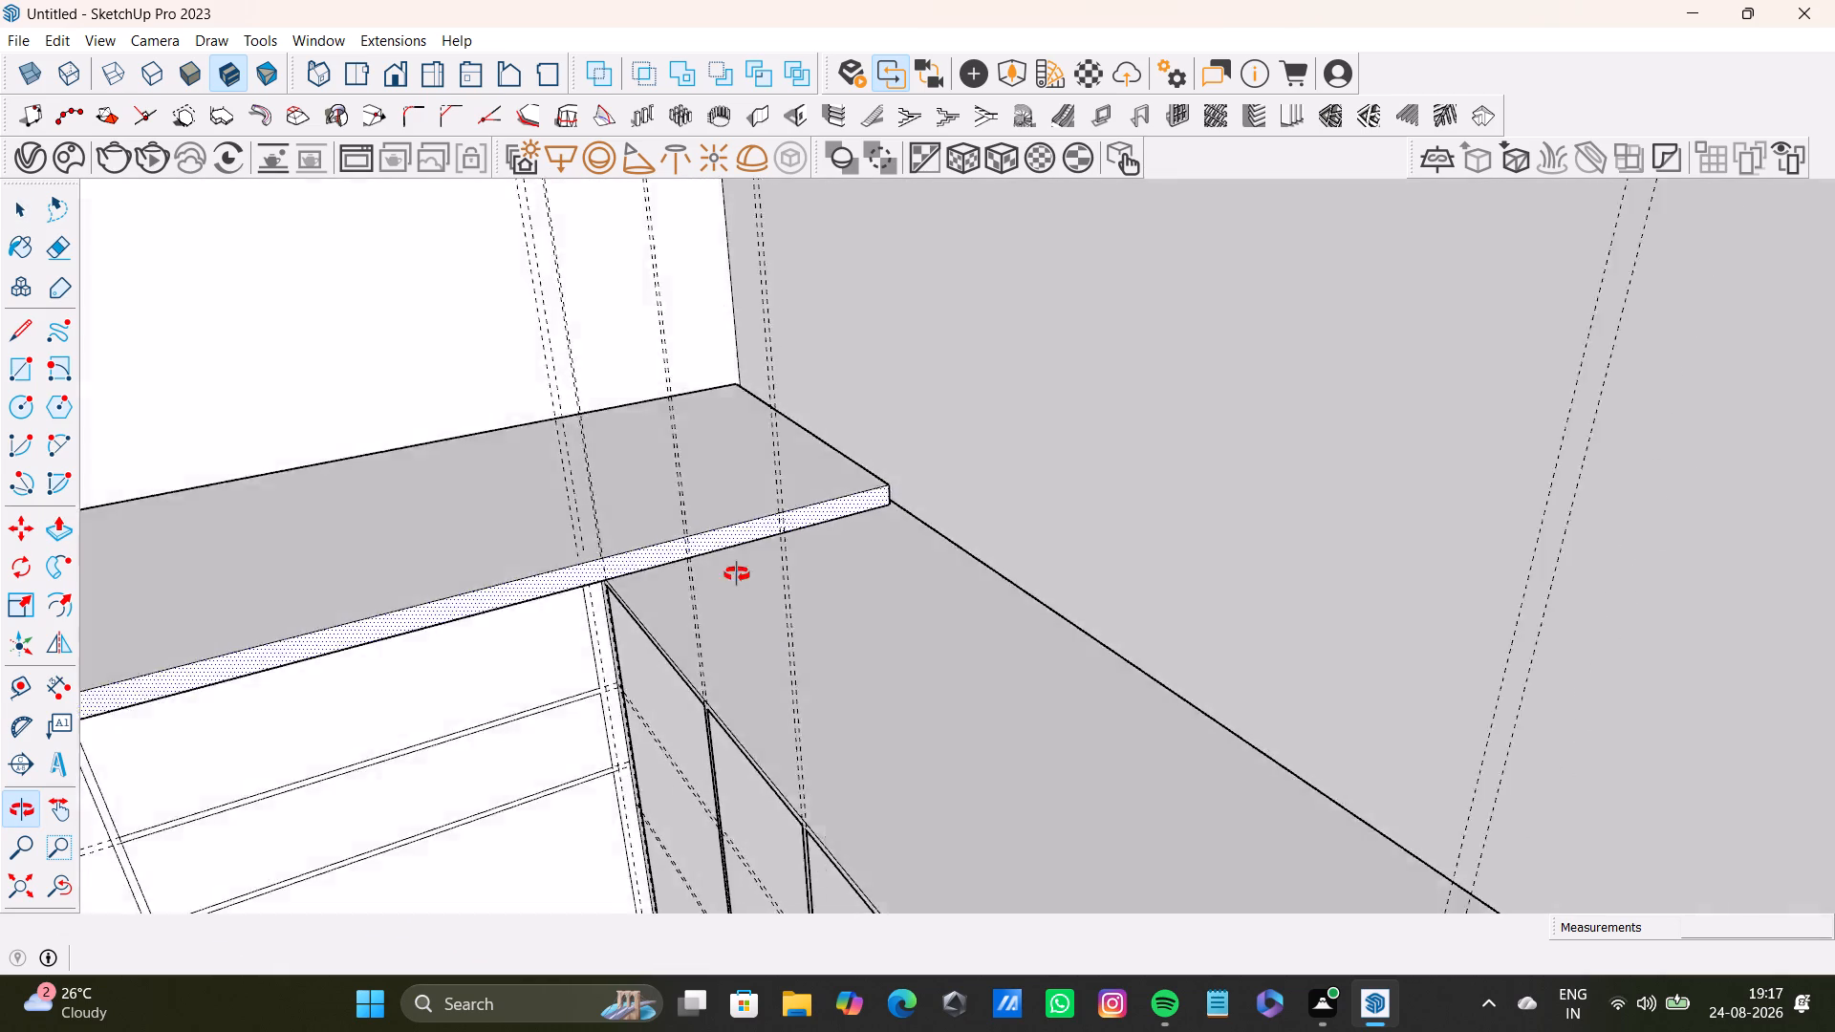
pyautogui.moveTo(737, 574); pyautogui.dragTo(965, 333, button='middle')
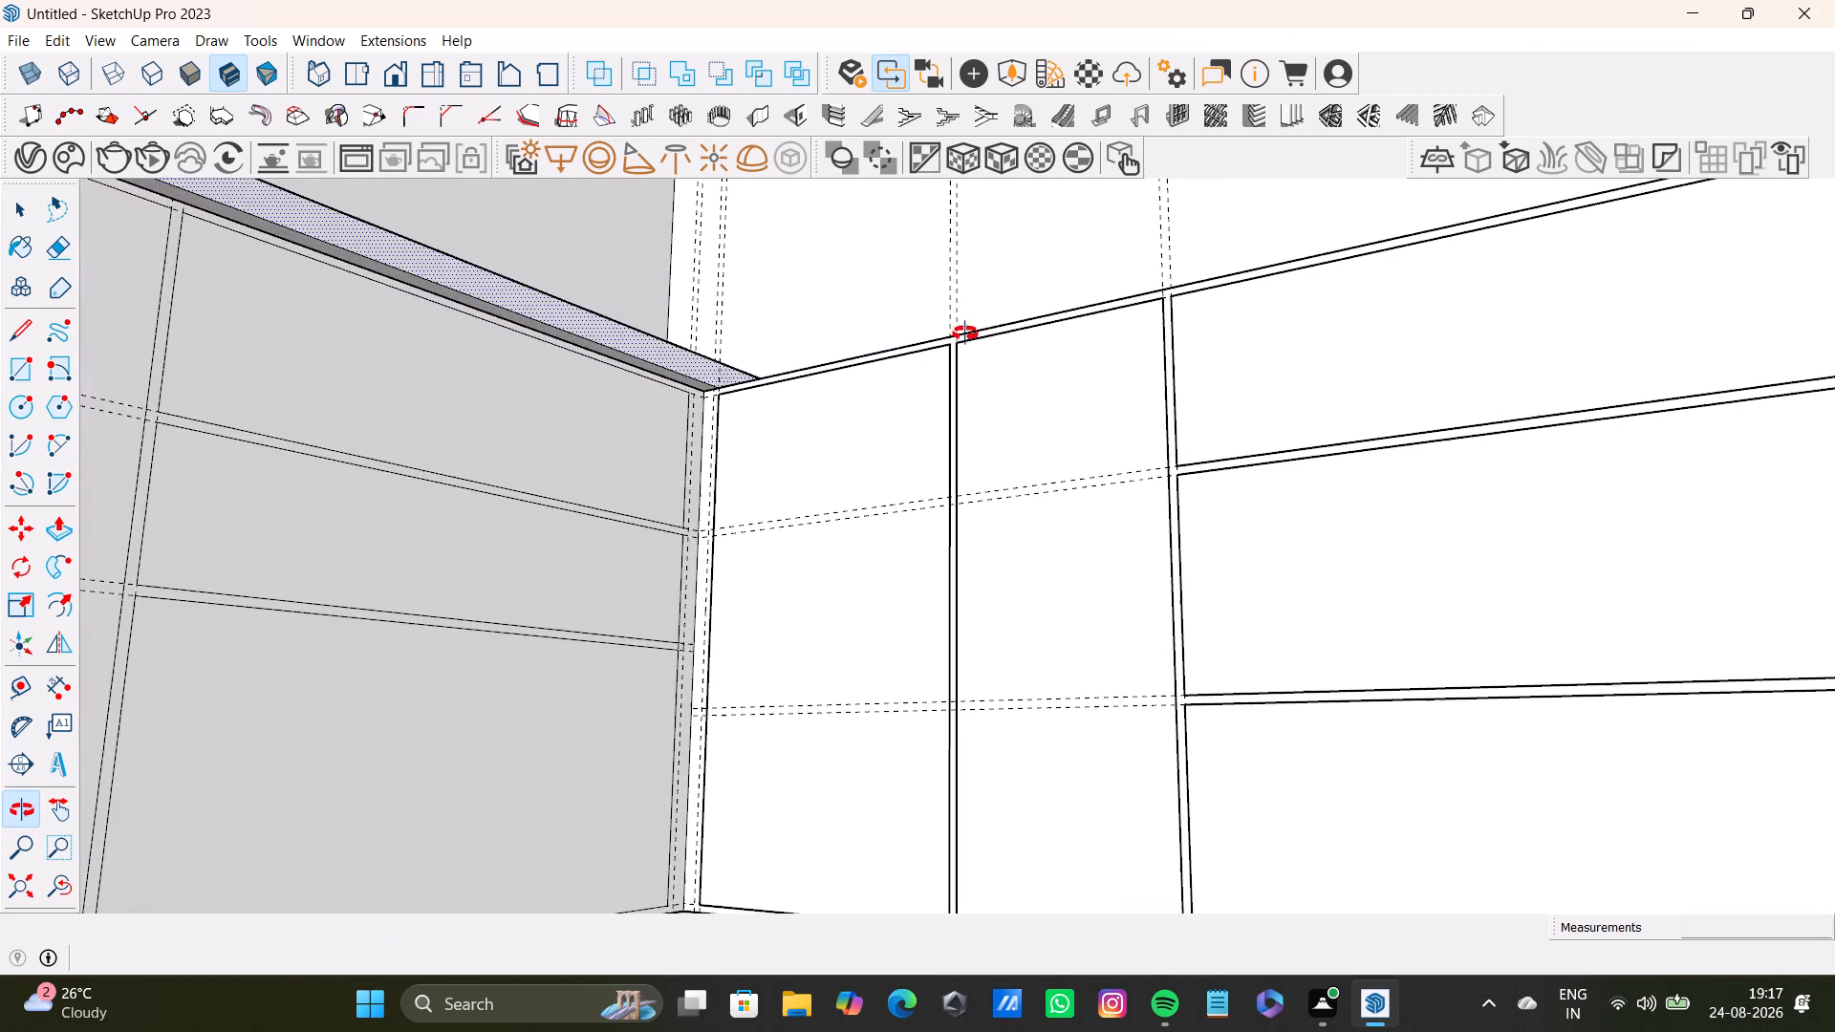
pyautogui.moveTo(965, 333); pyautogui.dragTo(870, 521, button='middle')
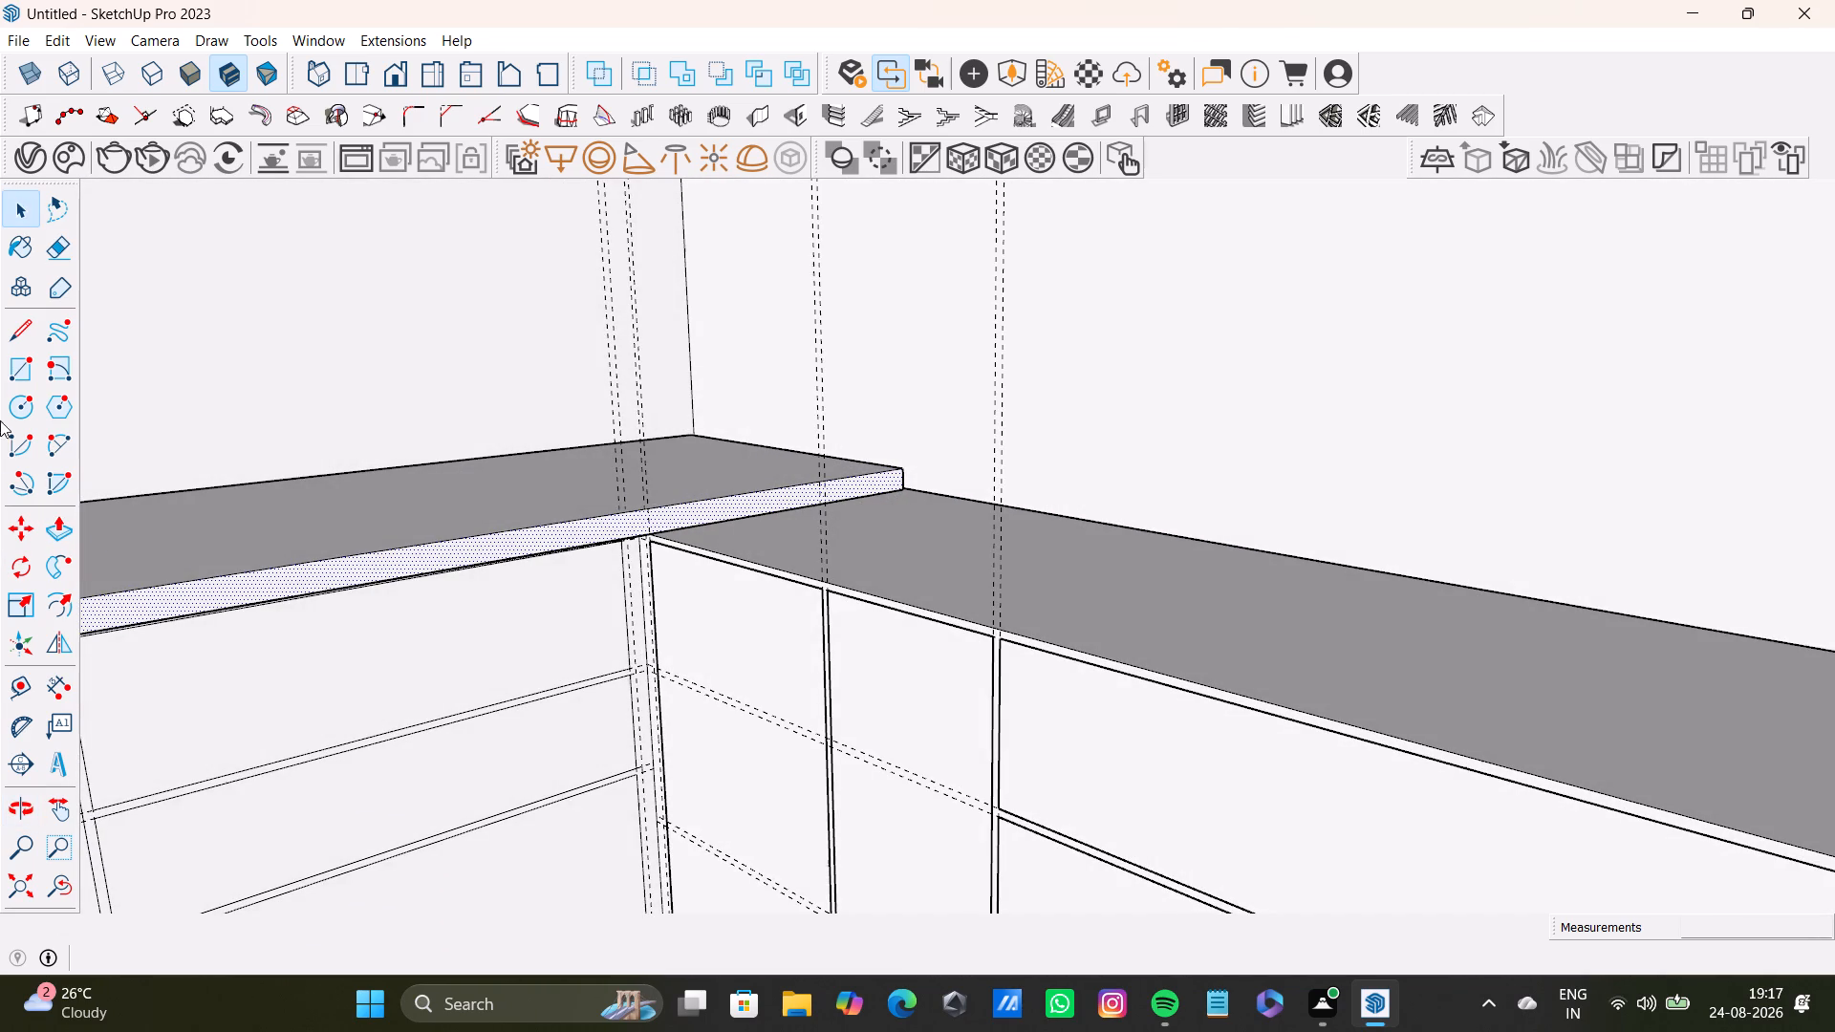
pyautogui.click(15, 338)
pyautogui.scroll(12, 671, 508)
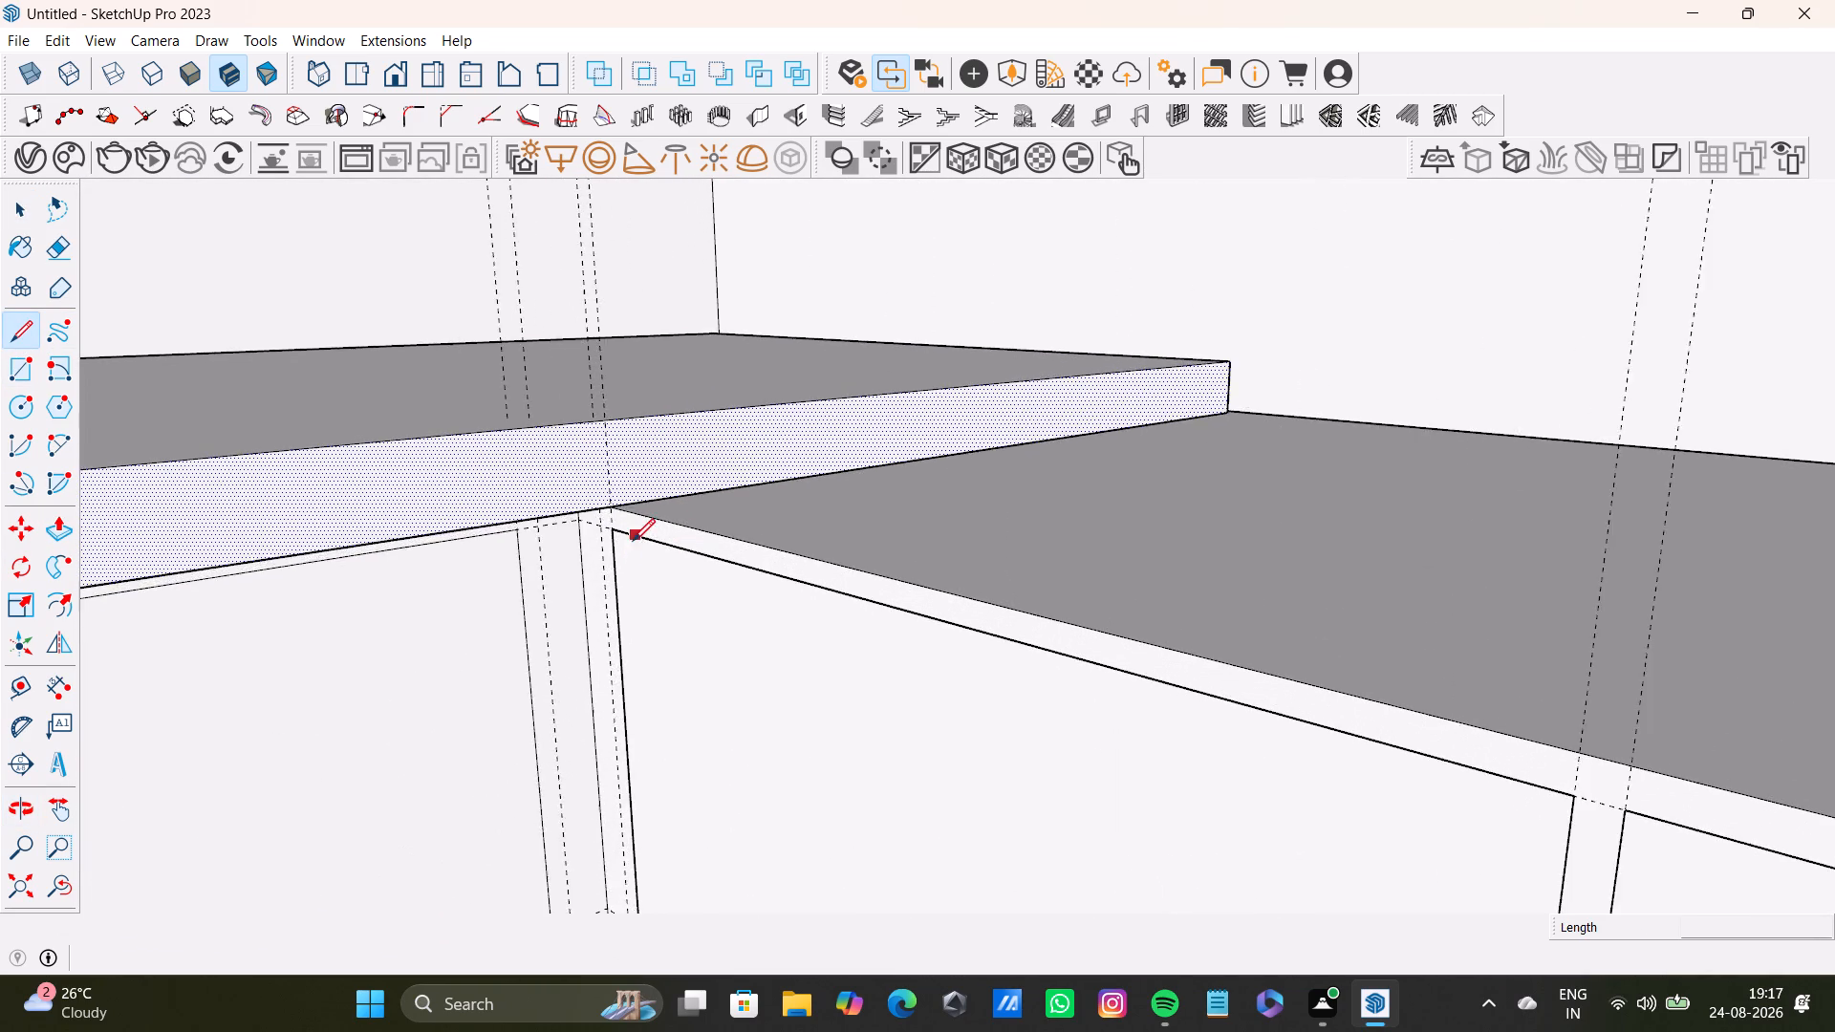
pyautogui.scroll(4, 633, 541)
pyautogui.moveTo(638, 508); pyautogui.dragTo(614, 320, button='middle')
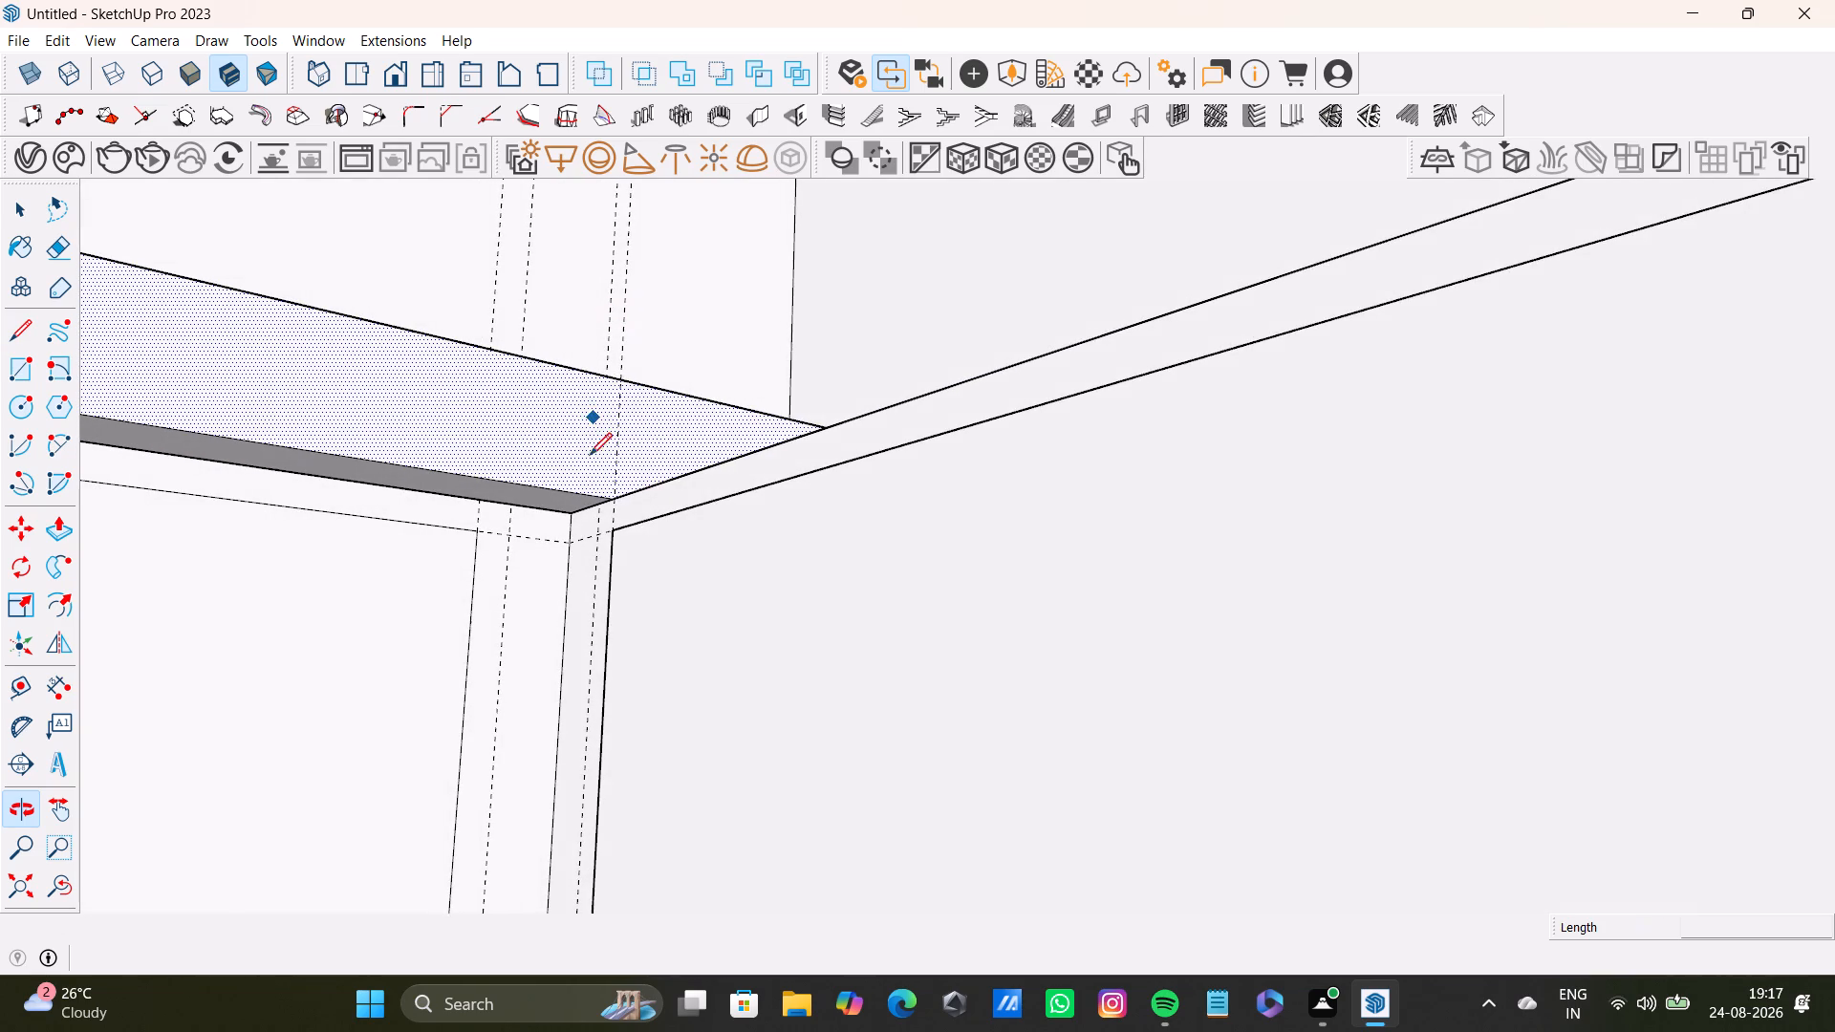
pyautogui.click(567, 490)
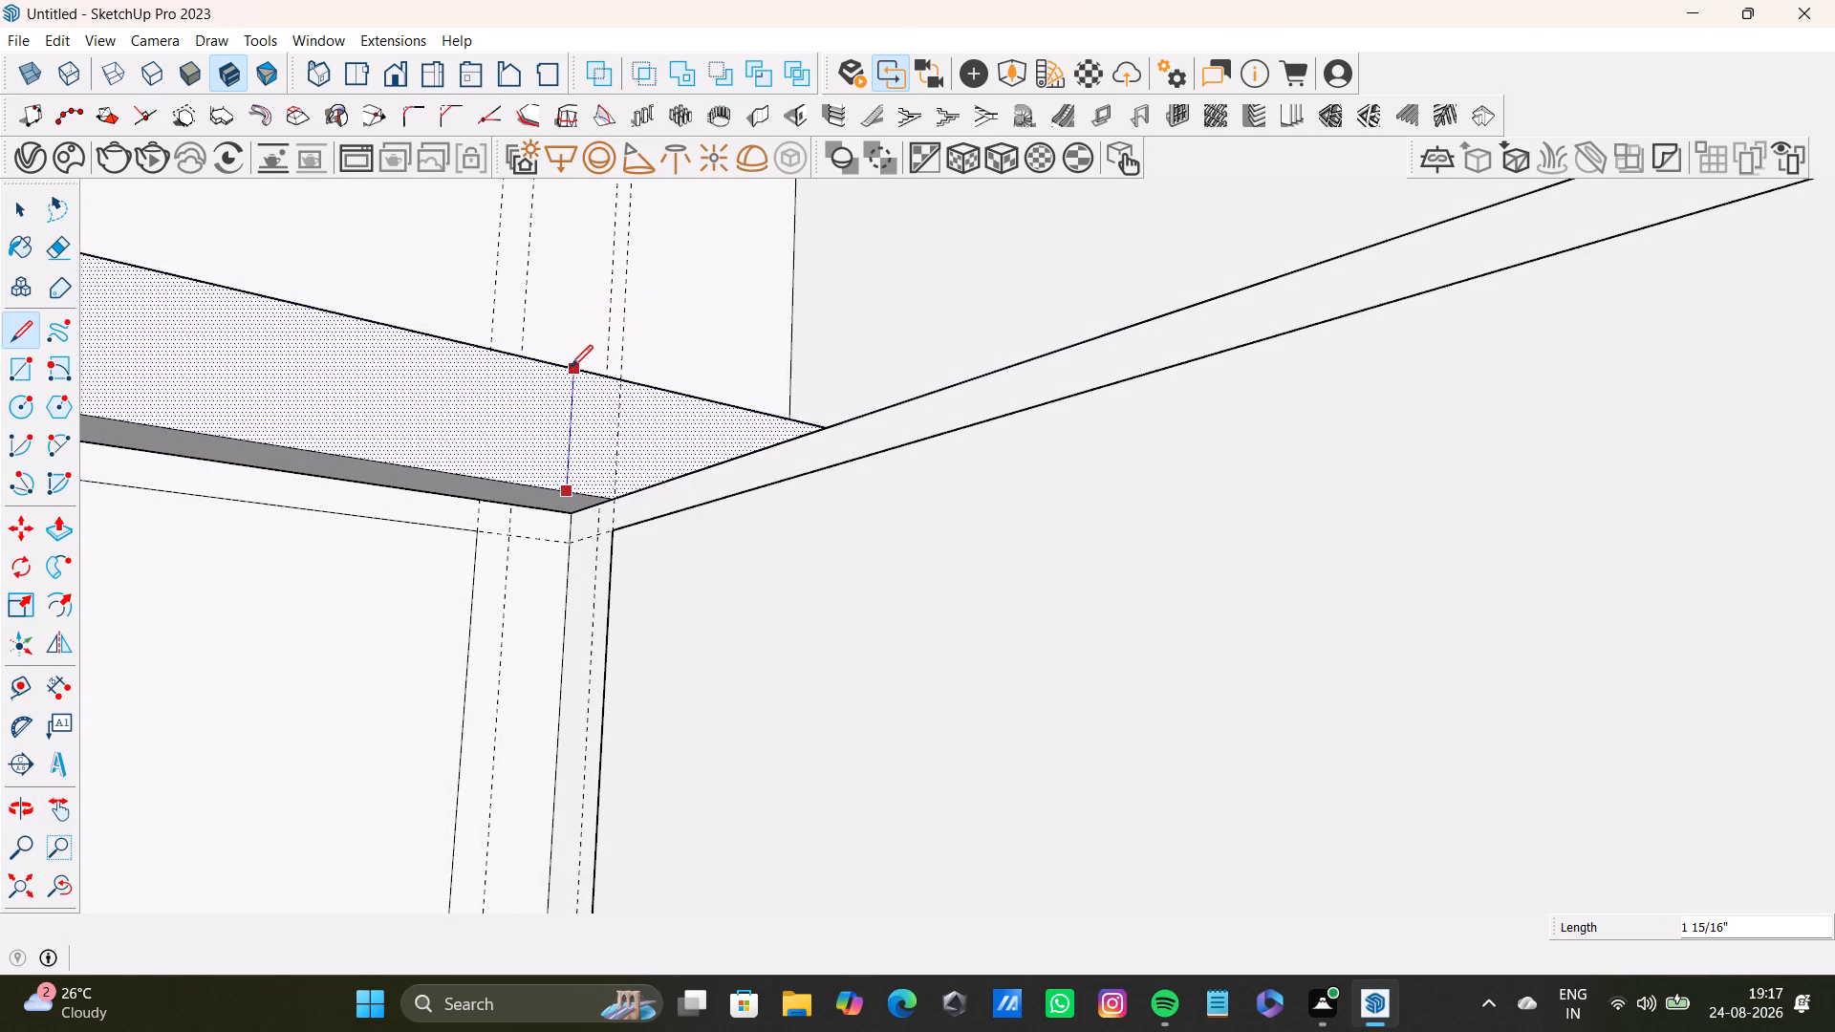
pyautogui.click(571, 367)
pyautogui.press('space')
# Push/Pull the corner-side portion of the split front face along the adjoining counter run, by about 1' 1 9/16" and another 1' 3 1/4".
pyautogui.click(658, 424)
pyautogui.scroll(-3, 681, 463)
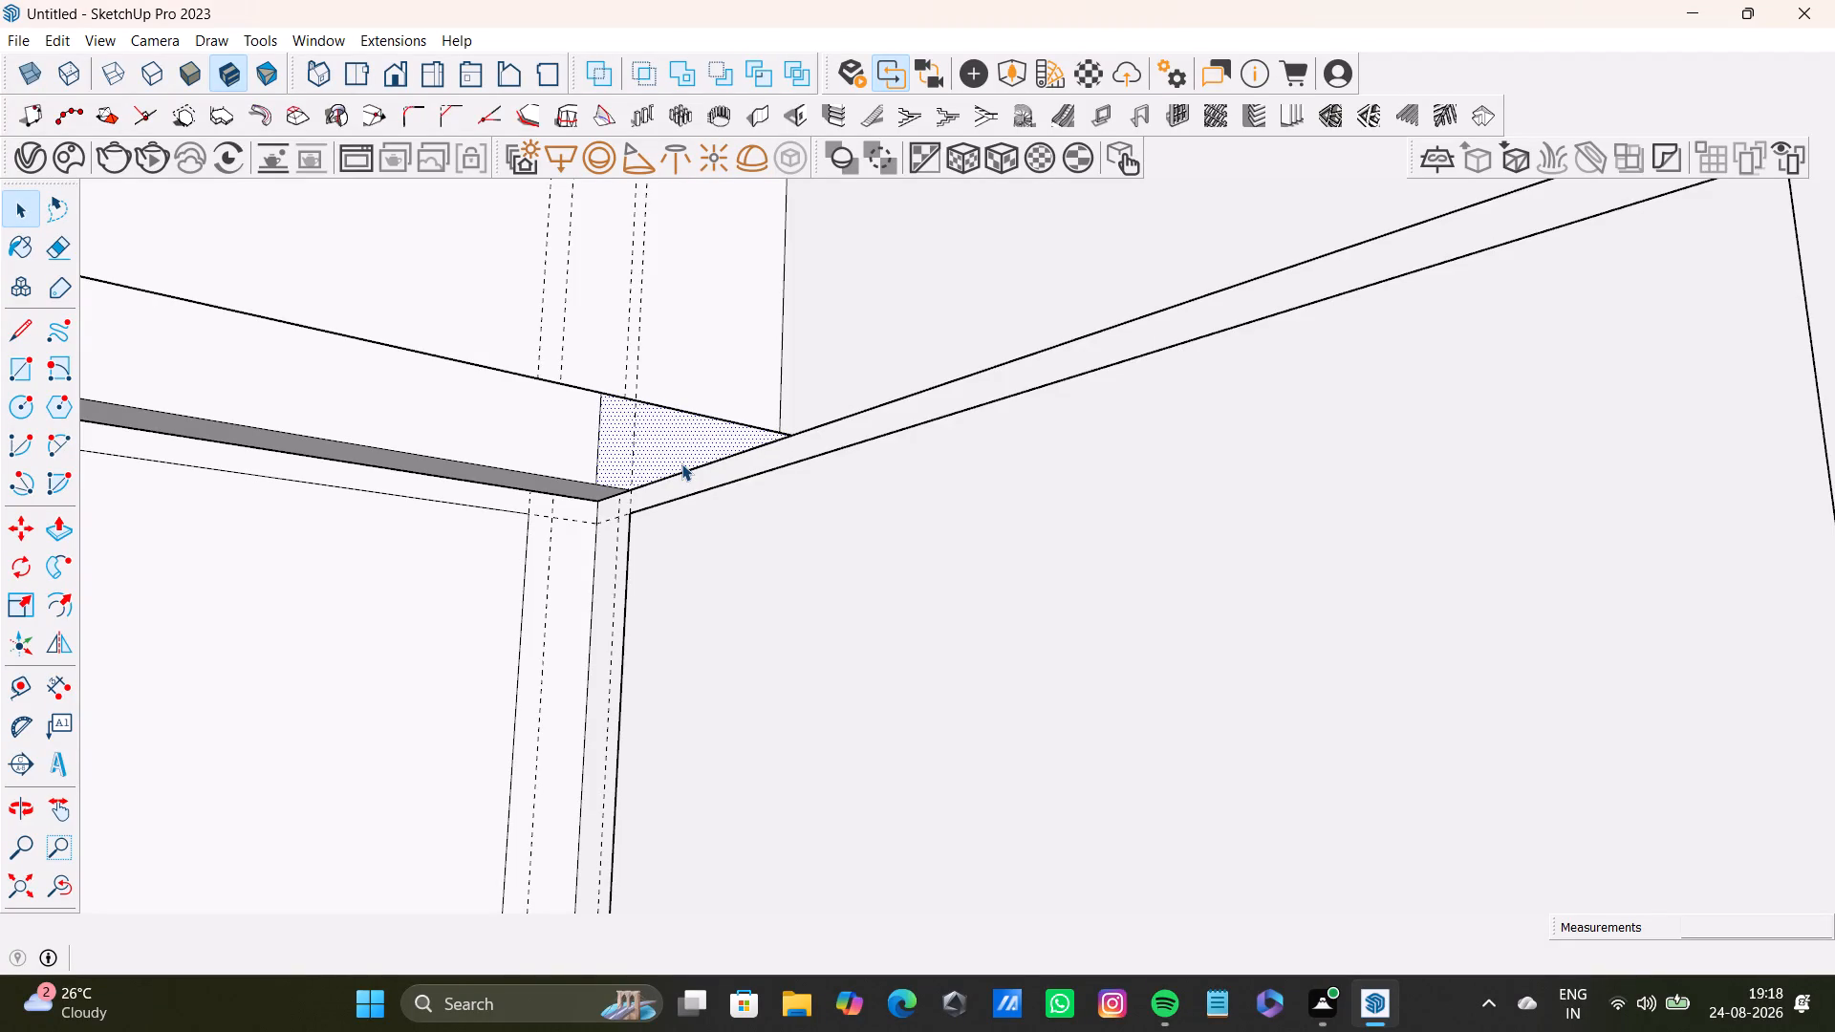
pyautogui.moveTo(727, 540); pyautogui.dragTo(691, 793, button='middle')
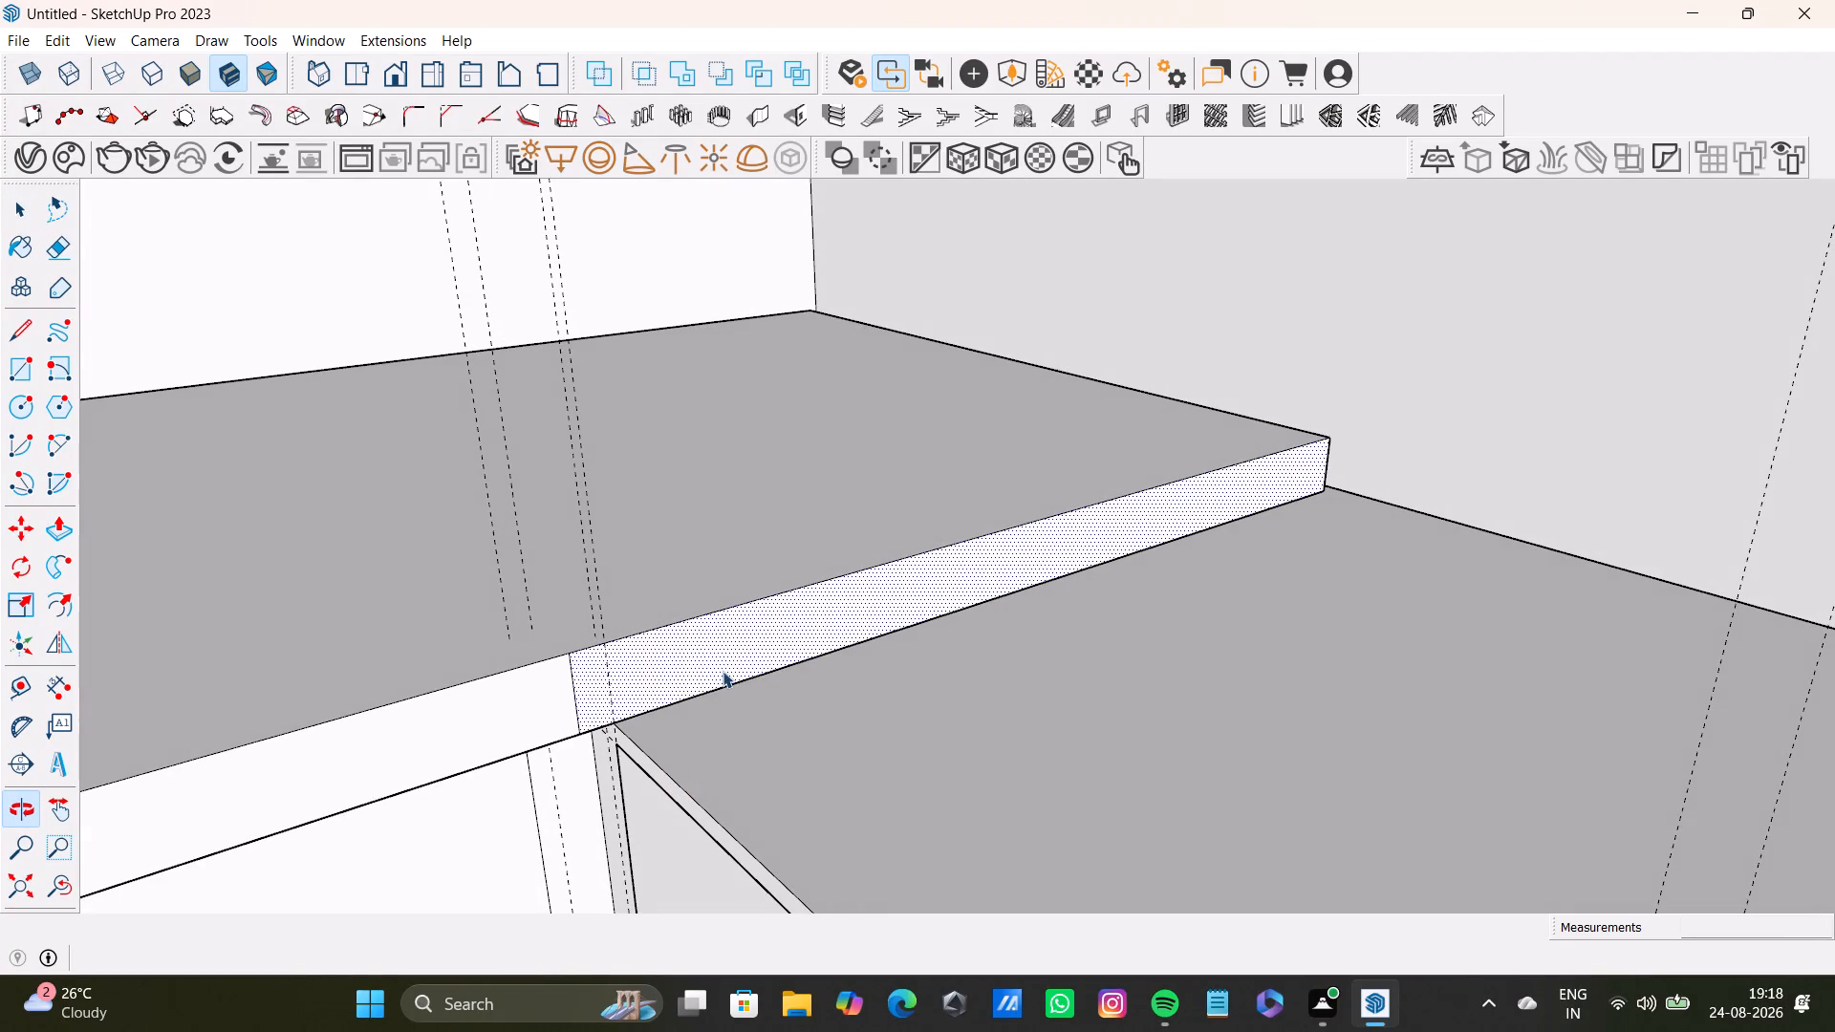
pyautogui.press('p')
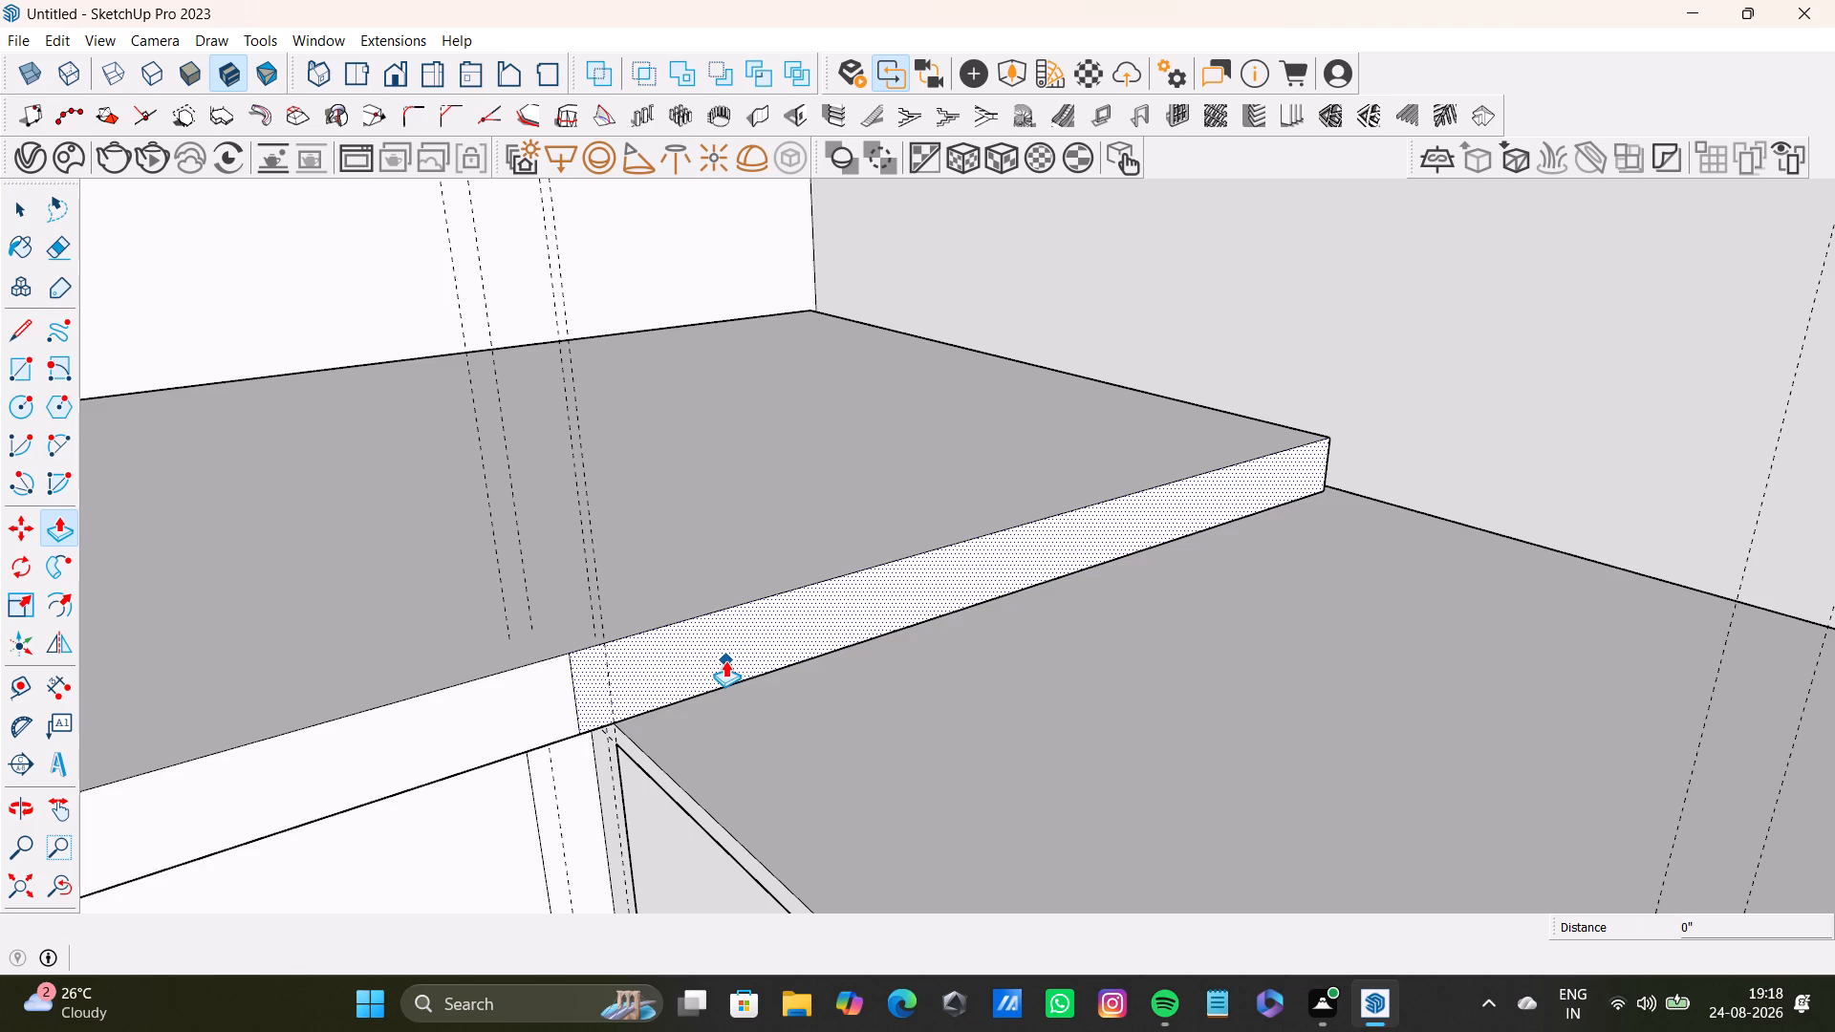
pyautogui.moveTo(725, 660); pyautogui.dragTo(736, 663)
pyautogui.moveTo(774, 651); pyautogui.dragTo(1311, 816)
pyautogui.scroll(-6, 1309, 818)
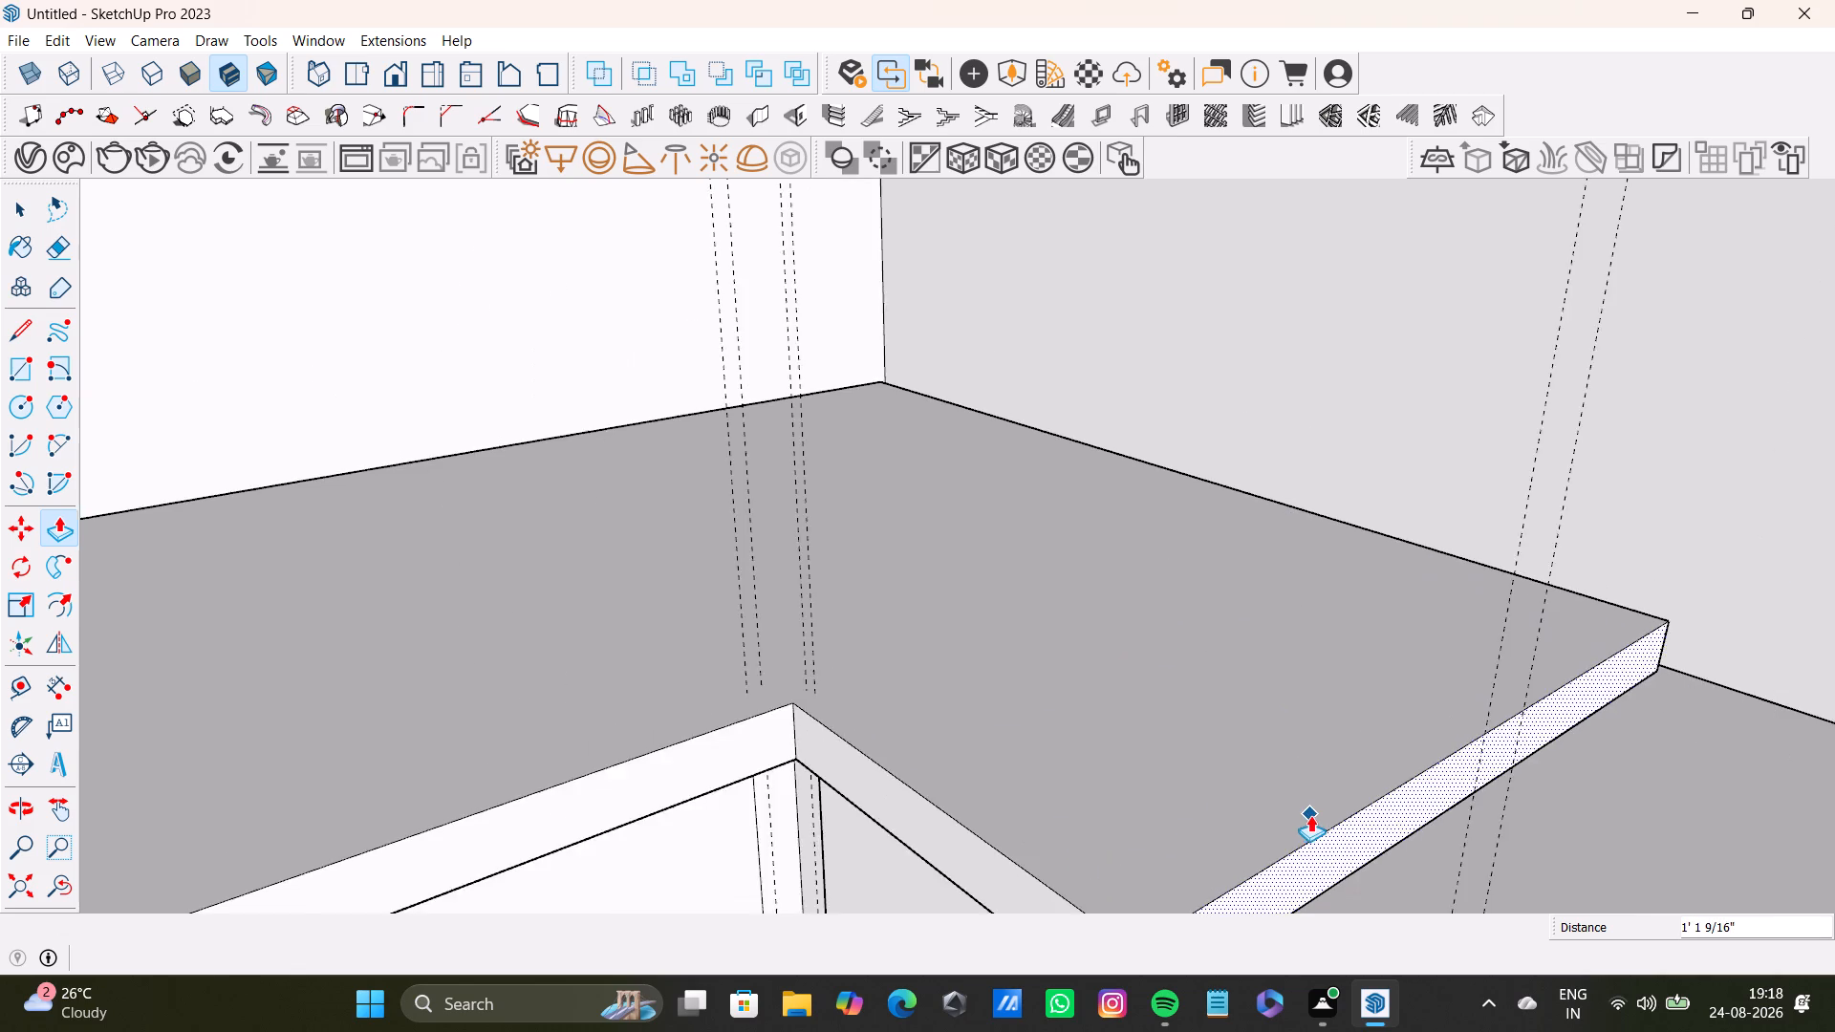
pyautogui.scroll(-3, 1310, 815)
pyautogui.moveTo(1310, 815); pyautogui.dragTo(1026, 471, button='middle')
pyautogui.moveTo(1035, 503); pyautogui.dragTo(1586, 722)
# Extend the slab's end face farther along the adjoining counter run with successive Push/Pulls, starting with about 2' 1/2" and ending with about 1' 3 5/8".
pyautogui.scroll(-4, 1587, 723)
pyautogui.moveTo(1587, 723); pyautogui.dragTo(1129, 541, button='middle')
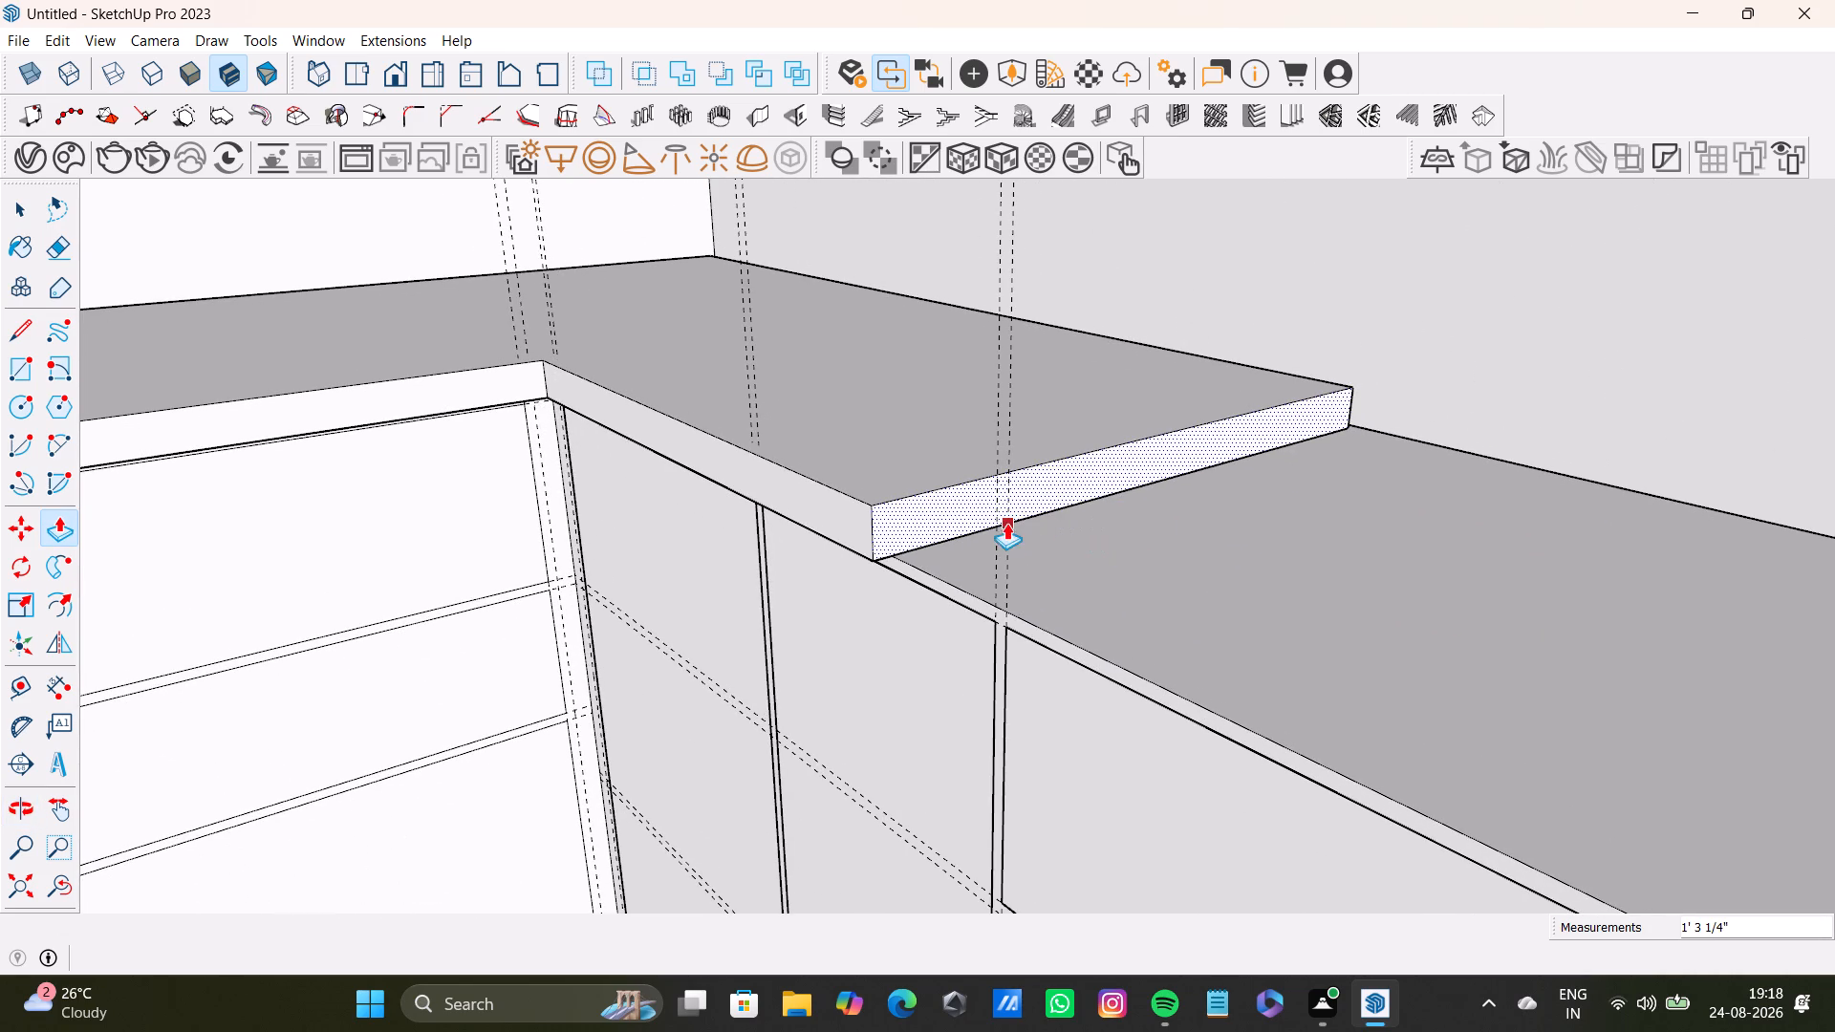
pyautogui.moveTo(943, 505); pyautogui.dragTo(1735, 864)
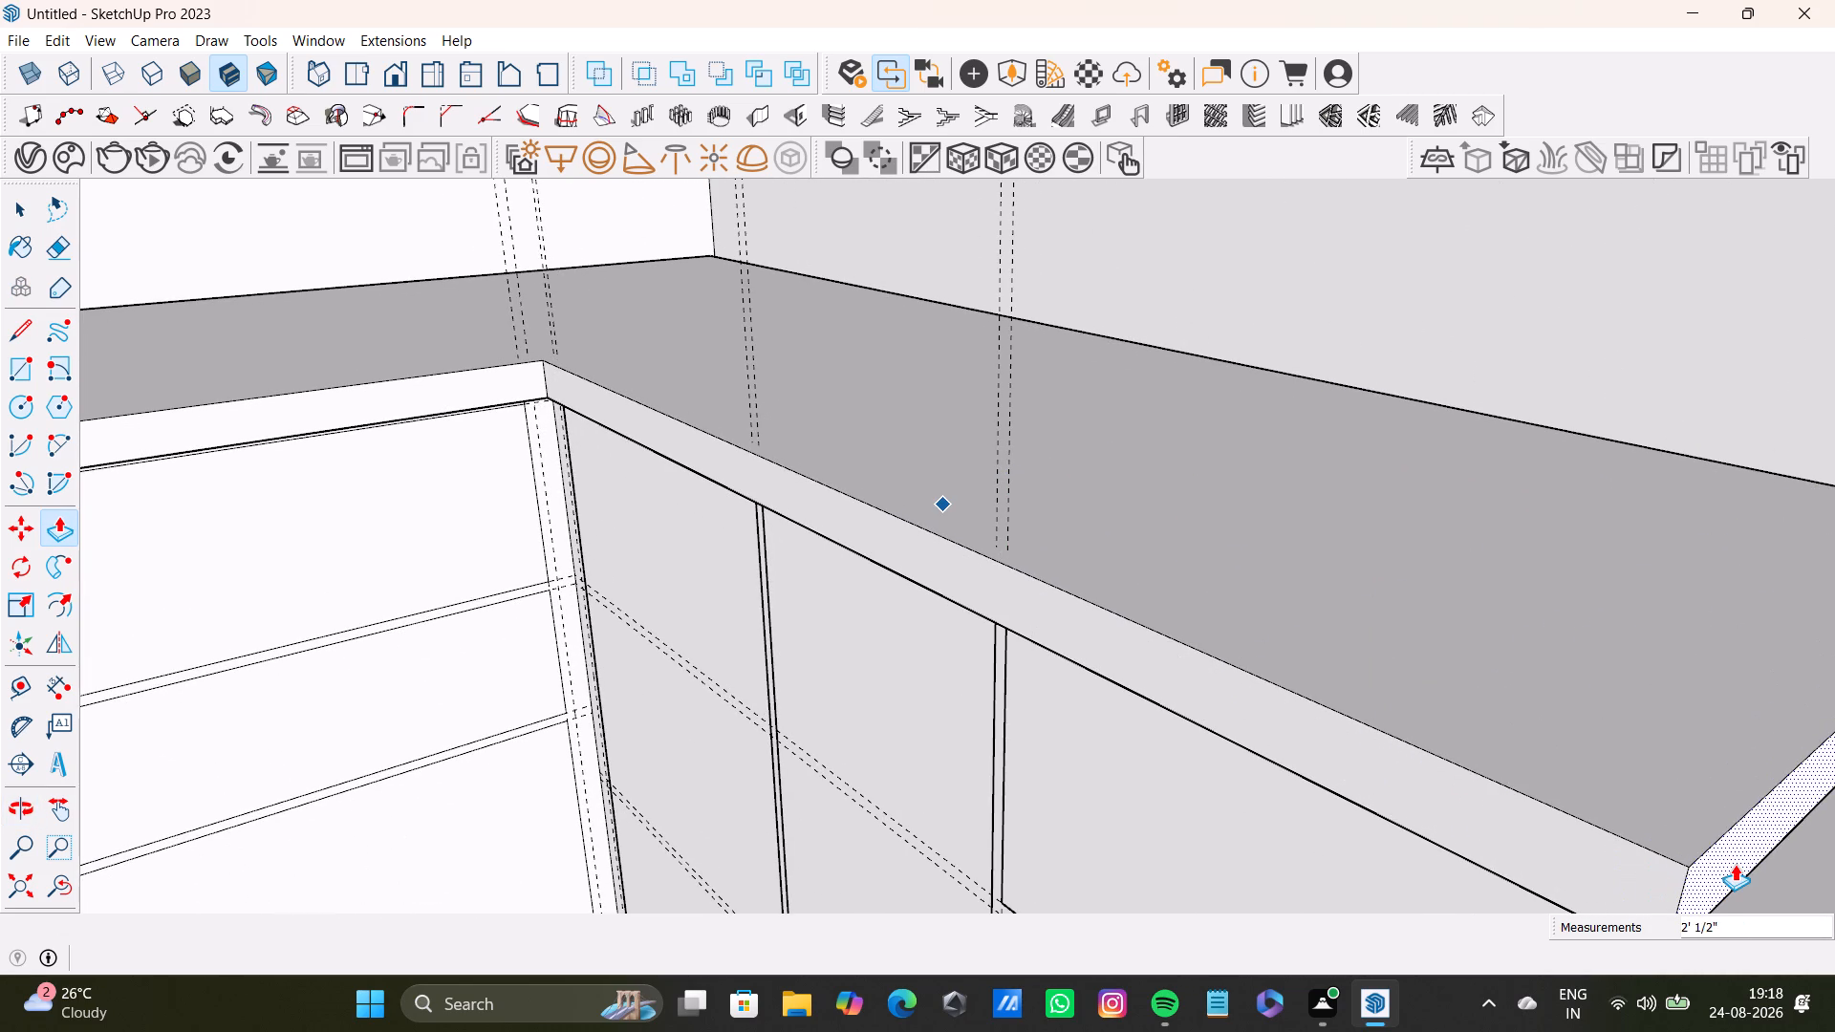
pyautogui.moveTo(1735, 864); pyautogui.dragTo(1736, 866)
pyautogui.scroll(-5, 1714, 867)
pyautogui.moveTo(1714, 867); pyautogui.dragTo(1616, 699, button='middle')
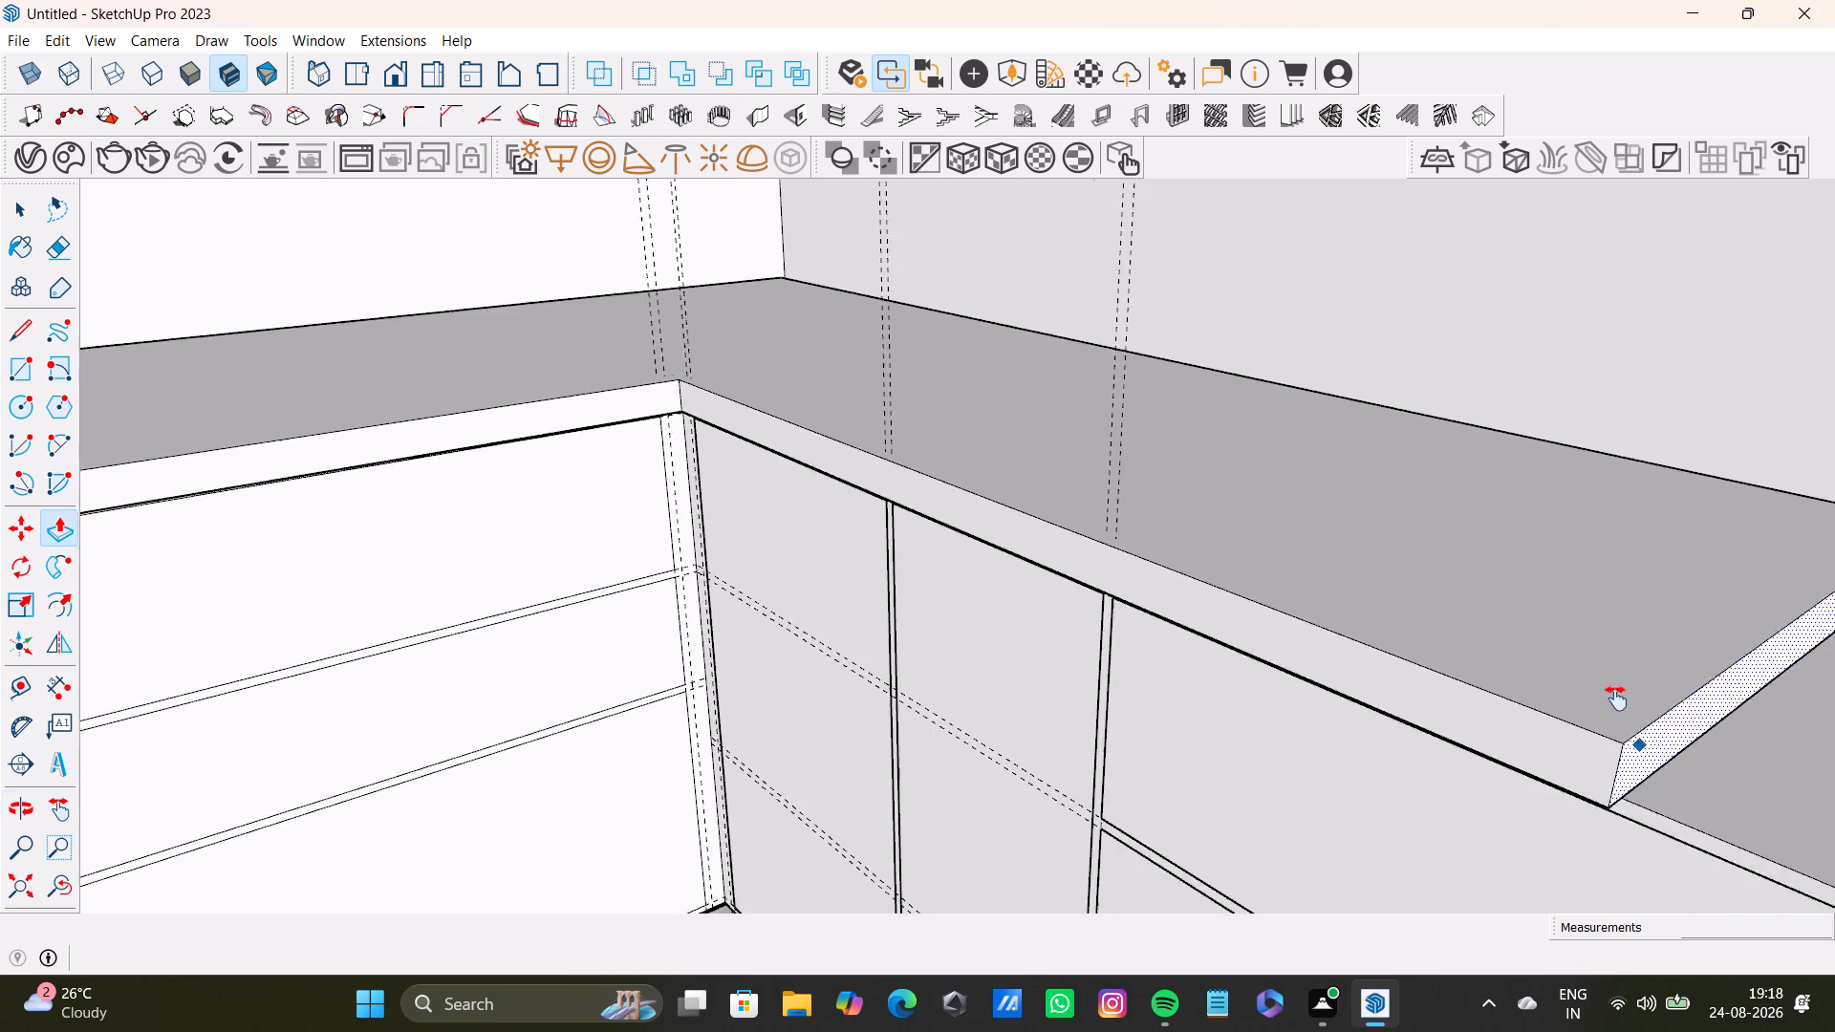
pyautogui.moveTo(1616, 699); pyautogui.dragTo(858, 334, button='middle')
pyautogui.moveTo(912, 360); pyautogui.dragTo(1748, 556)
pyautogui.scroll(-5, 1834, 587)
pyautogui.keyDown('shift'); pyautogui.moveTo(1827, 588); pyautogui.dragTo(962, 281, button='middle'); pyautogui.keyUp('shift')
pyautogui.moveTo(893, 248); pyautogui.dragTo(1553, 528)
pyautogui.scroll(-11, 1553, 528)
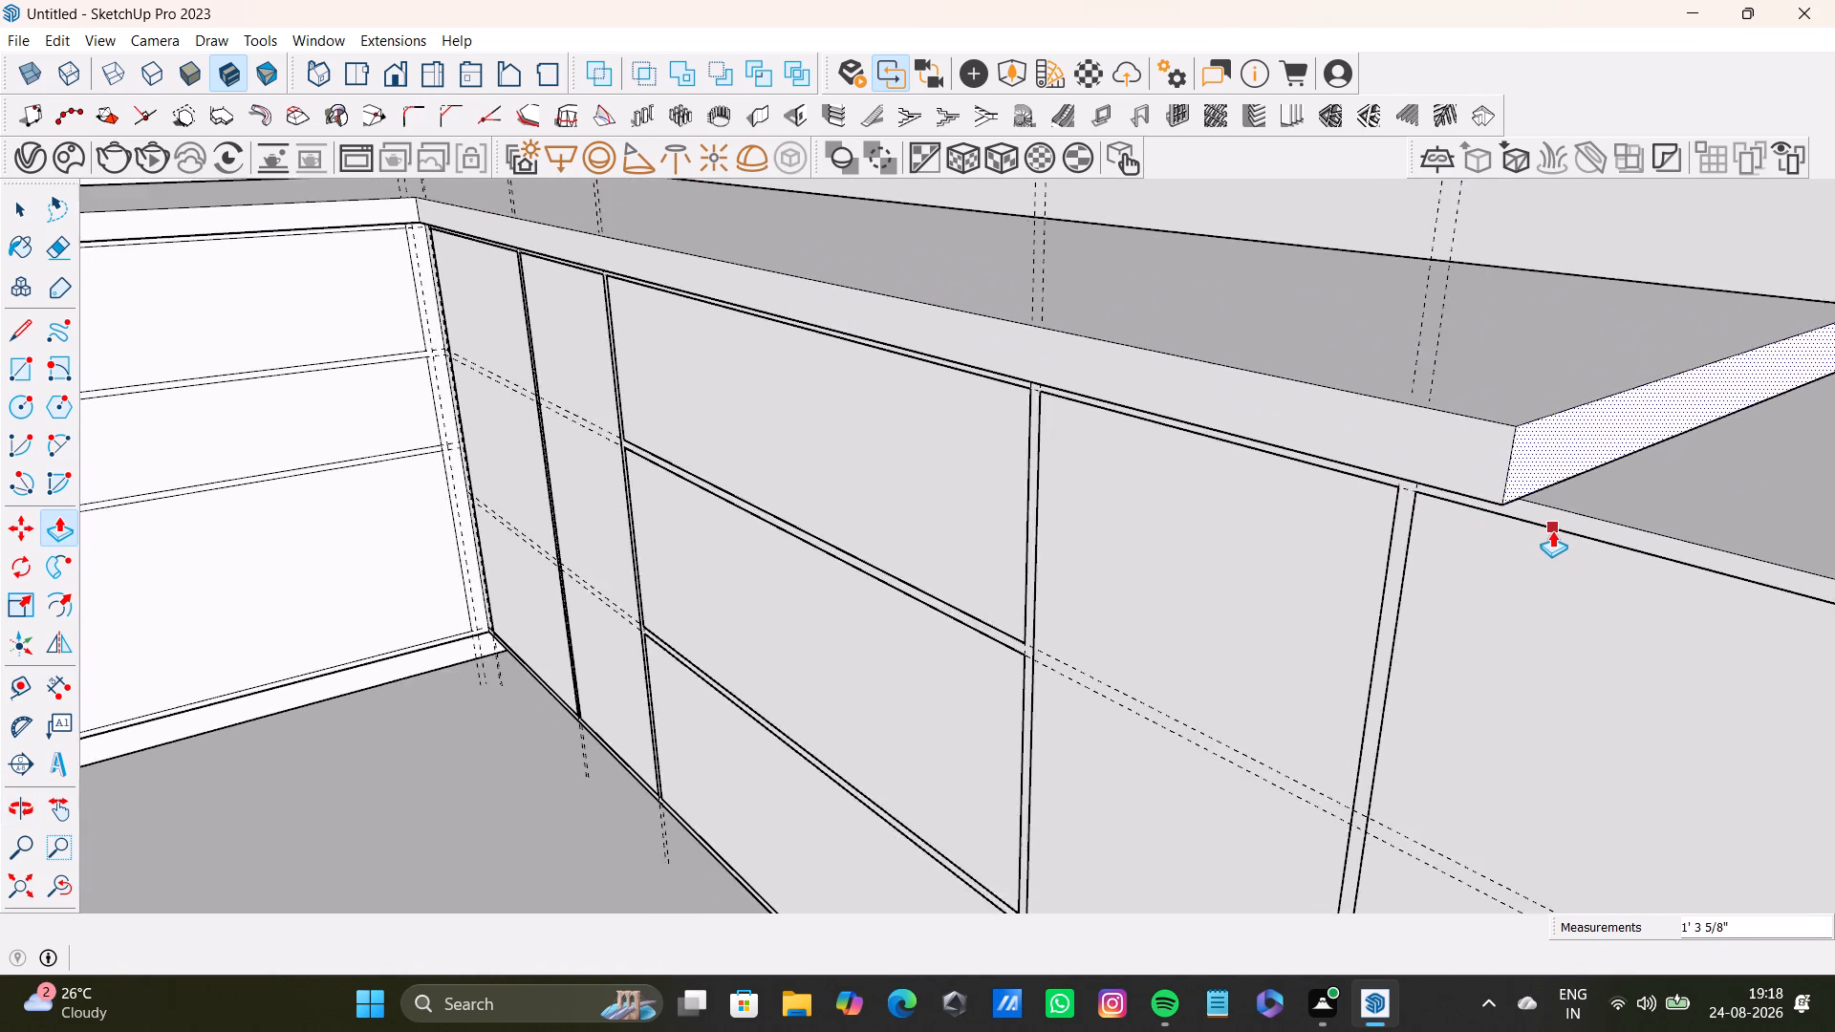
pyautogui.scroll(-7, 1552, 530)
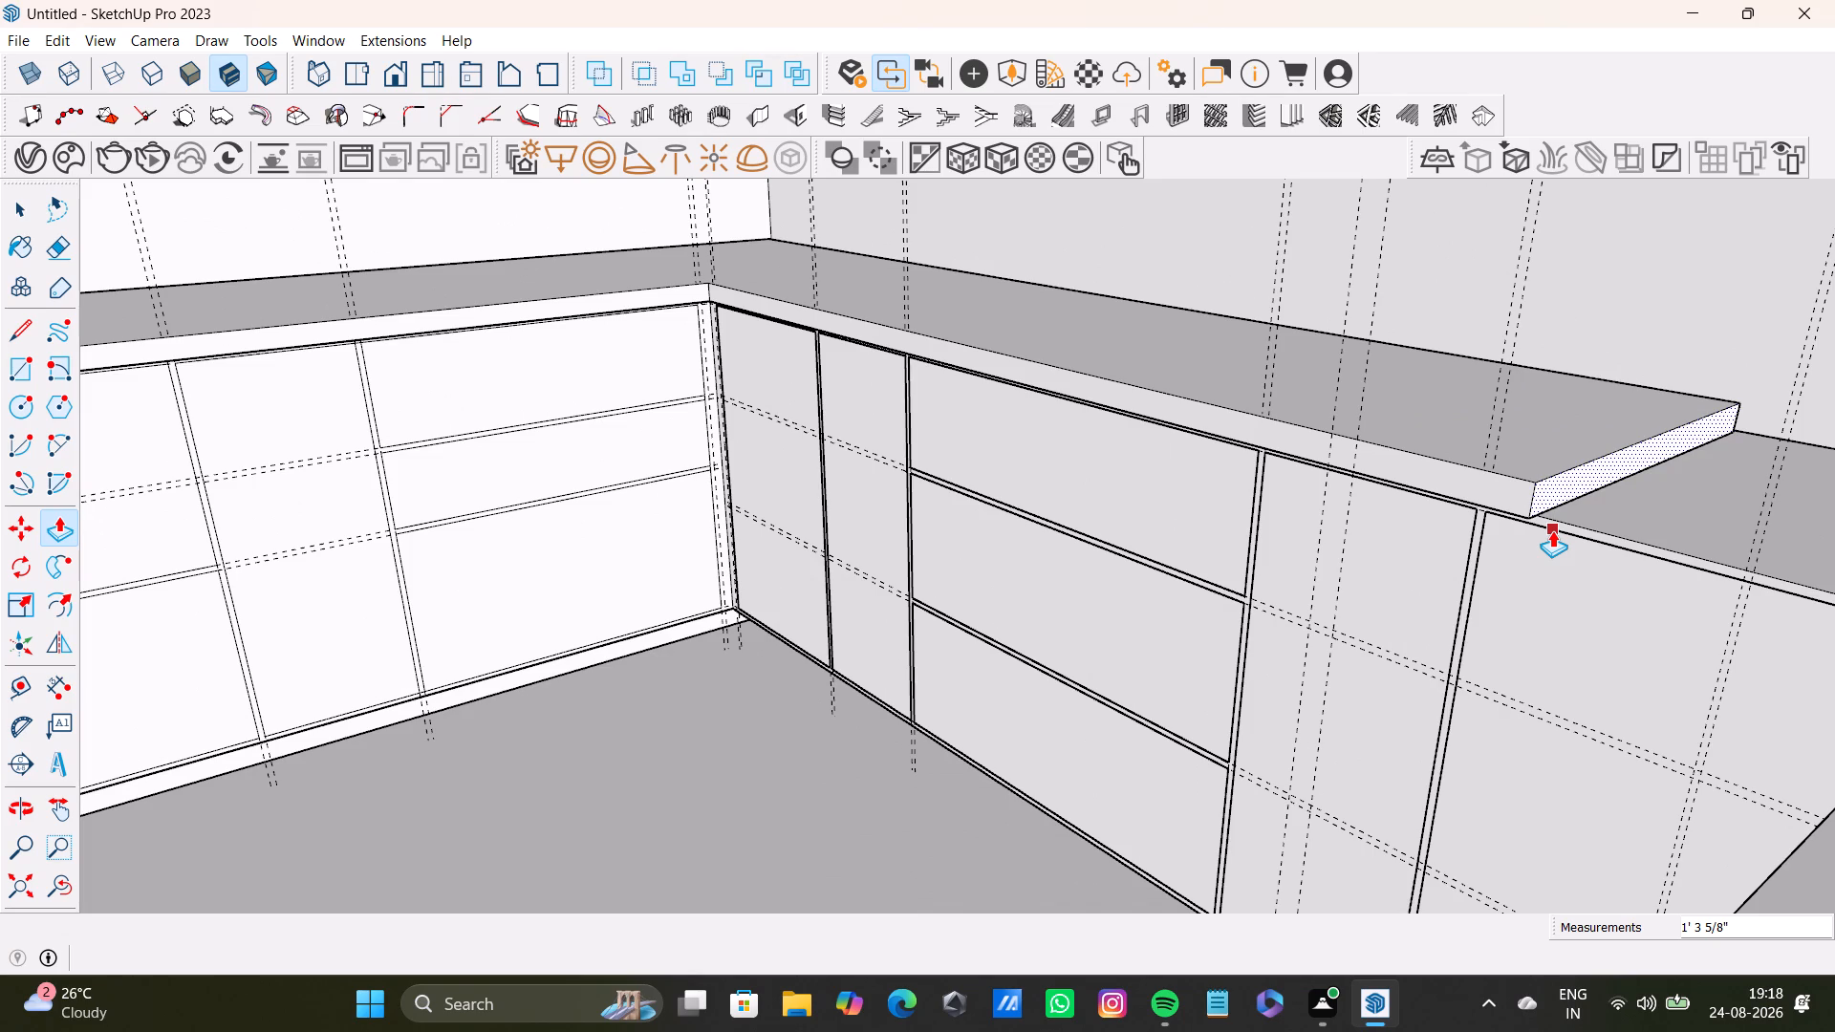
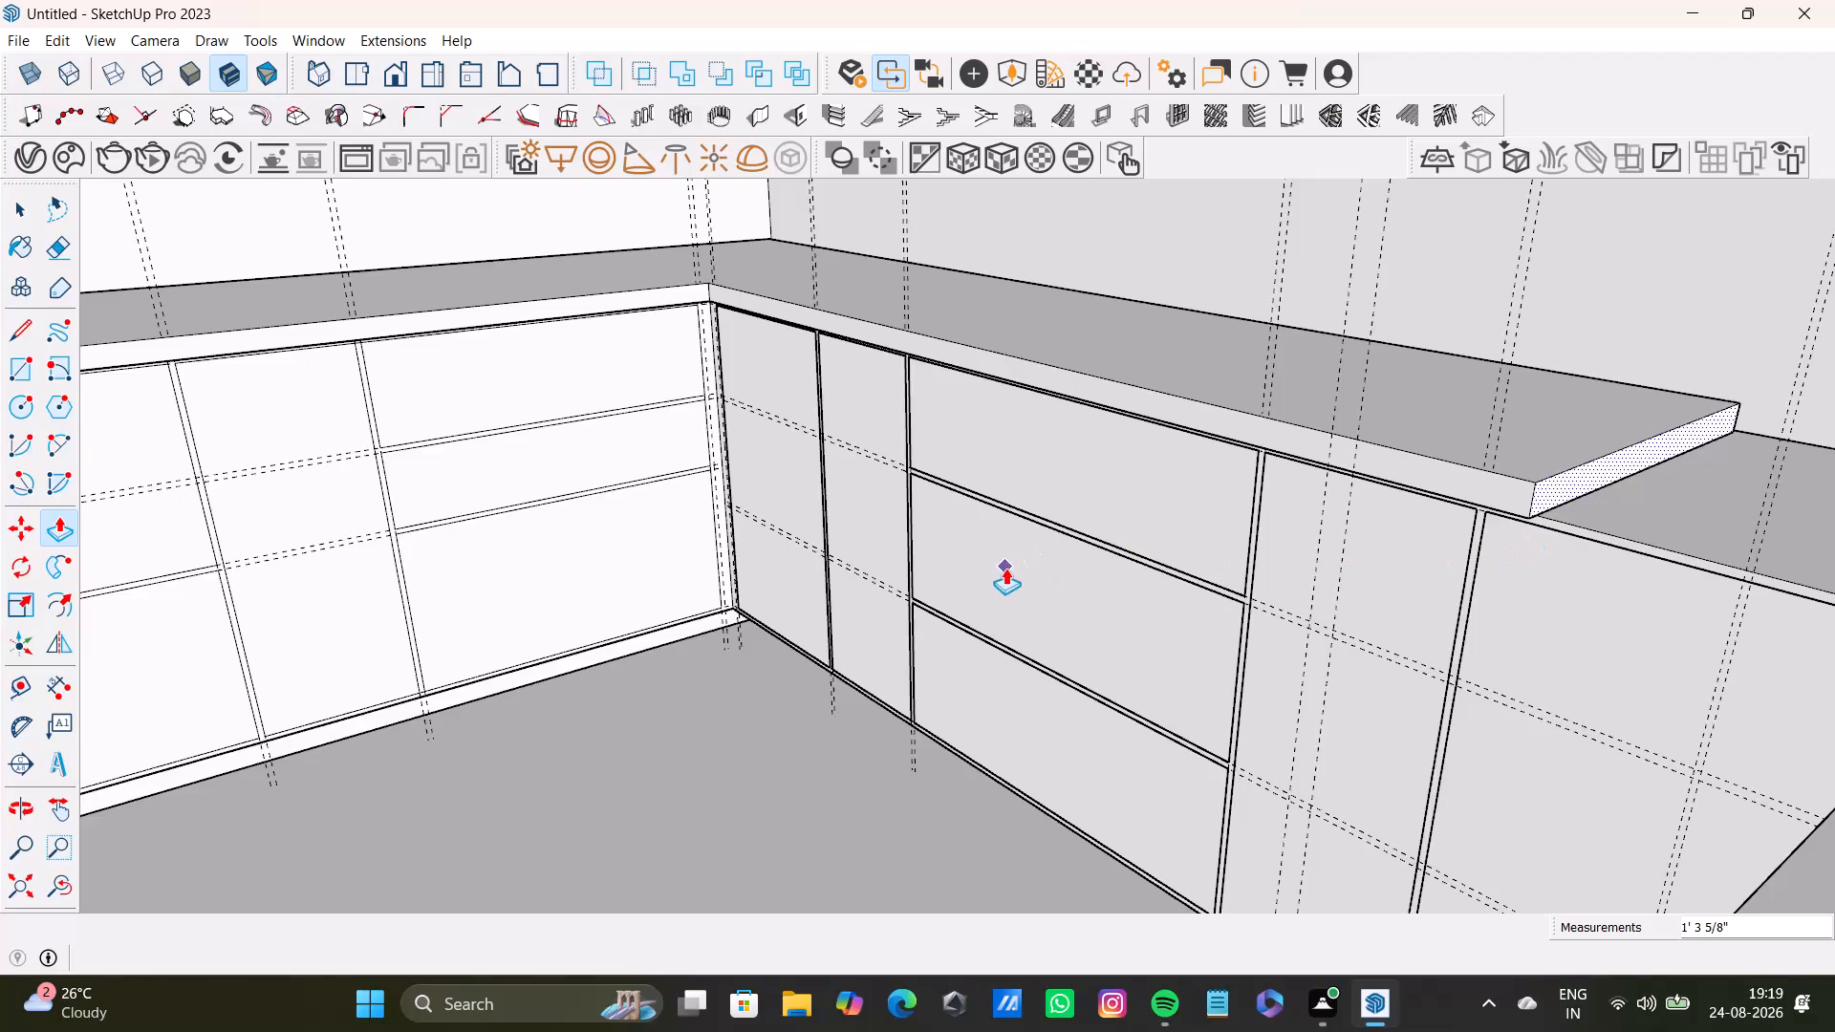
# Push/Pull the end face of the partly extended countertop about 4' 1 3/4" to cover the rest of its side cabinet run.
pyautogui.scroll(-3, 1009, 568)
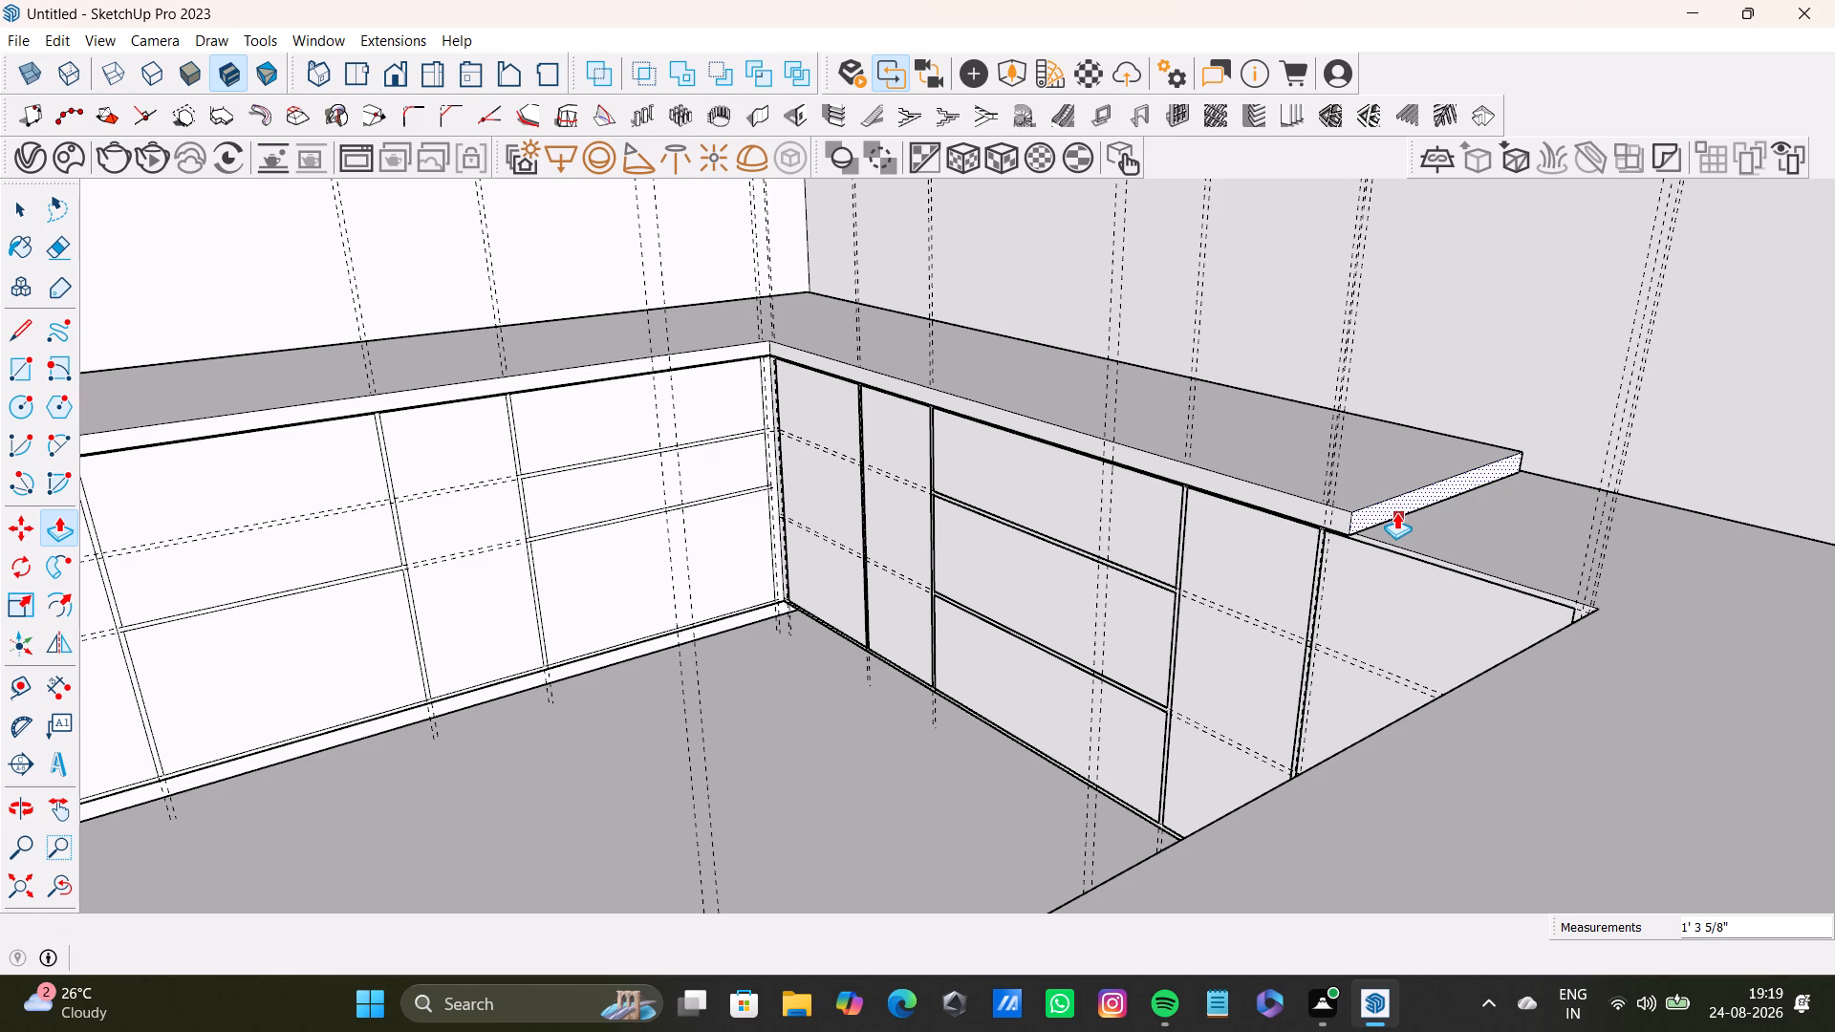
pyautogui.moveTo(1393, 506); pyautogui.dragTo(1834, 658)
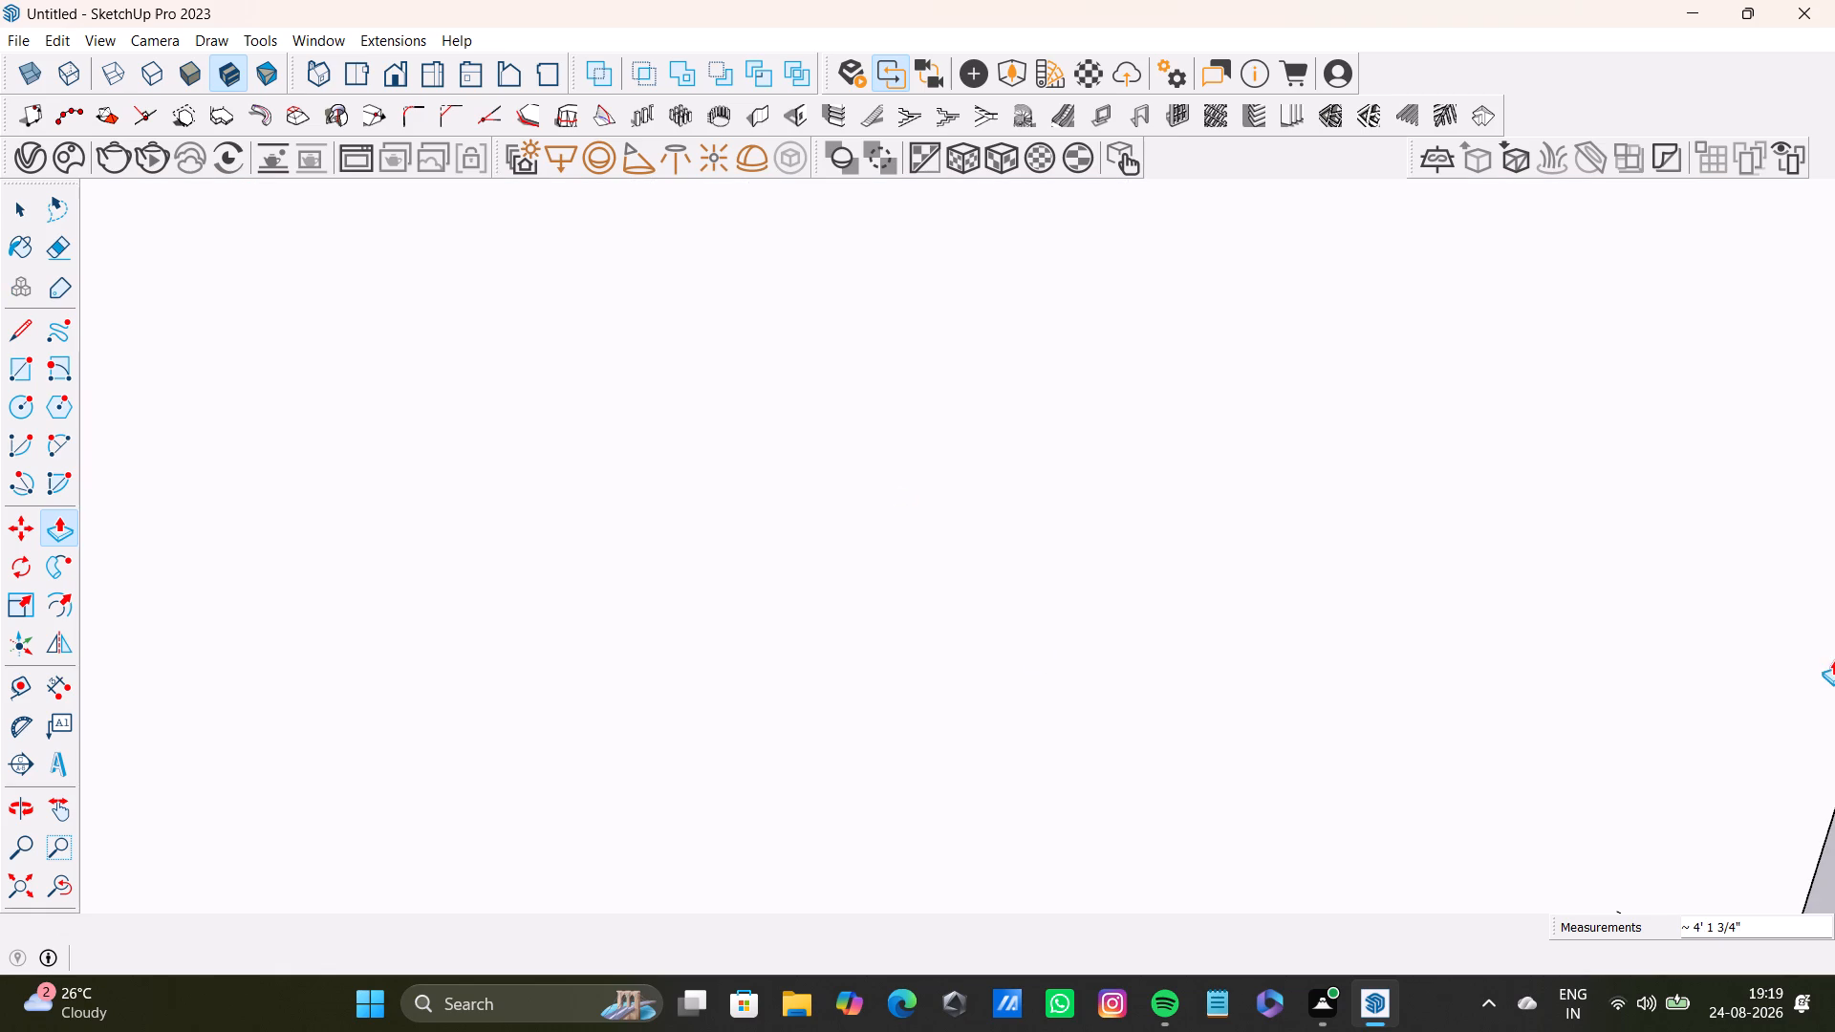
pyautogui.click(61, 877)
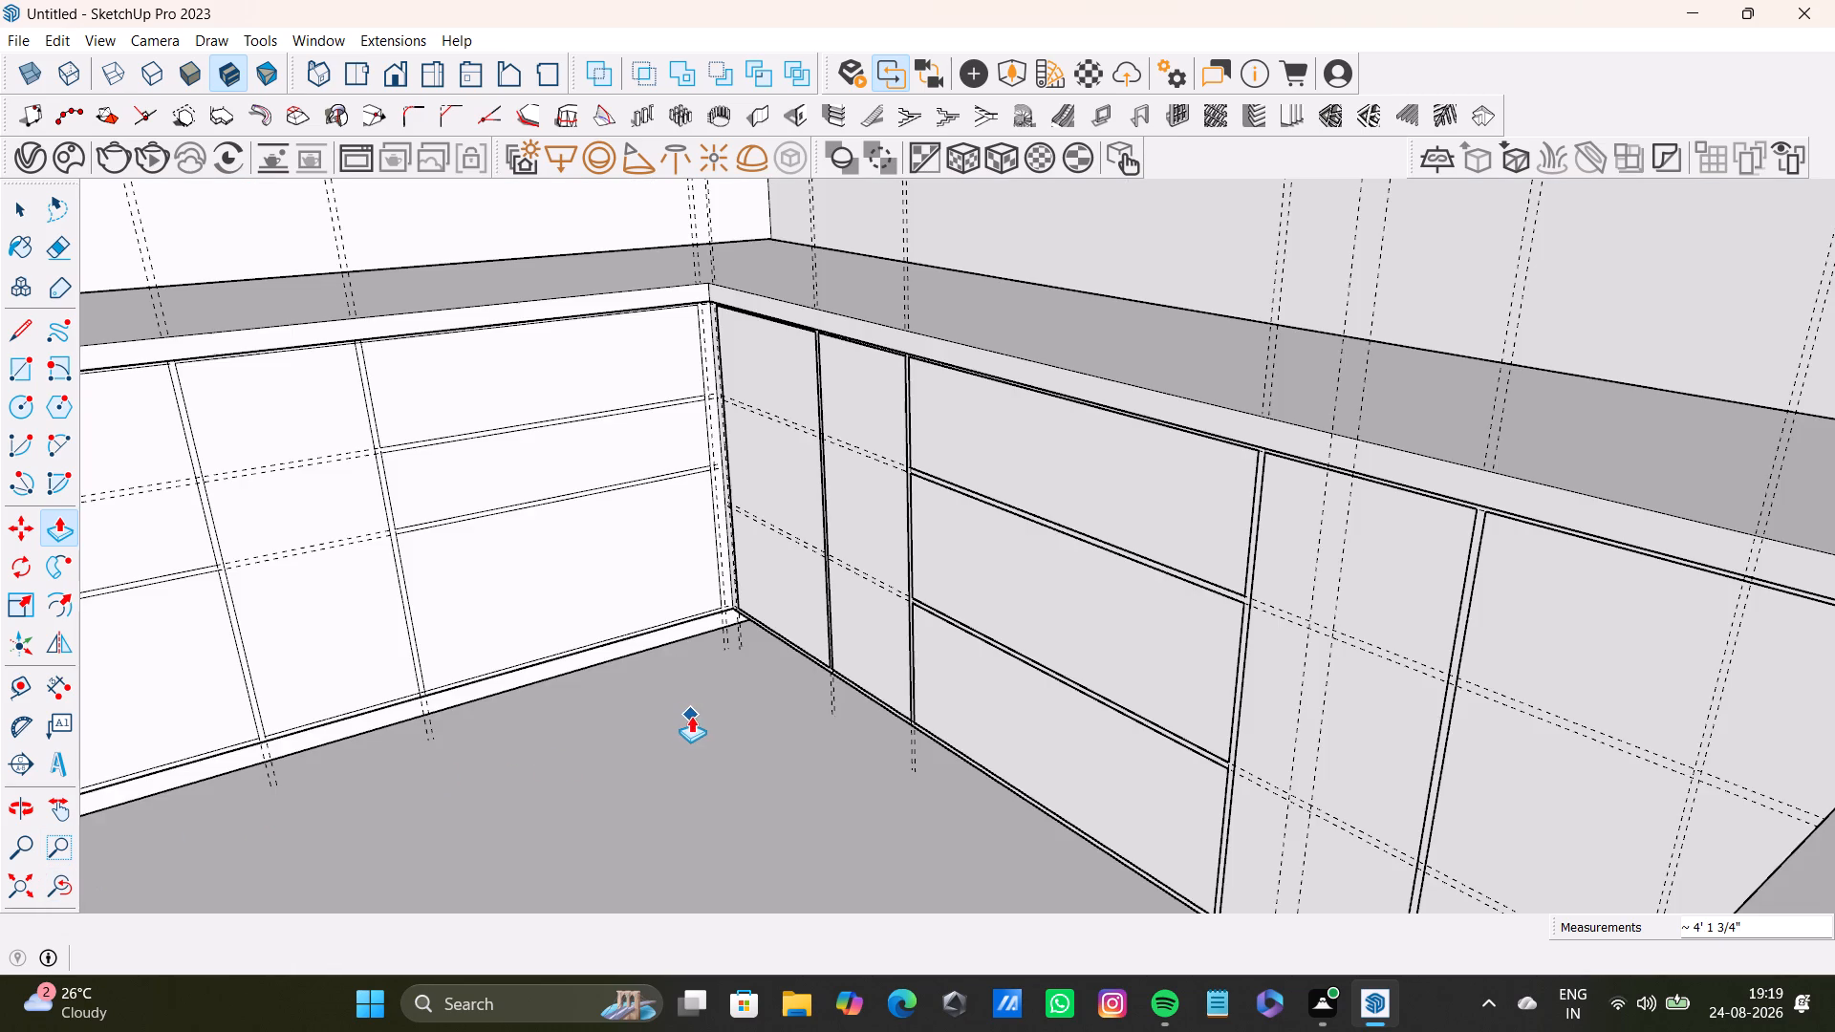
pyautogui.scroll(-7, 699, 713)
pyautogui.click(15, 882)
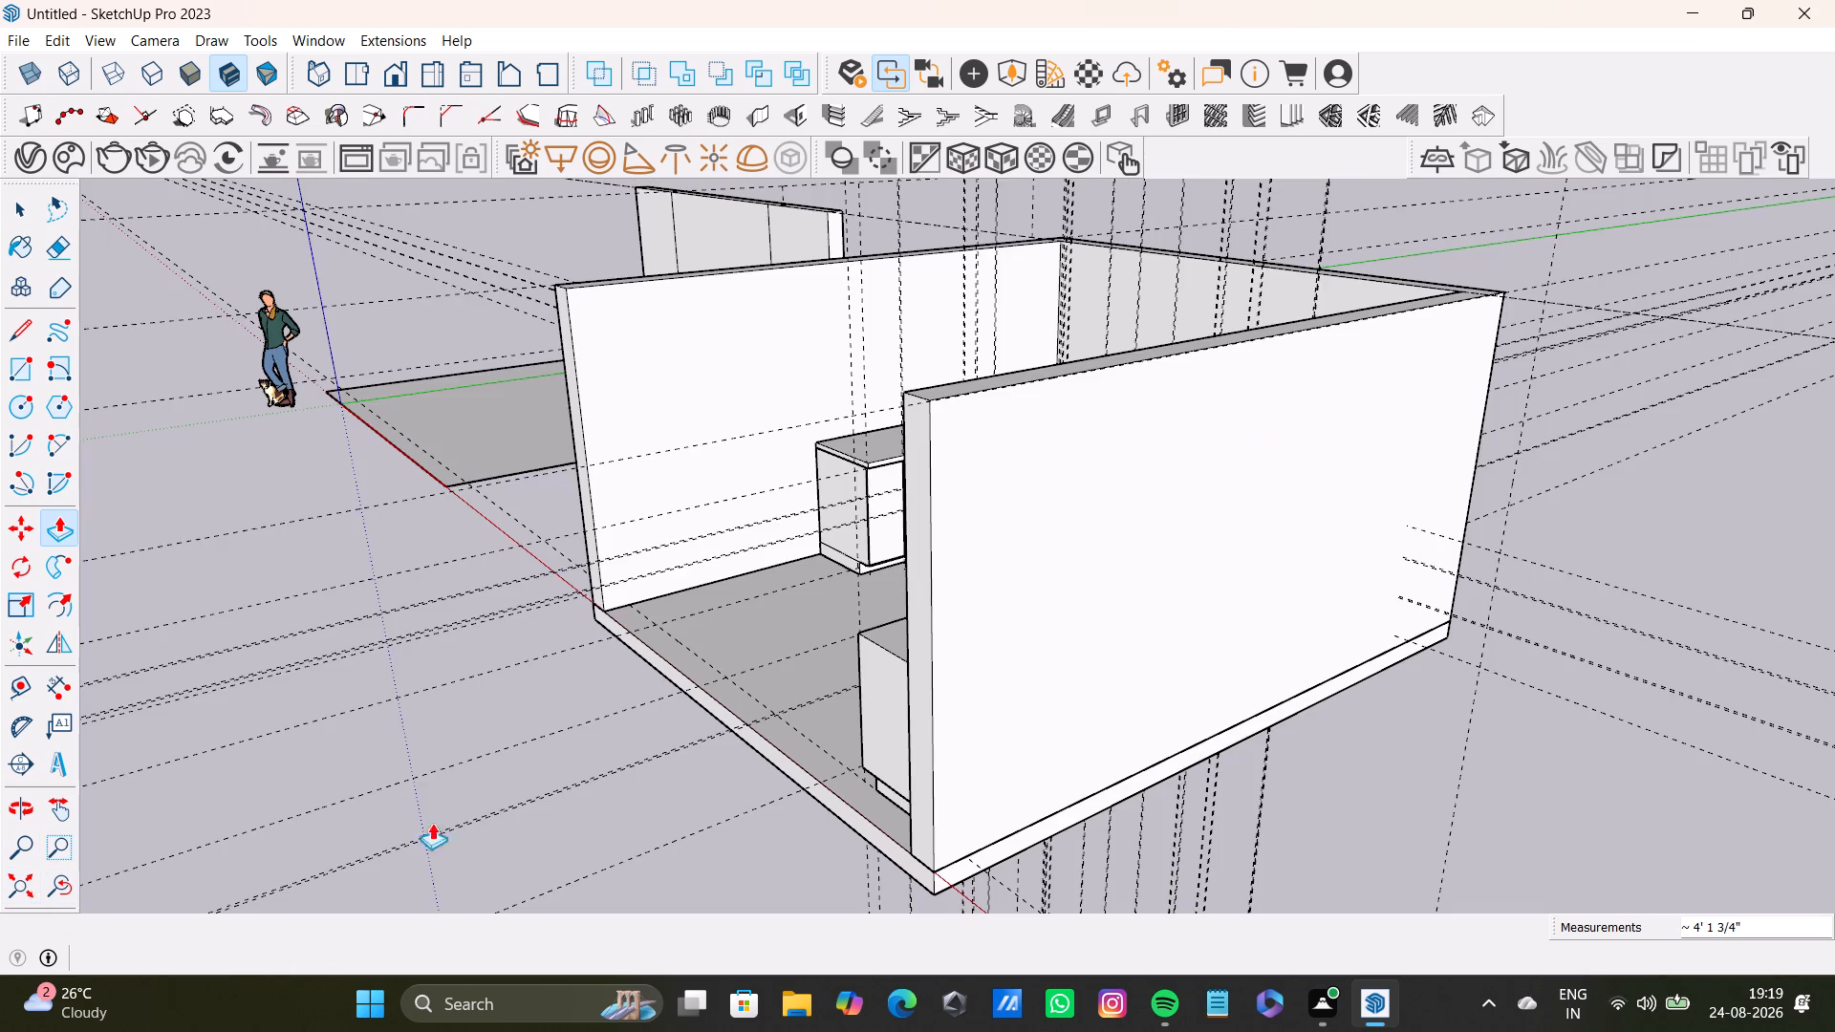
# Draw a line across the back countertop's front face at the corner where it meets the uncovered side cabinet run.
pyautogui.moveTo(526, 803); pyautogui.dragTo(865, 820, button='middle')
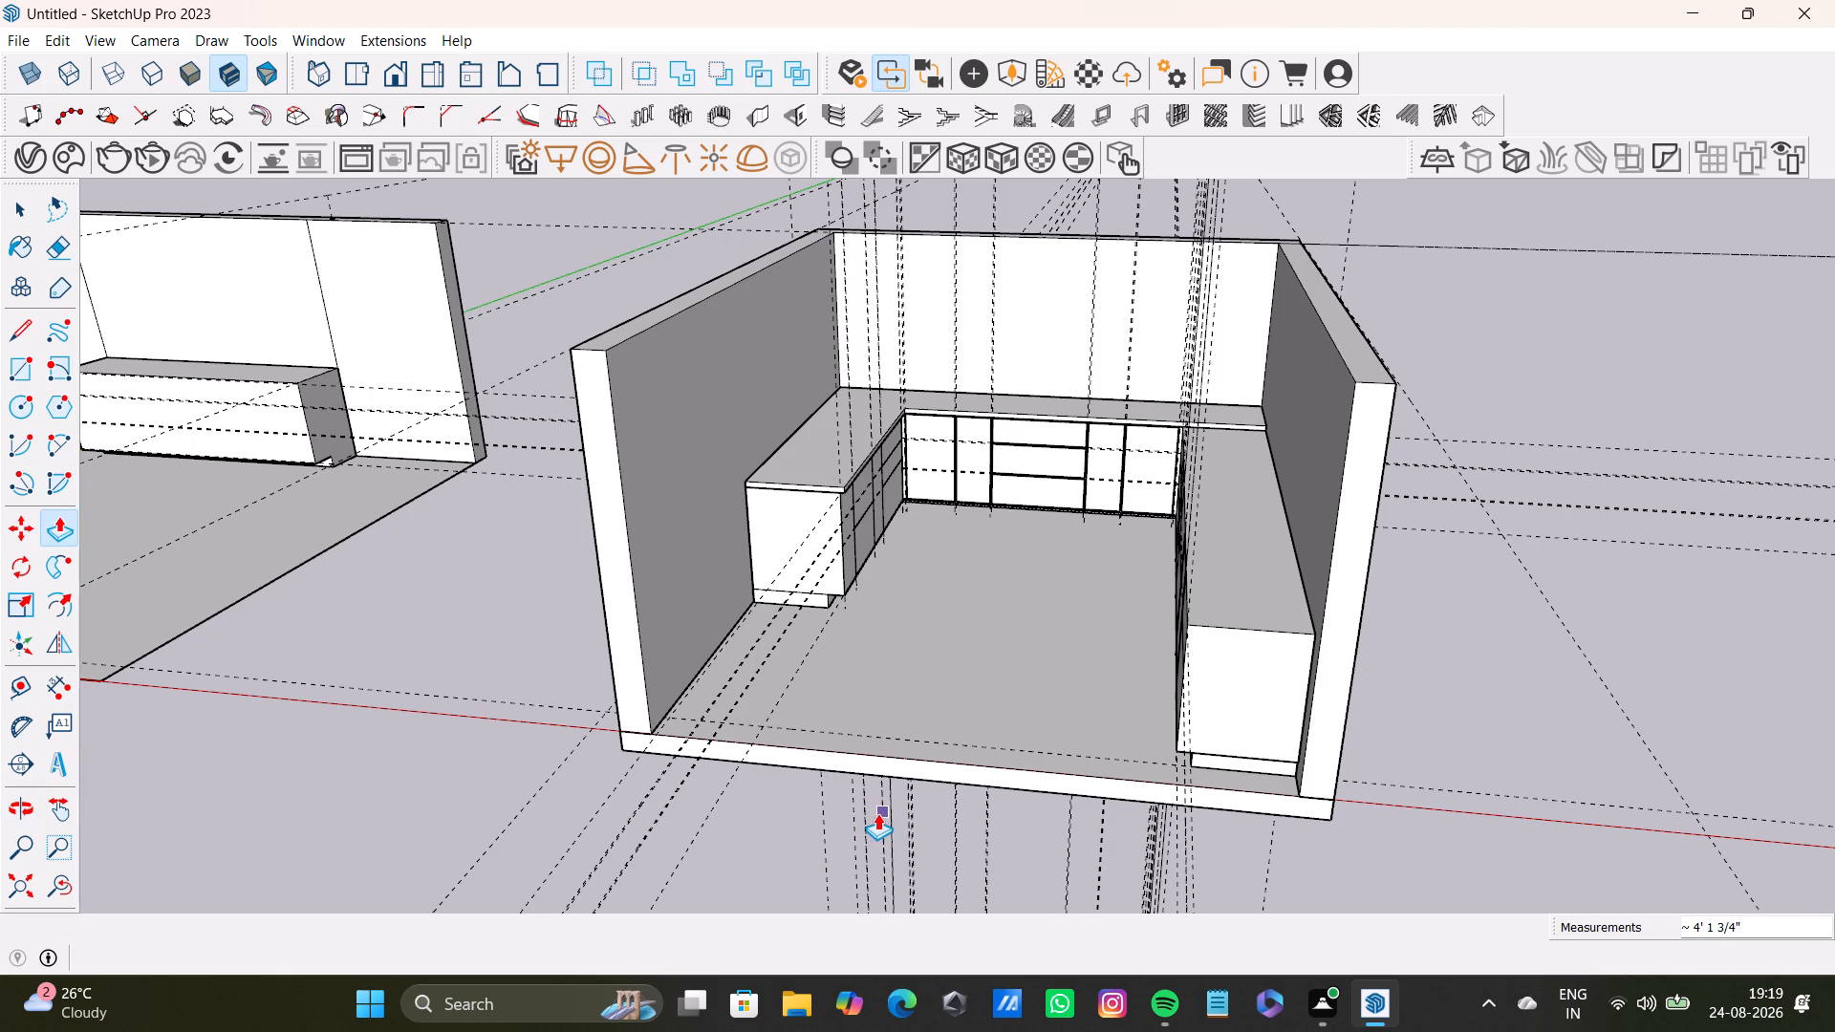
pyautogui.scroll(7, 1220, 678)
pyautogui.keyDown('shift'); pyautogui.moveTo(1230, 479); pyautogui.dragTo(1146, 744, button='middle'); pyautogui.keyUp('shift')
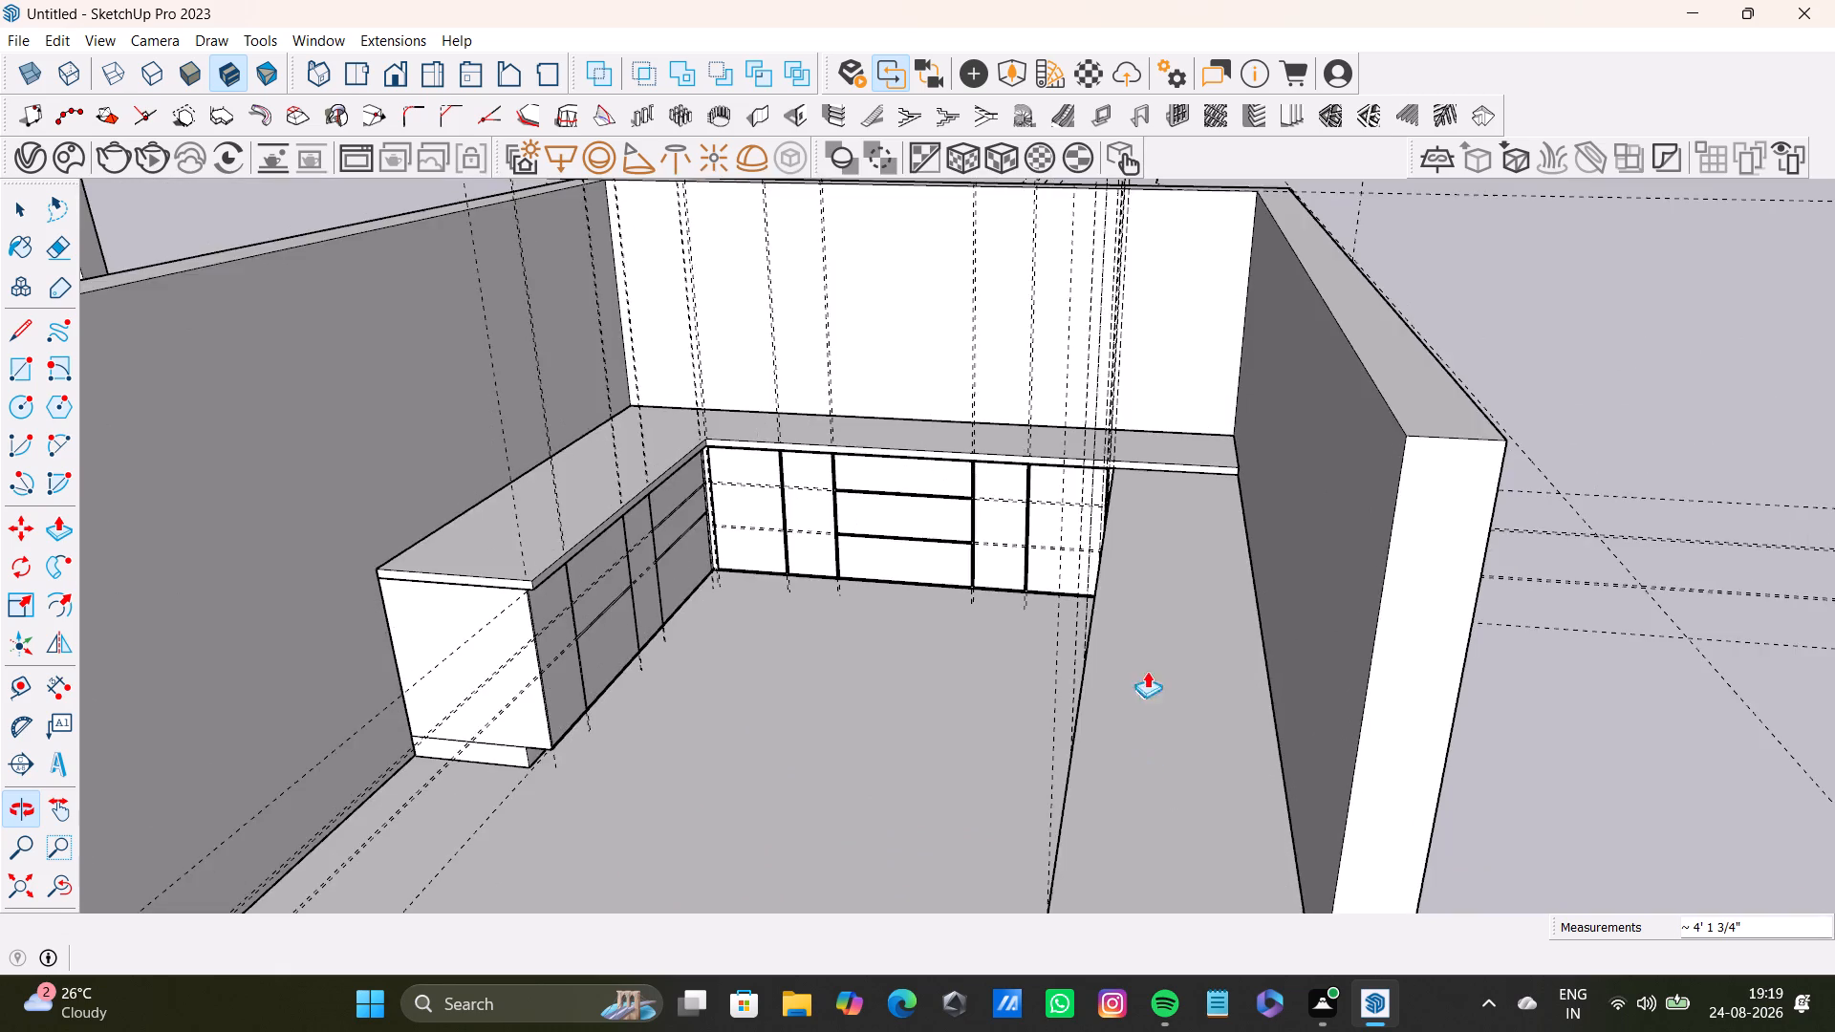
pyautogui.scroll(7, 1160, 591)
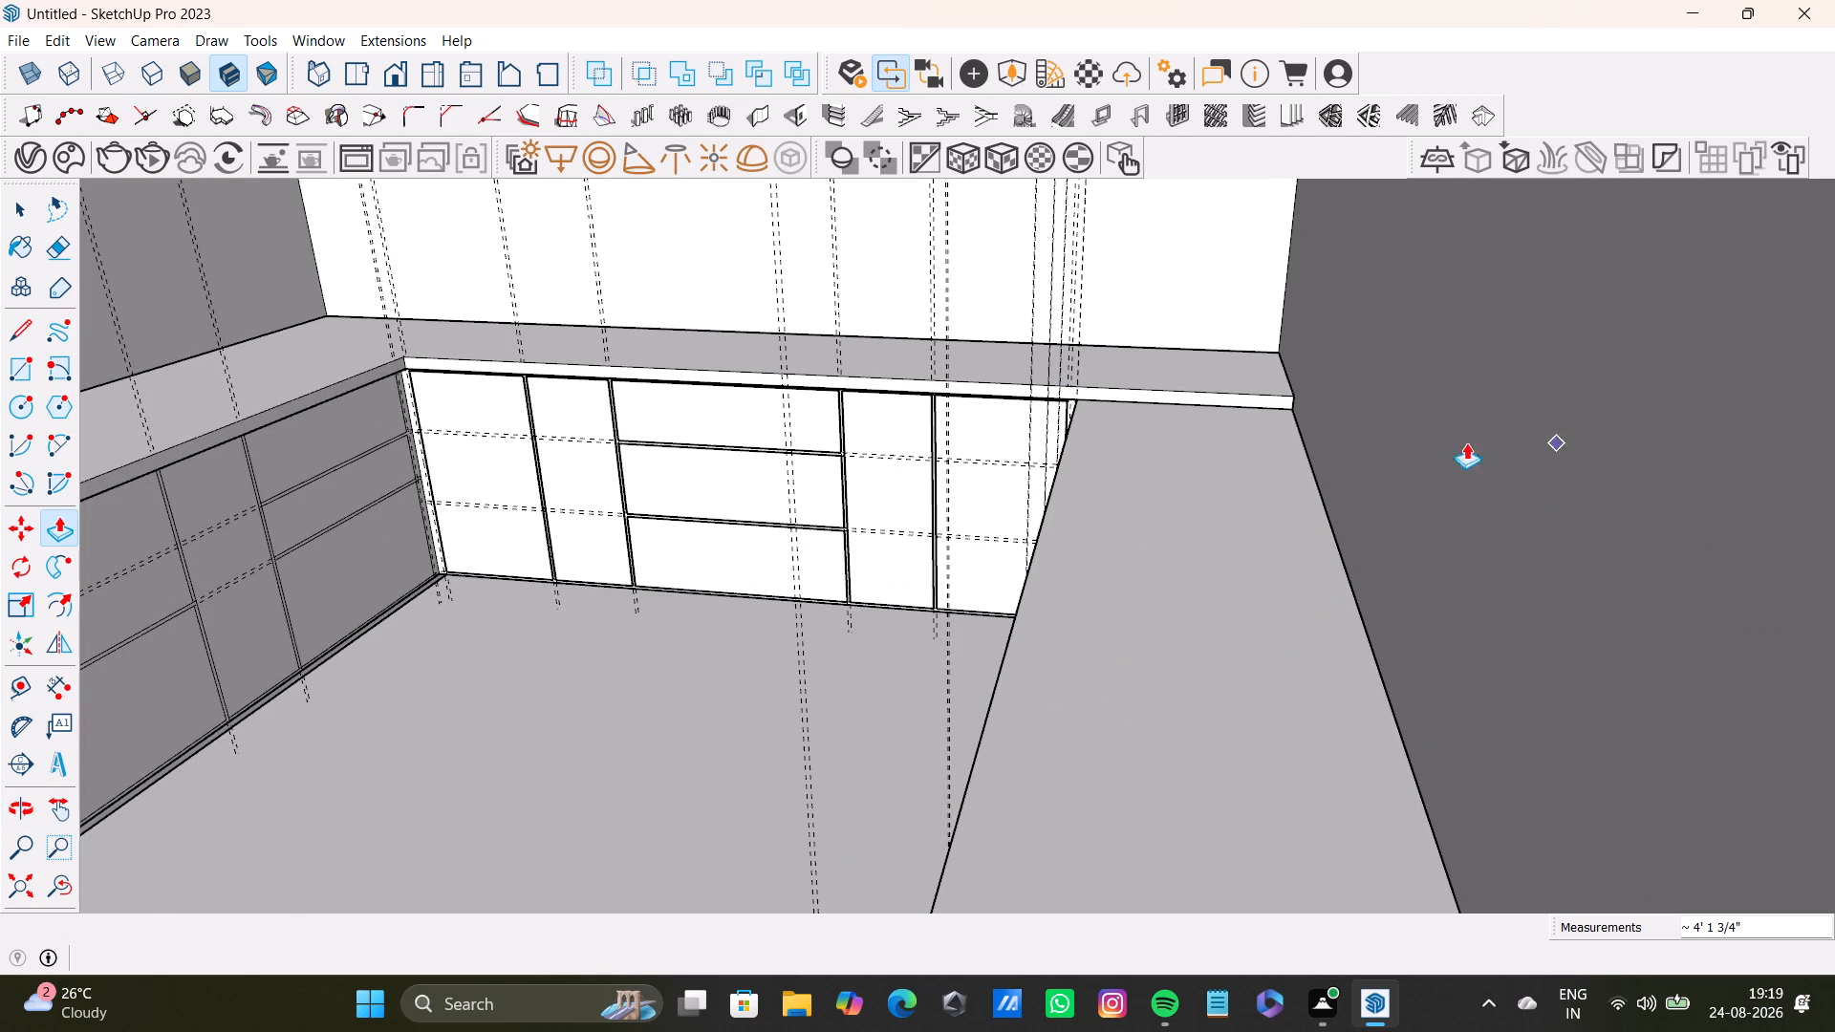
pyautogui.scroll(9, 1250, 391)
pyautogui.moveTo(1025, 446); pyautogui.dragTo(1072, 410, button='middle')
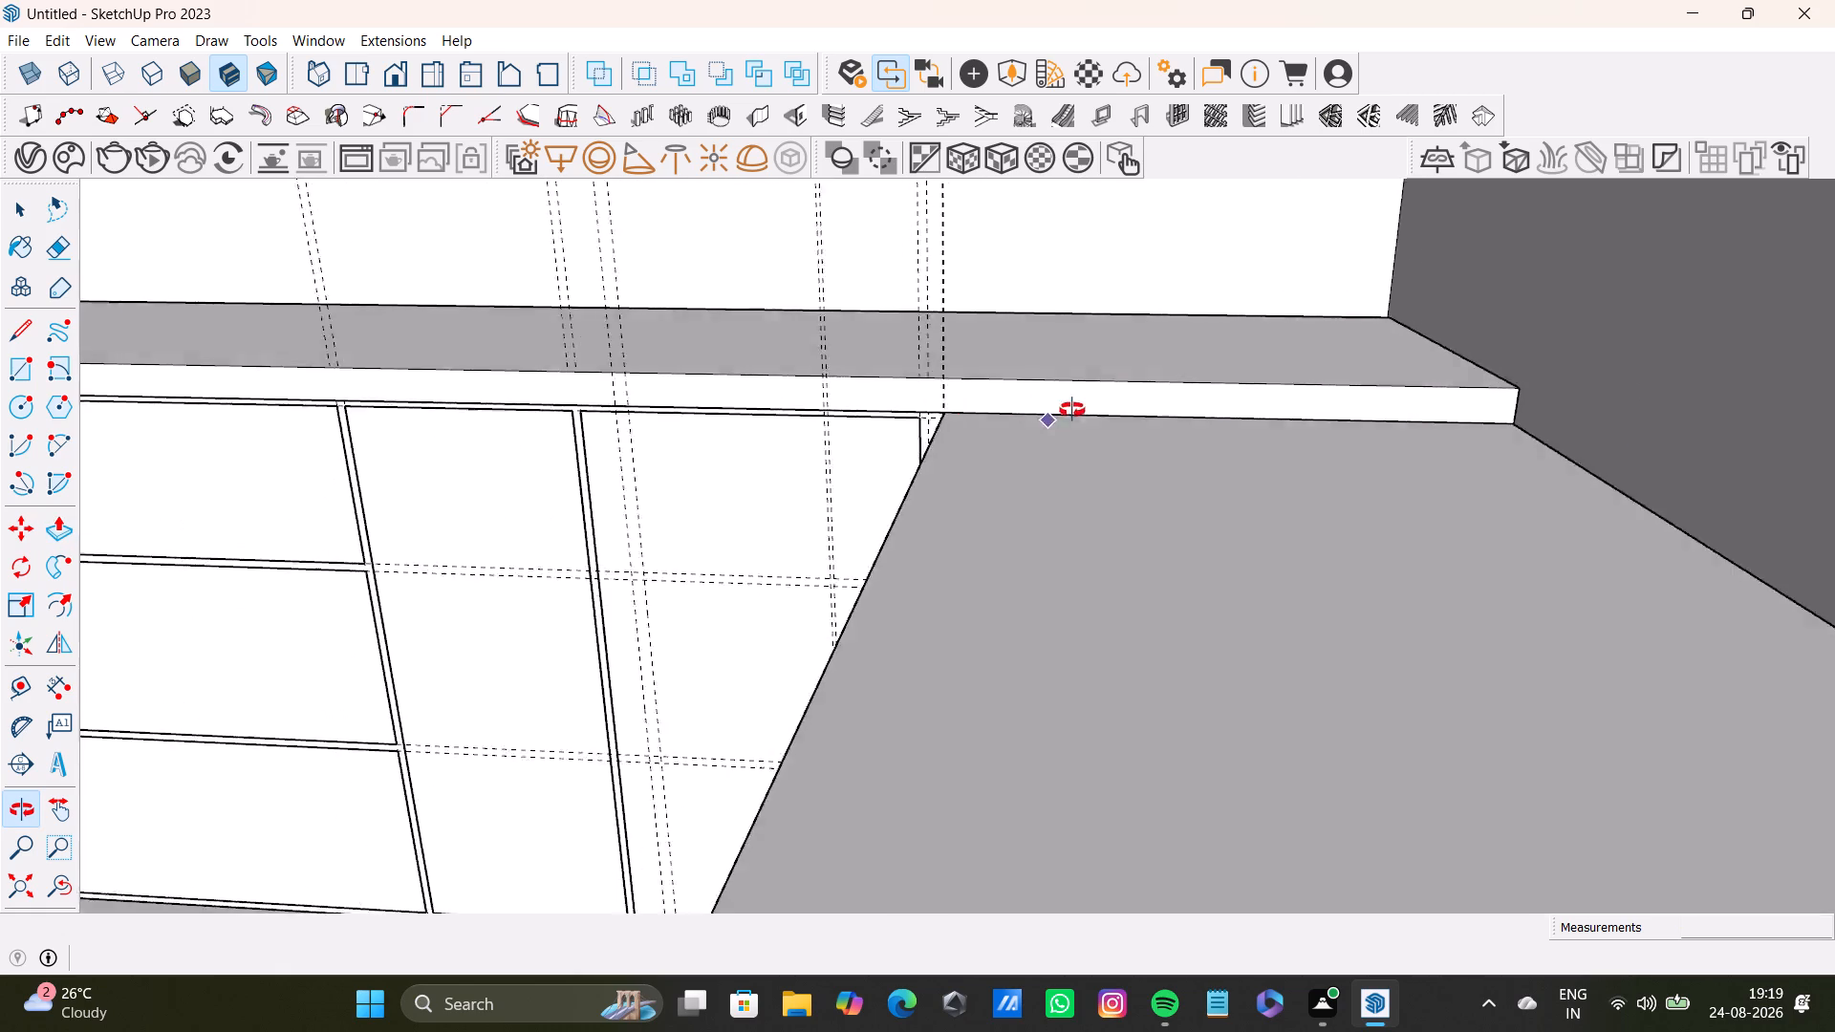
pyautogui.moveTo(1072, 410); pyautogui.dragTo(1254, 212, button='middle')
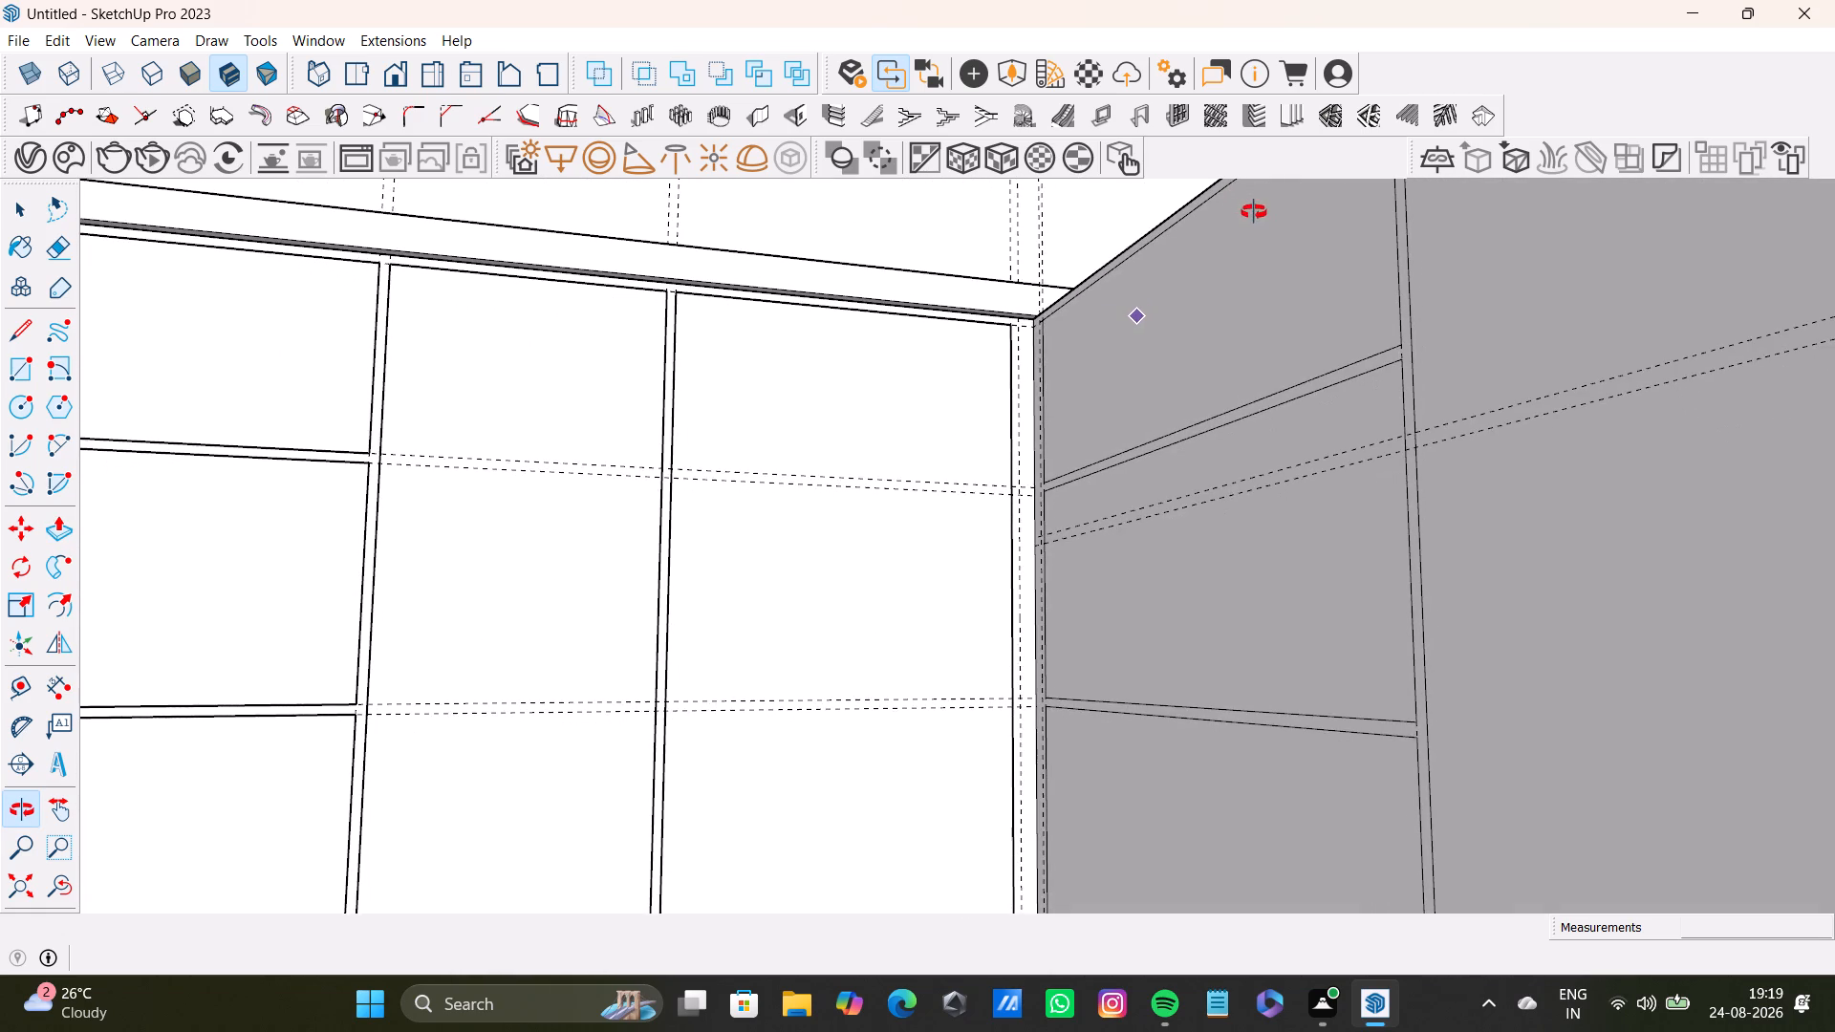
pyautogui.moveTo(1254, 212); pyautogui.dragTo(1254, 211, button='middle')
pyautogui.click(14, 689)
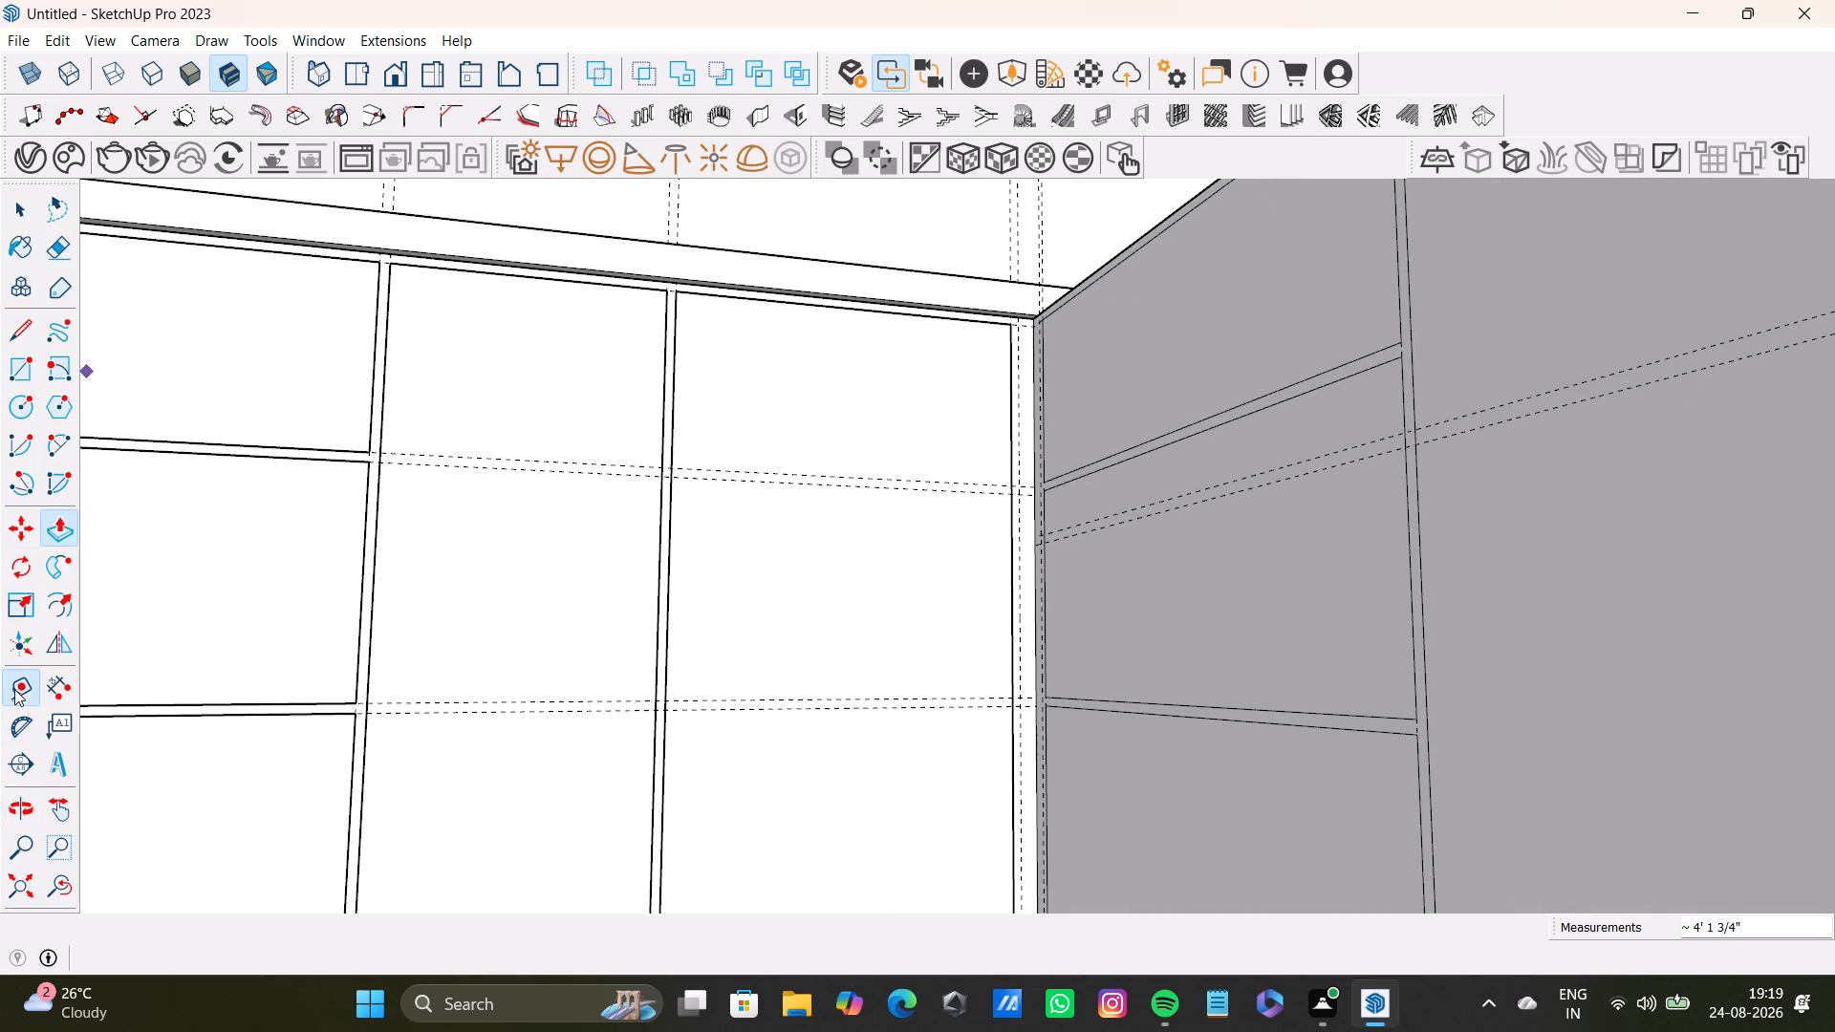
pyautogui.click(17, 331)
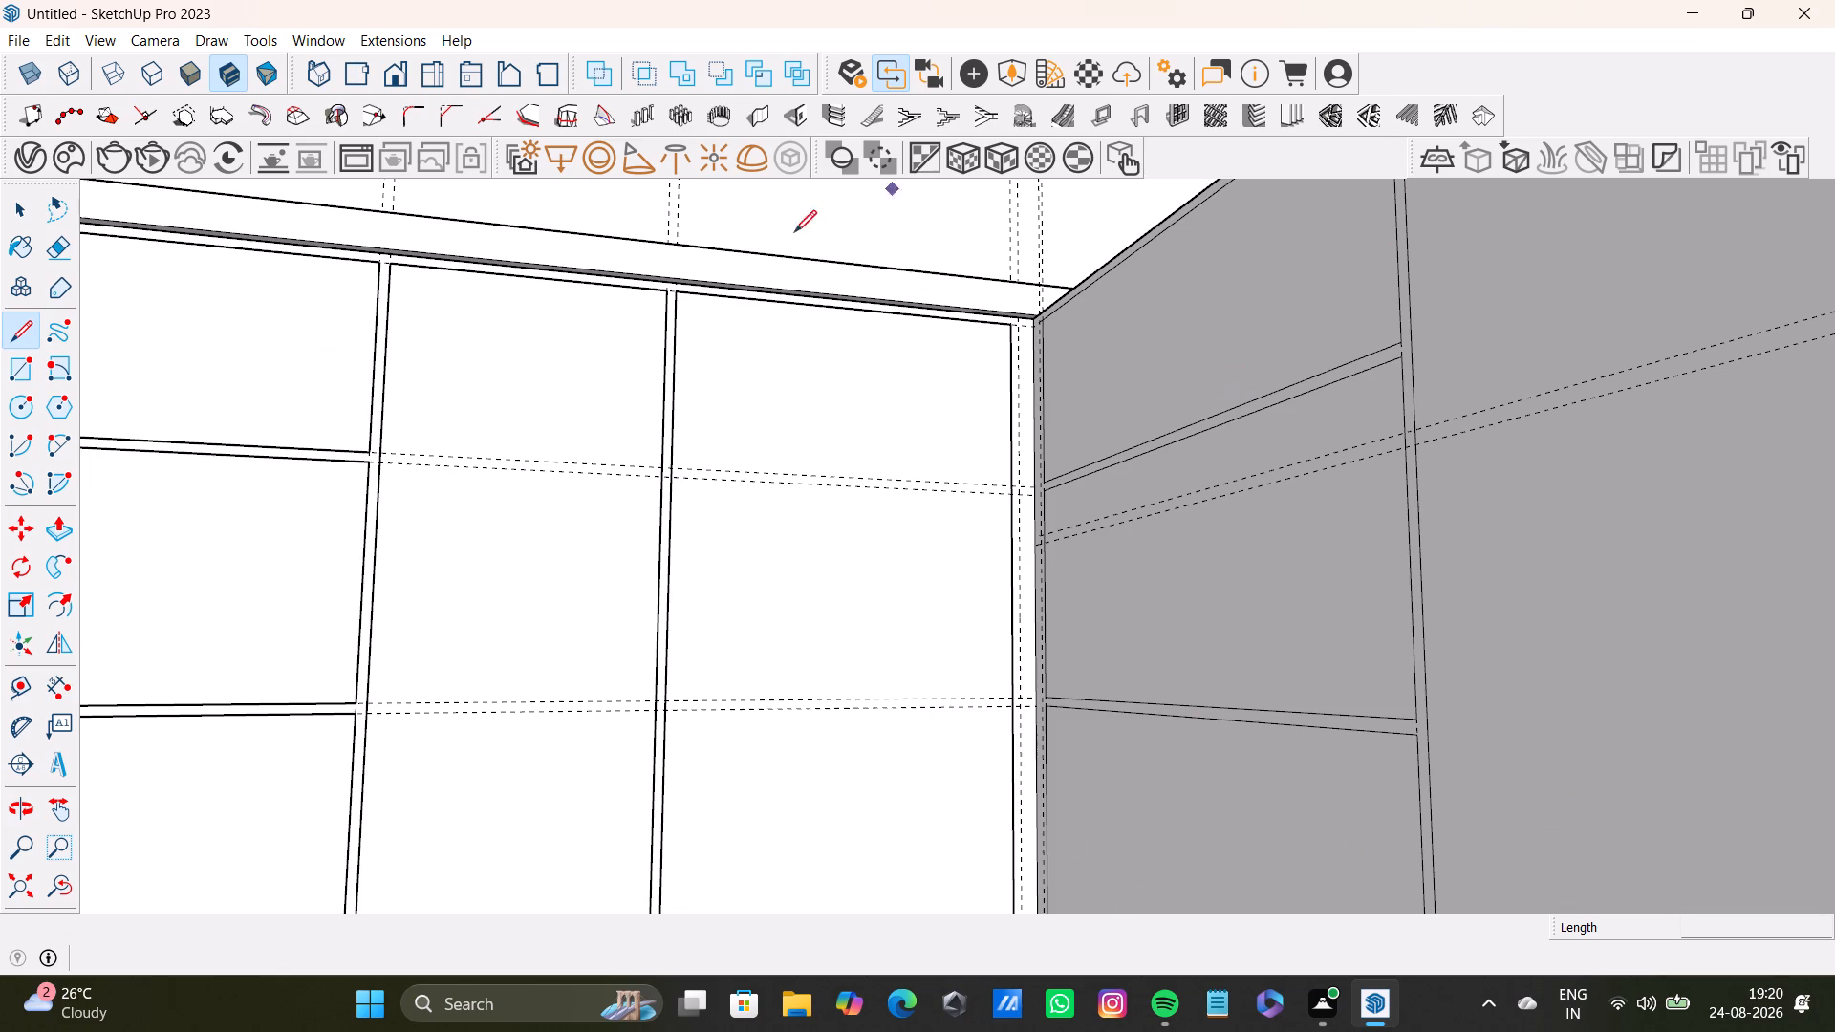
pyautogui.moveTo(1060, 333); pyautogui.dragTo(1015, 519, button='middle')
pyautogui.scroll(13, 965, 469)
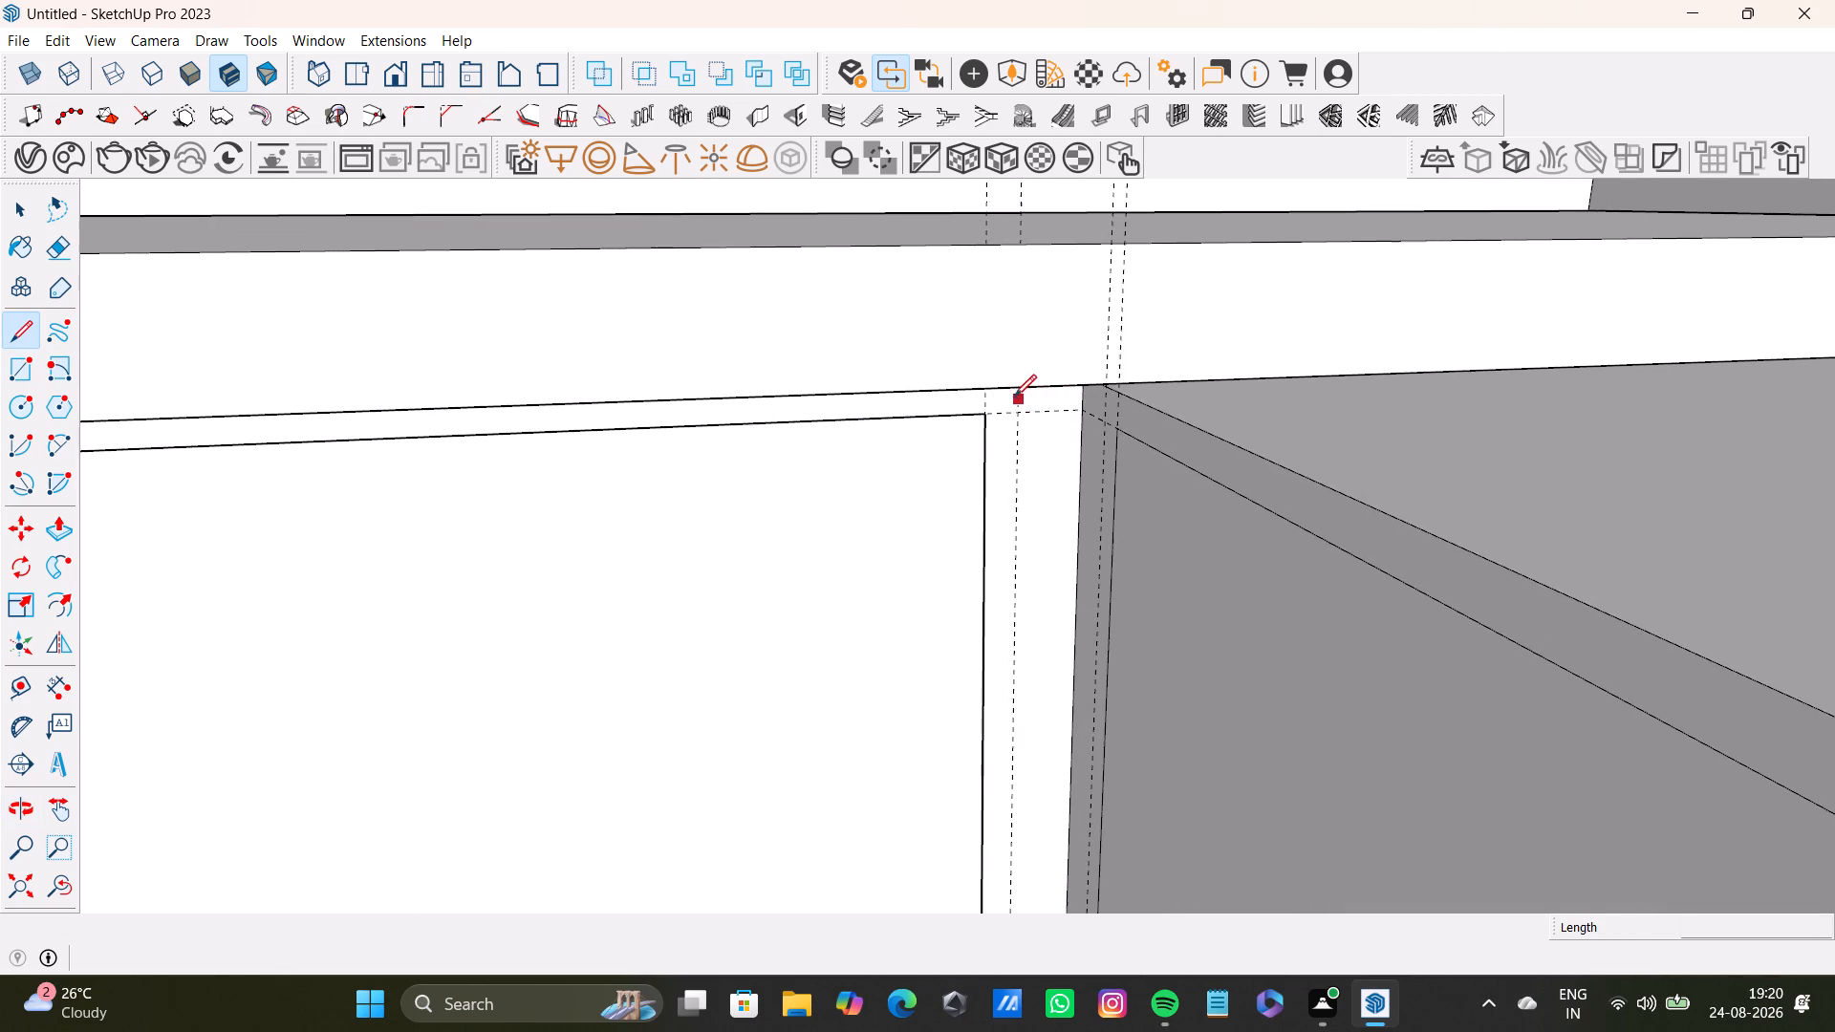
pyautogui.moveTo(1124, 409); pyautogui.dragTo(1111, 253, button='middle')
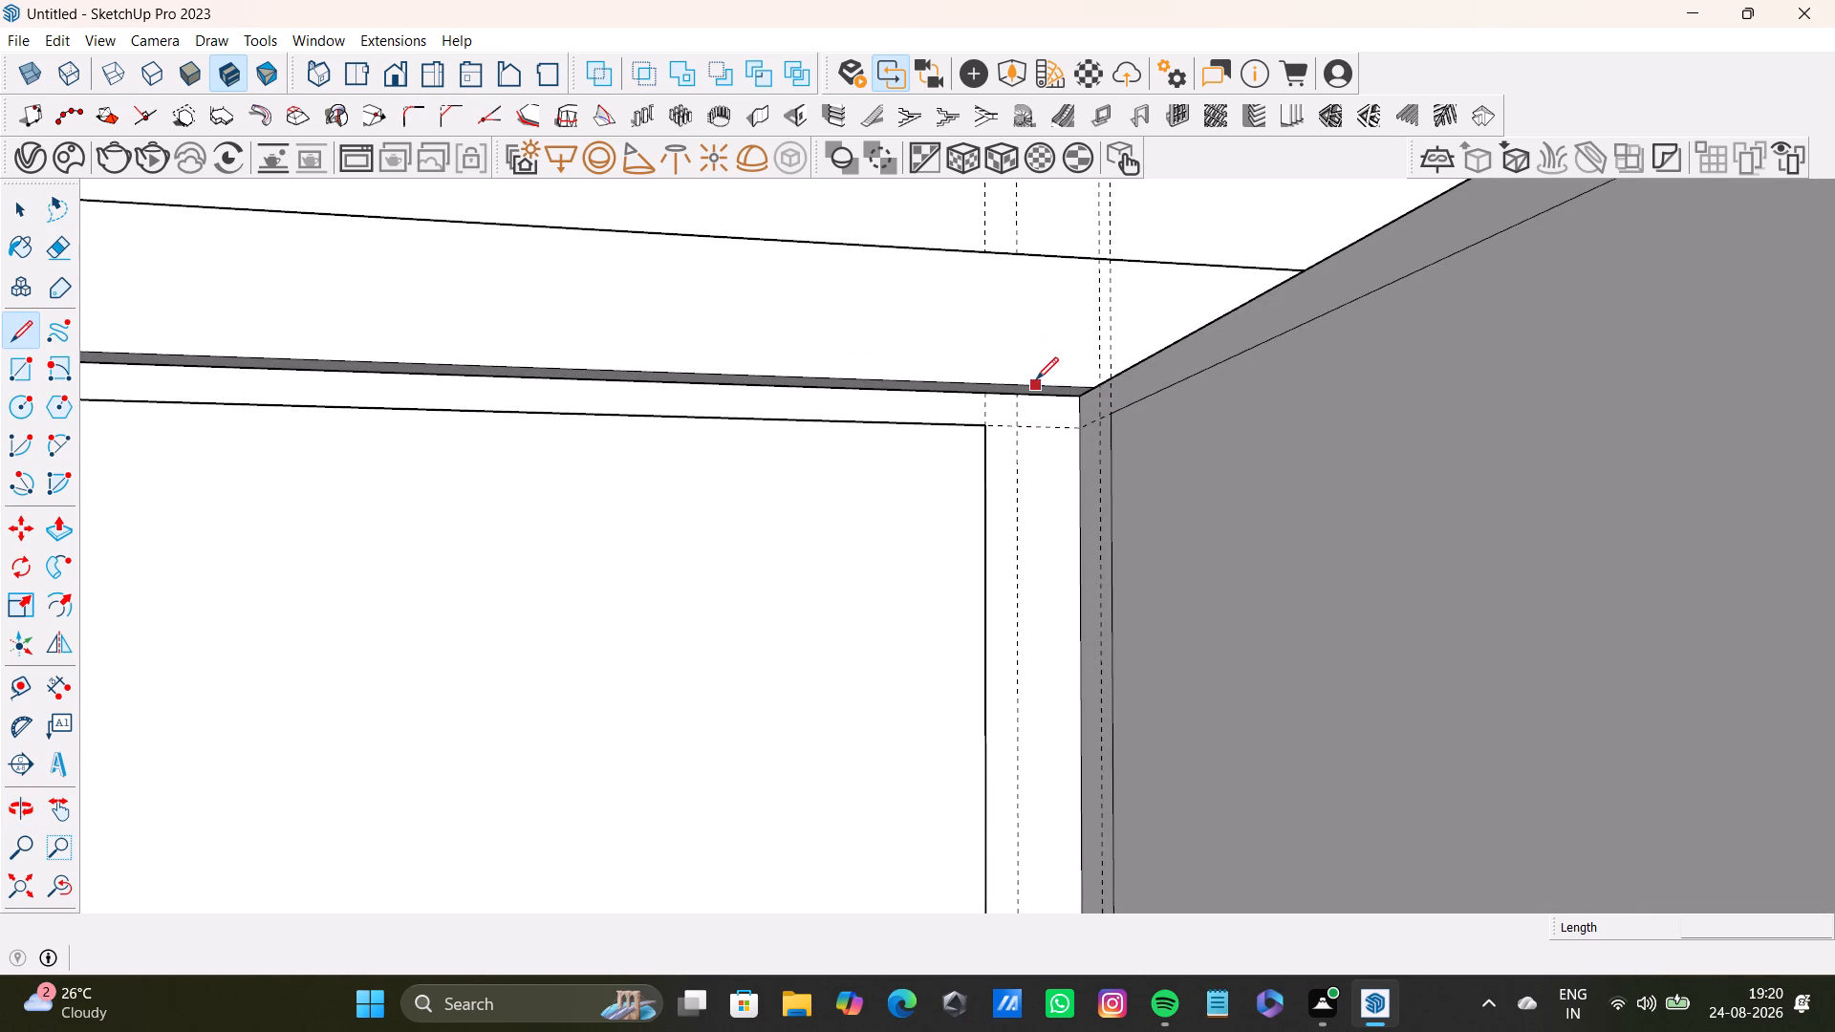
pyautogui.click(1036, 380)
pyautogui.click(1025, 250)
# Select the divided-off countertop face at the corner and Push/Pull it out in stages over the first part of the side cabinets.
pyautogui.press('space')
pyautogui.click(1058, 288)
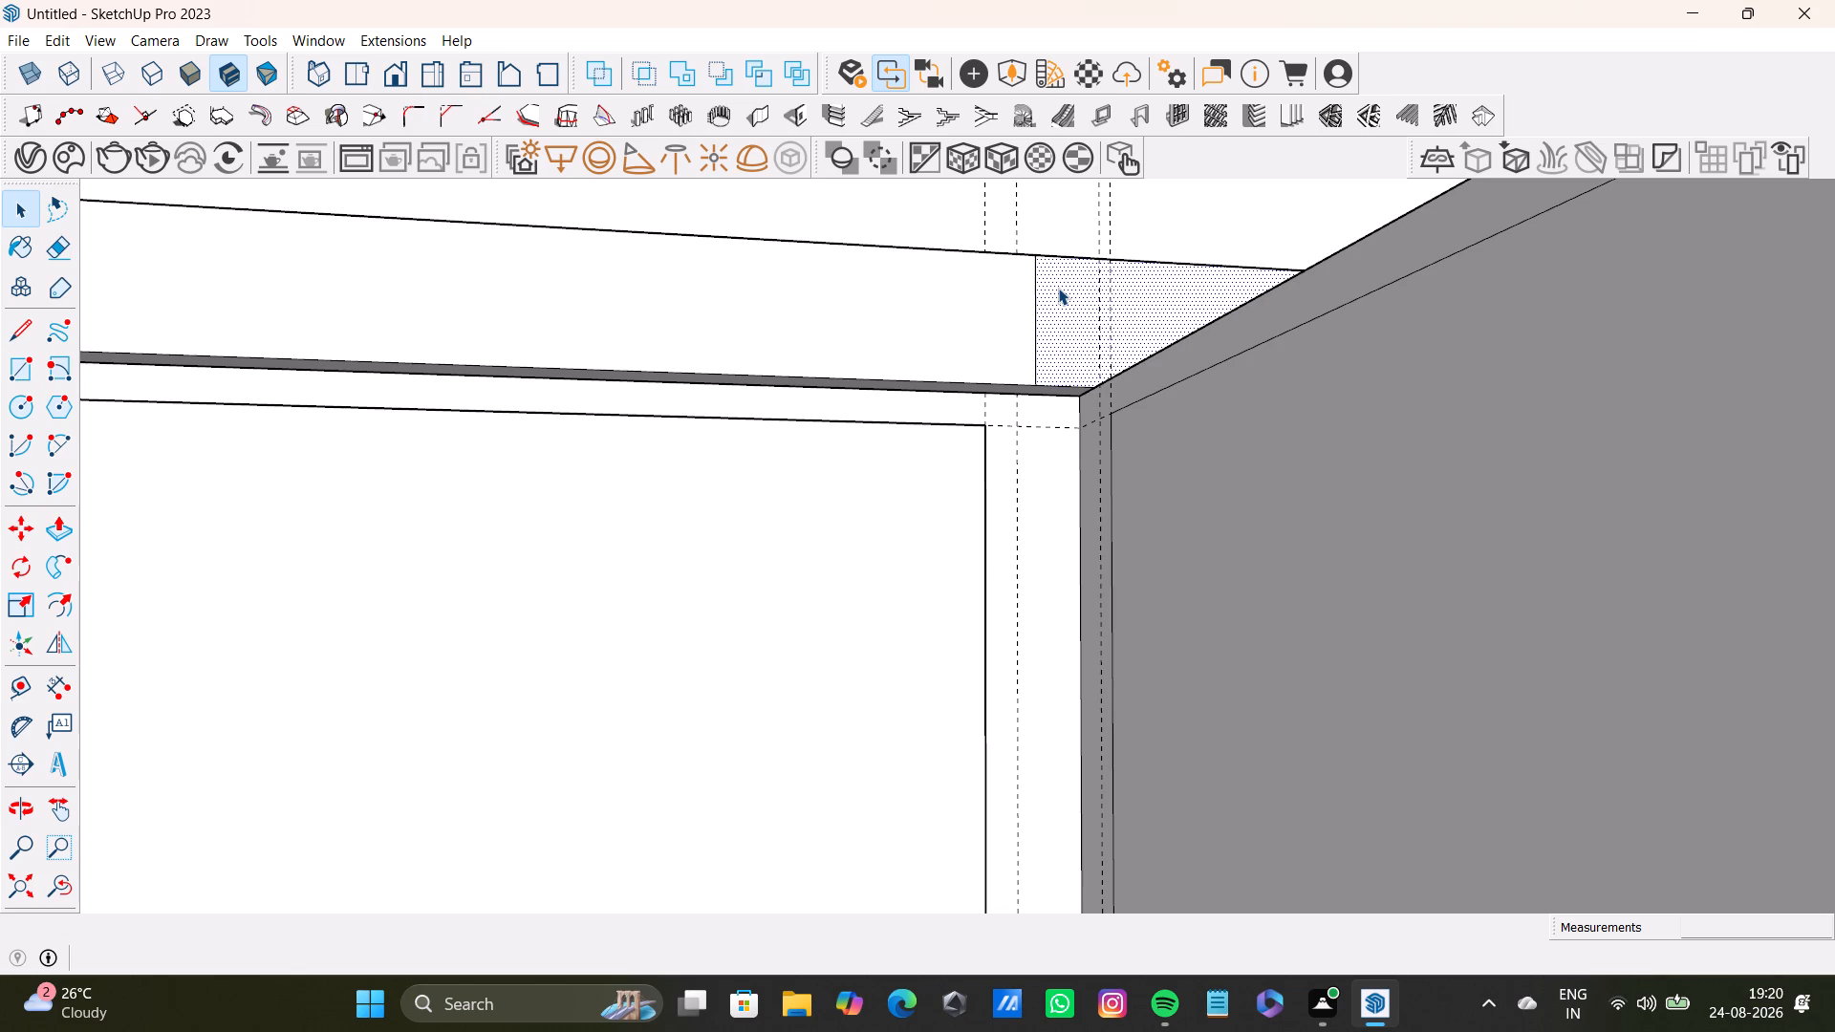
pyautogui.press('space')
pyautogui.scroll(-4, 1037, 359)
pyautogui.moveTo(990, 504); pyautogui.dragTo(904, 742, button='middle')
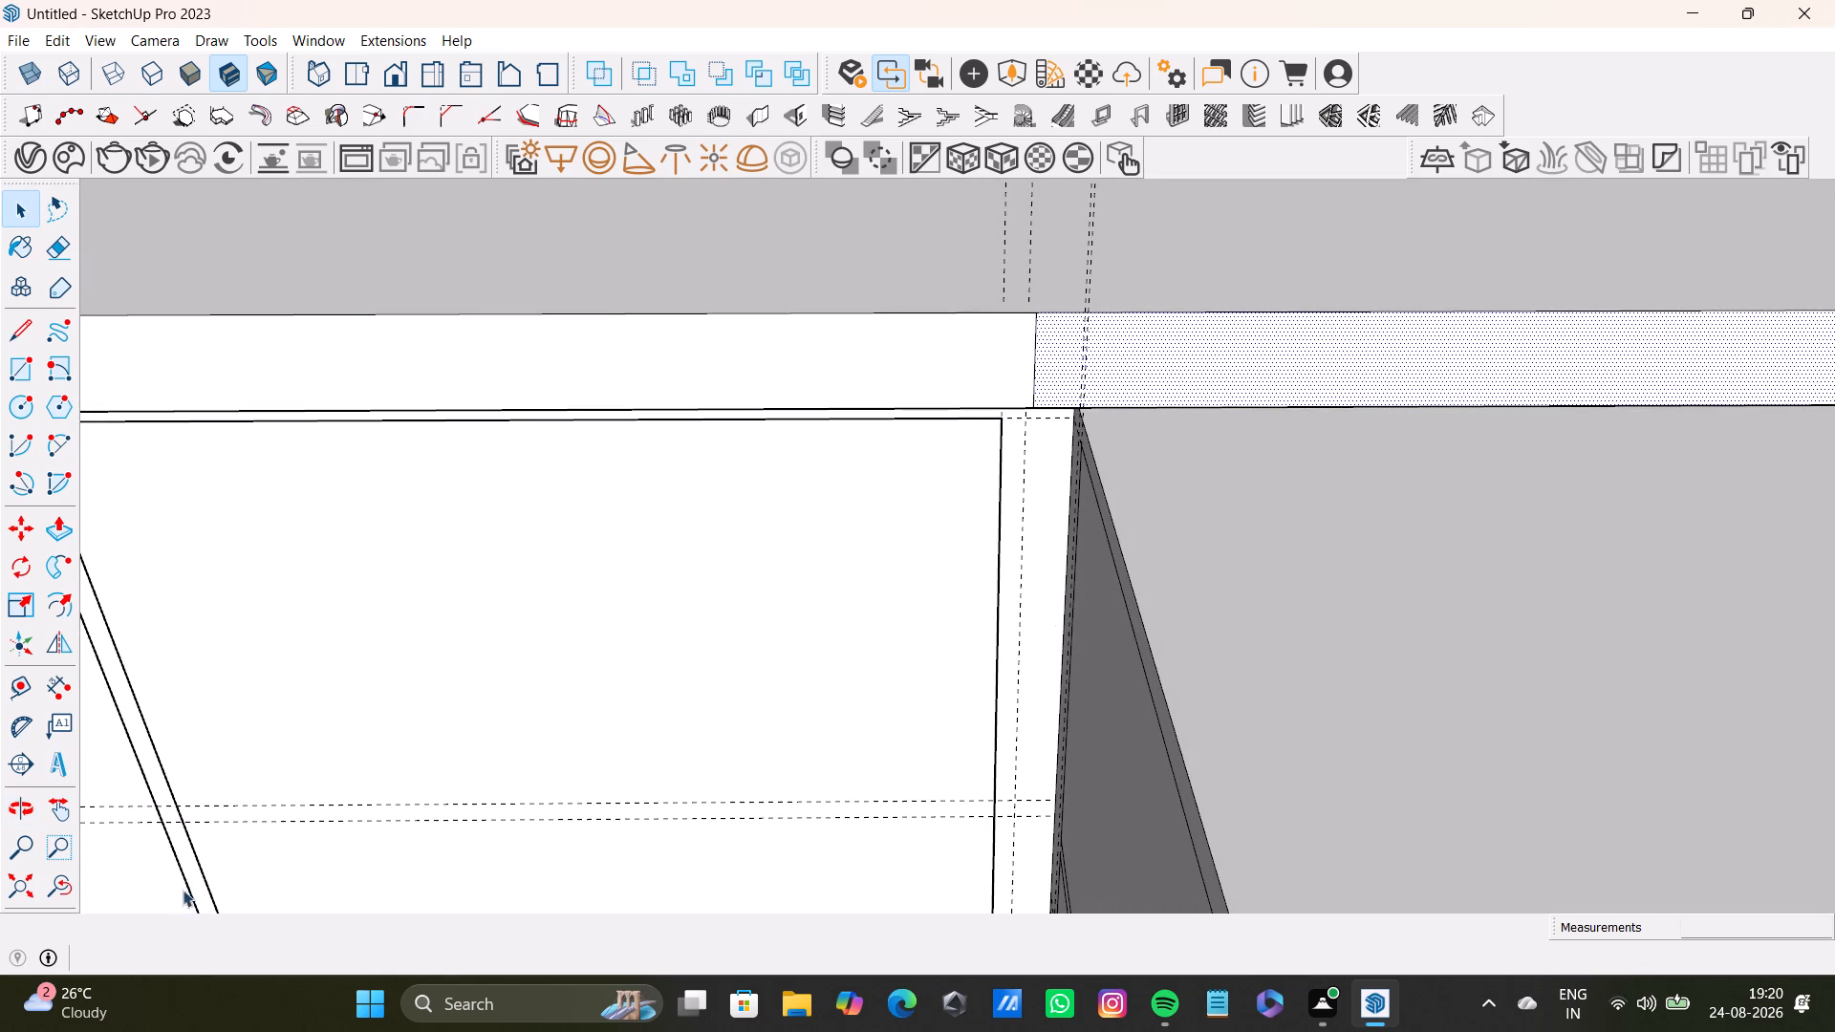
pyautogui.press('p')
pyautogui.moveTo(1179, 372); pyautogui.dragTo(1283, 633)
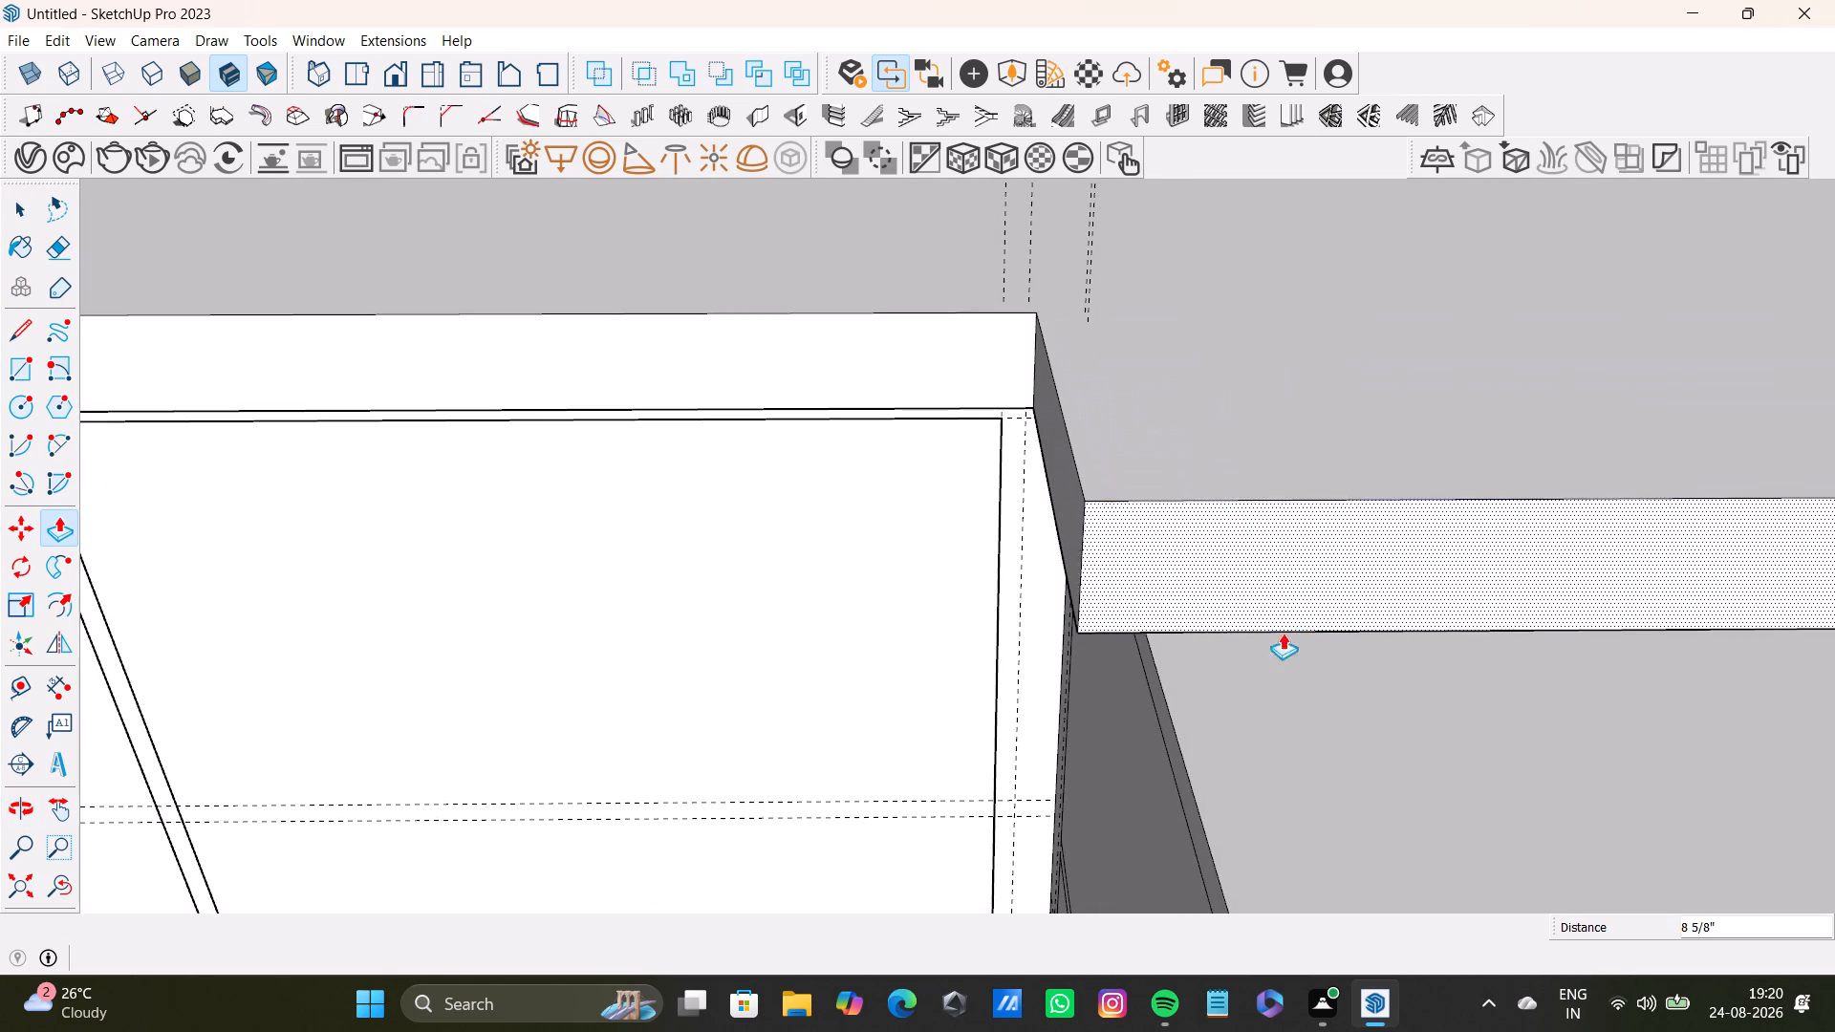
pyautogui.moveTo(1283, 633); pyautogui.dragTo(1315, 762)
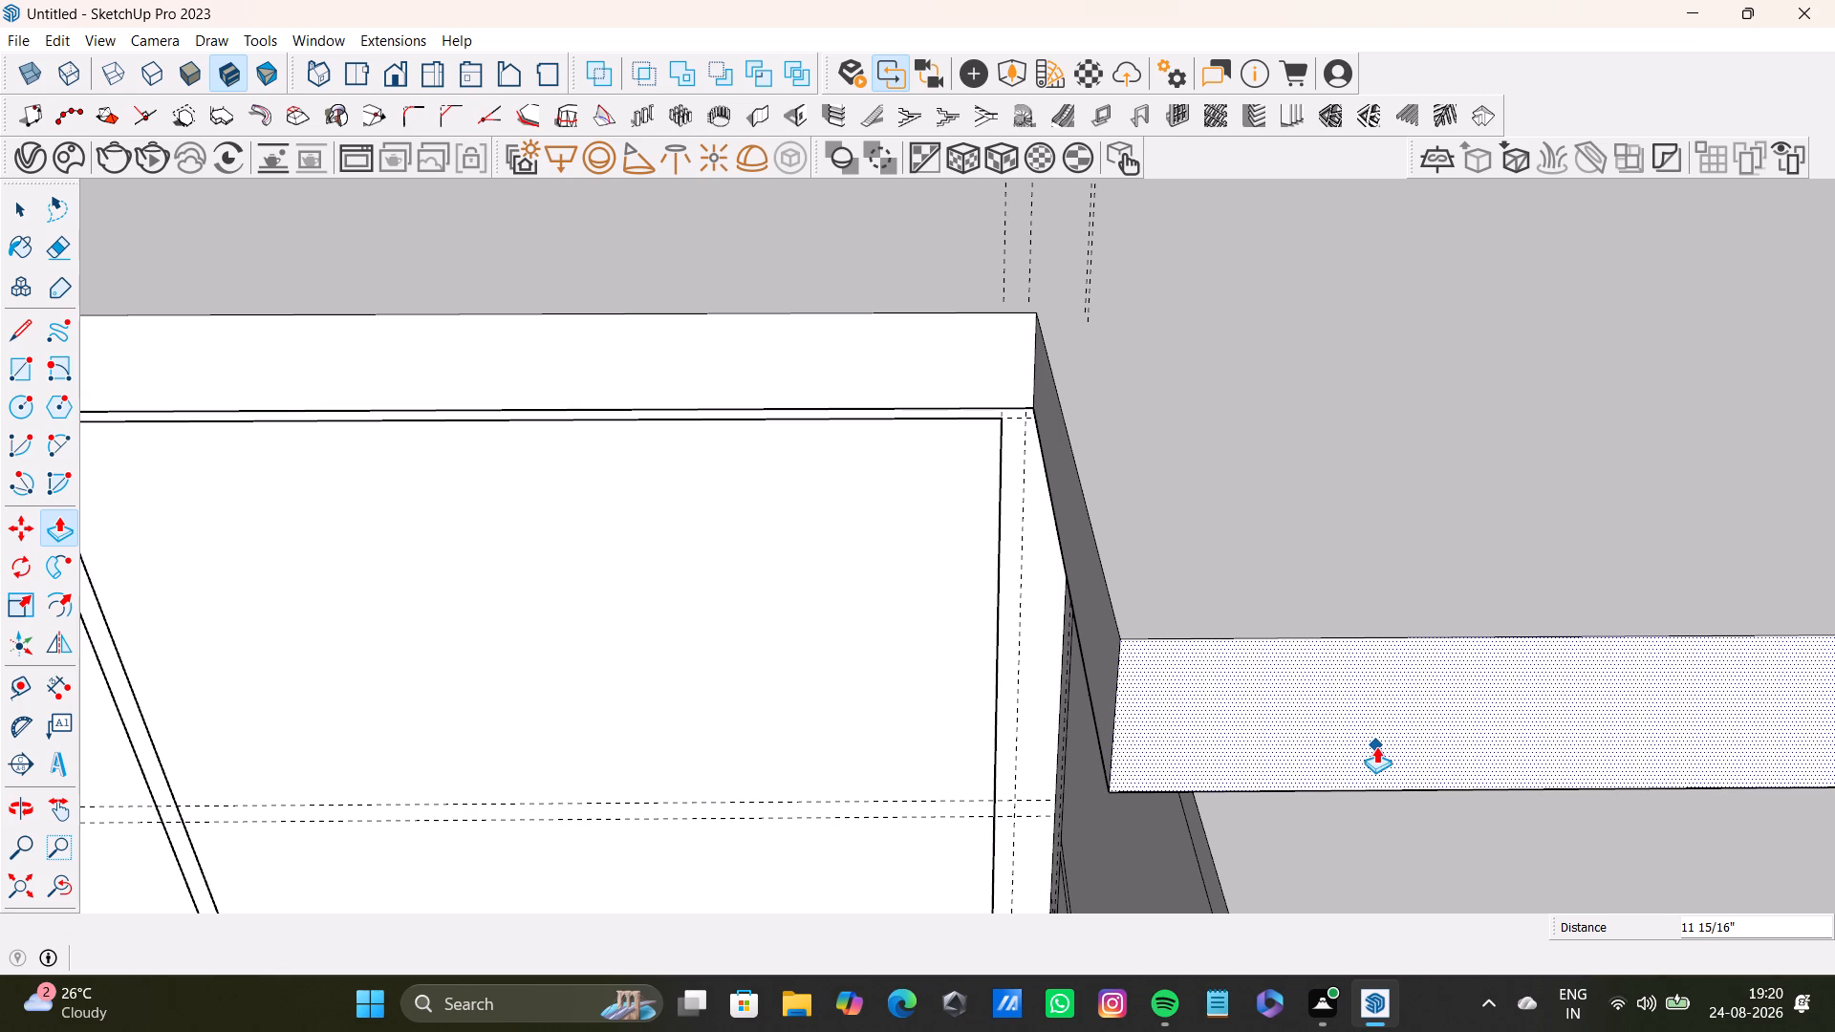
pyautogui.scroll(-11, 1130, 633)
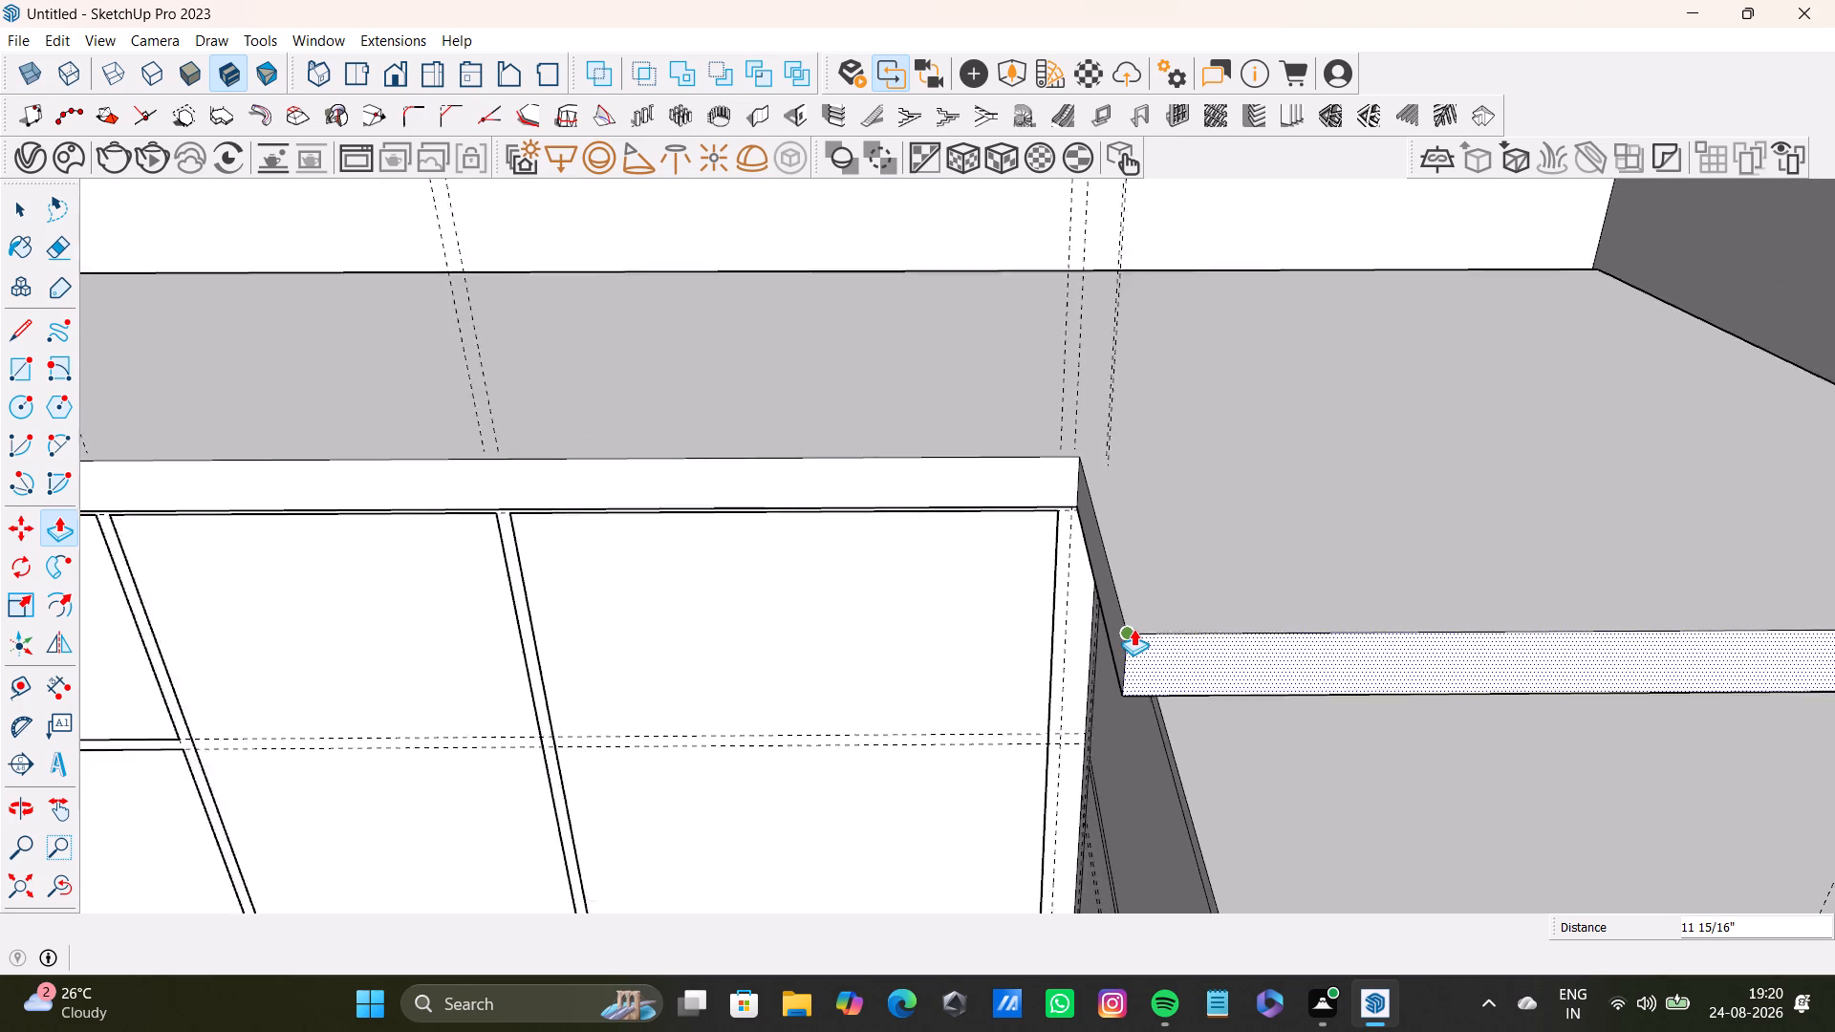
pyautogui.scroll(-6, 1133, 629)
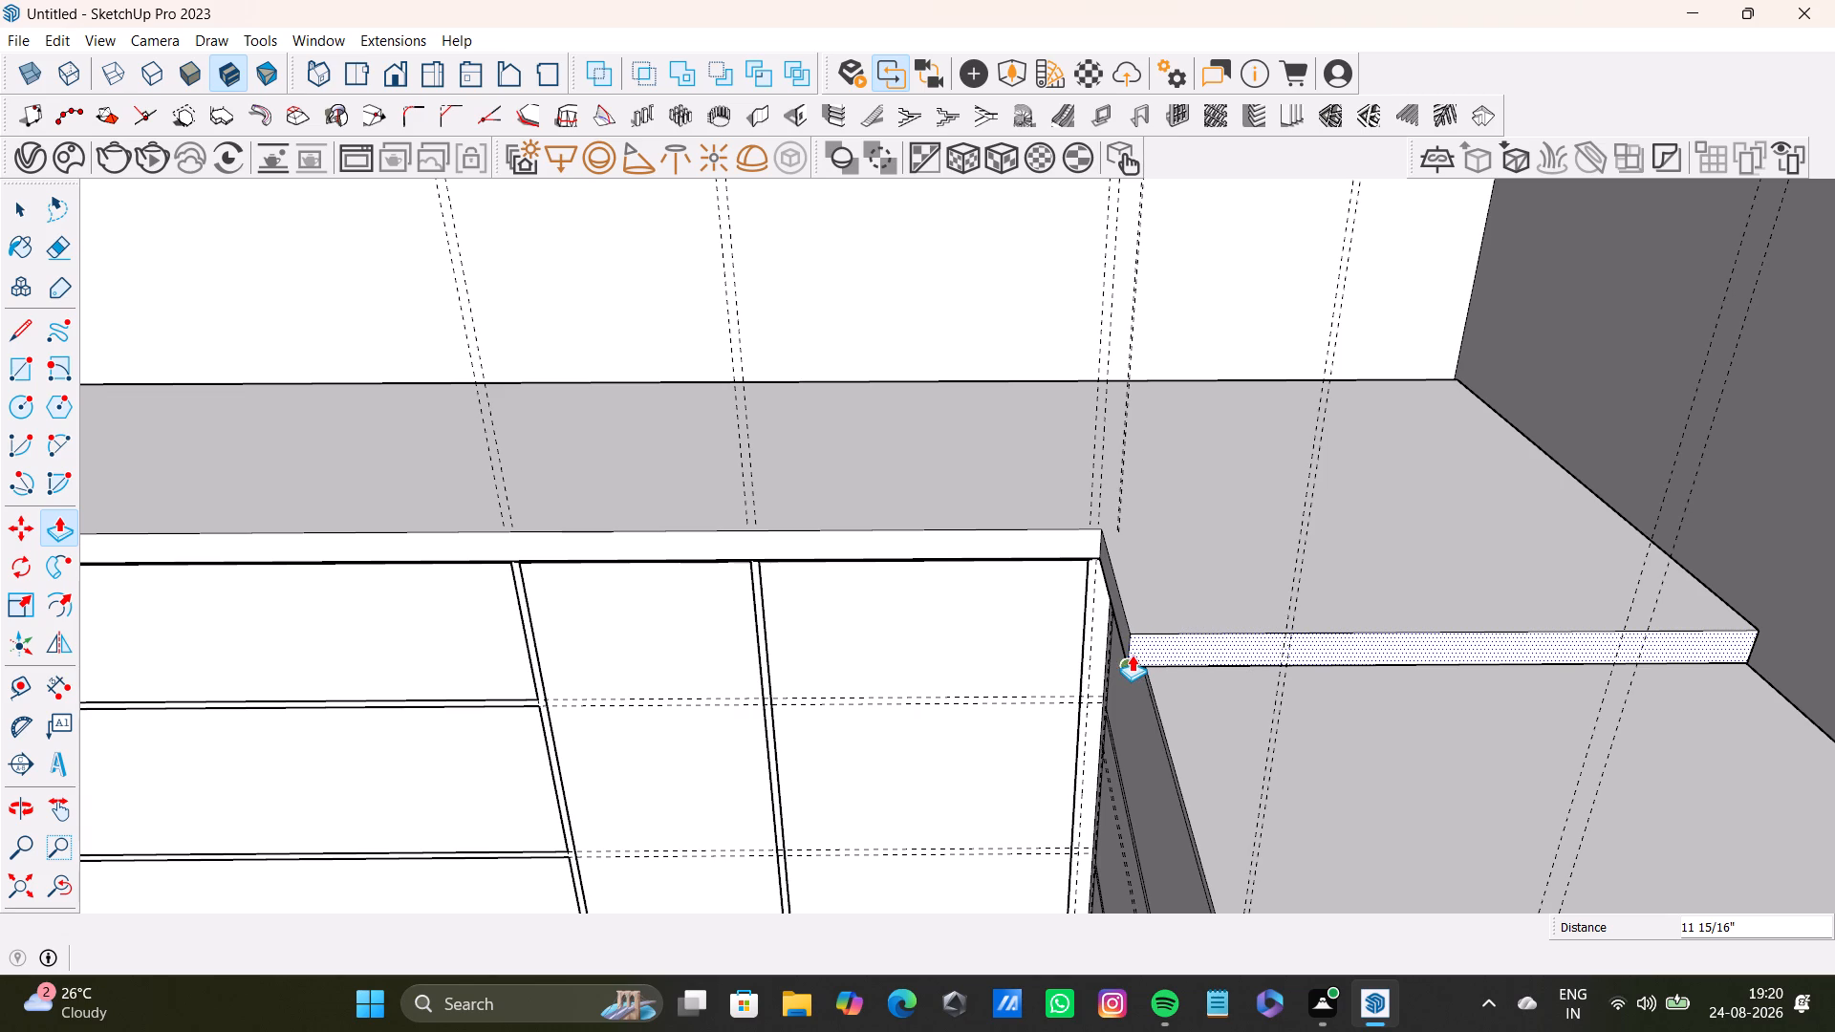
pyautogui.moveTo(1177, 645); pyautogui.dragTo(1370, 776)
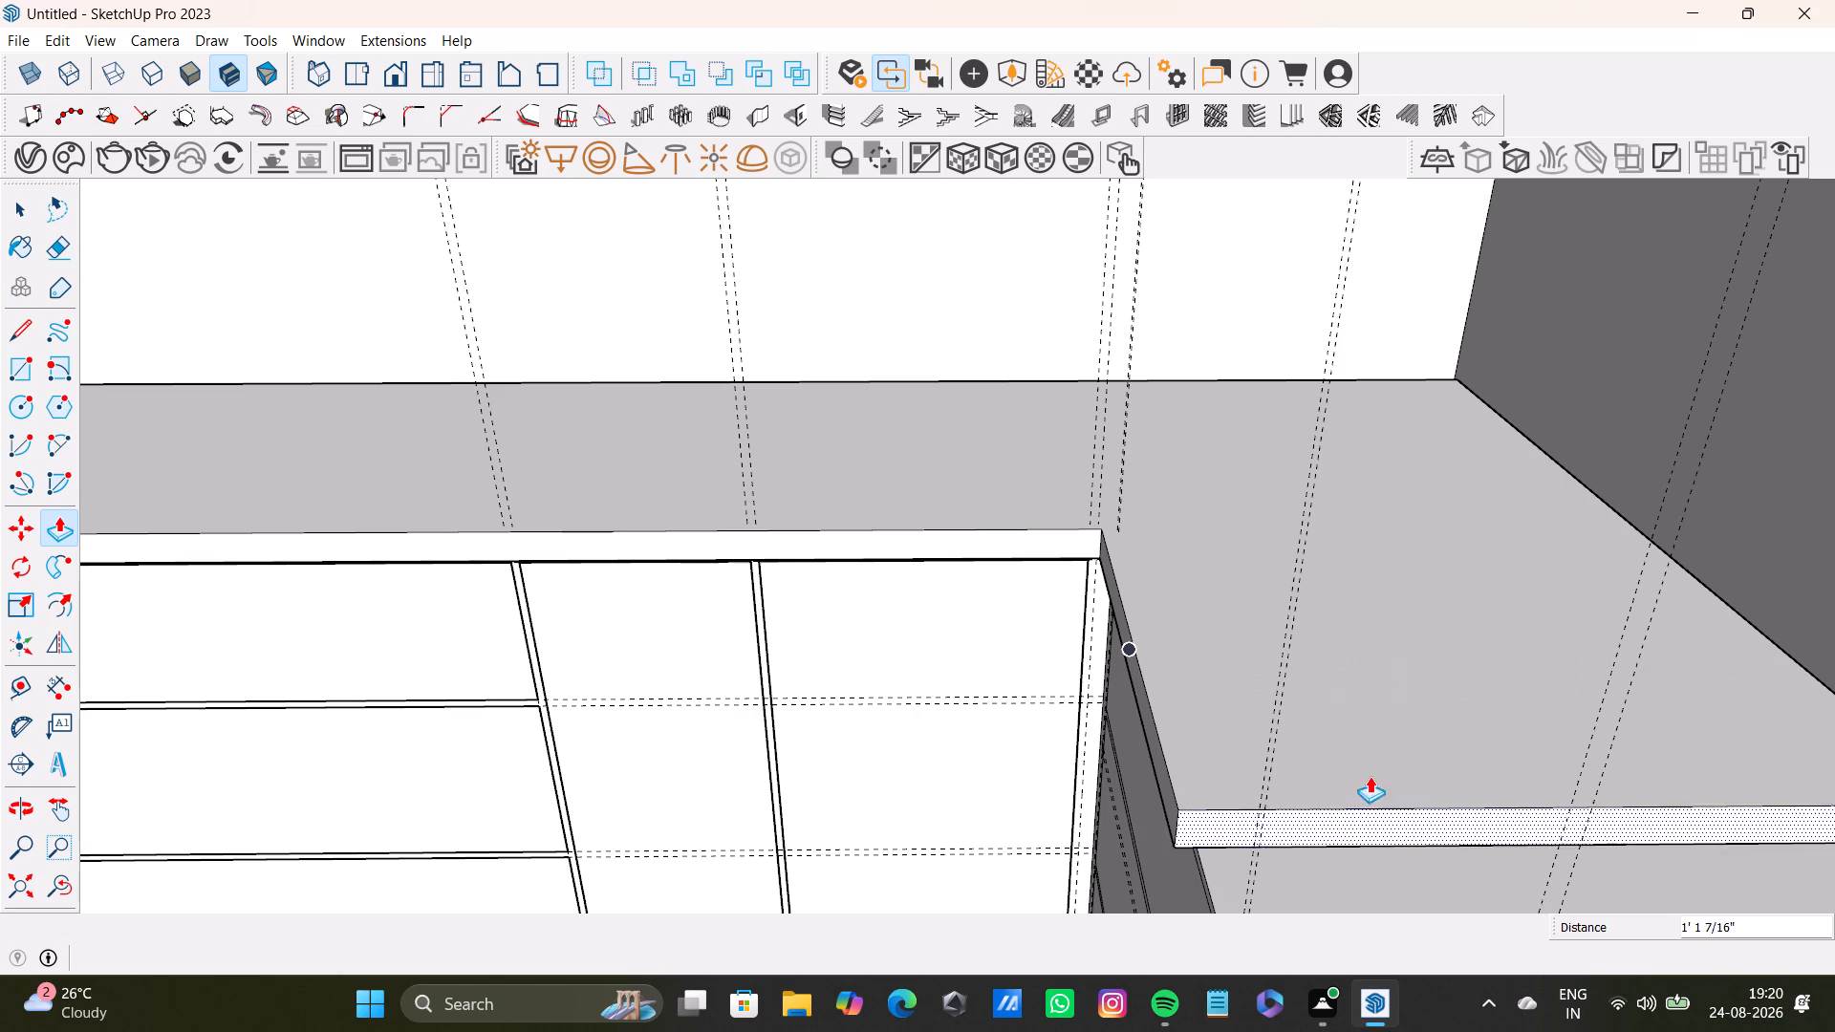
pyautogui.moveTo(1370, 776); pyautogui.dragTo(1382, 793)
pyautogui.scroll(-7, 1382, 793)
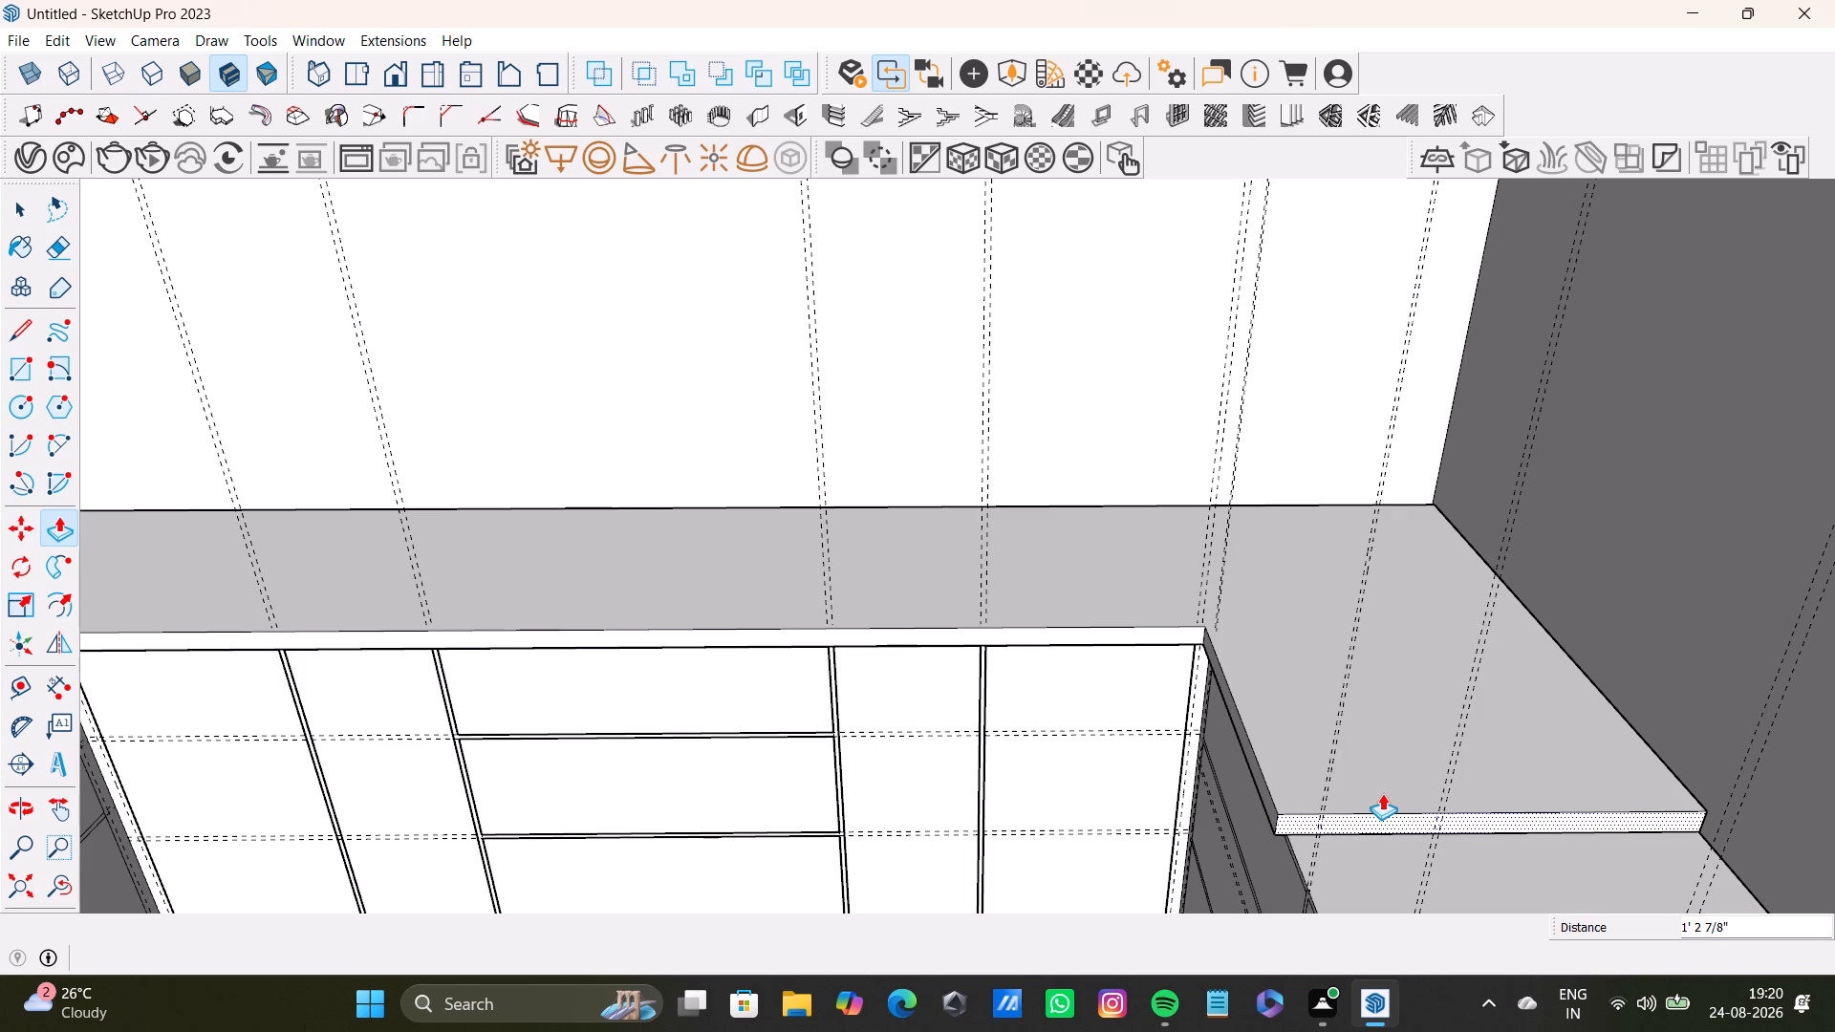
pyautogui.moveTo(1384, 824); pyautogui.dragTo(1418, 901)
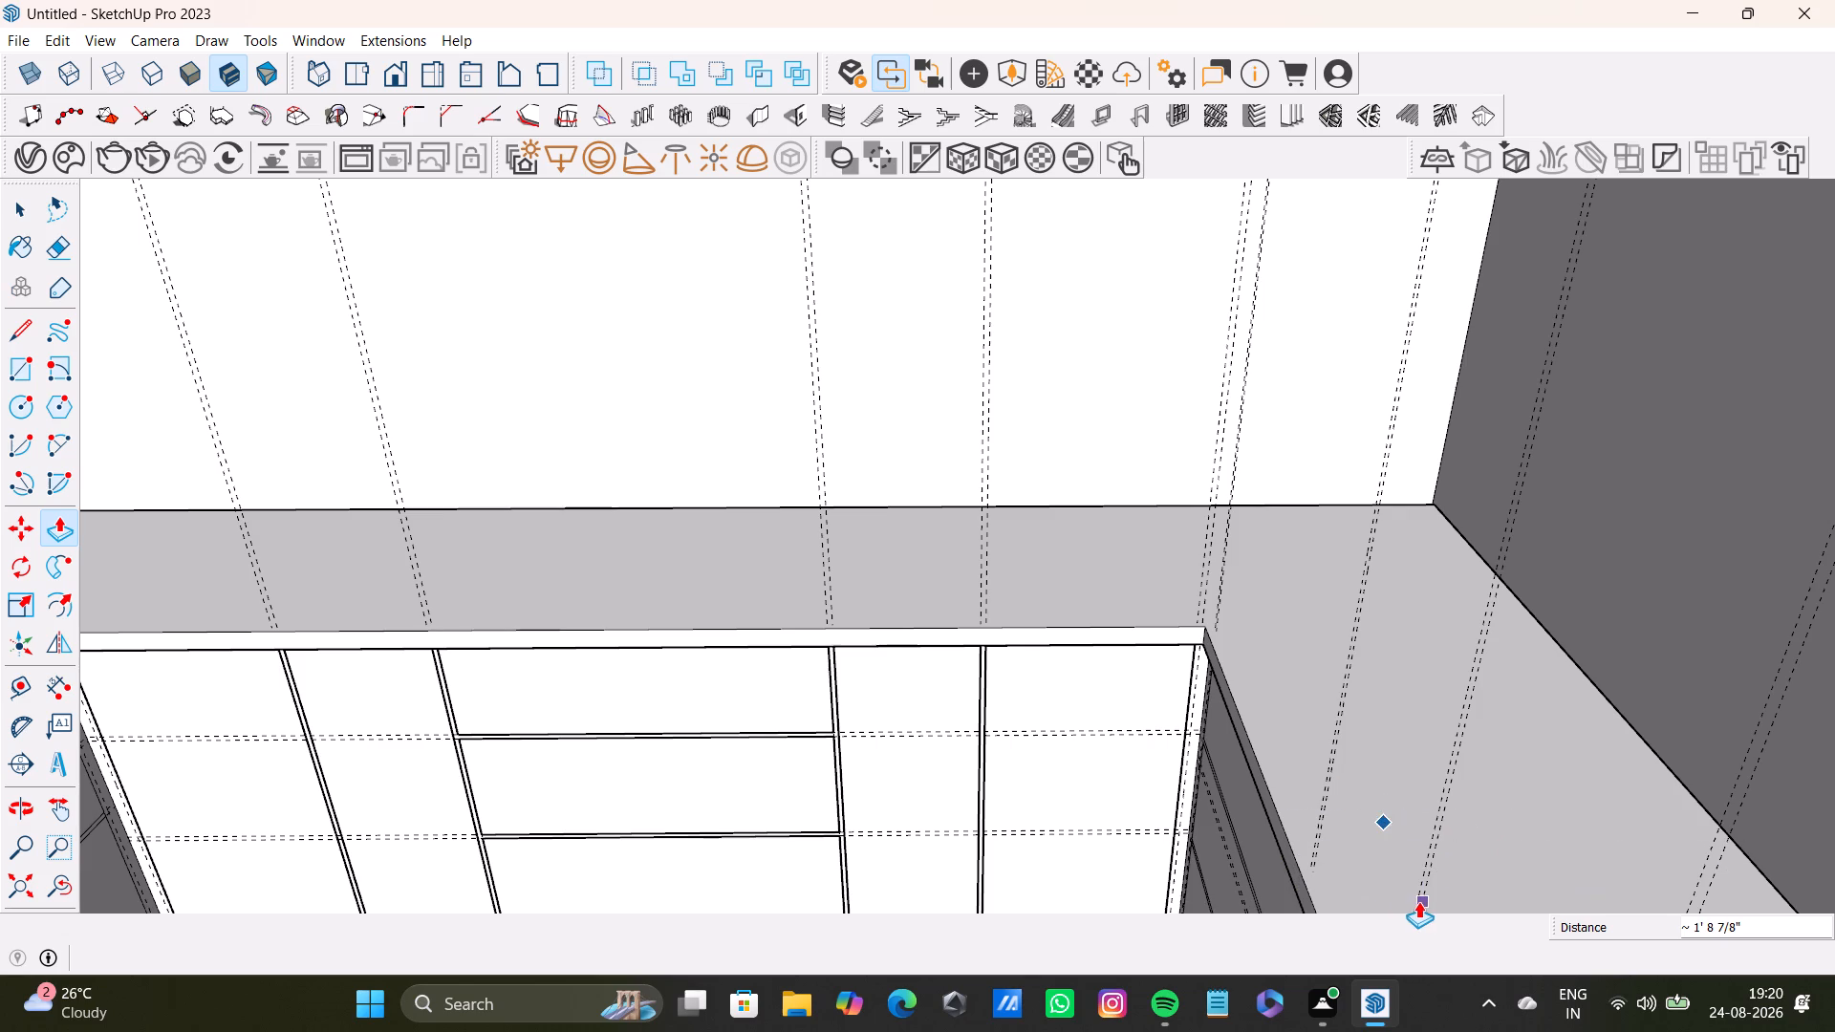
pyautogui.moveTo(1418, 901); pyautogui.dragTo(1419, 901)
# Continue Push/Pulling that countertop's end face in stages until it covers the whole side run and slightly overhangs the end cabinet.
pyautogui.scroll(-3, 1421, 892)
pyautogui.moveTo(1421, 886); pyautogui.dragTo(1419, 460, button='middle')
pyautogui.moveTo(1441, 534); pyautogui.dragTo(1500, 622)
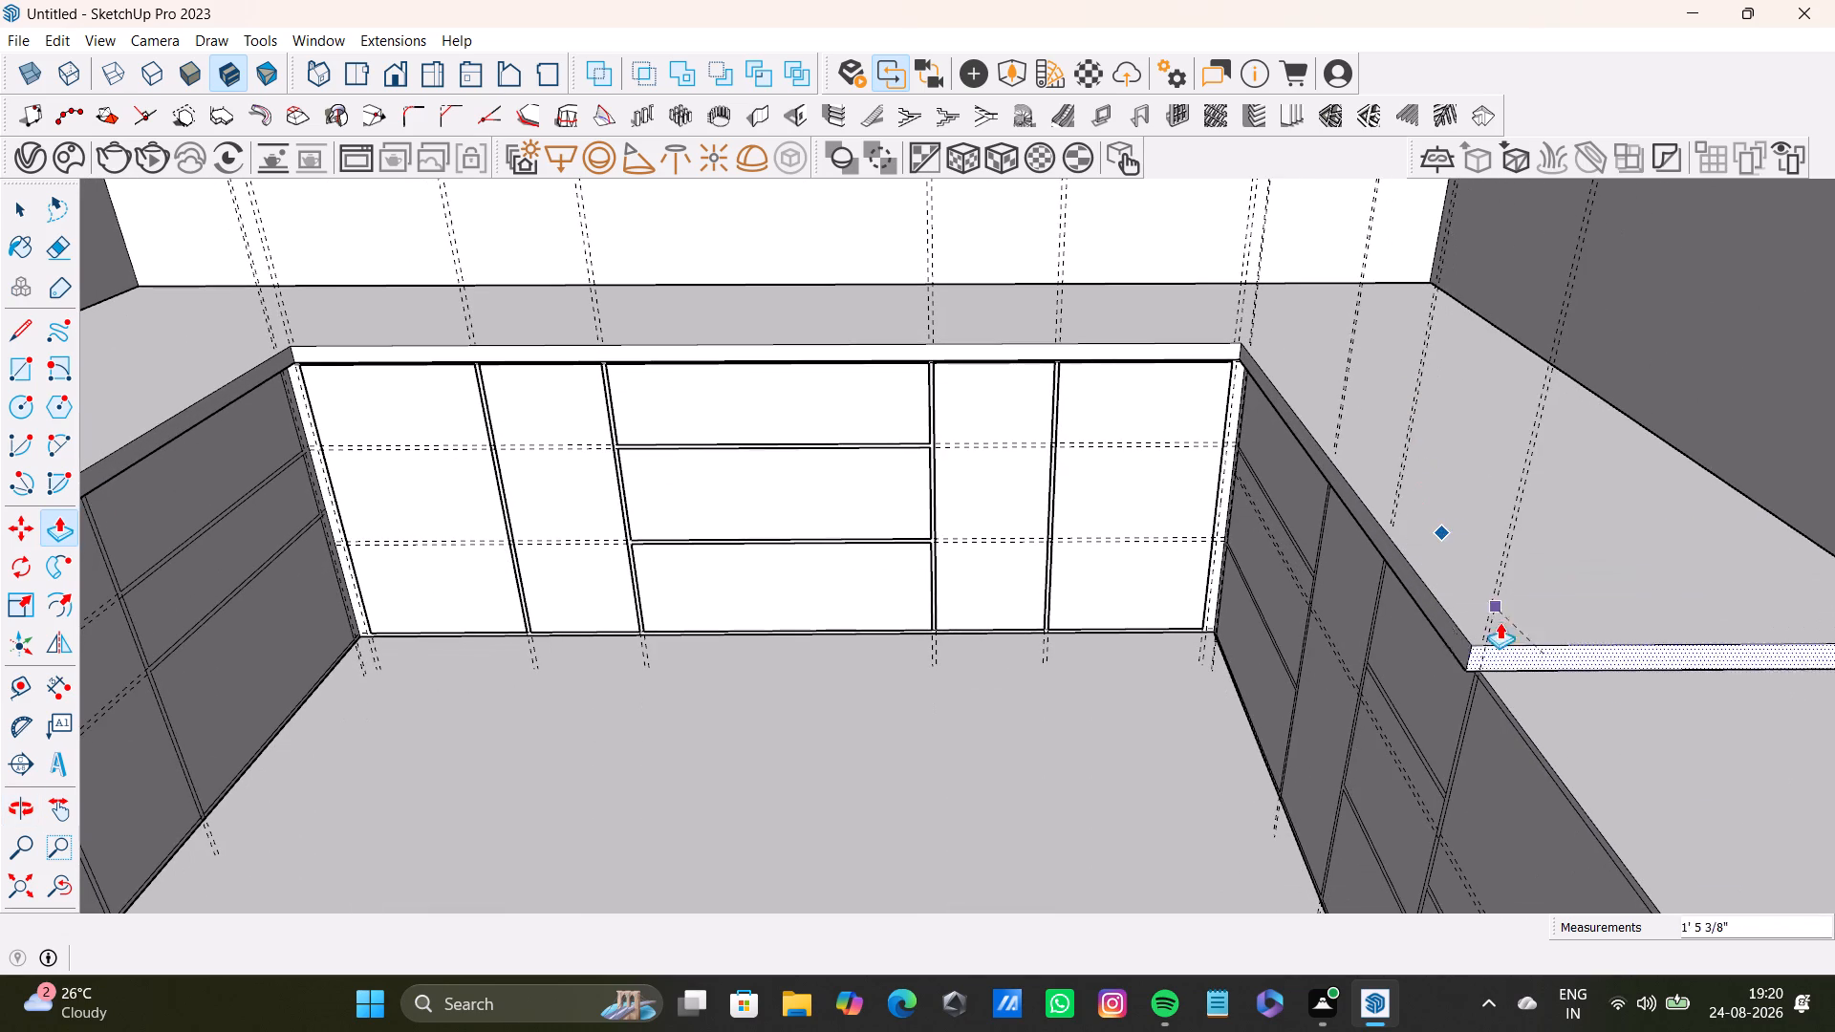
pyautogui.moveTo(1500, 622); pyautogui.dragTo(1626, 817)
pyautogui.scroll(-7, 1626, 817)
pyautogui.keyDown('shift'); pyautogui.moveTo(1627, 812); pyautogui.dragTo(1408, 534, button='middle'); pyautogui.keyUp('shift')
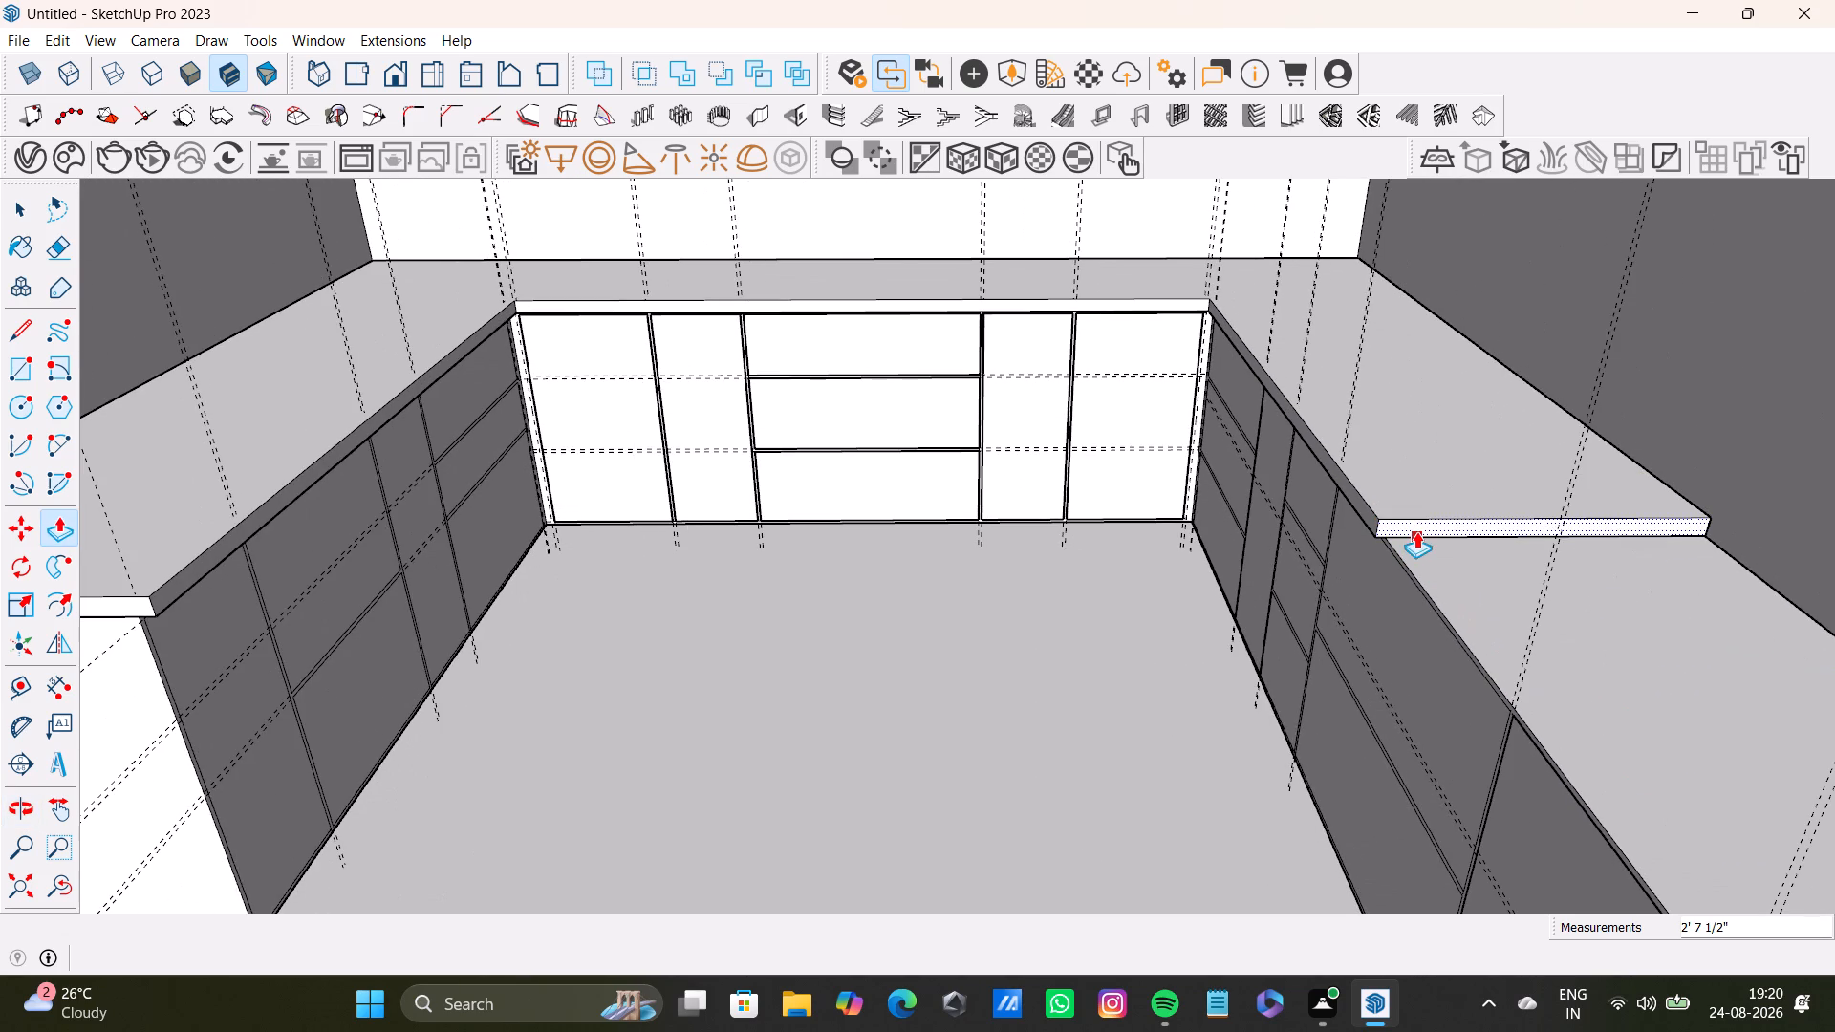
pyautogui.moveTo(1416, 529); pyautogui.dragTo(1598, 853)
pyautogui.scroll(-4, 1601, 843)
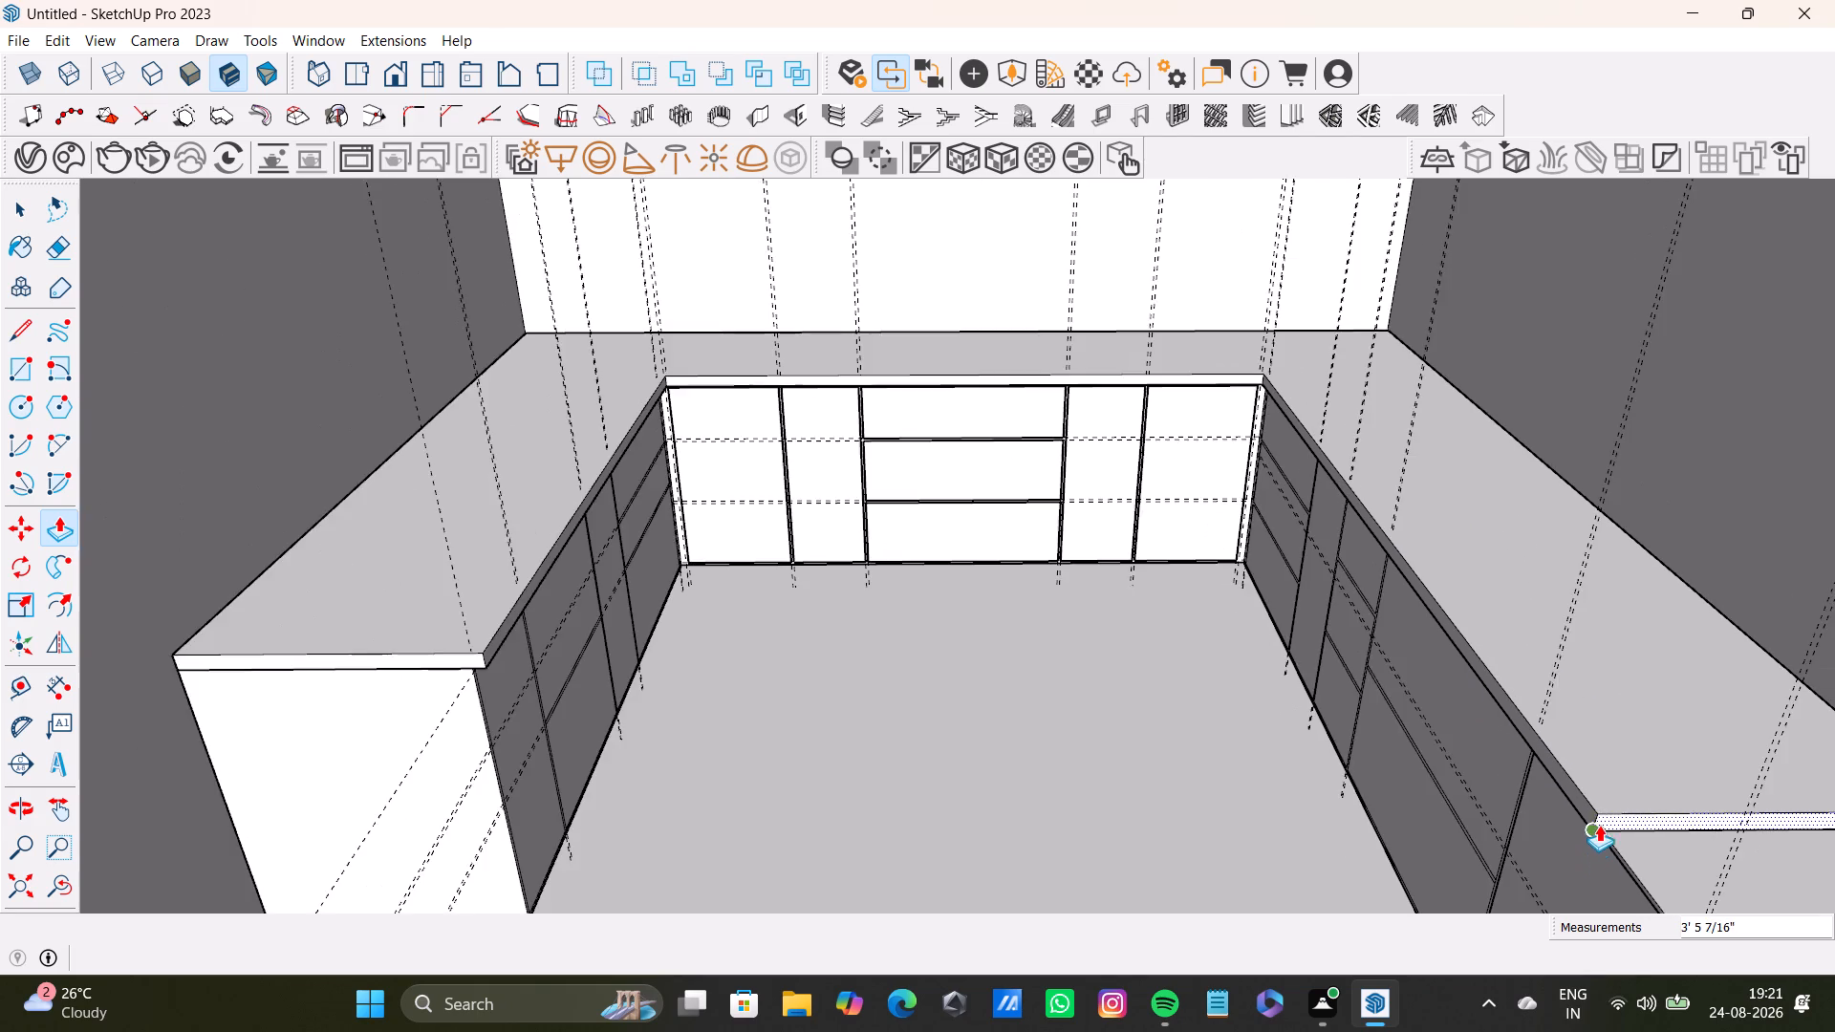
pyautogui.keyDown('shift'); pyautogui.moveTo(1599, 825); pyautogui.dragTo(1456, 463, button='middle'); pyautogui.keyUp('shift')
pyautogui.moveTo(1516, 459); pyautogui.dragTo(1794, 744)
pyautogui.scroll(-4, 1794, 744)
pyautogui.keyDown('shift'); pyautogui.moveTo(1793, 737); pyautogui.dragTo(1359, 459, button='middle'); pyautogui.keyUp('shift')
pyautogui.moveTo(1335, 441); pyautogui.dragTo(1382, 517)
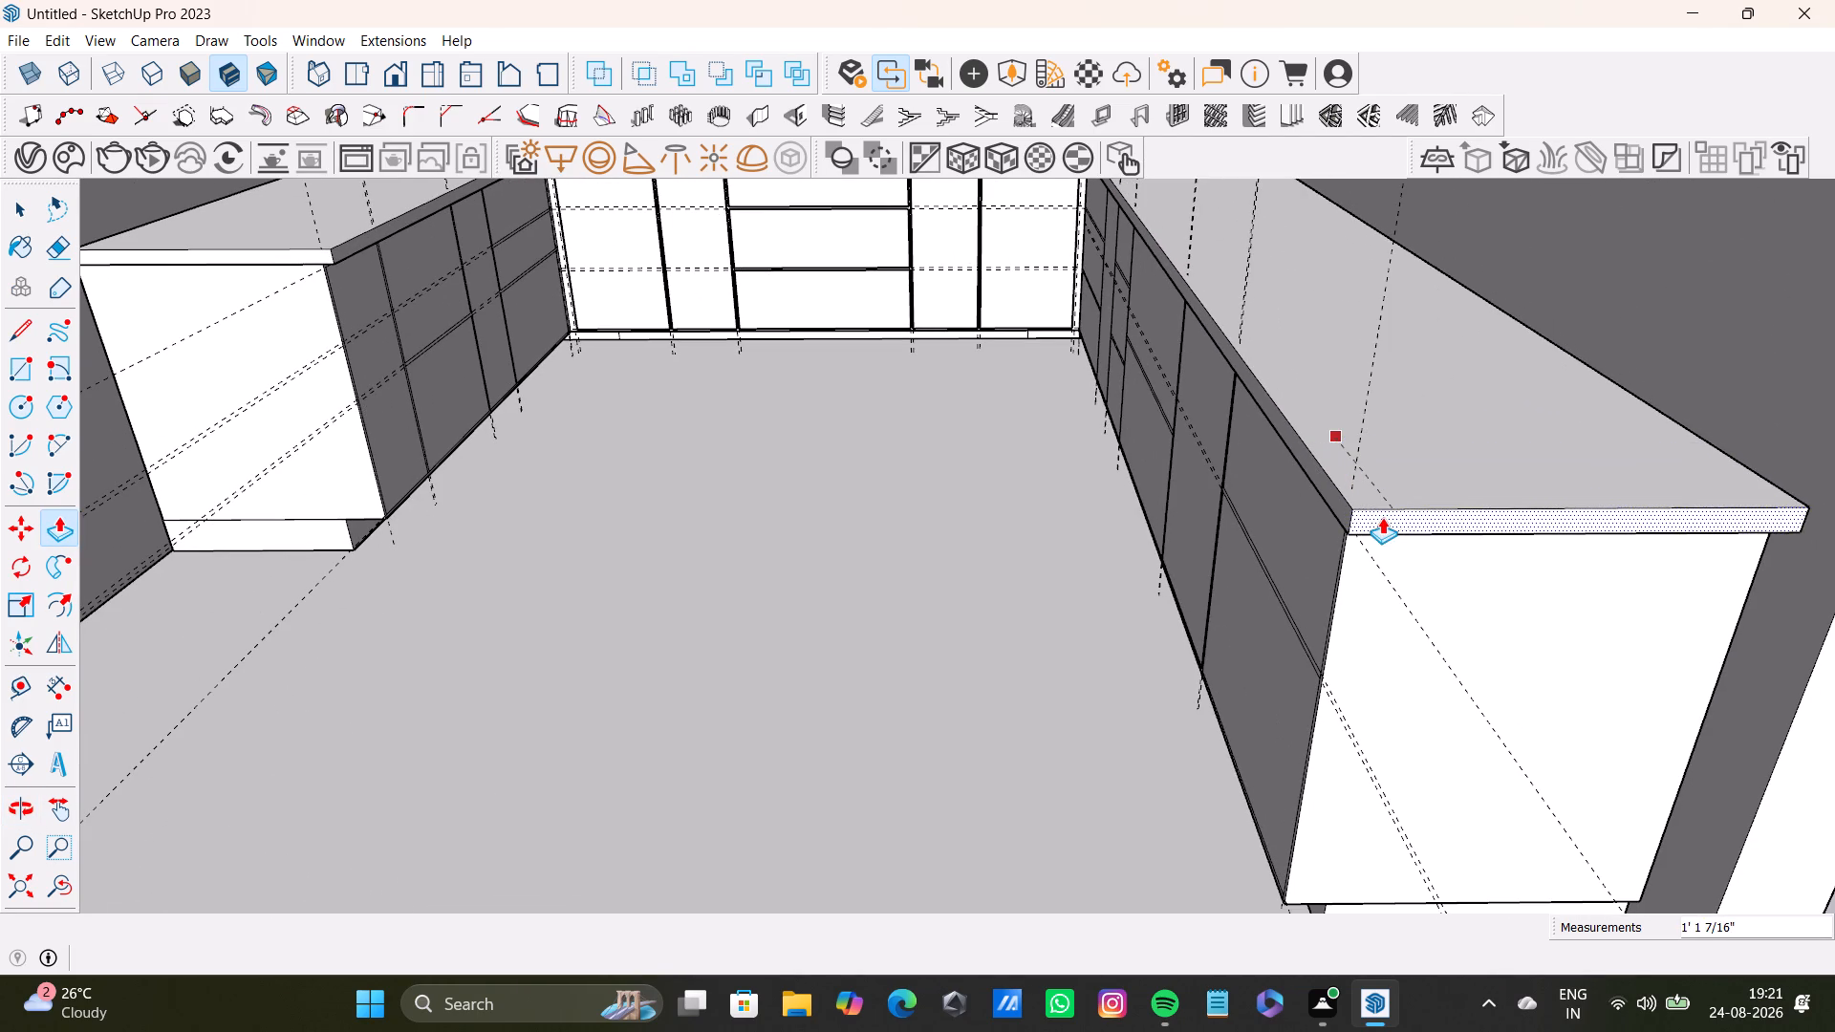
pyautogui.moveTo(1382, 517); pyautogui.dragTo(1375, 522)
pyautogui.scroll(-2, 1180, 521)
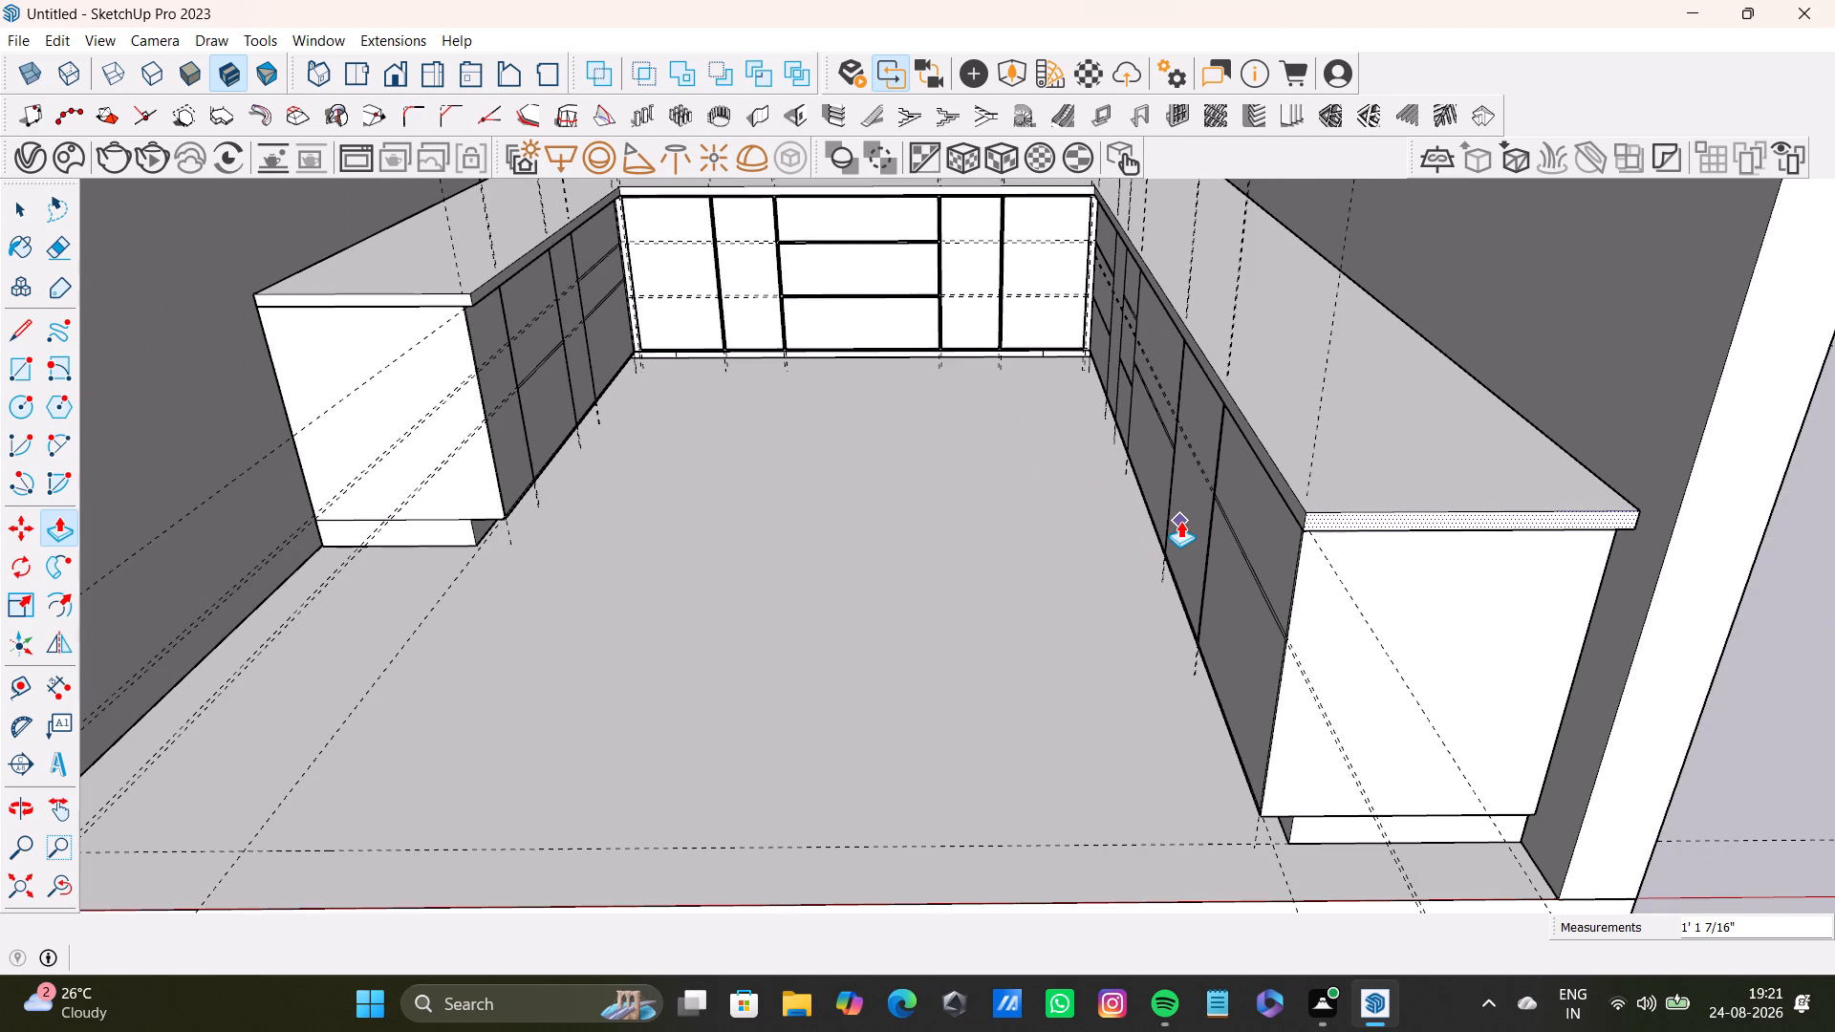
# Examine the U-shaped countertop from the room's open side, then the free end of the opposite cabinet run up close.
pyautogui.press('space')
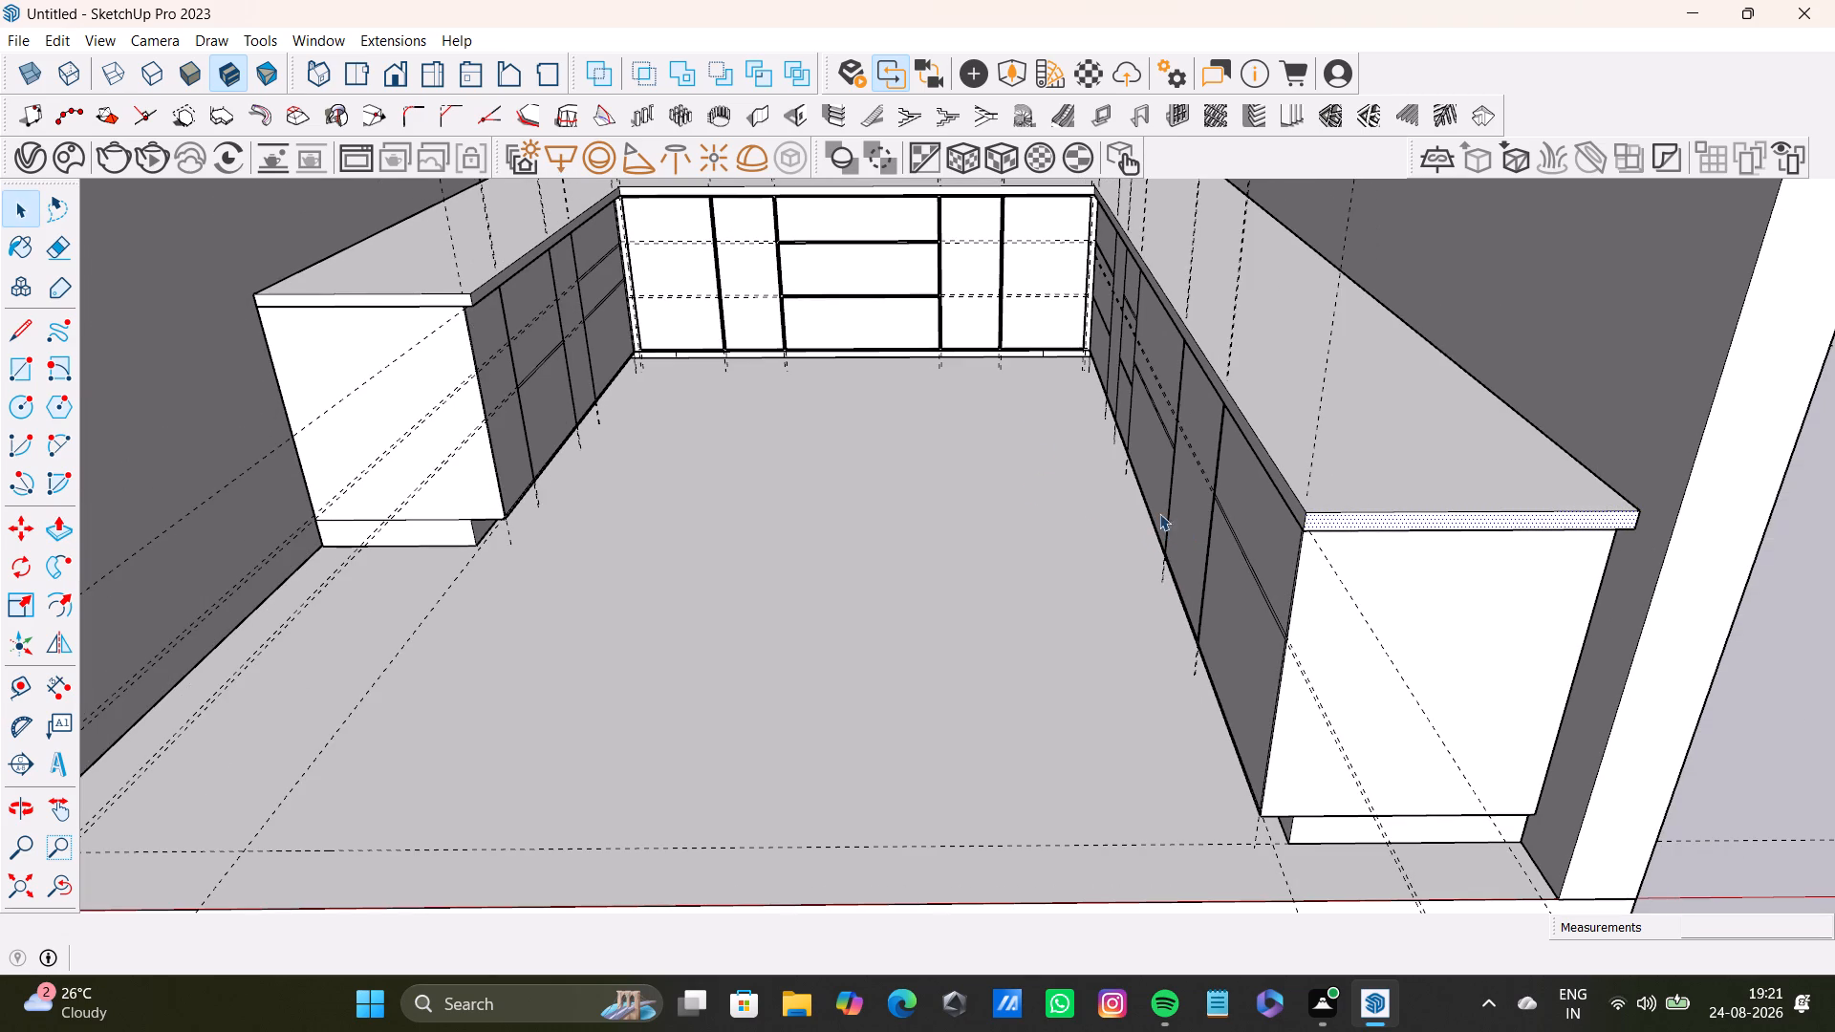
pyautogui.press('space')
pyautogui.click(823, 524)
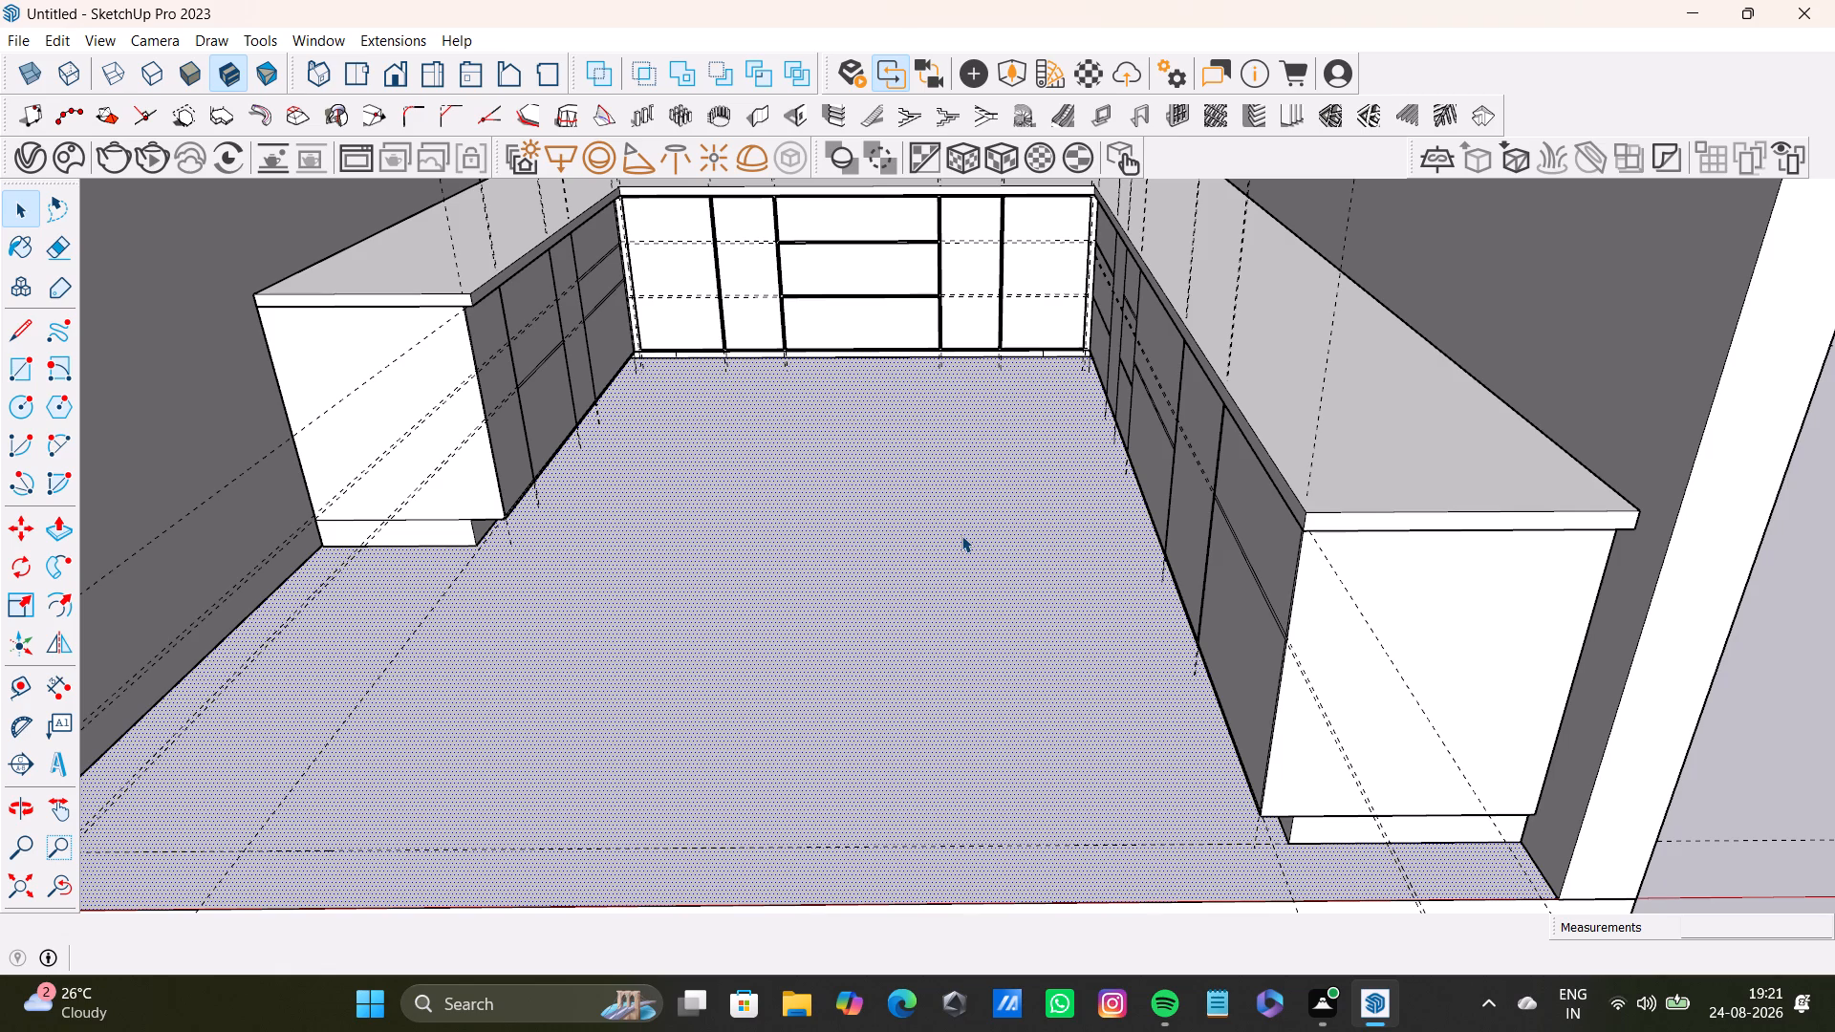
pyautogui.scroll(-6, 961, 535)
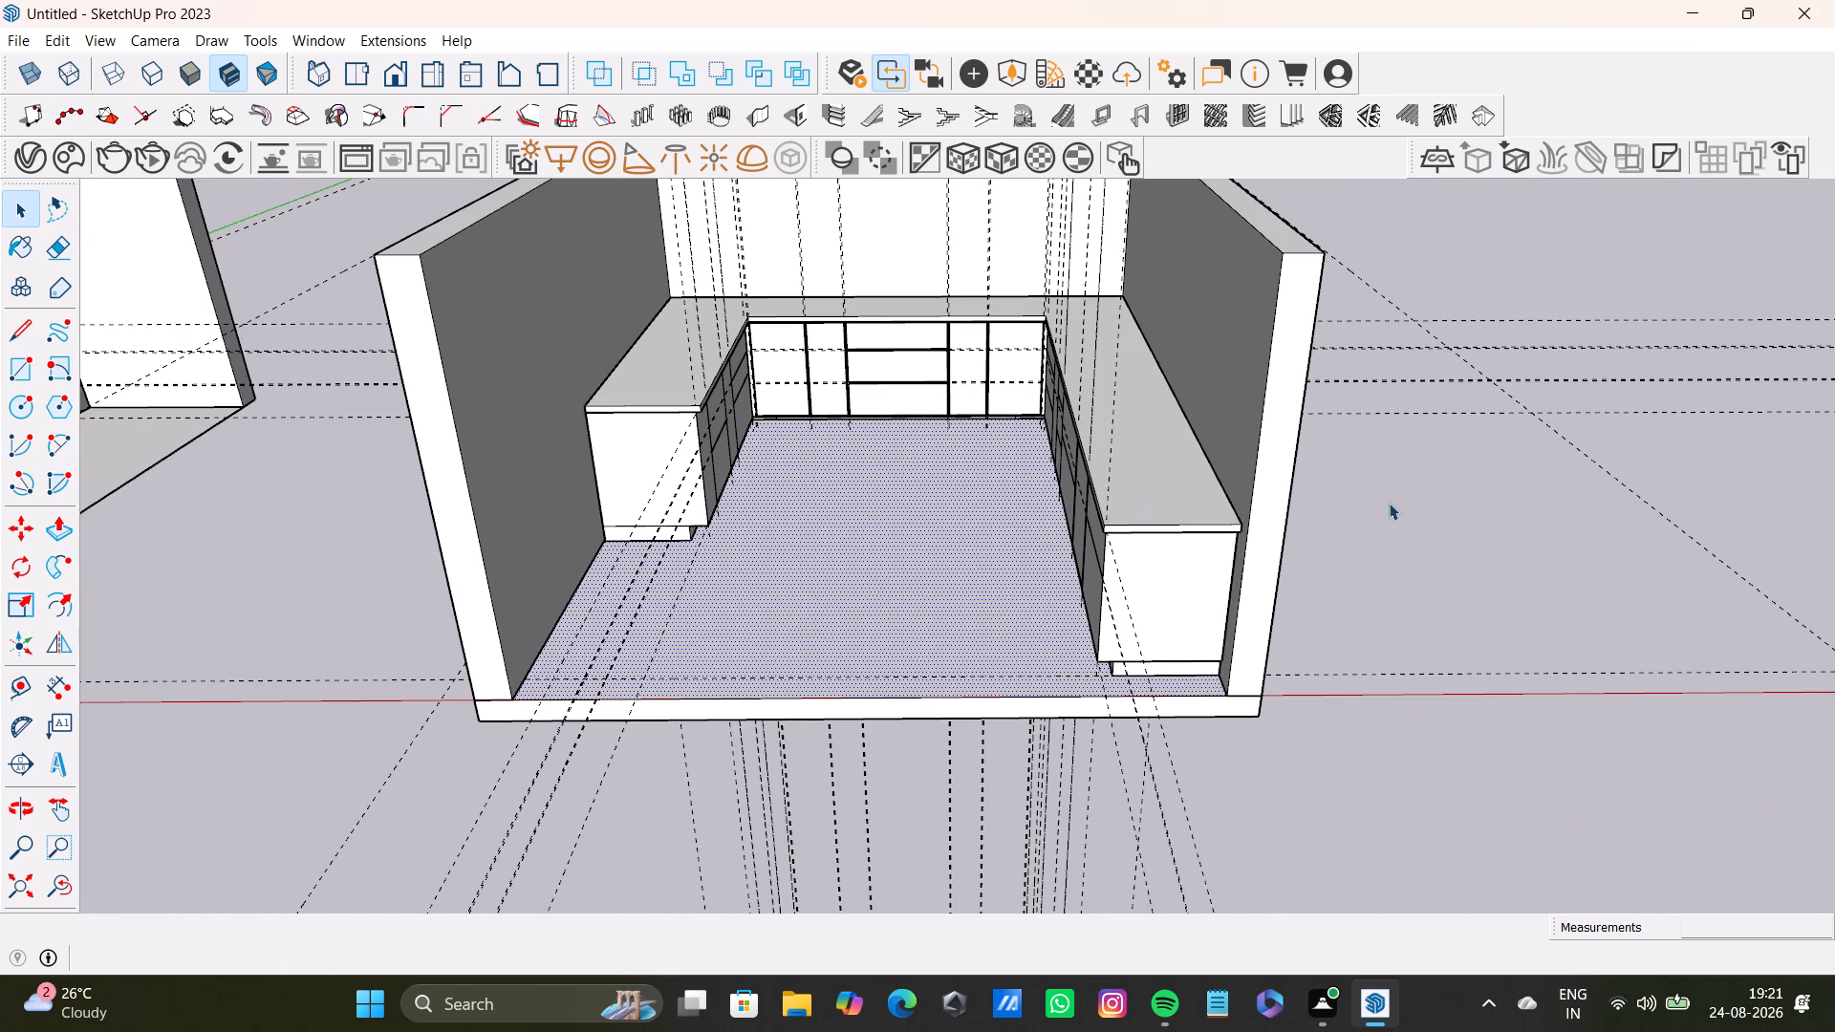
pyautogui.click(1414, 520)
pyautogui.scroll(7, 884, 501)
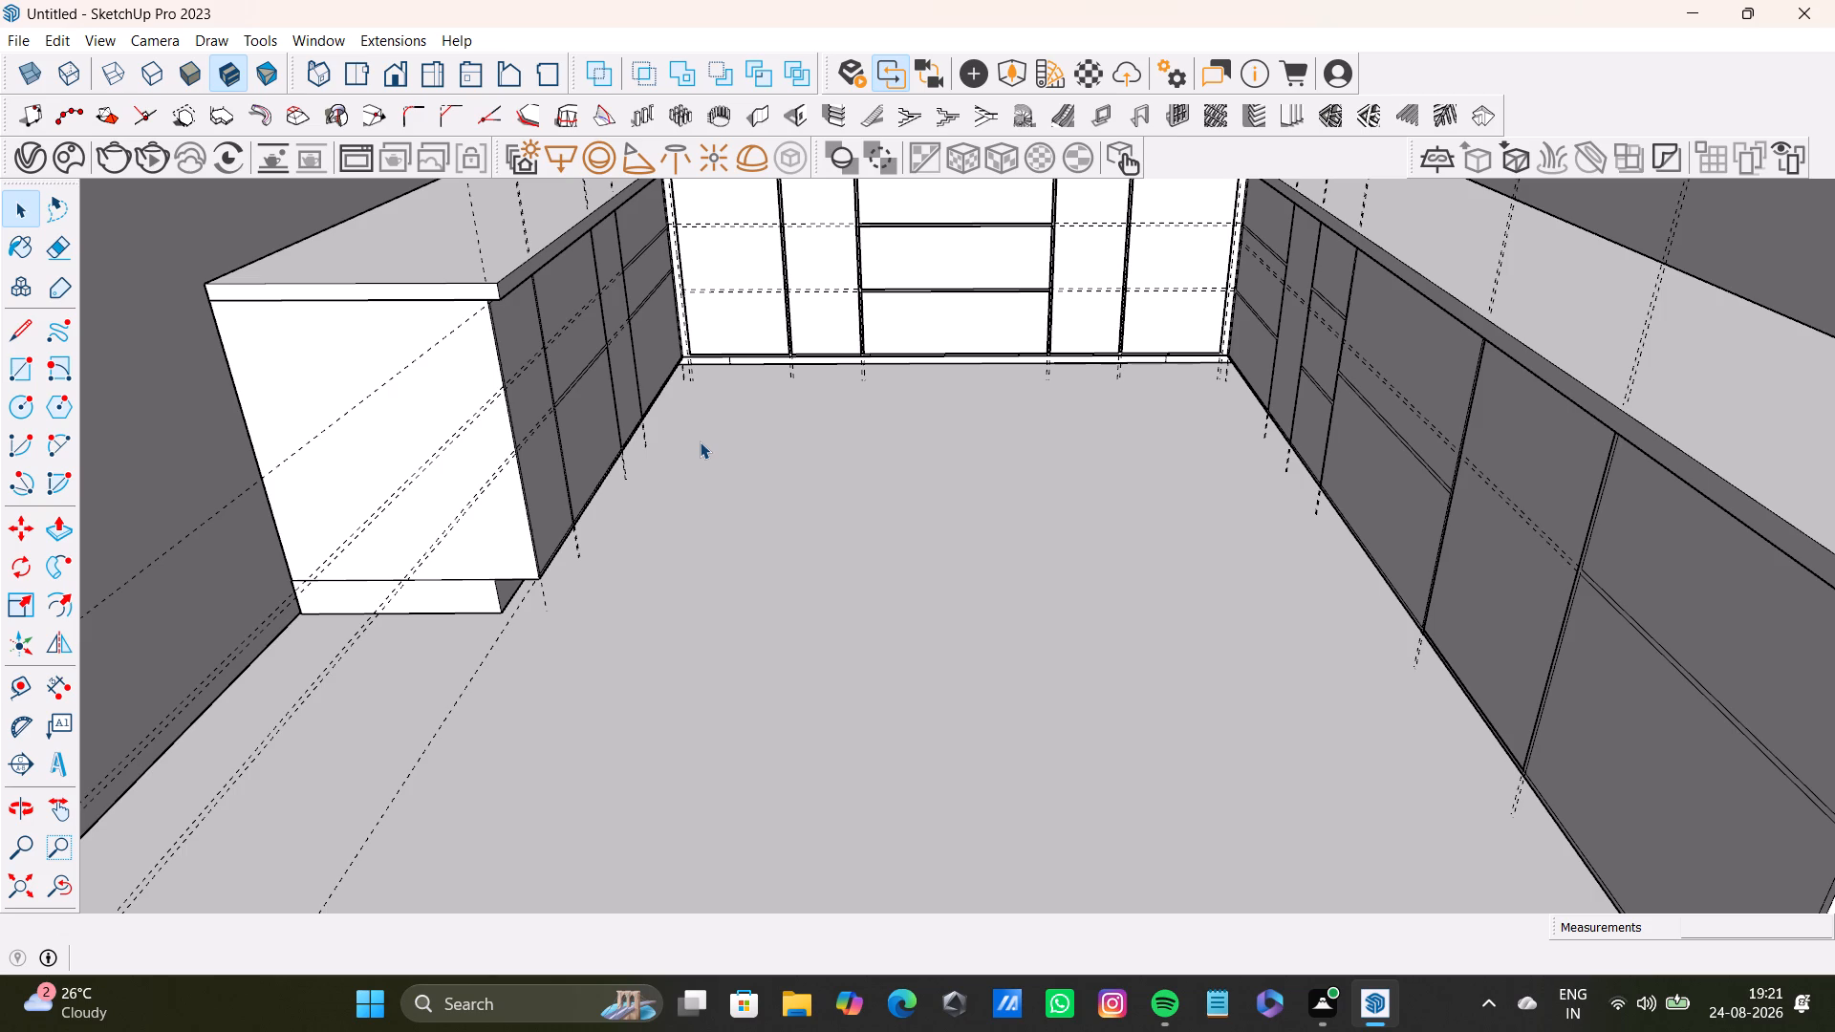
pyautogui.press('space')
pyautogui.scroll(-8, 725, 484)
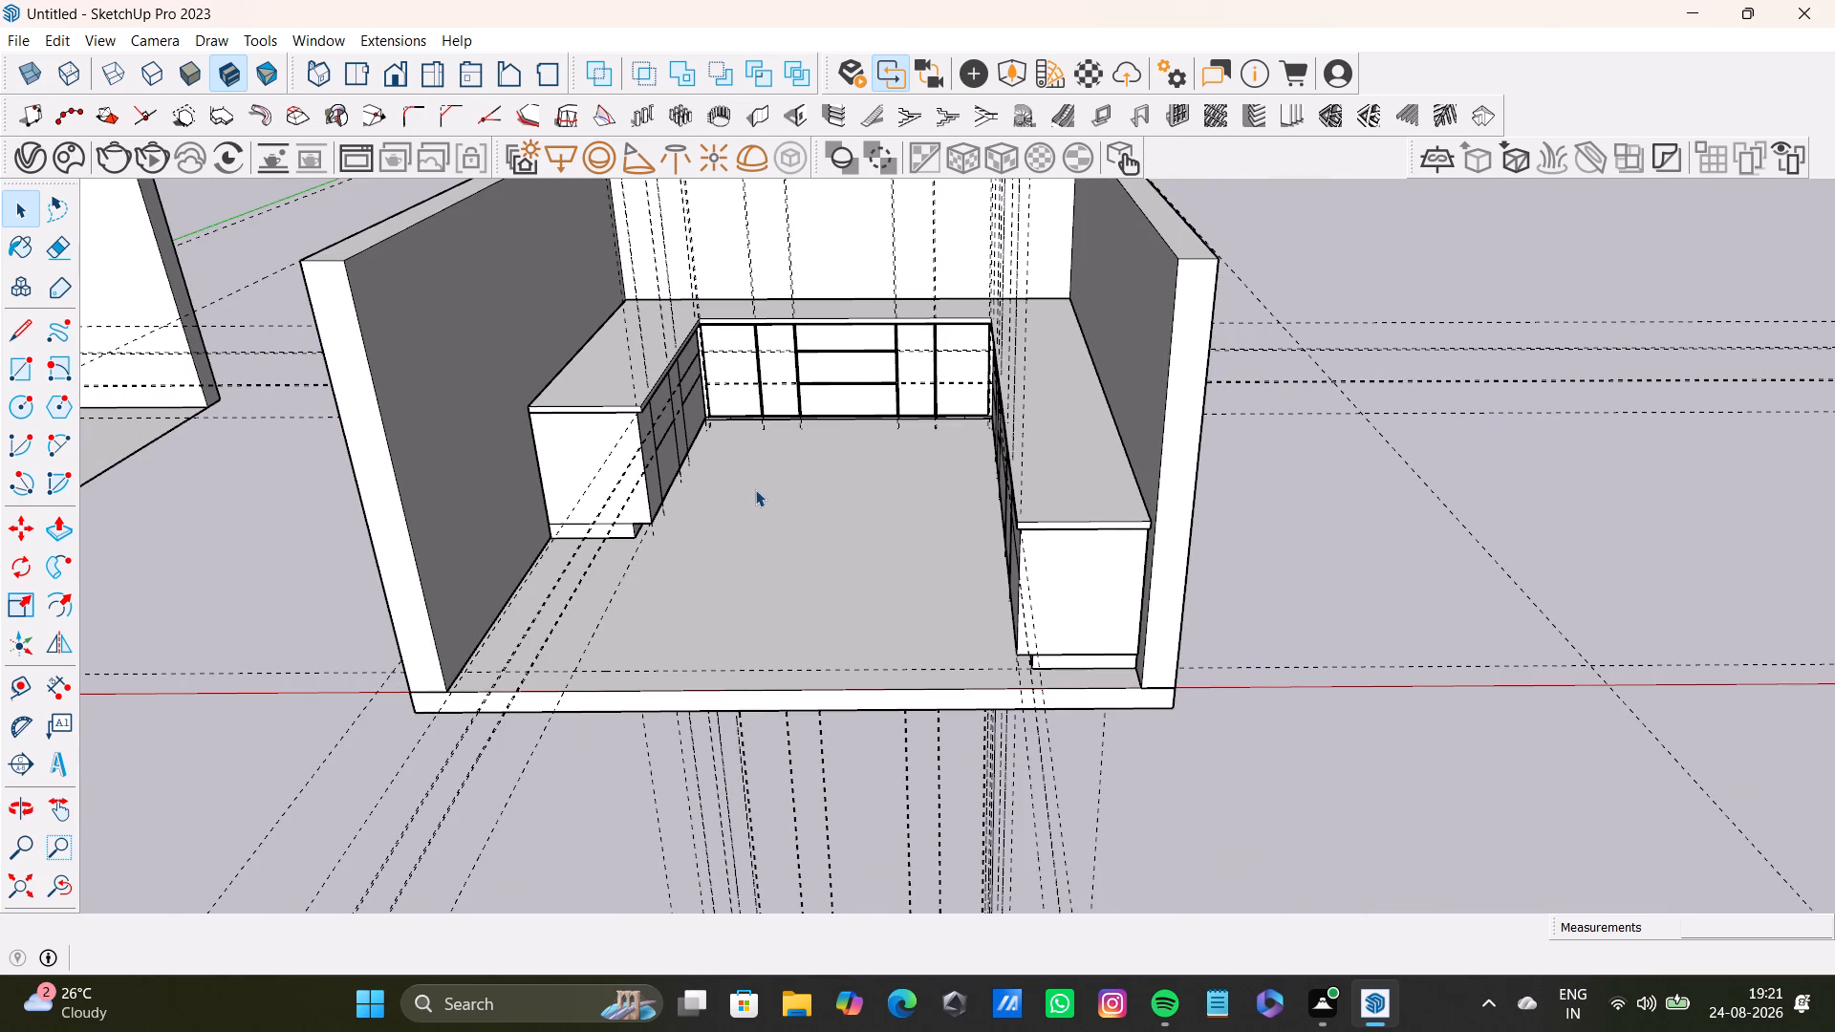
pyautogui.moveTo(717, 454); pyautogui.dragTo(608, 447, button='middle')
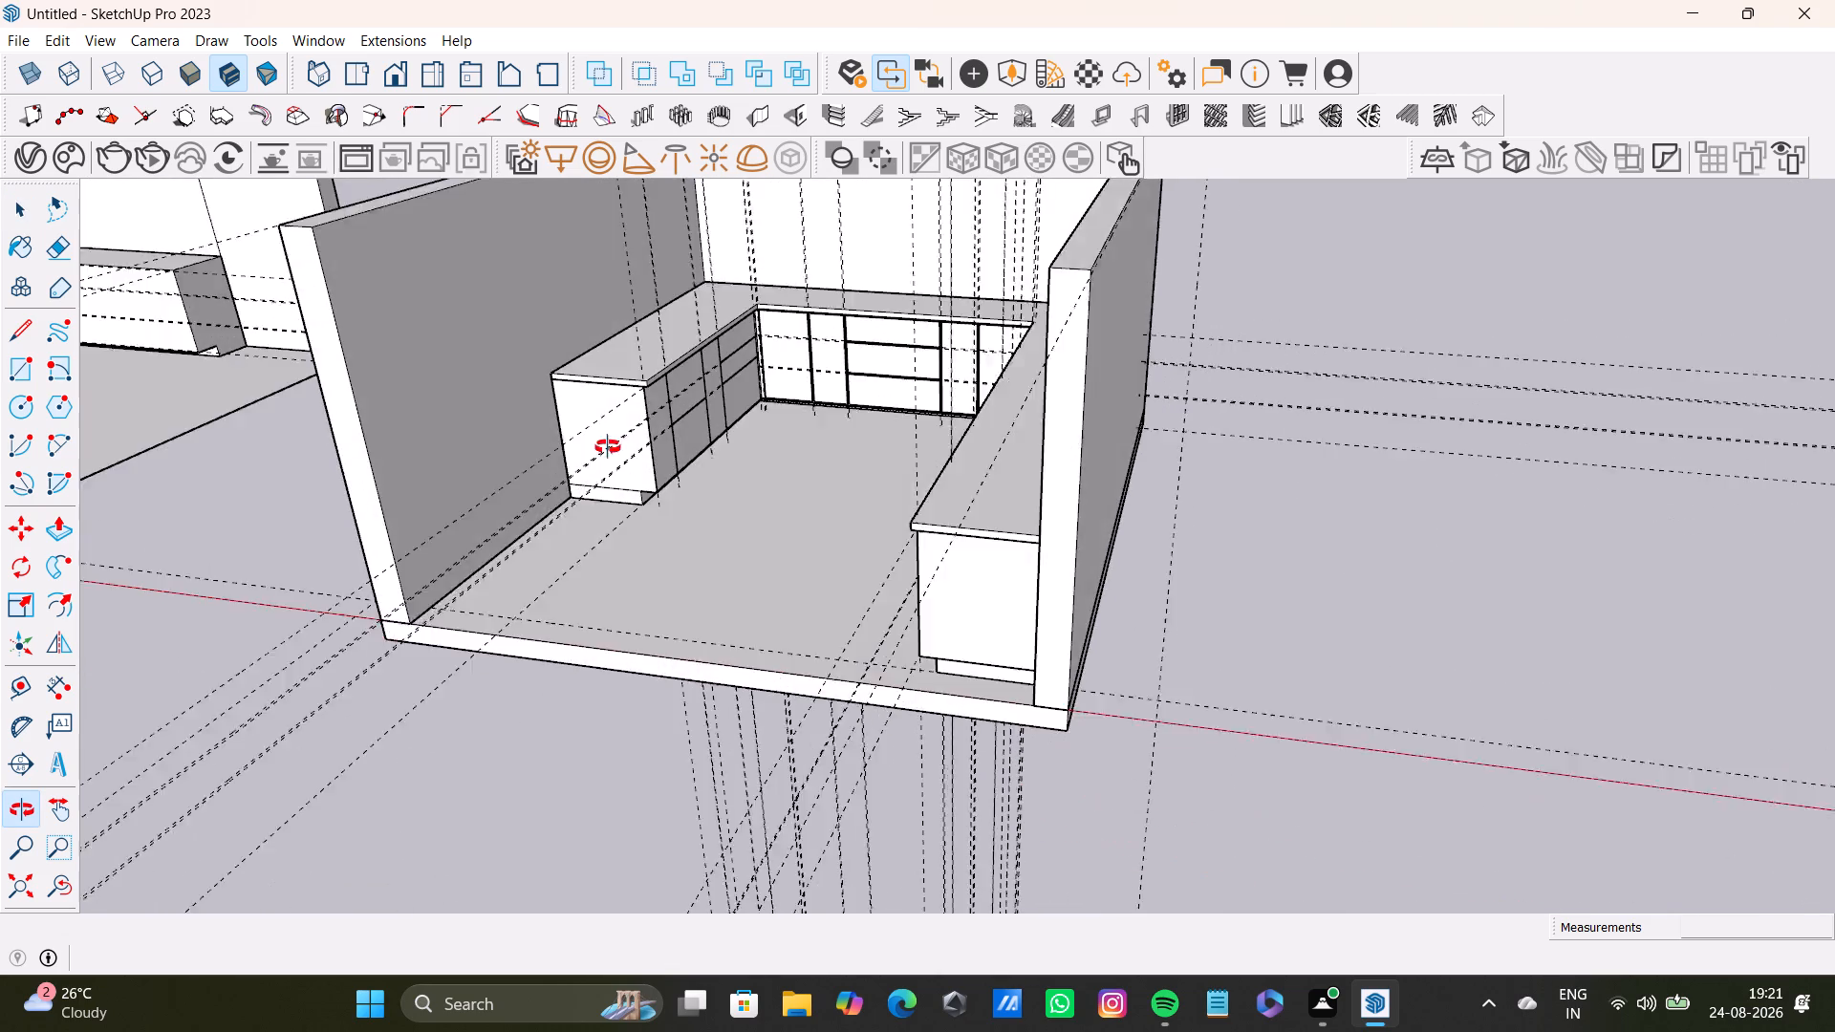
pyautogui.moveTo(608, 447); pyautogui.dragTo(608, 432, button='middle')
pyautogui.scroll(17, 612, 400)
pyautogui.moveTo(655, 382); pyautogui.dragTo(660, 585, button='middle')
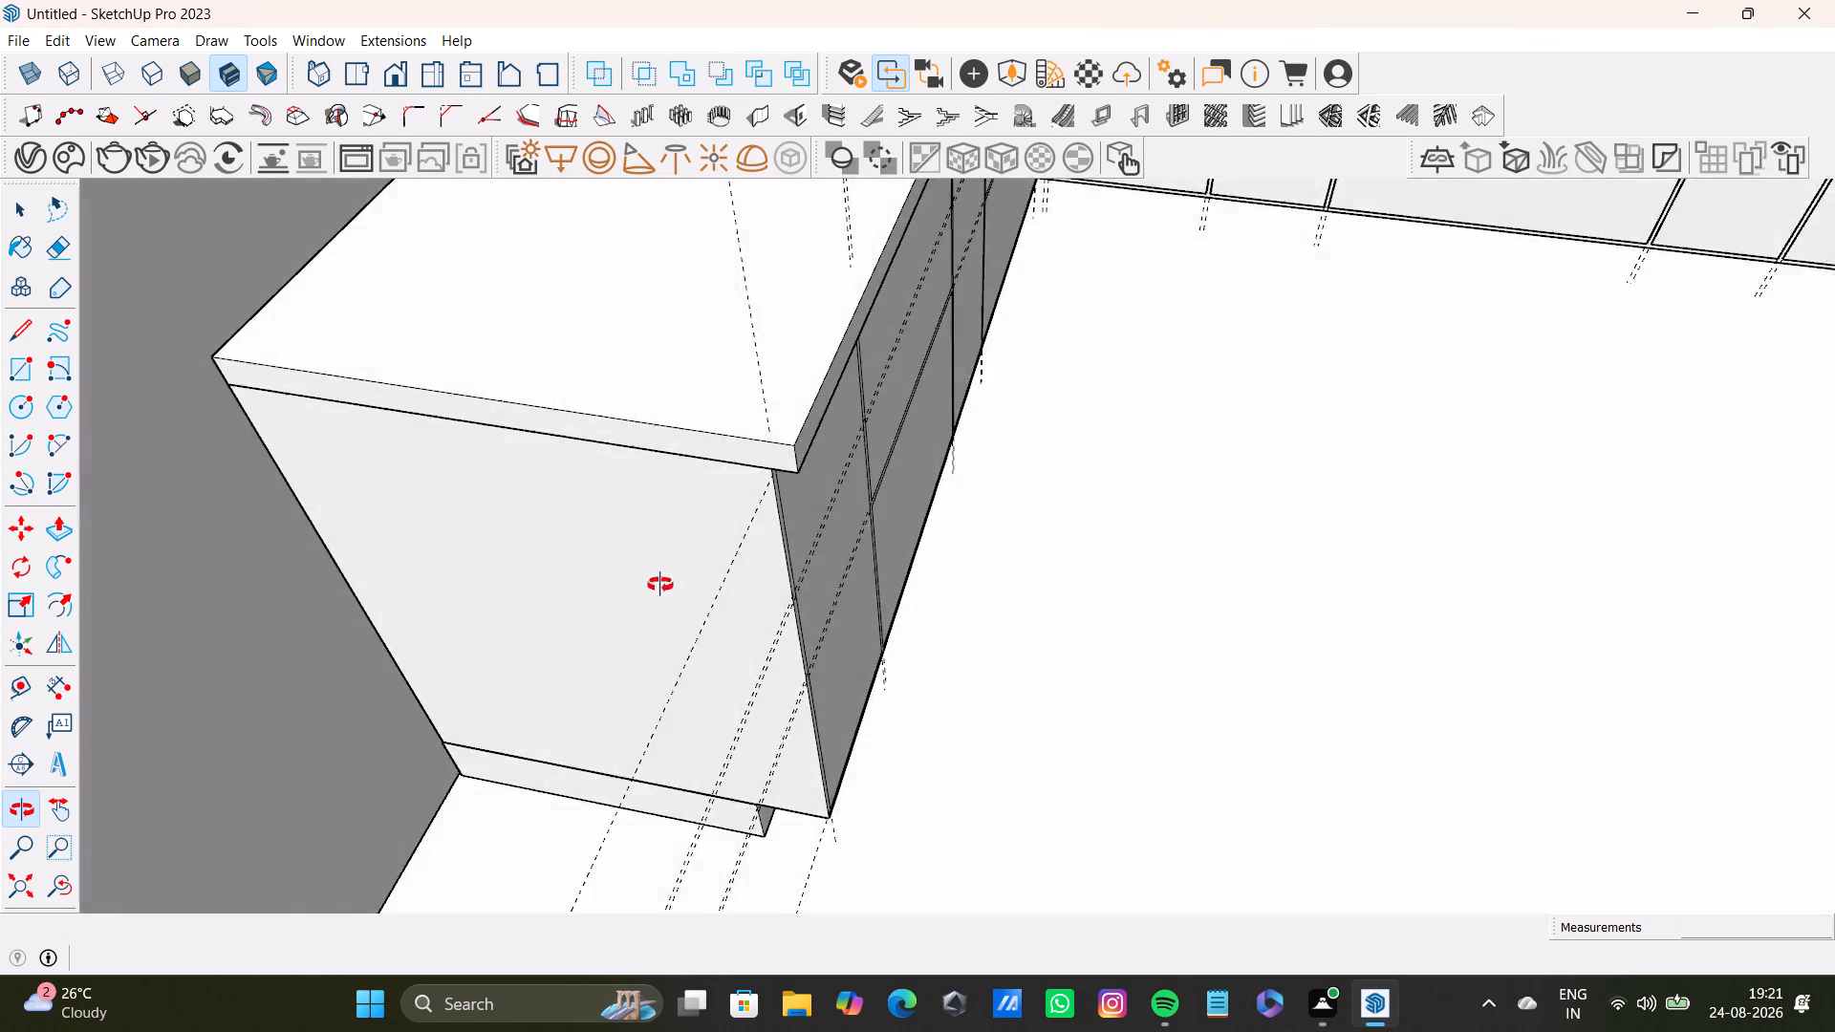
# Open the uncovered-front side run for editing and Push/Pull the tall door at its free end slightly outward.
pyautogui.moveTo(660, 585); pyautogui.dragTo(366, 619, button='middle')
pyautogui.scroll(-8, 603, 500)
pyautogui.moveTo(887, 566); pyautogui.dragTo(971, 376, button='middle')
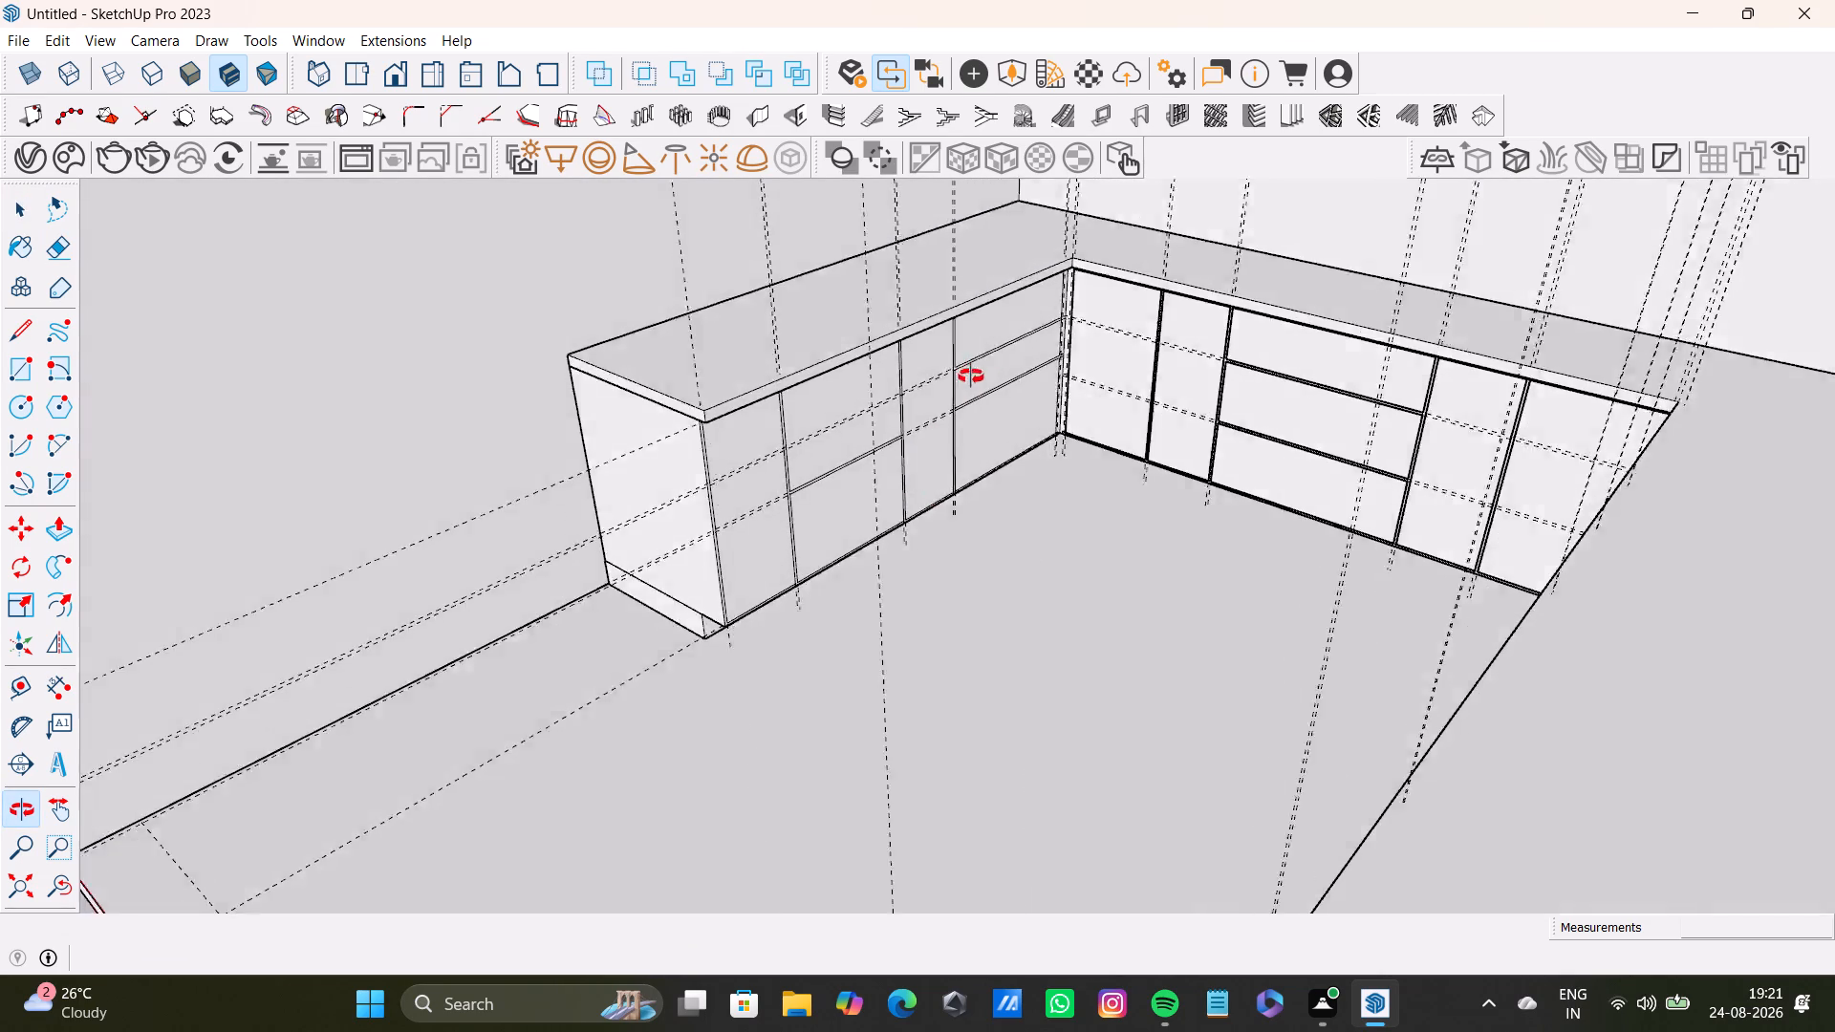
pyautogui.moveTo(971, 376); pyautogui.dragTo(984, 349, button='middle')
pyautogui.scroll(6, 962, 475)
pyautogui.moveTo(939, 474); pyautogui.dragTo(963, 581, button='middle')
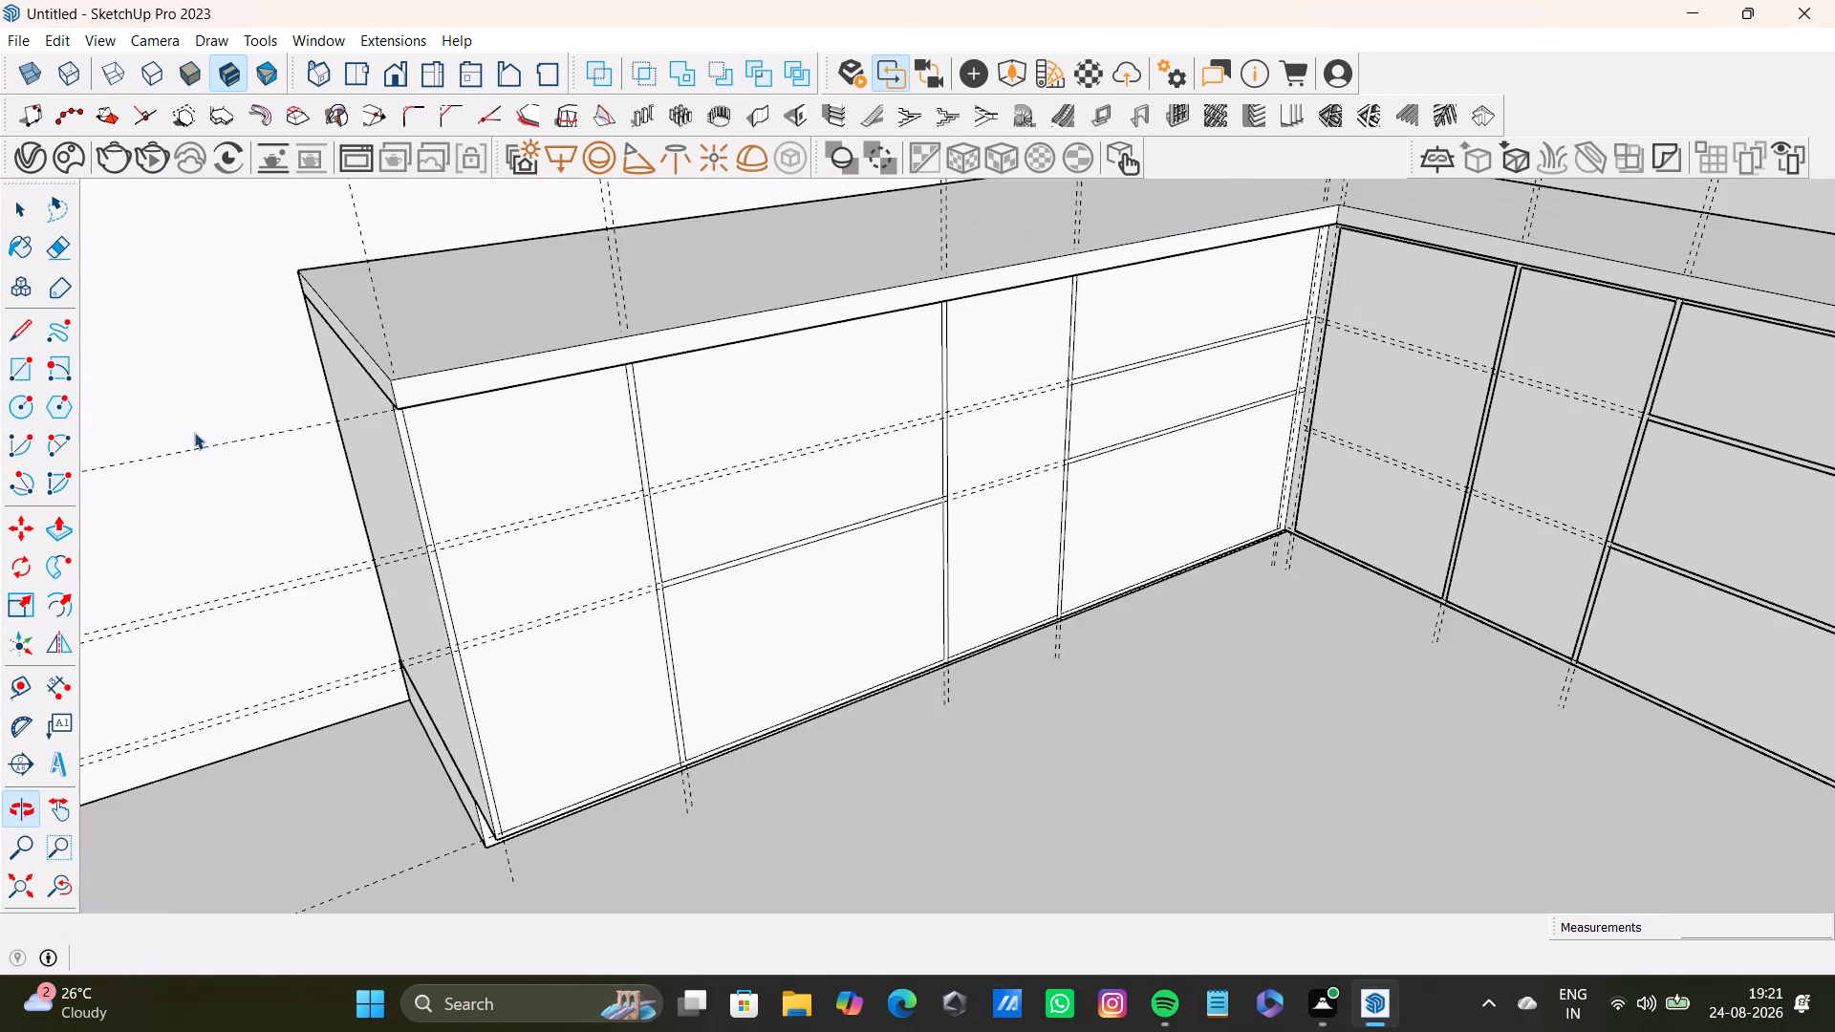
pyautogui.click(507, 442)
pyautogui.tripleClick(501, 444)
pyautogui.click(500, 445)
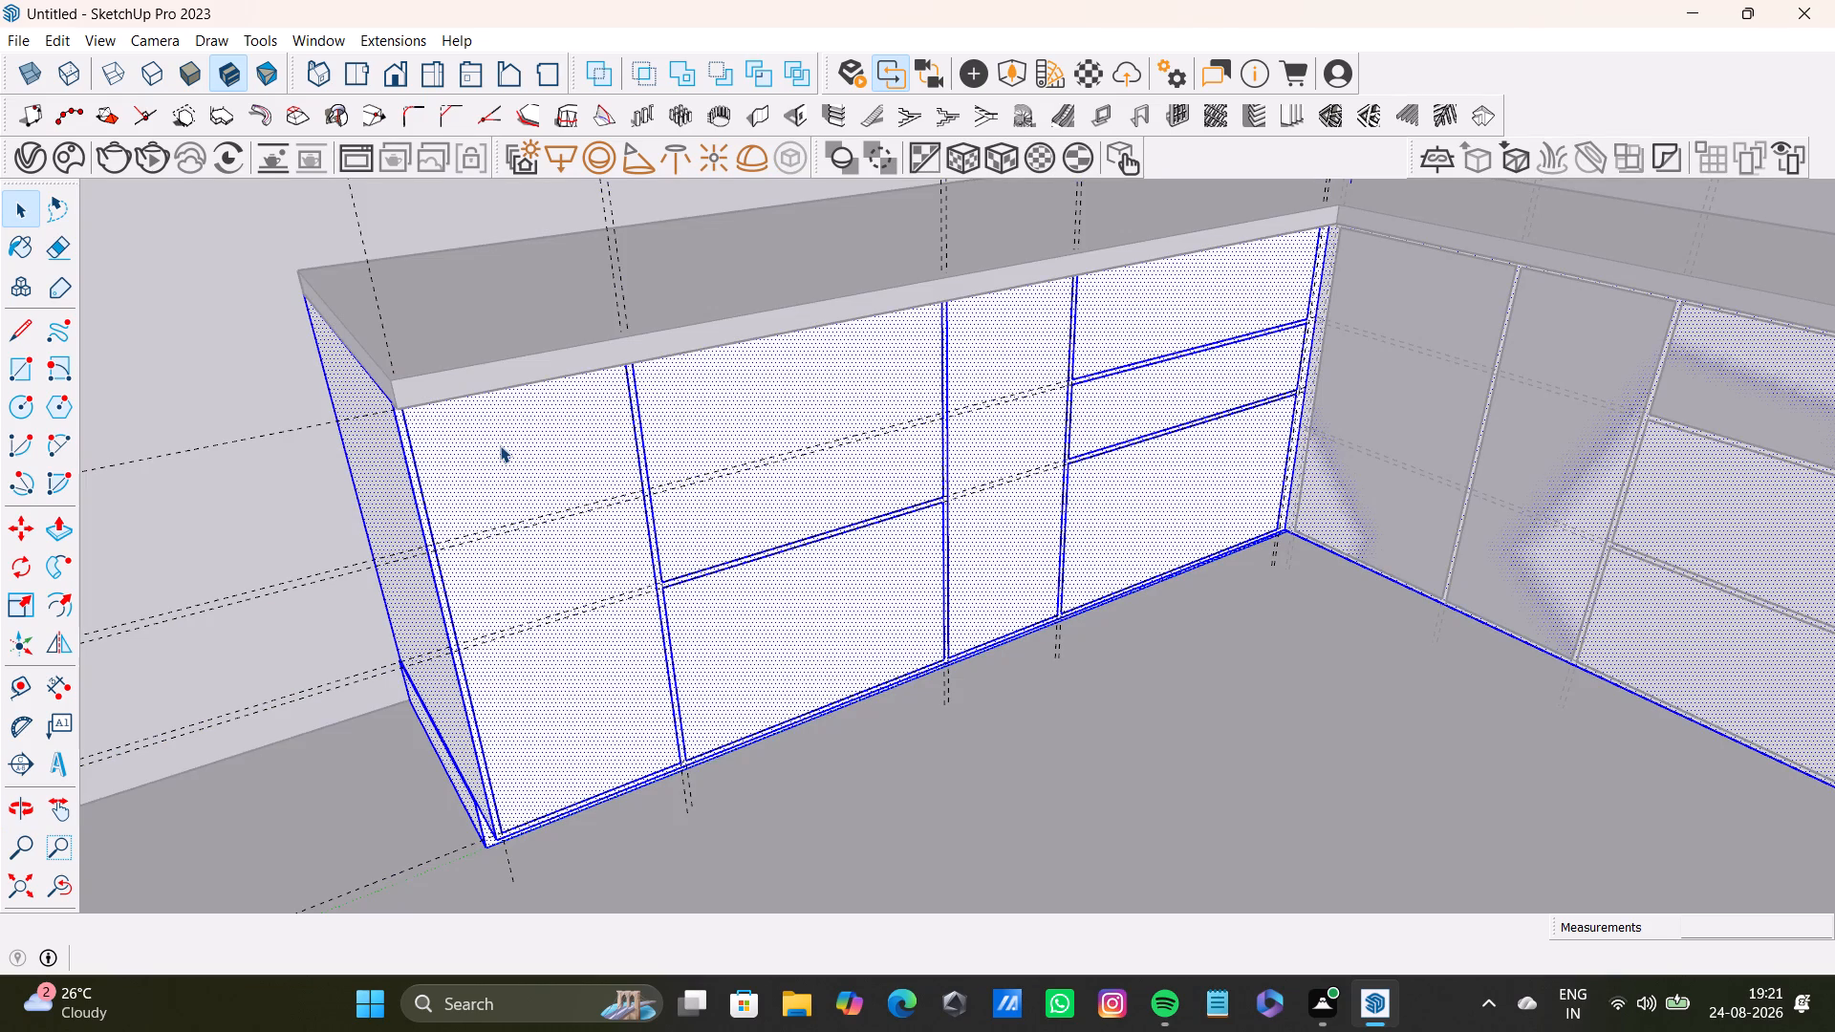
pyautogui.click(500, 445)
pyautogui.click(500, 445)
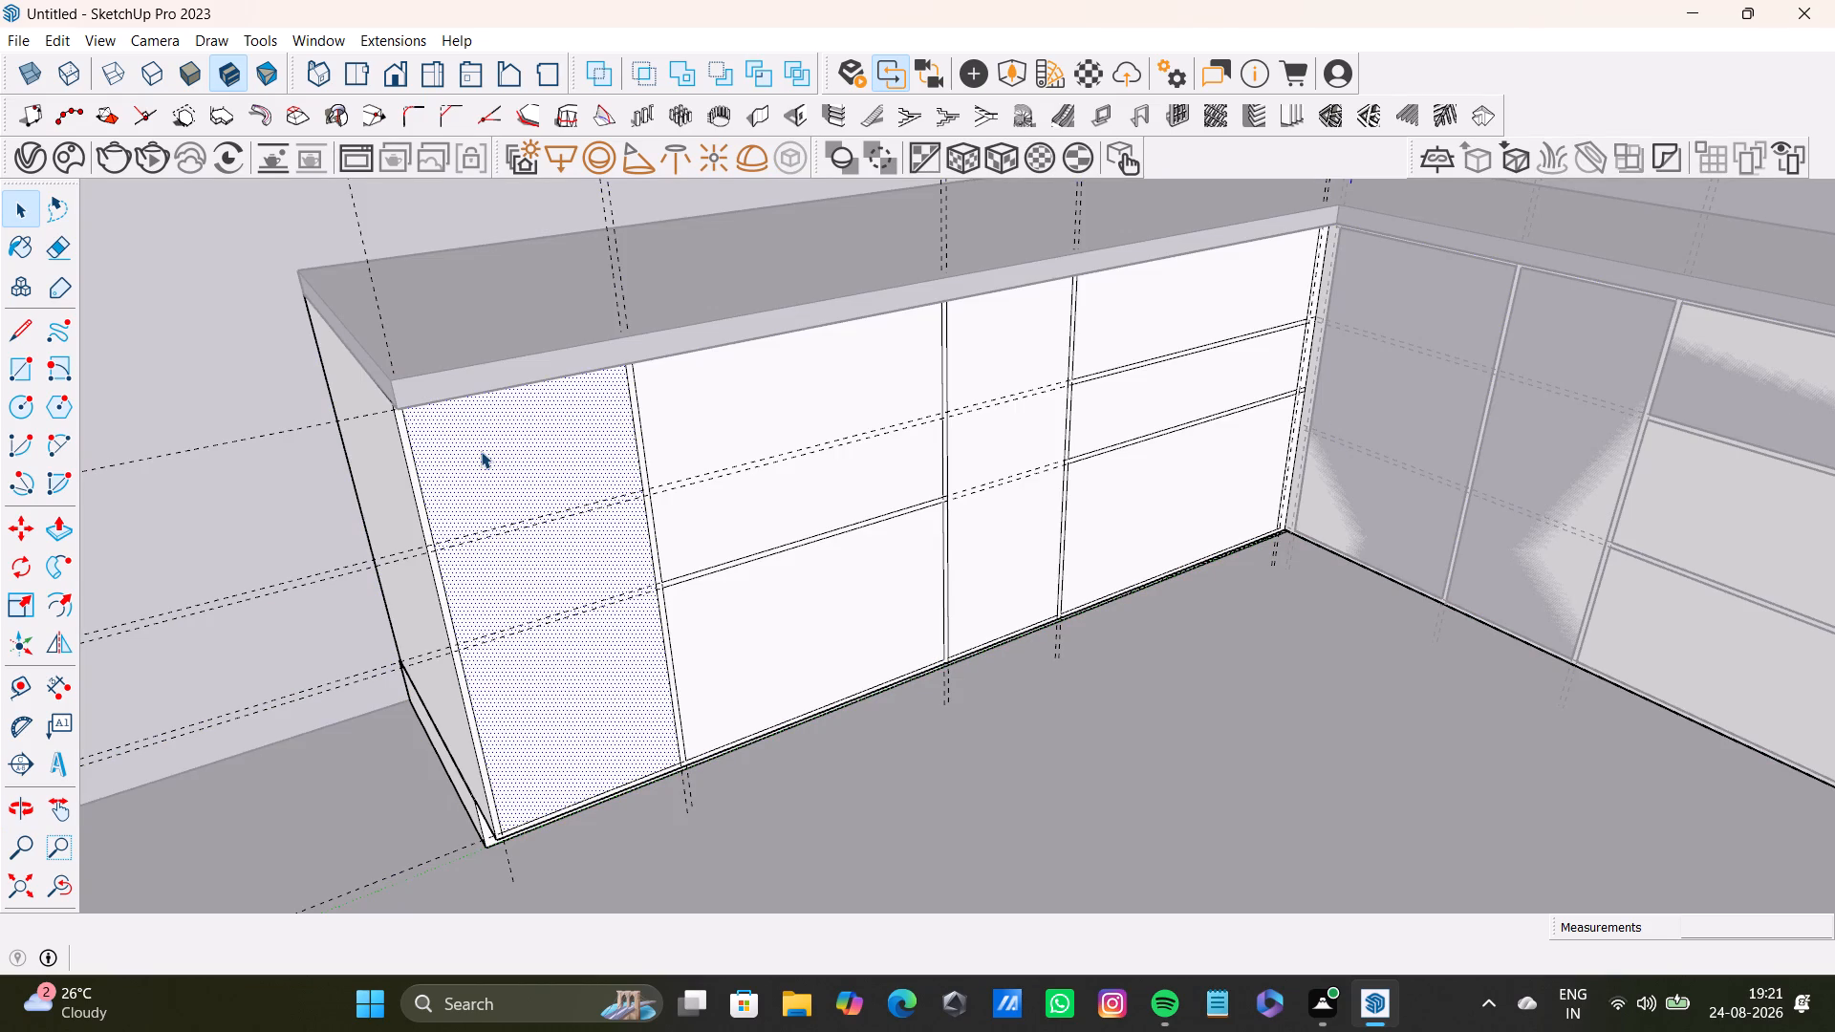
pyautogui.press('p')
pyautogui.moveTo(481, 451); pyautogui.dragTo(491, 450)
pyautogui.press('space')
# Push/Pull the two stacked drawer fronts beside that end door out about 15/16", level with the door.
pyautogui.click(691, 415)
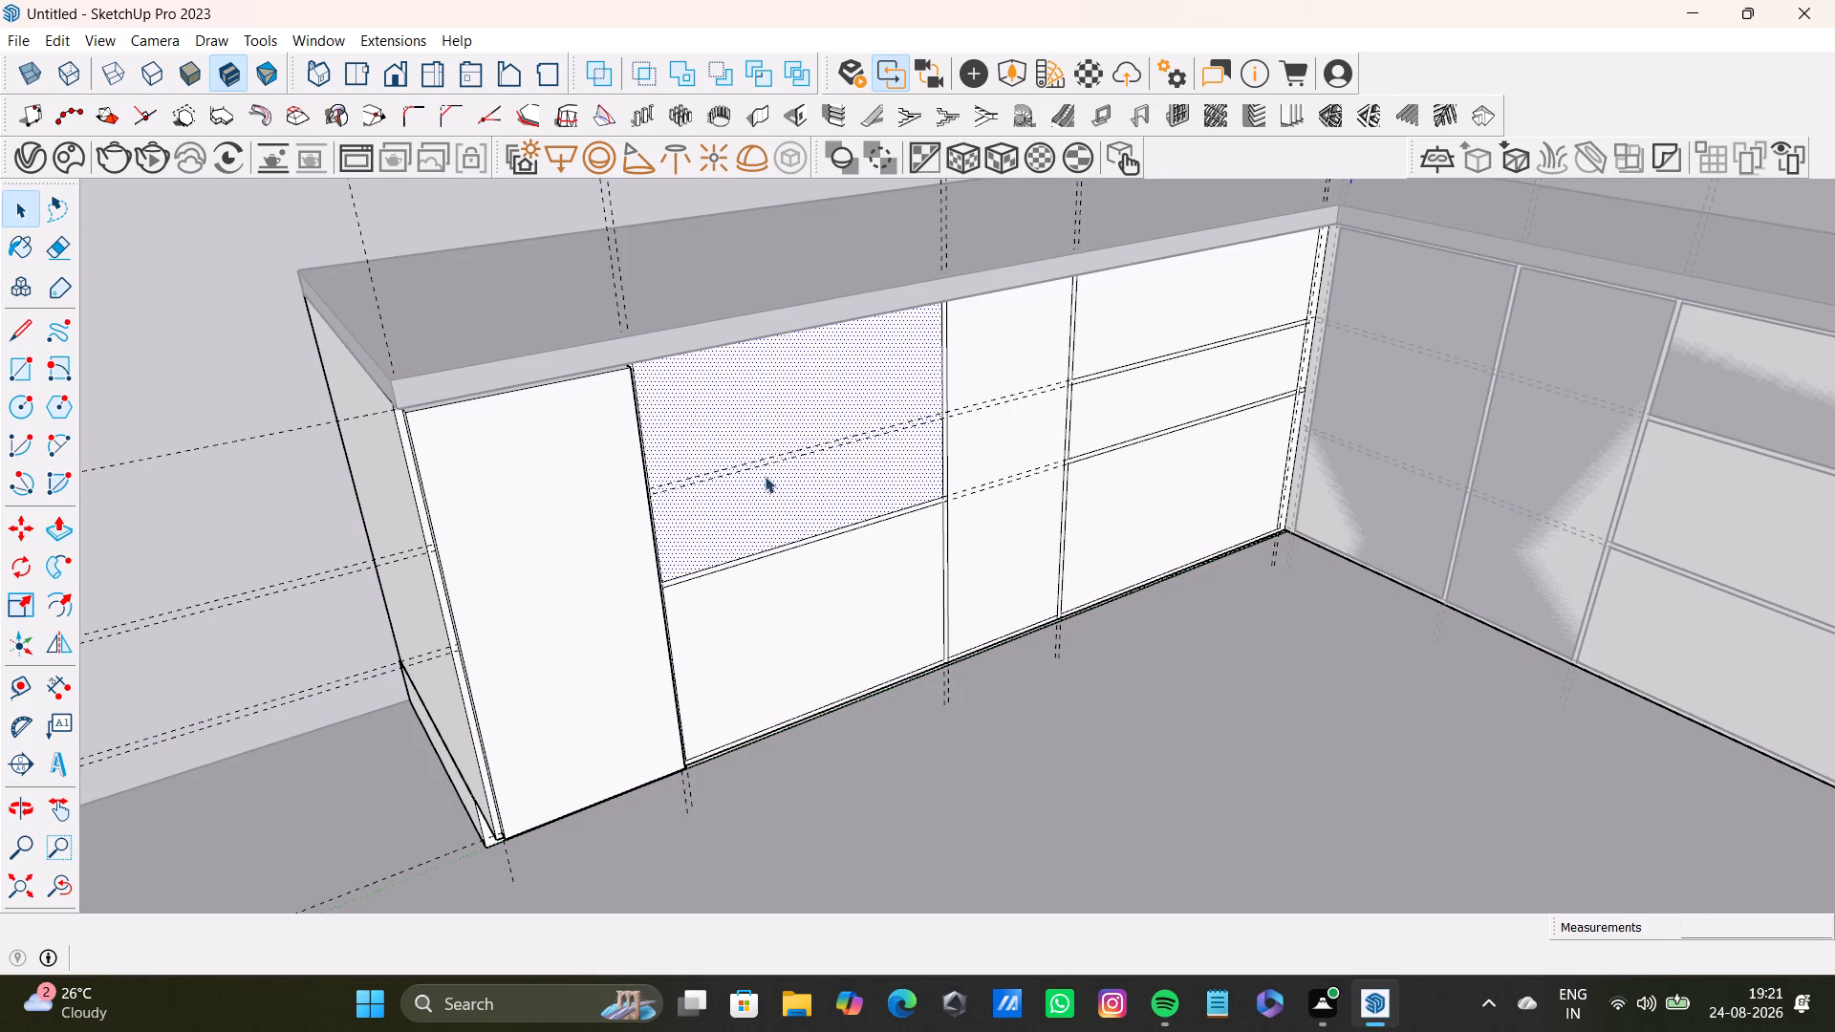
pyautogui.moveTo(777, 500); pyautogui.dragTo(632, 484, button='middle')
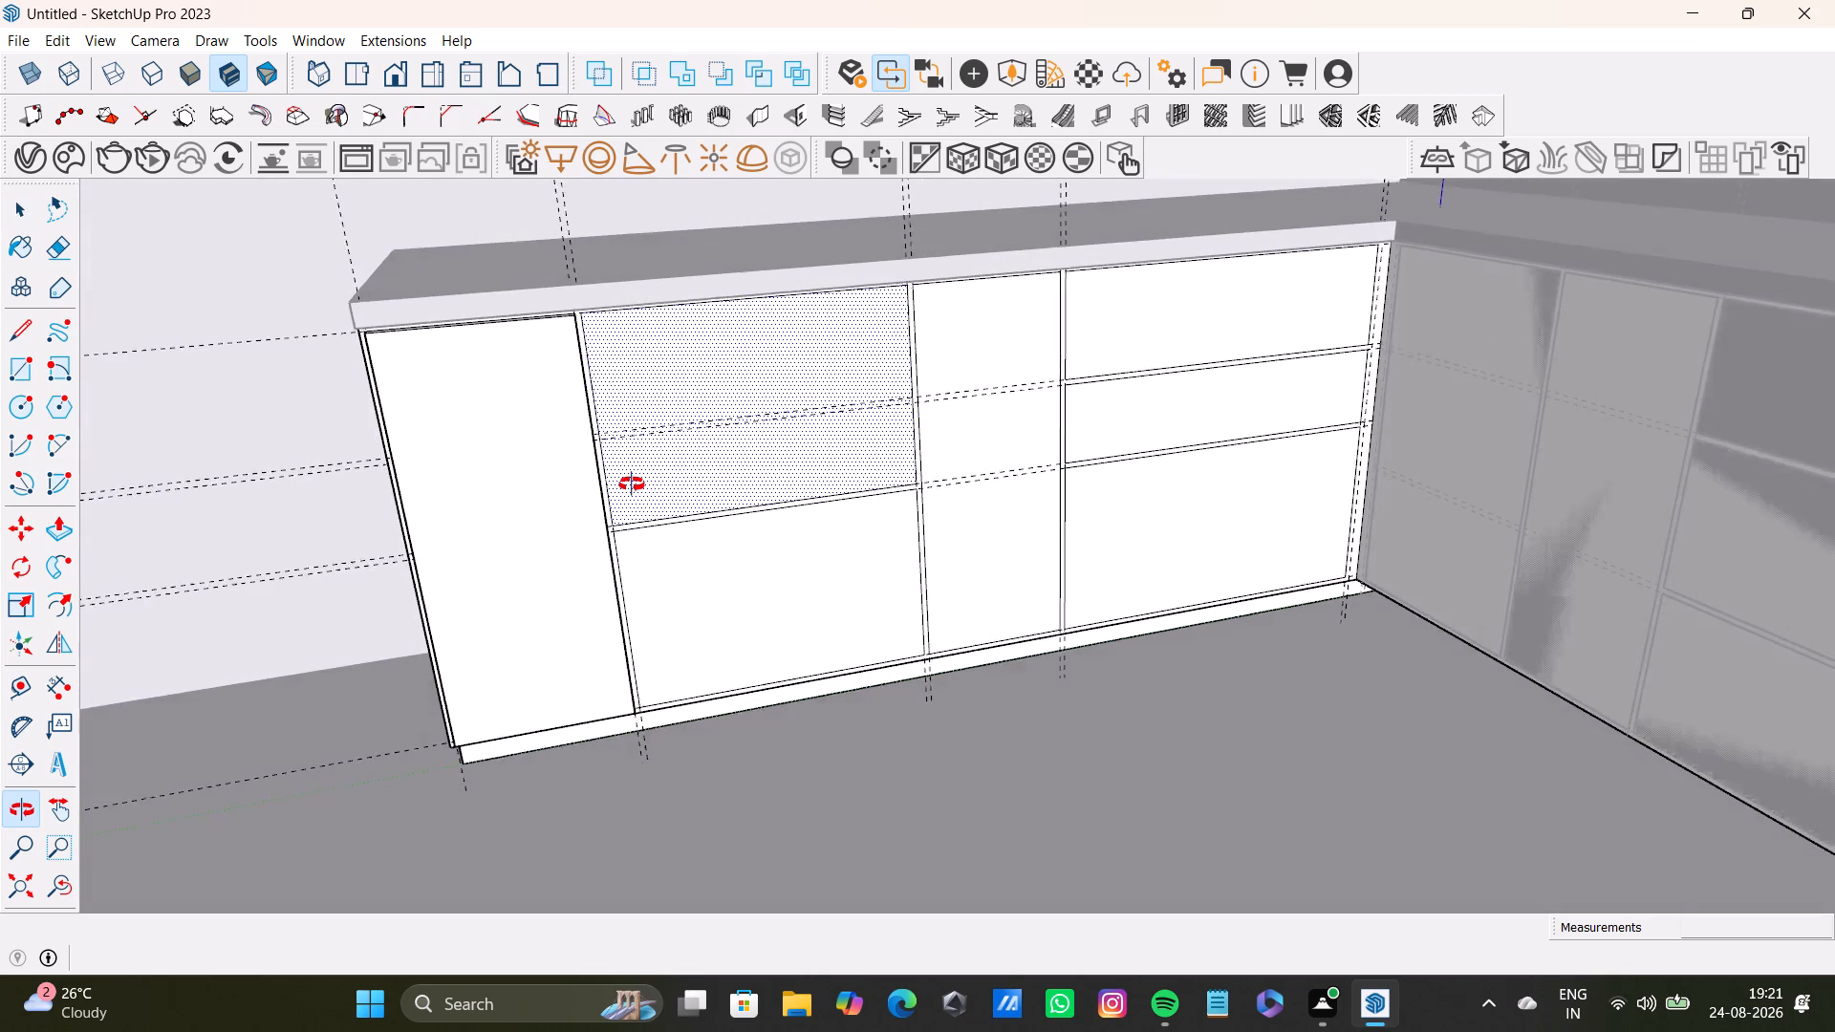
pyautogui.moveTo(632, 484); pyautogui.dragTo(631, 492, button='middle')
pyautogui.press('p')
pyautogui.moveTo(668, 435); pyautogui.dragTo(544, 421)
pyautogui.press('space')
pyautogui.click(682, 592)
pyautogui.press('p')
pyautogui.moveTo(682, 592); pyautogui.dragTo(586, 593)
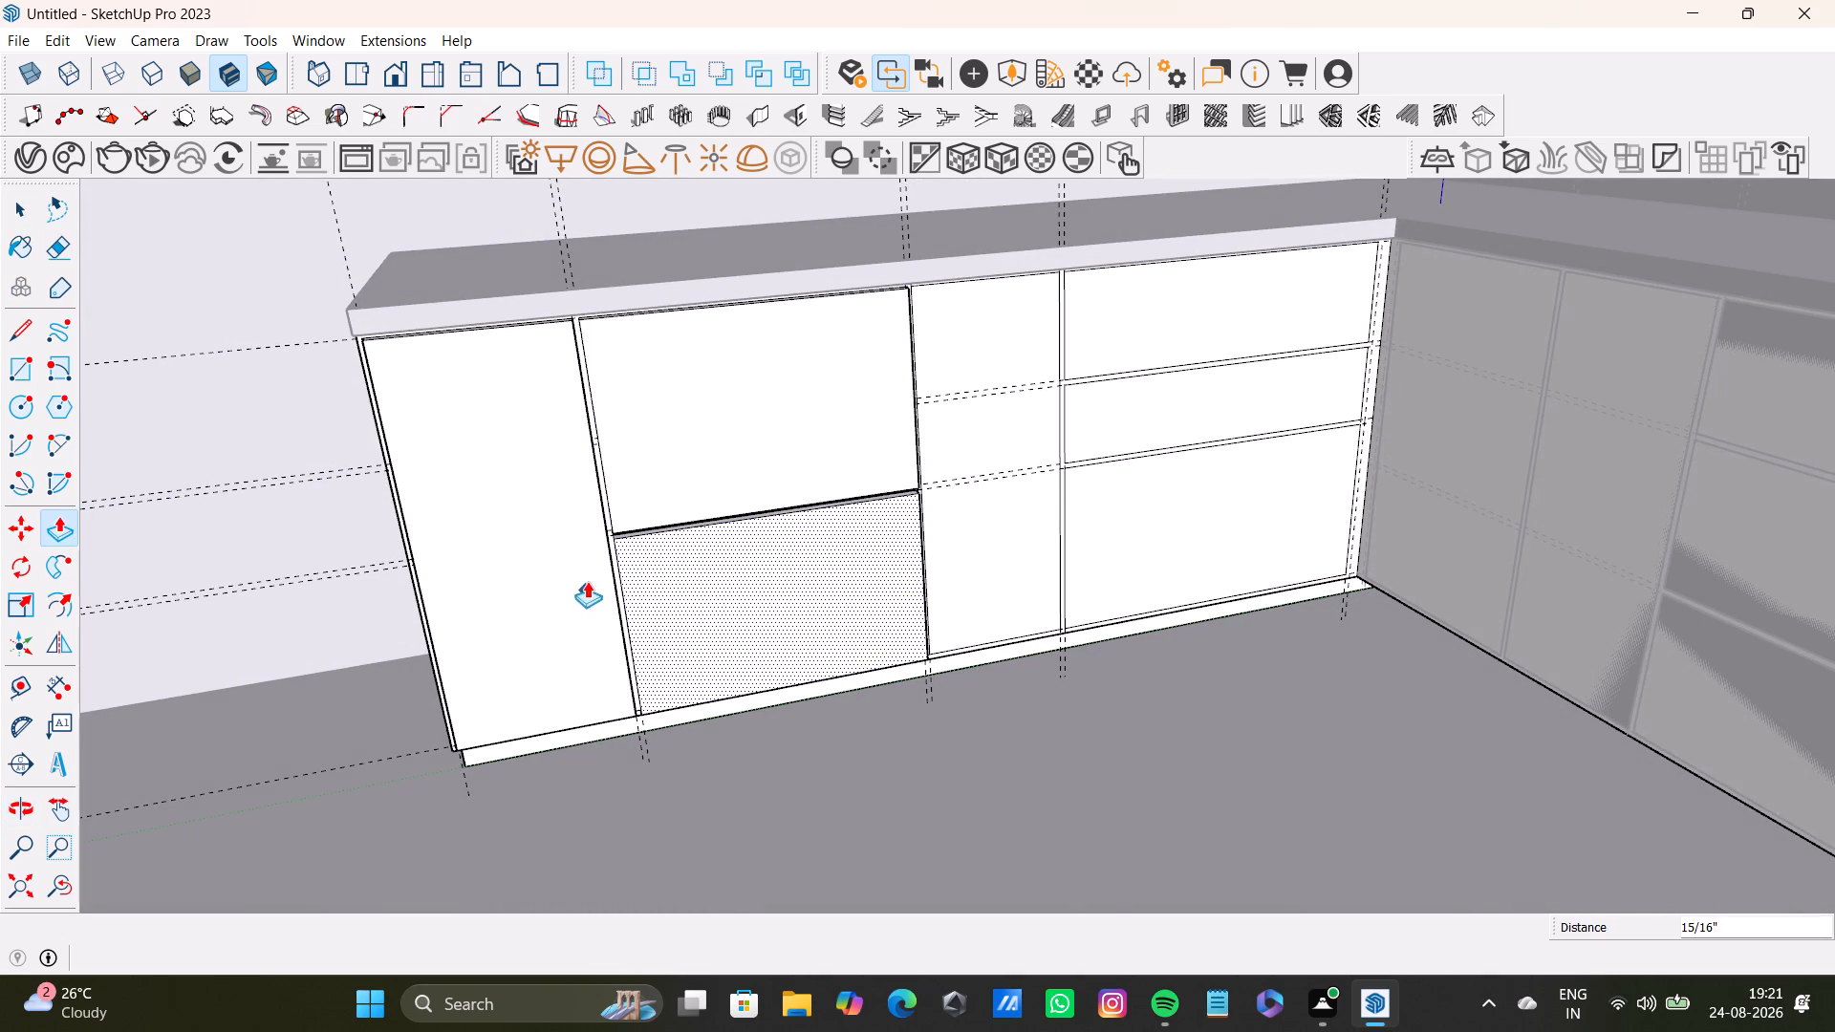
pyautogui.press('space')
# Push/Pull the narrow door next to the two stacked drawers out about 15/16", level with the neighbouring fronts.
pyautogui.scroll(-3, 664, 549)
pyautogui.moveTo(776, 541); pyautogui.dragTo(726, 740, button='middle')
pyautogui.moveTo(859, 668); pyautogui.dragTo(666, 588, button='middle')
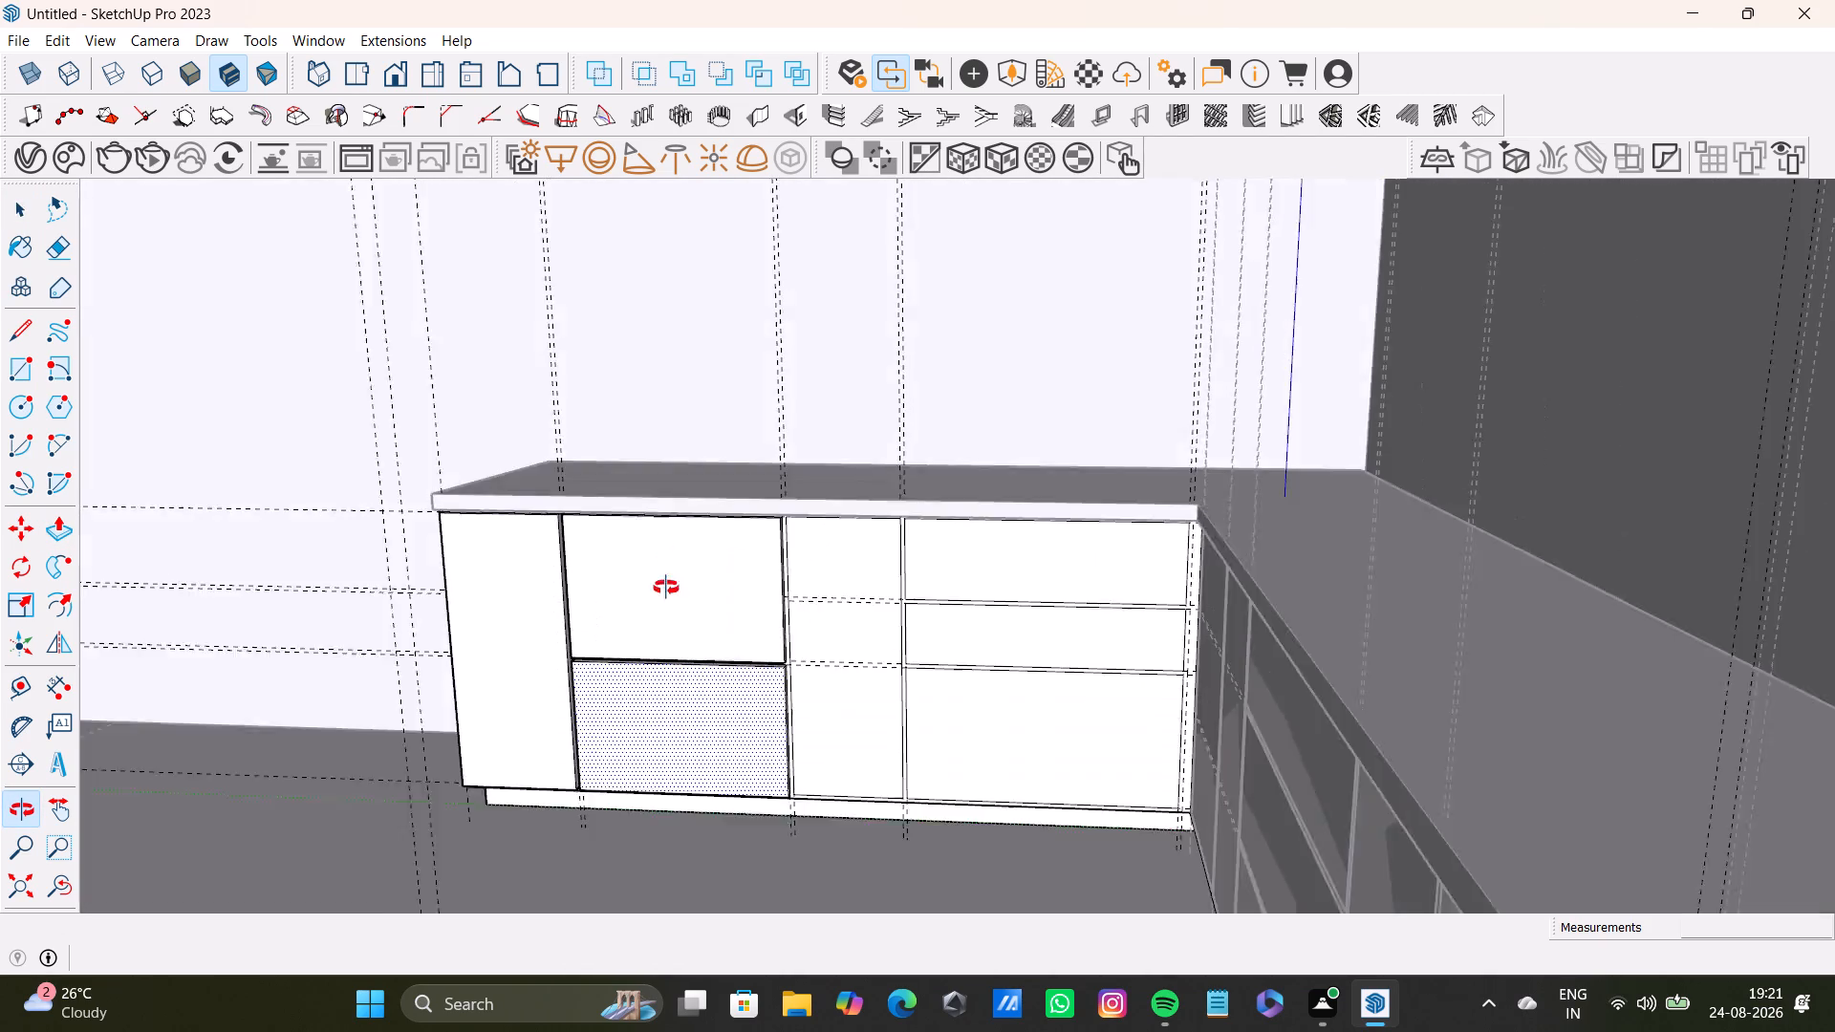
pyautogui.moveTo(666, 588); pyautogui.dragTo(653, 629, button='middle')
pyautogui.scroll(8, 787, 633)
pyautogui.click(878, 518)
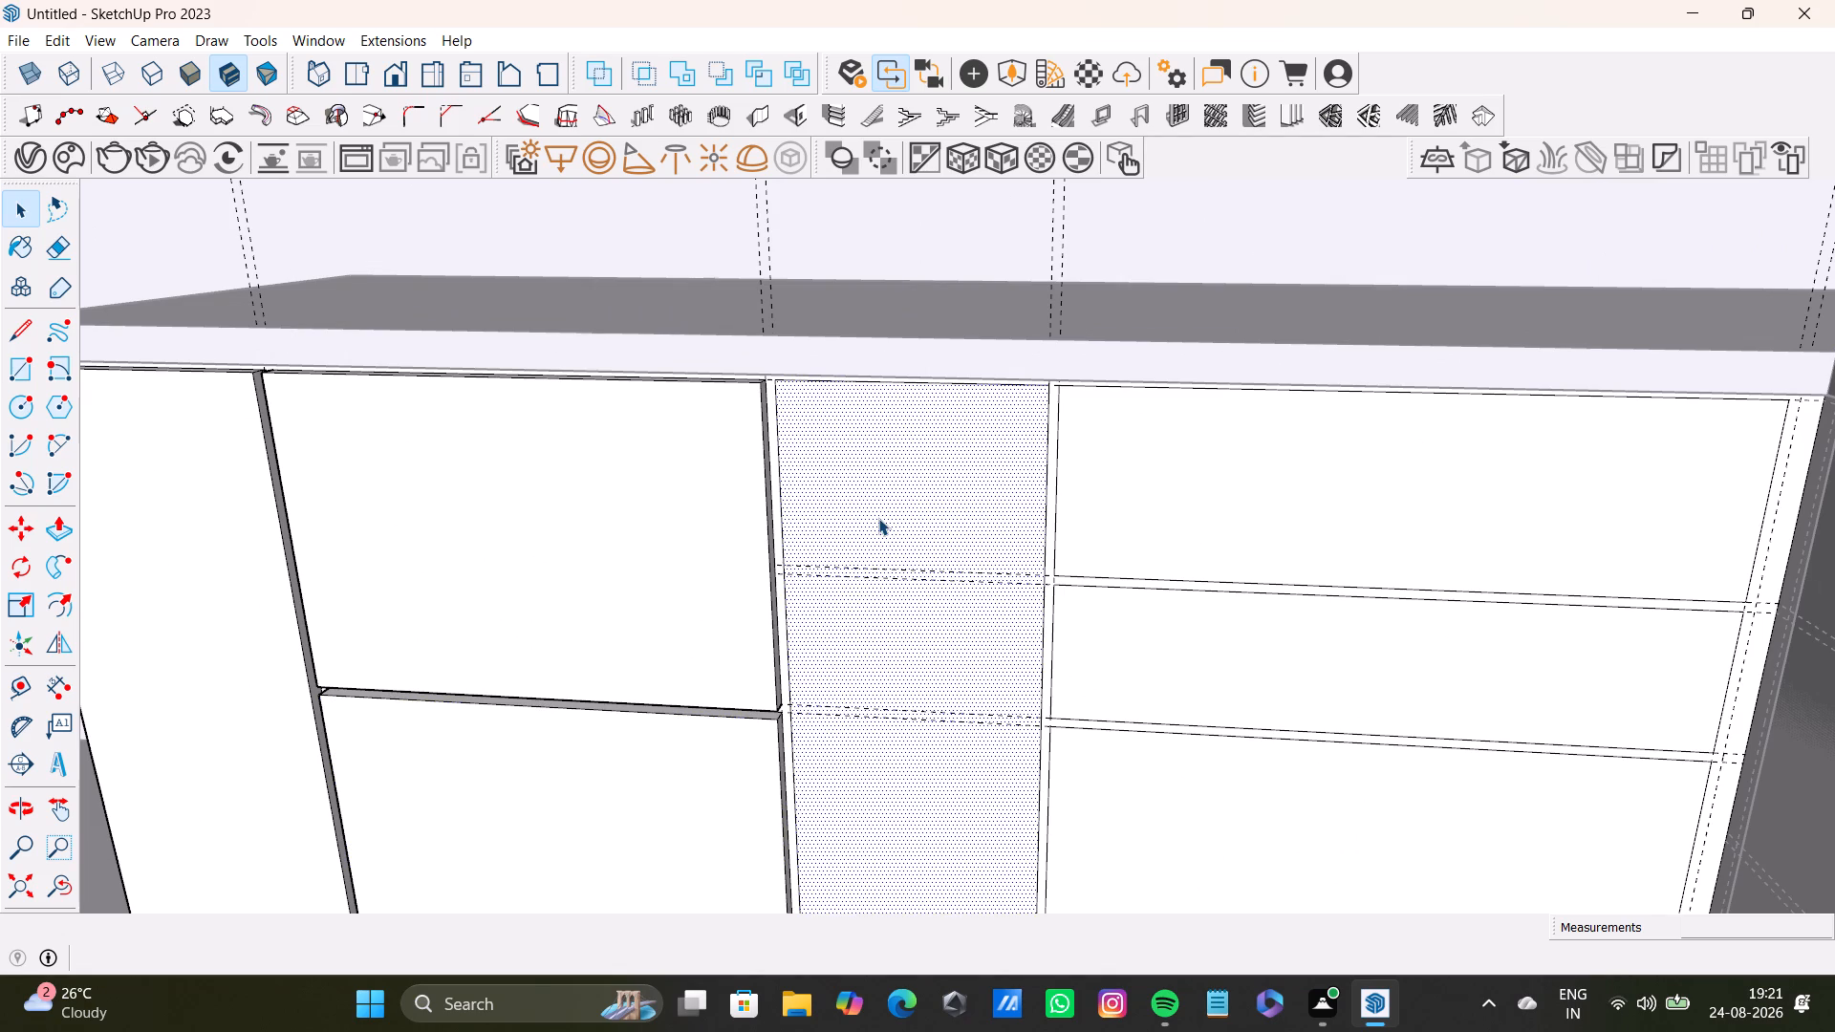
pyautogui.press('p')
pyautogui.moveTo(877, 518); pyautogui.dragTo(706, 393)
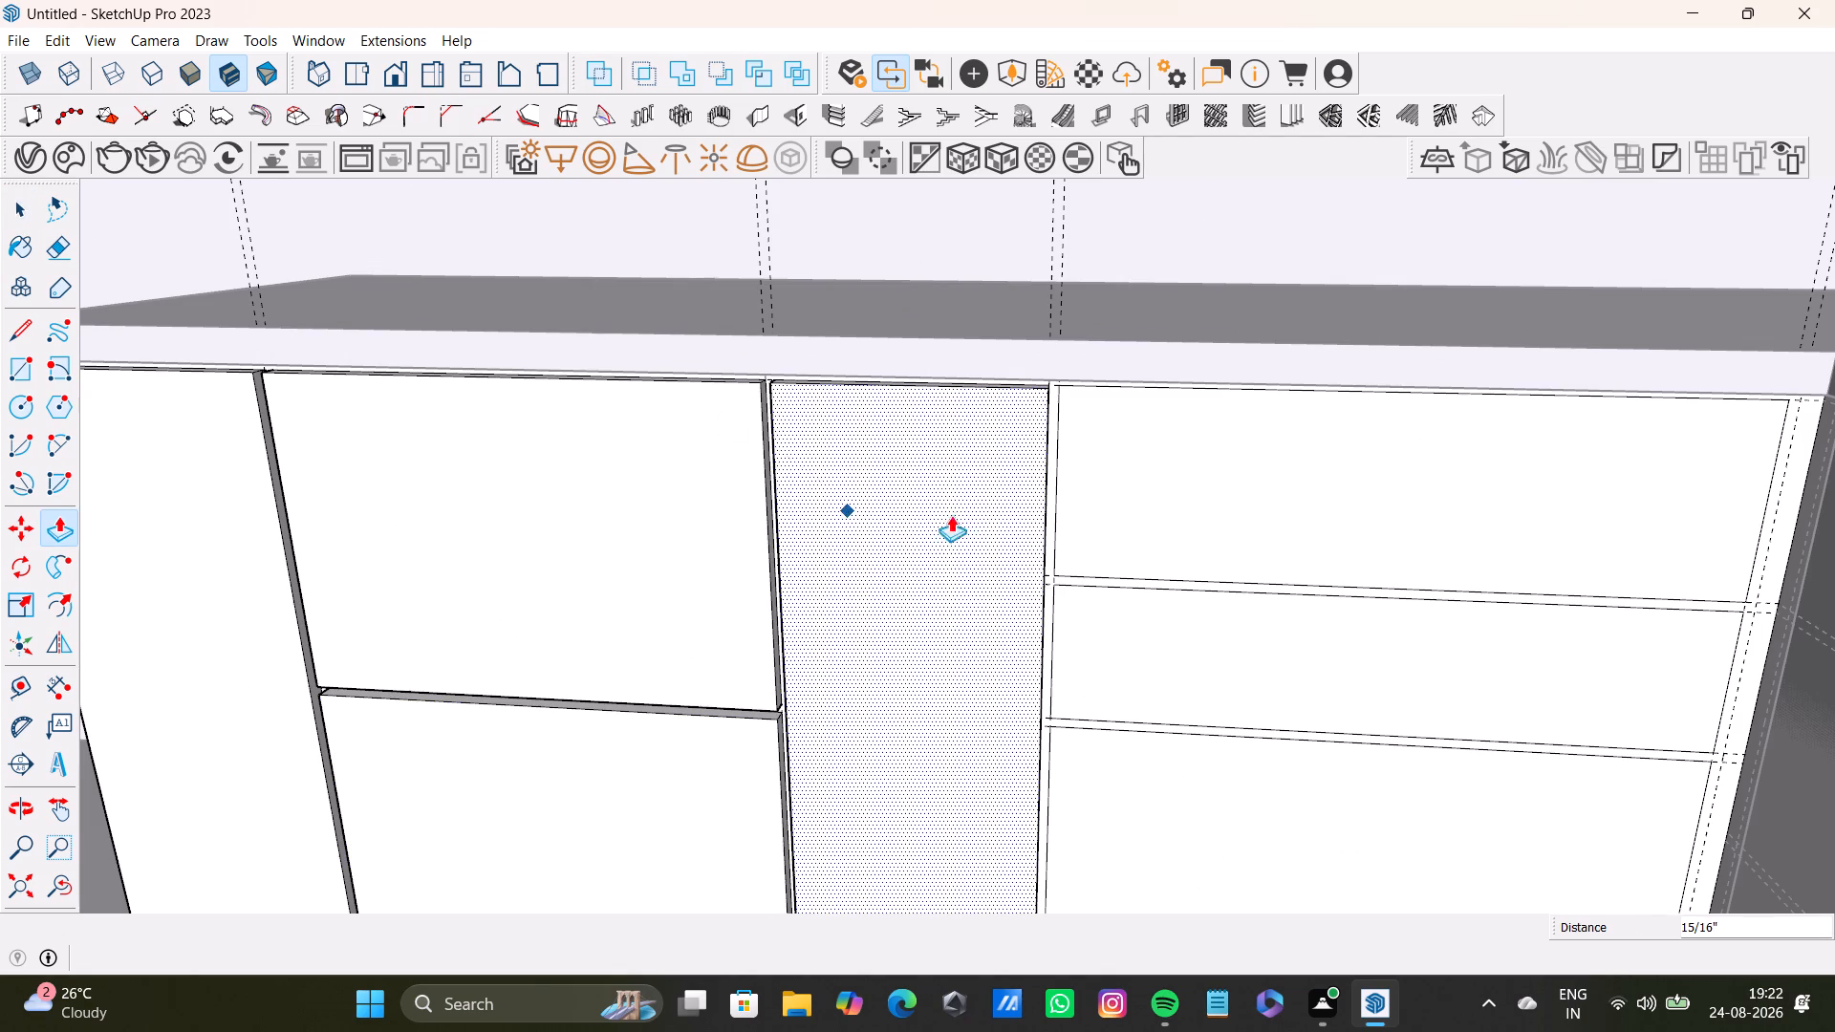
# Push/Pull the three stacked drawer fronts nearest the corner outward, level with the adjacent narrow door.
pyautogui.scroll(-3, 951, 515)
pyautogui.keyDown('shift'); pyautogui.moveTo(999, 518); pyautogui.dragTo(852, 494, button='middle'); pyautogui.keyUp('shift')
pyautogui.press('space')
pyautogui.click(1002, 478)
pyautogui.press('p')
pyautogui.moveTo(1003, 477); pyautogui.dragTo(830, 415)
pyautogui.press('space')
pyautogui.click(972, 622)
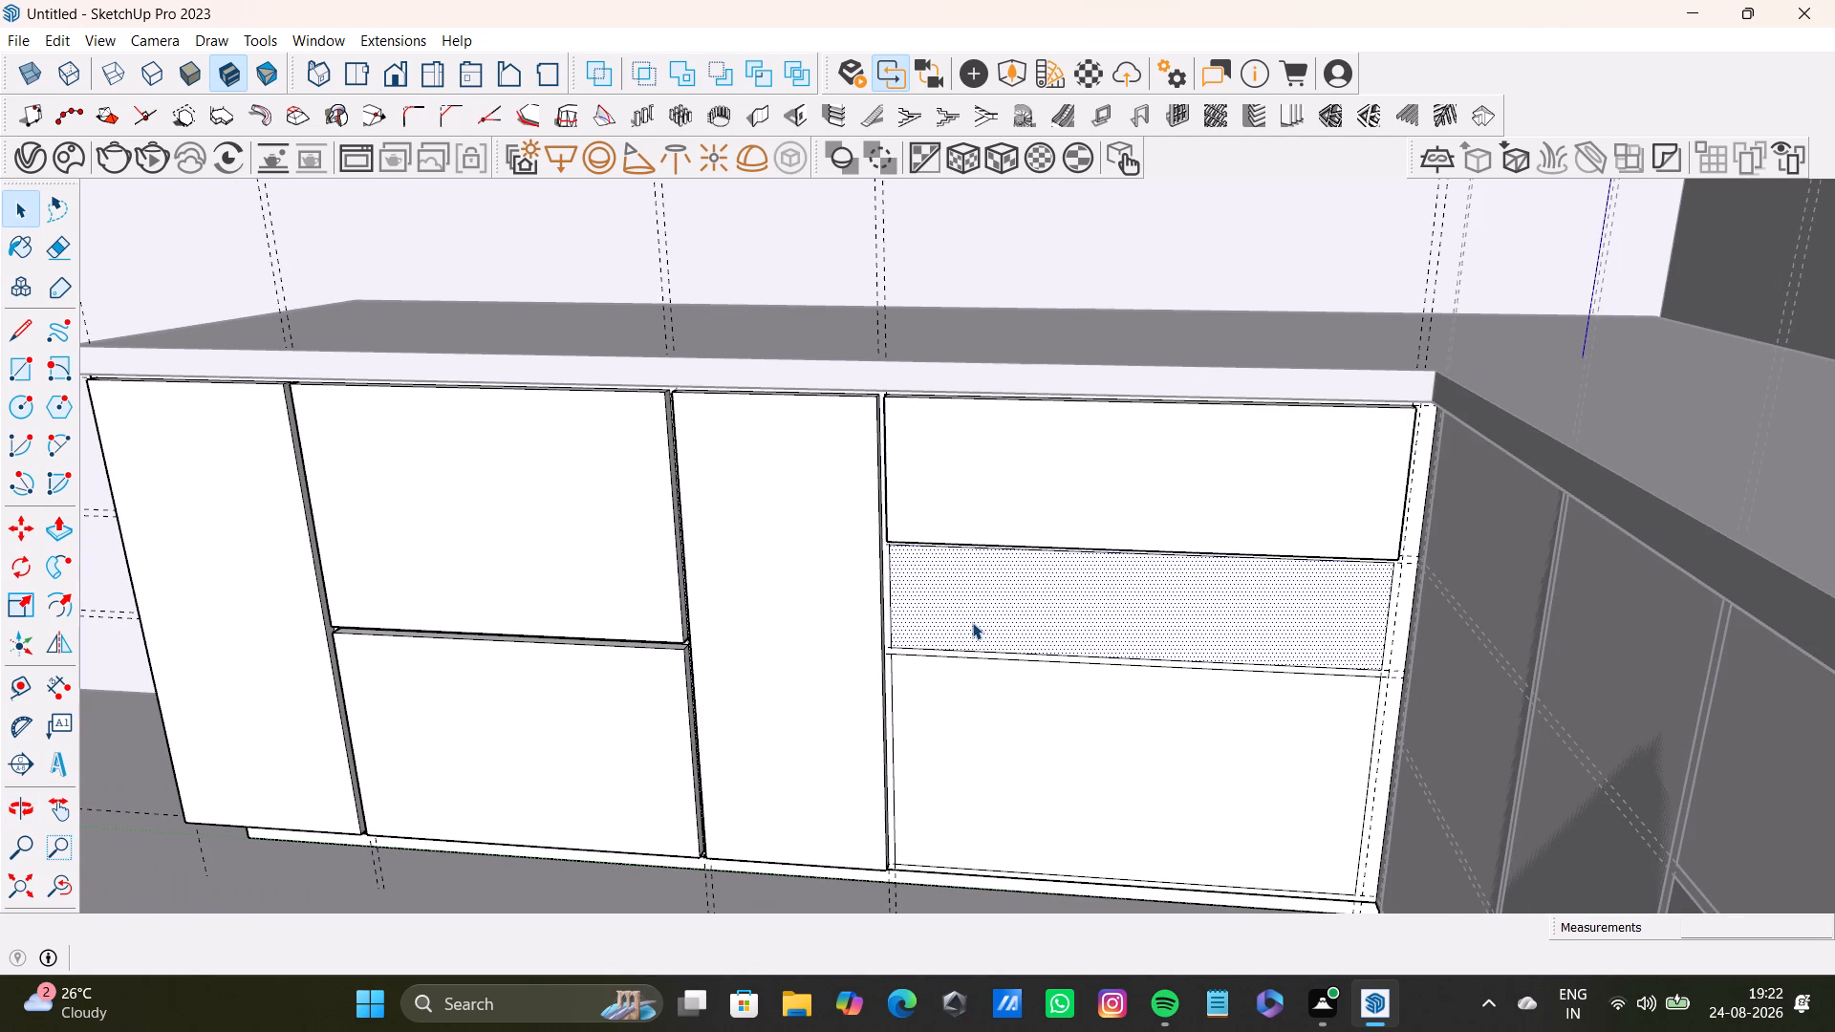
pyautogui.press('p')
pyautogui.moveTo(972, 622); pyautogui.dragTo(861, 567)
pyautogui.press('space')
pyautogui.click(898, 725)
pyautogui.press('p')
pyautogui.moveTo(906, 725); pyautogui.dragTo(874, 725)
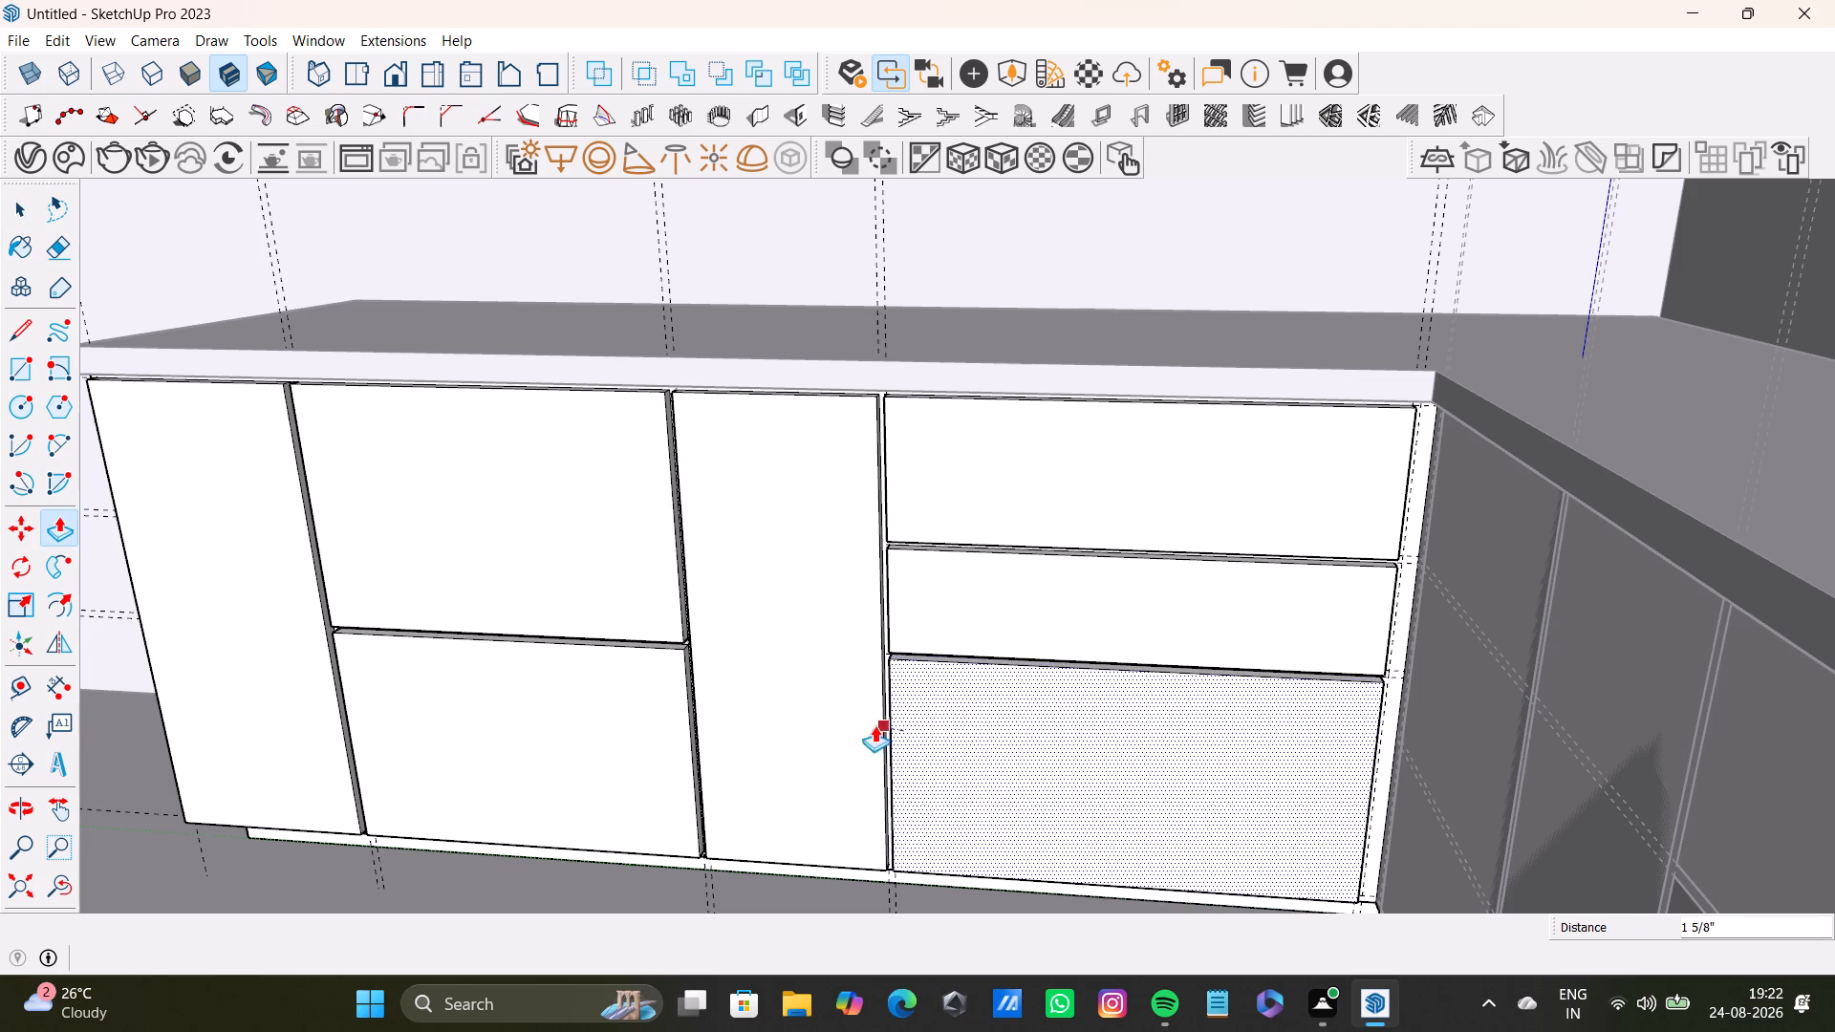
pyautogui.moveTo(874, 725); pyautogui.dragTo(827, 697)
pyautogui.press('space')
# Leave the side run and Push/Pull the back run's corner door, beside the finished three-drawer stack, outward.
pyautogui.scroll(-3, 828, 688)
pyautogui.moveTo(863, 687); pyautogui.dragTo(1310, 734, button='middle')
pyautogui.press('space')
pyautogui.scroll(-7, 1120, 720)
pyautogui.moveTo(1123, 722); pyautogui.dragTo(1387, 723, button='middle')
pyautogui.press('space')
pyautogui.click(585, 411)
pyautogui.scroll(4, 1426, 674)
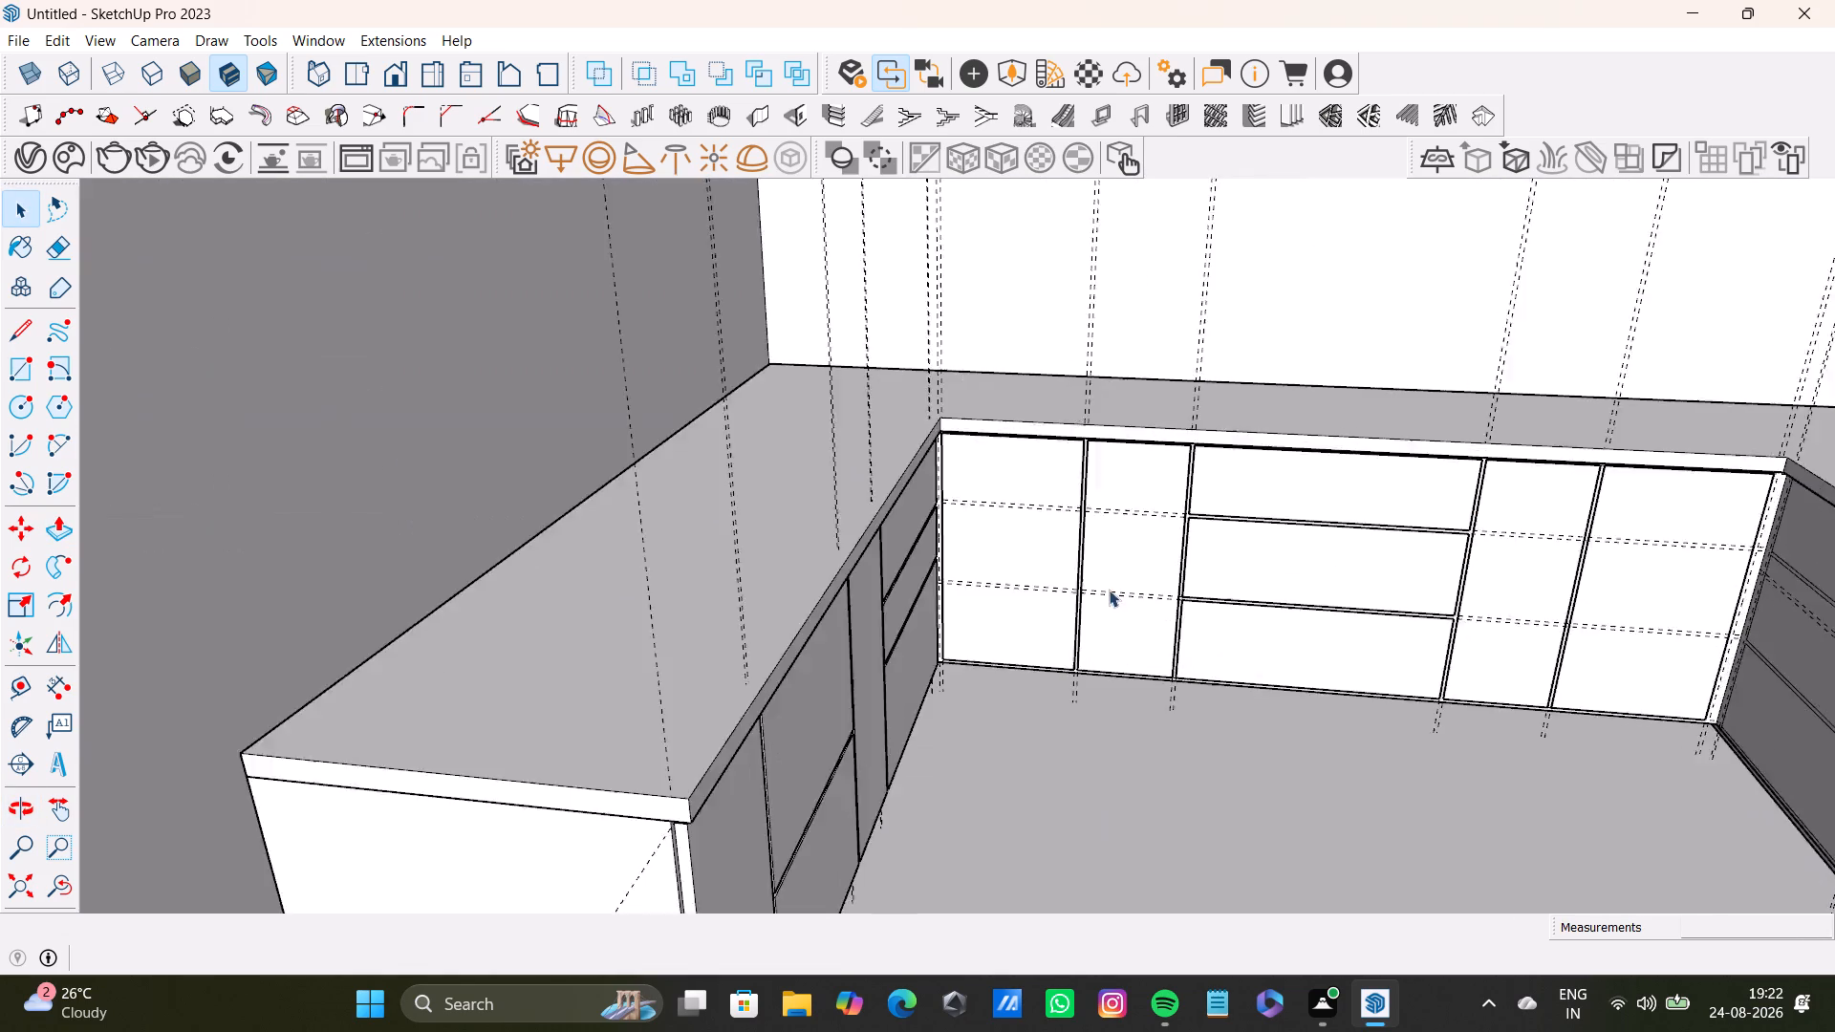
pyautogui.scroll(5, 1109, 590)
pyautogui.moveTo(1108, 589); pyautogui.dragTo(1043, 729, button='middle')
pyautogui.scroll(1, 1014, 738)
pyautogui.moveTo(1014, 738); pyautogui.dragTo(975, 580, button='middle')
pyautogui.click(869, 503)
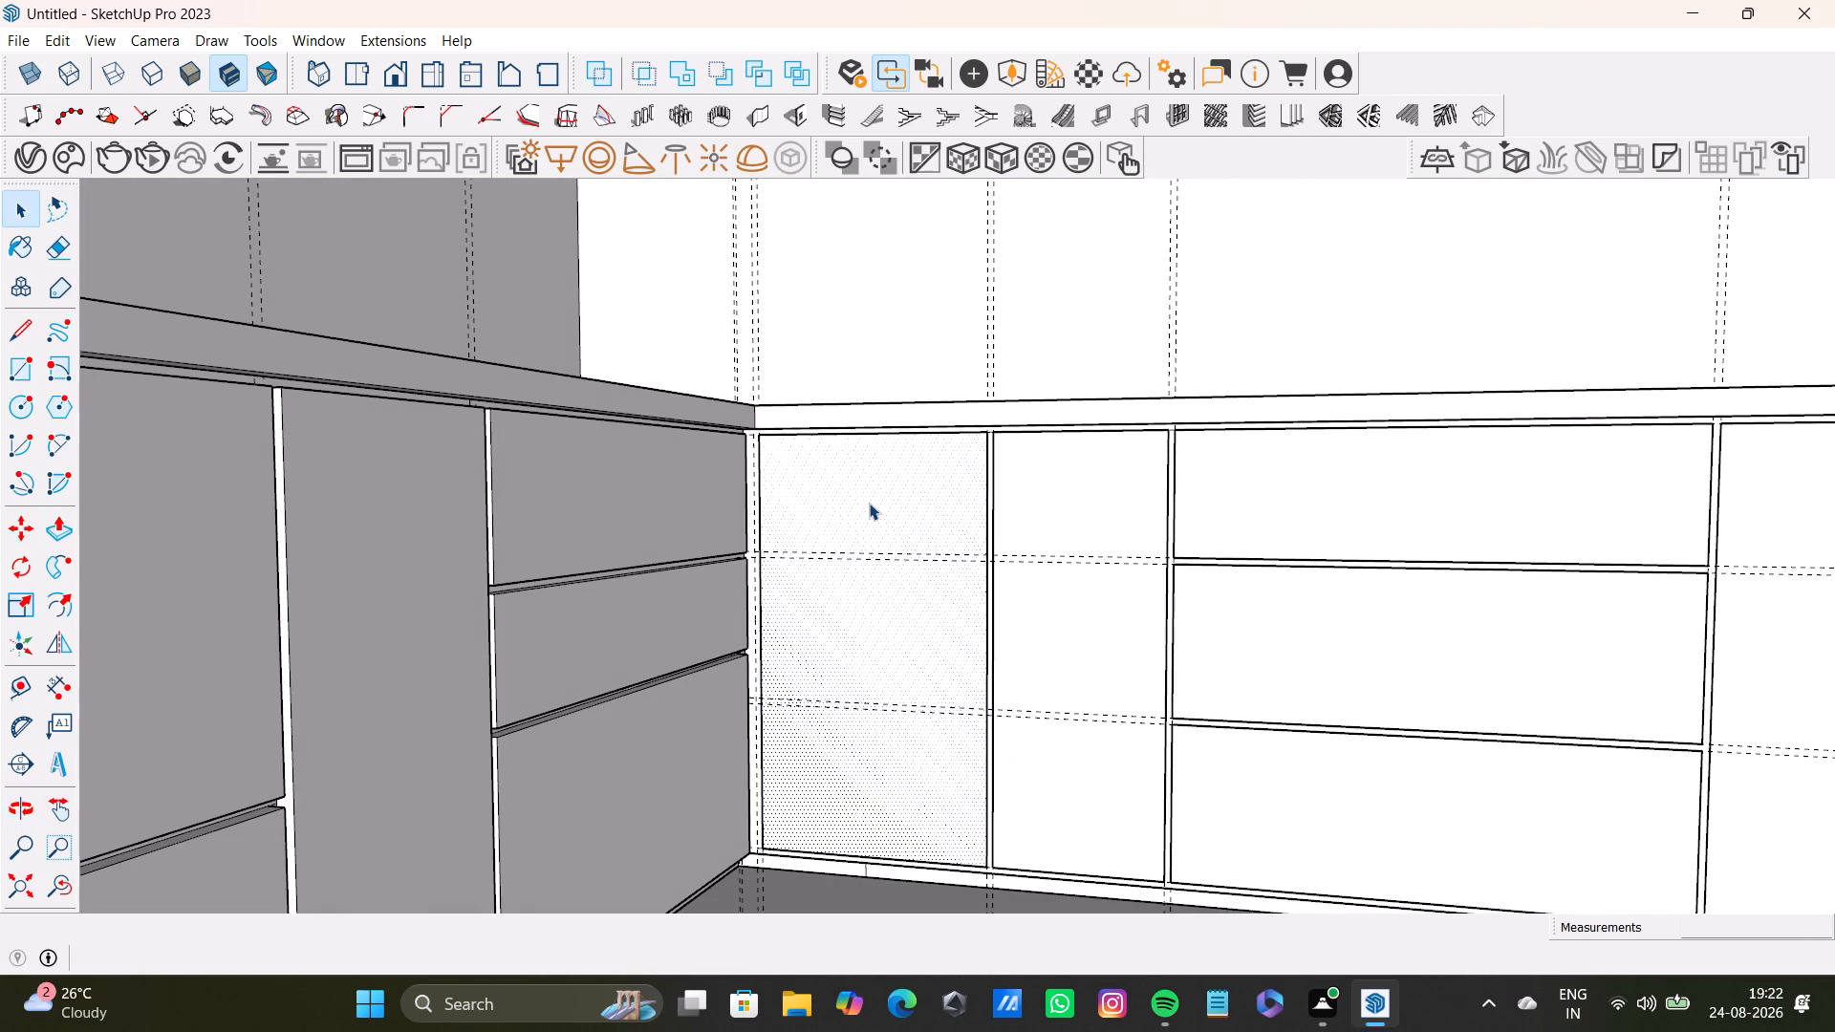
pyautogui.press('p')
pyautogui.moveTo(869, 503); pyautogui.dragTo(864, 503)
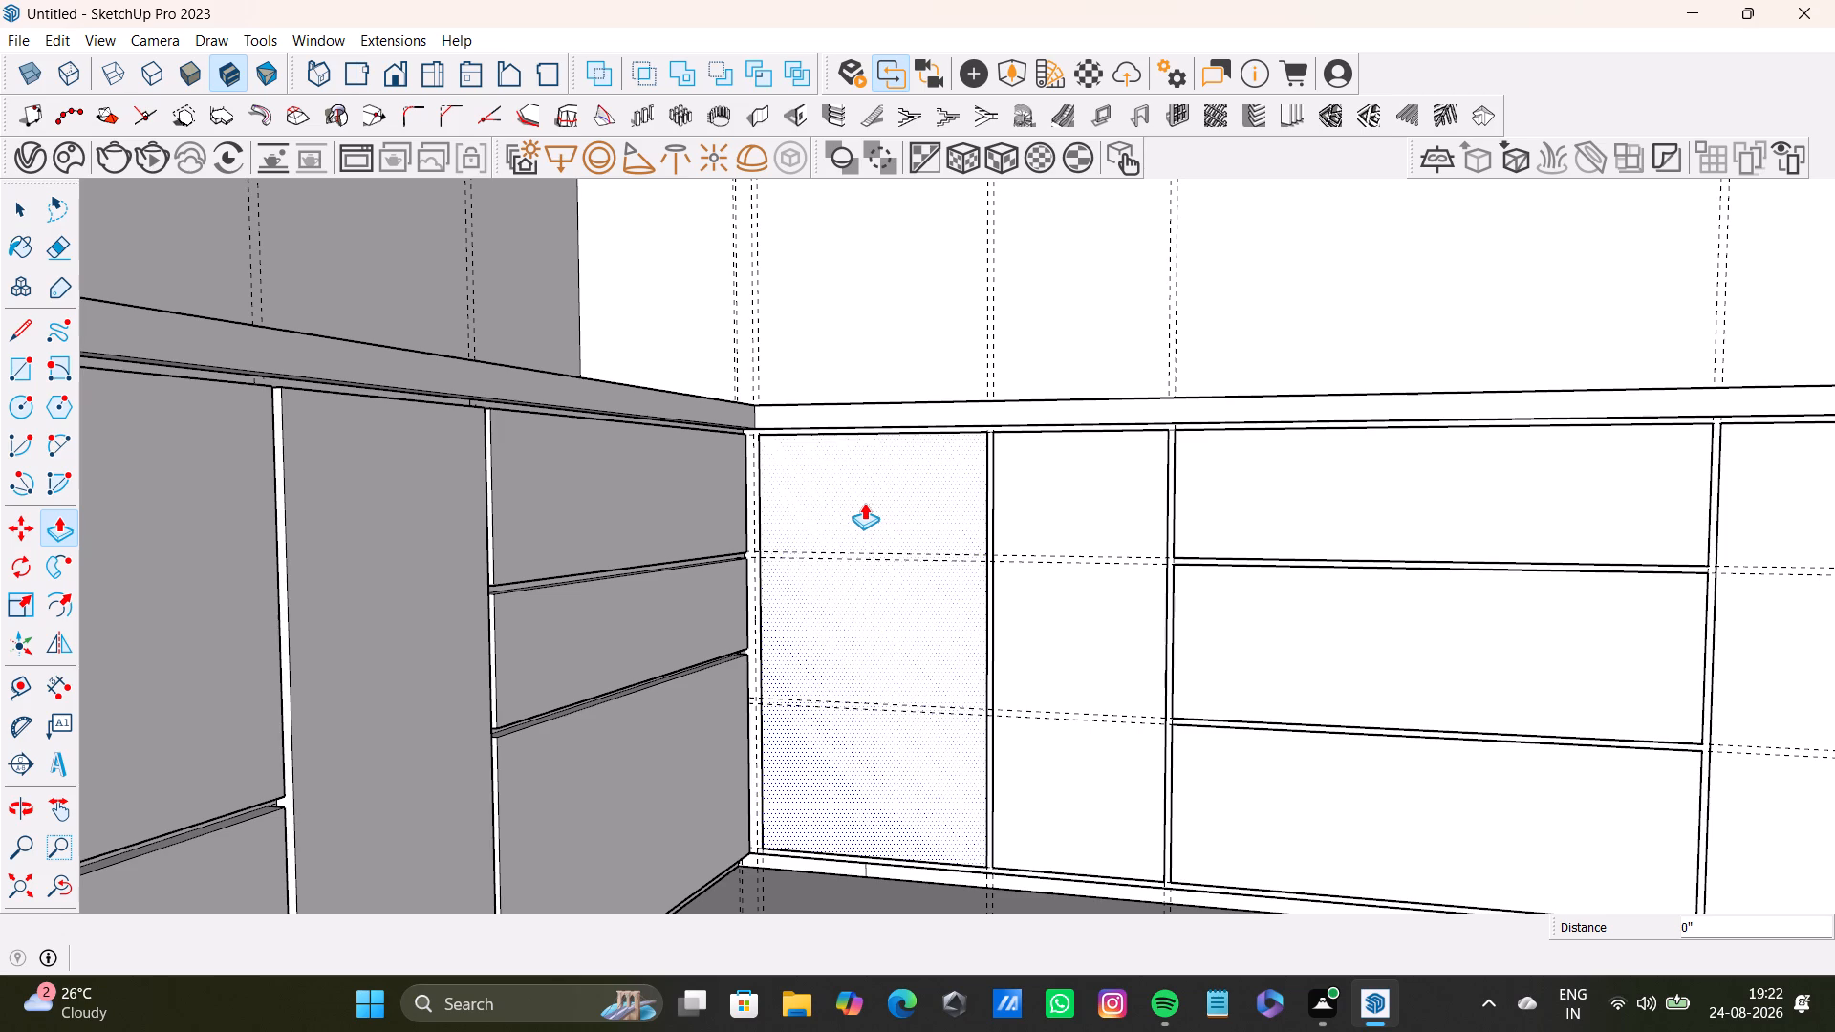
pyautogui.moveTo(864, 503); pyautogui.dragTo(860, 503)
pyautogui.press('space')
# Push/Pull the back run's corner door back in to make it thinner.
pyautogui.scroll(-3, 882, 593)
pyautogui.moveTo(886, 613); pyautogui.dragTo(917, 811, button='middle')
pyautogui.scroll(3, 918, 660)
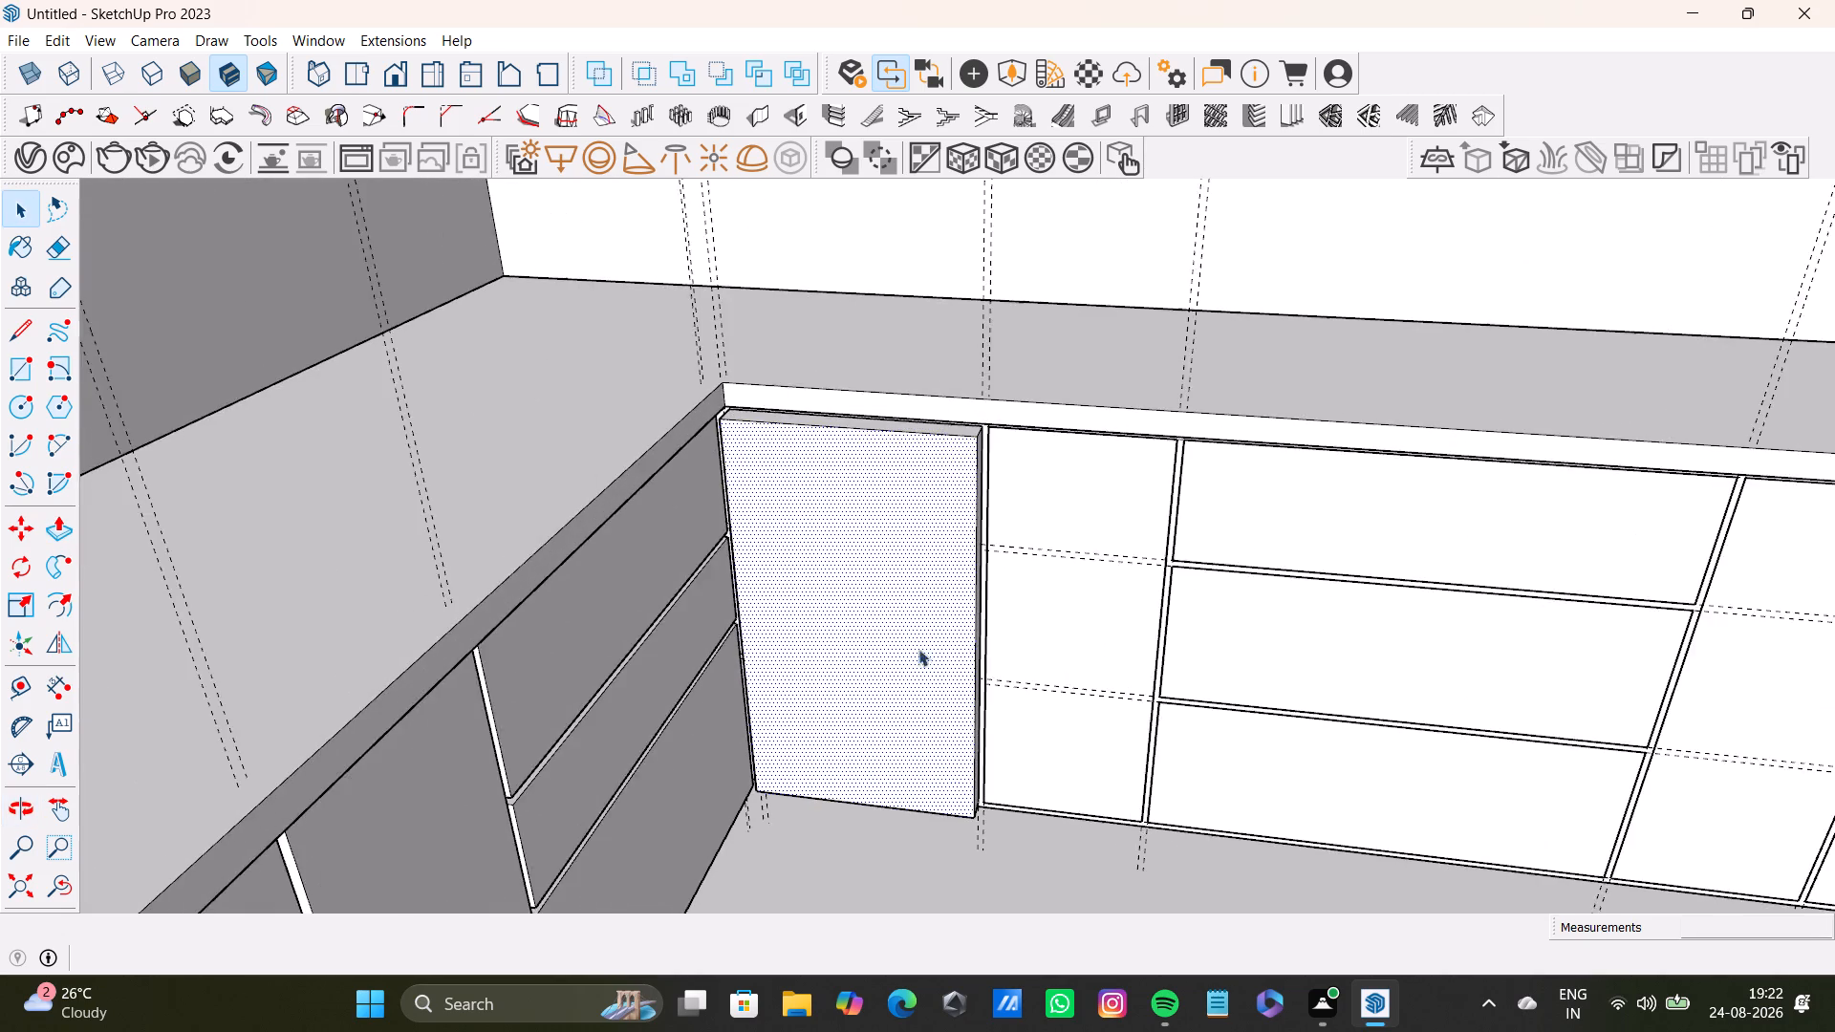
pyautogui.keyDown('shift'); pyautogui.moveTo(911, 612); pyautogui.dragTo(749, 975, button='middle'); pyautogui.keyUp('shift')
pyautogui.moveTo(748, 937); pyautogui.dragTo(766, 624, button='middle')
pyautogui.moveTo(677, 846); pyautogui.dragTo(761, 570, button='middle')
pyautogui.moveTo(761, 570); pyautogui.dragTo(760, 579, button='middle')
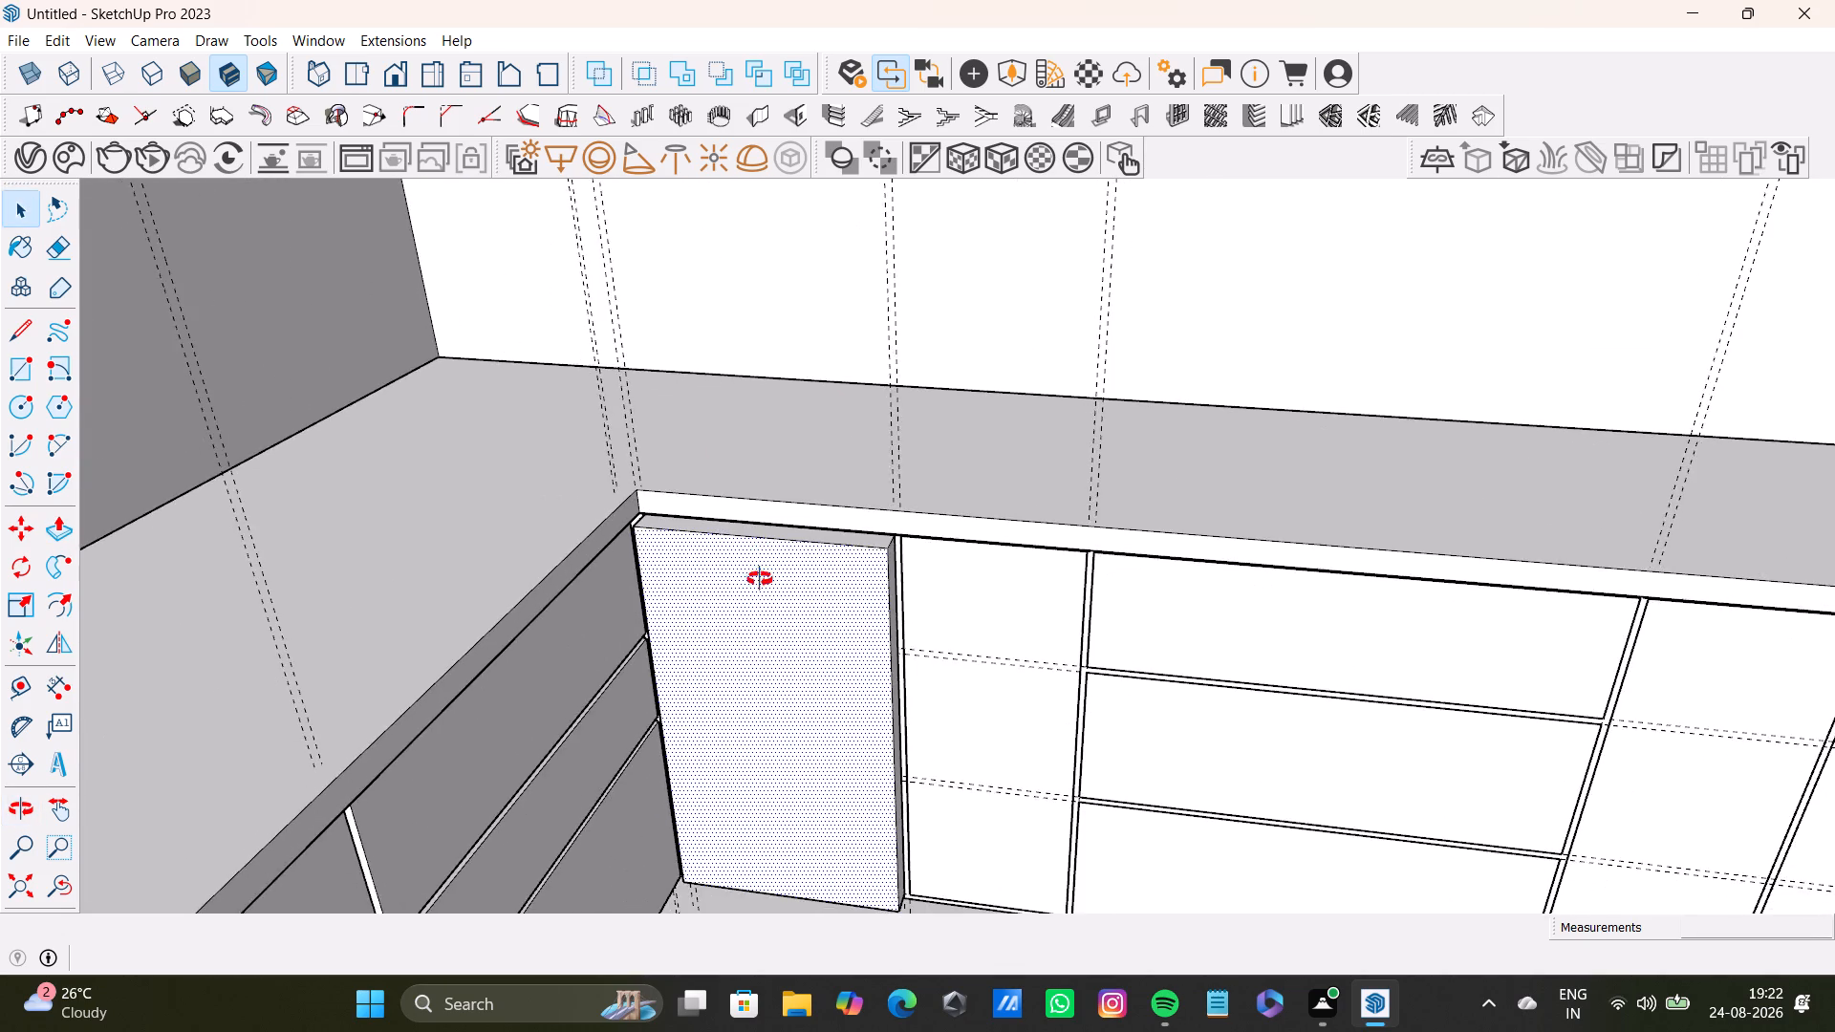
pyautogui.moveTo(760, 579); pyautogui.dragTo(748, 736, button='middle')
pyautogui.scroll(5, 754, 716)
pyautogui.press('p')
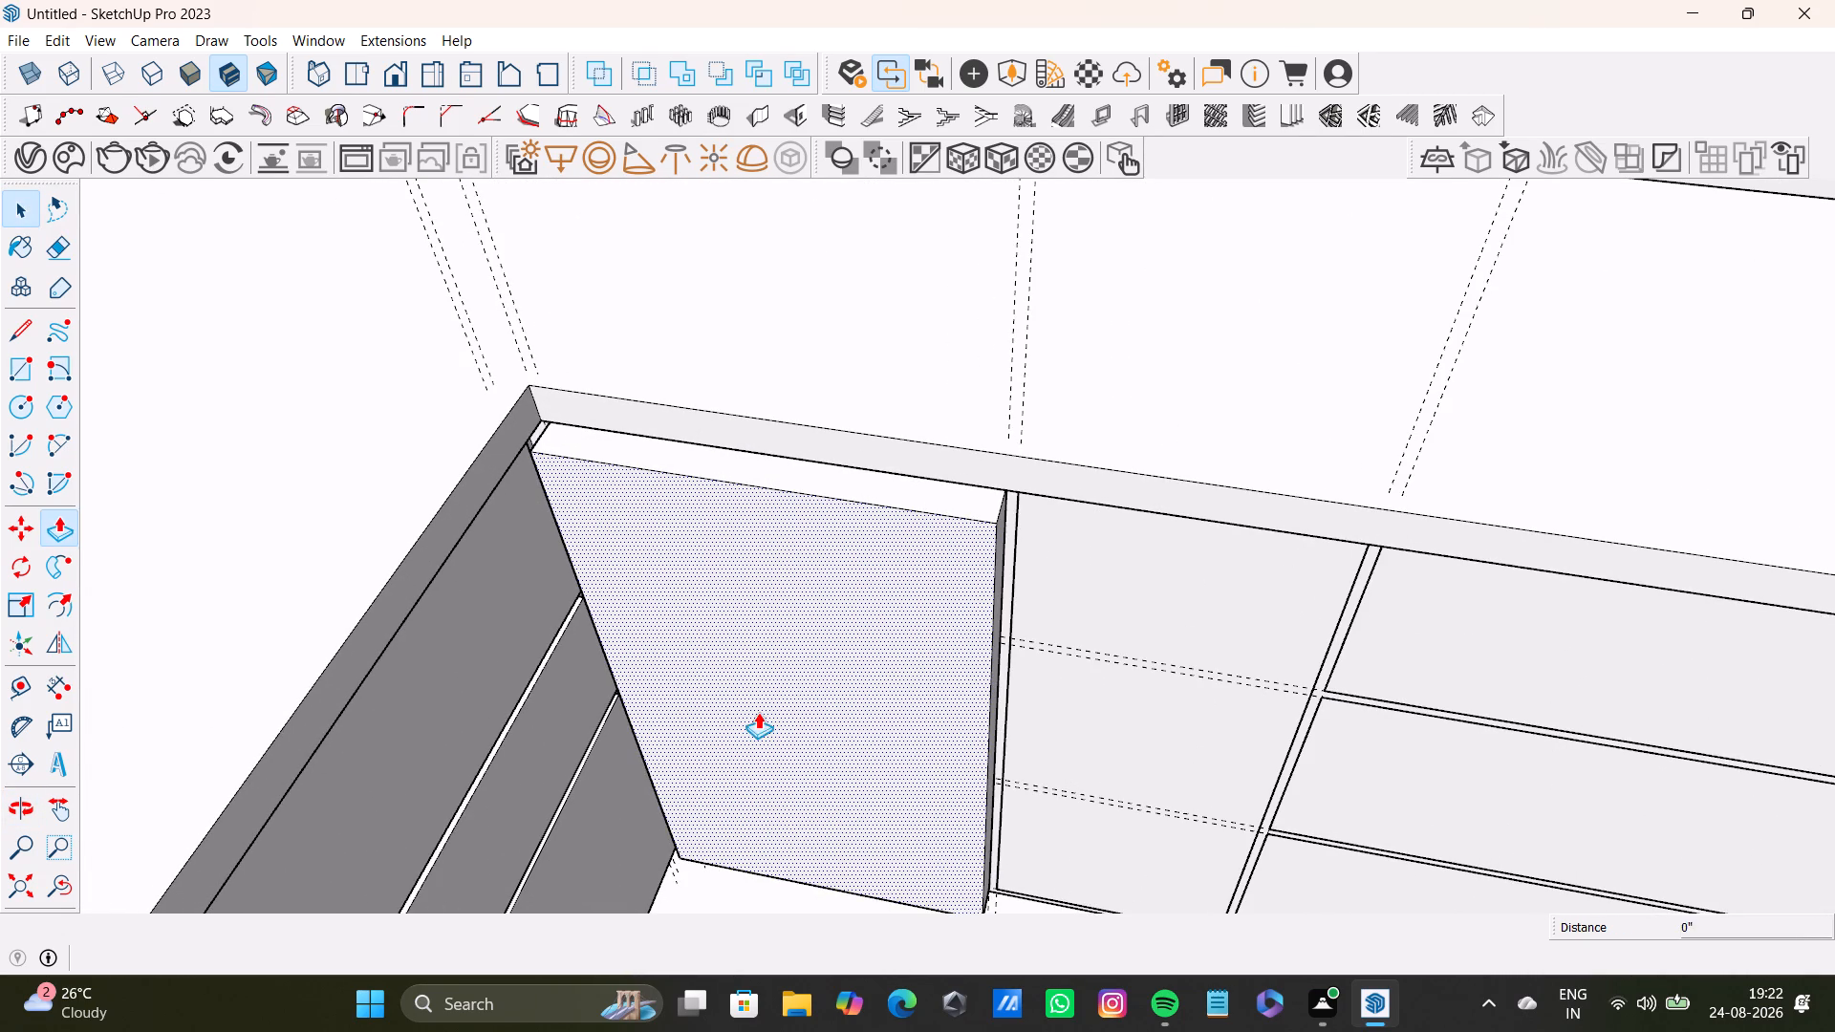
pyautogui.moveTo(758, 712); pyautogui.dragTo(766, 691)
pyautogui.press('space')
# Examine the corner where the back run's door meets the side run's drawer fronts from several angles.
pyautogui.scroll(-3, 766, 691)
pyautogui.moveTo(766, 691); pyautogui.dragTo(621, 583, button='middle')
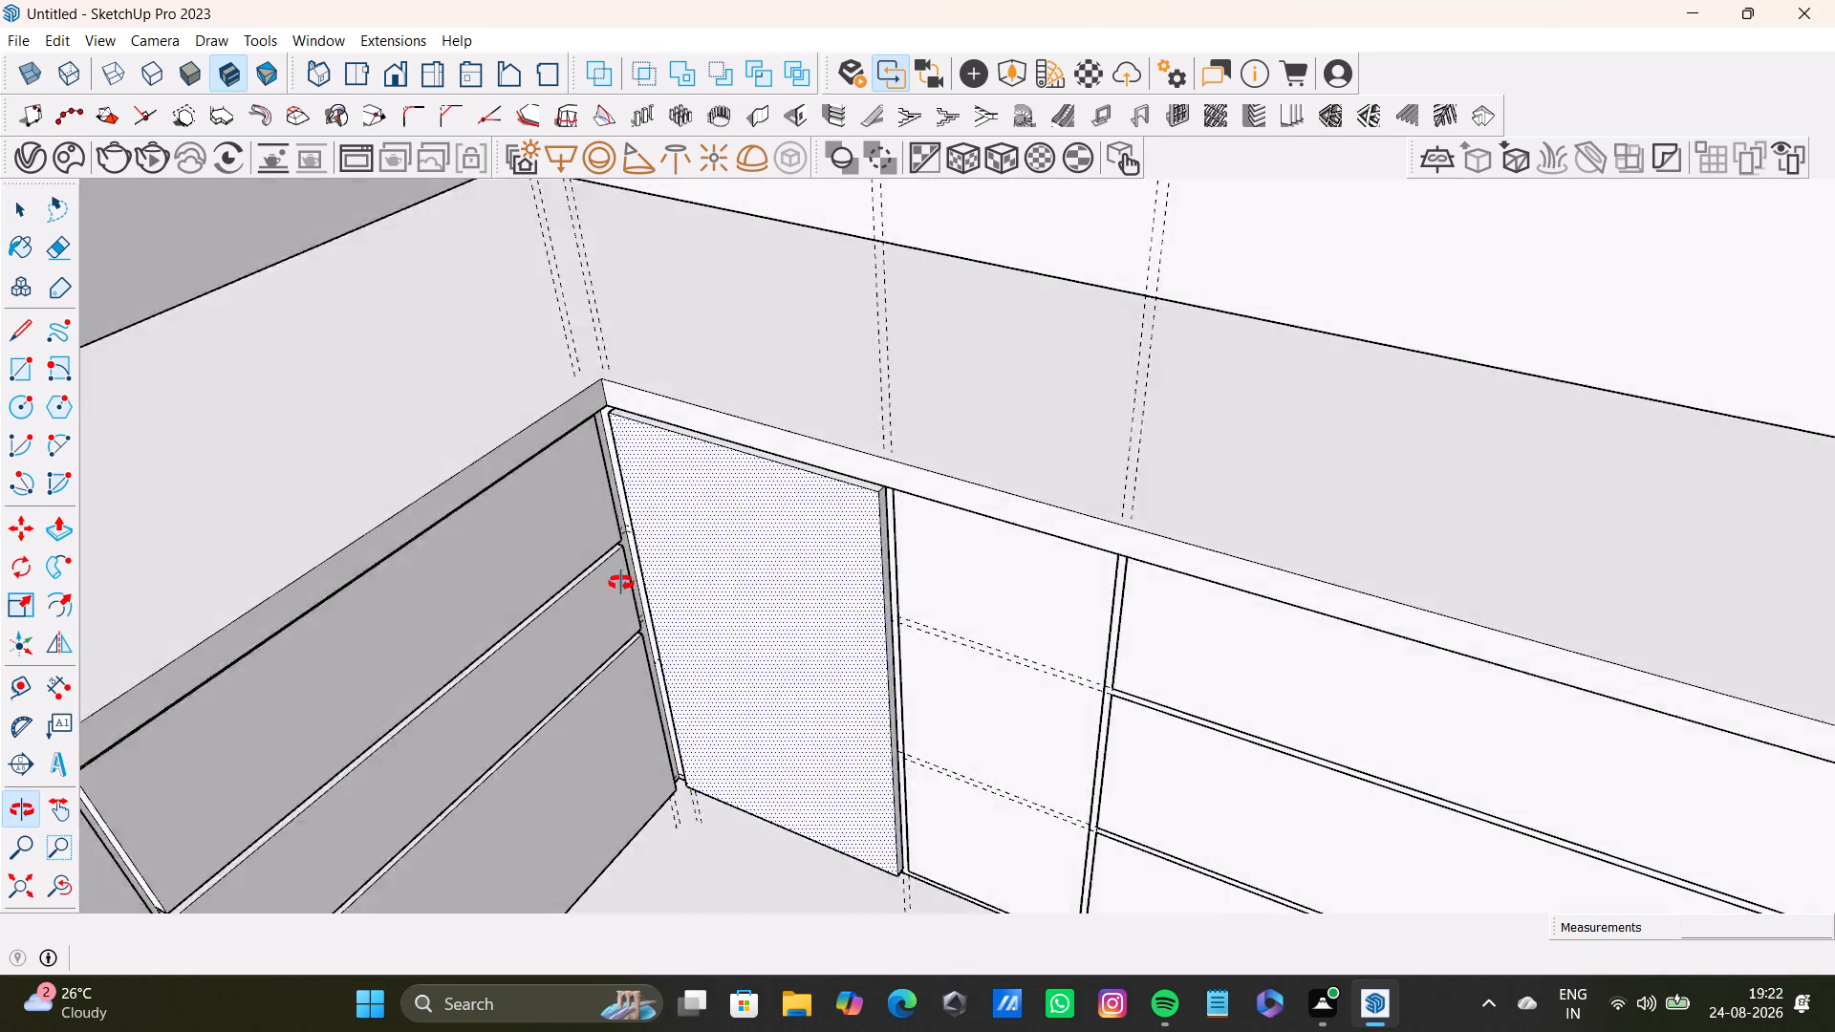
pyautogui.moveTo(621, 583); pyautogui.dragTo(996, 783, button='middle')
pyautogui.scroll(4, 1011, 791)
pyautogui.moveTo(1013, 783); pyautogui.dragTo(624, 692, button='middle')
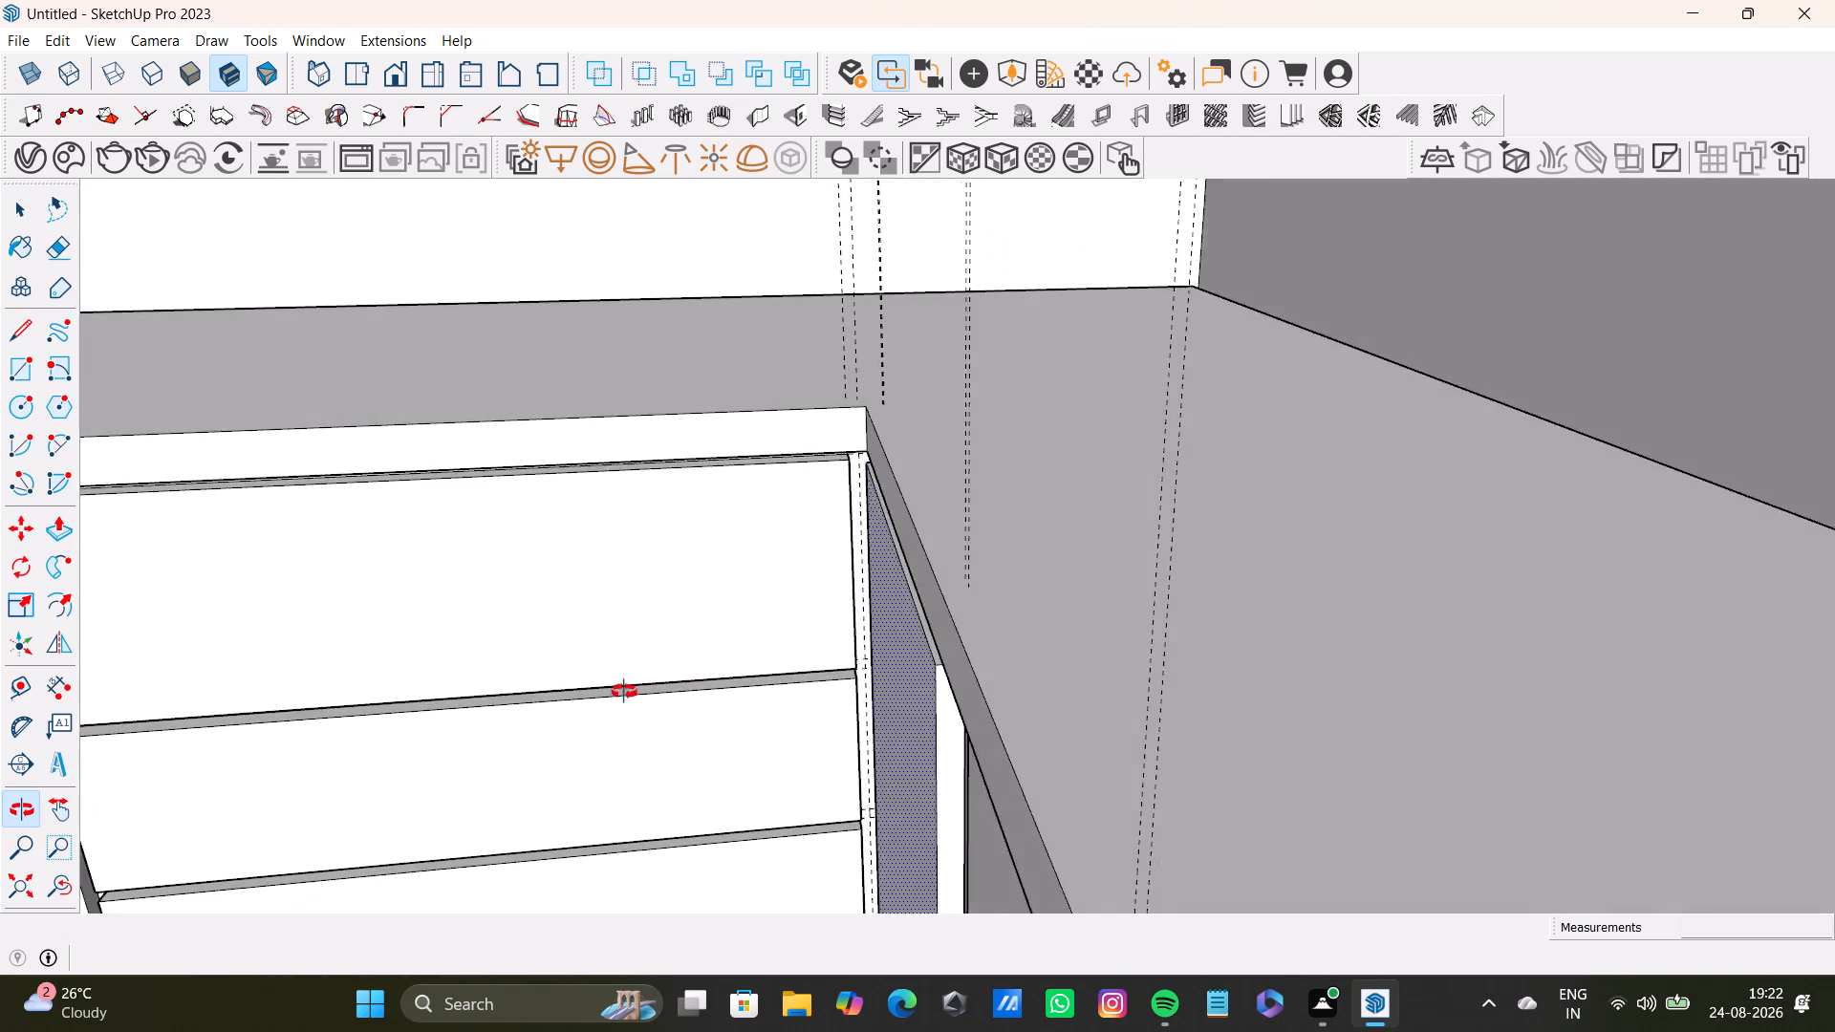
pyautogui.moveTo(624, 692); pyautogui.dragTo(1052, 762, button='middle')
pyautogui.scroll(-3, 1071, 745)
pyautogui.keyDown('shift'); pyautogui.moveTo(1071, 745); pyautogui.dragTo(567, 604, button='middle'); pyautogui.keyUp('shift')
pyautogui.moveTo(617, 648); pyautogui.dragTo(777, 690, button='middle')
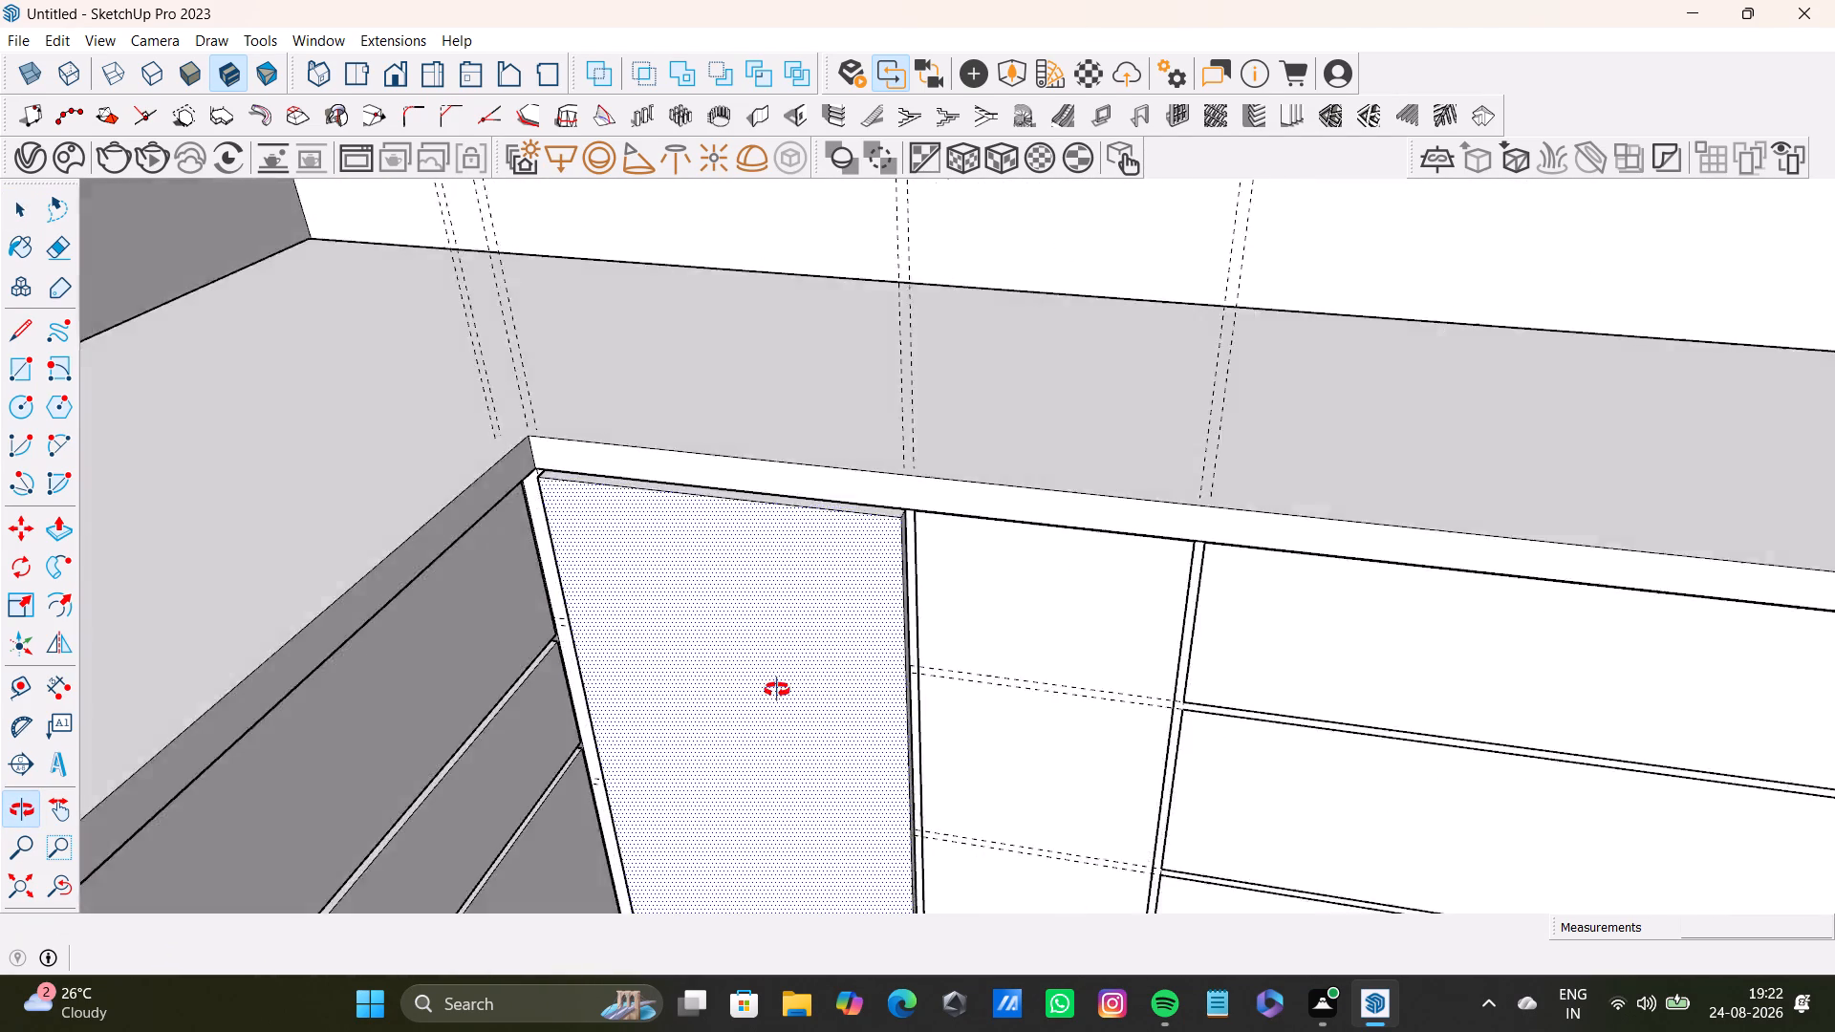
# Push/Pull the narrow door beside the back run's corner door outward, level with that corner door.
pyautogui.moveTo(777, 690); pyautogui.dragTo(666, 581, button='middle')
pyautogui.press('space')
pyautogui.click(896, 517)
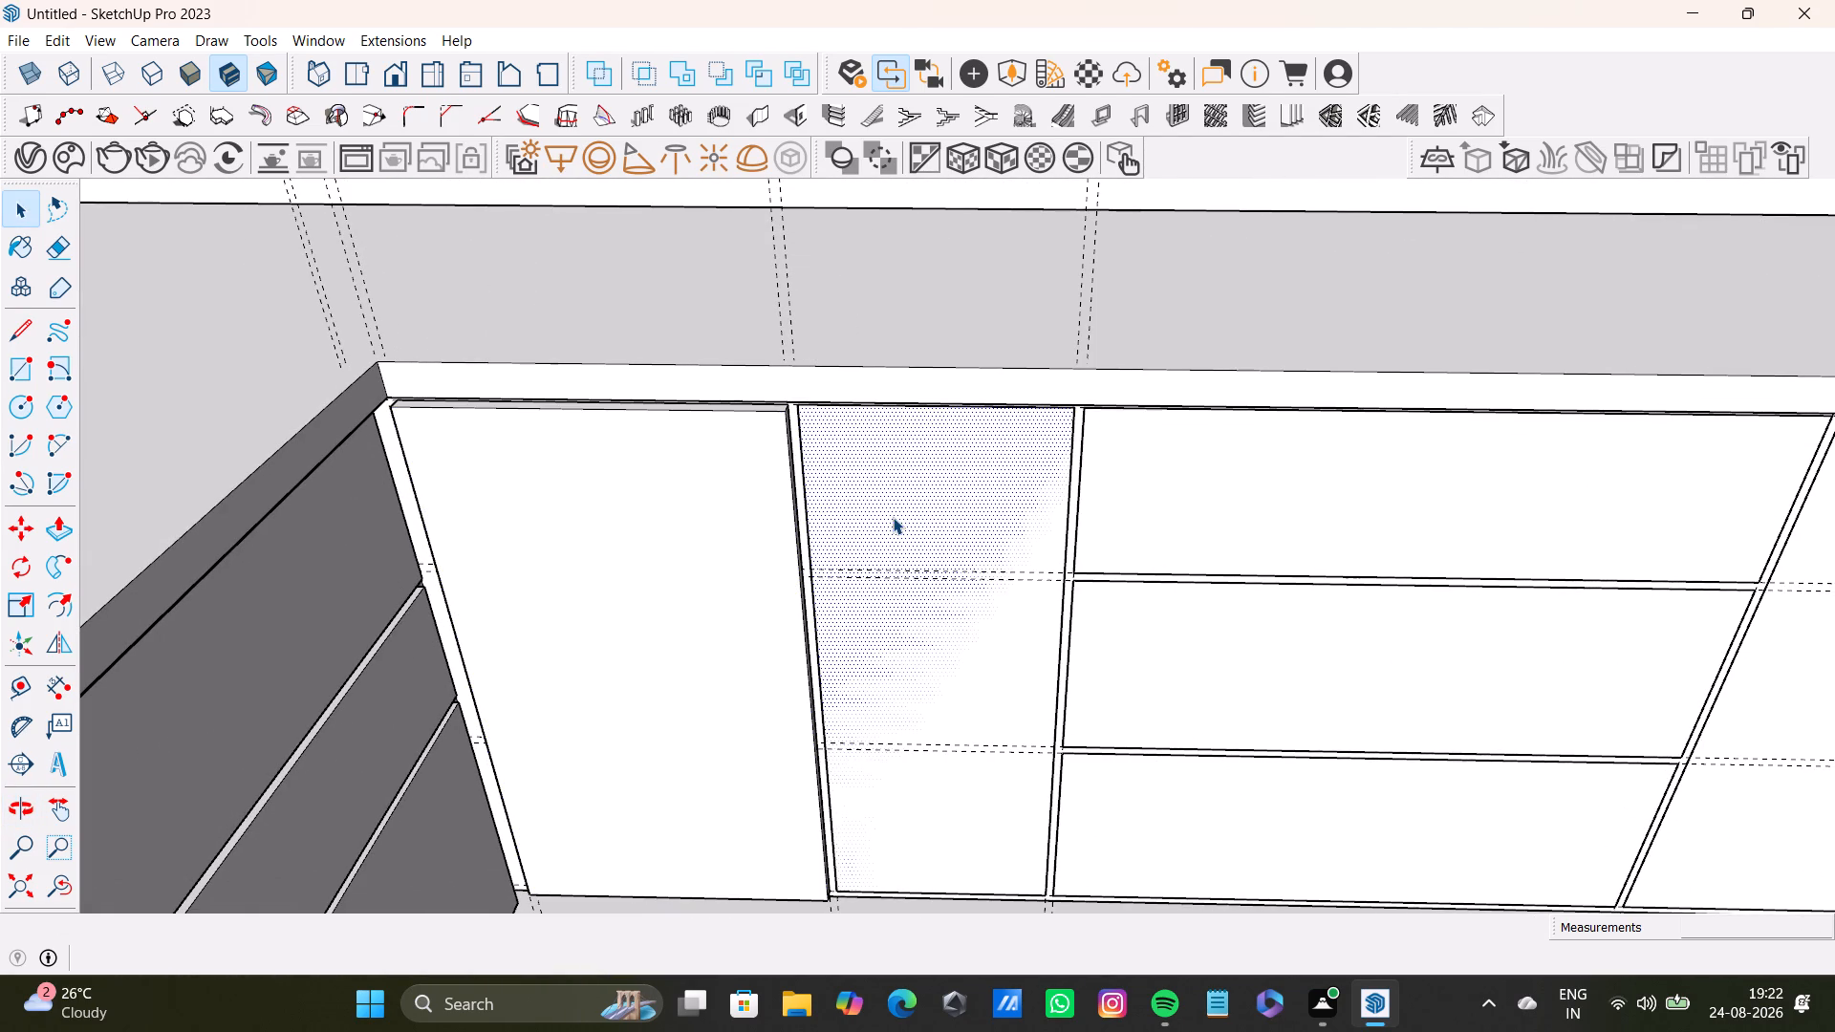
pyautogui.press('p')
pyautogui.moveTo(893, 517); pyautogui.dragTo(759, 454)
pyautogui.press('space')
# Push/Pull the three wide drawer fronts in the middle of the back run out about 13/16", level with the narrow door.
pyautogui.scroll(-4, 915, 643)
pyautogui.moveTo(1035, 657); pyautogui.dragTo(683, 679, button='middle')
pyautogui.click(815, 581)
pyautogui.write('[p')
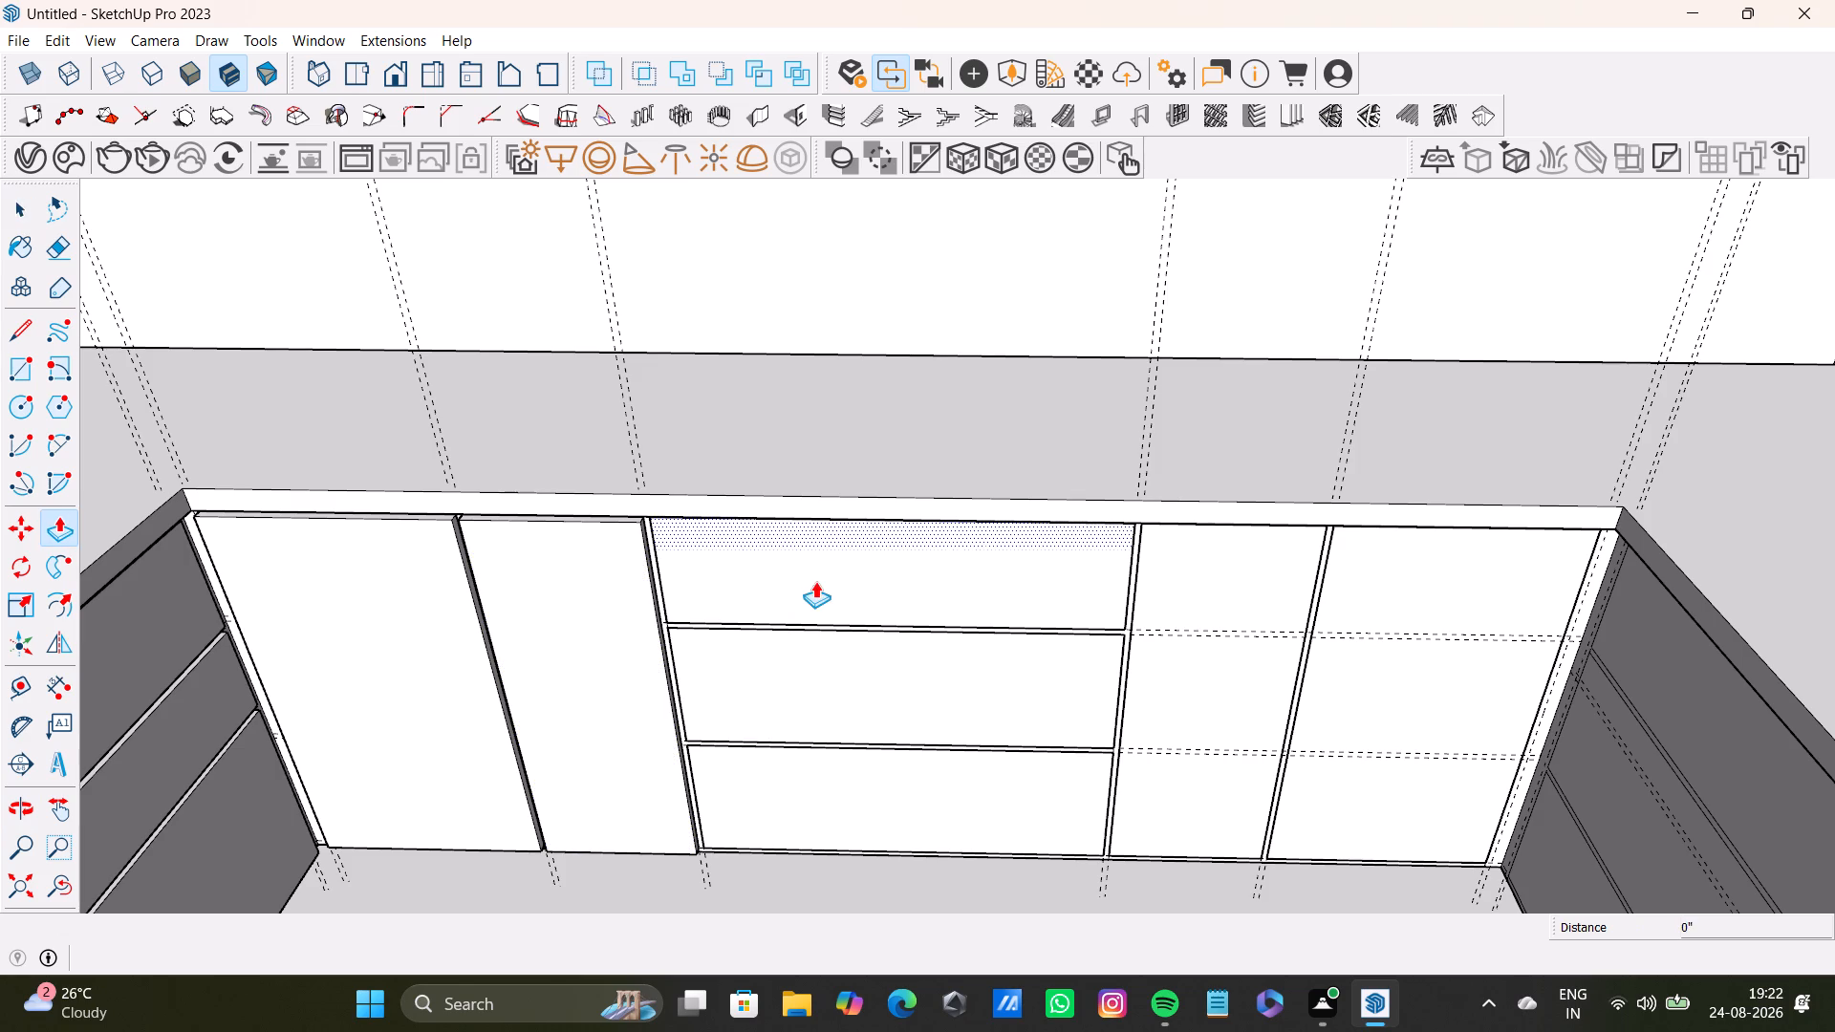
pyautogui.moveTo(815, 581); pyautogui.dragTo(643, 522)
pyautogui.press('space')
pyautogui.click(734, 692)
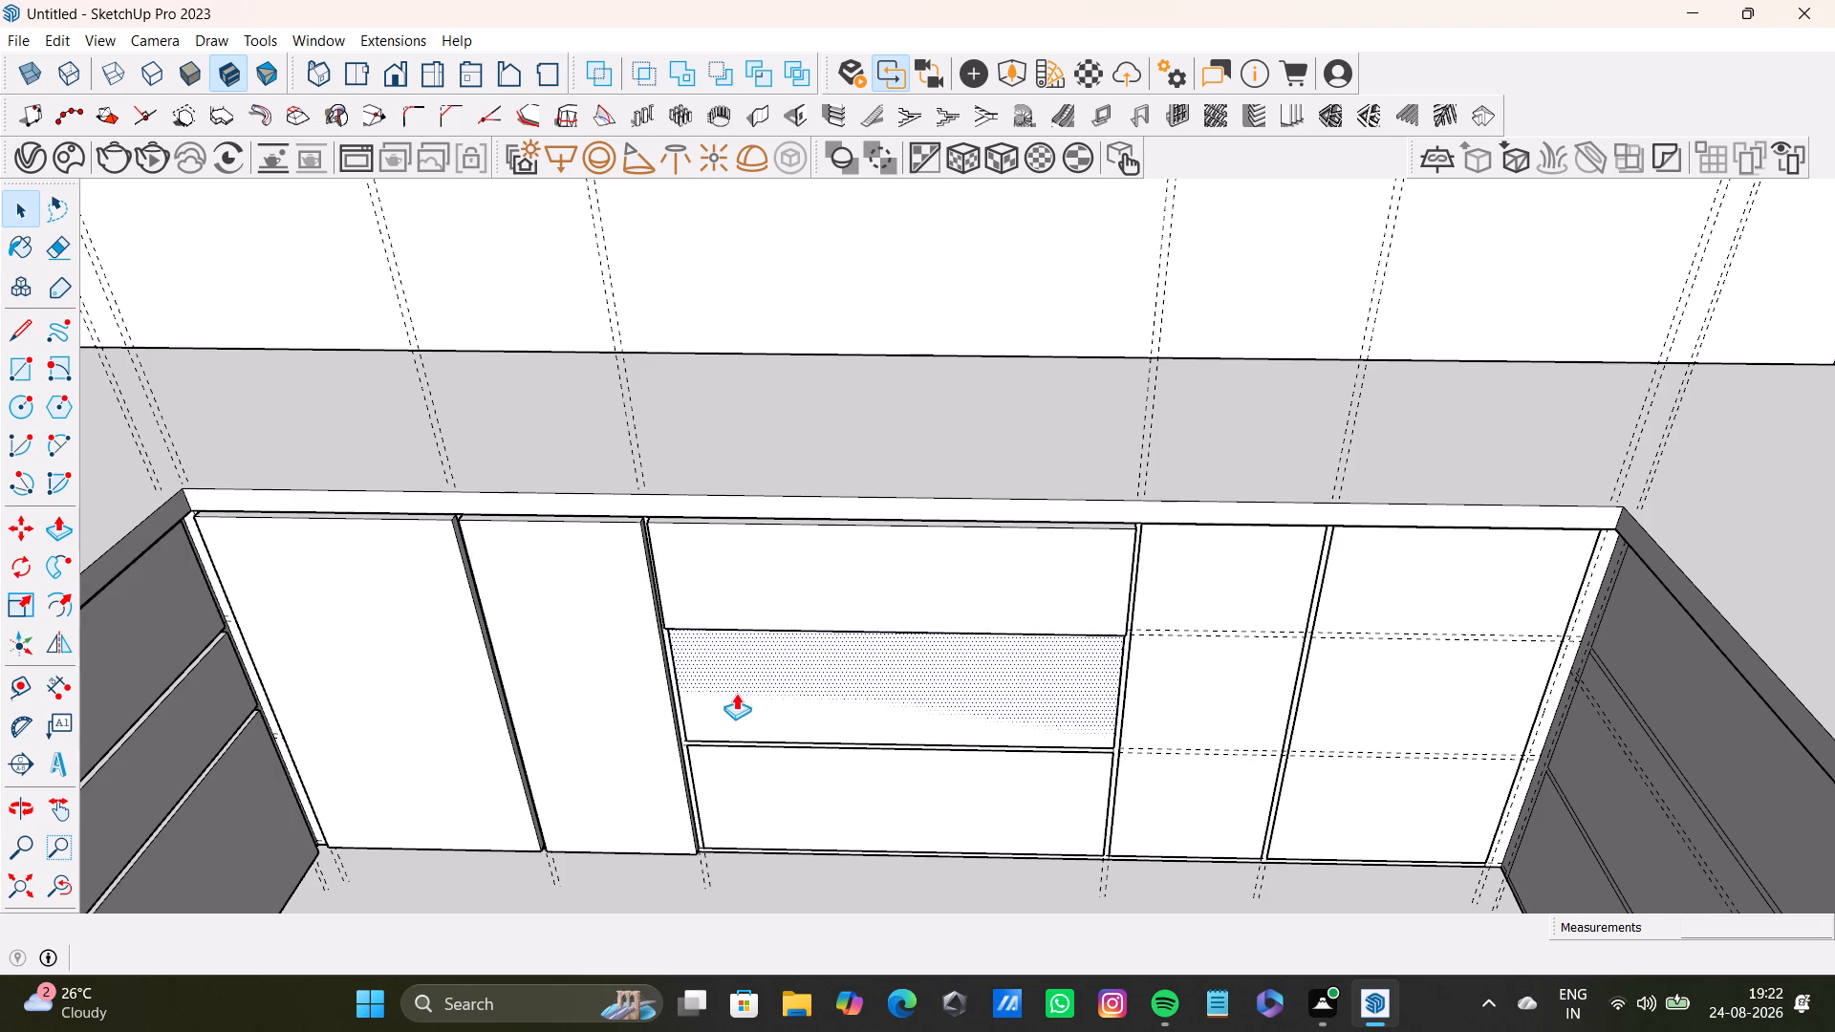
pyautogui.press('p')
pyautogui.moveTo(736, 693); pyautogui.dragTo(638, 671)
pyautogui.press('space')
pyautogui.click(782, 797)
pyautogui.press('p')
pyautogui.moveTo(782, 797); pyautogui.dragTo(662, 765)
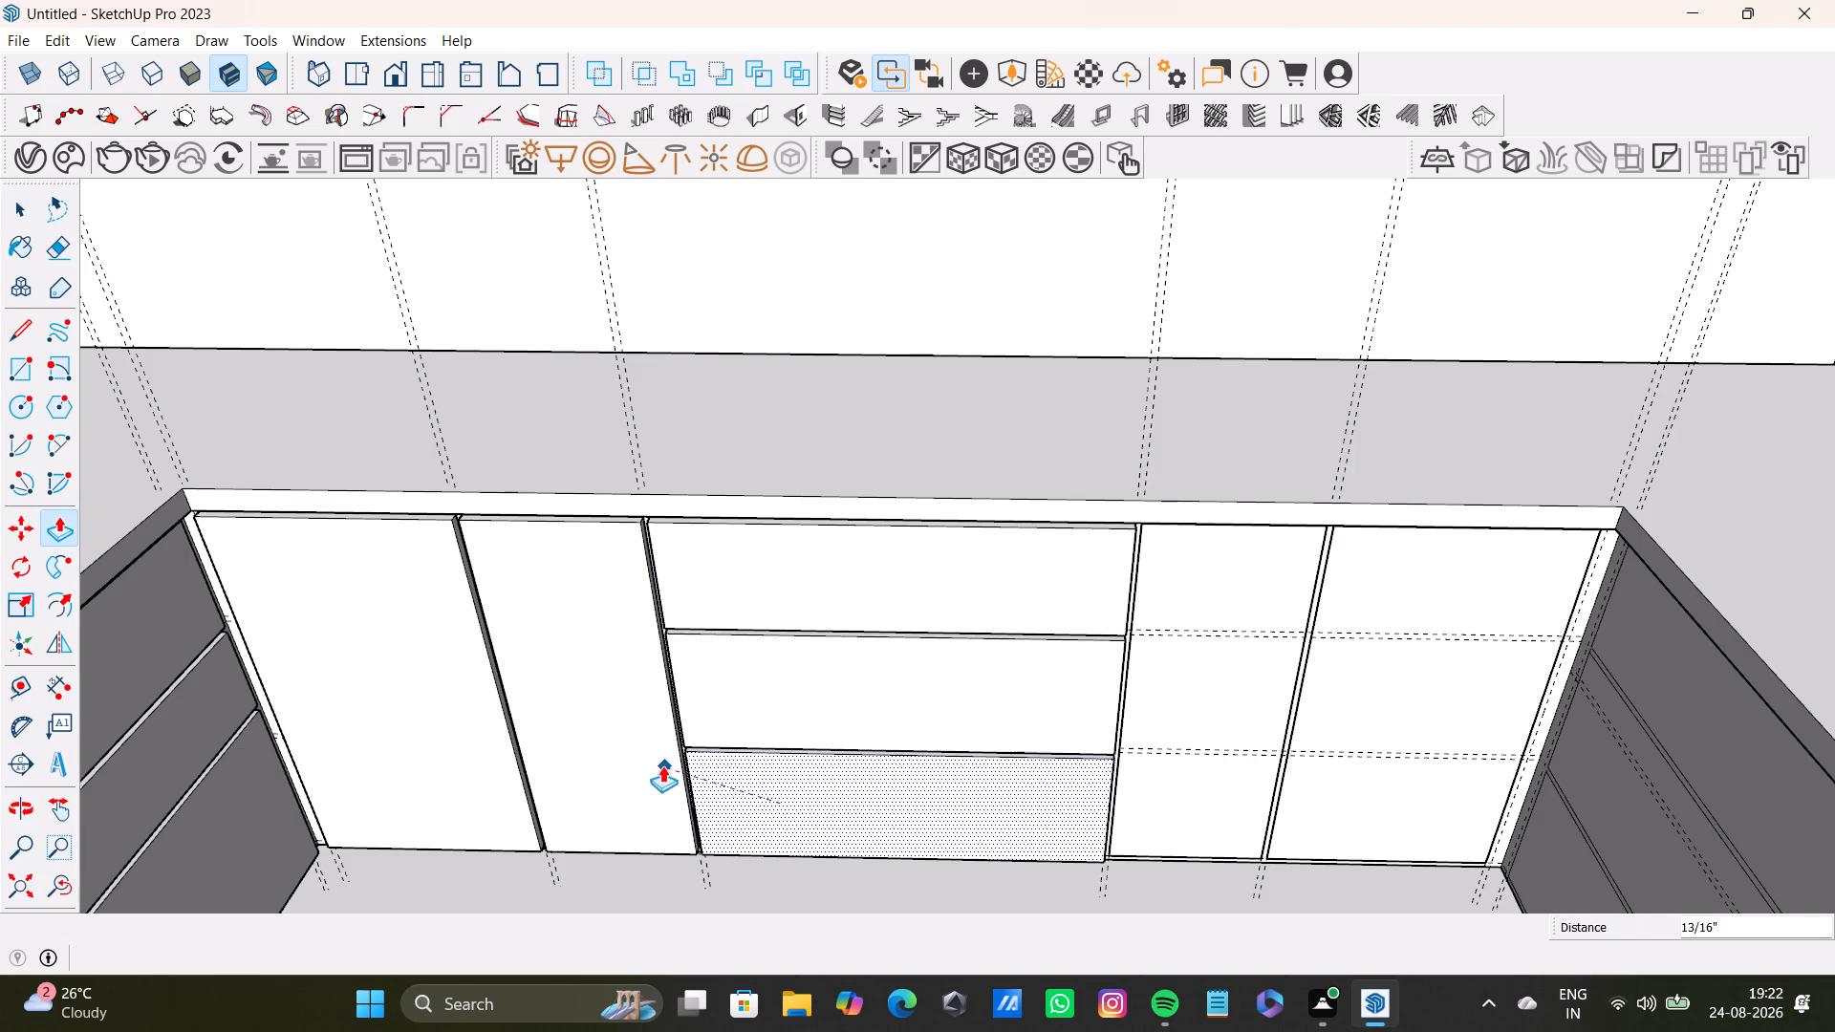
pyautogui.moveTo(662, 765); pyautogui.dragTo(651, 746)
pyautogui.press('space')
# Push/Pull the back run's two remaining doors past the wide drawers outward about 13/16", level with the drawer fronts.
pyautogui.scroll(-4, 840, 740)
pyautogui.moveTo(1025, 770); pyautogui.dragTo(826, 794, button='middle')
pyautogui.press('space')
pyautogui.click(897, 663)
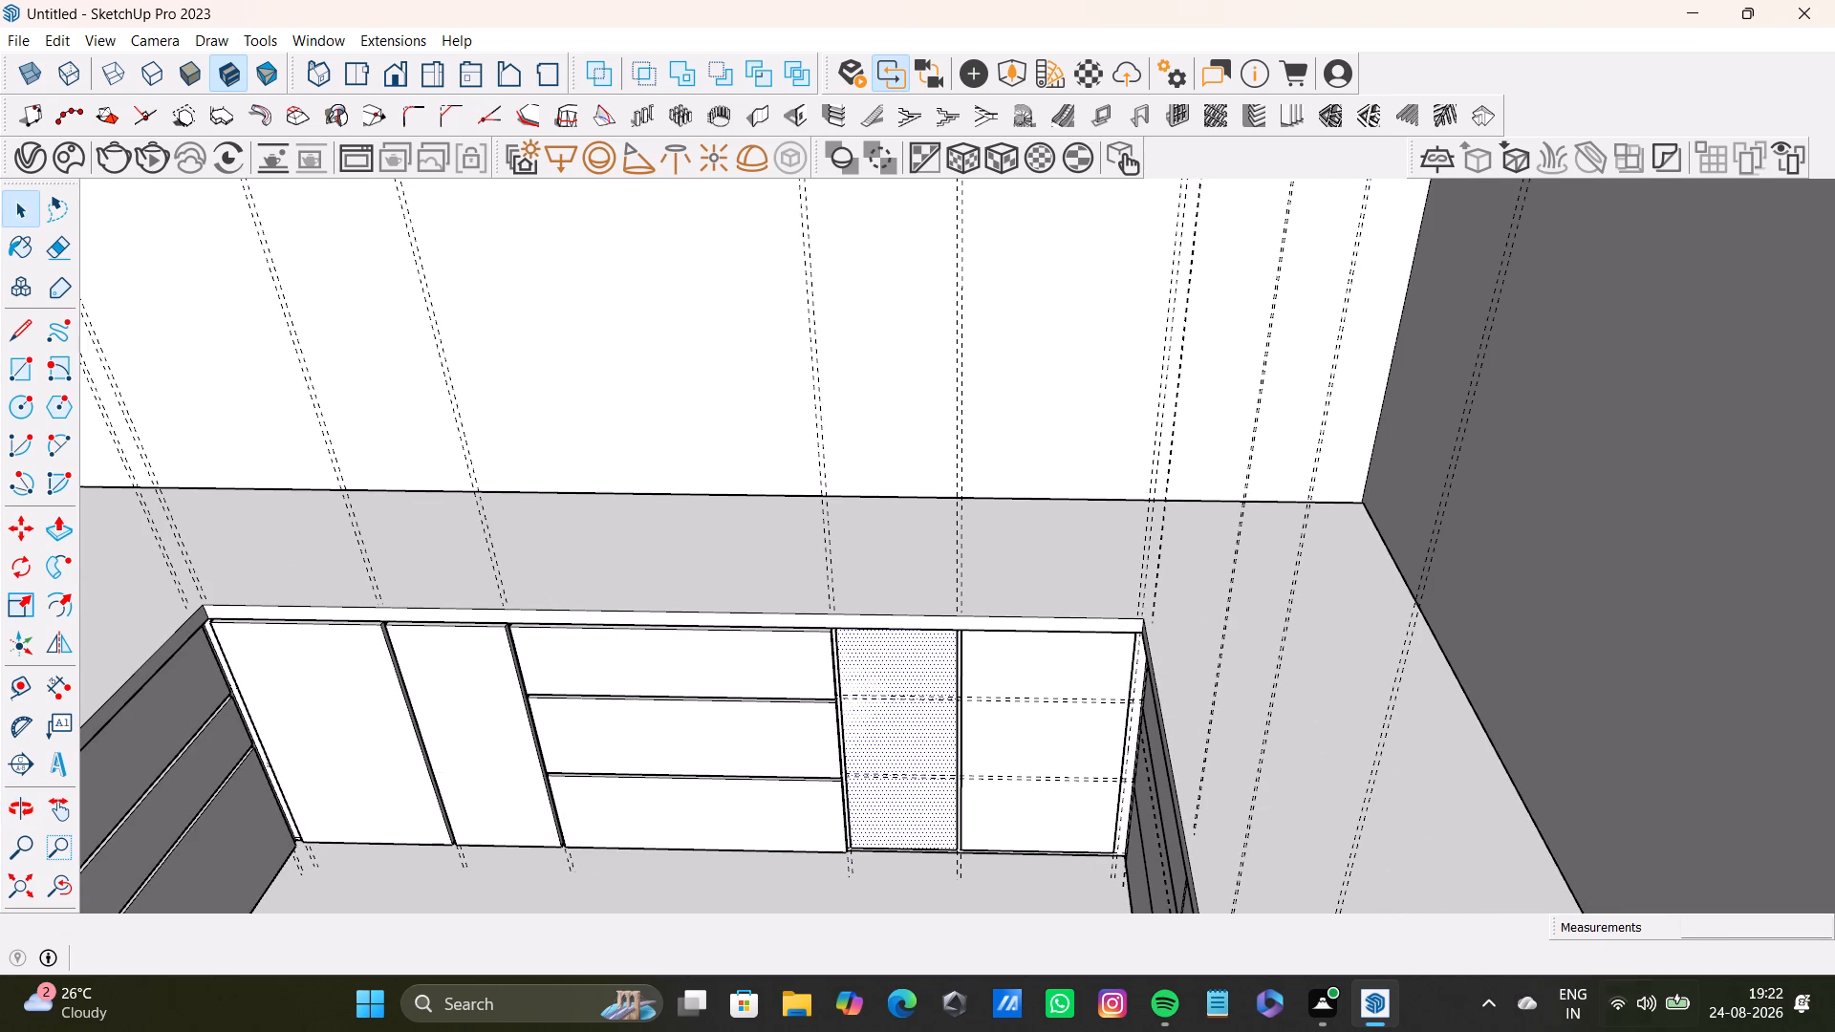
pyautogui.press('p')
pyautogui.moveTo(914, 661); pyautogui.dragTo(817, 647)
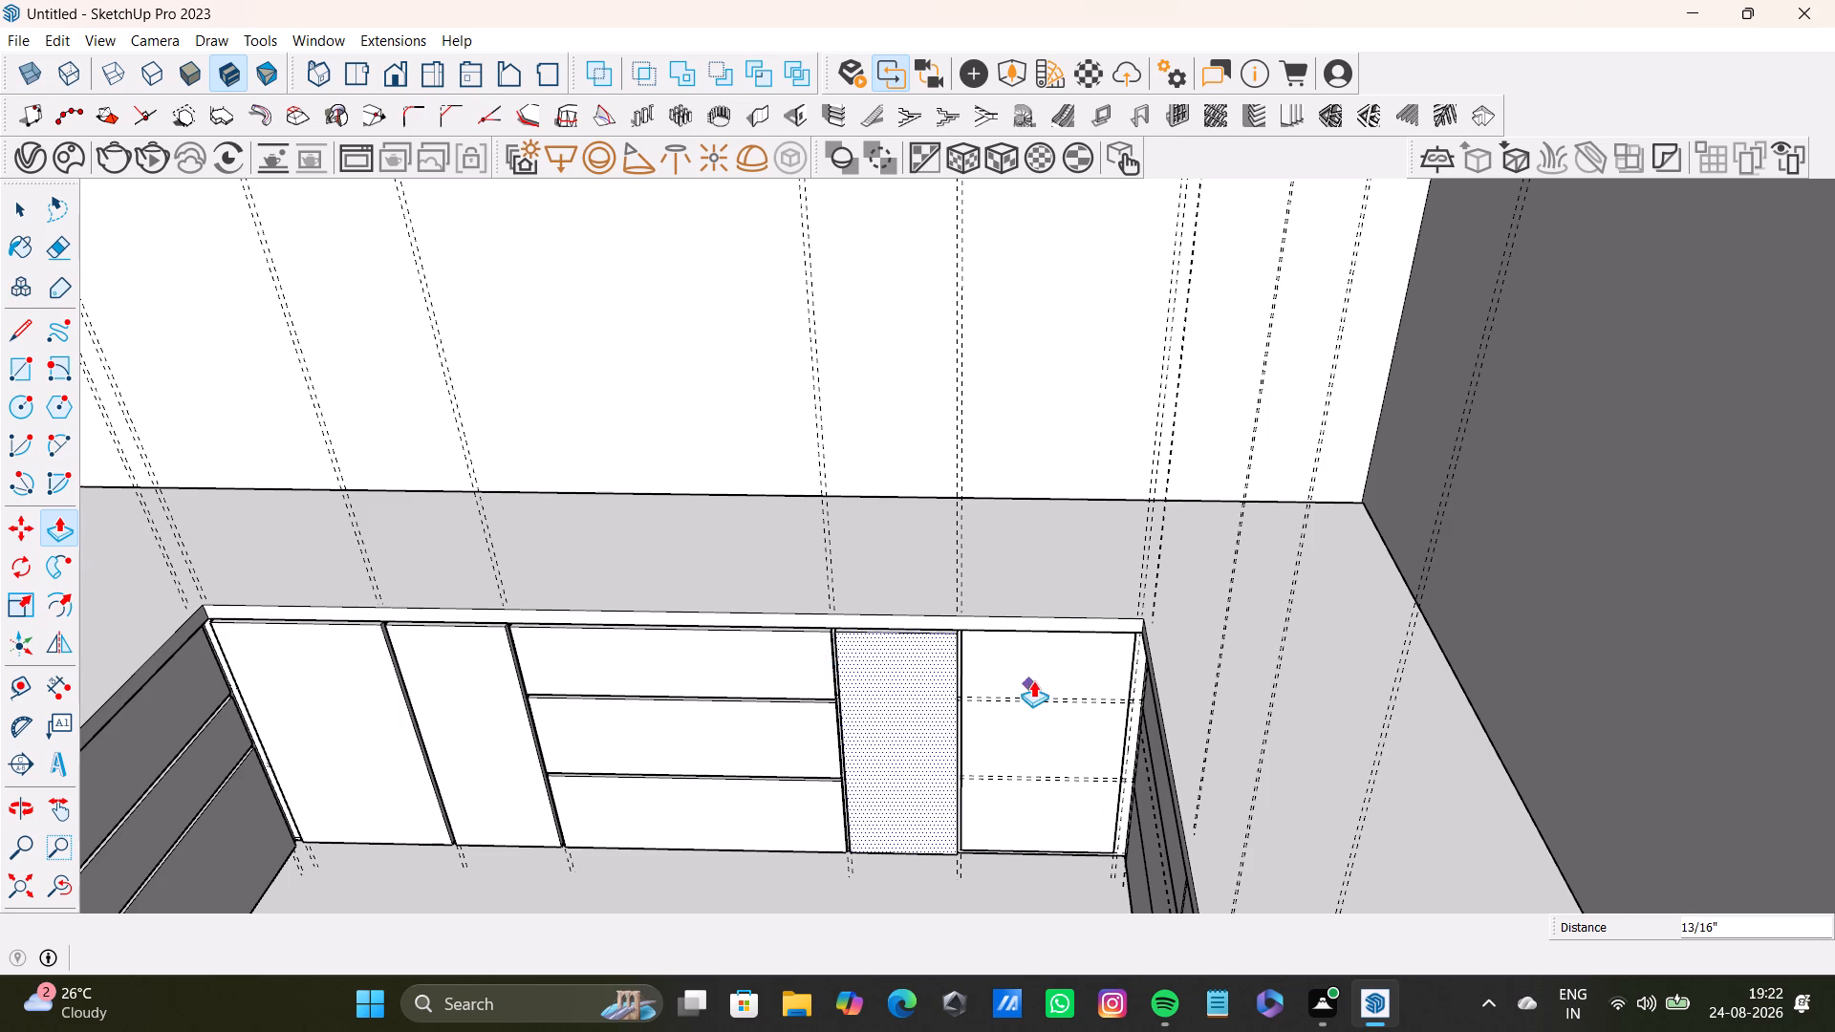
pyautogui.press('space')
pyautogui.click(1039, 672)
pyautogui.moveTo(1063, 722); pyautogui.dragTo(1162, 721, button='middle')
pyautogui.scroll(6, 1143, 713)
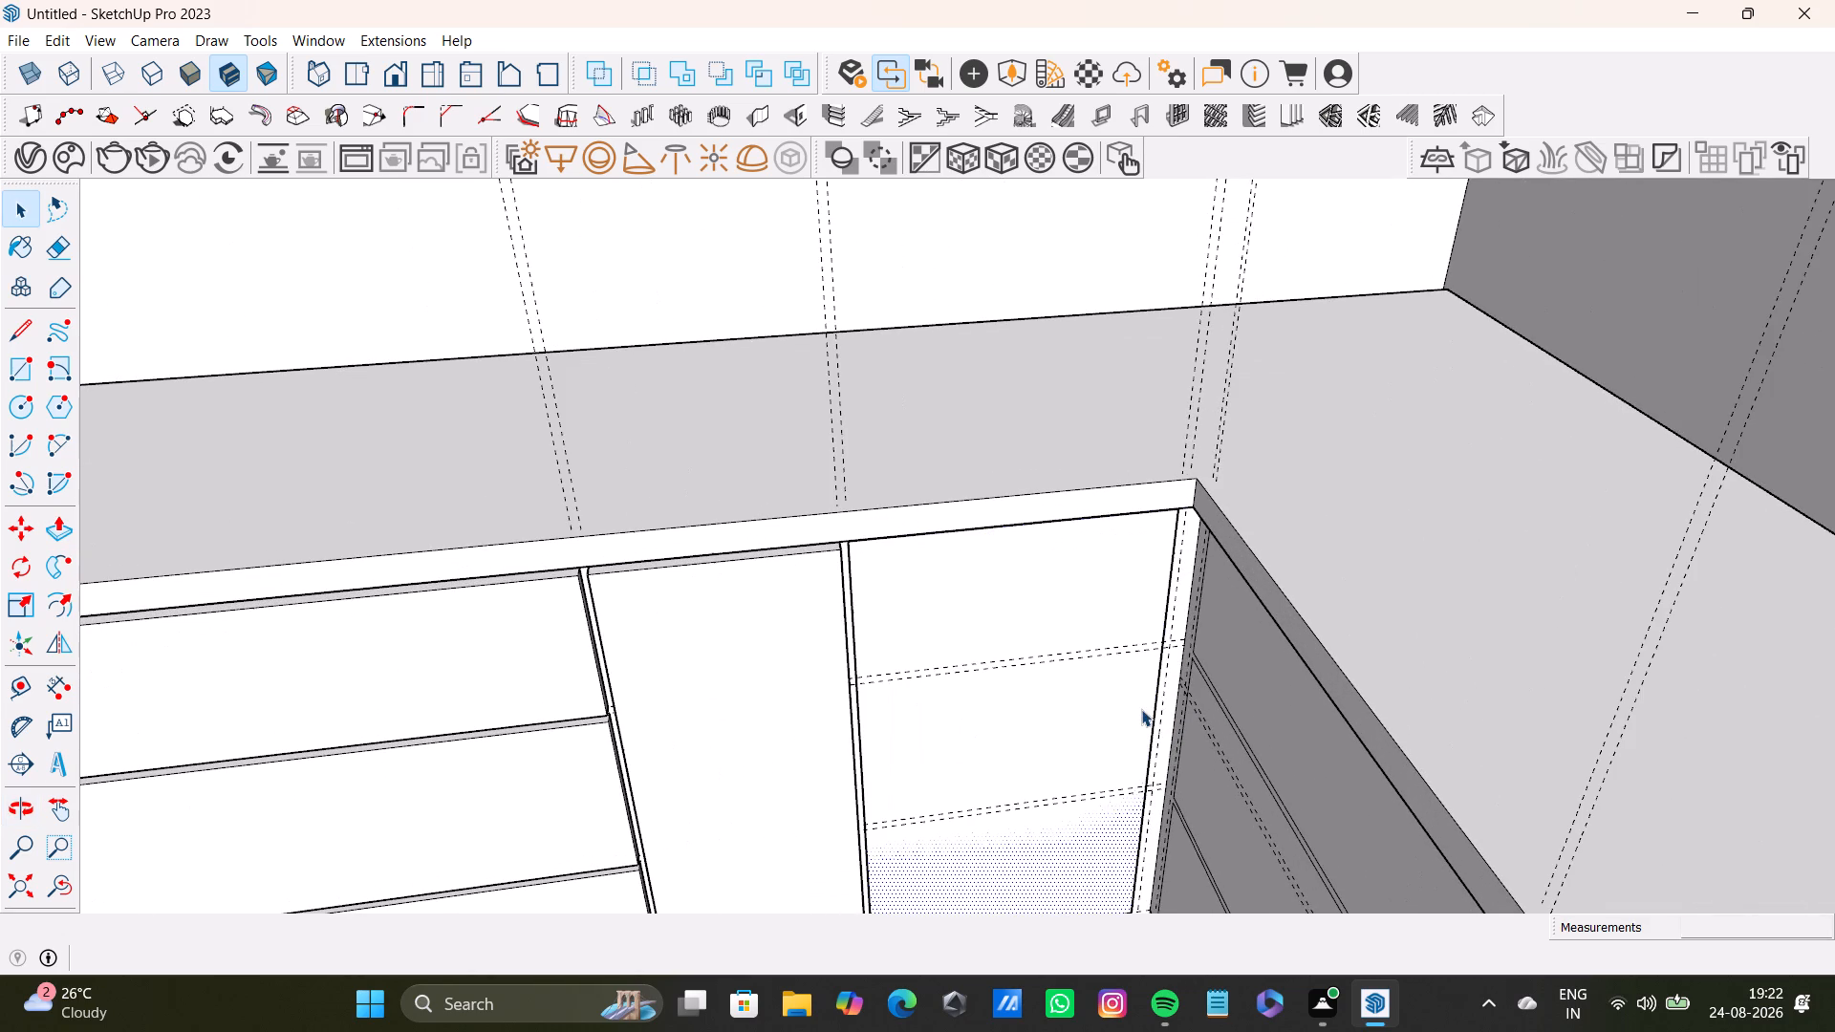
pyautogui.press('p')
pyautogui.moveTo(902, 587); pyautogui.dragTo(833, 589)
pyautogui.press('space')
# Open the opposite side run for editing and Push/Pull its top drawer front at the corner out about 2".
pyautogui.scroll(-5, 927, 670)
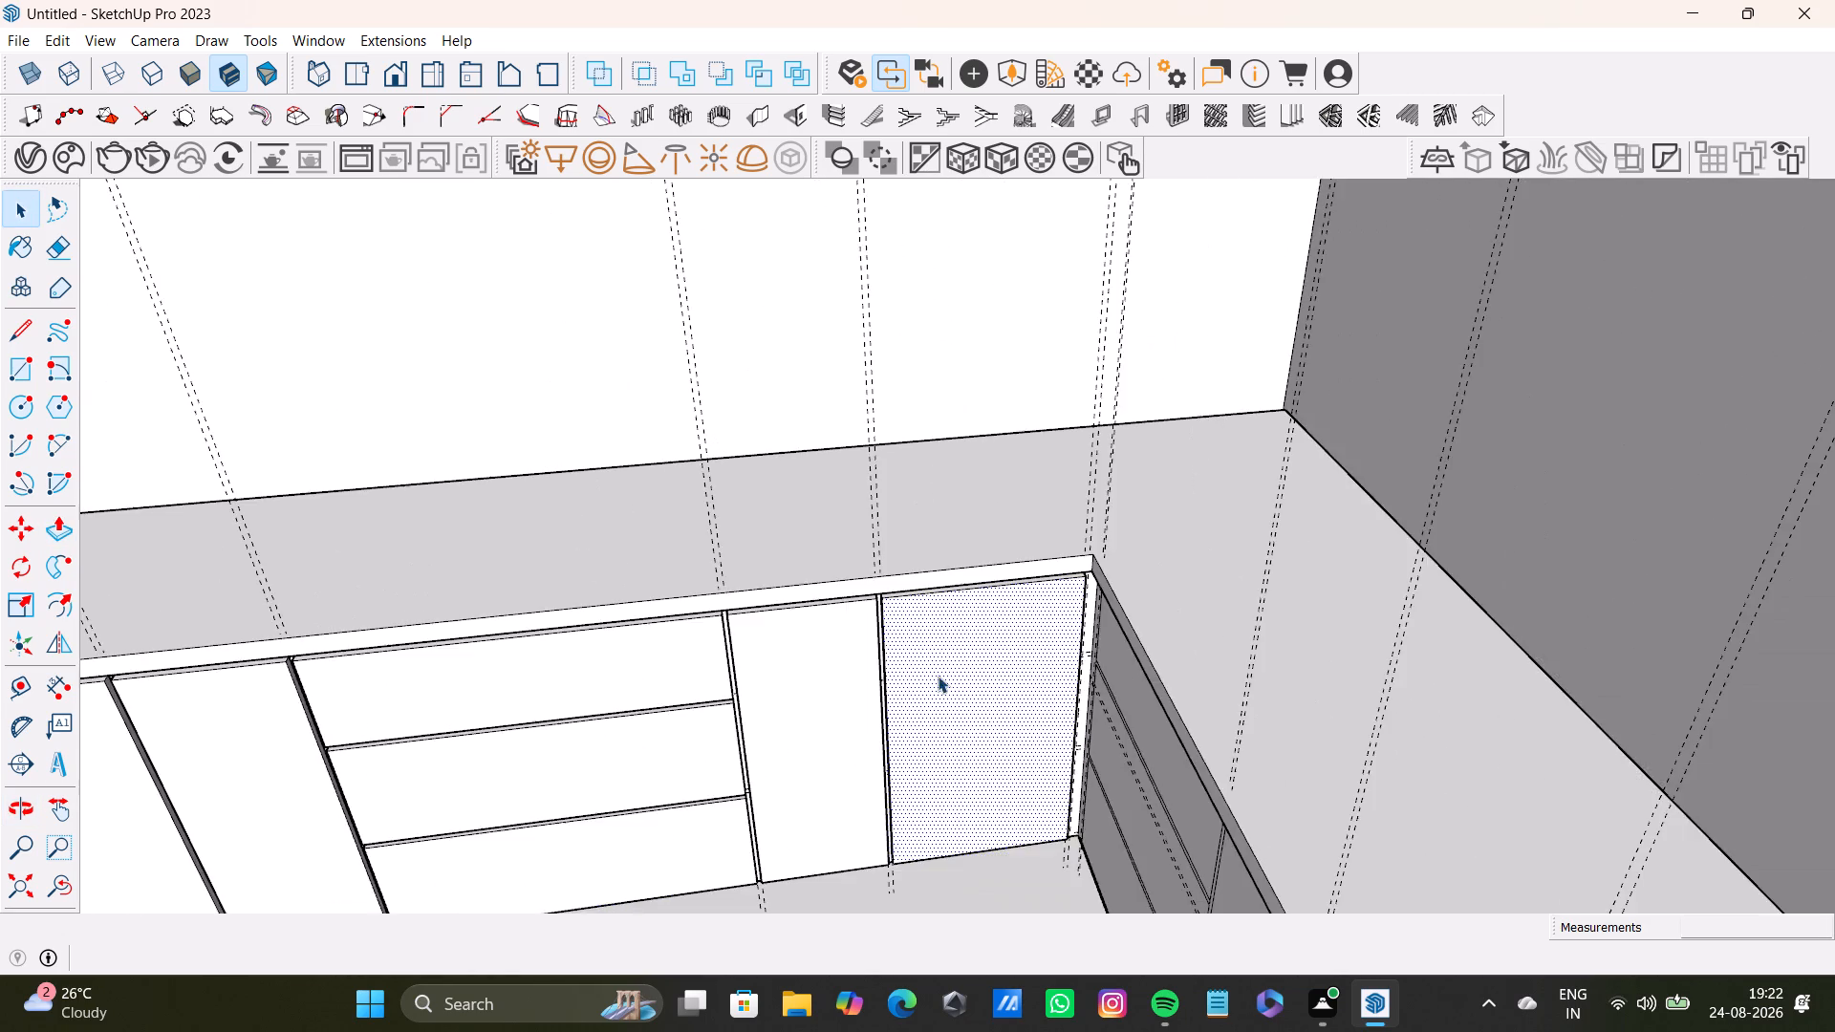
pyautogui.moveTo(938, 676); pyautogui.dragTo(1359, 637, button='middle')
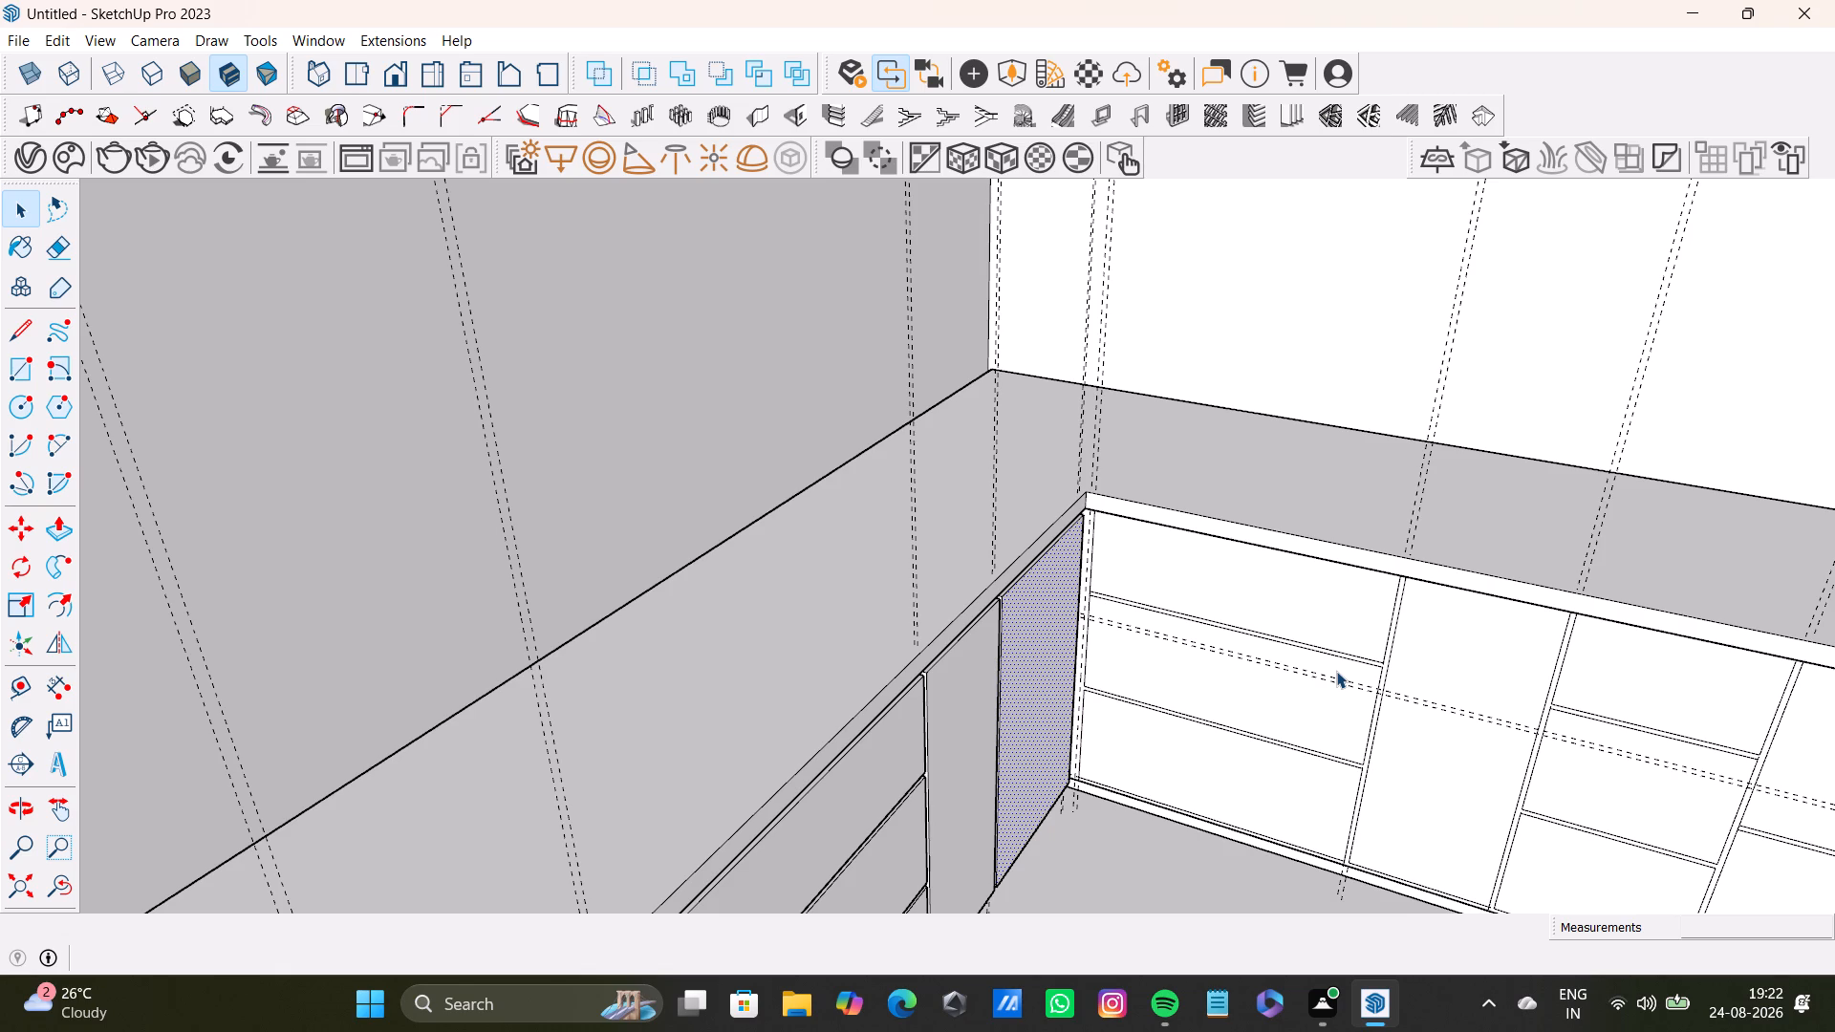
pyautogui.scroll(-3, 1290, 677)
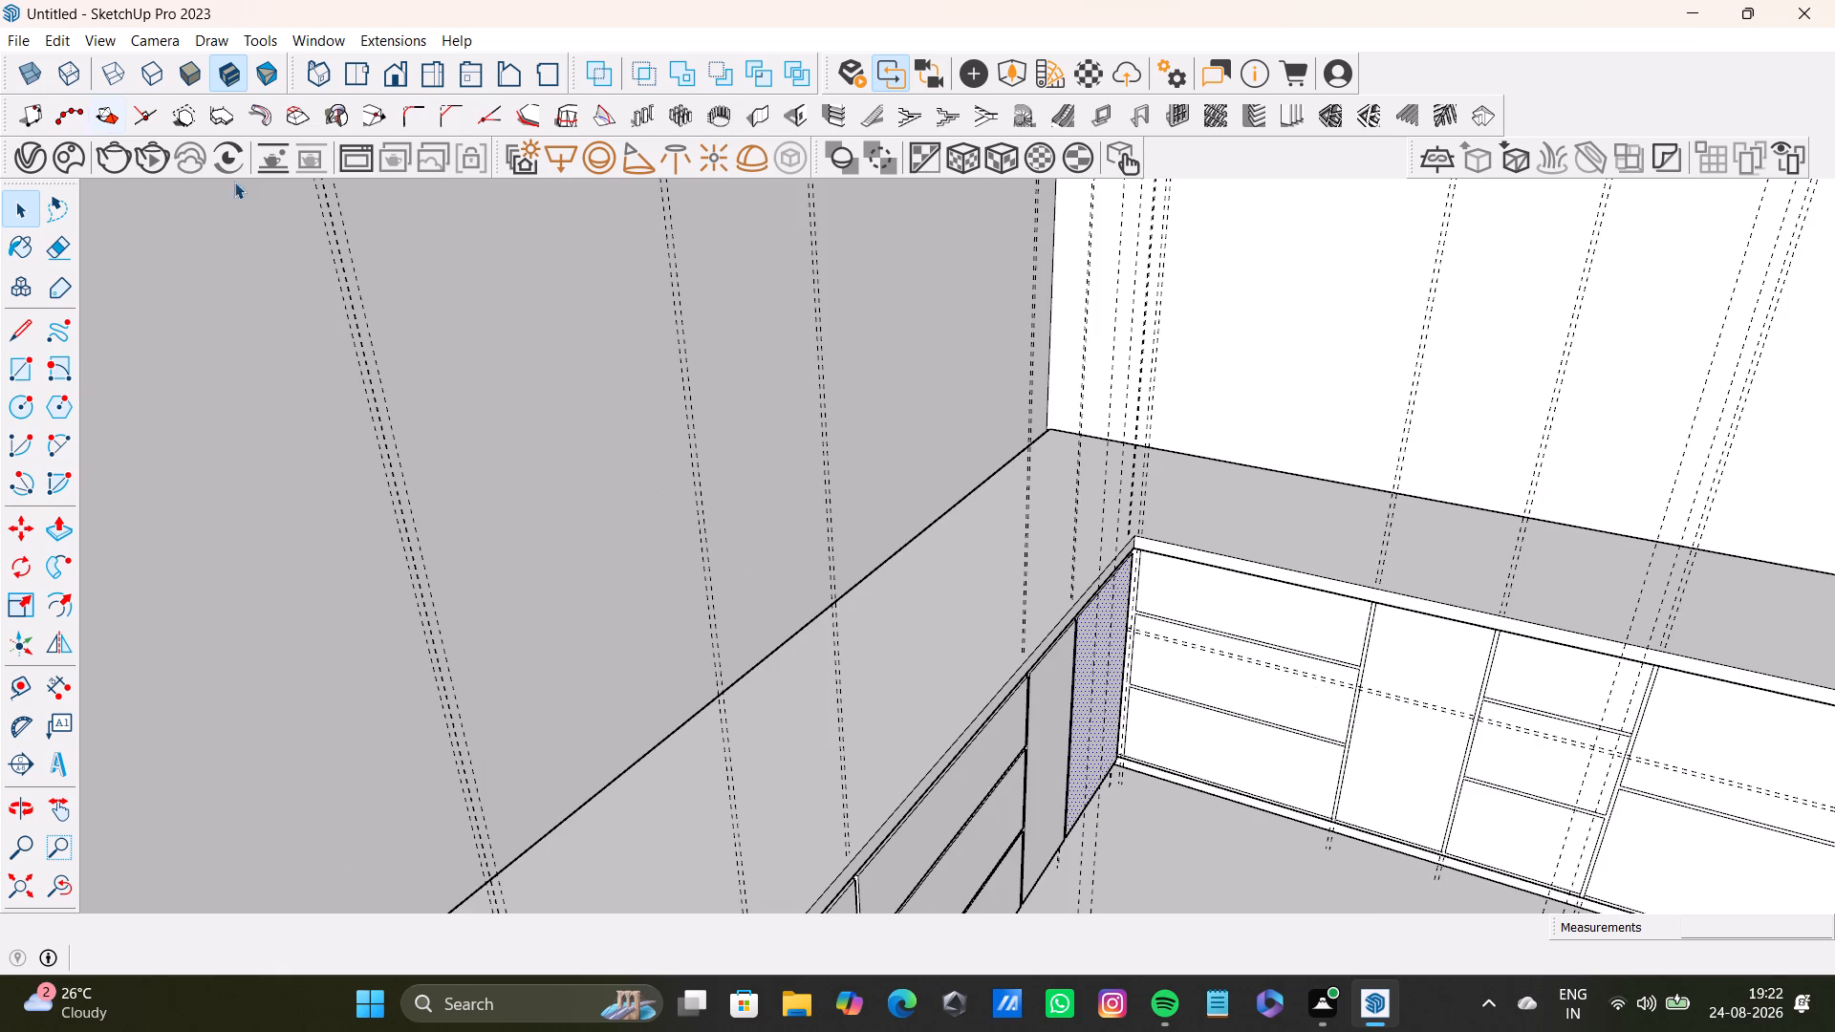
pyautogui.scroll(-5, 1187, 679)
pyautogui.keyDown('shift'); pyautogui.moveTo(1197, 636); pyautogui.dragTo(719, 725, button='middle'); pyautogui.keyUp('shift')
pyautogui.keyDown('shift'); pyautogui.scroll(1, 1194, 634); pyautogui.keyUp('shift')
pyautogui.scroll(10, 725, 745)
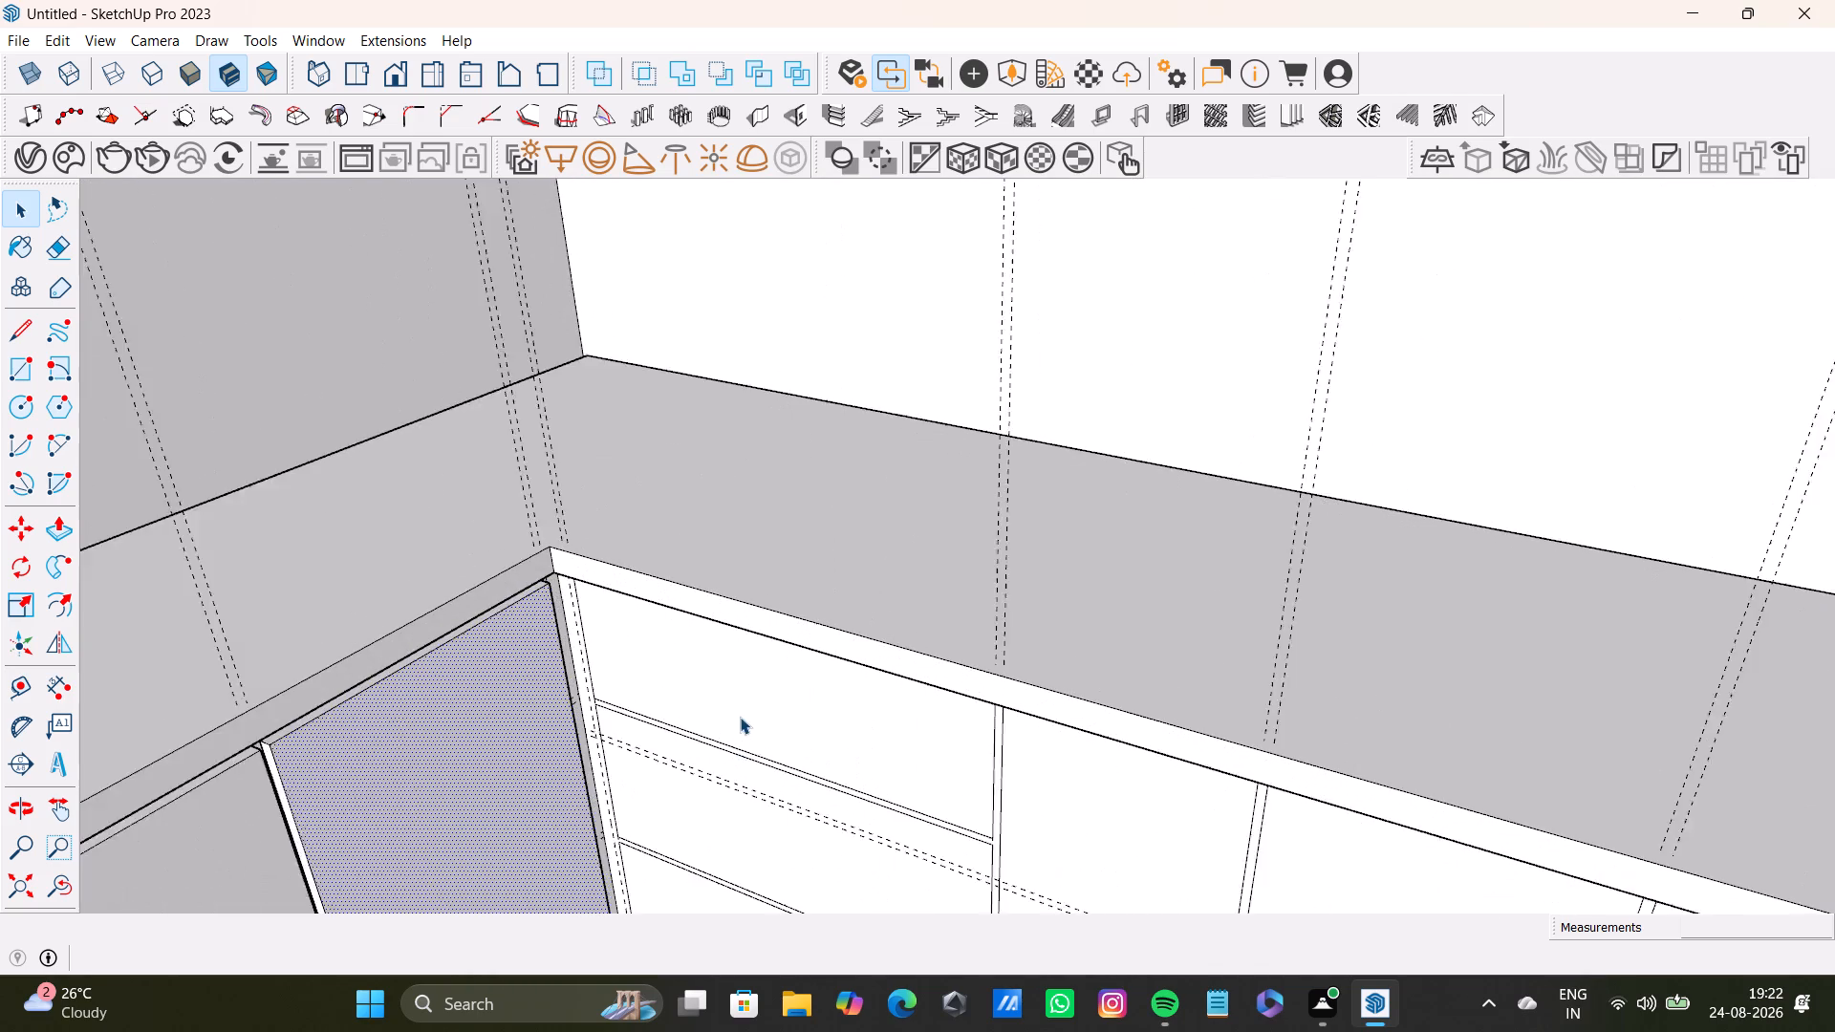
pyautogui.scroll(2, 740, 717)
pyautogui.moveTo(738, 724); pyautogui.dragTo(818, 328, button='middle')
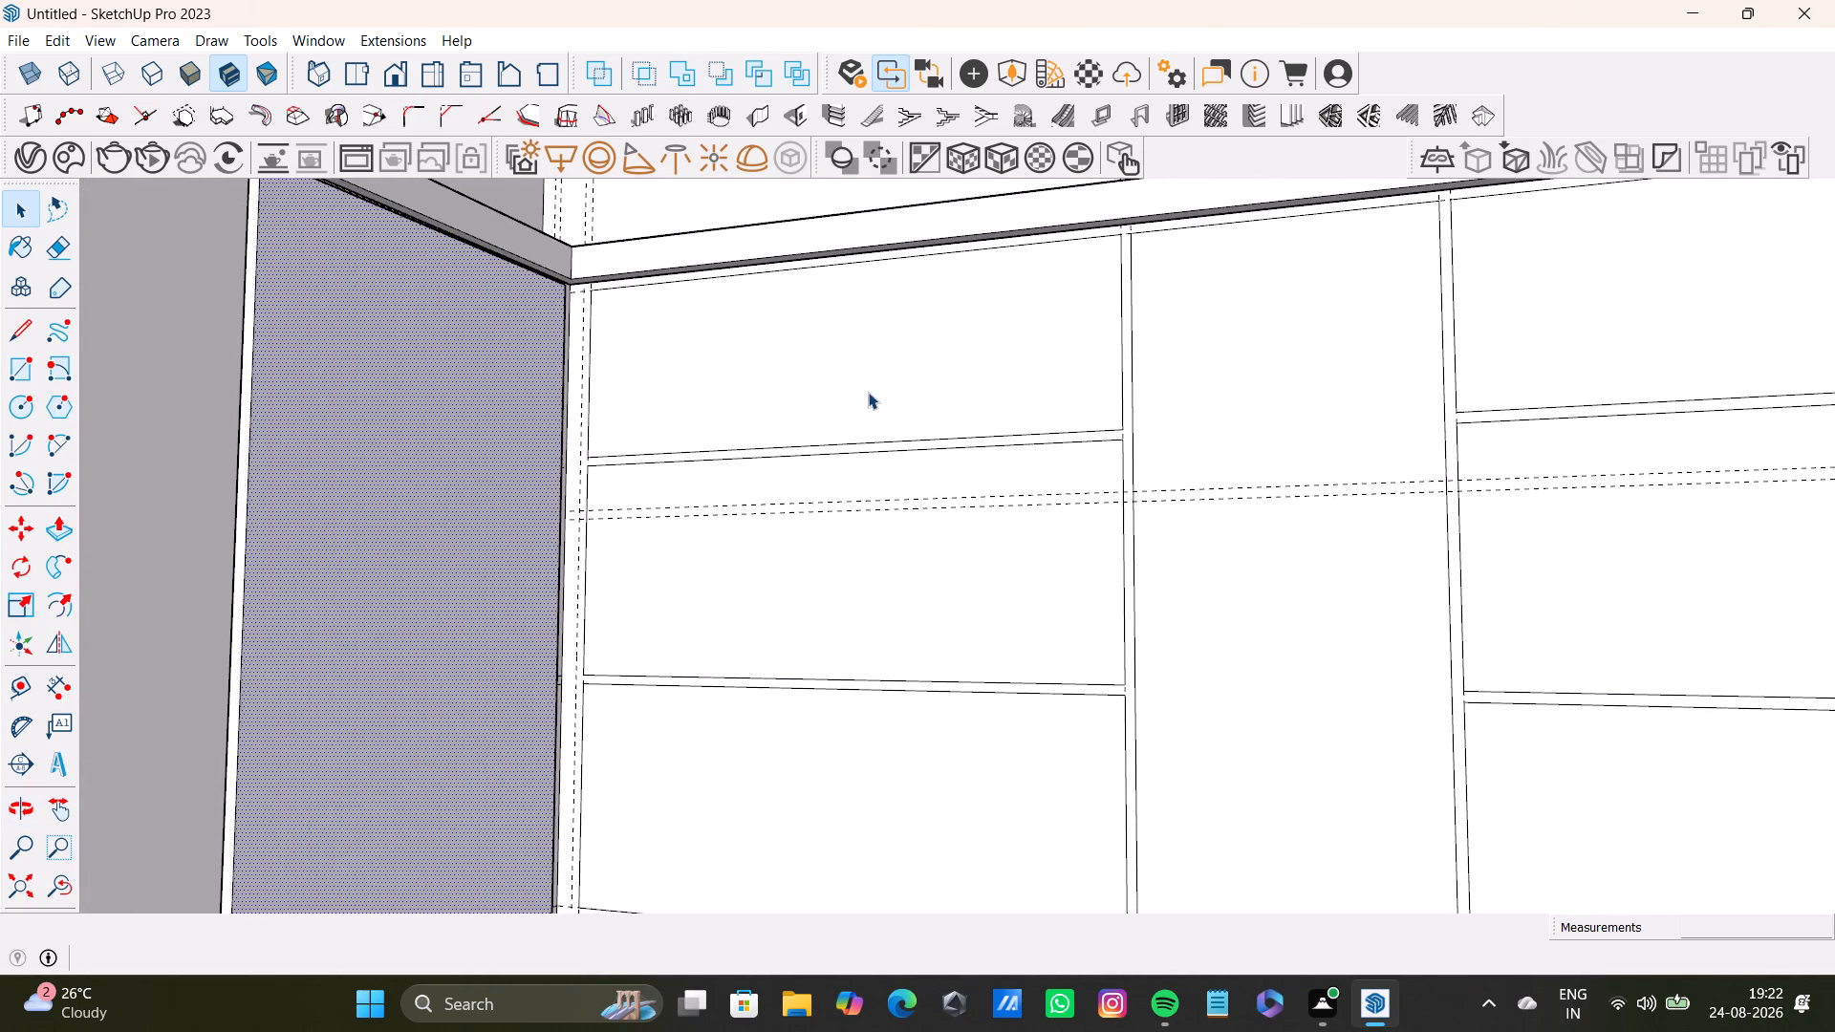
pyautogui.click(868, 392)
pyautogui.tripleClick(848, 399)
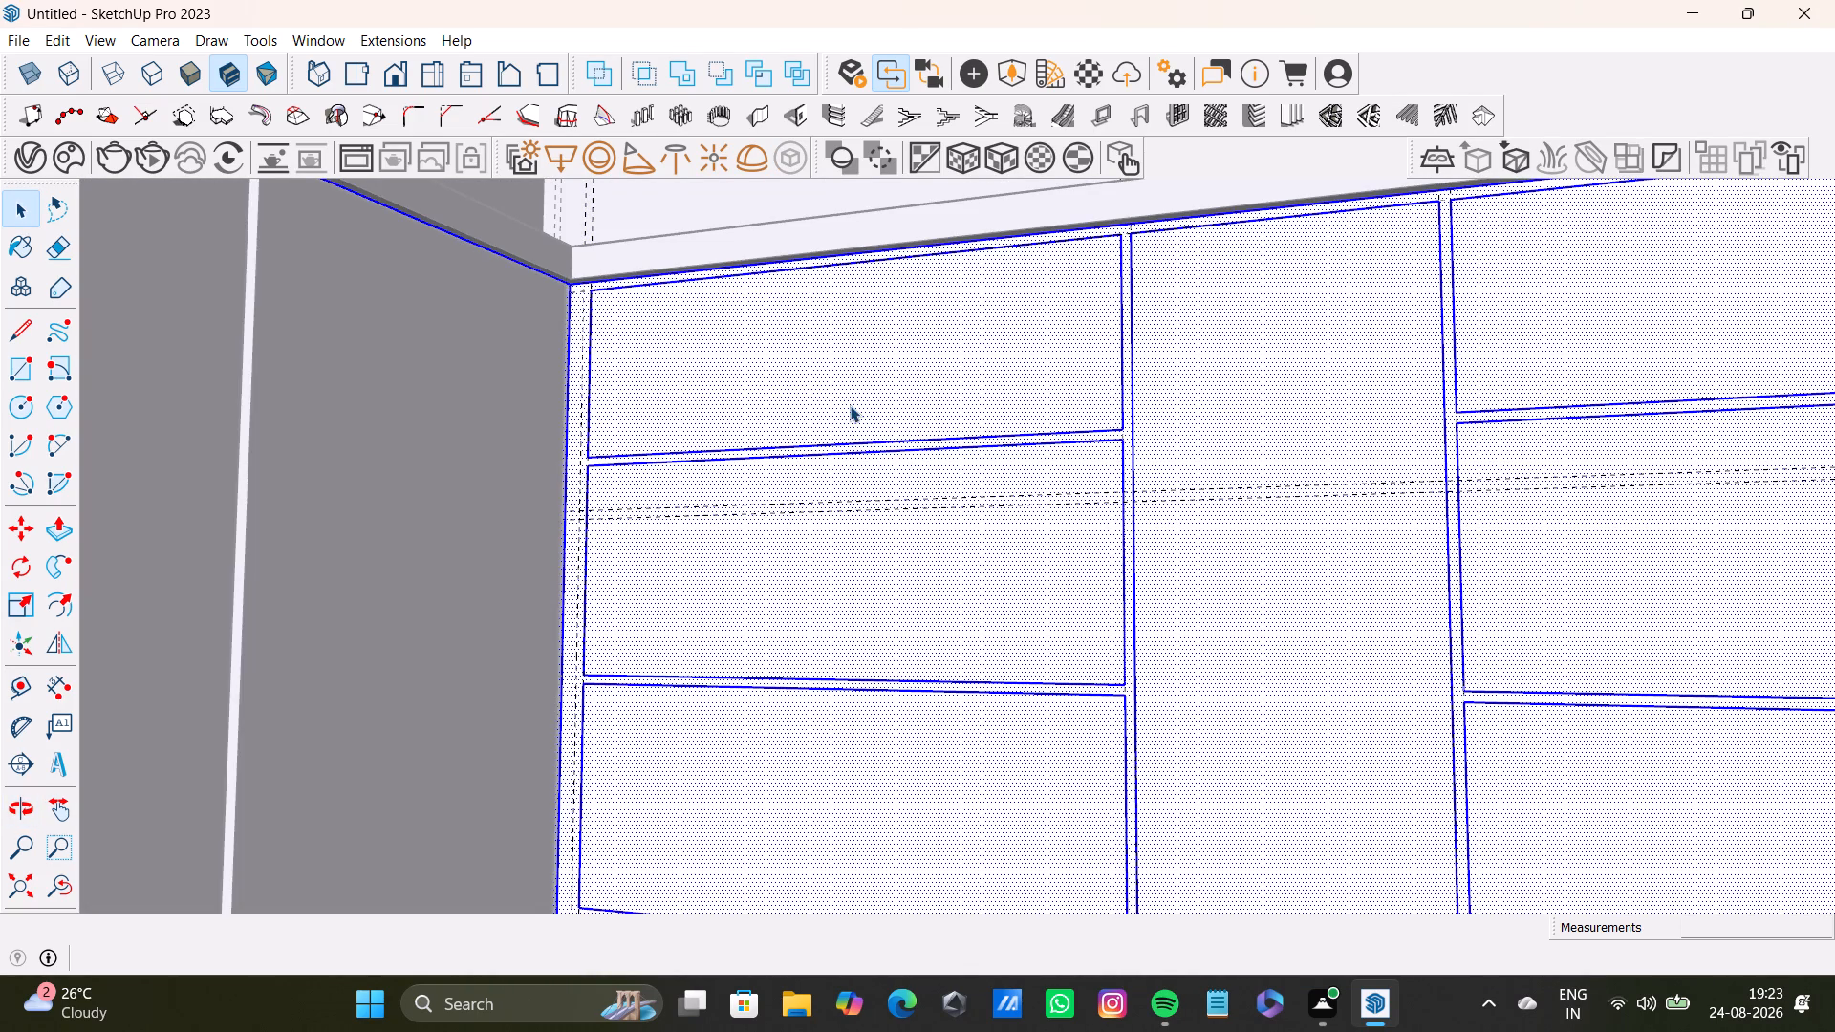
pyautogui.press('p')
pyautogui.moveTo(850, 405); pyautogui.dragTo(831, 407)
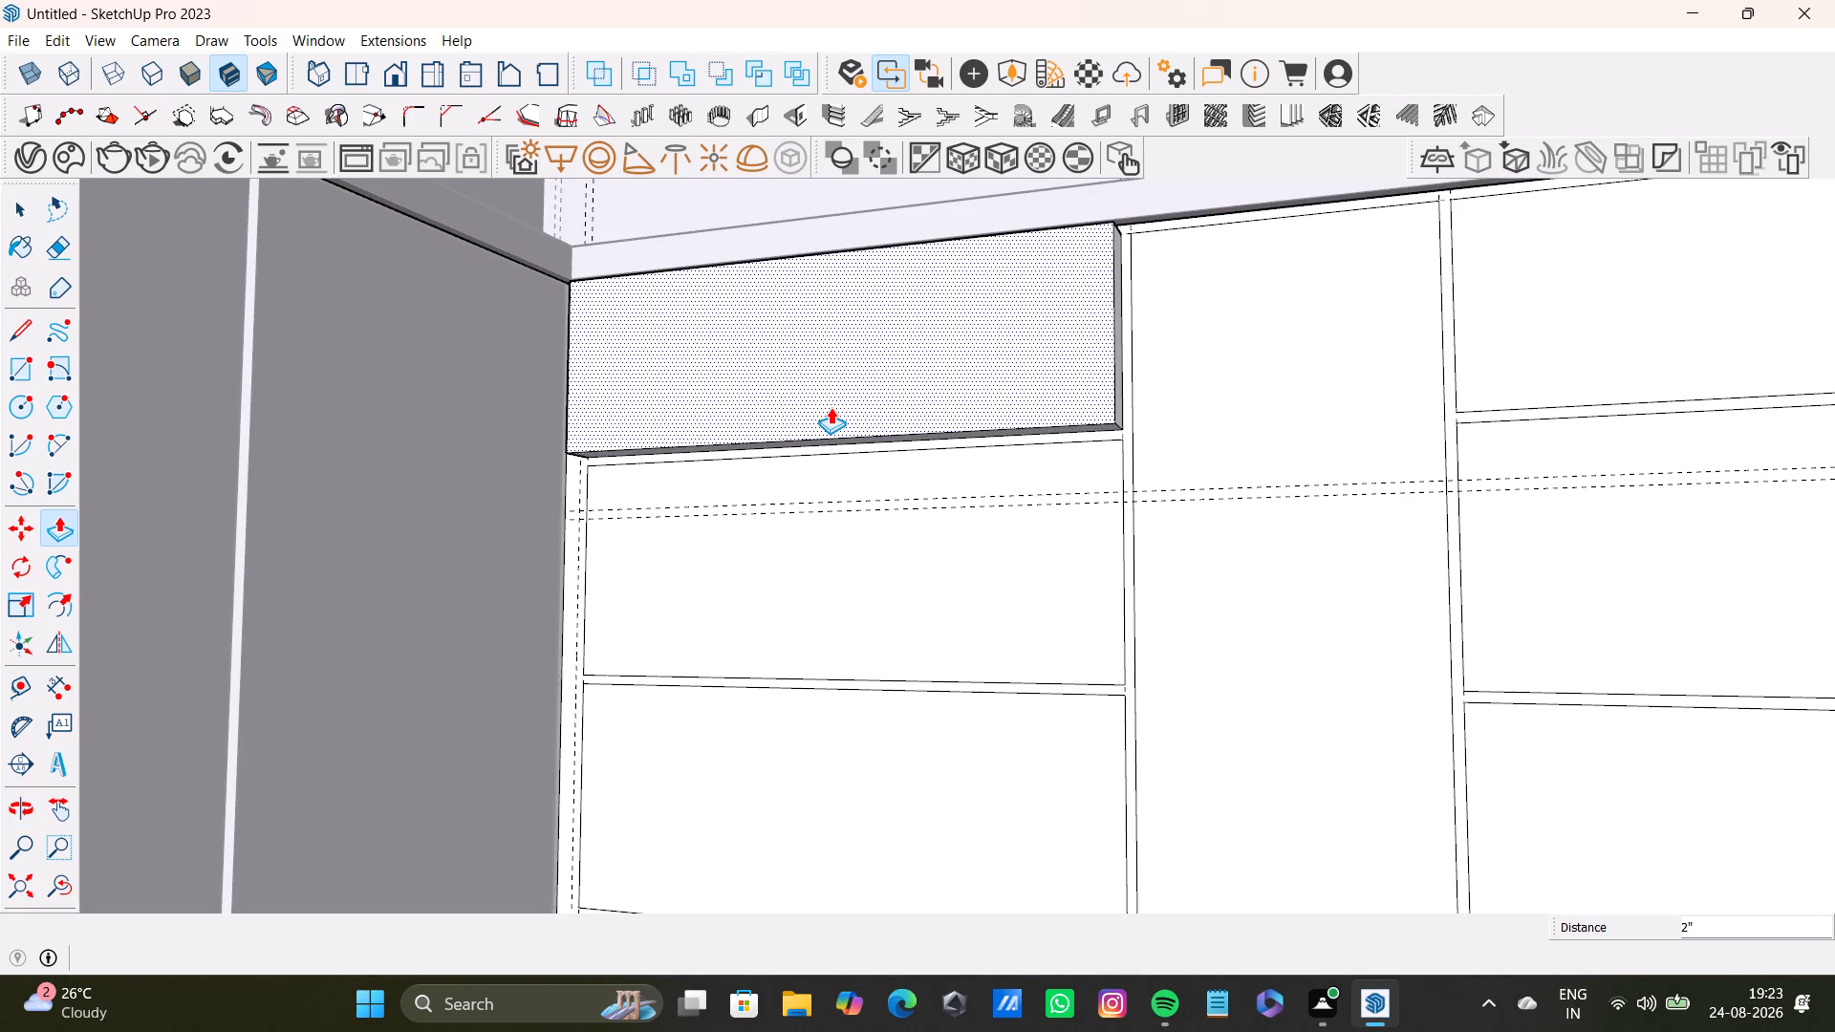
# Push/Pull the middle and bottom drawer fronts of the side run's corner stack outward, level with the top front.
pyautogui.moveTo(831, 407); pyautogui.dragTo(834, 407)
pyautogui.press('space')
pyautogui.click(878, 564)
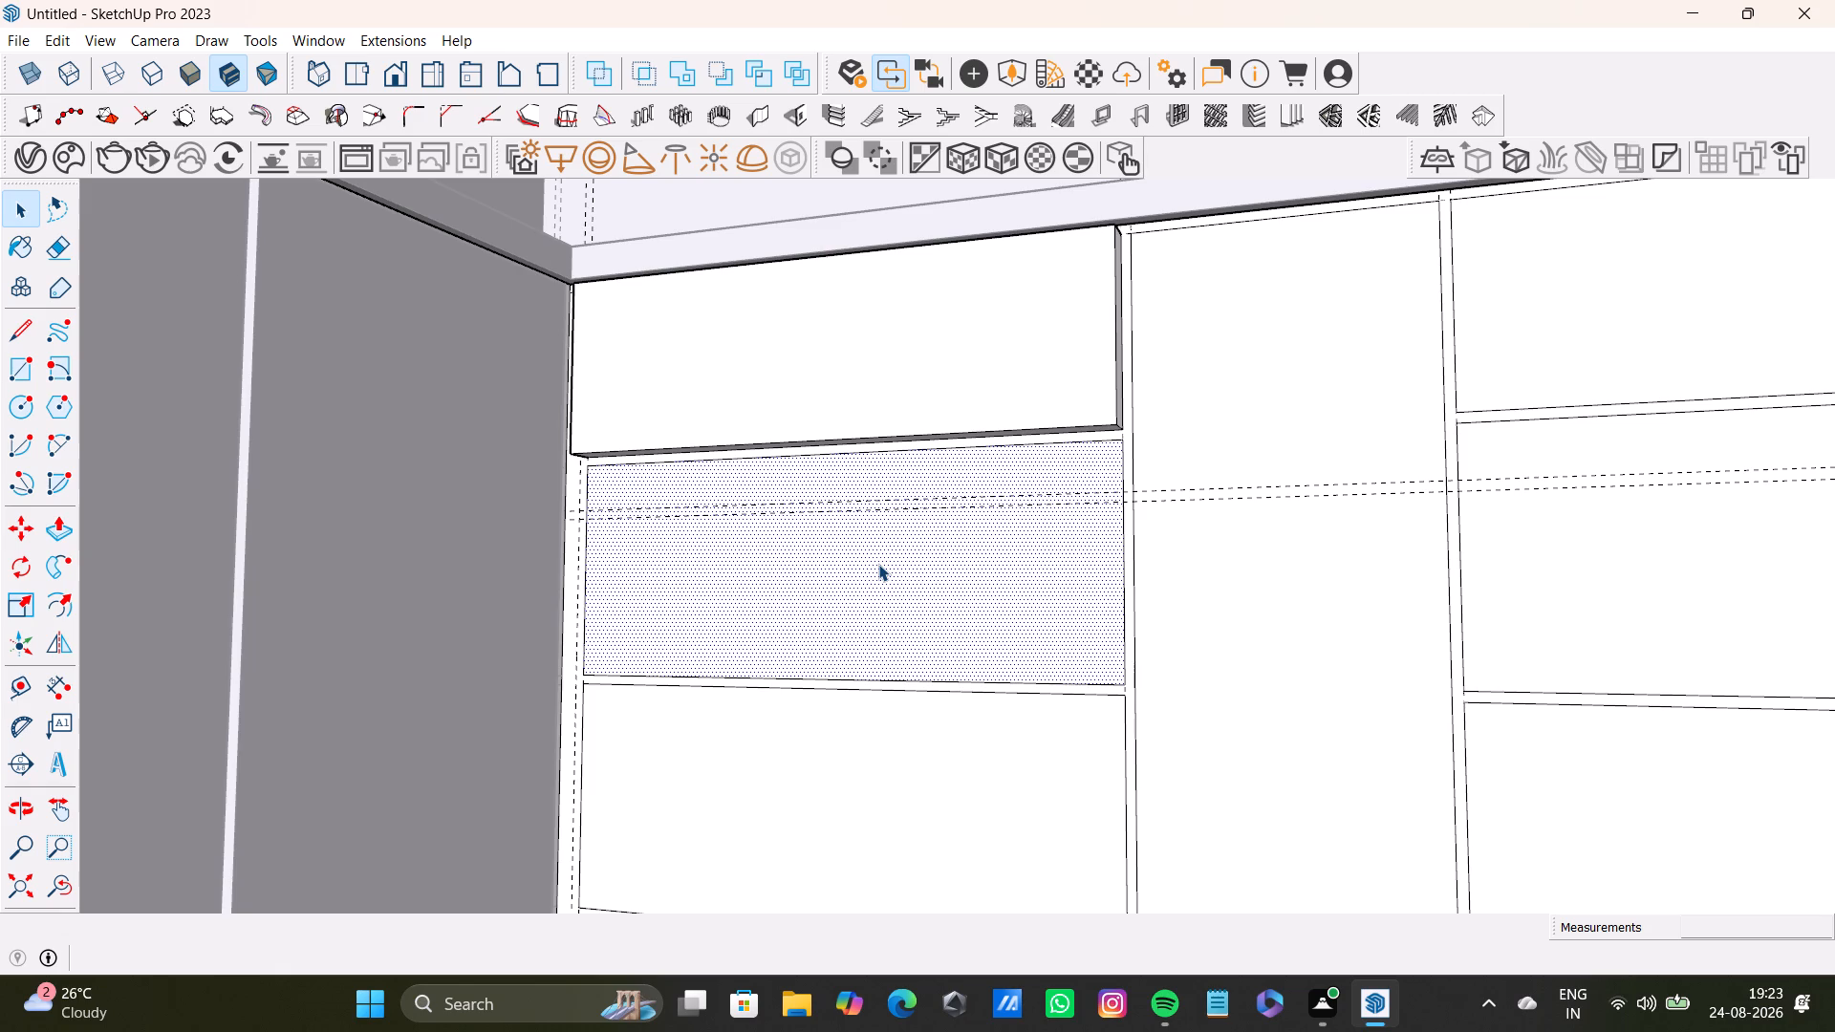
pyautogui.press('p')
pyautogui.moveTo(878, 564); pyautogui.dragTo(918, 419)
pyautogui.press('space')
pyautogui.click(898, 732)
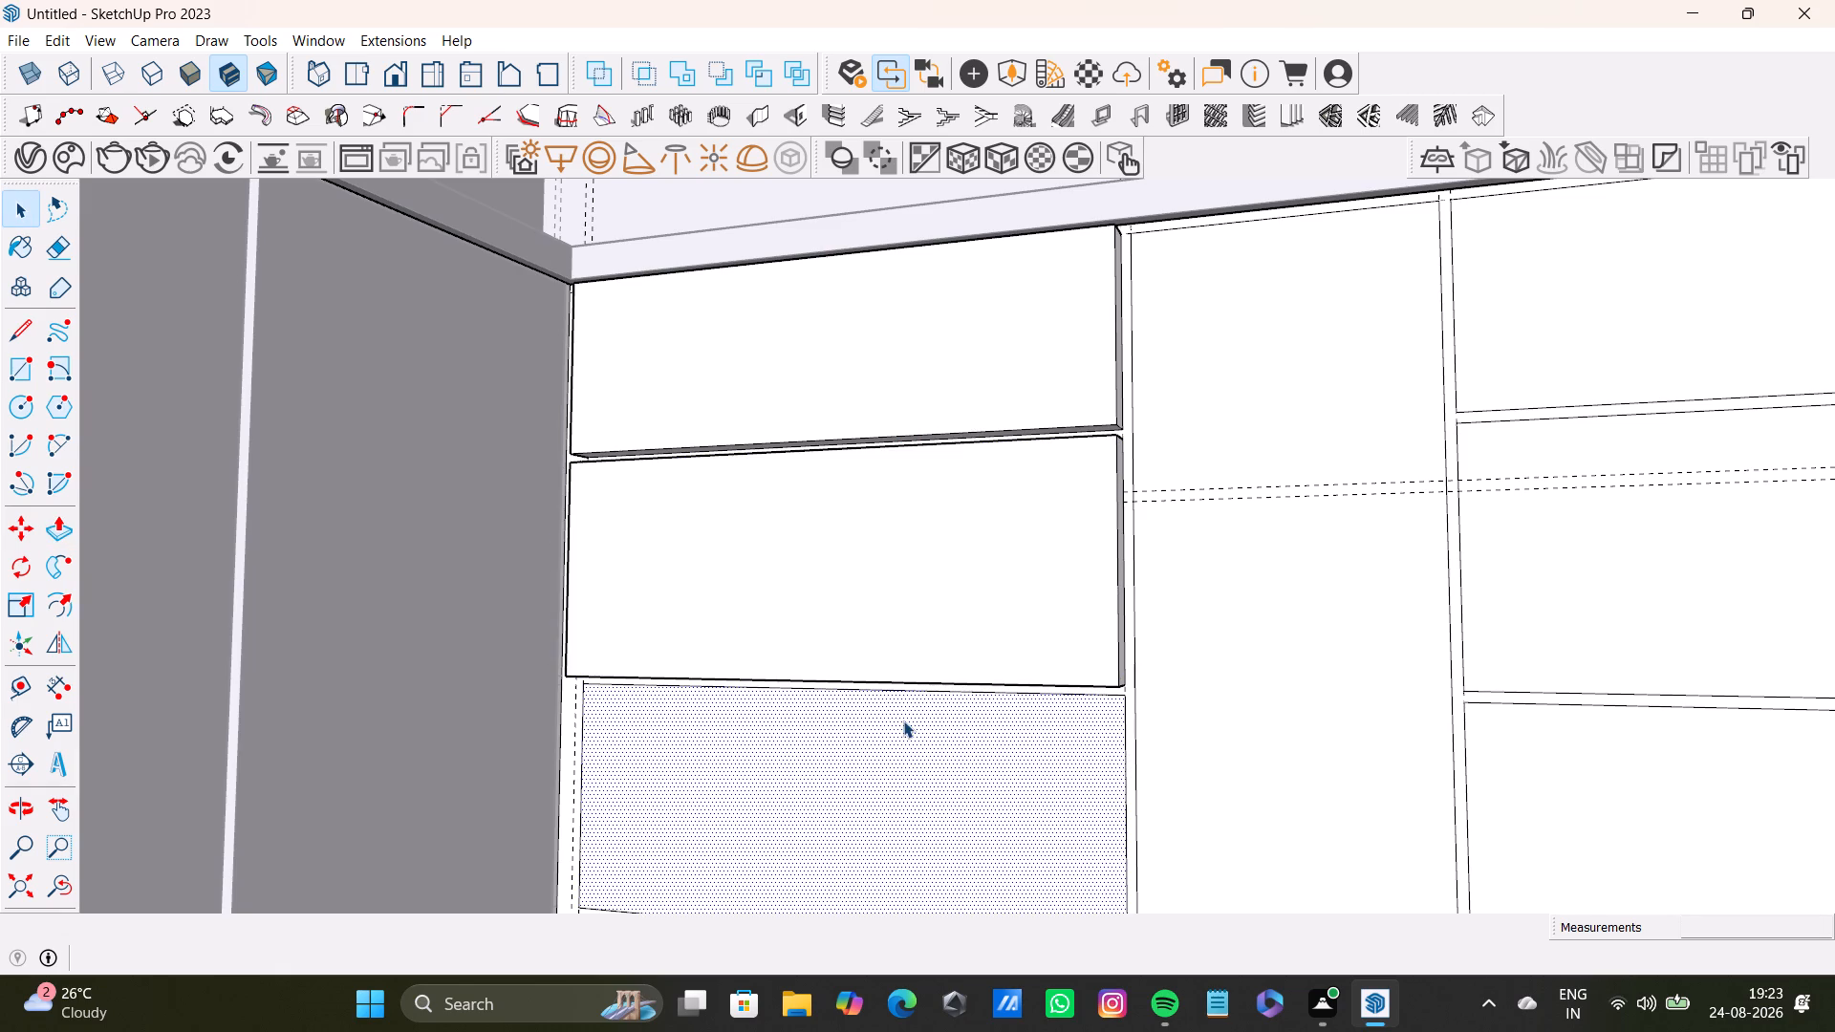
pyautogui.press('p')
pyautogui.moveTo(903, 720); pyautogui.dragTo(914, 634)
pyautogui.press('space')
# Push/Pull the three corner drawer fronts slightly back toward the cabinet, reducing their thickness, the bottom one by about 1/4".
pyautogui.scroll(-4, 898, 639)
pyautogui.moveTo(906, 640); pyautogui.dragTo(836, 959, button='middle')
pyautogui.scroll(-1, 932, 554)
pyautogui.moveTo(932, 555); pyautogui.dragTo(961, 739, button='middle')
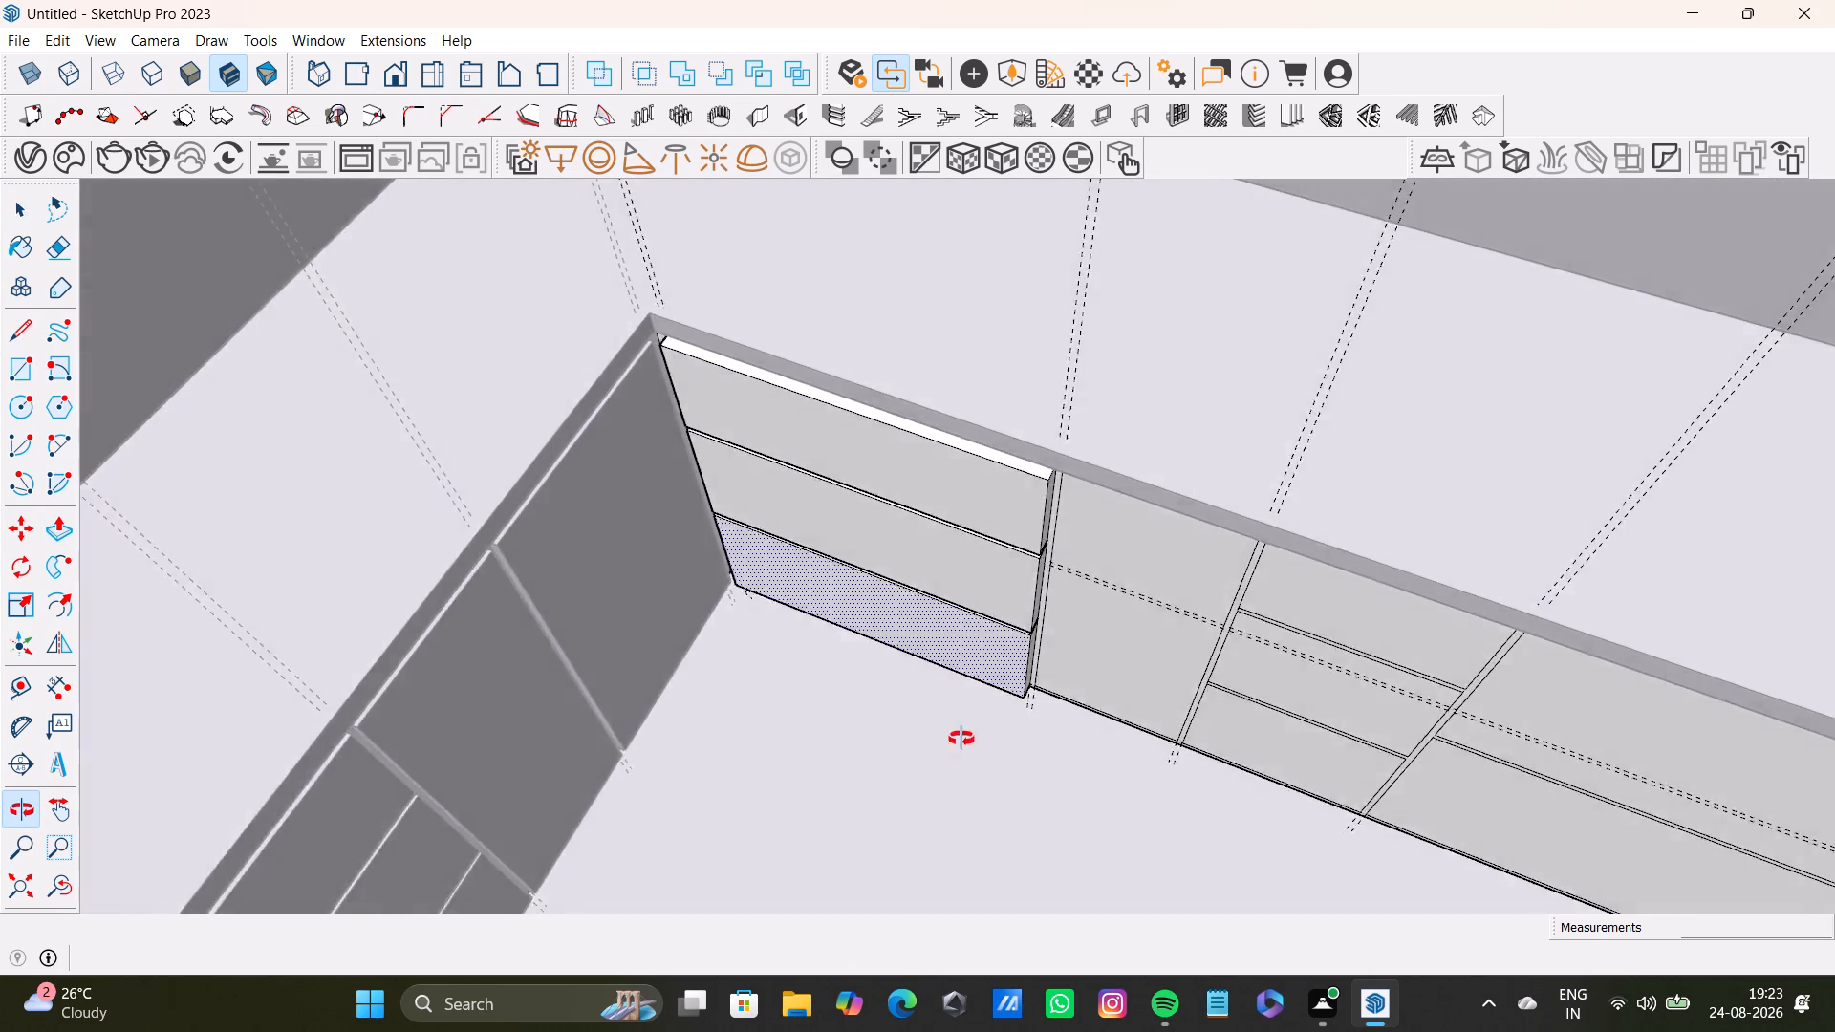
pyautogui.moveTo(961, 739); pyautogui.dragTo(1008, 548, button='middle')
pyautogui.scroll(5, 781, 406)
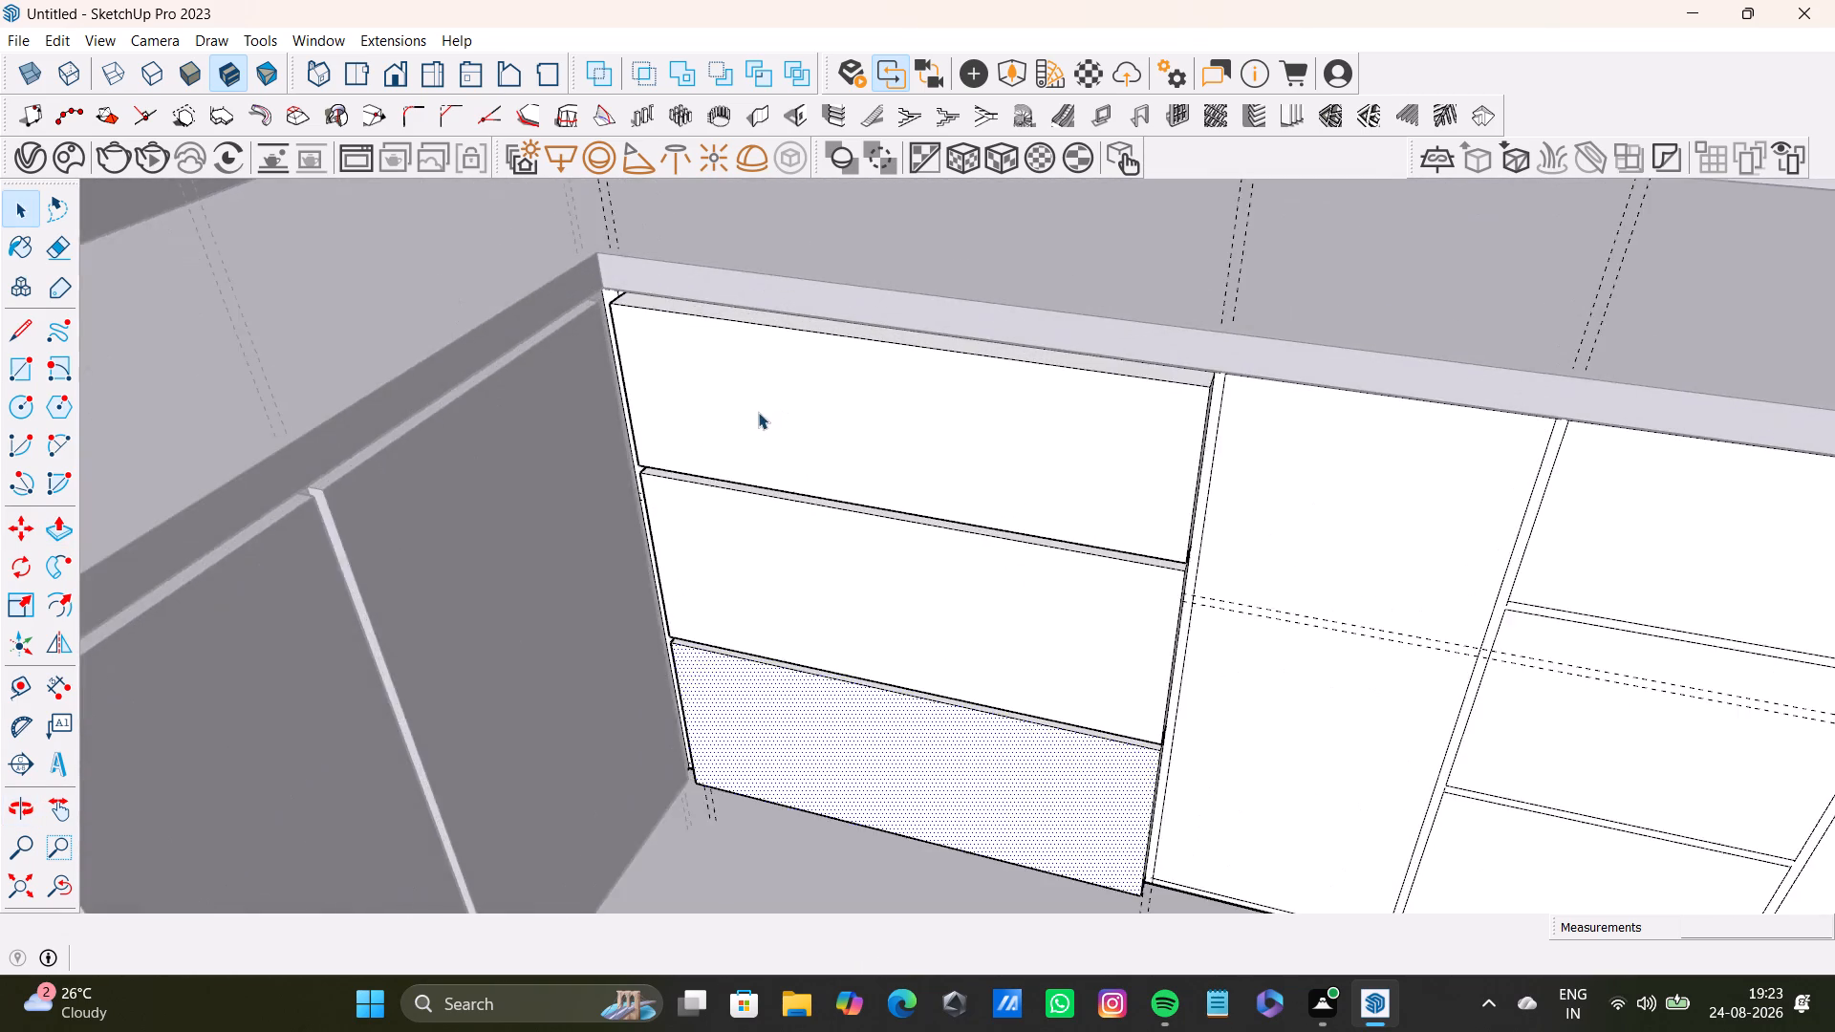
pyautogui.scroll(2, 758, 412)
pyautogui.moveTo(742, 408); pyautogui.dragTo(894, 463, button='middle')
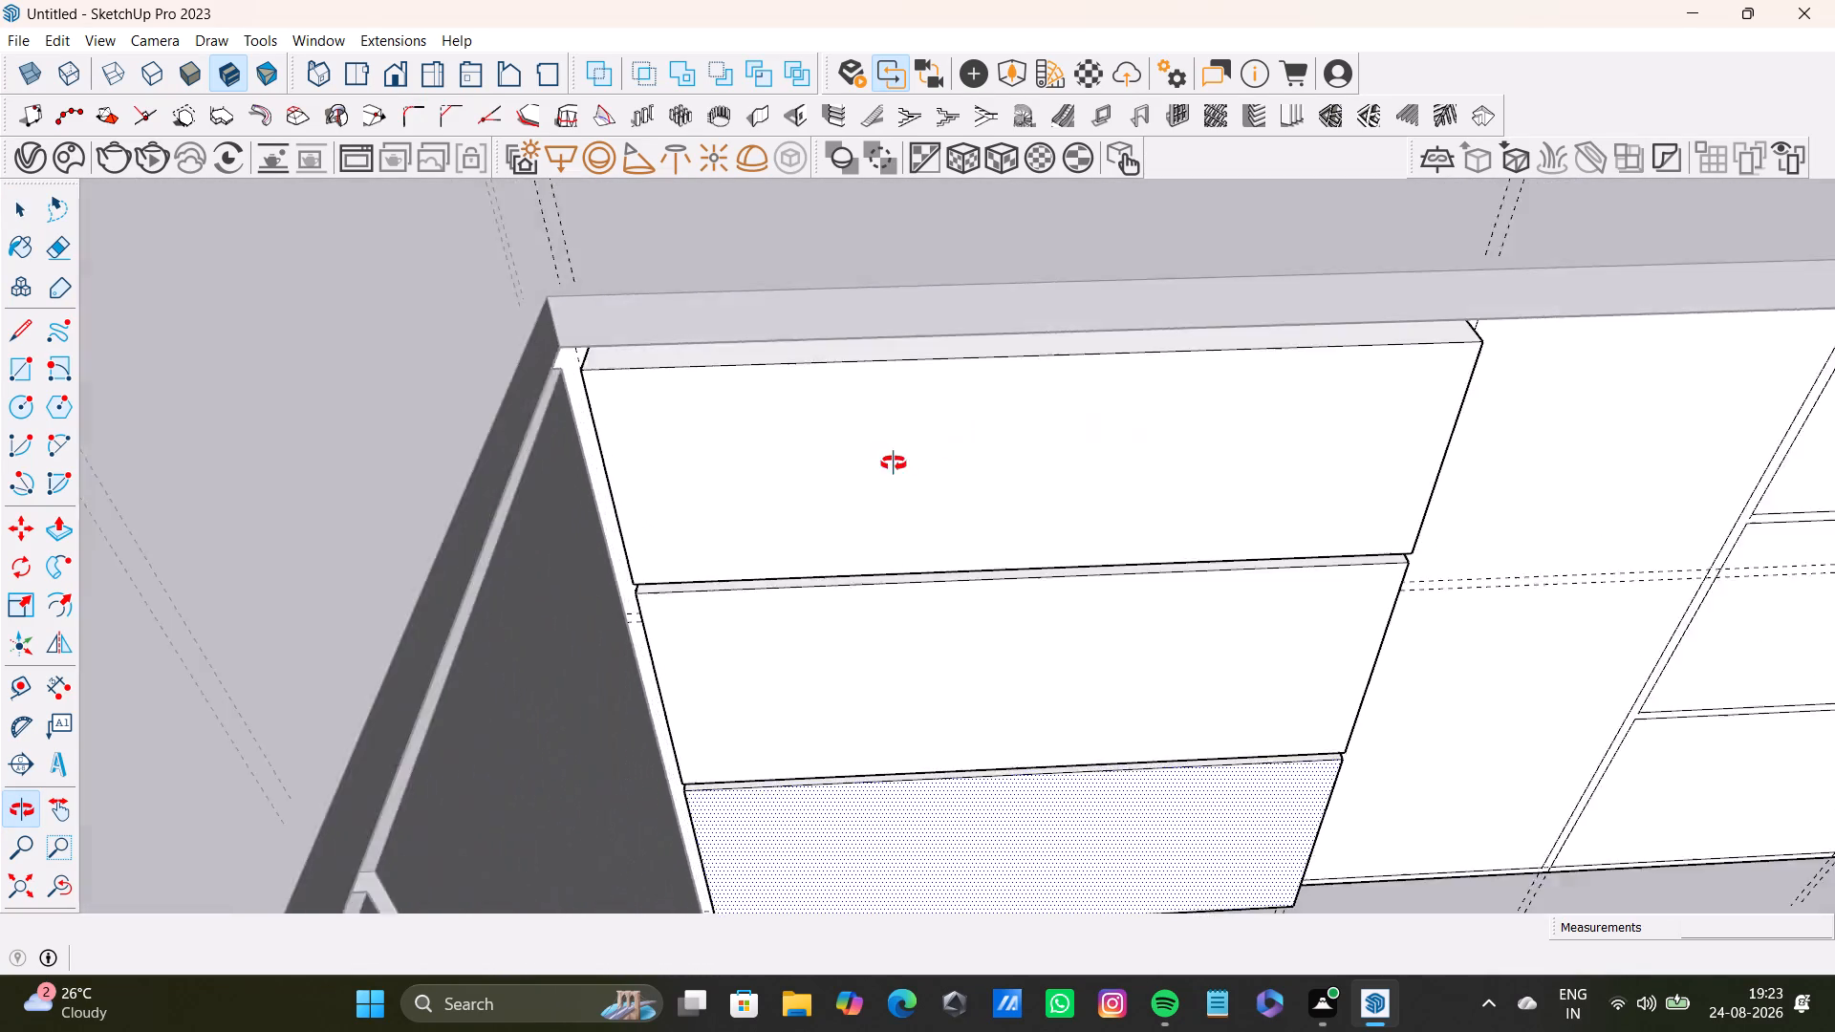
pyautogui.moveTo(894, 463); pyautogui.dragTo(779, 501, button='middle')
pyautogui.press('space')
pyautogui.click(804, 472)
pyautogui.press('p')
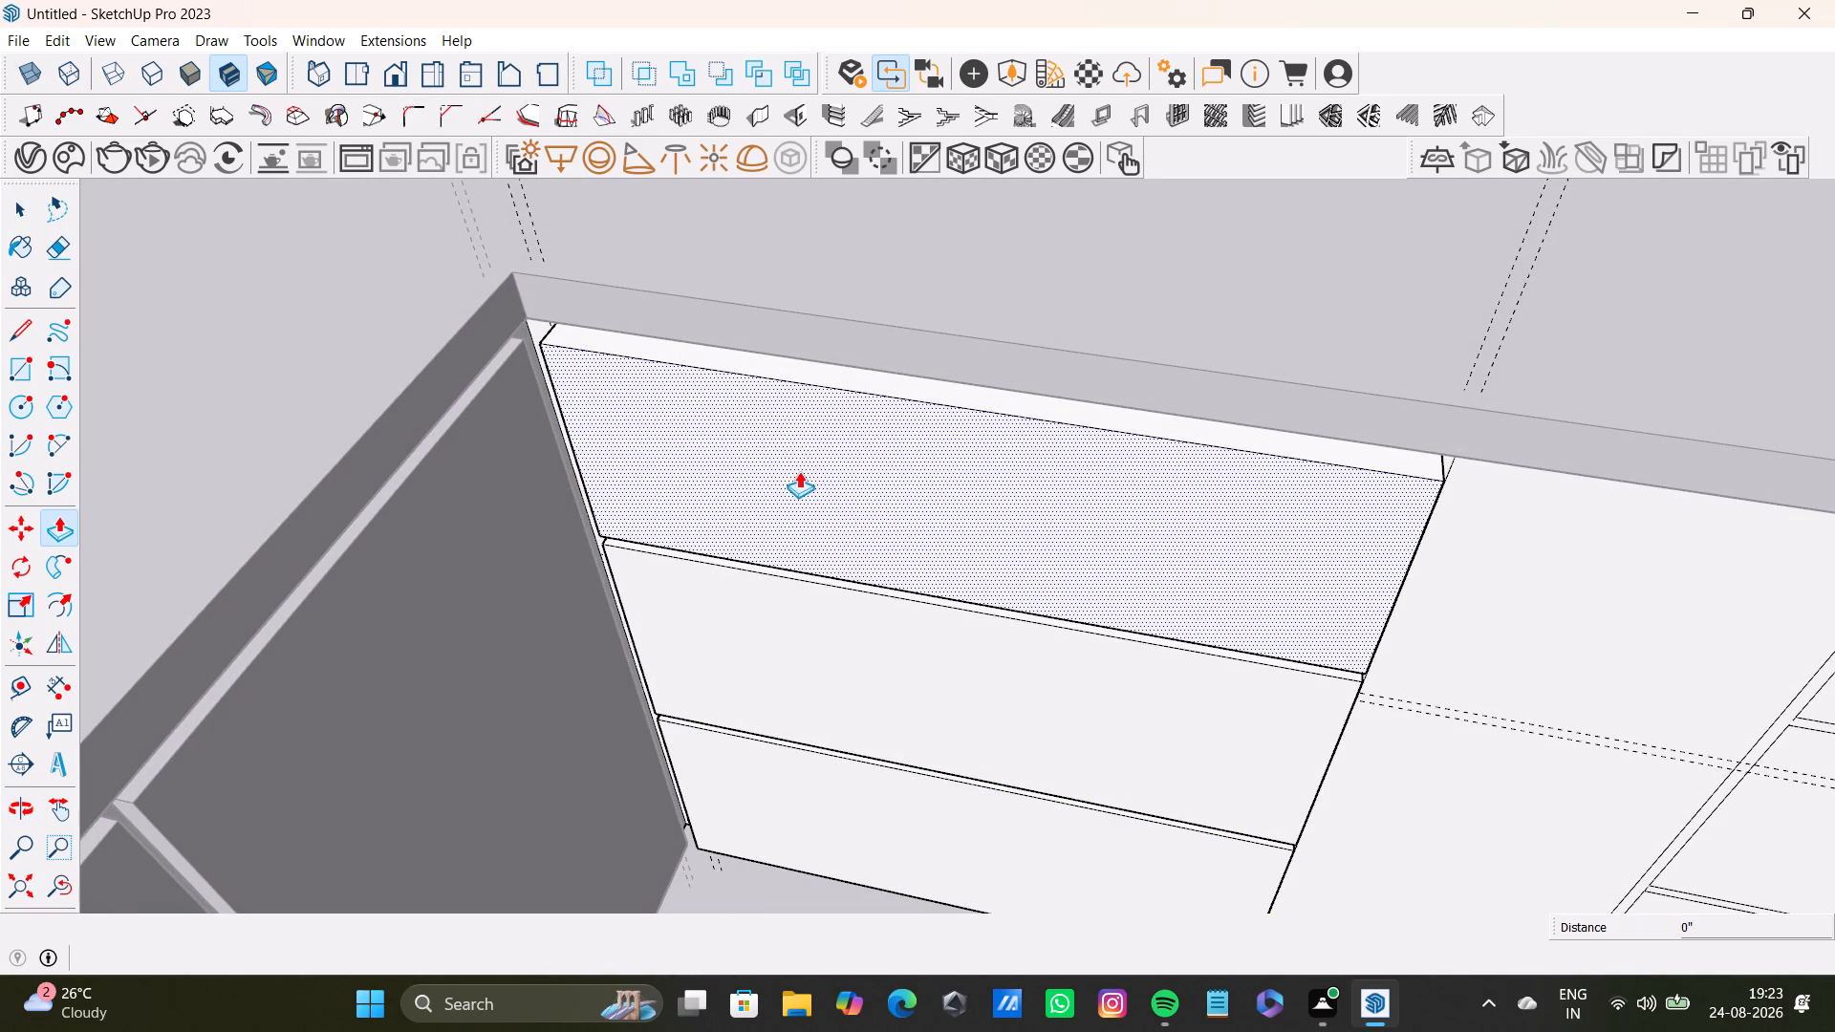
pyautogui.moveTo(799, 471); pyautogui.dragTo(809, 462)
pyautogui.press('space')
pyautogui.click(775, 640)
pyautogui.press('p')
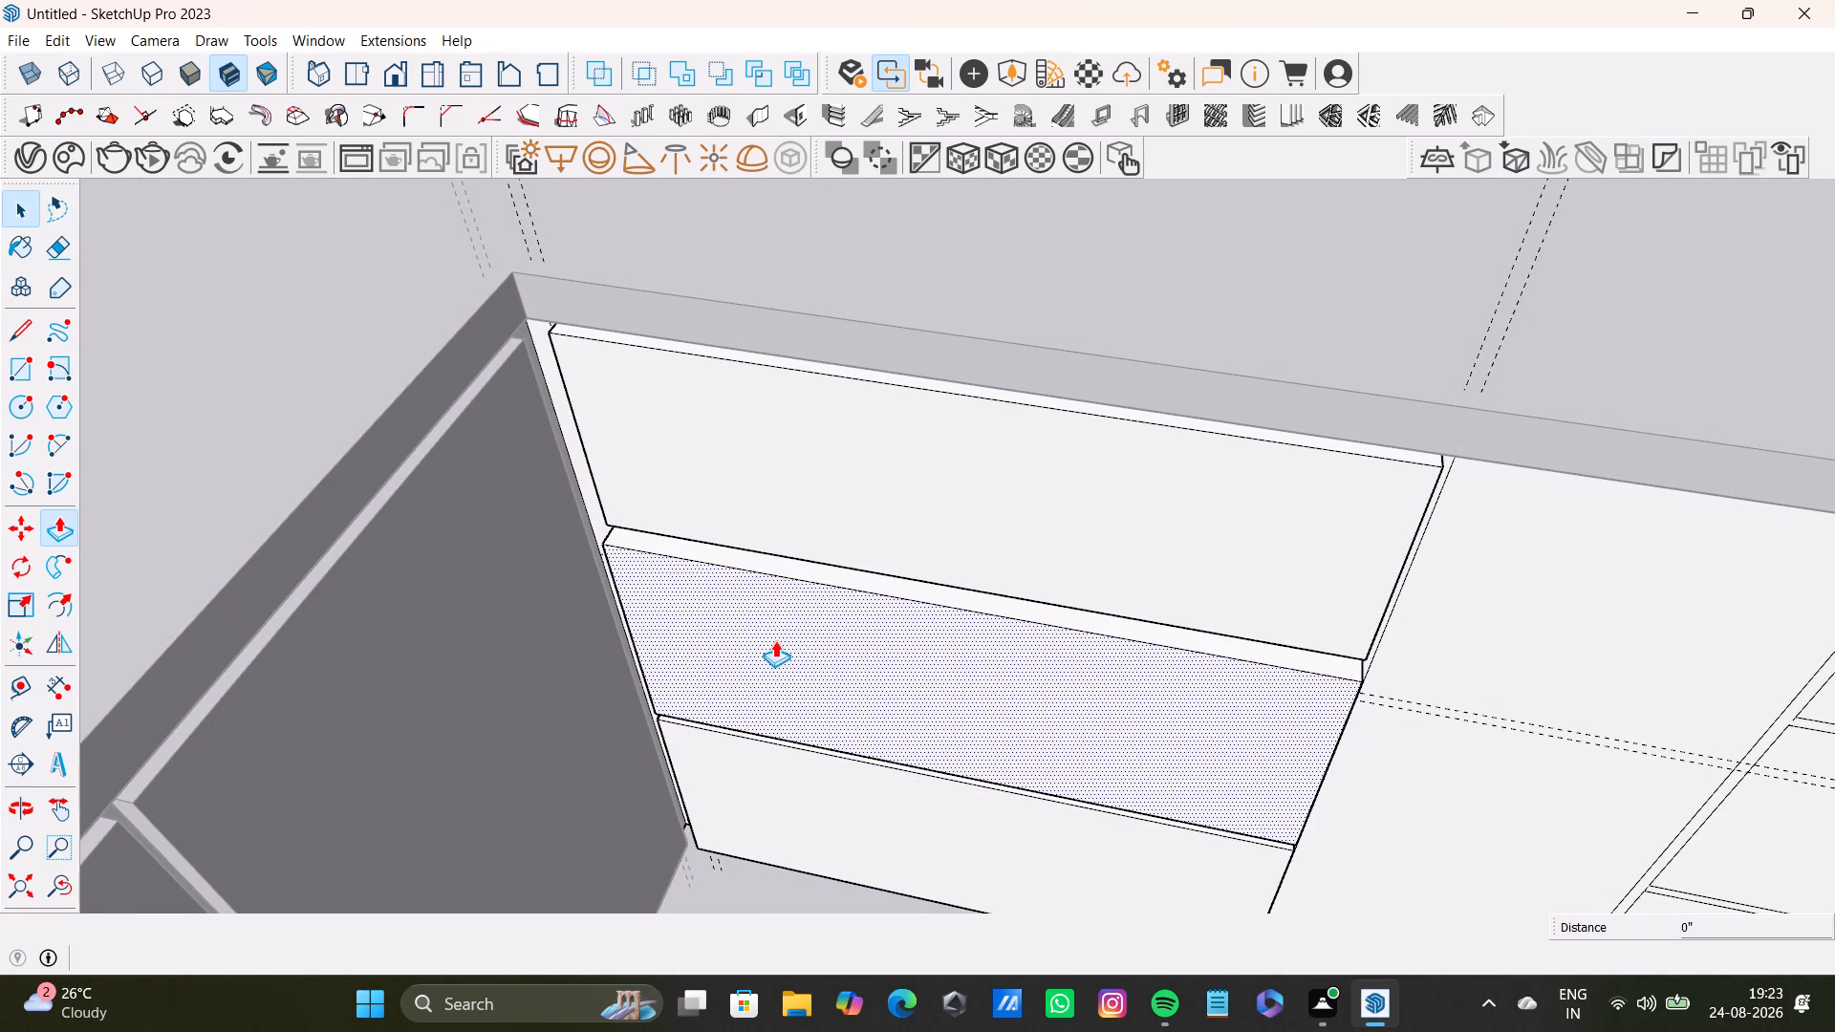
pyautogui.click(775, 640)
pyautogui.press('space')
pyautogui.click(739, 788)
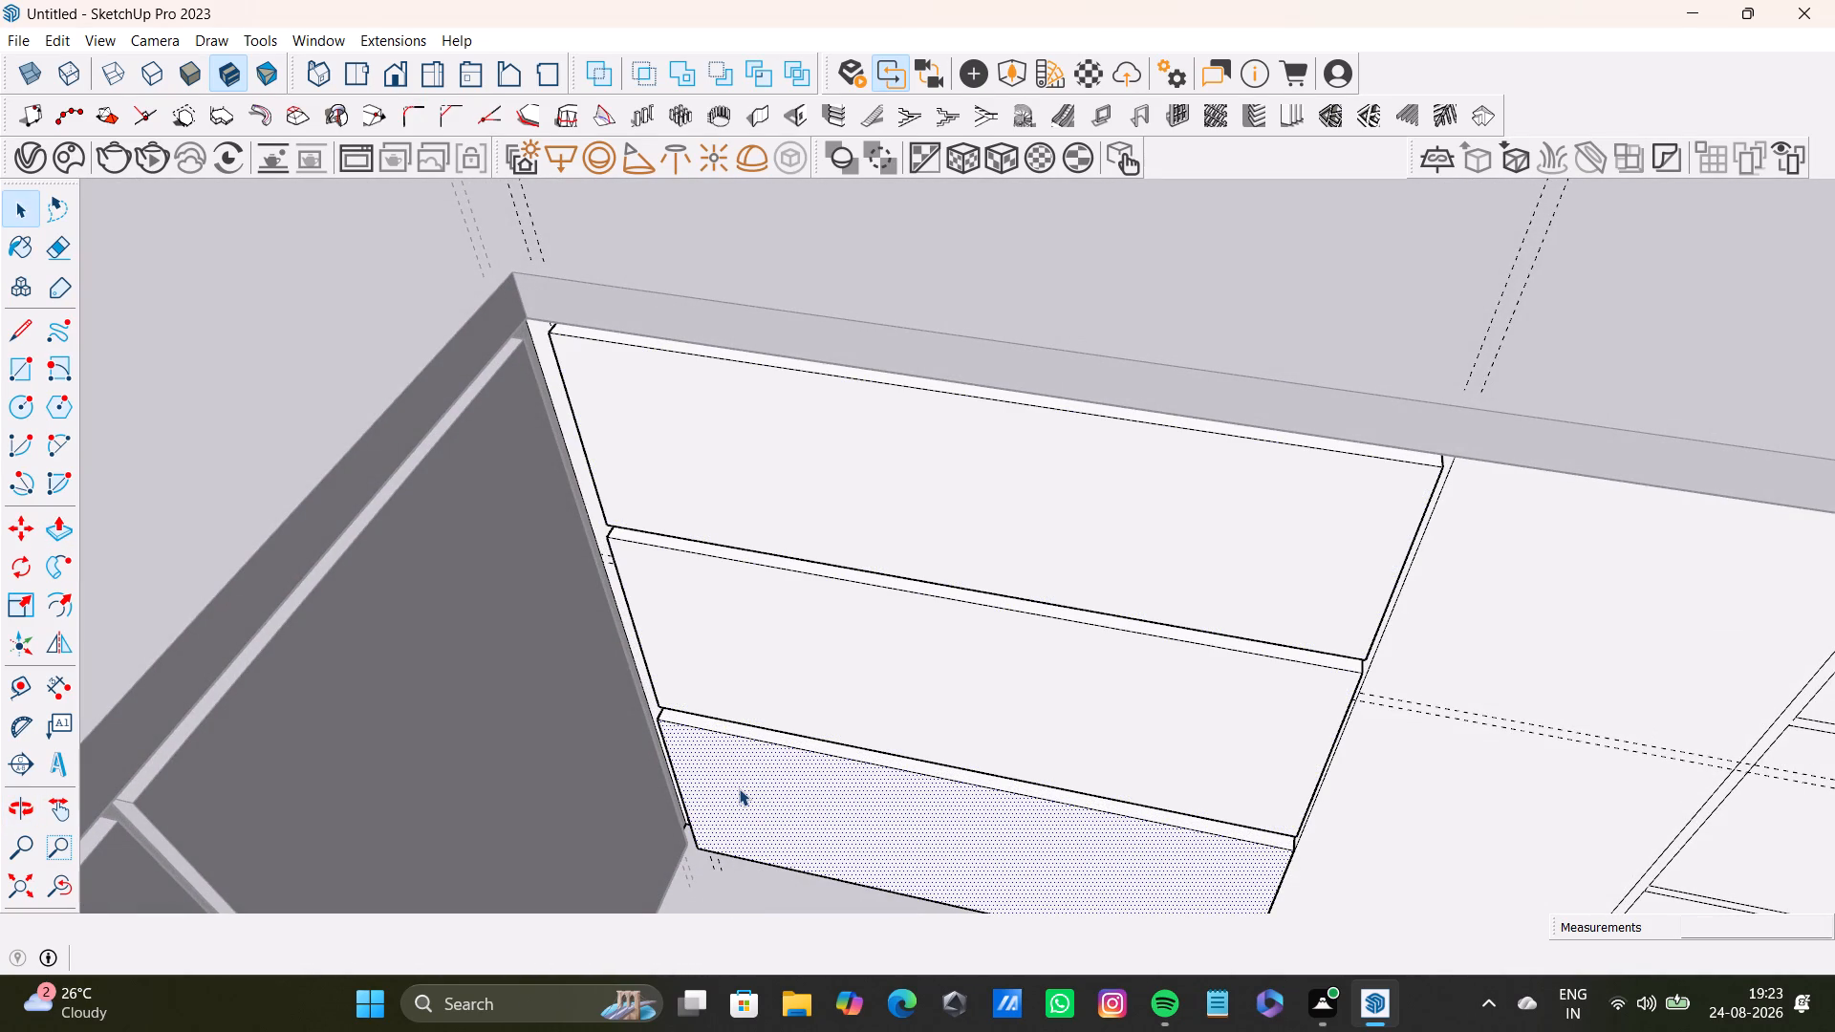
pyautogui.press('p')
pyautogui.click(740, 788)
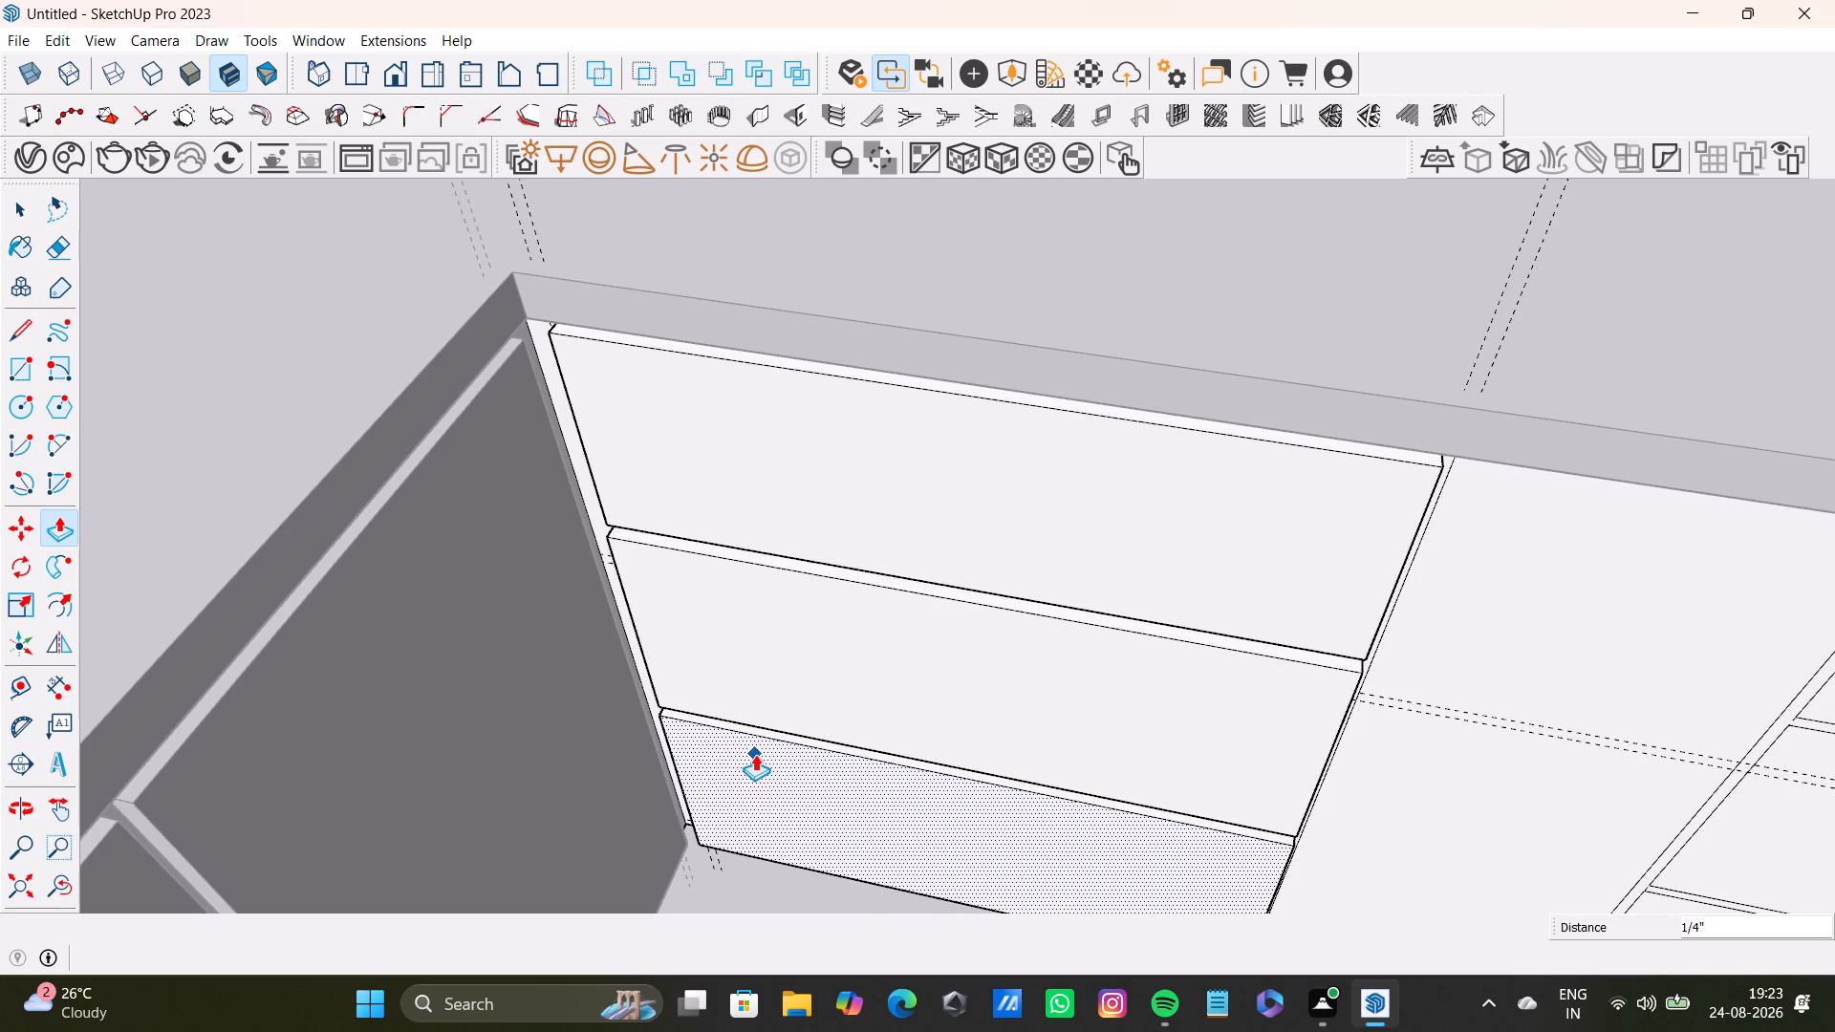
pyautogui.scroll(-20, 751, 742)
pyautogui.scroll(-1, 751, 742)
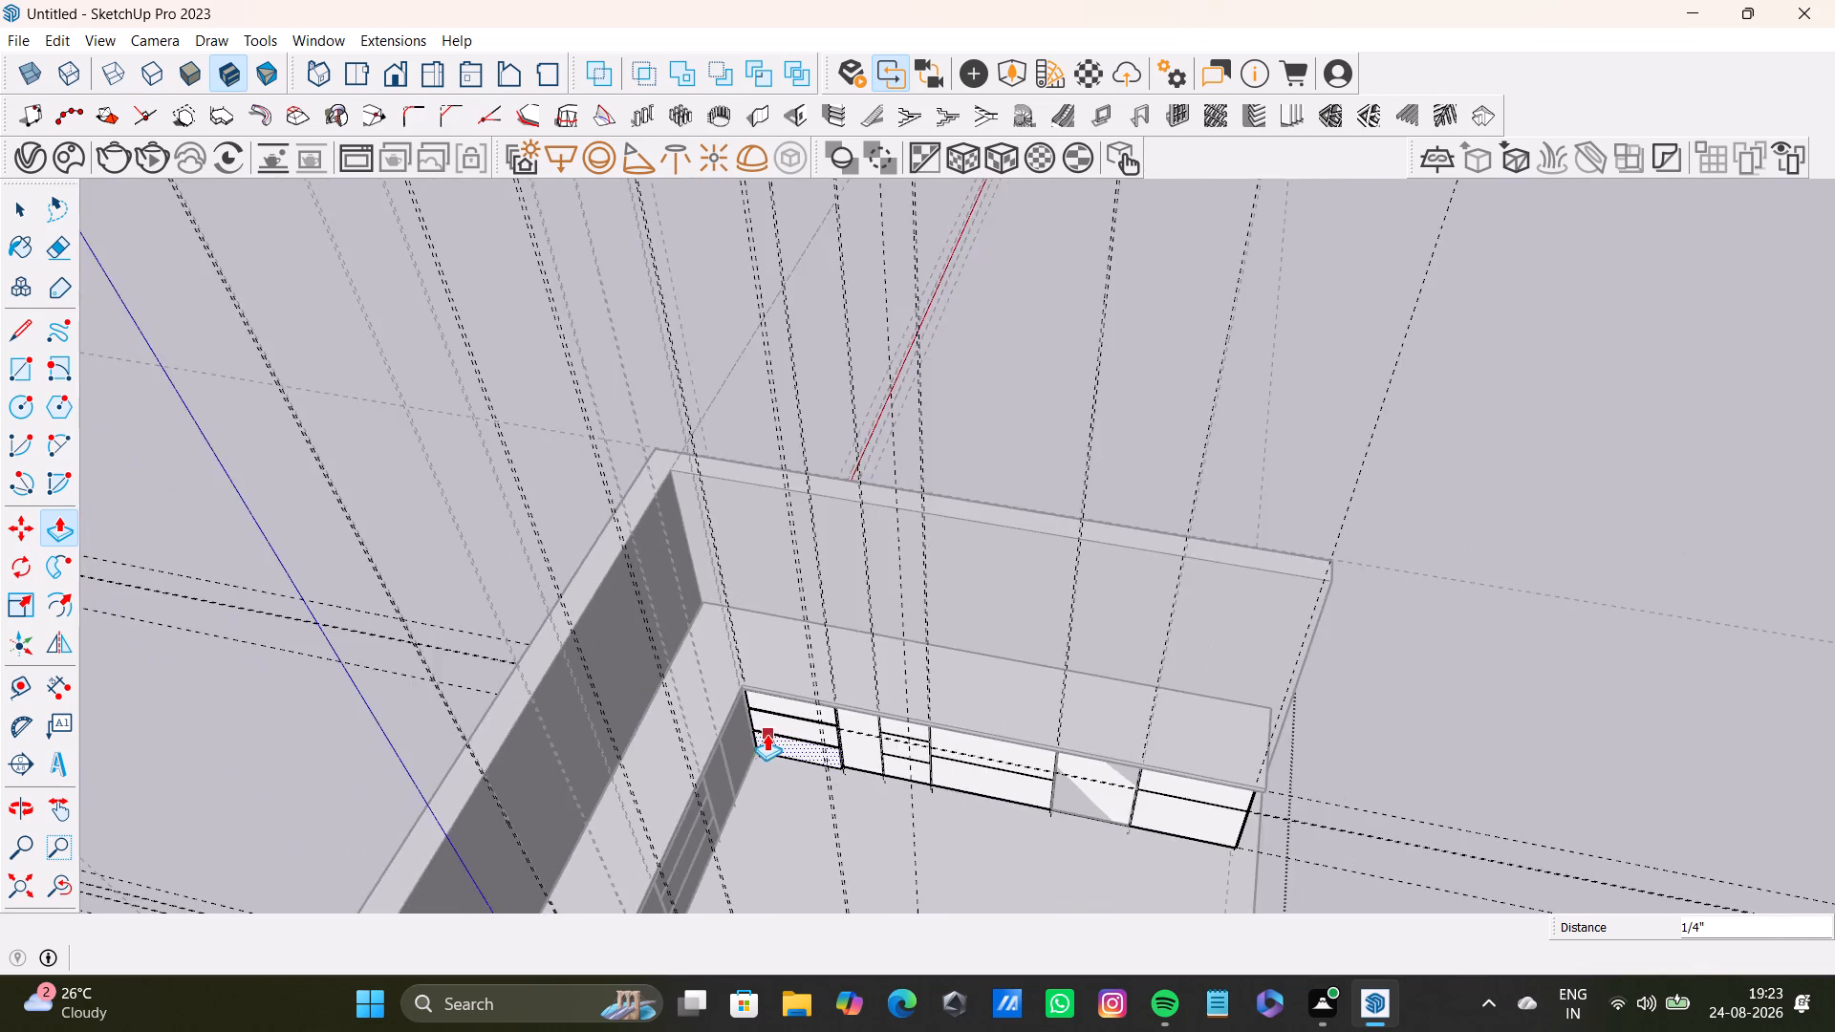
pyautogui.scroll(-4, 766, 734)
pyautogui.click(1201, 517)
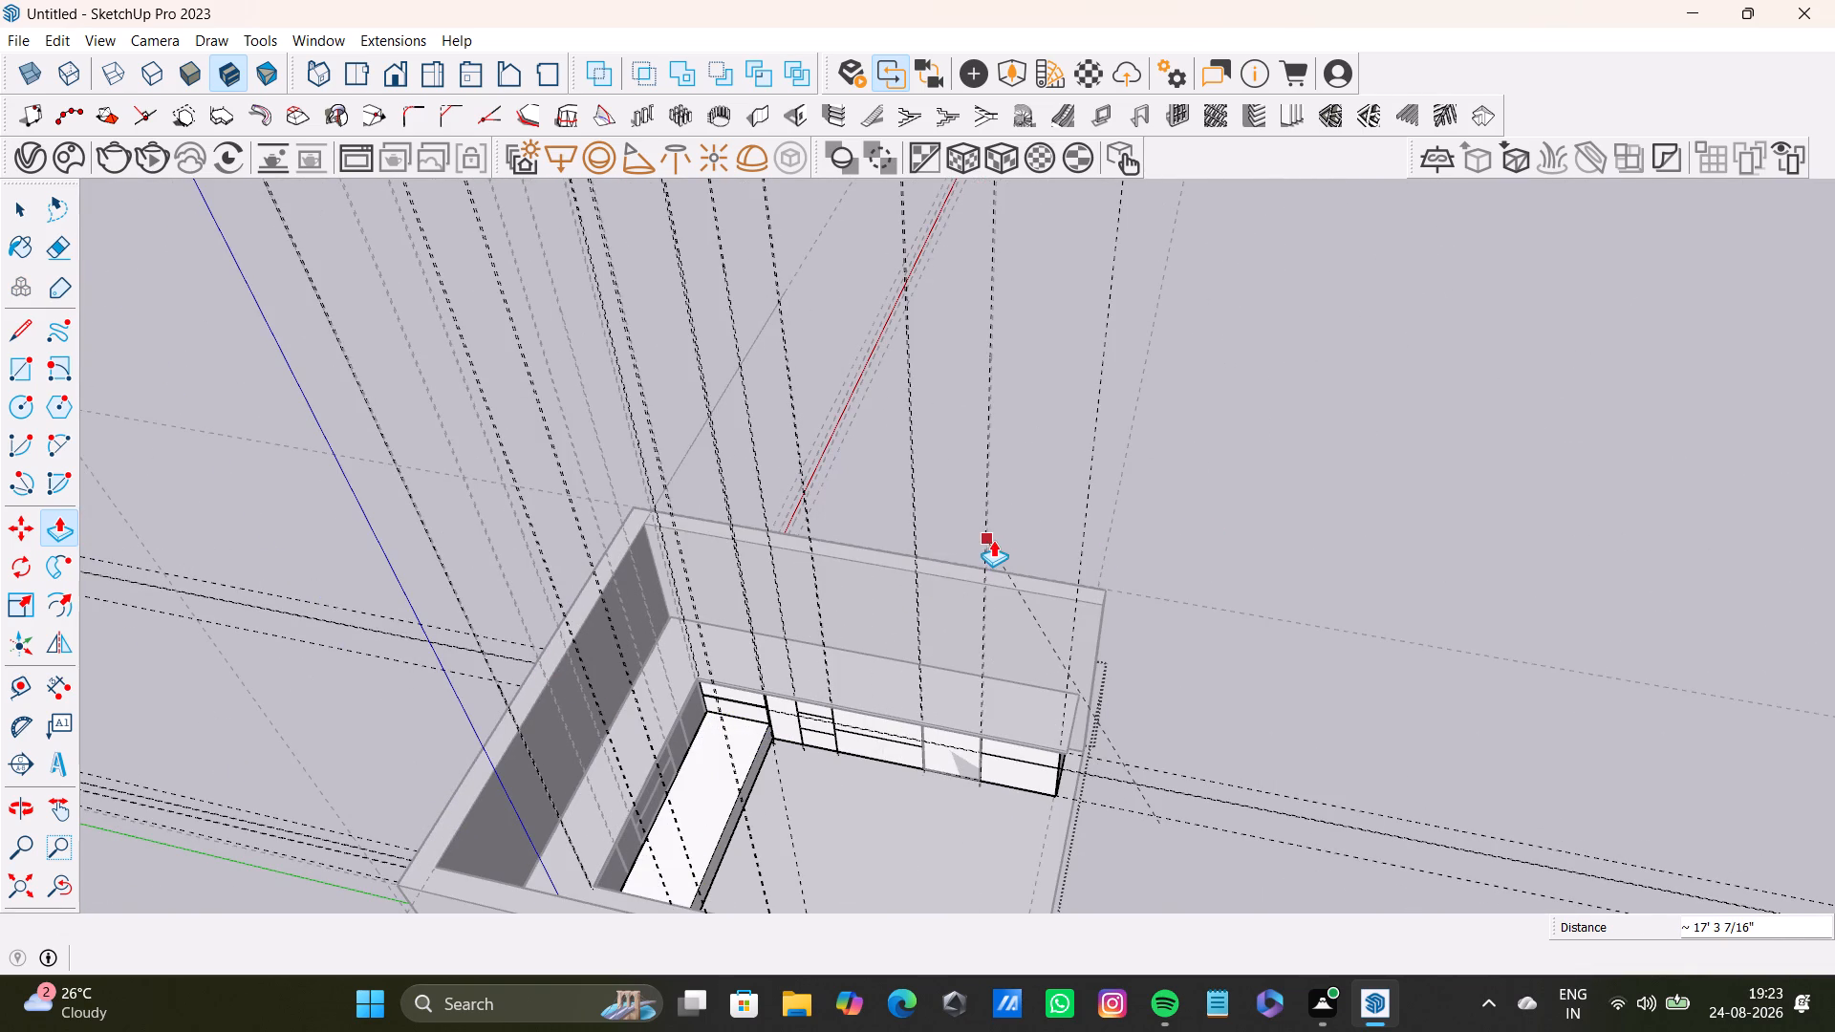
pyautogui.press('space')
# Push/Pull the narrow door beside the corner drawer stack outward, level with those drawer fronts.
pyautogui.scroll(17, 865, 700)
pyautogui.moveTo(752, 700); pyautogui.dragTo(841, 589, button='middle')
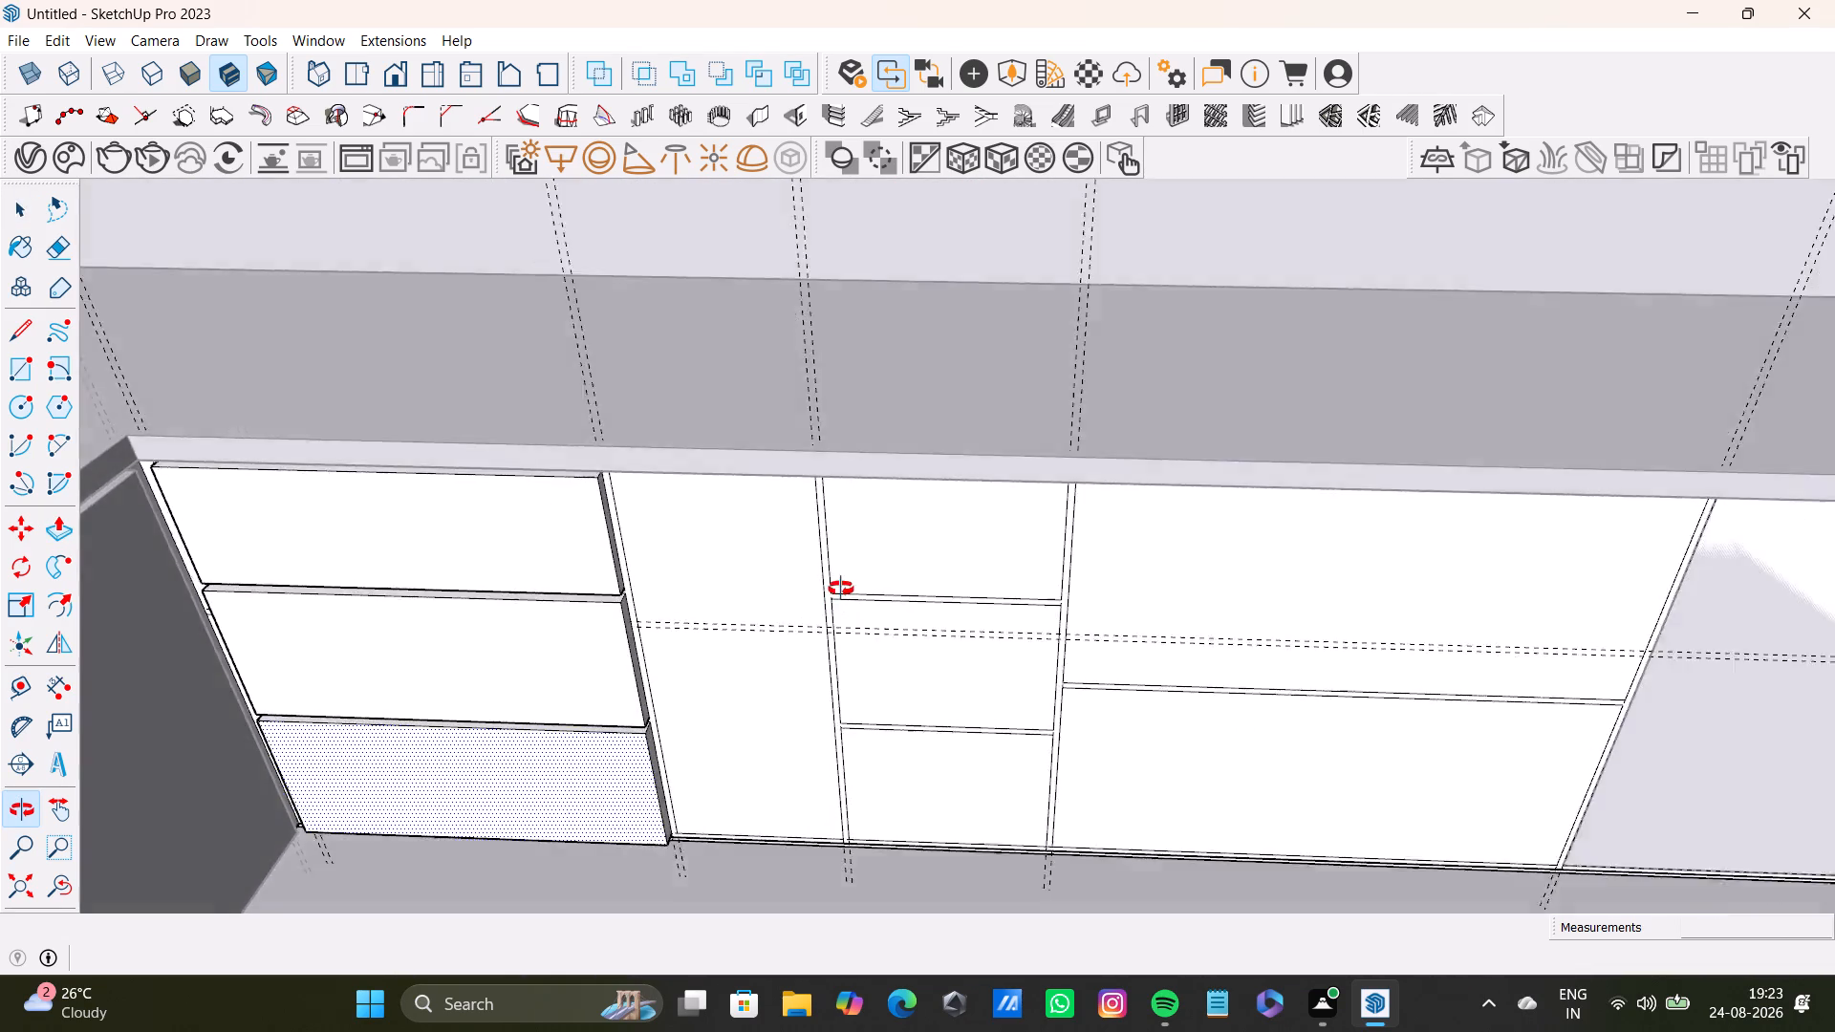
pyautogui.moveTo(841, 589); pyautogui.dragTo(831, 531, button='middle')
pyautogui.click(767, 532)
pyautogui.press('p')
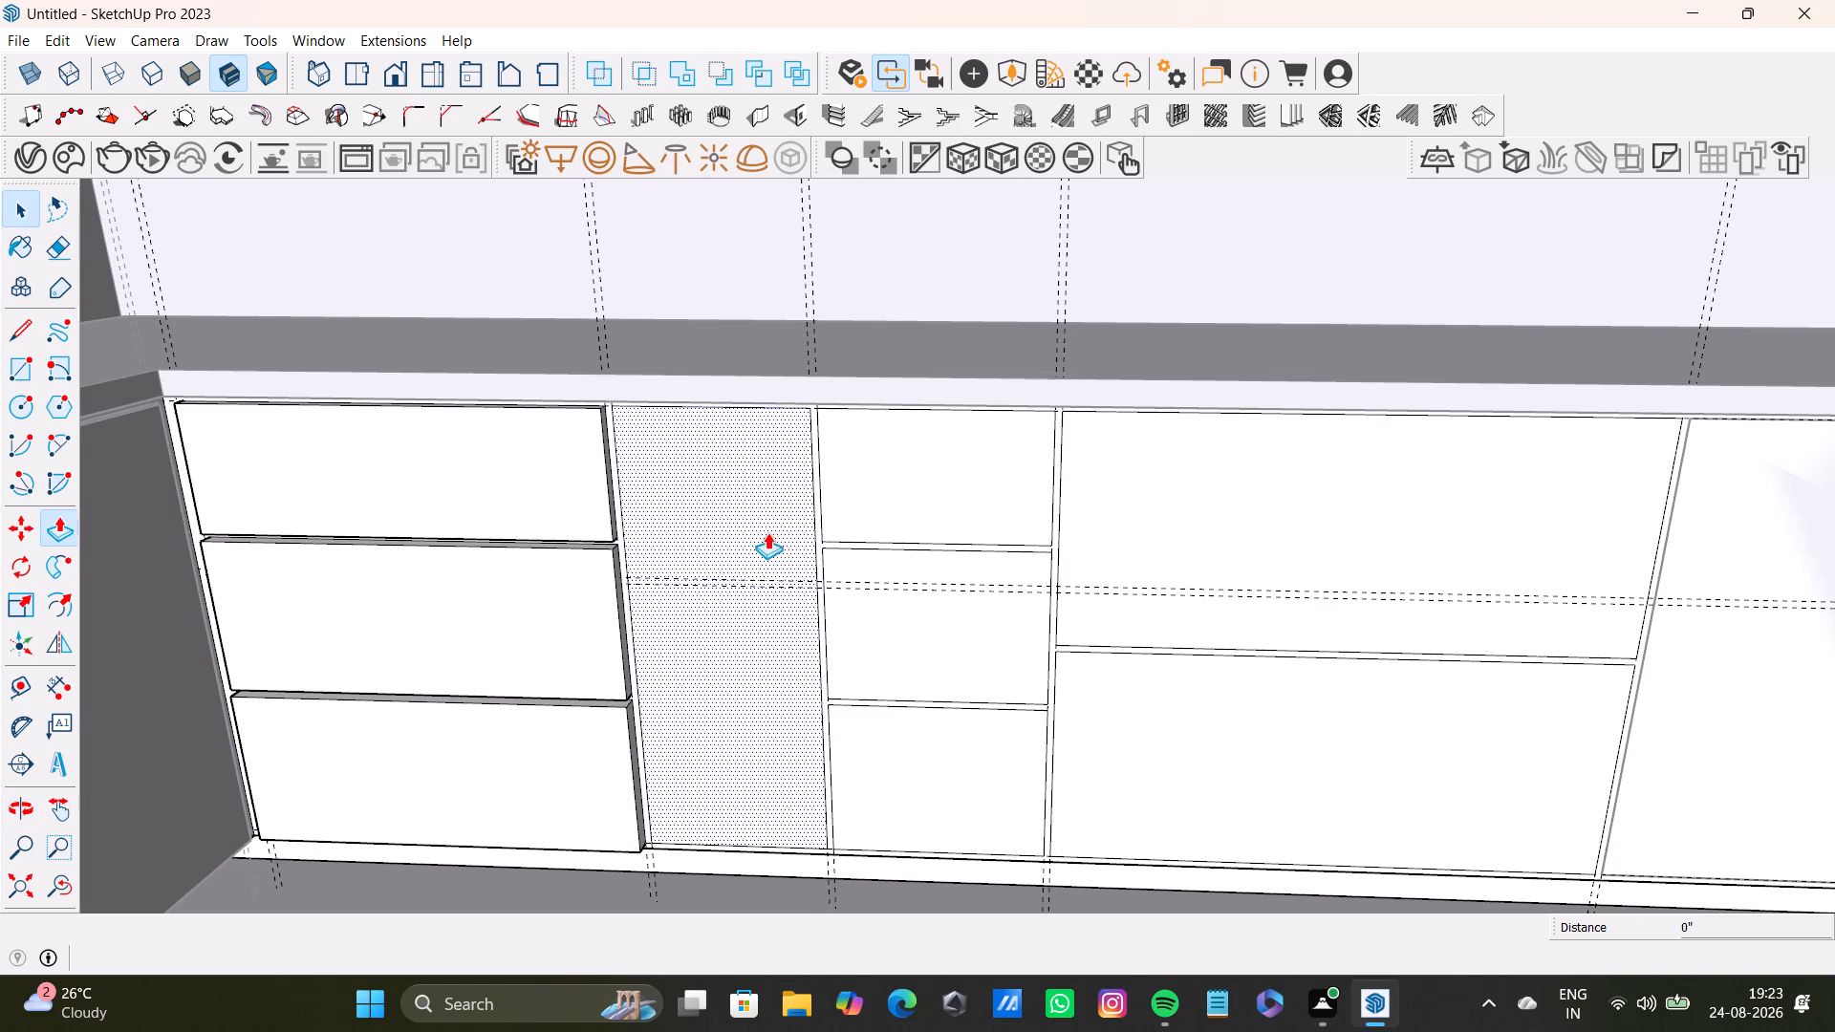
pyautogui.moveTo(766, 531); pyautogui.dragTo(572, 402)
pyautogui.press('space')
# Push/Pull the three small drawer fronts beside the narrow door outward, level with that door.
pyautogui.click(987, 507)
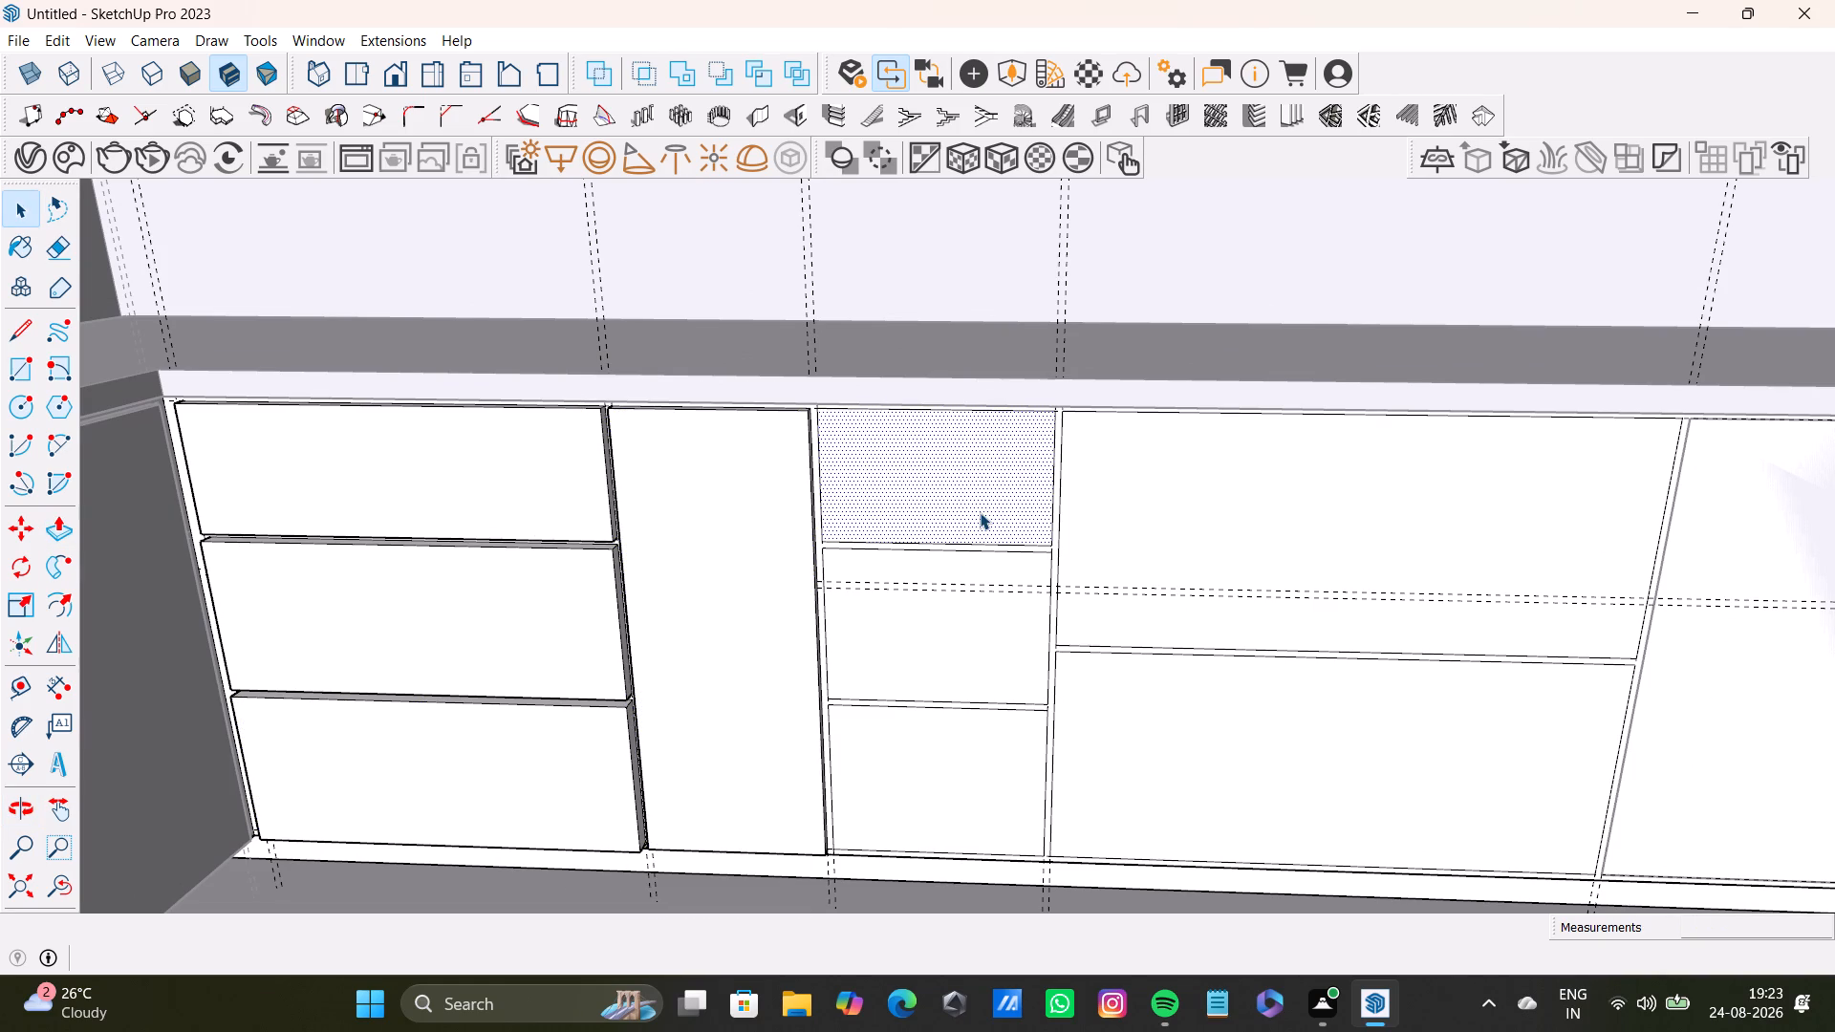
pyautogui.press('p')
pyautogui.moveTo(970, 512); pyautogui.dragTo(774, 420)
pyautogui.press('space')
pyautogui.click(918, 652)
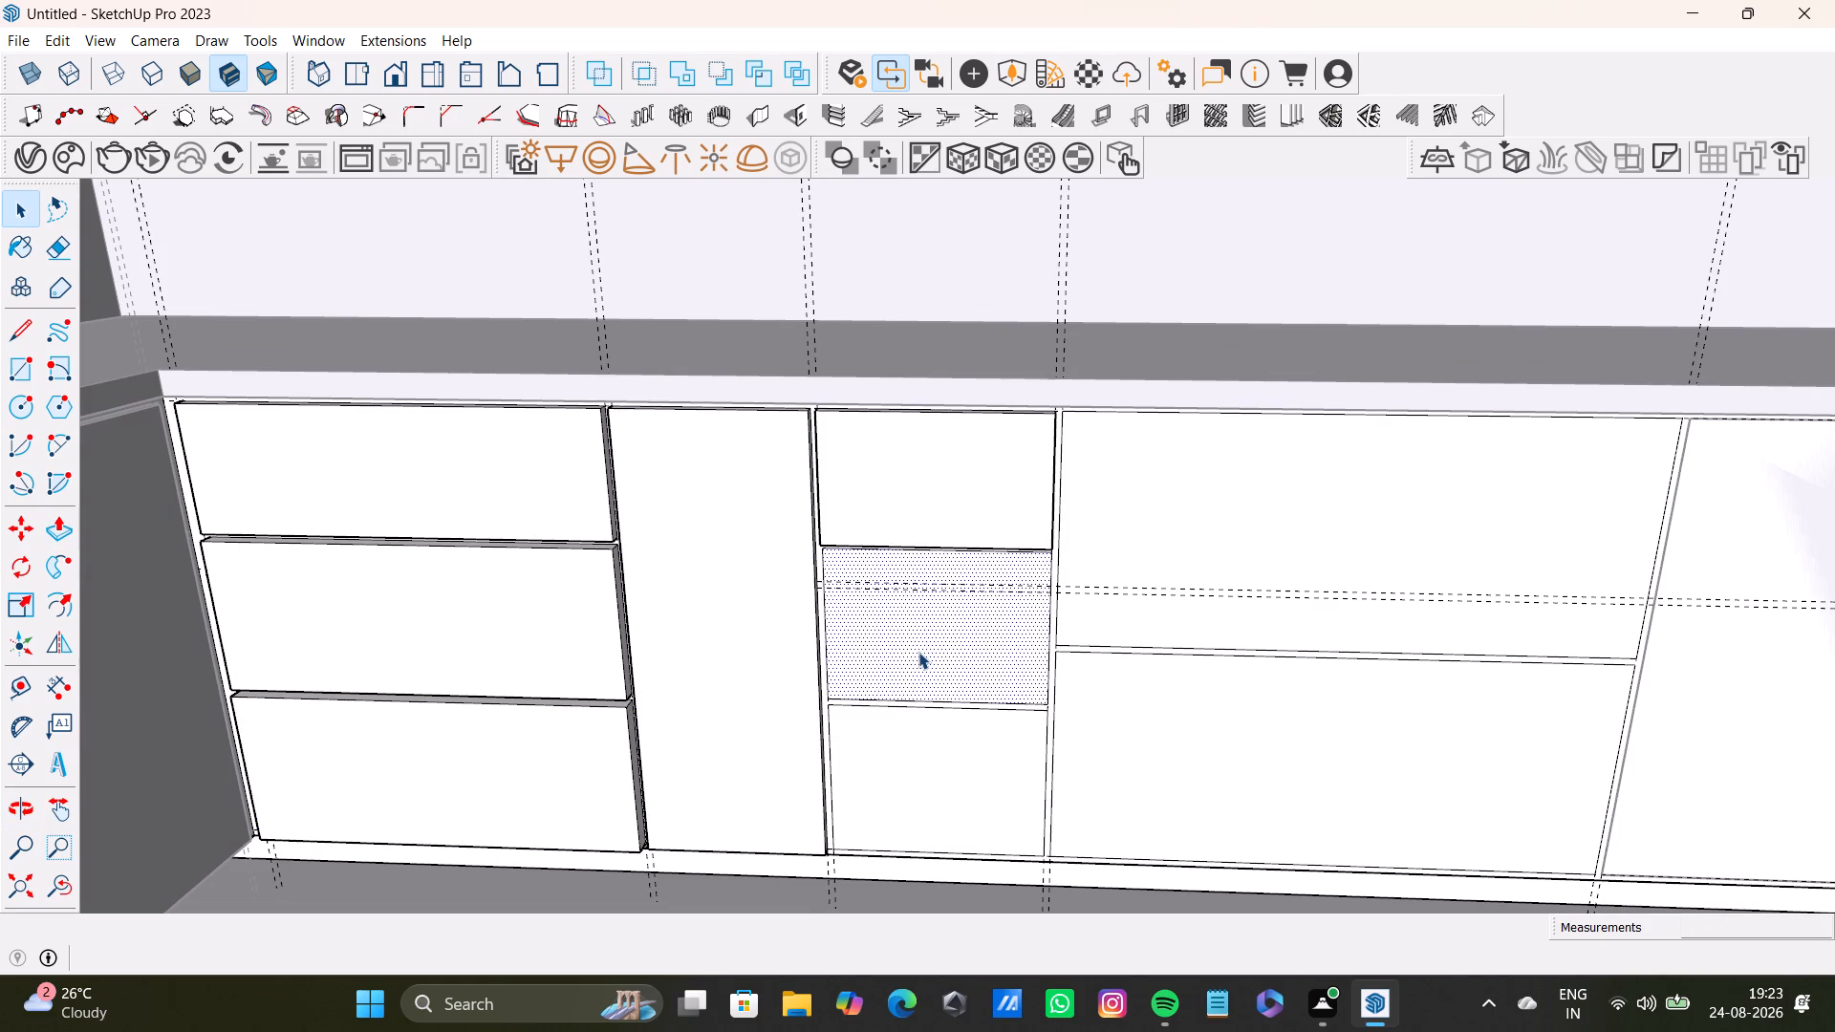
pyautogui.press('p')
pyautogui.moveTo(915, 647); pyautogui.dragTo(732, 563)
pyautogui.press('space')
pyautogui.click(918, 778)
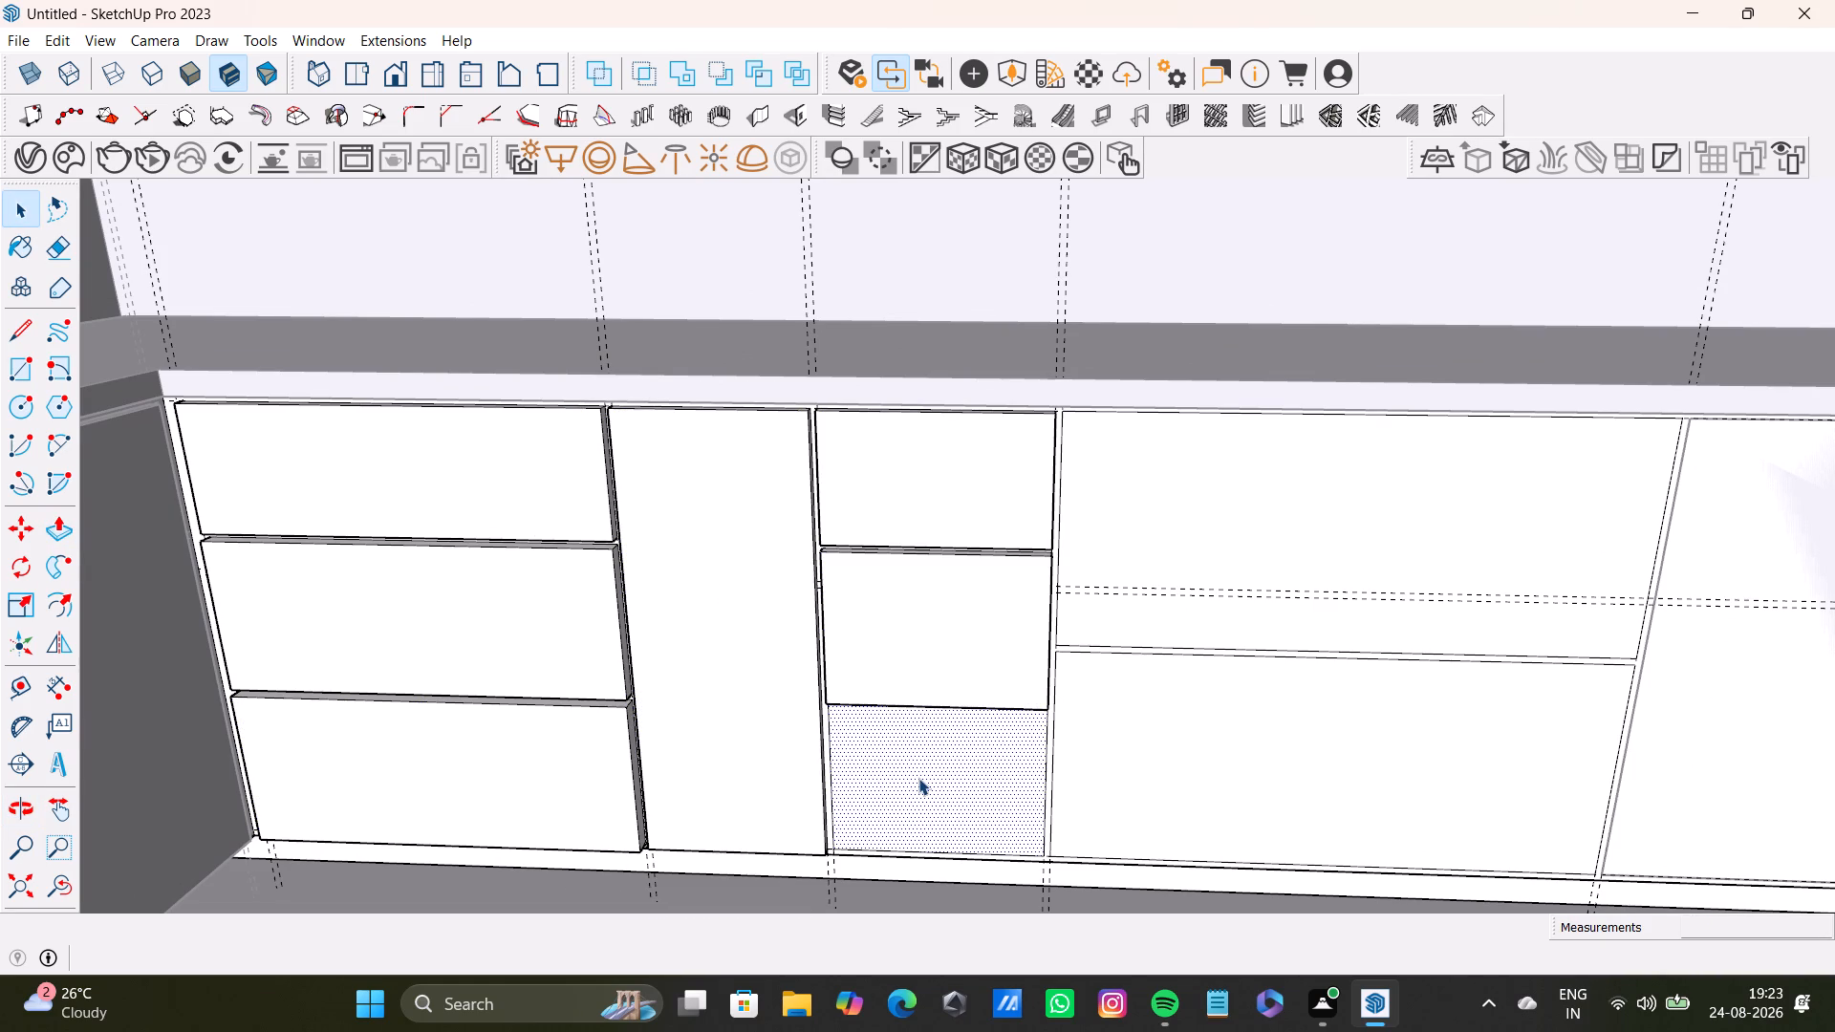
pyautogui.press('p')
pyautogui.moveTo(918, 778); pyautogui.dragTo(770, 728)
pyautogui.press('space')
# Push/Pull the two wide drawer fronts next to the small drawers outward, level with the small drawer fronts.
pyautogui.scroll(-3, 997, 754)
pyautogui.moveTo(1078, 741); pyautogui.dragTo(788, 761, button='middle')
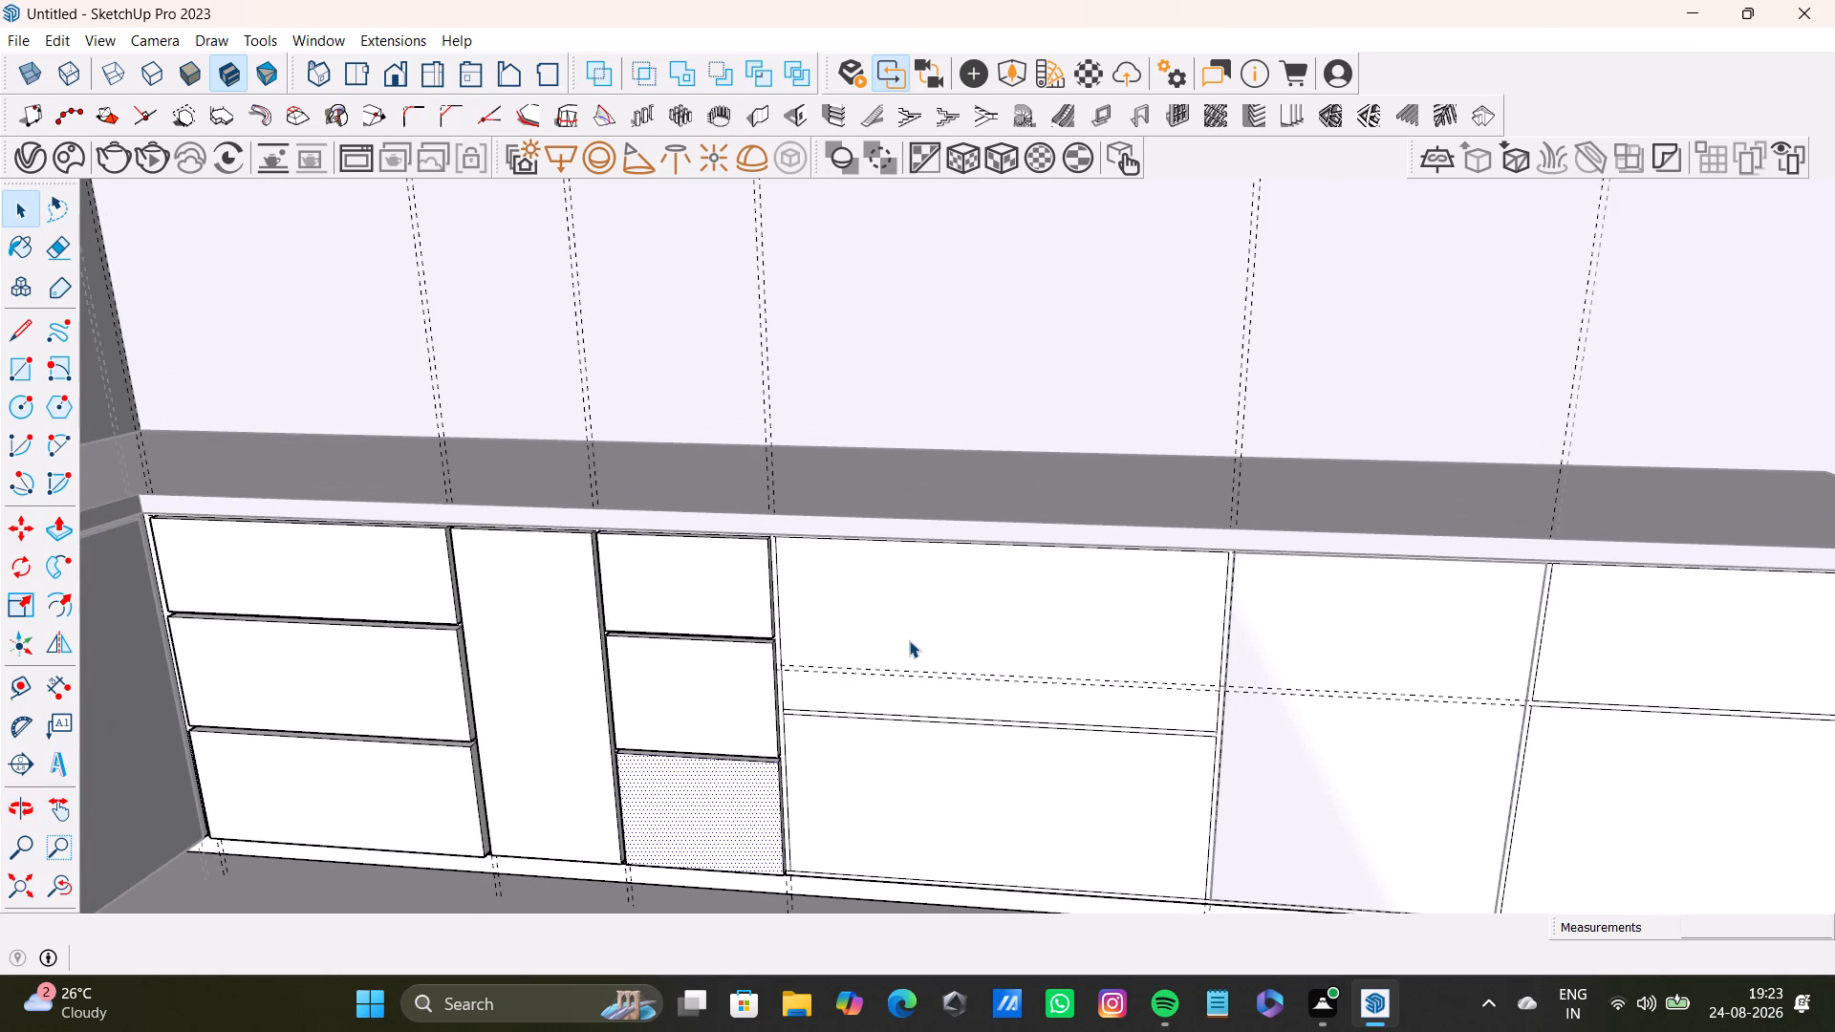
pyautogui.press('space')
pyautogui.click(909, 640)
pyautogui.press('p')
pyautogui.moveTo(909, 640); pyautogui.dragTo(777, 579)
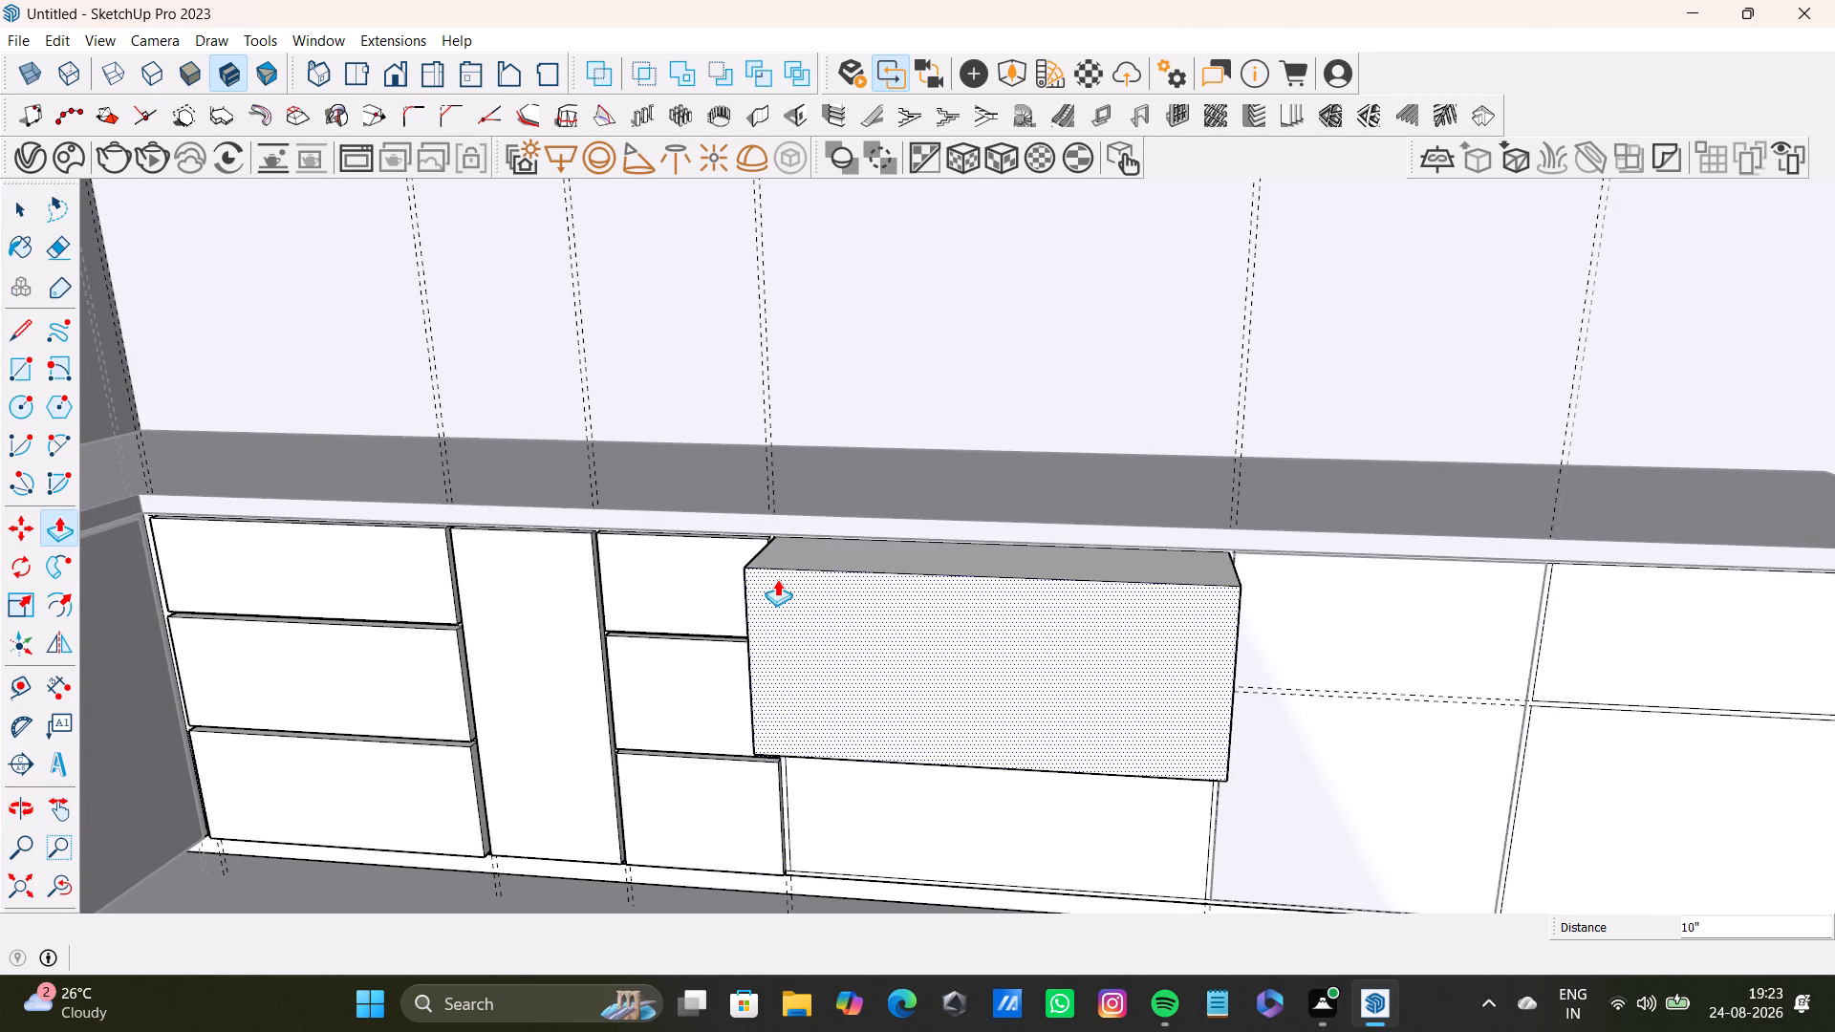
pyautogui.moveTo(777, 579); pyautogui.dragTo(741, 538)
pyautogui.press('space')
pyautogui.click(885, 768)
pyautogui.press('p')
pyautogui.moveTo(885, 768); pyautogui.dragTo(744, 687)
pyautogui.press('space')
# Close the side run's group for editing so the separate door panel beside the wide drawers can be reached.
pyautogui.scroll(-4, 806, 717)
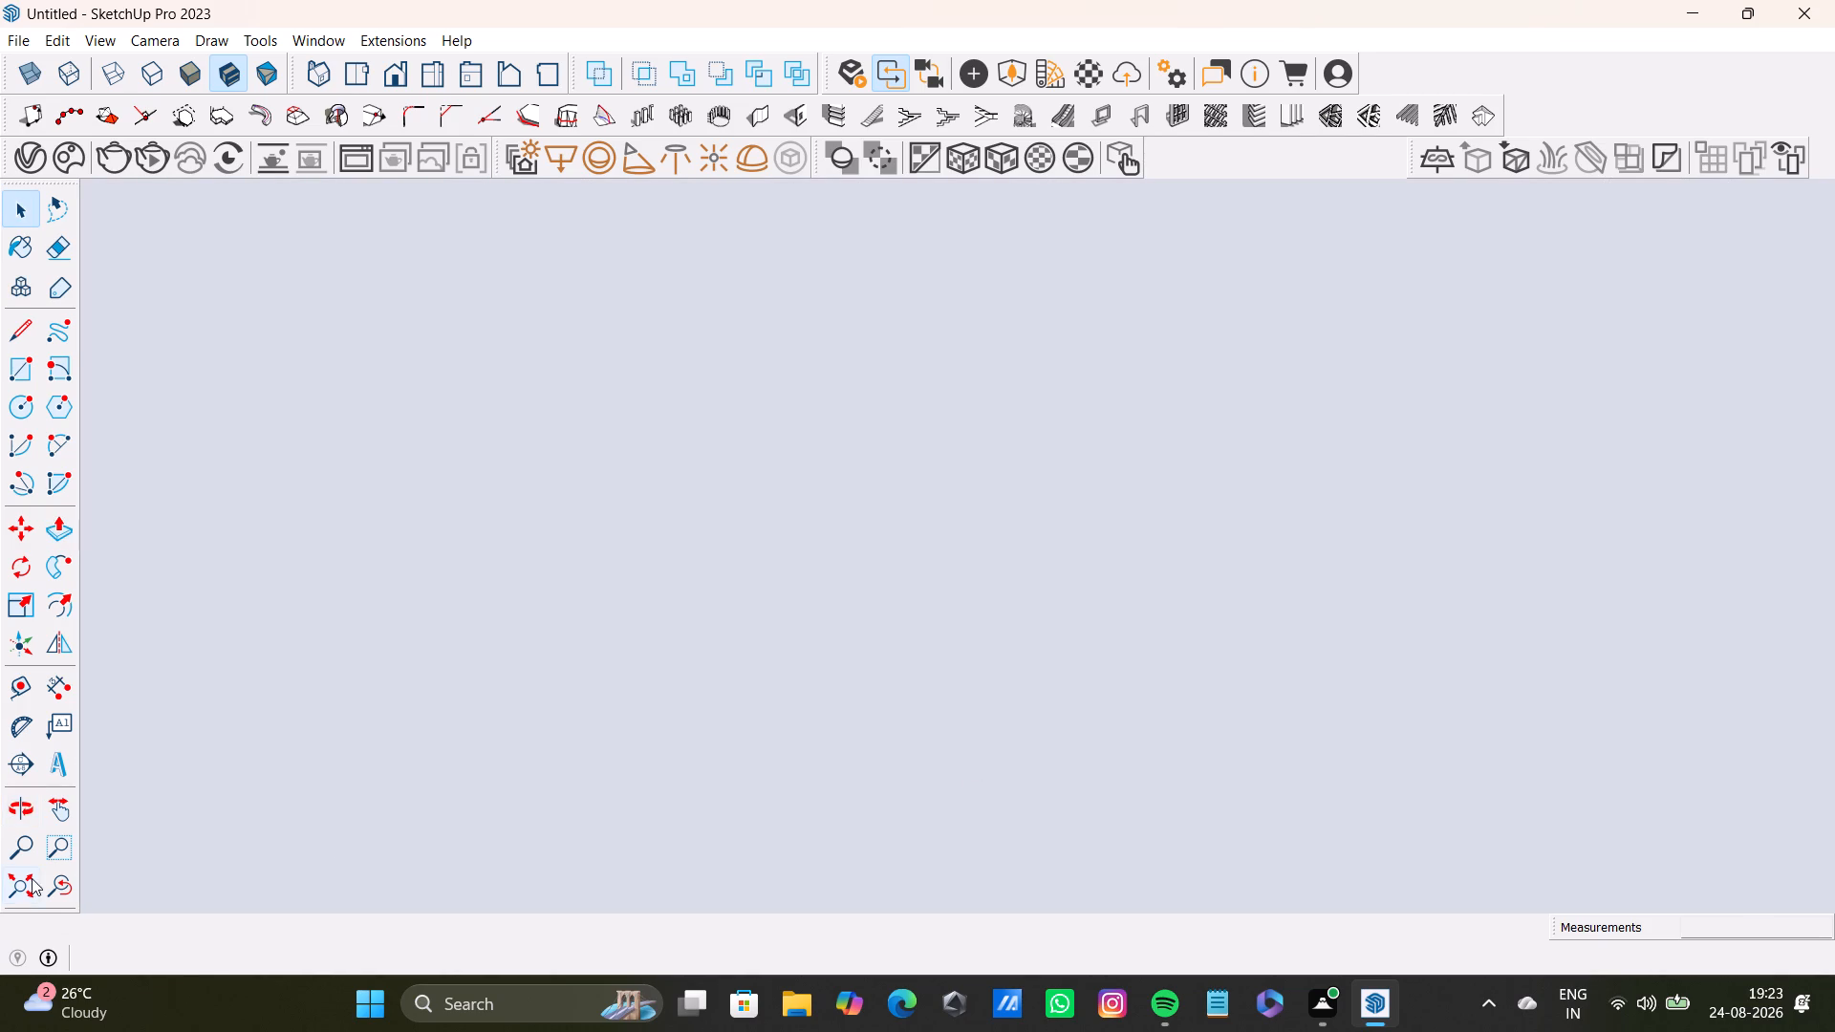
pyautogui.click(32, 878)
pyautogui.scroll(4, 1042, 583)
pyautogui.moveTo(1136, 518); pyautogui.dragTo(620, 1031, button='middle')
pyautogui.scroll(7, 797, 513)
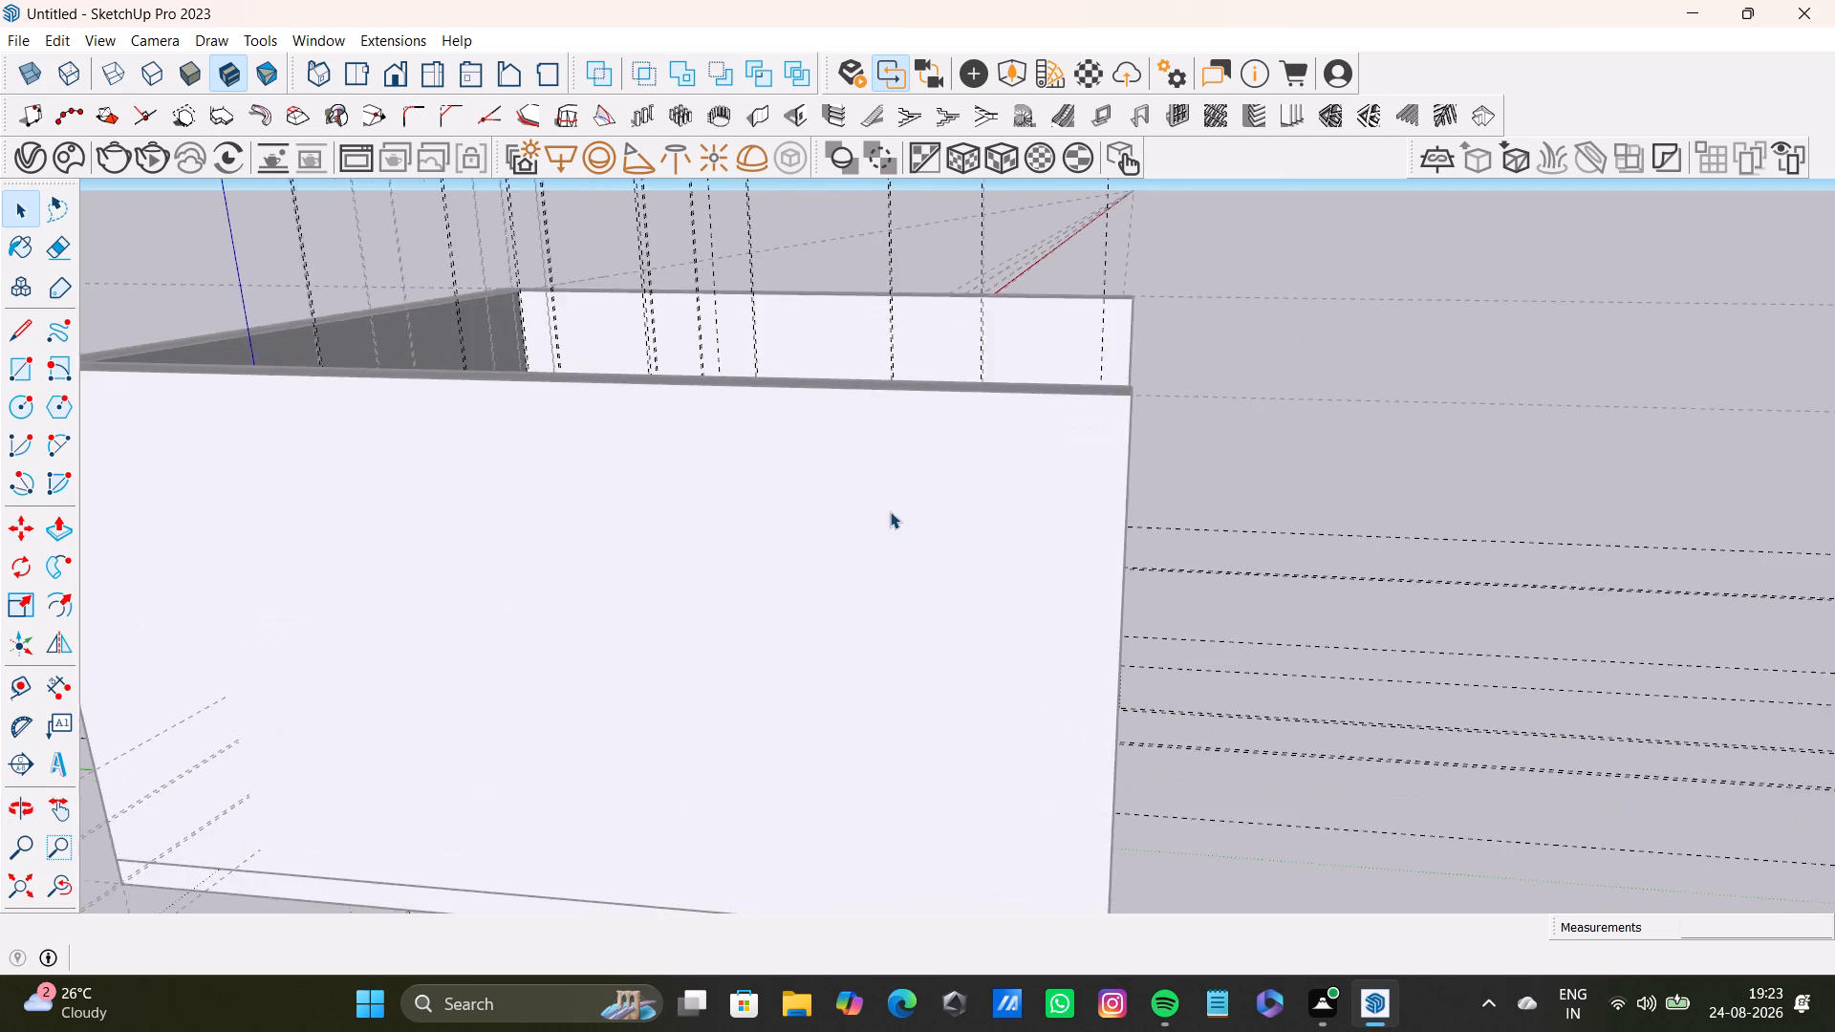
pyautogui.moveTo(896, 511); pyautogui.dragTo(512, 627, button='middle')
pyautogui.scroll(11, 1038, 591)
pyautogui.keyDown('shift'); pyautogui.moveTo(839, 488); pyautogui.dragTo(612, 503, button='middle'); pyautogui.keyUp('shift')
pyautogui.moveTo(692, 573); pyautogui.dragTo(881, 567, button='middle')
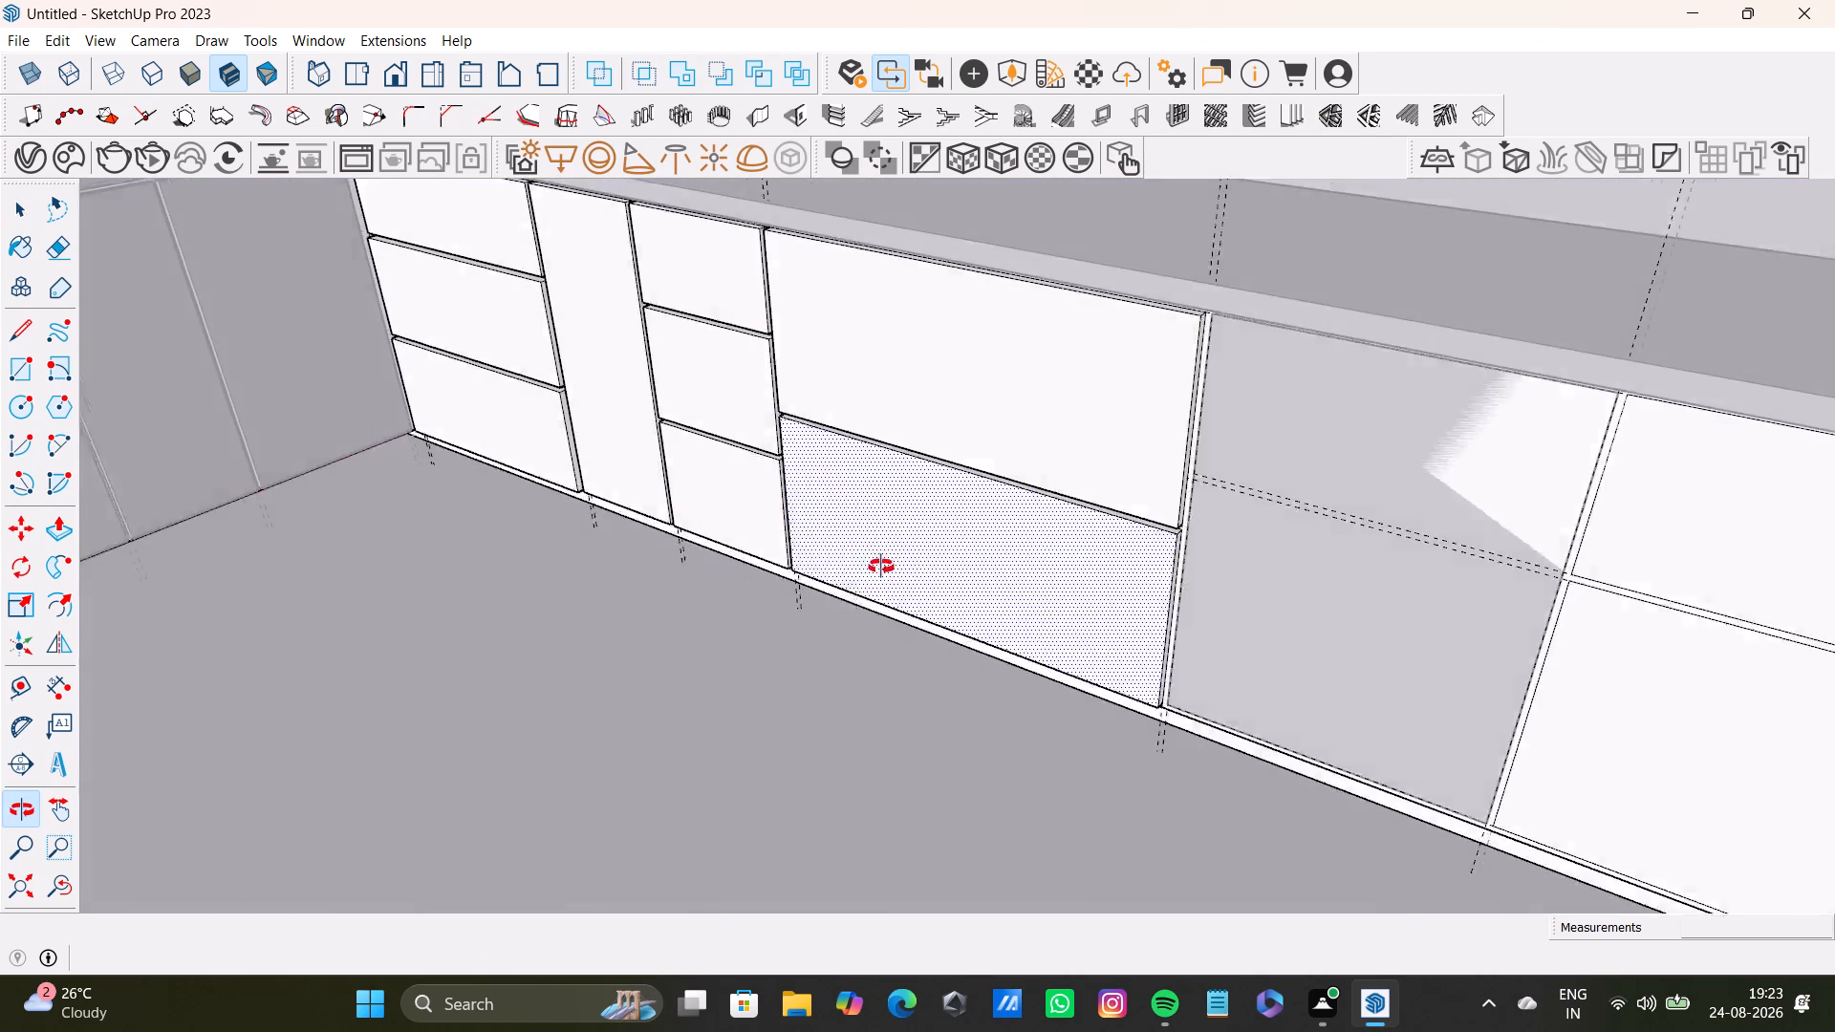
pyautogui.moveTo(881, 567); pyautogui.dragTo(567, 606, button='middle')
pyautogui.moveTo(629, 622); pyautogui.dragTo(658, 659, button='middle')
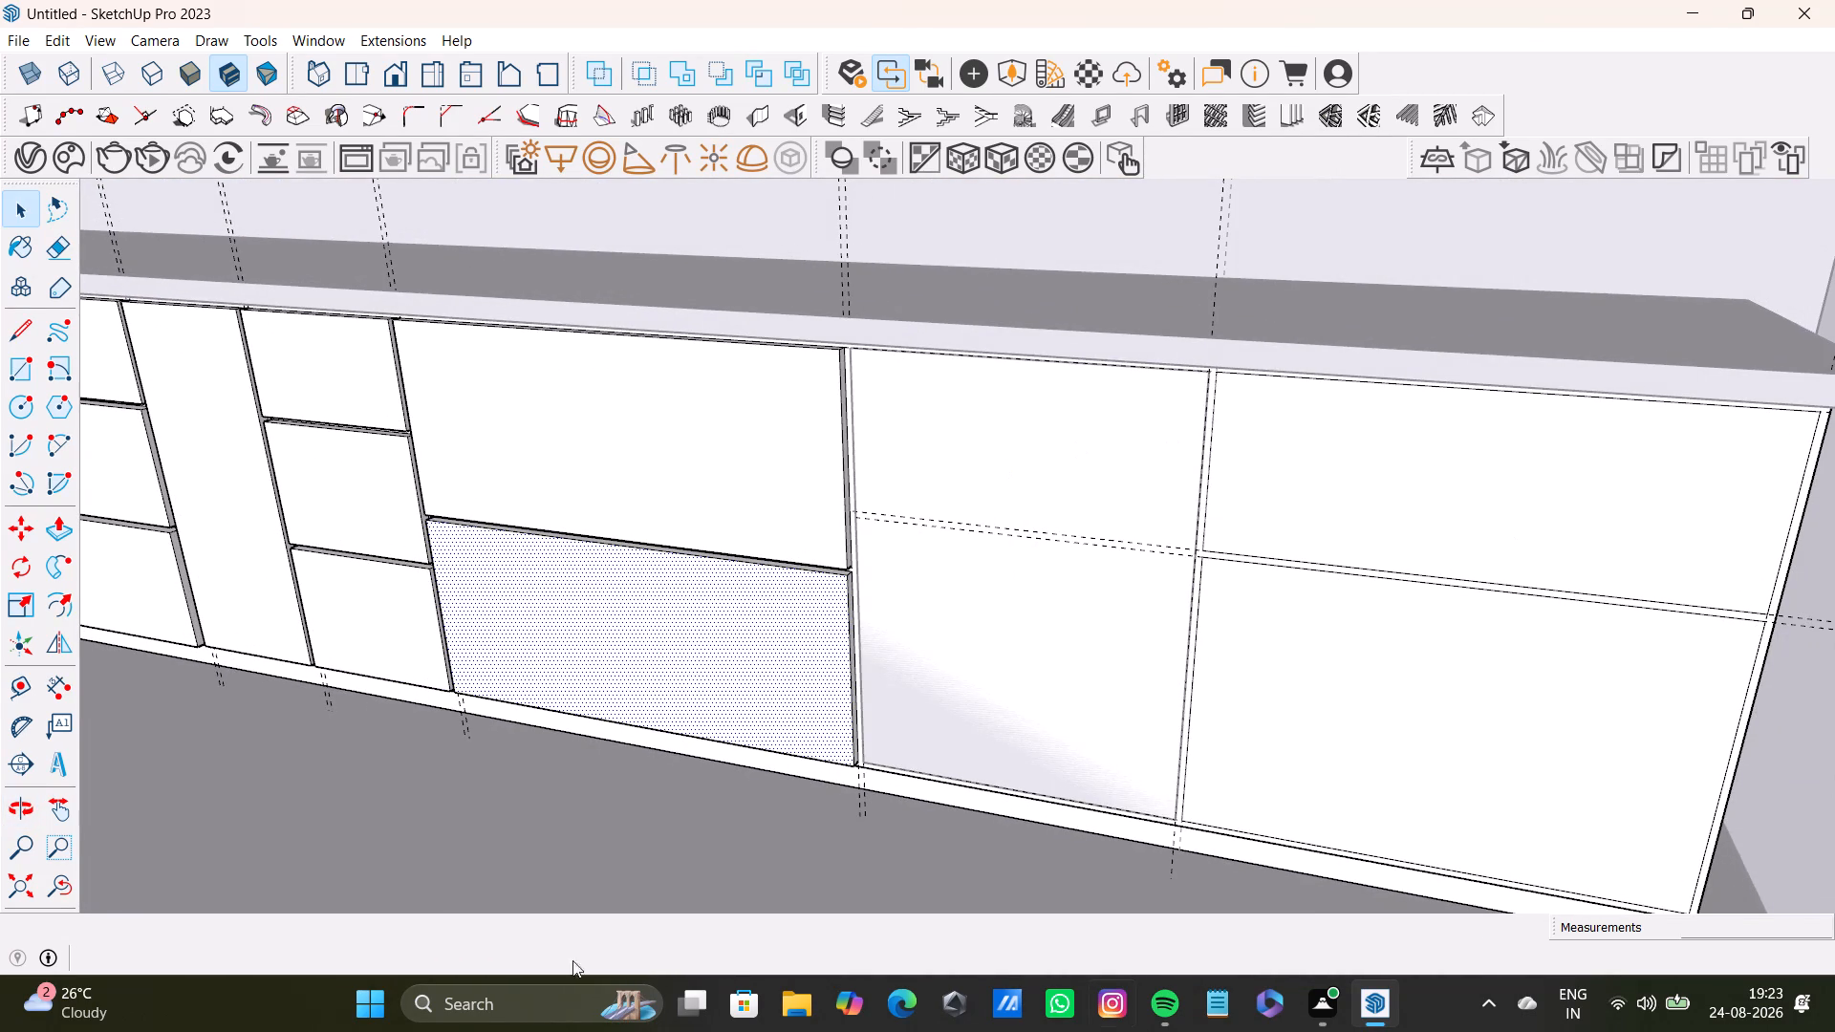
pyautogui.click(1089, 508)
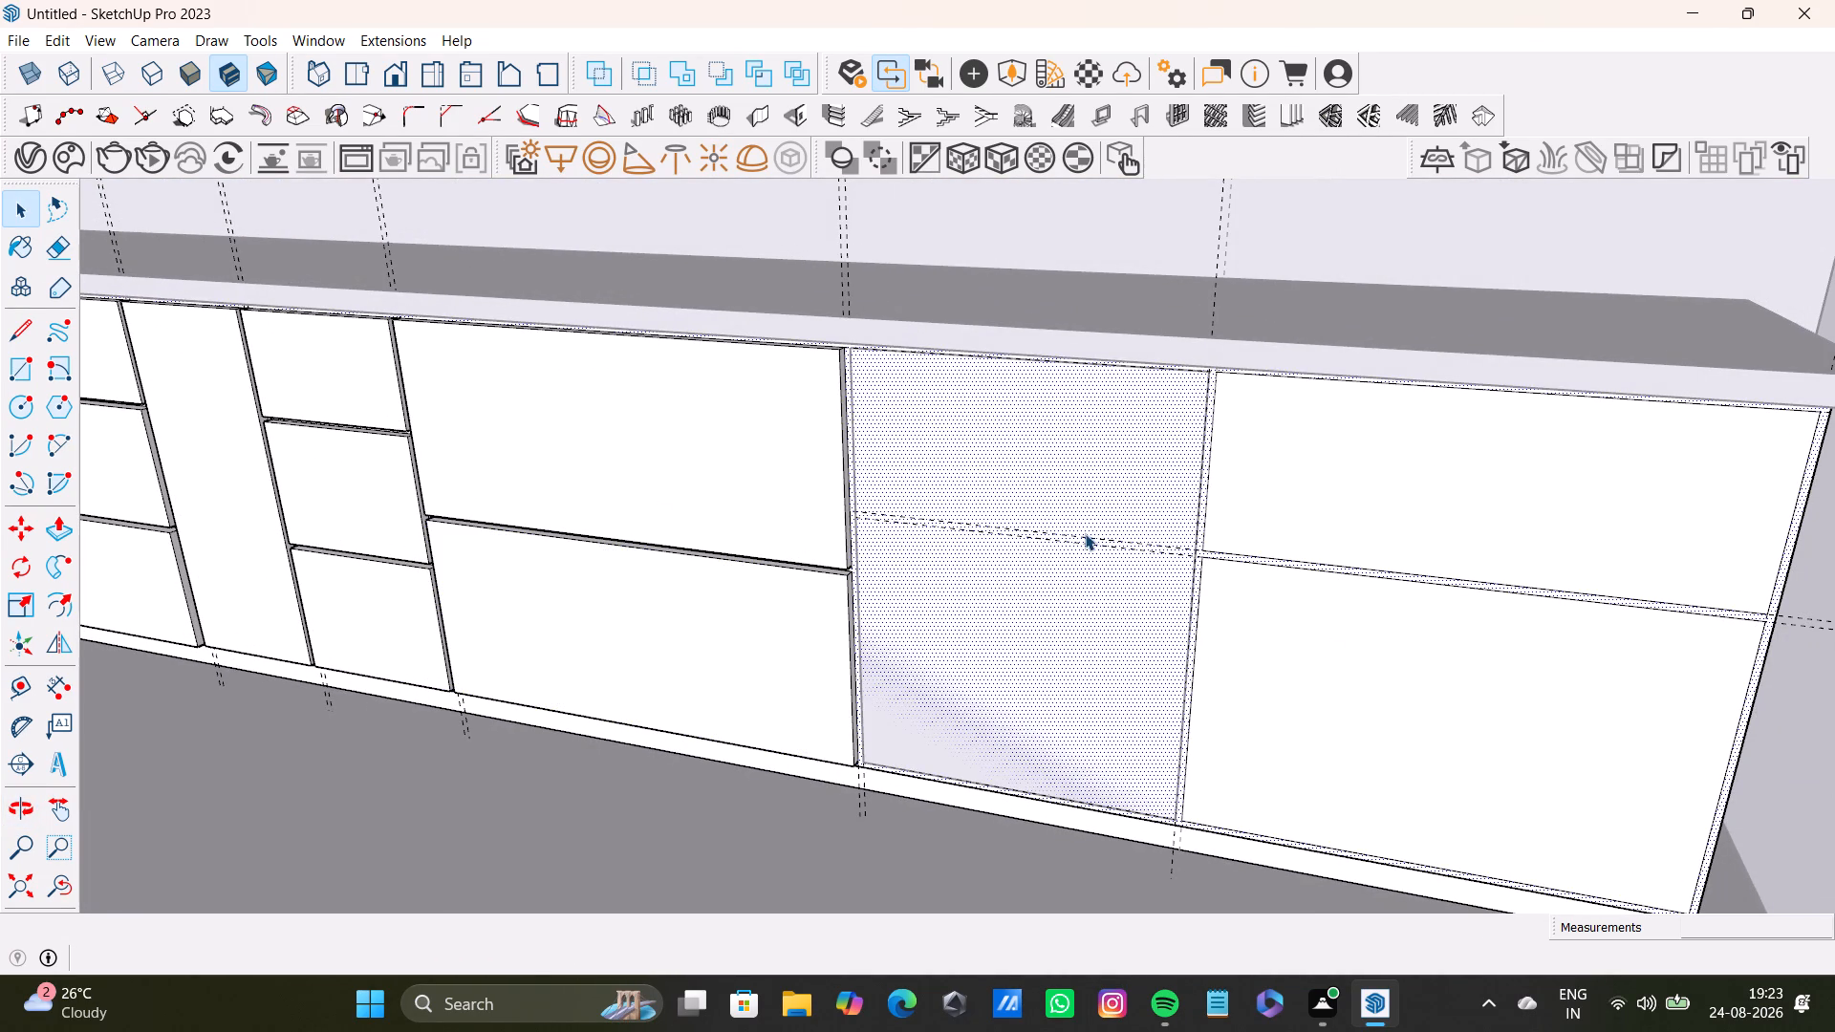
pyautogui.click(1085, 533)
pyautogui.press('space')
pyautogui.scroll(-8, 1069, 665)
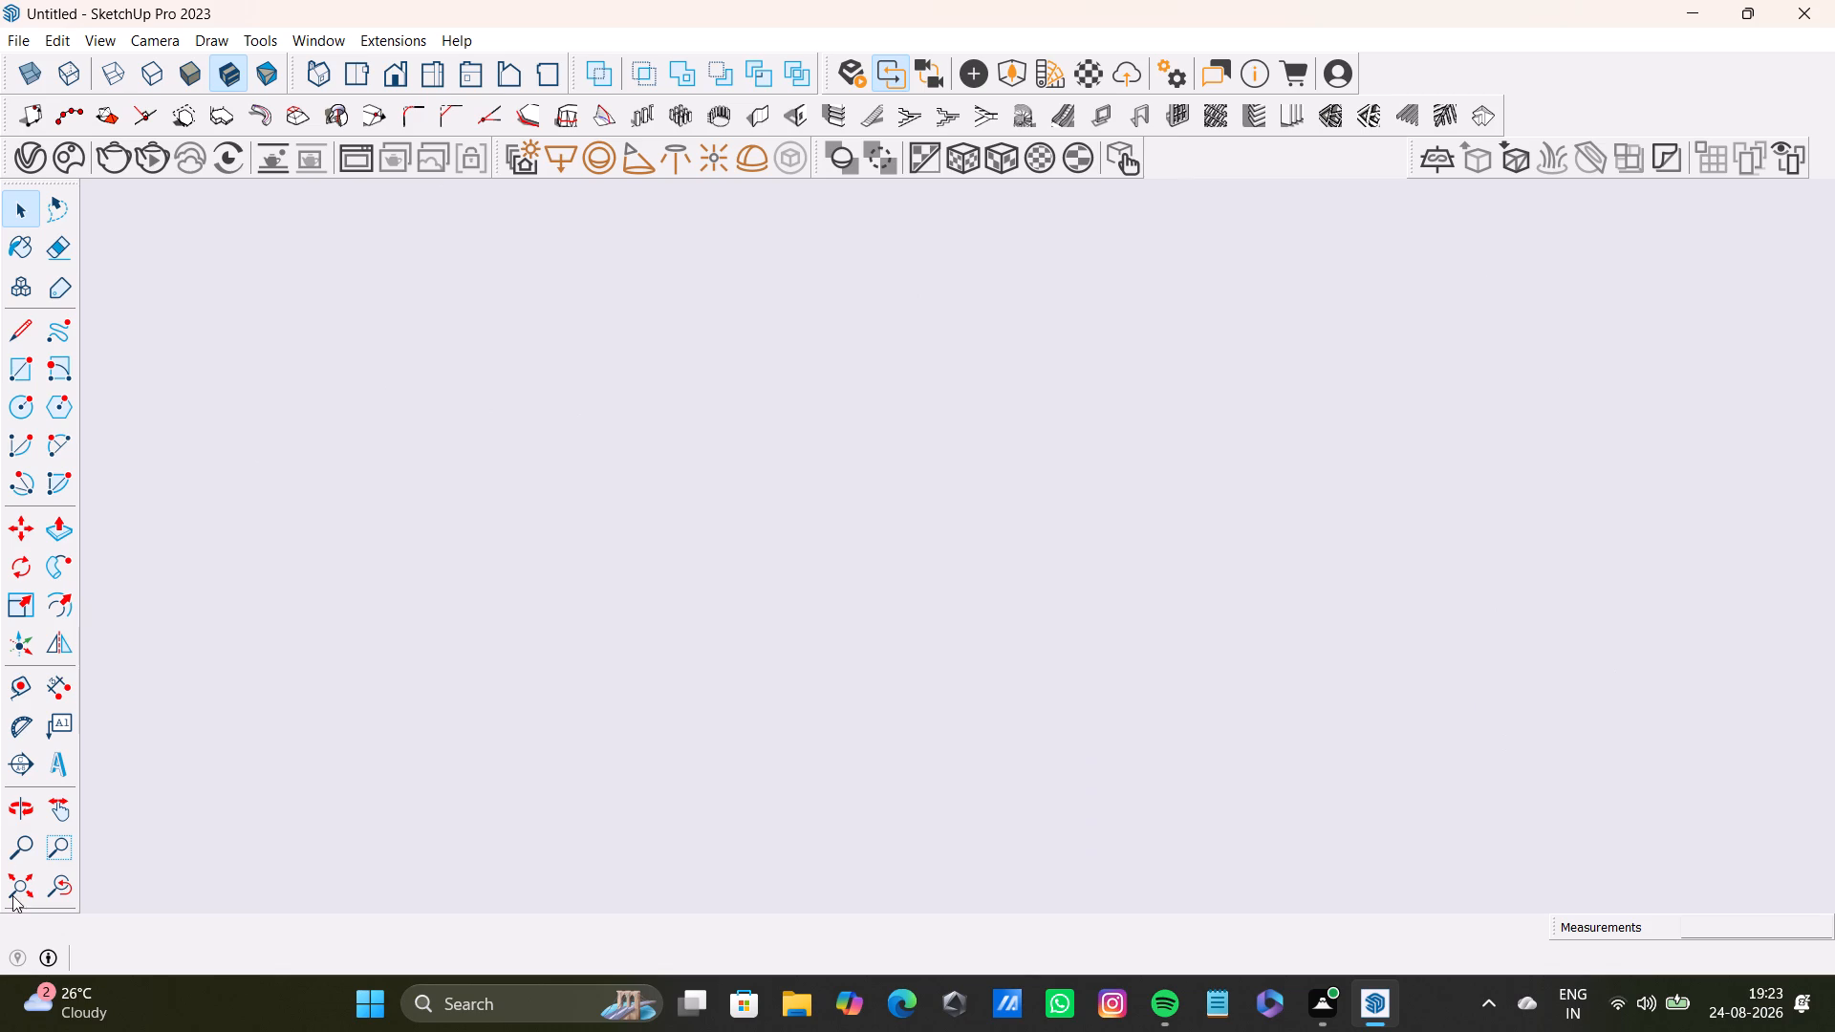
pyautogui.click(69, 885)
pyautogui.scroll(-8, 905, 631)
pyautogui.click(0, 881)
pyautogui.click(27, 897)
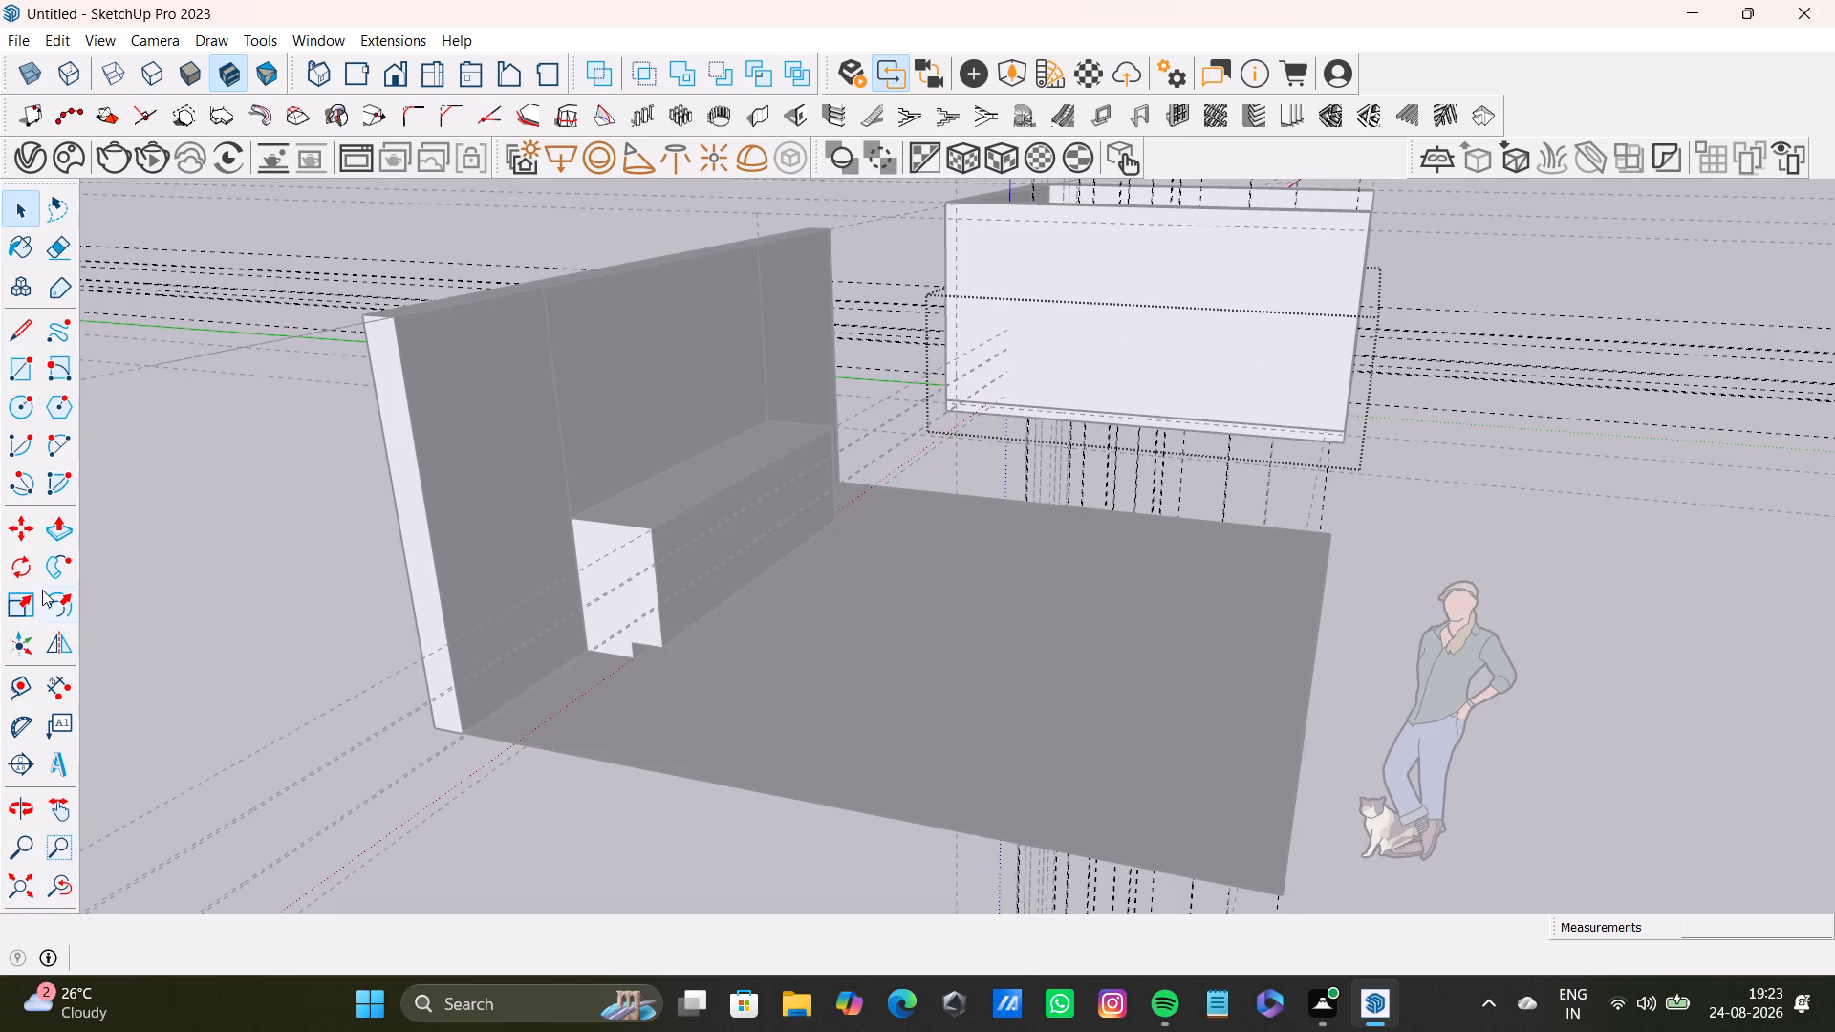
pyautogui.press('space')
pyautogui.click(1647, 280)
# Push/Pull the separate door panel beside the two wide drawers outward, level with the wide drawer fronts.
pyautogui.scroll(5, 1419, 351)
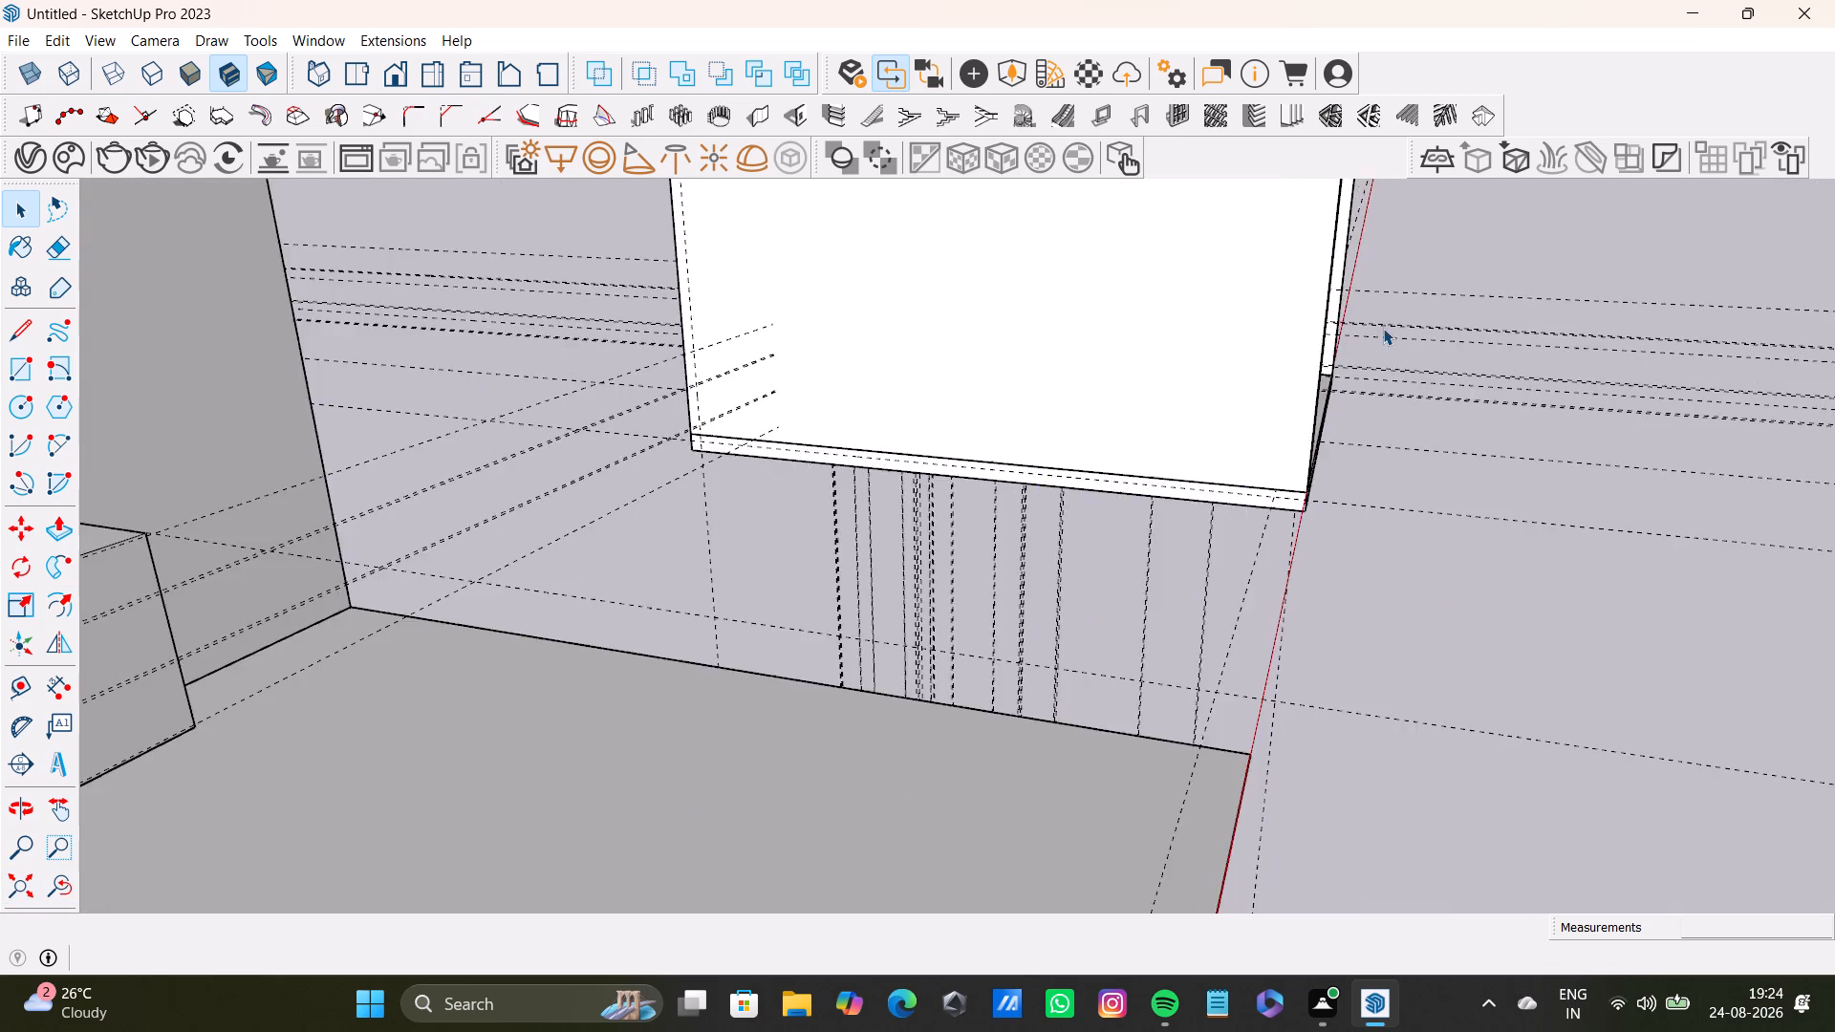
pyautogui.scroll(16, 1383, 328)
pyautogui.keyDown('shift'); pyautogui.moveTo(1241, 469); pyautogui.dragTo(1306, 947, button='middle'); pyautogui.keyUp('shift')
pyautogui.scroll(5, 800, 591)
pyautogui.moveTo(799, 590); pyautogui.dragTo(862, 421, button='middle')
pyautogui.click(868, 398)
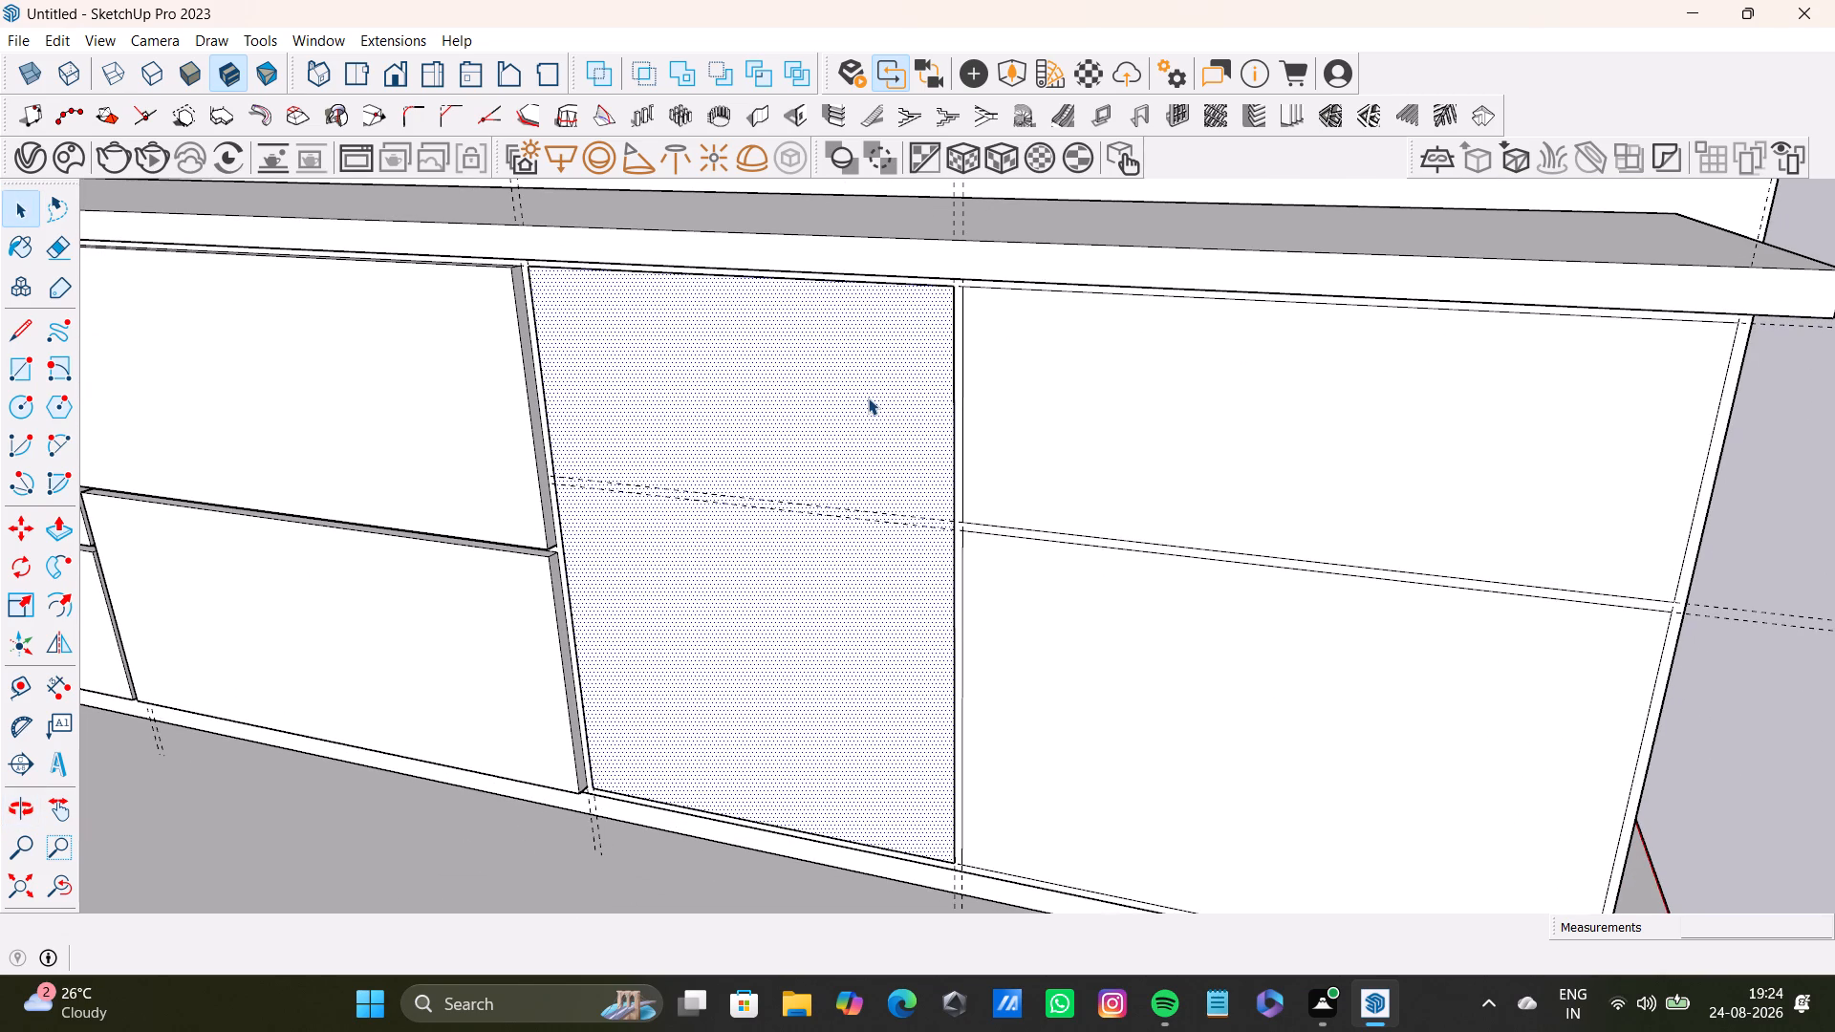
pyautogui.press('p')
pyautogui.moveTo(868, 397); pyautogui.dragTo(566, 280)
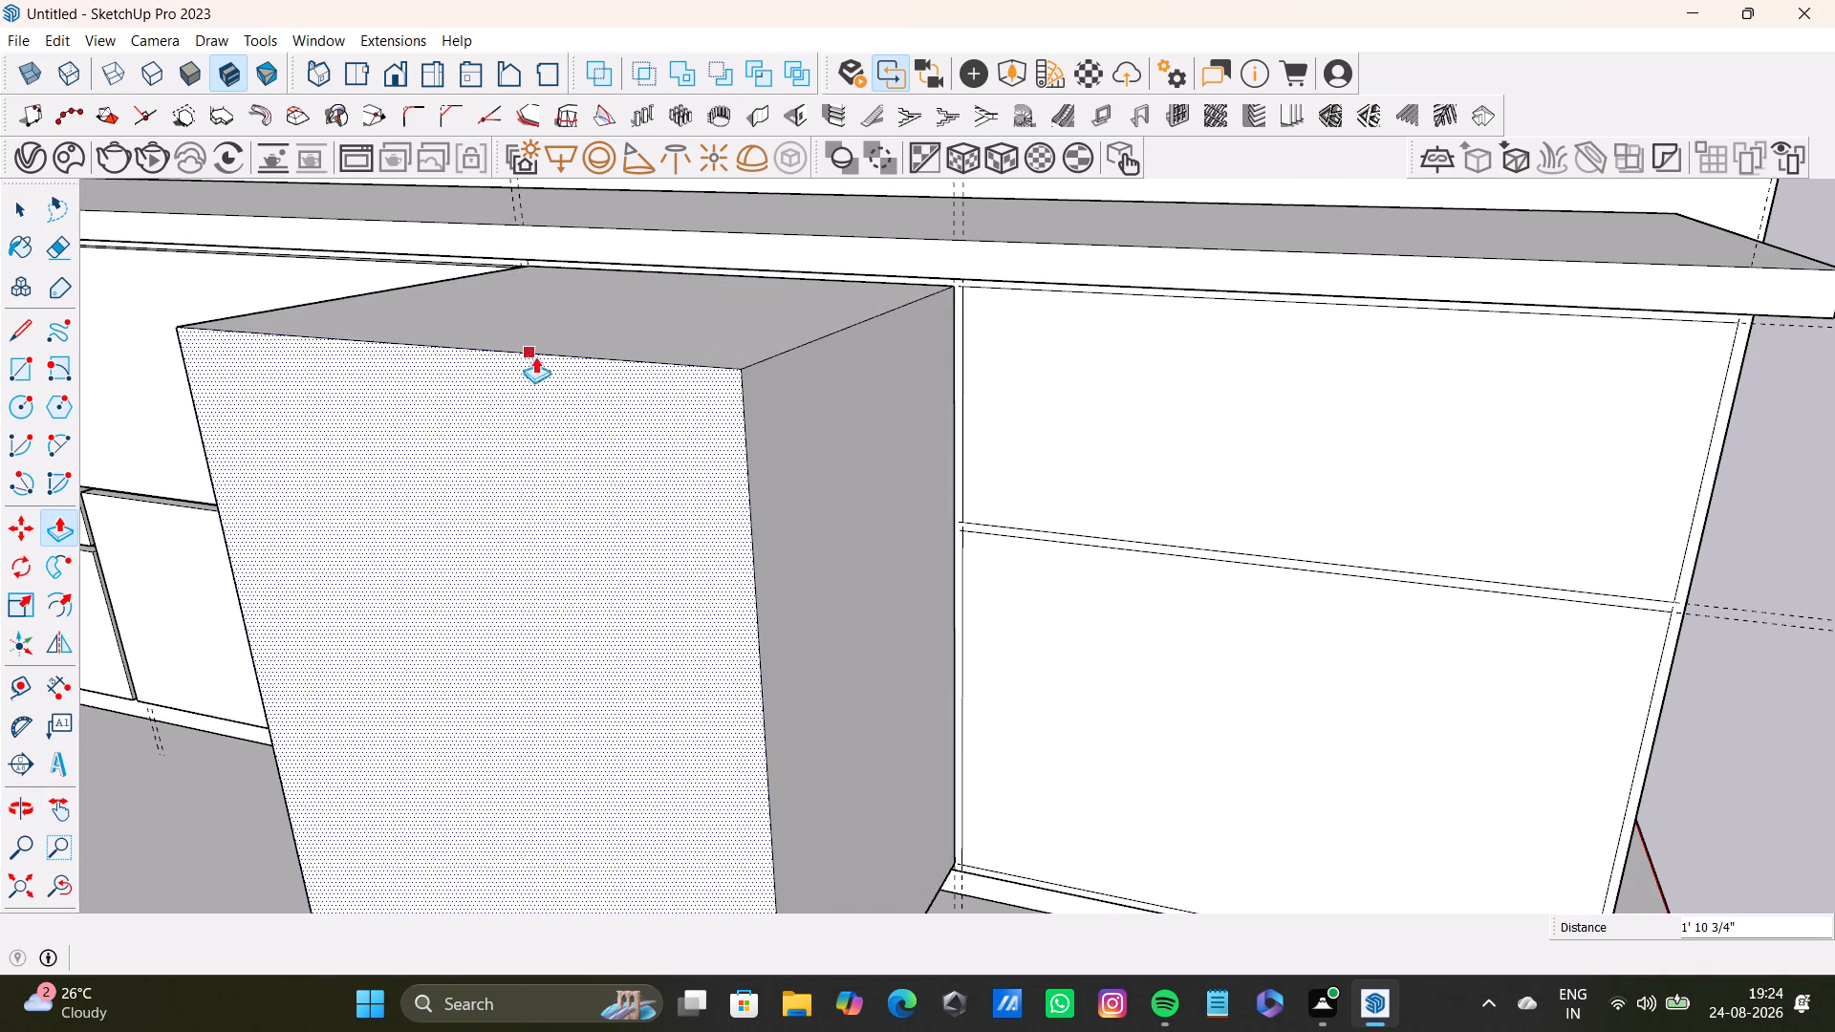
pyautogui.moveTo(547, 358); pyautogui.dragTo(1043, 381, button='middle')
pyautogui.moveTo(853, 614); pyautogui.dragTo(374, 533)
pyautogui.scroll(-4, 1100, 552)
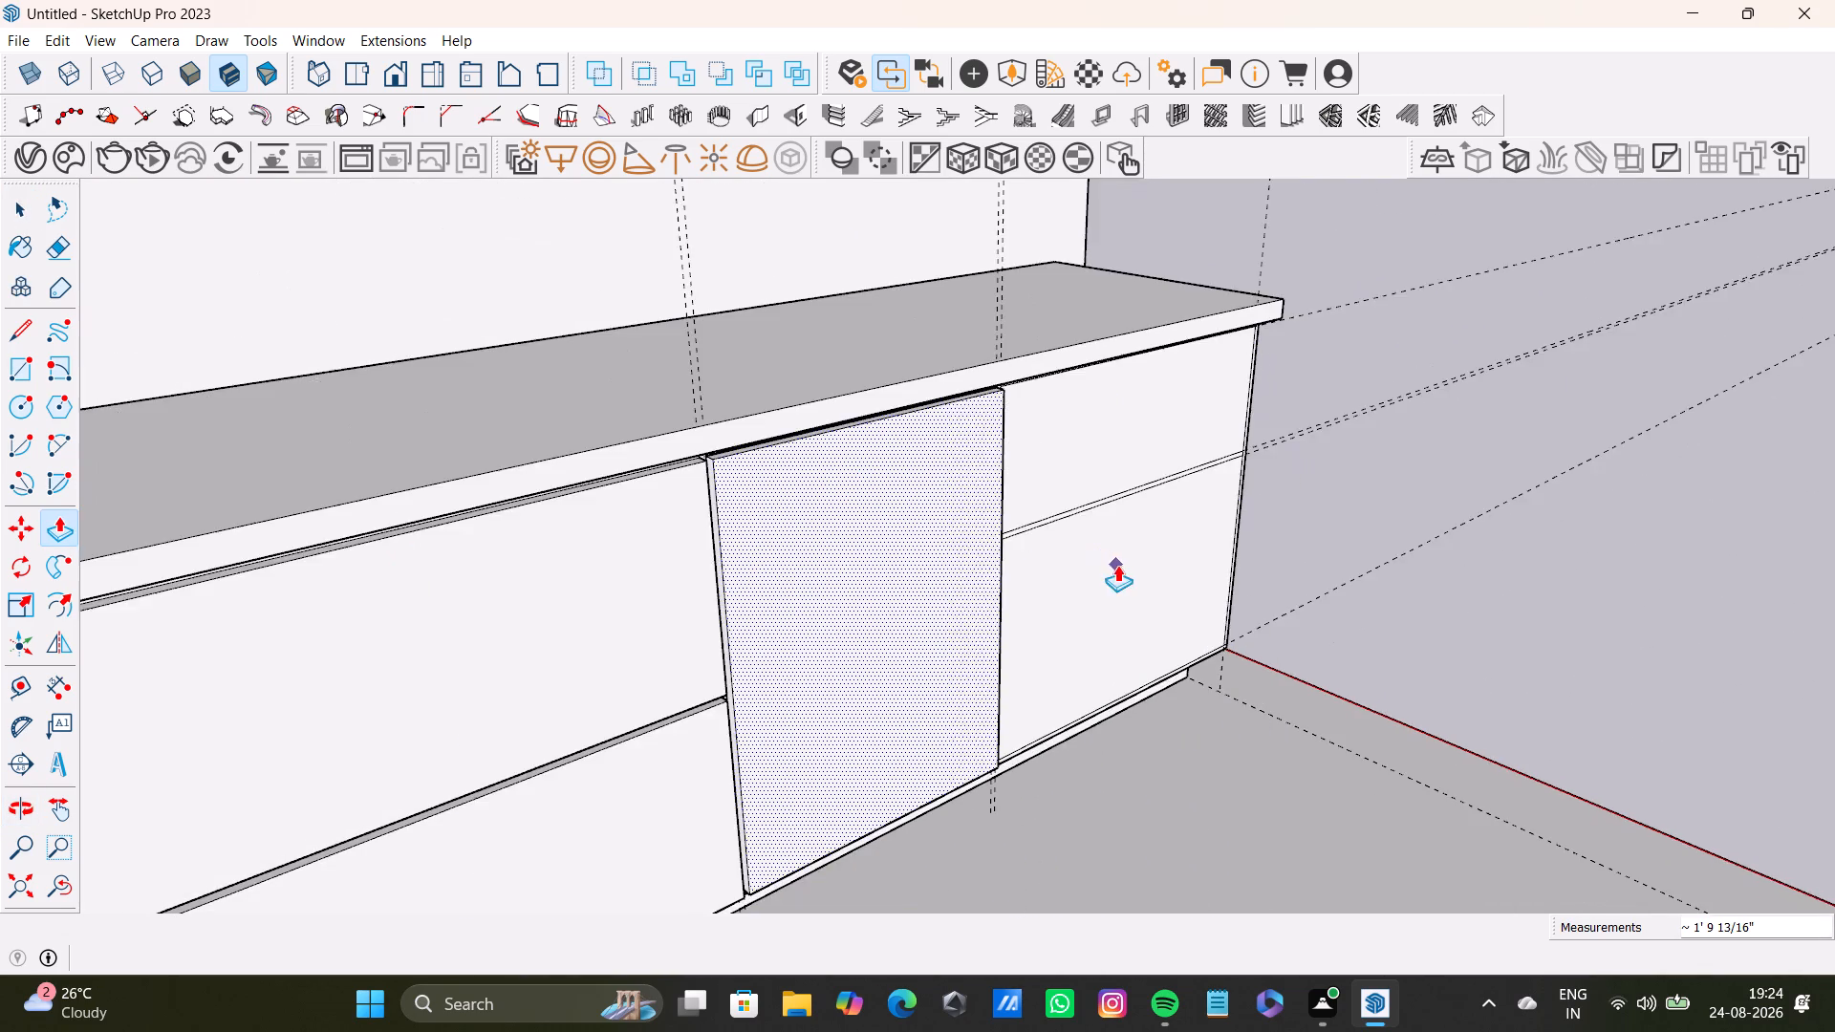
# Open the side run for editing again and Push/Pull the top drawer front at its open end outward.
pyautogui.moveTo(1117, 565); pyautogui.dragTo(807, 611, button='middle')
pyautogui.press('space')
pyautogui.click(831, 501)
pyautogui.click(836, 499)
pyautogui.click(859, 514)
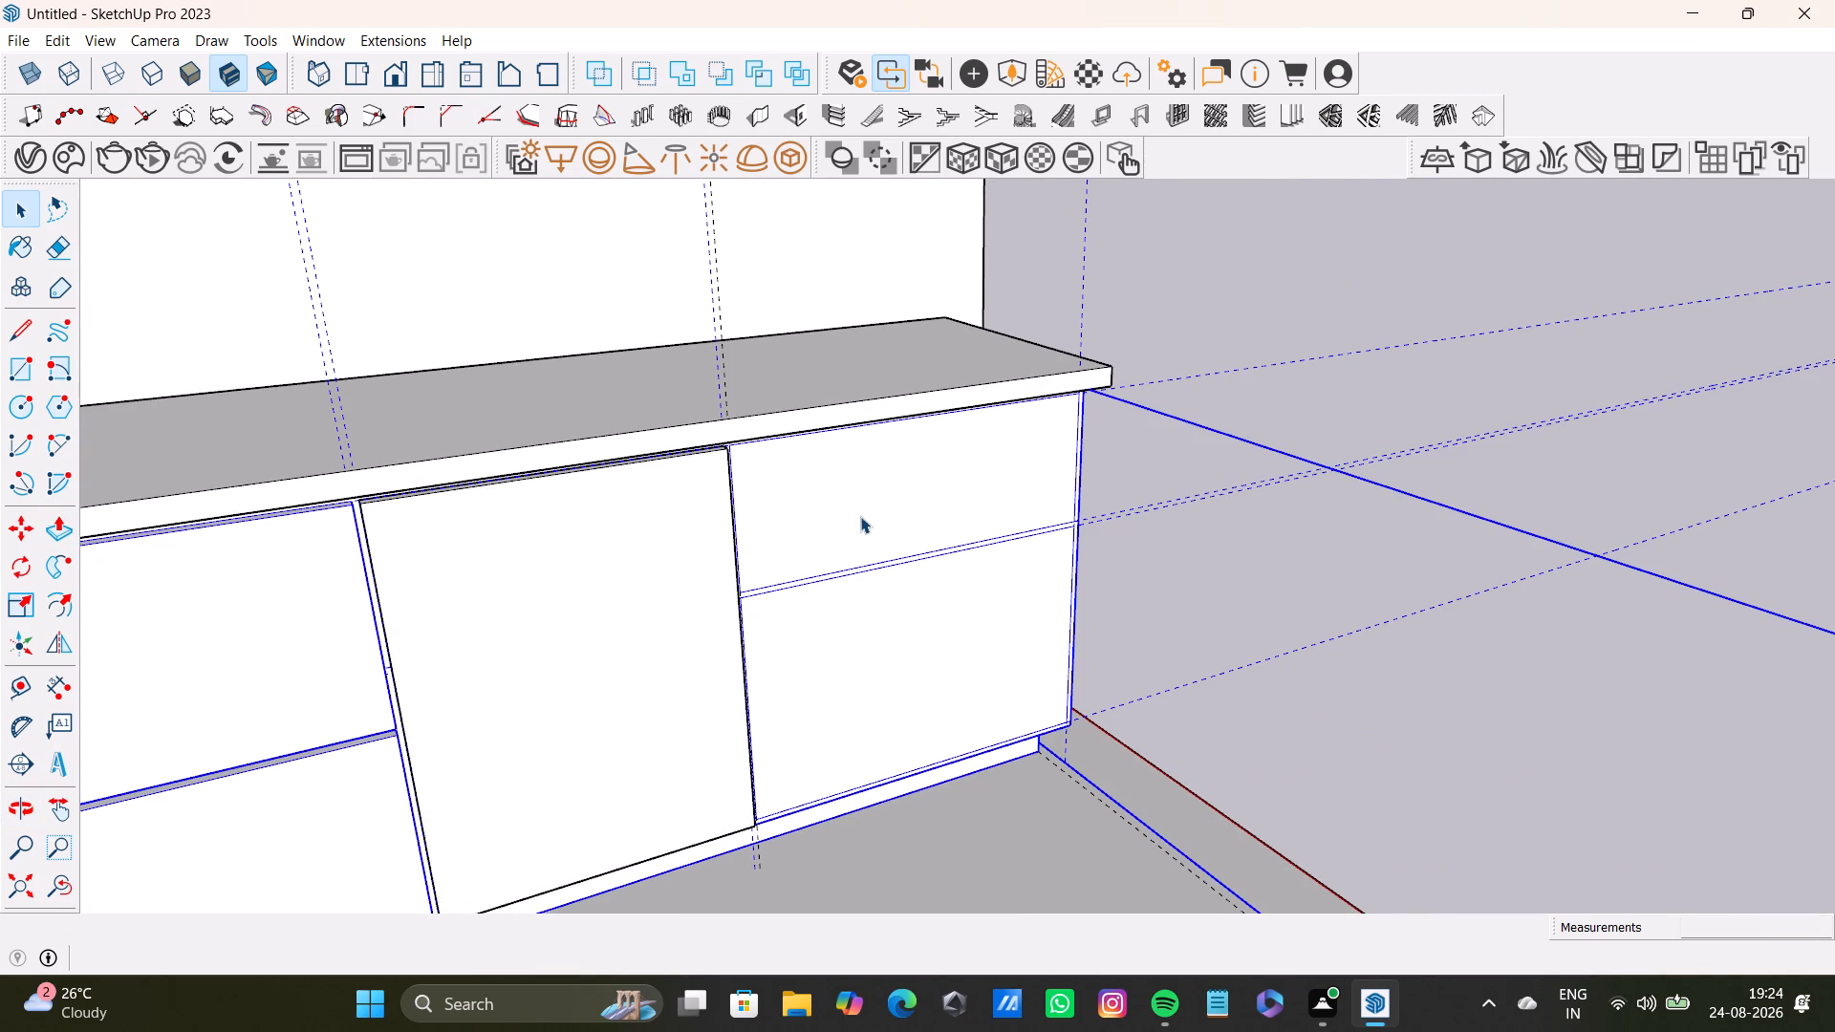
pyautogui.click(862, 521)
pyautogui.click(1230, 506)
pyautogui.moveTo(982, 558); pyautogui.dragTo(745, 453, button='middle')
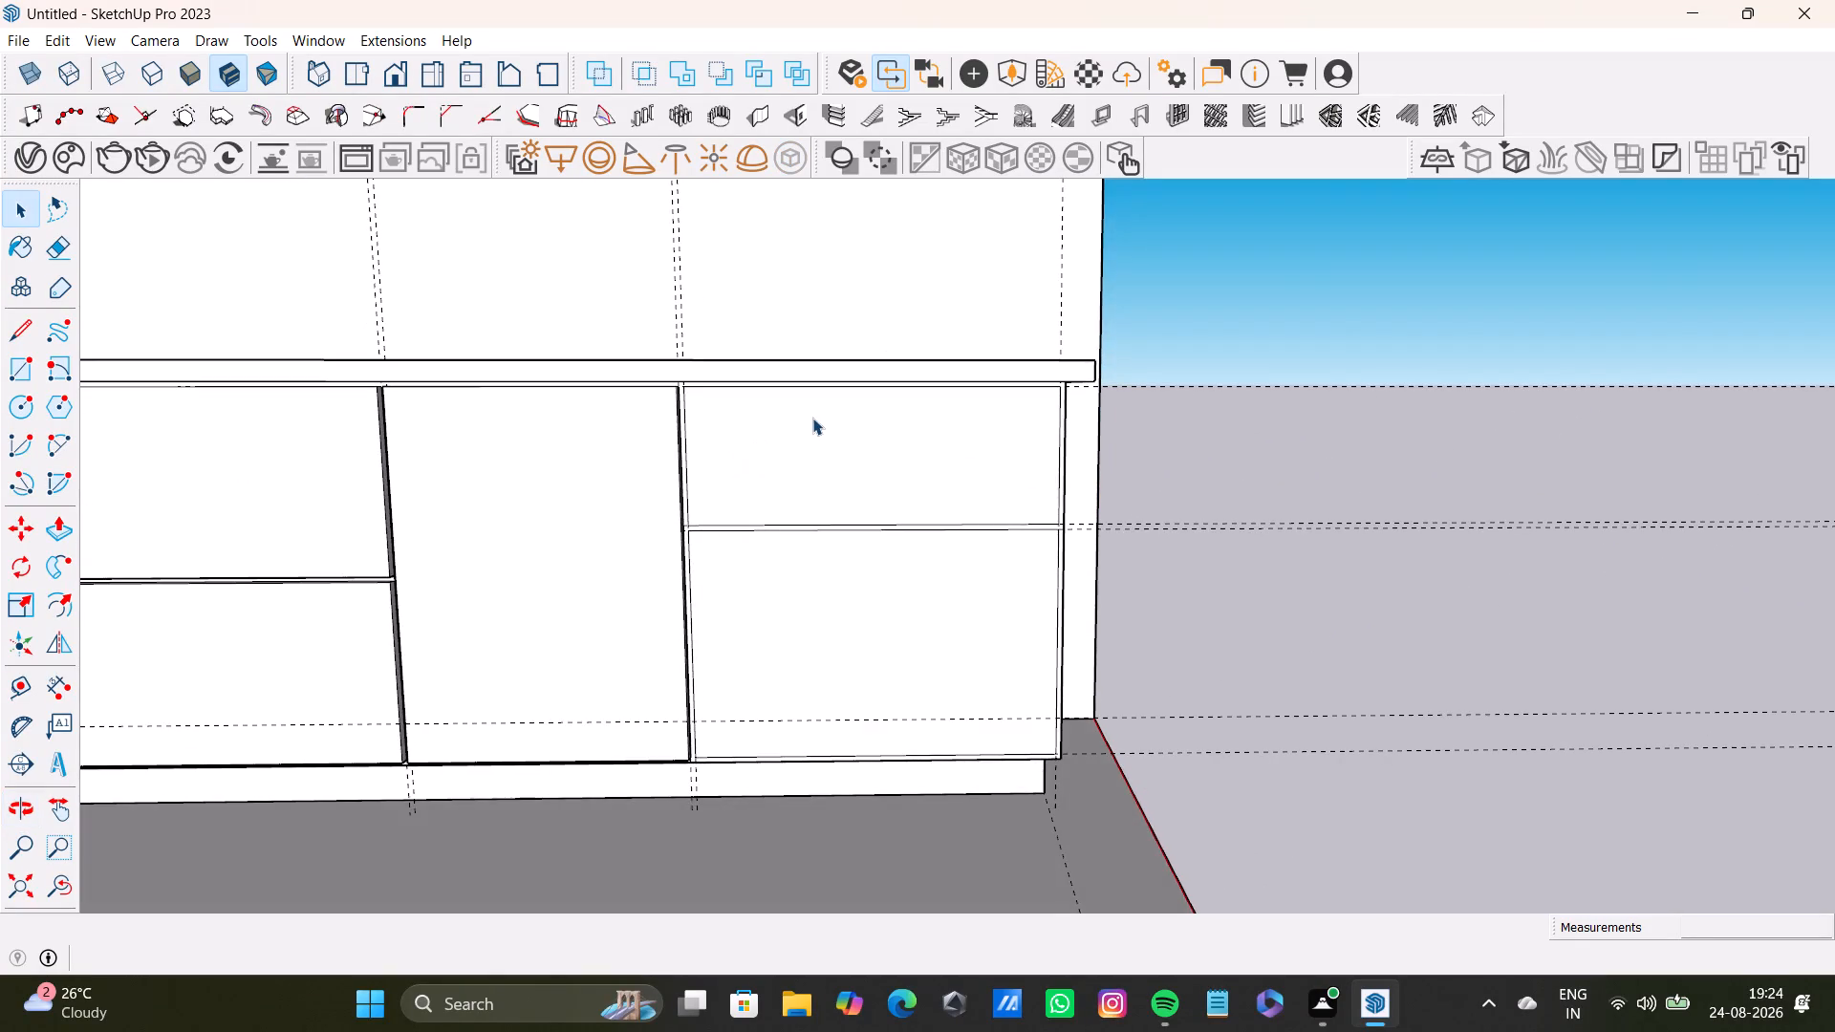
pyautogui.doubleClick(812, 418)
pyautogui.doubleClick(837, 466)
pyautogui.press('p')
pyautogui.moveTo(813, 462); pyautogui.dragTo(762, 458)
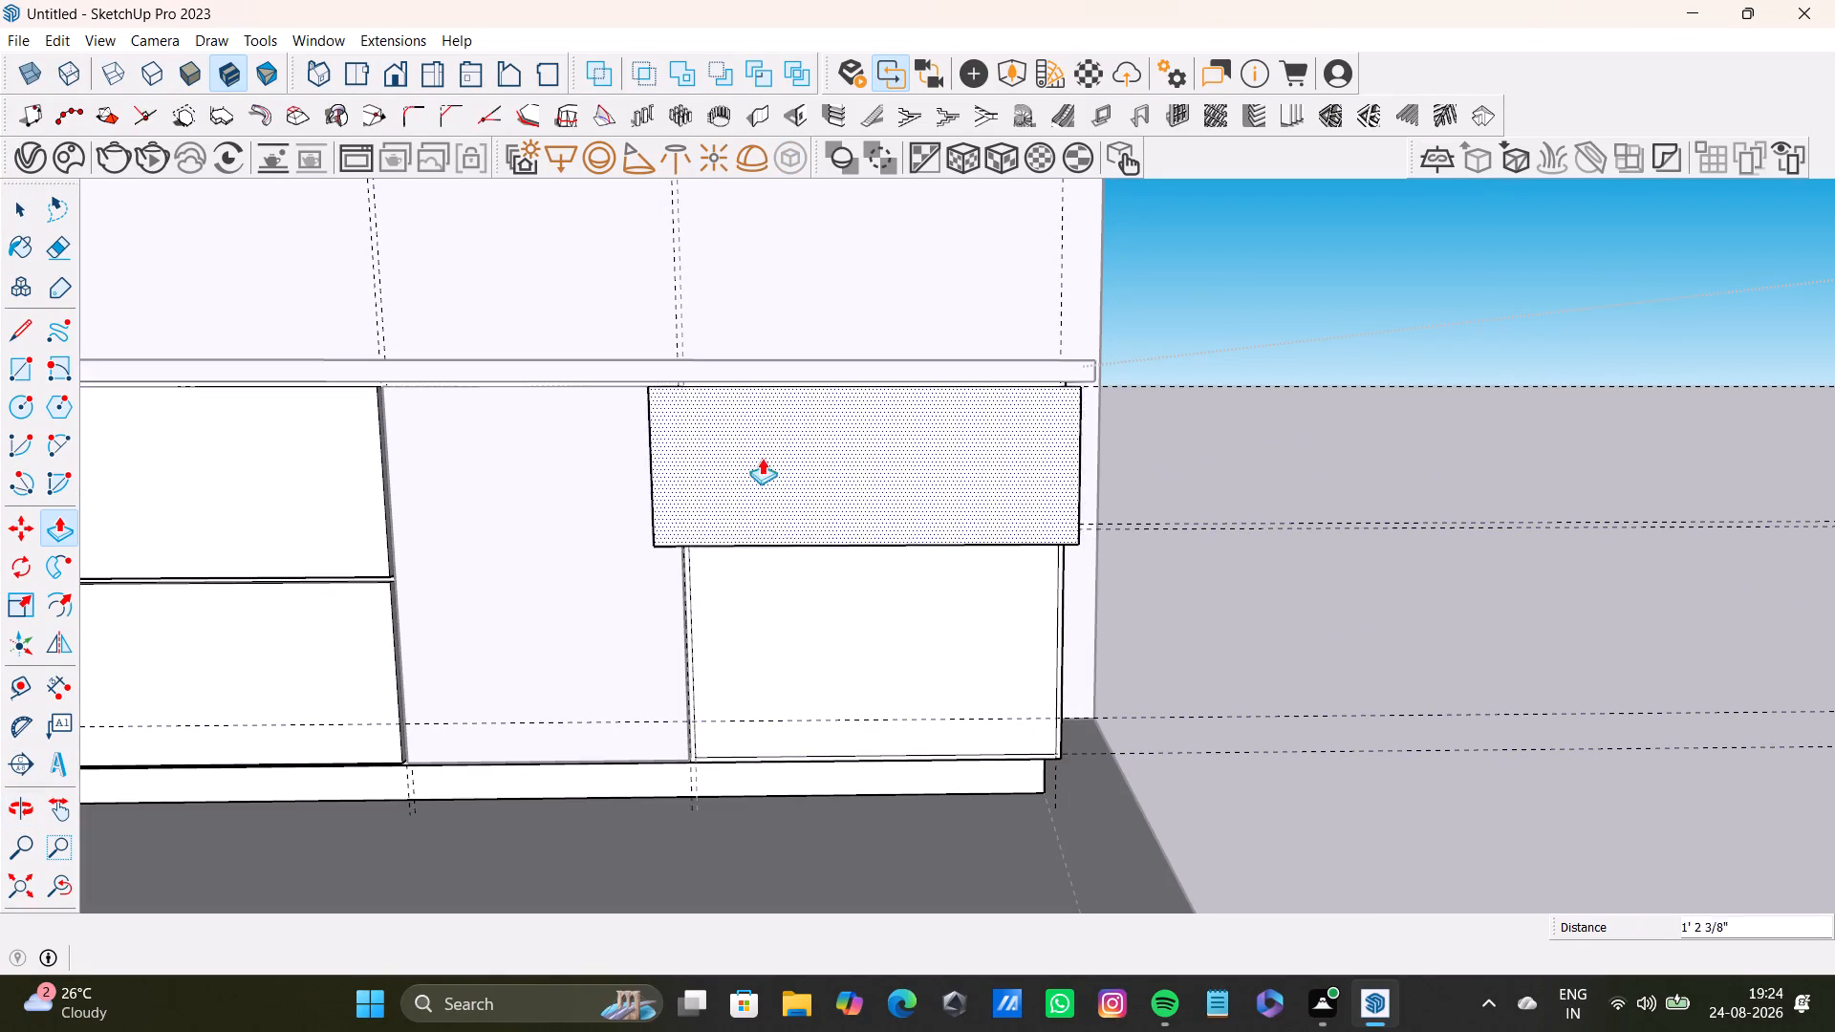
pyautogui.moveTo(762, 458); pyautogui.dragTo(702, 417)
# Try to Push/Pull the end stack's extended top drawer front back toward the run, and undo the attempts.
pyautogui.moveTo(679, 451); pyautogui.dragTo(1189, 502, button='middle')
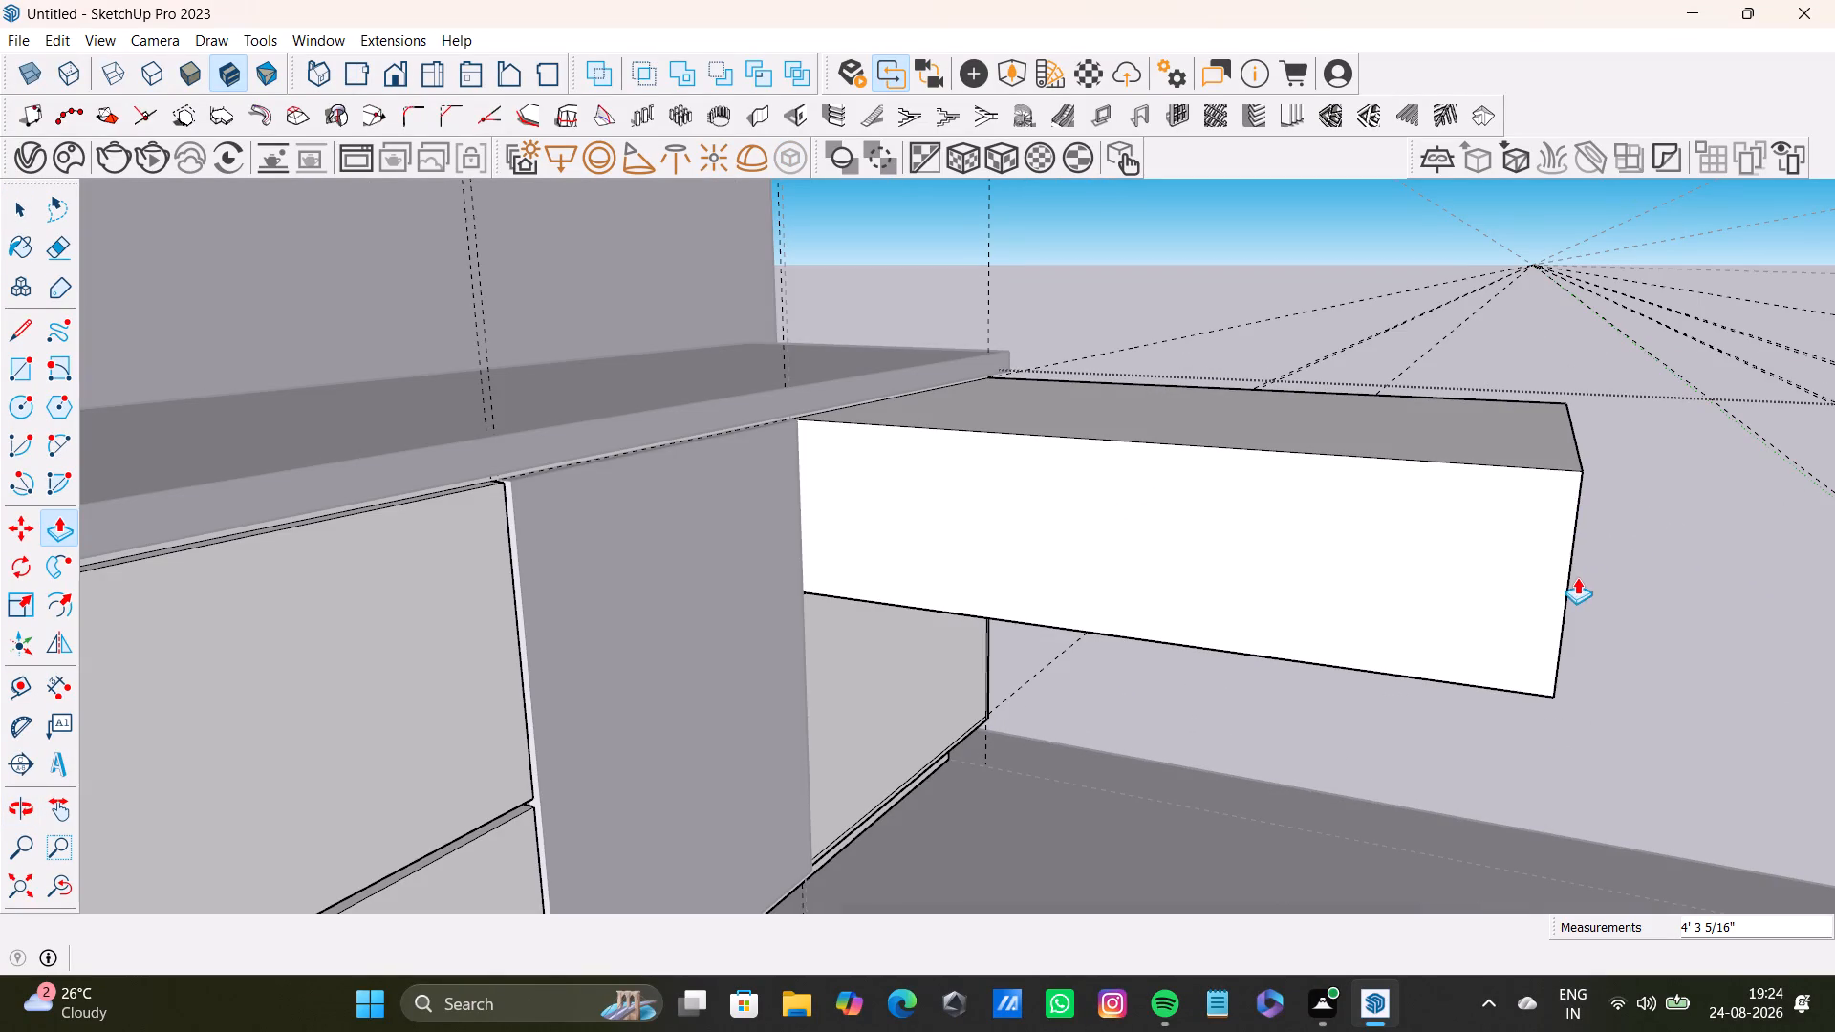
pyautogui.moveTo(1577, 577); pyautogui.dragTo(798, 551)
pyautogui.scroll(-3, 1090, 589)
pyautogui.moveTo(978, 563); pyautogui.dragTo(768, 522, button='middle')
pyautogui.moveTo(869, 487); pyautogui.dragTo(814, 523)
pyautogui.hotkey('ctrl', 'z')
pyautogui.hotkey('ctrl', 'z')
# Push/Pull the end stack's extended top drawer front back, and its lower drawer front outward, level with the adjoining door panel.
pyautogui.moveTo(1231, 569); pyautogui.dragTo(1036, 559)
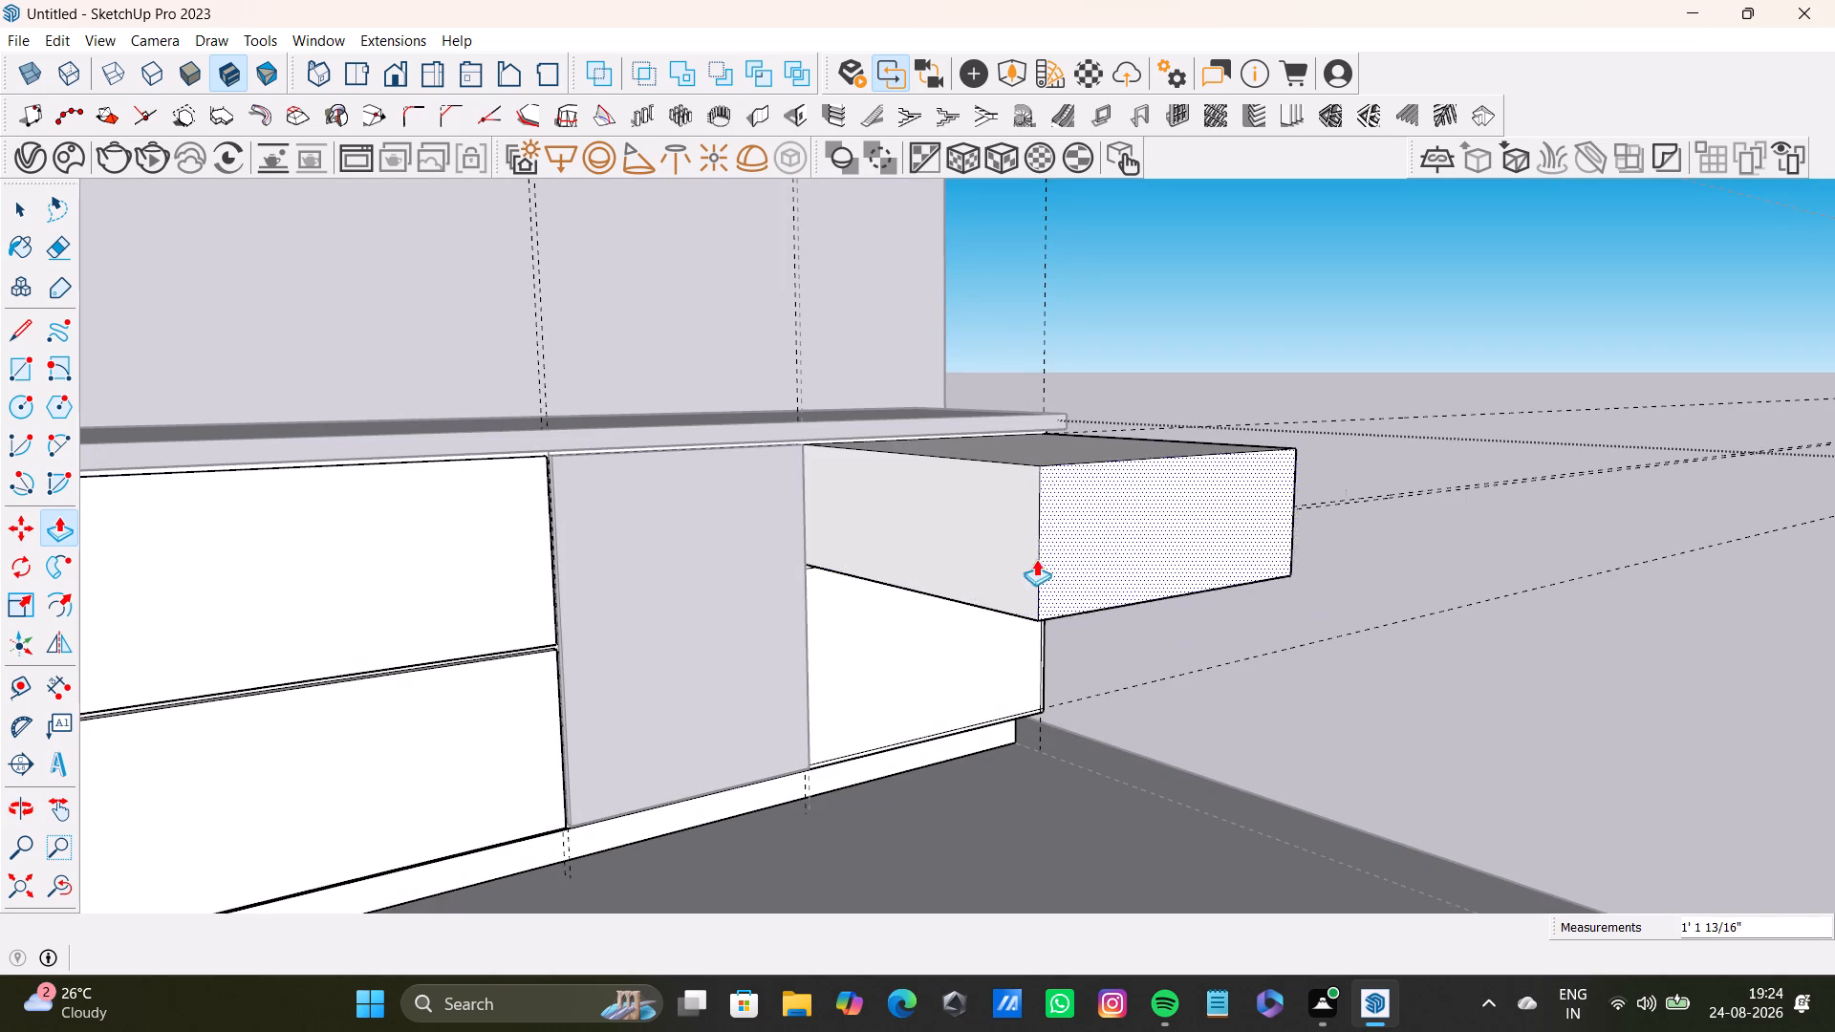
pyautogui.moveTo(1036, 559); pyautogui.dragTo(797, 515)
pyautogui.press('space')
pyautogui.click(925, 617)
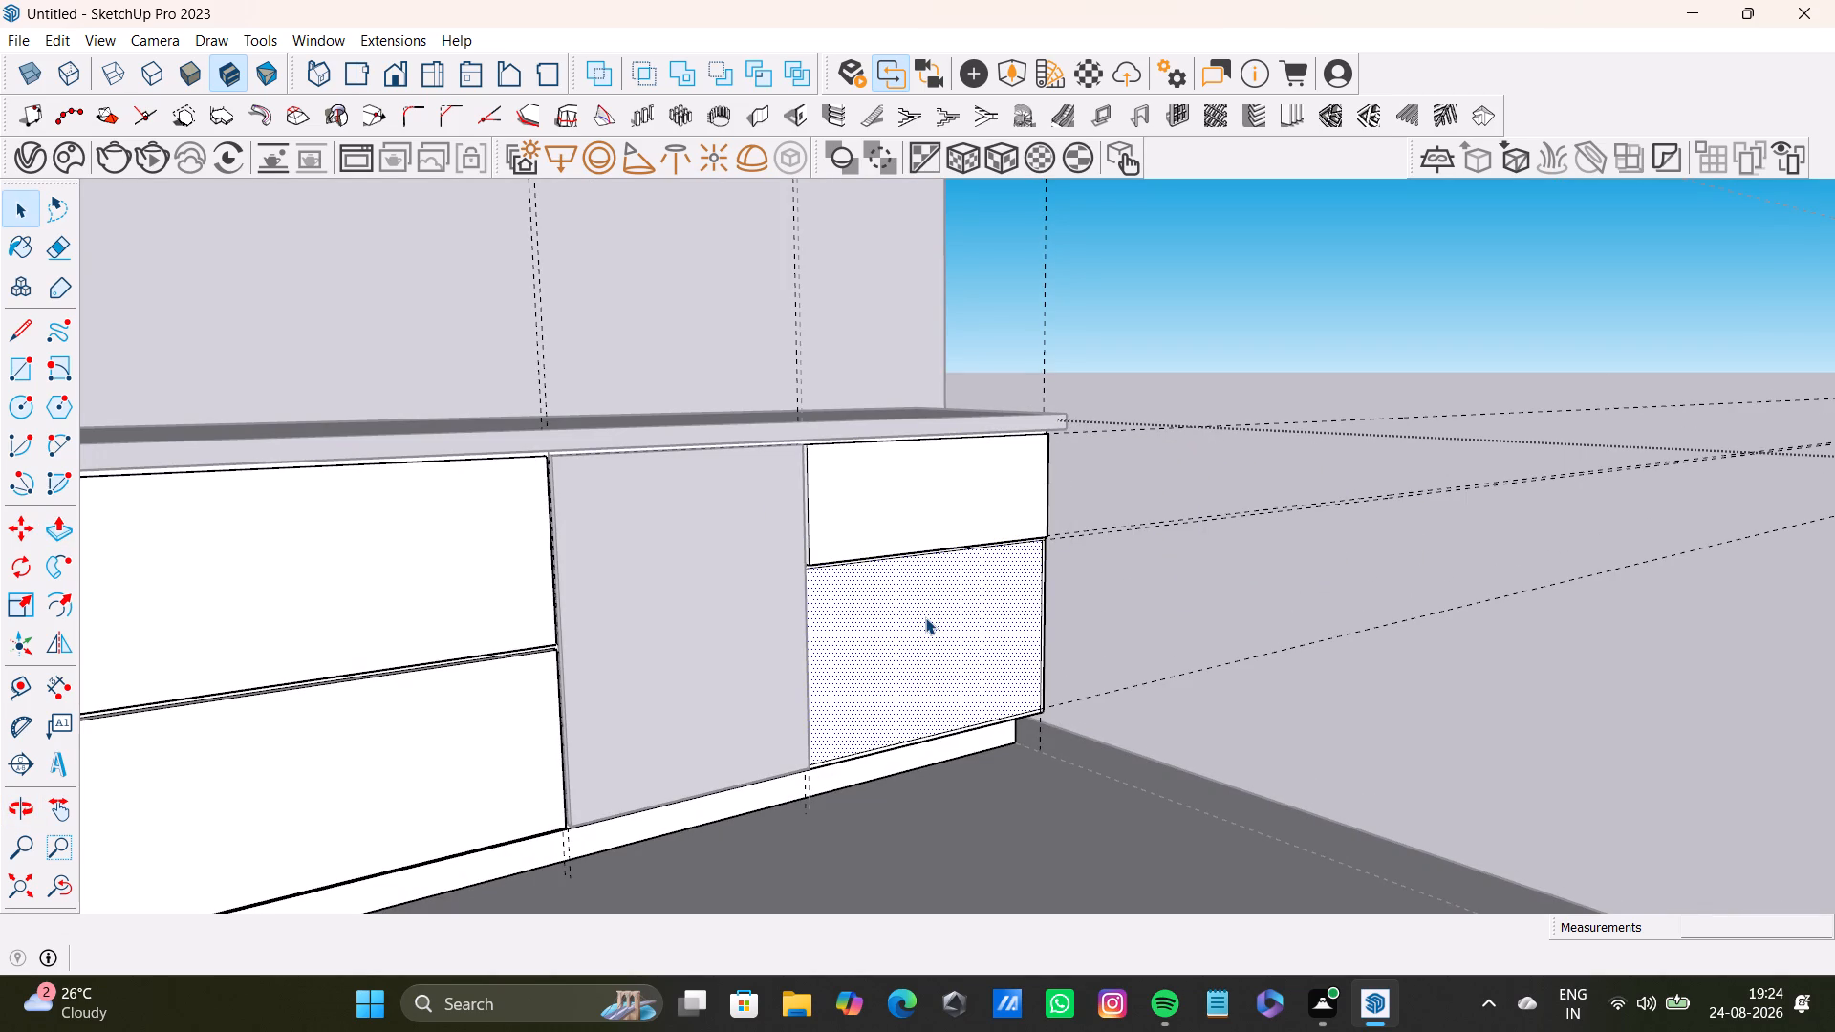
pyautogui.press('p')
pyautogui.moveTo(924, 618); pyautogui.dragTo(790, 631)
pyautogui.press('space')
# Examine the door and drawer fronts on all three runs and the countertop's overhang above them.
pyautogui.scroll(-5, 1019, 619)
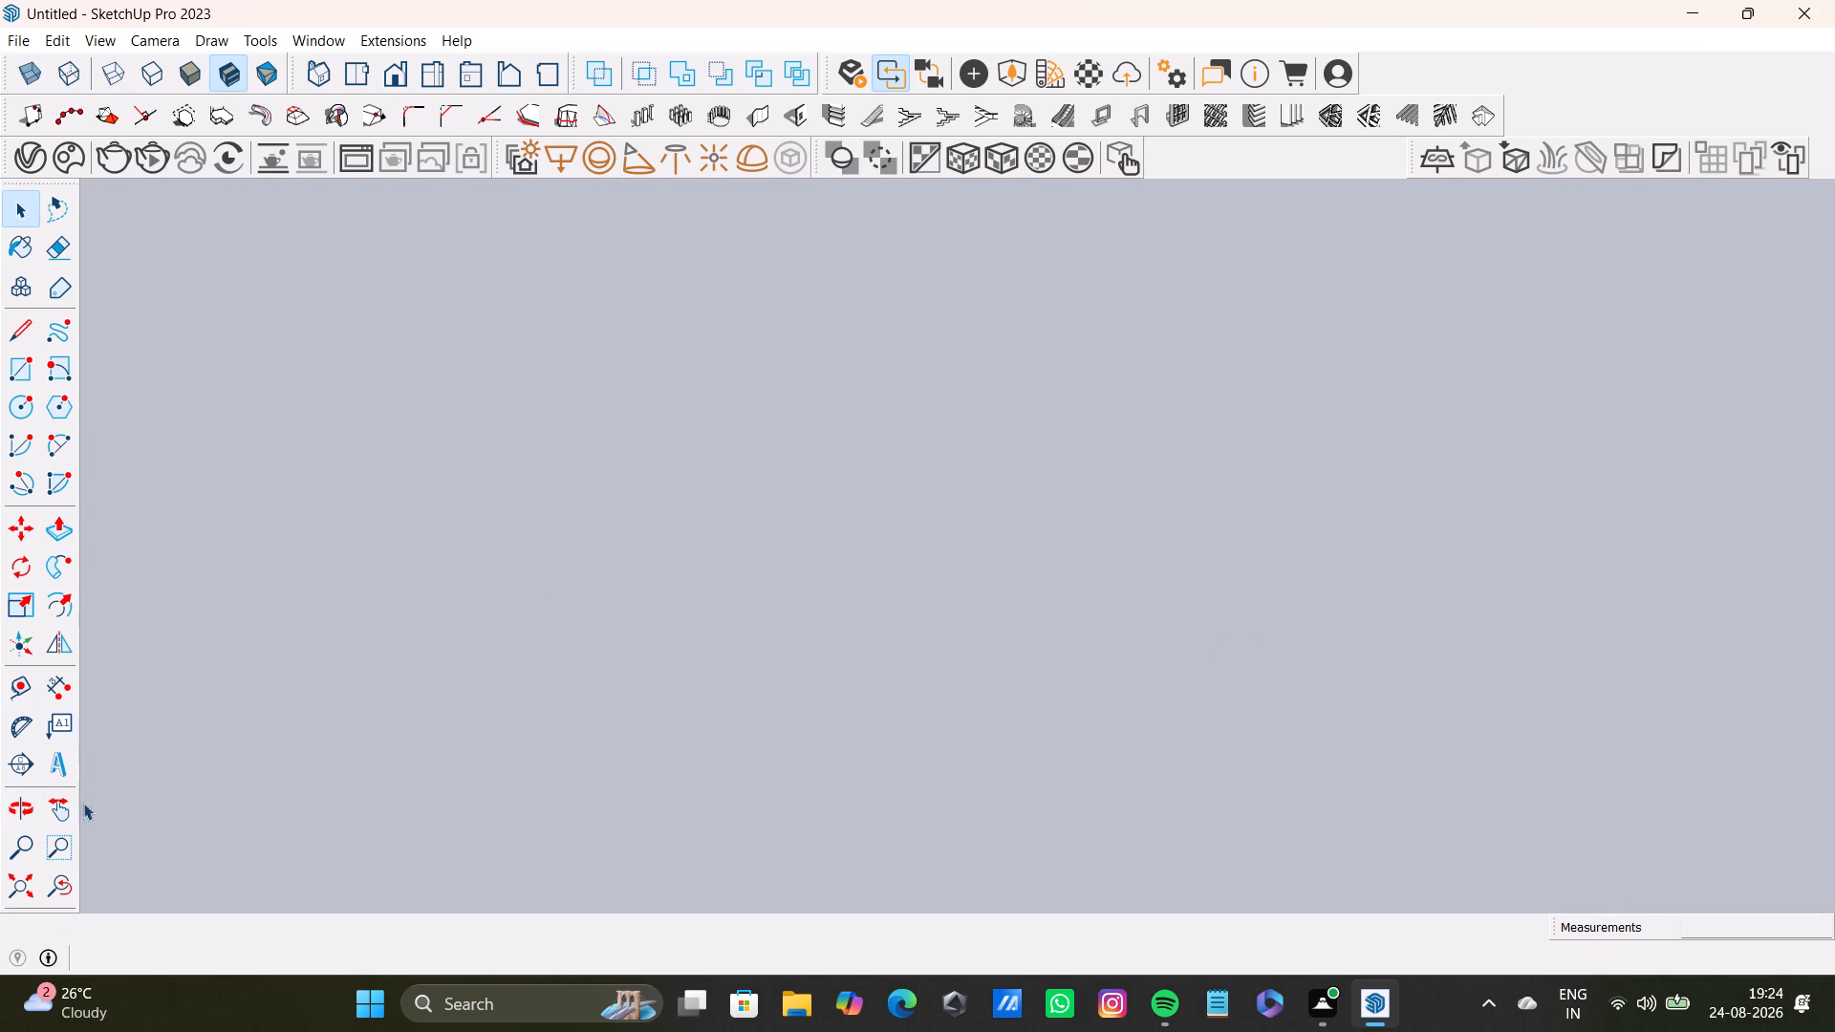
pyautogui.click(6, 873)
pyautogui.moveTo(1036, 678); pyautogui.dragTo(2, 672, button='middle')
pyautogui.scroll(3, 1006, 436)
pyautogui.moveTo(1124, 467); pyautogui.dragTo(1126, 467, button='middle')
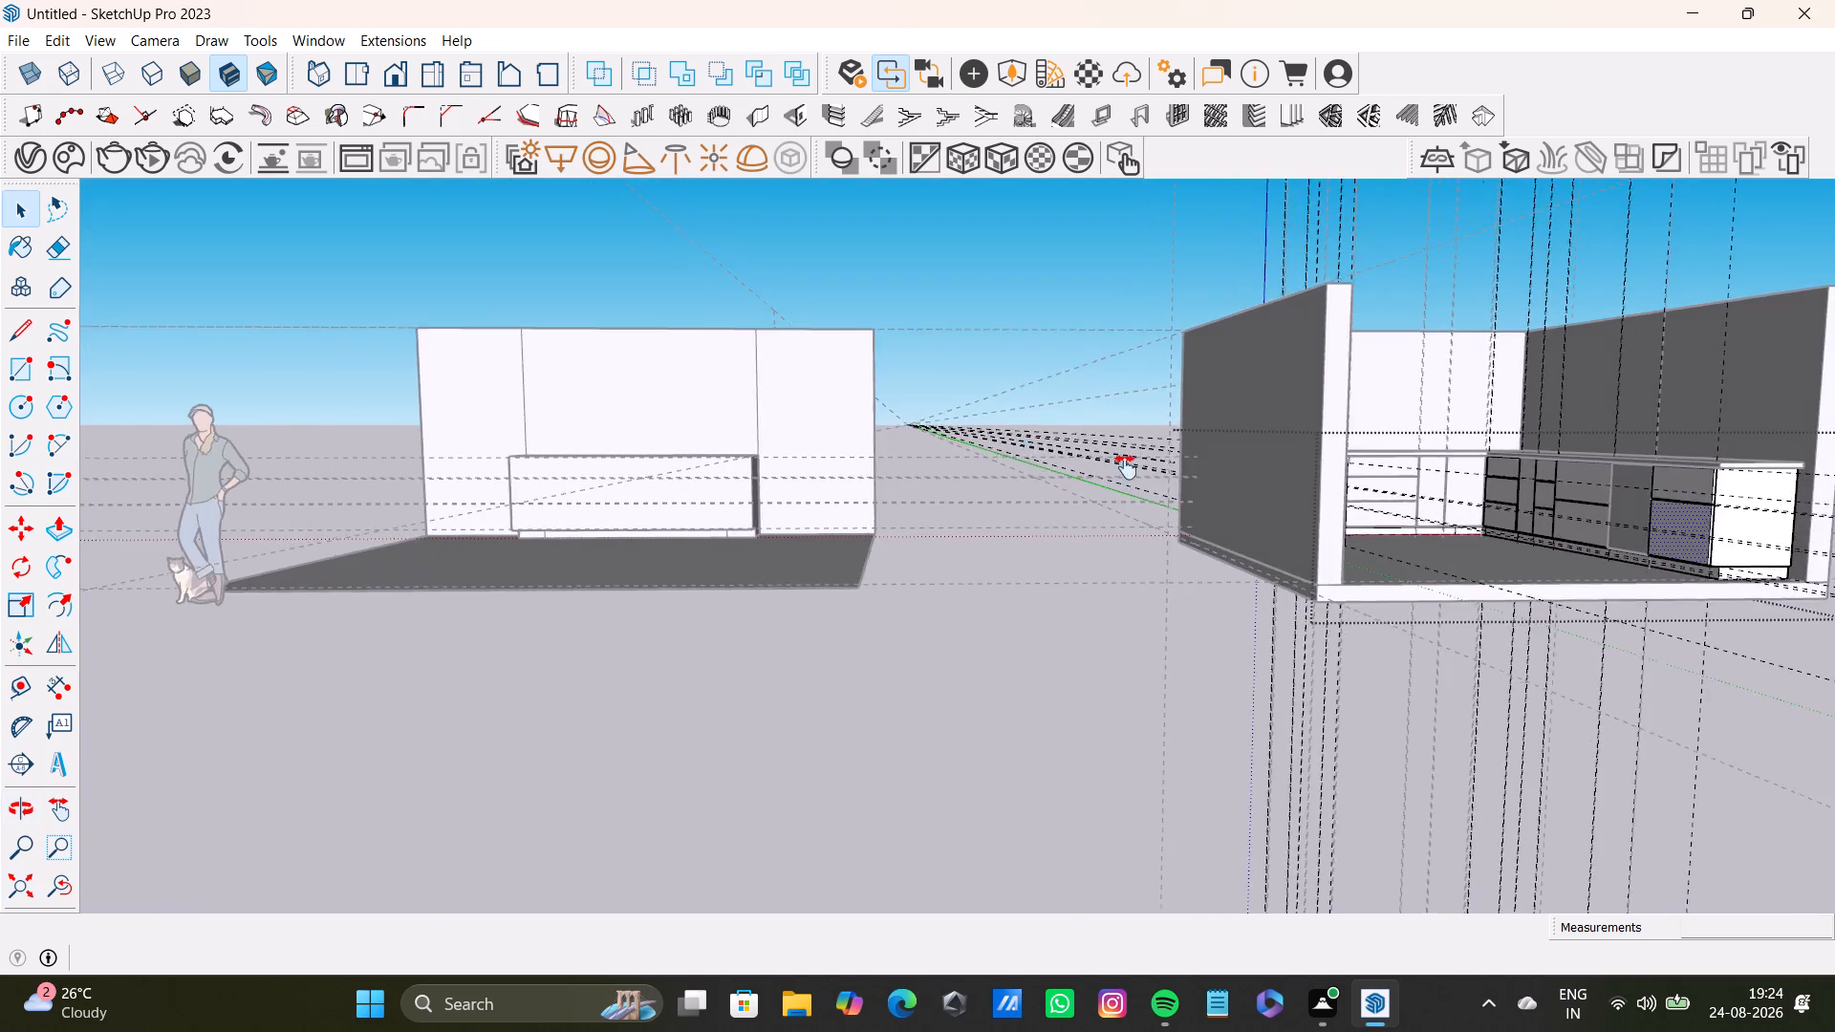
pyautogui.moveTo(1126, 467); pyautogui.dragTo(572, 525, button='middle')
pyautogui.moveTo(957, 507); pyautogui.dragTo(967, 798, button='middle')
pyautogui.press('space')
pyautogui.click(1301, 578)
pyautogui.scroll(4, 923, 572)
pyautogui.moveTo(872, 556); pyautogui.dragTo(828, 632, button='middle')
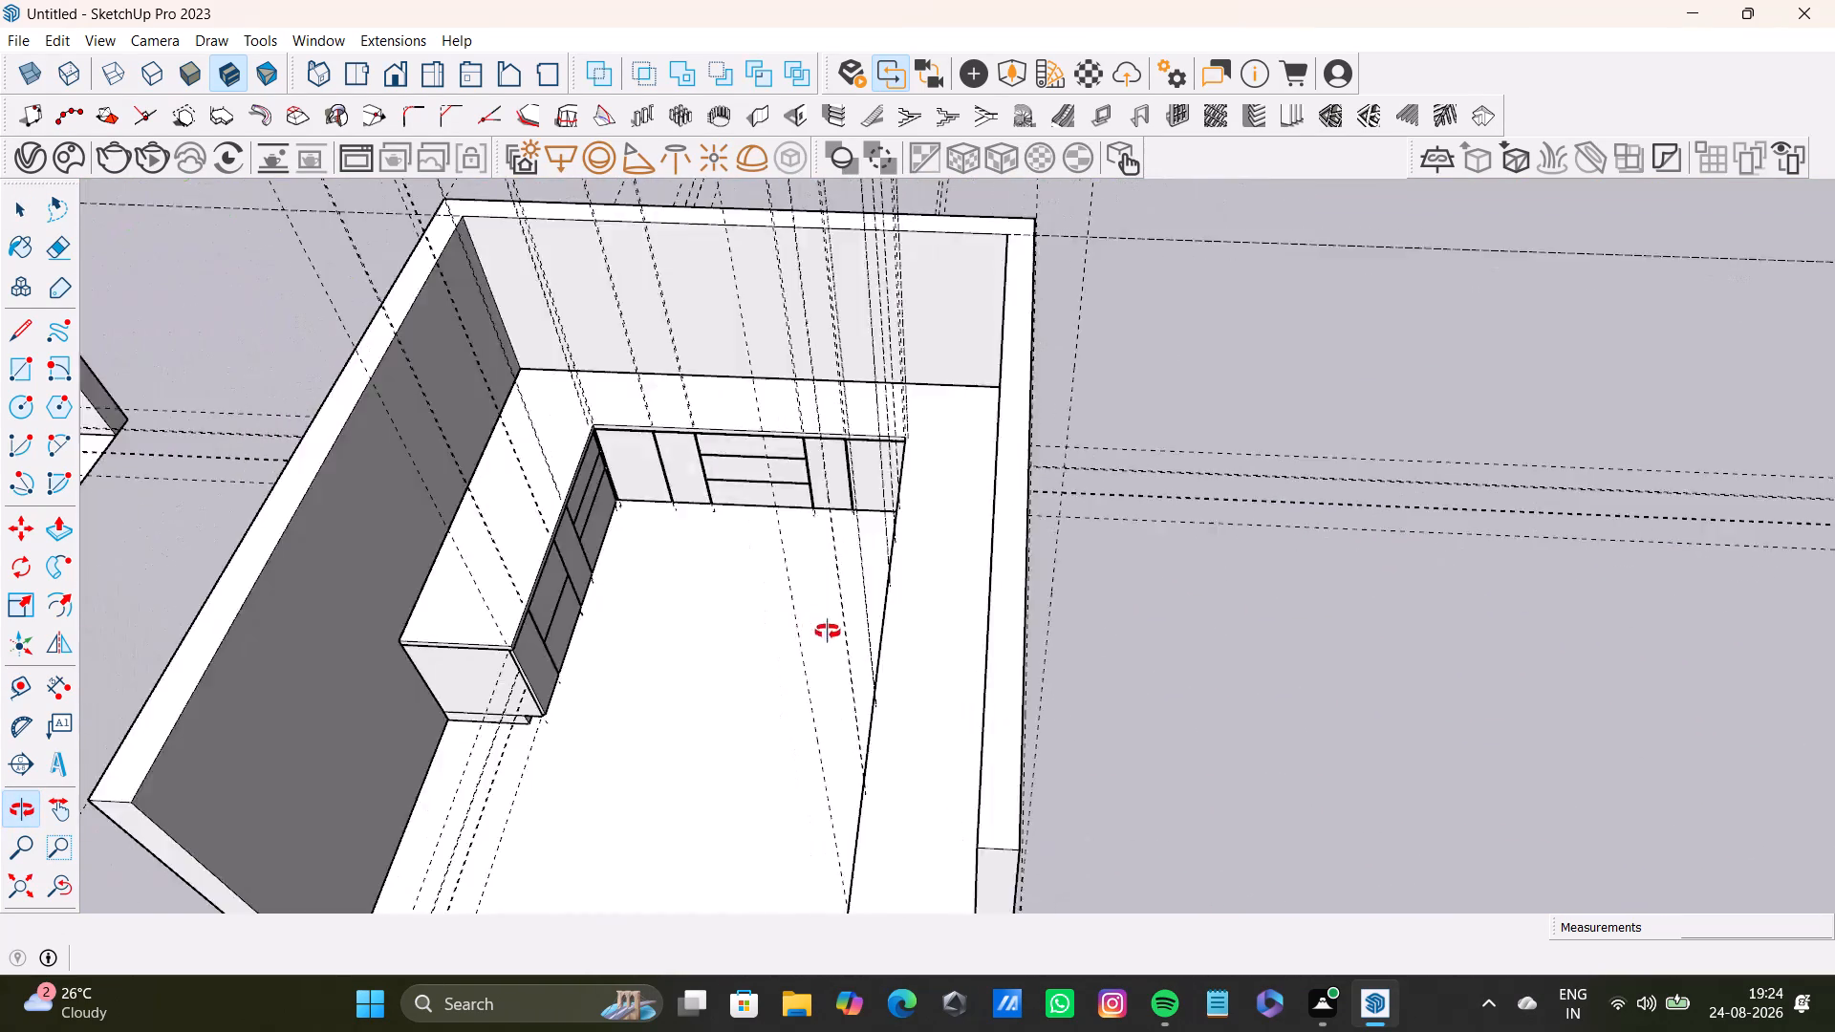
pyautogui.moveTo(828, 632); pyautogui.dragTo(663, 575, button='middle')
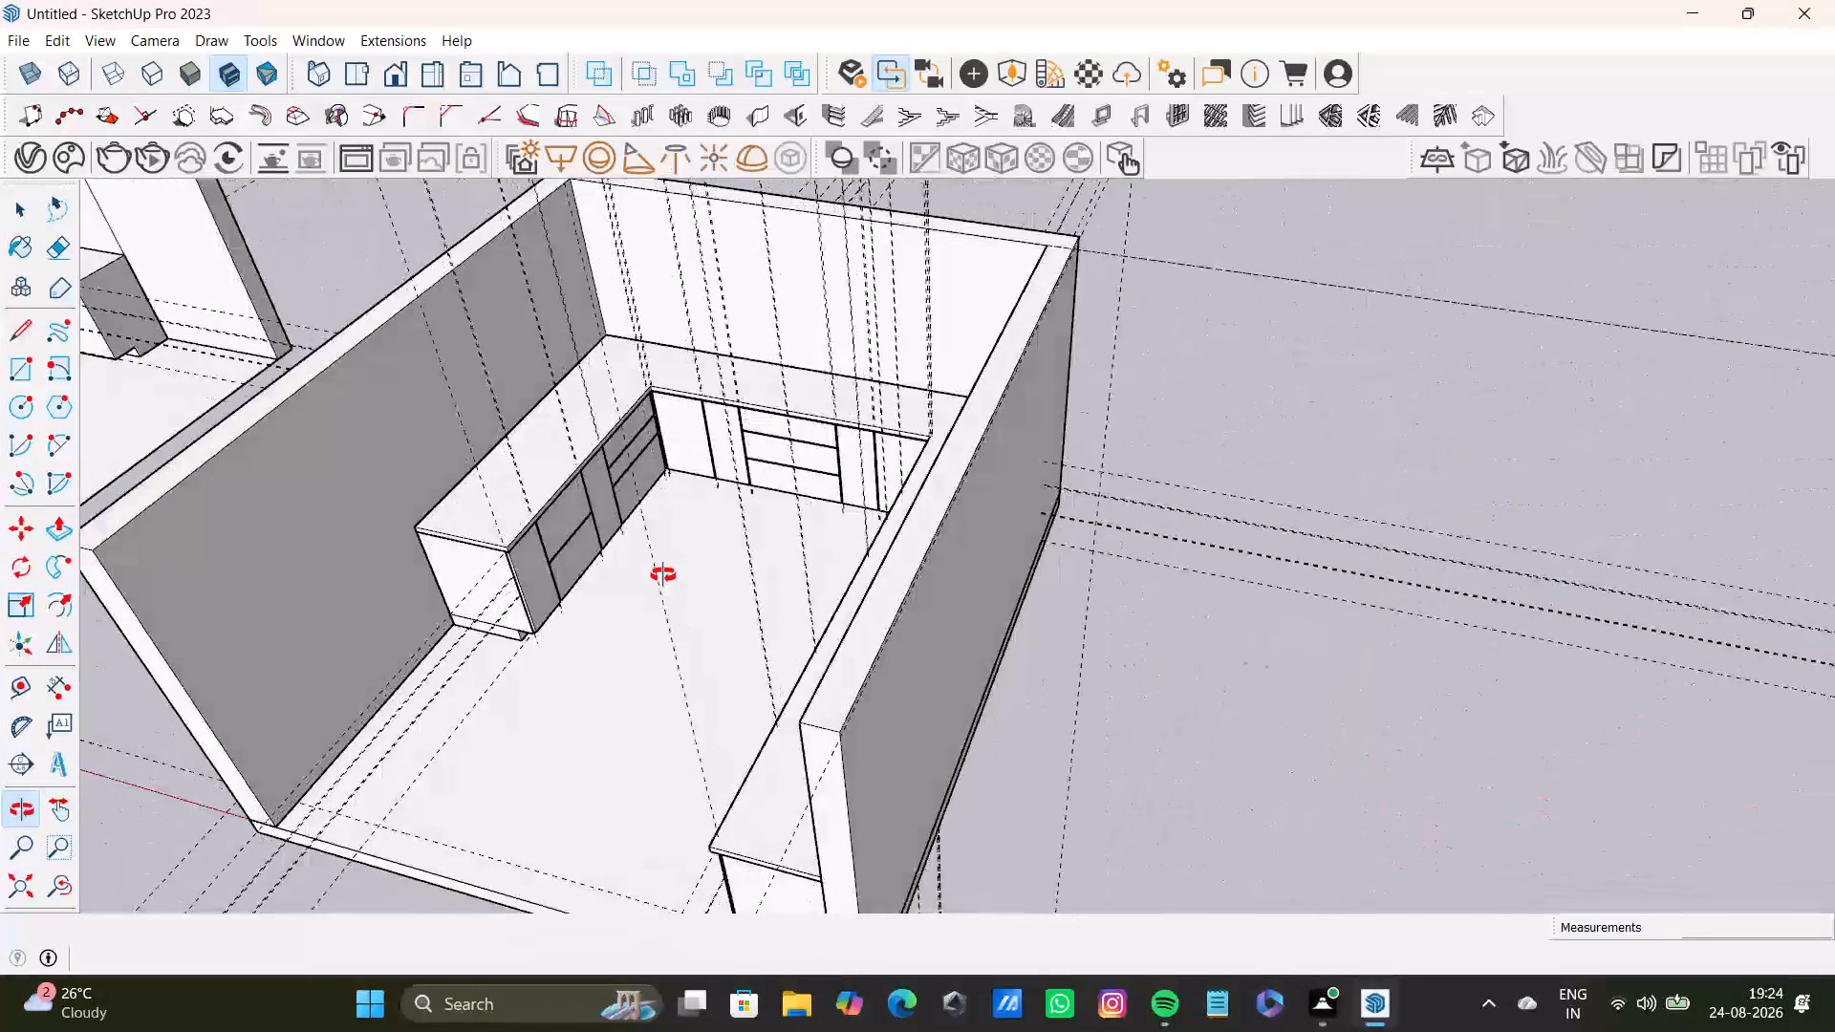
pyautogui.moveTo(663, 575); pyautogui.dragTo(1024, 367, button='middle')
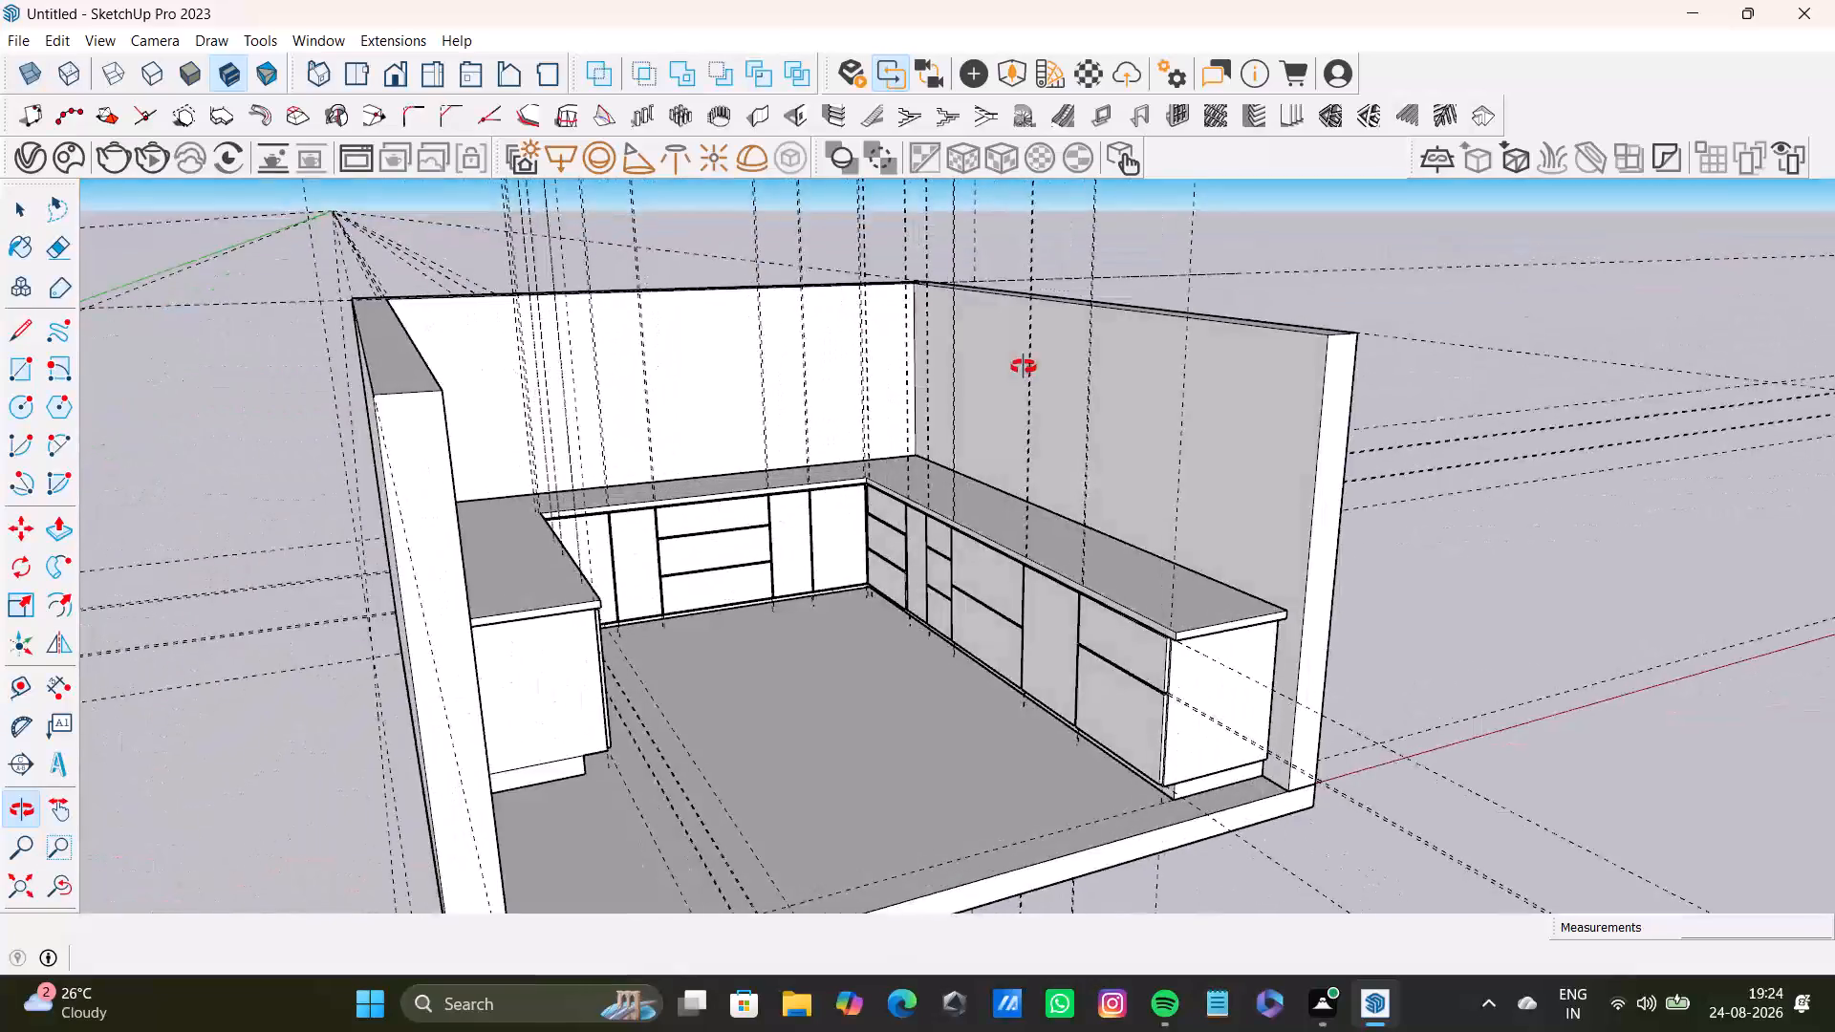
pyautogui.moveTo(1024, 367); pyautogui.dragTo(1253, 484, button='middle')
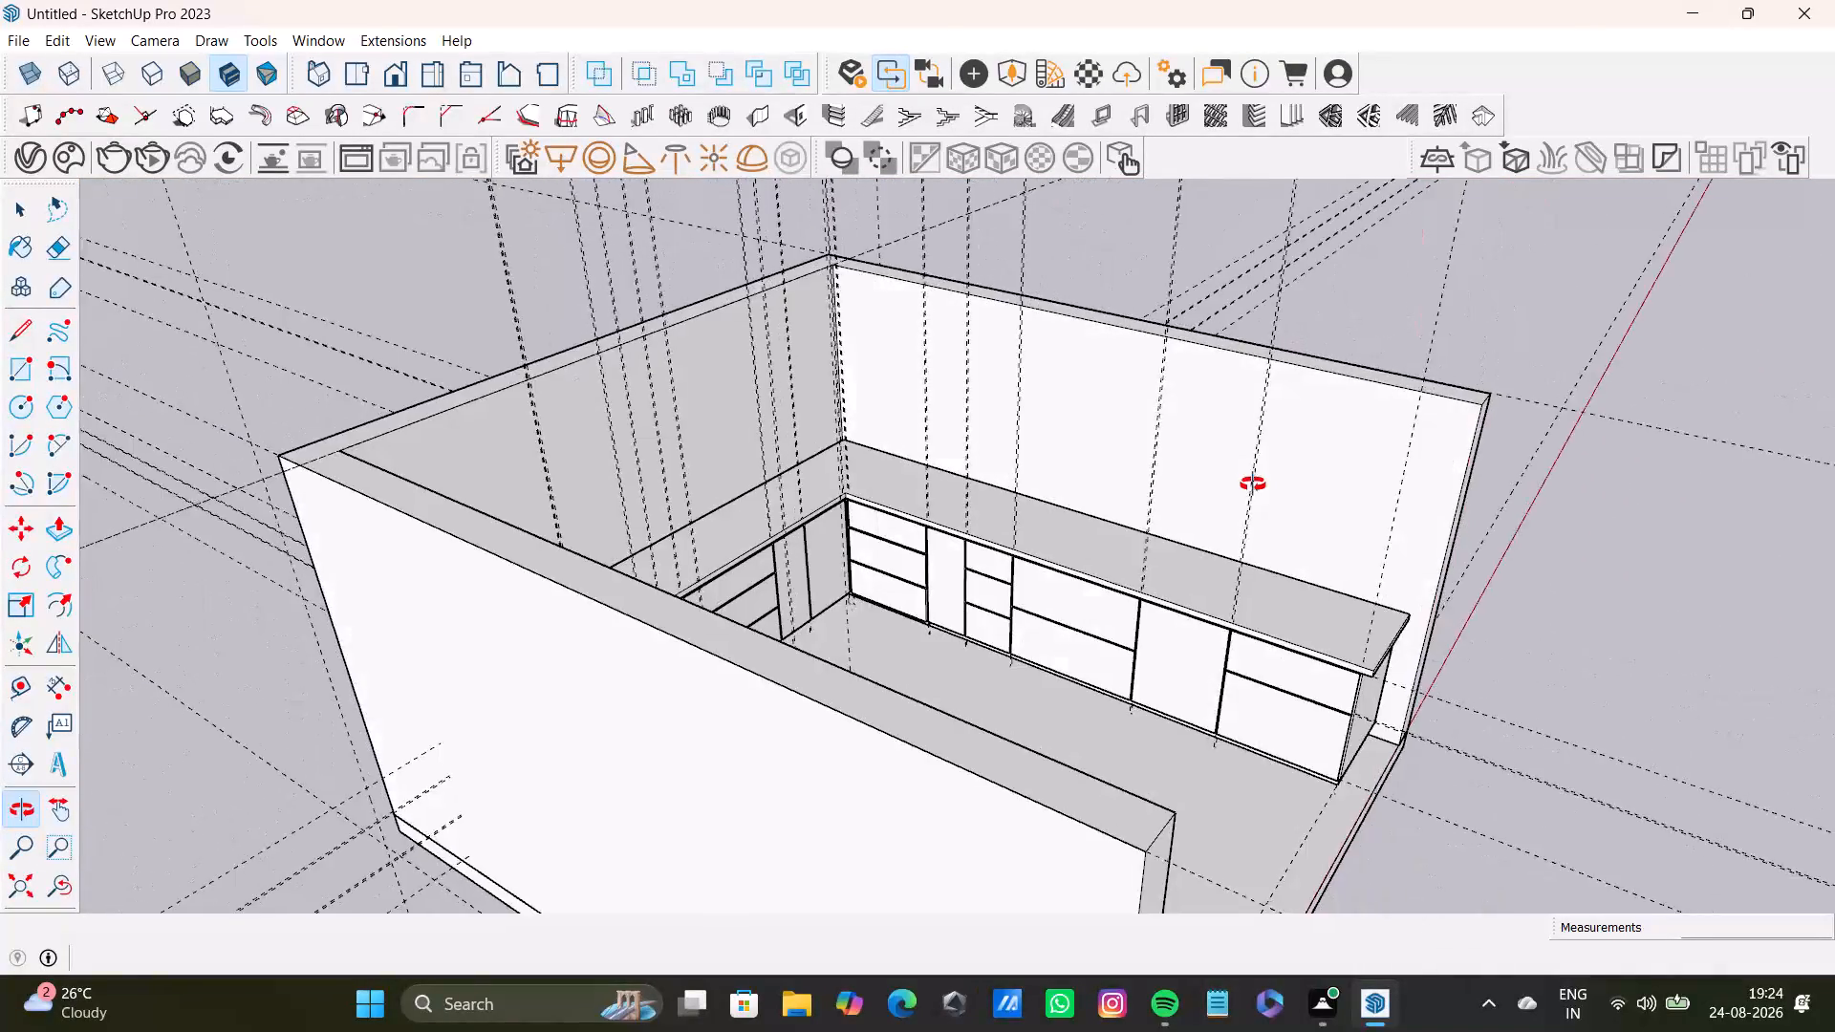
pyautogui.moveTo(1253, 484); pyautogui.dragTo(1142, 534, button='middle')
pyautogui.scroll(17, 957, 629)
pyautogui.moveTo(987, 540); pyautogui.dragTo(1104, 421, button='middle')
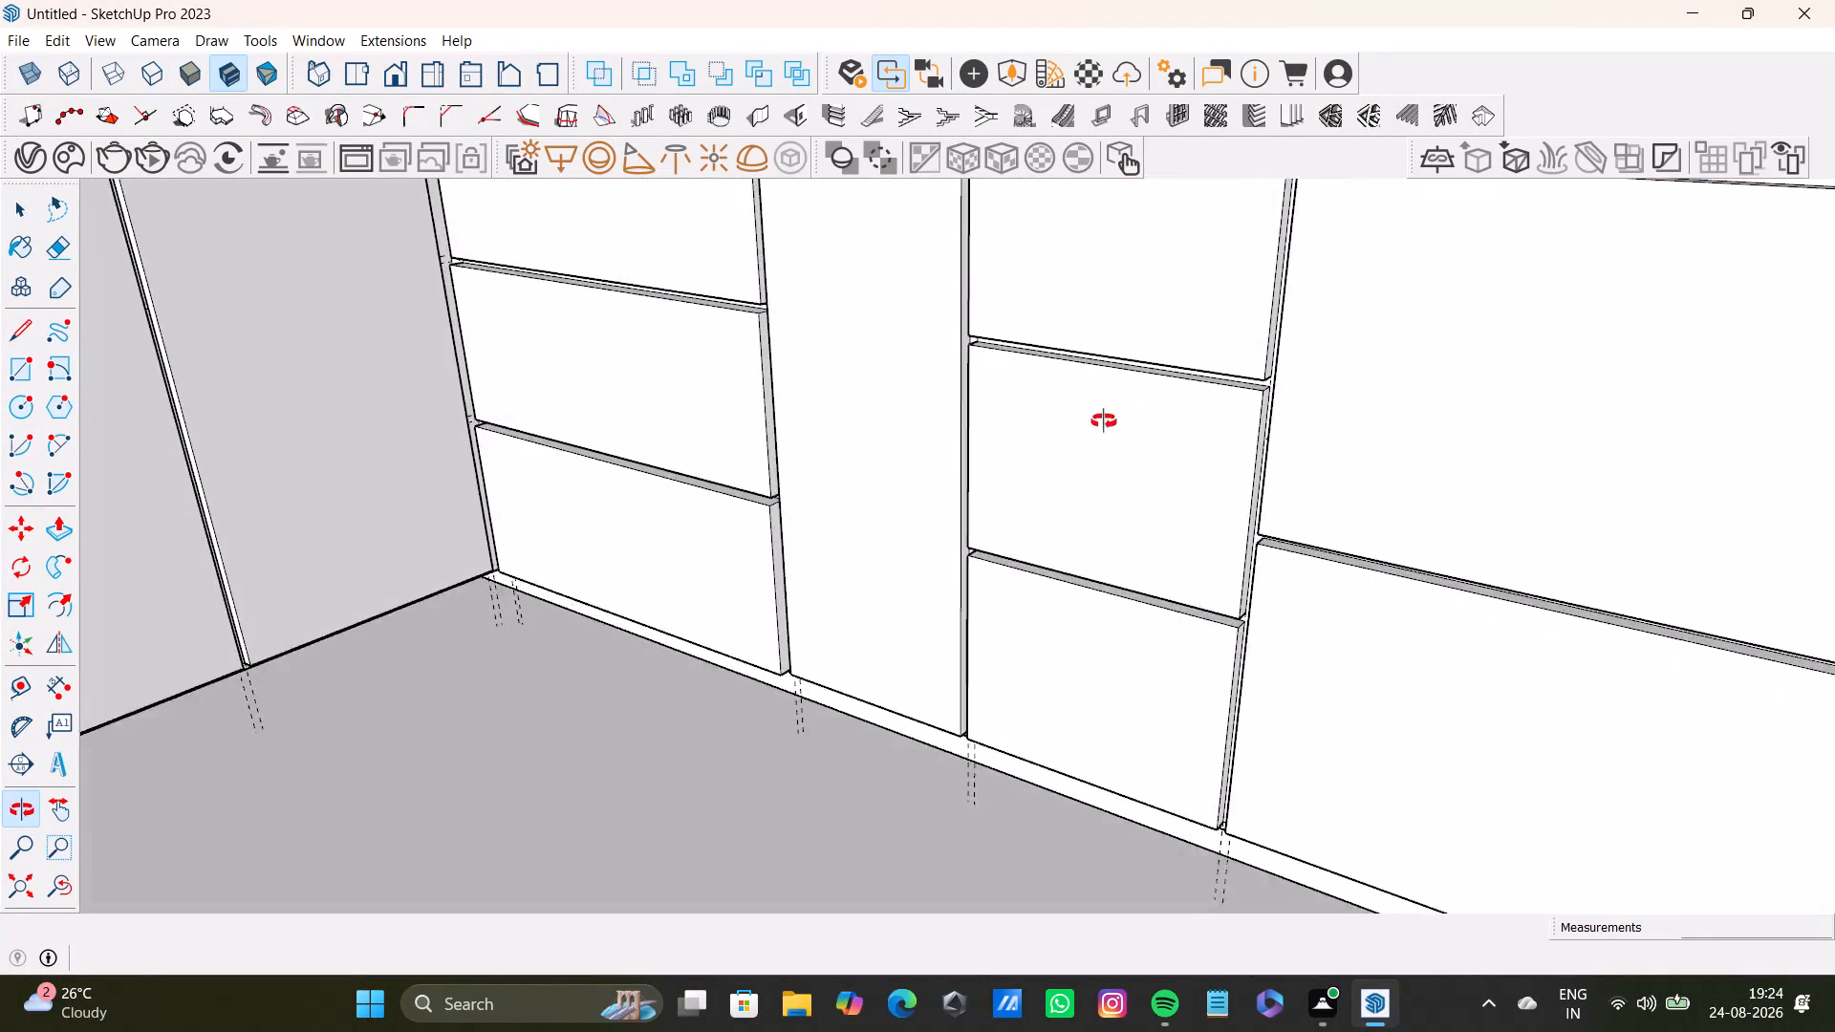
pyautogui.moveTo(1104, 421); pyautogui.dragTo(1044, 610, button='middle')
pyautogui.scroll(-9, 964, 581)
pyautogui.keyDown('shift'); pyautogui.moveTo(864, 539); pyautogui.dragTo(1337, 470, button='middle'); pyautogui.keyUp('shift')
pyautogui.moveTo(1256, 529); pyautogui.dragTo(892, 619, button='middle')
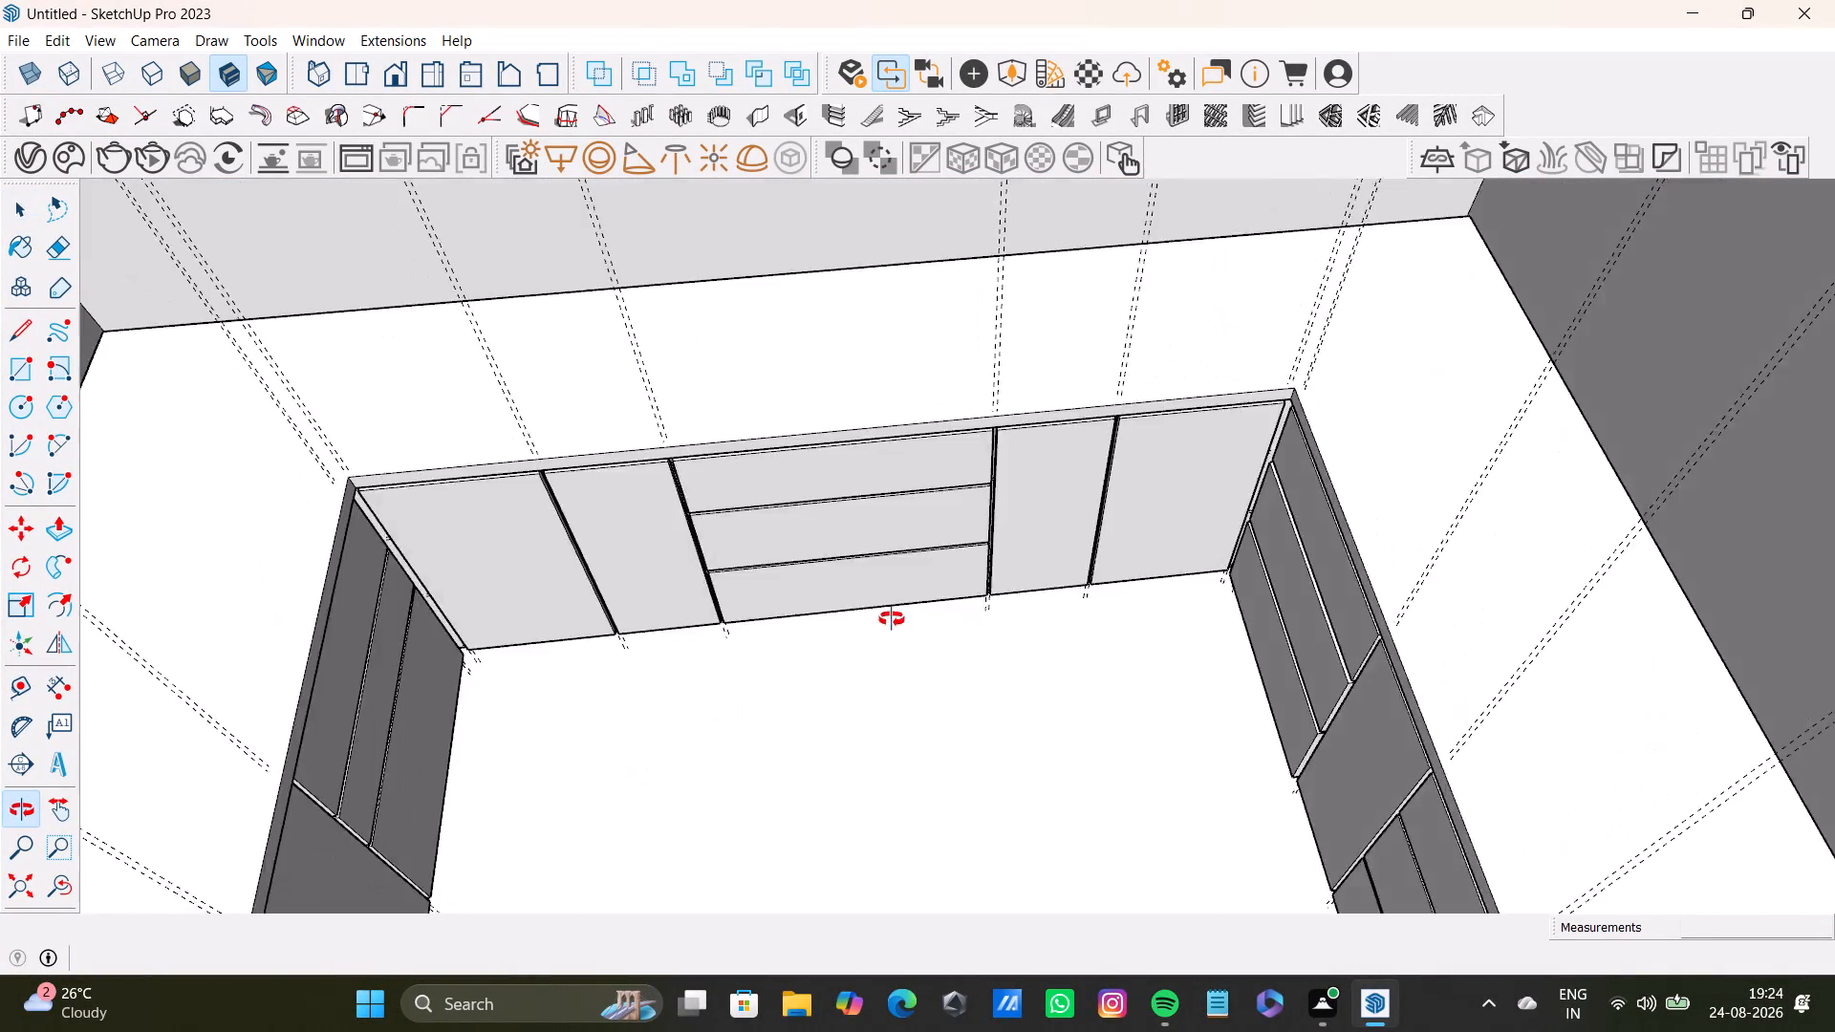
pyautogui.moveTo(892, 619); pyautogui.dragTo(581, 497, button='middle')
pyautogui.scroll(2, 555, 446)
pyautogui.moveTo(555, 446); pyautogui.dragTo(978, 524, button='middle')
pyautogui.moveTo(991, 534); pyautogui.dragTo(905, 269, button='middle')
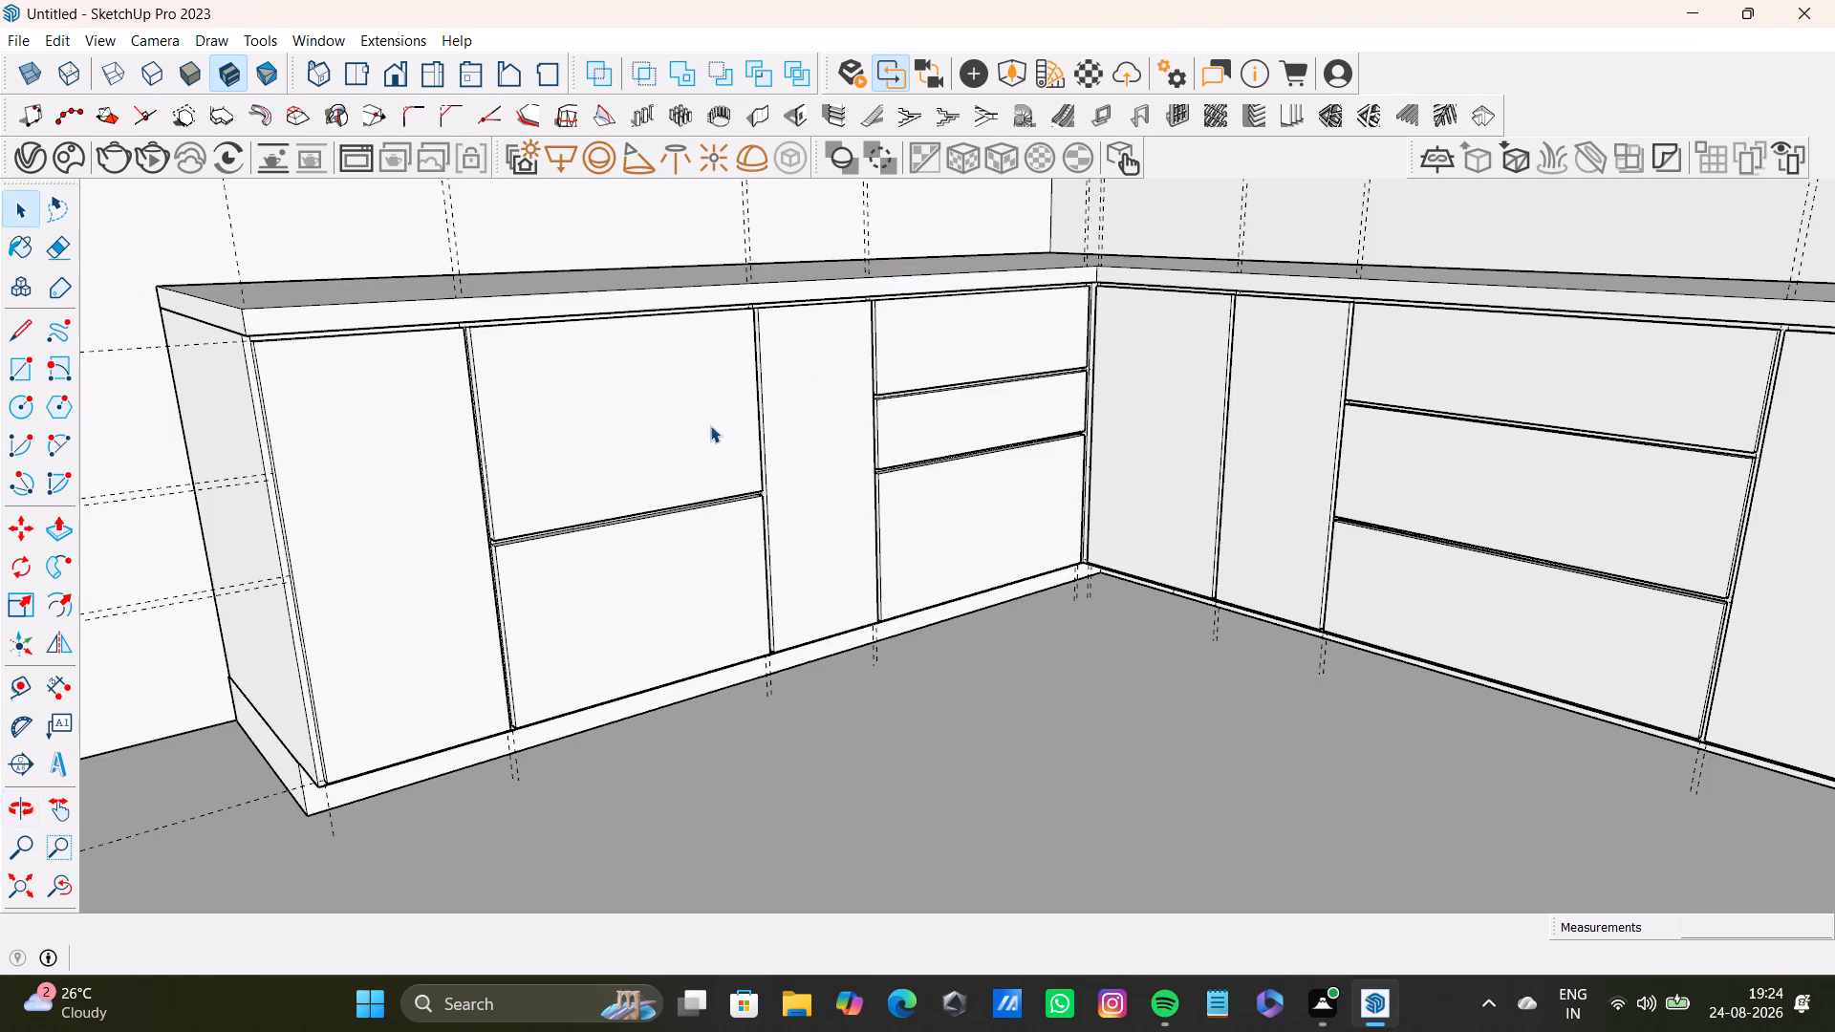
pyautogui.scroll(4, 710, 425)
pyautogui.moveTo(298, 319); pyautogui.dragTo(921, 269, button='middle')
pyautogui.moveTo(651, 376); pyautogui.dragTo(825, 204, button='middle')
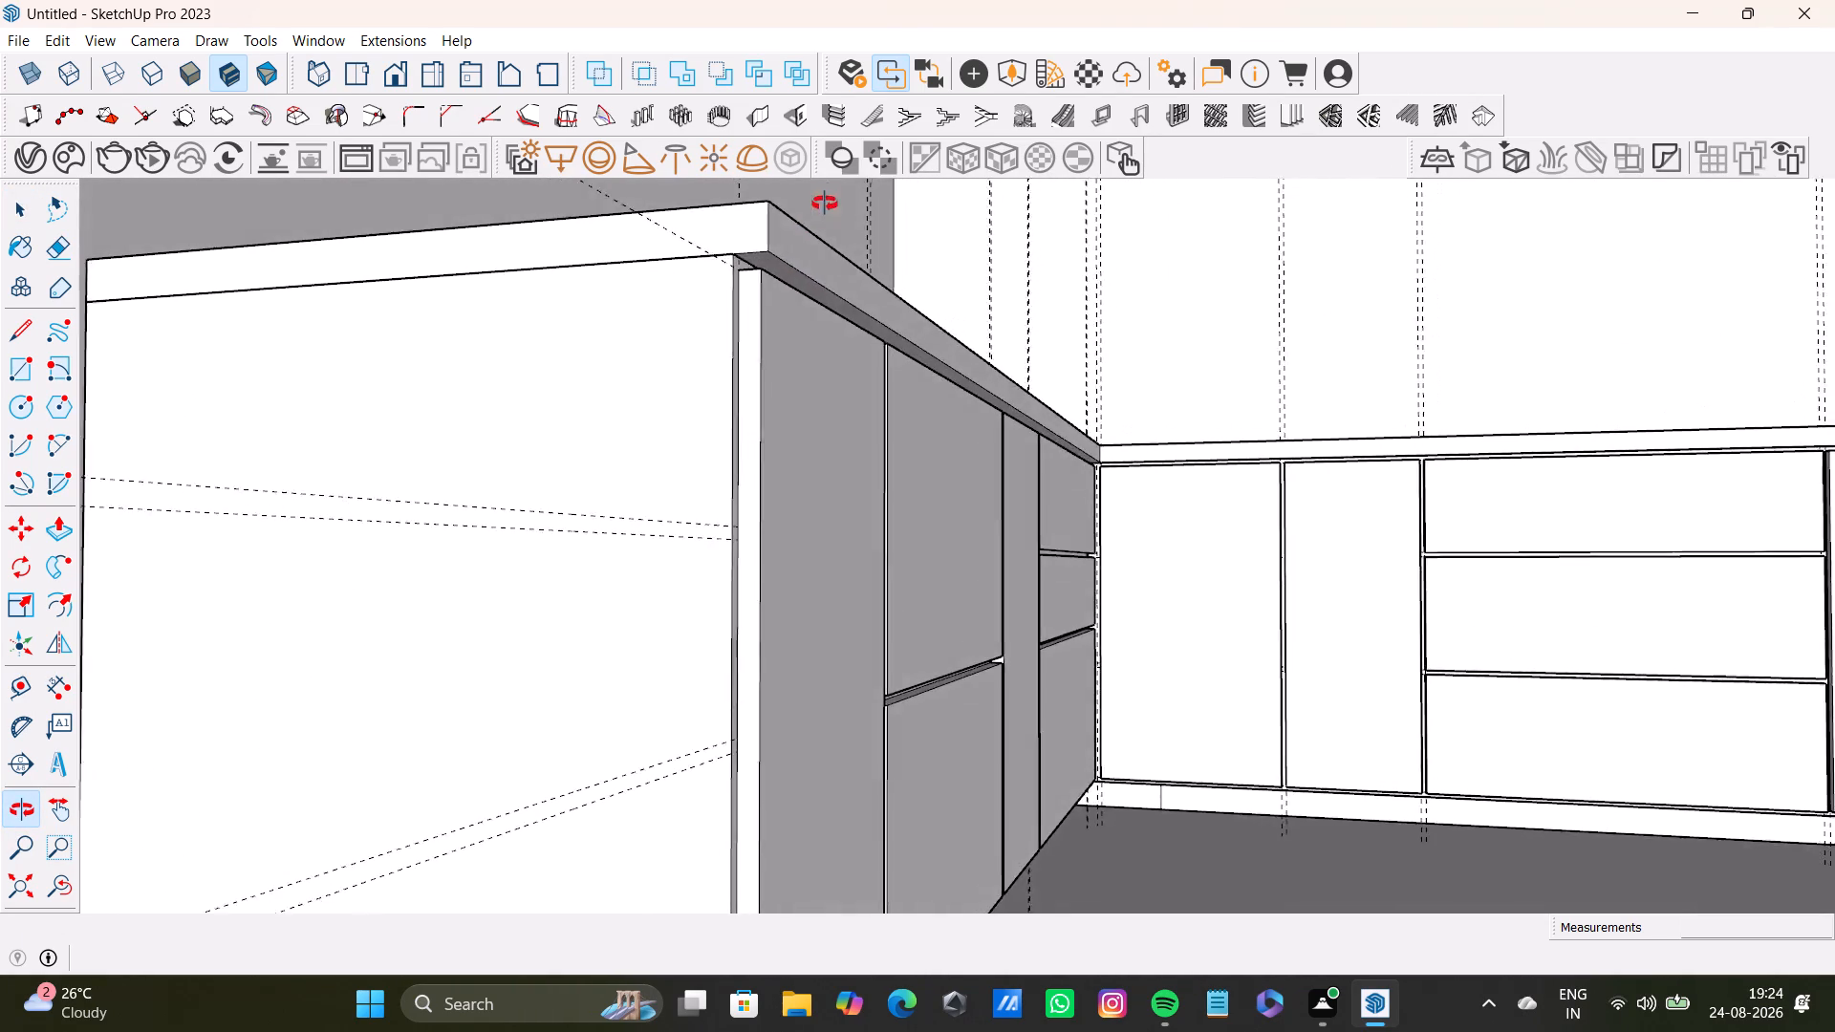
pyautogui.moveTo(825, 204); pyautogui.dragTo(1243, 609, button='middle')
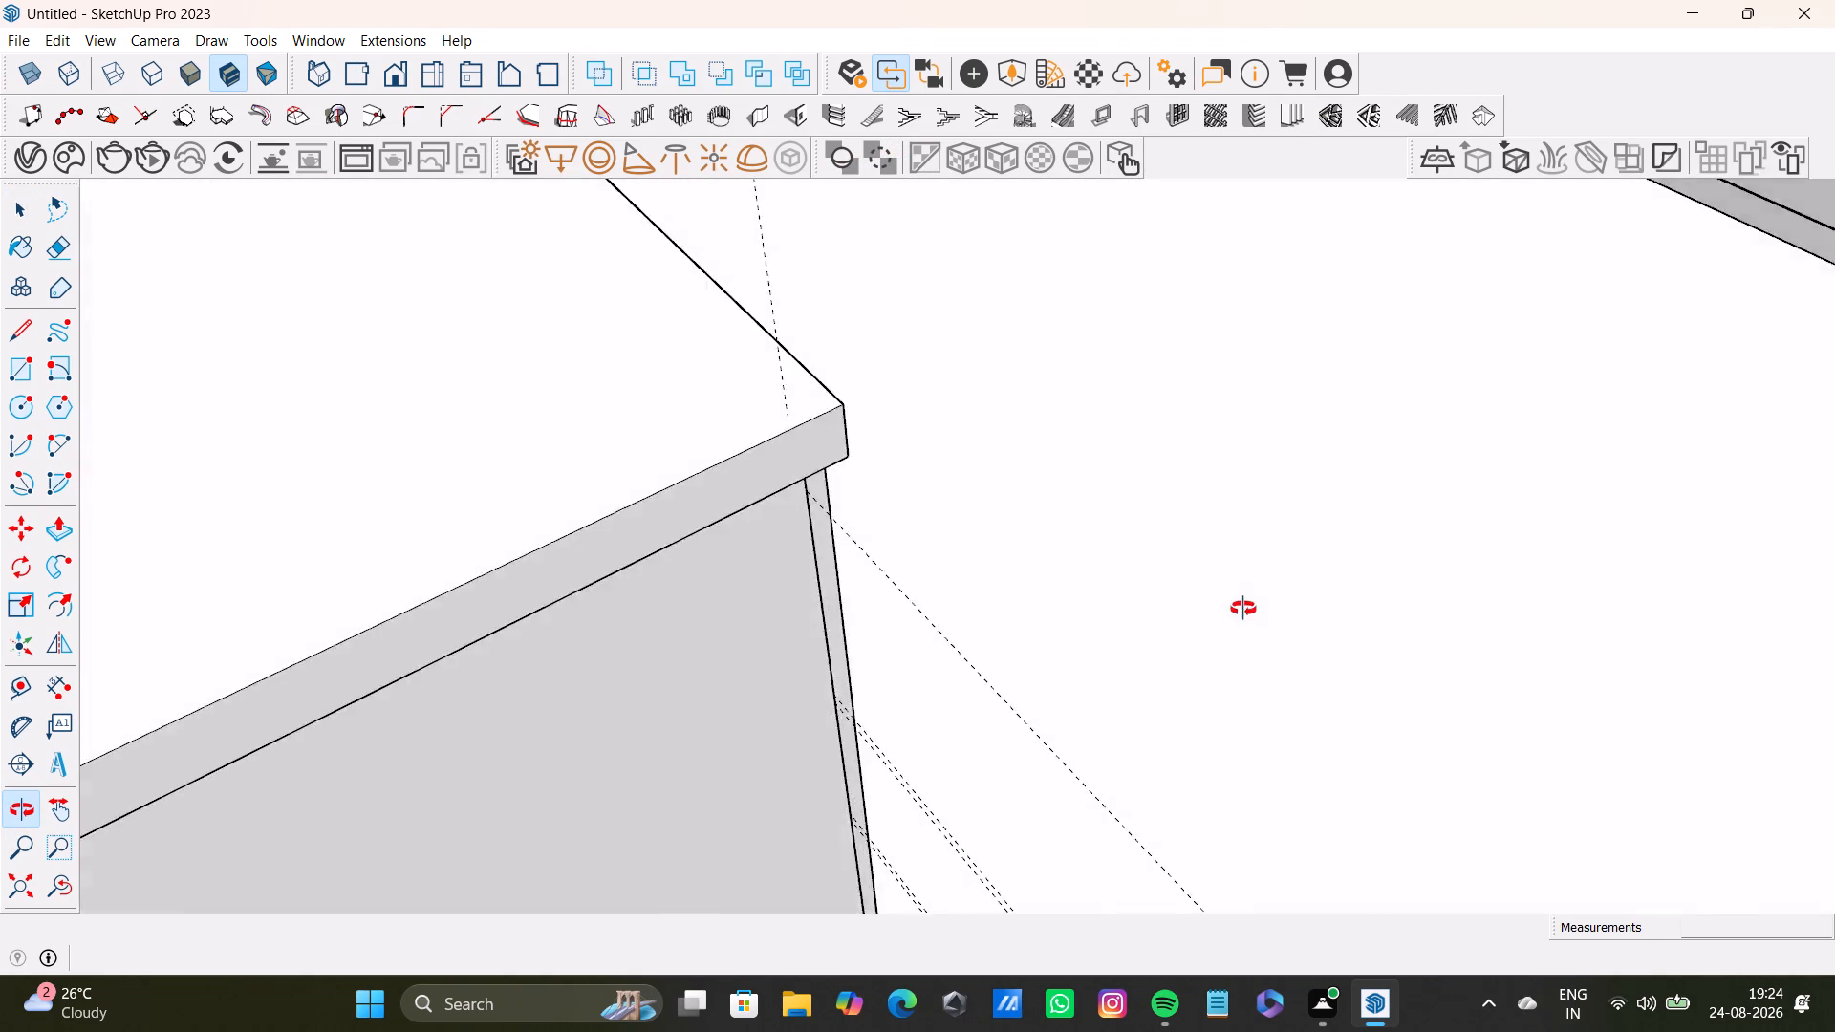
pyautogui.moveTo(1243, 609); pyautogui.dragTo(1049, 516, button='middle')
pyautogui.scroll(-9, 985, 500)
pyautogui.keyDown('shift'); pyautogui.moveTo(862, 325); pyautogui.dragTo(968, 1031, button='middle'); pyautogui.keyUp('shift')
pyautogui.moveTo(935, 945); pyautogui.dragTo(1480, 795, button='middle')
pyautogui.moveTo(1016, 695); pyautogui.dragTo(1415, 675, button='middle')
pyautogui.scroll(8, 1261, 695)
pyautogui.moveTo(1210, 671); pyautogui.dragTo(1232, 630, button='middle')
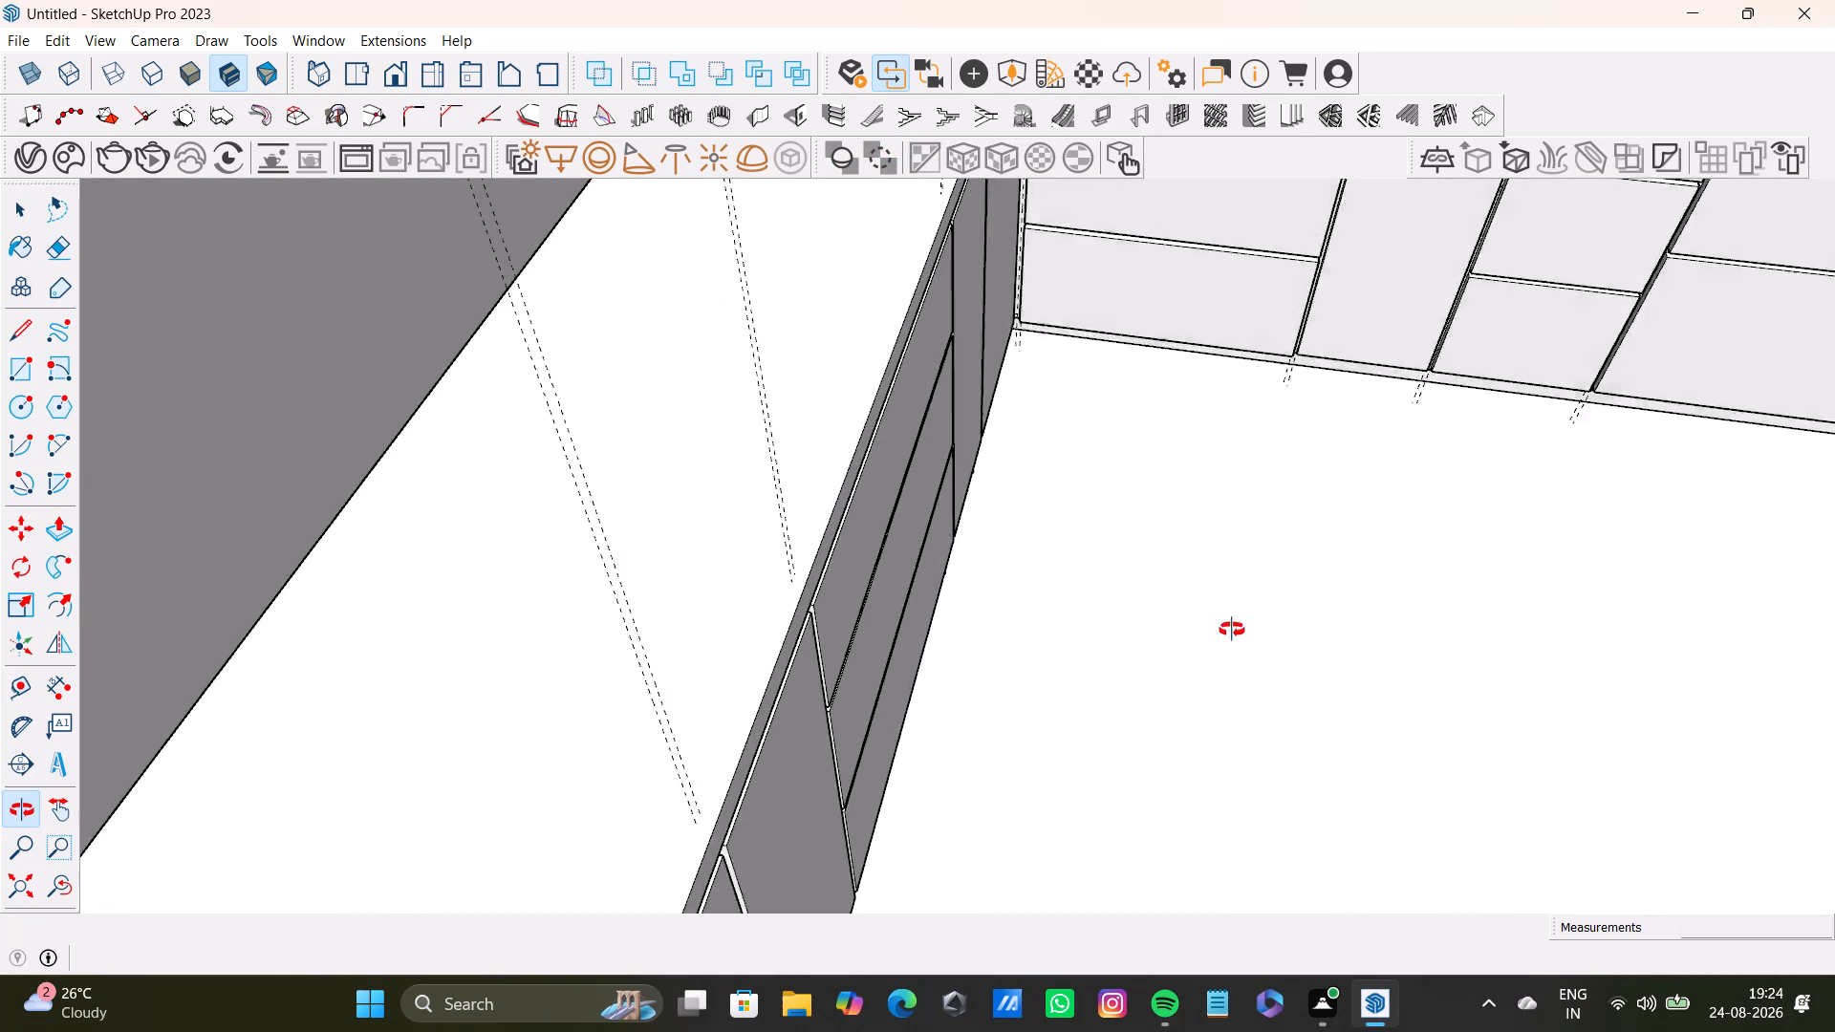
pyautogui.moveTo(1232, 630); pyautogui.dragTo(1312, 424, button='middle')
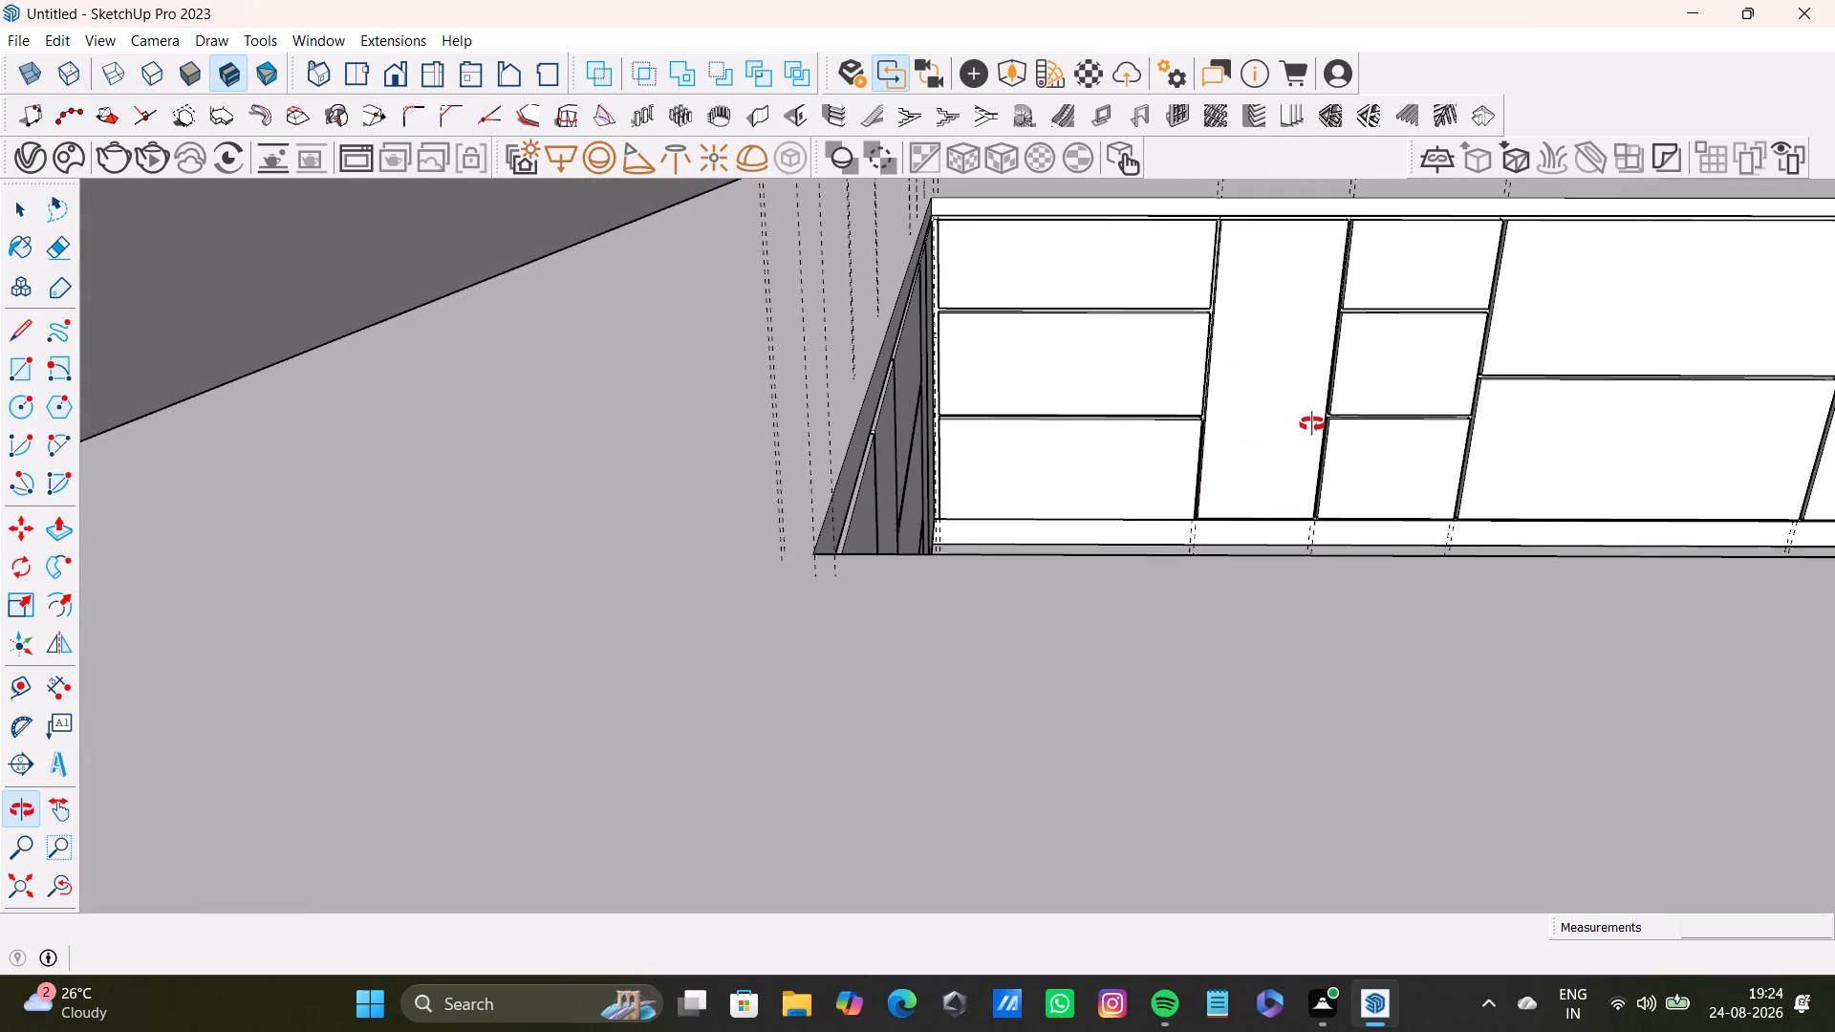
pyautogui.moveTo(1312, 424); pyautogui.dragTo(840, 554, button='middle')
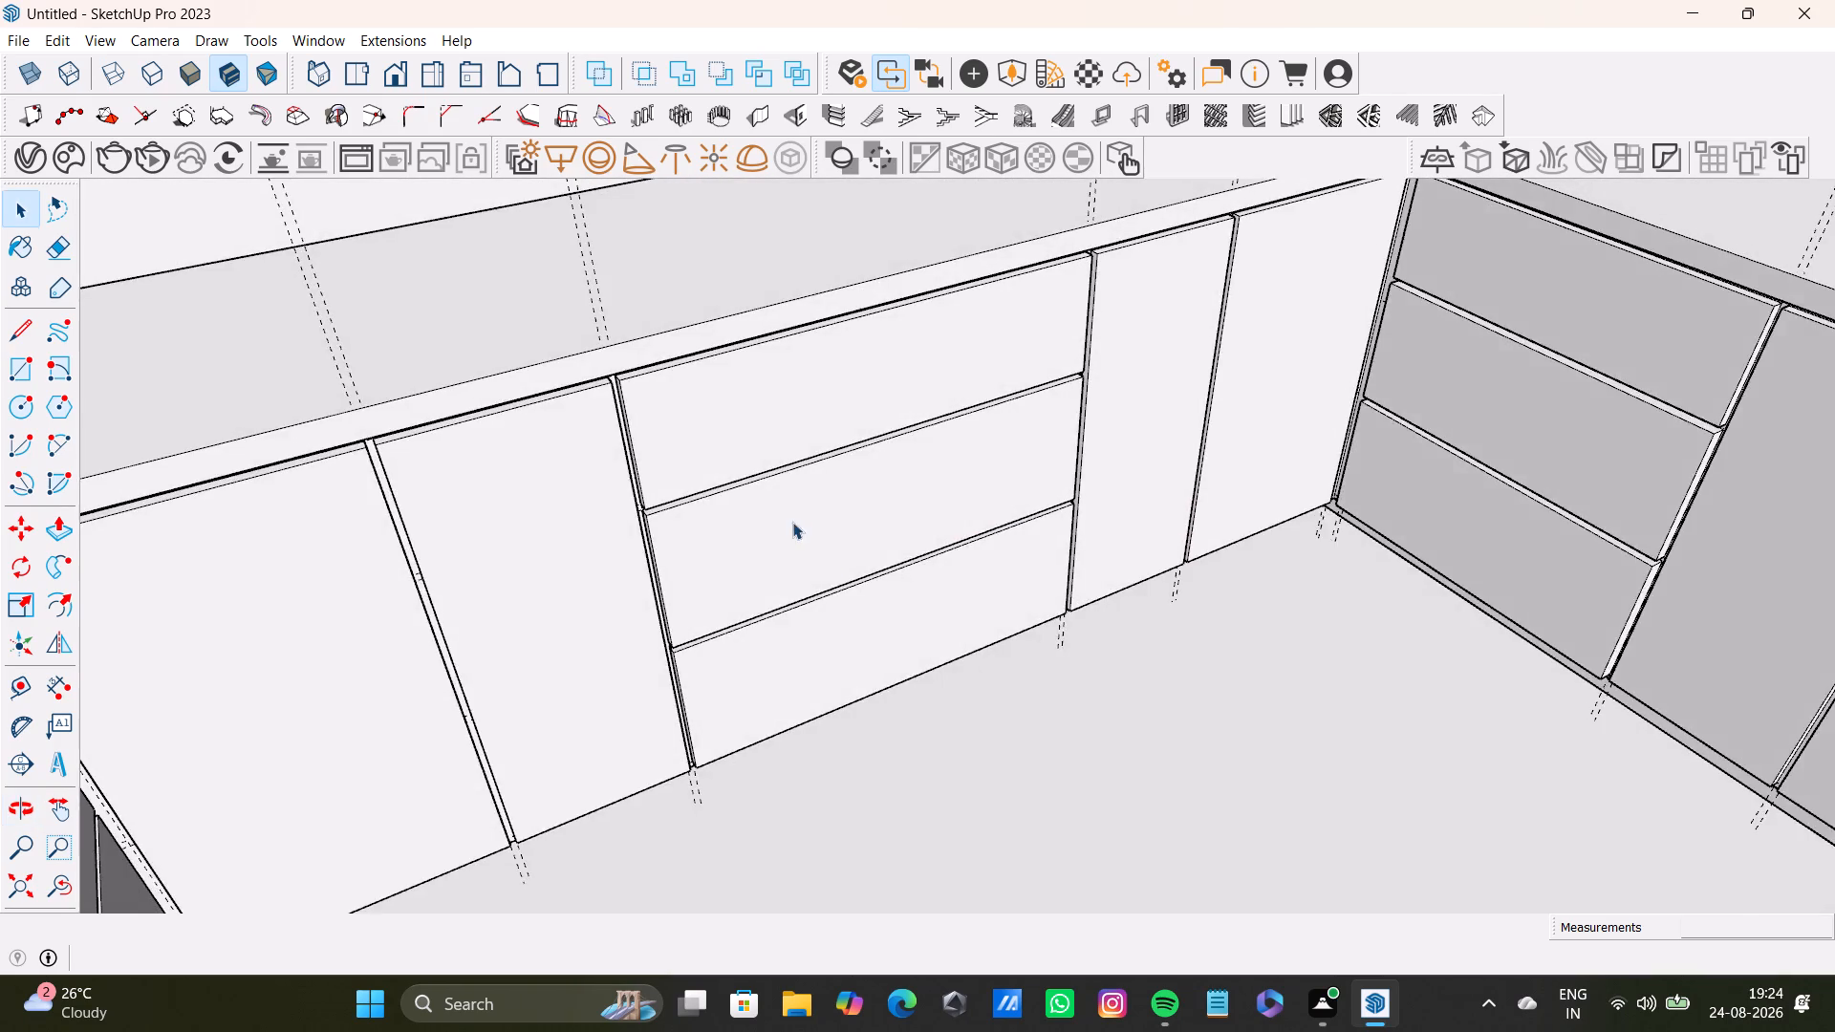
# Push/Pull the back run's countertop front edge outward by 1 5/16".
pyautogui.keyDown('shift'); pyautogui.moveTo(802, 516); pyautogui.dragTo(1015, 752, button='middle'); pyautogui.keyUp('shift')
pyautogui.moveTo(1080, 741); pyautogui.dragTo(852, 762, button='middle')
pyautogui.click(1035, 591)
pyautogui.moveTo(1075, 618); pyautogui.dragTo(1012, 641, button='middle')
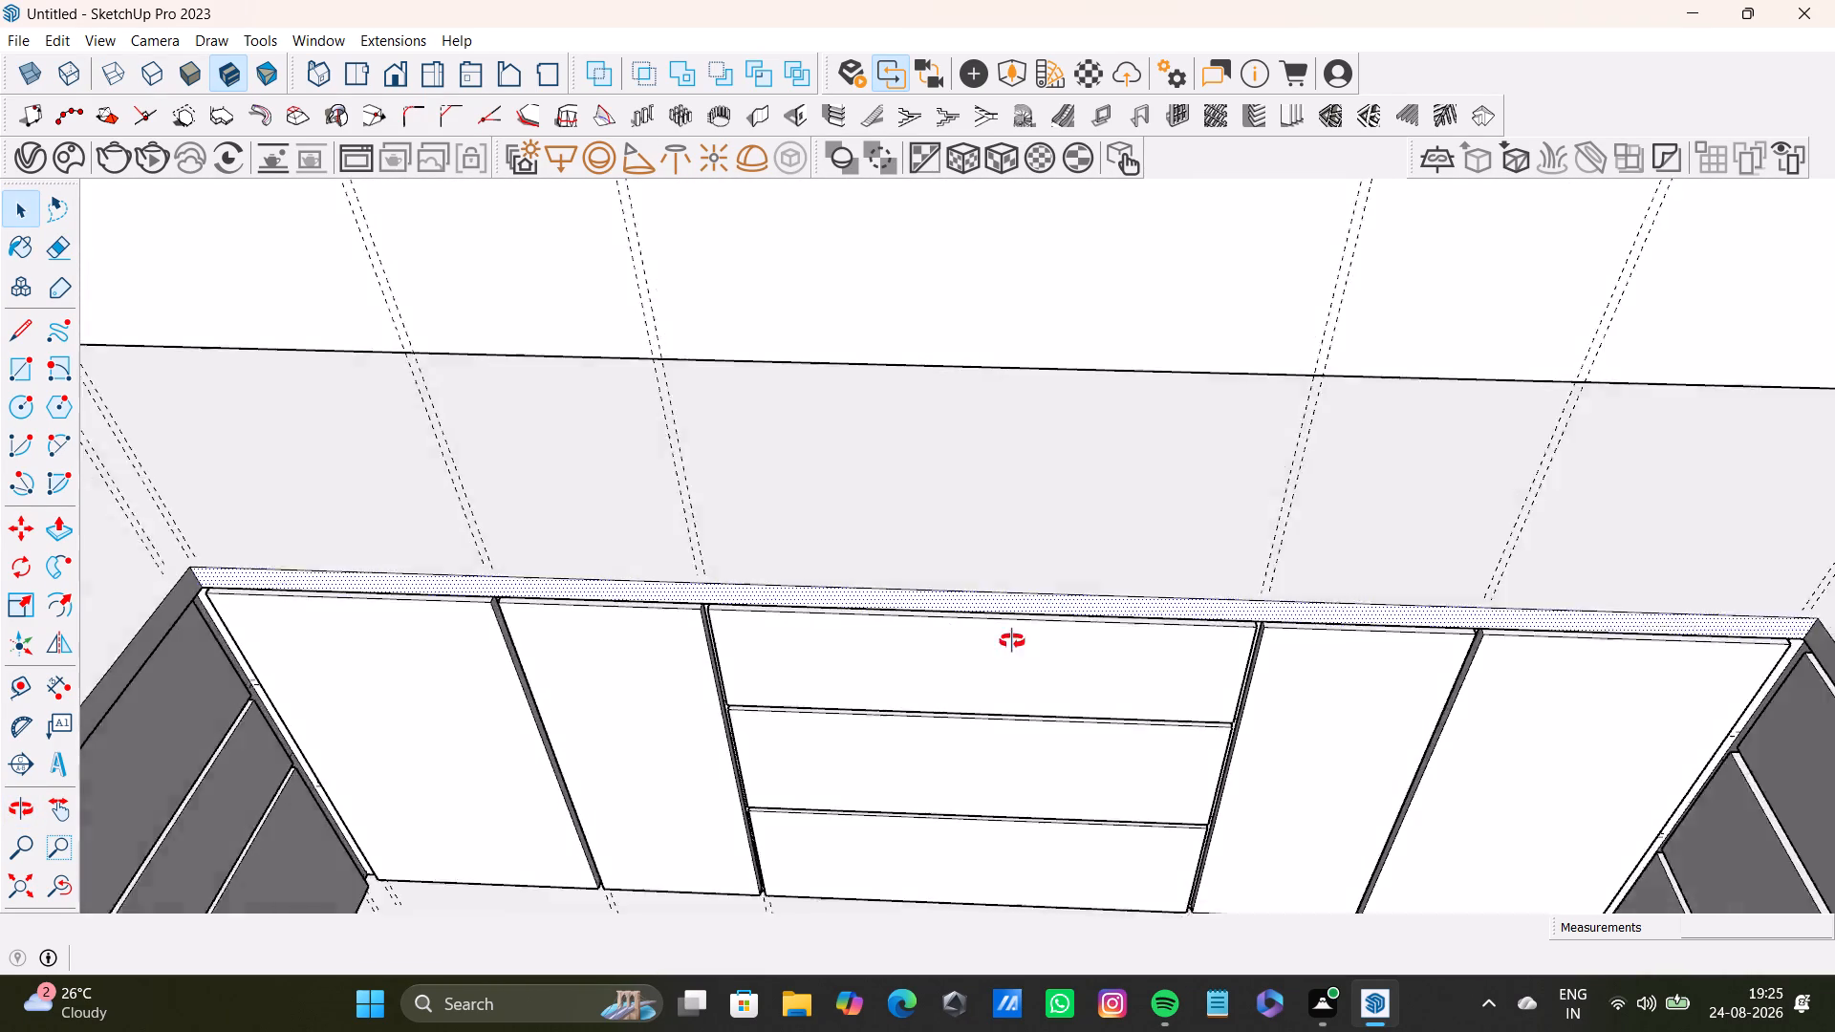
pyautogui.moveTo(1012, 641); pyautogui.dragTo(918, 724, button='middle')
pyautogui.press('p')
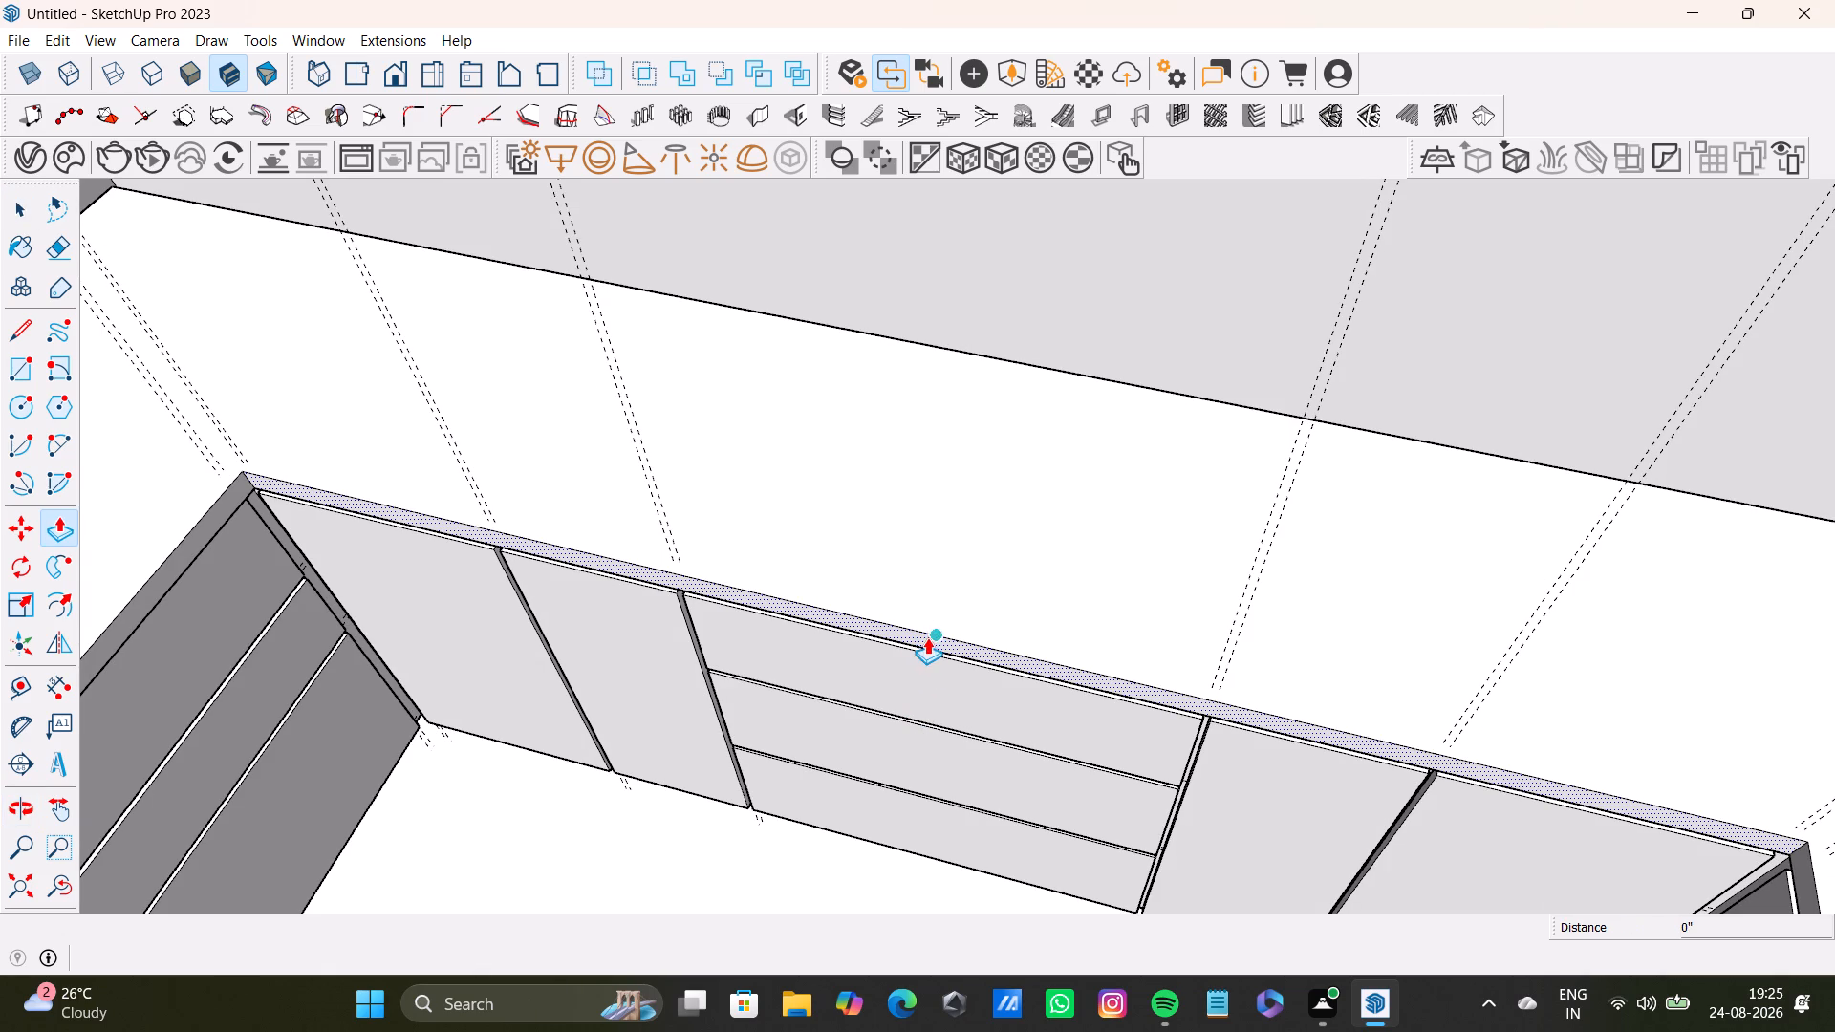
pyautogui.moveTo(933, 638); pyautogui.dragTo(928, 651)
pyautogui.scroll(-6, 912, 685)
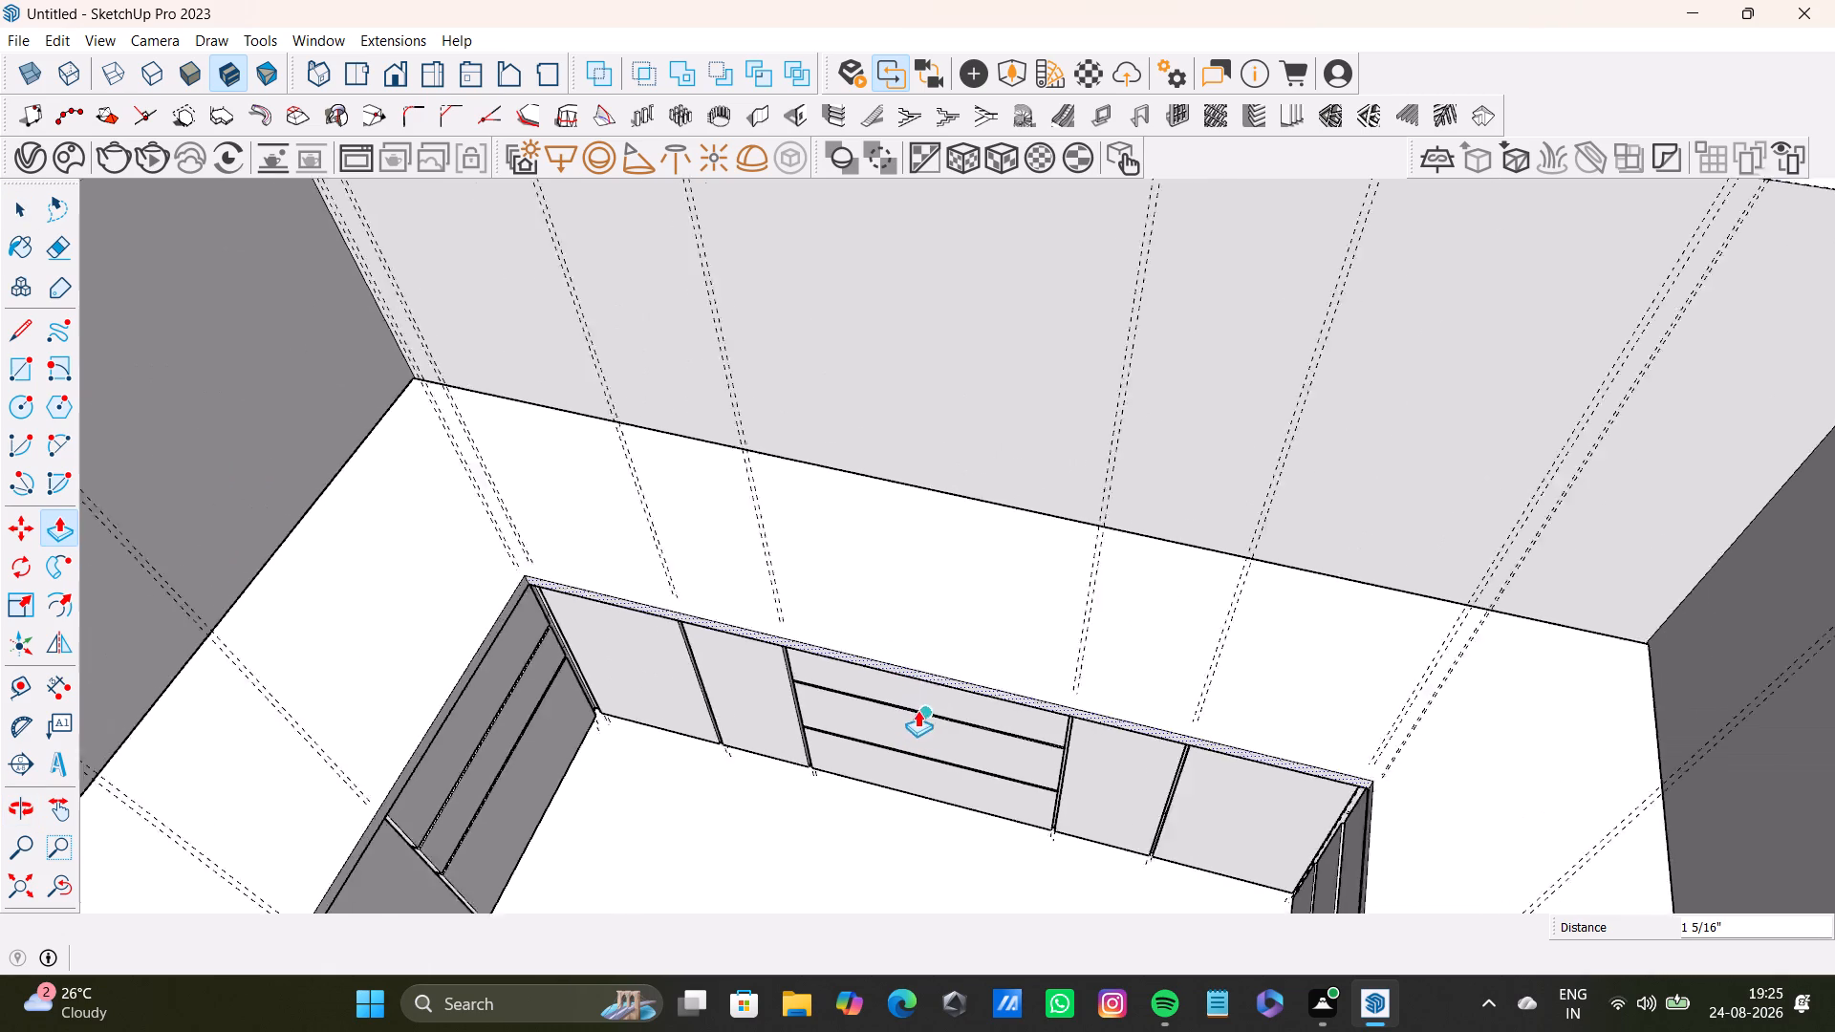
pyautogui.scroll(-1, 917, 710)
# Push/Pull the countertop's front edge on the side run with the wide drawers outward by about 7/16".
pyautogui.moveTo(933, 715); pyautogui.dragTo(1150, 608, button='middle')
pyautogui.scroll(4, 1343, 652)
pyautogui.scroll(-1, 1346, 652)
pyautogui.scroll(3, 1346, 652)
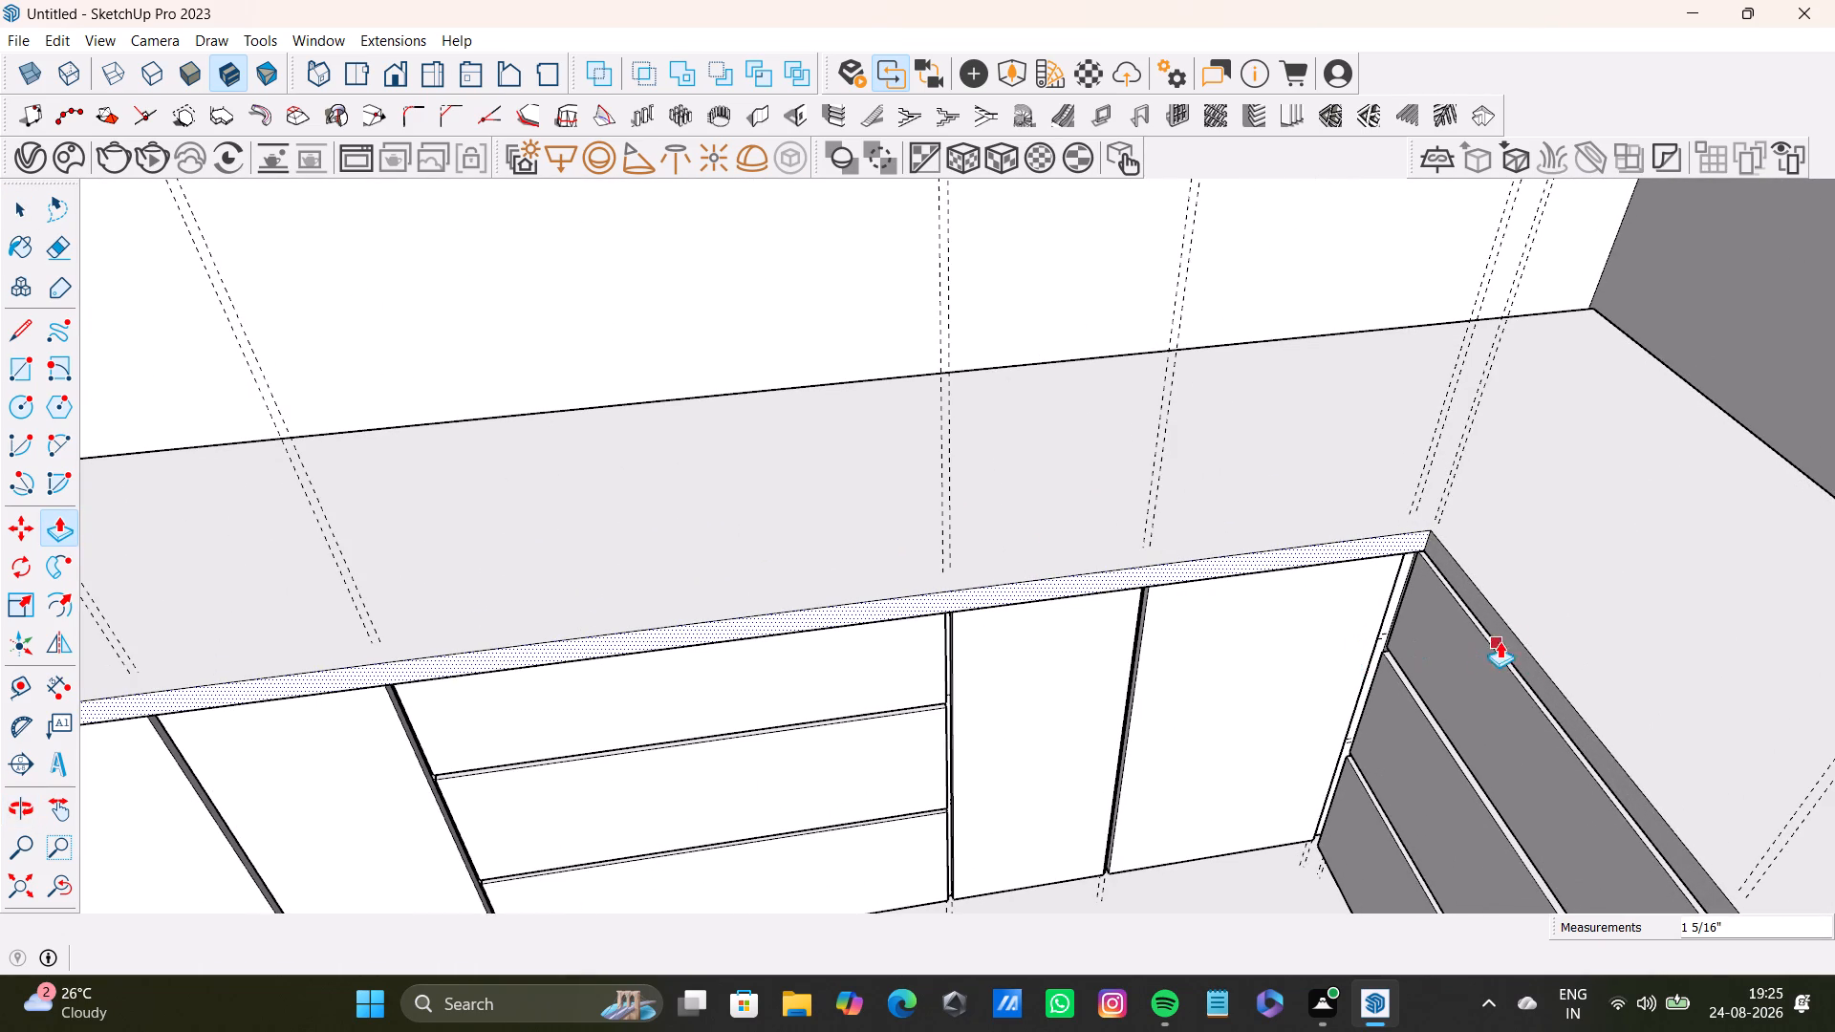
pyautogui.moveTo(1400, 671); pyautogui.dragTo(1529, 648, button='middle')
pyautogui.scroll(7, 1475, 543)
pyautogui.moveTo(1477, 527); pyautogui.dragTo(1141, 269, button='middle')
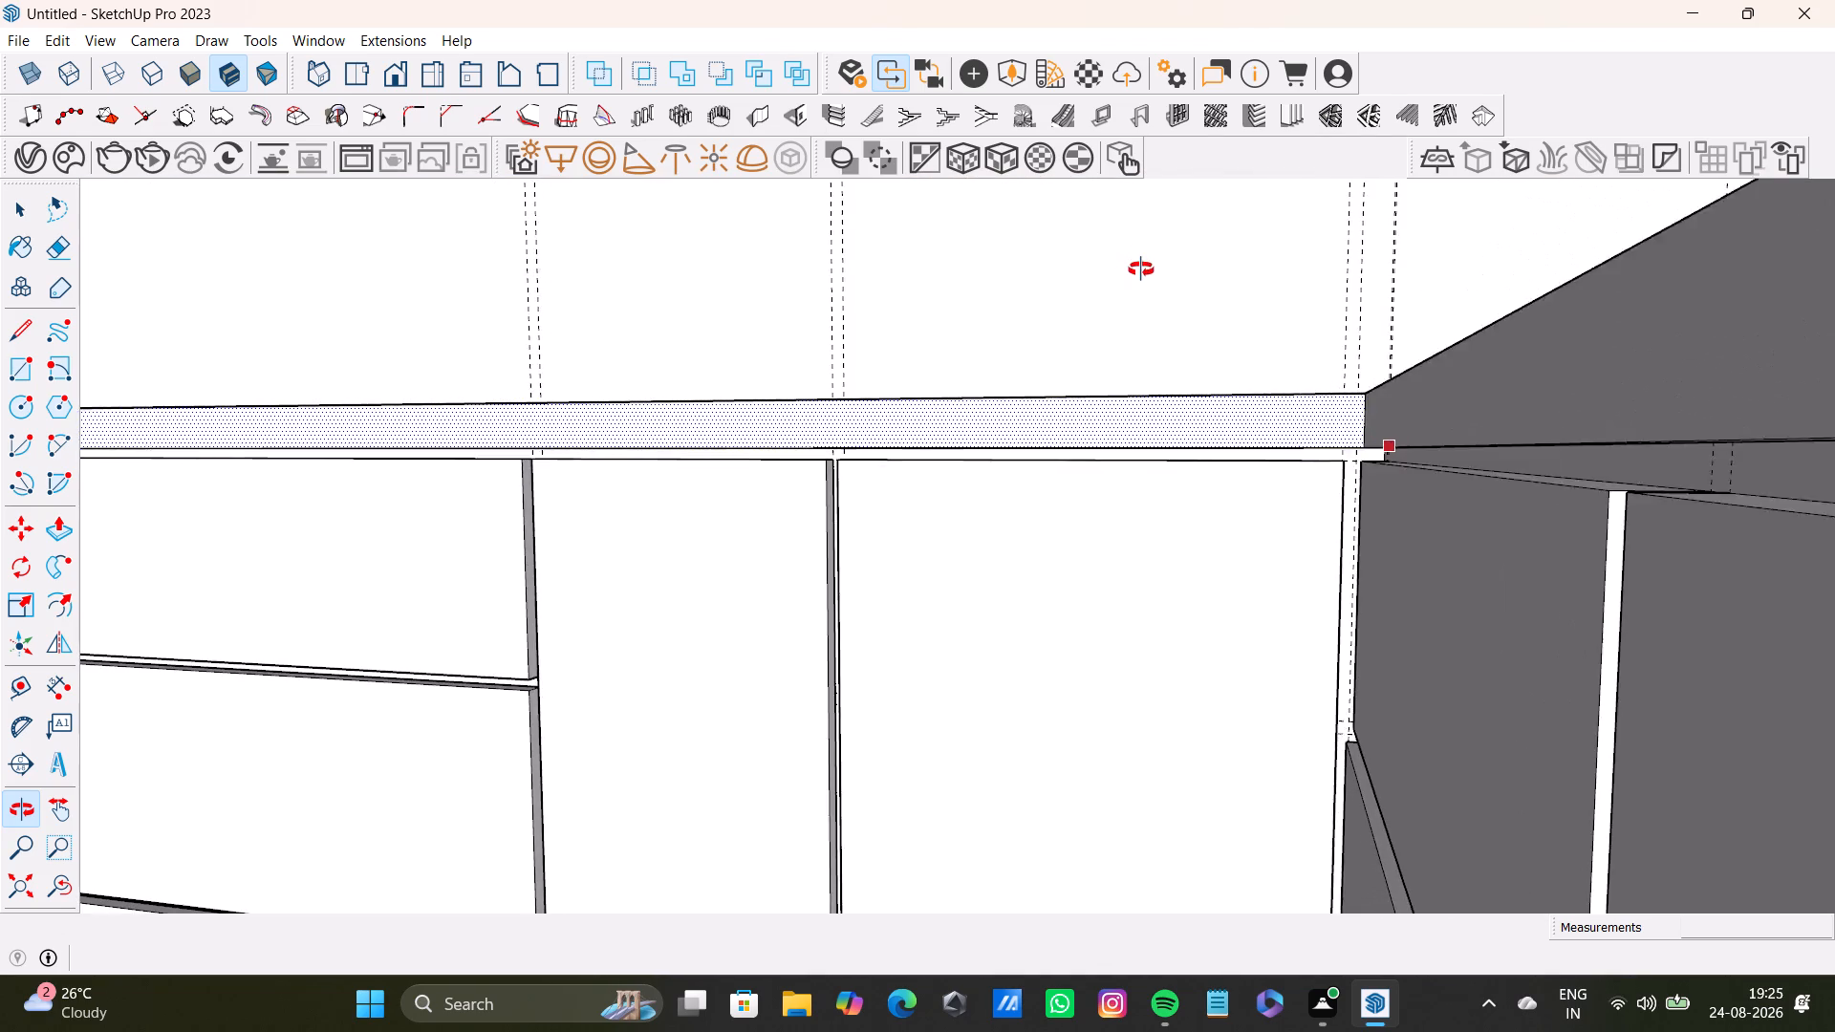
pyautogui.moveTo(1141, 269); pyautogui.dragTo(1137, 298, button='middle')
pyautogui.press('space')
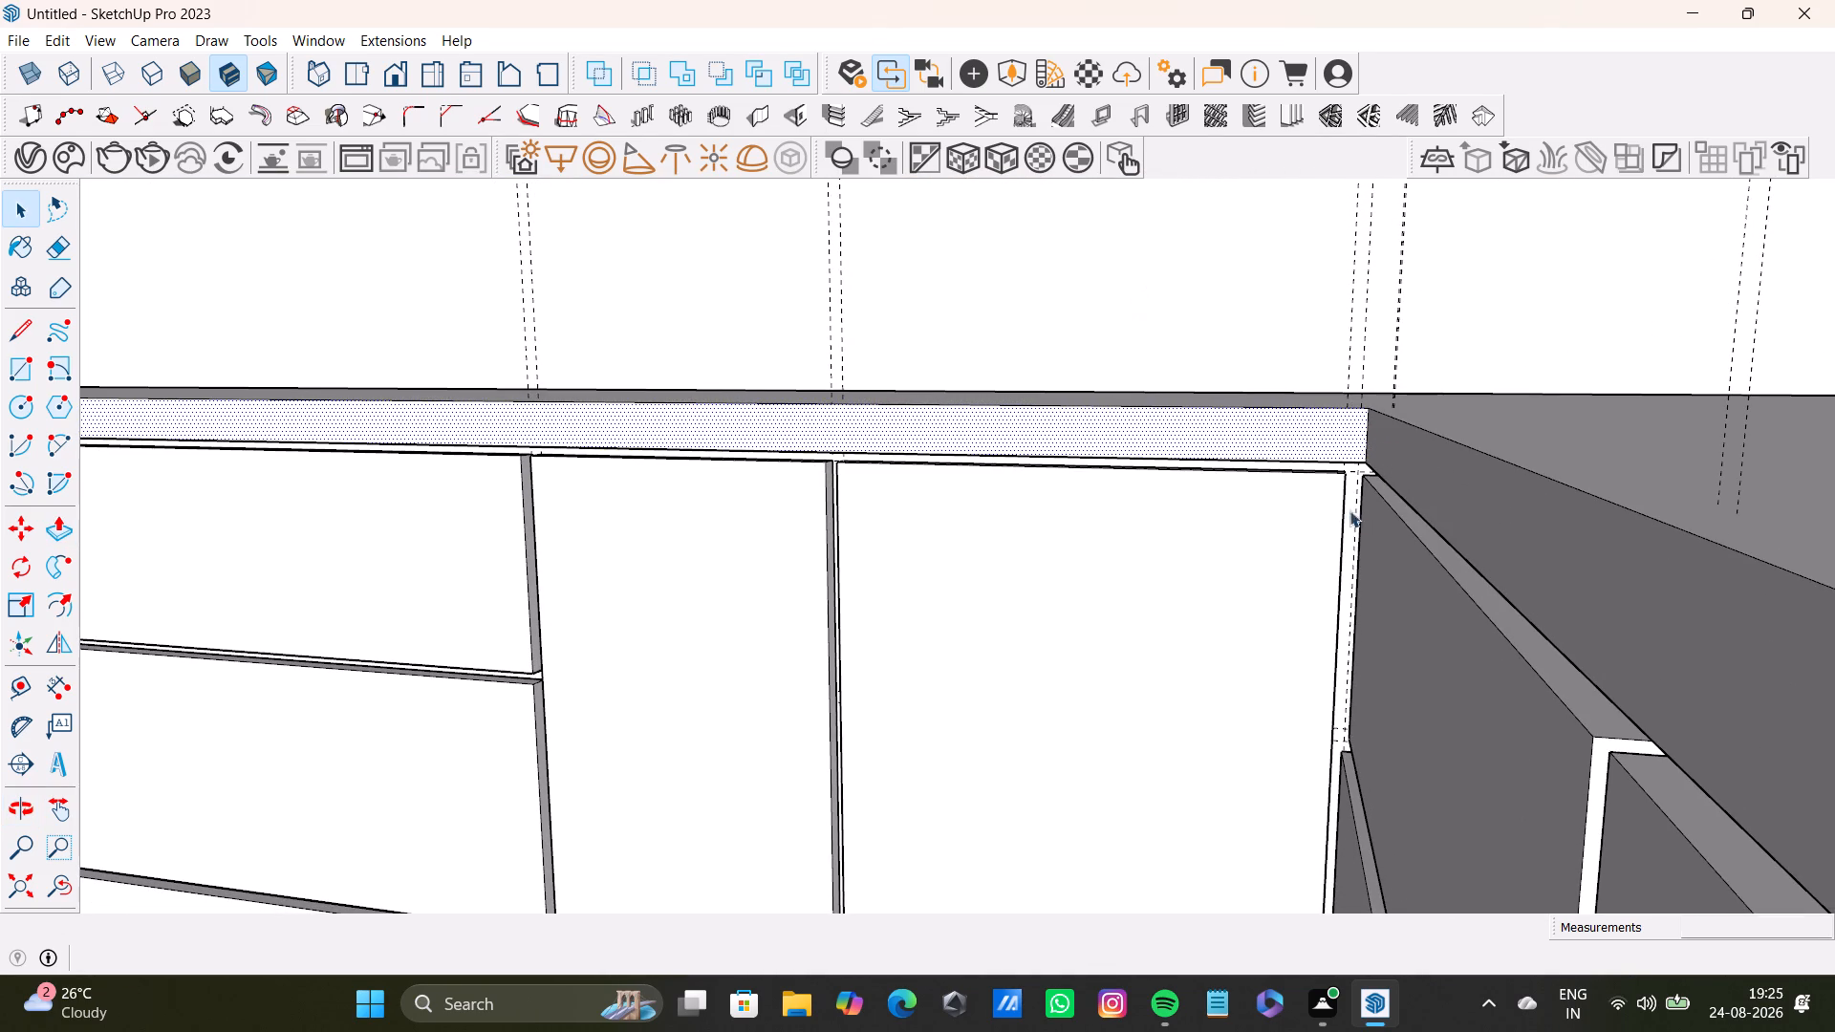
pyautogui.click(1471, 511)
pyautogui.press('p')
pyautogui.moveTo(1464, 515); pyautogui.dragTo(1447, 520)
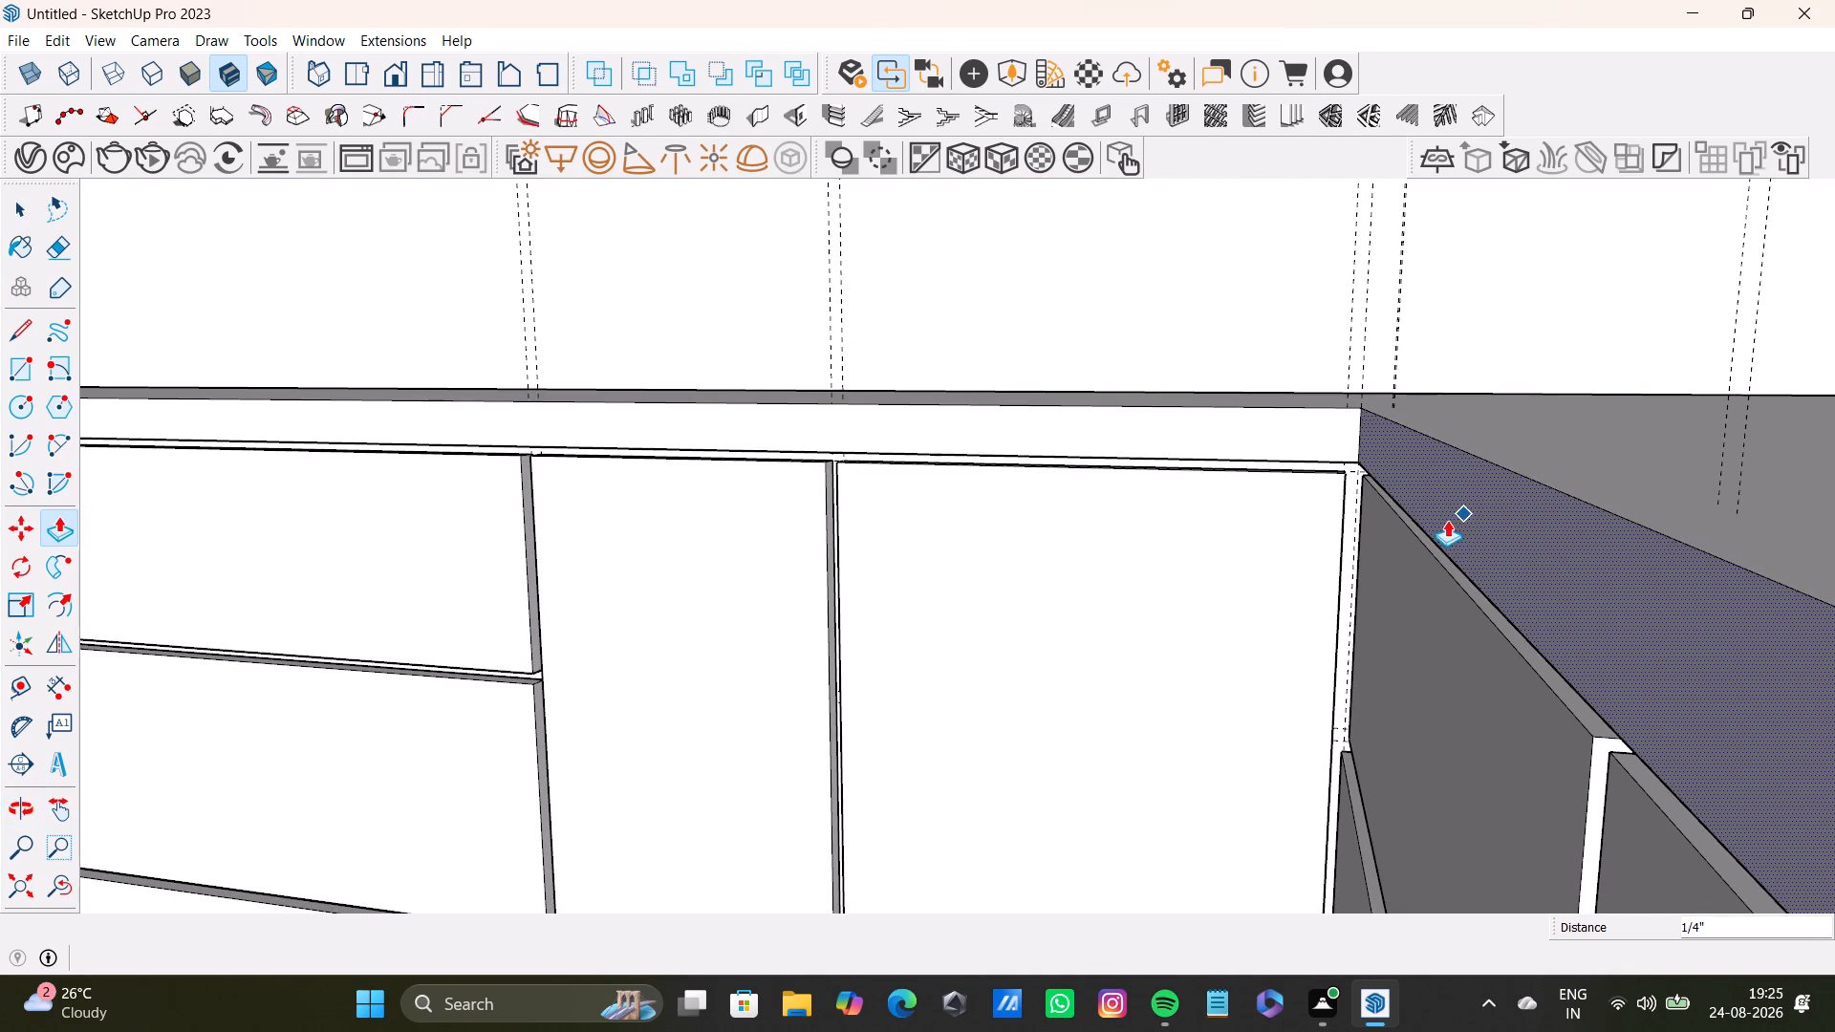
pyautogui.moveTo(1447, 520); pyautogui.dragTo(1436, 527)
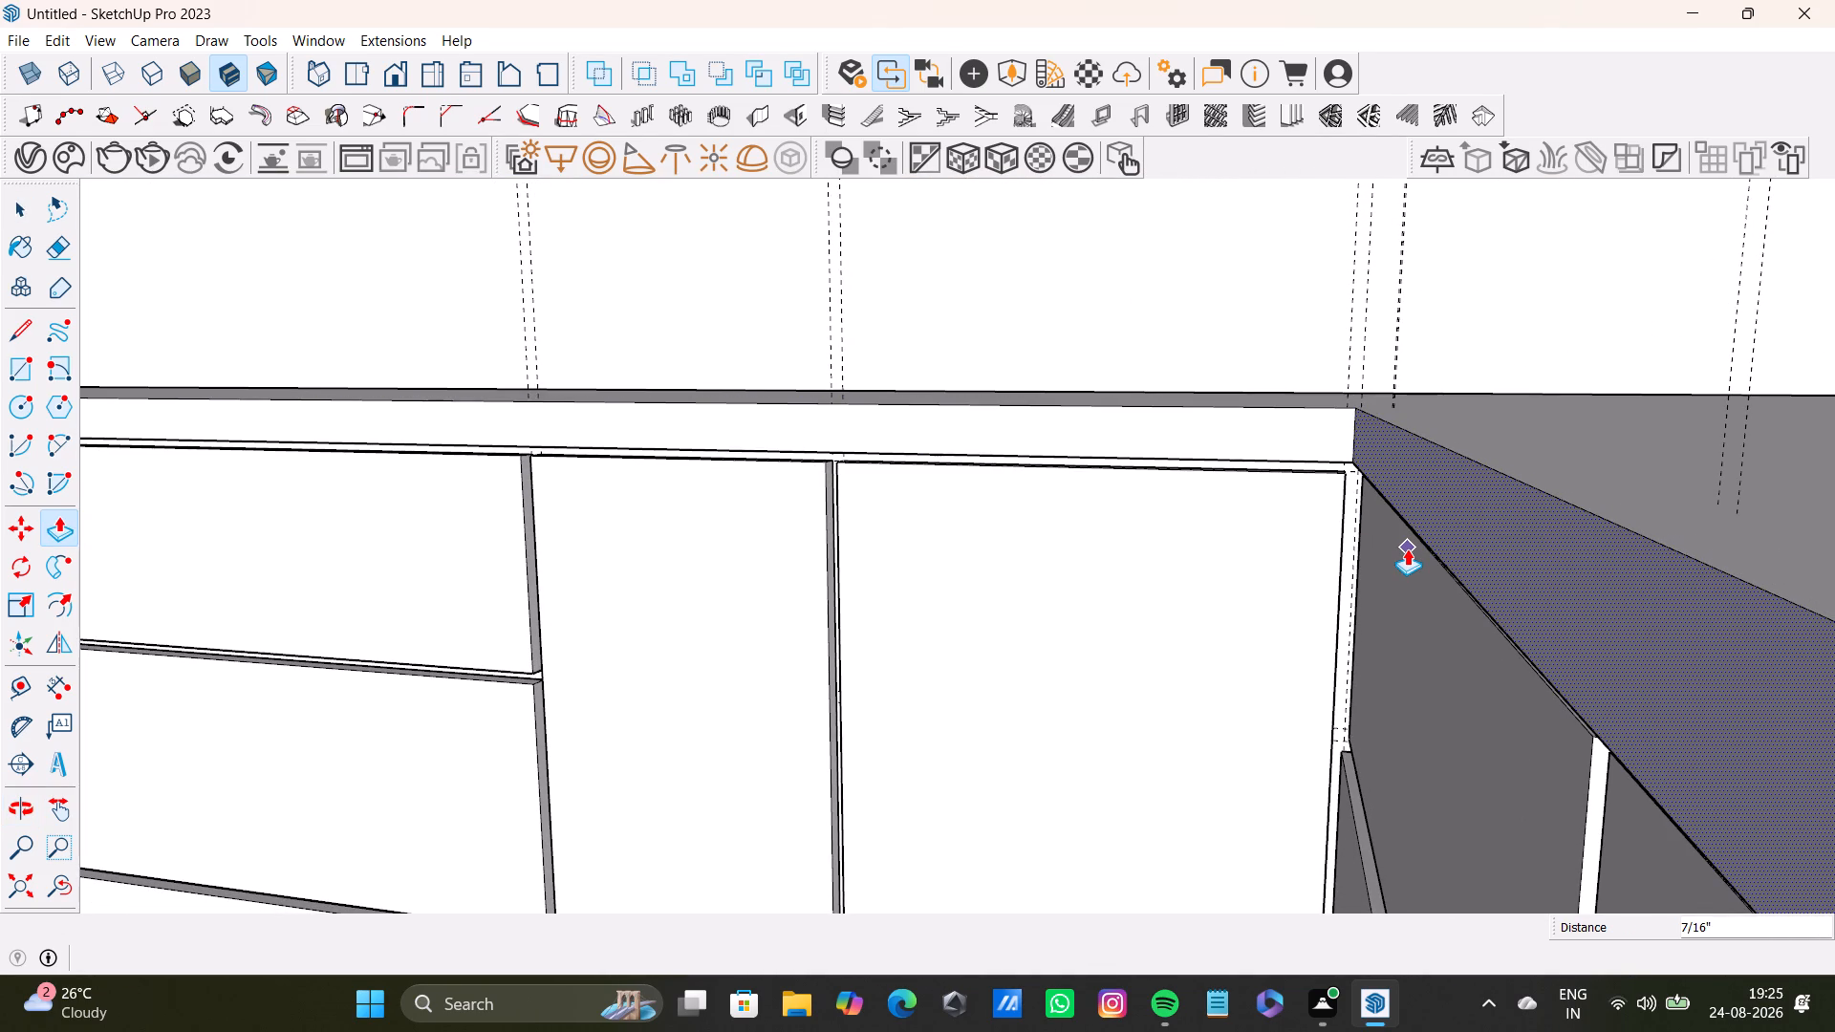
pyautogui.press('space')
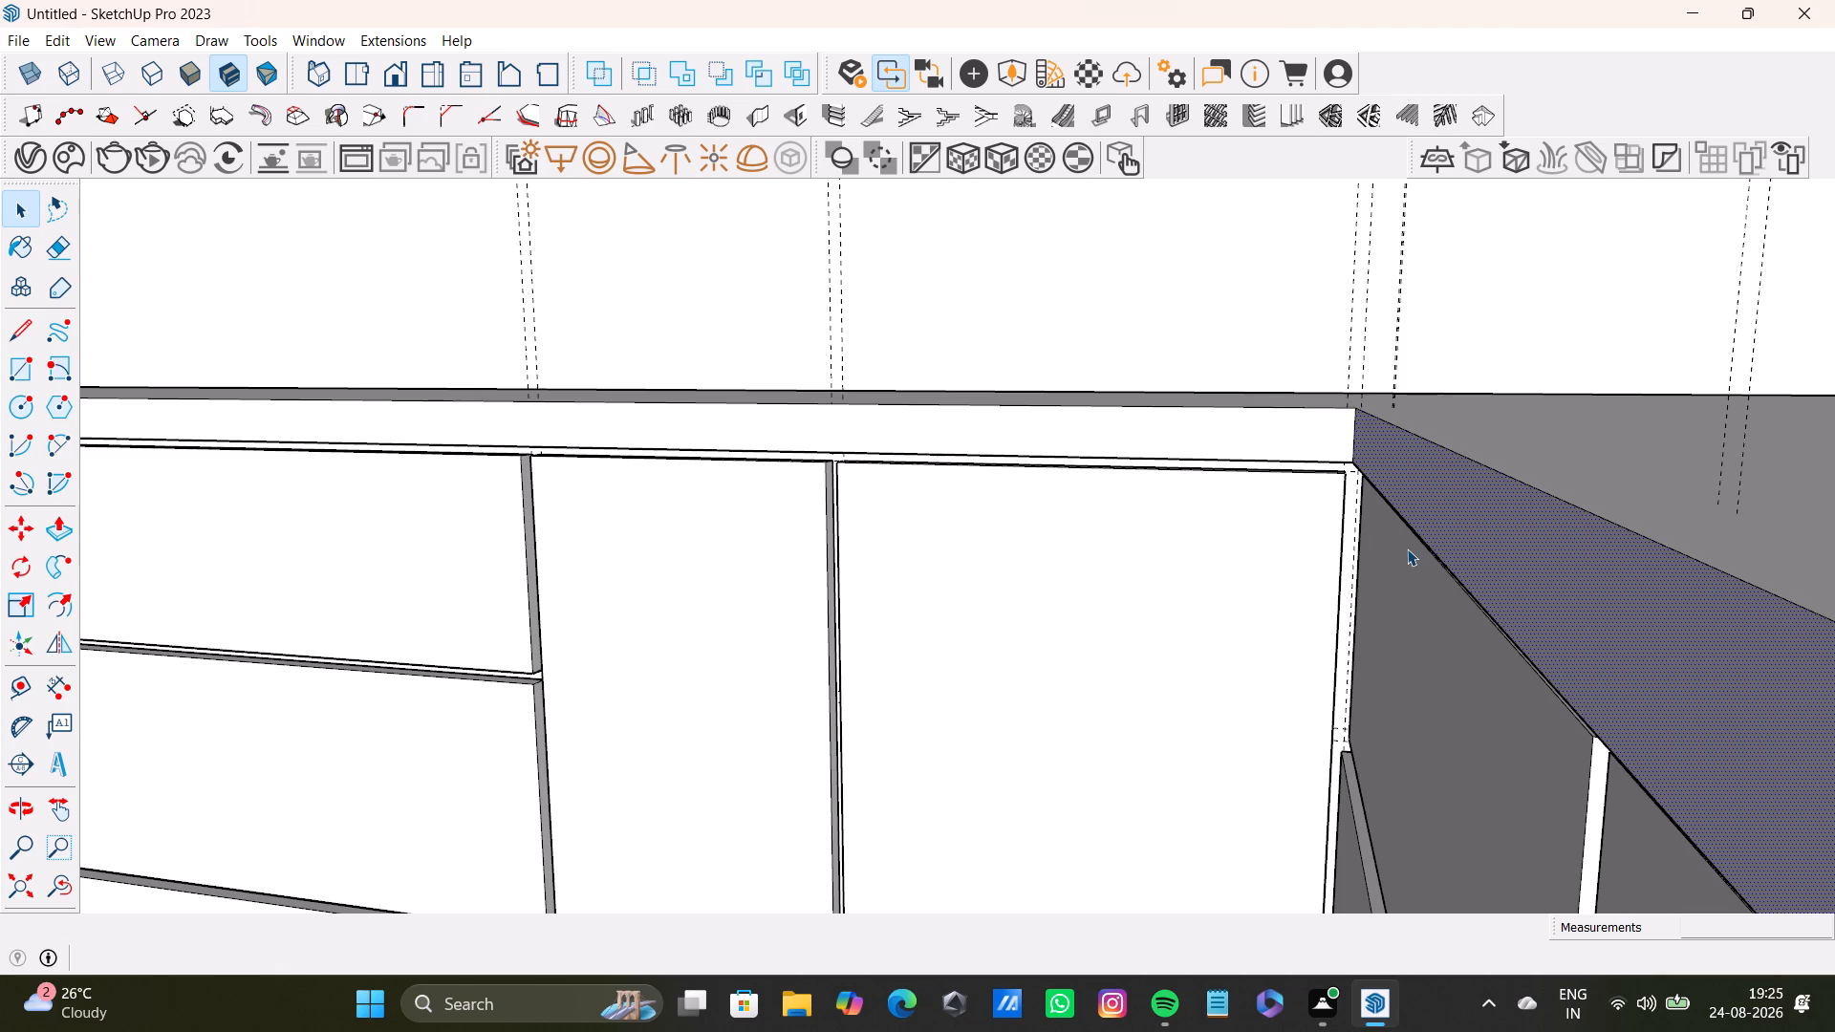
# Examine the countertop overhang at the open end of the side run with the wide drawers.
pyautogui.scroll(-9, 1087, 393)
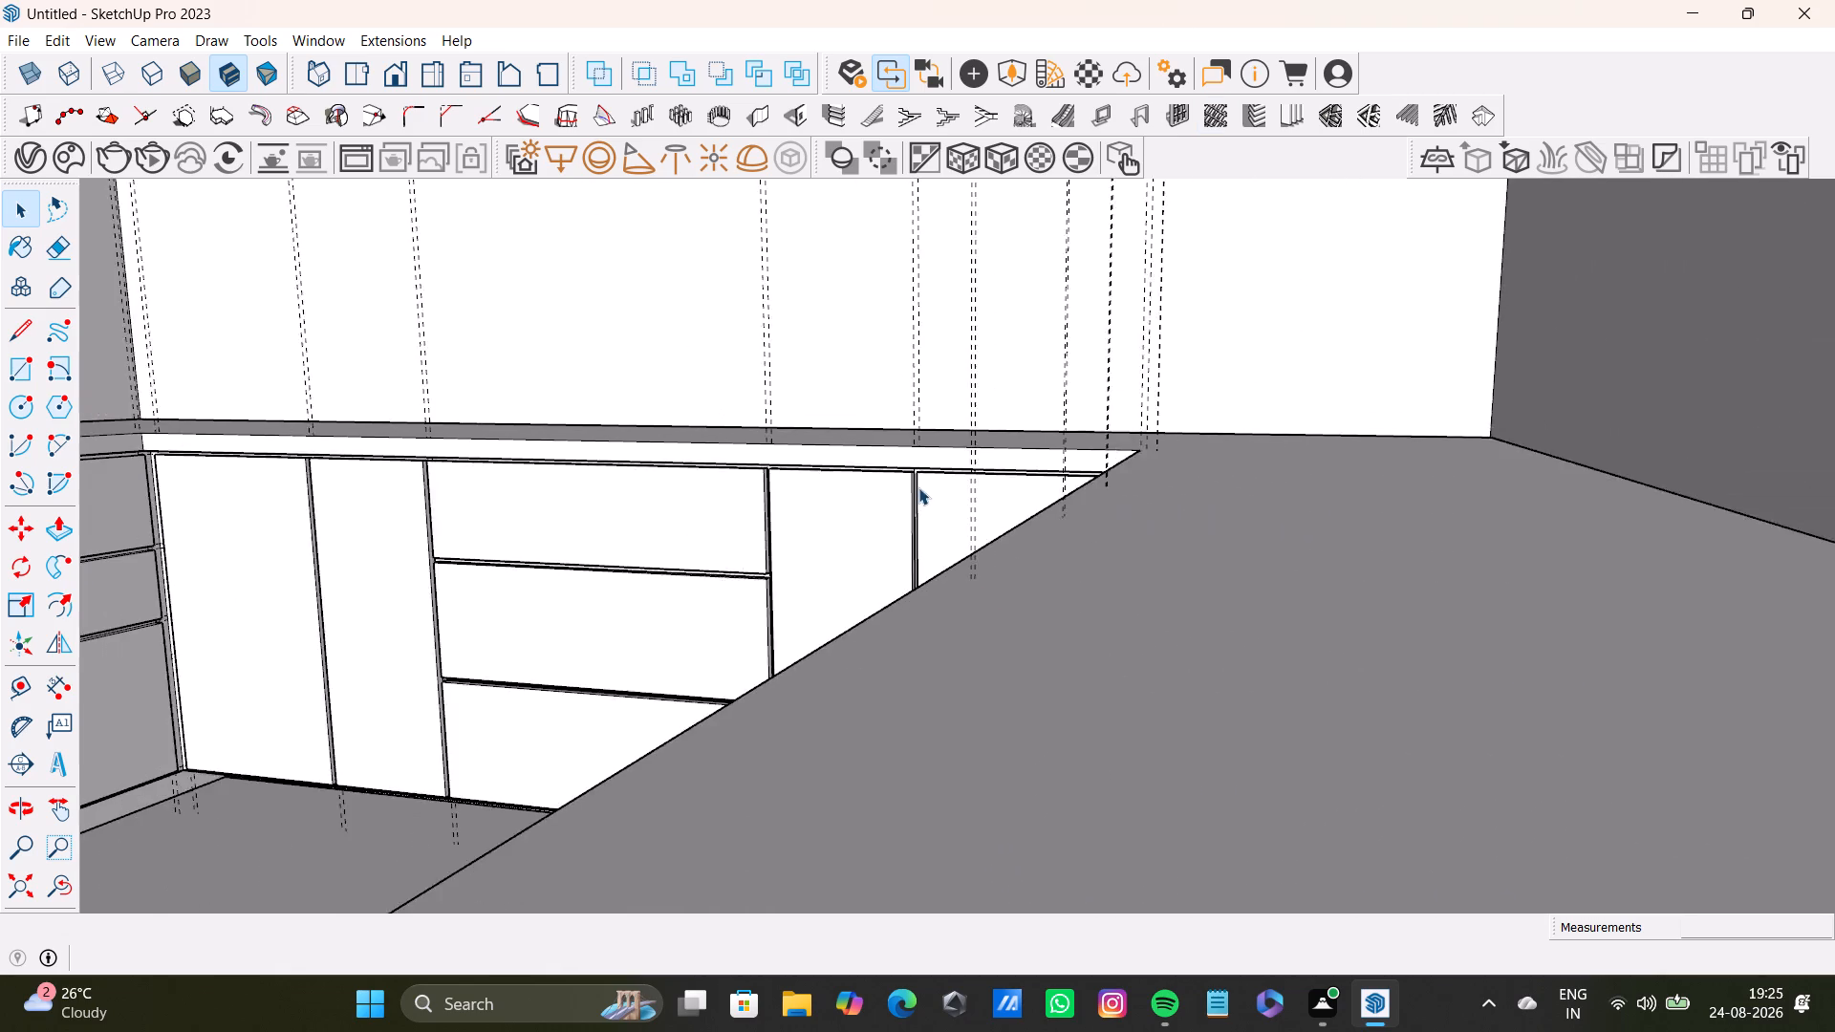
pyautogui.scroll(-2, 918, 487)
pyautogui.click(18, 886)
pyautogui.moveTo(694, 744); pyautogui.dragTo(1340, 1011, button='middle')
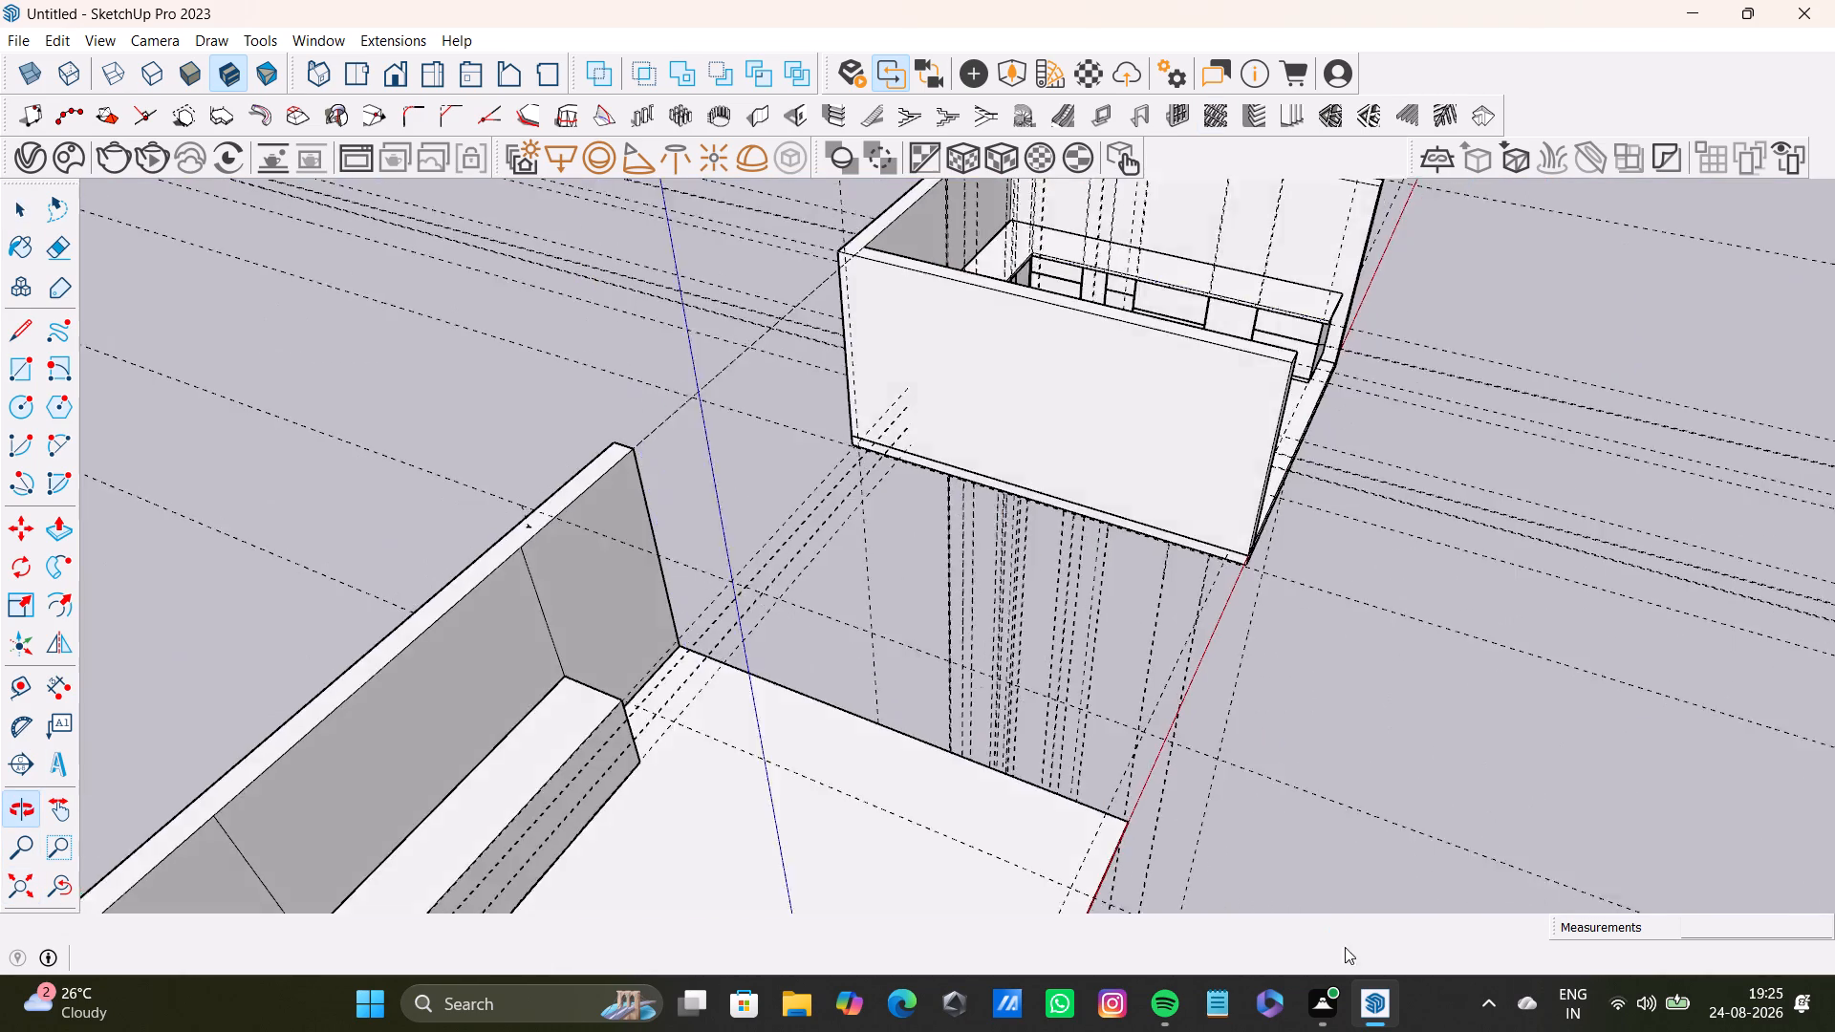
pyautogui.scroll(4, 1235, 235)
pyautogui.keyDown('shift'); pyautogui.moveTo(1230, 242); pyautogui.dragTo(719, 430, button='middle'); pyautogui.keyUp('shift')
pyautogui.scroll(8, 755, 481)
pyautogui.moveTo(875, 543); pyautogui.dragTo(640, 340, button='middle')
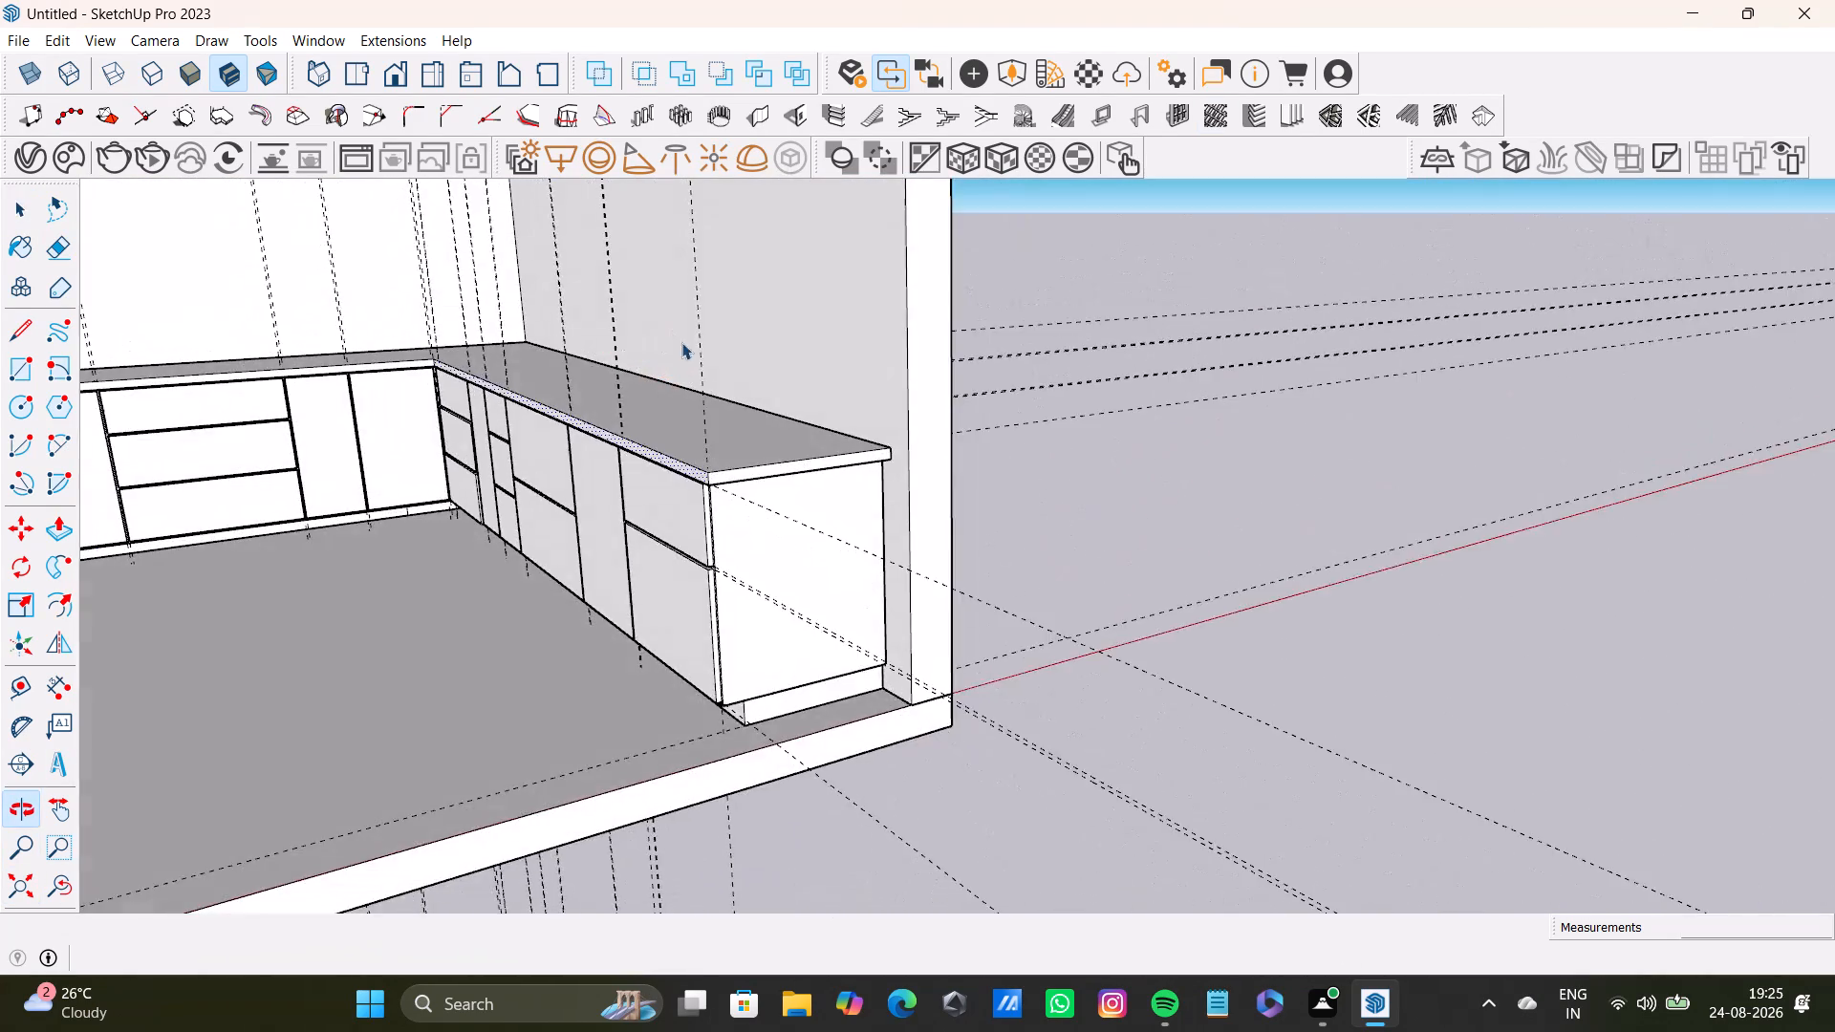
pyautogui.scroll(11, 788, 457)
pyautogui.moveTo(704, 505); pyautogui.dragTo(720, 335, button='middle')
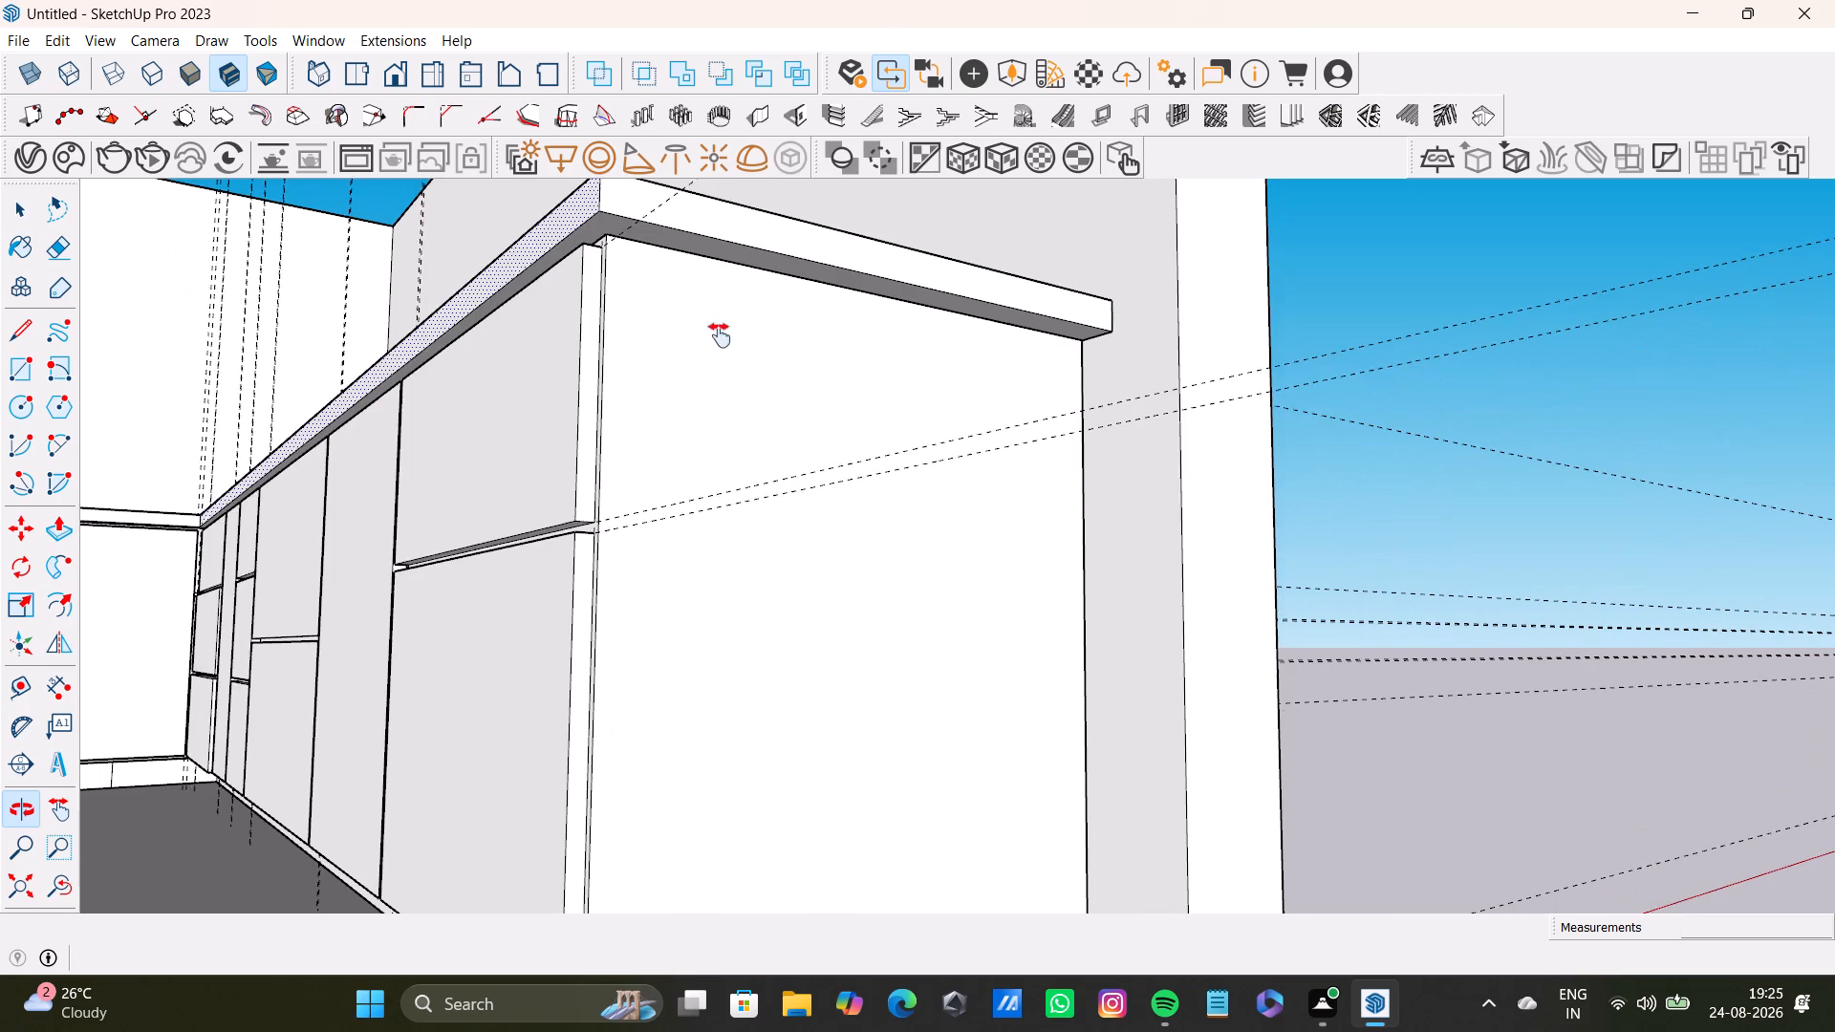
pyautogui.moveTo(720, 335); pyautogui.dragTo(1069, 498, button='middle')
pyautogui.moveTo(1015, 518); pyautogui.dragTo(728, 598, button='middle')
# Push/Pull the opposite side run's countertop end face outward about 1" beyond the end panel at the open end.
pyautogui.scroll(-5, 663, 604)
pyautogui.moveTo(660, 602); pyautogui.dragTo(1157, 575, button='middle')
pyautogui.scroll(3, 696, 441)
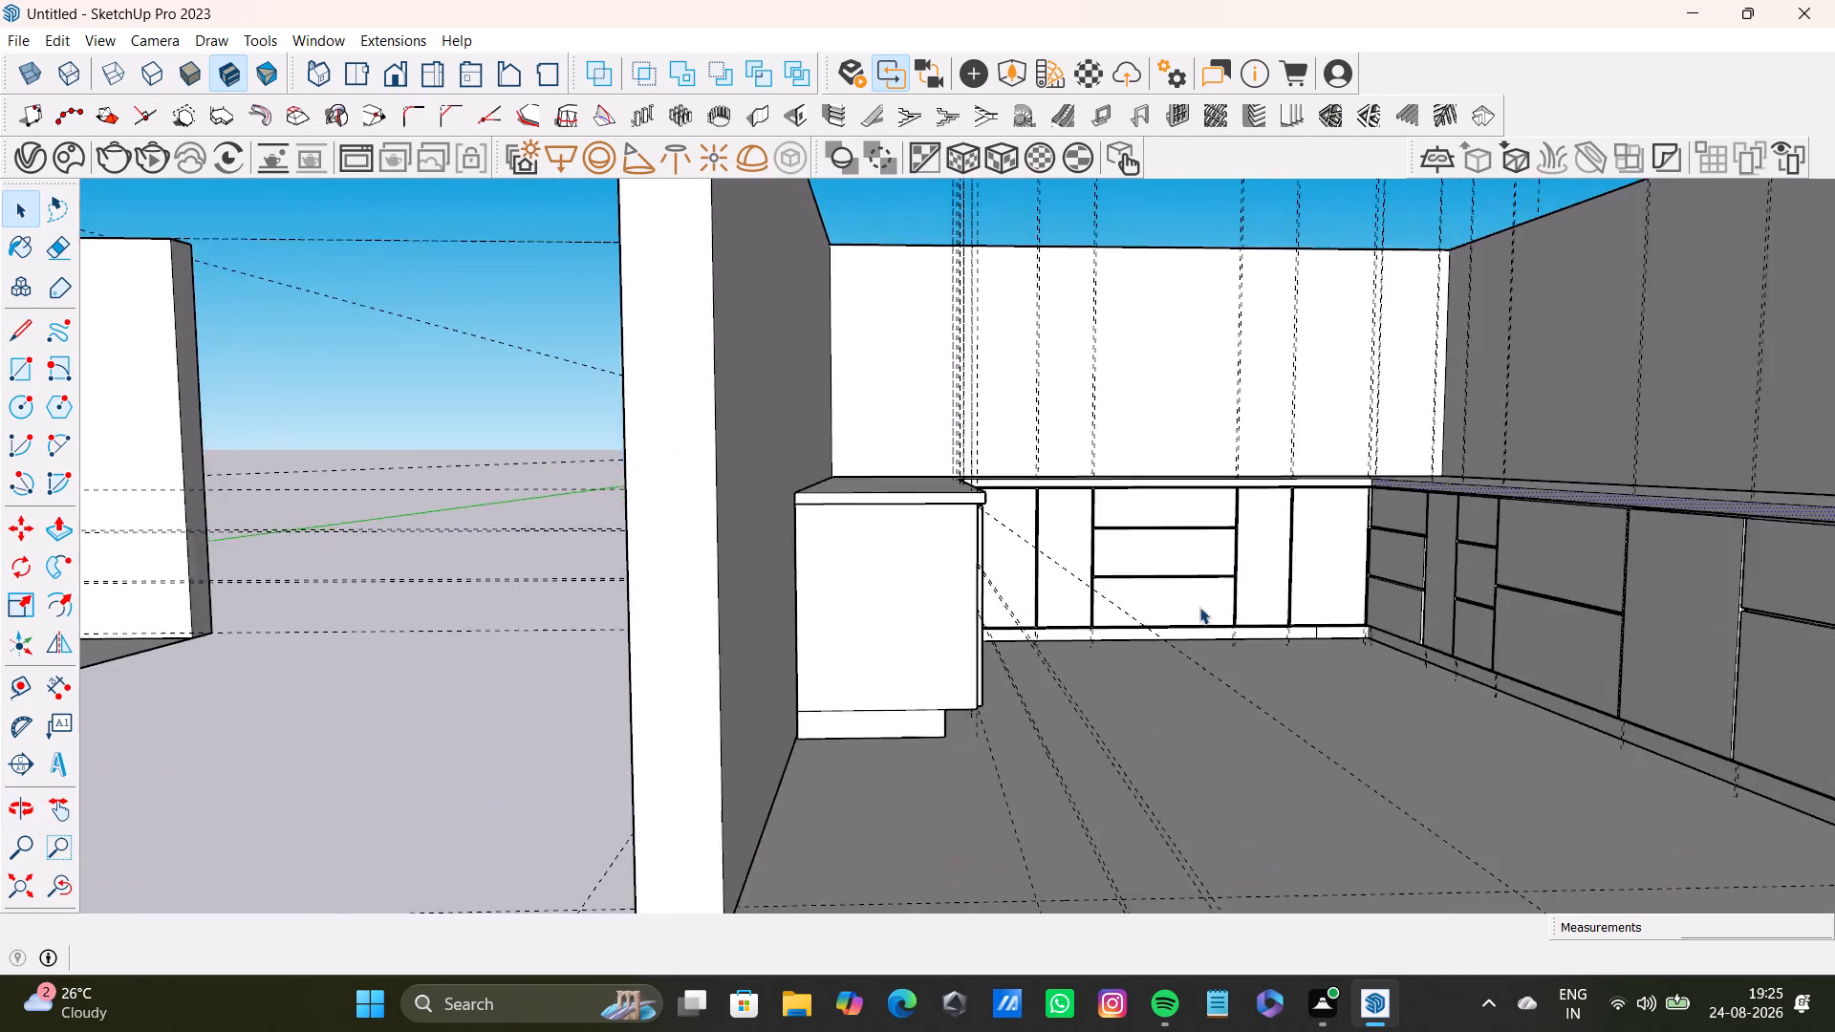
pyautogui.scroll(8, 1199, 607)
pyautogui.moveTo(645, 415); pyautogui.dragTo(1105, 590, button='middle')
pyautogui.moveTo(1018, 565); pyautogui.dragTo(733, 584, button='middle')
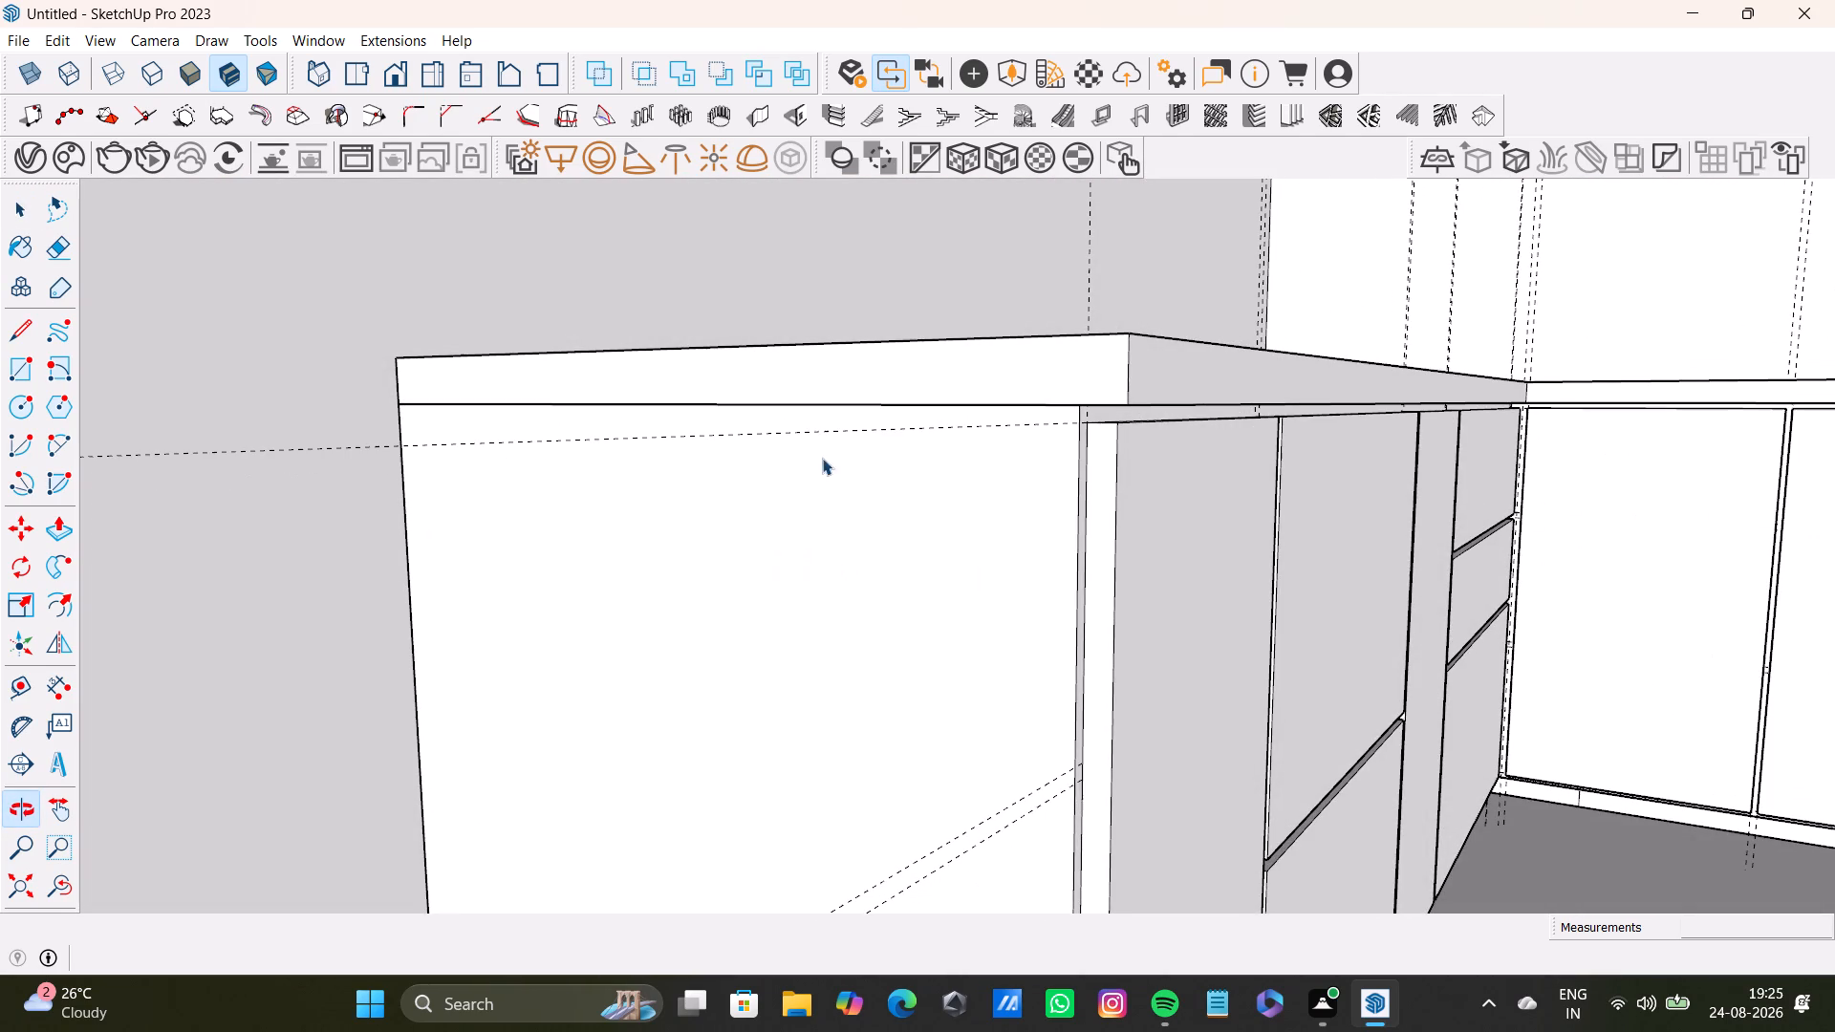
pyautogui.press('space')
pyautogui.click(1002, 354)
pyautogui.press('p')
pyautogui.moveTo(1012, 355); pyautogui.dragTo(993, 362)
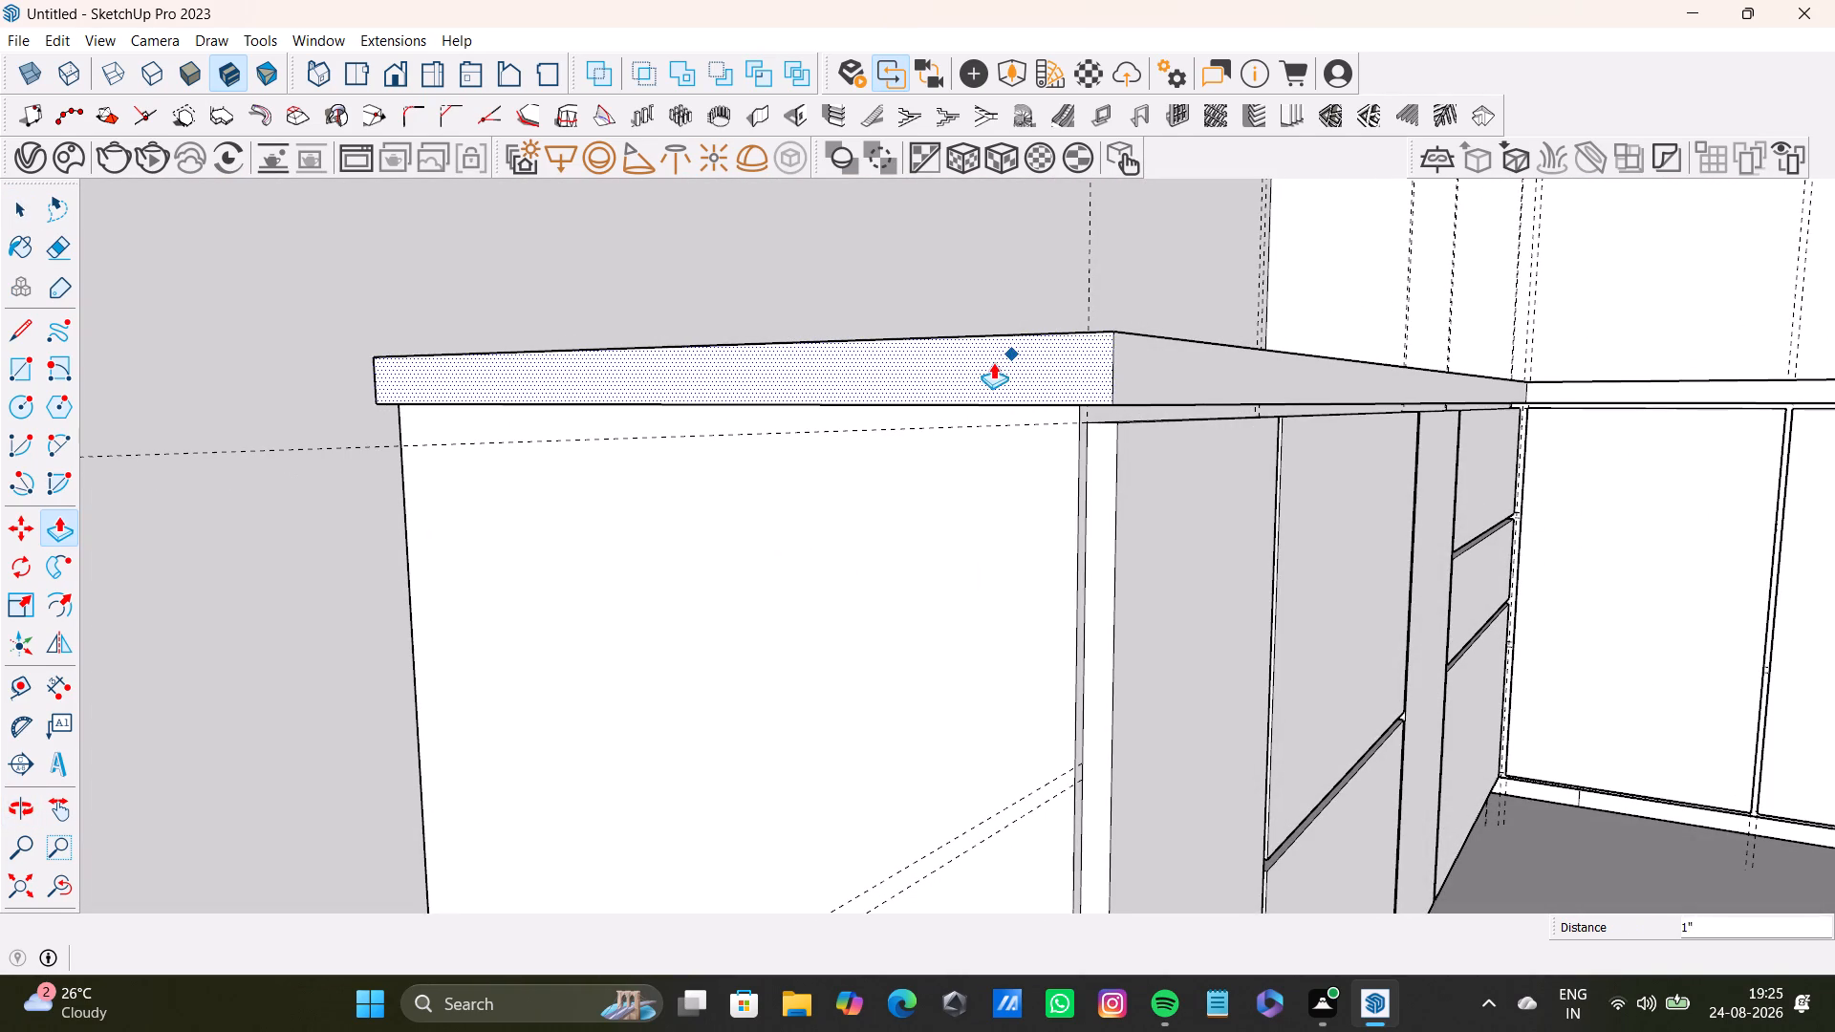
pyautogui.moveTo(993, 362); pyautogui.dragTo(988, 364)
pyautogui.press('space')
# Examine the countertop and cabinet fronts on all three runs of the U-shaped kitchen from inside, above and the open end.
pyautogui.scroll(-20, 821, 509)
pyautogui.scroll(-3, 821, 509)
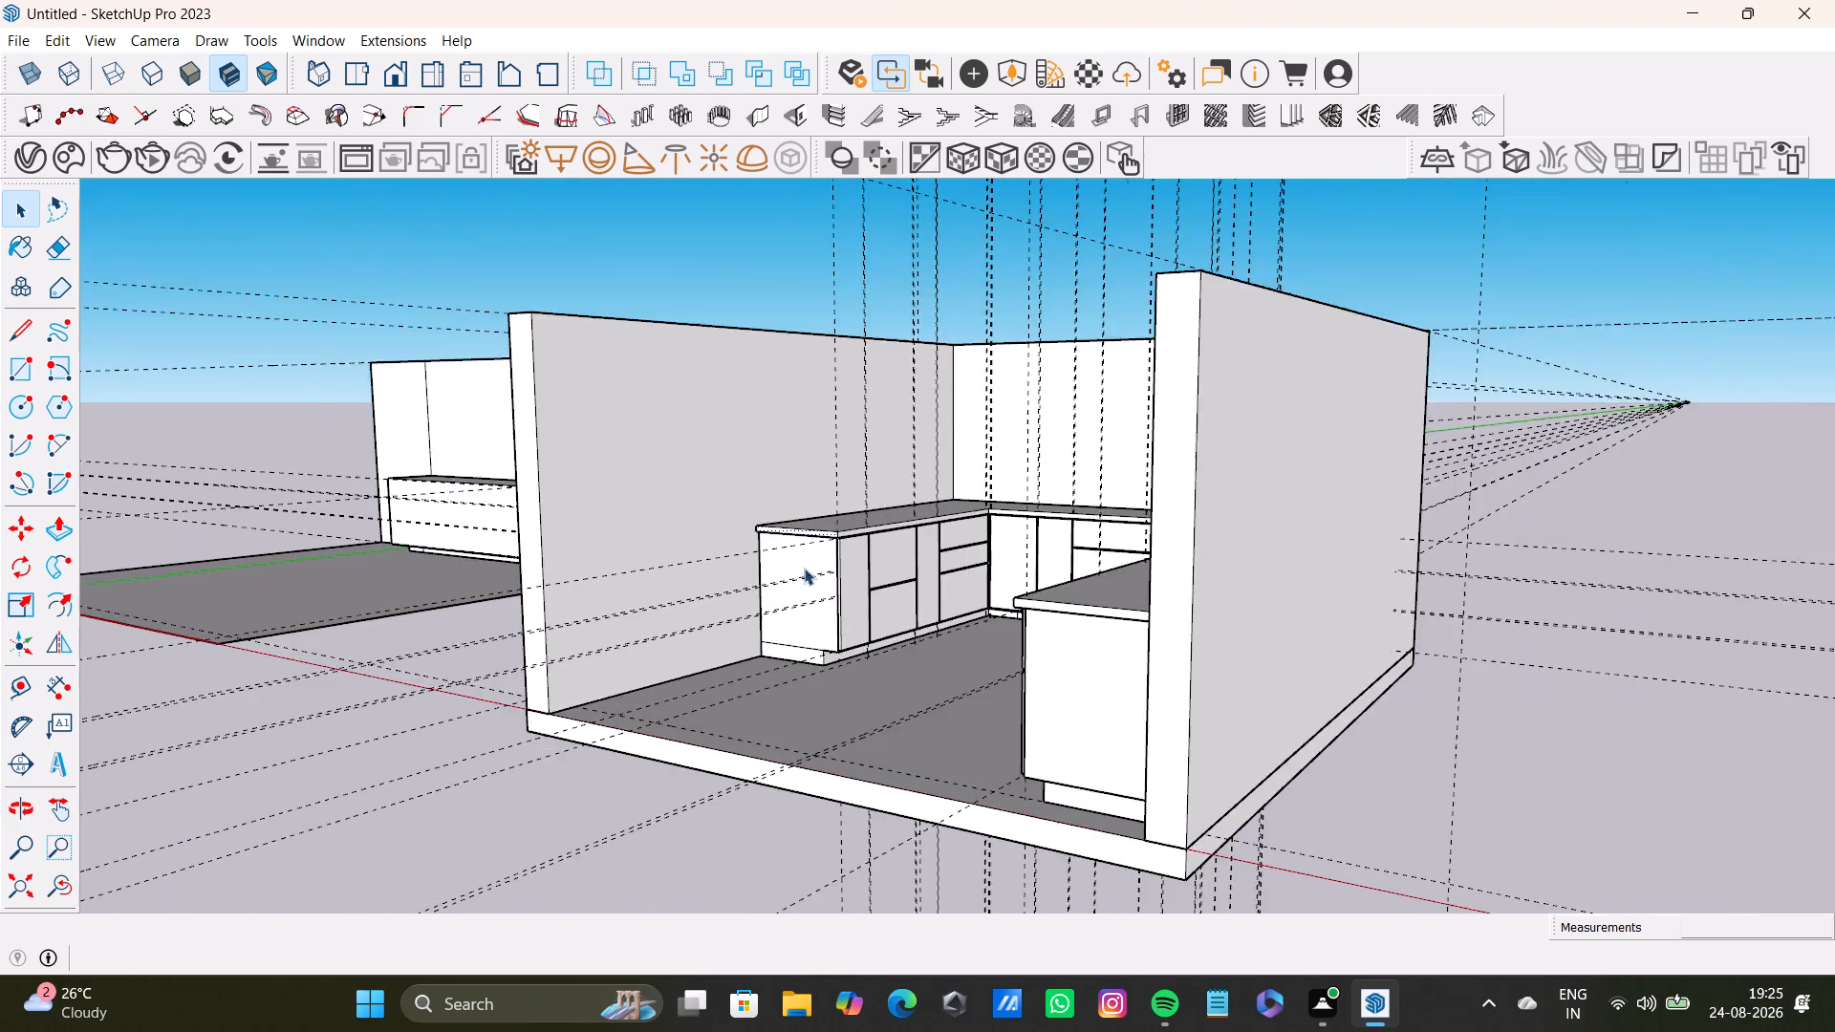
pyautogui.scroll(-5, 804, 568)
pyautogui.click(1508, 548)
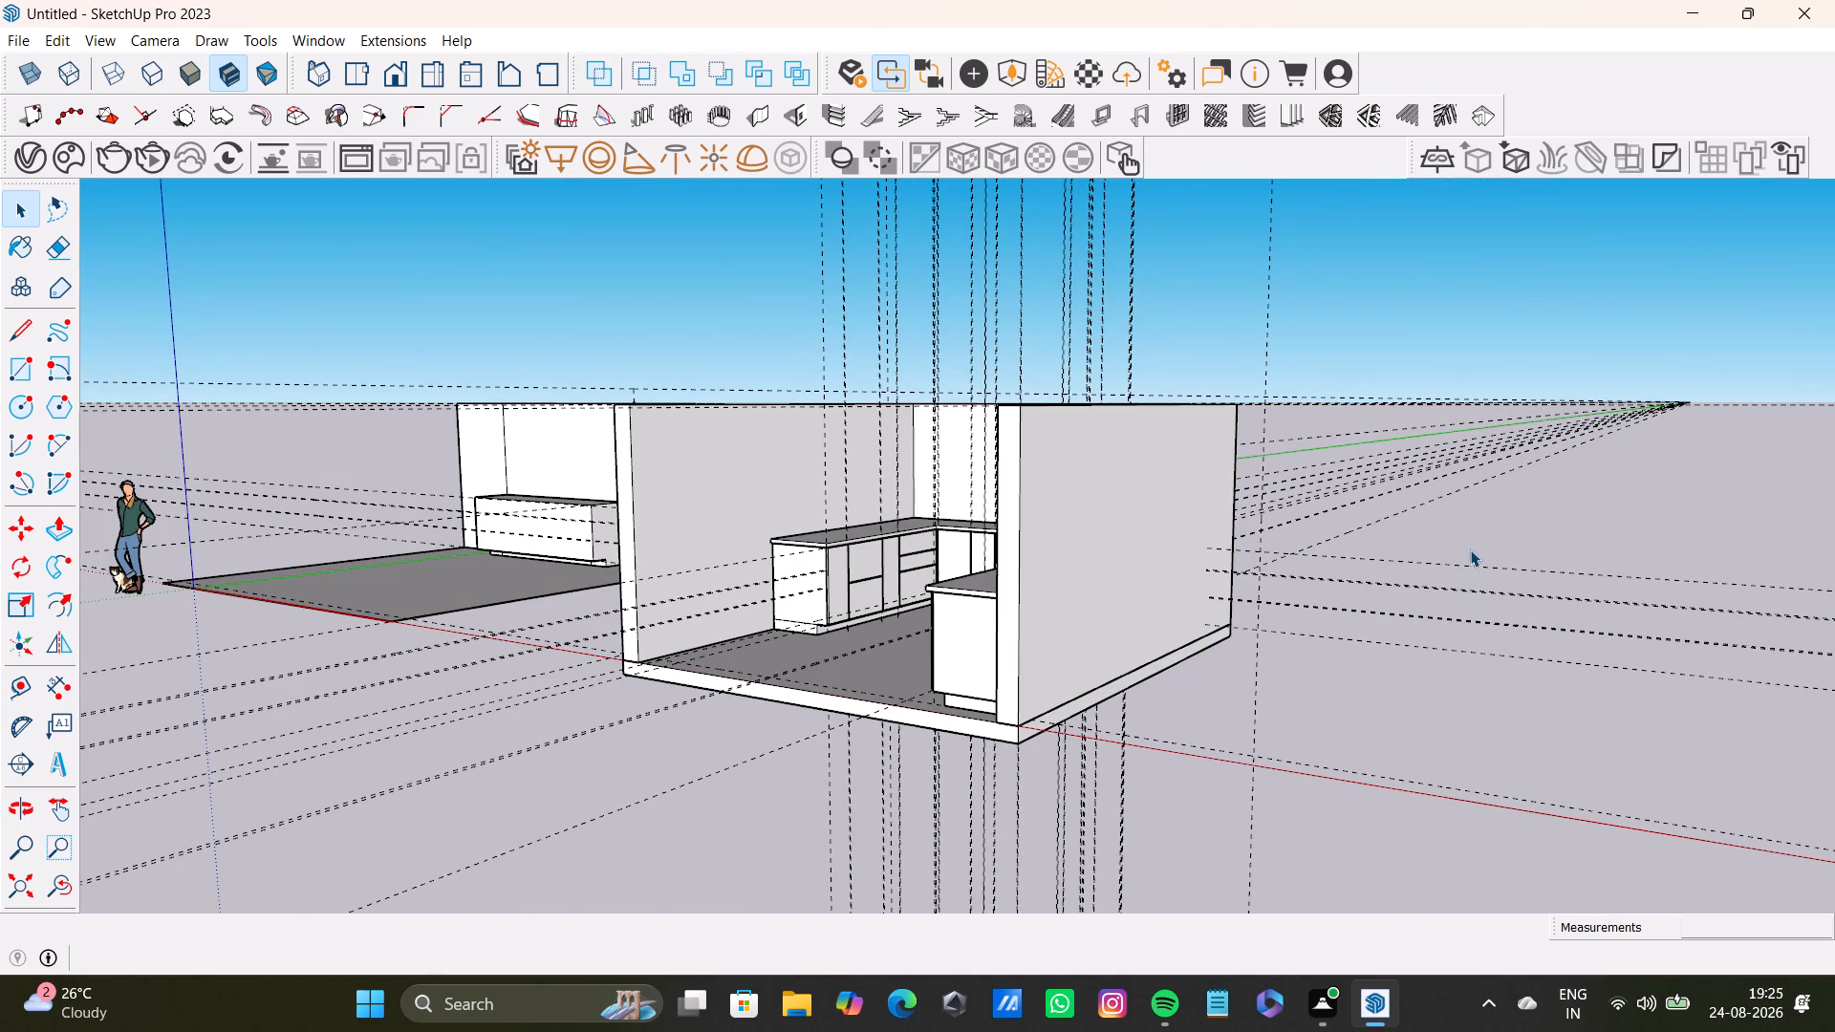
pyautogui.press('space')
pyautogui.moveTo(919, 617); pyautogui.dragTo(1296, 922, button='middle')
pyautogui.scroll(2, 1013, 445)
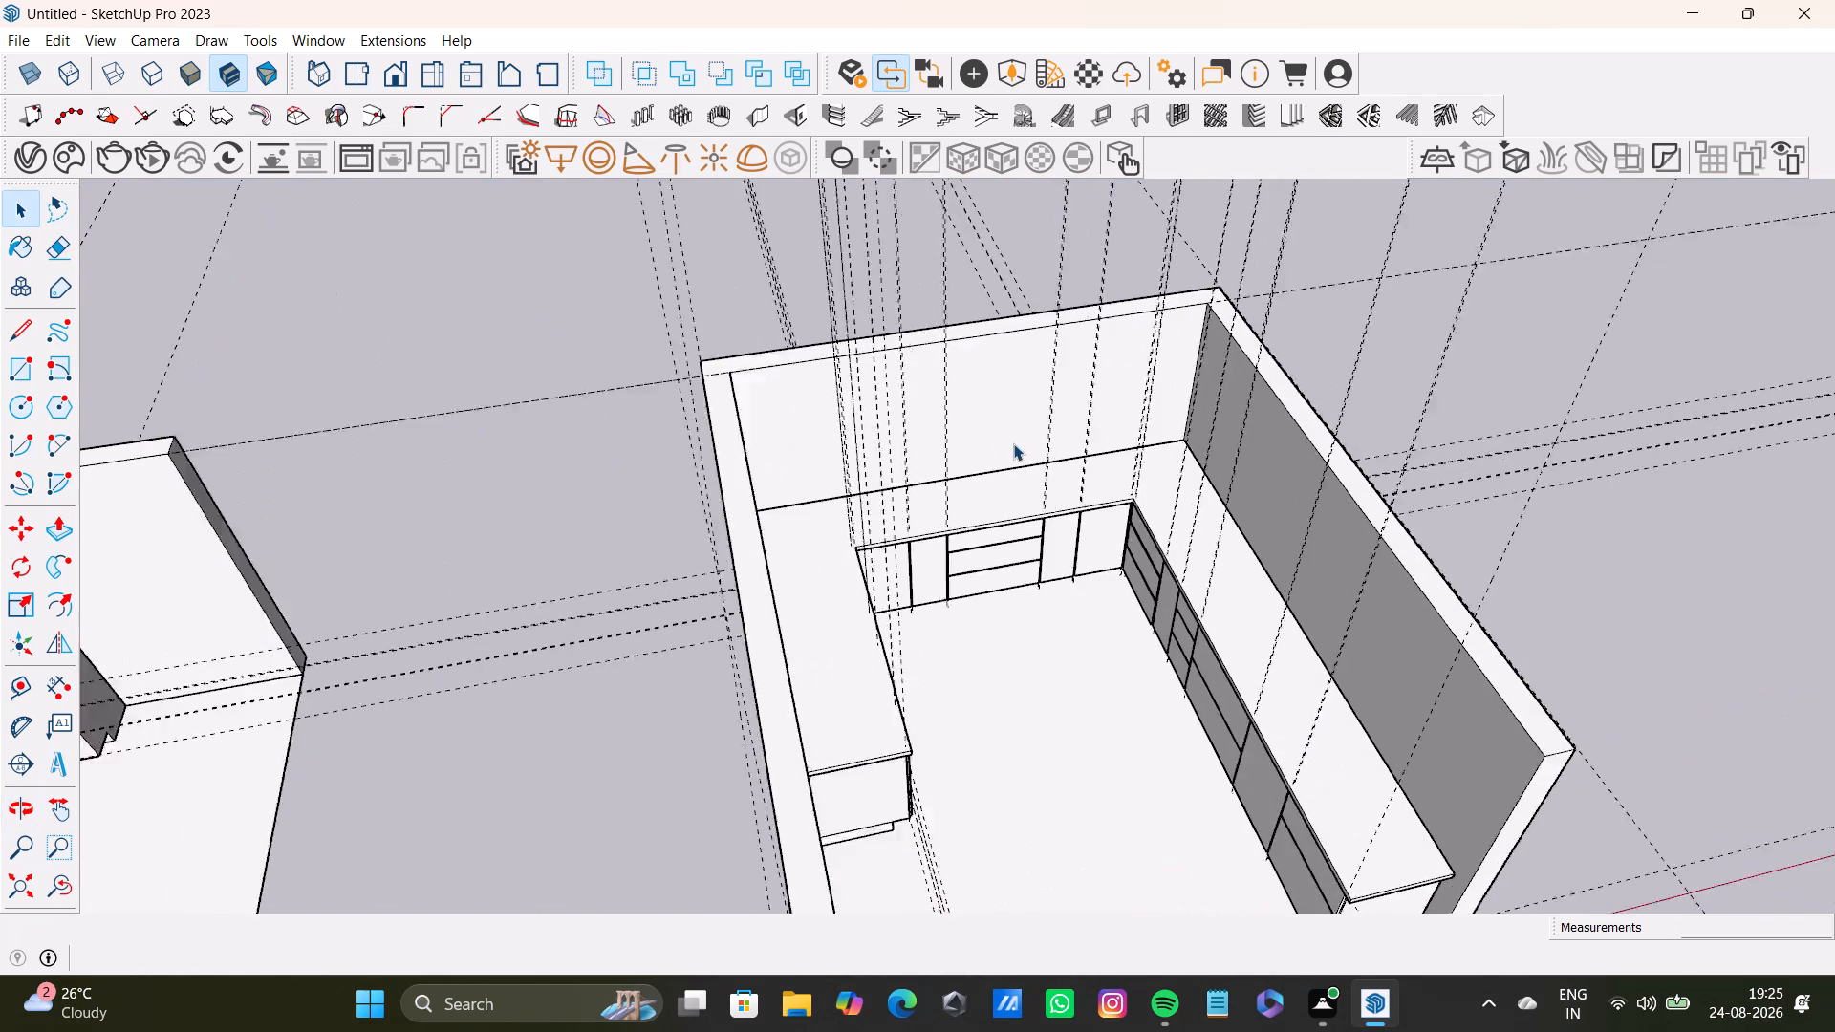
pyautogui.scroll(10, 1013, 443)
pyautogui.moveTo(1013, 443); pyautogui.dragTo(903, 145, button='middle')
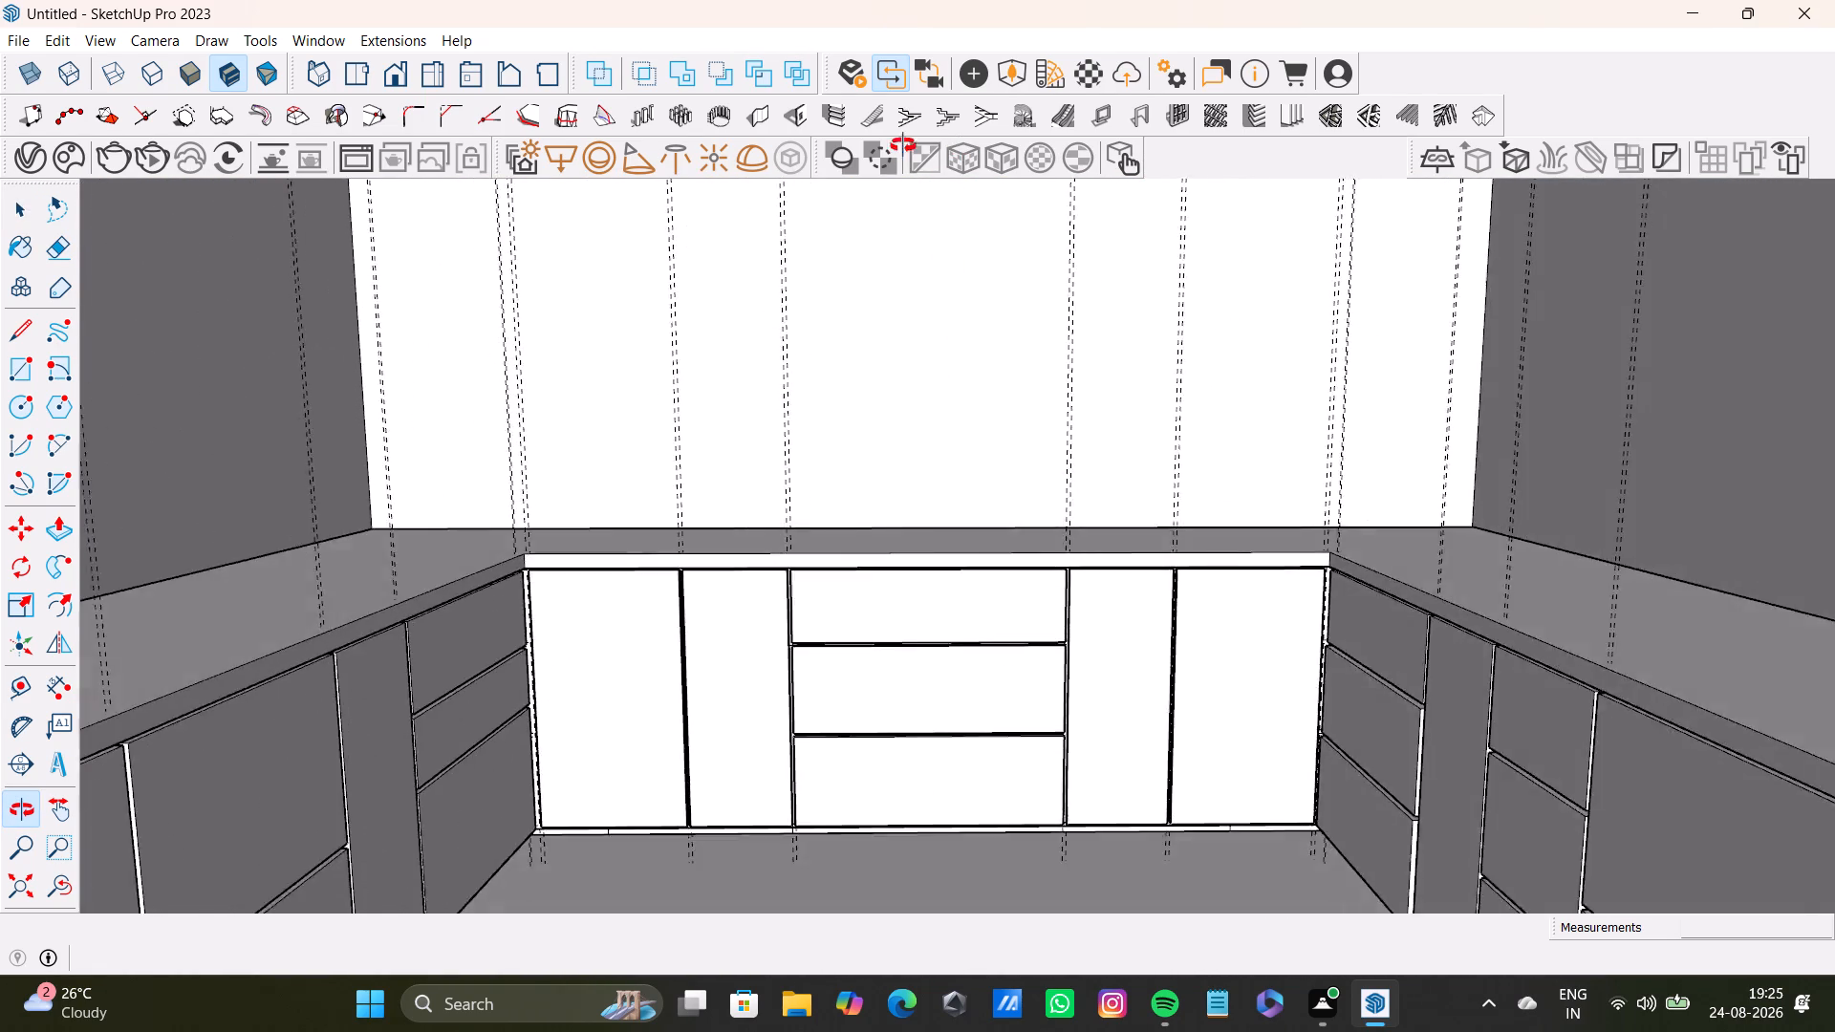
pyautogui.moveTo(903, 145); pyautogui.dragTo(1063, 435, button='middle')
pyautogui.moveTo(1096, 547); pyautogui.dragTo(943, 611, button='middle')
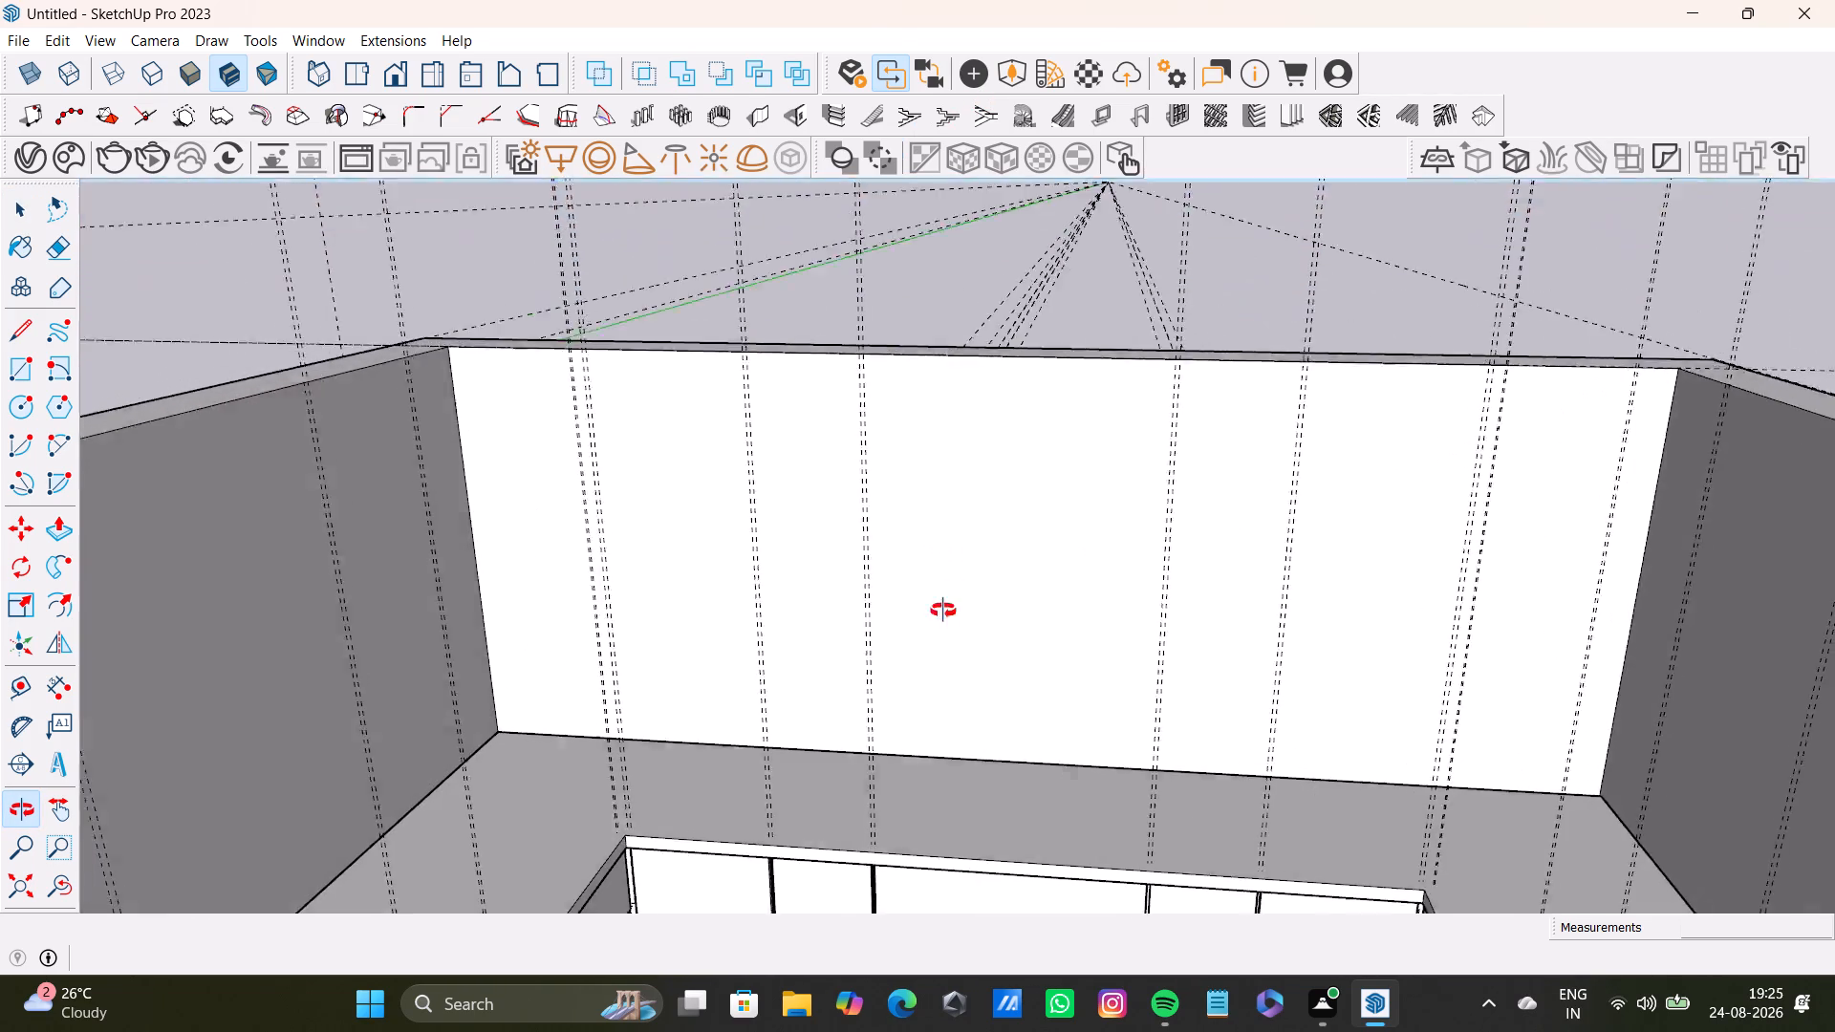
pyautogui.moveTo(943, 611); pyautogui.dragTo(424, 705, button='middle')
pyautogui.scroll(-5, 706, 556)
pyautogui.keyDown('shift'); pyautogui.moveTo(717, 556); pyautogui.dragTo(912, 515, button='middle'); pyautogui.keyUp('shift')
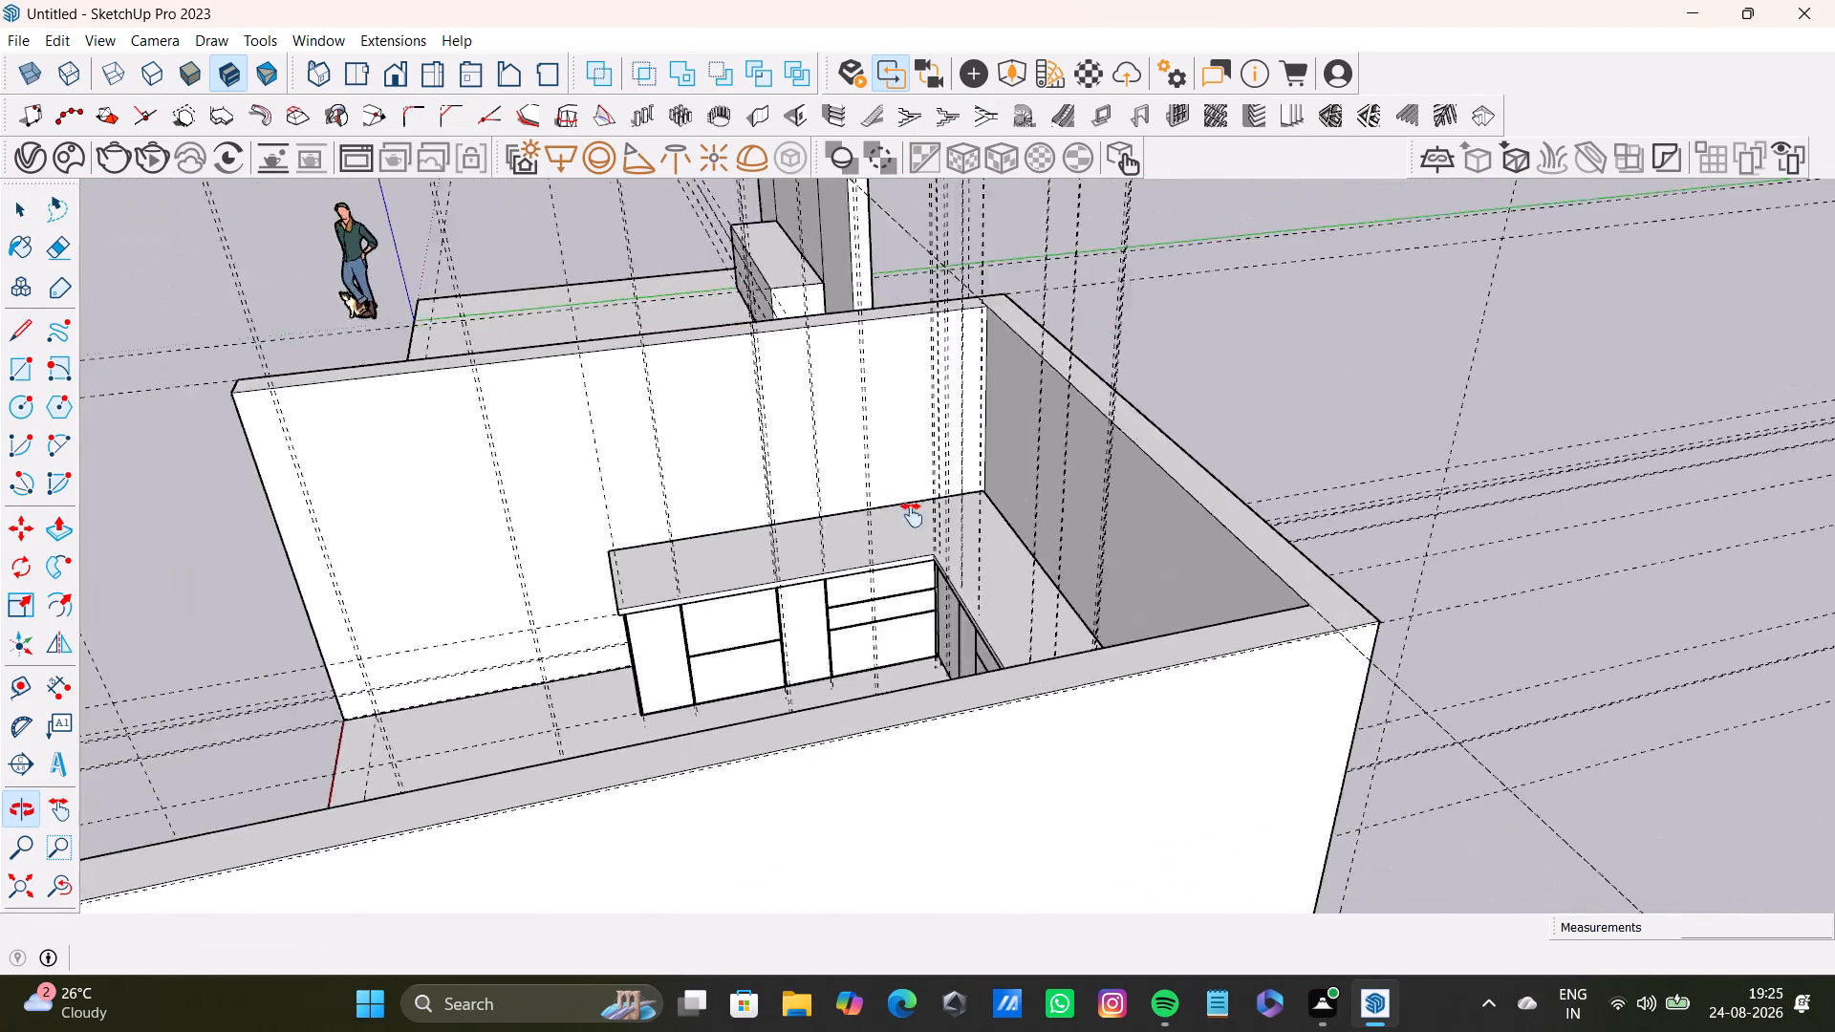
pyautogui.keyDown('shift'); pyautogui.moveTo(912, 515); pyautogui.dragTo(1182, 668, button='middle'); pyautogui.keyUp('shift')
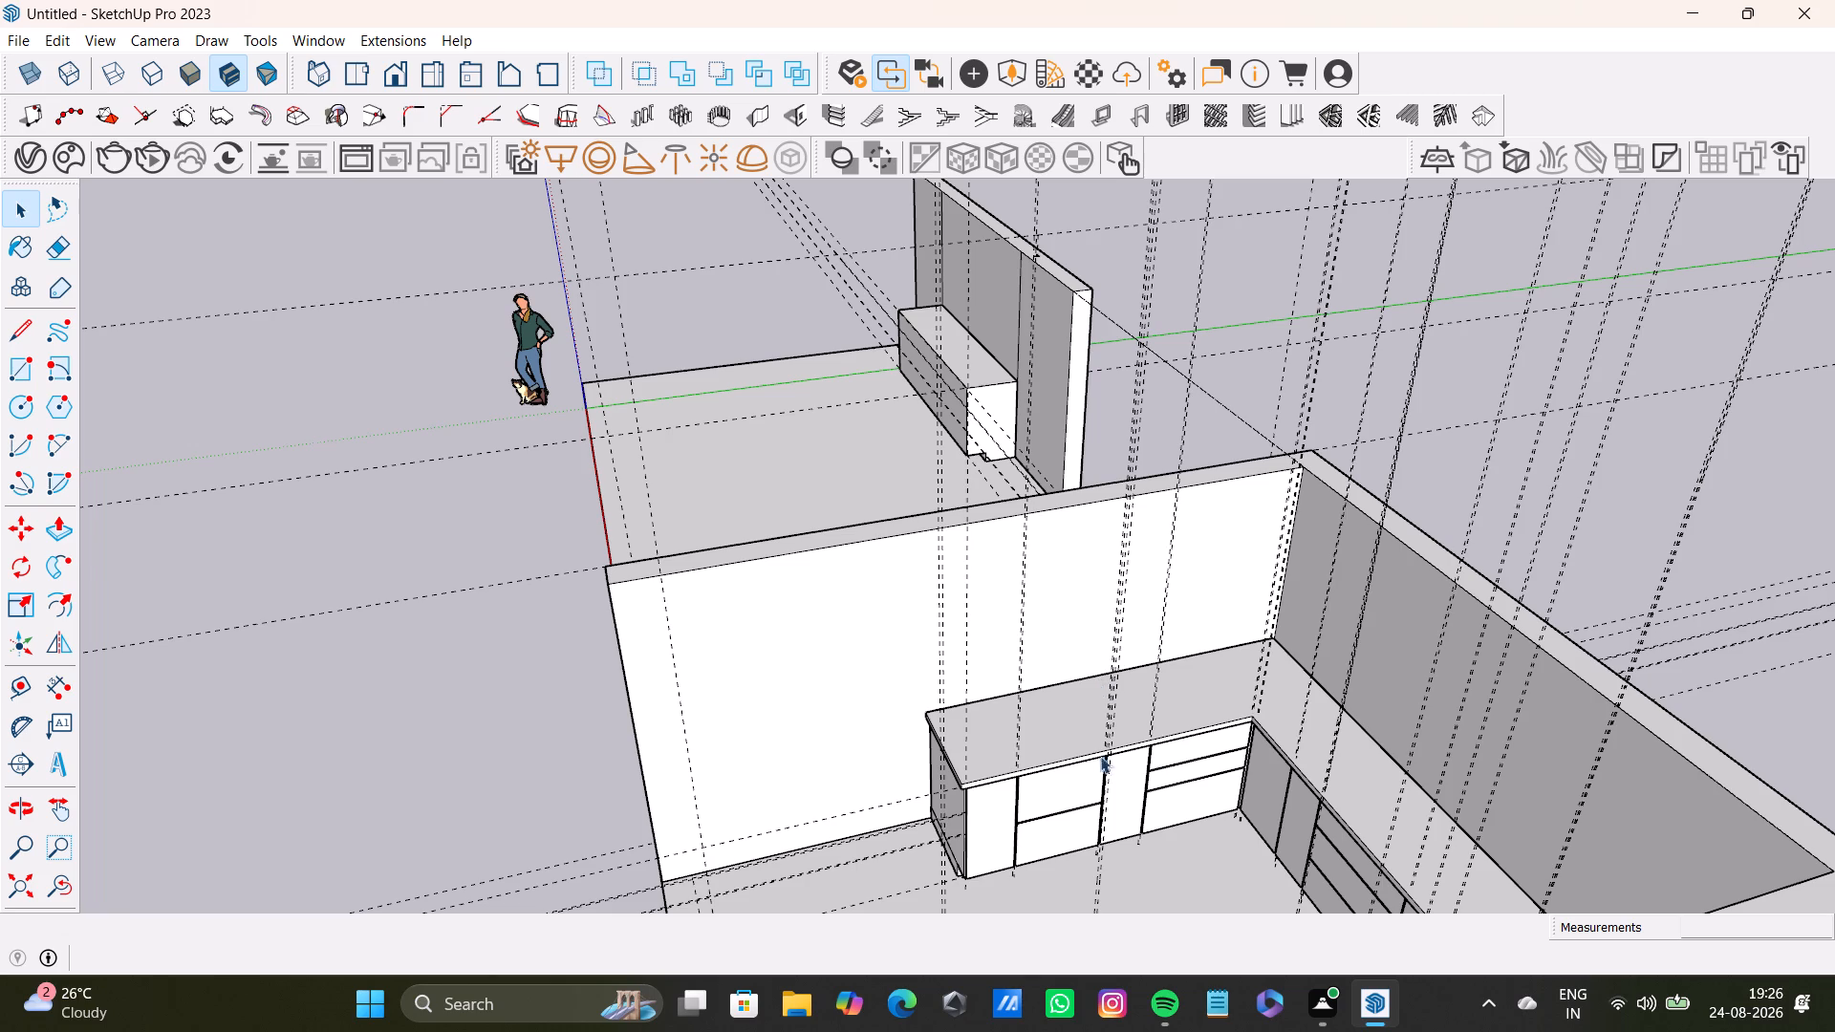
pyautogui.moveTo(1066, 767); pyautogui.dragTo(904, 787, button='middle')
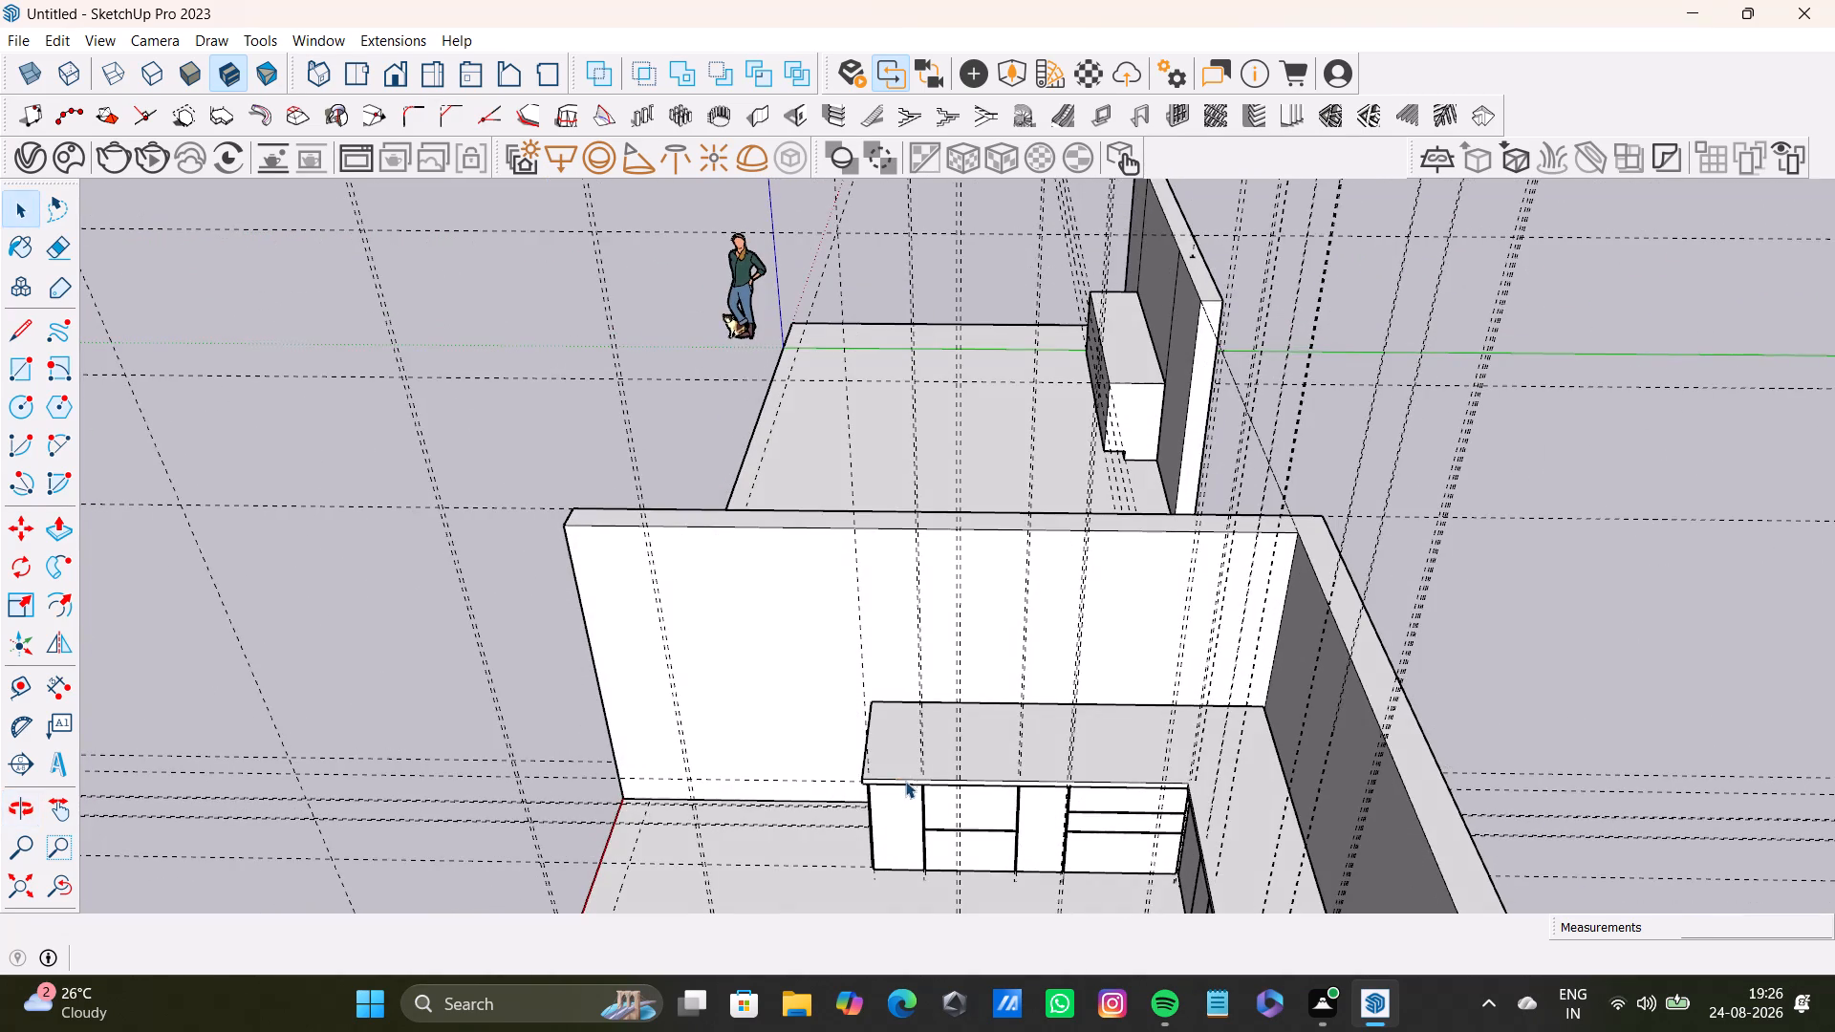
pyautogui.scroll(-3, 905, 781)
pyautogui.keyDown('shift'); pyautogui.moveTo(914, 765); pyautogui.dragTo(1129, 414, button='middle'); pyautogui.keyUp('shift')
pyautogui.moveTo(1118, 460); pyautogui.dragTo(1704, 518, button='middle')
pyautogui.scroll(4, 868, 496)
pyautogui.moveTo(944, 489); pyautogui.dragTo(1205, 416, button='middle')
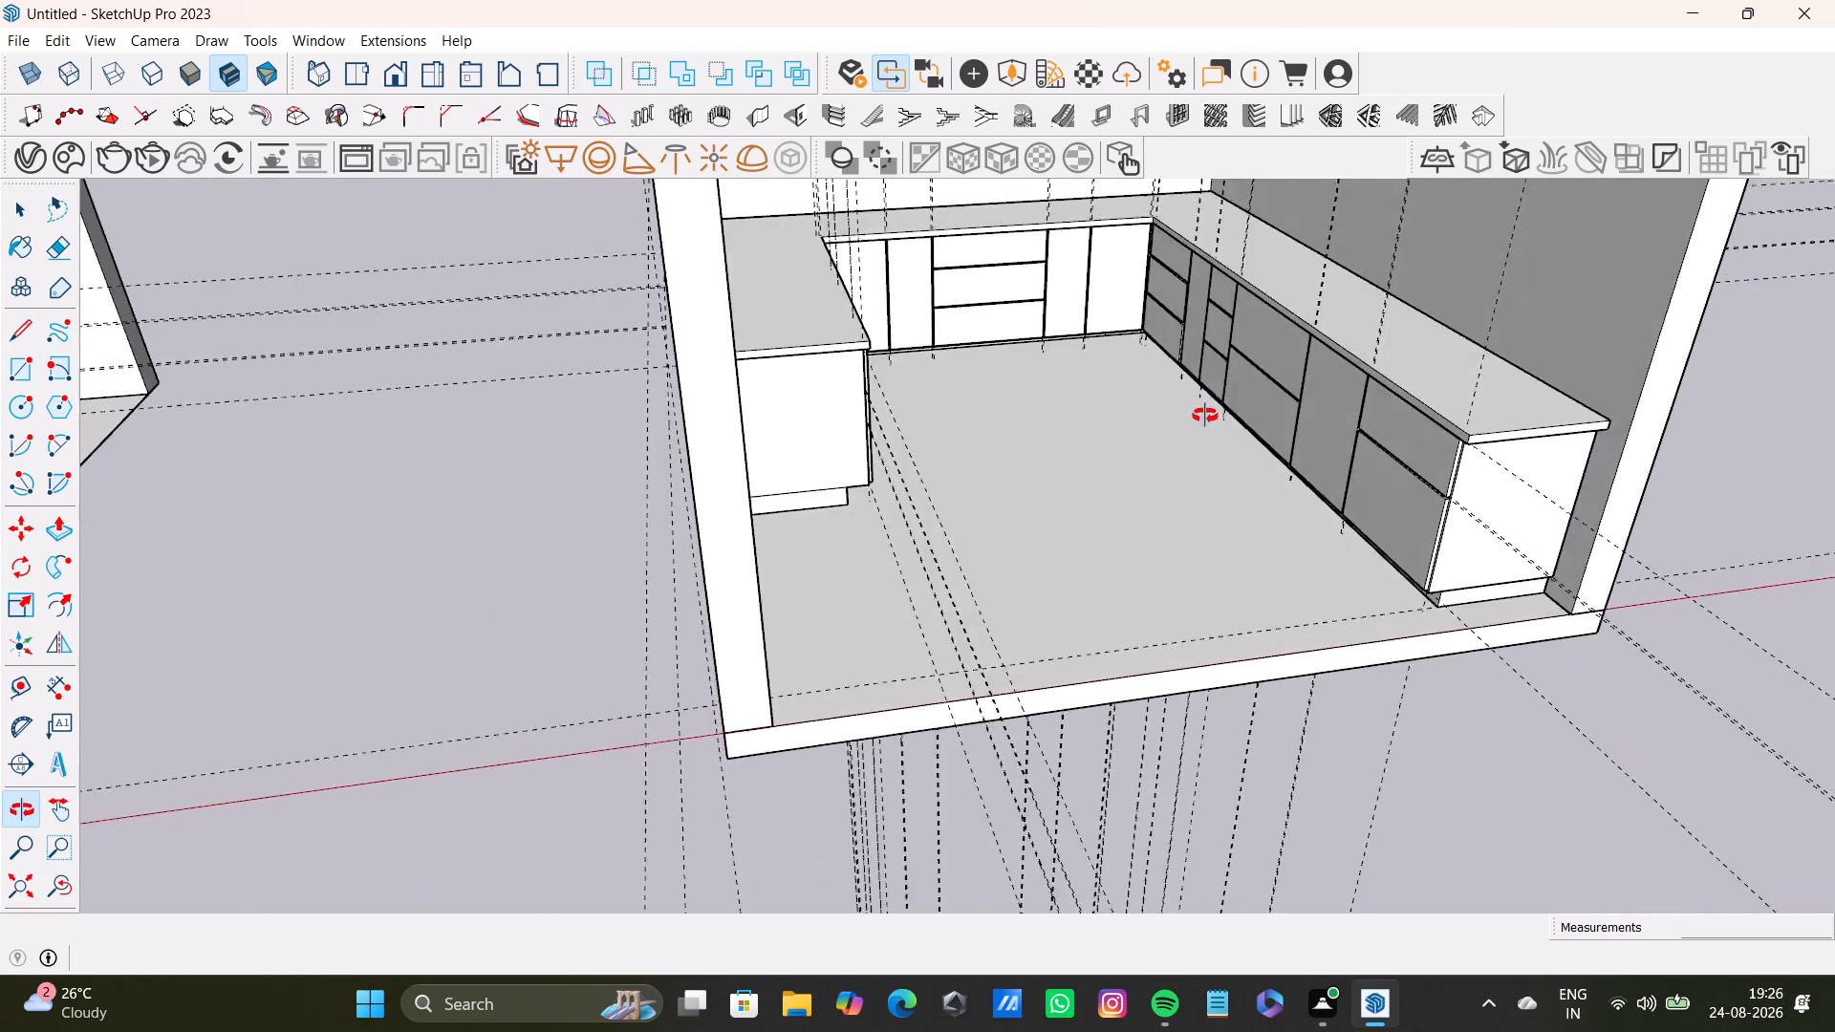
pyautogui.moveTo(1205, 416); pyautogui.dragTo(628, 550, button='middle')
pyautogui.scroll(-4, 640, 518)
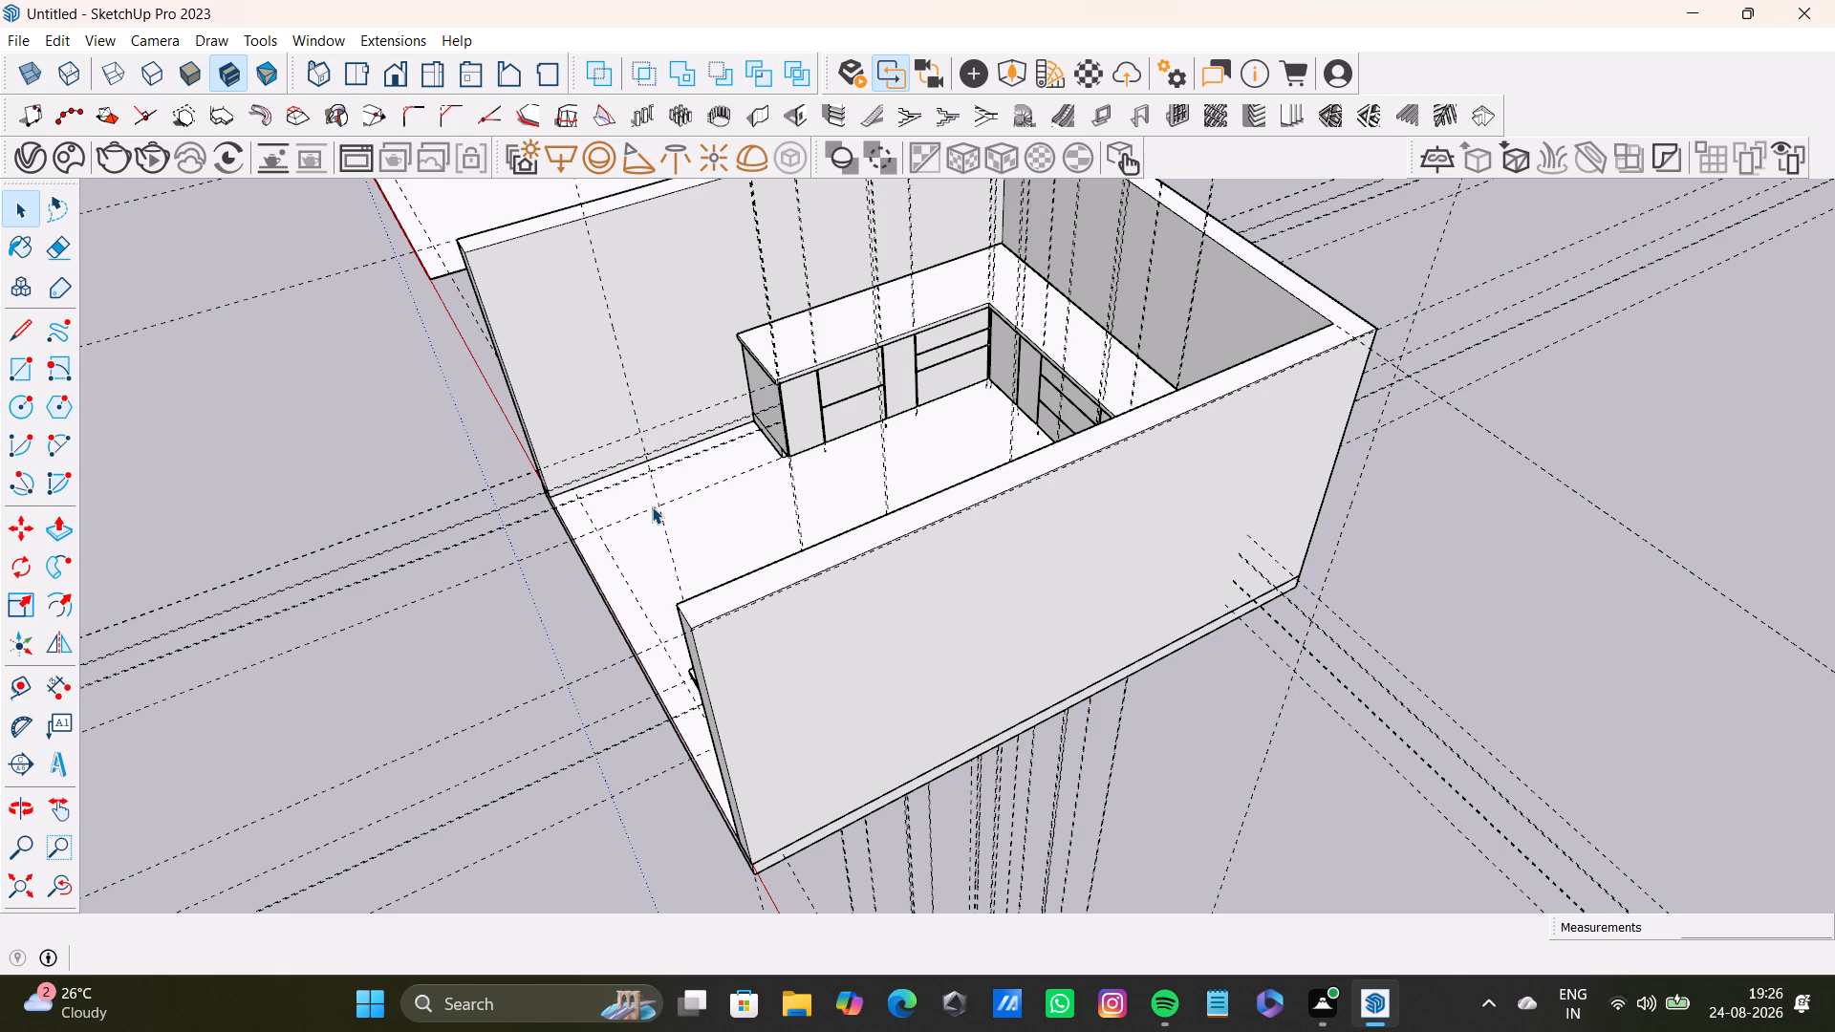
pyautogui.press('space')
# Push/Pull the floor slab's edge at the kitchen's open end outward by about 2' 11 5/8".
pyautogui.scroll(-3, 639, 376)
pyautogui.keyDown('shift'); pyautogui.moveTo(678, 384); pyautogui.dragTo(1100, 556, button='middle'); pyautogui.keyUp('shift')
pyautogui.scroll(10, 1151, 573)
pyautogui.moveTo(1150, 531); pyautogui.dragTo(1179, 416, button='middle')
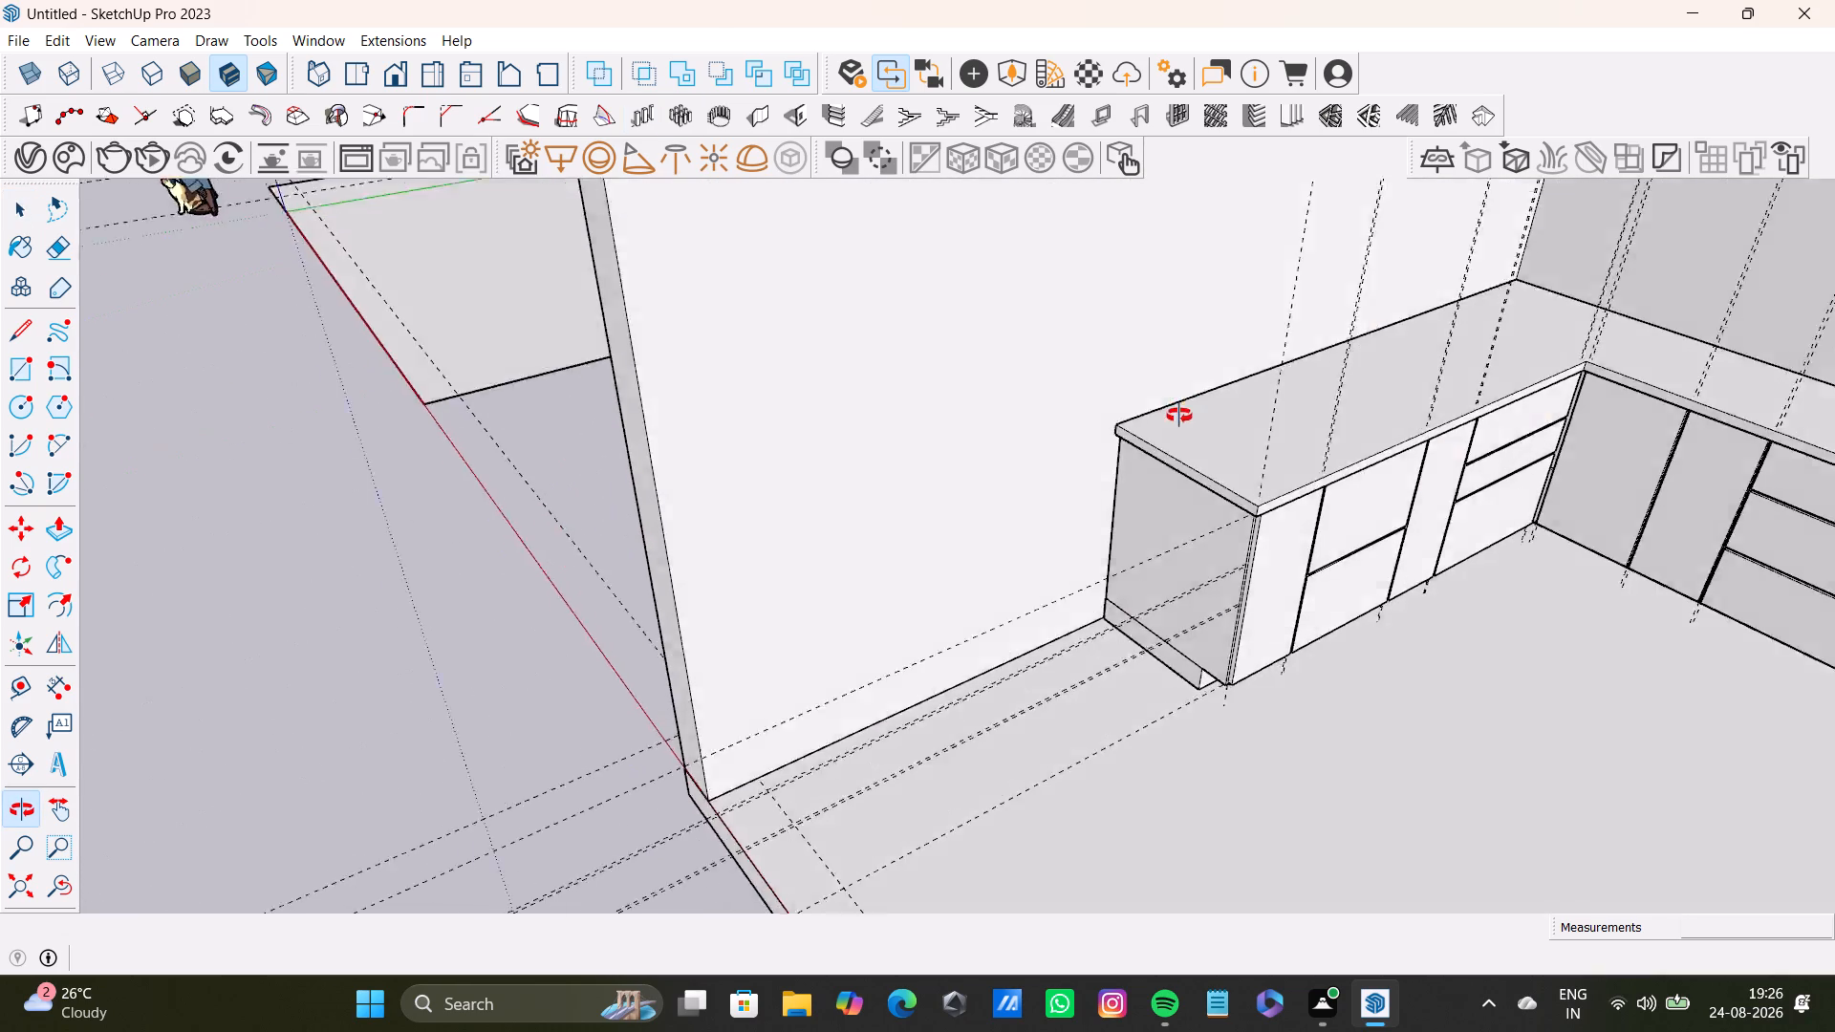
pyautogui.moveTo(1179, 416); pyautogui.dragTo(1198, 362, button='middle')
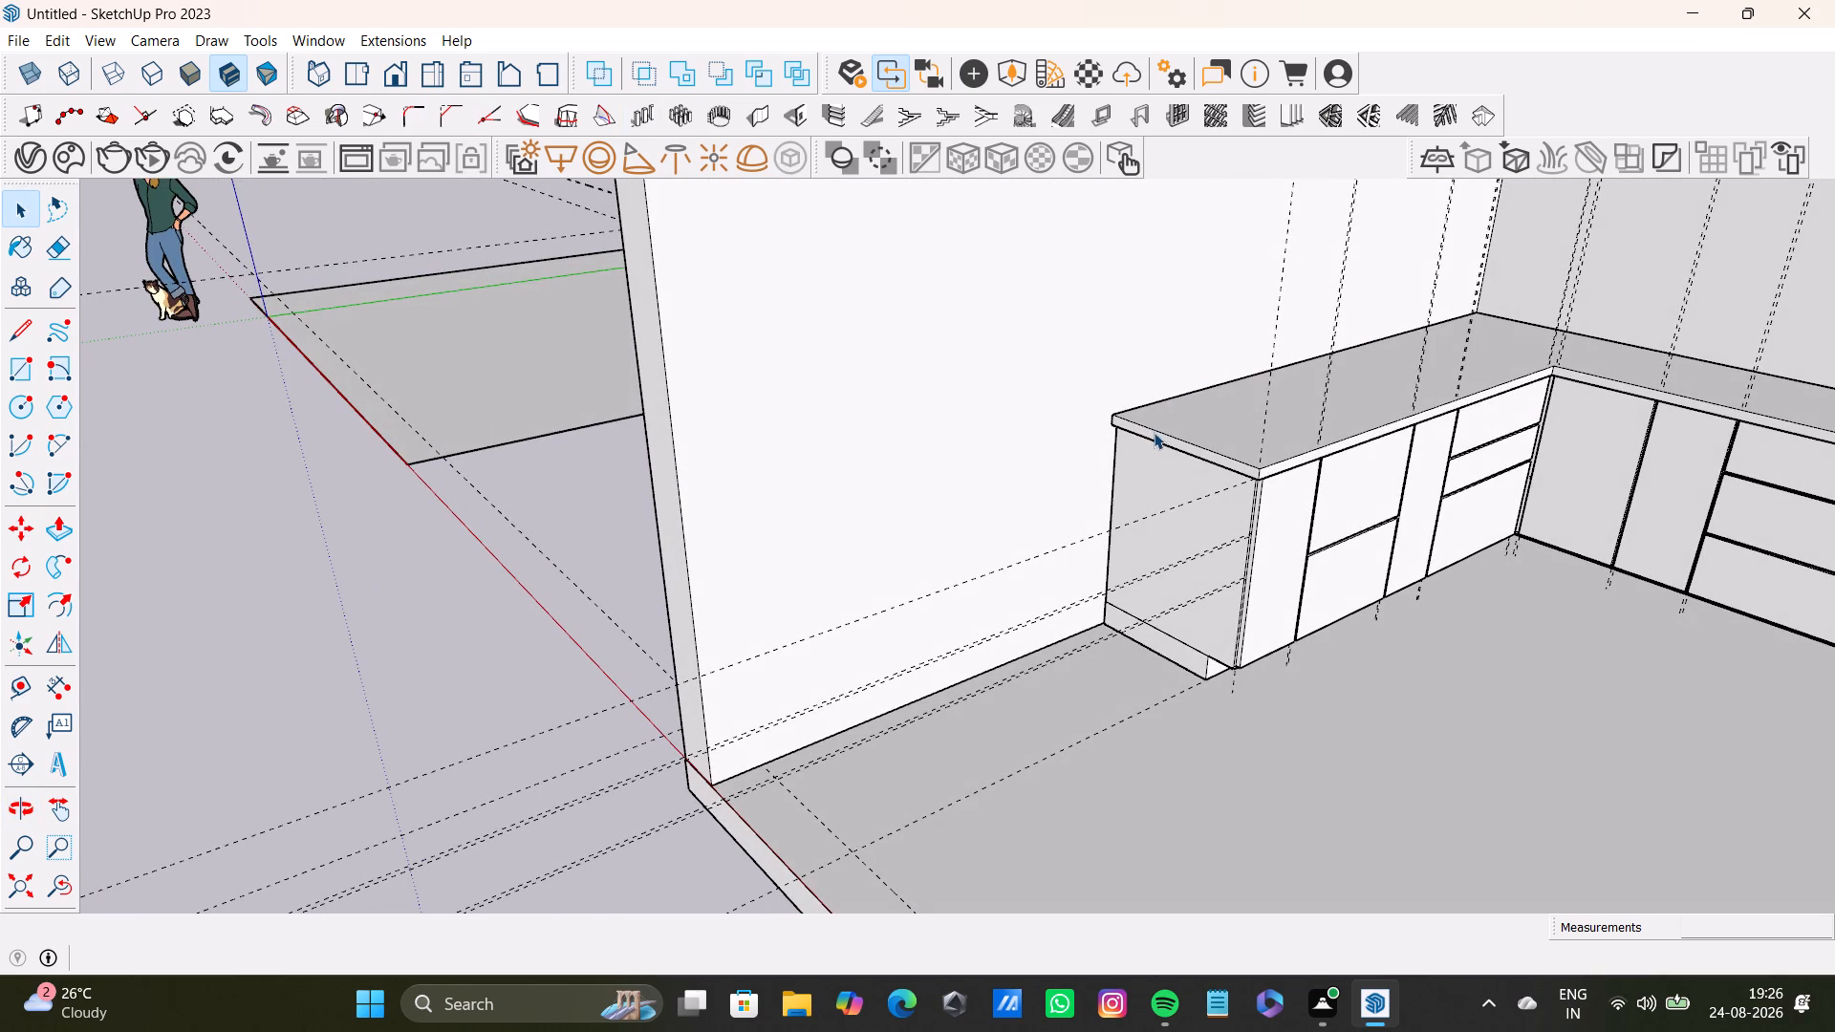
pyautogui.scroll(-4, 1113, 577)
pyautogui.keyDown('shift'); pyautogui.moveTo(1123, 577); pyautogui.dragTo(1114, 467, button='middle'); pyautogui.keyUp('shift')
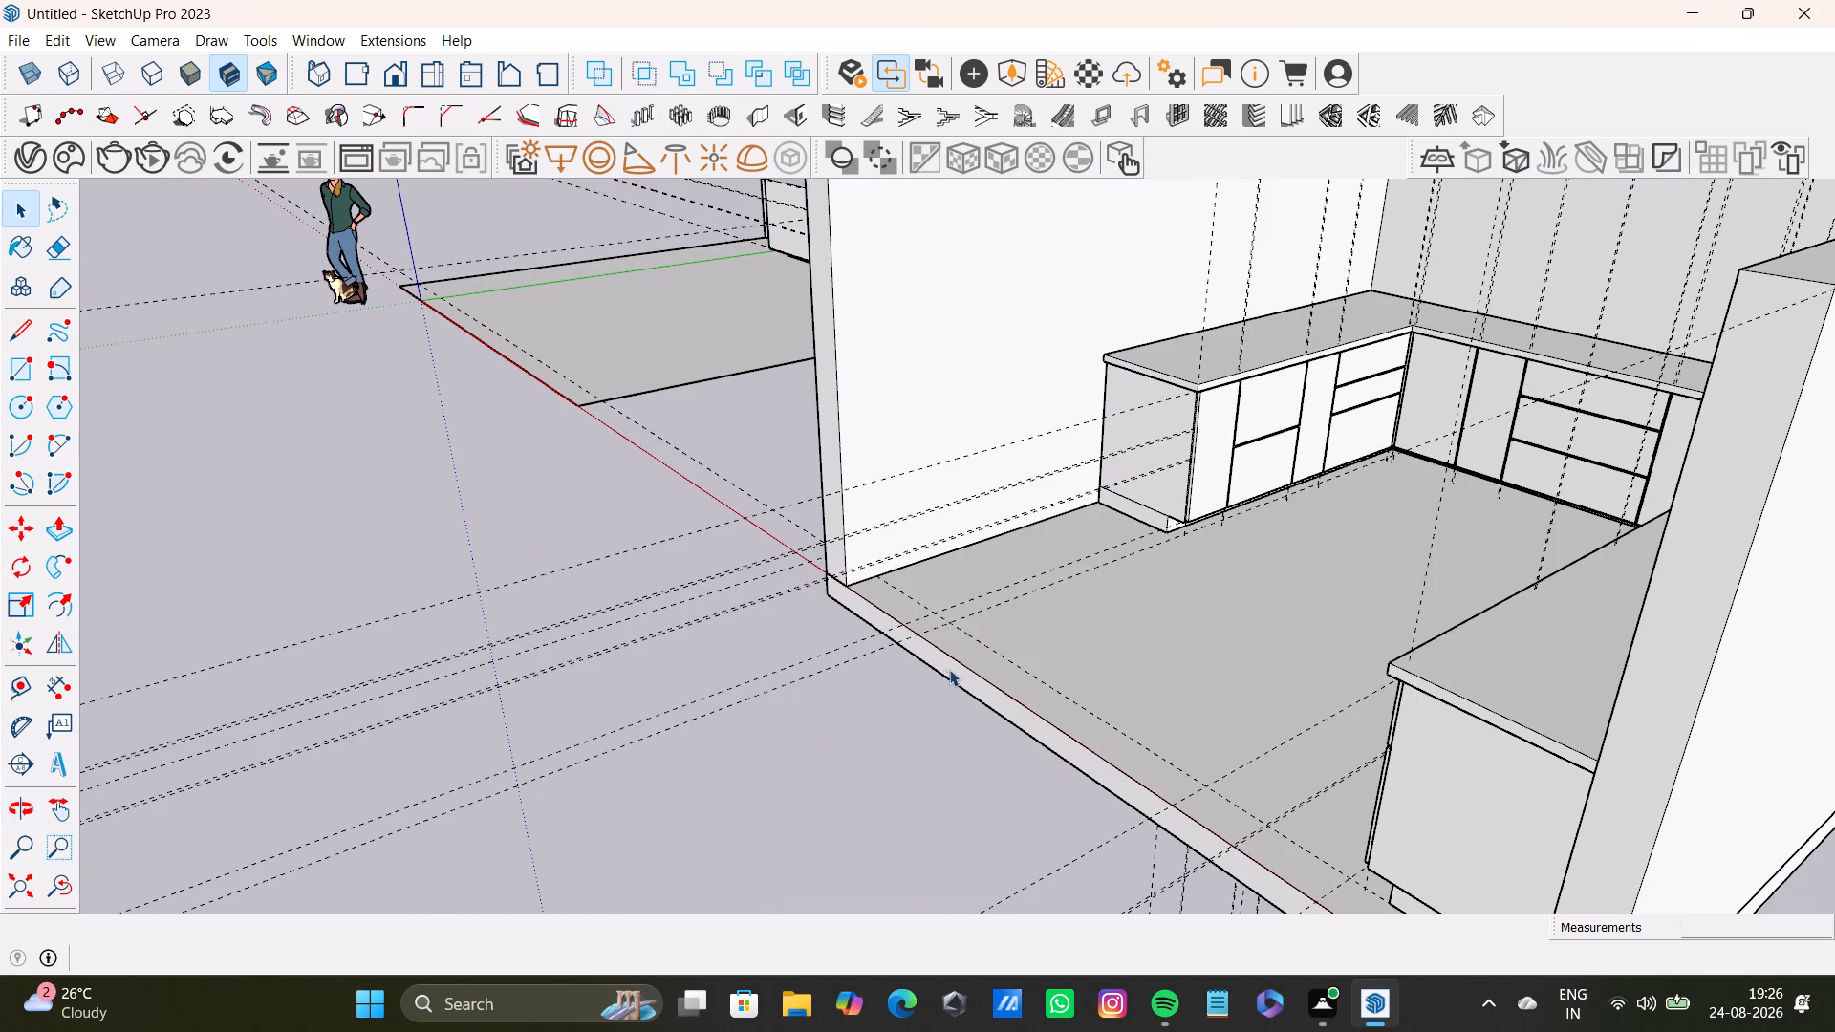
pyautogui.click(951, 669)
pyautogui.press('p')
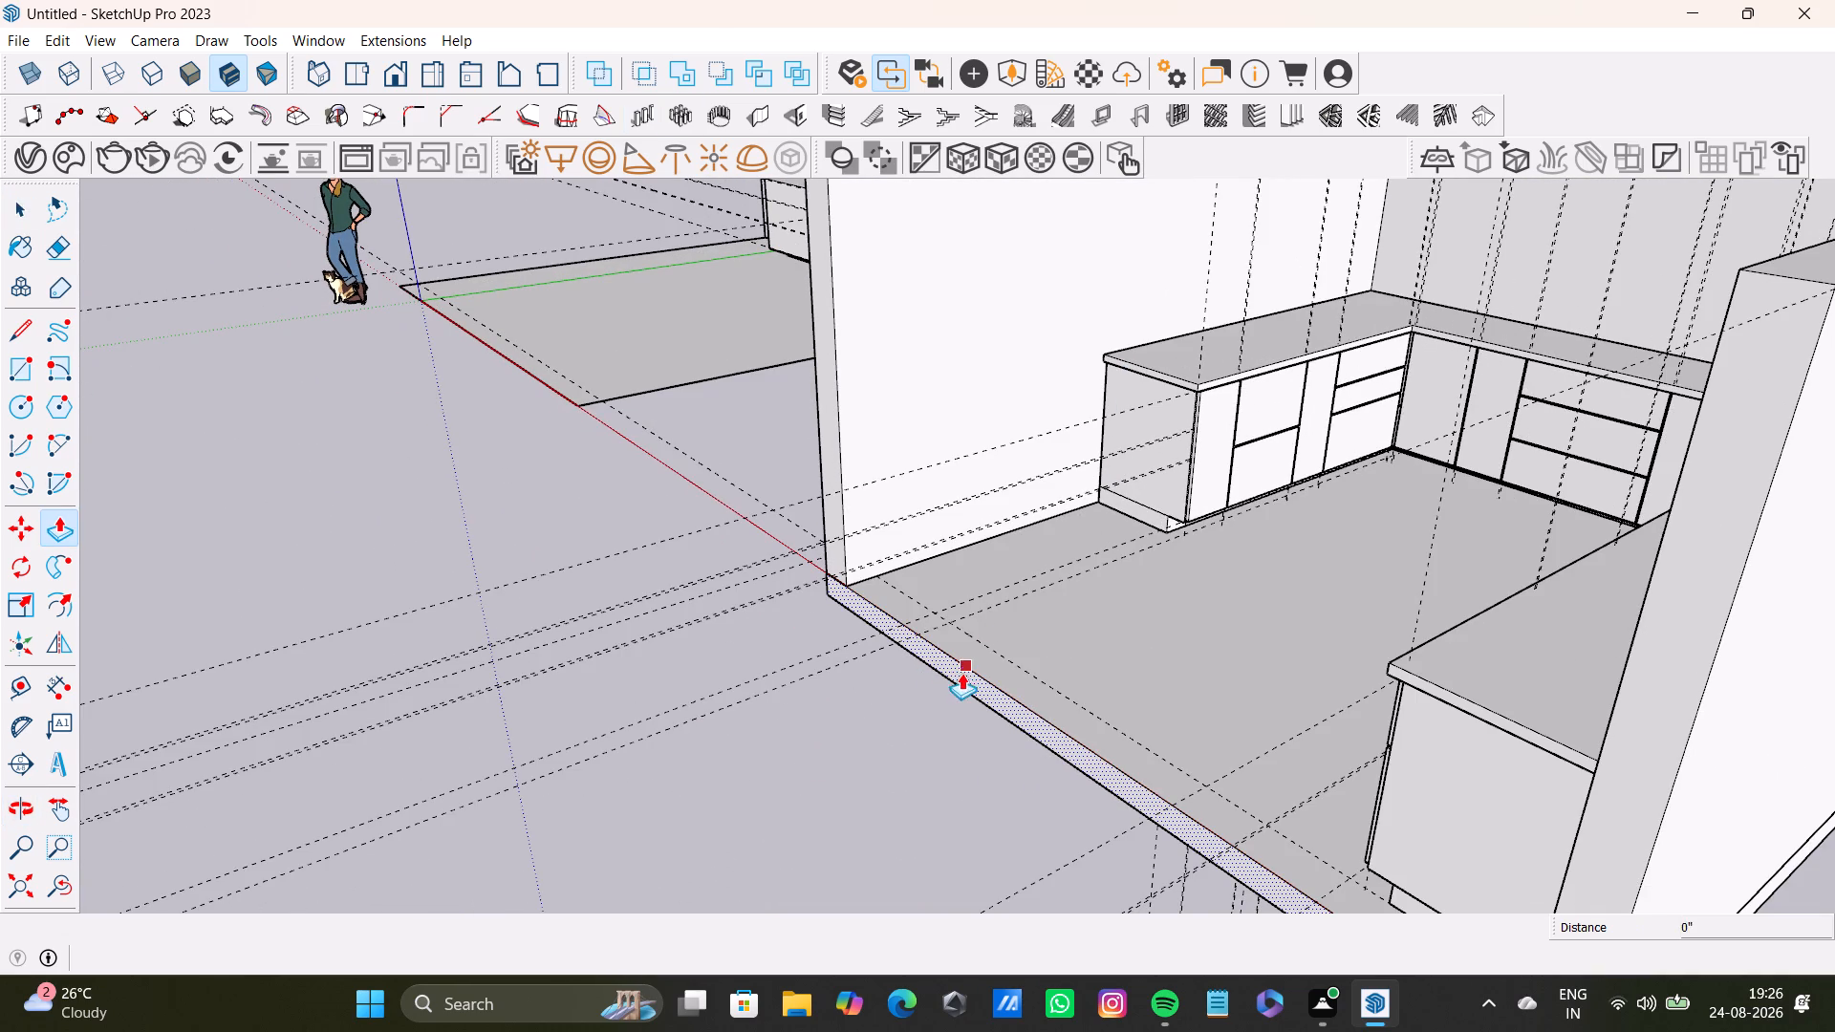
pyautogui.moveTo(961, 673); pyautogui.dragTo(834, 746)
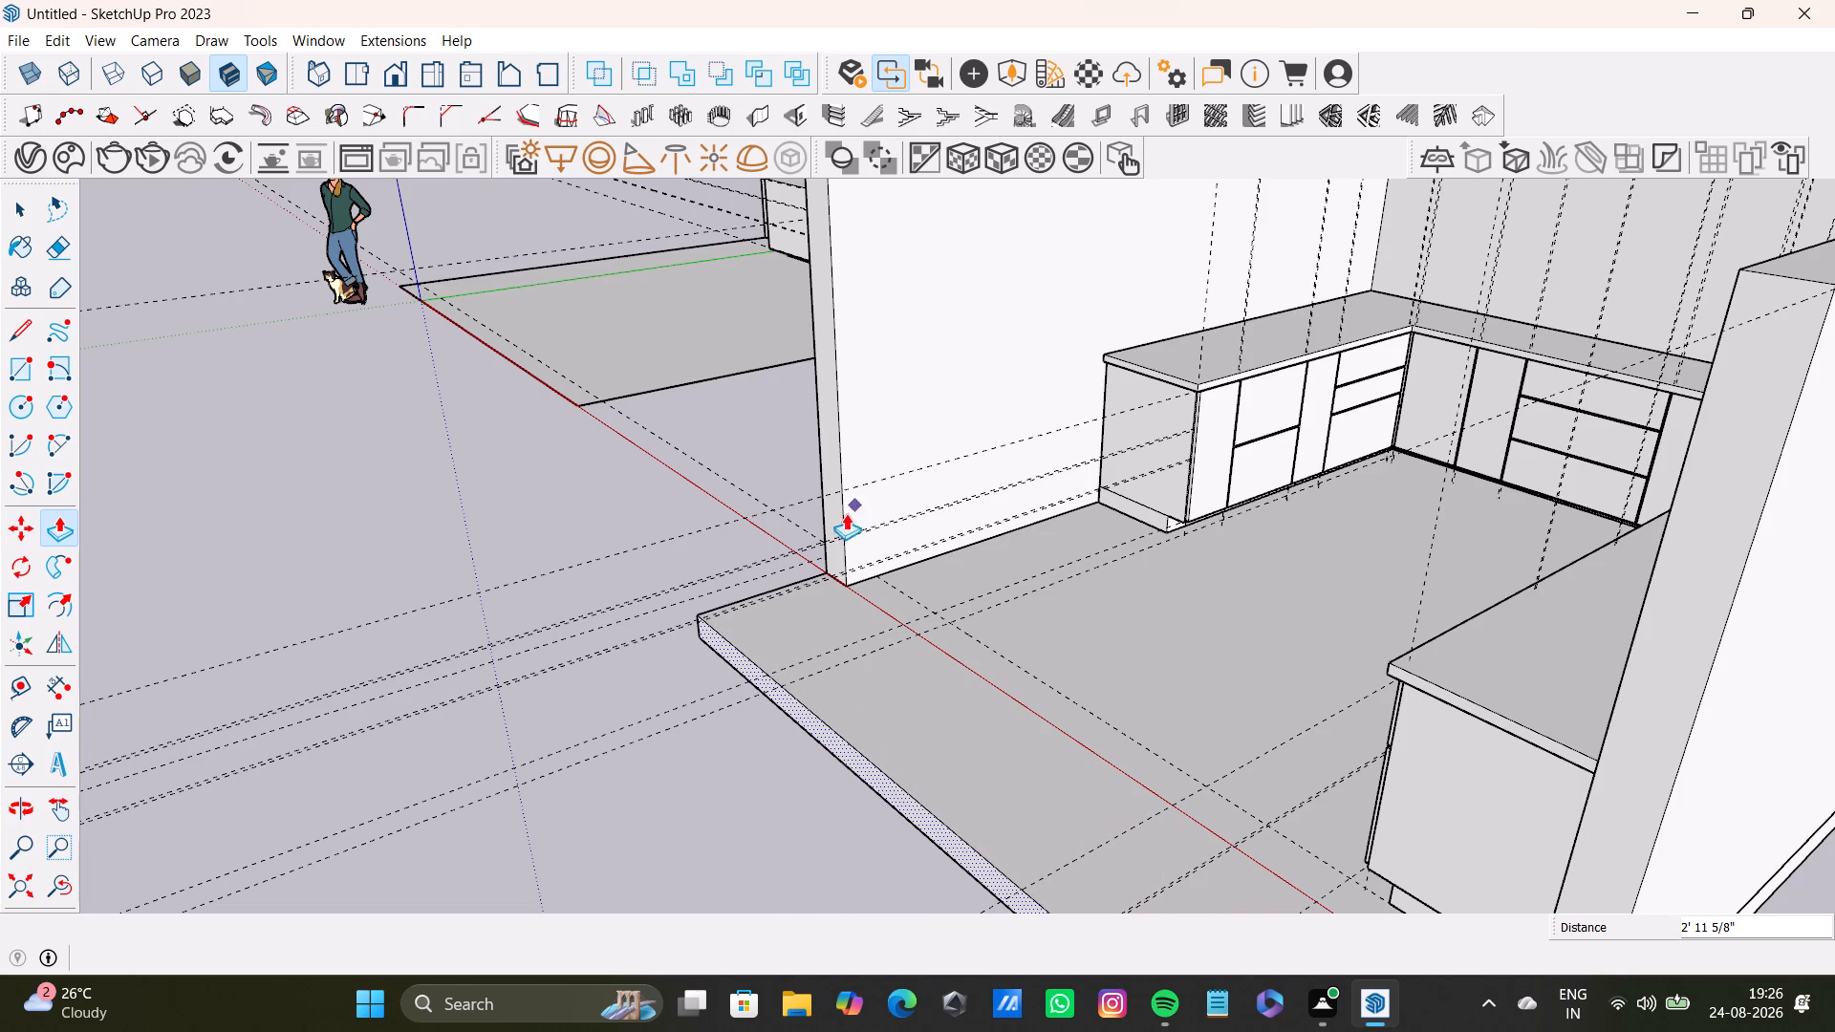
pyautogui.press('space')
# Open the walls for editing and Push/Pull the end face of the side wall nearest the neighbouring room out toward the extended slab's edge.
pyautogui.scroll(-1, 846, 523)
pyautogui.moveTo(849, 527); pyautogui.dragTo(961, 638, button='middle')
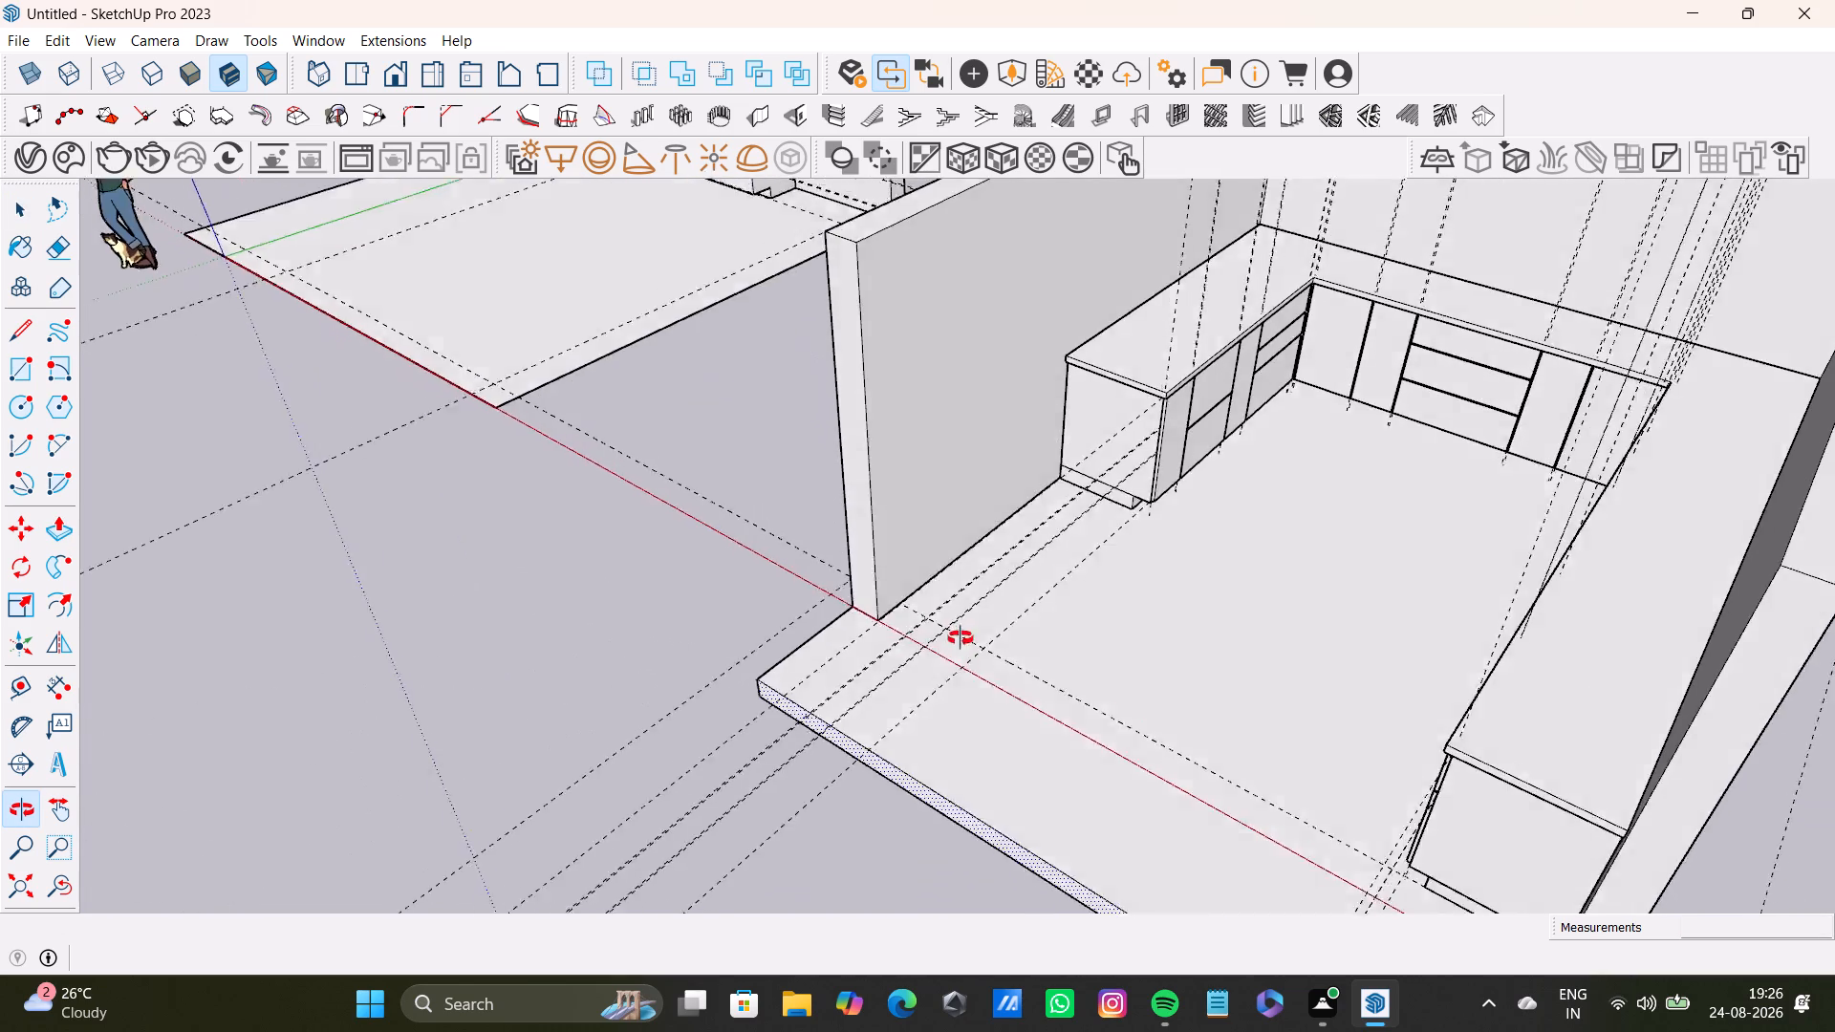
pyautogui.moveTo(961, 638); pyautogui.dragTo(975, 669, button='middle')
pyautogui.press('space')
pyautogui.click(861, 567)
pyautogui.doubleClick(865, 572)
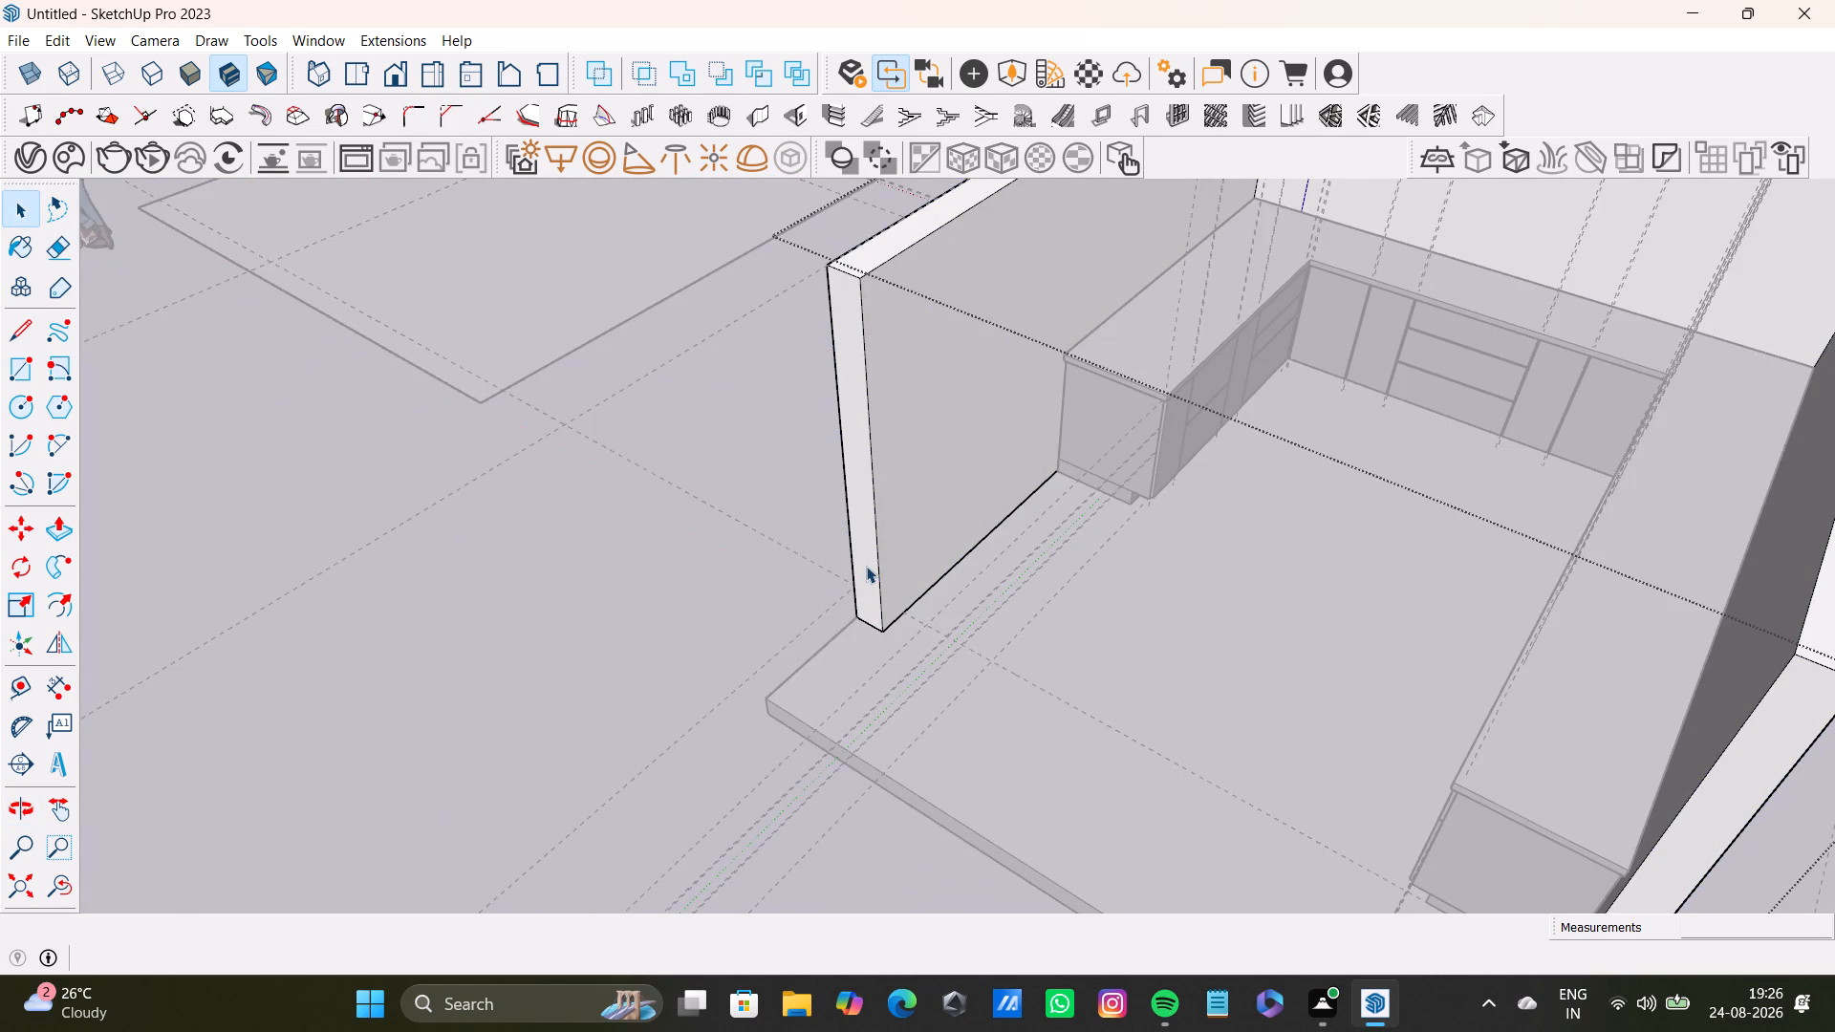
pyautogui.click(866, 566)
pyautogui.press('p')
pyautogui.moveTo(866, 566); pyautogui.dragTo(784, 634)
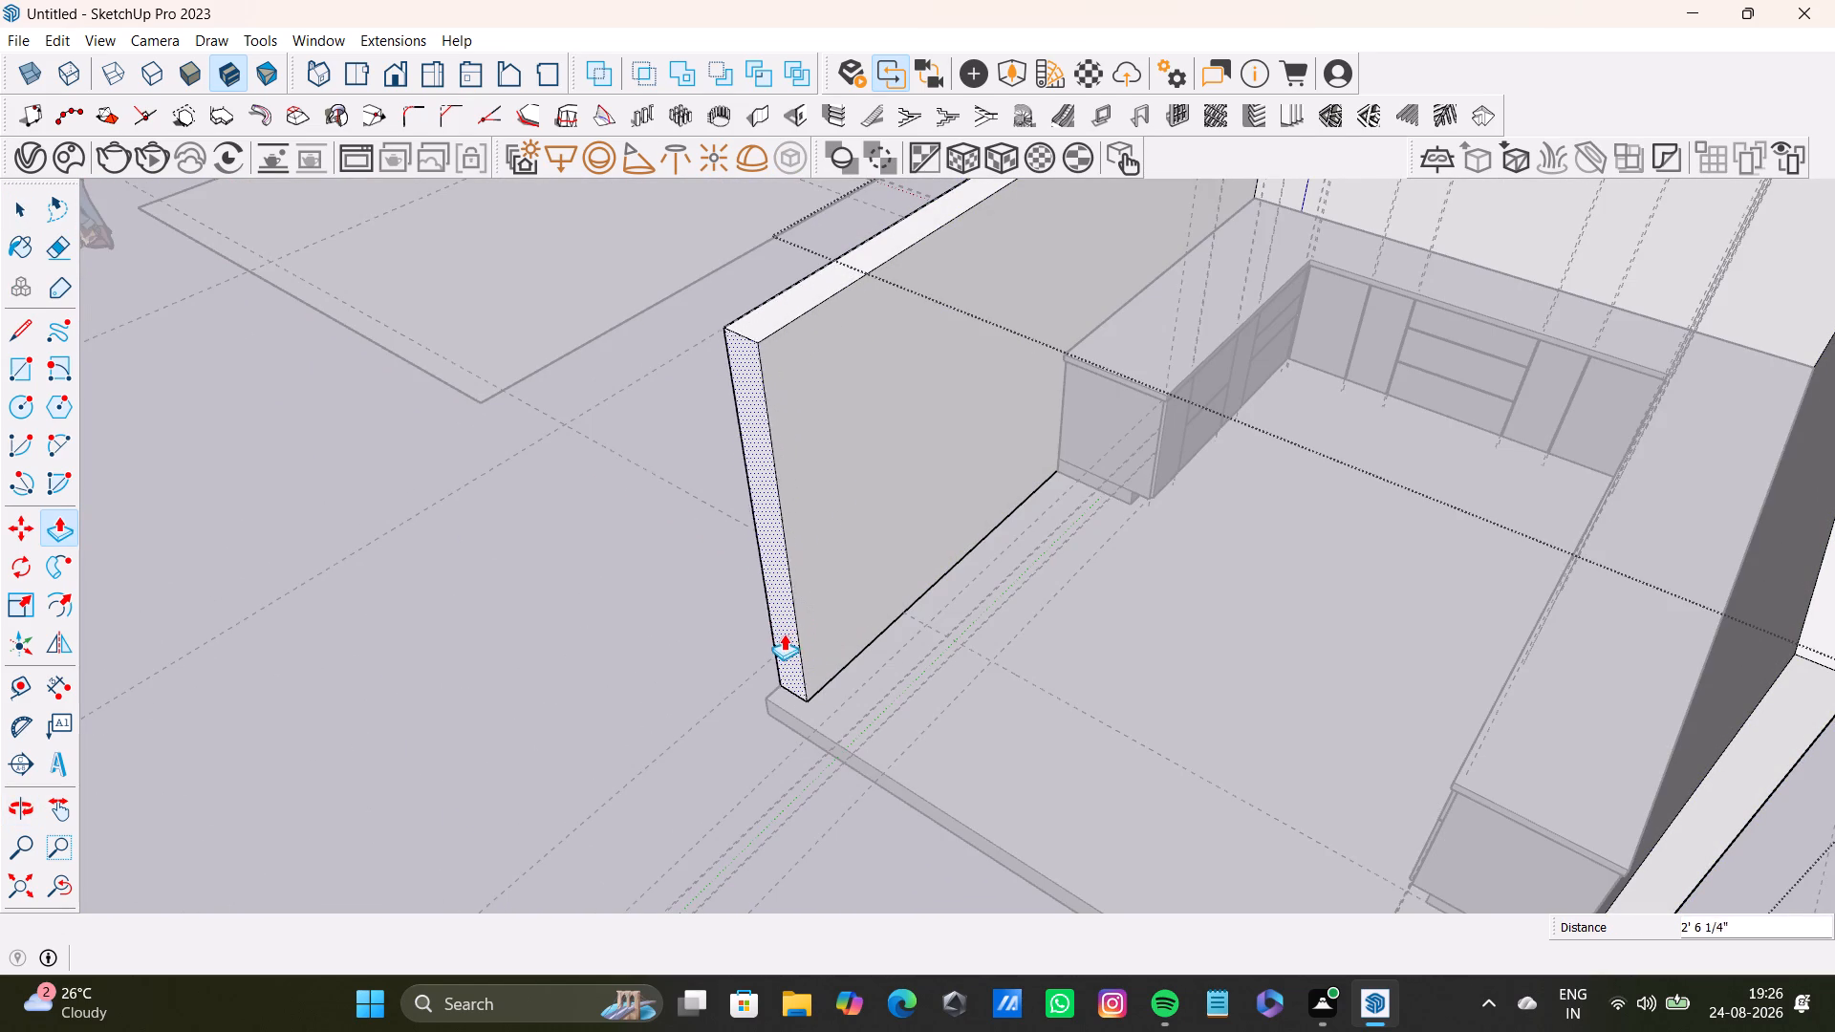
pyautogui.moveTo(784, 634); pyautogui.dragTo(768, 644)
pyautogui.press('space')
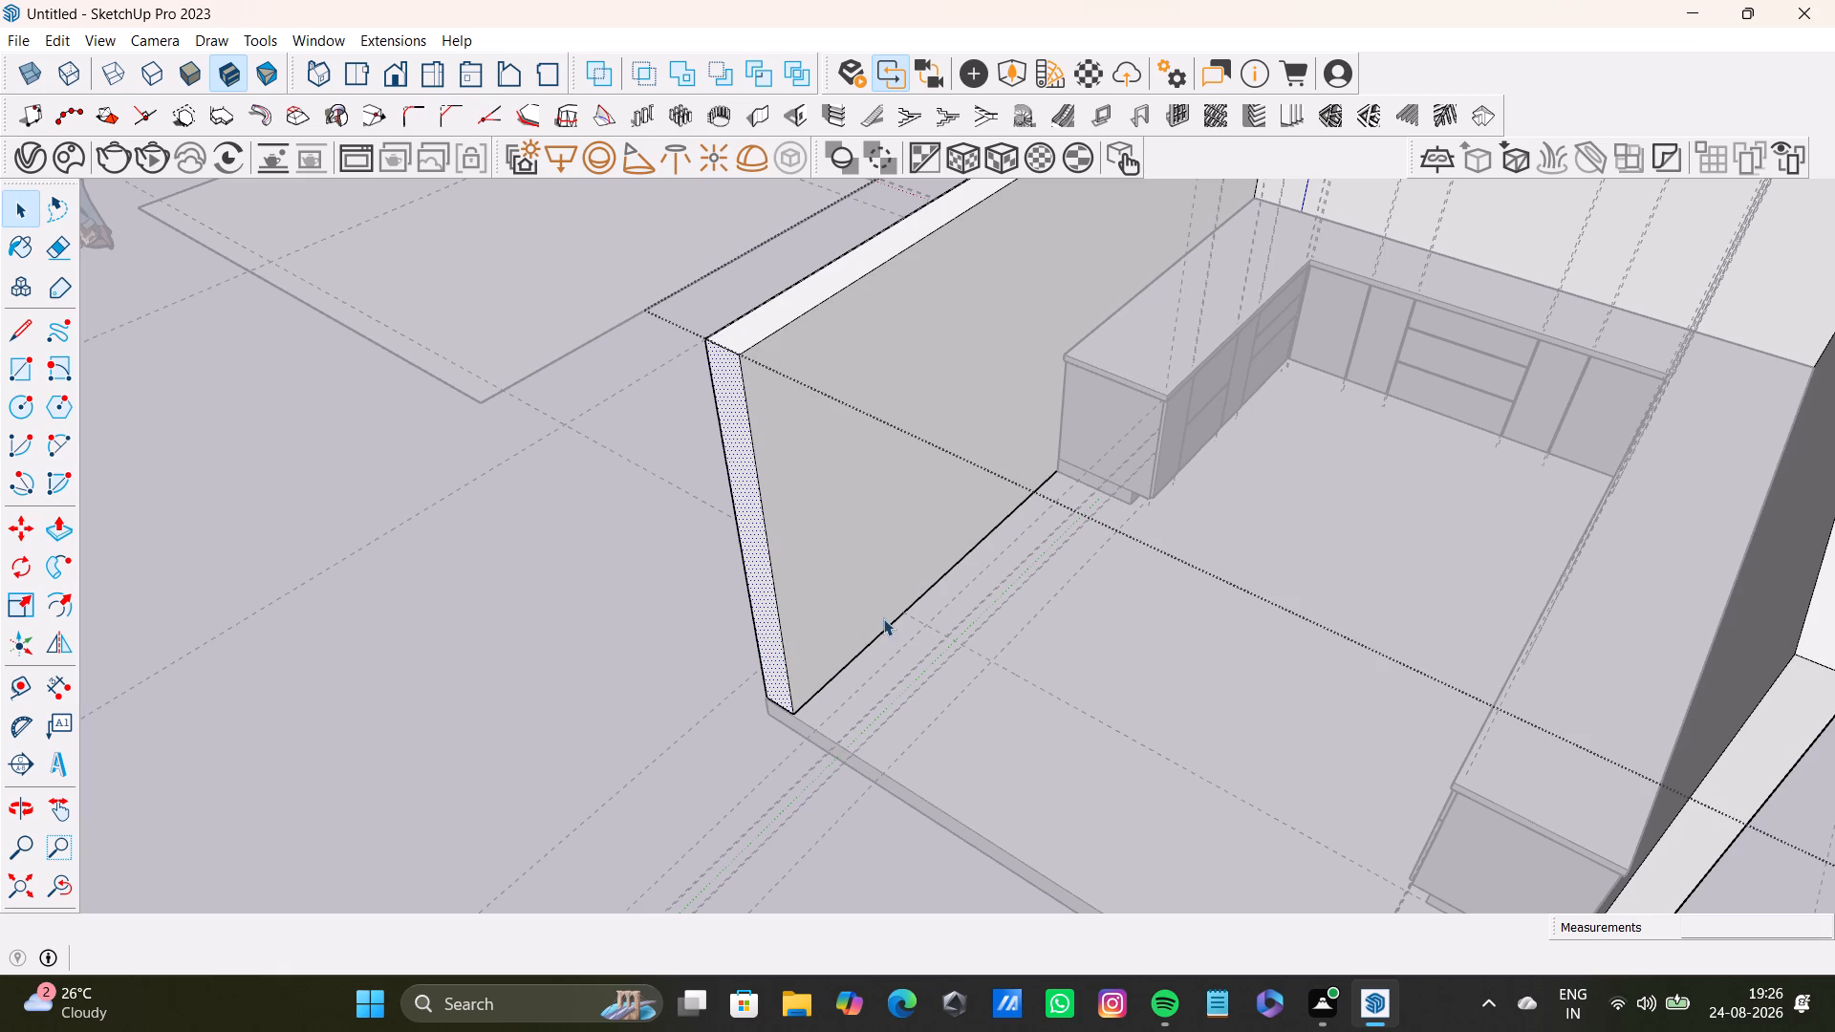
pyautogui.moveTo(960, 637); pyautogui.dragTo(632, 660, button='middle')
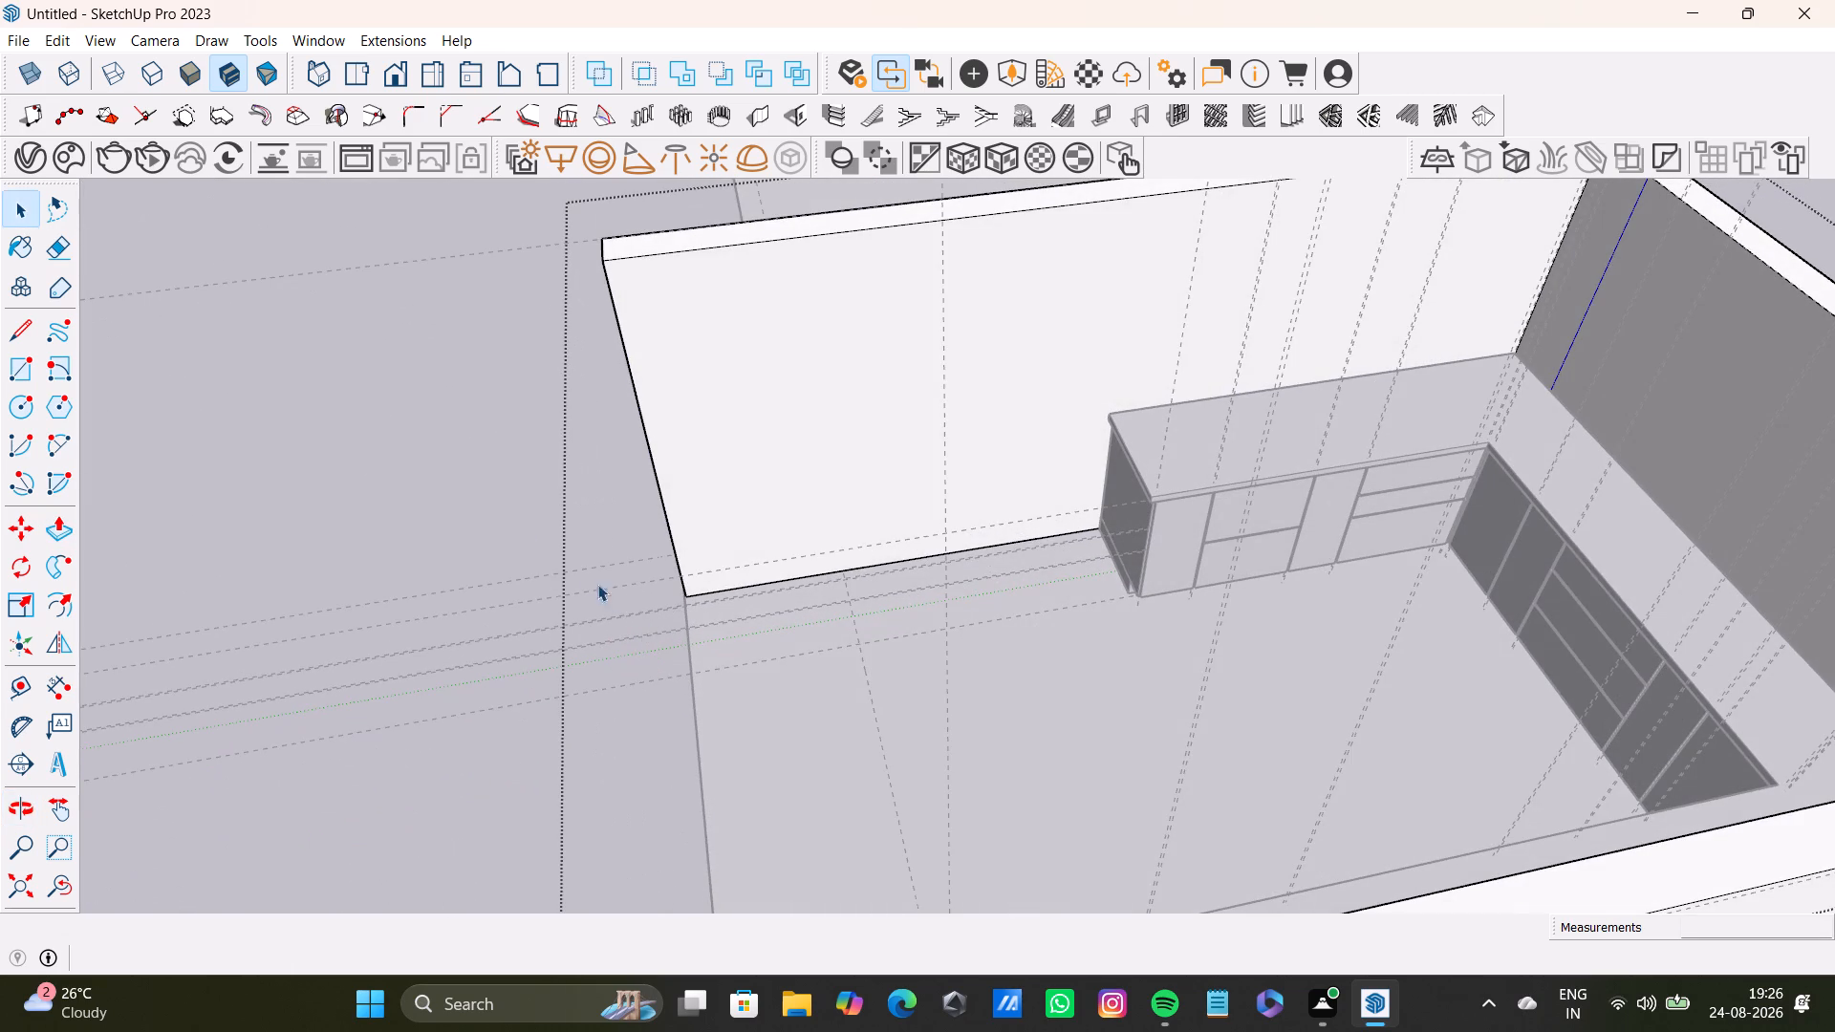
pyautogui.press('space')
pyautogui.click(420, 466)
# Push/Pull the same wall's end face slightly further so it sits flush with the floor slab's open edge.
pyautogui.scroll(4, 826, 545)
pyautogui.moveTo(832, 541); pyautogui.dragTo(1246, 333, button='middle')
pyautogui.scroll(13, 697, 695)
pyautogui.click(789, 542)
pyautogui.click(789, 542)
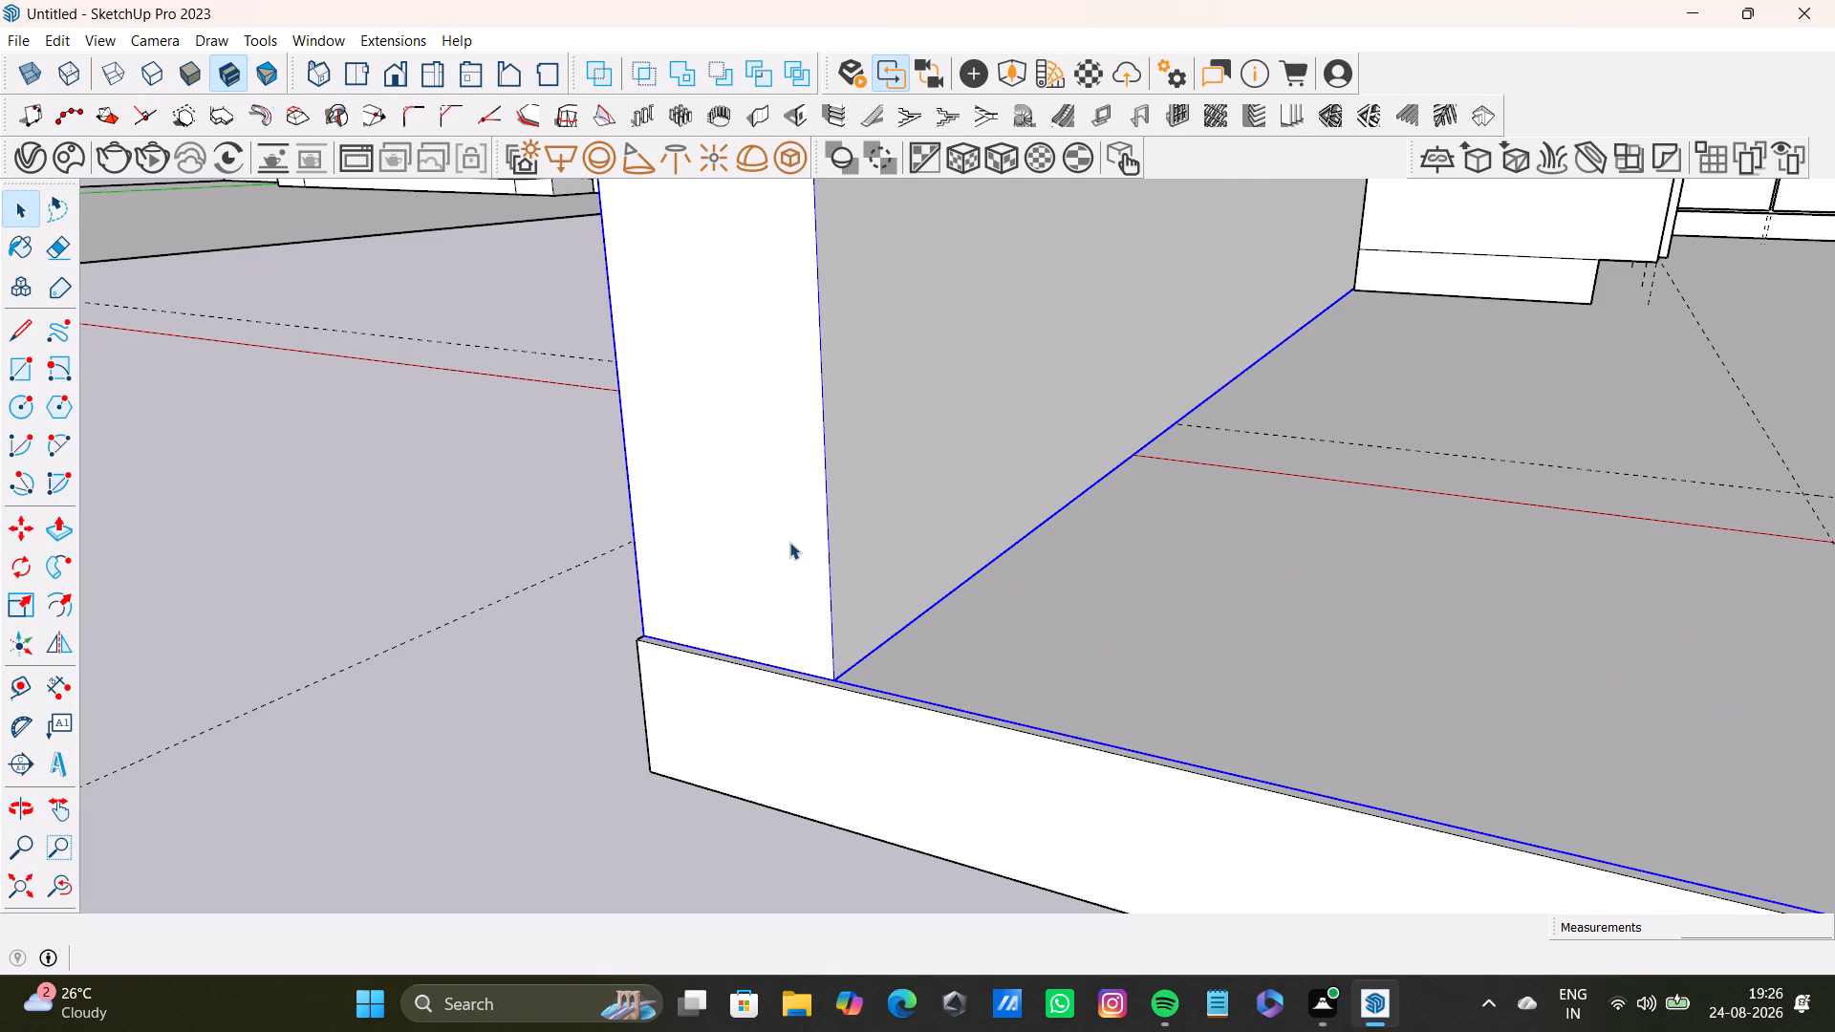
pyautogui.write('[p')
pyautogui.moveTo(789, 542); pyautogui.dragTo(759, 616)
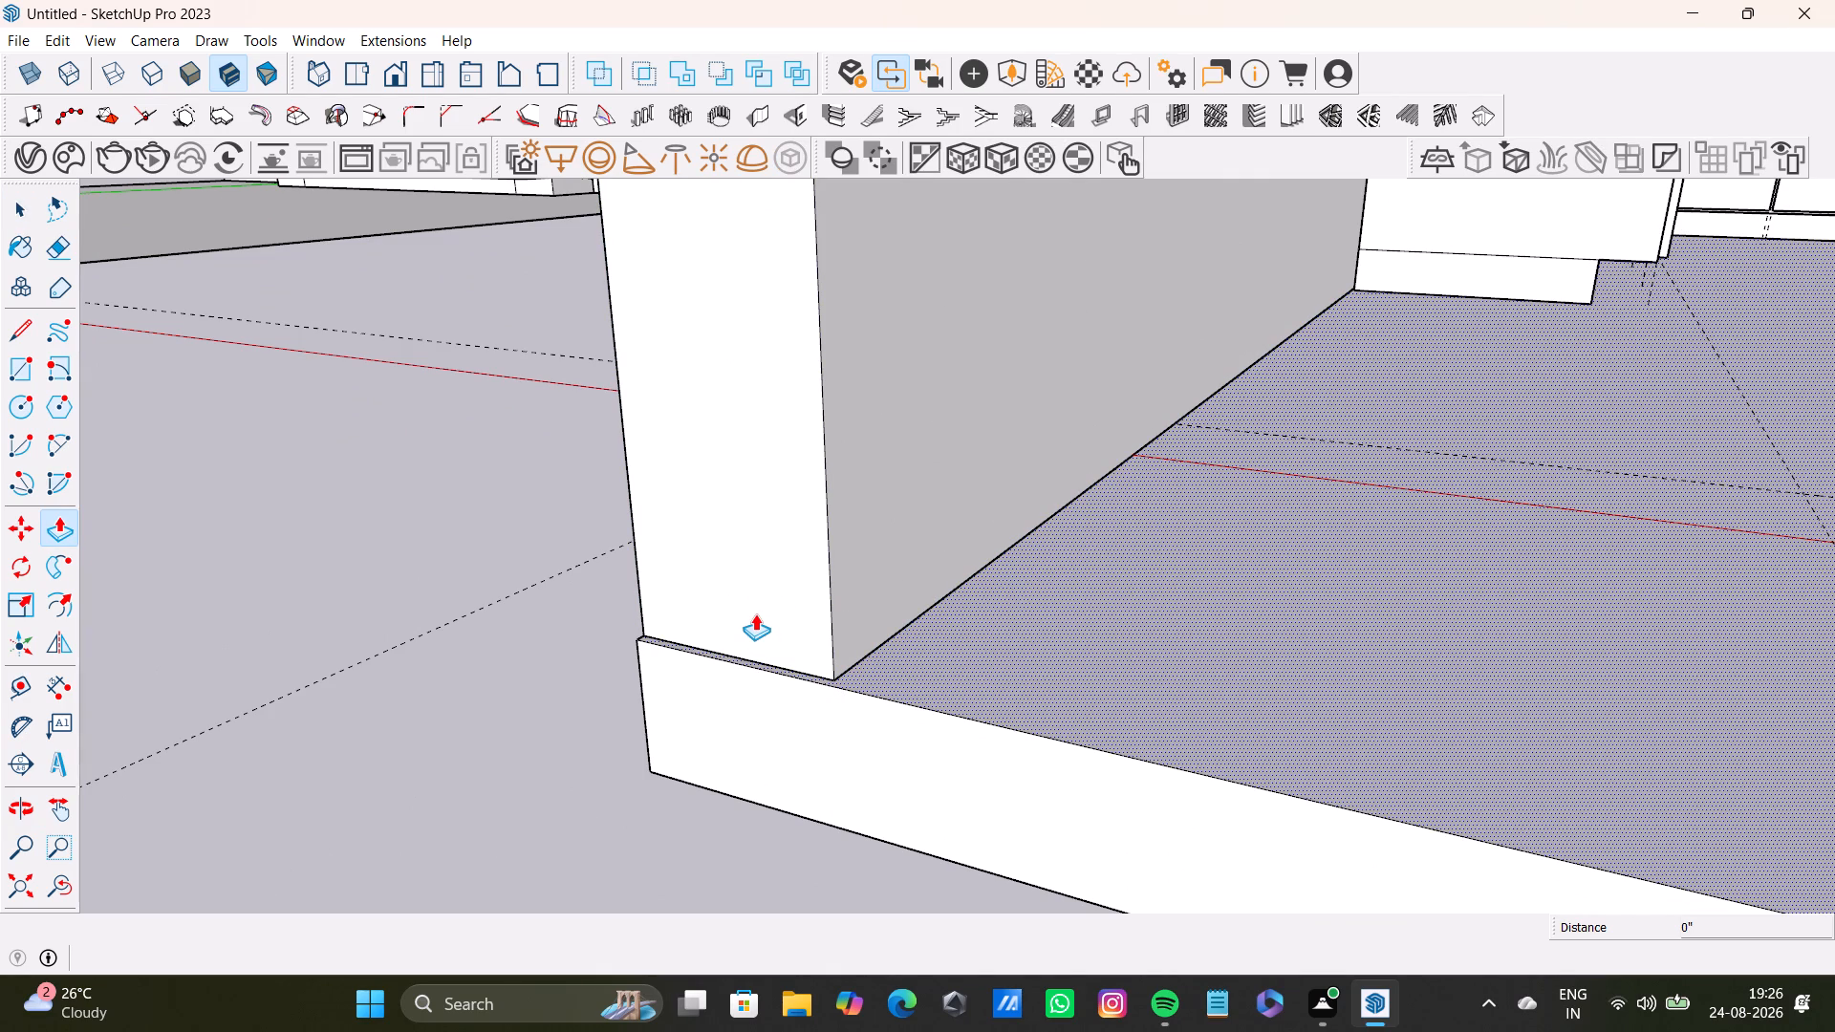
pyautogui.hotkey('ctrl', 'z')
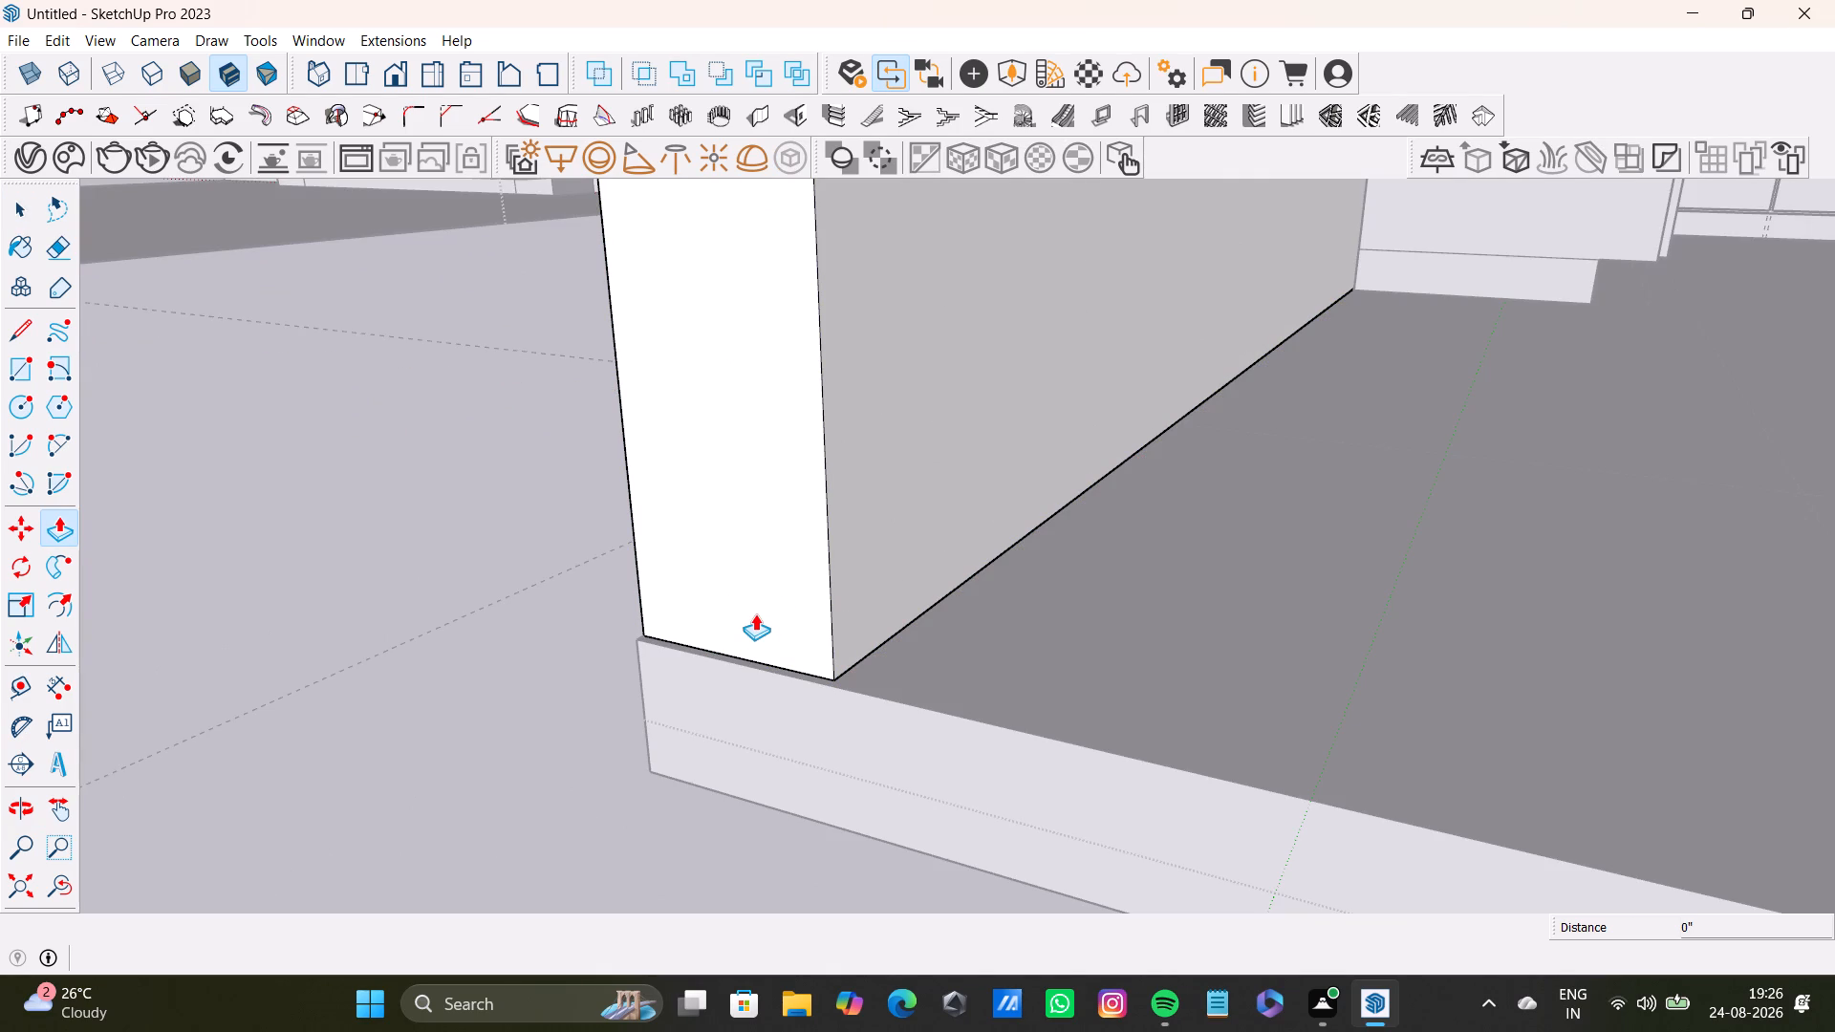
pyautogui.press('space')
pyautogui.click(738, 602)
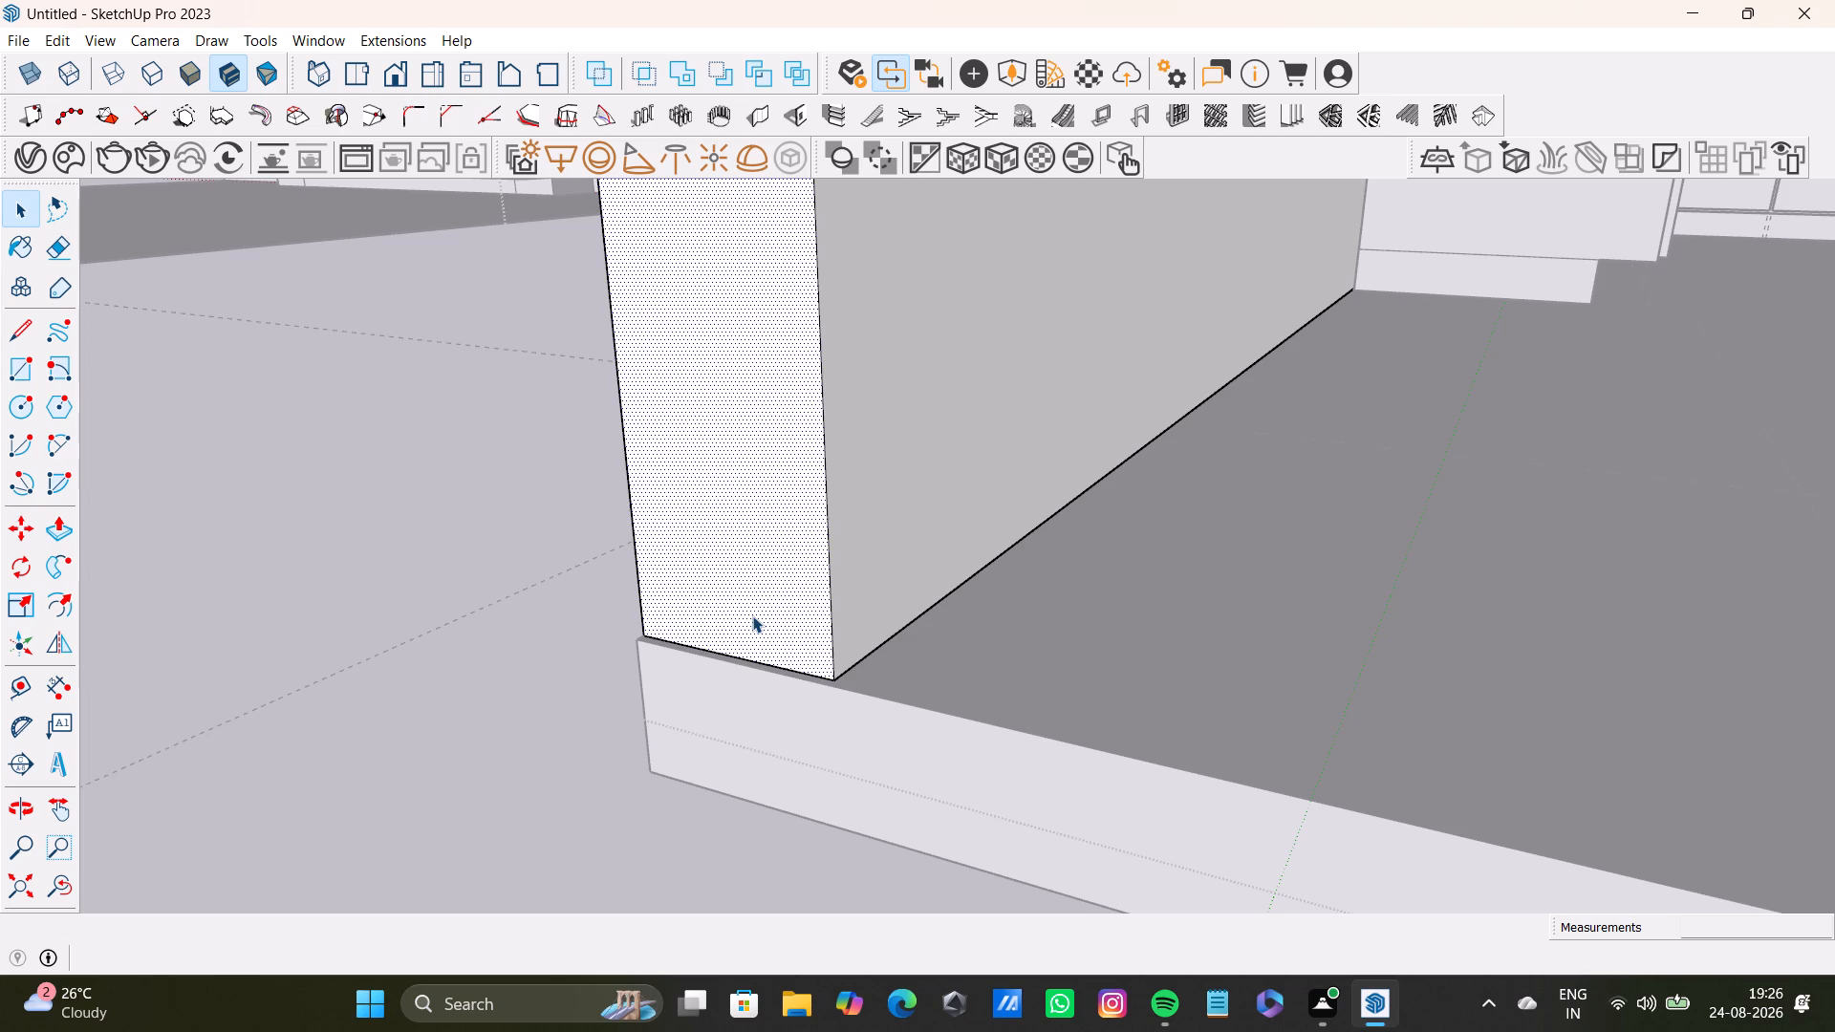
pyautogui.press('p')
pyautogui.moveTo(758, 614); pyautogui.dragTo(812, 753)
pyautogui.scroll(-20, 807, 744)
pyautogui.scroll(-3, 807, 744)
pyautogui.press('space')
pyautogui.click(655, 694)
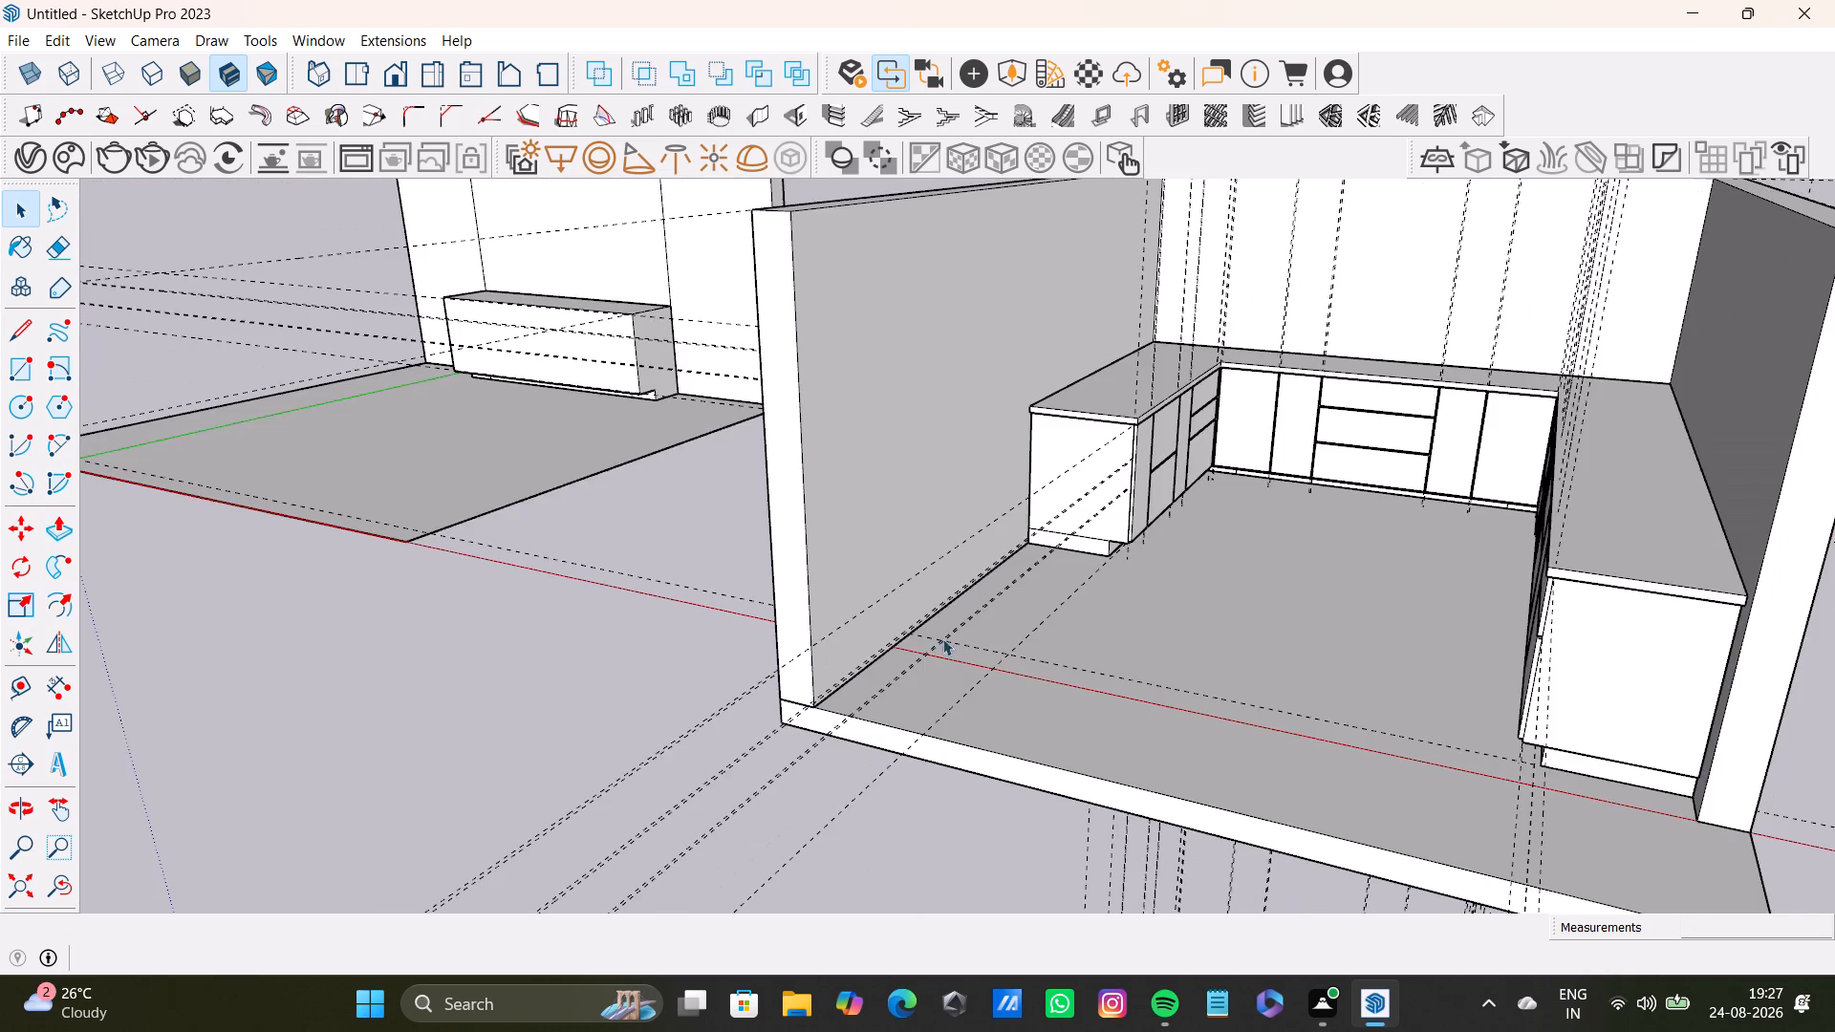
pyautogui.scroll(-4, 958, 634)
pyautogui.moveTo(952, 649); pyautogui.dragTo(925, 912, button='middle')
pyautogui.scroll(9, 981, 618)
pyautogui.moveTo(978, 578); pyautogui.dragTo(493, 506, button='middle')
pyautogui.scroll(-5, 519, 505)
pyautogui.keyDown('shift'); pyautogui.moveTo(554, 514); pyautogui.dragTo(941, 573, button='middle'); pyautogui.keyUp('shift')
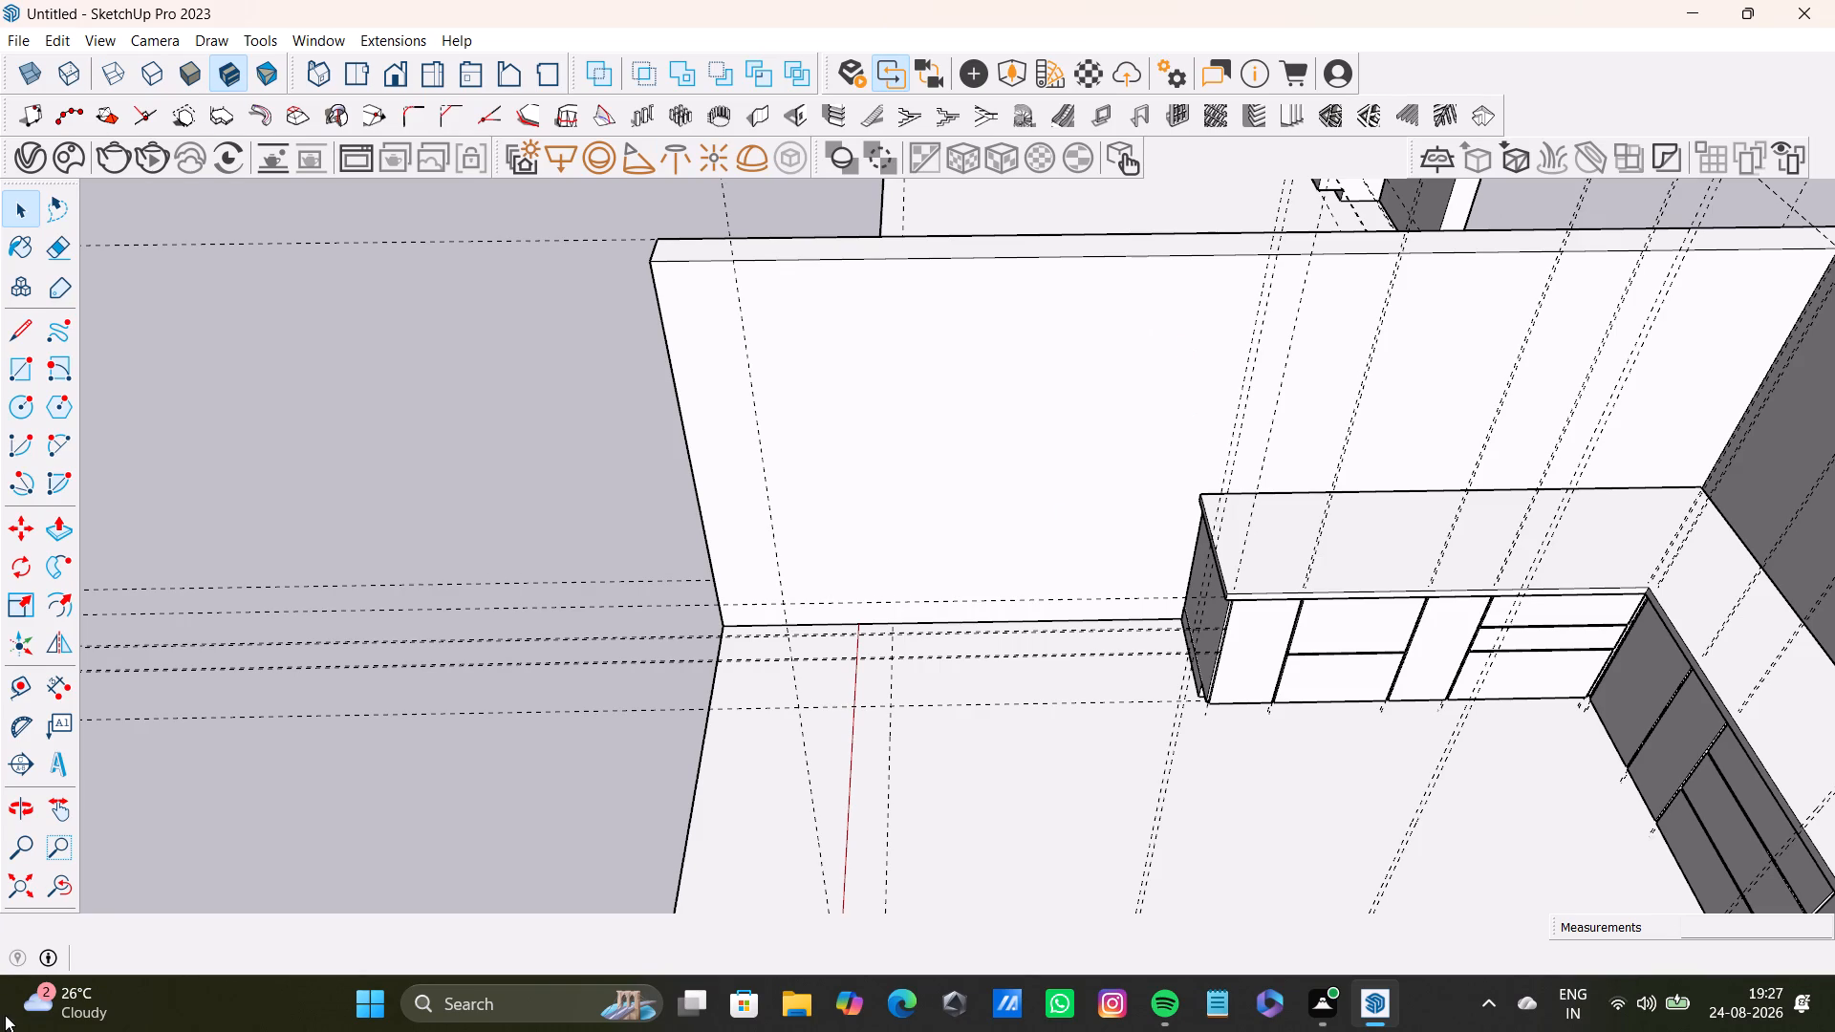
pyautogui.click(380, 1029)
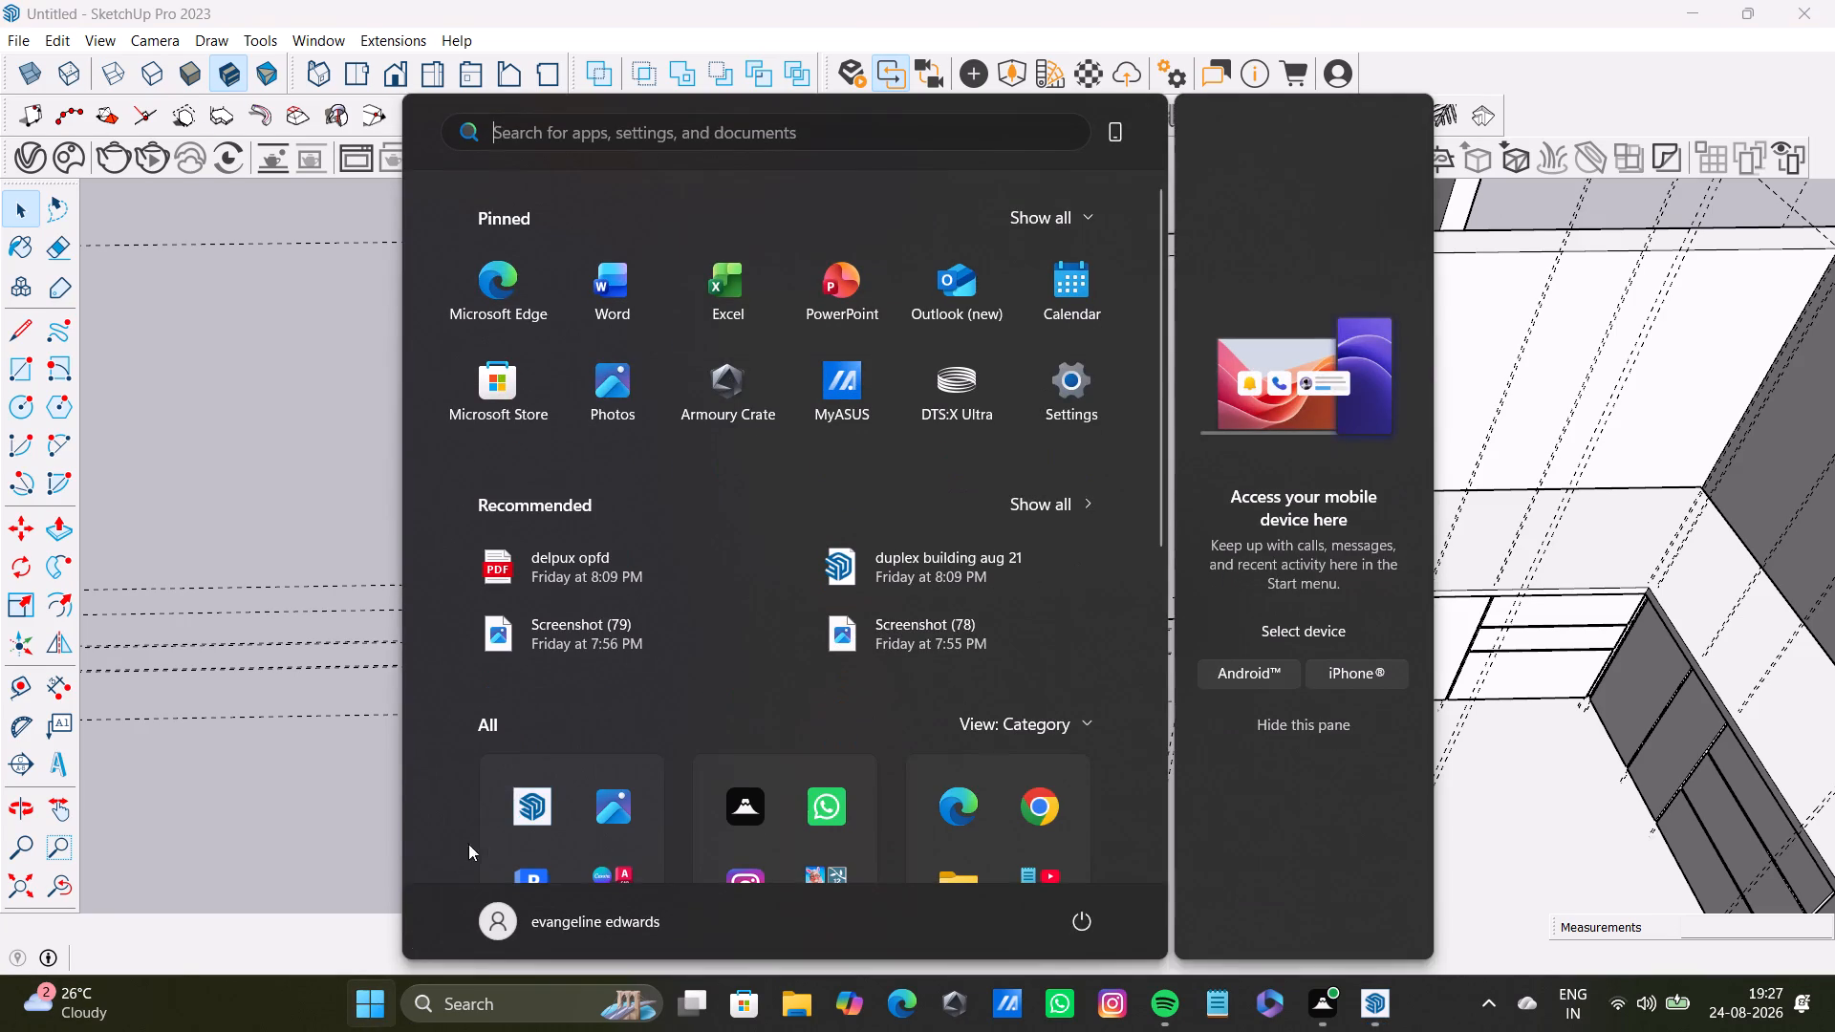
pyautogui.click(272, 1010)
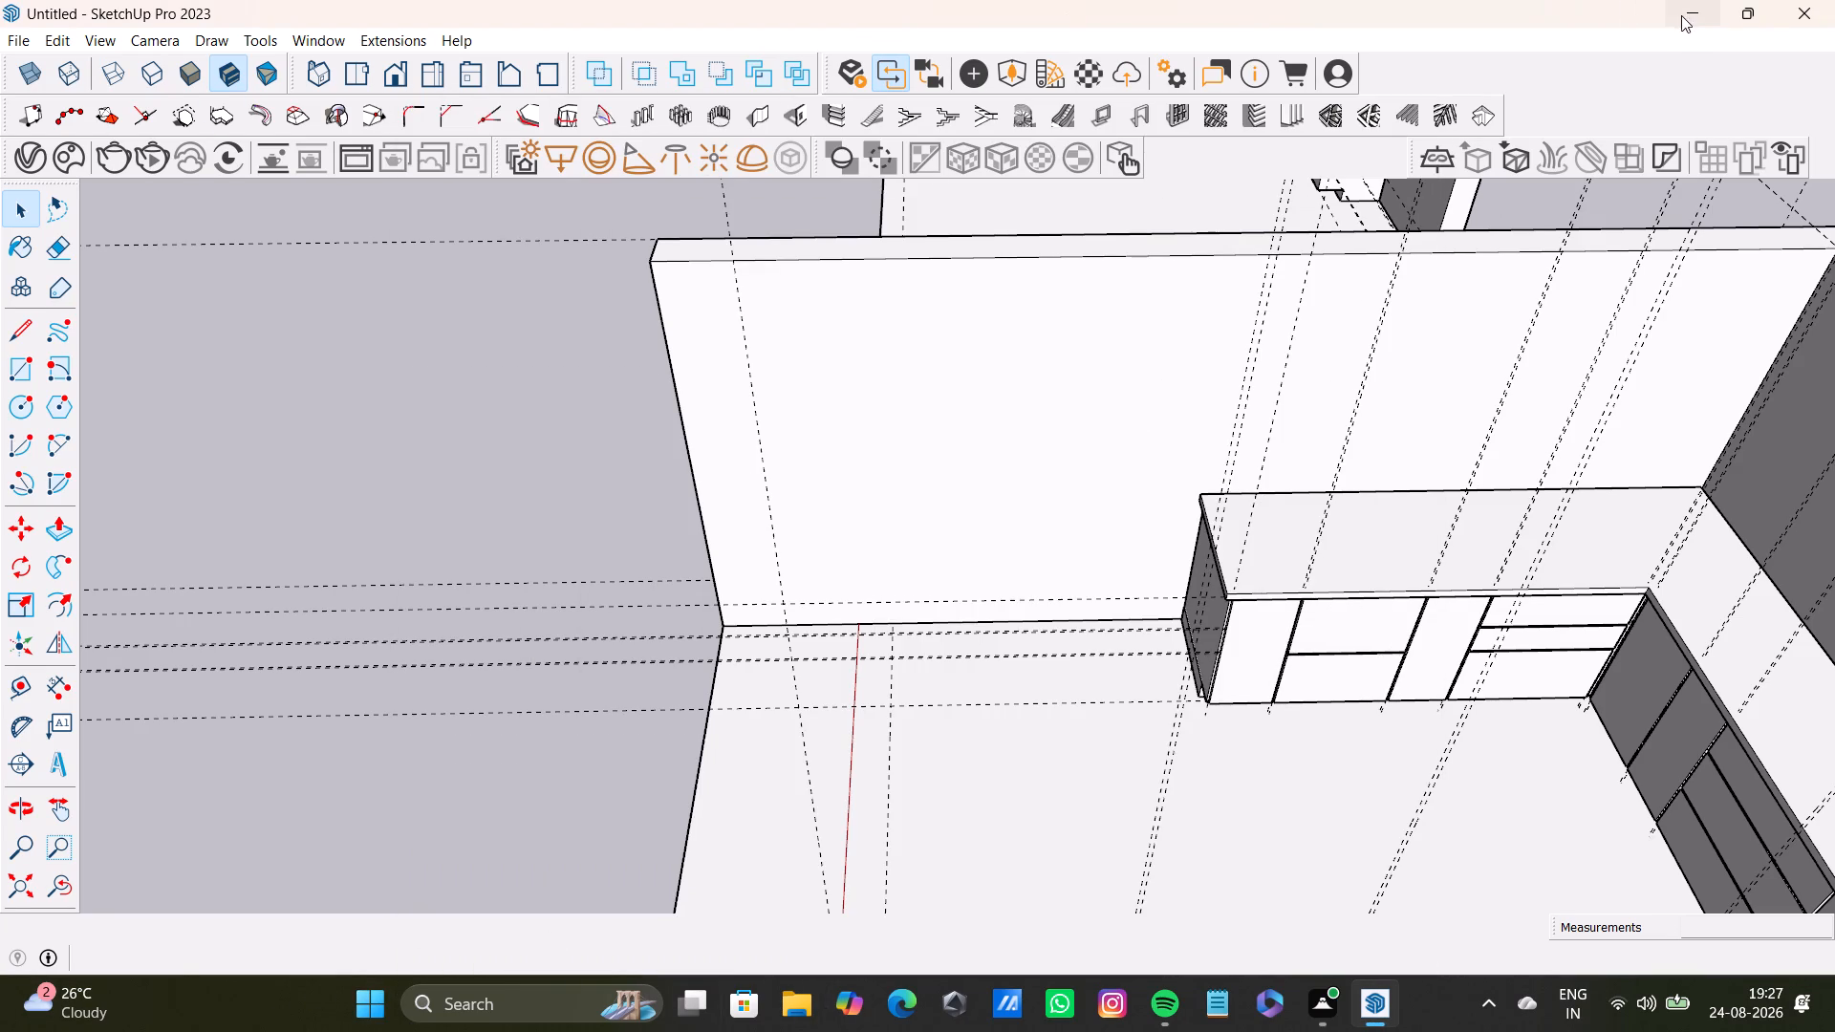
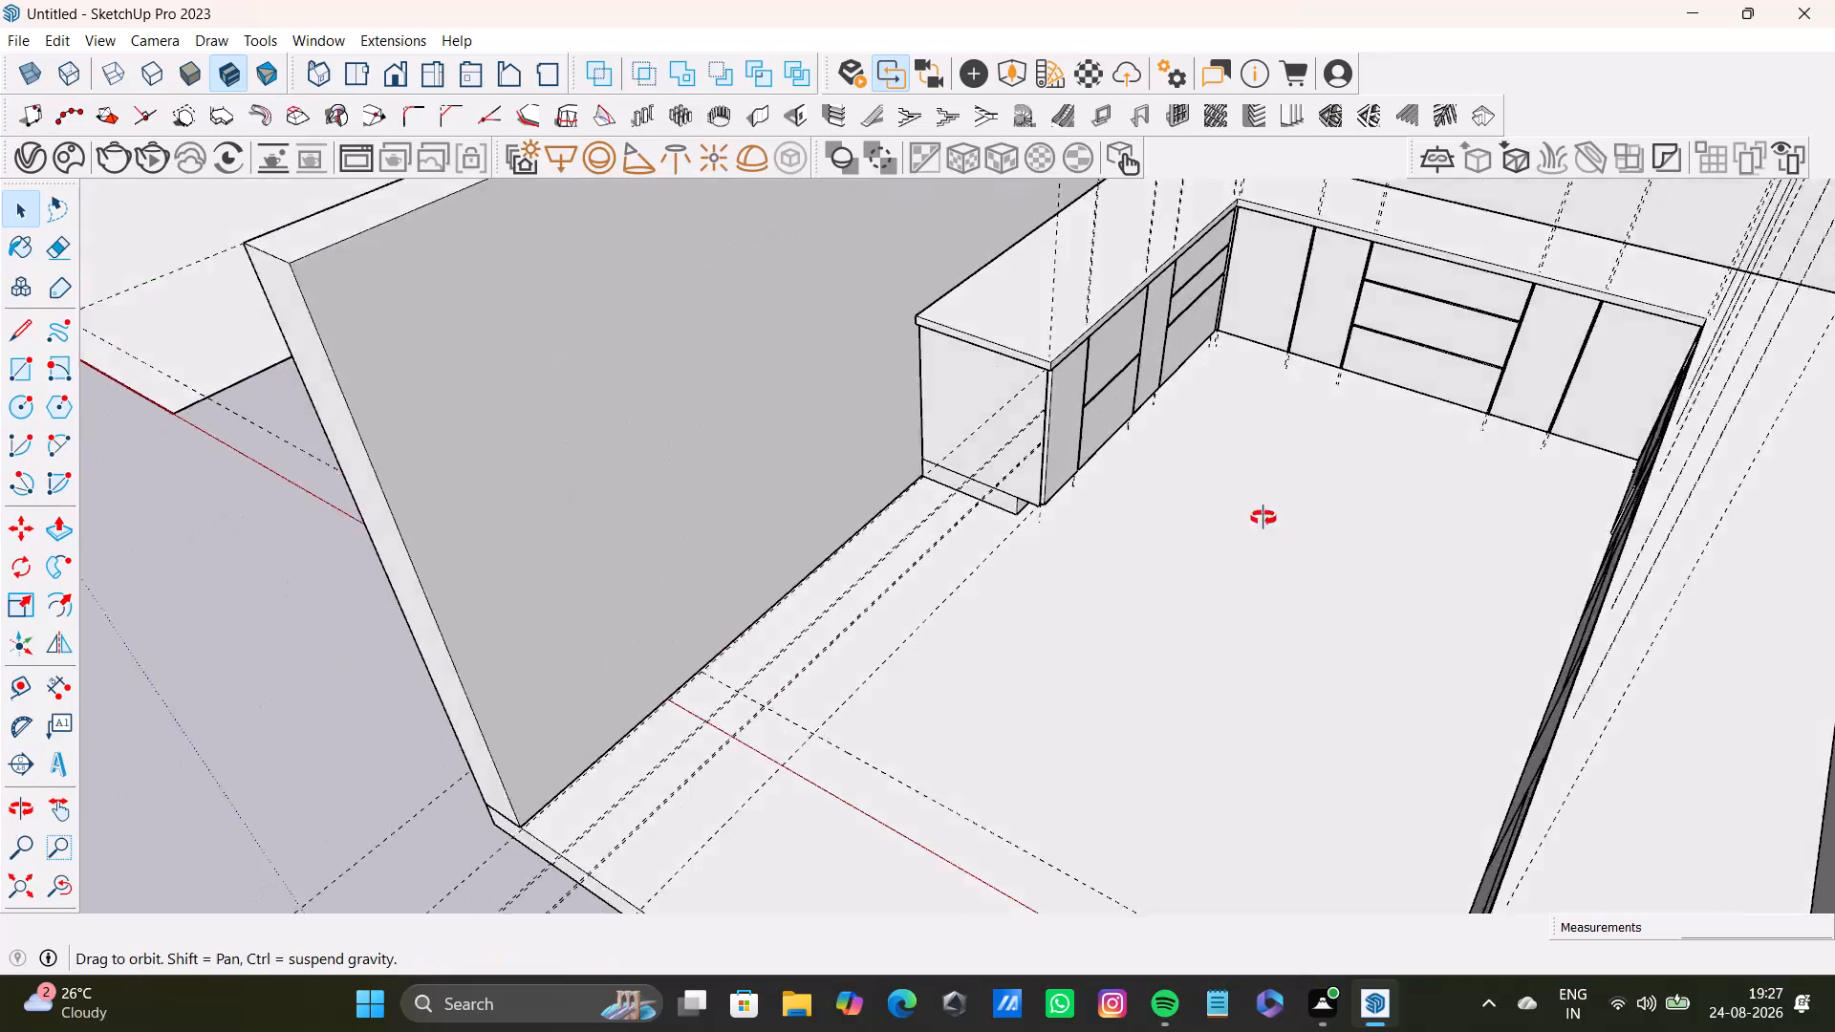
# Draw a floor rectangle against the side wall beside the base cabinets' open end, about 2' 8" wide along the wall.
pyautogui.moveTo(1263, 518); pyautogui.dragTo(1637, 664, button='middle')
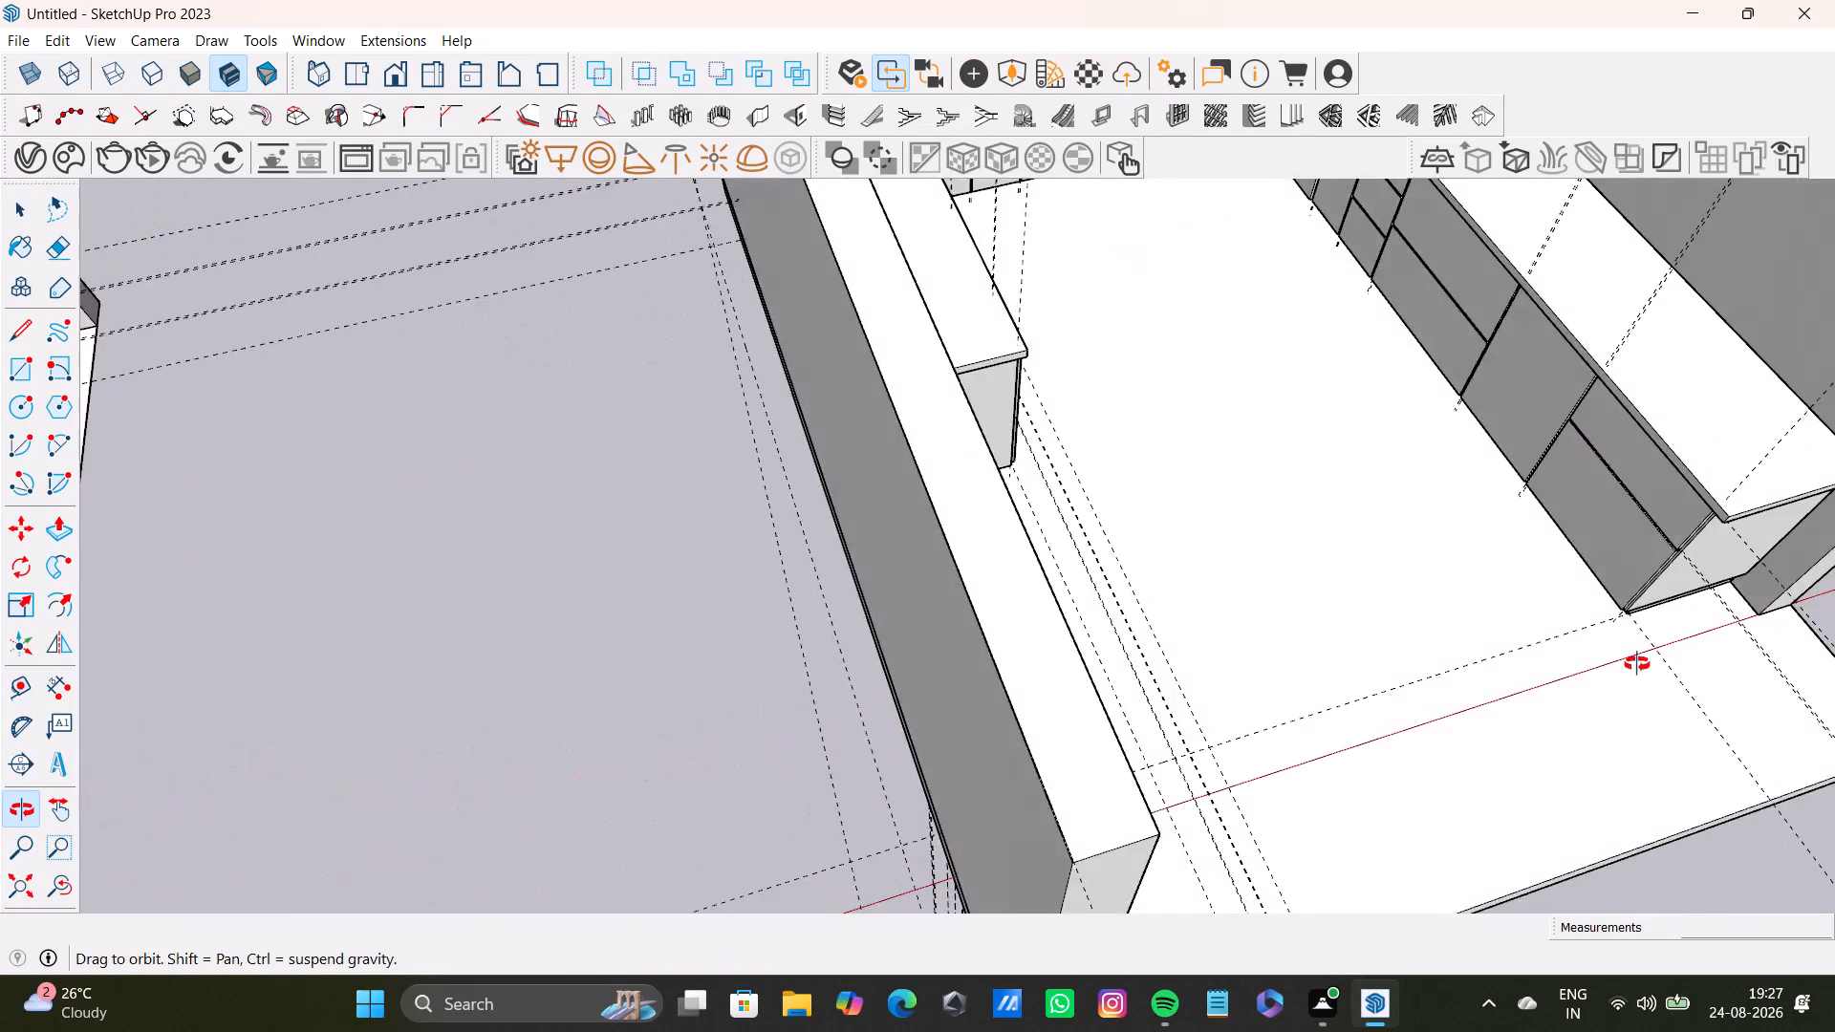
pyautogui.moveTo(1637, 664); pyautogui.dragTo(790, 680, button='middle')
pyautogui.scroll(-3, 777, 516)
pyautogui.moveTo(810, 509); pyautogui.dragTo(1068, 759, button='middle')
pyautogui.moveTo(1074, 766); pyautogui.dragTo(1042, 461, button='middle')
pyautogui.scroll(3, 1231, 693)
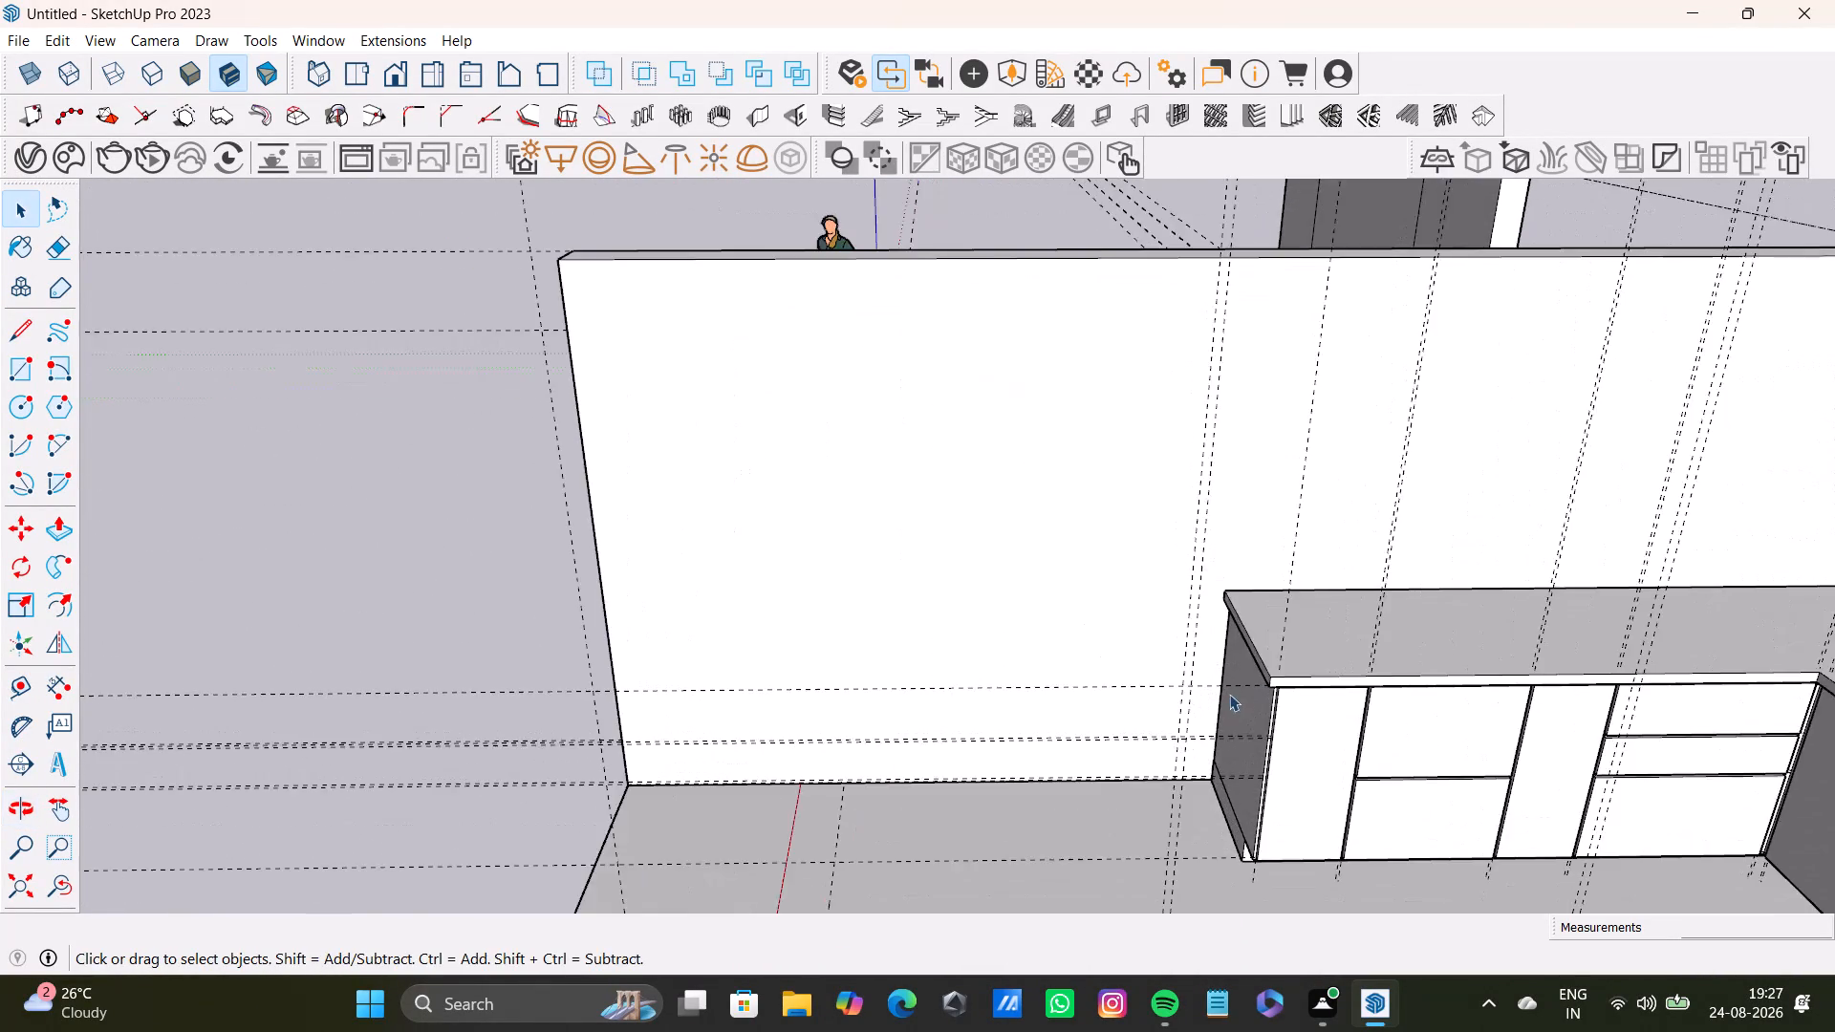
pyautogui.moveTo(1226, 697); pyautogui.dragTo(1167, 753, button='middle')
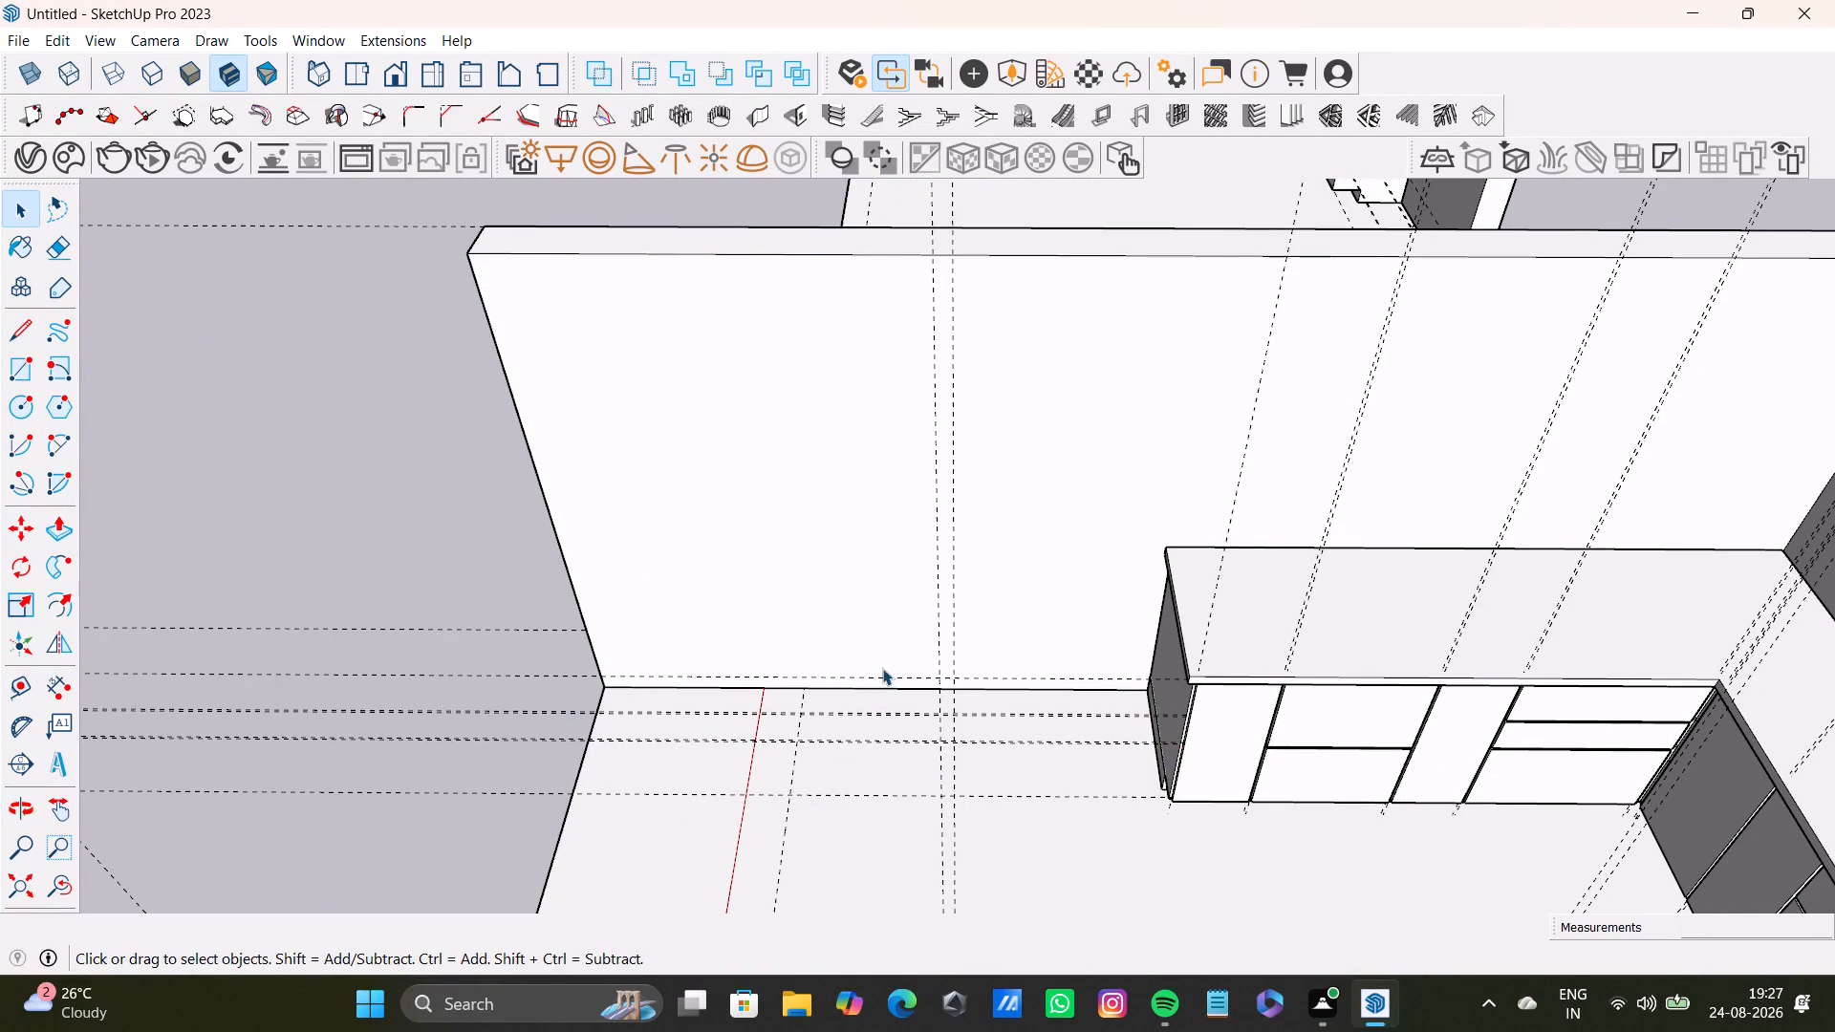
pyautogui.moveTo(881, 714); pyautogui.dragTo(901, 1028, button='middle')
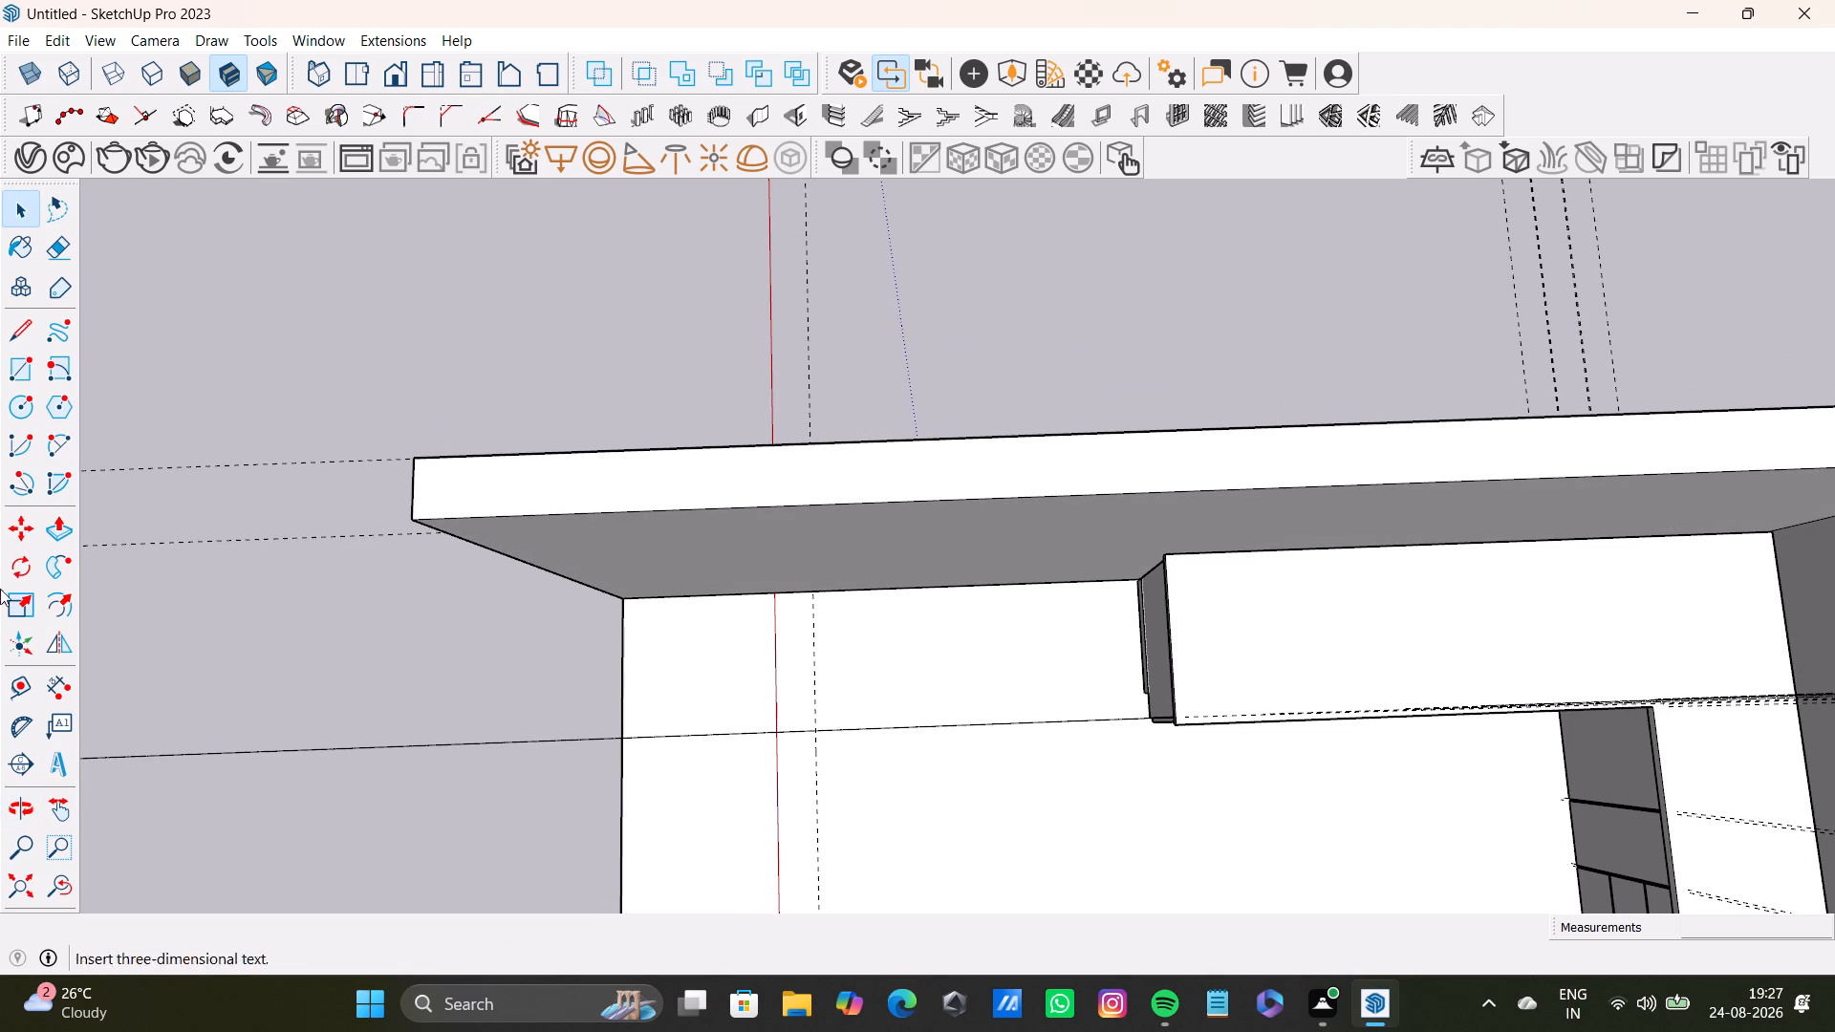
pyautogui.click(5, 370)
pyautogui.scroll(3, 1344, 747)
pyautogui.moveTo(1073, 539); pyautogui.dragTo(1106, 527, button='middle')
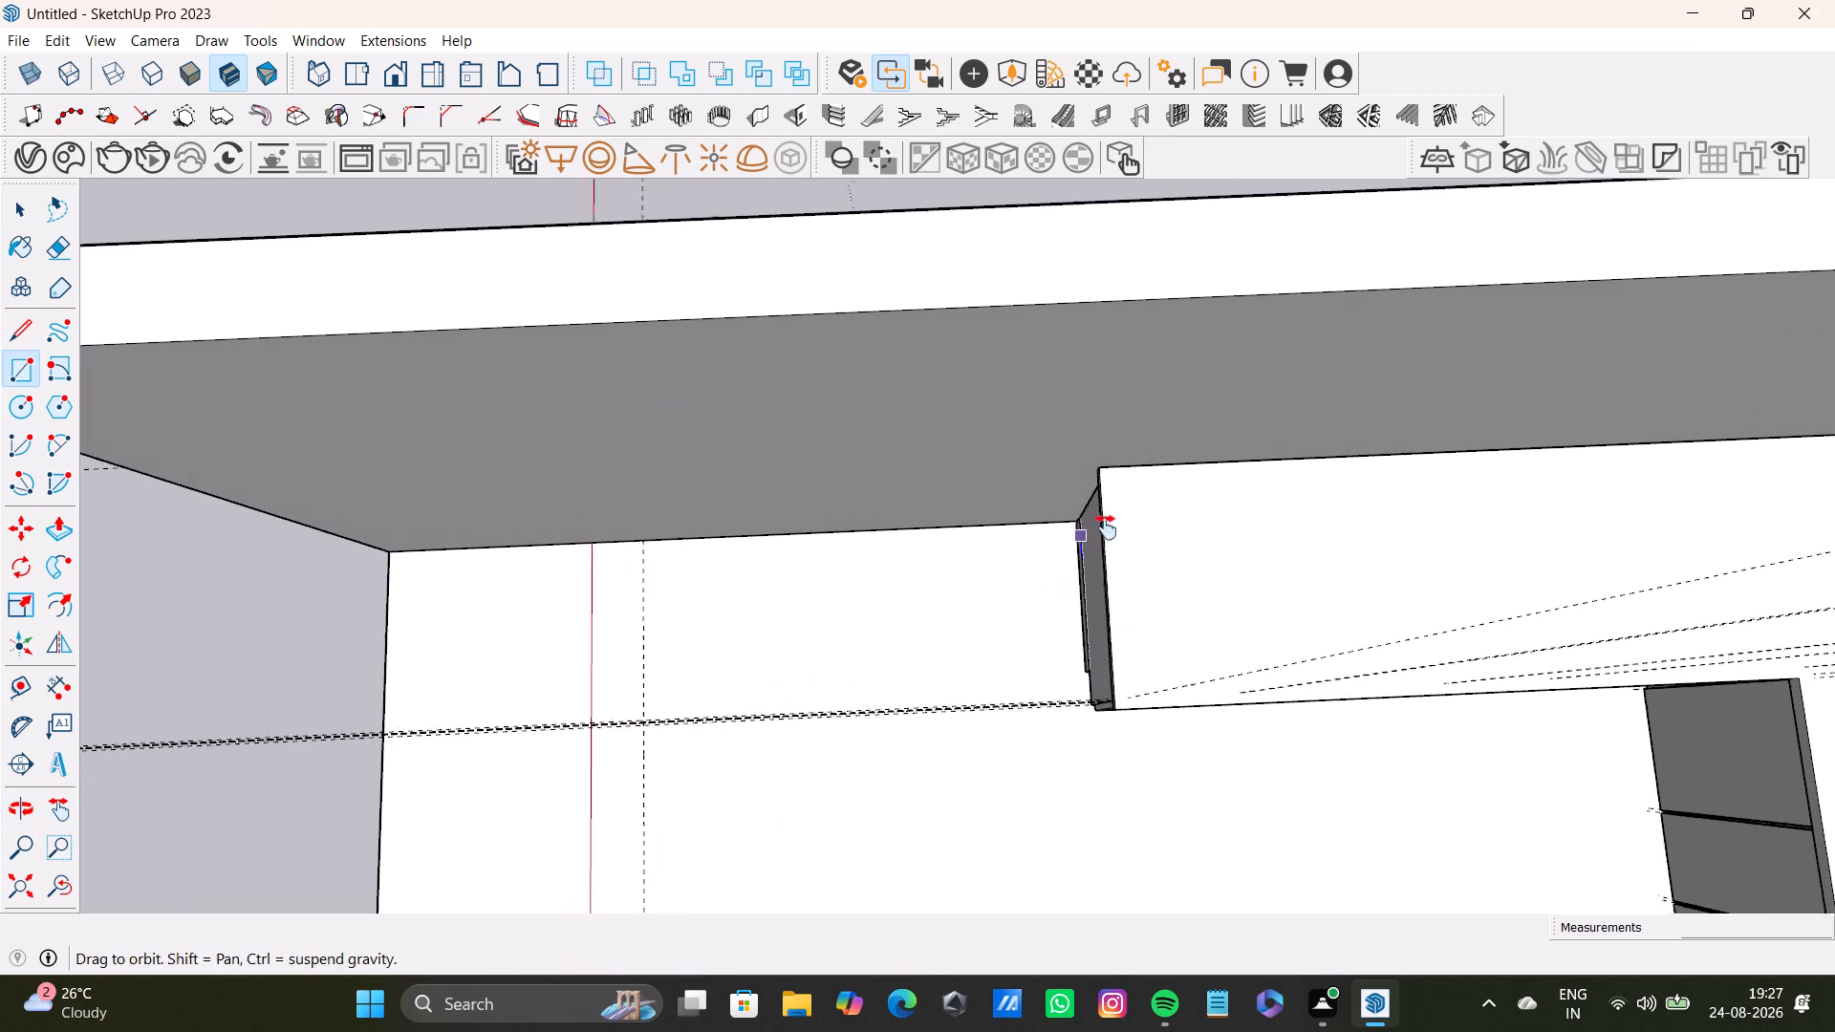
pyautogui.moveTo(1106, 527); pyautogui.dragTo(1152, 513, button='middle')
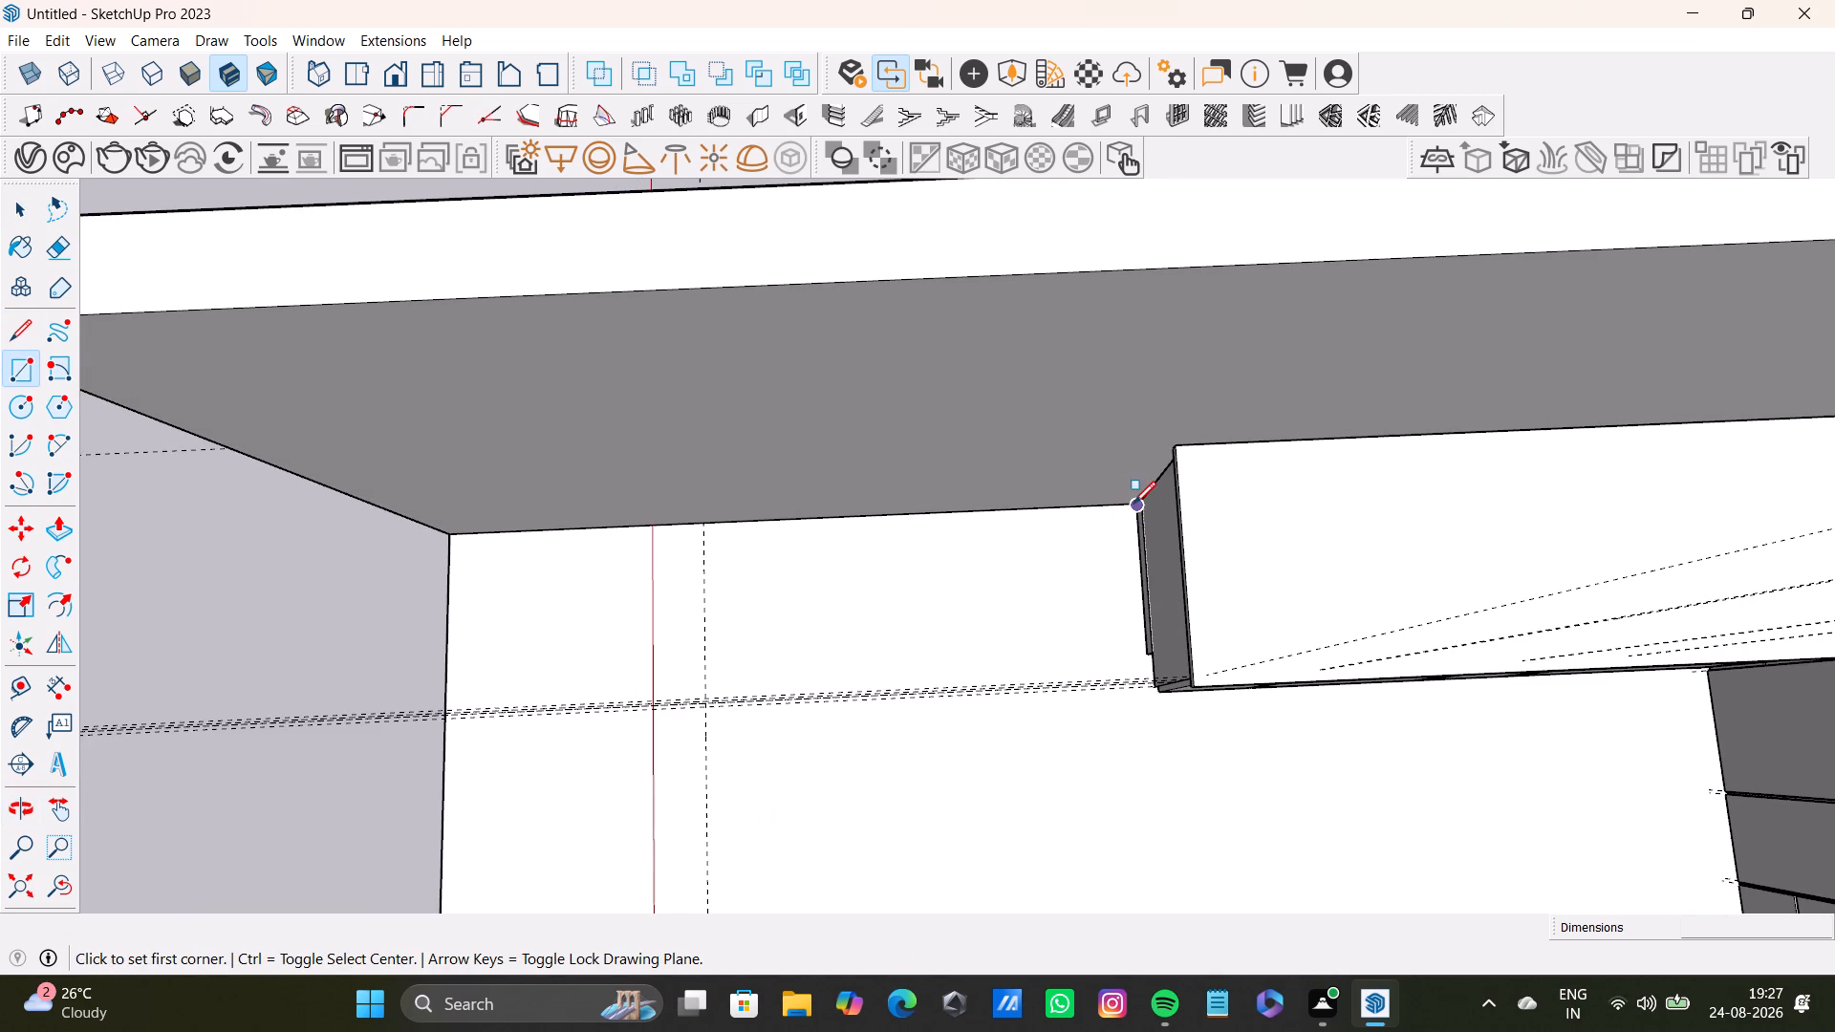
pyautogui.click(1133, 504)
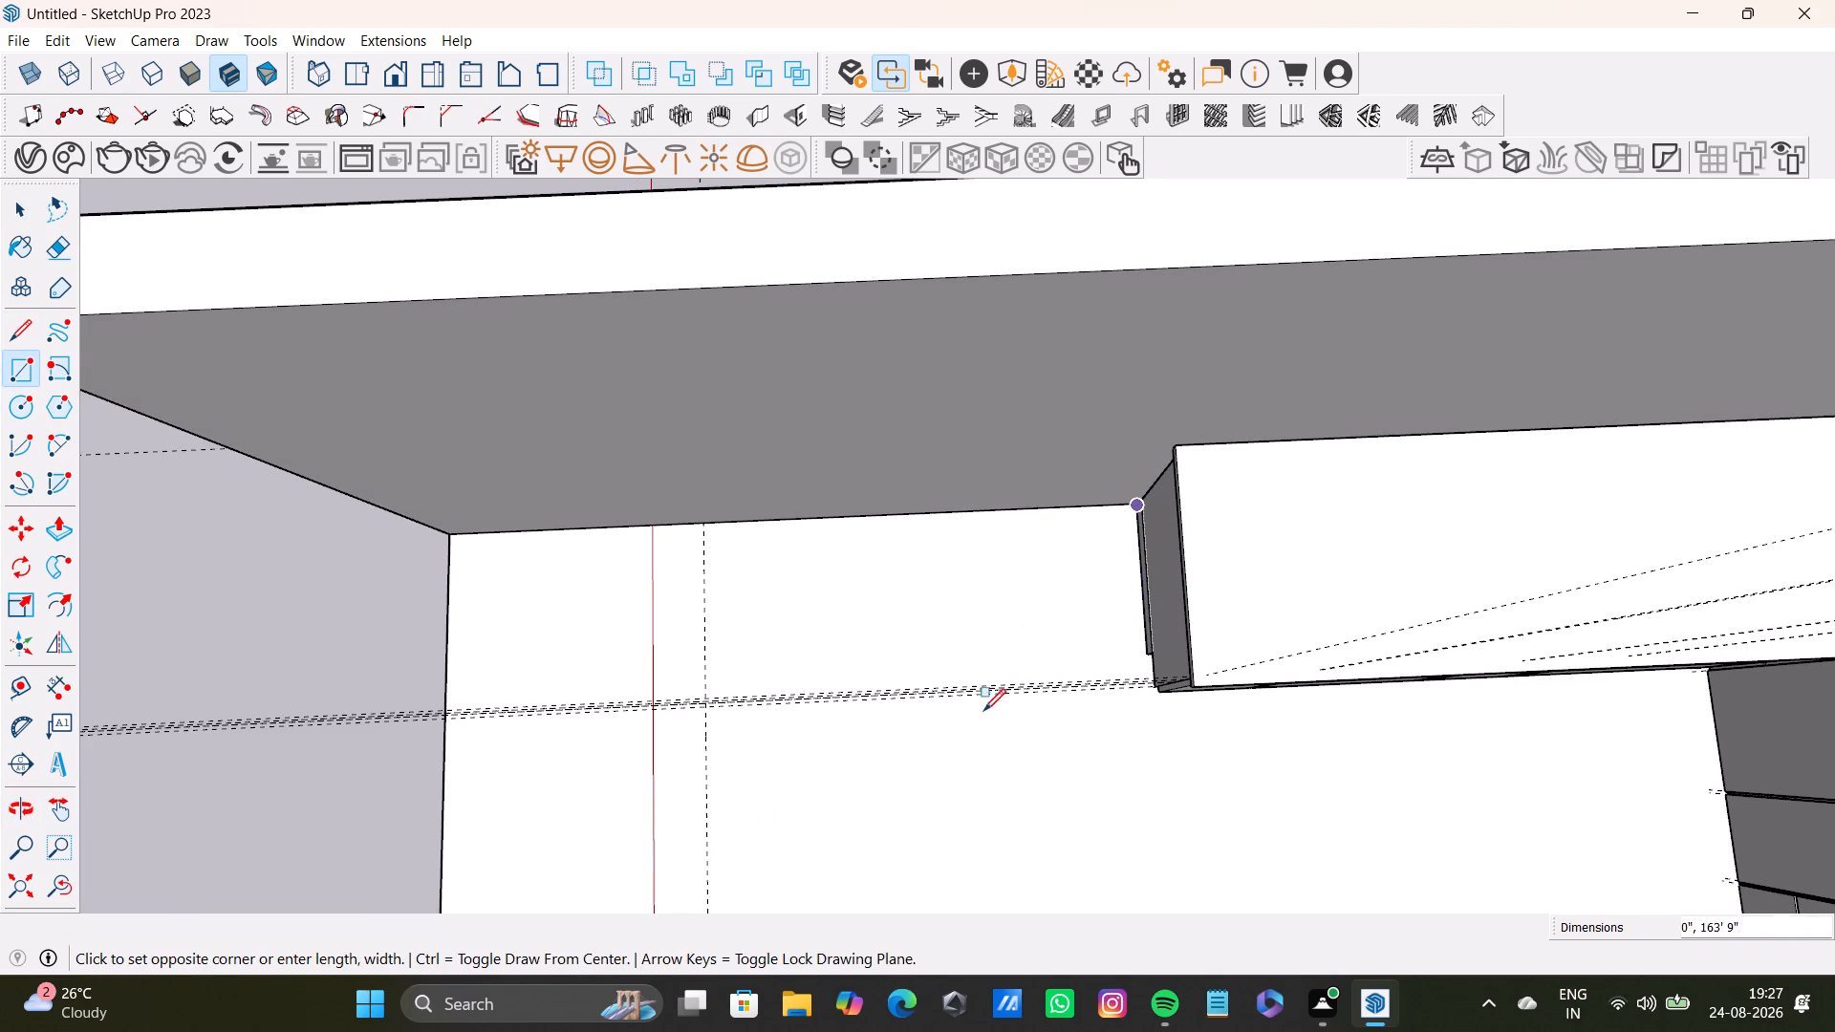
pyautogui.press('Up')
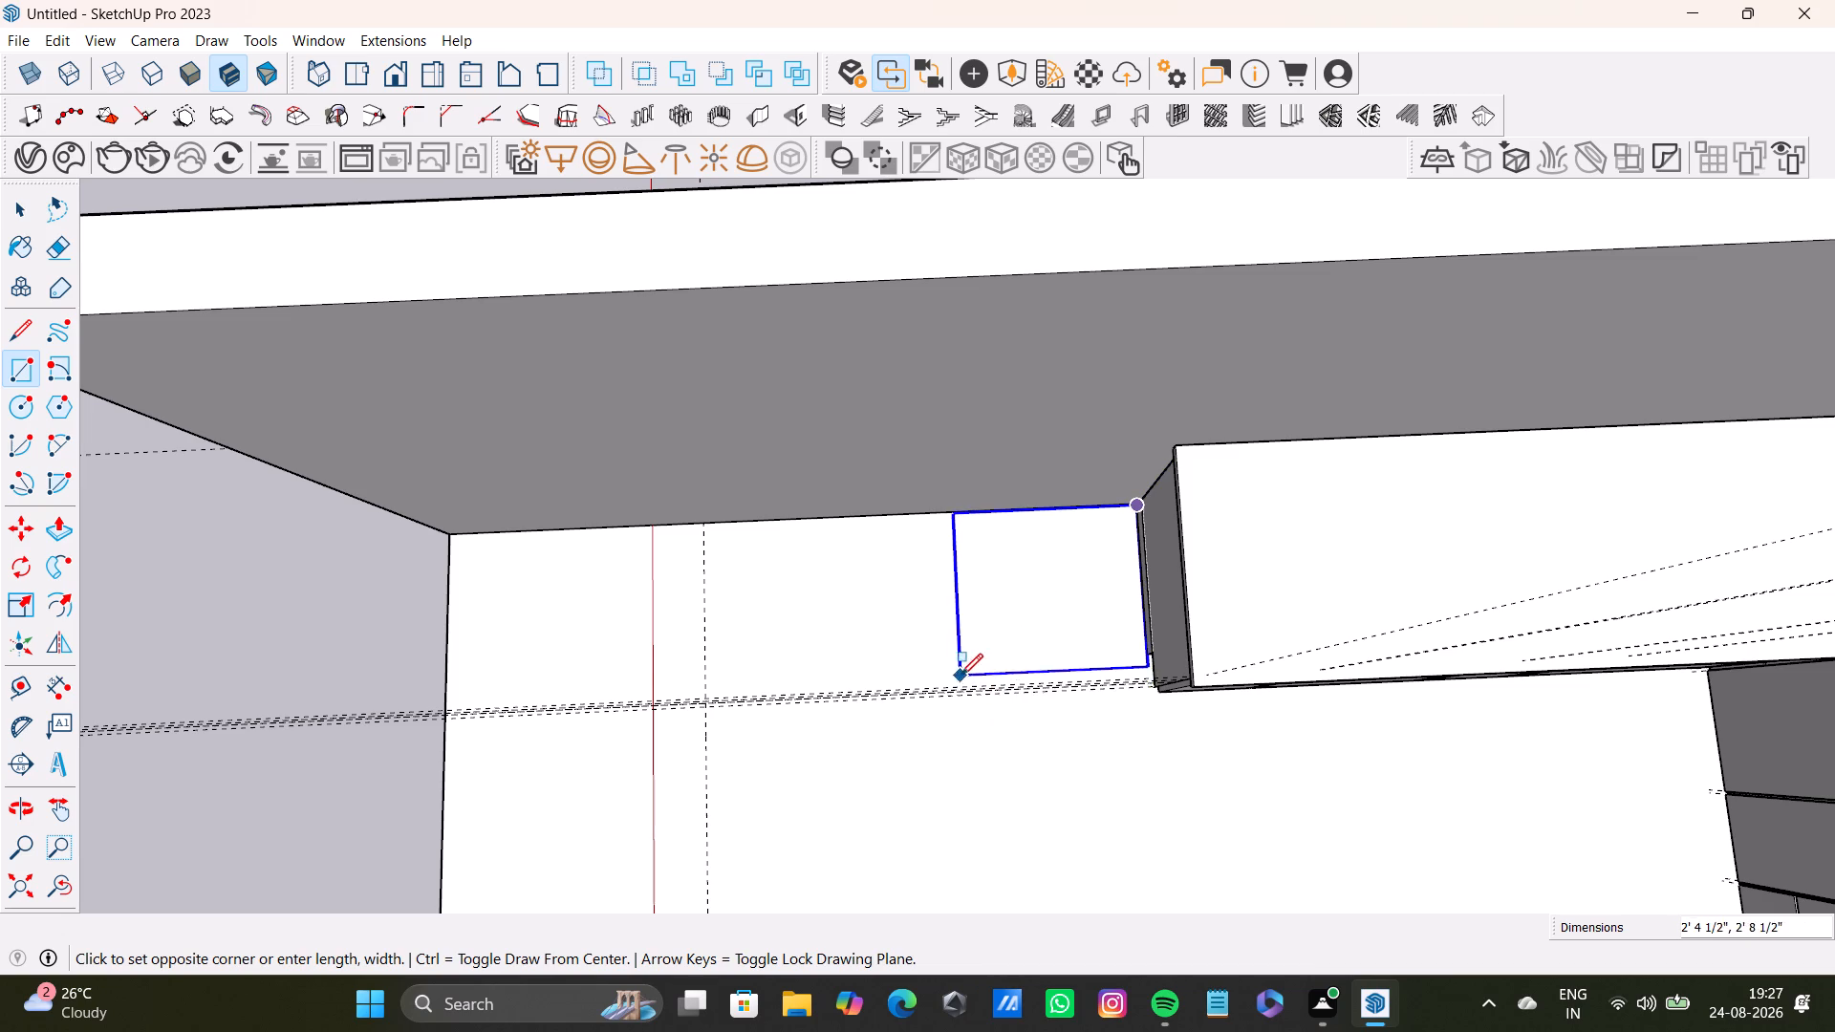
pyautogui.click(963, 691)
# Push/Pull the new floor rectangle up about 7' 1 3/8" into a tall unit block.
pyautogui.press('space')
pyautogui.click(1026, 613)
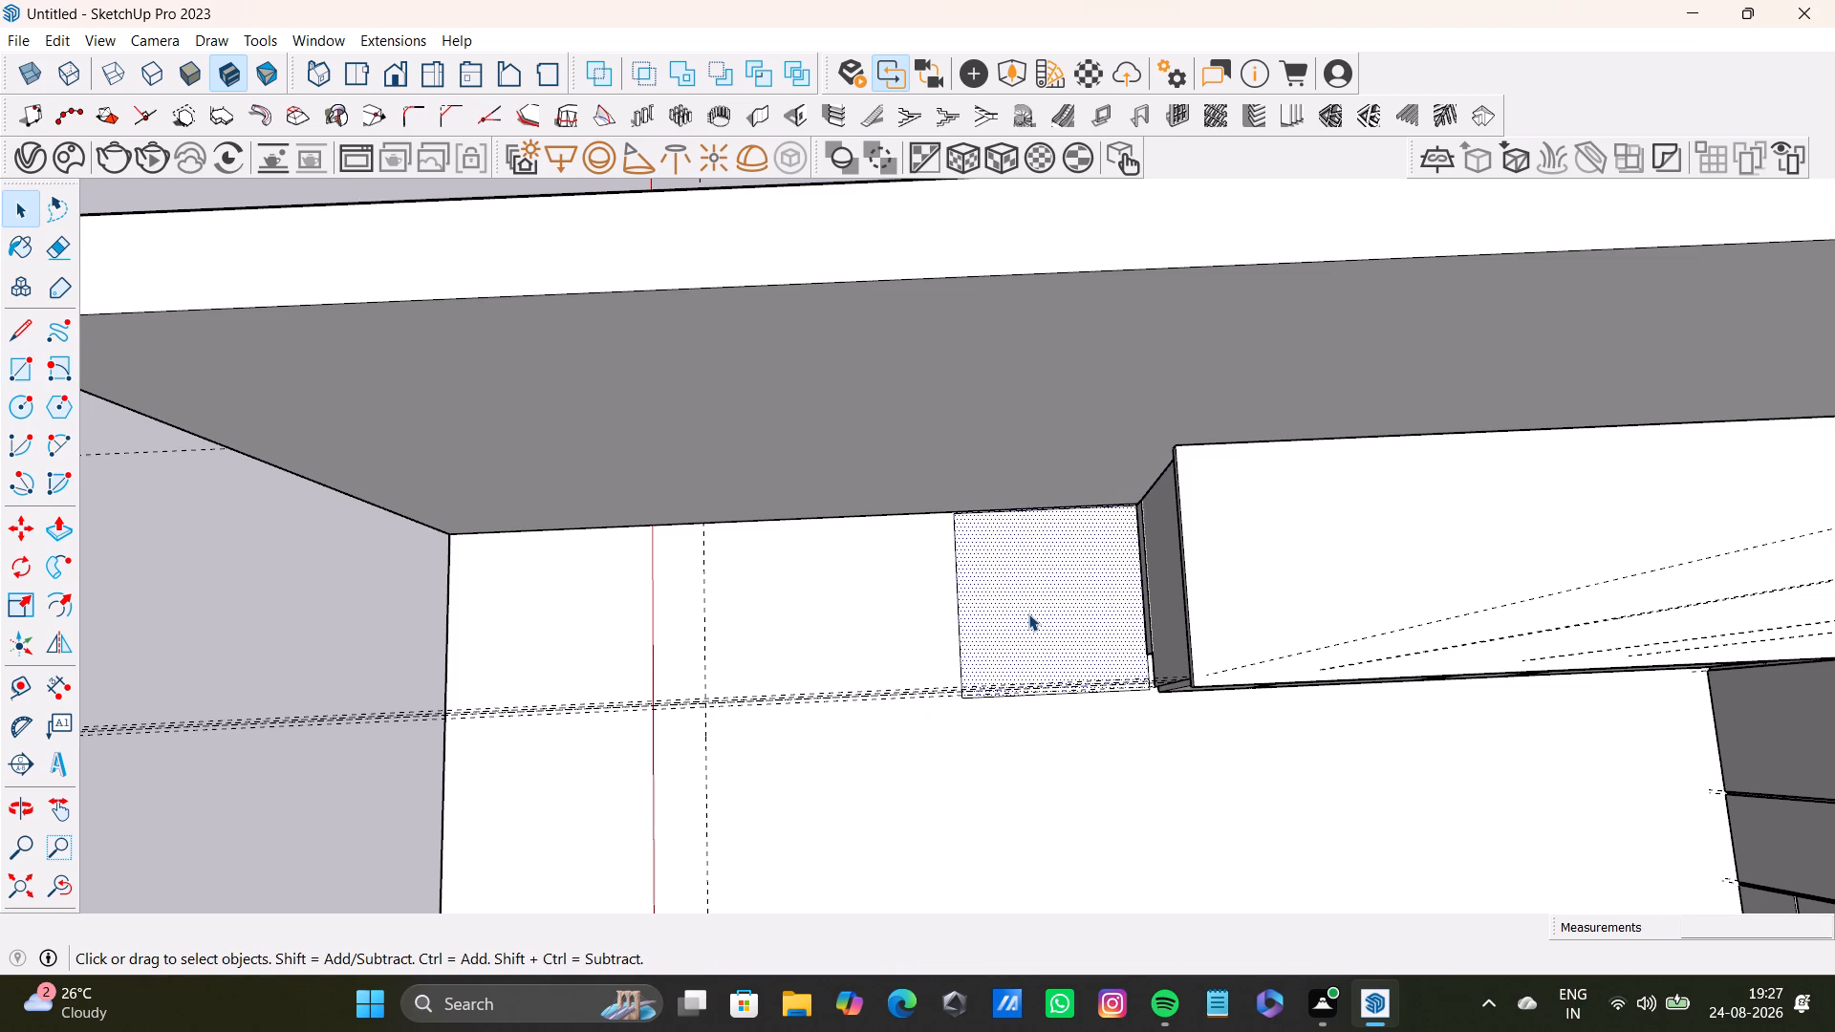
pyautogui.press('p')
pyautogui.moveTo(1028, 613); pyautogui.dragTo(1034, 513)
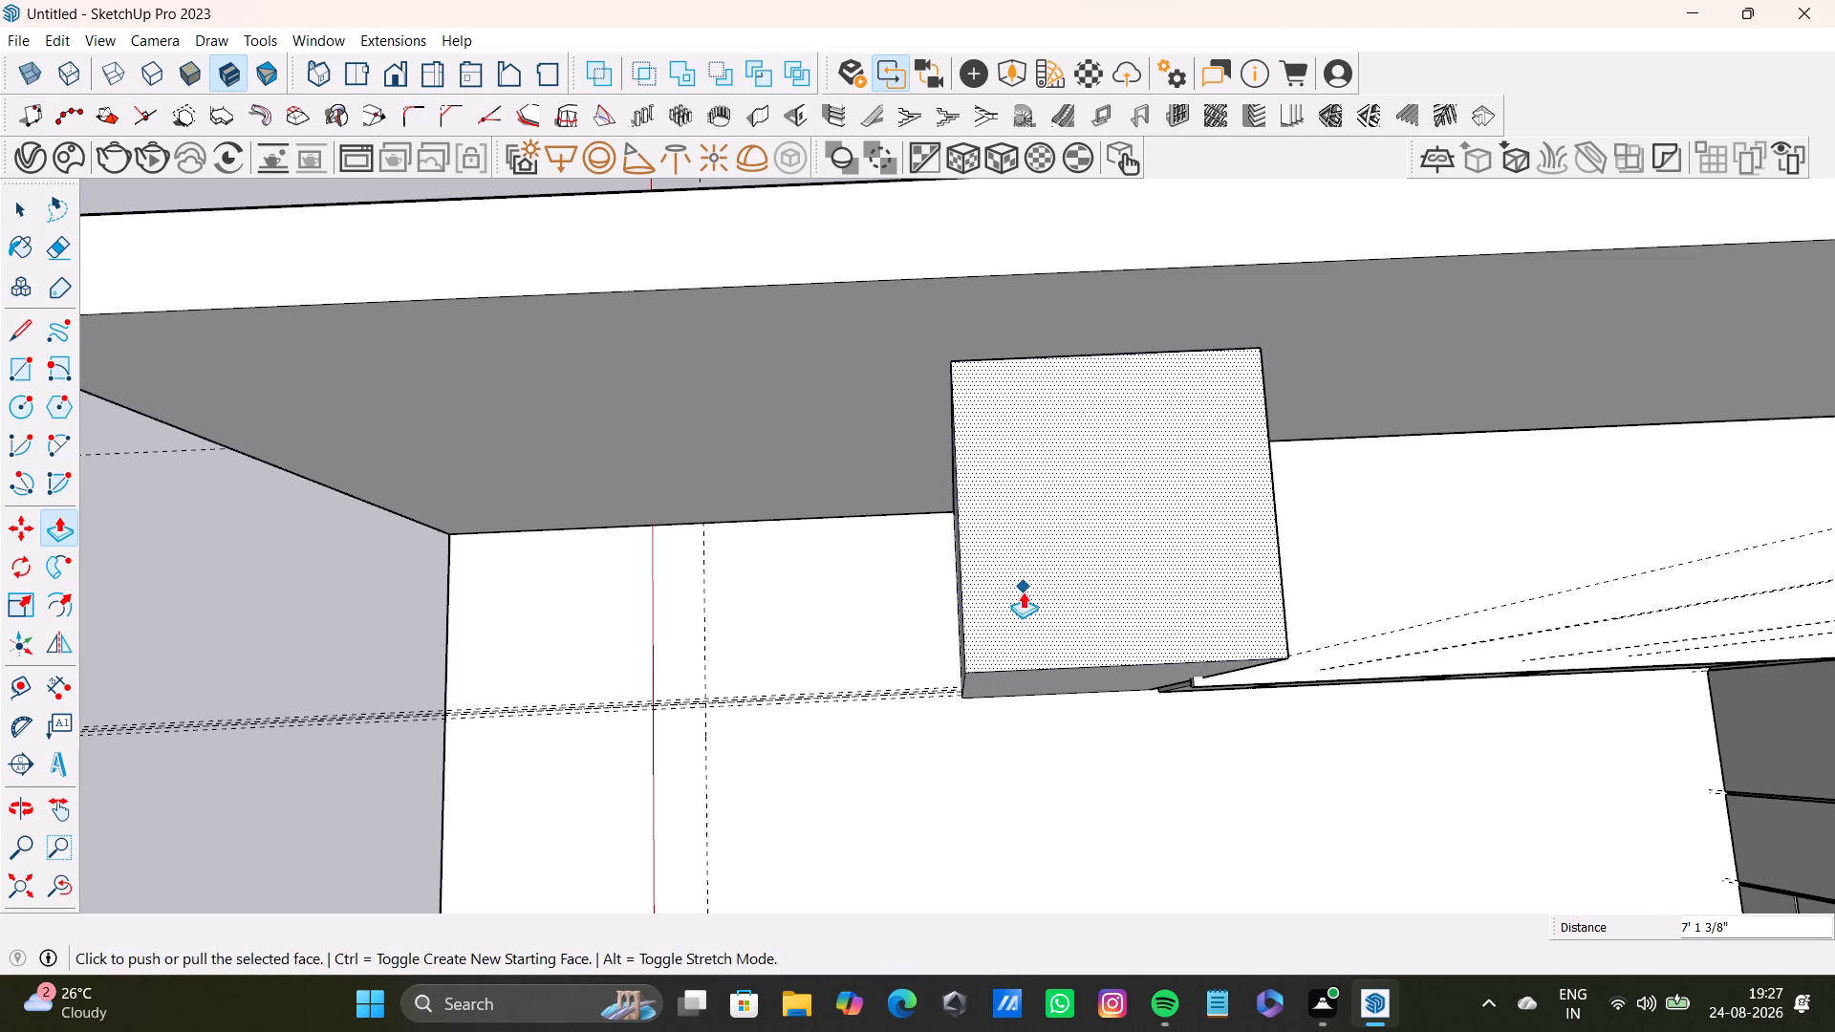
# Push/Pull the tall unit's side face next to the countertop inward by a little over 1 9/16".
pyautogui.moveTo(1023, 590); pyautogui.dragTo(1009, 317, button='middle')
pyautogui.keyDown('shift'); pyautogui.moveTo(1005, 297); pyautogui.dragTo(925, 546, button='middle'); pyautogui.keyUp('shift')
pyautogui.moveTo(915, 505); pyautogui.dragTo(861, 289, button='middle')
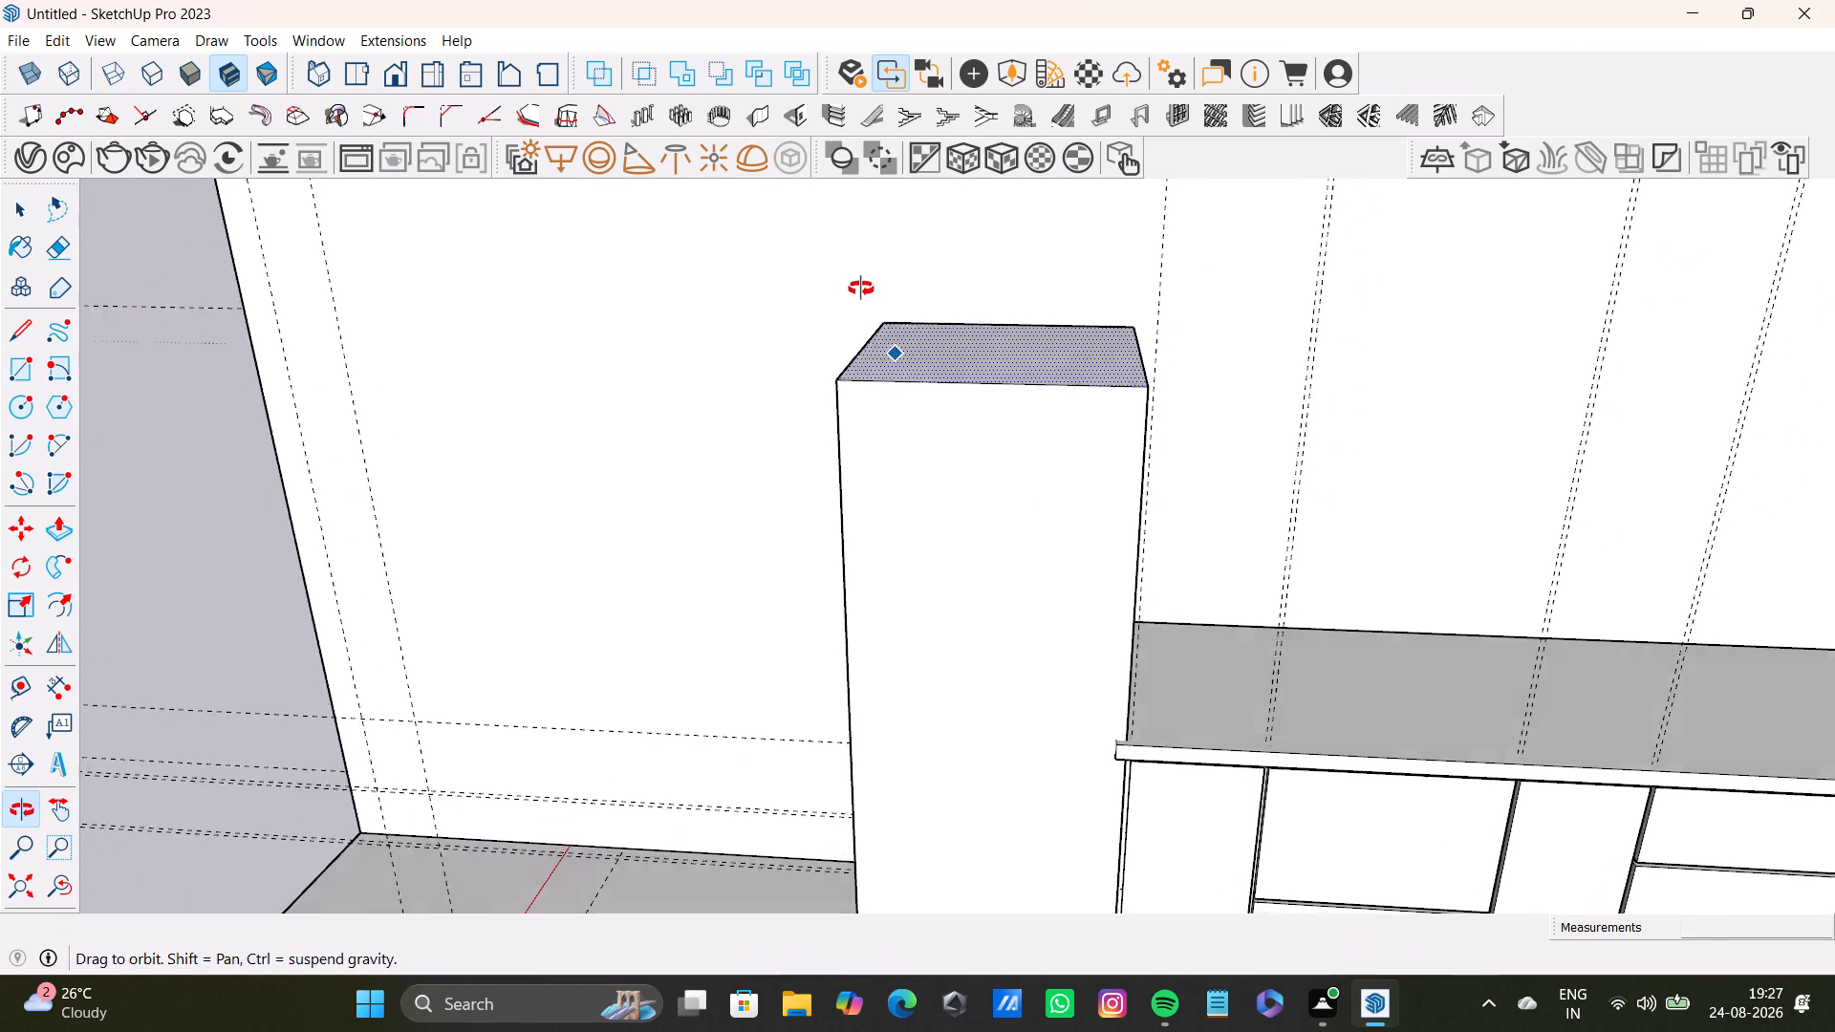
pyautogui.moveTo(861, 289); pyautogui.dragTo(861, 283, button='middle')
pyautogui.scroll(-4, 901, 324)
pyautogui.moveTo(933, 393); pyautogui.dragTo(922, 577, button='middle')
pyautogui.moveTo(941, 589); pyautogui.dragTo(751, 624, button='middle')
pyautogui.press('space')
pyautogui.click(938, 585)
pyautogui.press('p')
pyautogui.moveTo(933, 587); pyautogui.dragTo(924, 583)
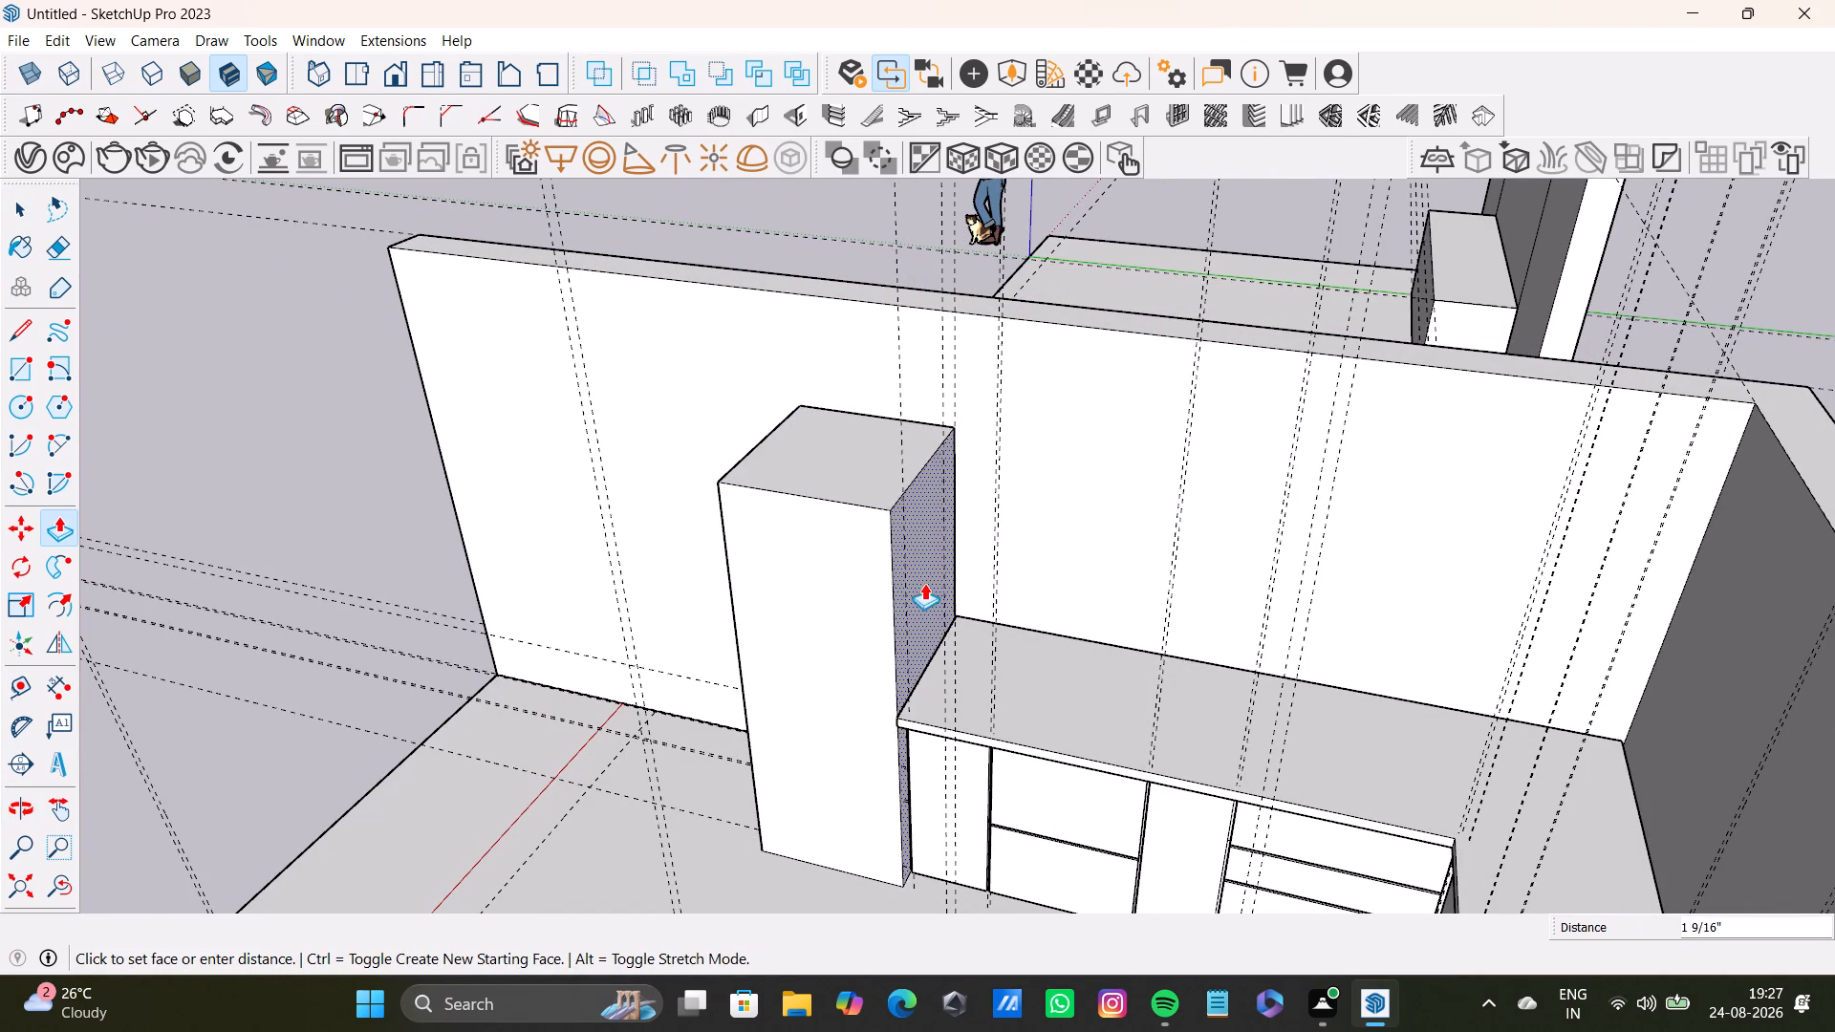
pyautogui.moveTo(924, 583); pyautogui.dragTo(919, 580)
pyautogui.press('space')
# Fine-tune the tall unit's depth by Push/Pulling its front face to line up with the countertop's front edge.
pyautogui.scroll(7, 917, 630)
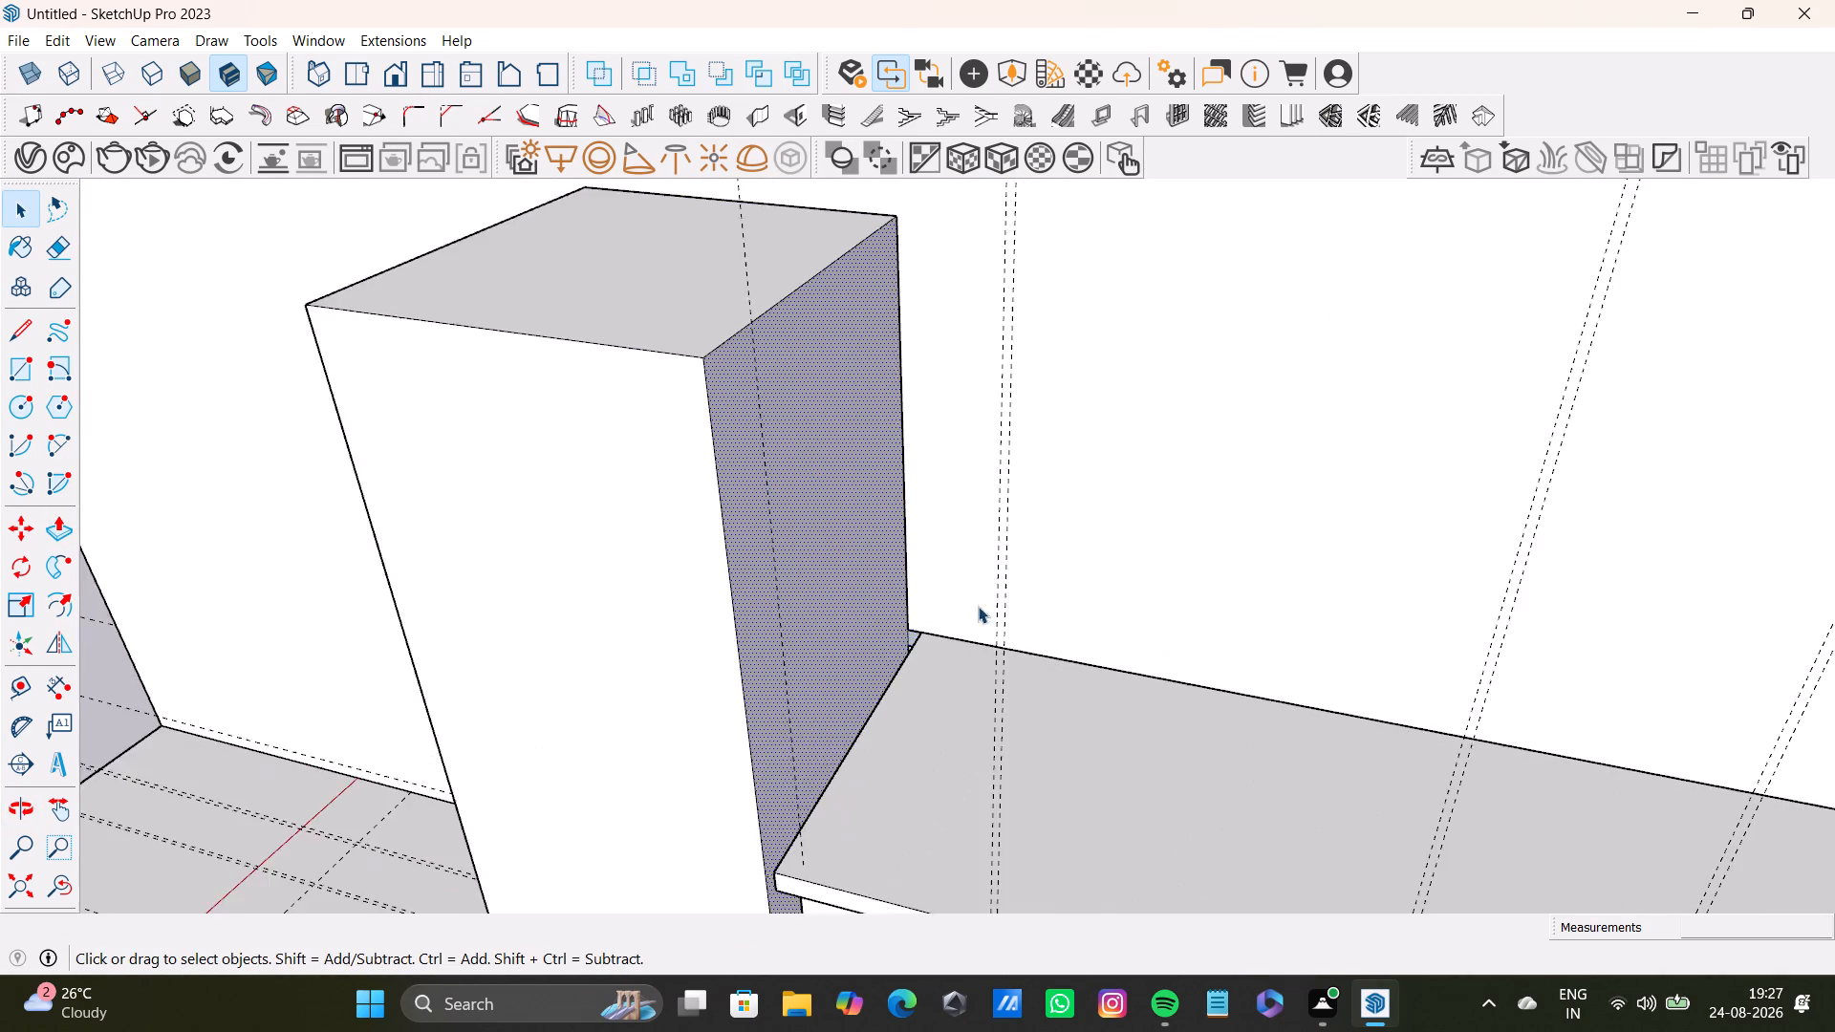
pyautogui.scroll(4, 978, 606)
pyautogui.moveTo(919, 643); pyautogui.dragTo(1544, 559, button='middle')
pyautogui.scroll(-4, 981, 656)
pyautogui.moveTo(863, 676); pyautogui.dragTo(1054, 668, button='middle')
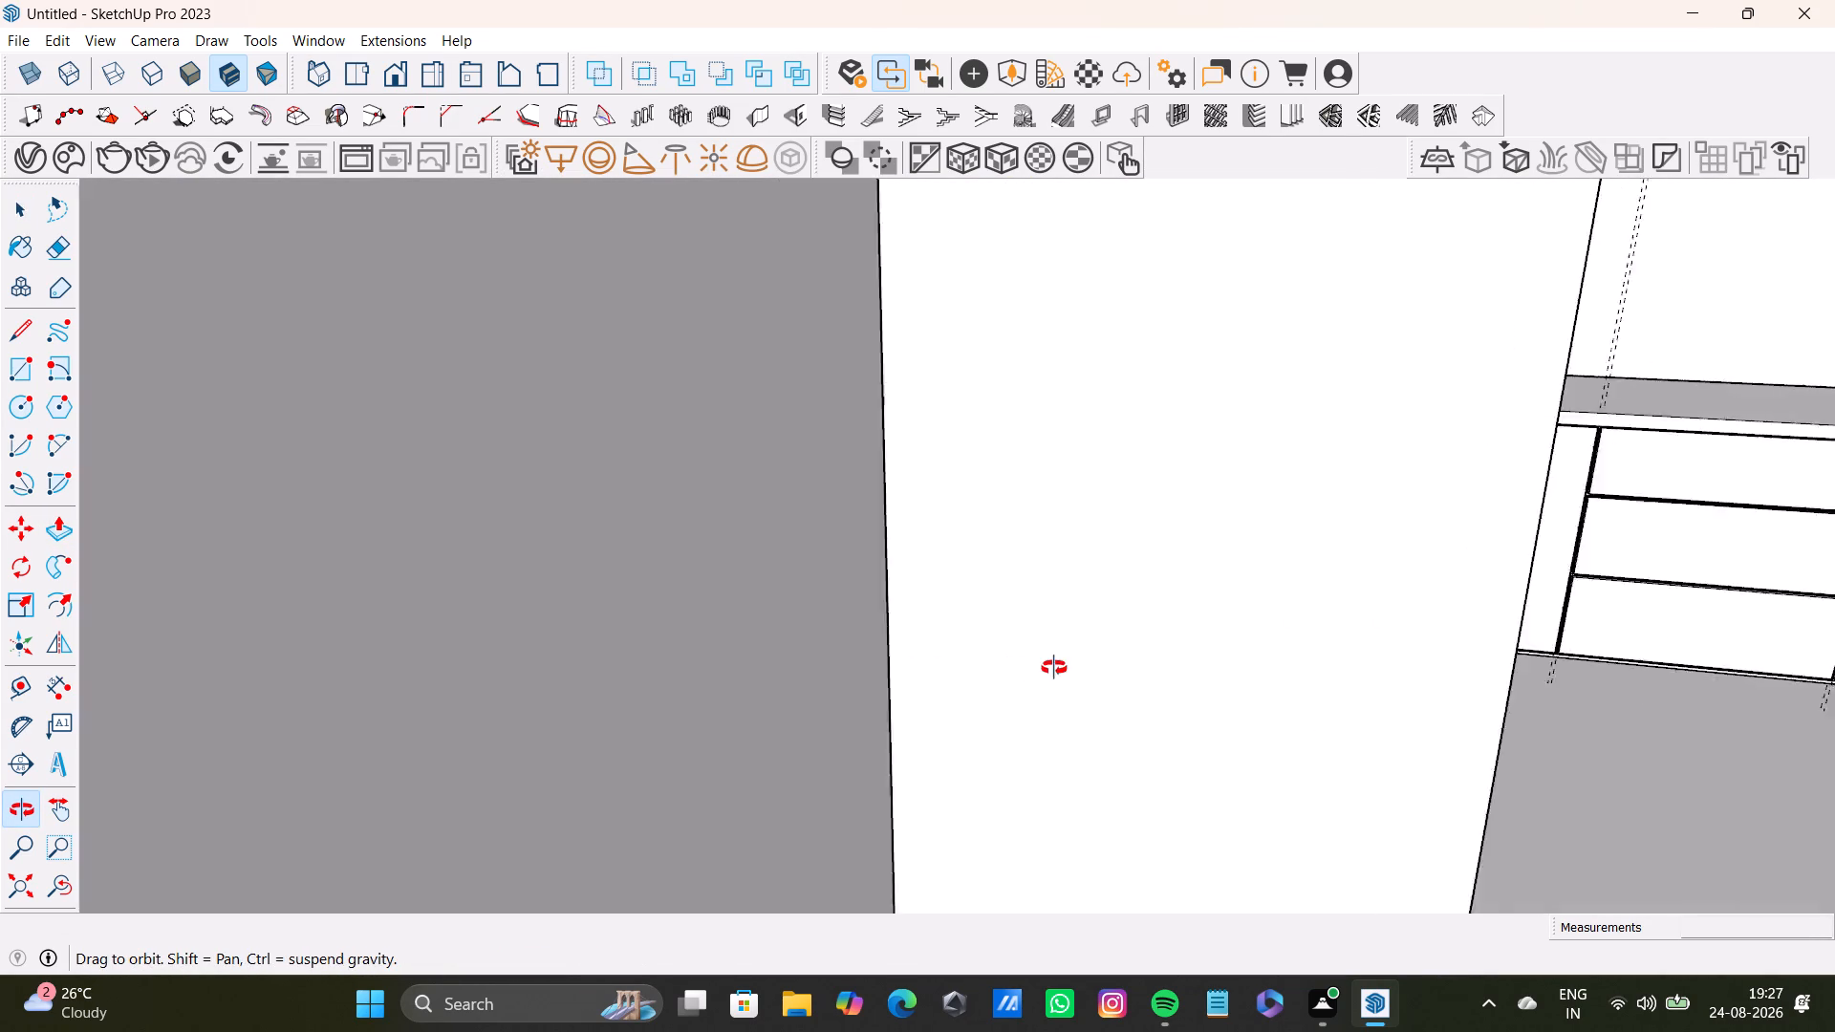
pyautogui.moveTo(1054, 668); pyautogui.dragTo(577, 658, button='middle')
pyautogui.scroll(-7, 685, 625)
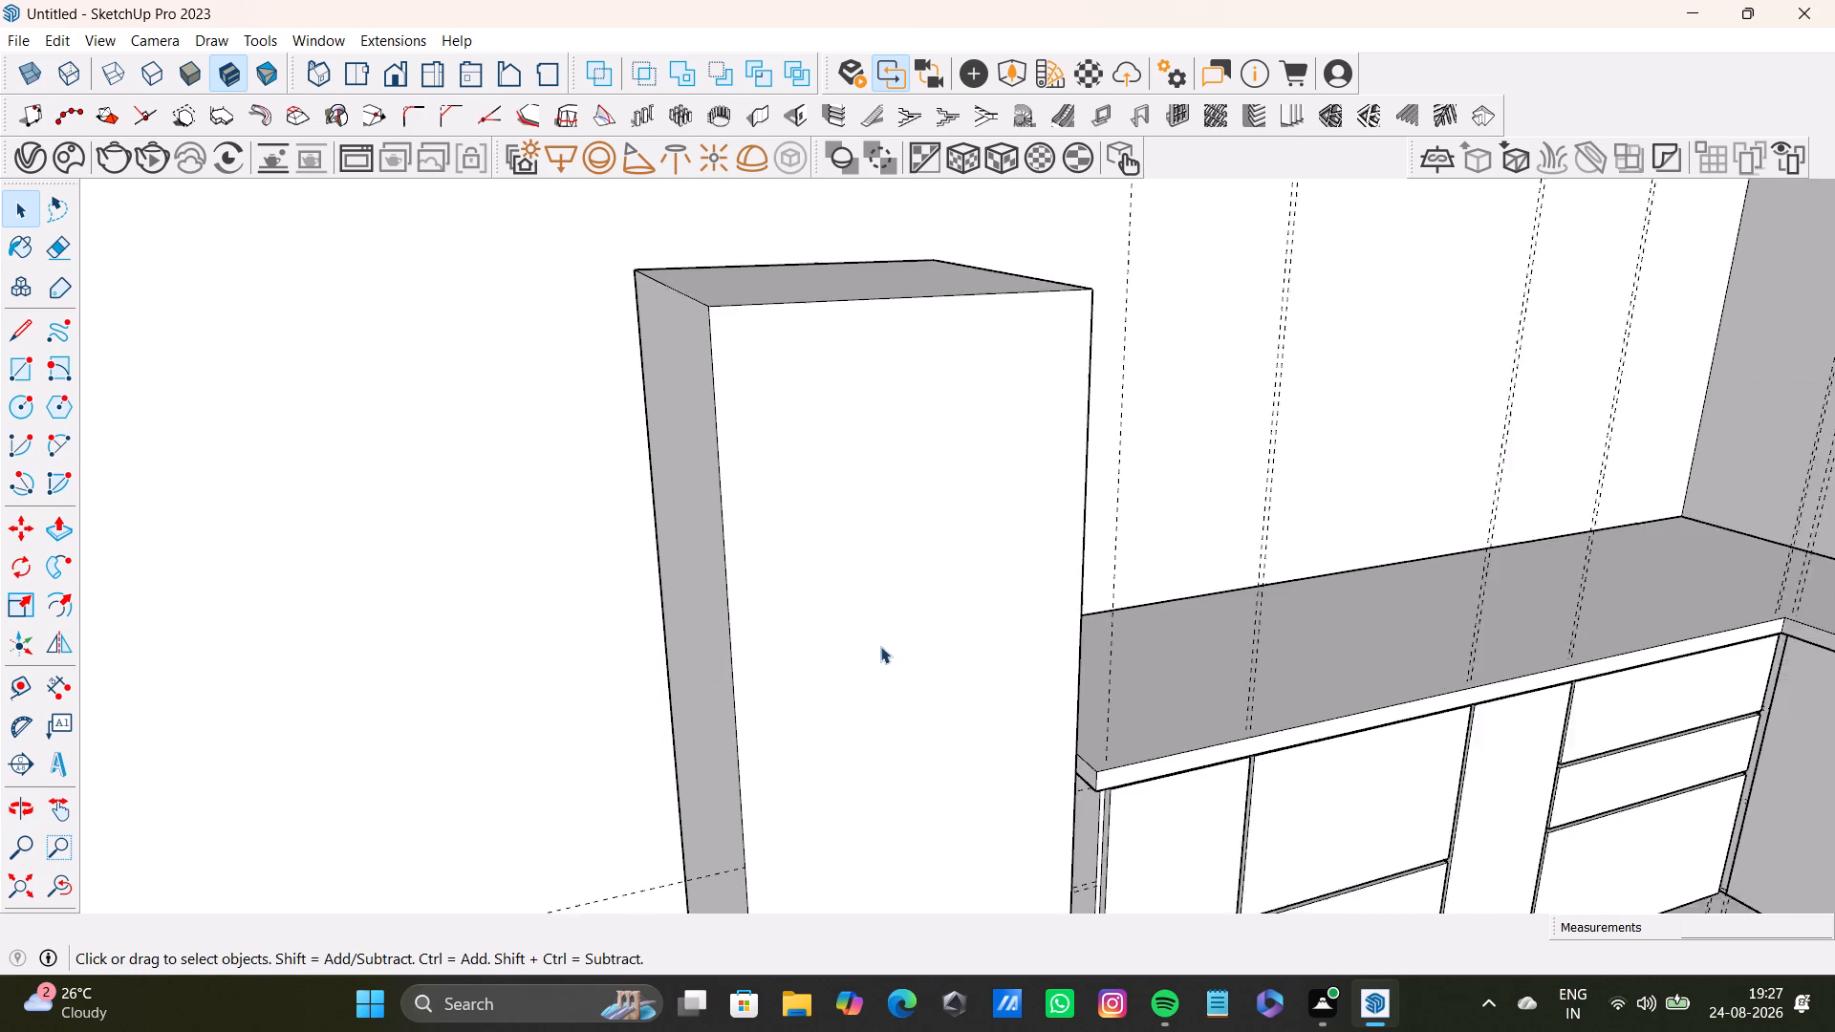
pyautogui.scroll(-7, 880, 646)
pyautogui.moveTo(984, 684); pyautogui.dragTo(737, 754, button='middle')
pyautogui.scroll(6, 863, 744)
pyautogui.moveTo(867, 742); pyautogui.dragTo(856, 732, button='middle')
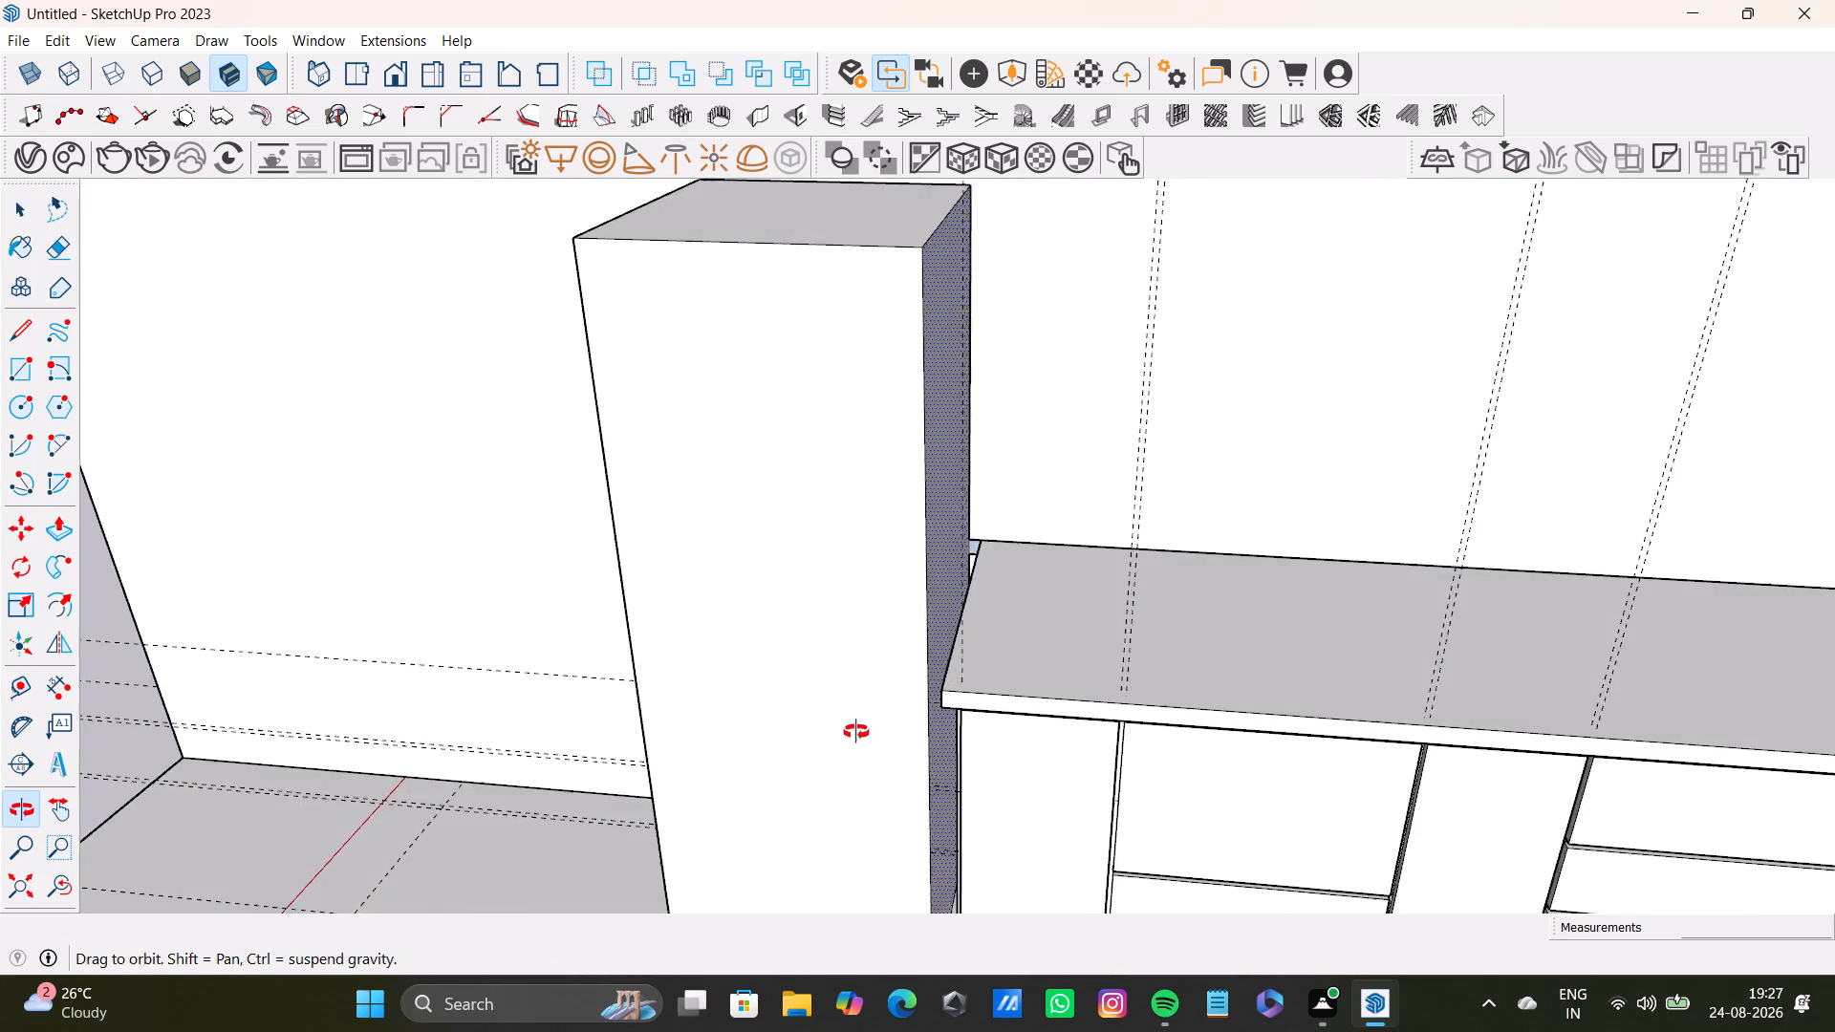
pyautogui.moveTo(856, 732); pyautogui.dragTo(564, 738, button='middle')
pyautogui.moveTo(648, 640); pyautogui.dragTo(611, 653, button='middle')
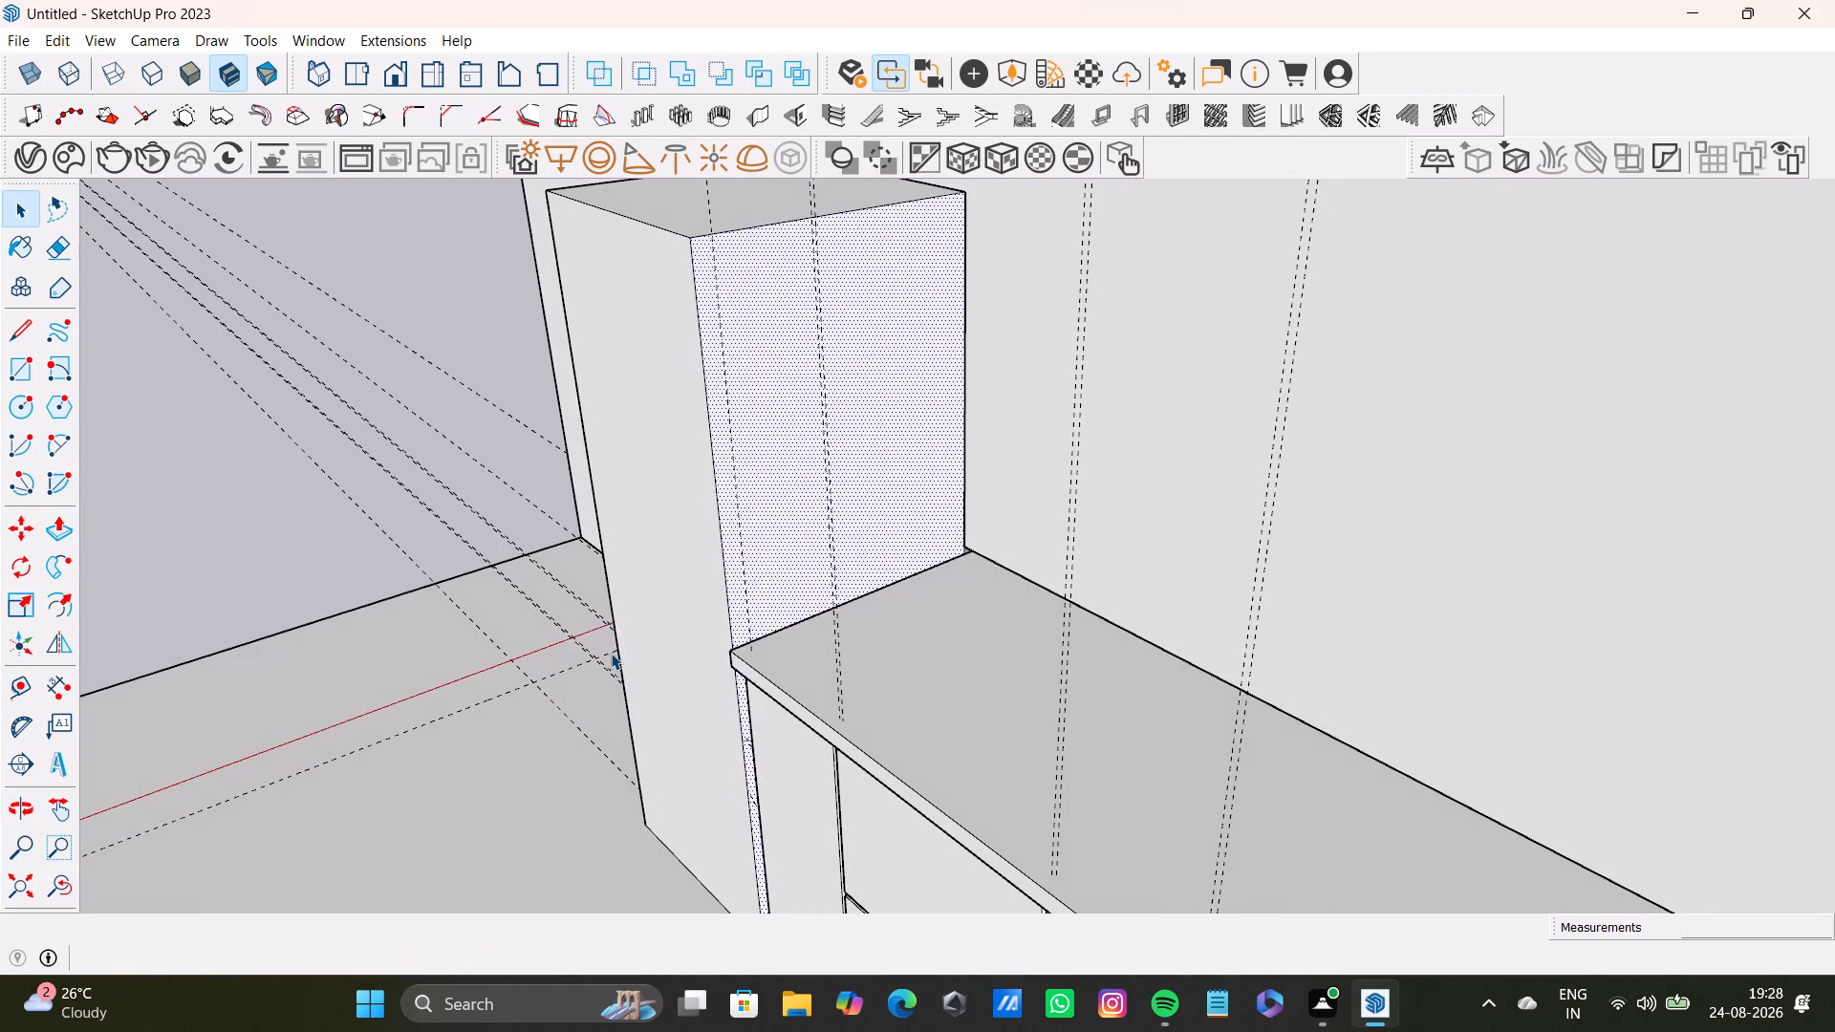
pyautogui.press('space')
pyautogui.click(658, 590)
pyautogui.press('p')
pyautogui.moveTo(680, 591); pyautogui.dragTo(699, 629)
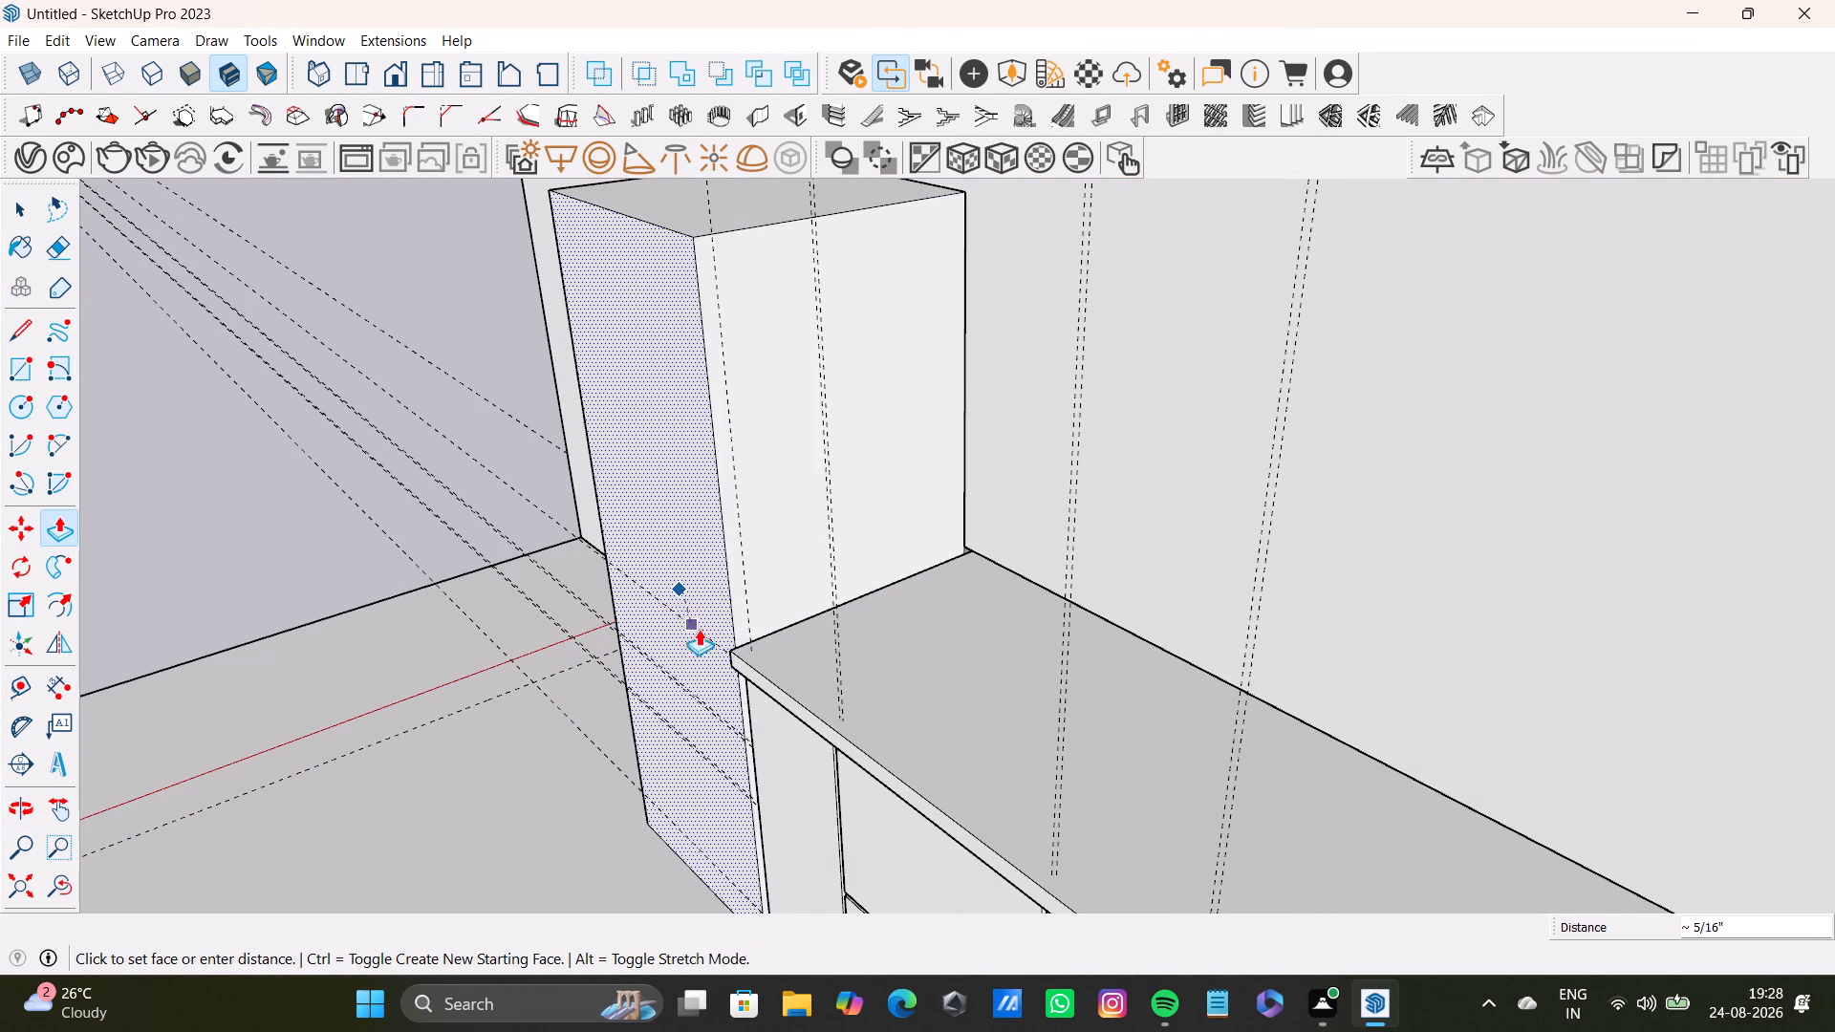
pyautogui.moveTo(699, 629); pyautogui.dragTo(773, 728)
pyautogui.moveTo(710, 711); pyautogui.dragTo(752, 732)
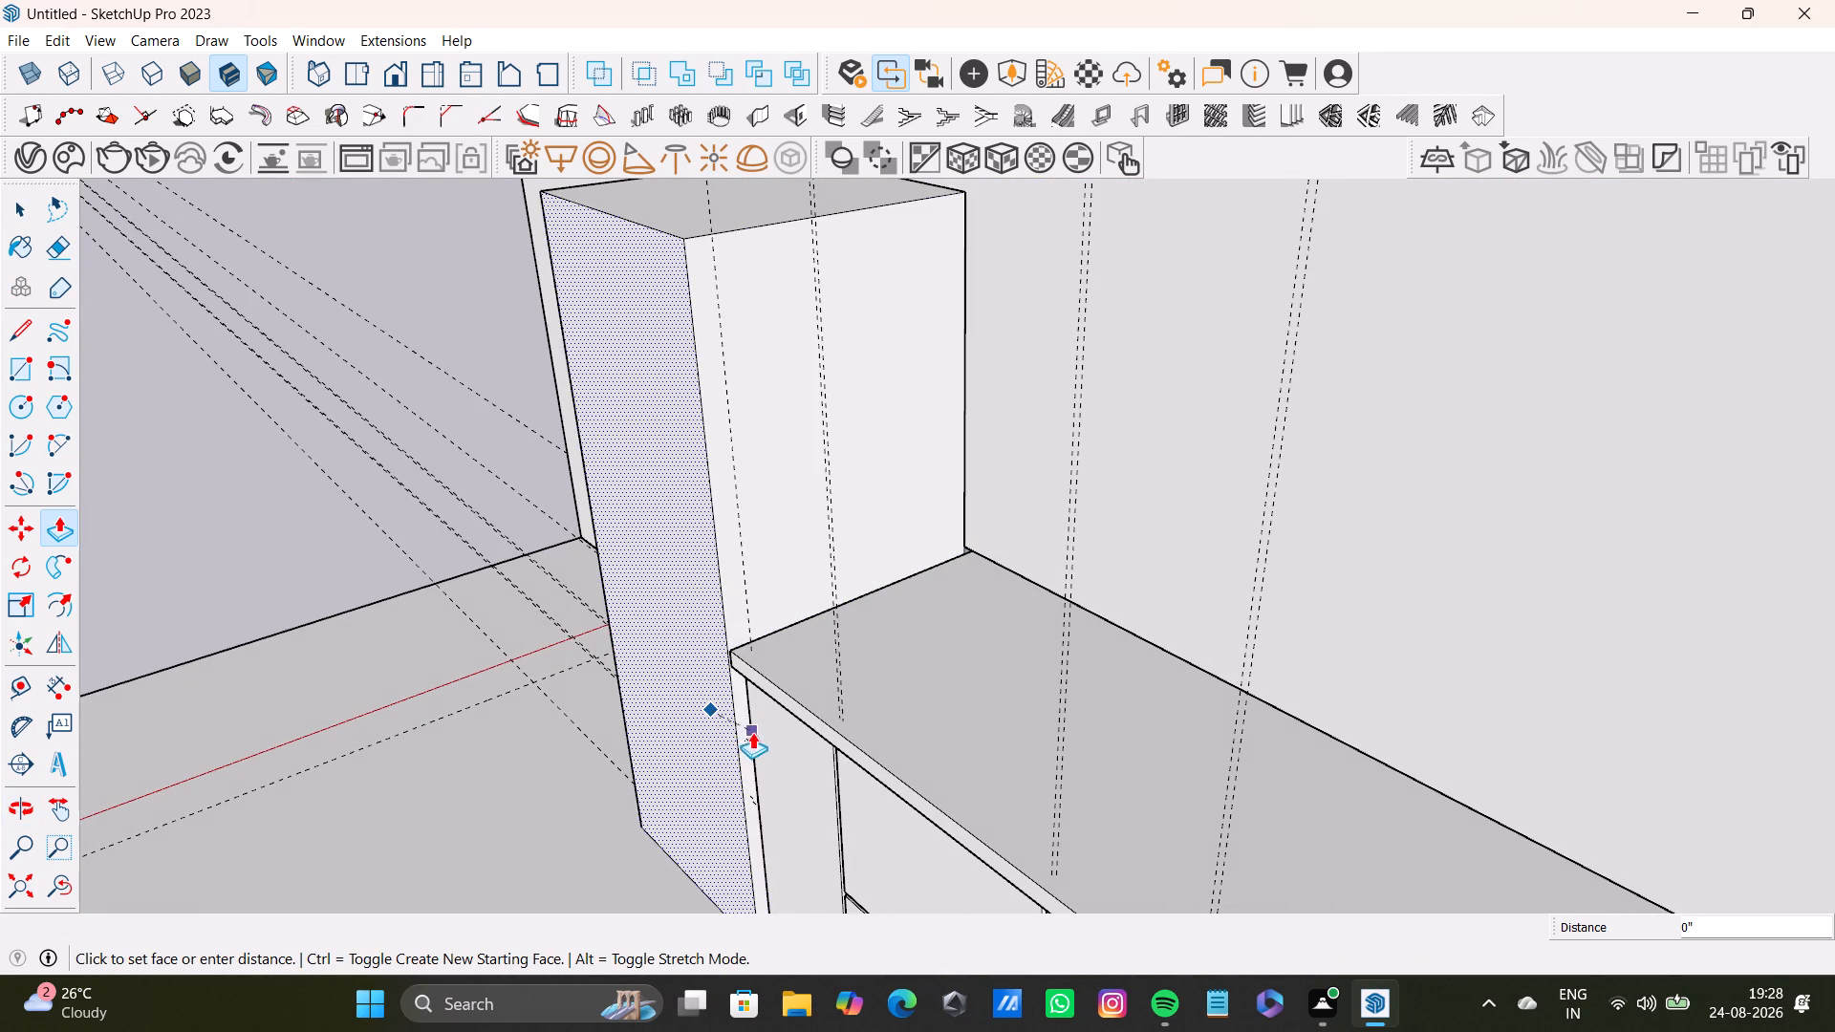
pyautogui.moveTo(752, 732); pyautogui.dragTo(767, 736)
pyautogui.press('space')
# Push/Pull the tall unit's side face back out about 1 1/8" so it meets the countertop's end.
pyautogui.scroll(-1, 724, 744)
pyautogui.moveTo(724, 745); pyautogui.dragTo(1114, 800, button='middle')
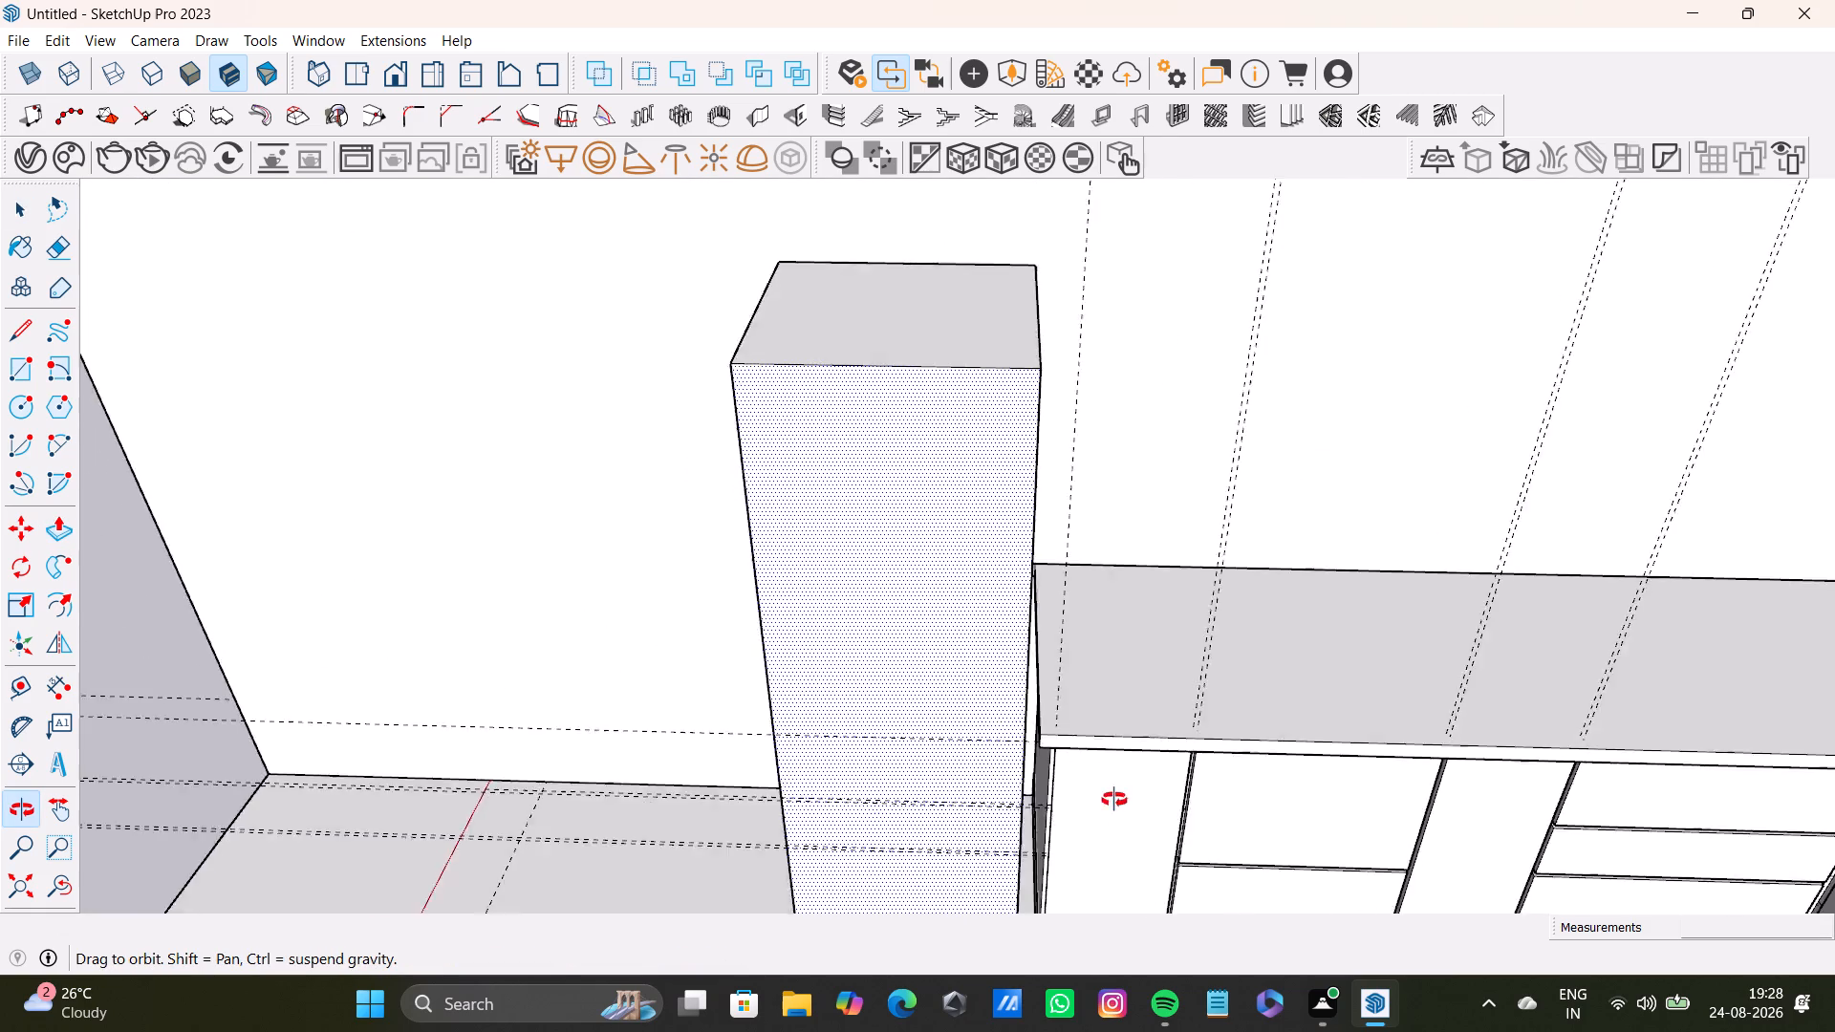
pyautogui.moveTo(1114, 800); pyautogui.dragTo(1220, 797, button='middle')
pyautogui.scroll(3, 1122, 767)
pyautogui.moveTo(1118, 758); pyautogui.dragTo(965, 692, button='middle')
pyautogui.scroll(4, 1017, 553)
pyautogui.moveTo(1019, 544); pyautogui.dragTo(979, 631, button='middle')
pyautogui.press('space')
pyautogui.click(994, 579)
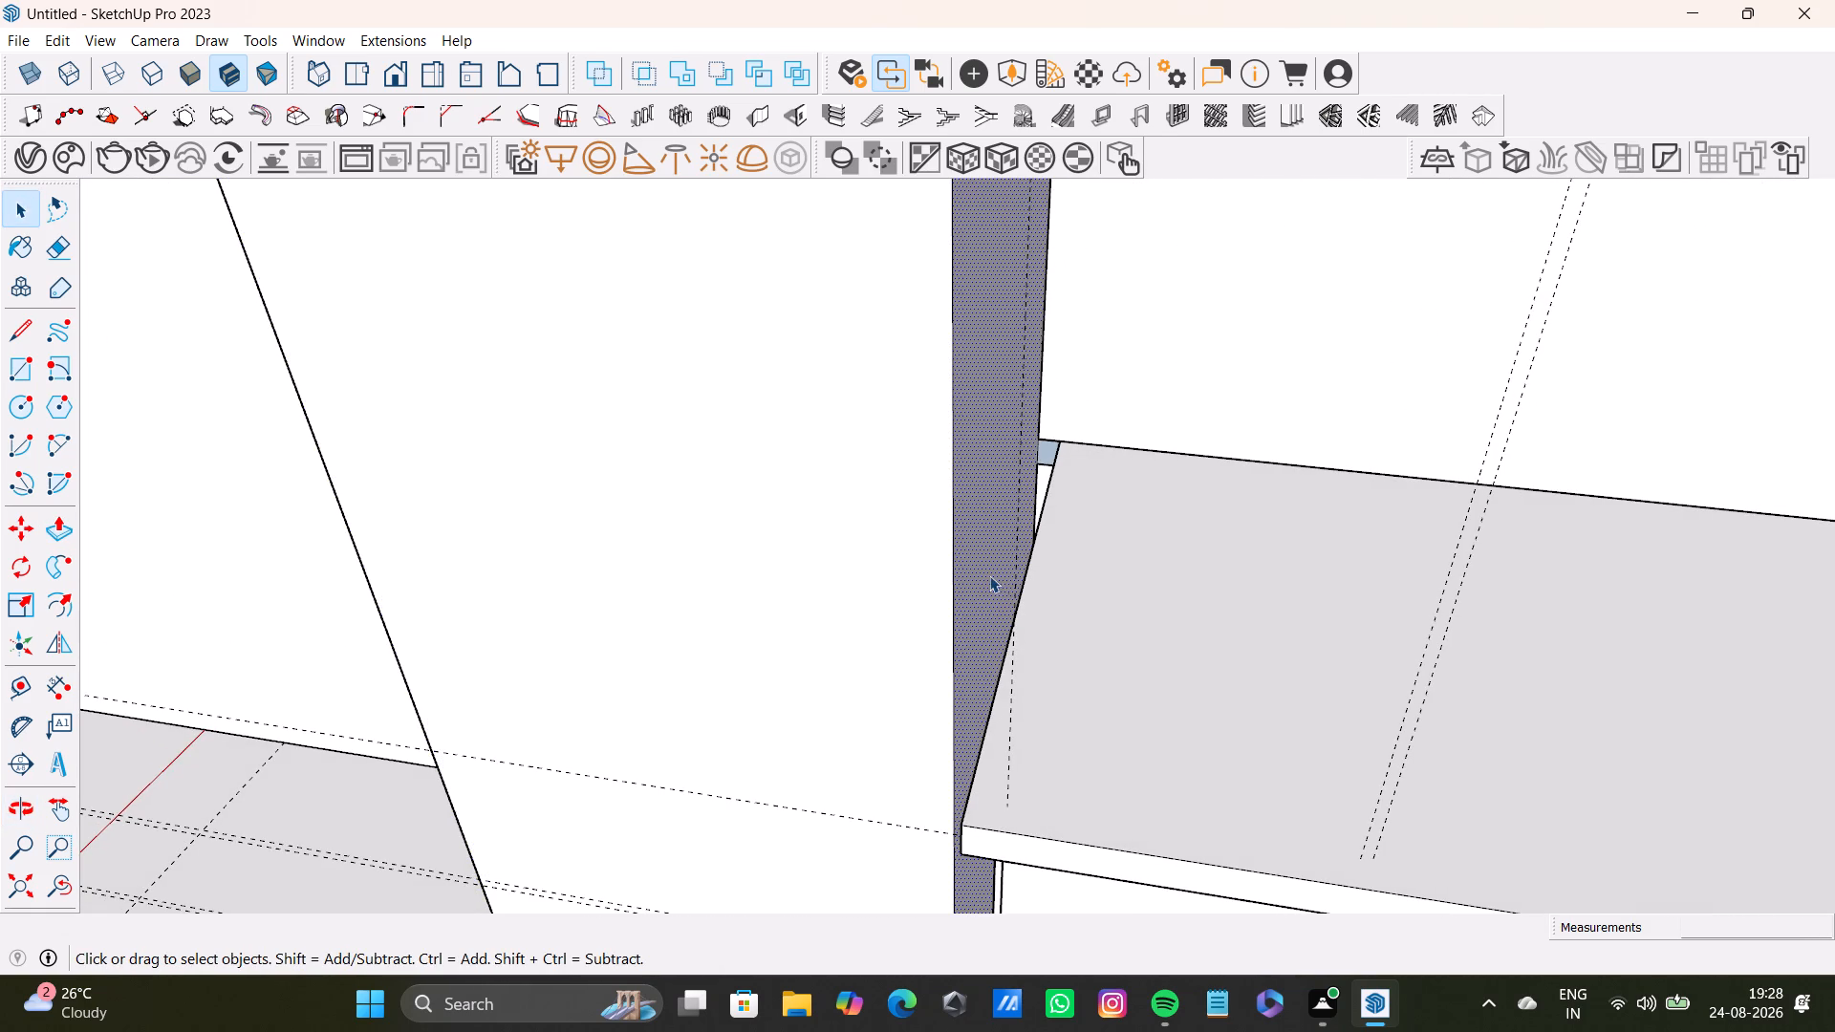
pyautogui.press('p')
pyautogui.moveTo(986, 574); pyautogui.dragTo(1006, 591)
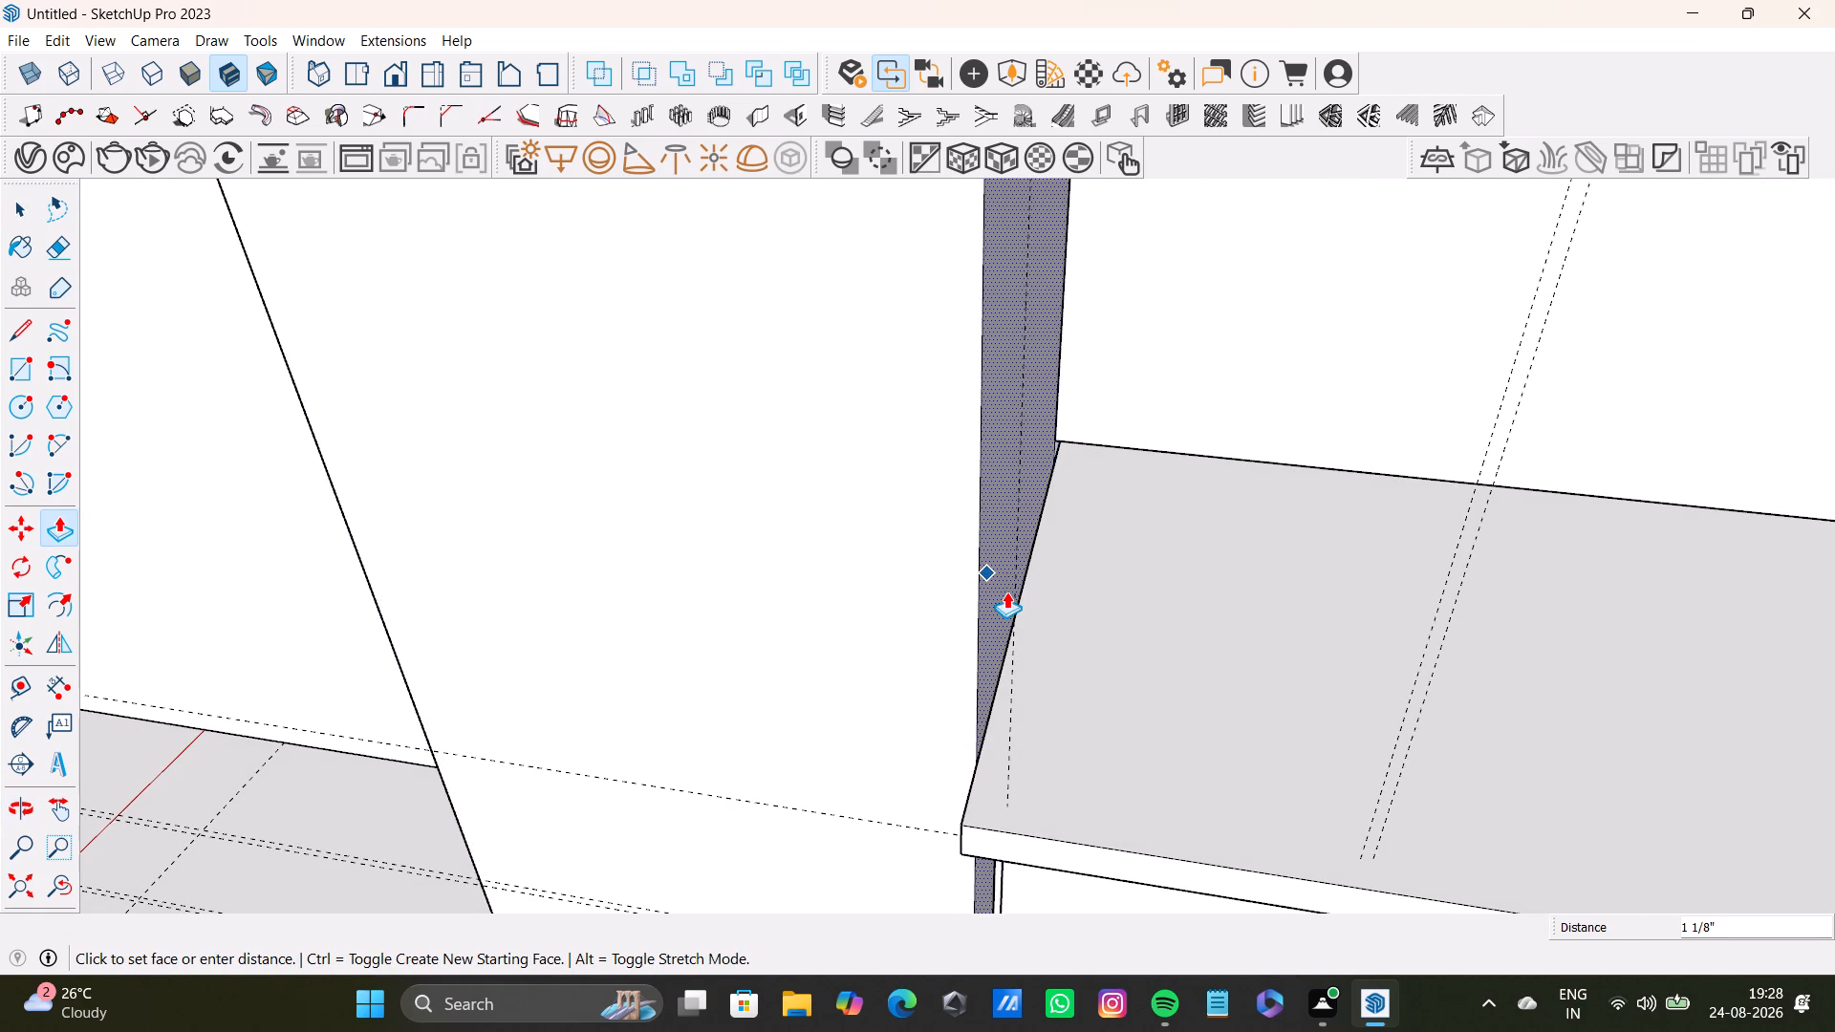
pyautogui.moveTo(1006, 591); pyautogui.dragTo(1006, 599)
pyautogui.press('space')
# Measure the tall unit's width along the wall from the countertop's back corner to its far side.
pyautogui.moveTo(986, 659); pyautogui.dragTo(1045, 583, button='middle')
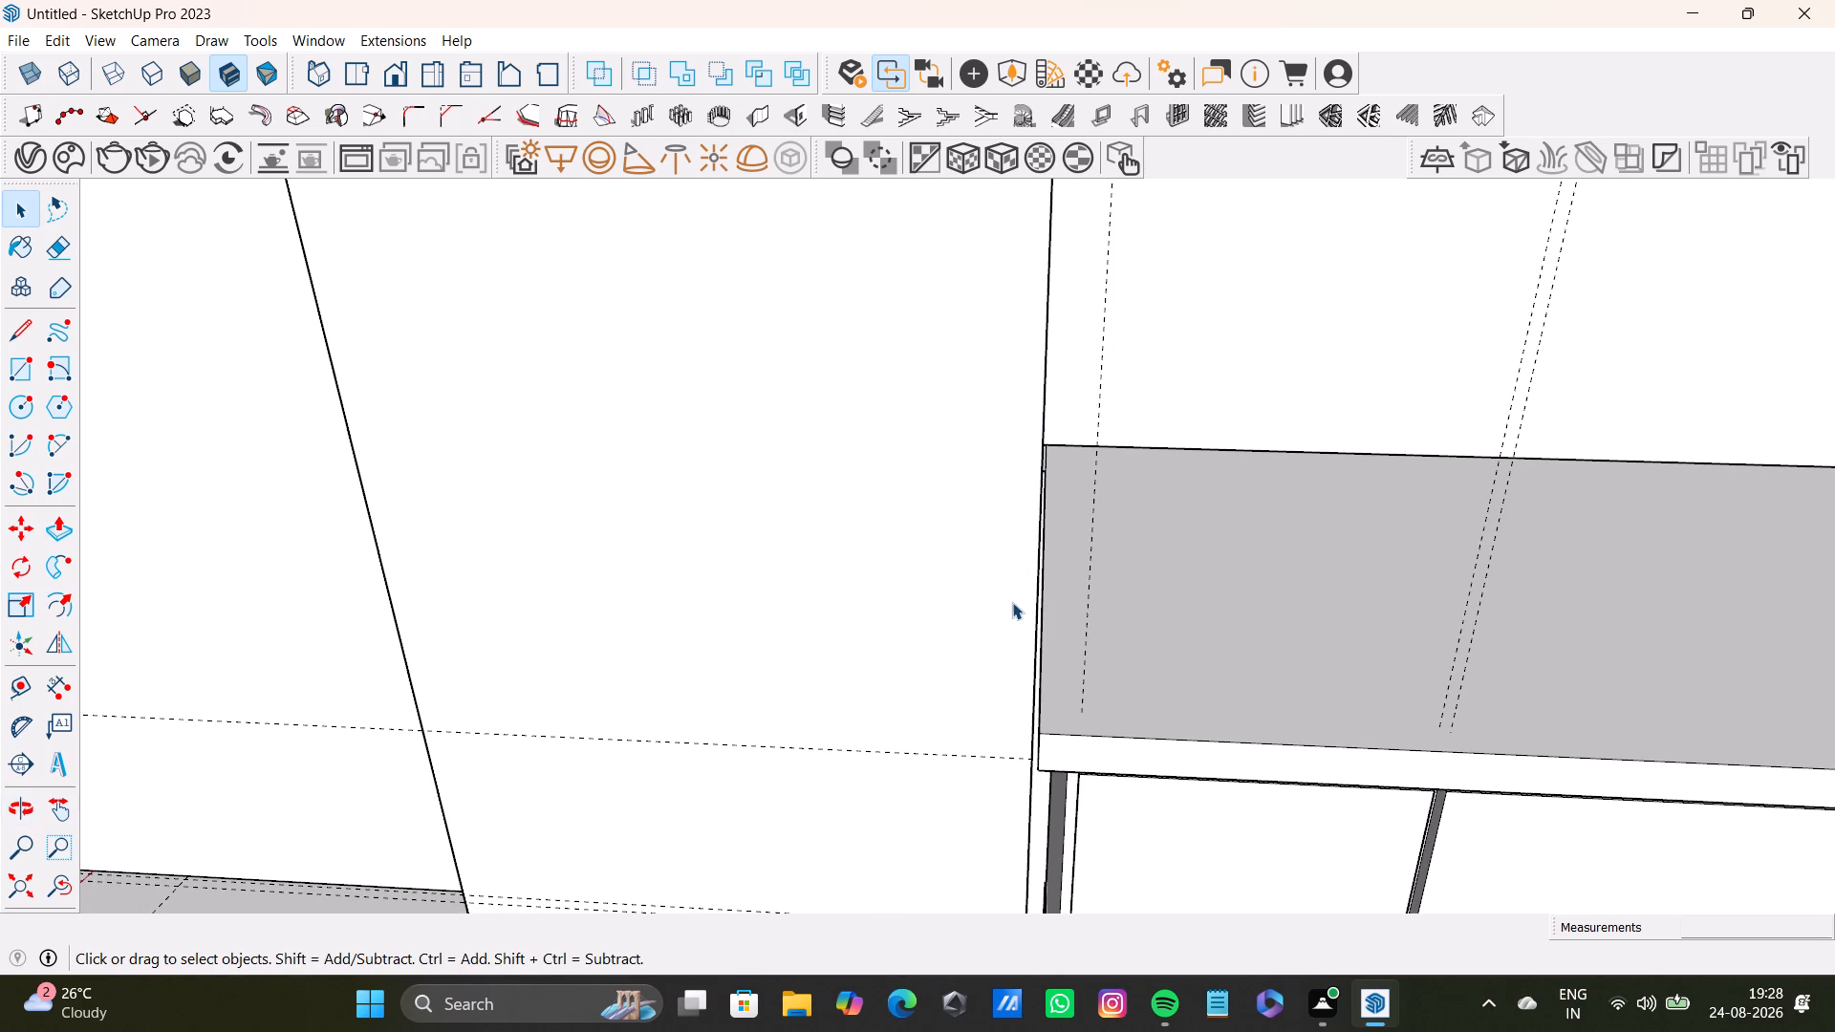
pyautogui.scroll(-12, 898, 540)
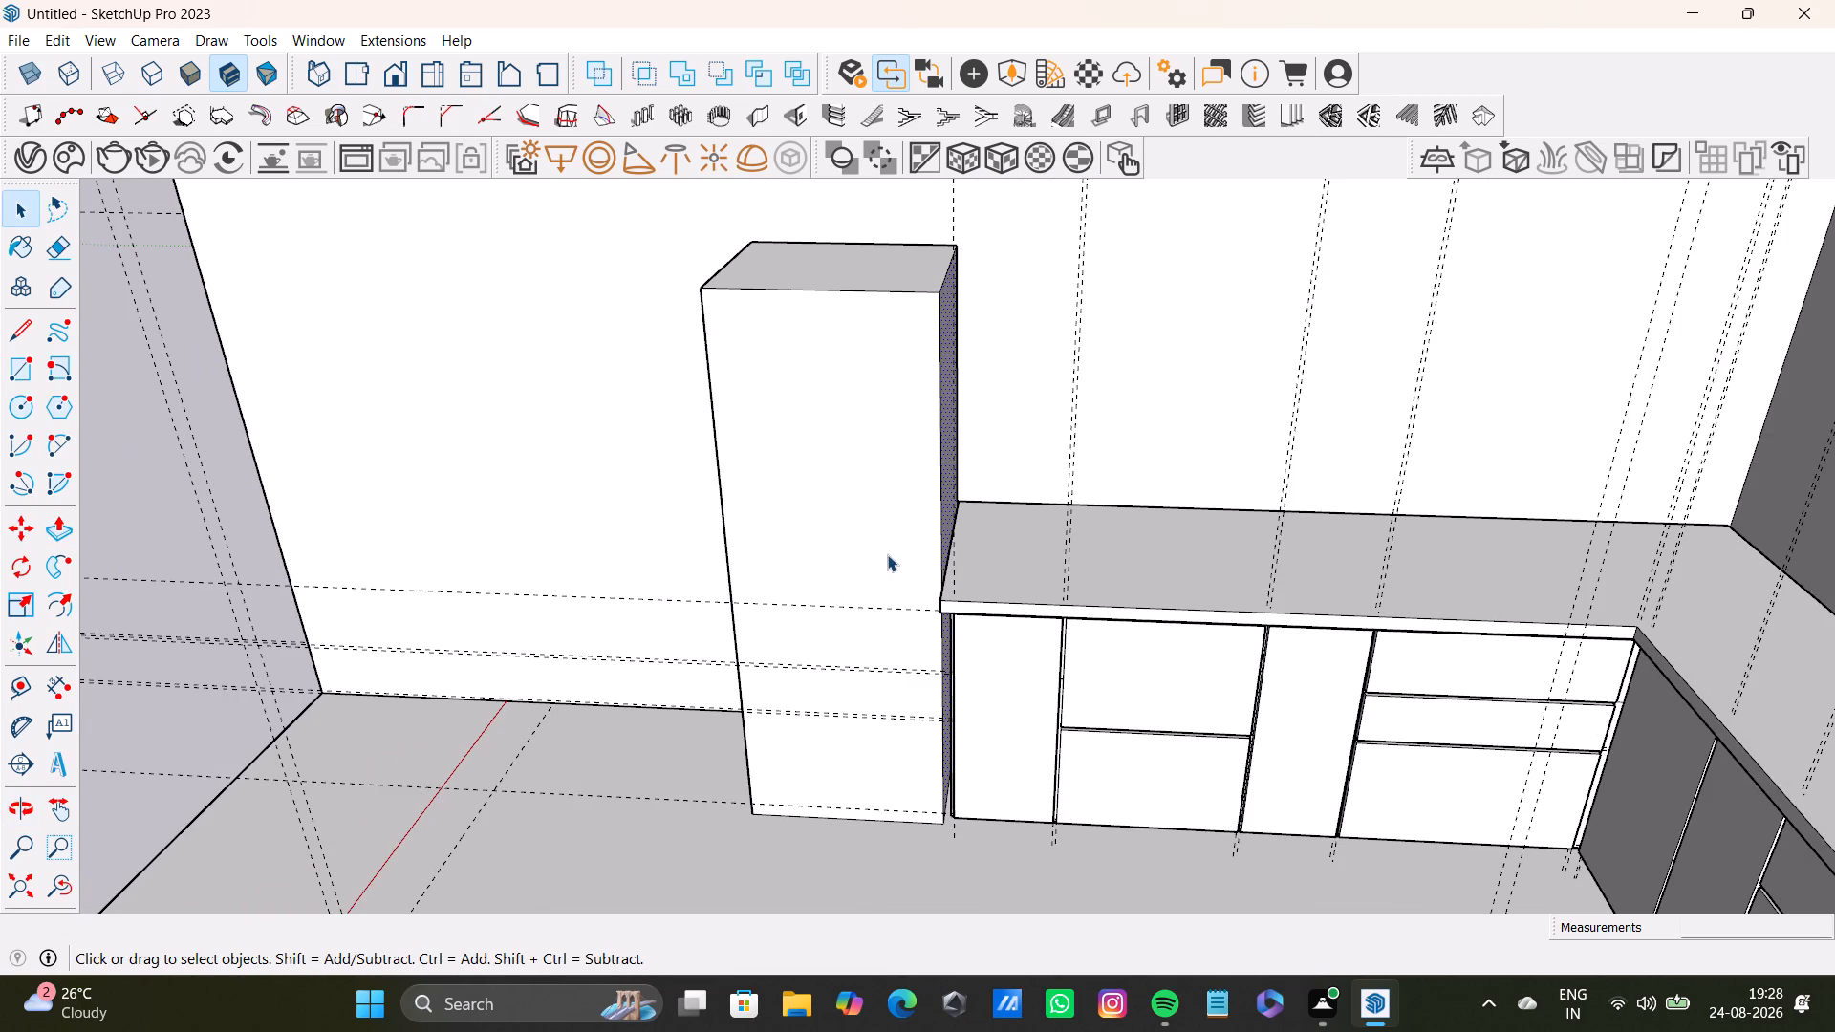
pyautogui.scroll(-3, 826, 554)
pyautogui.moveTo(826, 554); pyautogui.dragTo(1155, 629, button='middle')
pyautogui.moveTo(1026, 626); pyautogui.dragTo(1315, 696, button='middle')
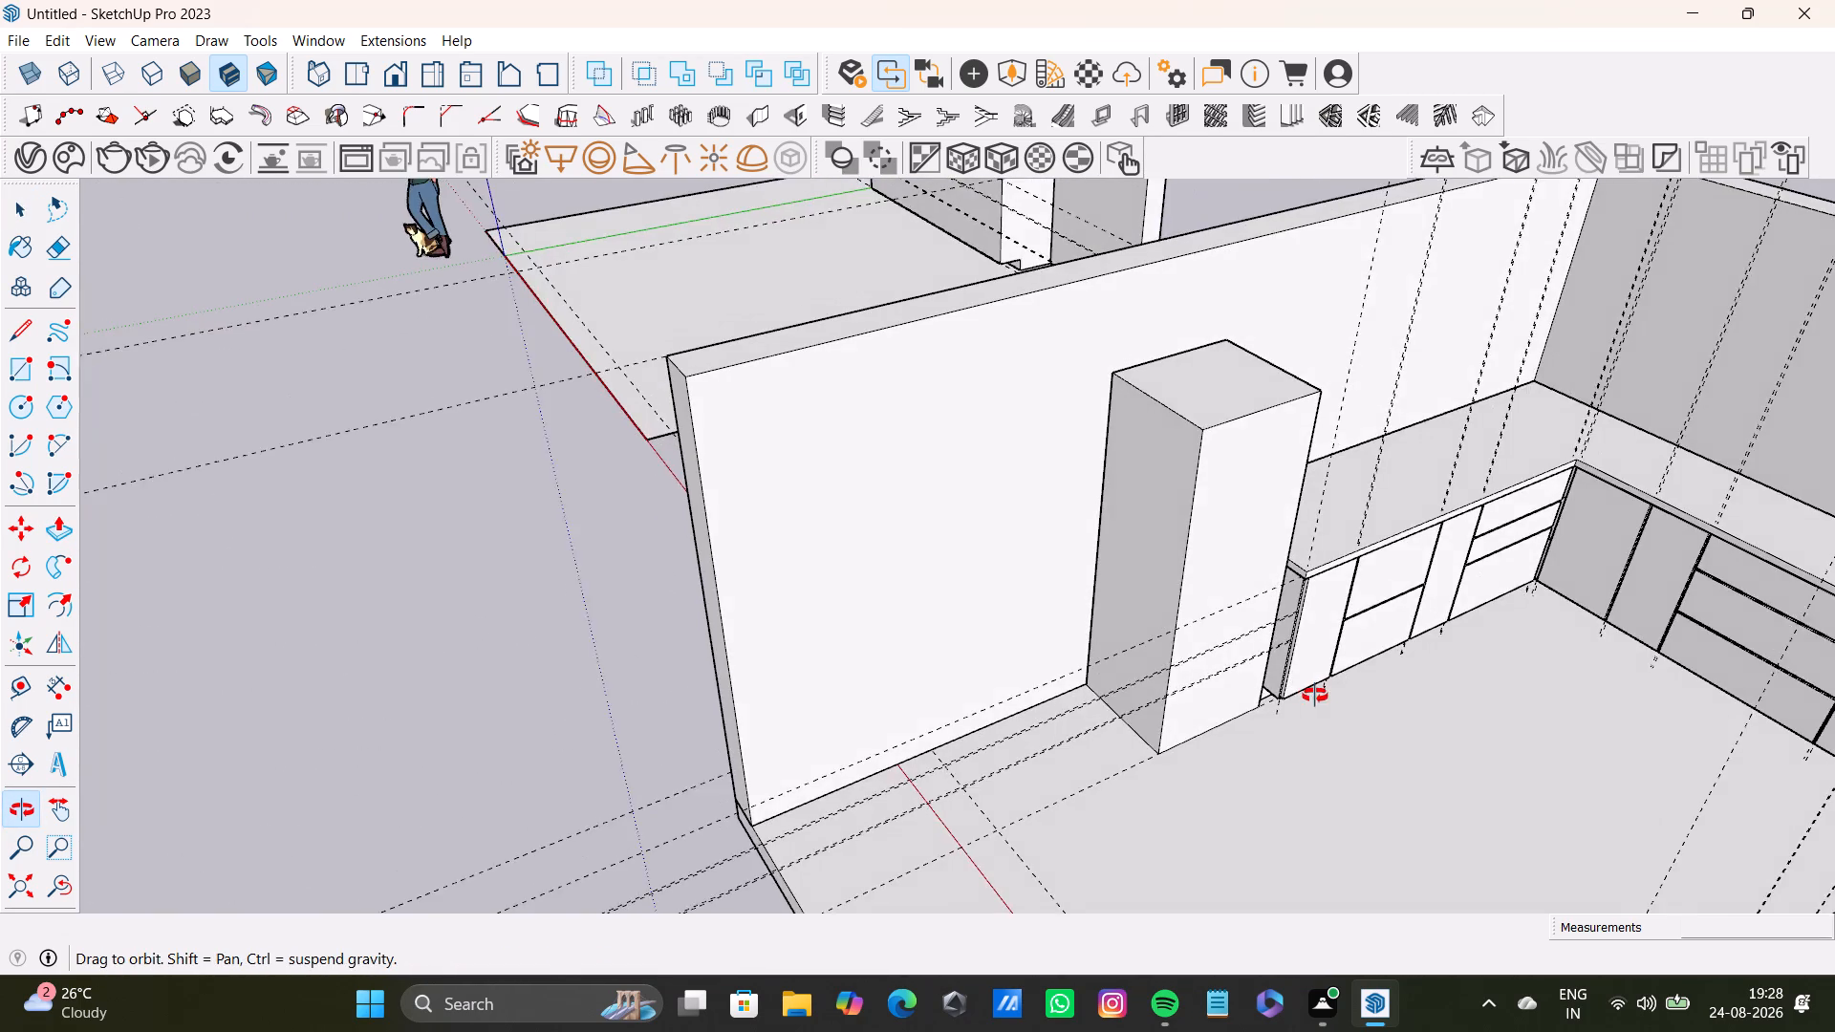
pyautogui.moveTo(1315, 696); pyautogui.dragTo(1324, 696, button='middle')
pyautogui.scroll(2, 959, 532)
pyautogui.moveTo(1011, 552); pyautogui.dragTo(839, 570, button='middle')
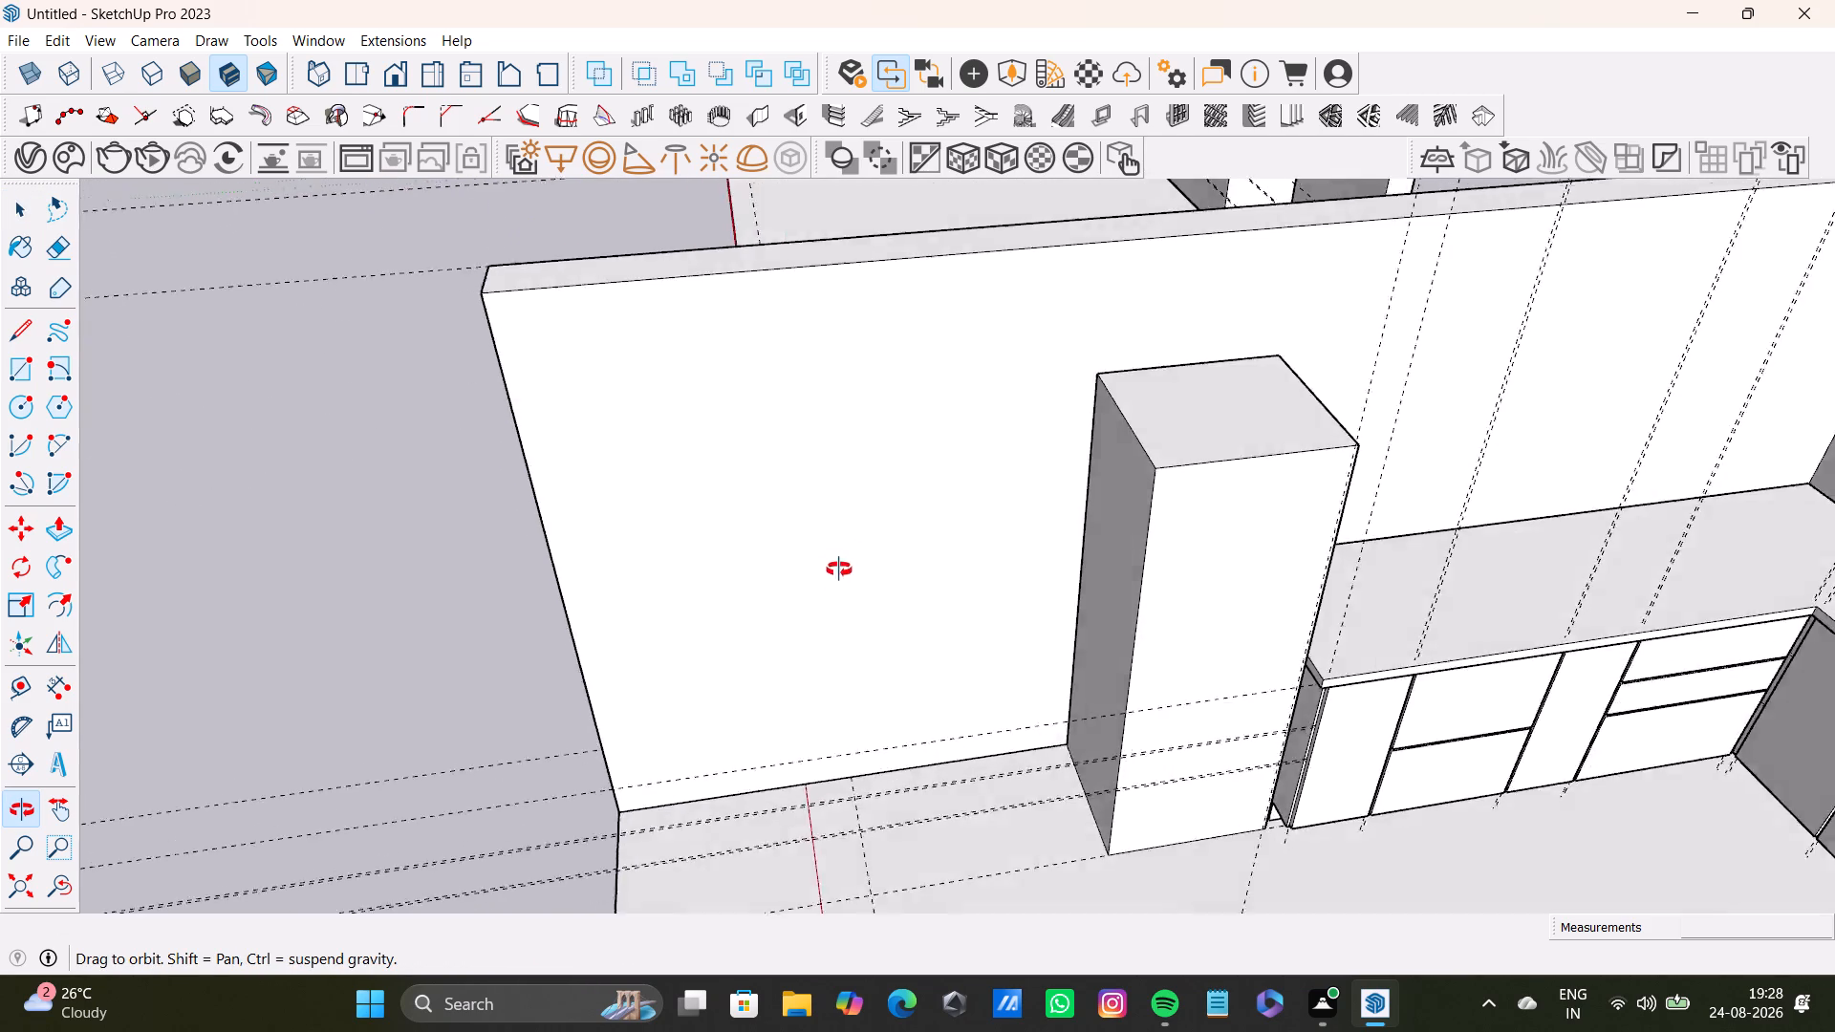
pyautogui.moveTo(839, 570); pyautogui.dragTo(615, 549, button='middle')
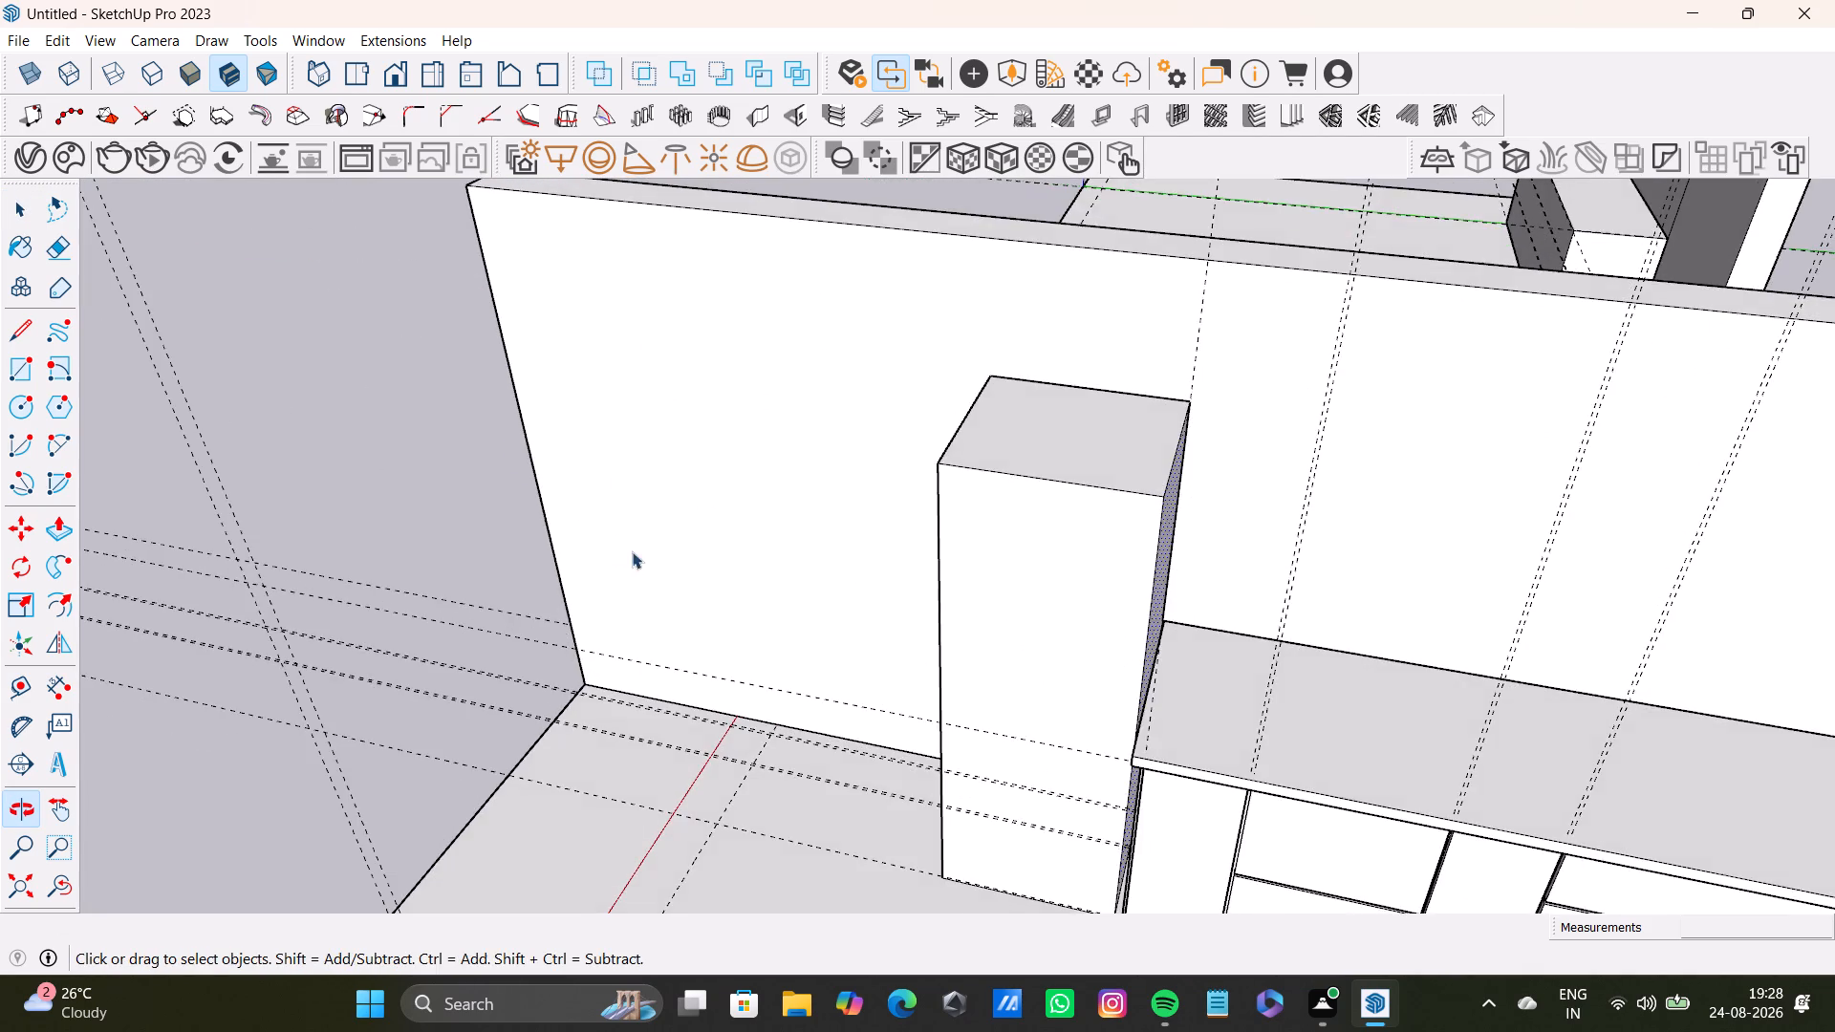
pyautogui.scroll(3, 815, 588)
pyautogui.moveTo(25, 689); pyautogui.dragTo(39, 682)
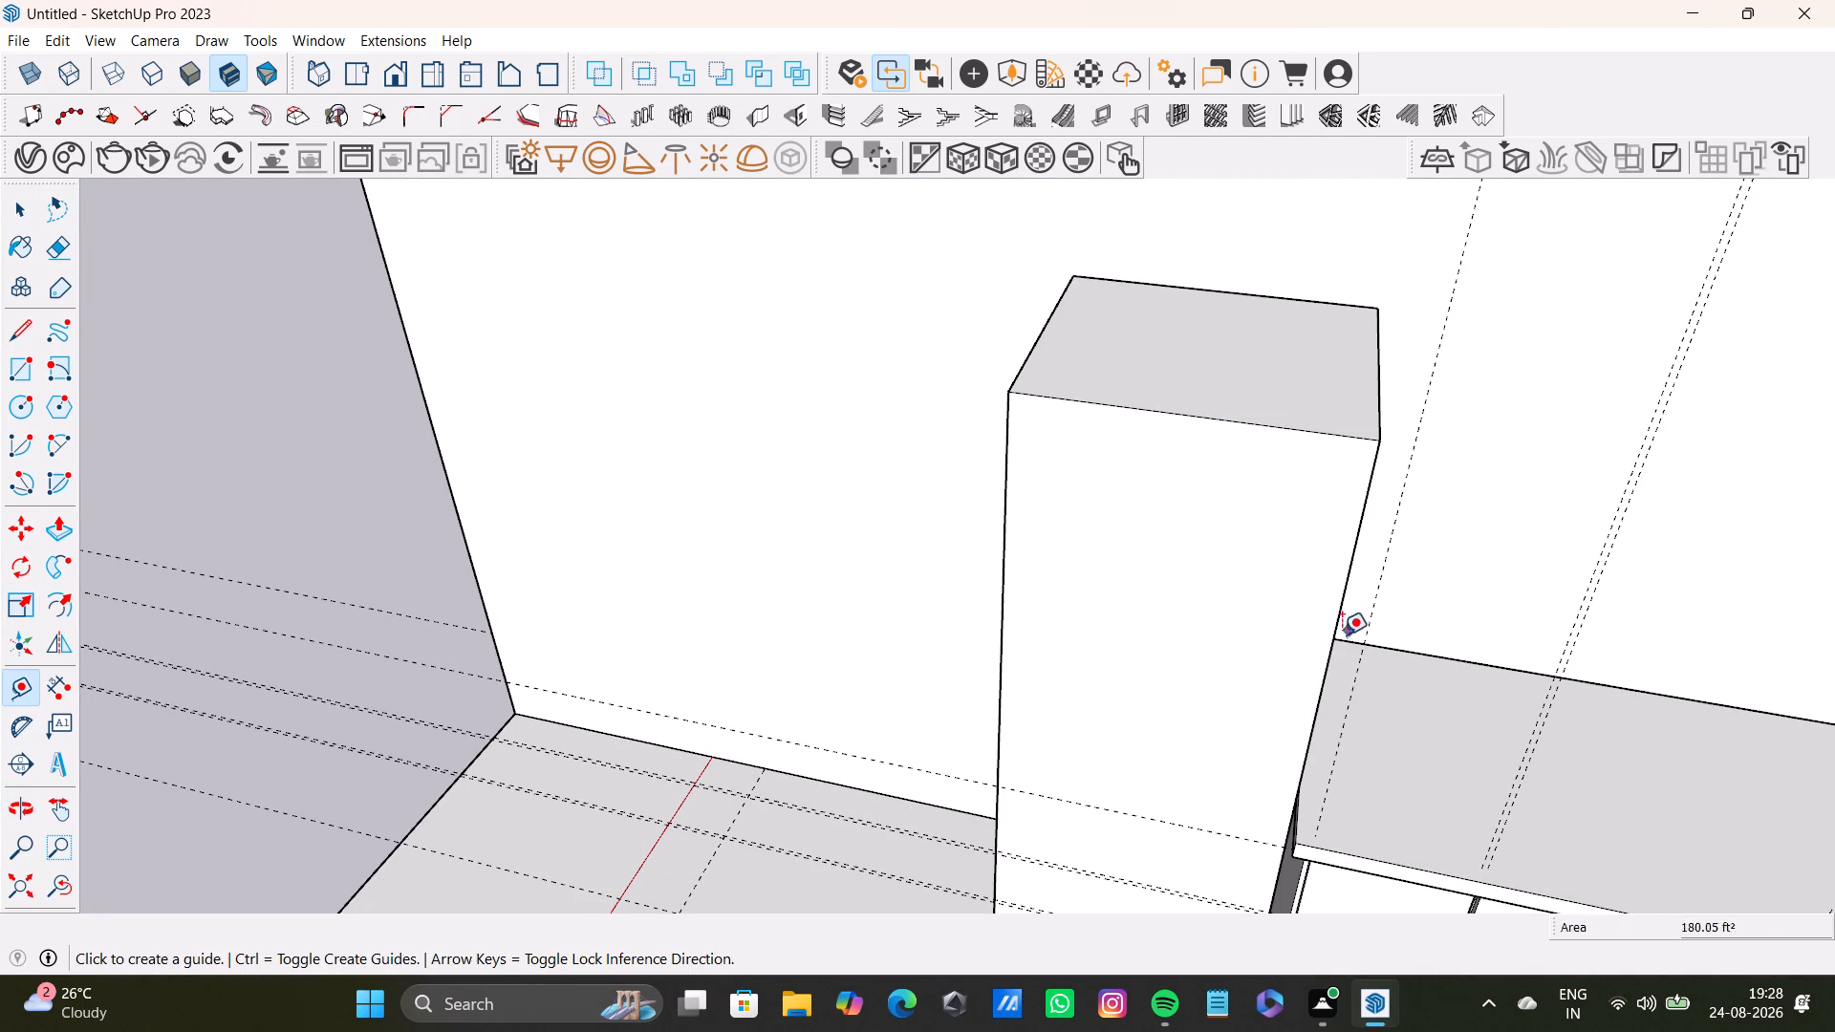
pyautogui.click(1333, 644)
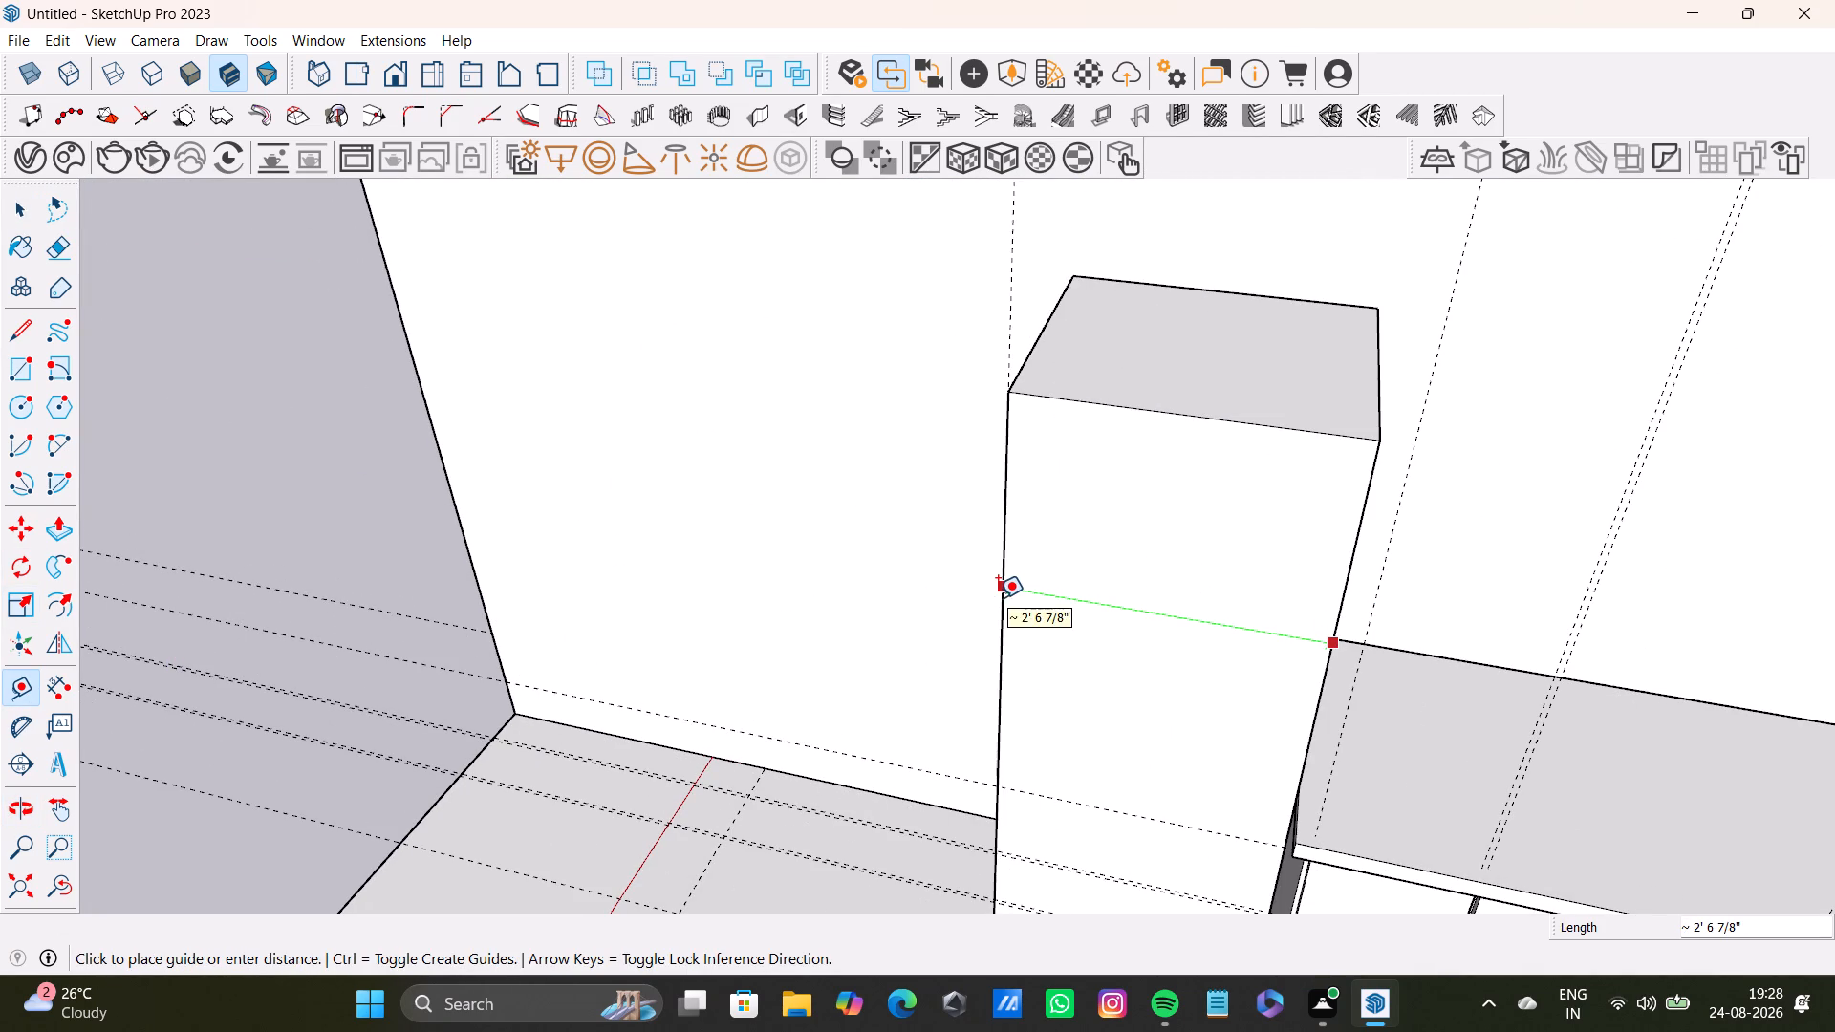
pyautogui.press('space')
# Push/Pull the tall unit's top face down to lower its height slightly.
pyautogui.moveTo(998, 609); pyautogui.dragTo(1474, 586, button='middle')
pyautogui.scroll(-3, 1285, 604)
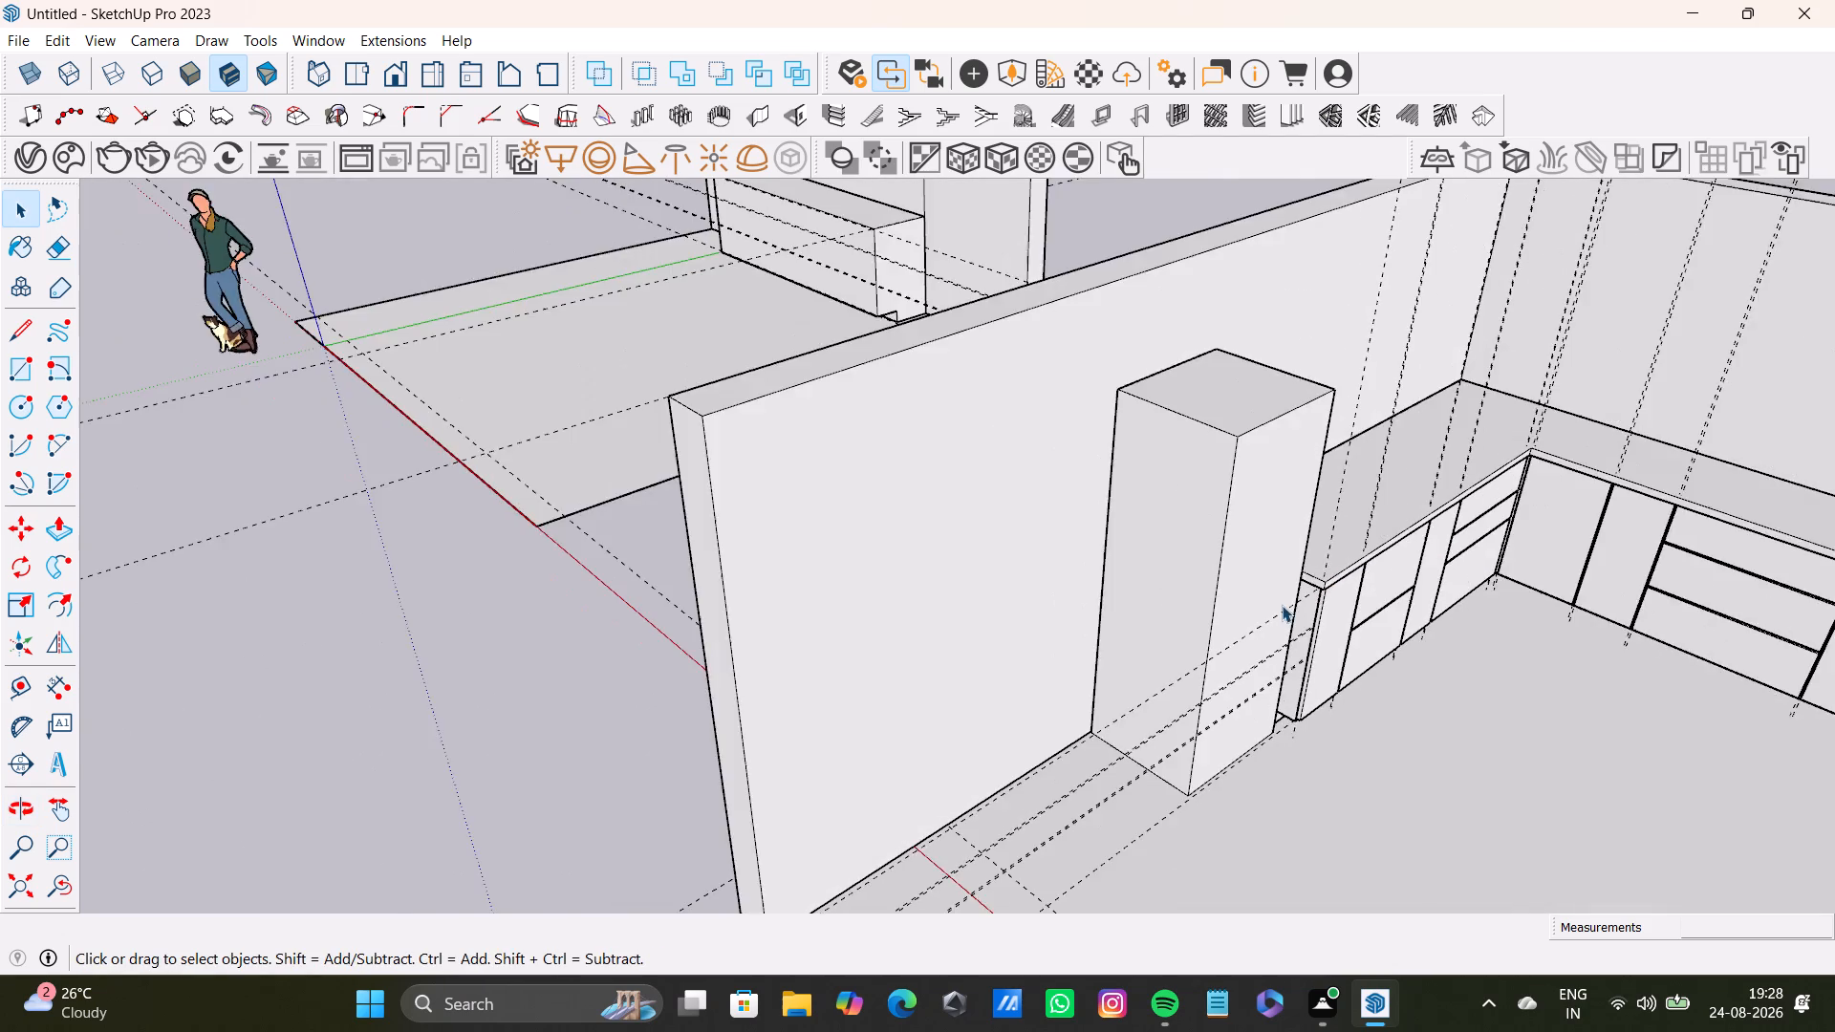
pyautogui.scroll(-5, 1282, 605)
pyautogui.moveTo(1282, 605); pyautogui.dragTo(844, 518, button='middle')
pyautogui.scroll(-2, 879, 489)
pyautogui.keyDown('shift'); pyautogui.moveTo(893, 484); pyautogui.dragTo(909, 702, button='middle'); pyautogui.keyUp('shift')
pyautogui.click(1027, 691)
pyautogui.press('p')
pyautogui.moveTo(1027, 691); pyautogui.dragTo(1027, 711)
pyautogui.press('space')
# Push/Pull the tall unit's front face back toward the wall to make the unit shallower.
pyautogui.moveTo(1020, 752); pyautogui.dragTo(1477, 769, button='middle')
pyautogui.press('space')
pyautogui.click(1163, 734)
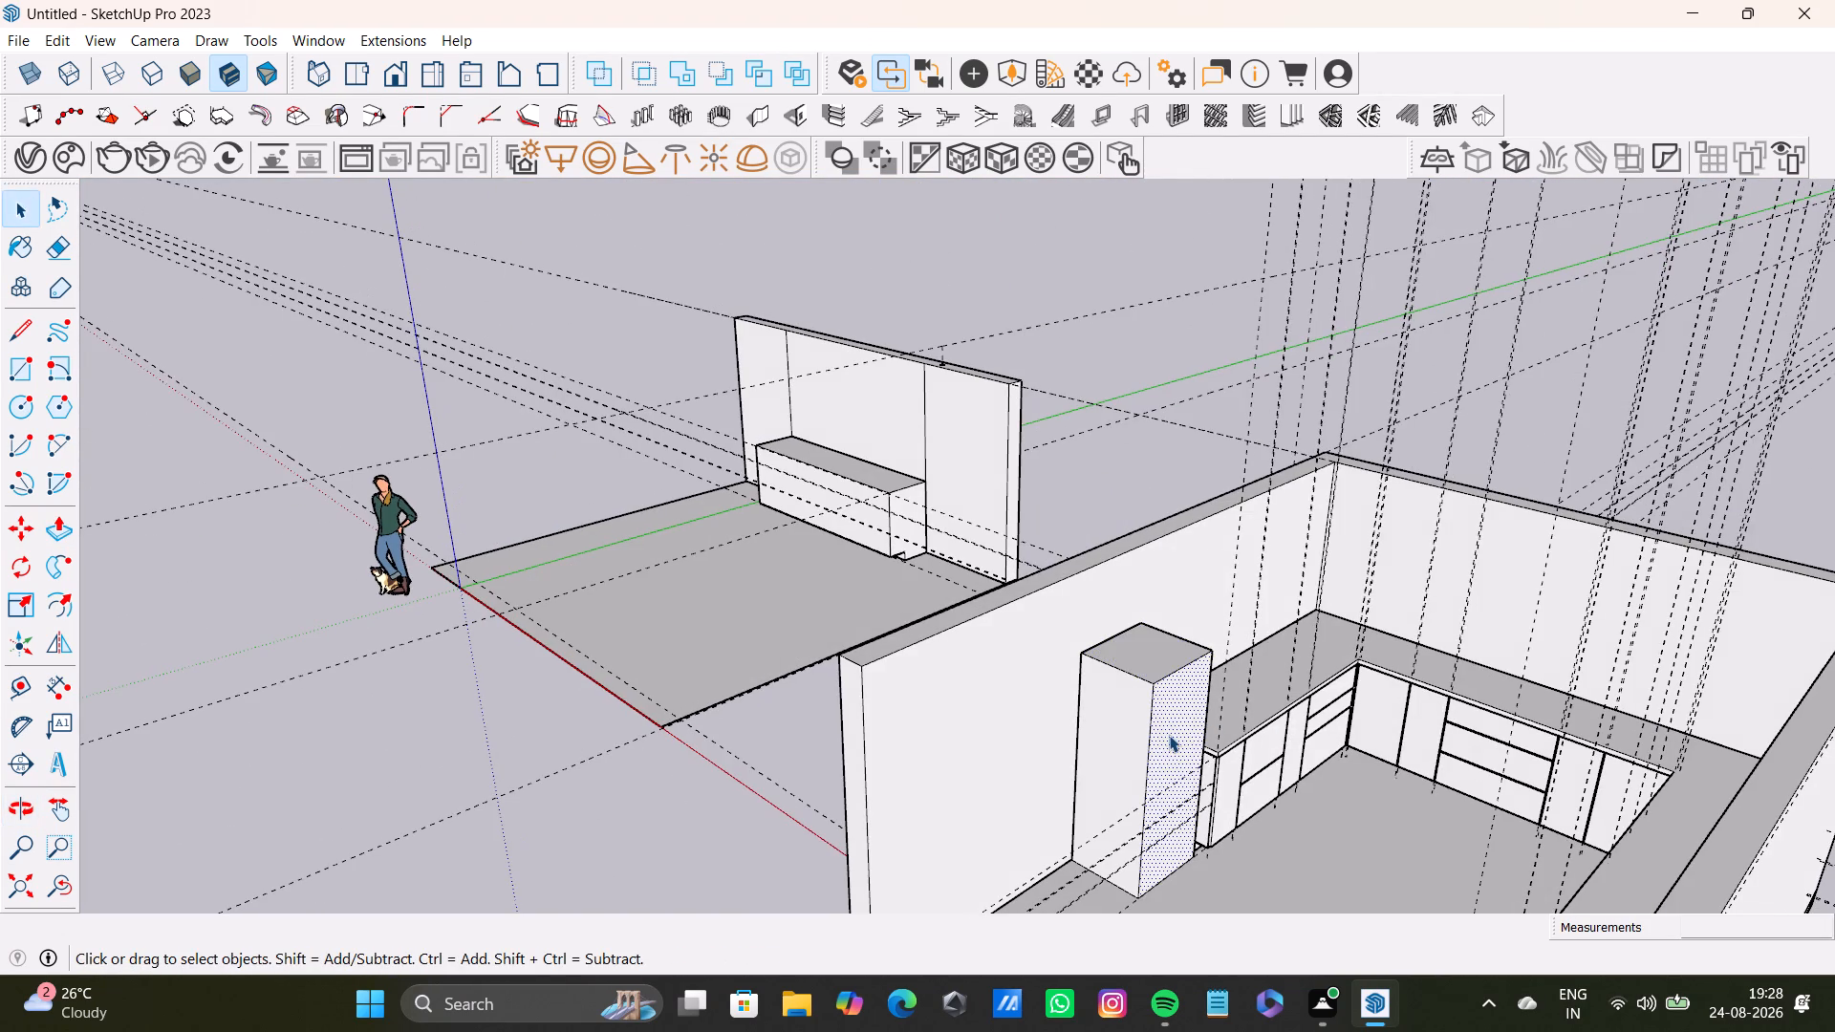
pyautogui.press('p')
pyautogui.moveTo(1170, 735); pyautogui.dragTo(1150, 735)
pyautogui.press('space')
# Examine the tall unit's height and depth against the adjoining countertop and base cabinets from several angles.
pyautogui.moveTo(1260, 769); pyautogui.dragTo(1250, 774, button='middle')
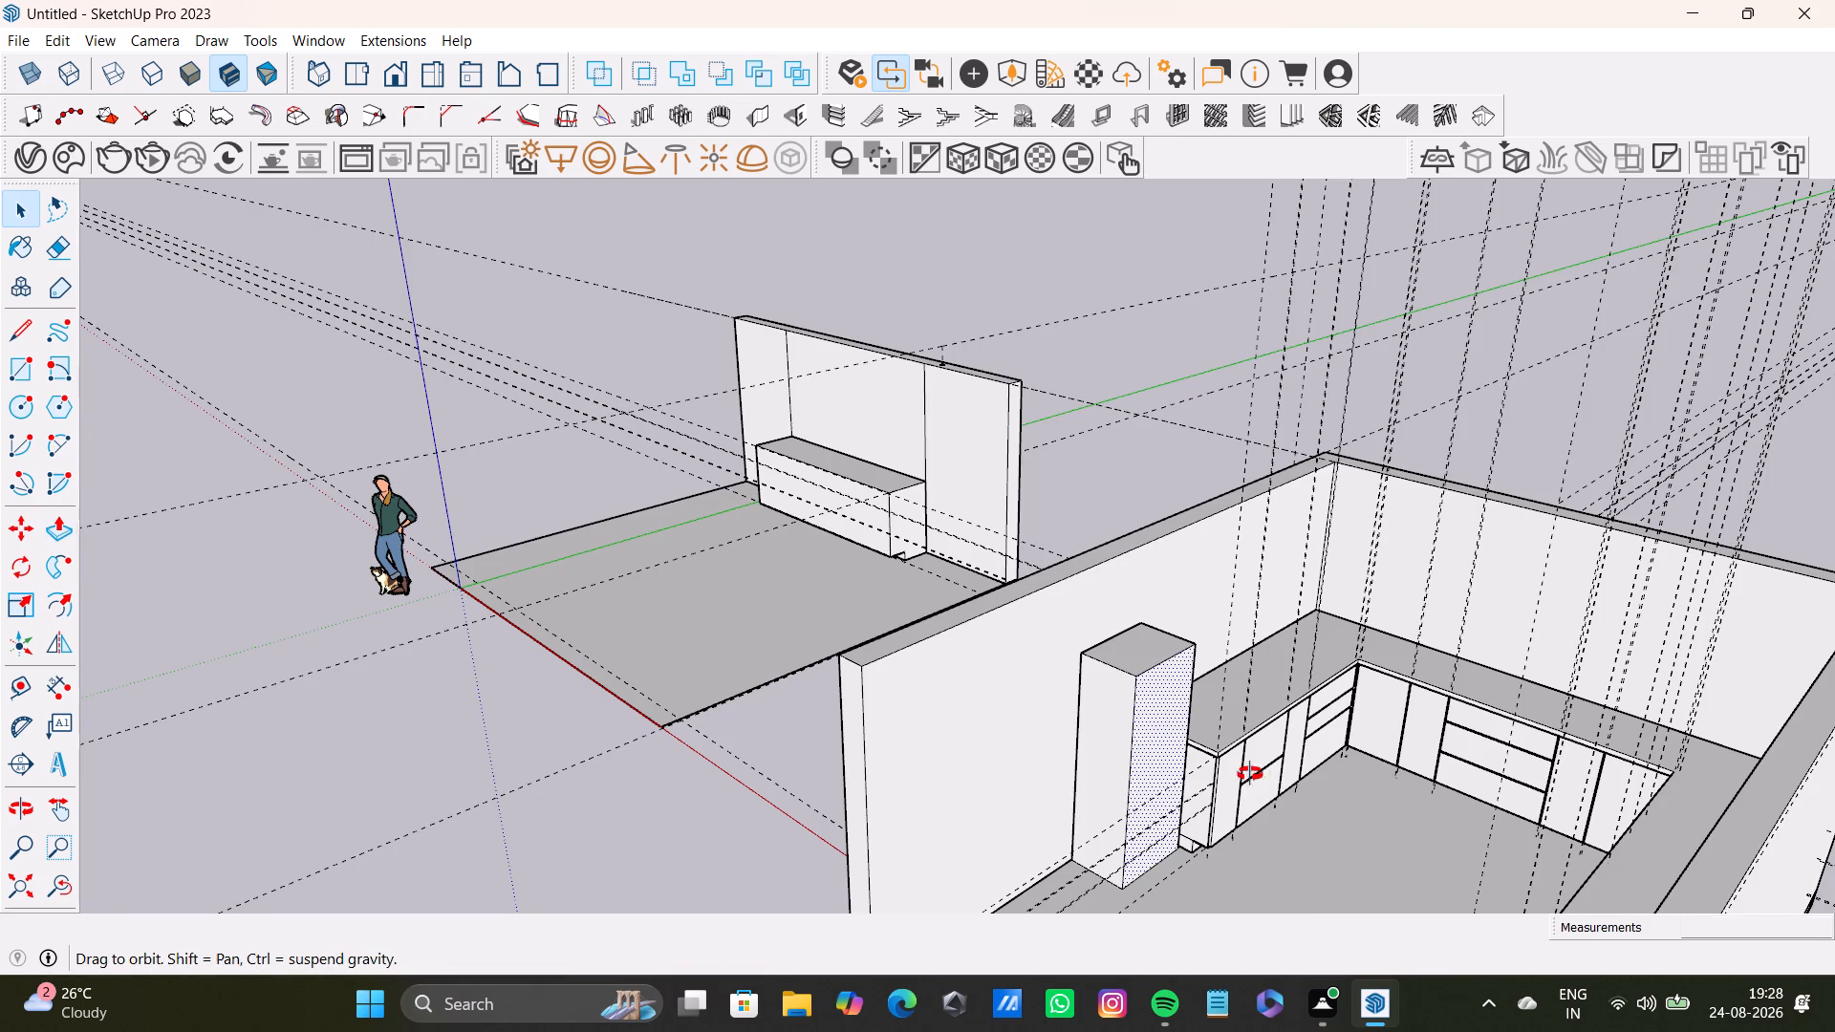
pyautogui.moveTo(1250, 774); pyautogui.dragTo(807, 795, button='middle')
pyautogui.scroll(5, 889, 742)
pyautogui.moveTo(898, 721); pyautogui.dragTo(960, 601, button='middle')
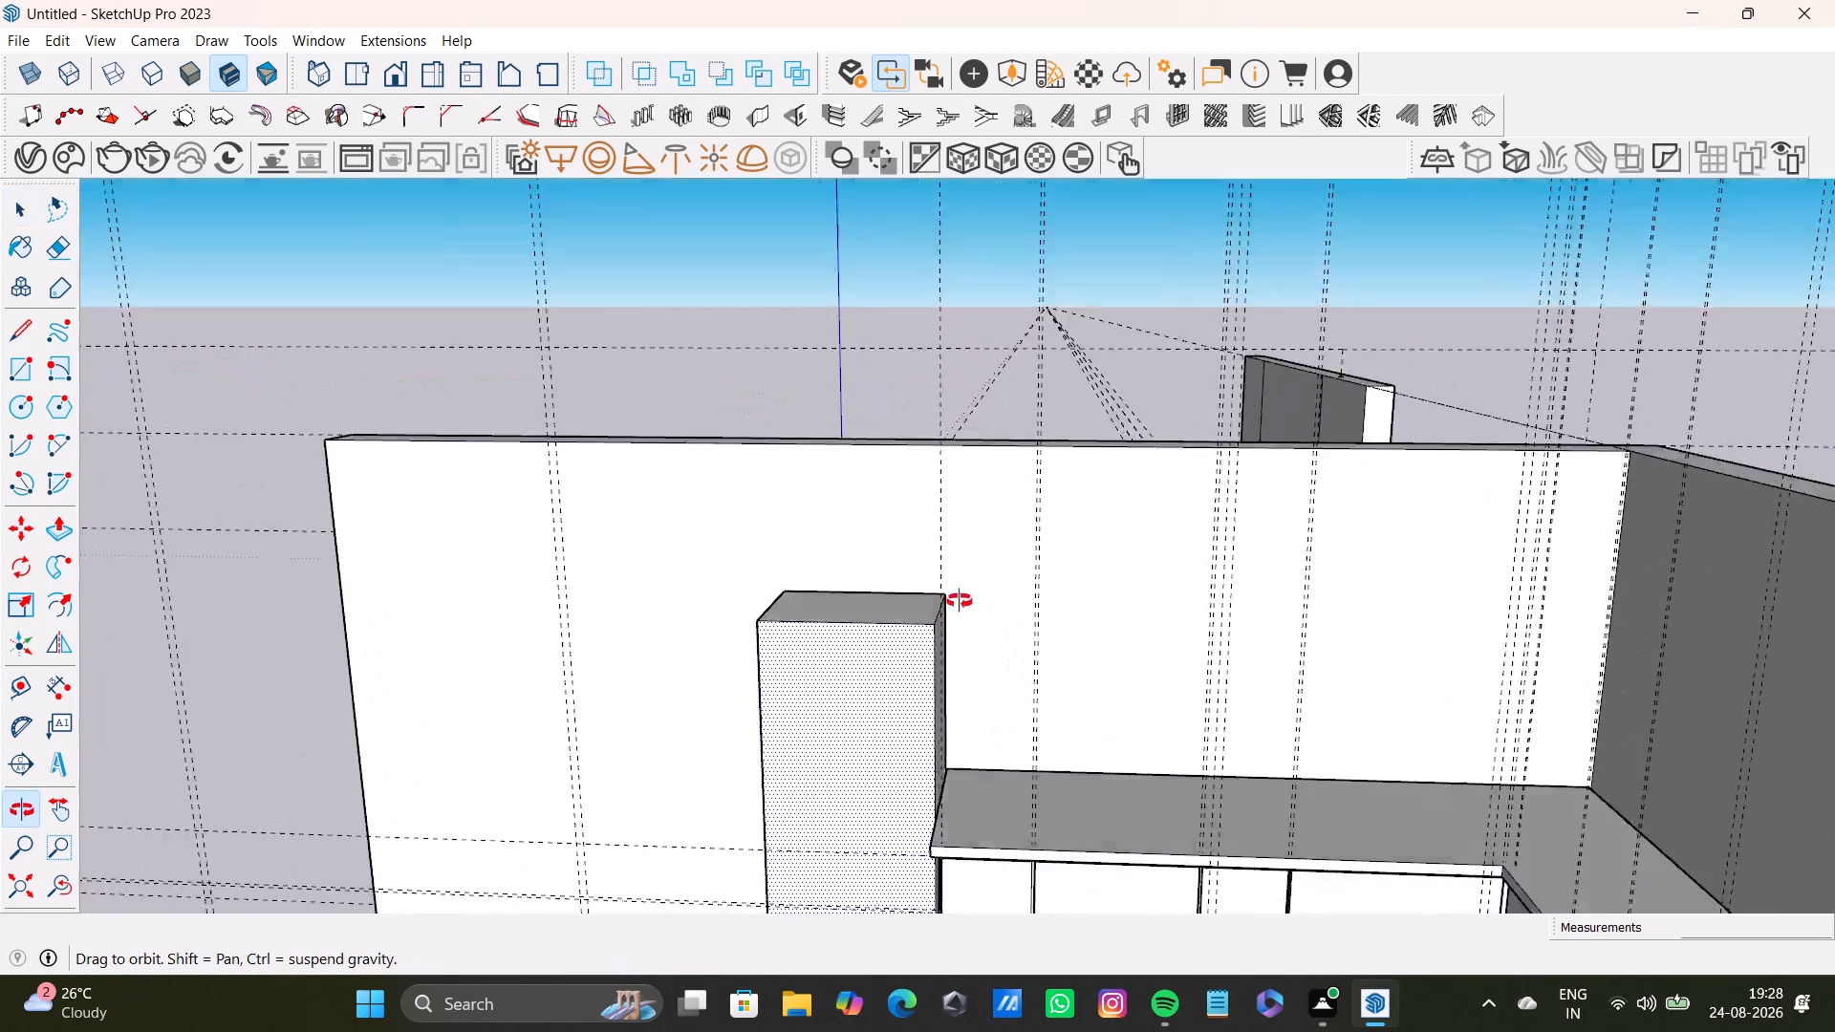
pyautogui.moveTo(960, 601); pyautogui.dragTo(1267, 627, button='middle')
pyautogui.scroll(3, 1120, 735)
pyautogui.keyDown('shift'); pyautogui.moveTo(1106, 724); pyautogui.dragTo(1118, 489, button='middle'); pyautogui.keyUp('shift')
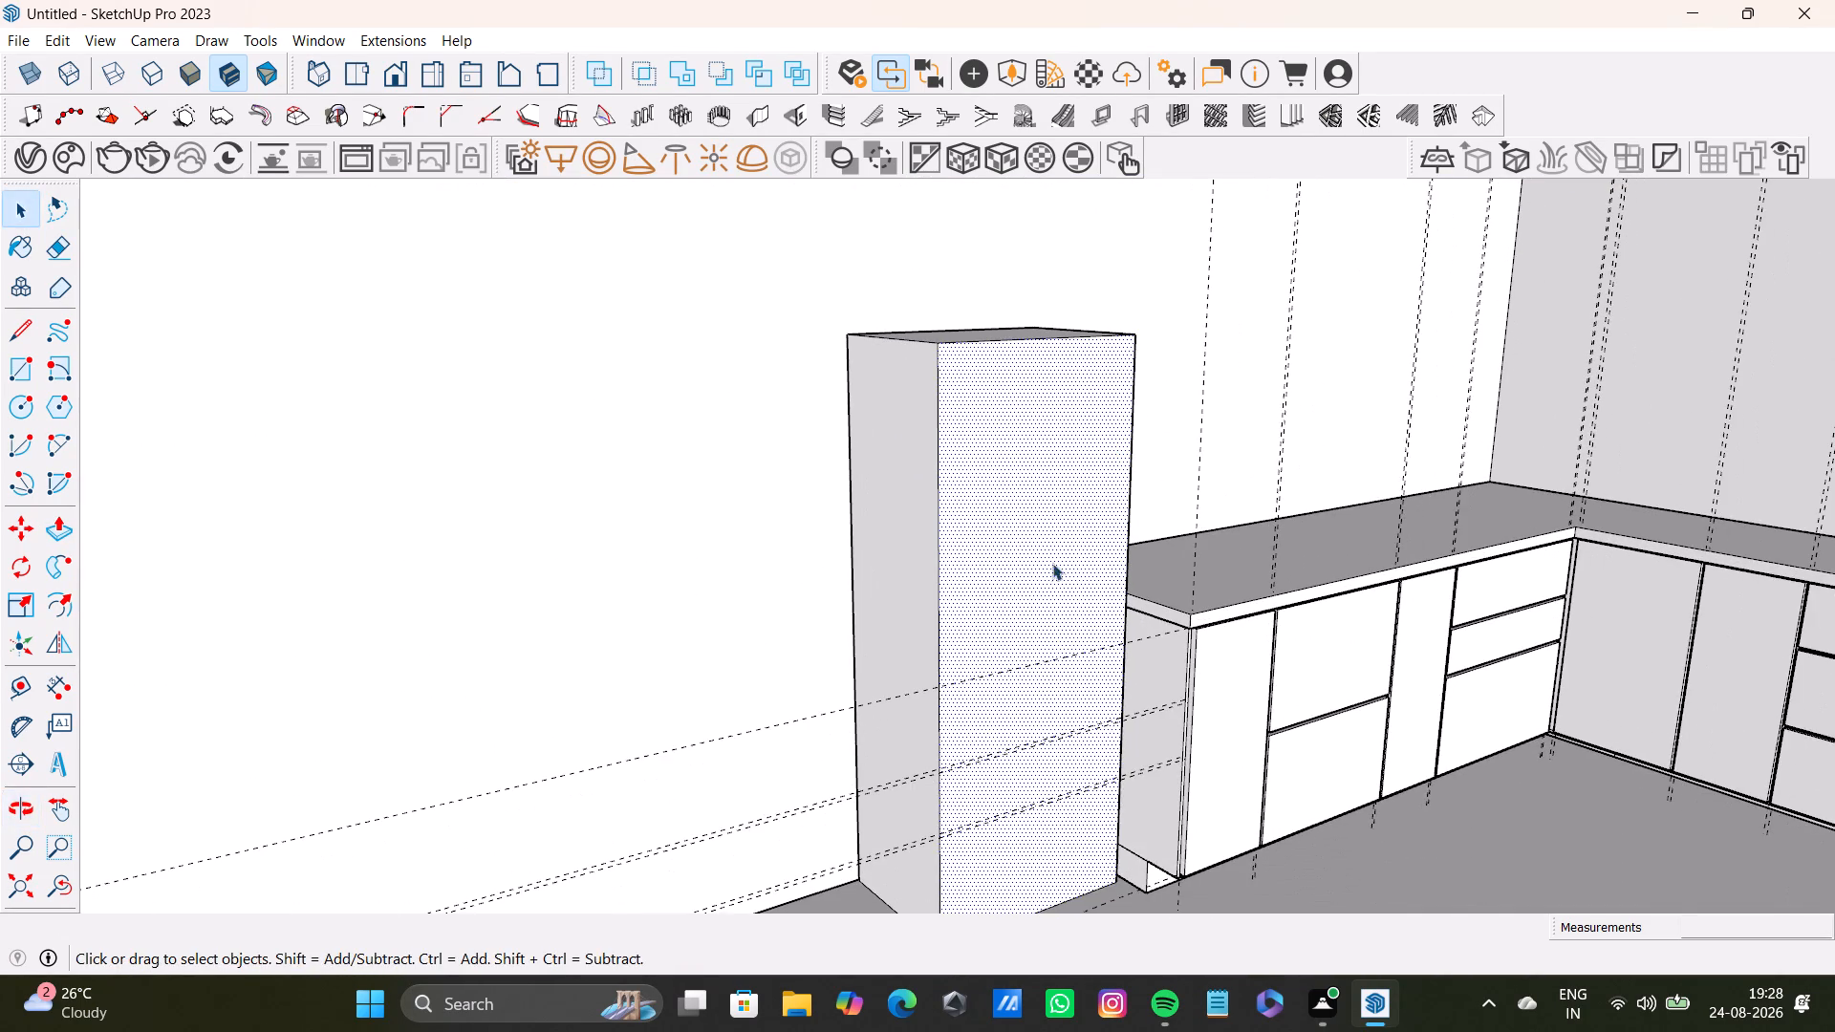
pyautogui.moveTo(1051, 566); pyautogui.dragTo(1202, 569, button='middle')
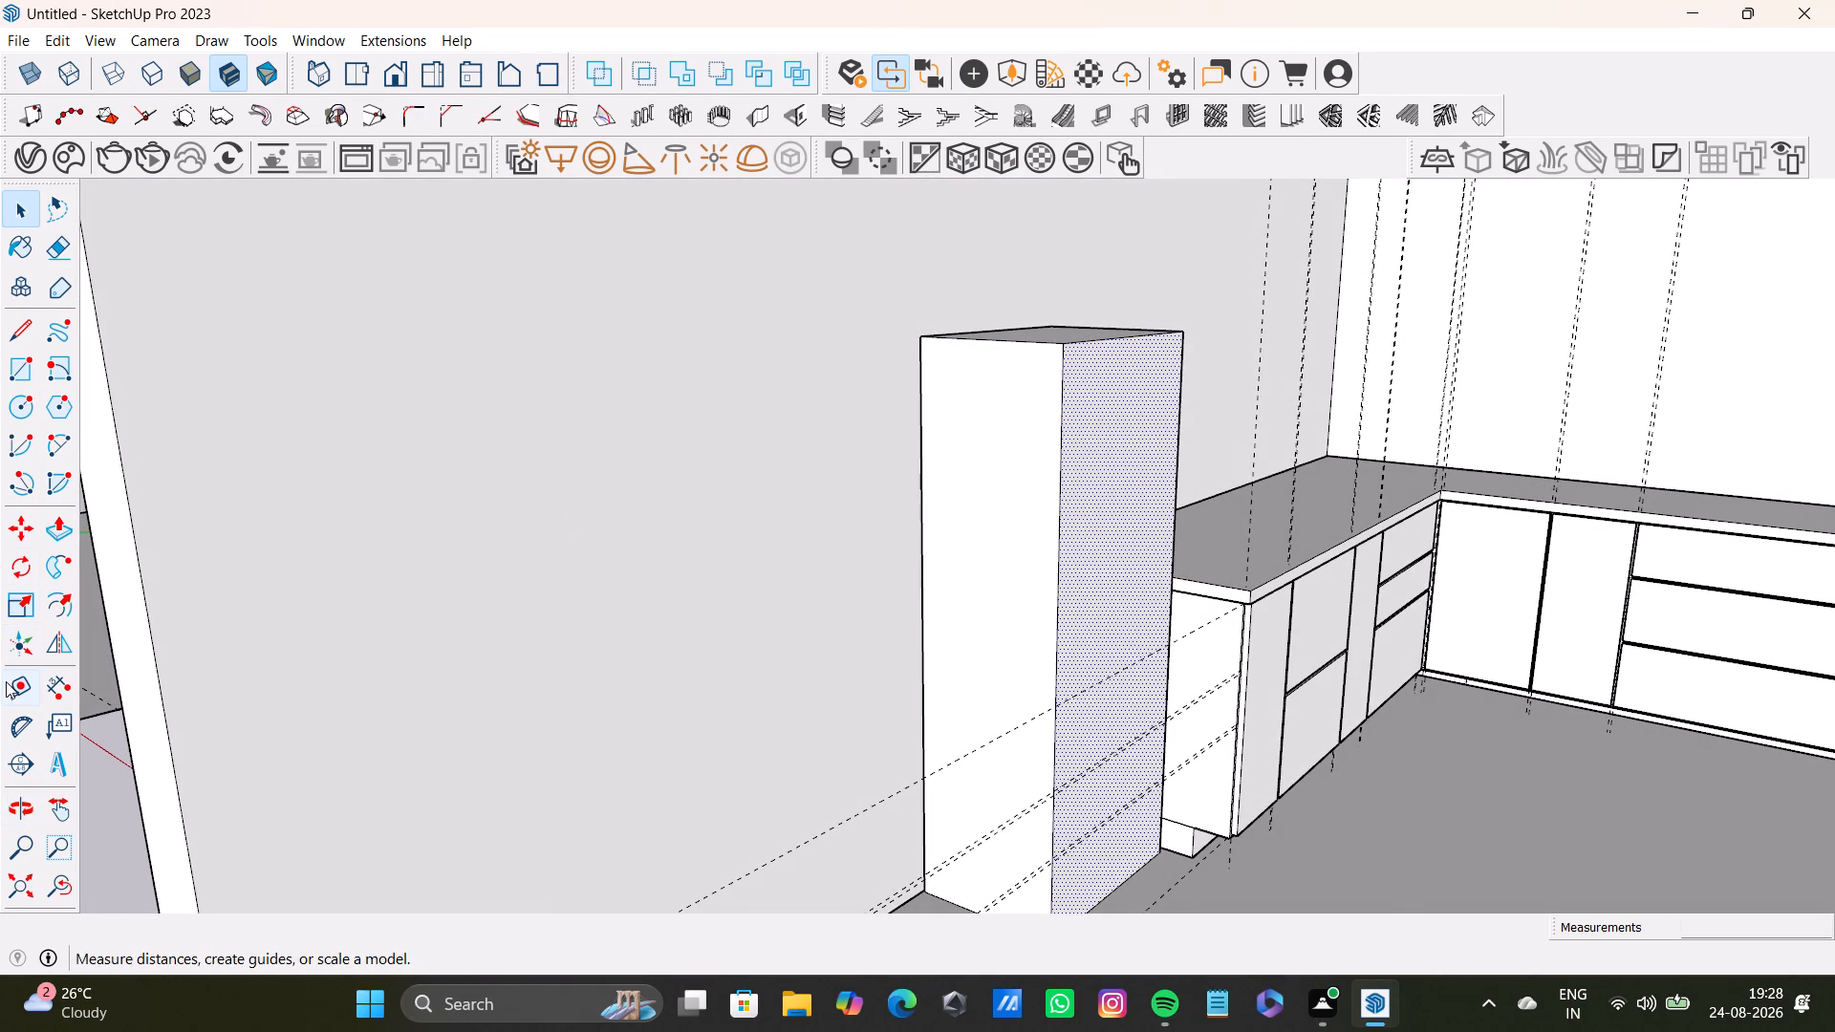
# Draw a line along the tall unit's front vertical edge farthest from the base cabinets, from its top corner down to the floor.
pyautogui.moveTo(11, 683); pyautogui.dragTo(21, 681)
pyautogui.press('space')
pyautogui.click(988, 610)
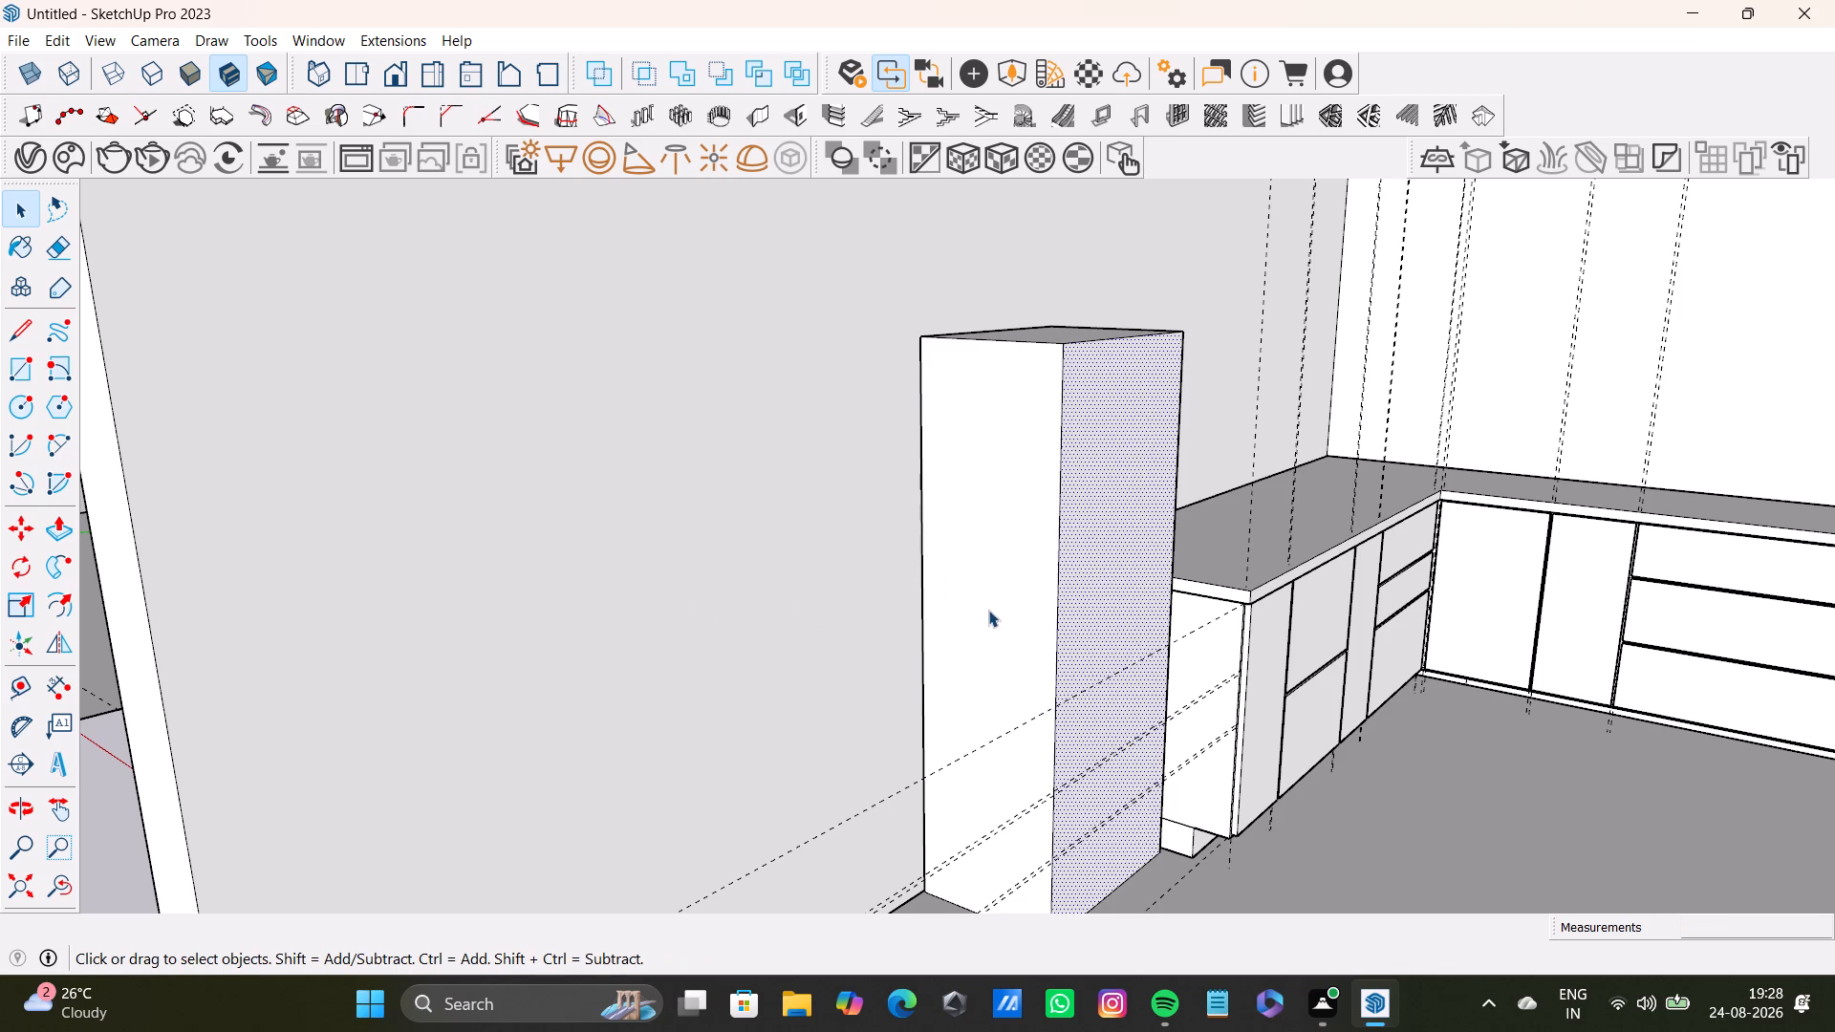
pyautogui.moveTo(1057, 664); pyautogui.dragTo(788, 719, button='middle')
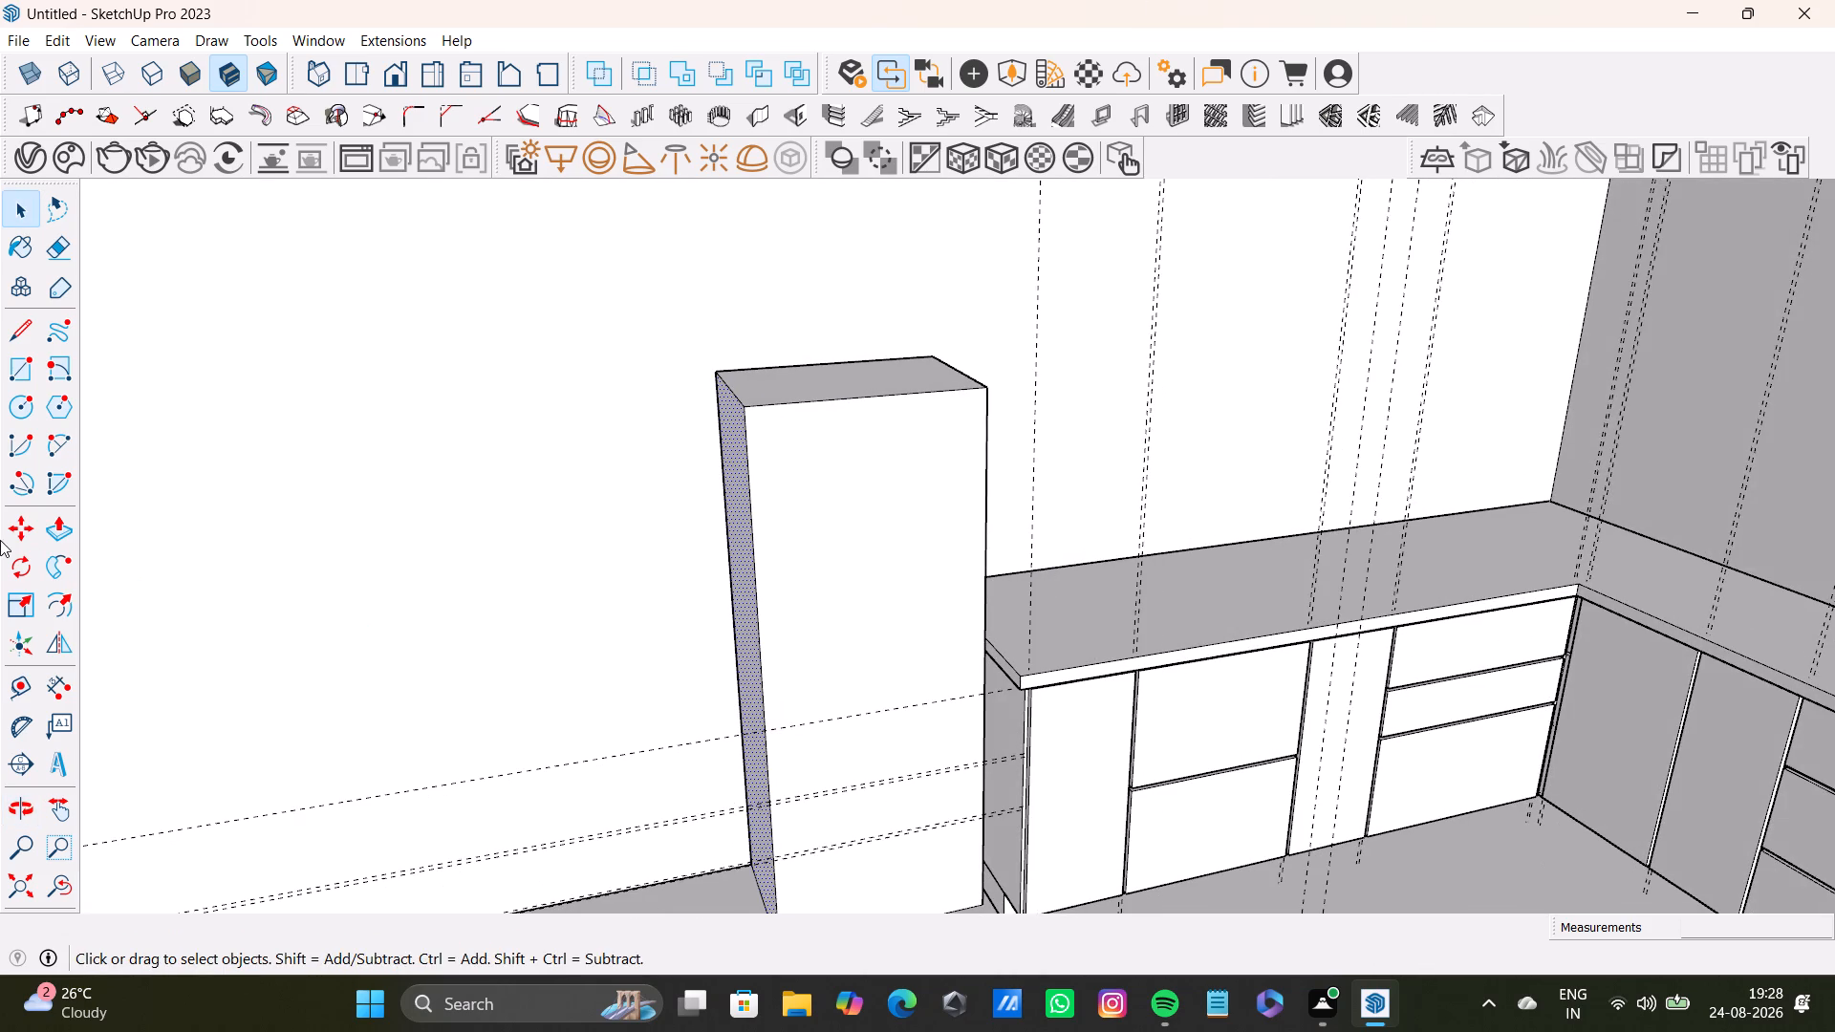
pyautogui.click(21, 682)
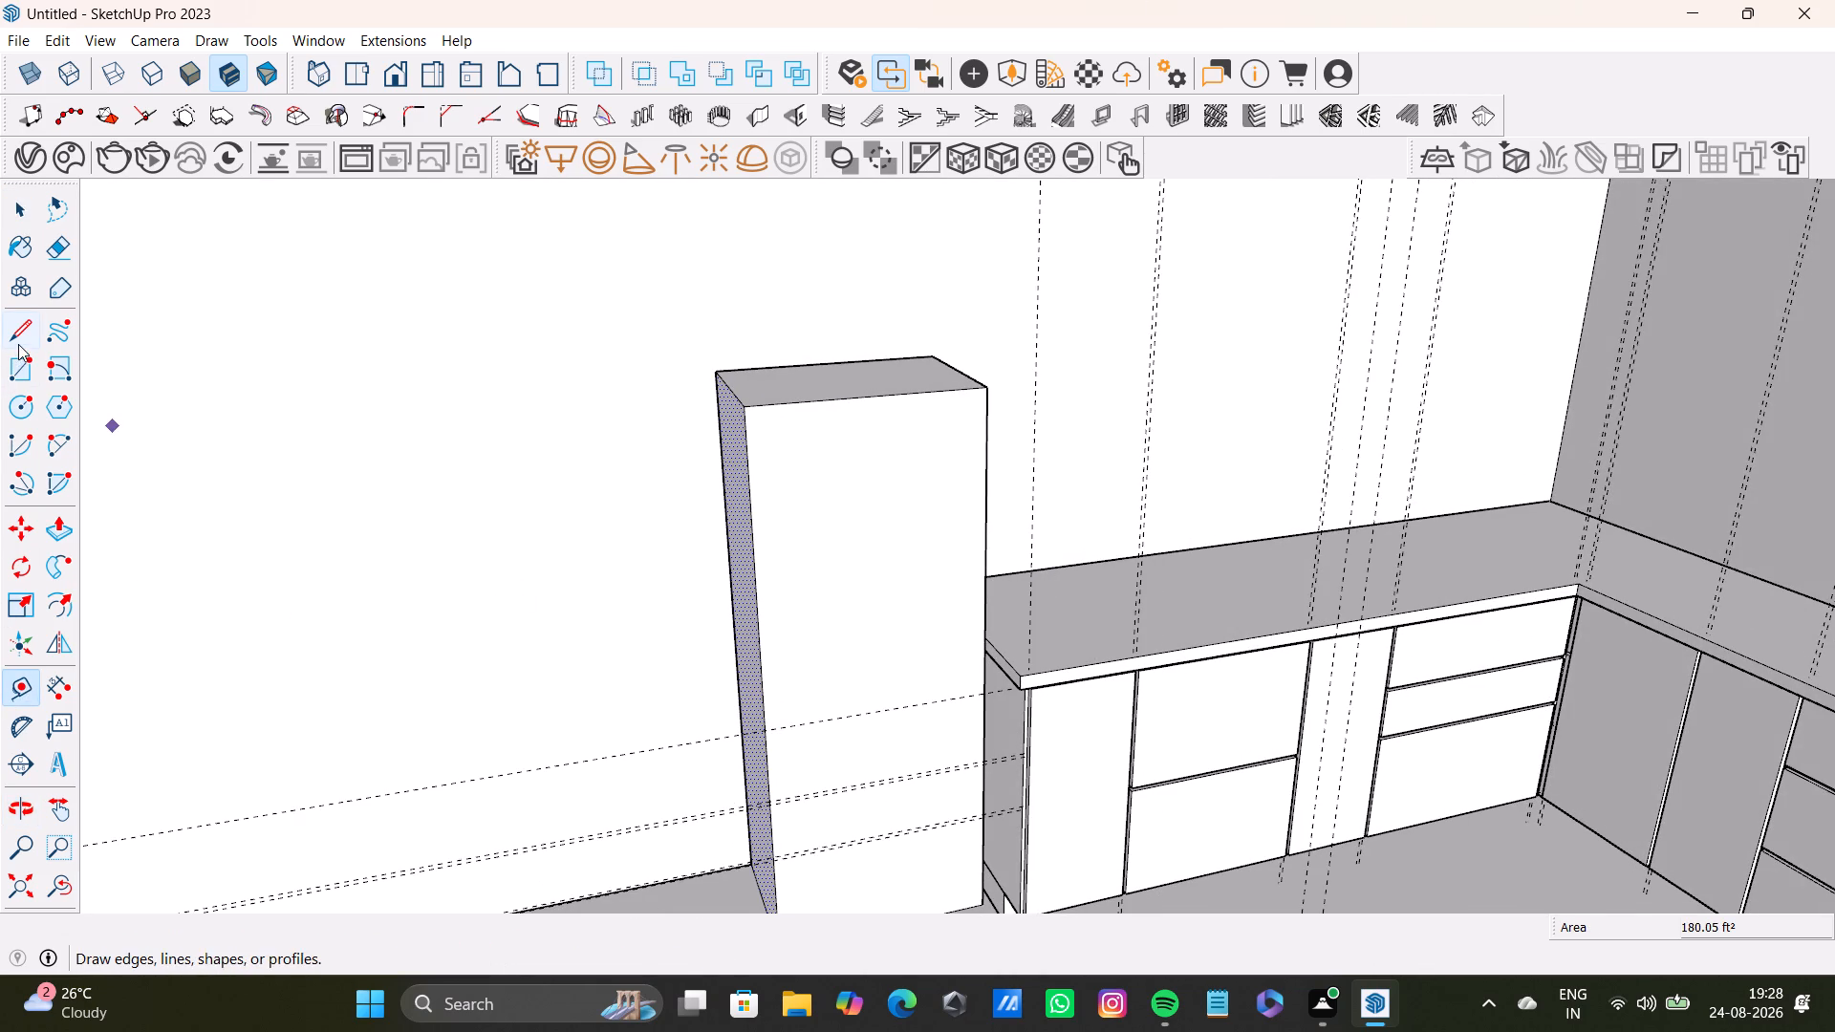
pyautogui.click(18, 344)
pyautogui.scroll(6, 651, 445)
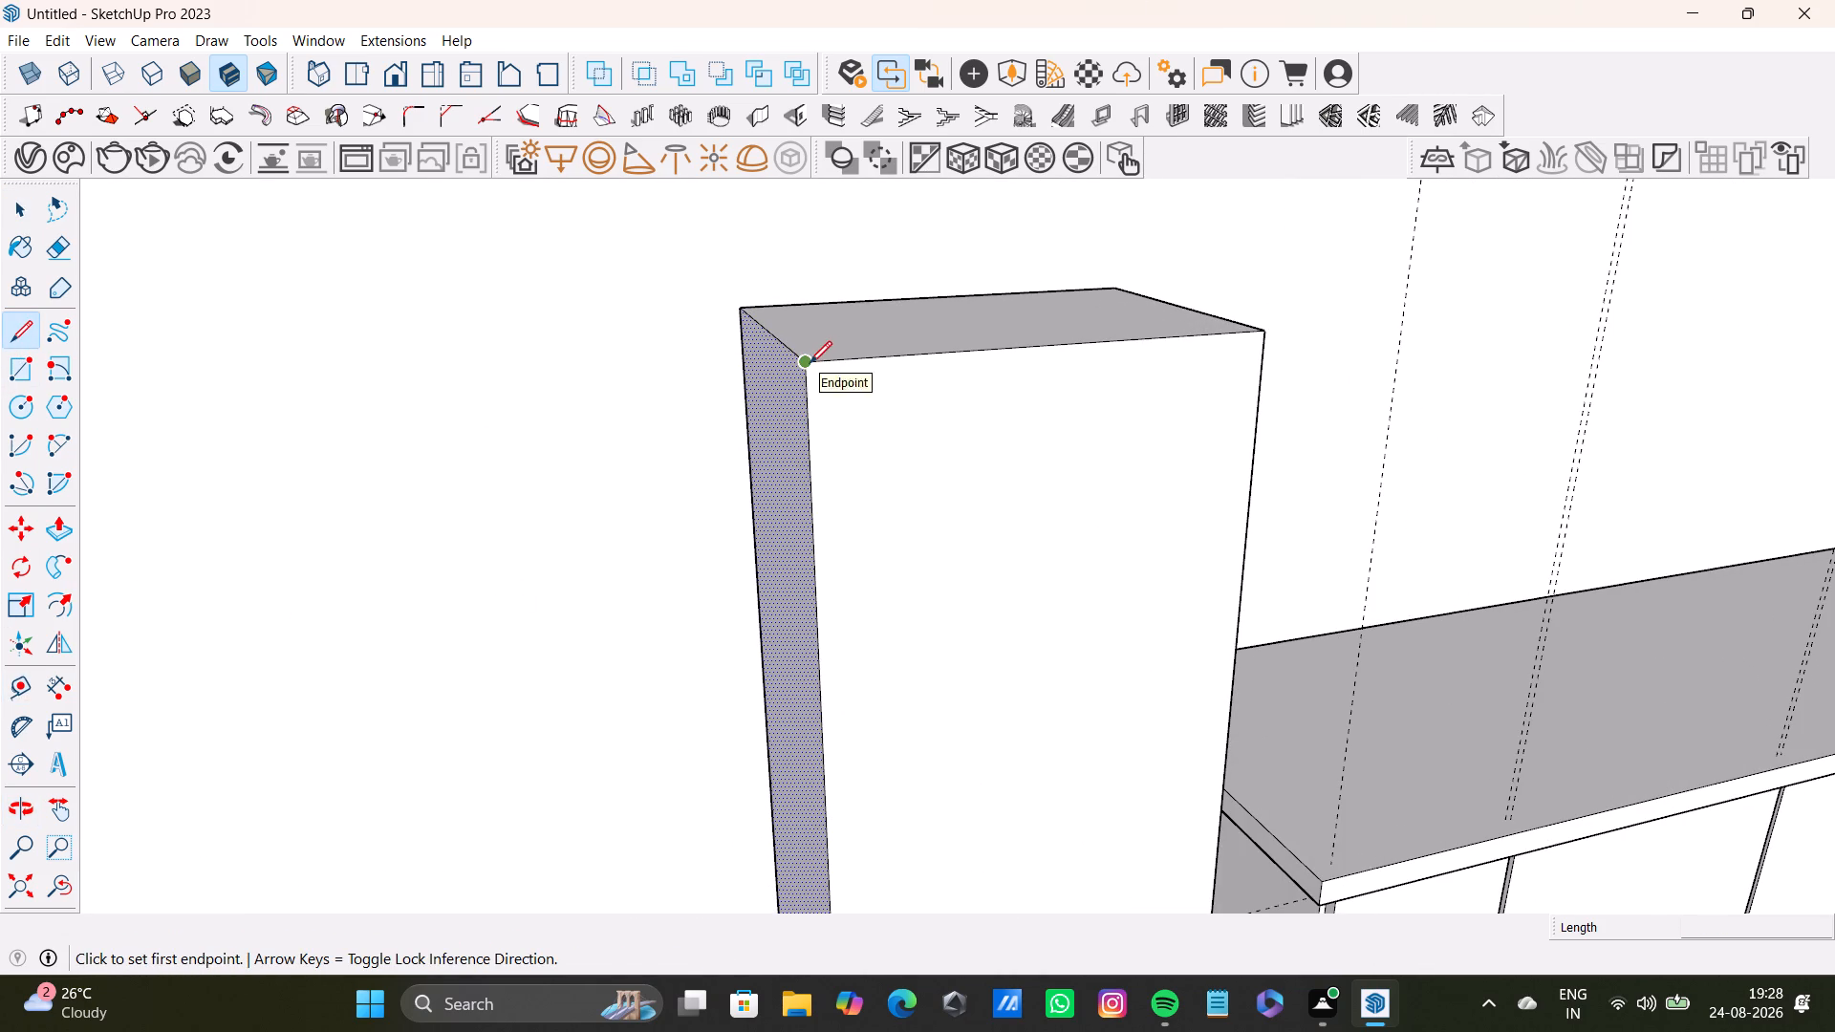
pyautogui.click(810, 363)
pyautogui.scroll(-4, 825, 592)
pyautogui.moveTo(839, 644); pyautogui.dragTo(795, 301, button='middle')
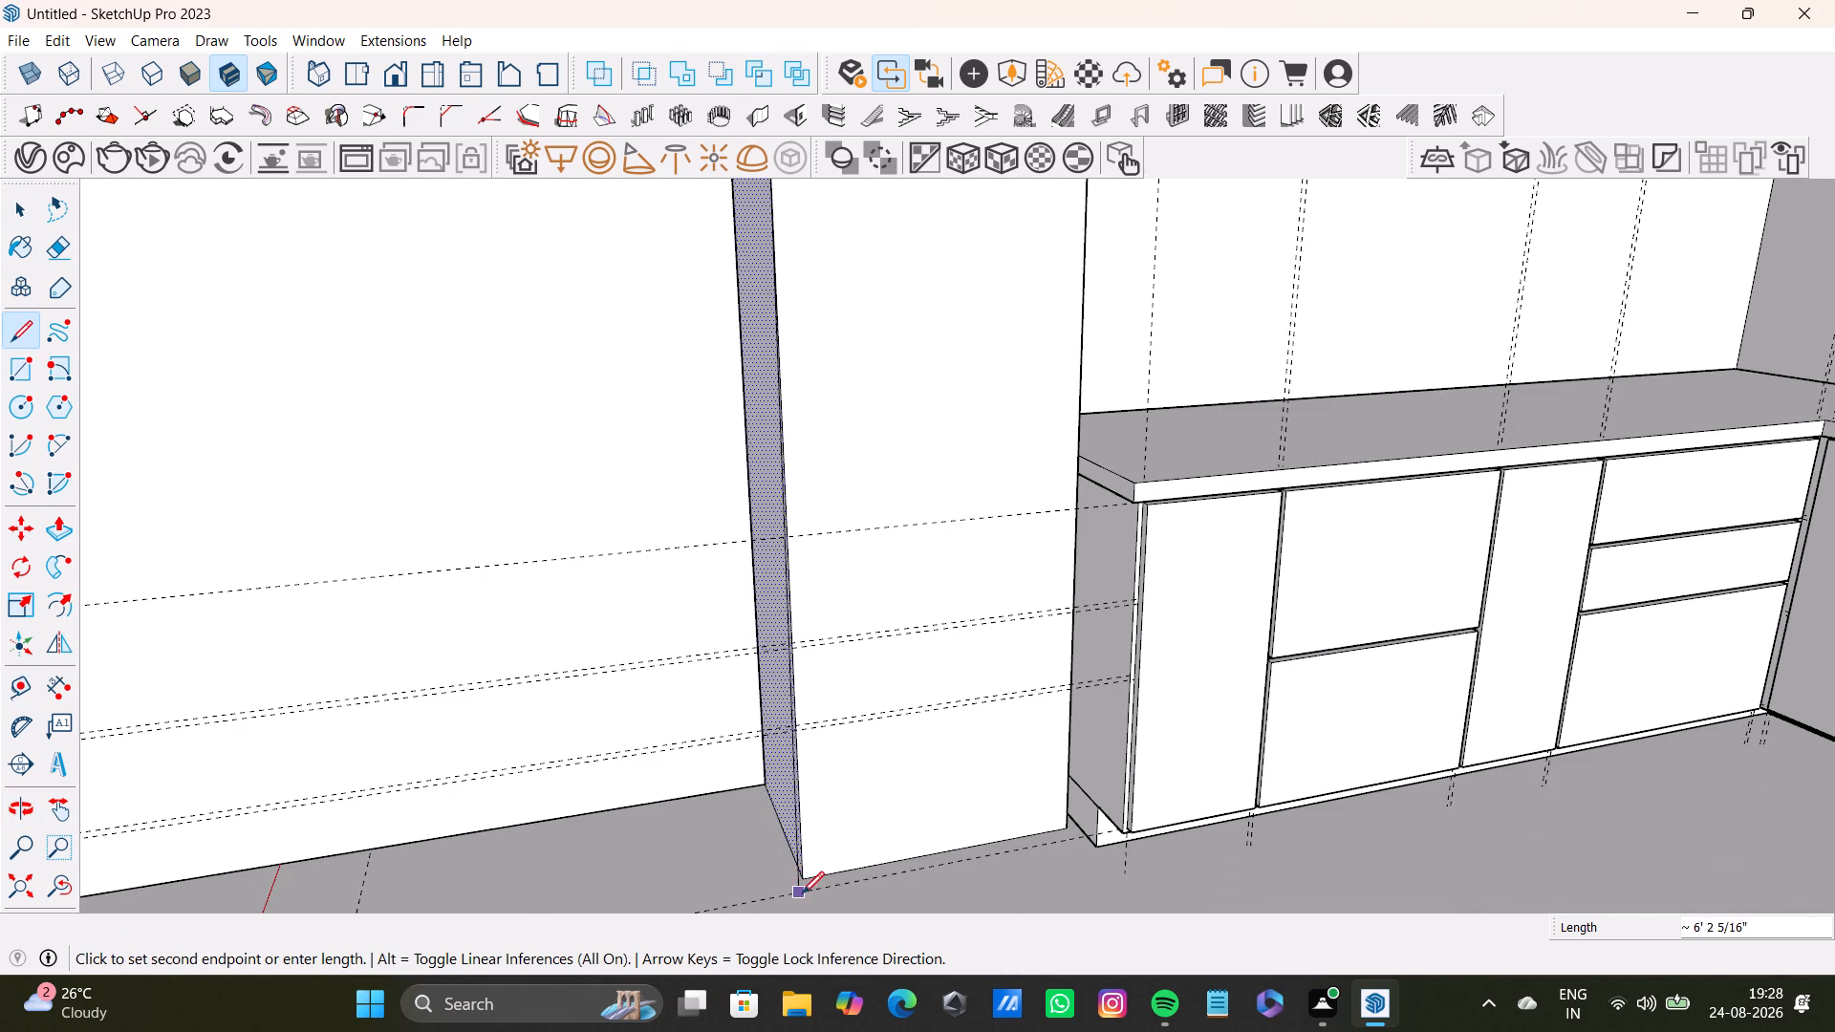
pyautogui.click(804, 884)
pyautogui.press('space')
# Push/Pull the tall unit's outer side face about 3' 2 1/4" along the wall, away from the base cabinets, to widen it.
pyautogui.scroll(-3, 742, 688)
pyautogui.moveTo(745, 672); pyautogui.dragTo(956, 682, button='middle')
pyautogui.press('space')
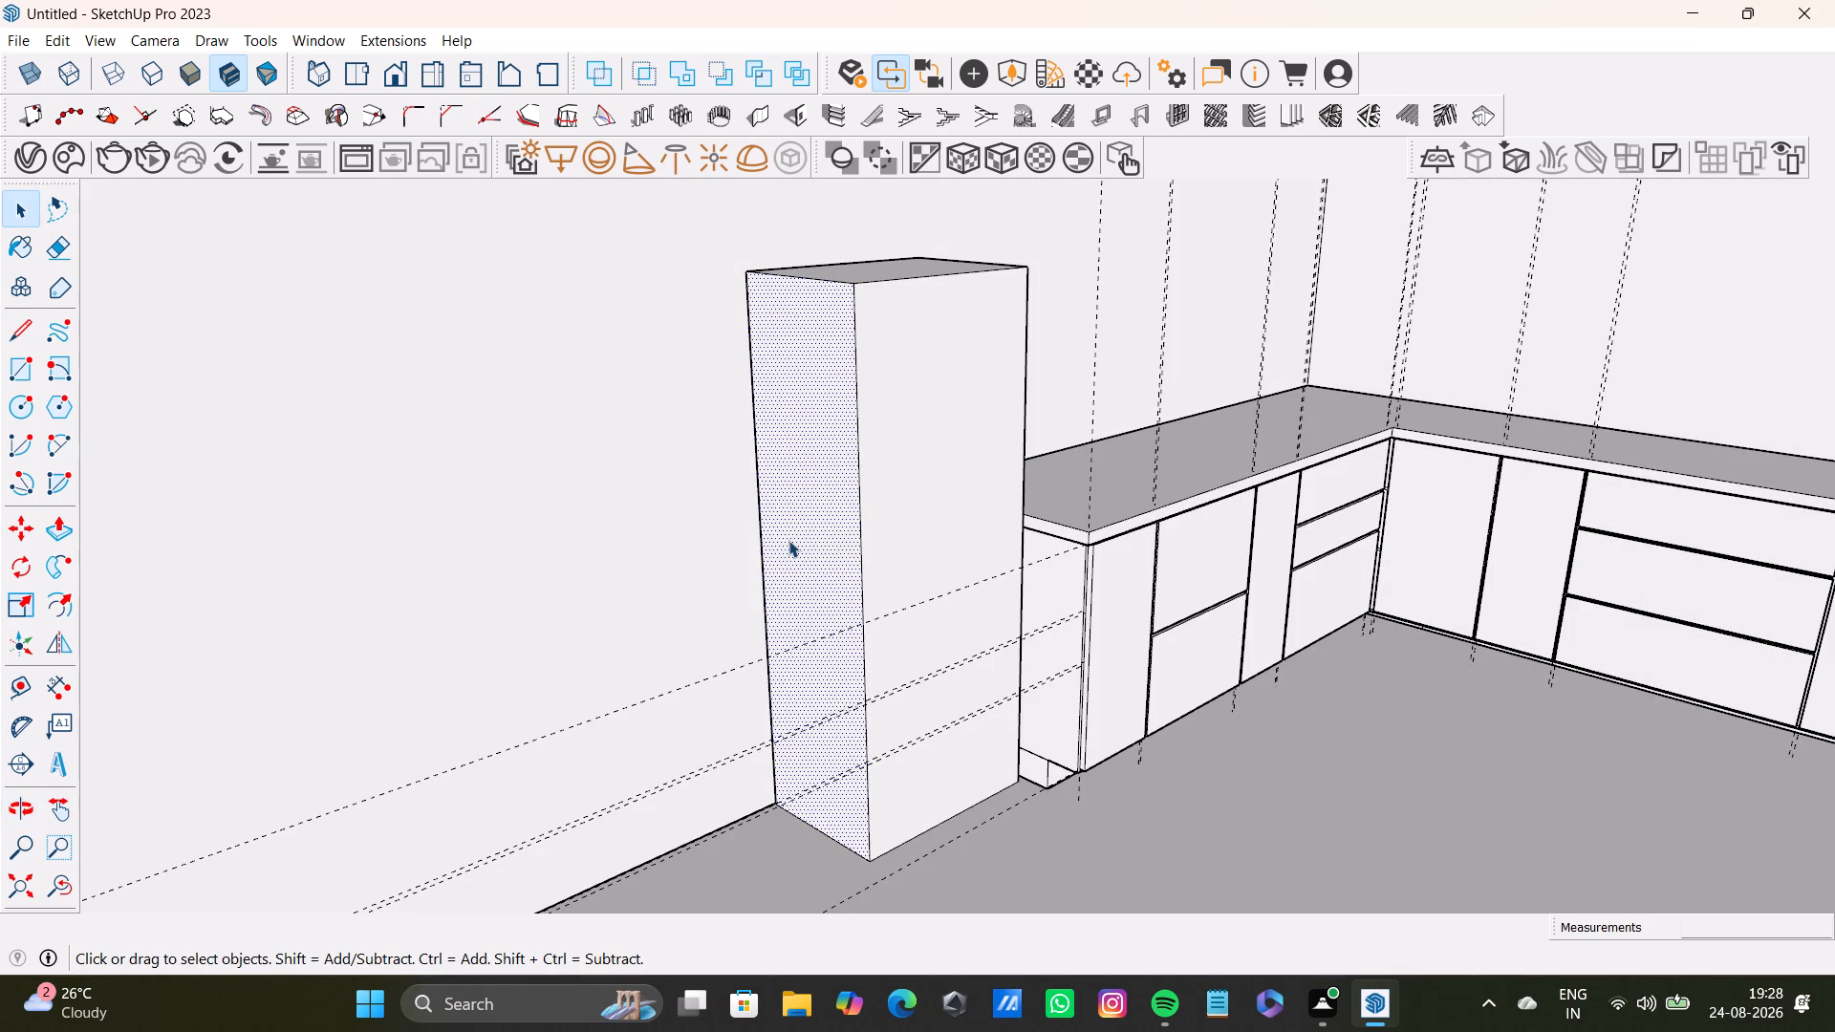
pyautogui.click(788, 540)
pyautogui.press('p')
pyautogui.moveTo(789, 540); pyautogui.dragTo(651, 546)
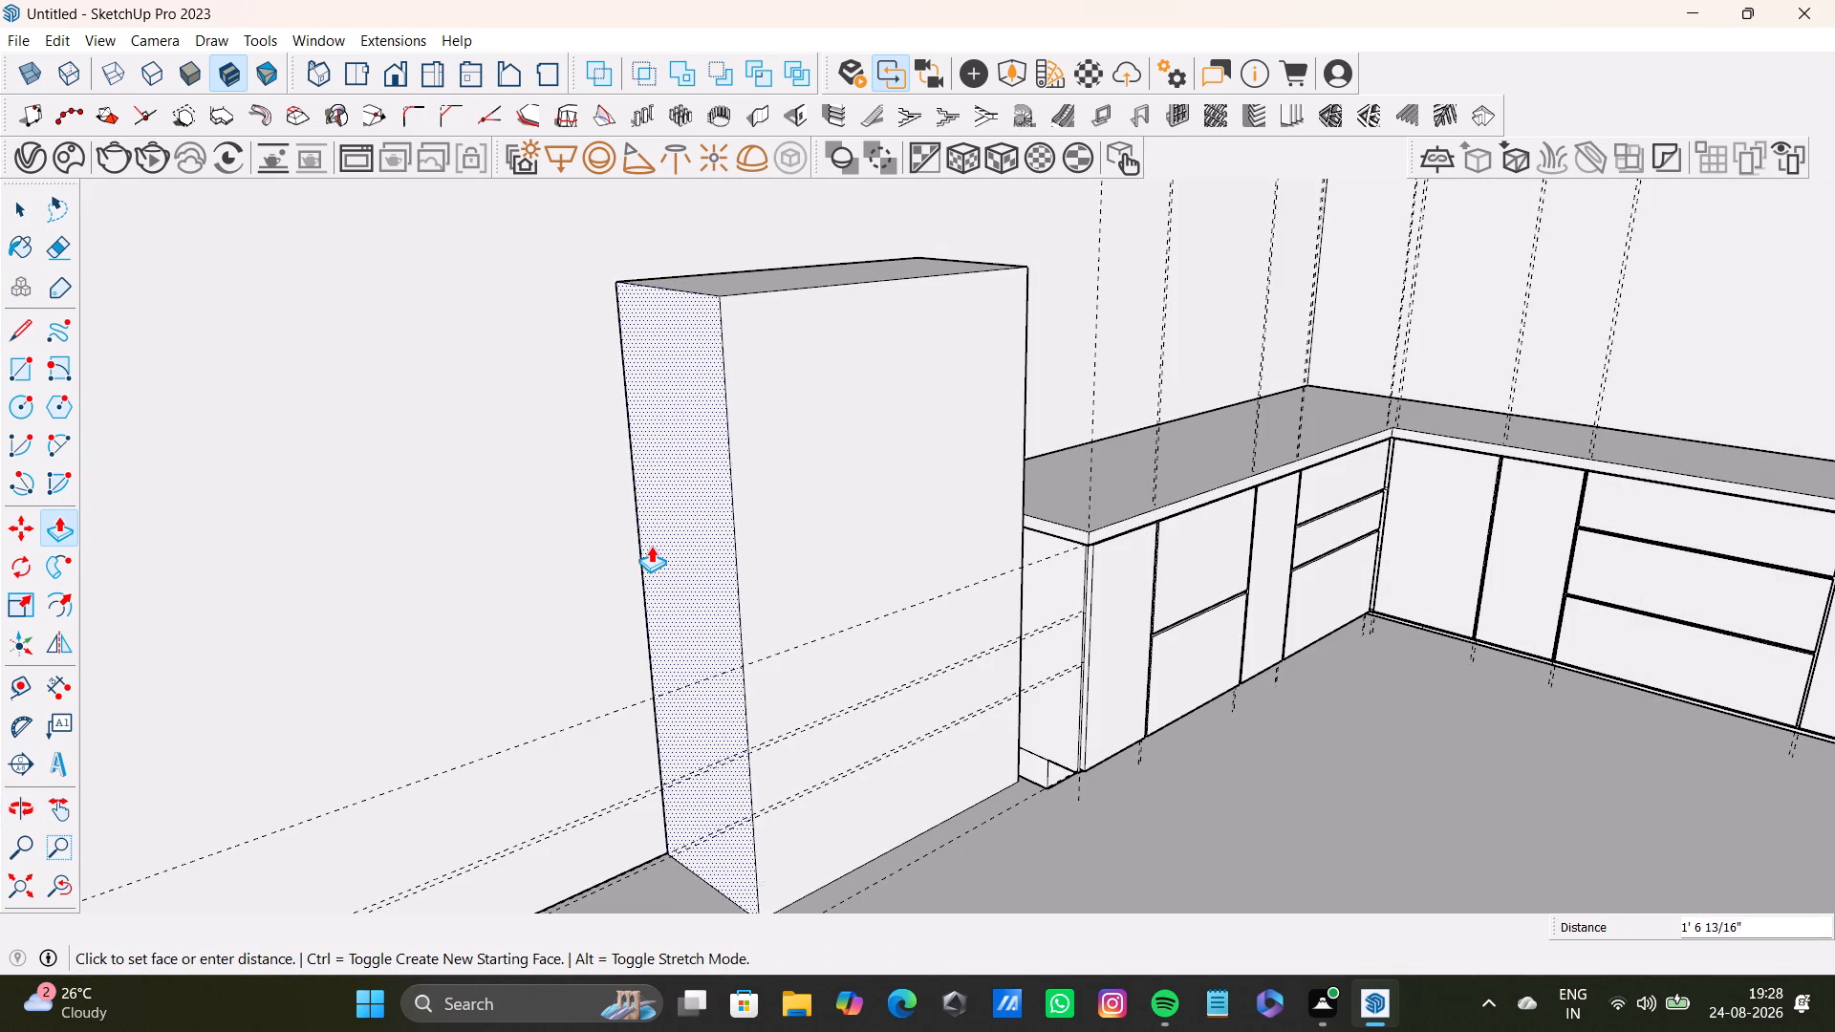
pyautogui.moveTo(651, 546); pyautogui.dragTo(514, 539)
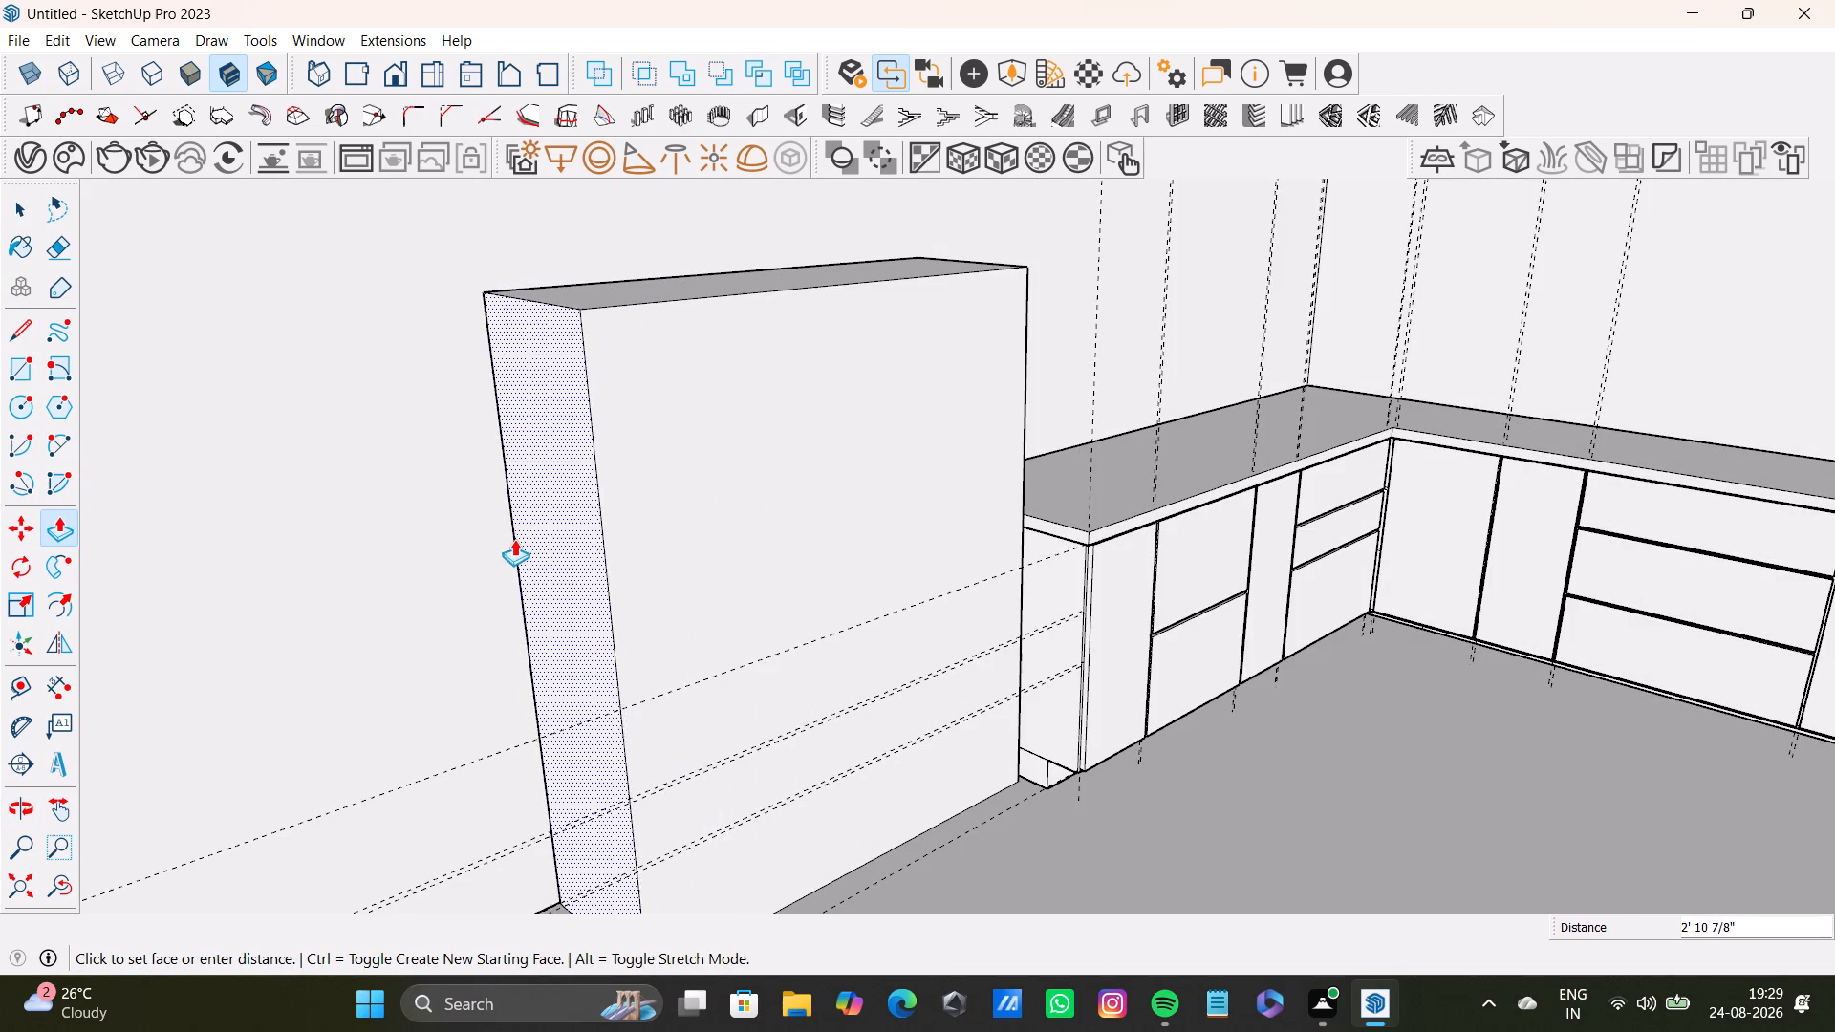
pyautogui.moveTo(514, 539); pyautogui.dragTo(501, 540)
pyautogui.scroll(-4, 611, 500)
pyautogui.moveTo(724, 521); pyautogui.dragTo(433, 616, button='middle')
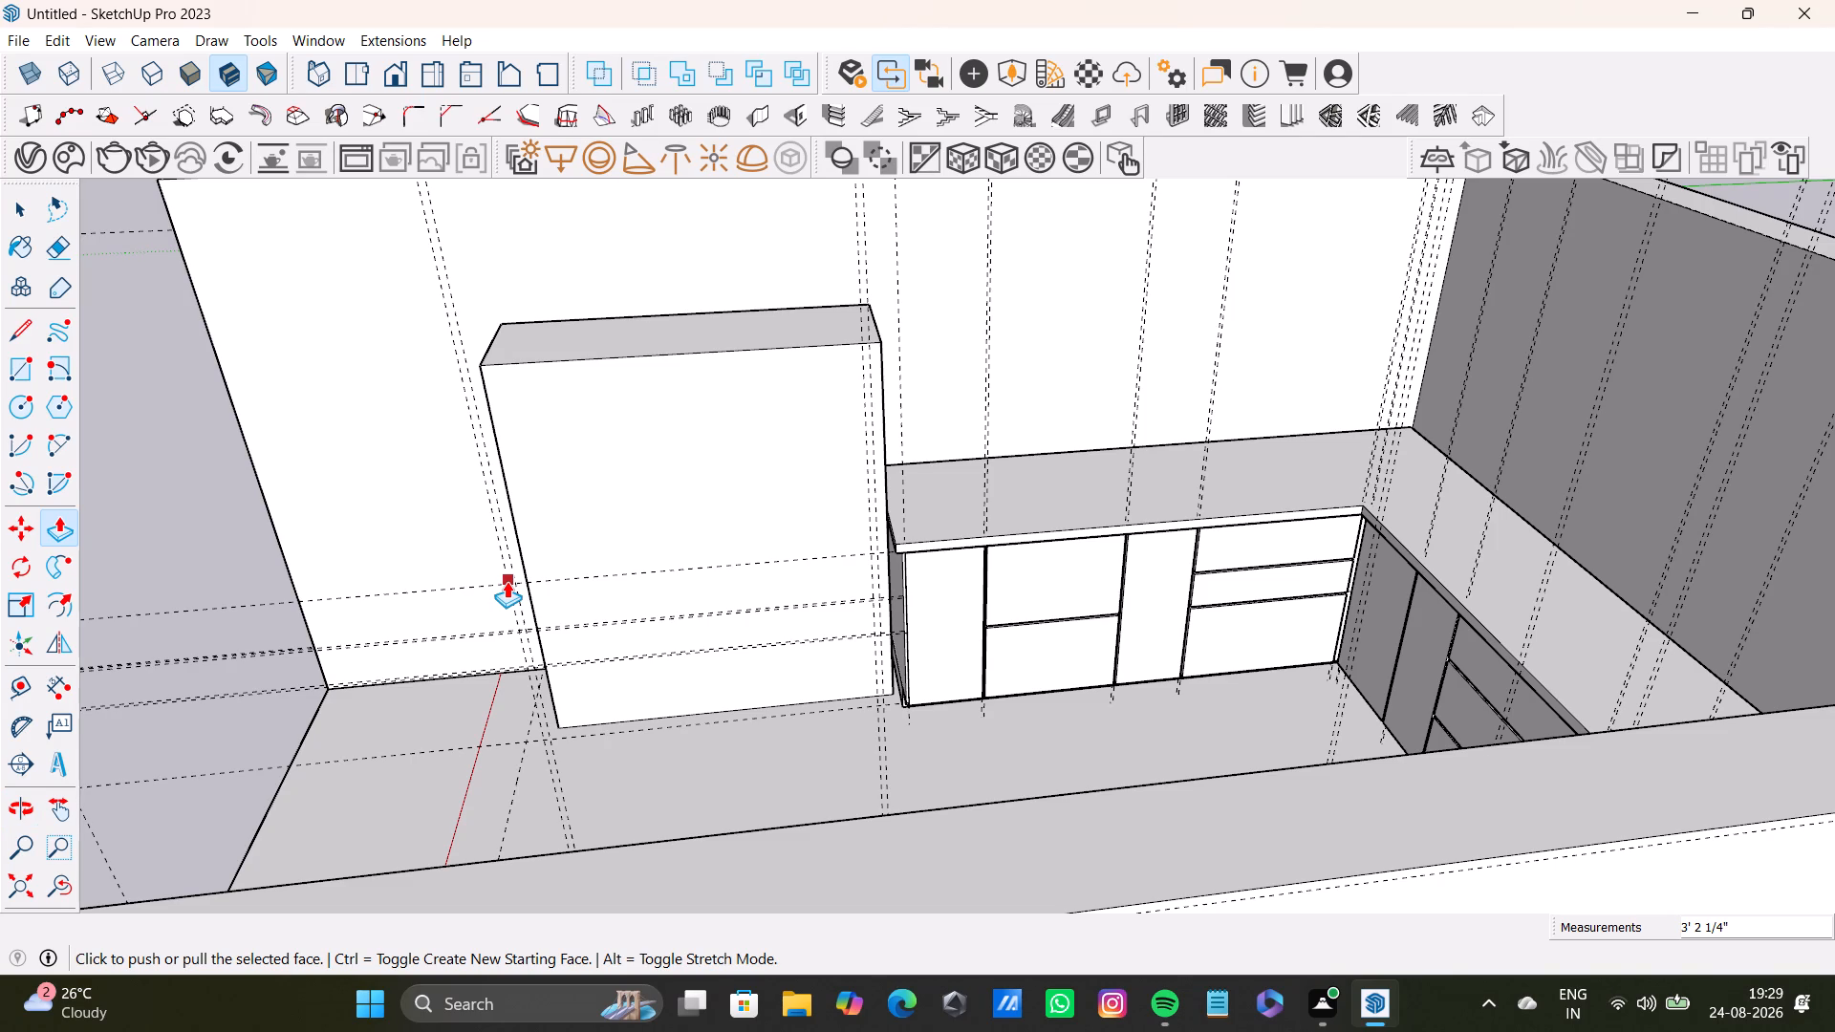
pyautogui.scroll(-3, 688, 569)
pyautogui.keyDown('shift'); pyautogui.moveTo(699, 566); pyautogui.dragTo(1025, 652, button='middle'); pyautogui.keyUp('shift')
pyautogui.scroll(6, 917, 639)
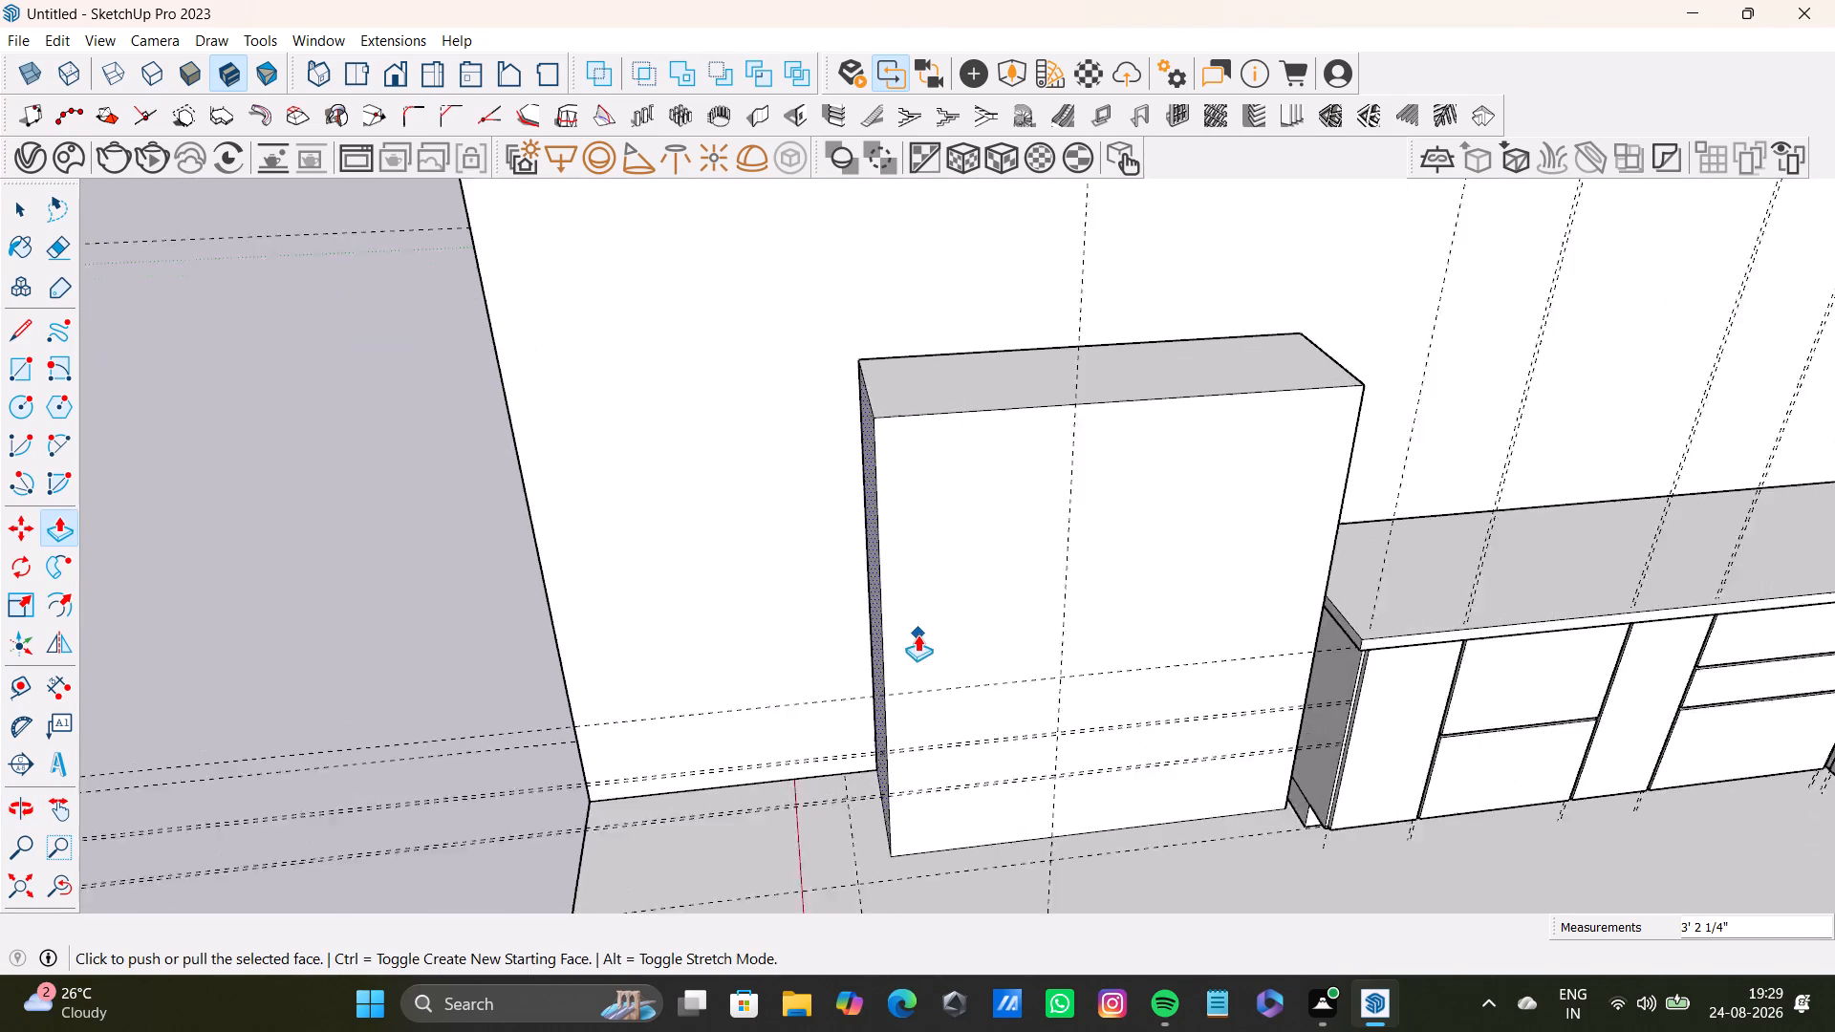
pyautogui.moveTo(917, 634); pyautogui.dragTo(1132, 621, button='middle')
pyautogui.moveTo(917, 553); pyautogui.dragTo(964, 532)
pyautogui.moveTo(1103, 593); pyautogui.dragTo(752, 609, button='middle')
# Place a vertical guide on the tall unit's front about 2' 5 1/2" from its edge beside the countertop.
pyautogui.moveTo(20, 696); pyautogui.dragTo(36, 694)
pyautogui.scroll(3, 1094, 623)
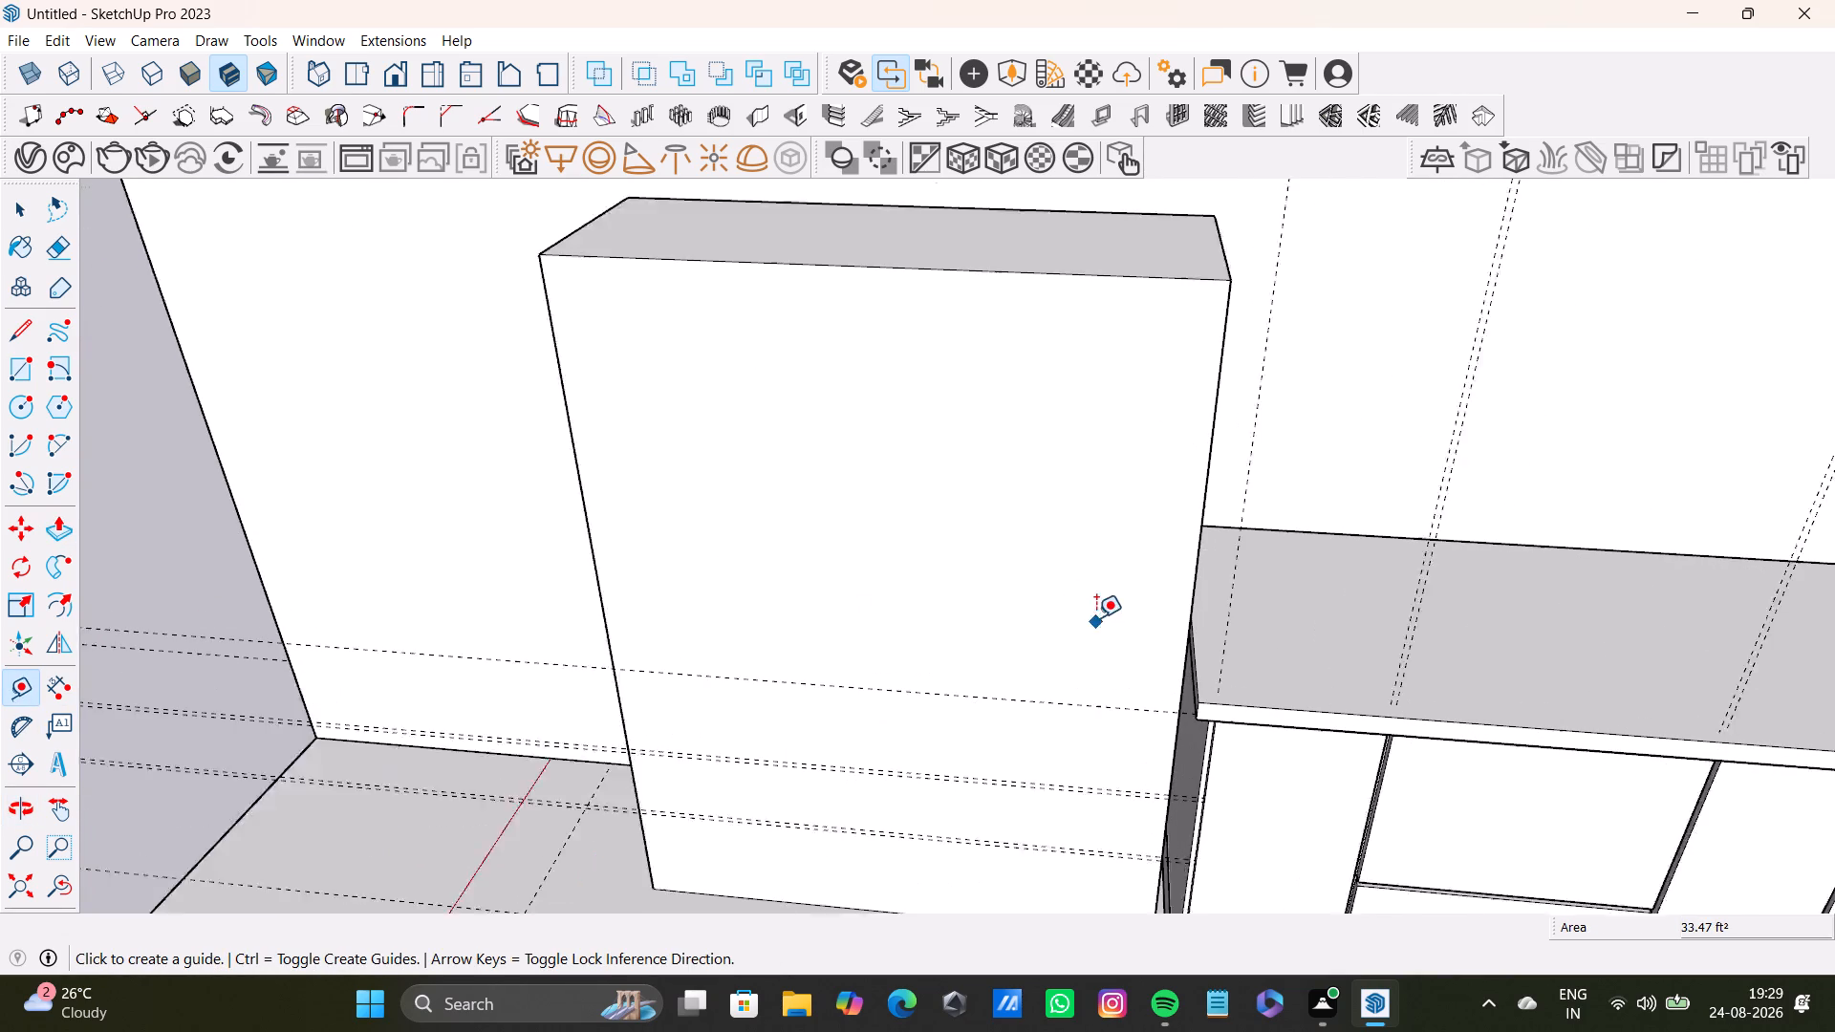
pyautogui.scroll(1, 1096, 617)
pyautogui.moveTo(1202, 582); pyautogui.dragTo(1192, 582)
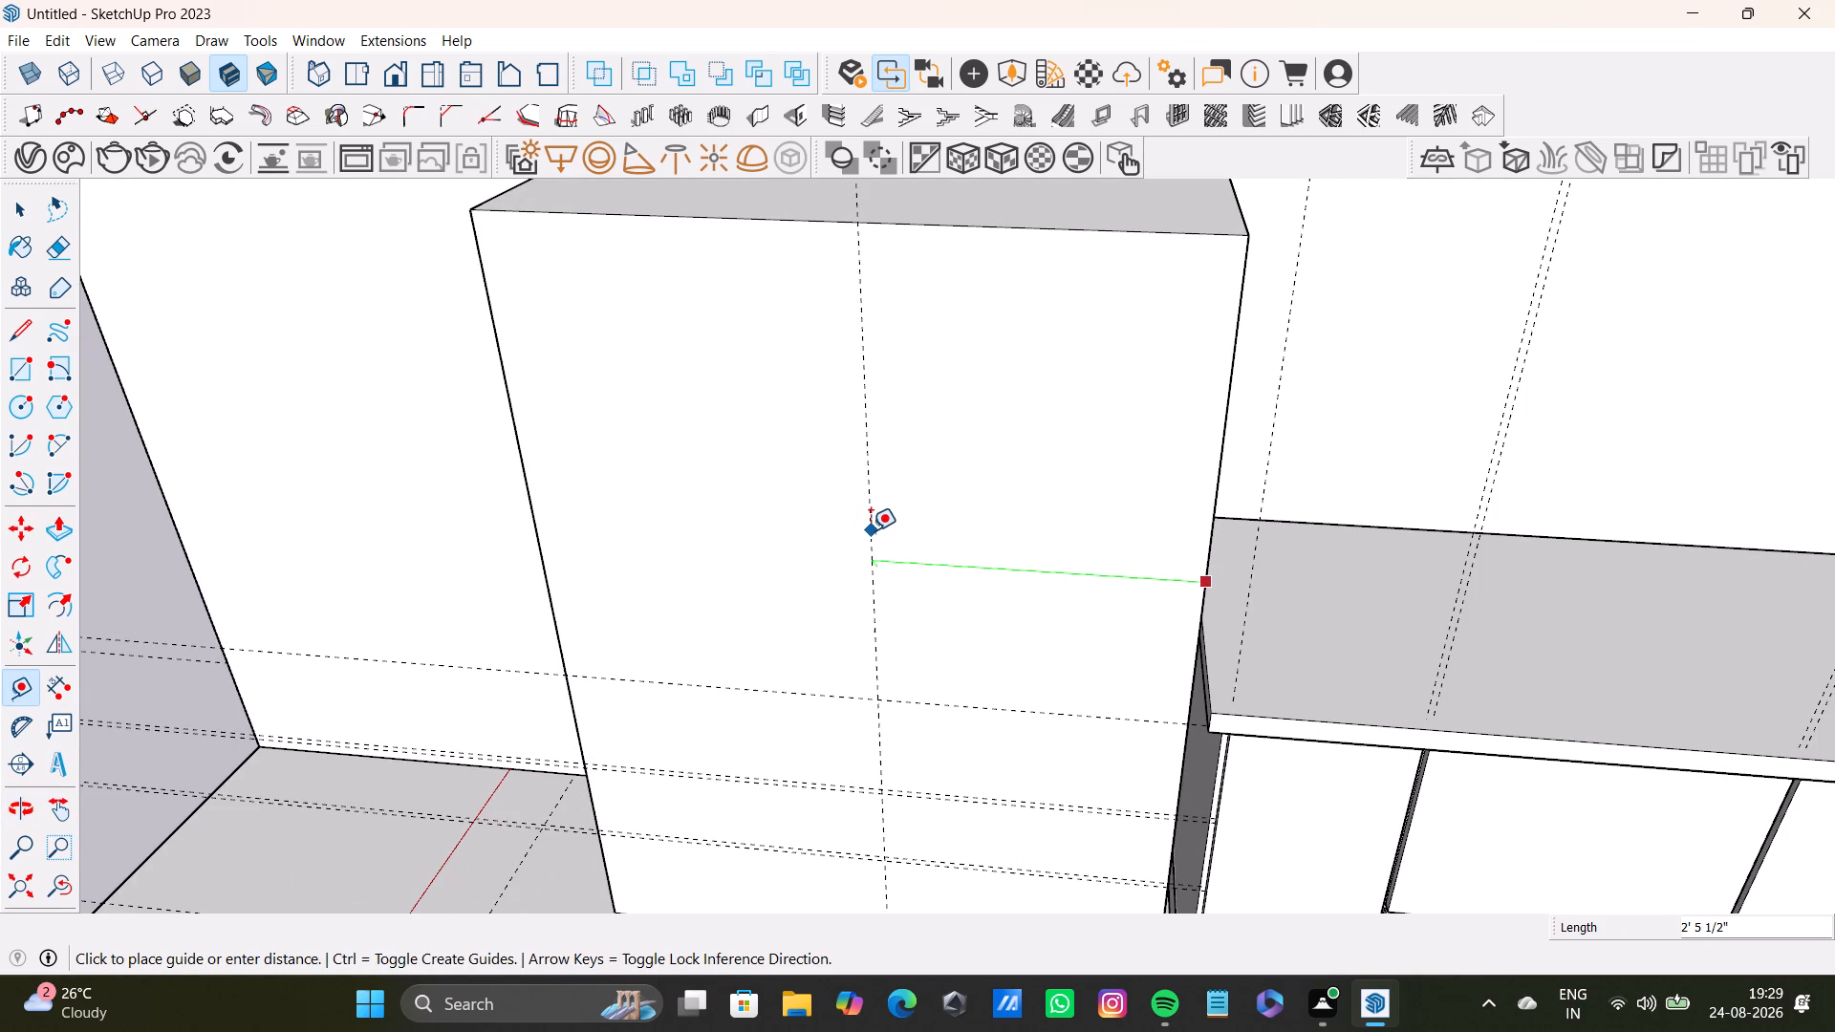
pyautogui.click(872, 531)
# Place guides 0.5" inside the top edge and both side edges of the tall unit's front face.
pyautogui.moveTo(930, 634); pyautogui.dragTo(1003, 450, button='middle')
pyautogui.scroll(-3, 974, 456)
pyautogui.keyDown('shift'); pyautogui.moveTo(966, 471); pyautogui.dragTo(944, 609, button='middle'); pyautogui.keyUp('shift')
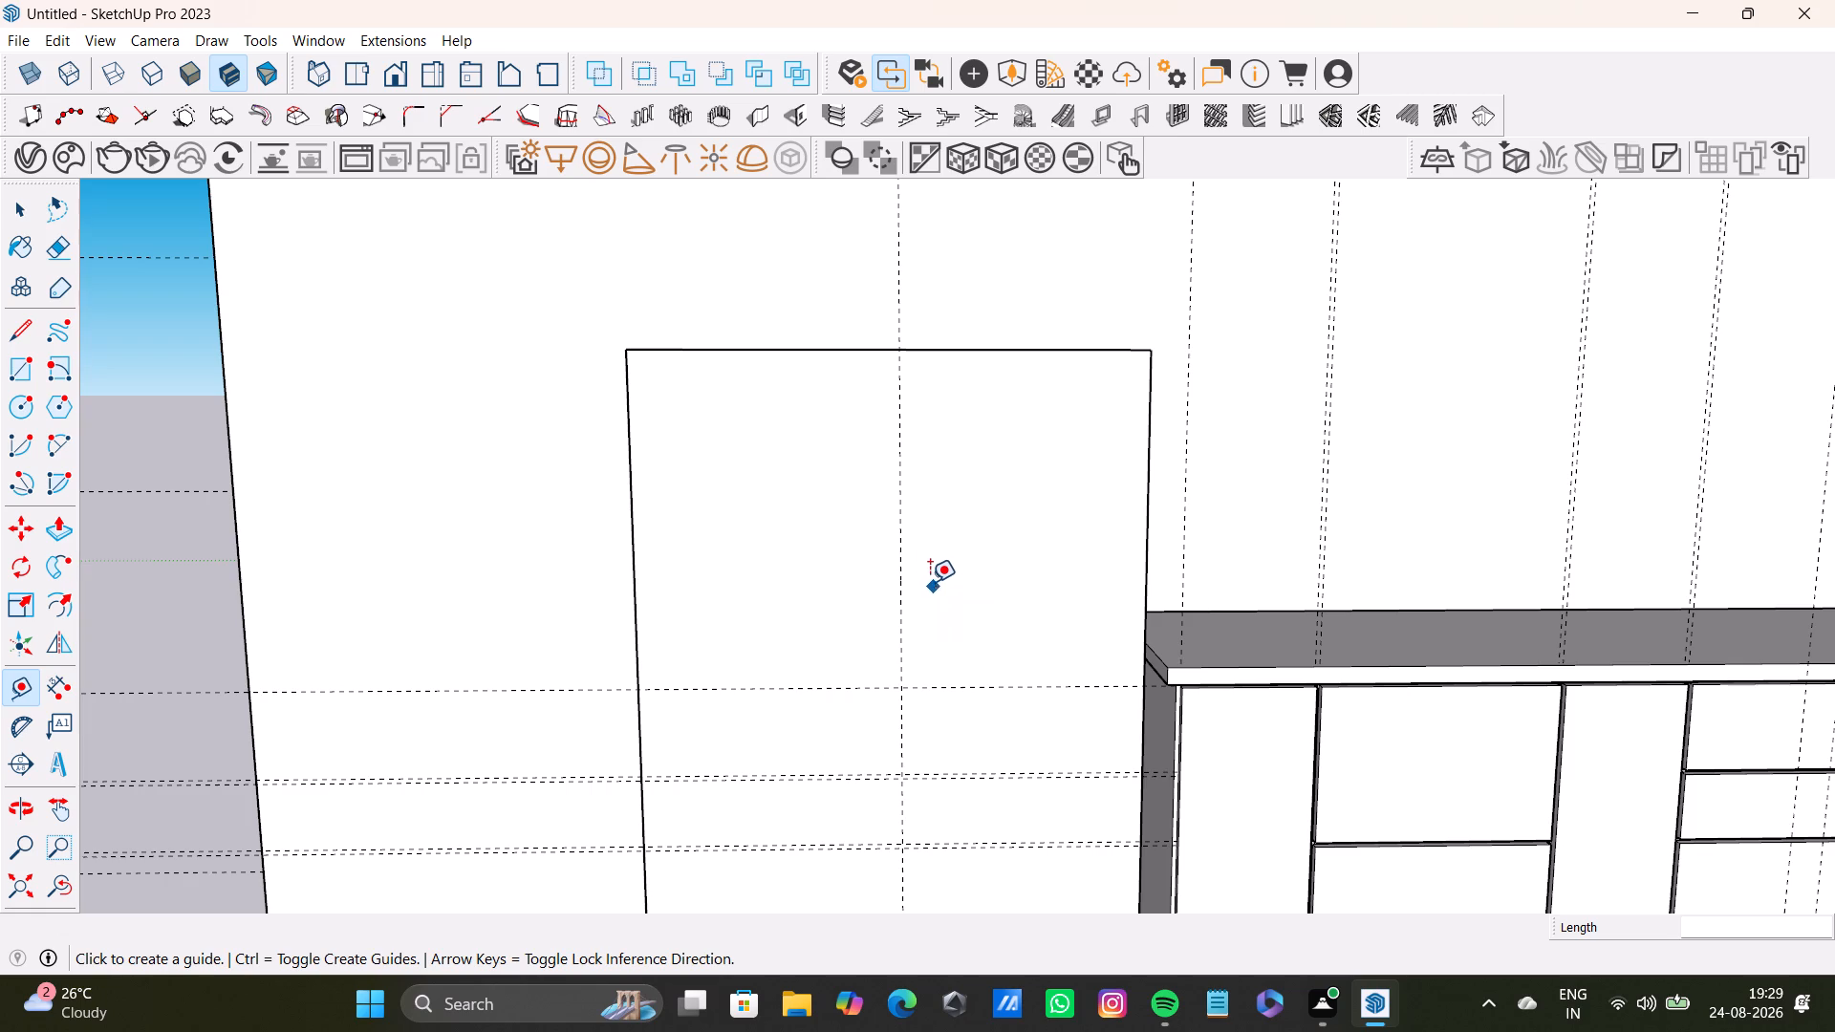
pyautogui.click(831, 347)
pyautogui.write('0.5"')
pyautogui.press('Return')
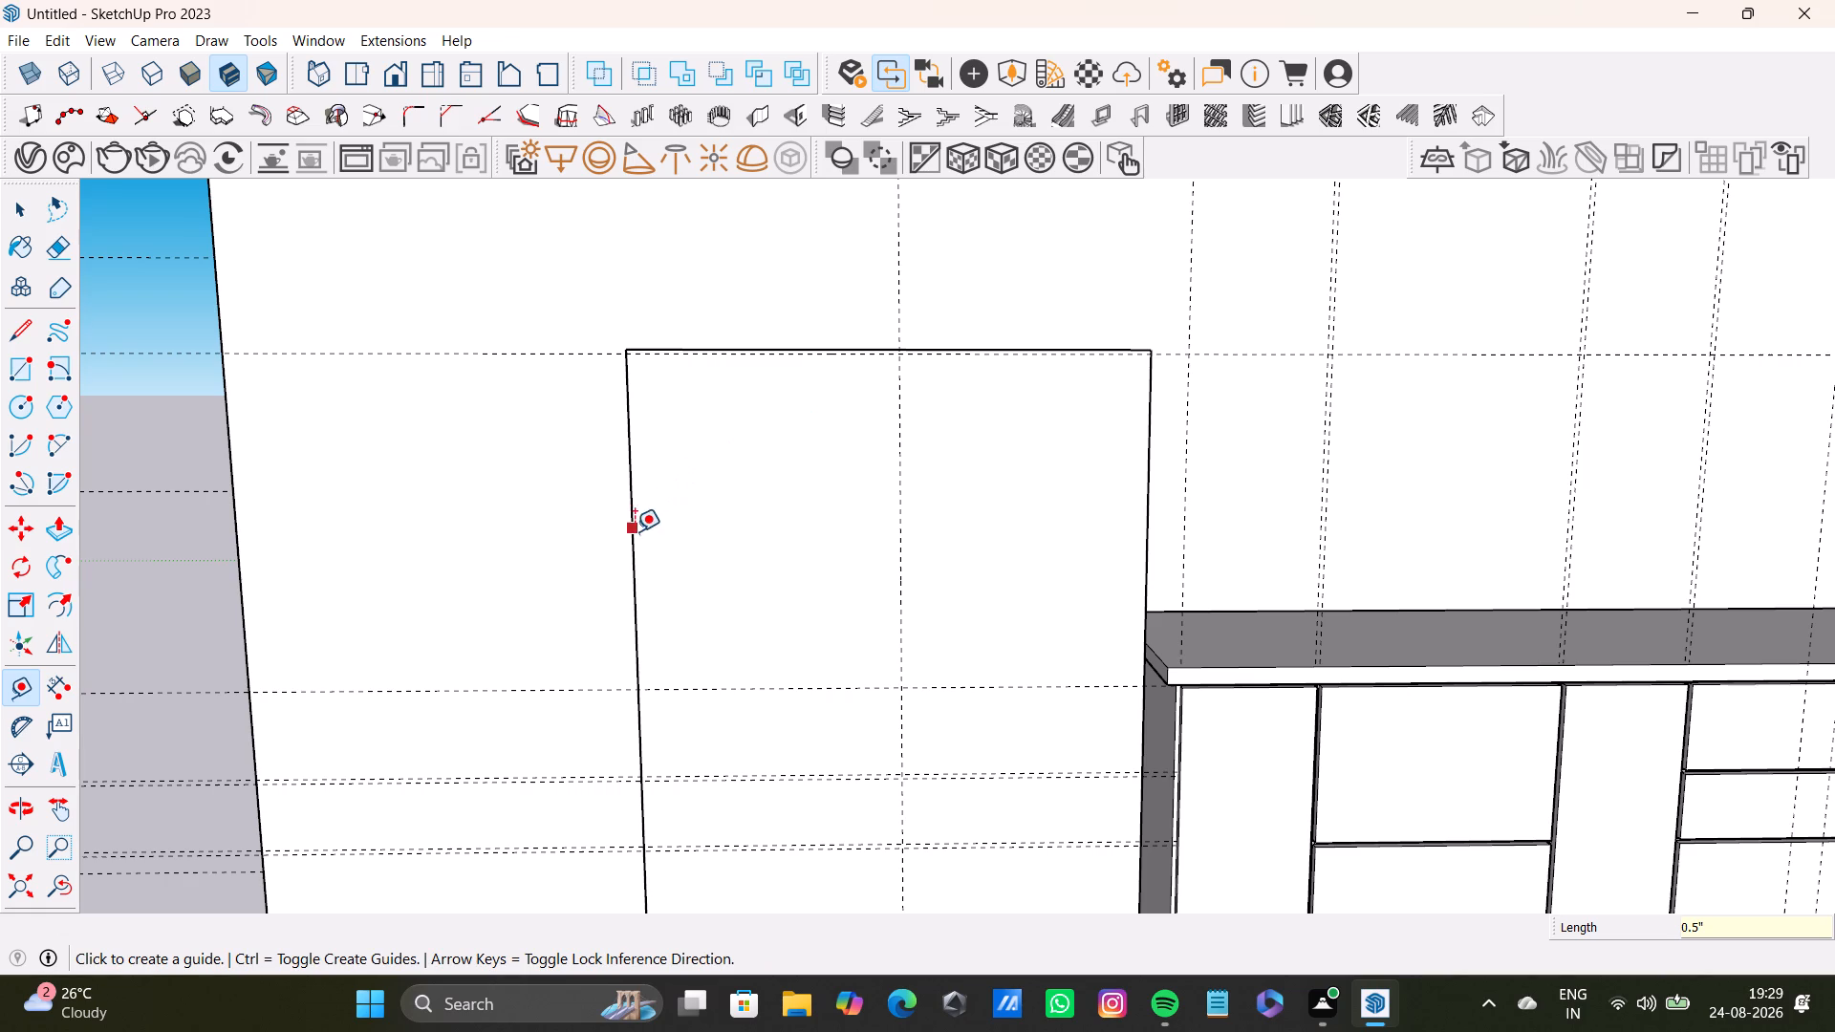
pyautogui.click(635, 541)
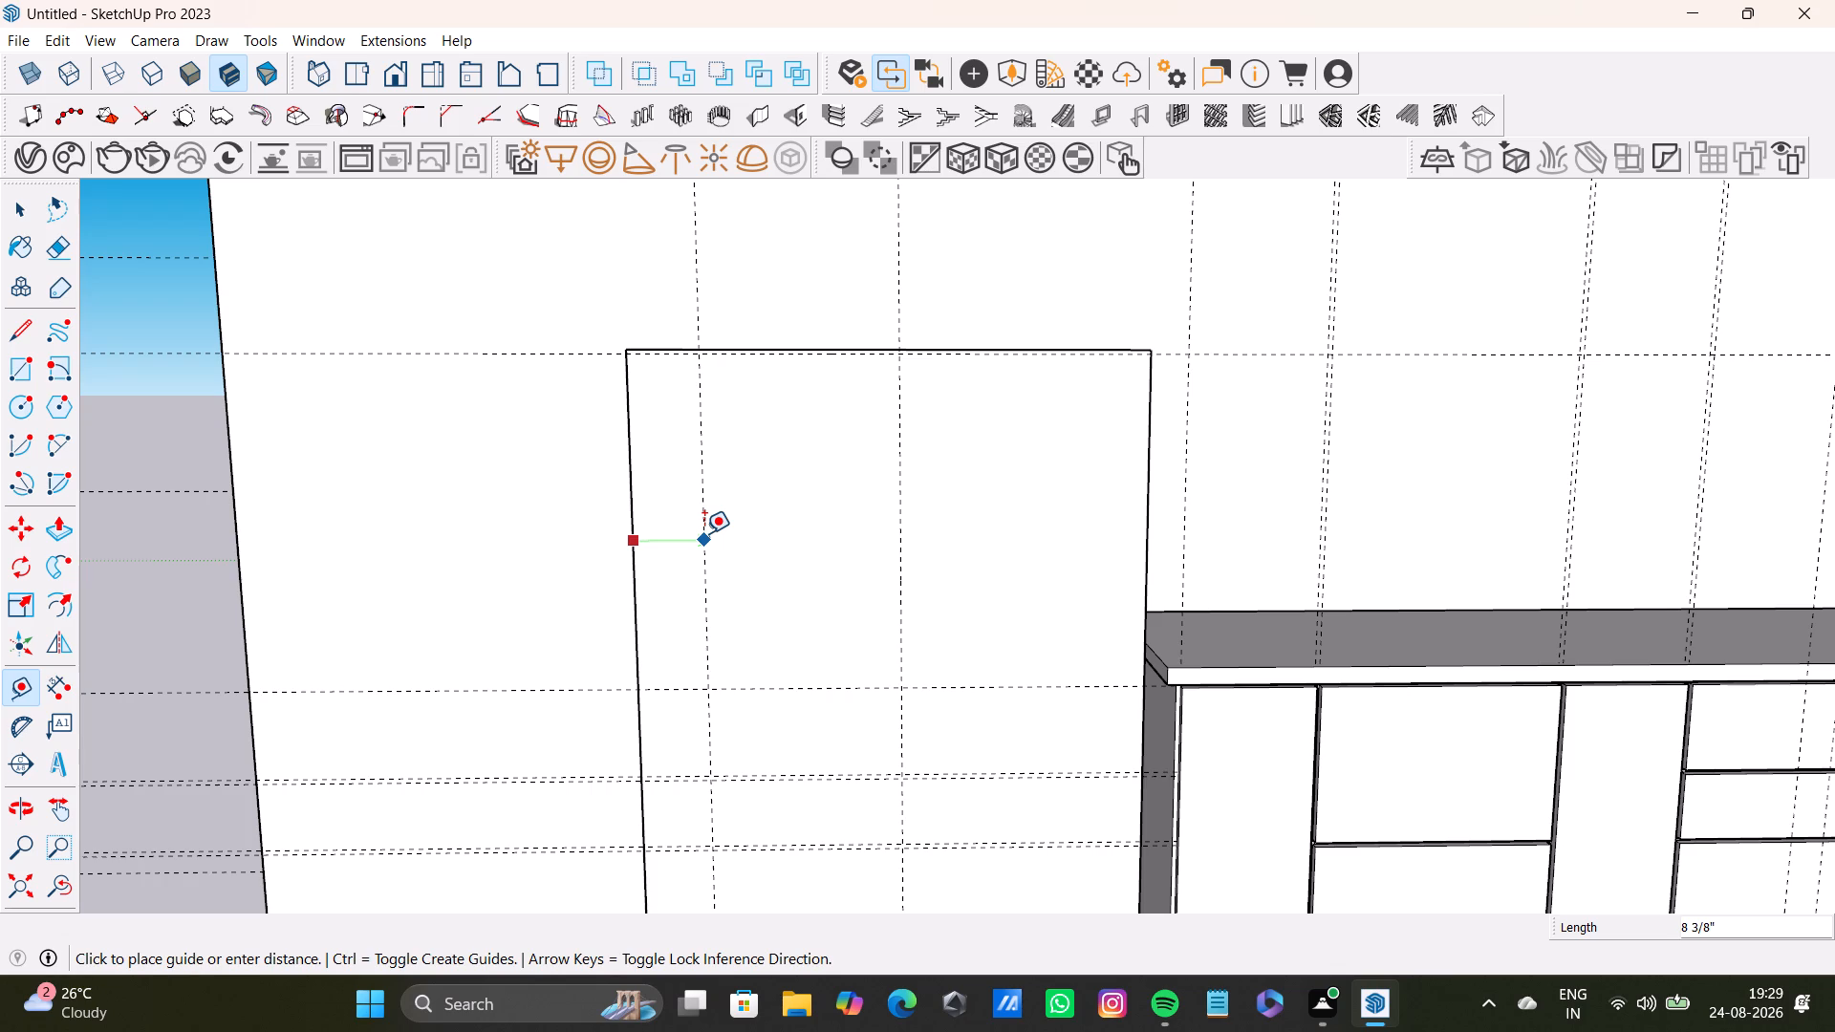
pyautogui.write('0.5')
pyautogui.hotkey('shift', '"')
pyautogui.press('Return')
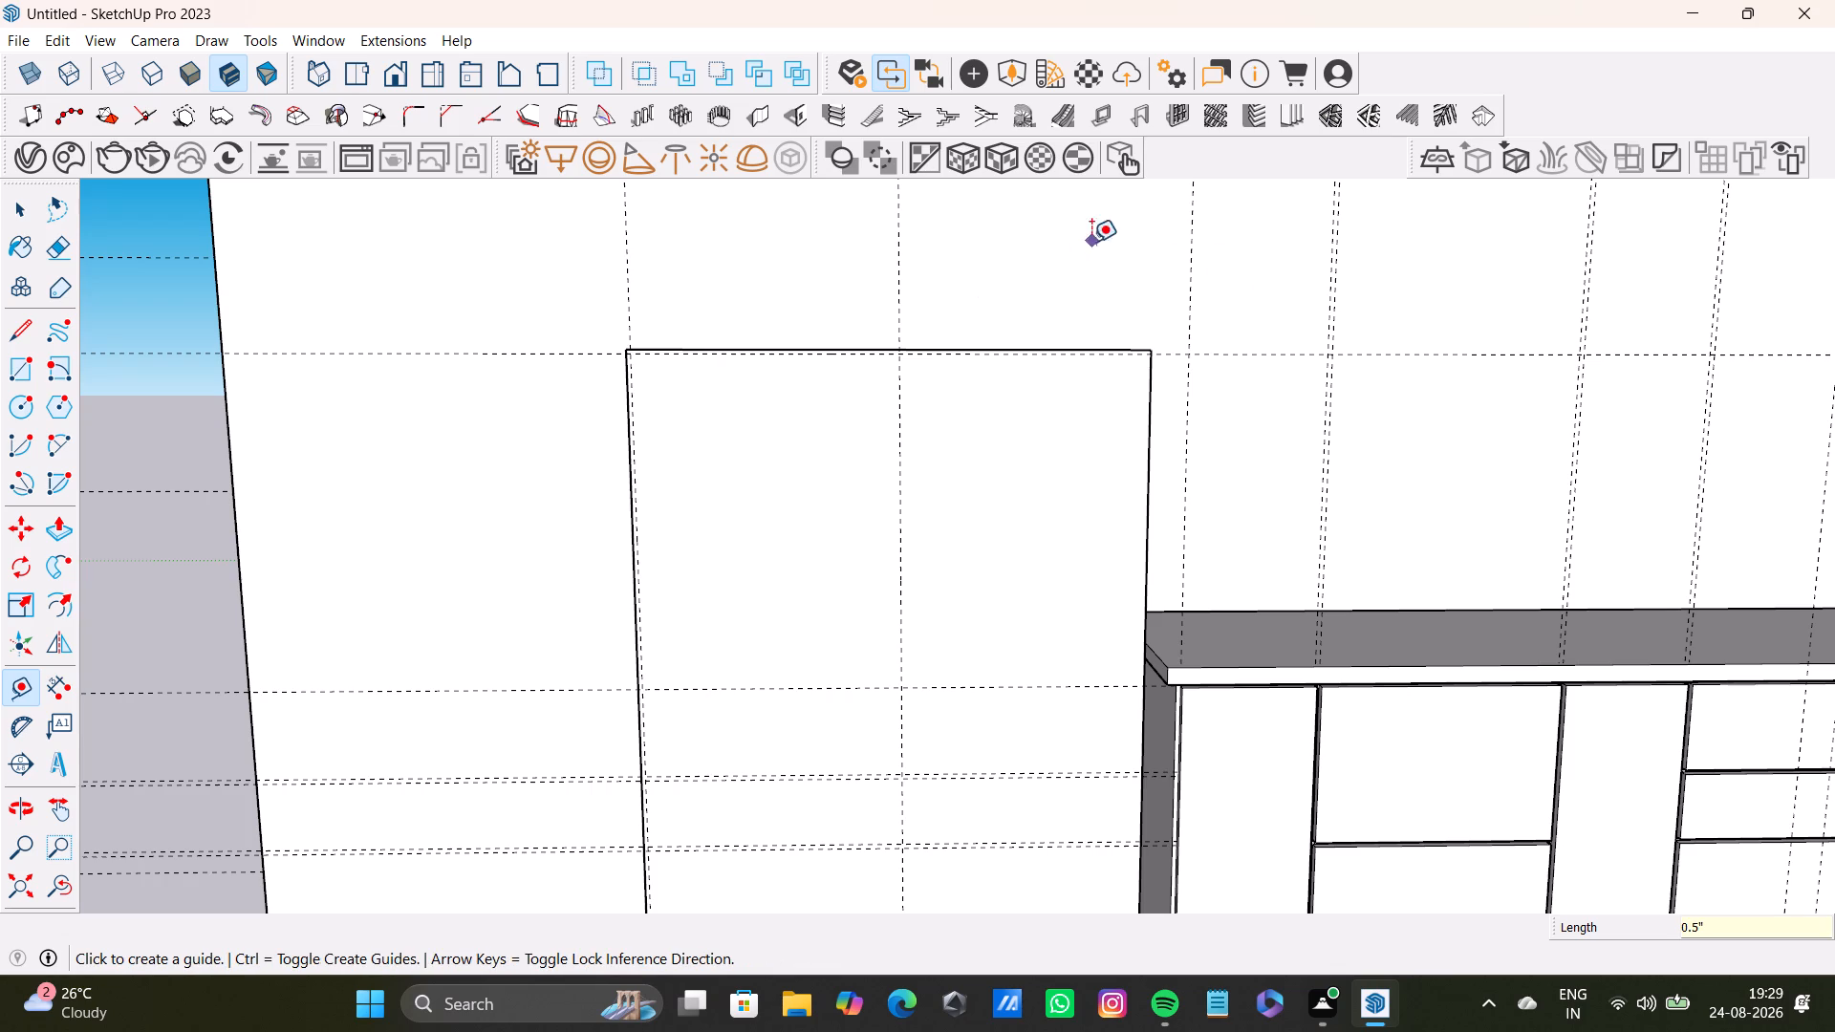
pyautogui.click(1149, 503)
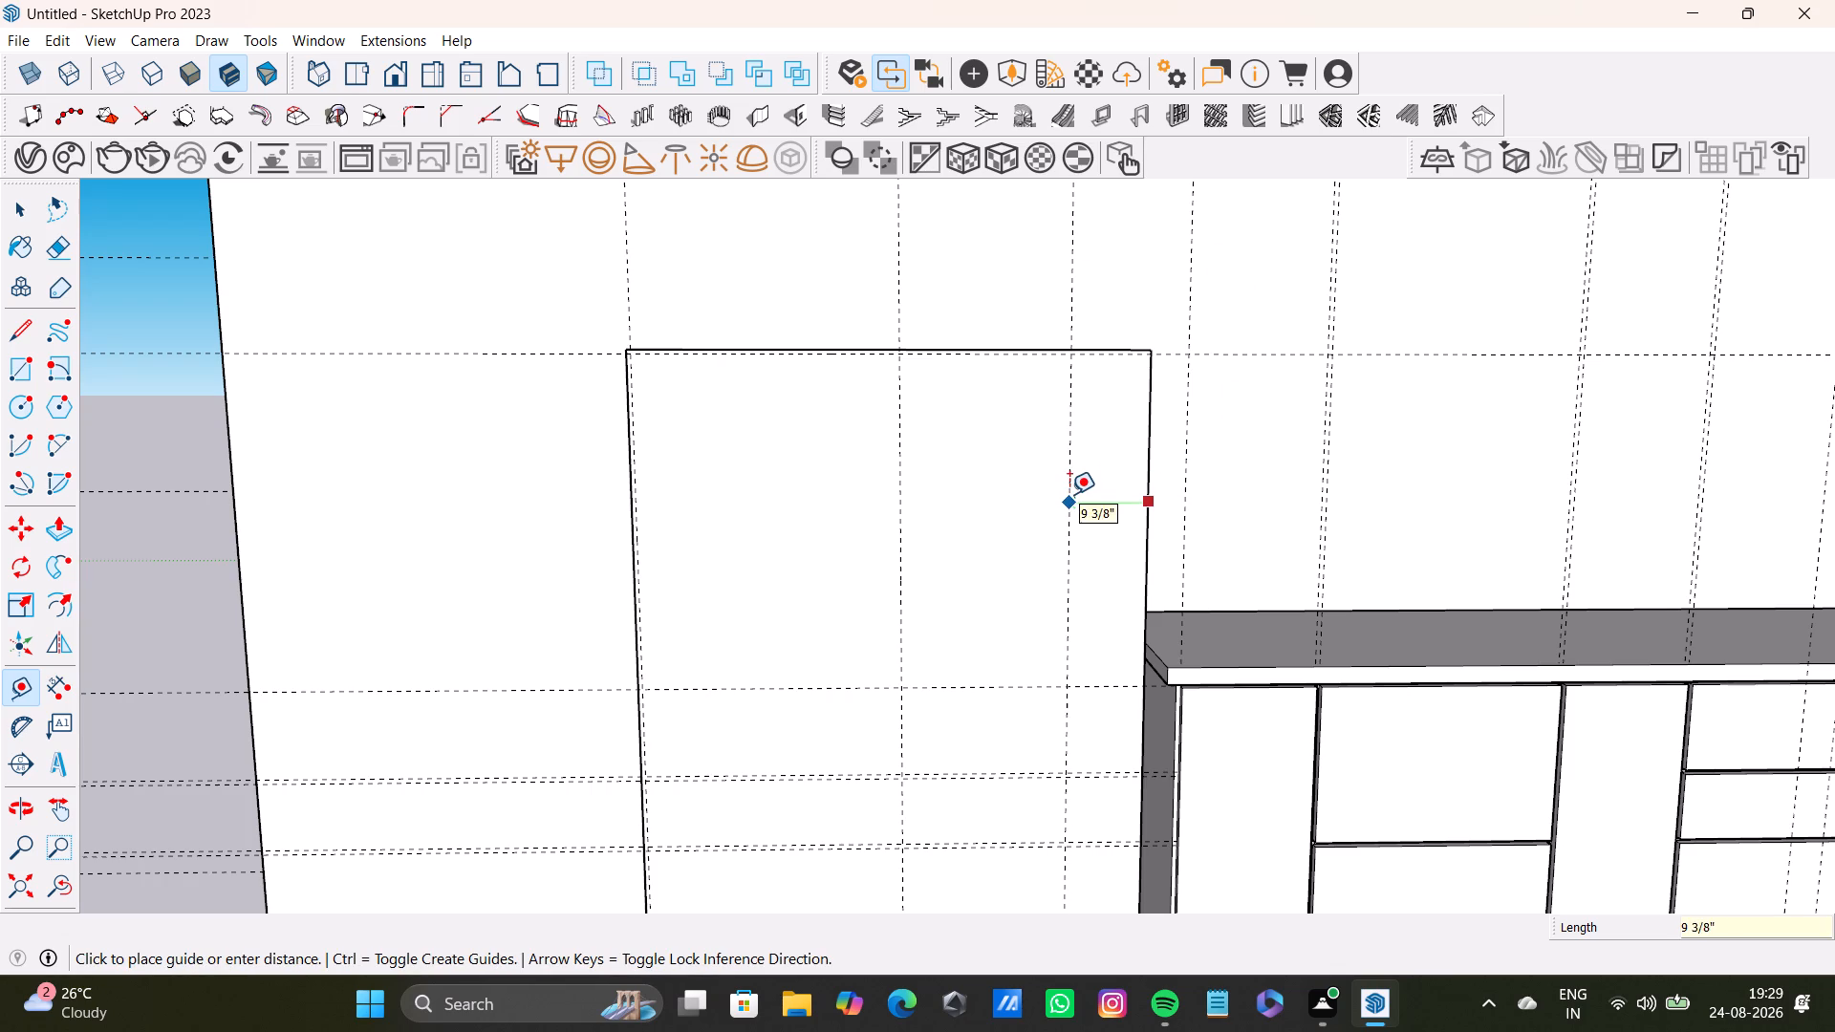
pyautogui.write('0.5')
pyautogui.hotkey('shift', '"')
pyautogui.press('Return')
# Place a horizontal guide 0.5" above the bottom edge of the tall unit's front face.
pyautogui.scroll(-5, 831, 440)
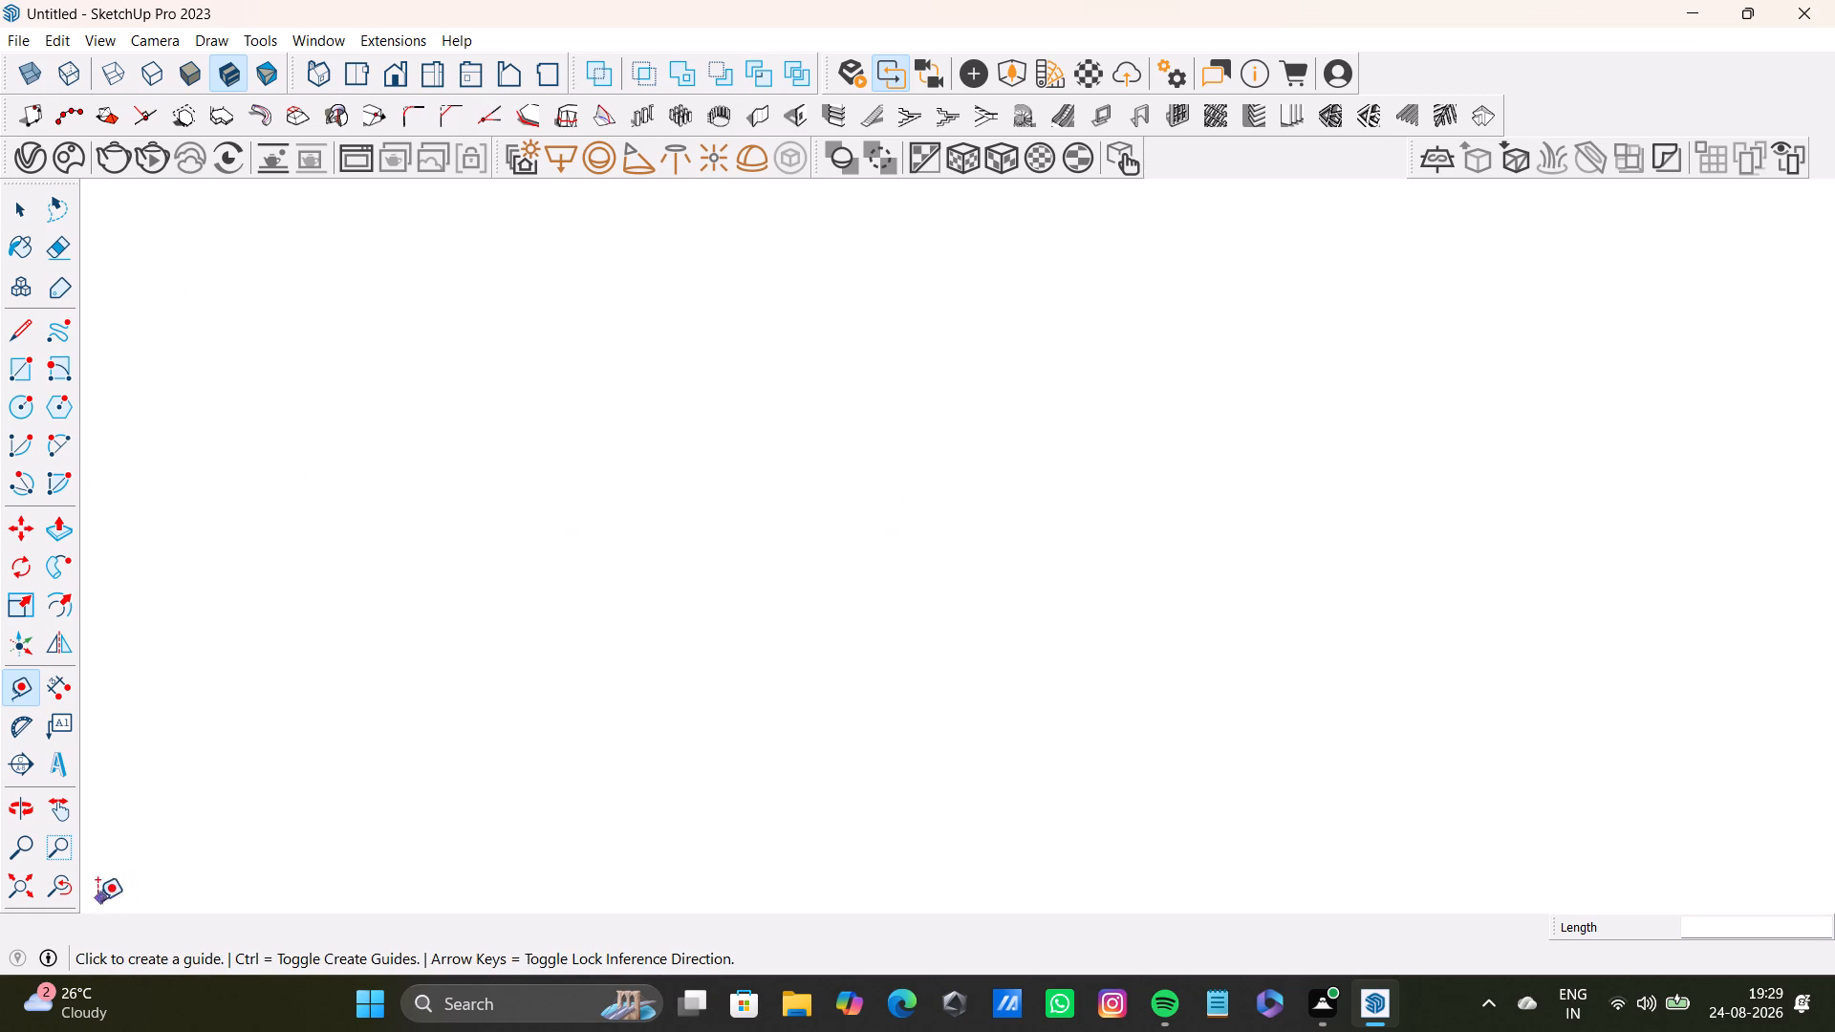
pyautogui.moveTo(40, 895); pyautogui.dragTo(49, 891)
pyautogui.scroll(-2, 1025, 611)
pyautogui.keyDown('shift'); pyautogui.middleClick(1025, 611); pyautogui.keyUp('shift')
pyautogui.moveTo(26, 892); pyautogui.dragTo(127, 845)
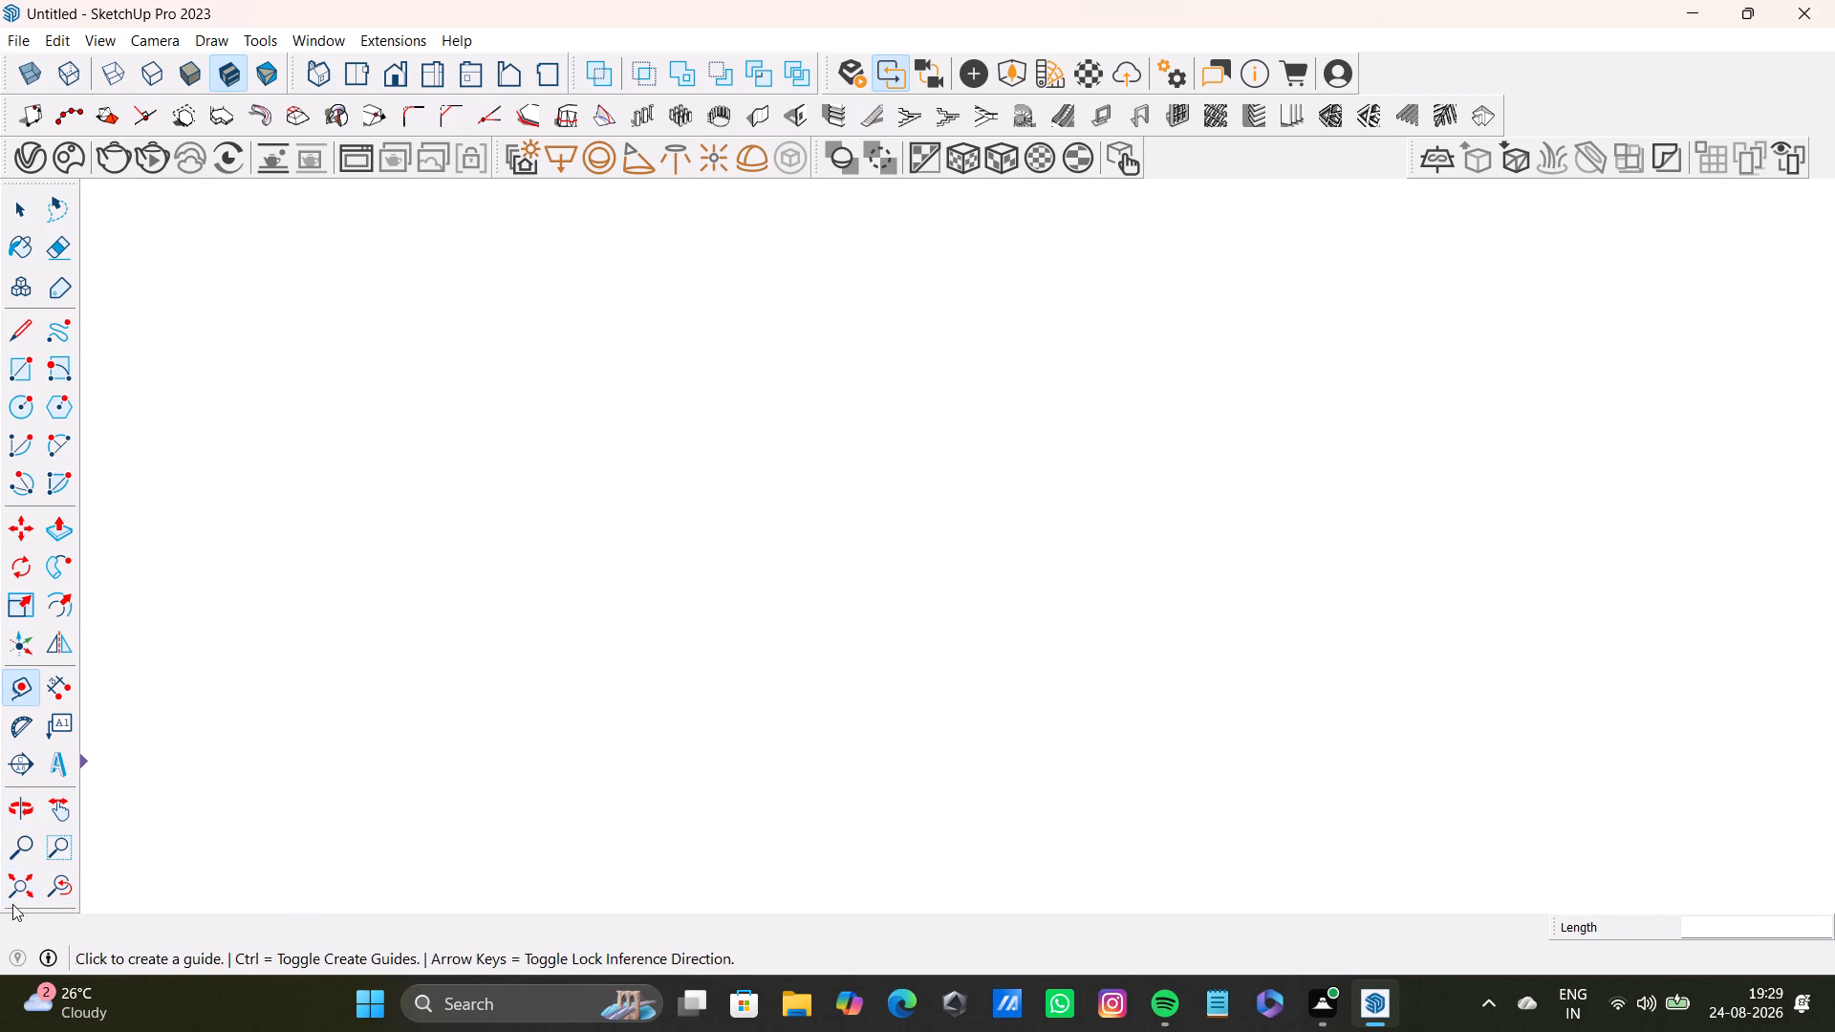
pyautogui.click(66, 893)
pyautogui.click(16, 893)
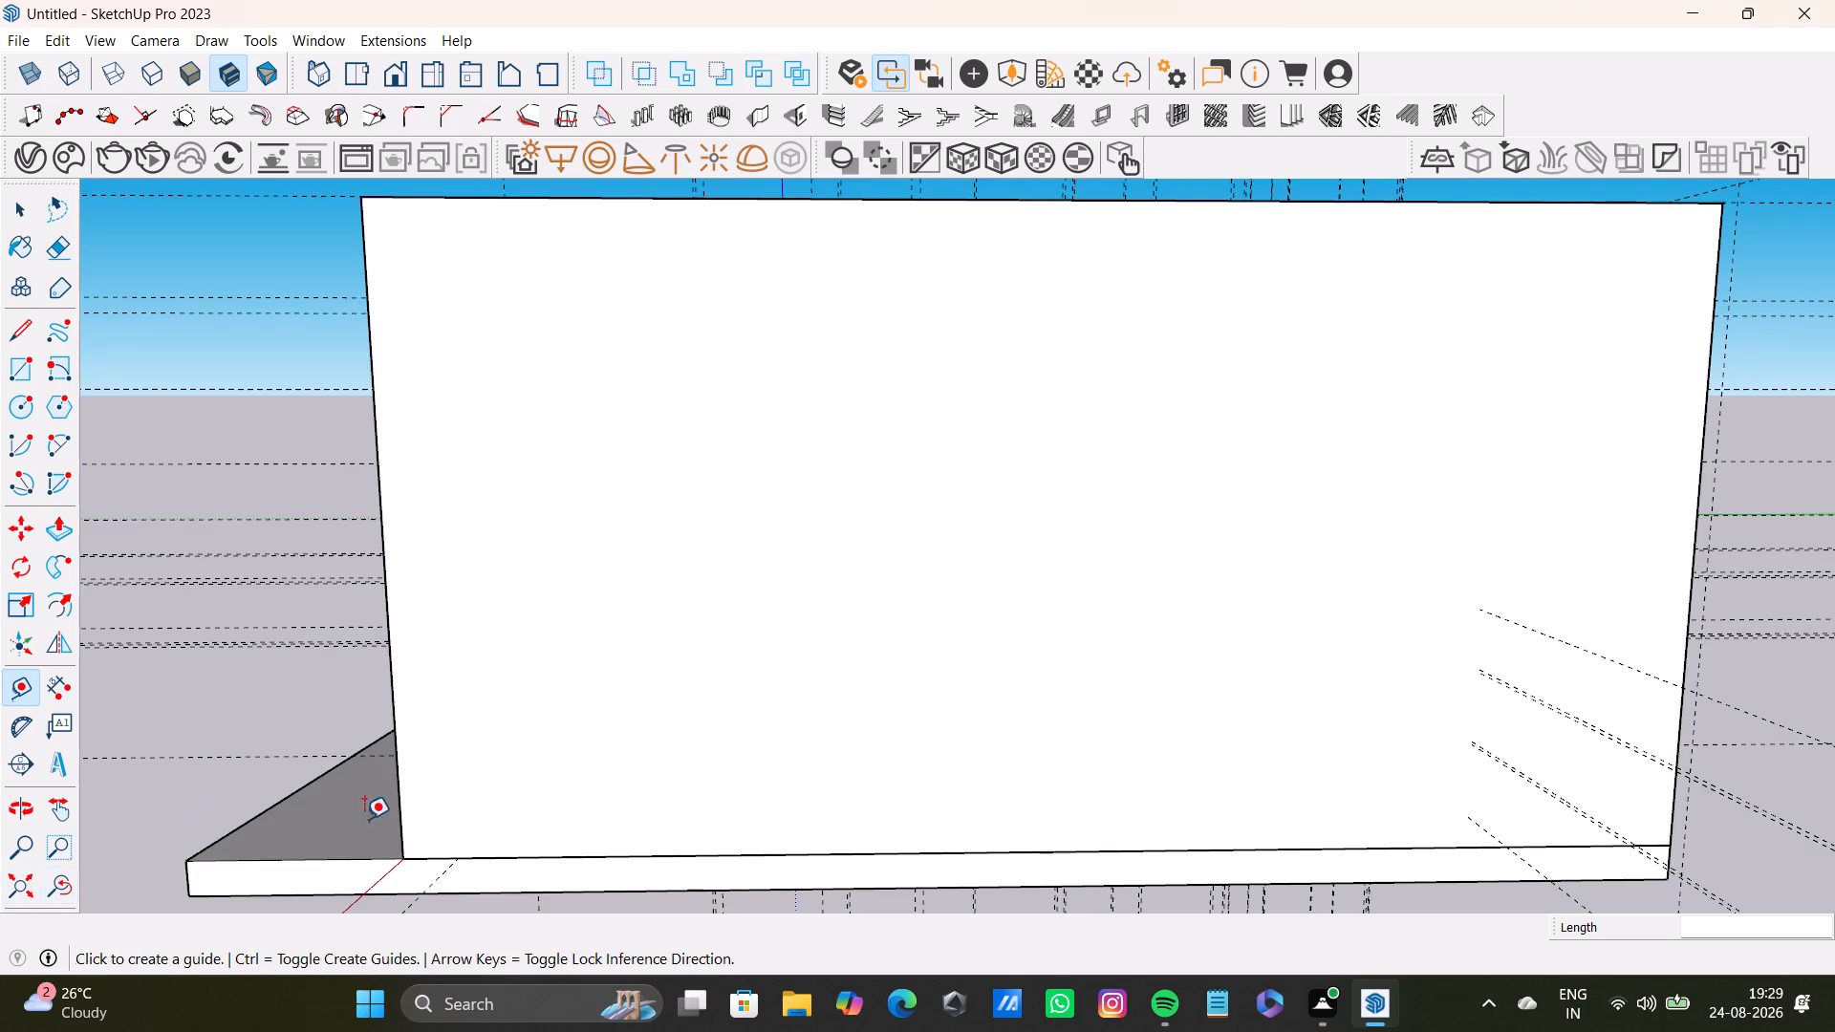
pyautogui.moveTo(806, 679); pyautogui.dragTo(1310, 951, button='middle')
pyautogui.scroll(12, 755, 698)
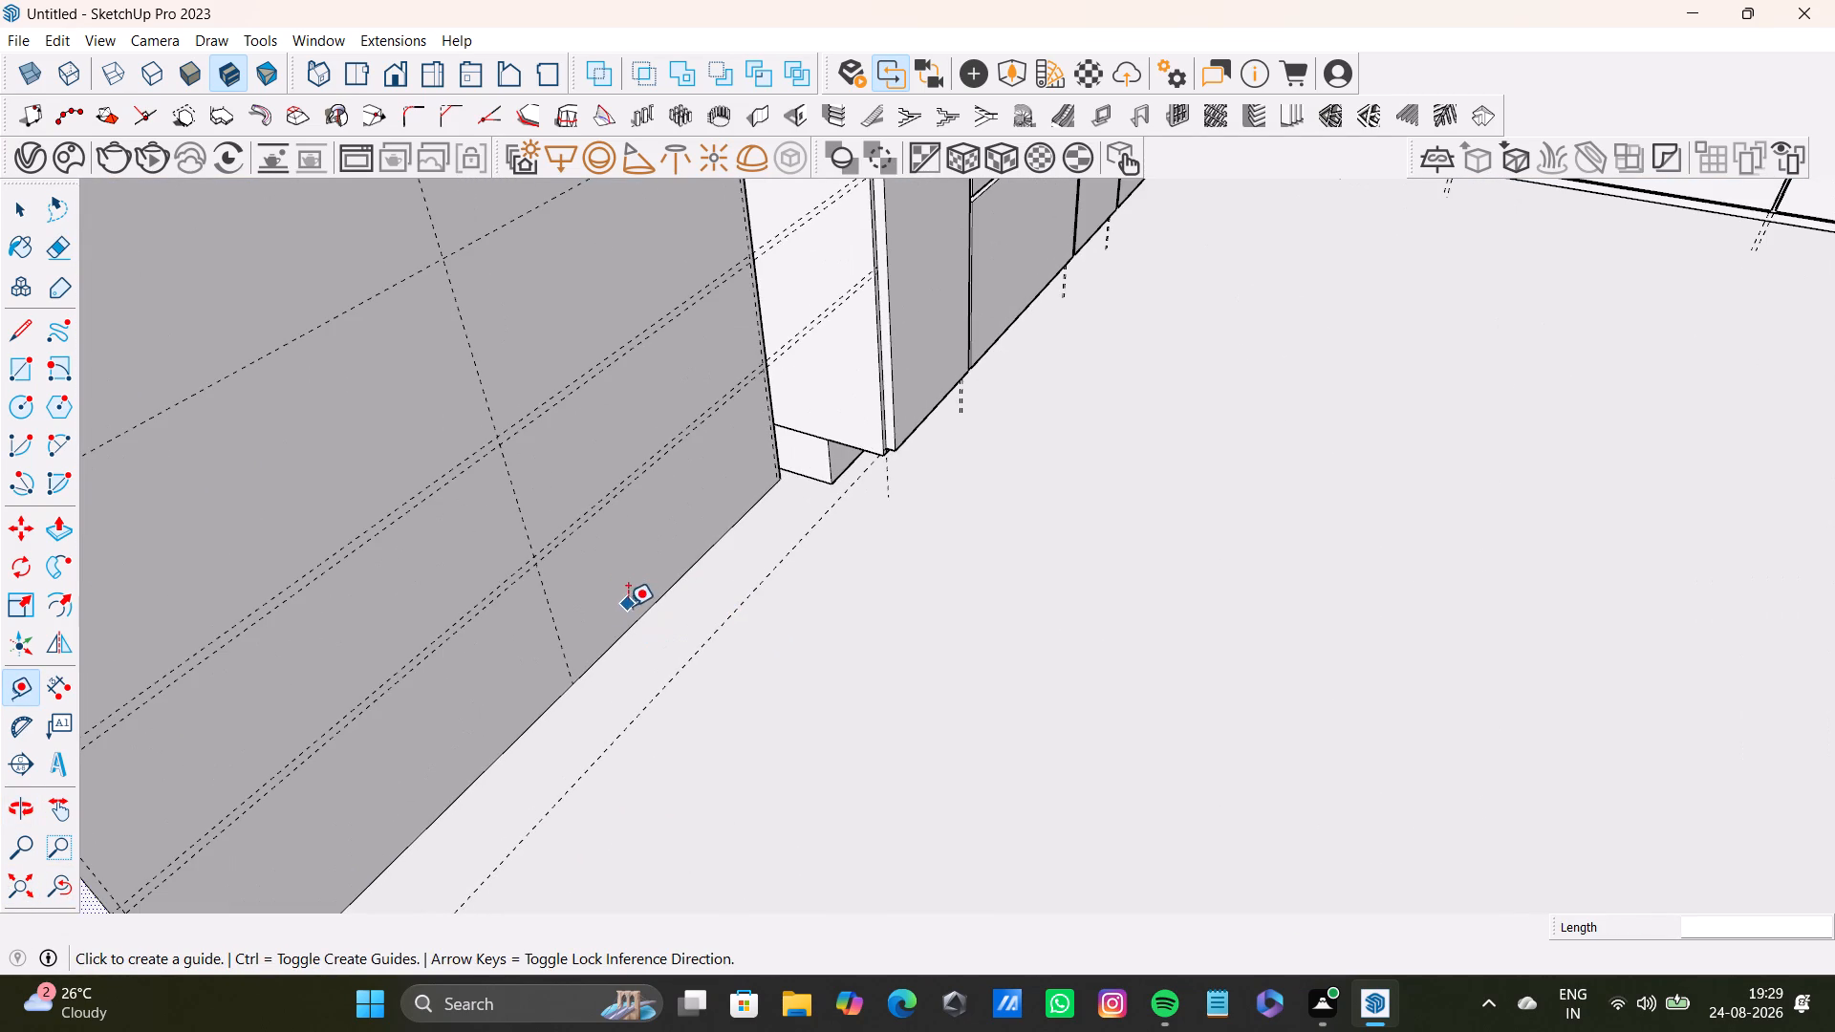
pyautogui.click(632, 621)
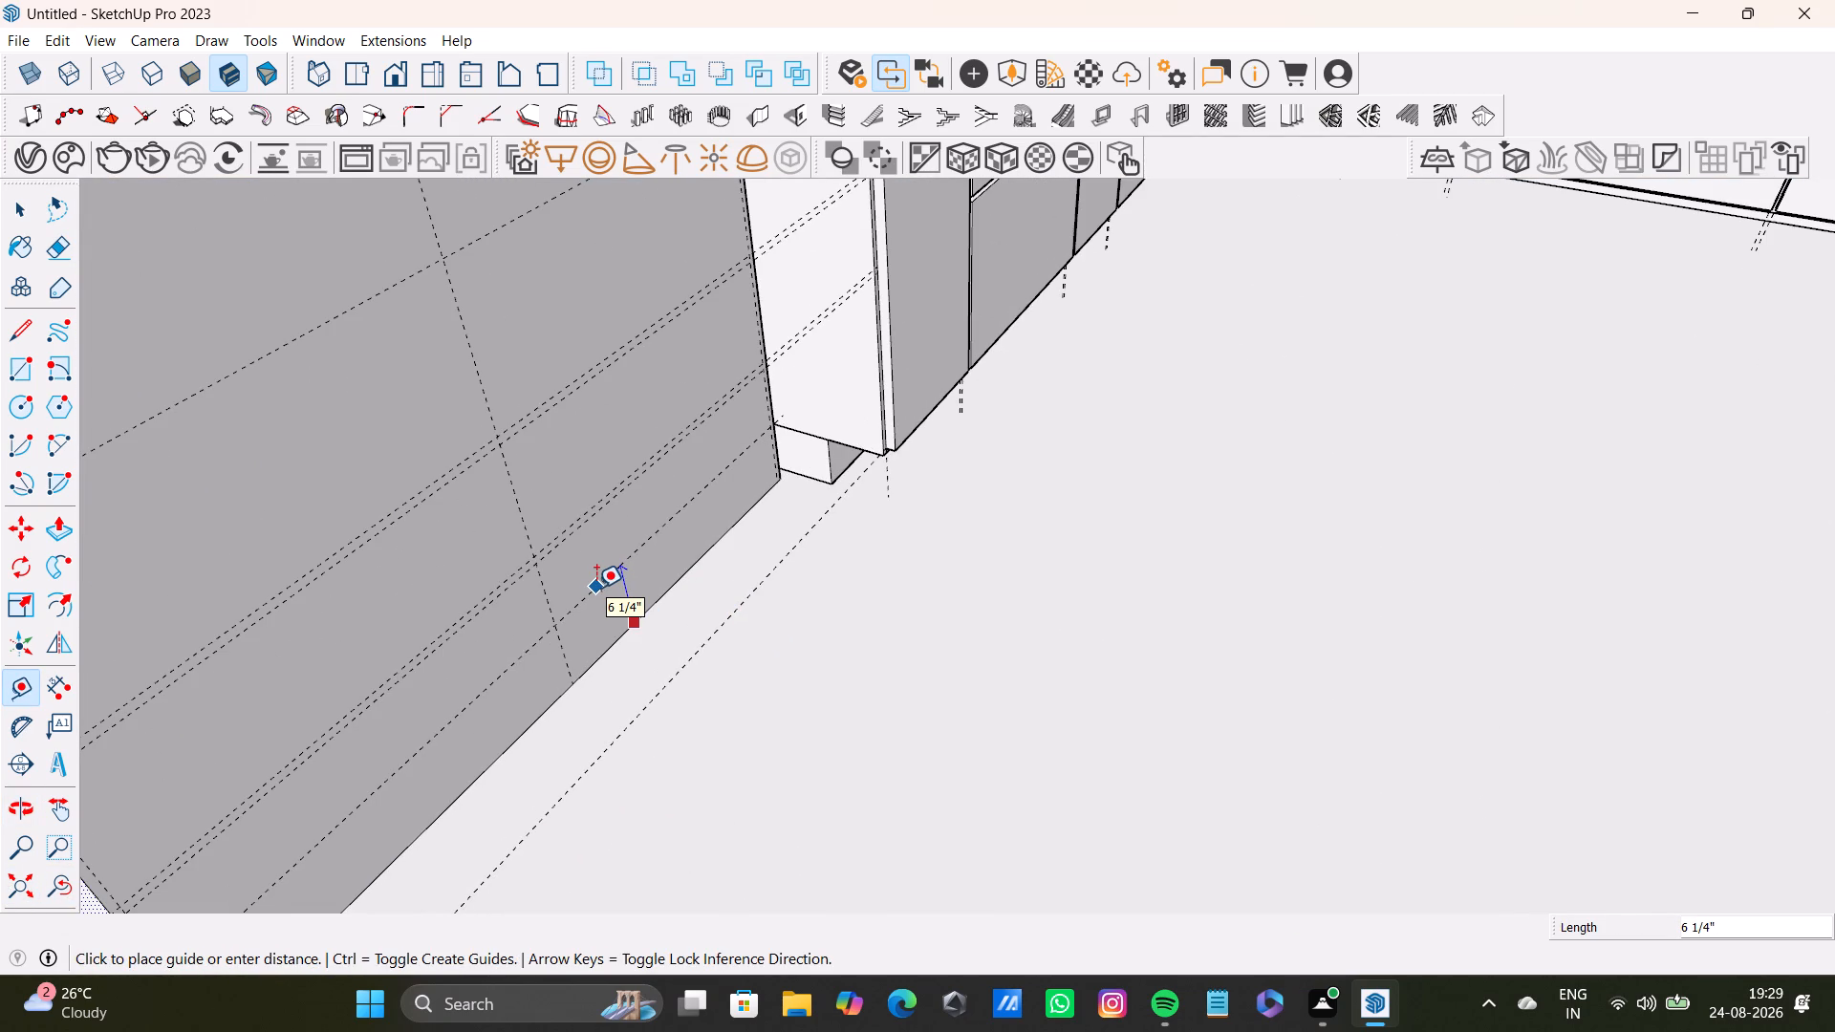
pyautogui.write('0.5')
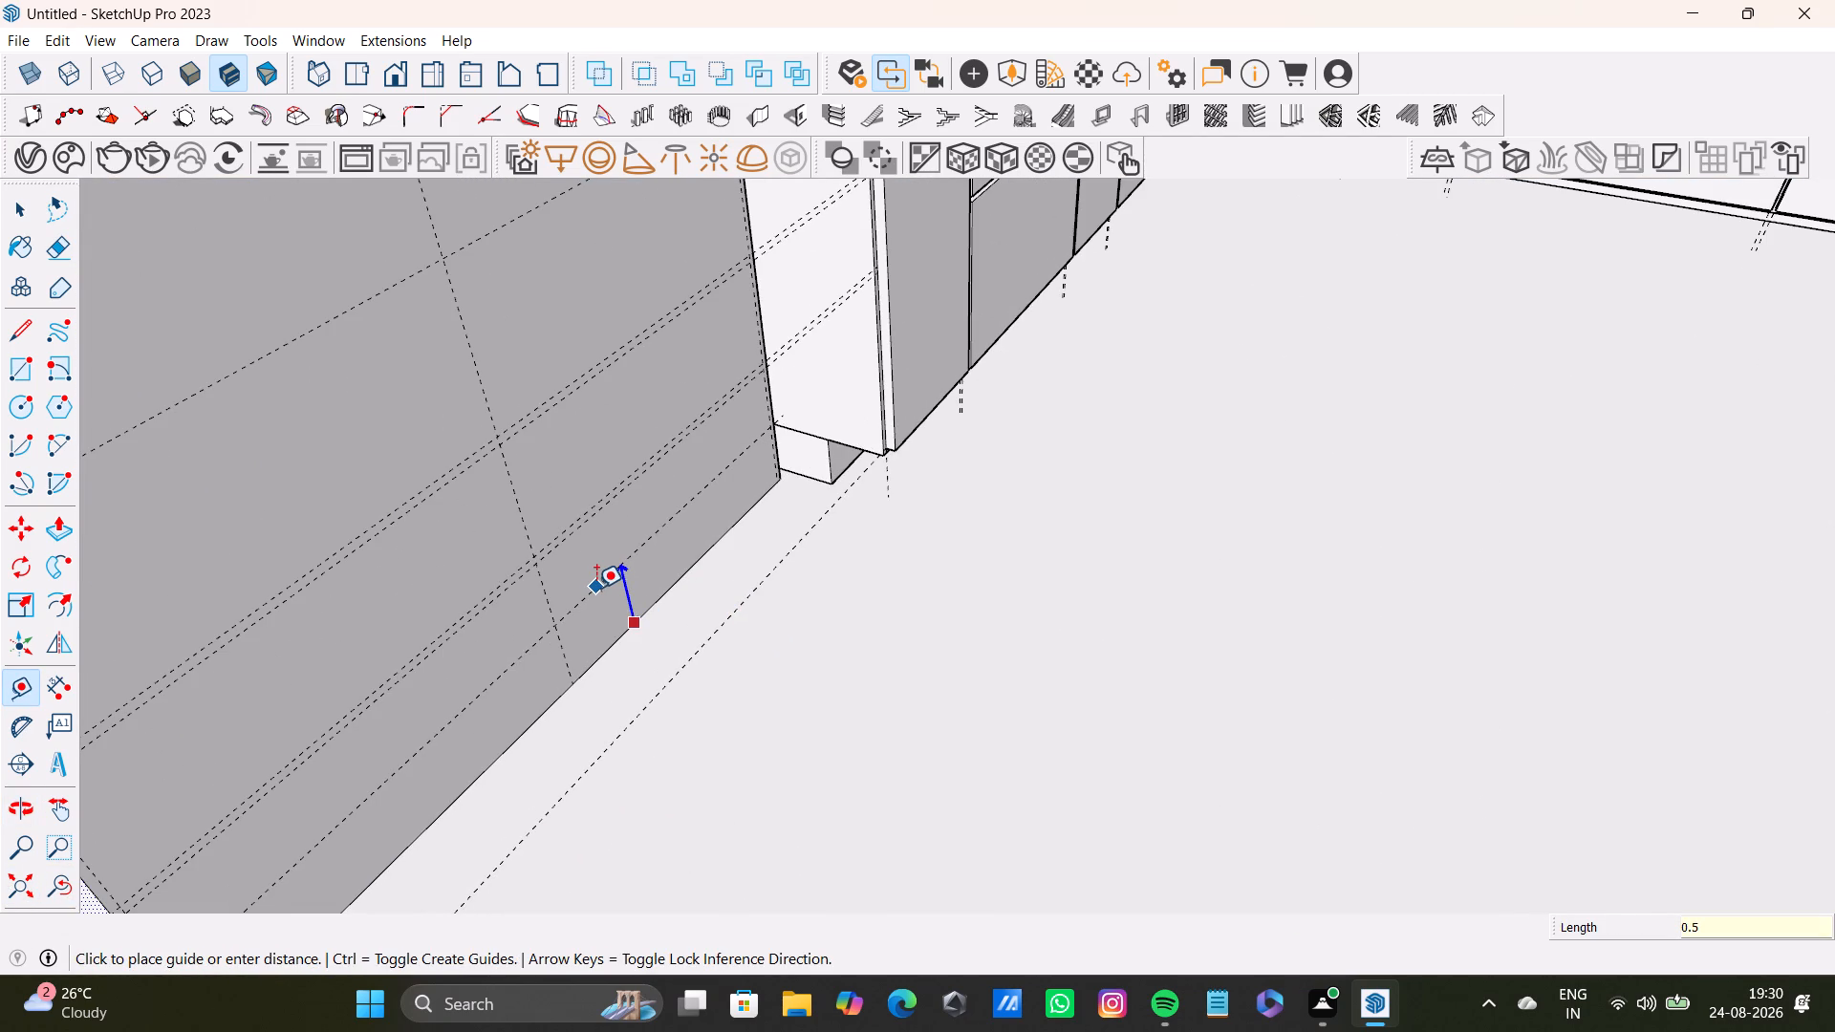
pyautogui.hotkey('shift', '"')
pyautogui.press('Return')
pyautogui.scroll(-4, 849, 592)
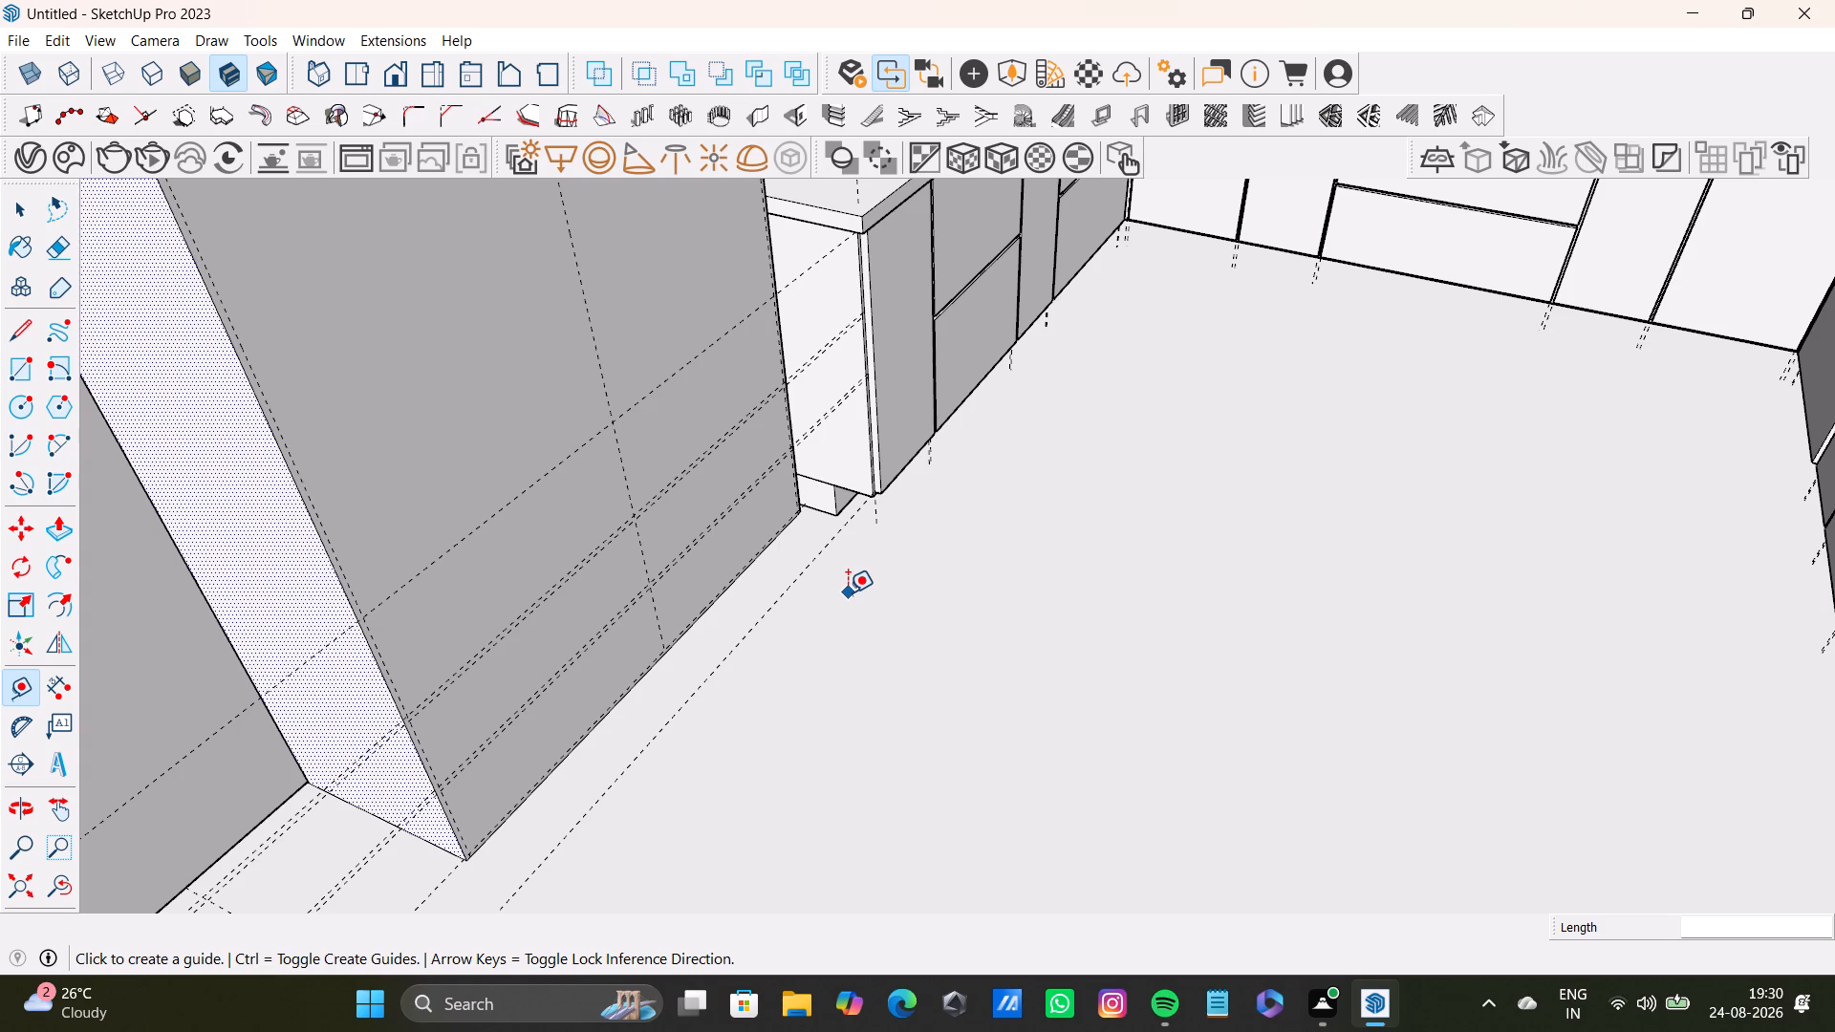
pyautogui.press('space')
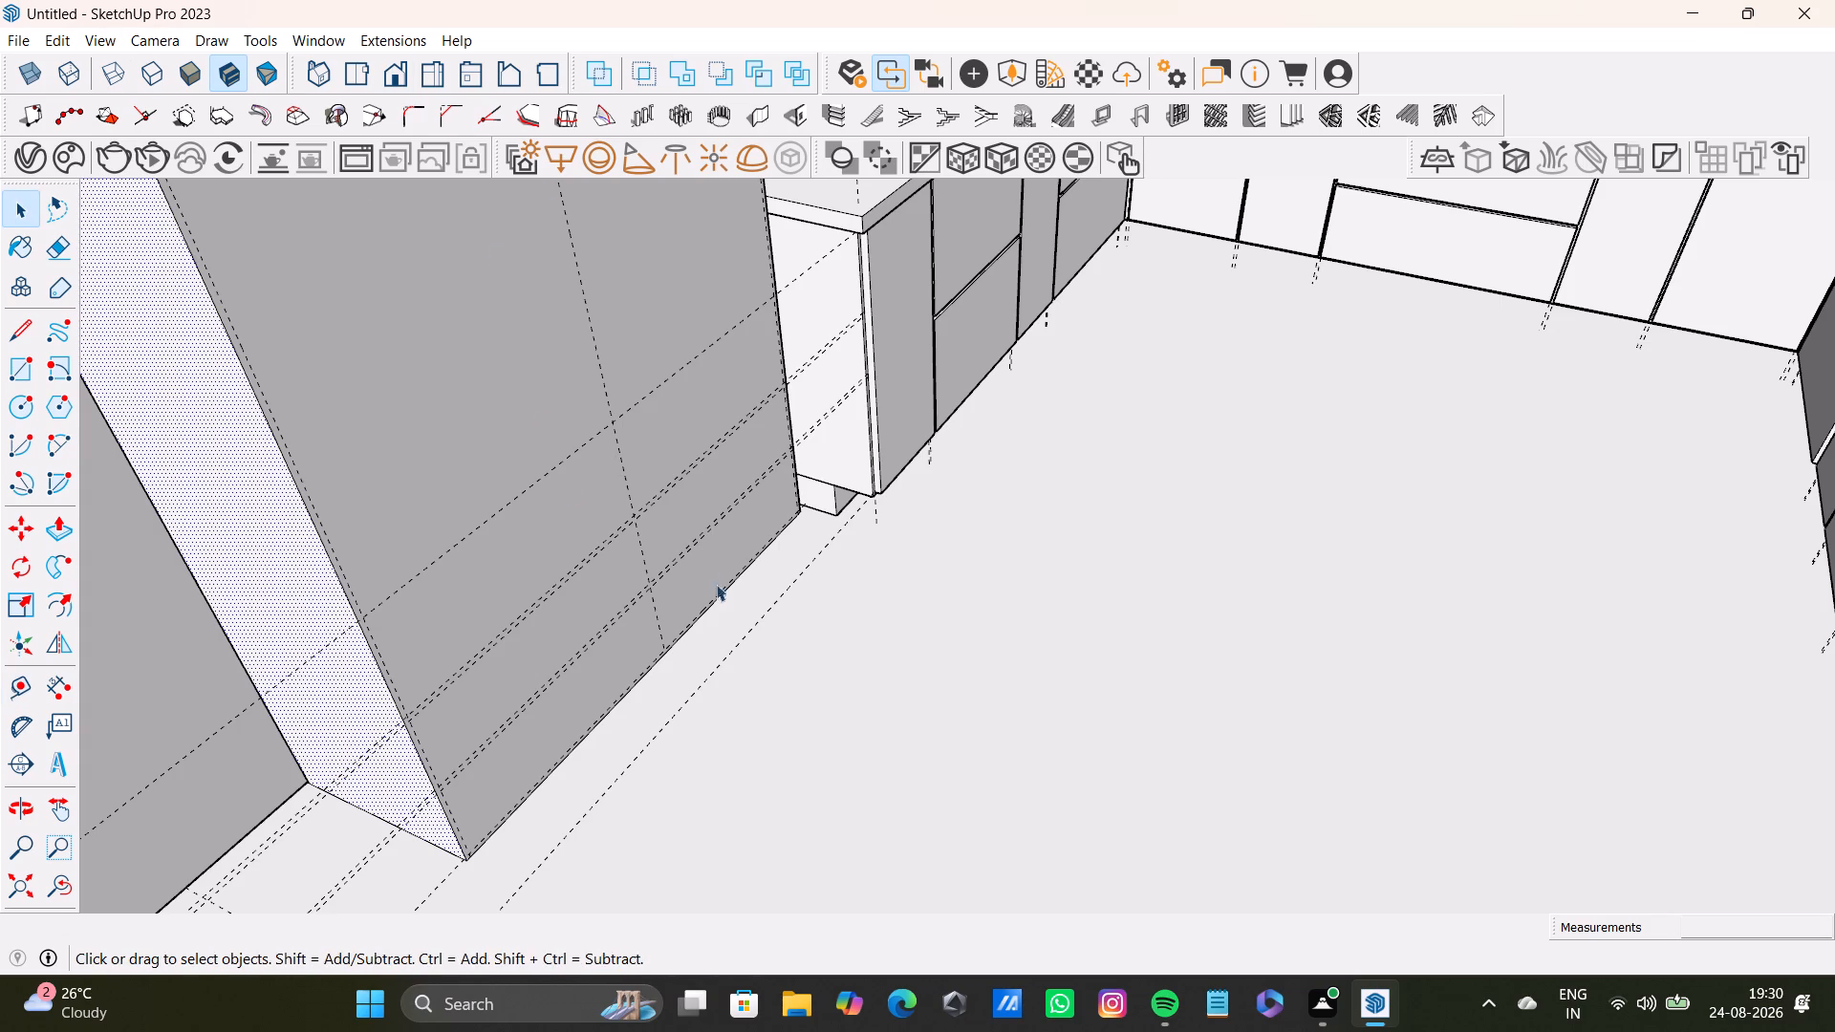
# Place a second vertical guide 0.5" from the middle guide on the tall unit's front face.
pyautogui.scroll(-6, 818, 634)
pyautogui.keyDown('shift'); pyautogui.moveTo(886, 632); pyautogui.dragTo(1368, 746, button='middle'); pyautogui.keyUp('shift')
pyautogui.moveTo(1366, 747); pyautogui.dragTo(757, 710, button='middle')
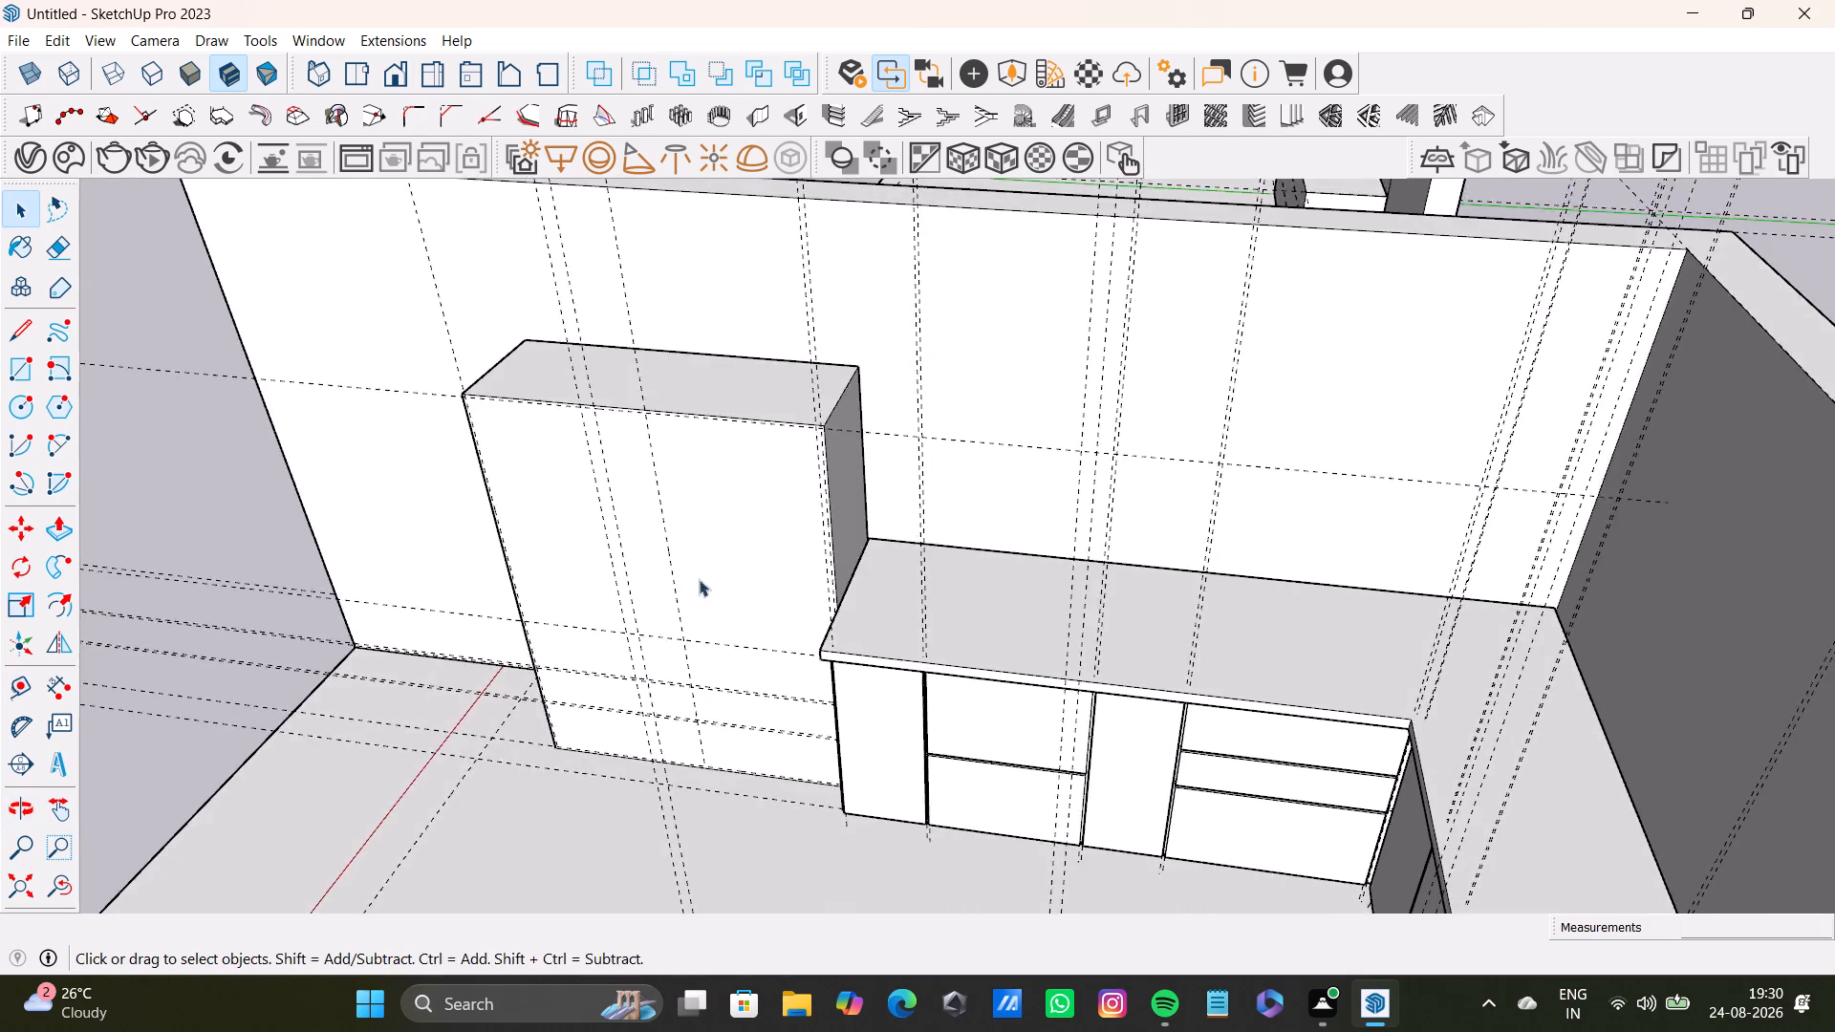
pyautogui.scroll(3, 699, 579)
pyautogui.keyDown('shift'); pyautogui.moveTo(713, 554); pyautogui.dragTo(1063, 522, button='middle'); pyautogui.keyUp('shift')
pyautogui.scroll(4, 1050, 522)
pyautogui.moveTo(1051, 522); pyautogui.dragTo(1322, 299, button='middle')
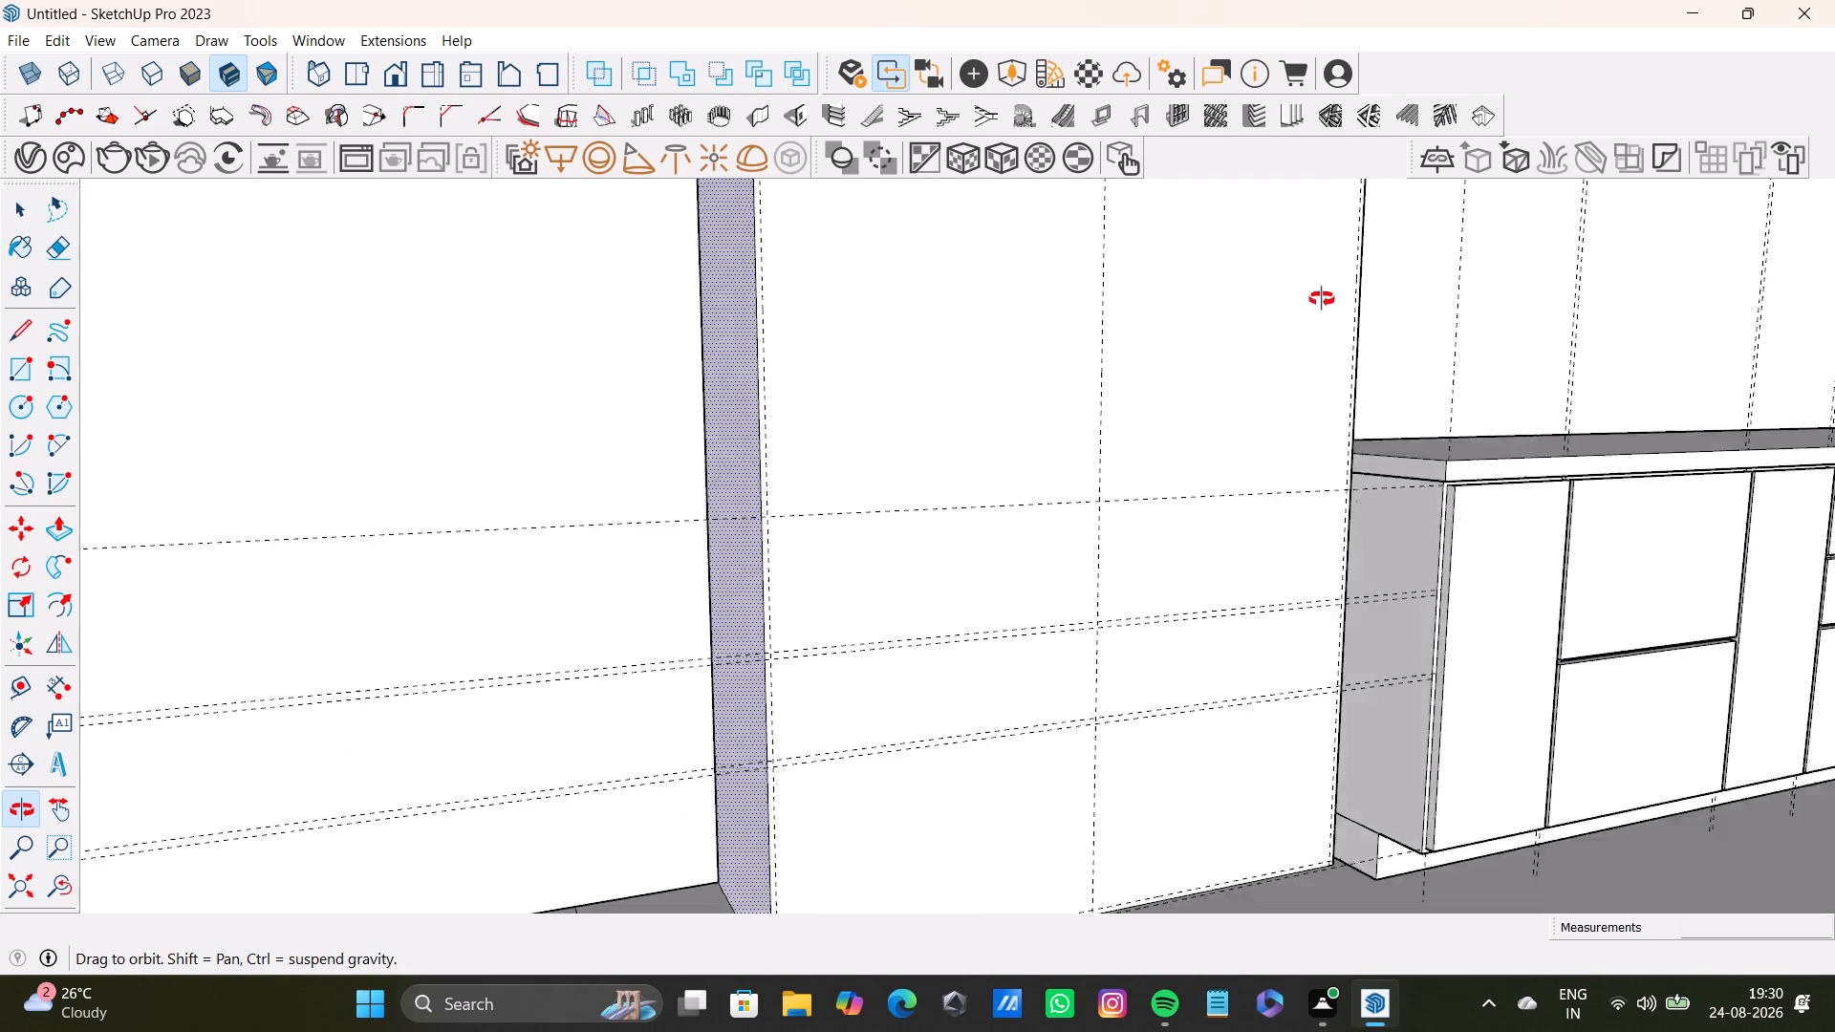
pyautogui.moveTo(1322, 299); pyautogui.dragTo(1134, 724, button='middle')
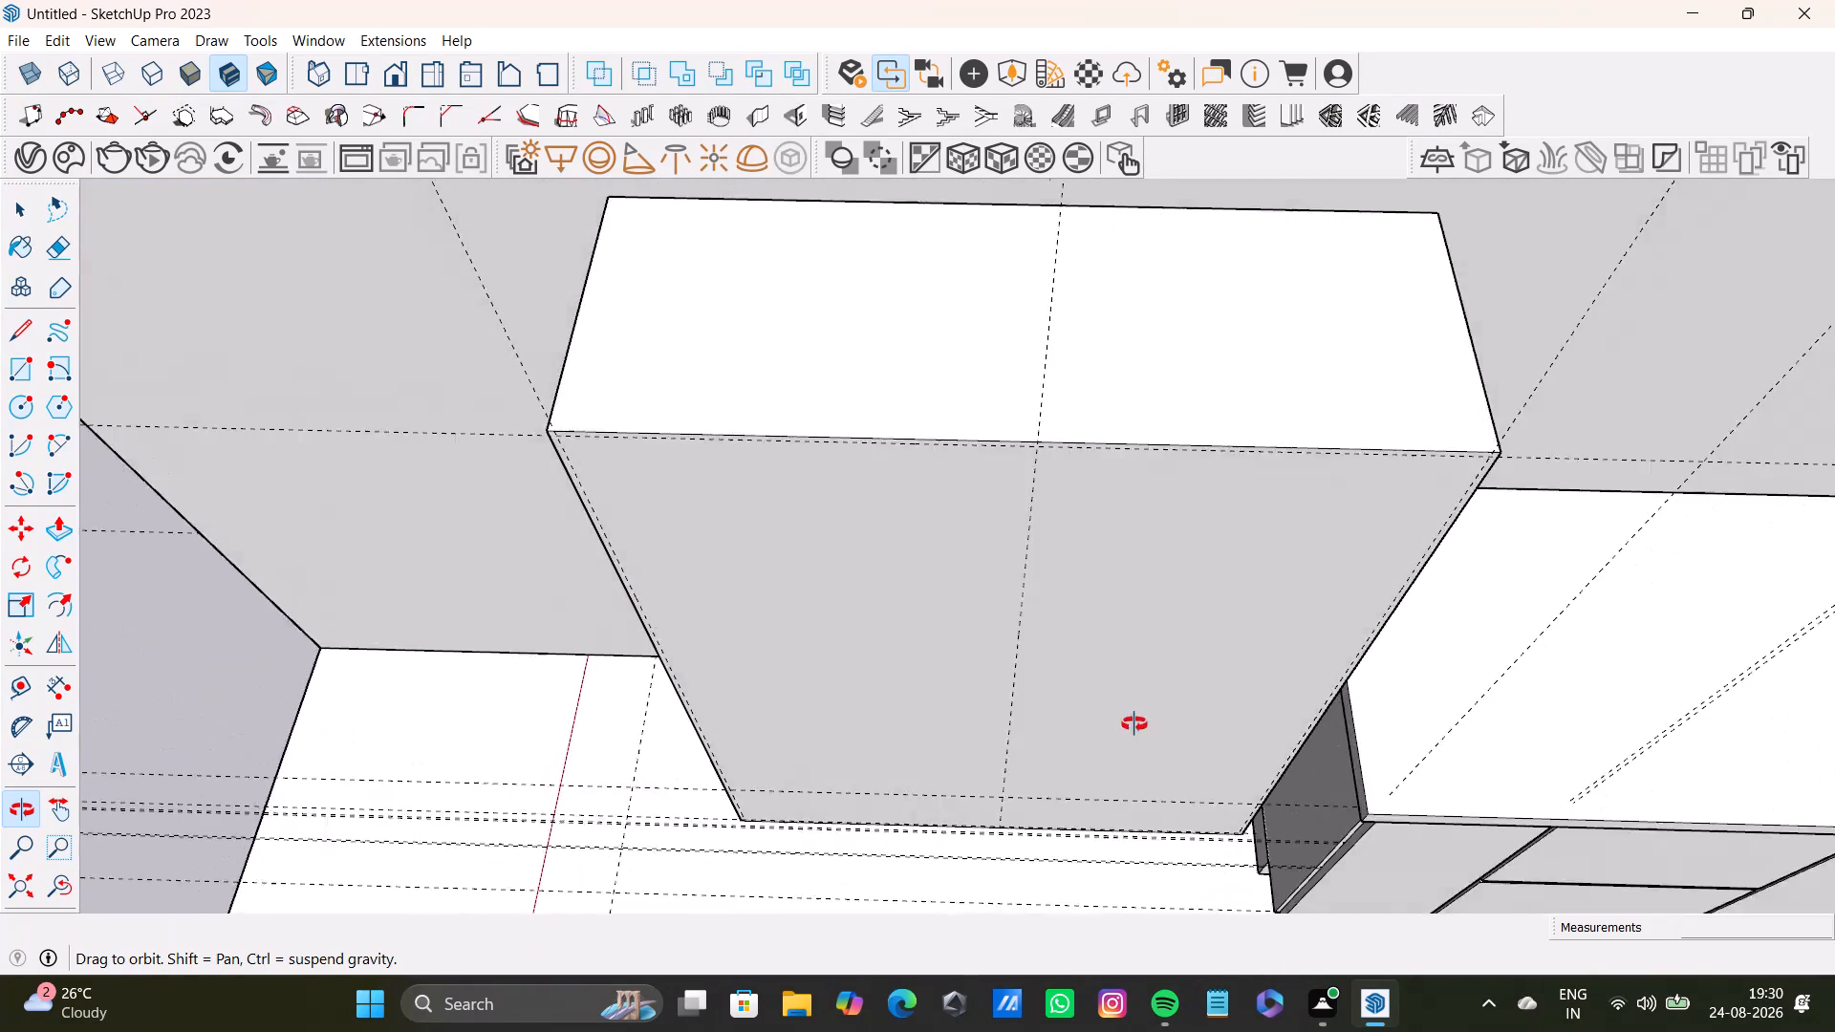
pyautogui.moveTo(1134, 724); pyautogui.dragTo(1235, 636, button='middle')
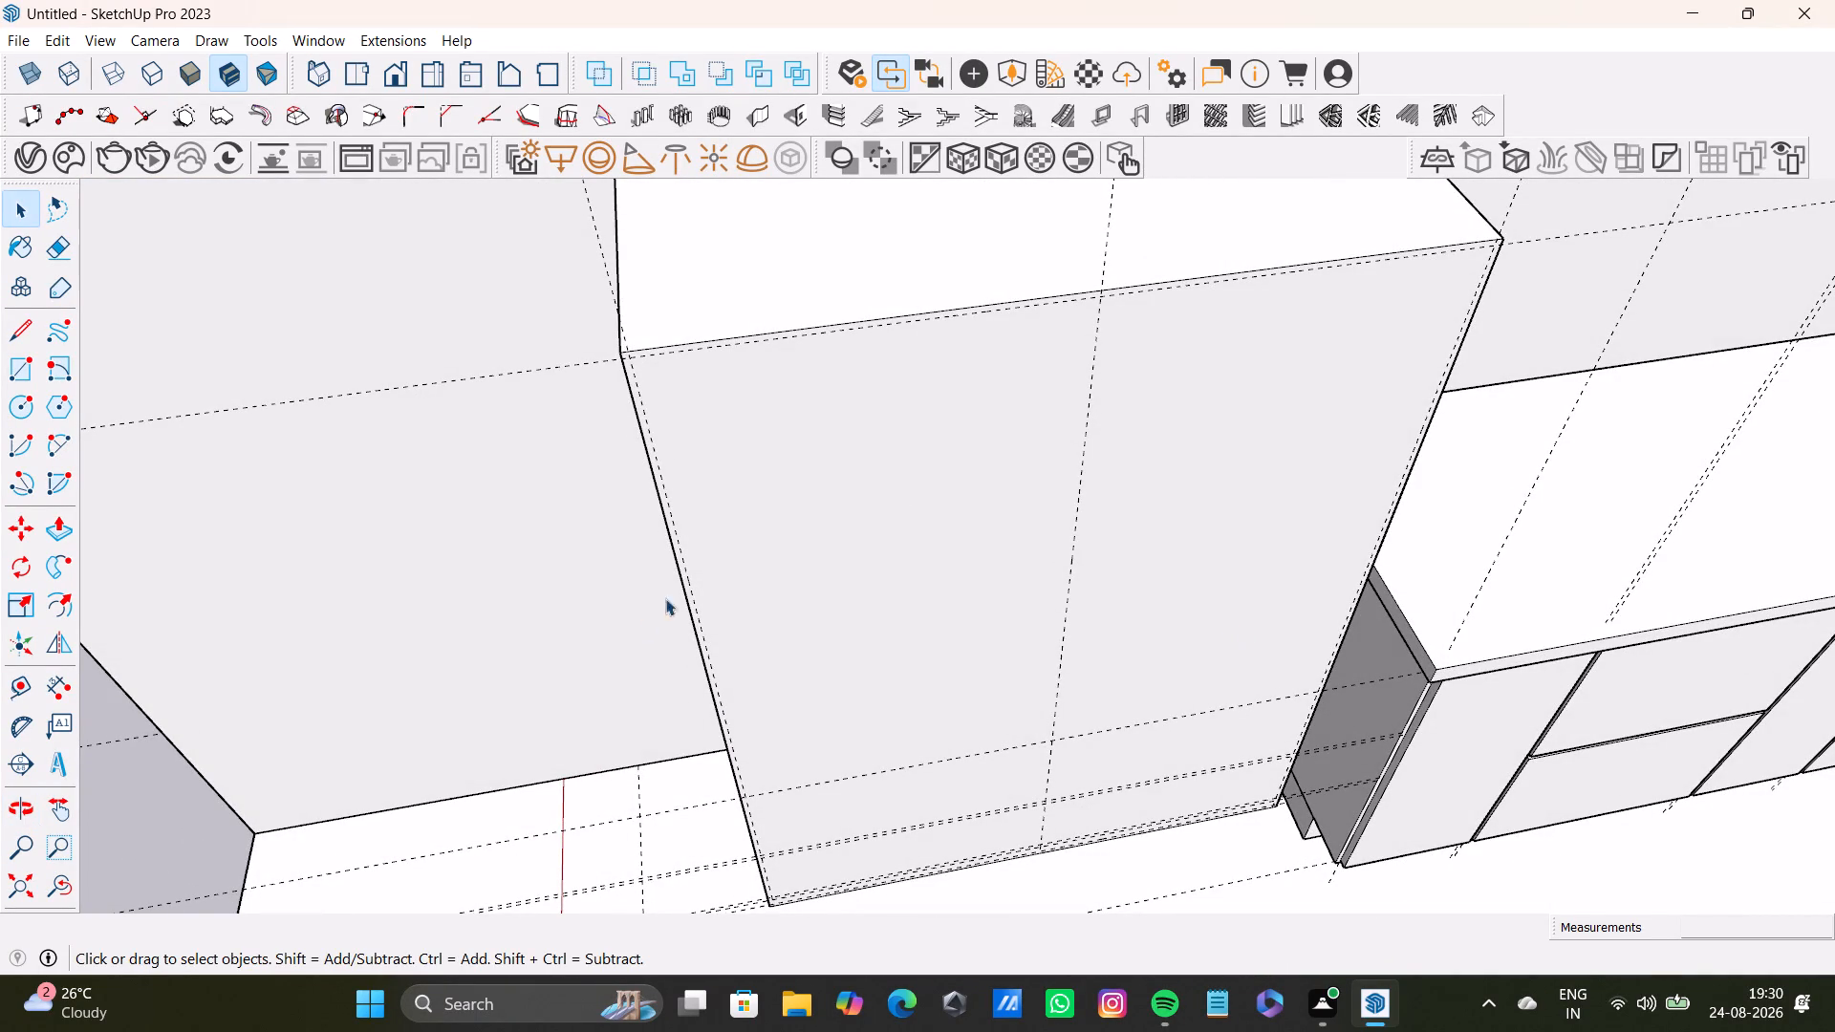
pyautogui.click(23, 677)
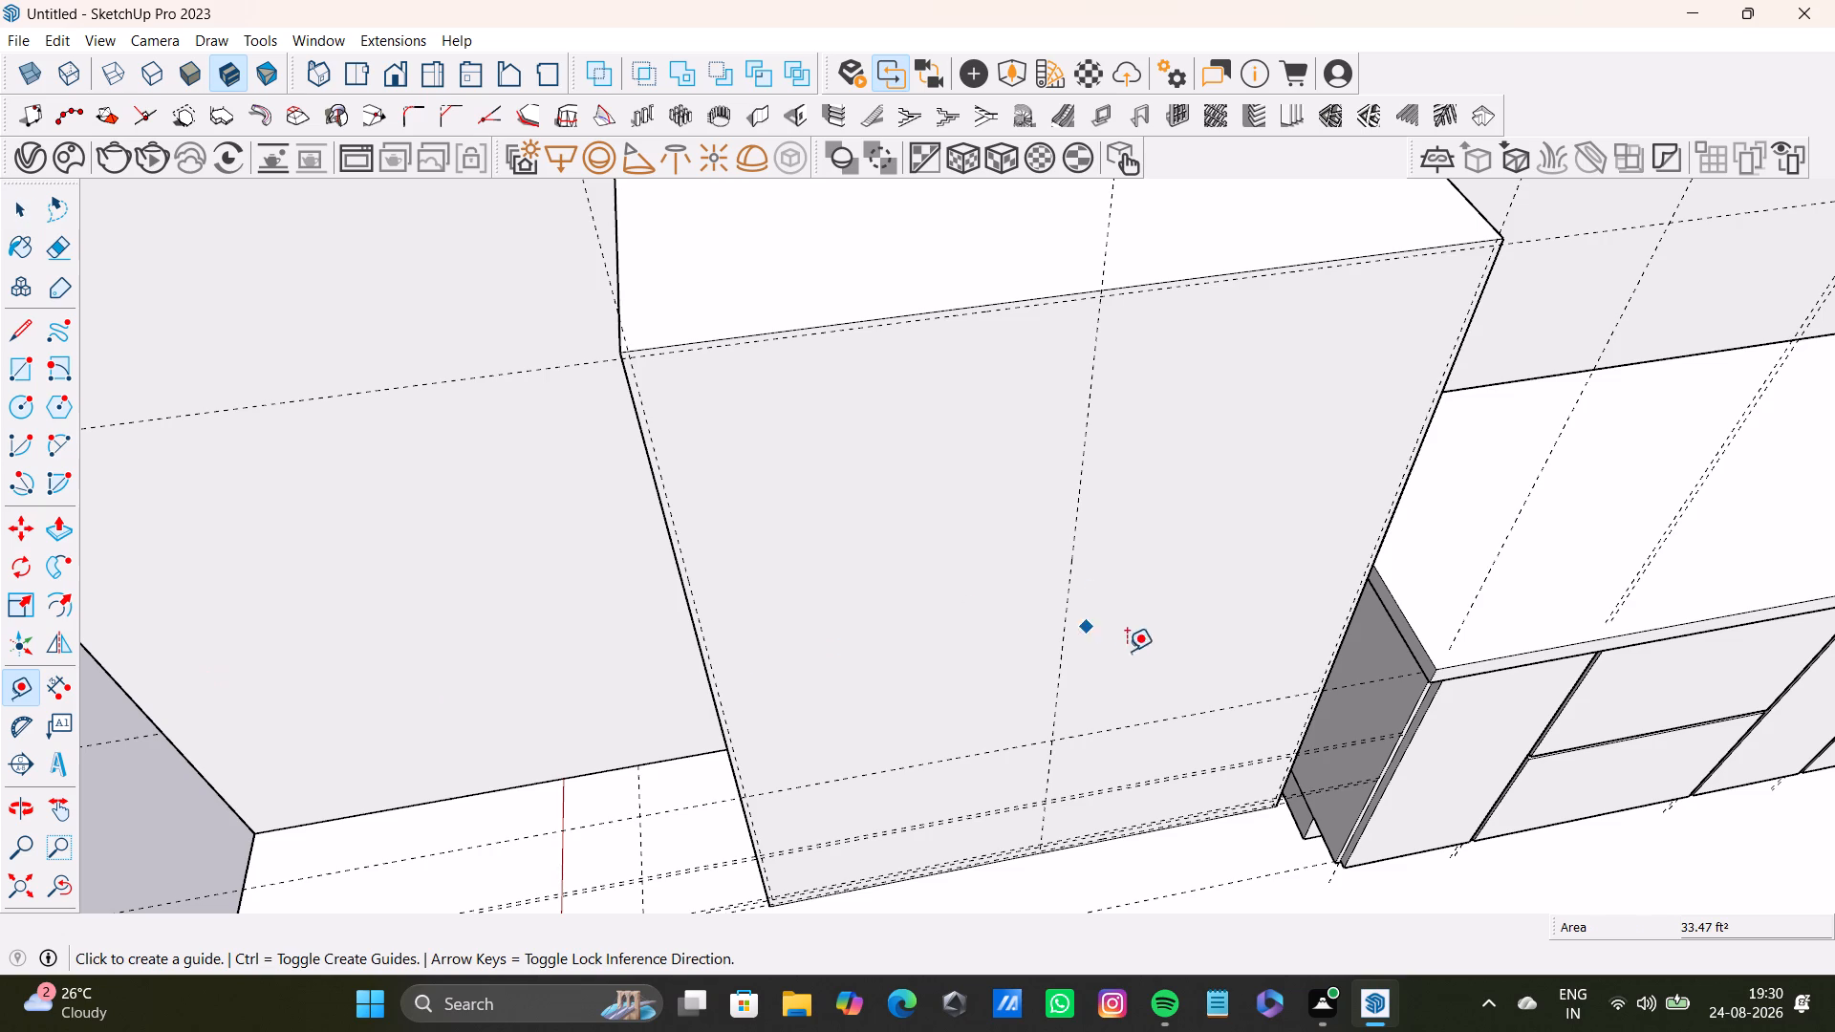
pyautogui.click(1058, 683)
pyautogui.write('0.5')
pyautogui.hotkey('shift', '"')
pyautogui.press('Return')
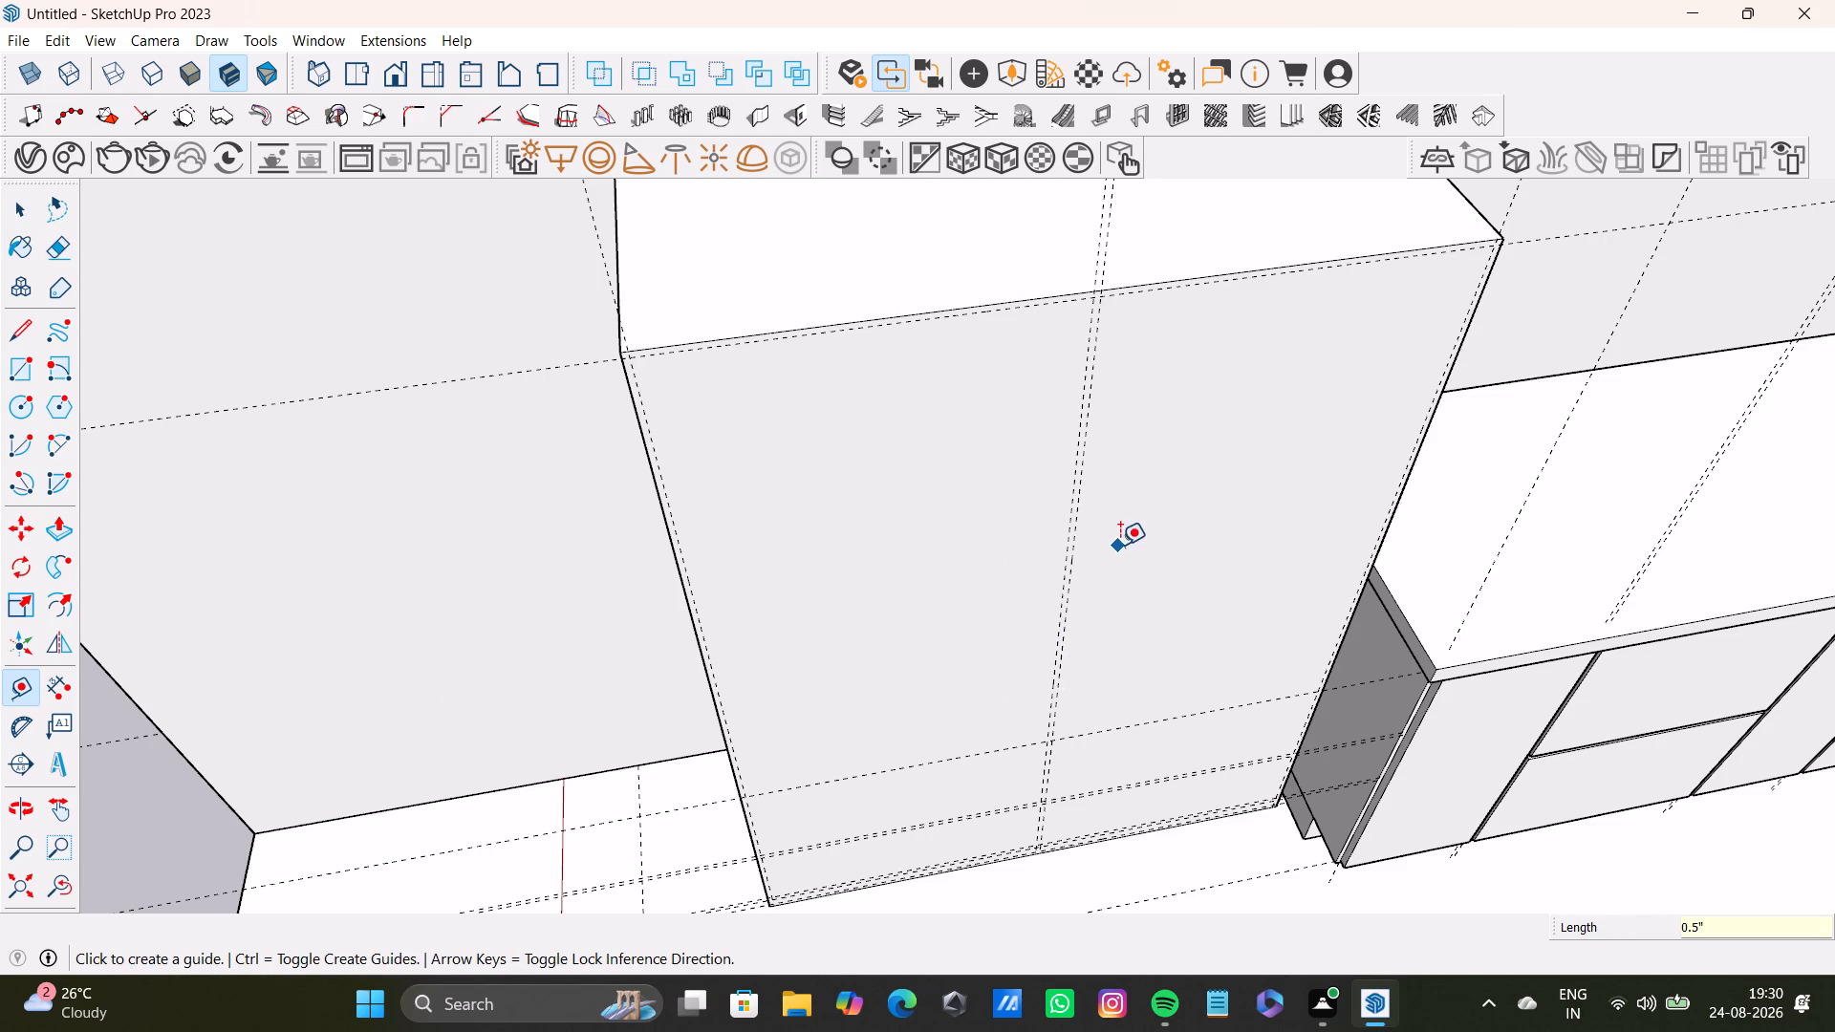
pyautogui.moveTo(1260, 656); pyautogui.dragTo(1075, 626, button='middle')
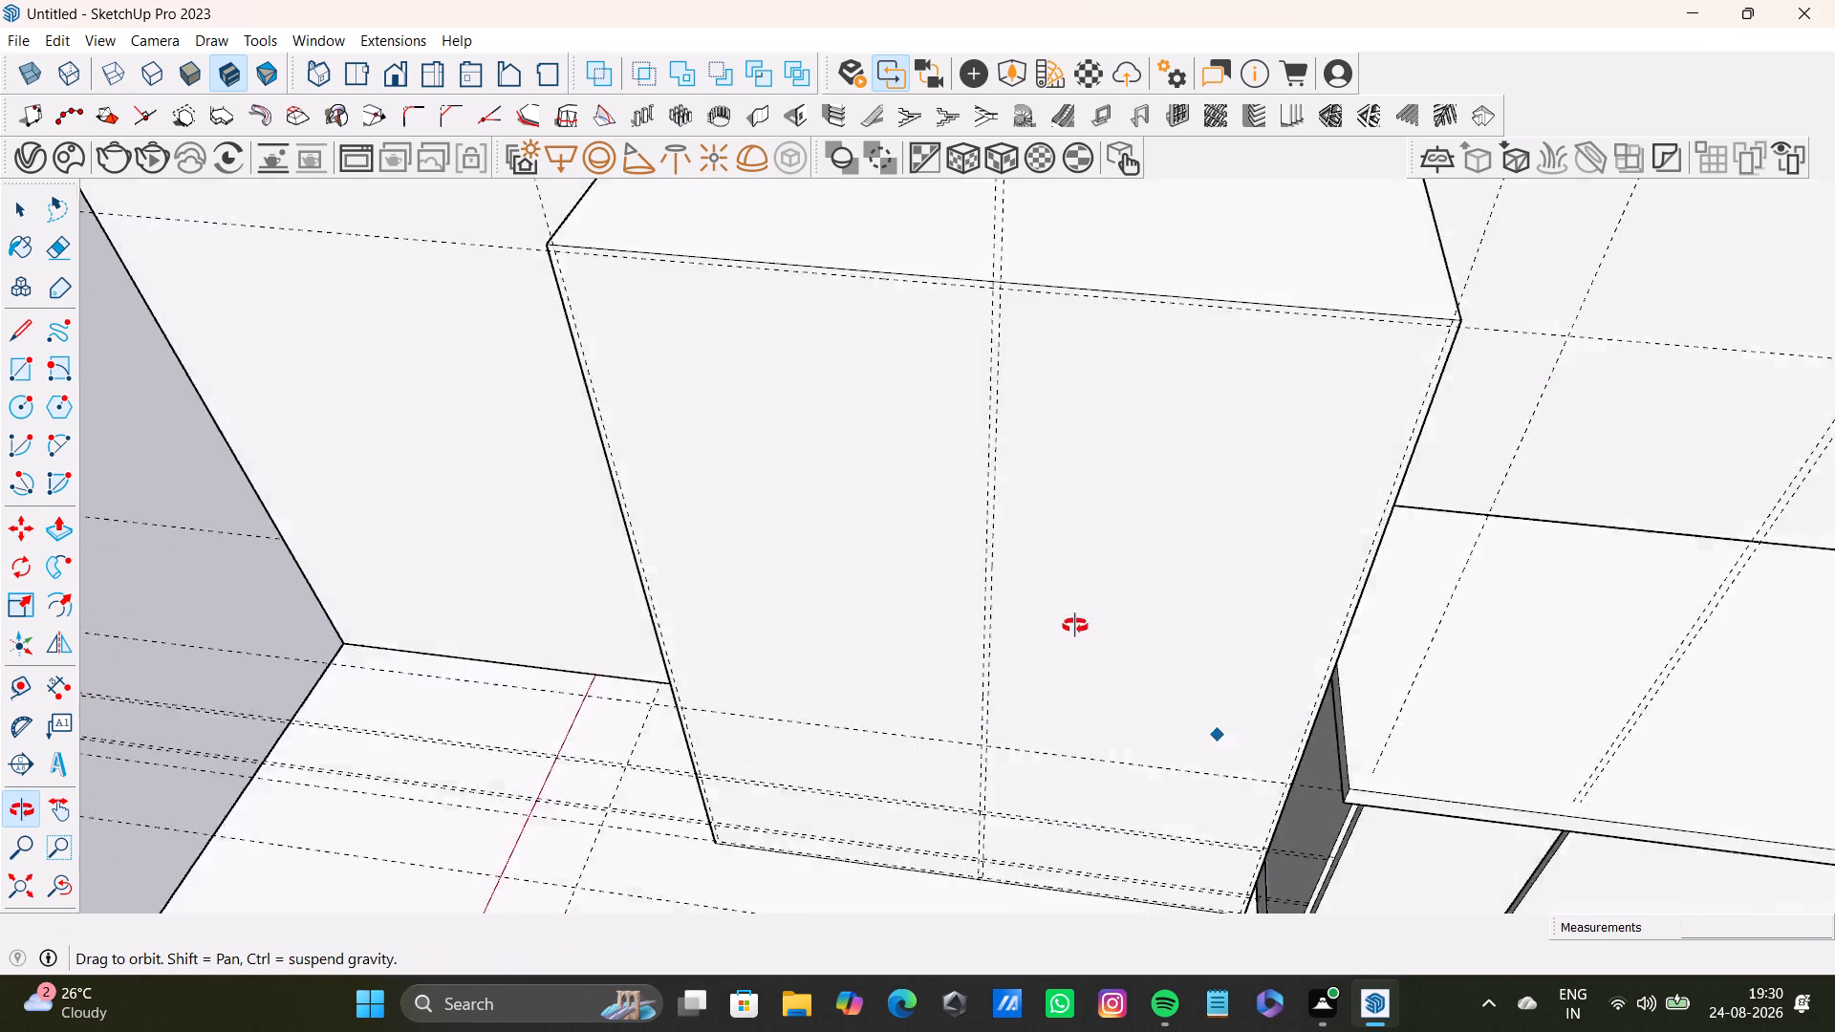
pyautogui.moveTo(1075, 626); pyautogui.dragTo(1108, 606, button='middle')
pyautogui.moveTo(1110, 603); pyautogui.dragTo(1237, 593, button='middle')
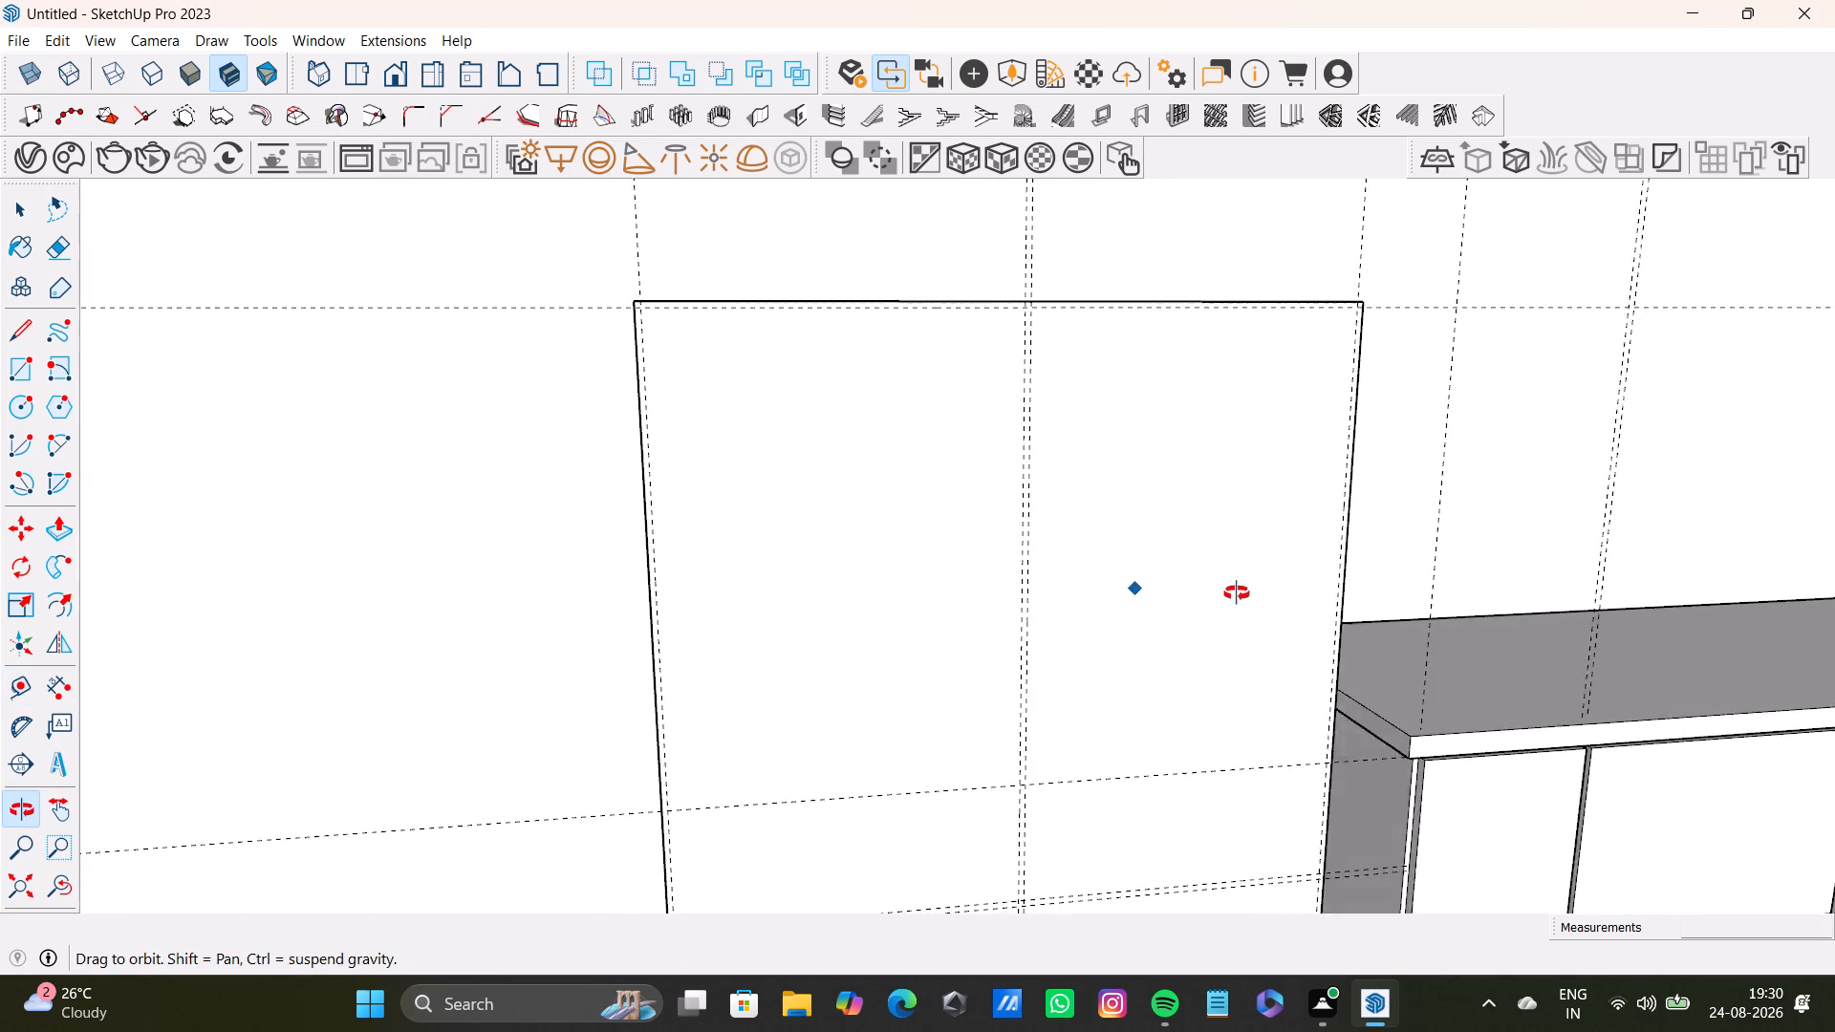
# Examine the guide layout on the tall unit's front face and top from several angles.
pyautogui.moveTo(1237, 593); pyautogui.dragTo(1421, 832, button='middle')
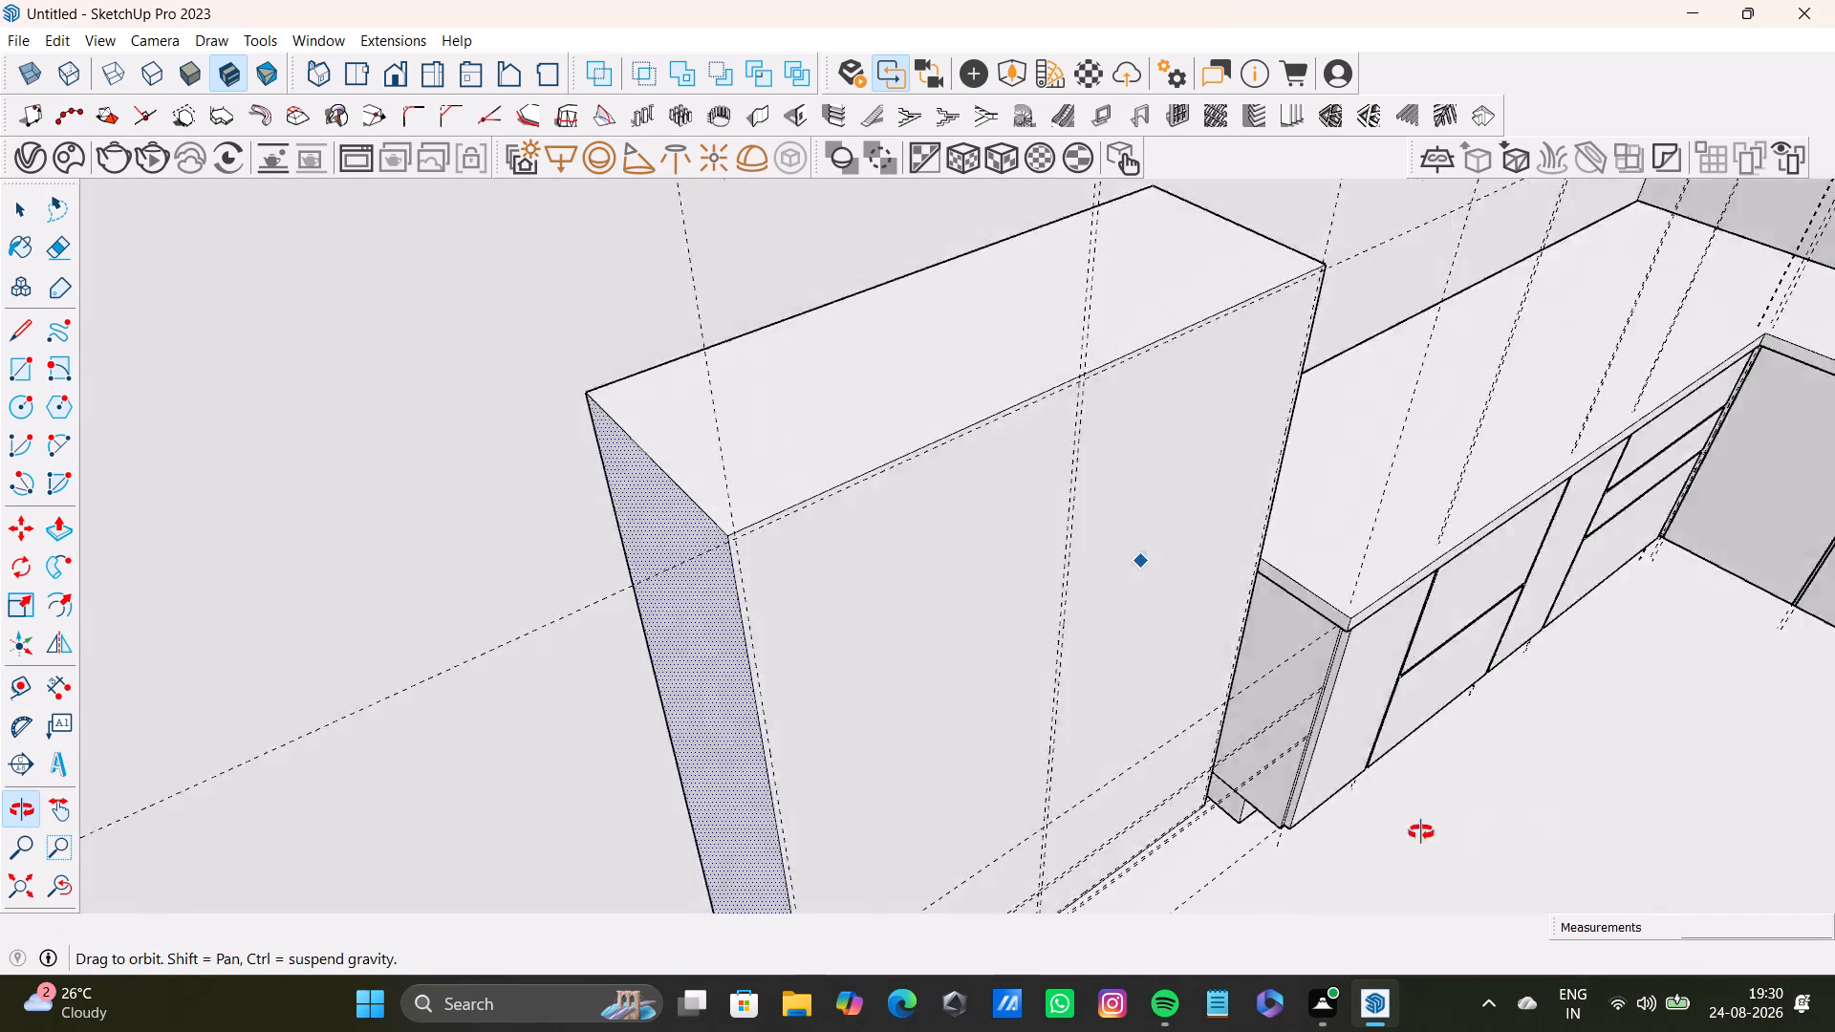
pyautogui.moveTo(1421, 832); pyautogui.dragTo(1027, 882, button='middle')
pyautogui.scroll(3, 700, 457)
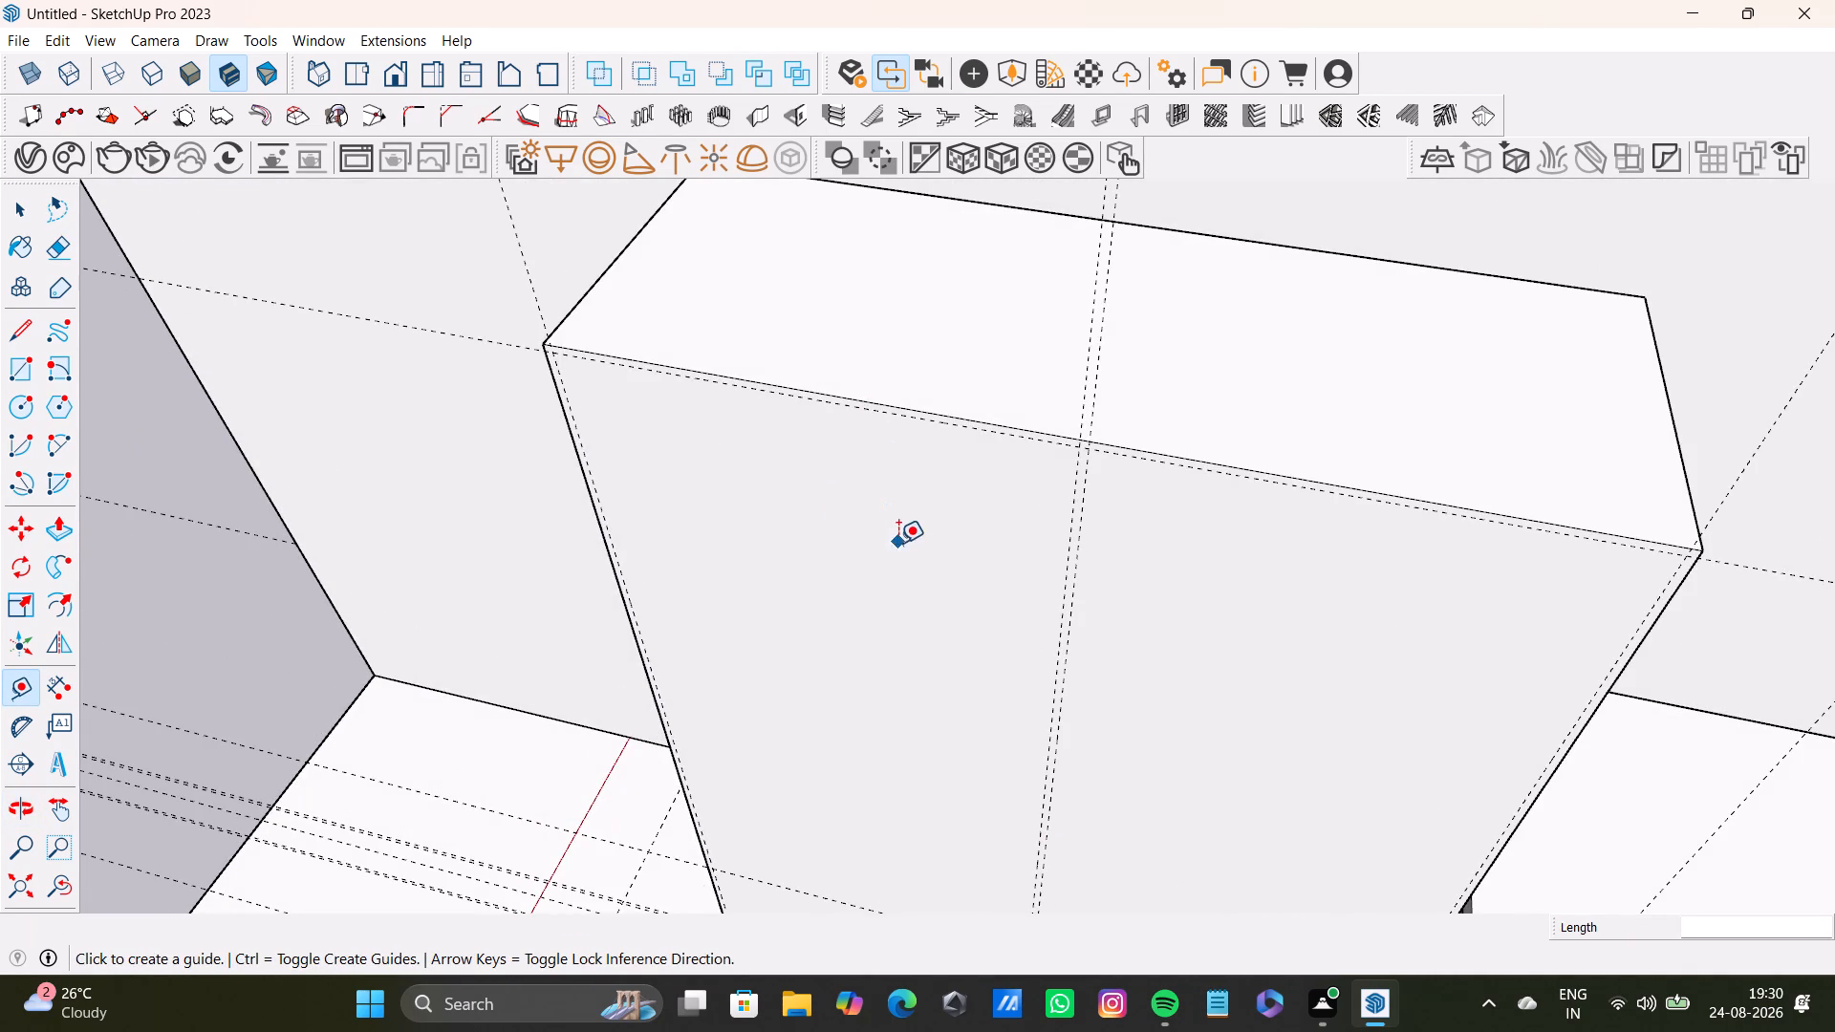
pyautogui.scroll(-5, 898, 542)
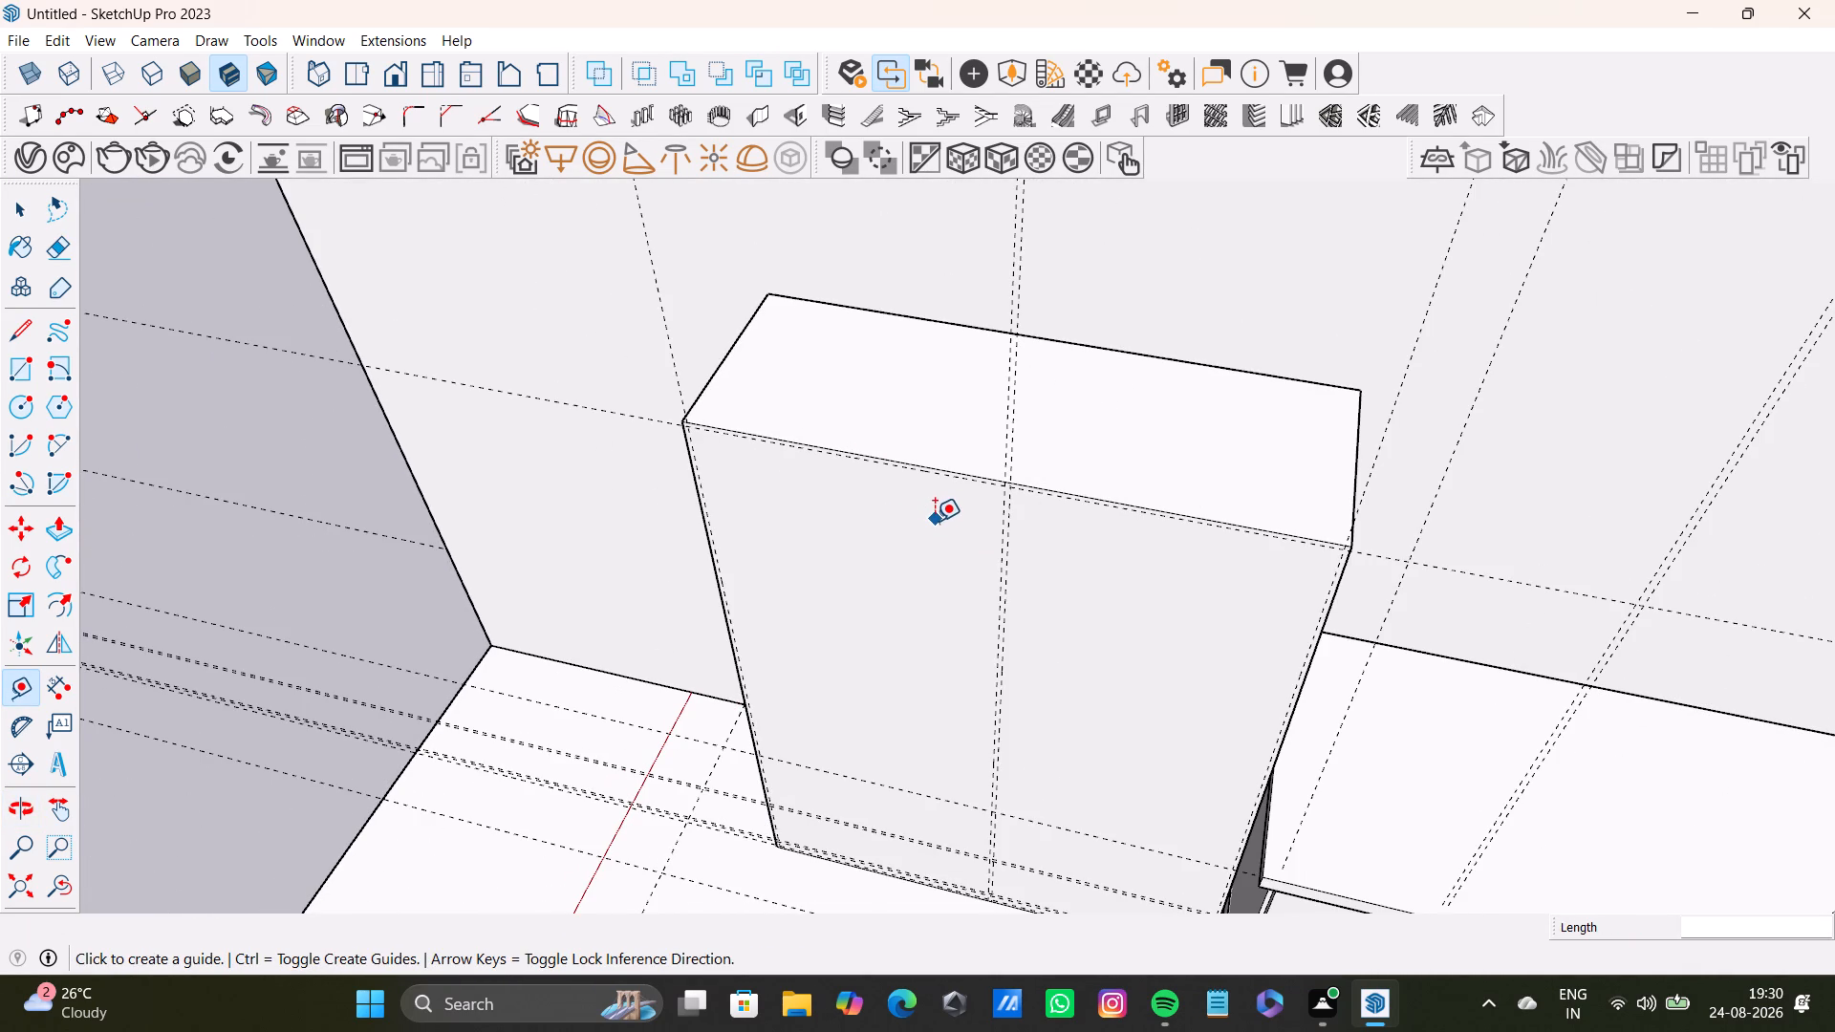
pyautogui.moveTo(926, 532); pyautogui.dragTo(1010, 393, button='middle')
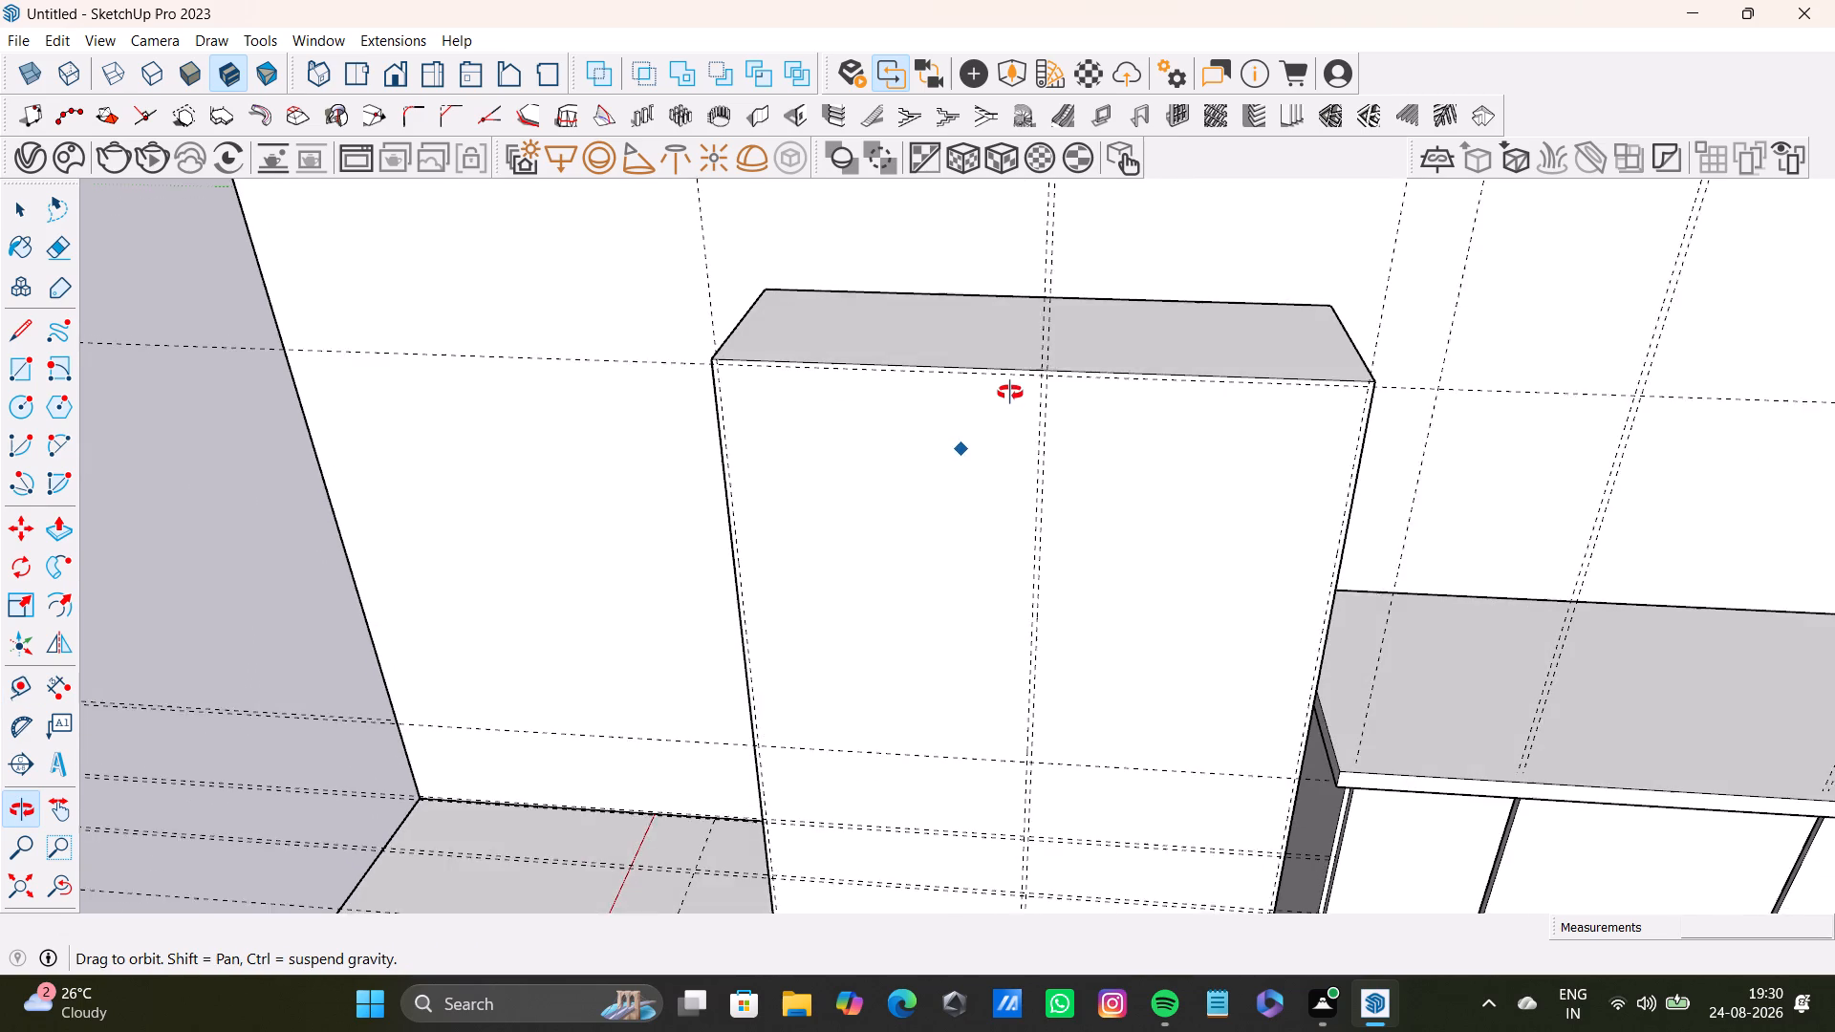
pyautogui.moveTo(1010, 393); pyautogui.dragTo(1047, 365, button='middle')
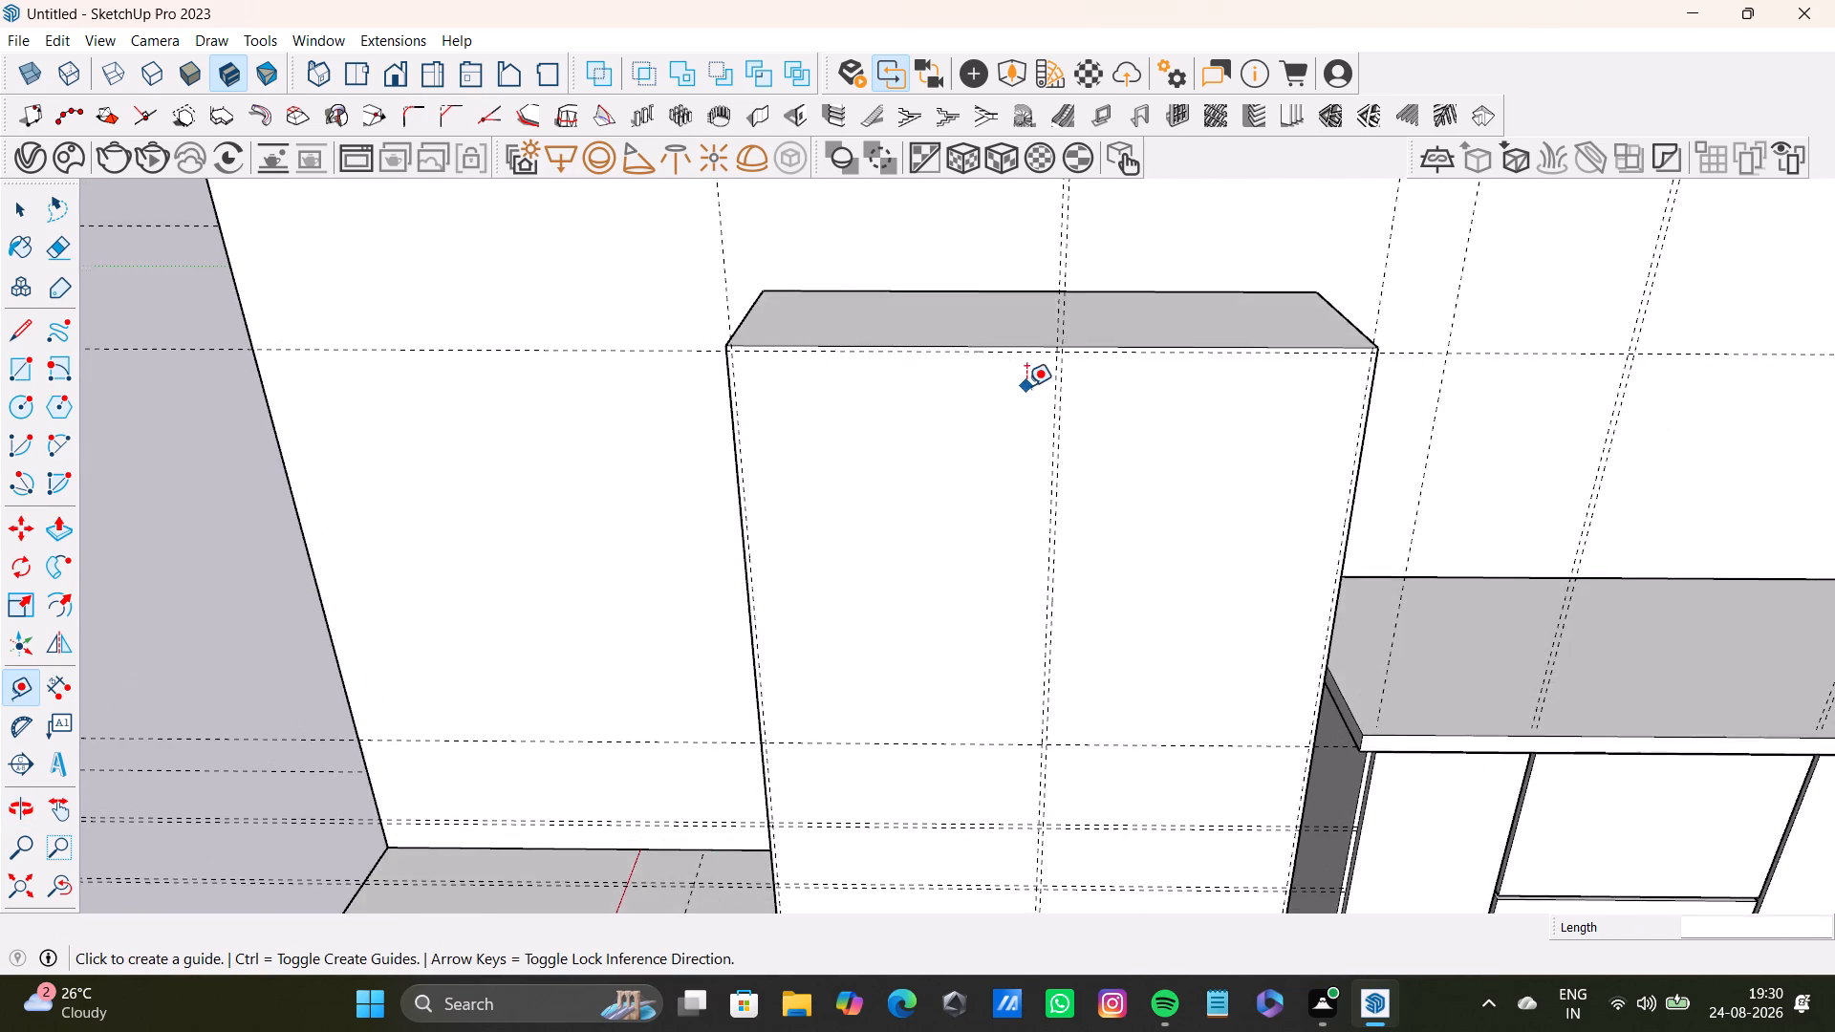
pyautogui.scroll(-6, 1026, 386)
pyautogui.keyDown('shift'); pyautogui.moveTo(1026, 393); pyautogui.dragTo(1032, 611, button='middle'); pyautogui.keyUp('shift')
pyautogui.moveTo(1033, 605); pyautogui.dragTo(1222, 494, button='middle')
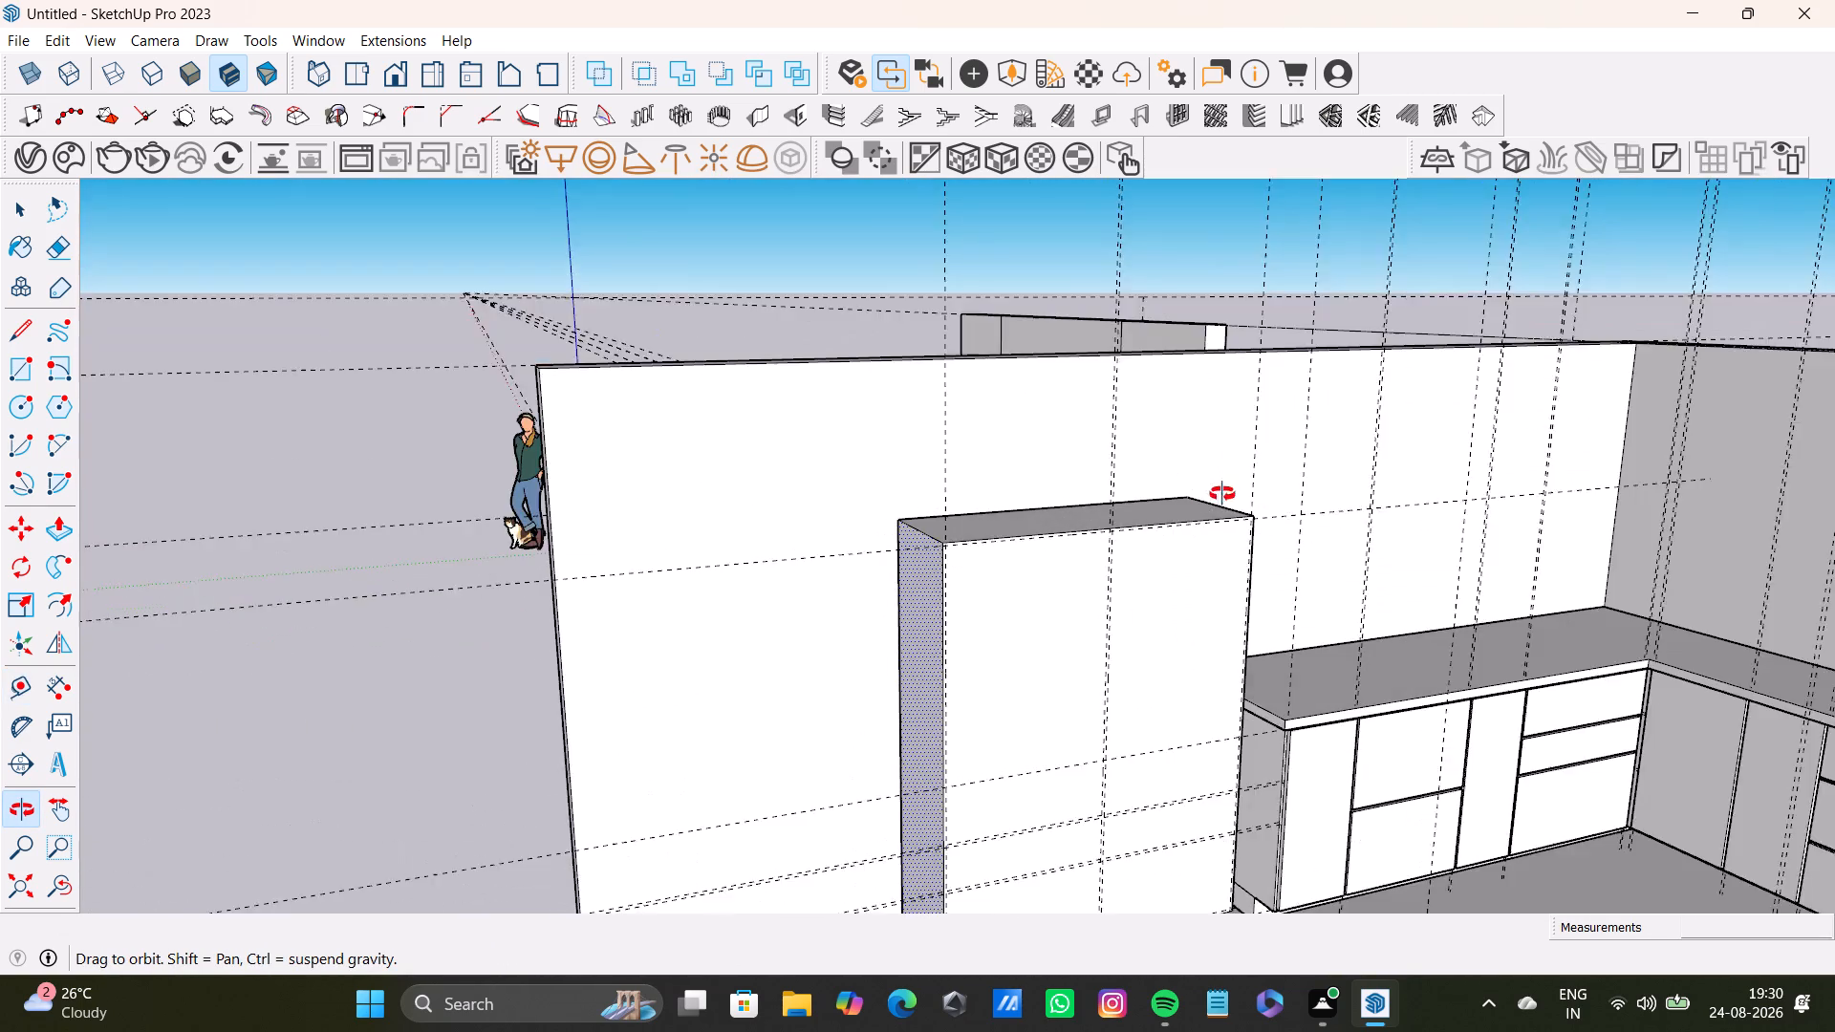
pyautogui.moveTo(1222, 494); pyautogui.dragTo(975, 619, button='middle')
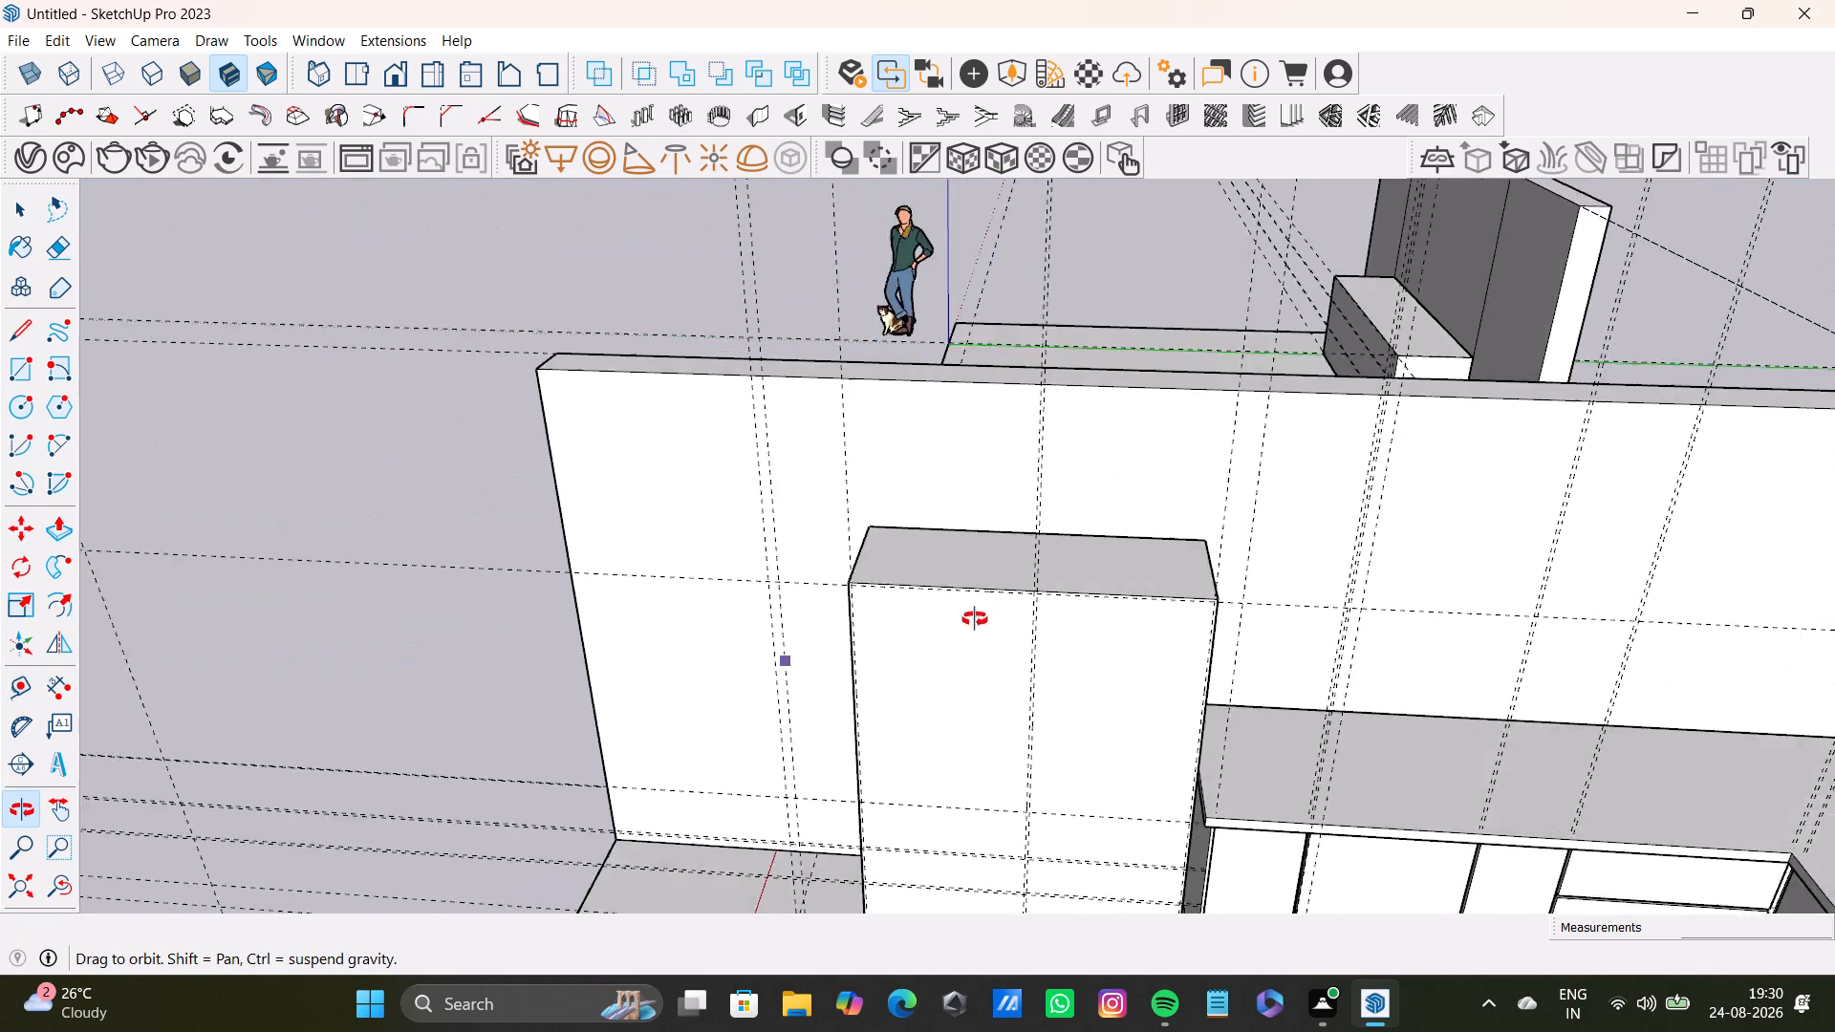
pyautogui.moveTo(975, 619); pyautogui.dragTo(936, 617, button='middle')
pyautogui.scroll(3, 1019, 599)
pyautogui.moveTo(1023, 592); pyautogui.dragTo(1047, 505, button='middle')
pyautogui.scroll(3, 976, 599)
pyautogui.keyDown('shift'); pyautogui.moveTo(976, 596); pyautogui.dragTo(1012, 419, button='middle'); pyautogui.keyUp('shift')
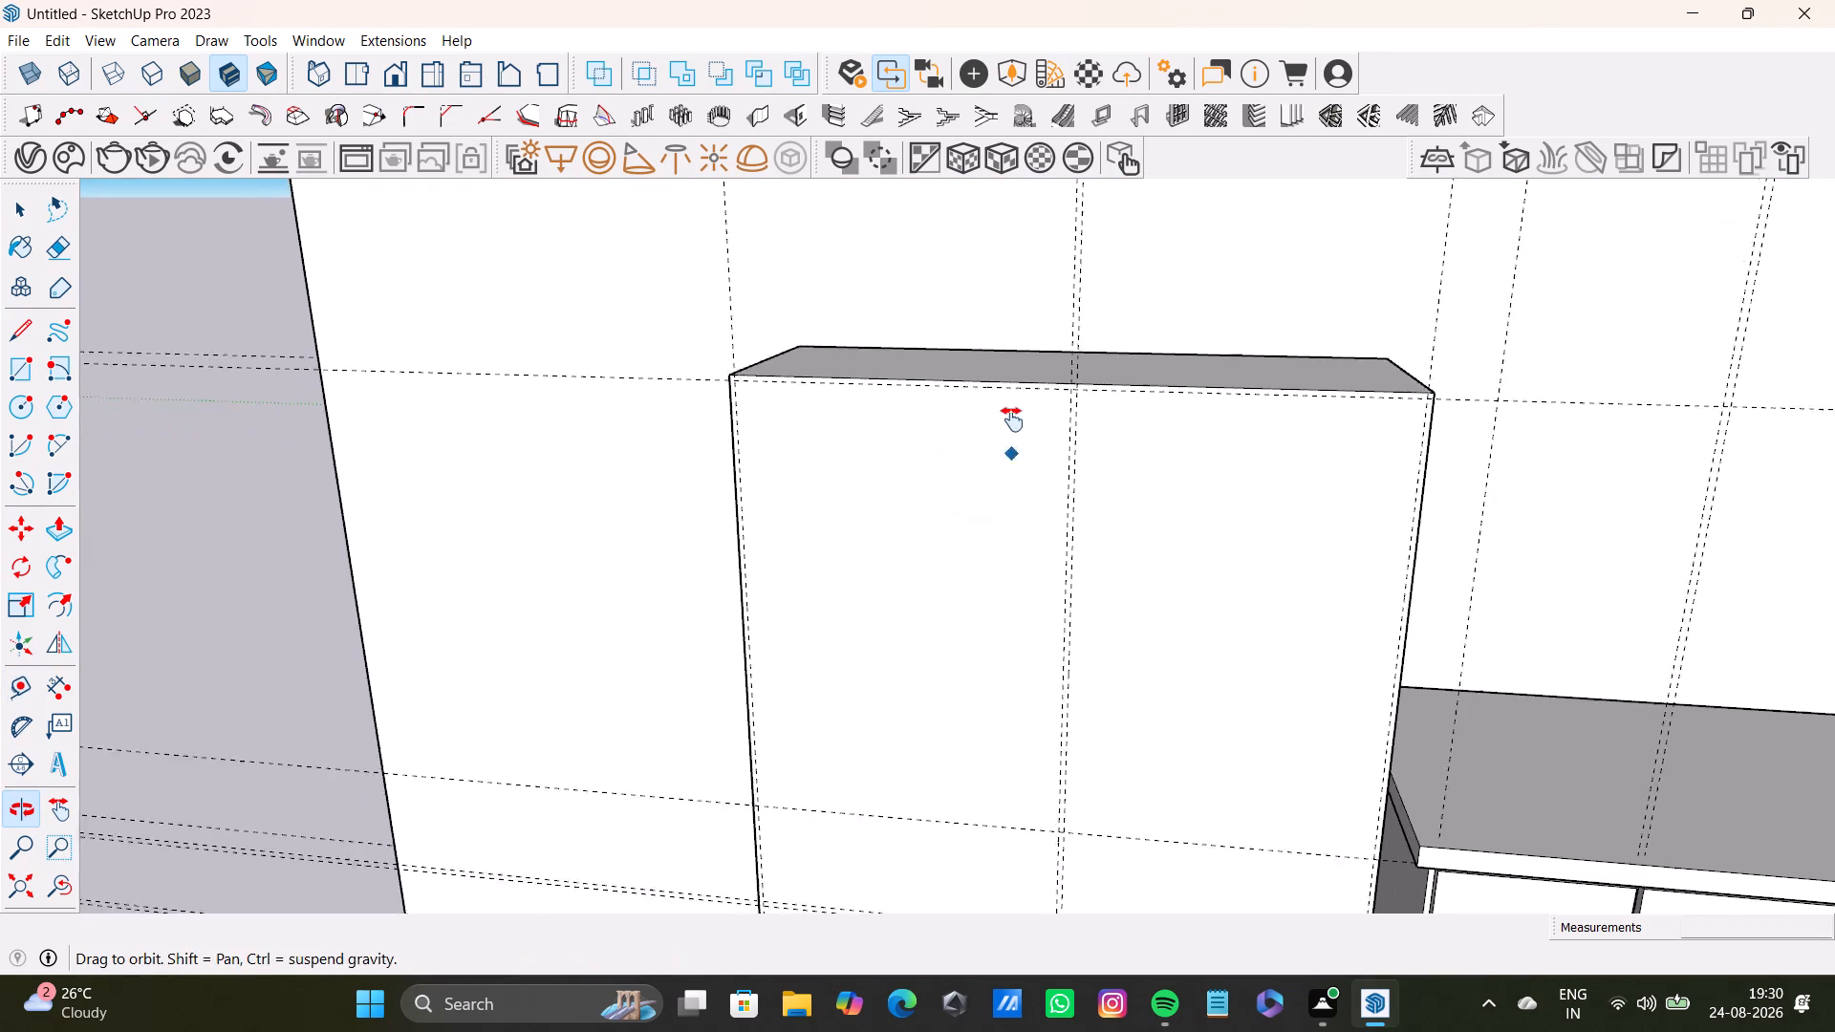
pyautogui.keyDown('shift'); pyautogui.moveTo(1012, 419); pyautogui.dragTo(1012, 410, button='middle'); pyautogui.keyUp('shift')
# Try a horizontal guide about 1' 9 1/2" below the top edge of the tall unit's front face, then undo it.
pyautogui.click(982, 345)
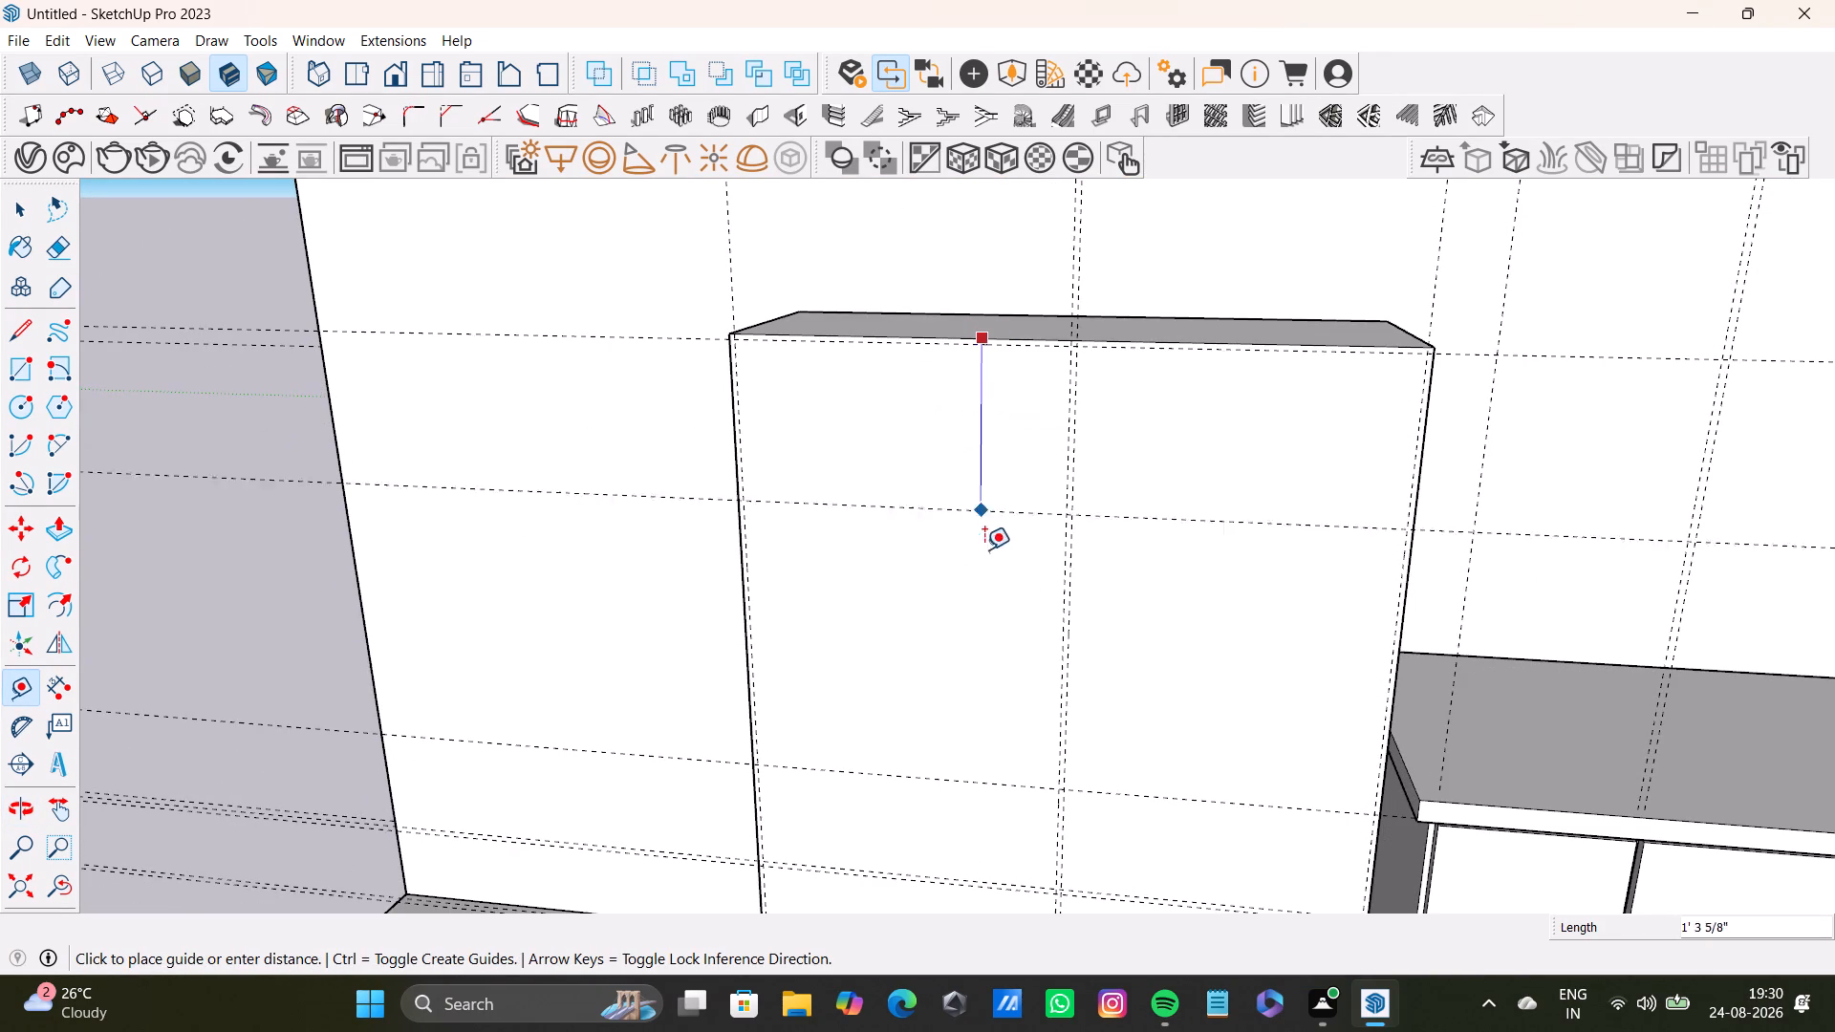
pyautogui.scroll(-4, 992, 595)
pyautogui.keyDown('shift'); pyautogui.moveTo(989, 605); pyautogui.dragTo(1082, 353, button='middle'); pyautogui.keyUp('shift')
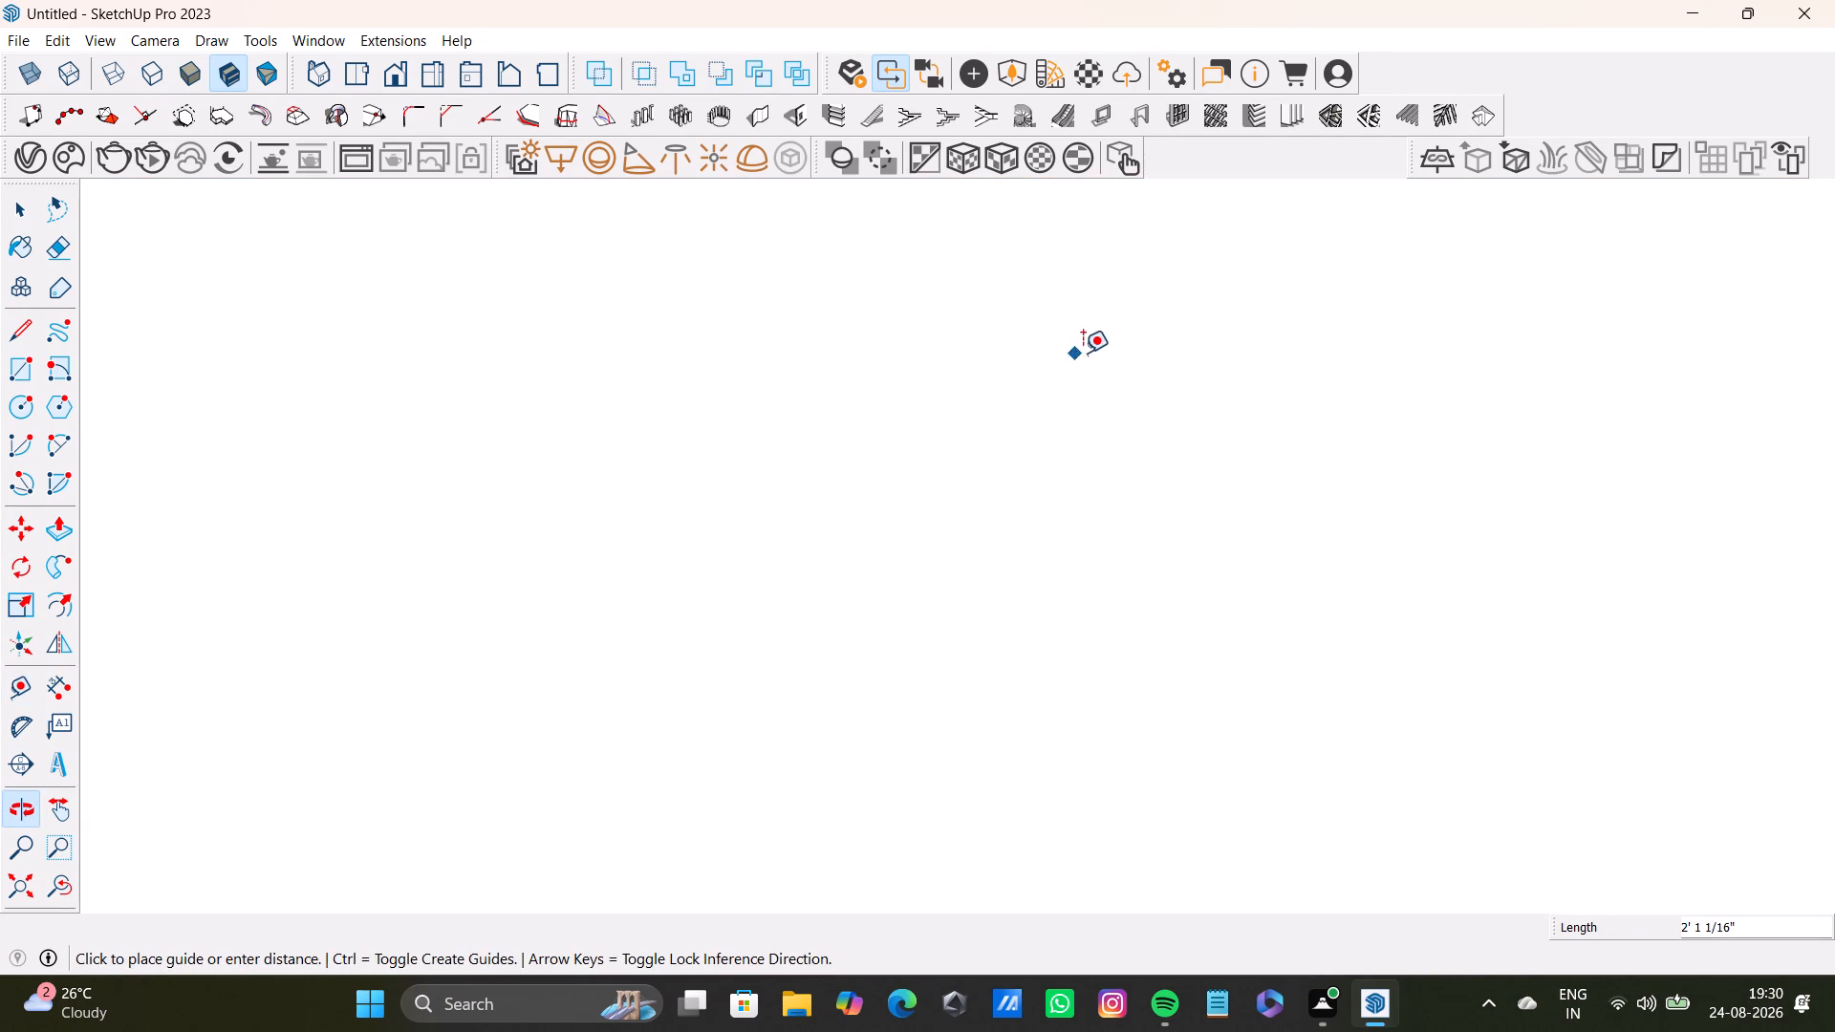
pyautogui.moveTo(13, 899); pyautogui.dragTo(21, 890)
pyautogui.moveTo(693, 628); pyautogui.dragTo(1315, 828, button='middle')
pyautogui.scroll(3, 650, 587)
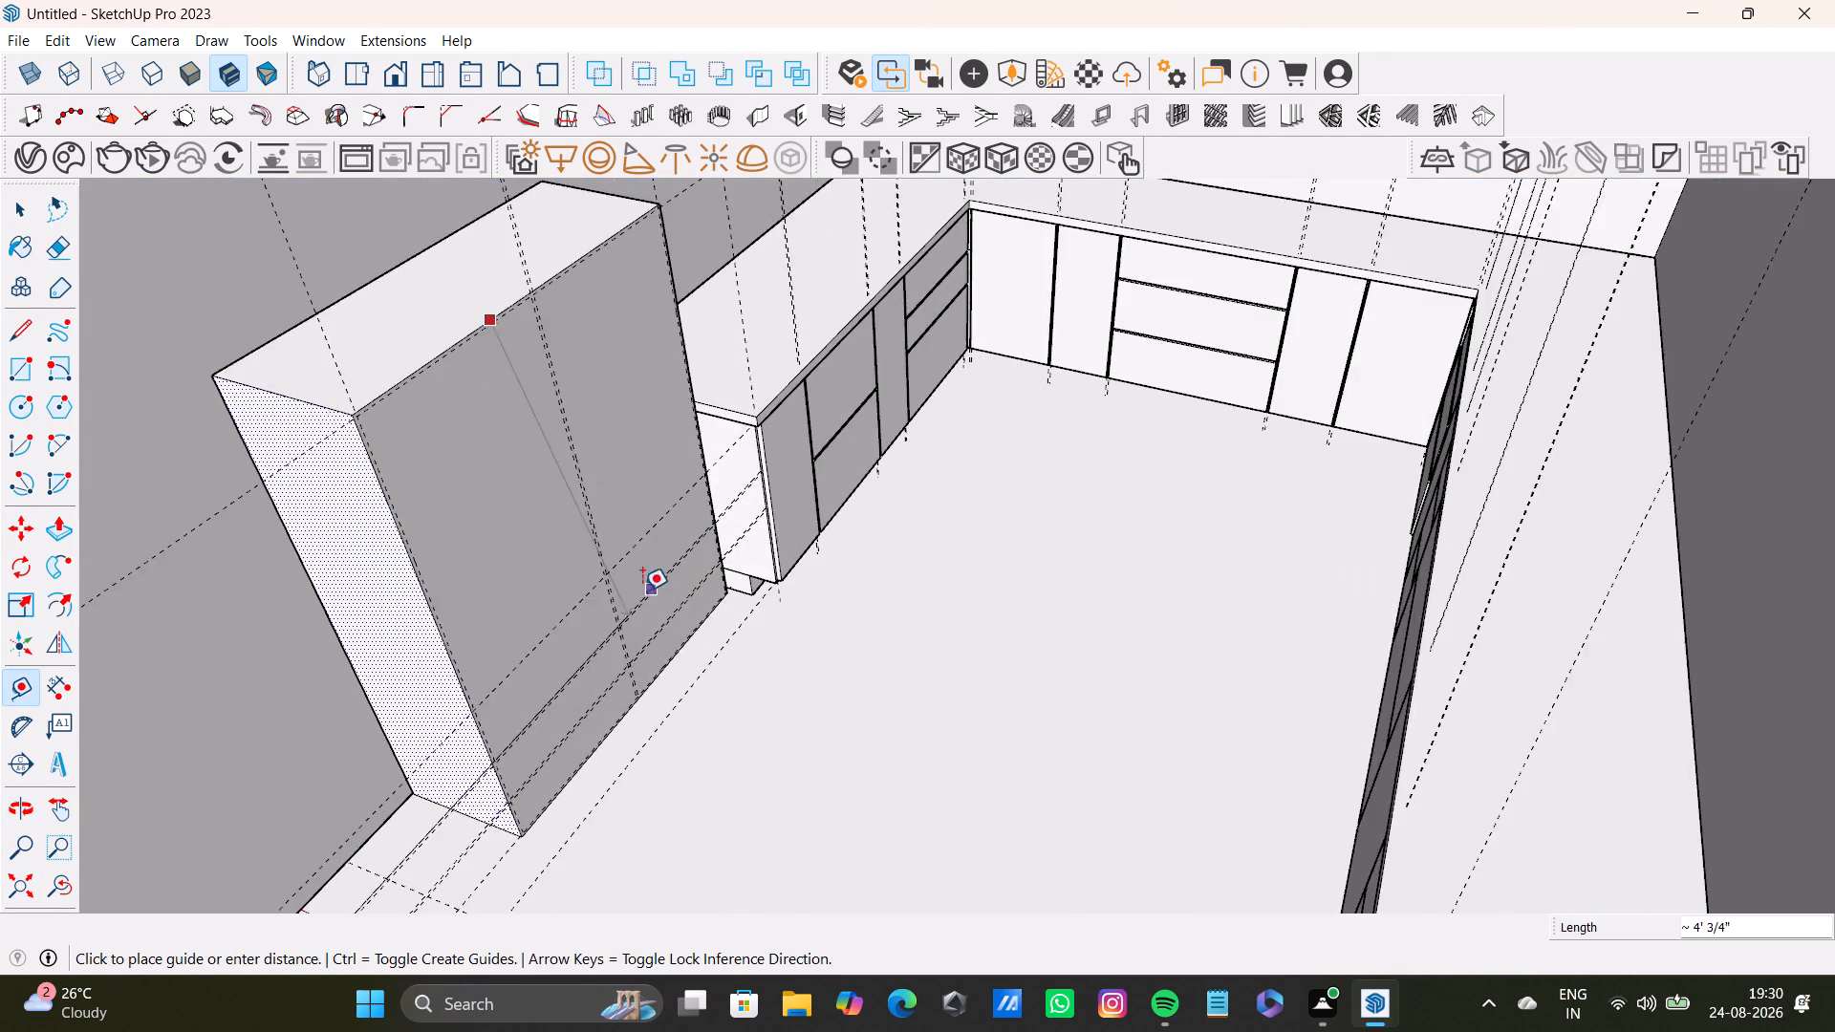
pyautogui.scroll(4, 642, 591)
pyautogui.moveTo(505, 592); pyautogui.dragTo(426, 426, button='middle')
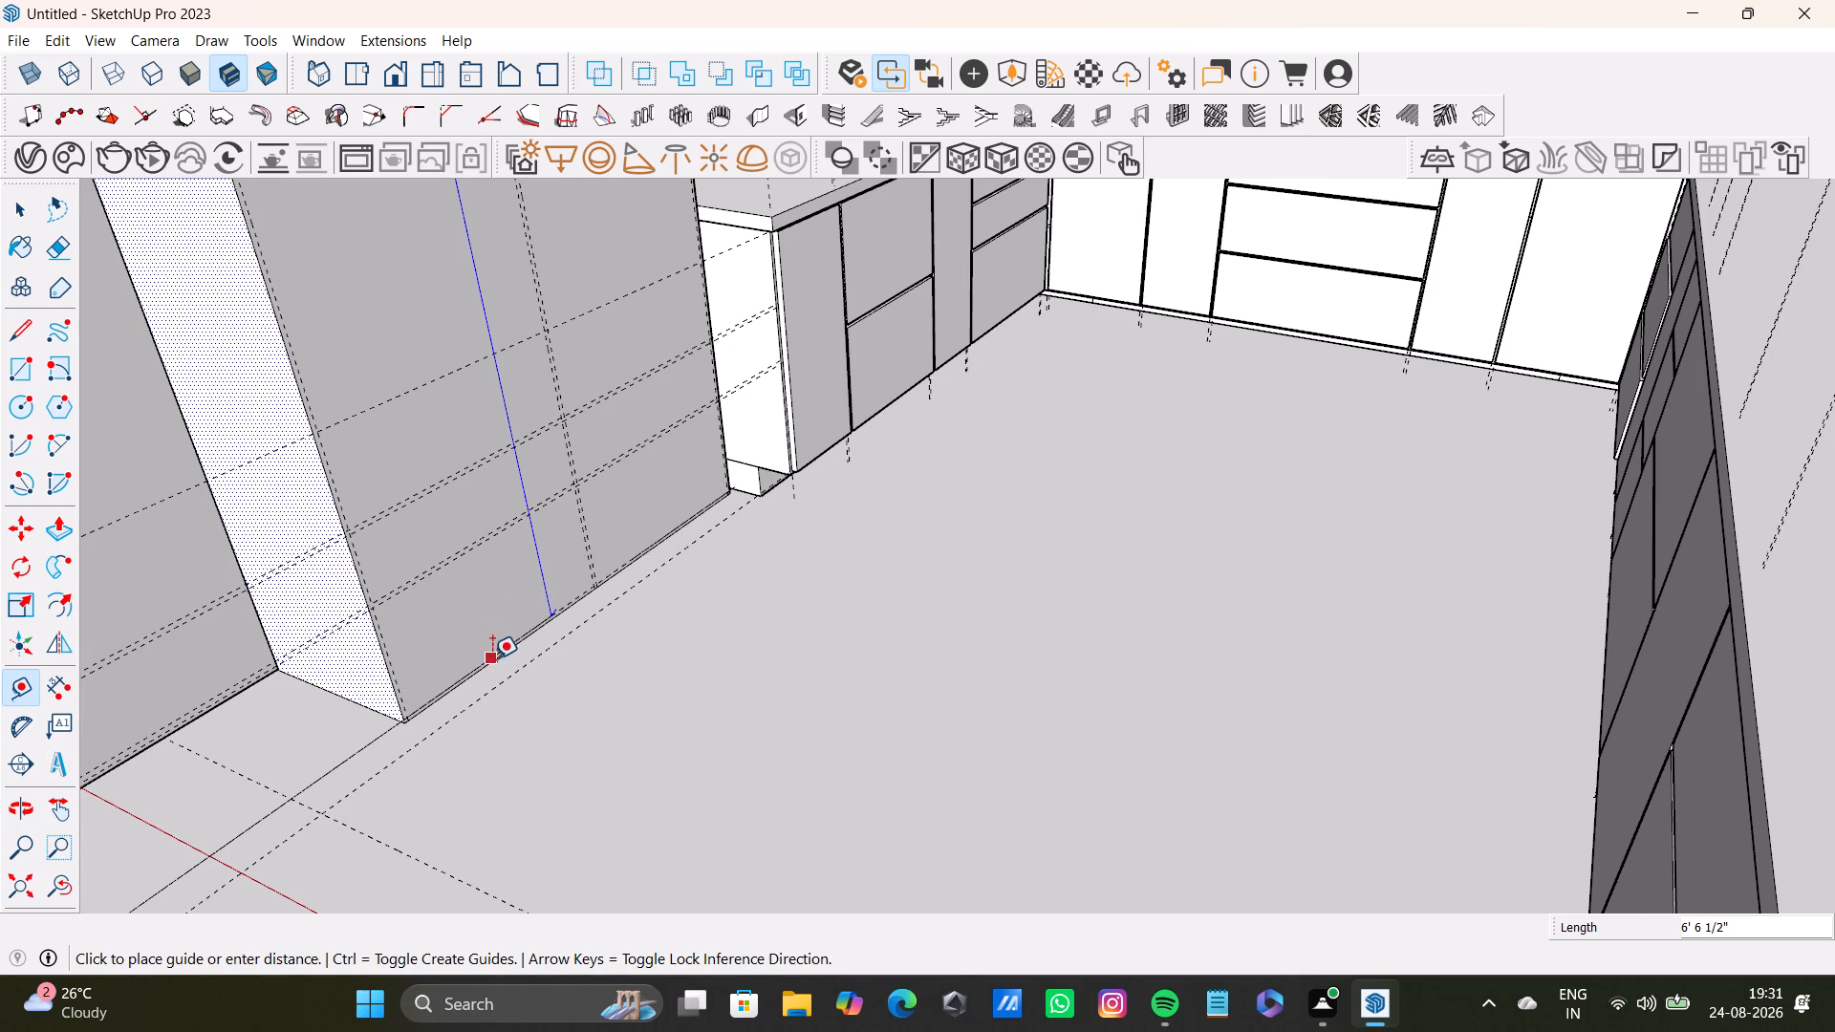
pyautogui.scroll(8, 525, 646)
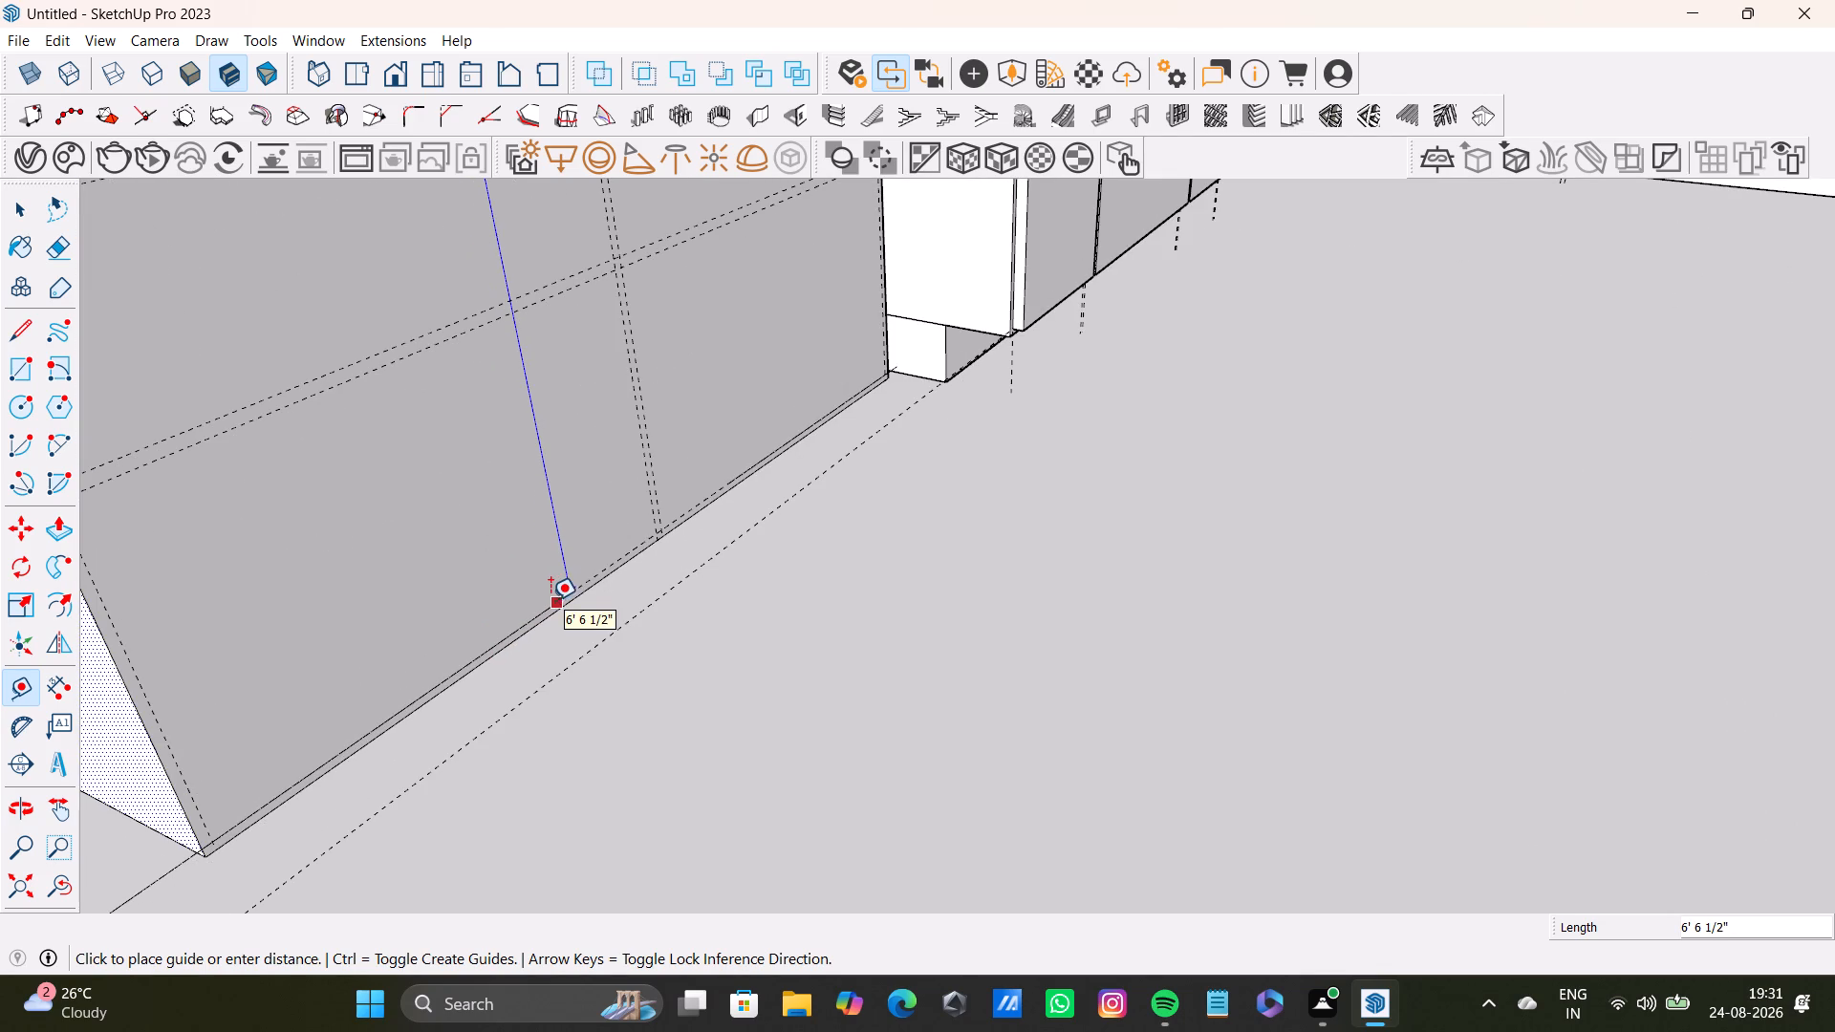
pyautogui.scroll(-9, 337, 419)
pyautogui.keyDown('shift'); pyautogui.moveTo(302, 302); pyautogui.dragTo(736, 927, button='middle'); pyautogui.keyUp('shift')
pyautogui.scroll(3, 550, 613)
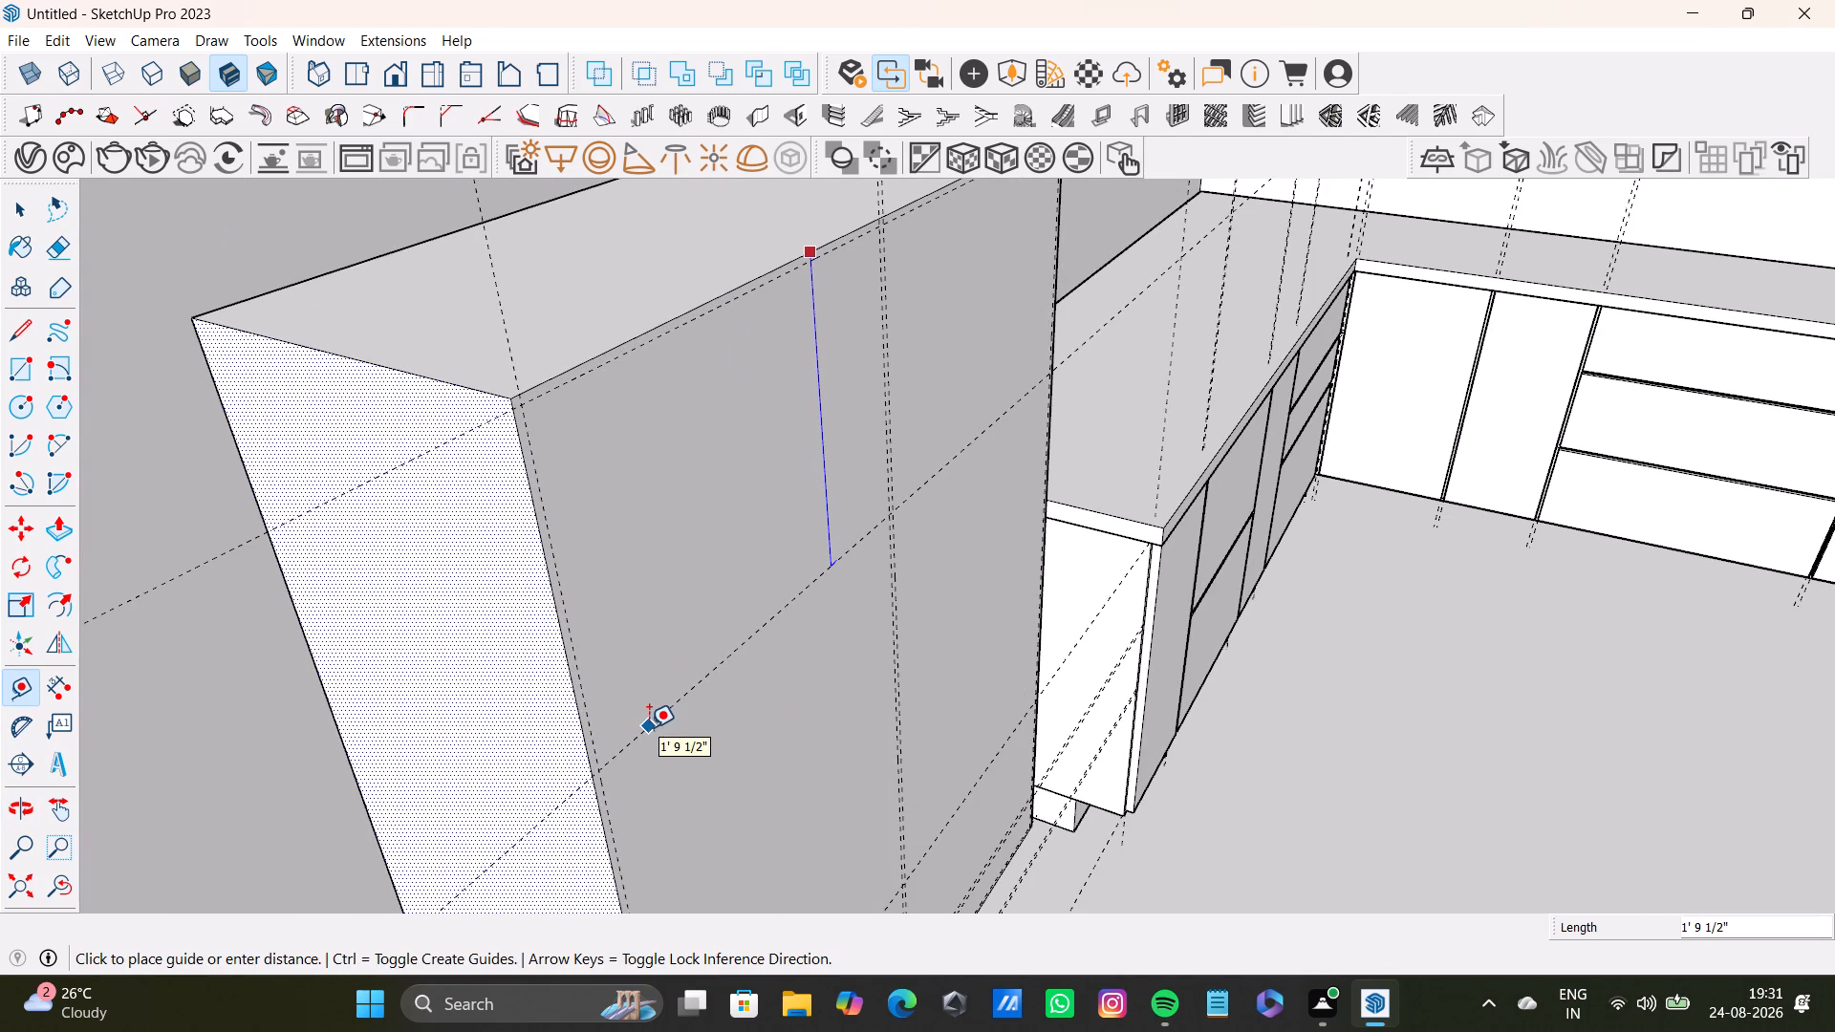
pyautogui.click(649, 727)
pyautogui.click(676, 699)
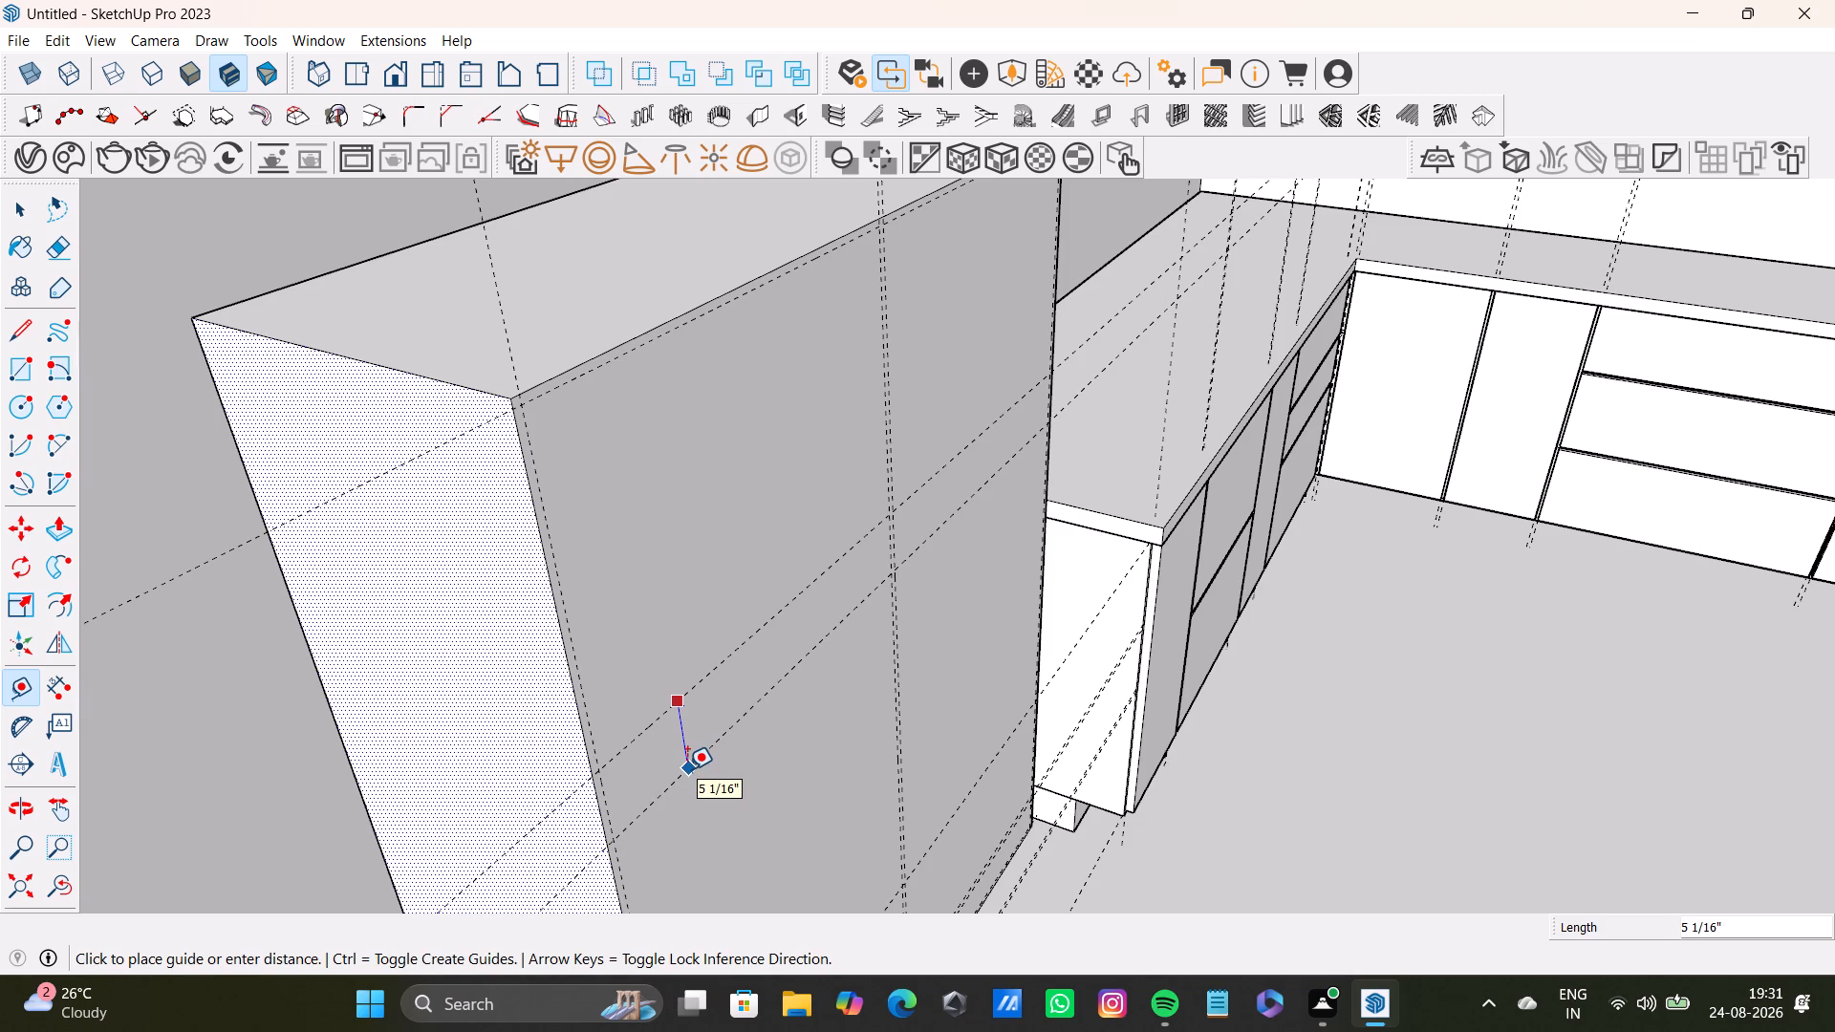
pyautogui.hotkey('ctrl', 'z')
# Place a horizontal guide 1'2" below the top guide on the tall unit's front face, with a second guide 0.5" beneath it.
pyautogui.scroll(3, 656, 352)
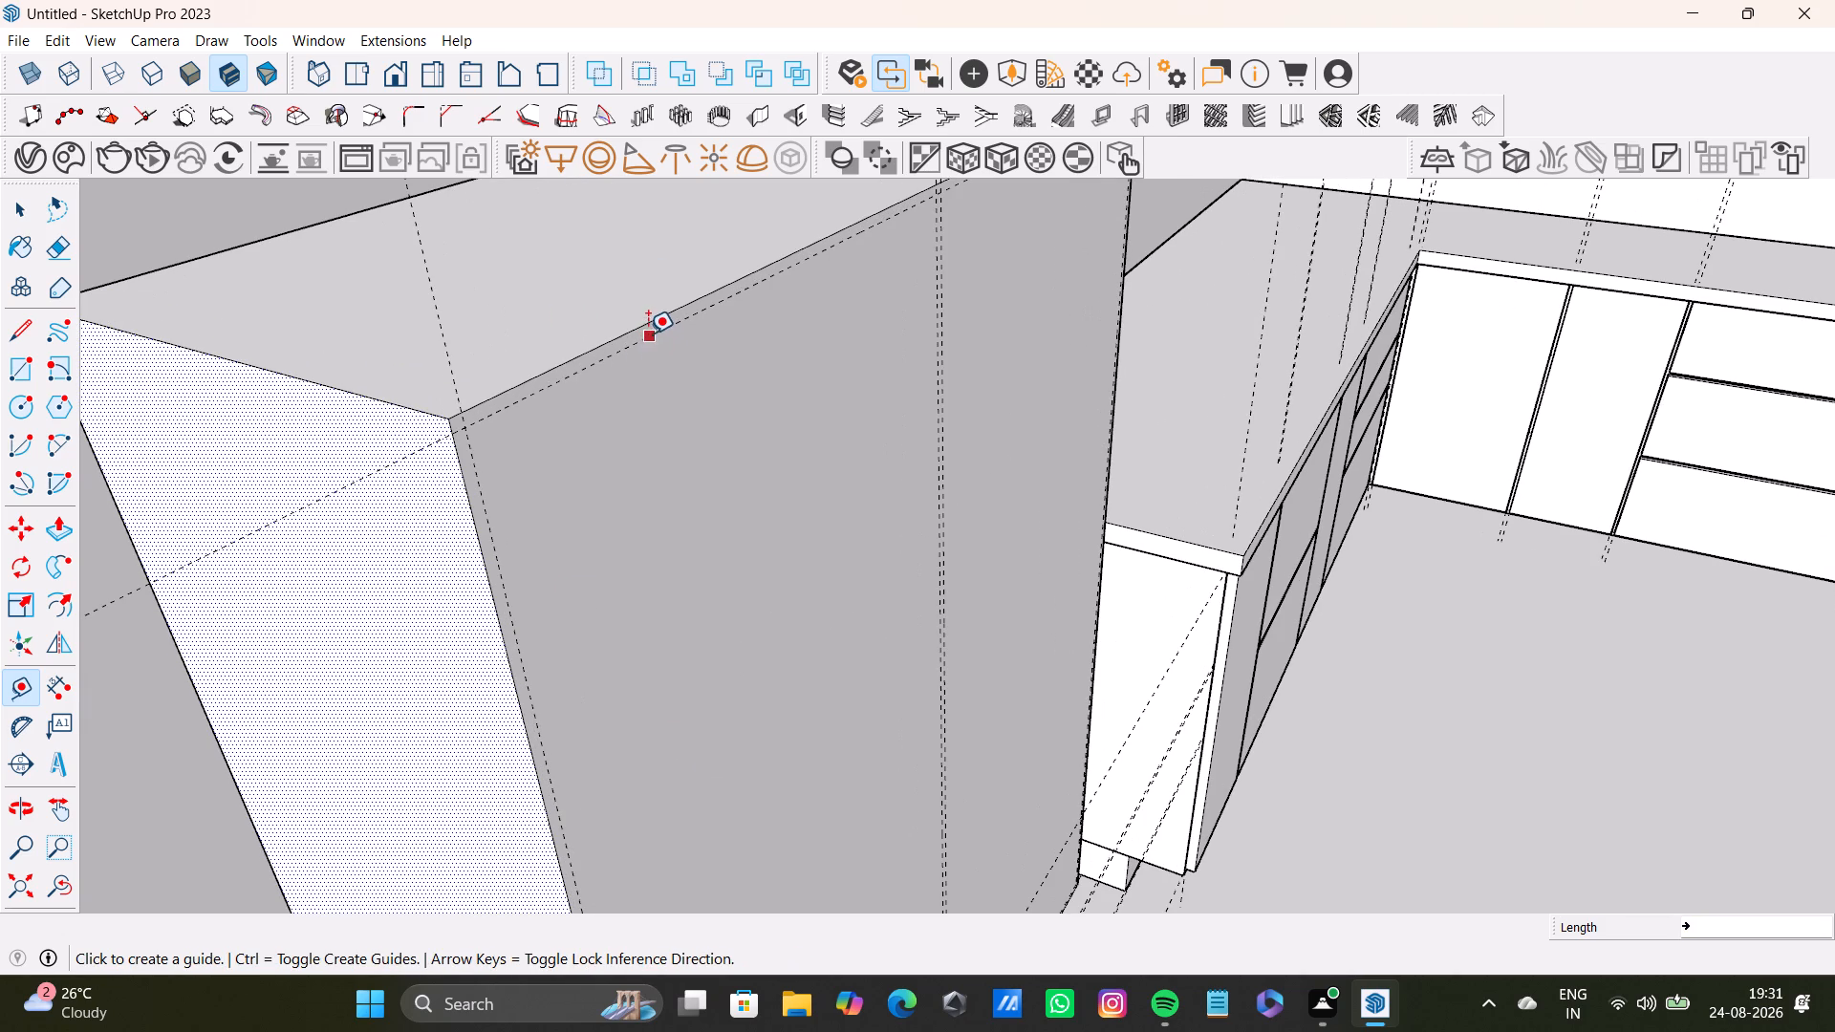
pyautogui.click(648, 333)
pyautogui.scroll(-3, 662, 647)
pyautogui.moveTo(672, 643); pyautogui.dragTo(667, 506, button='middle')
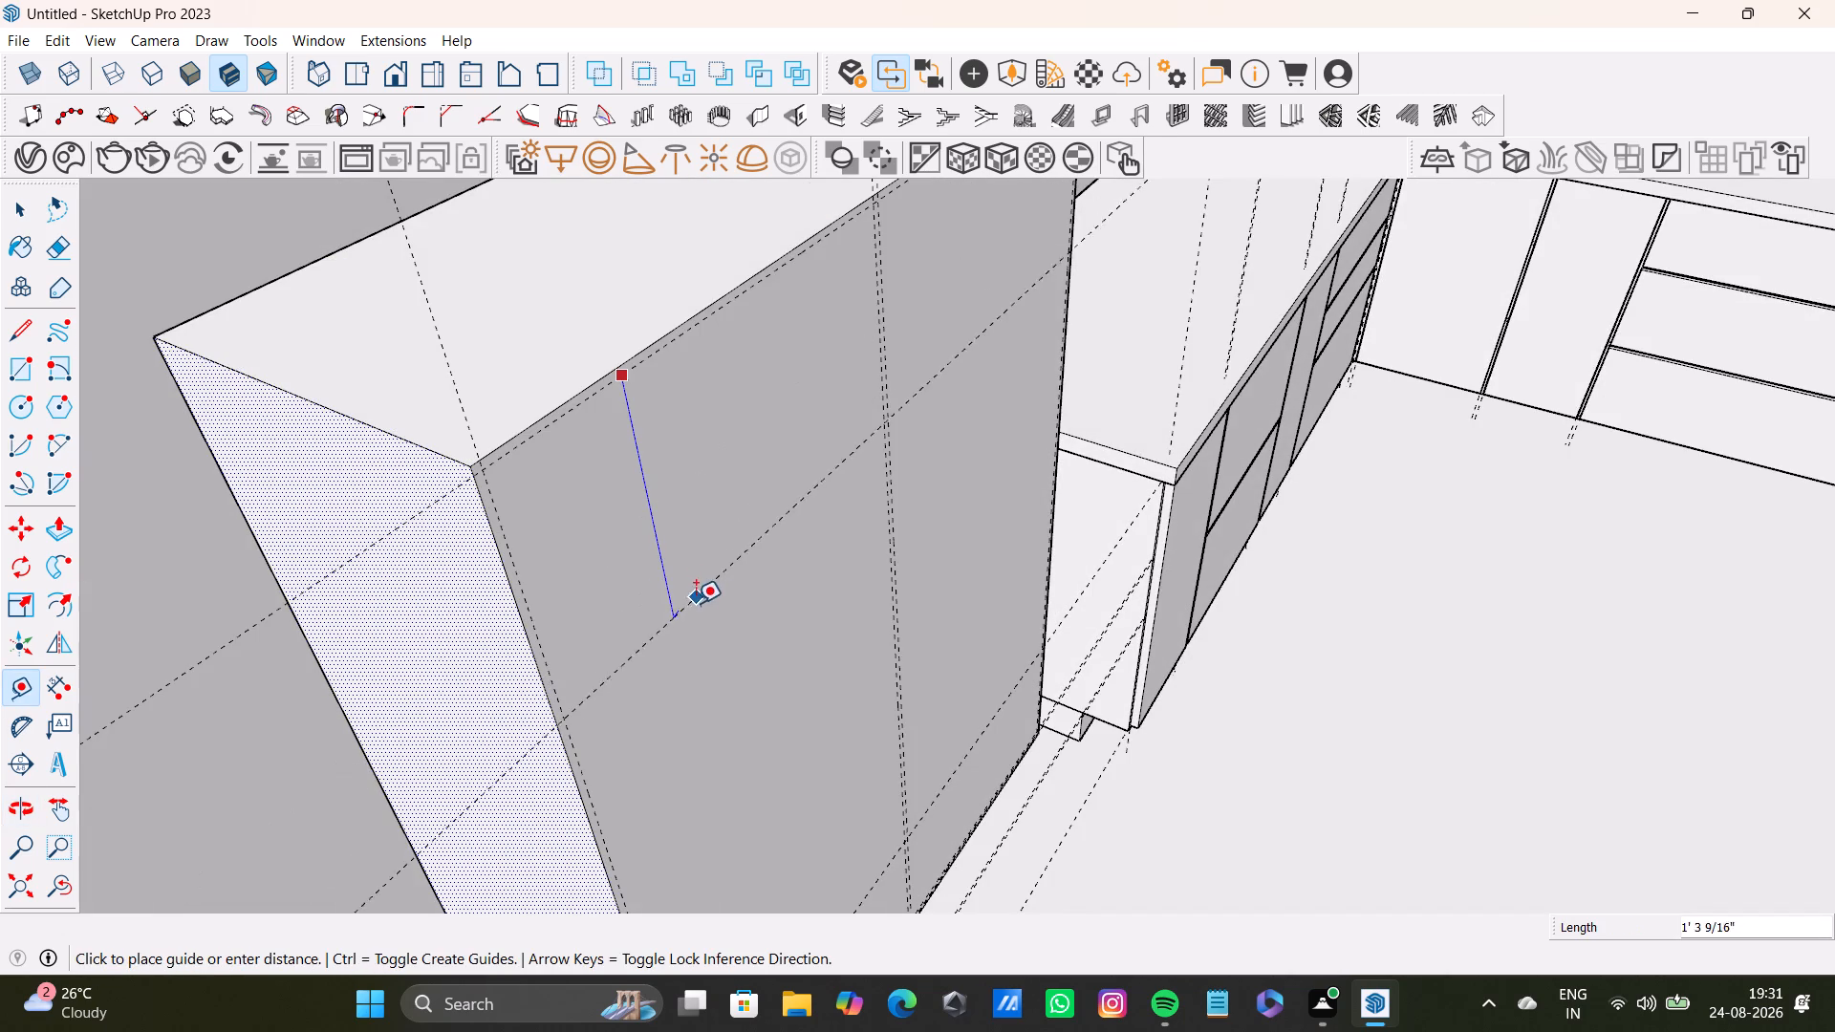
pyautogui.press('1')
pyautogui.press("'")
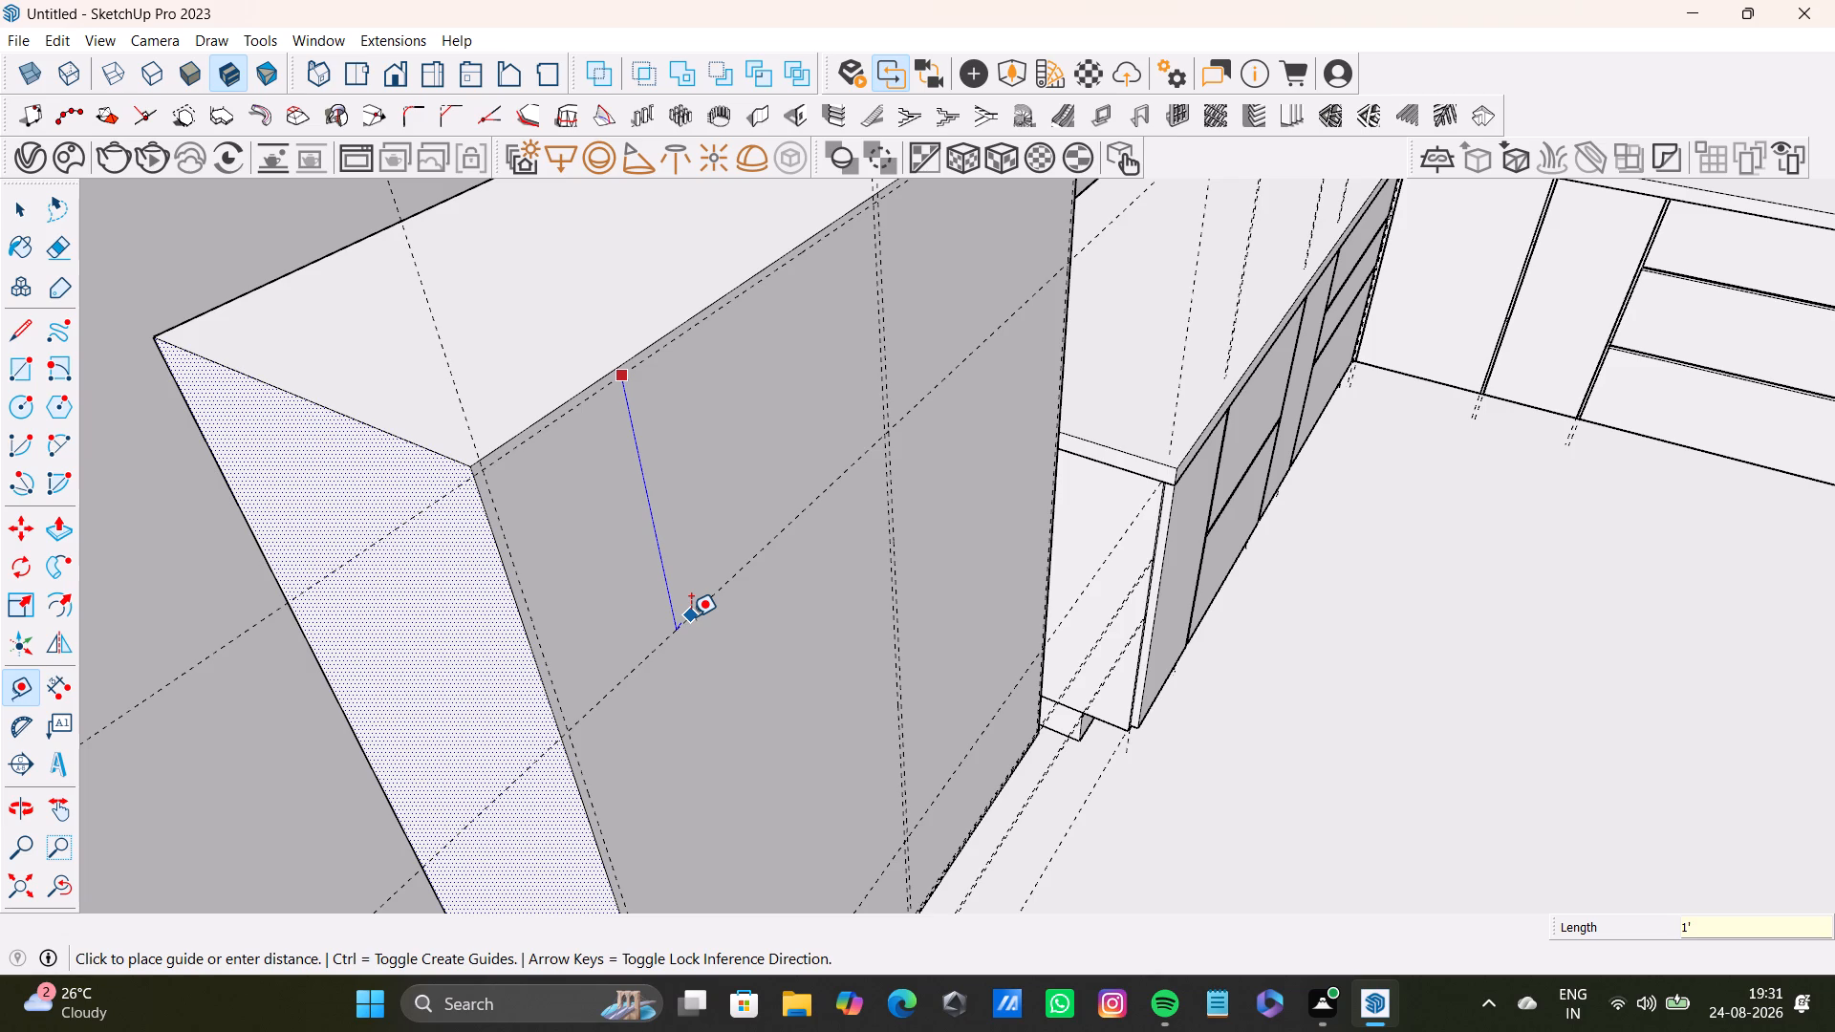
pyautogui.press('2')
pyautogui.hotkey('shift', '"')
pyautogui.press('Return')
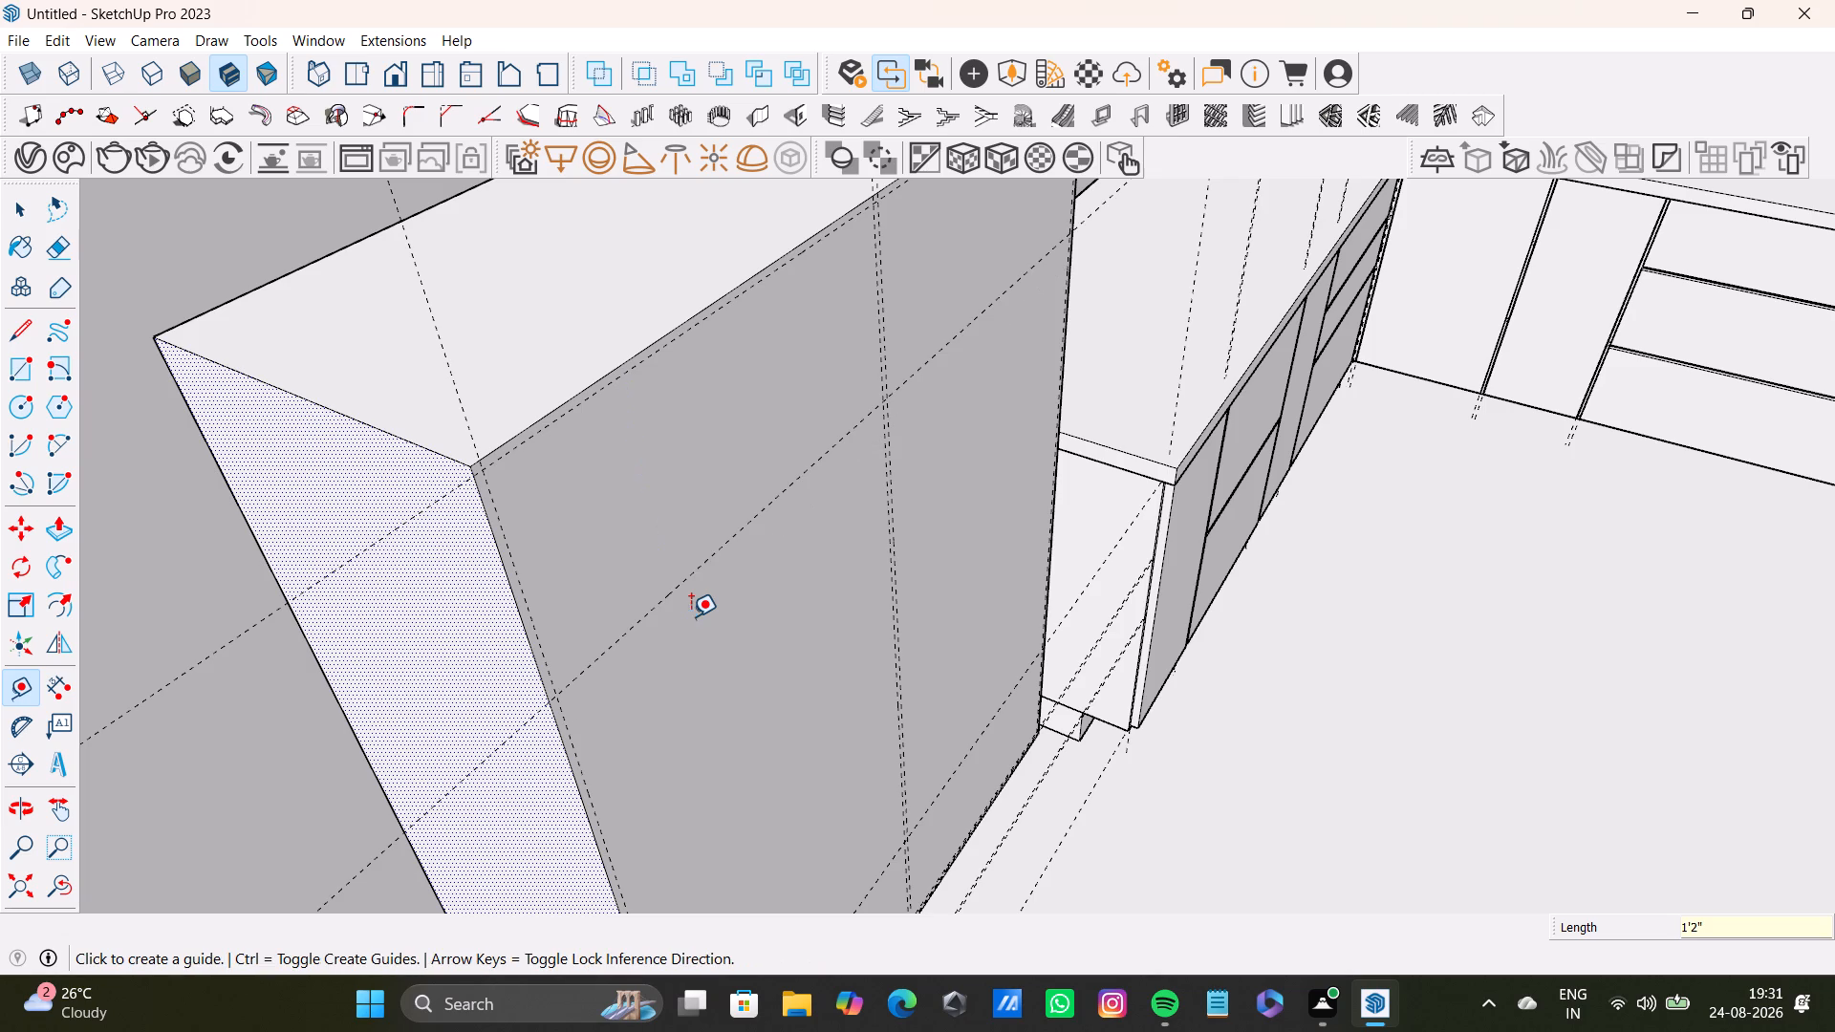
pyautogui.click(688, 570)
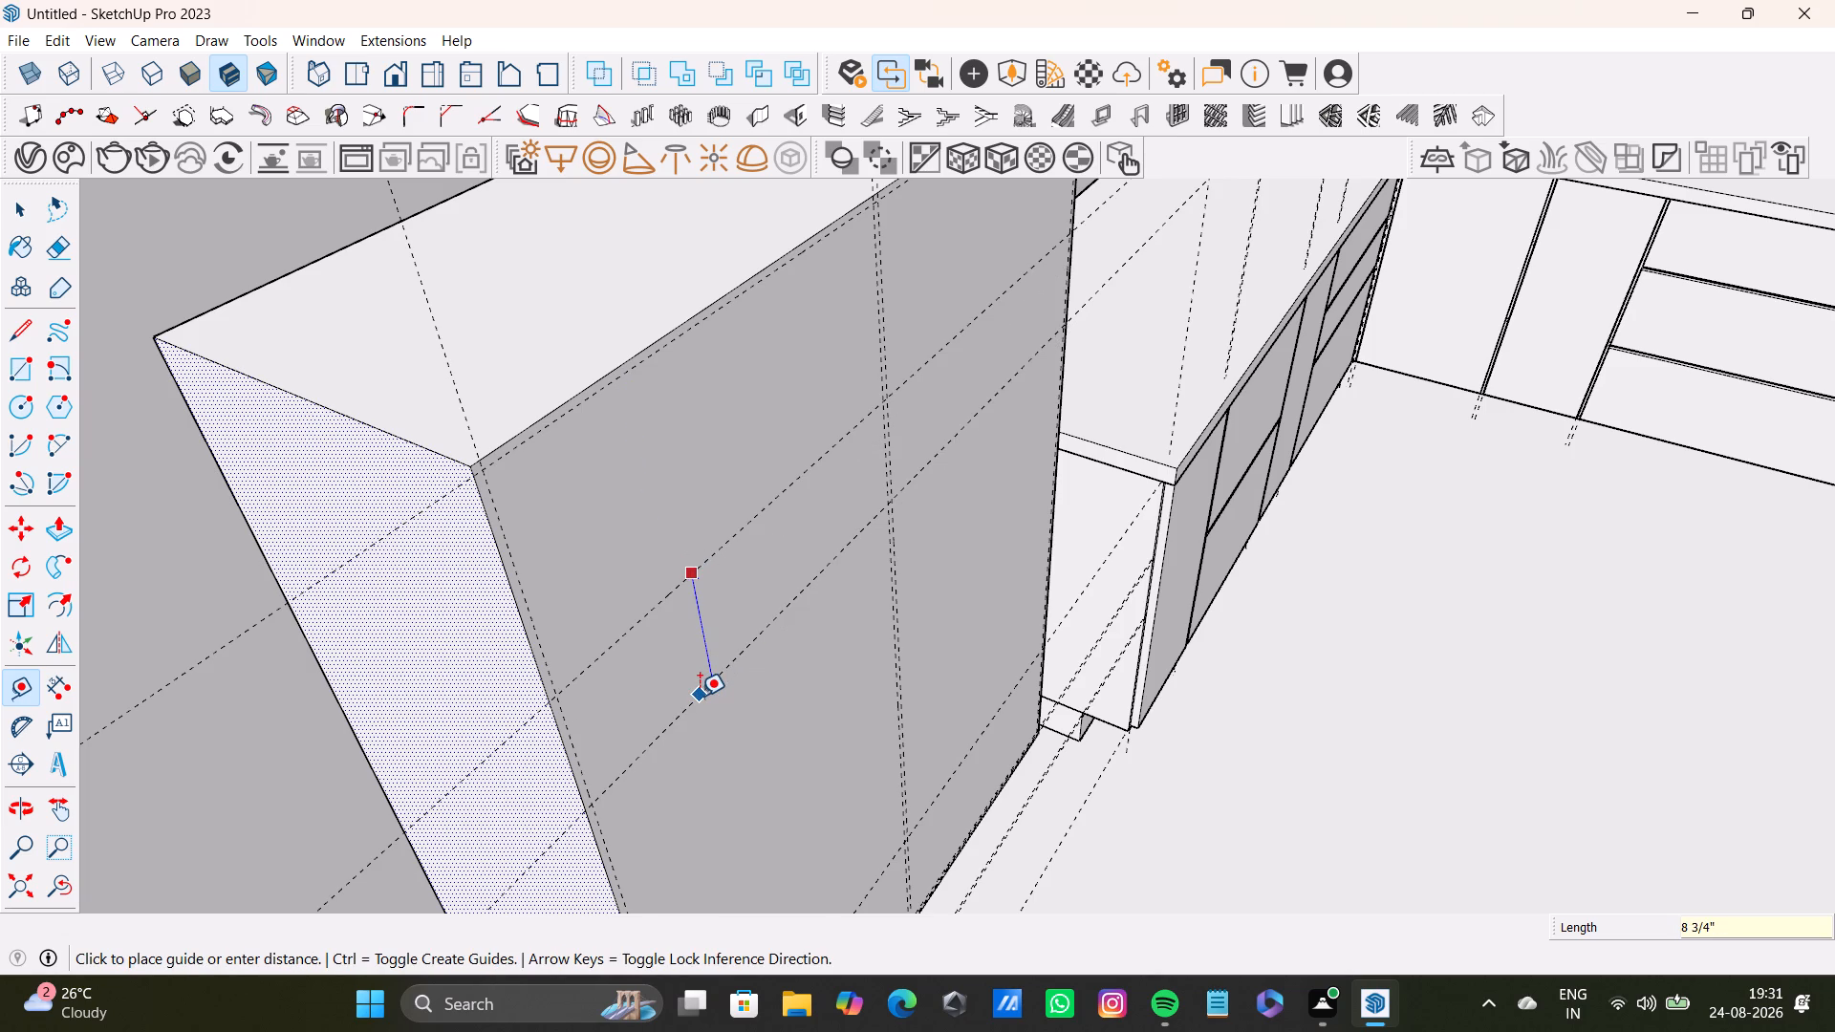
pyautogui.write('0.5')
pyautogui.hotkey('shift', '"')
pyautogui.press('Return')
# Place another pair of horizontal guides on the tall unit's front, 1'2" below the last guide and 0.5" apart.
pyautogui.scroll(2, 692, 606)
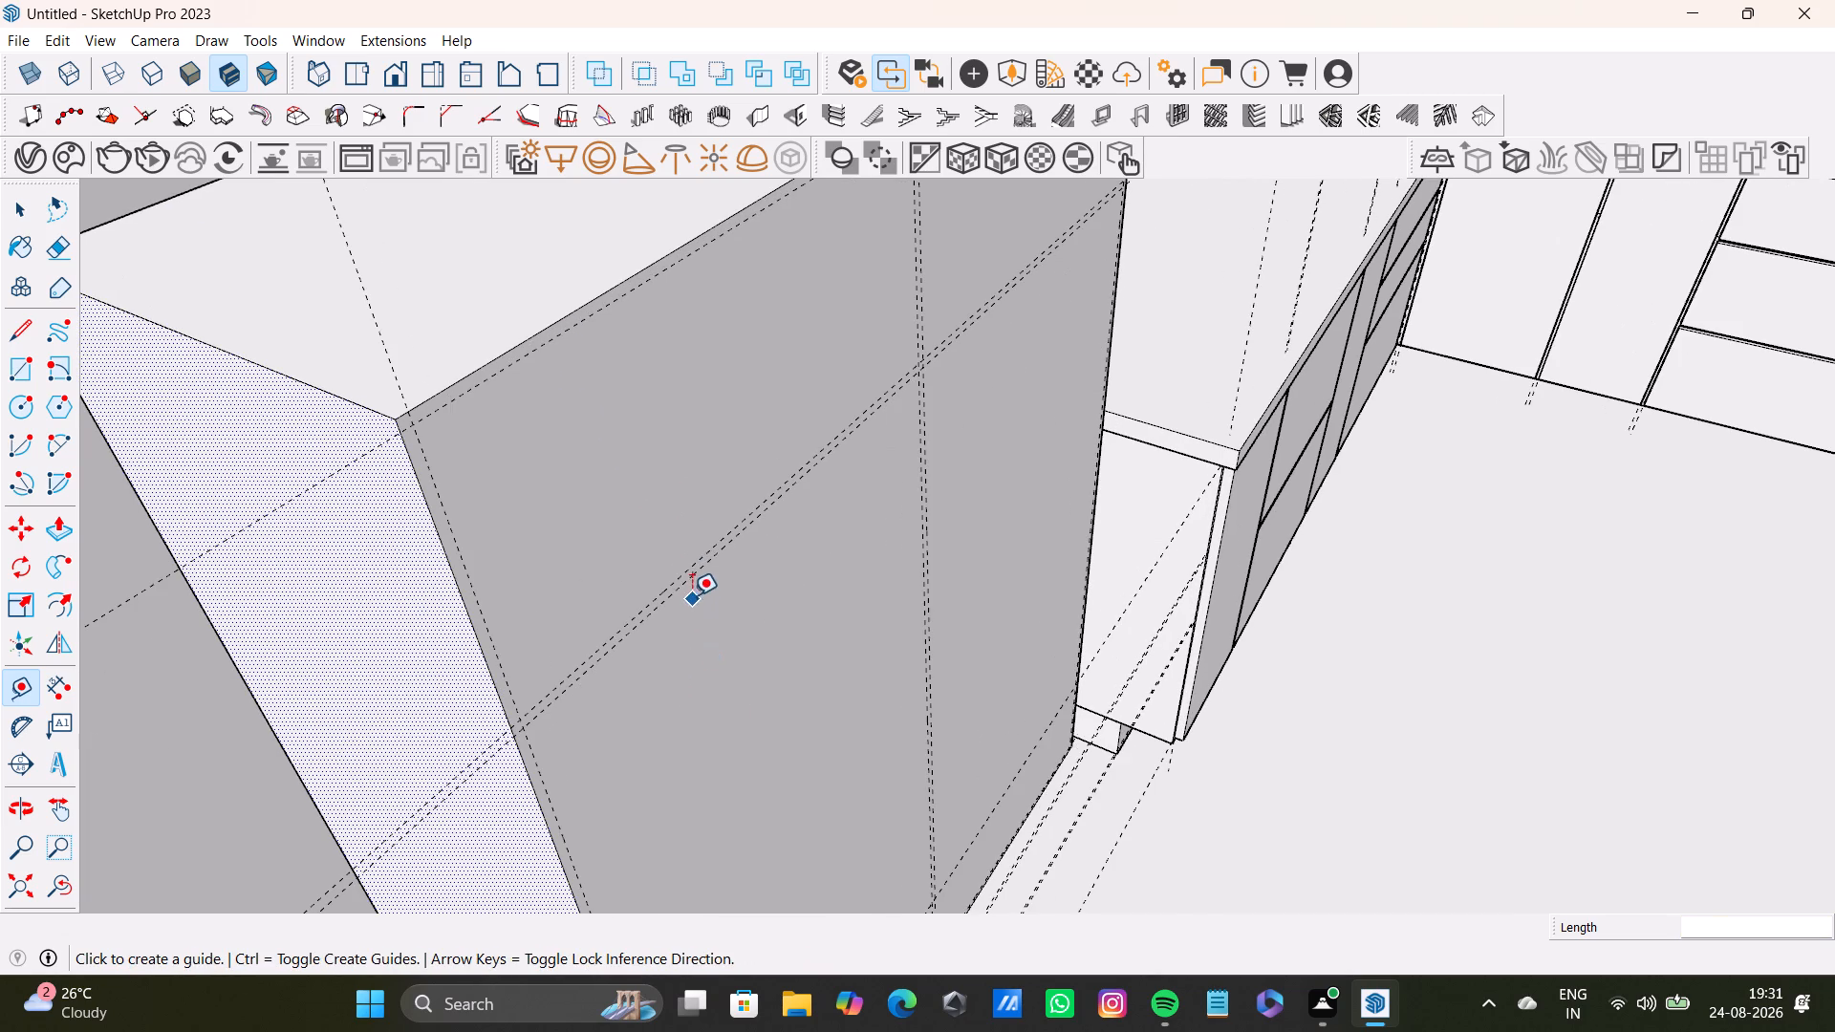
pyautogui.scroll(8, 683, 593)
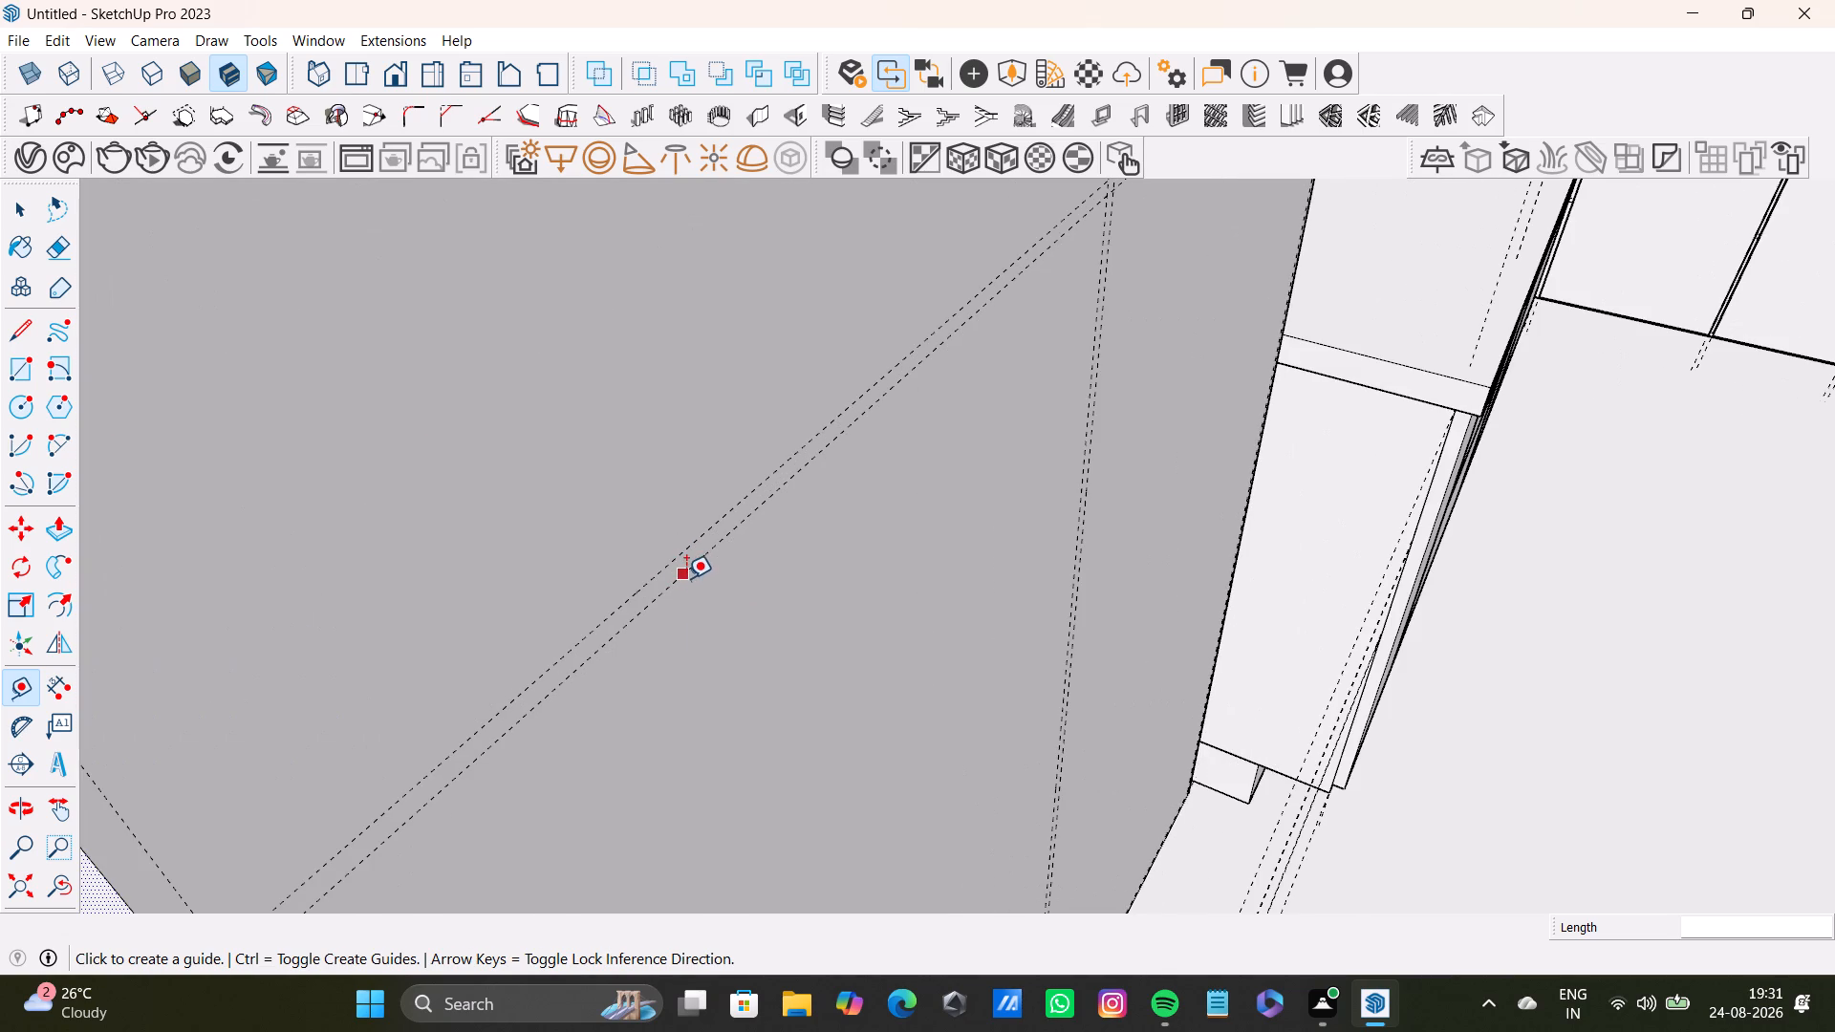
pyautogui.click(686, 578)
pyautogui.scroll(-5, 746, 706)
pyautogui.keyDown('shift'); pyautogui.moveTo(807, 739); pyautogui.dragTo(808, 387, button='middle'); pyautogui.keyUp('shift')
pyautogui.write("1'")
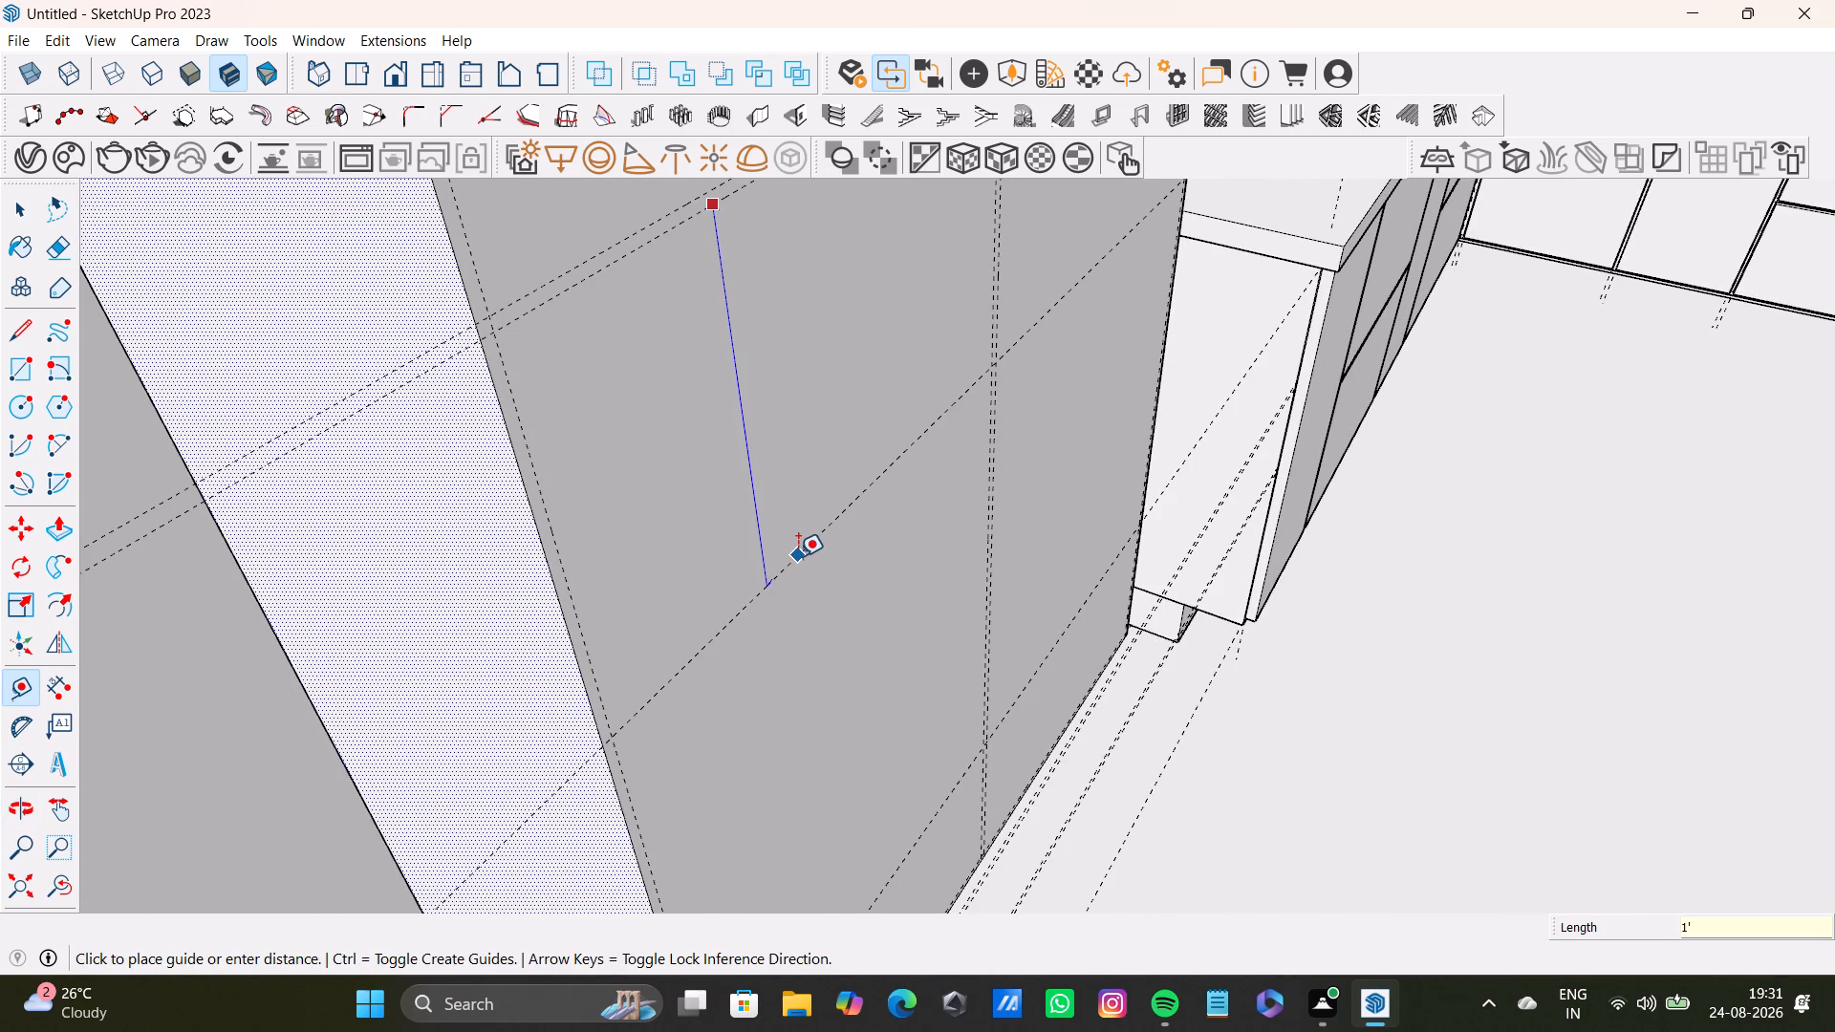
pyautogui.press('2')
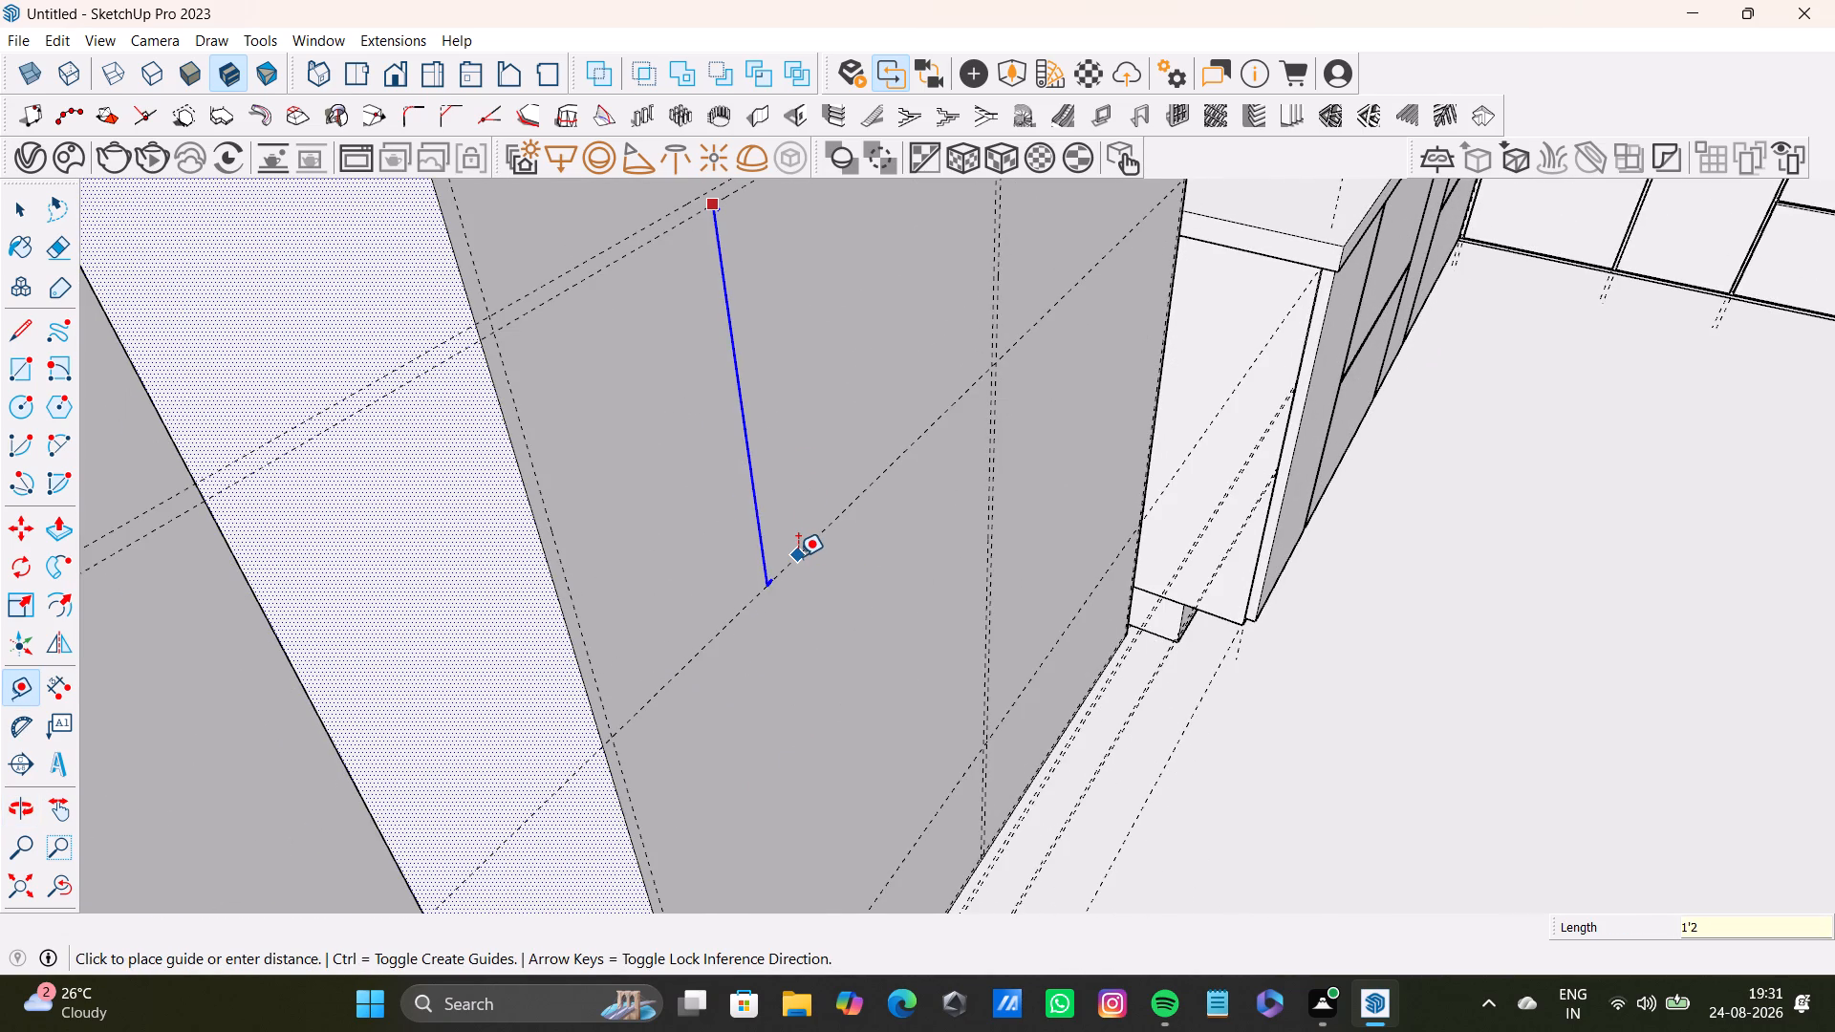
pyautogui.hotkey('shift', '"')
pyautogui.press('Return')
pyautogui.click(786, 504)
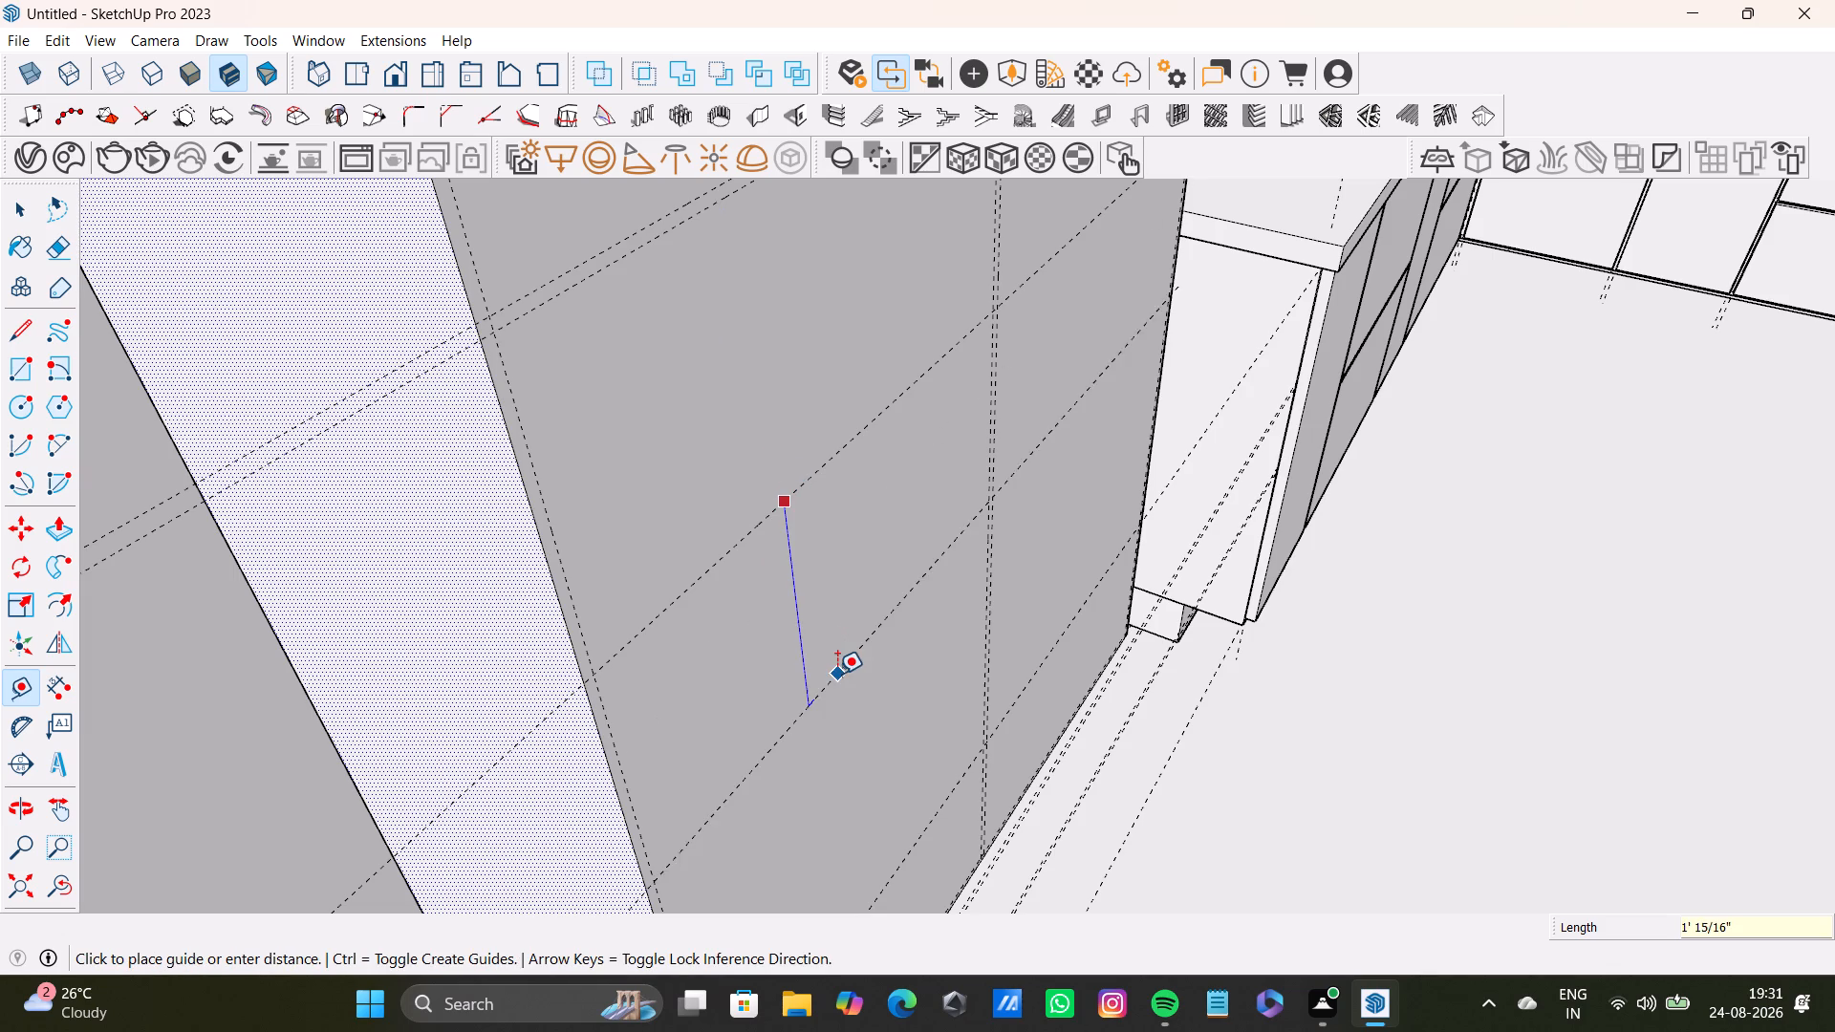
pyautogui.press('0')
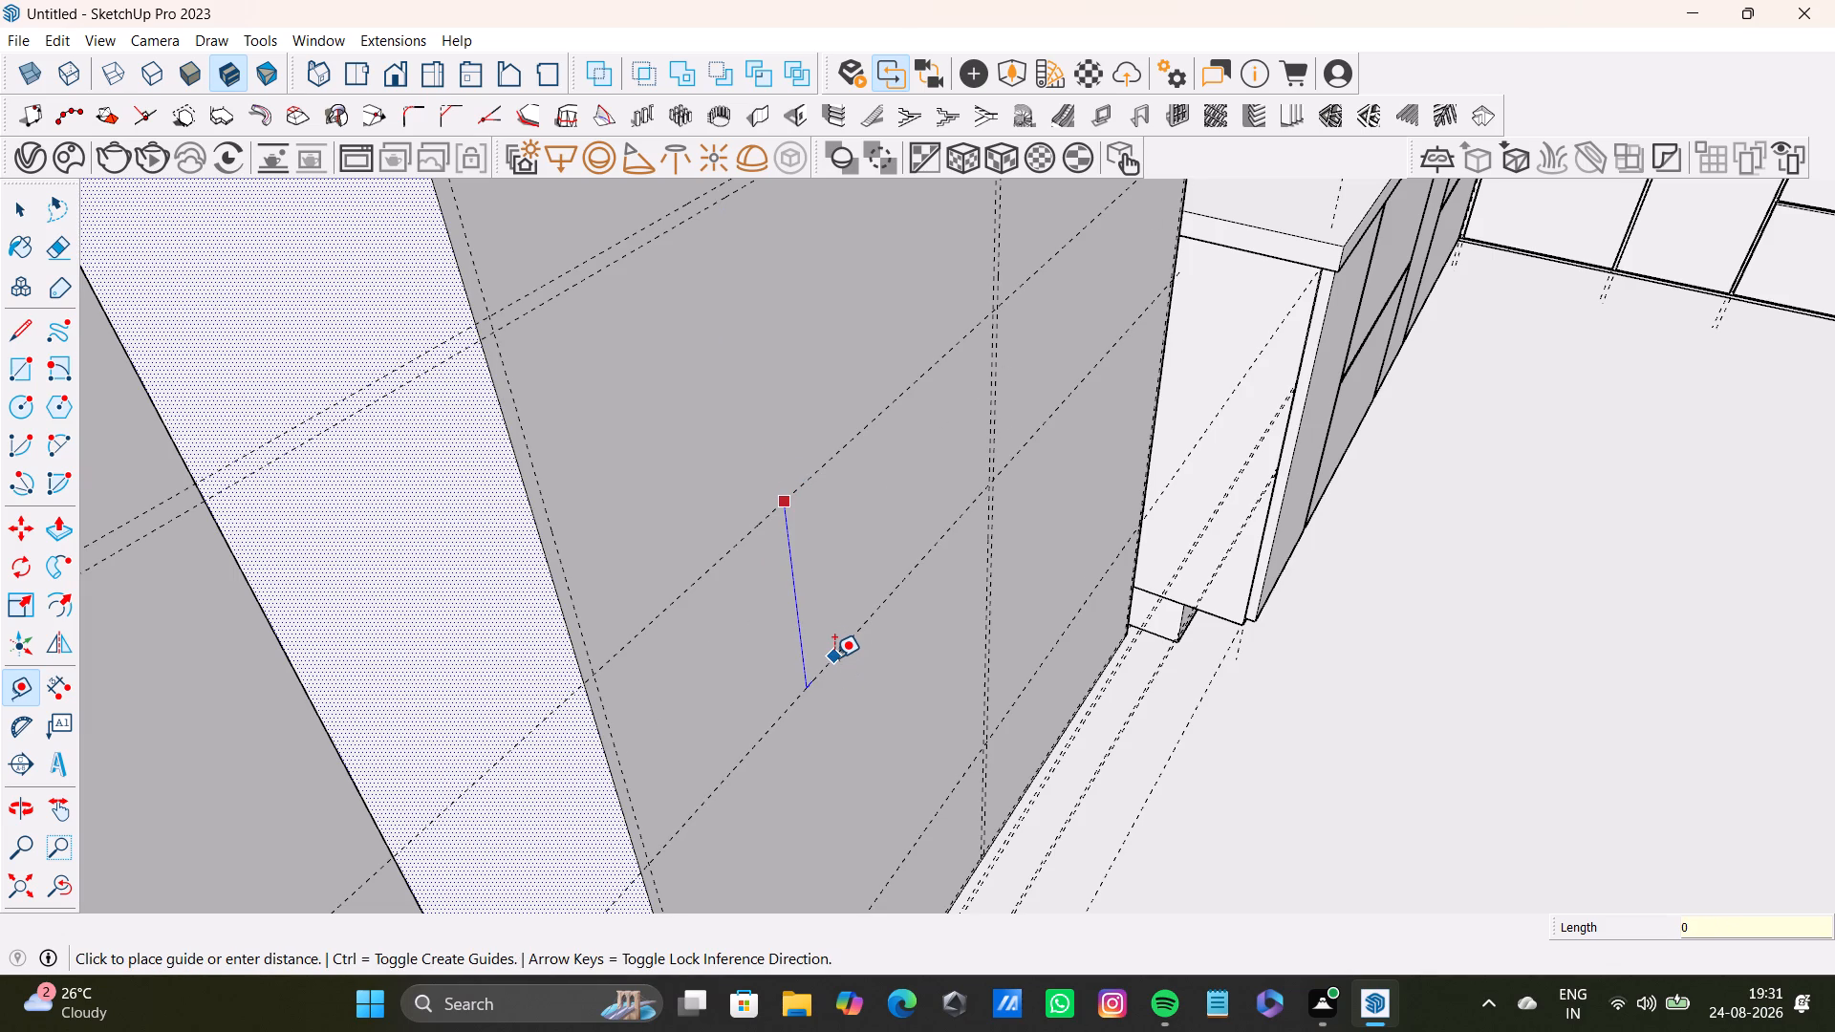
pyautogui.press('.')
pyautogui.press('5')
pyautogui.hotkey('shift', '"')
pyautogui.press('Return')
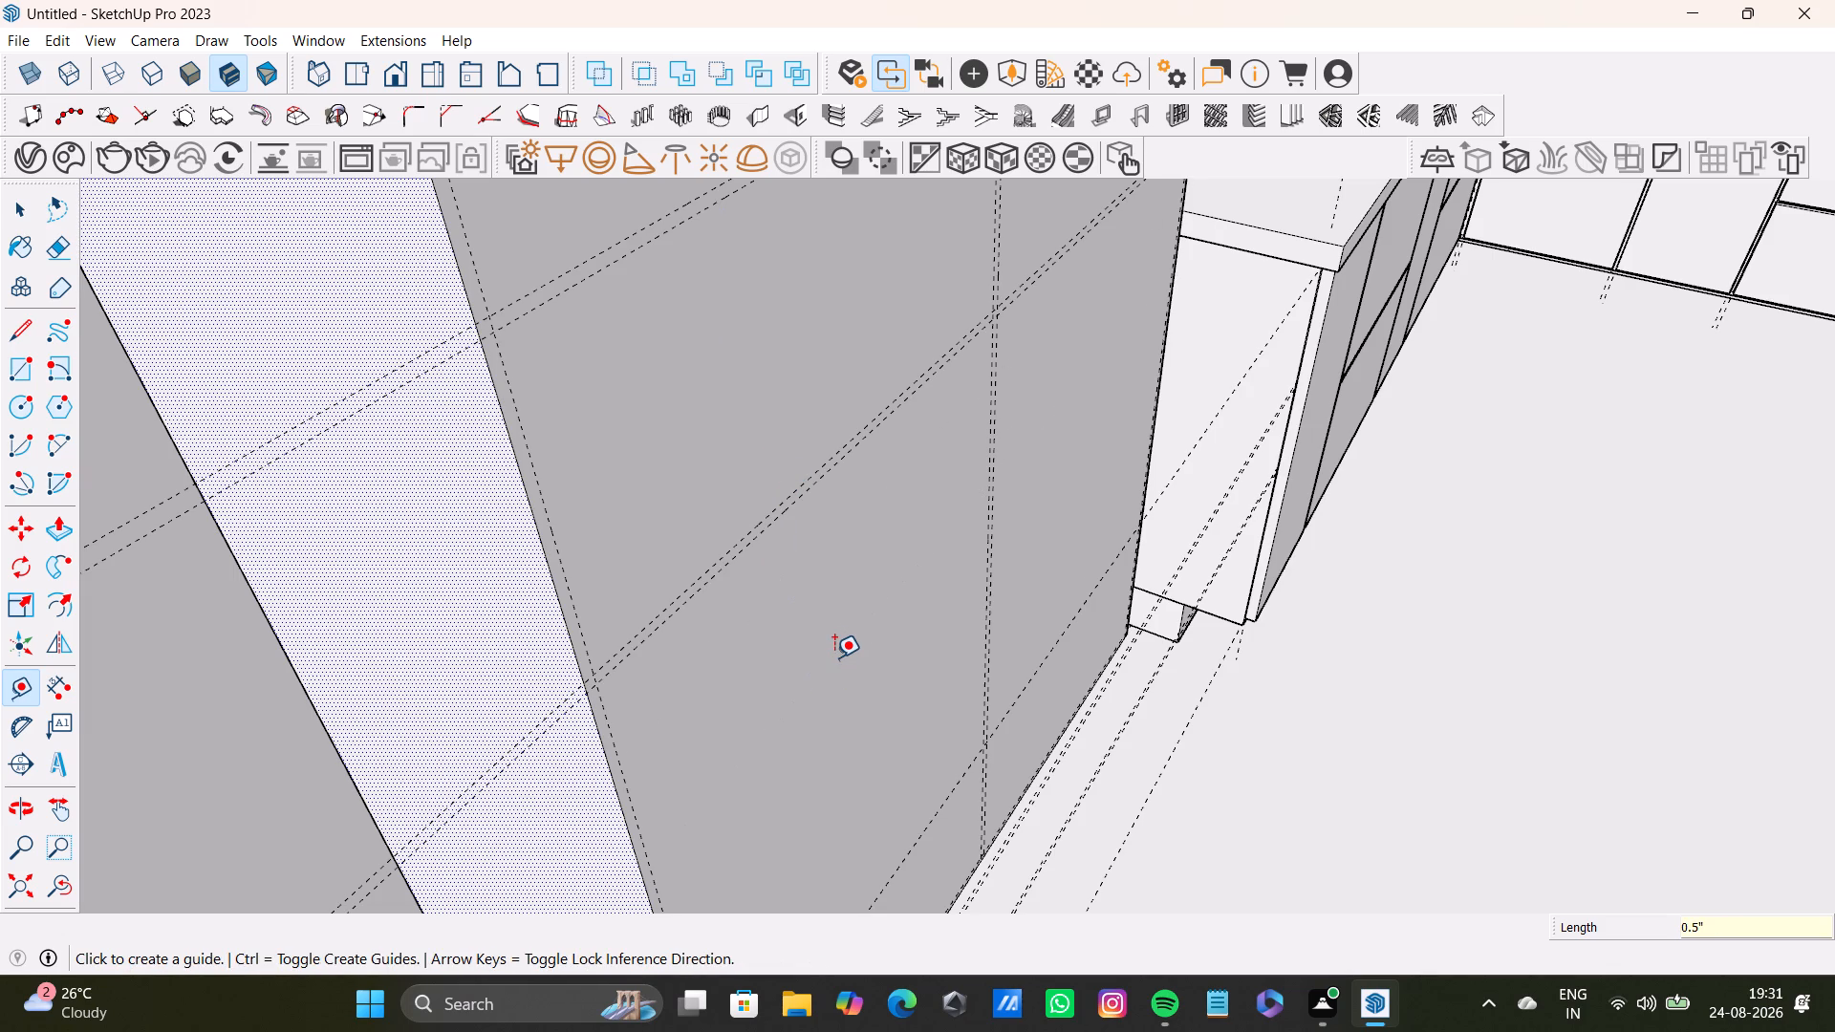
# Place a third pair of horizontal guides on the tall unit's front, 1'2" below the second pair and 0.5" apart.
pyautogui.scroll(7, 775, 629)
pyautogui.click(676, 499)
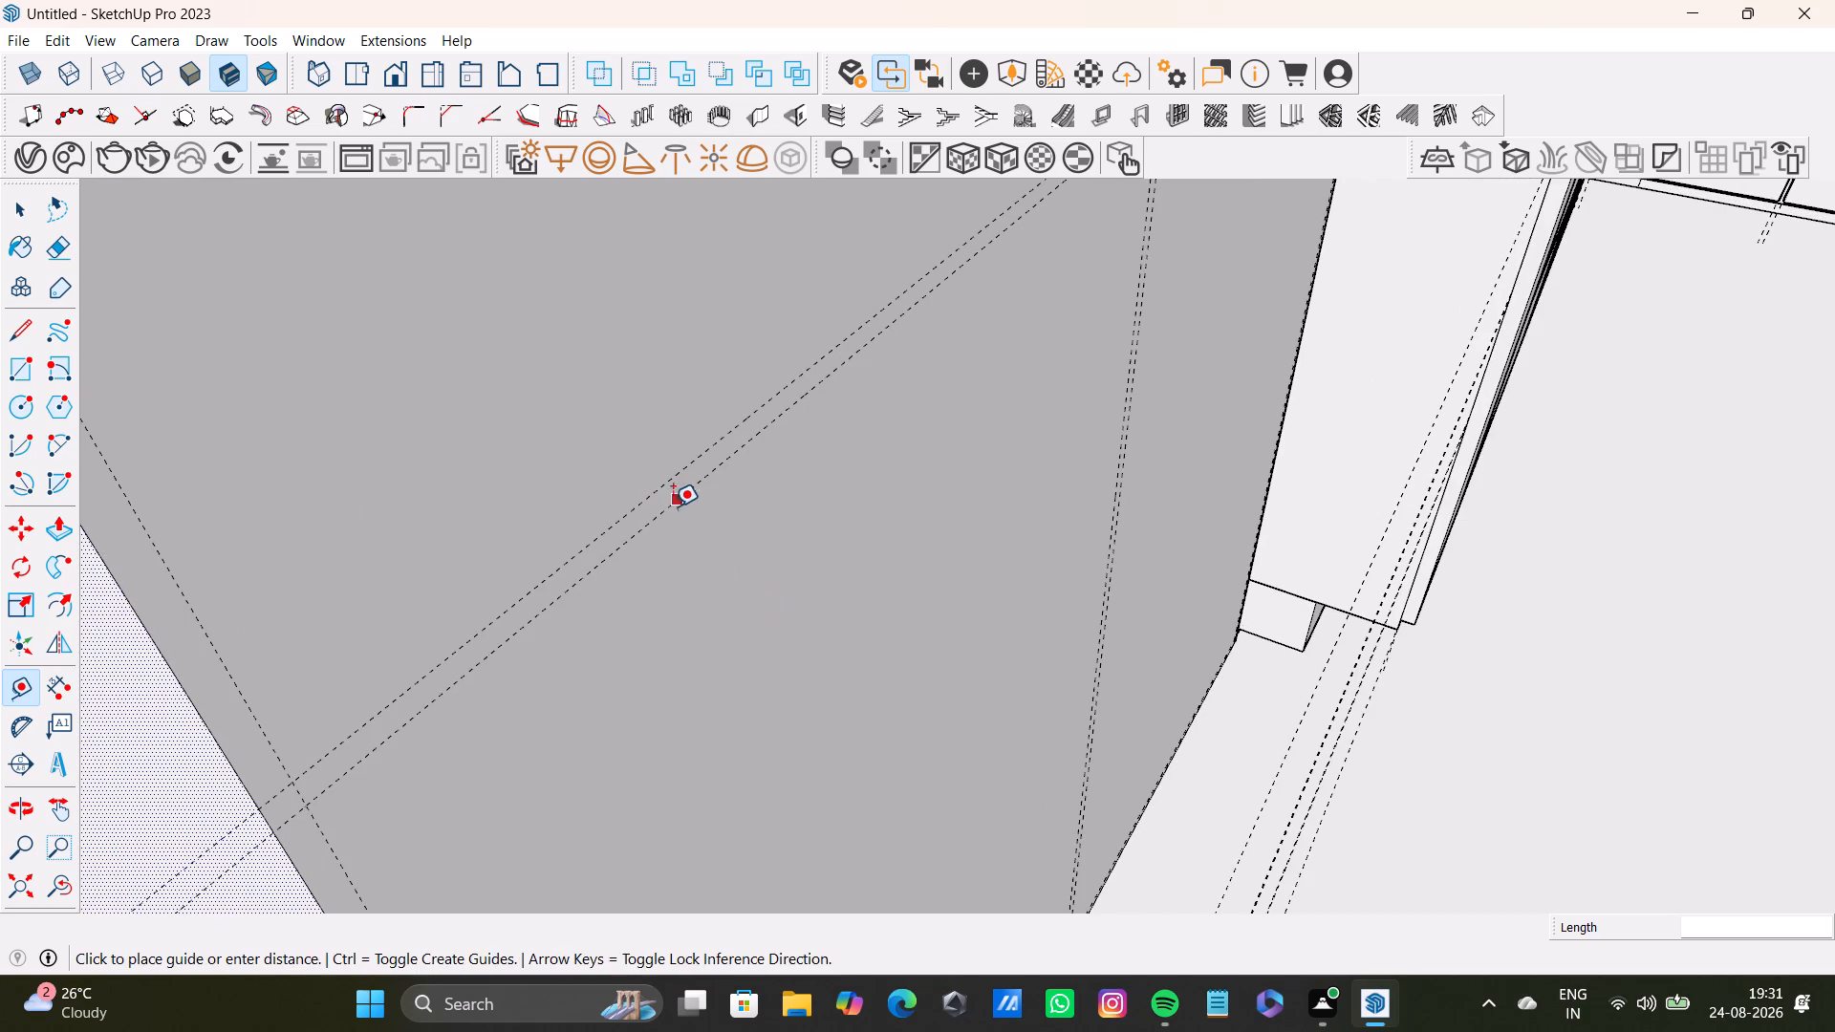
pyautogui.scroll(-4, 708, 711)
pyautogui.keyDown('shift'); pyautogui.moveTo(763, 710); pyautogui.dragTo(779, 390, button='middle'); pyautogui.keyUp('shift')
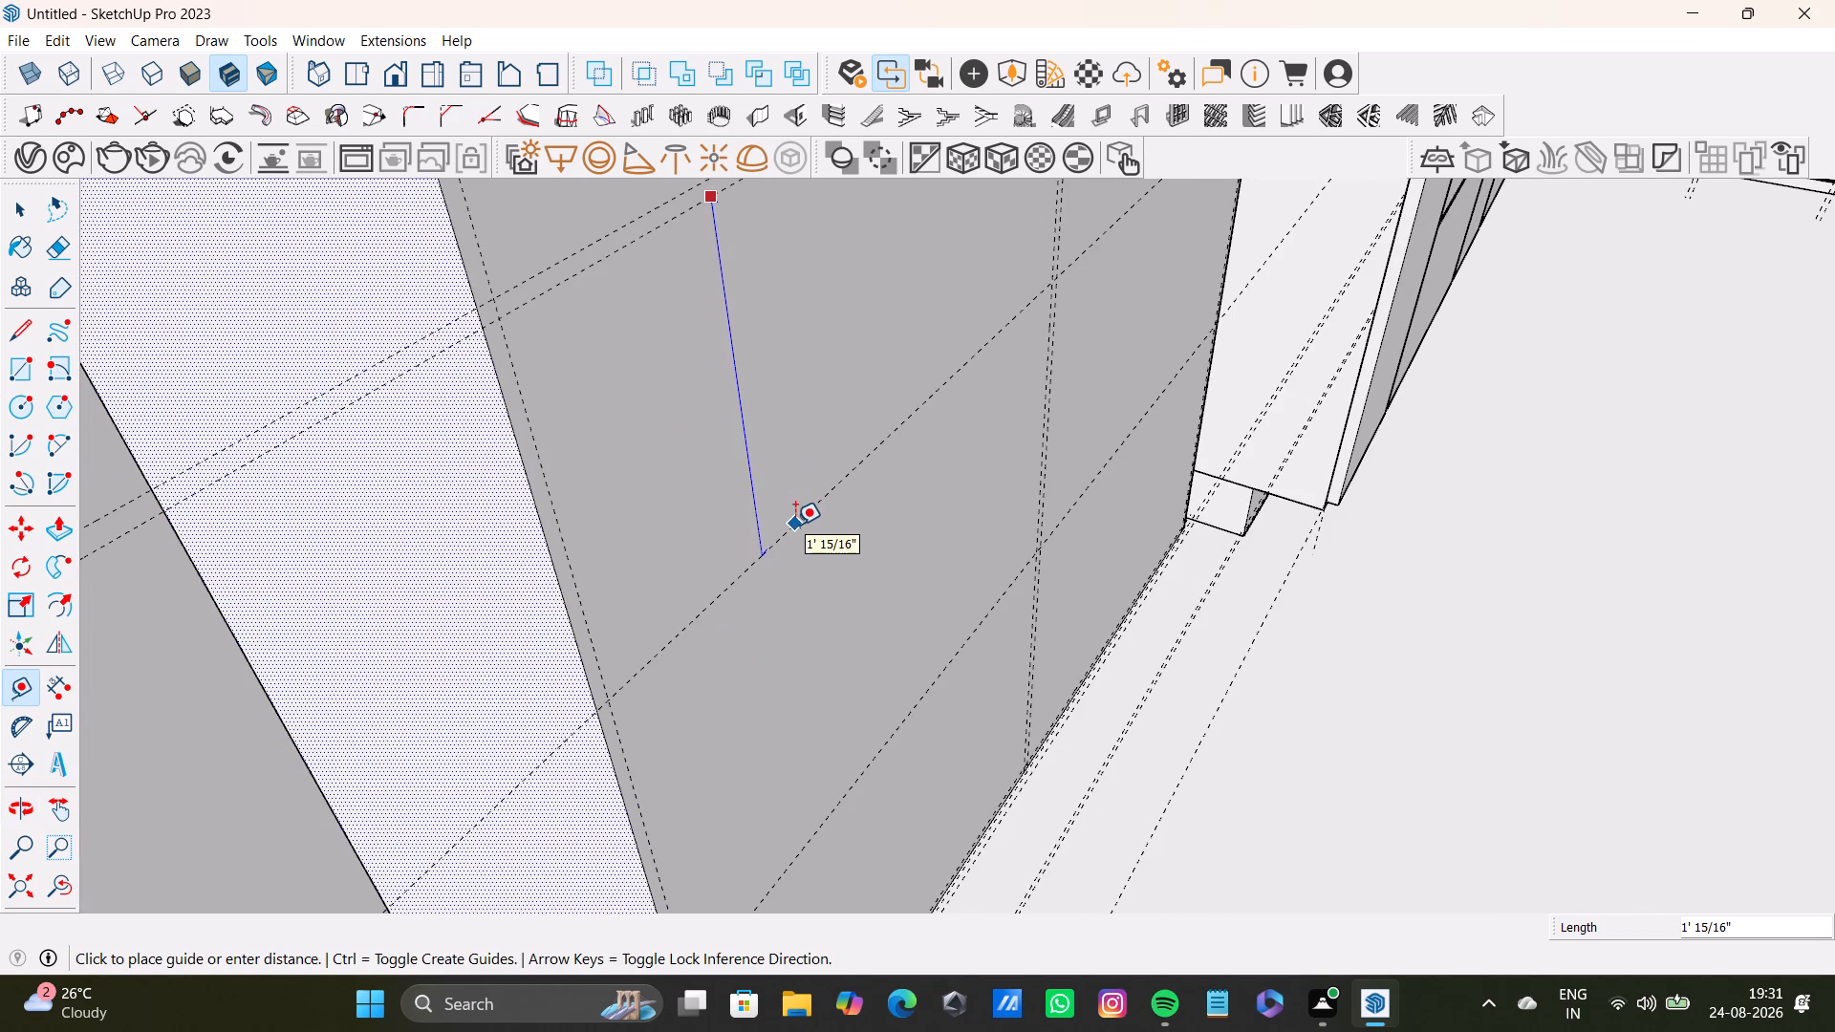
pyautogui.write('1\'2"')
pyautogui.press('Return')
pyautogui.click(809, 528)
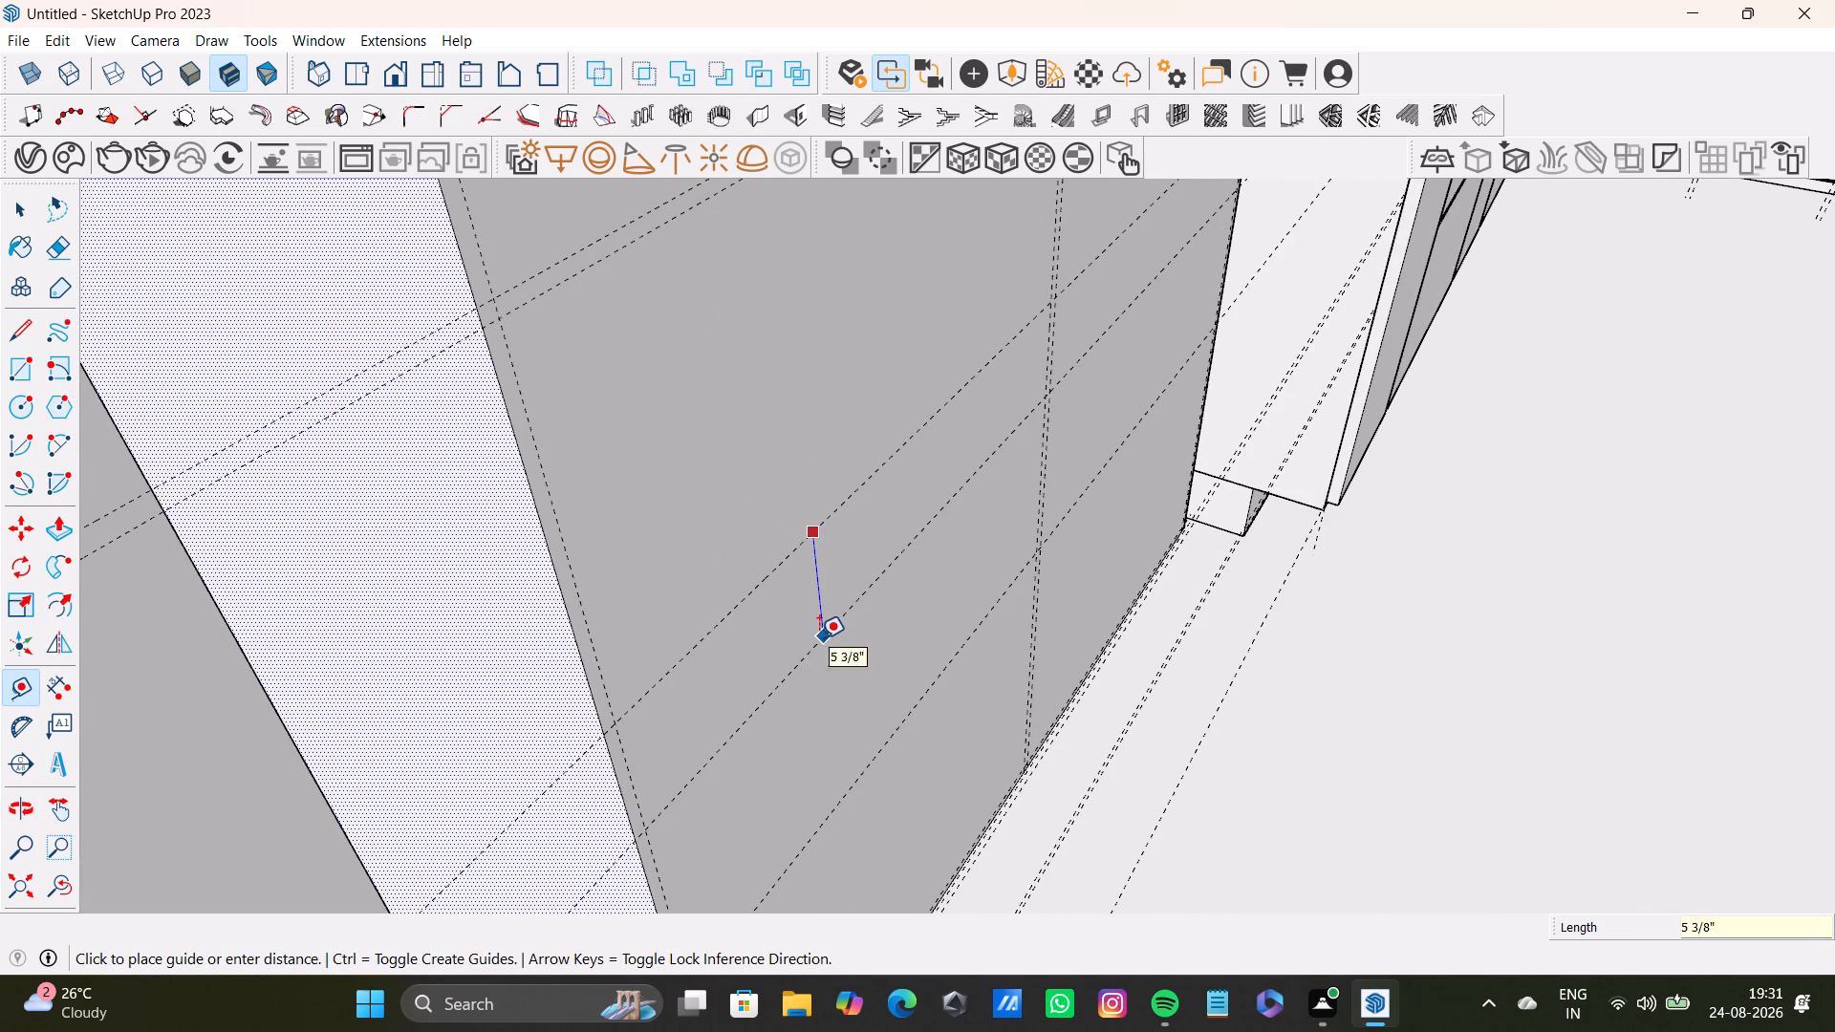
pyautogui.write('0.5"')
pyautogui.press('Return')
# Examine the horizontal guide pairs across the lower part of the tall unit's front and side.
pyautogui.scroll(-4, 796, 529)
pyautogui.moveTo(859, 655); pyautogui.dragTo(768, 509, button='middle')
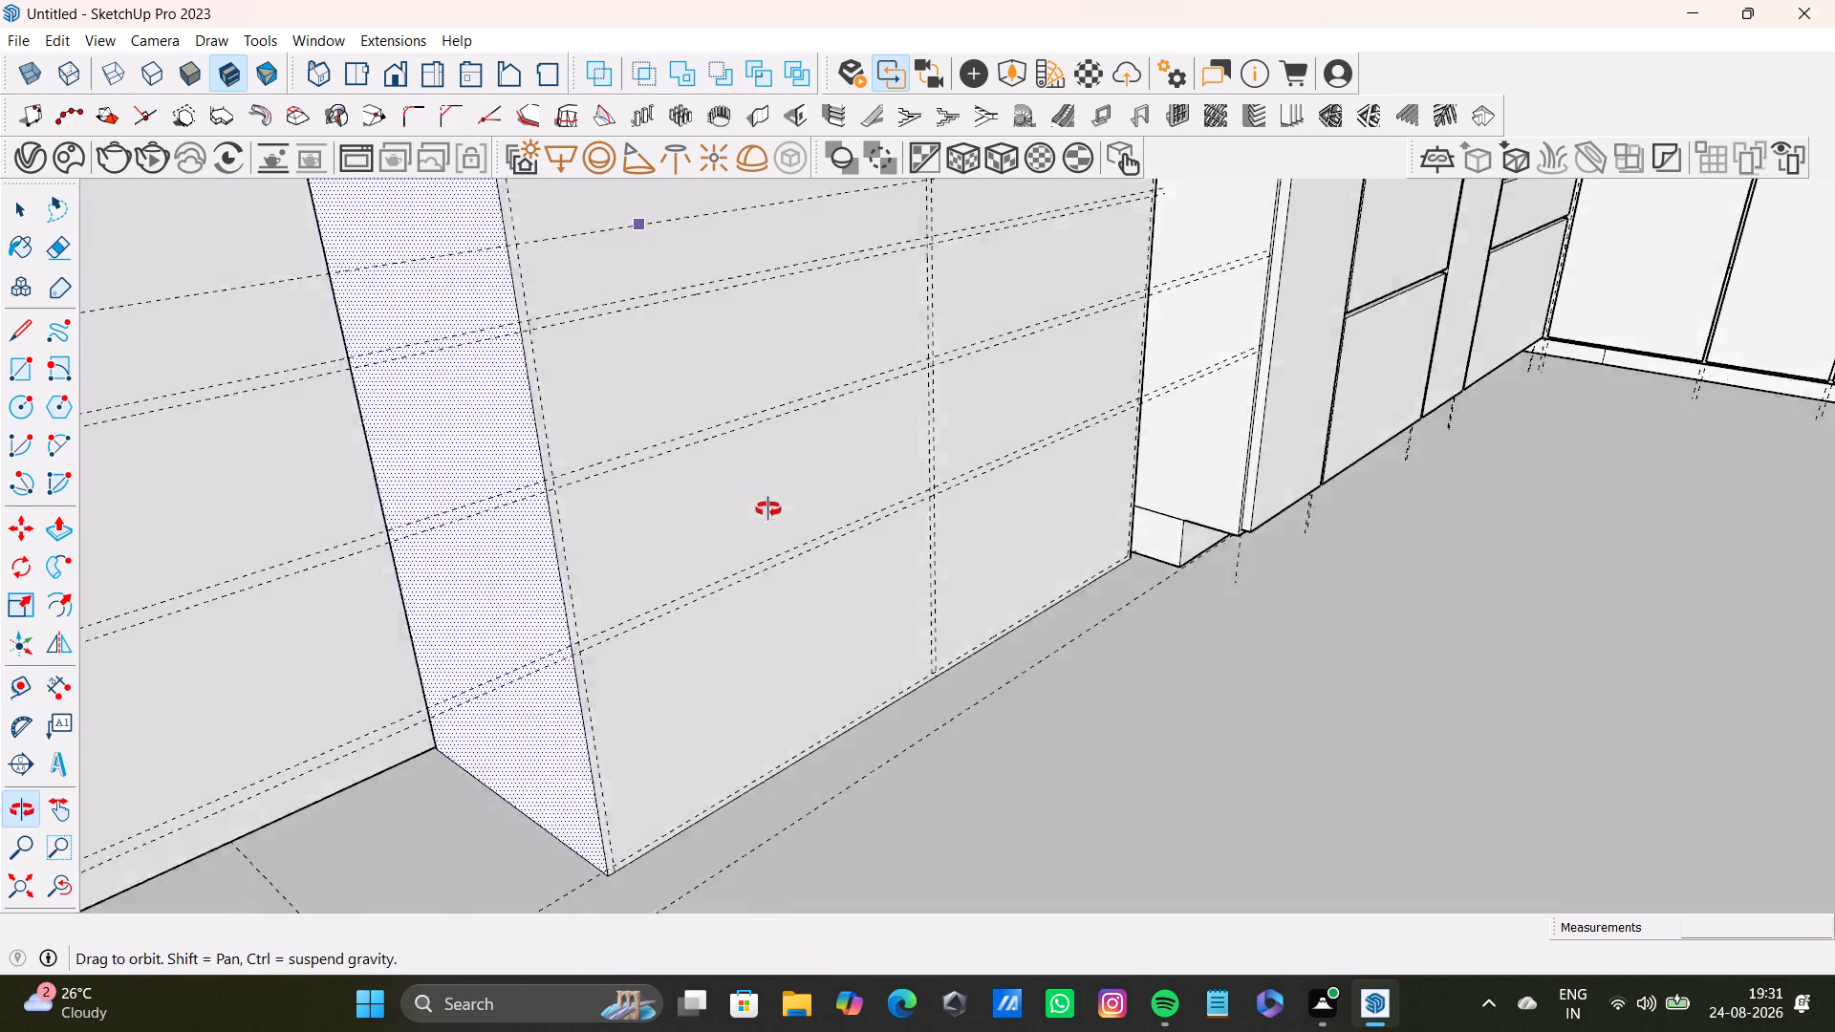
pyautogui.moveTo(768, 509); pyautogui.dragTo(733, 533, button='middle')
pyautogui.scroll(4, 788, 594)
pyautogui.scroll(-7, 610, 411)
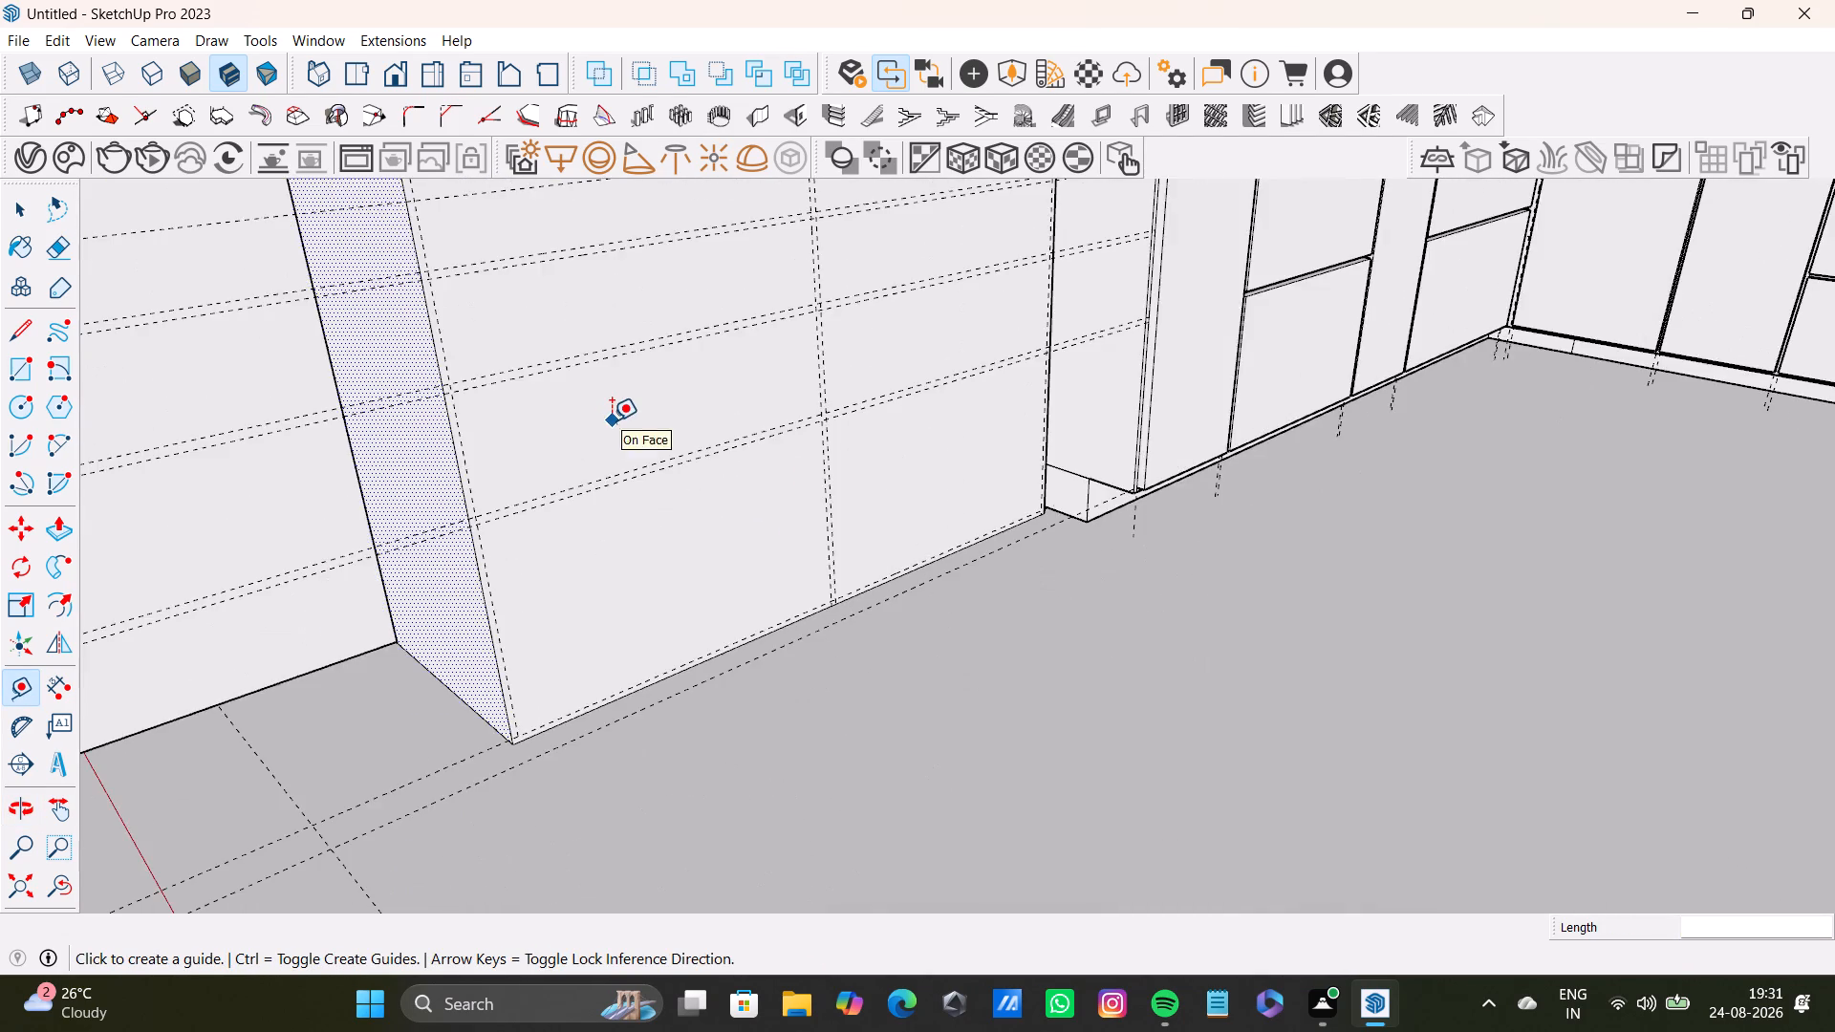
pyautogui.moveTo(612, 420); pyautogui.dragTo(826, 657, button='middle')
pyautogui.moveTo(810, 613); pyautogui.dragTo(923, 648, button='middle')
pyautogui.scroll(3, 1005, 580)
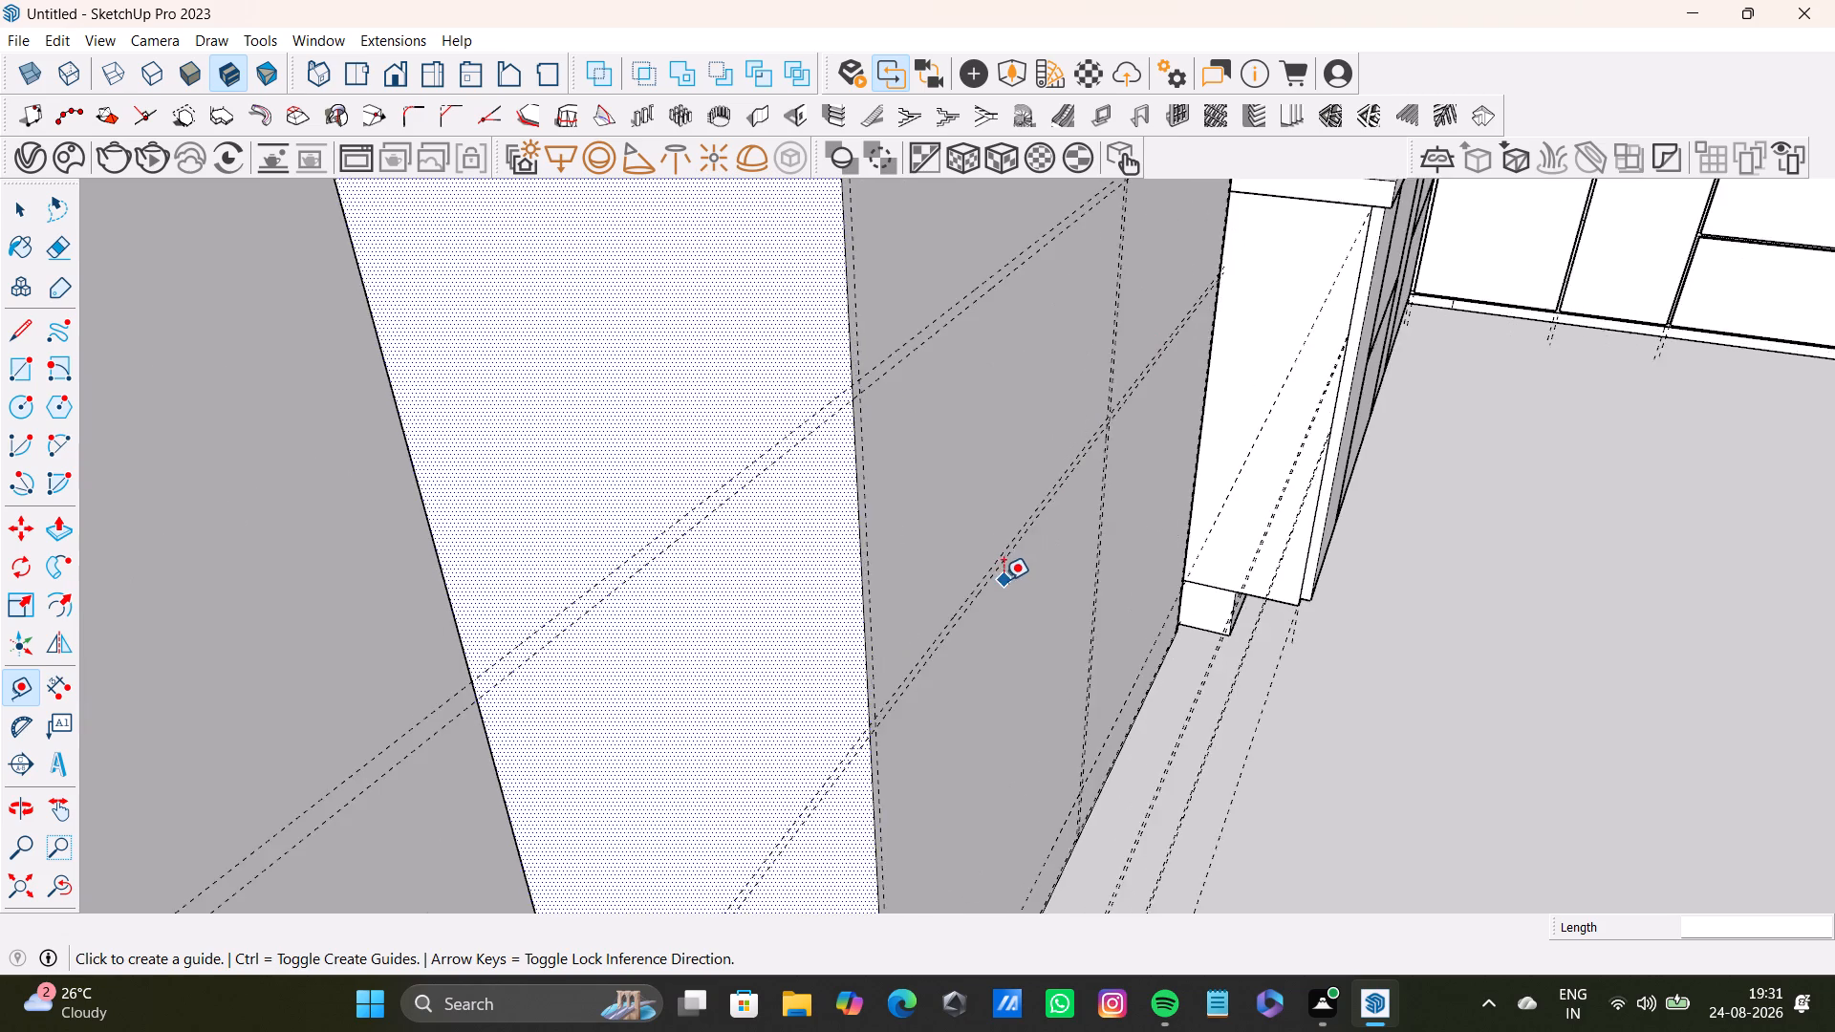
pyautogui.keyDown('shift'); pyautogui.moveTo(989, 550); pyautogui.dragTo(964, 316, button='middle'); pyautogui.keyUp('shift')
pyautogui.scroll(3, 953, 399)
pyautogui.moveTo(966, 390); pyautogui.dragTo(1041, 373, button='middle')
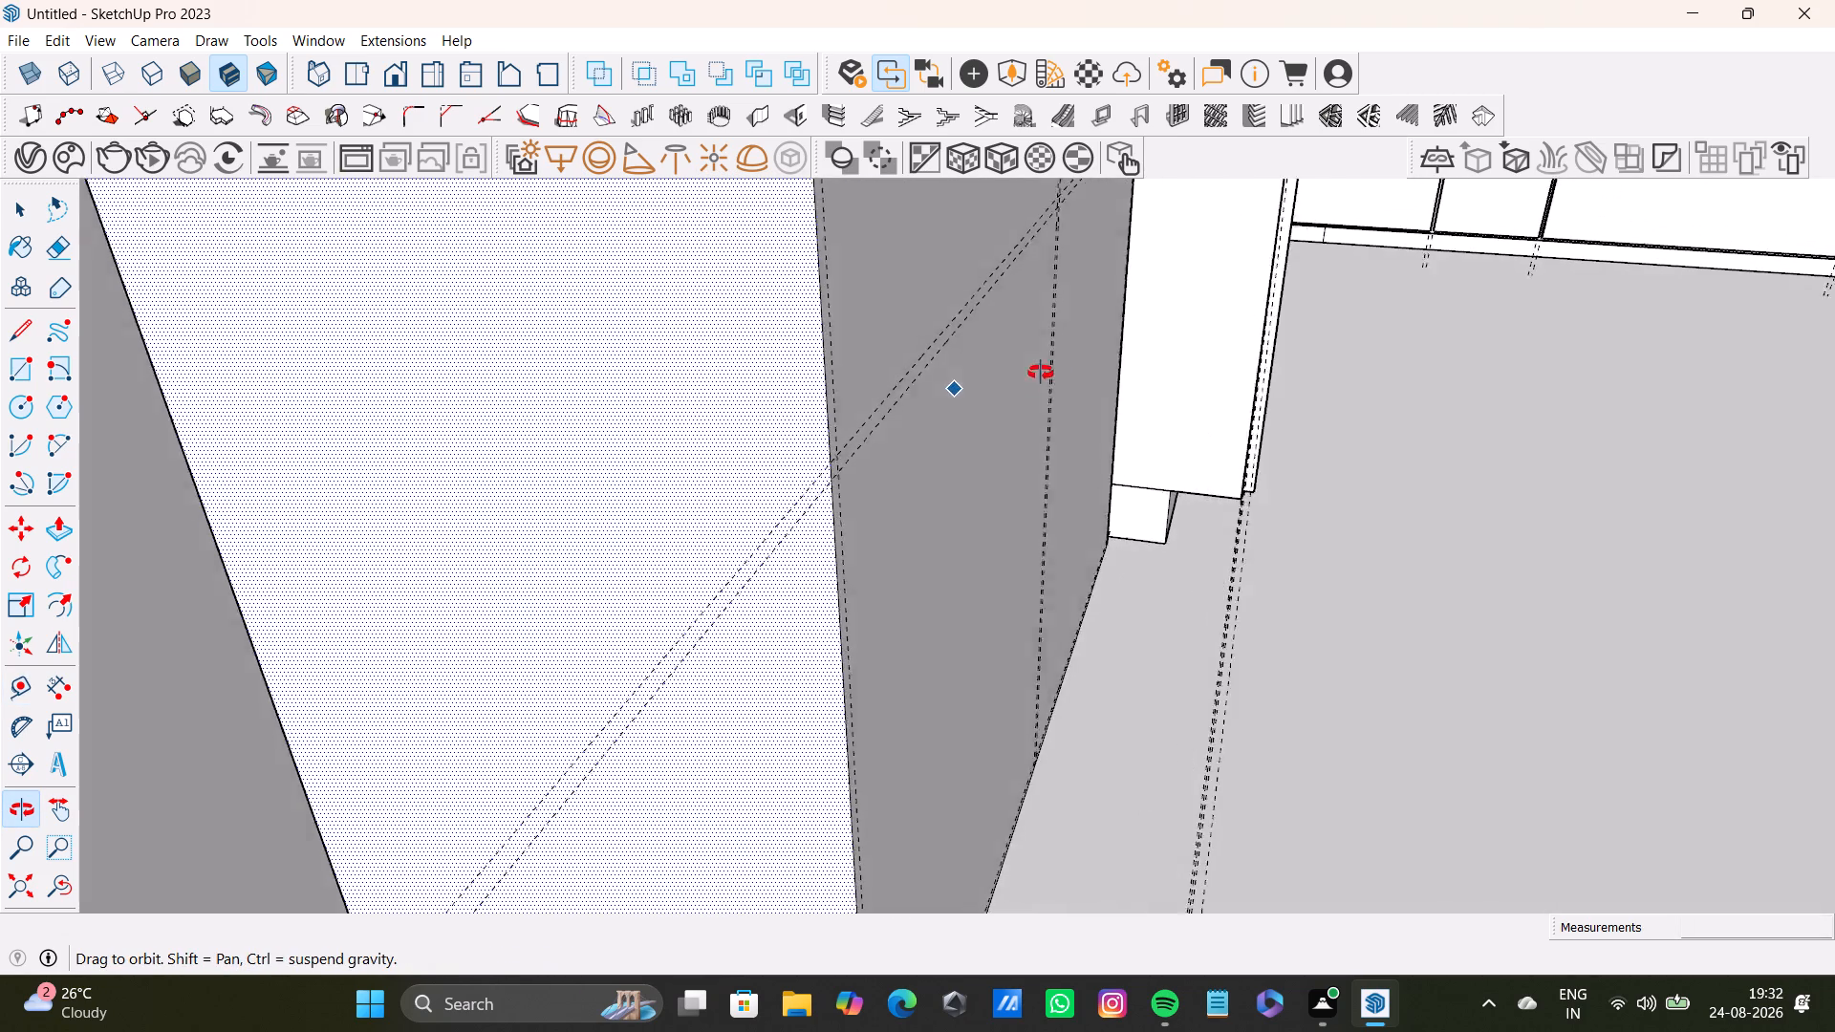
# Place a fourth pair of horizontal guides on the tall unit's front, 1'2" below the third pair and 0.5" apart.
pyautogui.moveTo(1041, 373); pyautogui.dragTo(1045, 362, button='middle')
pyautogui.scroll(3, 1013, 353)
pyautogui.click(934, 338)
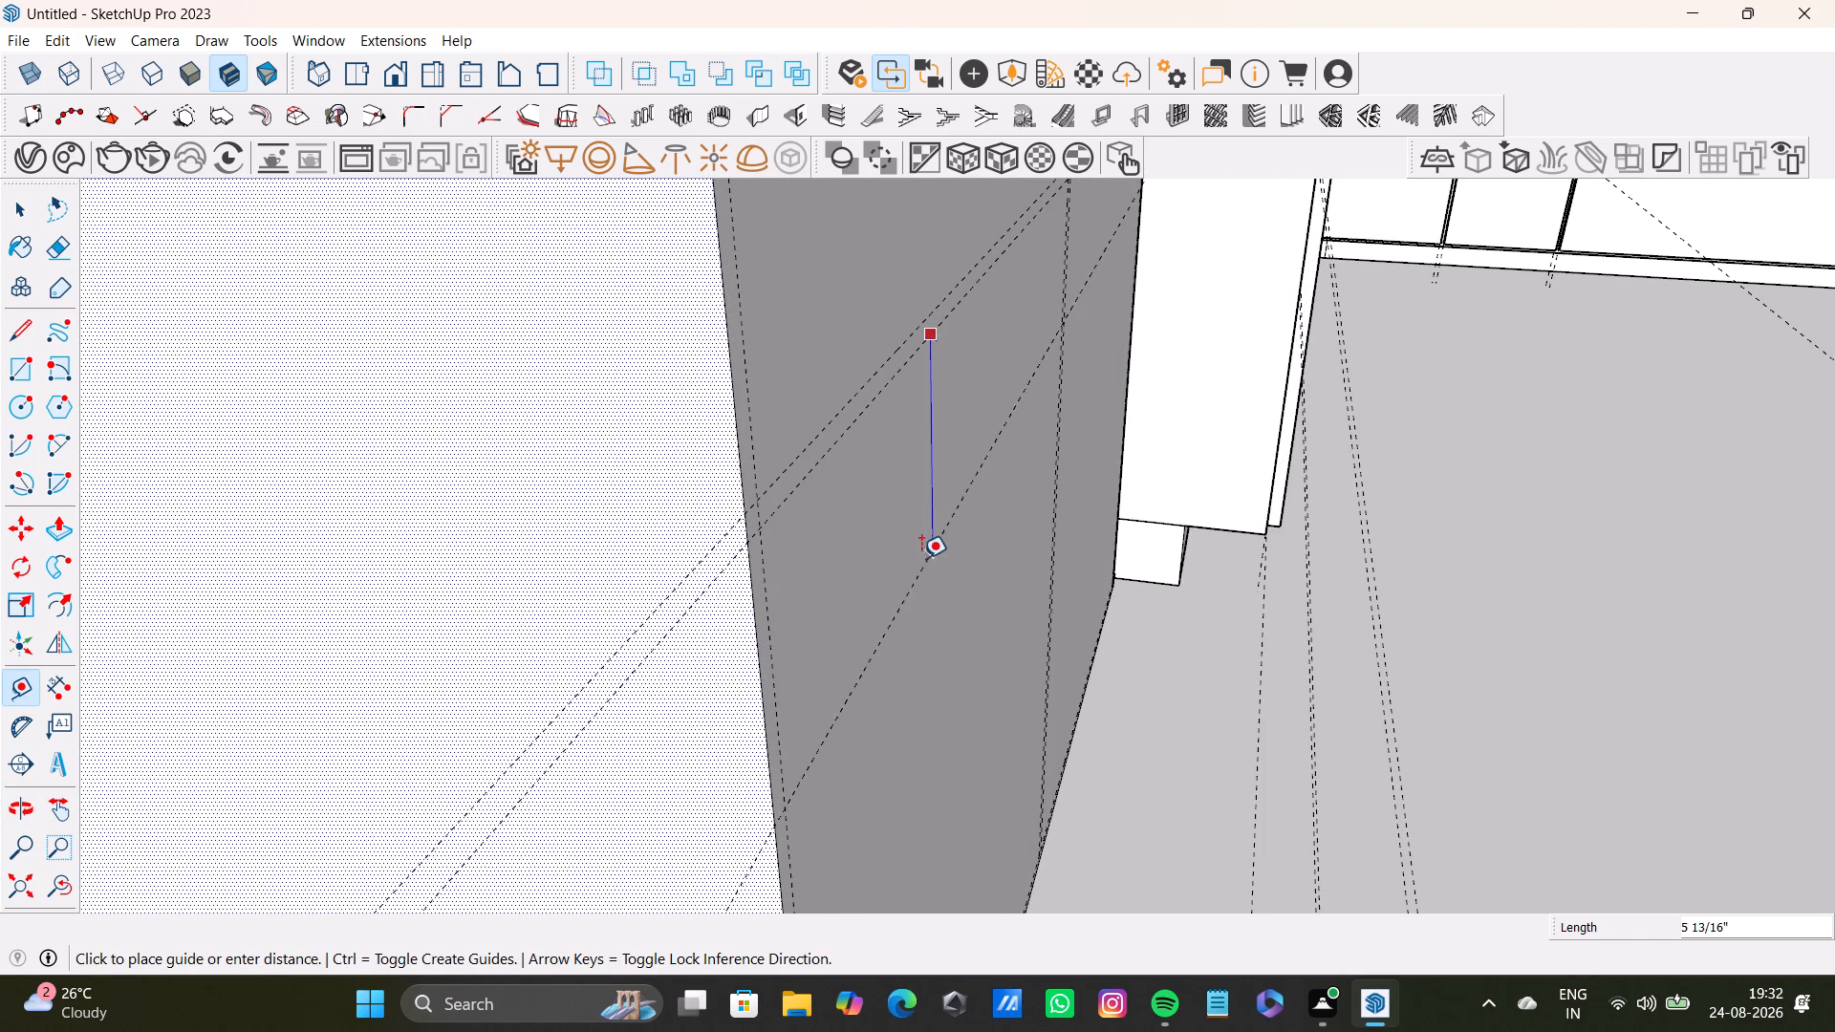
pyautogui.scroll(-3, 921, 562)
pyautogui.moveTo(925, 573); pyautogui.dragTo(919, 384, button='middle')
pyautogui.write("1'2")
pyautogui.hotkey('shift', '"')
pyautogui.press('Return')
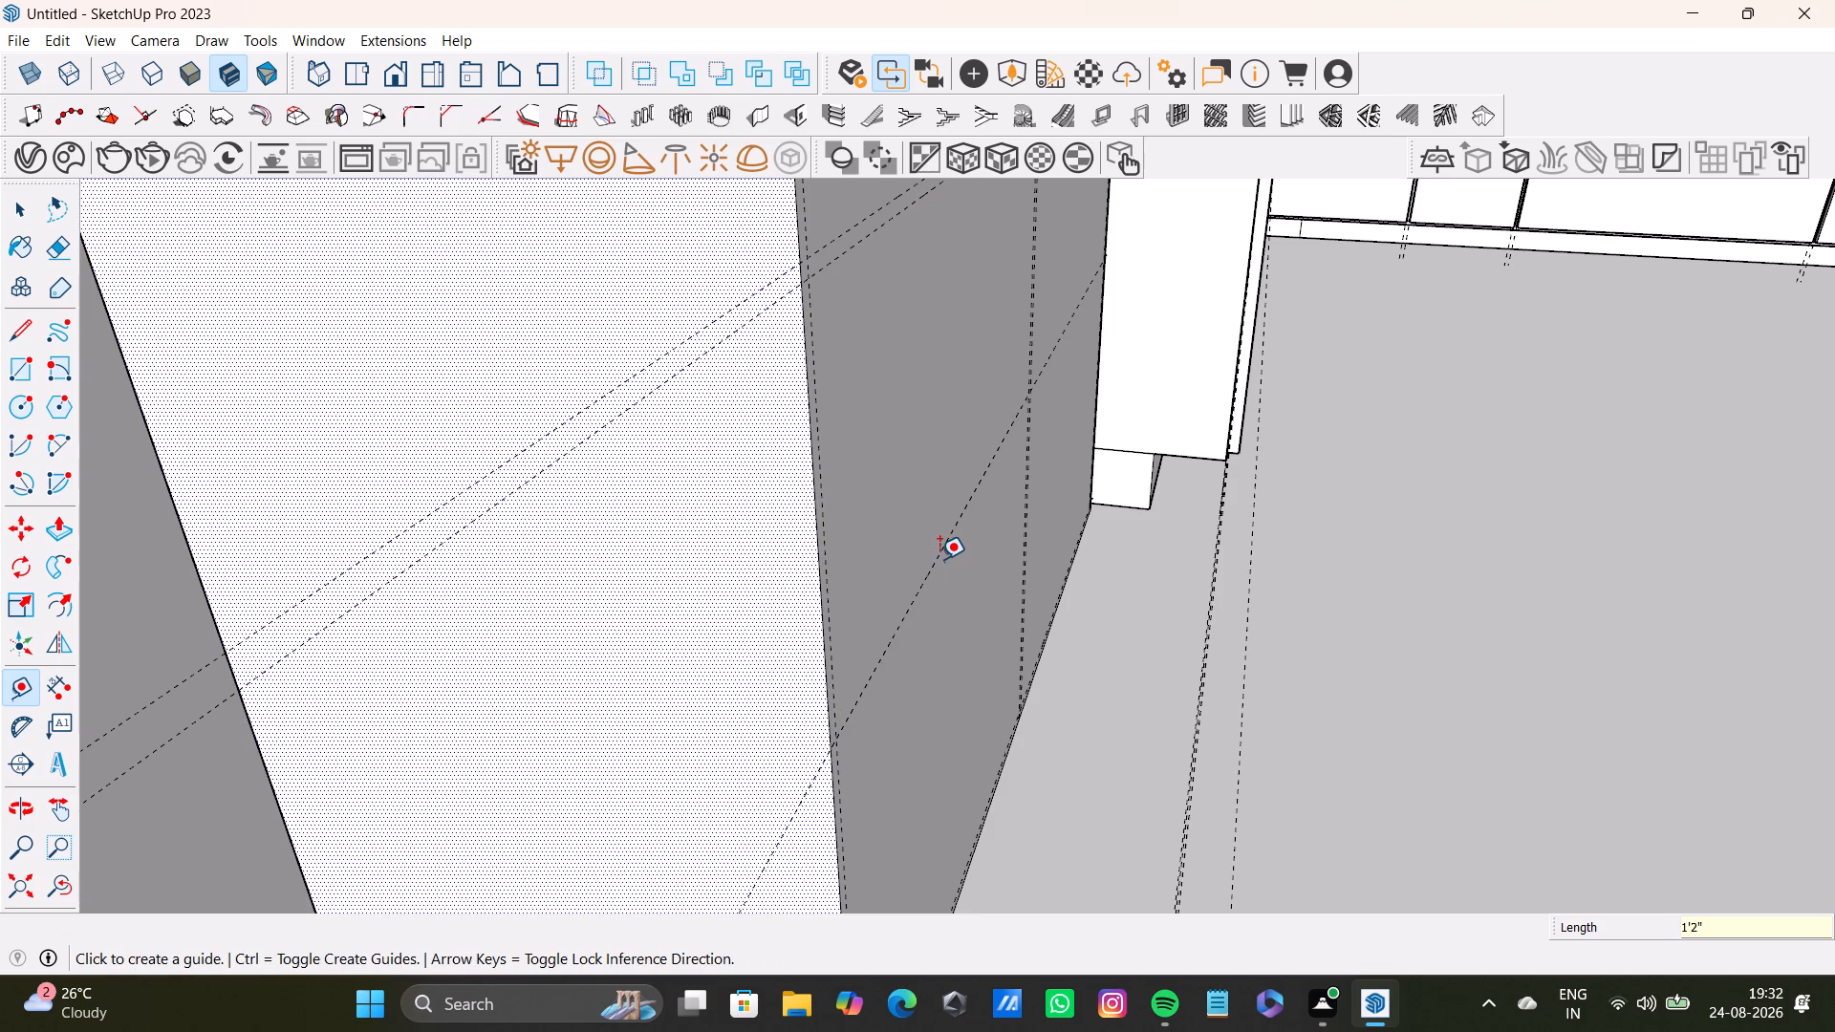
pyautogui.click(932, 569)
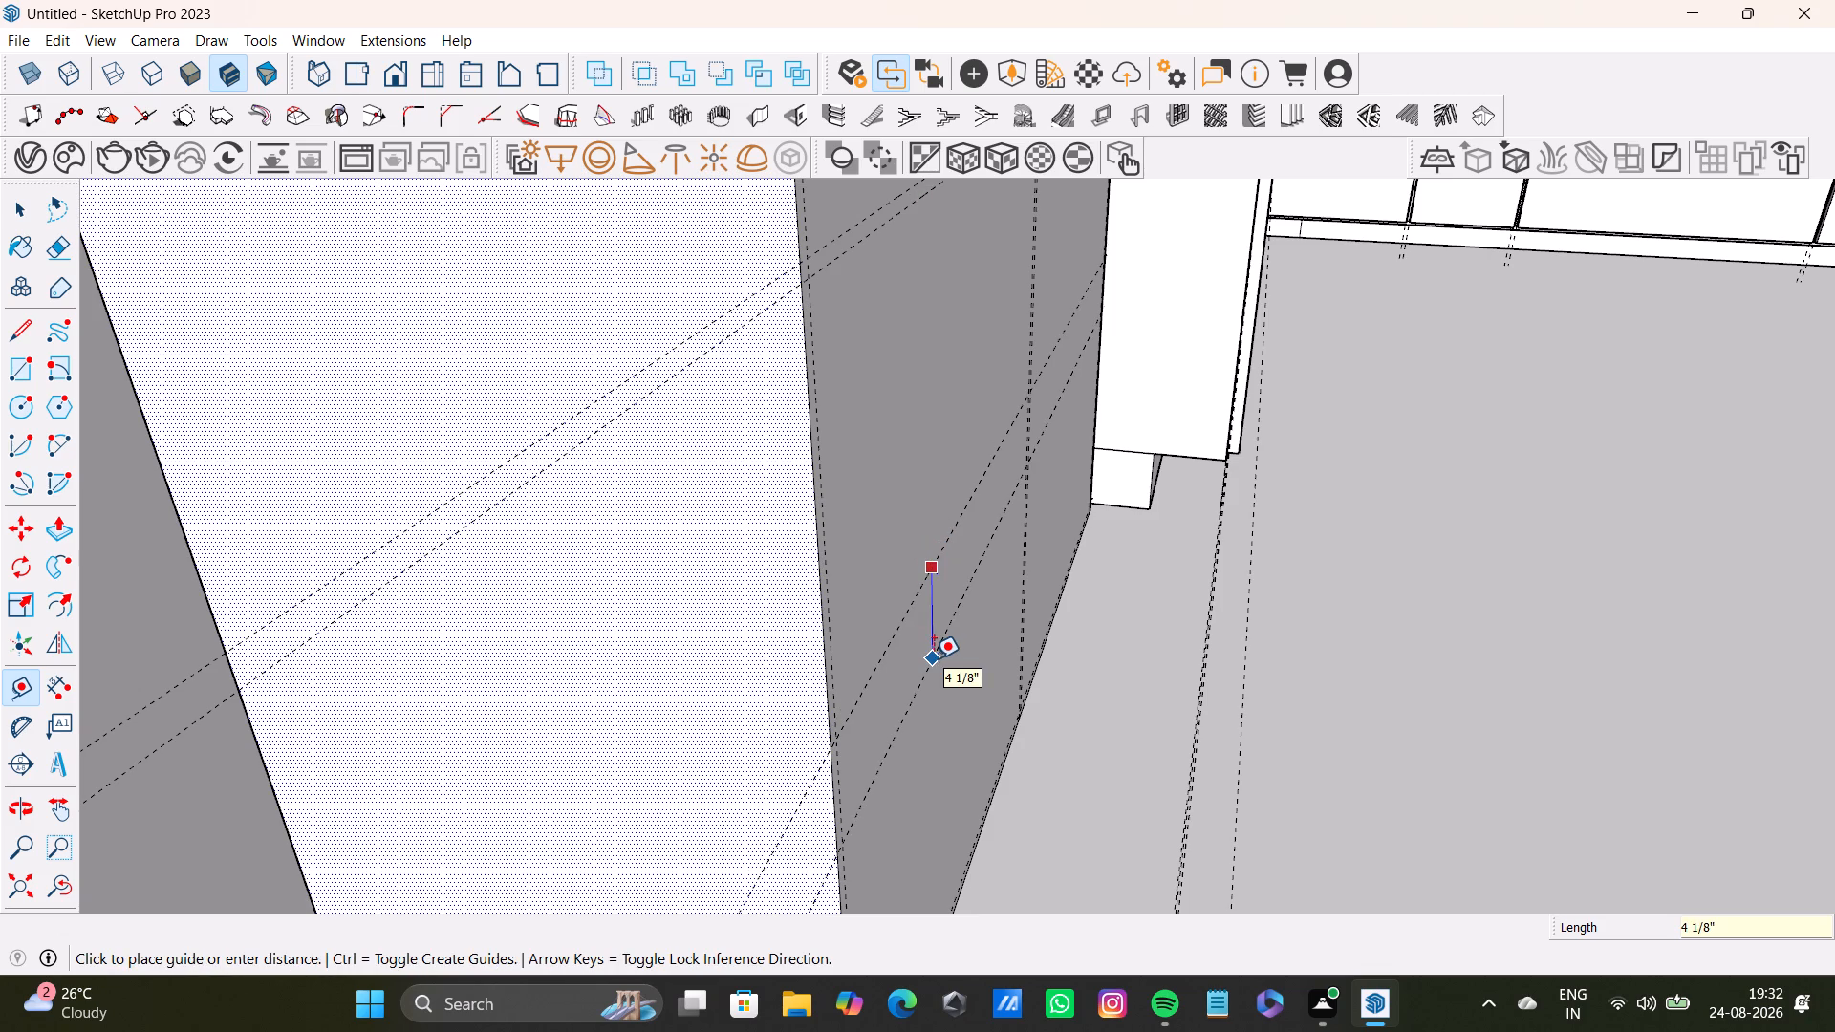
pyautogui.write('0.')
pyautogui.press('5')
pyautogui.hotkey('shift', '"')
pyautogui.press('Return')
# Examine the guides on the tall unit's front and those crossing the floor around it.
pyautogui.scroll(-1, 1027, 685)
pyautogui.moveTo(1028, 685); pyautogui.dragTo(801, 699, button='middle')
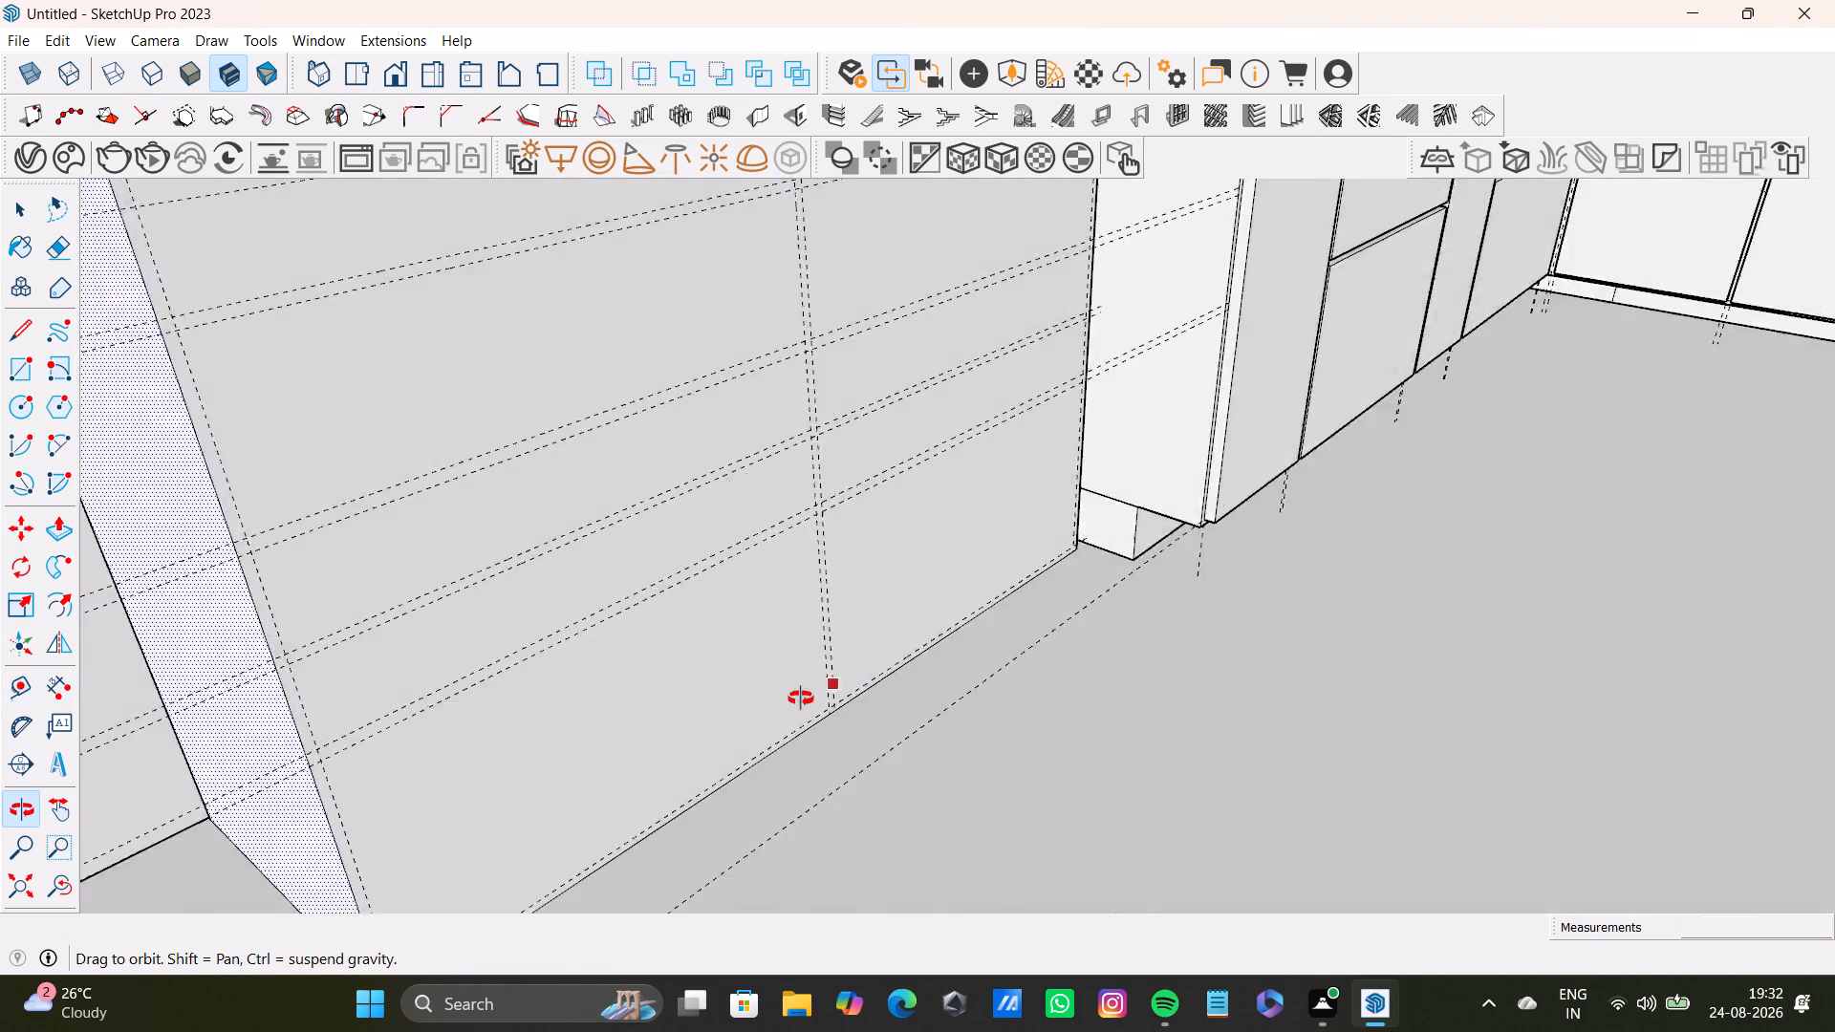
pyautogui.moveTo(801, 699); pyautogui.dragTo(652, 840, button='middle')
pyautogui.scroll(-12, 654, 771)
pyautogui.keyDown('shift'); pyautogui.moveTo(686, 533); pyautogui.dragTo(689, 529, button='middle'); pyautogui.keyUp('shift')
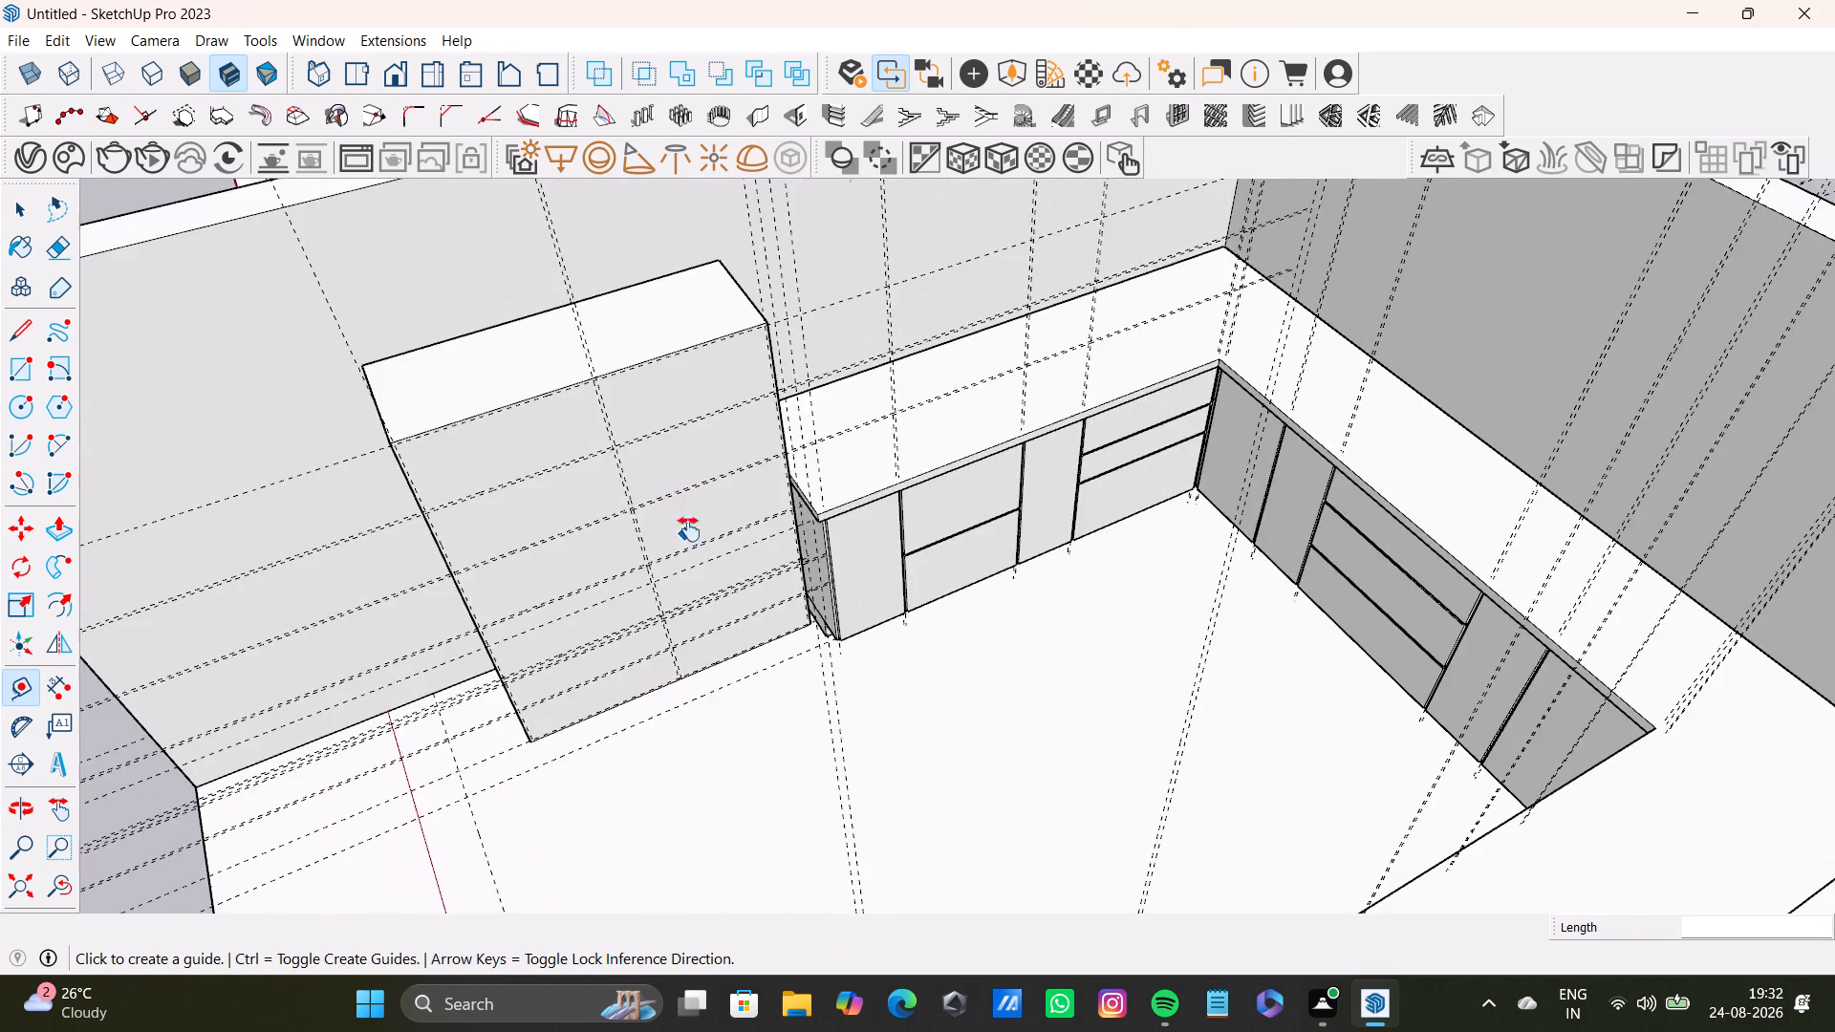
pyautogui.keyDown('shift'); pyautogui.moveTo(689, 529); pyautogui.dragTo(958, 407, button='middle'); pyautogui.keyUp('shift')
pyautogui.moveTo(1011, 464); pyautogui.dragTo(1242, 501, button='middle')
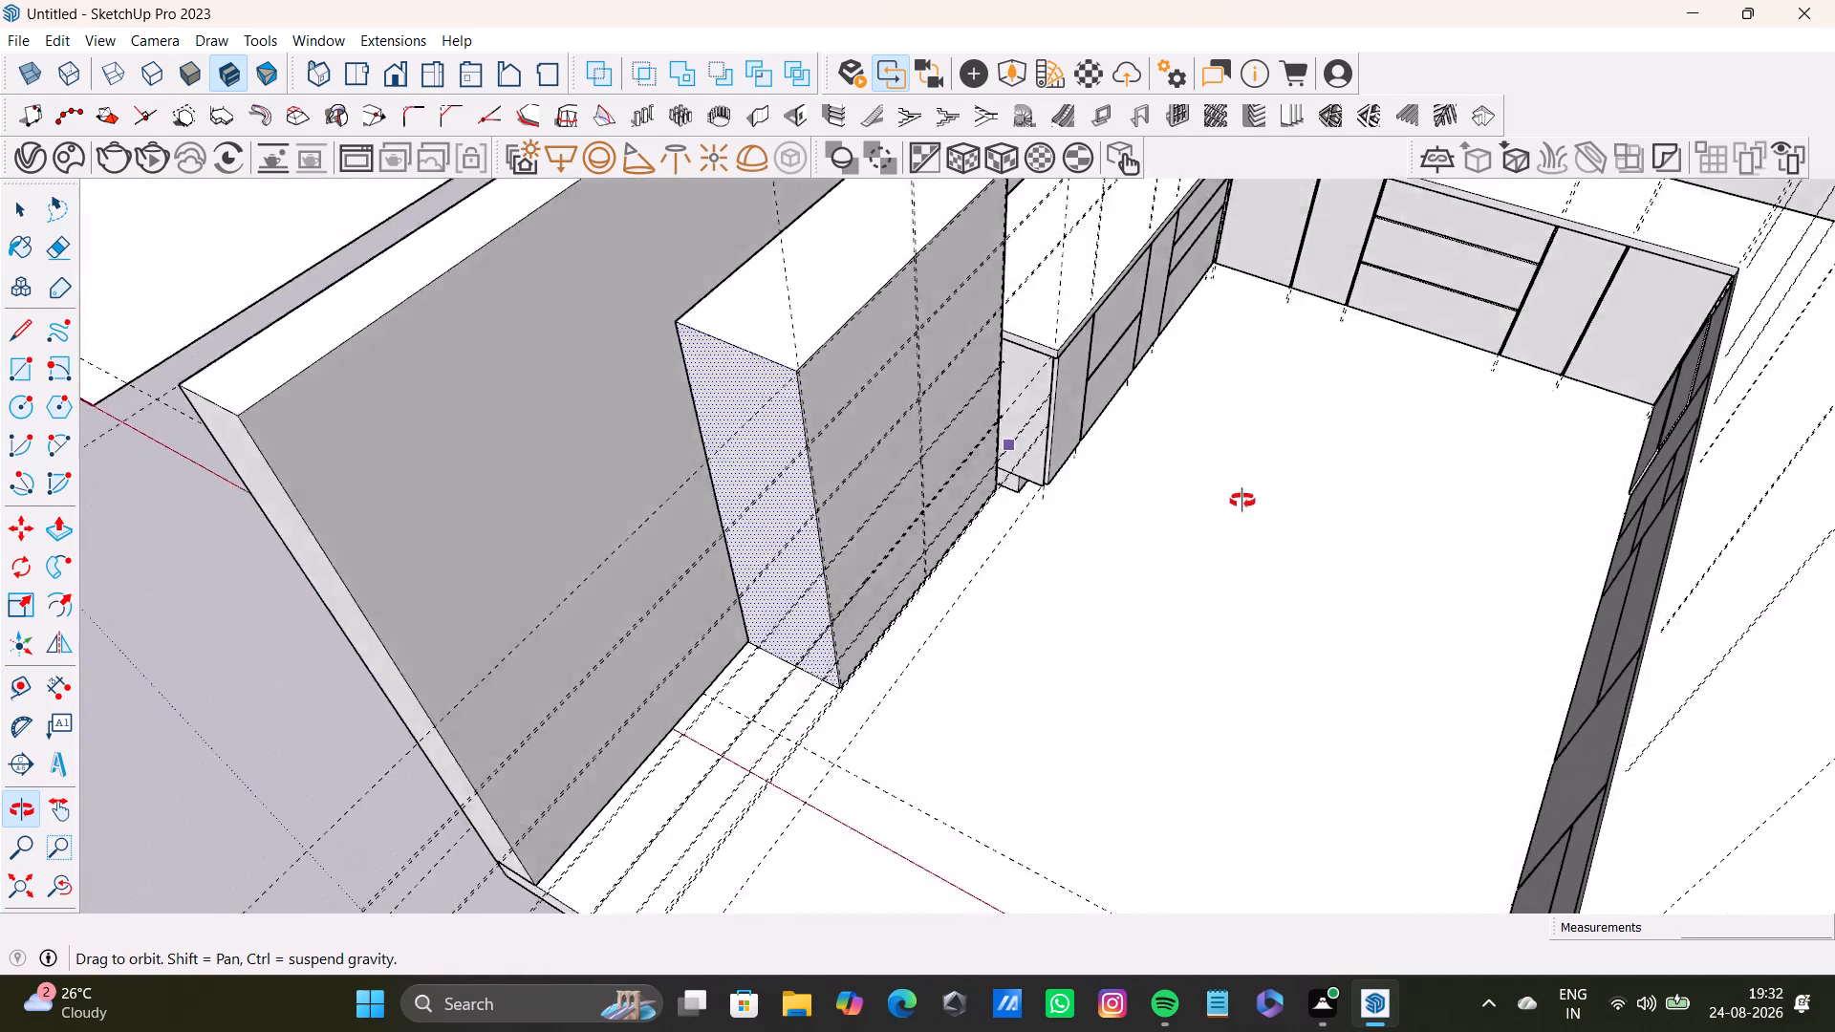
pyautogui.moveTo(1242, 501); pyautogui.dragTo(502, 553, button='middle')
pyautogui.scroll(2, 892, 505)
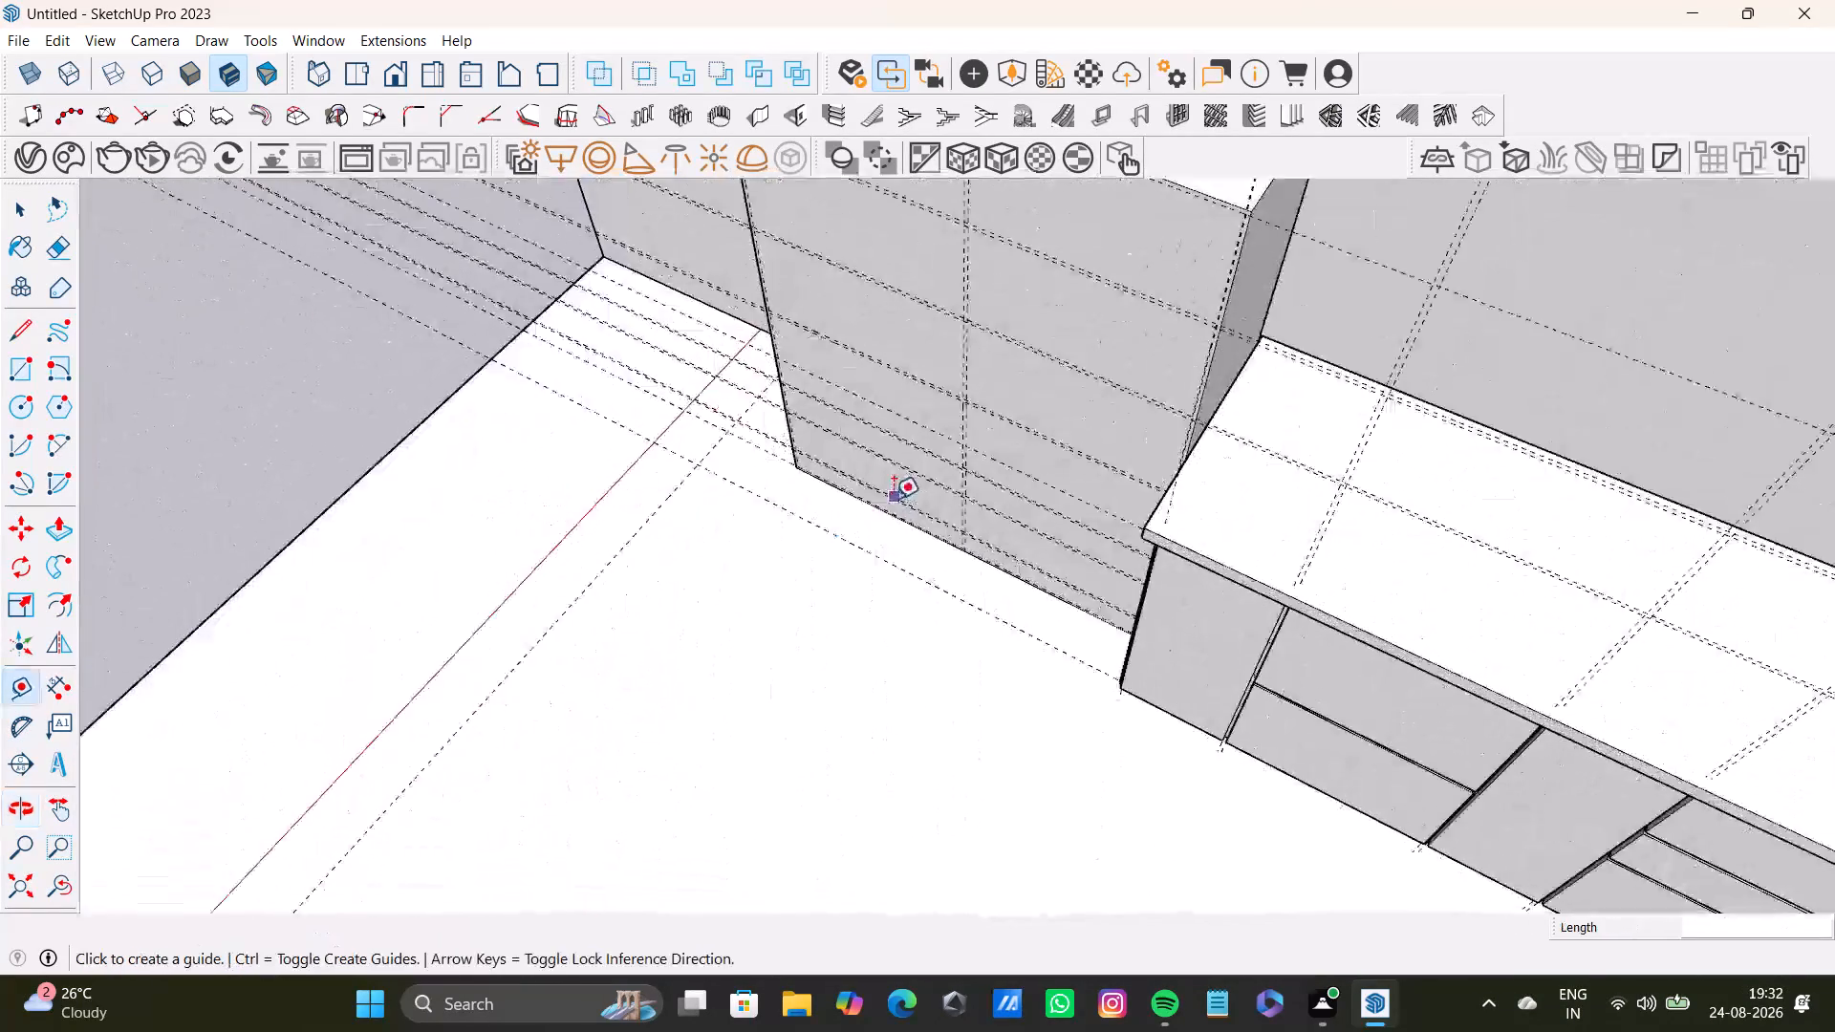
pyautogui.scroll(2, 894, 499)
pyautogui.moveTo(870, 498); pyautogui.dragTo(1679, 434, button='middle')
pyautogui.moveTo(1030, 508); pyautogui.dragTo(1211, 346, button='middle')
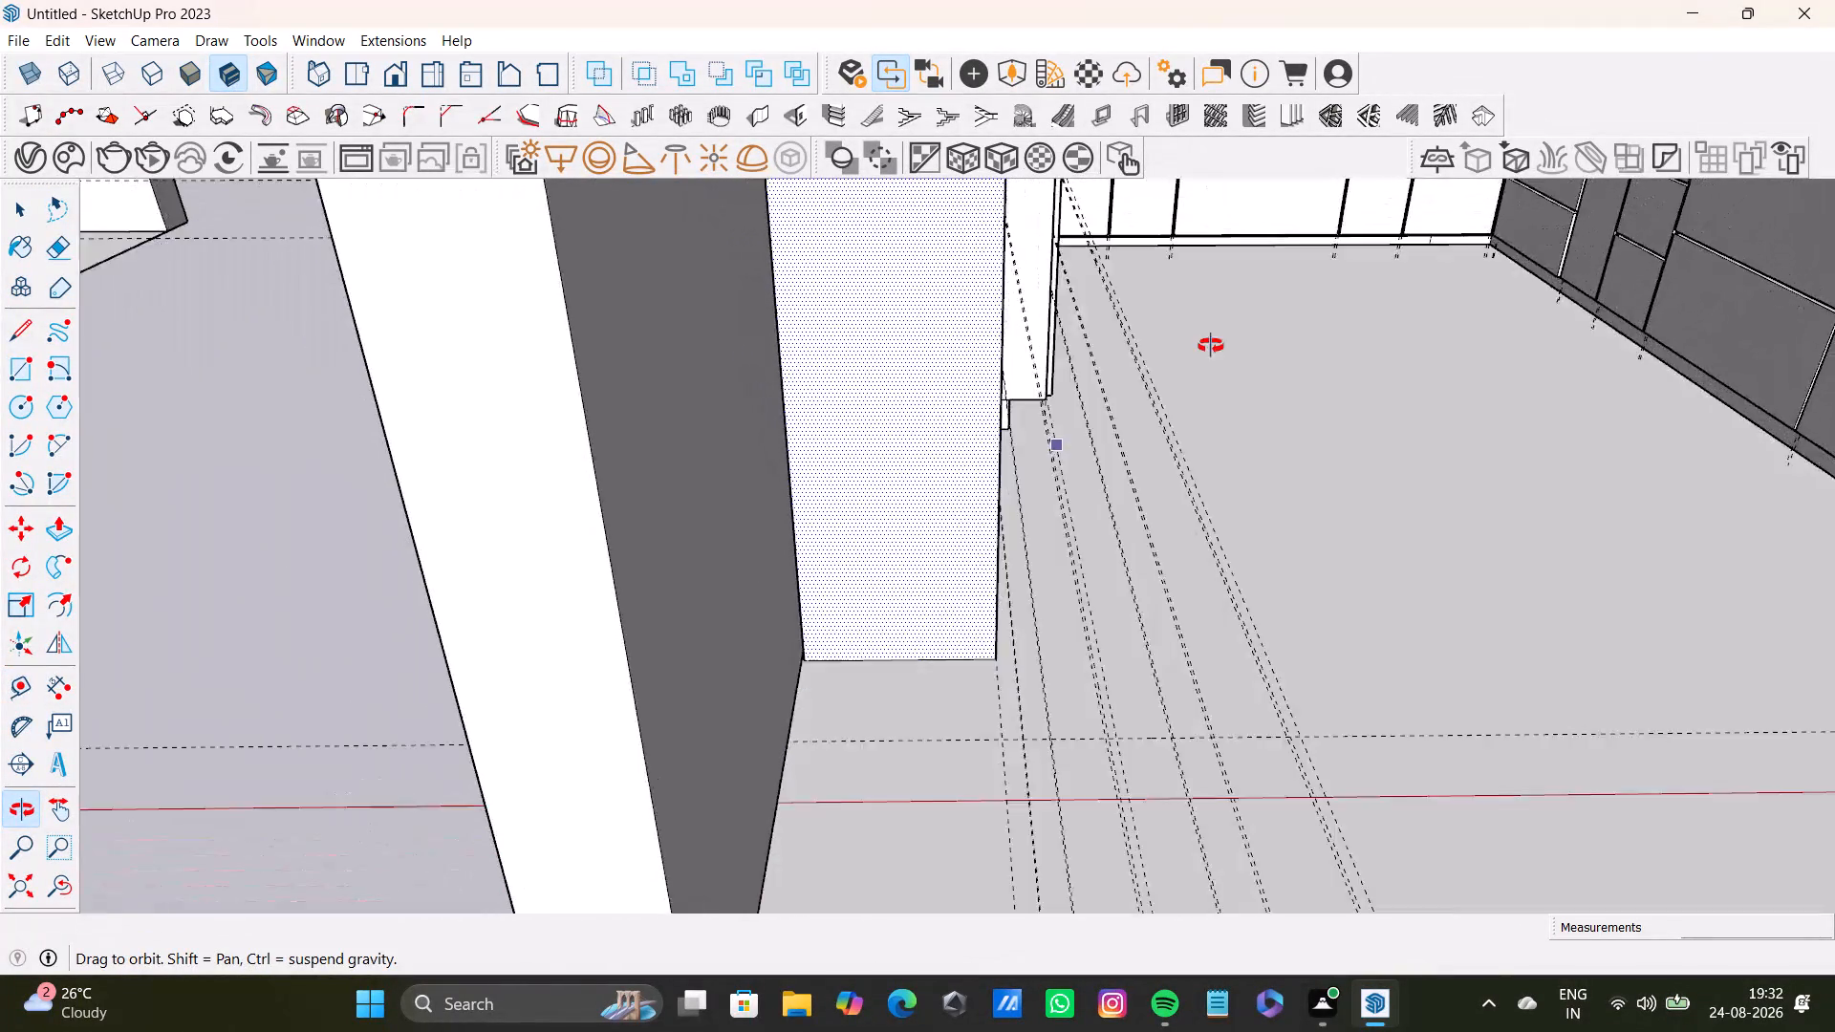
pyautogui.moveTo(1211, 346); pyautogui.dragTo(1185, 297, button='middle')
pyautogui.scroll(7, 931, 382)
# Inside the base cabinets' group, delete the six stray horizontal guides that extend over the floor past the tall unit.
pyautogui.press('space')
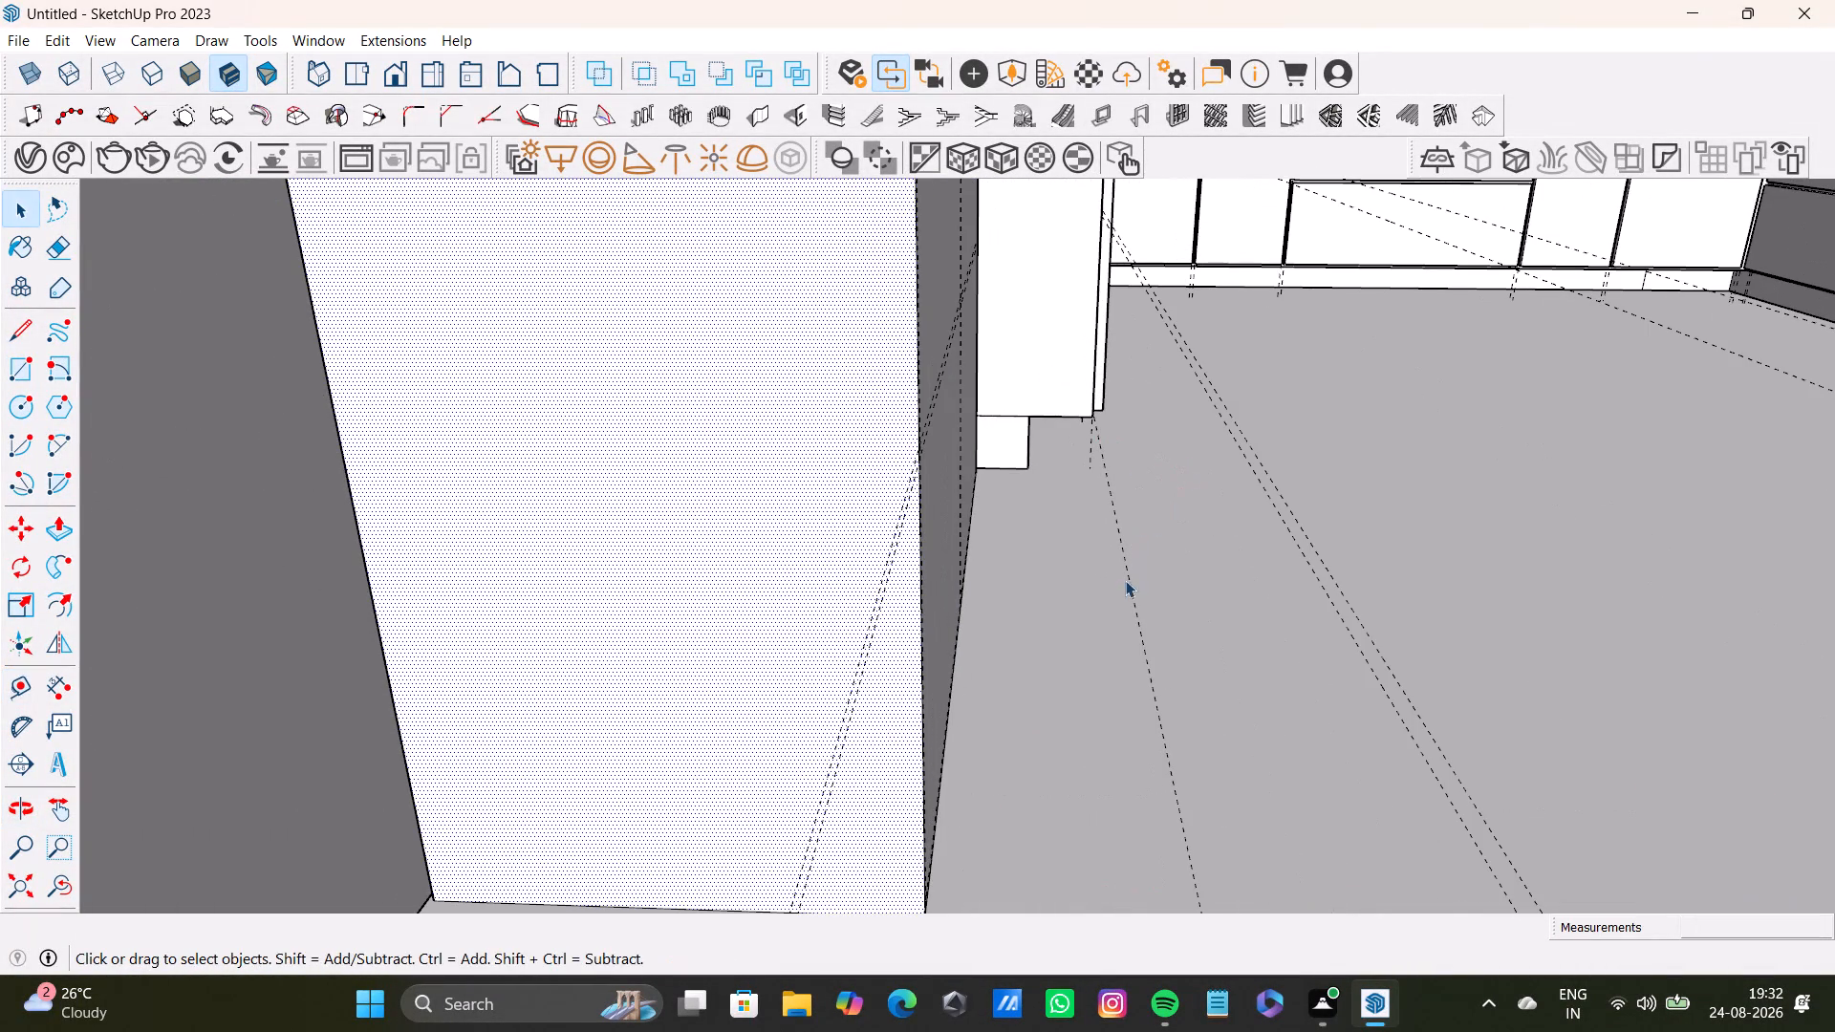
pyautogui.doubleClick(1133, 594)
pyautogui.keyDown('shift'); pyautogui.click(1133, 594); pyautogui.keyUp('shift')
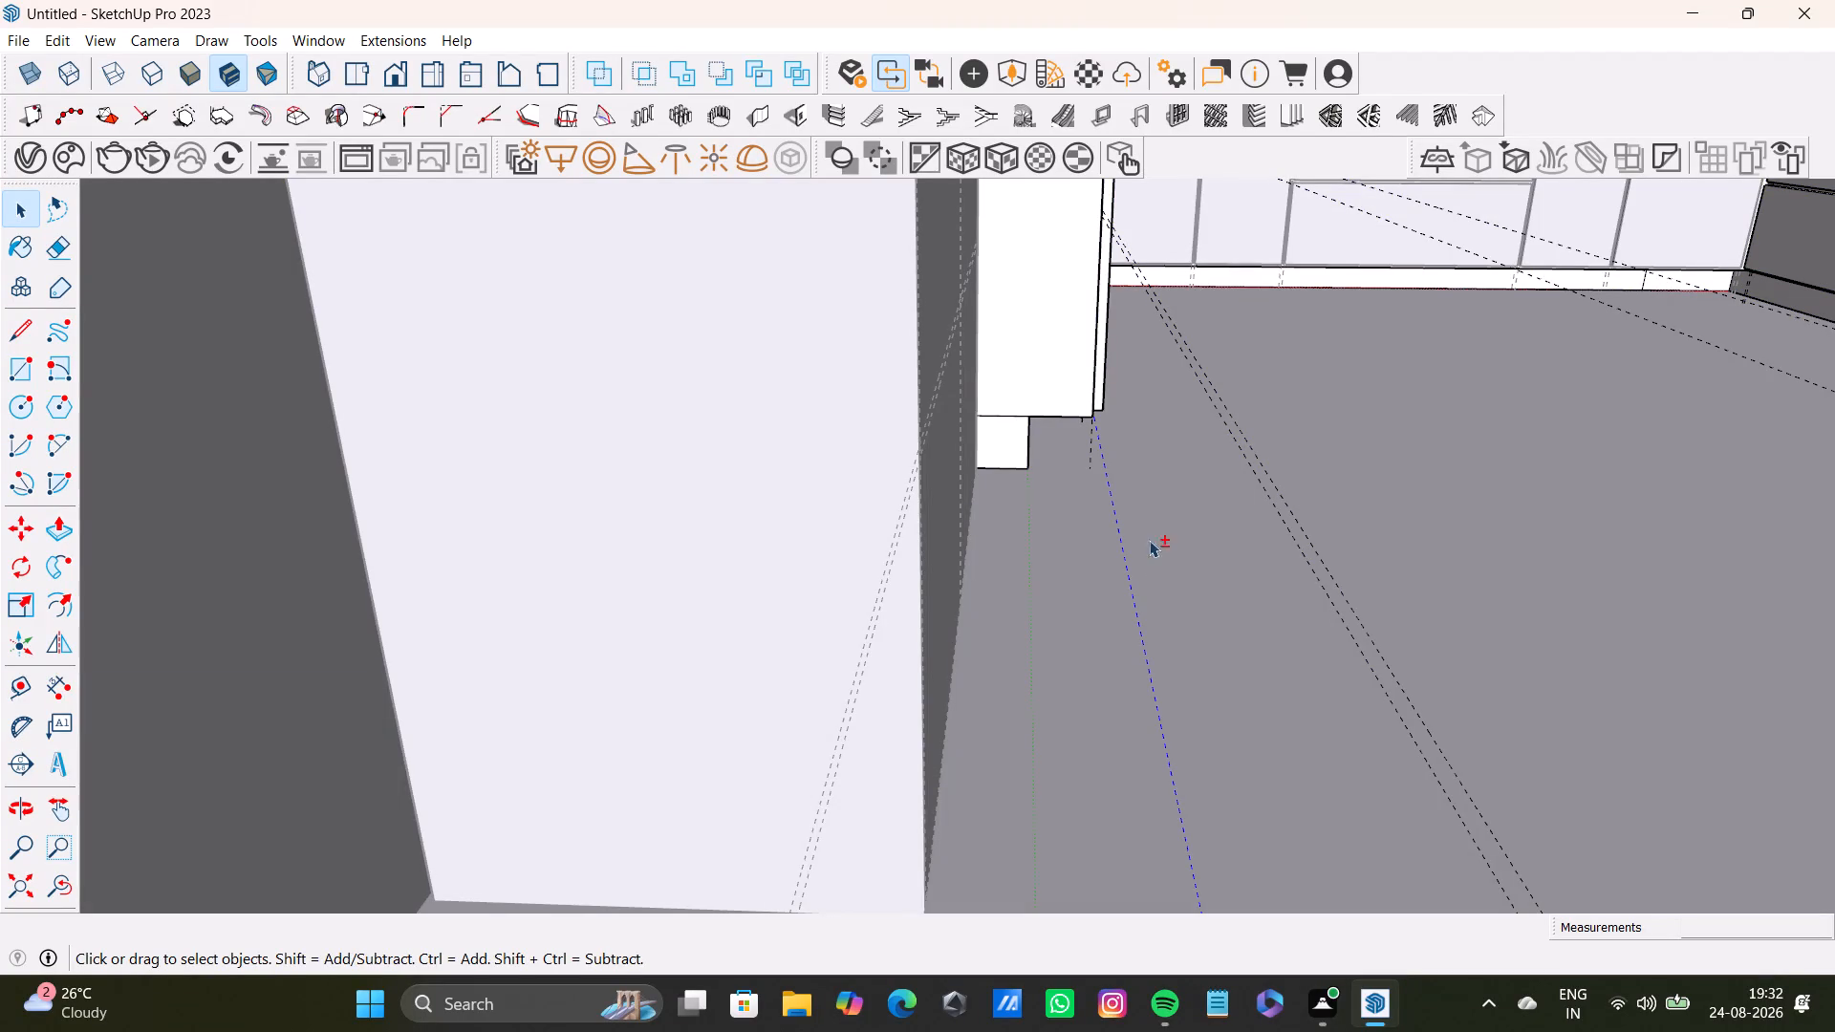
pyautogui.keyDown('shift'); pyautogui.click(1276, 480); pyautogui.keyUp('shift')
pyautogui.keyDown('shift'); pyautogui.click(1275, 499); pyautogui.keyUp('shift')
pyautogui.keyDown('shift'); pyautogui.click(1286, 499); pyautogui.keyUp('shift')
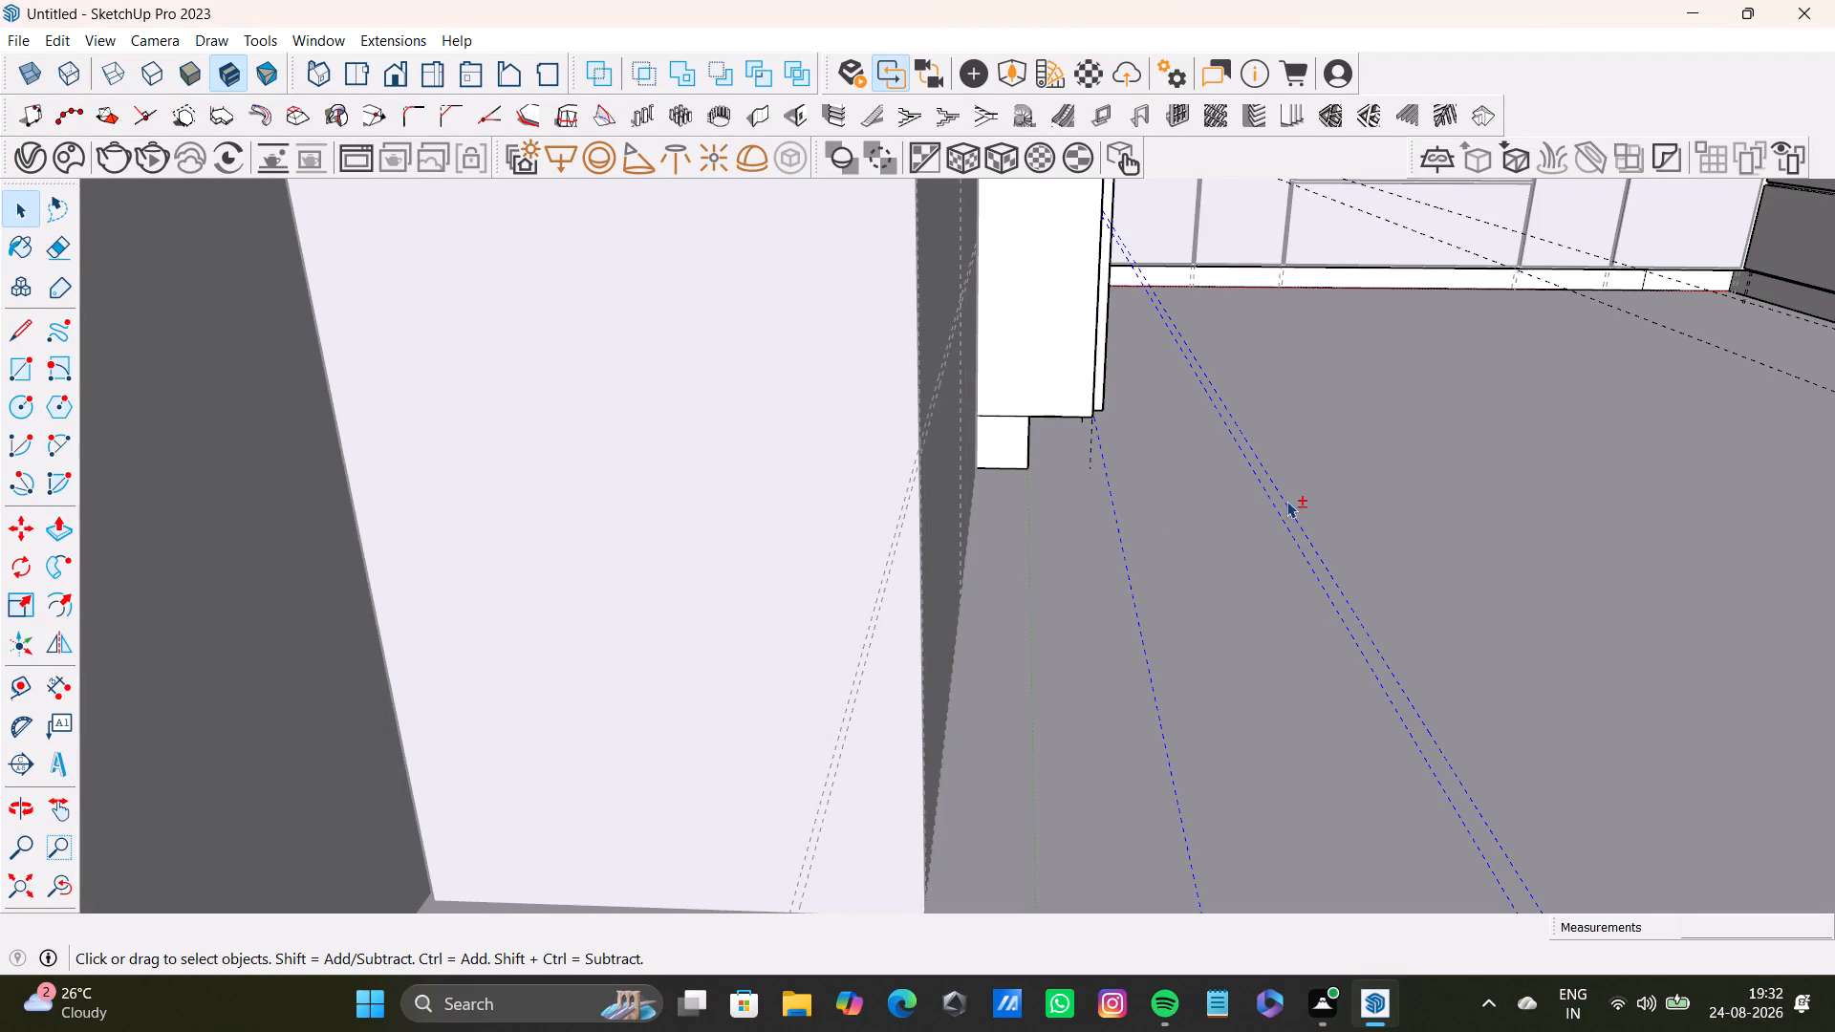
pyautogui.keyDown('shift'); pyautogui.click(1508, 266); pyautogui.keyUp('shift')
pyautogui.keyDown('shift'); pyautogui.click(1564, 245); pyautogui.keyUp('shift')
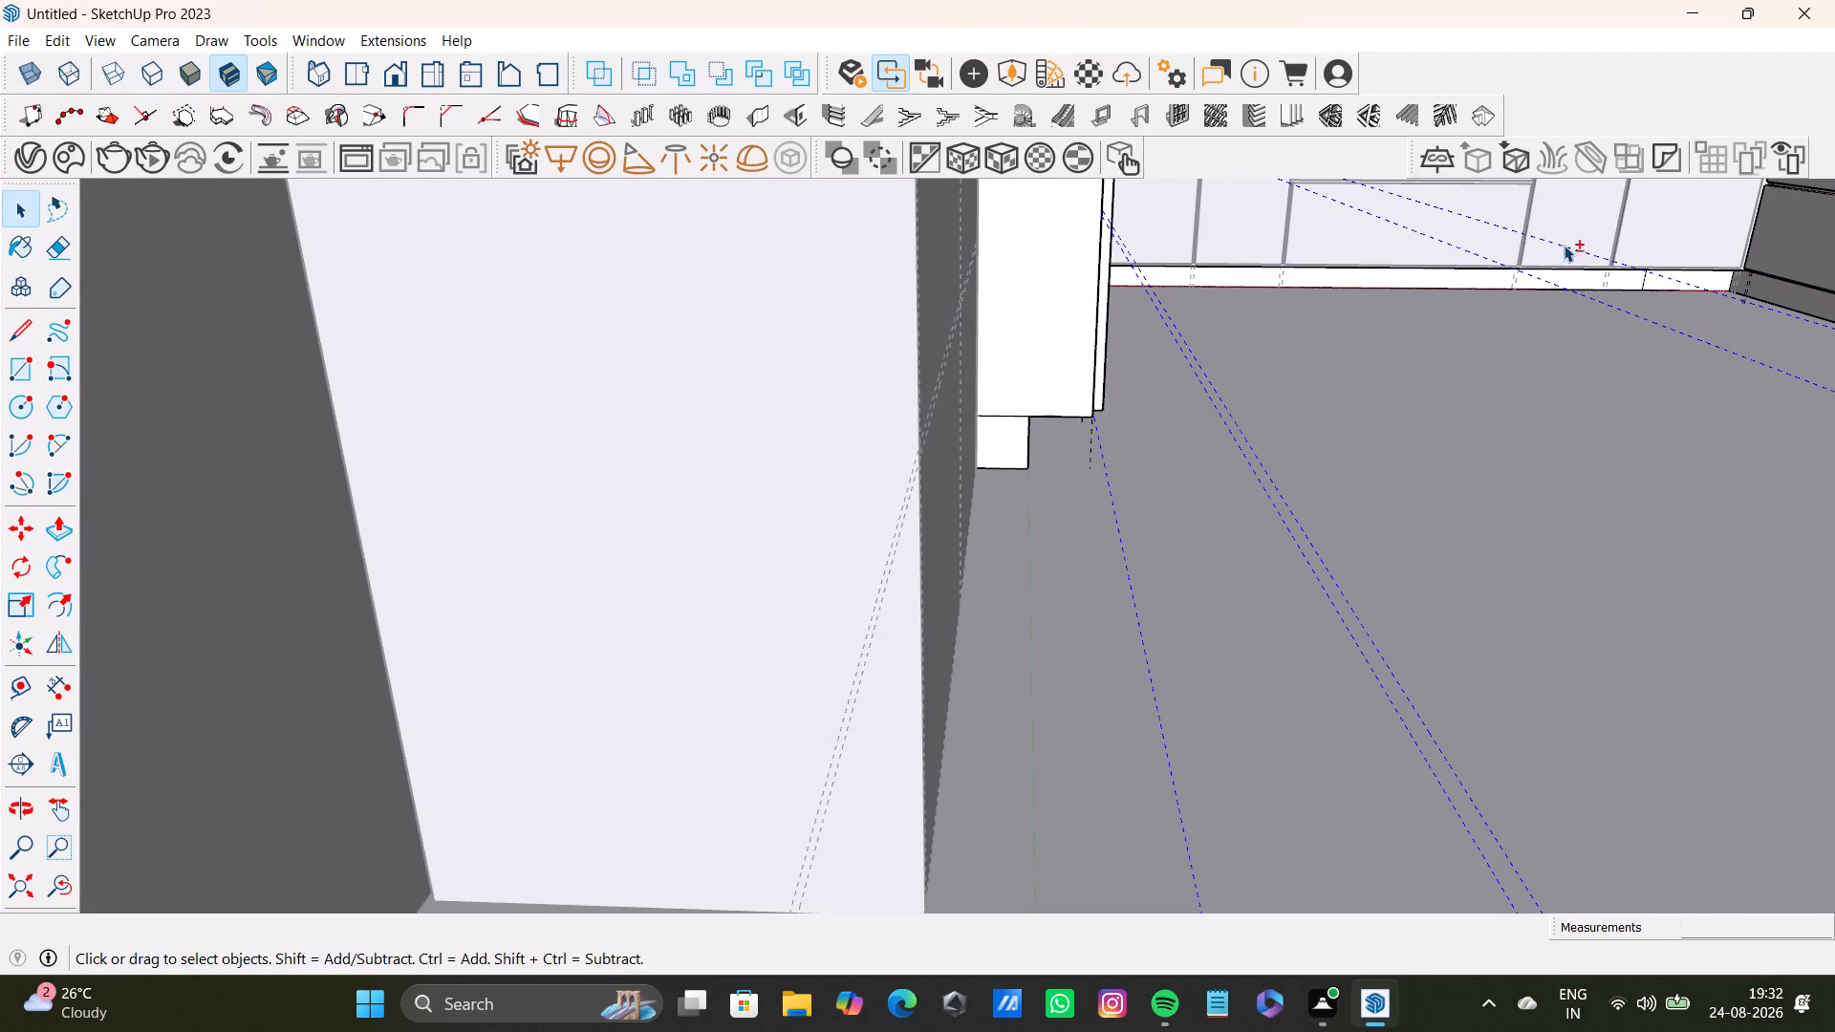
pyautogui.keyDown('shift'); pyautogui.scroll(-6, 1281, 333); pyautogui.keyUp('shift')
pyautogui.keyDown('shift'); pyautogui.moveTo(1260, 335); pyautogui.dragTo(1039, 446, button='middle'); pyautogui.keyUp('shift')
pyautogui.keyDown('shift'); pyautogui.moveTo(939, 527); pyautogui.dragTo(963, 508, button='middle'); pyautogui.keyUp('shift')
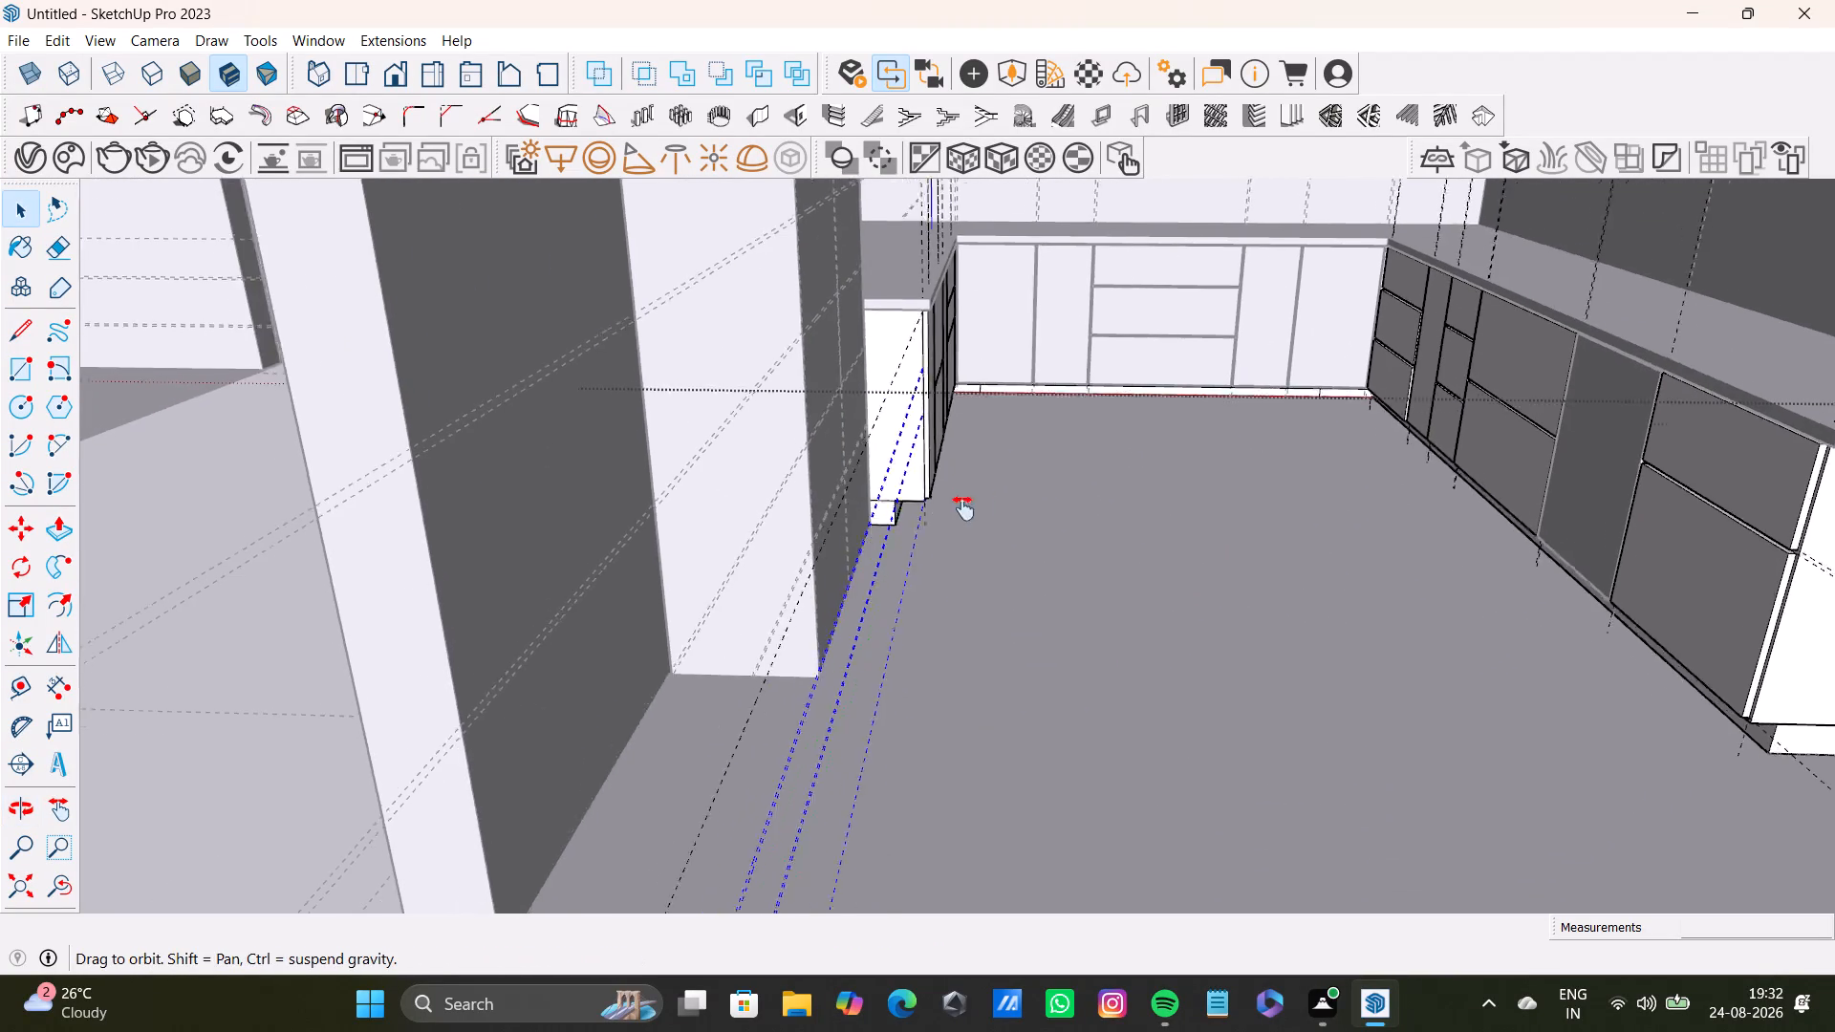
pyautogui.keyDown('shift'); pyautogui.moveTo(963, 508); pyautogui.dragTo(1070, 445, button='middle'); pyautogui.keyUp('shift')
pyautogui.keyDown('shift'); pyautogui.moveTo(1060, 452); pyautogui.dragTo(1132, 441, button='middle'); pyautogui.keyUp('shift')
pyautogui.keyDown('shift'); pyautogui.scroll(4, 1328, 343); pyautogui.keyUp('shift')
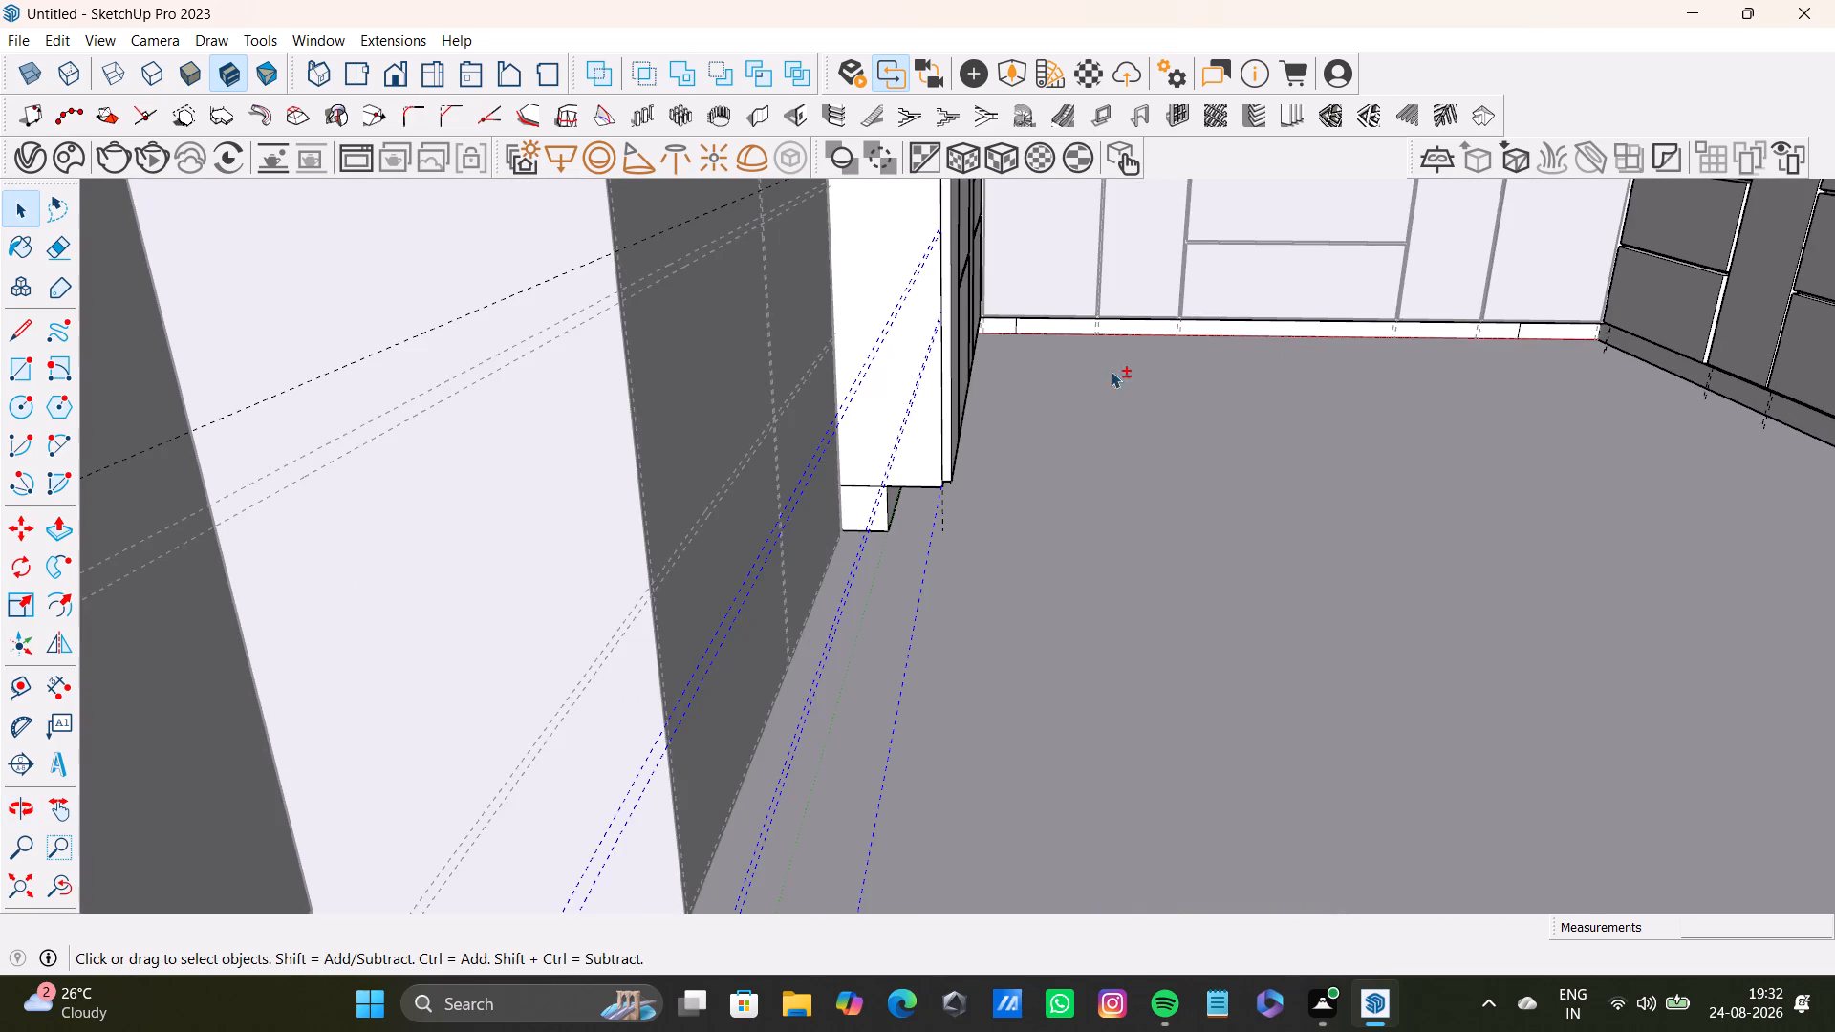
pyautogui.keyDown('shift'); pyautogui.moveTo(997, 379); pyautogui.dragTo(1019, 376, button='middle'); pyautogui.keyUp('shift')
pyautogui.moveTo(996, 411); pyautogui.dragTo(967, 459, button='middle')
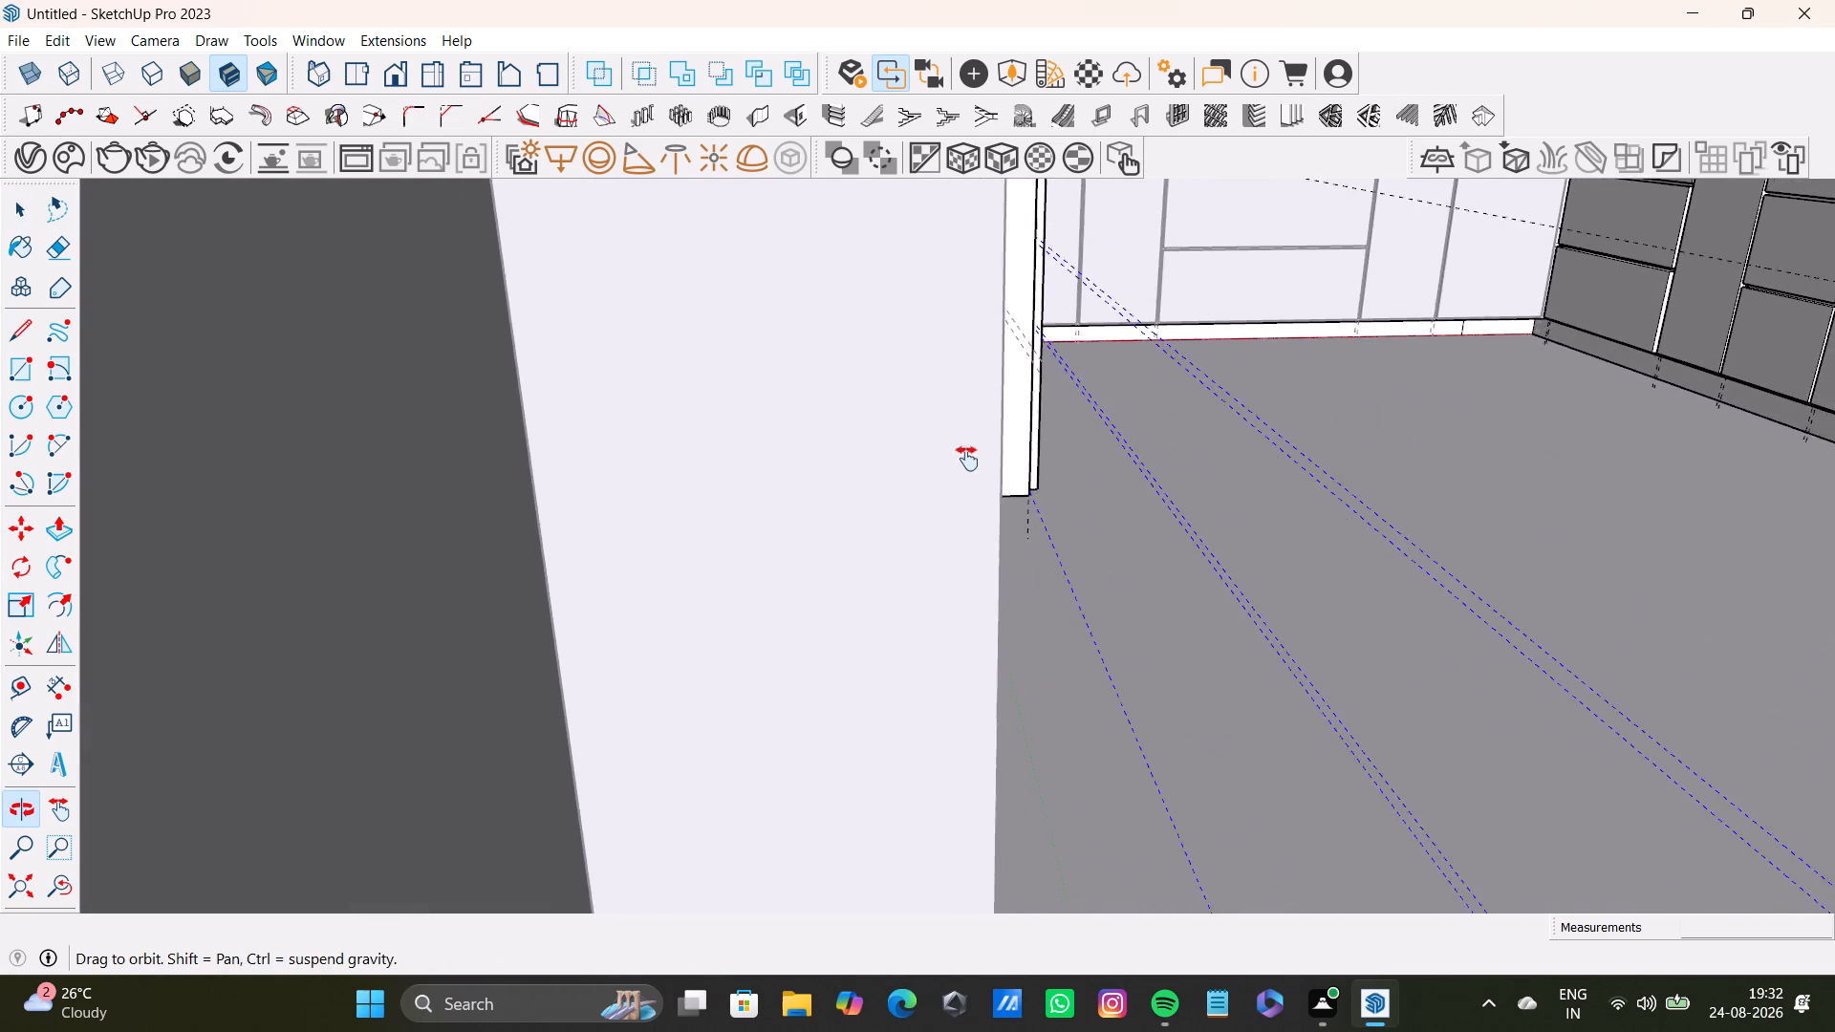
pyautogui.moveTo(967, 459); pyautogui.dragTo(859, 610, button='middle')
pyautogui.keyDown('shift'); pyautogui.scroll(3, 1242, 490); pyautogui.keyUp('shift')
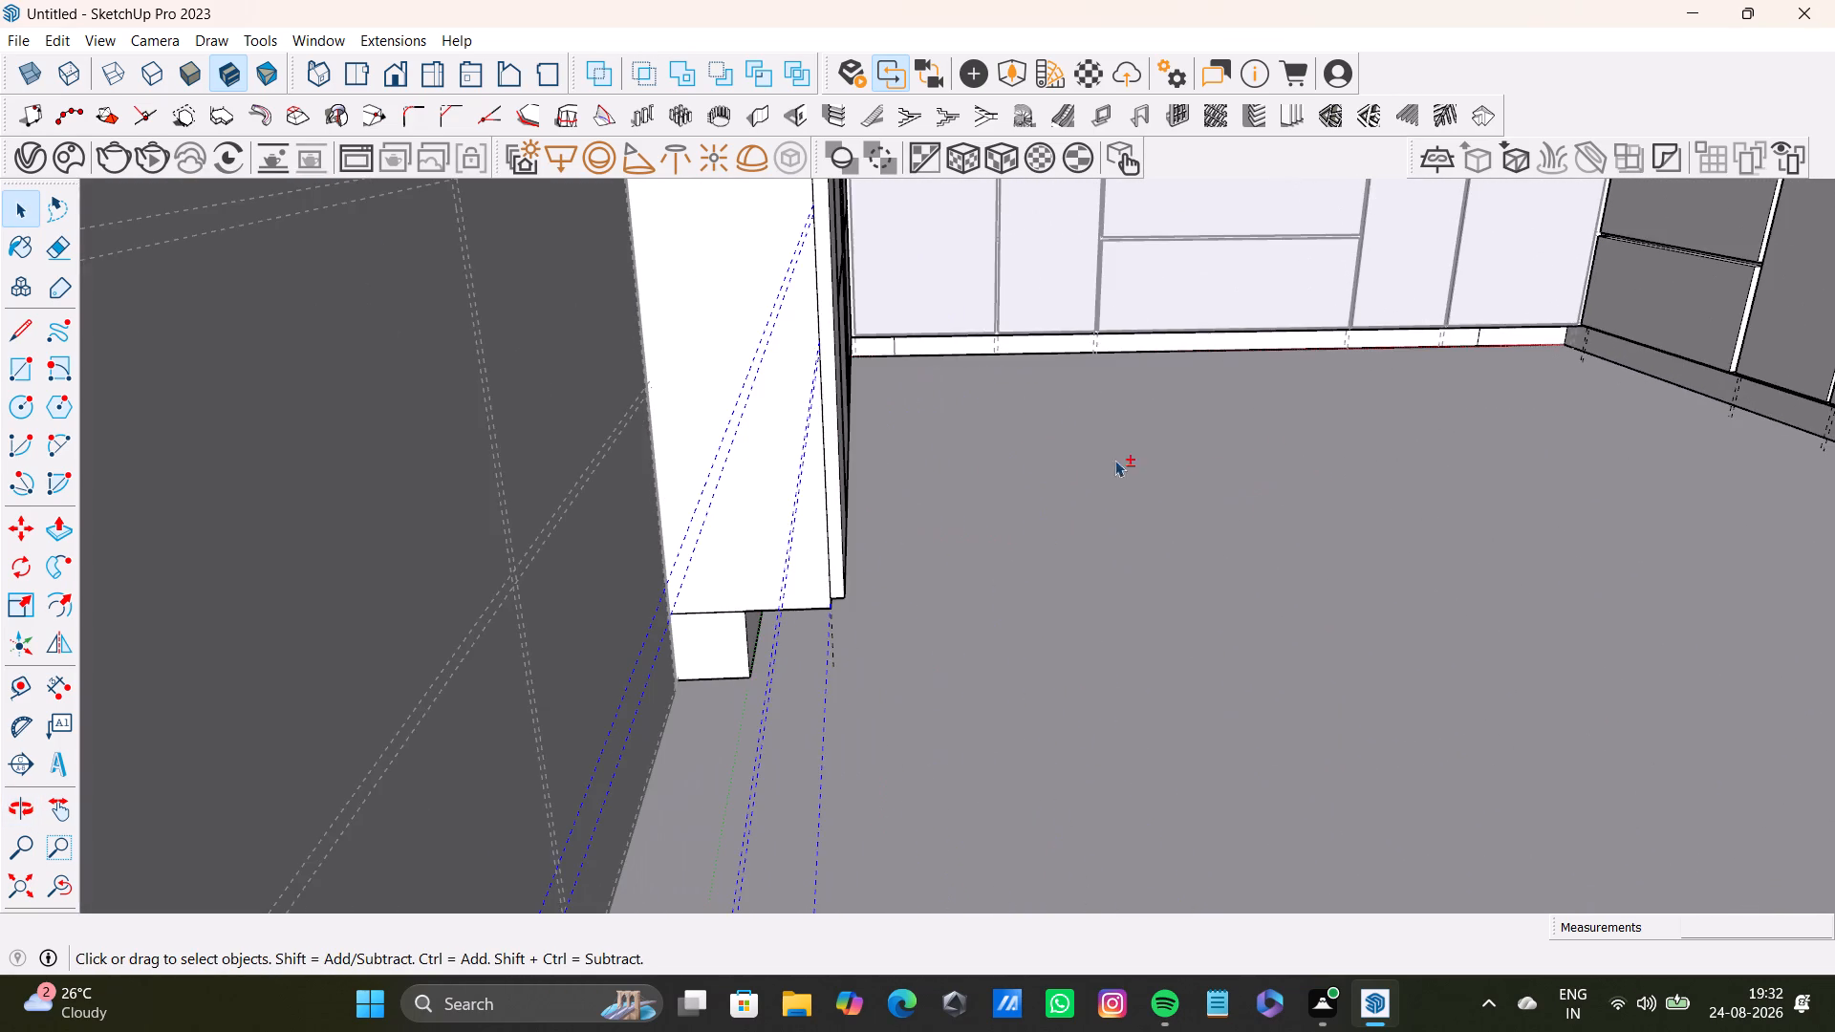
pyautogui.keyDown('shift'); pyautogui.scroll(-2, 1006, 453); pyautogui.keyUp('shift')
pyautogui.scroll(-3, 1005, 454)
pyautogui.keyDown('shift'); pyautogui.moveTo(1005, 454); pyautogui.dragTo(893, 529, button='middle'); pyautogui.keyUp('shift')
pyautogui.moveTo(885, 532); pyautogui.dragTo(913, 520, button='middle')
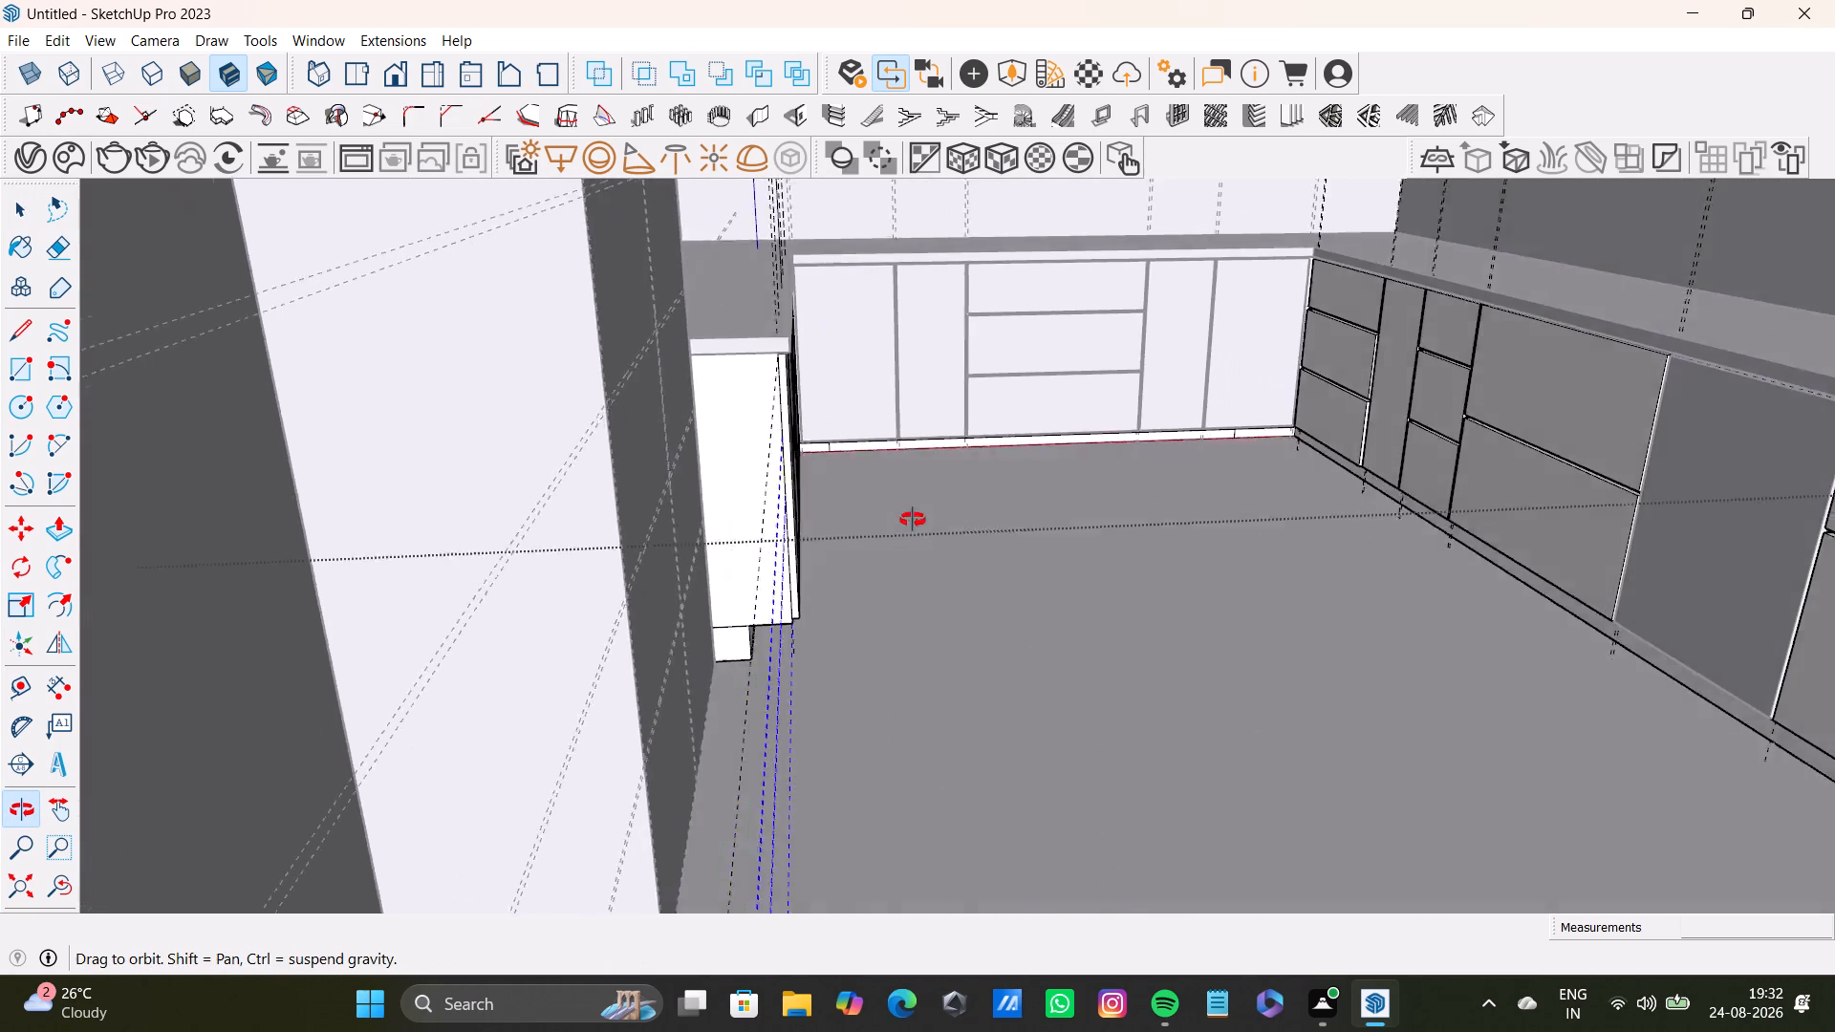
pyautogui.moveTo(913, 520); pyautogui.dragTo(966, 494, button='middle')
pyautogui.keyDown('shift'); pyautogui.click(1181, 503); pyautogui.keyUp('shift')
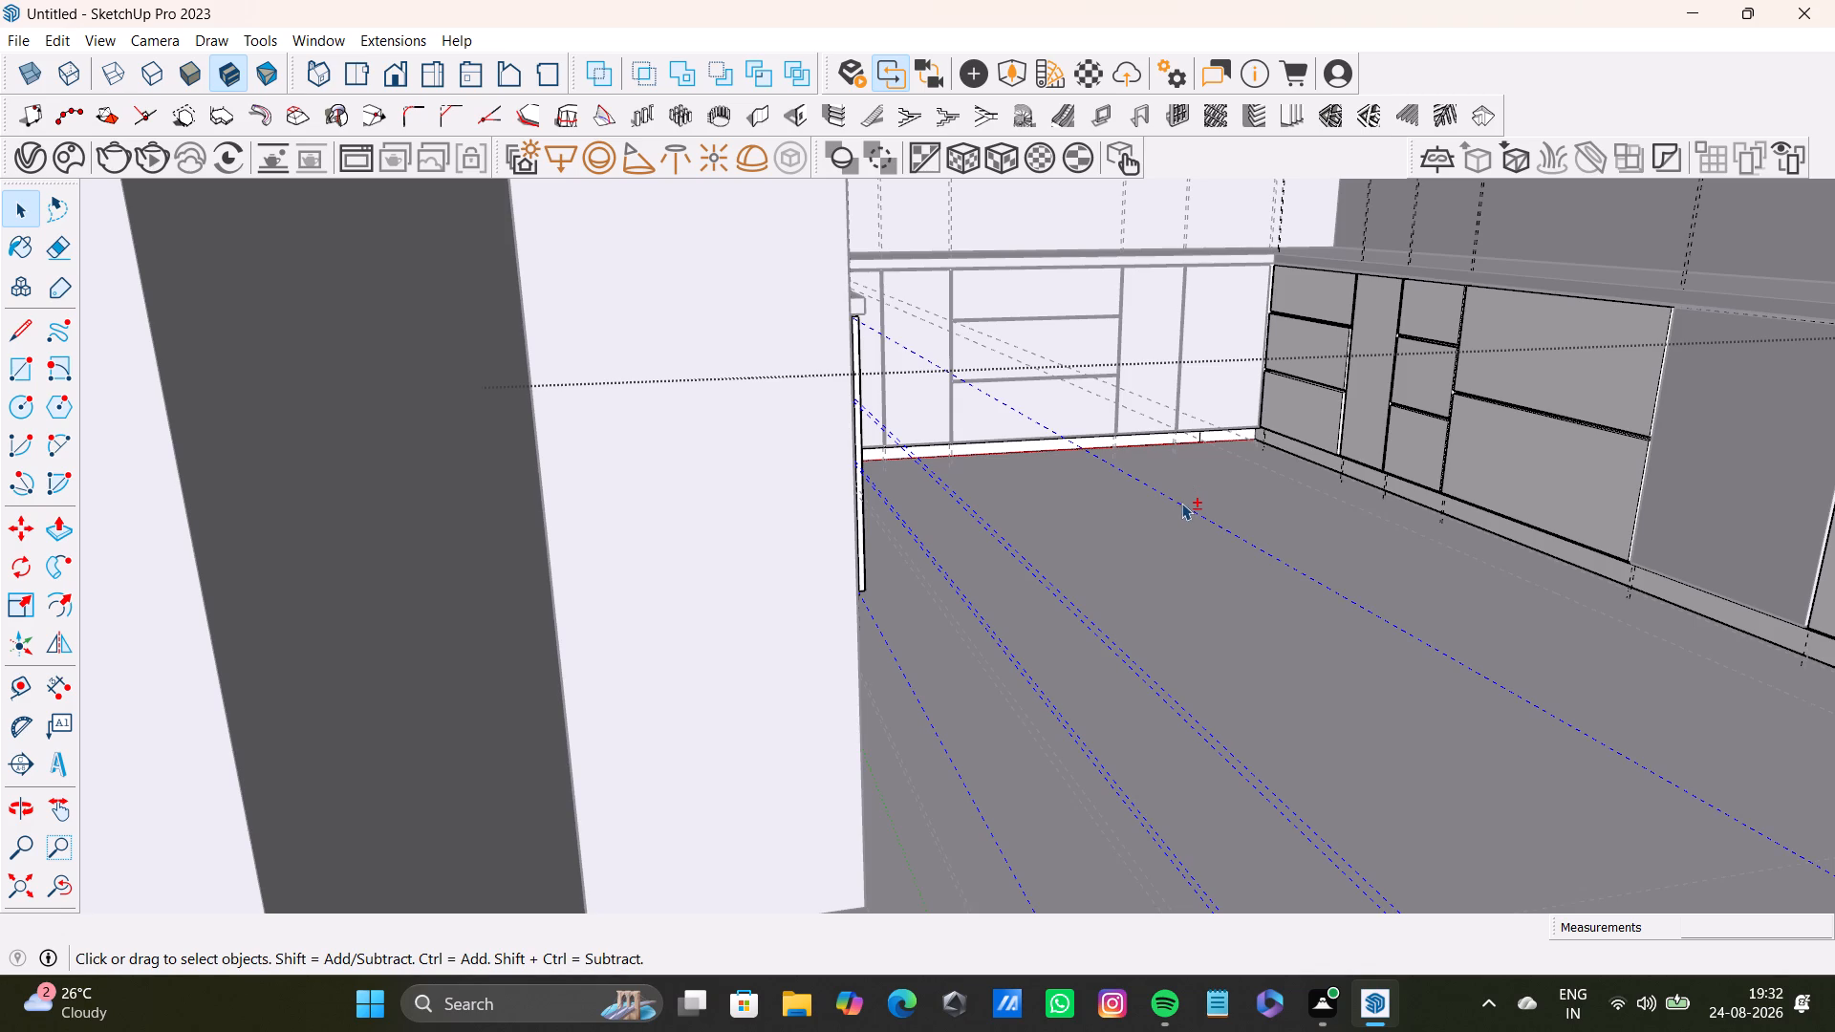
pyautogui.press('Delete')
pyautogui.scroll(-4, 1133, 548)
pyautogui.moveTo(1194, 559); pyautogui.dragTo(1092, 588, button='middle')
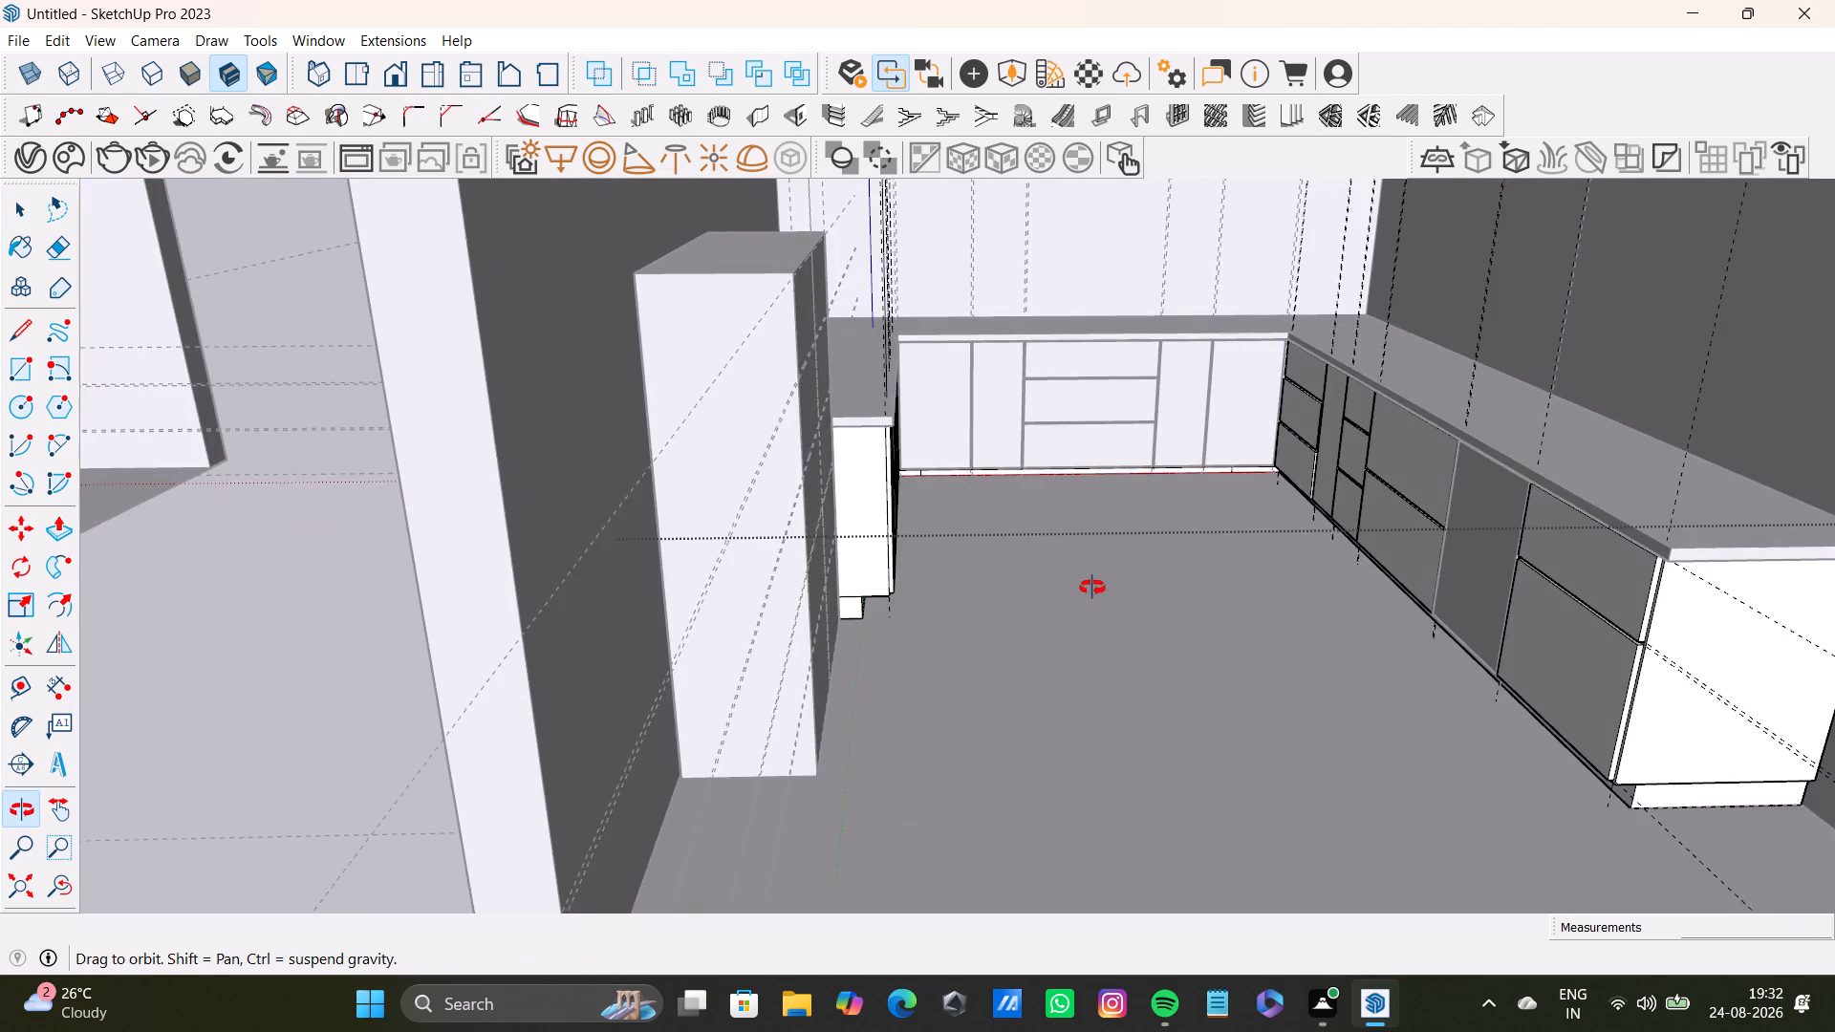
pyautogui.moveTo(1092, 588); pyautogui.dragTo(1109, 509, button='middle')
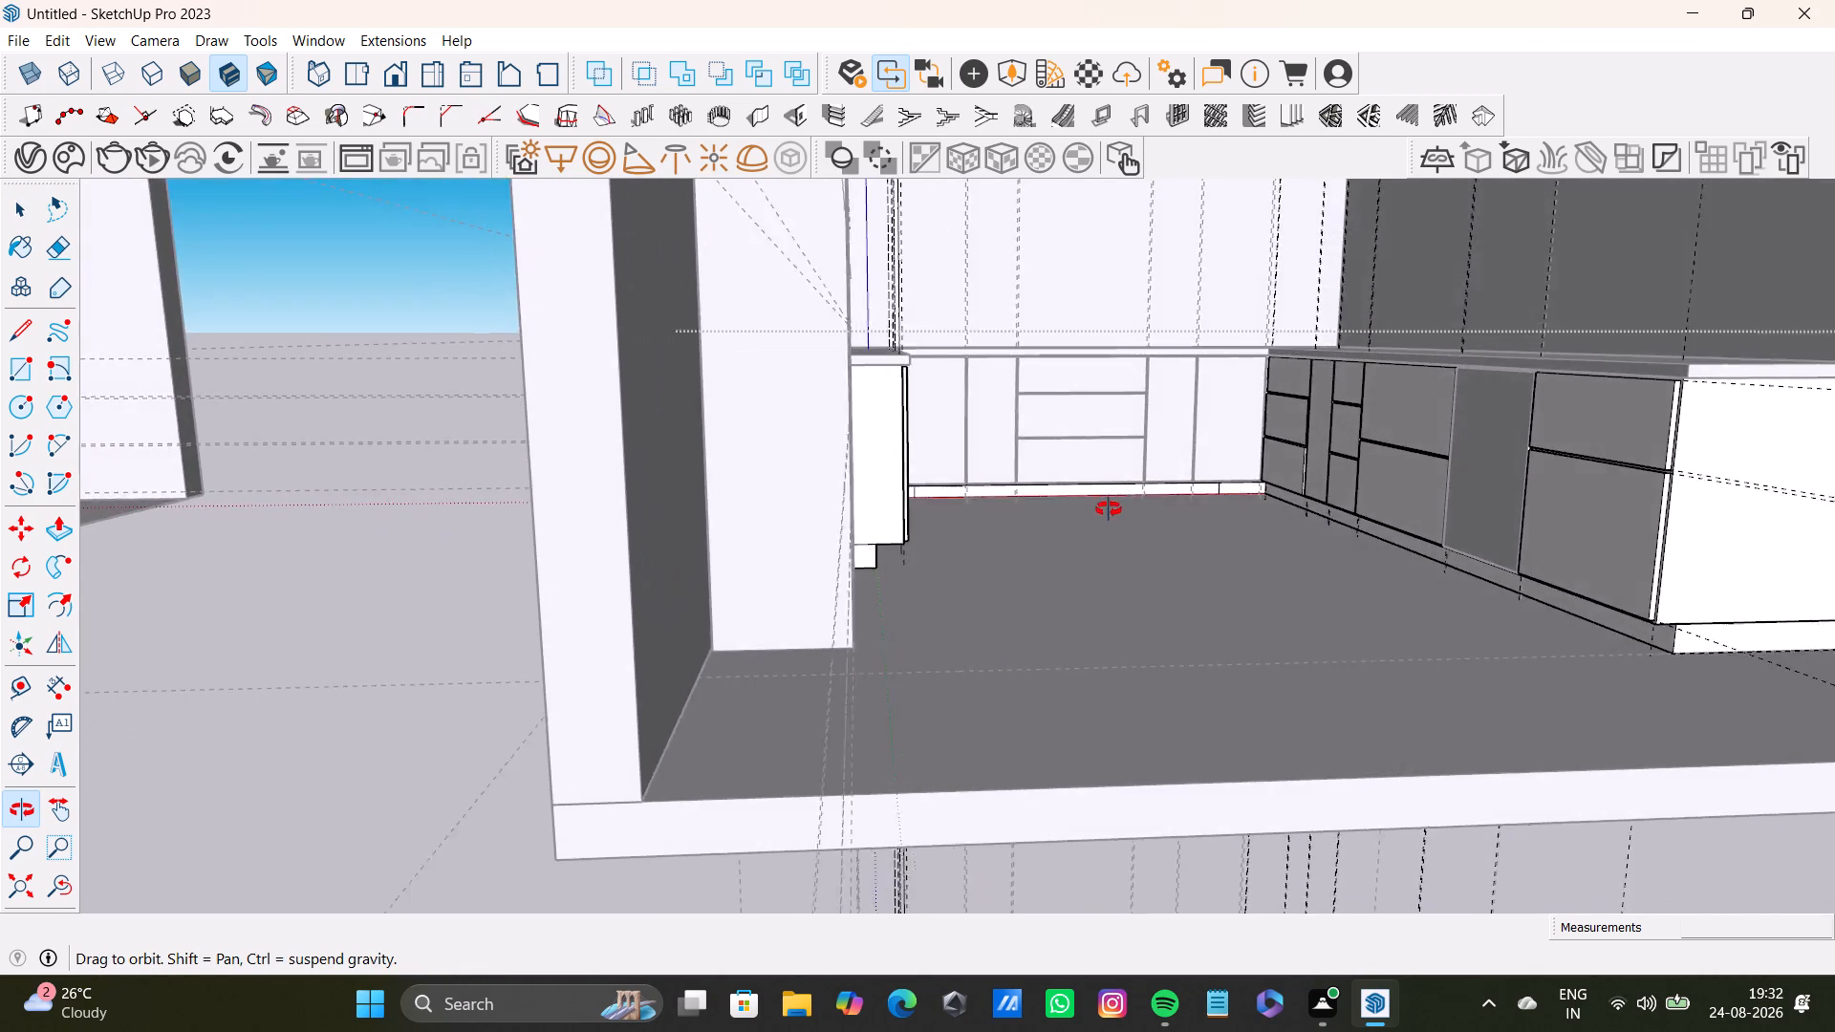
pyautogui.moveTo(1109, 509); pyautogui.dragTo(1001, 595, button='middle')
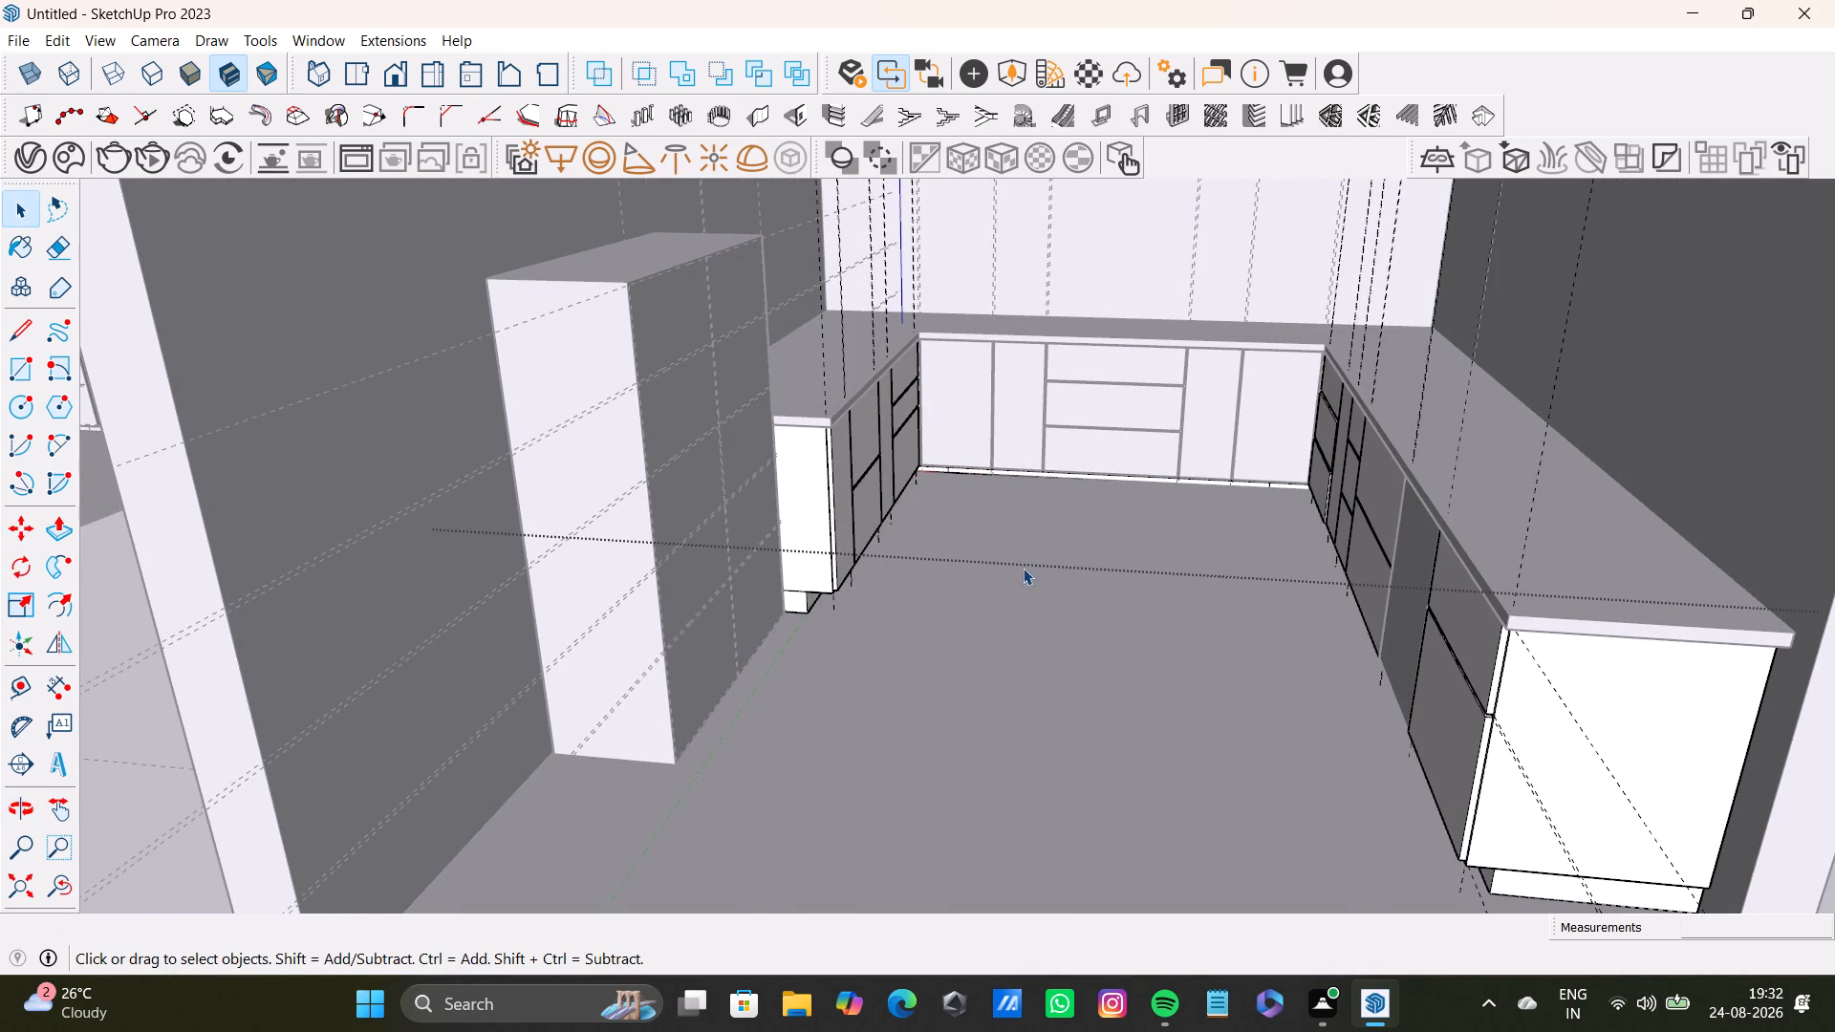
pyautogui.press('space')
pyautogui.scroll(-8, 959, 544)
pyautogui.click(1365, 439)
# Examine the remaining guide grid on the tall unit's front.
pyautogui.scroll(10, 896, 566)
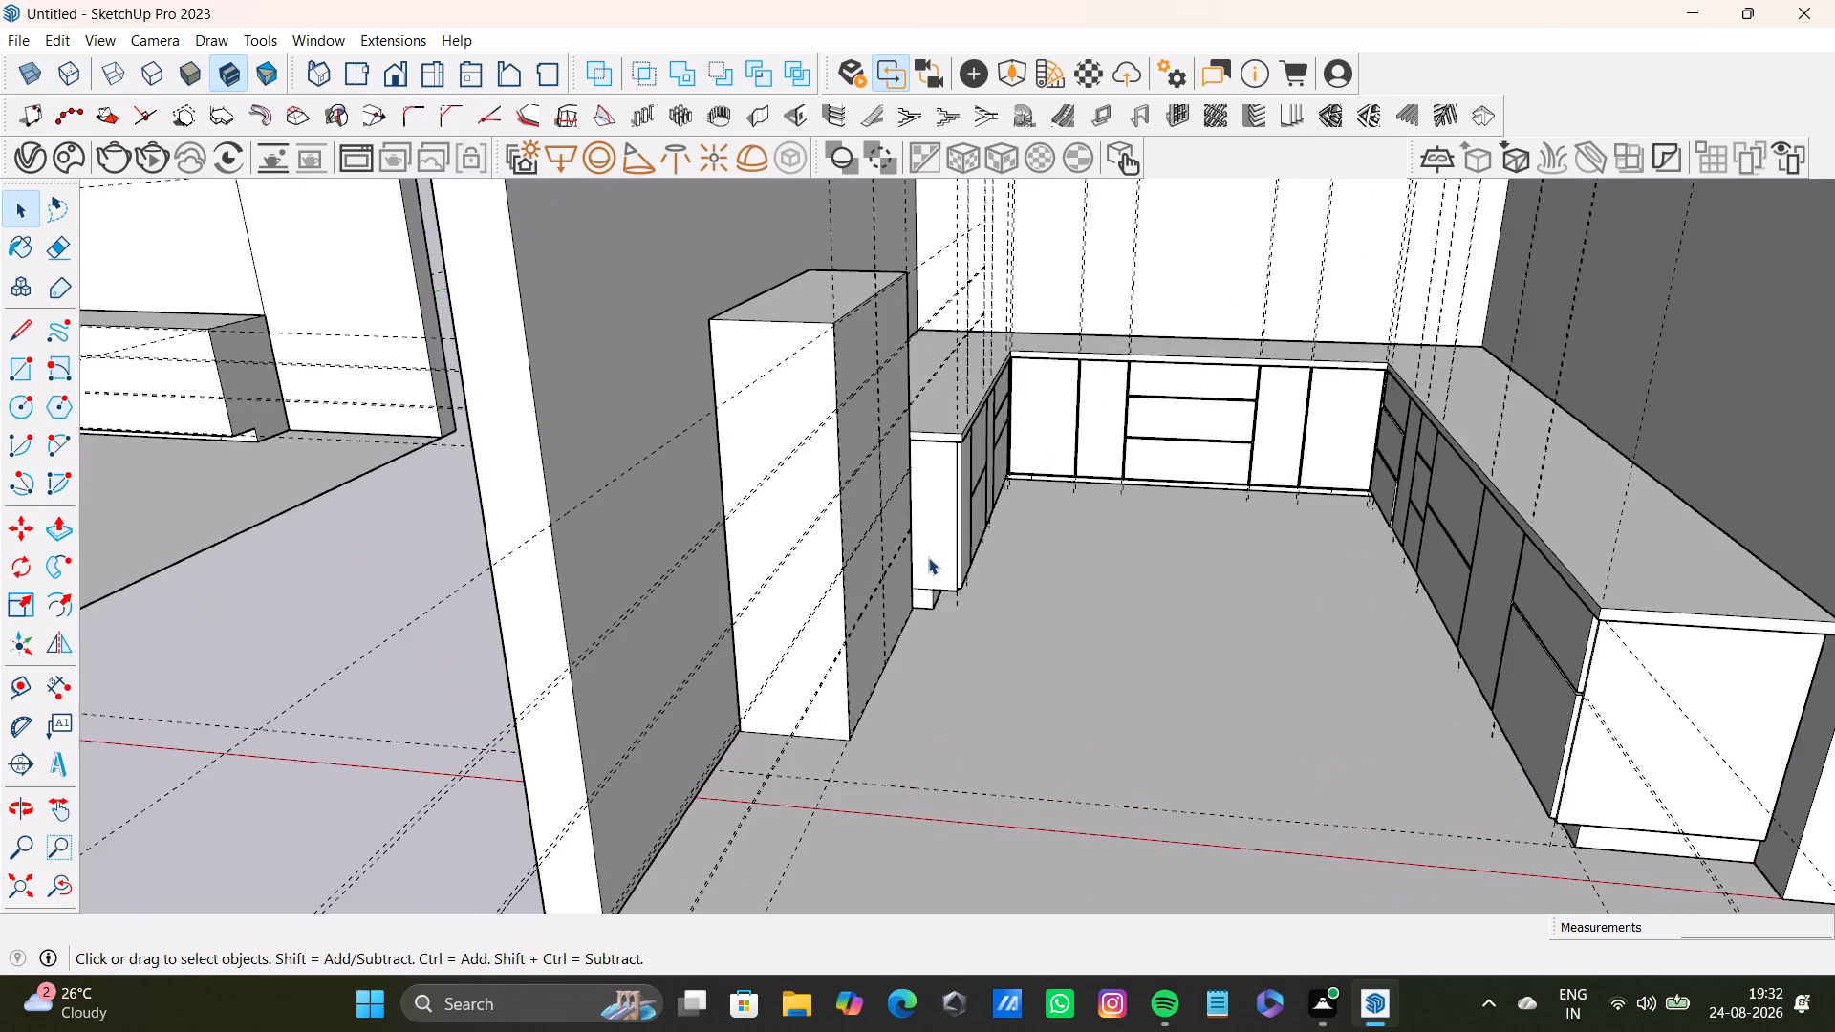
pyautogui.scroll(2, 928, 557)
pyautogui.moveTo(929, 556); pyautogui.dragTo(697, 591, button='middle')
pyautogui.scroll(-3, 698, 479)
pyautogui.keyDown('shift'); pyautogui.moveTo(701, 479); pyautogui.dragTo(943, 746, button='middle'); pyautogui.keyUp('shift')
pyautogui.moveTo(917, 749); pyautogui.dragTo(679, 763, button='middle')
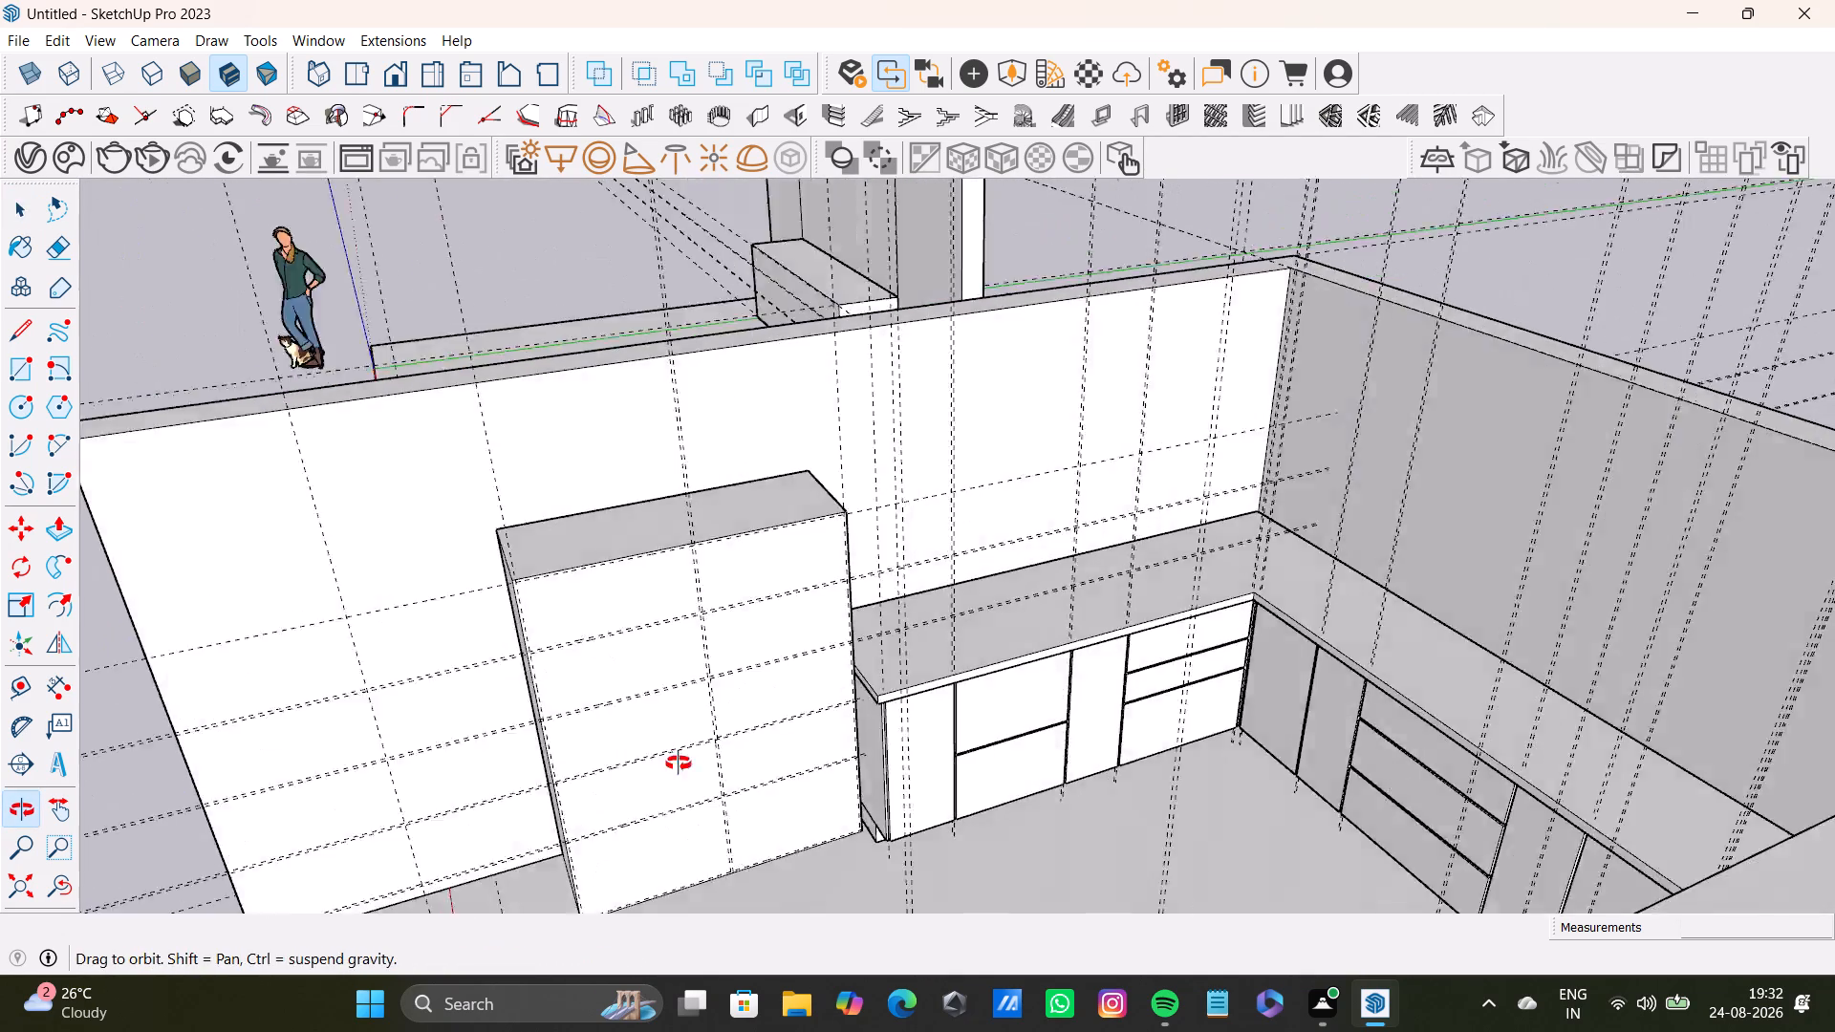
pyautogui.moveTo(679, 763); pyautogui.dragTo(663, 755, button='middle')
pyautogui.scroll(3, 702, 654)
pyautogui.keyDown('shift'); pyautogui.moveTo(706, 632); pyautogui.dragTo(886, 561, button='middle'); pyautogui.keyUp('shift')
pyautogui.moveTo(1081, 648); pyautogui.dragTo(930, 670, button='middle')
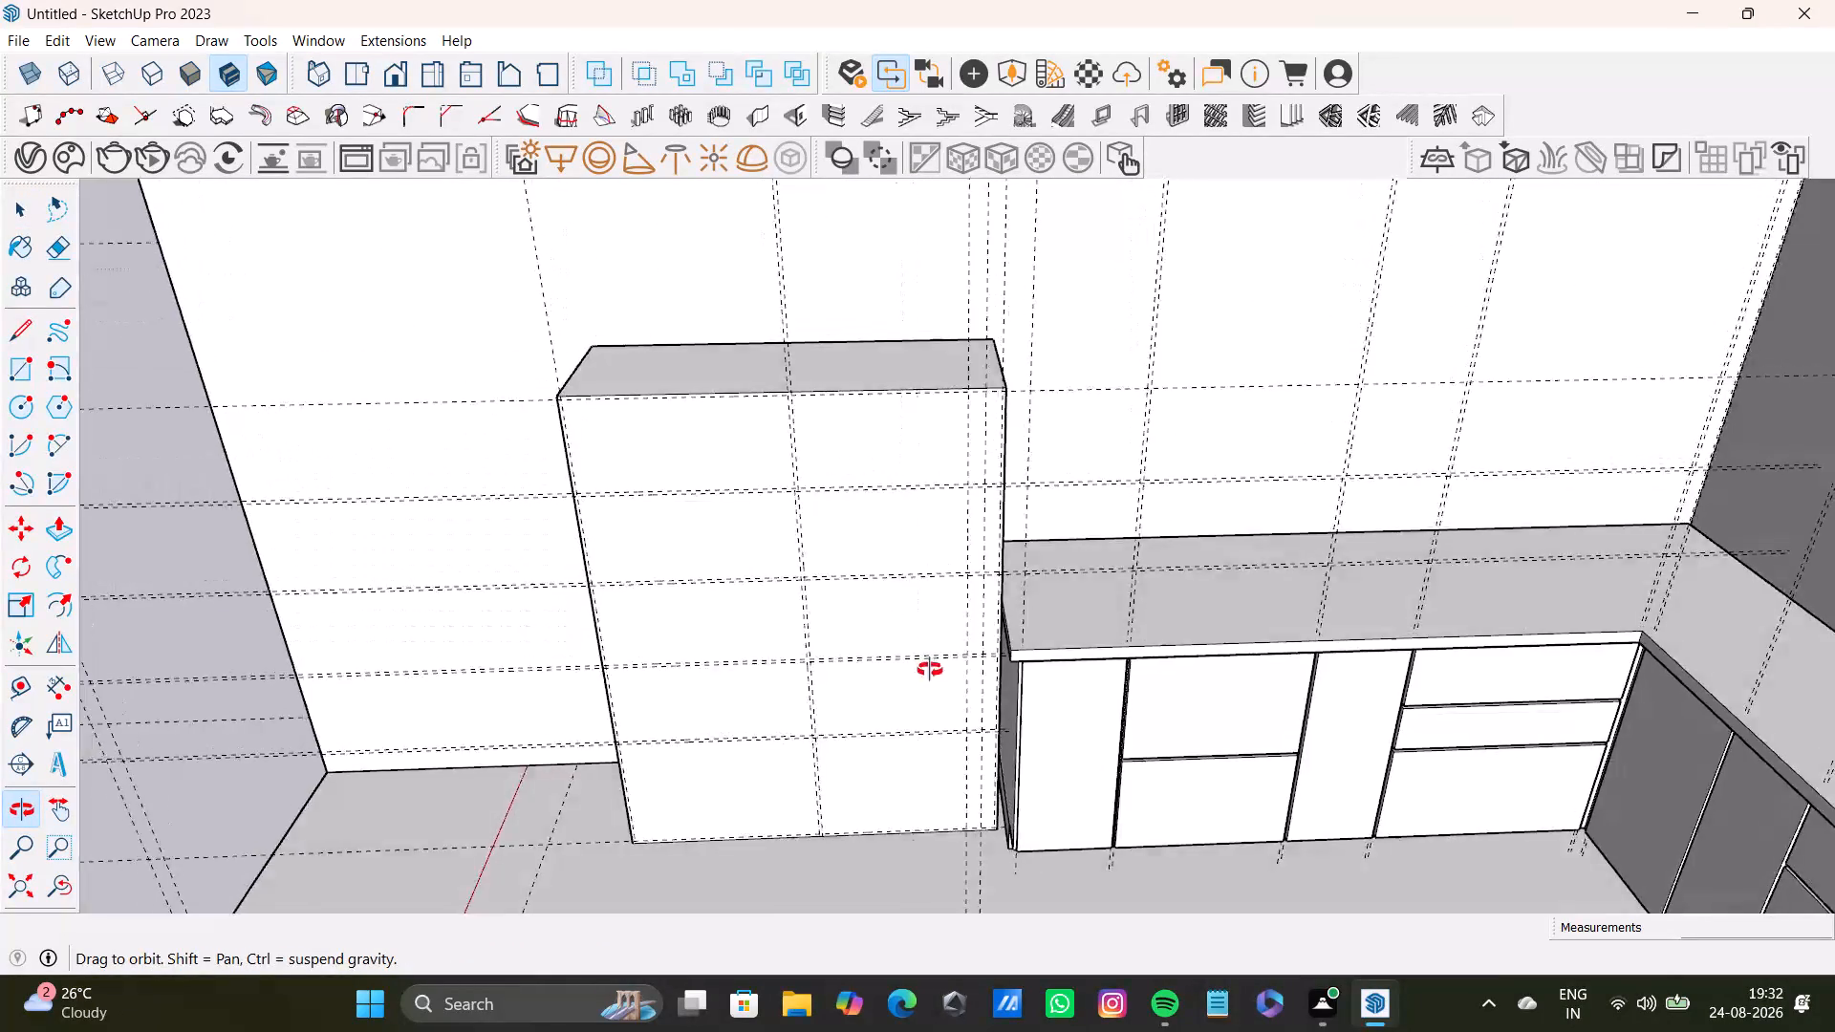
pyautogui.moveTo(930, 670); pyautogui.dragTo(911, 704, button='middle')
pyautogui.scroll(4, 785, 596)
pyautogui.keyDown('shift'); pyautogui.moveTo(658, 458); pyautogui.dragTo(704, 342, button='middle'); pyautogui.keyUp('shift')
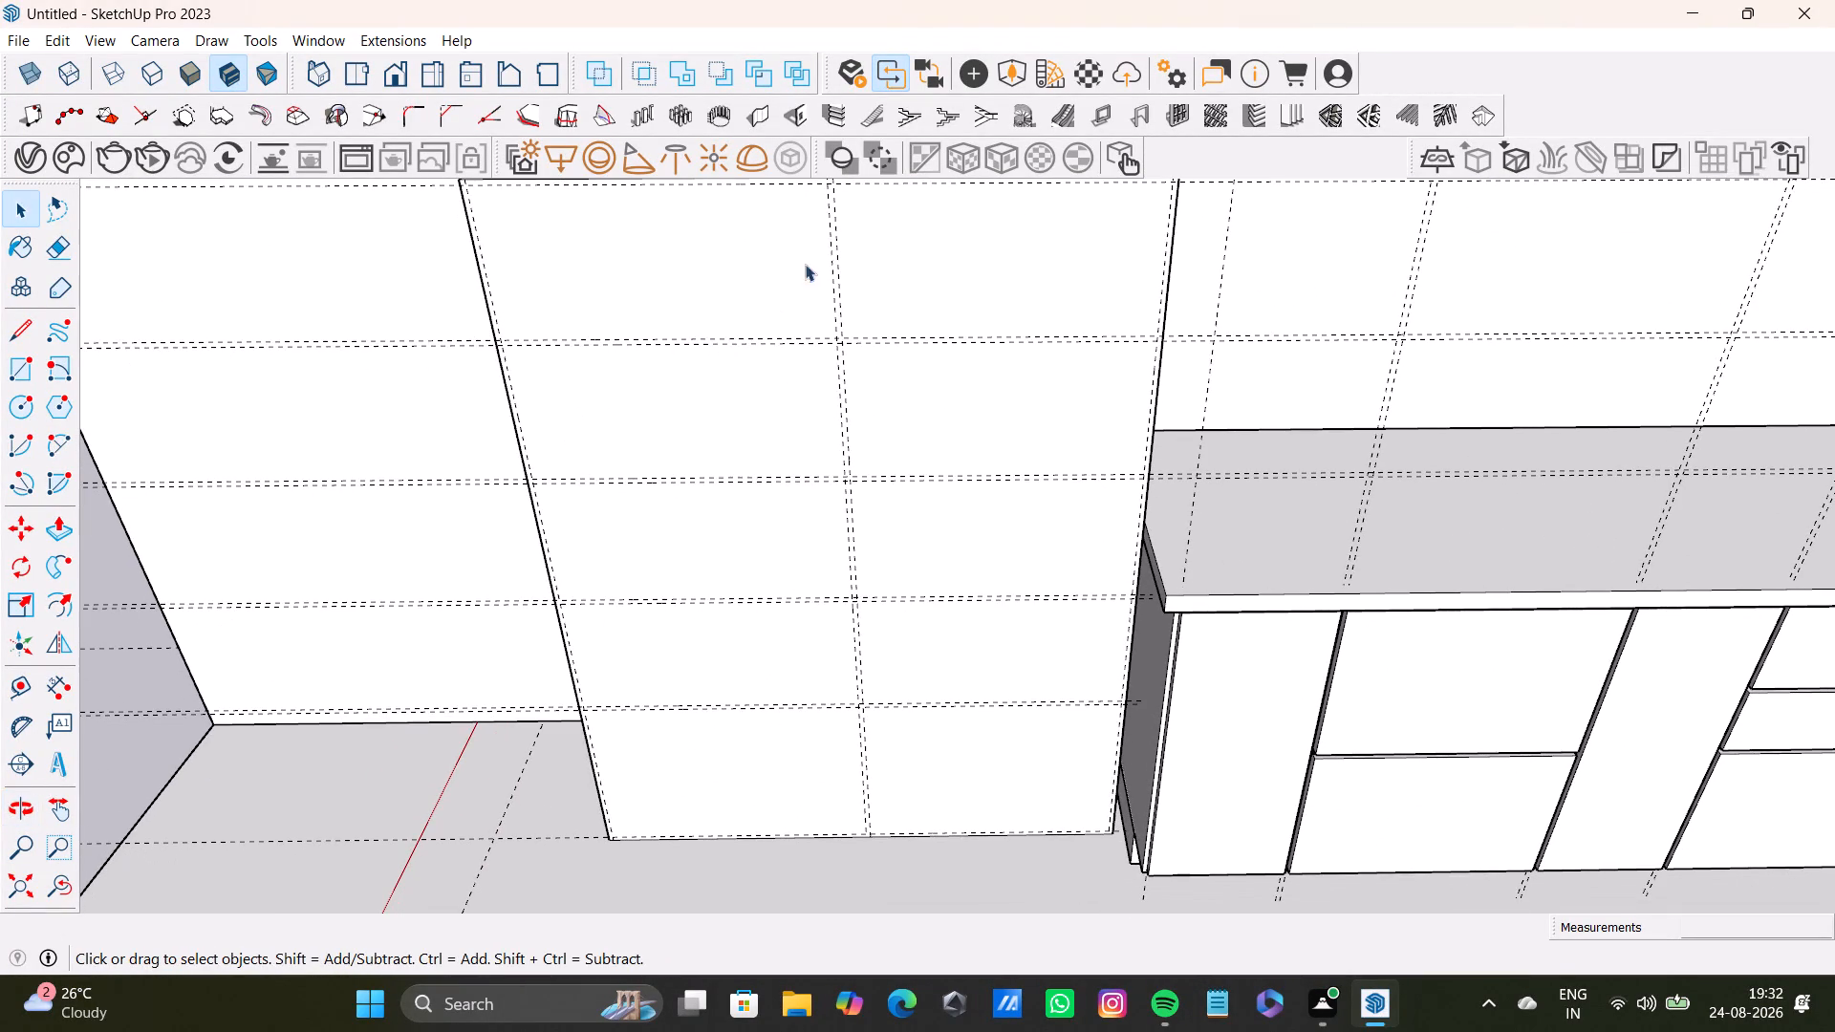
pyautogui.scroll(-5, 825, 481)
pyautogui.moveTo(803, 491); pyautogui.dragTo(1033, 632, button='middle')
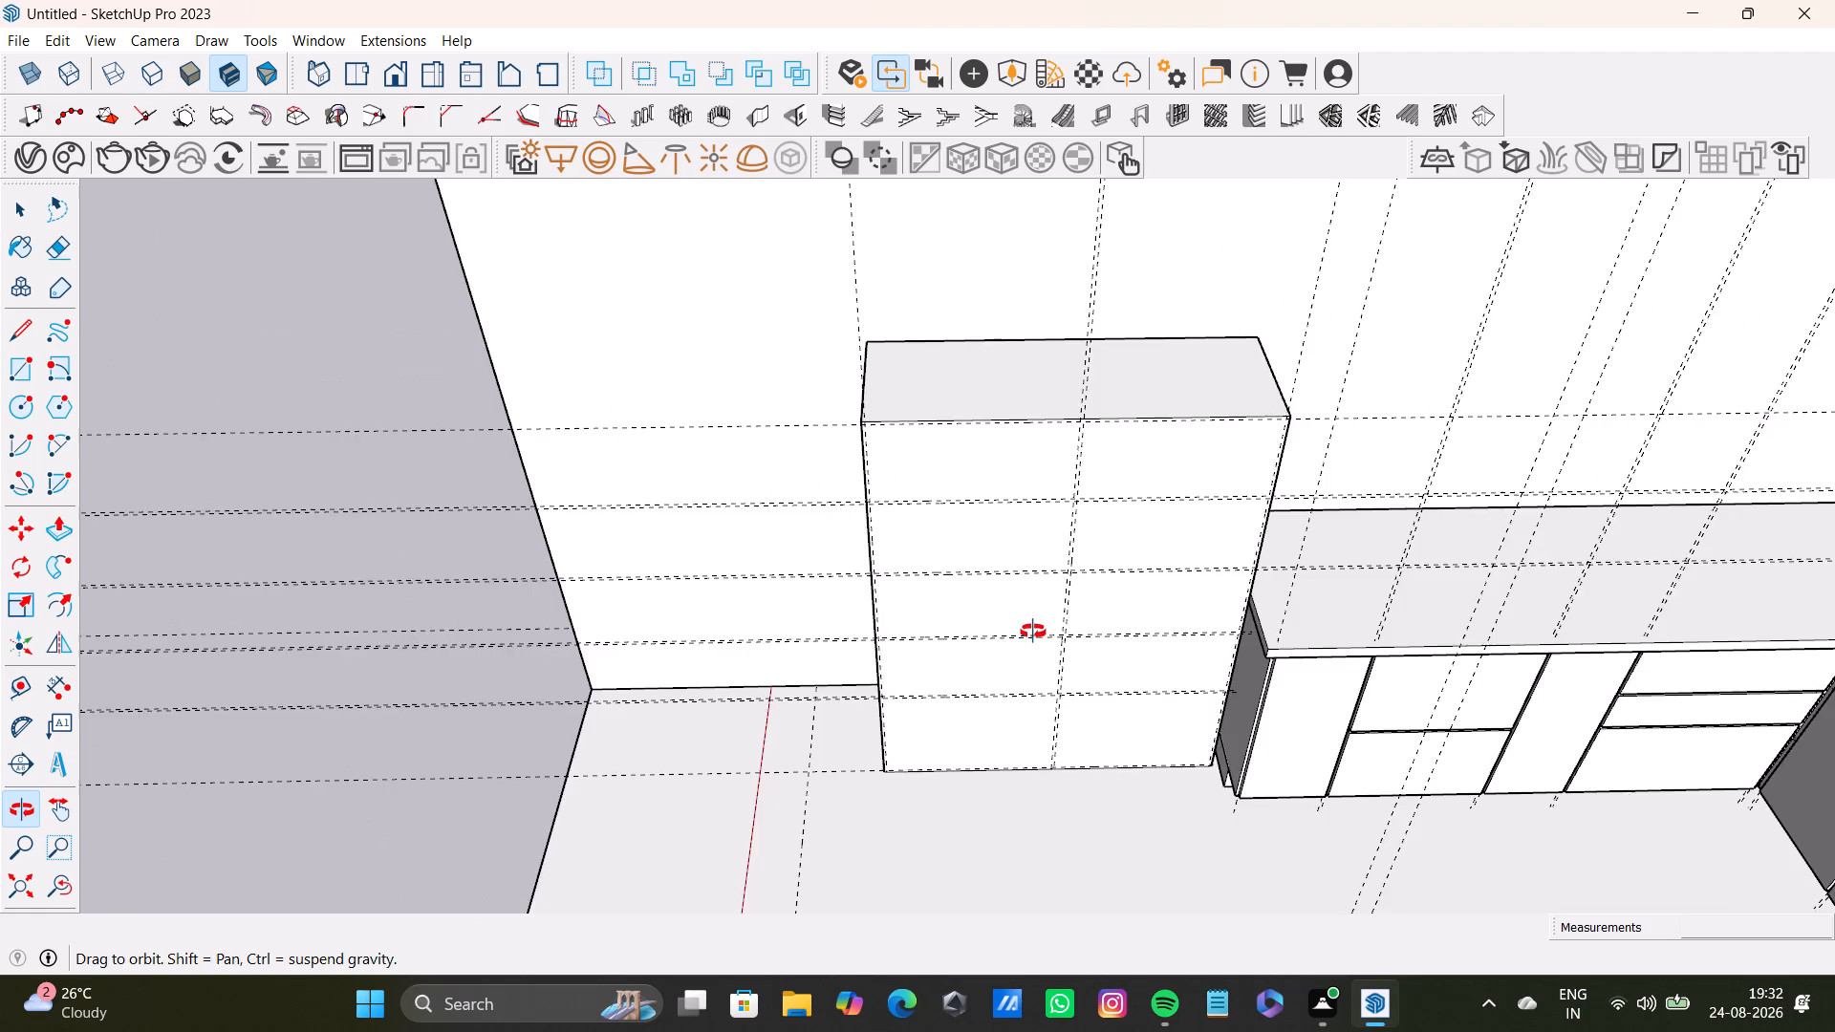
pyautogui.moveTo(1033, 632); pyautogui.dragTo(989, 522, button='middle')
pyautogui.scroll(4, 989, 508)
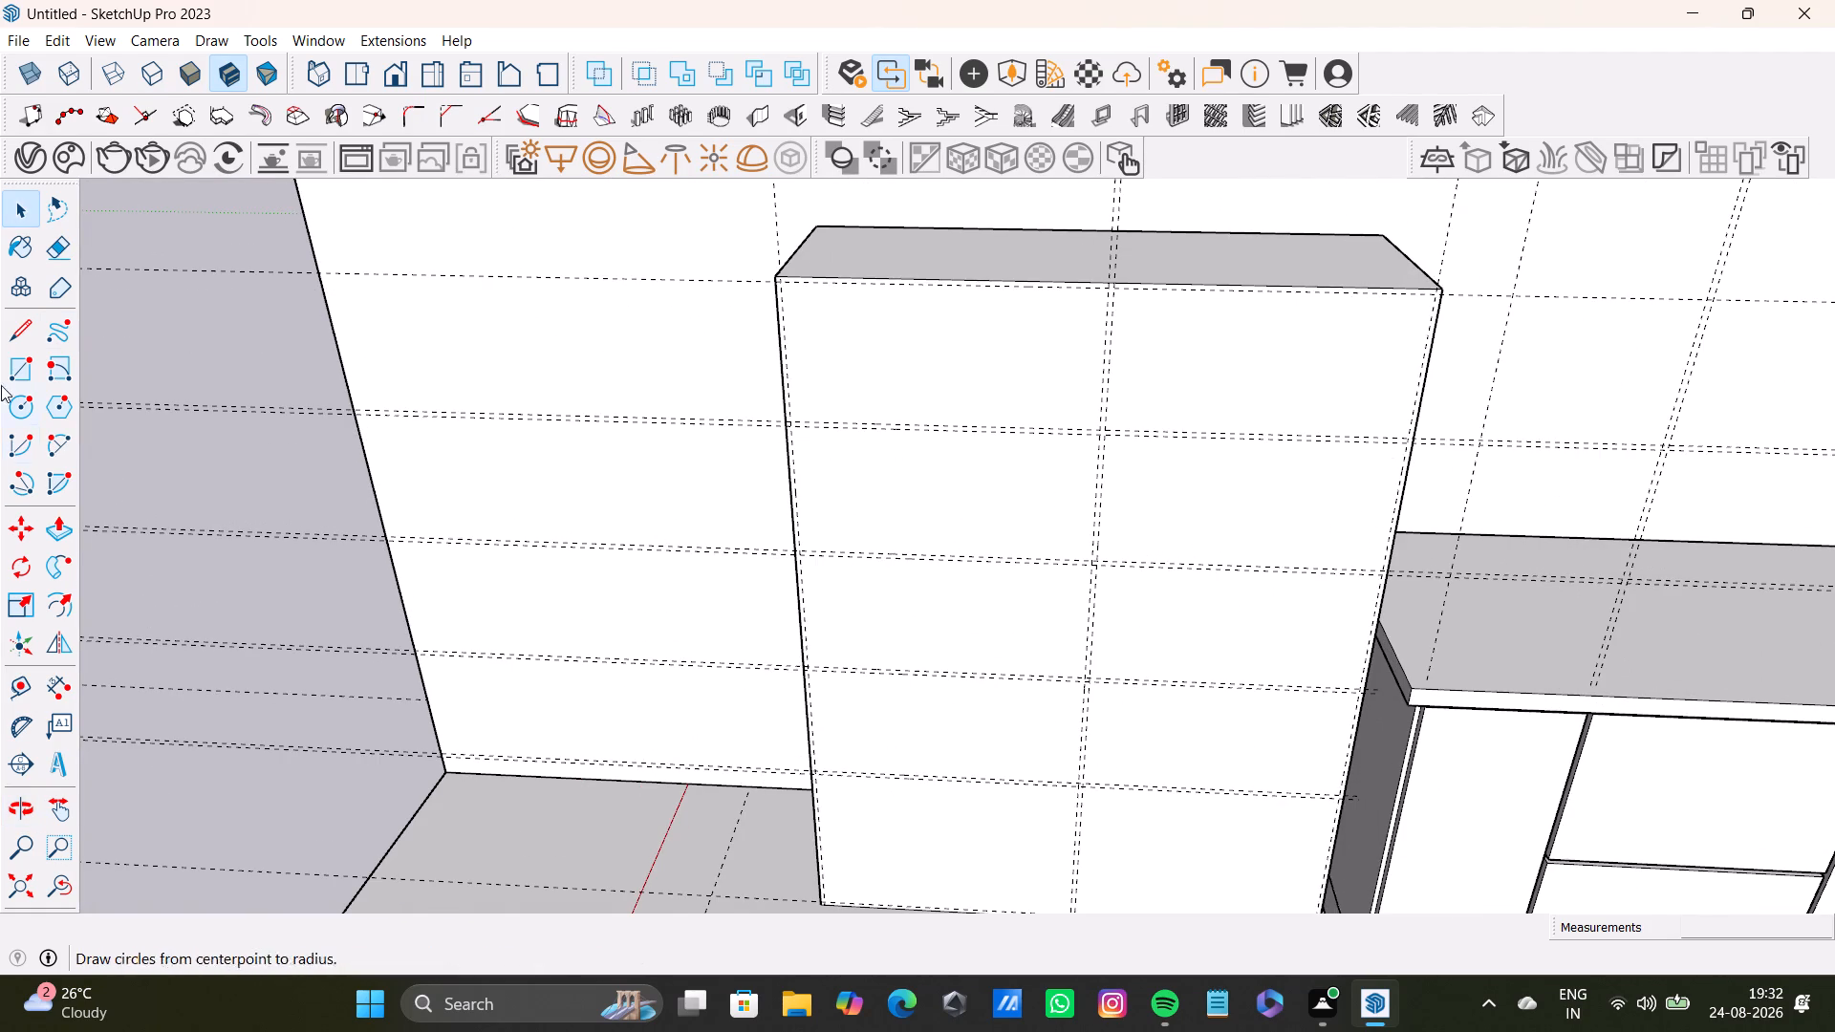
# Draw a full-height rectangle between the guides on the tall unit's front half nearest the base cabinets, about 6'6" by 2'4 15/16".
pyautogui.moveTo(12, 367); pyautogui.dragTo(124, 409)
pyautogui.scroll(4, 1129, 462)
pyautogui.keyDown('shift'); pyautogui.moveTo(1099, 376); pyautogui.dragTo(781, 398, button='middle'); pyautogui.keyUp('shift')
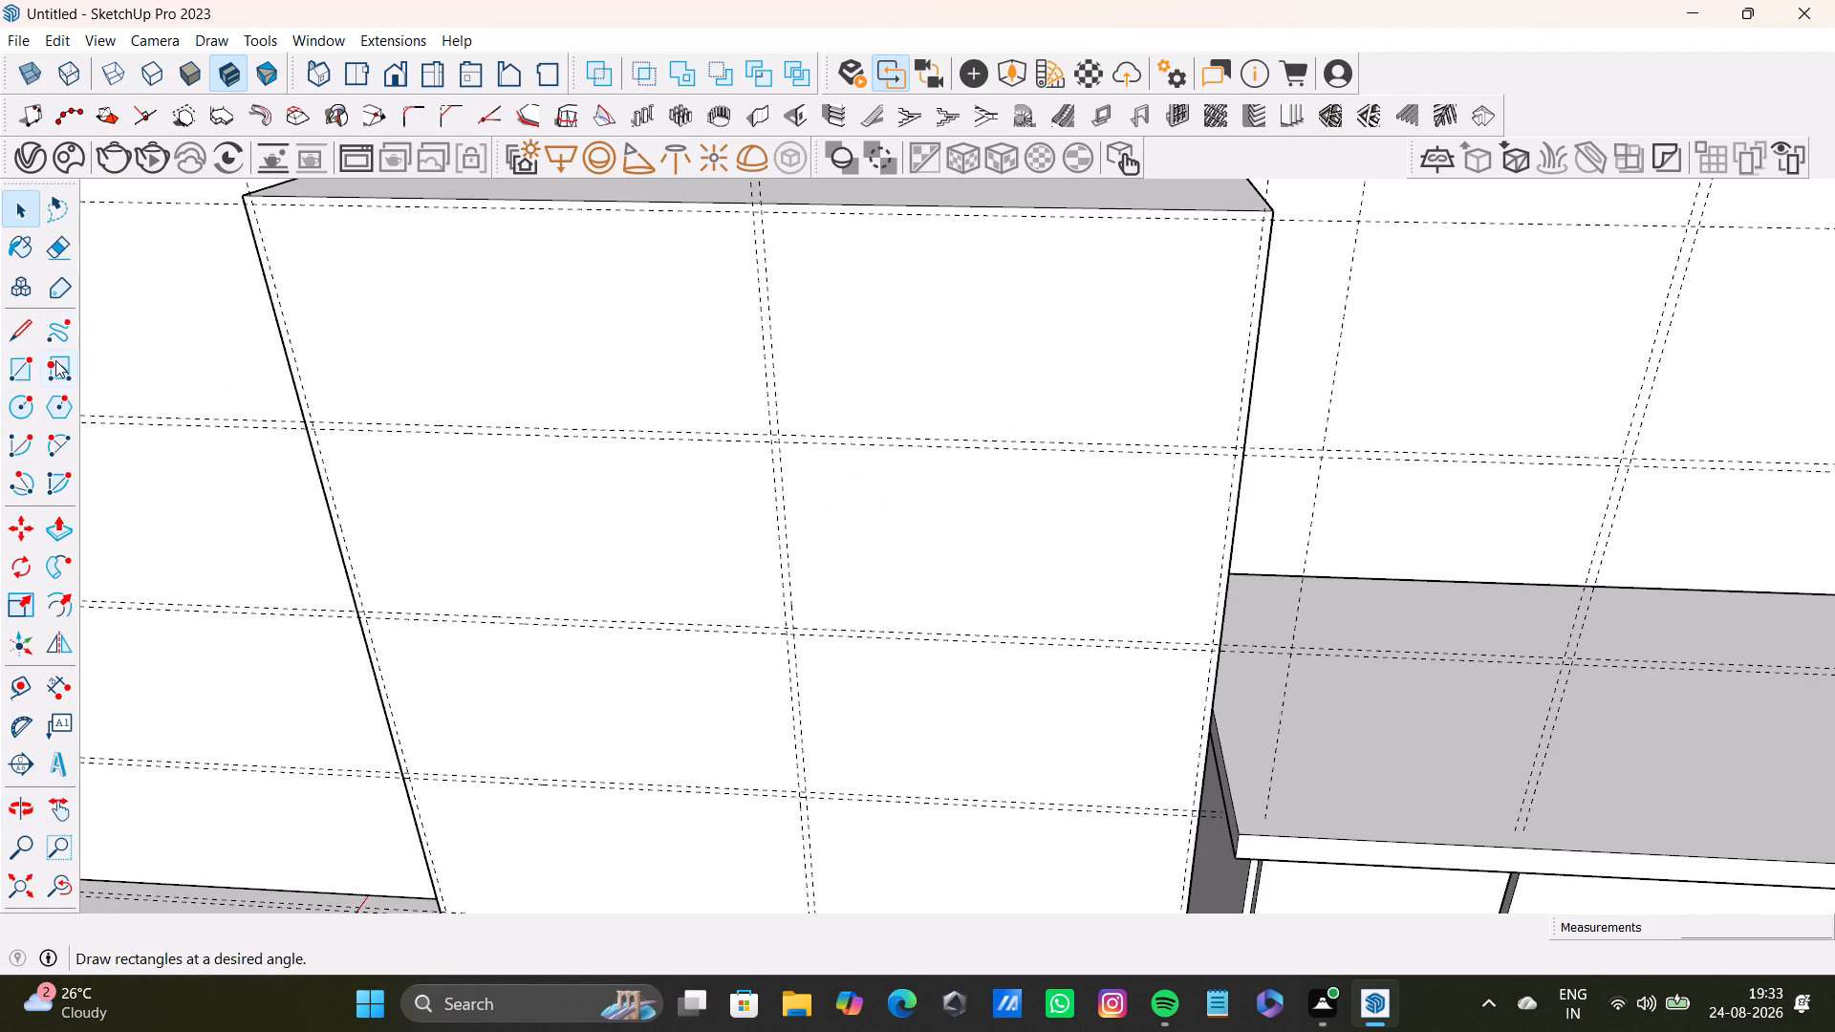
pyautogui.moveTo(19, 362); pyautogui.dragTo(37, 362)
pyautogui.scroll(2, 643, 251)
pyautogui.keyDown('shift'); pyautogui.moveTo(899, 267); pyautogui.dragTo(922, 436, button='middle'); pyautogui.keyUp('shift')
pyautogui.moveTo(916, 519); pyautogui.dragTo(987, 488, button='middle')
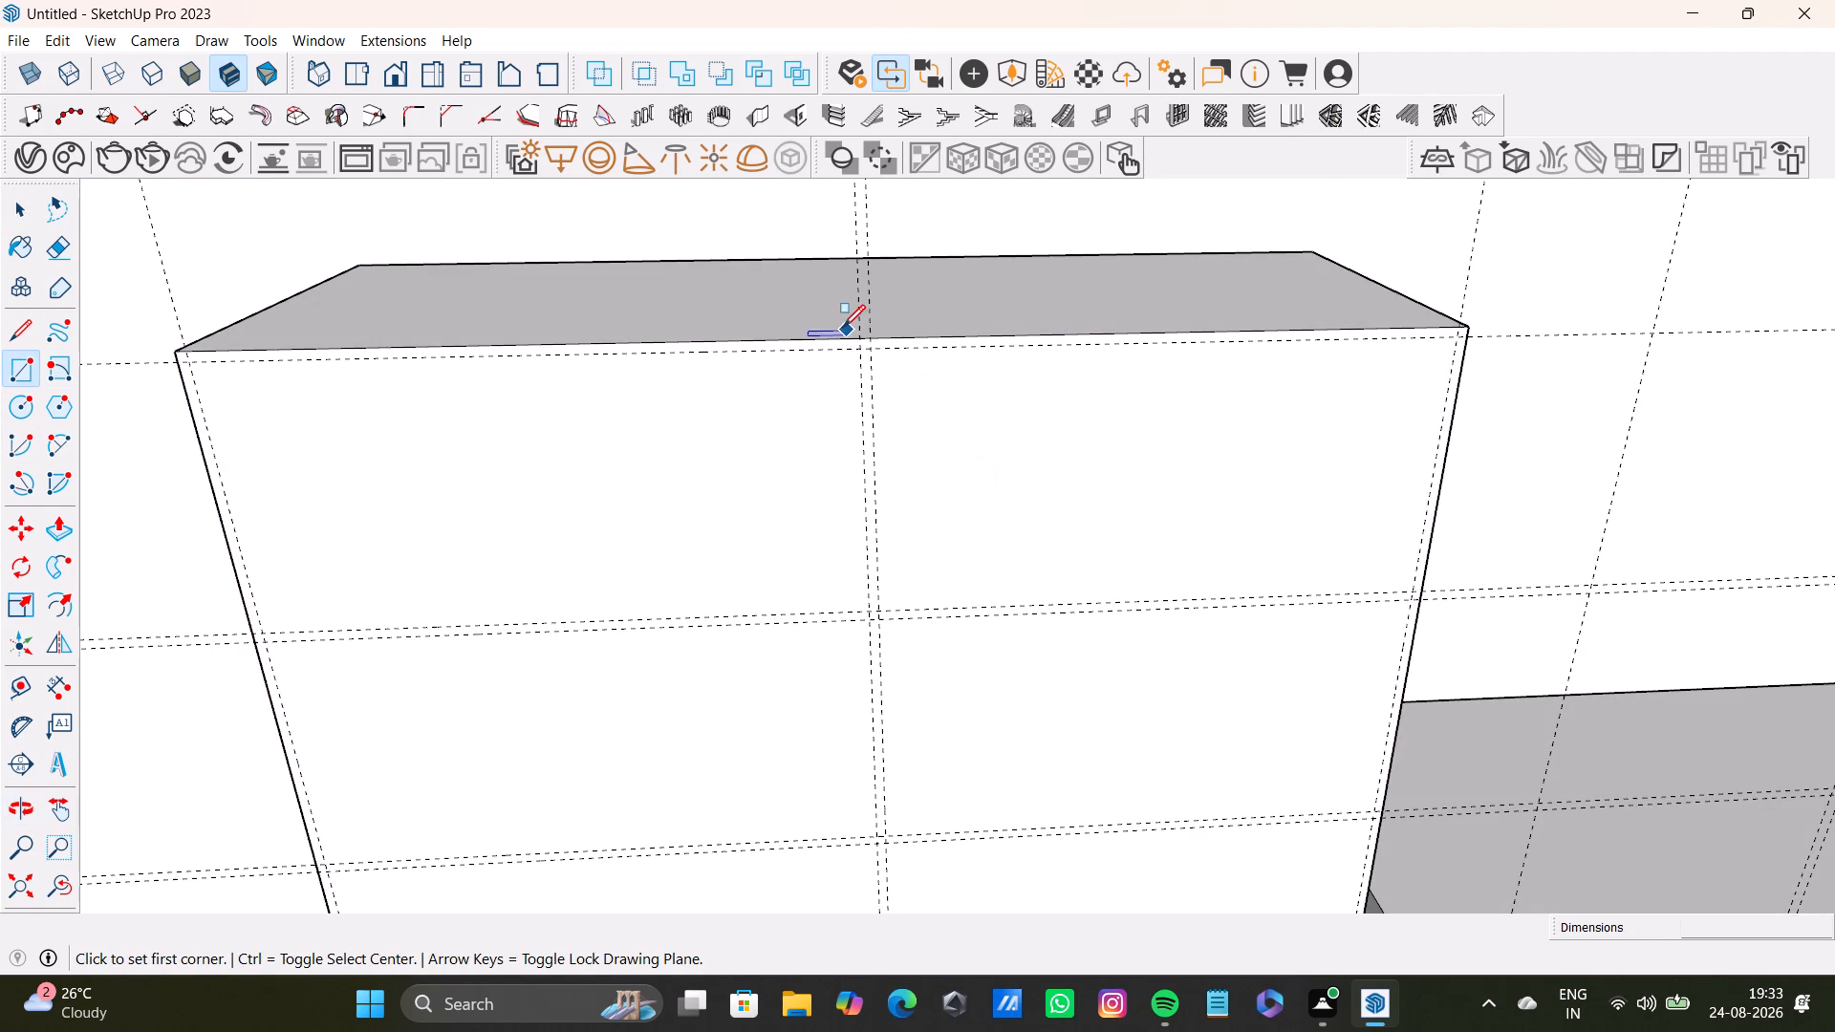
pyautogui.moveTo(874, 348); pyautogui.dragTo(887, 355)
pyautogui.scroll(-4, 1202, 659)
pyautogui.keyDown('shift'); pyautogui.moveTo(1254, 693); pyautogui.dragTo(1196, 140, button='middle'); pyautogui.keyUp('shift')
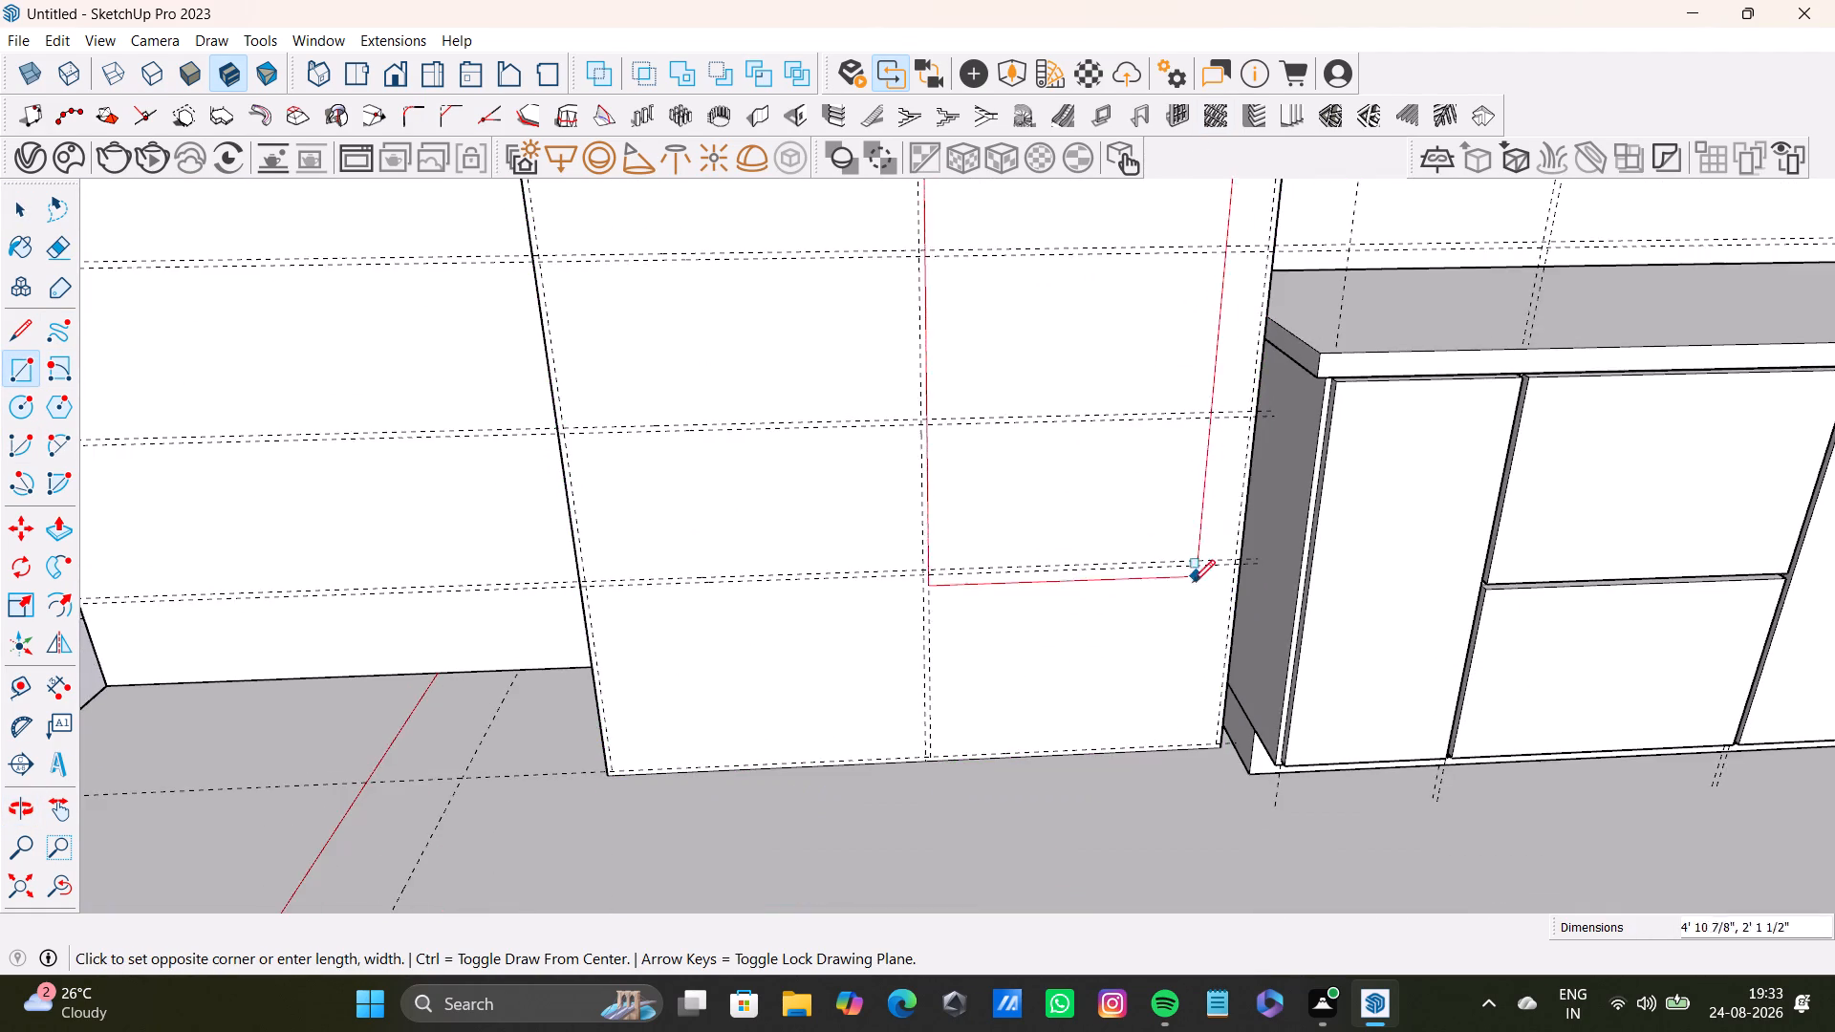
pyautogui.scroll(4, 1164, 671)
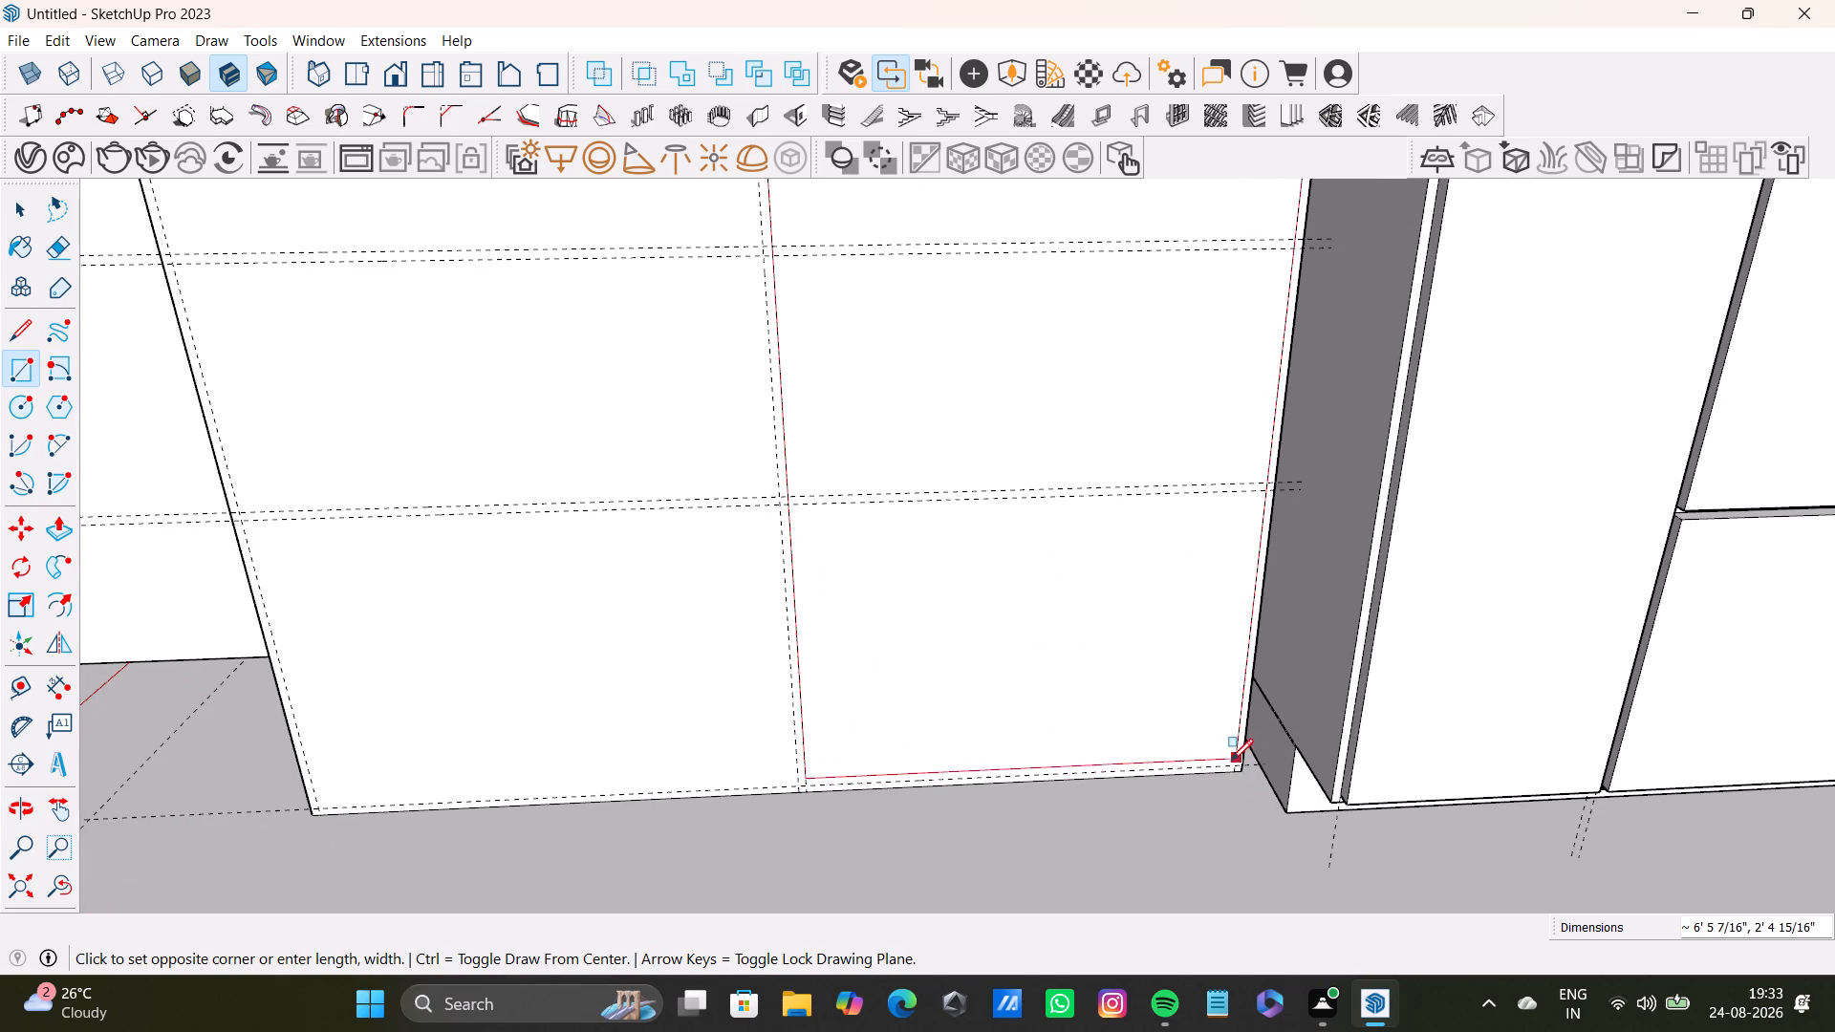
pyautogui.scroll(3, 1231, 758)
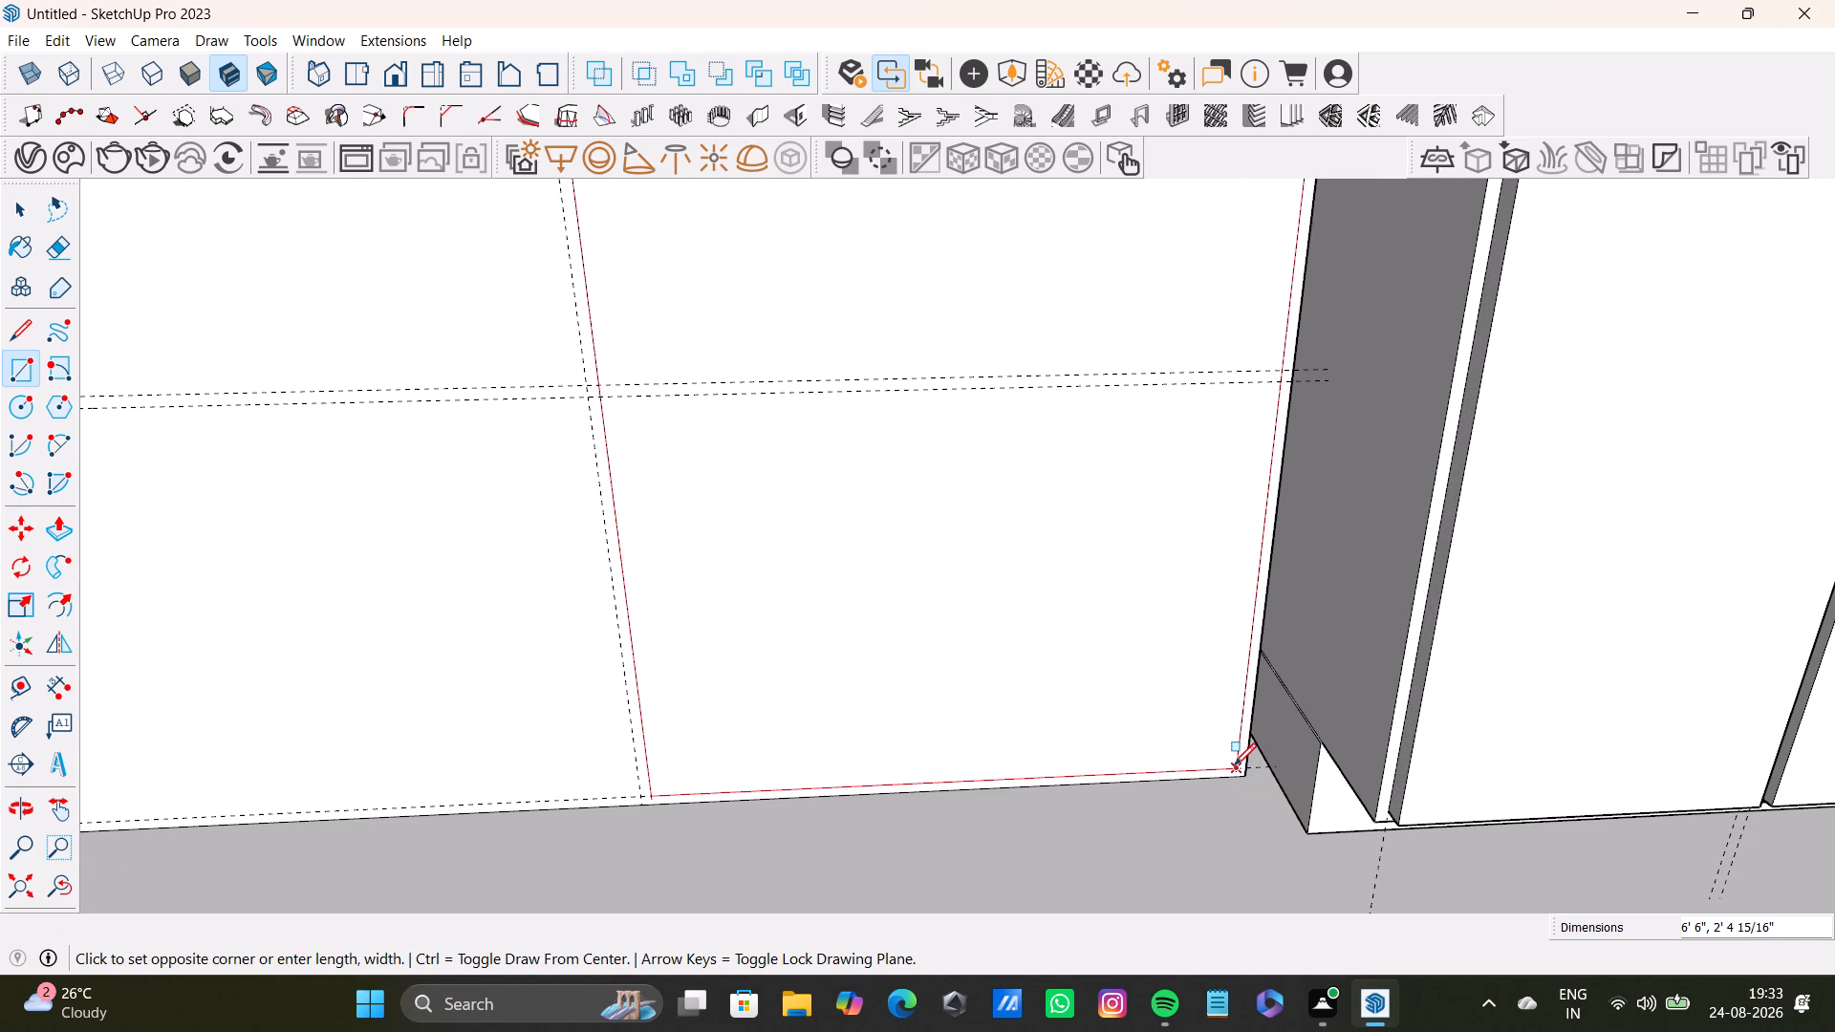
pyautogui.click(1234, 765)
pyautogui.scroll(-9, 826, 571)
pyautogui.press('space')
pyautogui.keyDown('shift'); pyautogui.moveTo(813, 495); pyautogui.dragTo(1259, 736, button='middle'); pyautogui.keyUp('shift')
pyautogui.scroll(-2, 909, 457)
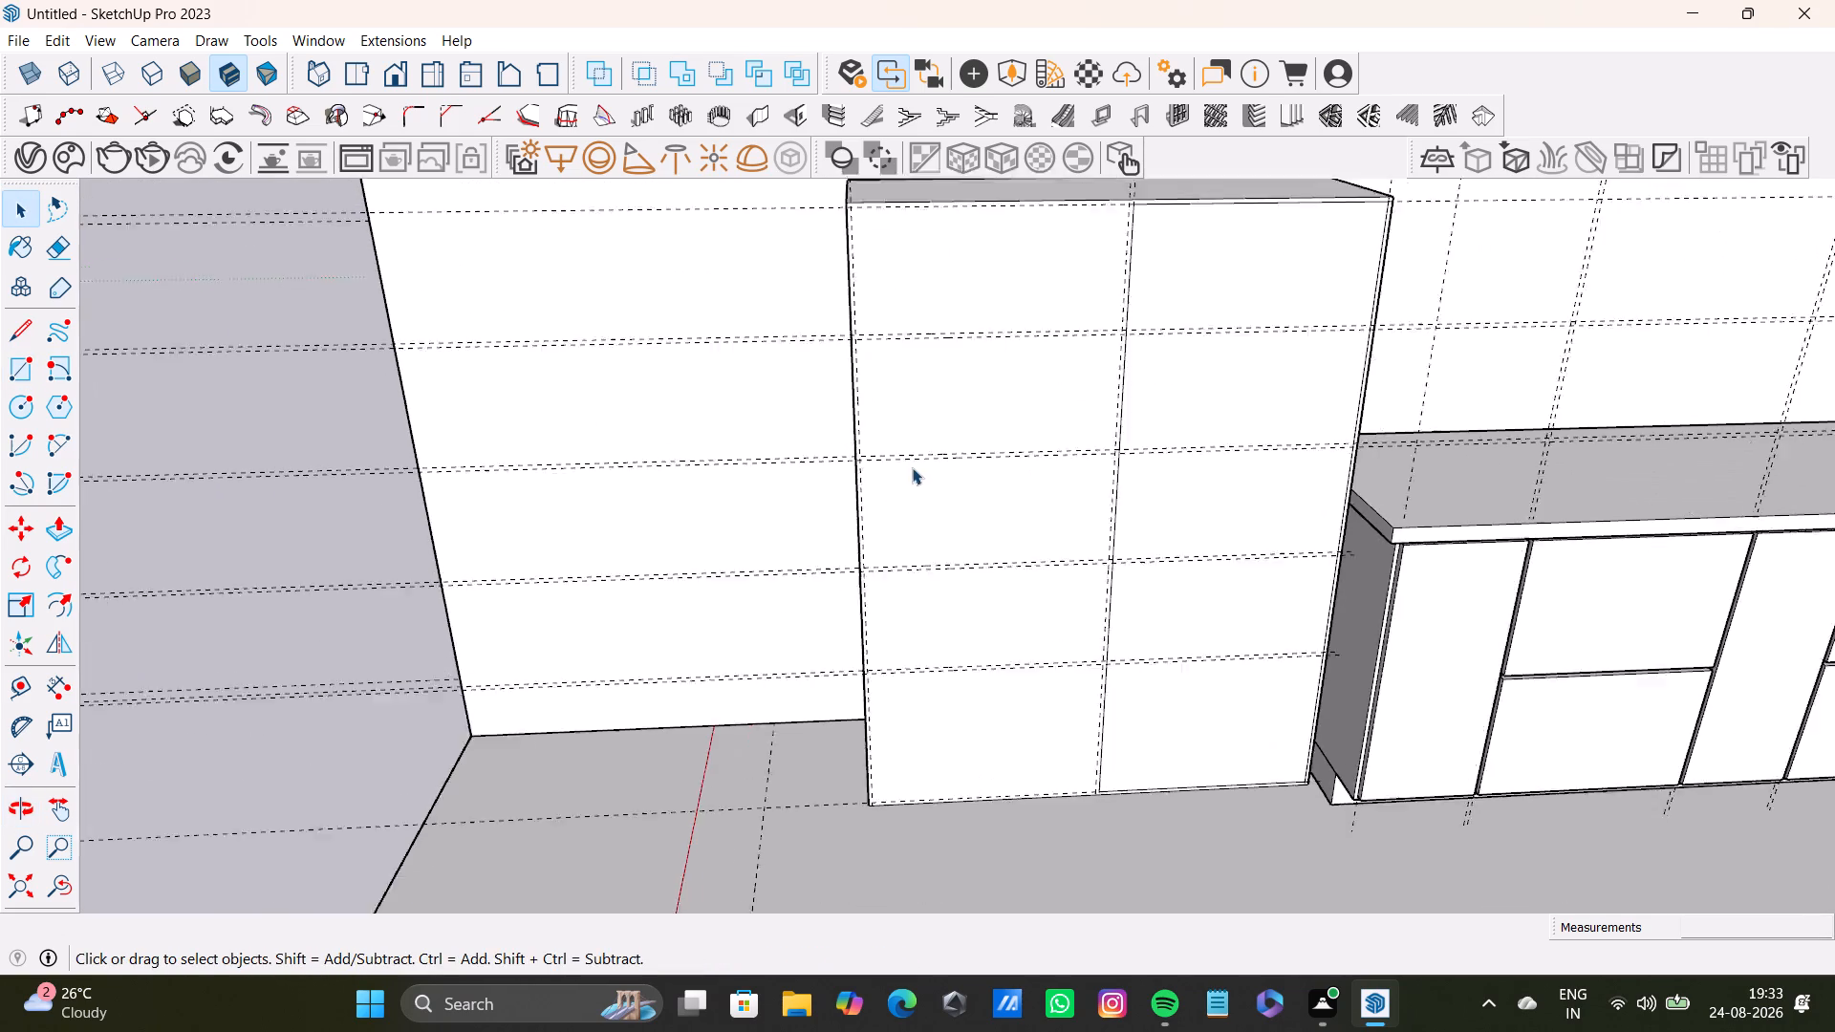
pyautogui.scroll(-2, 912, 467)
pyautogui.moveTo(947, 465); pyautogui.dragTo(951, 567, button='middle')
pyautogui.moveTo(972, 524); pyautogui.dragTo(960, 483, button='middle')
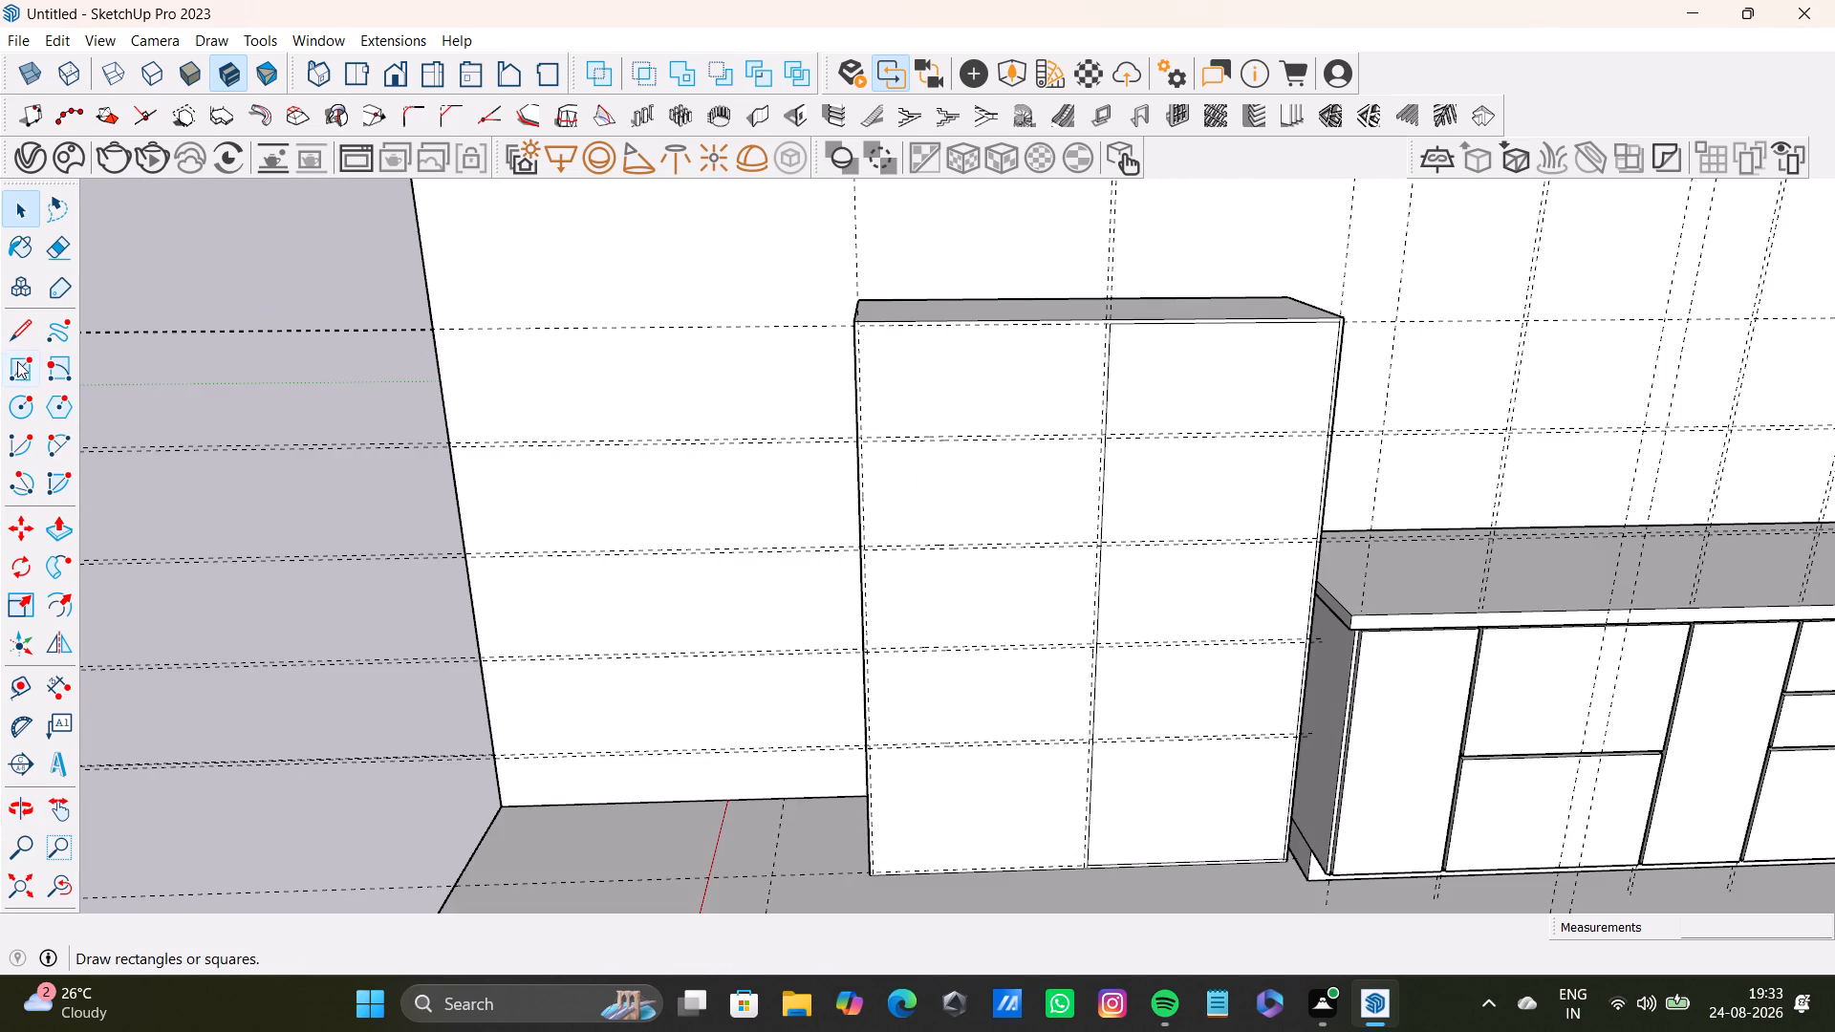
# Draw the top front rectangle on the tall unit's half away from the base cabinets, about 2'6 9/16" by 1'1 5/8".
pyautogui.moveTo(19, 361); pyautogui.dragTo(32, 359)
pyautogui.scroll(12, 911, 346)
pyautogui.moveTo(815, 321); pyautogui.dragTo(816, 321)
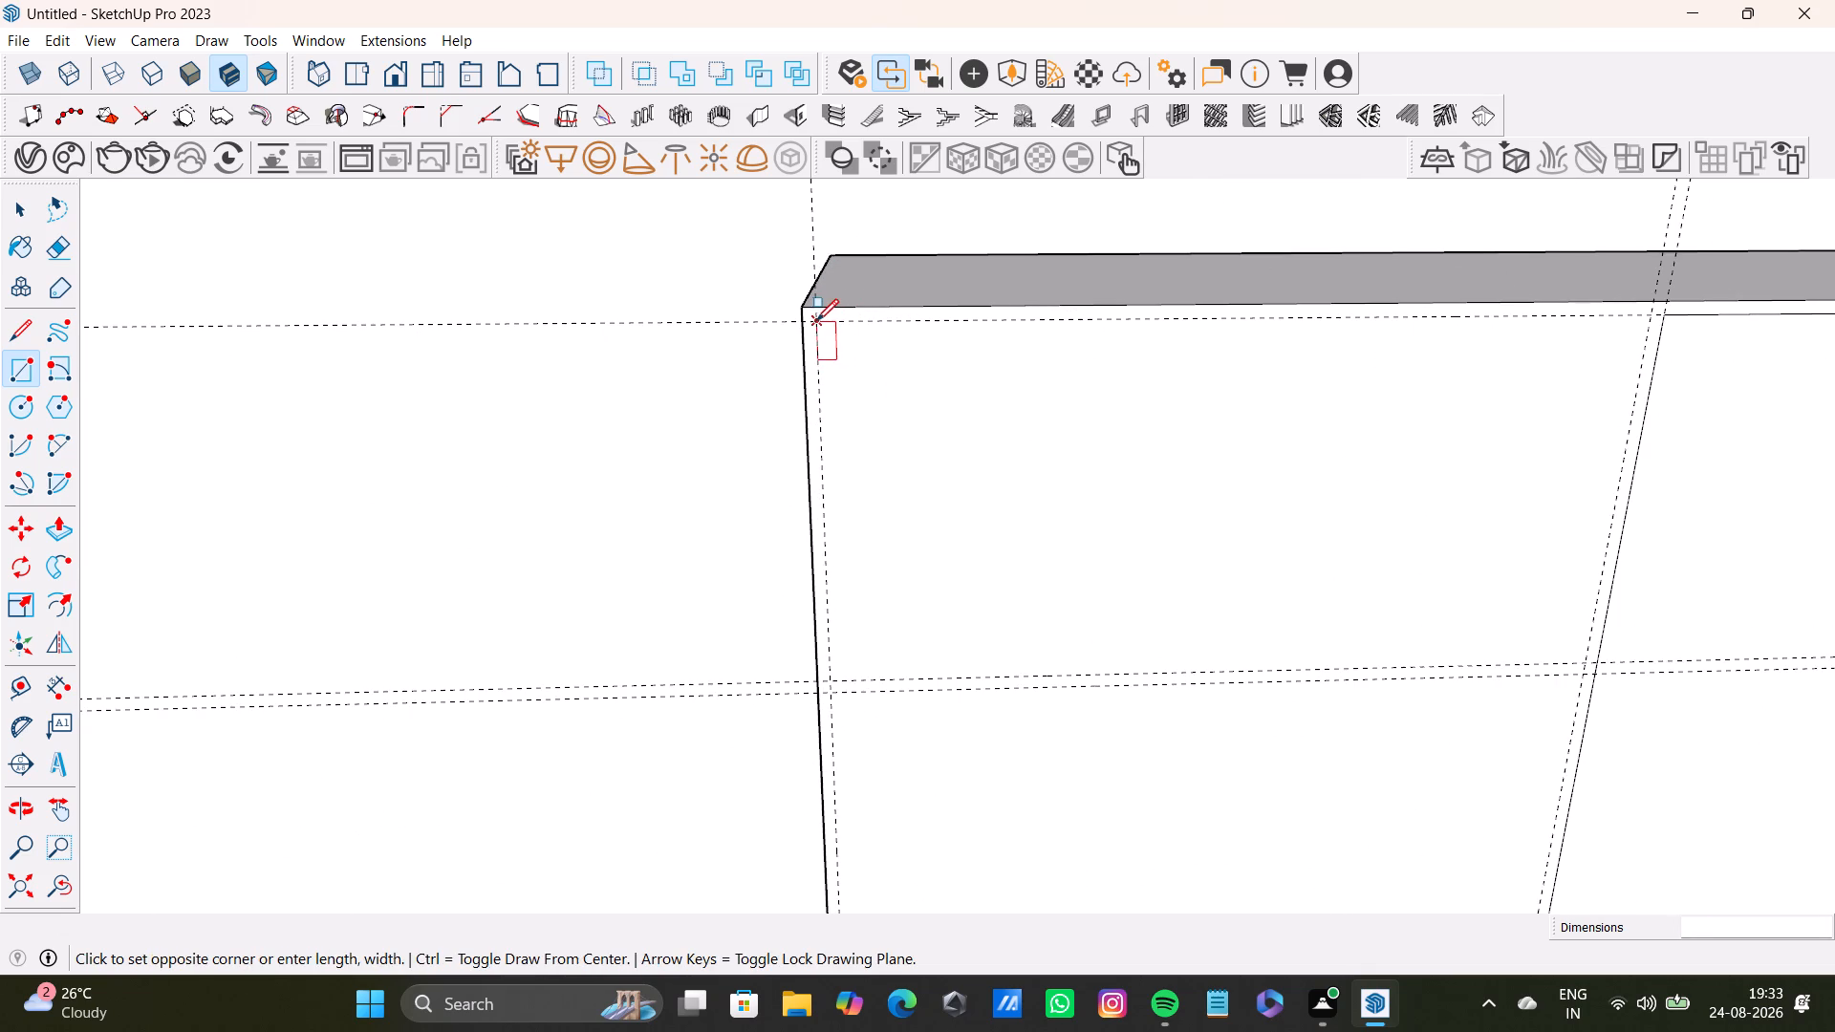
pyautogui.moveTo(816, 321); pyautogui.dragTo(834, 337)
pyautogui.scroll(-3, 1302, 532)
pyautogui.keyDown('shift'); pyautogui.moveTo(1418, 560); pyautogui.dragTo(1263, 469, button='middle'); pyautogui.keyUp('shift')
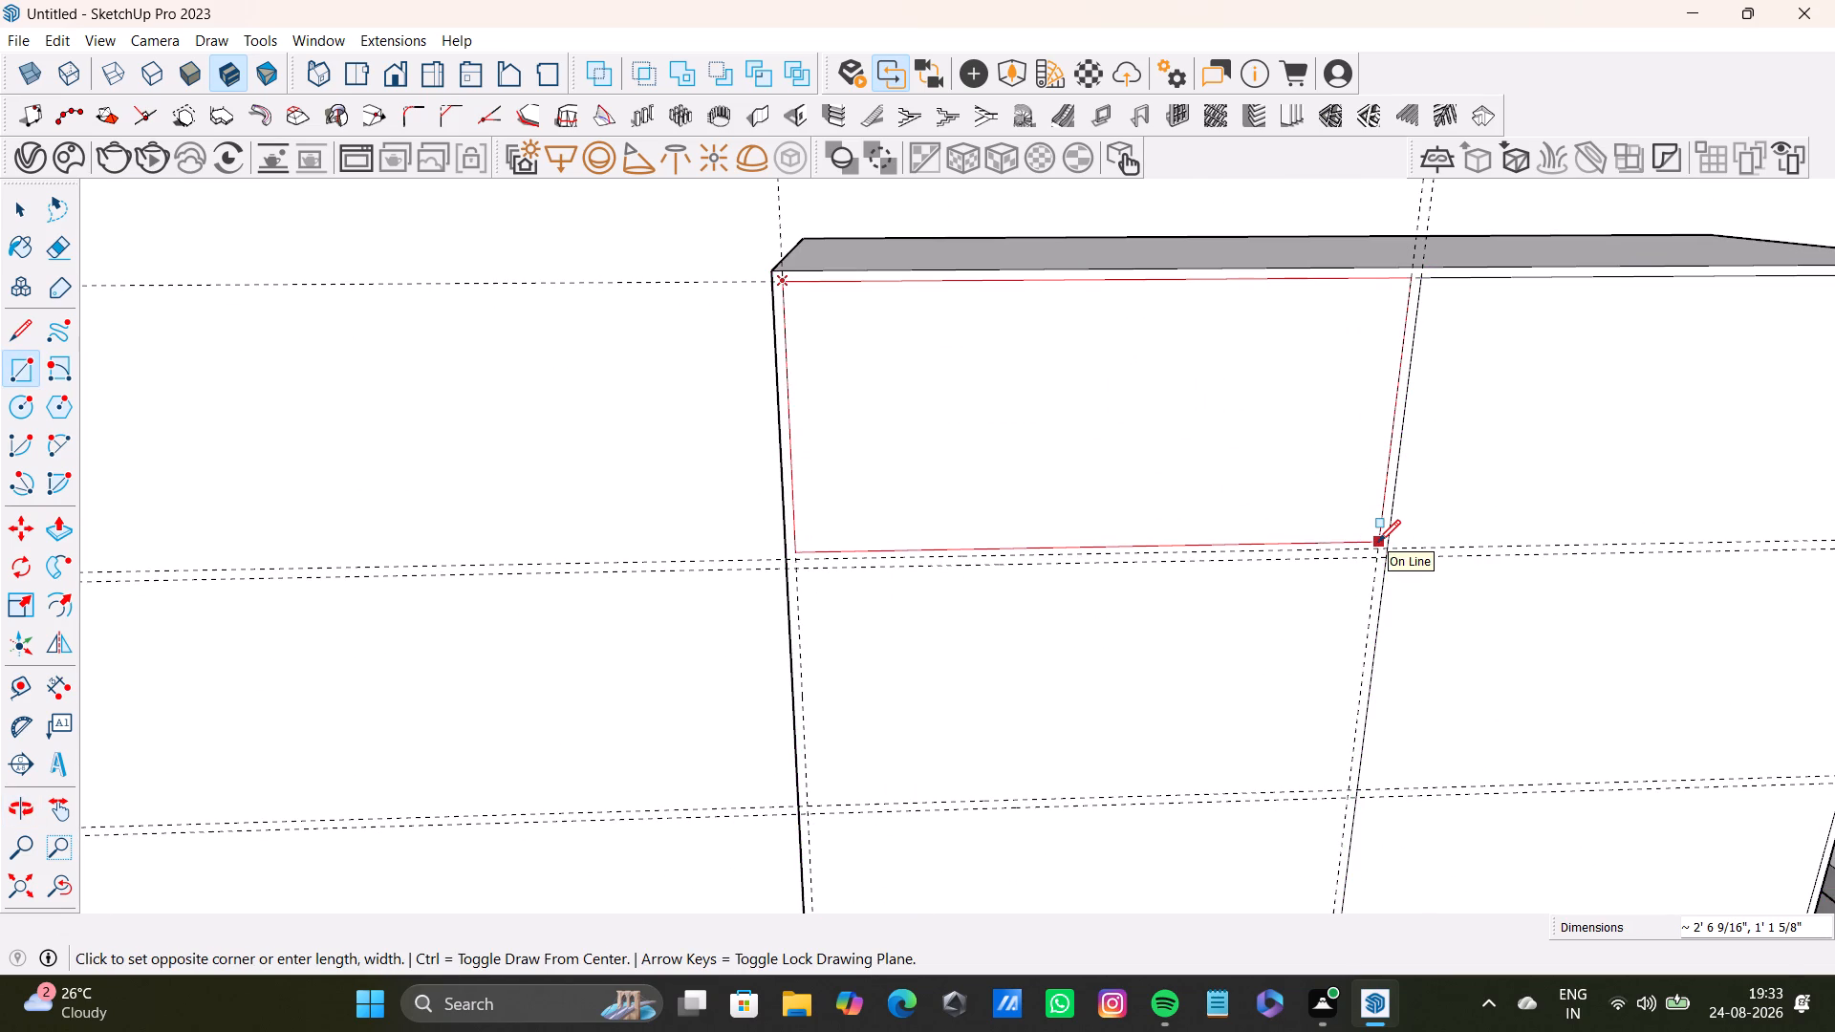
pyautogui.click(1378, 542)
# Draw the second front rectangle from the top between the guides on the tall unit's half away from the base cabinets.
pyautogui.scroll(-4, 1378, 542)
pyautogui.moveTo(1382, 542); pyautogui.dragTo(1317, 338, button='middle')
pyautogui.scroll(13, 908, 367)
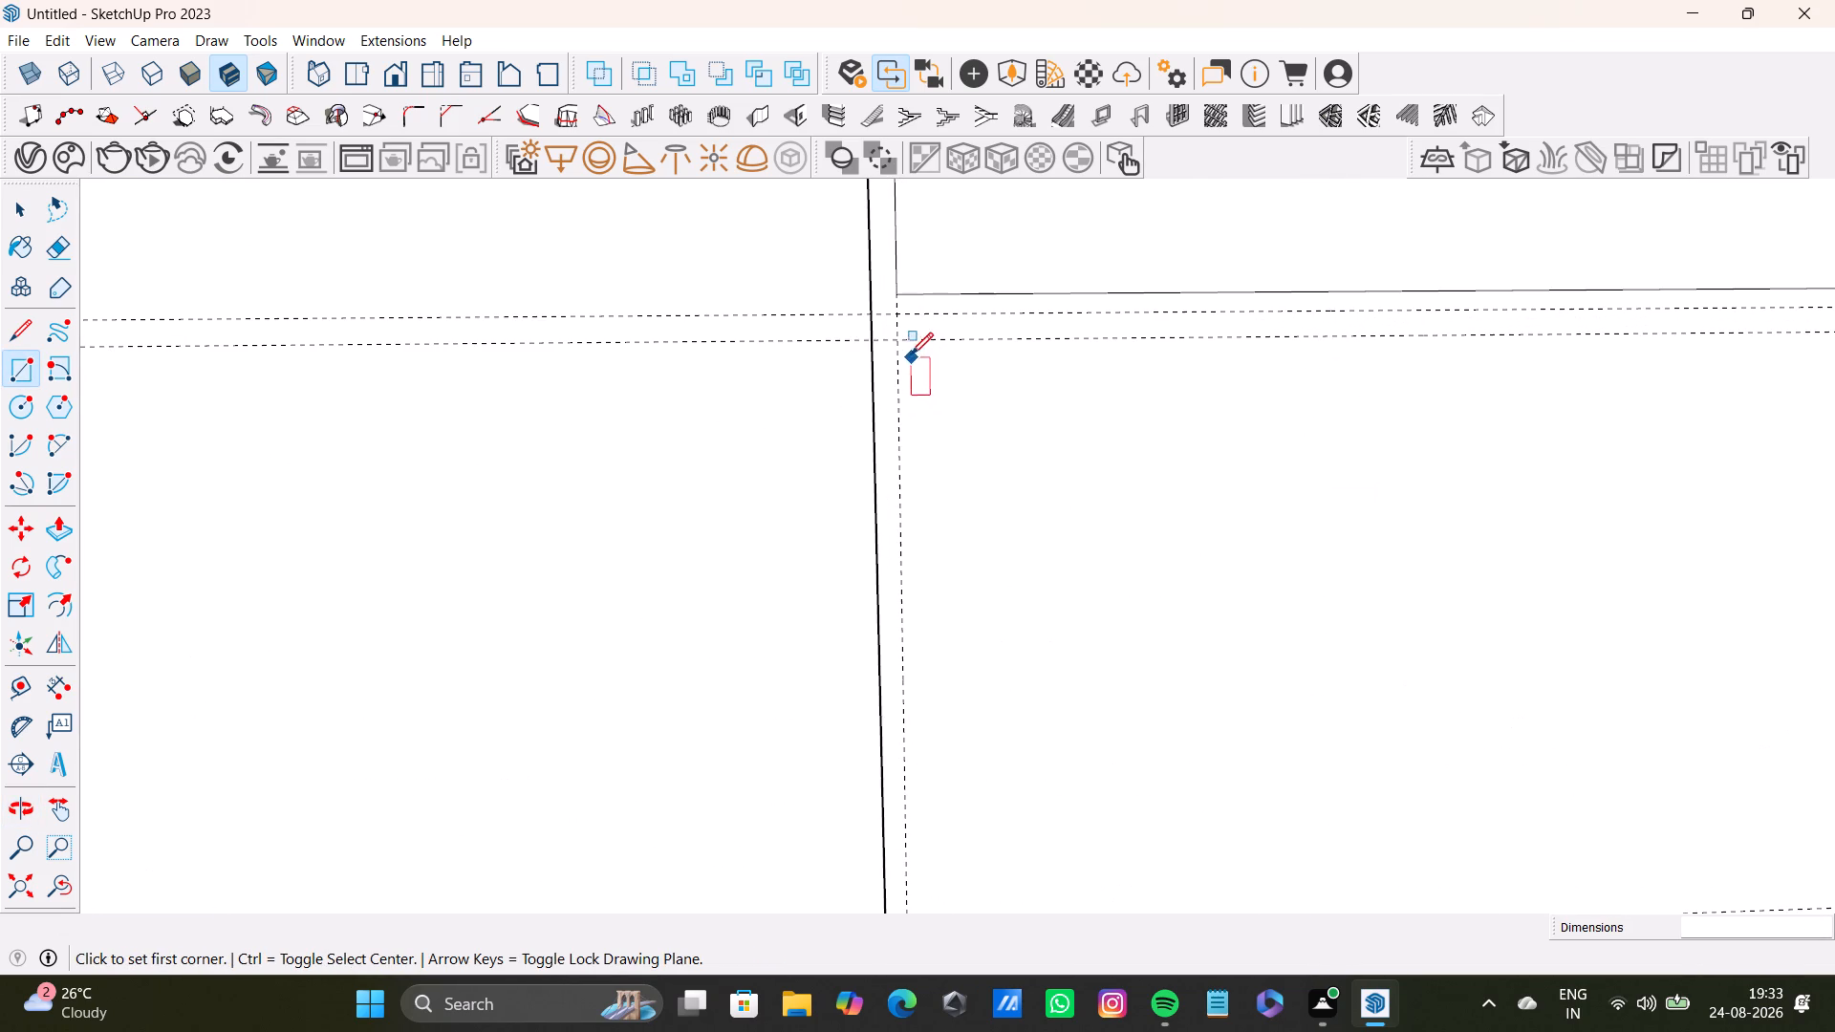
pyautogui.click(899, 340)
pyautogui.scroll(-4, 1386, 548)
pyautogui.moveTo(1547, 608); pyautogui.dragTo(1176, 483, button='middle')
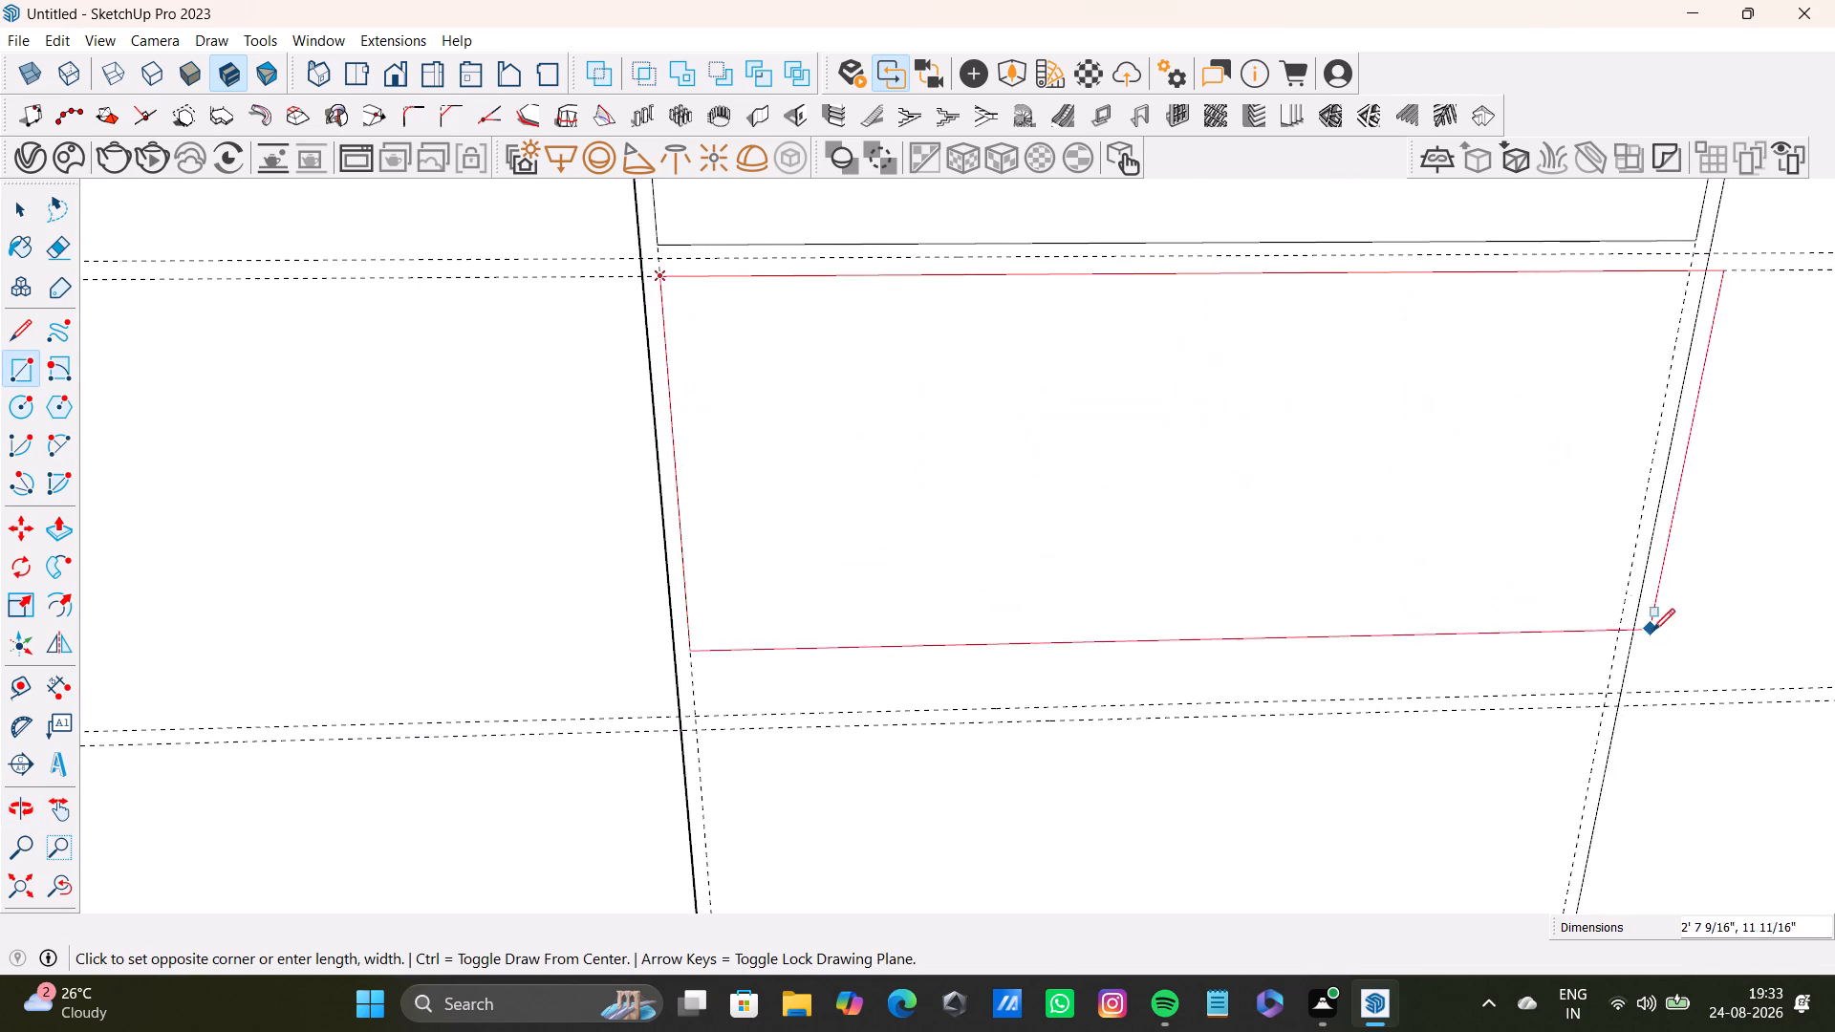
pyautogui.click(1612, 696)
# Draw the third front rectangle from the top between the guides on the same half, about 2'6 9/16" by 1'2".
pyautogui.scroll(-6, 1599, 665)
pyautogui.moveTo(1601, 659); pyautogui.dragTo(1390, 267, button='middle')
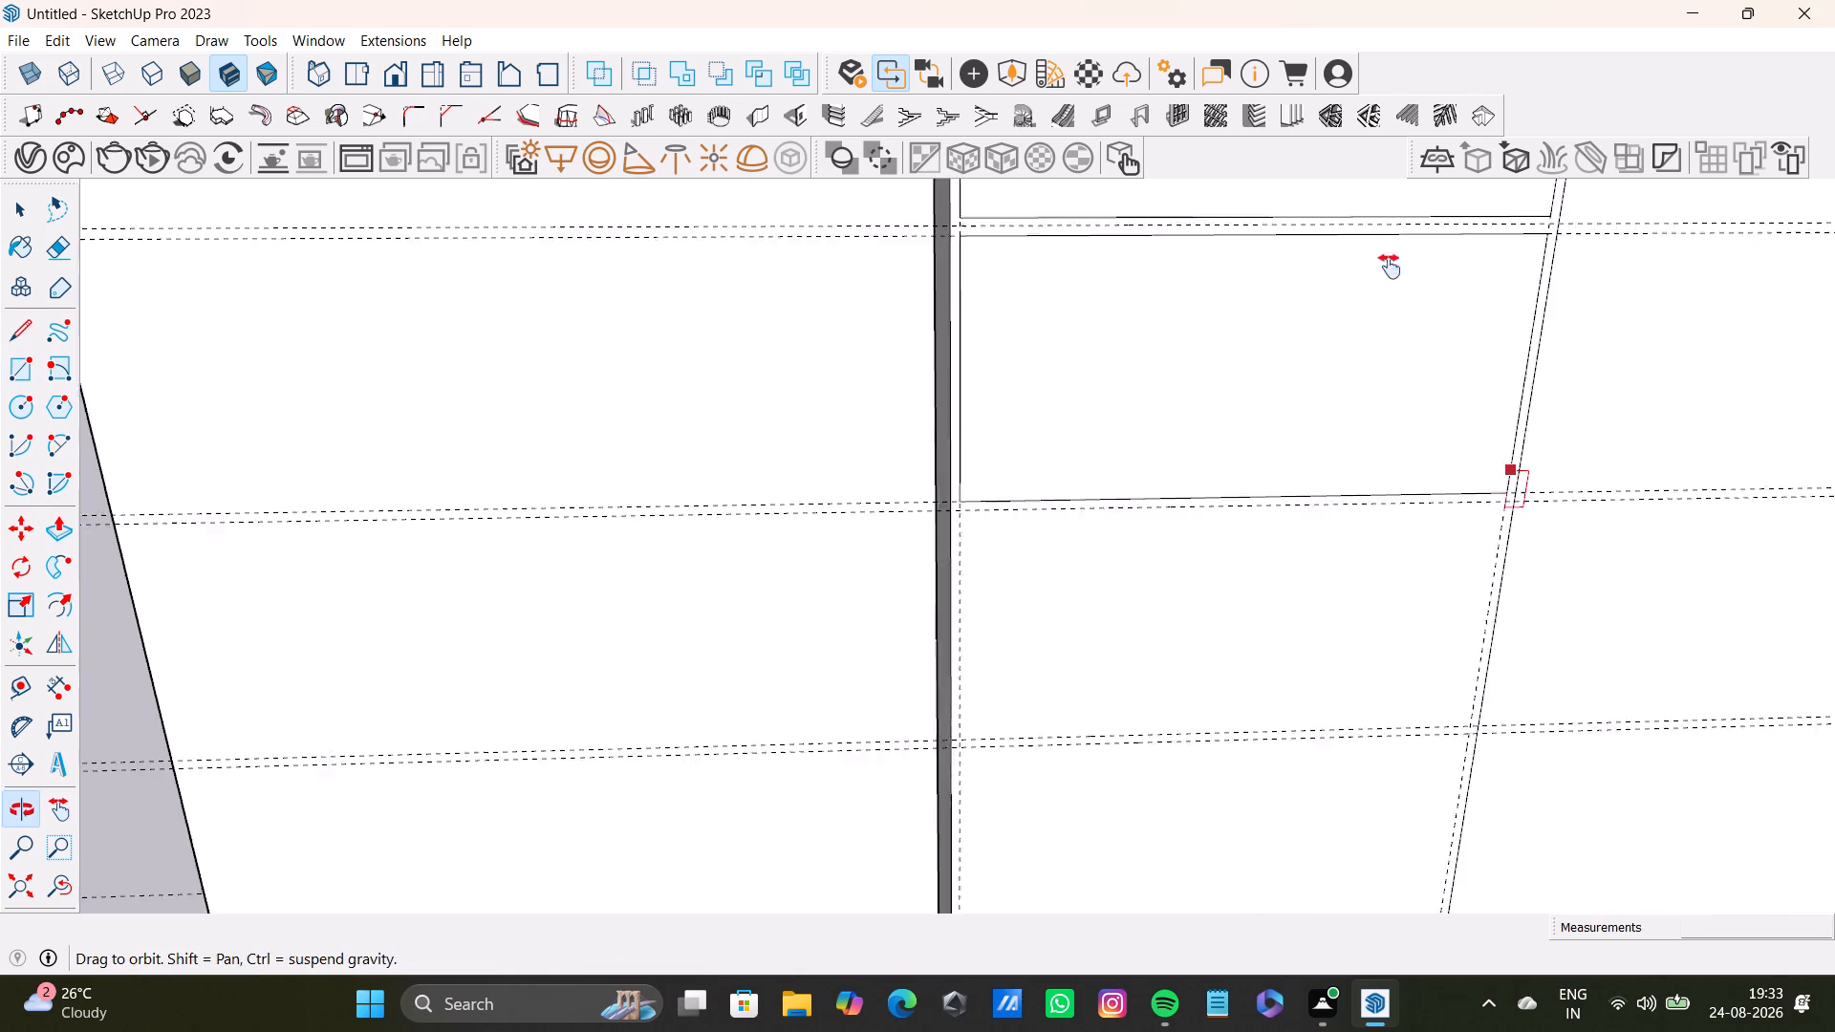
pyautogui.moveTo(1390, 267); pyautogui.dragTo(1319, 122, button='middle')
pyautogui.scroll(4, 819, 388)
pyautogui.moveTo(858, 358); pyautogui.dragTo(900, 506, button='middle')
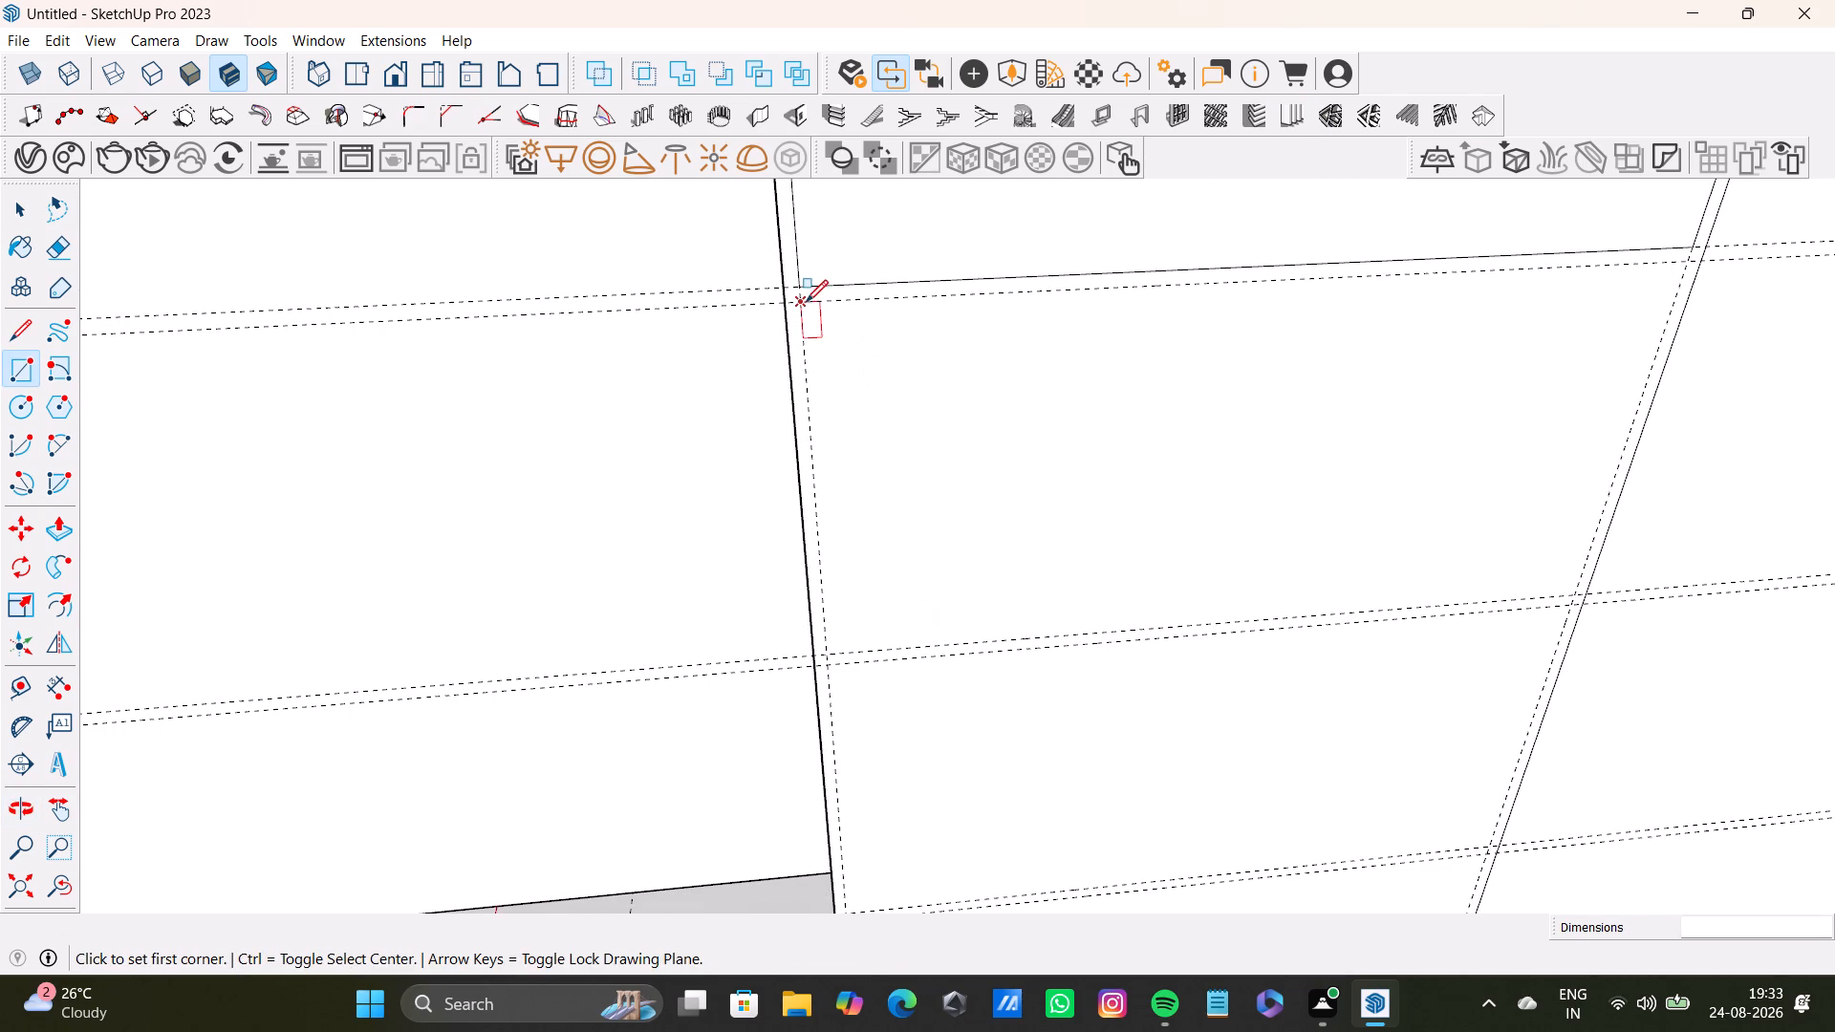
pyautogui.moveTo(806, 302); pyautogui.dragTo(830, 314)
pyautogui.click(1570, 597)
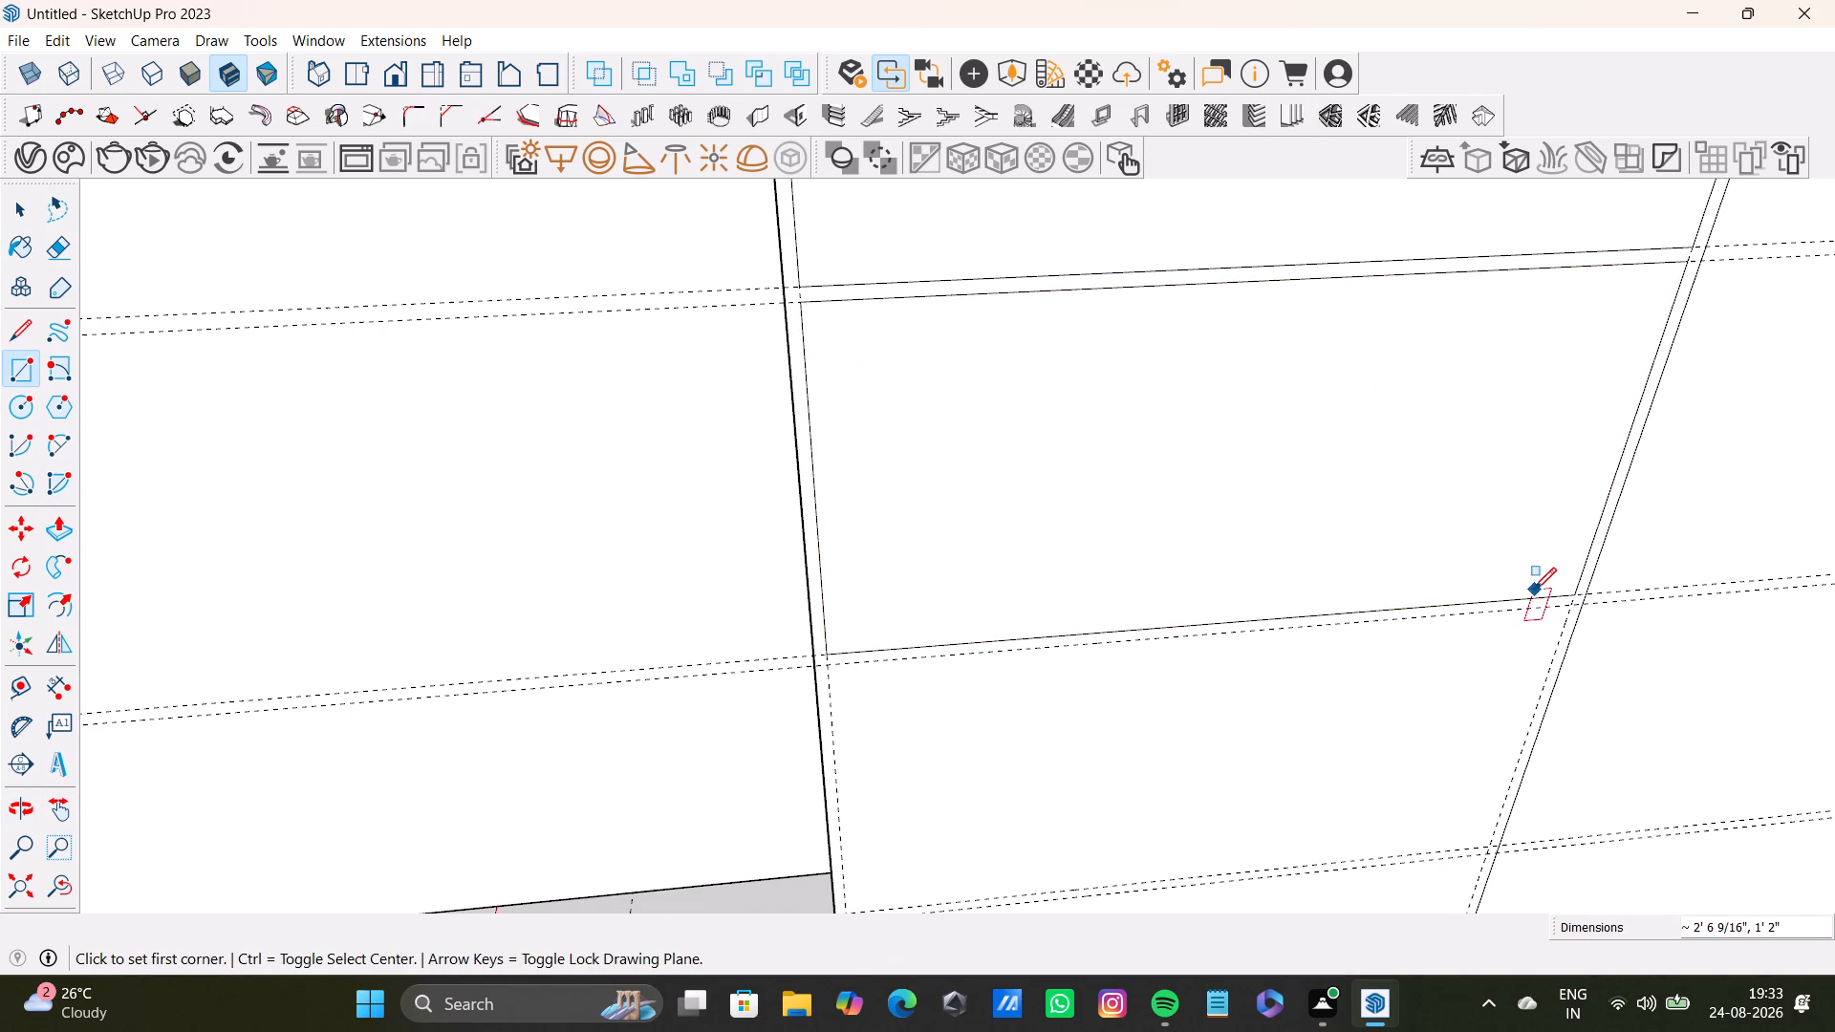
# Draw the fourth front rectangle from the top between the guides on the same half, about 2'6 9/16" by 1'2".
pyautogui.scroll(-4, 1534, 590)
pyautogui.keyDown('shift'); pyautogui.moveTo(1534, 586); pyautogui.dragTo(1380, 354, button='middle'); pyautogui.keyUp('shift')
pyautogui.scroll(3, 833, 478)
pyautogui.scroll(1, 907, 413)
pyautogui.moveTo(911, 351); pyautogui.dragTo(920, 350)
pyautogui.scroll(-2, 1686, 657)
pyautogui.keyDown('shift'); pyautogui.moveTo(1685, 640); pyautogui.dragTo(1551, 578, button='middle'); pyautogui.keyUp('shift')
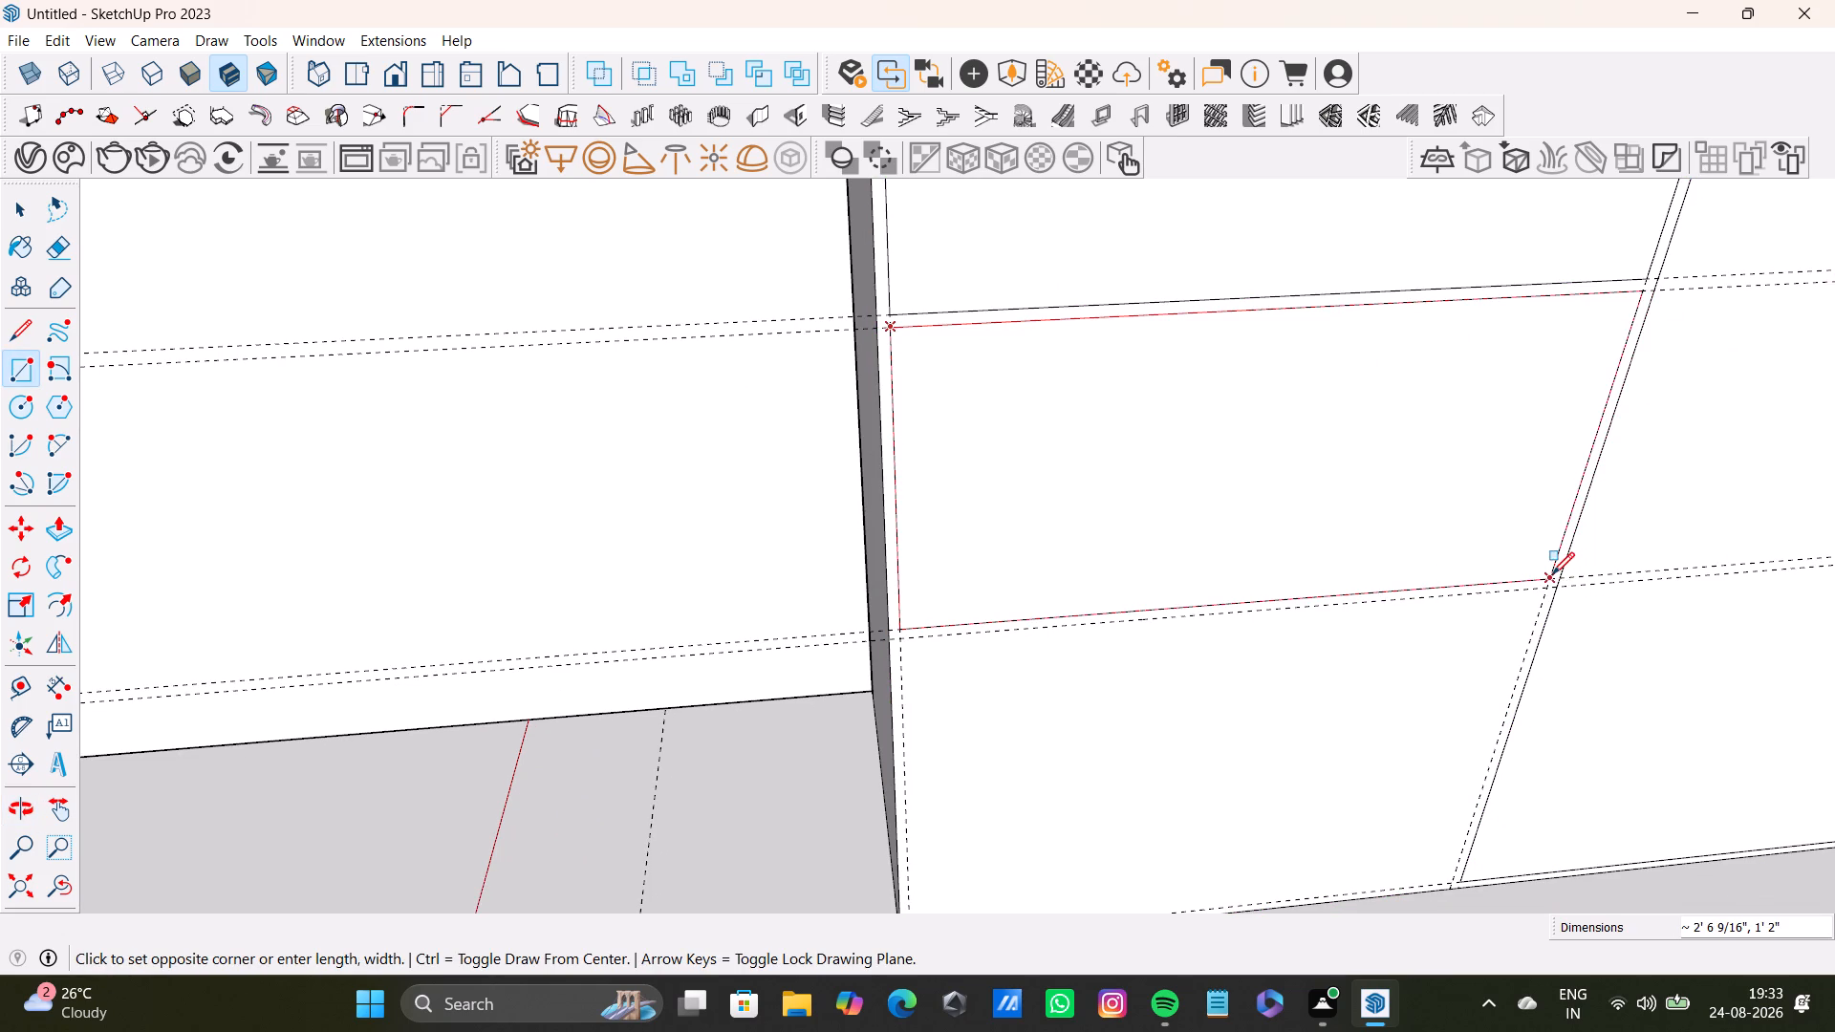
pyautogui.click(1552, 574)
# Draw the bottom front rectangle between the lowest guides on the same half of the tall unit, about 1'8" high.
pyautogui.scroll(-4, 1498, 587)
pyautogui.keyDown('shift'); pyautogui.moveTo(1482, 567); pyautogui.dragTo(1383, 408, button='middle'); pyautogui.keyUp('shift')
pyautogui.scroll(7, 889, 537)
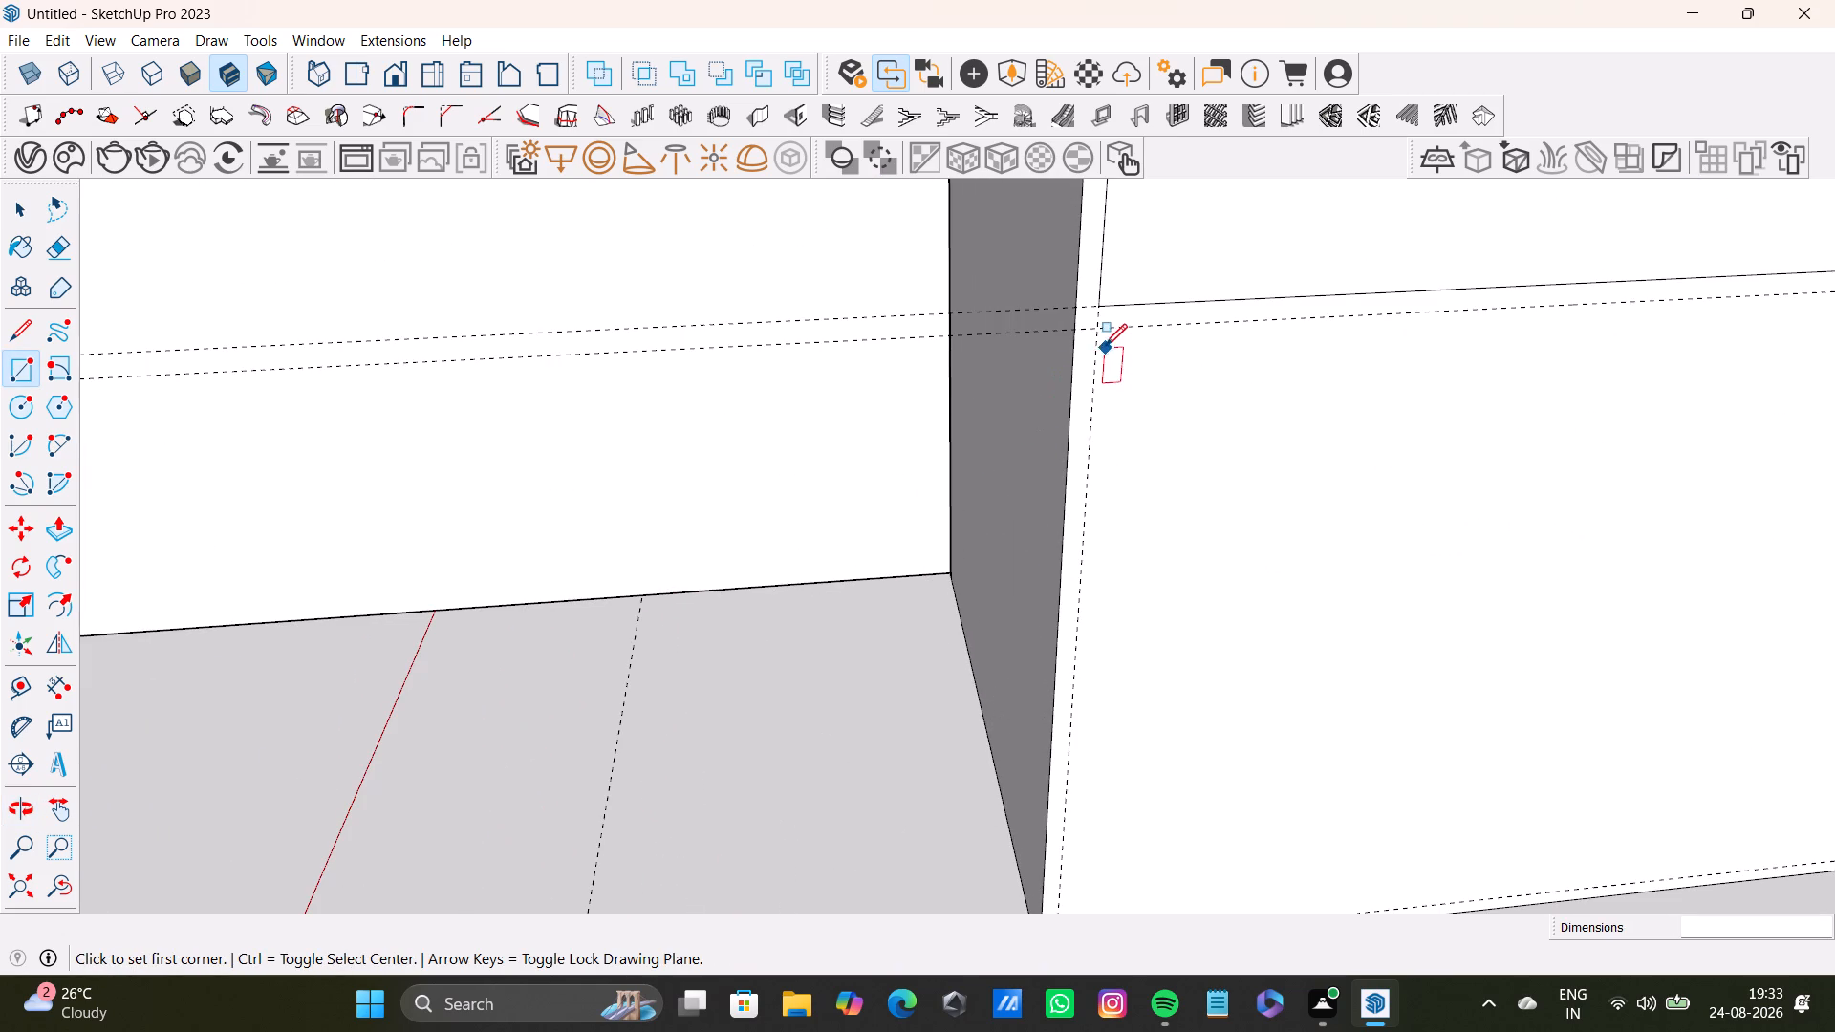
pyautogui.click(1097, 329)
pyautogui.scroll(-3, 1302, 758)
pyautogui.keyDown('shift'); pyautogui.moveTo(1424, 727); pyautogui.dragTo(1089, 548, button='middle'); pyautogui.keyUp('shift')
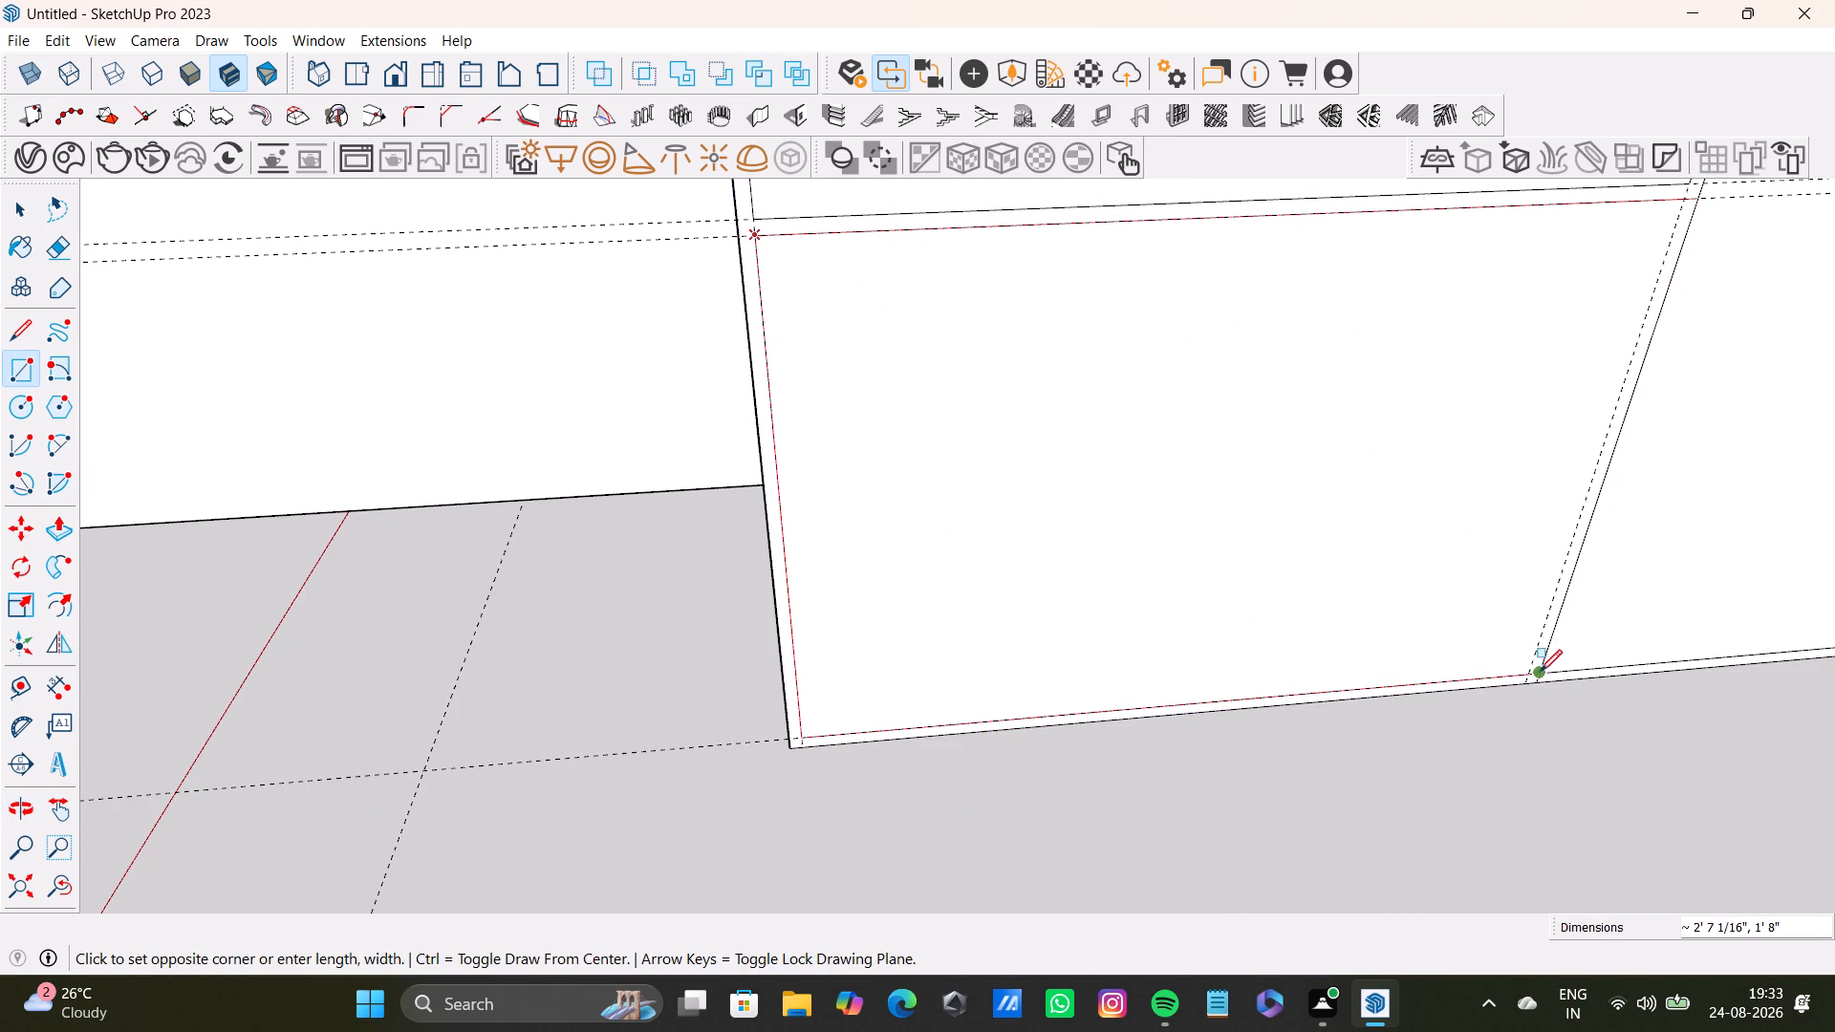
pyautogui.click(1527, 675)
pyautogui.press('space')
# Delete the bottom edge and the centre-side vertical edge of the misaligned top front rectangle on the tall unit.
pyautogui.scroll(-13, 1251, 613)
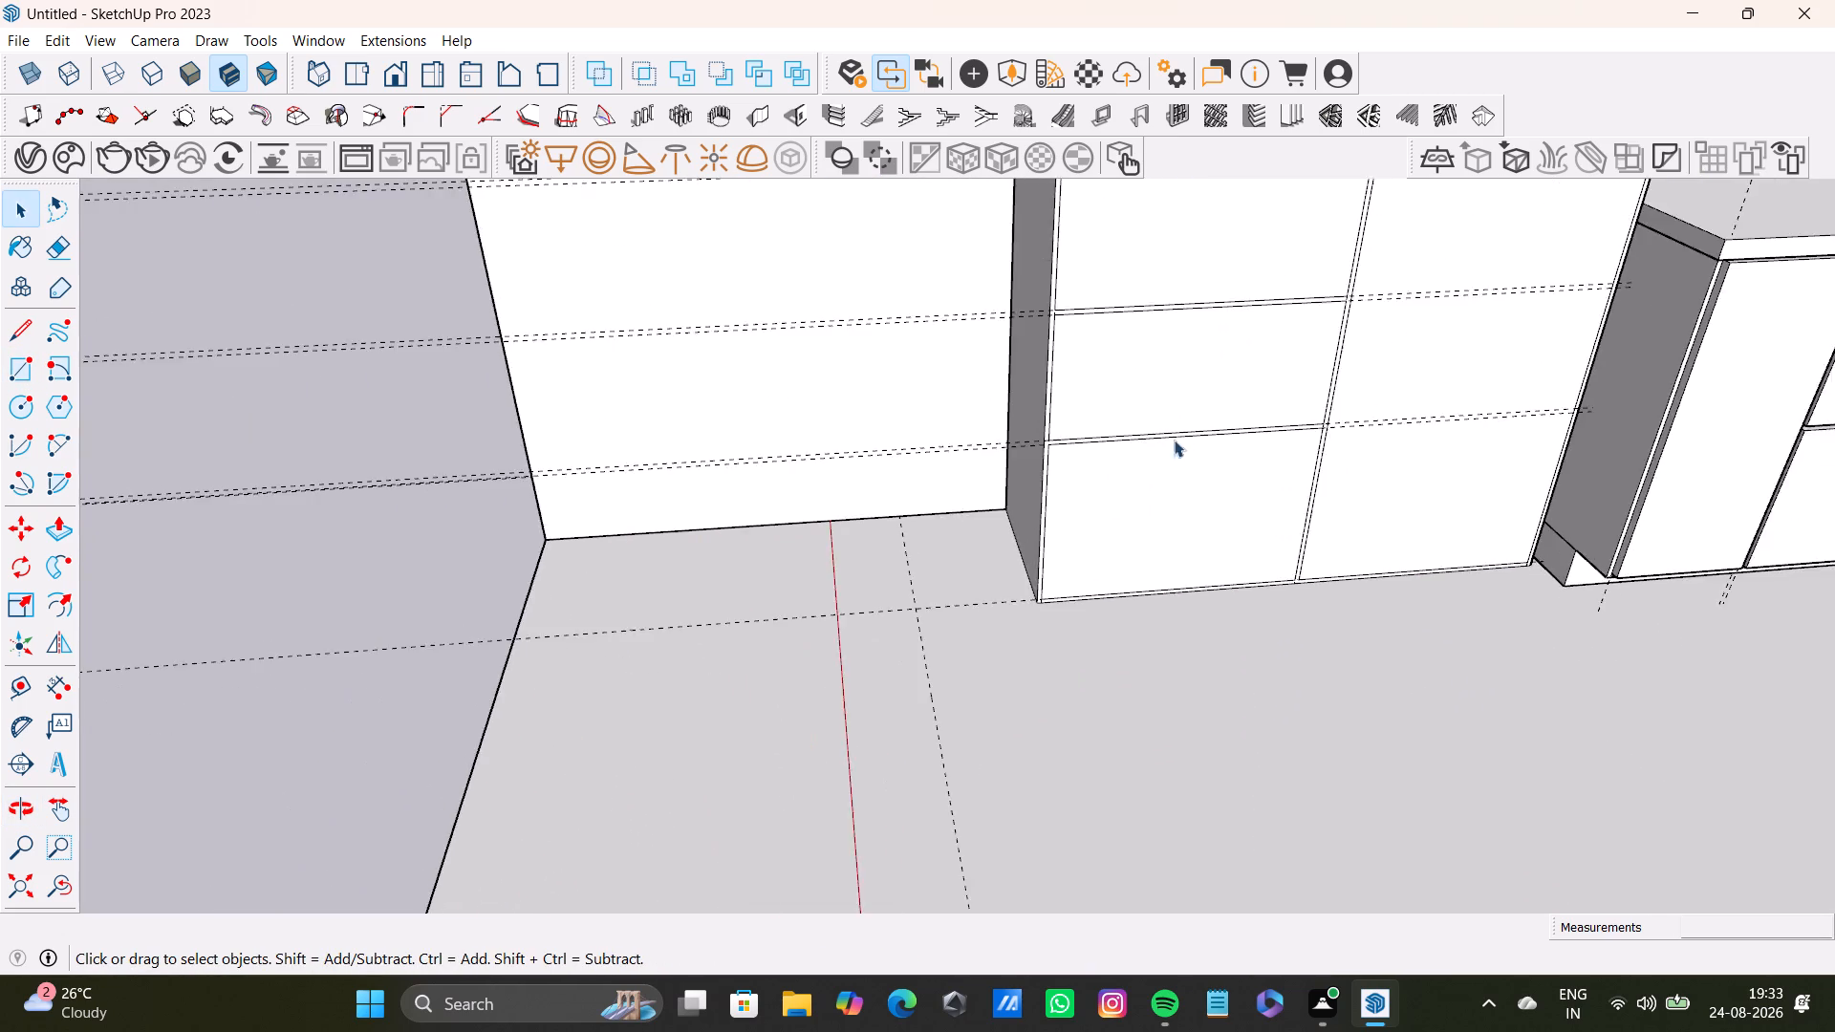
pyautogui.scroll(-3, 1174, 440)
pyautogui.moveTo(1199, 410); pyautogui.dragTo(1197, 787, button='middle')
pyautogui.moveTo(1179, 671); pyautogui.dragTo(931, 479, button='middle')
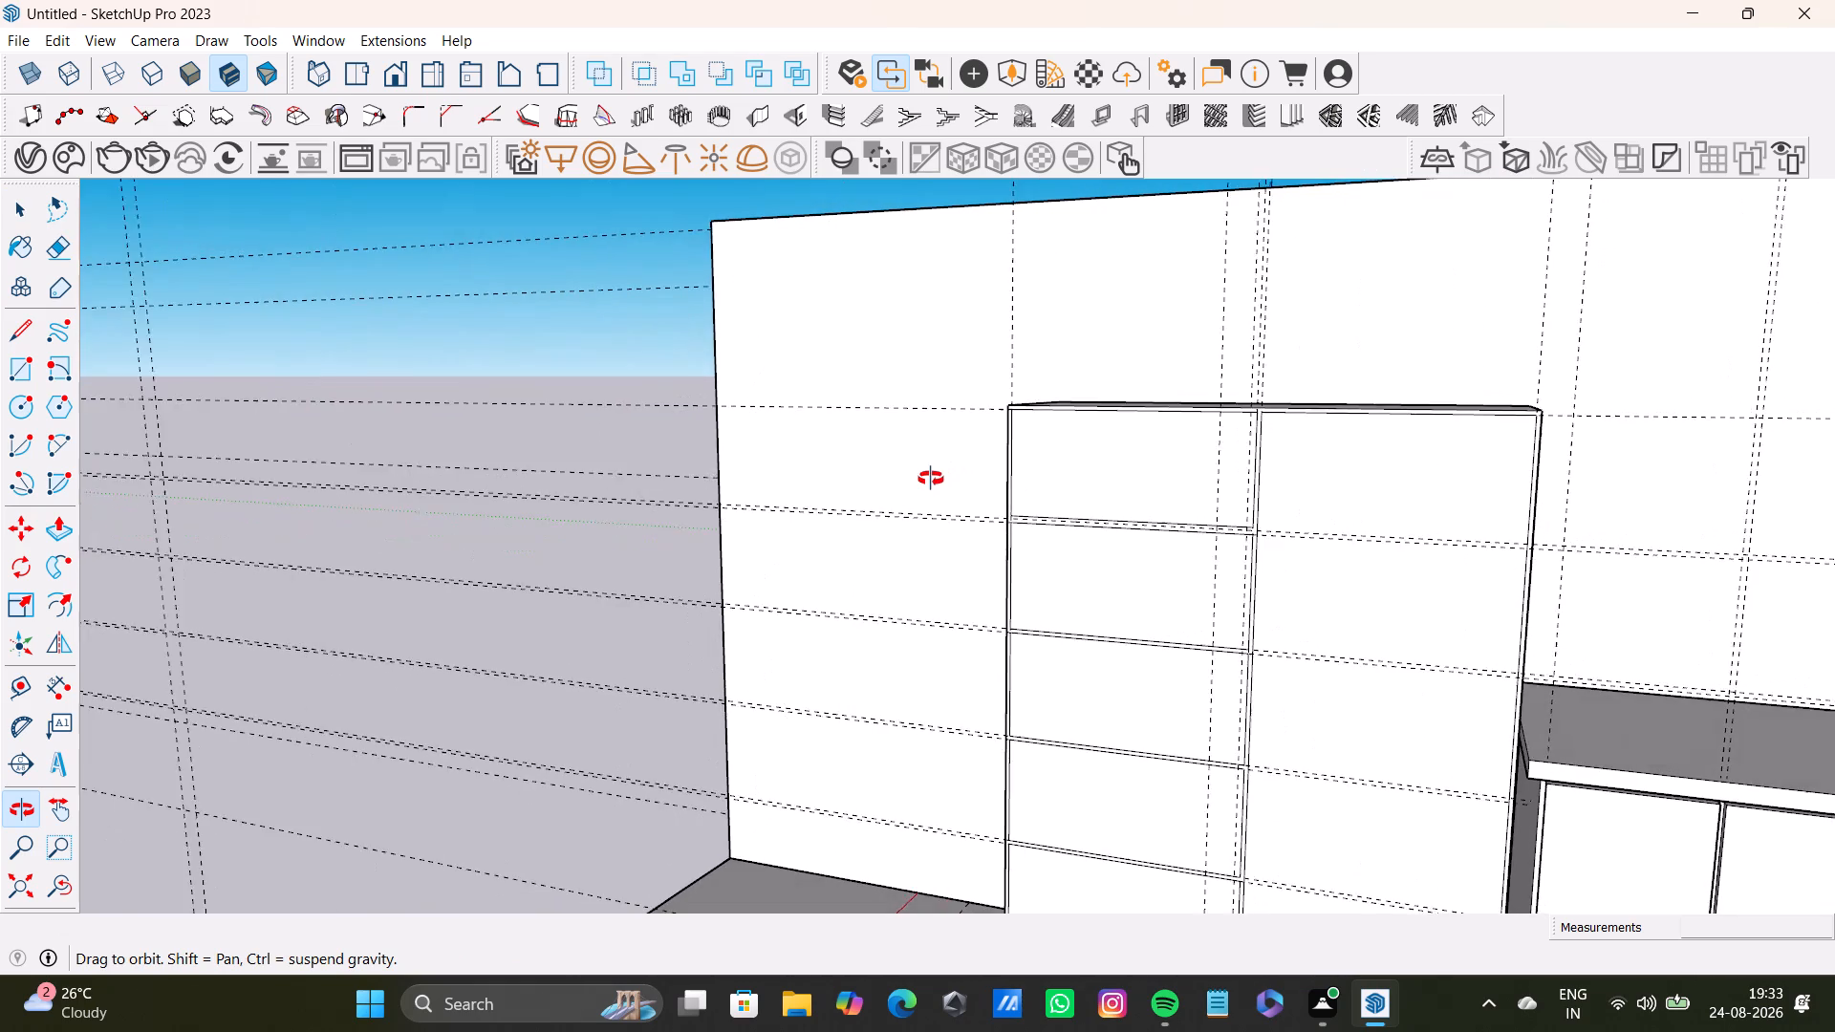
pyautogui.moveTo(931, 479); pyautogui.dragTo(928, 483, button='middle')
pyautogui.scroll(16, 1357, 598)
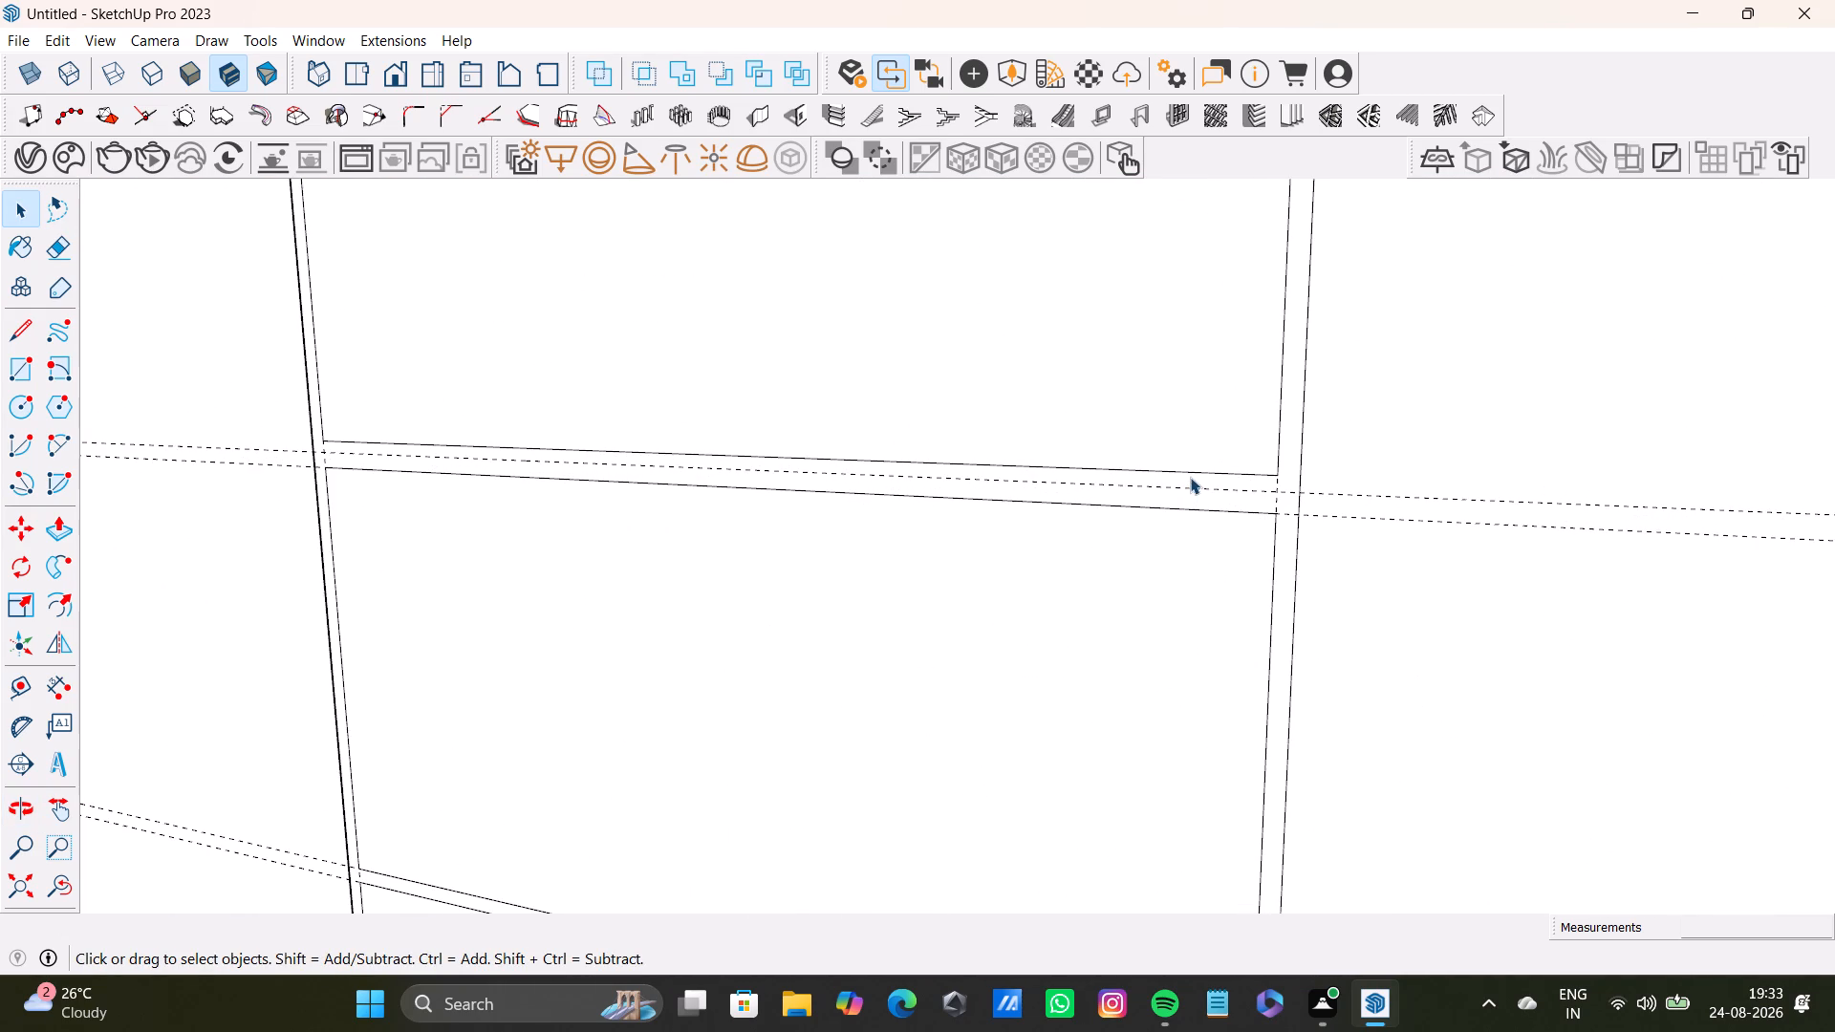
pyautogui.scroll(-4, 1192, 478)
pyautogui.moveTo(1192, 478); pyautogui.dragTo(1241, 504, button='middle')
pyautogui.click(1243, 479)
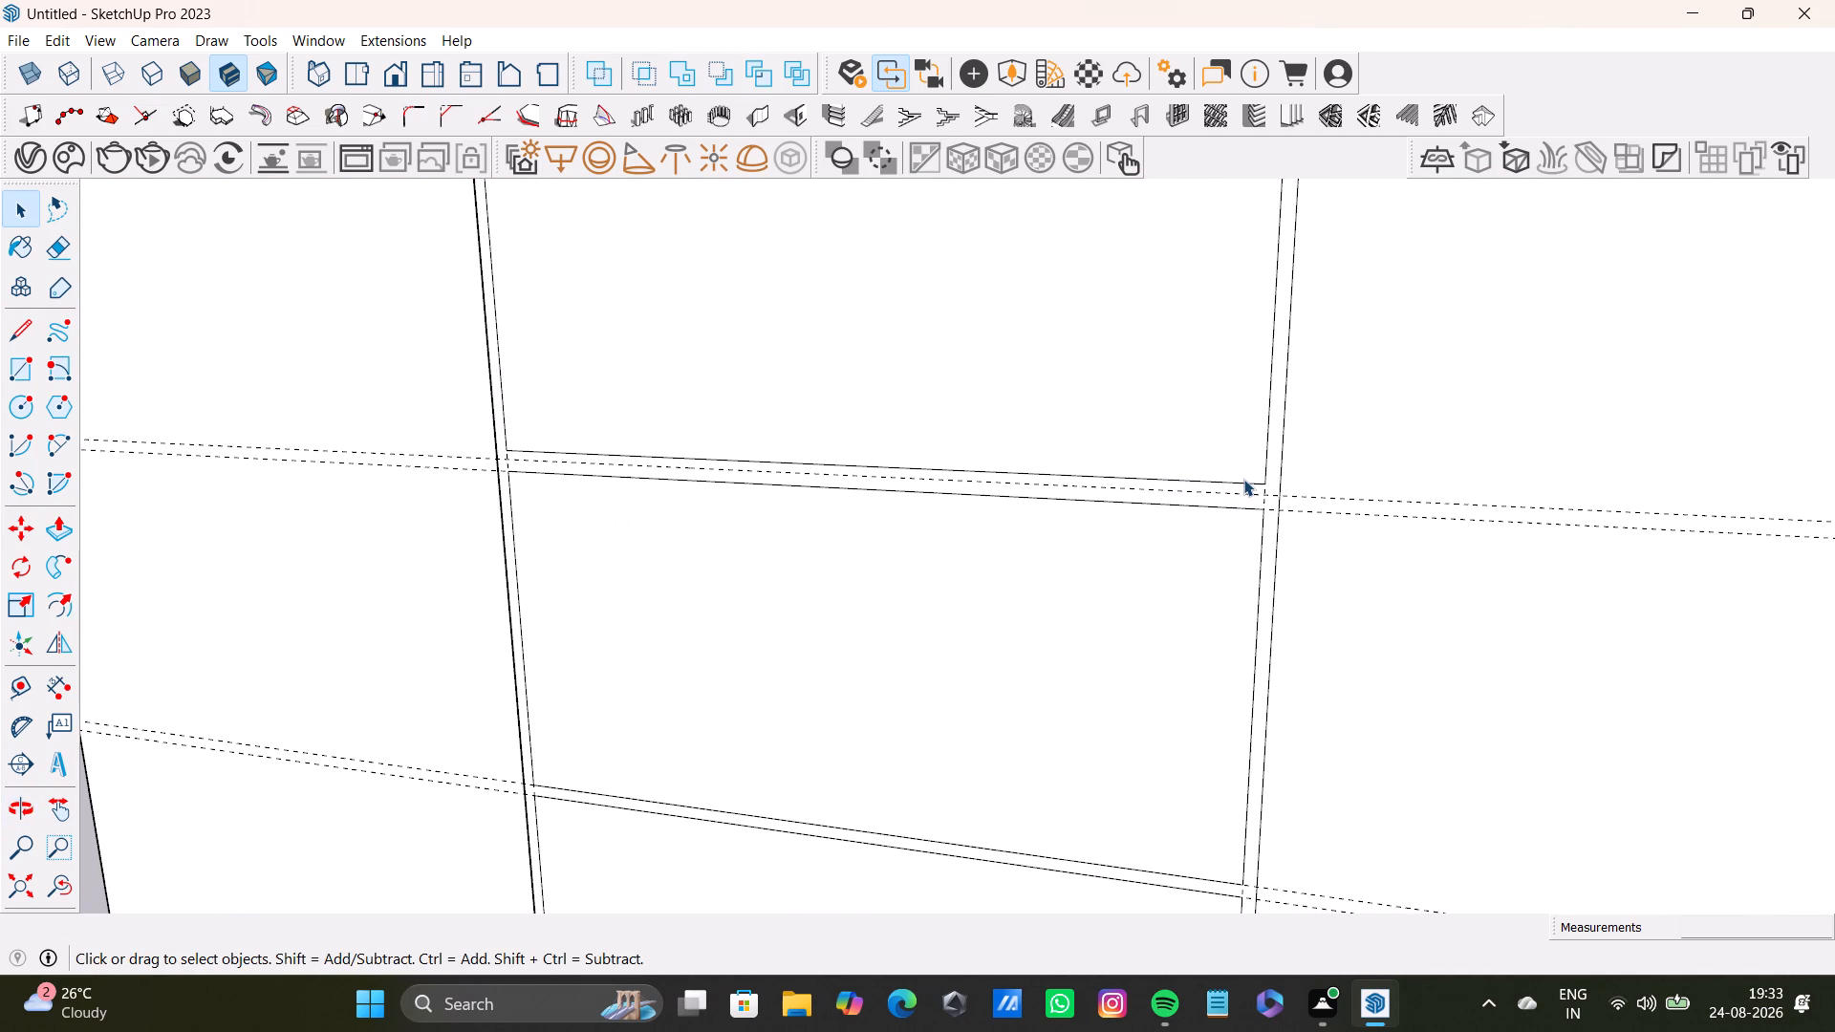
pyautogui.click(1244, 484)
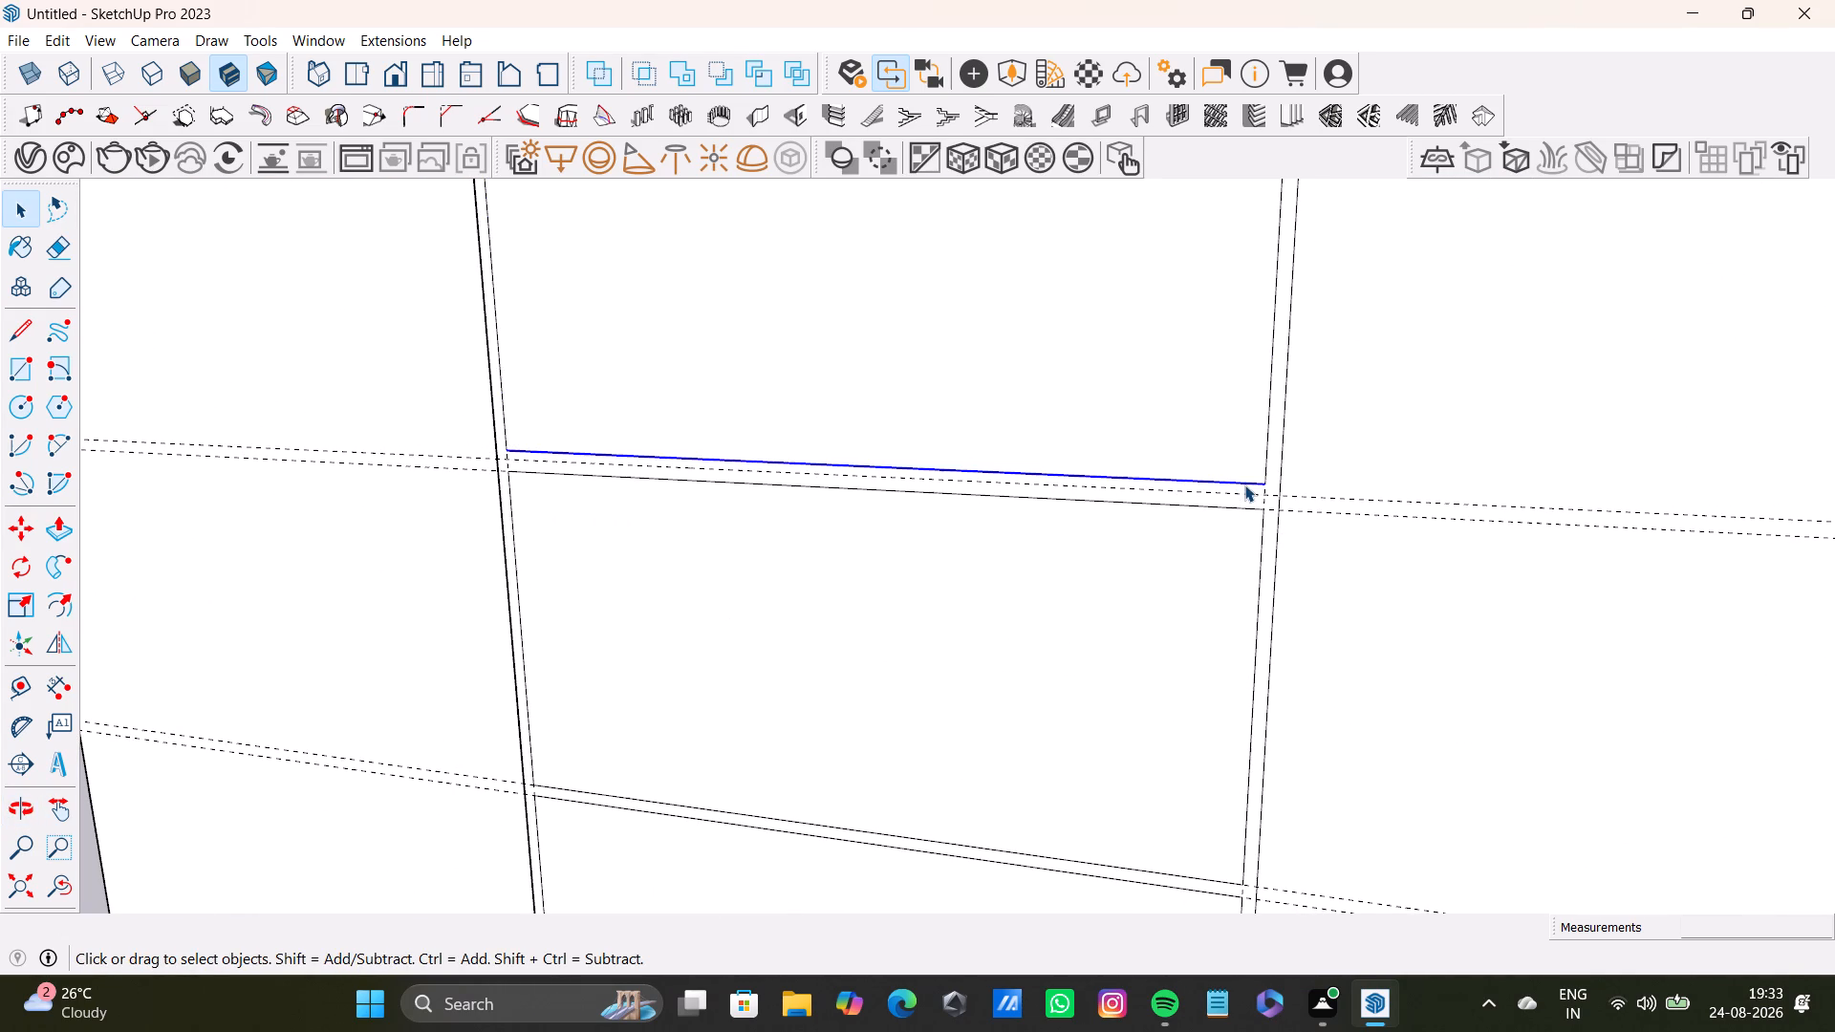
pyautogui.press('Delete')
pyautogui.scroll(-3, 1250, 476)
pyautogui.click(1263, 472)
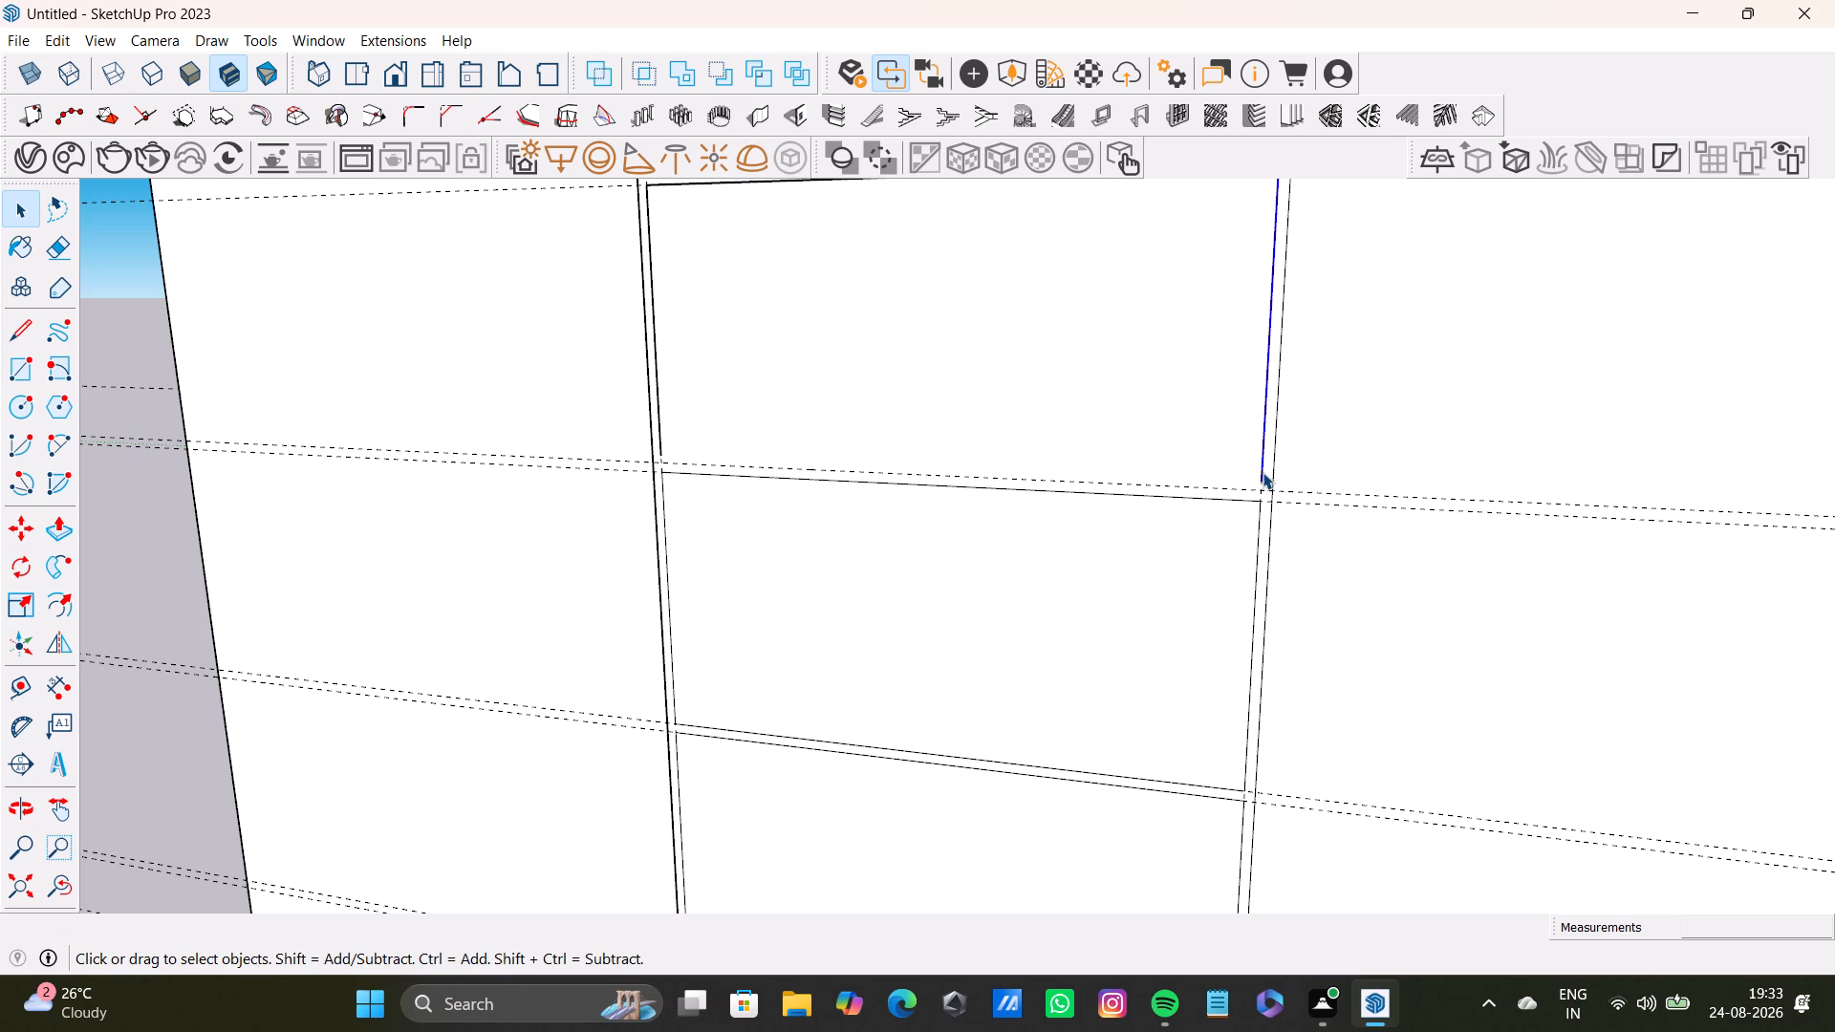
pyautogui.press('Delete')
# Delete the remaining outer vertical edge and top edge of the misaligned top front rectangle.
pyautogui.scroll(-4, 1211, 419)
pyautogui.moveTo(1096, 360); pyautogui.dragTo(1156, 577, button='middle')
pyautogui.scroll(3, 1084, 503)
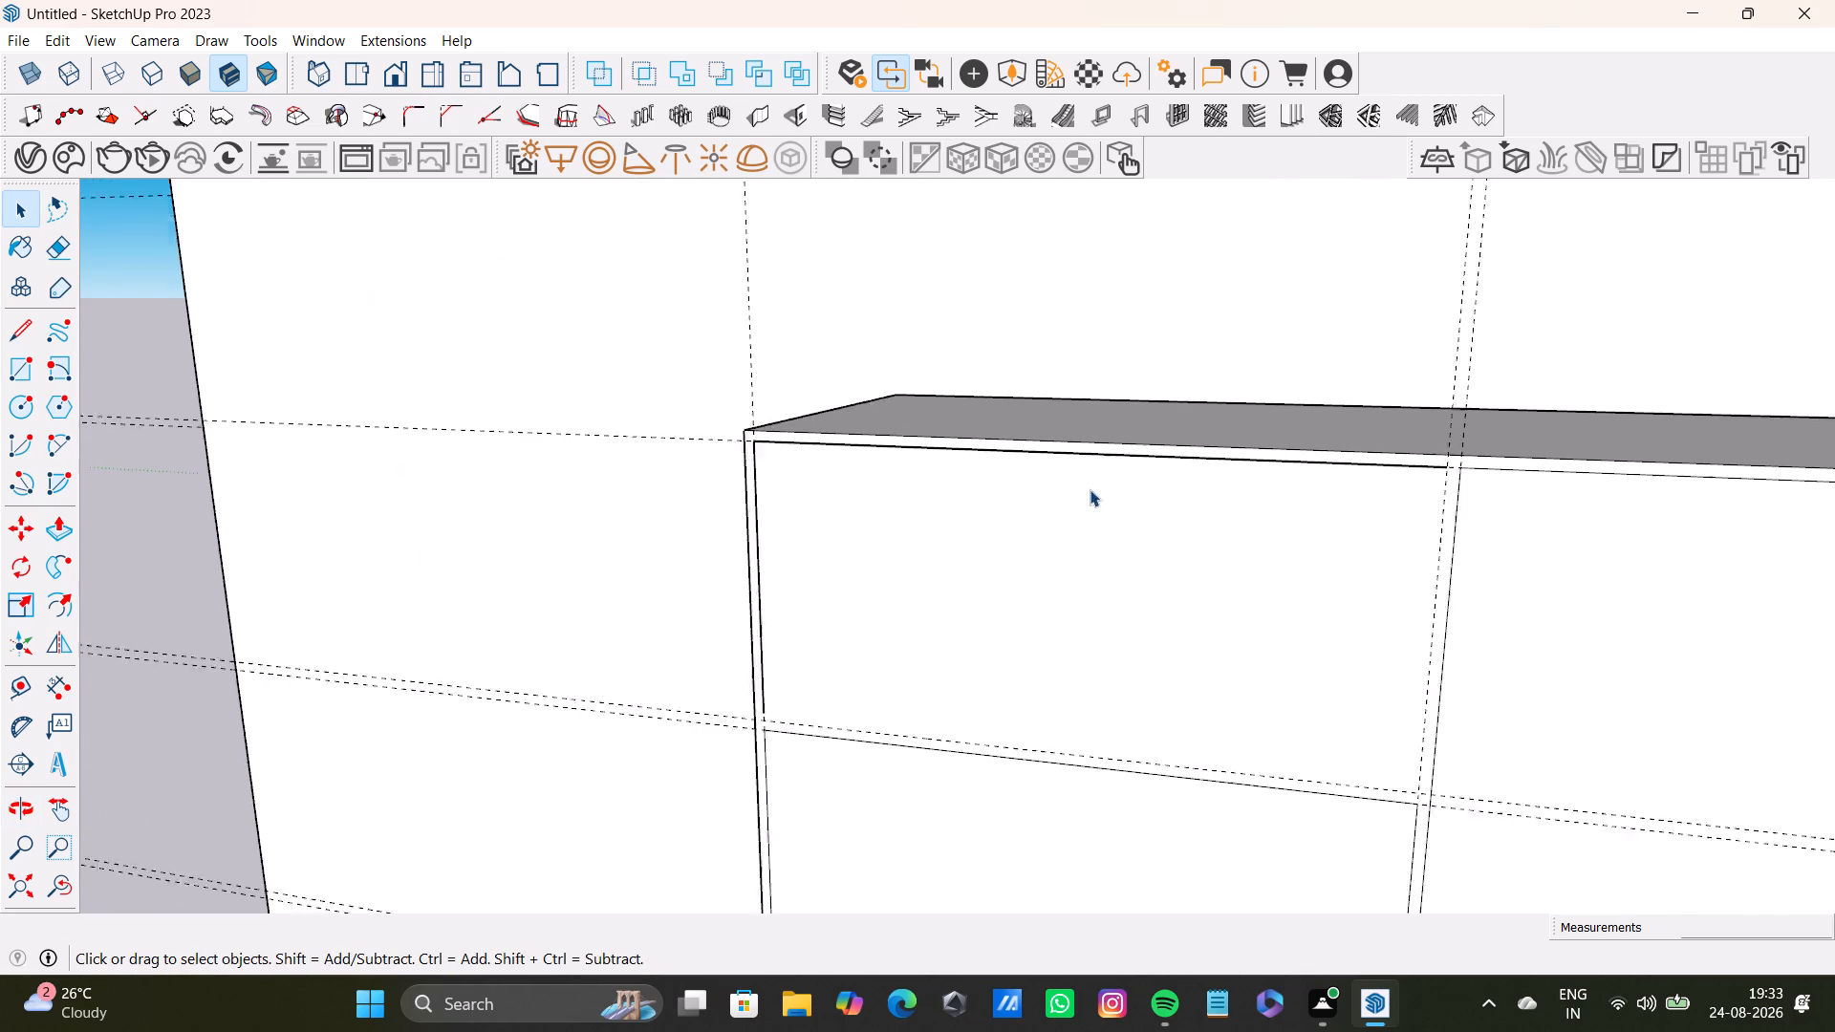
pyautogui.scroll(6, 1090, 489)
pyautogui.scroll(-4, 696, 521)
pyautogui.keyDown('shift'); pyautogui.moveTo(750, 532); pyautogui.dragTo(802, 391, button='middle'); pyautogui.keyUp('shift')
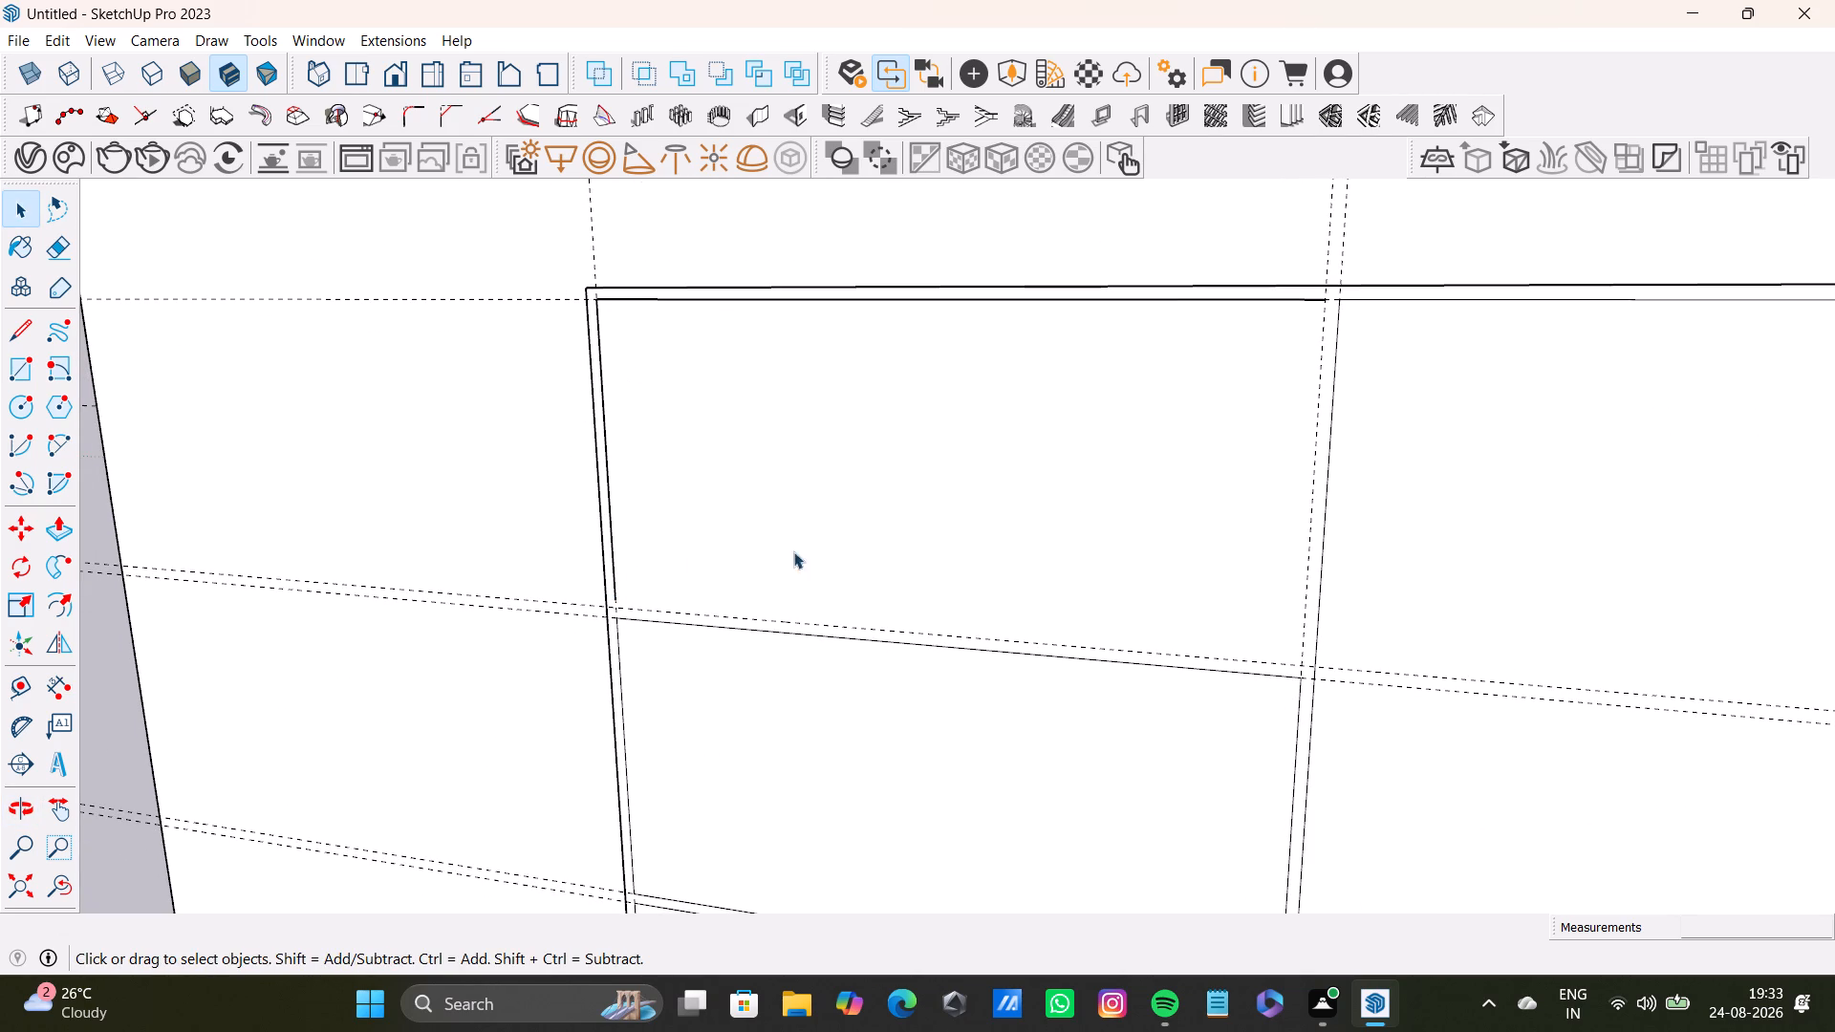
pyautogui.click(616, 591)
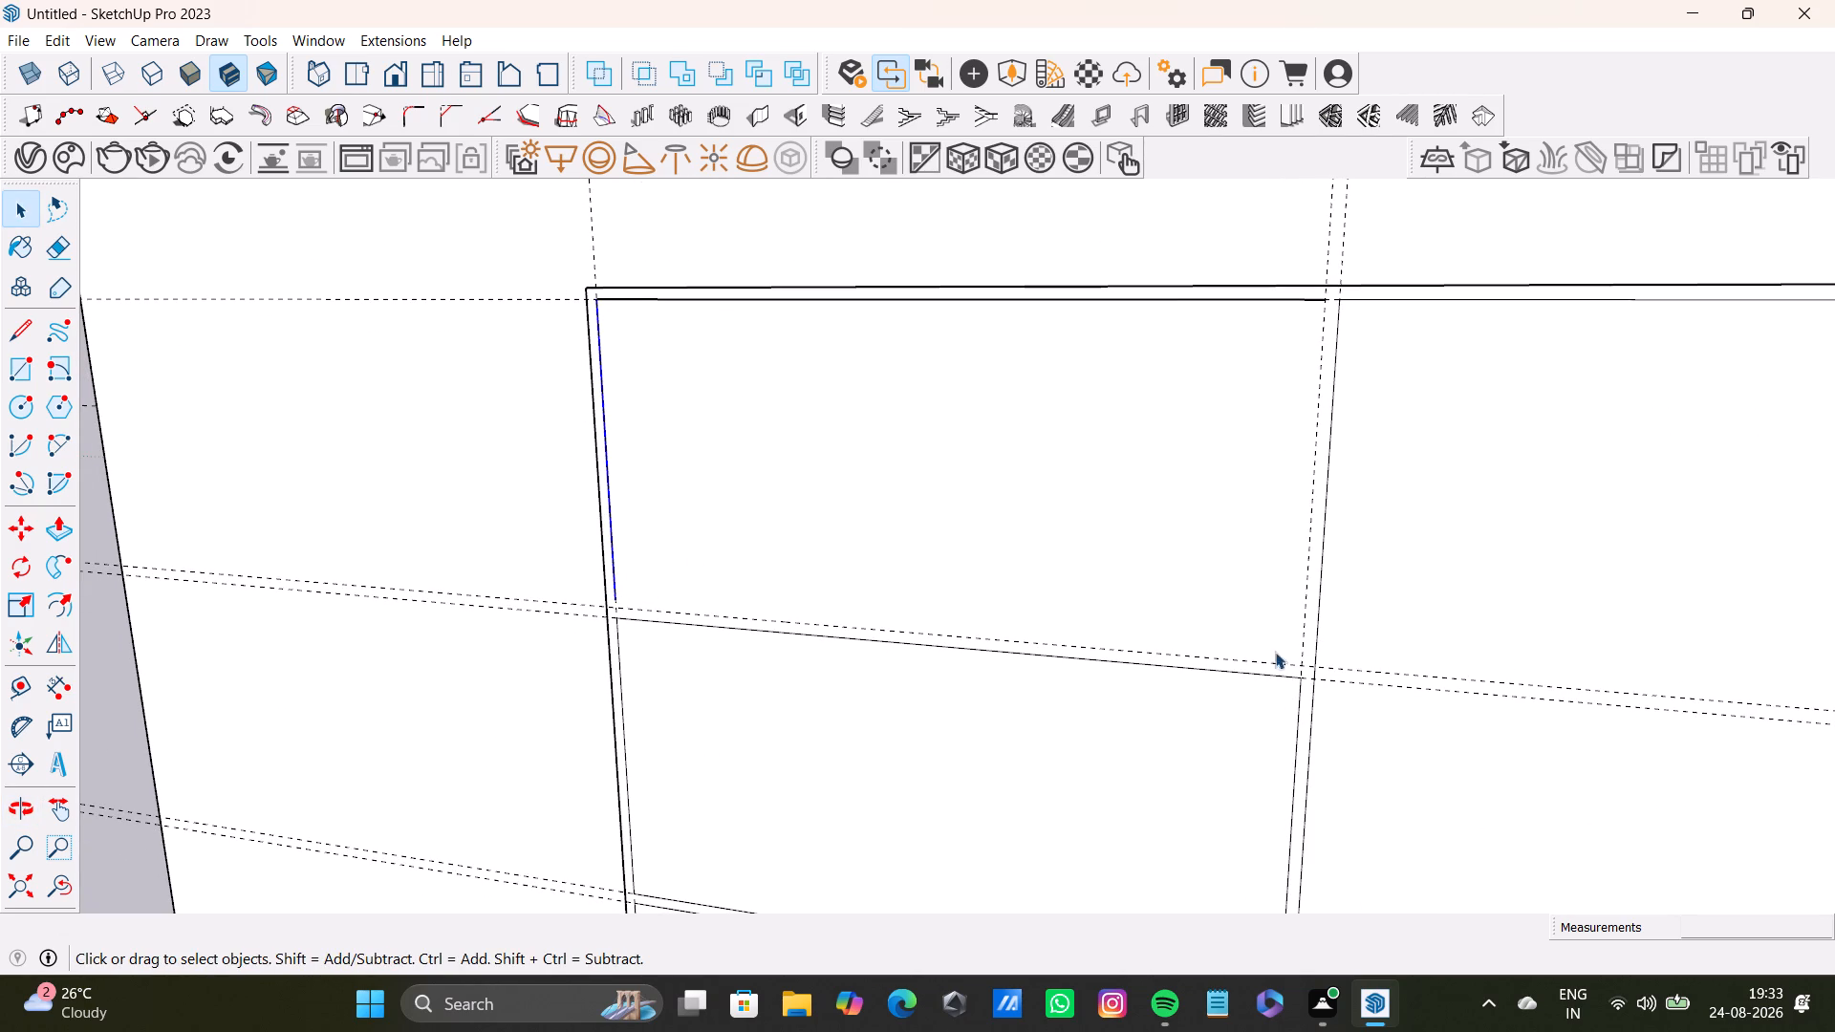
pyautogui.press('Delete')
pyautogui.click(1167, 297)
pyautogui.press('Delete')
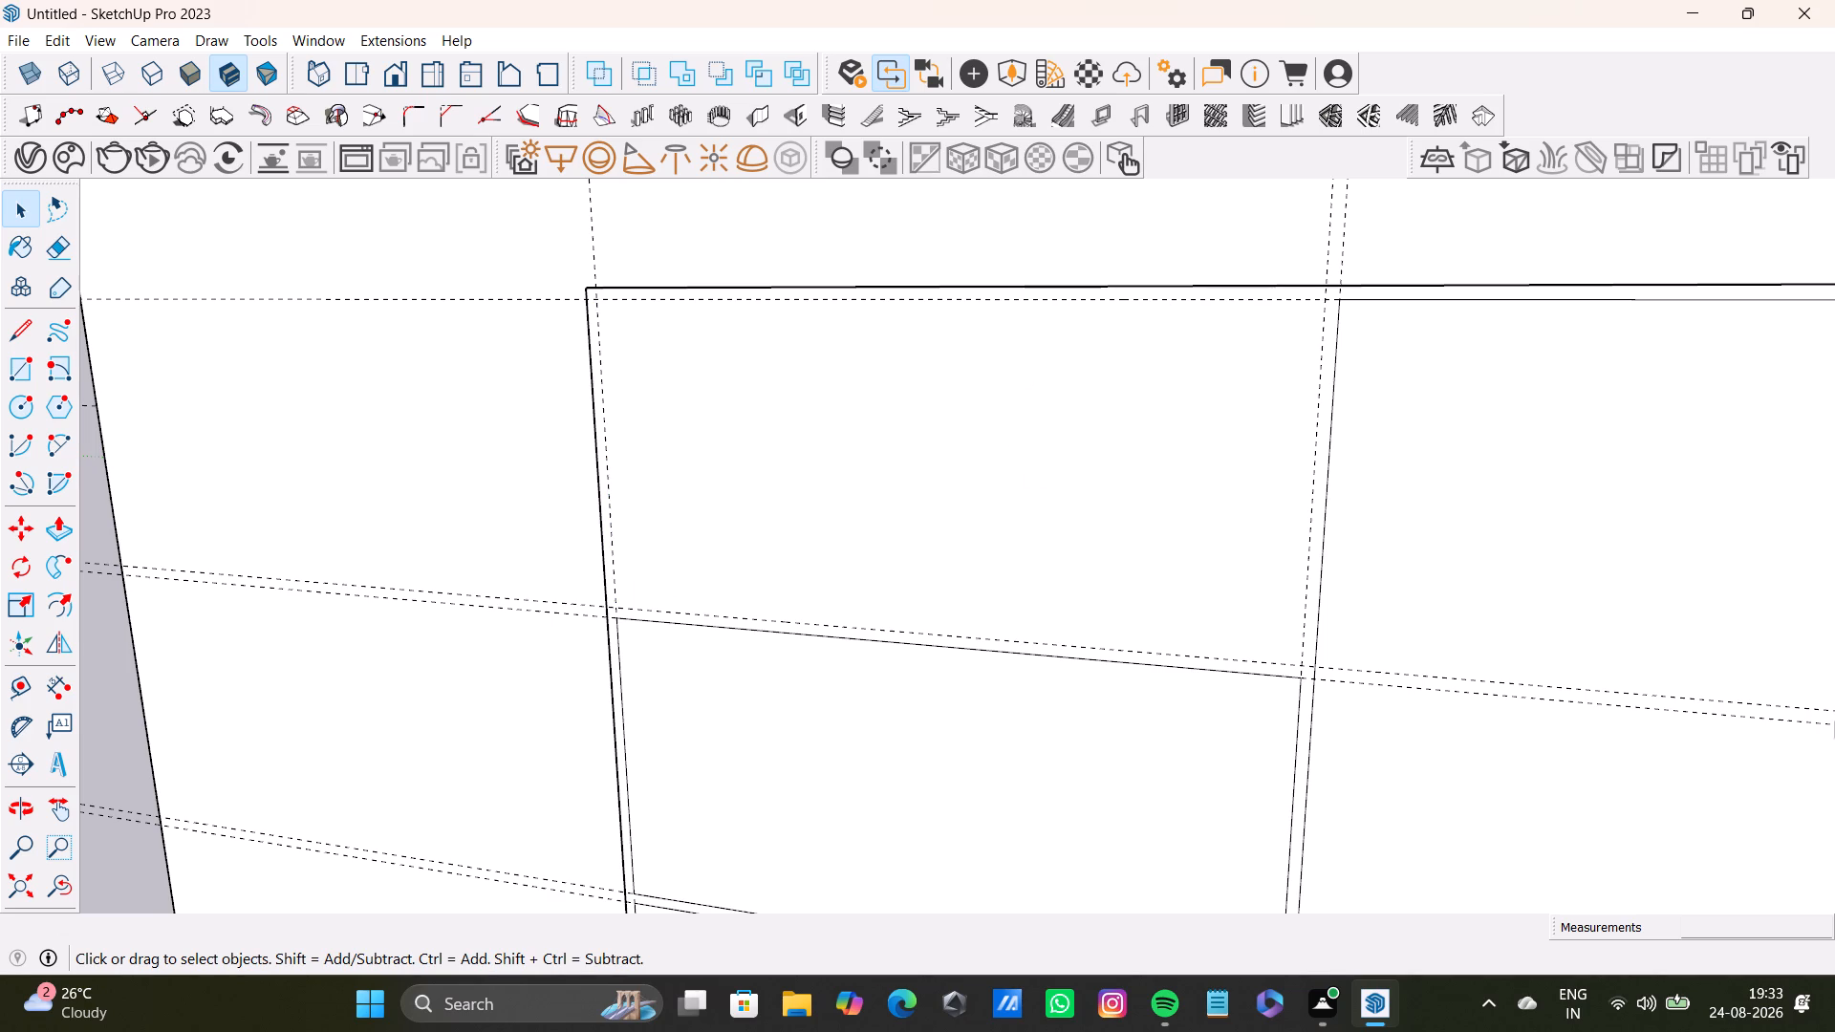
# Redraw the top front rectangle from the unit's outer top guide intersection to the centre guide at the upper divider guide.
pyautogui.click(16, 365)
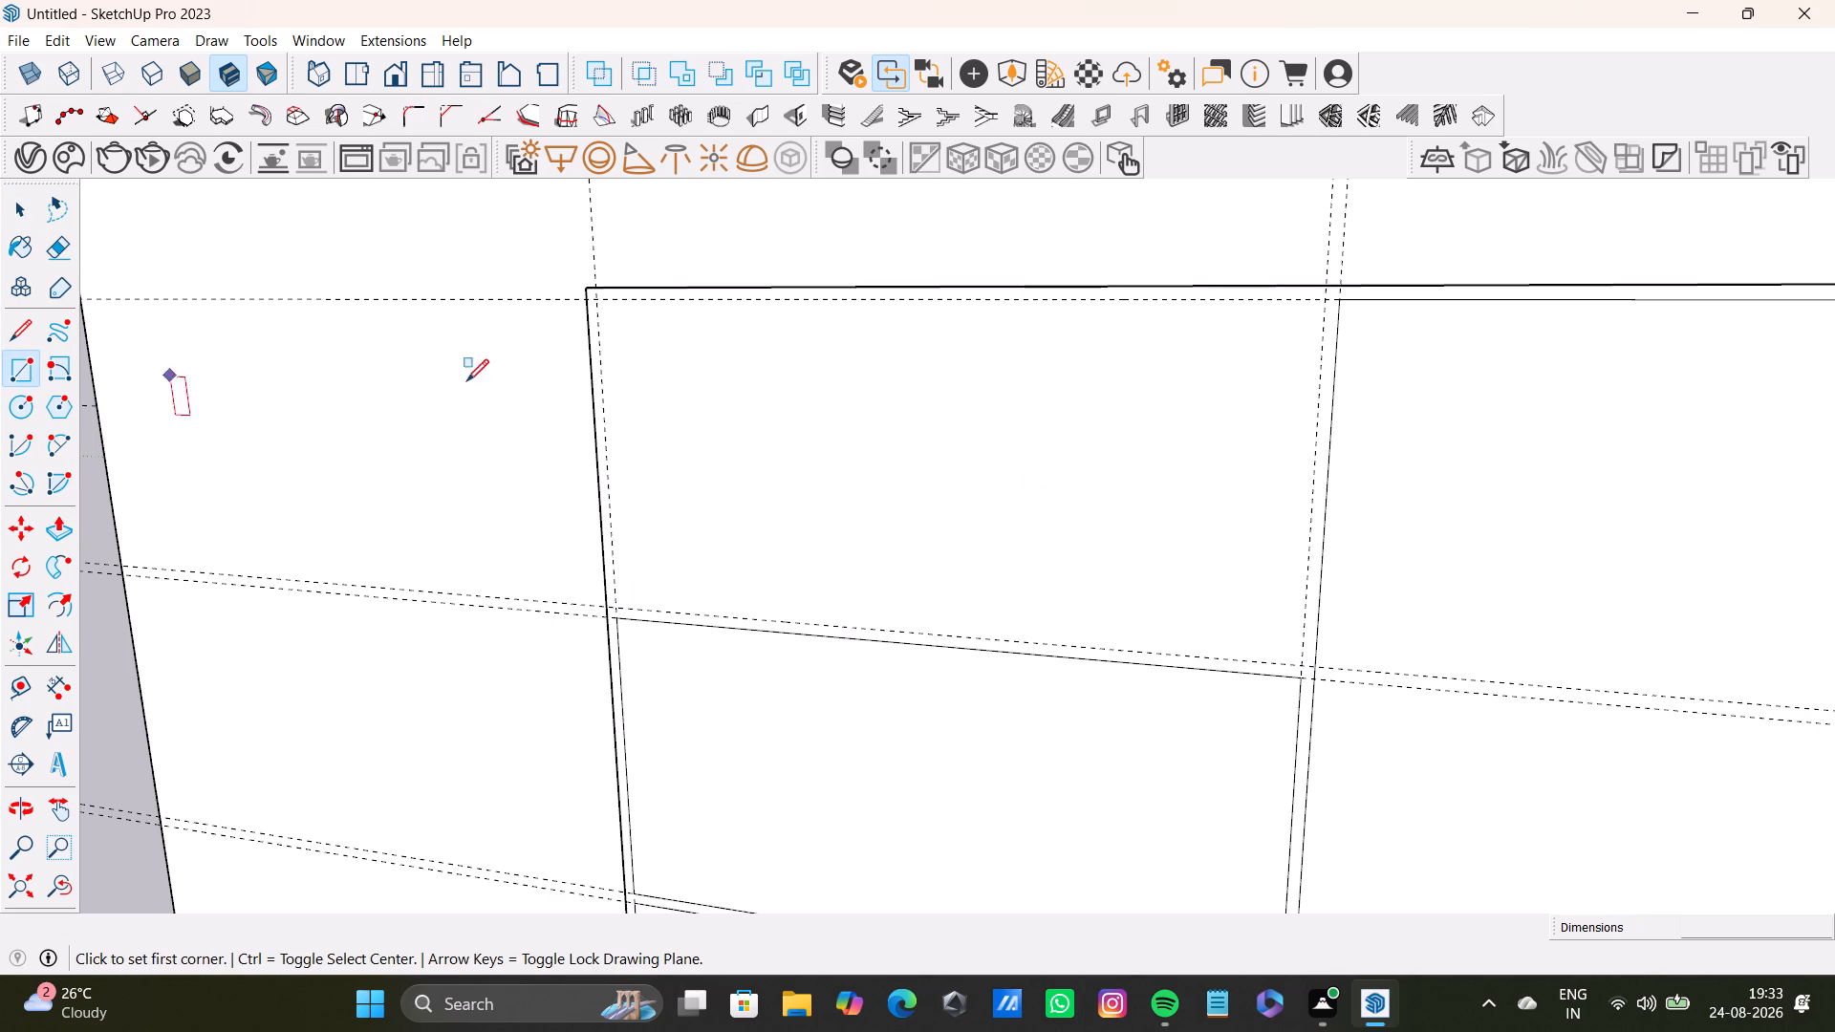
pyautogui.click(599, 299)
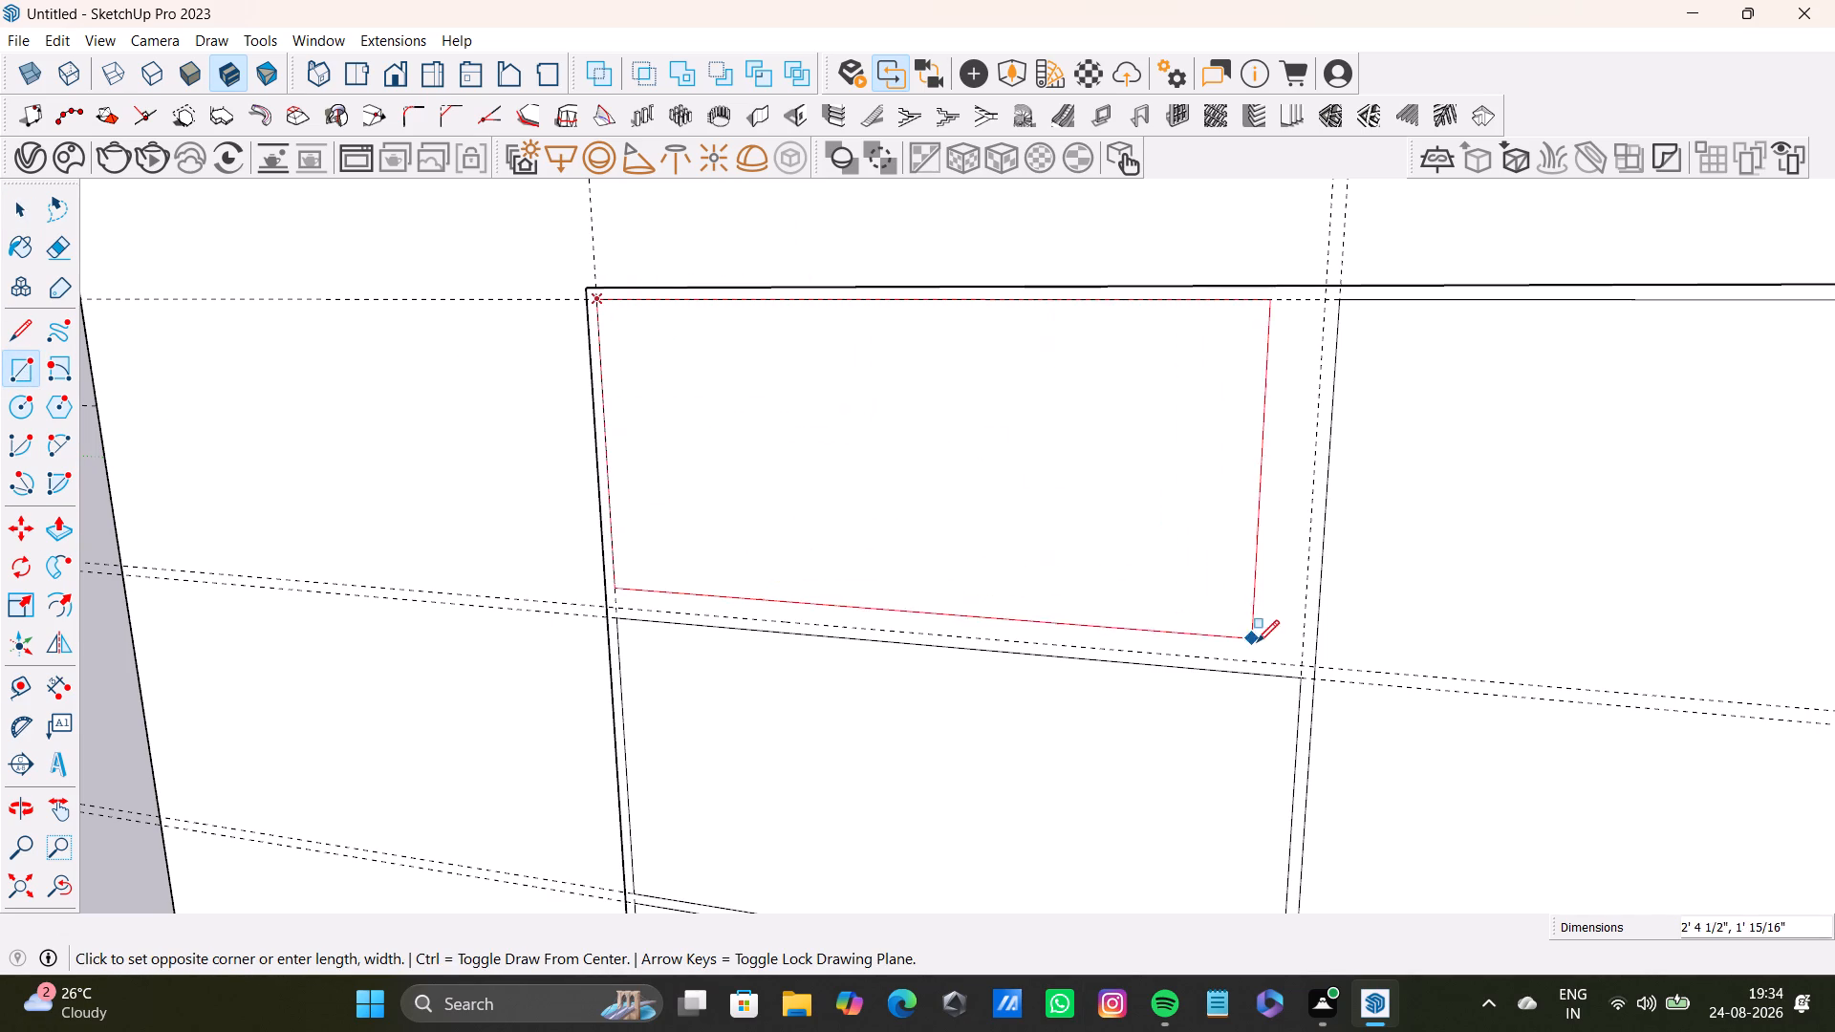
pyautogui.click(1299, 664)
pyautogui.press('space')
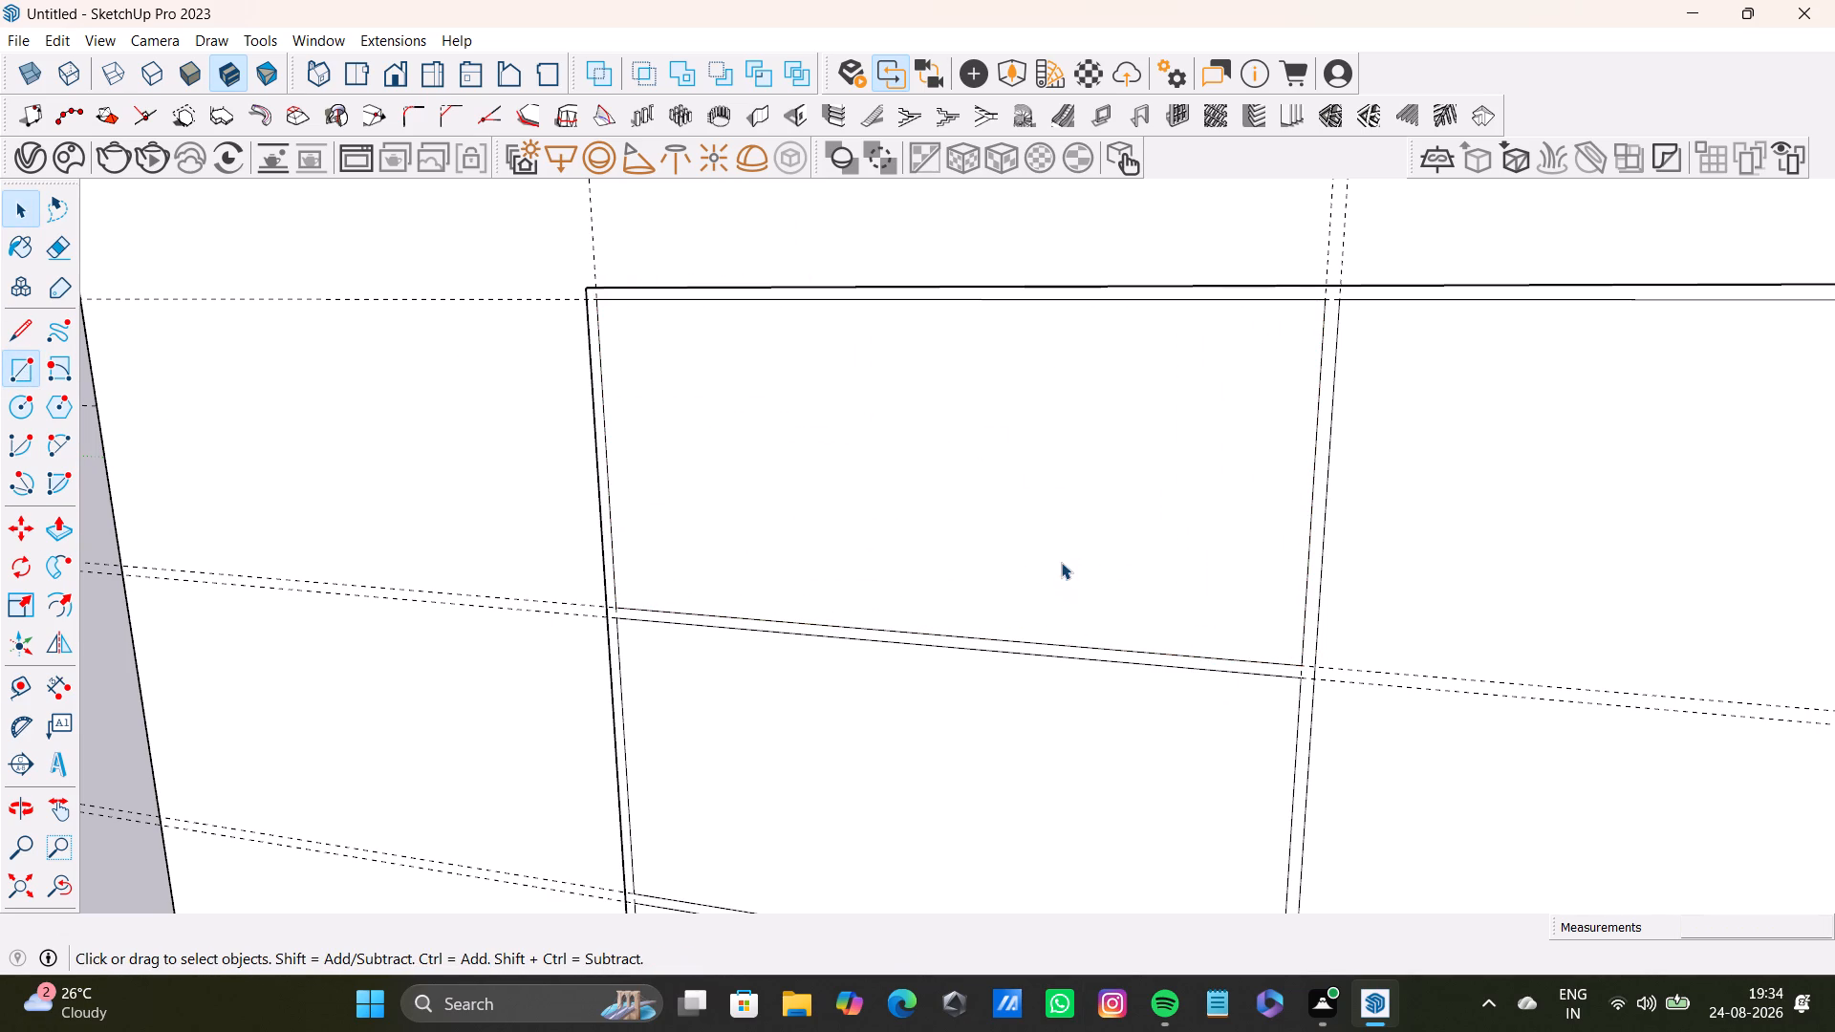
# Examine the tall unit's stacked front rectangles from several angles, together with the neighbouring base cabinets.
pyautogui.scroll(-14, 1042, 561)
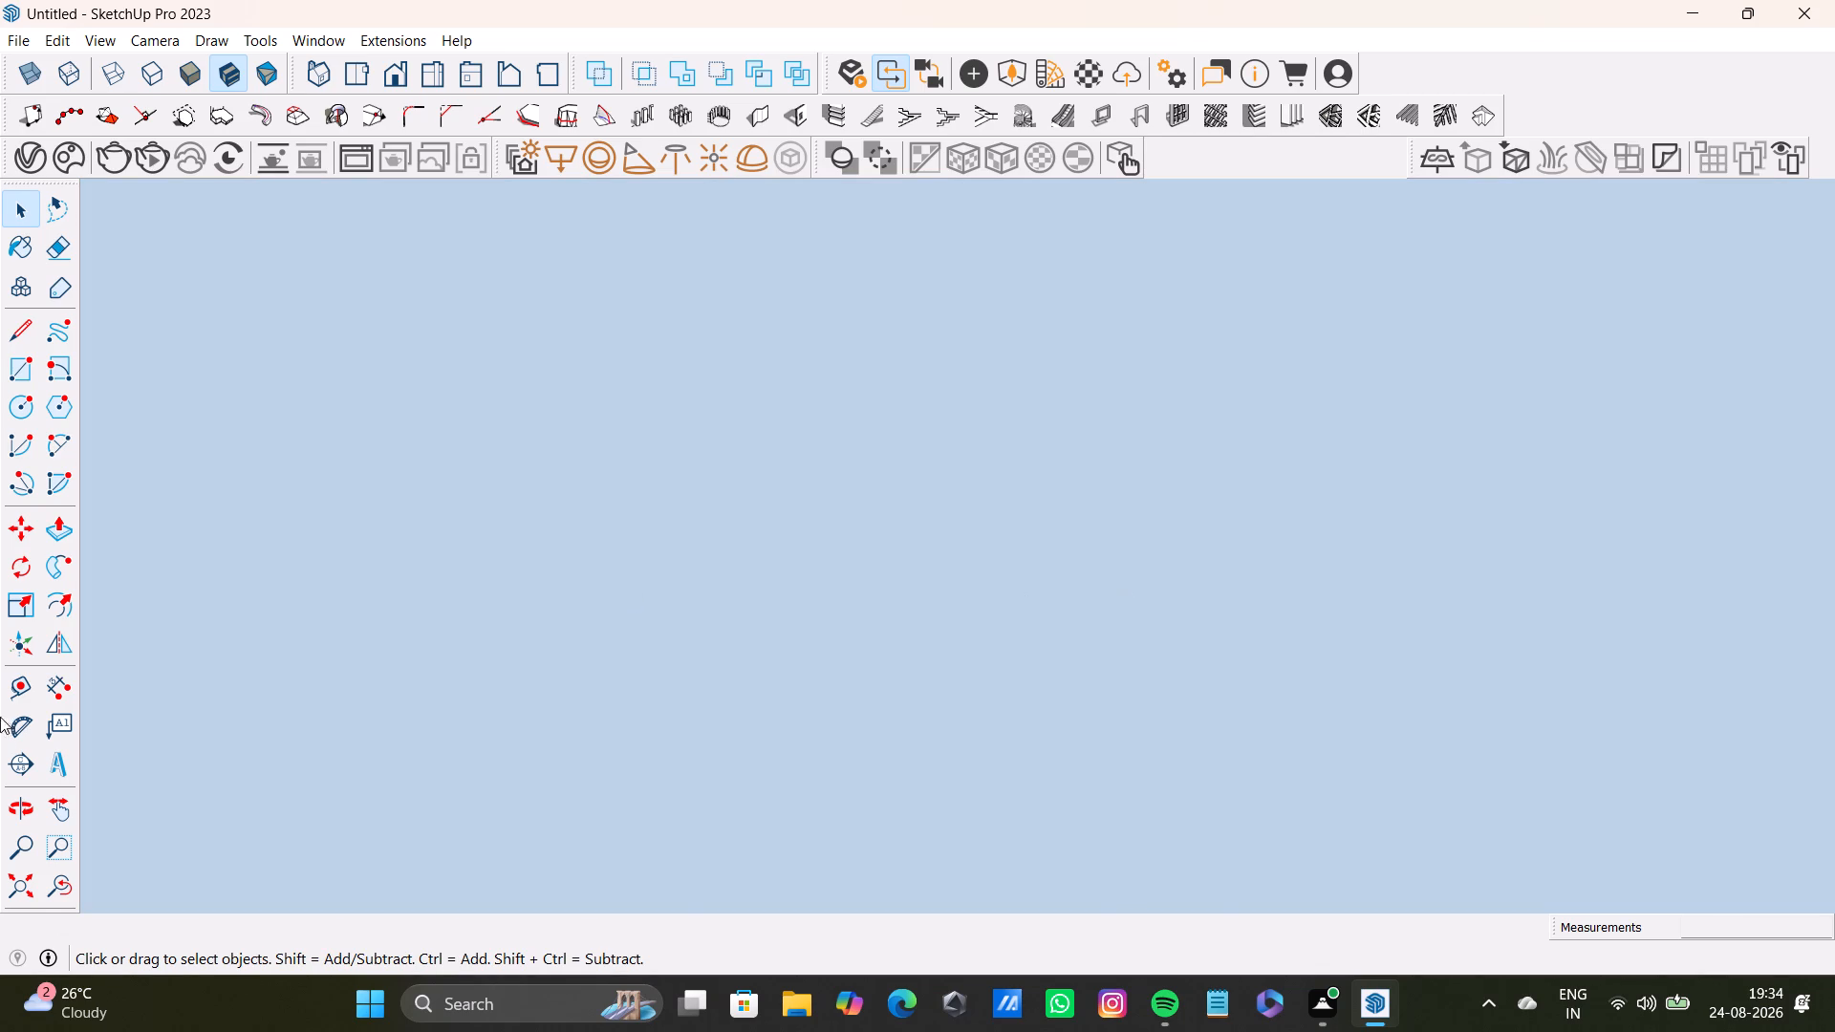
pyautogui.click(21, 902)
pyautogui.moveTo(761, 618); pyautogui.dragTo(1229, 825, button='middle')
pyautogui.scroll(3, 770, 472)
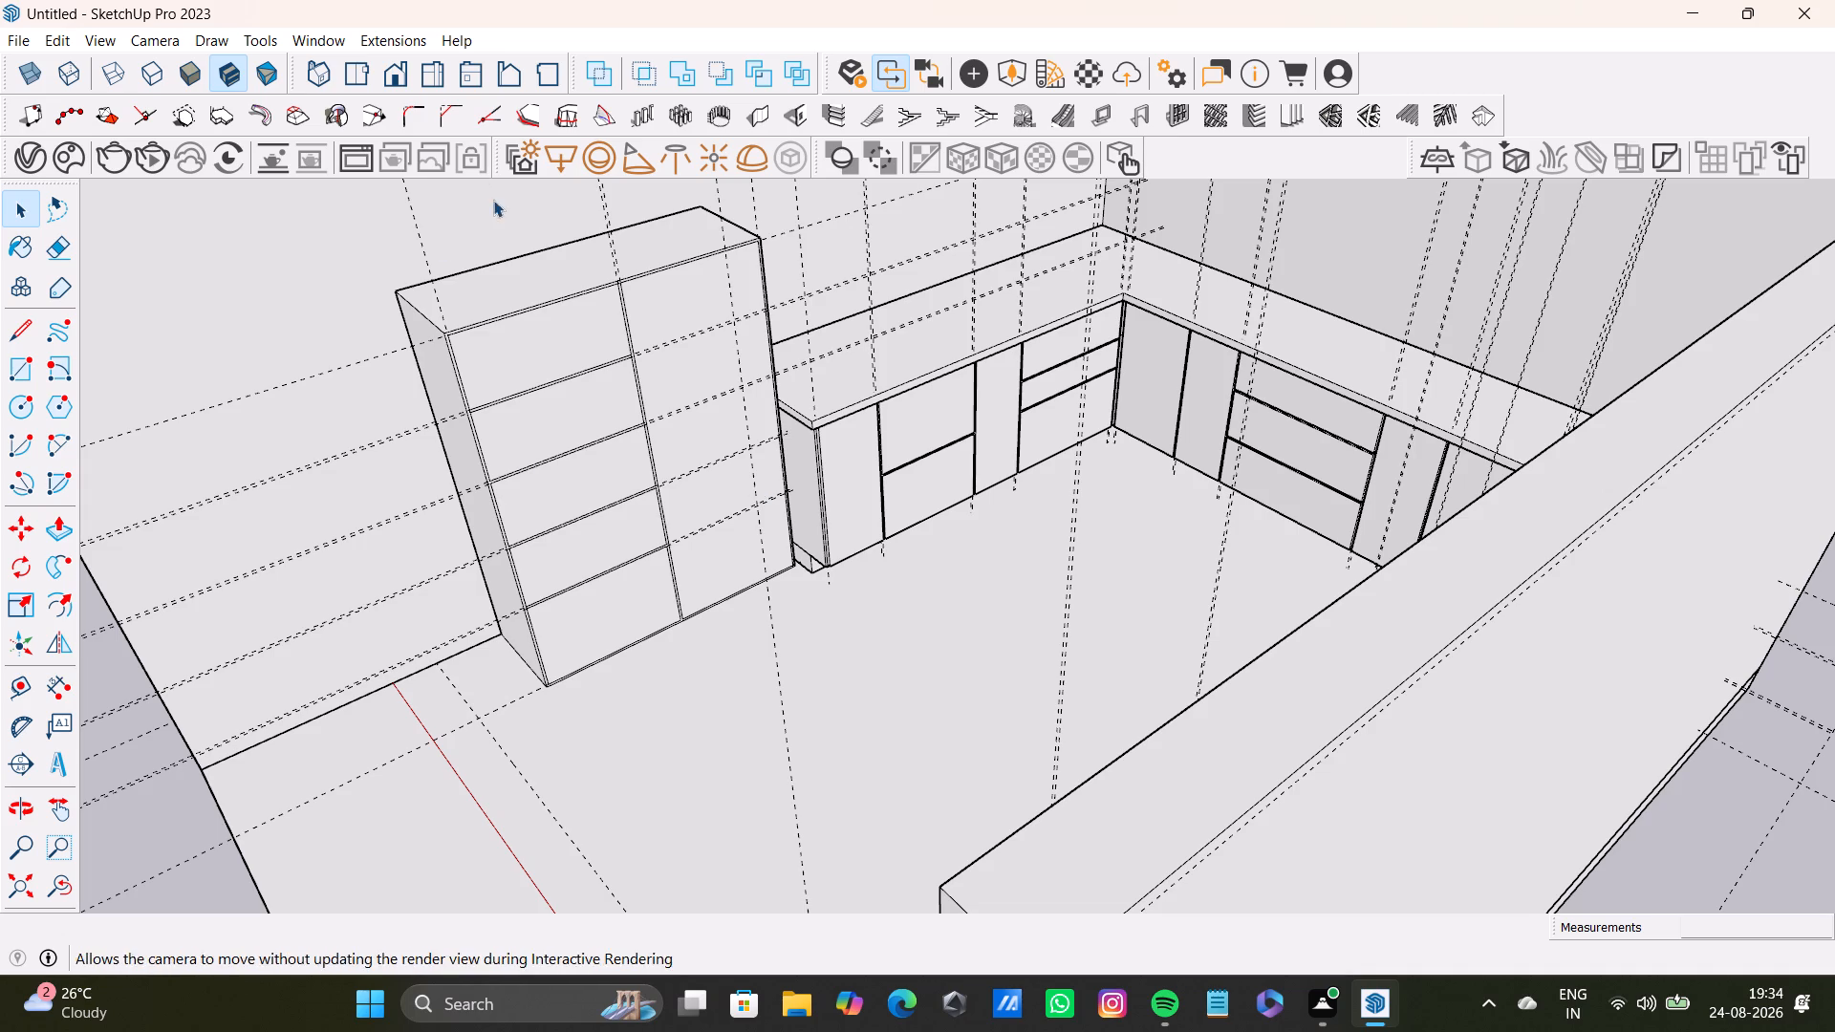
pyautogui.press('space')
pyautogui.click(671, 735)
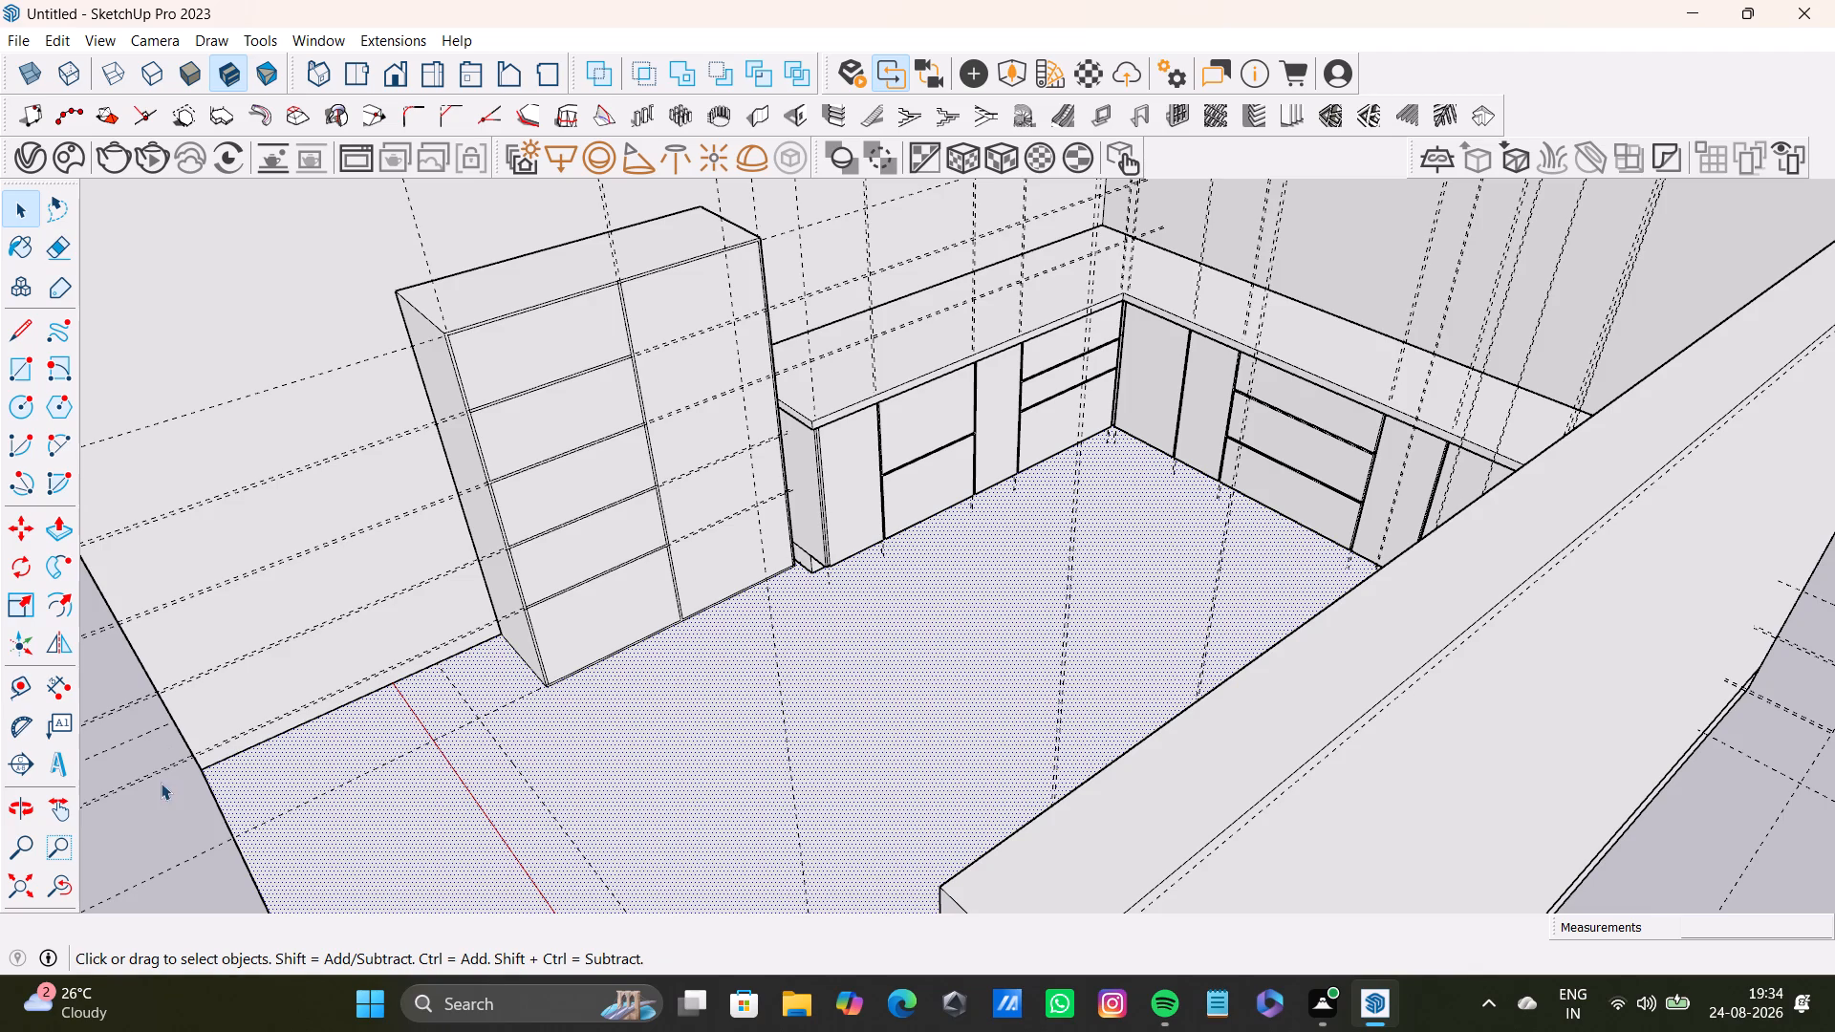
pyautogui.click(161, 783)
pyautogui.scroll(-4, 511, 544)
pyautogui.keyDown('shift'); pyautogui.moveTo(532, 540); pyautogui.dragTo(825, 552, button='middle'); pyautogui.keyUp('shift')
pyautogui.scroll(10, 833, 545)
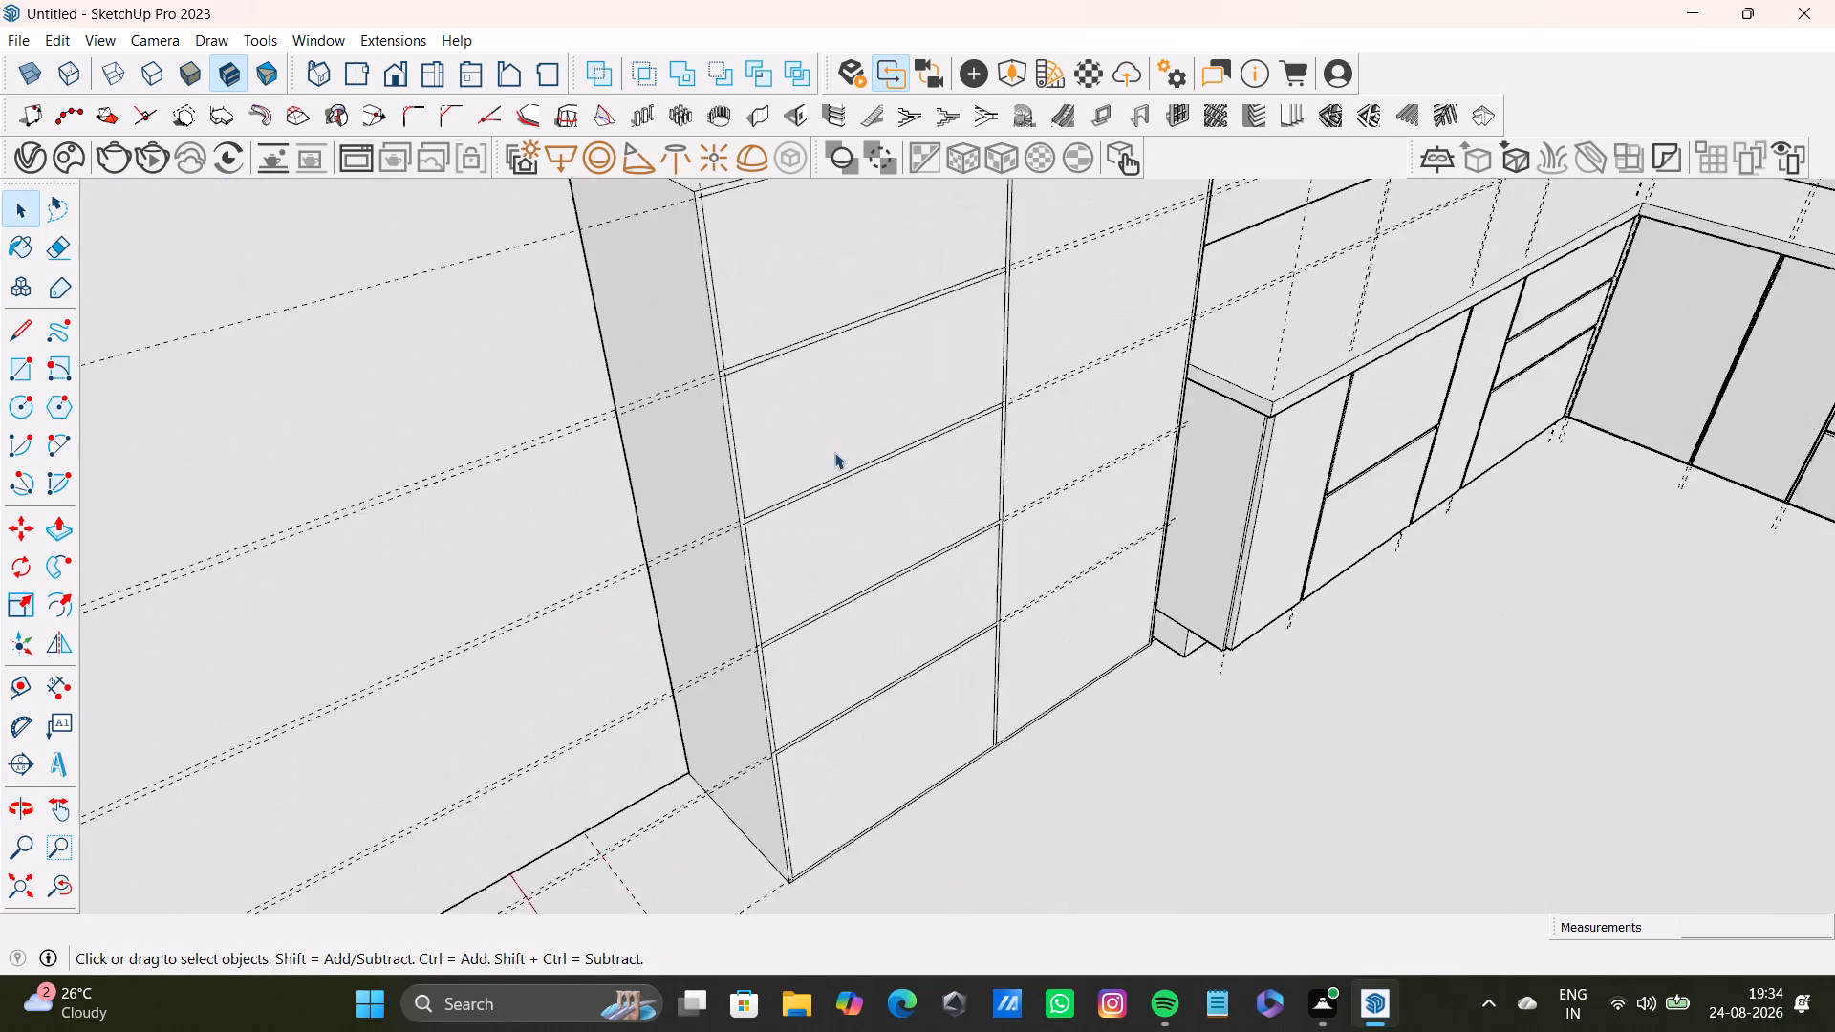
pyautogui.scroll(1, 834, 452)
pyautogui.moveTo(837, 445); pyautogui.dragTo(653, 468, button='middle')
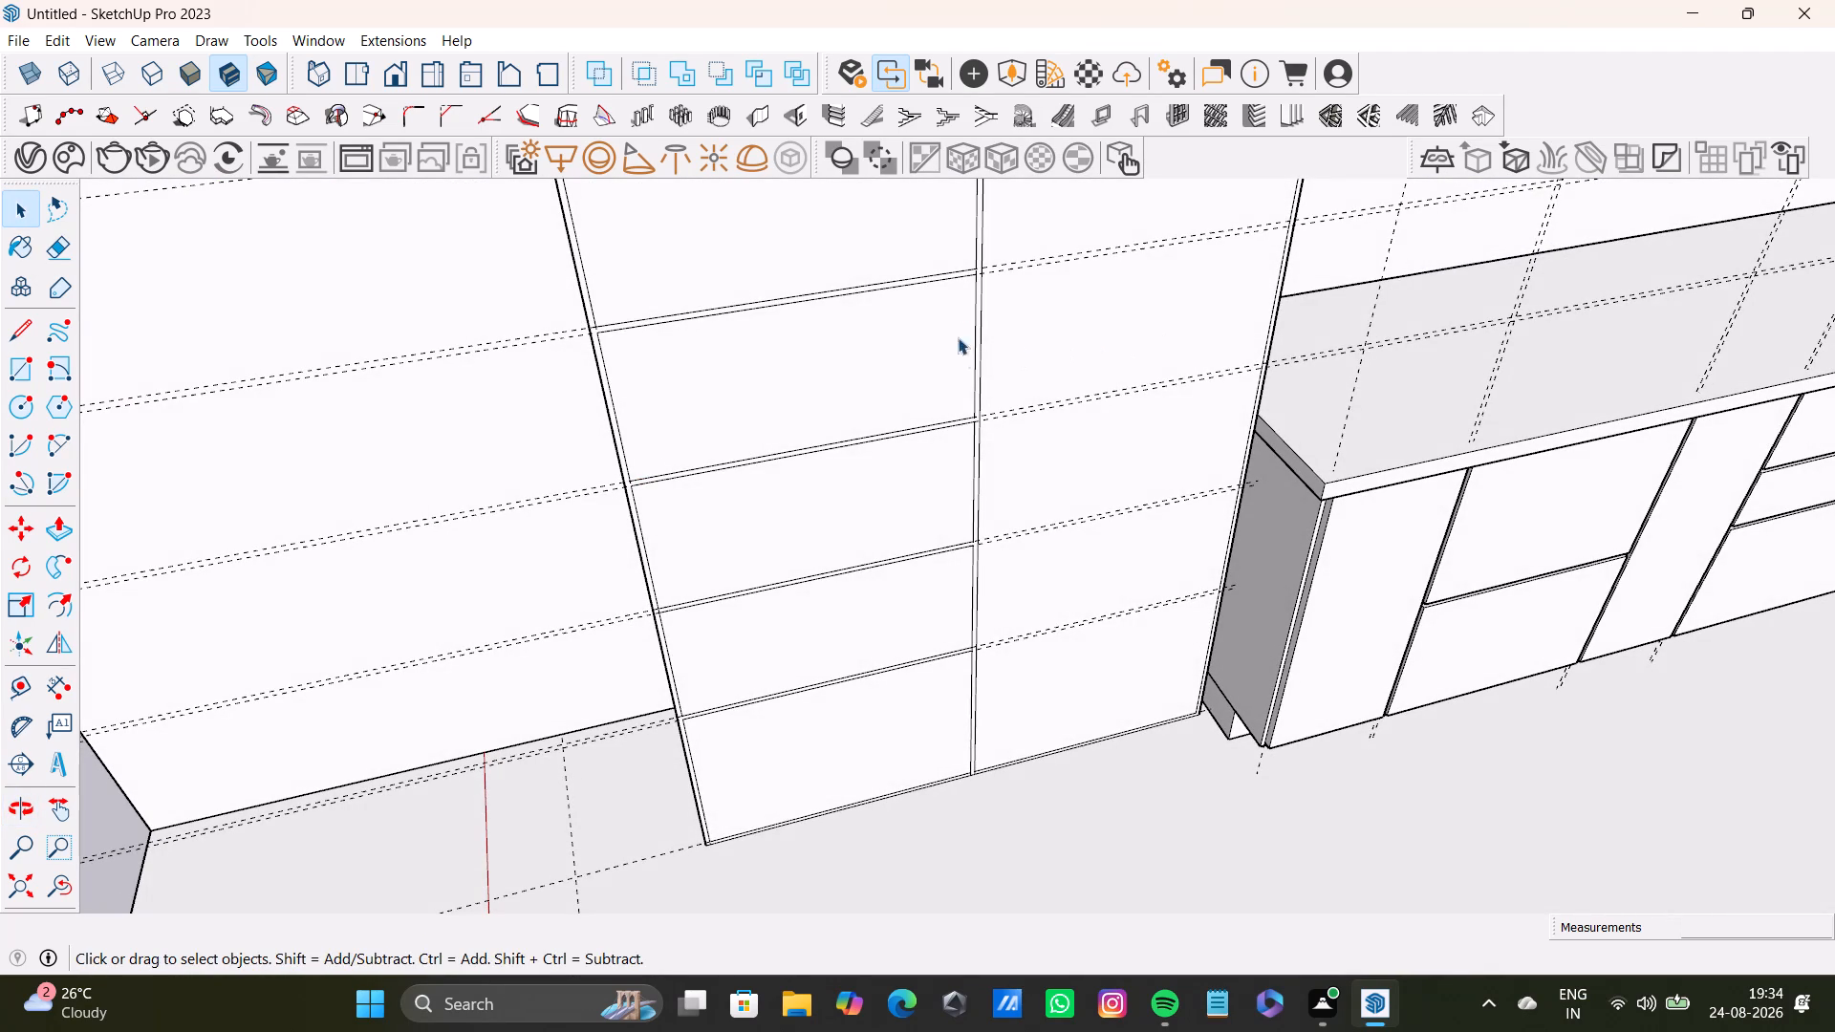
pyautogui.scroll(-5, 866, 462)
pyautogui.moveTo(866, 462); pyautogui.dragTo(947, 603, button='middle')
pyautogui.moveTo(895, 512); pyautogui.dragTo(813, 359, button='middle')
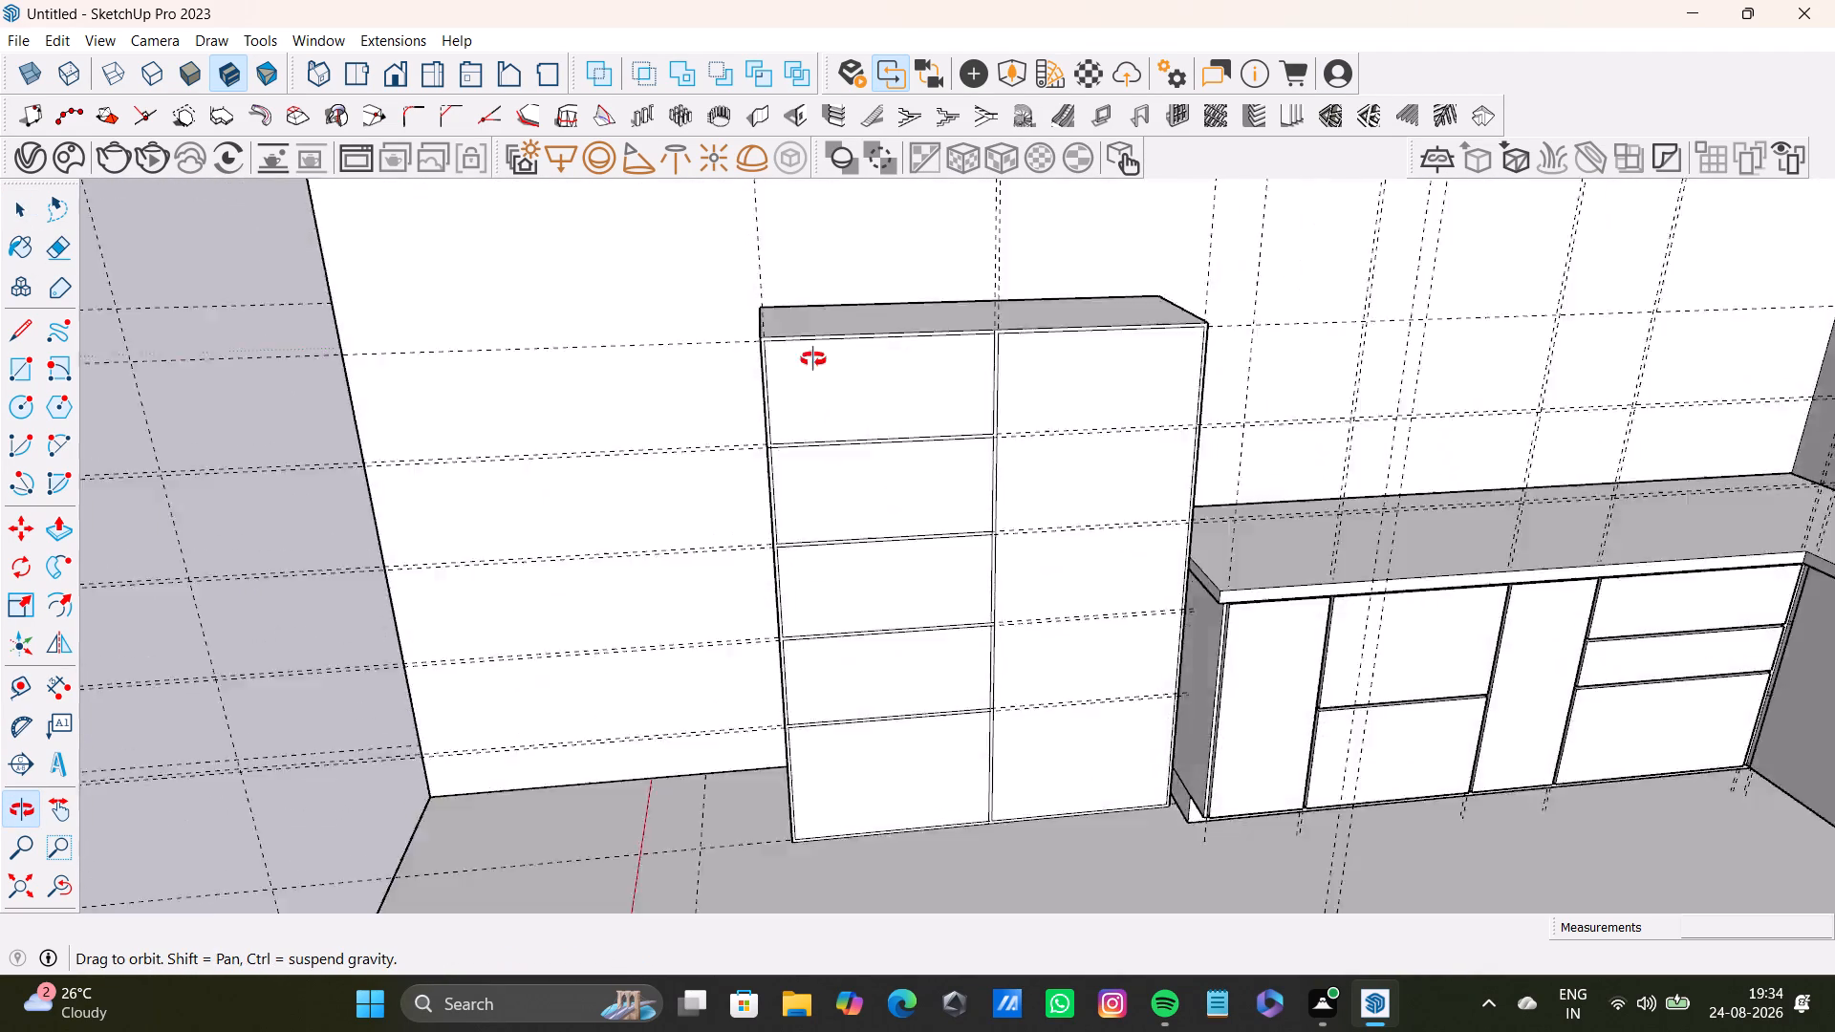
pyautogui.moveTo(813, 359); pyautogui.dragTo(778, 464, button='middle')
pyautogui.scroll(4, 826, 482)
pyautogui.moveTo(853, 468); pyautogui.dragTo(881, 447, button='middle')
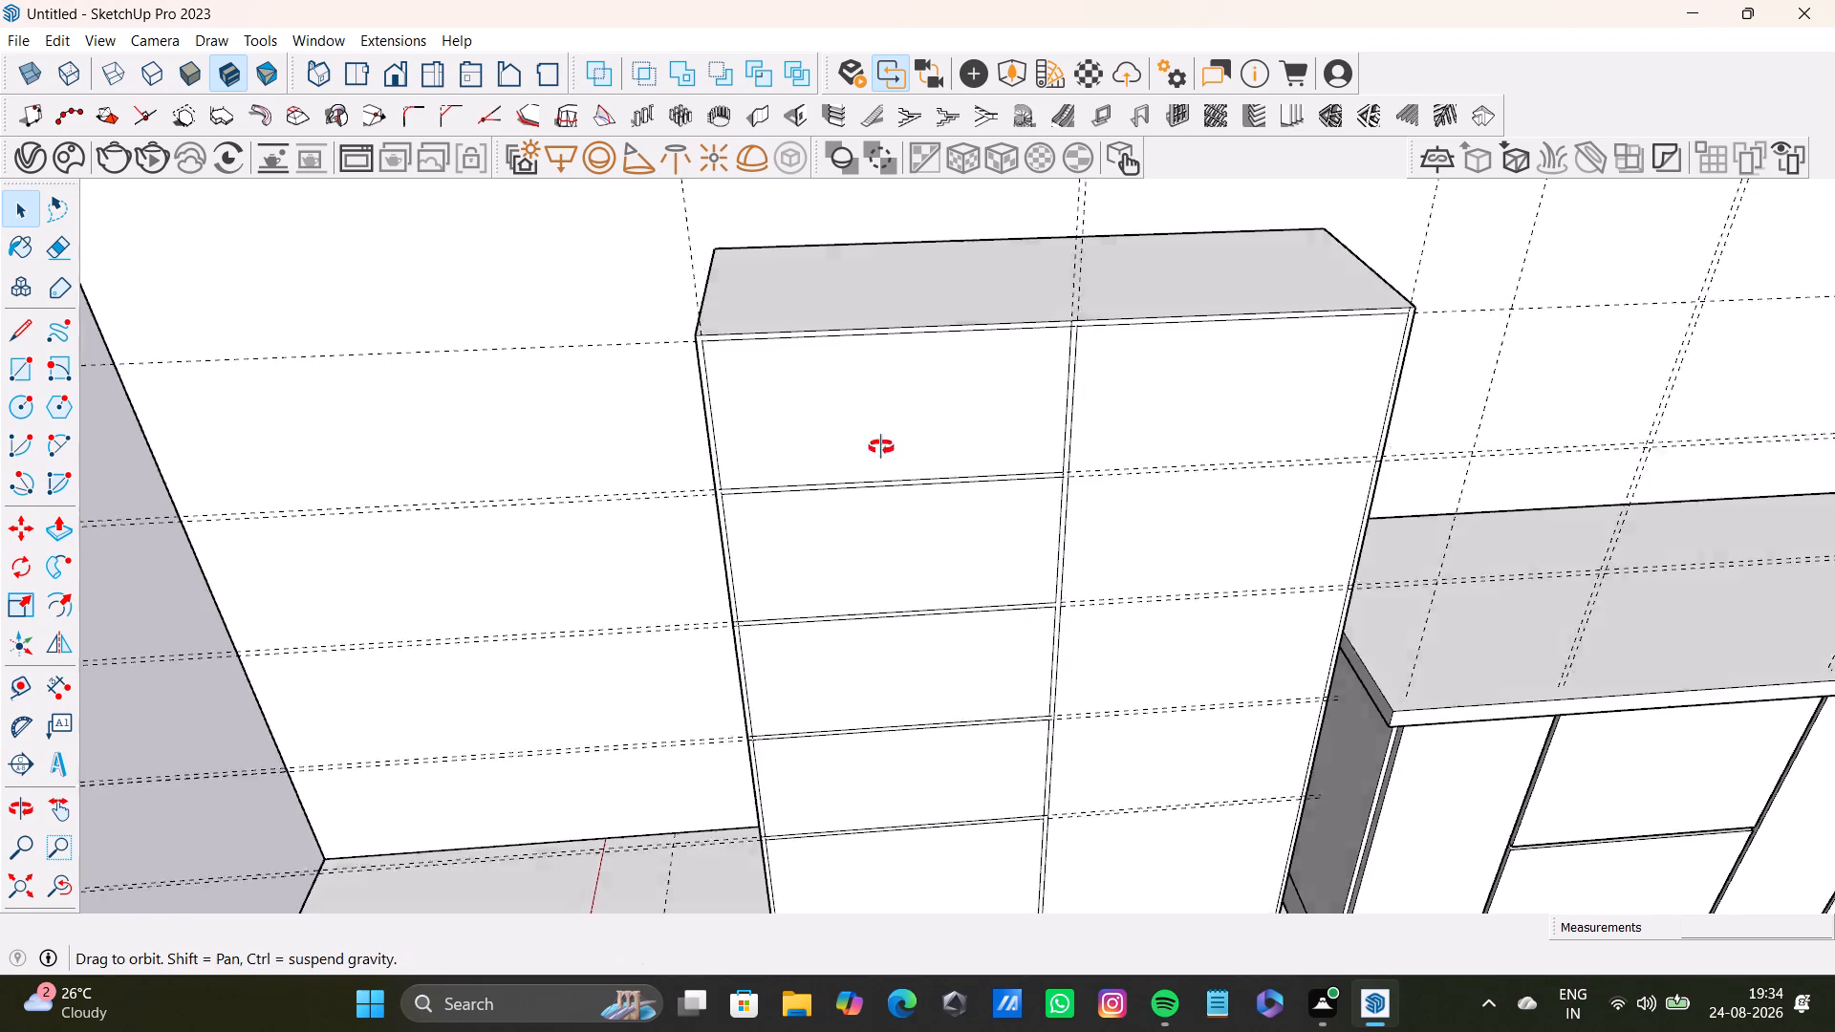
pyautogui.moveTo(881, 447); pyautogui.dragTo(786, 314, button='middle')
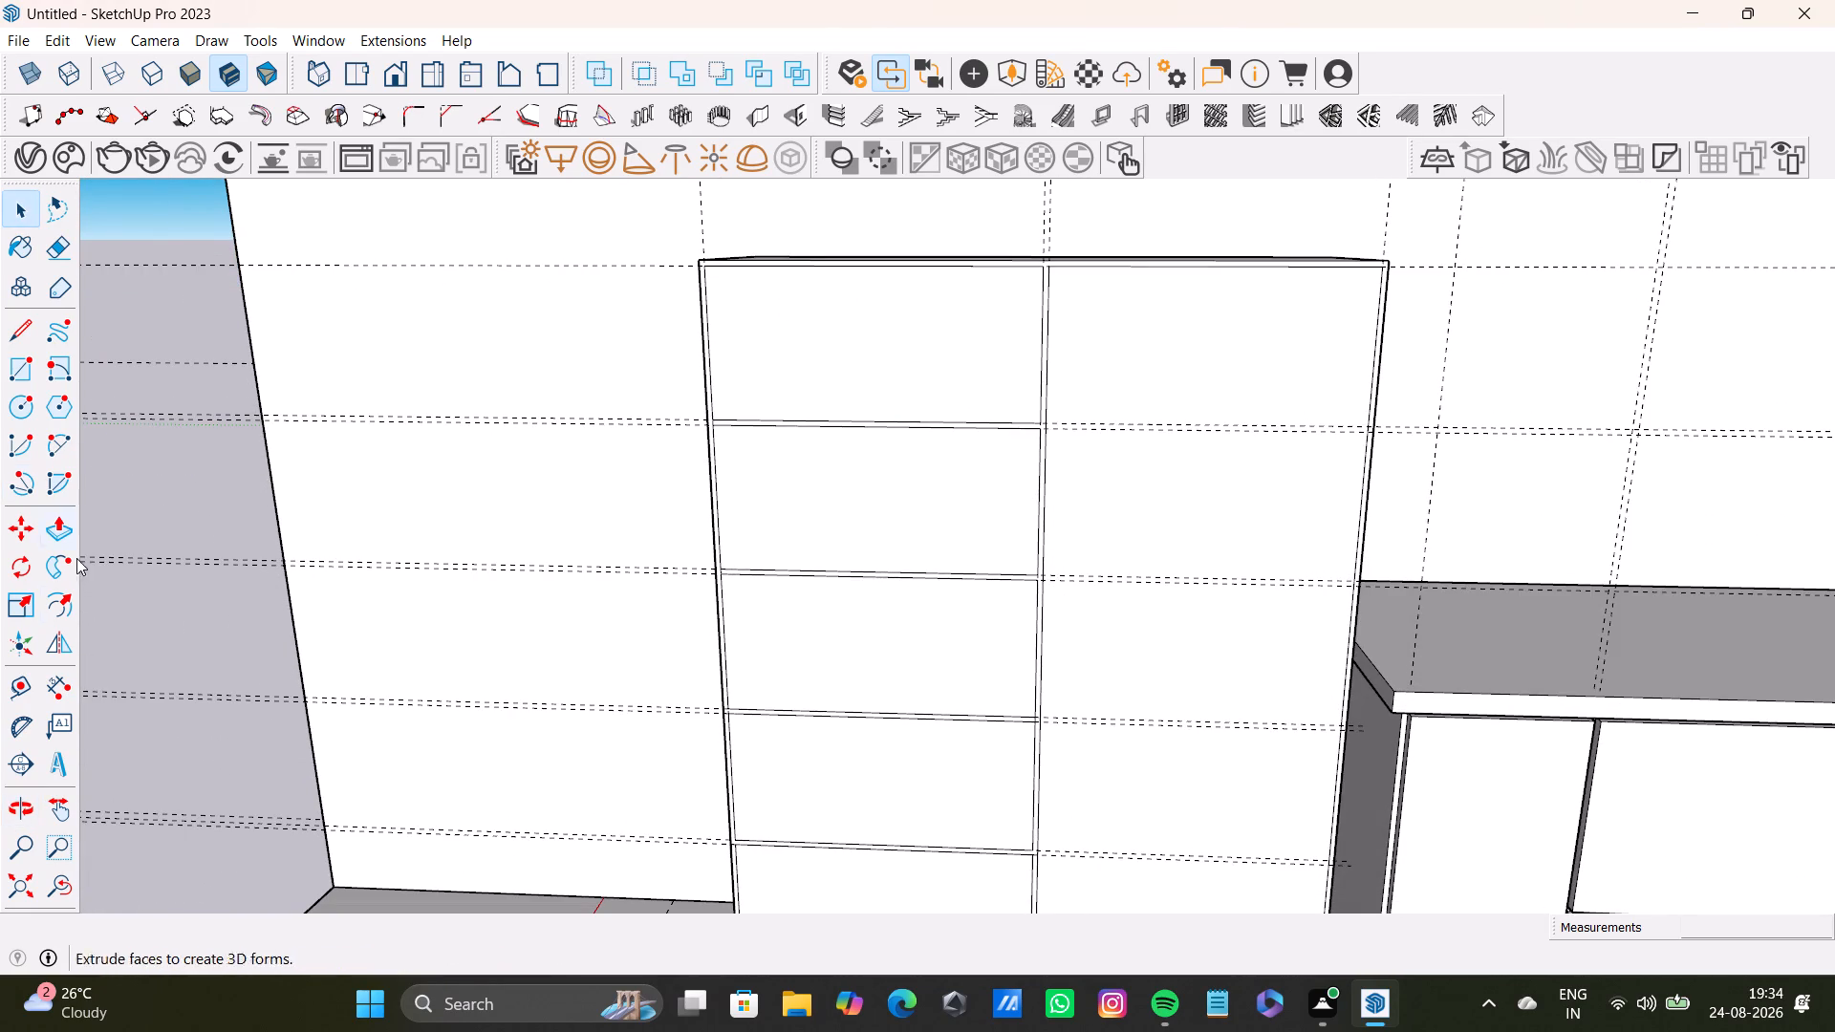
# Add two vertical guides inside the stacked fronts, one about 4 3/4" from their outer edge and one inset from their centre-side edge.
pyautogui.moveTo(19, 682); pyautogui.dragTo(53, 676)
pyautogui.scroll(4, 729, 528)
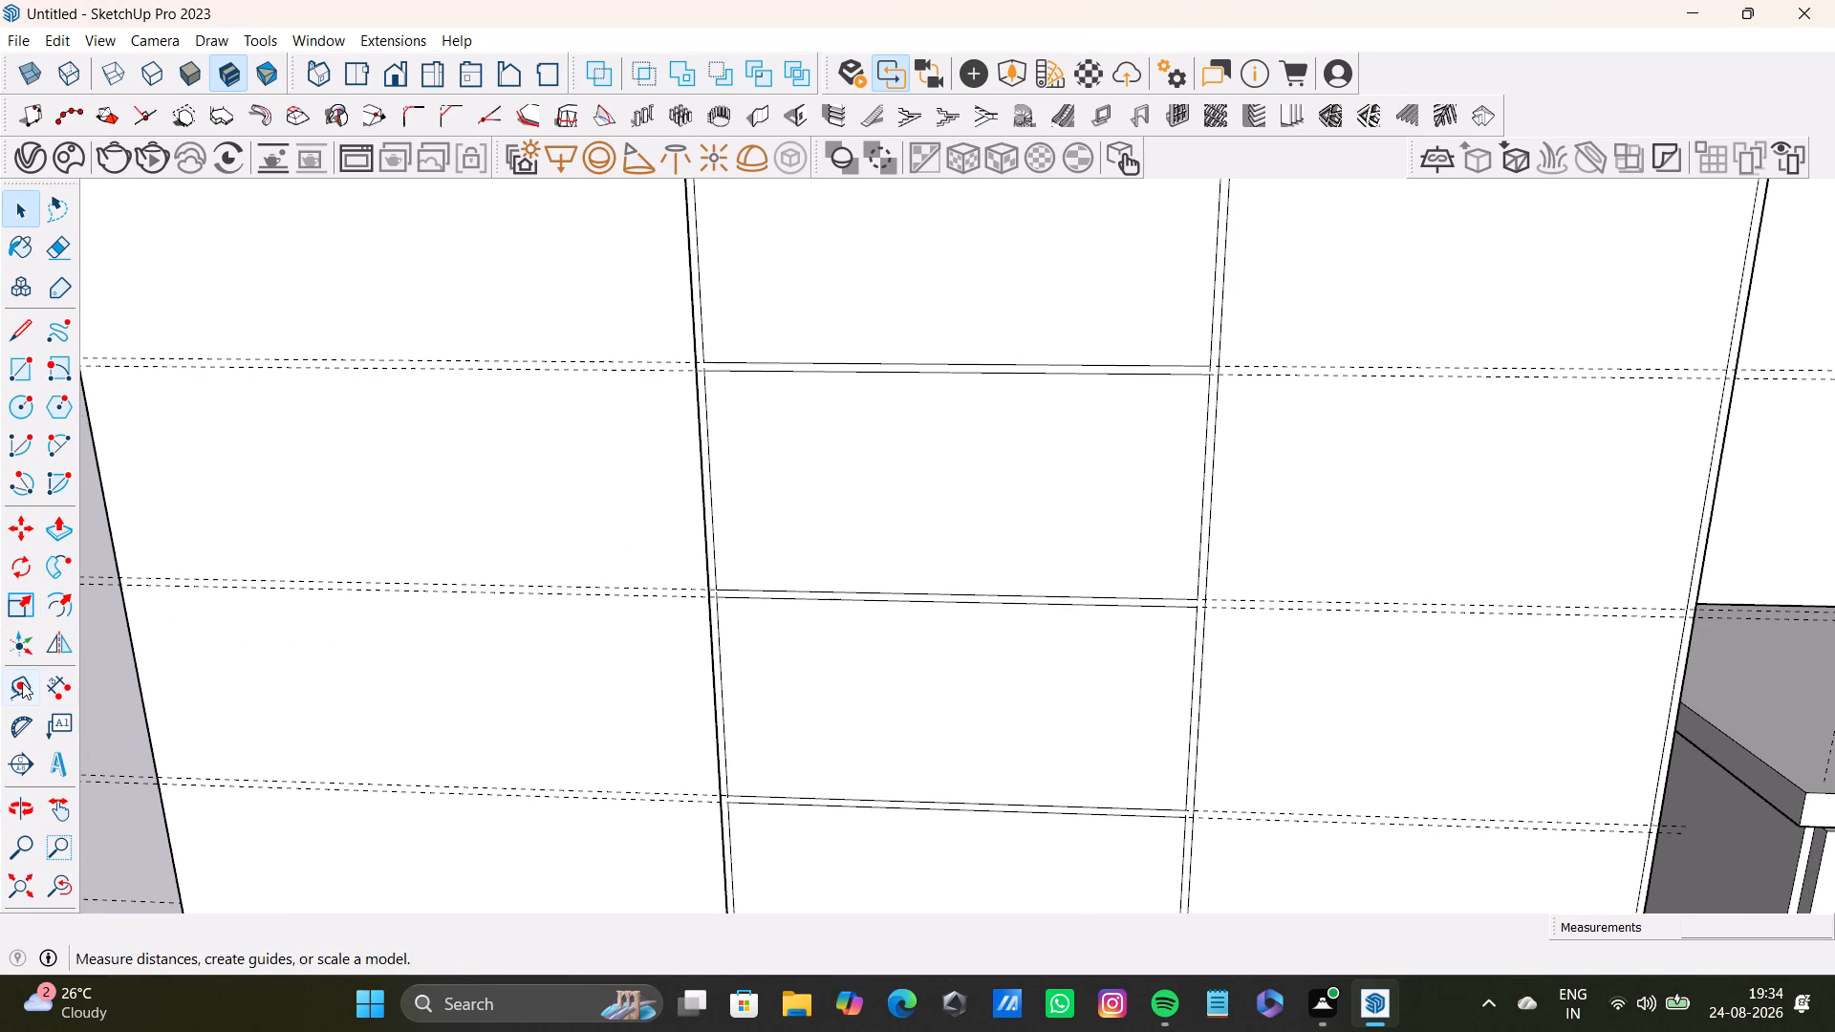
pyautogui.moveTo(22, 682); pyautogui.dragTo(31, 680)
pyautogui.click(711, 555)
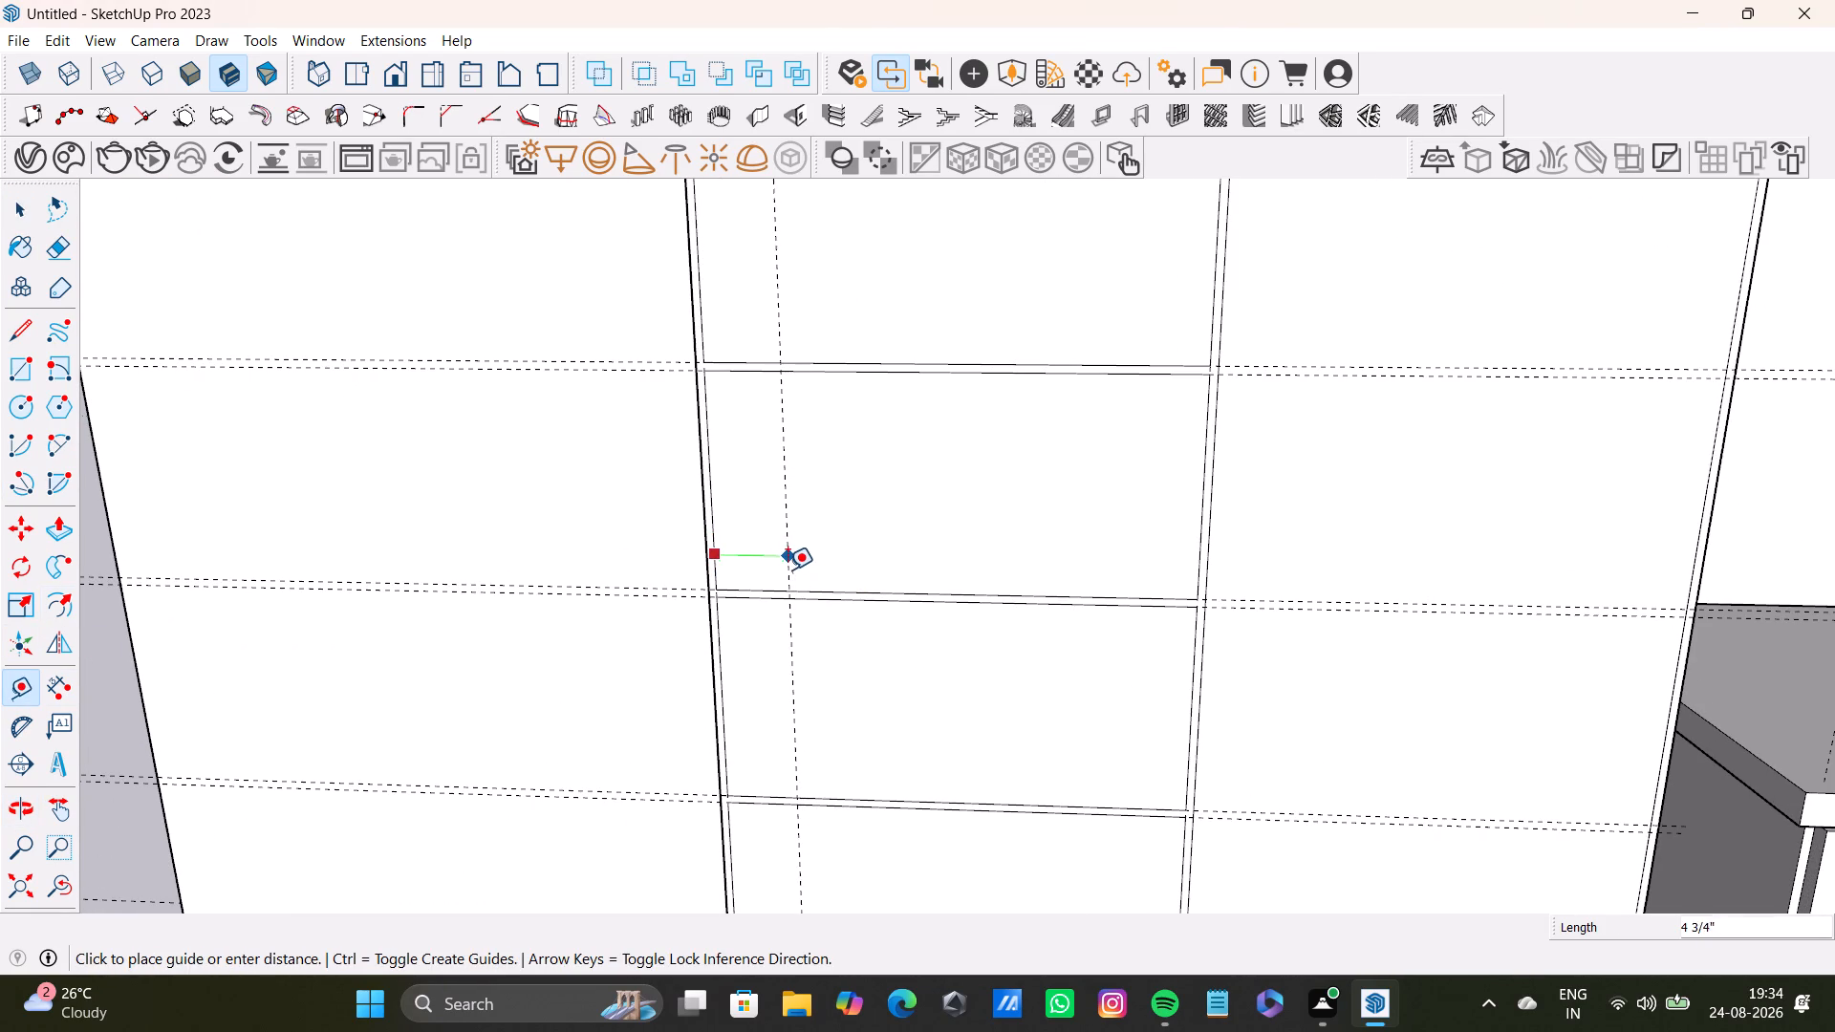
pyautogui.moveTo(787, 570); pyautogui.dragTo(807, 558)
pyautogui.click(1200, 544)
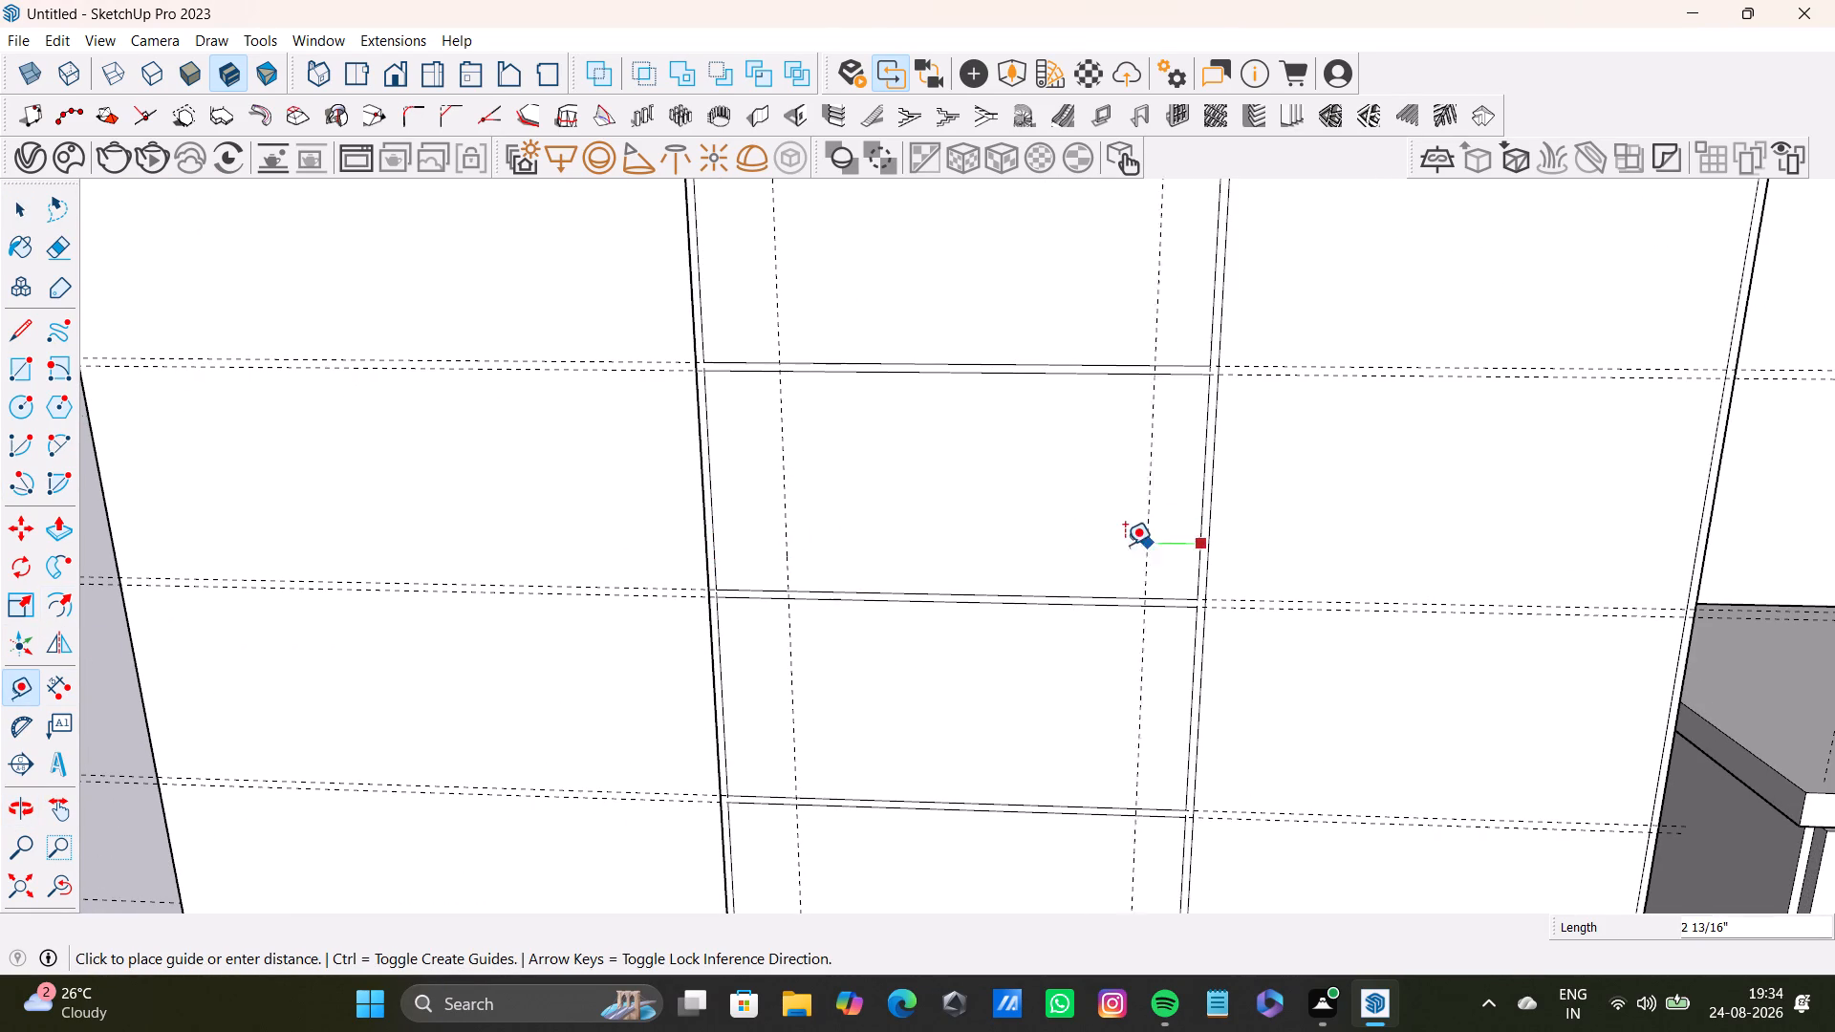
pyautogui.click(1135, 546)
pyautogui.moveTo(950, 530); pyautogui.dragTo(1154, 693, button='middle')
pyautogui.scroll(-3, 1044, 647)
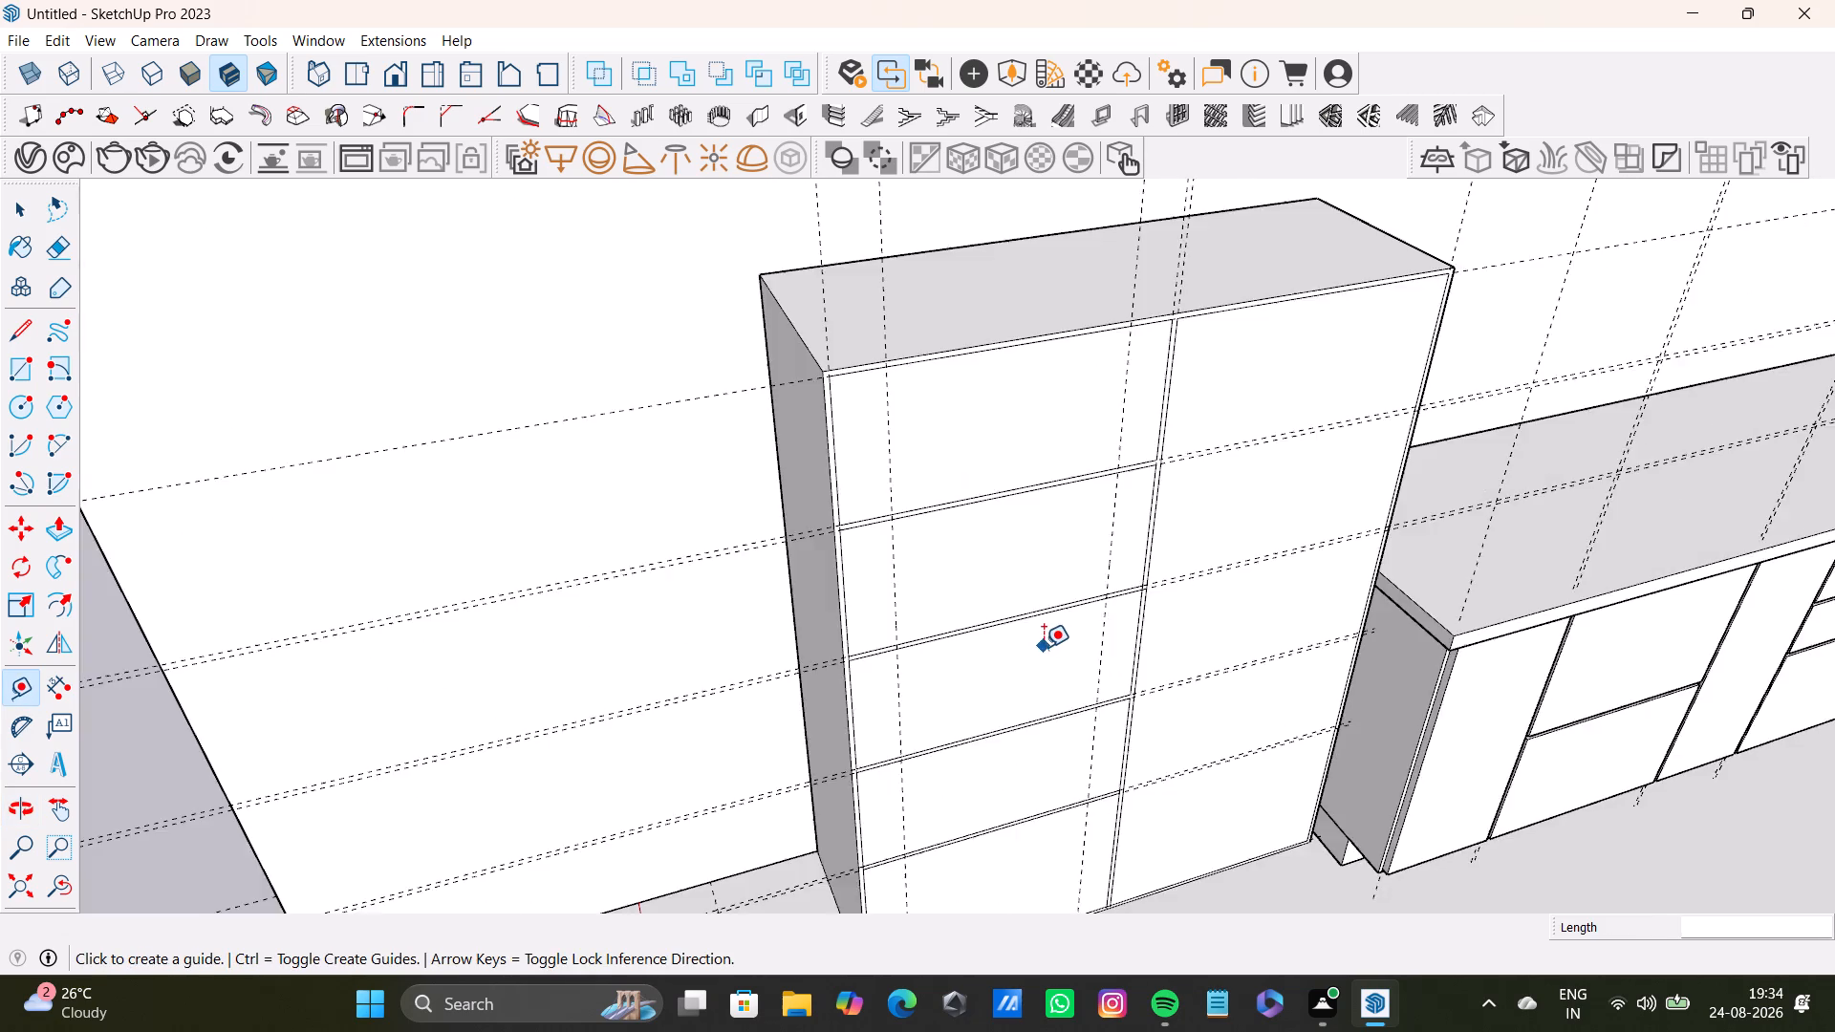
# Draw a rectangle about 1' 9 7/8" by 1' 2" in the tall unit's top stacked front, between the two inset vertical guides.
pyautogui.scroll(-3, 1044, 647)
pyautogui.moveTo(1038, 637); pyautogui.dragTo(1113, 469, button='middle')
pyautogui.moveTo(1082, 523); pyautogui.dragTo(905, 646, button='middle')
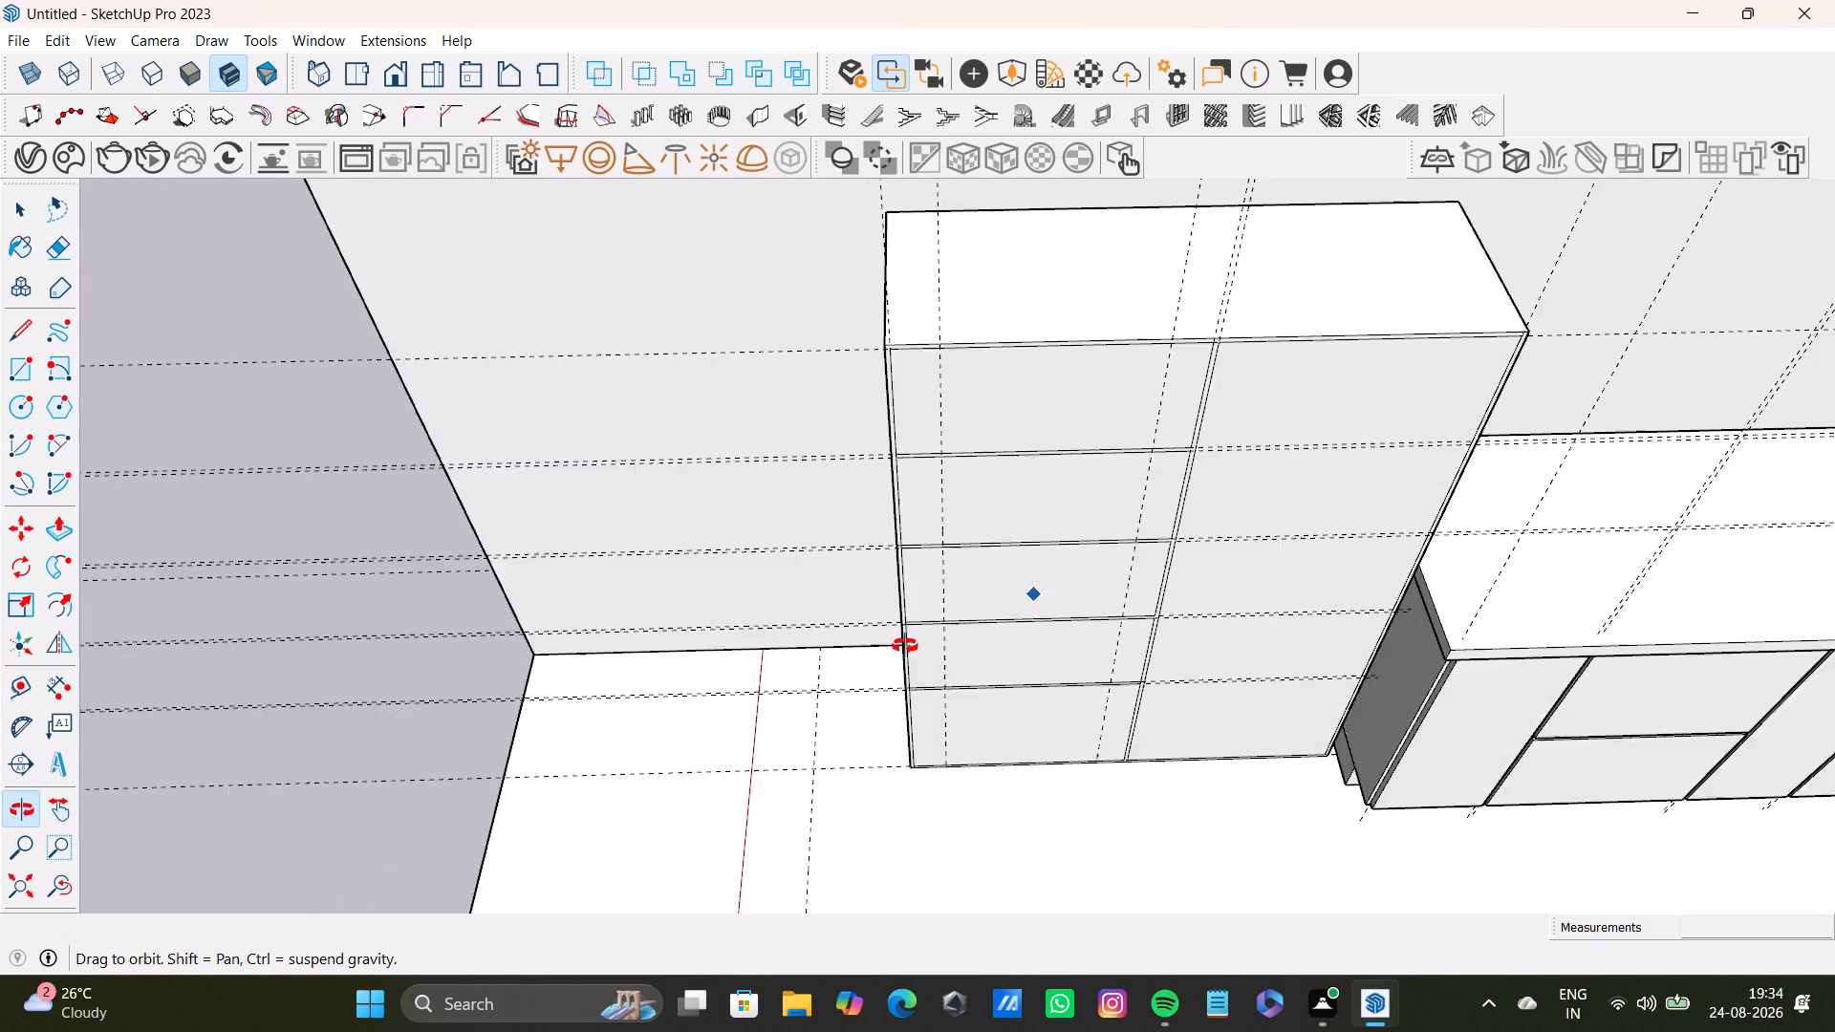
pyautogui.moveTo(905, 646); pyautogui.dragTo(993, 480, button='middle')
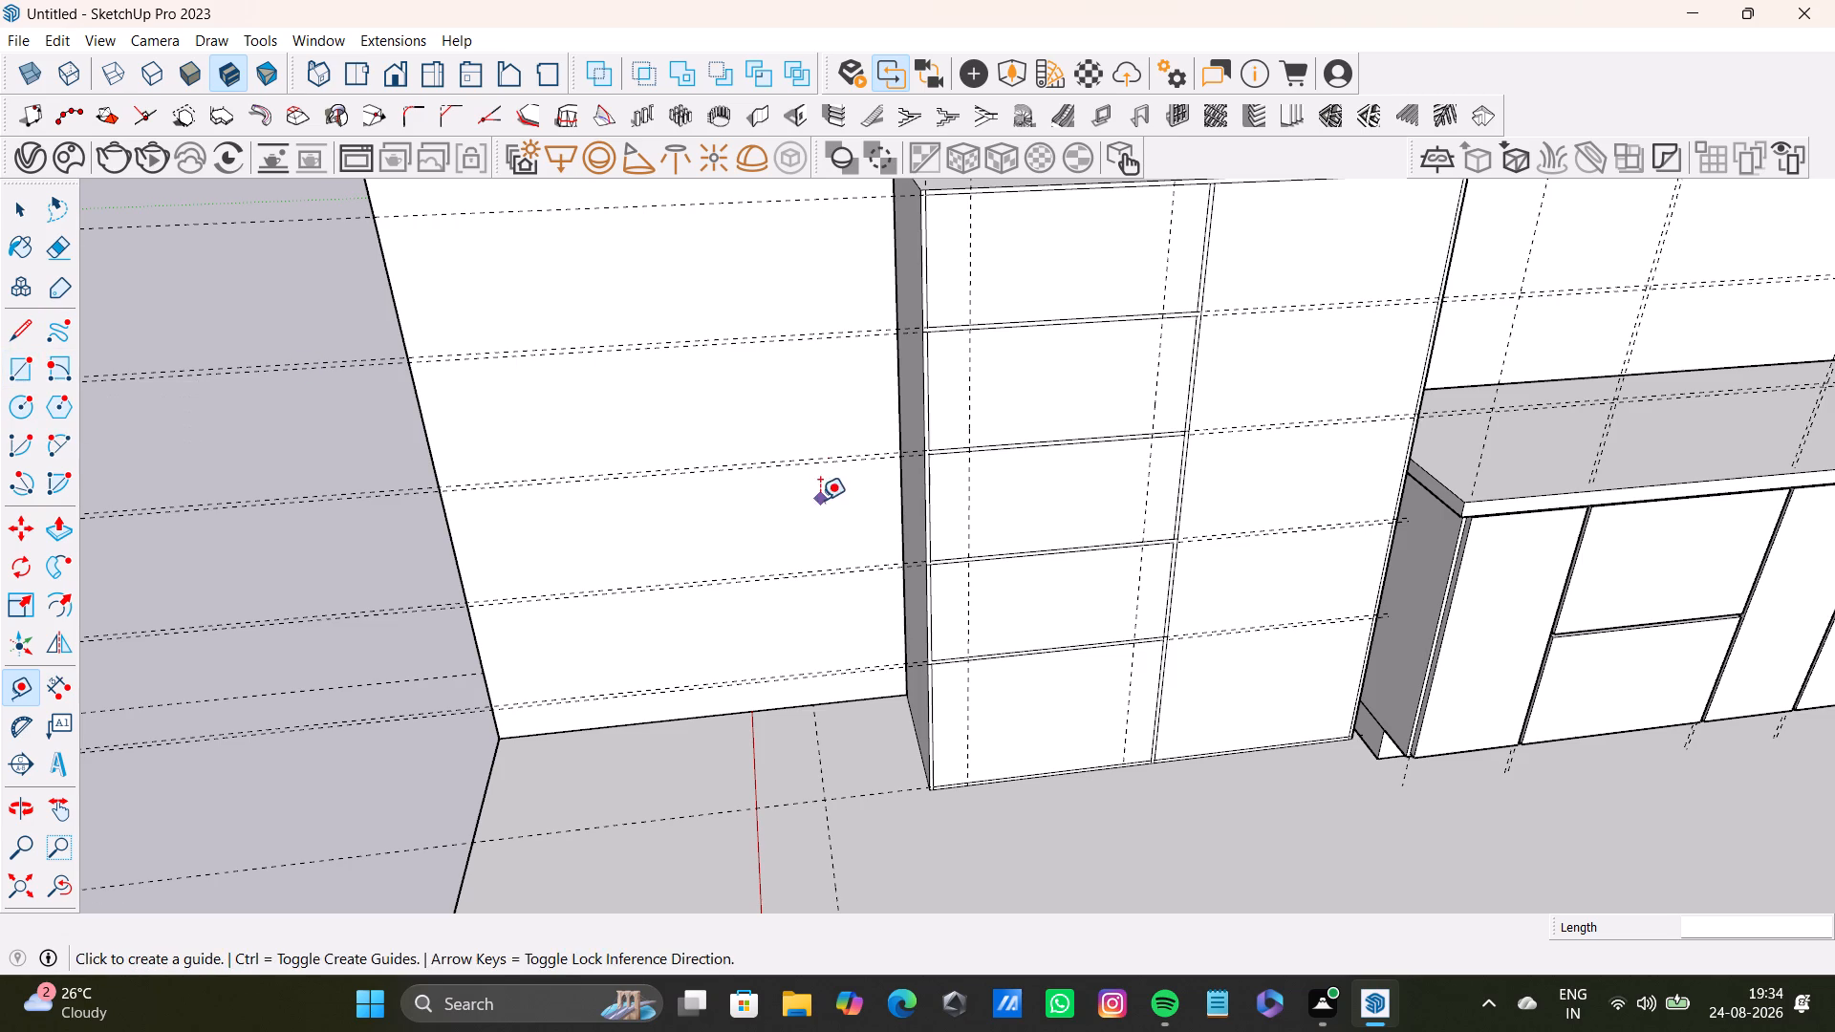
pyautogui.moveTo(824, 500); pyautogui.dragTo(959, 441, button='middle')
pyautogui.scroll(-3, 992, 428)
pyautogui.keyDown('shift'); pyautogui.moveTo(1000, 438); pyautogui.dragTo(788, 612, button='middle'); pyautogui.keyUp('shift')
pyautogui.scroll(12, 724, 480)
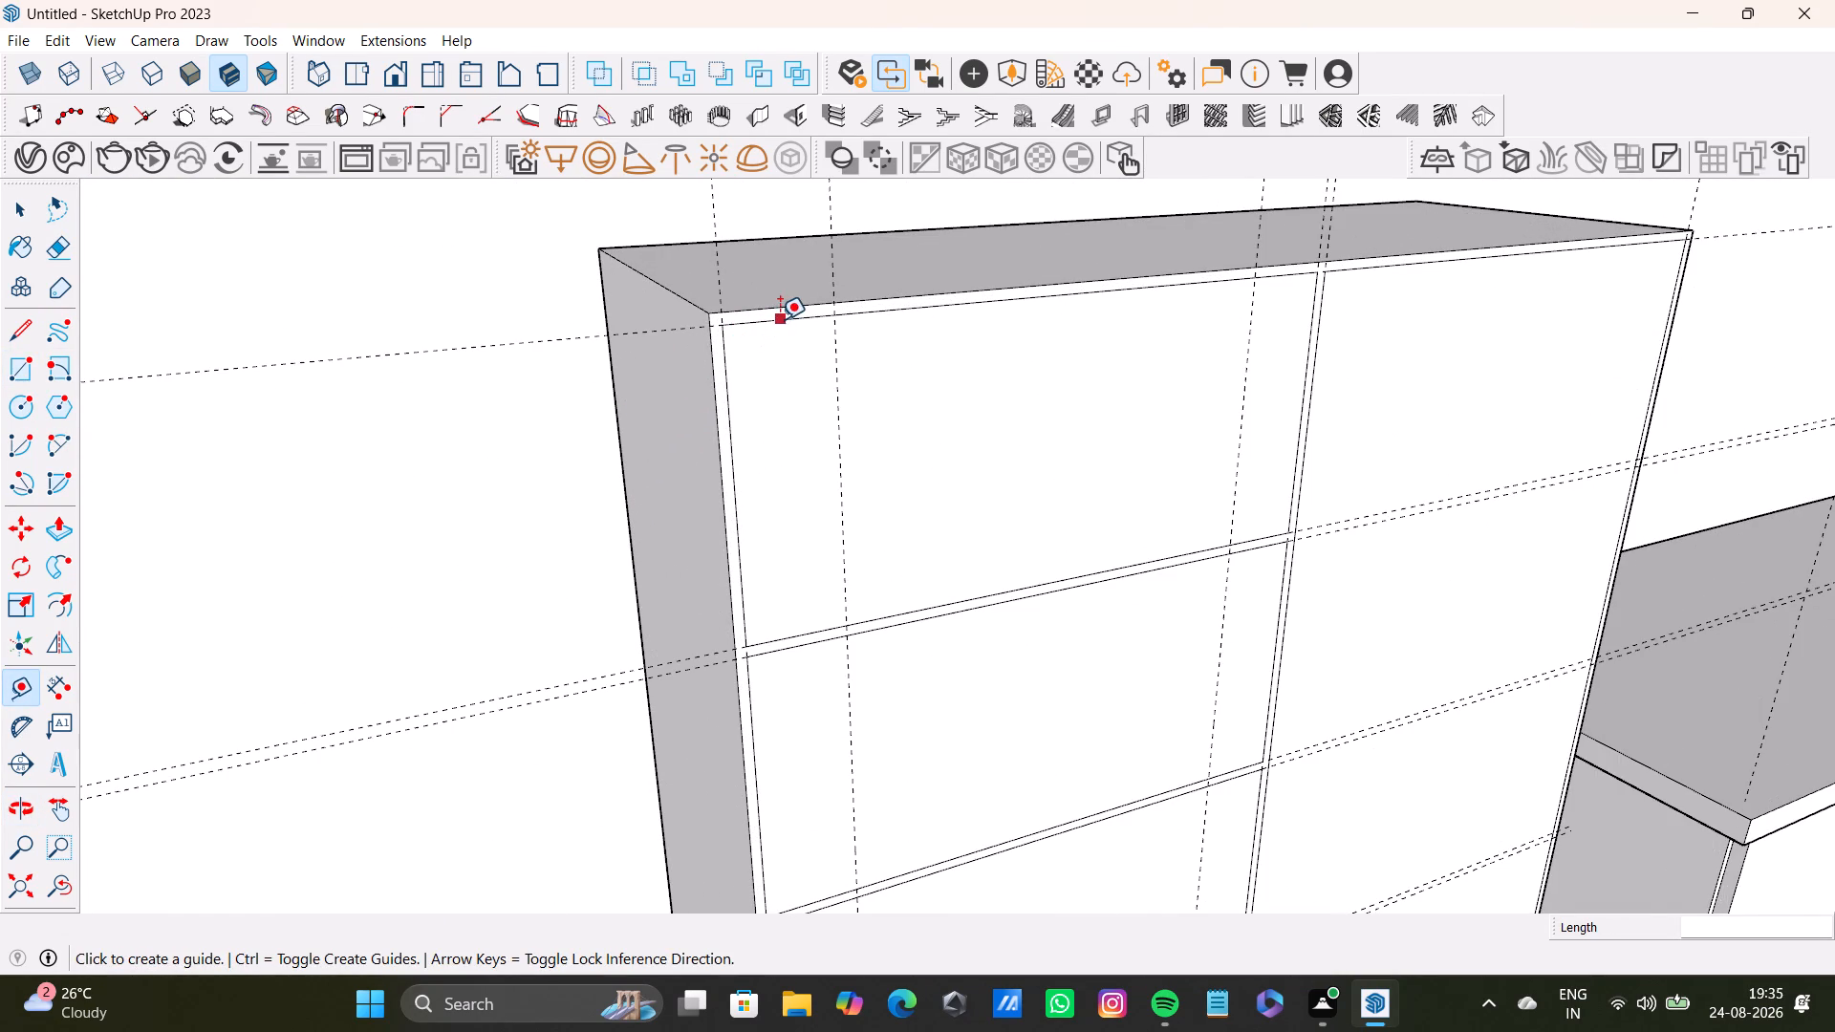
pyautogui.press('space')
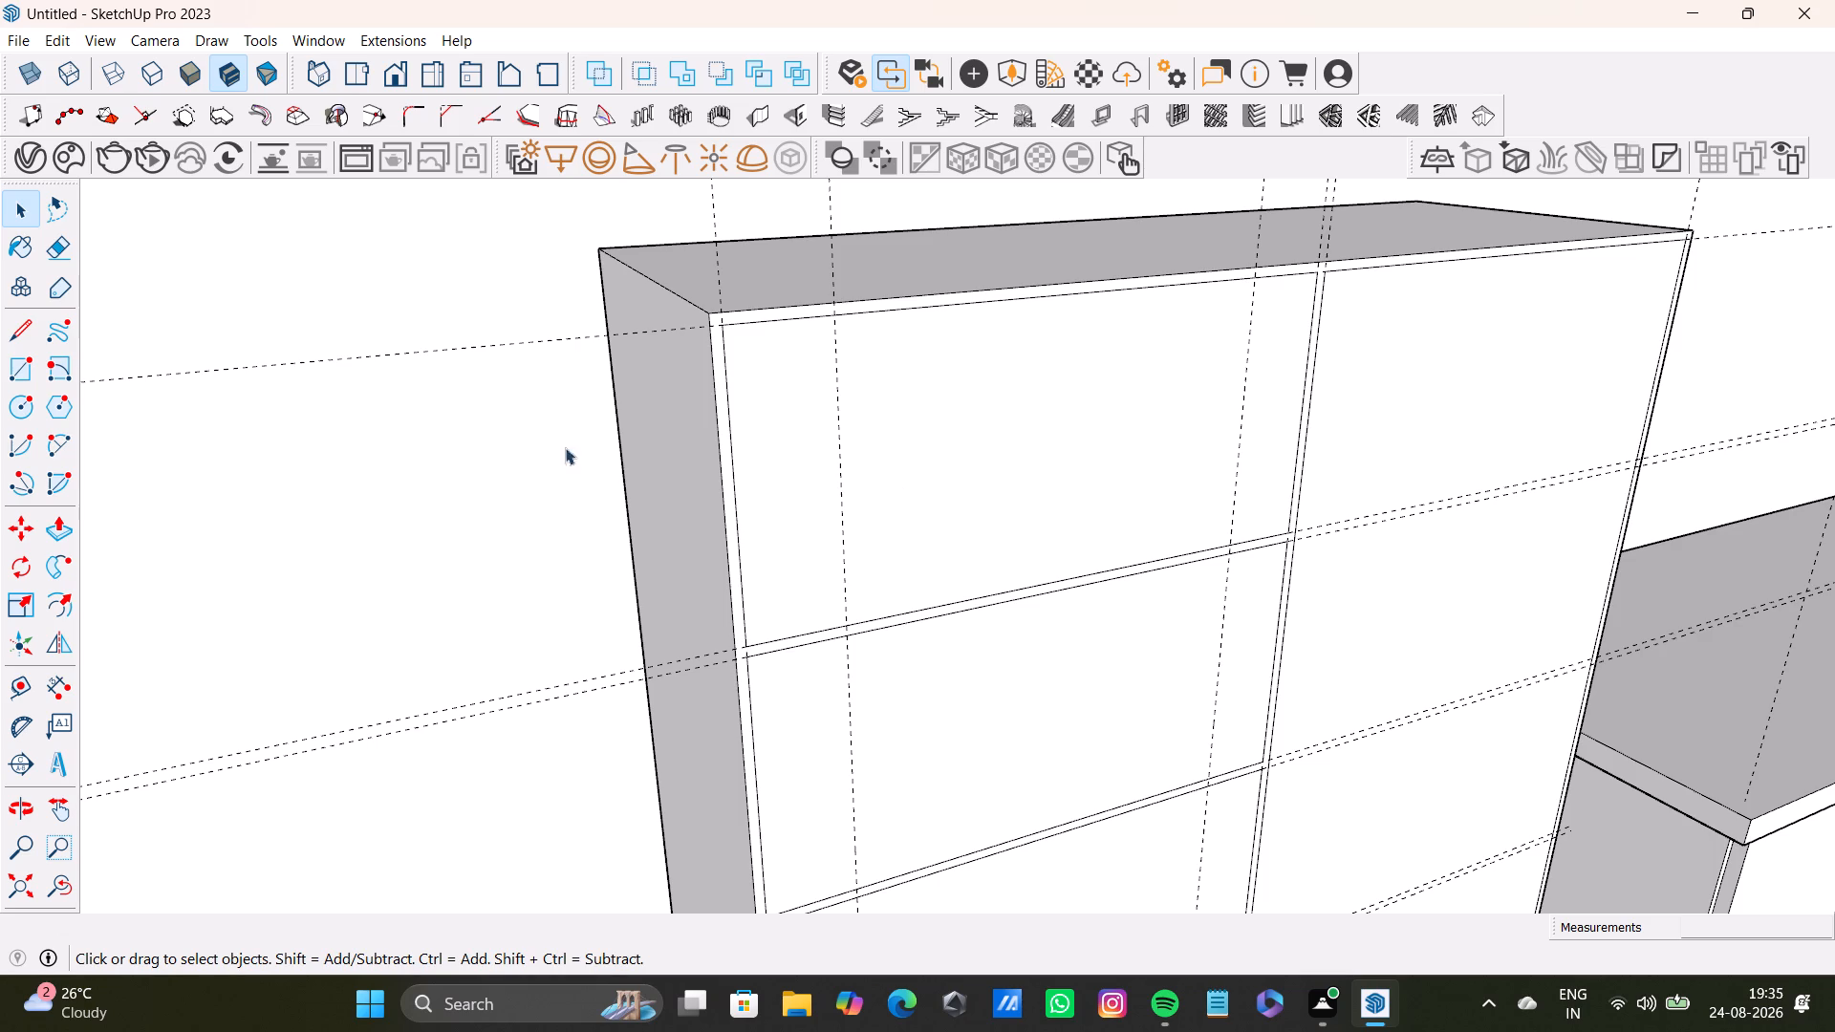
pyautogui.moveTo(22, 368); pyautogui.dragTo(34, 364)
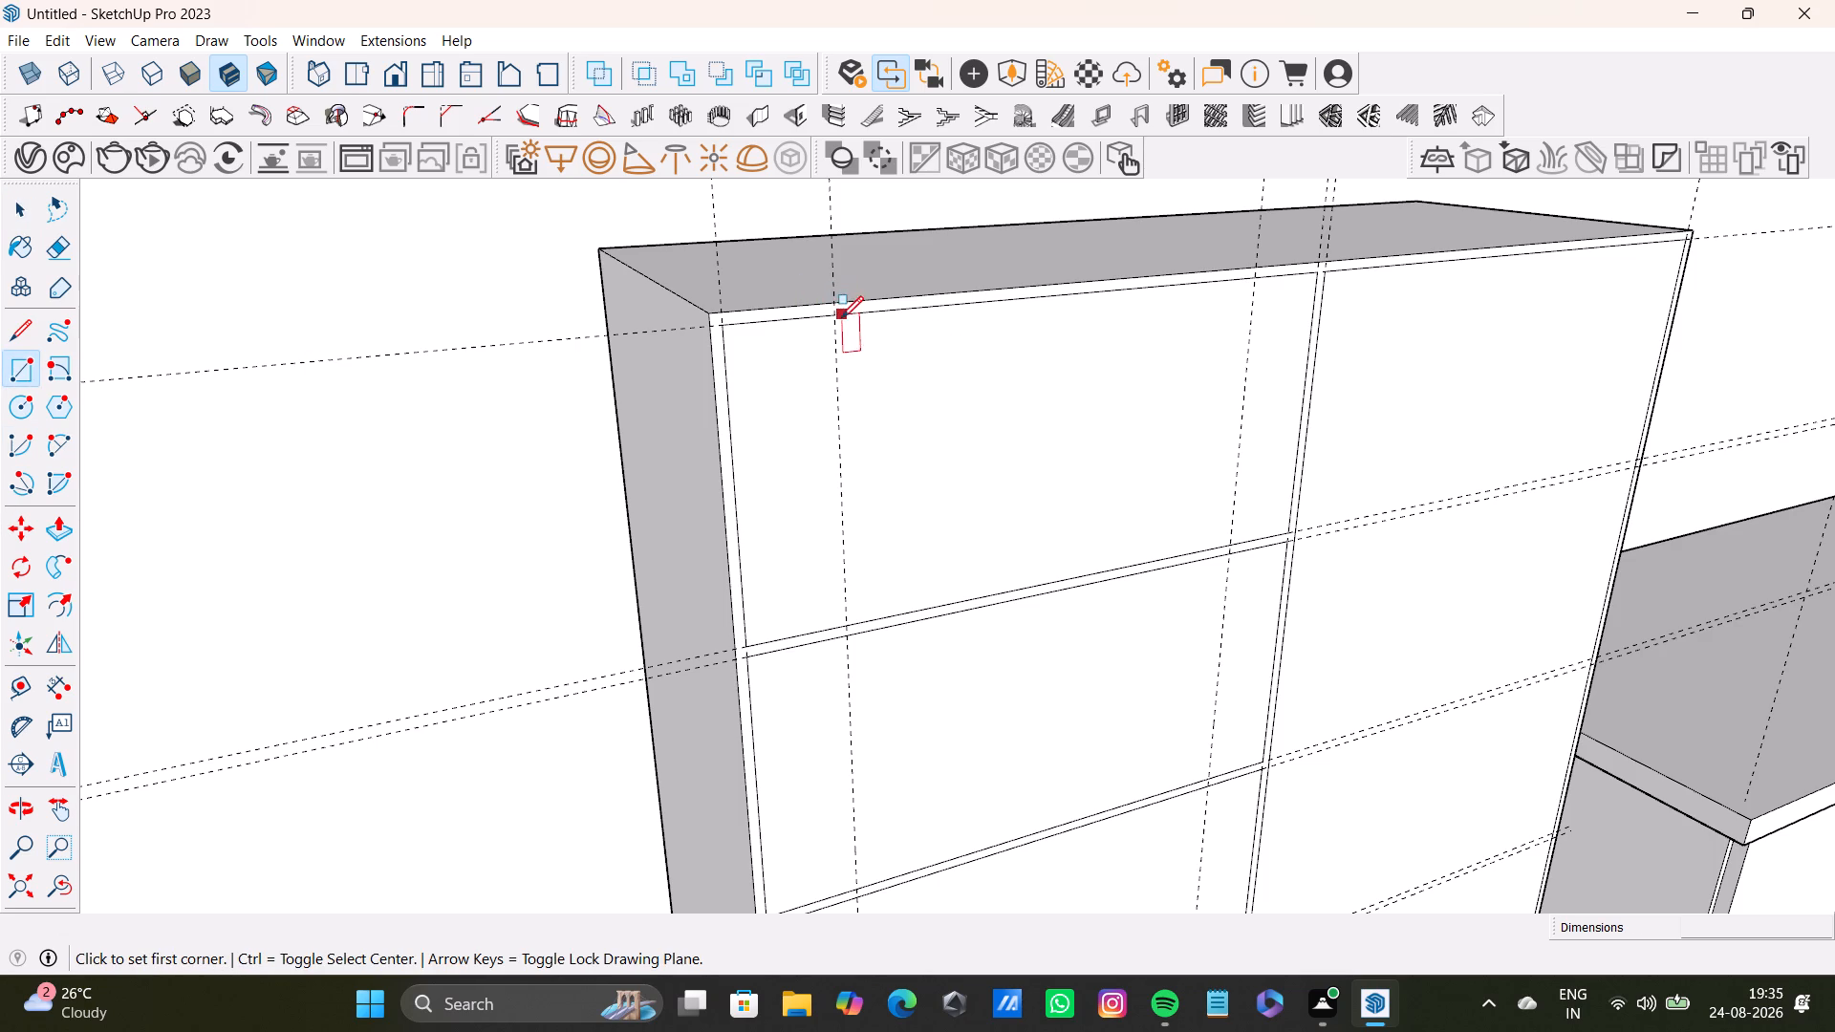
pyautogui.click(836, 316)
pyautogui.click(1228, 545)
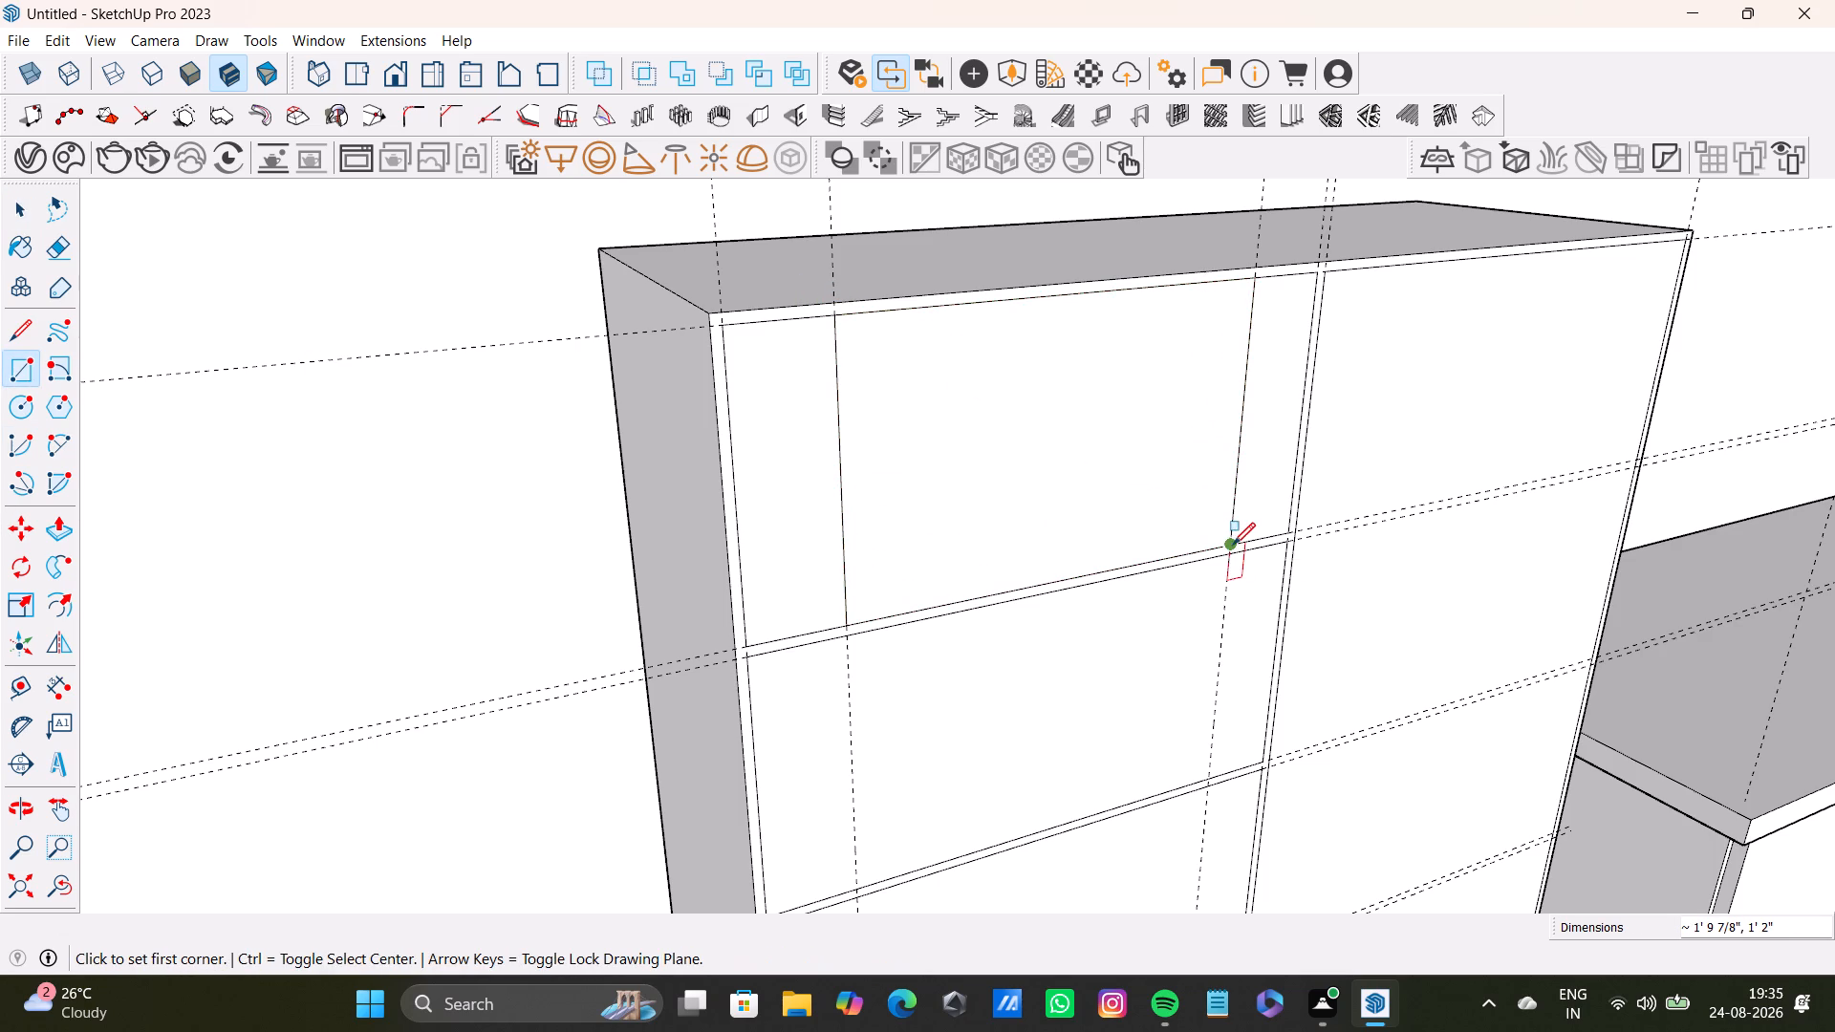
# Draw matching rectangles between the inset vertical guides in the second and third stacked fronts, the third about 1' 9 7/8" by 1' 2".
pyautogui.scroll(-4, 1218, 565)
pyautogui.moveTo(1213, 588); pyautogui.dragTo(1045, 321, button='middle')
pyautogui.moveTo(791, 318); pyautogui.dragTo(807, 319)
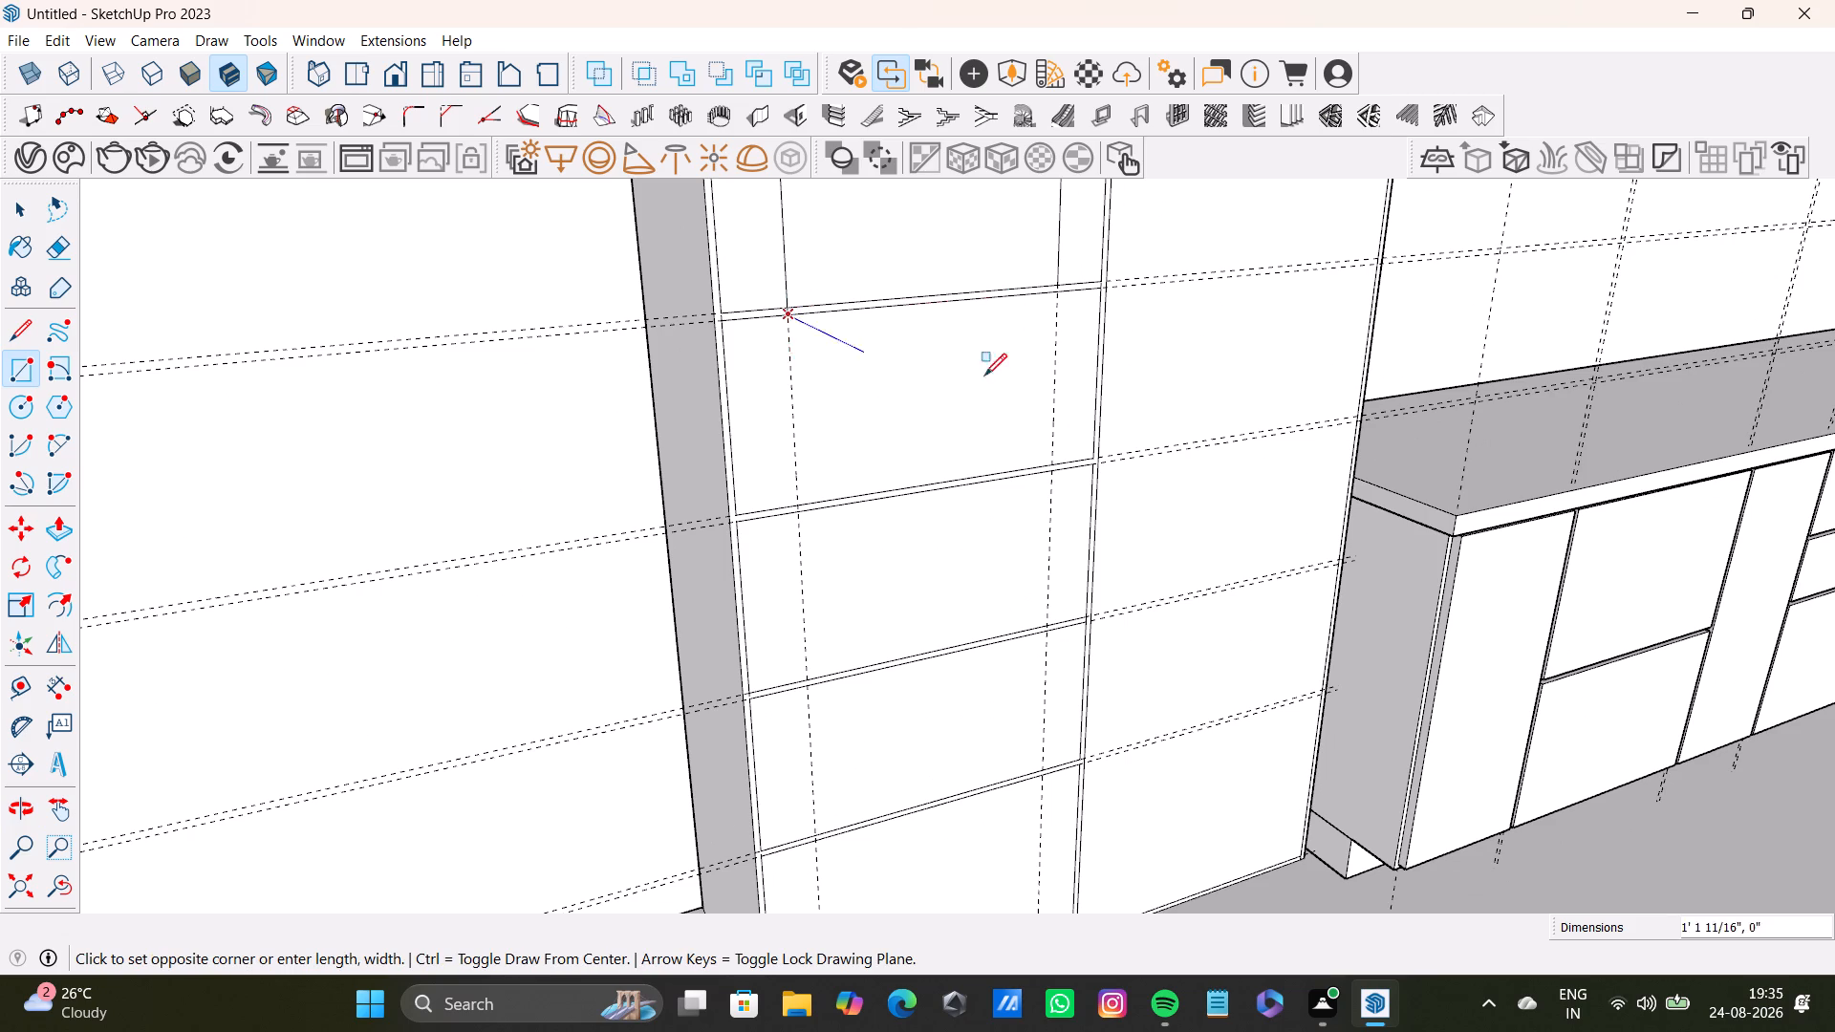
pyautogui.click(1052, 460)
pyautogui.scroll(-2, 1015, 507)
pyautogui.keyDown('shift'); pyautogui.moveTo(1005, 494); pyautogui.dragTo(951, 342, button='middle'); pyautogui.keyUp('shift')
pyautogui.scroll(2, 727, 362)
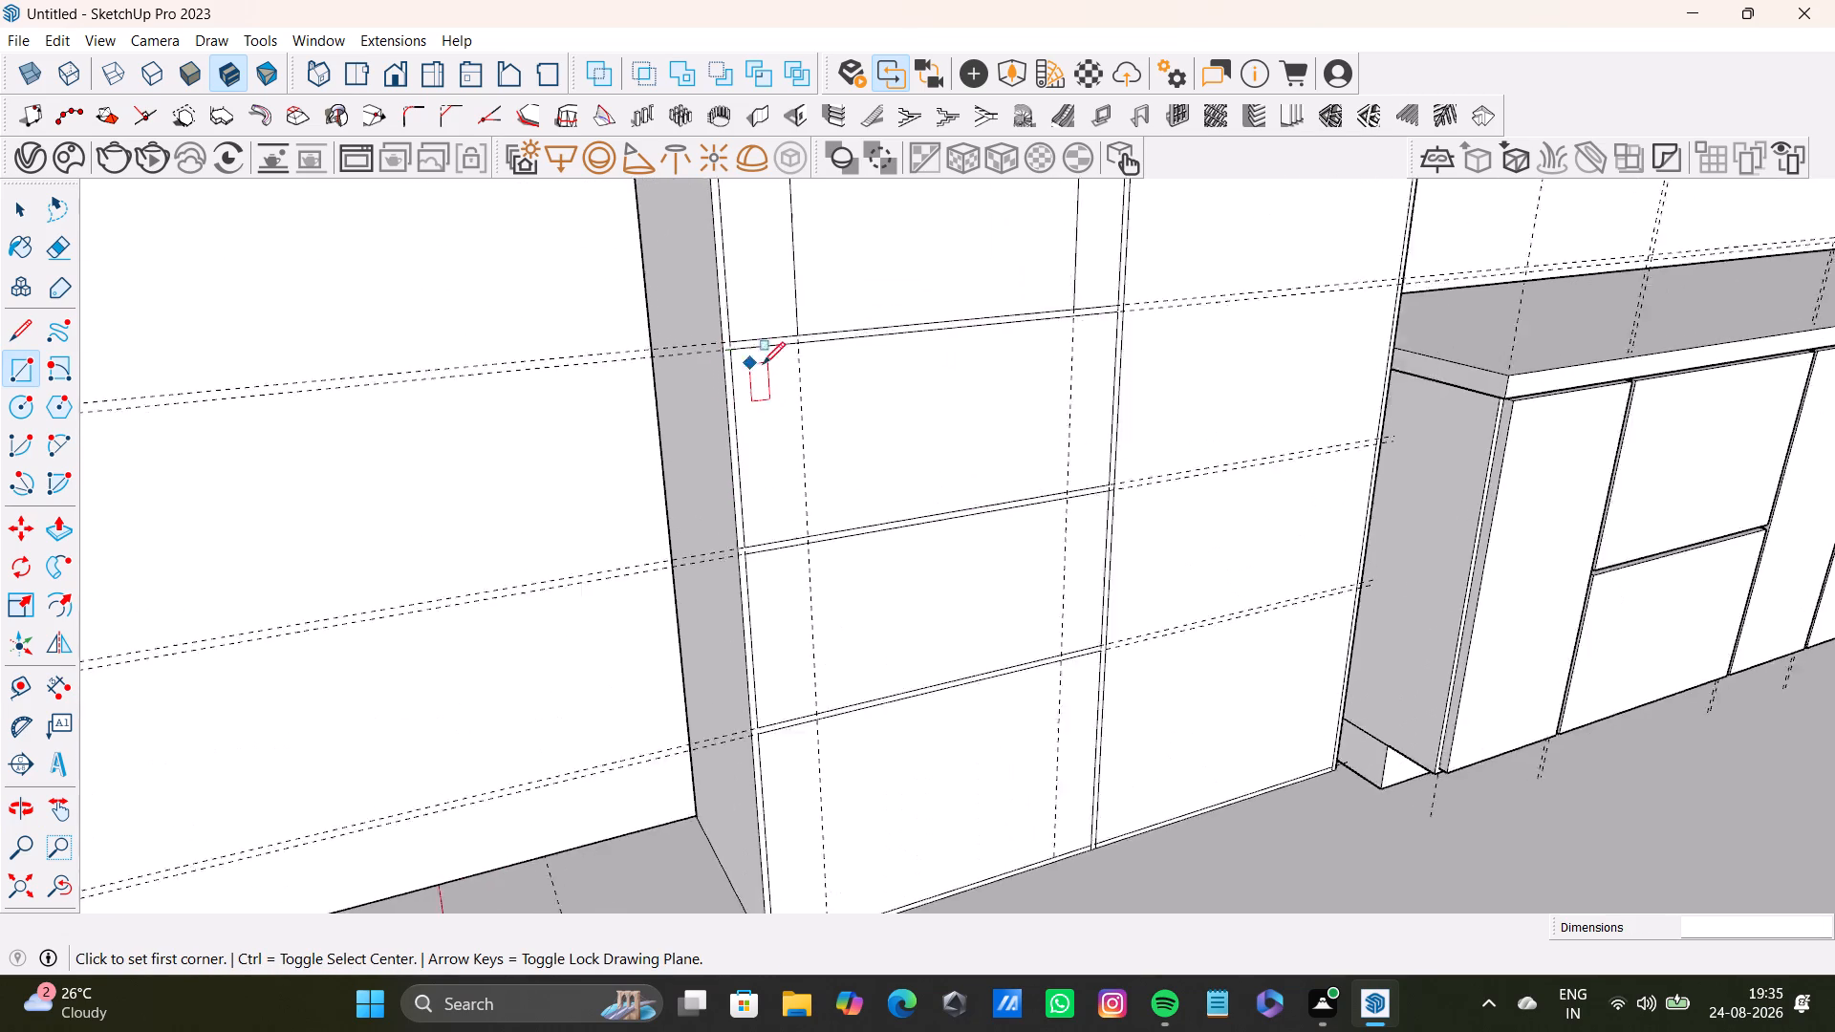
pyautogui.scroll(3, 763, 364)
pyautogui.click(805, 338)
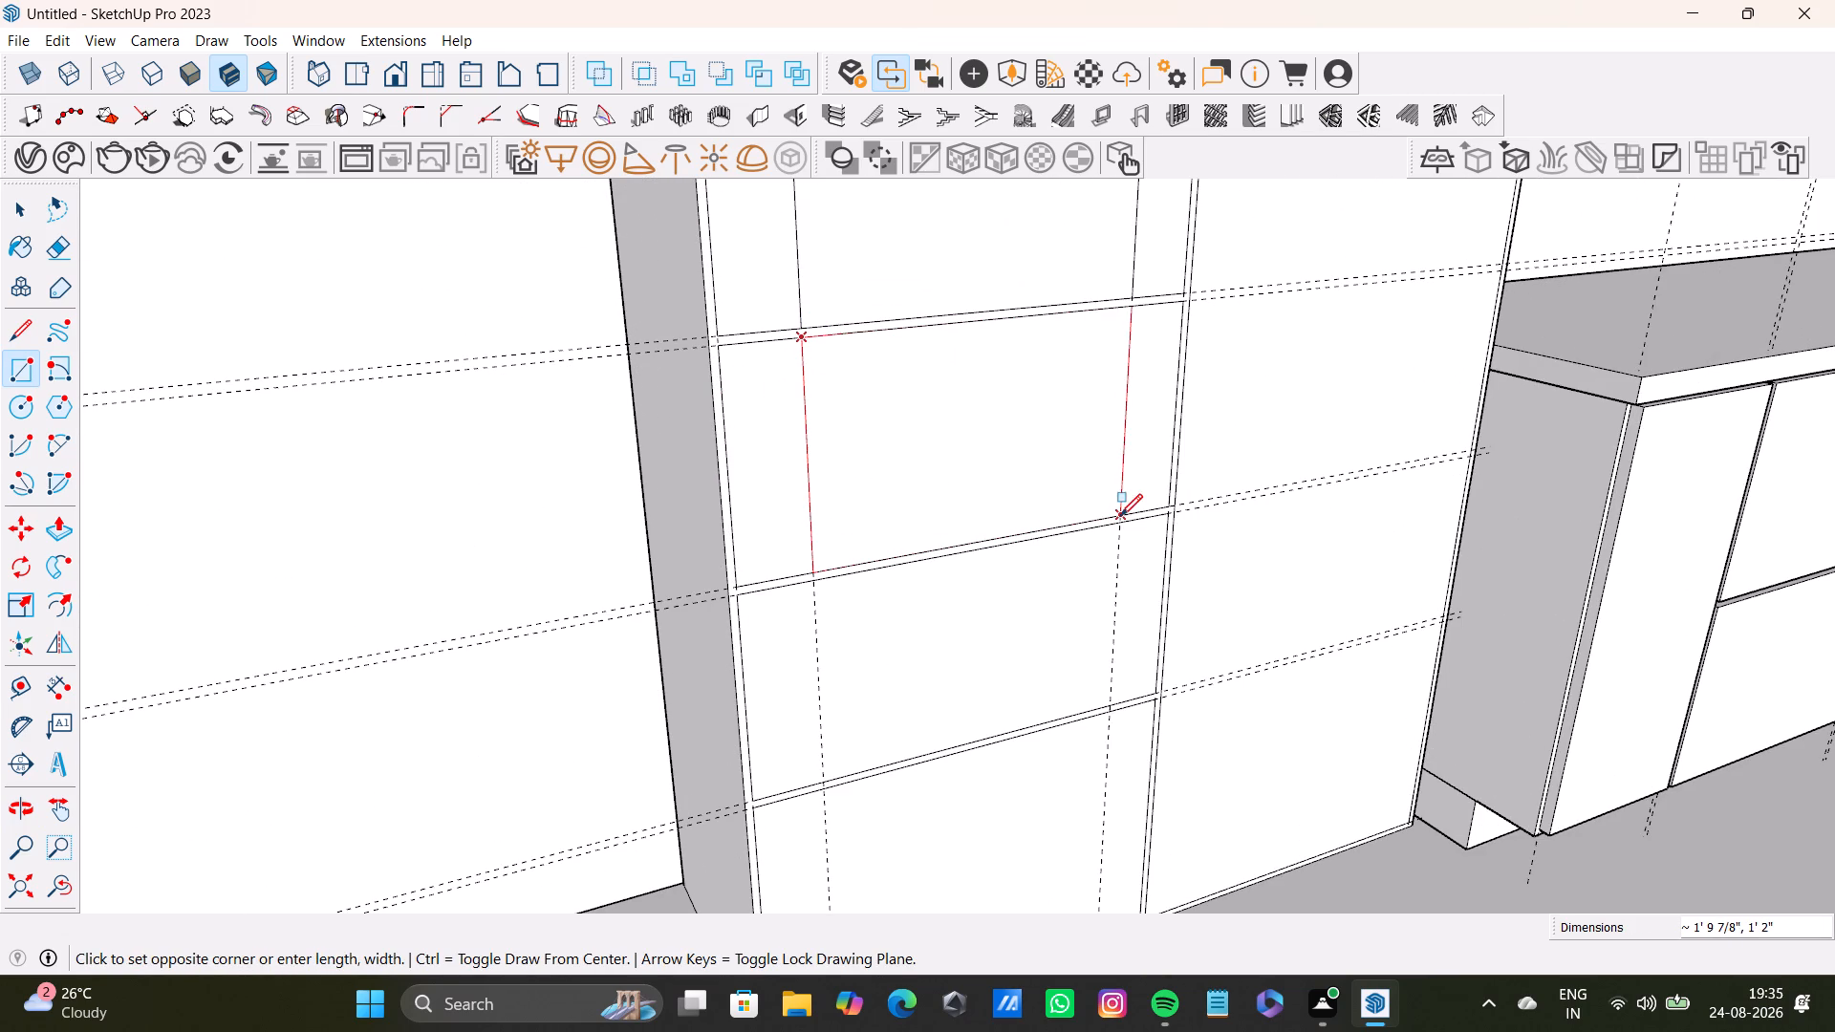
pyautogui.click(1120, 516)
# Draw a rectangle between the inset vertical guides in the fourth stacked front, spanning the front's full height.
pyautogui.scroll(-2, 1002, 593)
pyautogui.keyDown('shift'); pyautogui.moveTo(1001, 580); pyautogui.dragTo(939, 421, button='middle'); pyautogui.keyUp('shift')
pyautogui.scroll(7, 768, 424)
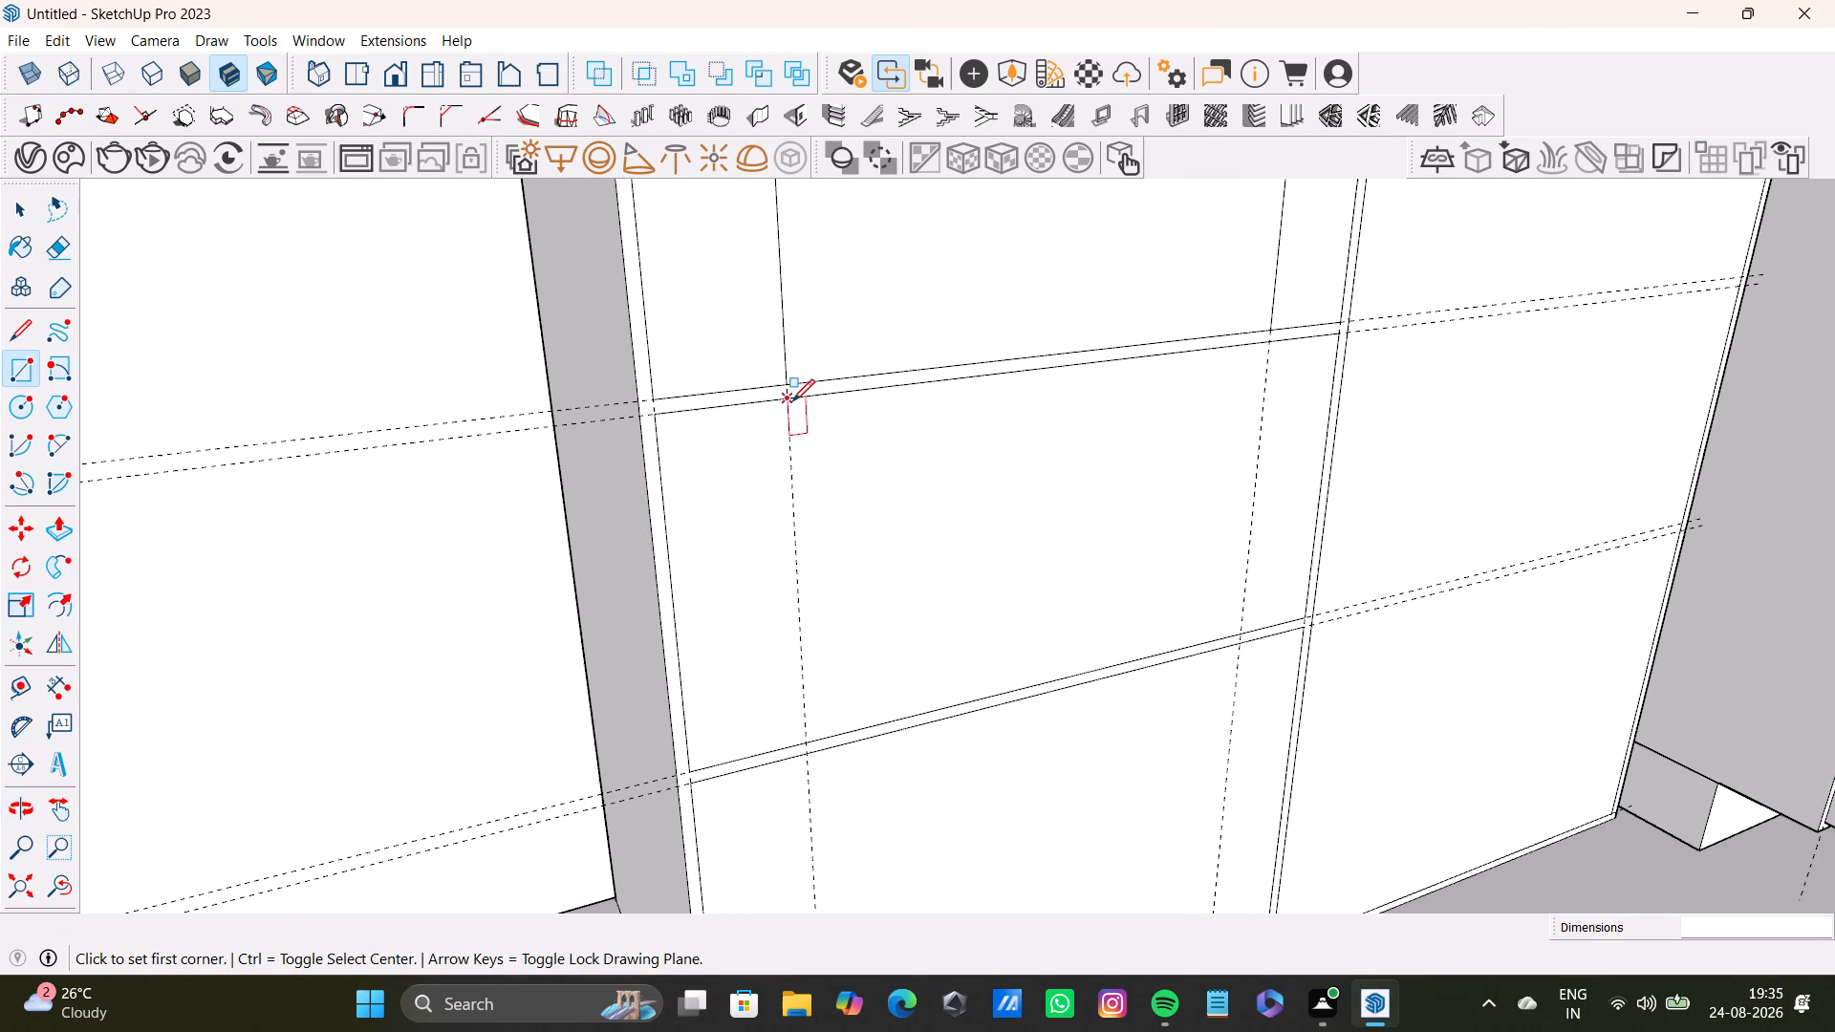
pyautogui.click(791, 401)
pyautogui.click(1242, 630)
# Draw a rectangle about 1' 9 7/8" by 1' 8" between the inset vertical guides in the bottom stacked front.
pyautogui.keyDown('shift'); pyautogui.scroll(-4, 1233, 602); pyautogui.keyUp('shift')
pyautogui.keyDown('shift'); pyautogui.moveTo(1204, 570); pyautogui.dragTo(1162, 479, button='middle'); pyautogui.keyUp('shift')
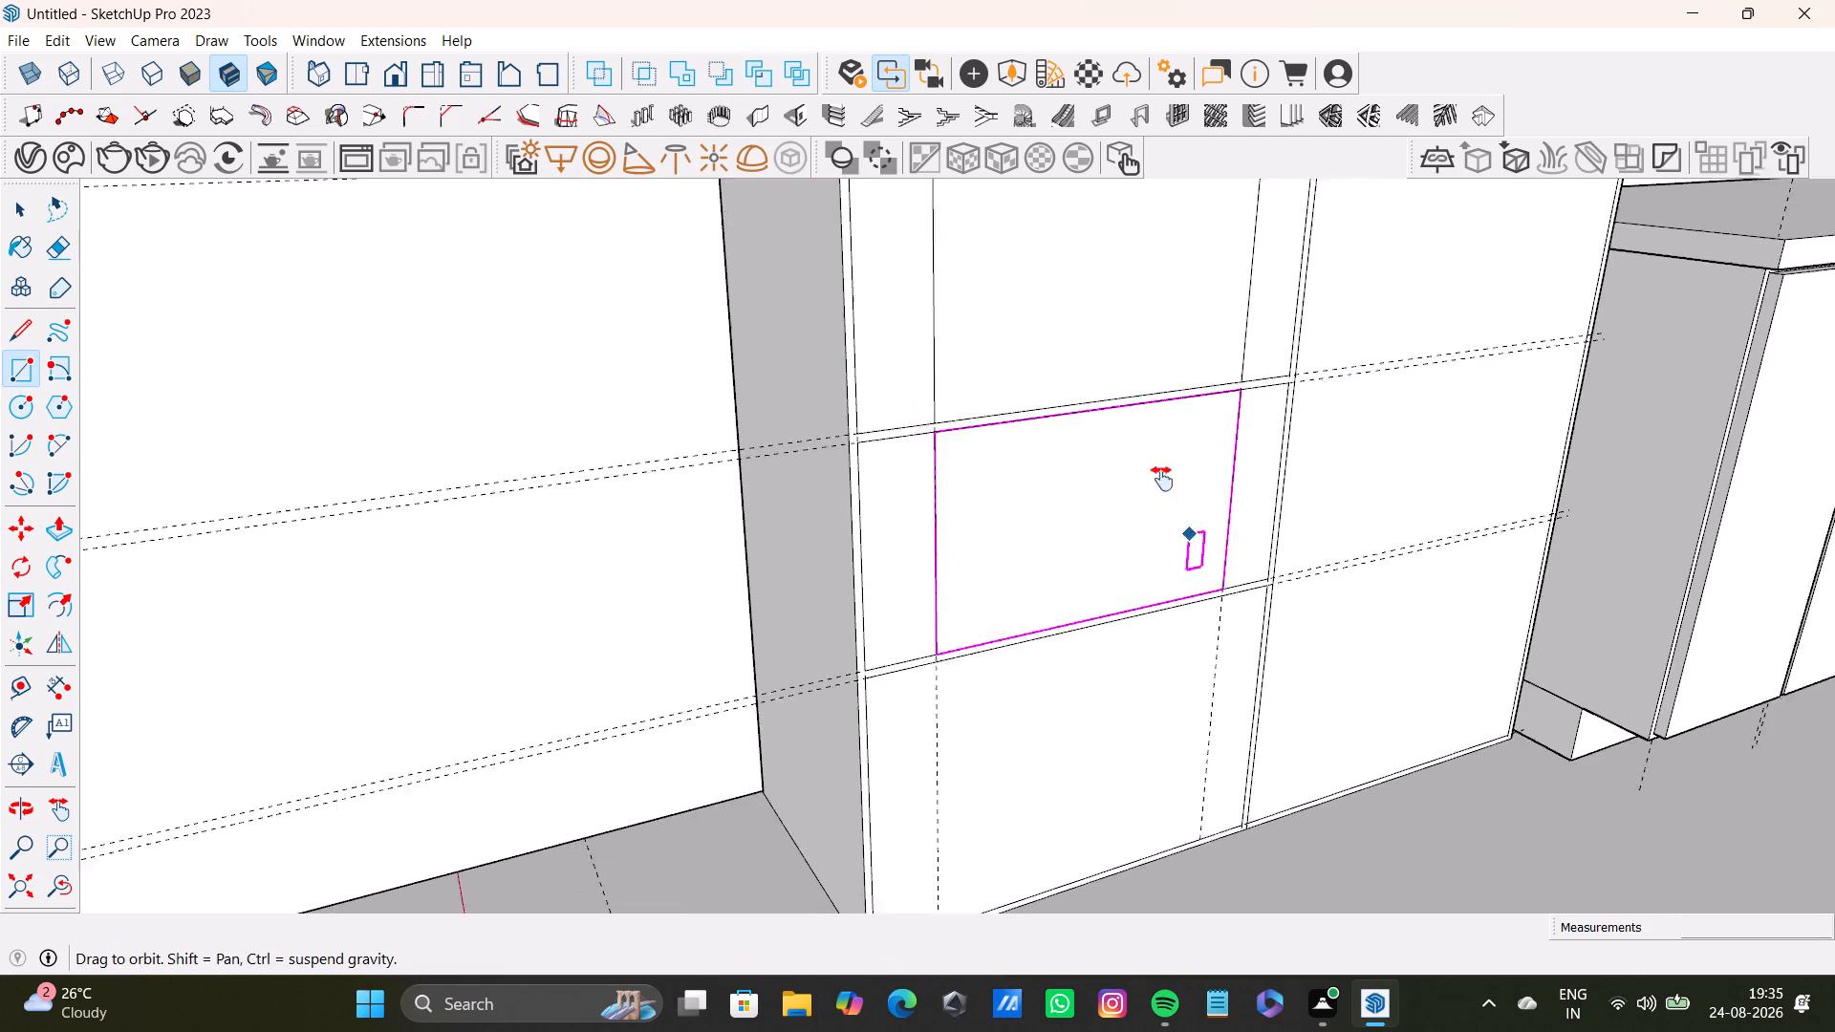
pyautogui.keyDown('shift'); pyautogui.moveTo(1162, 479); pyautogui.dragTo(1137, 410, button='middle'); pyautogui.keyUp('shift')
pyautogui.scroll(6, 891, 495)
pyautogui.click(874, 540)
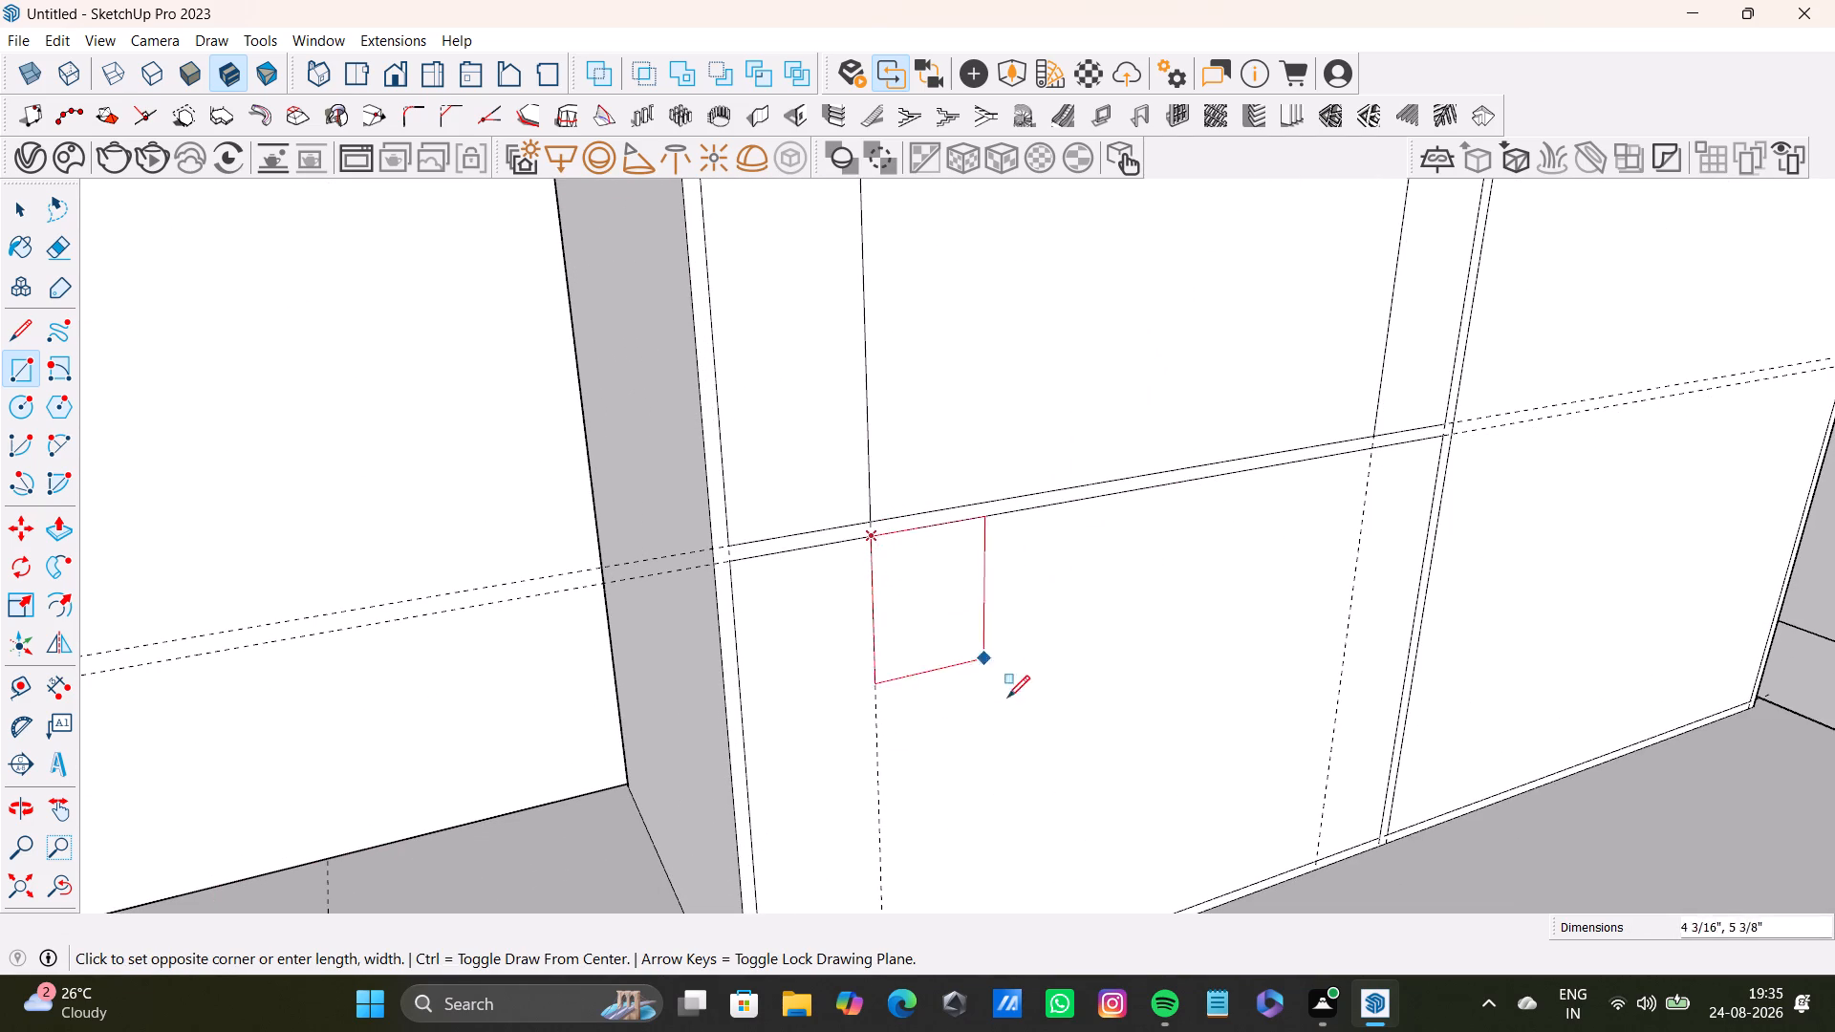
pyautogui.scroll(-3, 1082, 734)
pyautogui.keyDown('shift'); pyautogui.moveTo(1188, 758); pyautogui.dragTo(1137, 544, button='middle'); pyautogui.keyUp('shift')
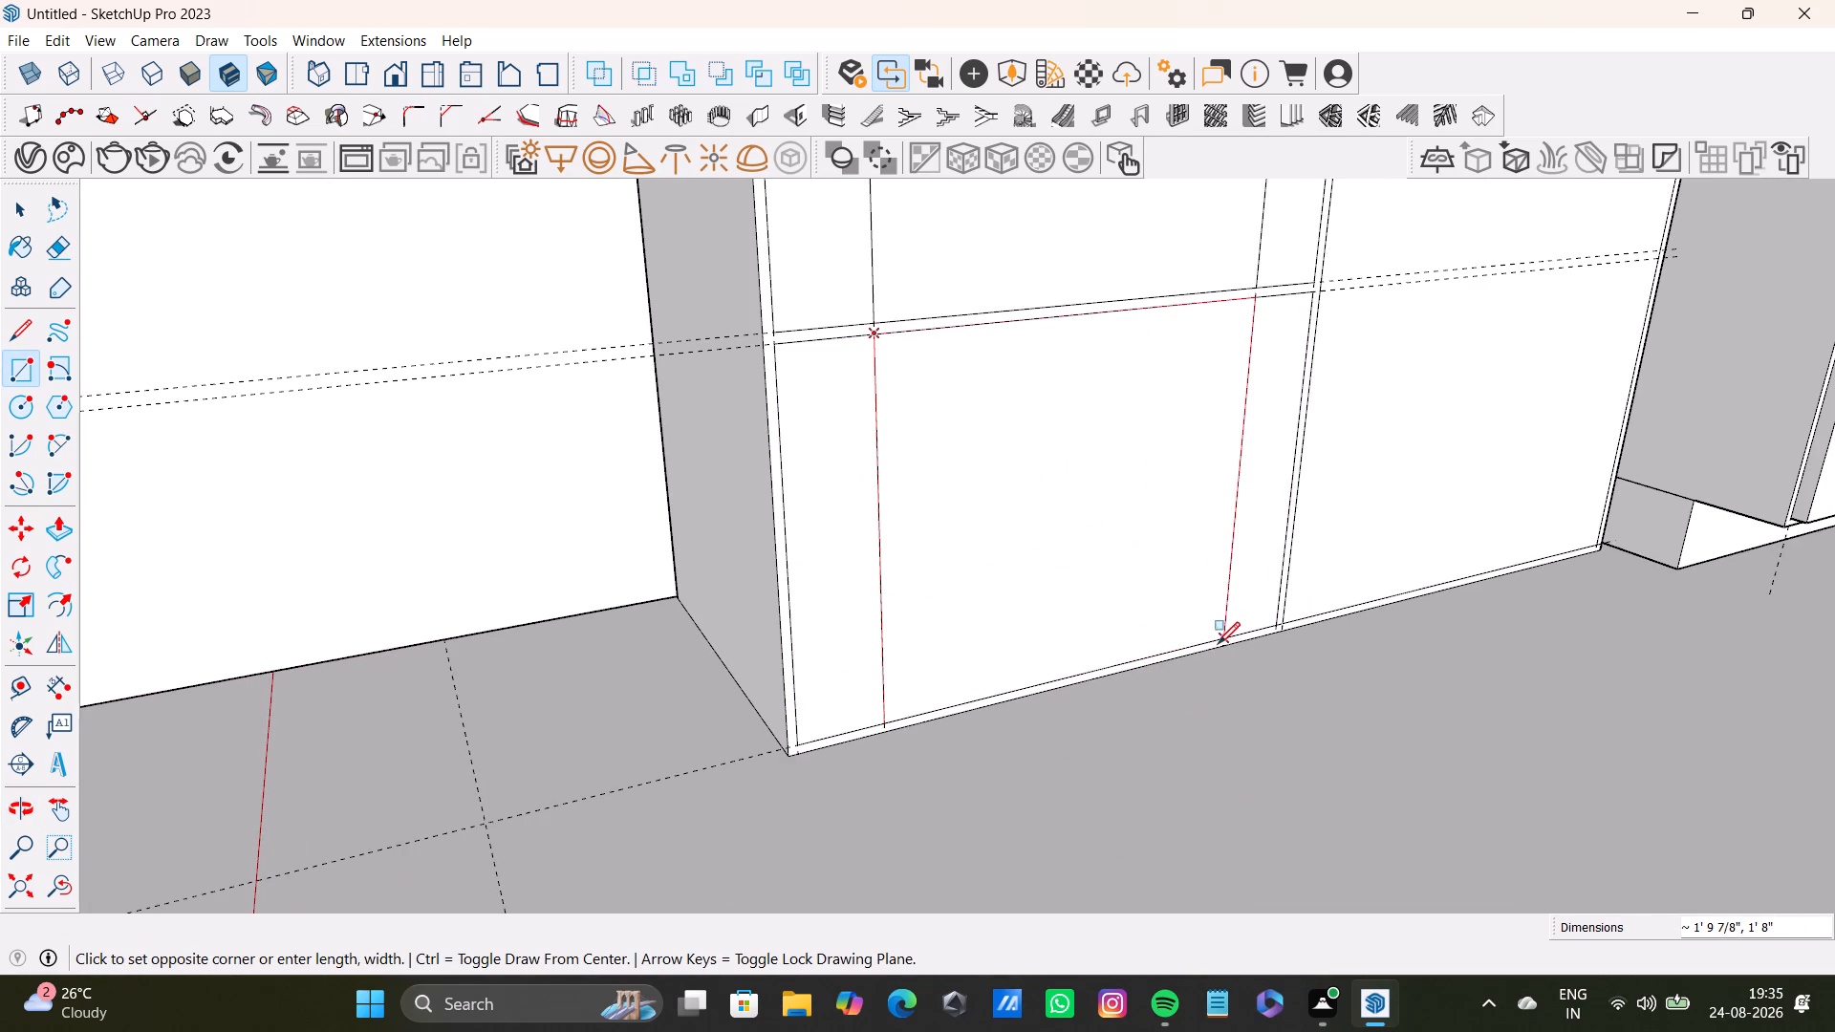
pyautogui.scroll(5, 1218, 645)
pyautogui.click(1230, 628)
pyautogui.press('space')
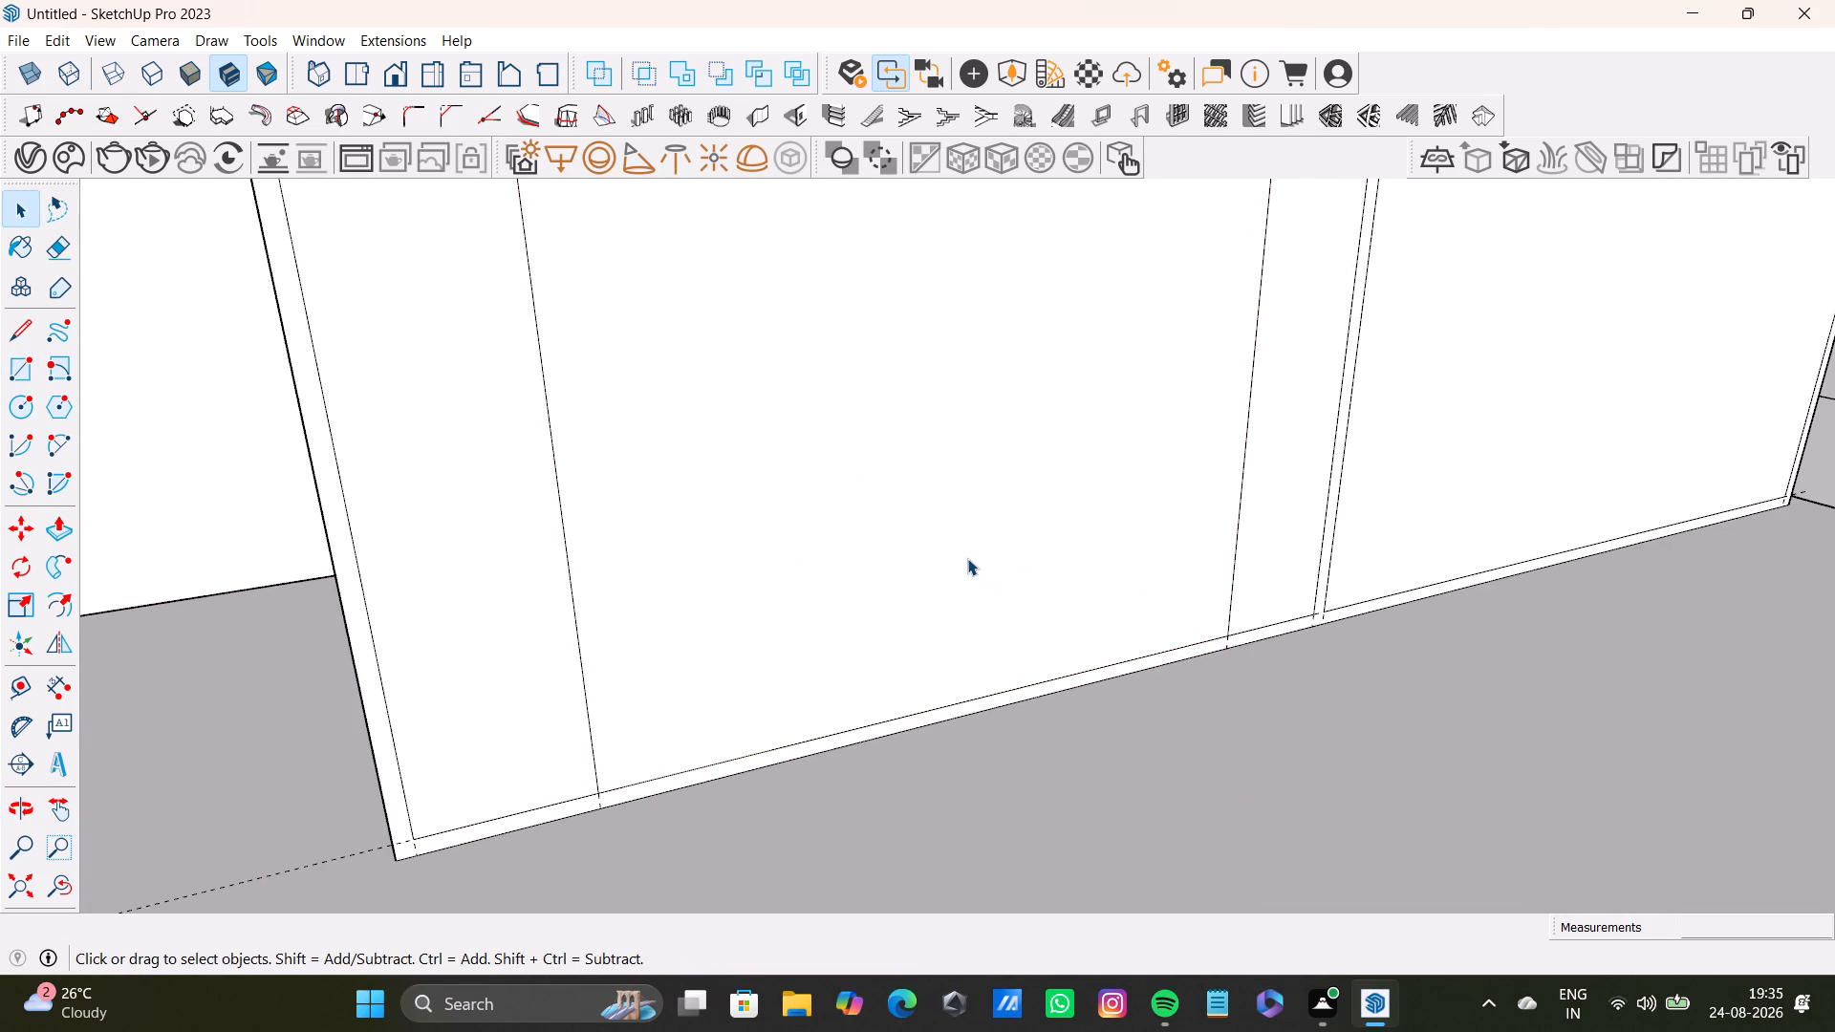
# Push the inner rectangles of the top and second stacked fronts 1' 2 1/4" into the tall unit as open niches.
pyautogui.scroll(-12, 956, 532)
pyautogui.keyDown('shift'); pyautogui.moveTo(952, 424); pyautogui.dragTo(1002, 804, button='middle'); pyautogui.keyUp('shift')
pyautogui.scroll(-4, 982, 636)
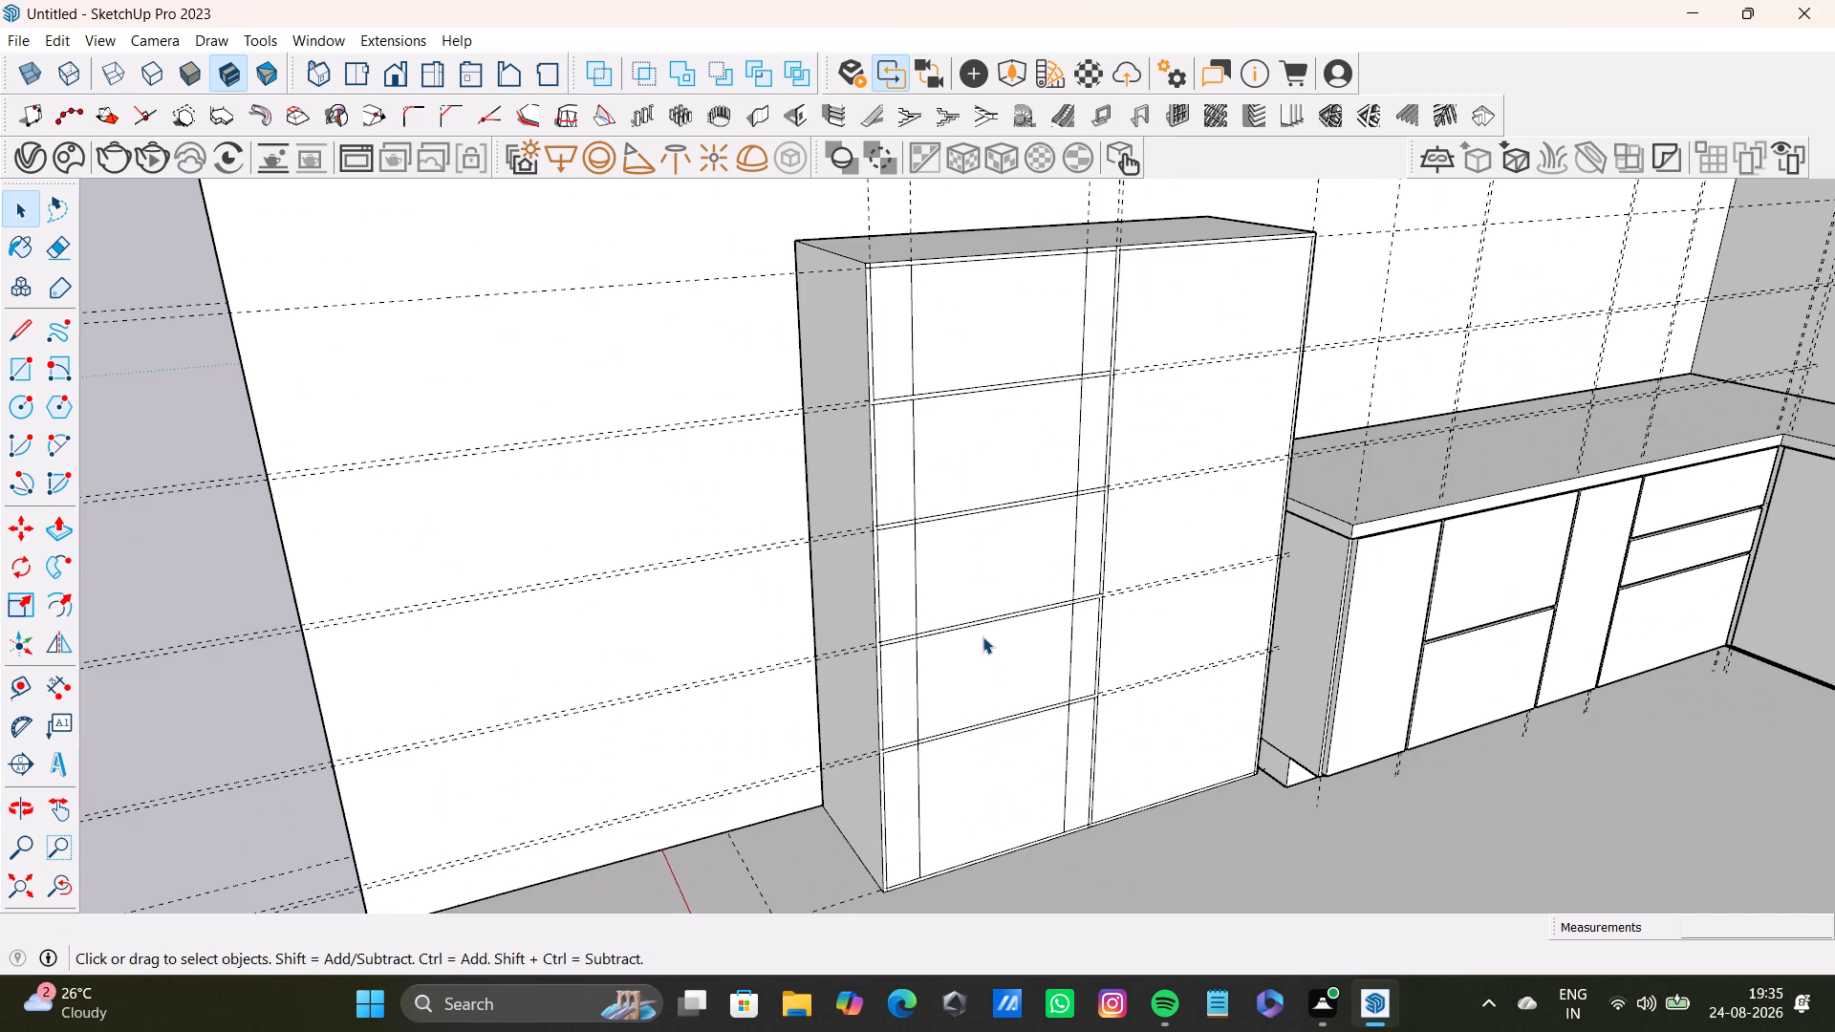
pyautogui.moveTo(982, 605); pyautogui.dragTo(969, 782, button='middle')
pyautogui.moveTo(1010, 738); pyautogui.dragTo(992, 750, button='middle')
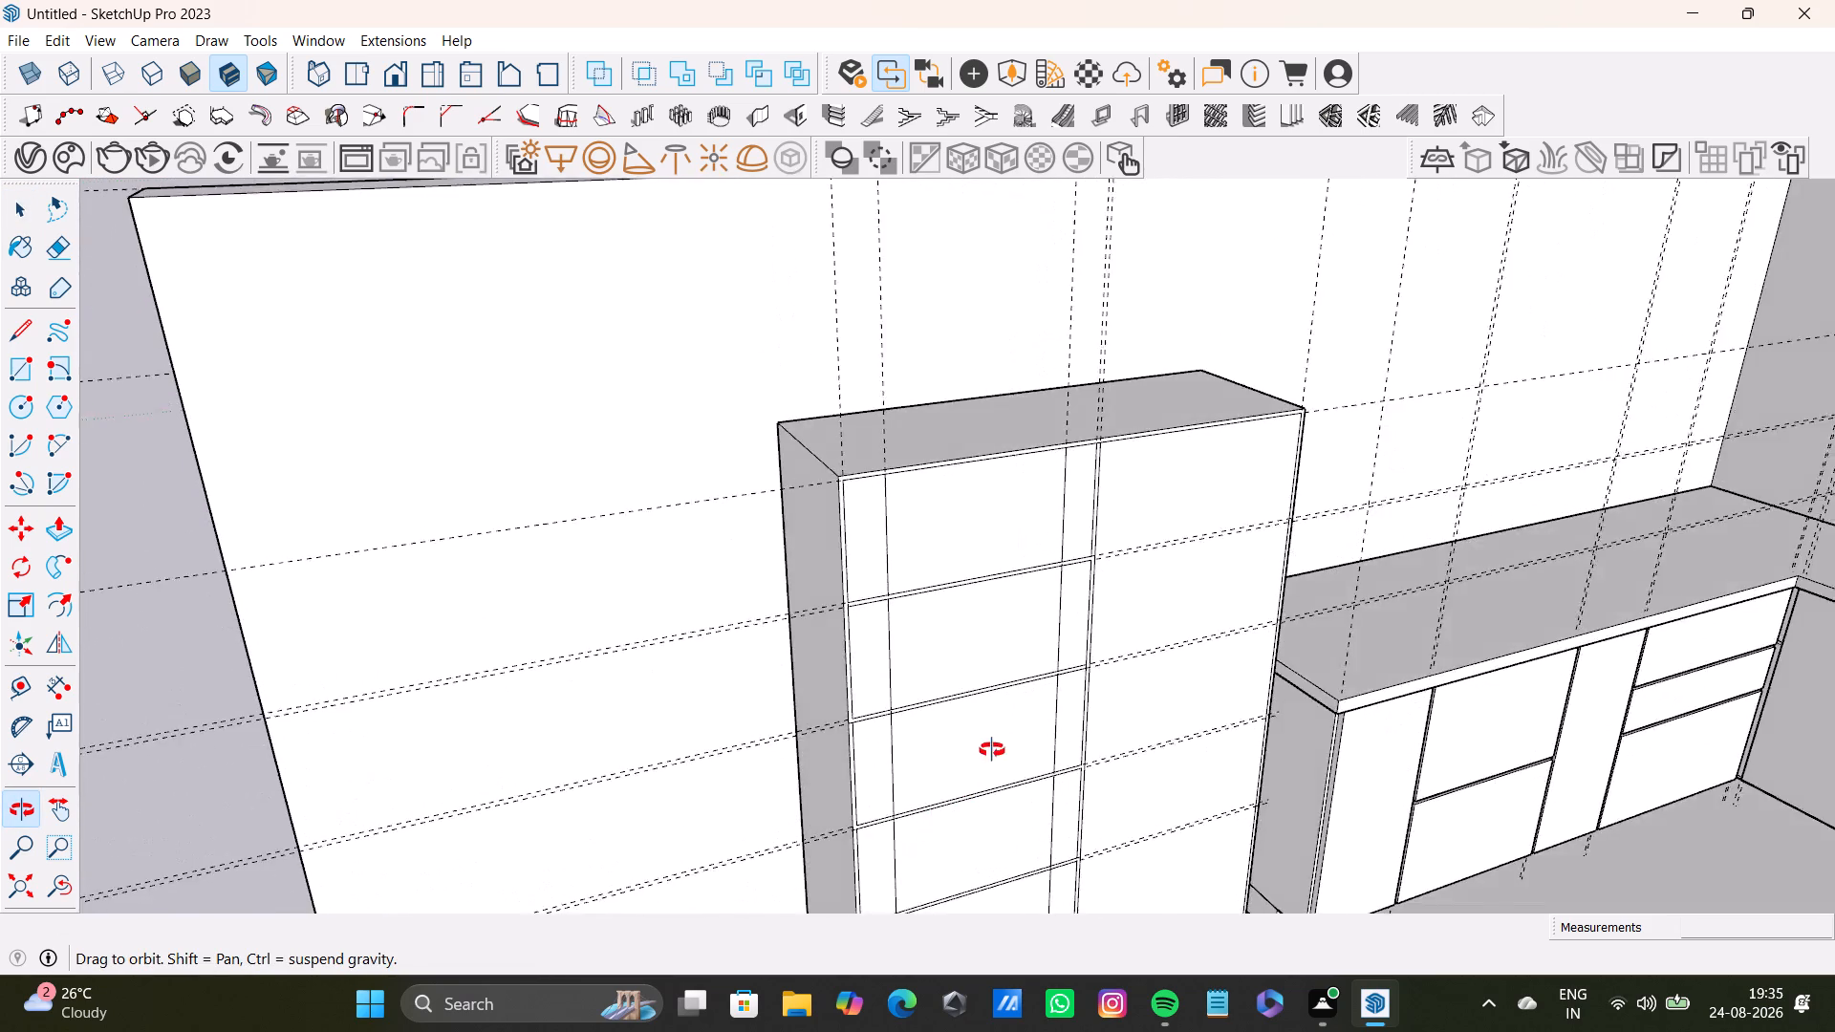
pyautogui.moveTo(992, 750); pyautogui.dragTo(807, 746, button='middle')
pyautogui.click(876, 524)
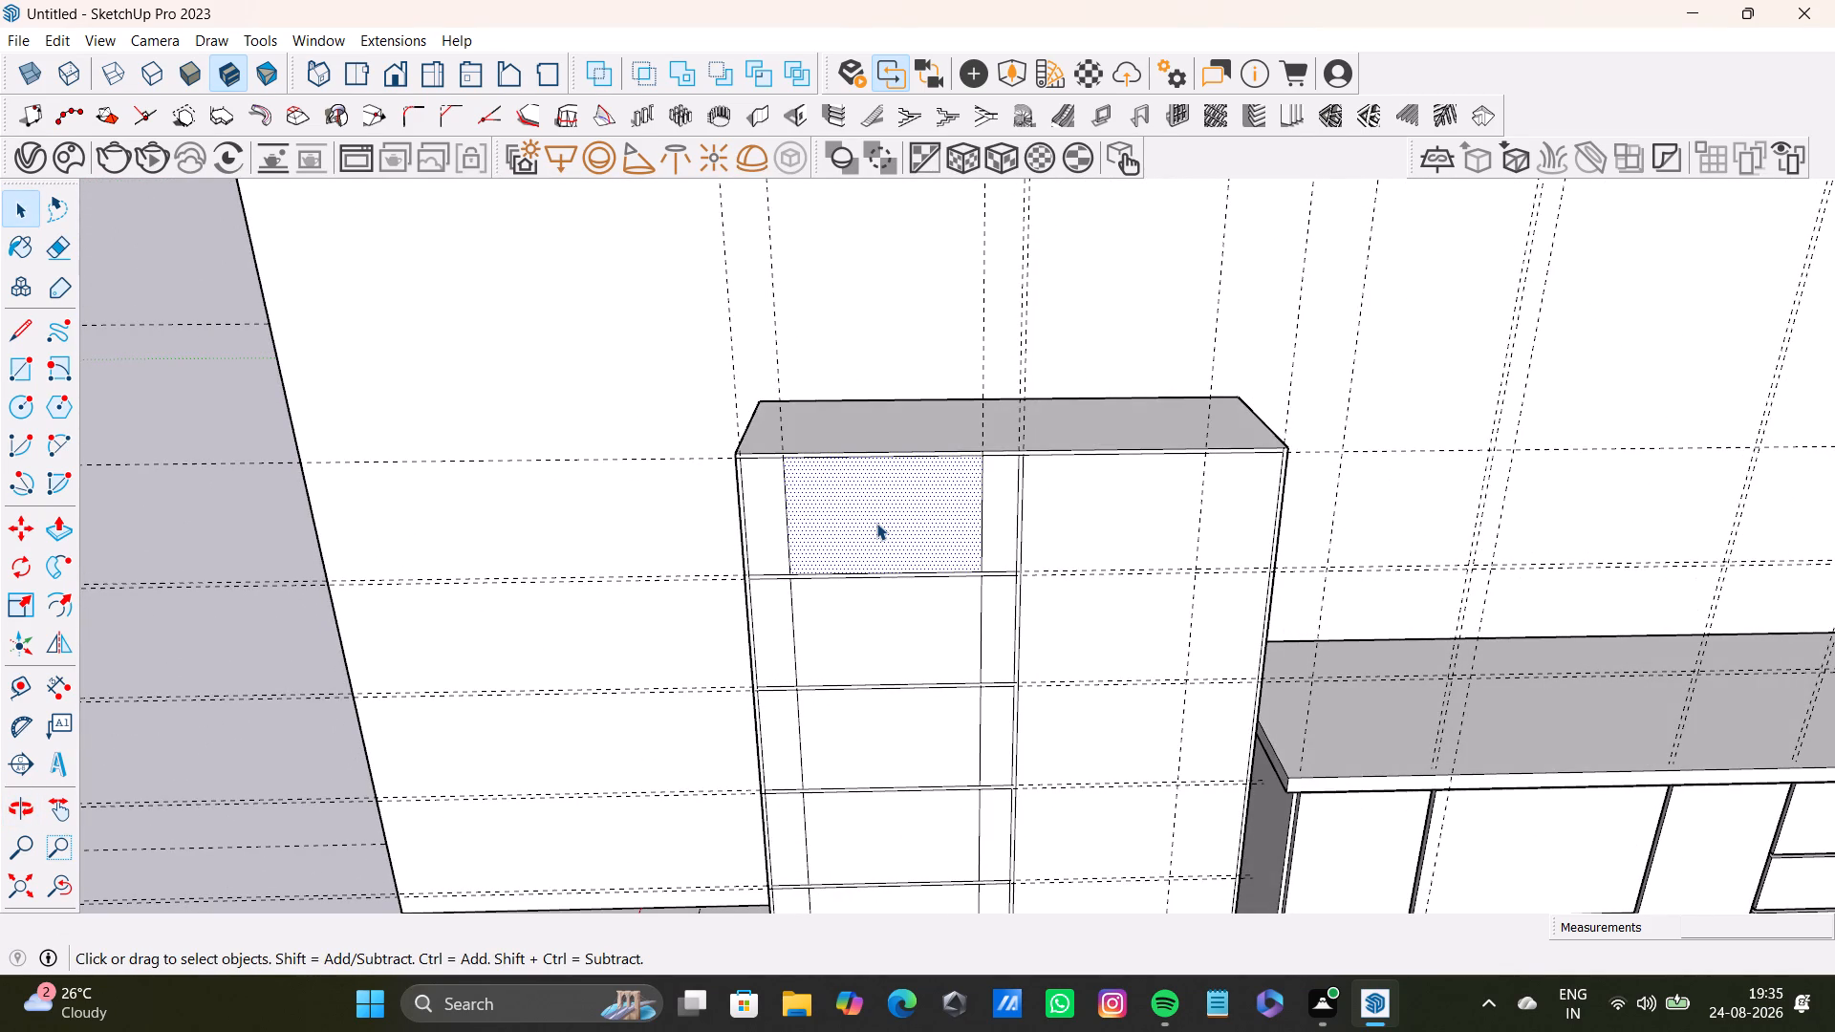
pyautogui.press('p')
pyautogui.moveTo(876, 523); pyautogui.dragTo(890, 482)
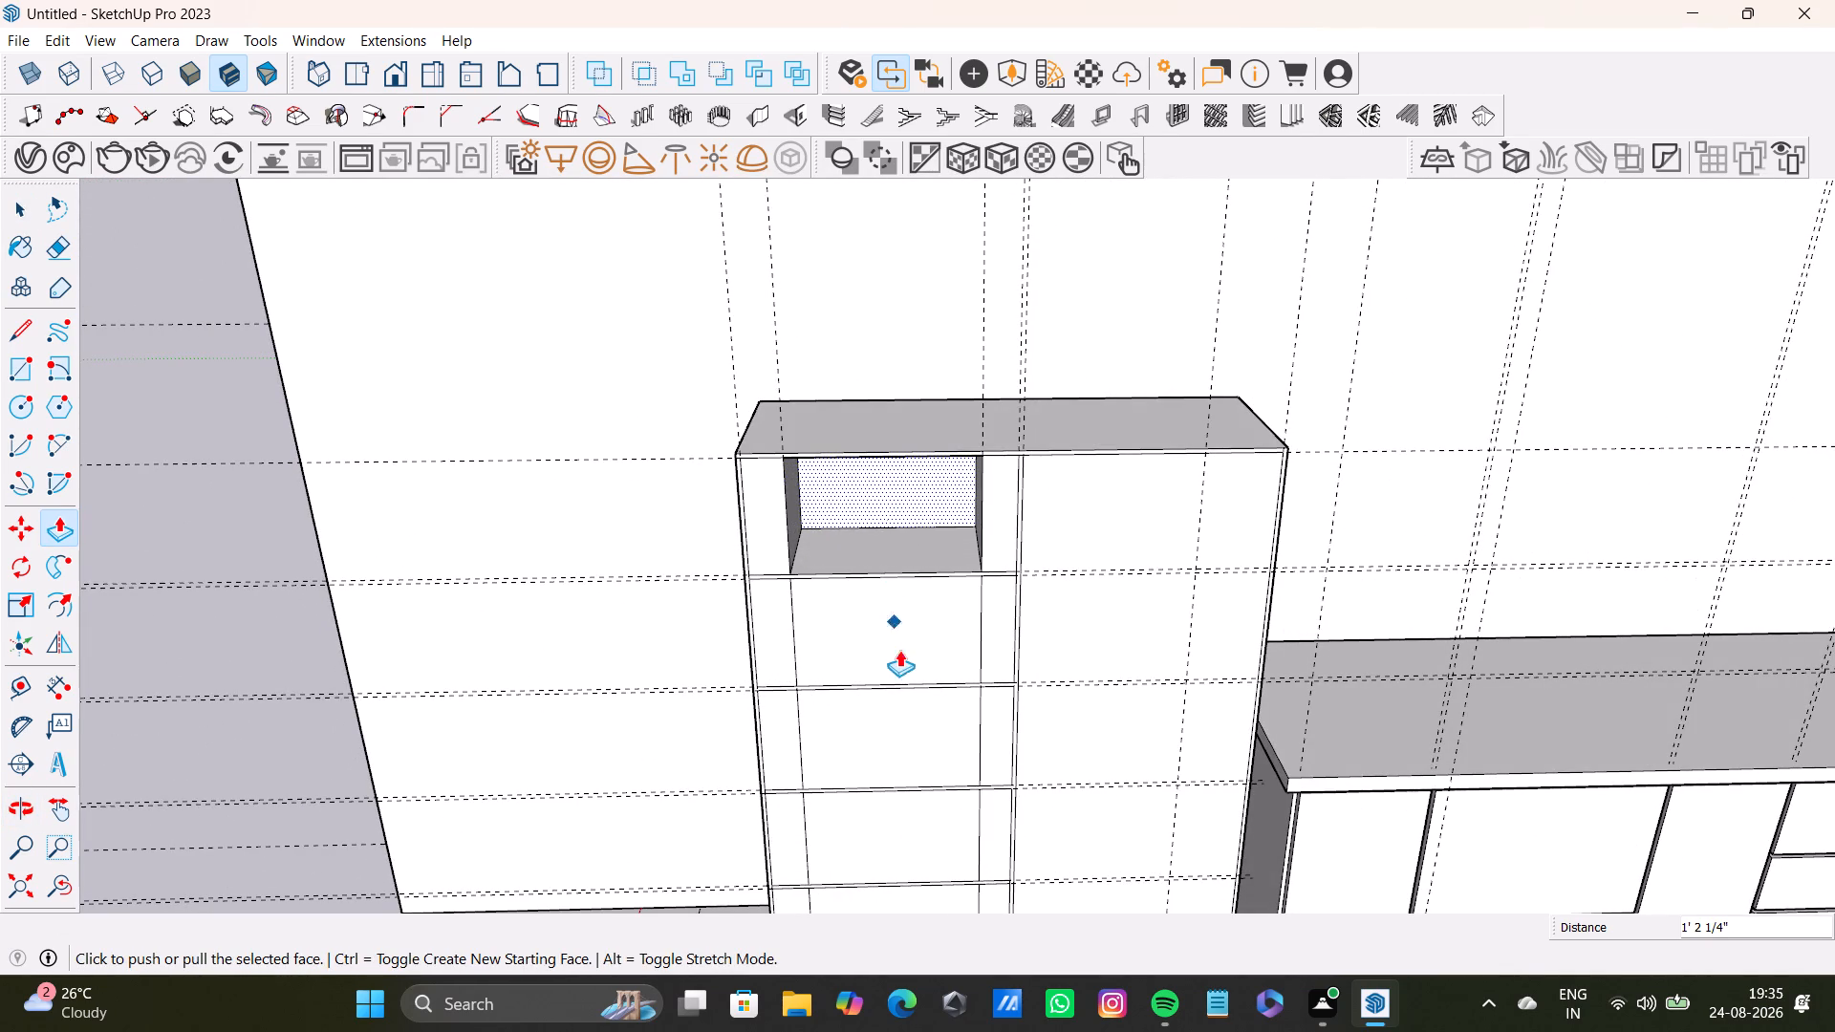
pyautogui.press('space')
pyautogui.click(902, 642)
pyautogui.press('p')
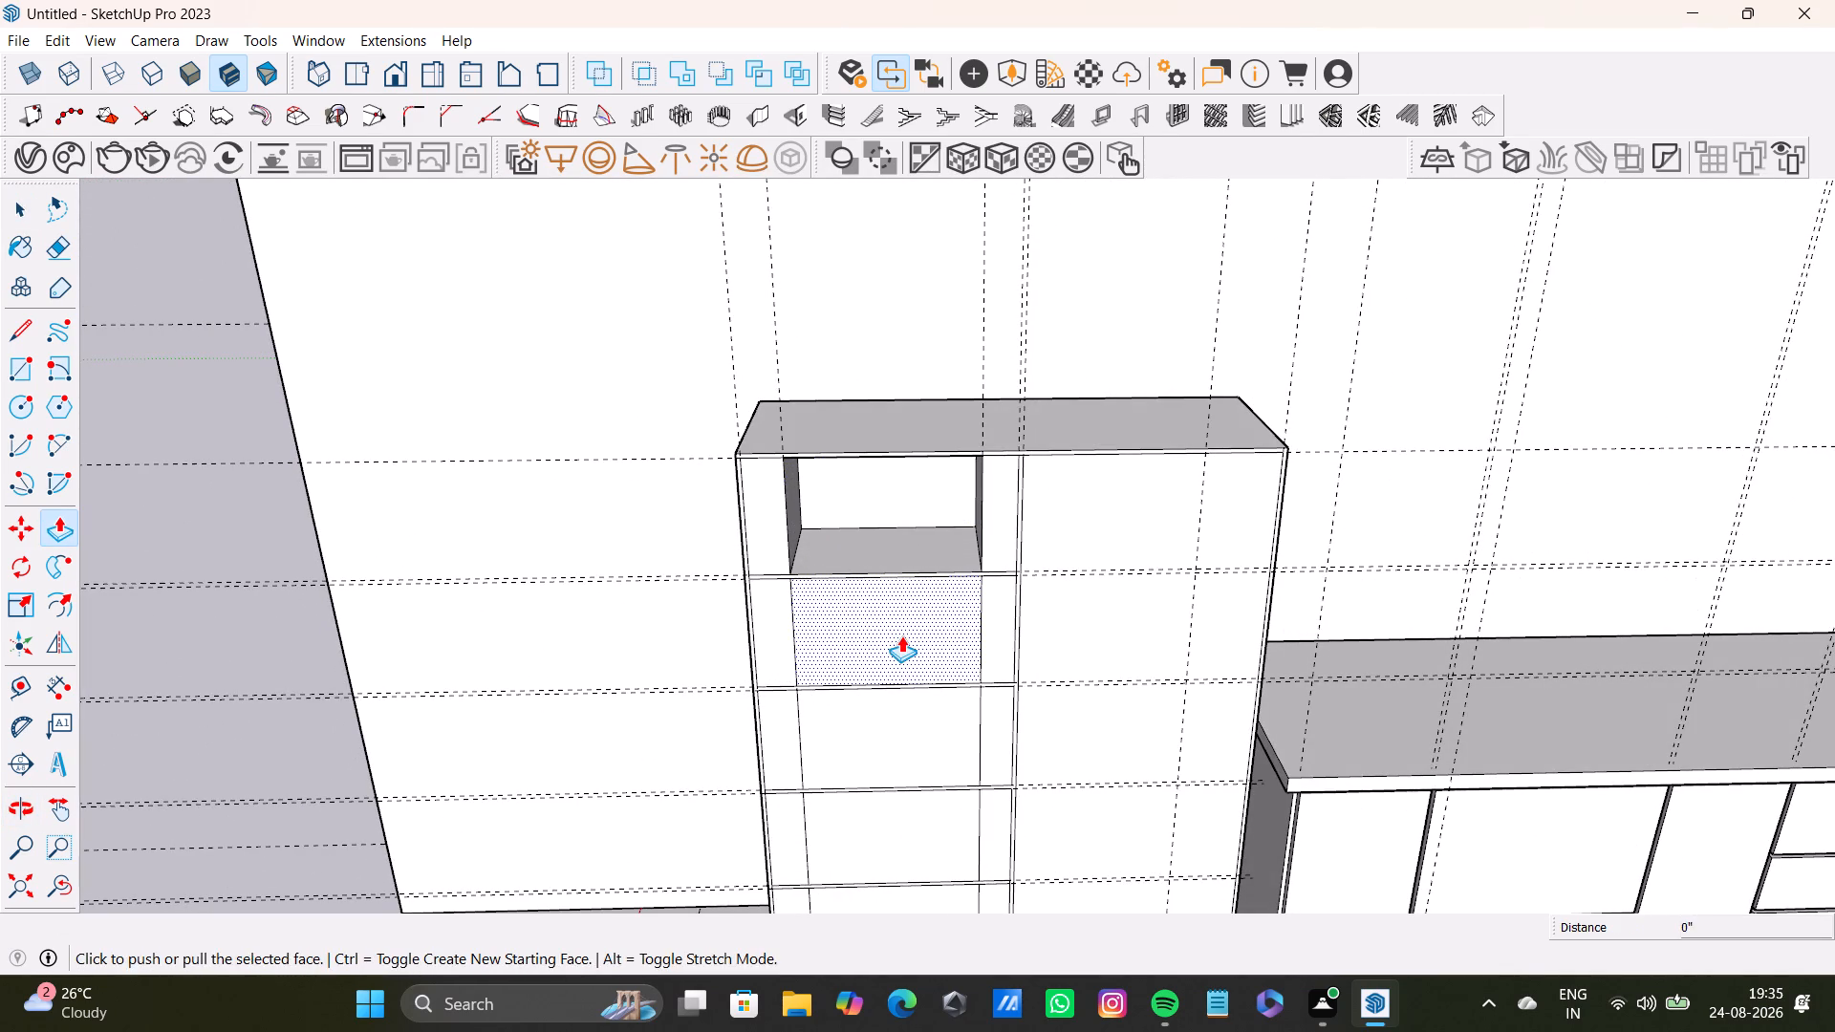
pyautogui.moveTo(901, 635); pyautogui.dragTo(922, 516)
# Push the inner rectangle of the third stacked front into the tall unit to match the depth of the niches above.
pyautogui.scroll(-2, 948, 728)
pyautogui.moveTo(959, 715); pyautogui.dragTo(963, 552, button='middle')
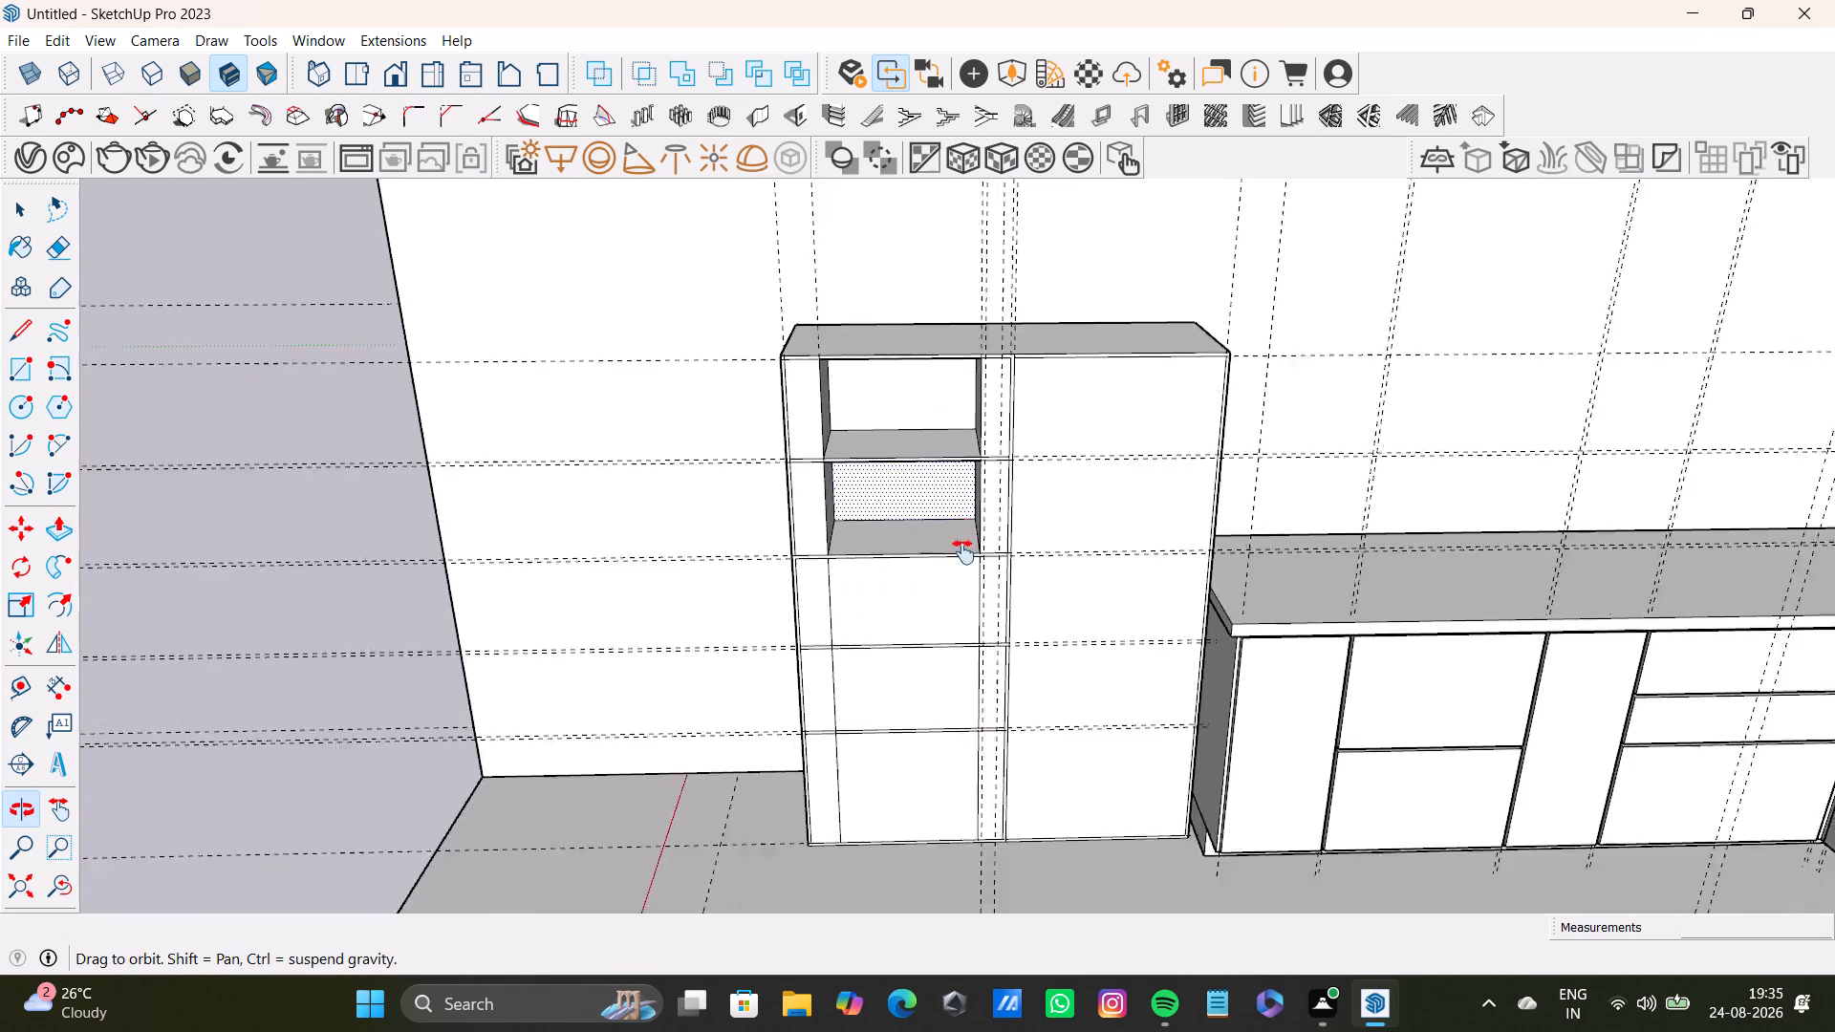
pyautogui.moveTo(963, 552); pyautogui.dragTo(963, 520, button='middle')
pyautogui.moveTo(3, 882); pyautogui.dragTo(16, 885)
pyautogui.moveTo(899, 584); pyautogui.dragTo(1533, 626, button='middle')
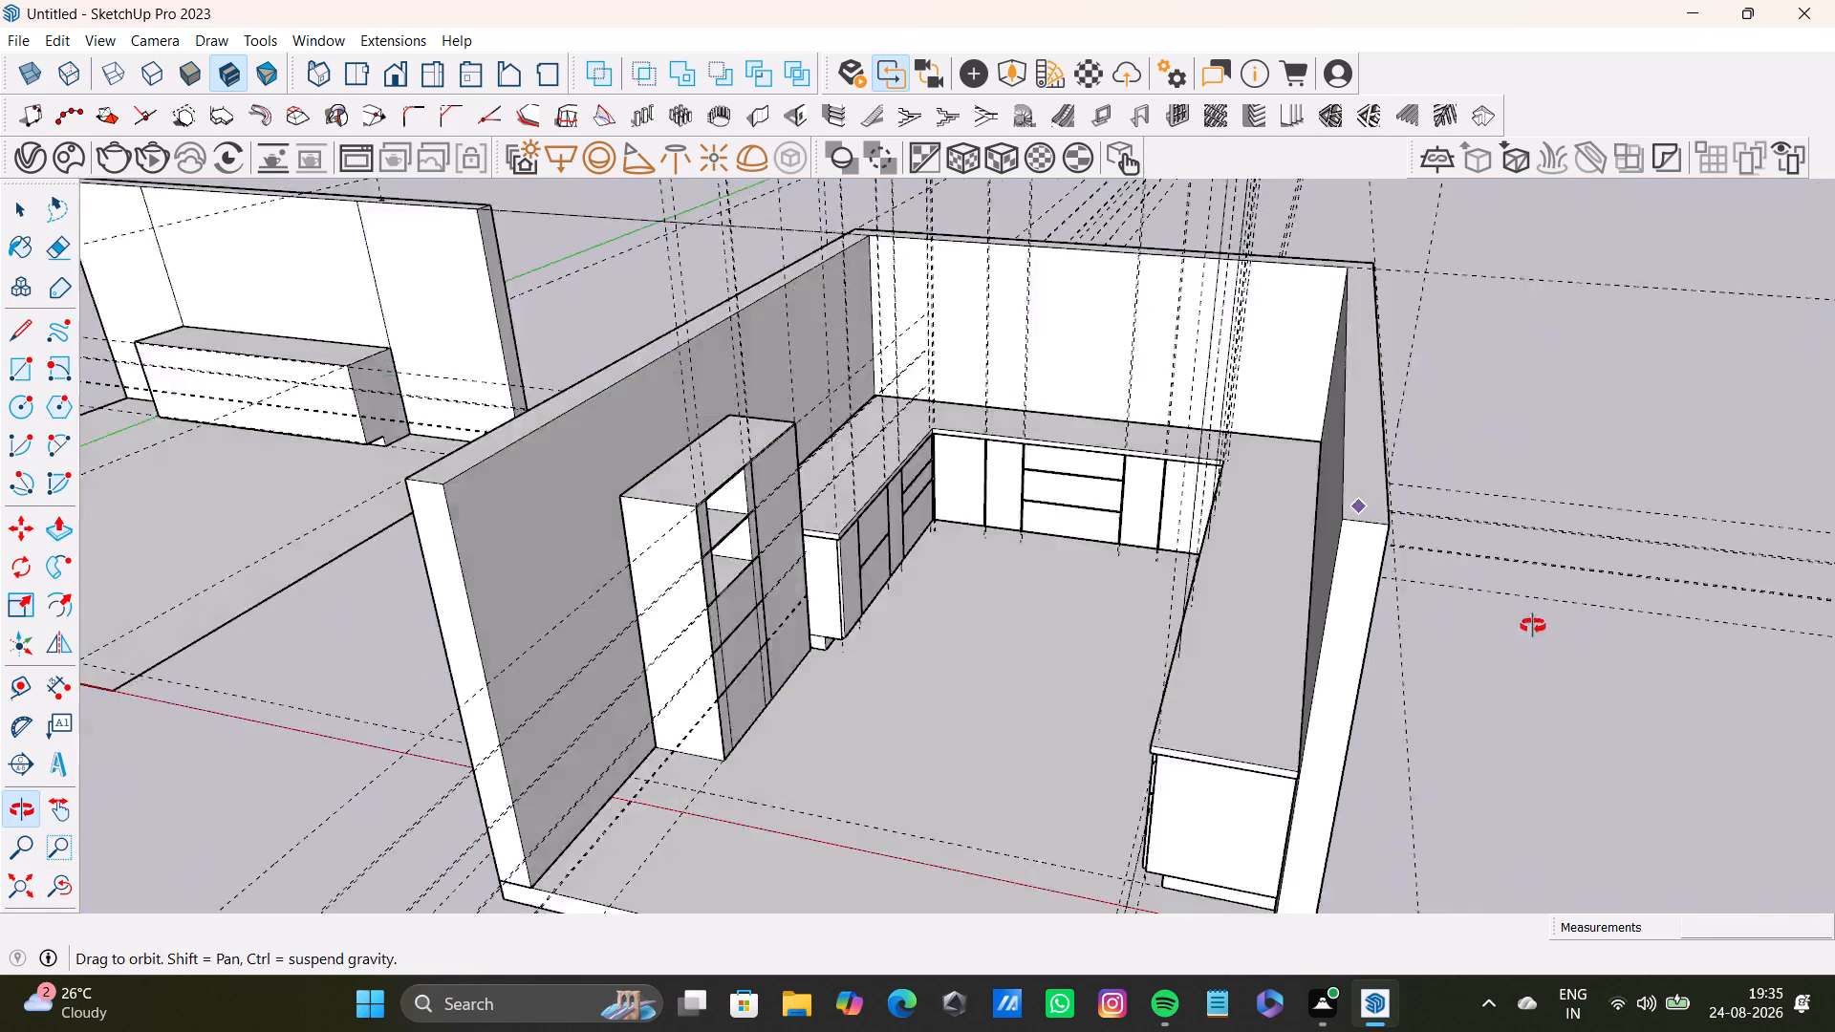
pyautogui.moveTo(1533, 626); pyautogui.dragTo(1568, 609, button='middle')
pyautogui.scroll(4, 733, 617)
pyautogui.moveTo(1028, 681); pyautogui.dragTo(776, 777, button='middle')
pyautogui.scroll(8, 544, 550)
pyautogui.moveTo(961, 704); pyautogui.dragTo(734, 694, button='middle')
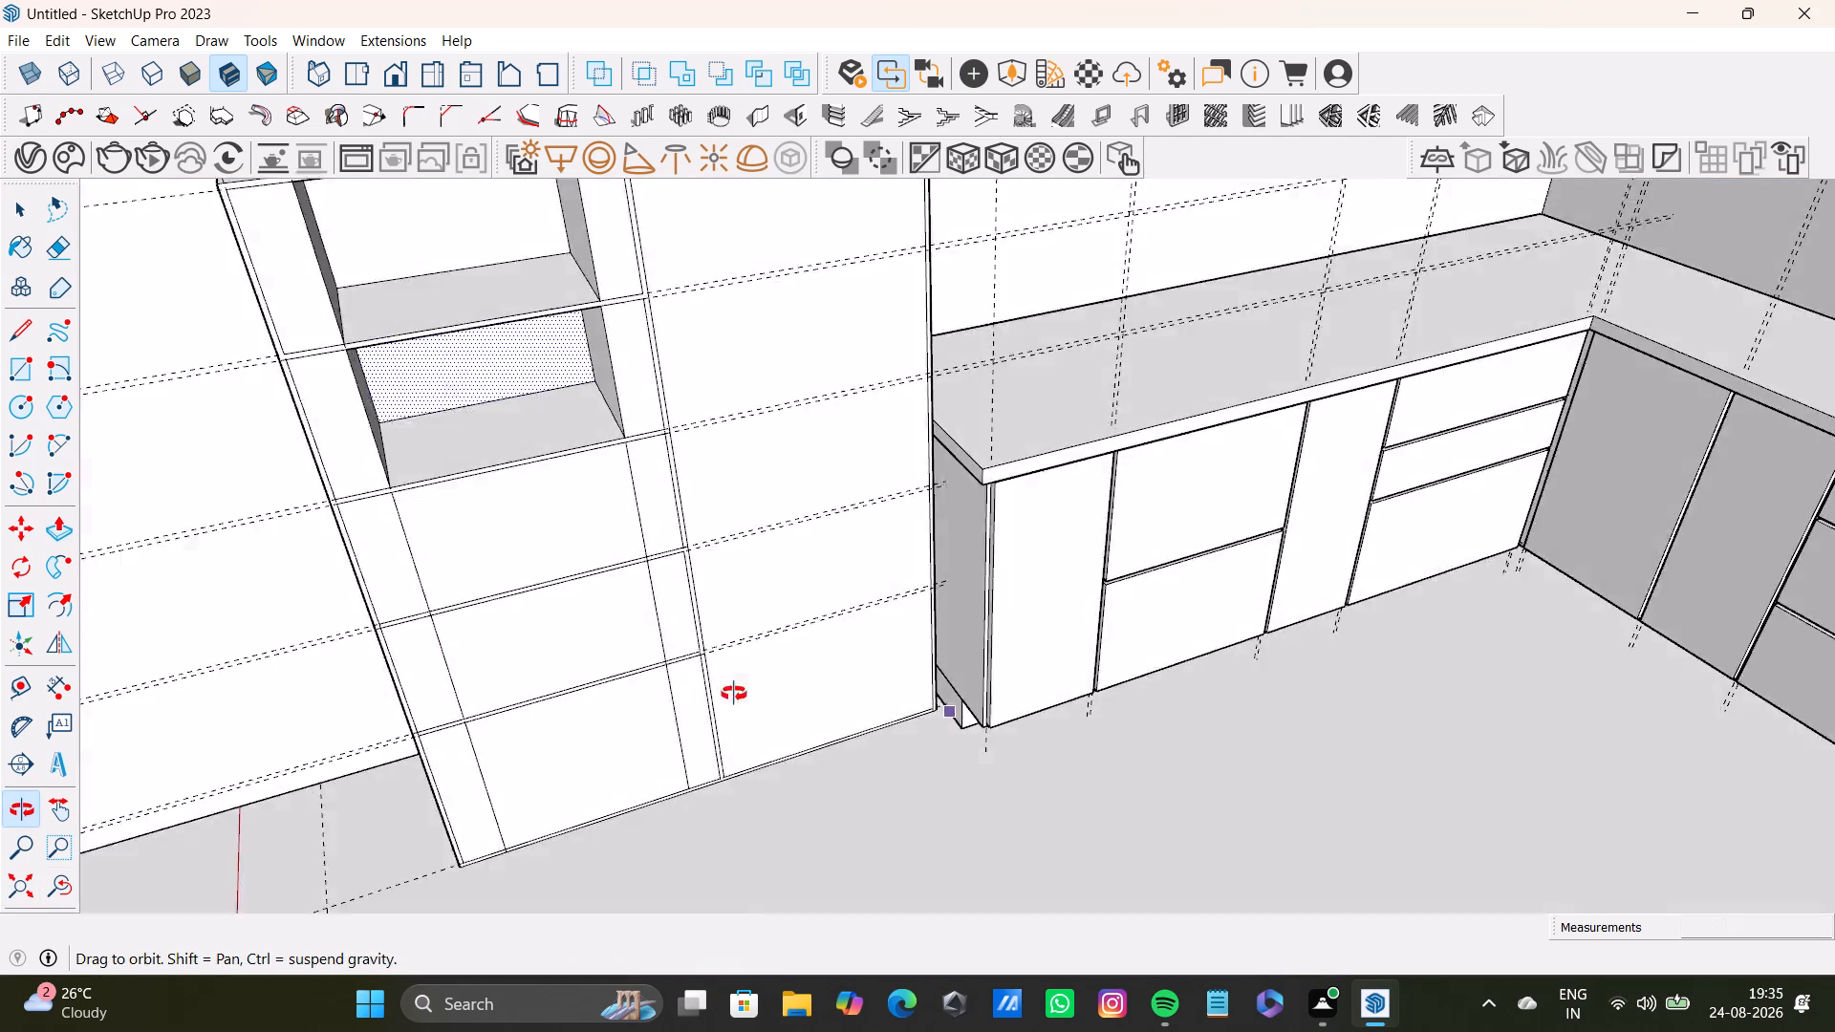
pyautogui.moveTo(734, 694); pyautogui.dragTo(826, 489, button='middle')
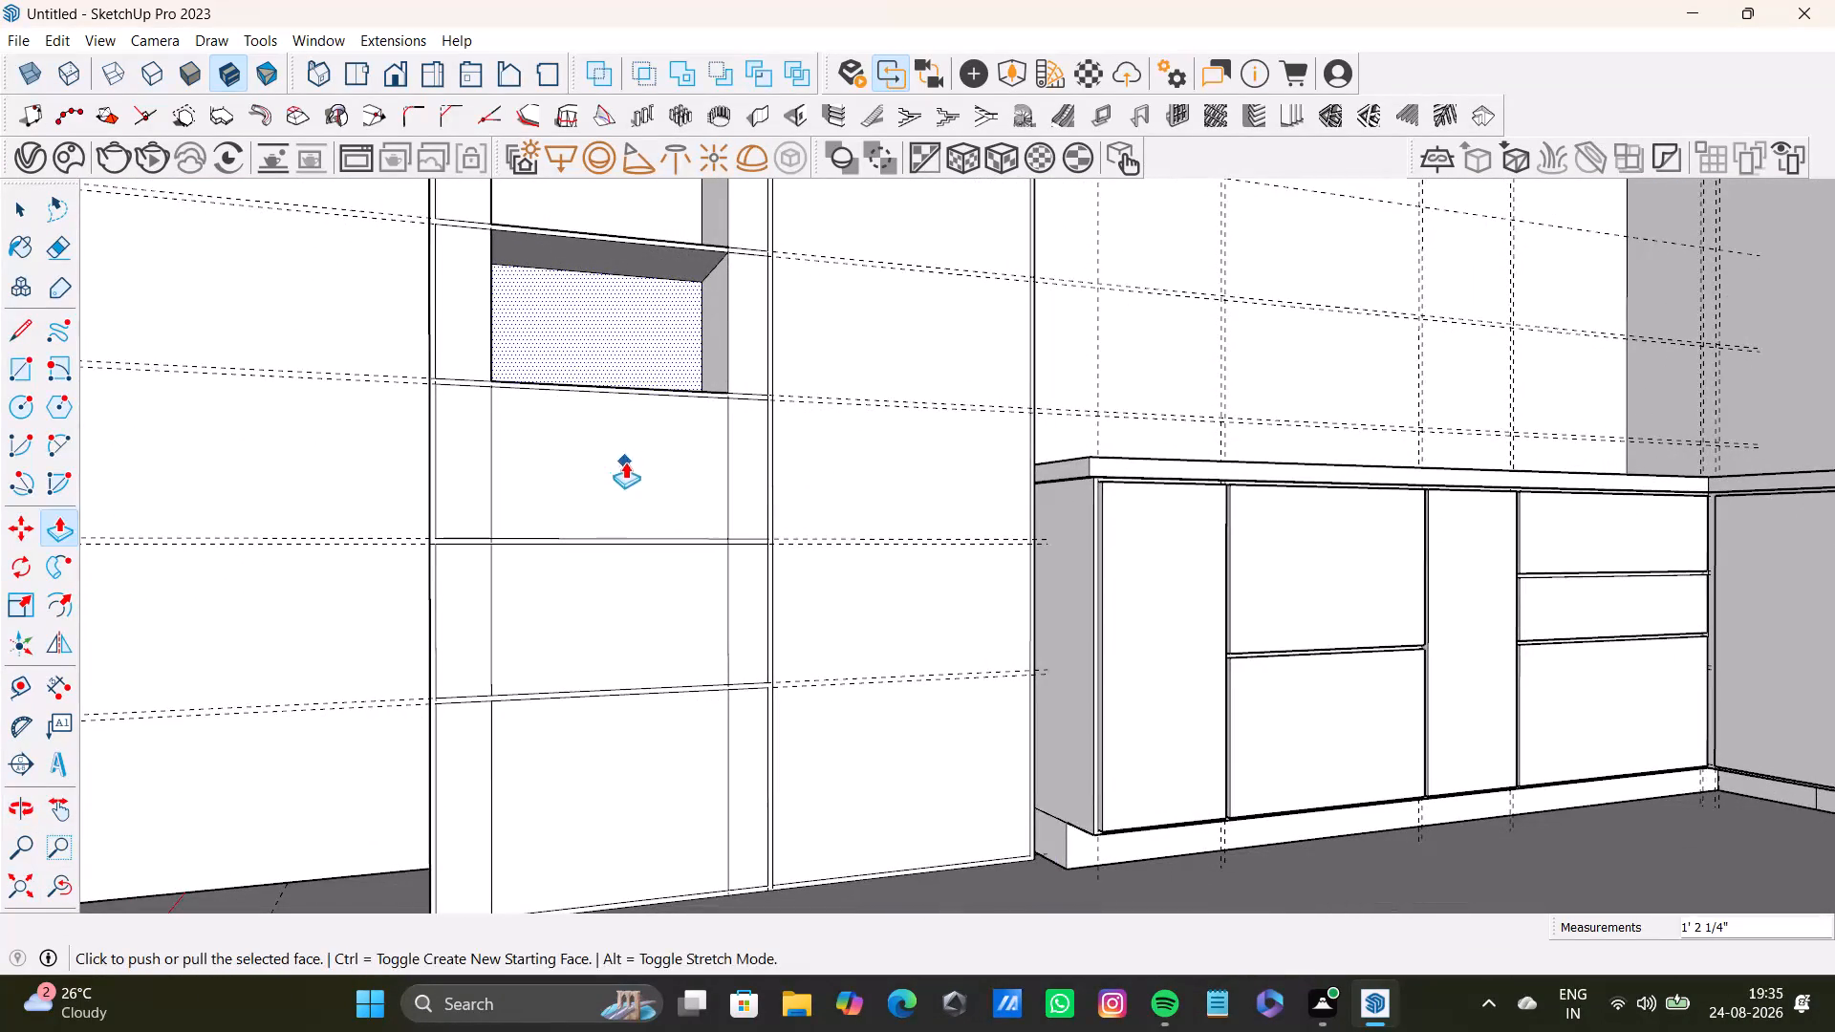
pyautogui.press('space')
pyautogui.click(626, 462)
pyautogui.press('p')
pyautogui.moveTo(628, 462); pyautogui.dragTo(605, 359)
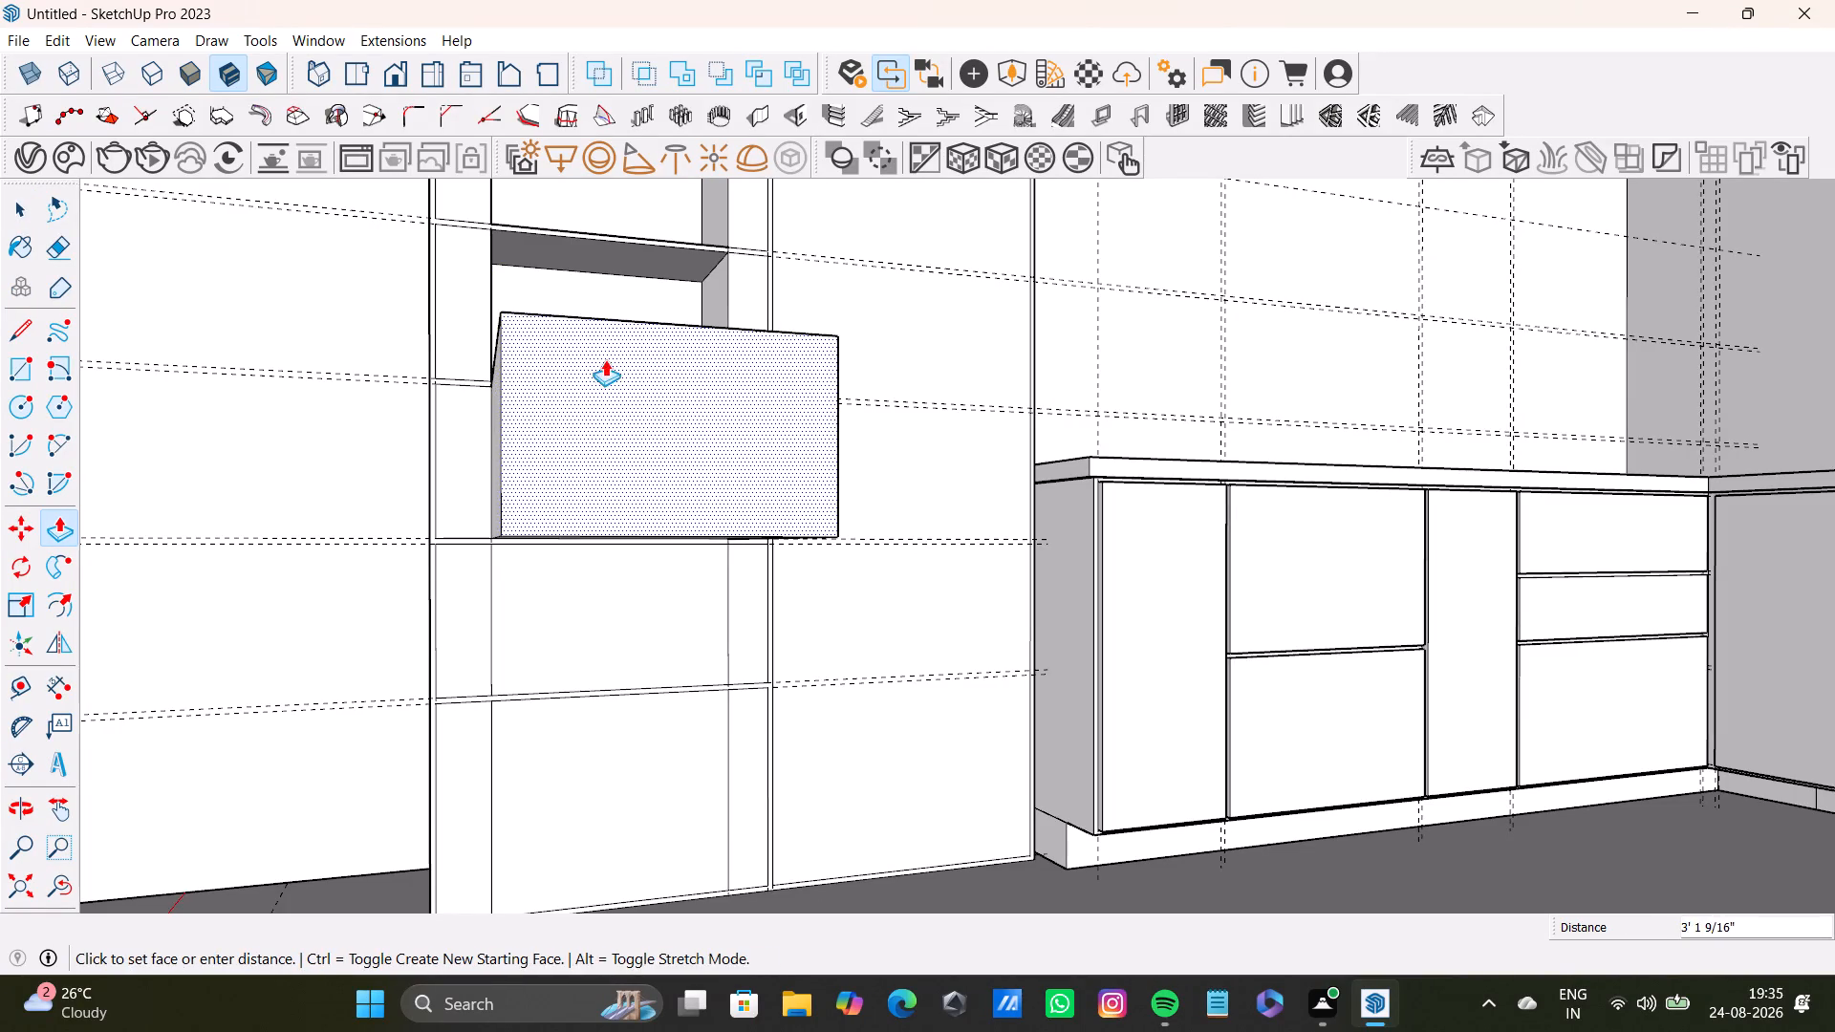
pyautogui.moveTo(605, 359); pyautogui.dragTo(605, 362)
pyautogui.moveTo(615, 441); pyautogui.dragTo(759, 506, button='middle')
pyautogui.moveTo(750, 513); pyautogui.dragTo(559, 343)
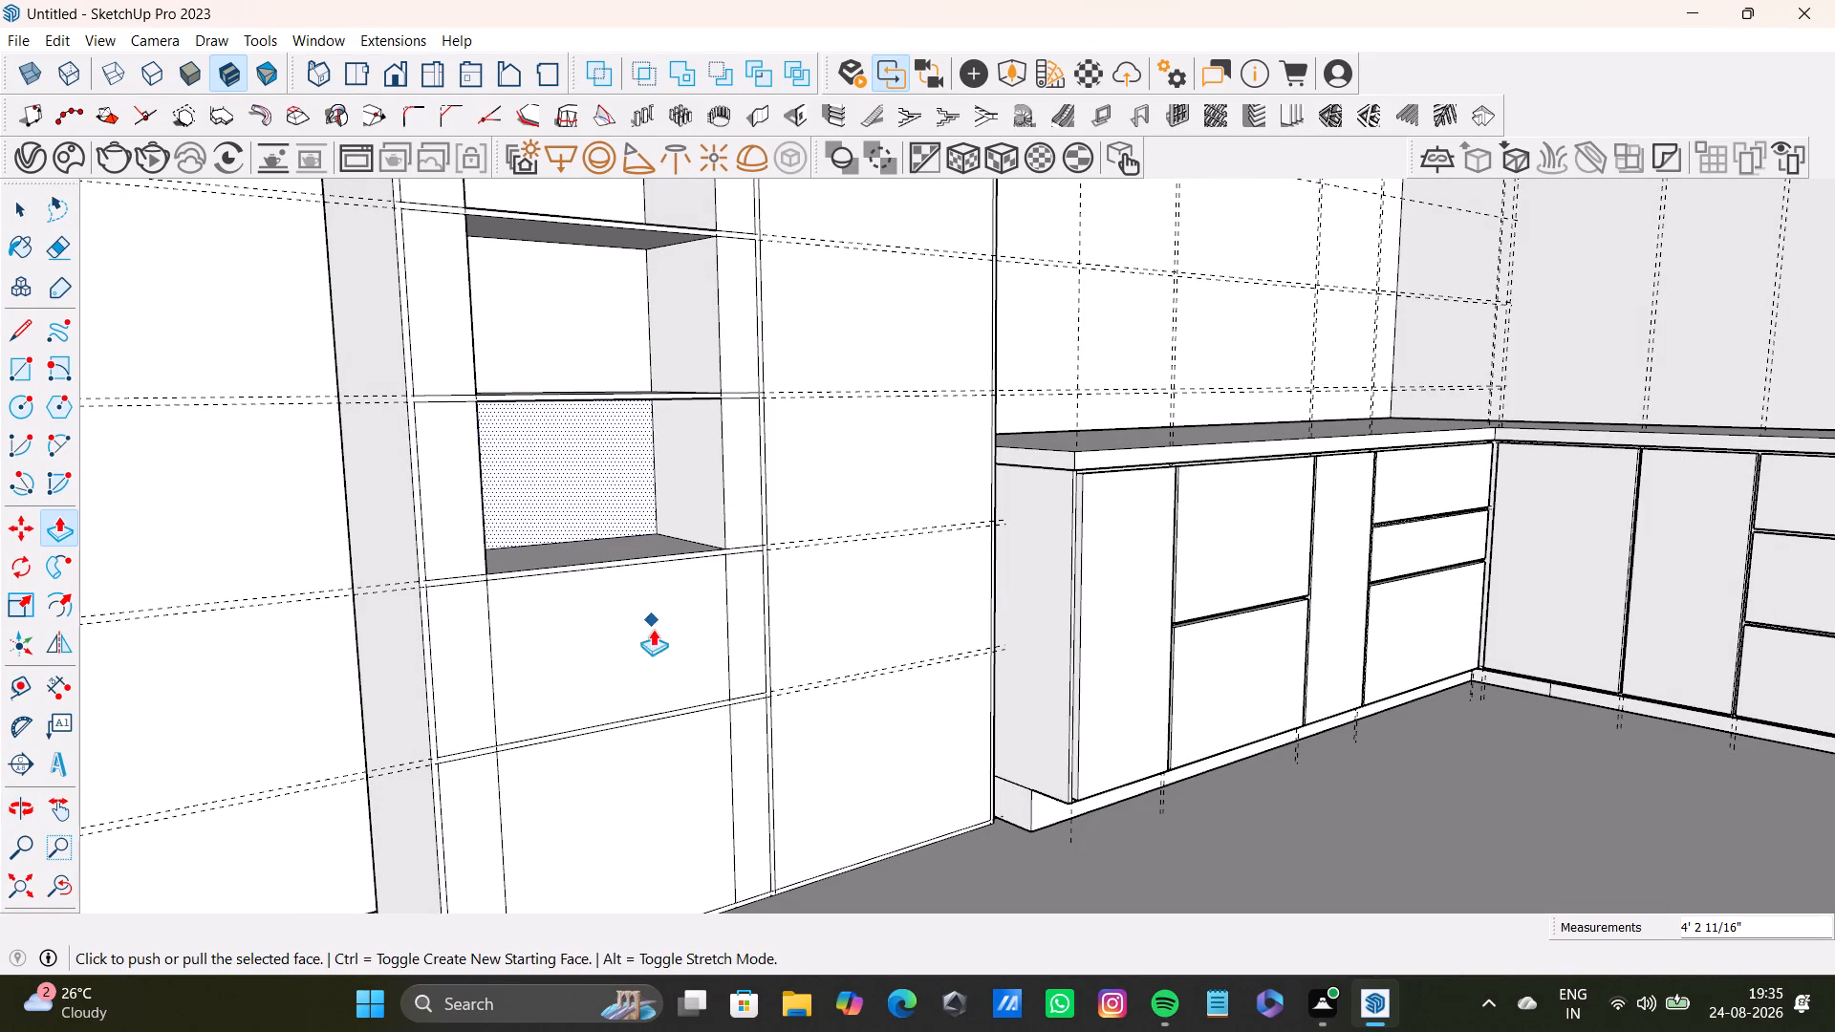
# Push the inner rectangles of the fourth and bottom stacked fronts 1' 2 1/4" into the tall unit.
pyautogui.keyDown('shift'); pyautogui.moveTo(678, 645); pyautogui.dragTo(696, 521, button='middle'); pyautogui.keyUp('shift')
pyautogui.press('space')
pyautogui.click(673, 523)
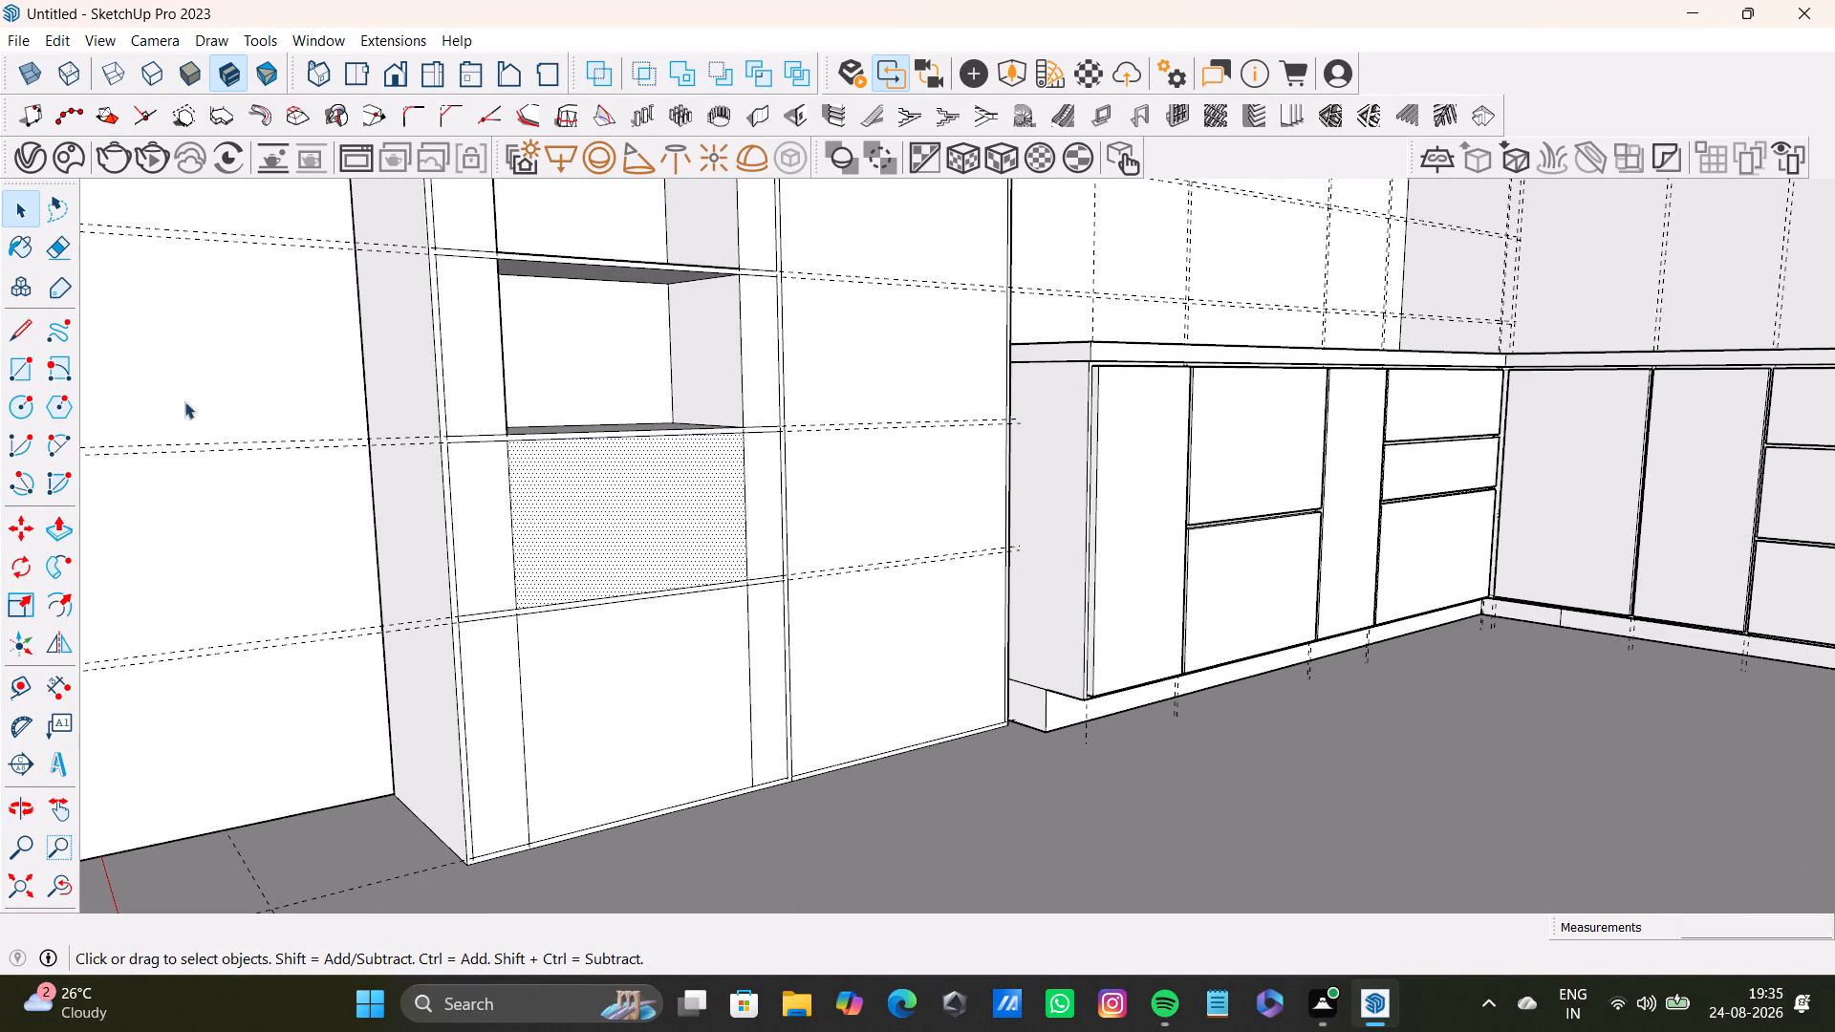
pyautogui.press('p')
pyautogui.moveTo(585, 503); pyautogui.dragTo(572, 373)
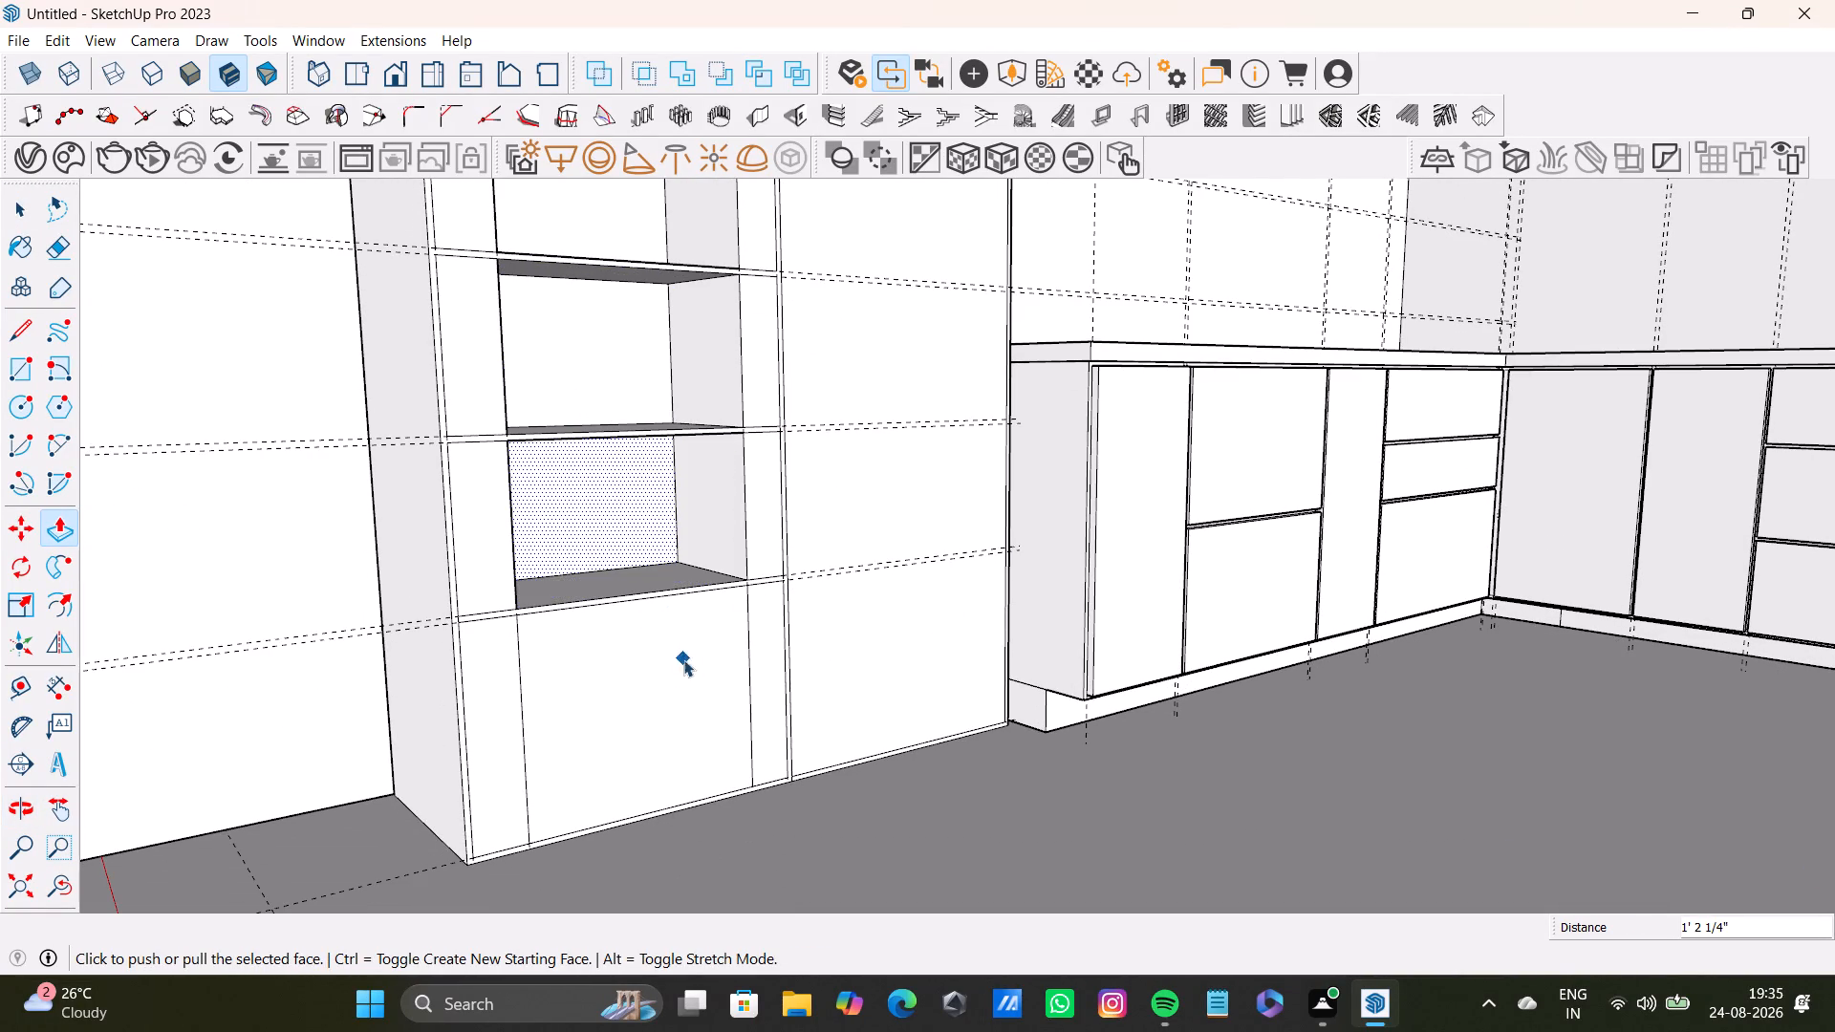
pyautogui.press('space')
pyautogui.click(680, 674)
pyautogui.press('p')
pyautogui.moveTo(641, 677); pyautogui.dragTo(618, 563)
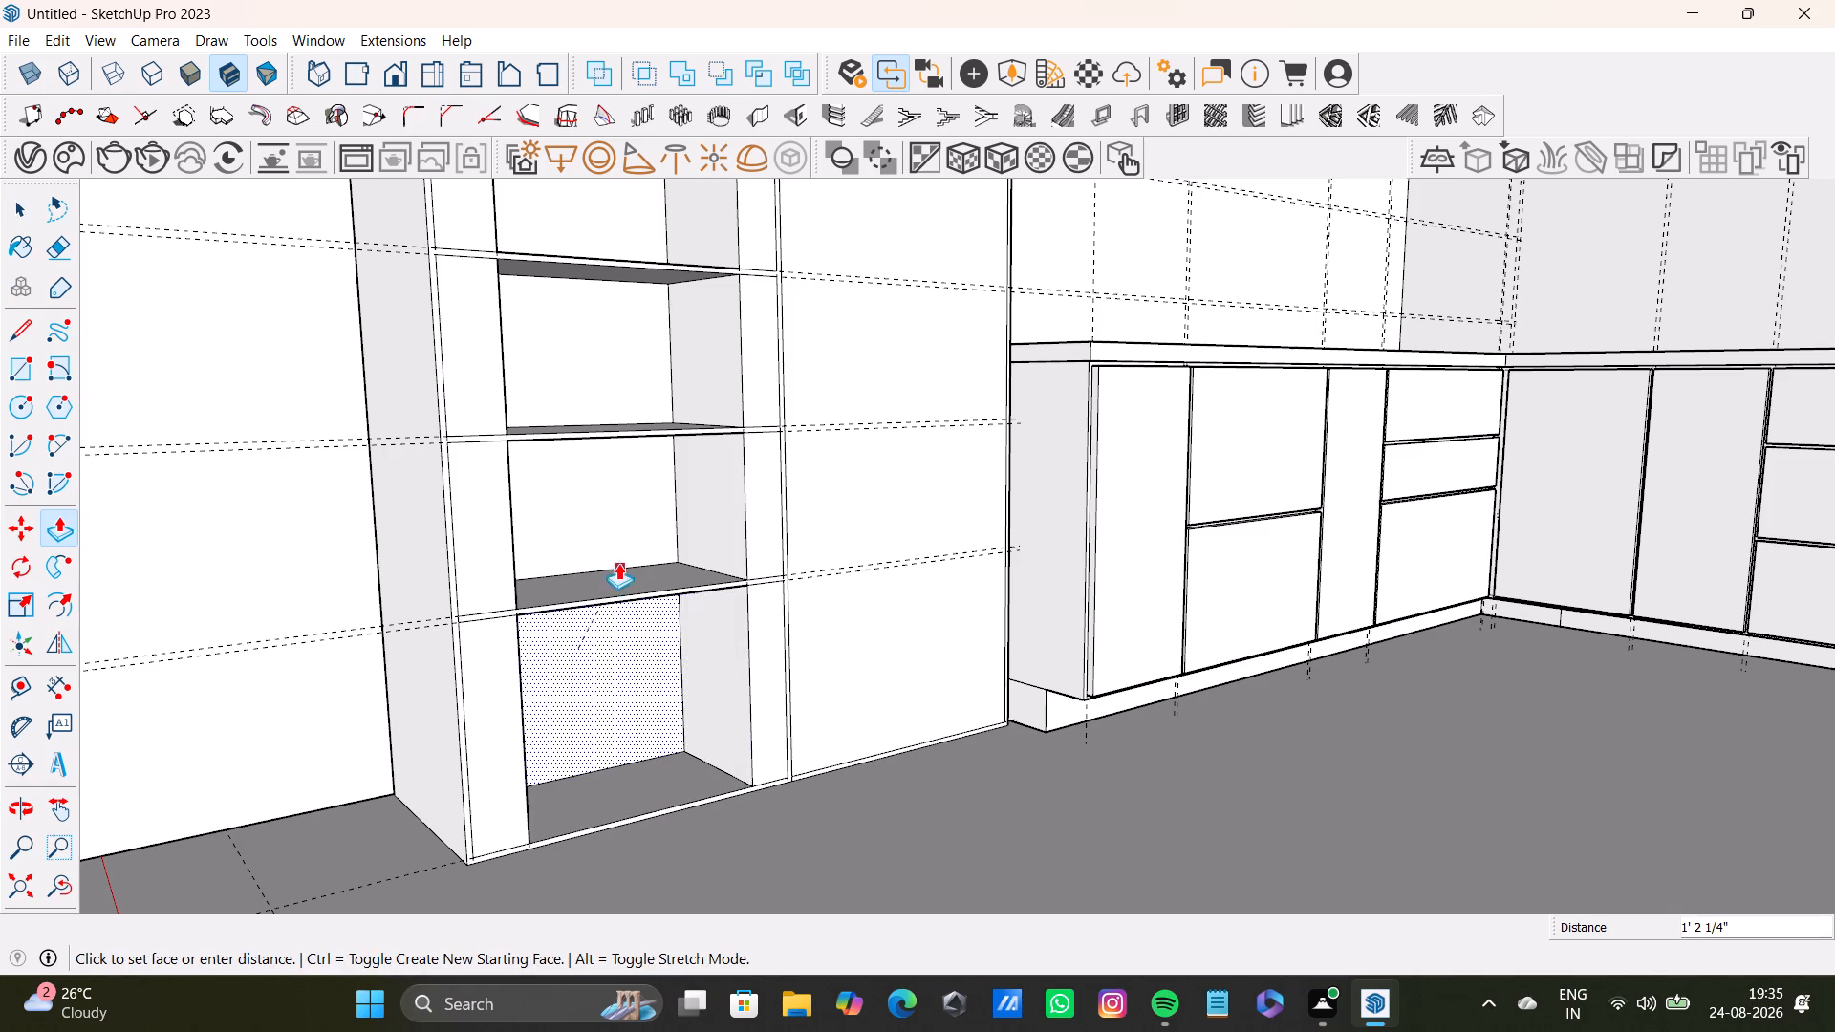
pyautogui.moveTo(618, 563); pyautogui.dragTo(615, 550)
# Examine the tall unit's five open niches from several angles, focusing on the shelves and sides of the upper ones.
pyautogui.scroll(-3, 623, 650)
pyautogui.moveTo(638, 652); pyautogui.dragTo(450, 920, button='middle')
pyautogui.scroll(-3, 584, 560)
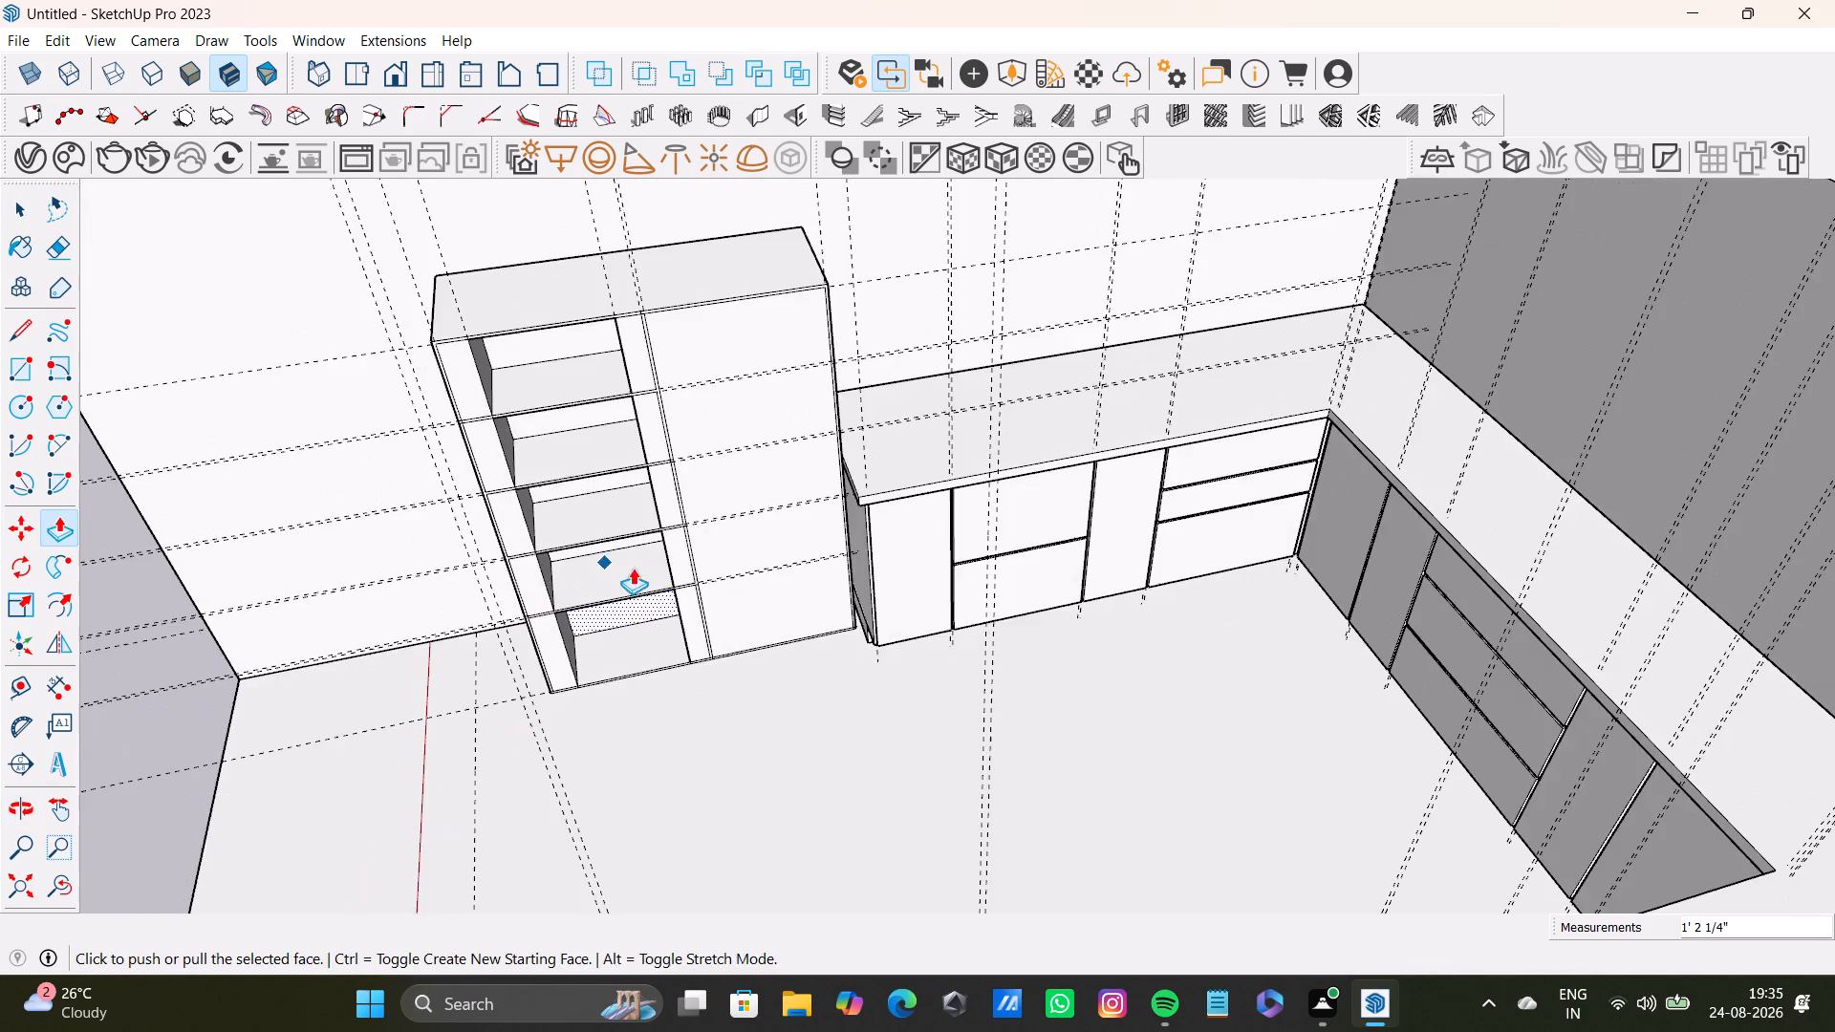
pyautogui.moveTo(673, 538); pyautogui.dragTo(1055, 679, button='middle')
pyautogui.moveTo(1098, 699); pyautogui.dragTo(787, 512, button='middle')
pyautogui.scroll(3, 896, 502)
pyautogui.moveTo(896, 502); pyautogui.dragTo(943, 455, button='middle')
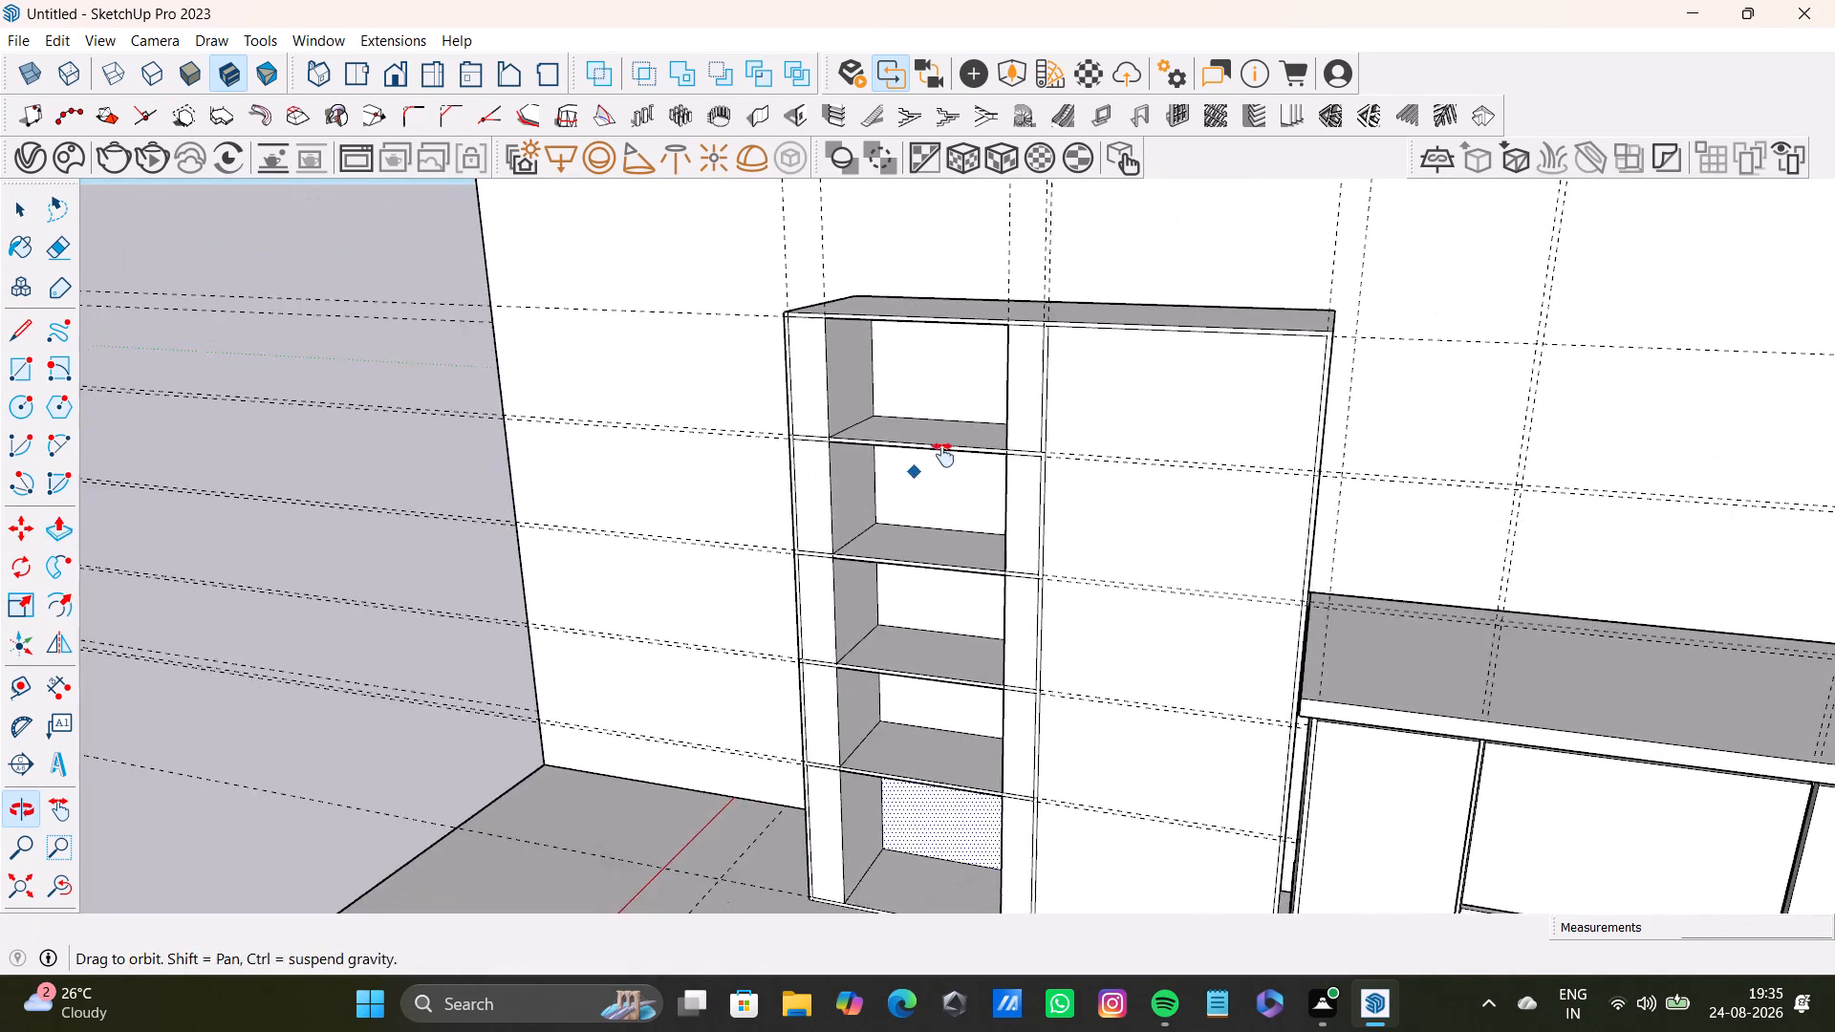
pyautogui.moveTo(943, 455); pyautogui.dragTo(943, 454, button='middle')
pyautogui.moveTo(895, 496); pyautogui.dragTo(1069, 515, button='middle')
pyautogui.scroll(3, 721, 439)
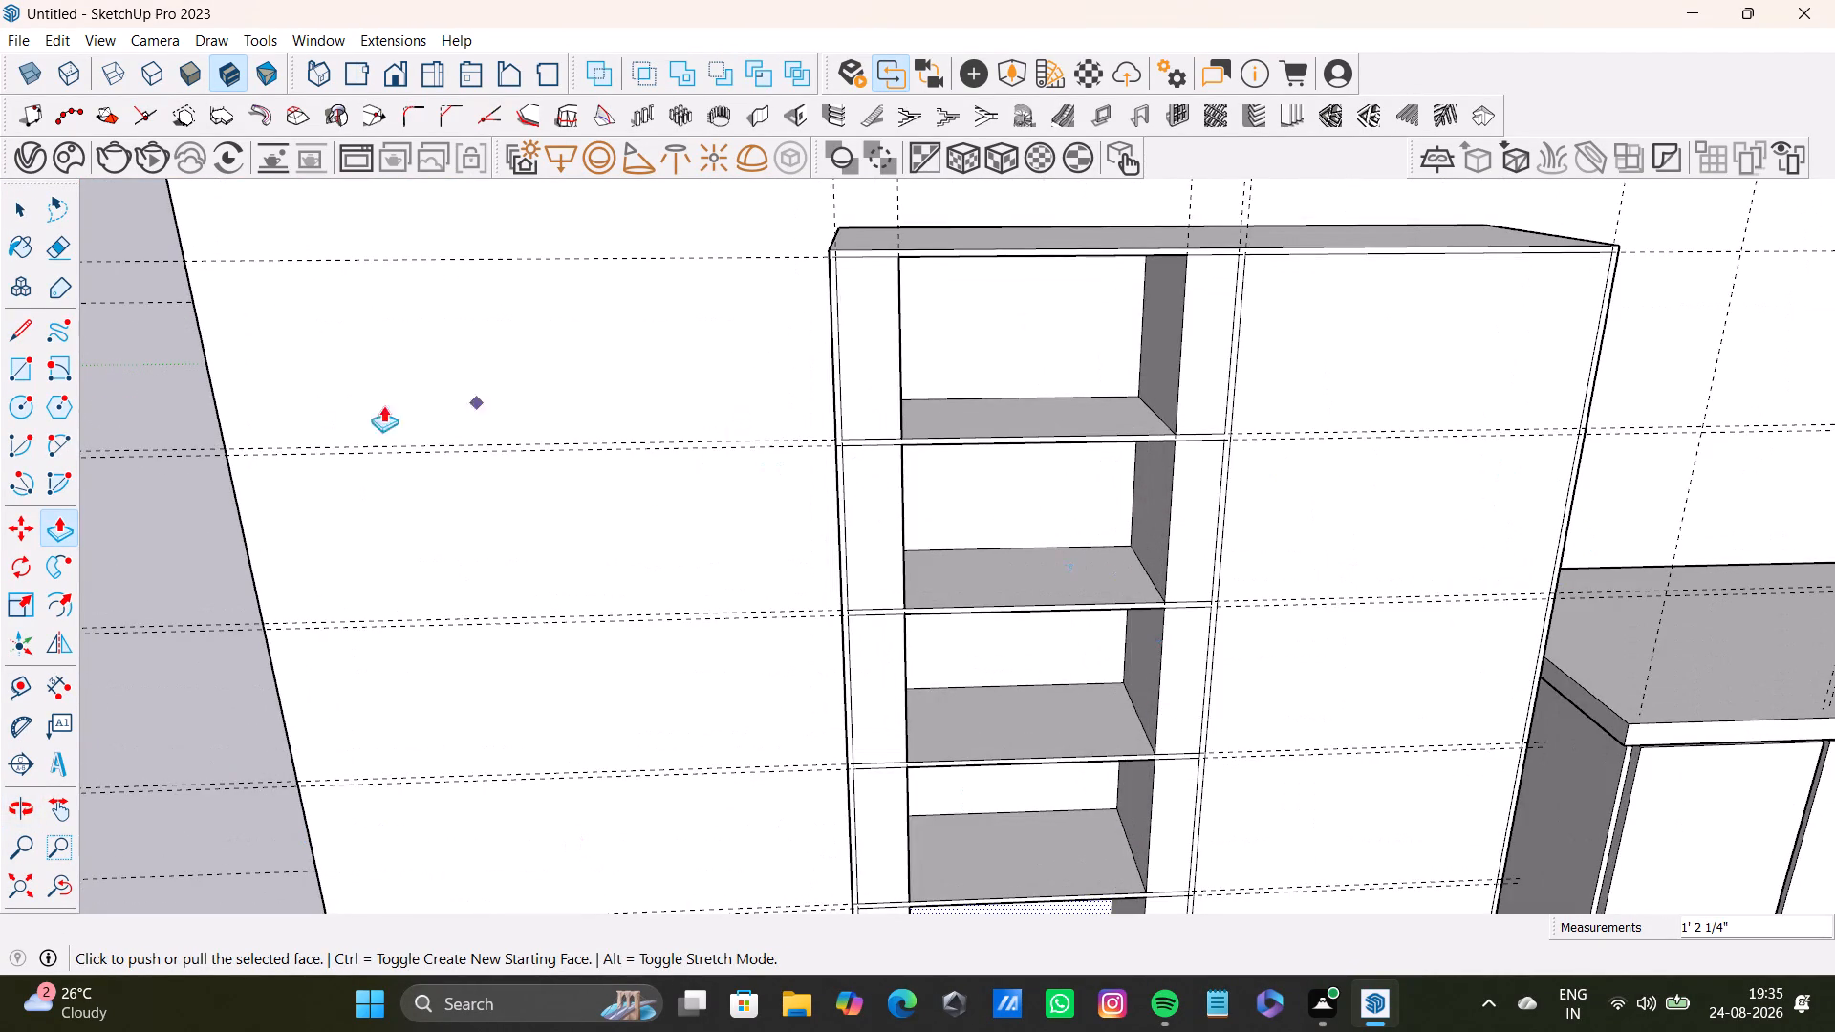
pyautogui.scroll(4, 978, 350)
pyautogui.moveTo(972, 380); pyautogui.dragTo(1036, 387, button='middle')
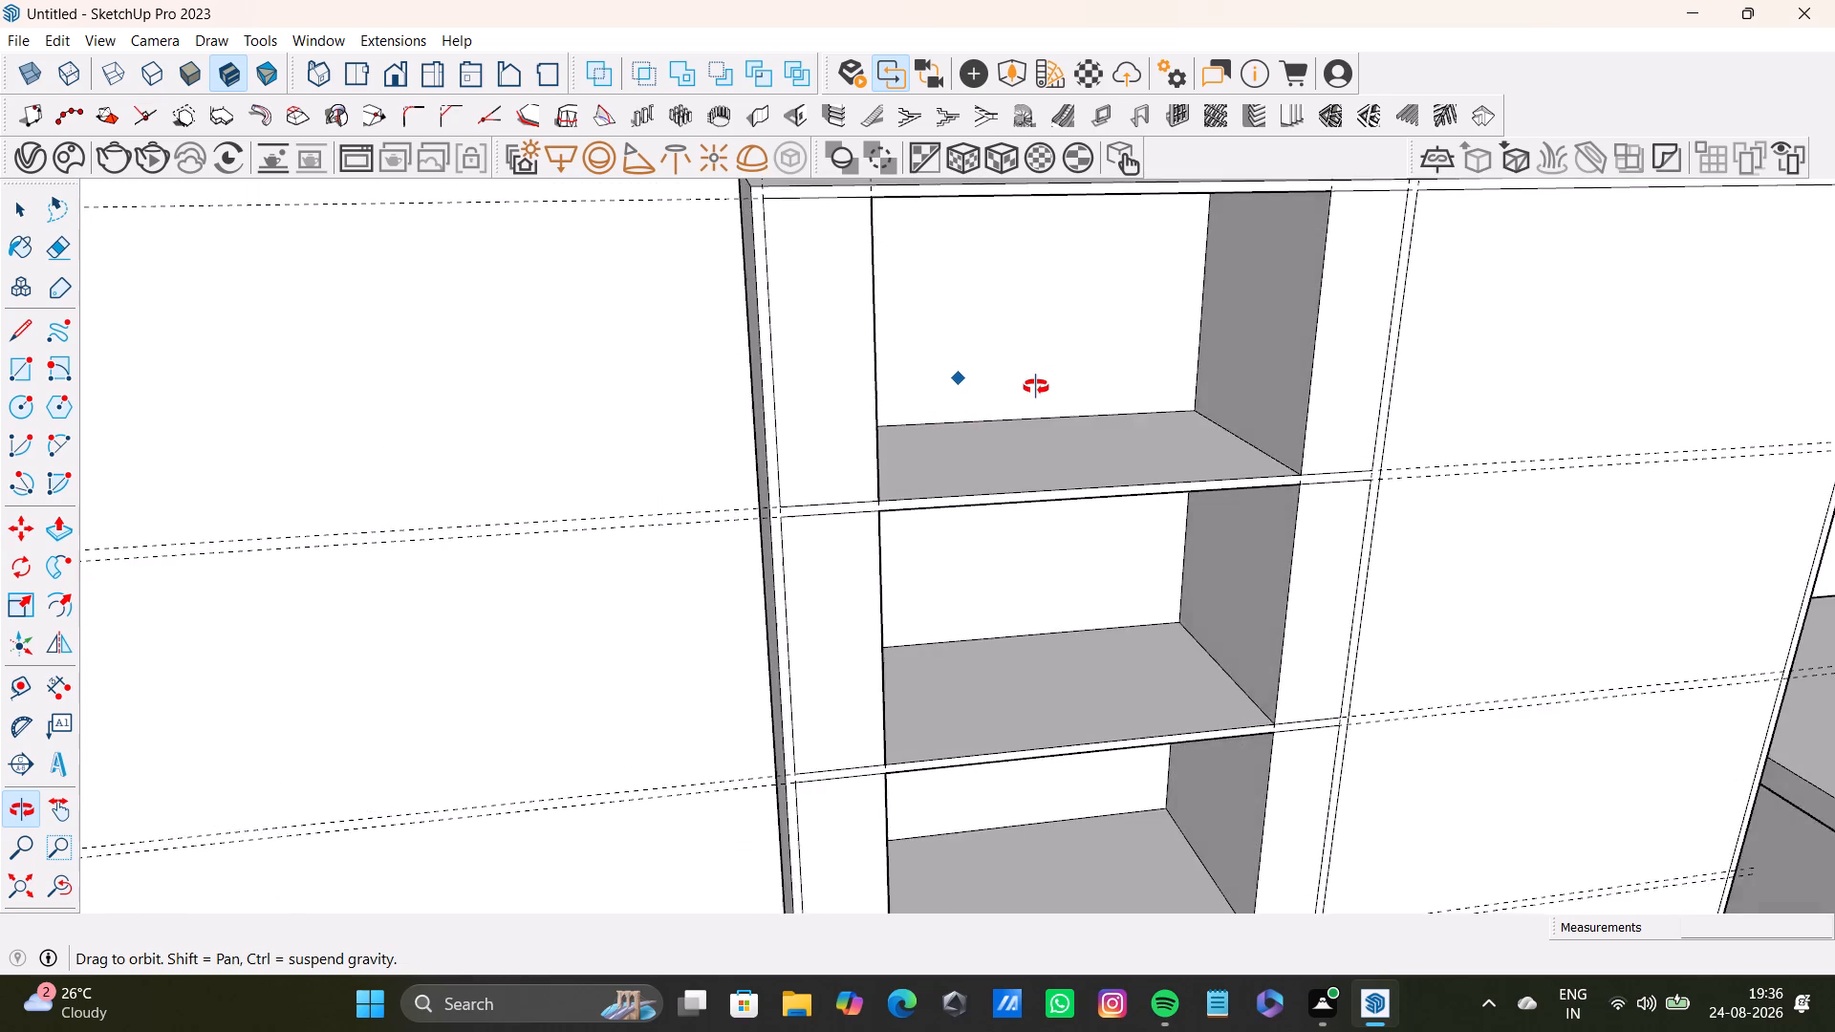
pyautogui.moveTo(1036, 387); pyautogui.dragTo(948, 417, button='middle')
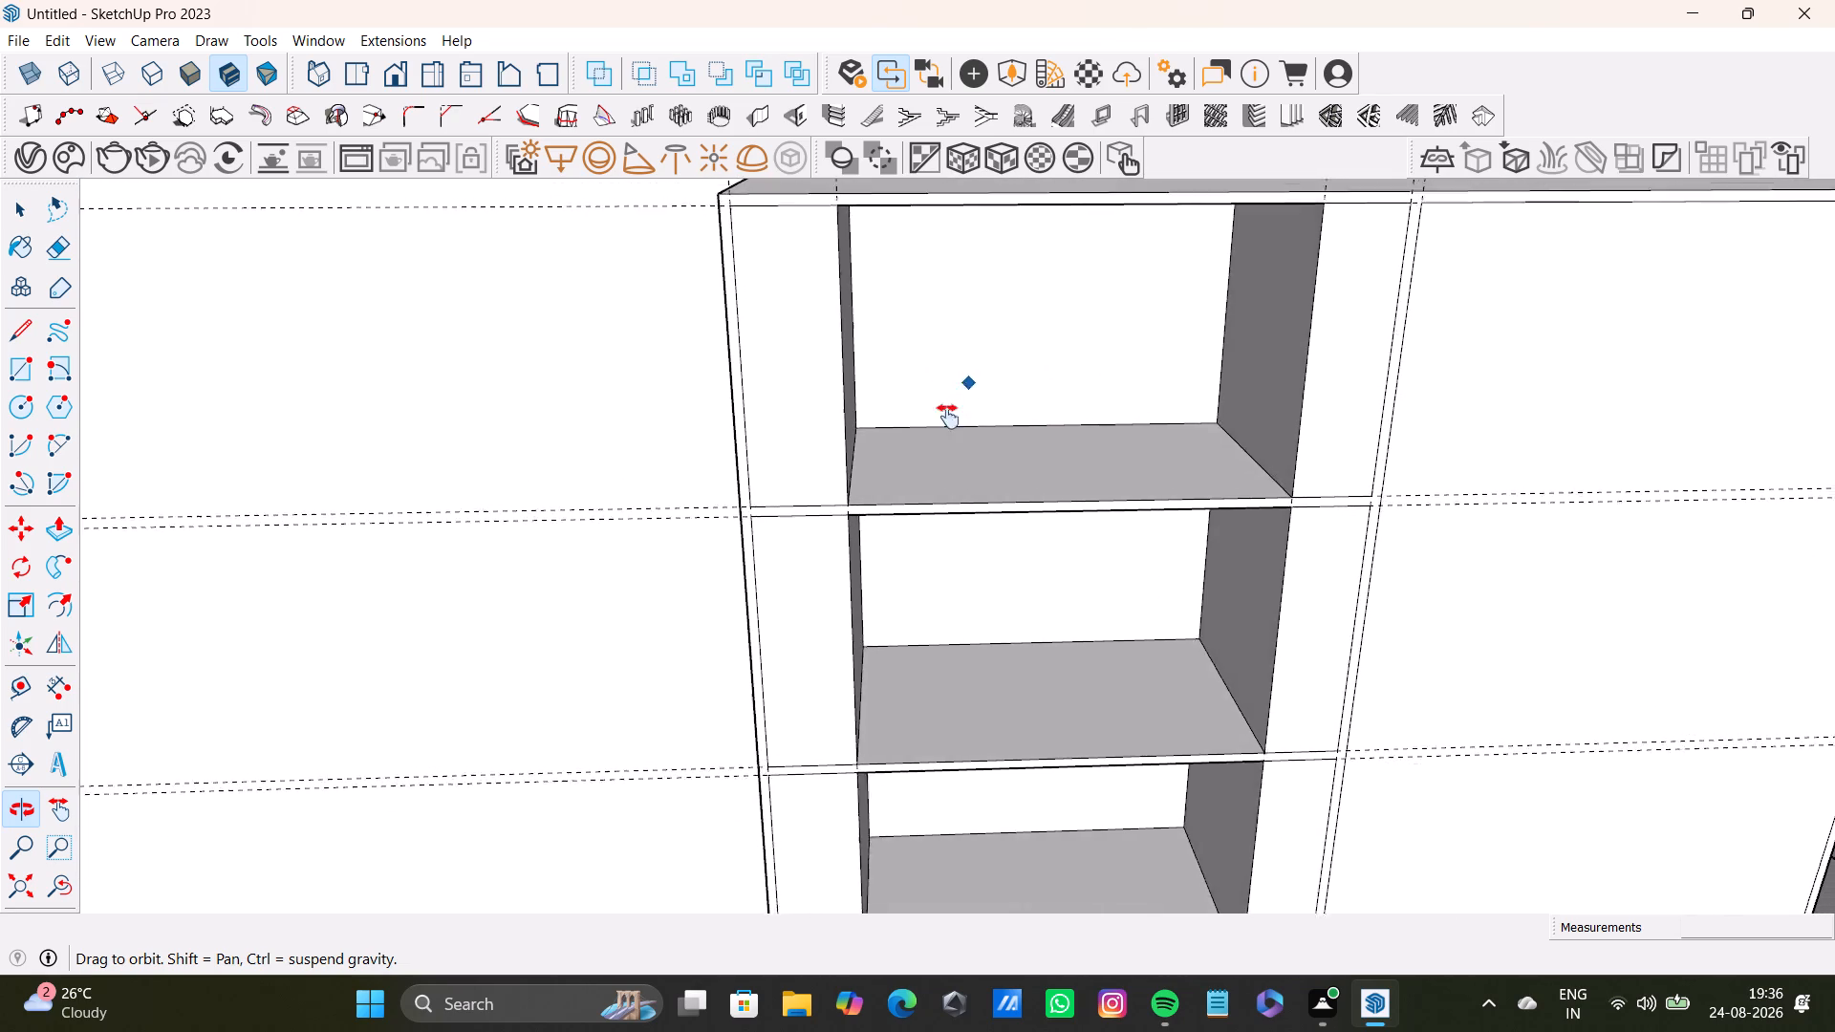
pyautogui.moveTo(948, 417); pyautogui.dragTo(902, 501, button='middle')
pyautogui.moveTo(913, 473); pyautogui.dragTo(906, 376, button='middle')
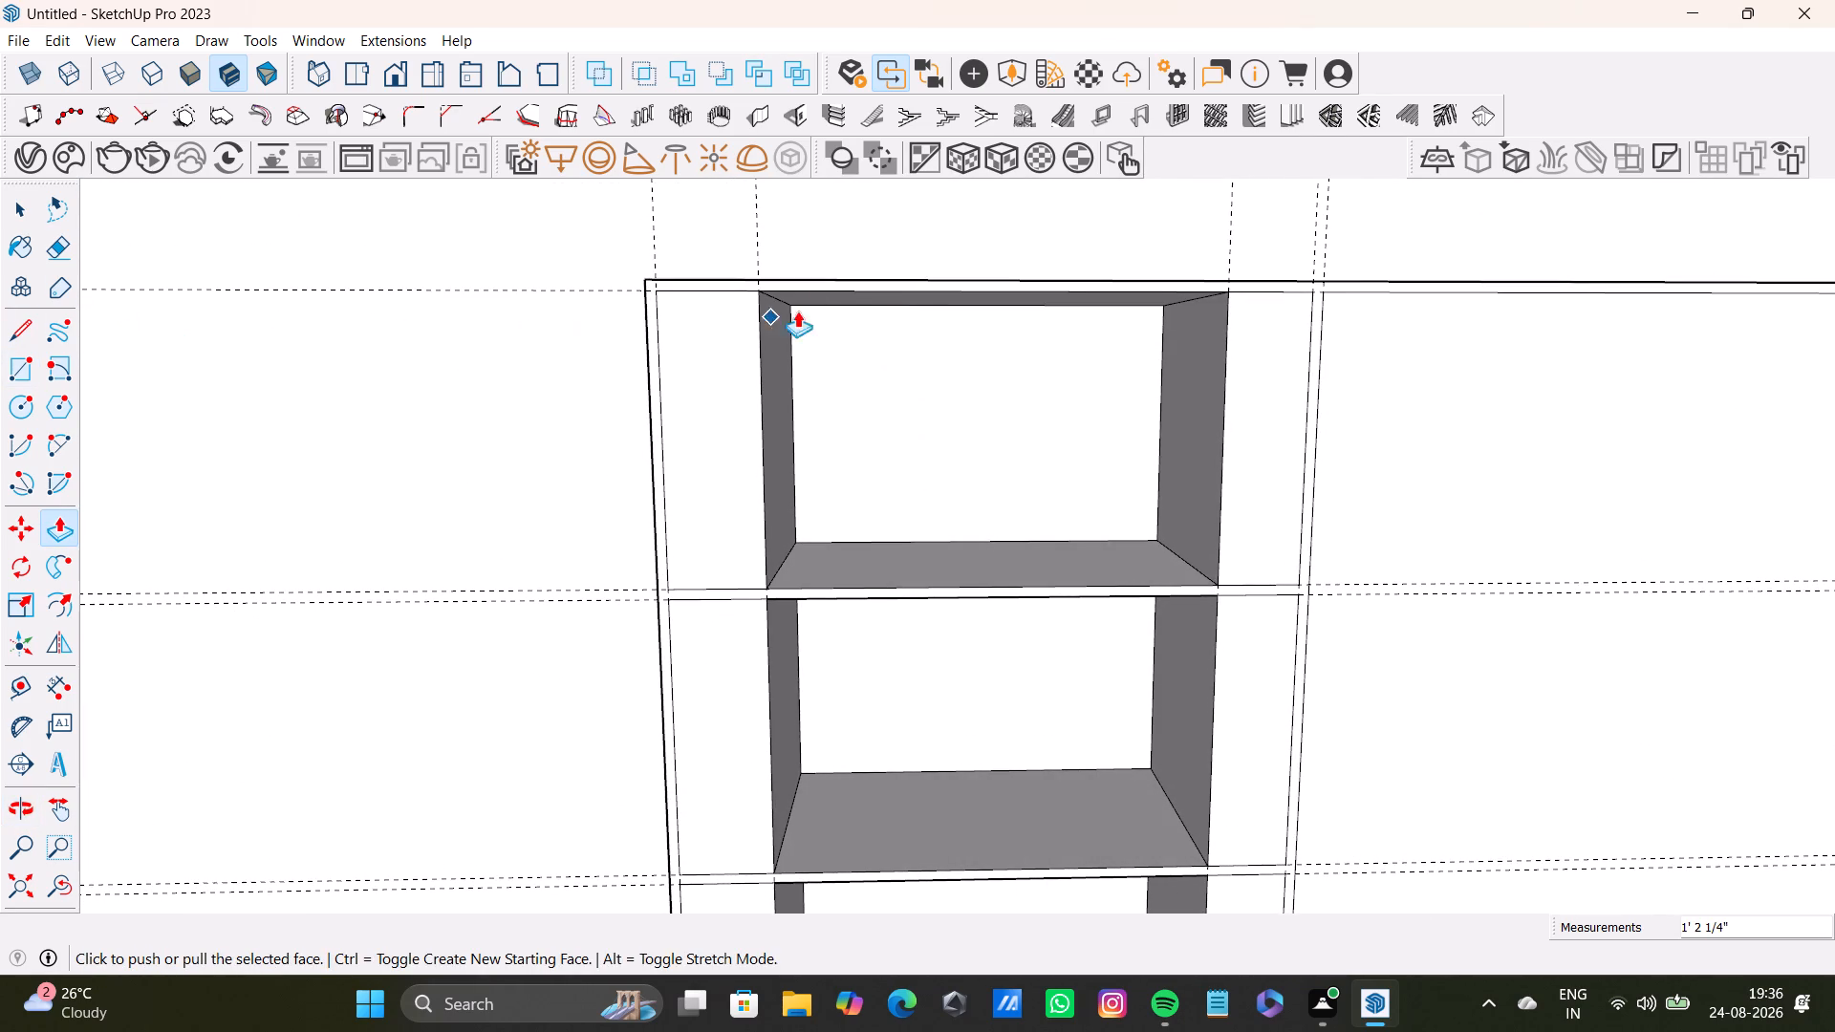
pyautogui.moveTo(1002, 410); pyautogui.dragTo(1009, 302, button='middle')
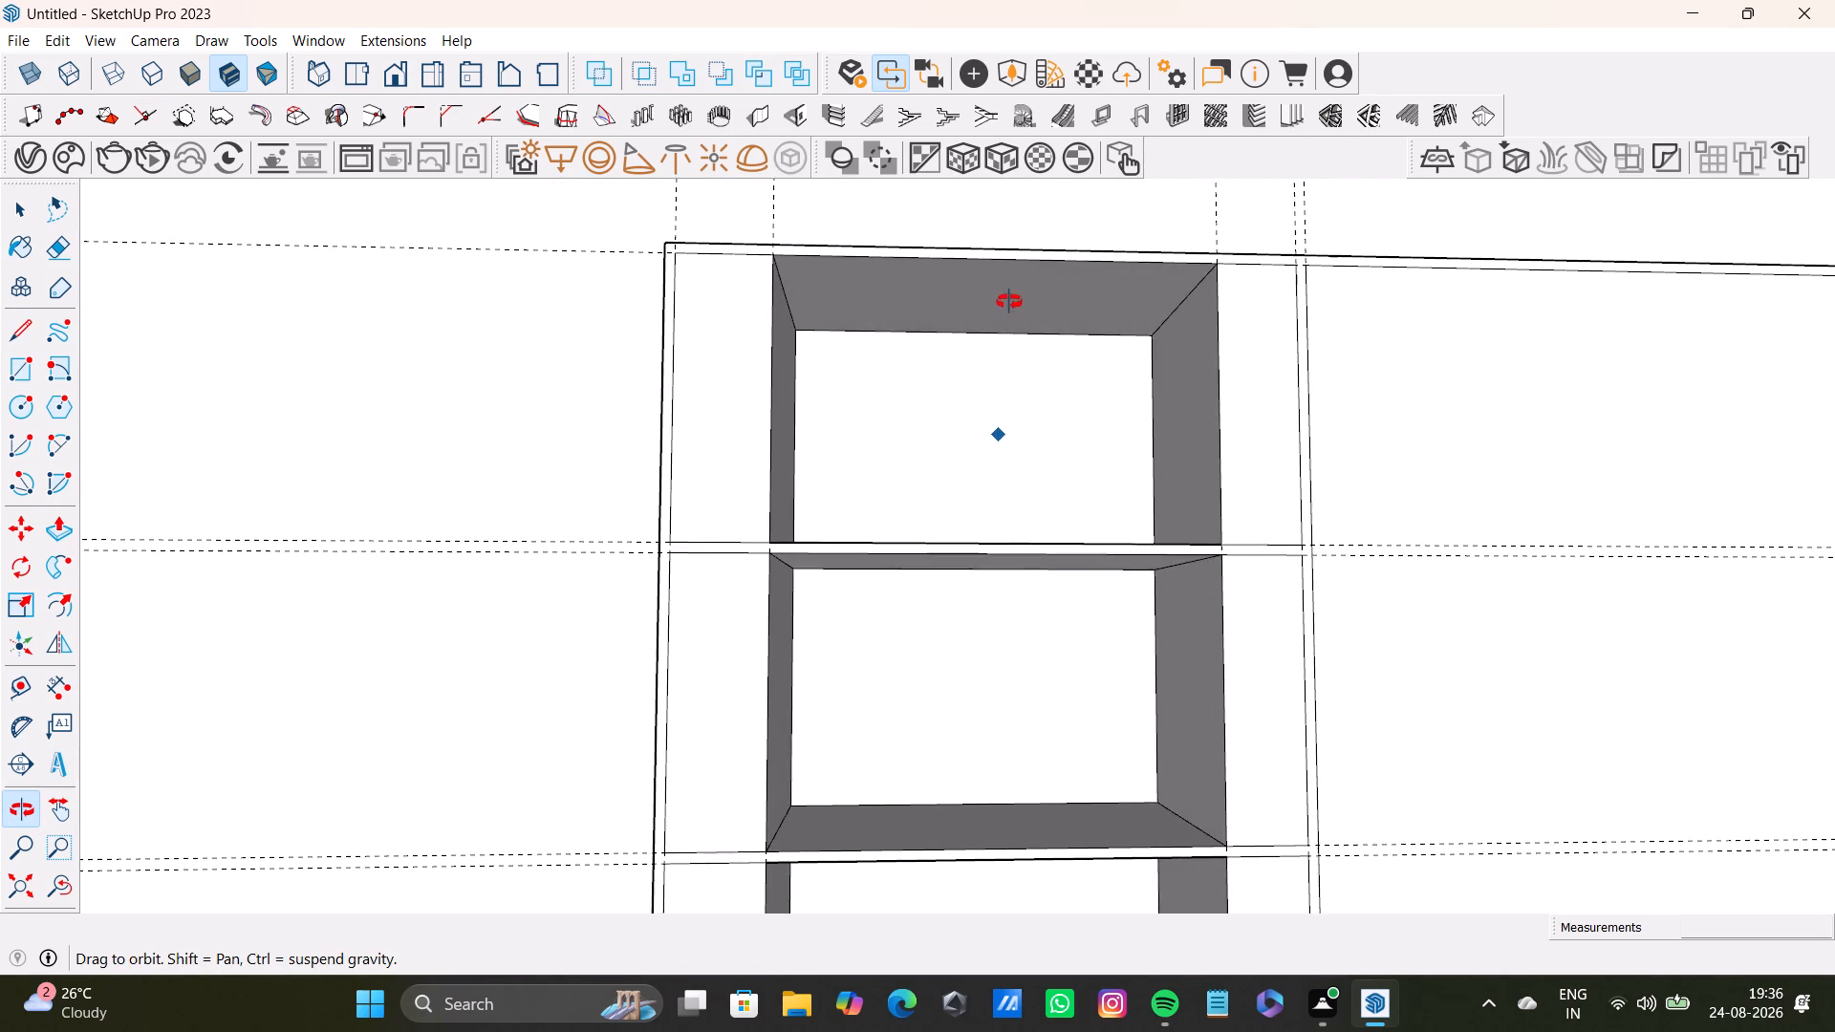
# Push the ceiling face of the tall unit's top niche slightly down to thicken the strip above it.
pyautogui.moveTo(1009, 302); pyautogui.dragTo(973, 312, button='middle')
pyautogui.press('space')
pyautogui.click(974, 302)
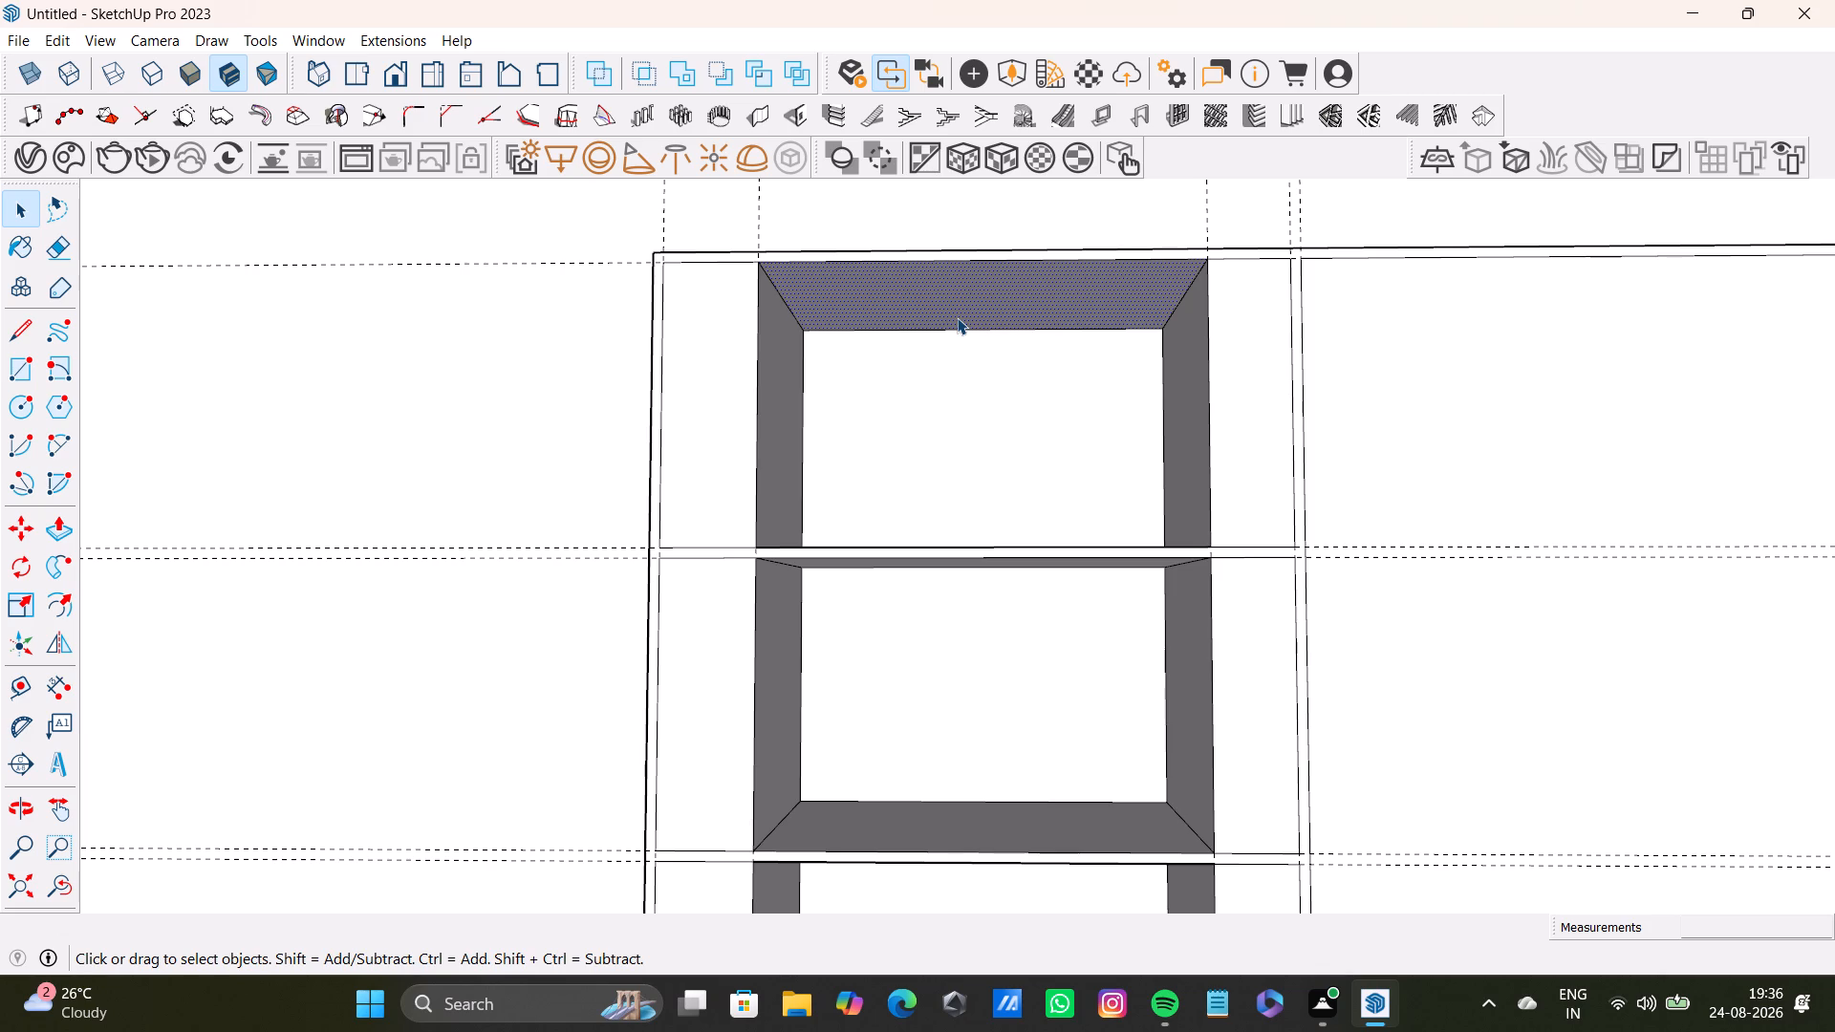
pyautogui.press('p')
pyautogui.moveTo(957, 317); pyautogui.dragTo(958, 333)
pyautogui.press('space')
# Push the ceiling face of the second niche down about 1/2" to thicken the shelf above it.
pyautogui.moveTo(1041, 536); pyautogui.dragTo(1045, 385, button='middle')
pyautogui.click(1037, 402)
pyautogui.press('p')
pyautogui.moveTo(1037, 401); pyautogui.dragTo(1041, 411)
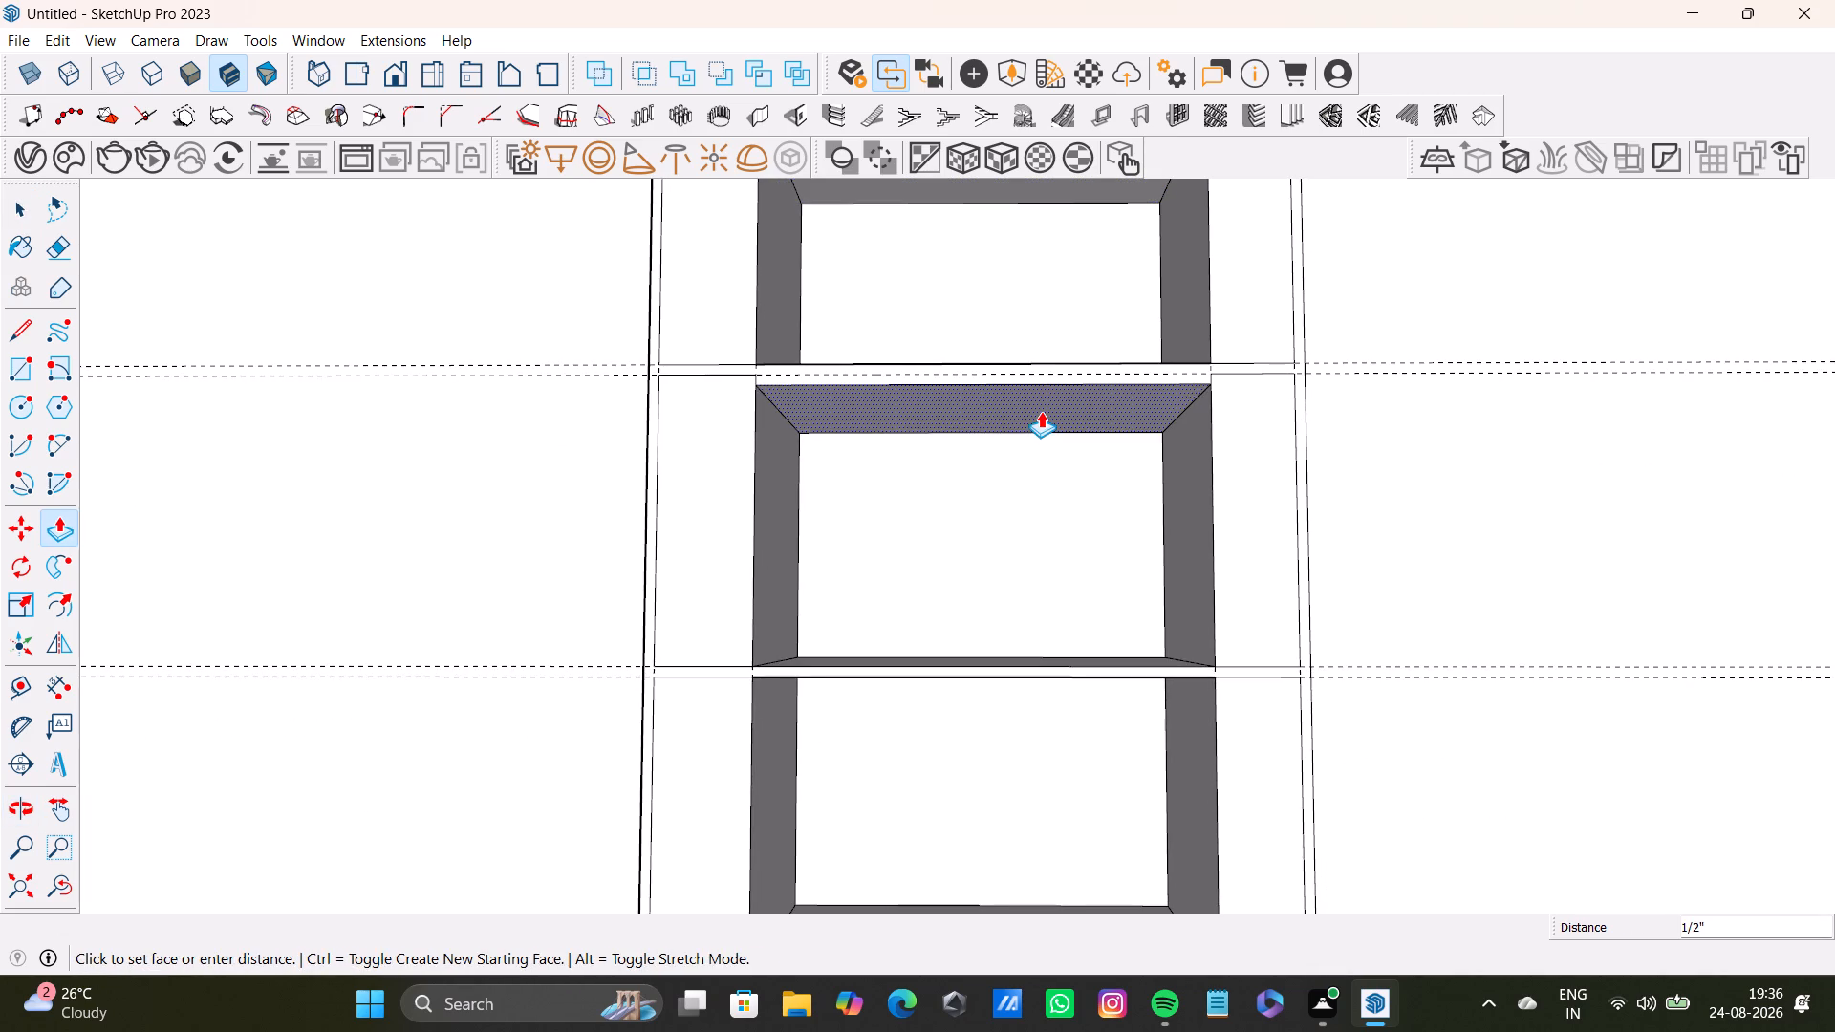
pyautogui.moveTo(1041, 411); pyautogui.dragTo(1042, 415)
pyautogui.press('space')
# Push the ceiling face of the third niche down about 15/16".
pyautogui.scroll(-3, 1024, 448)
pyautogui.moveTo(1047, 462); pyautogui.dragTo(1021, 383, button='middle')
pyautogui.click(993, 528)
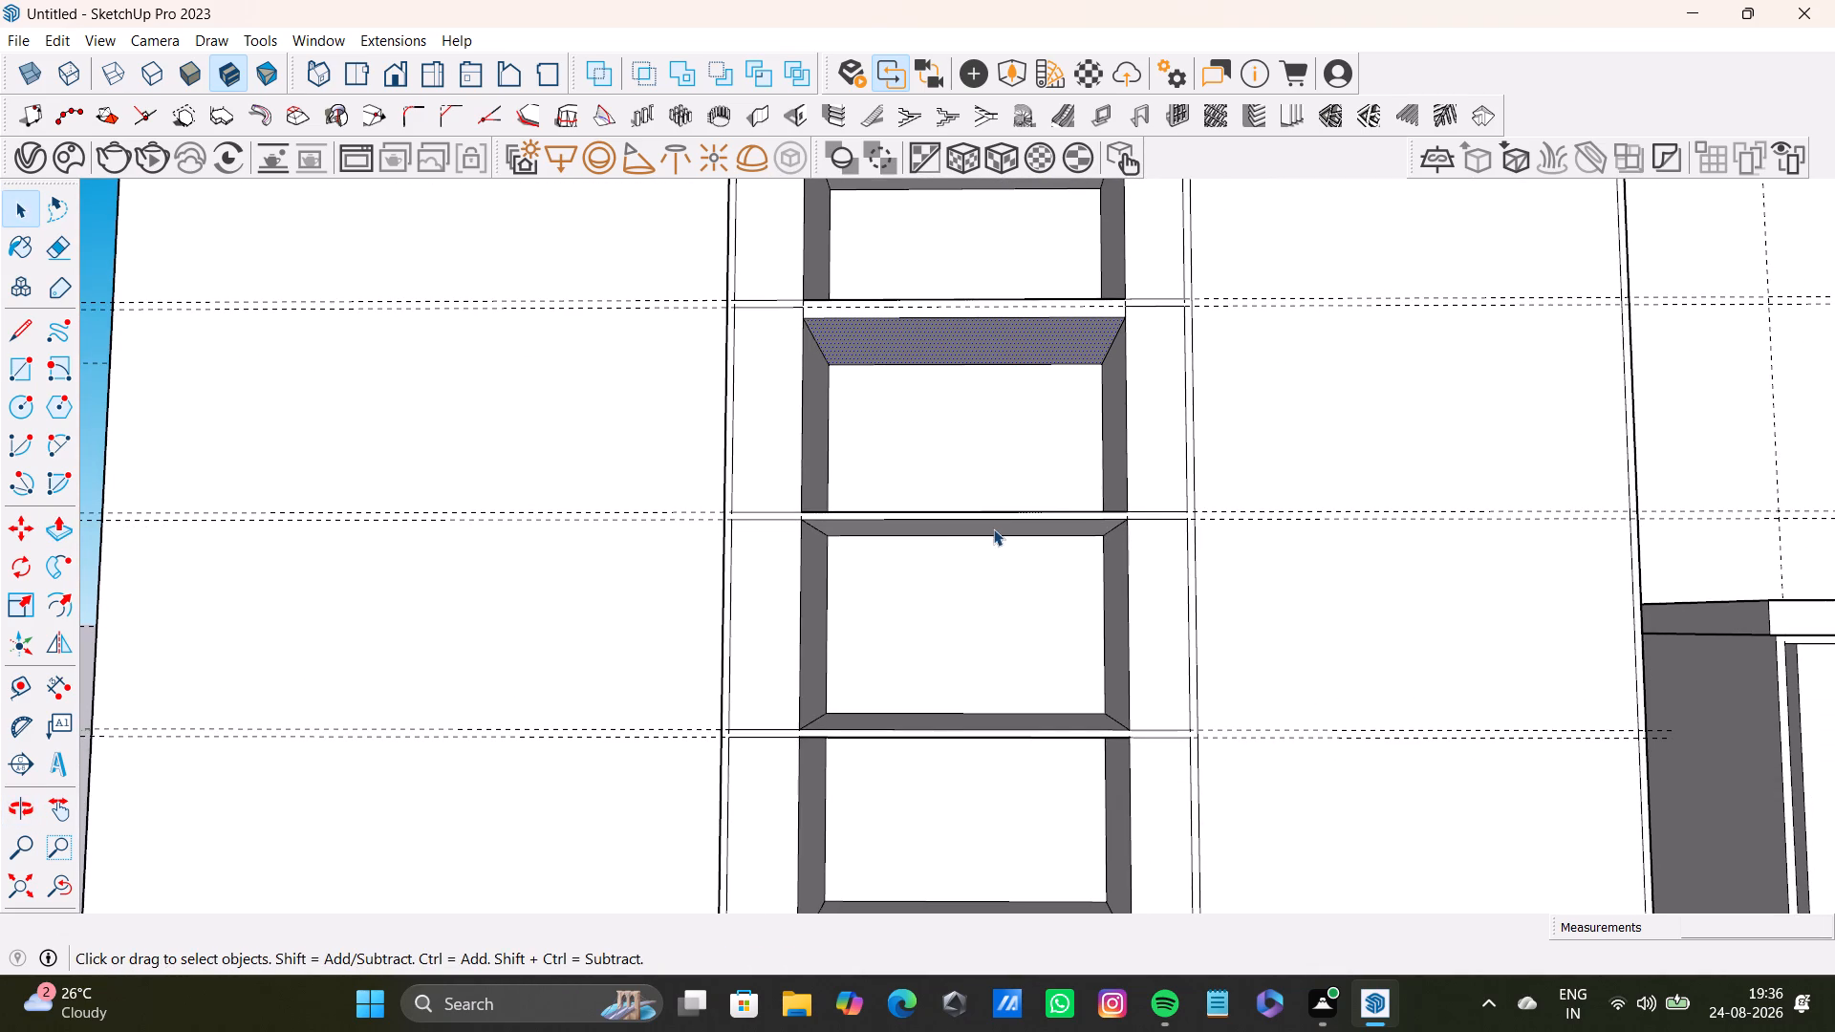
pyautogui.moveTo(1044, 547); pyautogui.dragTo(1050, 496, button='middle')
pyautogui.press('p')
pyautogui.moveTo(1048, 529); pyautogui.dragTo(1051, 542)
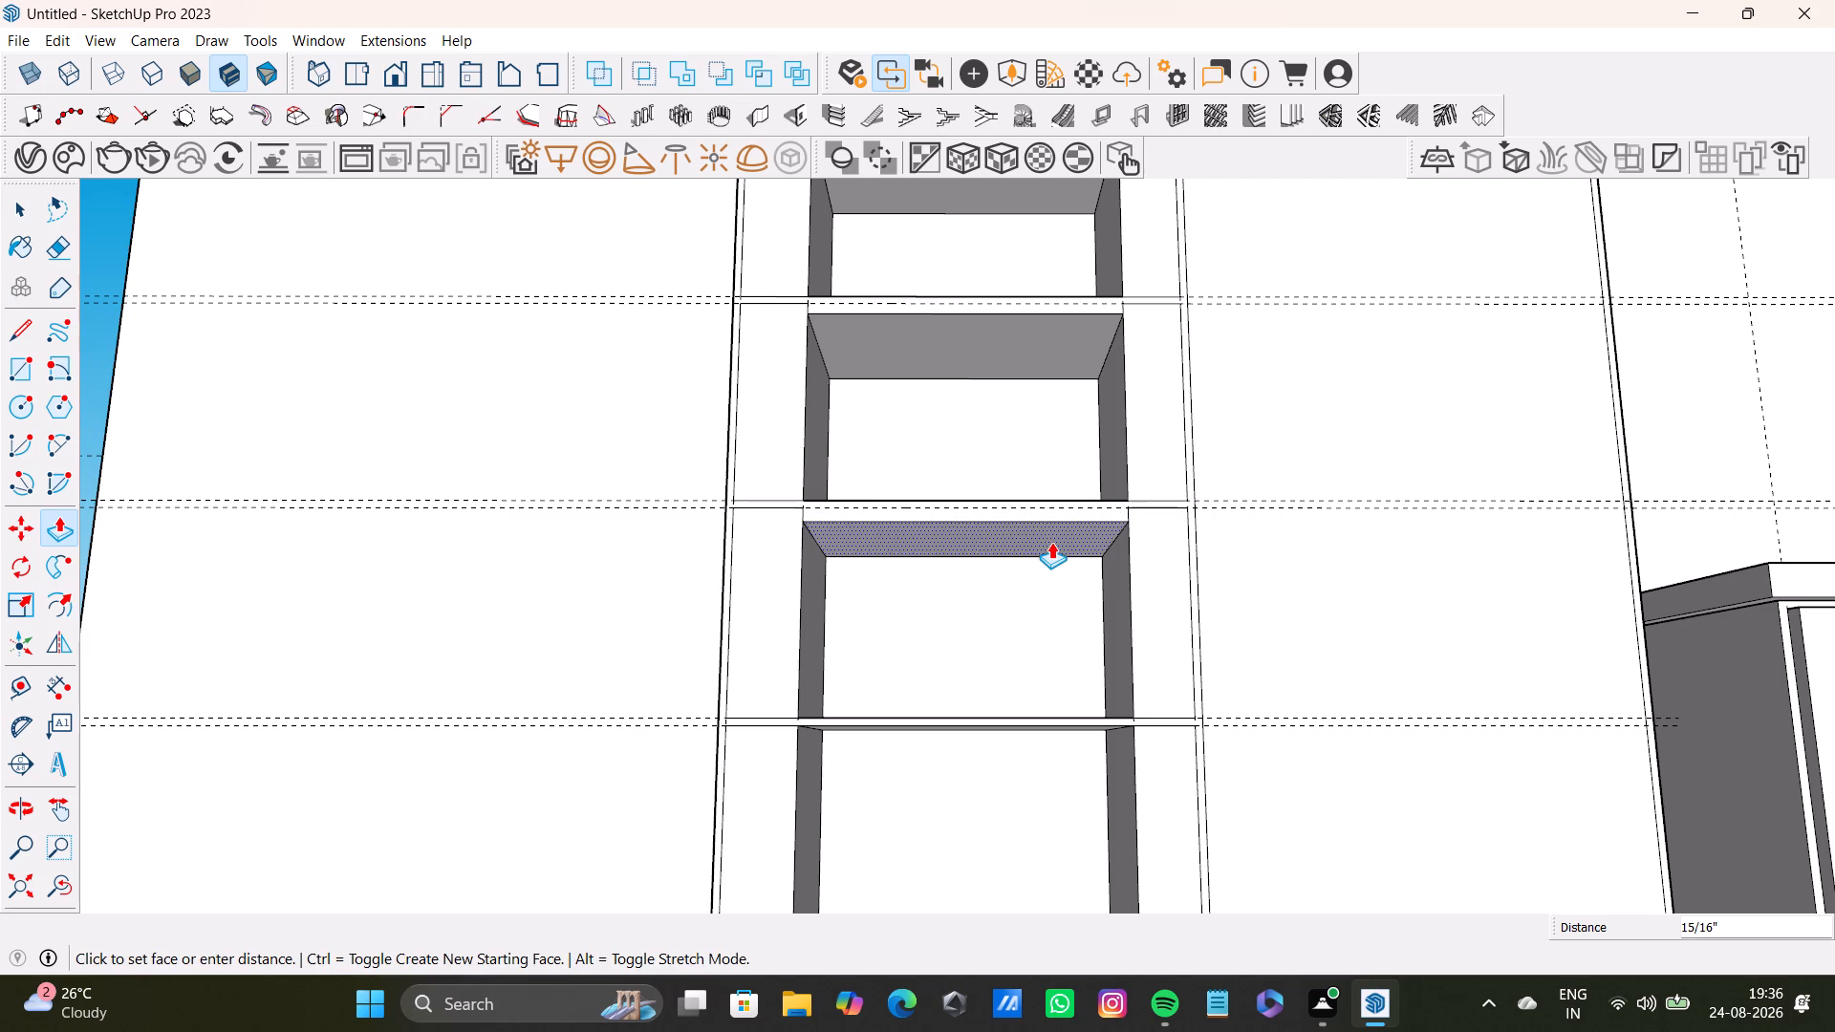
pyautogui.moveTo(1051, 542); pyautogui.dragTo(1052, 545)
pyautogui.press('space')
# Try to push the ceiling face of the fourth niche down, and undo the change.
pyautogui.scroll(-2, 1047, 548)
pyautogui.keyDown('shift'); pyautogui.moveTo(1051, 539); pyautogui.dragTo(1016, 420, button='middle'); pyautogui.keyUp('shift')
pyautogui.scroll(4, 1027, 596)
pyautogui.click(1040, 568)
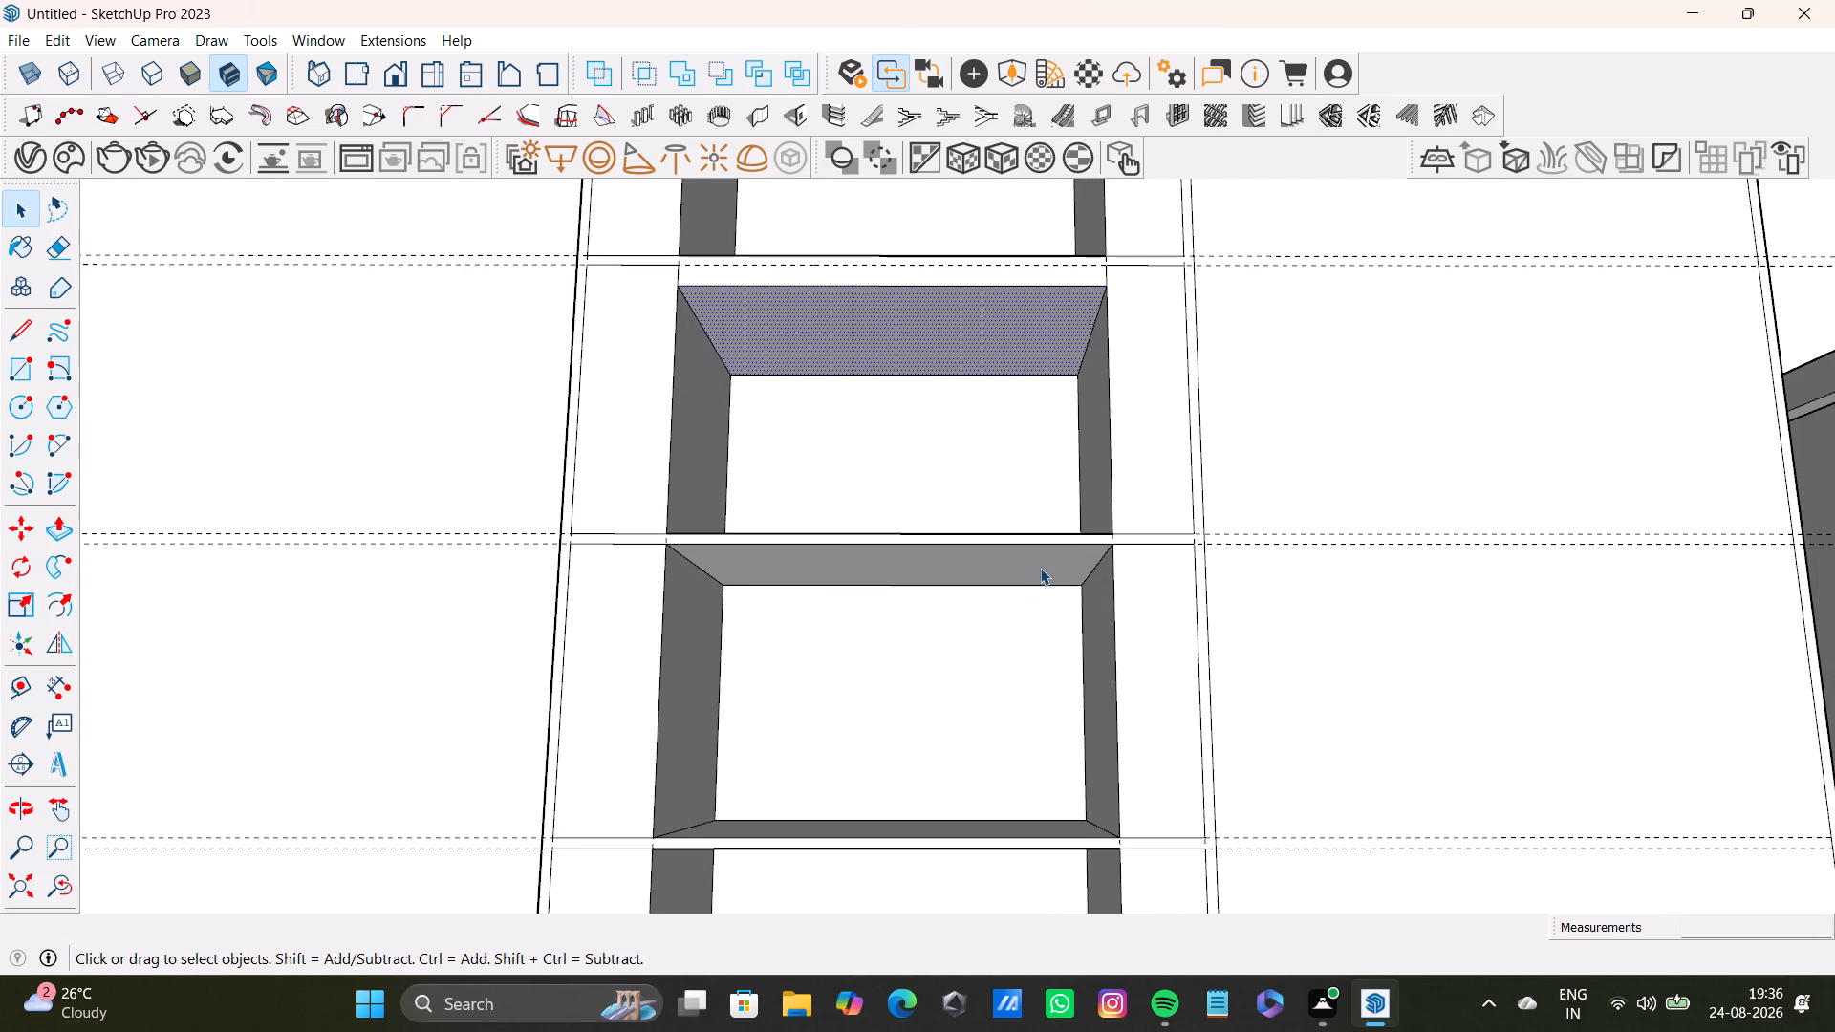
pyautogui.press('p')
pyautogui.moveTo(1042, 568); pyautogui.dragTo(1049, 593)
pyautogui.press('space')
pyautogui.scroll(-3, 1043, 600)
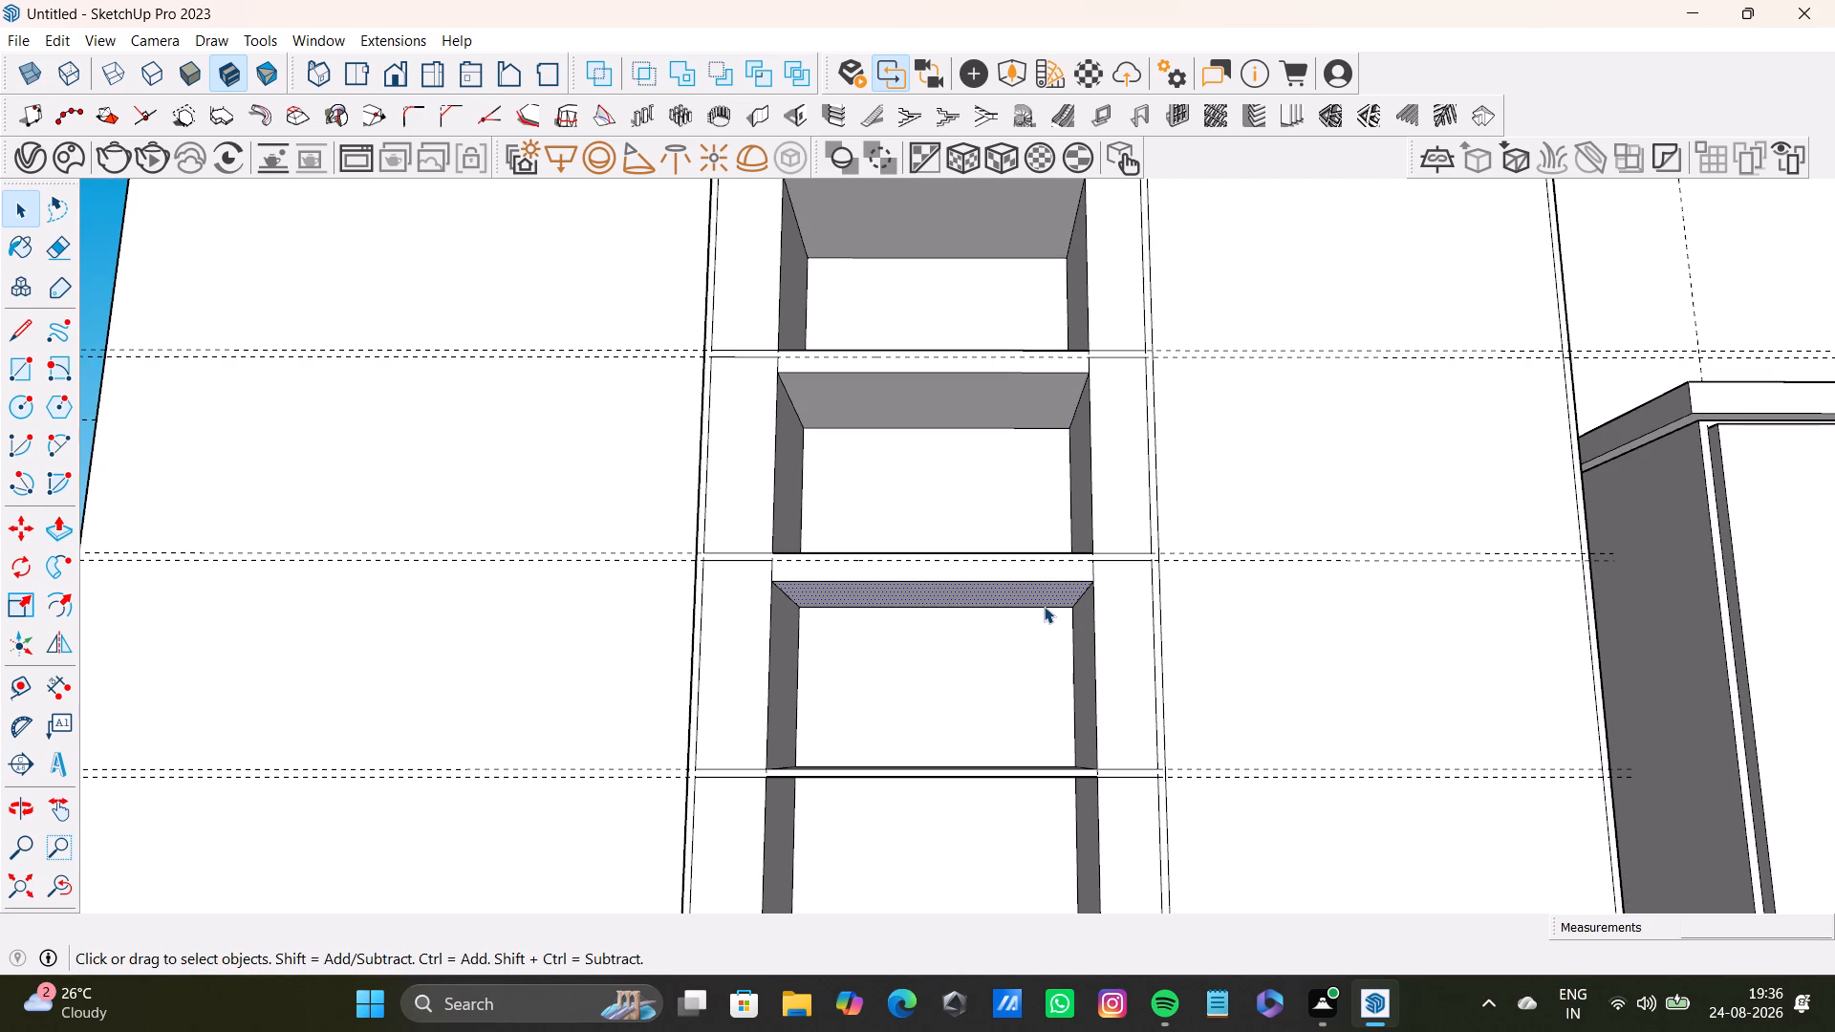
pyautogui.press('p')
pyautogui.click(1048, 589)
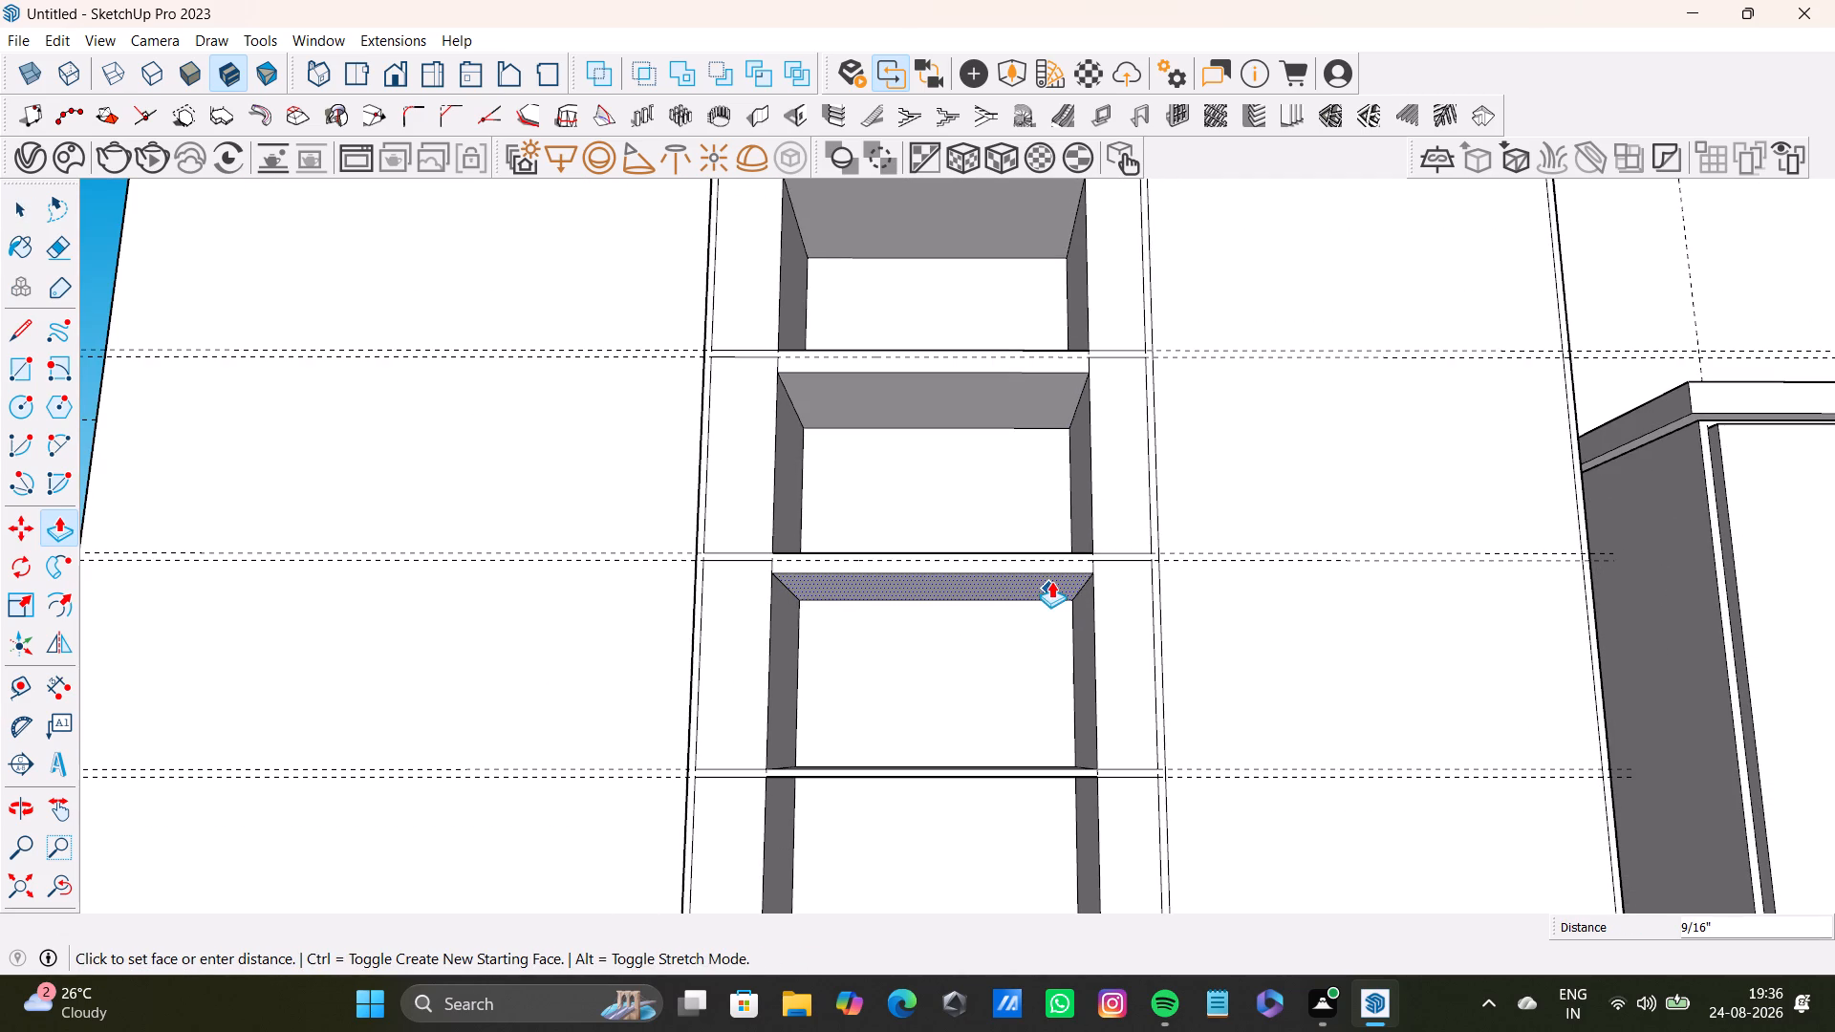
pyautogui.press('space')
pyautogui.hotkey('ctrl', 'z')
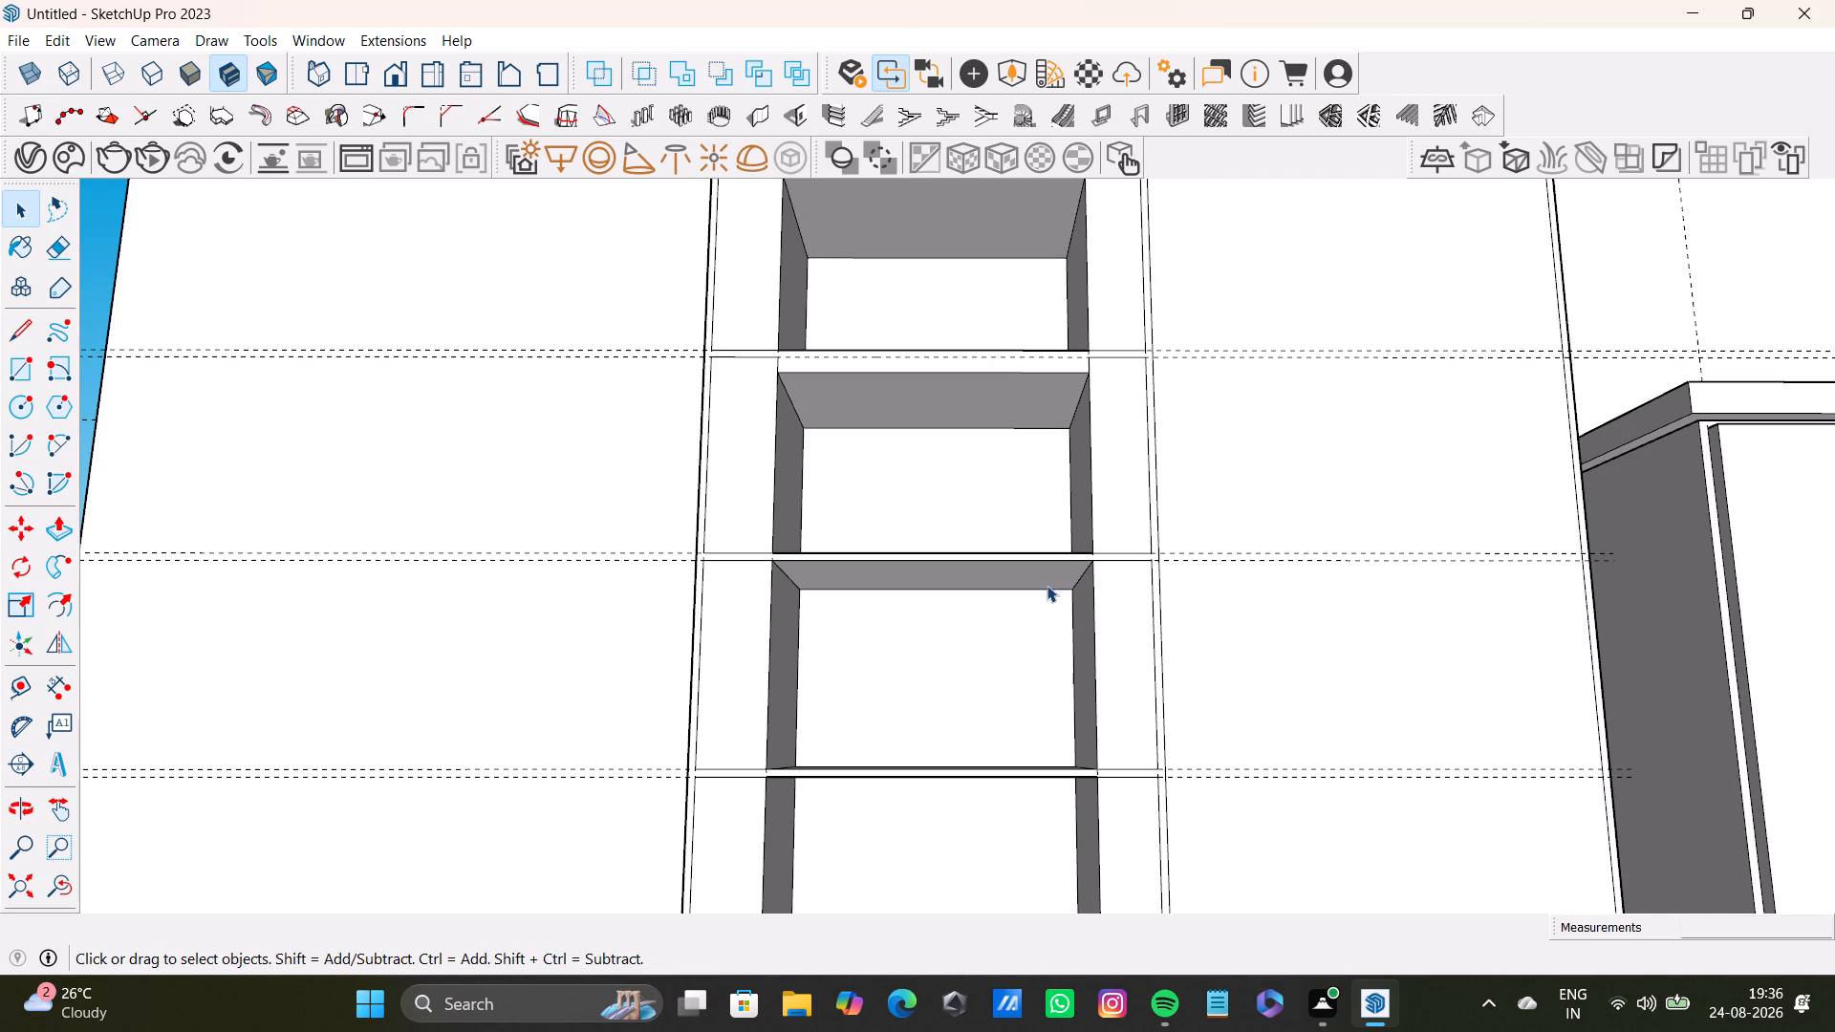
# Push the ceiling face of the fourth niche down about 9/16".
pyautogui.press('p')
pyautogui.moveTo(1049, 571); pyautogui.dragTo(1051, 579)
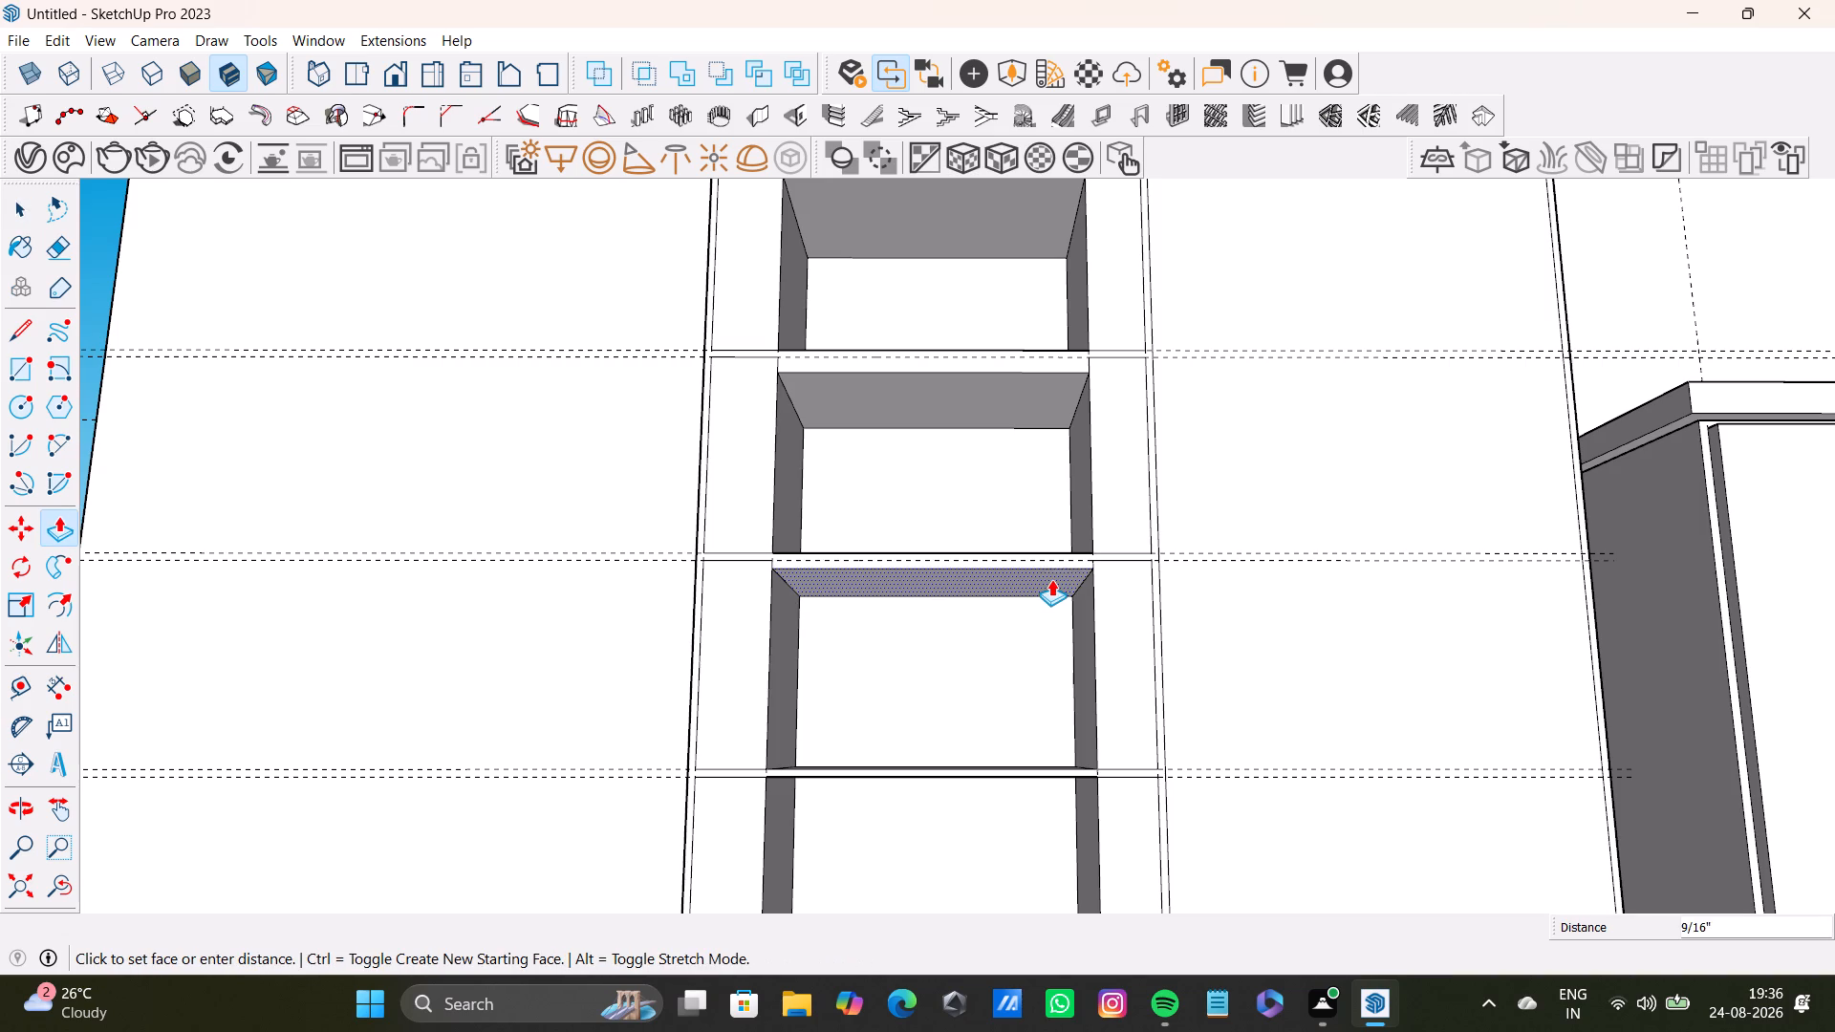
pyautogui.moveTo(1051, 579); pyautogui.dragTo(1051, 580)
pyautogui.press('space')
# Push the ceiling face of the bottom niche slightly down to thicken the shelf above it.
pyautogui.moveTo(1028, 638); pyautogui.dragTo(1028, 511, button='middle')
pyautogui.scroll(3, 1021, 716)
pyautogui.moveTo(1023, 677); pyautogui.dragTo(1044, 583, button='middle')
pyautogui.press('space')
pyautogui.click(1044, 591)
pyautogui.press('p')
pyautogui.moveTo(1044, 591); pyautogui.dragTo(1048, 609)
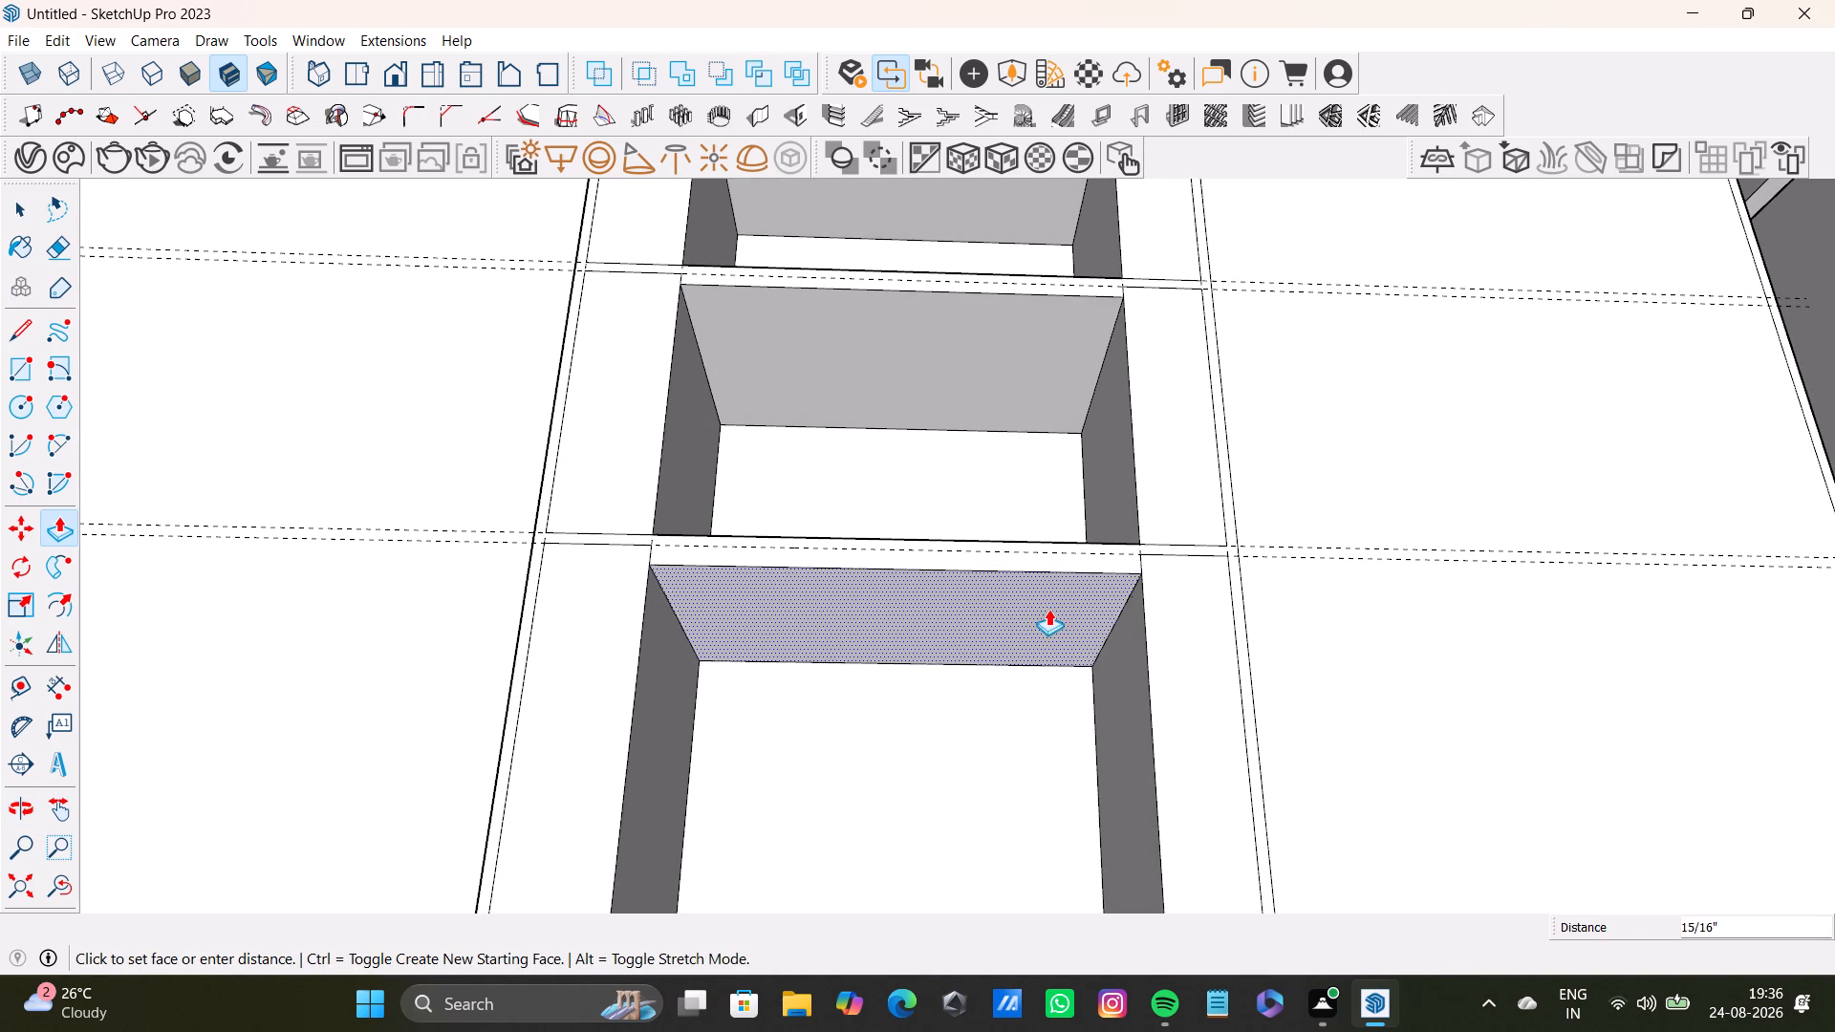
pyautogui.moveTo(1048, 609); pyautogui.dragTo(1051, 601)
pyautogui.press('space')
# Pull the floor face of the tall unit's bottom niche slightly up to thicken the base strip.
pyautogui.scroll(-3, 1034, 607)
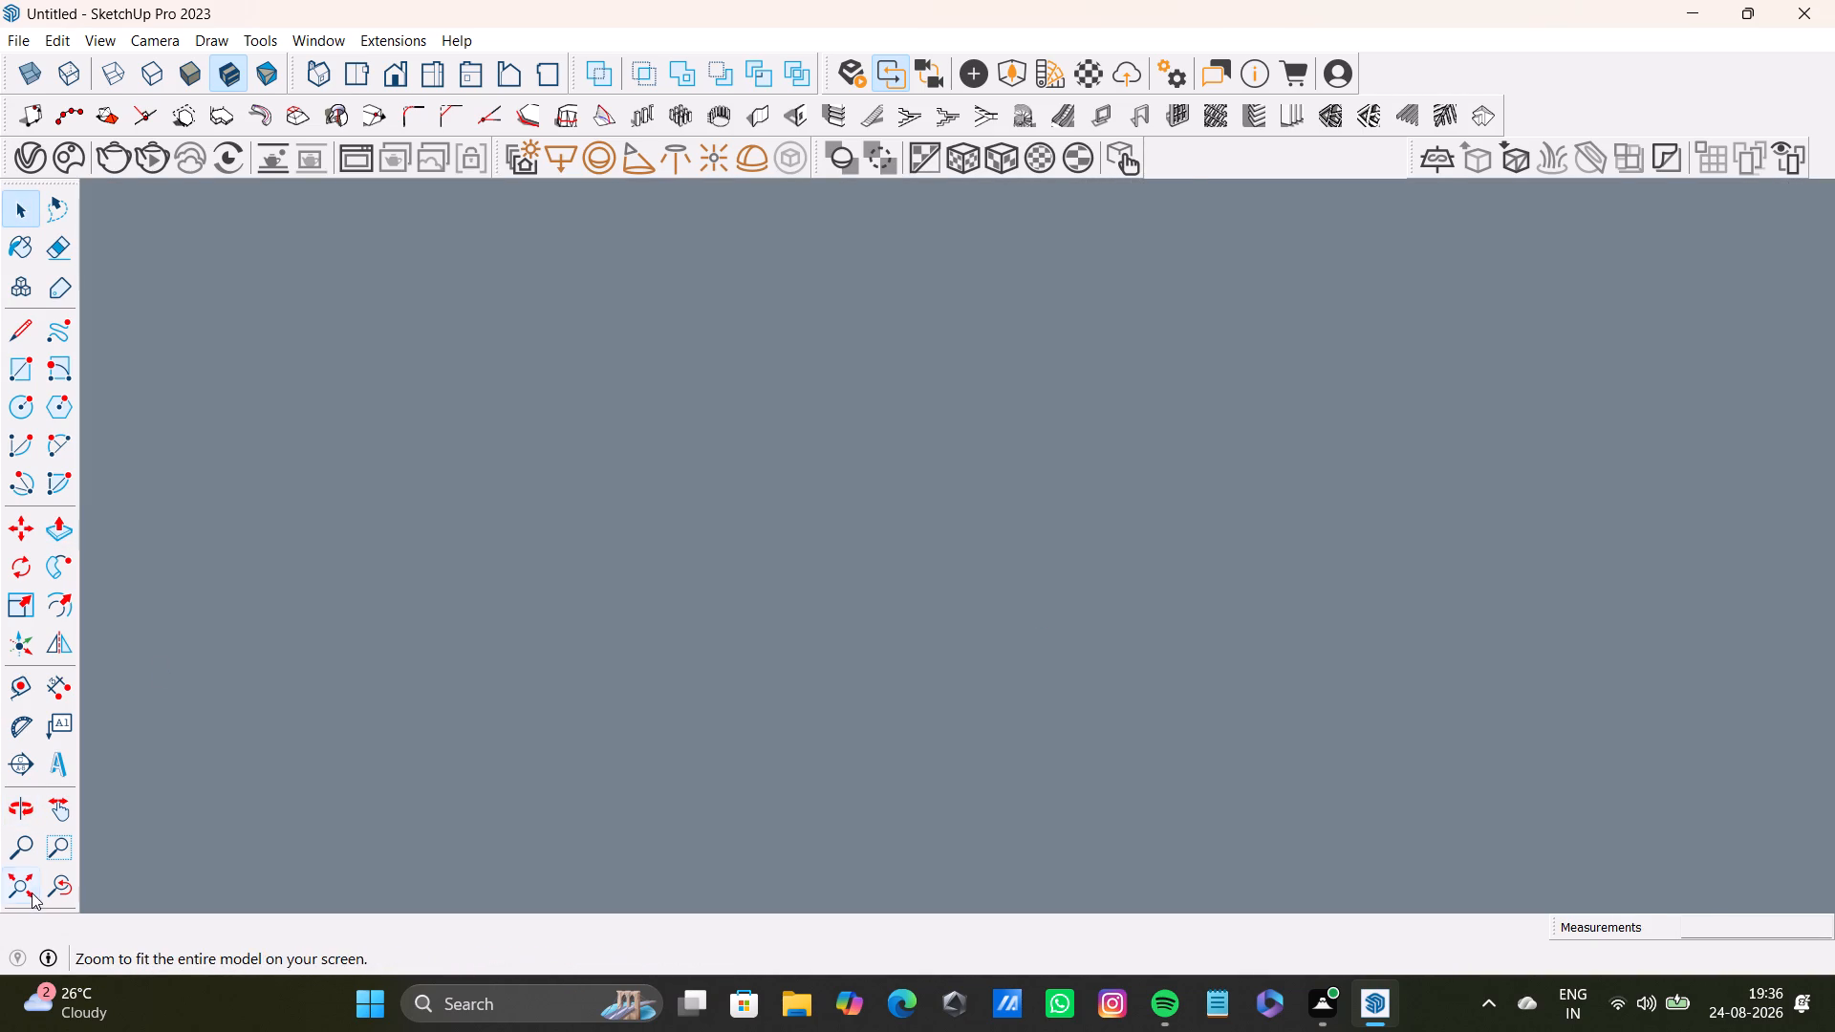
pyautogui.click(32, 892)
pyautogui.moveTo(702, 647); pyautogui.dragTo(836, 987, button='middle')
pyautogui.scroll(13, 698, 532)
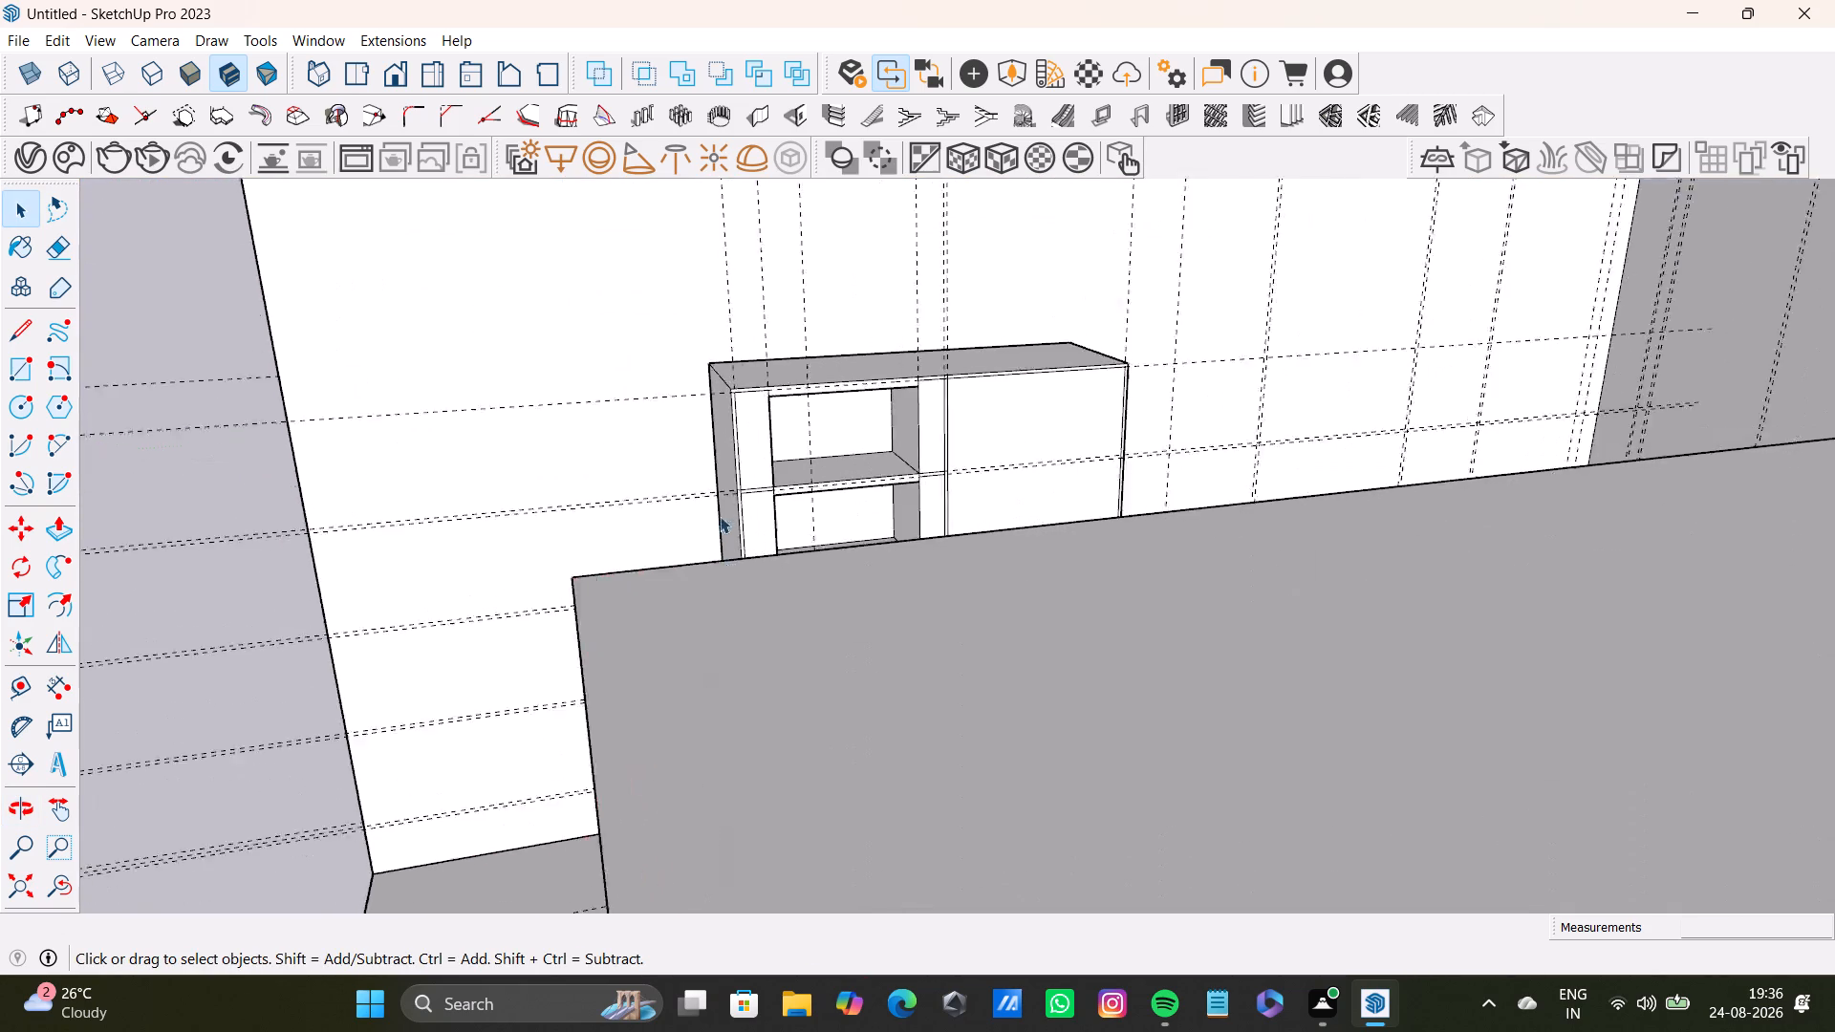
pyautogui.scroll(6, 720, 516)
pyautogui.moveTo(790, 539); pyautogui.dragTo(740, 315, button='middle')
pyautogui.moveTo(944, 748); pyautogui.dragTo(913, 587, button='middle')
pyautogui.scroll(2, 877, 687)
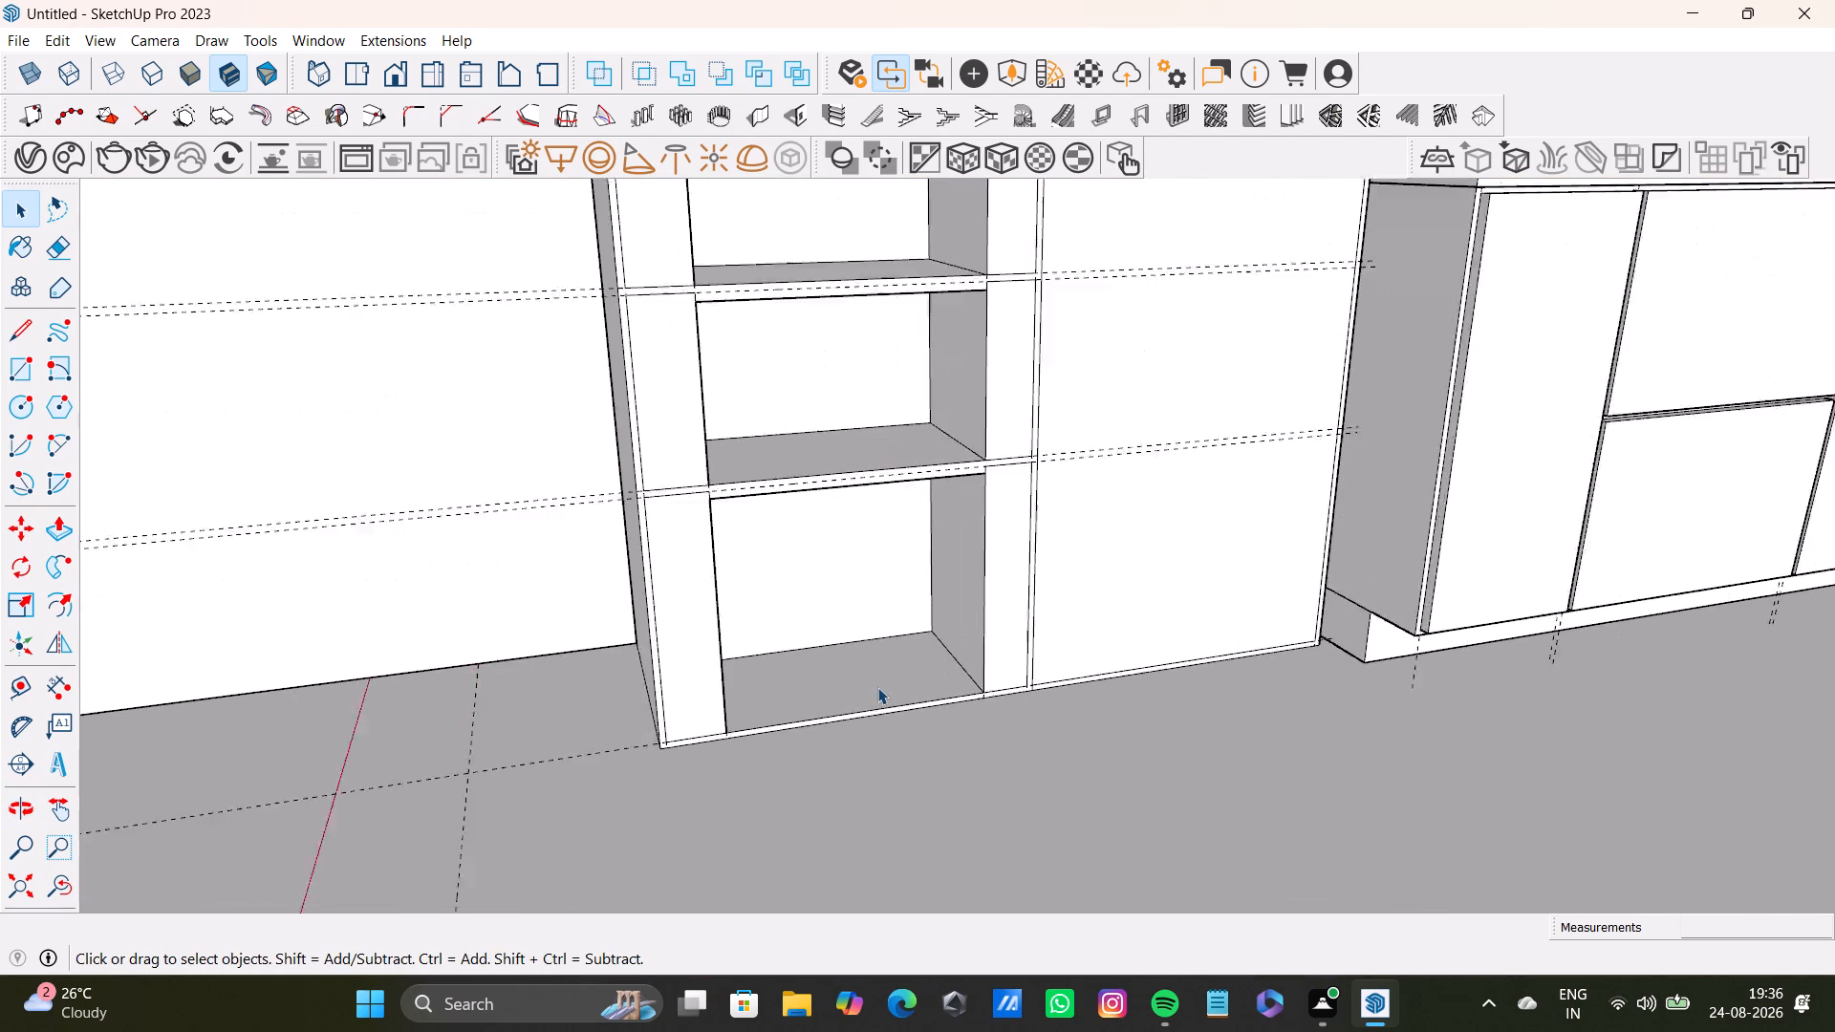
pyautogui.scroll(2, 877, 687)
pyautogui.moveTo(901, 679); pyautogui.dragTo(820, 630, button='middle')
pyautogui.press('space')
pyautogui.click(883, 677)
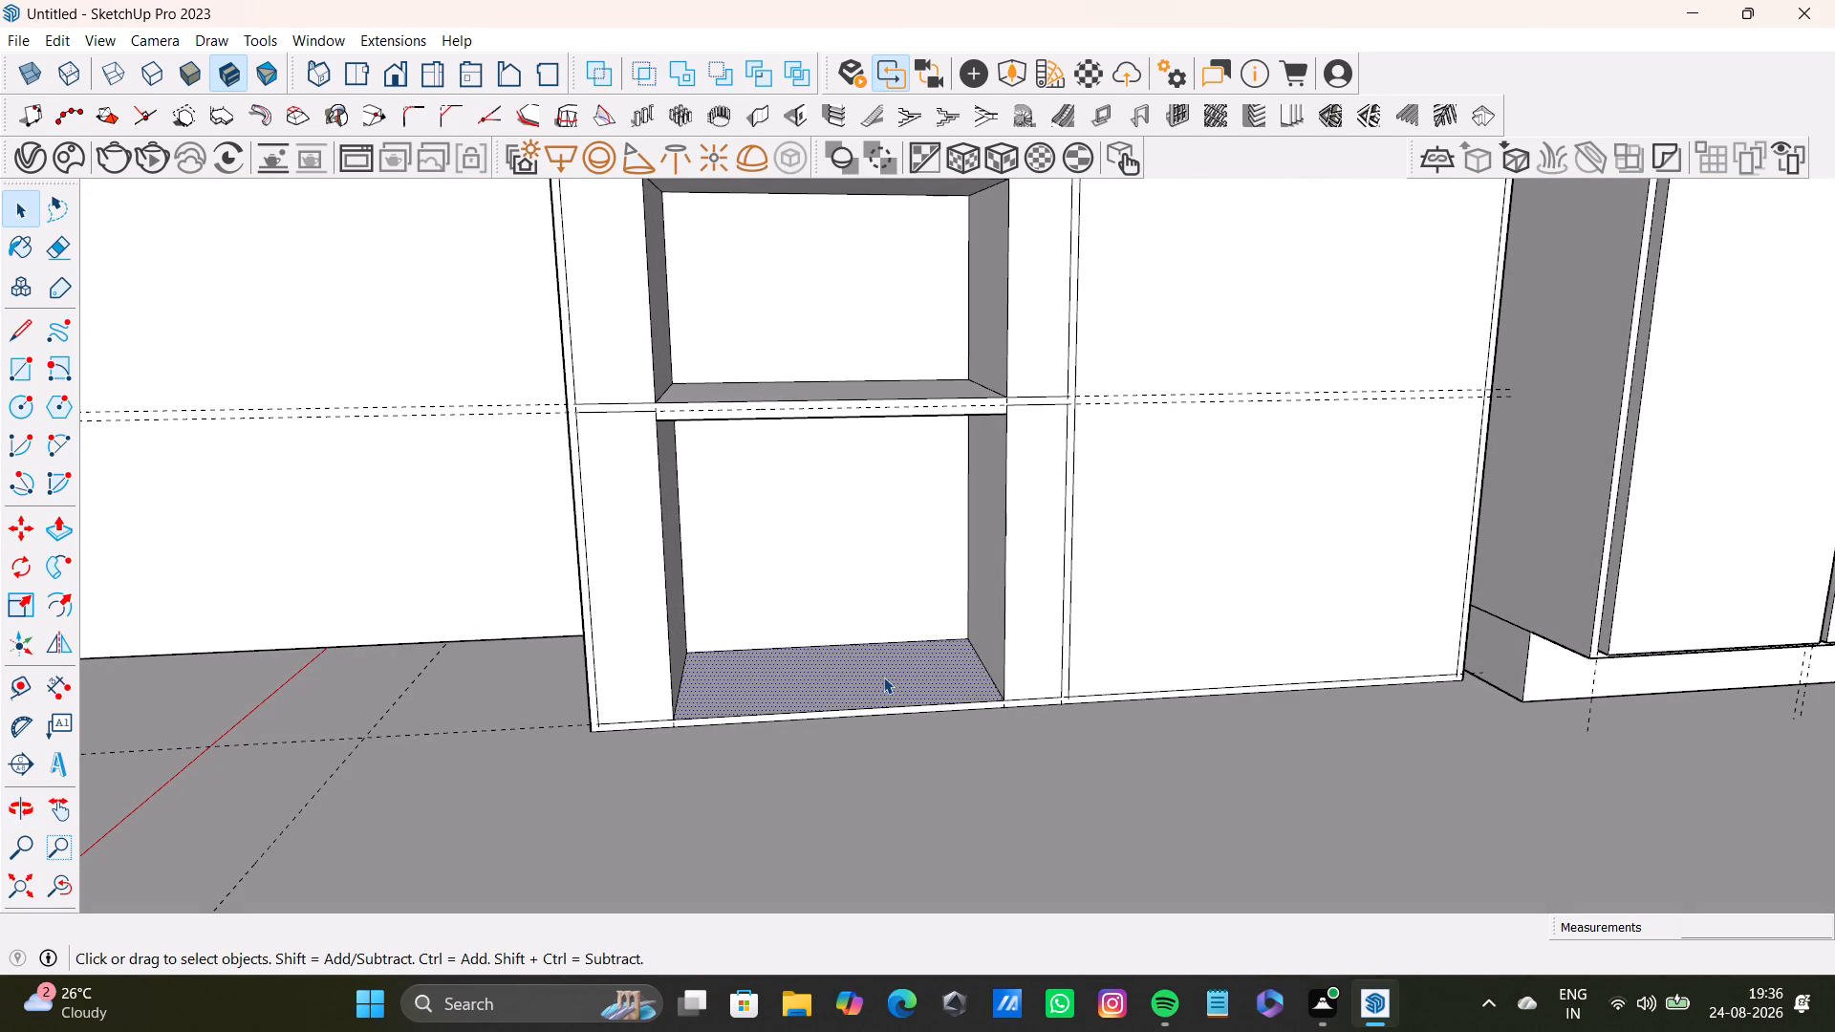
pyautogui.press('p')
pyautogui.moveTo(883, 677); pyautogui.dragTo(886, 656)
pyautogui.press('space')
# Pull the floor faces of the fourth and third niches slightly up to thicken the shelves beneath them.
pyautogui.scroll(-1, 877, 609)
pyautogui.keyDown('shift'); pyautogui.moveTo(875, 613); pyautogui.dragTo(874, 621, button='middle'); pyautogui.keyUp('shift')
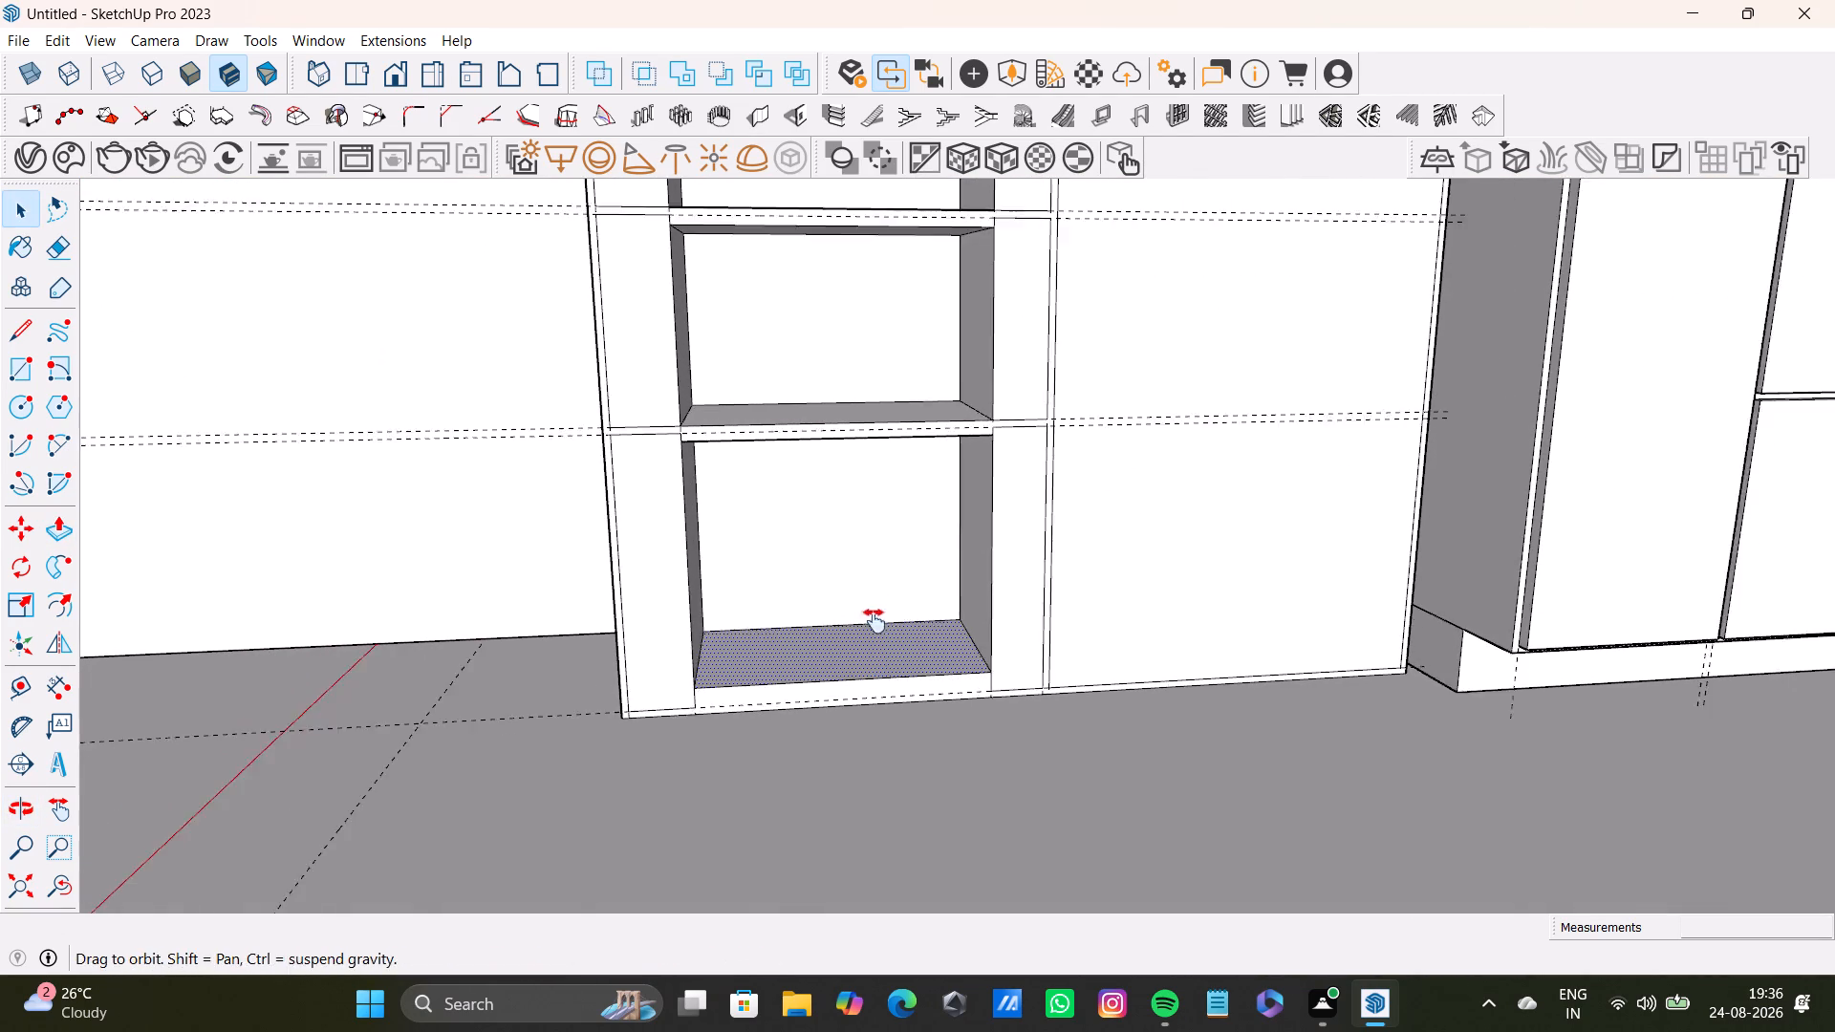
pyautogui.keyDown('shift'); pyautogui.moveTo(874, 621); pyautogui.dragTo(874, 779, button='middle'); pyautogui.keyUp('shift')
pyautogui.click(866, 611)
pyautogui.press('p')
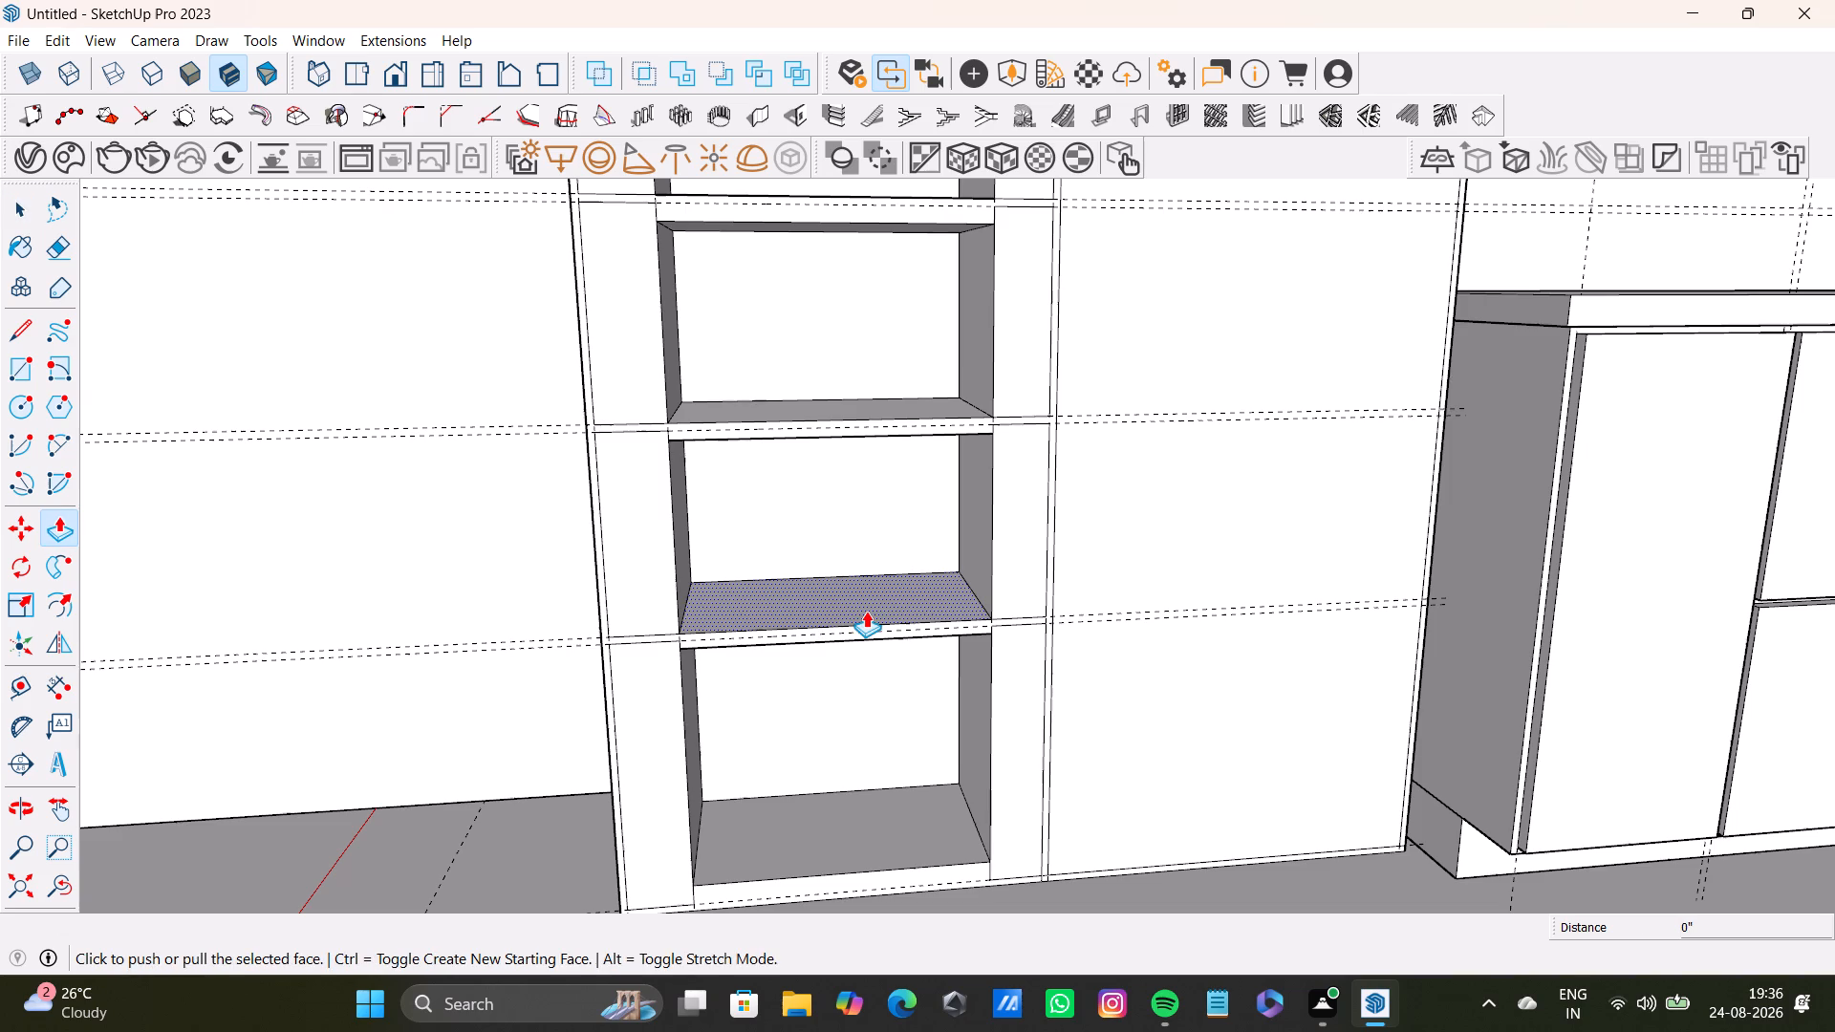
pyautogui.moveTo(866, 611); pyautogui.dragTo(864, 593)
pyautogui.press('space')
pyautogui.moveTo(866, 598); pyautogui.dragTo(856, 809, button='middle')
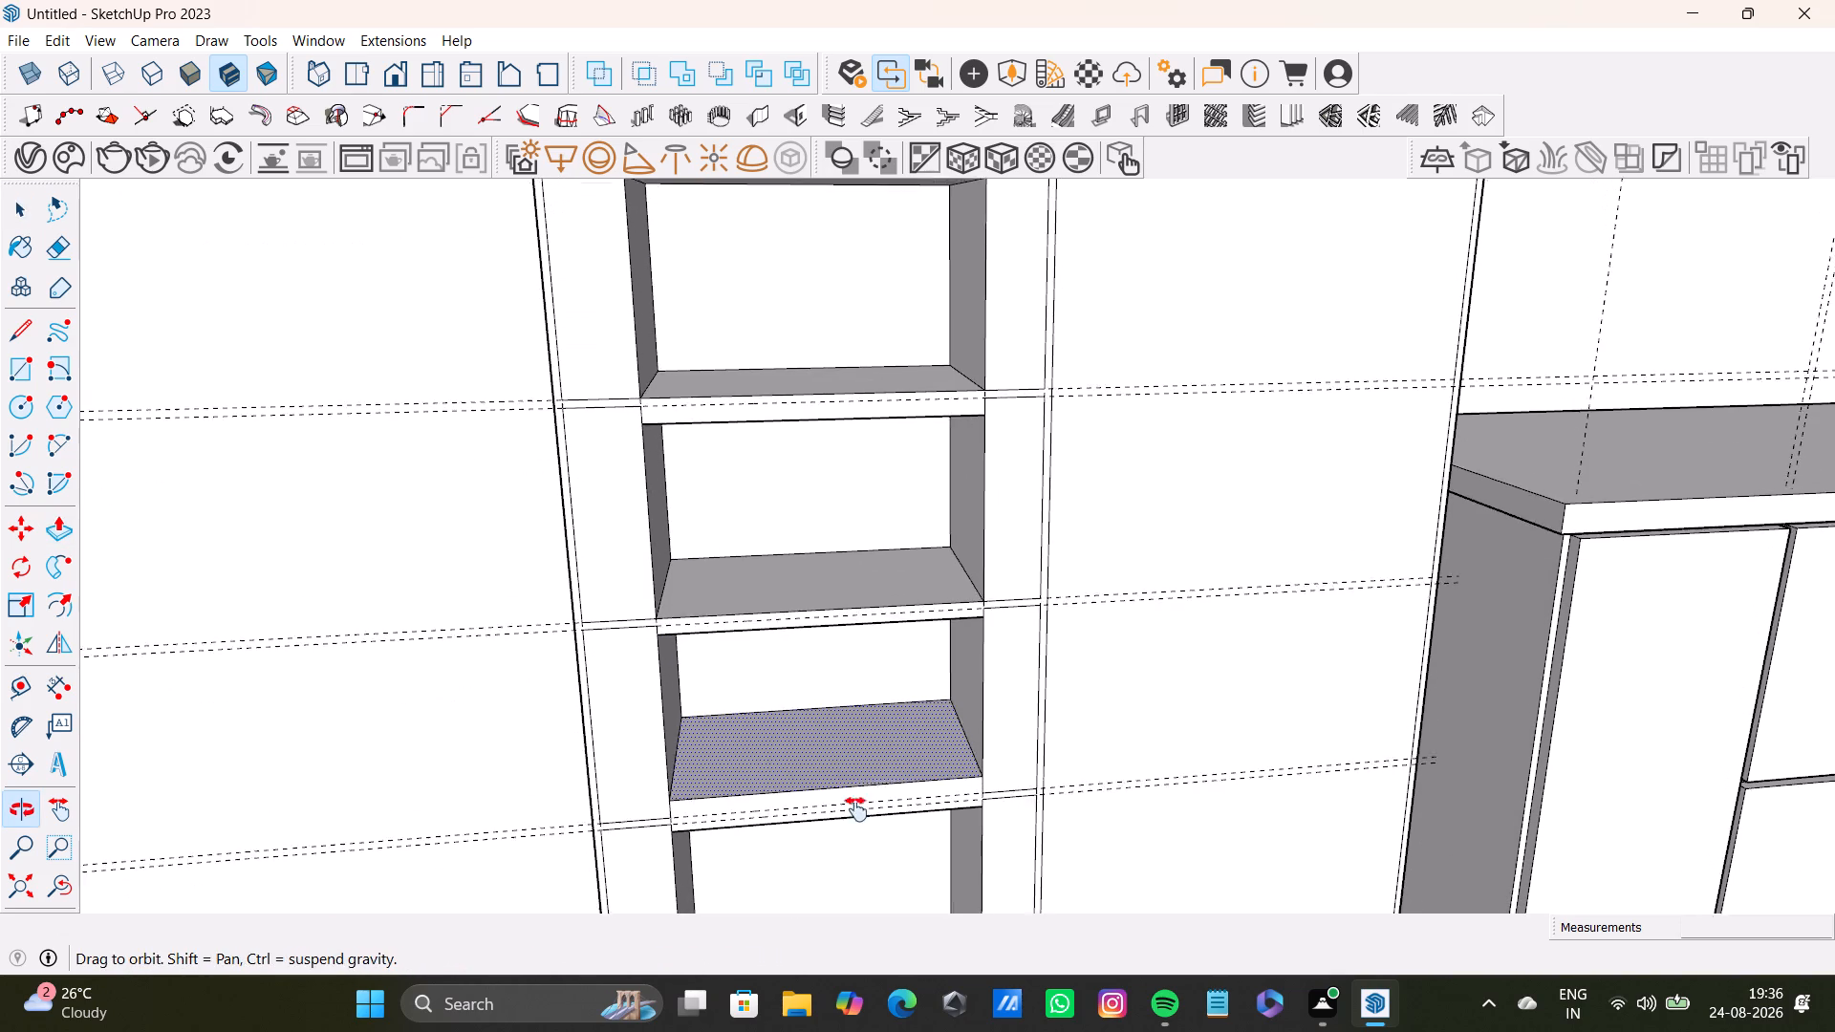
pyautogui.moveTo(856, 809); pyautogui.dragTo(856, 813, button='middle')
pyautogui.click(863, 614)
pyautogui.press('p')
pyautogui.moveTo(863, 613); pyautogui.dragTo(858, 597)
pyautogui.press('space')
# Pull the floor faces of the second and top niches slightly up to thicken the shelves beneath them.
pyautogui.scroll(-2, 824, 613)
pyautogui.keyDown('shift'); pyautogui.moveTo(827, 610); pyautogui.dragTo(828, 793, button='middle'); pyautogui.keyUp('shift')
pyautogui.click(838, 630)
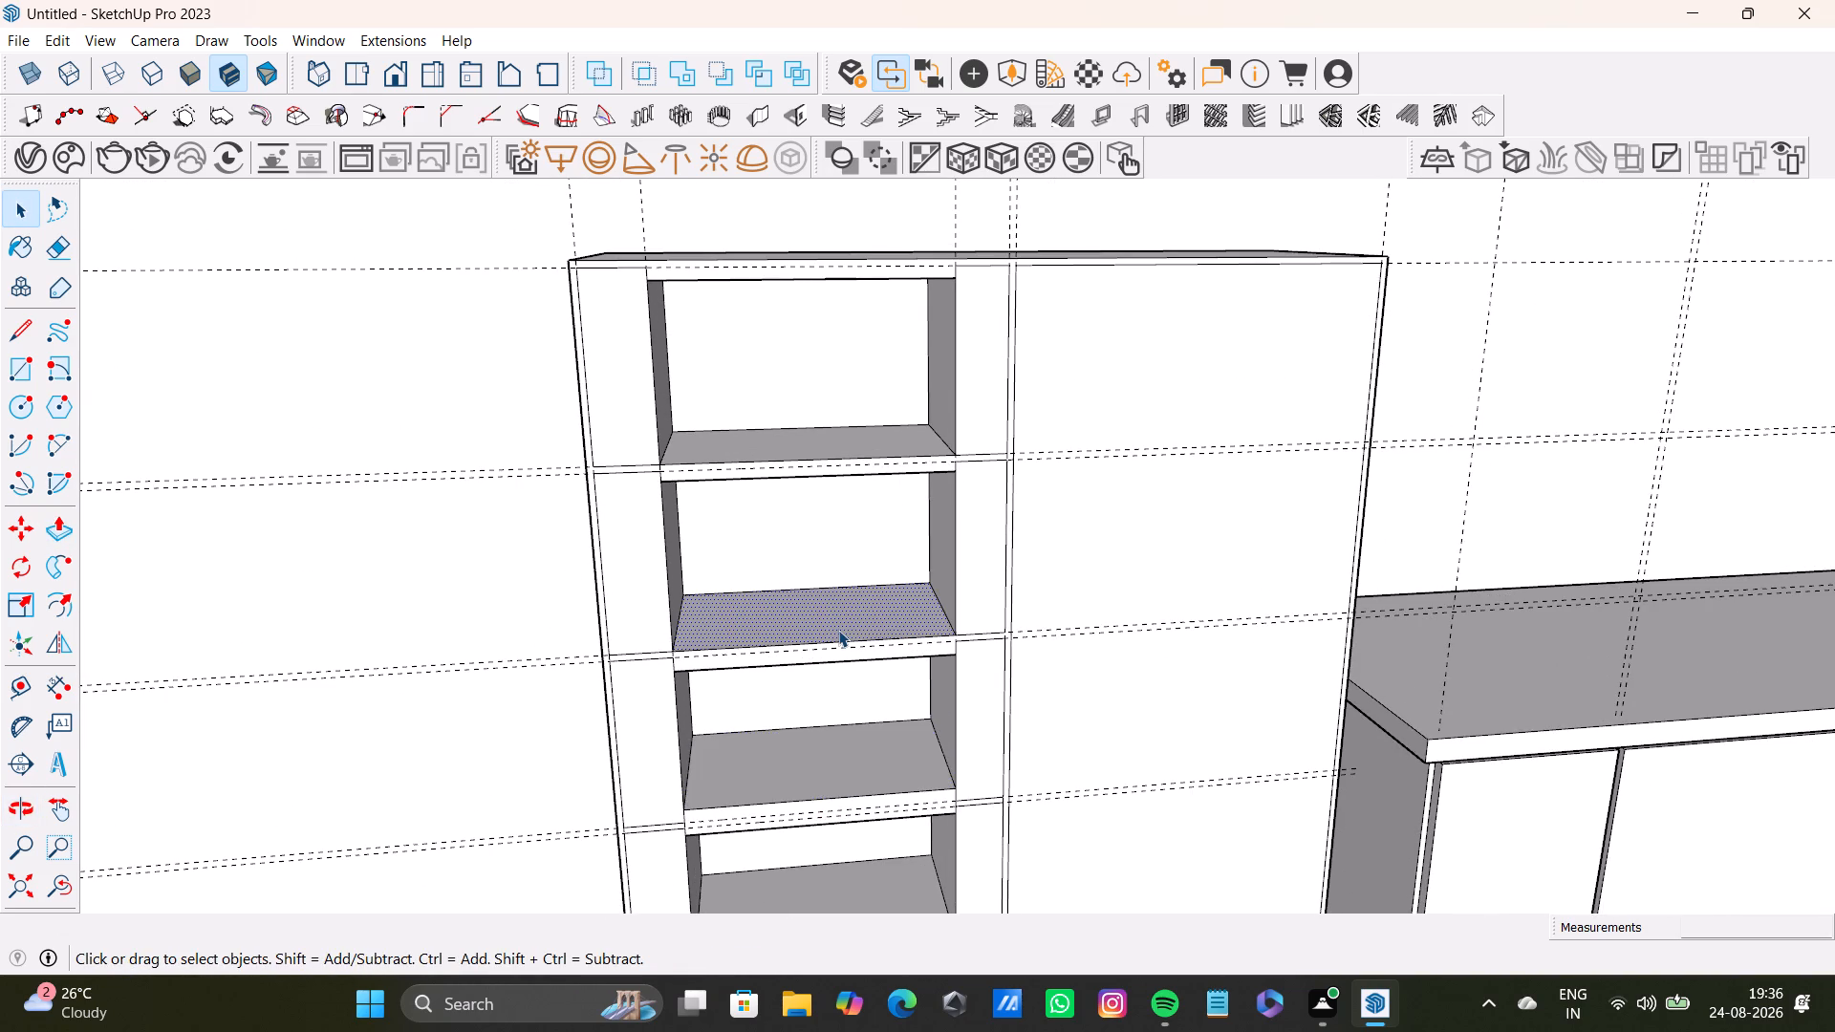
pyautogui.press('p')
pyautogui.moveTo(838, 629); pyautogui.dragTo(838, 619)
pyautogui.press('space')
pyautogui.click(839, 449)
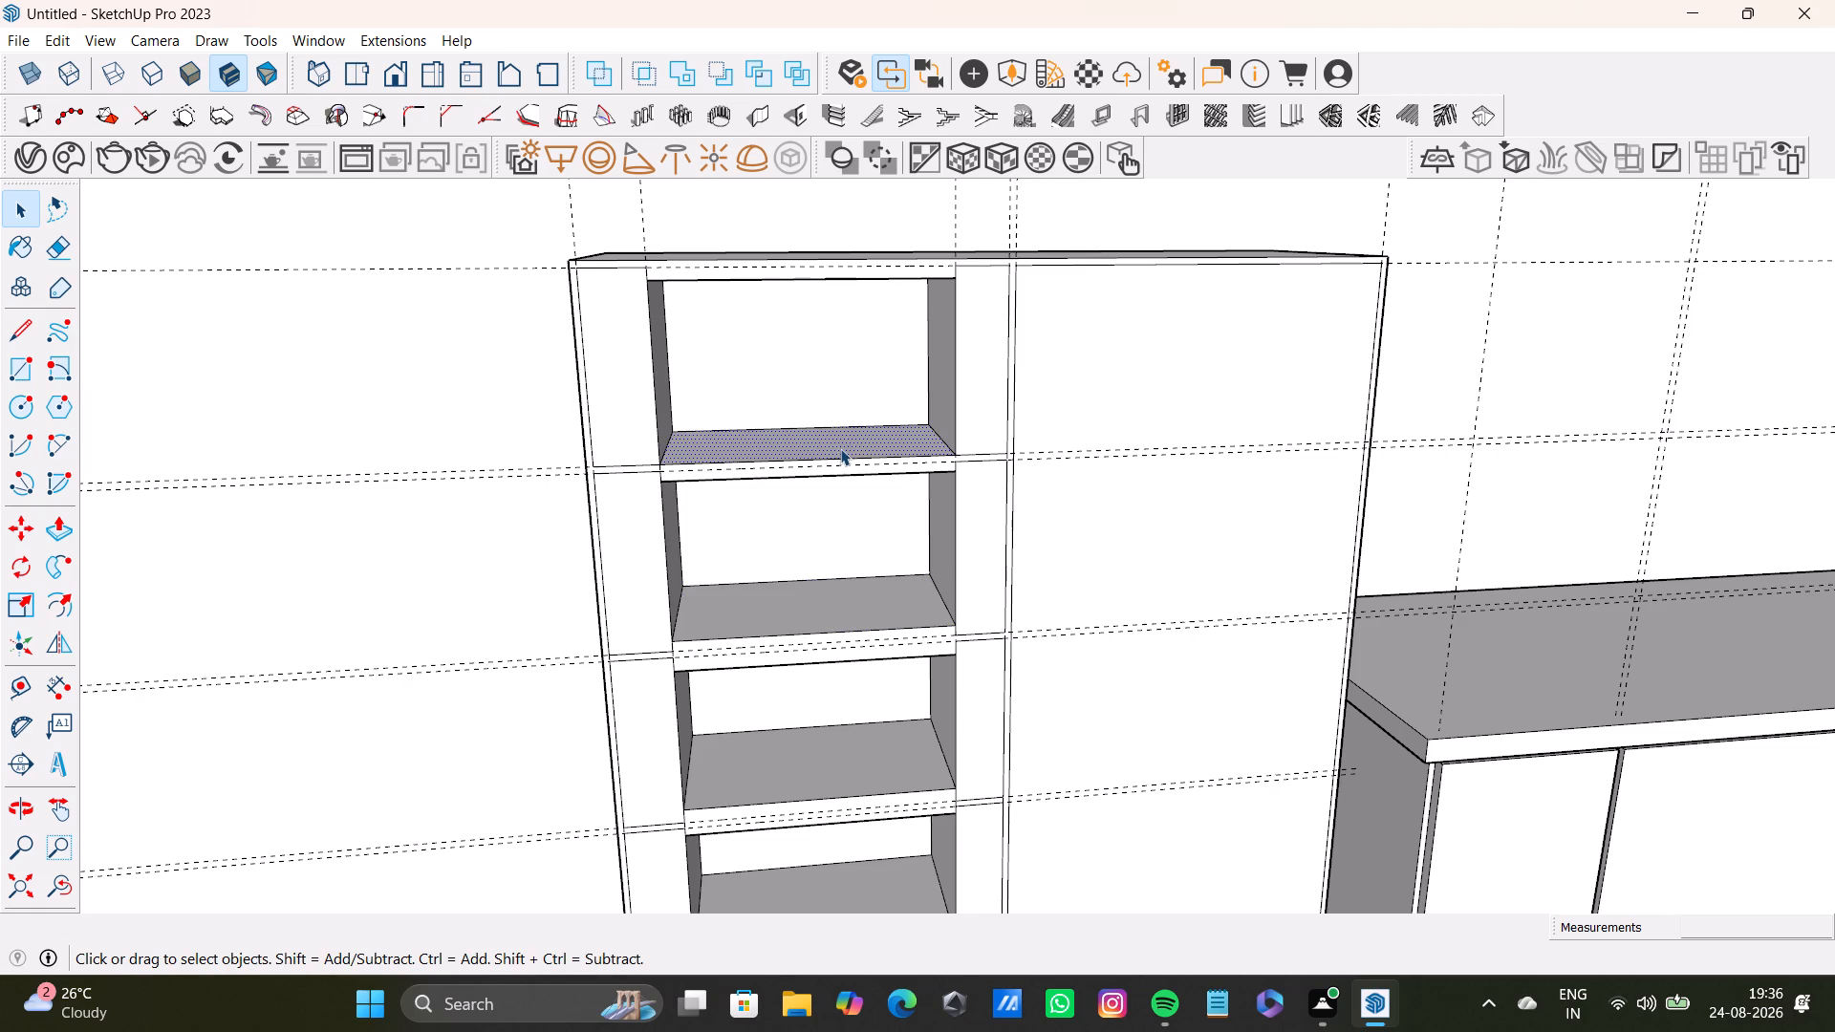
pyautogui.press('p')
pyautogui.moveTo(843, 448); pyautogui.dragTo(839, 432)
pyautogui.press('space')
# Push the ceiling face of the top niche a little further down to thicken the tall unit's top strip.
pyautogui.moveTo(862, 628); pyautogui.dragTo(1029, 582, button='middle')
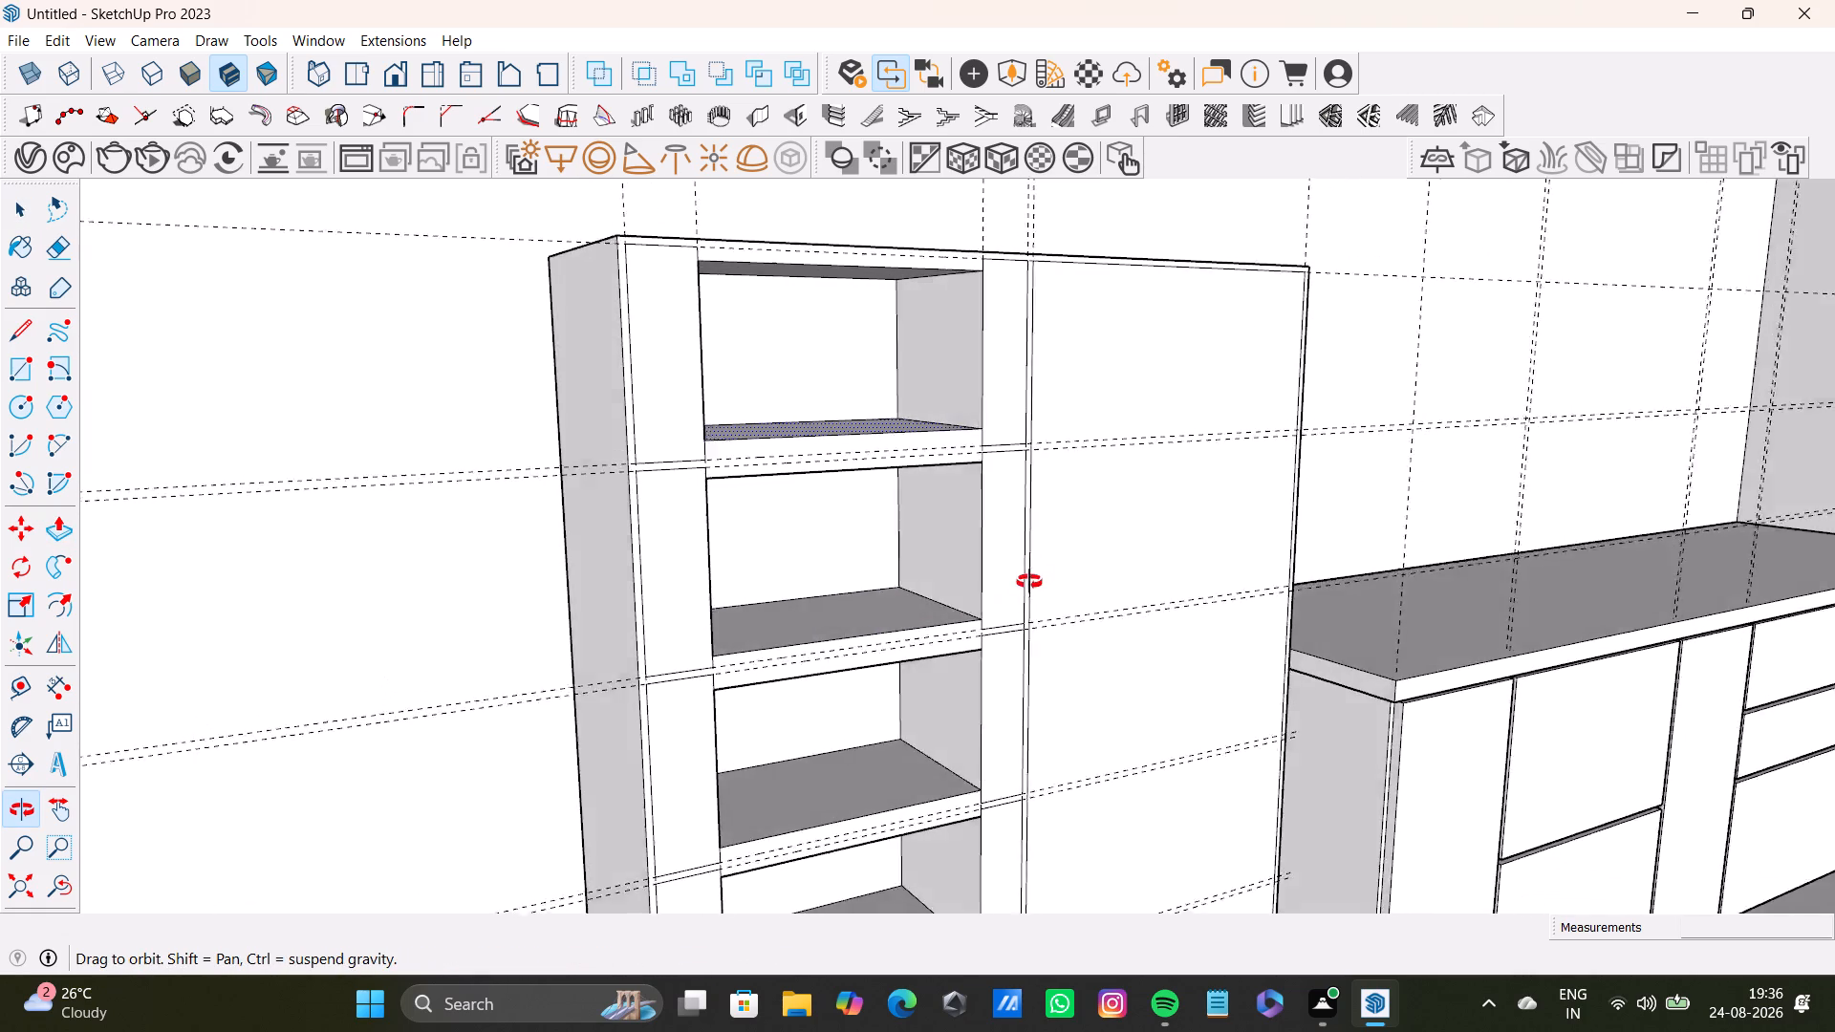
pyautogui.moveTo(1029, 582); pyautogui.dragTo(716, 857, button='middle')
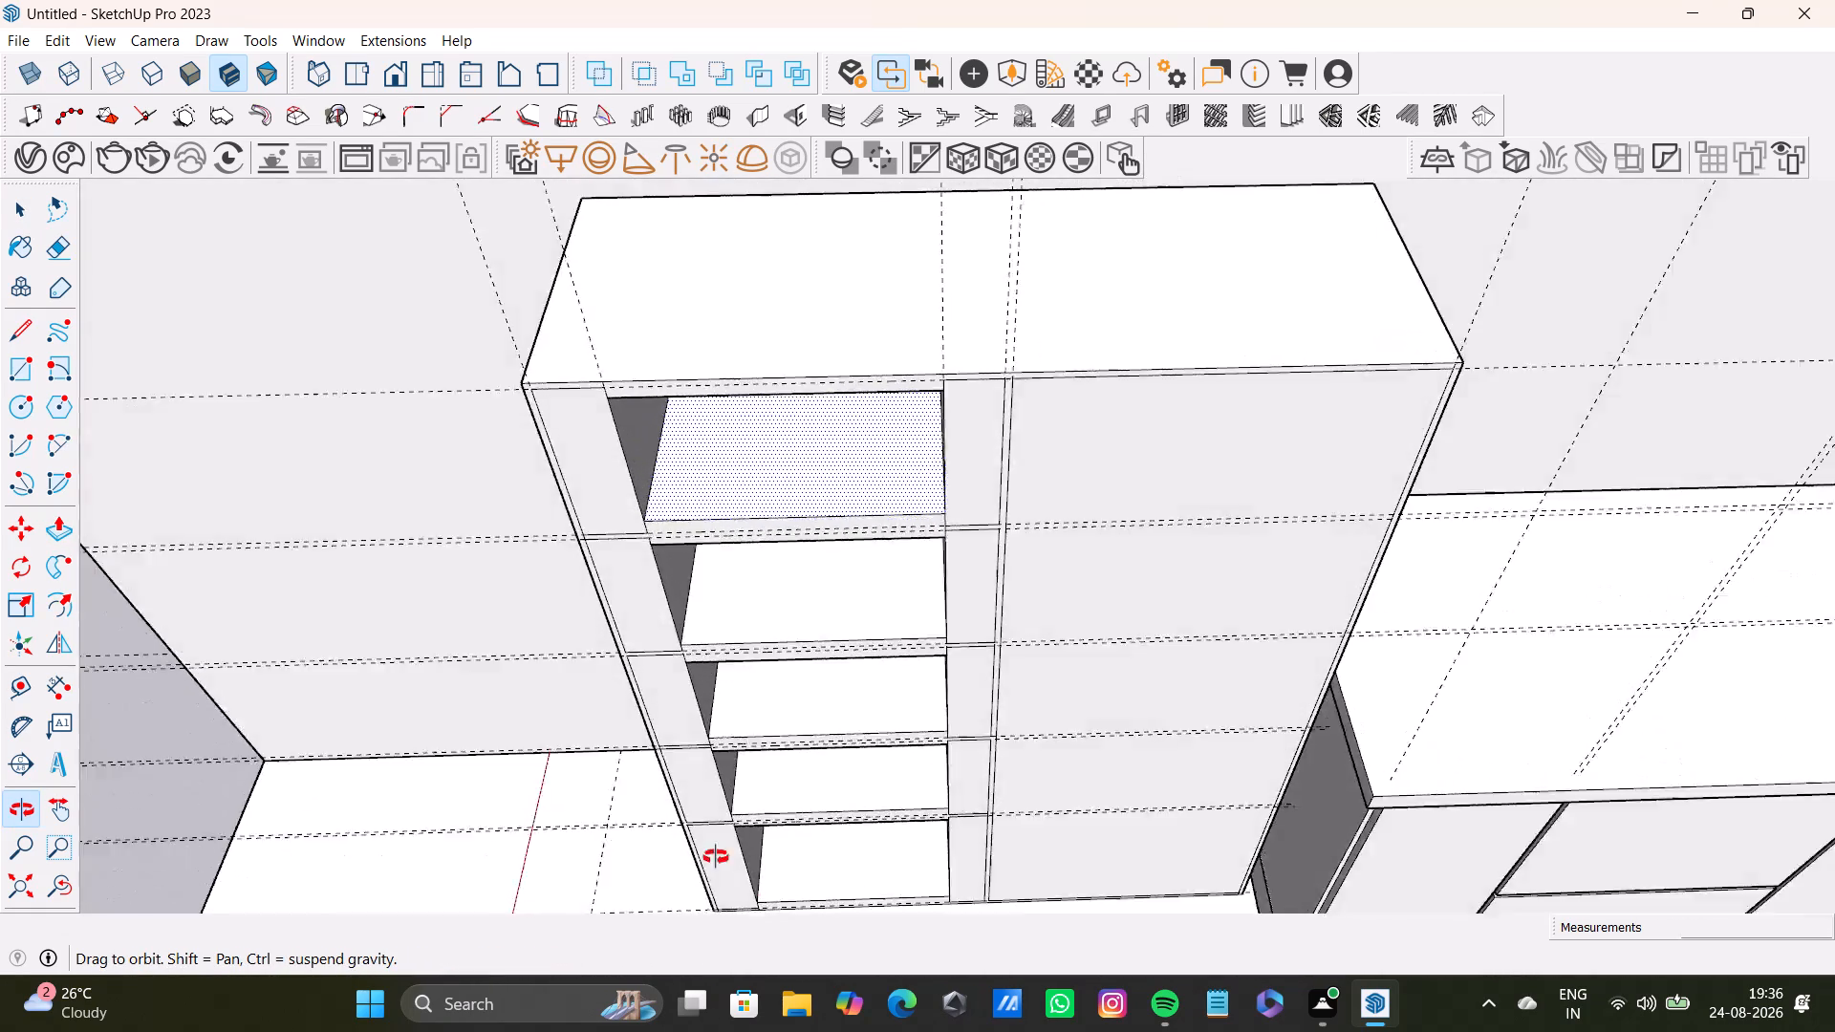
pyautogui.moveTo(716, 857); pyautogui.dragTo(892, 600, button='middle')
pyautogui.keyDown('shift'); pyautogui.moveTo(886, 600); pyautogui.dragTo(885, 607, button='middle'); pyautogui.keyUp('shift')
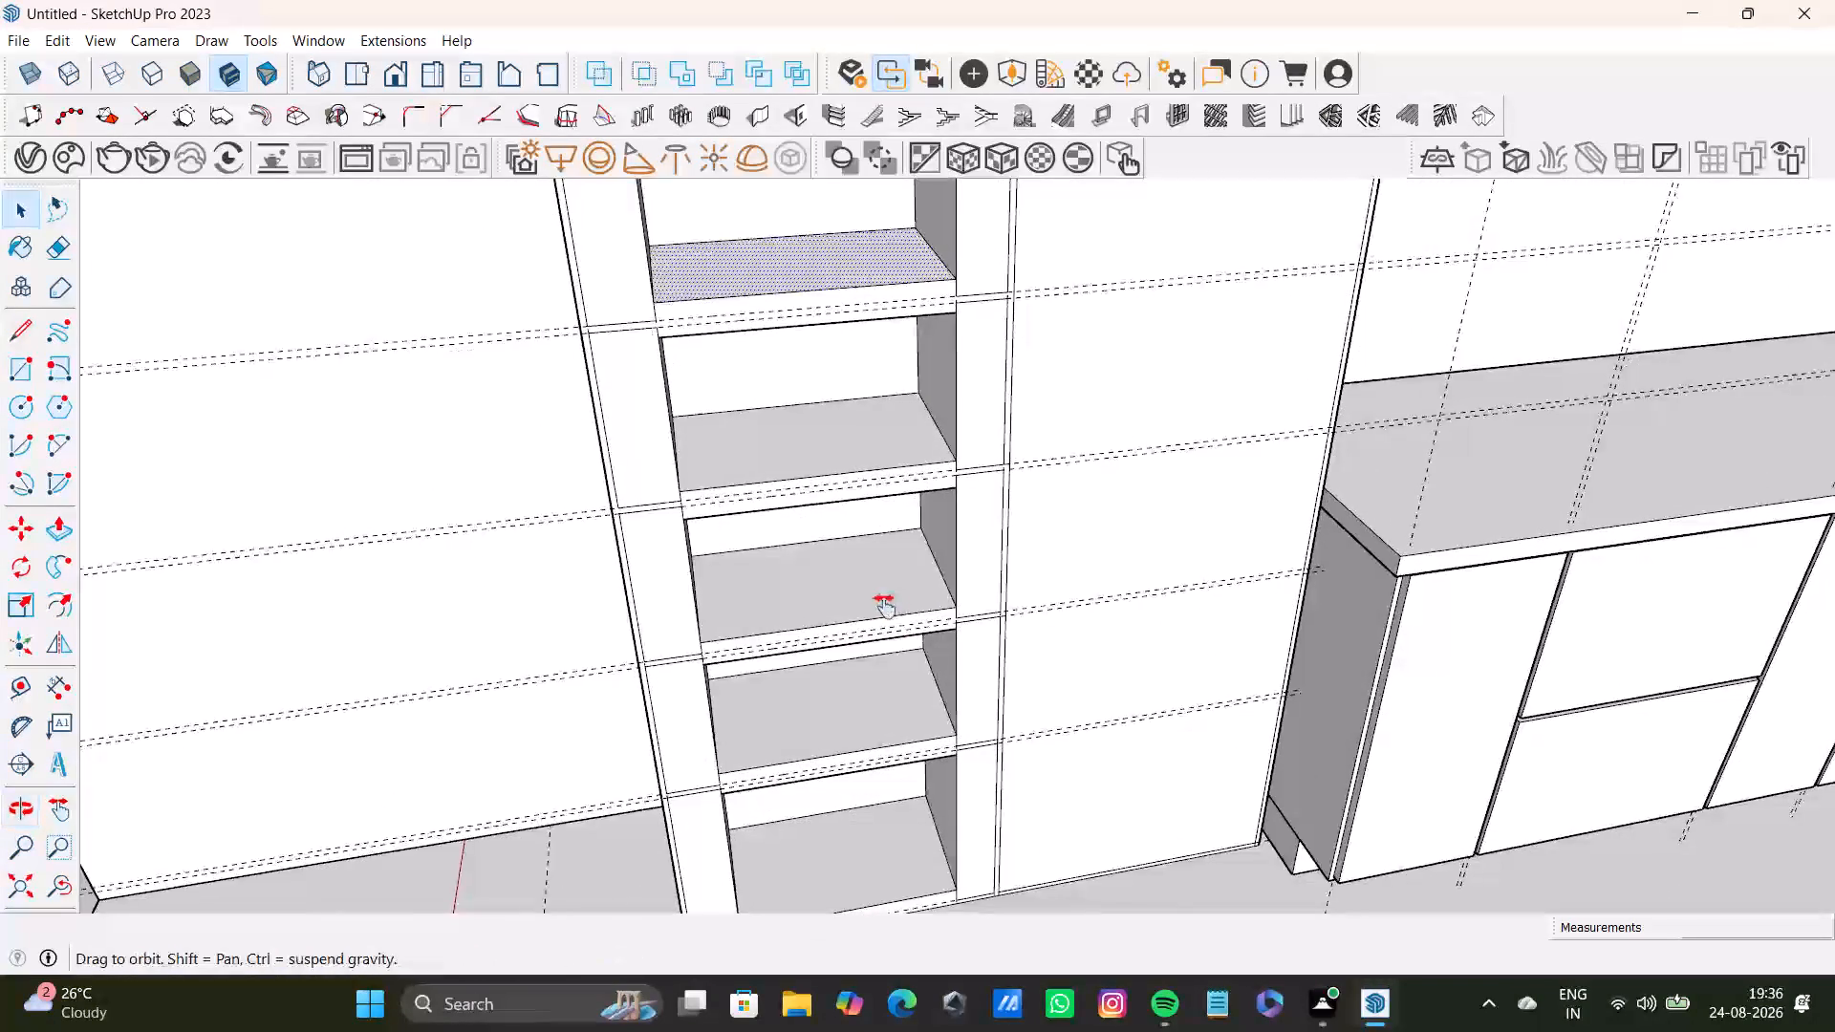
pyautogui.keyDown('shift'); pyautogui.moveTo(885, 607); pyautogui.dragTo(899, 941, button='middle'); pyautogui.keyUp('shift')
pyautogui.moveTo(850, 581); pyautogui.dragTo(831, 327, button='middle')
pyautogui.scroll(3, 785, 557)
pyautogui.moveTo(797, 473); pyautogui.dragTo(788, 400, button='middle')
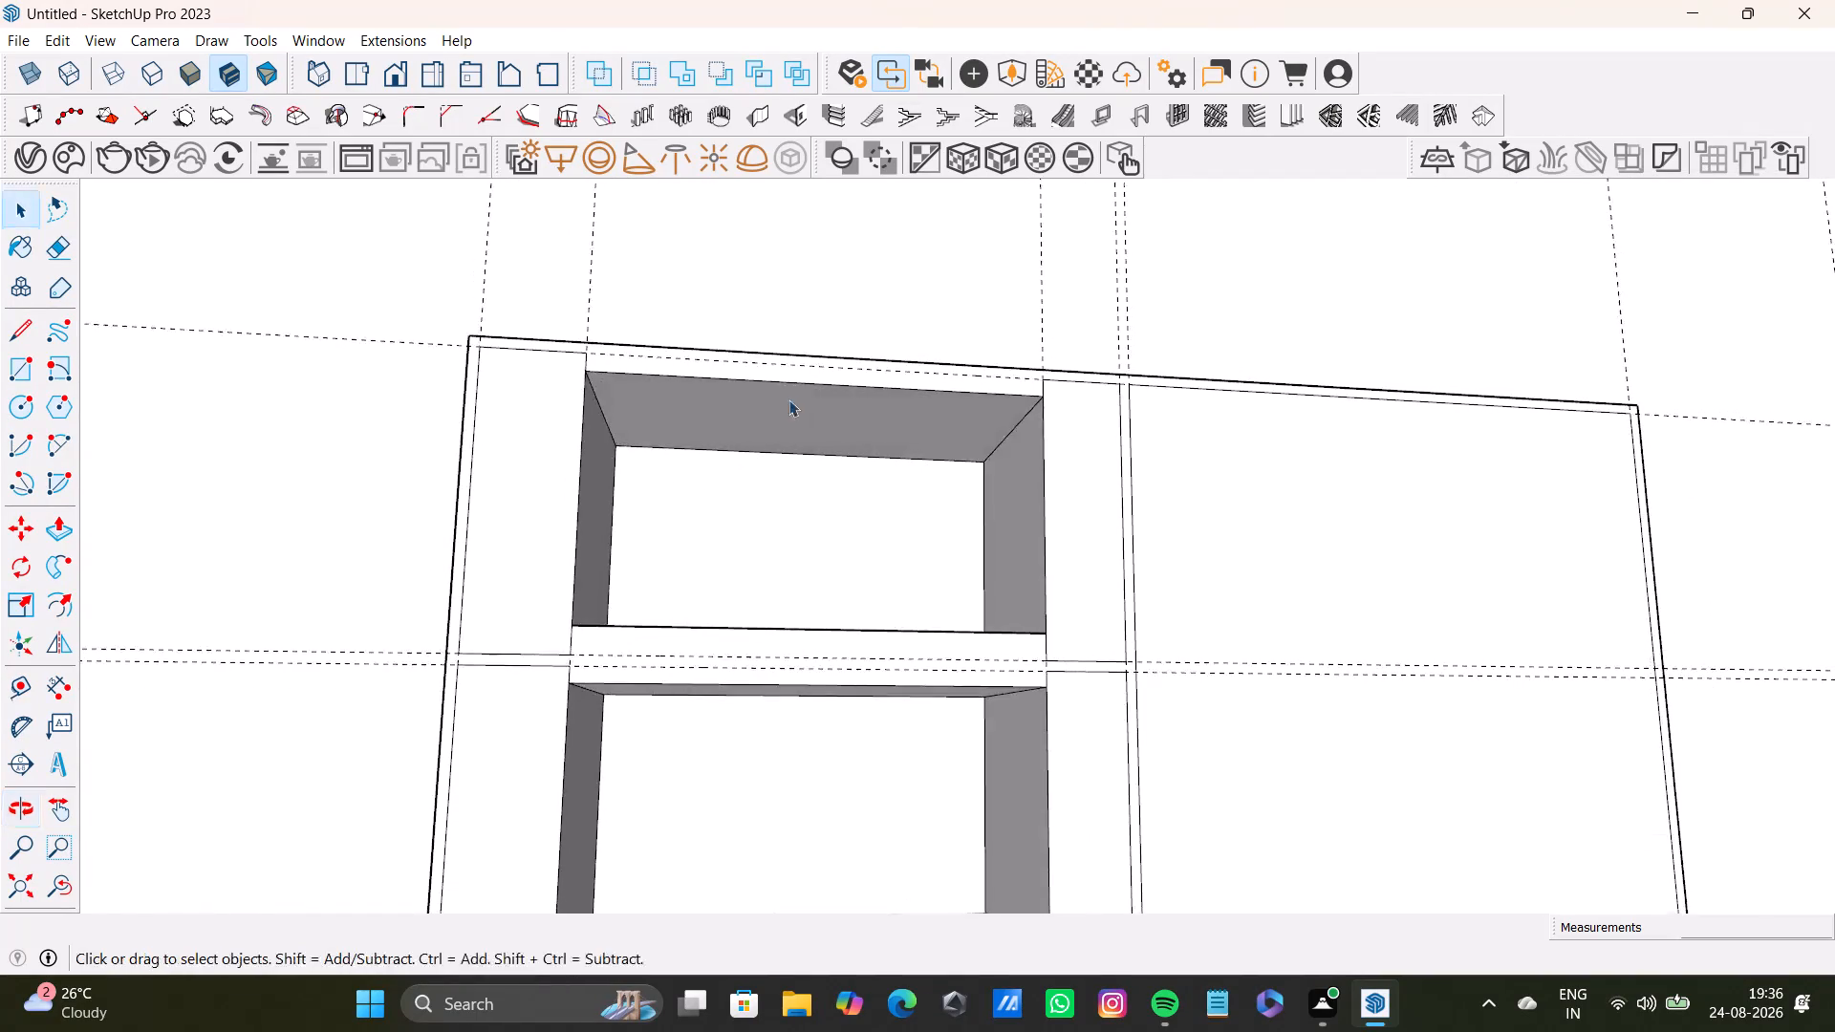
pyautogui.press('space')
pyautogui.click(816, 398)
pyautogui.press('p')
pyautogui.click(815, 400)
pyautogui.press('space')
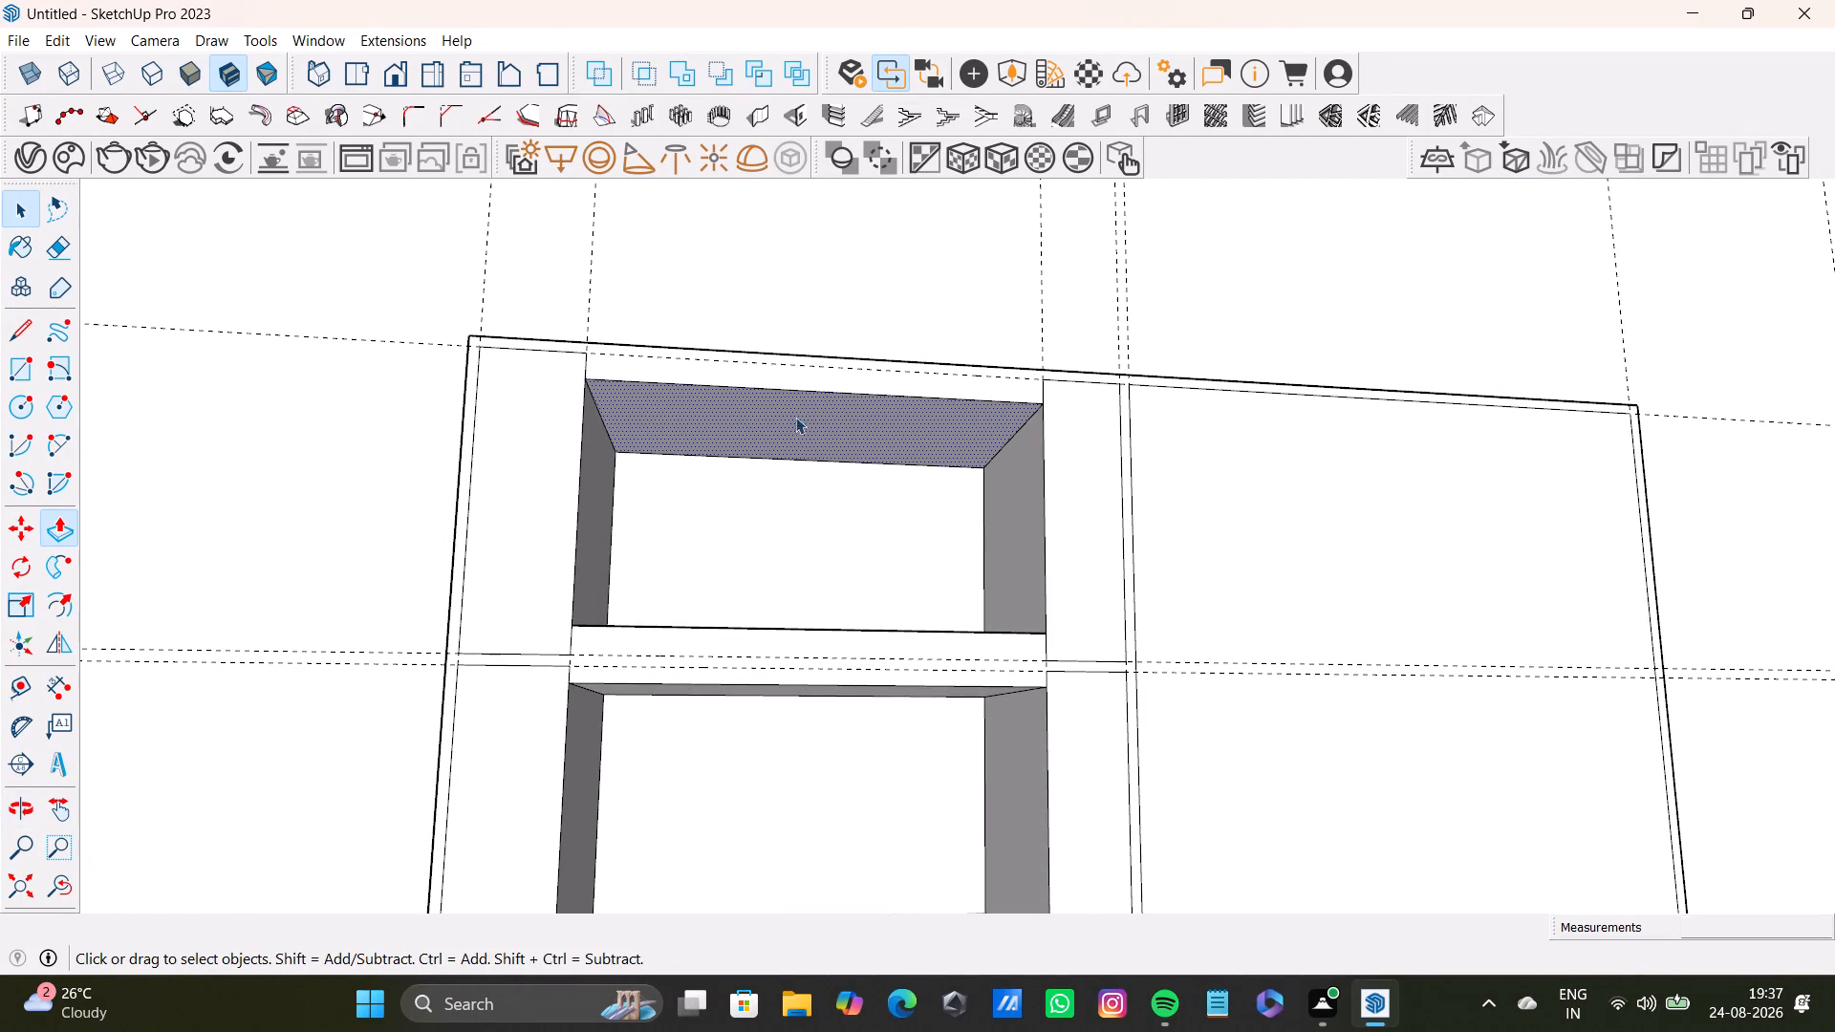
# Examine the tall unit's five niches and thickened shelves from several angles.
pyautogui.scroll(-3, 806, 475)
pyautogui.moveTo(809, 495); pyautogui.dragTo(819, 799, button='middle')
pyautogui.scroll(-3, 827, 734)
pyautogui.keyDown('shift'); pyautogui.moveTo(841, 721); pyautogui.dragTo(841, 427, button='middle'); pyautogui.keyUp('shift')
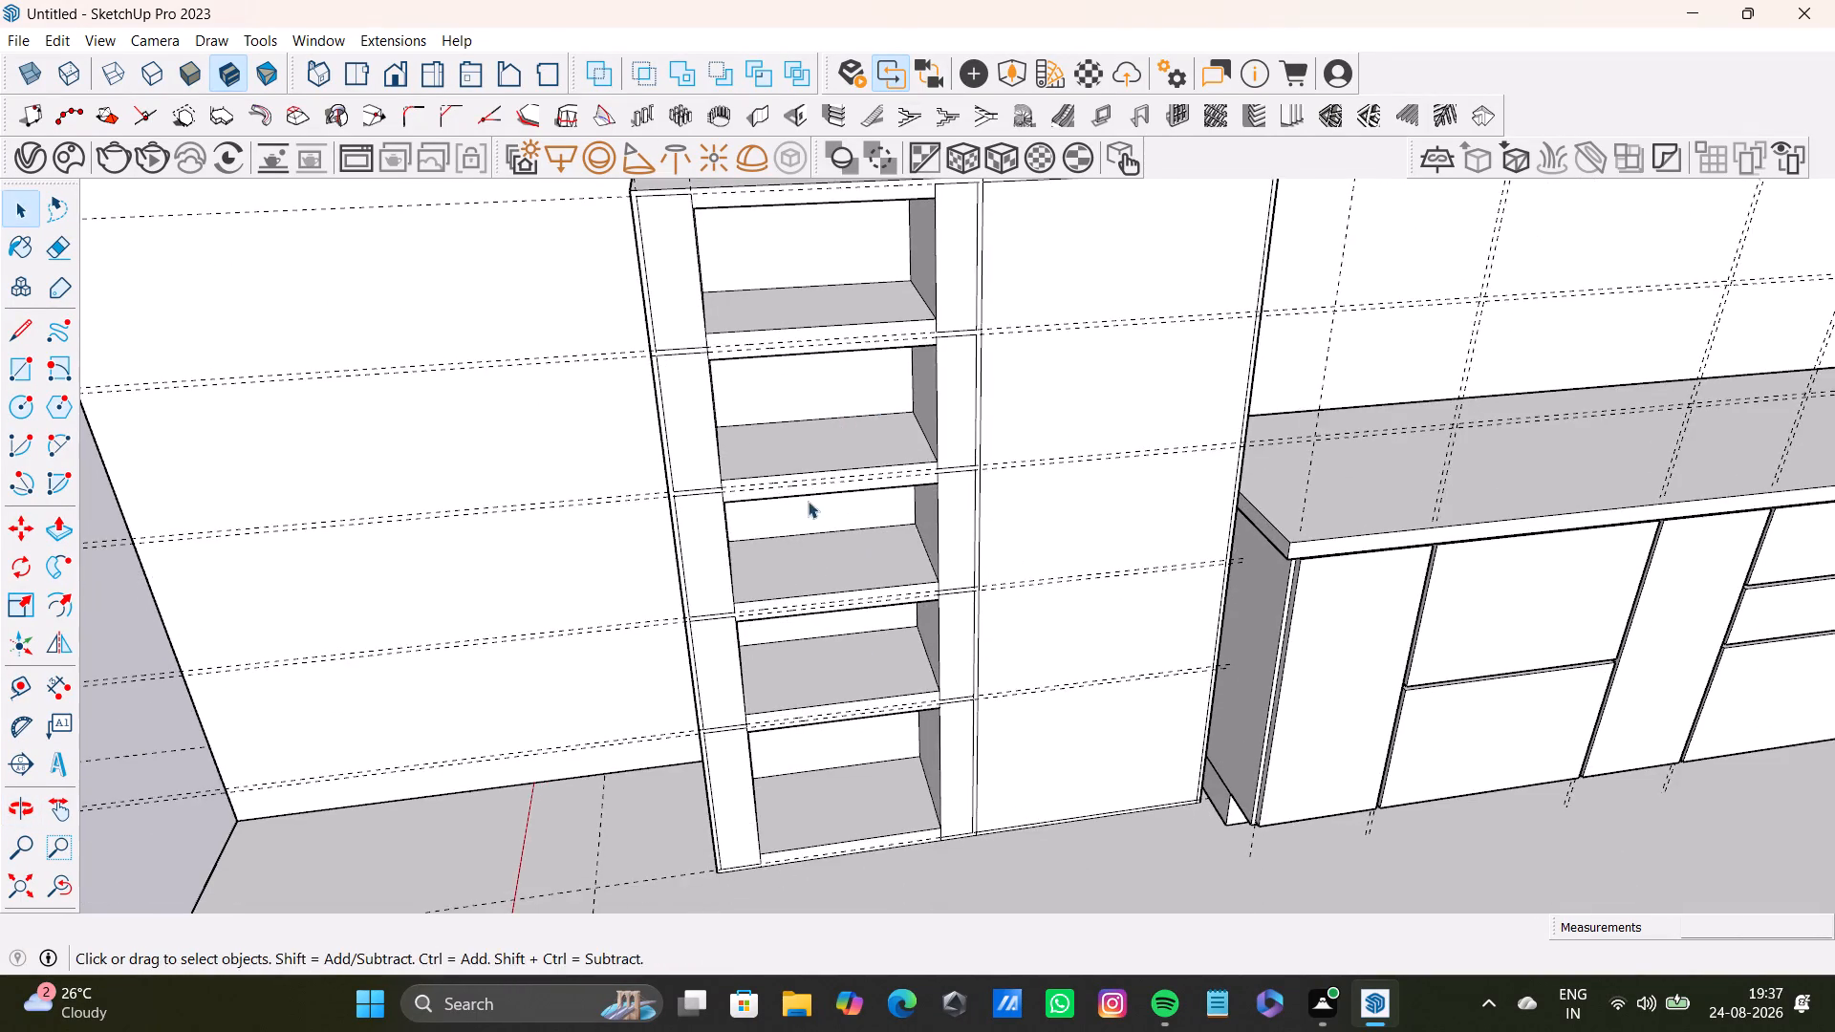
pyautogui.moveTo(807, 501); pyautogui.dragTo(793, 231, button='middle')
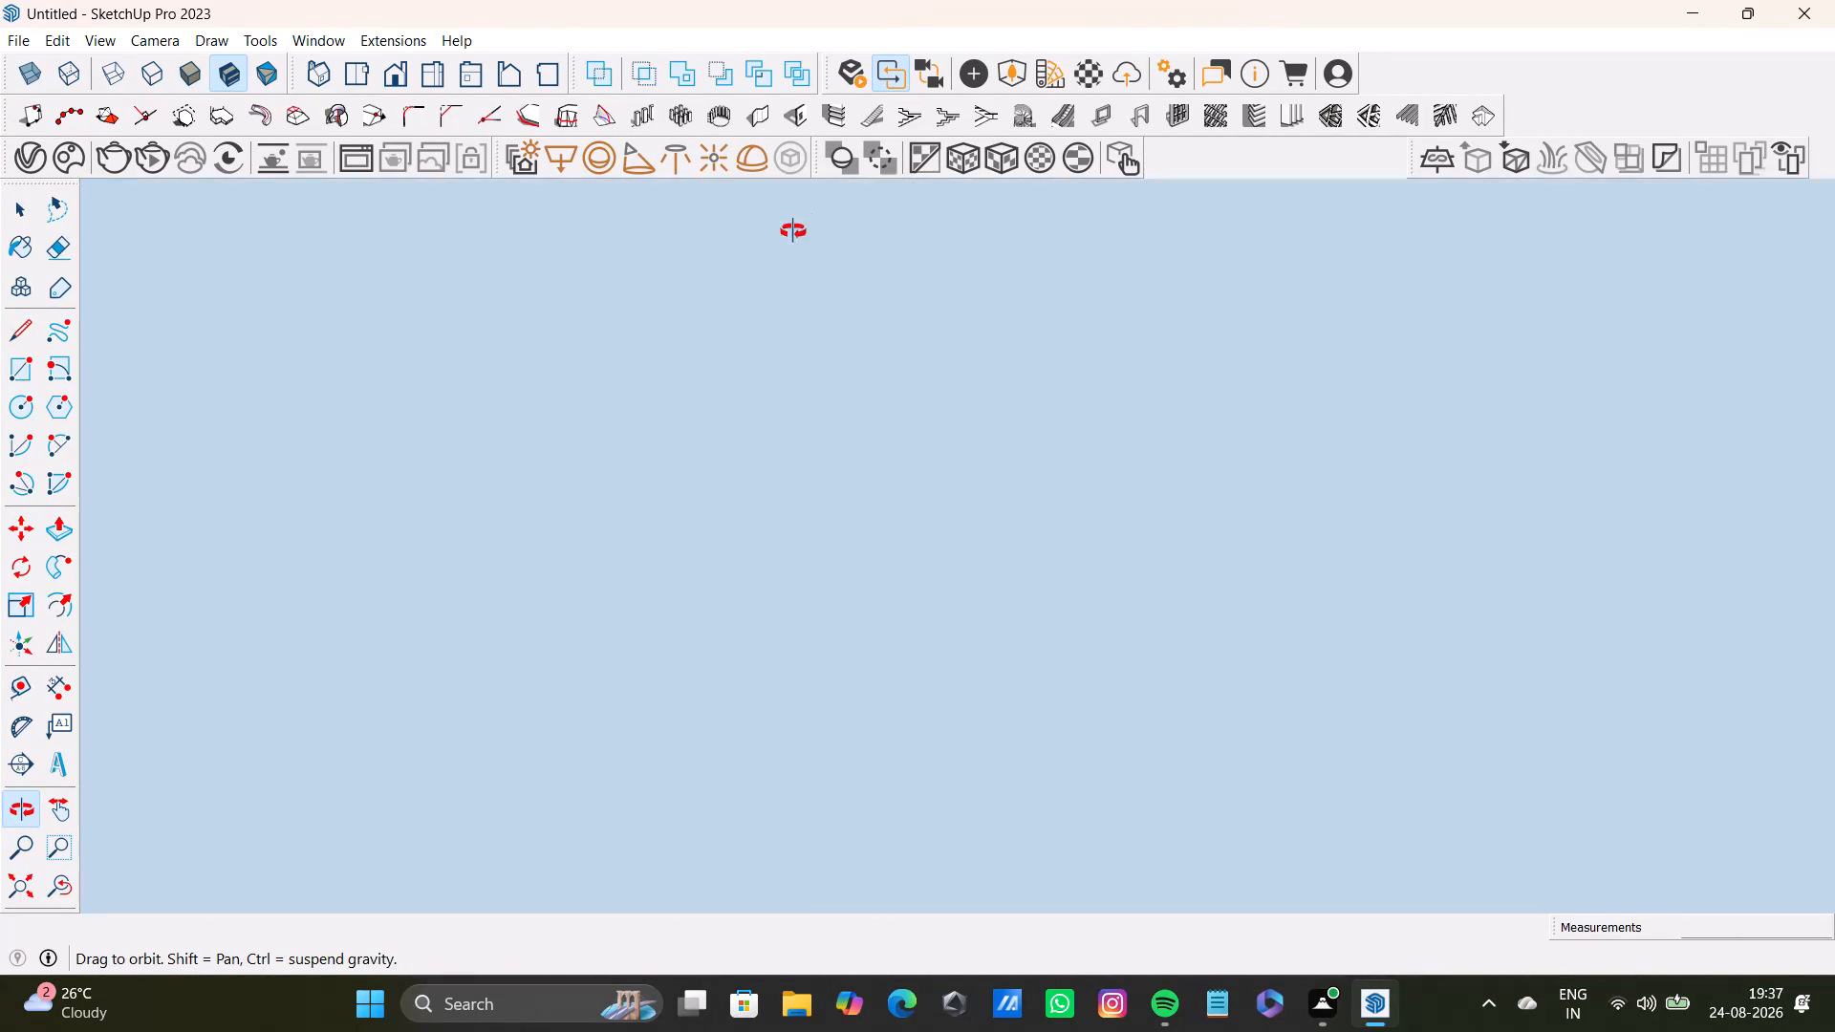
pyautogui.moveTo(793, 231); pyautogui.dragTo(756, 570, button='middle')
pyautogui.keyDown('shift'); pyautogui.scroll(-3, 869, 719); pyautogui.keyUp('shift')
pyautogui.keyDown('shift'); pyautogui.moveTo(824, 676); pyautogui.dragTo(960, 842, button='middle'); pyautogui.keyUp('shift')
pyautogui.moveTo(1043, 822); pyautogui.dragTo(1013, 819, button='middle')
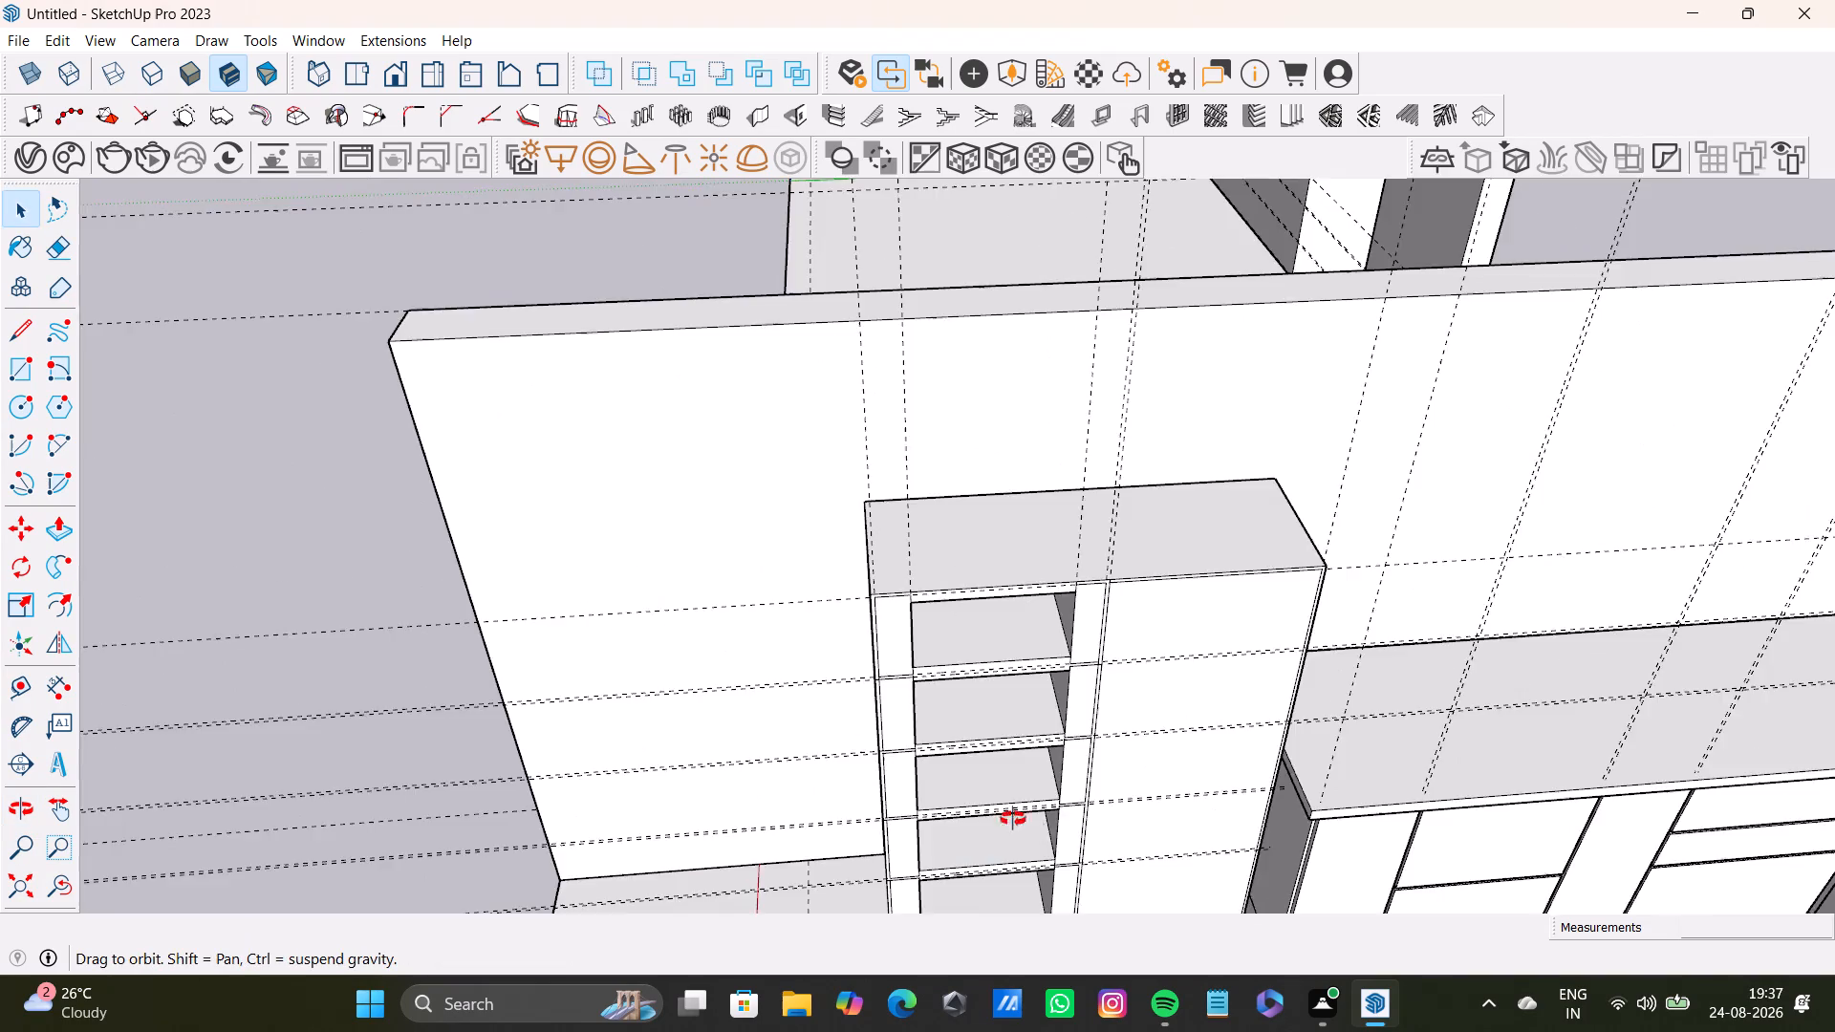
pyautogui.moveTo(1013, 819); pyautogui.dragTo(881, 633, button='middle')
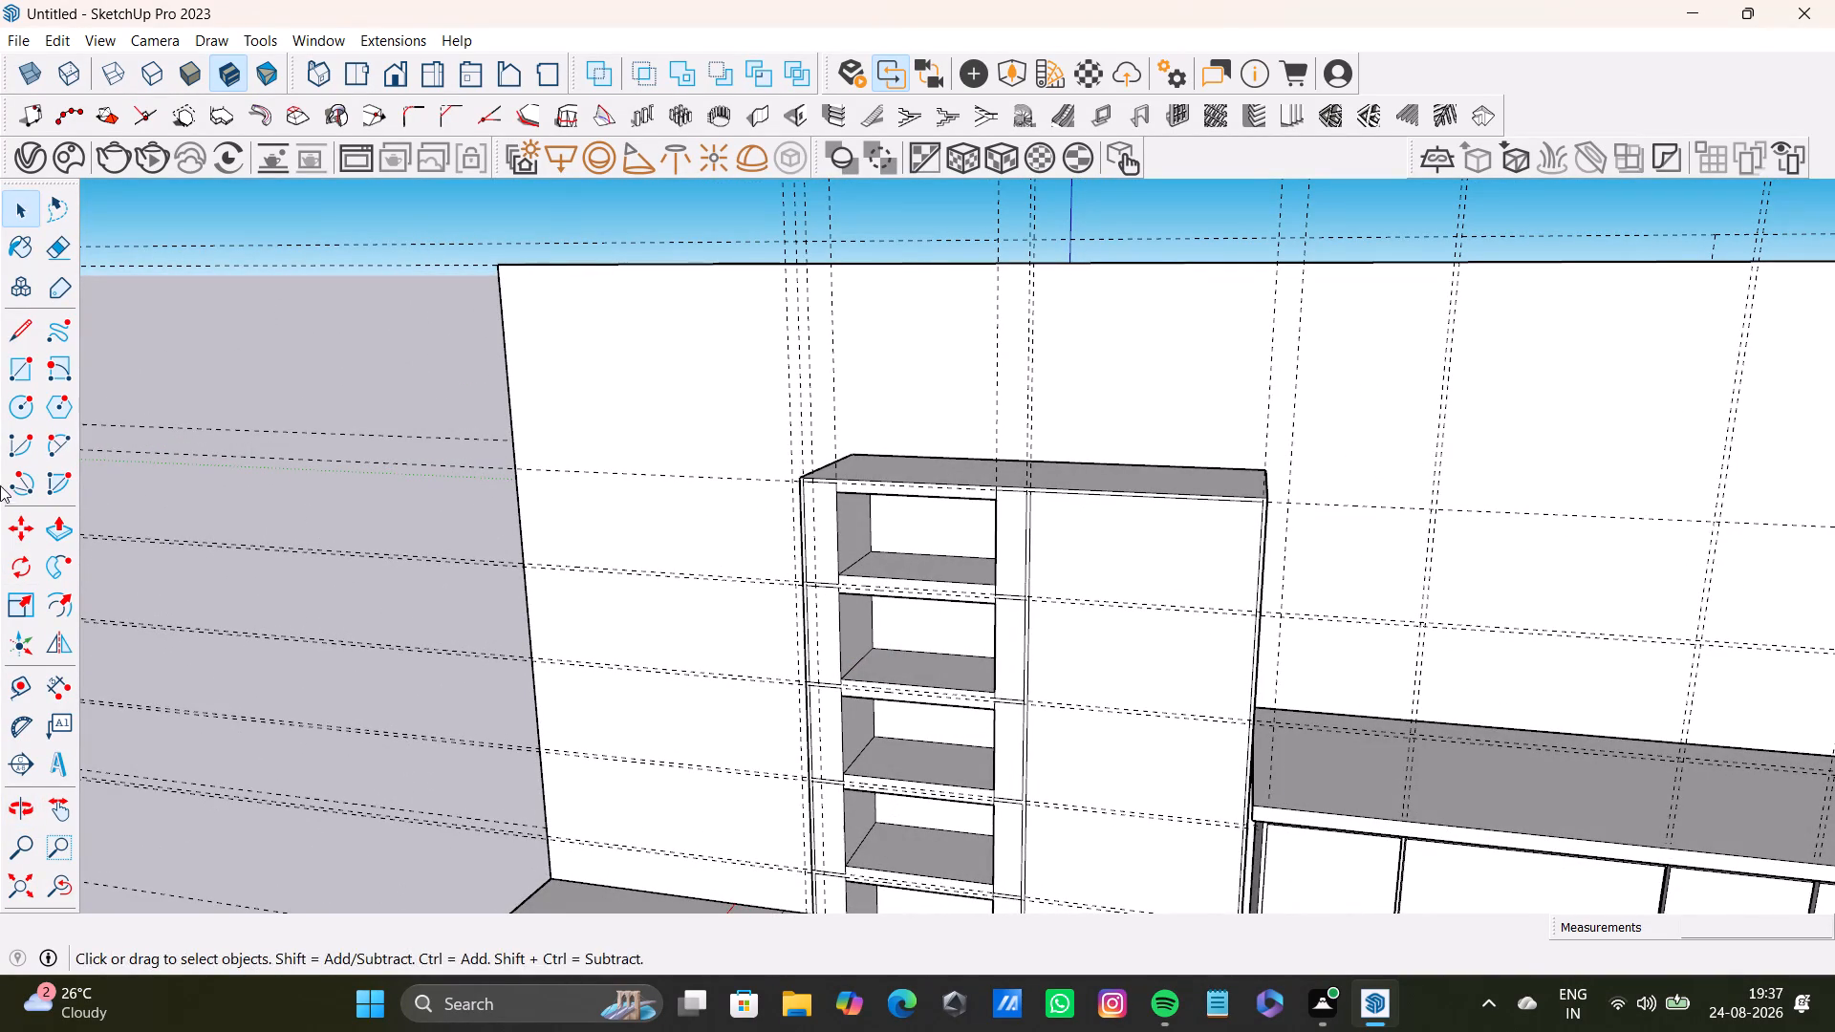
# Draw a vertical rectangle across the front opening of the top niche, from its upper corner to the diagonally opposite lower corner.
pyautogui.scroll(10, 852, 508)
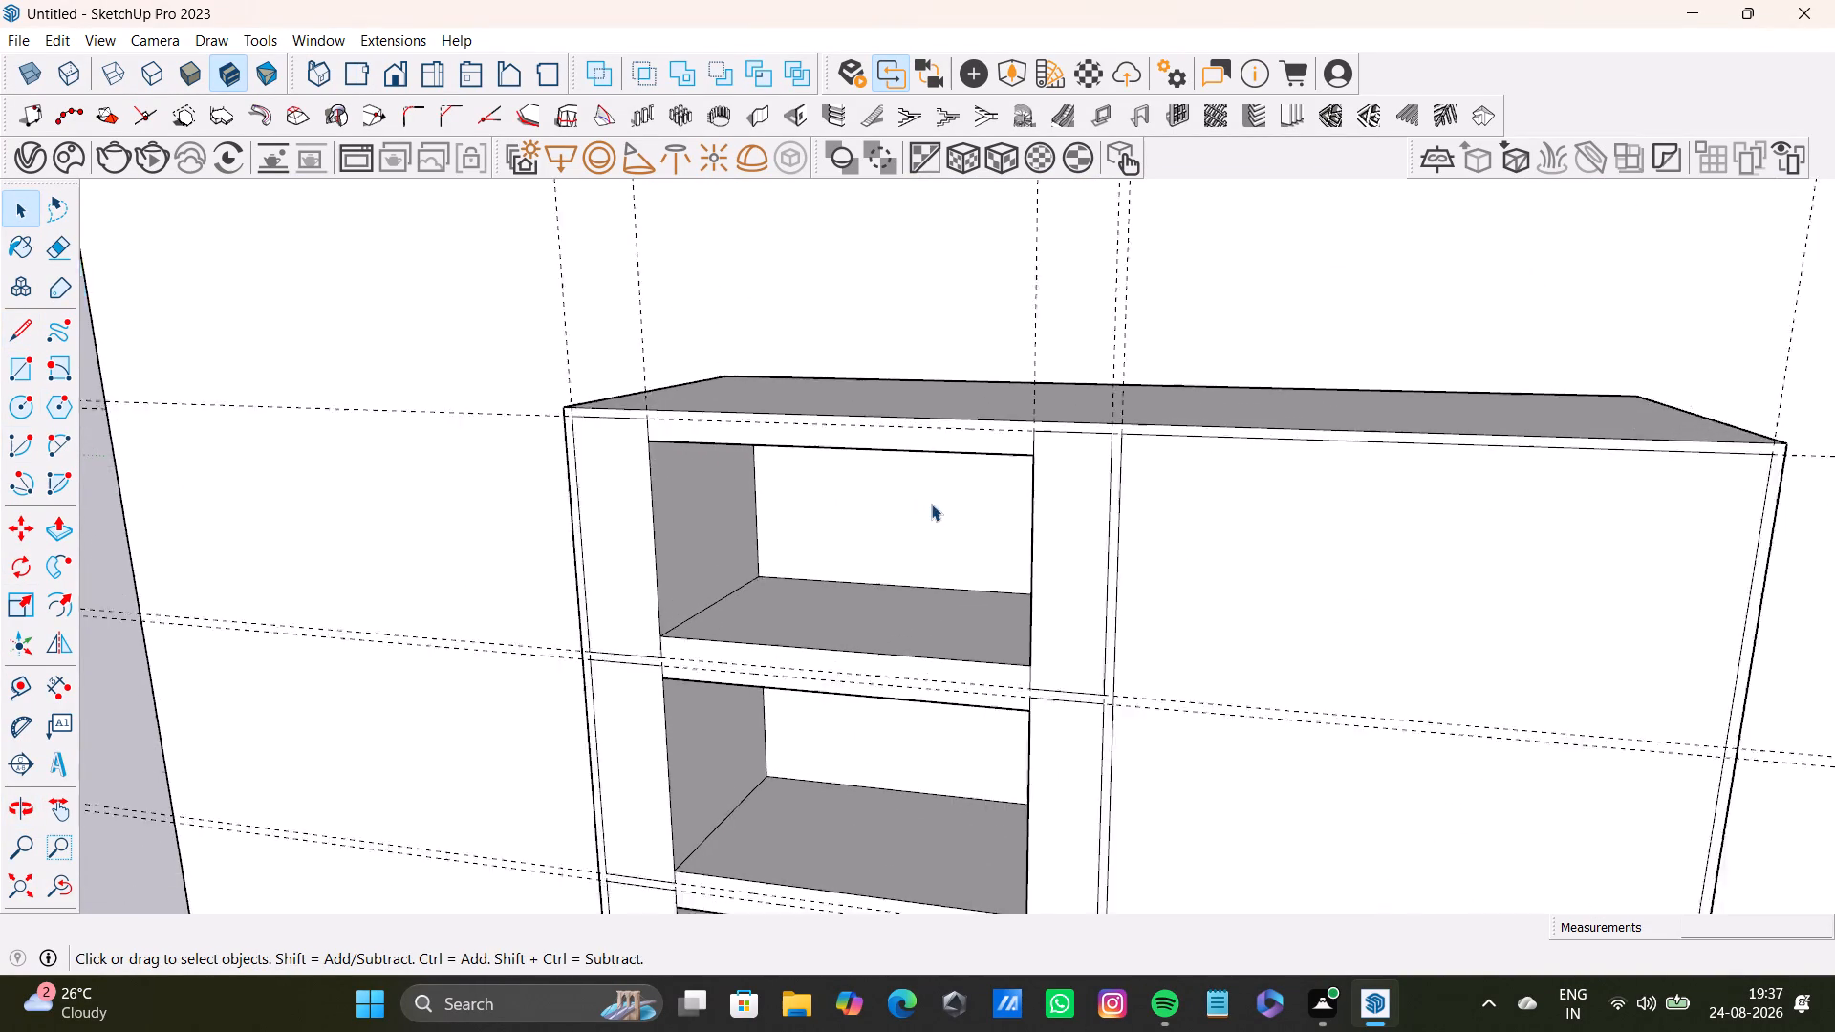
pyautogui.scroll(5, 931, 504)
pyautogui.scroll(-3, 890, 641)
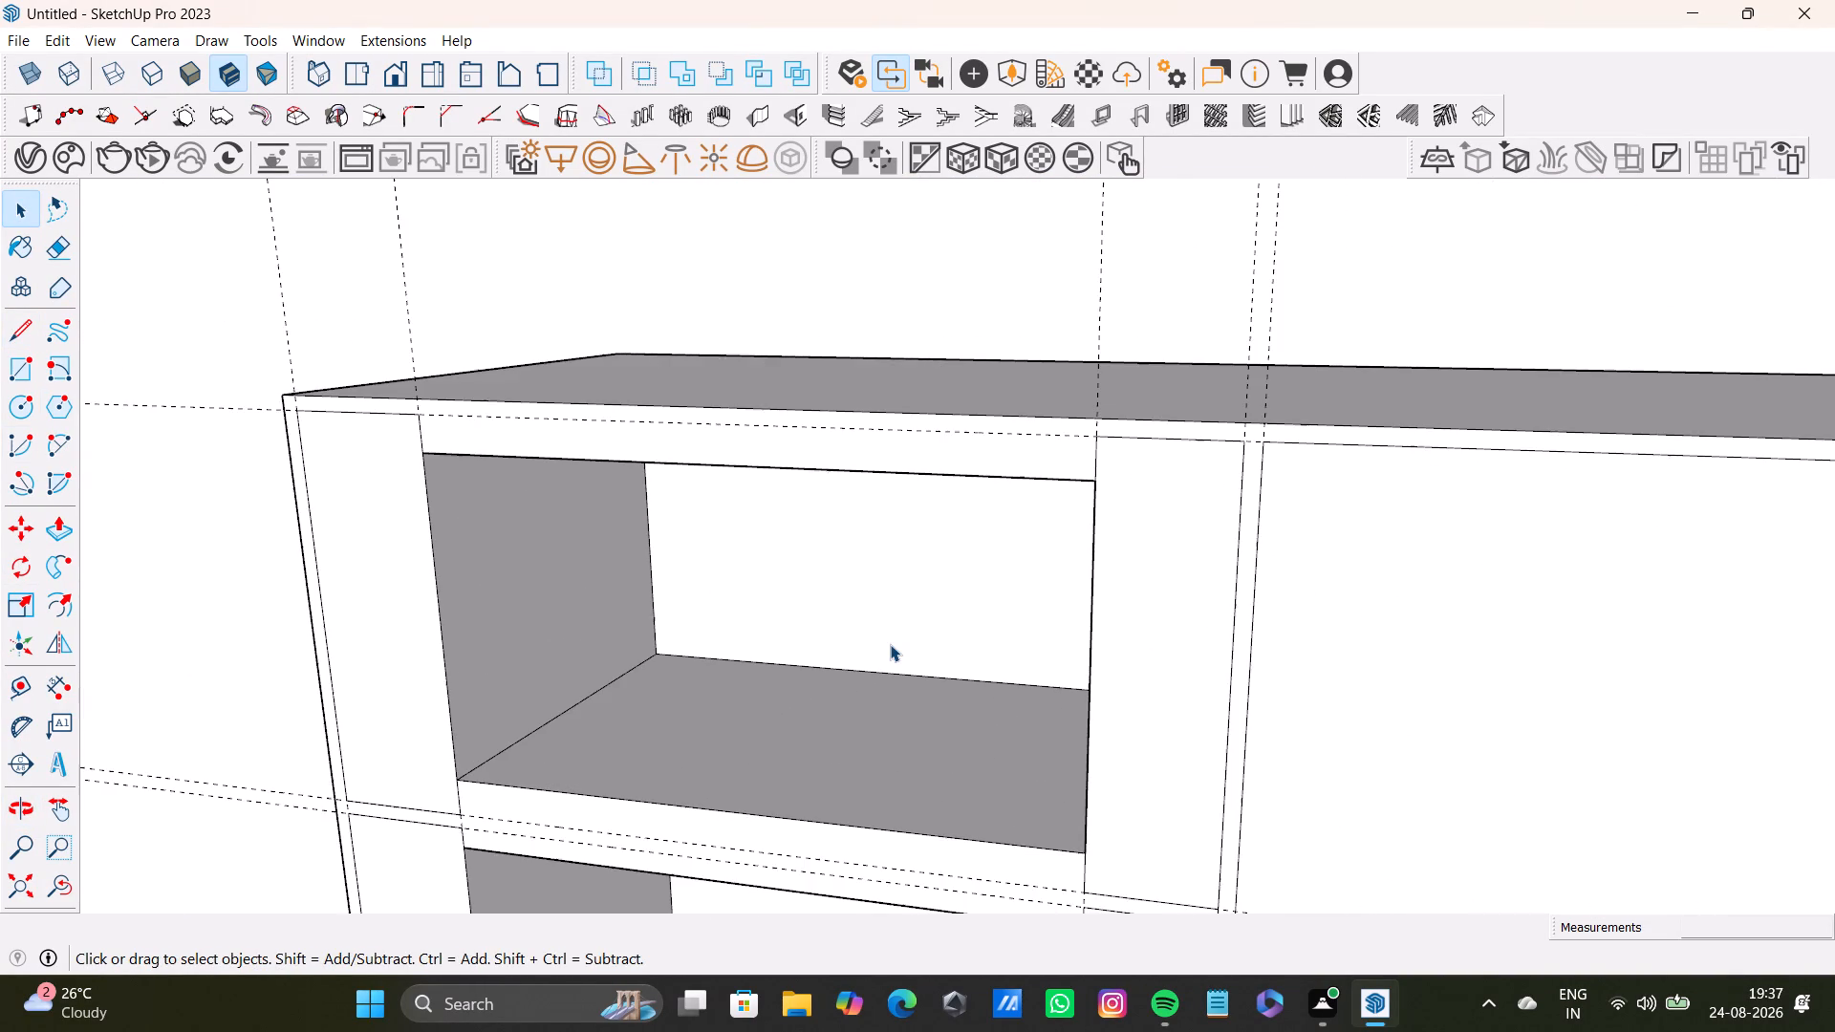
pyautogui.moveTo(893, 645); pyautogui.dragTo(987, 590, button='middle')
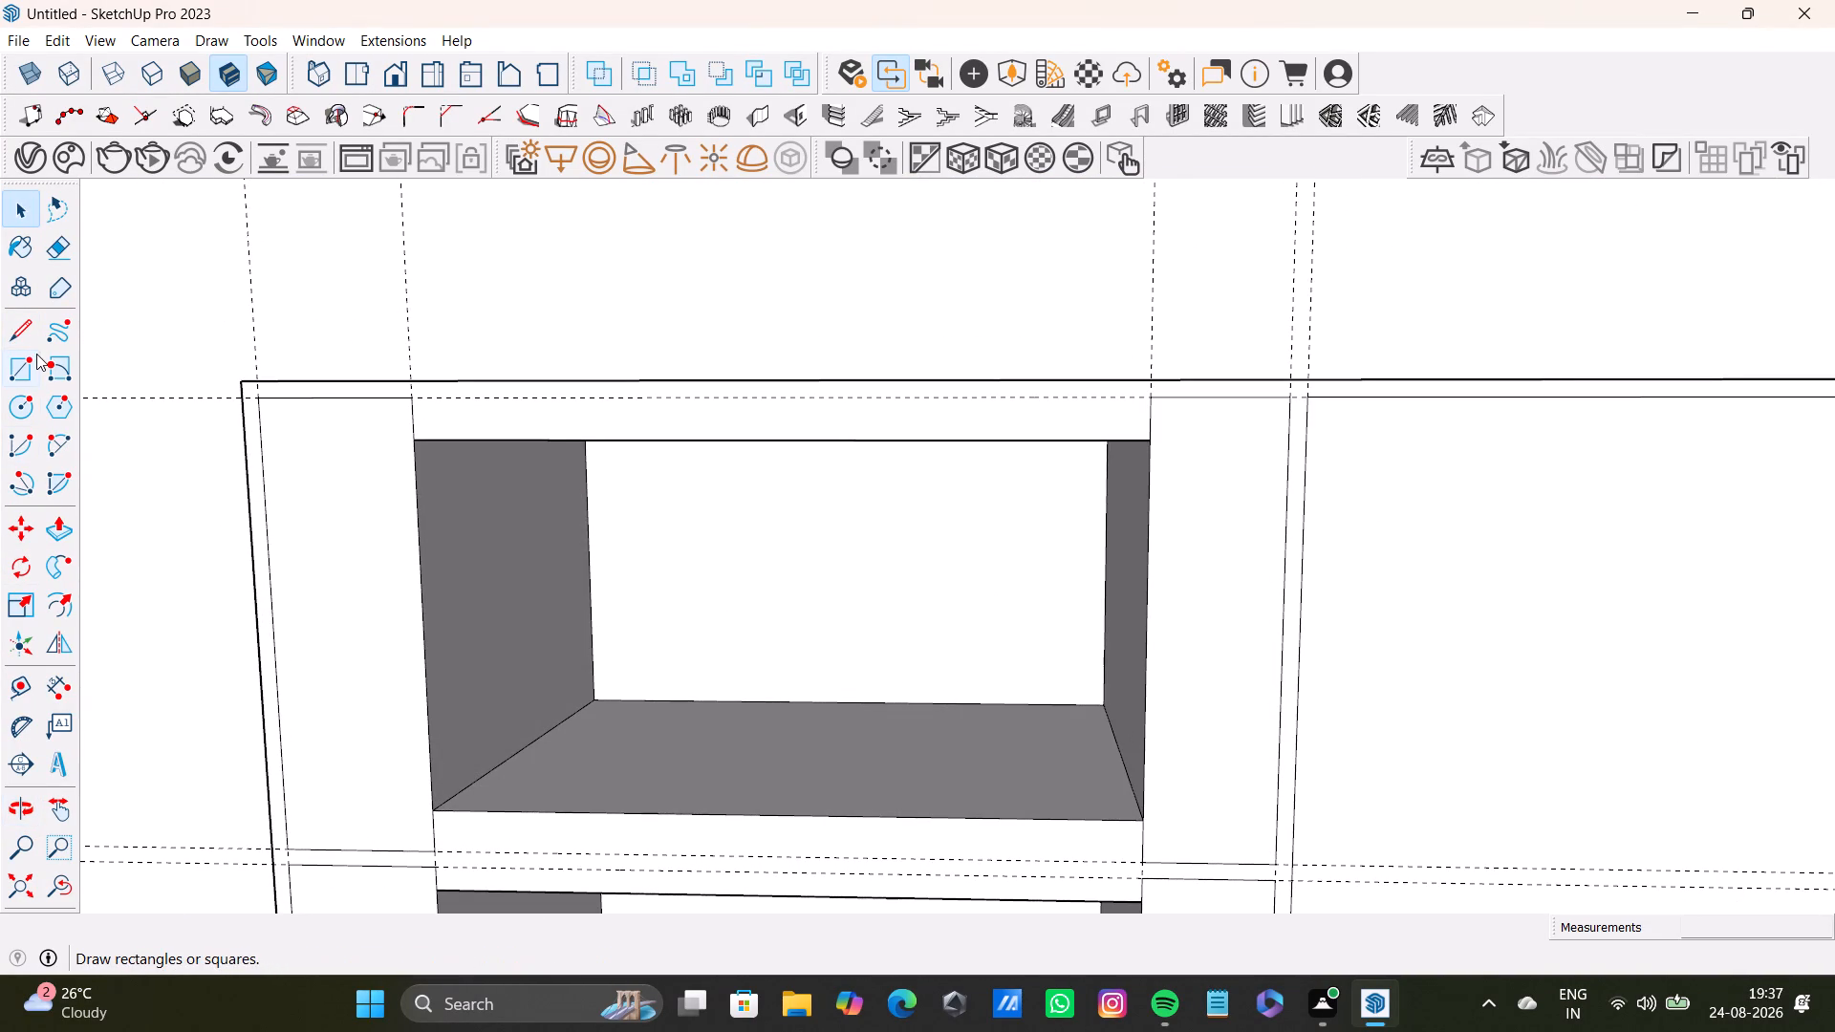
pyautogui.click(19, 363)
pyautogui.scroll(4, 415, 472)
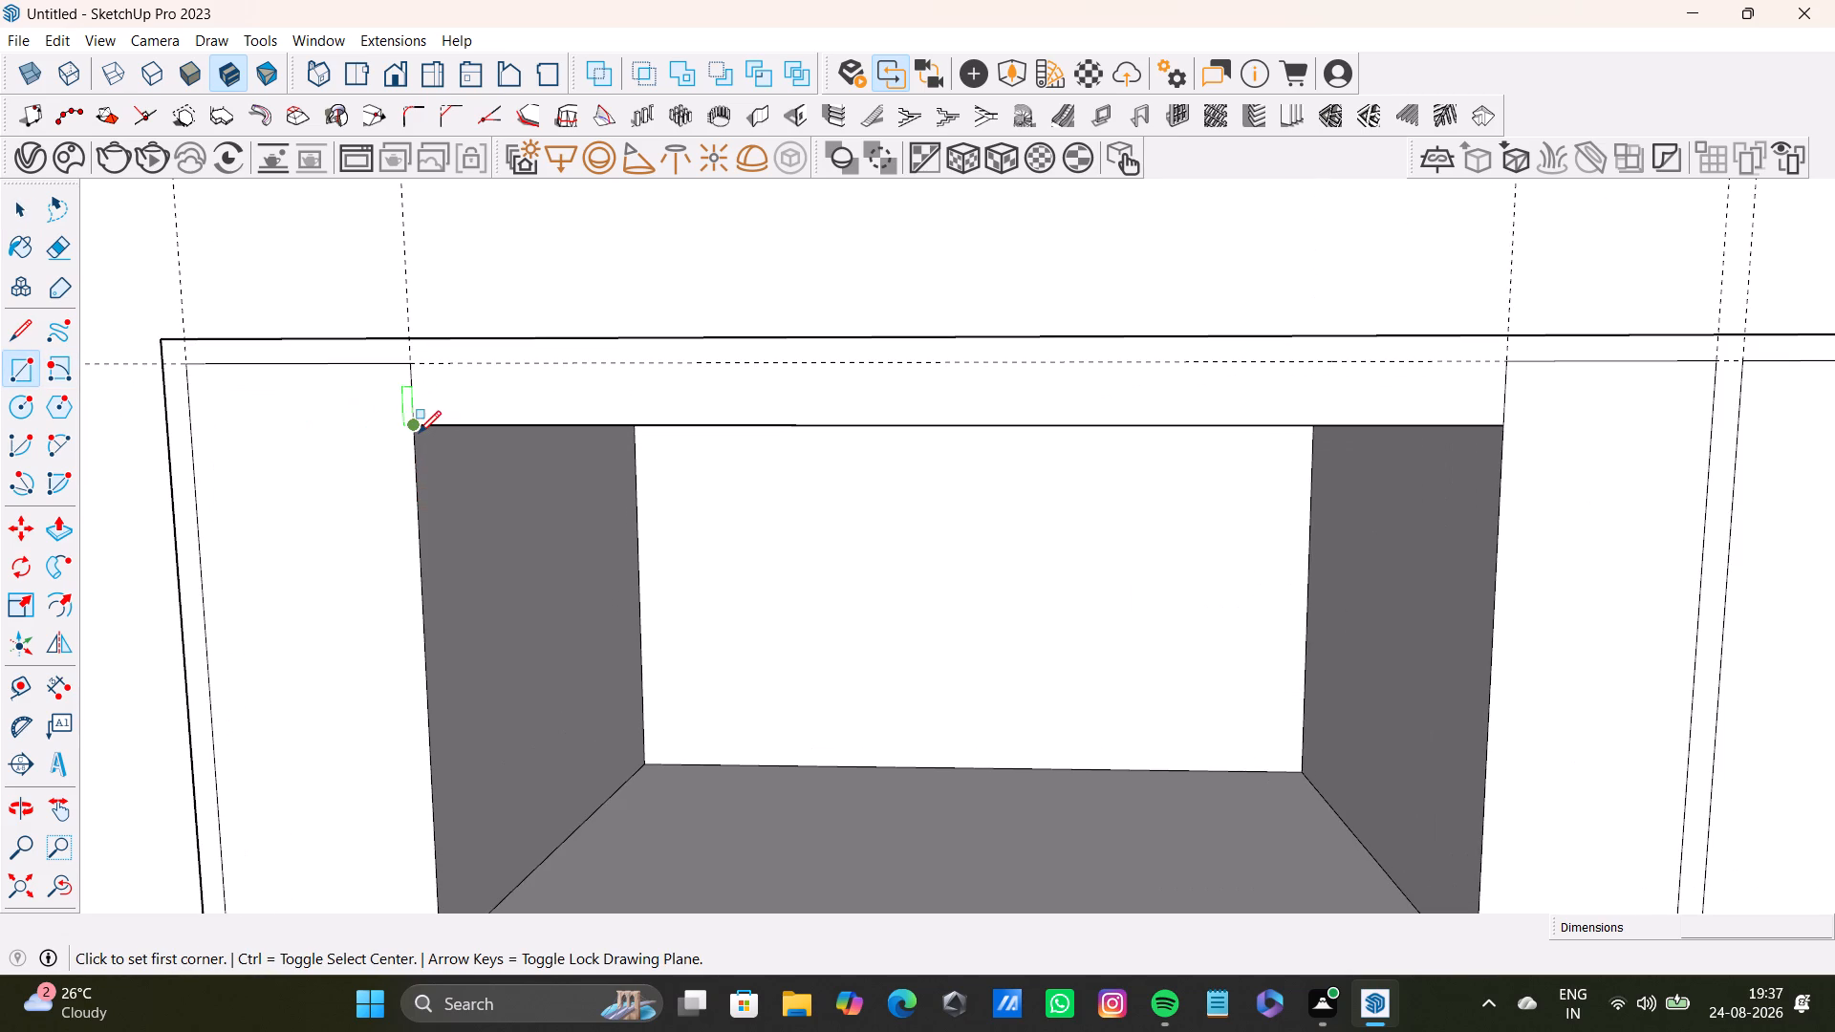
pyautogui.click(419, 433)
pyautogui.scroll(-3, 1058, 724)
pyautogui.moveTo(1286, 759); pyautogui.dragTo(1176, 637, button='middle')
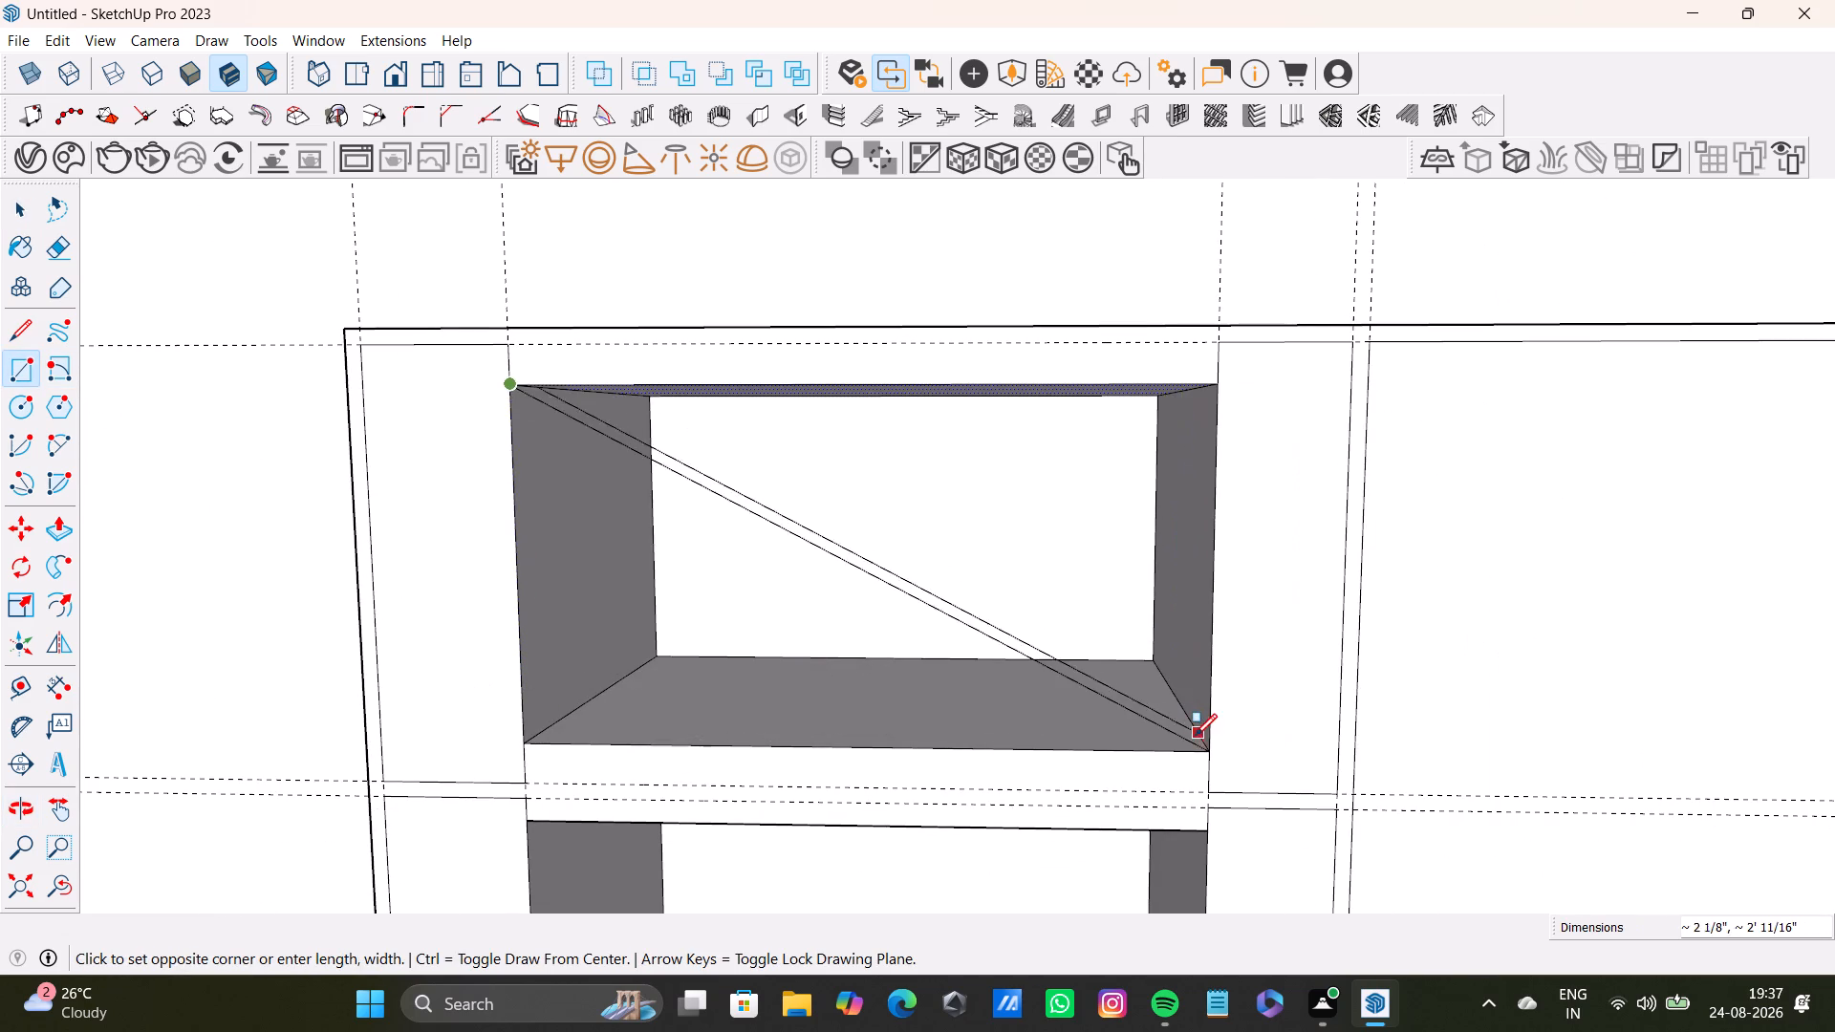
pyautogui.press('Up')
pyautogui.press('Left')
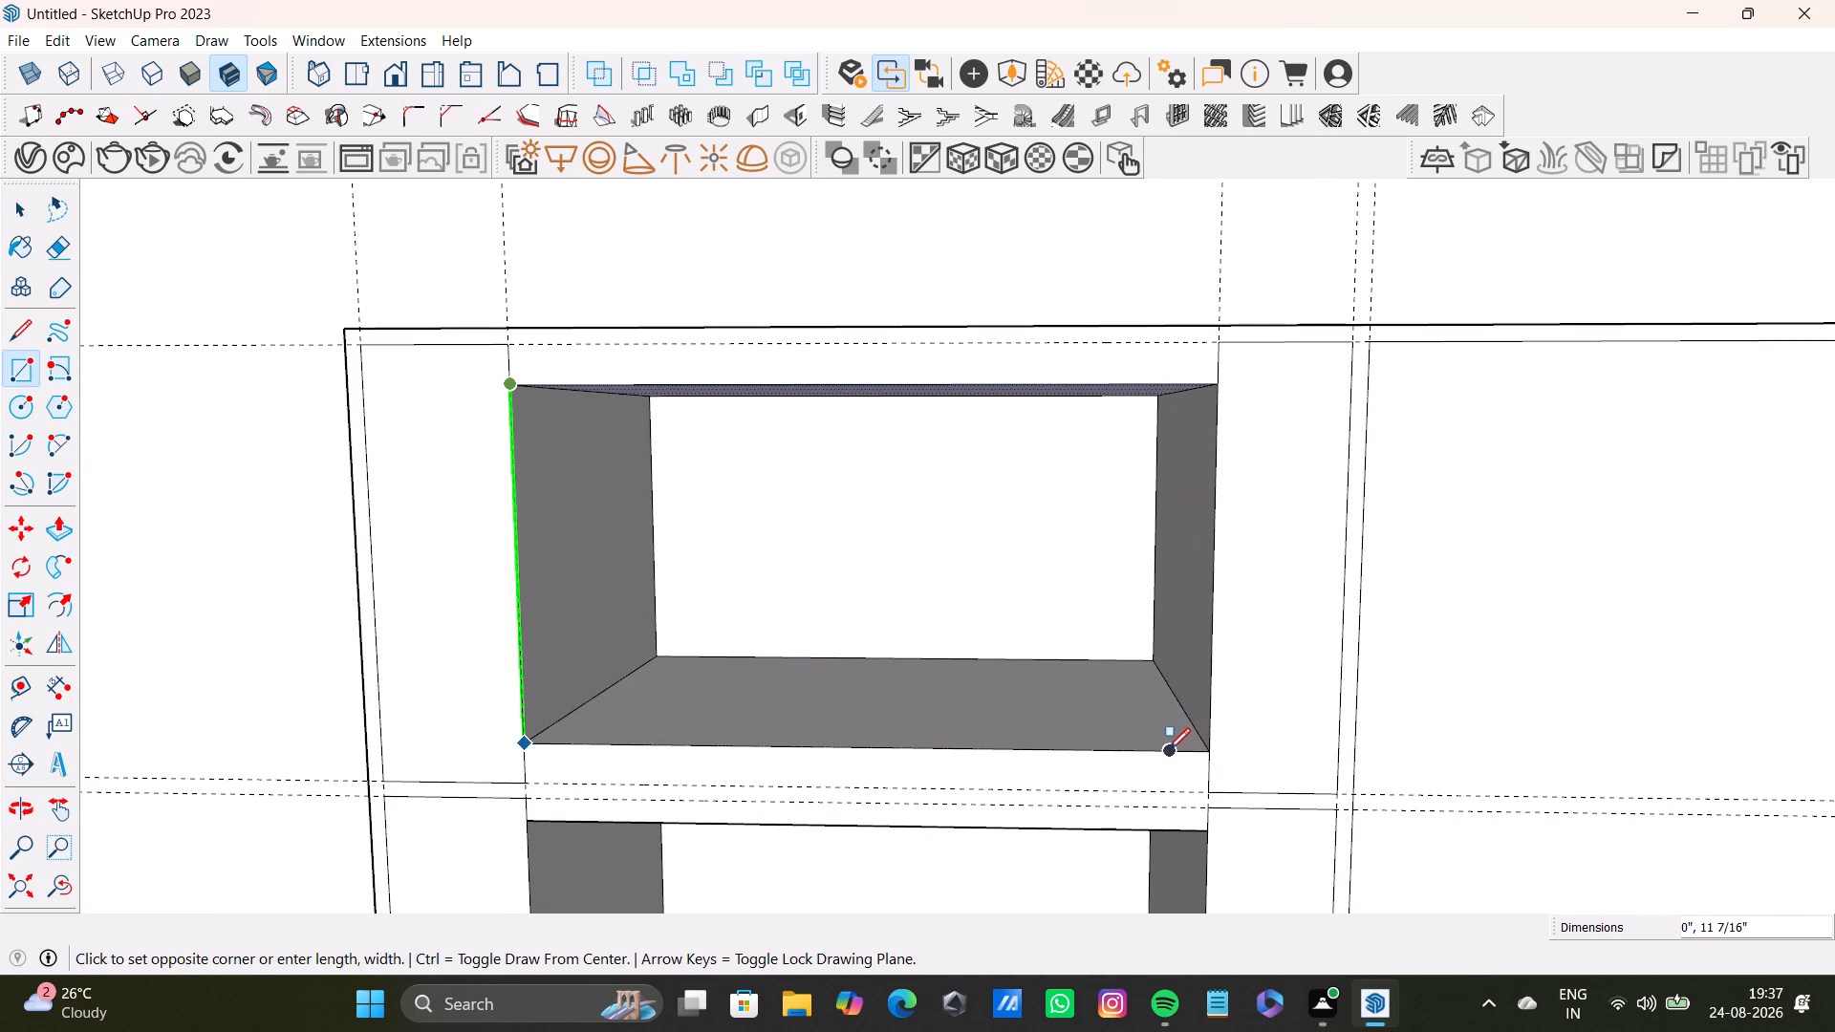
pyautogui.press('Right')
pyautogui.click(1204, 745)
pyautogui.press('space')
pyautogui.scroll(-3, 1113, 739)
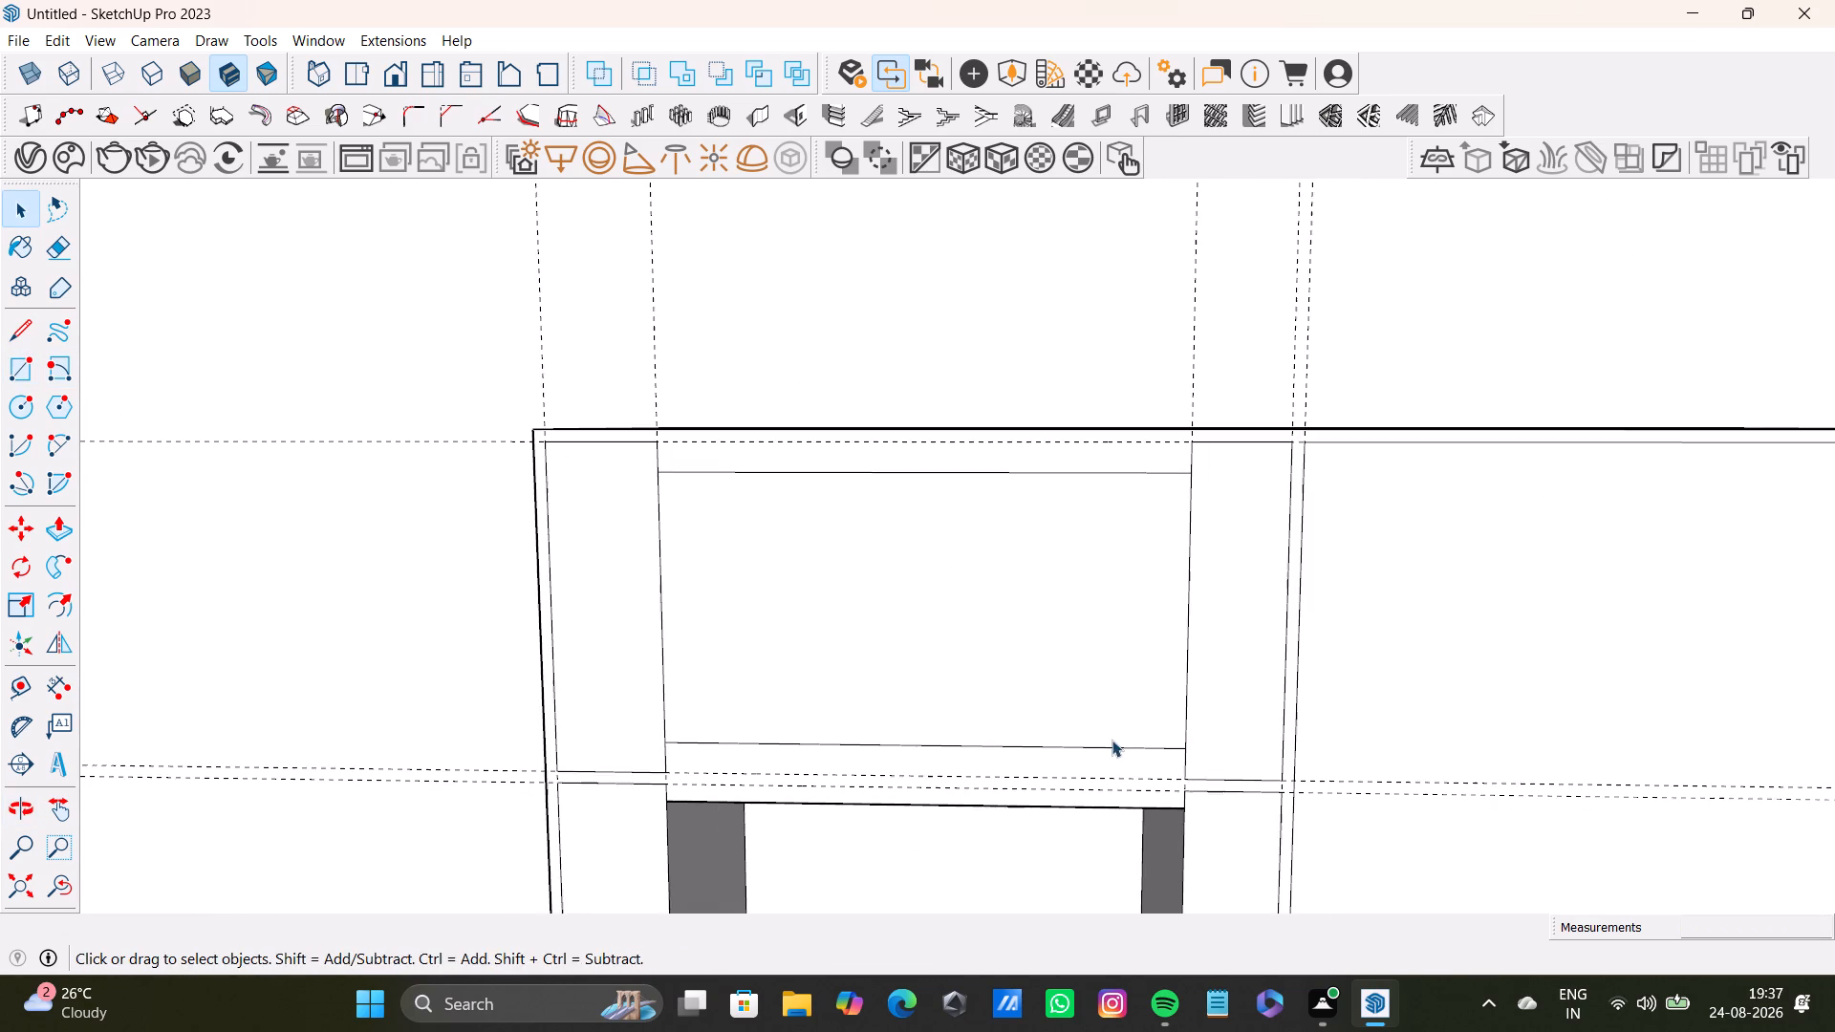
# Draw a vertical rectangle about 1' 9 7/8" by 1' 7/16" across the second niche's front opening, corner to opposite corner.
pyautogui.moveTo(1112, 740); pyautogui.dragTo(1015, 474, button='middle')
pyautogui.scroll(2, 534, 561)
pyautogui.click(4, 372)
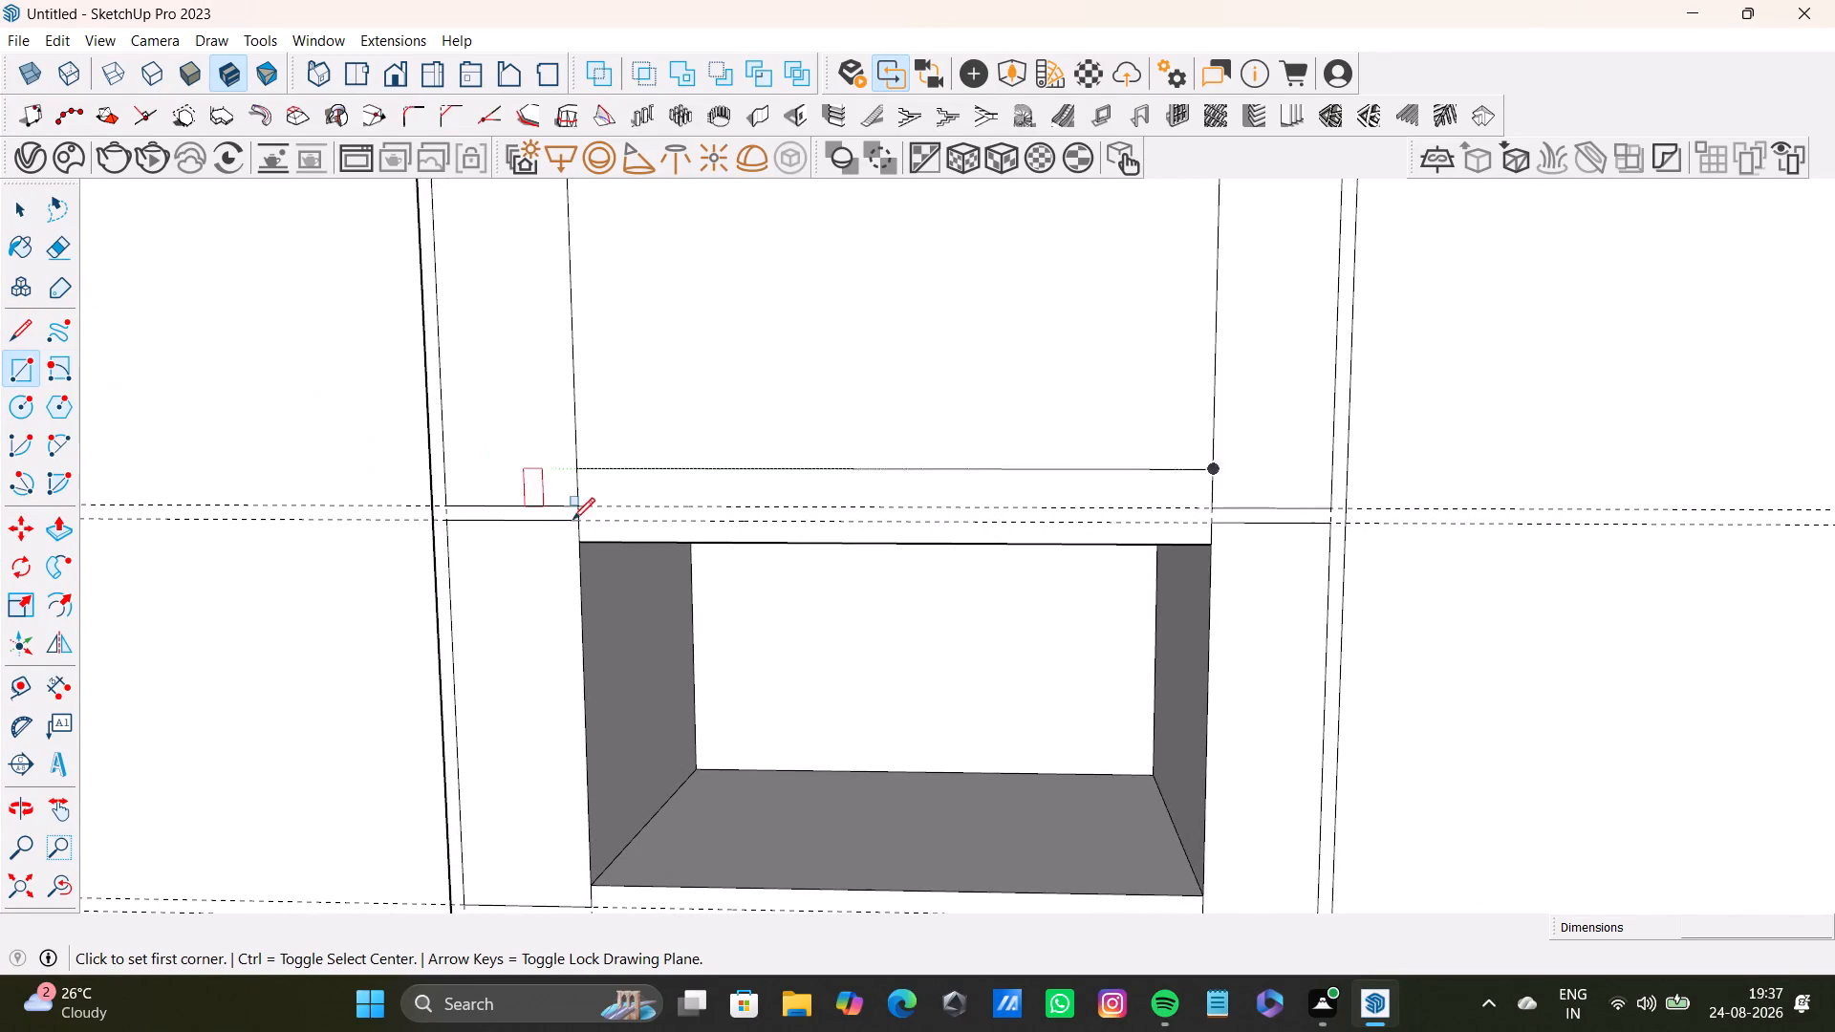
pyautogui.click(584, 548)
pyautogui.scroll(-3, 894, 707)
pyautogui.keyDown('shift'); pyautogui.moveTo(987, 742); pyautogui.dragTo(974, 713, button='middle'); pyautogui.keyUp('shift')
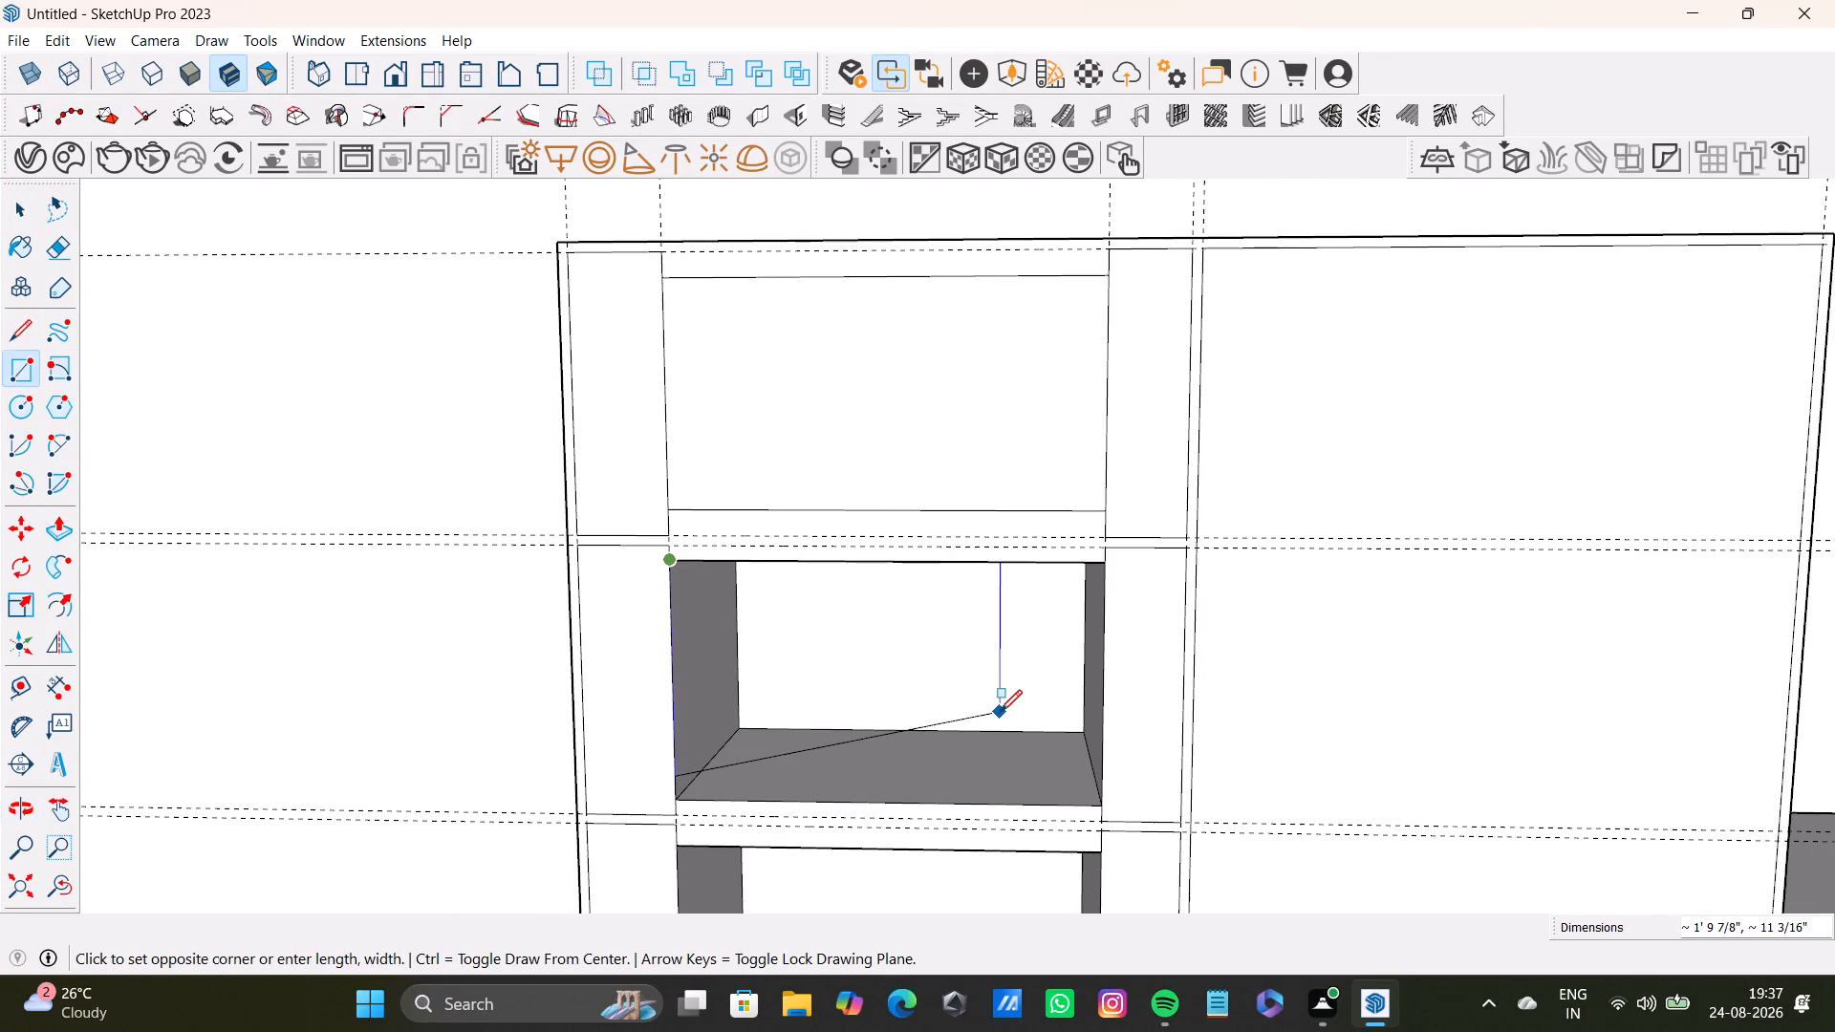
pyautogui.press('Right')
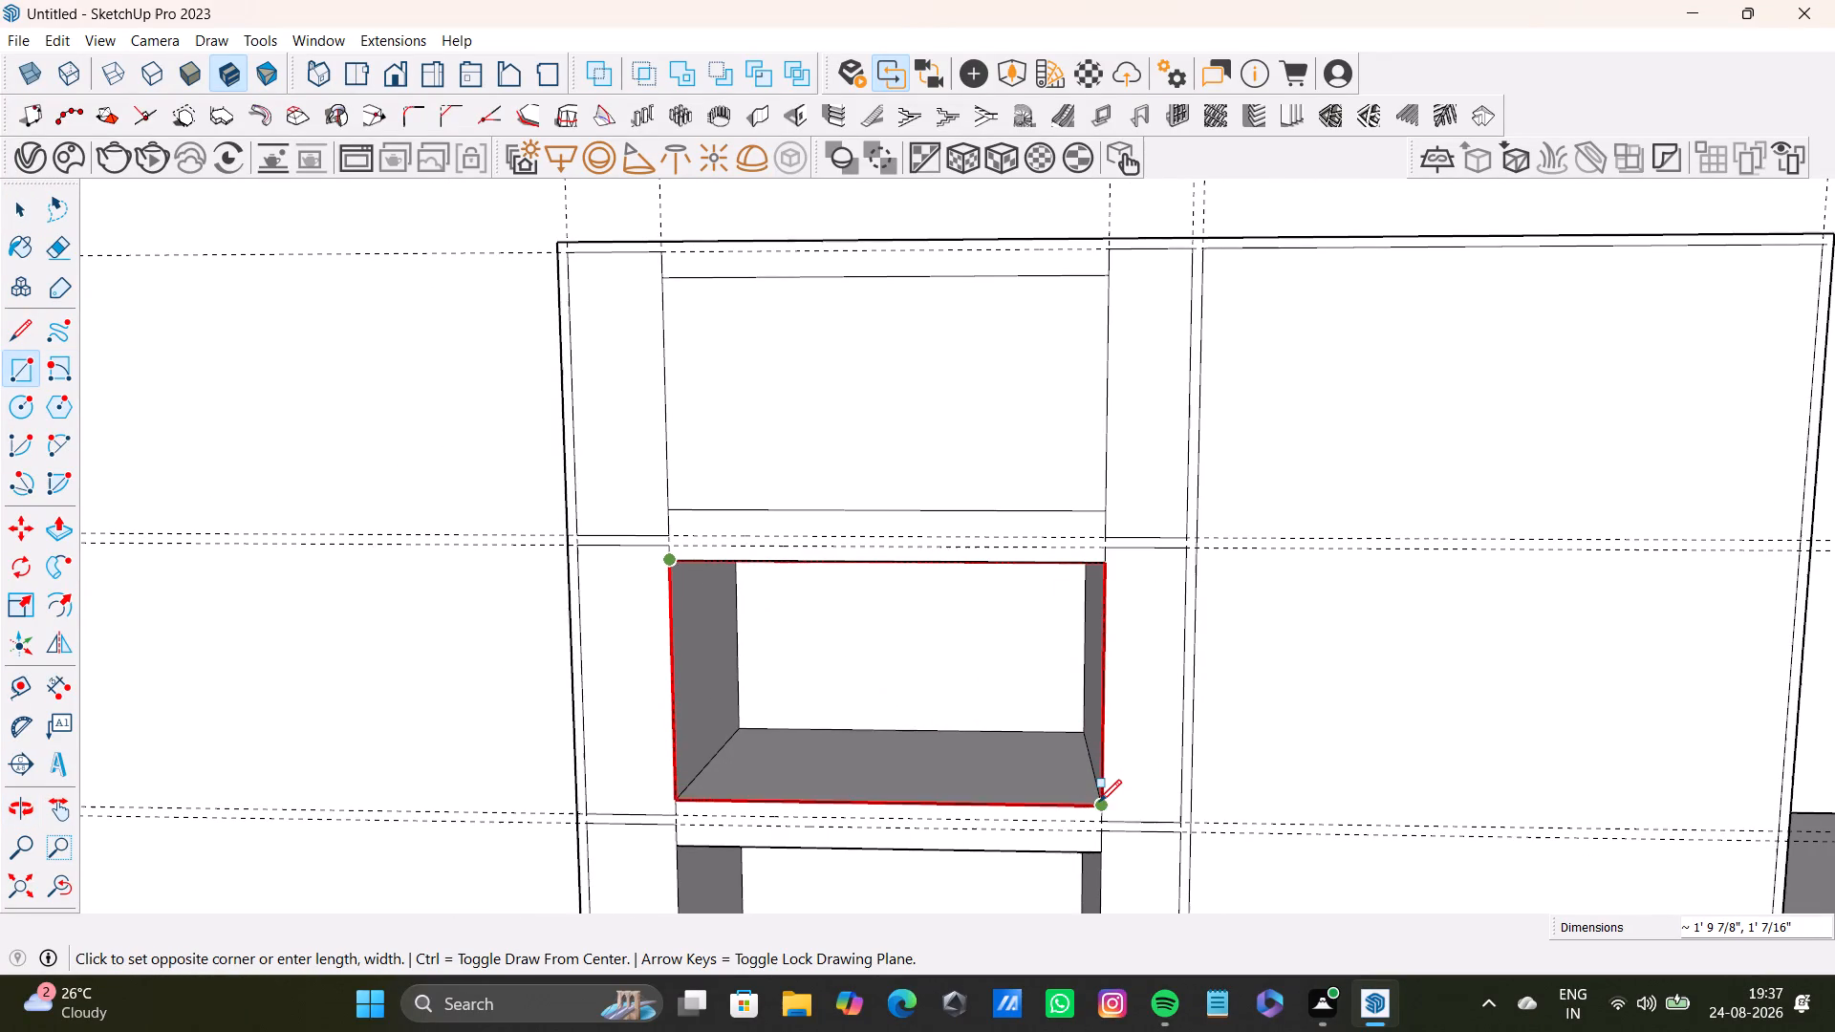
pyautogui.click(1099, 802)
pyautogui.press('space')
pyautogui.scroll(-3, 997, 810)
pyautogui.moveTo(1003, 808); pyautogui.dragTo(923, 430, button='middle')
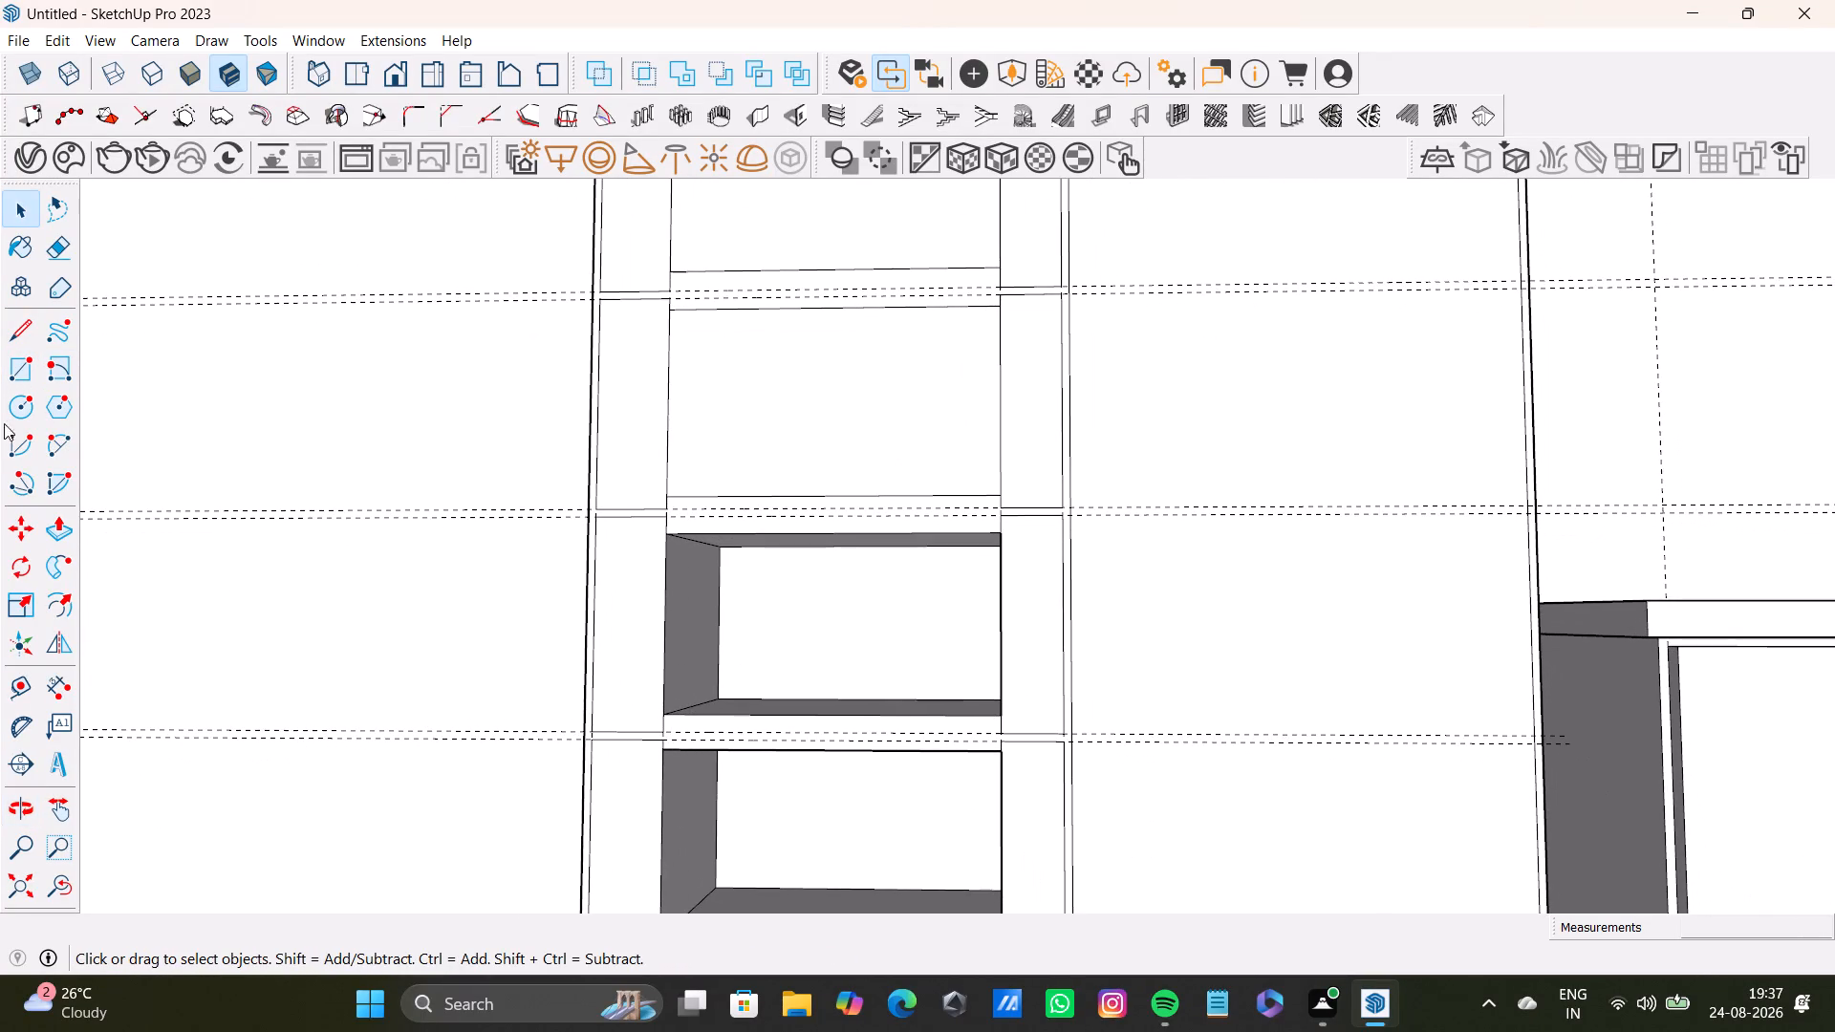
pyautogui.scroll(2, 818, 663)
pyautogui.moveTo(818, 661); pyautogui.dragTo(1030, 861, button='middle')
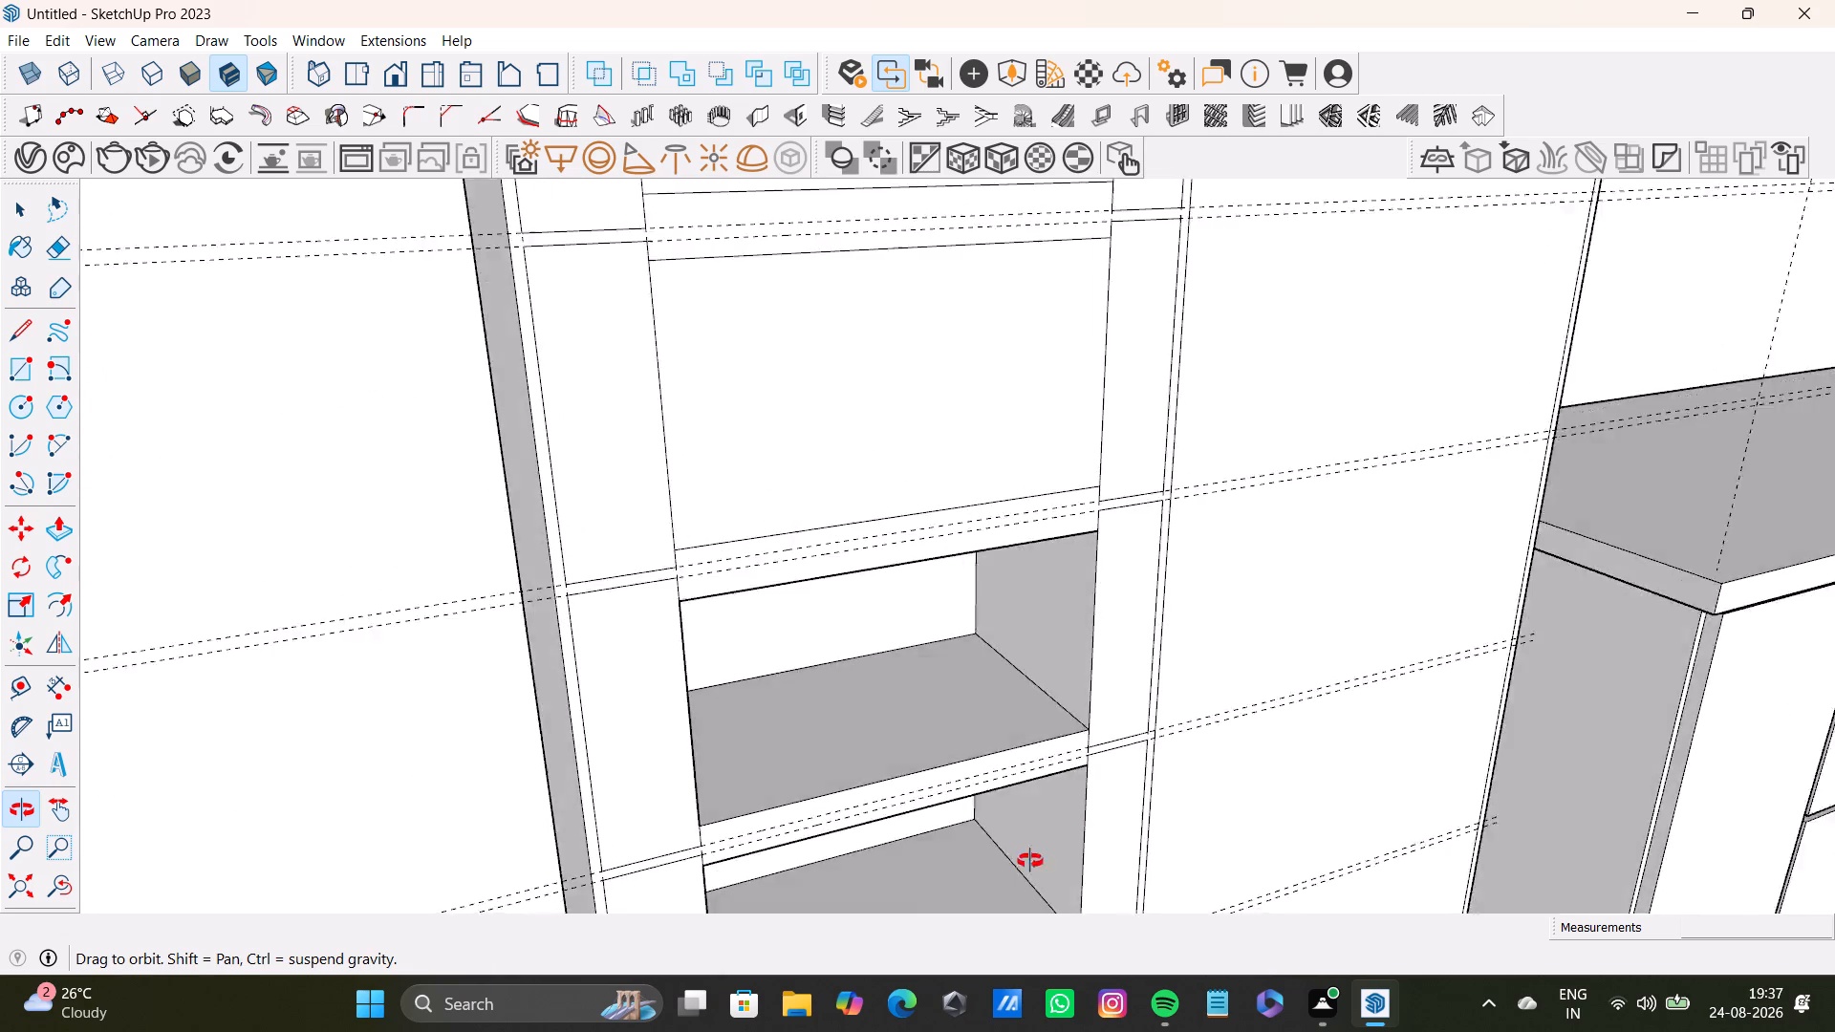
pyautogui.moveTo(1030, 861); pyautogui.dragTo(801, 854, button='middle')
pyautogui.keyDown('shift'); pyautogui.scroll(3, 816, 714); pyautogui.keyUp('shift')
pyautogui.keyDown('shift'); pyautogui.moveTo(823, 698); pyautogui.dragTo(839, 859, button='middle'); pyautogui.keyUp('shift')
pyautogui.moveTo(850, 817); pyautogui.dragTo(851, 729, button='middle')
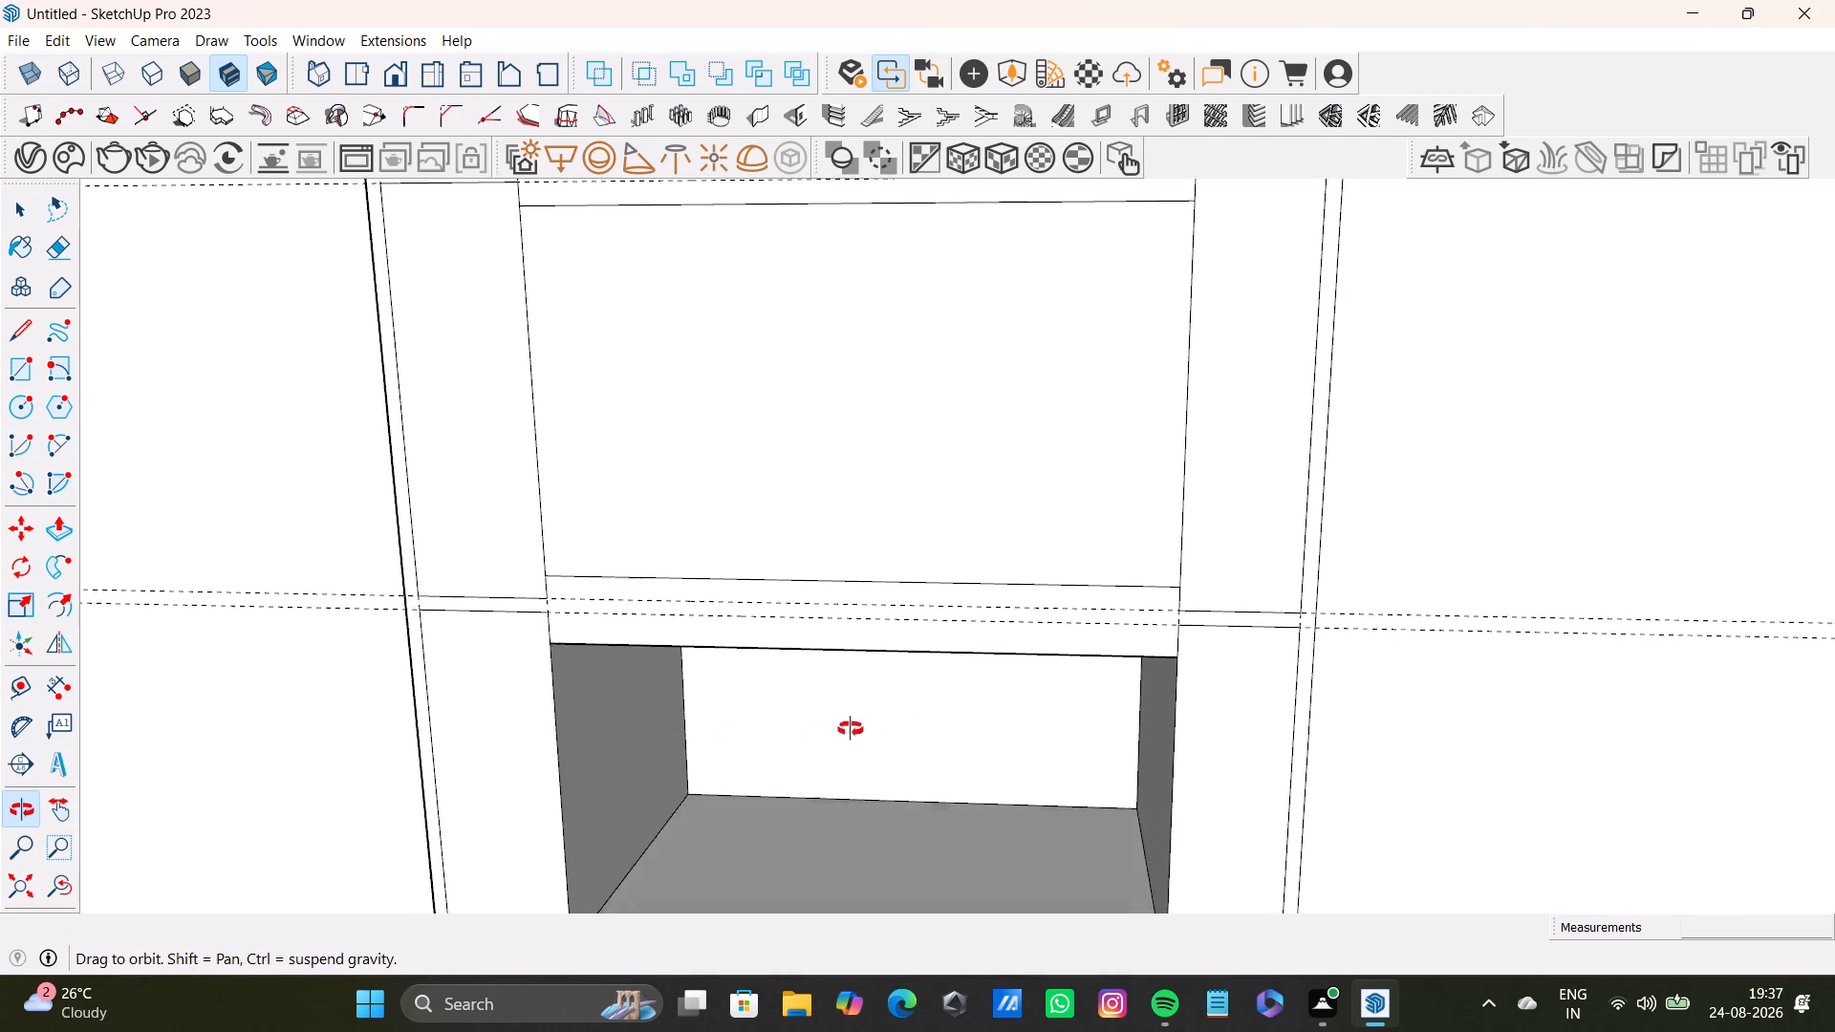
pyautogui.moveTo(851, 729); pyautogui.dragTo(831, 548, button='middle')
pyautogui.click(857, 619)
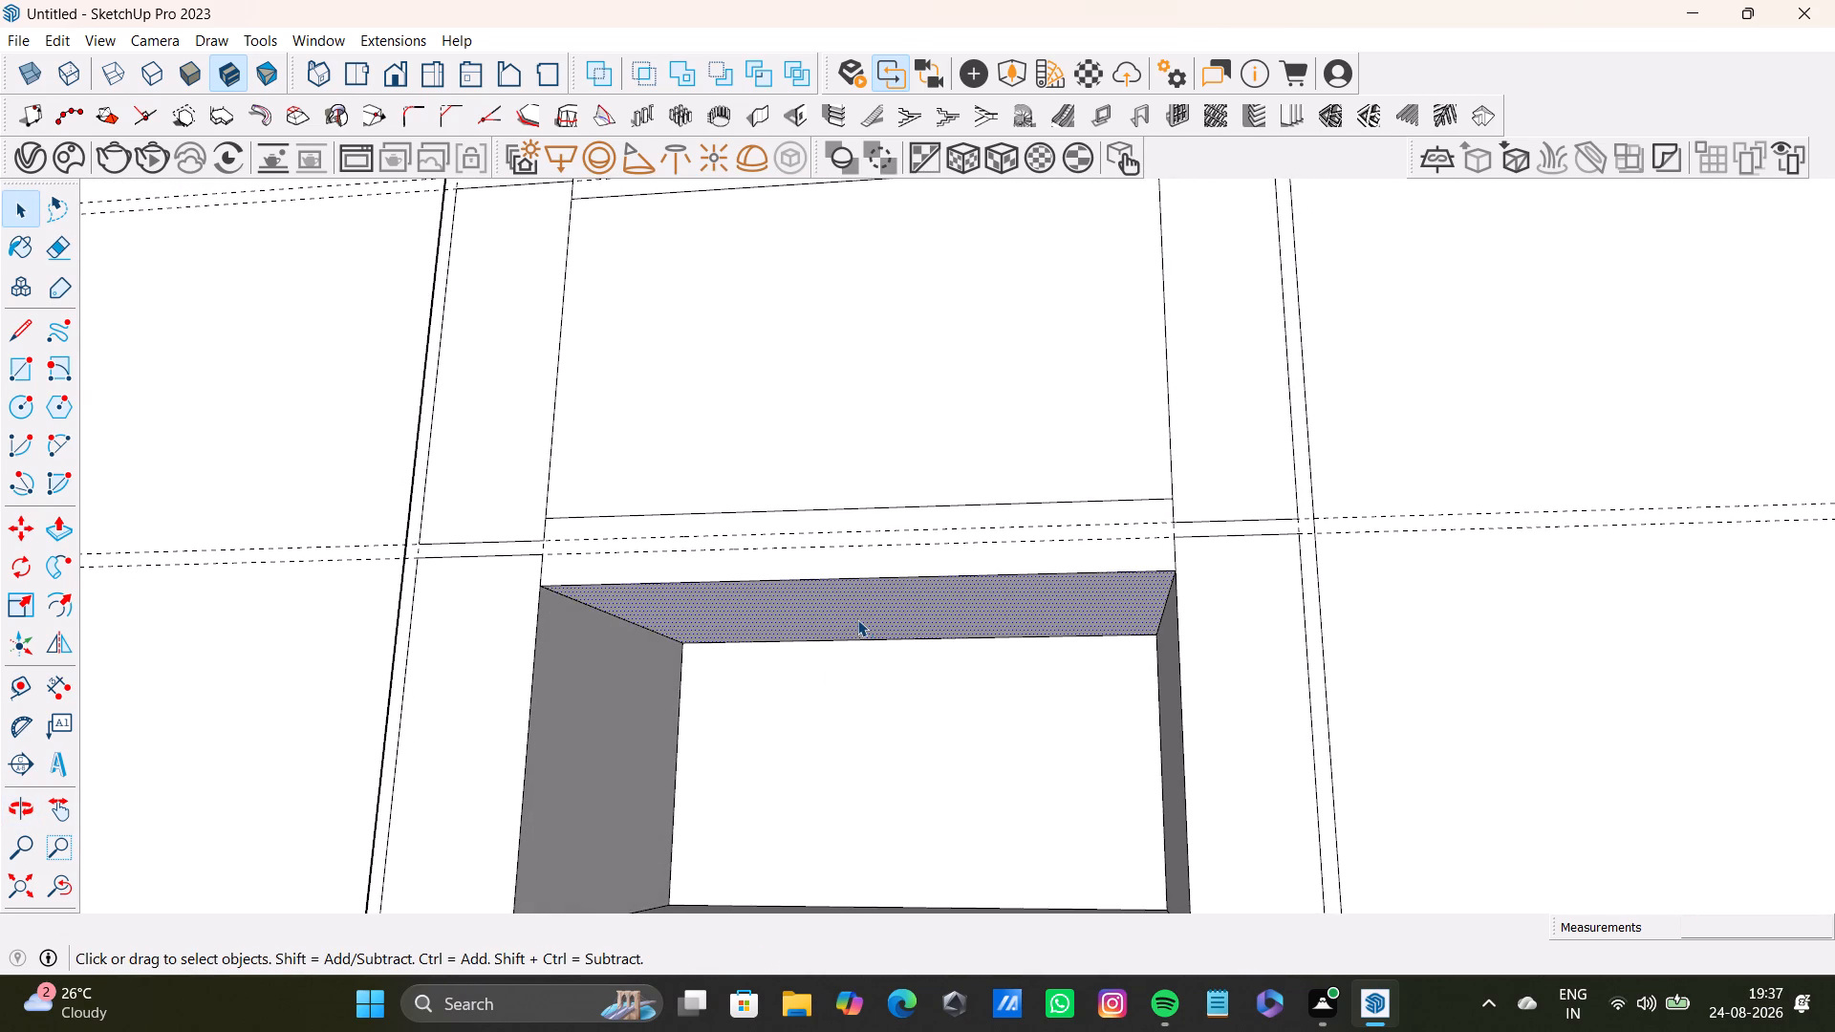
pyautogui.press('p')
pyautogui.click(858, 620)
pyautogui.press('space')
# Push the floor face of the third niche from the top slightly down to thin the shelf beneath it.
pyautogui.scroll(-1, 836, 699)
pyautogui.keyDown('shift'); pyautogui.moveTo(840, 735); pyautogui.dragTo(840, 696, button='middle'); pyautogui.keyUp('shift')
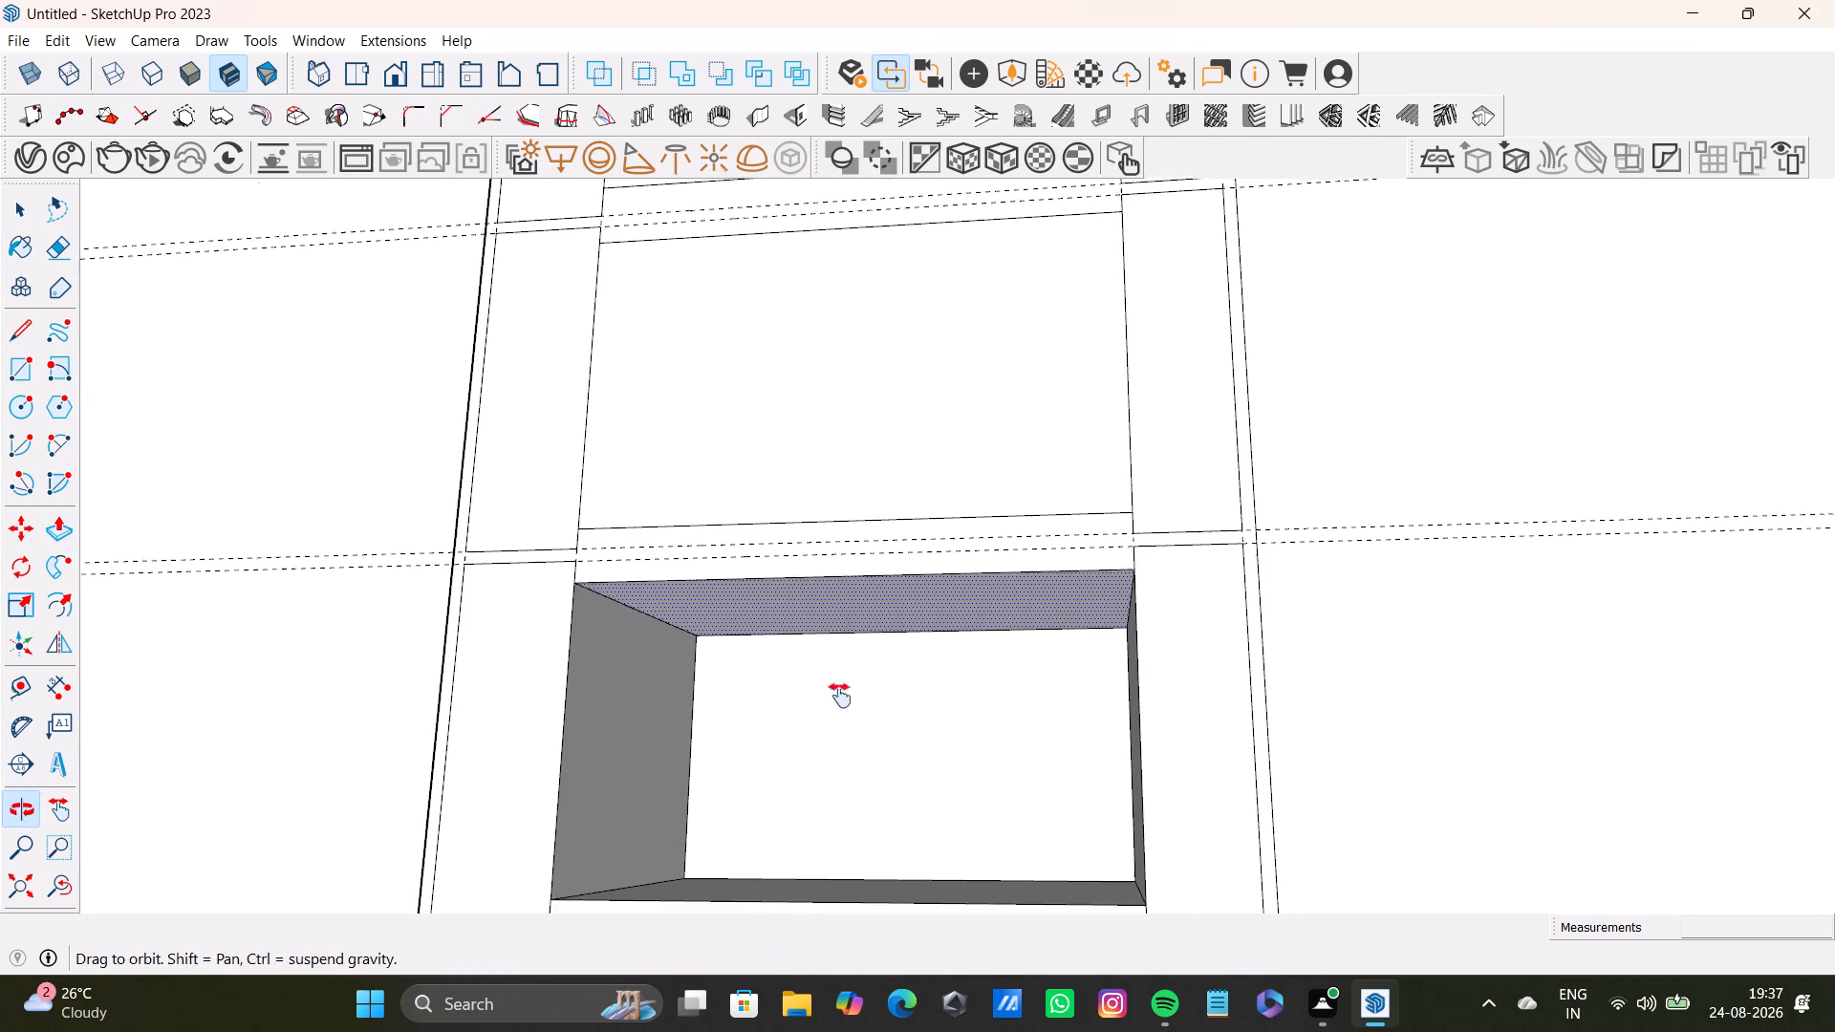
pyautogui.keyDown('shift'); pyautogui.moveTo(840, 696); pyautogui.dragTo(837, 590, button='middle'); pyautogui.keyUp('shift')
pyautogui.moveTo(834, 657); pyautogui.dragTo(853, 759, button='middle')
pyautogui.press('space')
pyautogui.click(863, 740)
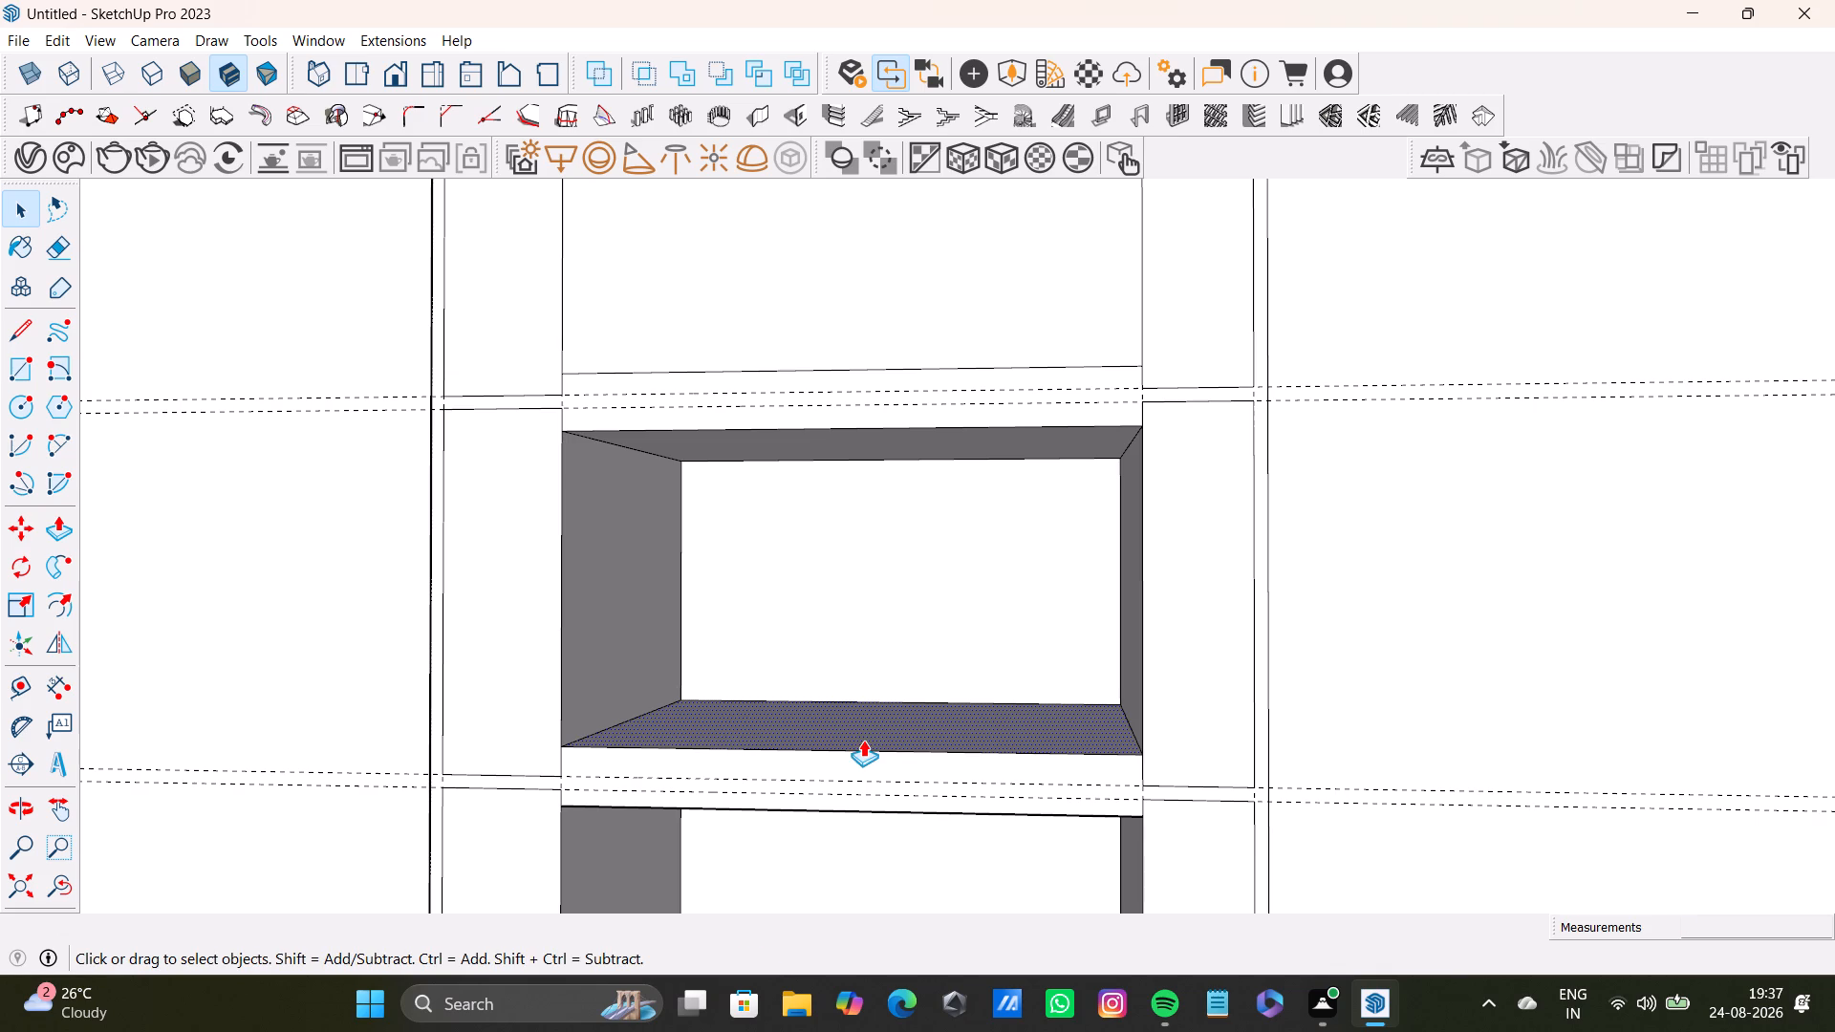
pyautogui.press('p')
pyautogui.moveTo(865, 739); pyautogui.dragTo(870, 754)
pyautogui.press('space')
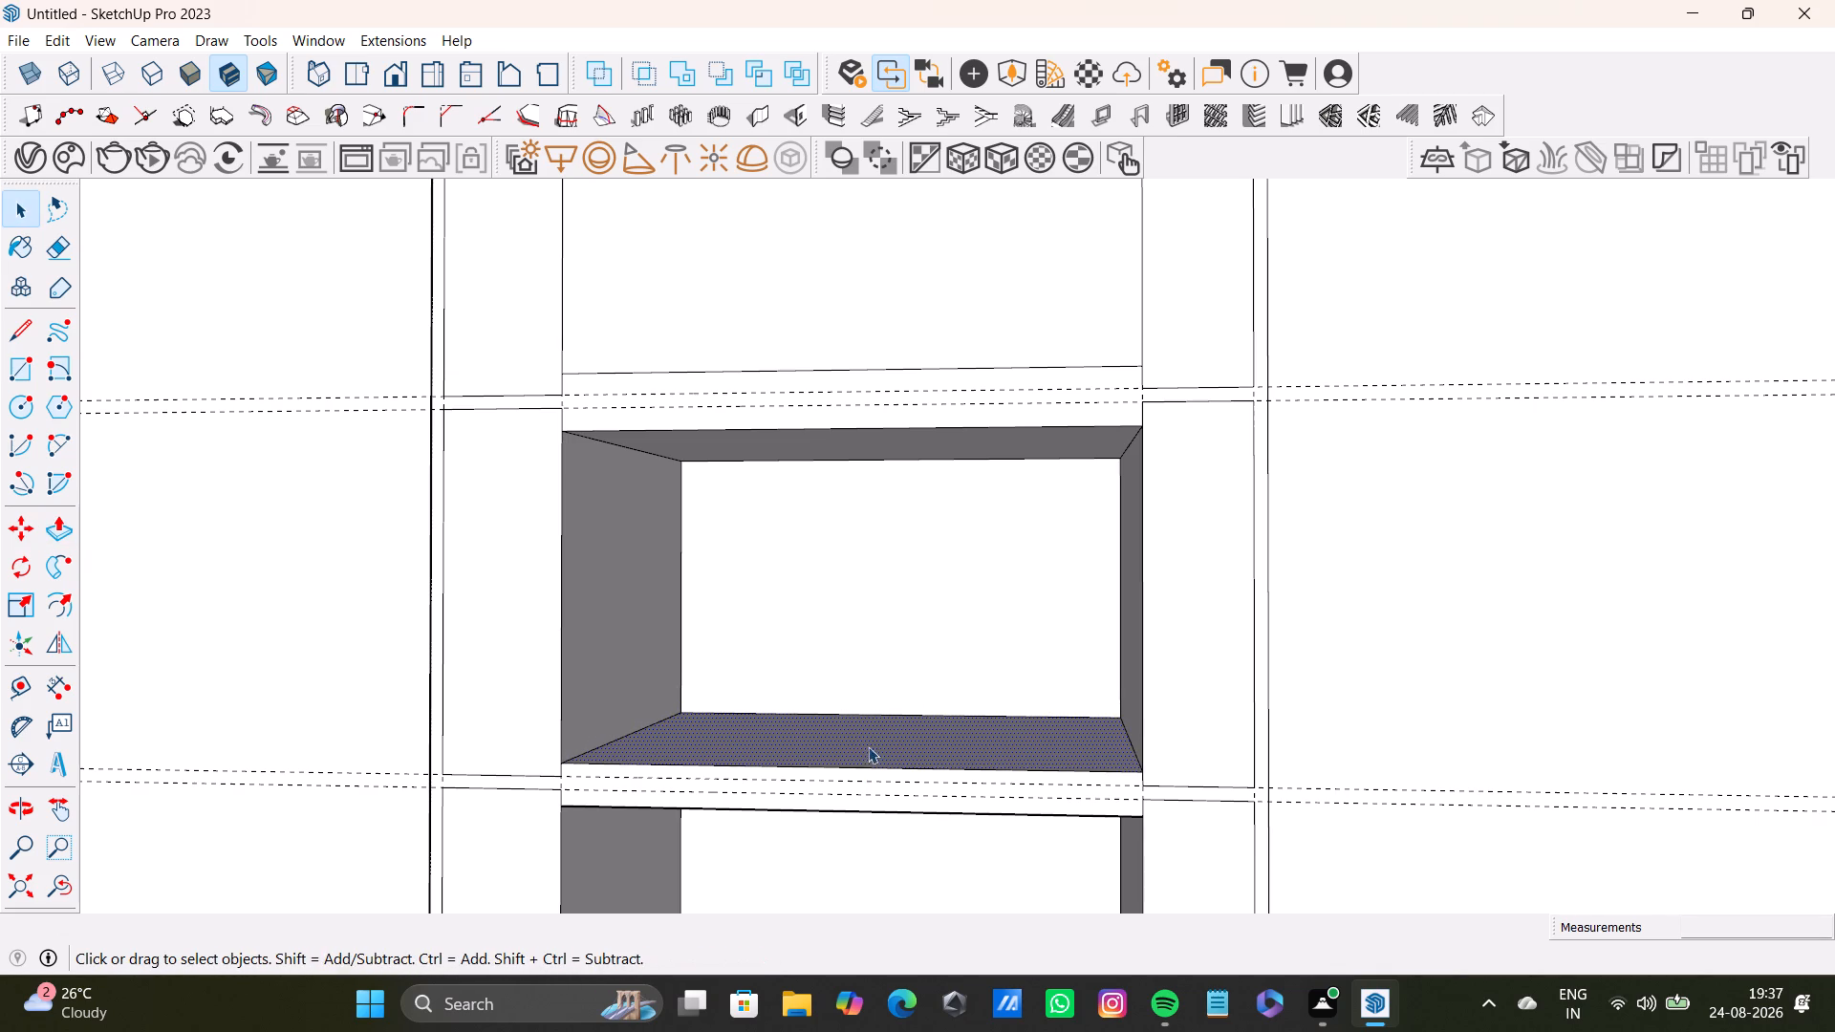
# Draw a rectangle about 1' 9 7/8" by 1' 5/8" across the front opening of the third niche.
pyautogui.click(26, 375)
pyautogui.scroll(2, 648, 486)
pyautogui.click(533, 409)
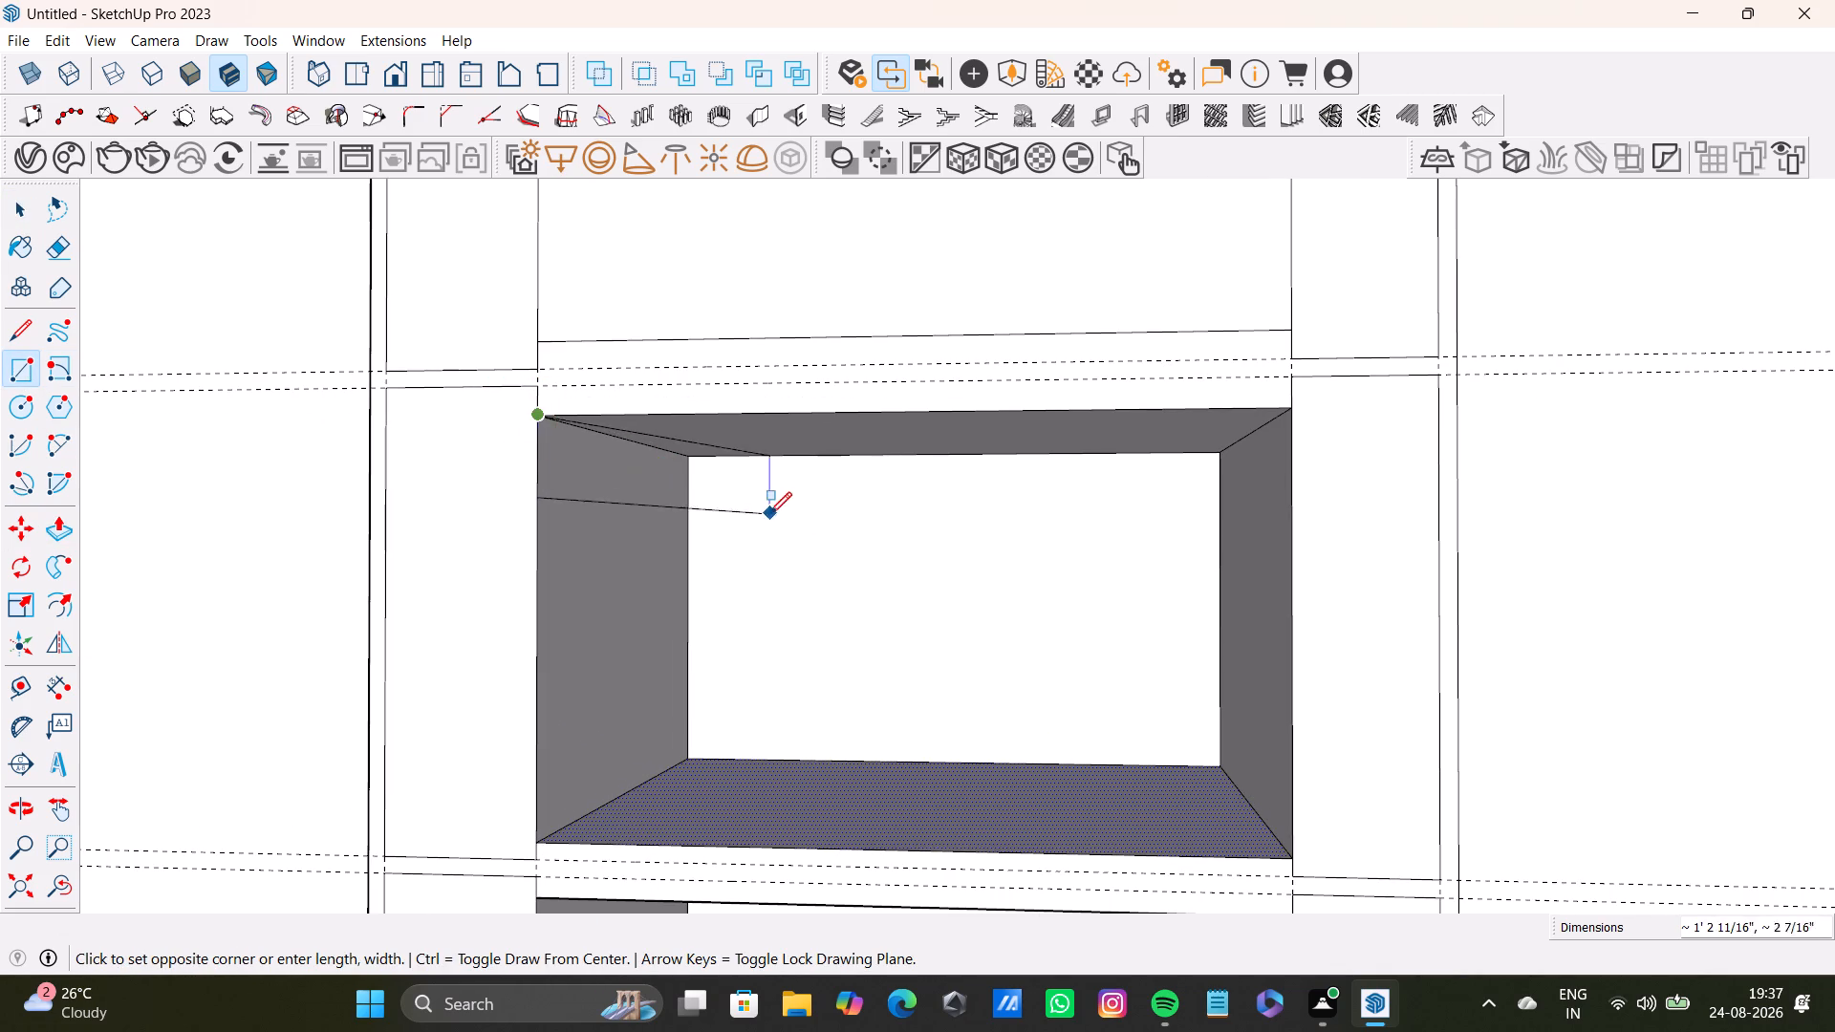
pyautogui.click(1285, 863)
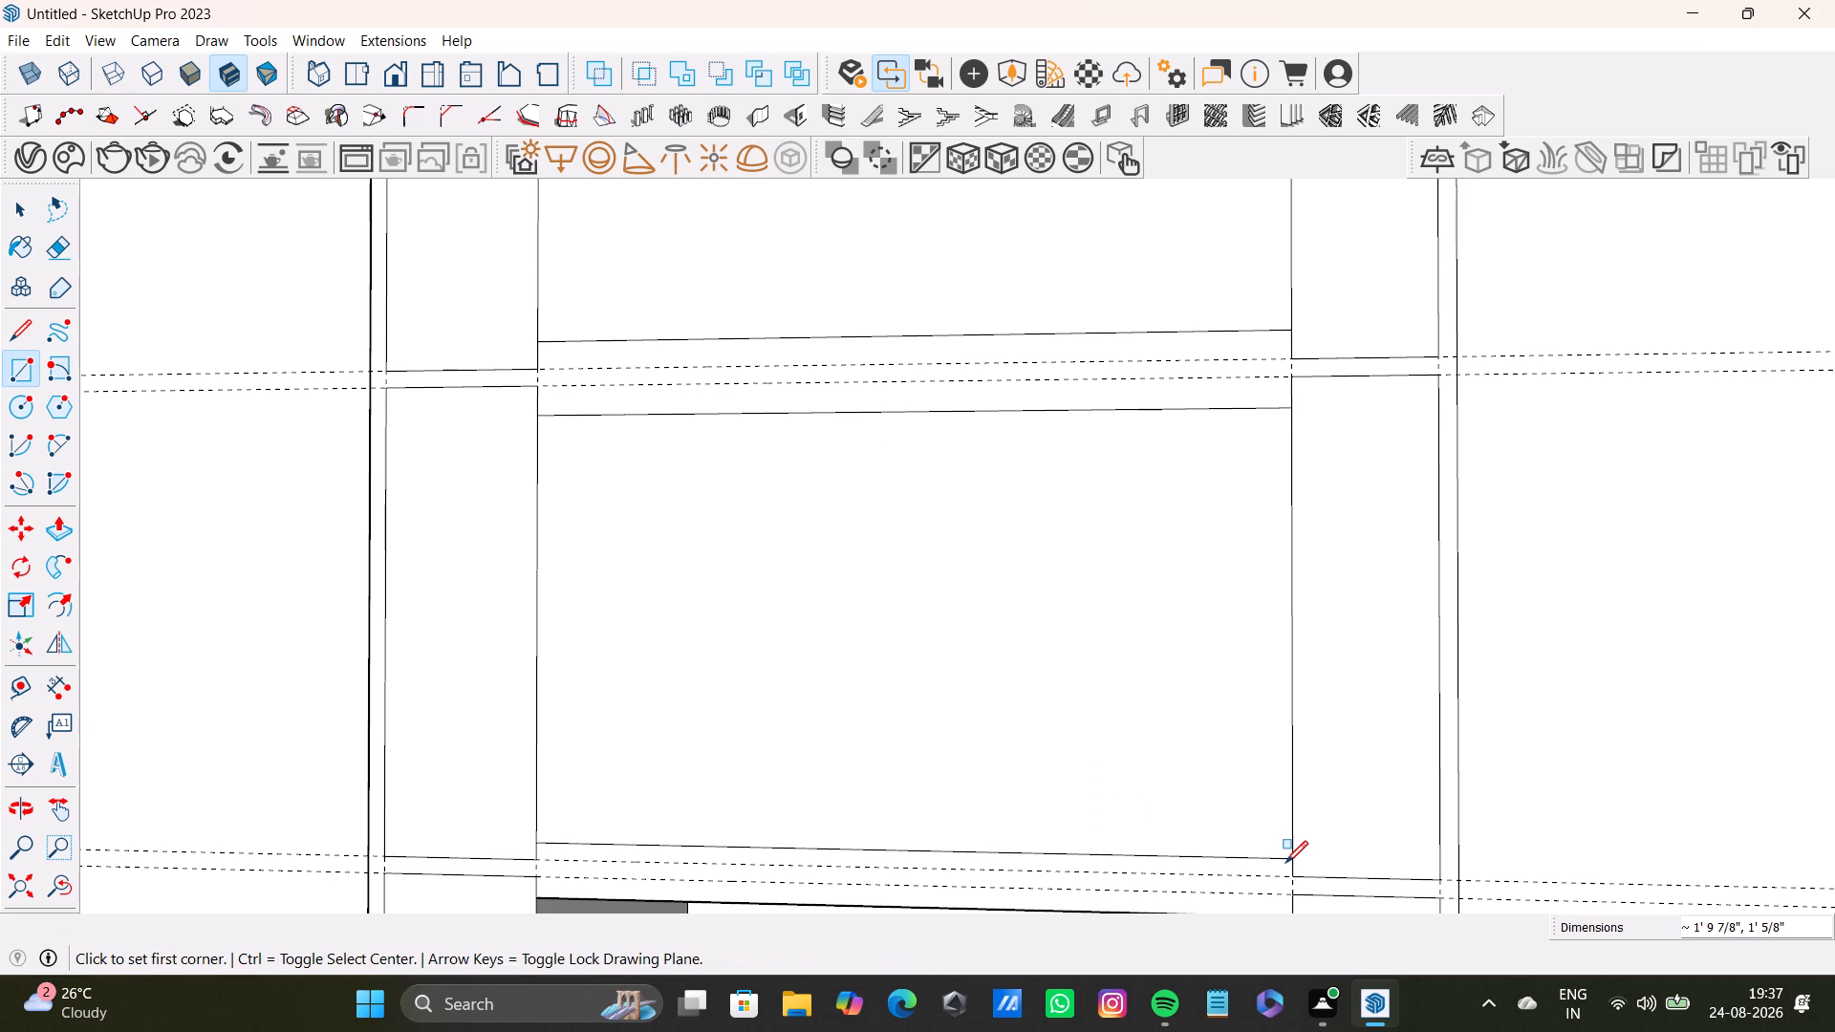
# Draw a rectangle across the fourth niche's front opening, from its upper corner to the diagonally opposite lower corner.
pyautogui.scroll(-5, 596, 750)
pyautogui.moveTo(596, 750); pyautogui.dragTo(571, 333, button='middle')
pyautogui.click(12, 376)
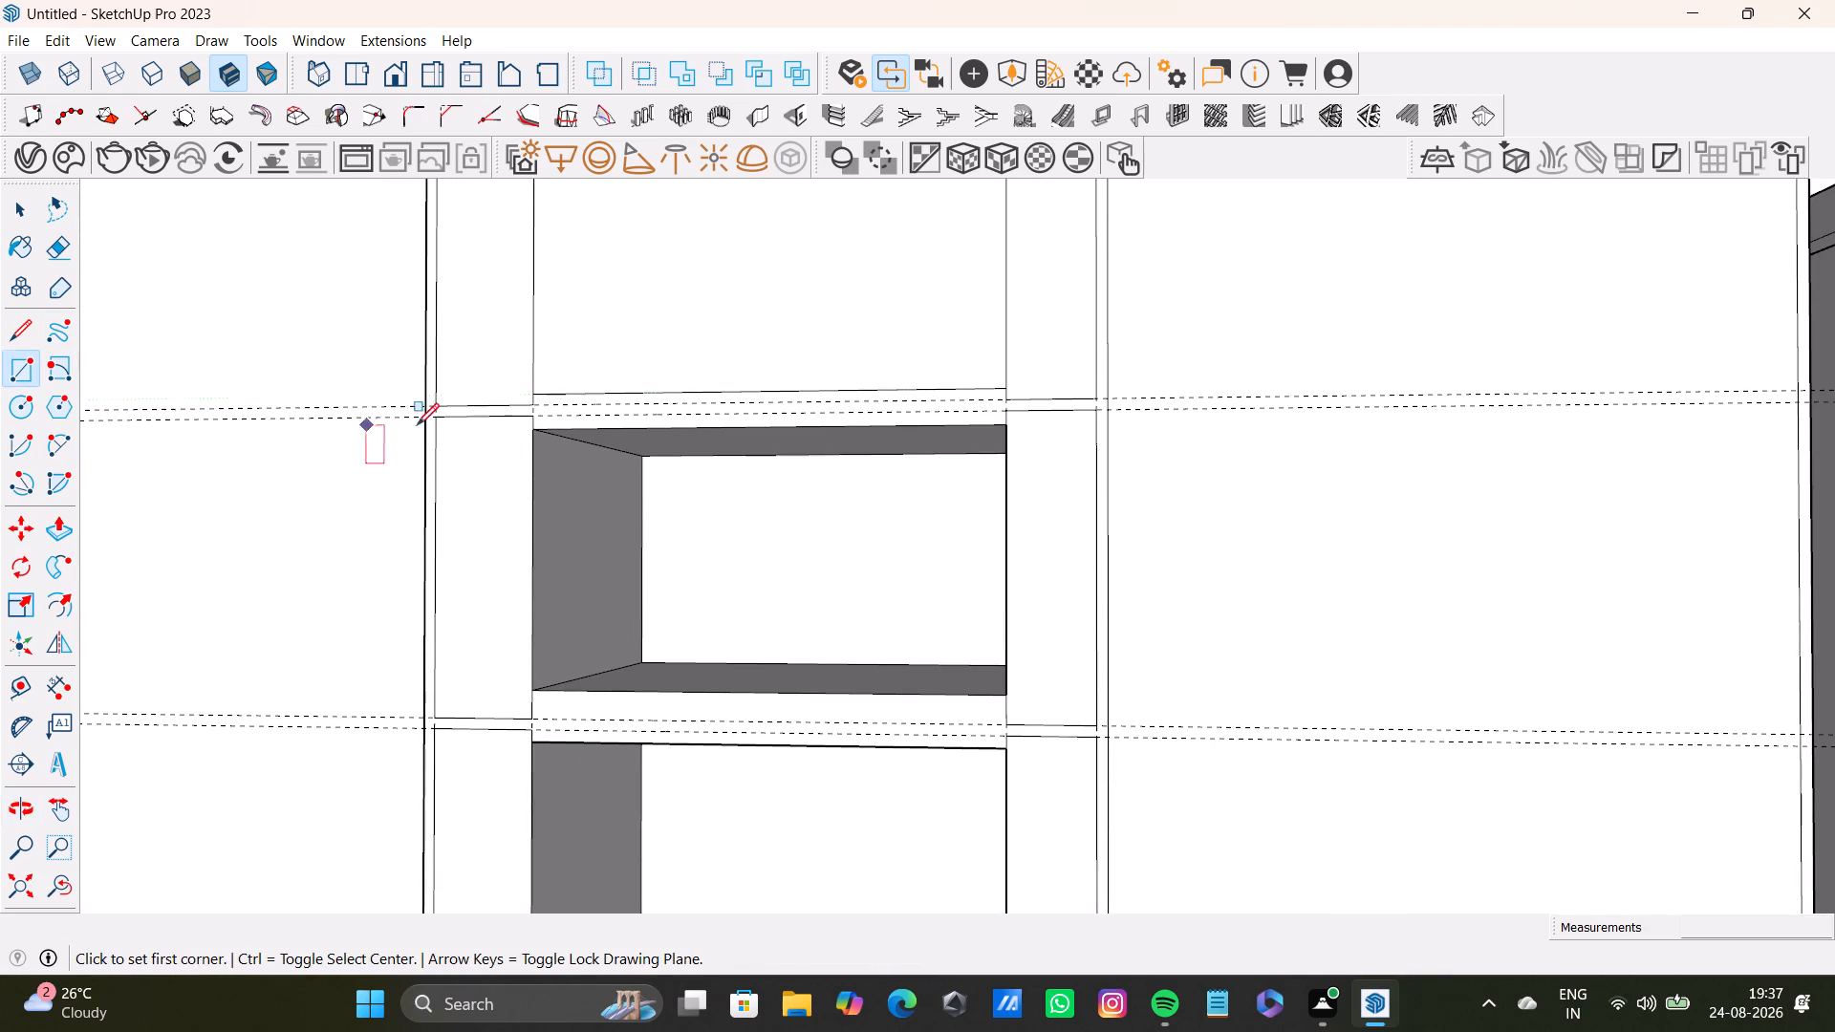
pyautogui.scroll(3, 510, 471)
pyautogui.click(546, 426)
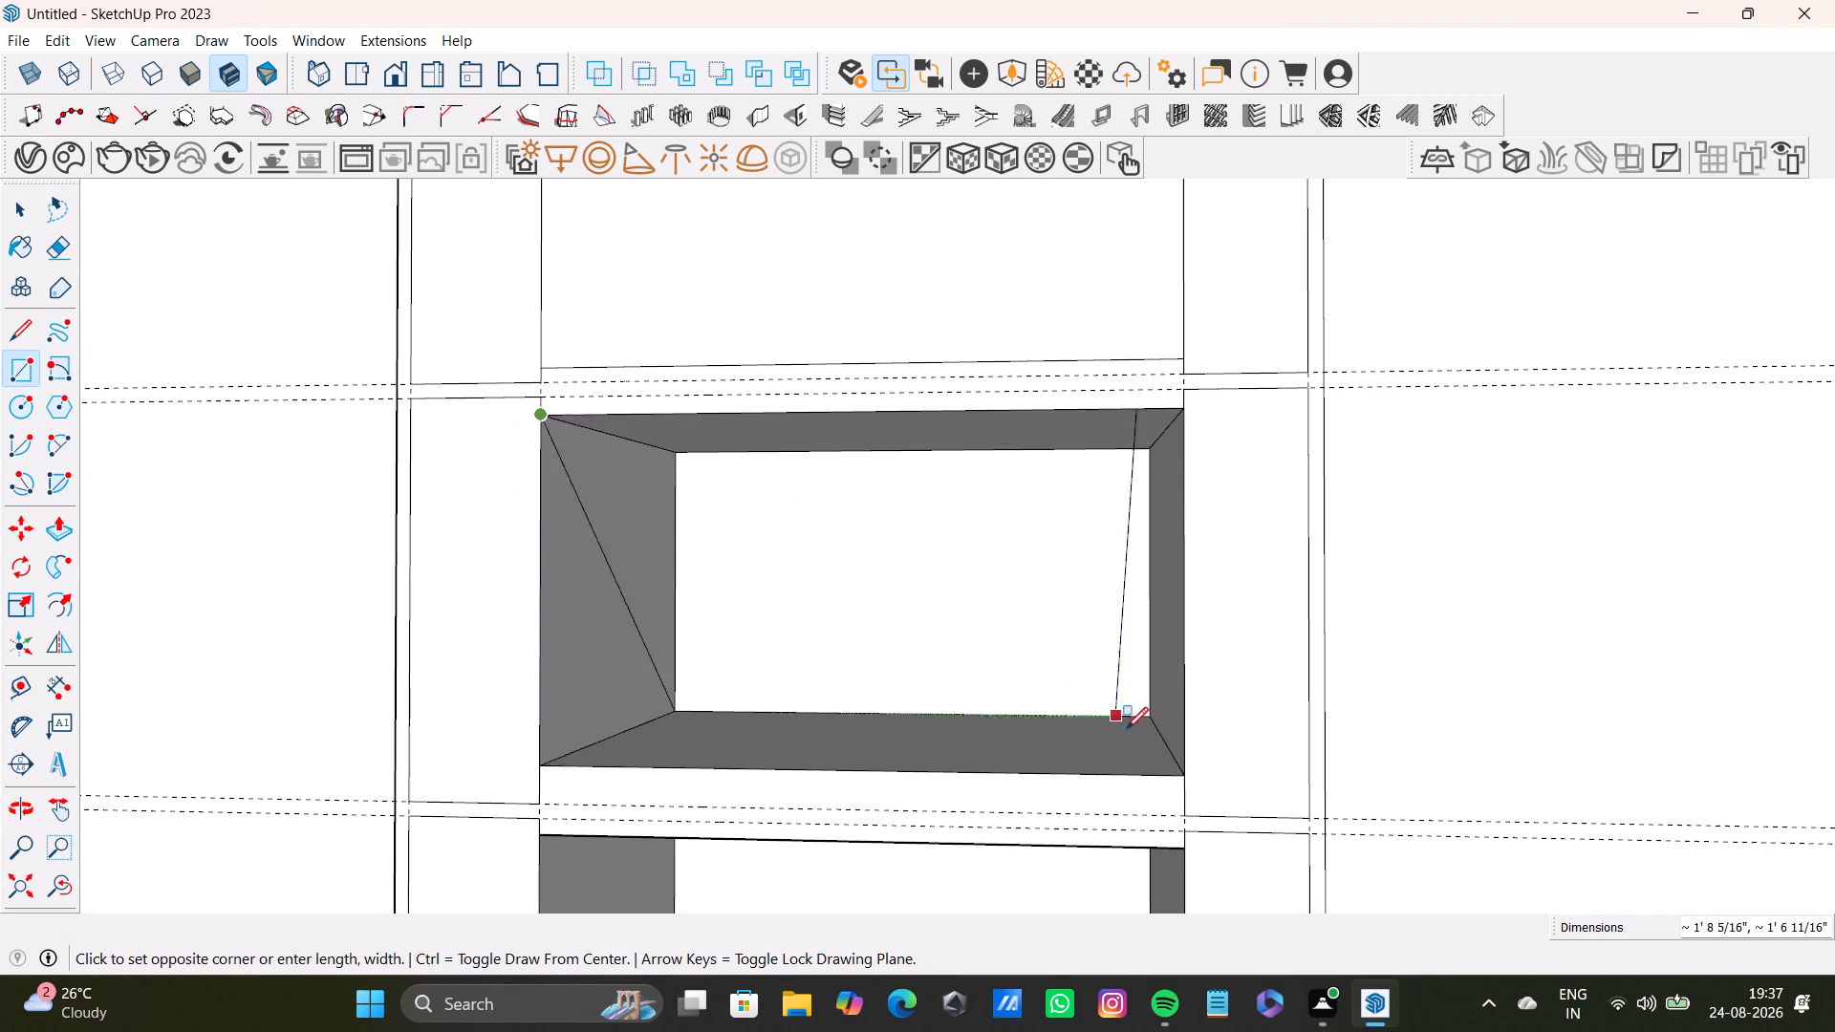
pyautogui.click(1175, 775)
# Draw a rectangle across the bottom niche's front opening, from its upper corner to the diagonally opposite lower corner.
pyautogui.scroll(-4, 1076, 734)
pyautogui.keyDown('shift'); pyautogui.moveTo(1076, 734); pyautogui.dragTo(982, 438, button='middle'); pyautogui.keyUp('shift')
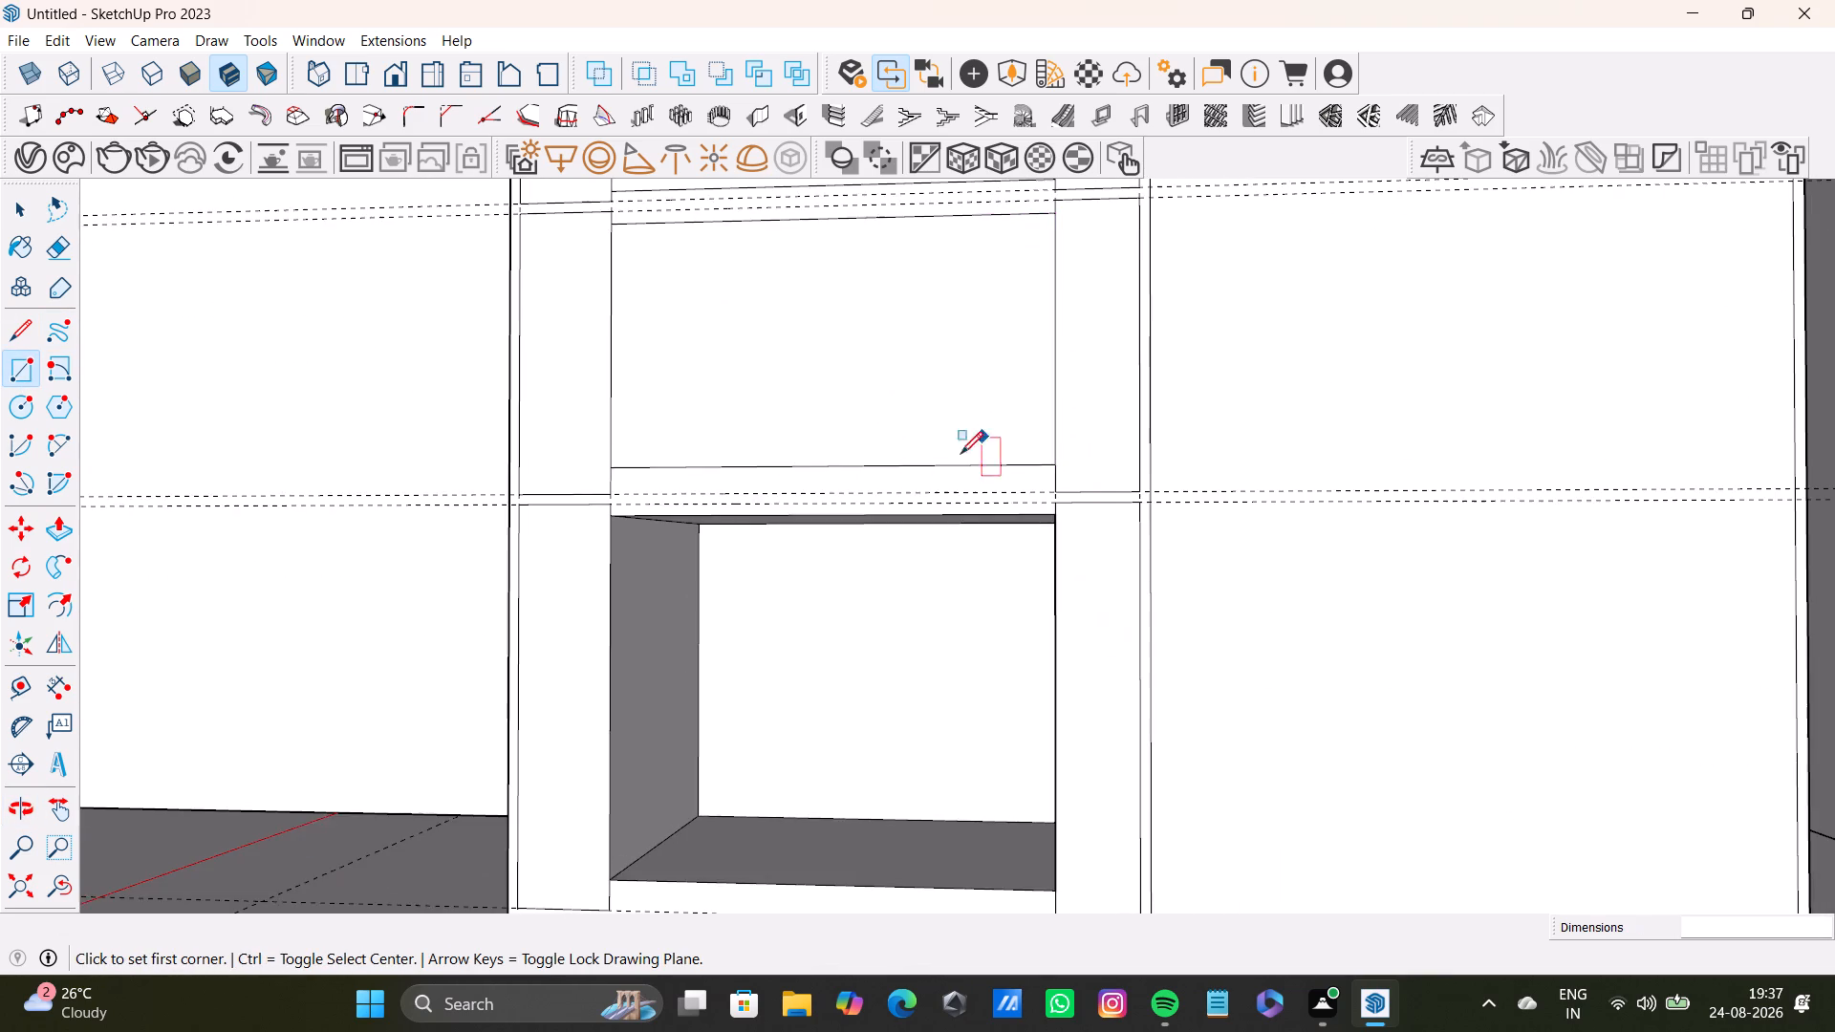
pyautogui.scroll(2, 646, 530)
pyautogui.click(604, 511)
pyautogui.scroll(-3, 1092, 742)
pyautogui.keyDown('shift'); pyautogui.moveTo(1031, 604); pyautogui.dragTo(1019, 572, button='middle'); pyautogui.keyUp('shift')
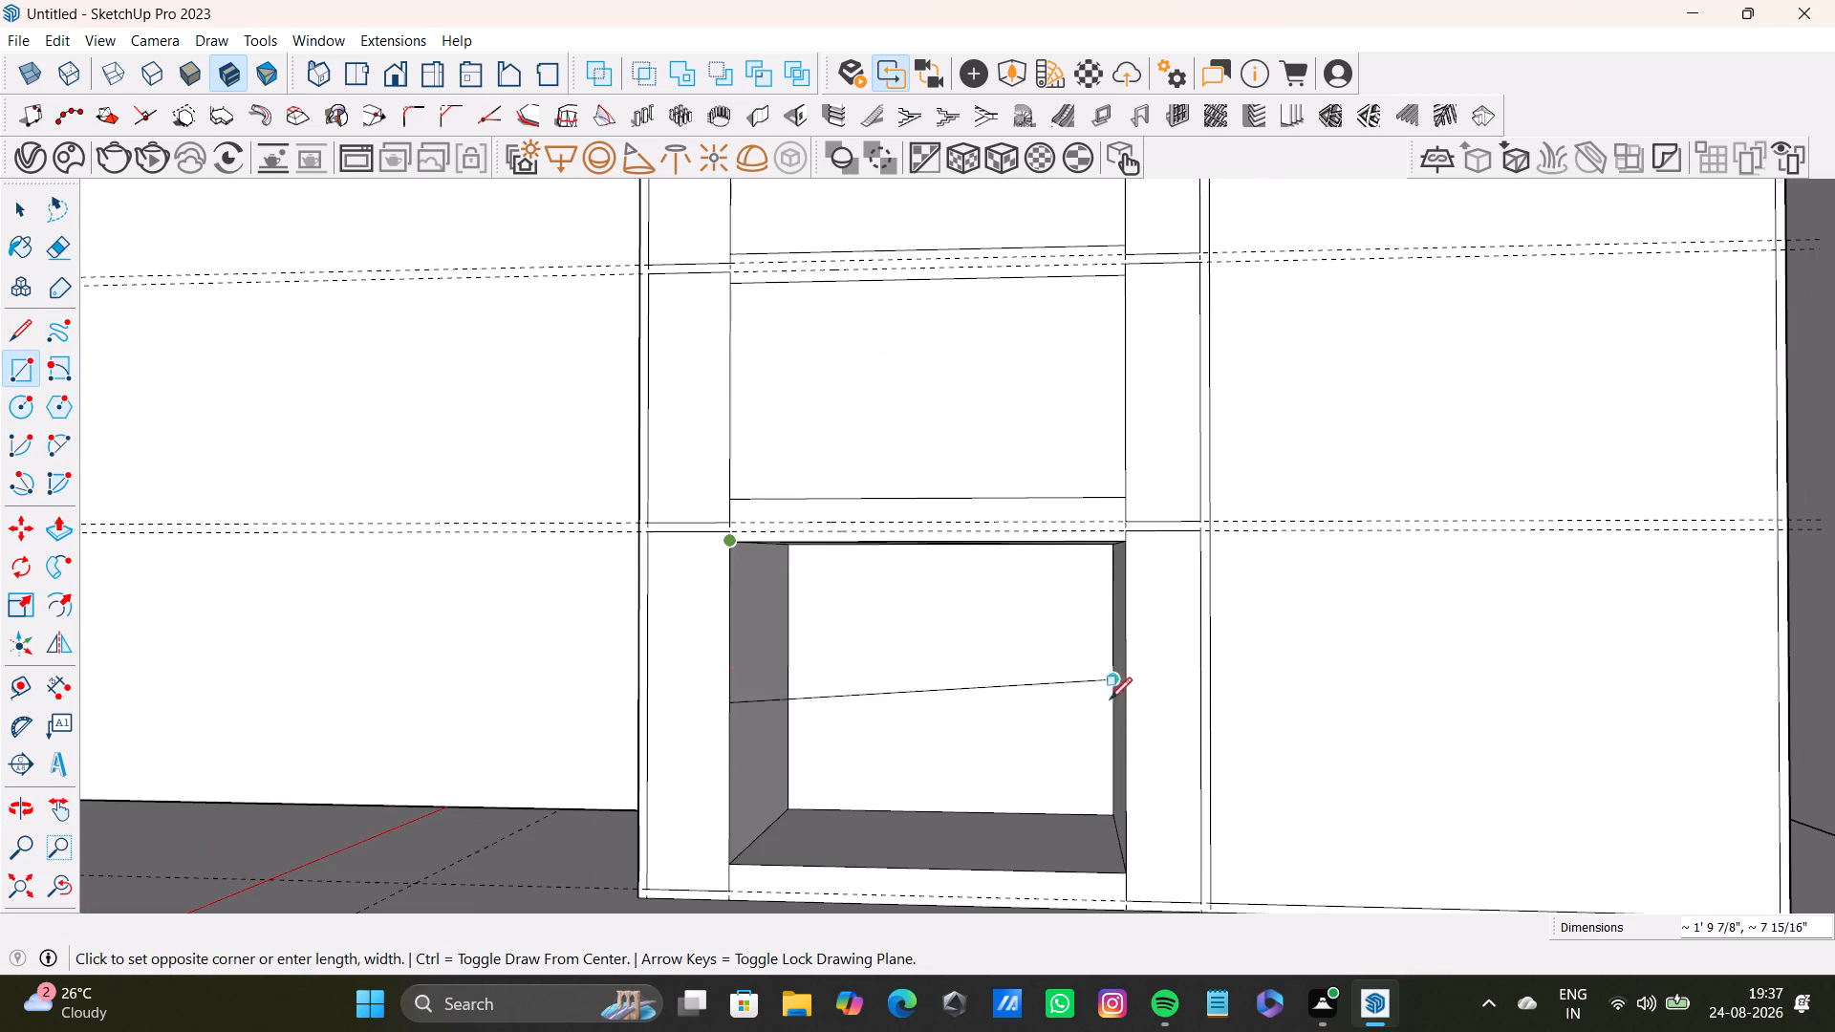
pyautogui.click(1124, 868)
pyautogui.press('space')
# Examine the tall unit's five covered niche openings and the surrounding kitchen from several angles.
pyautogui.scroll(-3, 805, 700)
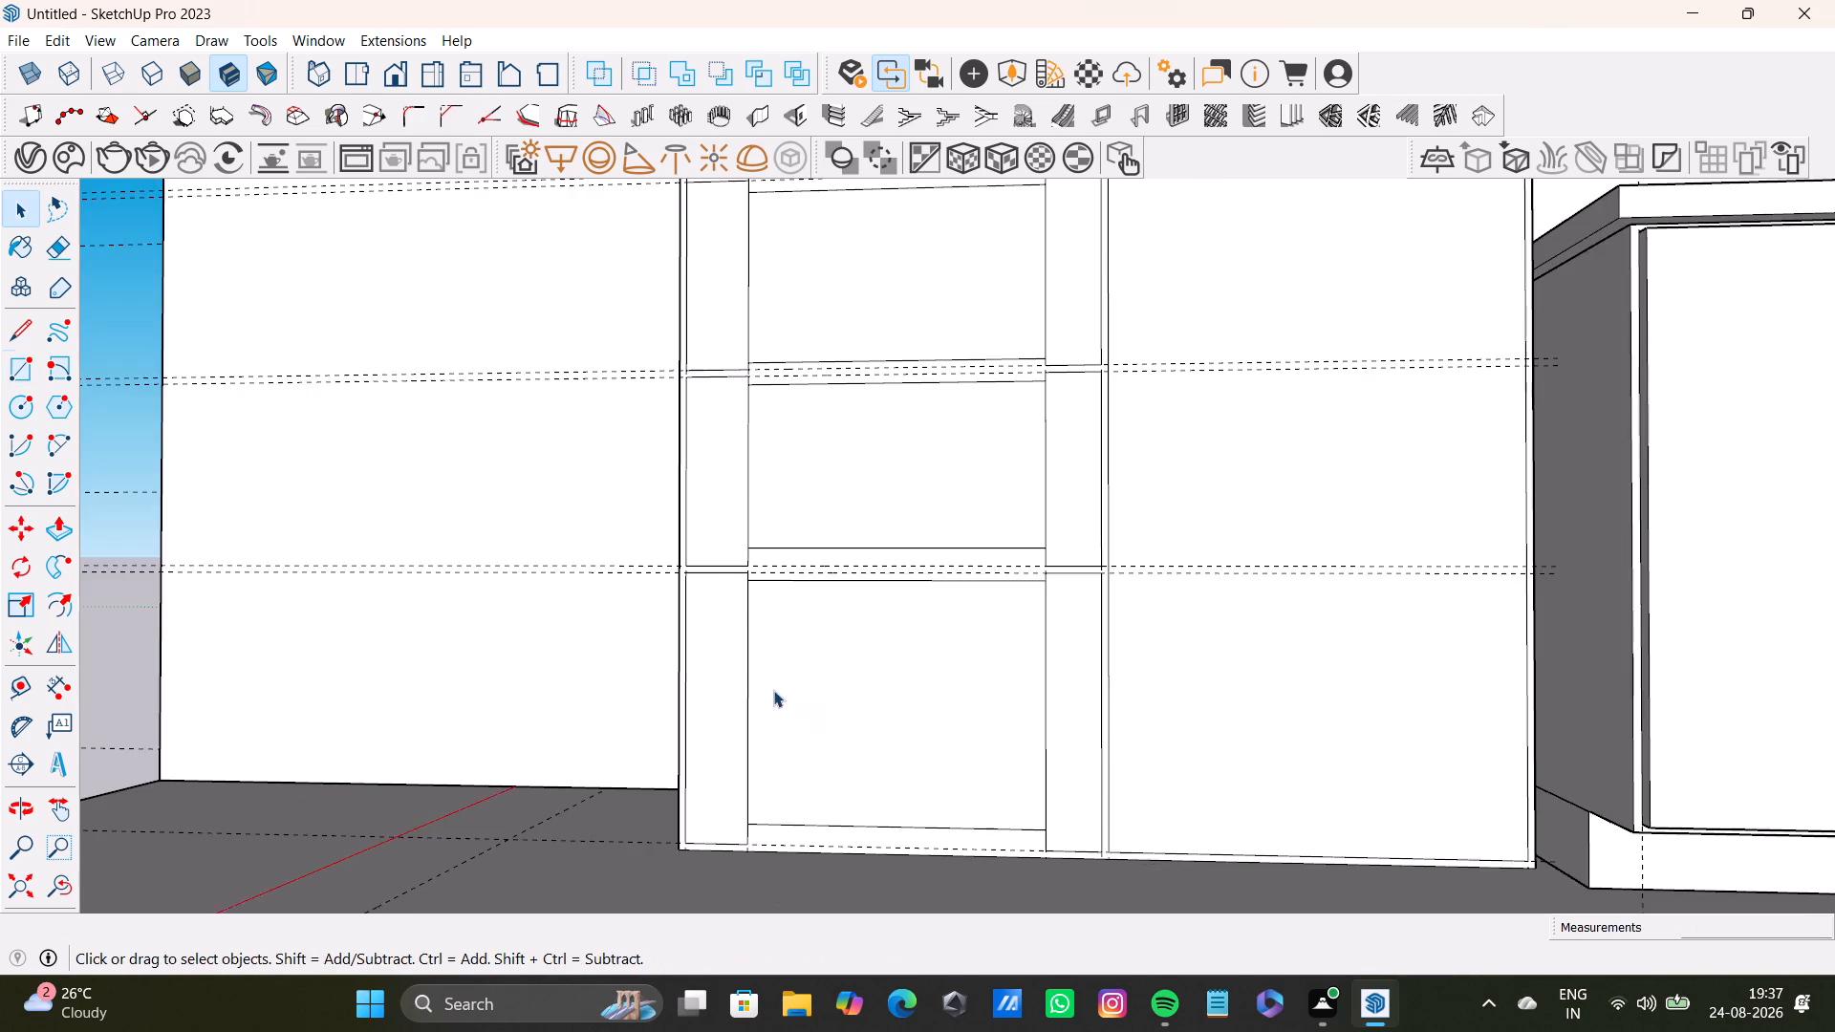
pyautogui.moveTo(710, 668); pyautogui.dragTo(857, 944, button='middle')
pyautogui.scroll(-13, 810, 765)
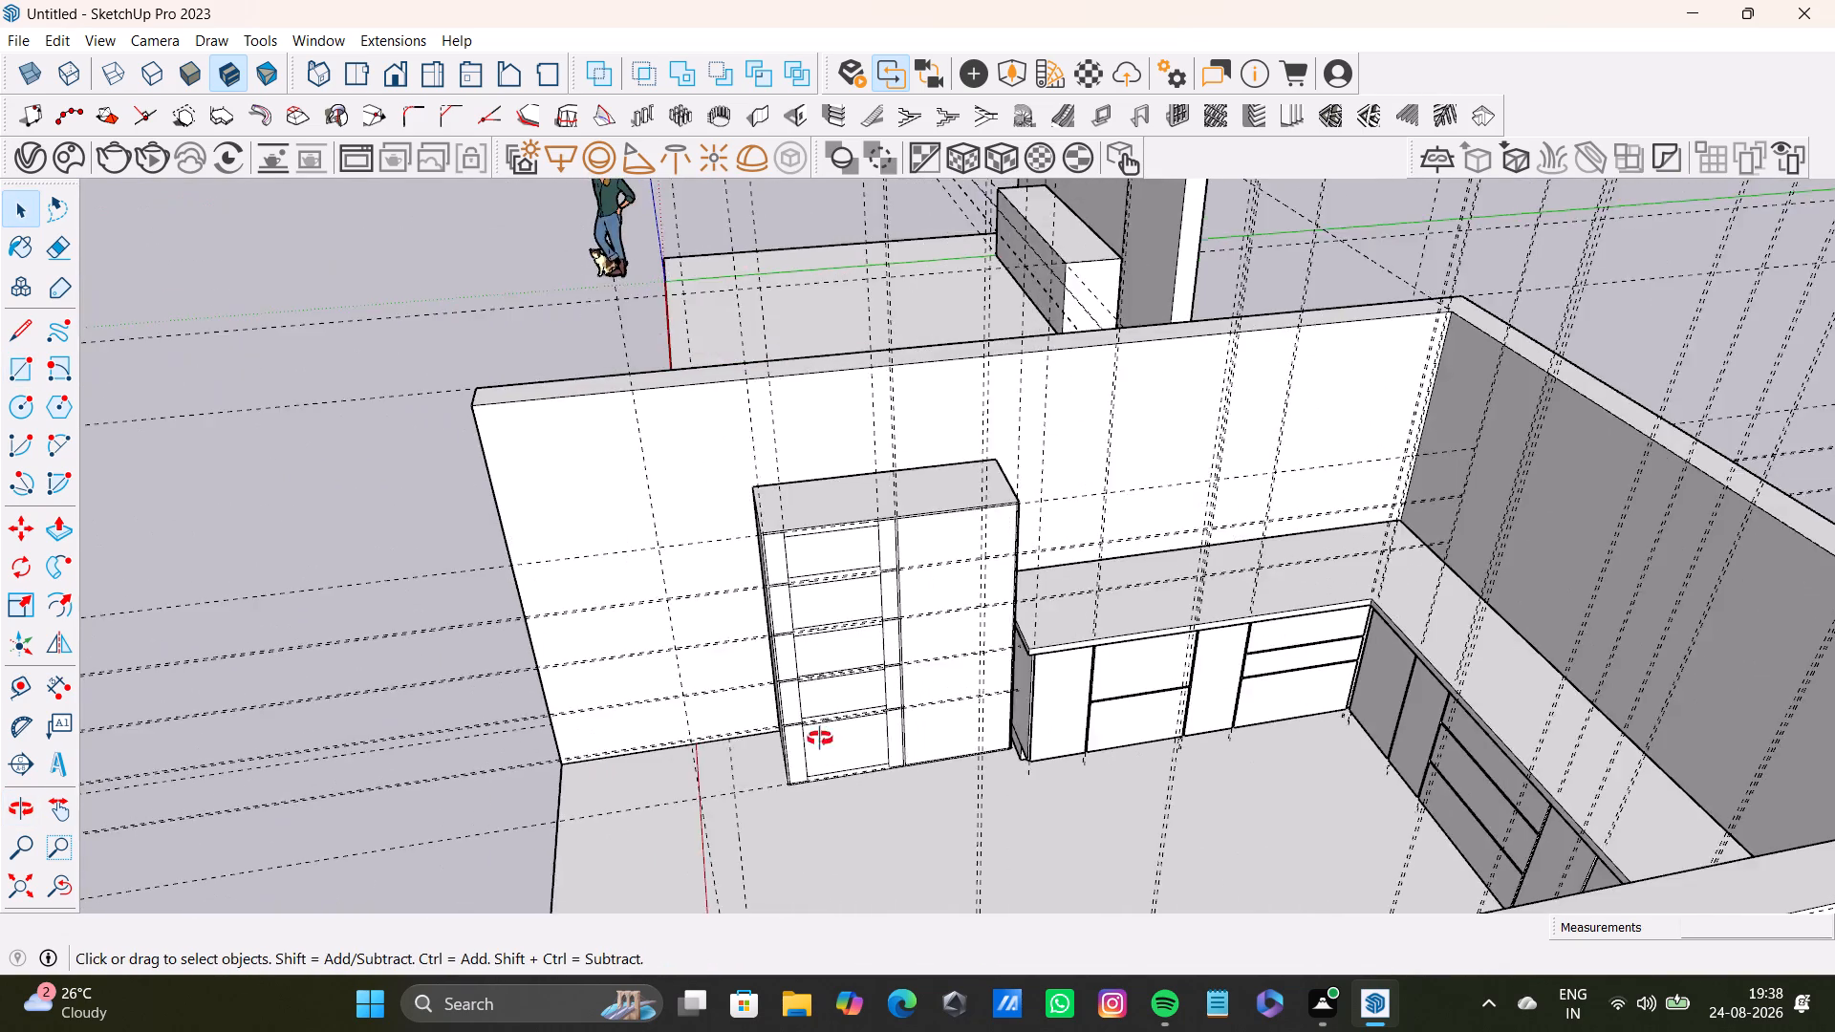
pyautogui.moveTo(820, 739); pyautogui.dragTo(1066, 682, button='middle')
pyautogui.moveTo(1069, 686); pyautogui.dragTo(1357, 504, button='middle')
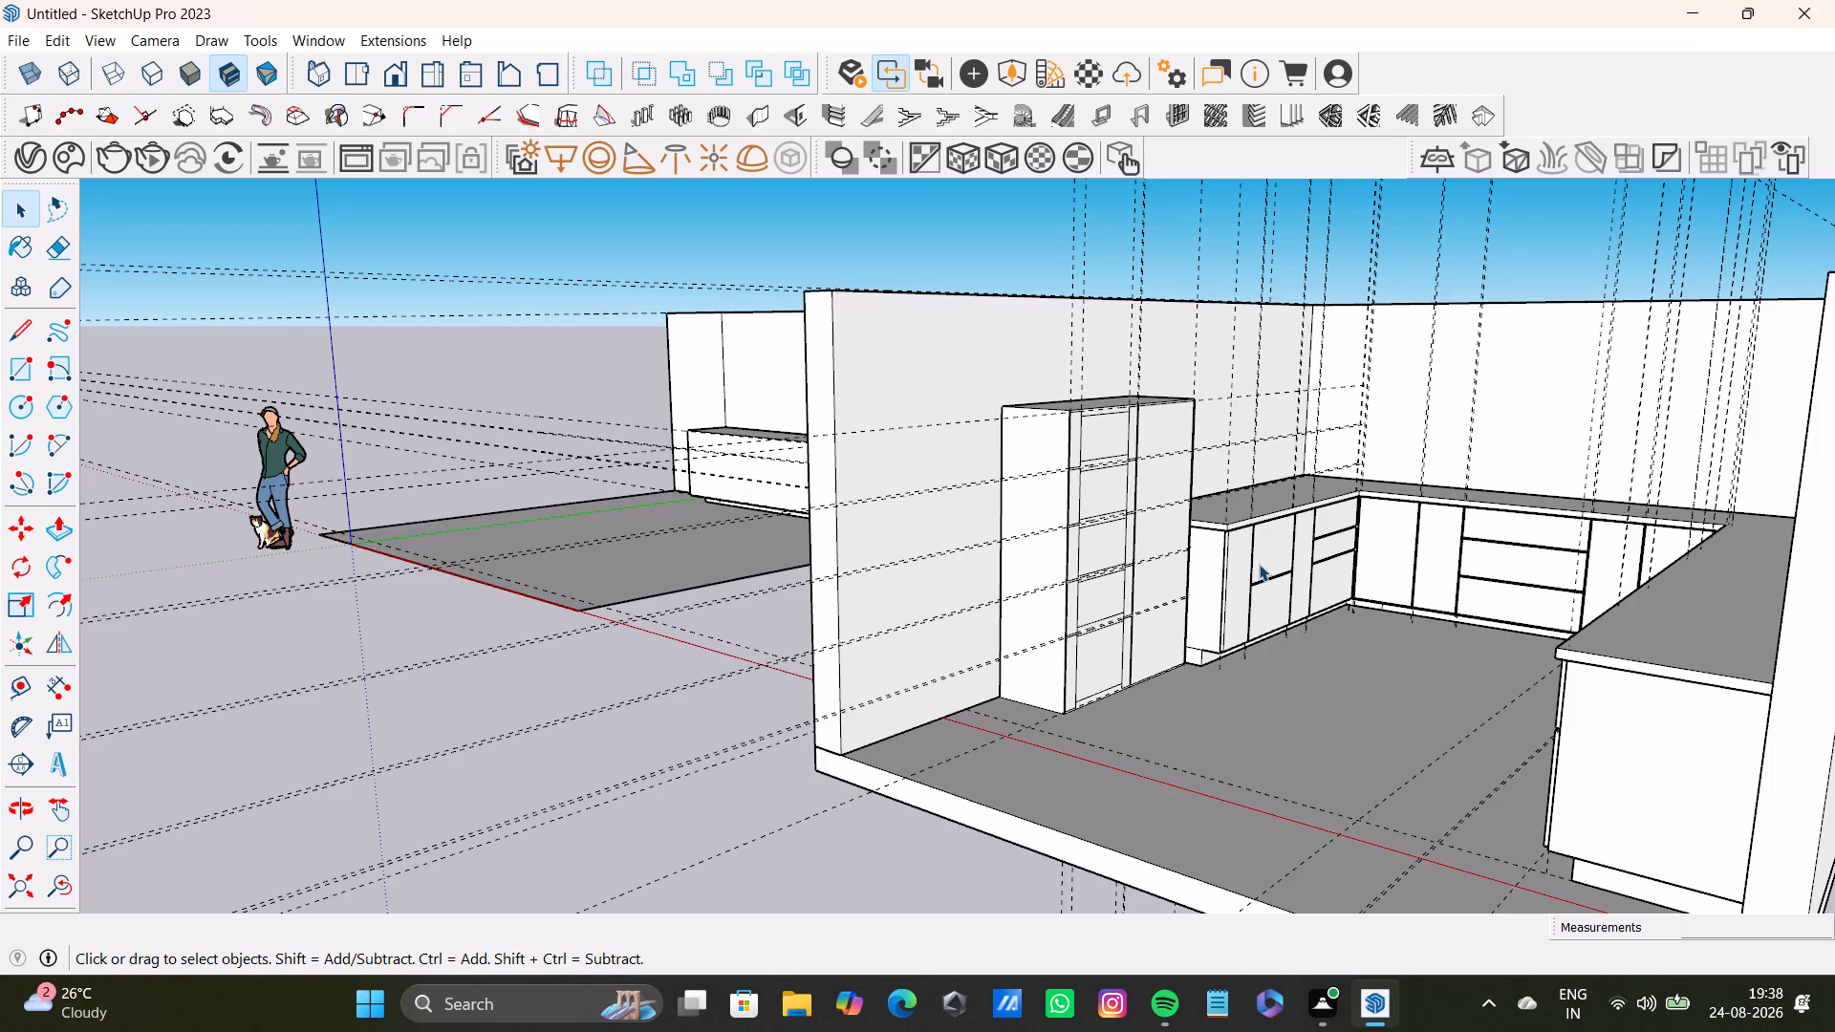
pyautogui.moveTo(1092, 651); pyautogui.dragTo(749, 812, button='middle')
pyautogui.scroll(8, 845, 604)
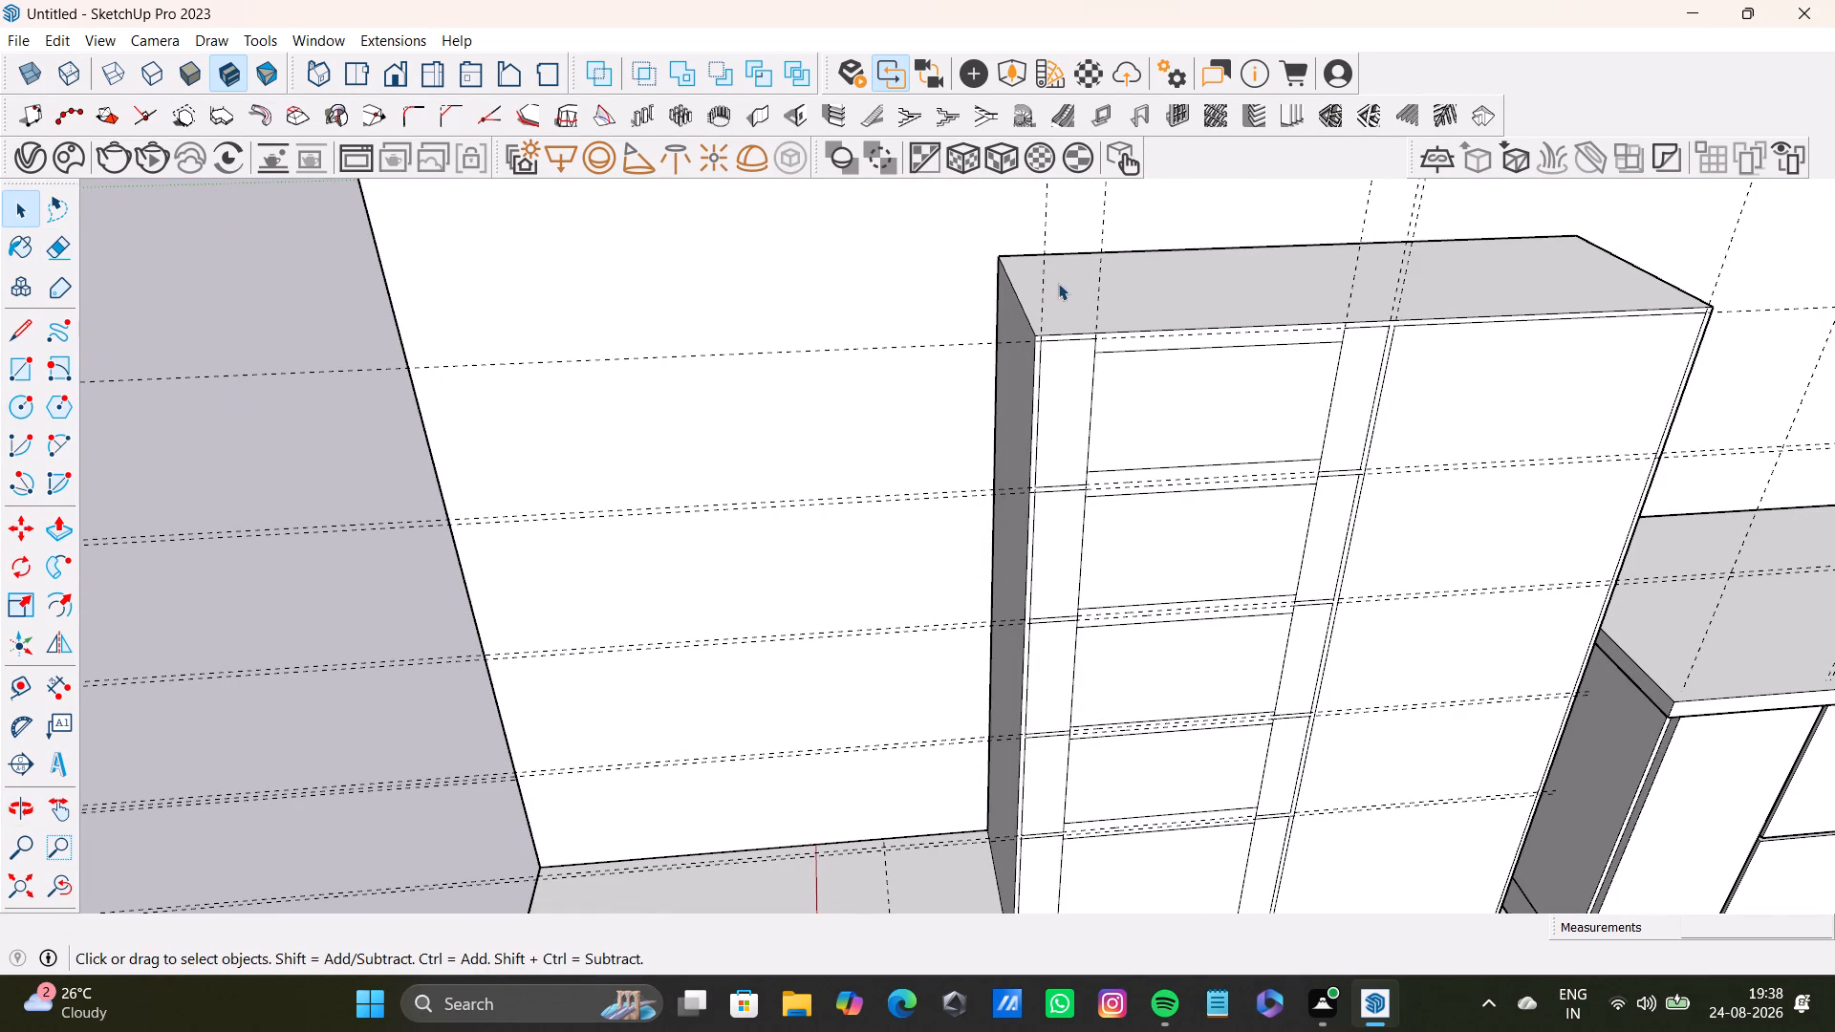
pyautogui.moveTo(1016, 551); pyautogui.dragTo(831, 496, button='middle')
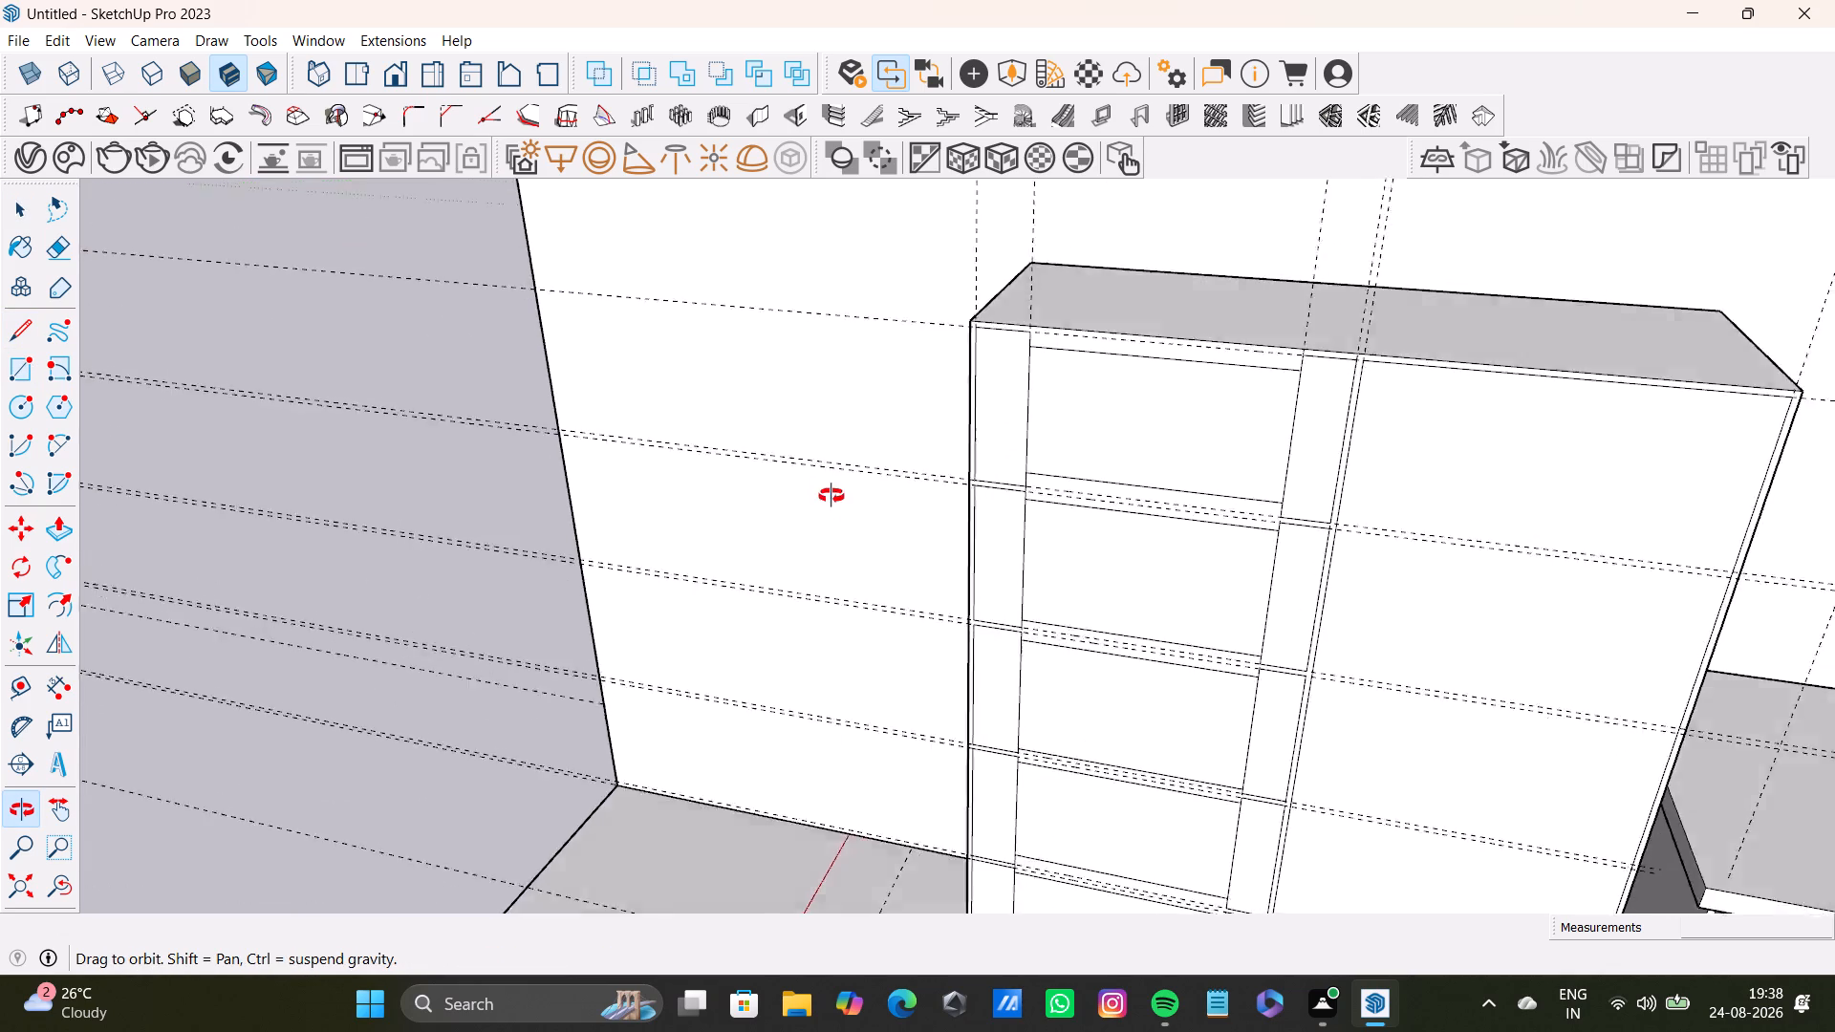
pyautogui.moveTo(831, 496); pyautogui.dragTo(880, 326, button='middle')
pyautogui.scroll(3, 1002, 381)
pyautogui.moveTo(990, 385); pyautogui.dragTo(1146, 445, button='middle')
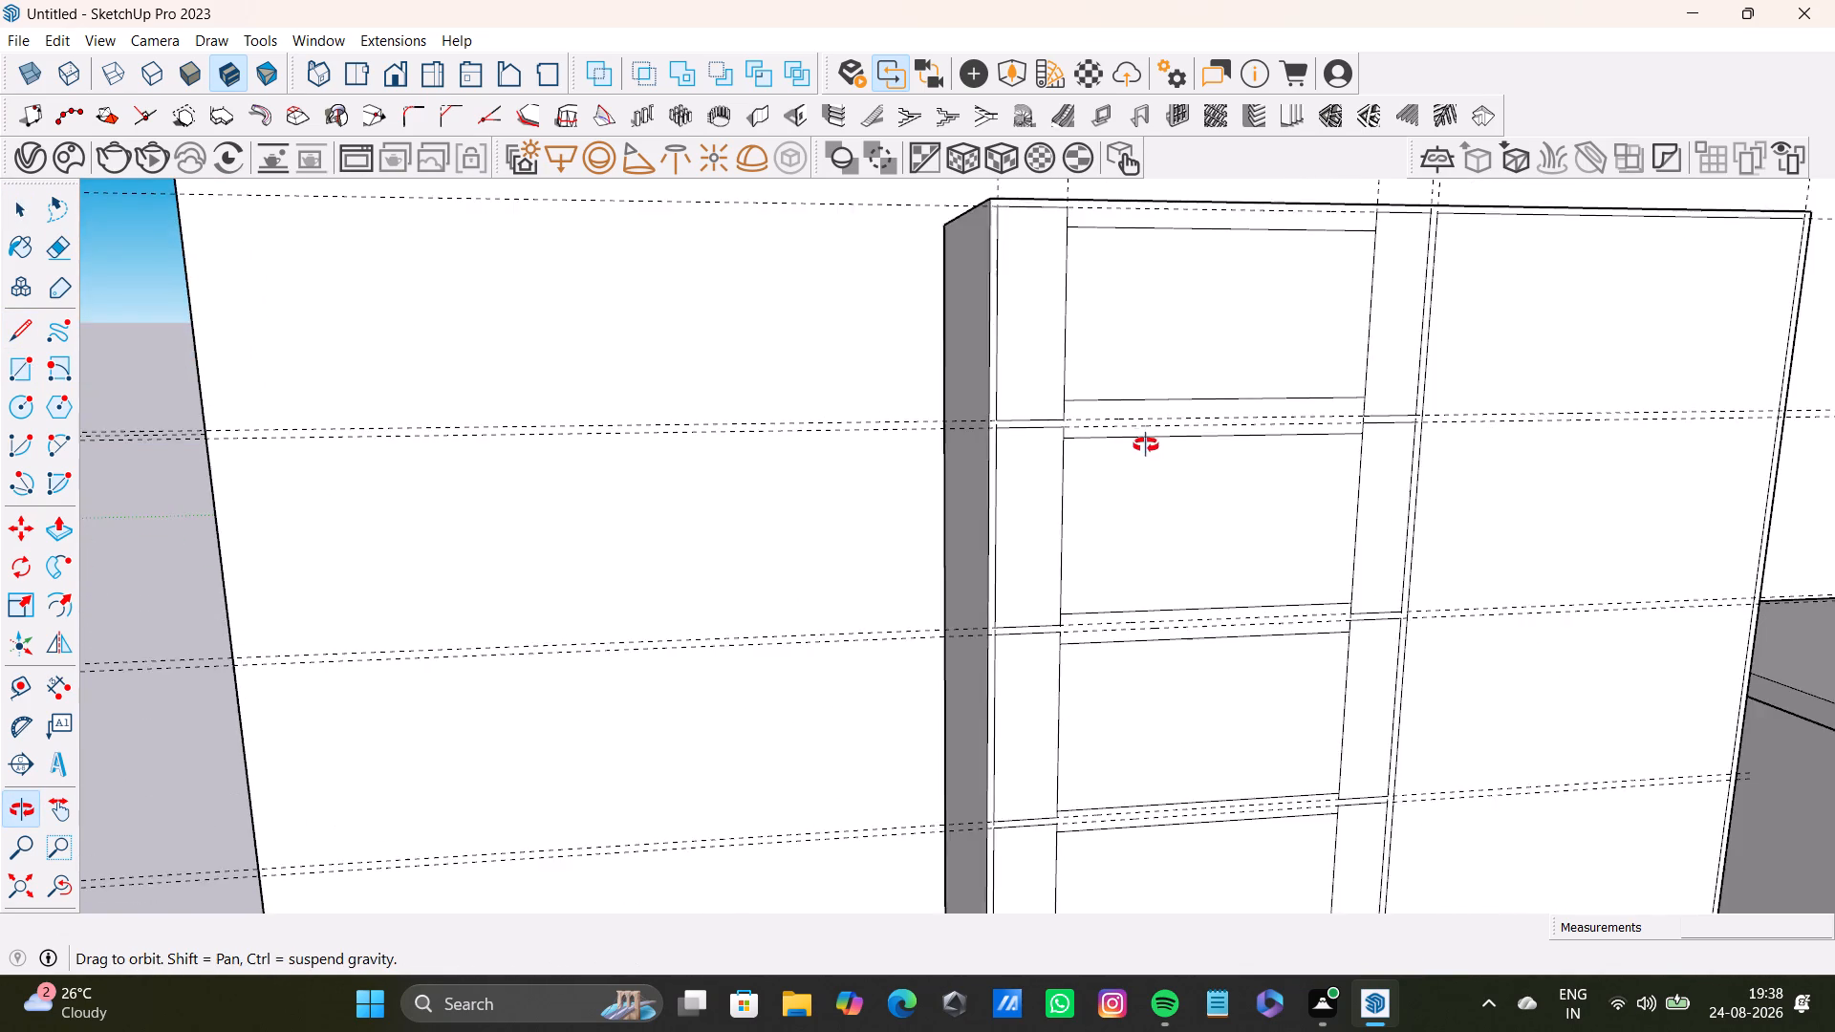
pyautogui.moveTo(1146, 445); pyautogui.dragTo(1186, 520, button='middle')
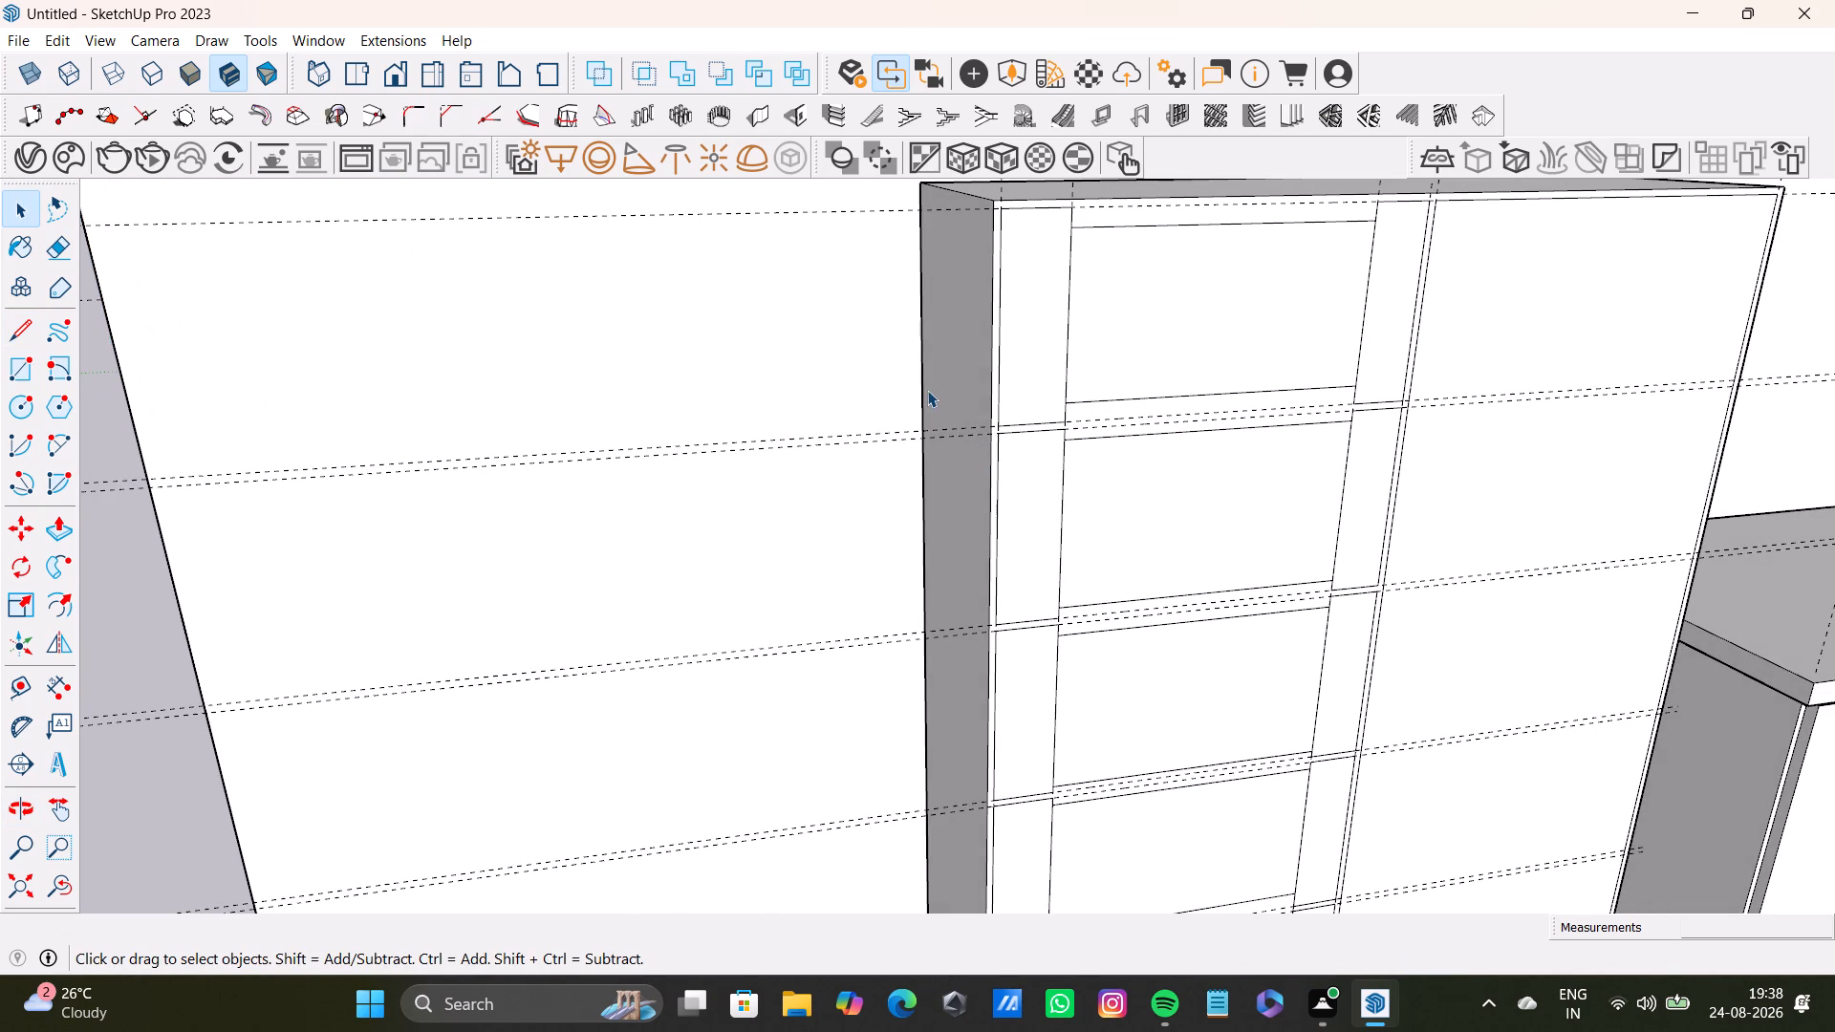
pyautogui.scroll(-4, 895, 549)
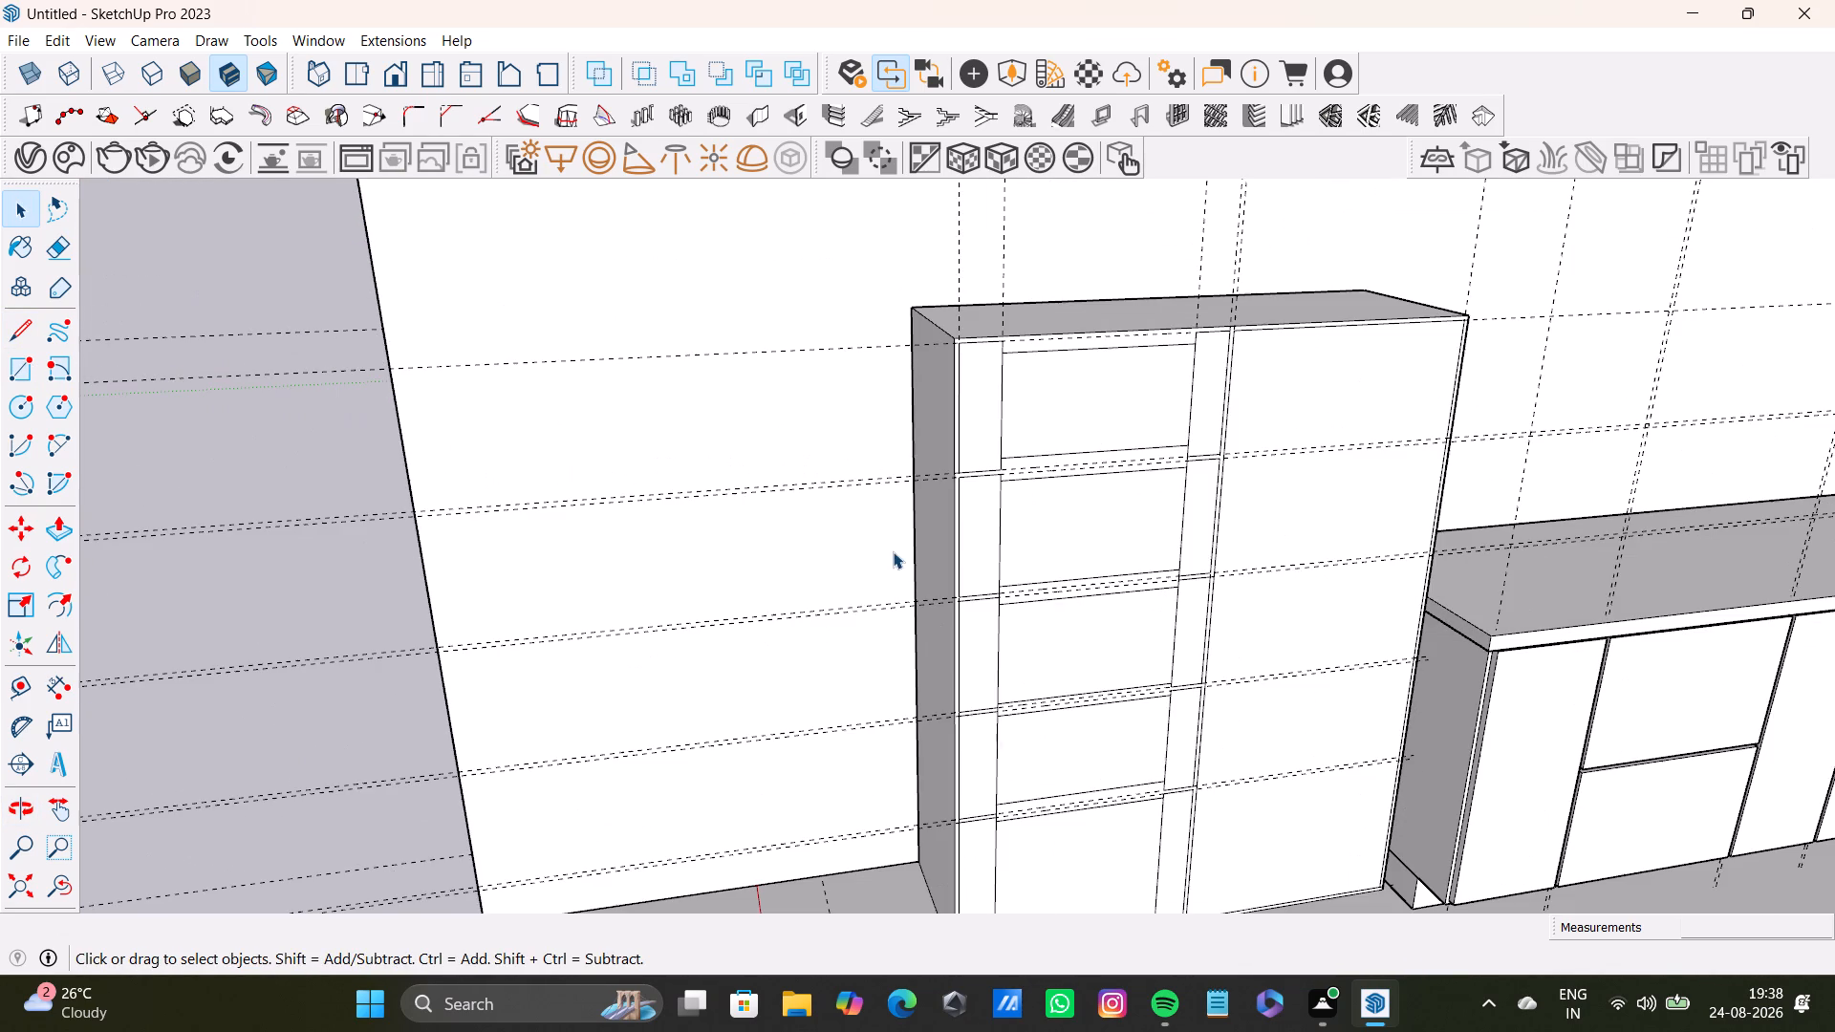
pyautogui.moveTo(896, 547); pyautogui.dragTo(817, 728, button='middle')
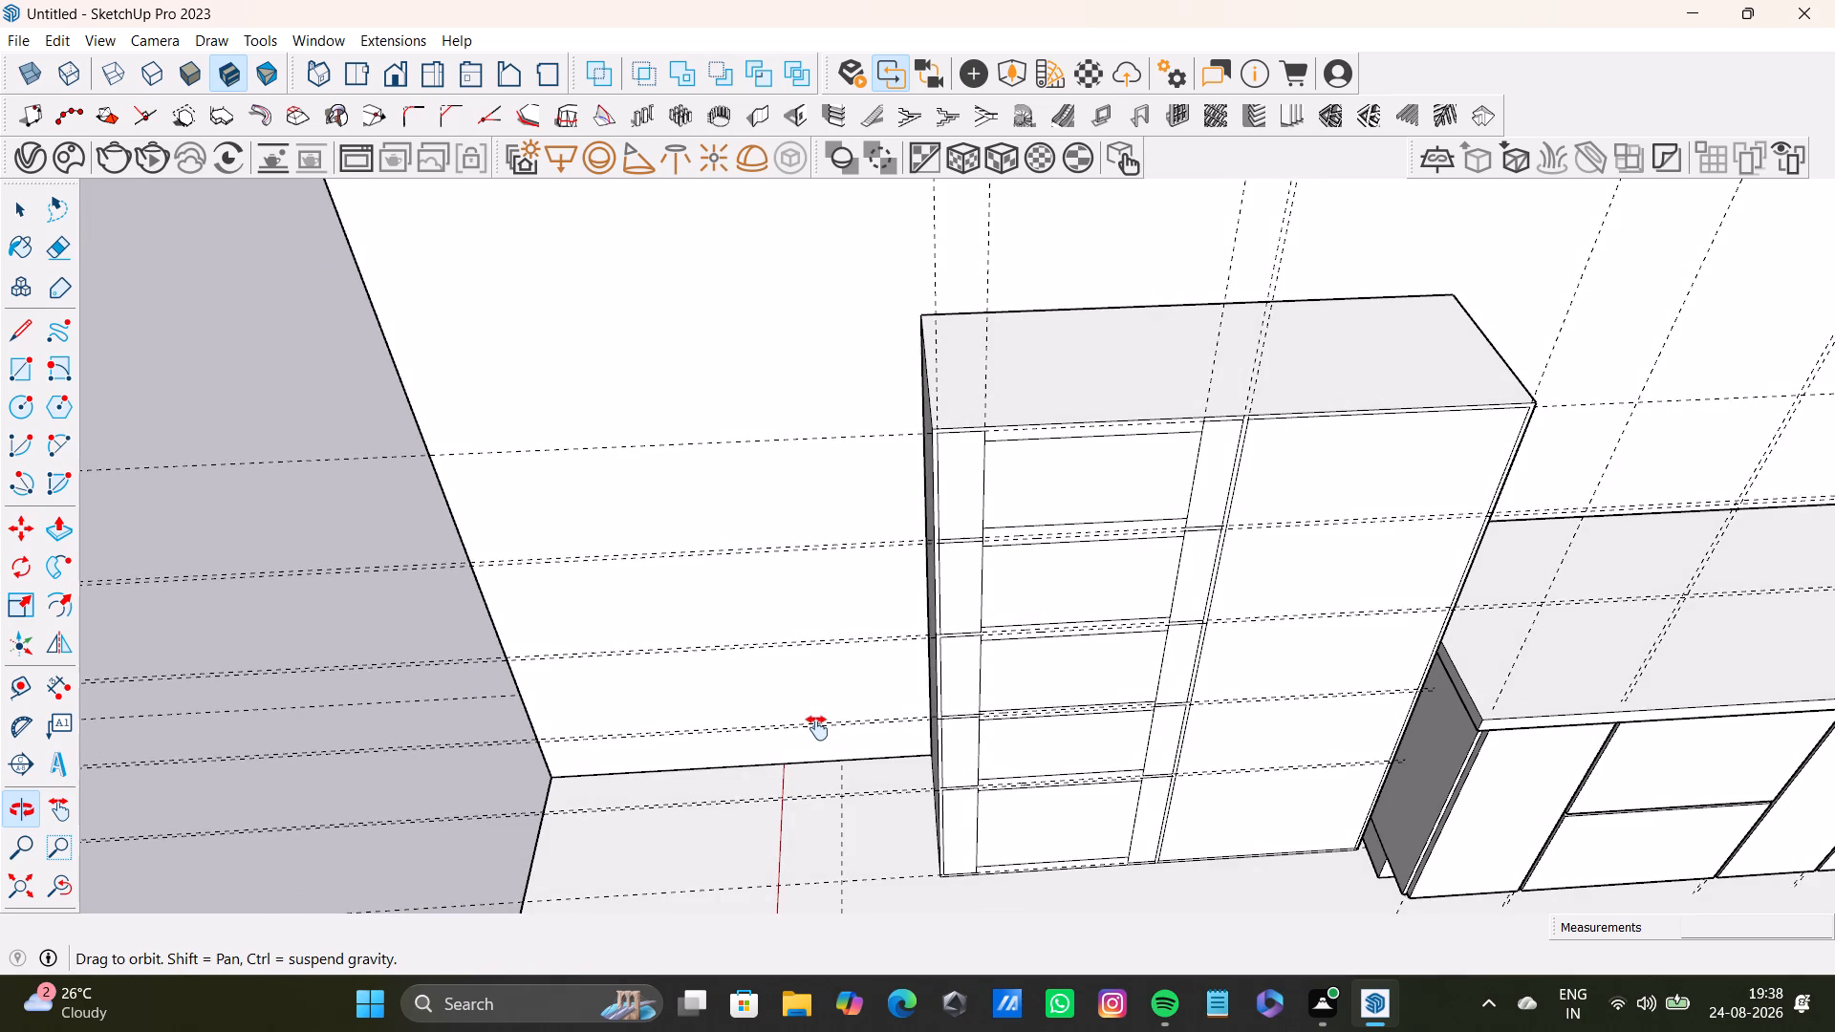
pyautogui.moveTo(817, 728); pyautogui.dragTo(814, 746, button='middle')
pyautogui.moveTo(1157, 806); pyautogui.dragTo(1155, 863, button='middle')
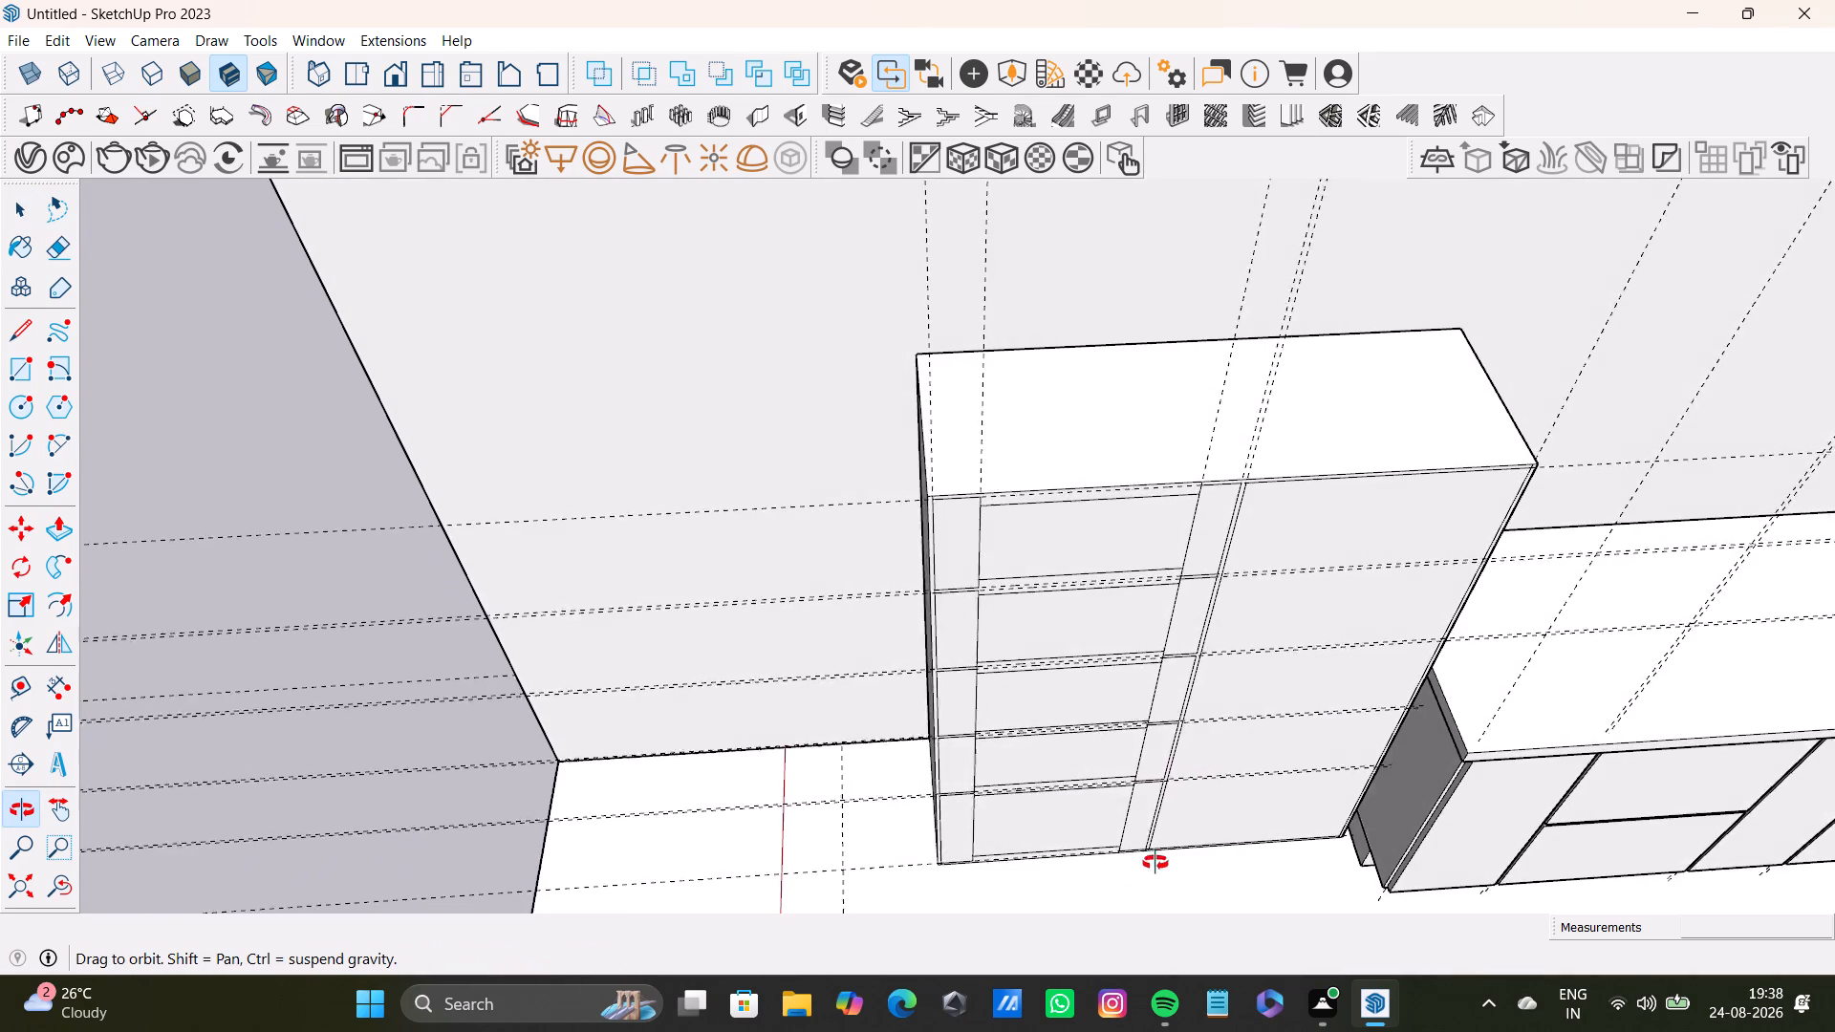
pyautogui.moveTo(1155, 863); pyautogui.dragTo(1153, 864, button='middle')
pyautogui.moveTo(869, 602); pyautogui.dragTo(887, 896, button='middle')
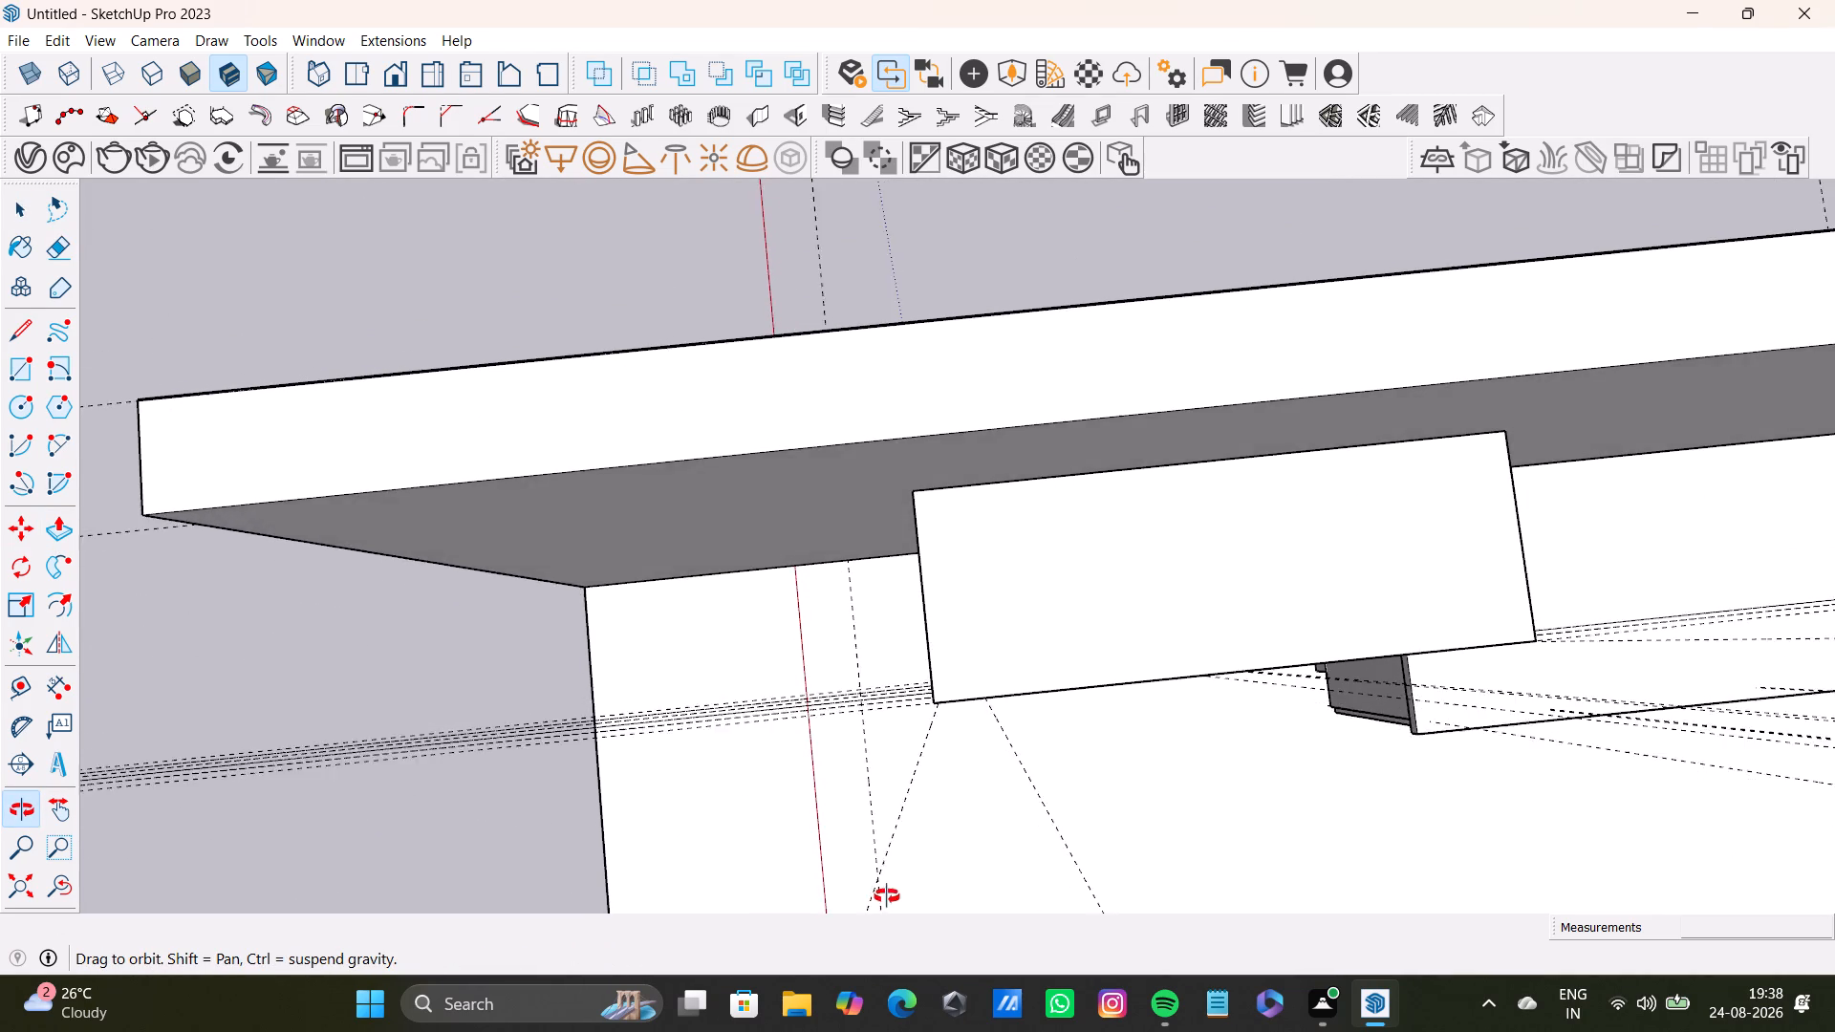
pyautogui.moveTo(887, 896); pyautogui.dragTo(702, 515, button='middle')
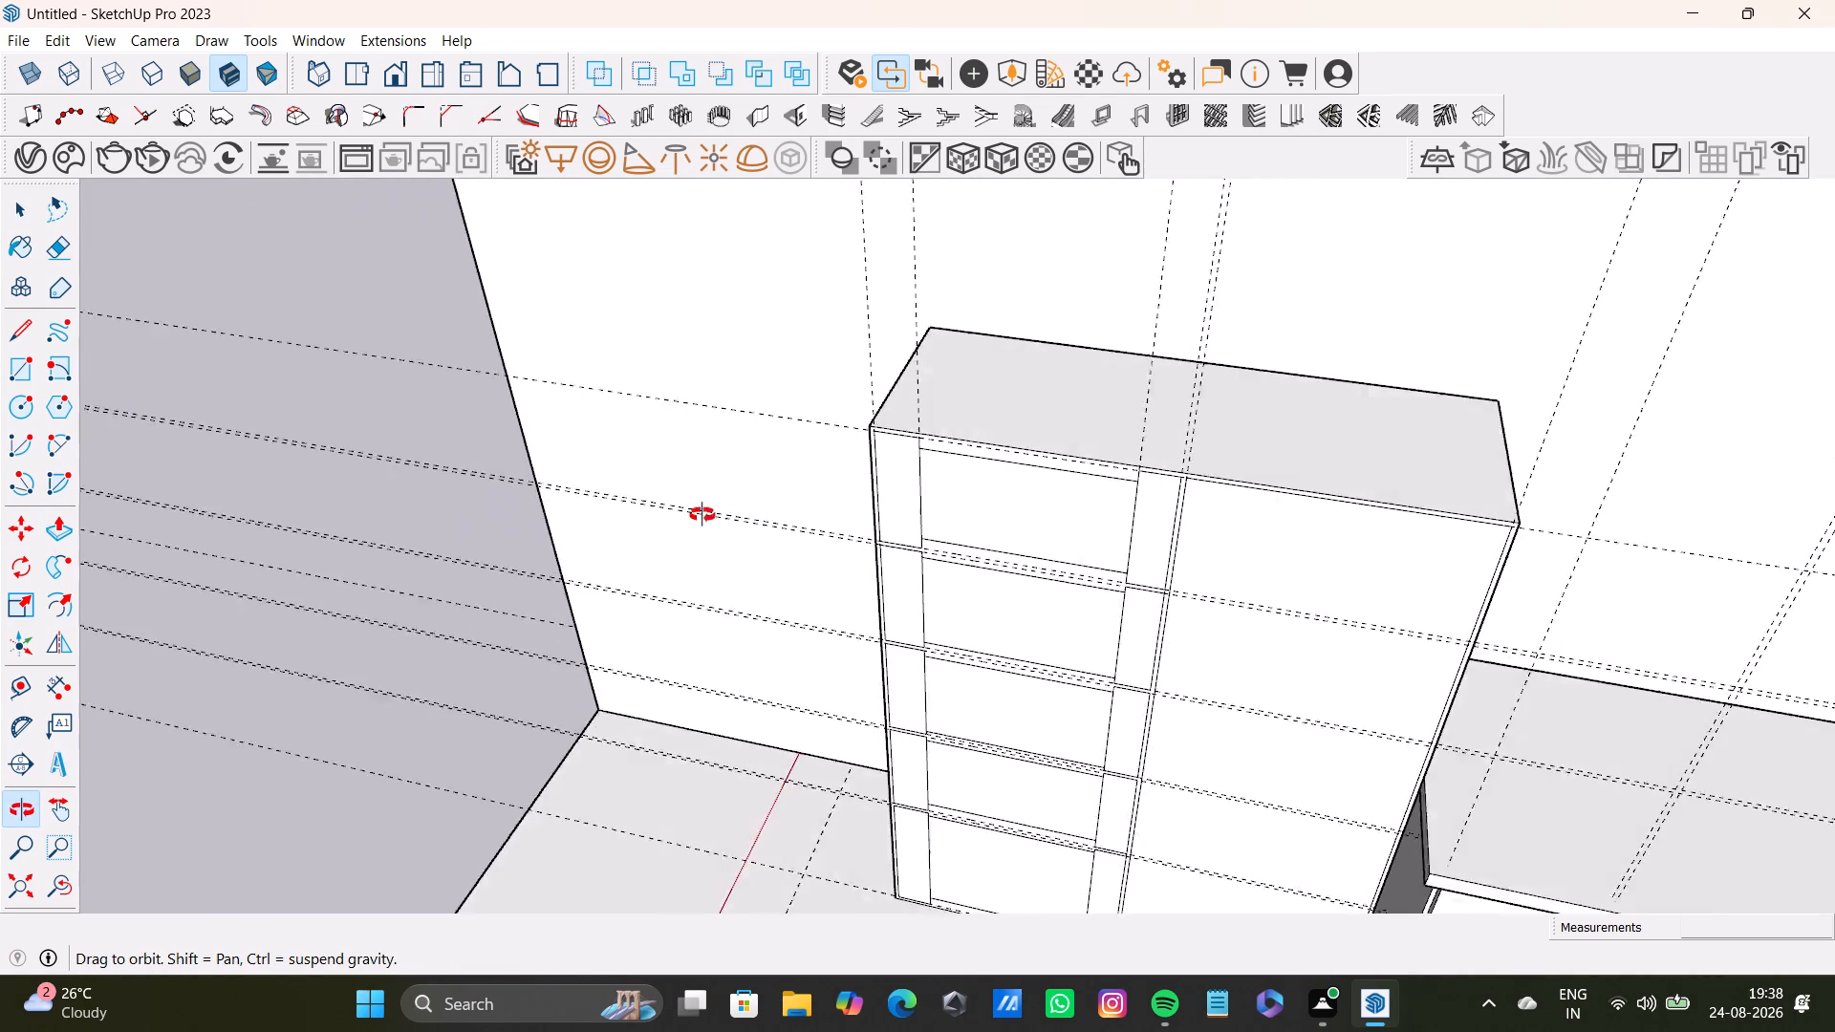
pyautogui.moveTo(702, 515); pyautogui.dragTo(1289, 649, button='middle')
pyautogui.scroll(-8, 1280, 654)
pyautogui.keyDown('shift'); pyautogui.moveTo(1286, 642); pyautogui.dragTo(1126, 649, button='middle'); pyautogui.keyUp('shift')
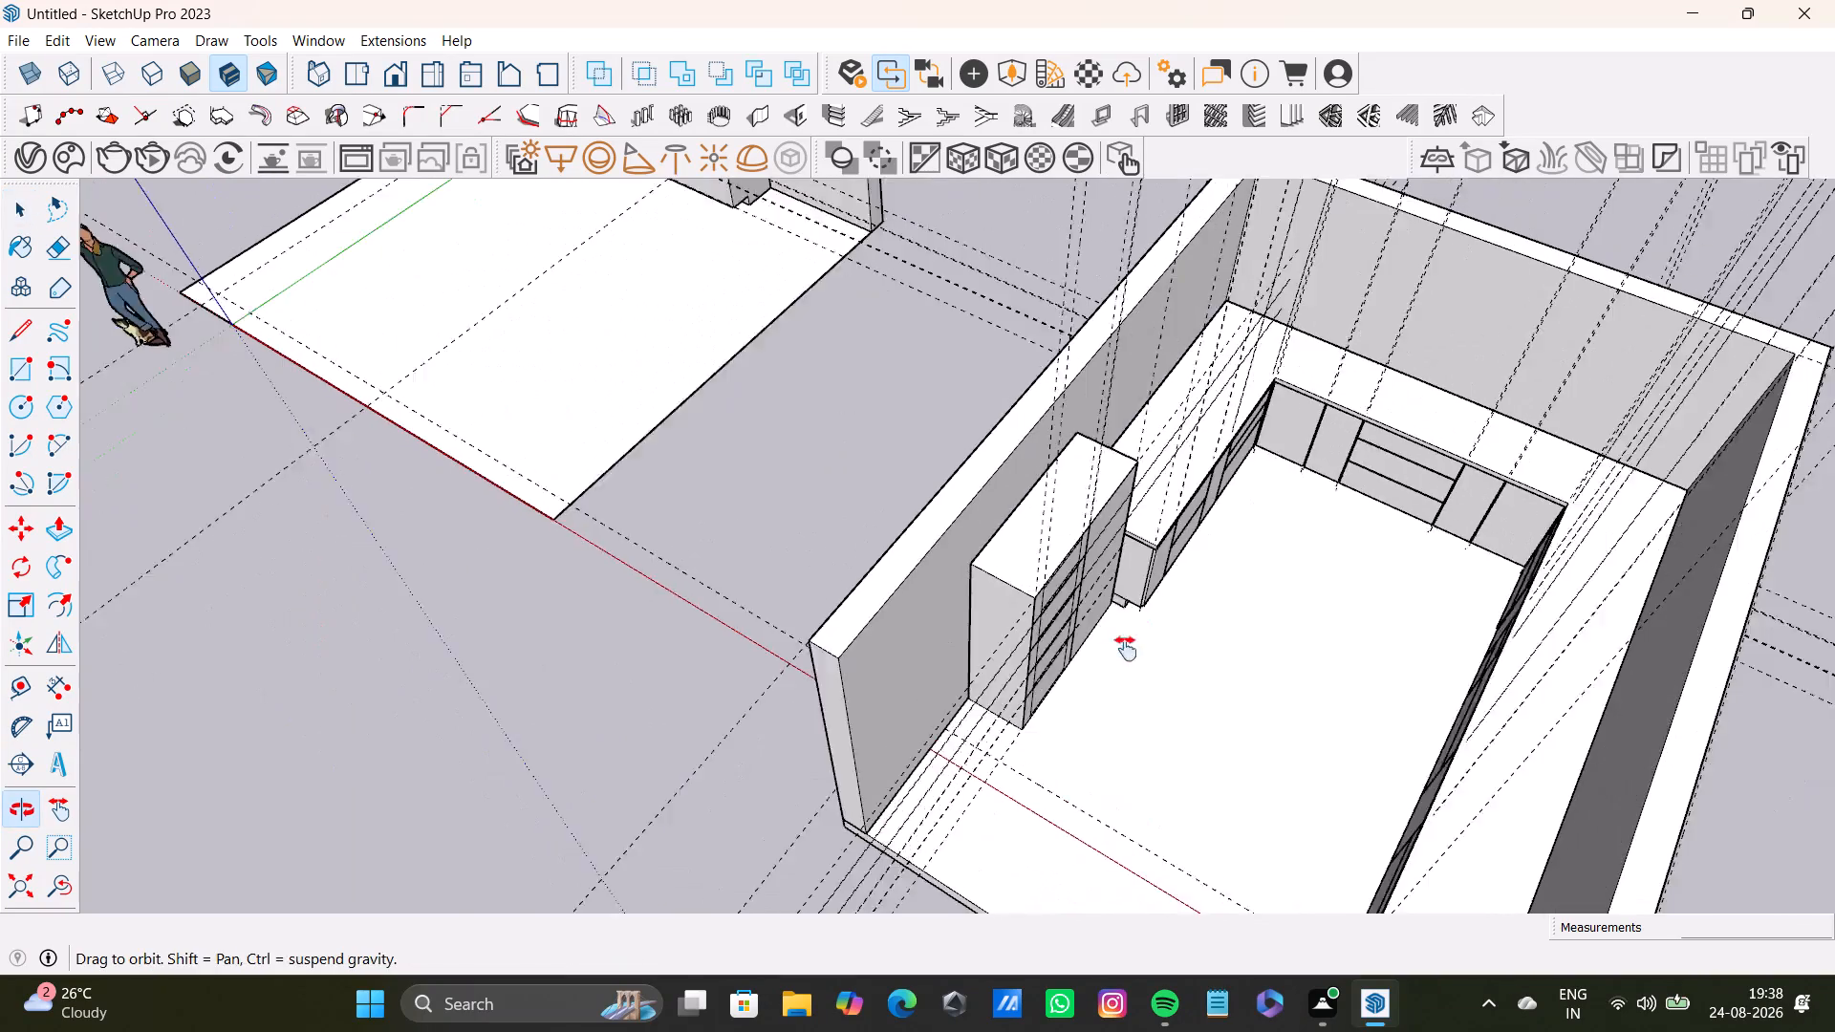
pyautogui.keyDown('shift'); pyautogui.moveTo(1126, 649); pyautogui.dragTo(1052, 674, button='middle'); pyautogui.keyUp('shift')
pyautogui.moveTo(1020, 684); pyautogui.dragTo(1160, 866, button='middle')
pyautogui.moveTo(913, 754); pyautogui.dragTo(1113, 551, button='middle')
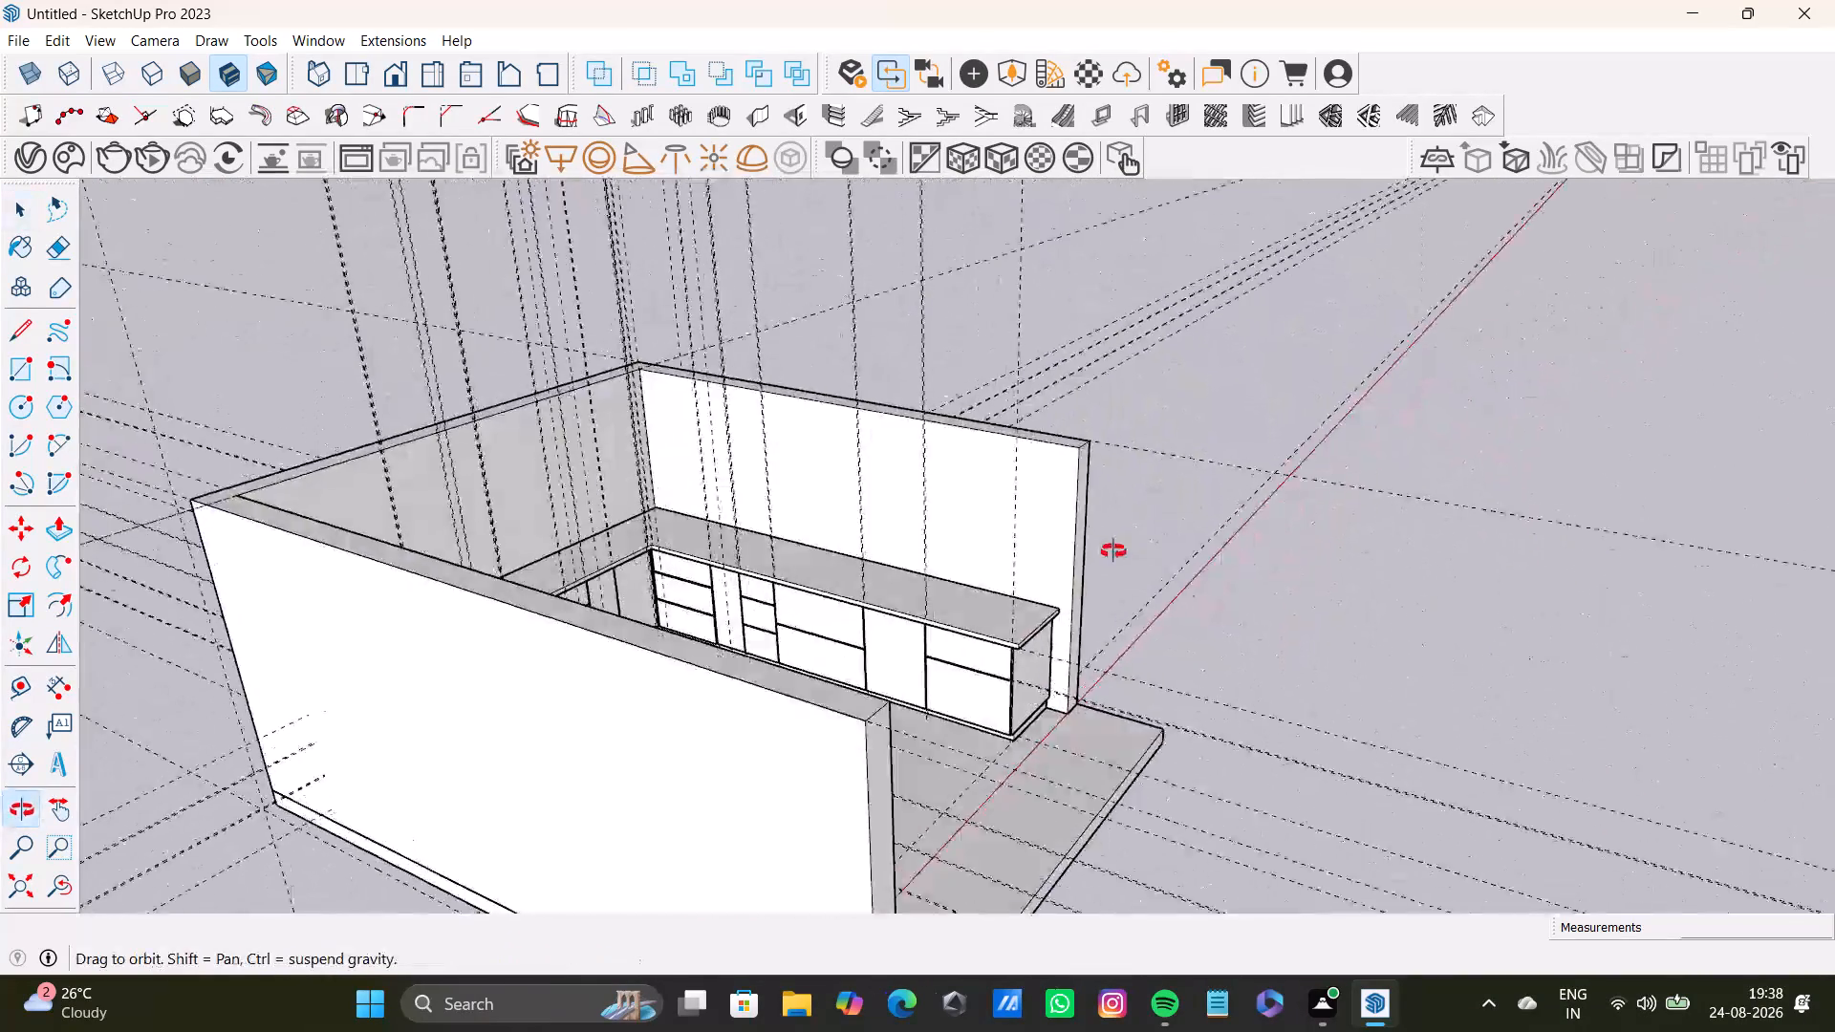
pyautogui.moveTo(1113, 551); pyautogui.dragTo(415, 781, button='middle')
pyautogui.scroll(-4, 784, 564)
pyautogui.keyDown('shift'); pyautogui.moveTo(788, 565); pyautogui.dragTo(1158, 729, button='middle'); pyautogui.keyUp('shift')
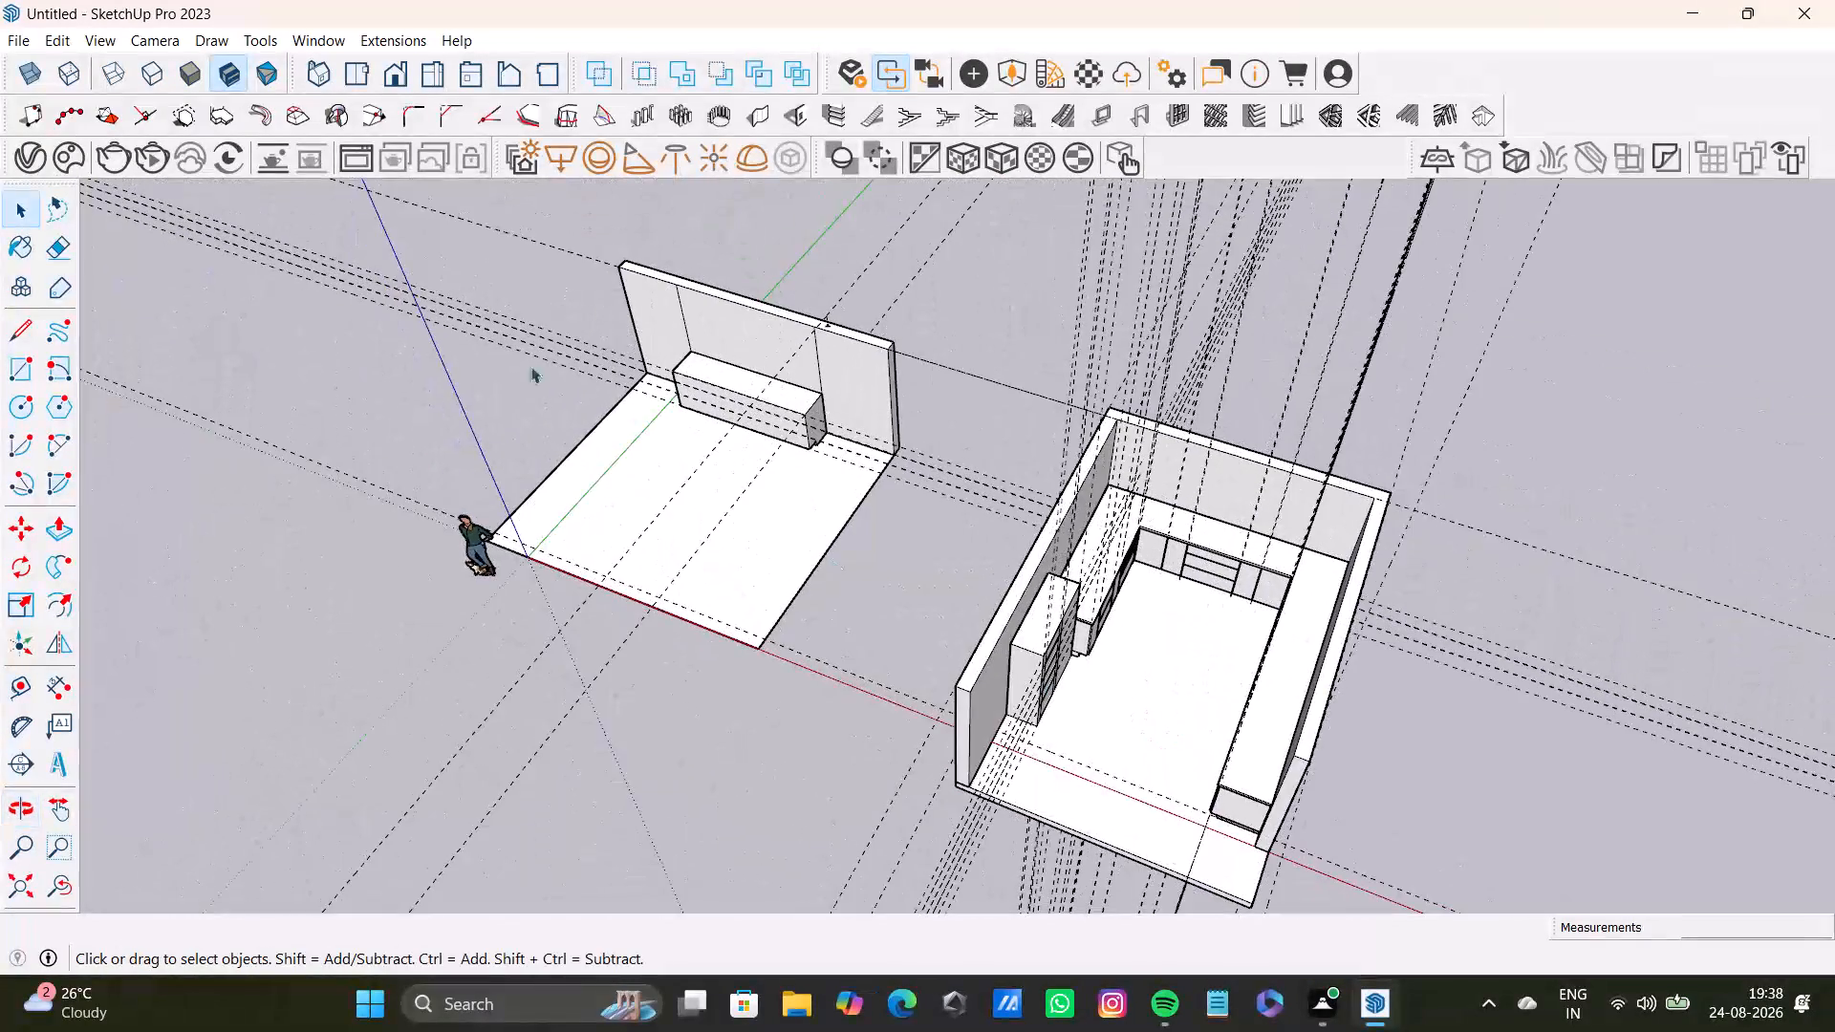
# Delete all construction guides from the model.
pyautogui.click(61, 43)
pyautogui.click(123, 233)
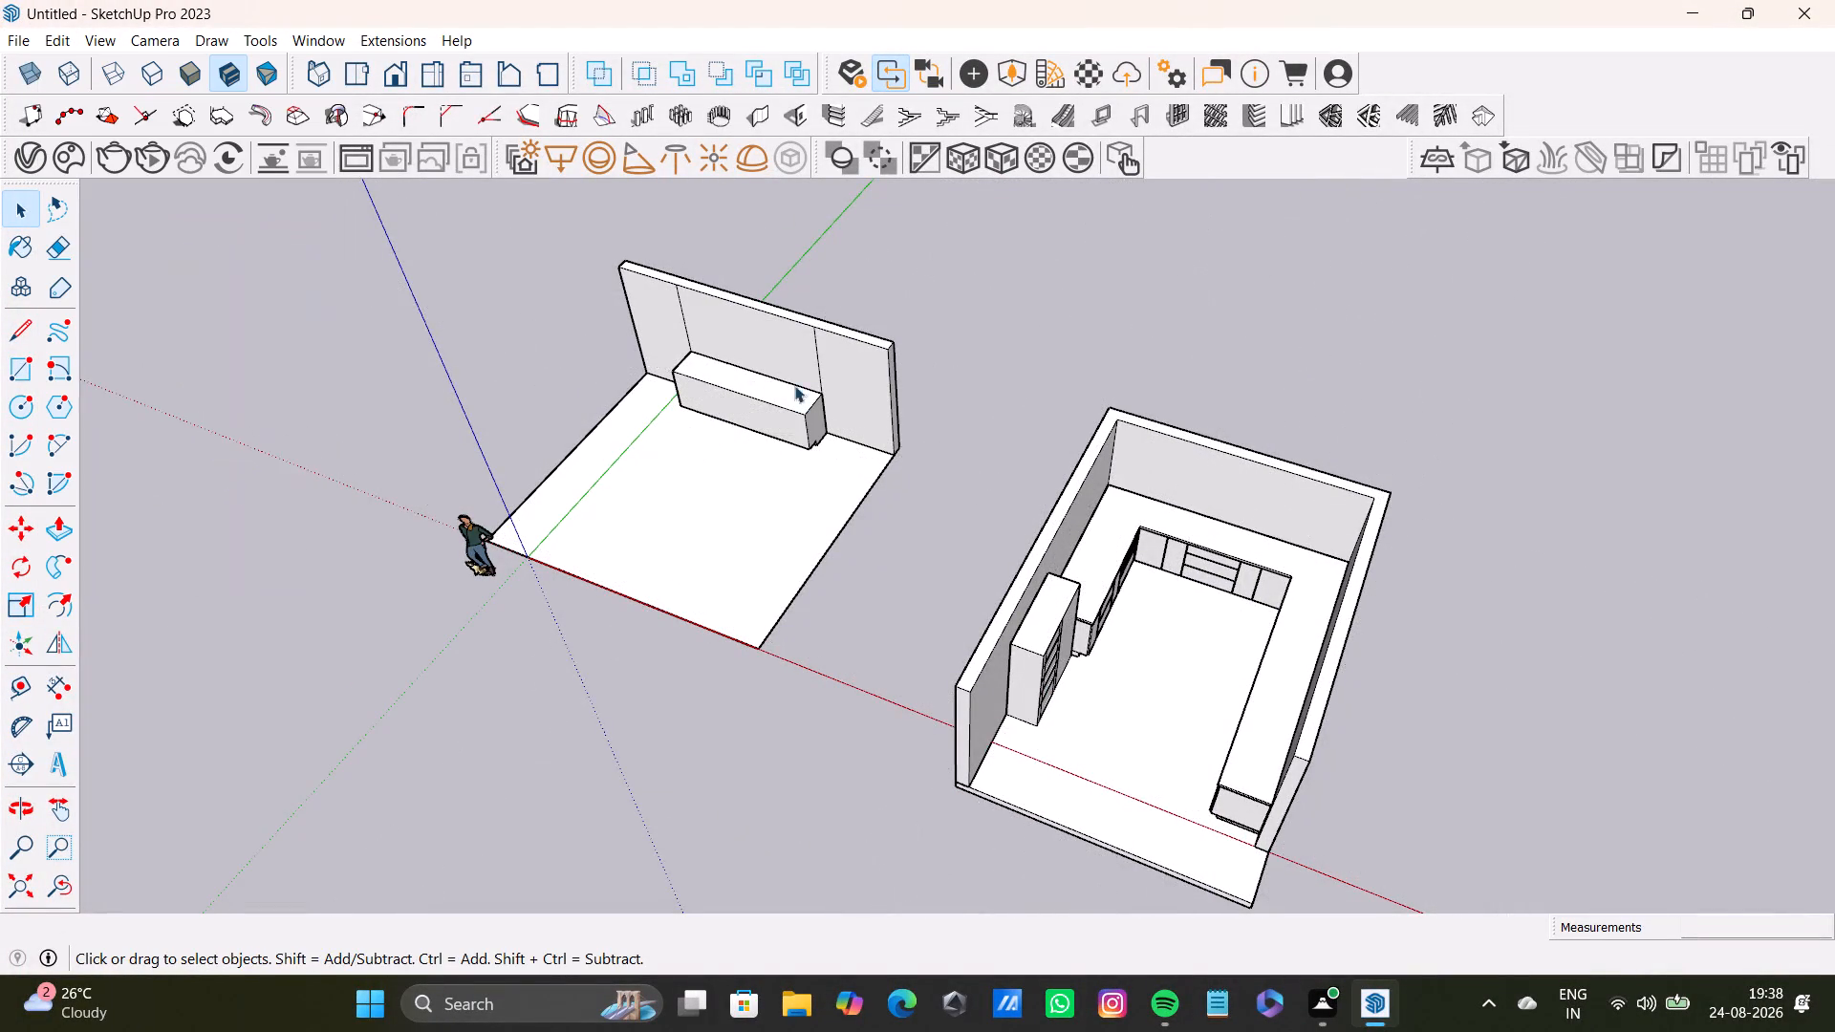
# Examine the front of the tall unit, including its covered niches and shelf strips, close up.
pyautogui.scroll(8, 1087, 587)
pyautogui.moveTo(1243, 648); pyautogui.dragTo(661, 655, button='middle')
pyautogui.scroll(4, 720, 589)
pyautogui.keyDown('shift'); pyautogui.moveTo(737, 578); pyautogui.dragTo(1206, 686, button='middle'); pyautogui.keyUp('shift')
pyautogui.scroll(2, 1189, 696)
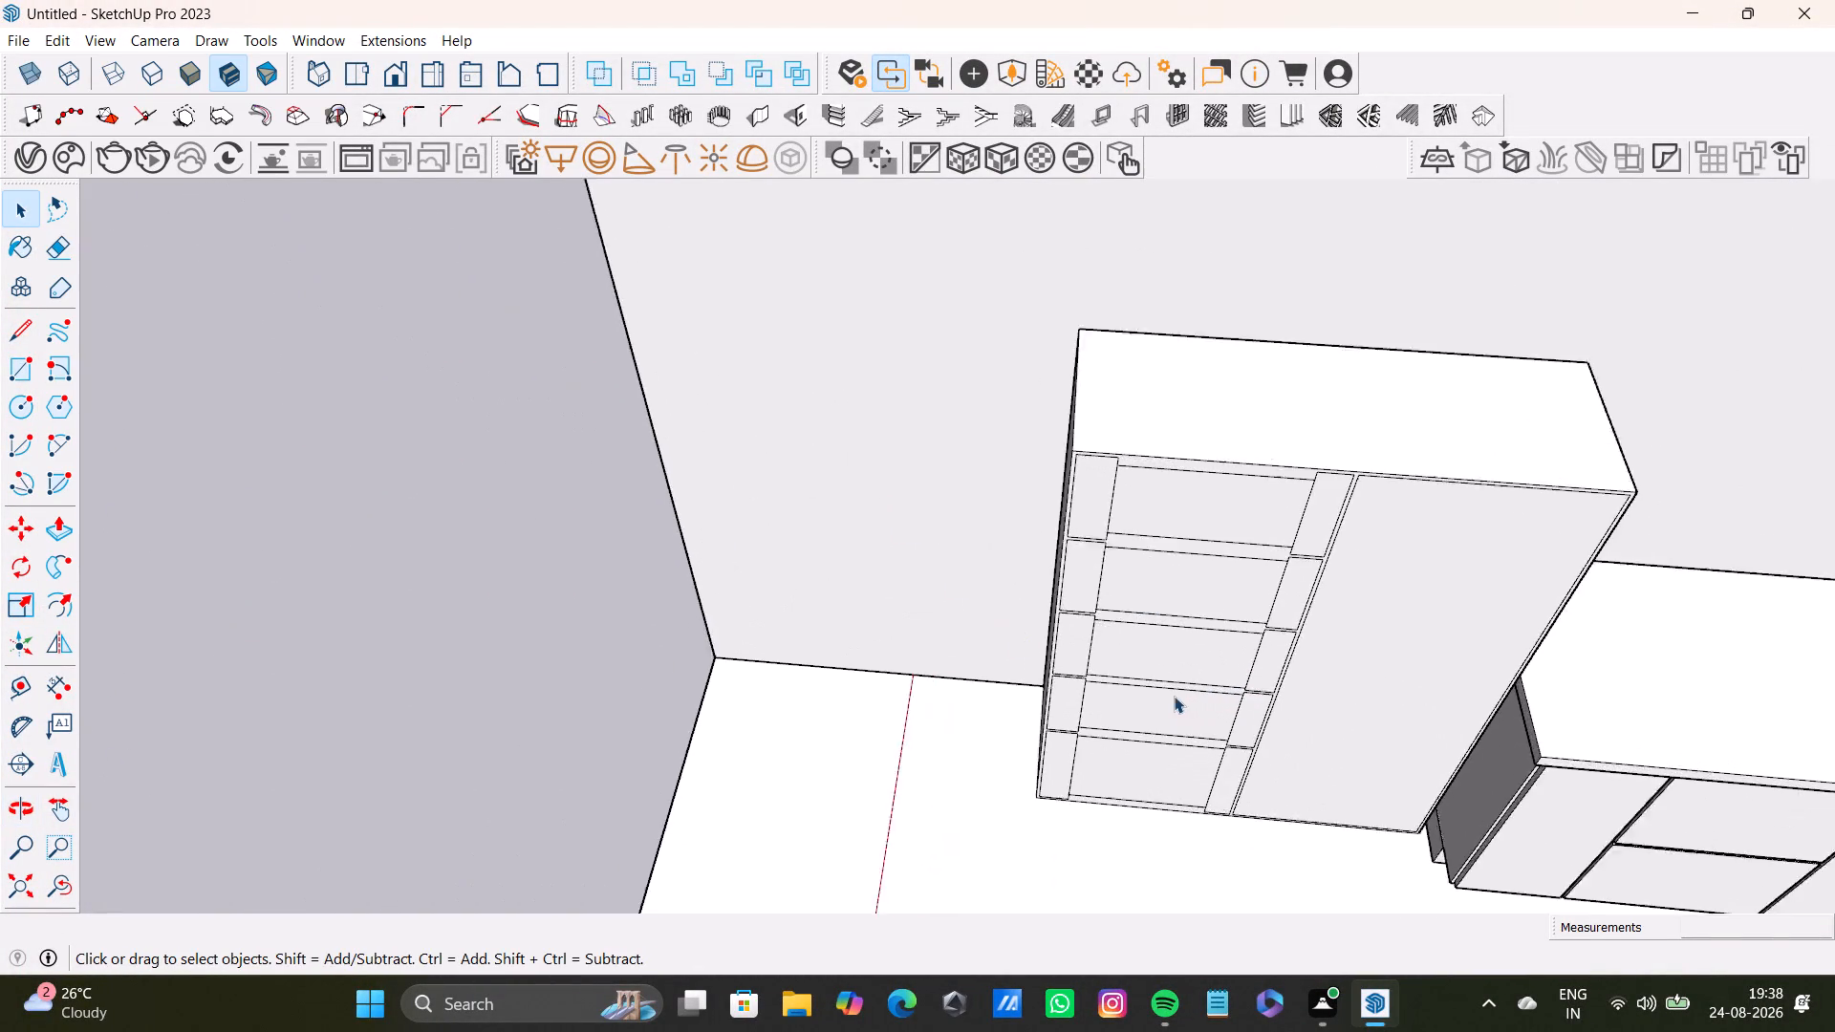
pyautogui.scroll(5, 1174, 696)
pyautogui.moveTo(1092, 659); pyautogui.dragTo(1100, 458, button='middle')
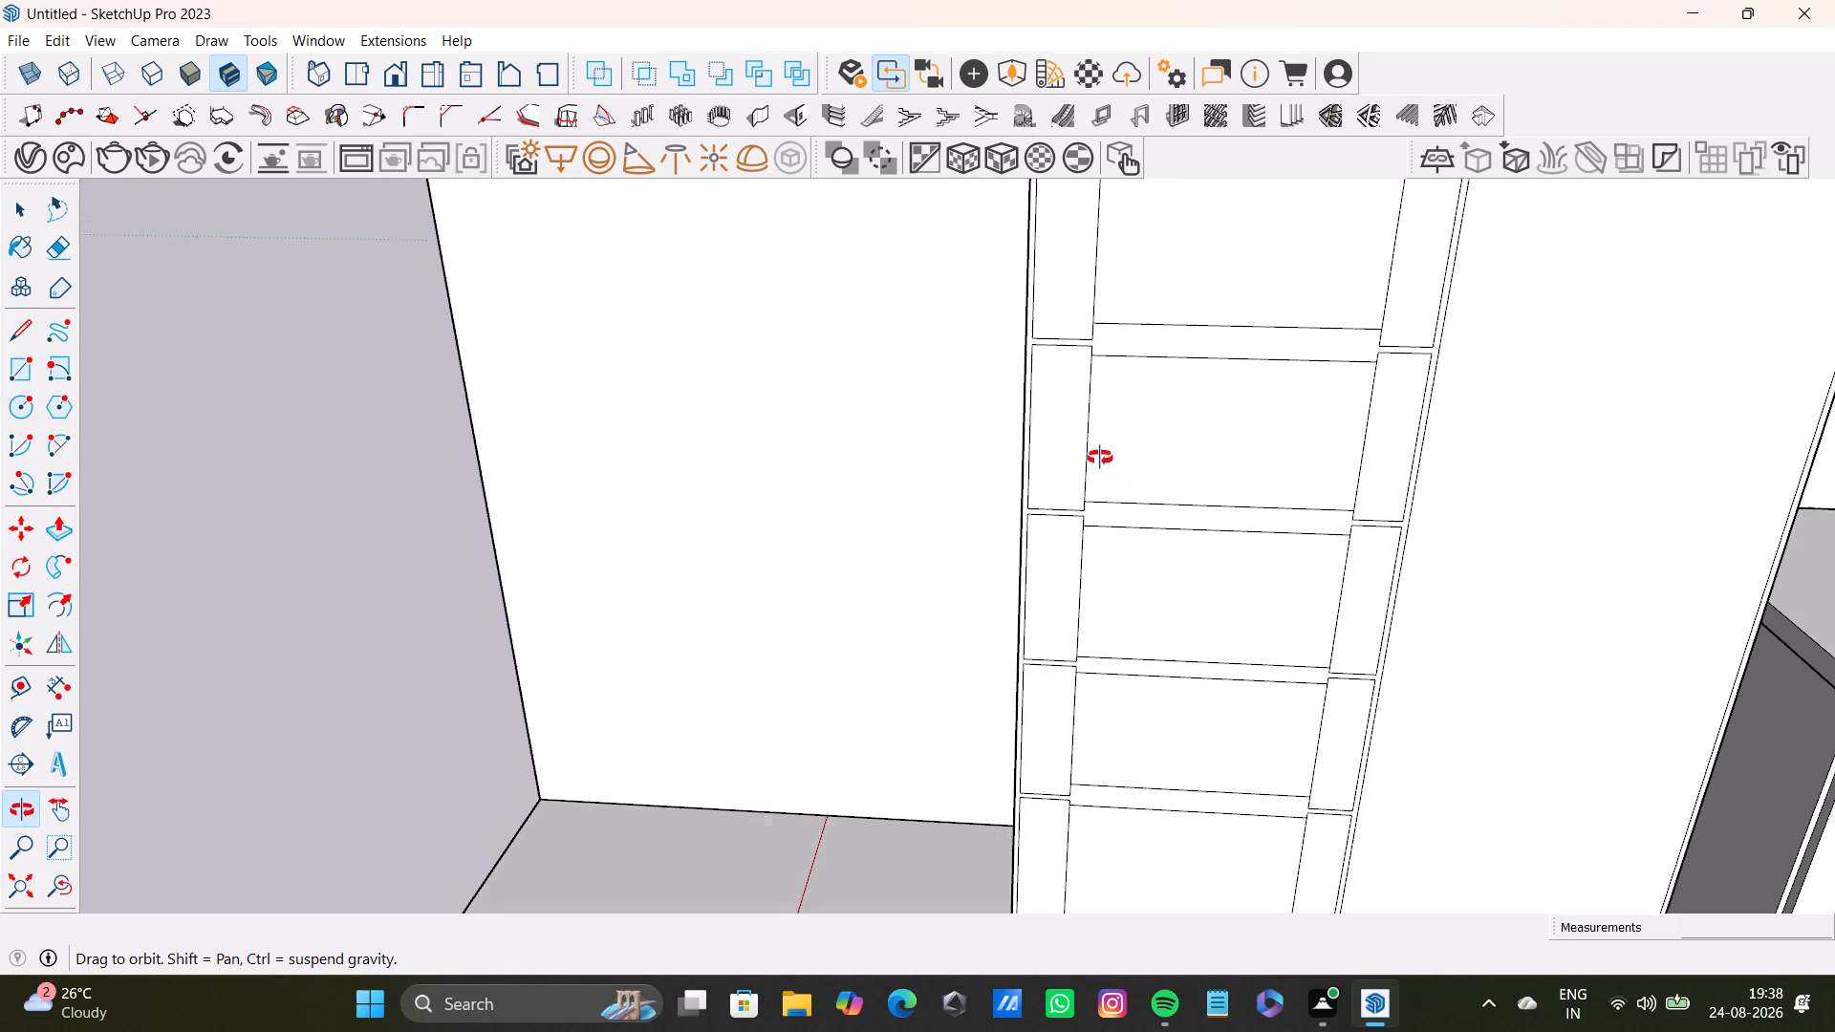
pyautogui.moveTo(1100, 458); pyautogui.dragTo(1249, 502, button='middle')
pyautogui.scroll(-3, 1142, 623)
pyautogui.moveTo(1172, 611); pyautogui.dragTo(1203, 566, button='middle')
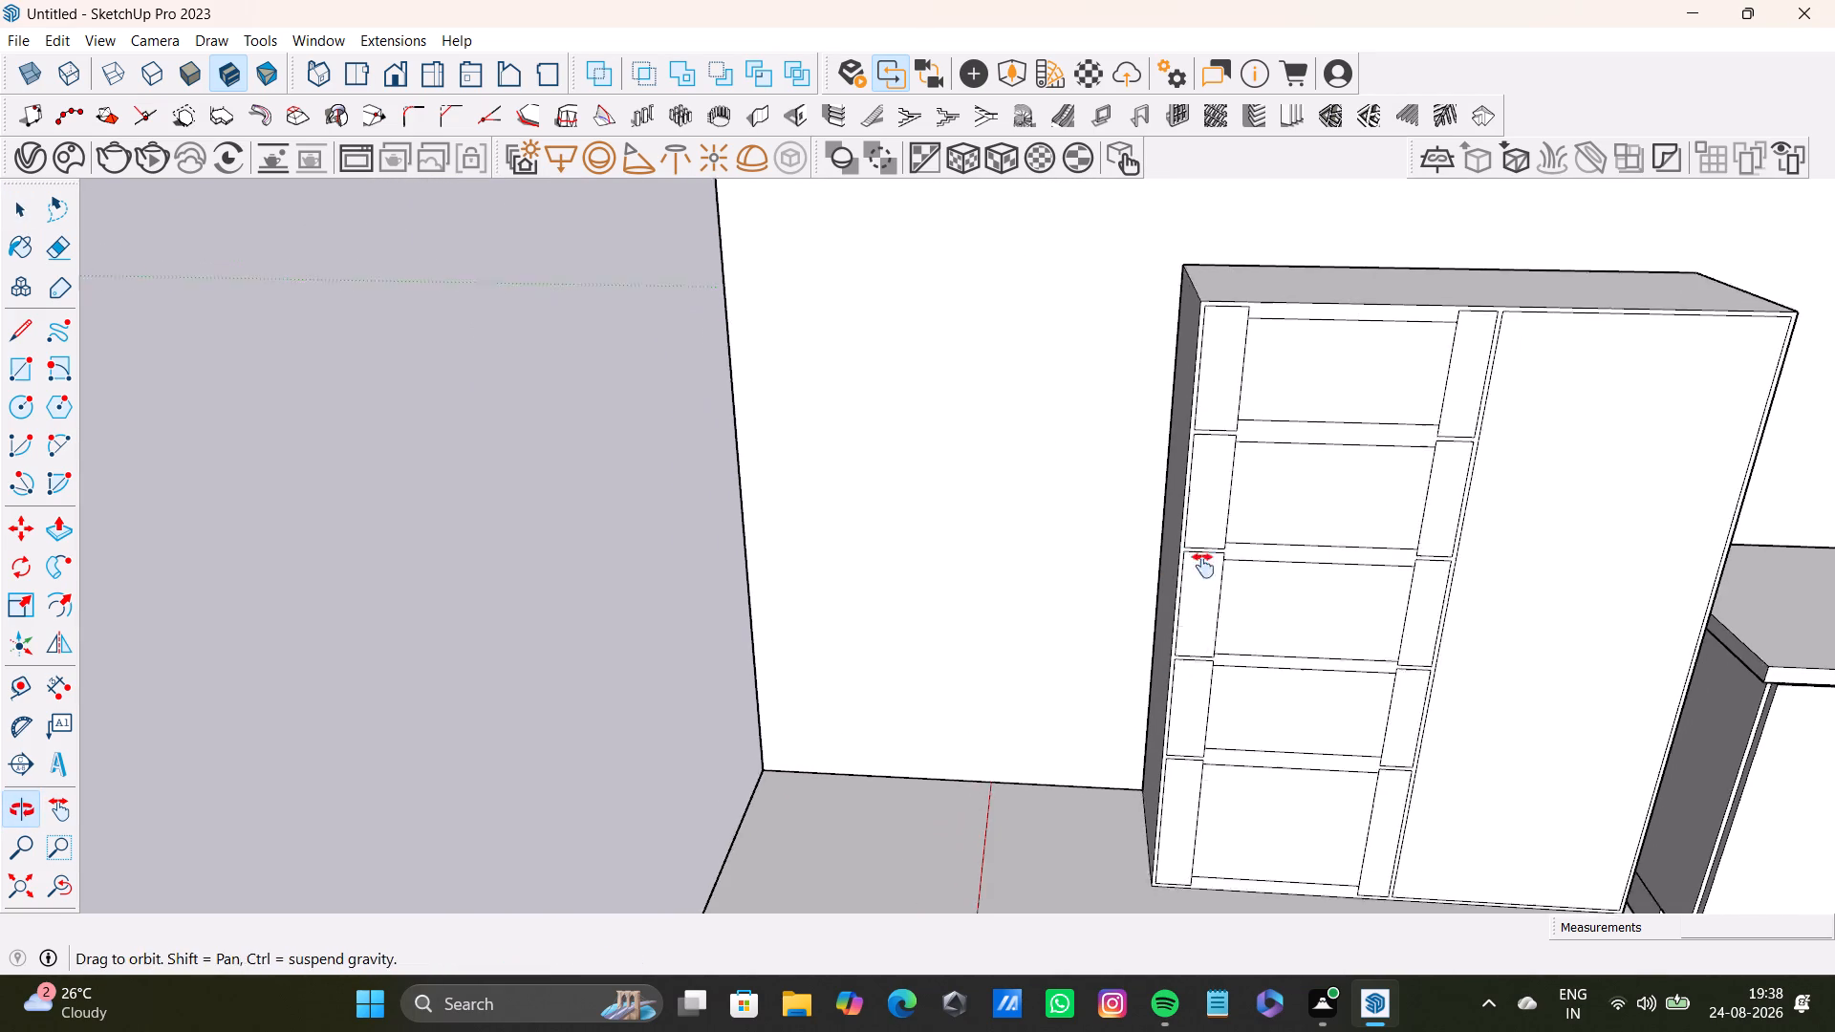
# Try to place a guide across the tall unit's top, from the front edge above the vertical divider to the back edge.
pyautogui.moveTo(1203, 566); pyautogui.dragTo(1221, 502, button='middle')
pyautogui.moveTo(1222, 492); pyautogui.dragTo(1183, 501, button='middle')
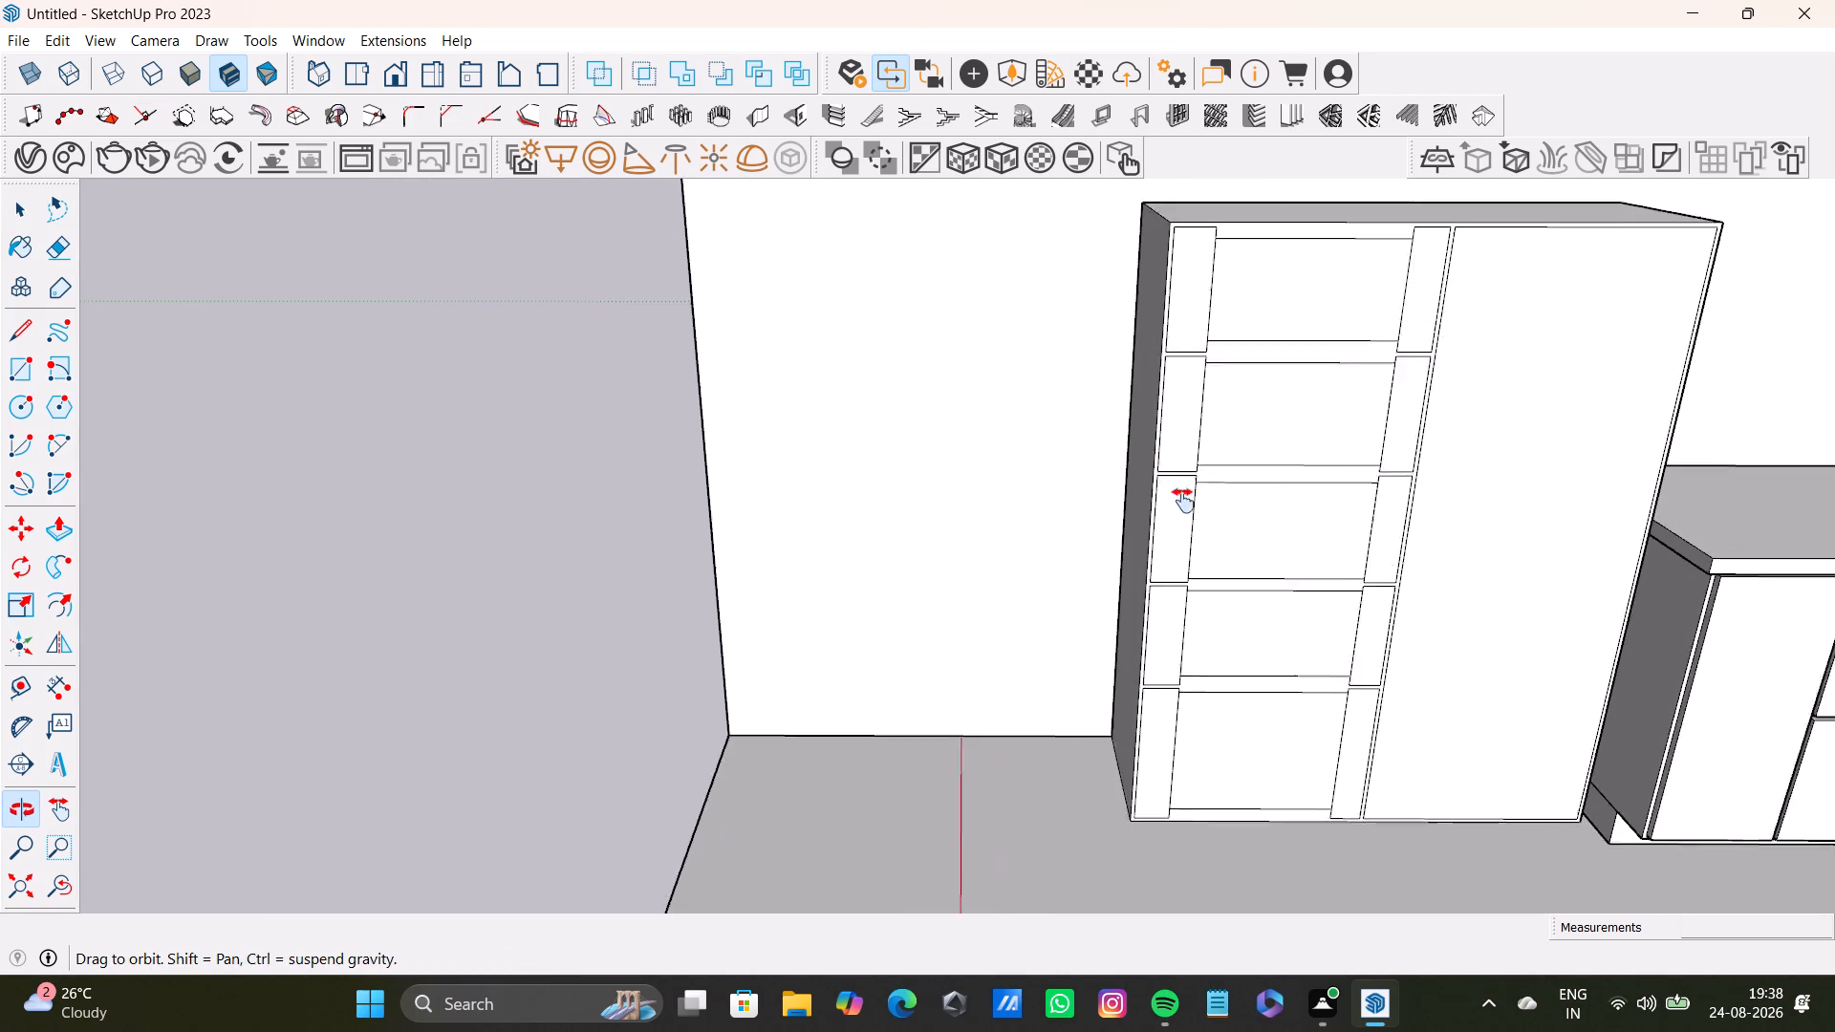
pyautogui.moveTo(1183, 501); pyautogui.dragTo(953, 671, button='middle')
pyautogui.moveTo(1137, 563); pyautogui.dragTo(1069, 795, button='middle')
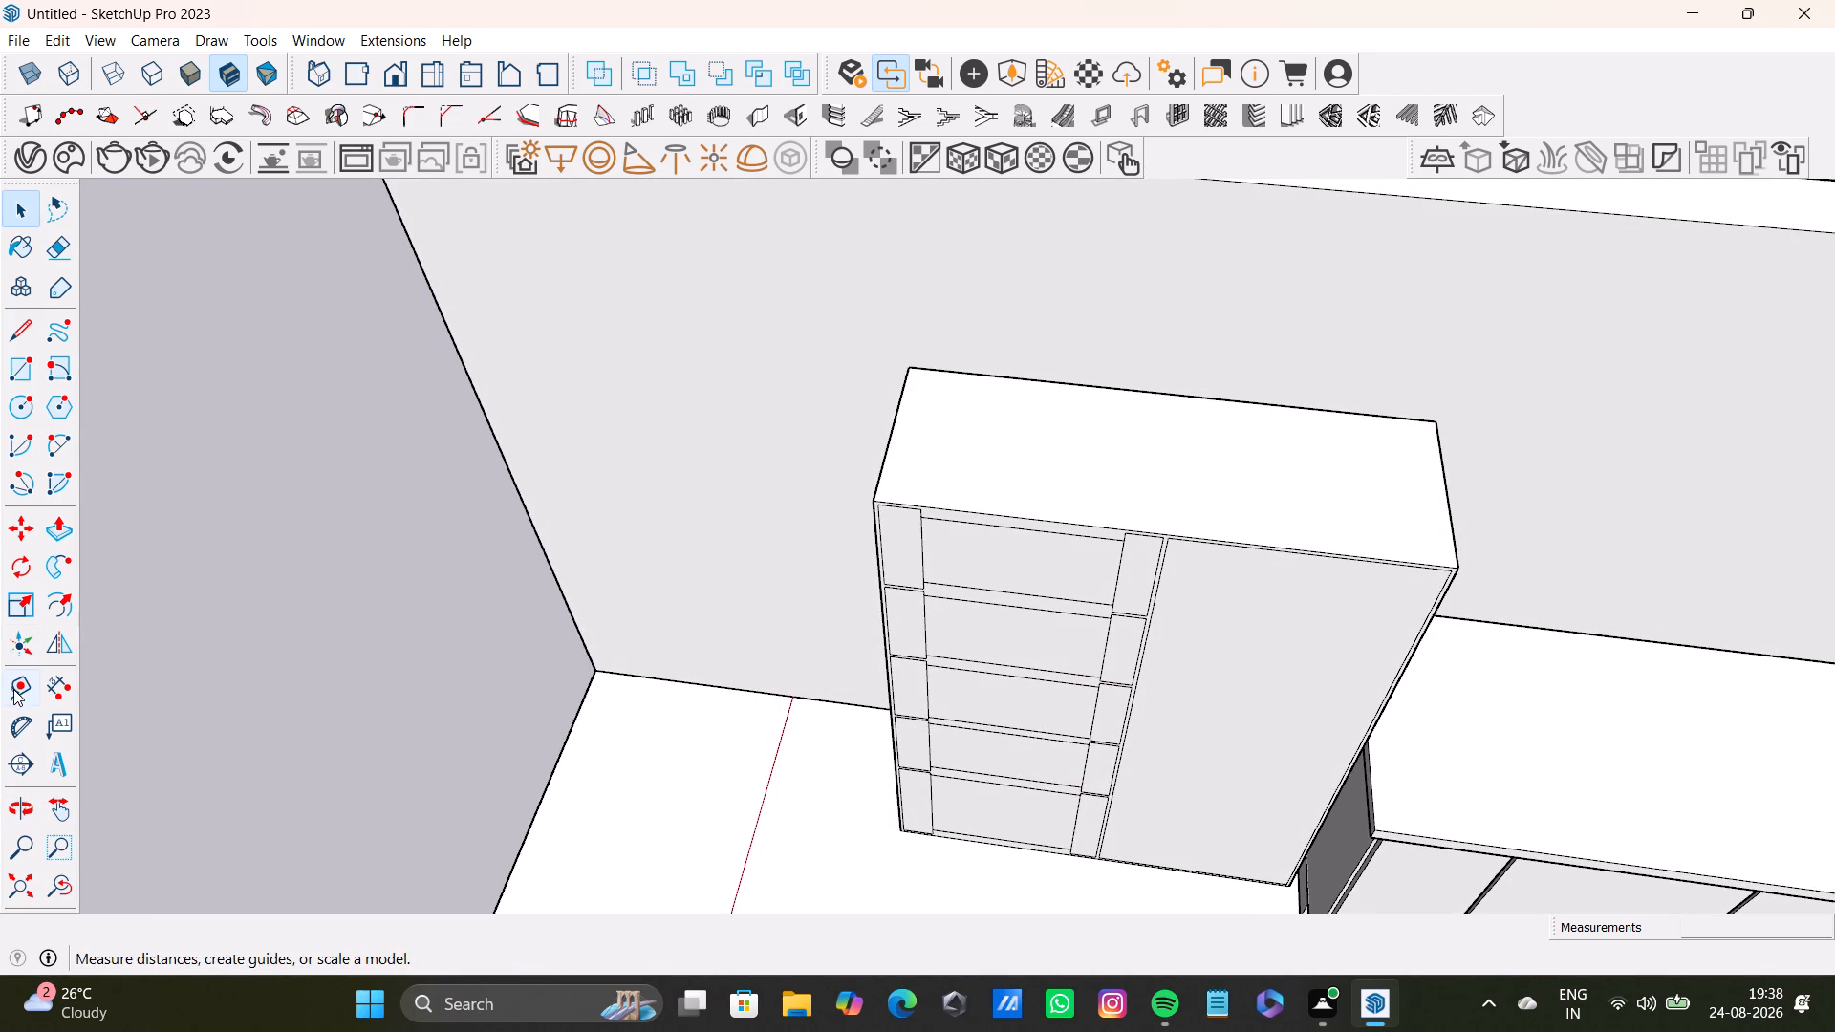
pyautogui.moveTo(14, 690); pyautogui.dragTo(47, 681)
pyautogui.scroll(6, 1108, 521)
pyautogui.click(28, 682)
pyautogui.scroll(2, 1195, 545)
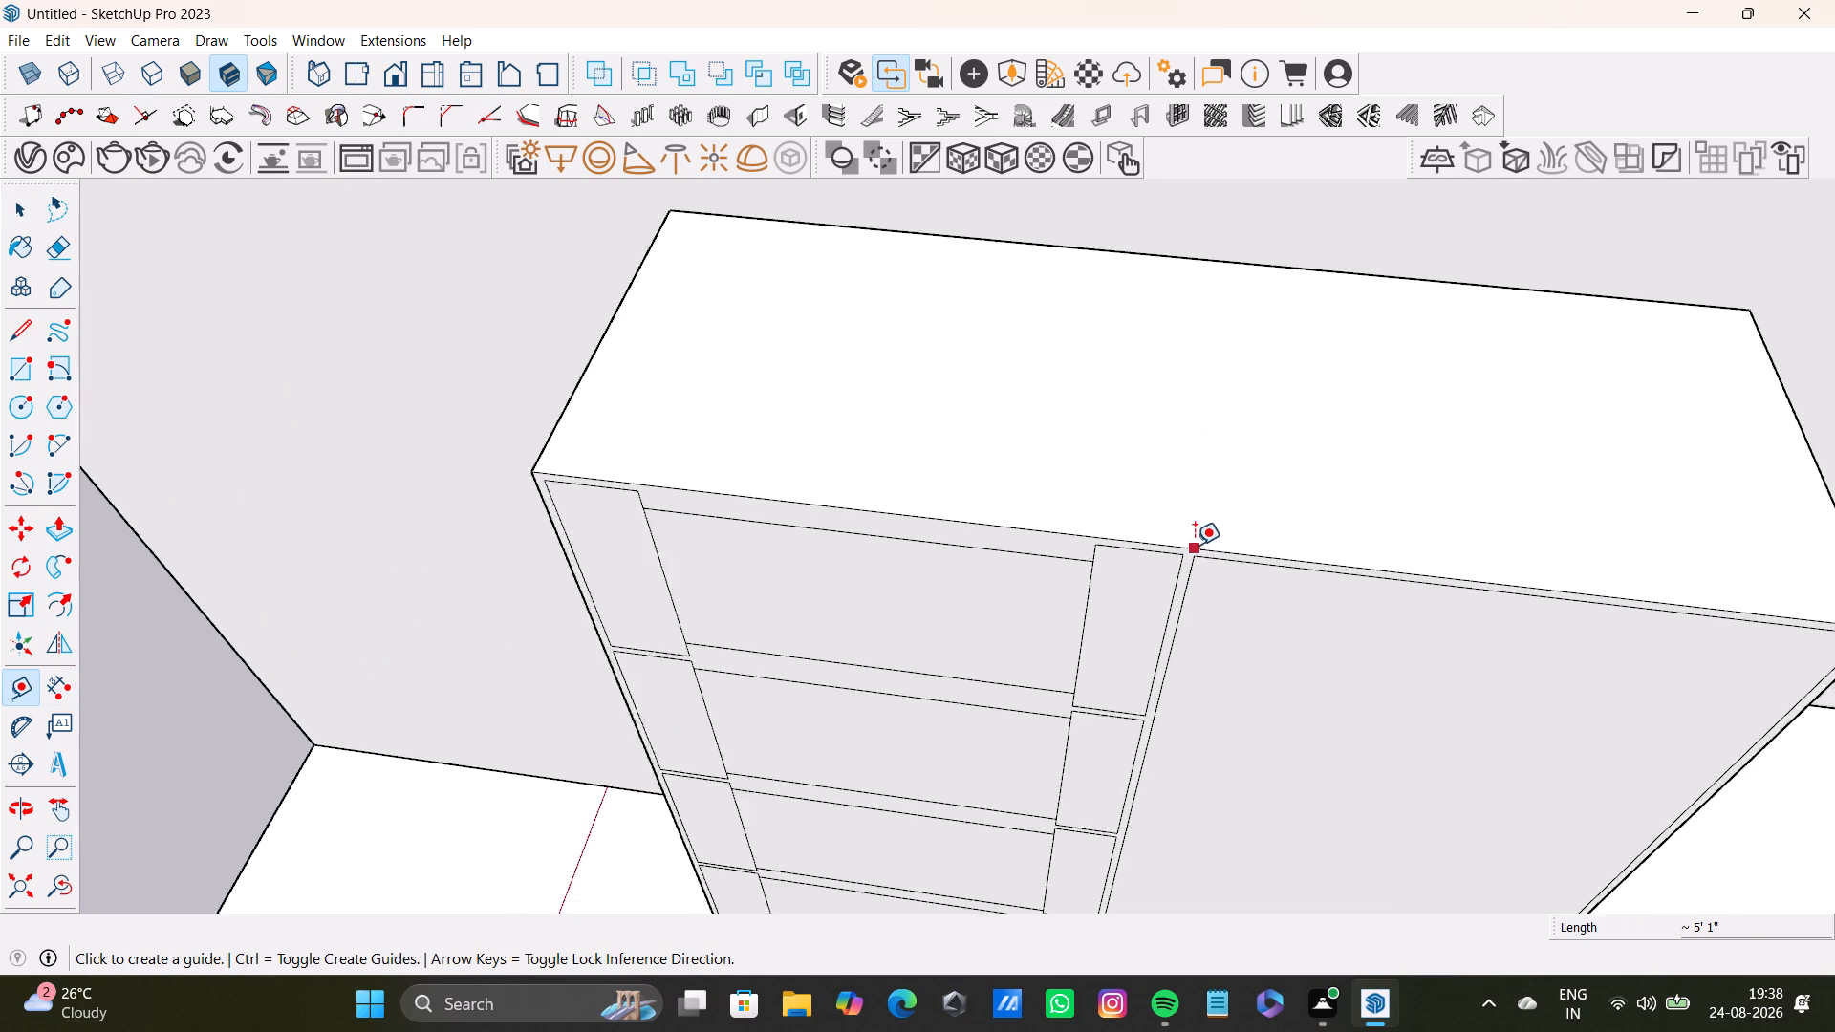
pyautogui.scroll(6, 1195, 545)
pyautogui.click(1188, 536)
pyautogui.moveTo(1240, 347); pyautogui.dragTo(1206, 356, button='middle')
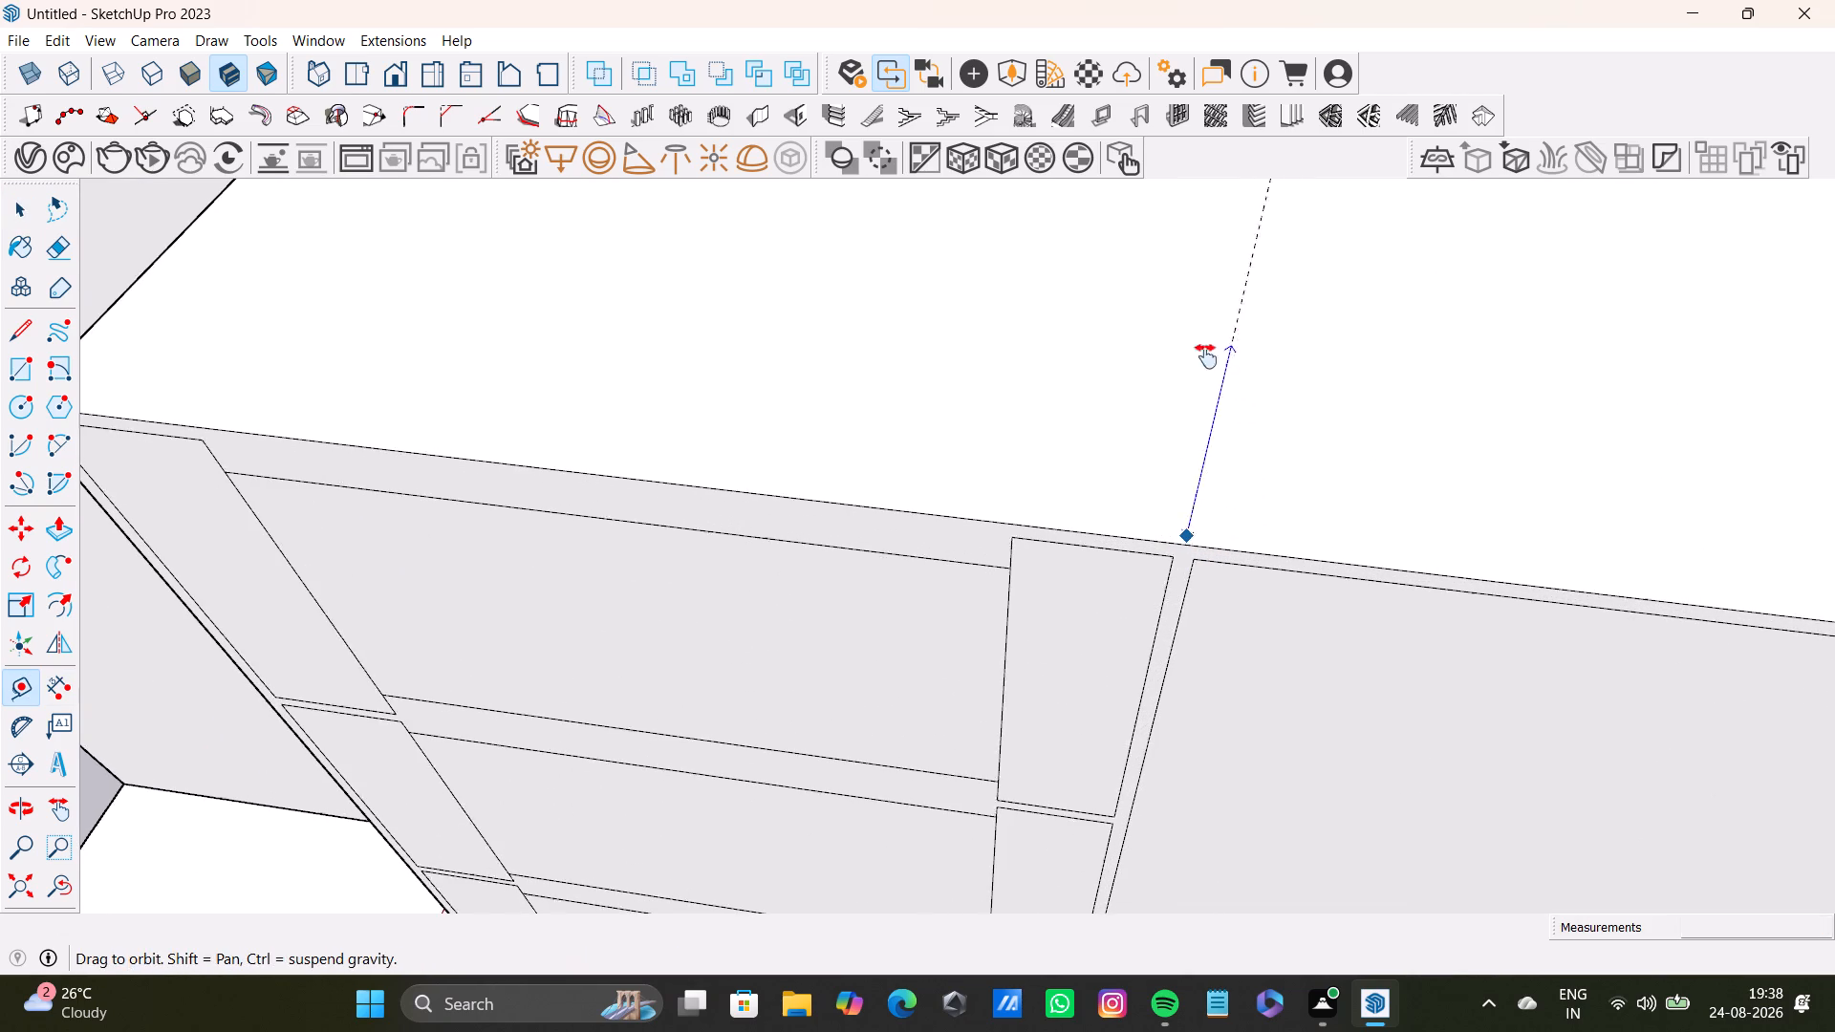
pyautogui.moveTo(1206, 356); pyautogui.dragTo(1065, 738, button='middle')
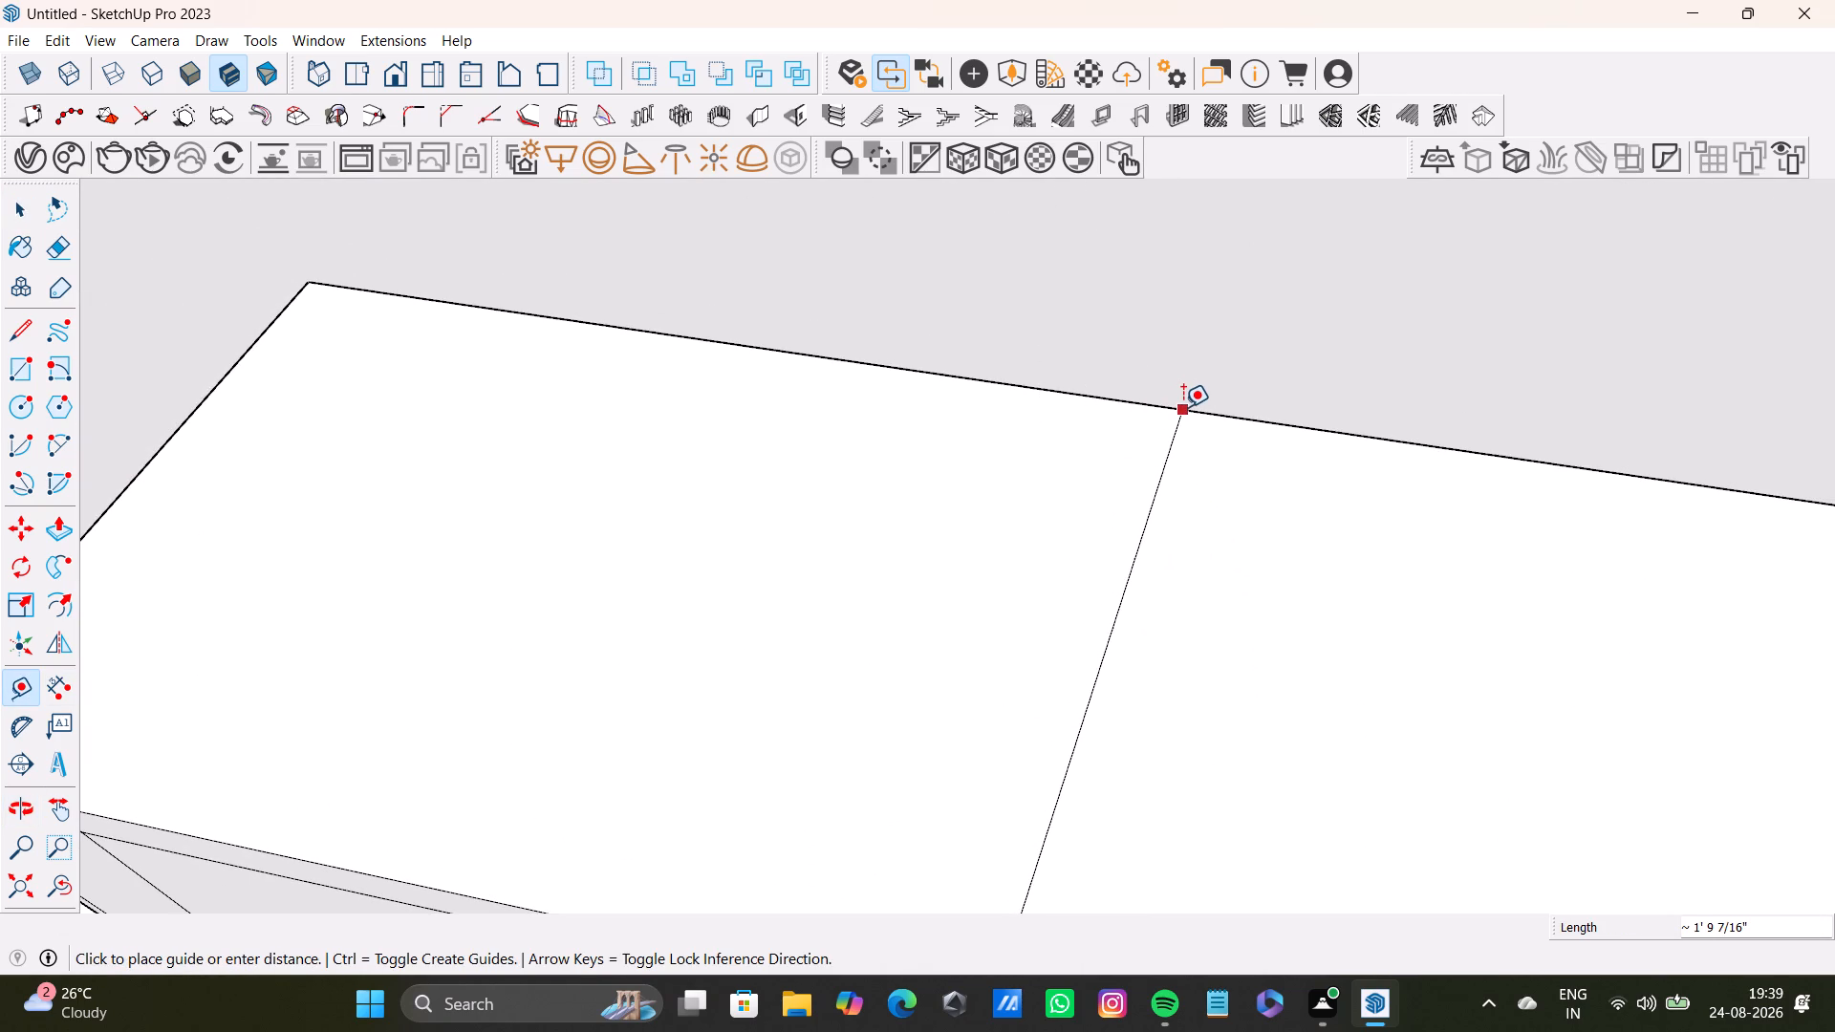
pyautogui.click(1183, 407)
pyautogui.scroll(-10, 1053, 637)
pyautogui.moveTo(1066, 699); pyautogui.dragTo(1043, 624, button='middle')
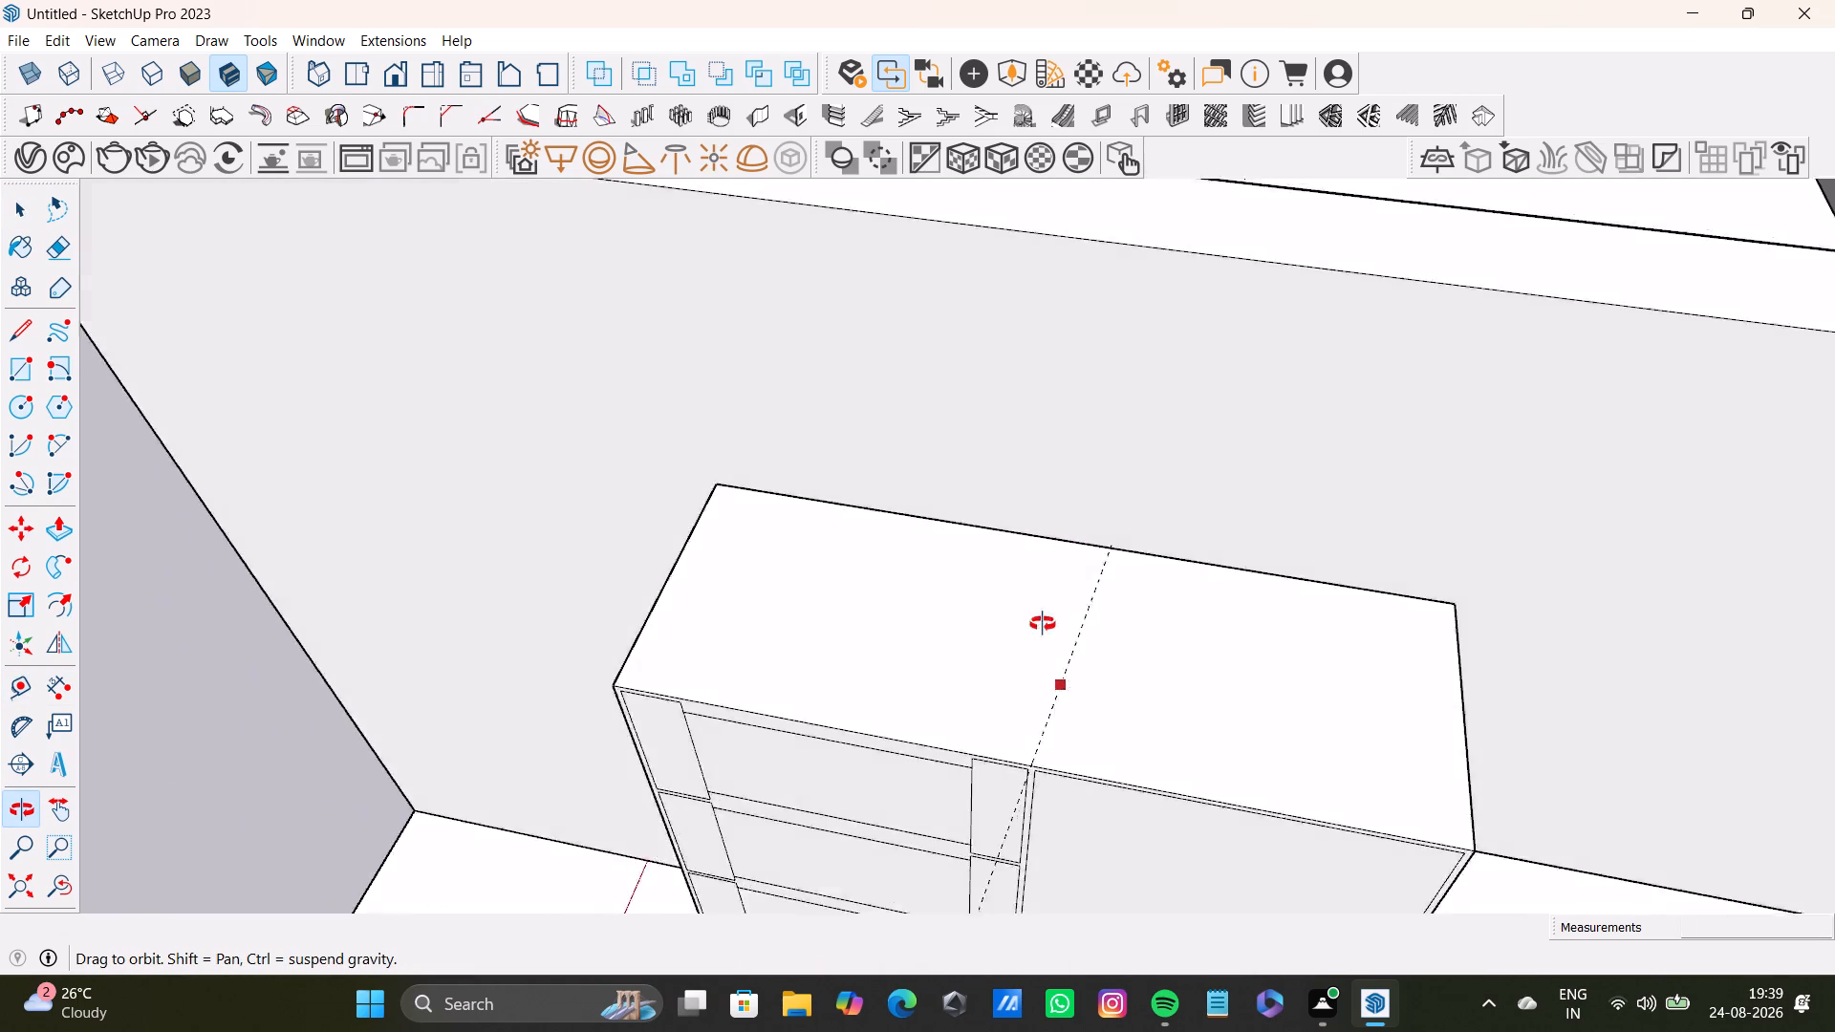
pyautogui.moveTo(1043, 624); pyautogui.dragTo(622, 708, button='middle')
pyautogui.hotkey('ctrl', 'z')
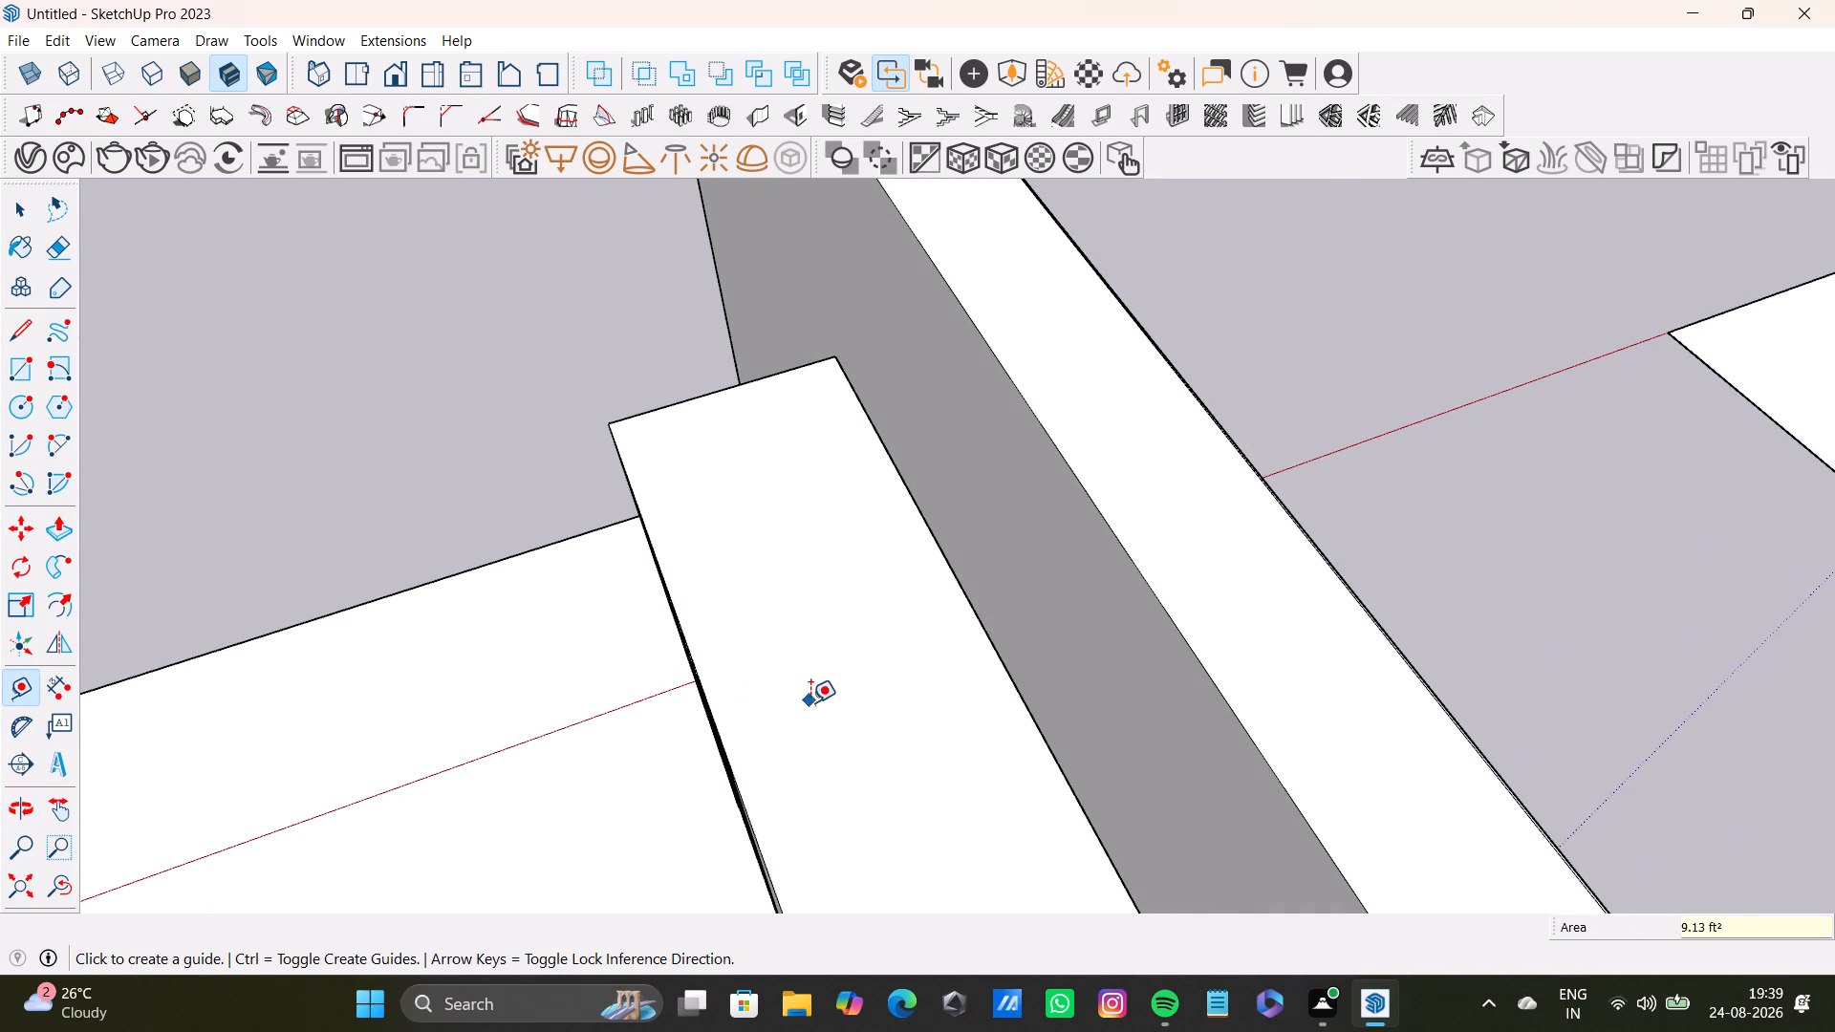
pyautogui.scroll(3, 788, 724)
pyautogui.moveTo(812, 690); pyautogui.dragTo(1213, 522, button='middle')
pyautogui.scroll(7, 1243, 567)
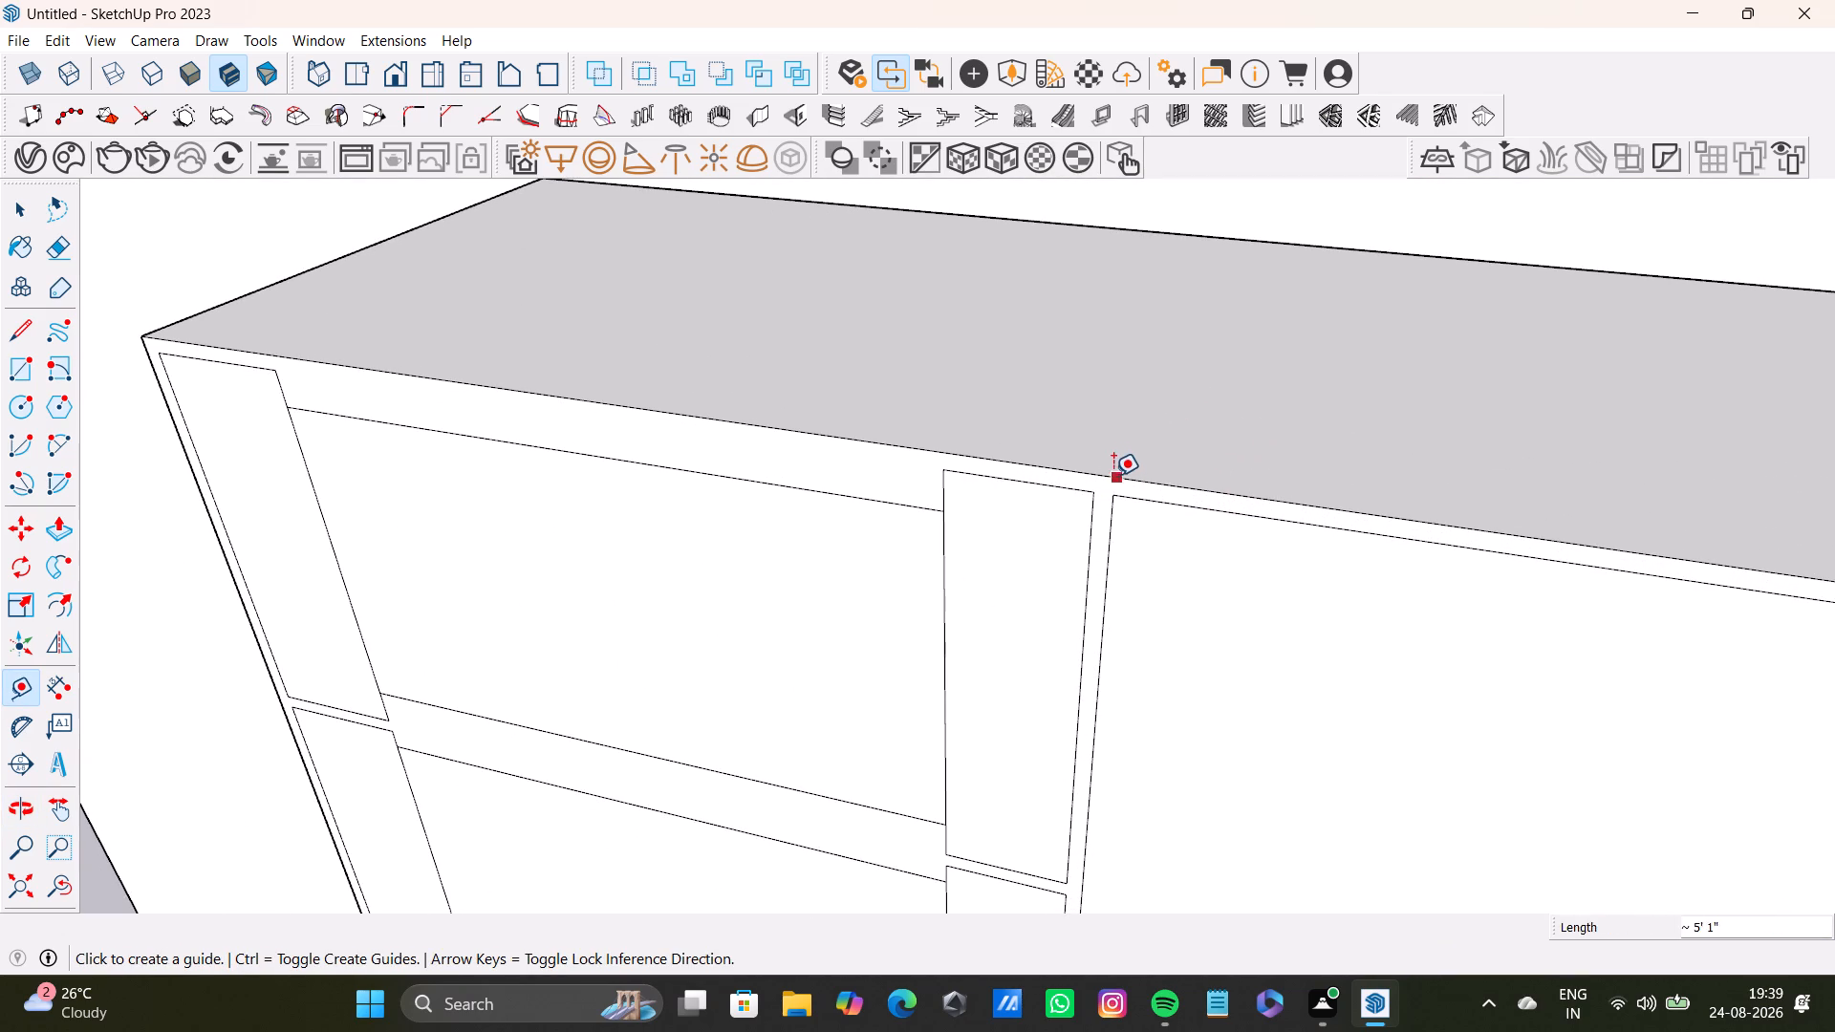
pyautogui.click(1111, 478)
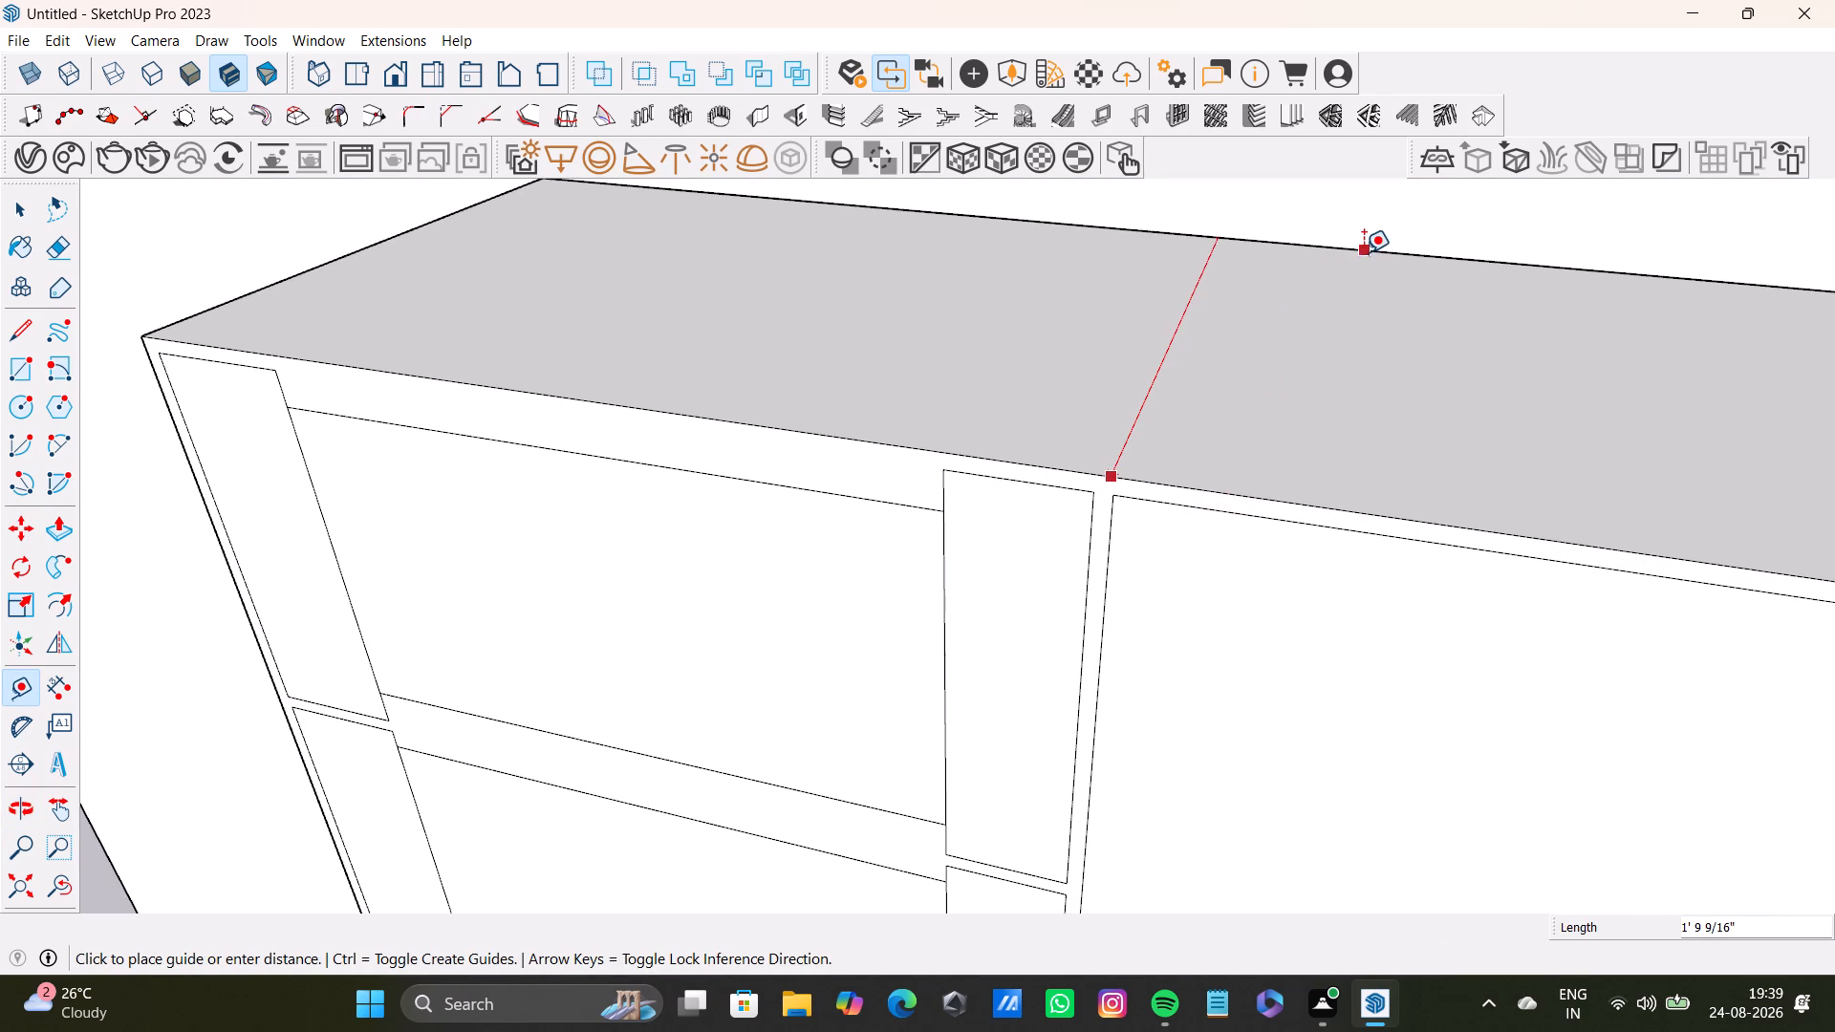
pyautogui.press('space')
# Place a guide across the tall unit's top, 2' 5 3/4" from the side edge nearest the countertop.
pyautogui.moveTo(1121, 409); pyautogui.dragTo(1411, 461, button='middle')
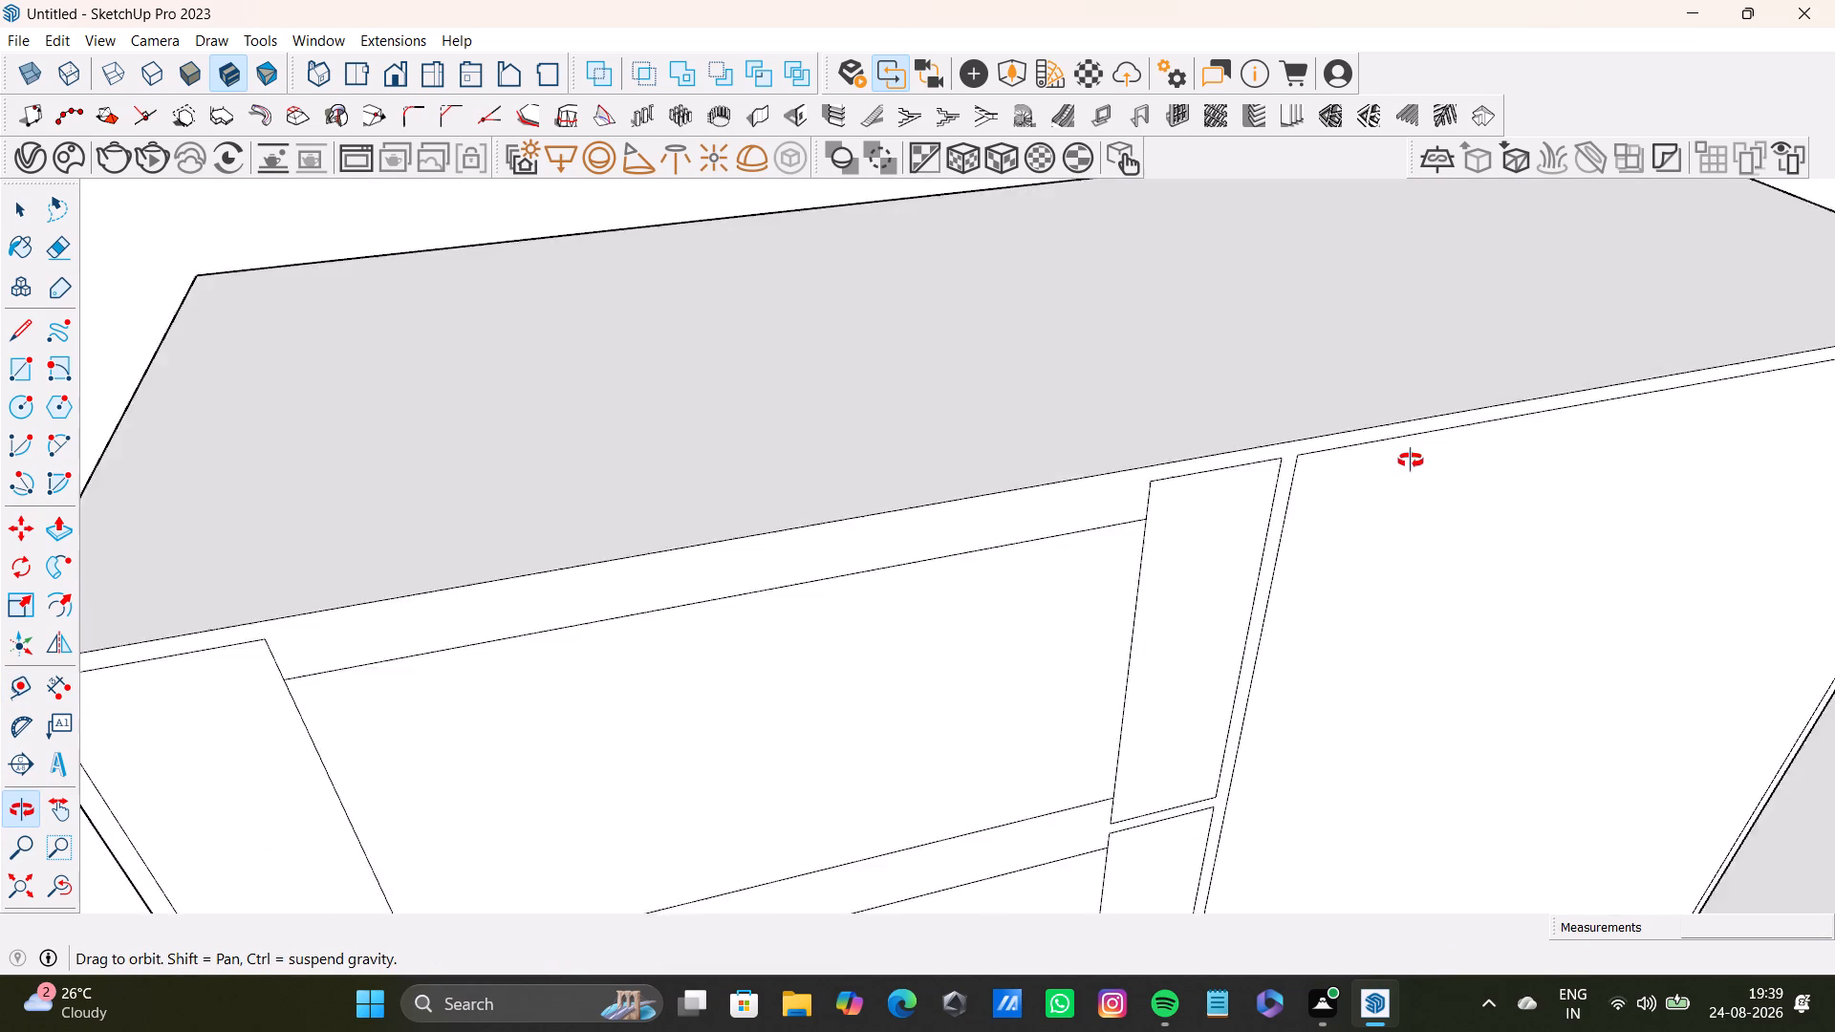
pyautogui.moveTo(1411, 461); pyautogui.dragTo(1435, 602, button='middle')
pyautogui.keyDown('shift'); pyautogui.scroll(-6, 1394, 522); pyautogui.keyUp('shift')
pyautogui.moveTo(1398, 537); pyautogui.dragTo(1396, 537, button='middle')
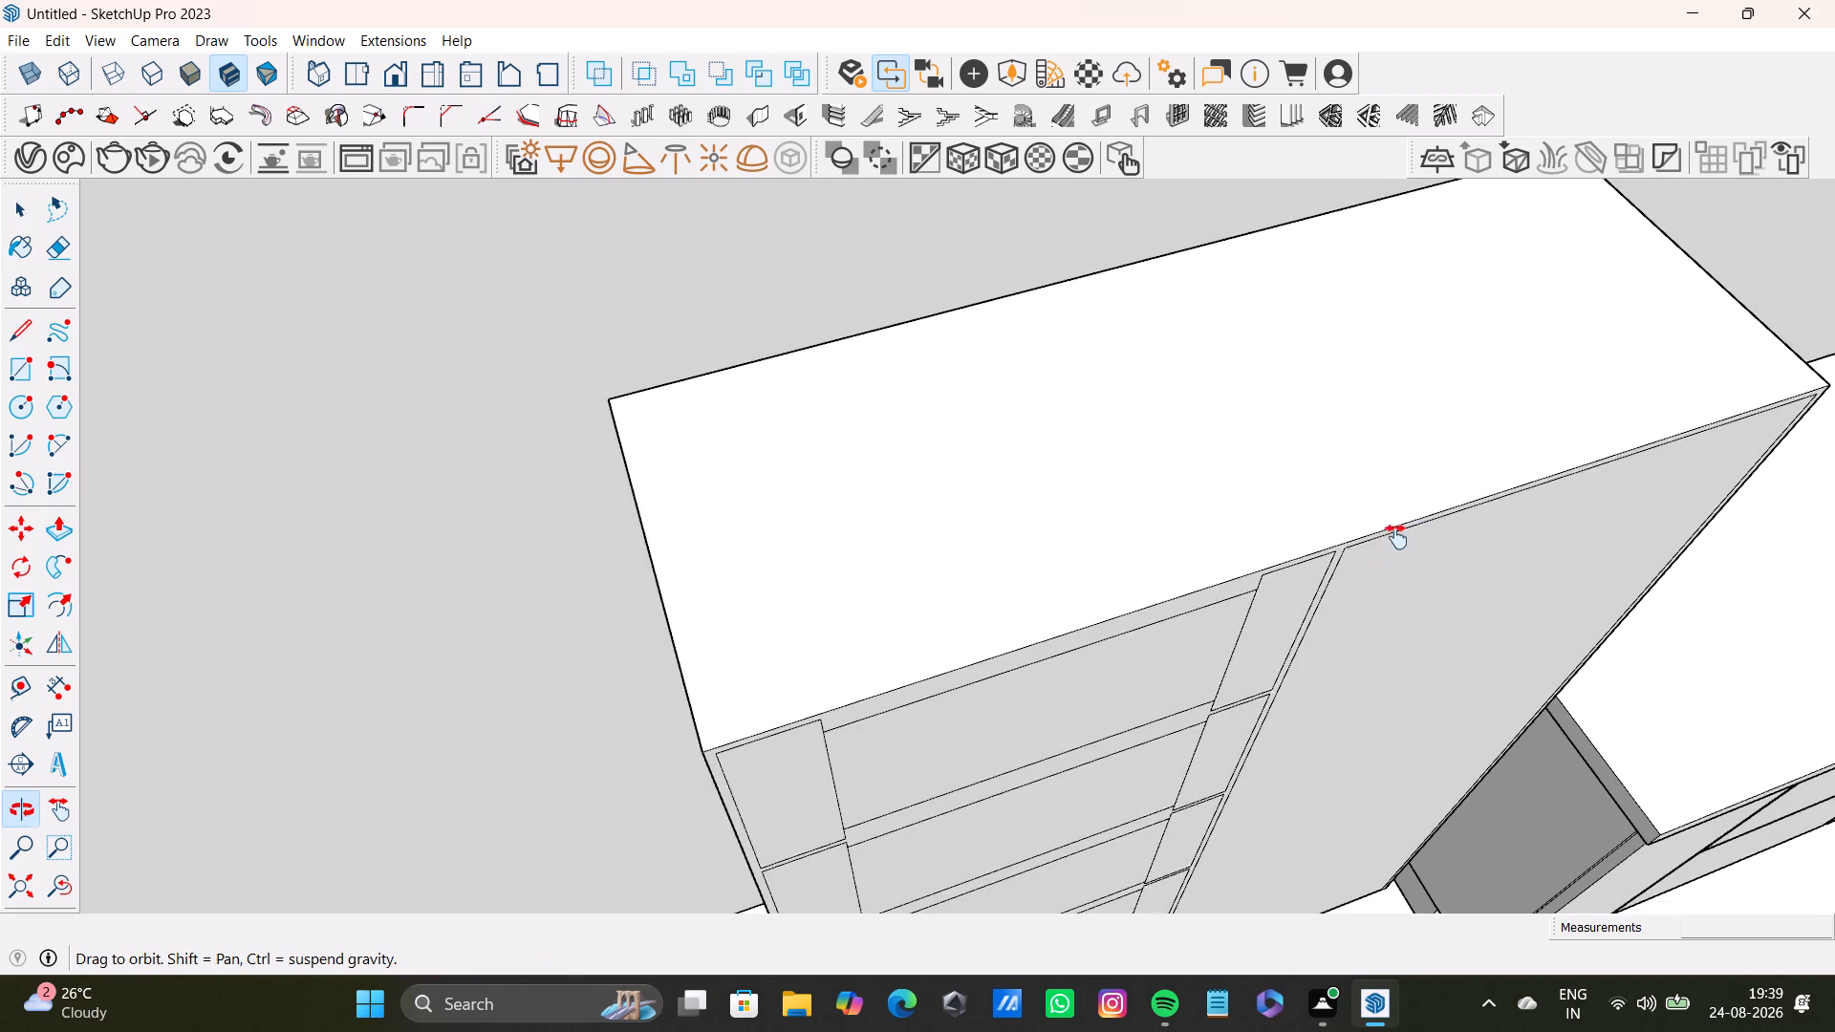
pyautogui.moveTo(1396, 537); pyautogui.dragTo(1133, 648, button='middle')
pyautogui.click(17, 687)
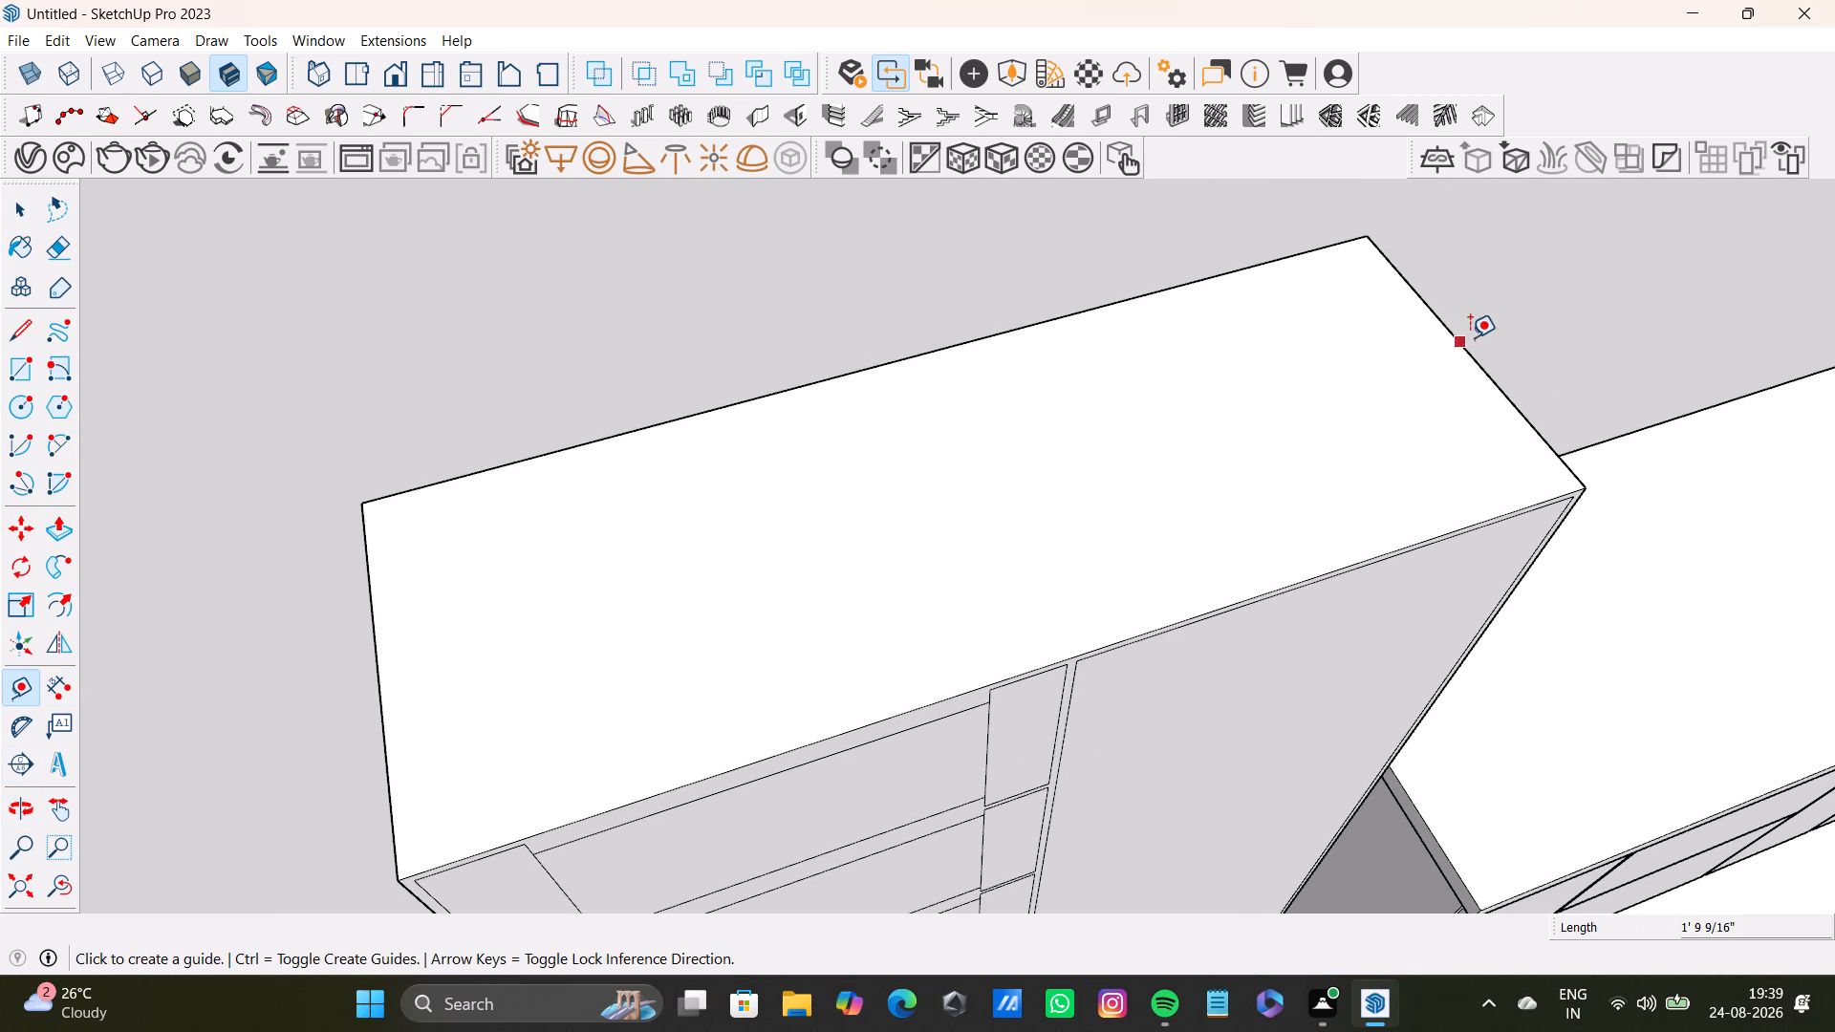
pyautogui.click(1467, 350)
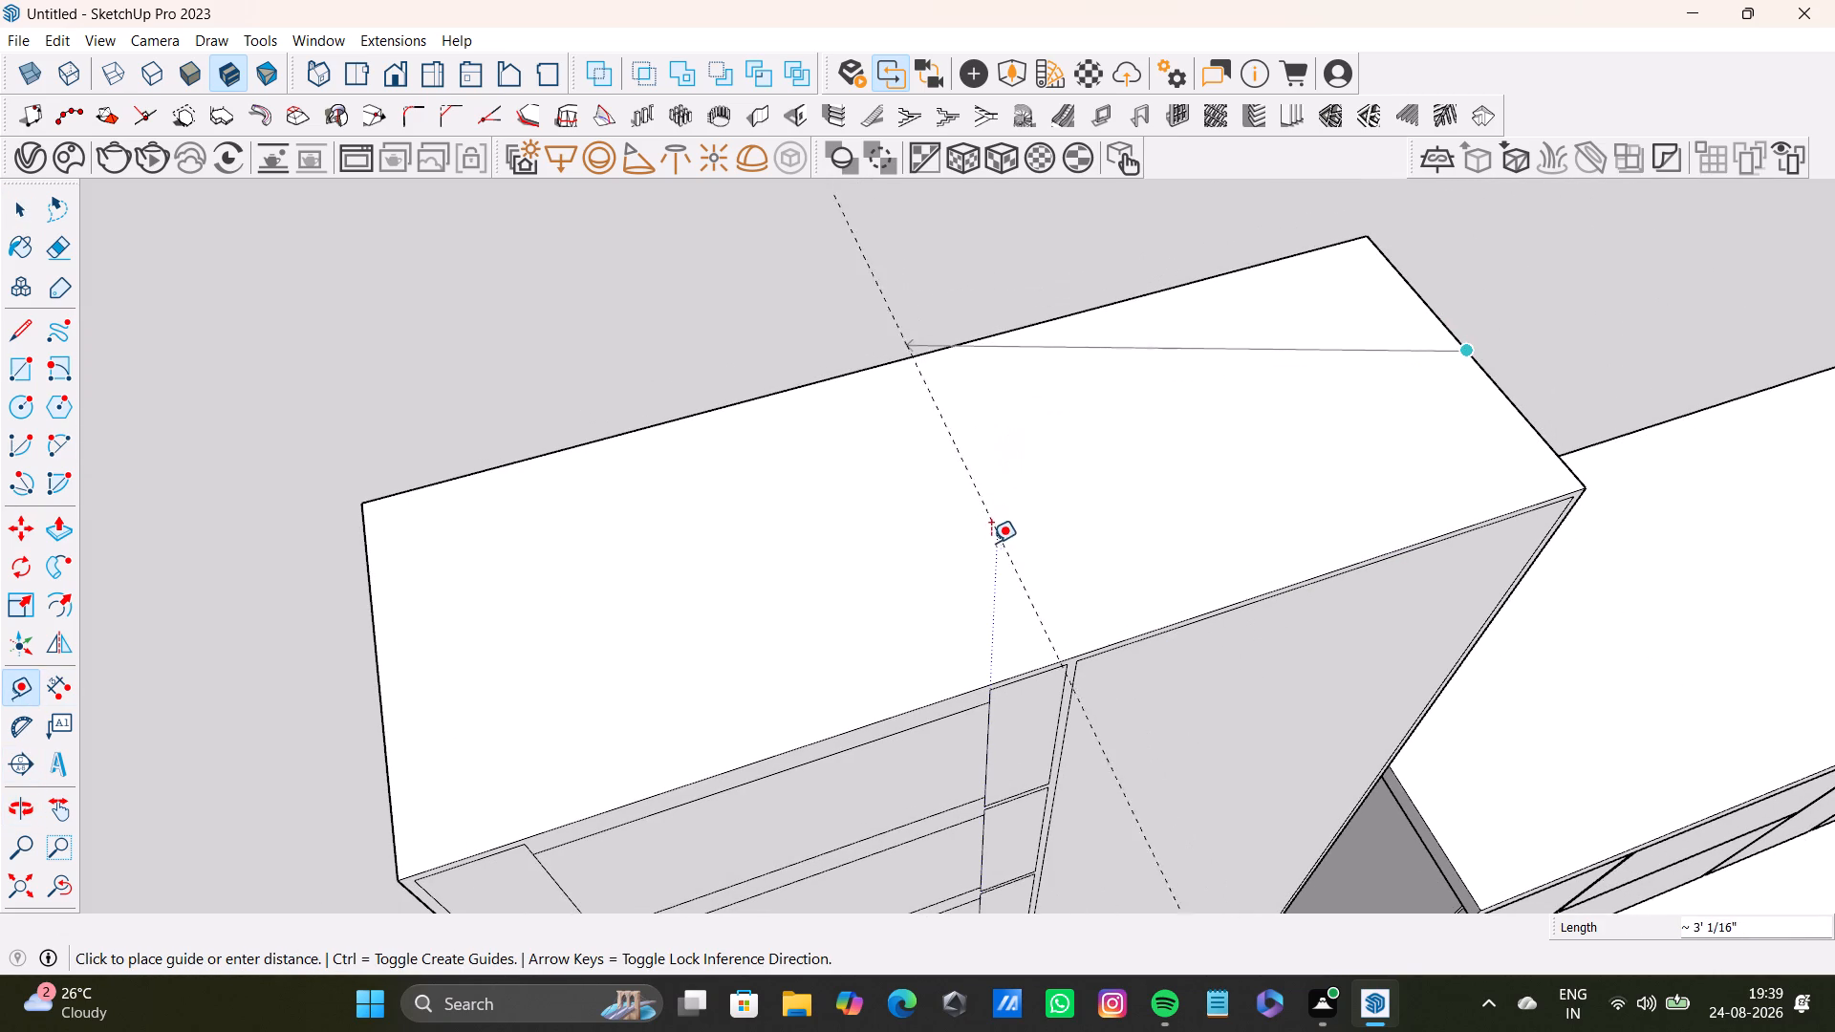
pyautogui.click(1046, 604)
# Examine from several angles how the top guide lines up with the divider between the niches and the full-height front.
pyautogui.moveTo(1245, 625); pyautogui.dragTo(1027, 242, button='middle')
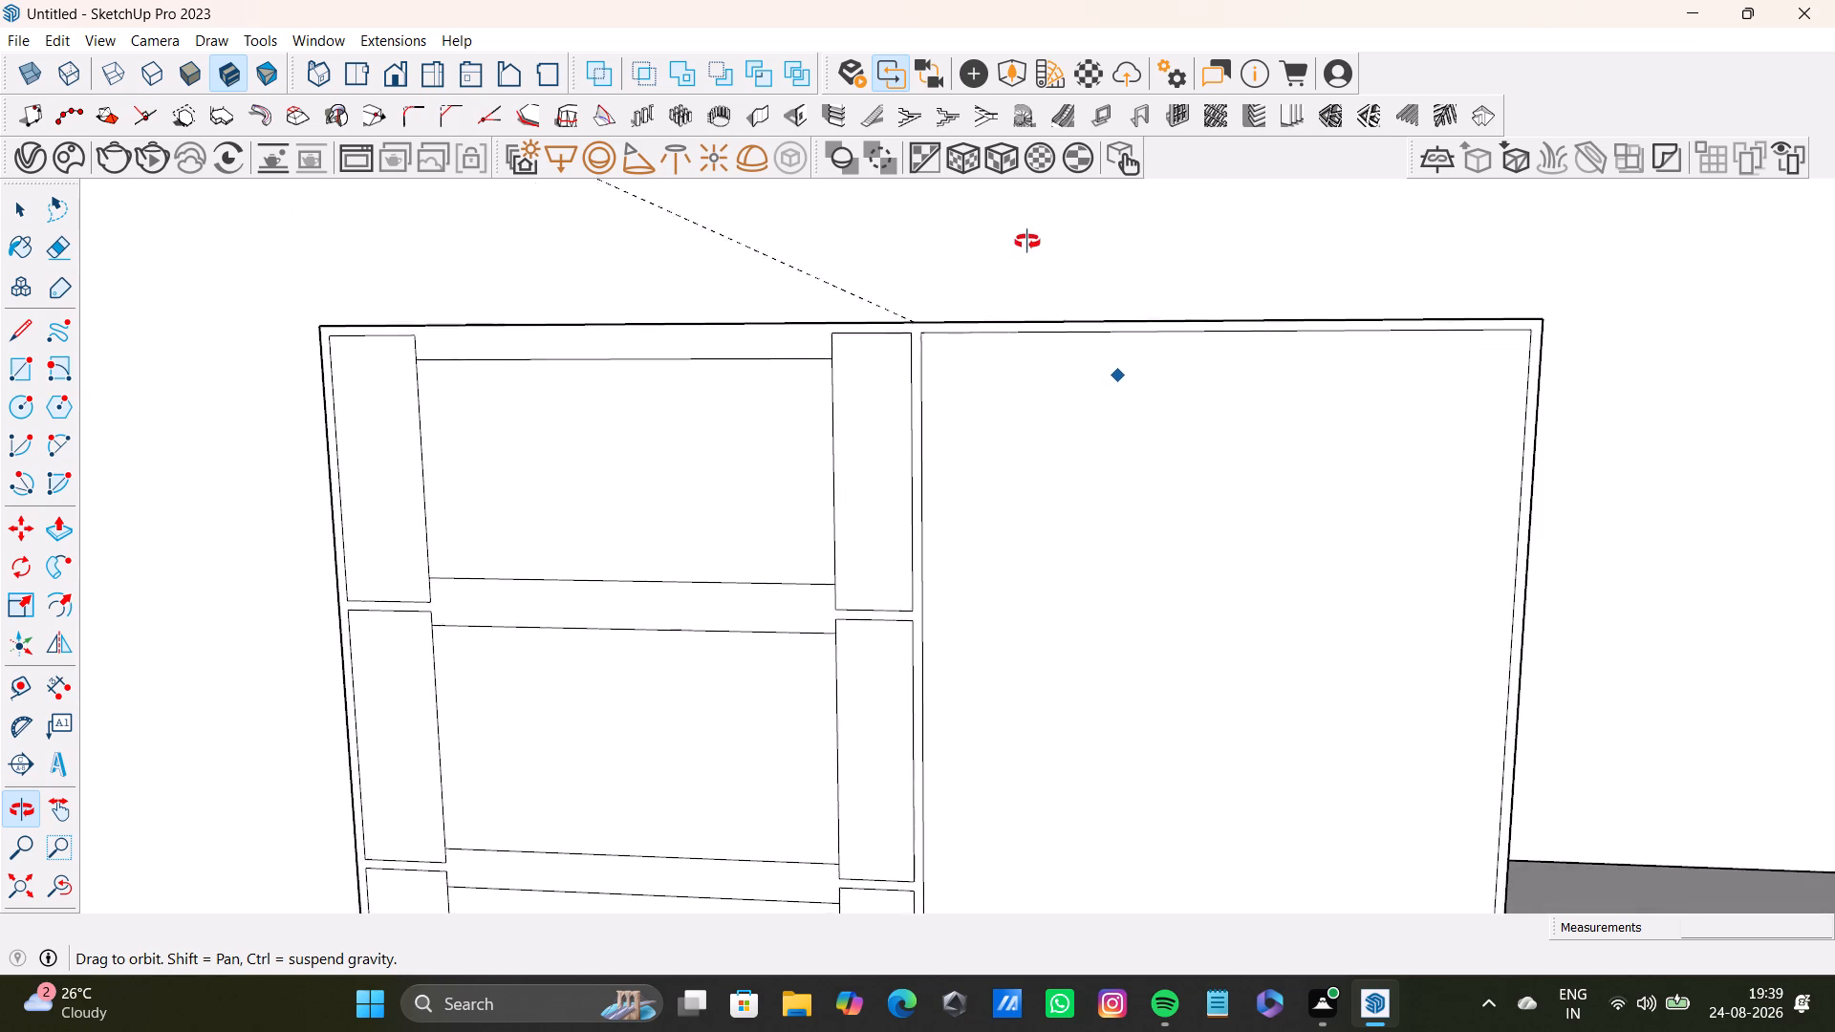
pyautogui.moveTo(1027, 242); pyautogui.dragTo(1031, 410, button='middle')
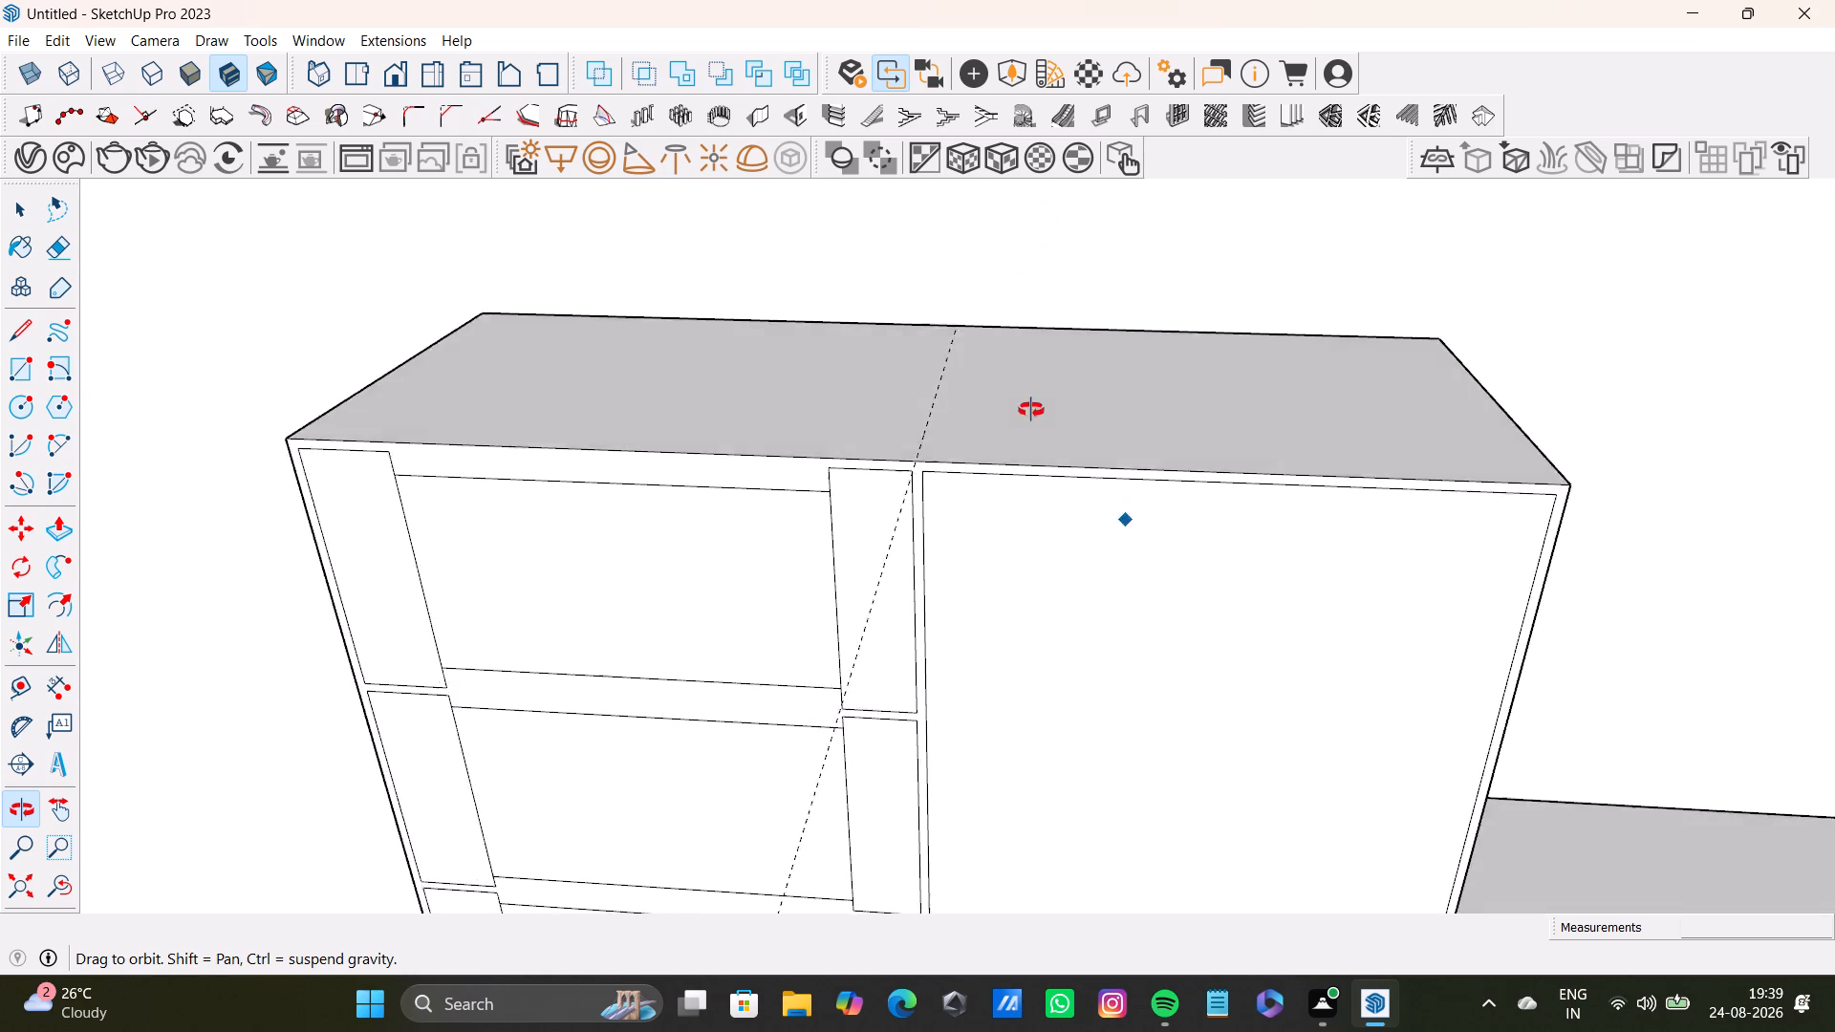
pyautogui.moveTo(1031, 410); pyautogui.dragTo(1038, 603, button='middle')
pyautogui.scroll(11, 930, 606)
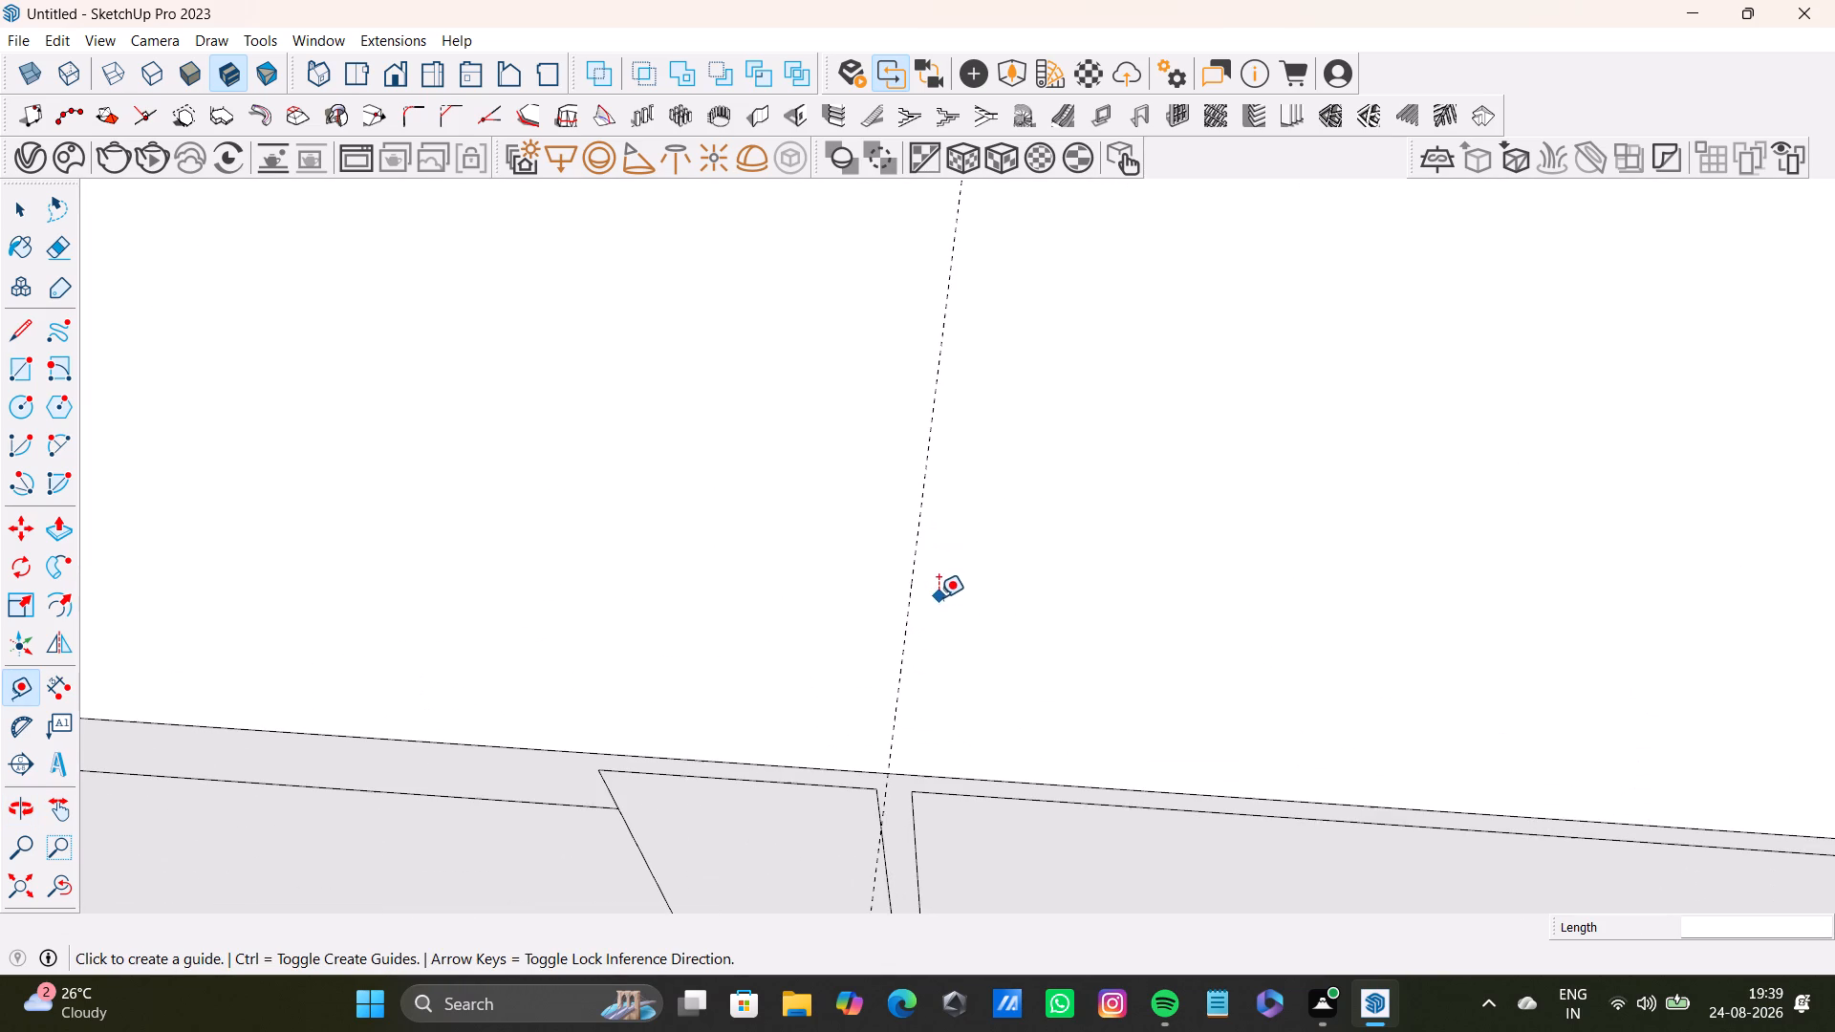
pyautogui.click(908, 637)
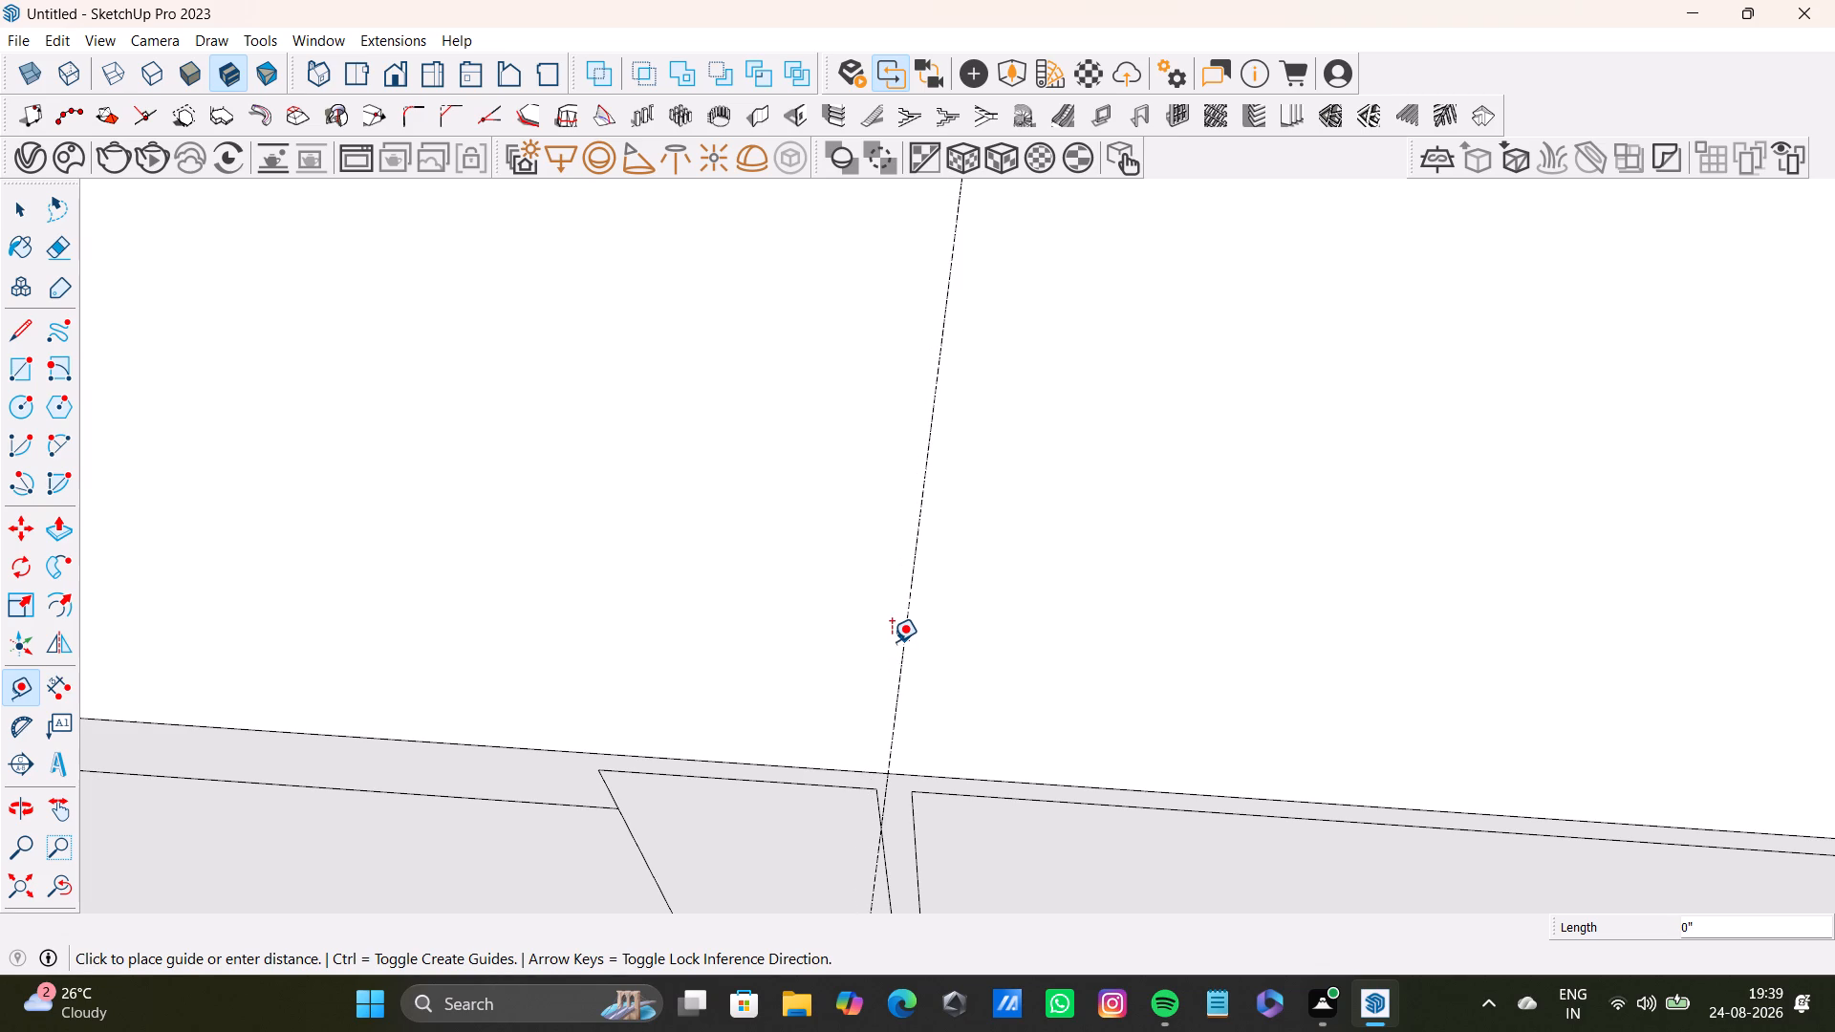
pyautogui.press('space')
pyautogui.scroll(-3, 899, 636)
pyautogui.moveTo(903, 636); pyautogui.dragTo(1041, 342, button='middle')
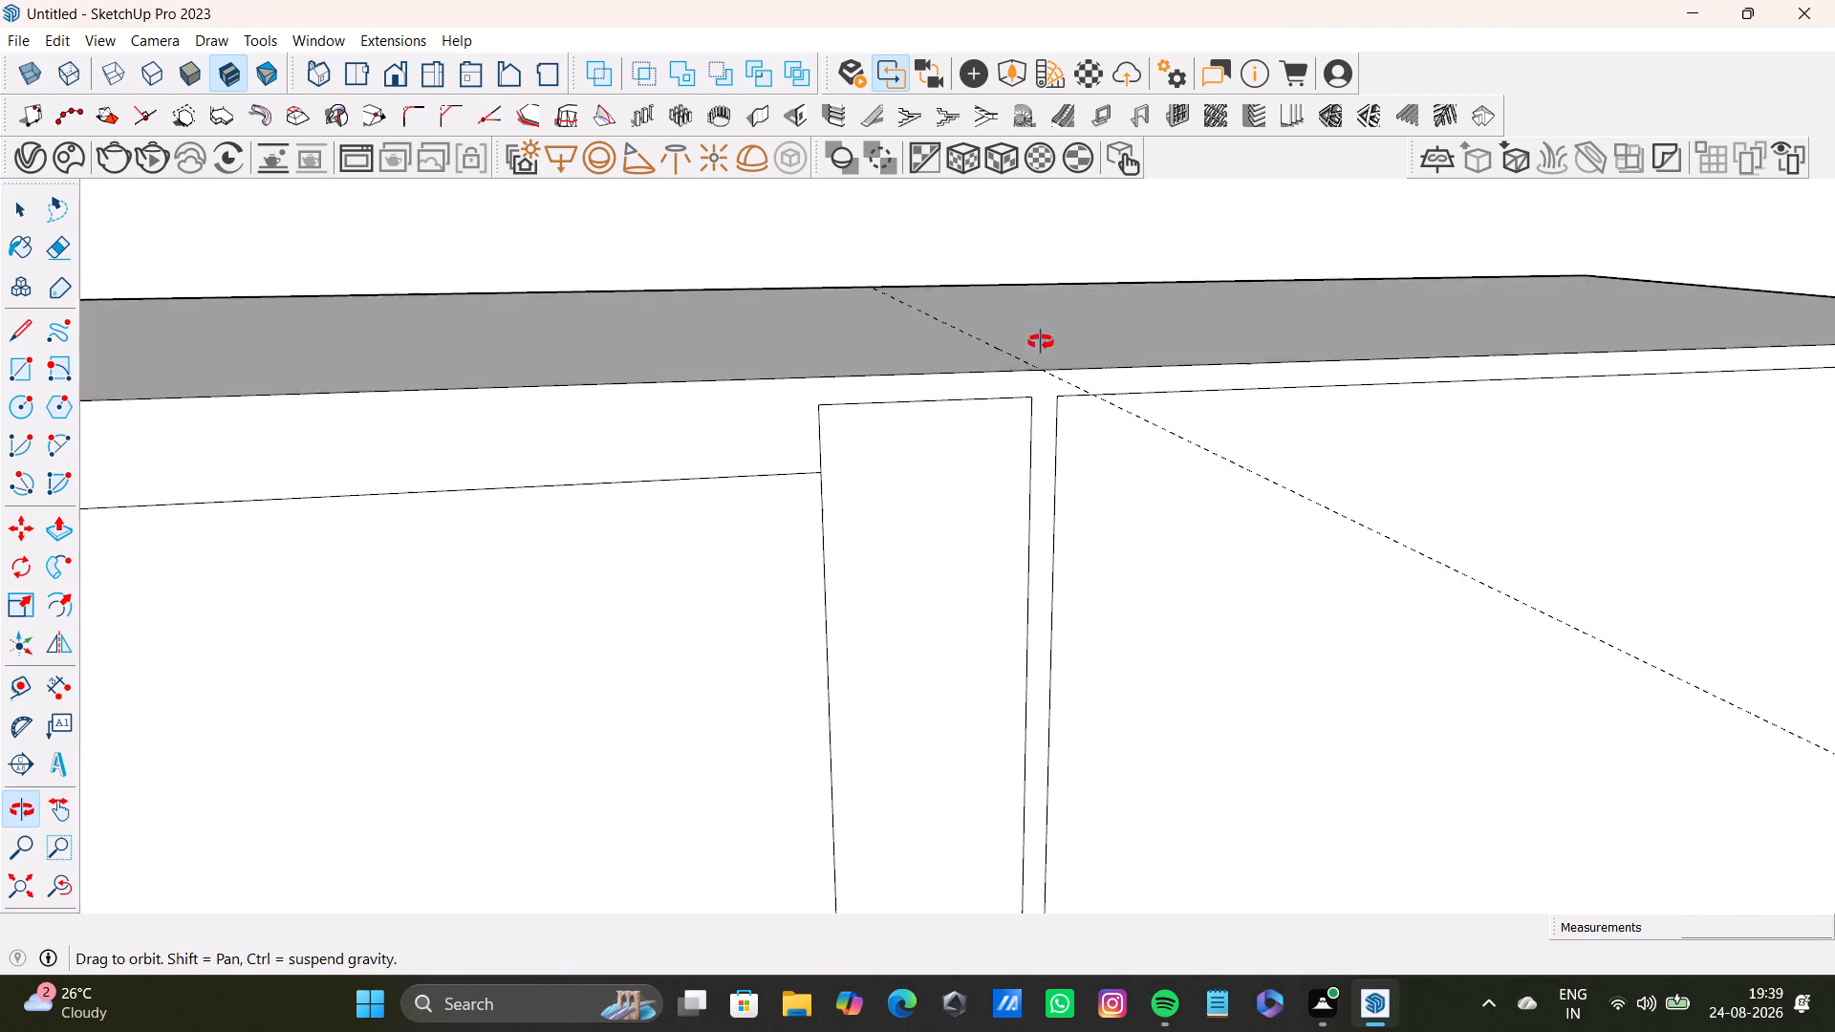
pyautogui.moveTo(1041, 342); pyautogui.dragTo(973, 236, button='middle')
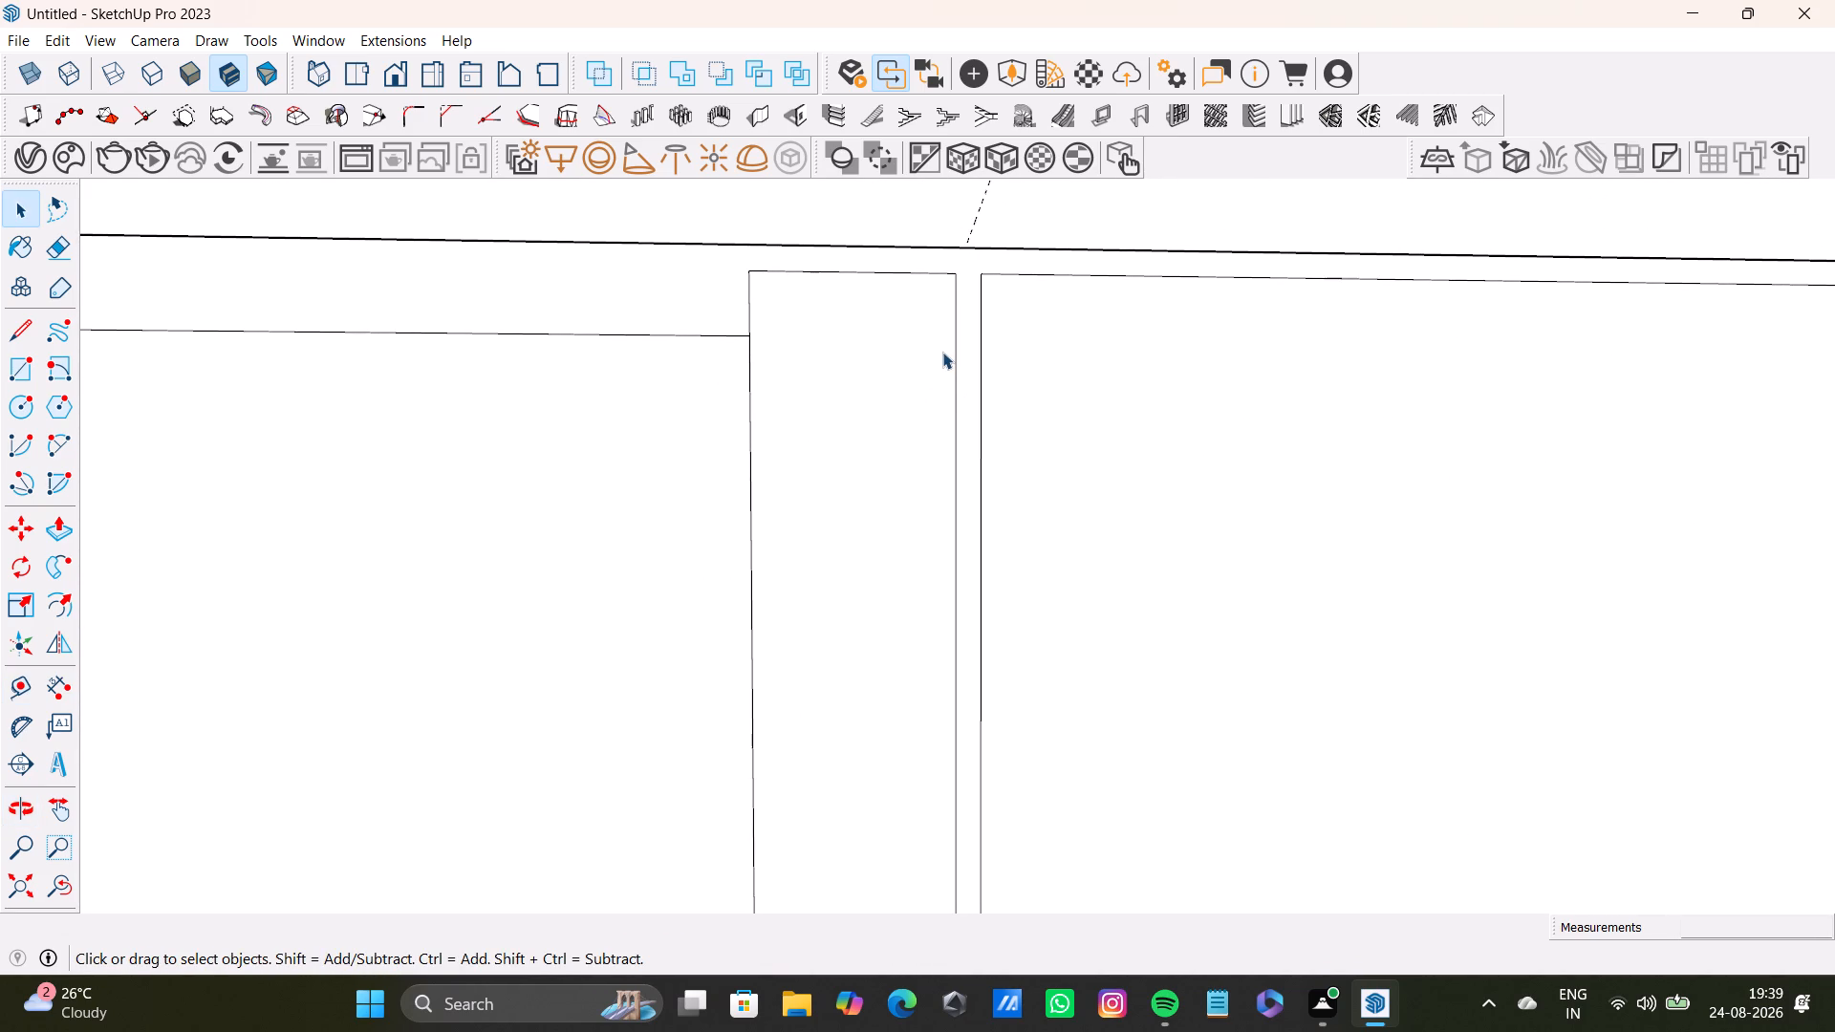
pyautogui.scroll(-7, 942, 352)
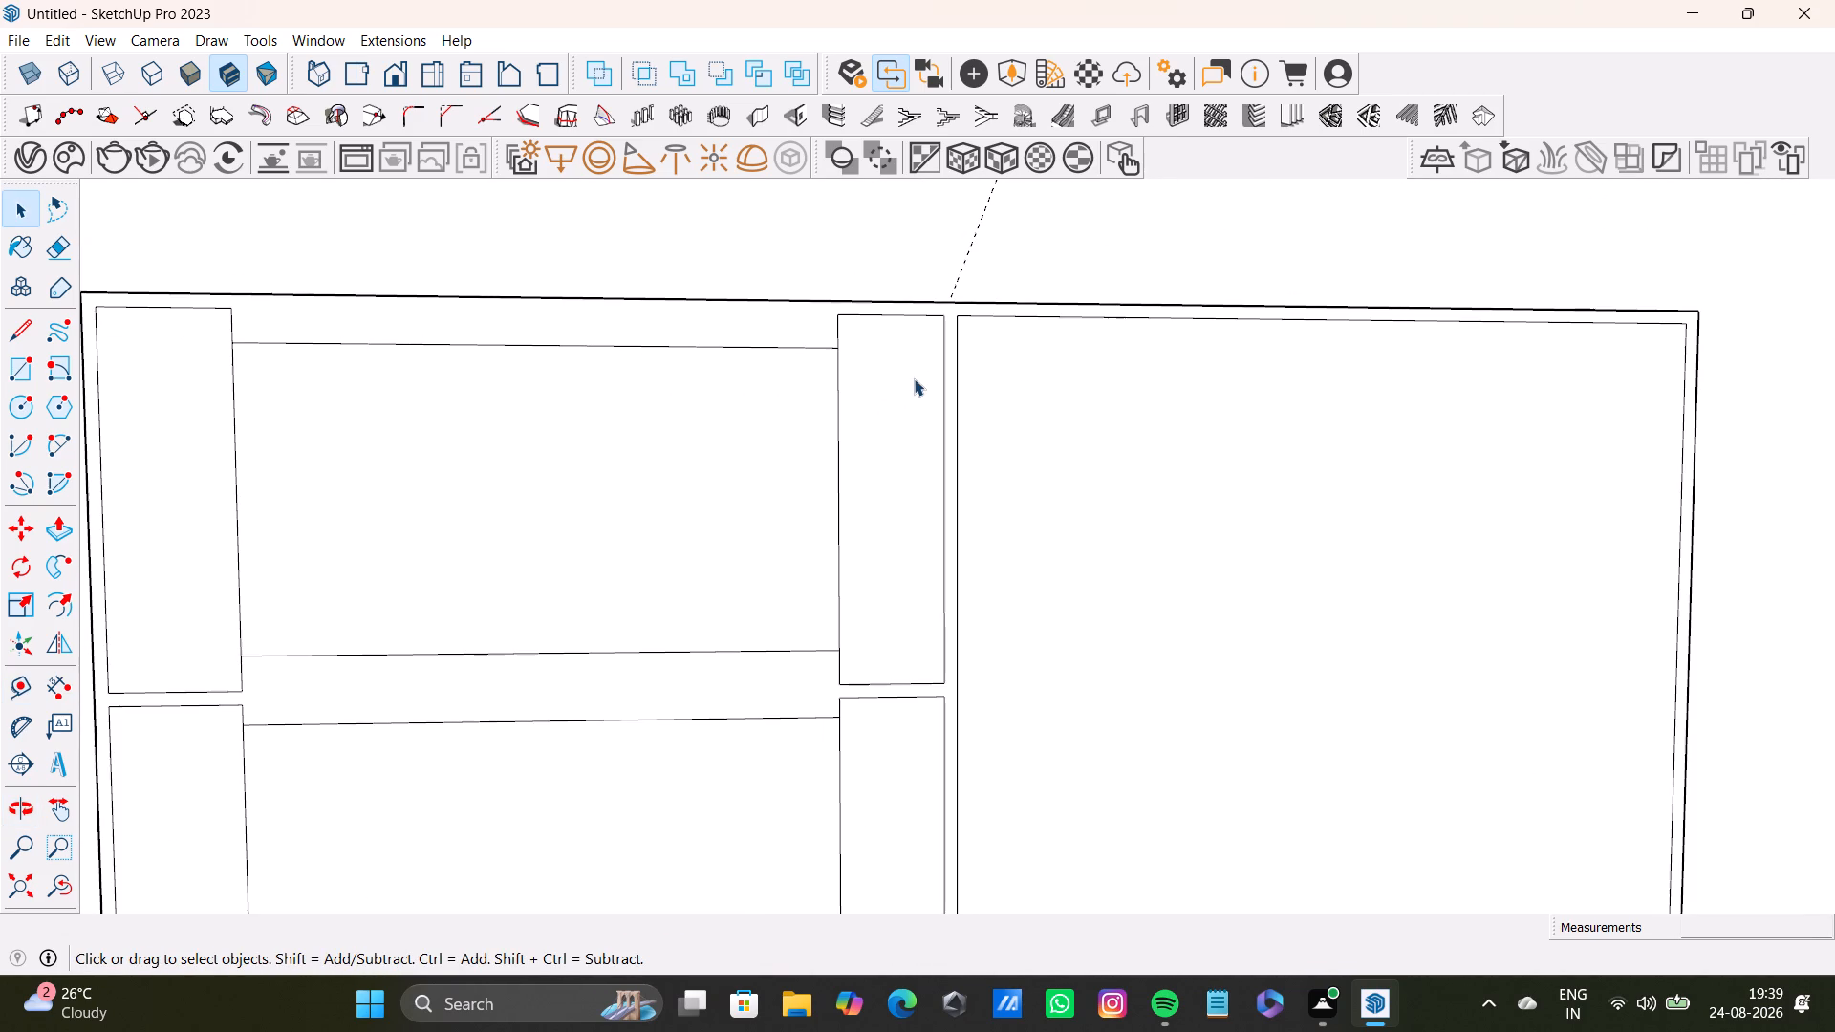
pyautogui.moveTo(971, 375); pyautogui.dragTo(917, 644, button='middle')
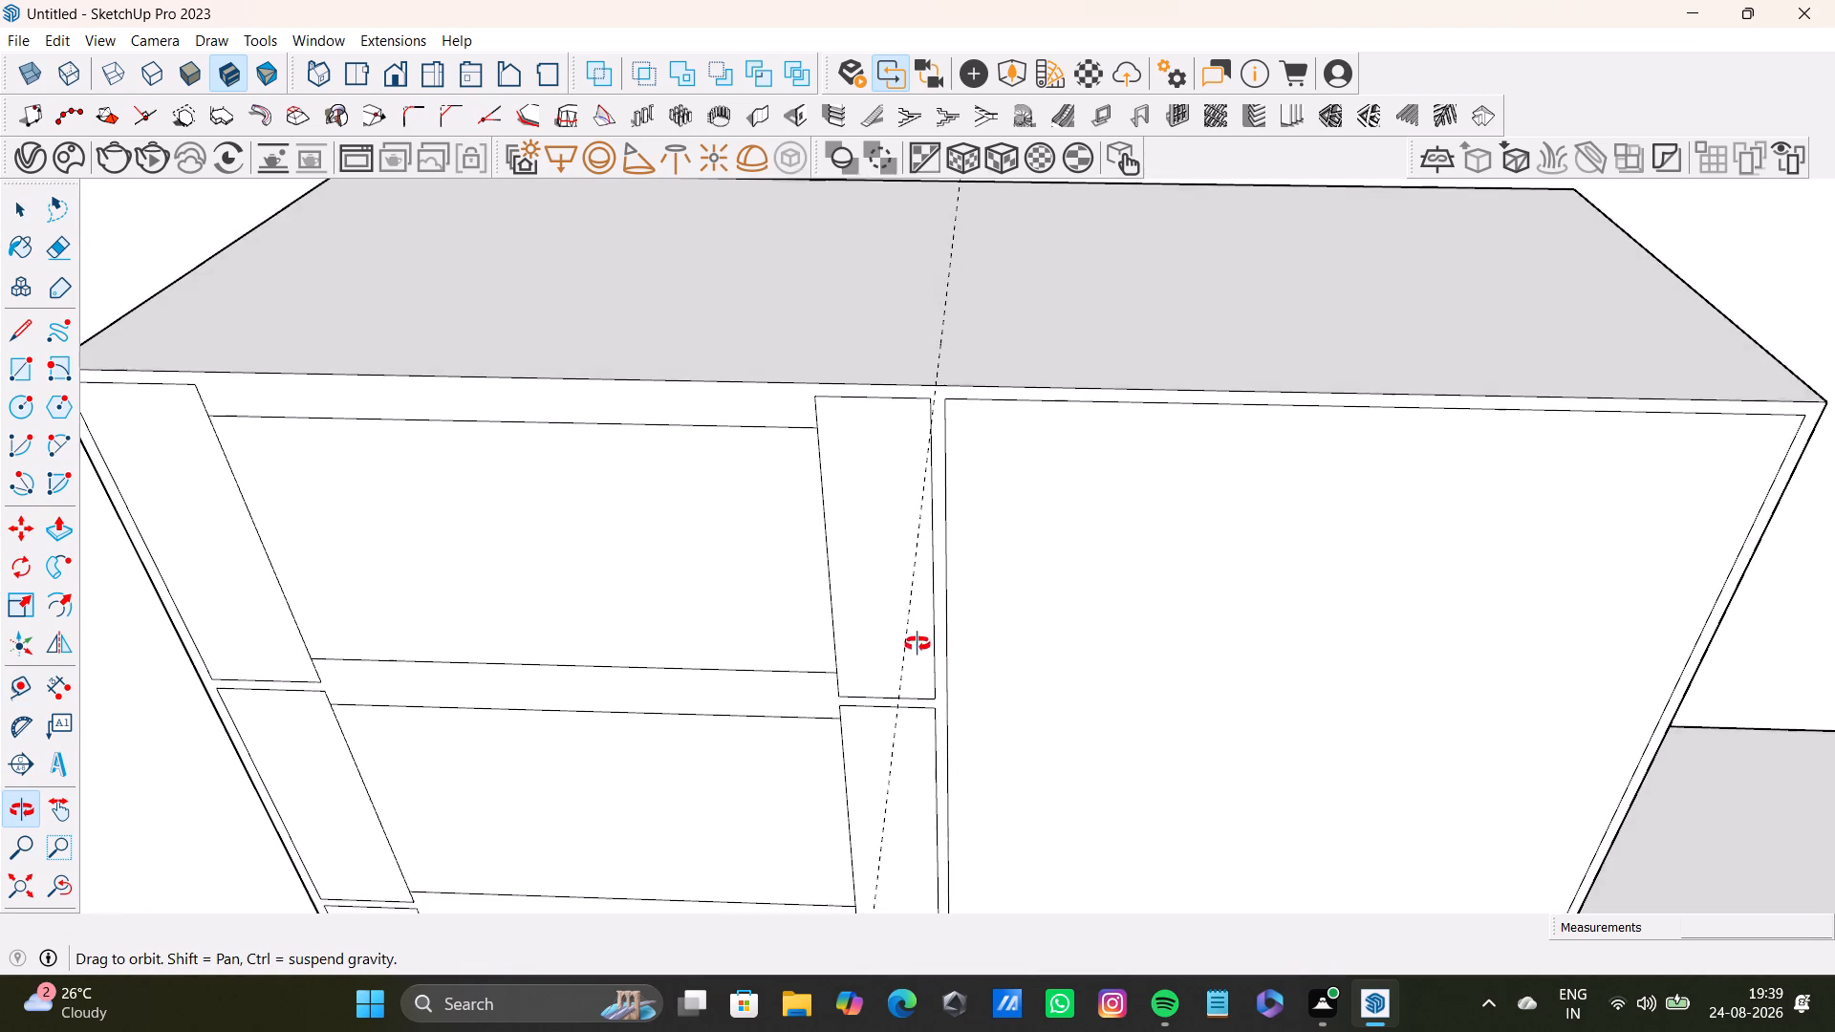
pyautogui.moveTo(917, 644); pyautogui.dragTo(483, 618, button='middle')
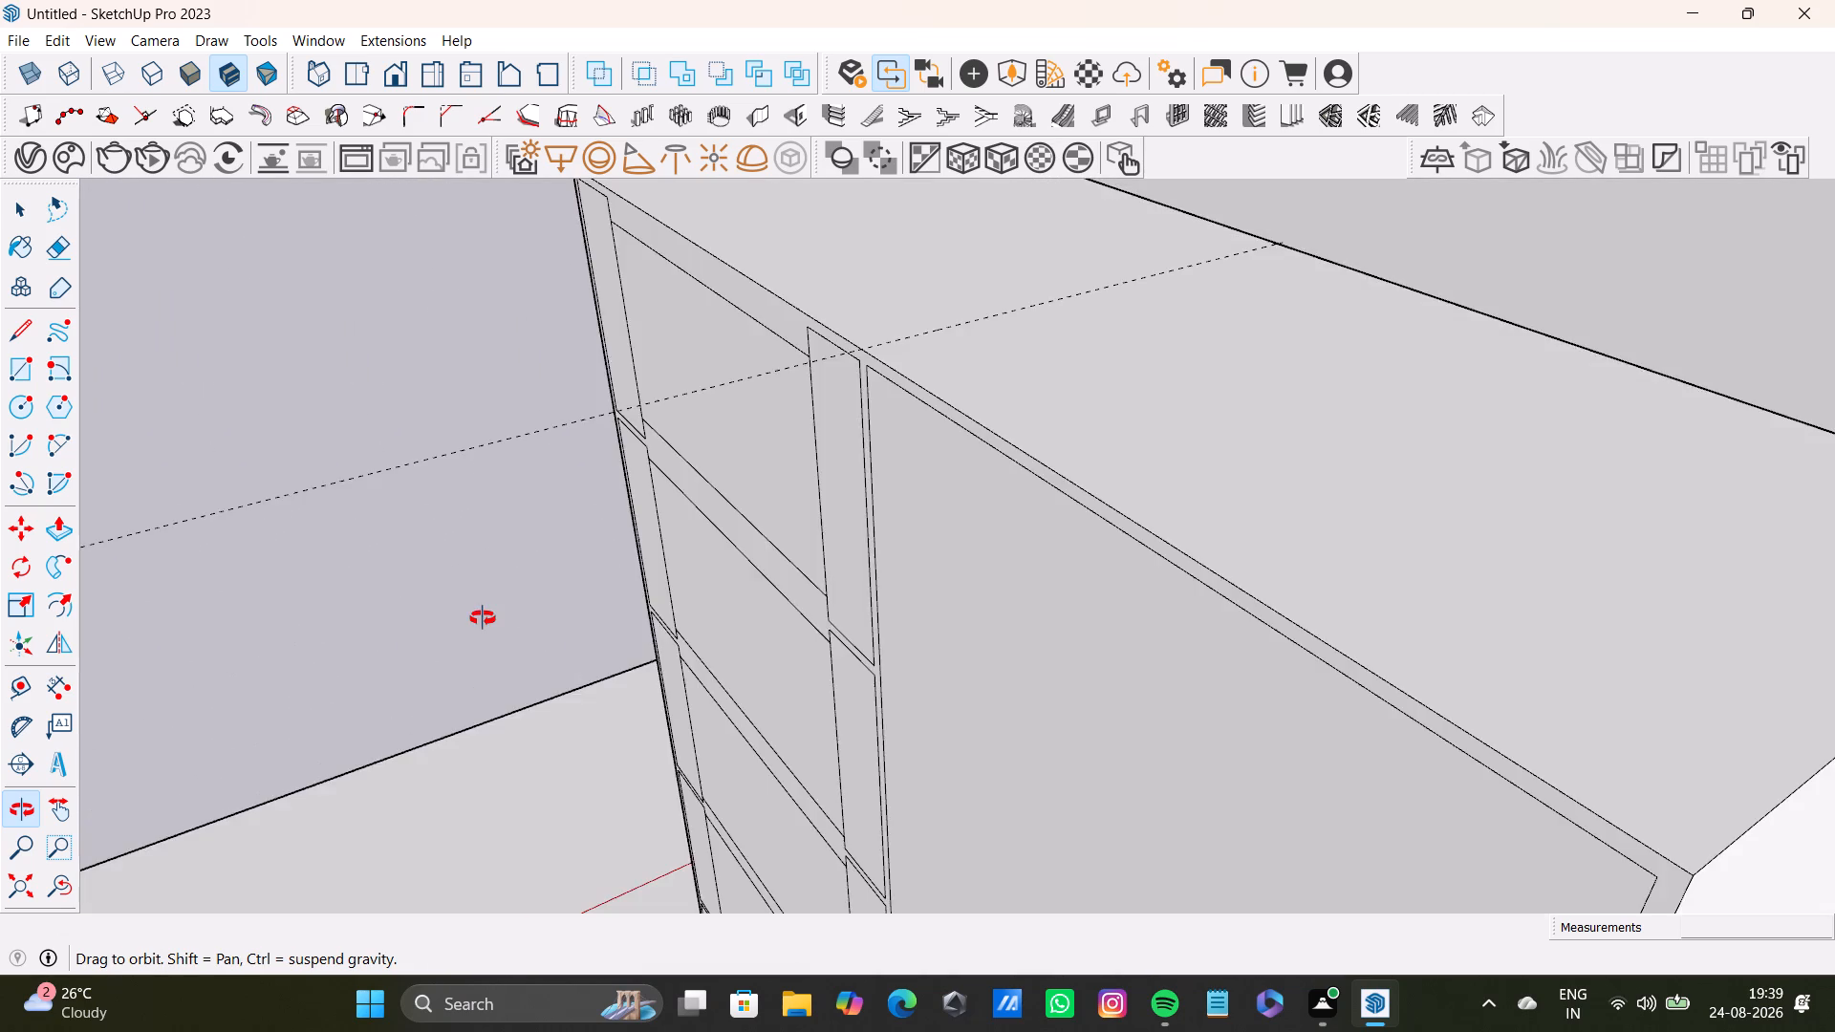
pyautogui.moveTo(483, 618); pyautogui.dragTo(959, 524, button='middle')
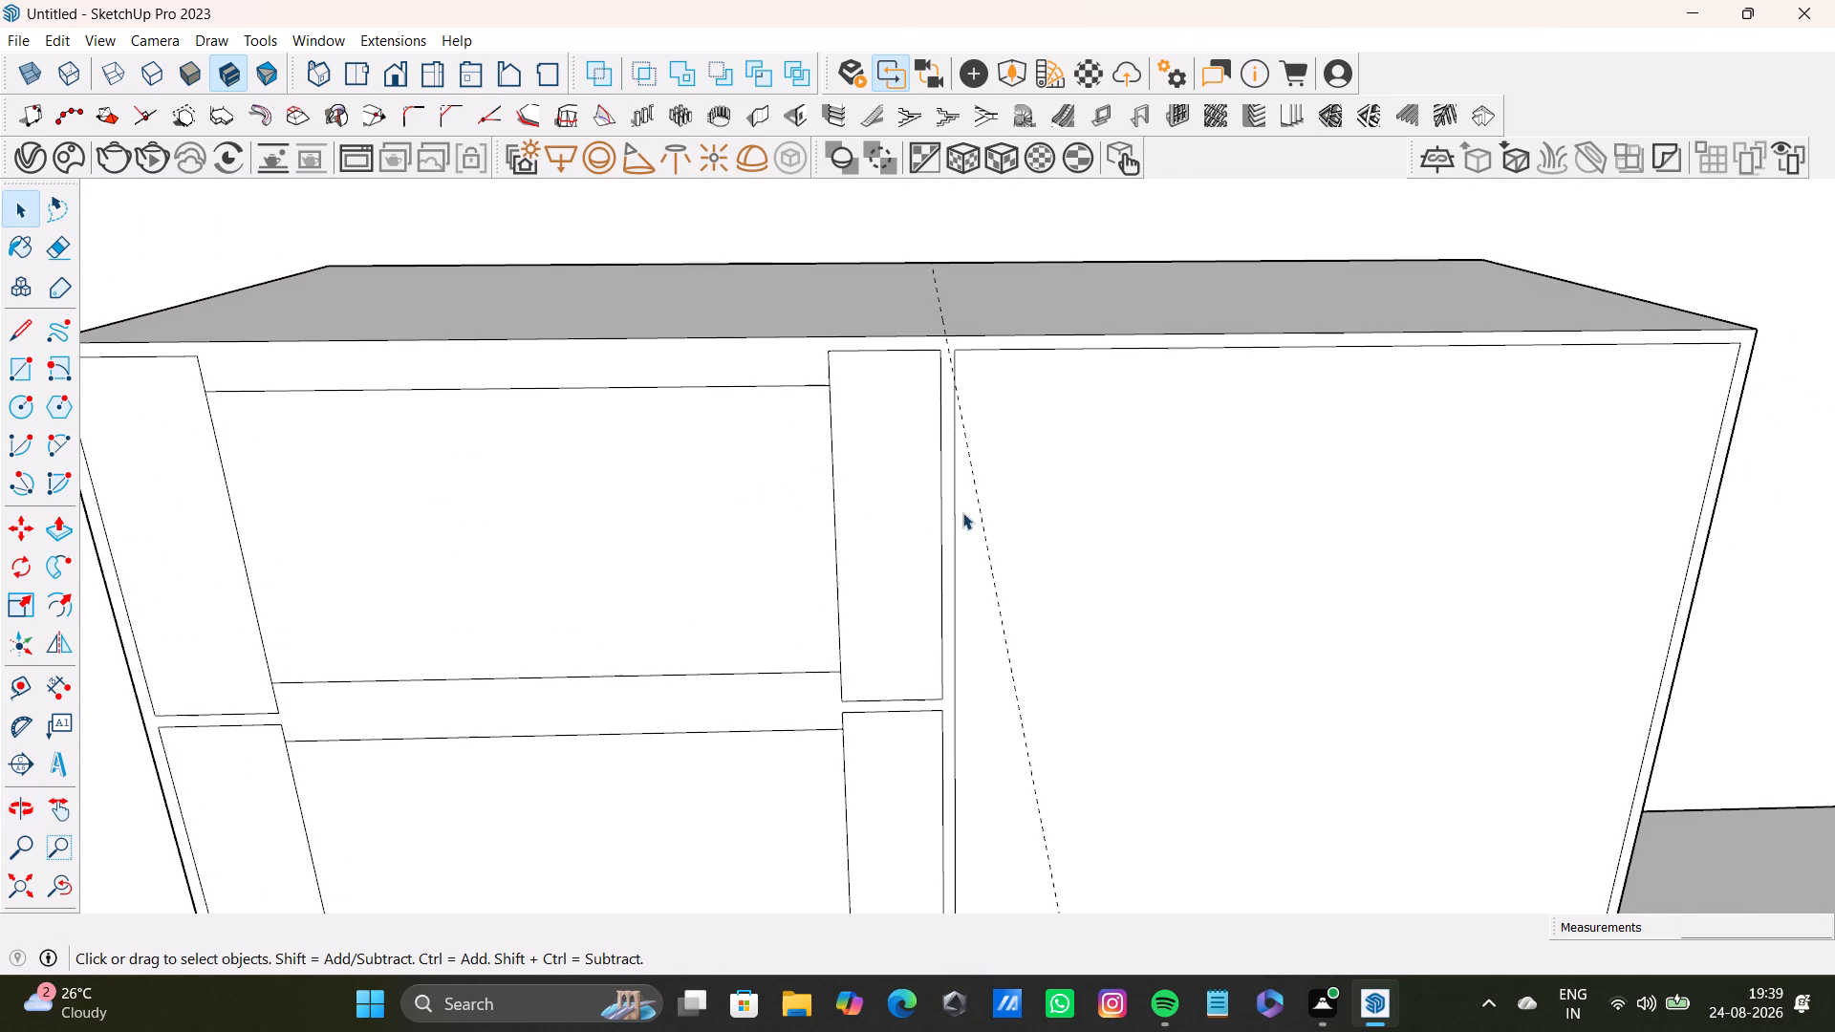
pyautogui.press('space')
pyautogui.scroll(-12, 934, 498)
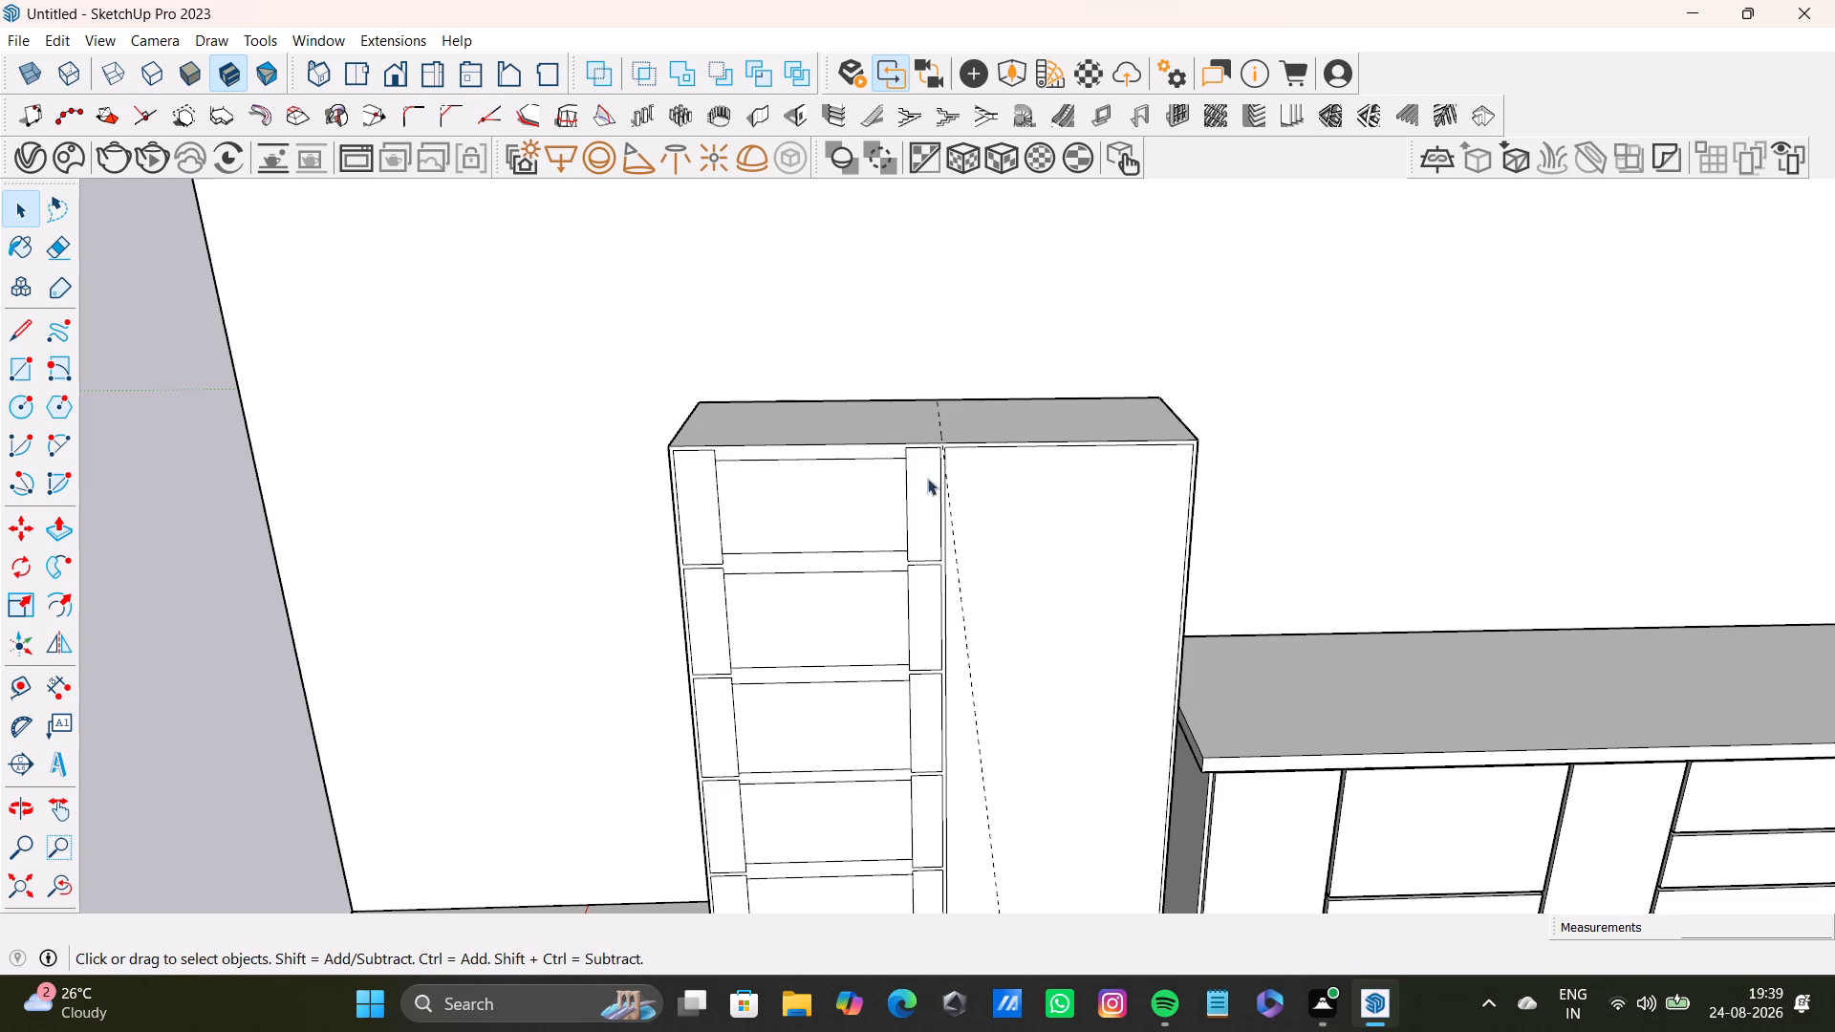
pyautogui.moveTo(972, 477); pyautogui.dragTo(958, 570, button='middle')
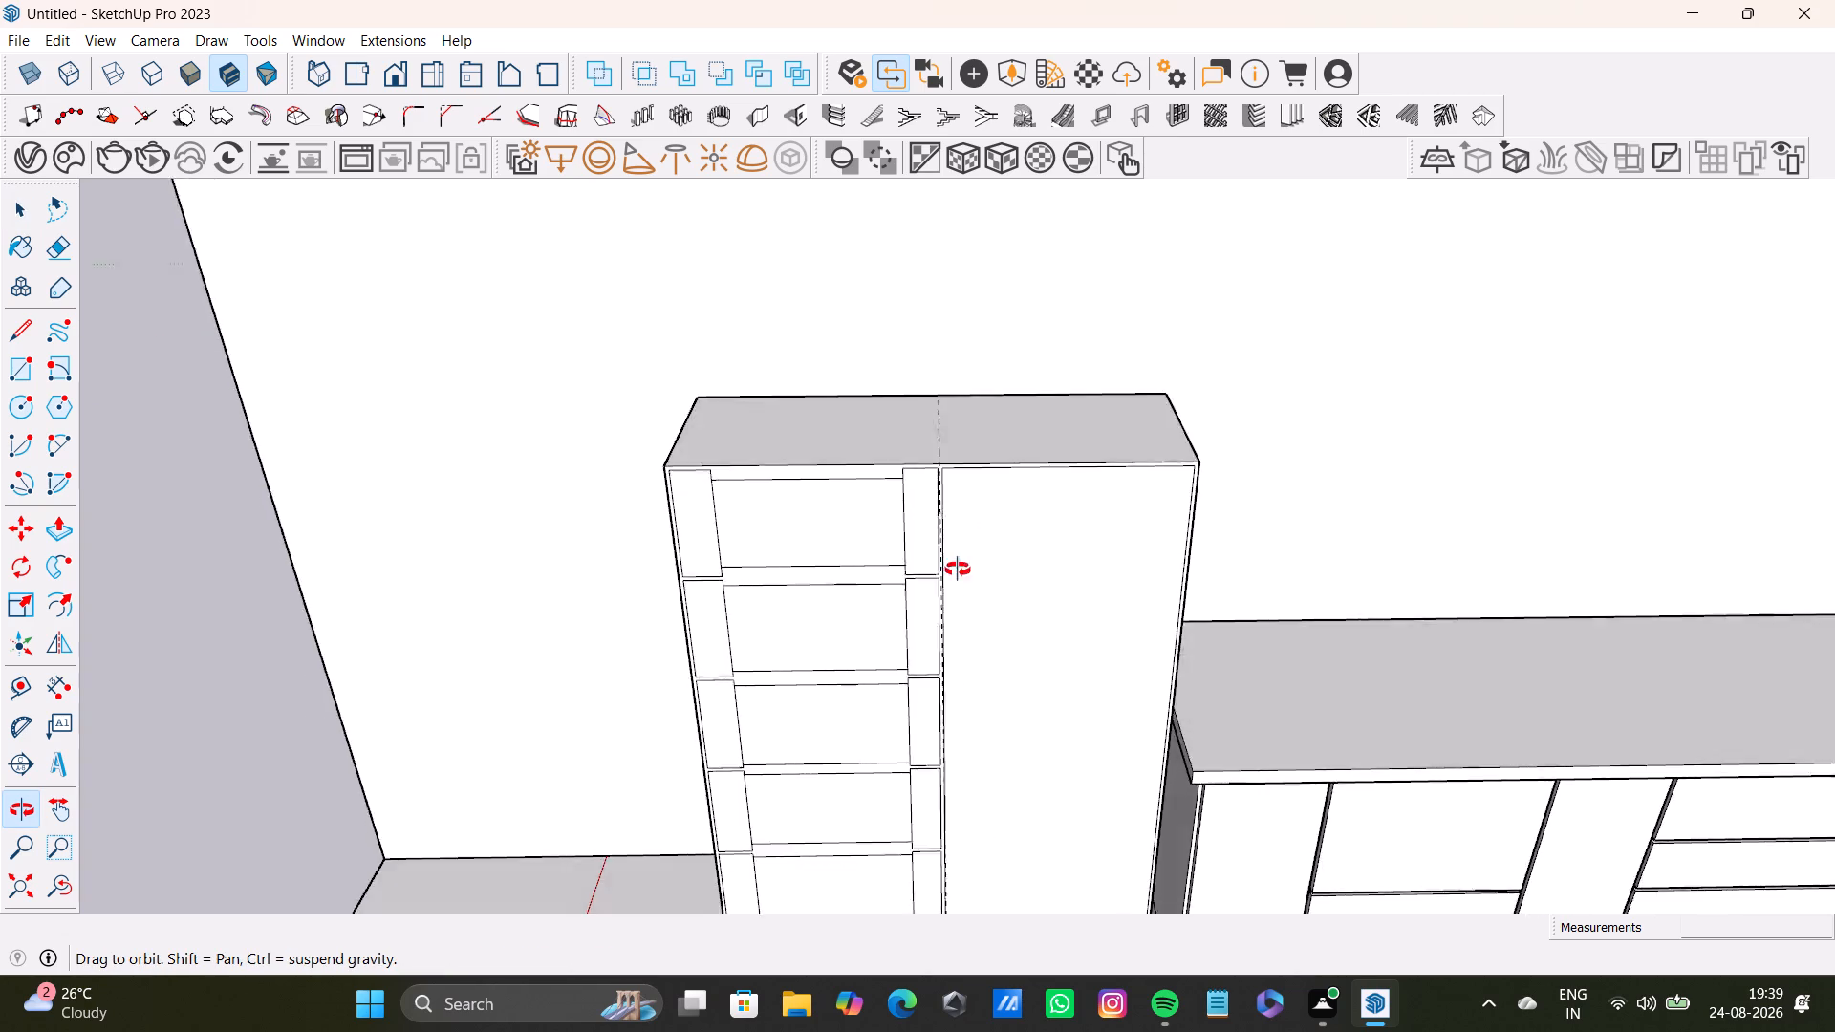
pyautogui.moveTo(958, 570); pyautogui.dragTo(934, 803, button='middle')
pyautogui.scroll(9, 962, 494)
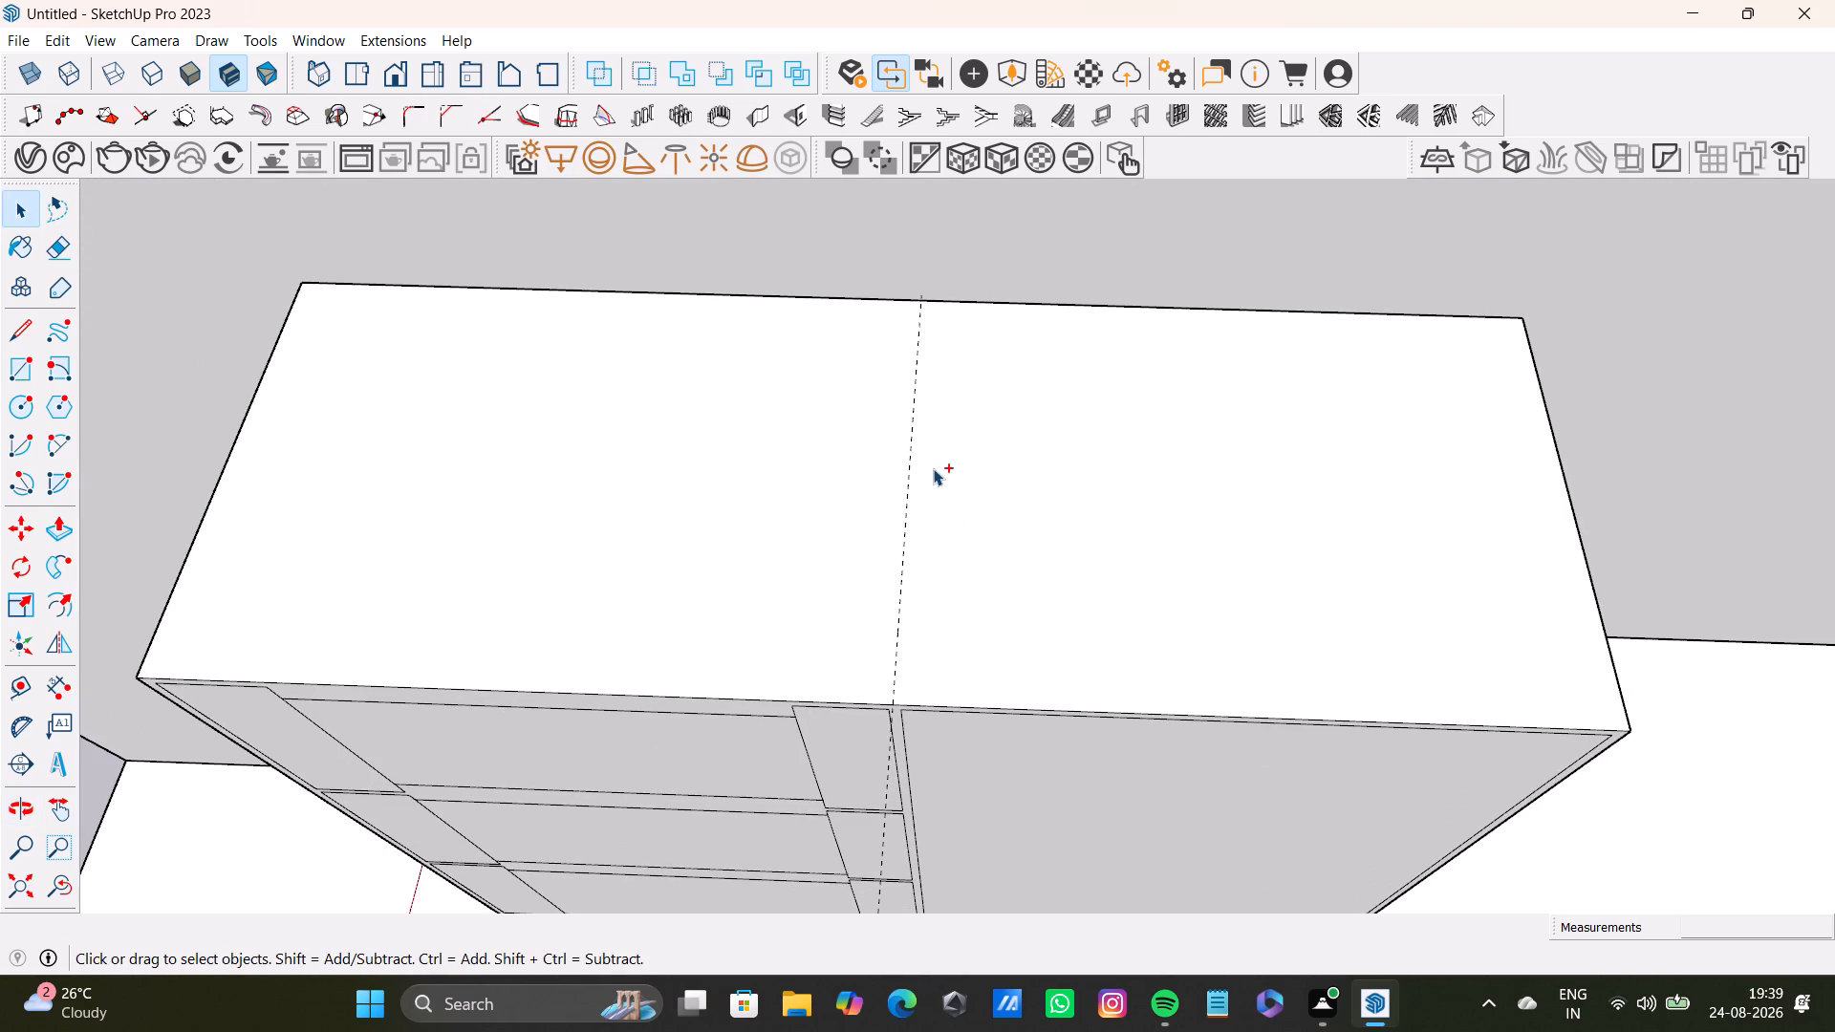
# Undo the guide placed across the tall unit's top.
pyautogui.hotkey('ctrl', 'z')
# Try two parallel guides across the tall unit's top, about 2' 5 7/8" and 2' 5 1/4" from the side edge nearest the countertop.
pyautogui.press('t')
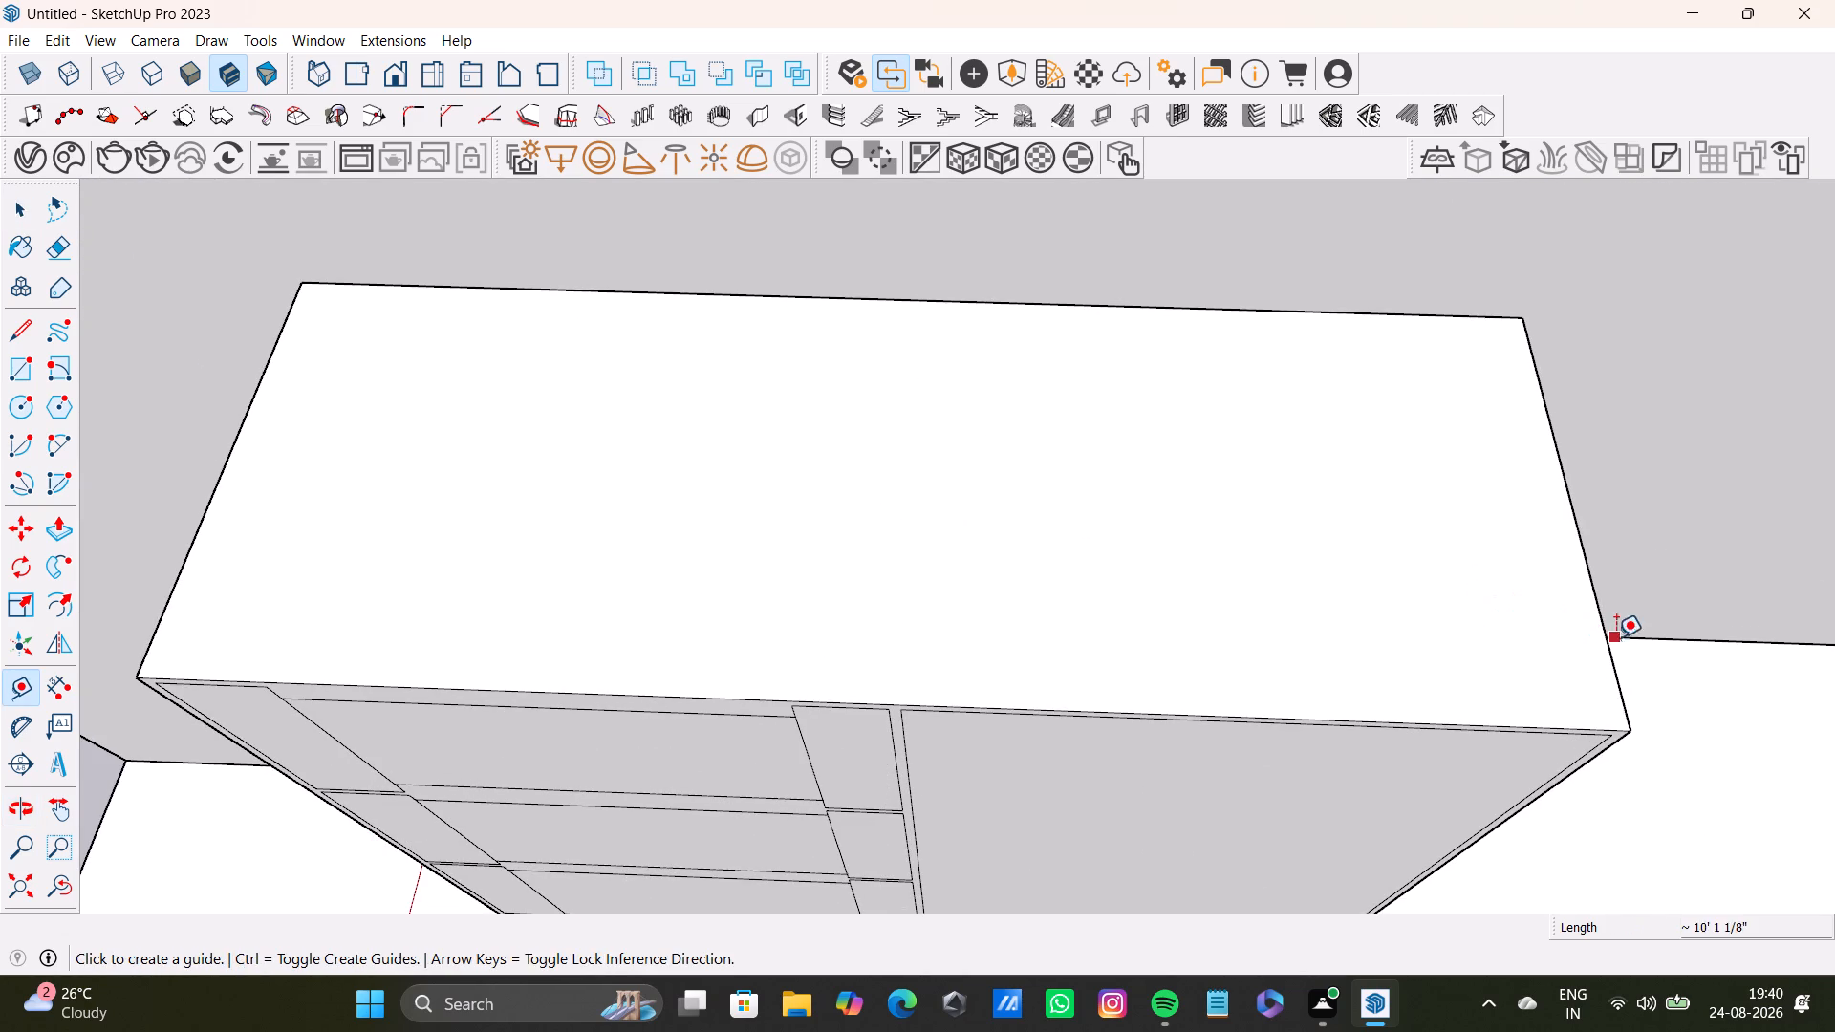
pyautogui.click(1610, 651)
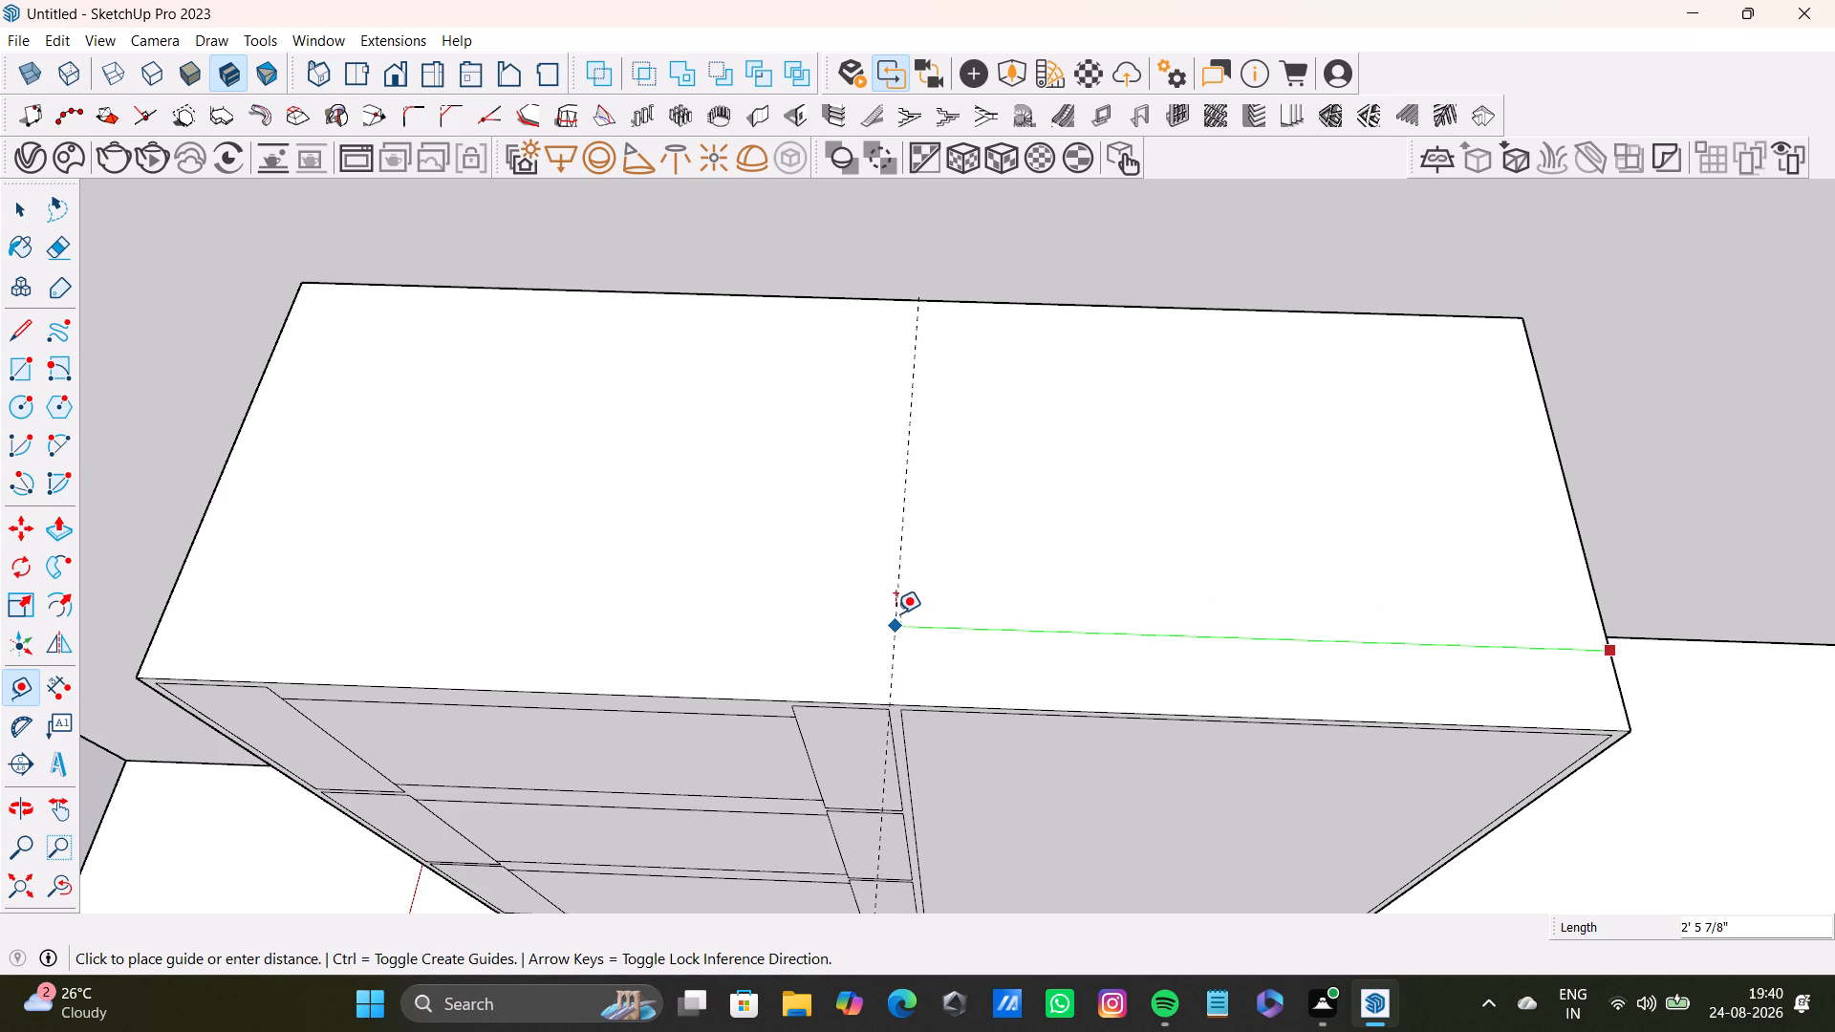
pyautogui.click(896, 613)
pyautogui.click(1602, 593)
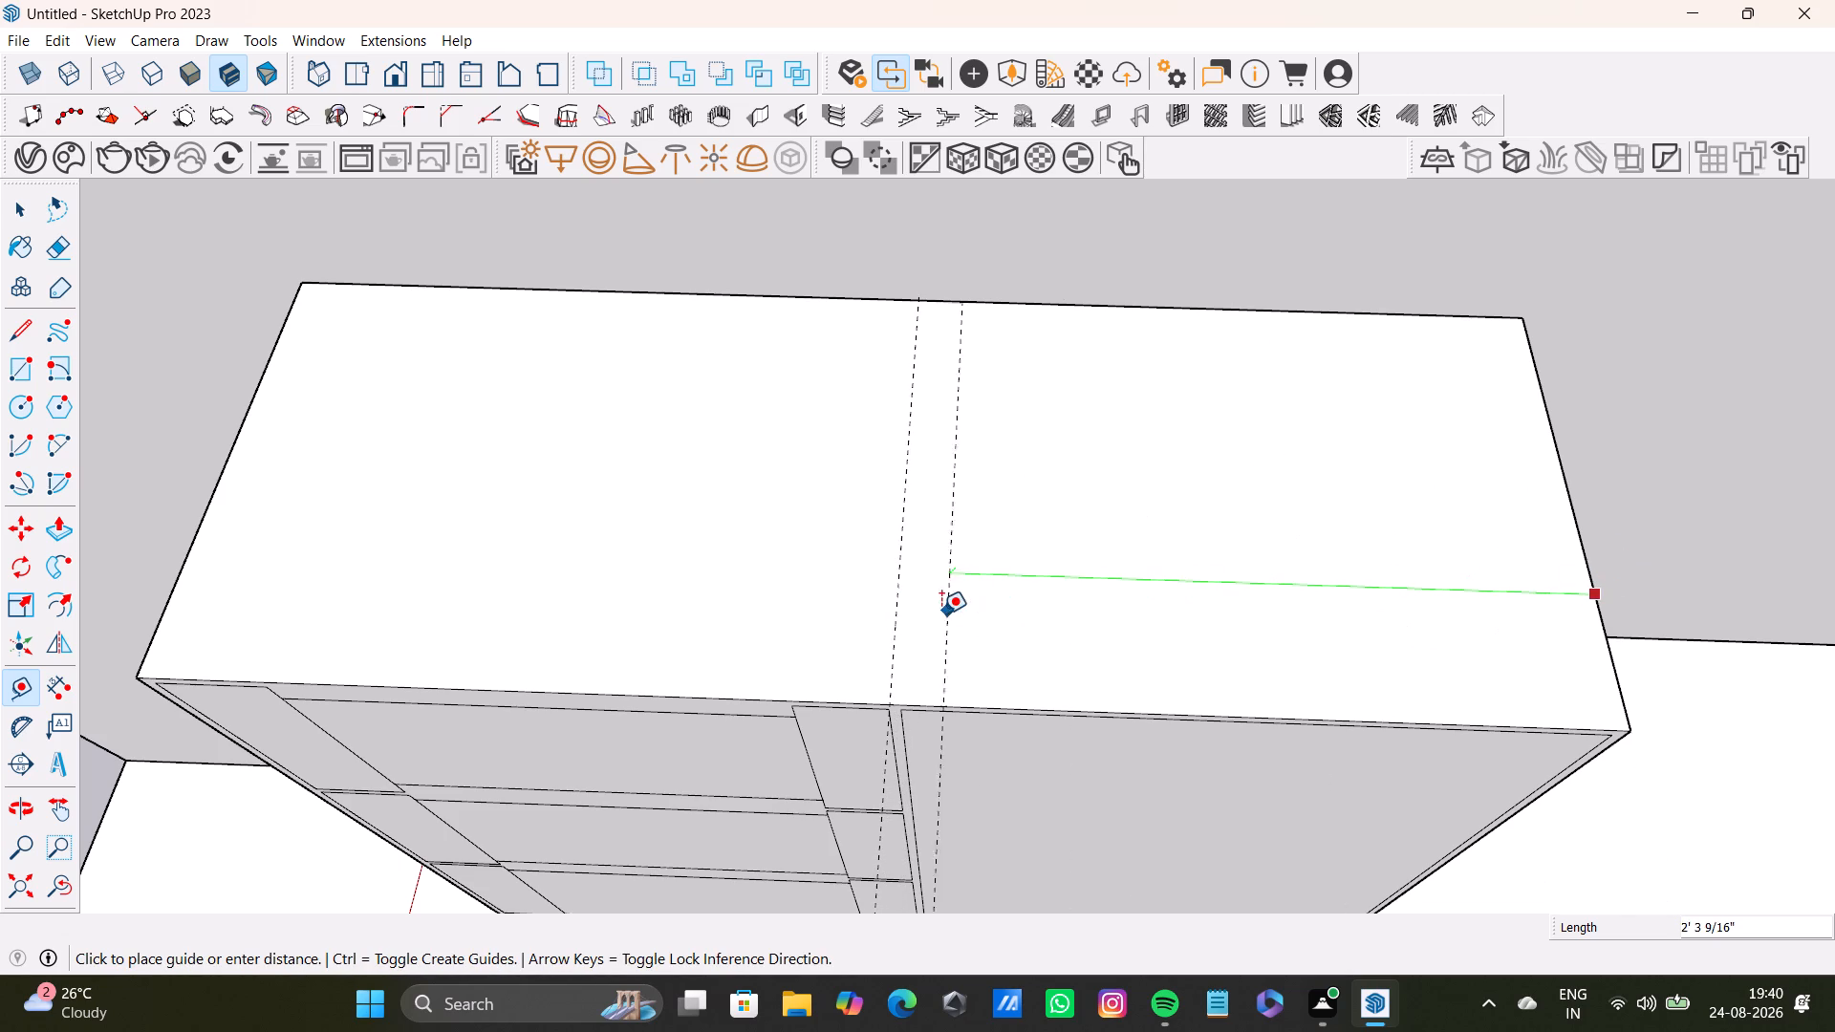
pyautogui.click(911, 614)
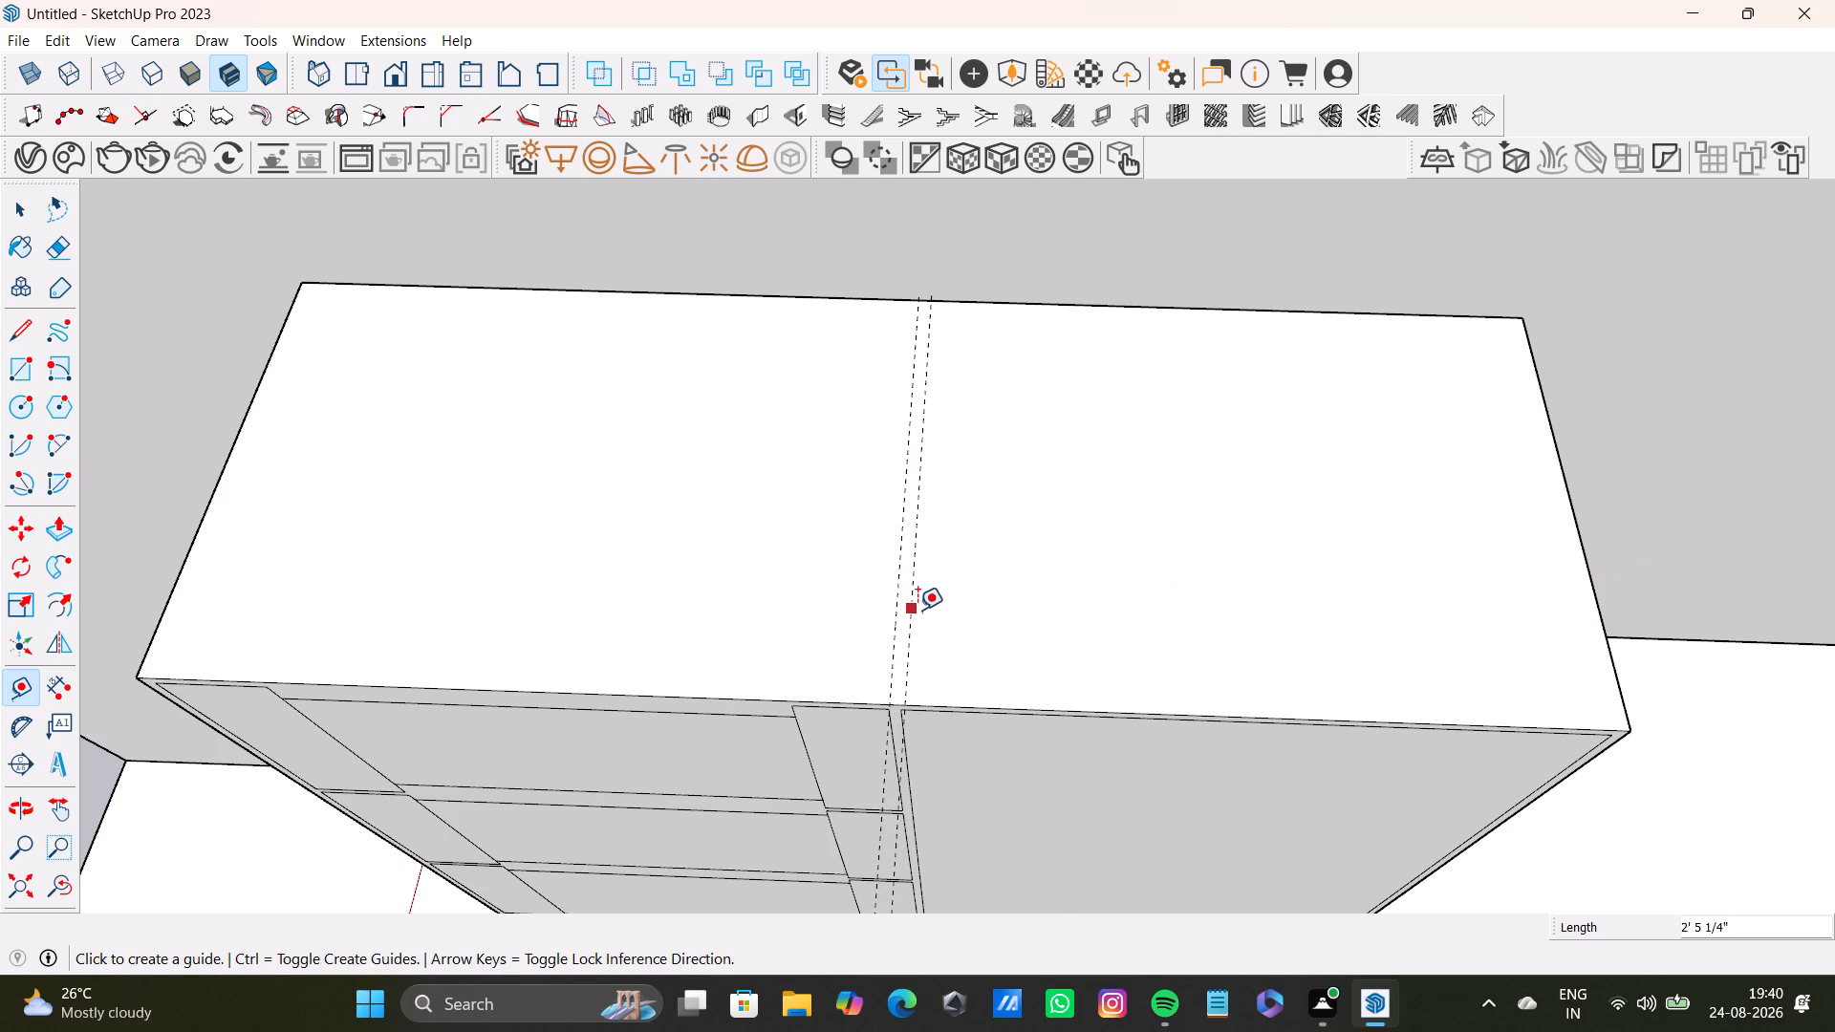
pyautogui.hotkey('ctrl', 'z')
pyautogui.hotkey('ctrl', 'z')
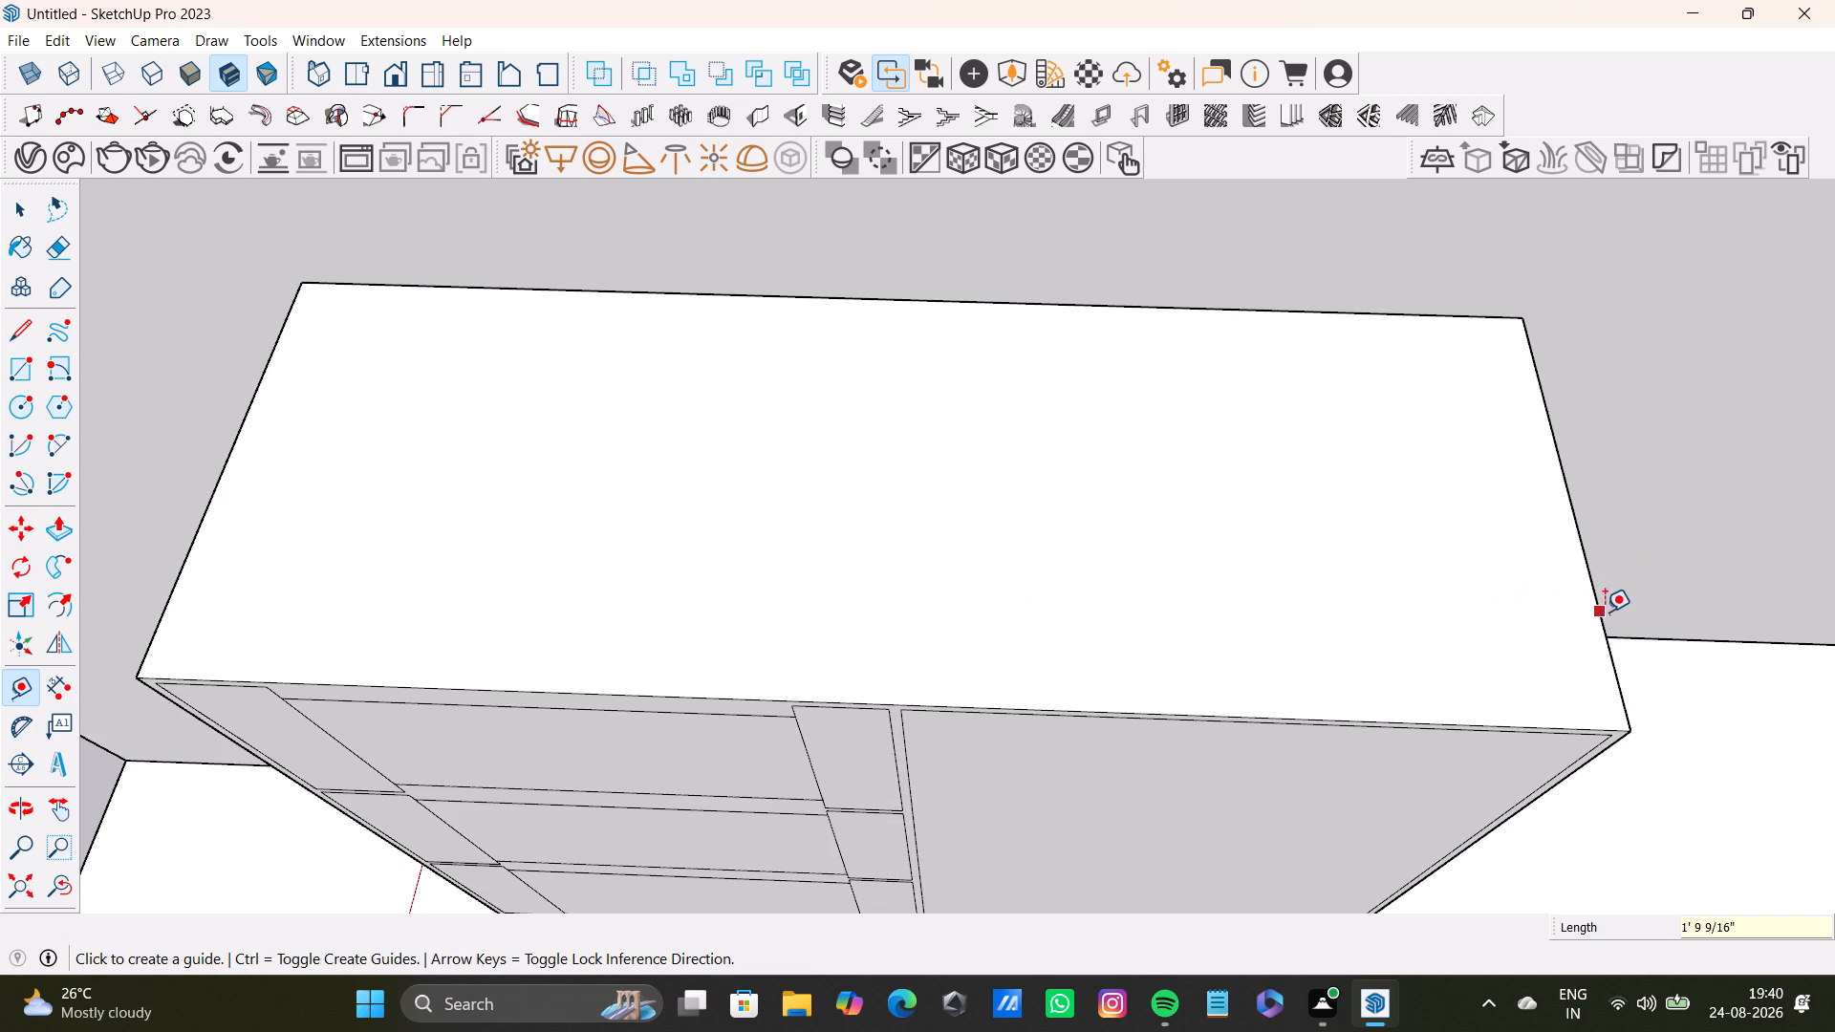
# Place two guides across the tall unit's top, 2' 5 15/16" and 2' 5 7/16" from the side edge nearest the countertop.
pyautogui.click(1605, 613)
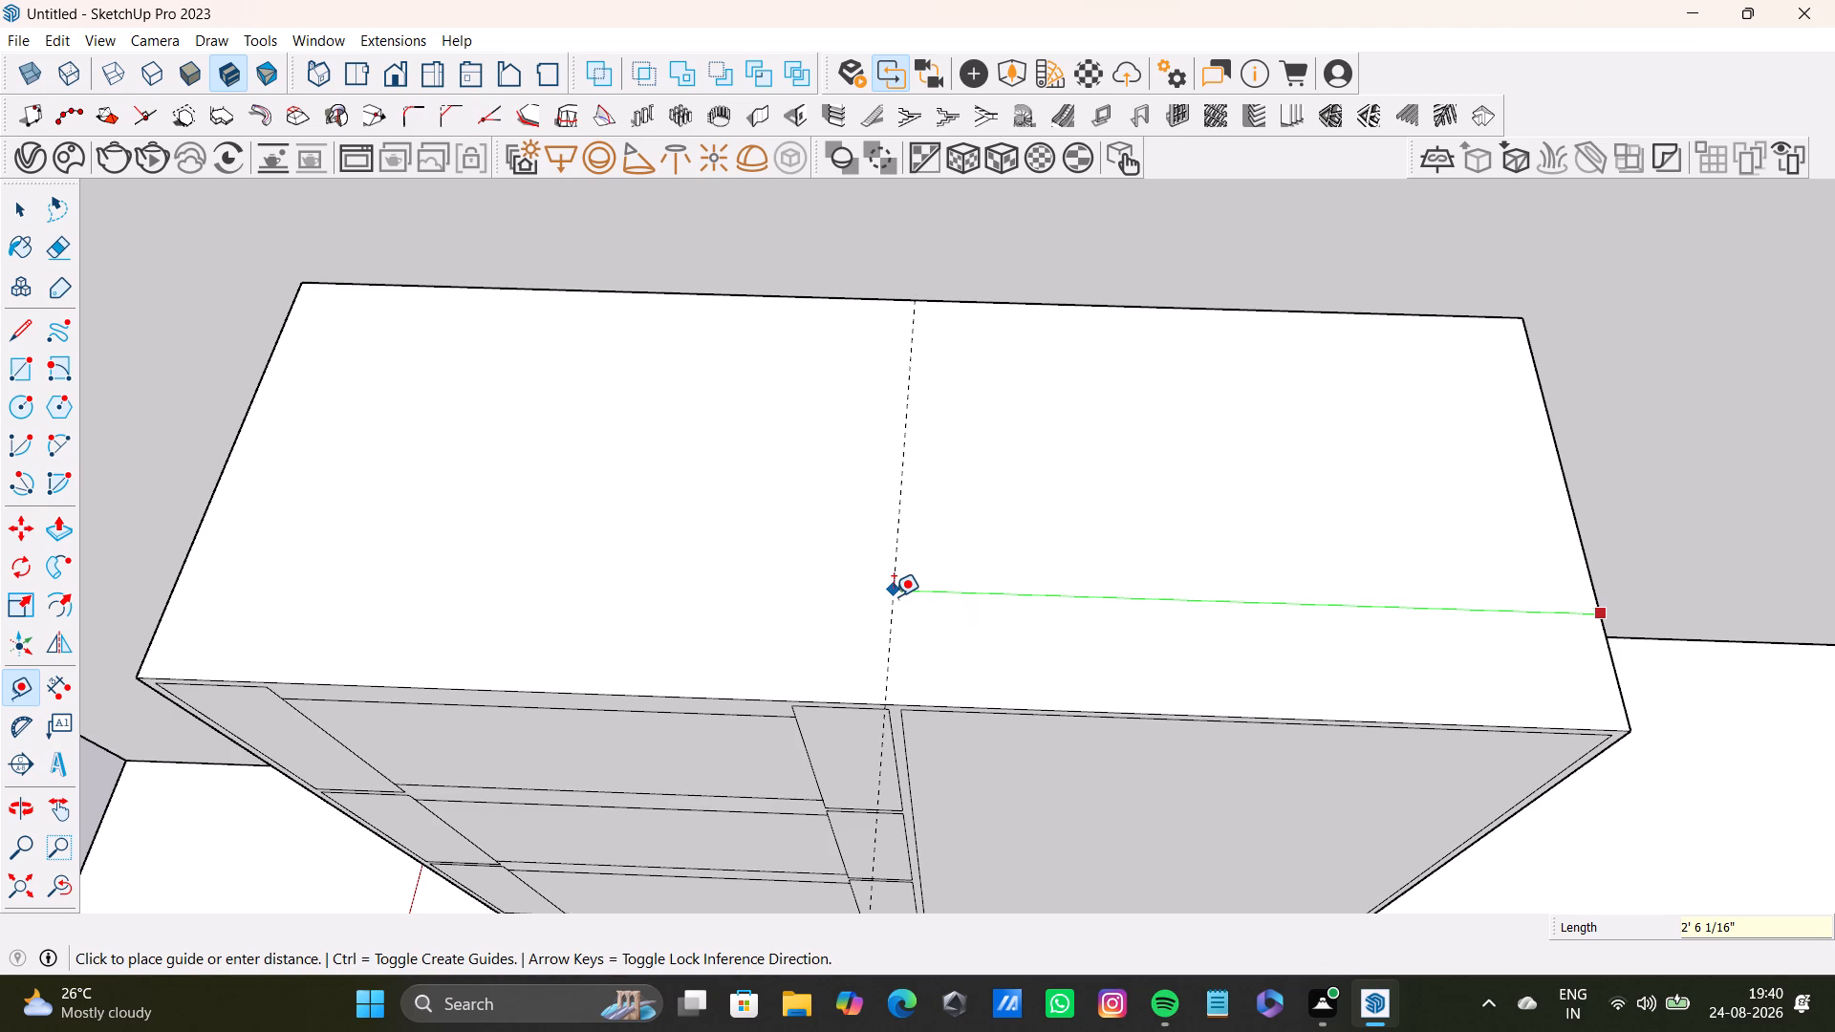
pyautogui.click(896, 599)
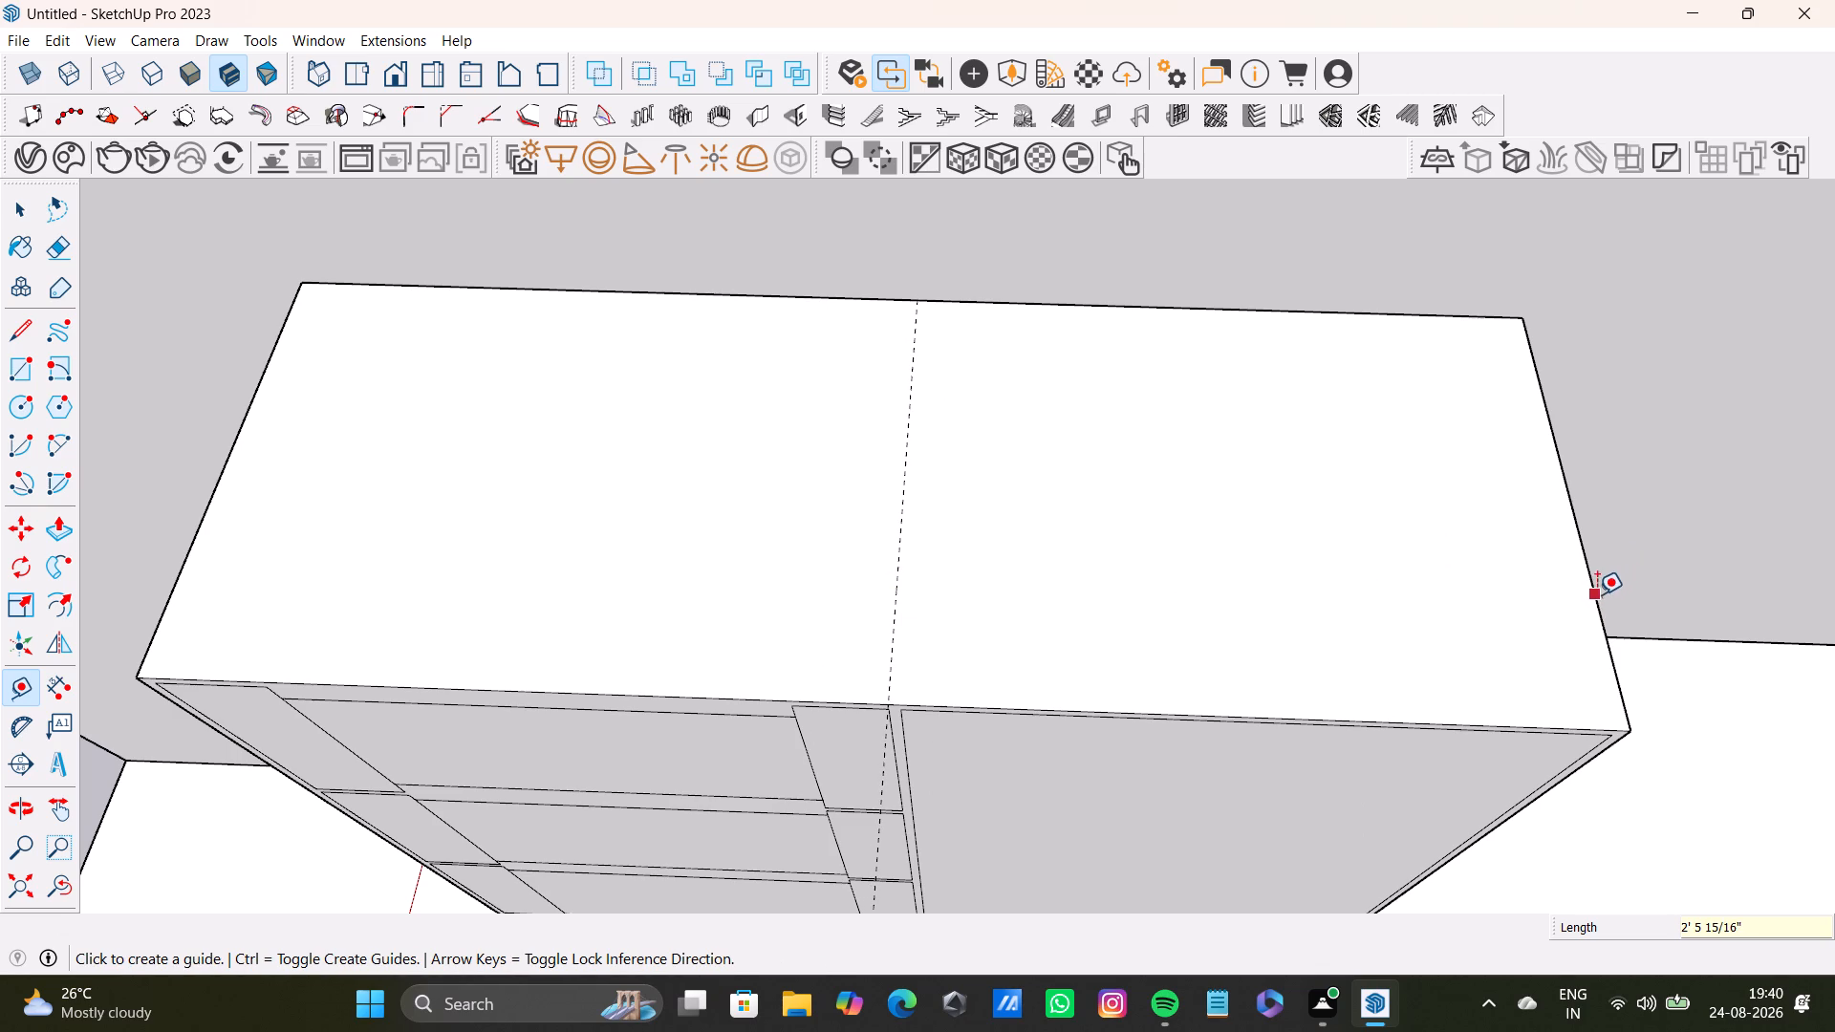
pyautogui.click(1597, 594)
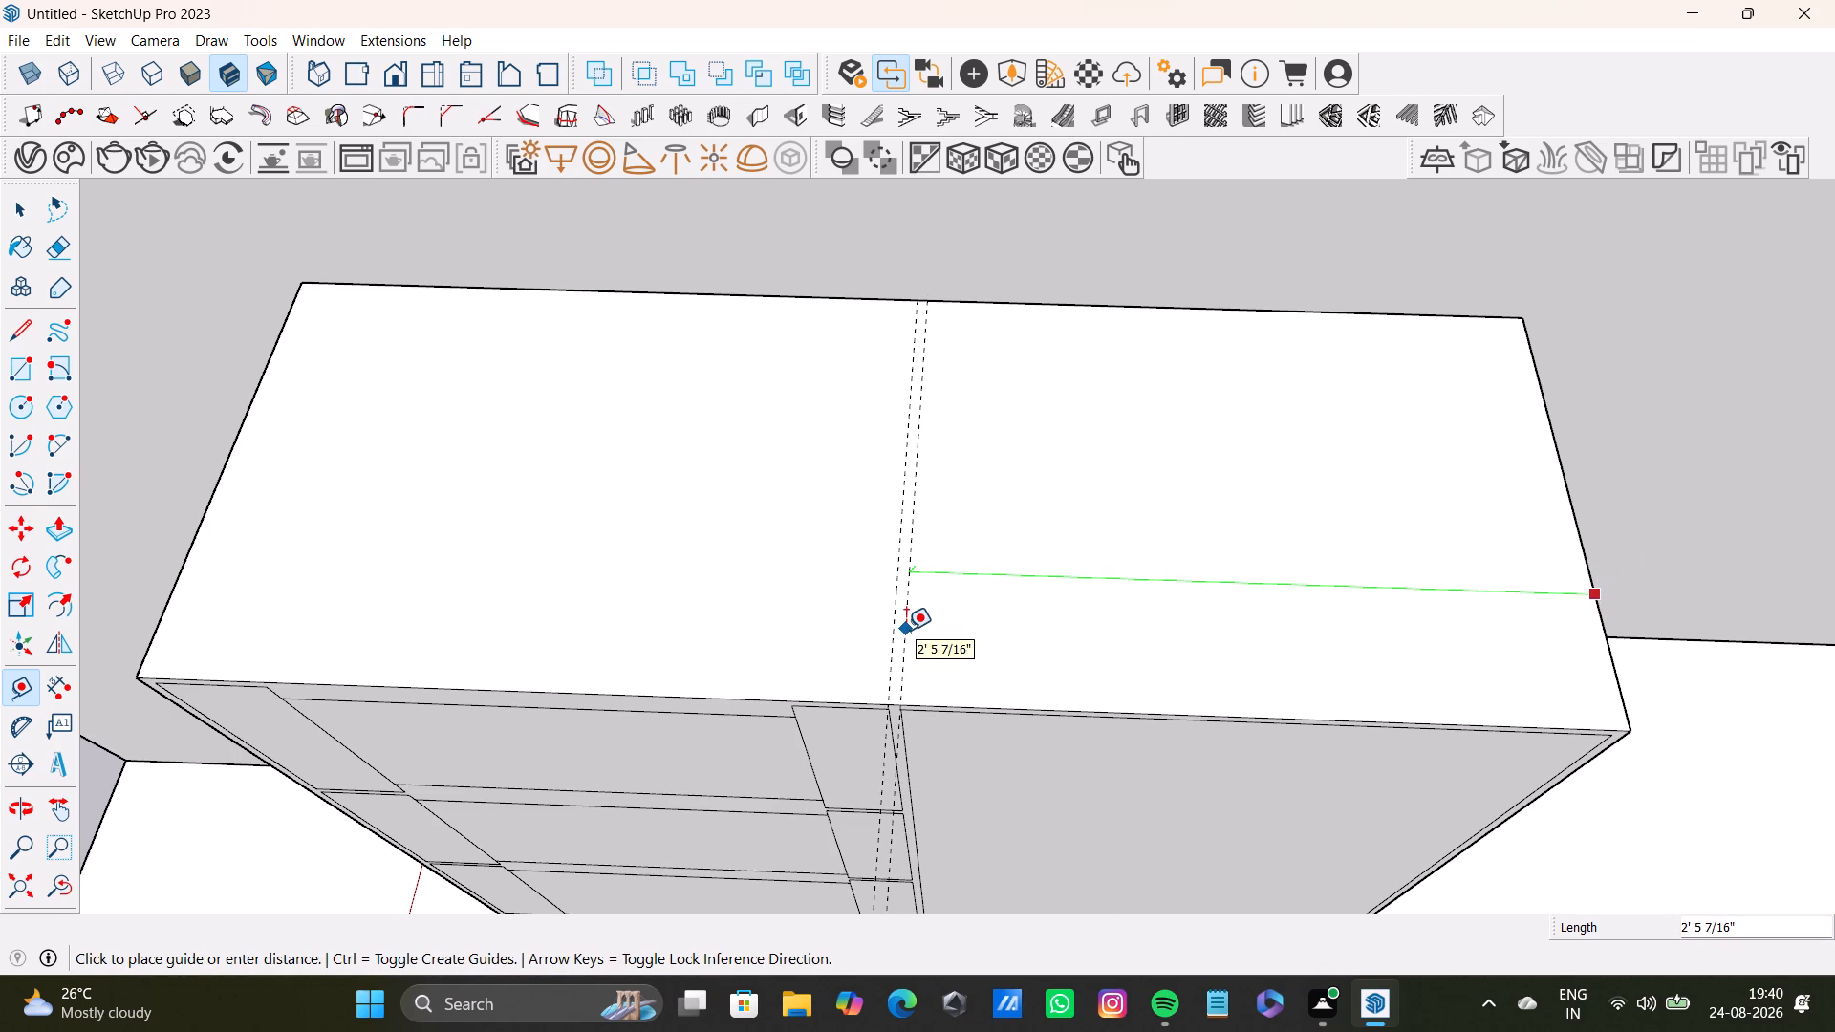
pyautogui.click(906, 630)
pyautogui.press('space')
pyautogui.moveTo(990, 620); pyautogui.dragTo(890, 222, button='middle')
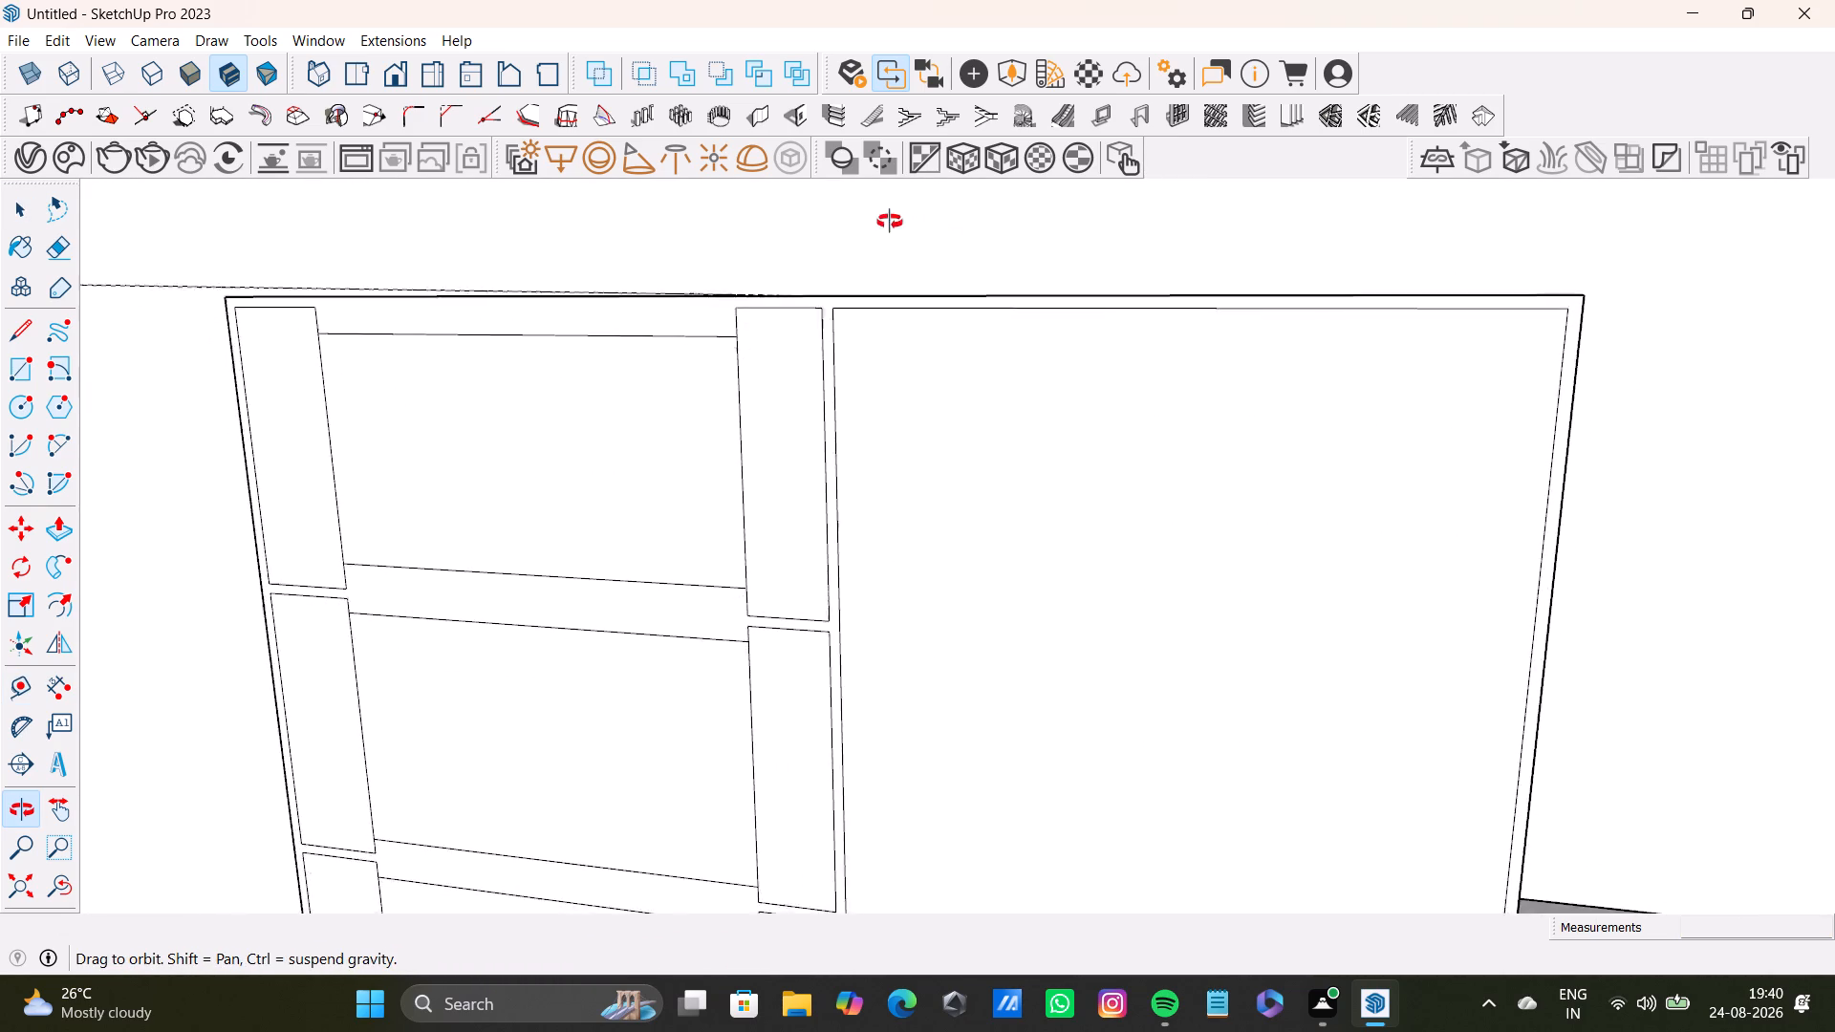
# Draw an edge about 1' 9 9/16" long across the tall unit's top, from back to front, along the guide nearer the niches.
pyautogui.moveTo(890, 222); pyautogui.dragTo(997, 743, button='middle')
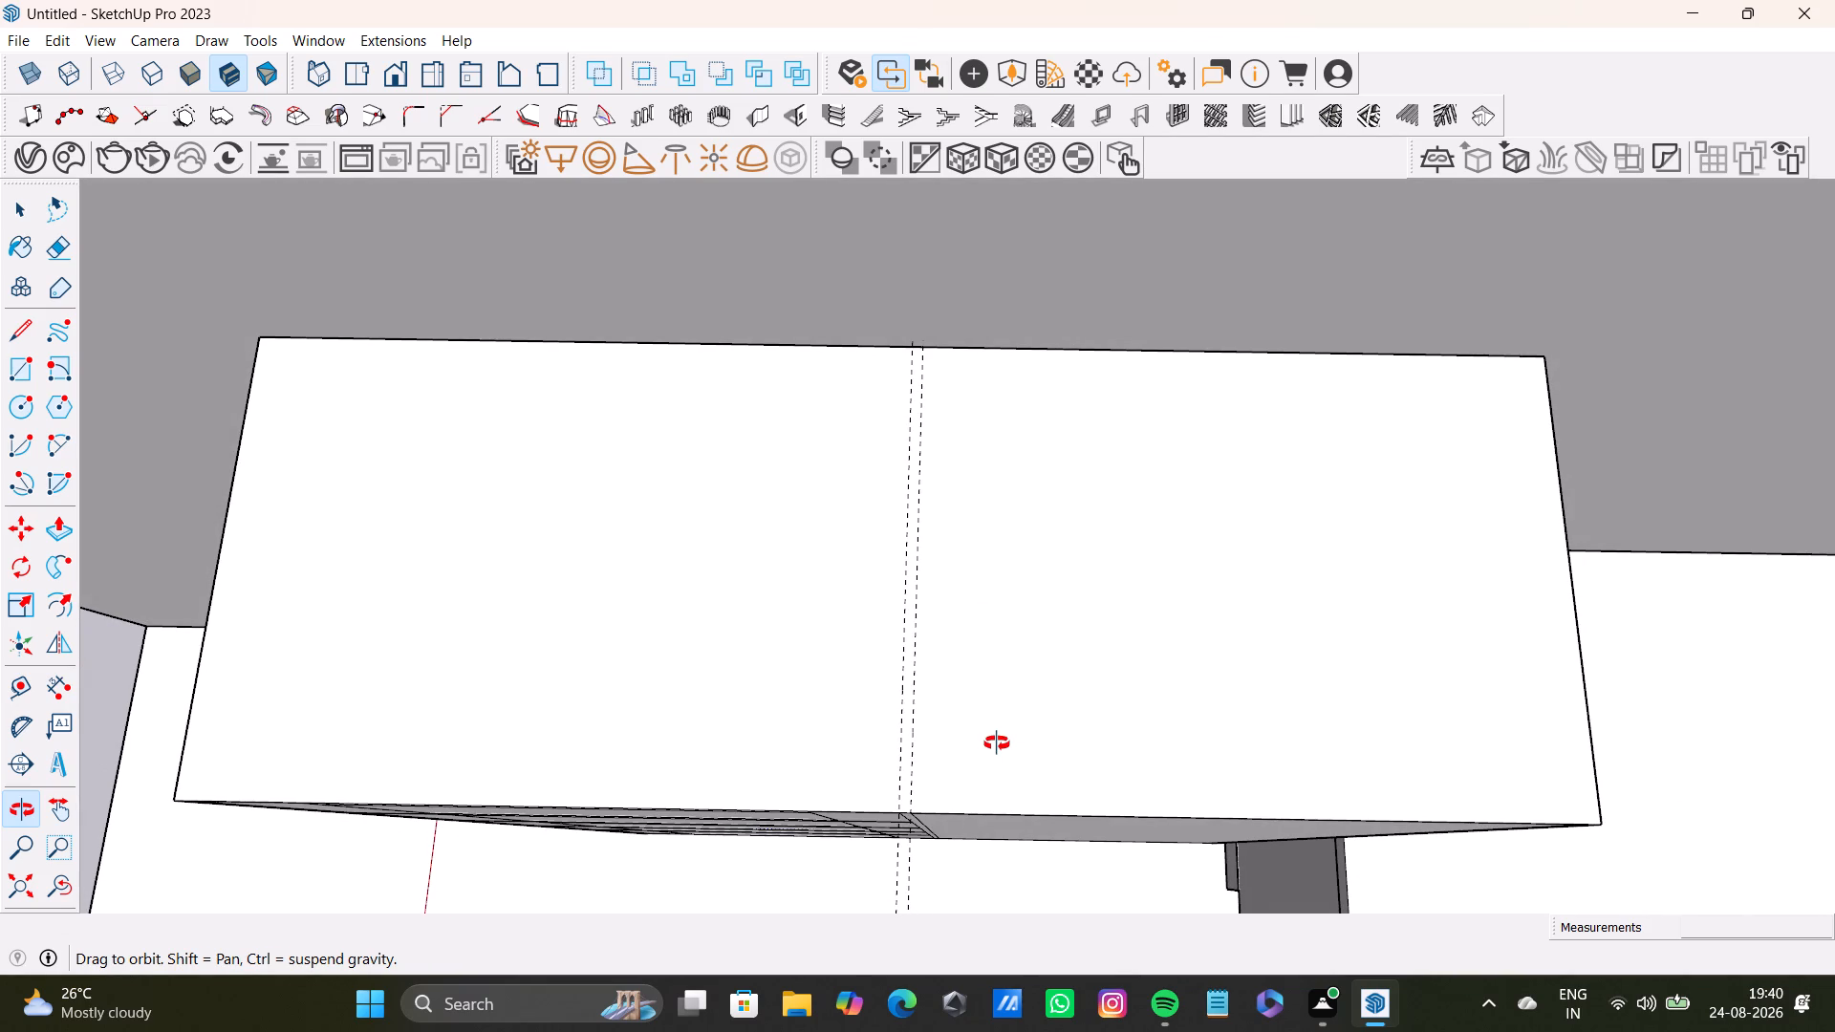
pyautogui.moveTo(997, 743); pyautogui.dragTo(1042, 145, button='middle')
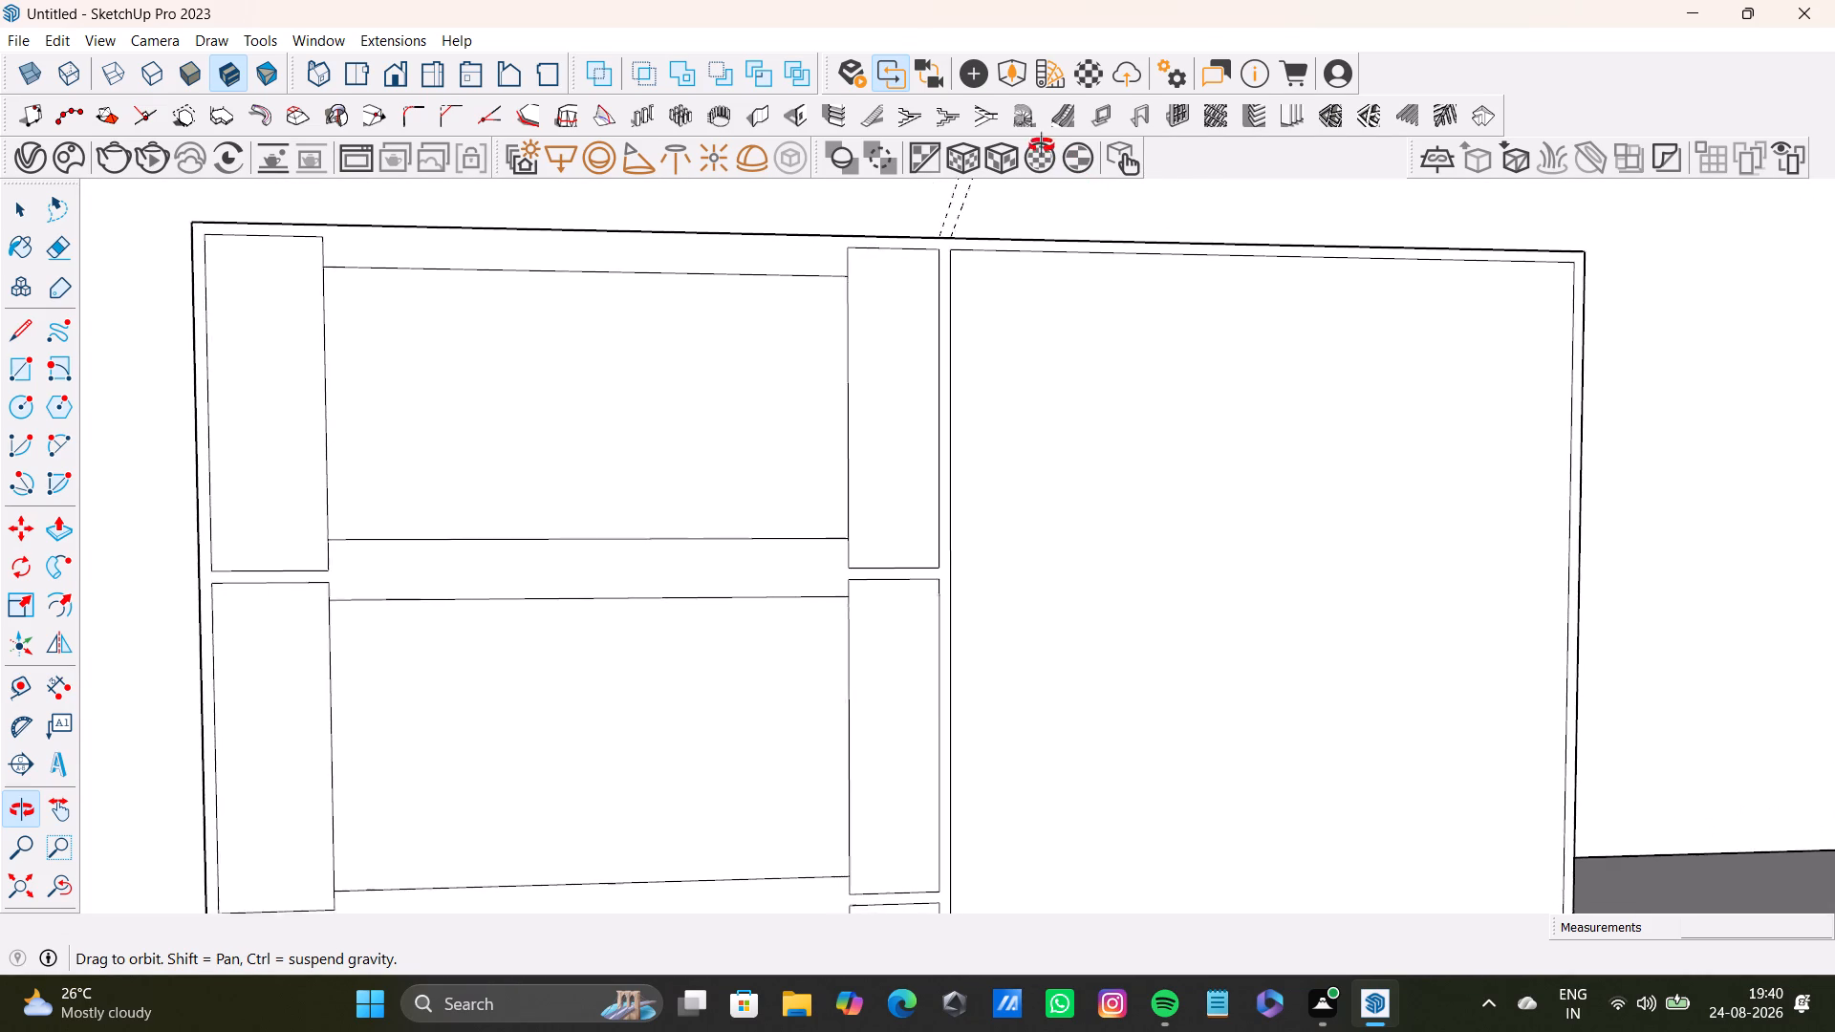
pyautogui.moveTo(1042, 145); pyautogui.dragTo(940, 621, button='middle')
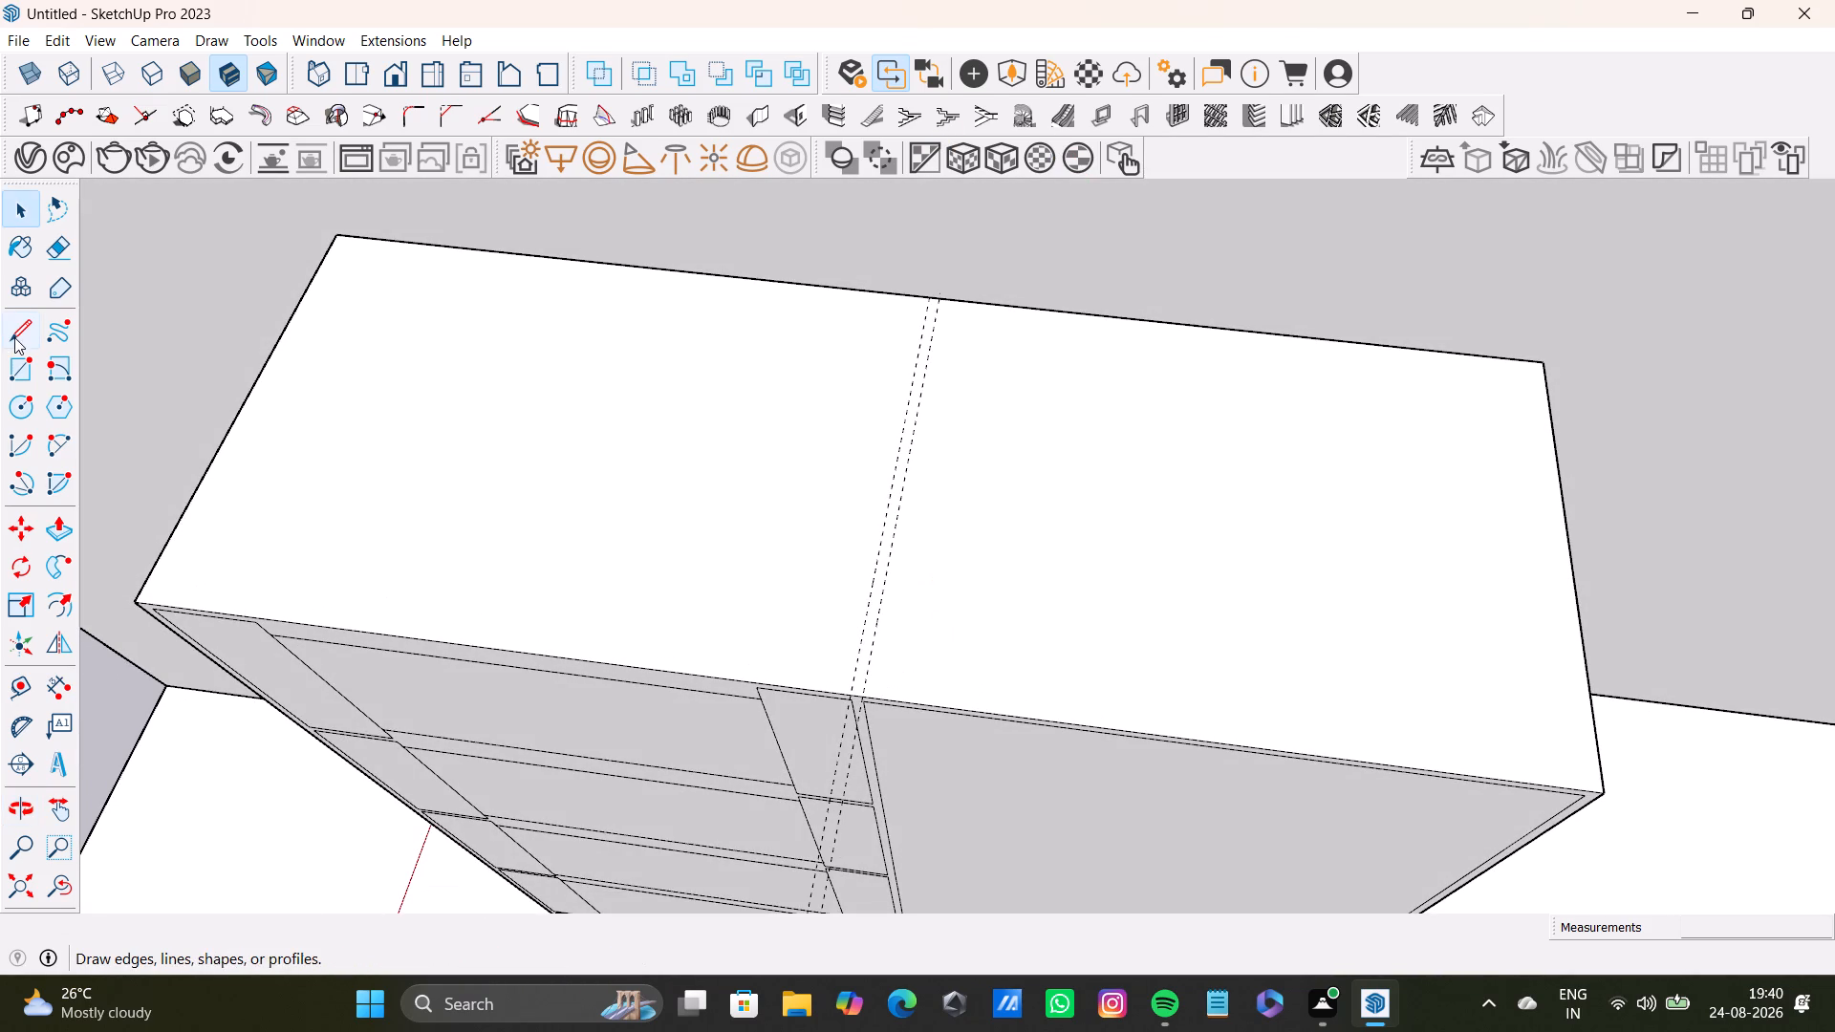
pyautogui.click(14, 337)
pyautogui.scroll(6, 1069, 233)
pyautogui.click(895, 286)
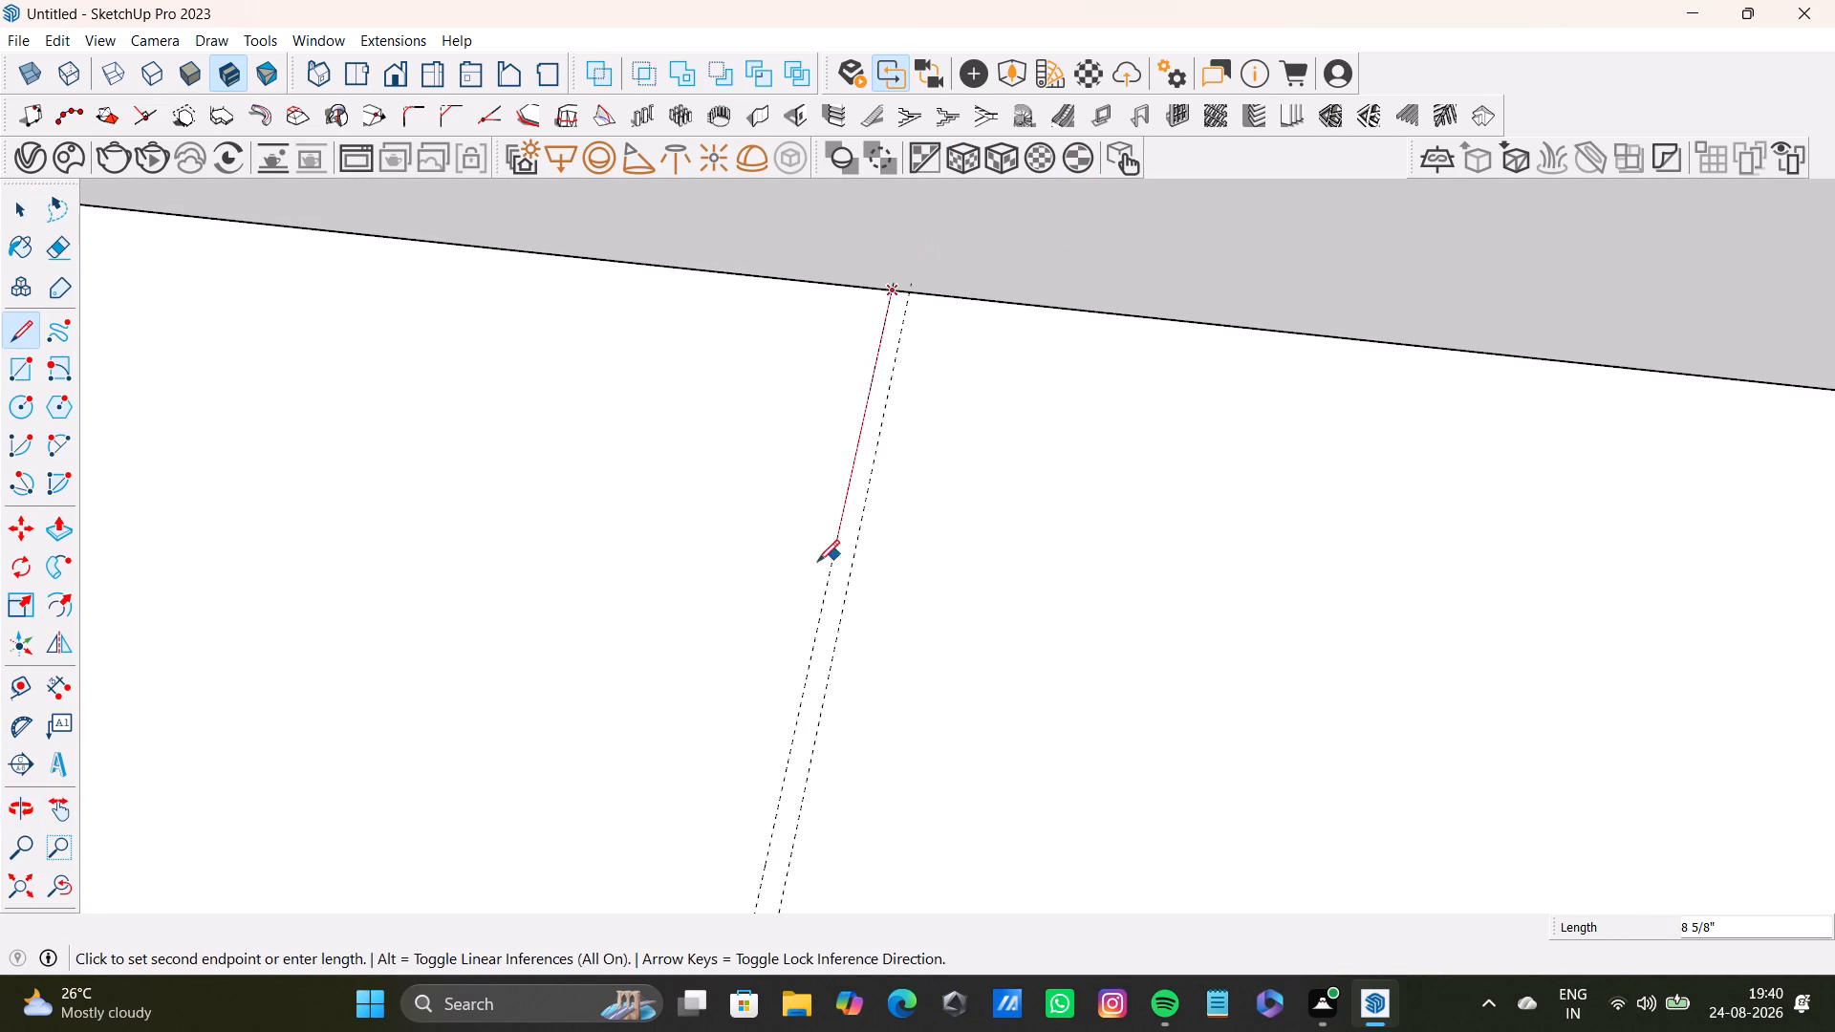
pyautogui.scroll(-3, 812, 605)
pyautogui.keyDown('shift'); pyautogui.moveTo(814, 613); pyautogui.dragTo(837, 347, button='middle'); pyautogui.keyUp('shift')
pyautogui.click(771, 666)
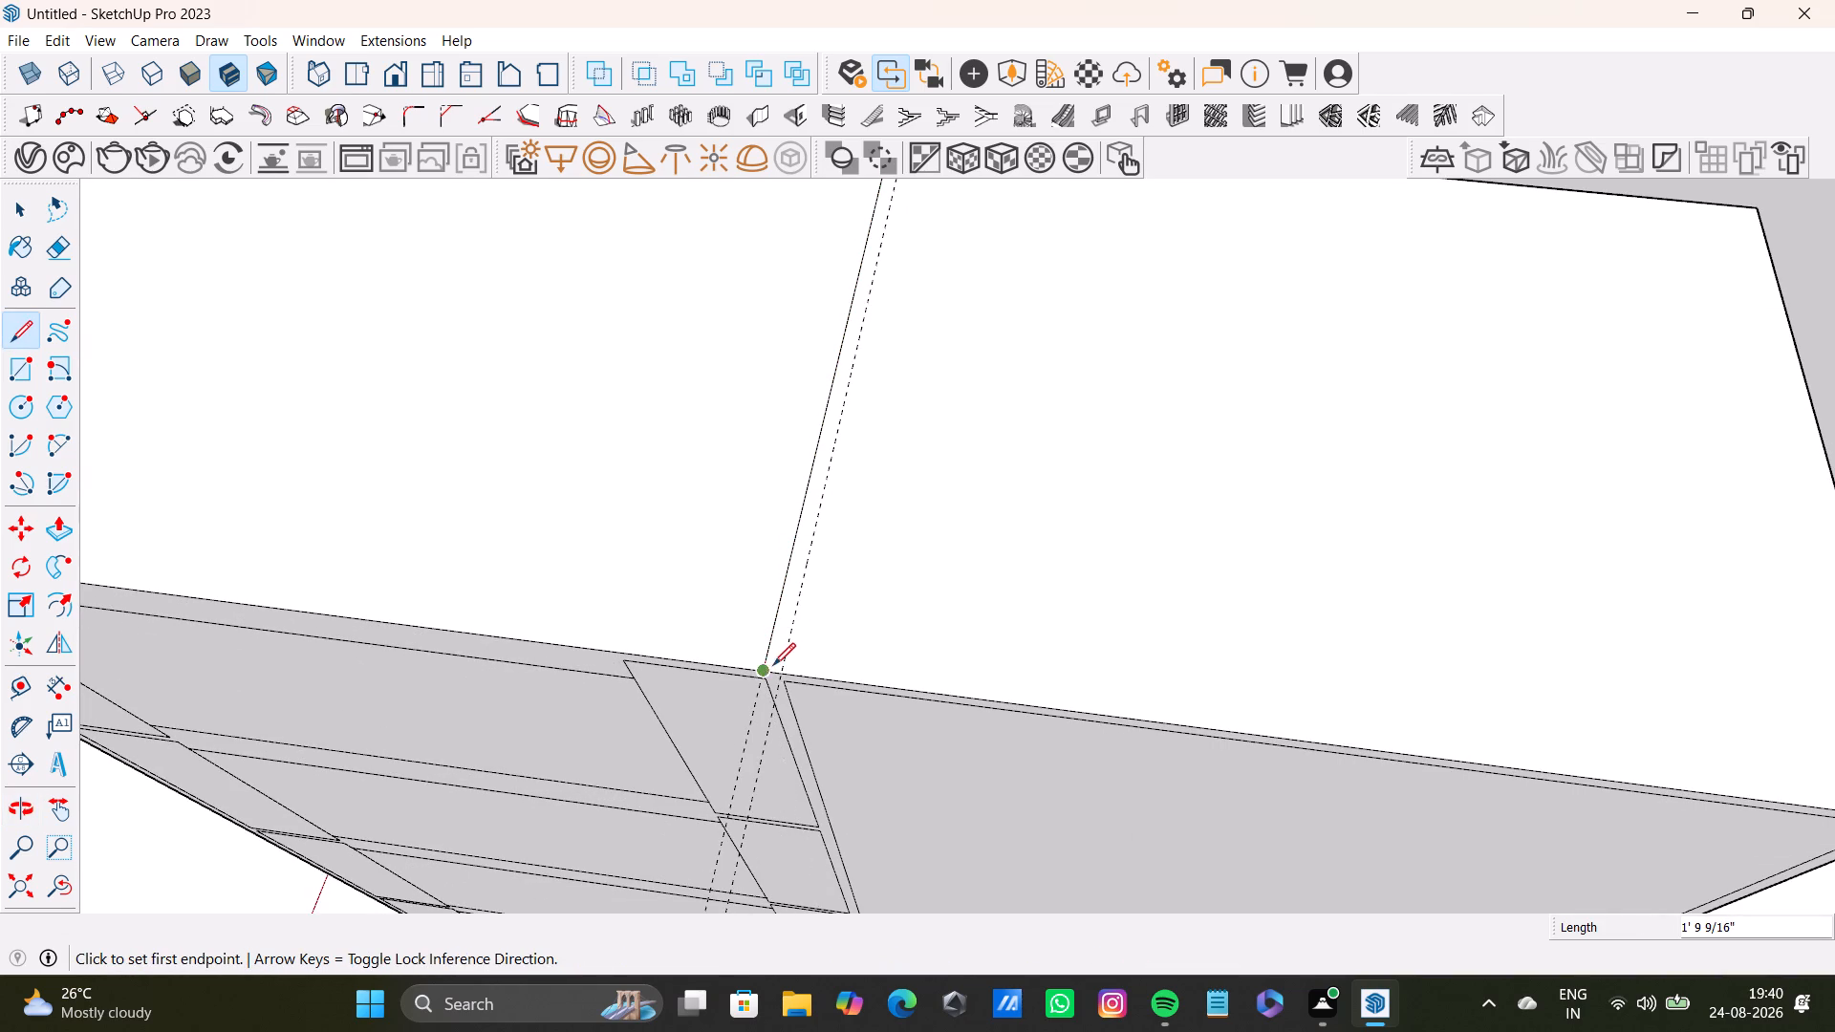
# Draw two short vertical edges, about 1/2" each, extending both sides of the front divider up to the tall unit's top edge.
pyautogui.moveTo(768, 688); pyautogui.dragTo(789, 398, button='middle')
pyautogui.scroll(9, 762, 330)
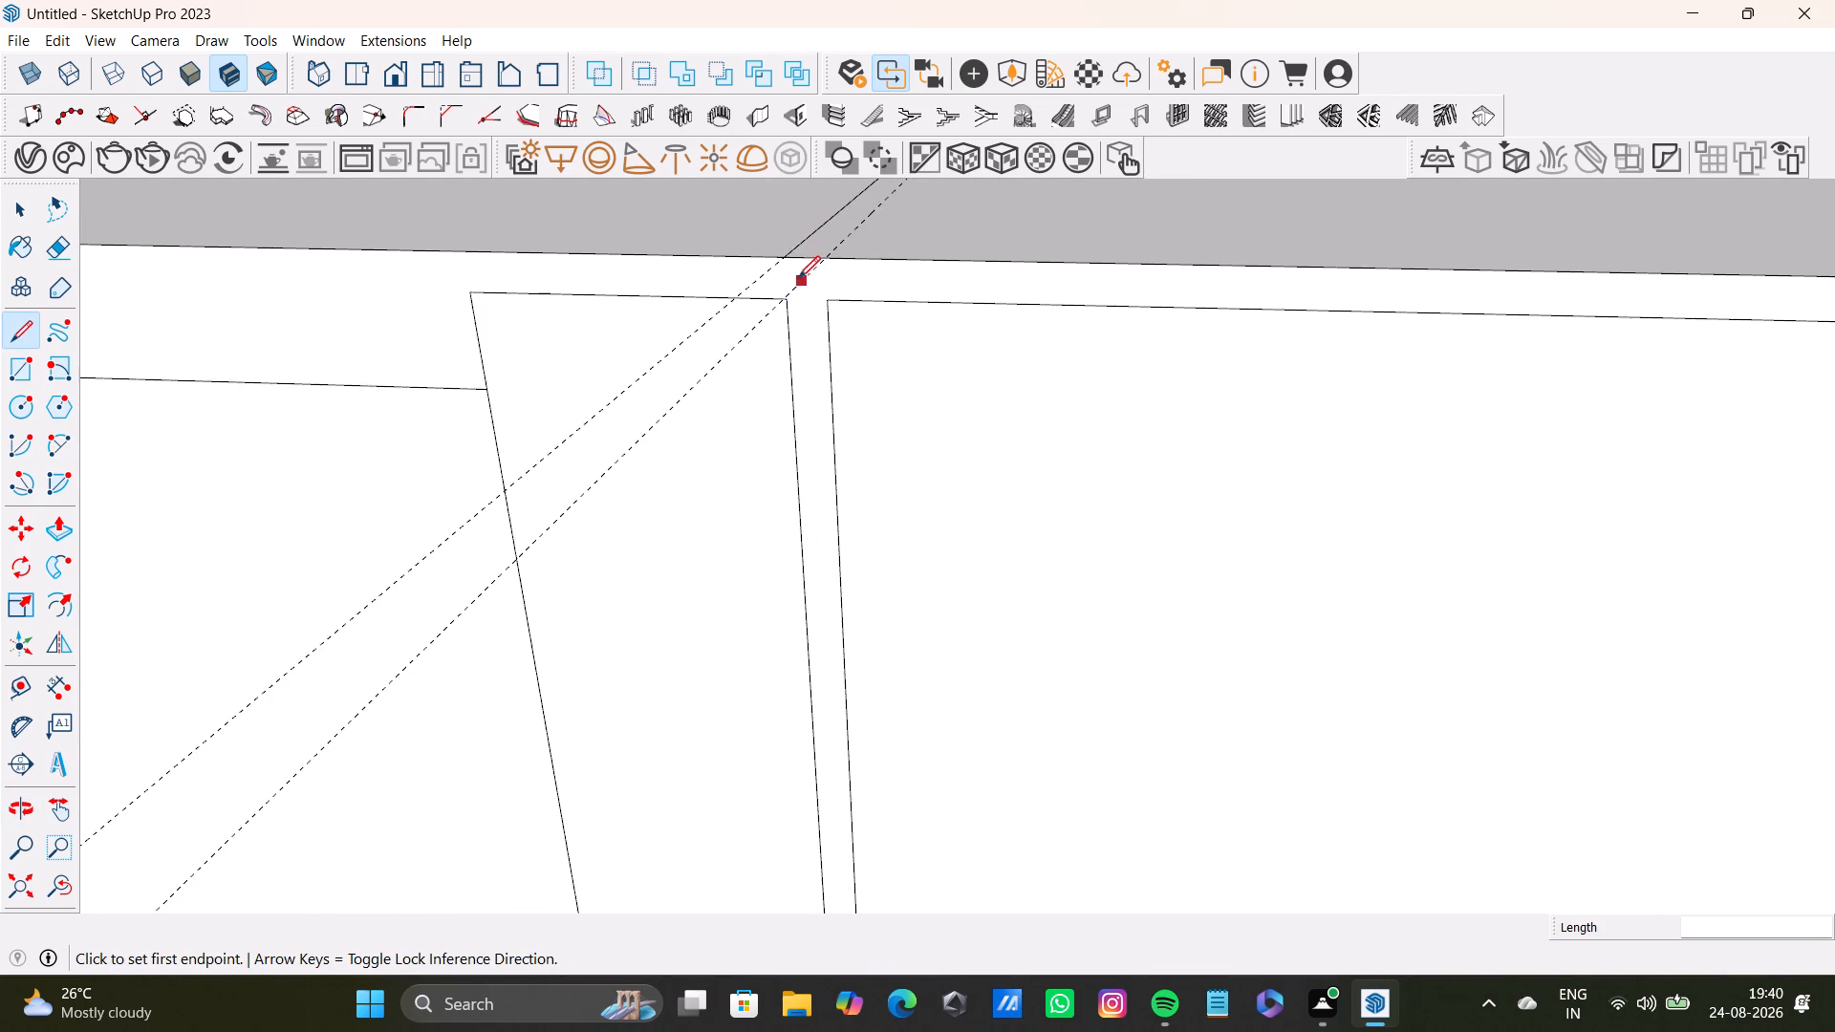
pyautogui.scroll(2, 798, 278)
pyautogui.click(781, 252)
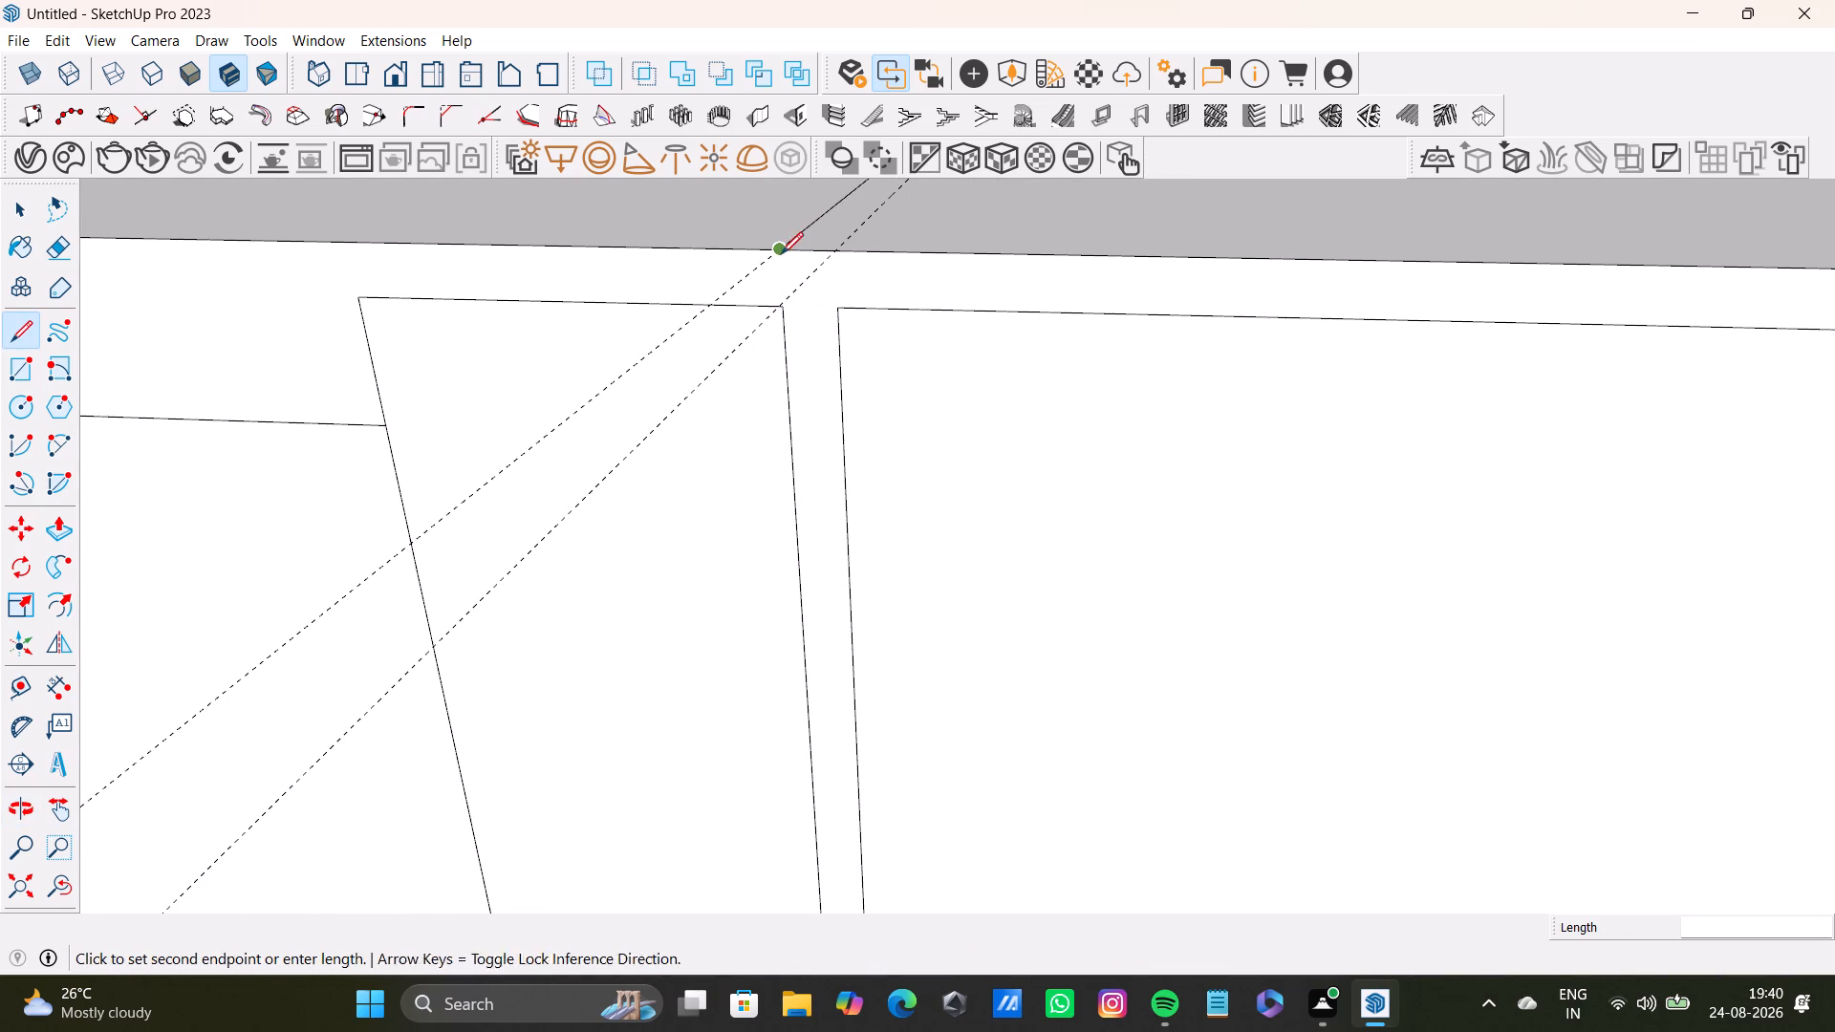
pyautogui.click(787, 306)
pyautogui.click(838, 252)
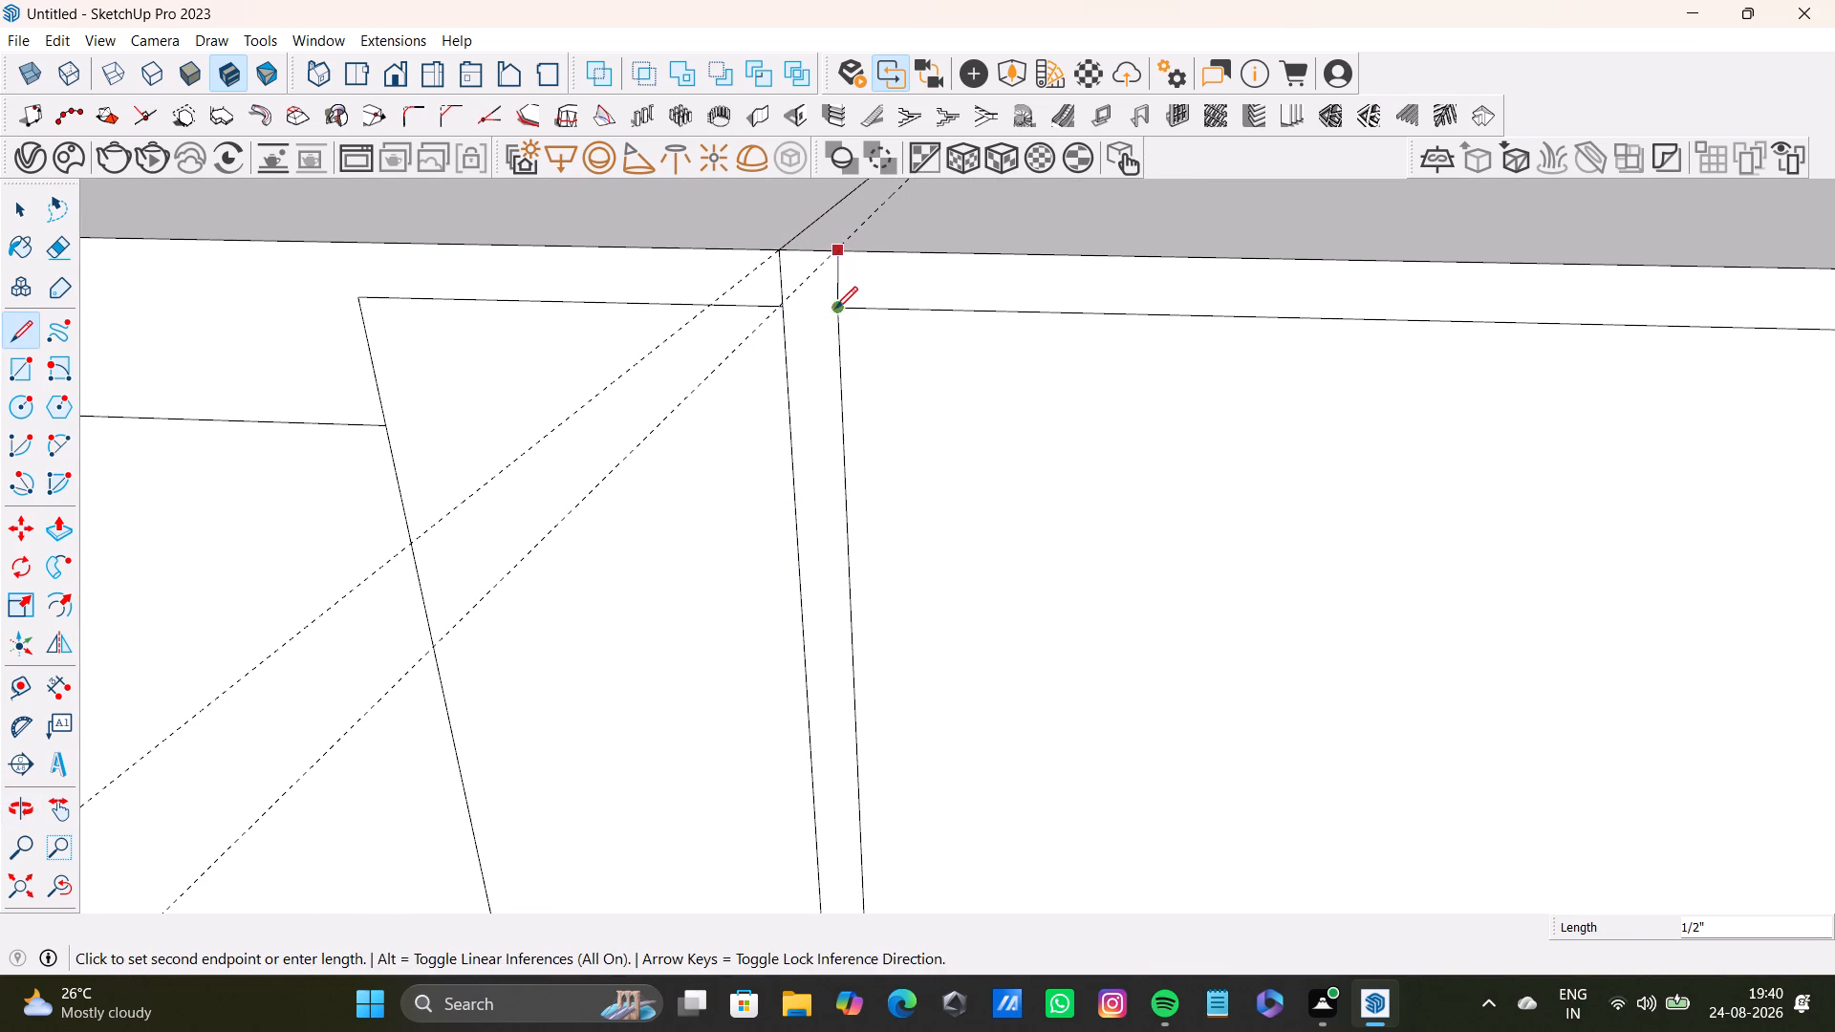
pyautogui.click(835, 309)
pyautogui.hotkey('ctrl', 'z')
pyautogui.click(833, 250)
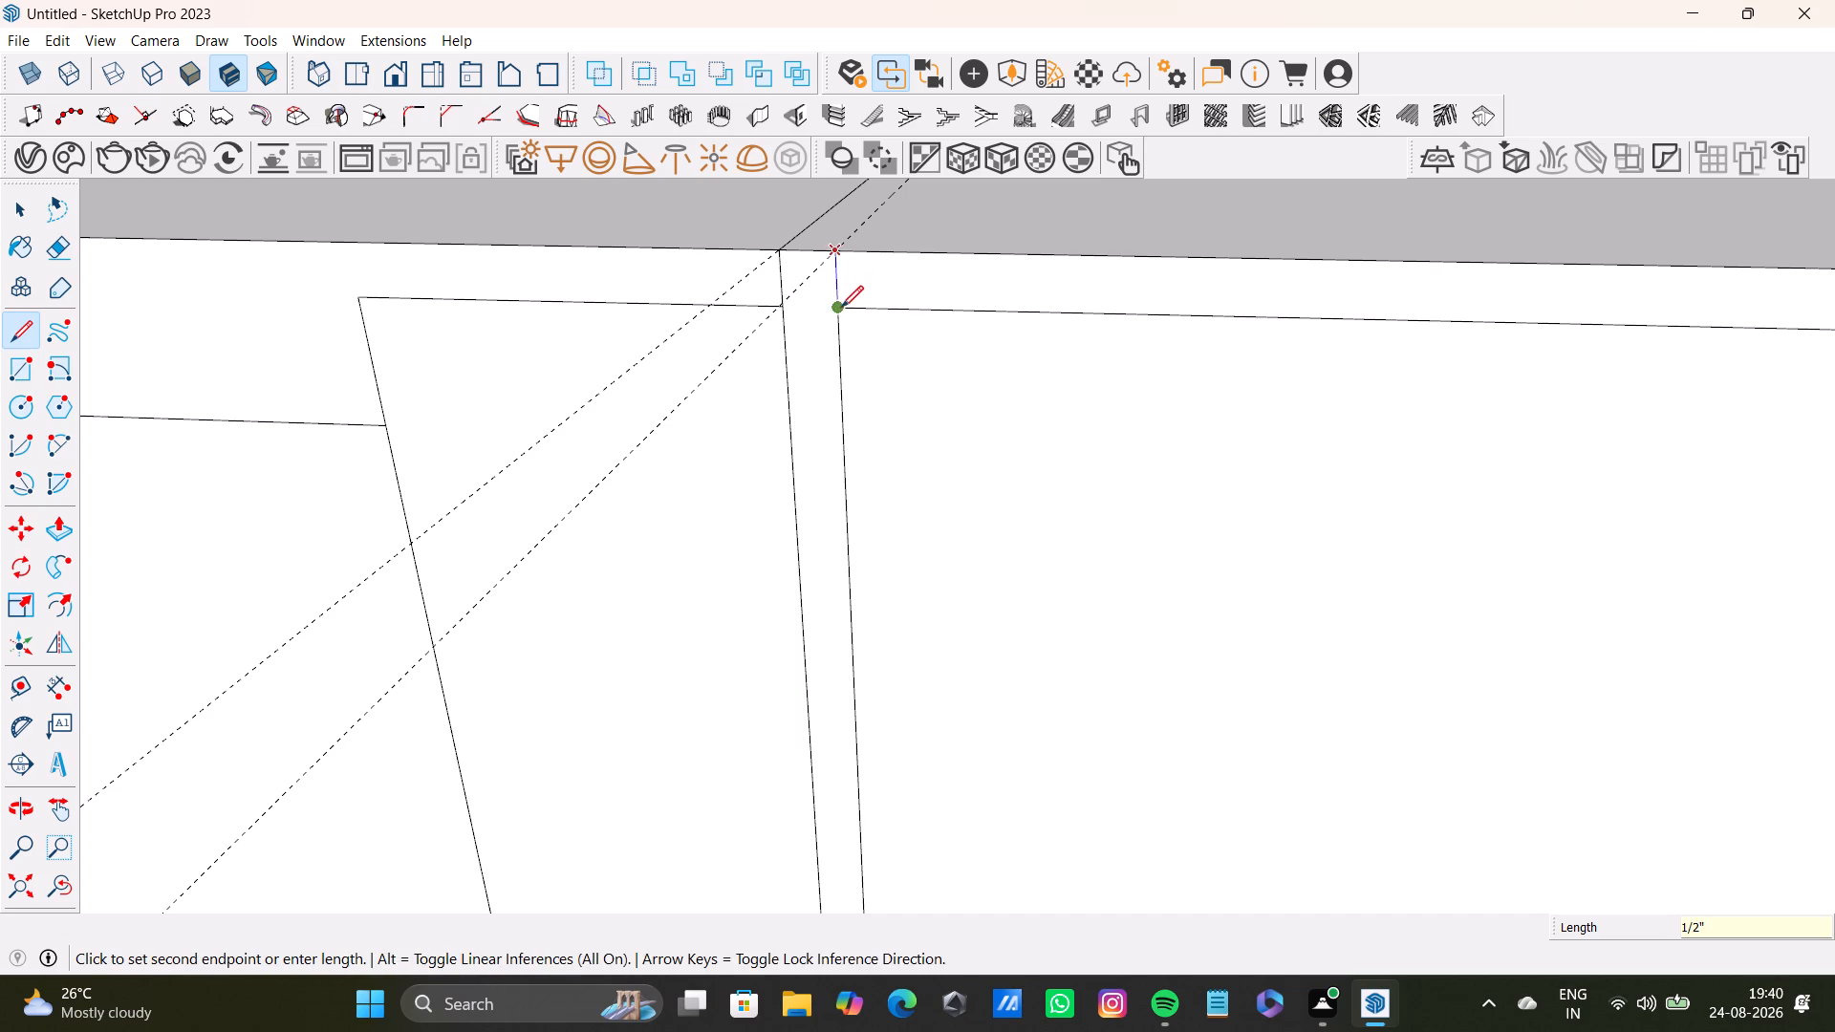
pyautogui.click(841, 308)
pyautogui.scroll(-3, 845, 287)
pyautogui.press('space')
# Draw a second edge across the tall unit's top, from front to back, along the guide nearer the full-height front.
pyautogui.moveTo(863, 284); pyautogui.dragTo(752, 466, button='middle')
pyautogui.scroll(-4, 864, 319)
pyautogui.keyDown('shift'); pyautogui.moveTo(868, 318); pyautogui.dragTo(769, 612, button='middle'); pyautogui.keyUp('shift')
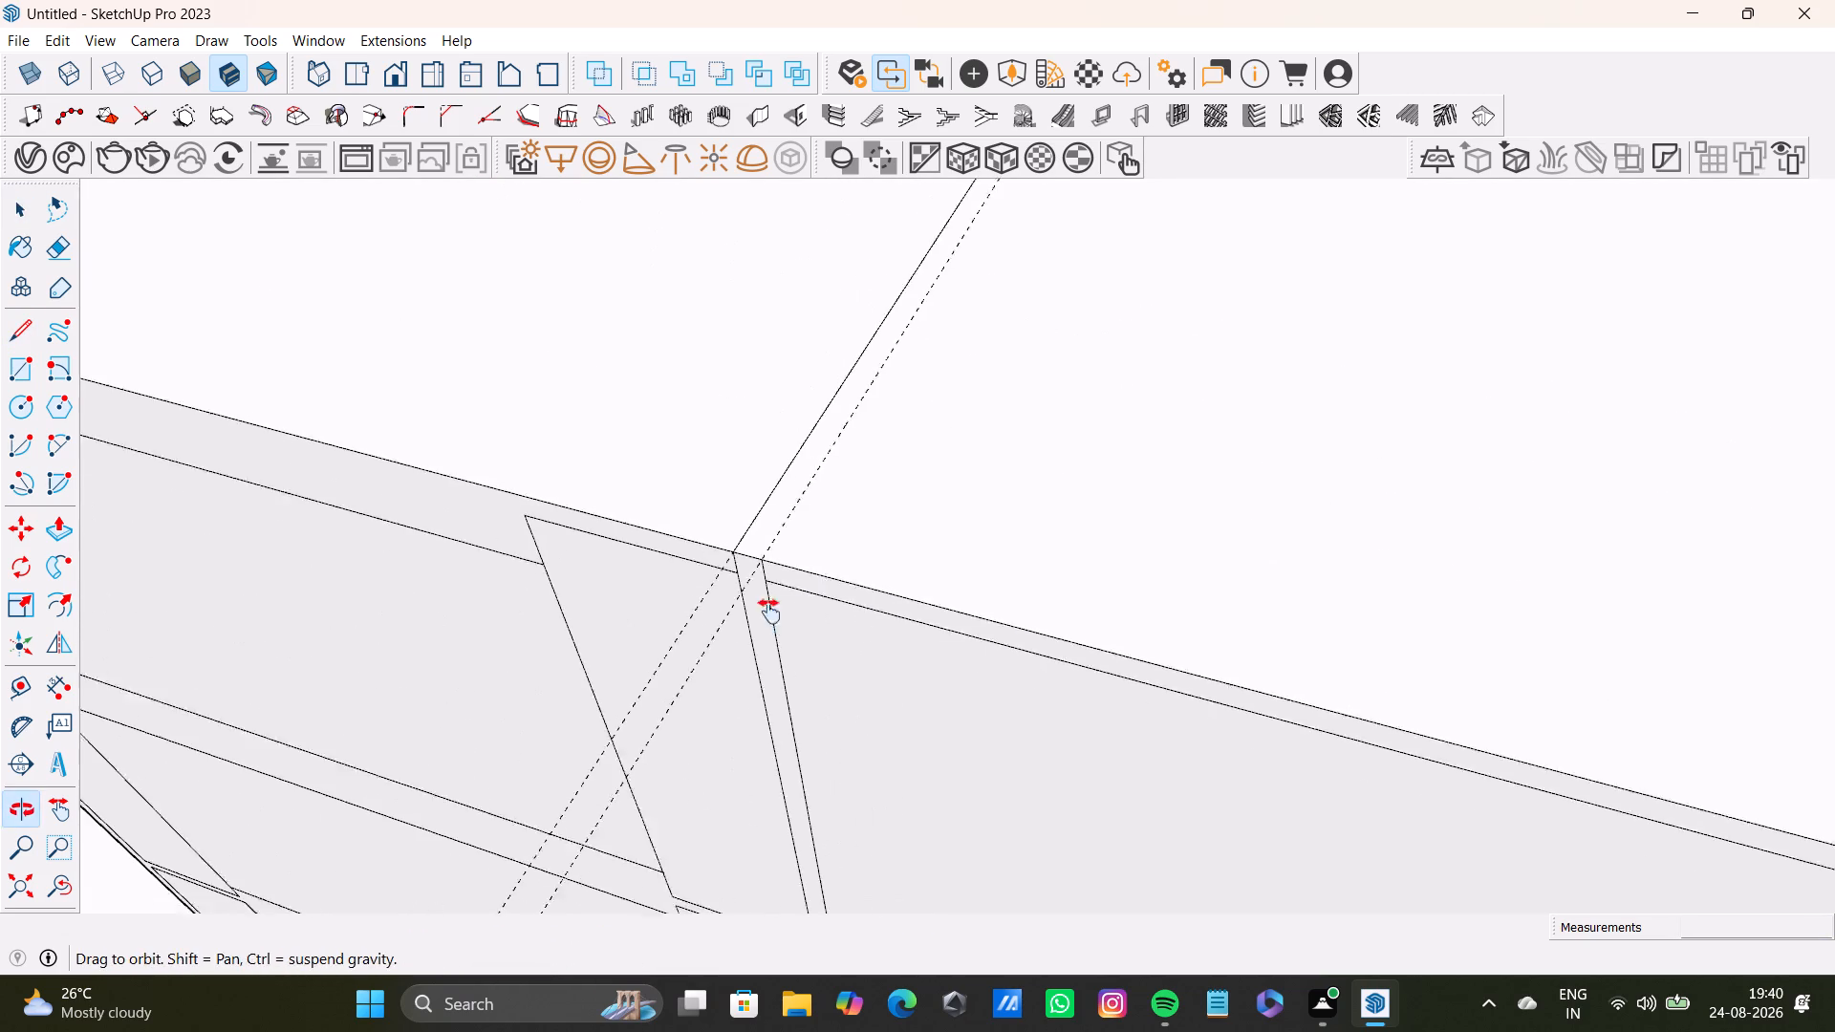
pyautogui.keyDown('shift'); pyautogui.moveTo(769, 612); pyautogui.dragTo(765, 626, button='middle'); pyautogui.keyUp('shift')
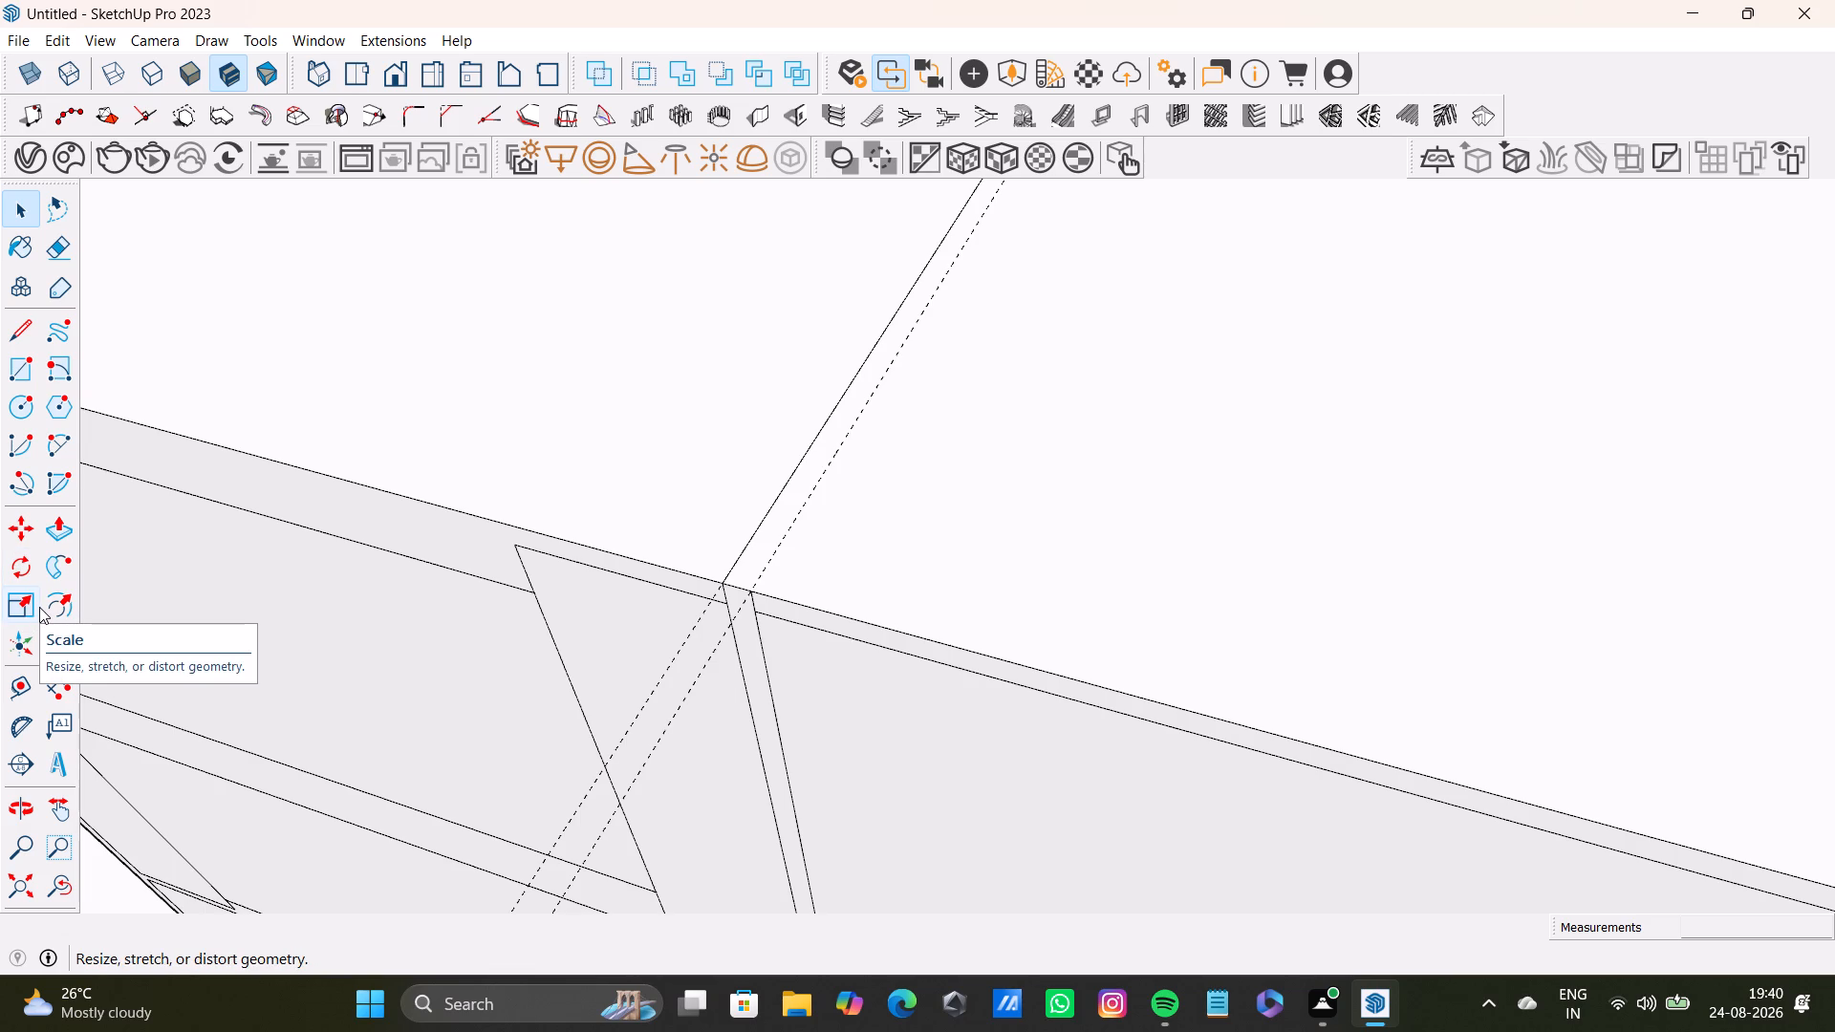
pyautogui.click(20, 681)
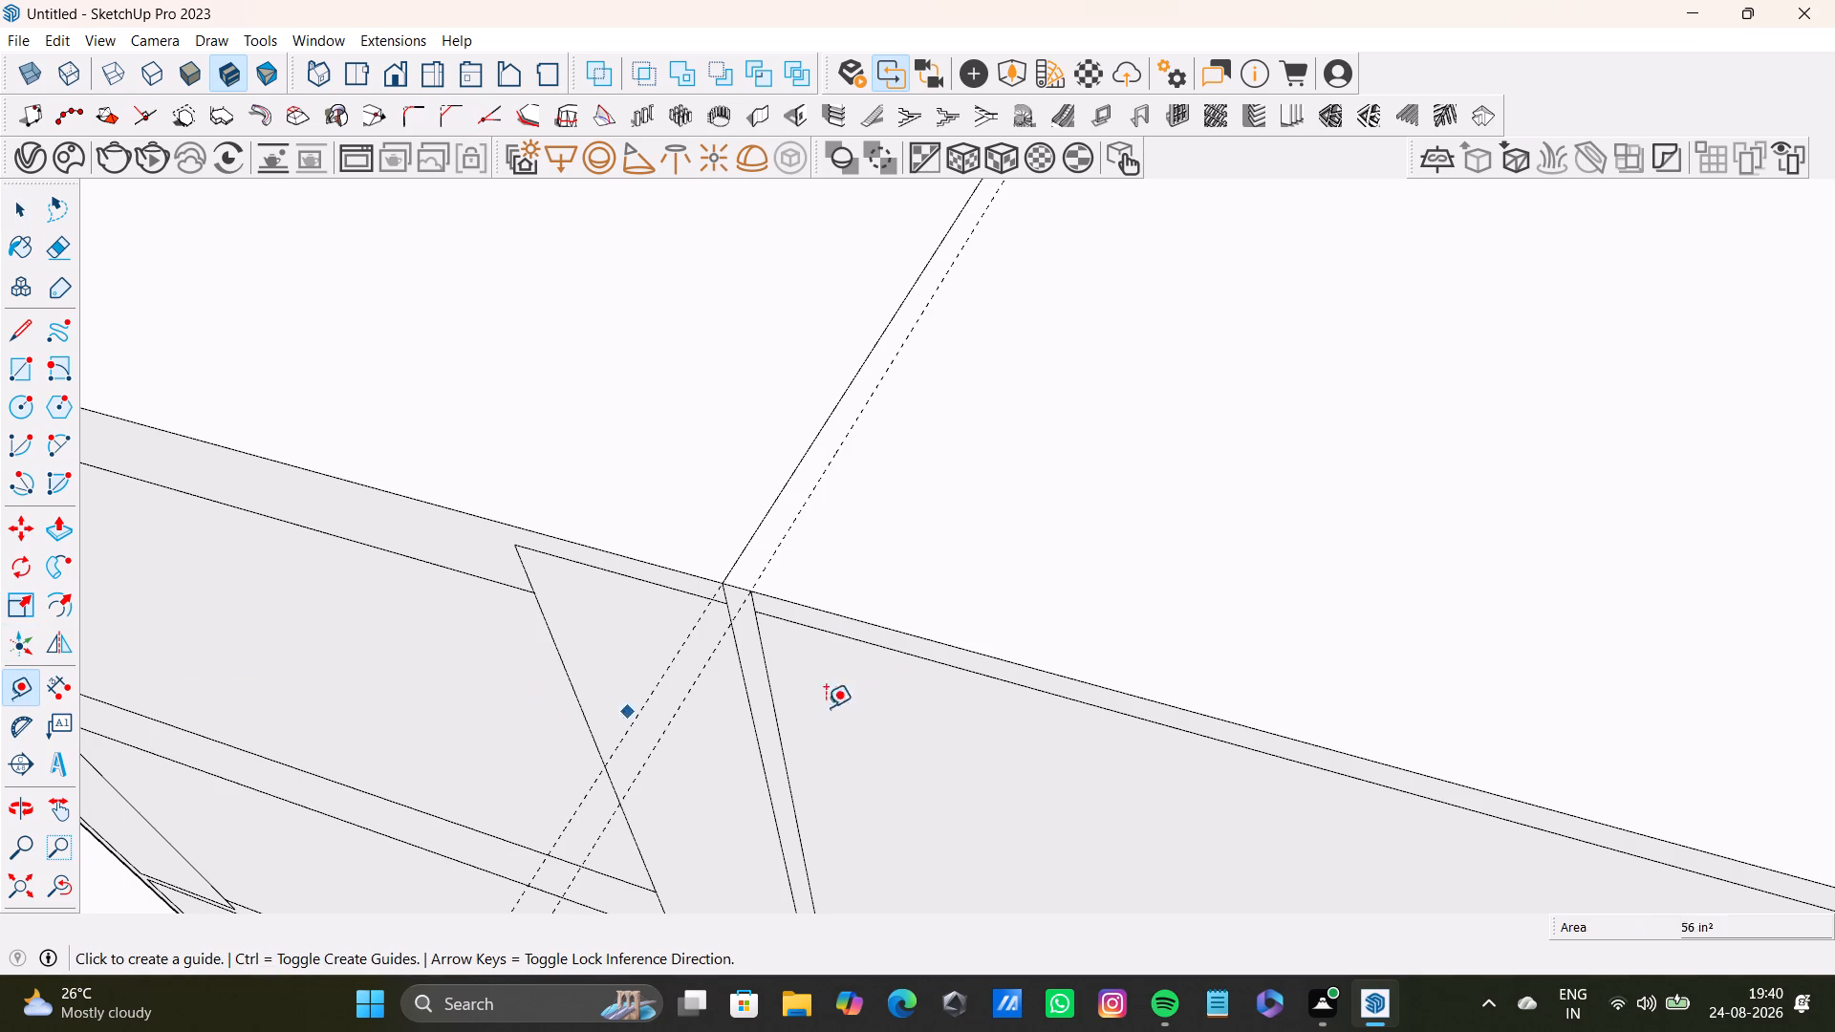
pyautogui.click(21, 338)
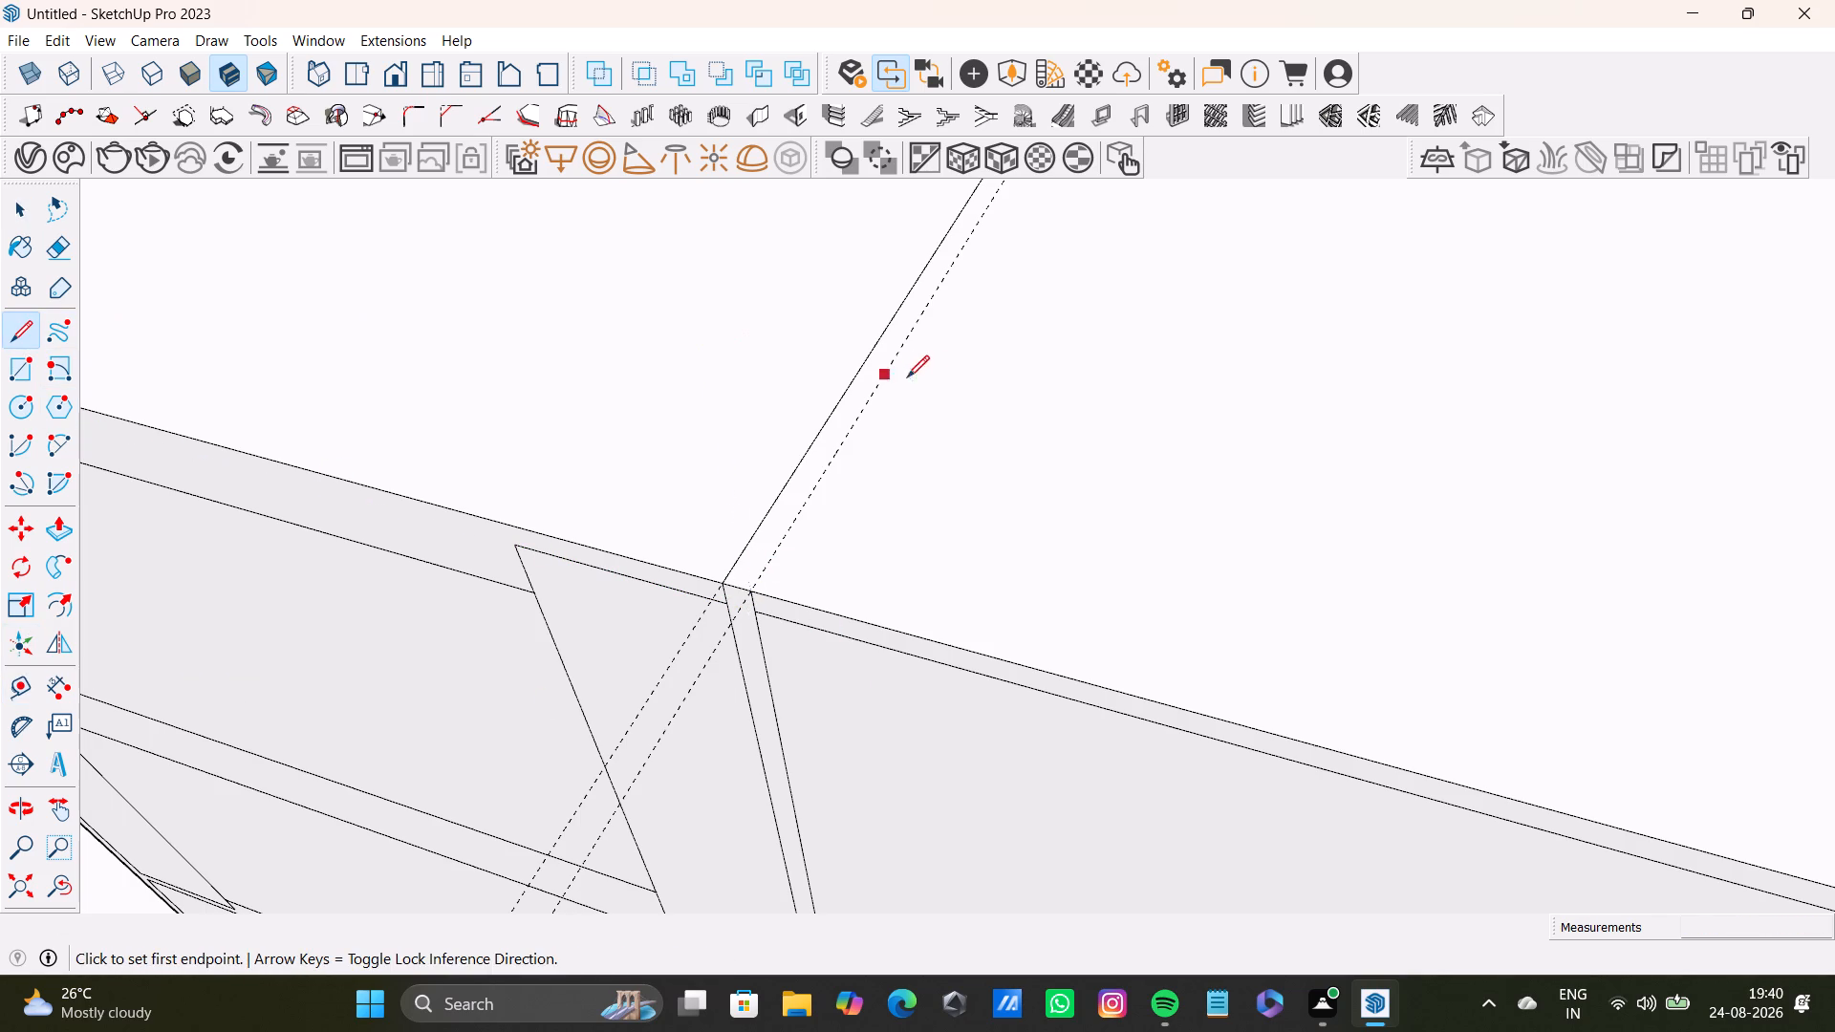
pyautogui.scroll(-6, 1249, 525)
pyautogui.keyDown('shift'); pyautogui.moveTo(1090, 431); pyautogui.dragTo(927, 627, button='middle'); pyautogui.keyUp('shift')
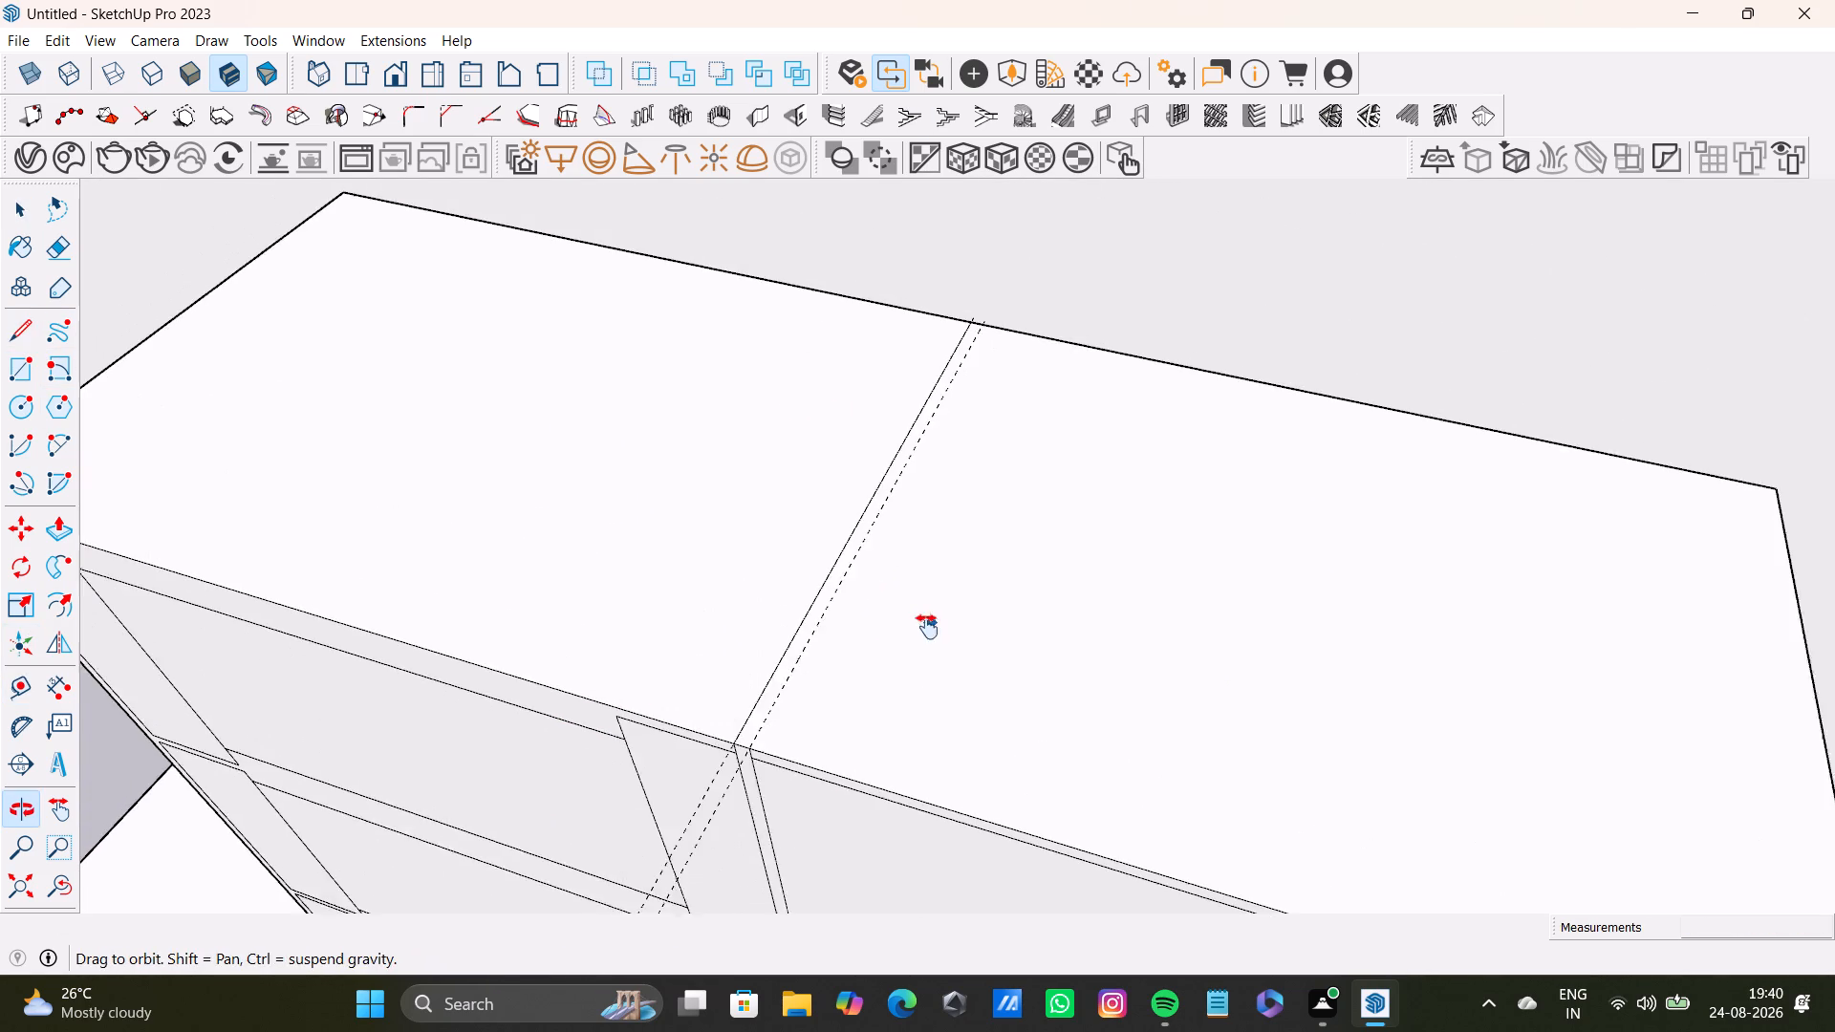
pyautogui.keyDown('shift'); pyautogui.moveTo(927, 627); pyautogui.dragTo(920, 630, button='middle'); pyautogui.keyUp('shift')
pyautogui.scroll(13, 749, 734)
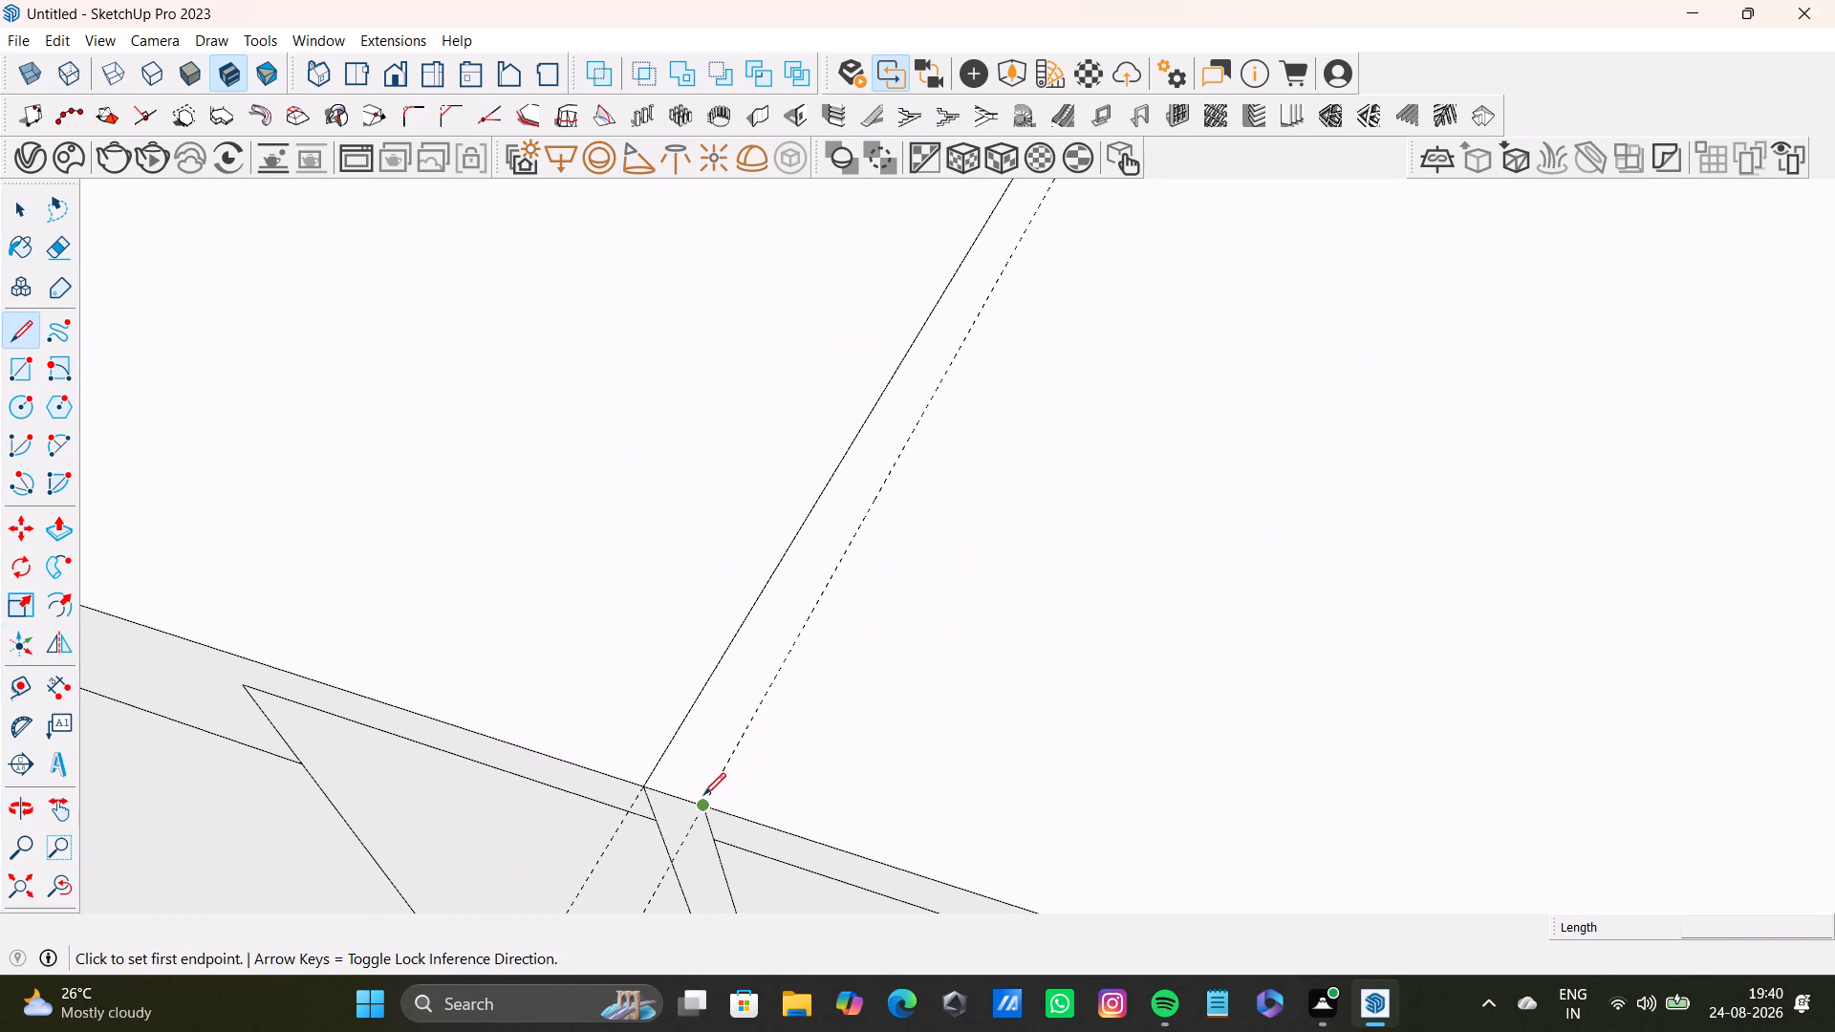
pyautogui.moveTo(703, 799); pyautogui.dragTo(743, 782)
pyautogui.scroll(-2, 1047, 251)
pyautogui.keyDown('shift'); pyautogui.moveTo(1047, 249); pyautogui.dragTo(1040, 259, button='middle'); pyautogui.keyUp('shift')
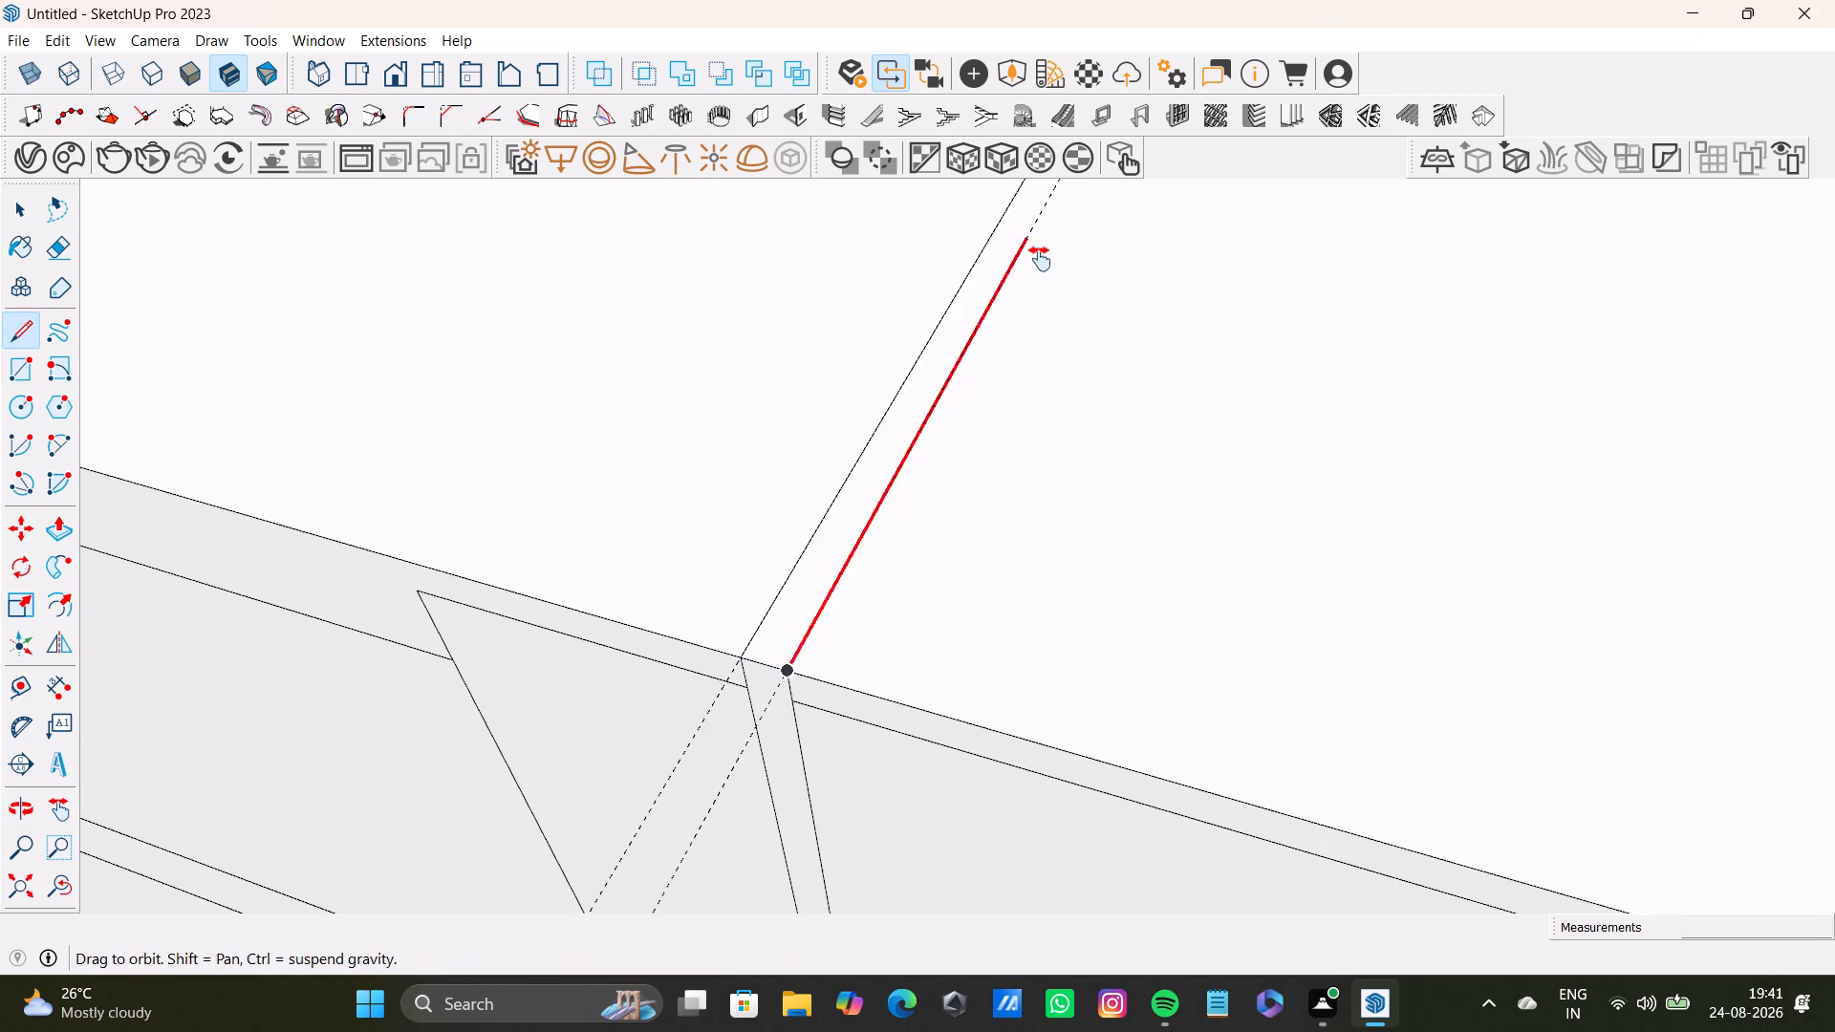
pyautogui.keyDown('shift'); pyautogui.moveTo(1040, 259); pyautogui.dragTo(828, 601, button='middle'); pyautogui.keyUp('shift')
pyautogui.scroll(1, 955, 386)
pyautogui.scroll(-2, 957, 385)
pyautogui.keyDown('shift'); pyautogui.moveTo(982, 376); pyautogui.dragTo(810, 692, button='middle'); pyautogui.keyUp('shift')
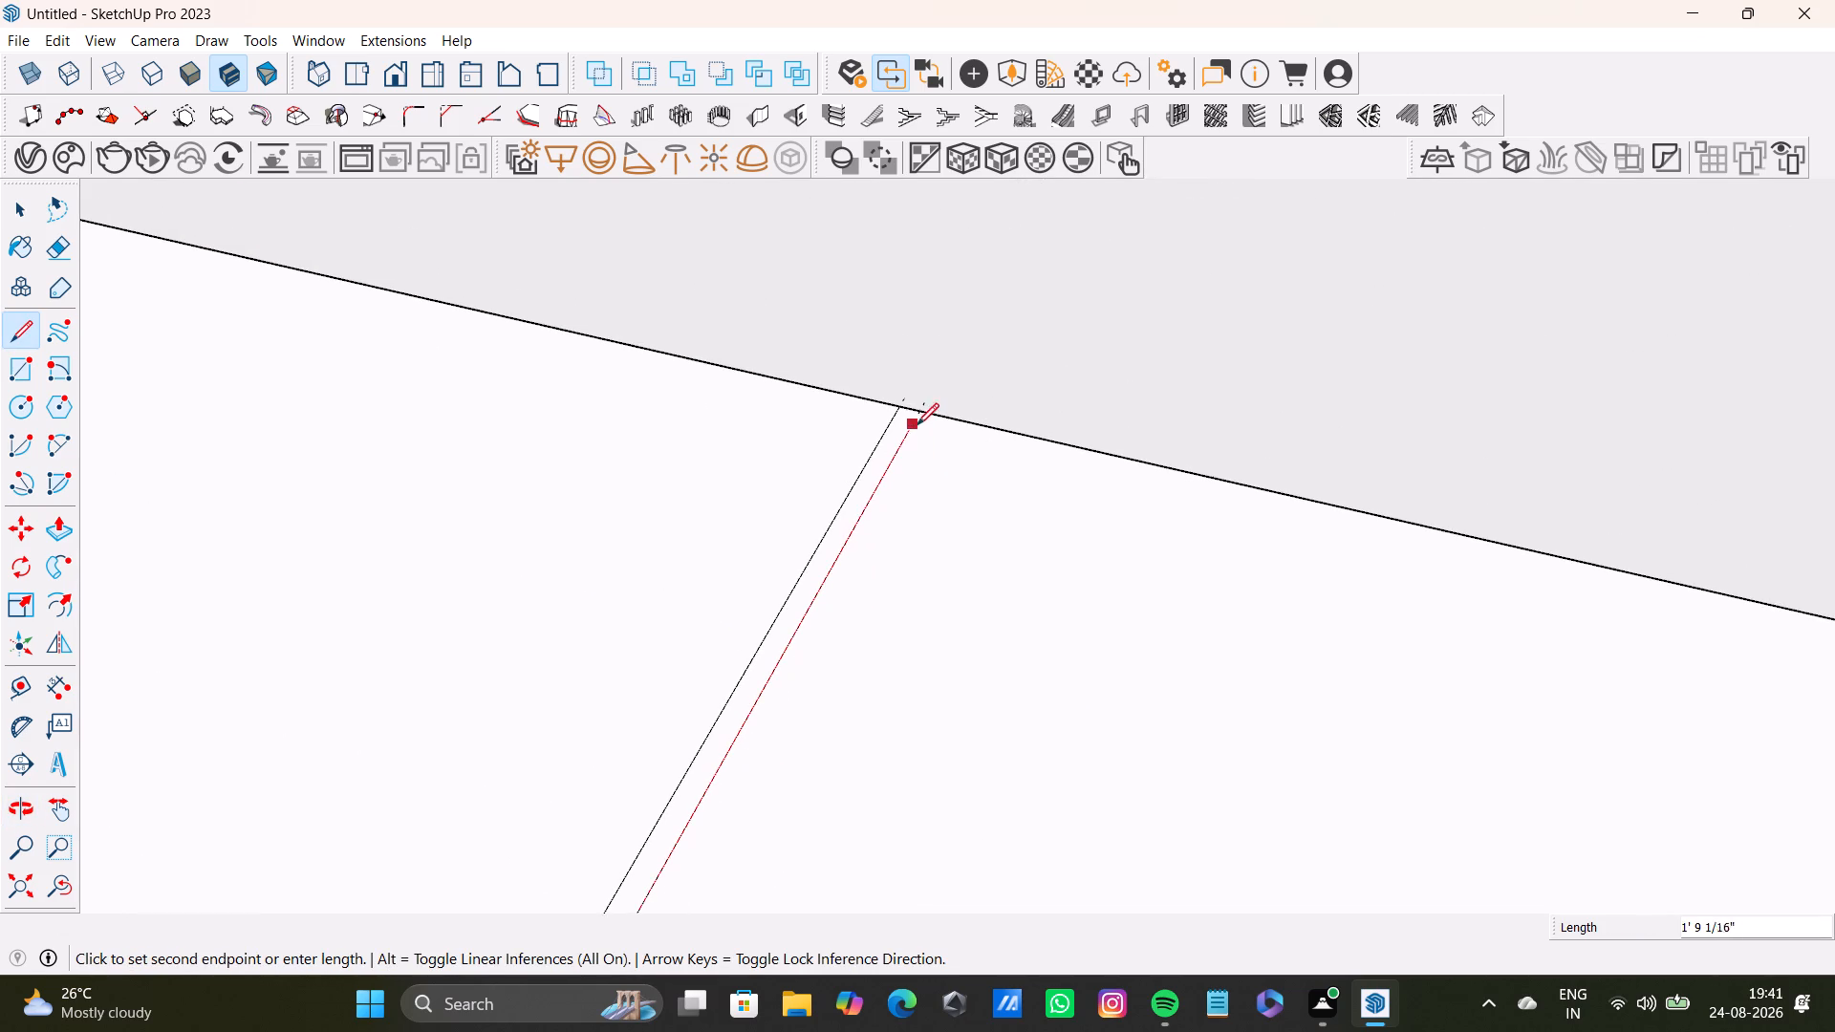
pyautogui.click(921, 412)
pyautogui.press('space')
# Select the tall unit's front frame face and examine which rails, shelves and panels still belong to it.
pyautogui.scroll(-3, 850, 600)
pyautogui.moveTo(853, 605); pyautogui.dragTo(1051, 272, button='middle')
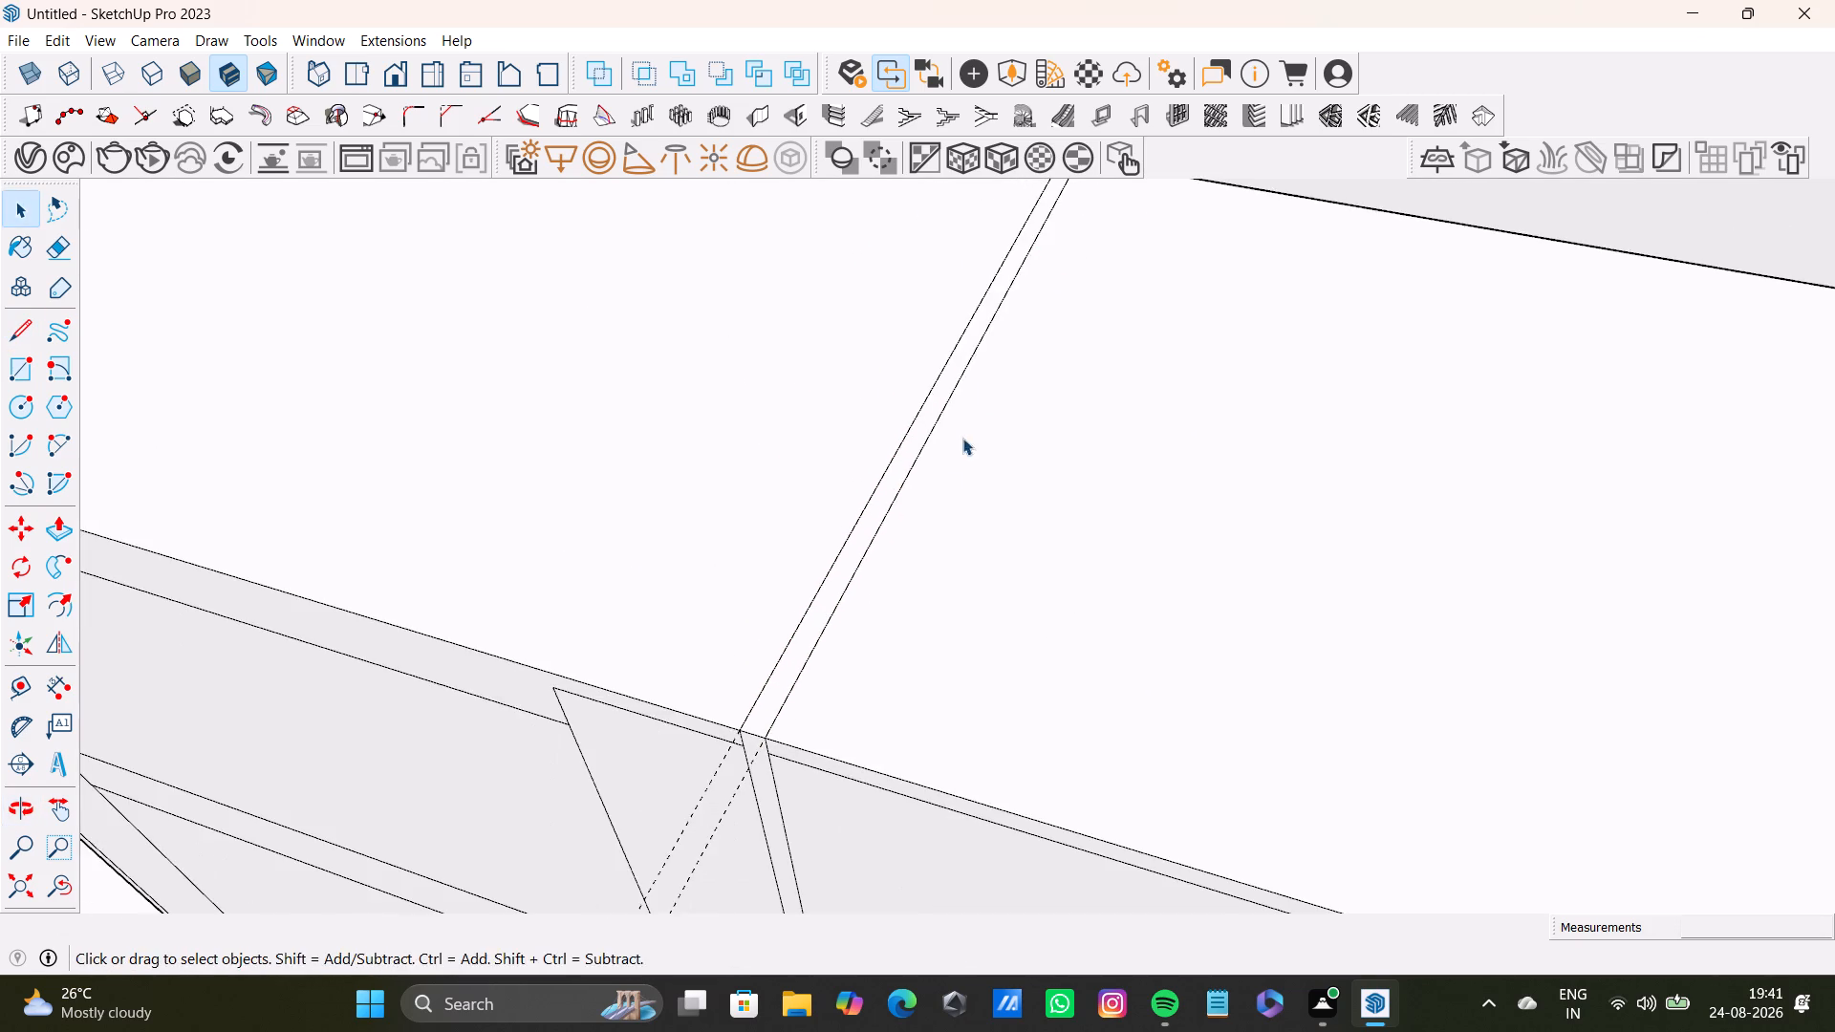
pyautogui.moveTo(930, 488); pyautogui.dragTo(1194, 367, button='middle')
pyautogui.scroll(-5, 976, 625)
pyautogui.scroll(1, 975, 638)
pyautogui.scroll(-6, 1008, 634)
pyautogui.moveTo(1102, 717); pyautogui.dragTo(914, 526, button='middle')
pyautogui.scroll(7, 936, 588)
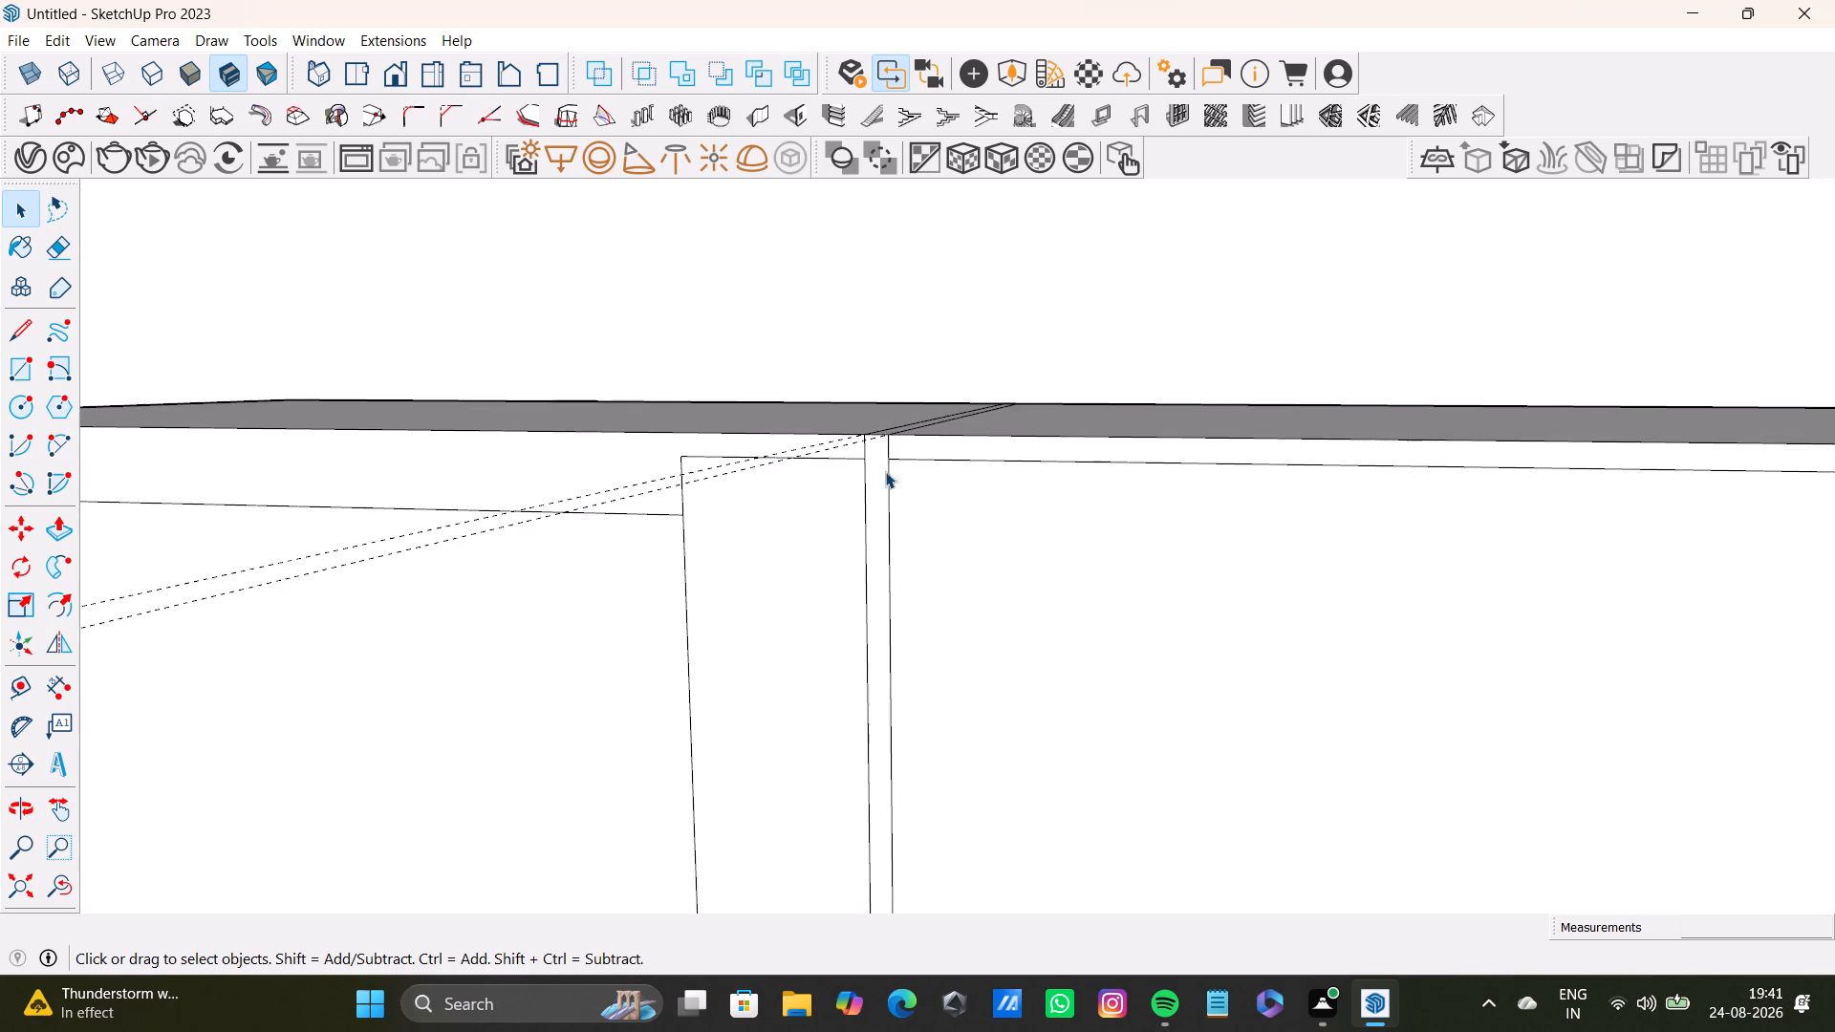
pyautogui.scroll(6, 885, 471)
pyautogui.click(872, 453)
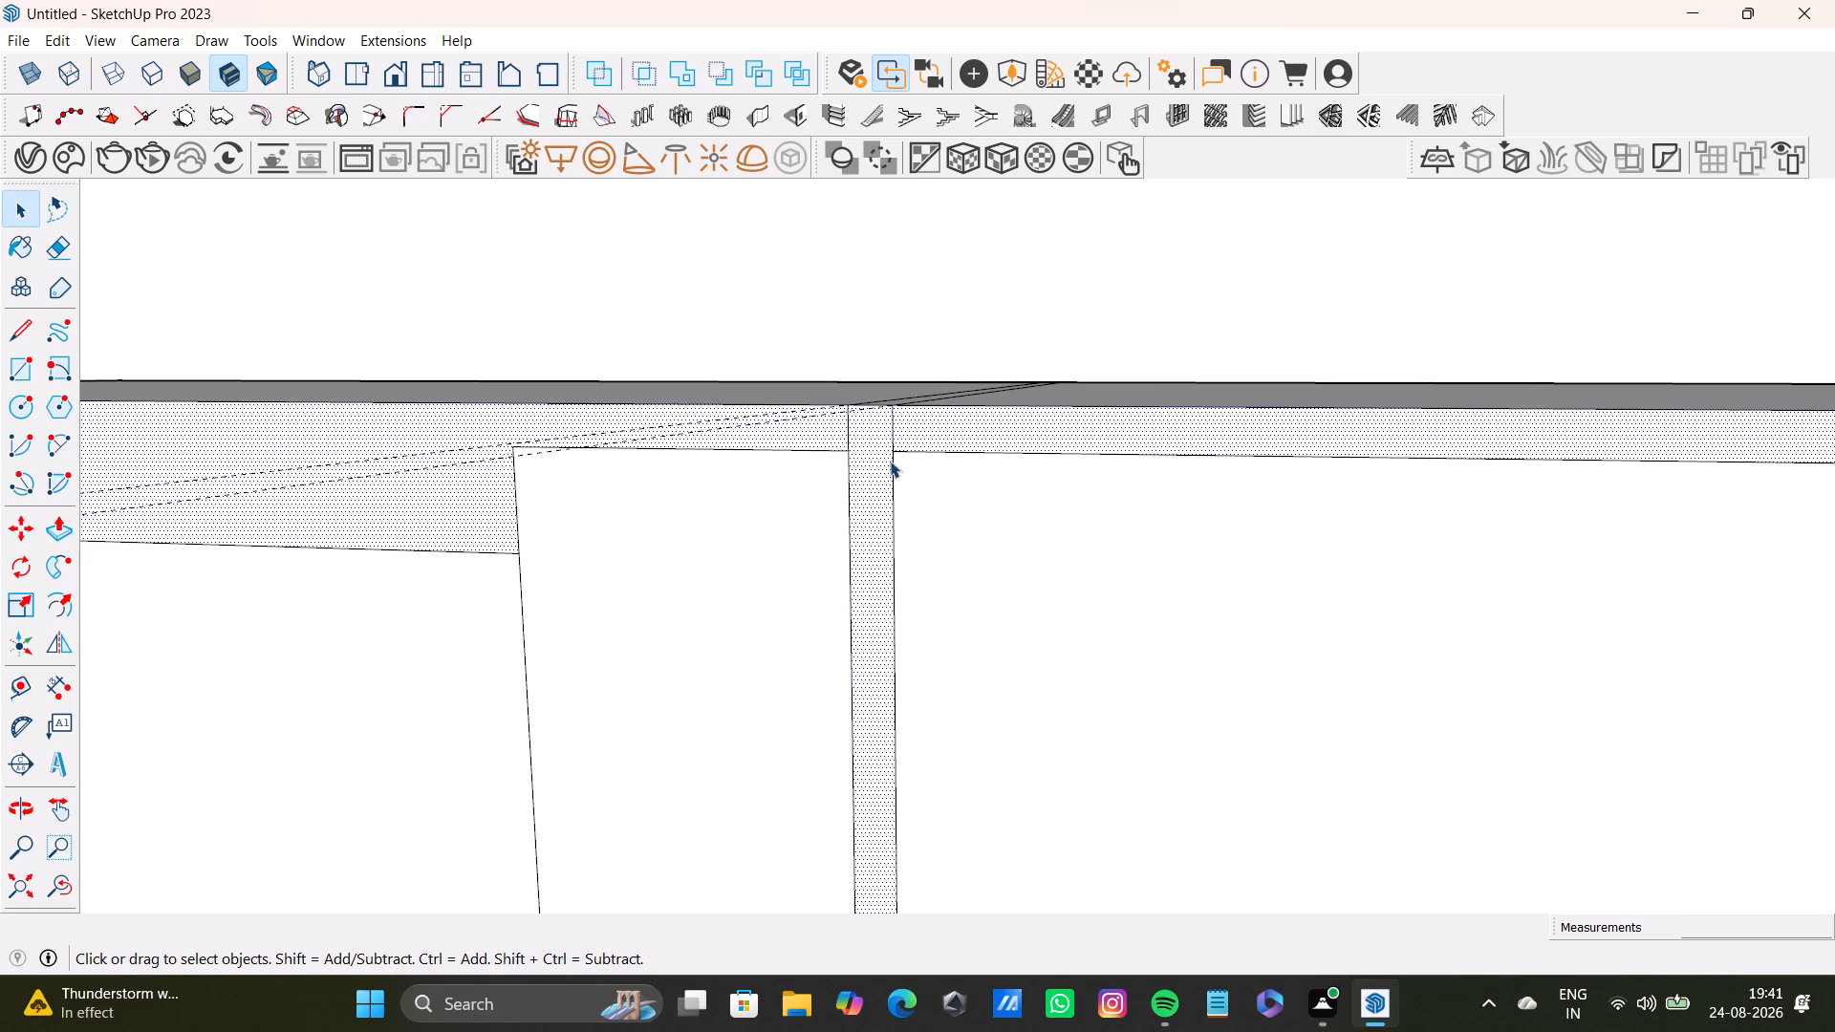
pyautogui.scroll(-8, 860, 491)
pyautogui.moveTo(878, 566); pyautogui.dragTo(932, 322, button='middle')
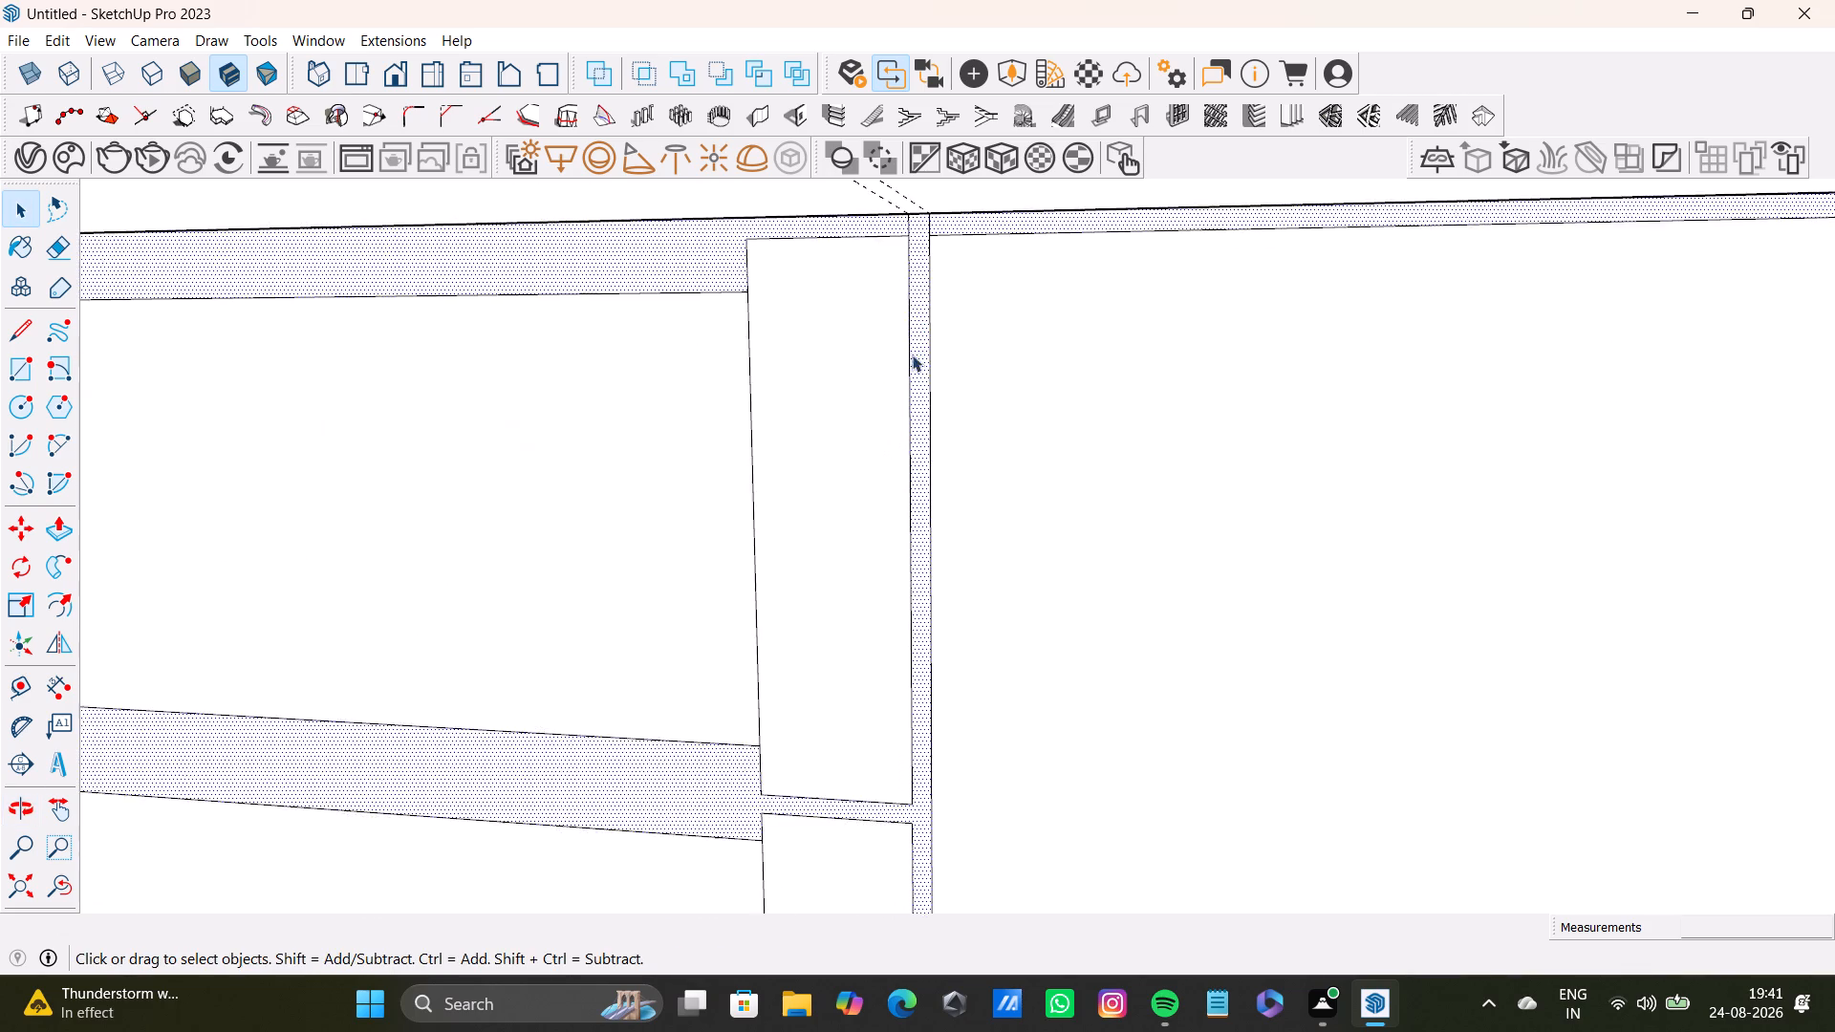
pyautogui.scroll(-12, 903, 442)
pyautogui.scroll(1, 890, 588)
pyautogui.moveTo(890, 588); pyautogui.dragTo(966, 634, button='middle')
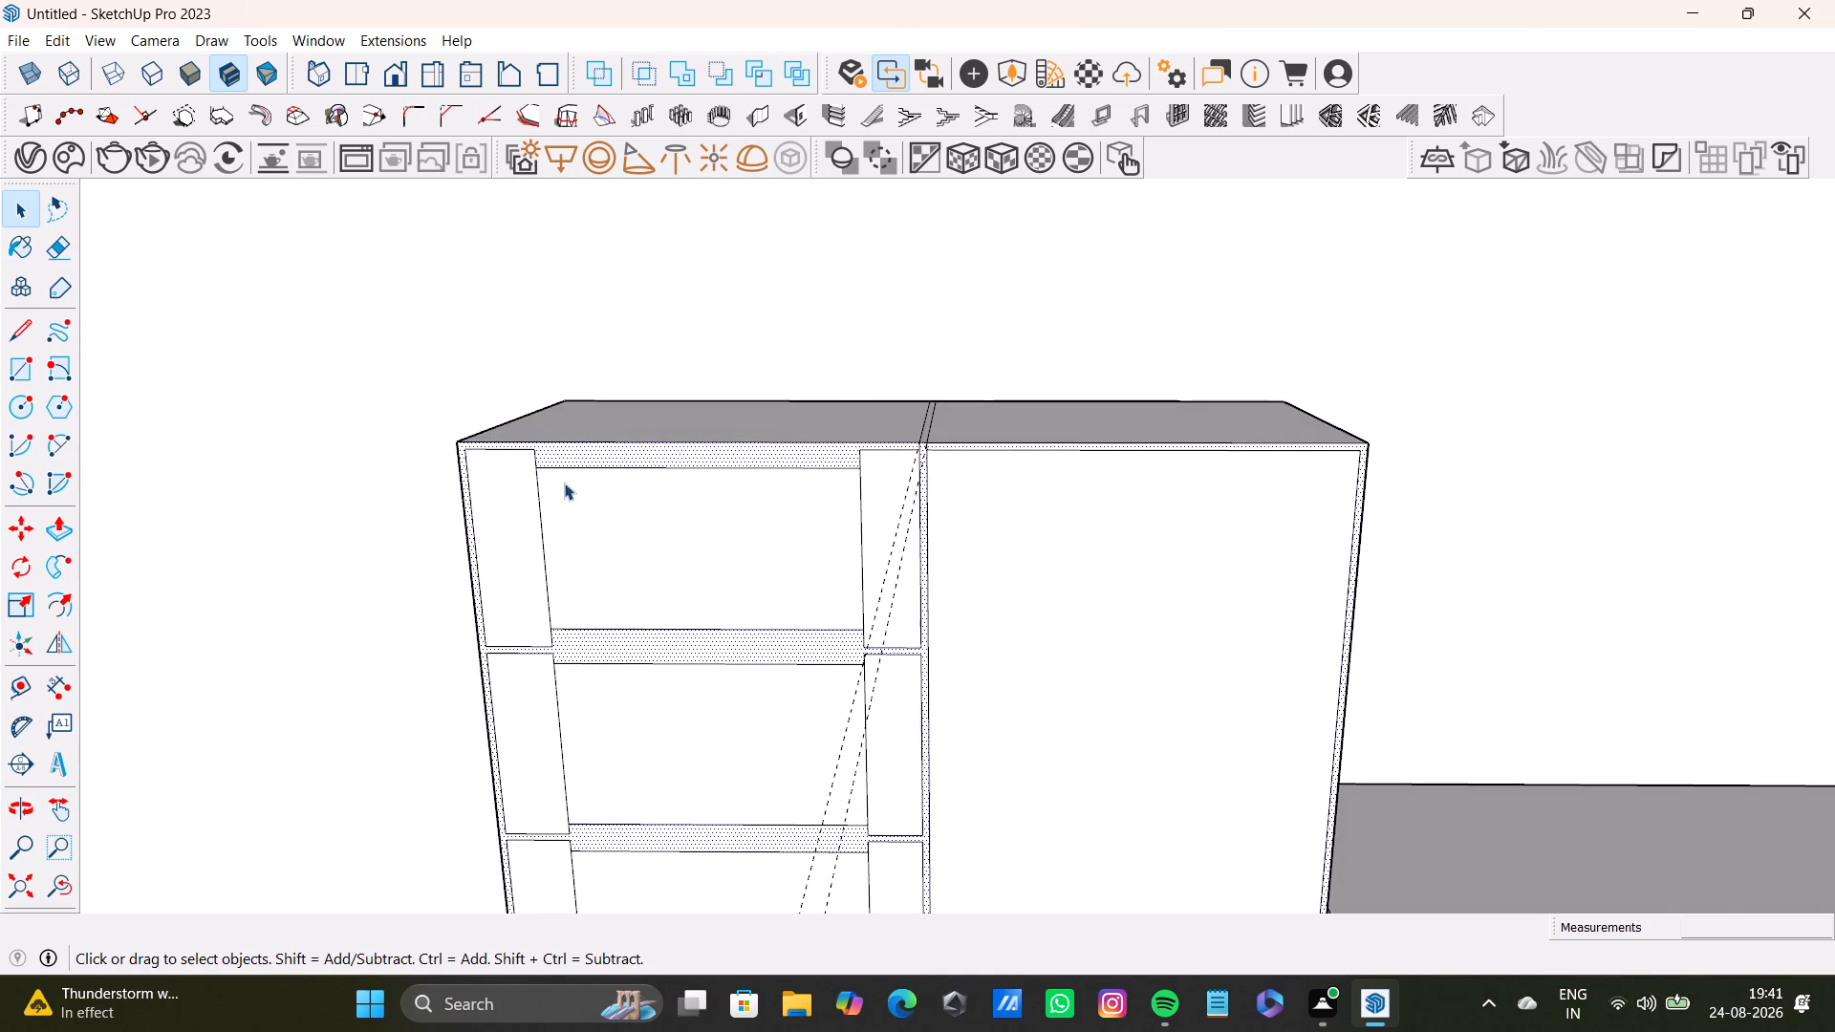
pyautogui.scroll(6, 406, 452)
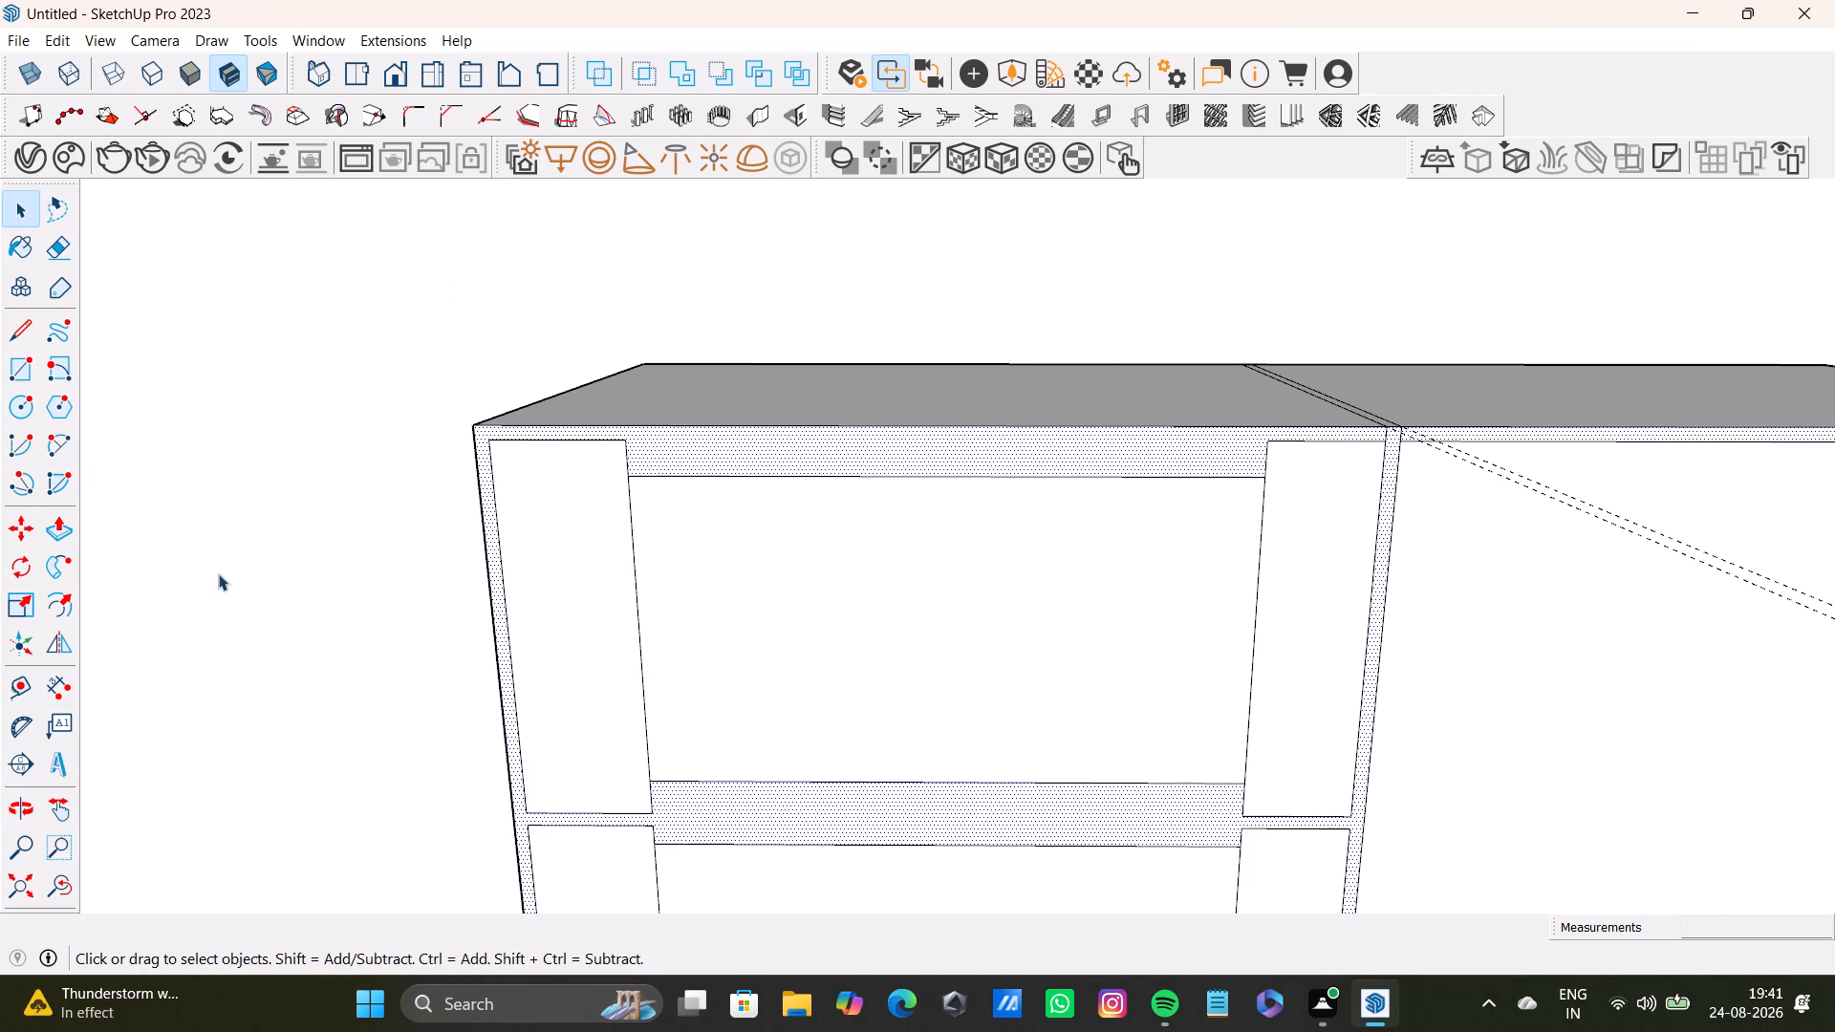
# Draw a short vertical edge from the top niche's outer upper corner to the top edge, separating the top rail from the side panel.
pyautogui.click(28, 320)
pyautogui.scroll(7, 410, 360)
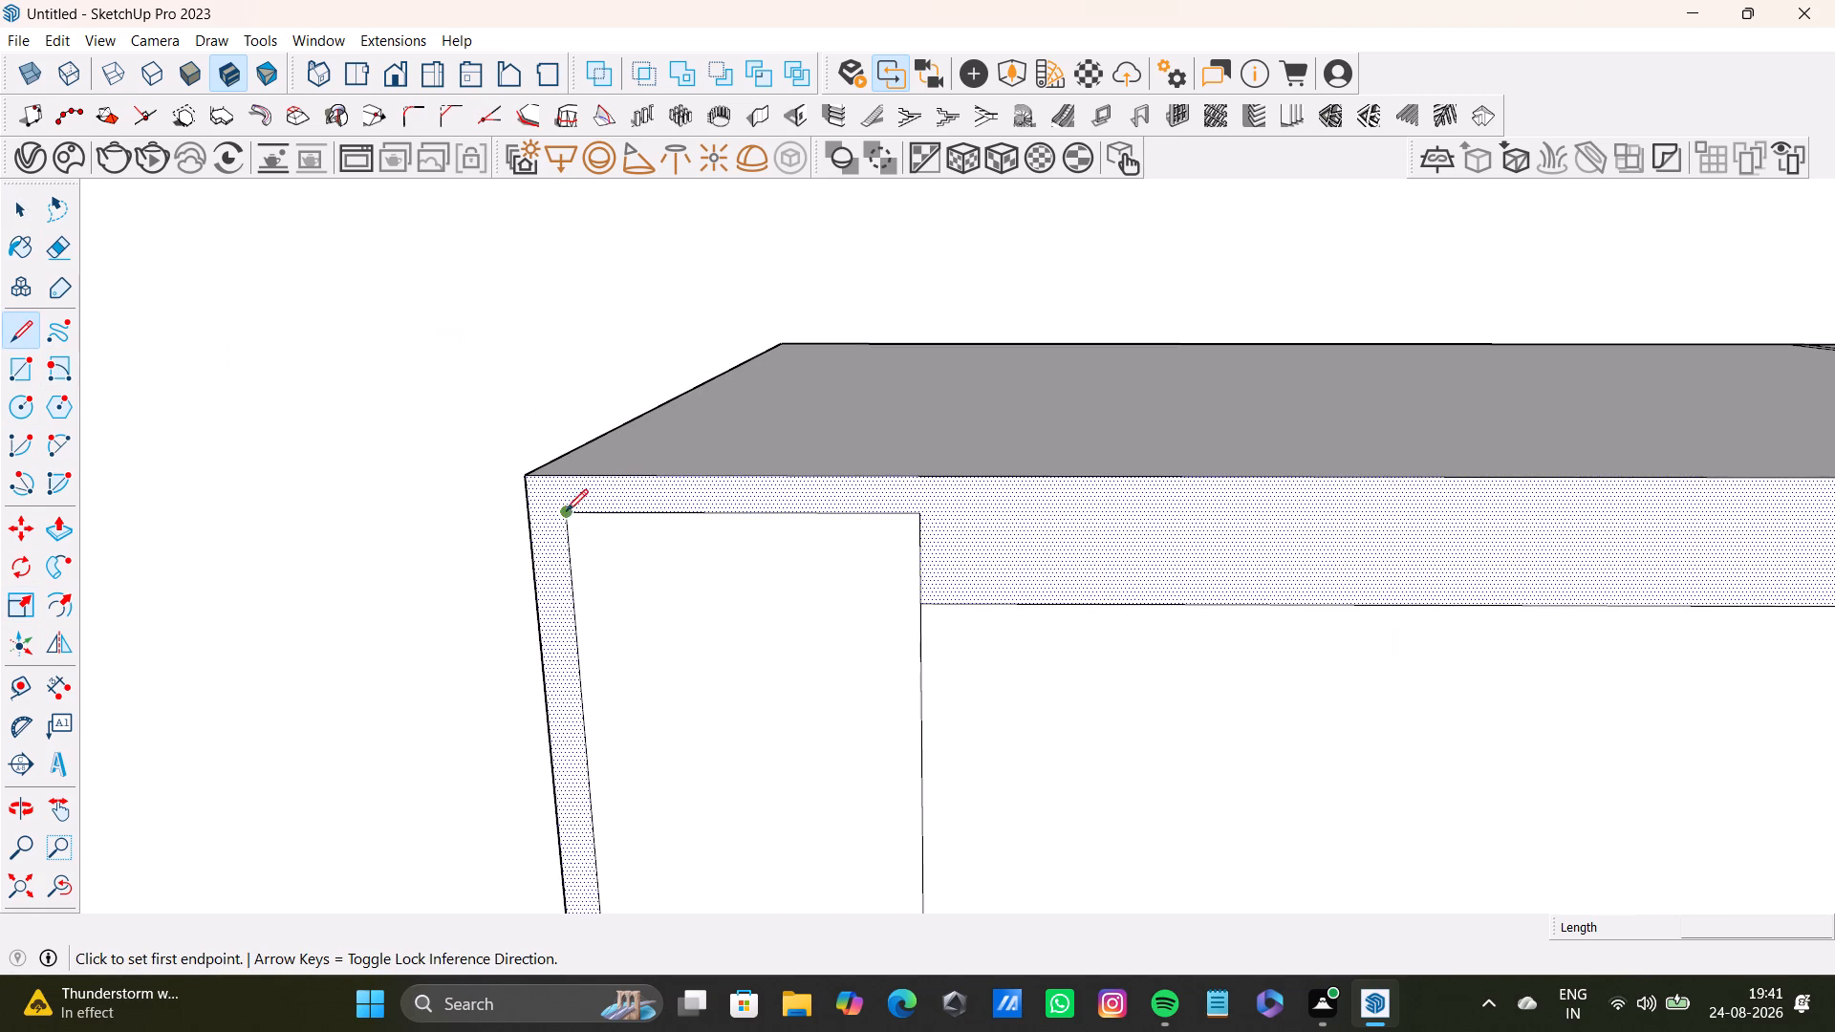
pyautogui.click(560, 520)
pyautogui.click(569, 470)
pyautogui.press('space')
# Draw short vertical edges at both ends of the shelf below the top niche, separating it from the side panel and divider.
pyautogui.scroll(-4, 667, 620)
pyautogui.moveTo(700, 671); pyautogui.dragTo(674, 343, button='middle')
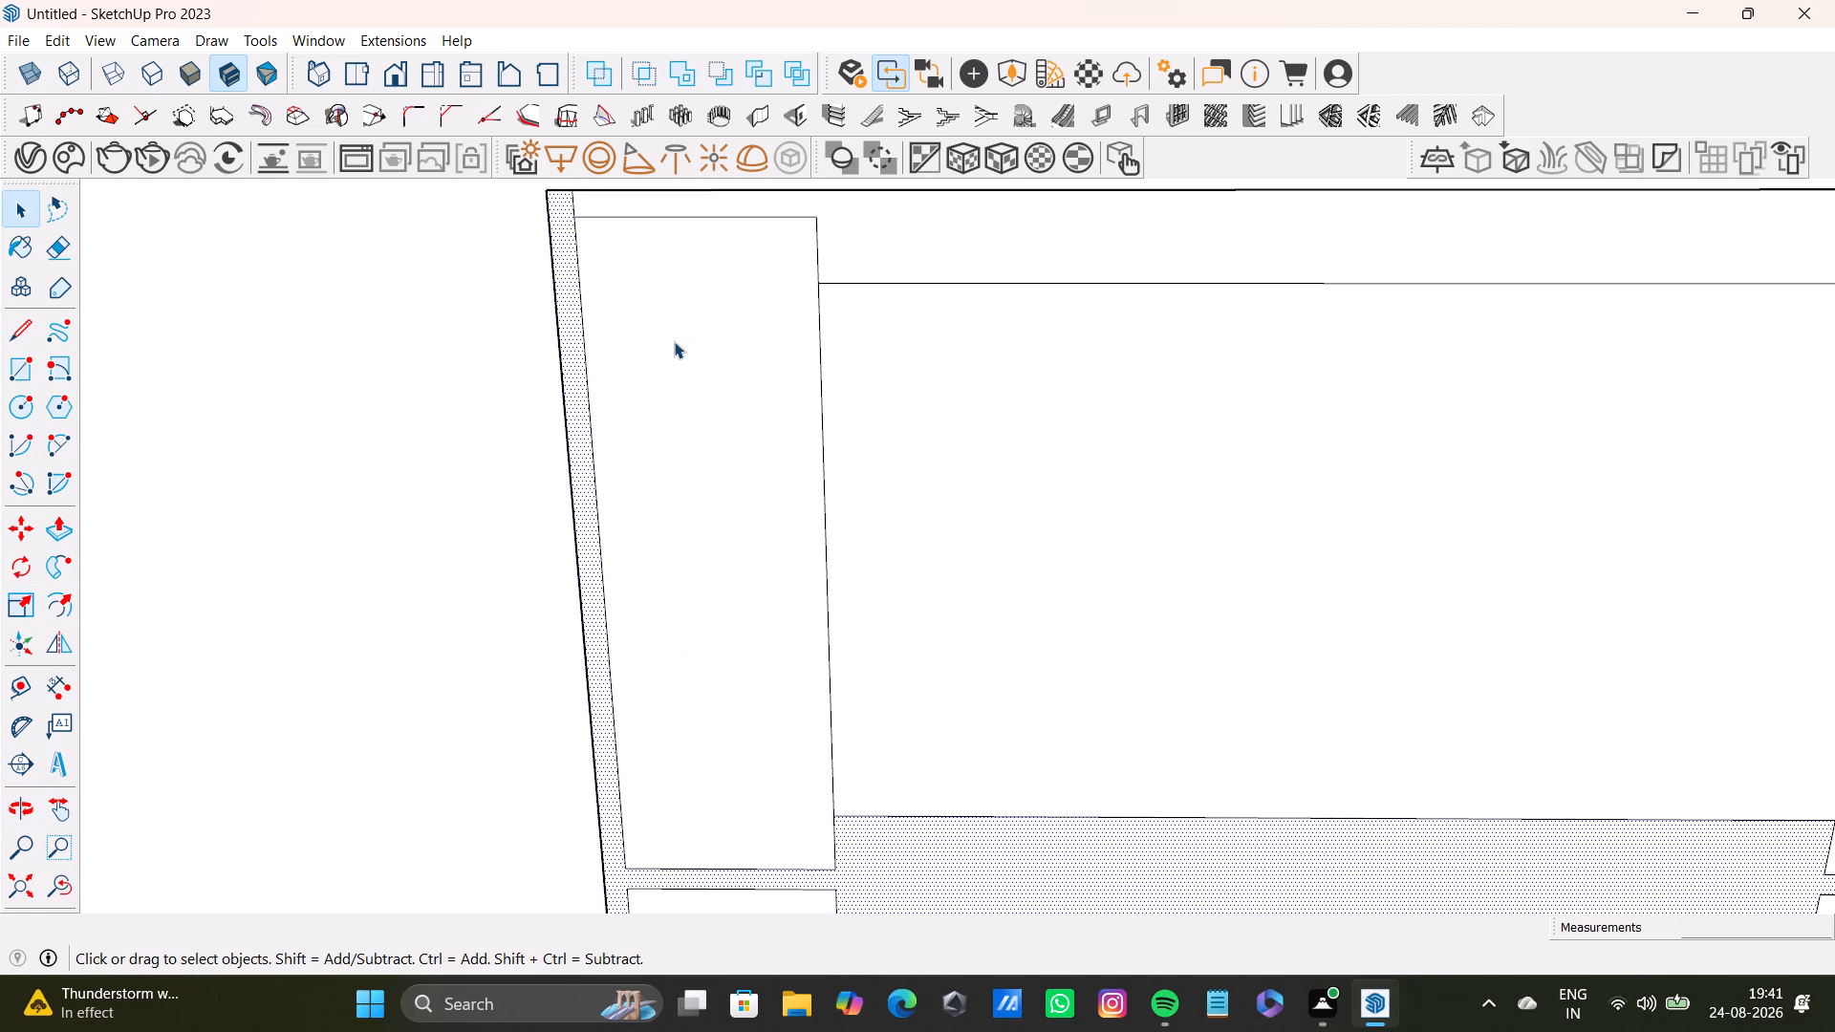
pyautogui.scroll(-8, 758, 598)
pyautogui.moveTo(808, 617); pyautogui.dragTo(806, 499, button='middle')
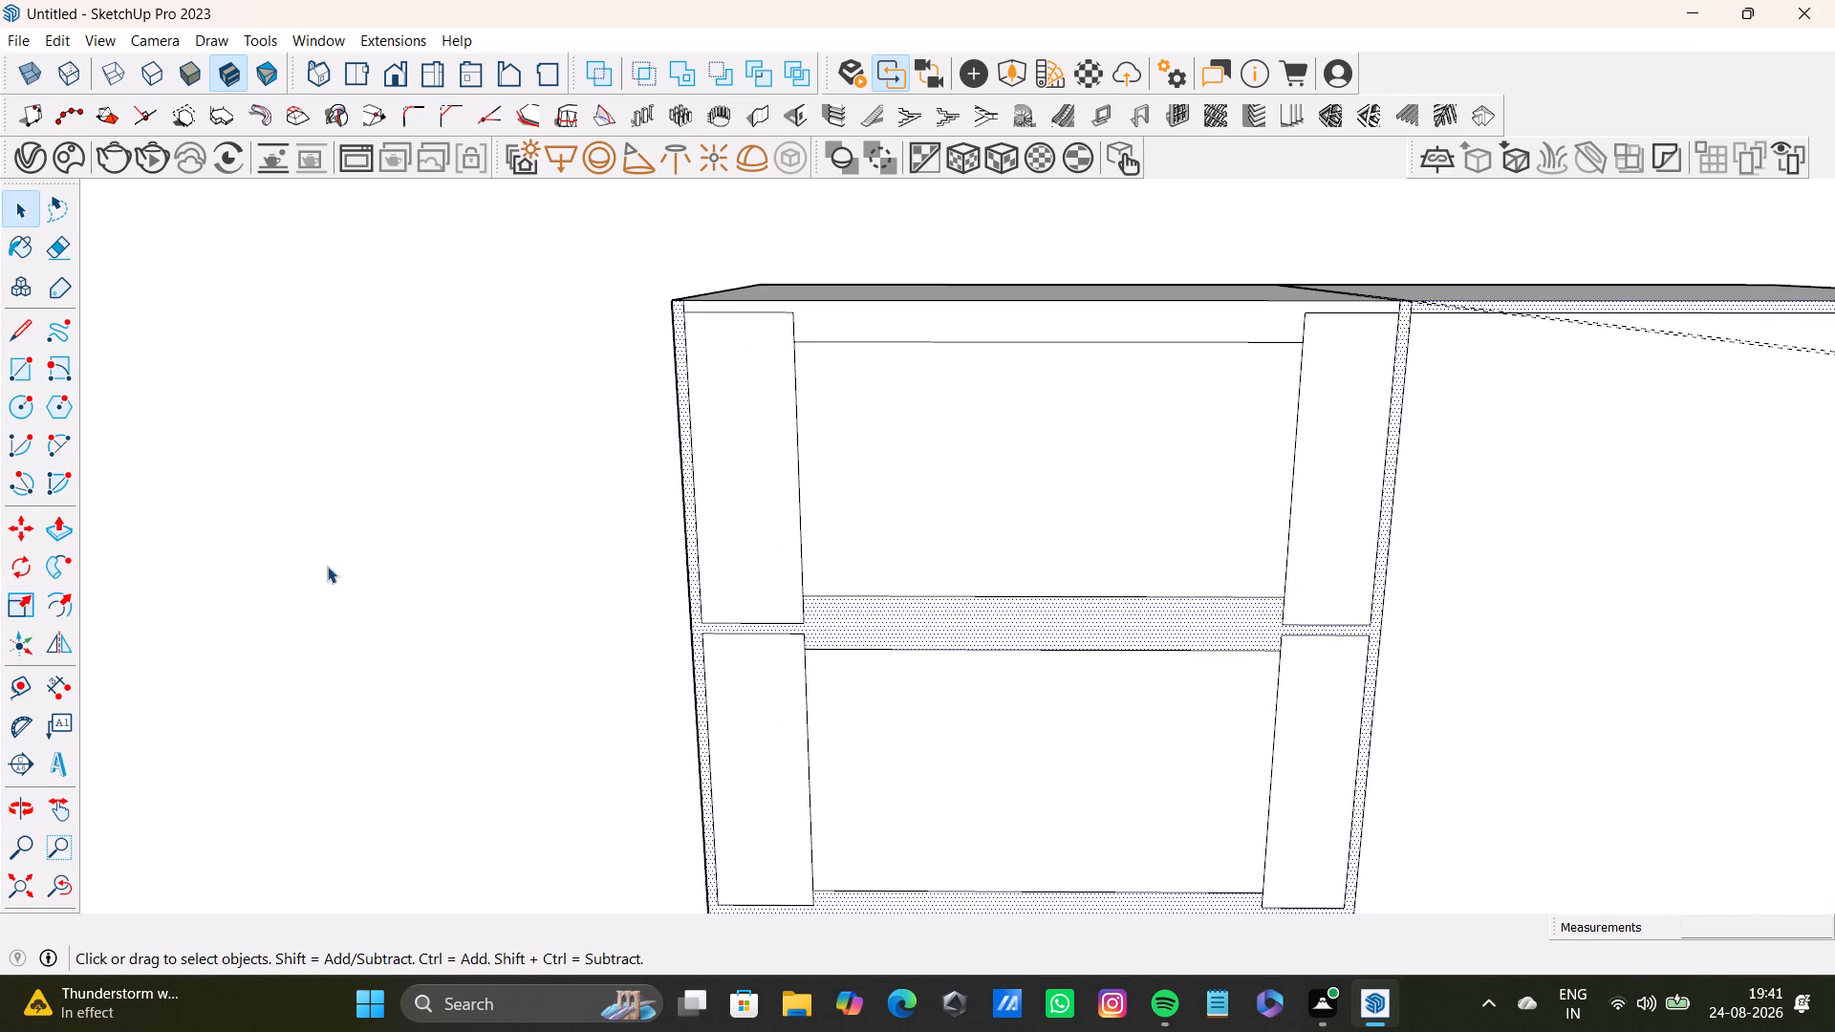
pyautogui.click(15, 334)
pyautogui.scroll(3, 794, 662)
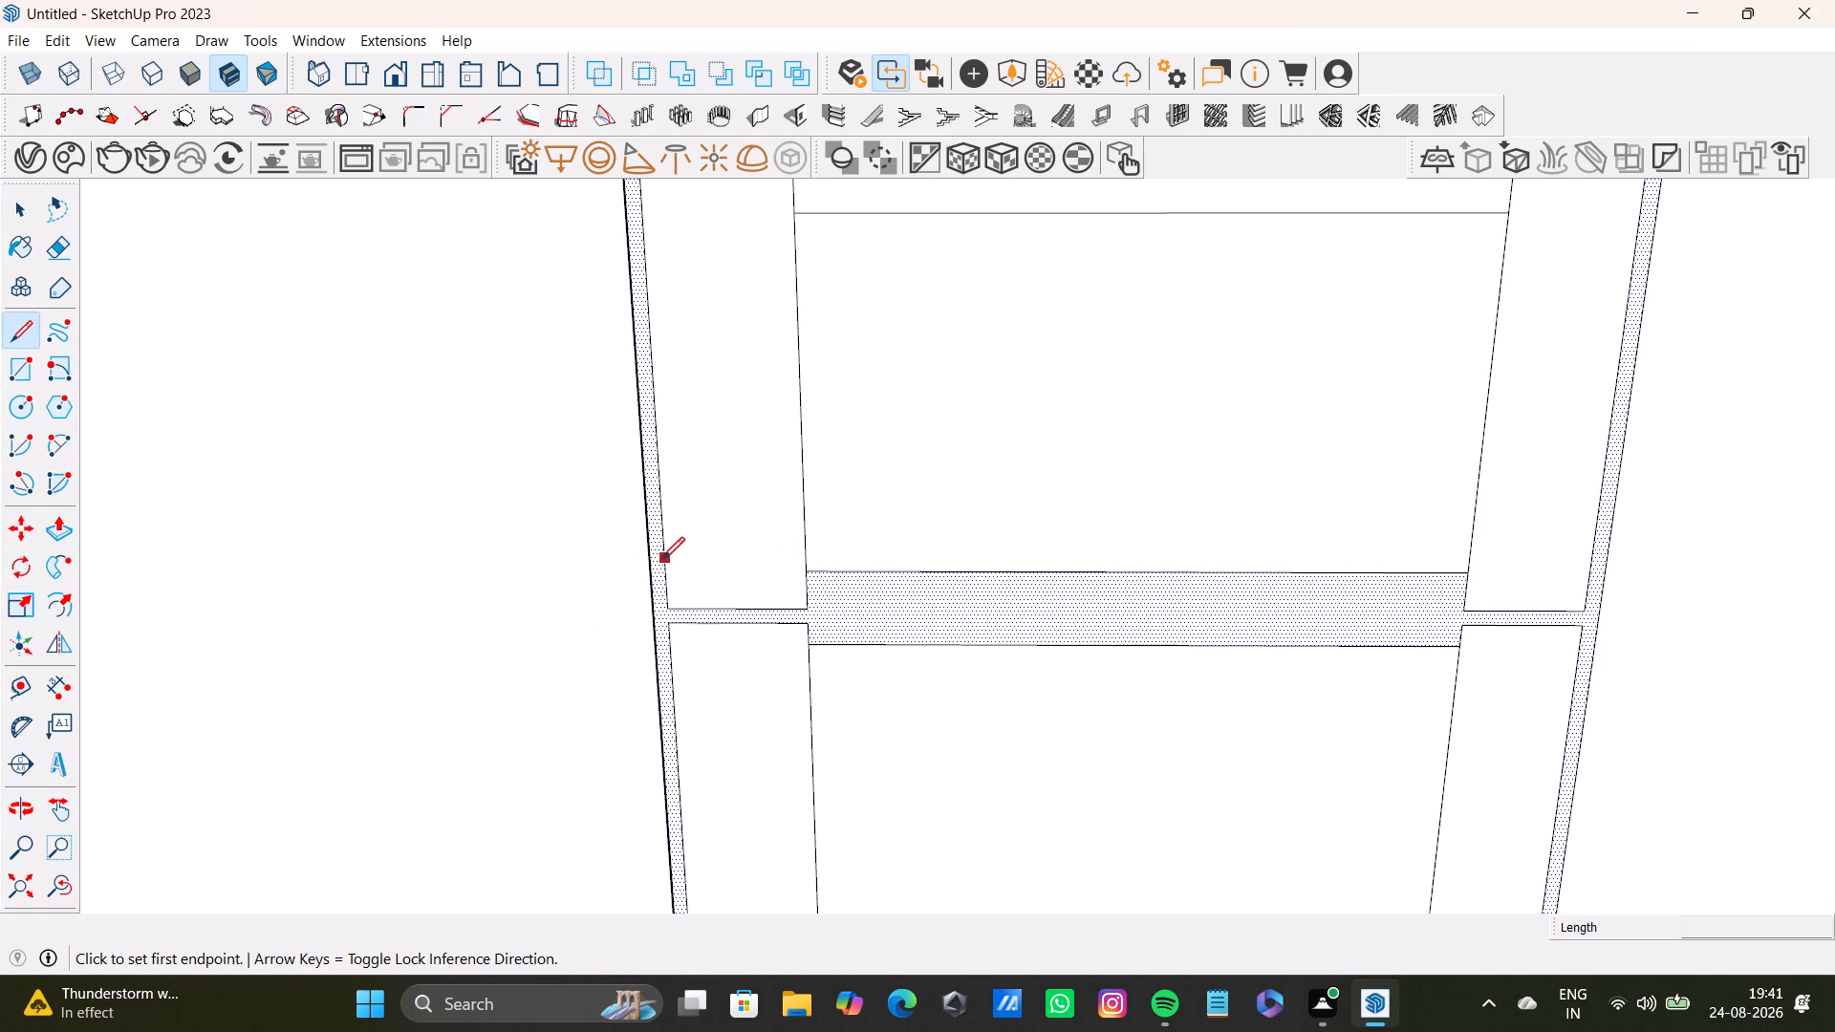
pyautogui.moveTo(662, 559); pyautogui.dragTo(674, 576)
pyautogui.click(678, 643)
pyautogui.click(1587, 592)
pyautogui.click(1580, 629)
# Draw short vertical edges at both ends of the second shelf from the top, separating it from the side panel and divider.
pyautogui.scroll(-3, 1577, 773)
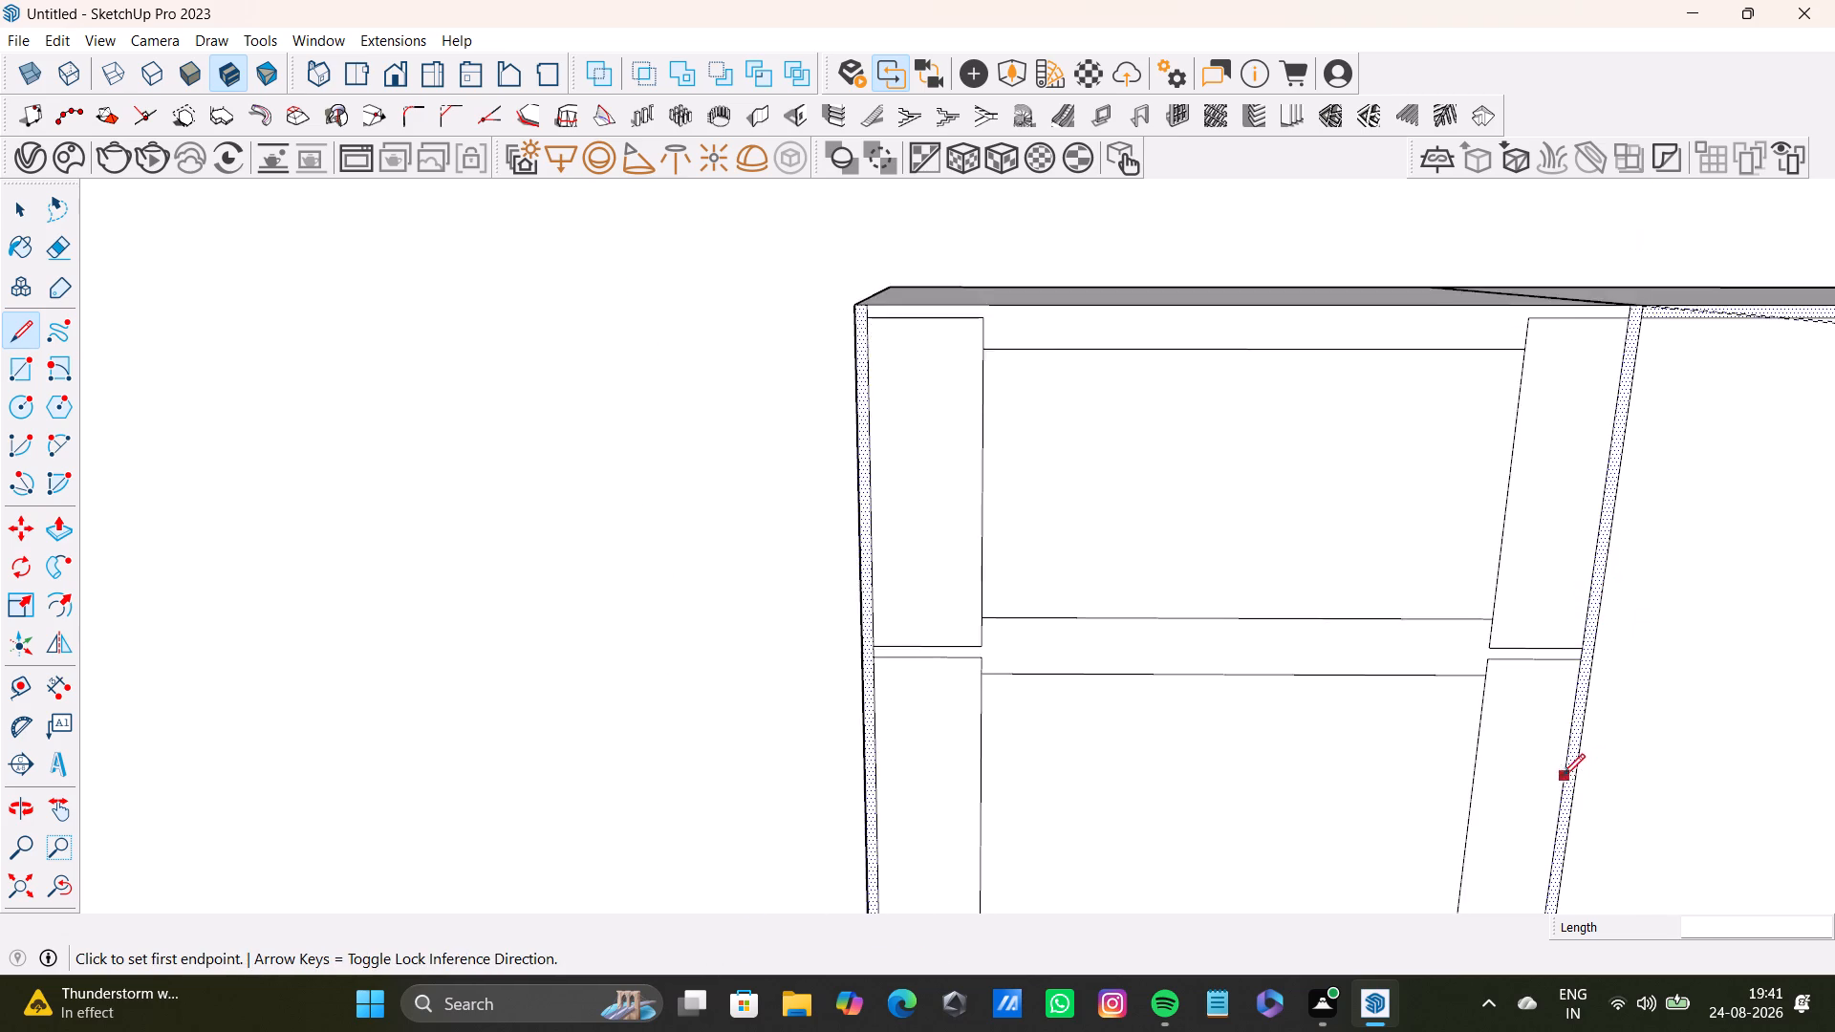
pyautogui.keyDown('shift'); pyautogui.moveTo(1559, 766); pyautogui.dragTo(1402, 386, button='middle'); pyautogui.keyUp('shift')
pyautogui.click(733, 574)
pyautogui.click(734, 618)
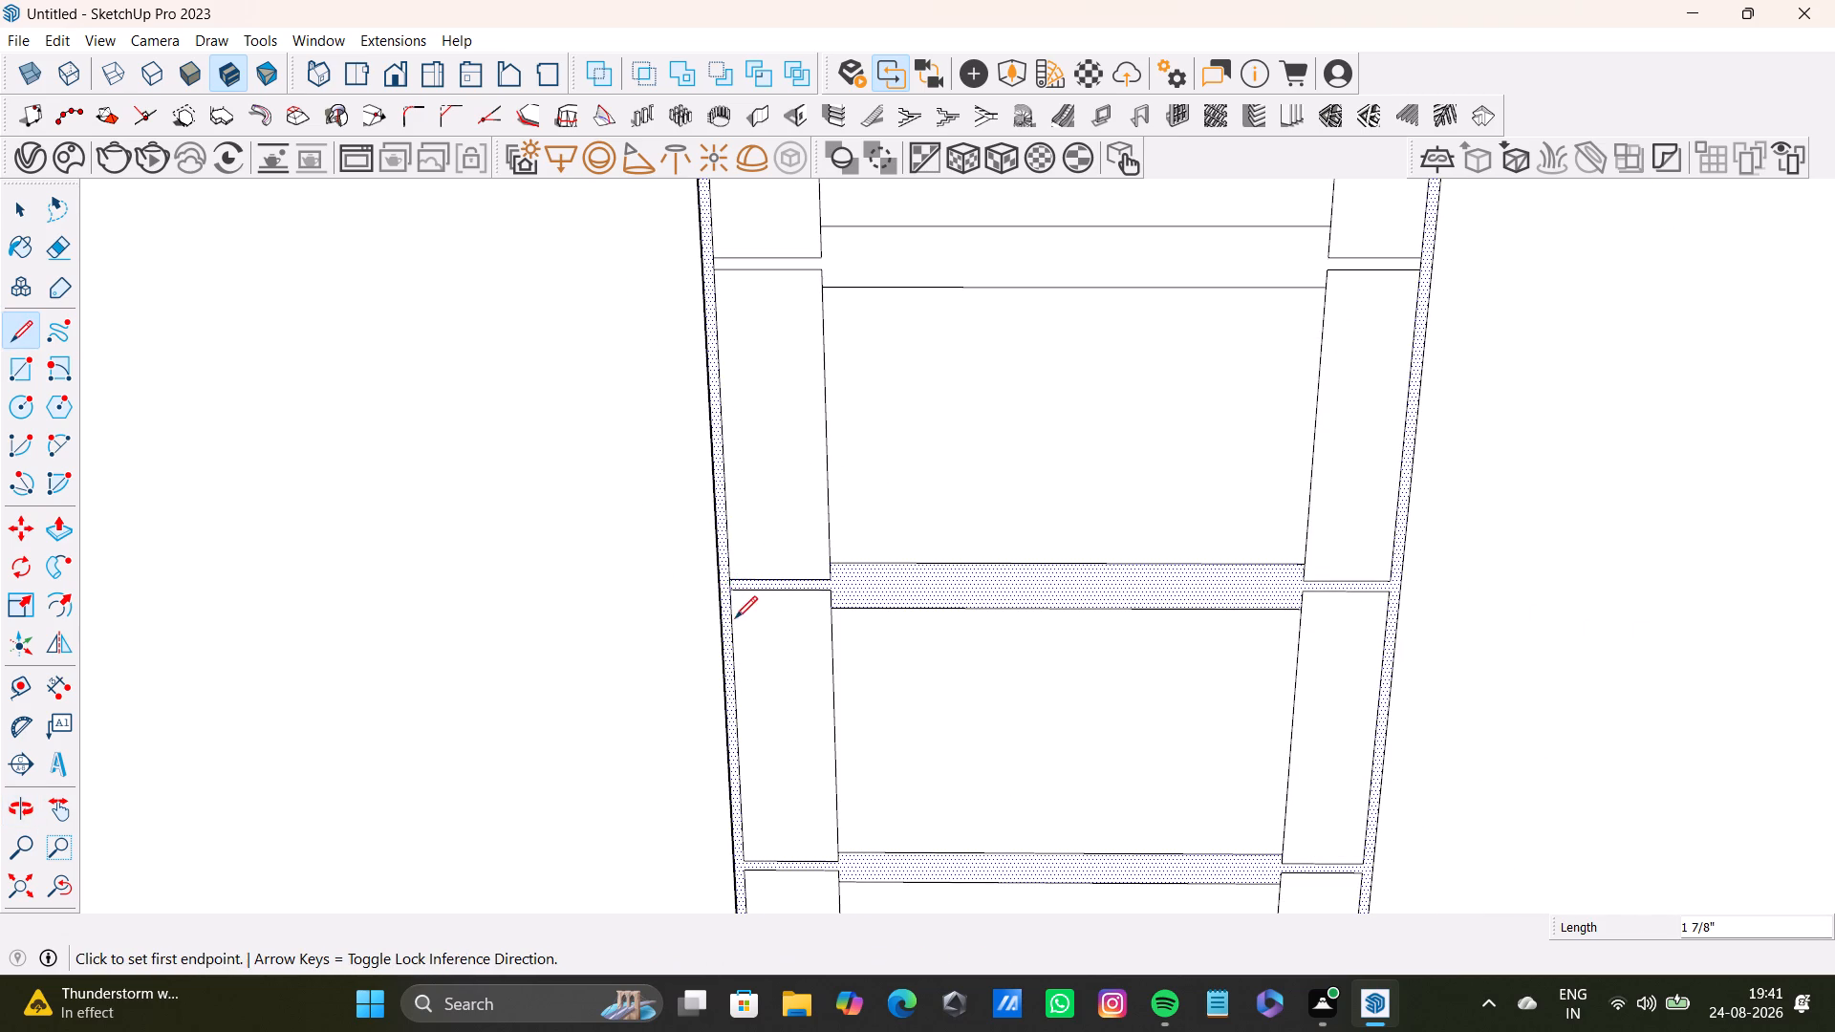
pyautogui.click(1391, 570)
pyautogui.click(1394, 603)
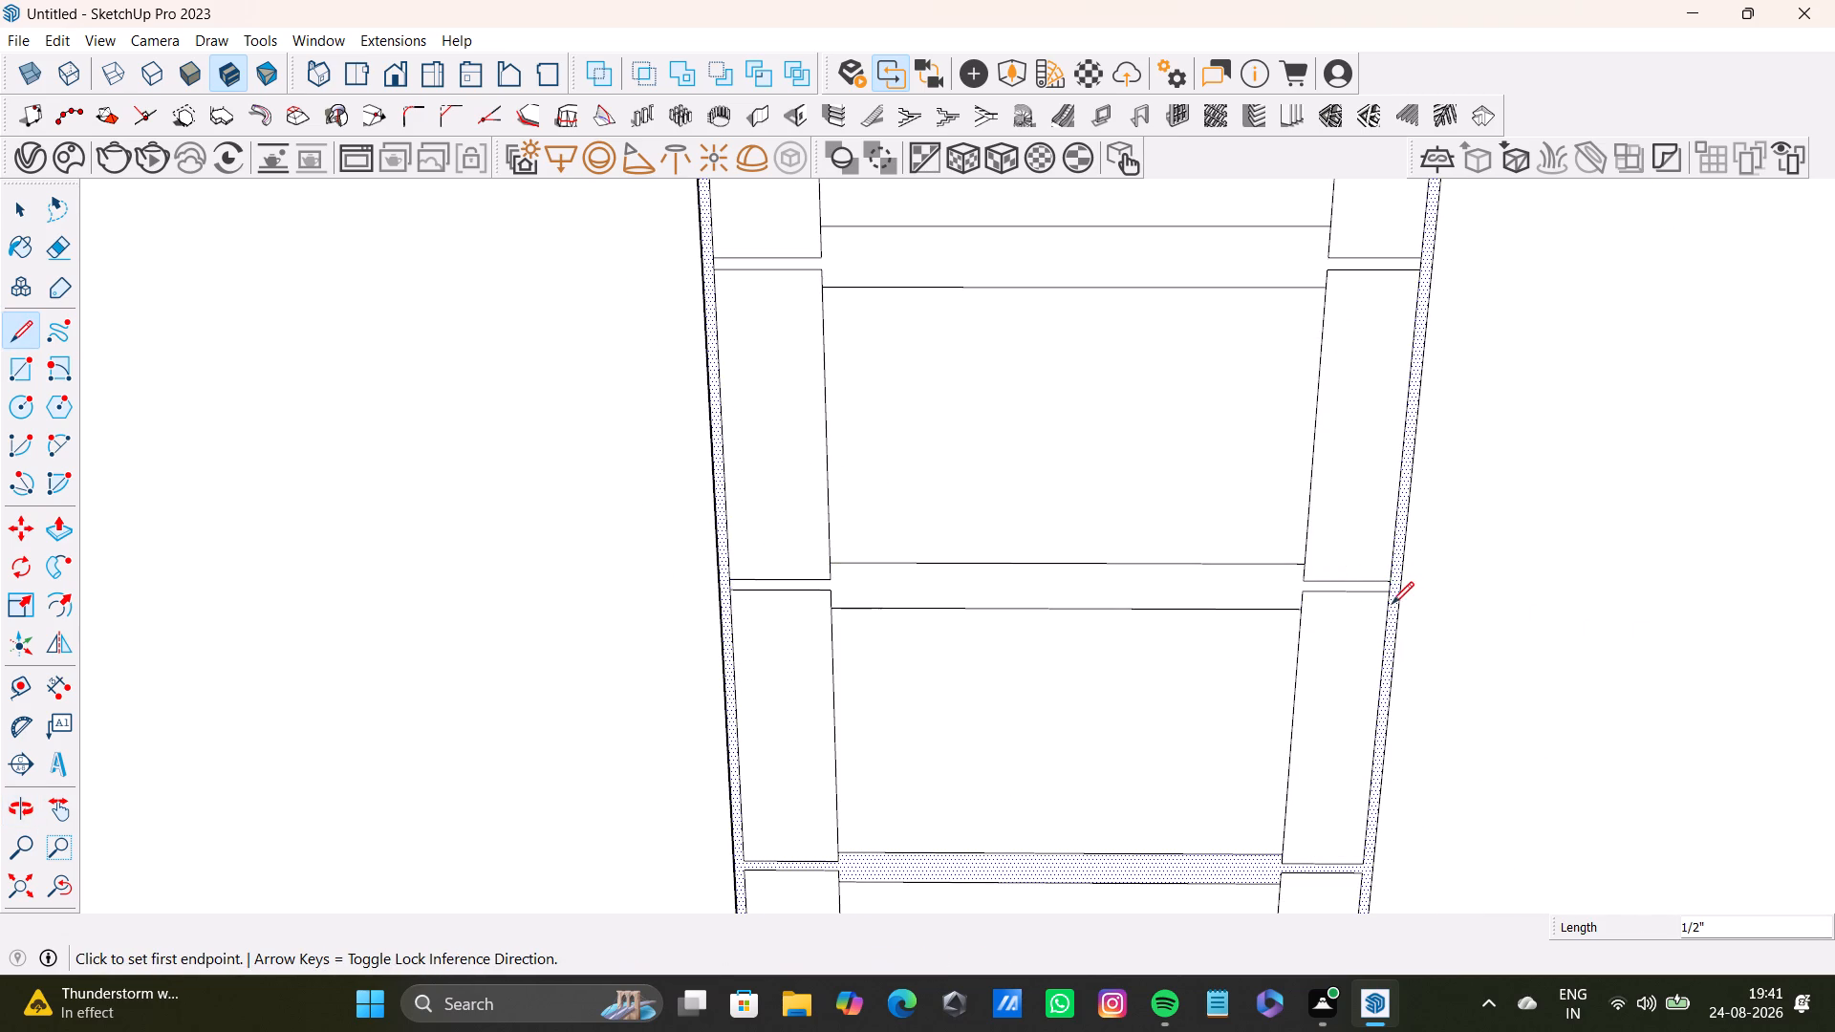
# Draw short vertical edges at both ends of the third shelf from the top, separating it from the side panel and divider.
pyautogui.scroll(-3, 1243, 639)
pyautogui.keyDown('shift'); pyautogui.moveTo(1230, 650); pyautogui.dragTo(1179, 408, button='middle'); pyautogui.keyUp('shift')
pyautogui.scroll(7, 611, 634)
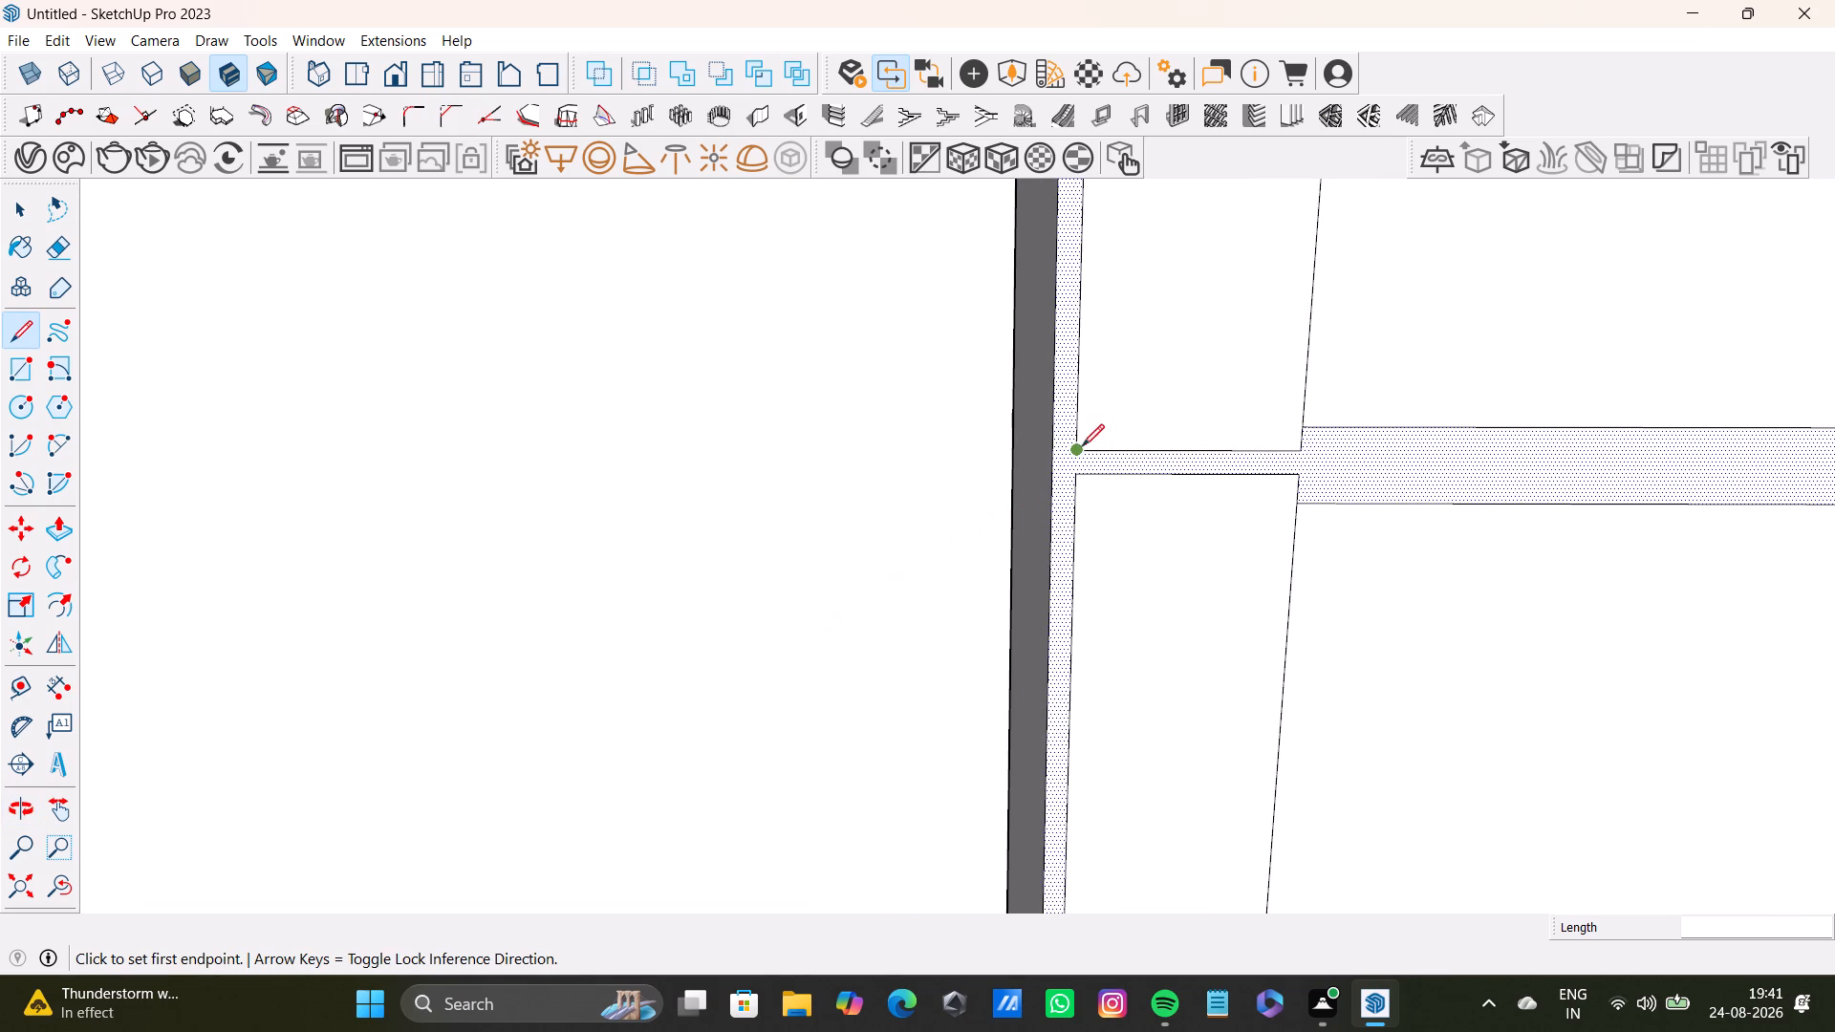
pyautogui.click(1075, 440)
pyautogui.click(1073, 517)
pyautogui.scroll(-8, 1080, 591)
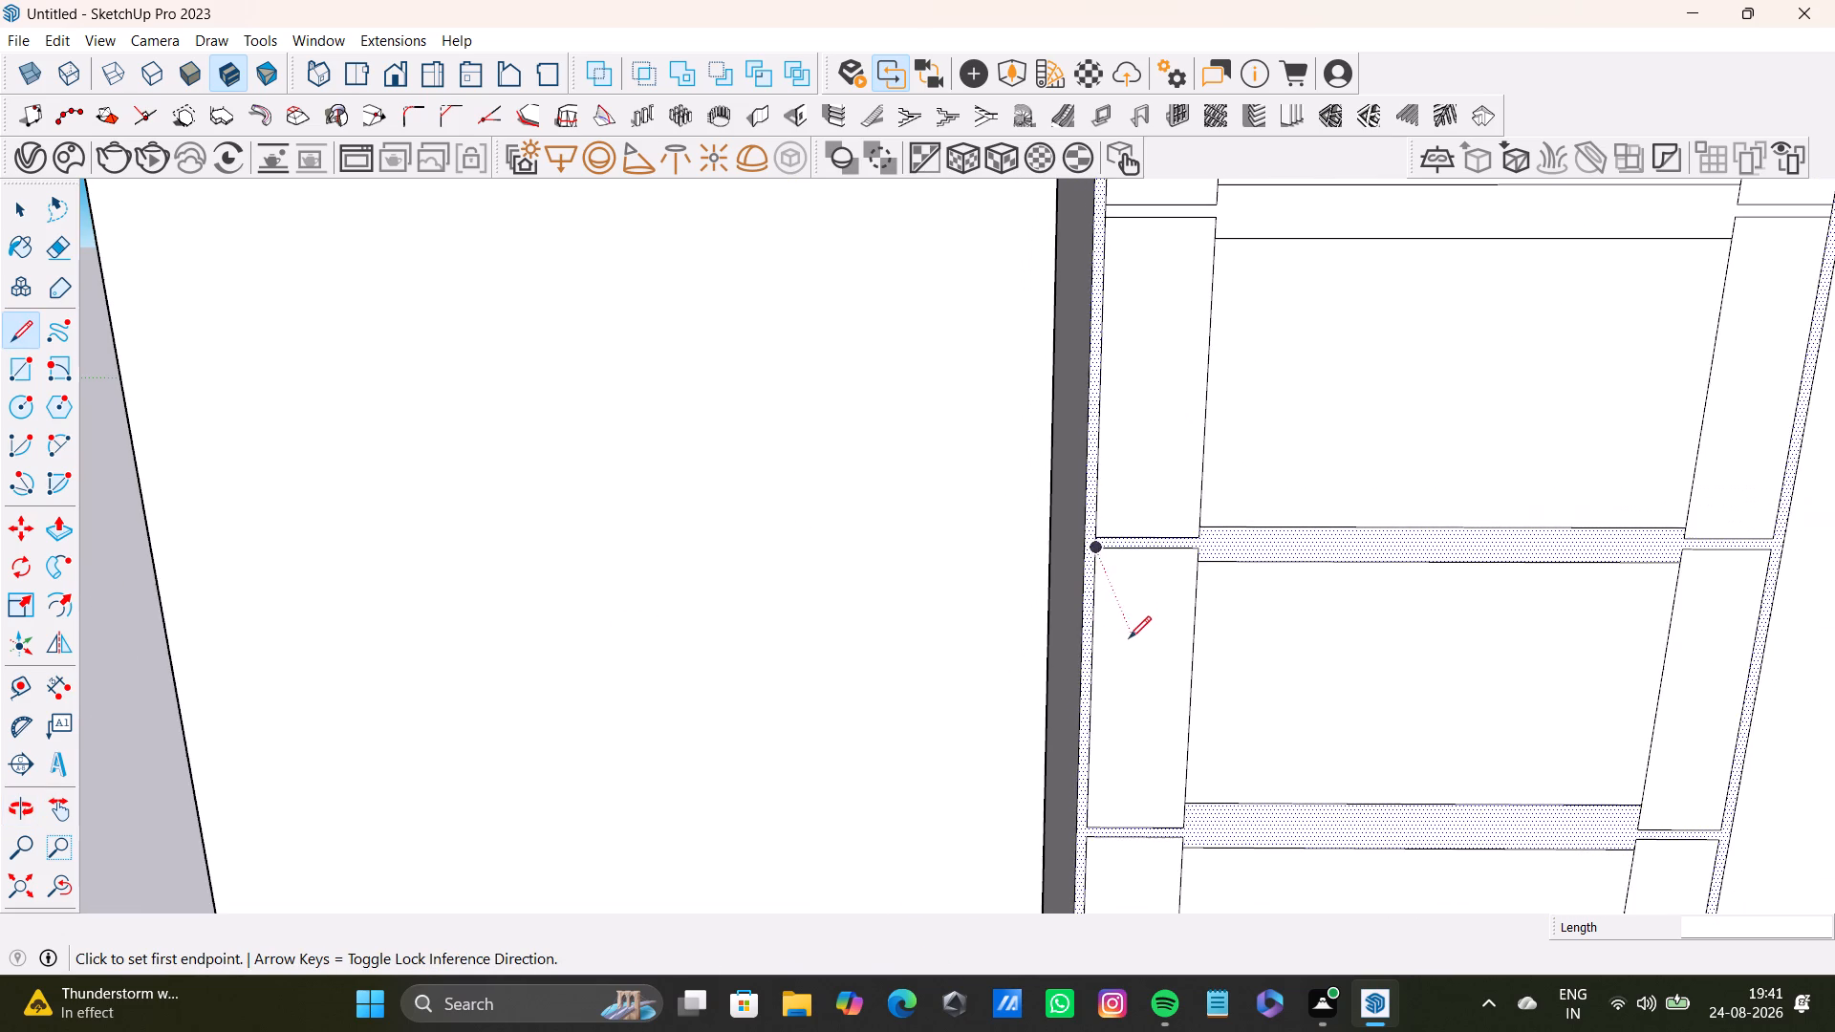
pyautogui.keyDown('shift'); pyautogui.moveTo(1279, 605); pyautogui.dragTo(782, 645, button='middle'); pyautogui.keyUp('shift')
pyautogui.scroll(3, 1335, 542)
pyautogui.scroll(2, 1240, 600)
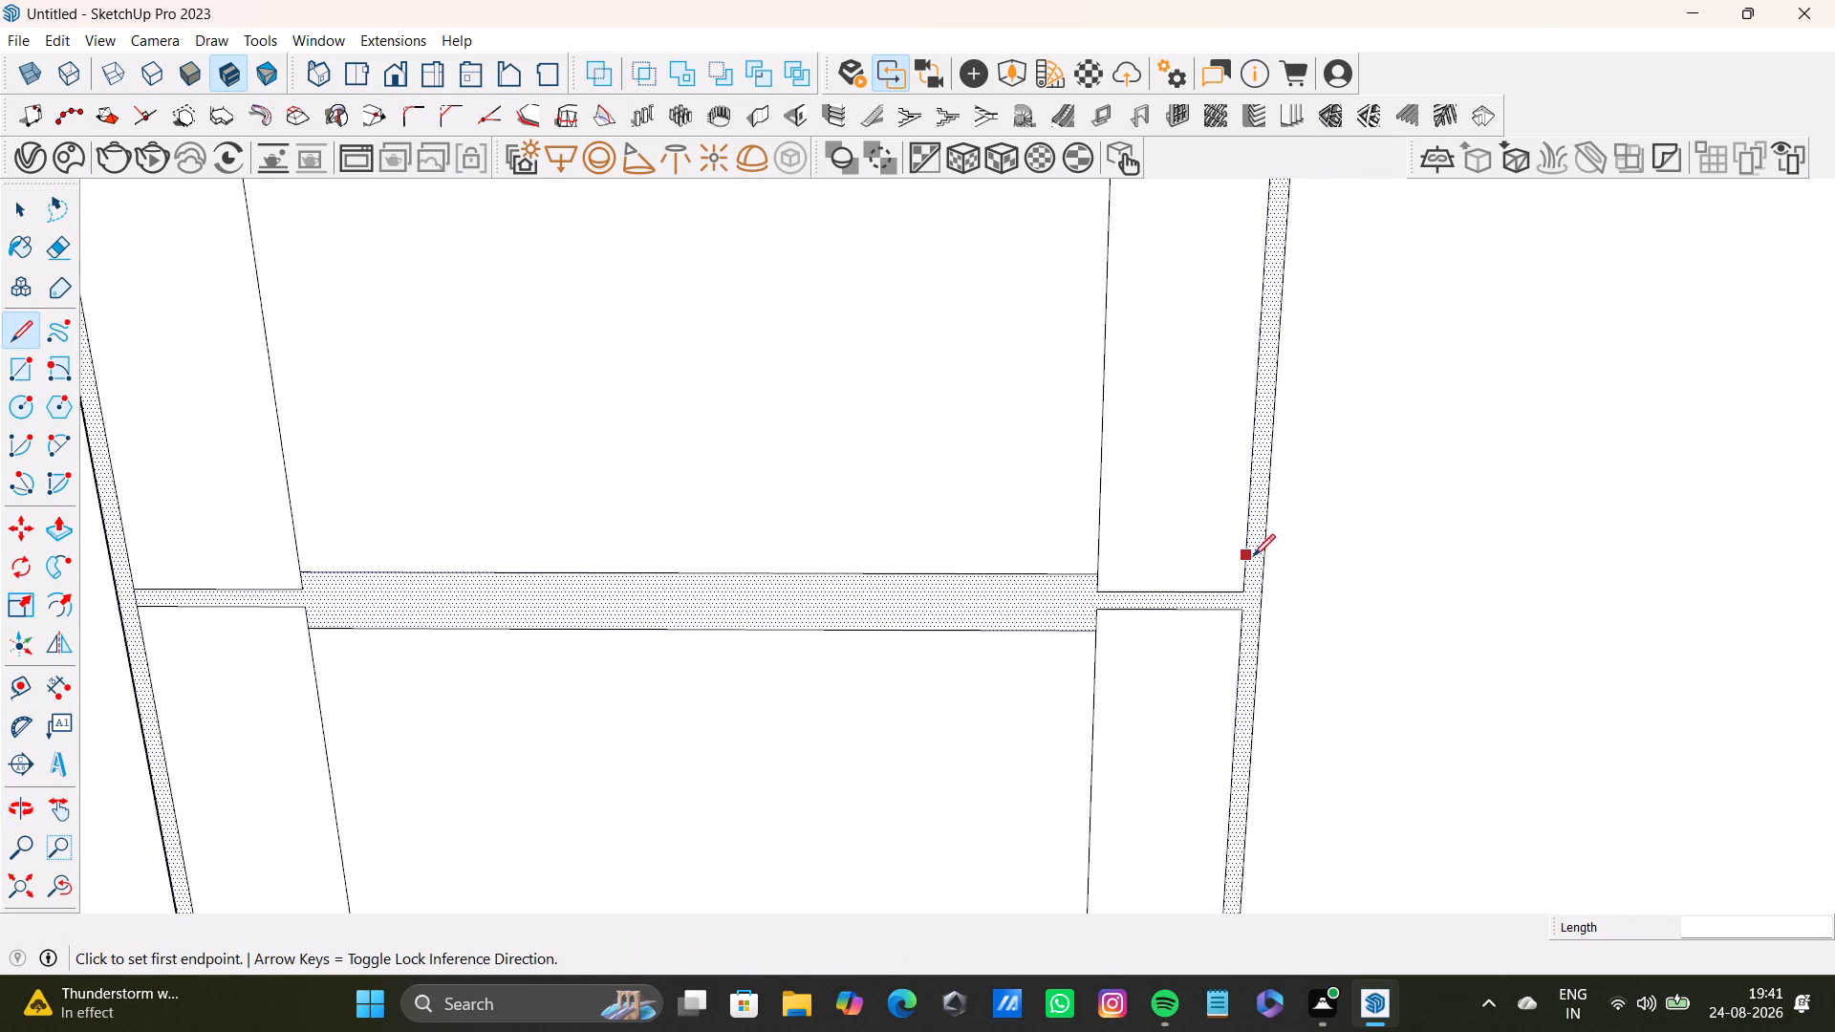
pyautogui.moveTo(1251, 556); pyautogui.dragTo(1253, 584)
pyautogui.click(1242, 647)
# Draw short vertical edges at both ends of the lowest shelf, separating it from the side panel and divider.
pyautogui.scroll(-4, 1222, 662)
pyautogui.scroll(1, 1207, 676)
pyautogui.keyDown('shift'); pyautogui.moveTo(1207, 676); pyautogui.dragTo(1207, 367, button='middle'); pyautogui.keyUp('shift')
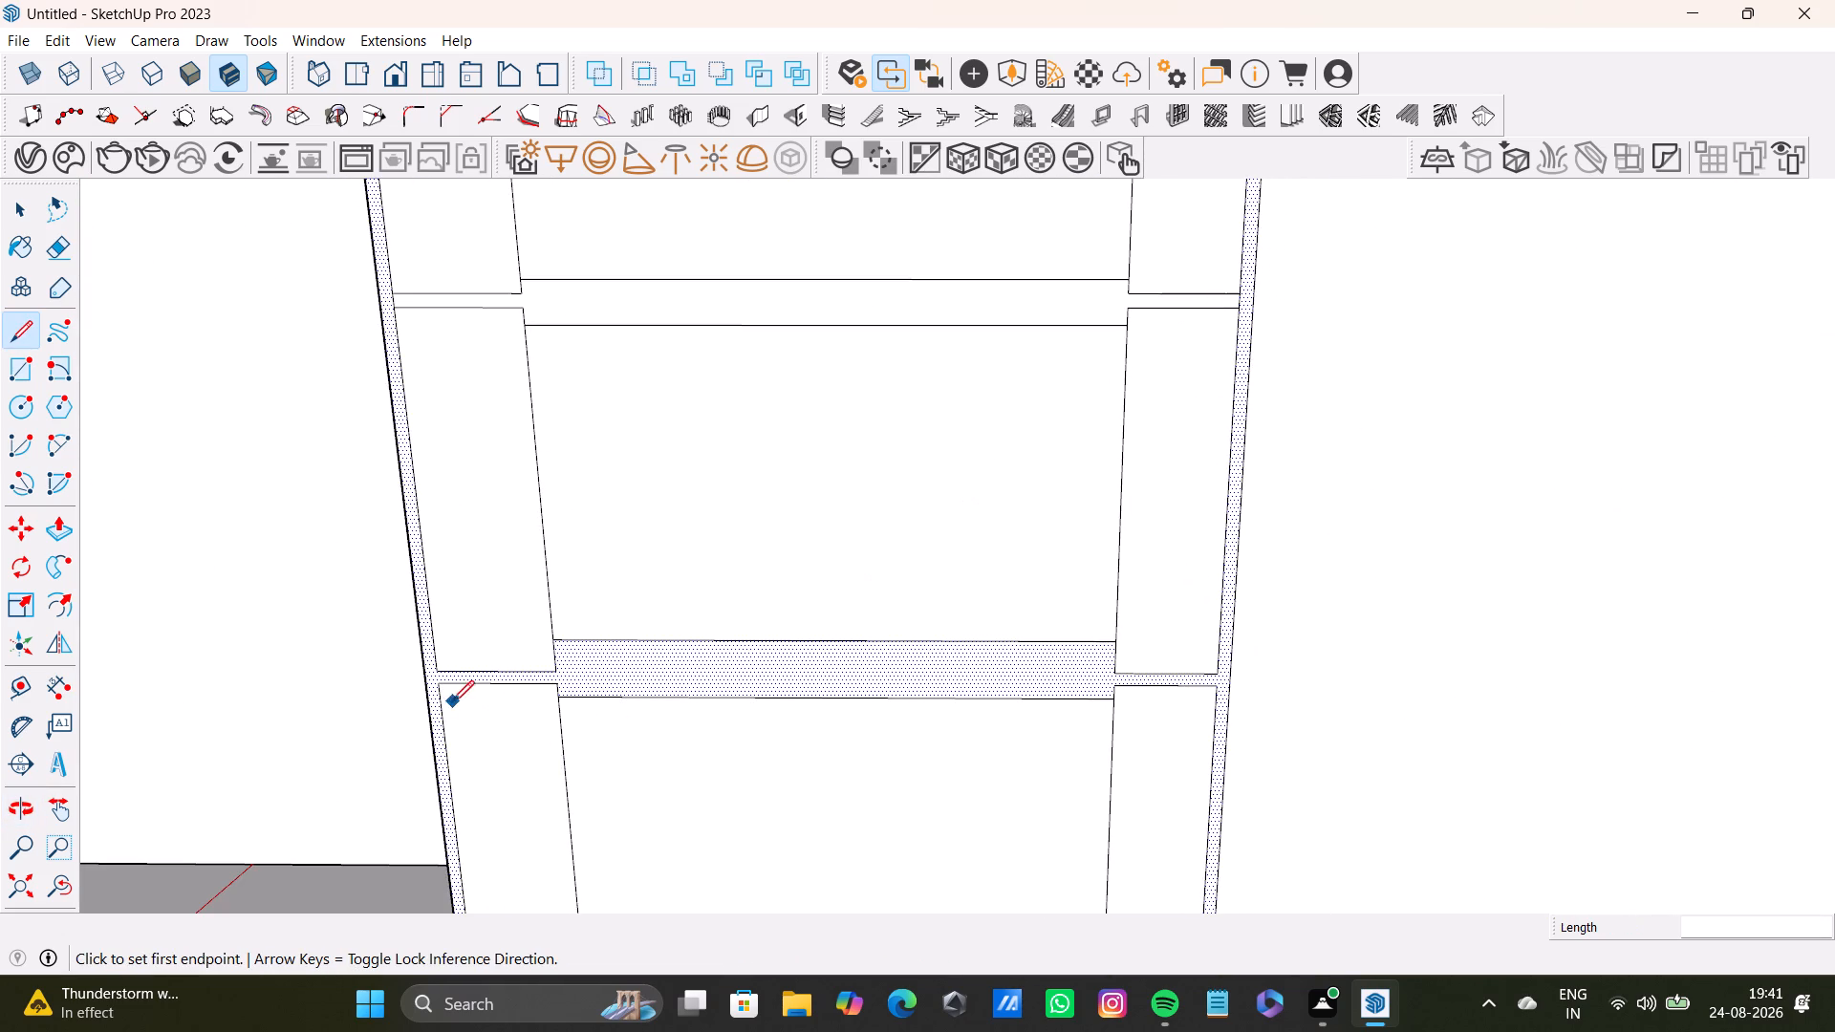
pyautogui.scroll(4, 437, 662)
pyautogui.click(439, 657)
pyautogui.click(449, 733)
pyautogui.scroll(-2, 927, 746)
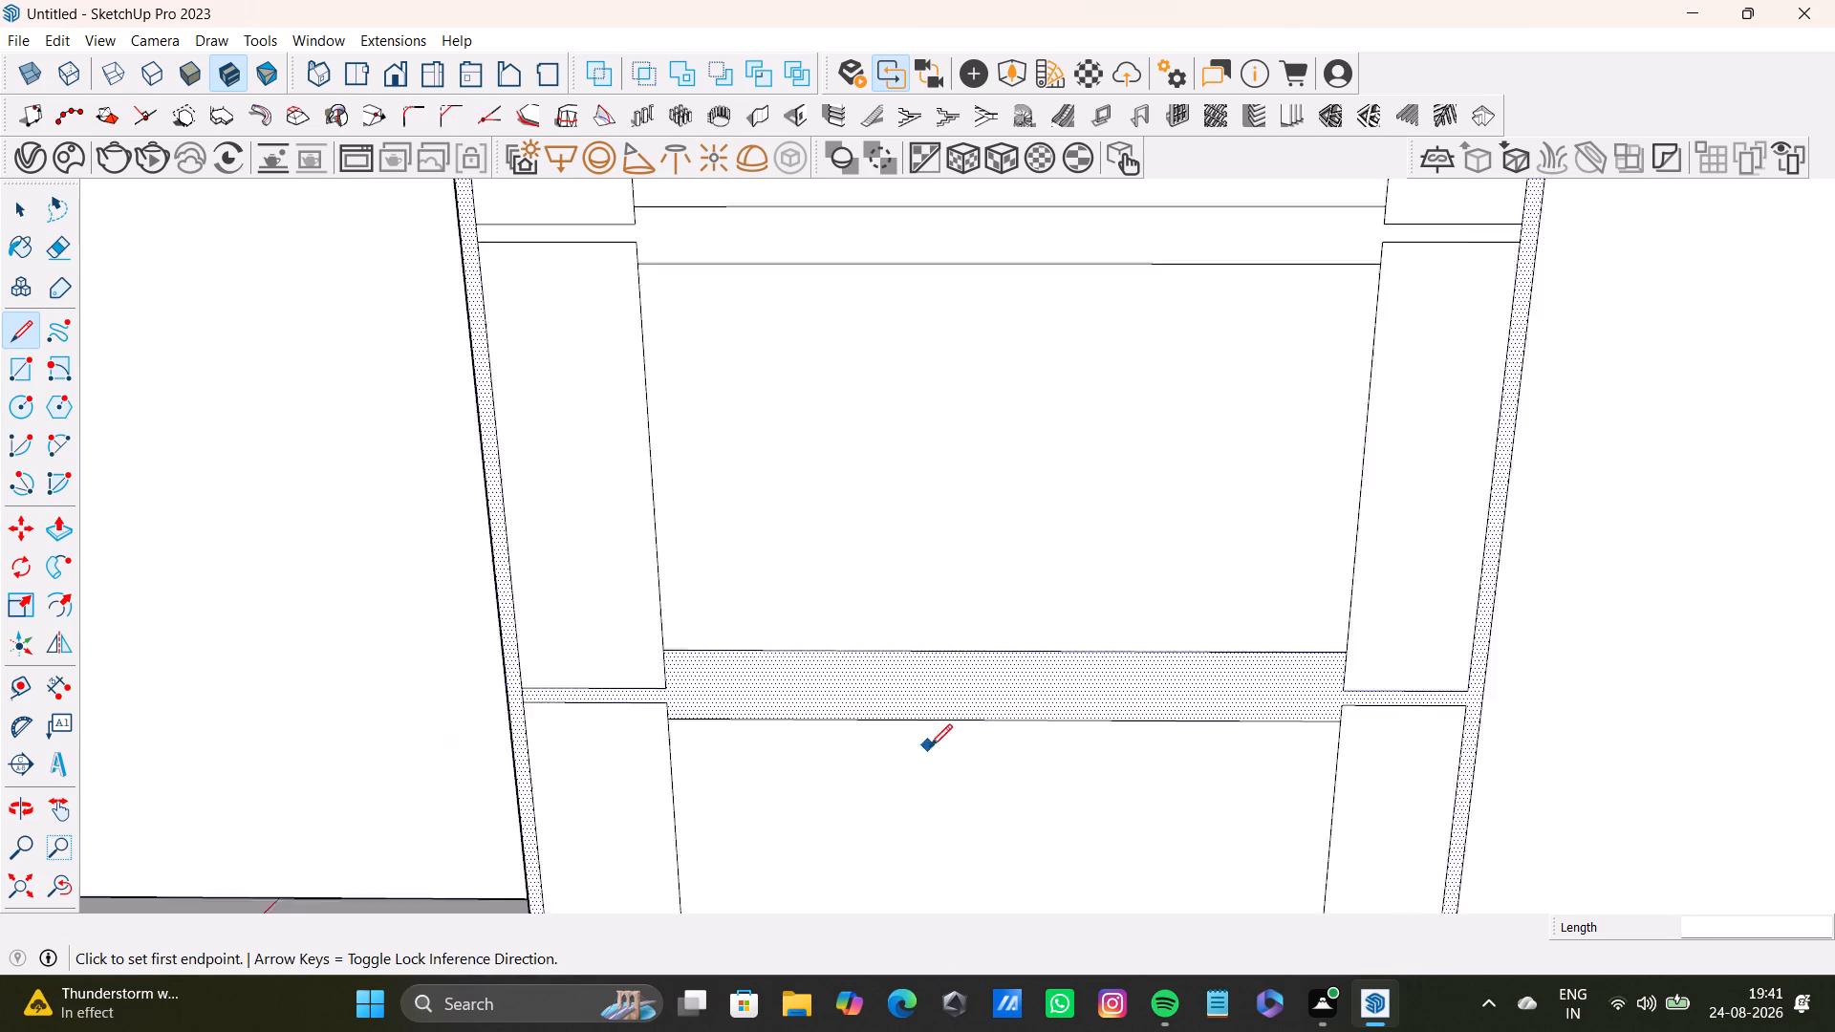
pyautogui.scroll(-2, 930, 746)
pyautogui.keyDown('shift'); pyautogui.moveTo(1054, 745); pyautogui.dragTo(970, 597, button='middle'); pyautogui.keyUp('shift')
pyautogui.scroll(4, 1316, 624)
pyautogui.click(1279, 481)
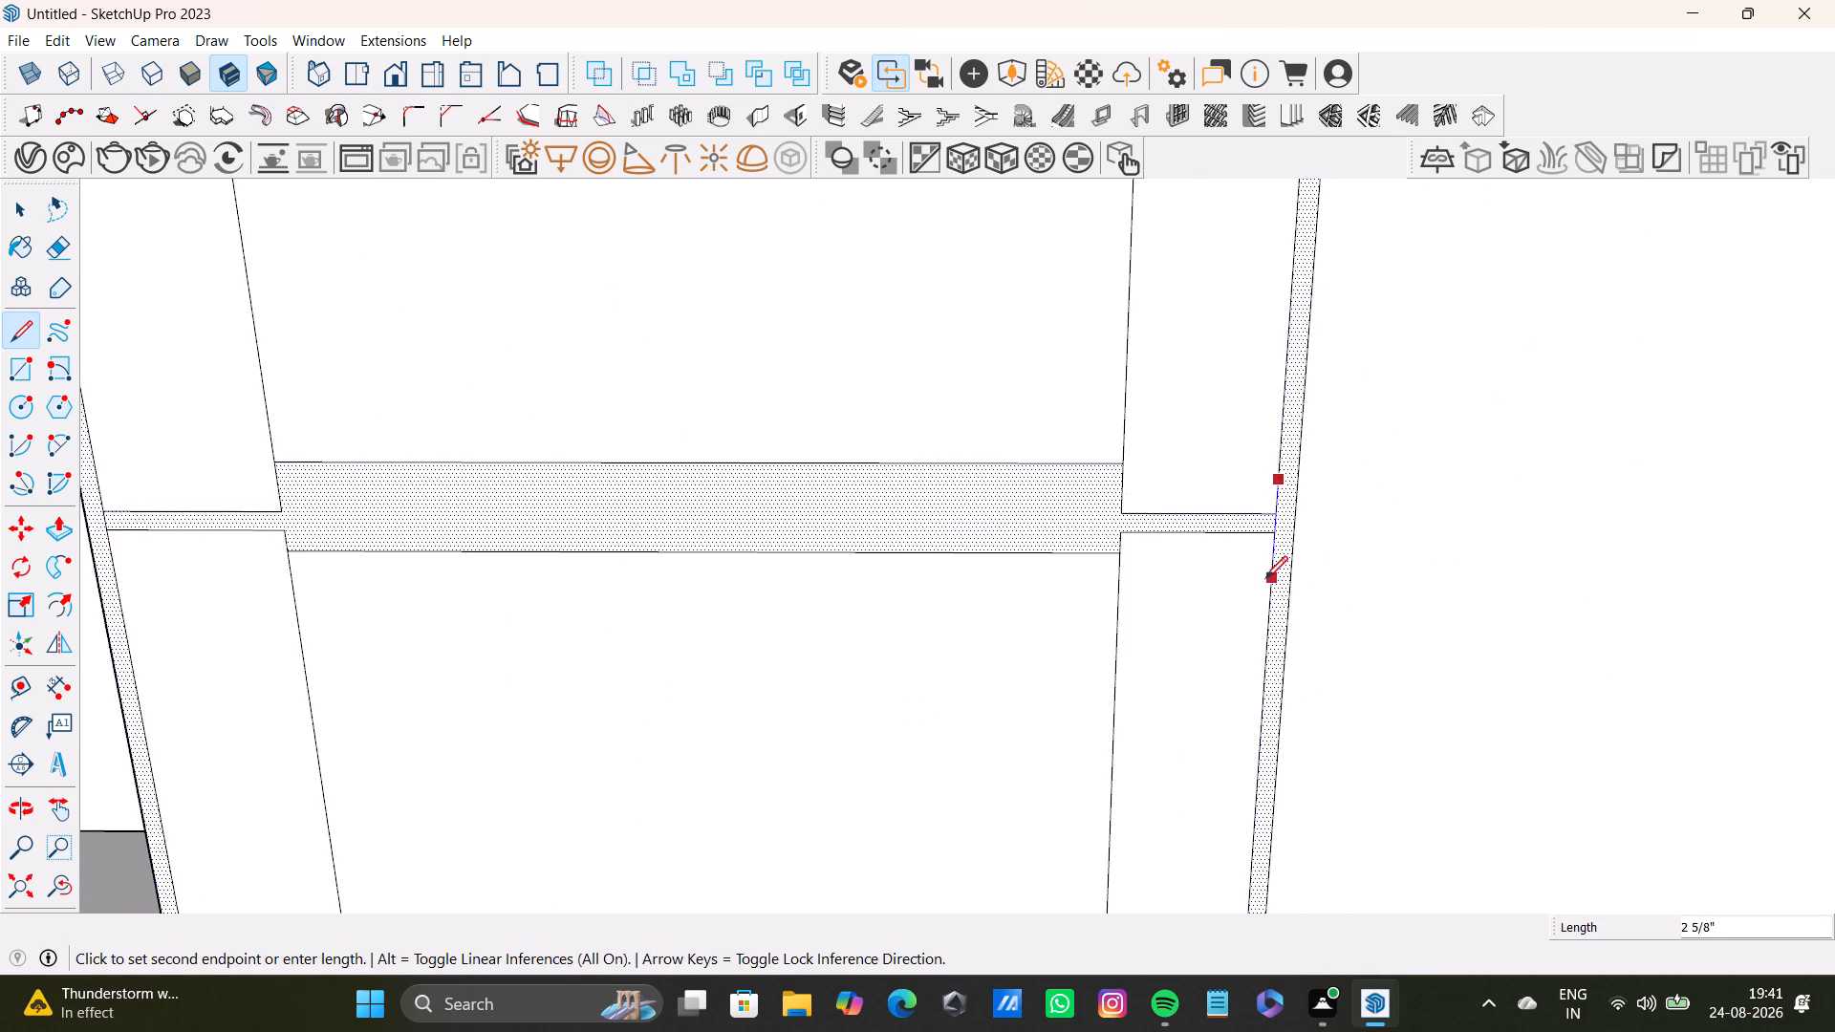
pyautogui.click(1265, 578)
# Draw short vertical edges down to the base at both ends of the shelving bay's bottom rail, separating it from the side panel and divider.
pyautogui.scroll(-4, 1058, 628)
pyautogui.keyDown('shift'); pyautogui.moveTo(990, 598); pyautogui.dragTo(995, 413, button='middle'); pyautogui.keyUp('shift')
pyautogui.scroll(3, 586, 691)
pyautogui.moveTo(580, 699); pyautogui.dragTo(689, 419, button='middle')
pyautogui.scroll(2, 492, 726)
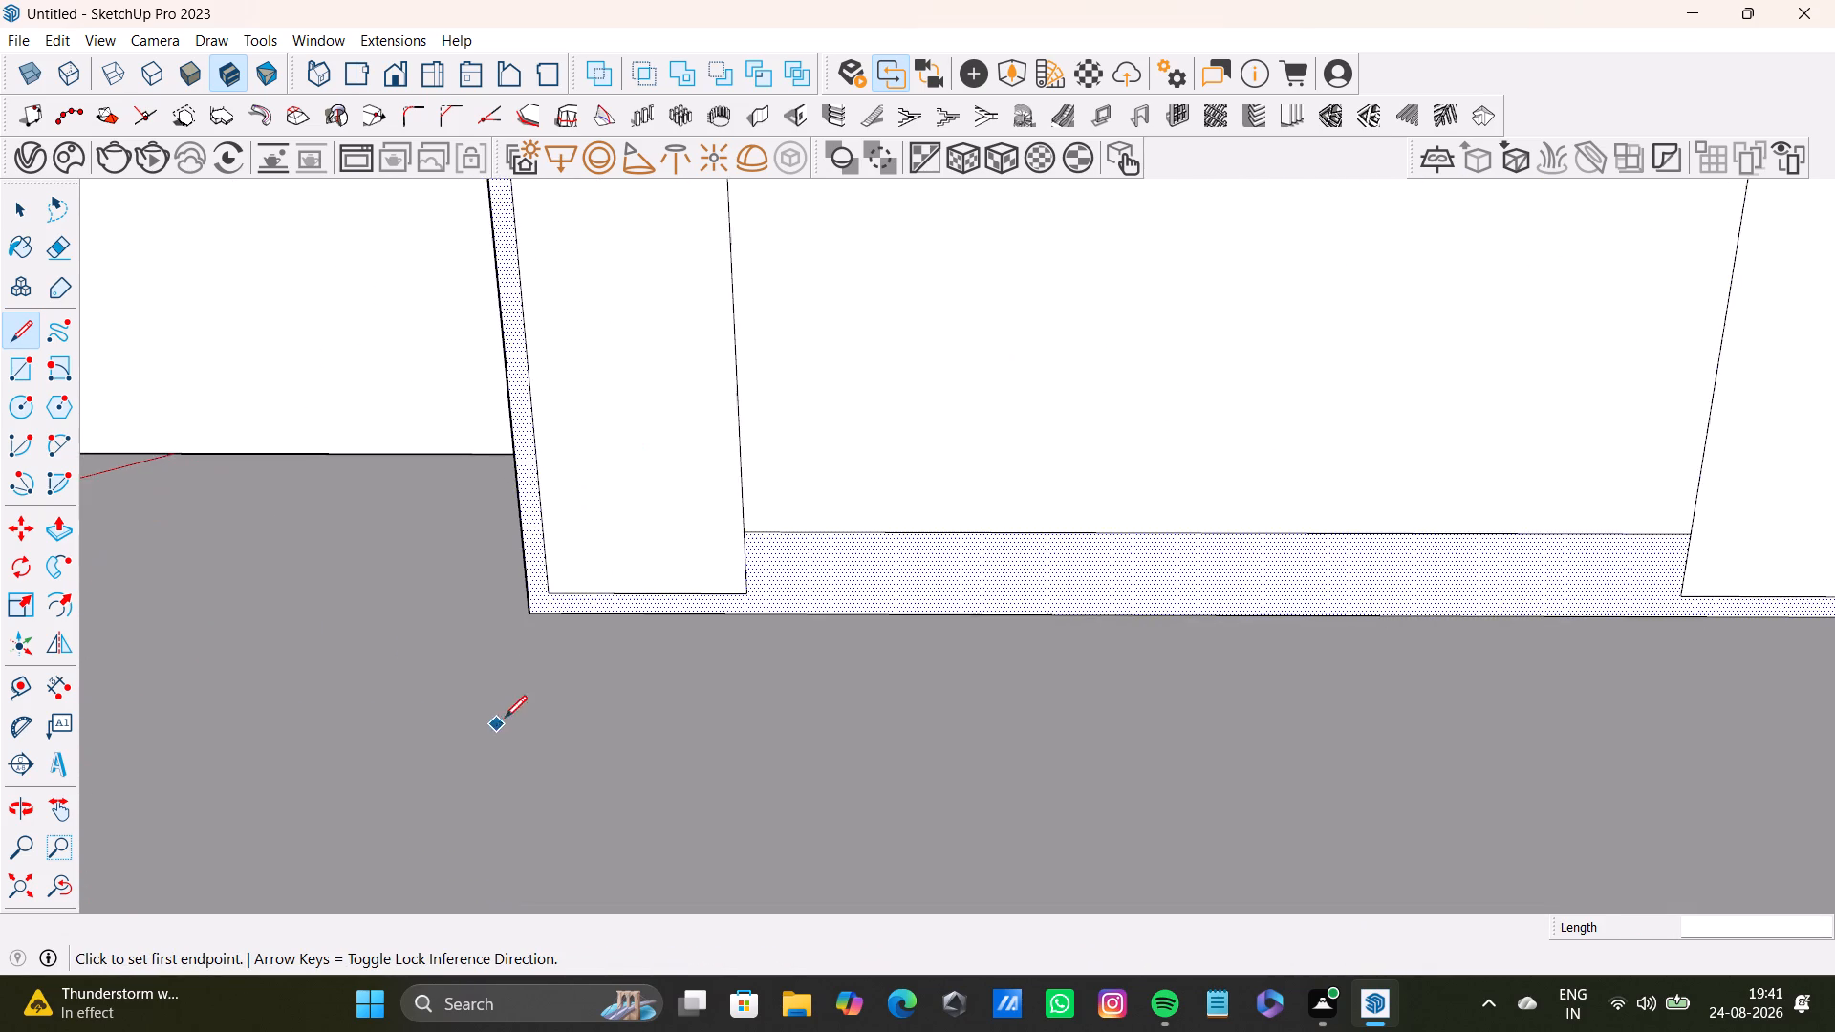
pyautogui.scroll(5, 505, 718)
pyautogui.click(552, 530)
pyautogui.click(552, 594)
pyautogui.scroll(-3, 892, 613)
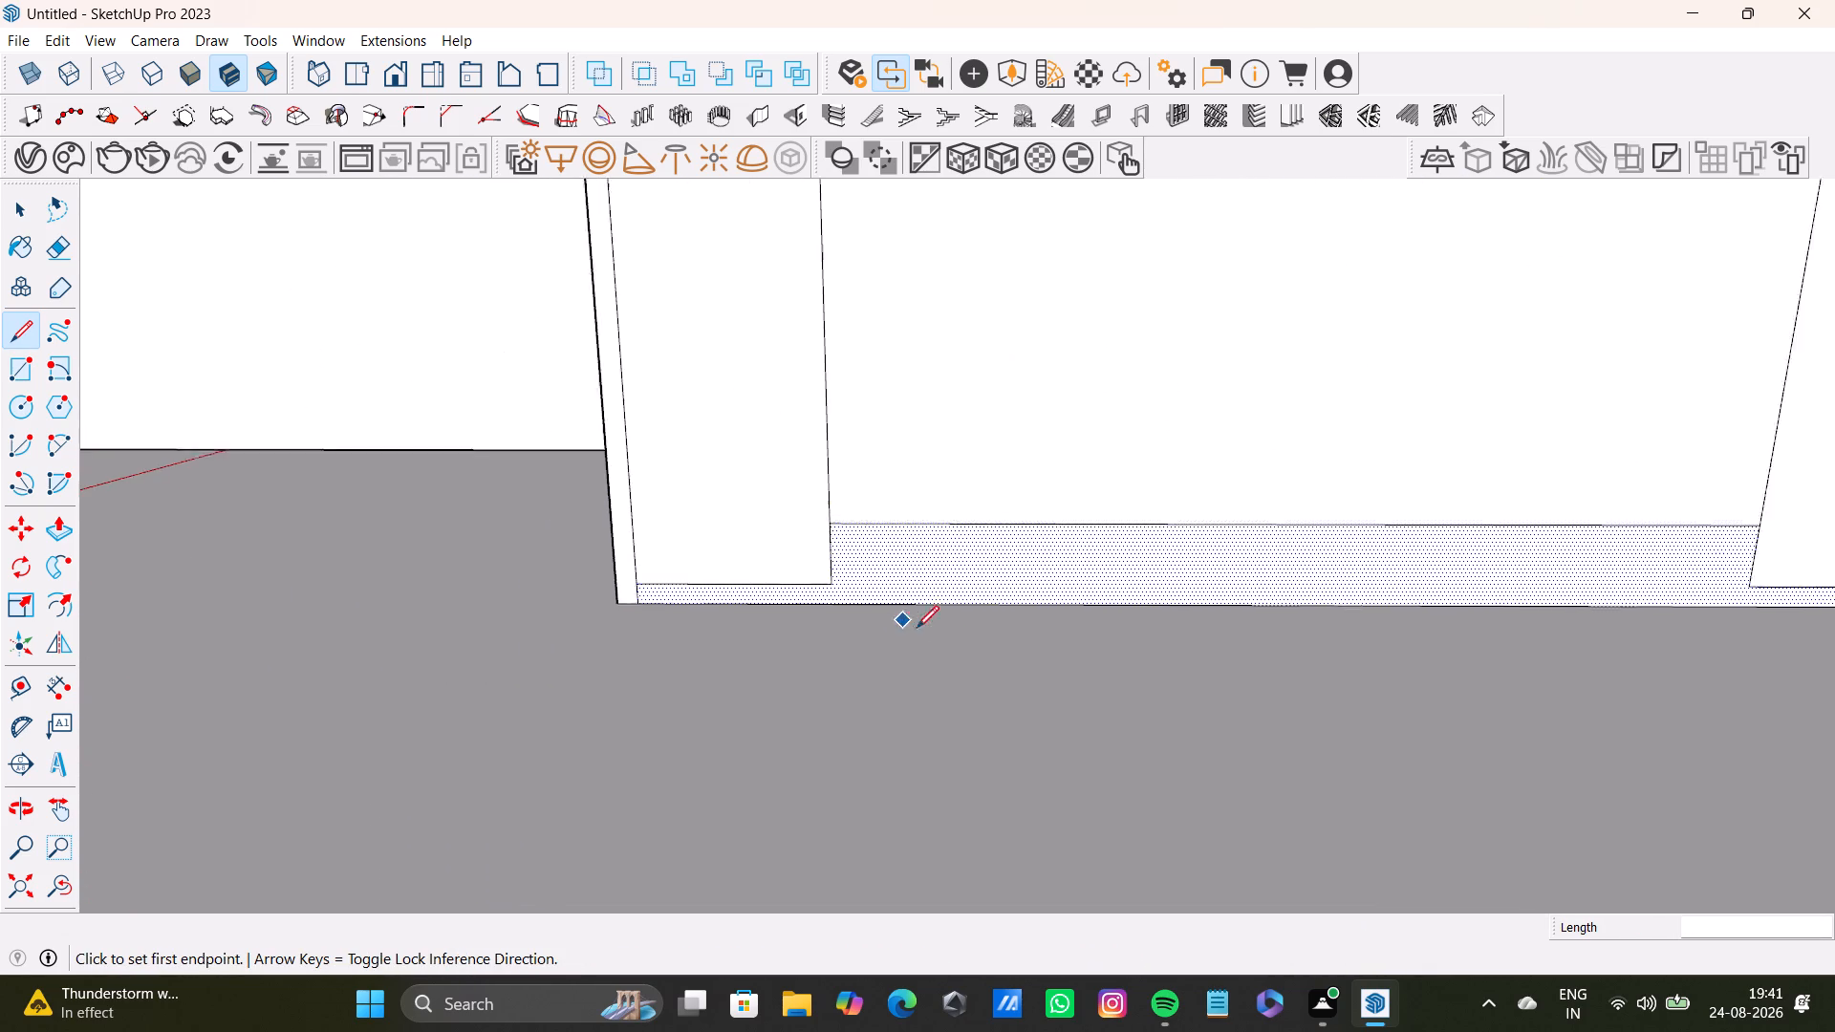
pyautogui.scroll(-1, 917, 628)
pyautogui.keyDown('shift'); pyautogui.moveTo(1174, 618); pyautogui.dragTo(313, 748, button='middle'); pyautogui.keyUp('shift')
pyautogui.scroll(3, 821, 718)
pyautogui.click(1037, 658)
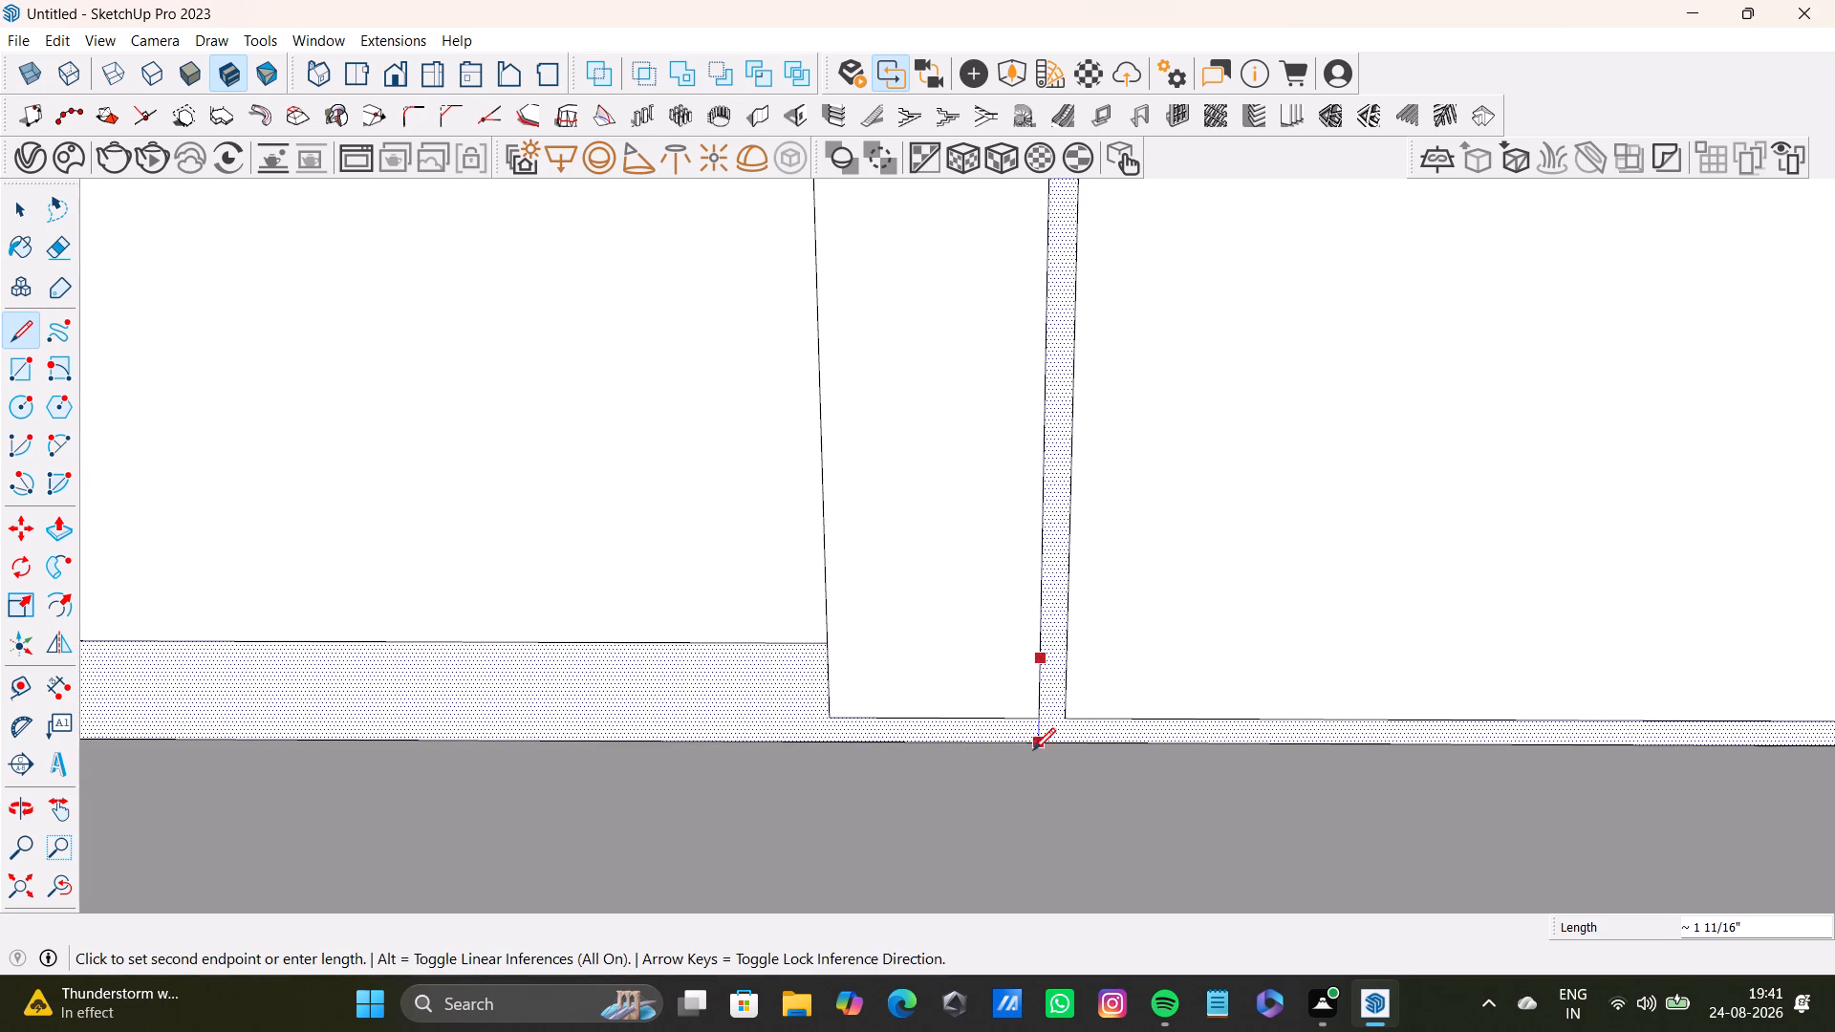
pyautogui.click(1031, 752)
pyautogui.press('space')
# Draw short vertical edges from both lower inner corners of the undivided bay to the base, separating its bottom rail.
pyautogui.scroll(-11, 715, 658)
pyautogui.scroll(4, 810, 645)
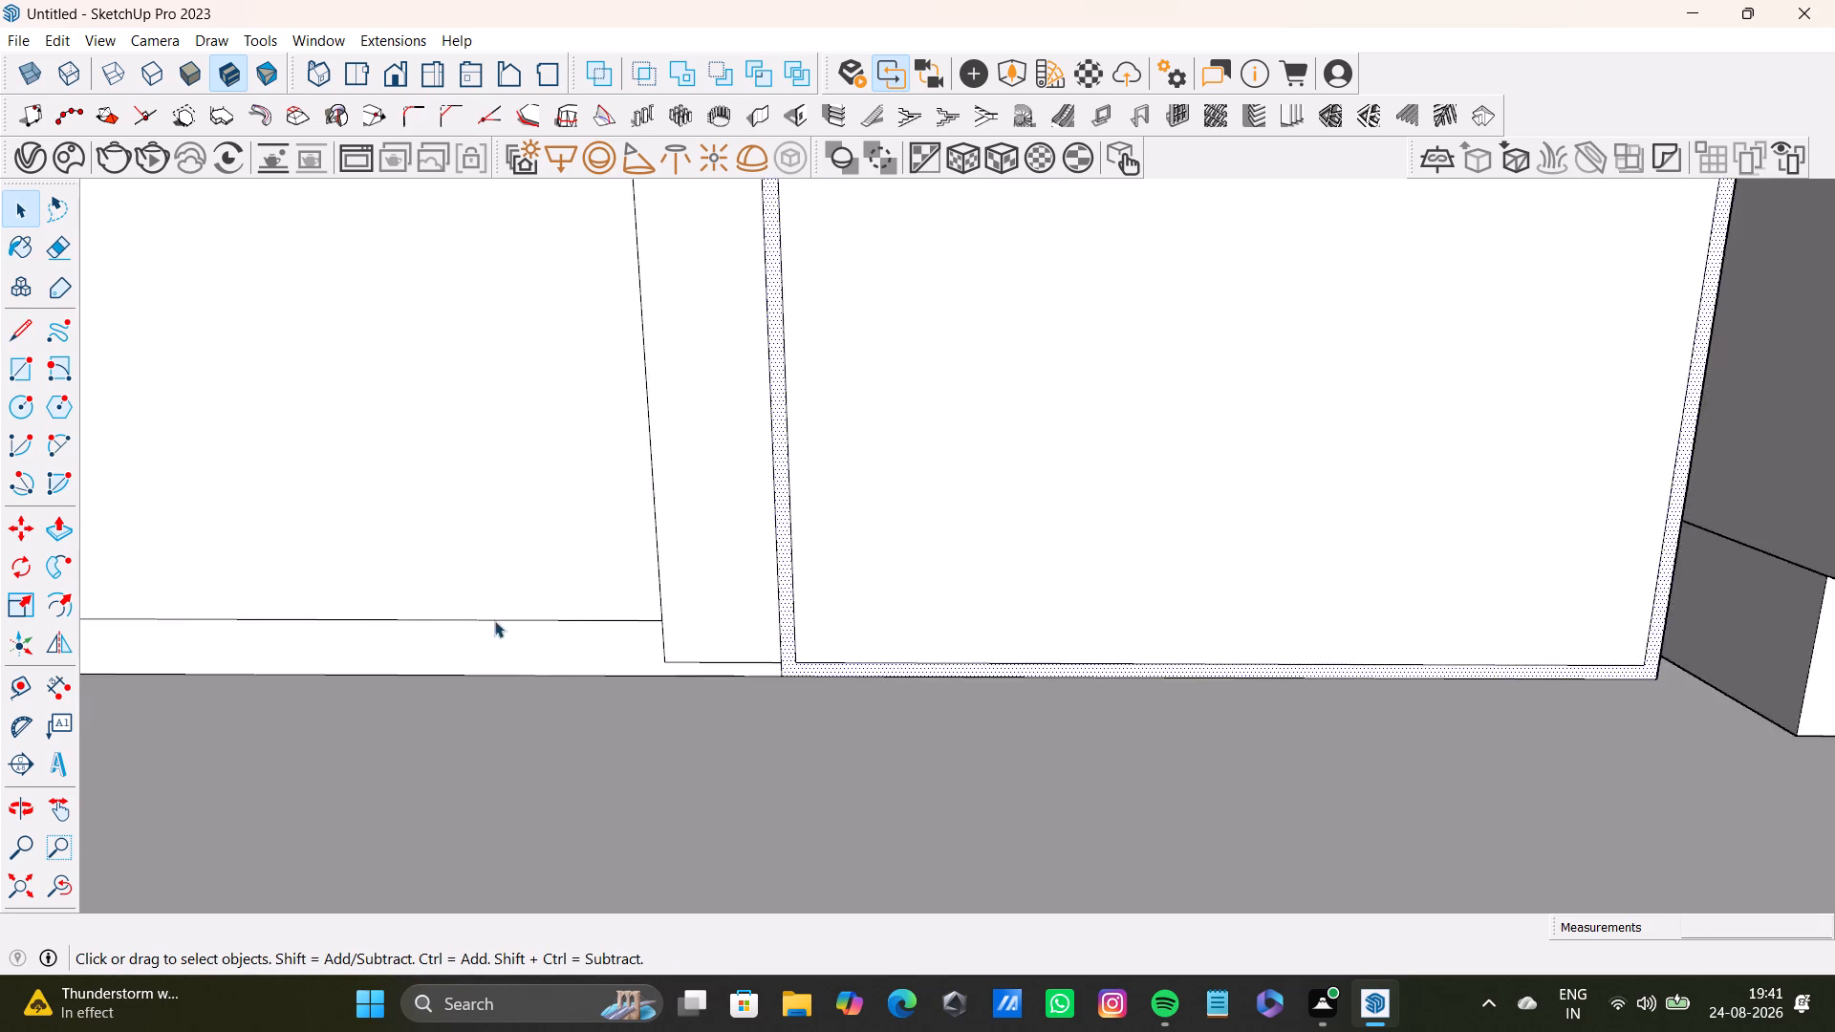
pyautogui.scroll(3, 494, 620)
pyautogui.moveTo(15, 334); pyautogui.dragTo(36, 339)
pyautogui.scroll(7, 894, 764)
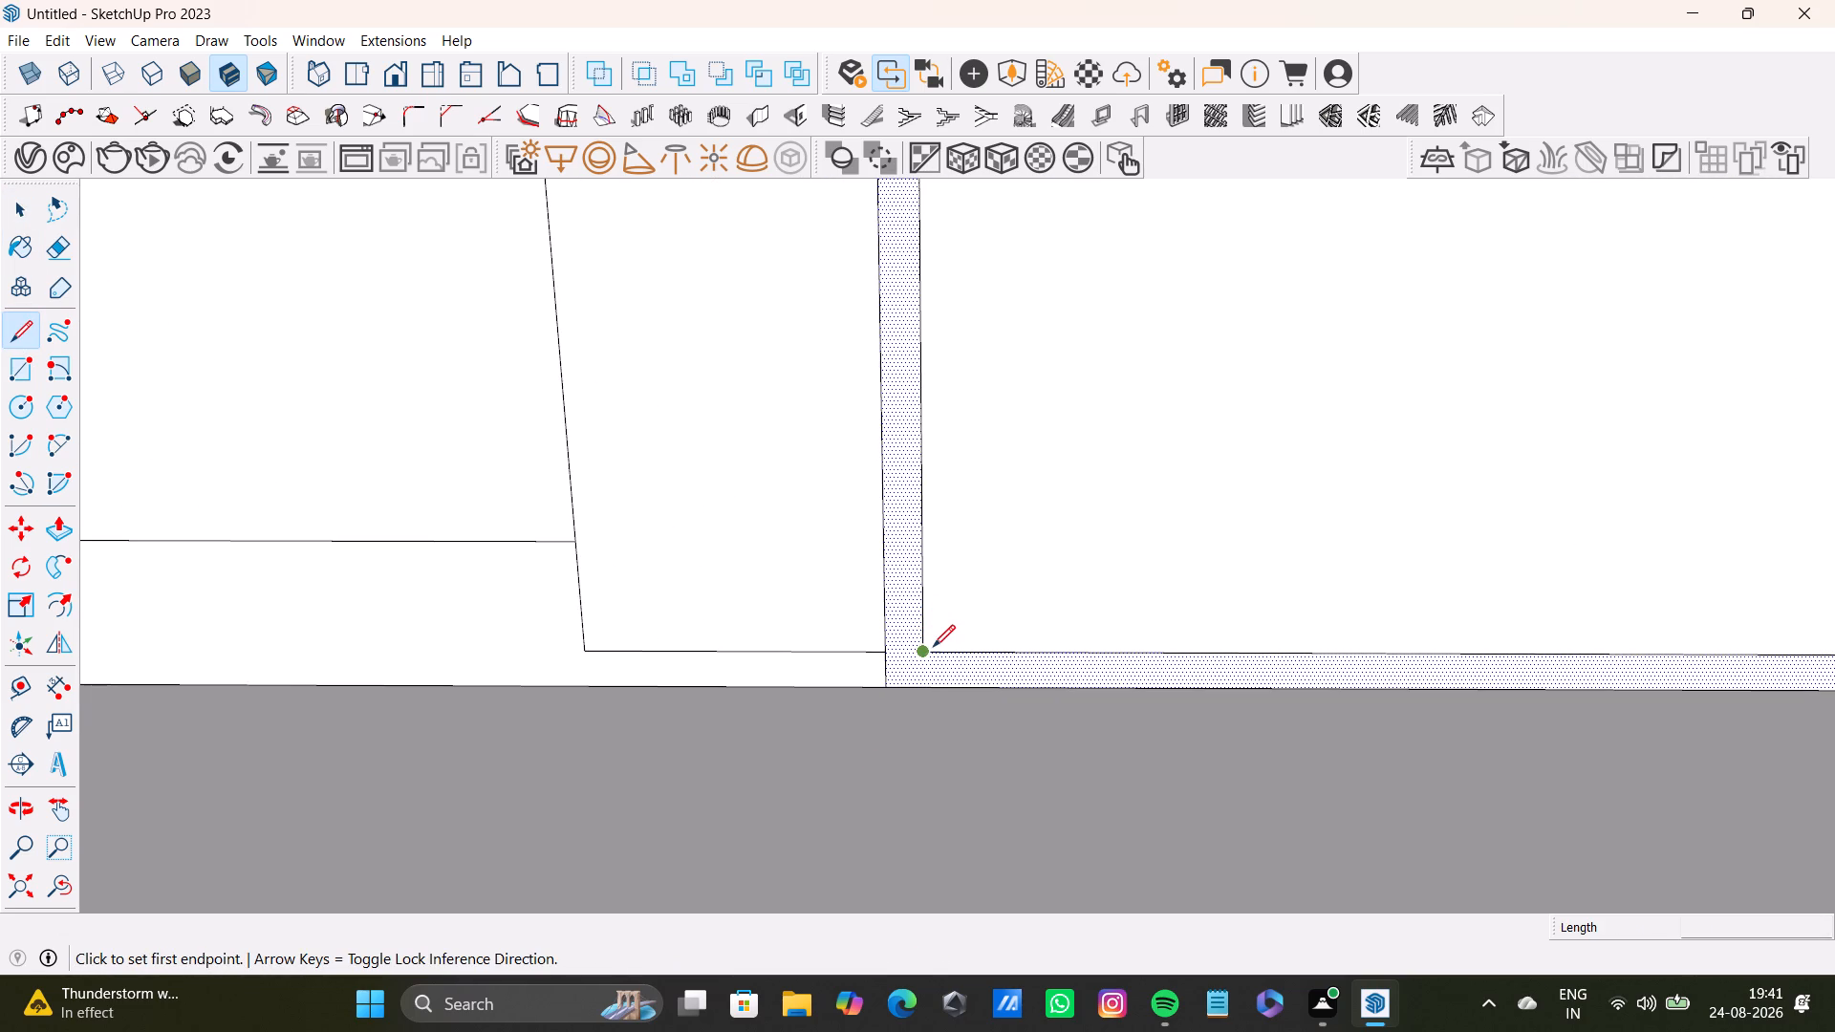
pyautogui.click(926, 647)
pyautogui.click(925, 686)
pyautogui.scroll(-7, 1145, 663)
pyautogui.keyDown('shift'); pyautogui.moveTo(1284, 576); pyautogui.dragTo(616, 694, button='middle'); pyautogui.keyUp('shift')
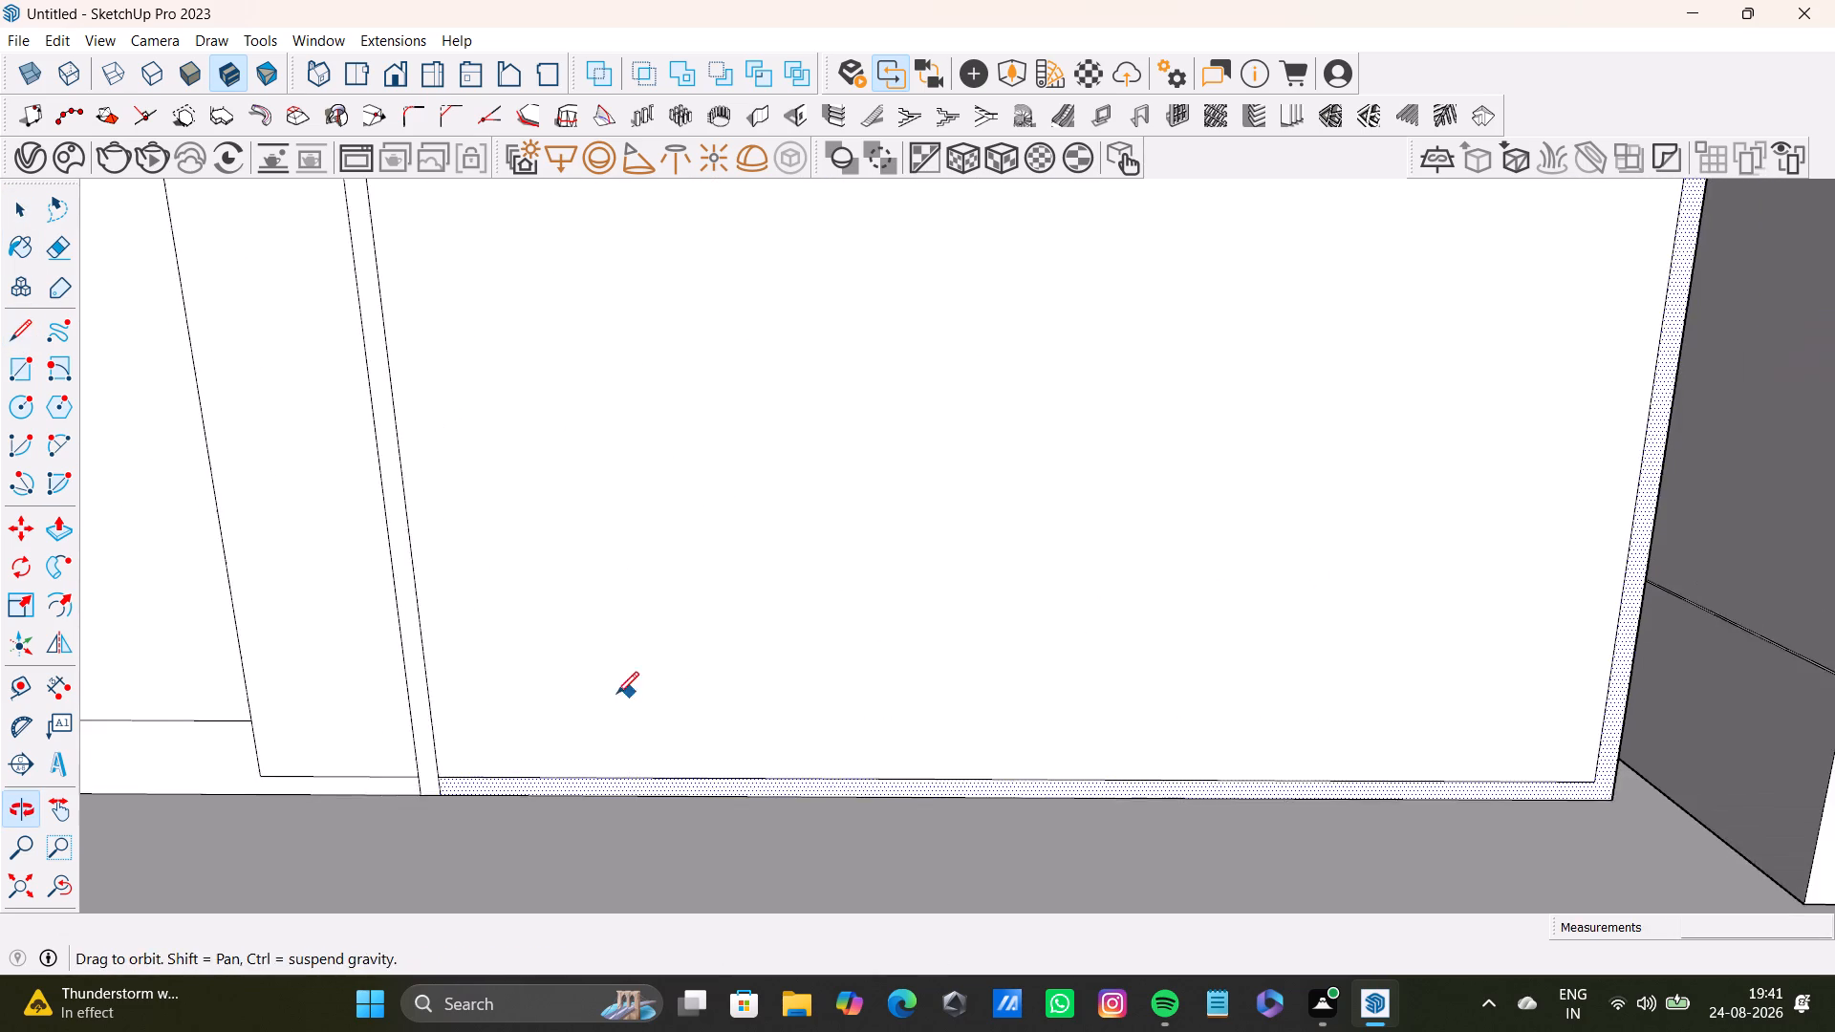
pyautogui.keyDown('shift'); pyautogui.moveTo(616, 694); pyautogui.dragTo(618, 694, button='middle'); pyautogui.keyUp('shift')
pyautogui.scroll(2, 1506, 825)
pyautogui.click(1603, 767)
pyautogui.click(1599, 802)
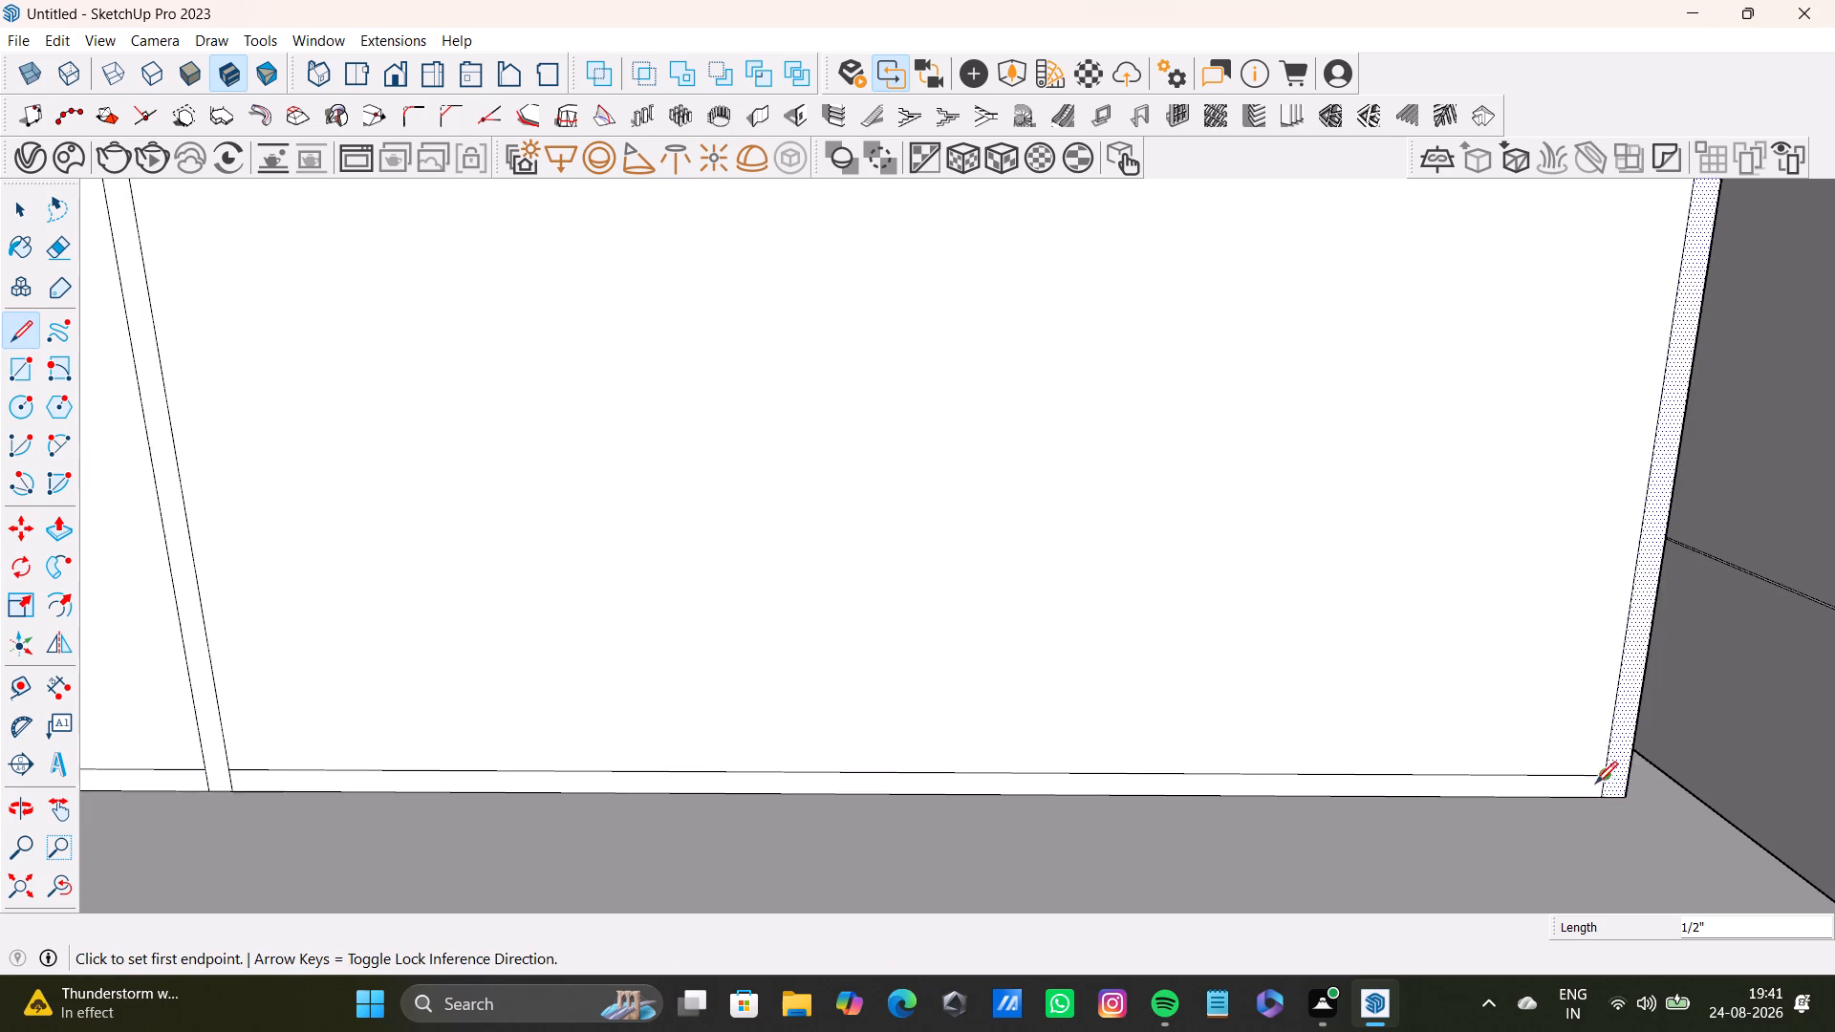
# Draw a 1/2 inch vertical edge from the undivided bay's outer upper corner to the top edge, separating top rail from side panel.
pyautogui.scroll(-4, 1594, 783)
pyautogui.keyDown('shift'); pyautogui.moveTo(1540, 757); pyautogui.dragTo(1253, 1029, button='middle'); pyautogui.keyUp('shift')
pyautogui.scroll(-12, 1274, 846)
pyautogui.keyDown('shift'); pyautogui.moveTo(1121, 699); pyautogui.dragTo(1098, 928, button='middle'); pyautogui.keyUp('shift')
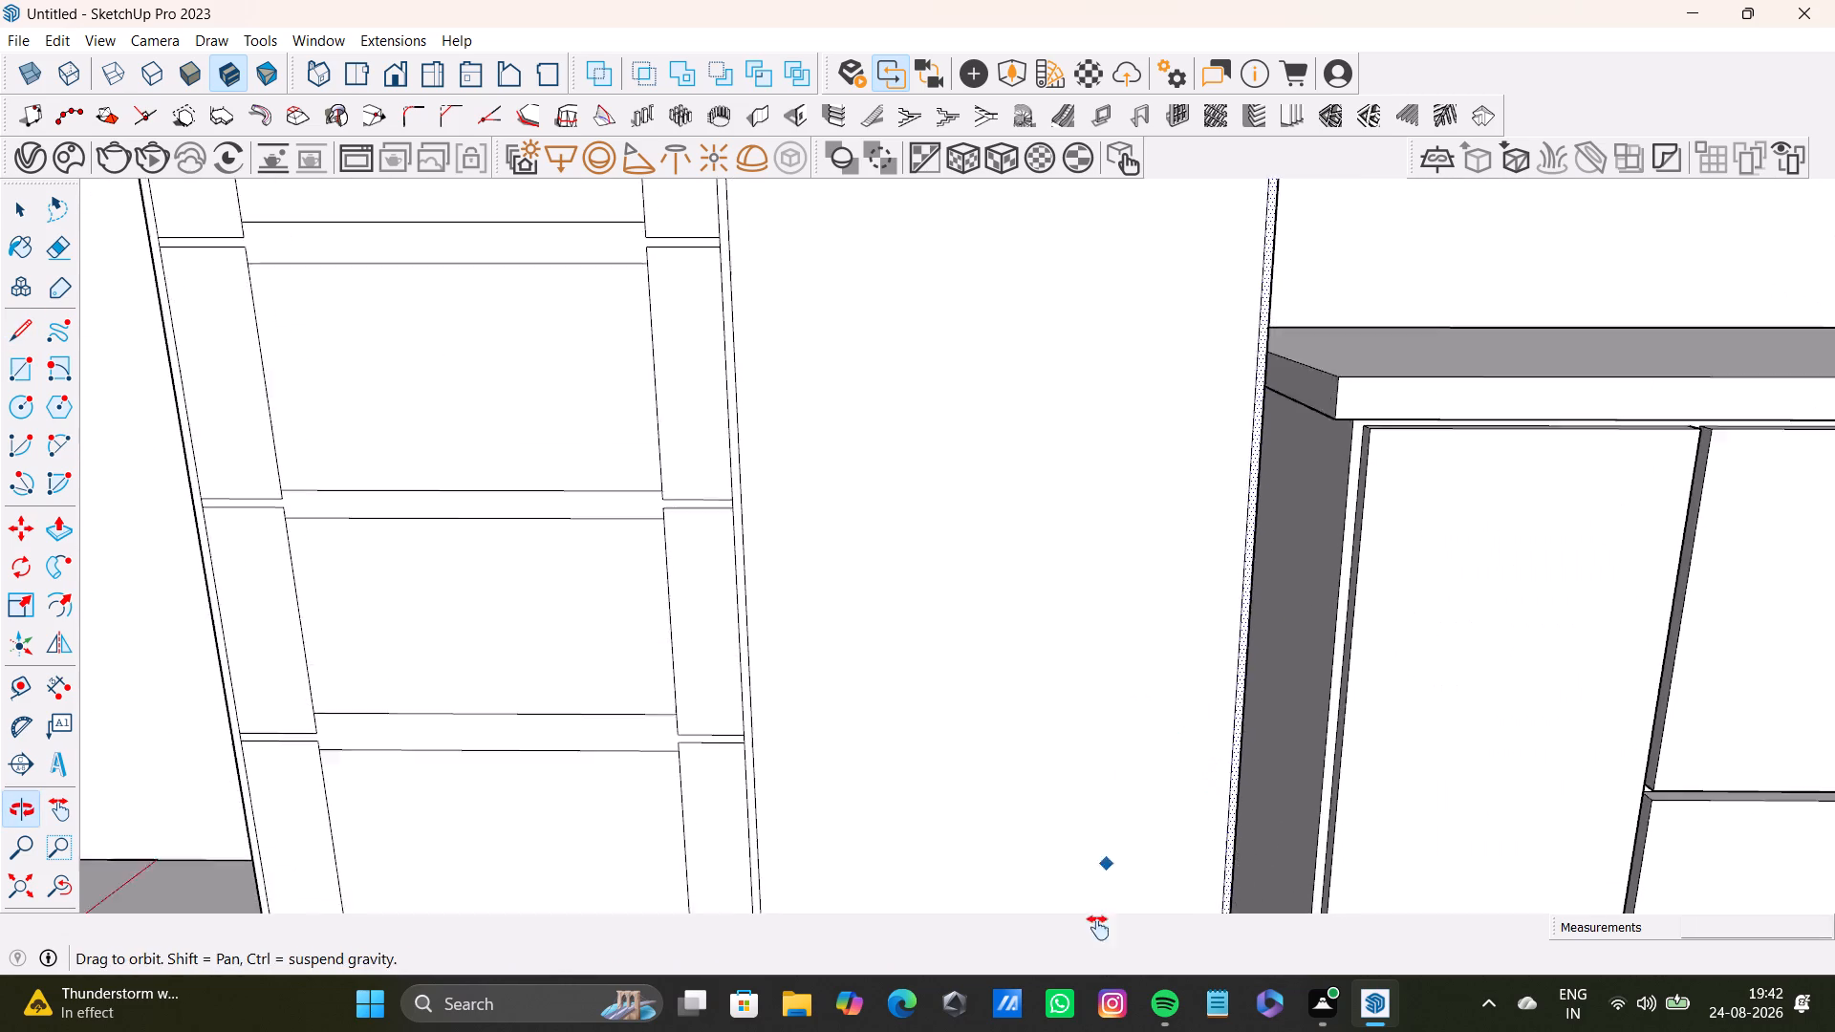
pyautogui.keyDown('shift'); pyautogui.moveTo(1098, 928); pyautogui.dragTo(1083, 993, button='middle'); pyautogui.keyUp('shift')
pyautogui.scroll(1, 1120, 624)
pyautogui.scroll(-6, 1130, 599)
pyautogui.keyDown('shift'); pyautogui.moveTo(1140, 691); pyautogui.dragTo(1139, 922, button='middle'); pyautogui.keyUp('shift')
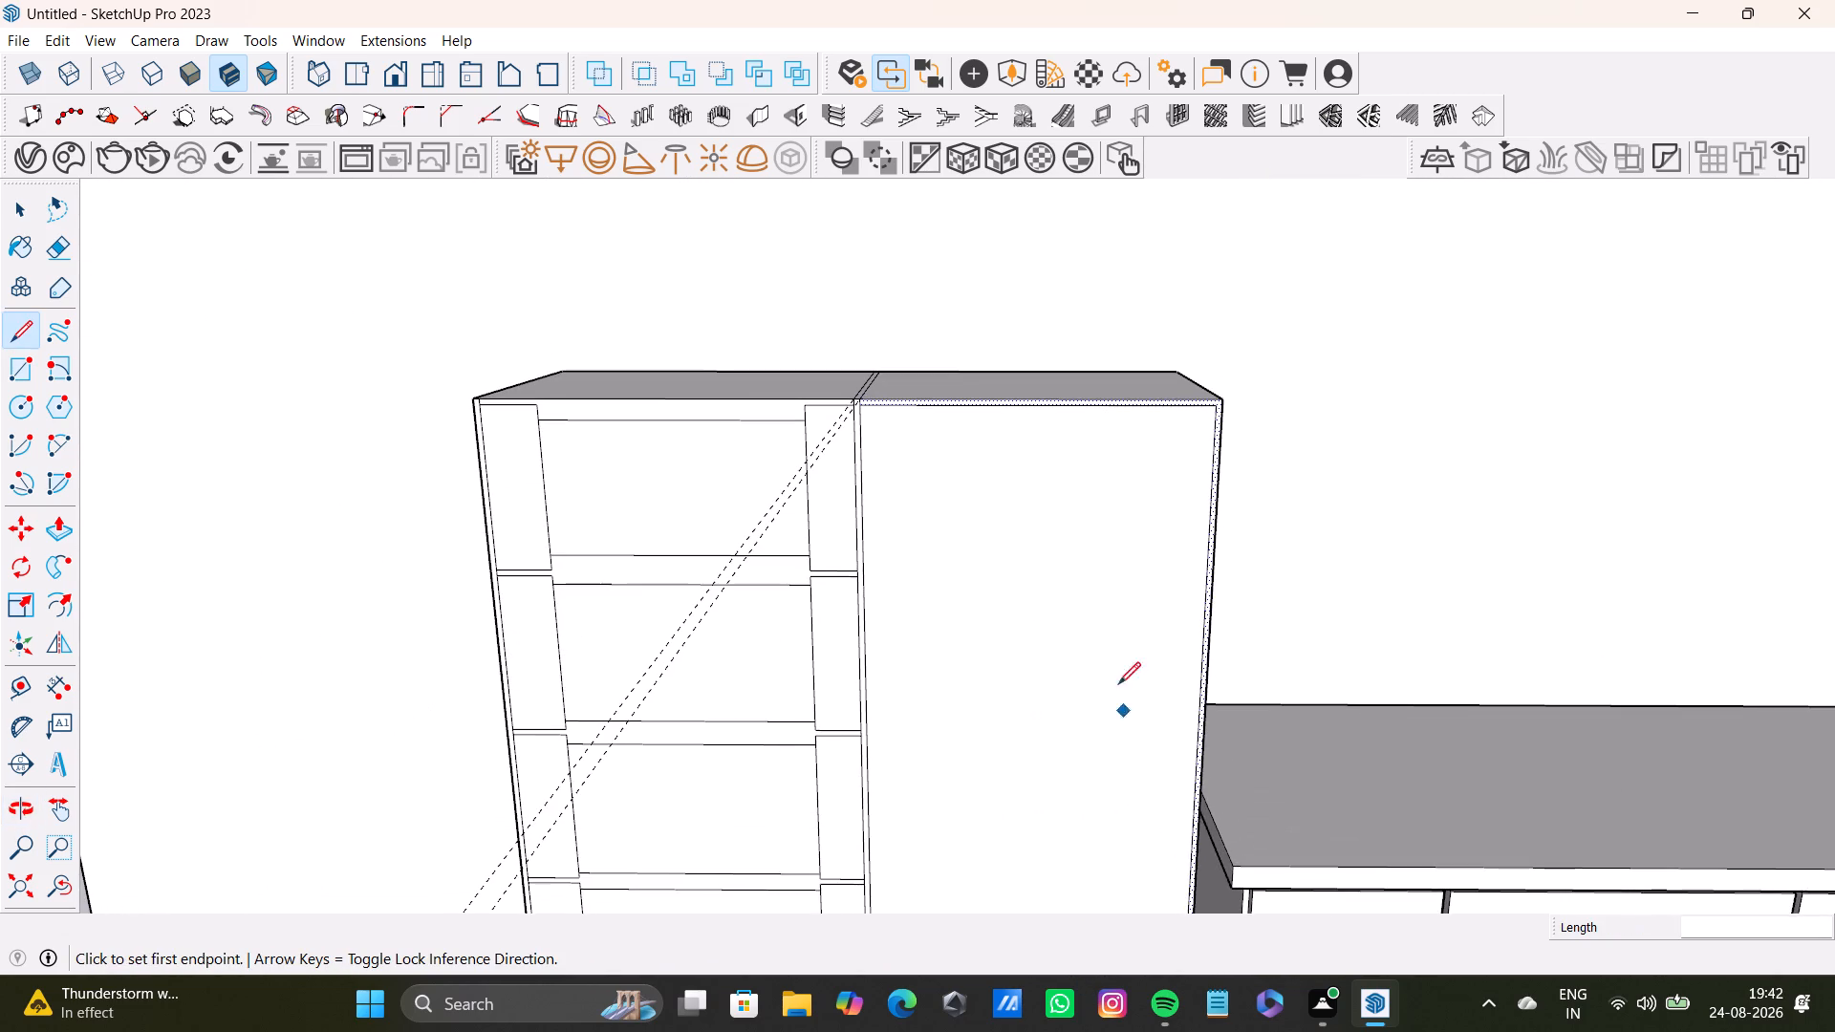
pyautogui.scroll(11, 1108, 358)
pyautogui.click(1331, 528)
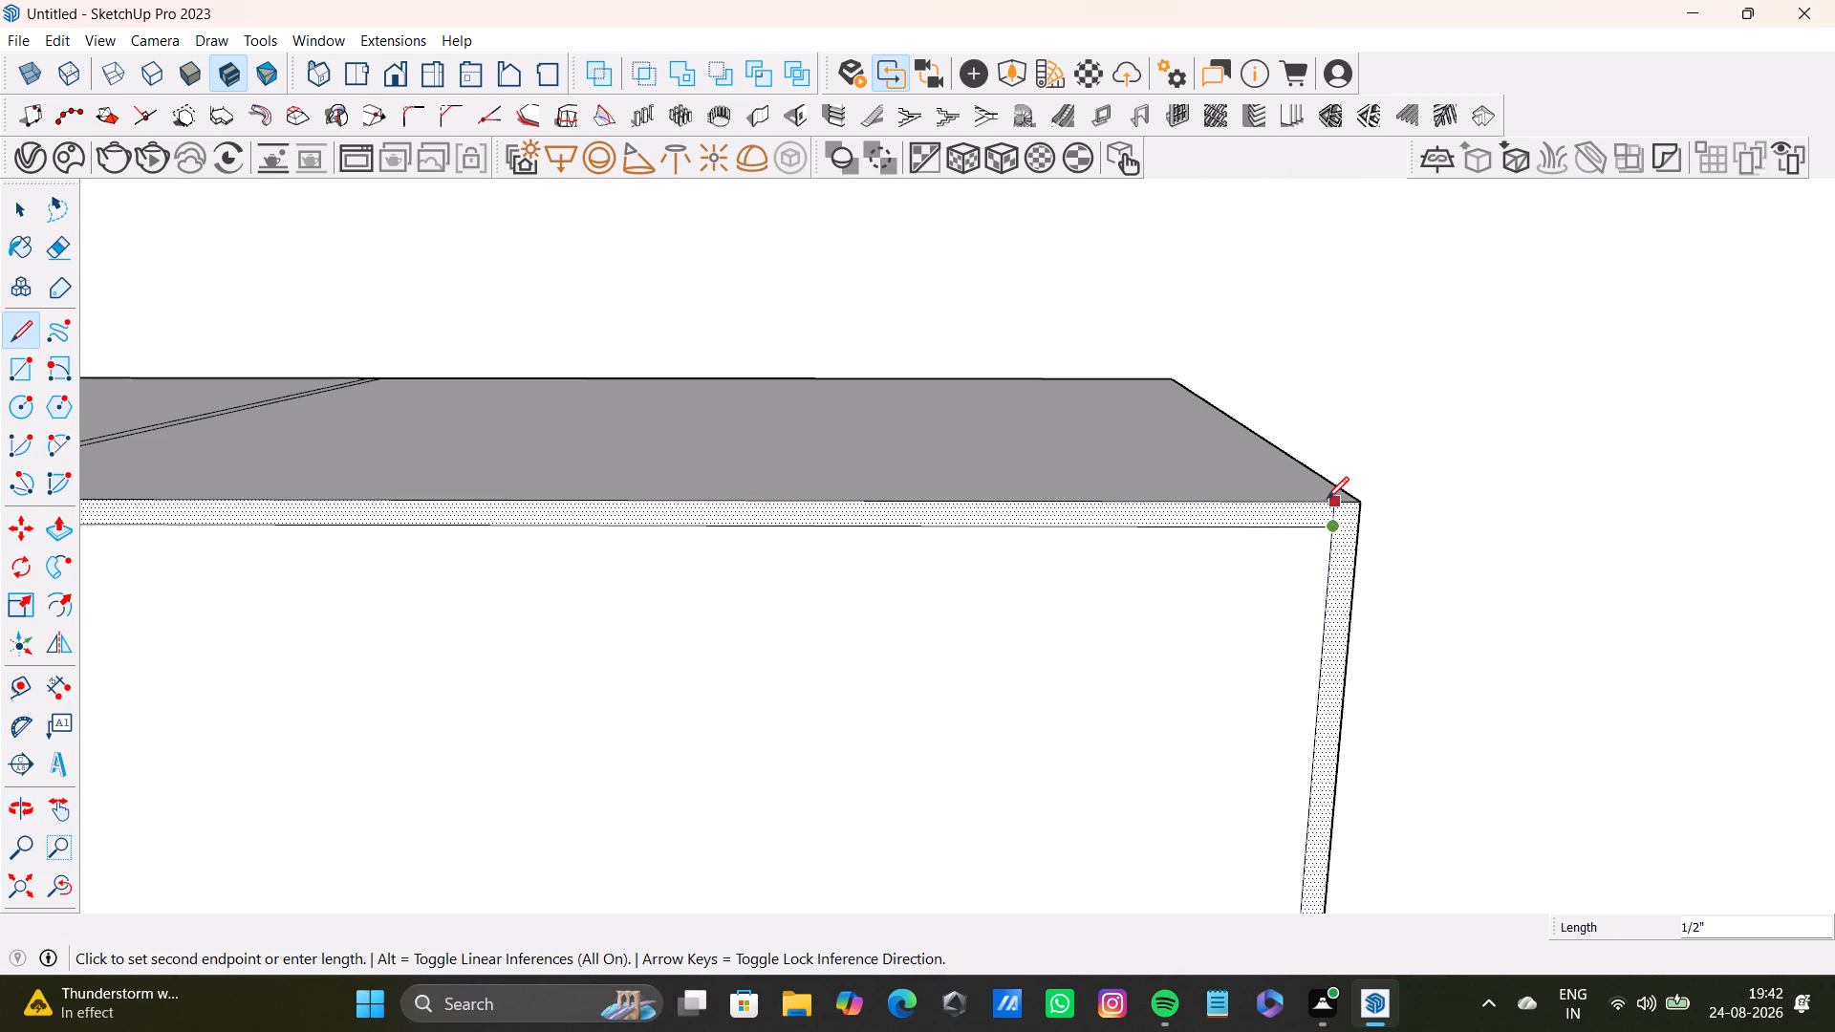
pyautogui.click(1327, 499)
pyautogui.press('space')
# Push/Pull the undivided bay's top rail face outward from the unit's front.
pyautogui.scroll(-4, 1095, 484)
pyautogui.keyDown('shift'); pyautogui.moveTo(1058, 518); pyautogui.dragTo(1276, 466, button='middle'); pyautogui.keyUp('shift')
pyautogui.scroll(5, 606, 455)
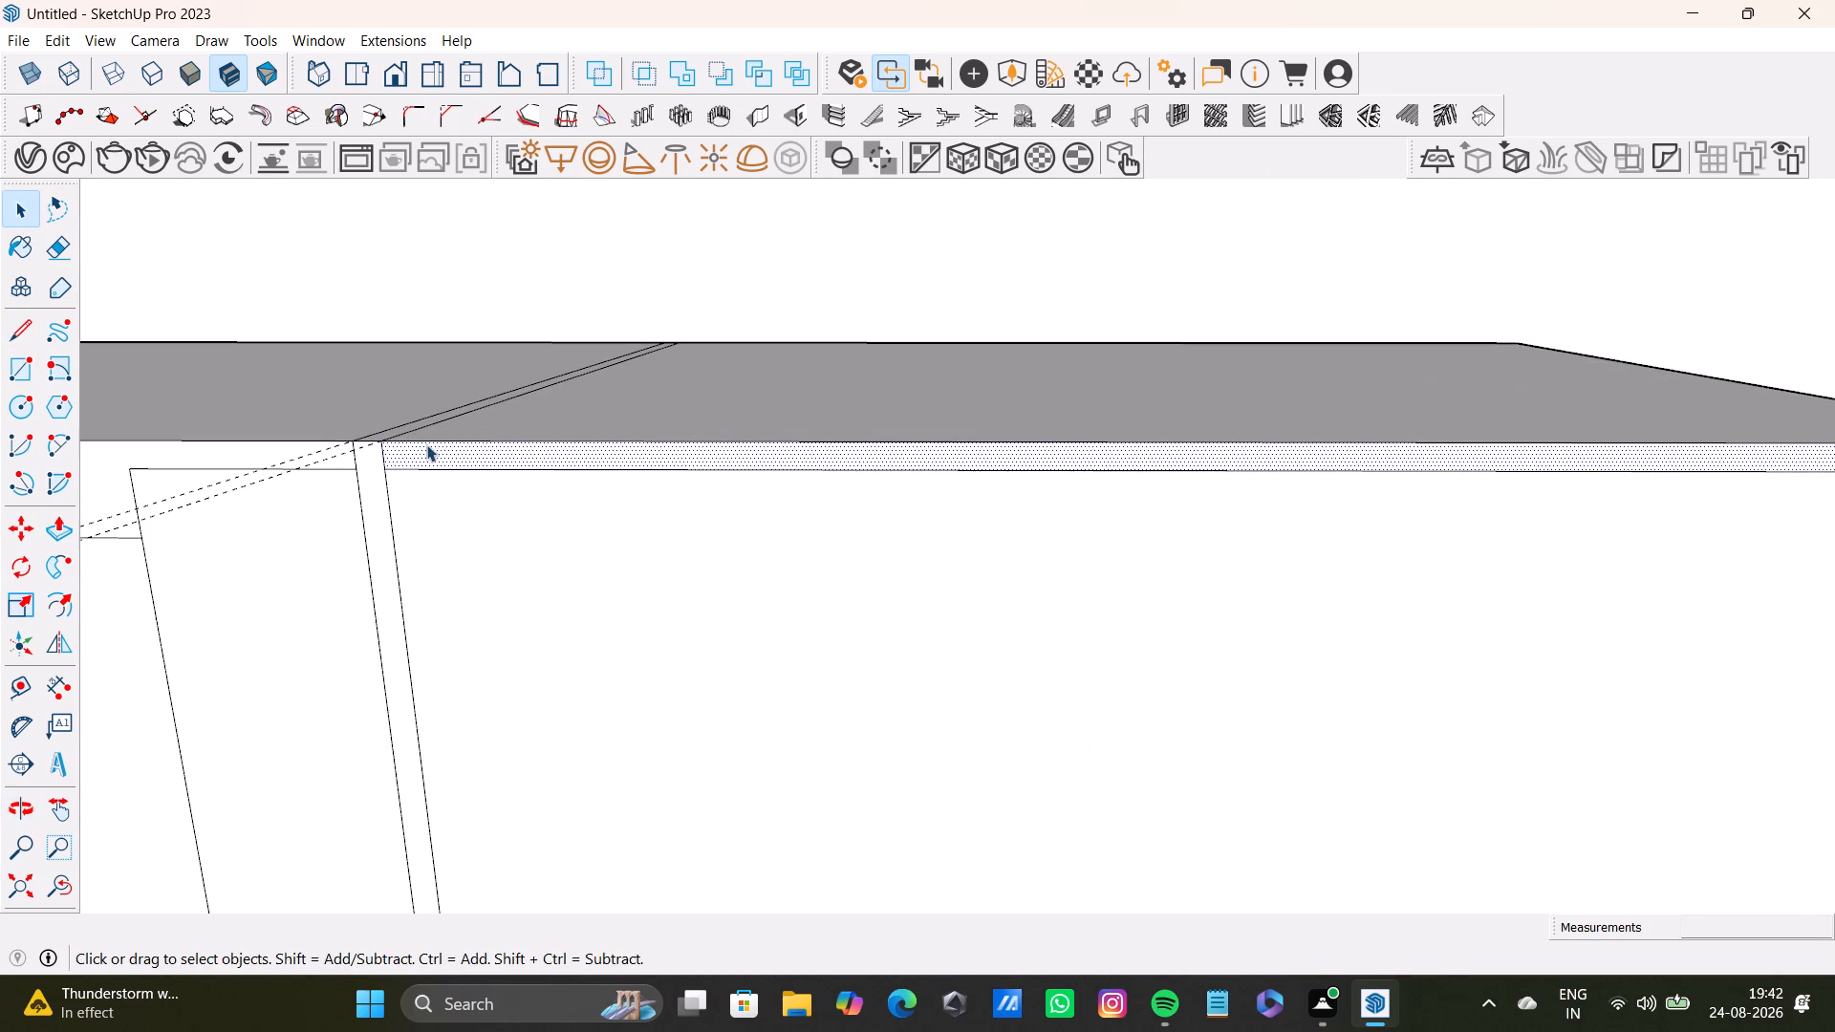
pyautogui.click(464, 461)
pyautogui.press('p')
pyautogui.moveTo(473, 457); pyautogui.dragTo(470, 465)
pyautogui.press('space')
# Push/Pull the divider face between the two bays outward 1/2 inch, flush with the raised top rail.
pyautogui.moveTo(572, 511); pyautogui.dragTo(1042, 392, button='middle')
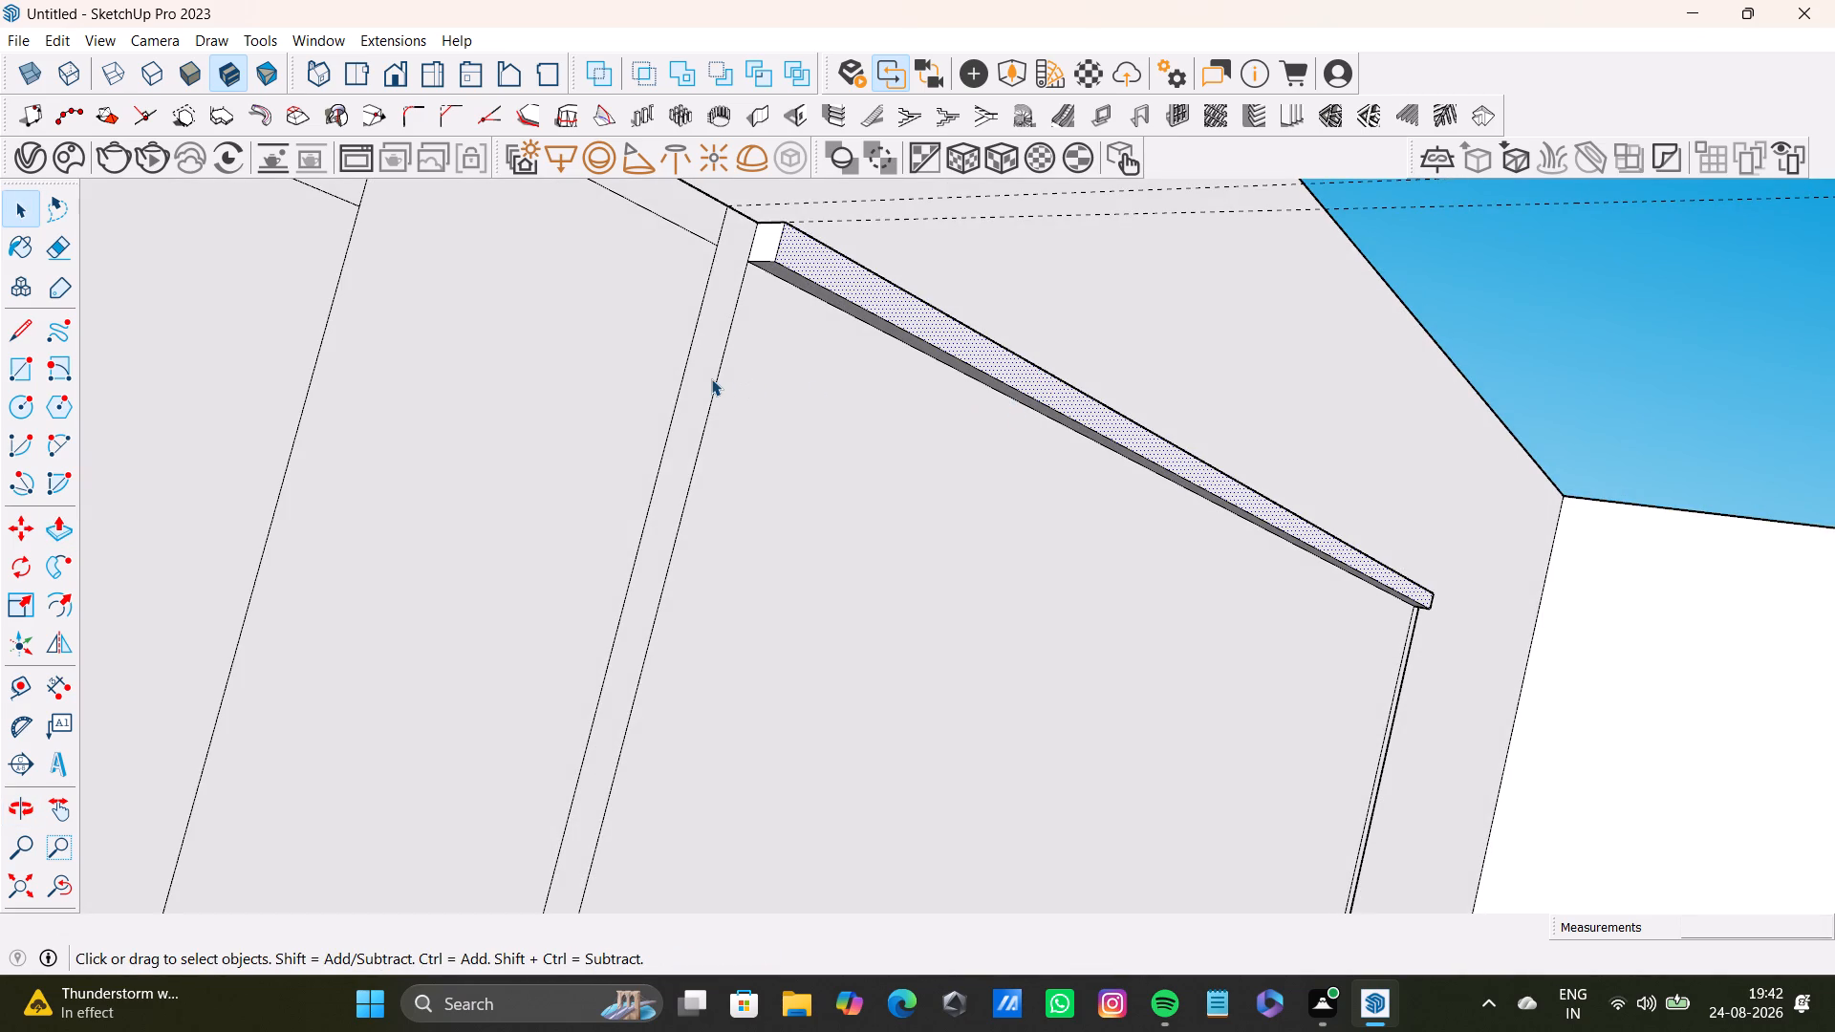
pyautogui.click(703, 381)
pyautogui.press('p')
pyautogui.moveTo(703, 382); pyautogui.dragTo(745, 358)
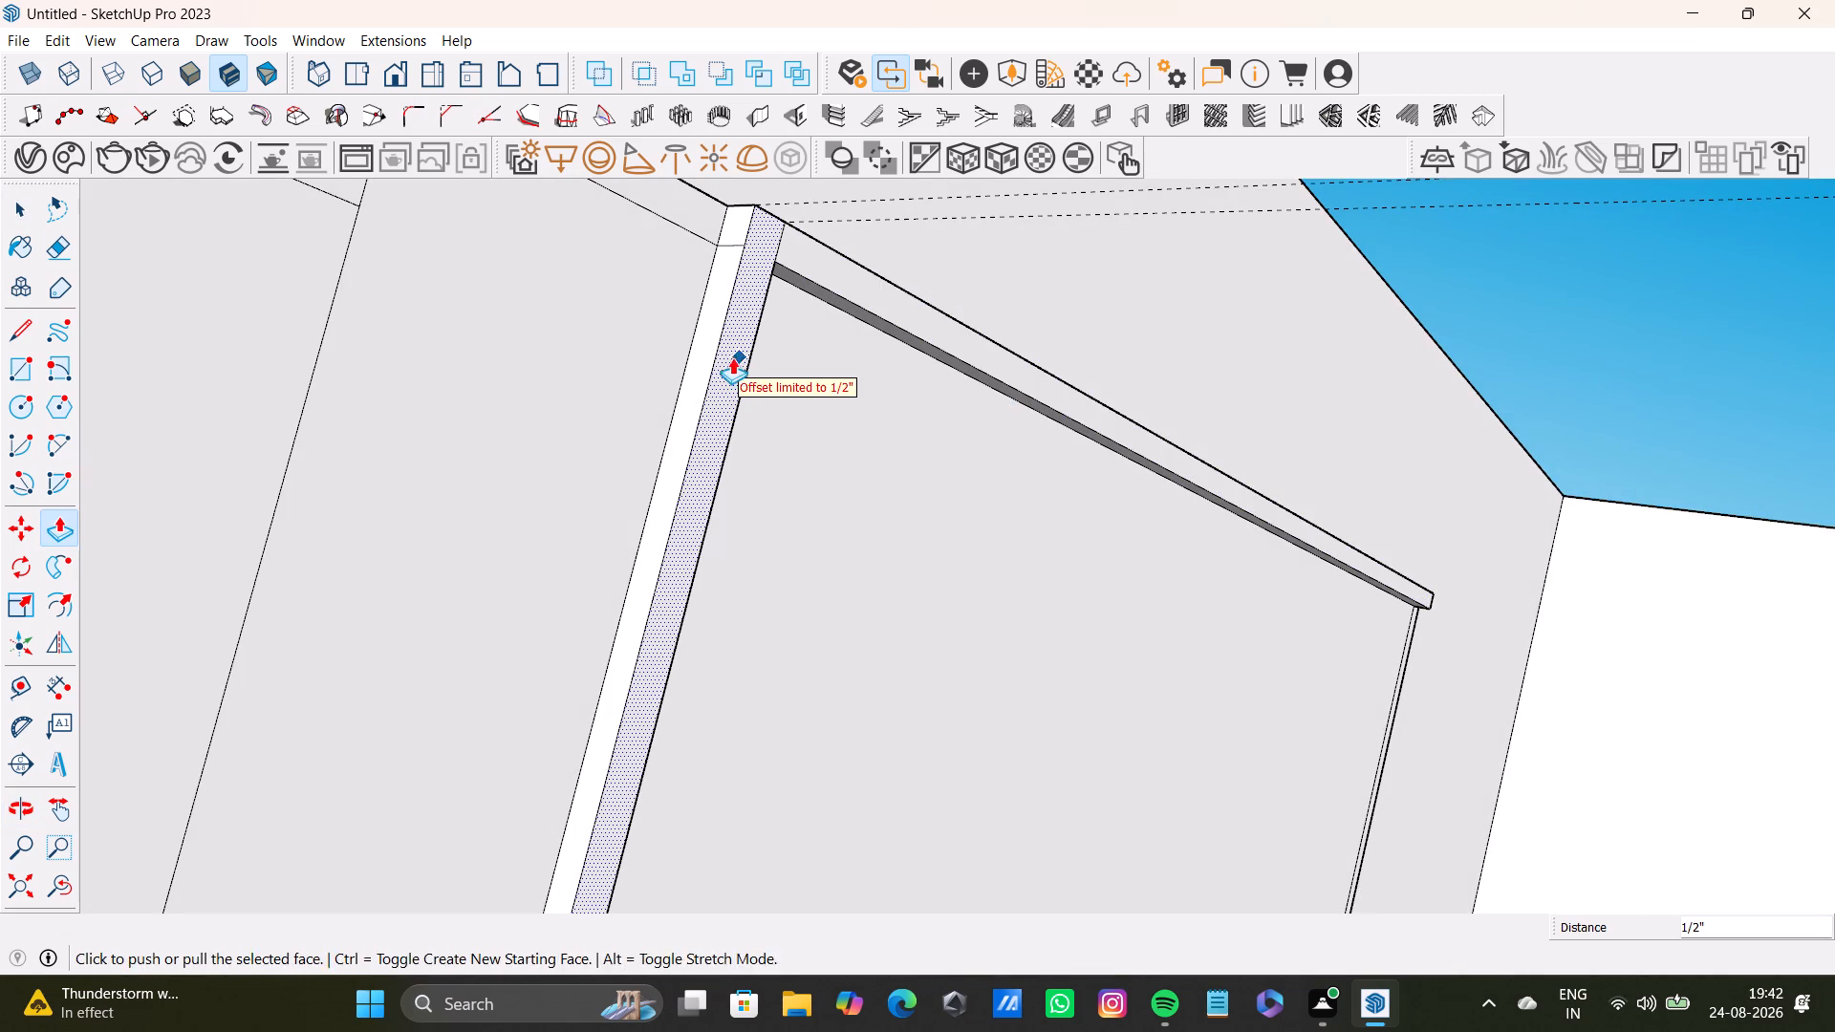
pyautogui.press('space')
# Draw a horizontal edge between the upper inner corners of the shelving bay's top, separating the thin top strip from the rail below.
pyautogui.moveTo(824, 365); pyautogui.dragTo(499, 557, button='middle')
pyautogui.scroll(-4, 557, 471)
pyautogui.keyDown('shift'); pyautogui.moveTo(561, 472); pyautogui.dragTo(1044, 473, button='middle'); pyautogui.keyUp('shift')
pyautogui.keyDown('shift'); pyautogui.scroll(1, 1044, 473); pyautogui.keyUp('shift')
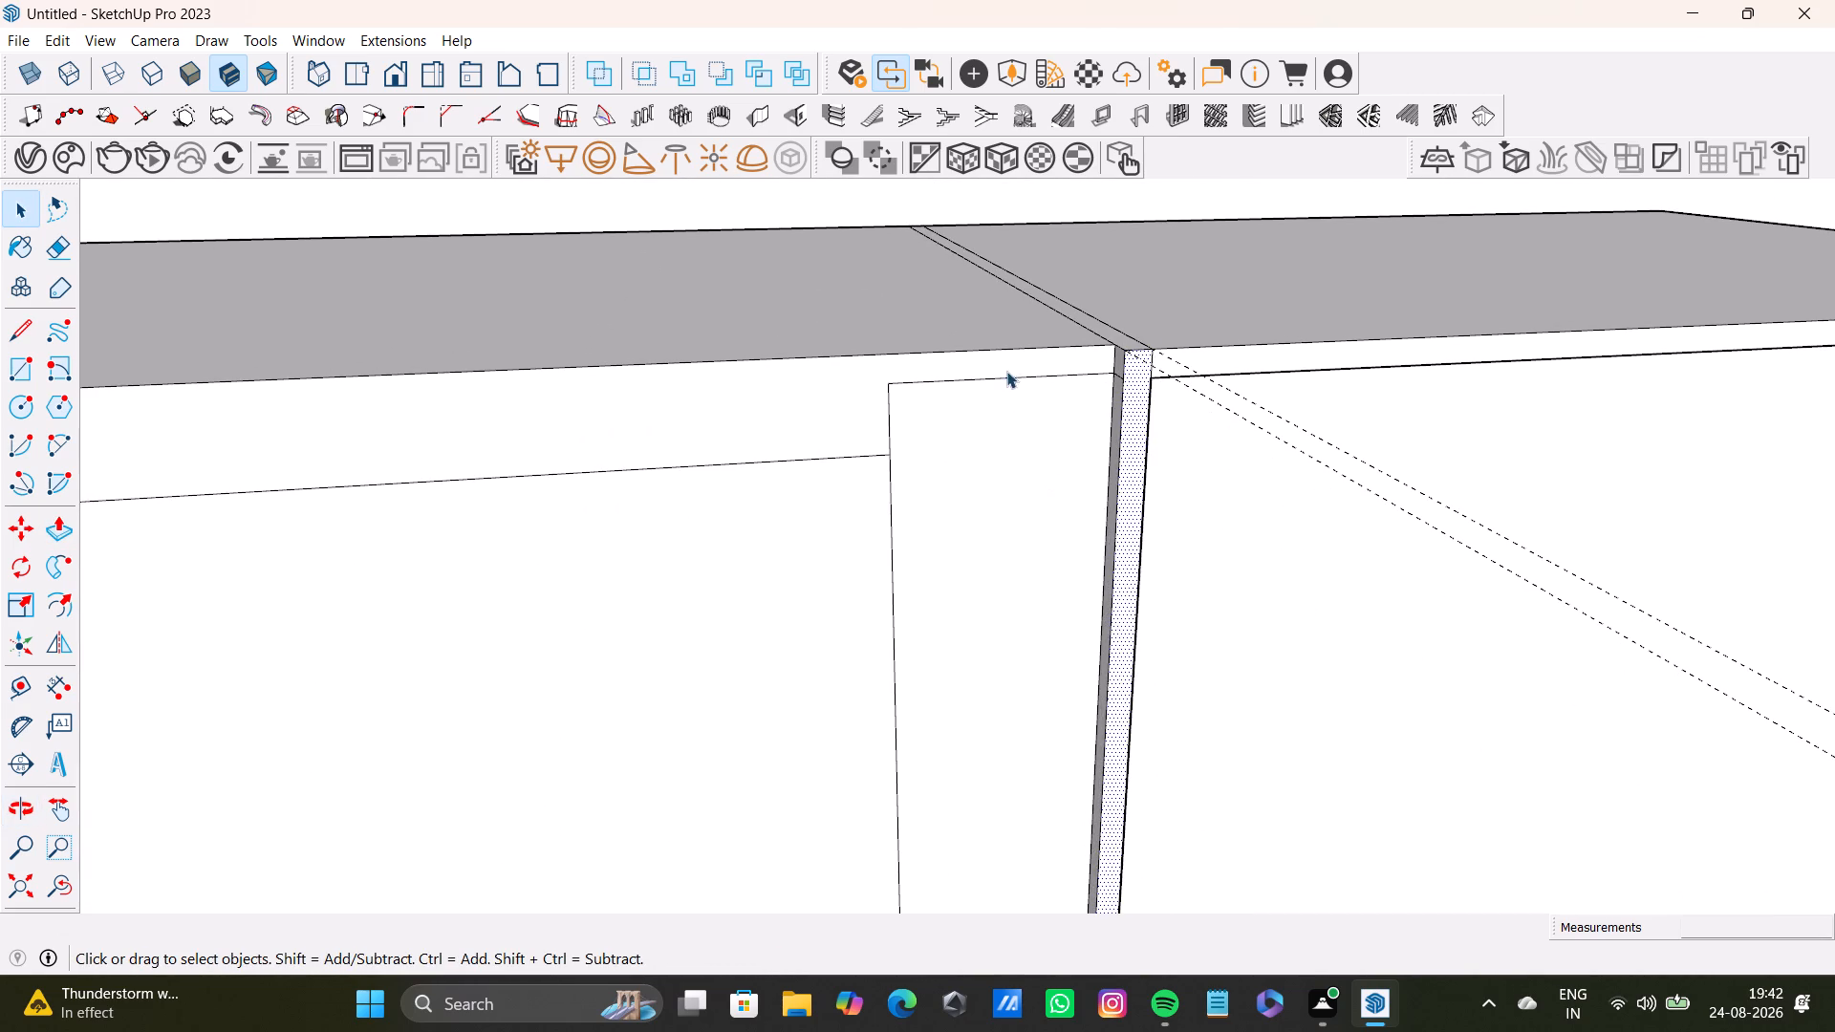
pyautogui.click(1013, 362)
pyautogui.scroll(-3, 788, 424)
pyautogui.keyDown('shift'); pyautogui.moveTo(794, 420); pyautogui.dragTo(1397, 439, button='middle'); pyautogui.keyUp('shift')
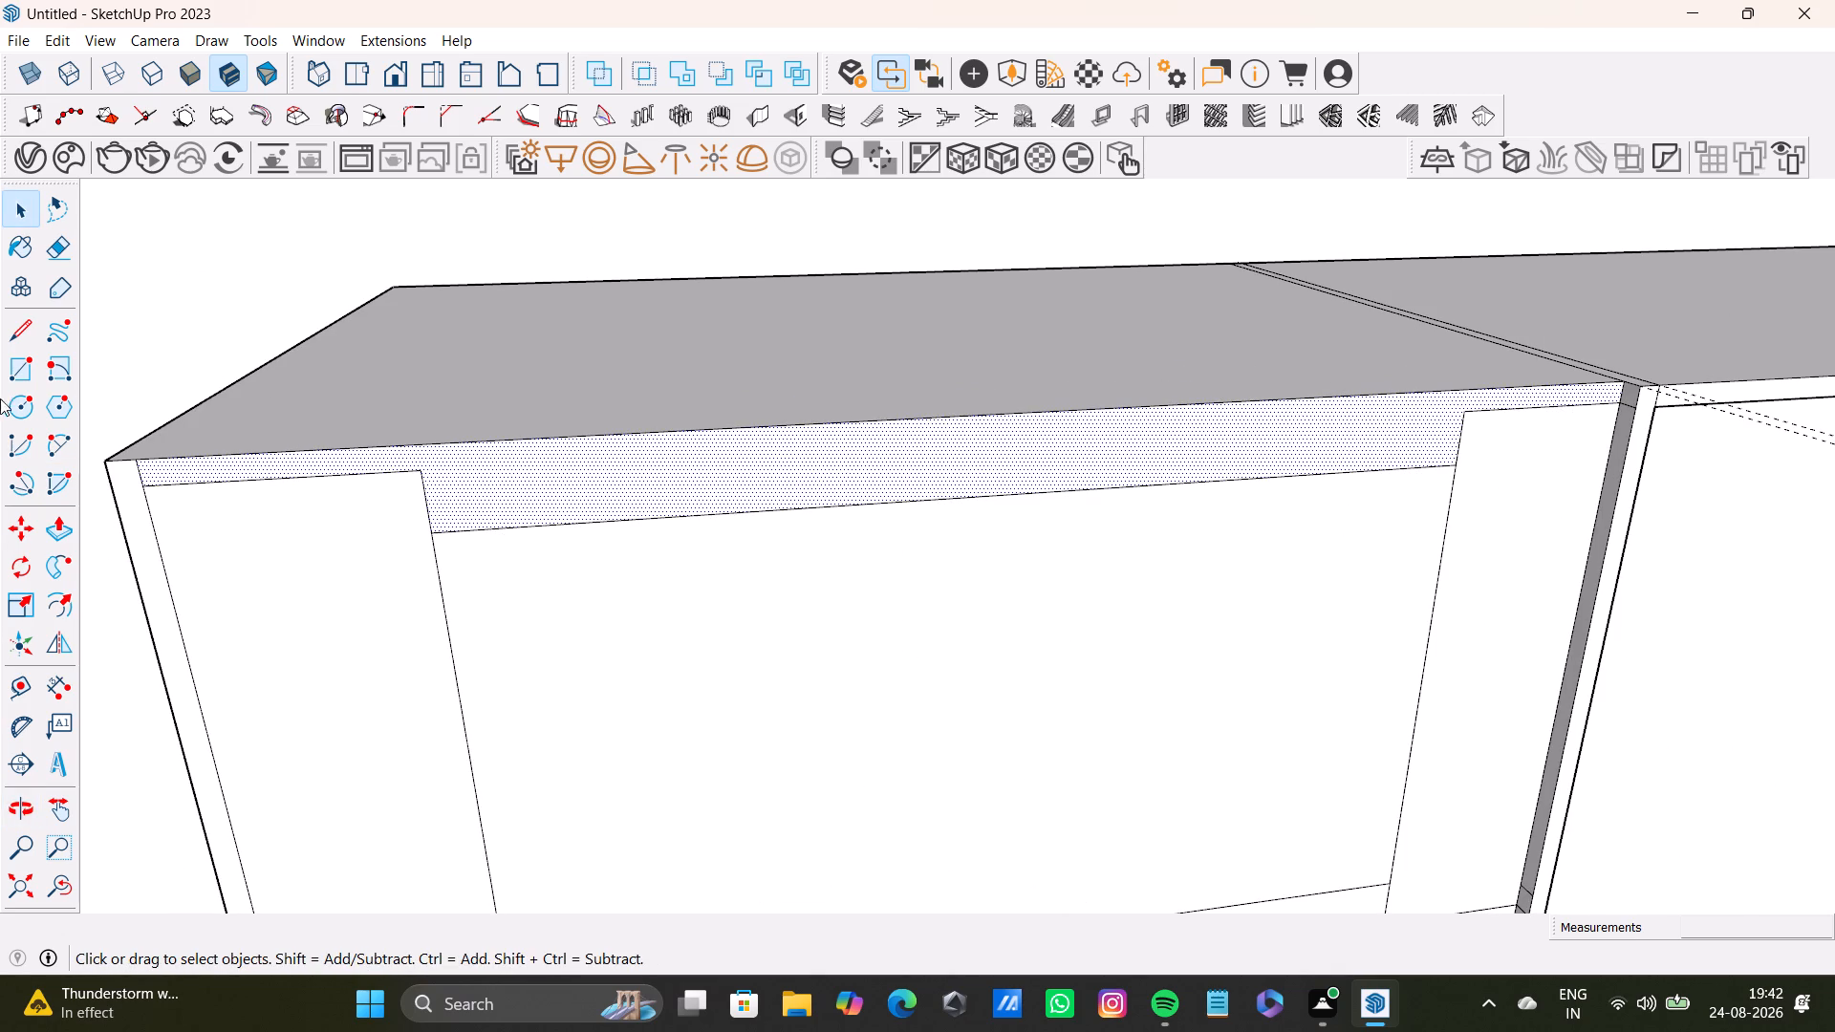
pyautogui.moveTo(20, 337); pyautogui.dragTo(30, 333)
pyautogui.click(415, 470)
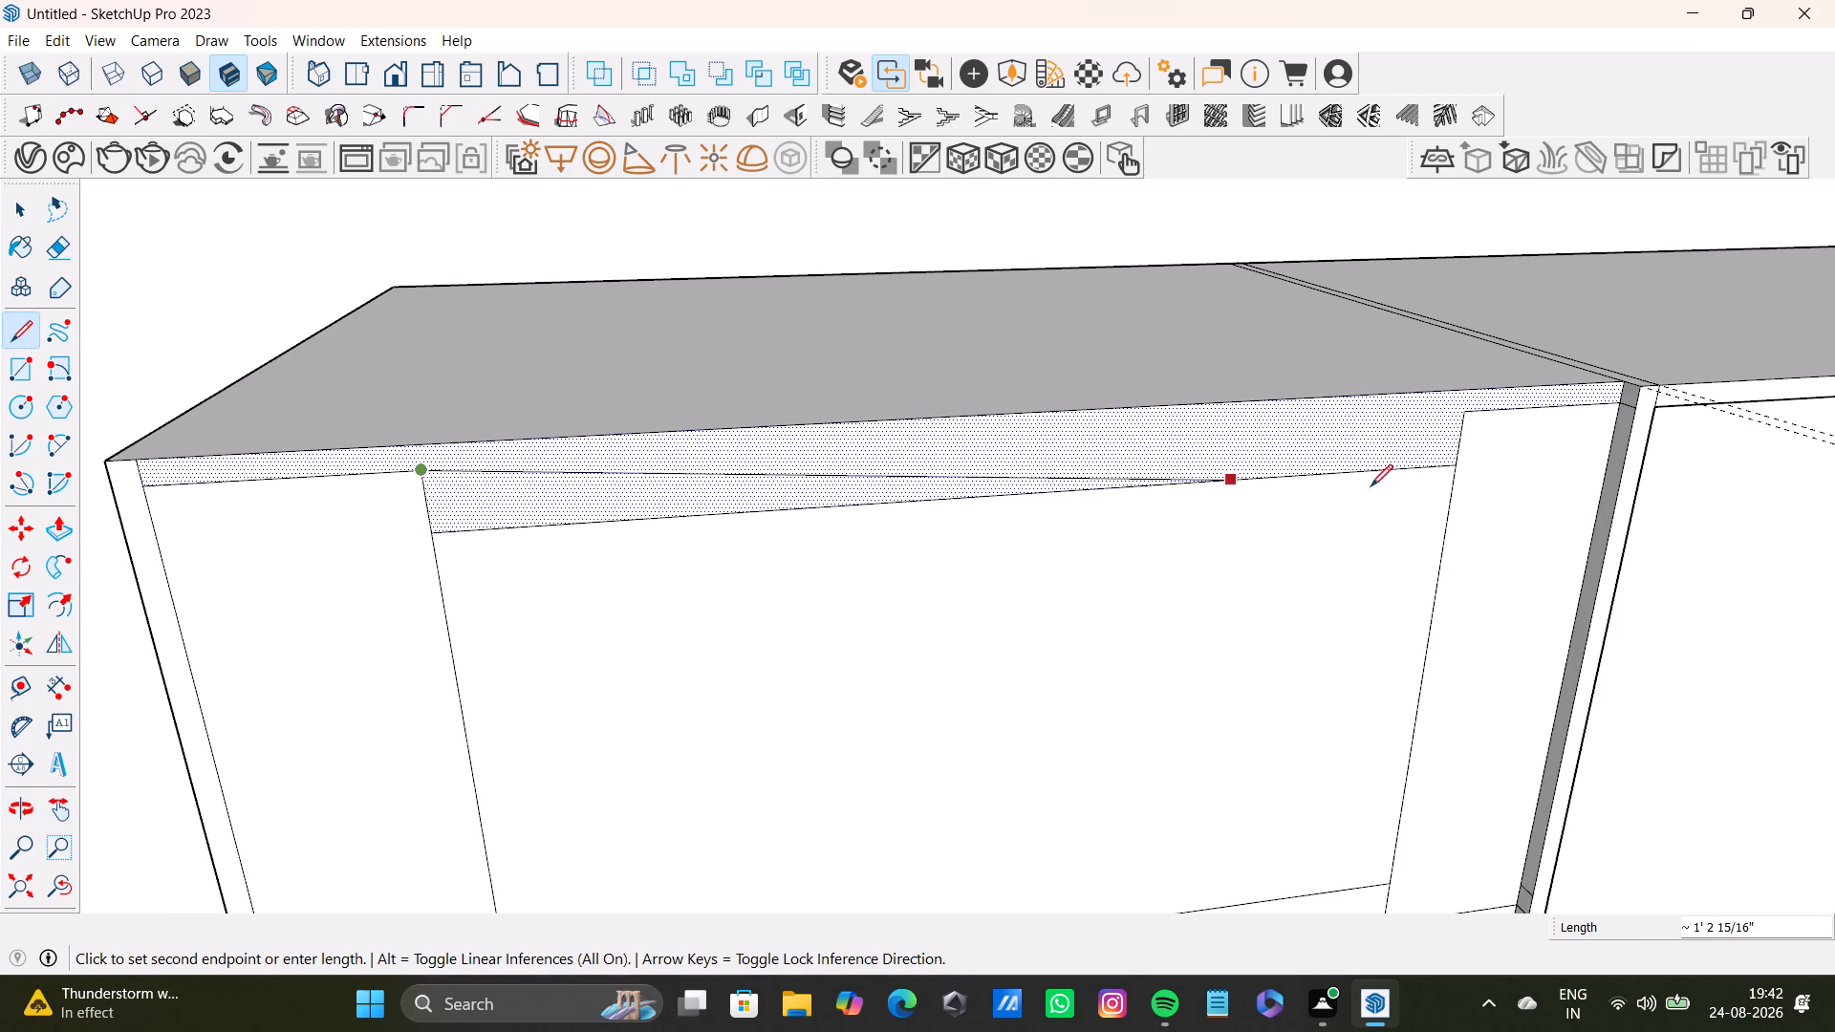
pyautogui.click(1479, 419)
pyautogui.press('space')
# Push/Pull the shelving bay's thin top strip outward, flush with the divider.
pyautogui.click(1225, 419)
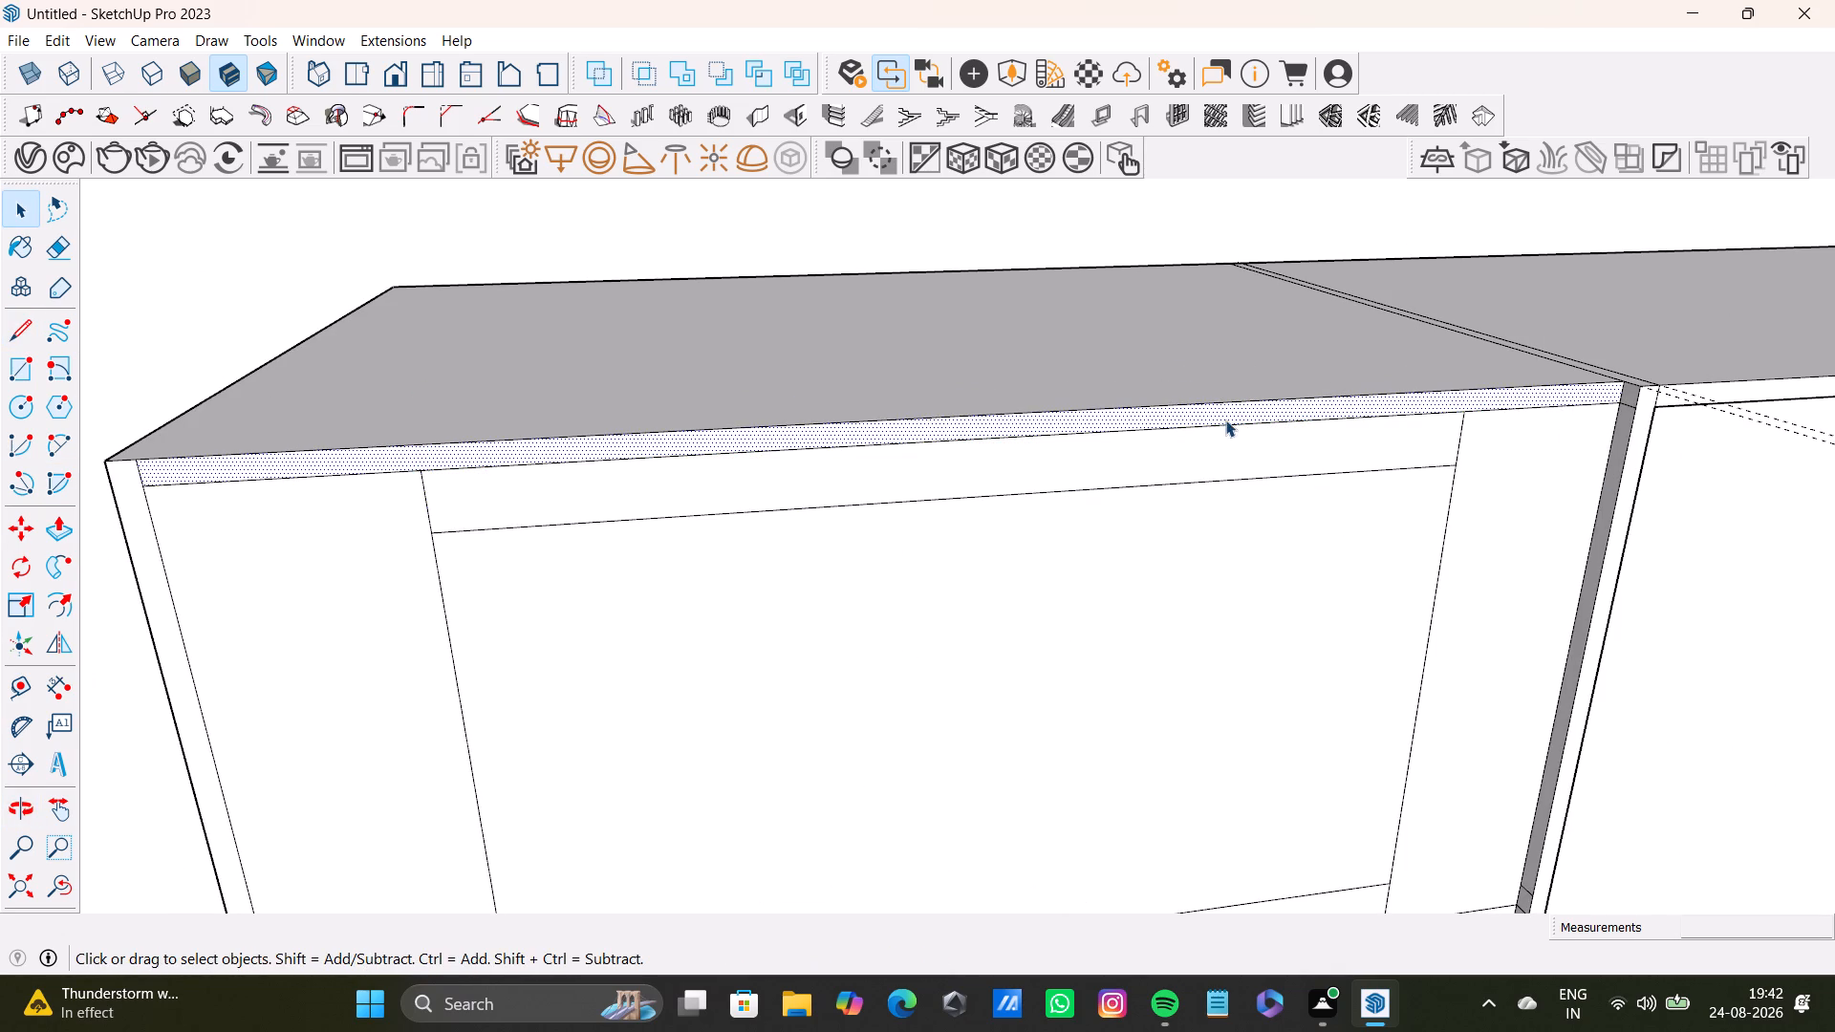
pyautogui.click(1121, 421)
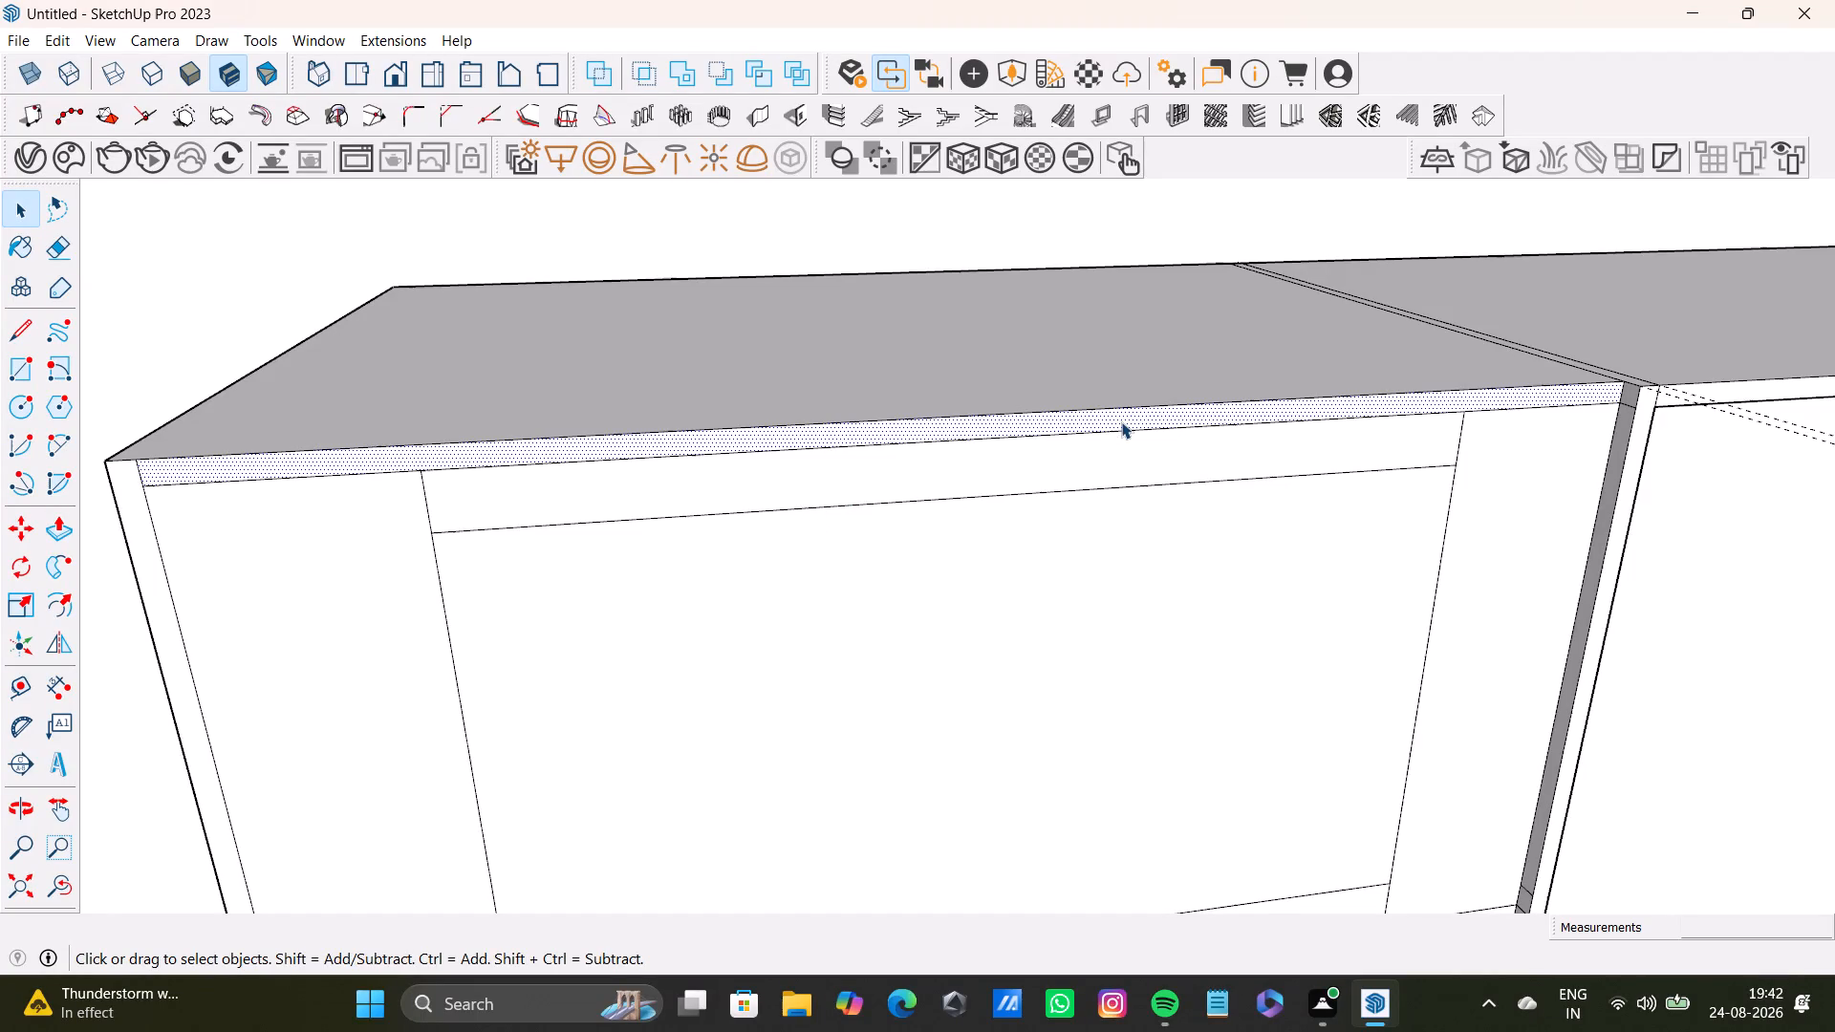
pyautogui.press('p')
pyautogui.moveTo(1115, 436); pyautogui.dragTo(1127, 448)
pyautogui.press('space')
# Push/Pull the shelving bay's outer side panel face outward, flush with the top strip.
pyautogui.scroll(-3, 1071, 502)
pyautogui.moveTo(1080, 537); pyautogui.dragTo(1139, 349, button='middle')
pyautogui.click(477, 458)
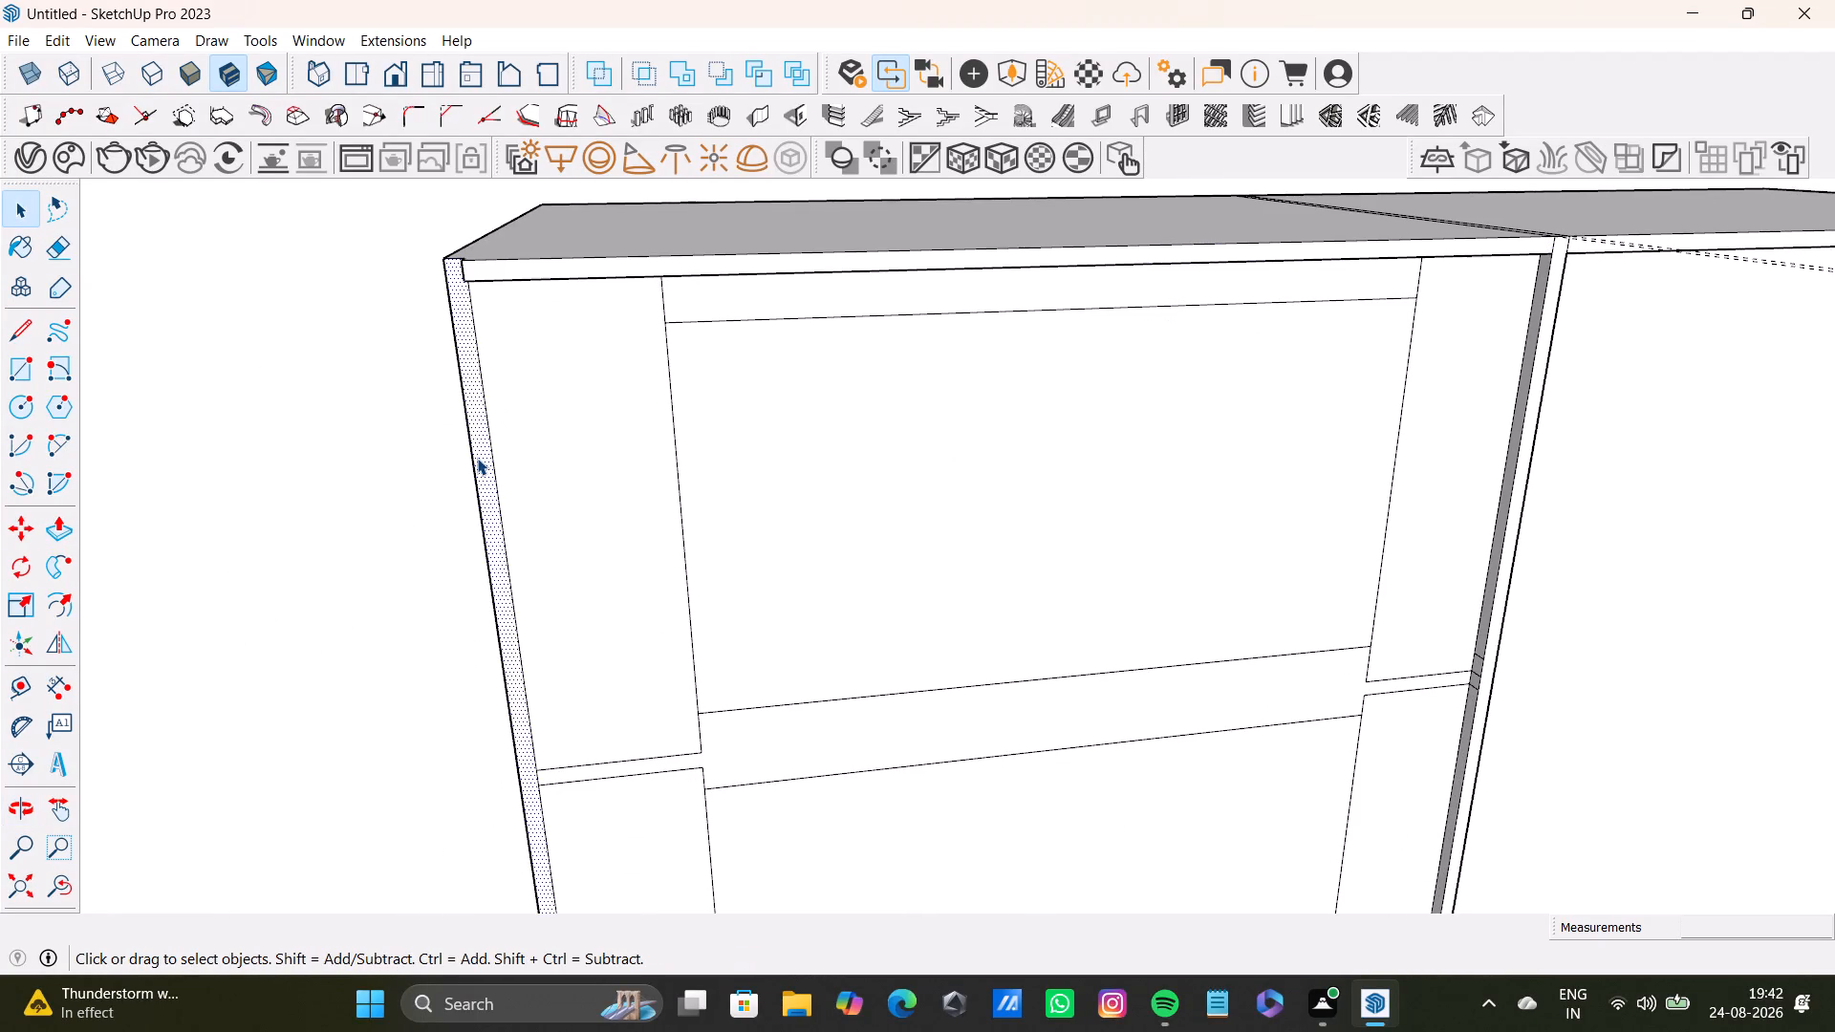
pyautogui.press('p')
pyautogui.moveTo(476, 454); pyautogui.dragTo(480, 466)
pyautogui.press('space')
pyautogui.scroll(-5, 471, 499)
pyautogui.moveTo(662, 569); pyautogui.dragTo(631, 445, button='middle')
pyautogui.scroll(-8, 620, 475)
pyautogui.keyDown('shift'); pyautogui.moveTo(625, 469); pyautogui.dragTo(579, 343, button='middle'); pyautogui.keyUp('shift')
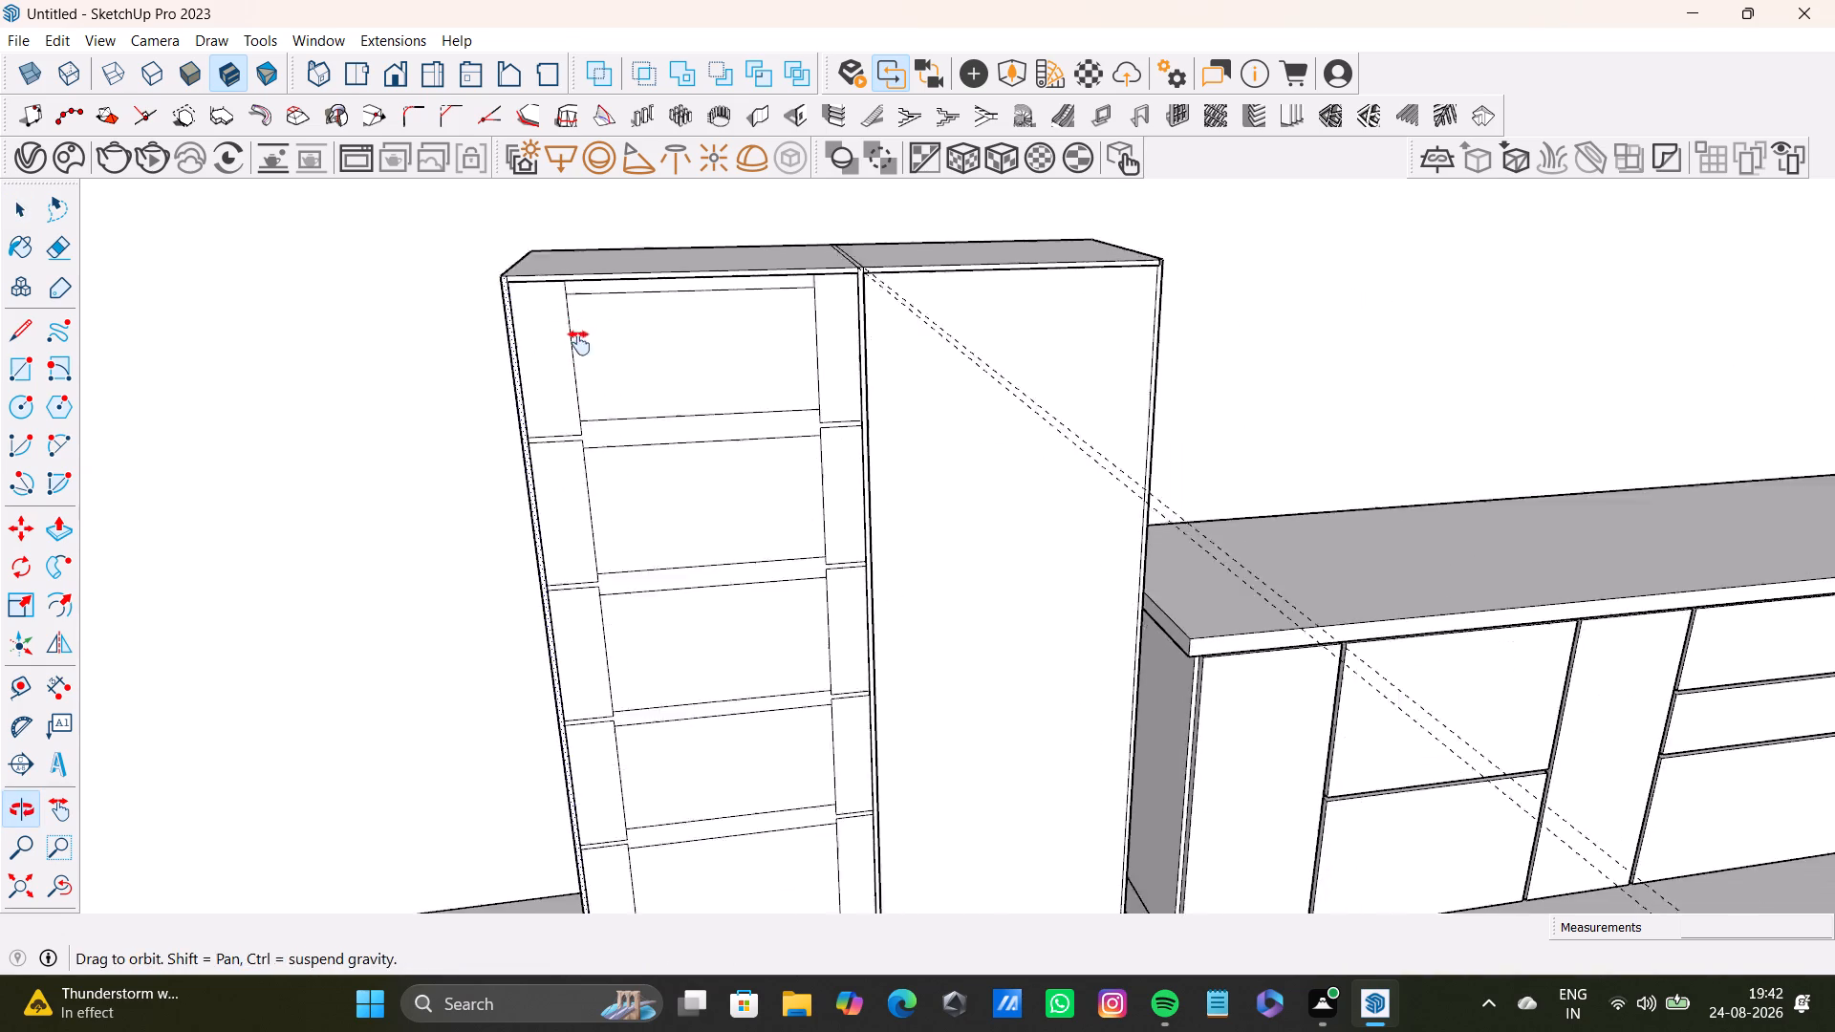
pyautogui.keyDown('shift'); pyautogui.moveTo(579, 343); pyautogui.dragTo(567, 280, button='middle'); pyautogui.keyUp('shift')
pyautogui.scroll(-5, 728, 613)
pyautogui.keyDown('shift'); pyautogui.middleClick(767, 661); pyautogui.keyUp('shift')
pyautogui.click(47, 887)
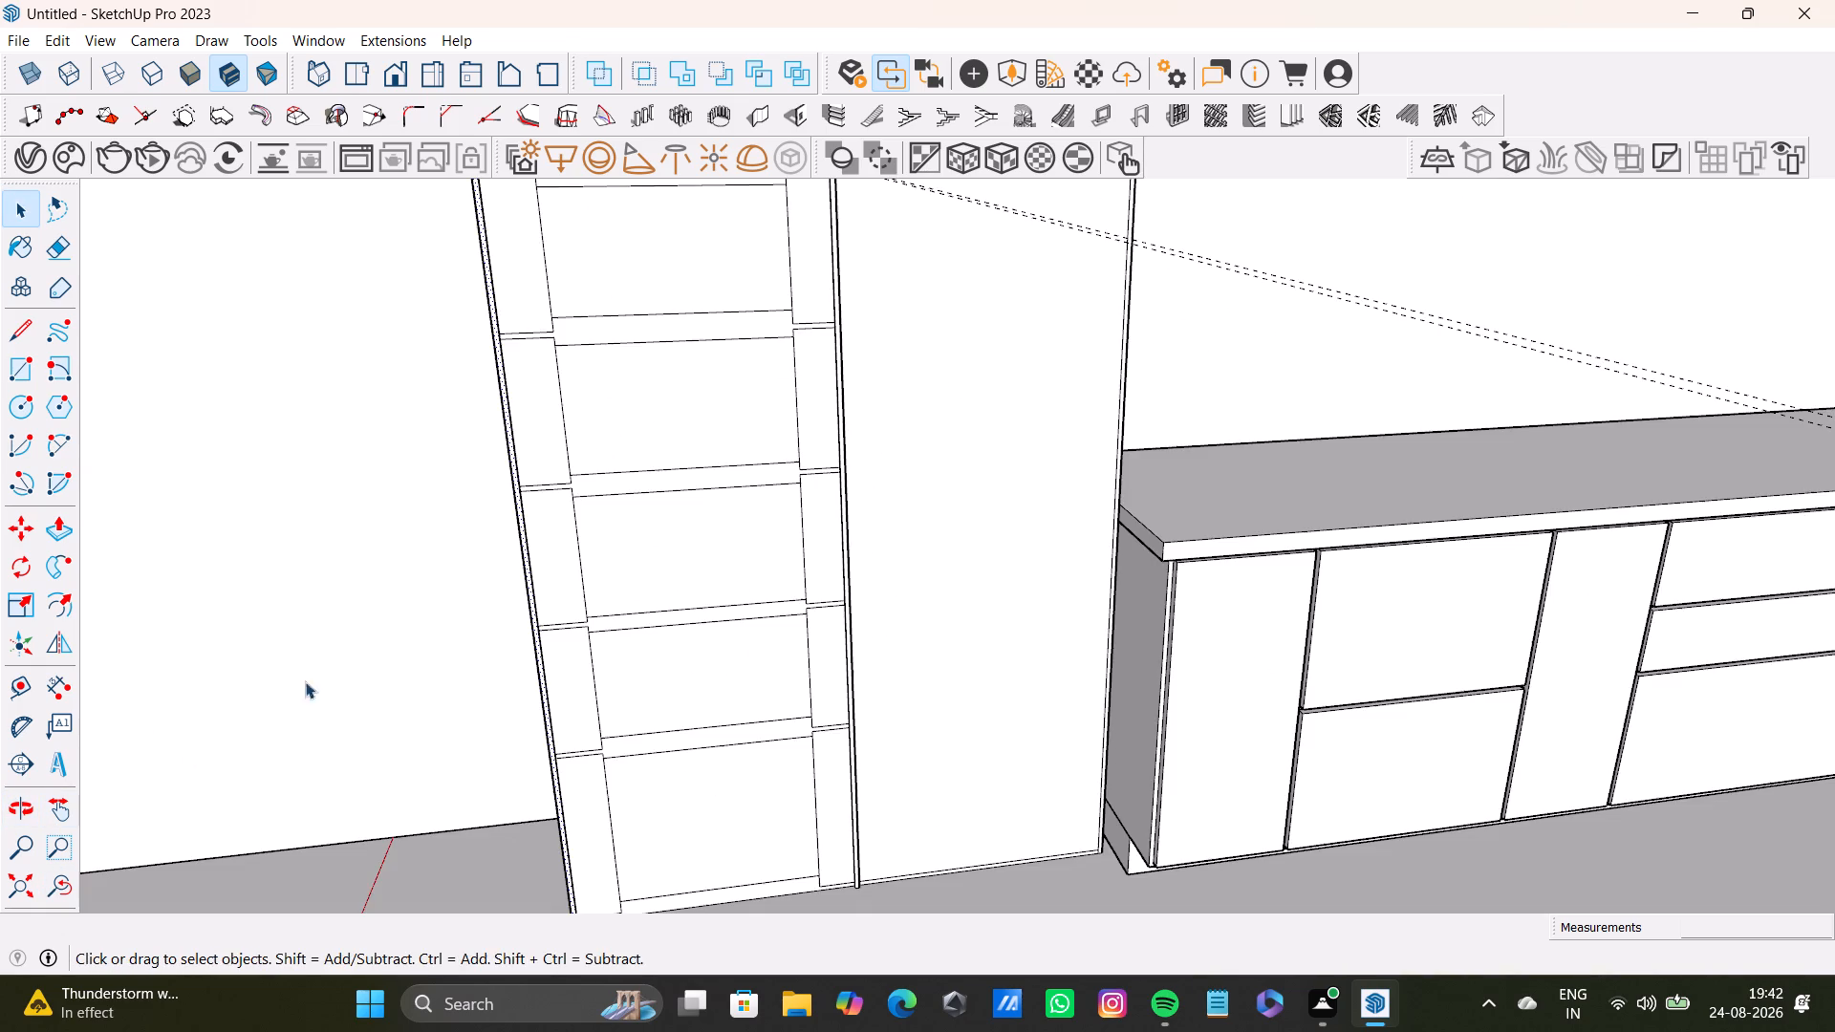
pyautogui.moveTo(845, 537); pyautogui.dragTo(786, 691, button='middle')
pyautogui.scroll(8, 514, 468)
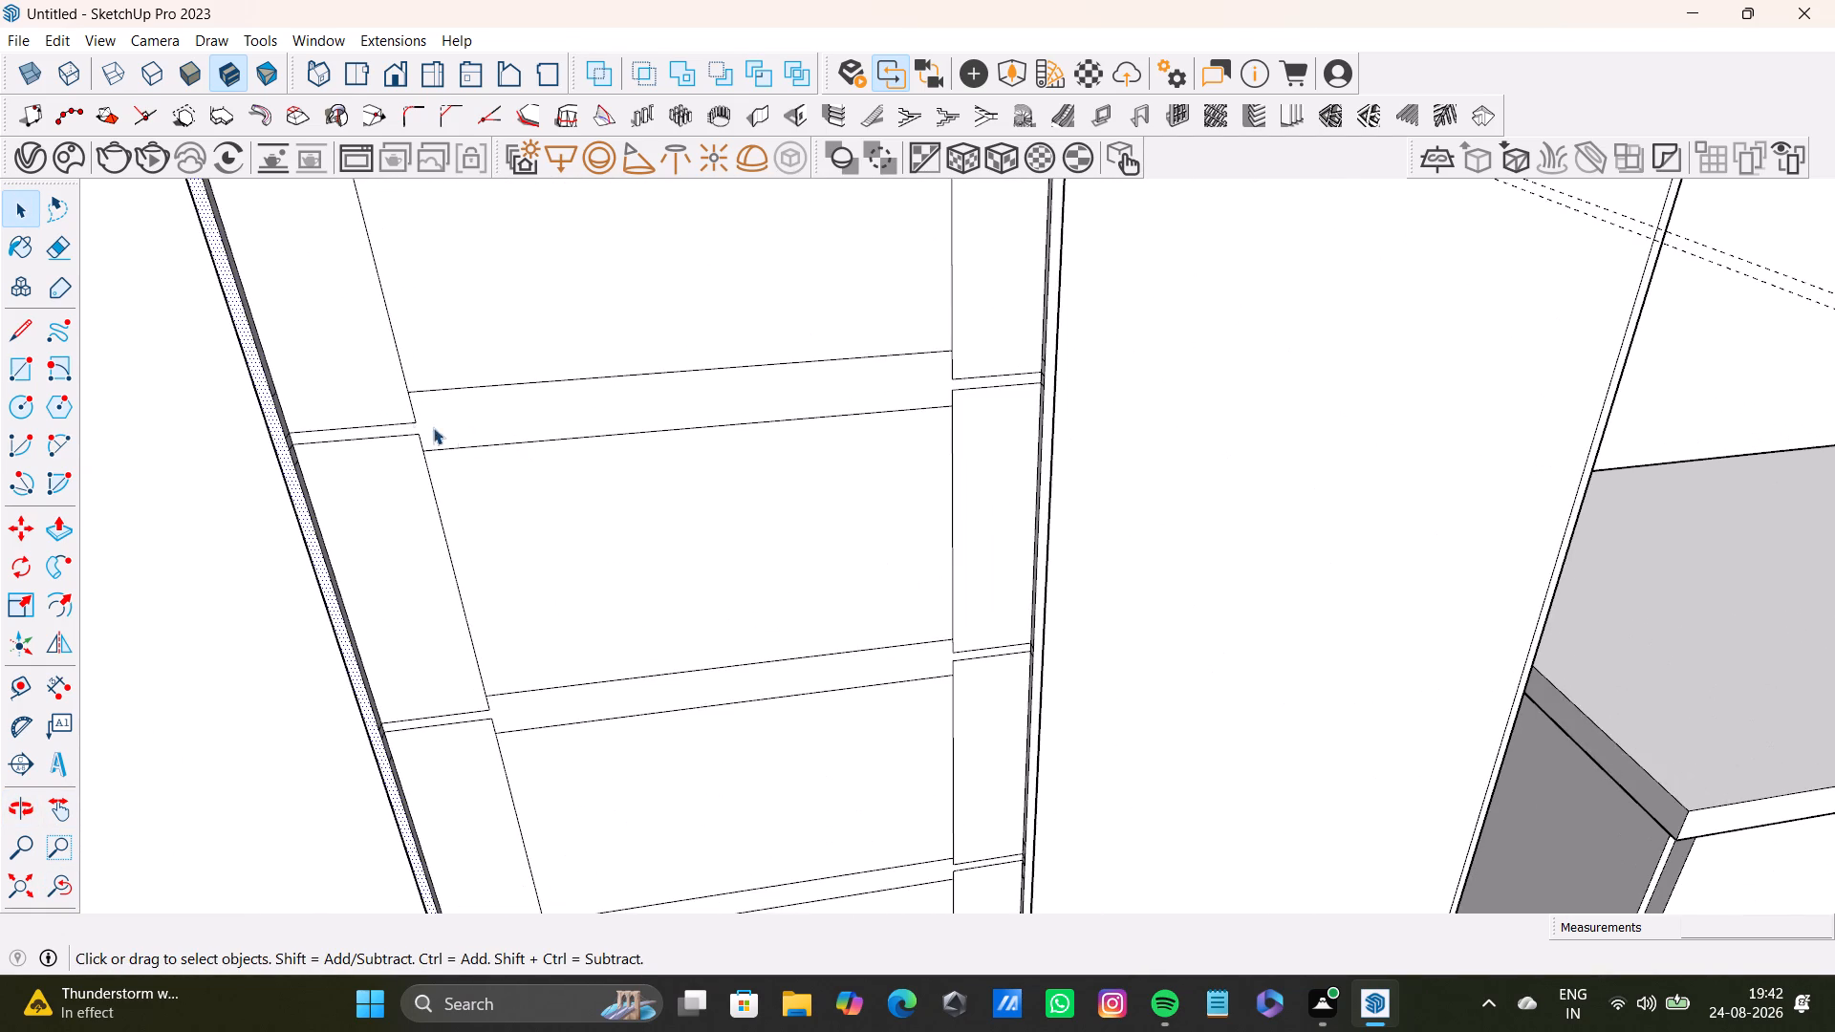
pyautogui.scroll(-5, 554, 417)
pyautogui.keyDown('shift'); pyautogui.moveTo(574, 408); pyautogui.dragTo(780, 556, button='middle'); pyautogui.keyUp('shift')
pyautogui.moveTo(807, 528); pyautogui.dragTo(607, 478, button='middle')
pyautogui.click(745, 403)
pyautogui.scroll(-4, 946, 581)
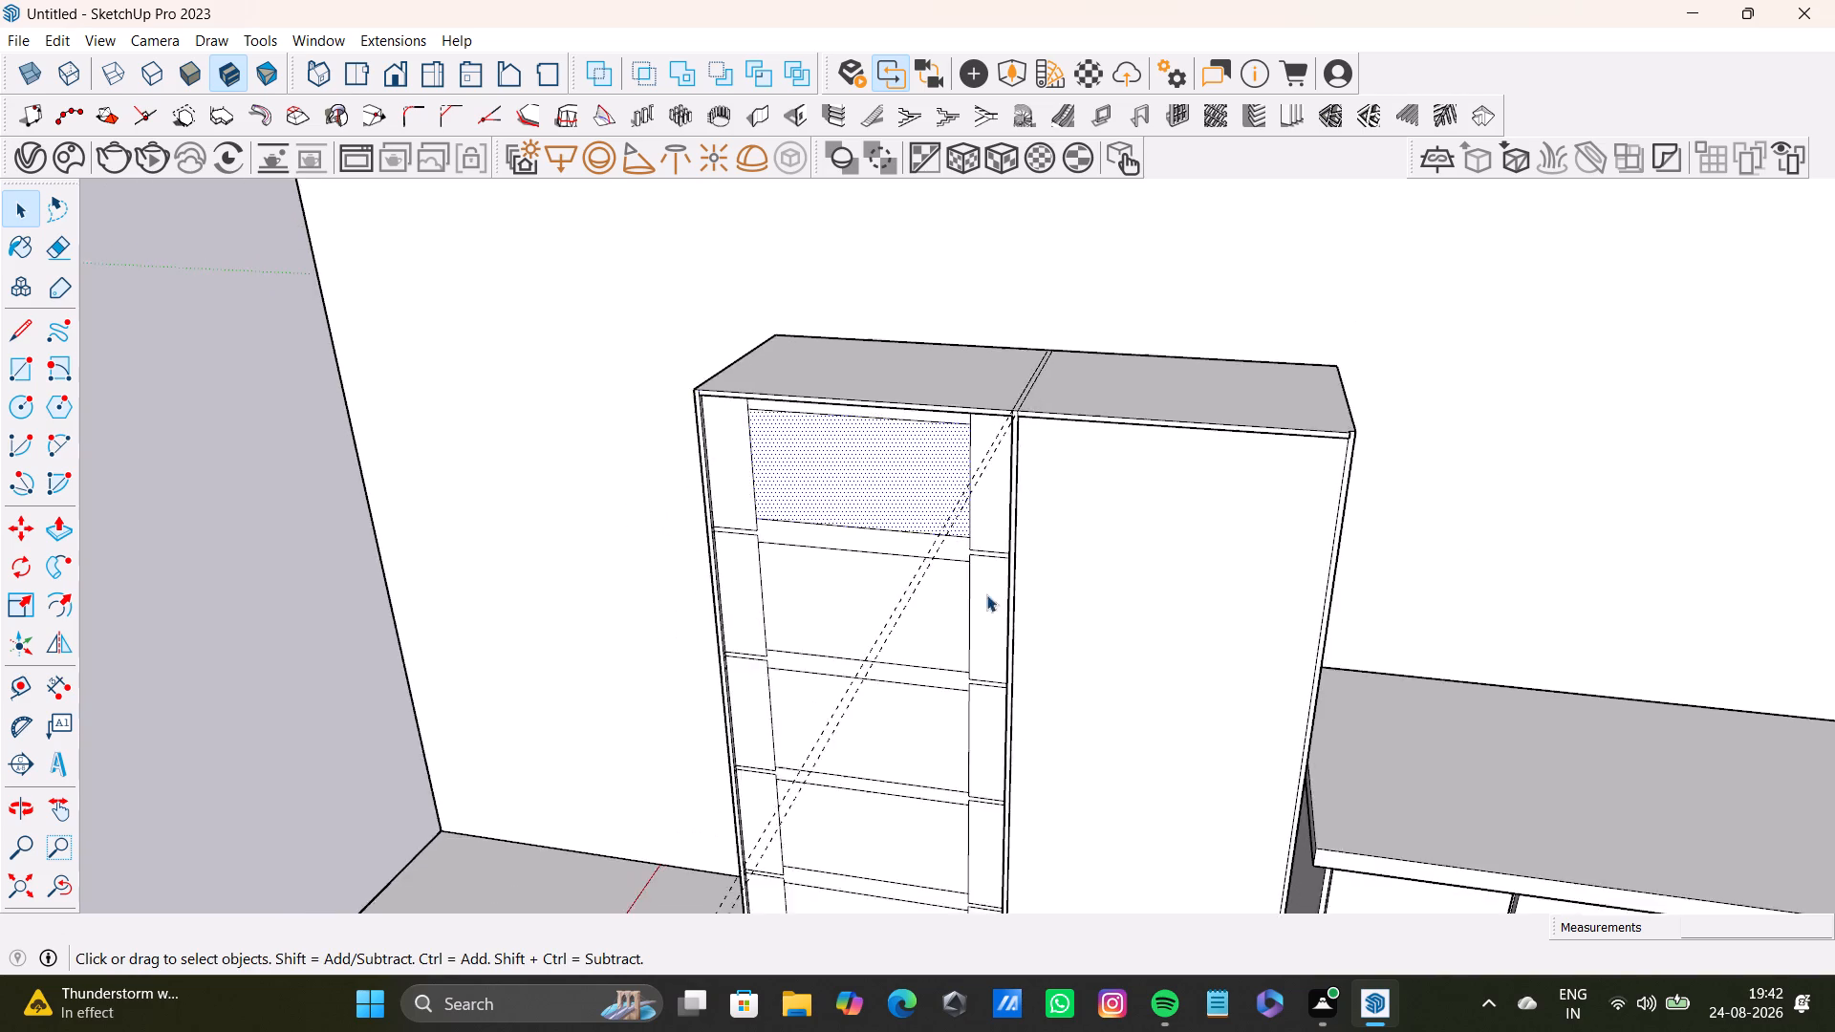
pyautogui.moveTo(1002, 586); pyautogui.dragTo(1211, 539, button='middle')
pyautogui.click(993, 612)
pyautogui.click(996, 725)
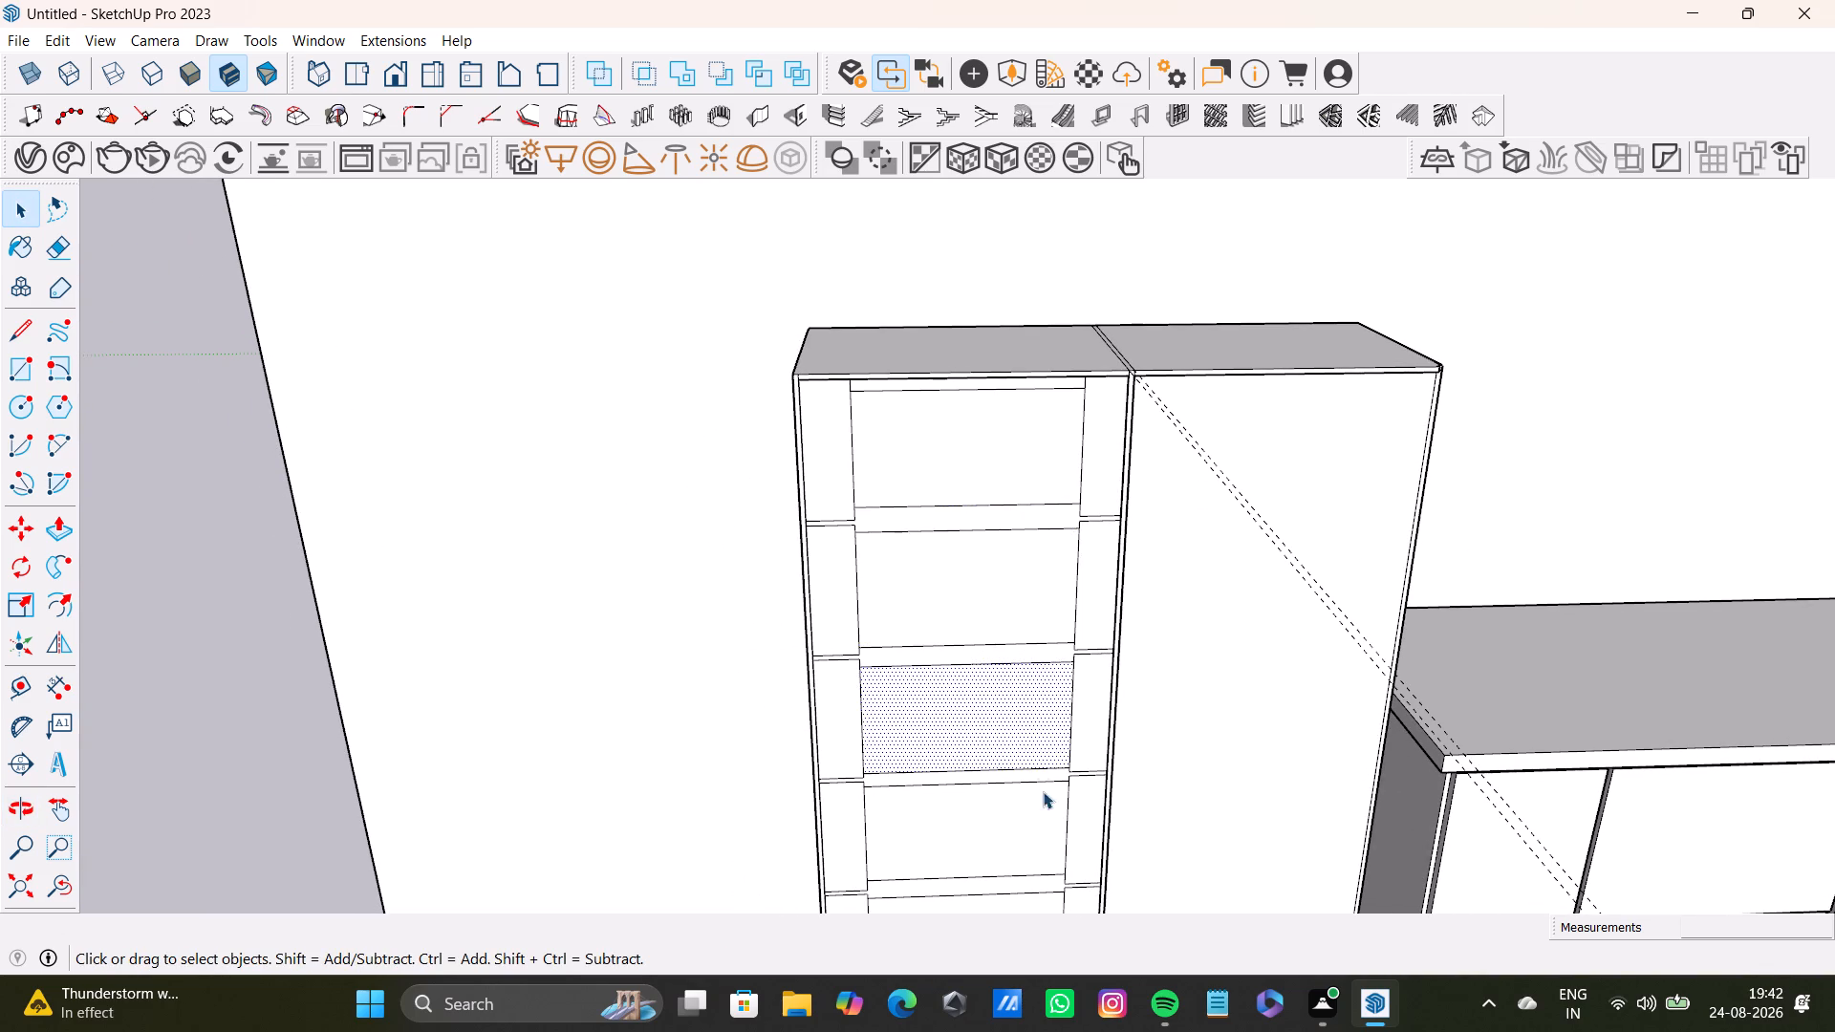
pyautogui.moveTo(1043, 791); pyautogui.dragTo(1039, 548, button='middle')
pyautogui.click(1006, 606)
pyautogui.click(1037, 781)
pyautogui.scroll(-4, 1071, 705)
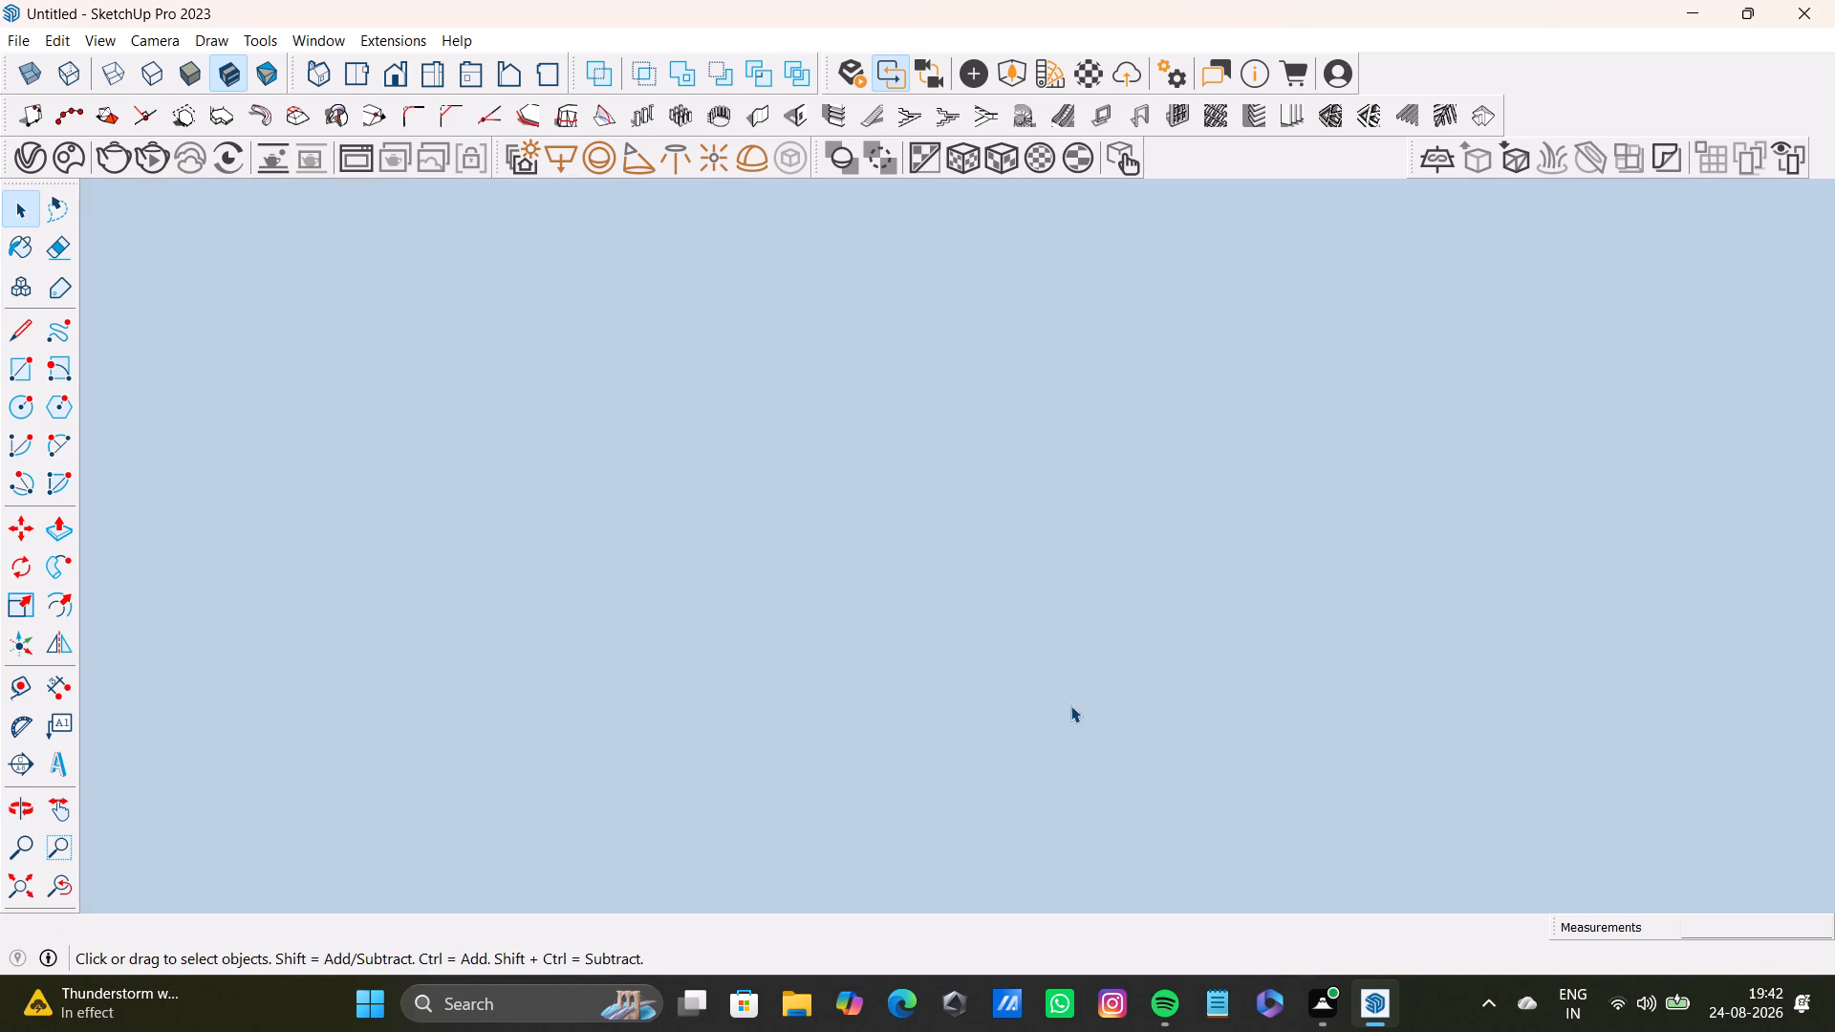
# Push/Pull the undivided bay's outer side panel face outward, flush with its raised top rail.
pyautogui.click(21, 882)
pyautogui.moveTo(909, 382); pyautogui.dragTo(892, 916, button='middle')
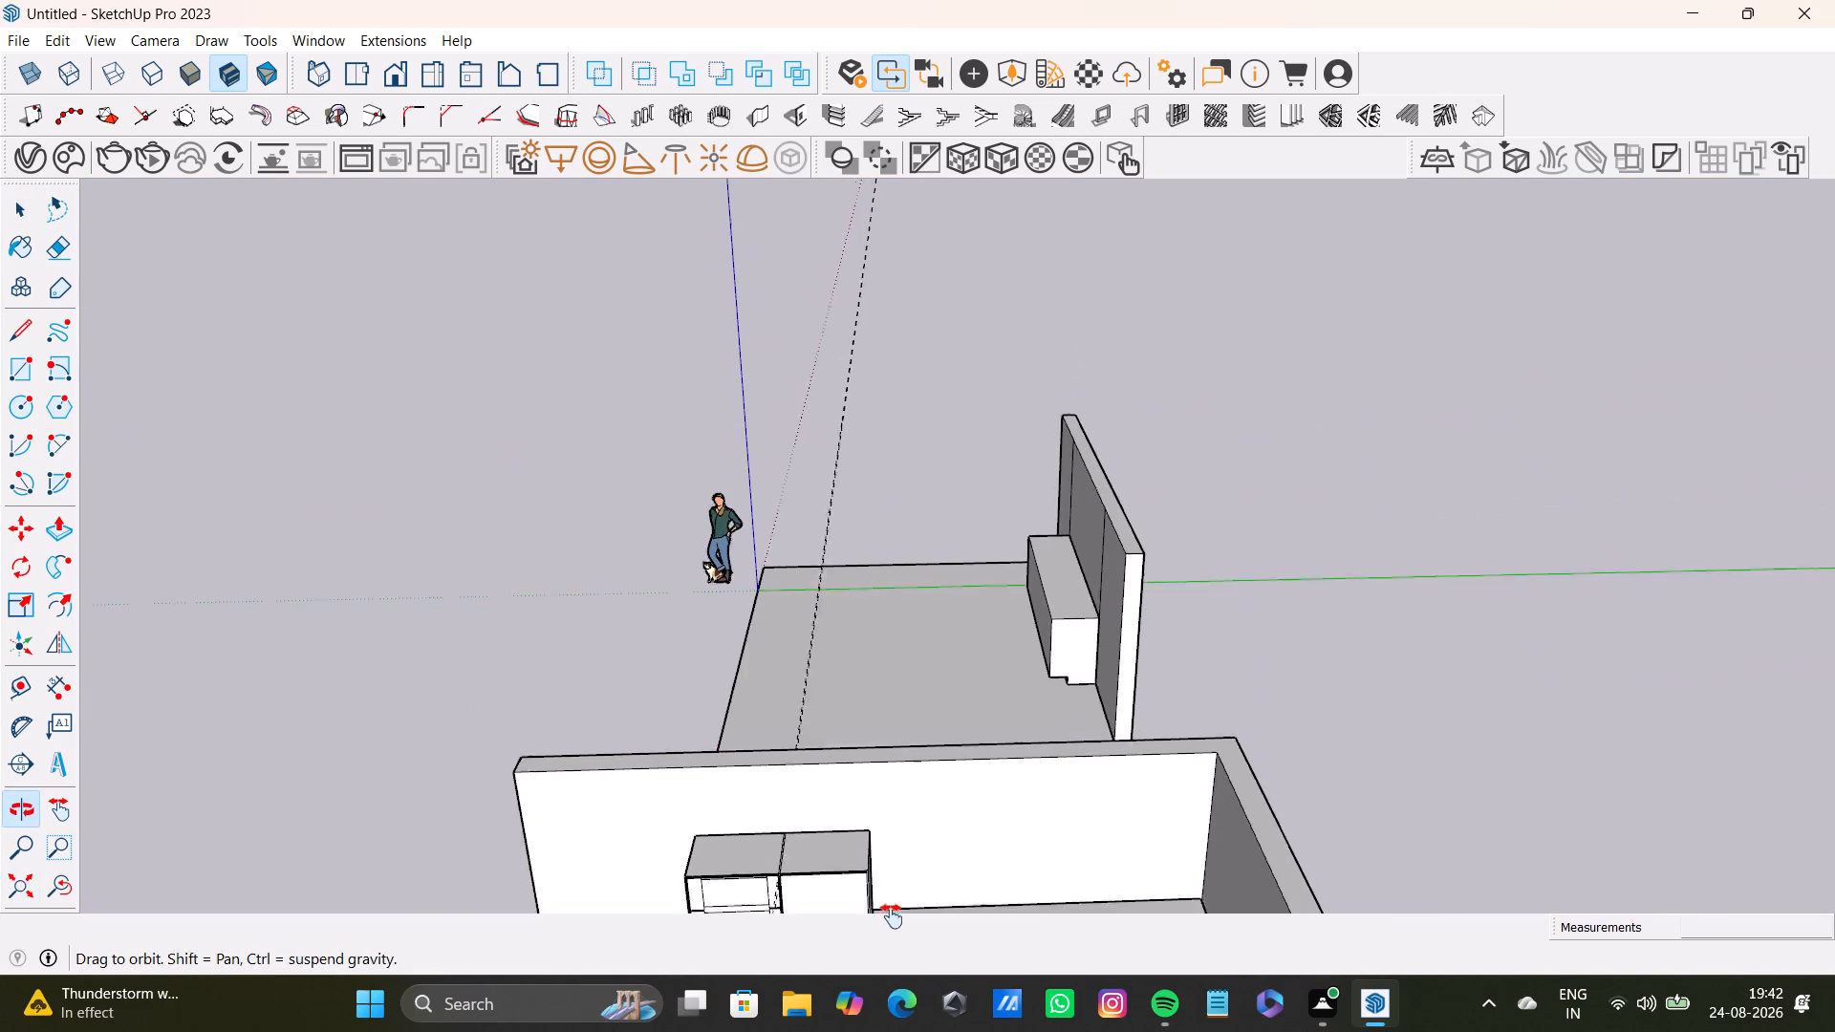
pyautogui.moveTo(892, 916); pyautogui.dragTo(892, 921, button='middle')
pyautogui.scroll(4, 834, 933)
pyautogui.moveTo(832, 929); pyautogui.dragTo(855, 730, button='middle')
pyautogui.moveTo(859, 854); pyautogui.dragTo(908, 517, button='middle')
pyautogui.scroll(6, 905, 603)
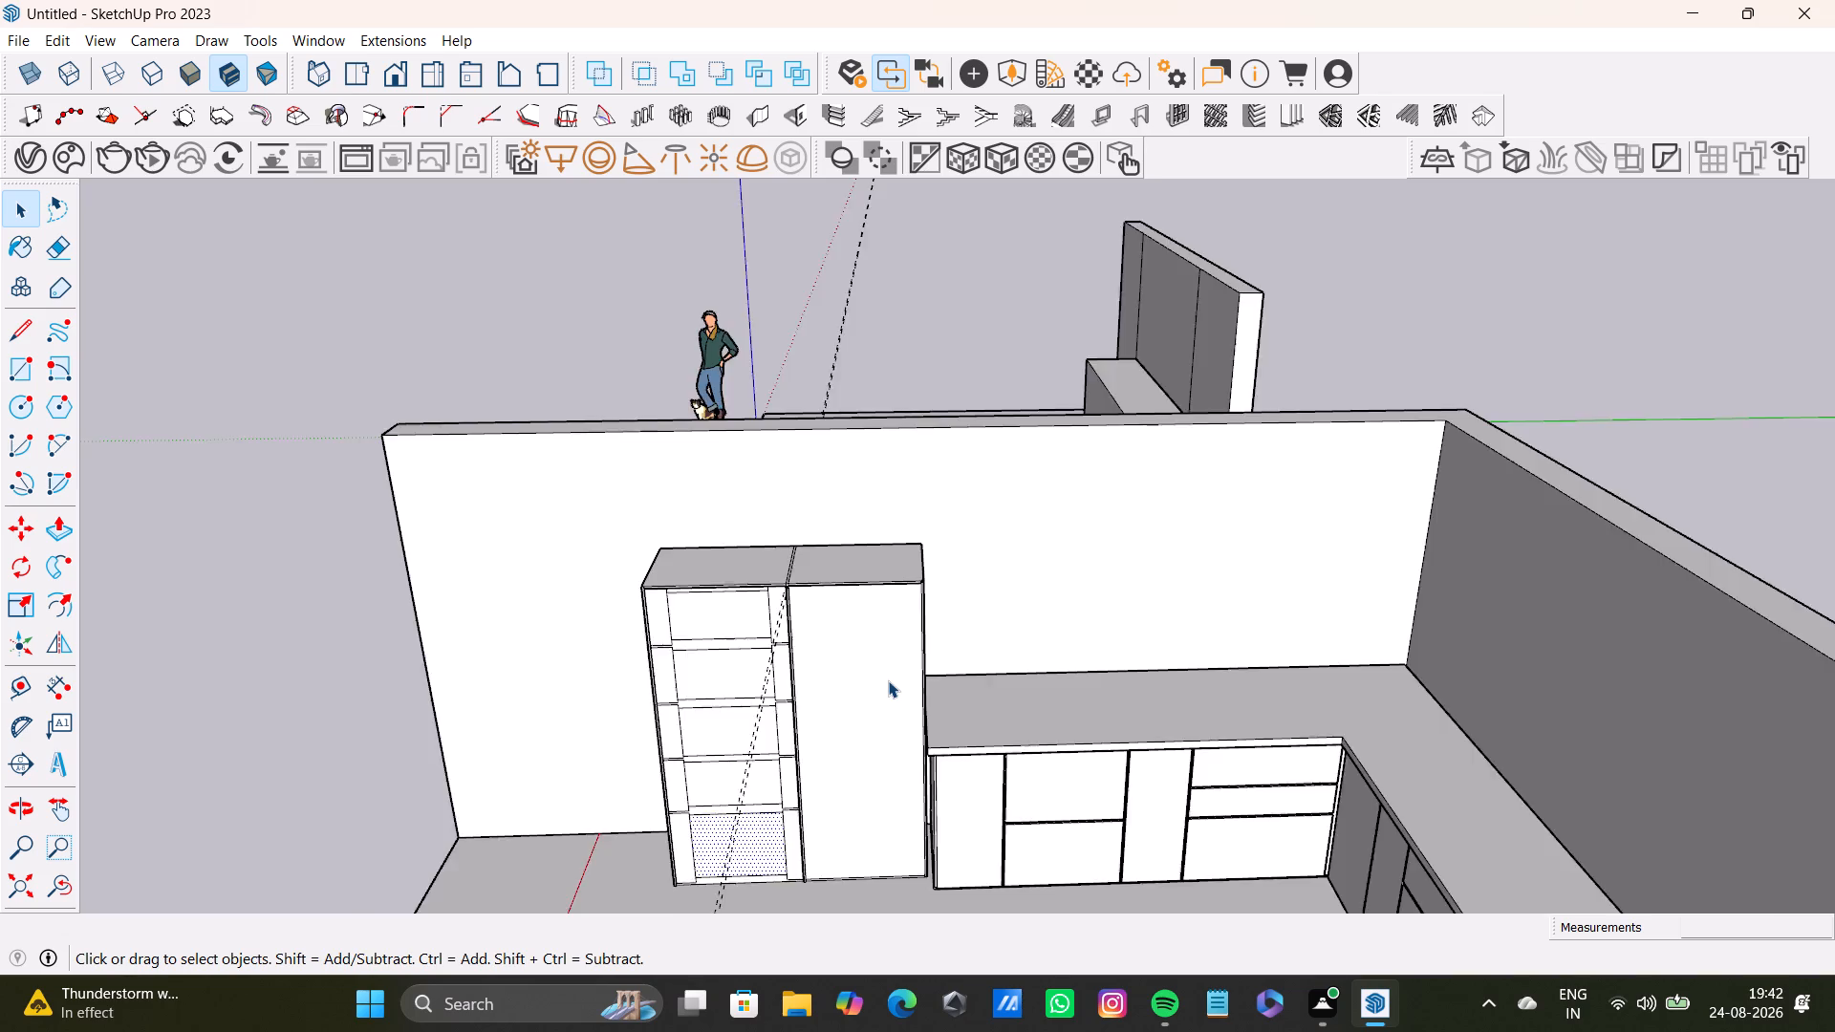
pyautogui.scroll(6, 888, 680)
pyautogui.moveTo(888, 680); pyautogui.dragTo(647, 747, button='middle')
pyautogui.scroll(8, 961, 557)
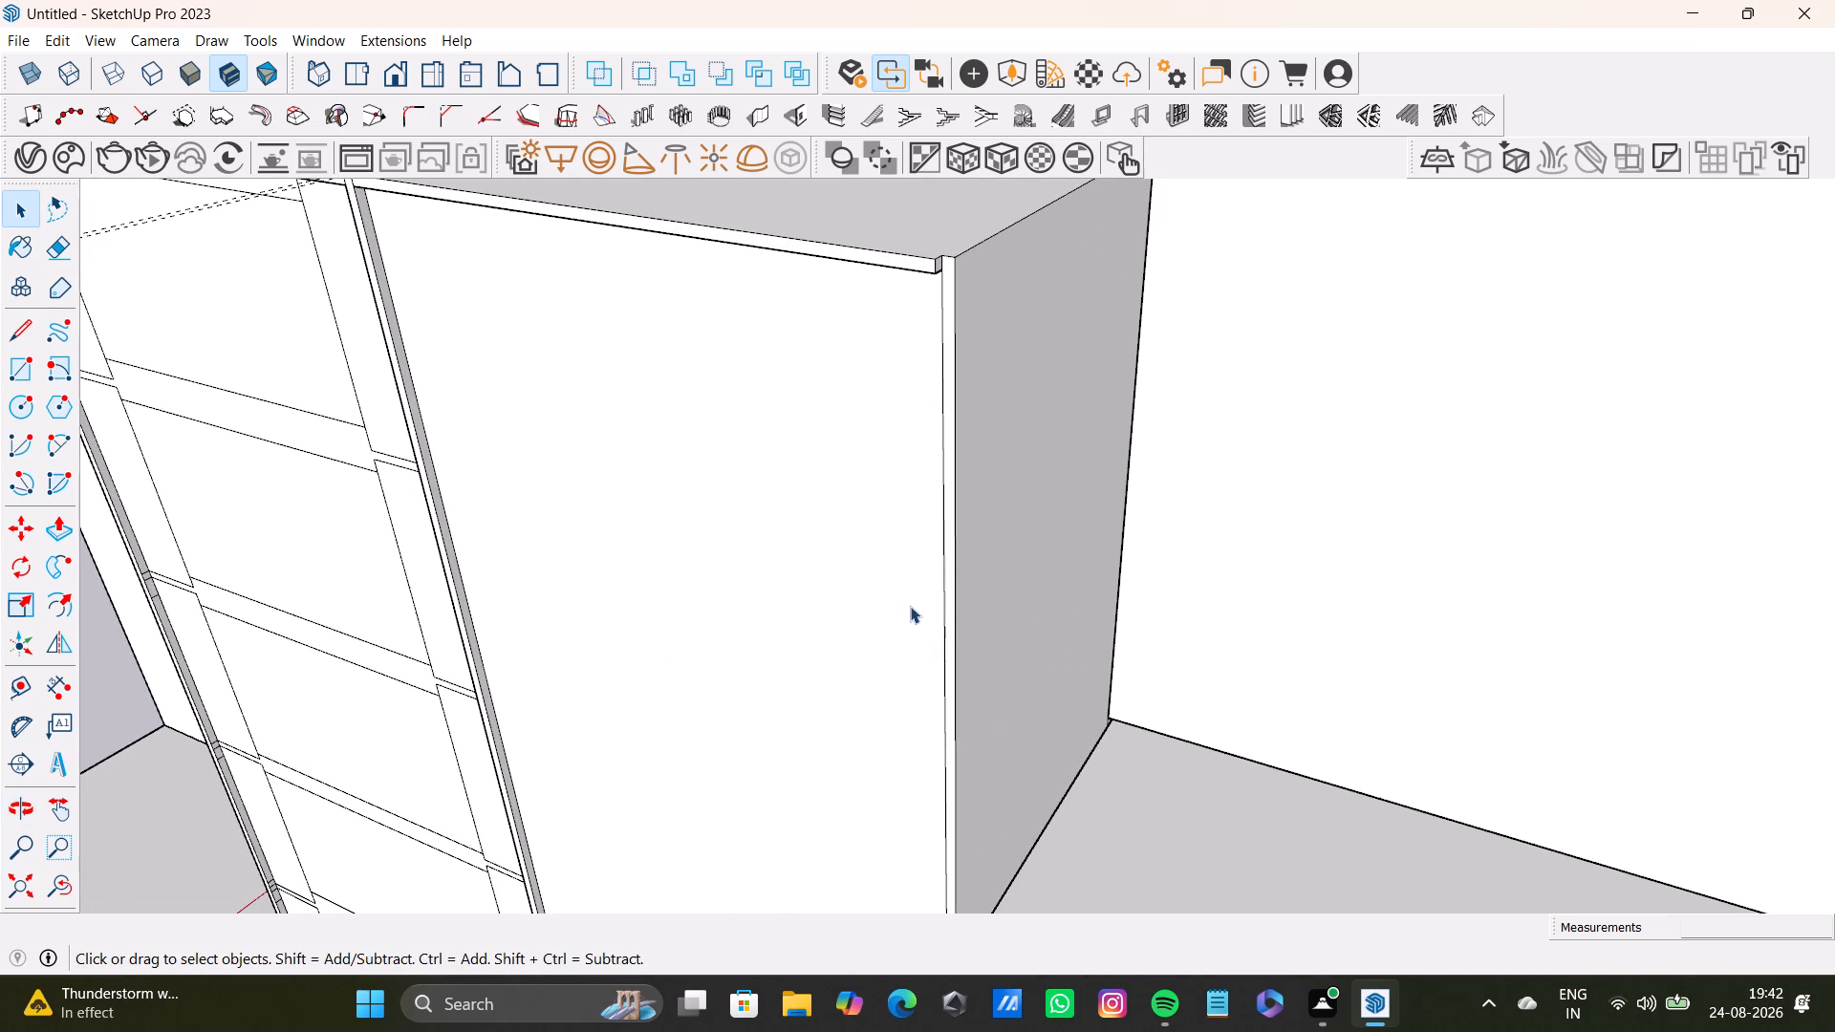
pyautogui.click(951, 644)
pyautogui.press('p')
pyautogui.moveTo(947, 637); pyautogui.dragTo(943, 641)
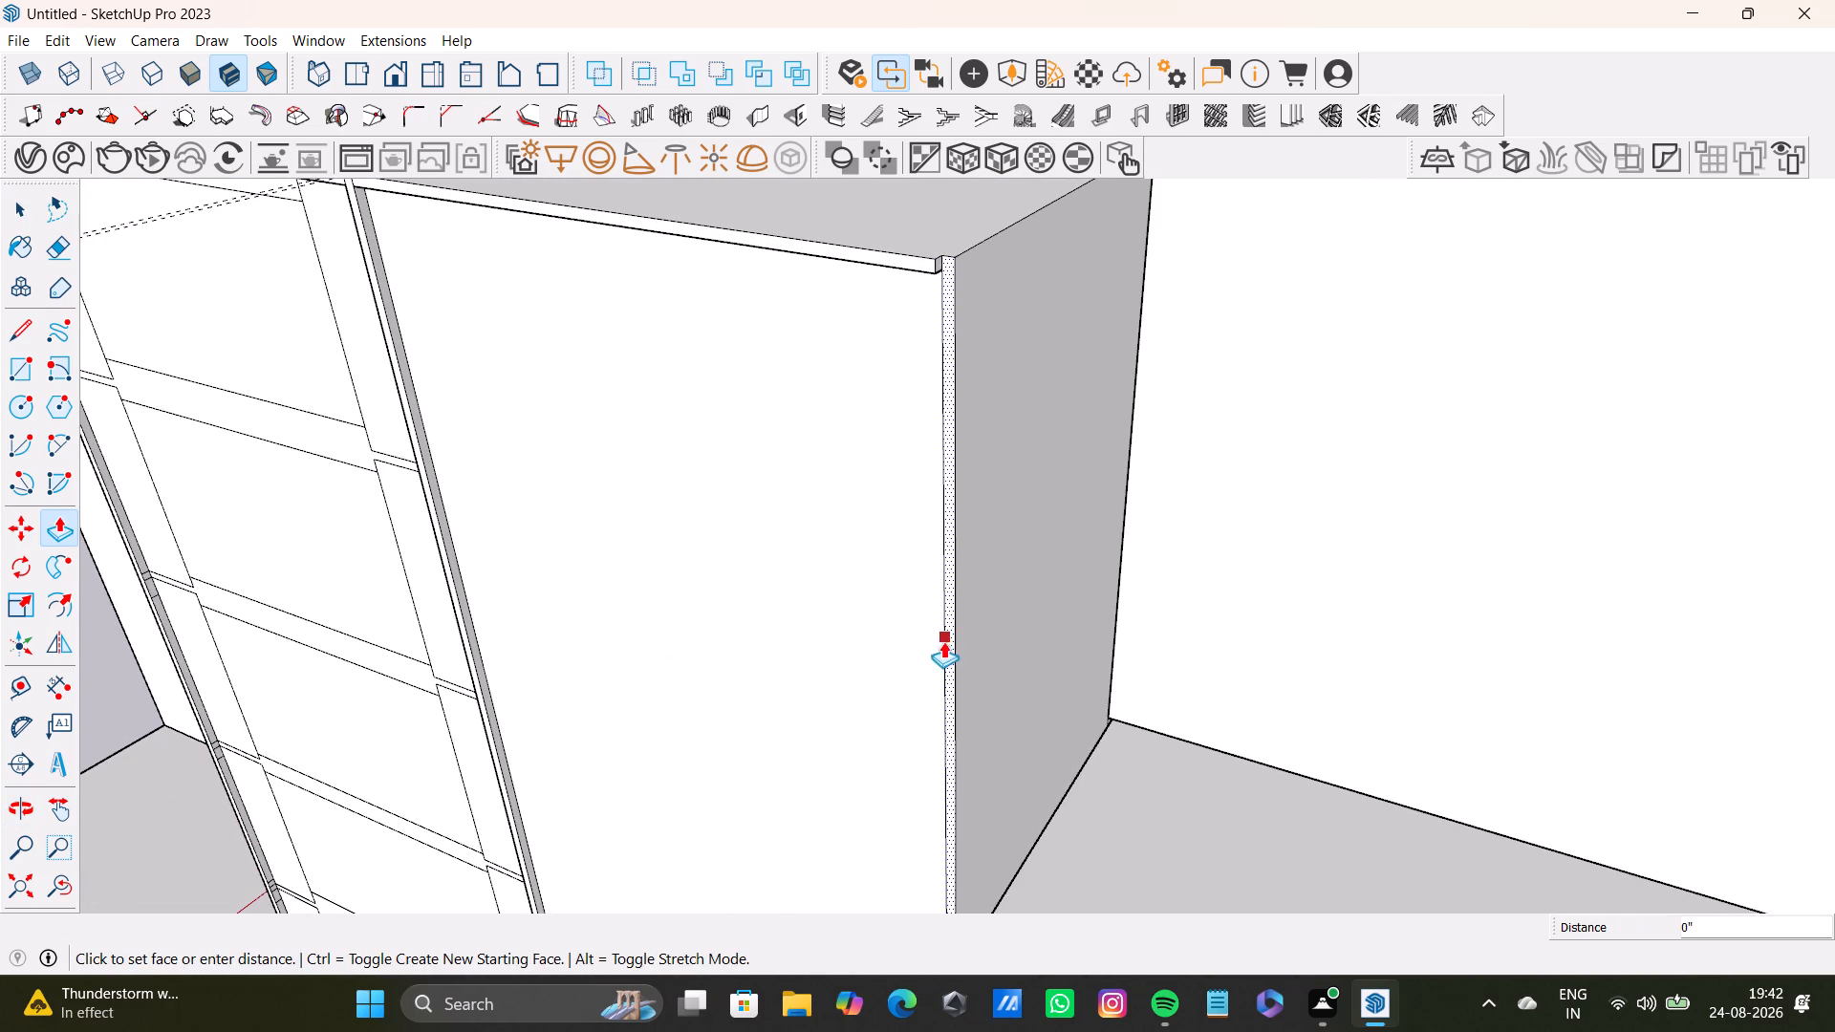
pyautogui.moveTo(943, 641); pyautogui.dragTo(938, 645)
pyautogui.press('space')
# Delete the short leftover edge between the top rail and side panel at the undivided bay's outer upper corner.
pyautogui.scroll(11, 971, 243)
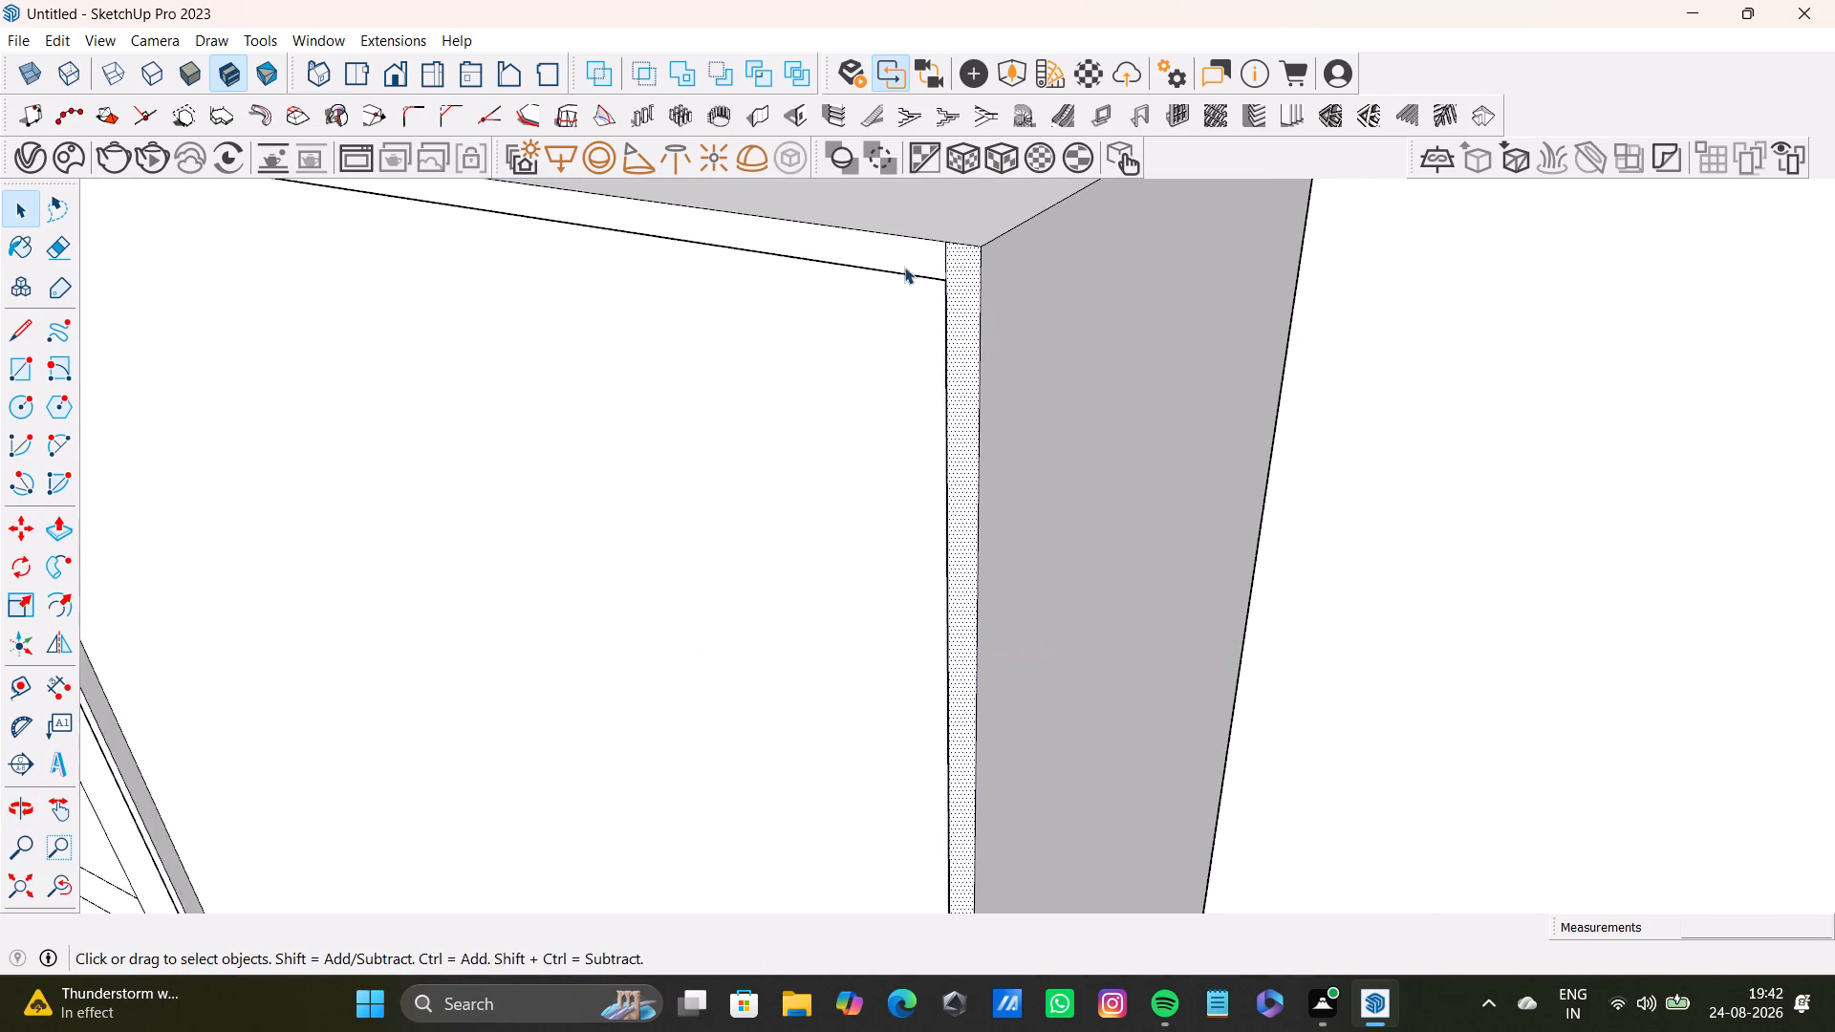
pyautogui.scroll(2, 904, 267)
pyautogui.click(963, 279)
pyautogui.click(971, 279)
pyautogui.click(968, 277)
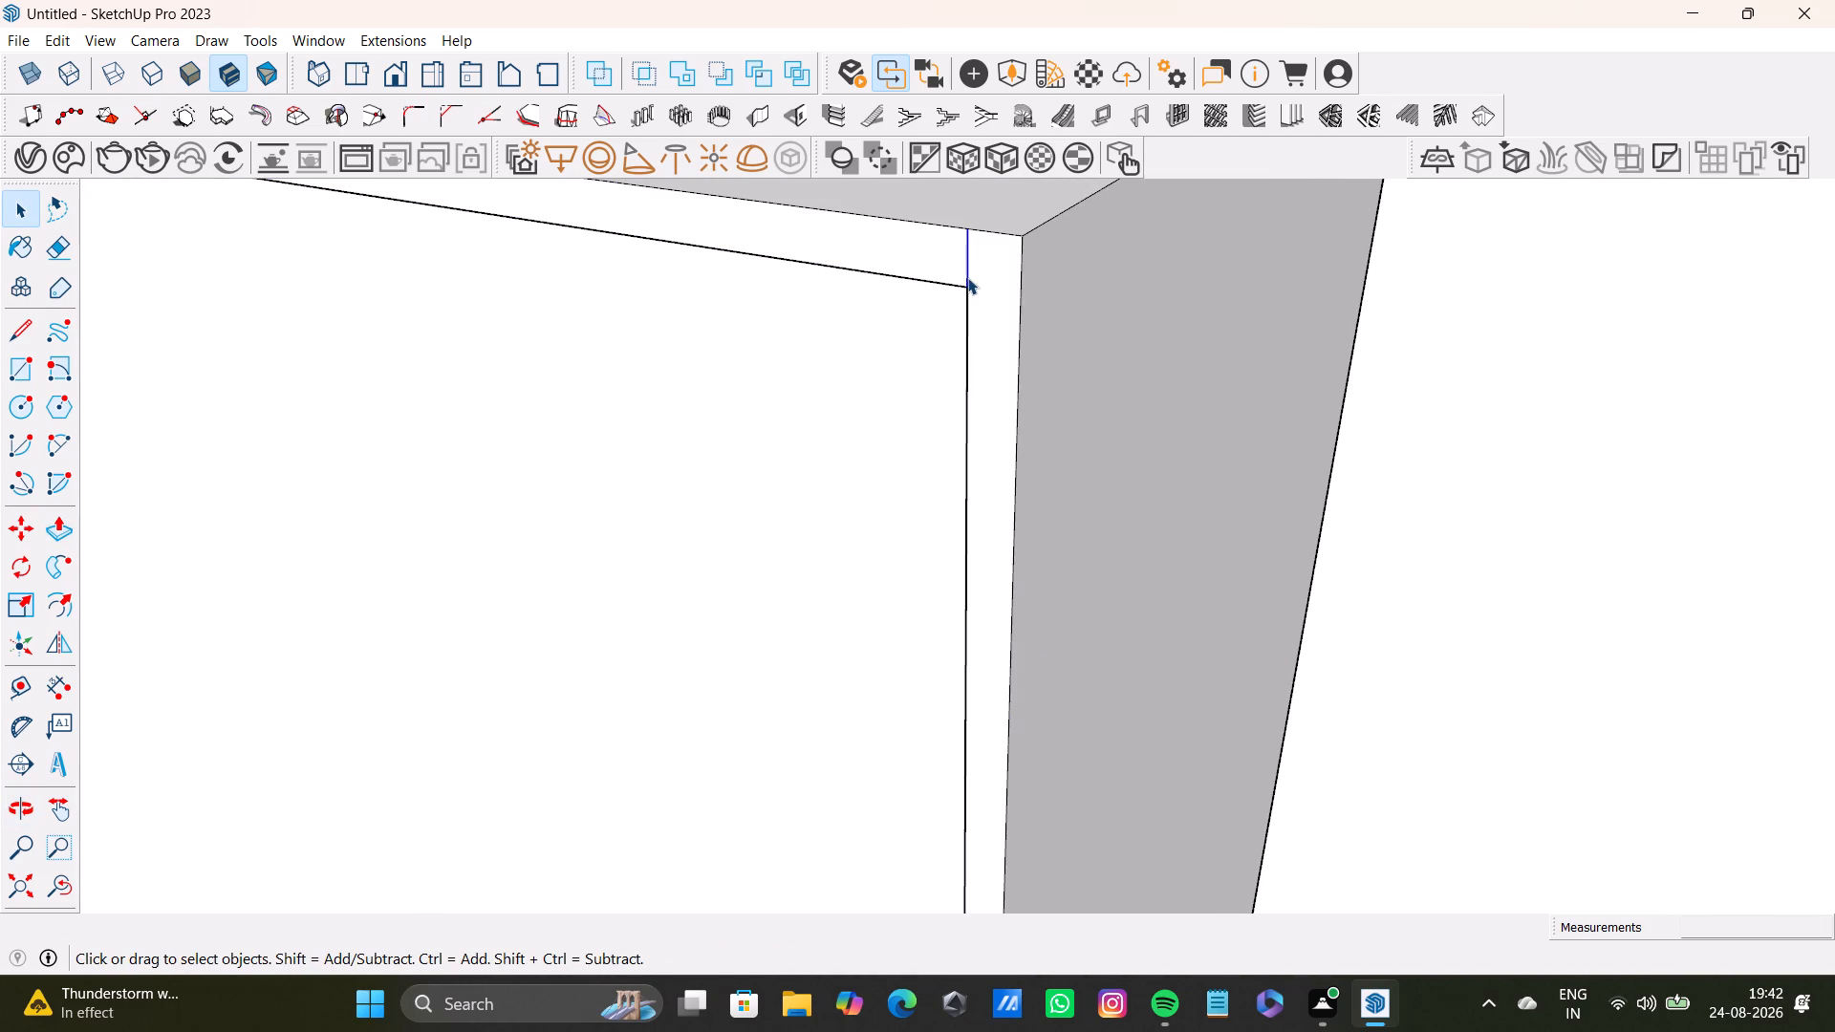
pyautogui.press('Delete')
pyautogui.scroll(-15, 857, 375)
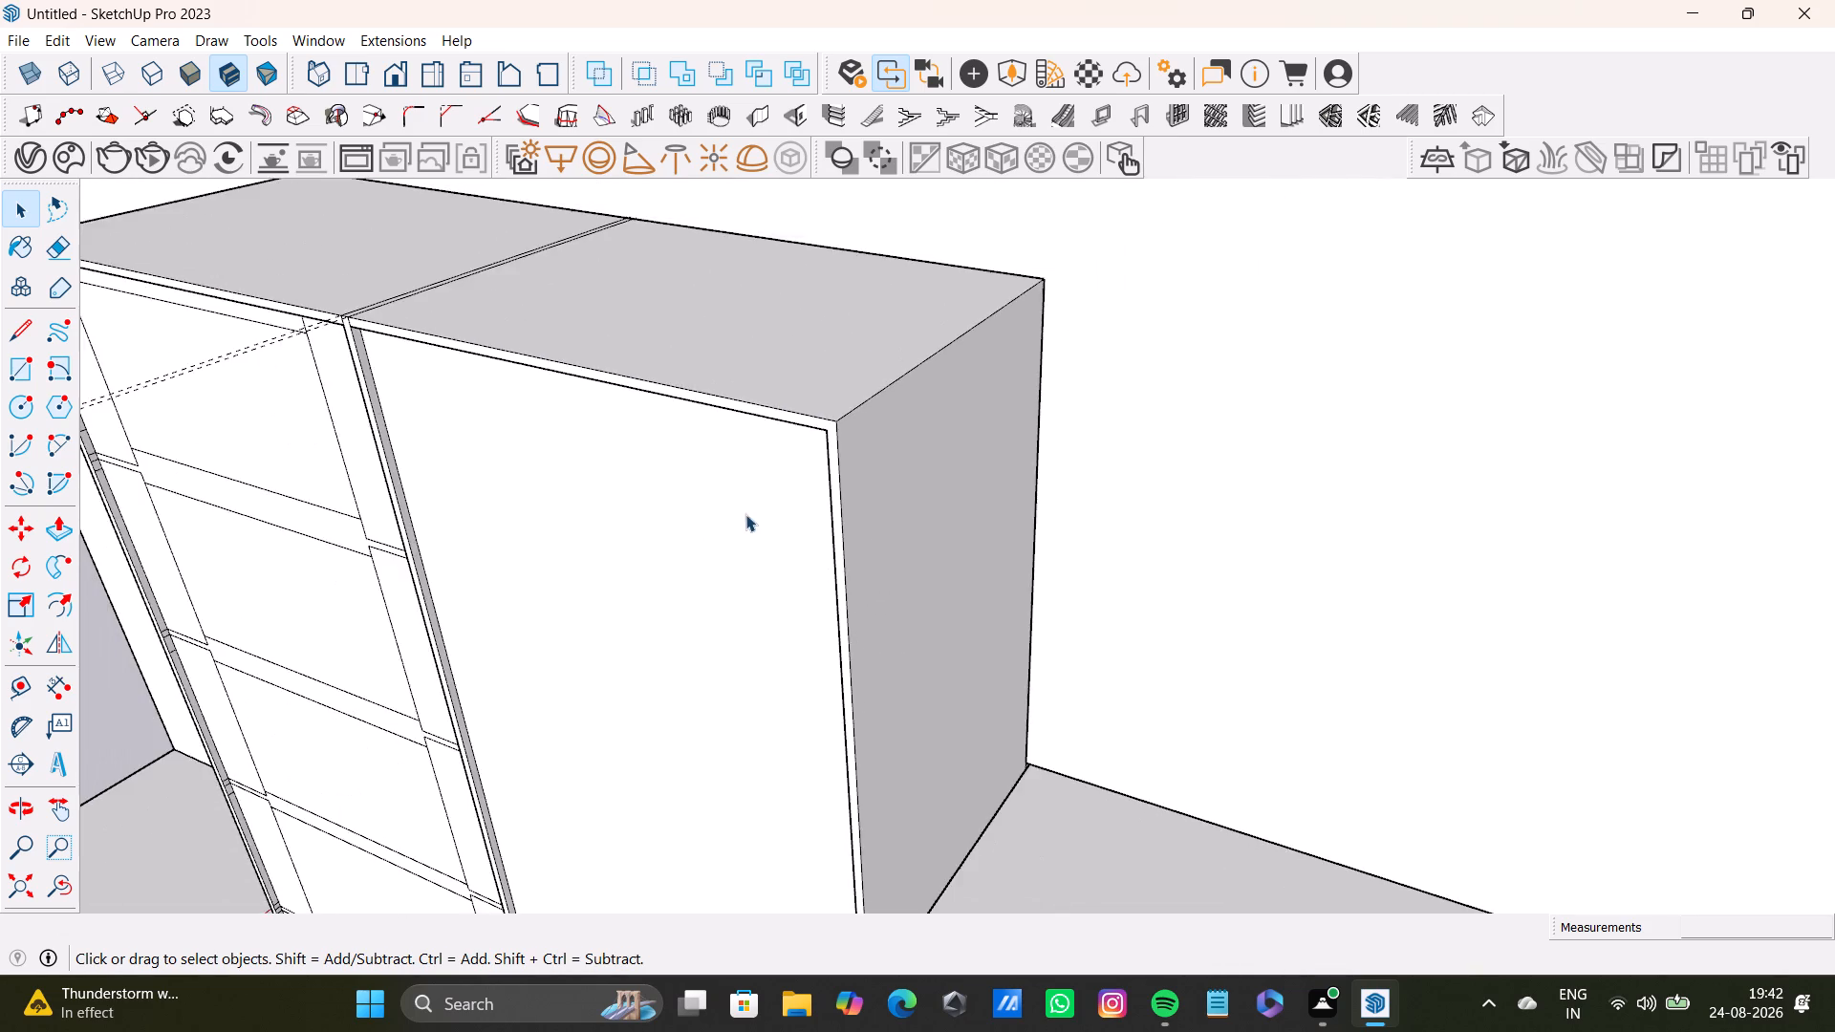
# Delete the short leftover edges on both sides of the divider's upper end, where it meets the two bays' top rails.
pyautogui.keyDown('shift'); pyautogui.moveTo(713, 508); pyautogui.dragTo(1496, 500, button='middle'); pyautogui.keyUp('shift')
pyautogui.scroll(20, 1162, 383)
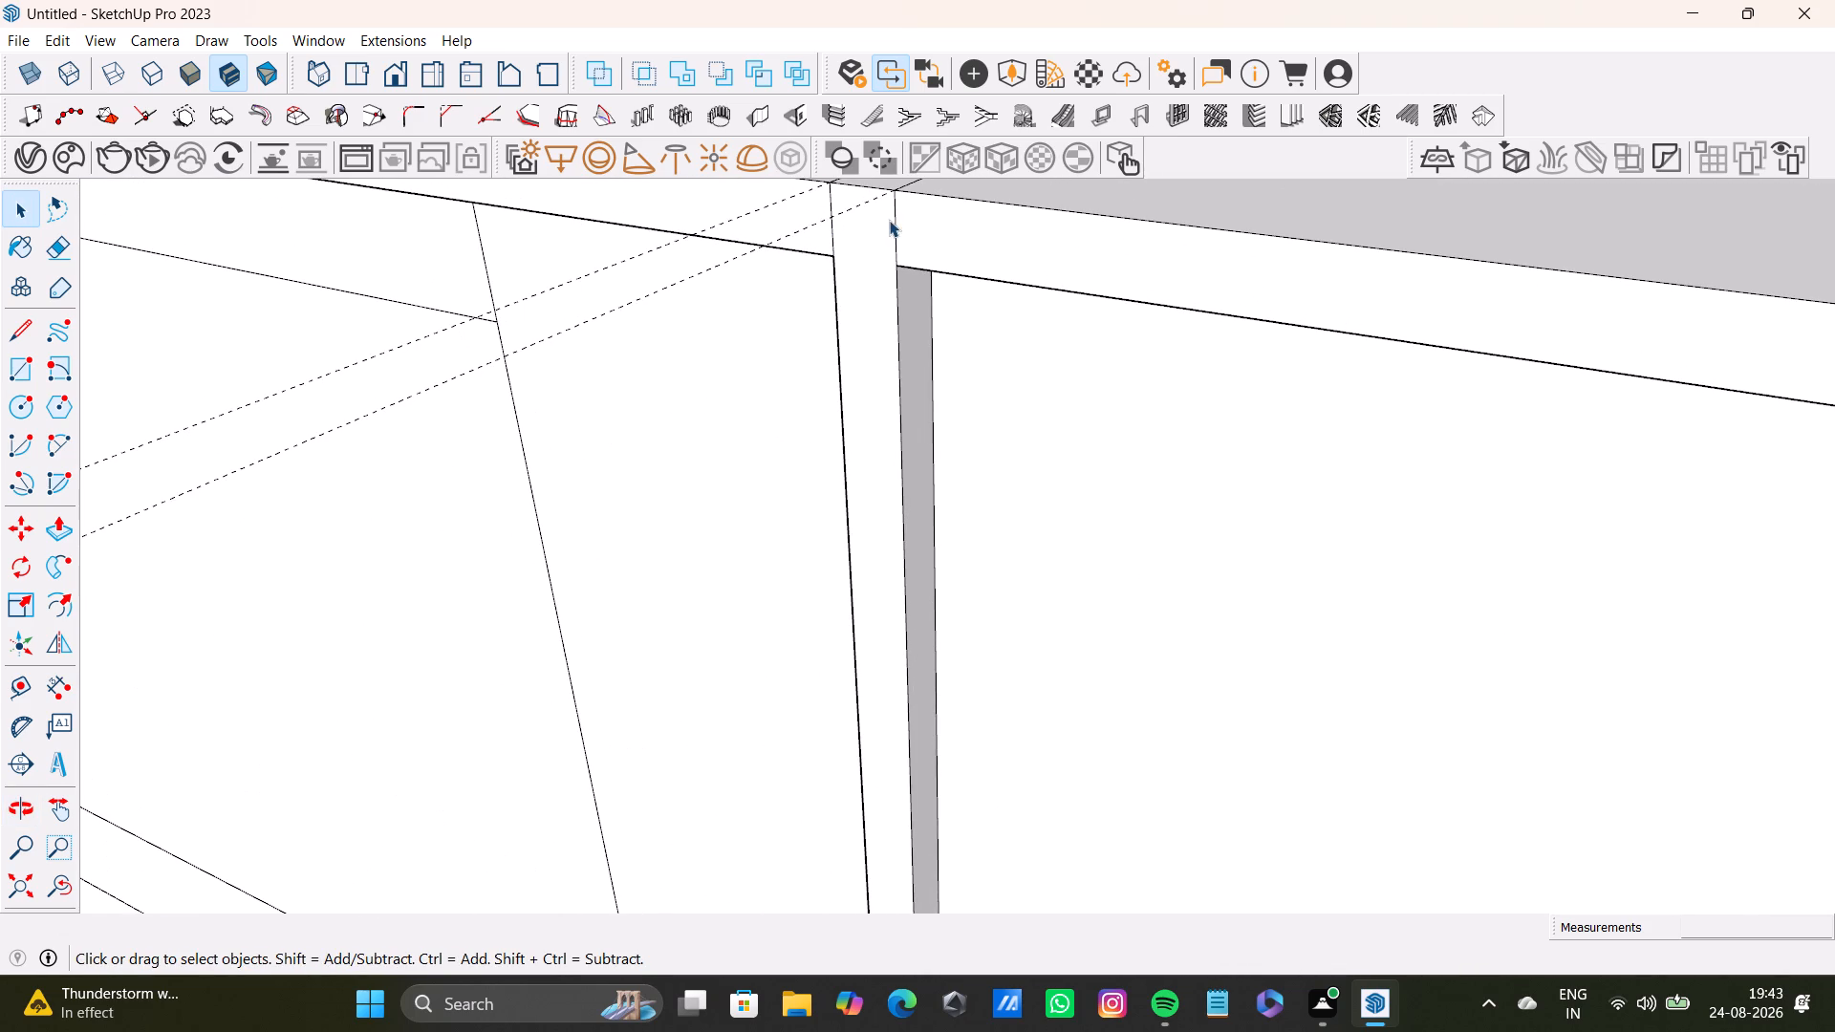
pyautogui.click(898, 232)
pyautogui.moveTo(896, 231); pyautogui.dragTo(862, 234)
pyautogui.press('Delete')
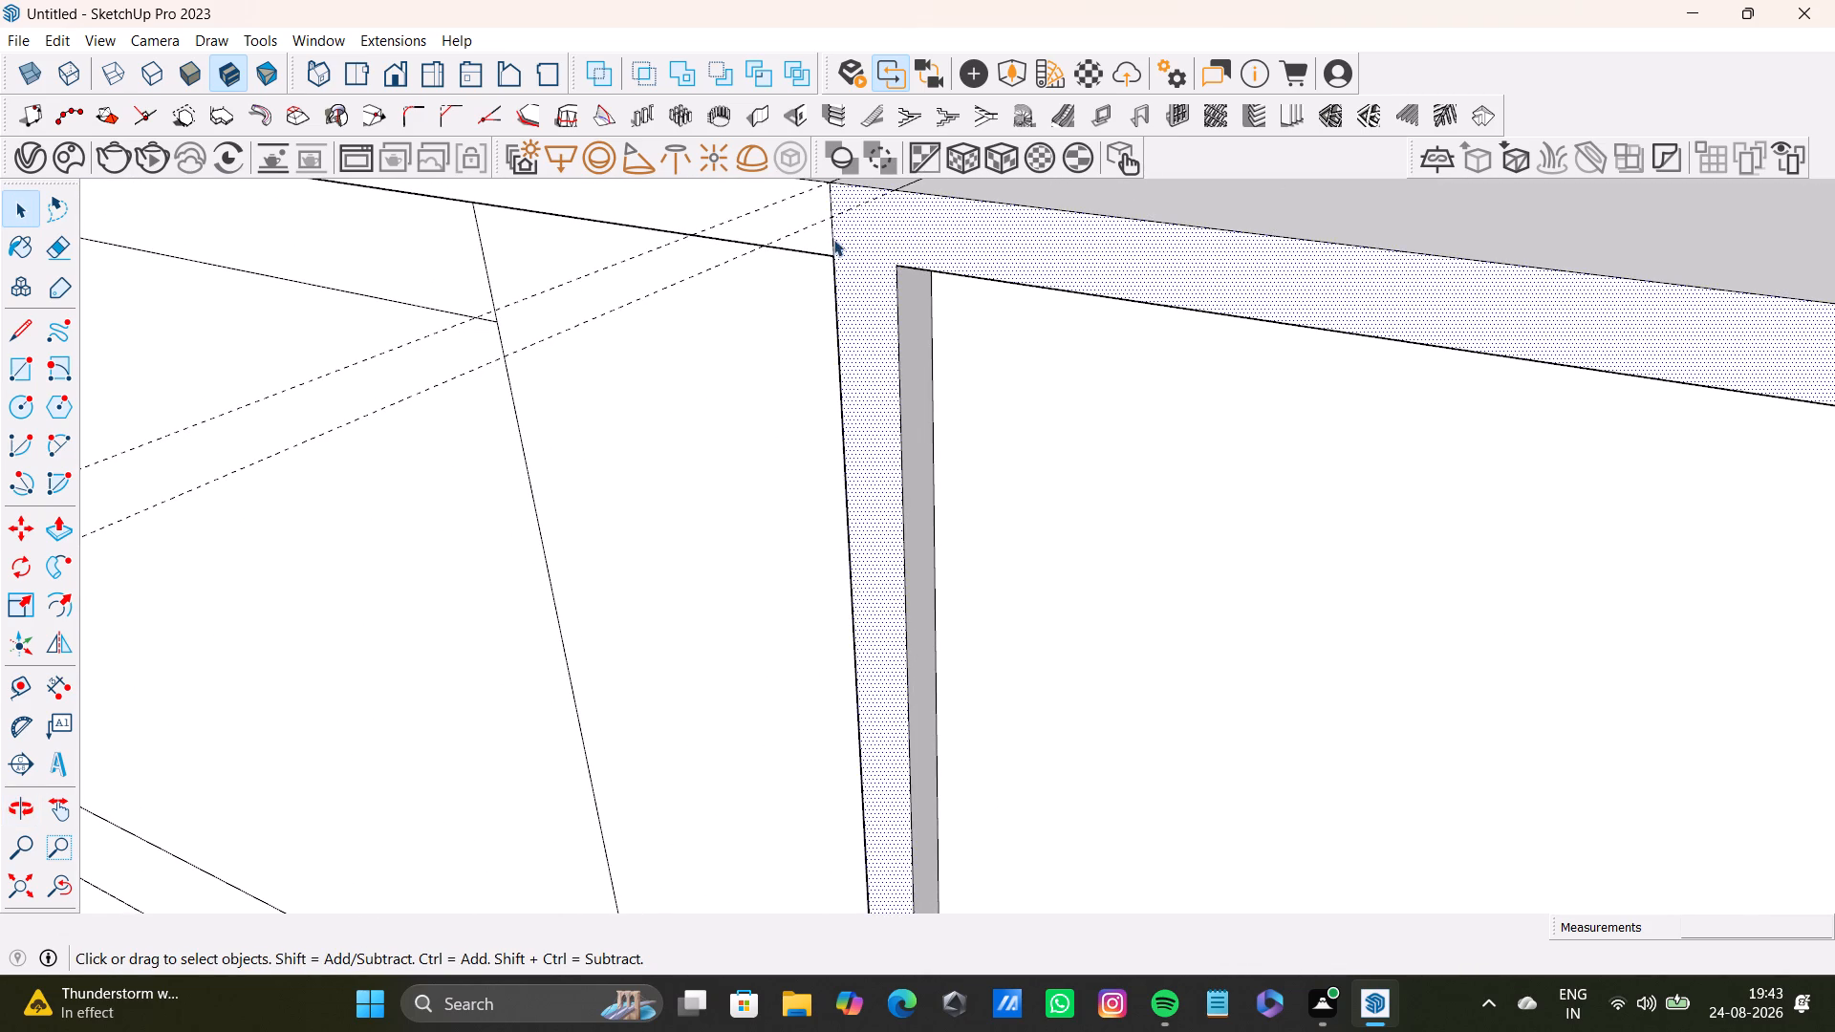
pyautogui.click(830, 236)
pyautogui.press('Delete')
# Delete the short leftover edge between the top rail and side panel at the shelving bay's outer upper corner.
pyautogui.scroll(-8, 936, 289)
pyautogui.press('space')
pyautogui.scroll(-4, 941, 326)
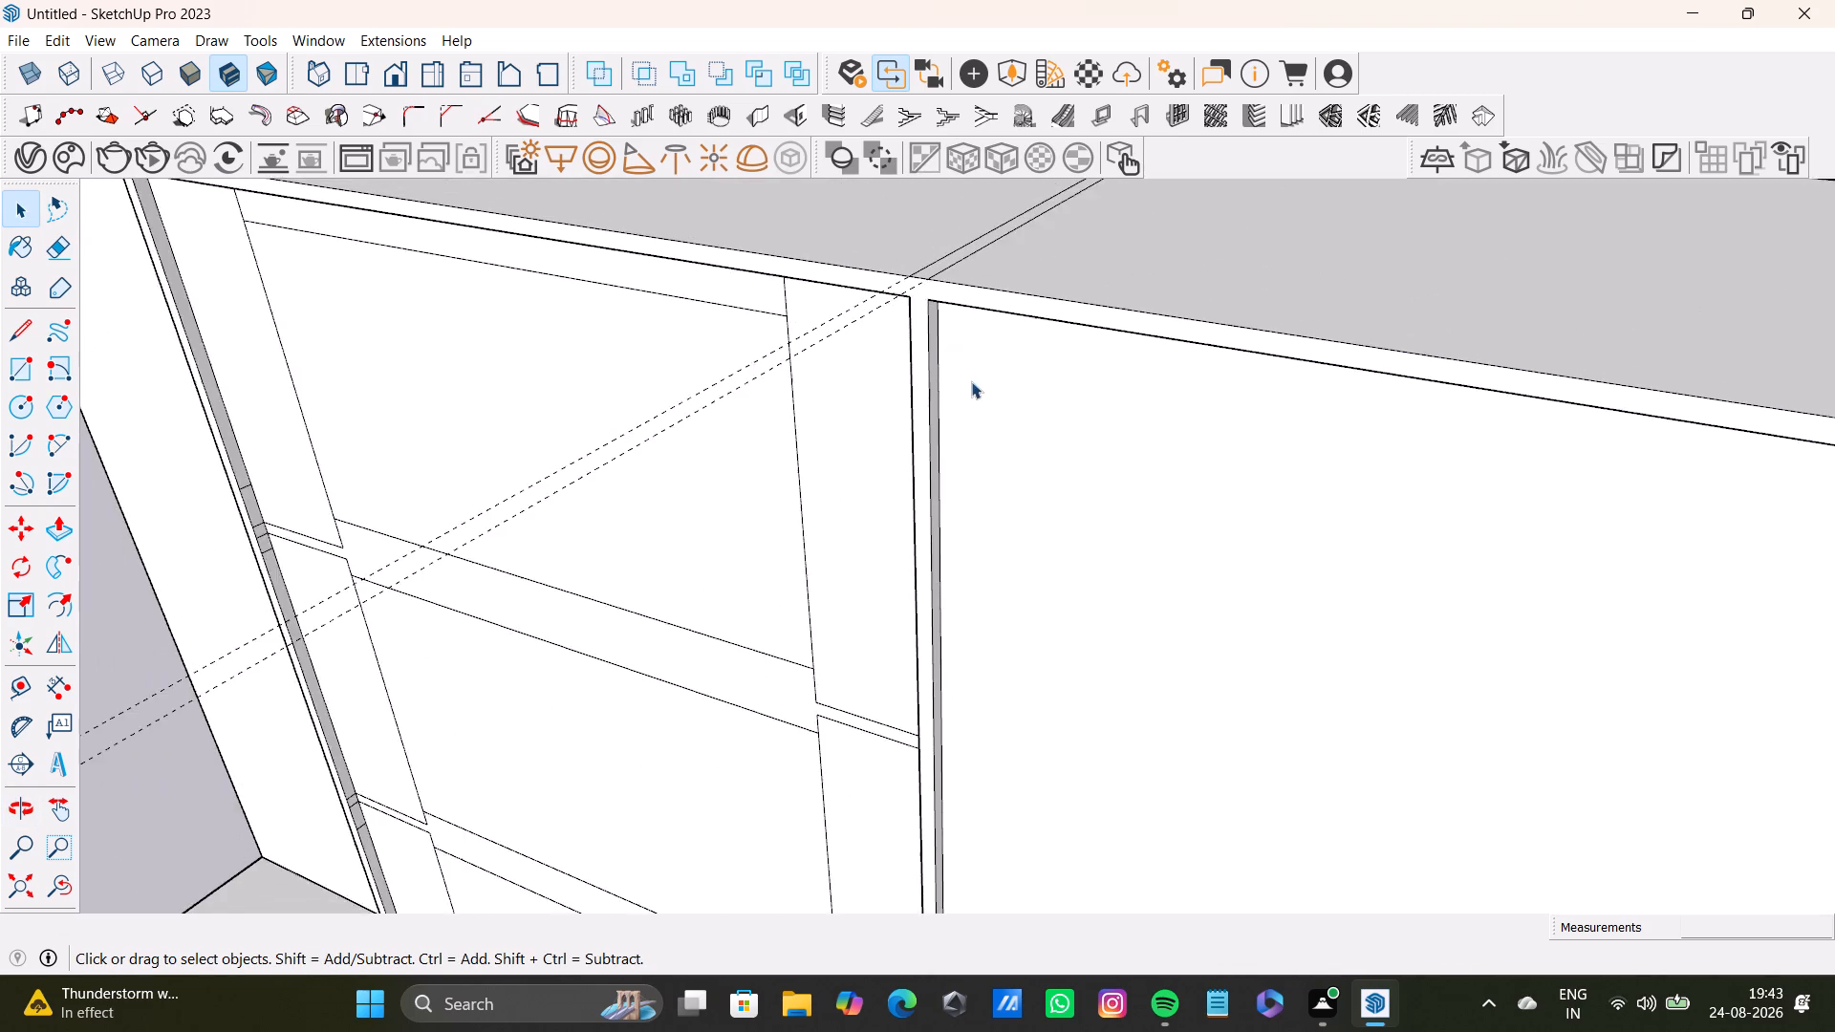
pyautogui.scroll(-10, 971, 381)
pyautogui.keyDown('shift'); pyautogui.moveTo(1025, 466); pyautogui.dragTo(1229, 447, button='middle'); pyautogui.keyUp('shift')
pyautogui.scroll(16, 609, 246)
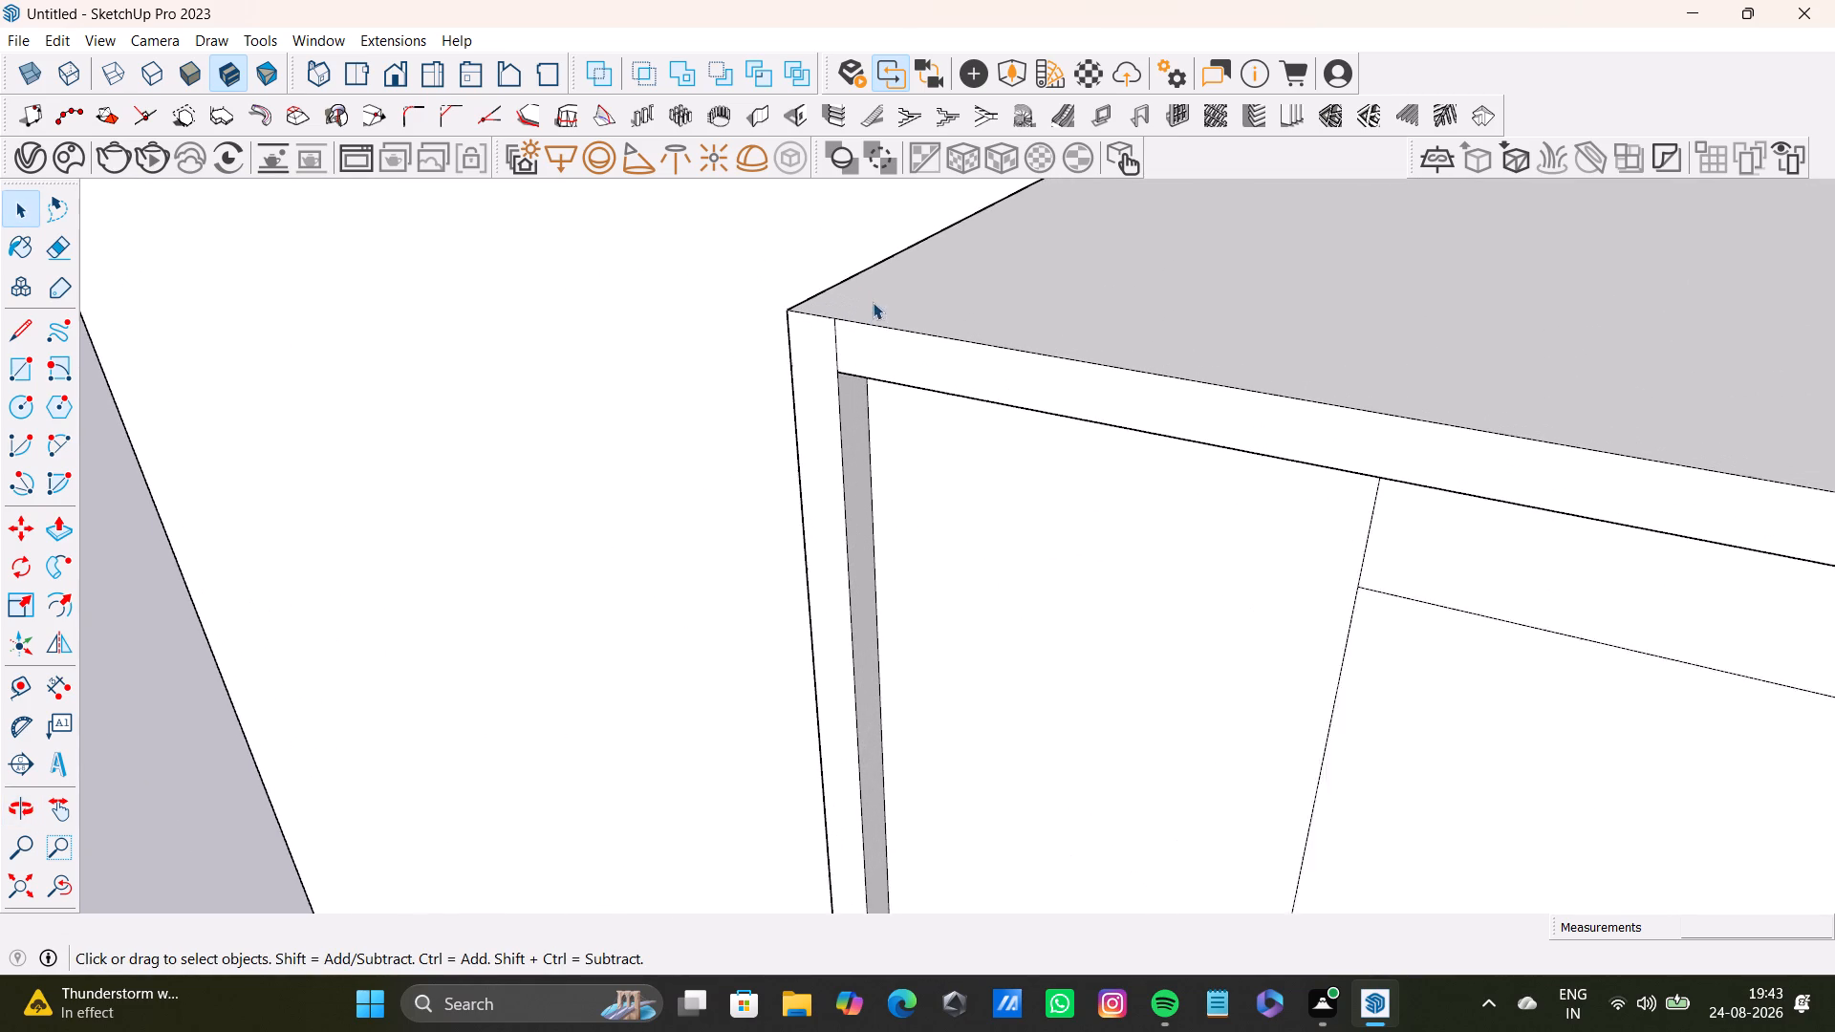
pyautogui.scroll(2, 873, 302)
pyautogui.click(833, 359)
pyautogui.press('Delete')
# Examine the tall unit's front frame and both bays from several angles.
pyautogui.scroll(-1, 836, 384)
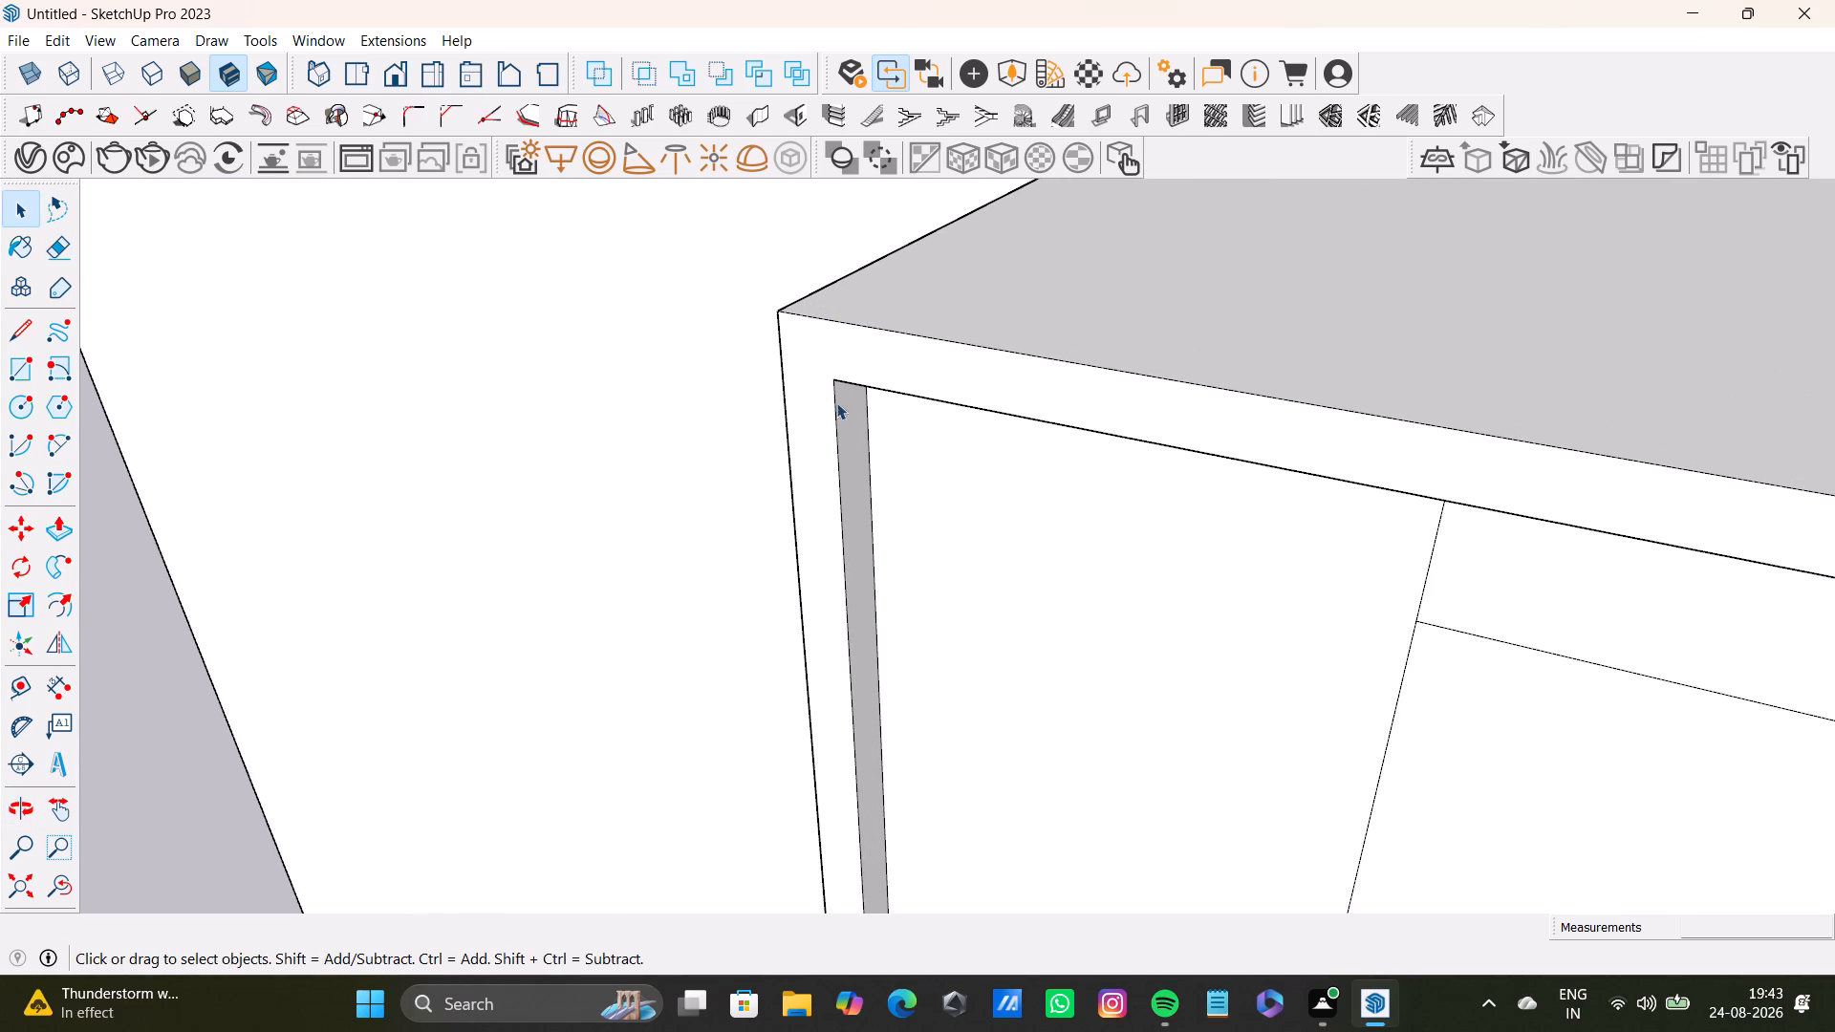
pyautogui.scroll(-20, 836, 402)
pyautogui.scroll(-14, 836, 402)
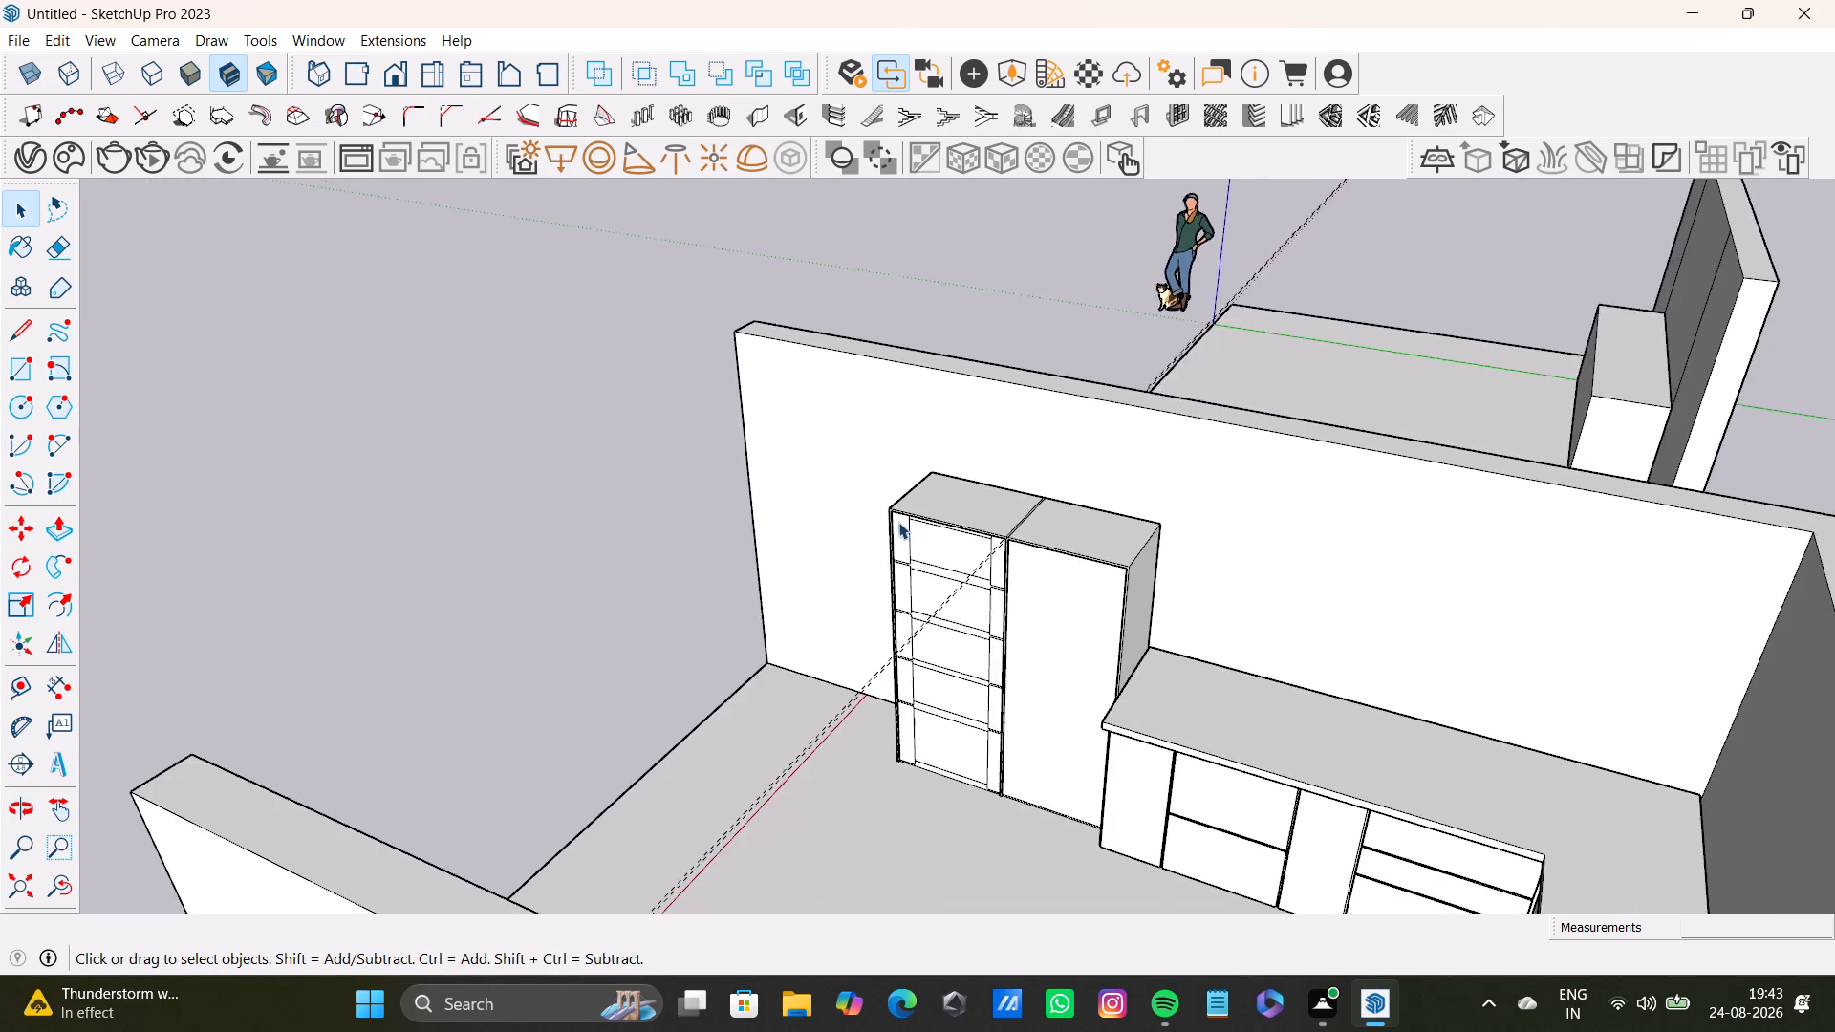
pyautogui.moveTo(906, 522); pyautogui.dragTo(1116, 635, button='middle')
pyautogui.scroll(8, 1103, 638)
pyautogui.moveTo(1023, 590); pyautogui.dragTo(1046, 572, button='middle')
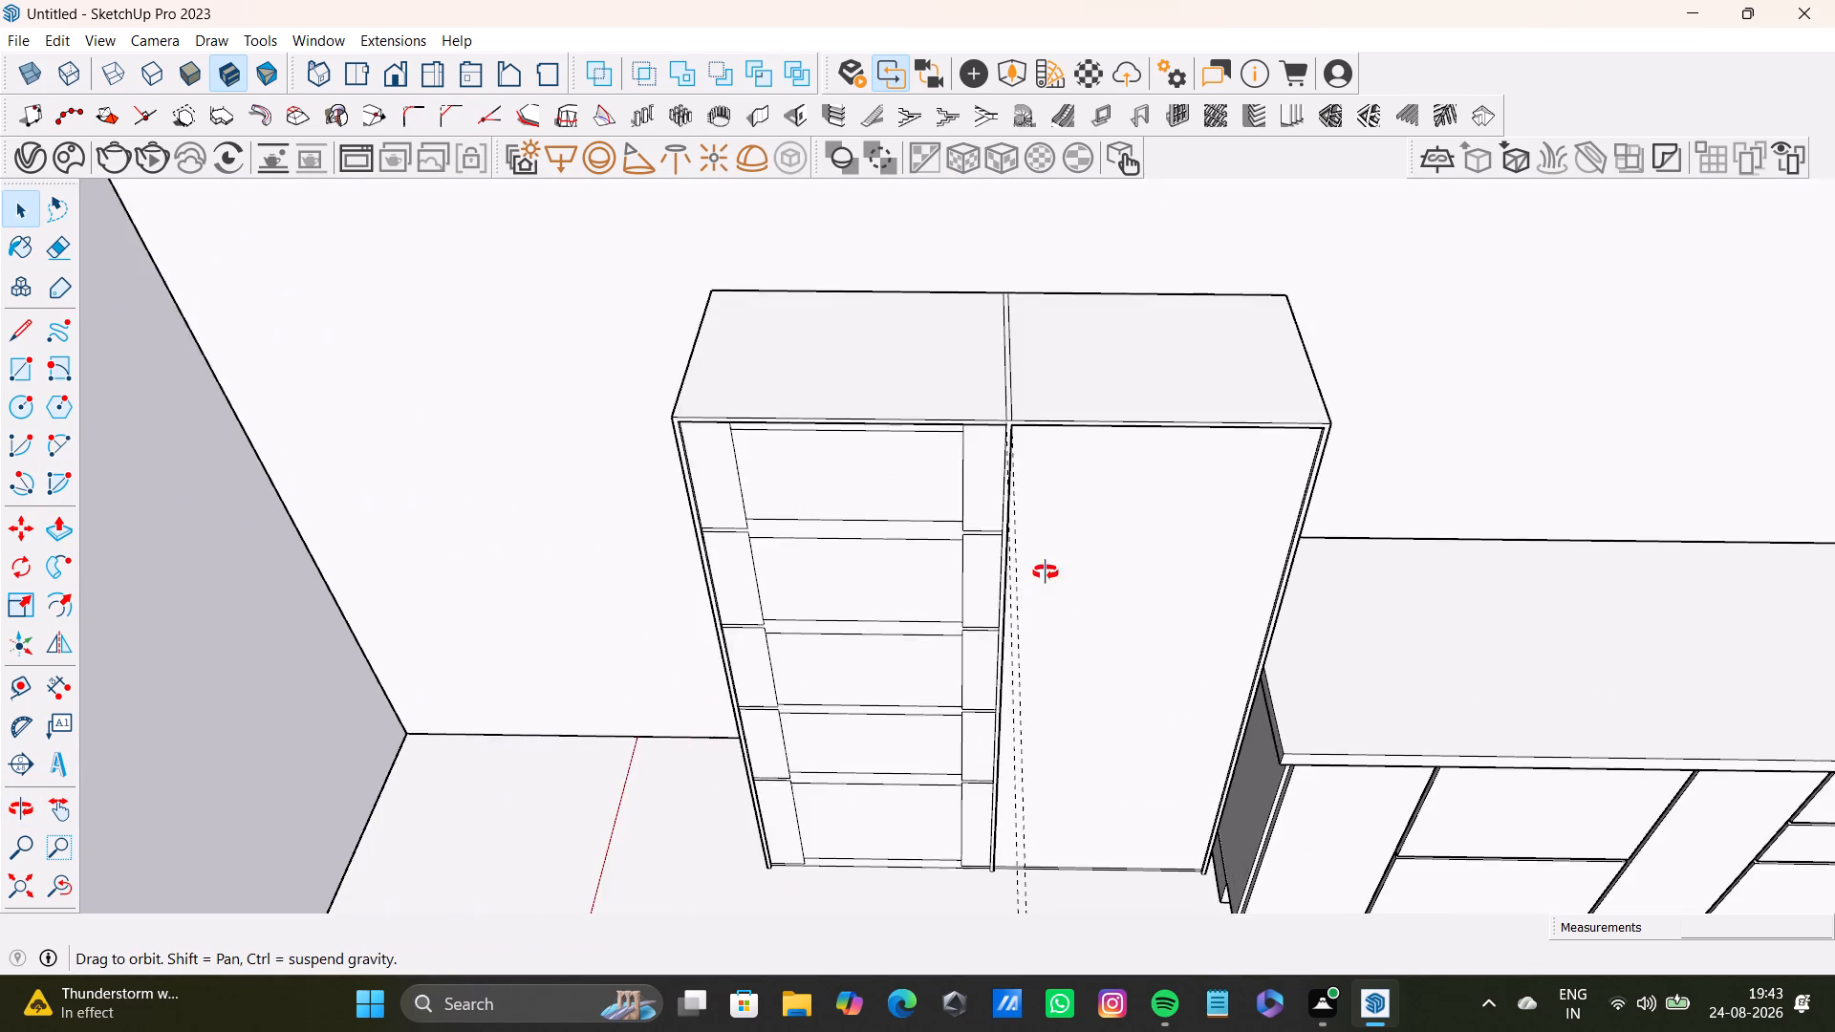
pyautogui.moveTo(1046, 572); pyautogui.dragTo(995, 292, button='middle')
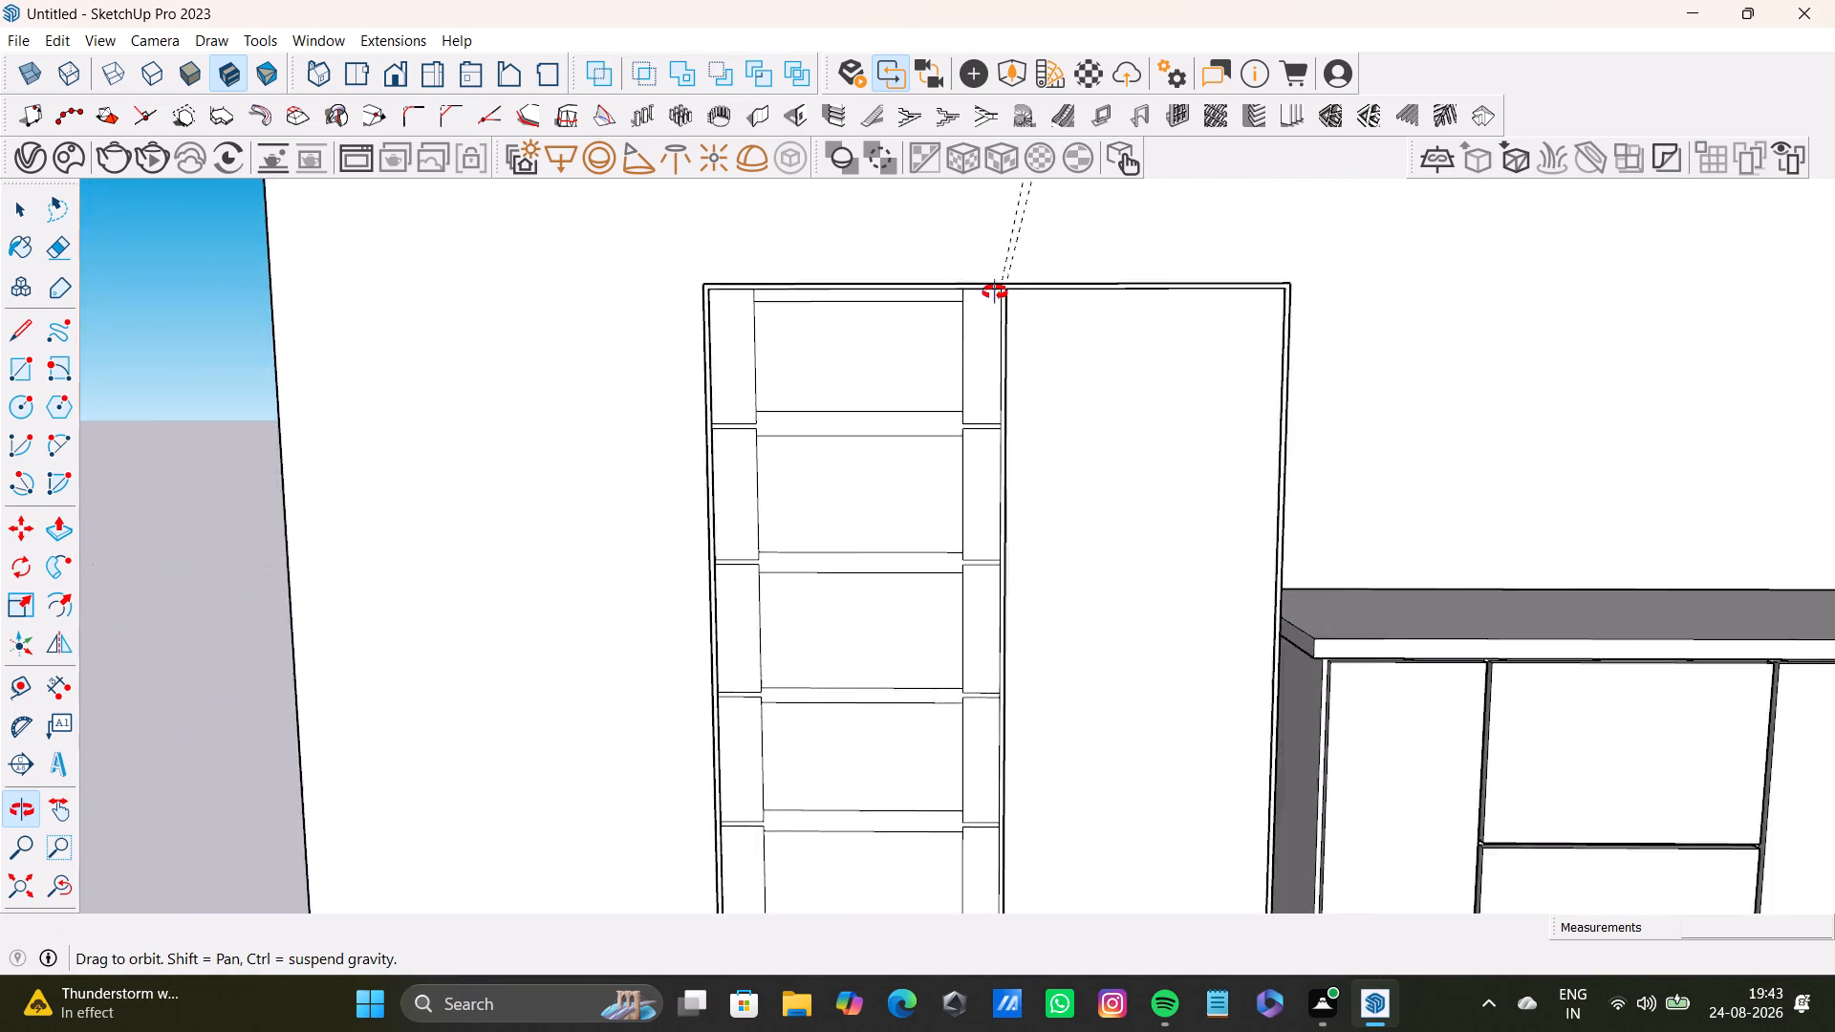
pyautogui.moveTo(995, 292); pyautogui.dragTo(787, 680, button='middle')
pyautogui.press('space')
pyautogui.scroll(-4, 799, 644)
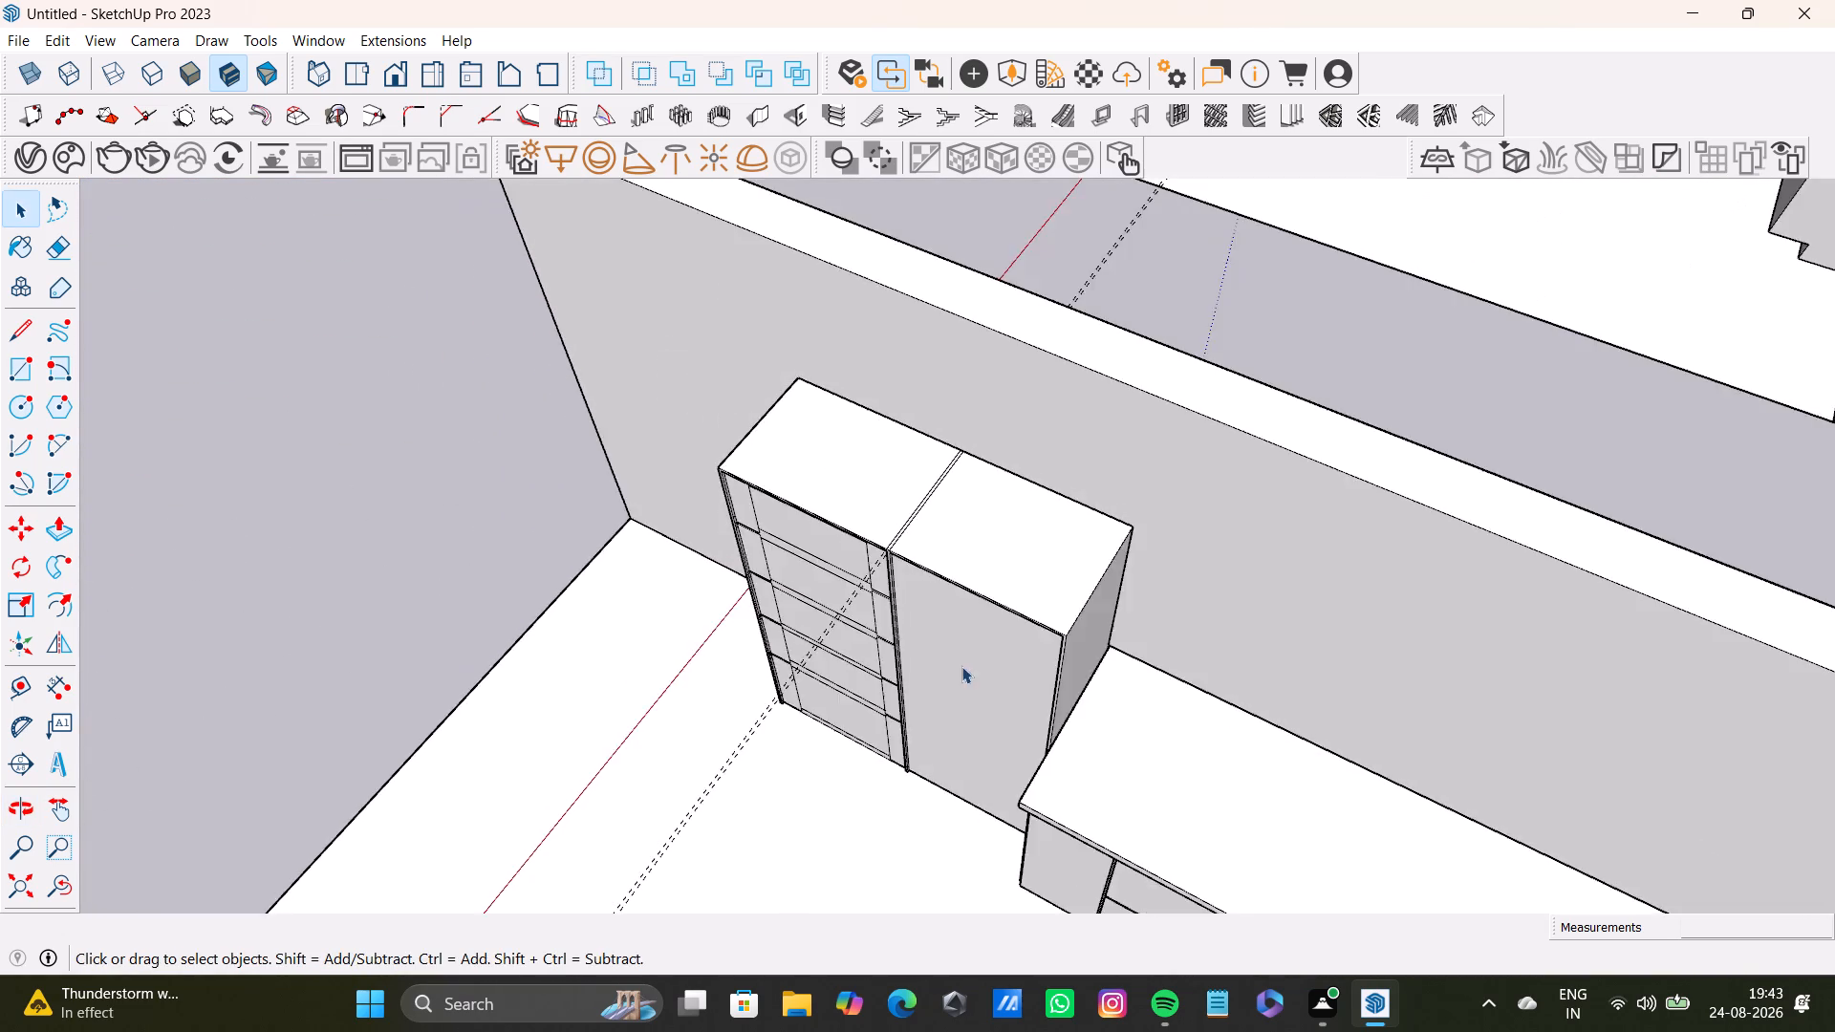
pyautogui.moveTo(964, 656); pyautogui.dragTo(1341, 335, button='middle')
pyautogui.moveTo(1003, 482); pyautogui.dragTo(1008, 705, button='middle')
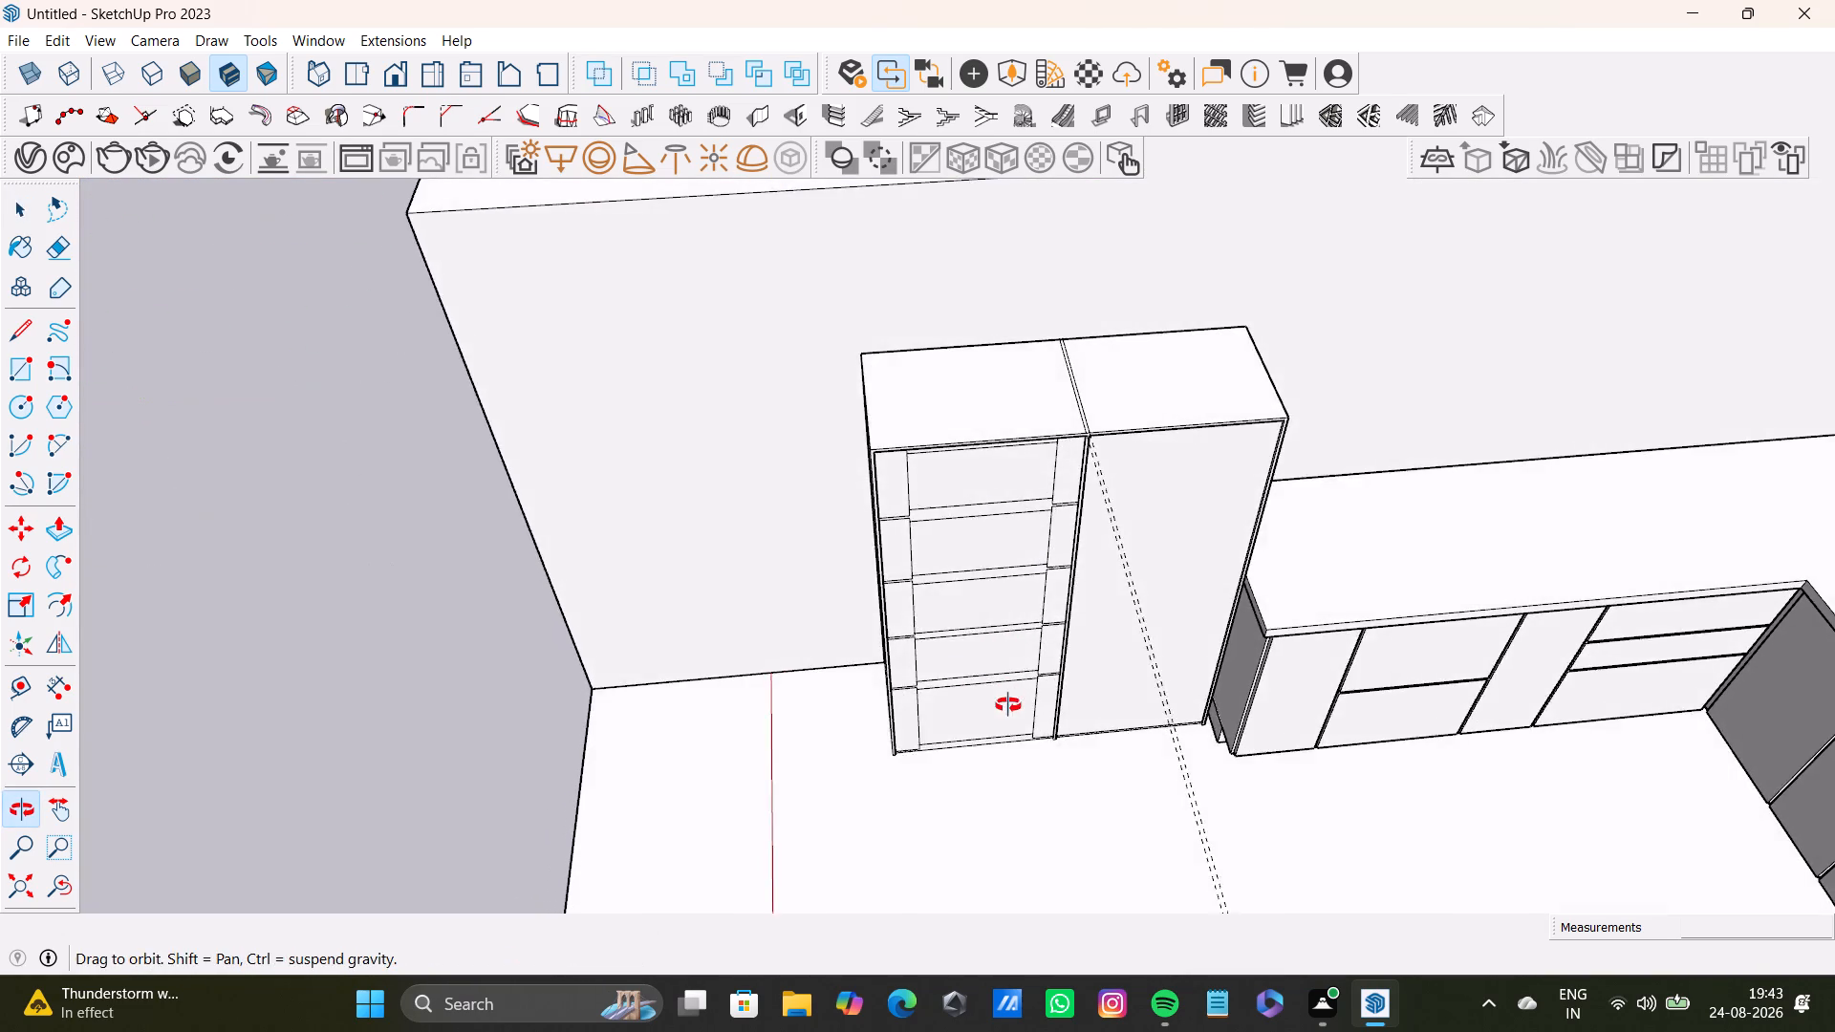
pyautogui.moveTo(1008, 705); pyautogui.dragTo(1005, 706, button='middle')
# Draw a floor rectangle about 2' 5 7/16" by 1' 9 11/16" against the wall beside the shelving bay's outer side panel.
pyautogui.scroll(5, 622, 467)
pyautogui.moveTo(696, 430); pyautogui.dragTo(810, 327, button='middle')
pyautogui.scroll(4, 1009, 346)
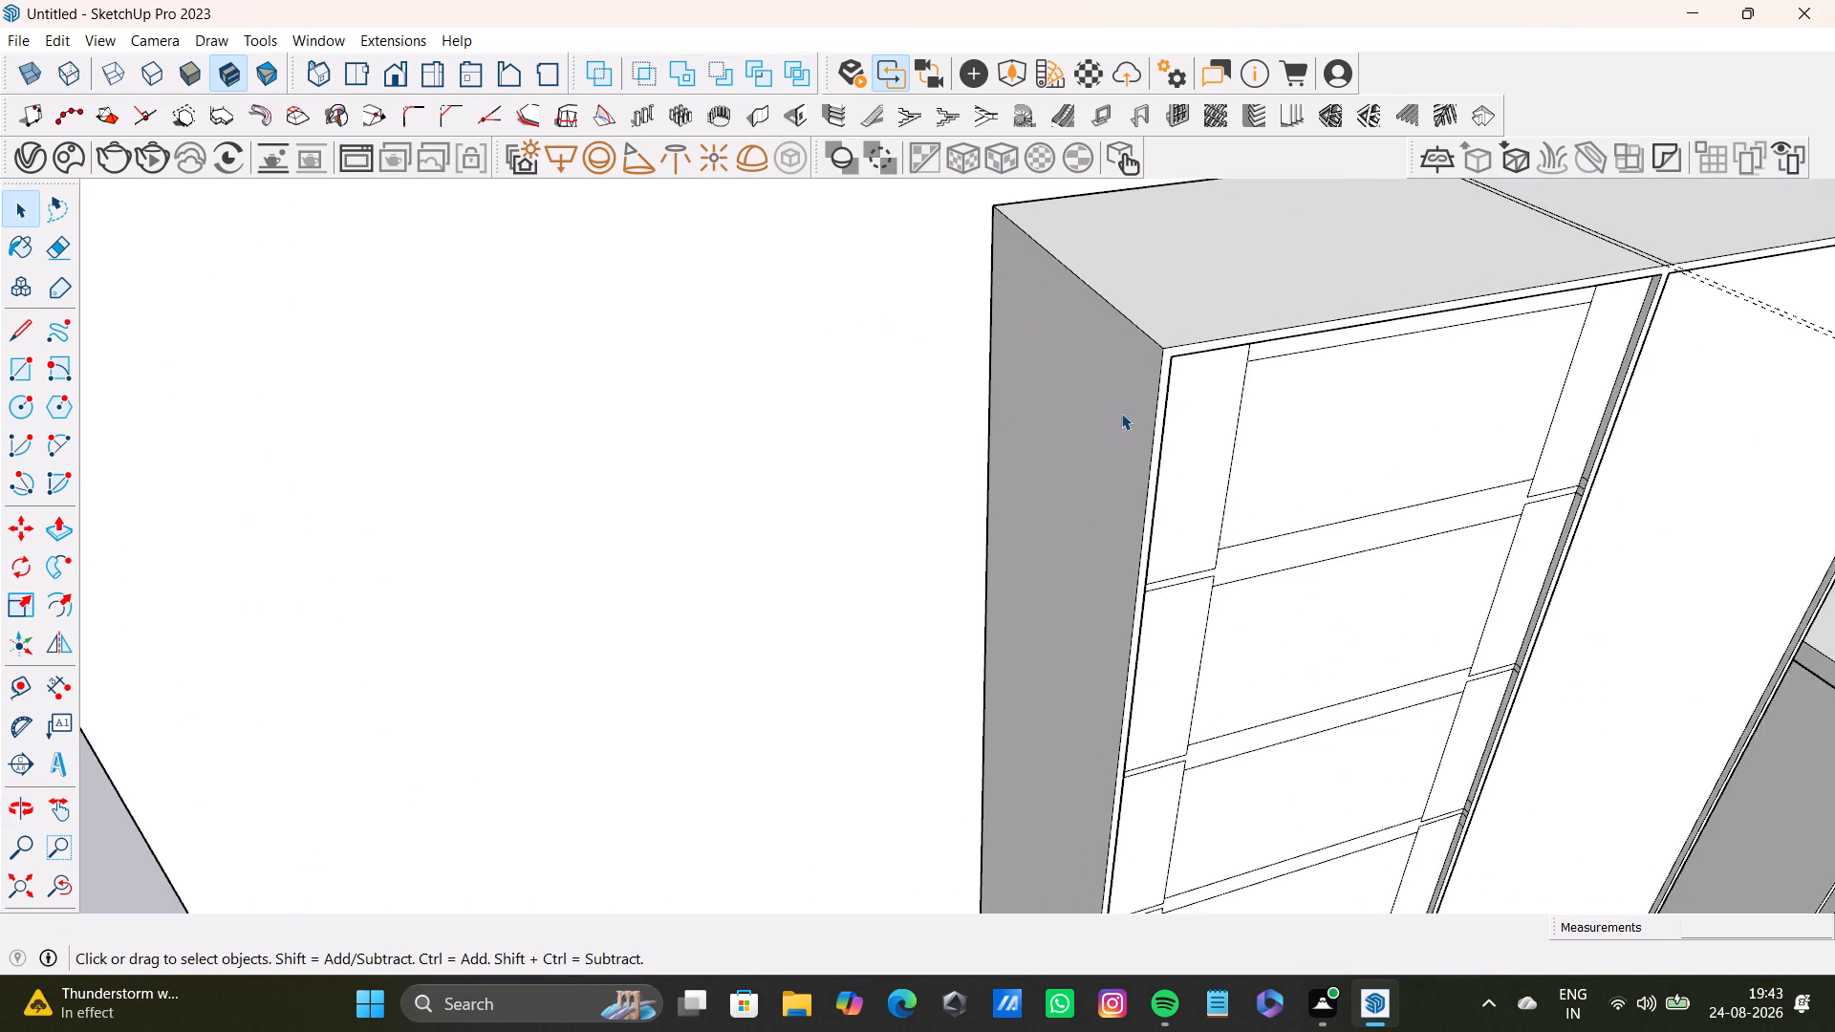
pyautogui.scroll(2, 1121, 413)
pyautogui.moveTo(1121, 413); pyautogui.dragTo(917, 357, button='middle')
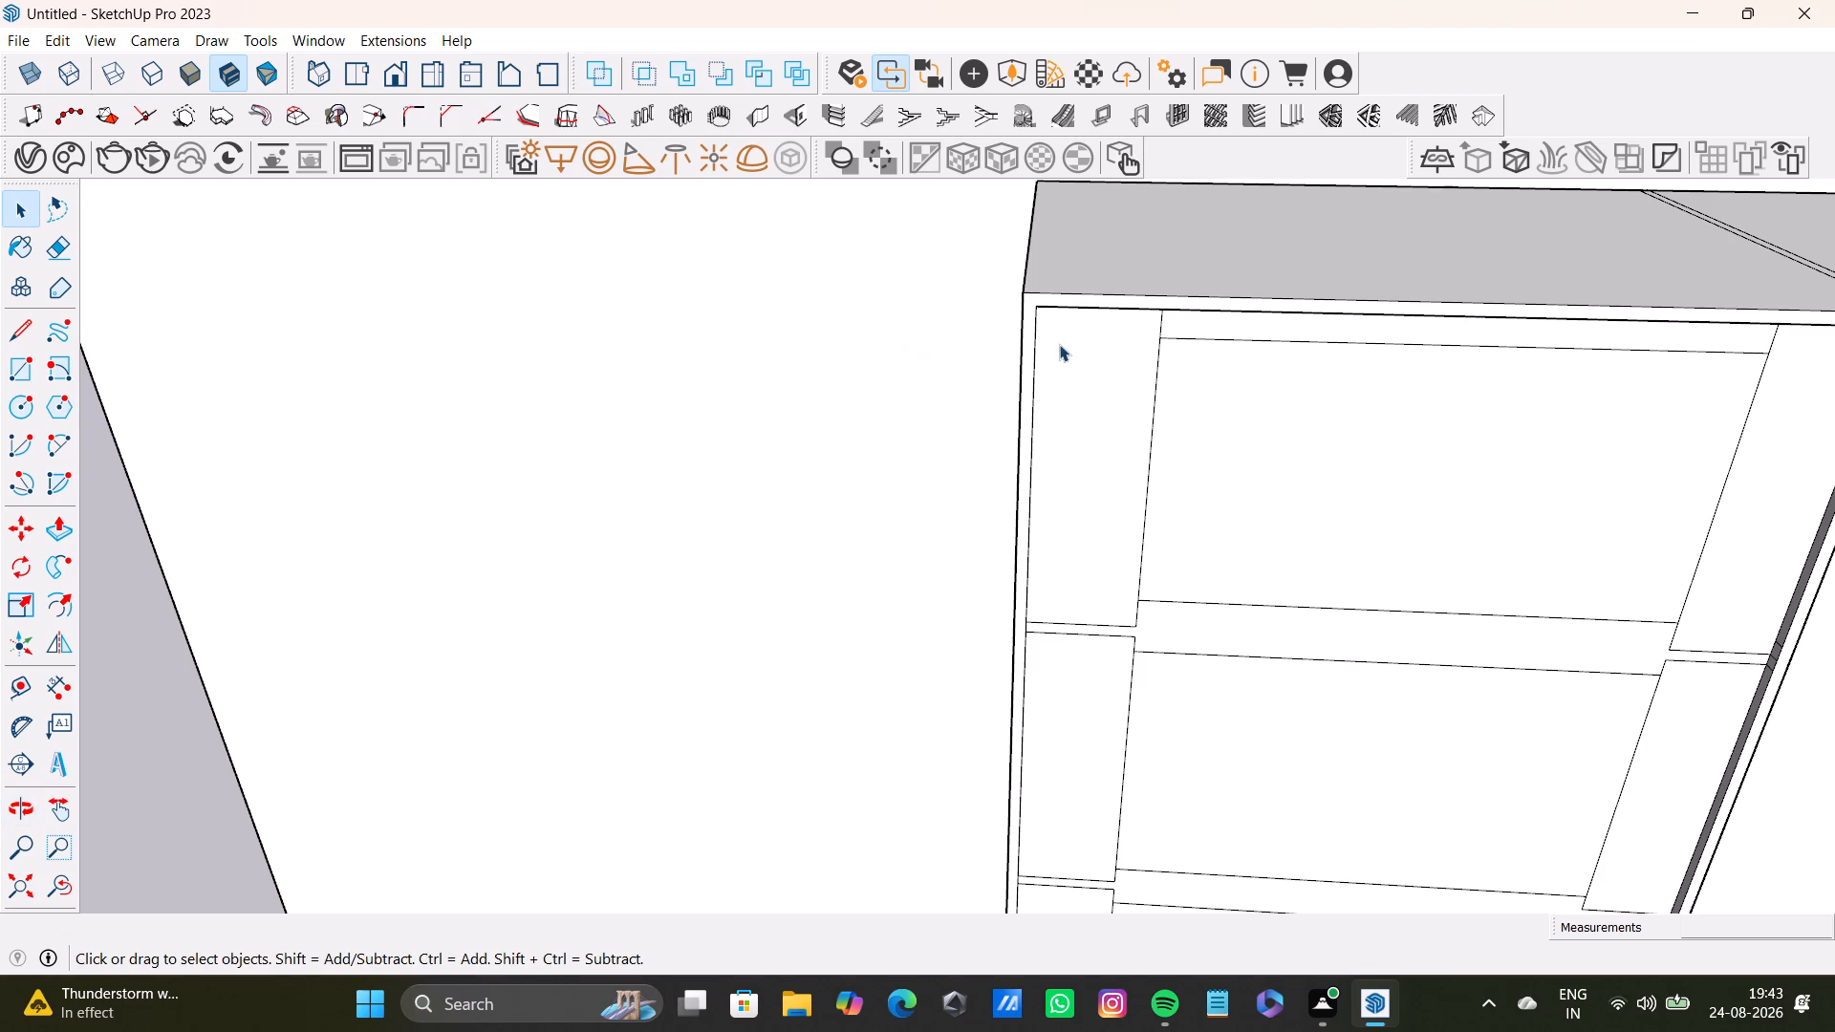
pyautogui.click(12, 360)
pyautogui.moveTo(554, 381); pyautogui.dragTo(606, 774, button='middle')
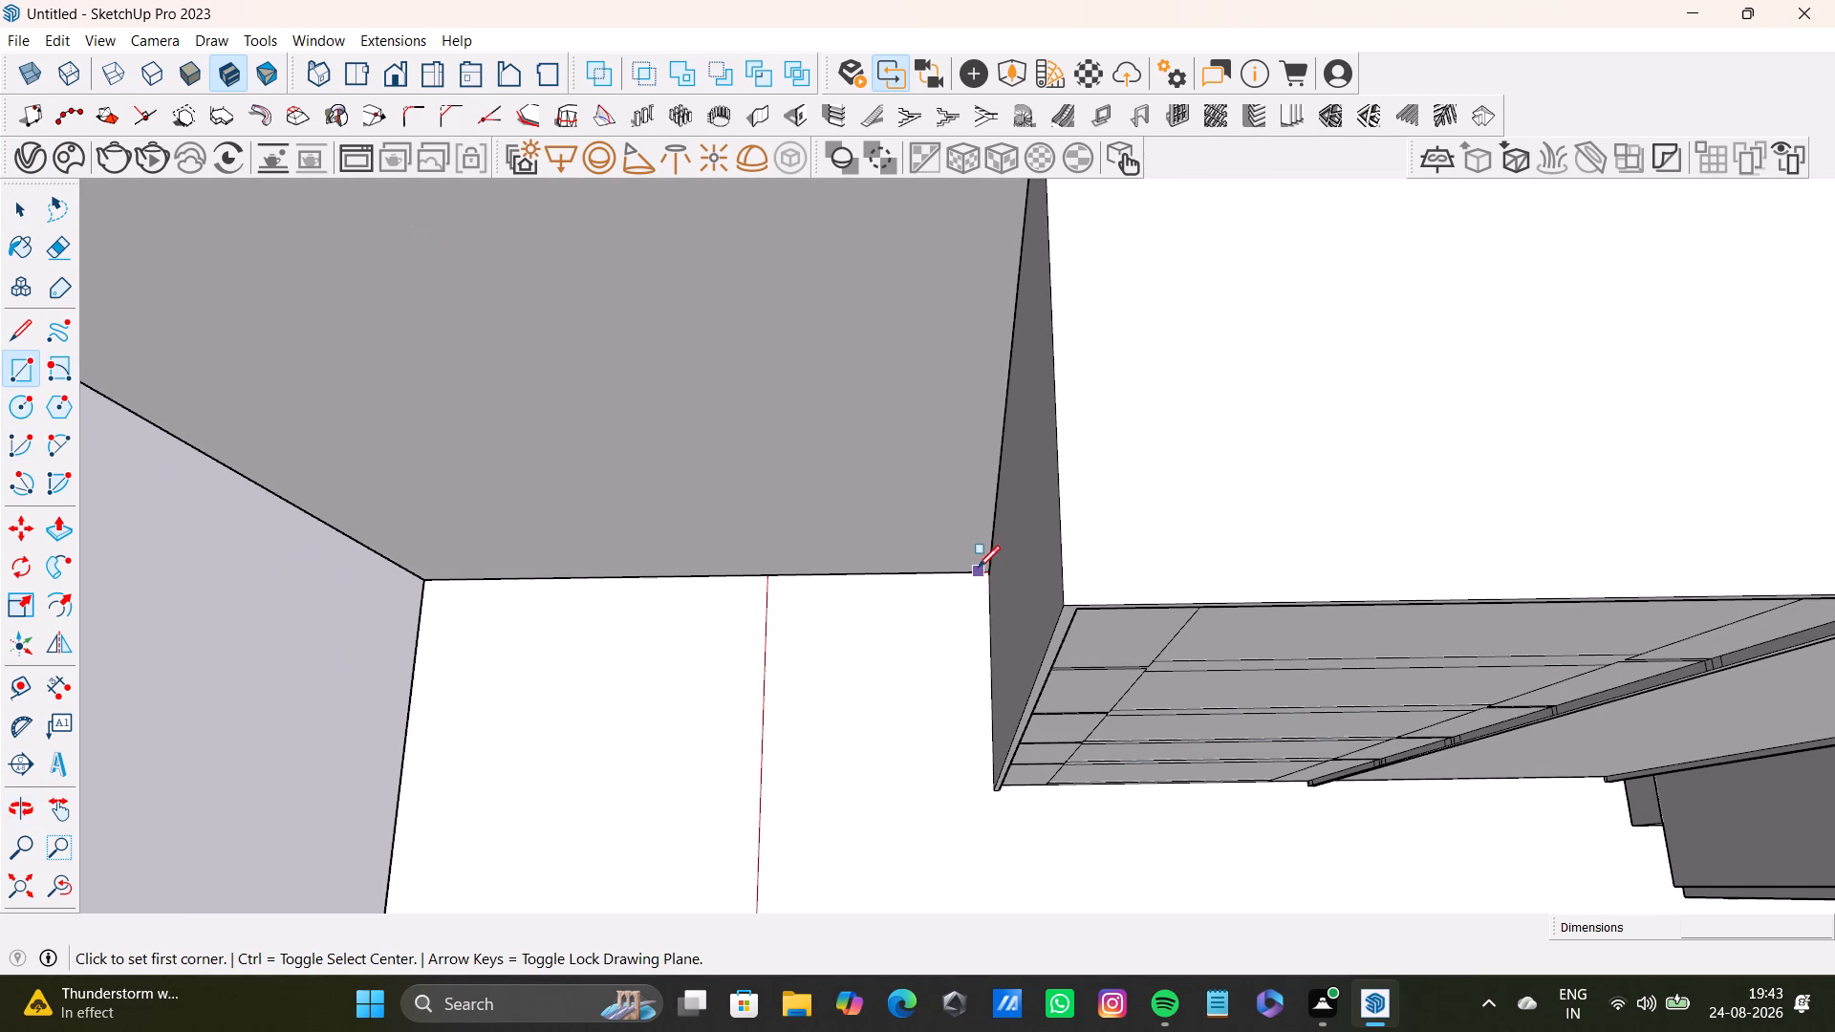
pyautogui.click(985, 575)
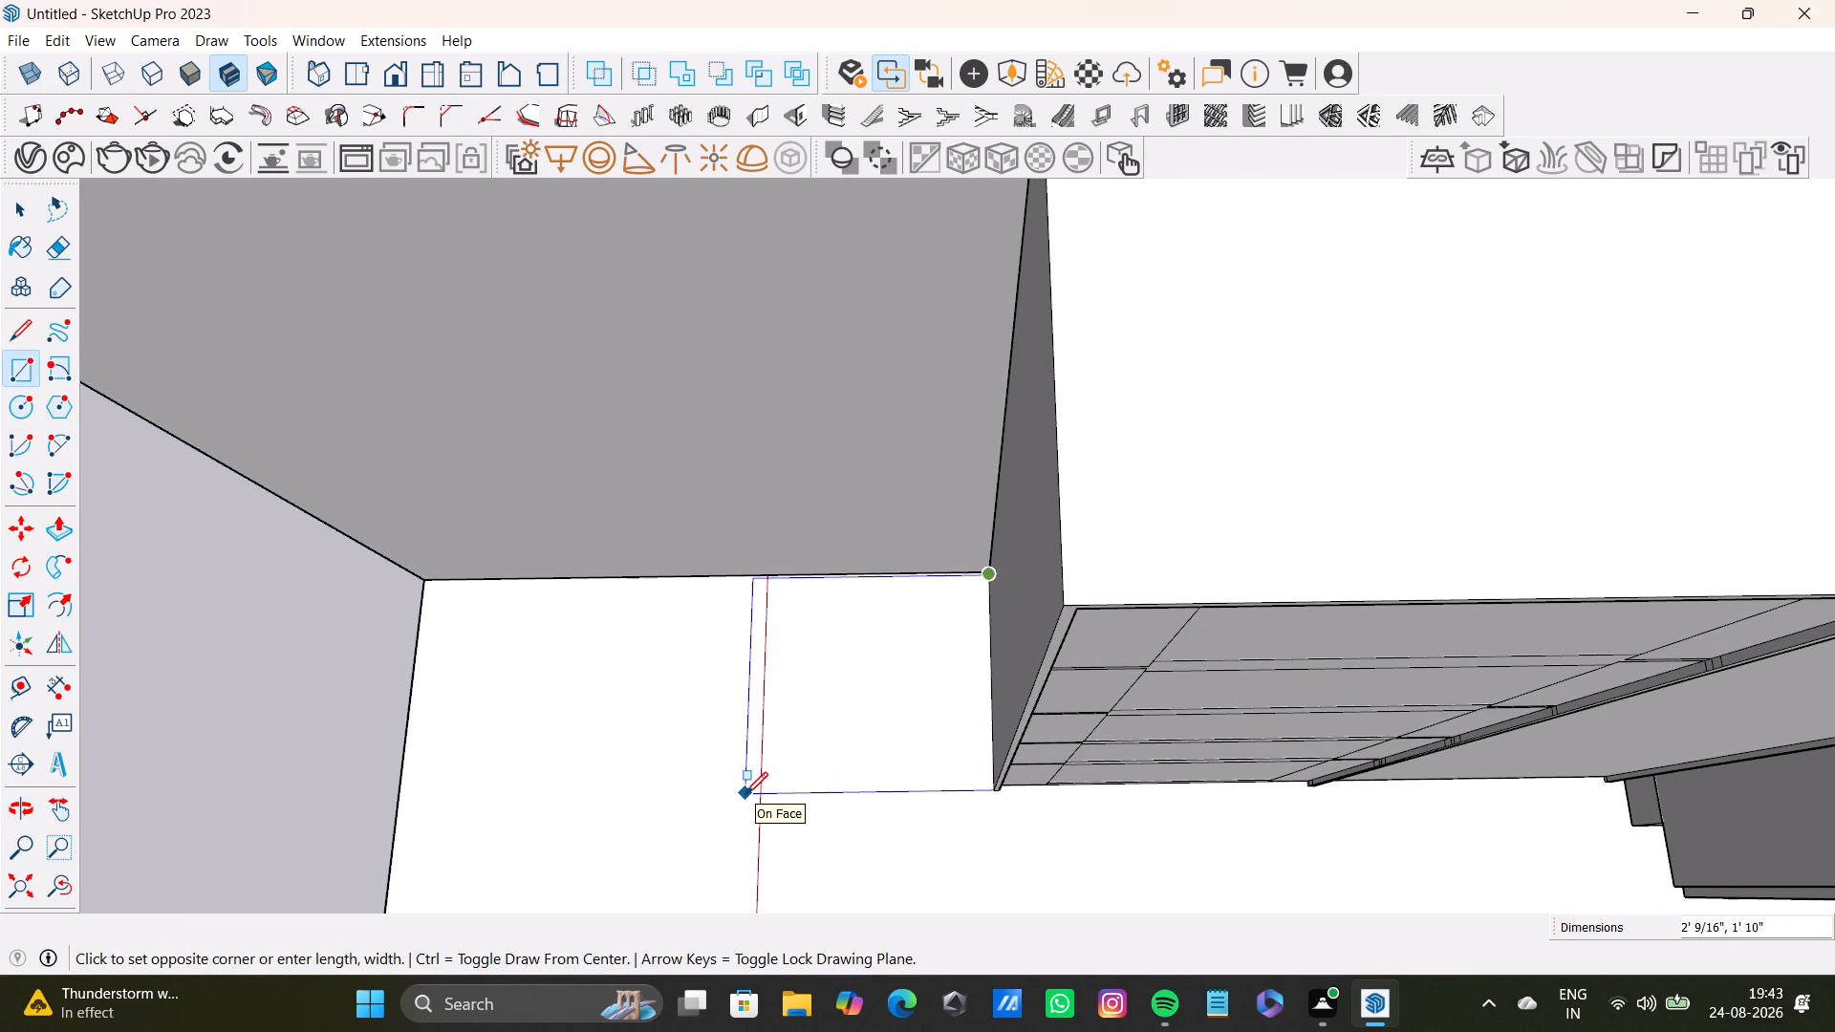
pyautogui.click(696, 791)
pyautogui.press('space')
# Push/Pull the floor rectangle beside the shelving bay up 6' 7", level with the tall unit's top.
pyautogui.click(825, 717)
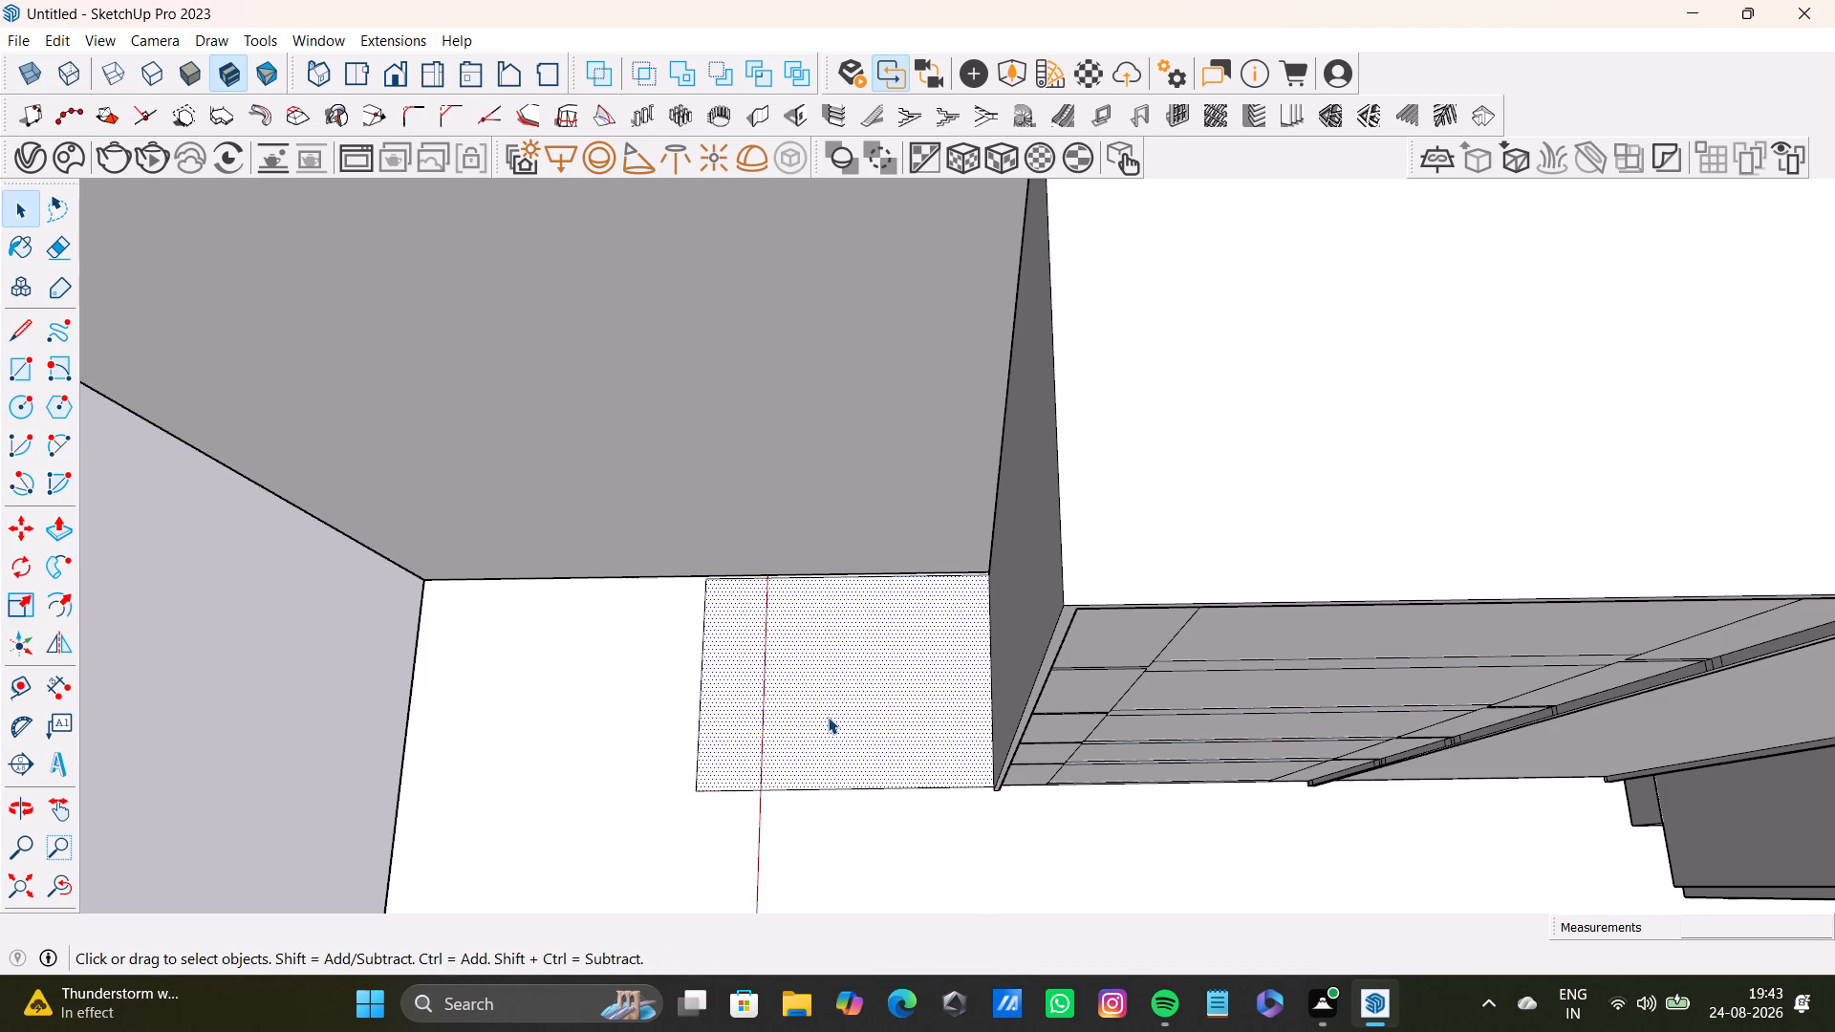
pyautogui.press('p')
pyautogui.moveTo(828, 717); pyautogui.dragTo(947, 440)
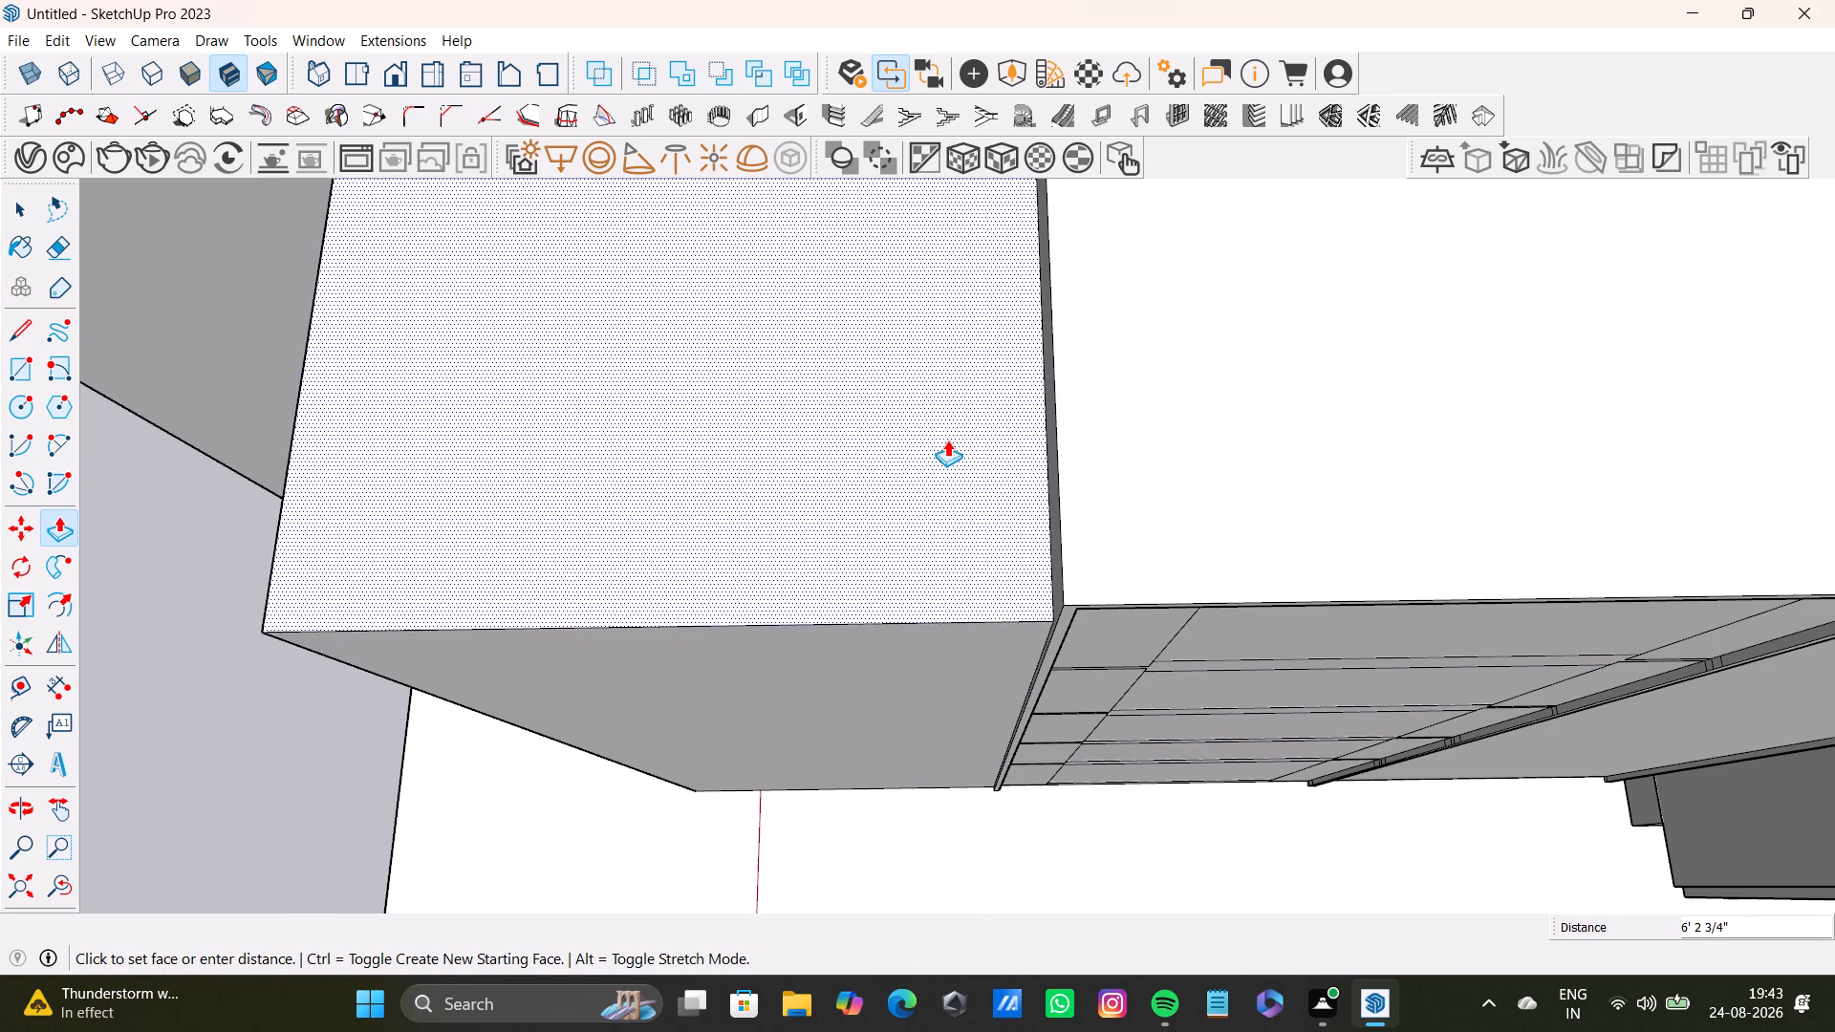
pyautogui.moveTo(947, 440); pyautogui.dragTo(995, 435)
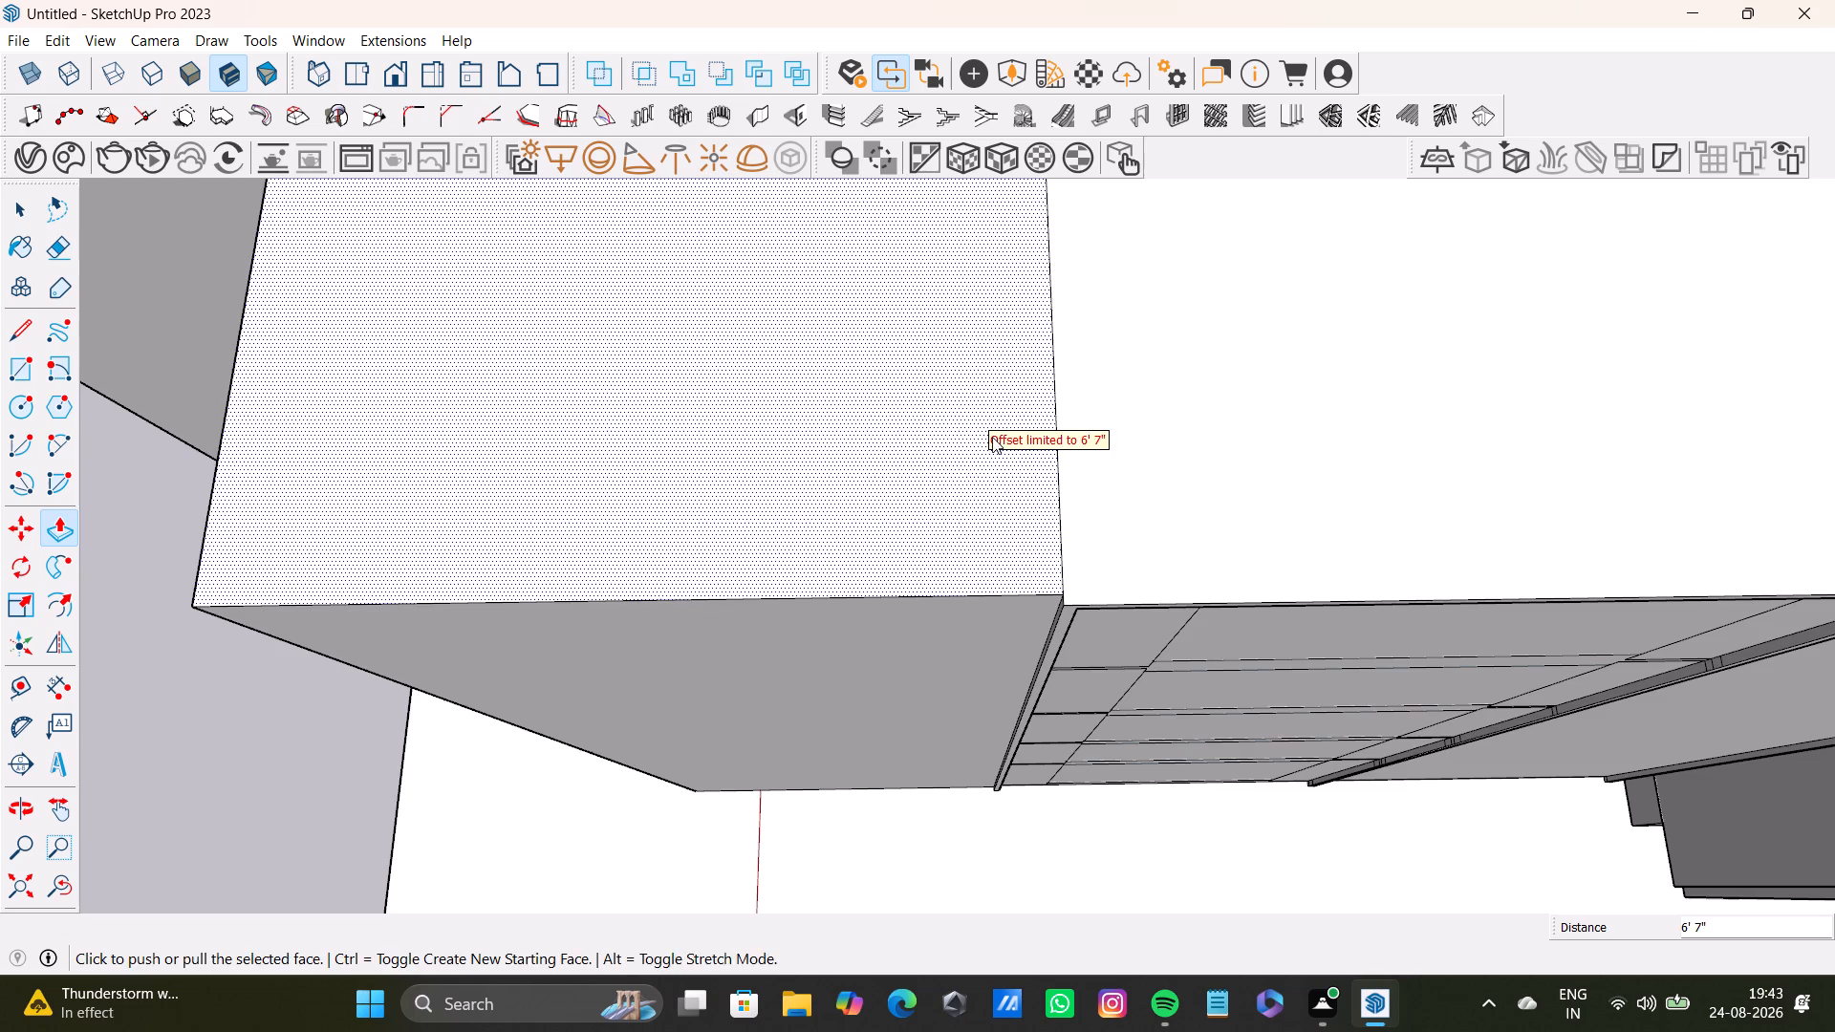
pyautogui.press('space')
pyautogui.scroll(-2, 851, 644)
# Push/Pull the new block's outer side face inward about 6" to narrow it.
pyautogui.moveTo(847, 656); pyautogui.dragTo(816, 370, button='middle')
pyautogui.moveTo(816, 405); pyautogui.dragTo(1022, 423, button='middle')
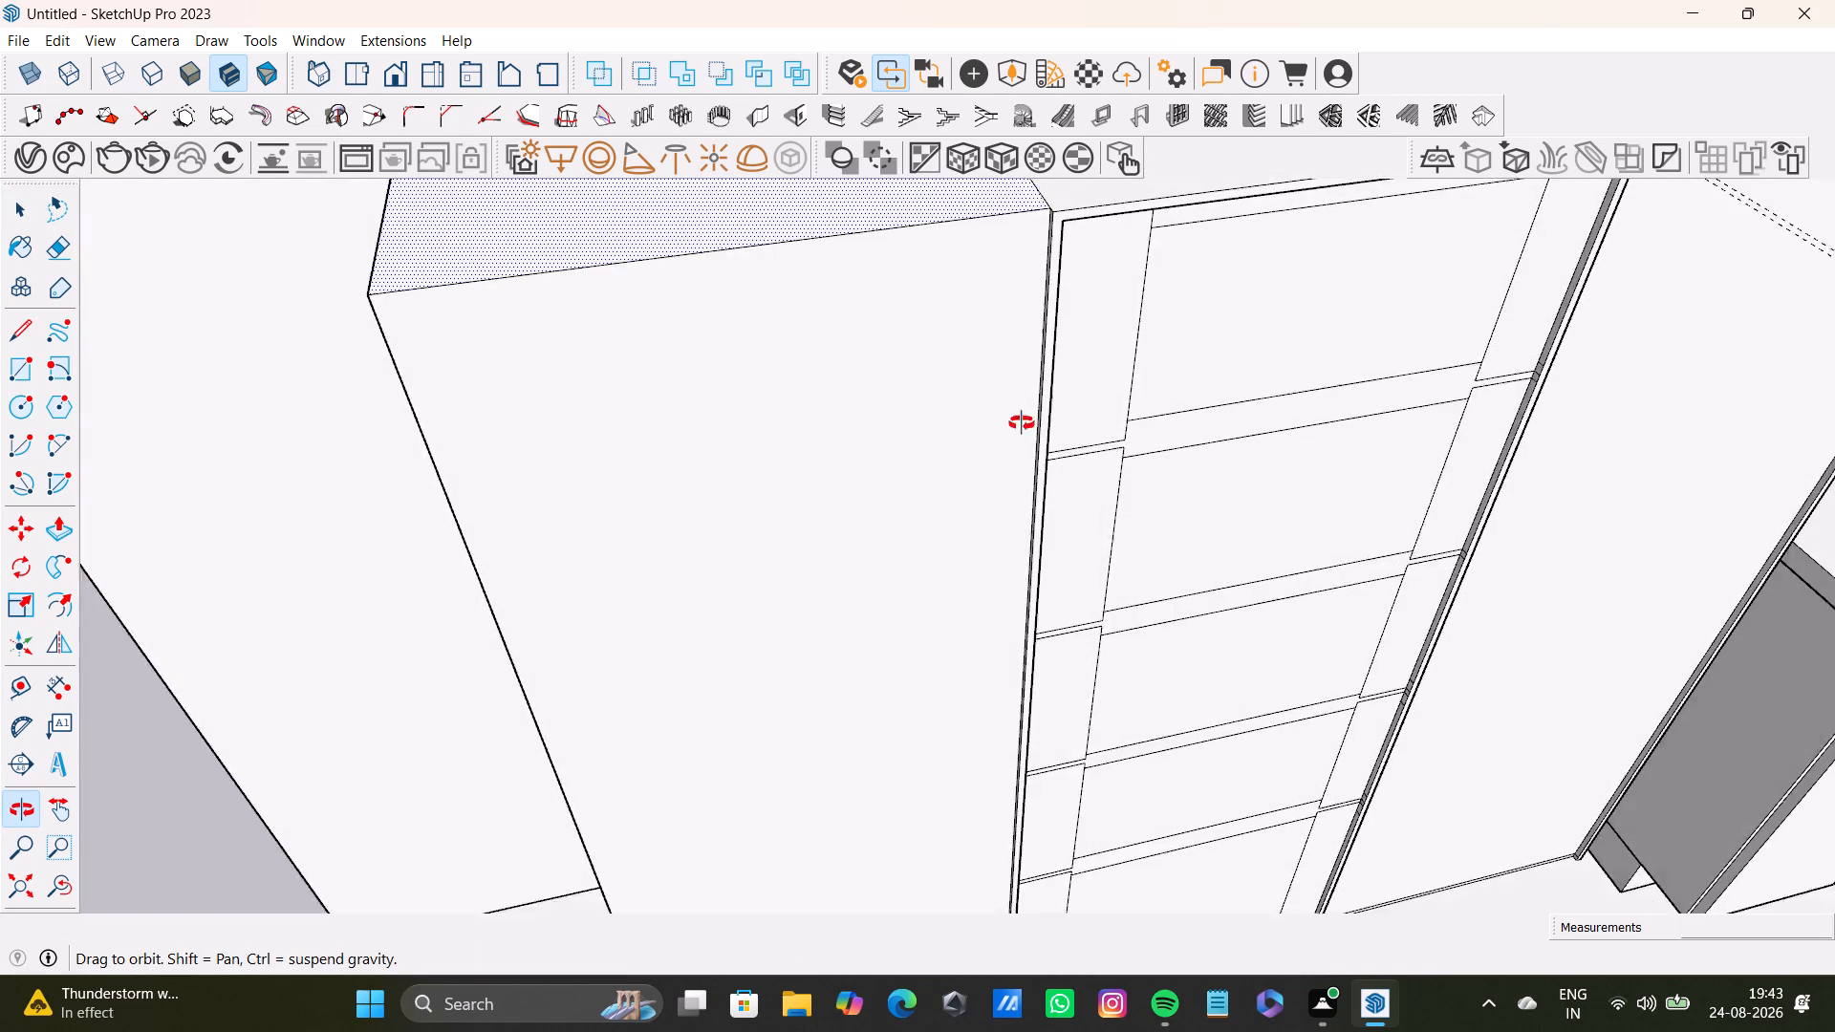
pyautogui.moveTo(1022, 423); pyautogui.dragTo(909, 682, button='middle')
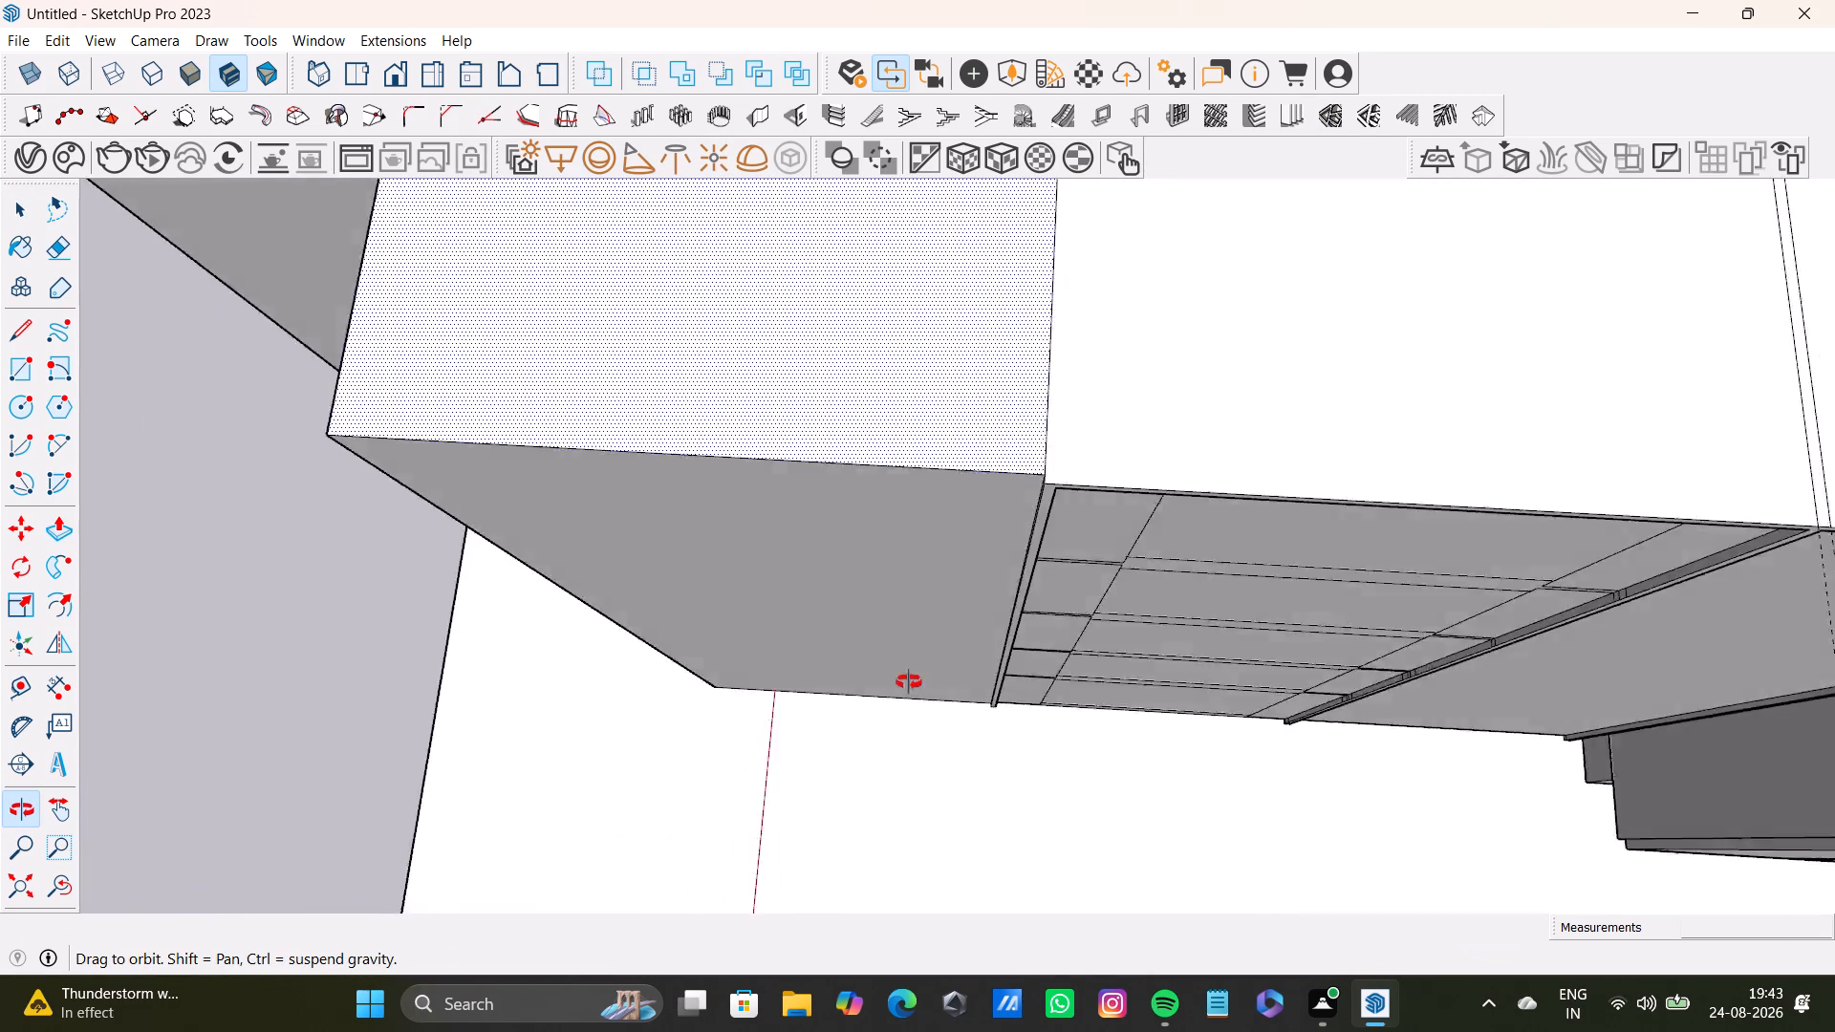
pyautogui.moveTo(909, 682); pyautogui.dragTo(1174, 563, button='middle')
pyautogui.scroll(-8, 682, 536)
pyautogui.moveTo(719, 578); pyautogui.dragTo(840, 482, button='middle')
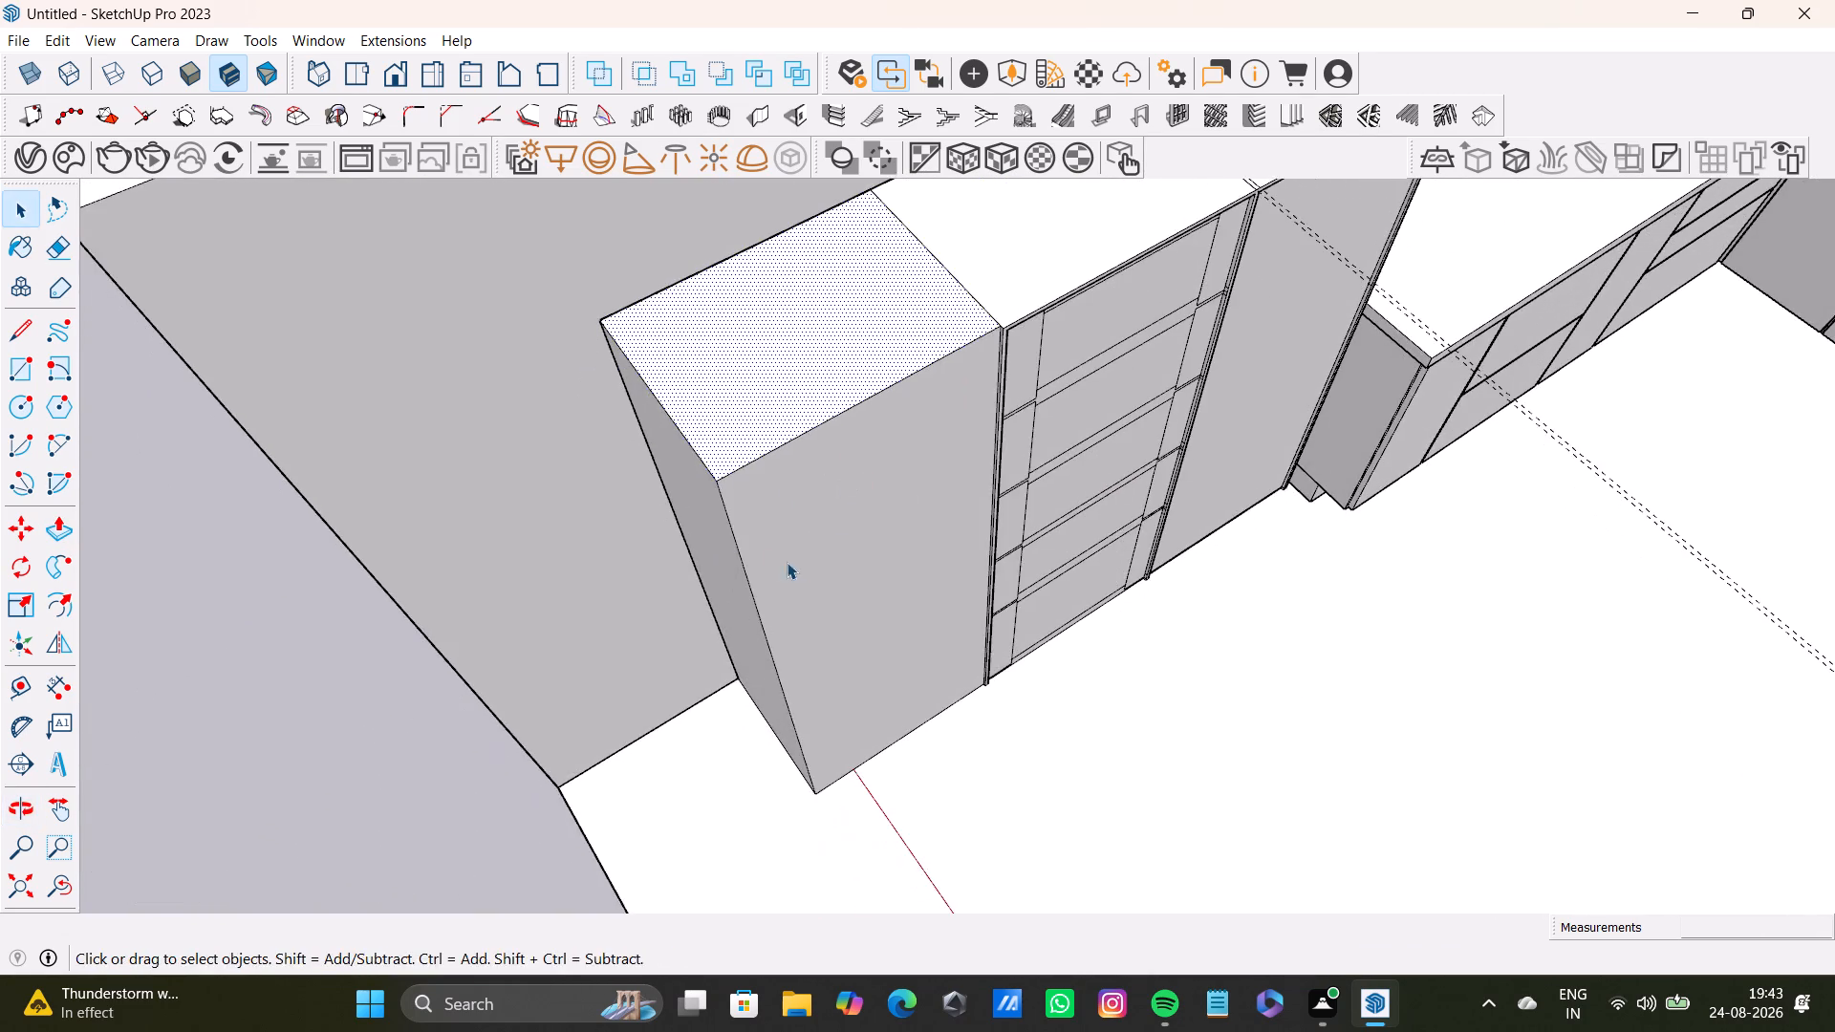
pyautogui.moveTo(785, 563); pyautogui.dragTo(916, 504, button='middle')
pyautogui.press('space')
pyautogui.click(742, 559)
pyautogui.press('p')
pyautogui.moveTo(742, 559); pyautogui.dragTo(787, 523)
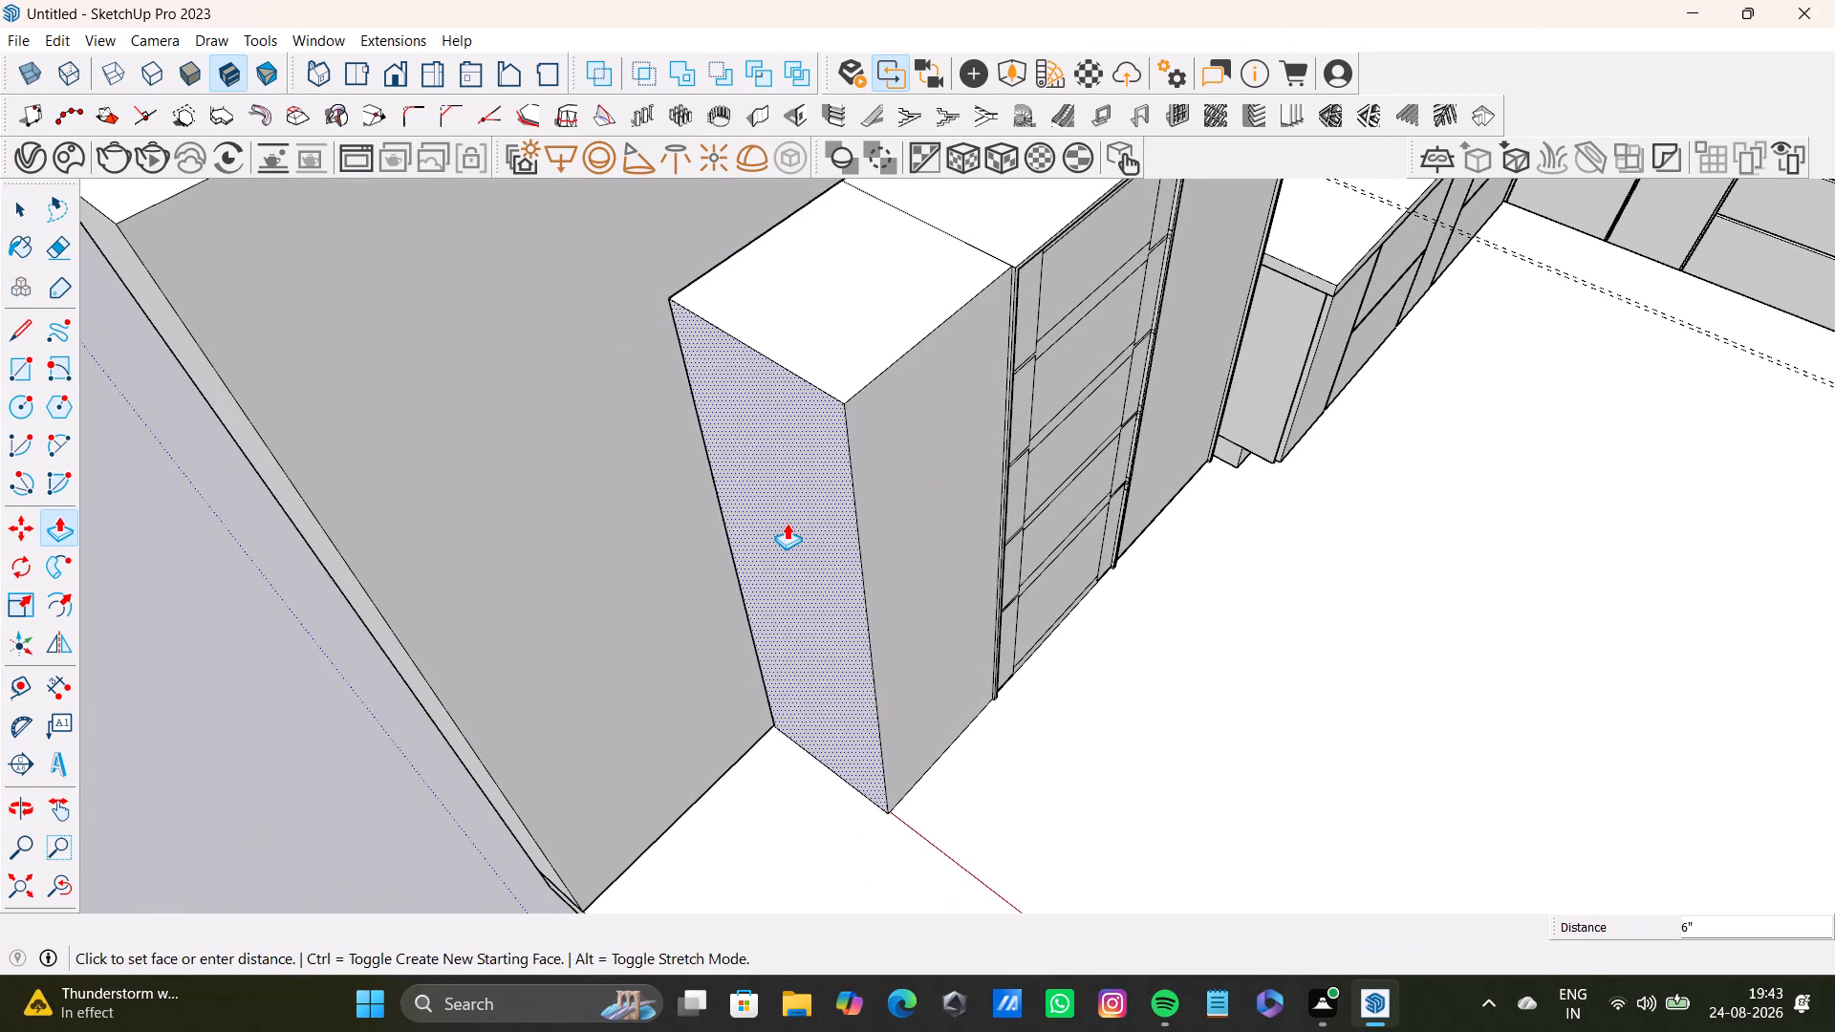
pyautogui.moveTo(787, 523); pyautogui.dragTo(790, 521)
pyautogui.press('space')
# Push/Pull the new block's outer side face back outward 3" to widen it.
pyautogui.moveTo(971, 558); pyautogui.dragTo(427, 436, button='middle')
pyautogui.moveTo(598, 398); pyautogui.dragTo(550, 694, button='middle')
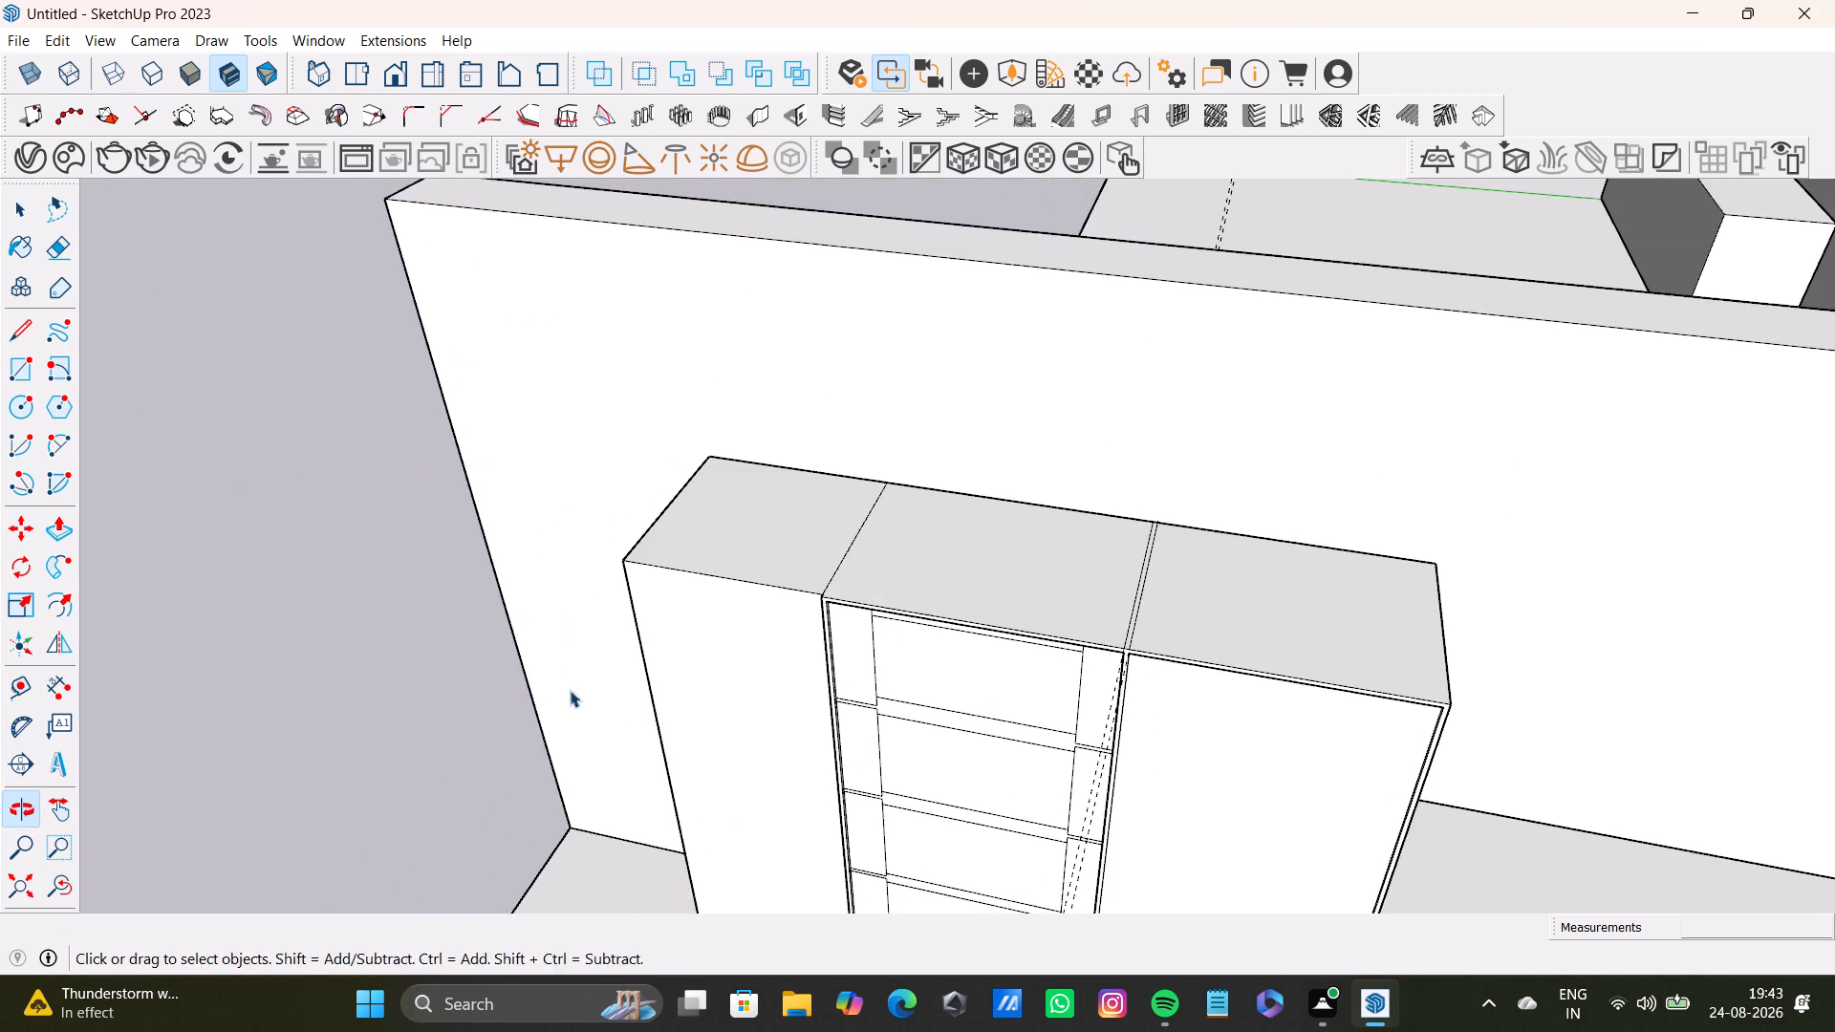
pyautogui.moveTo(631, 662); pyautogui.dragTo(773, 679, button='middle')
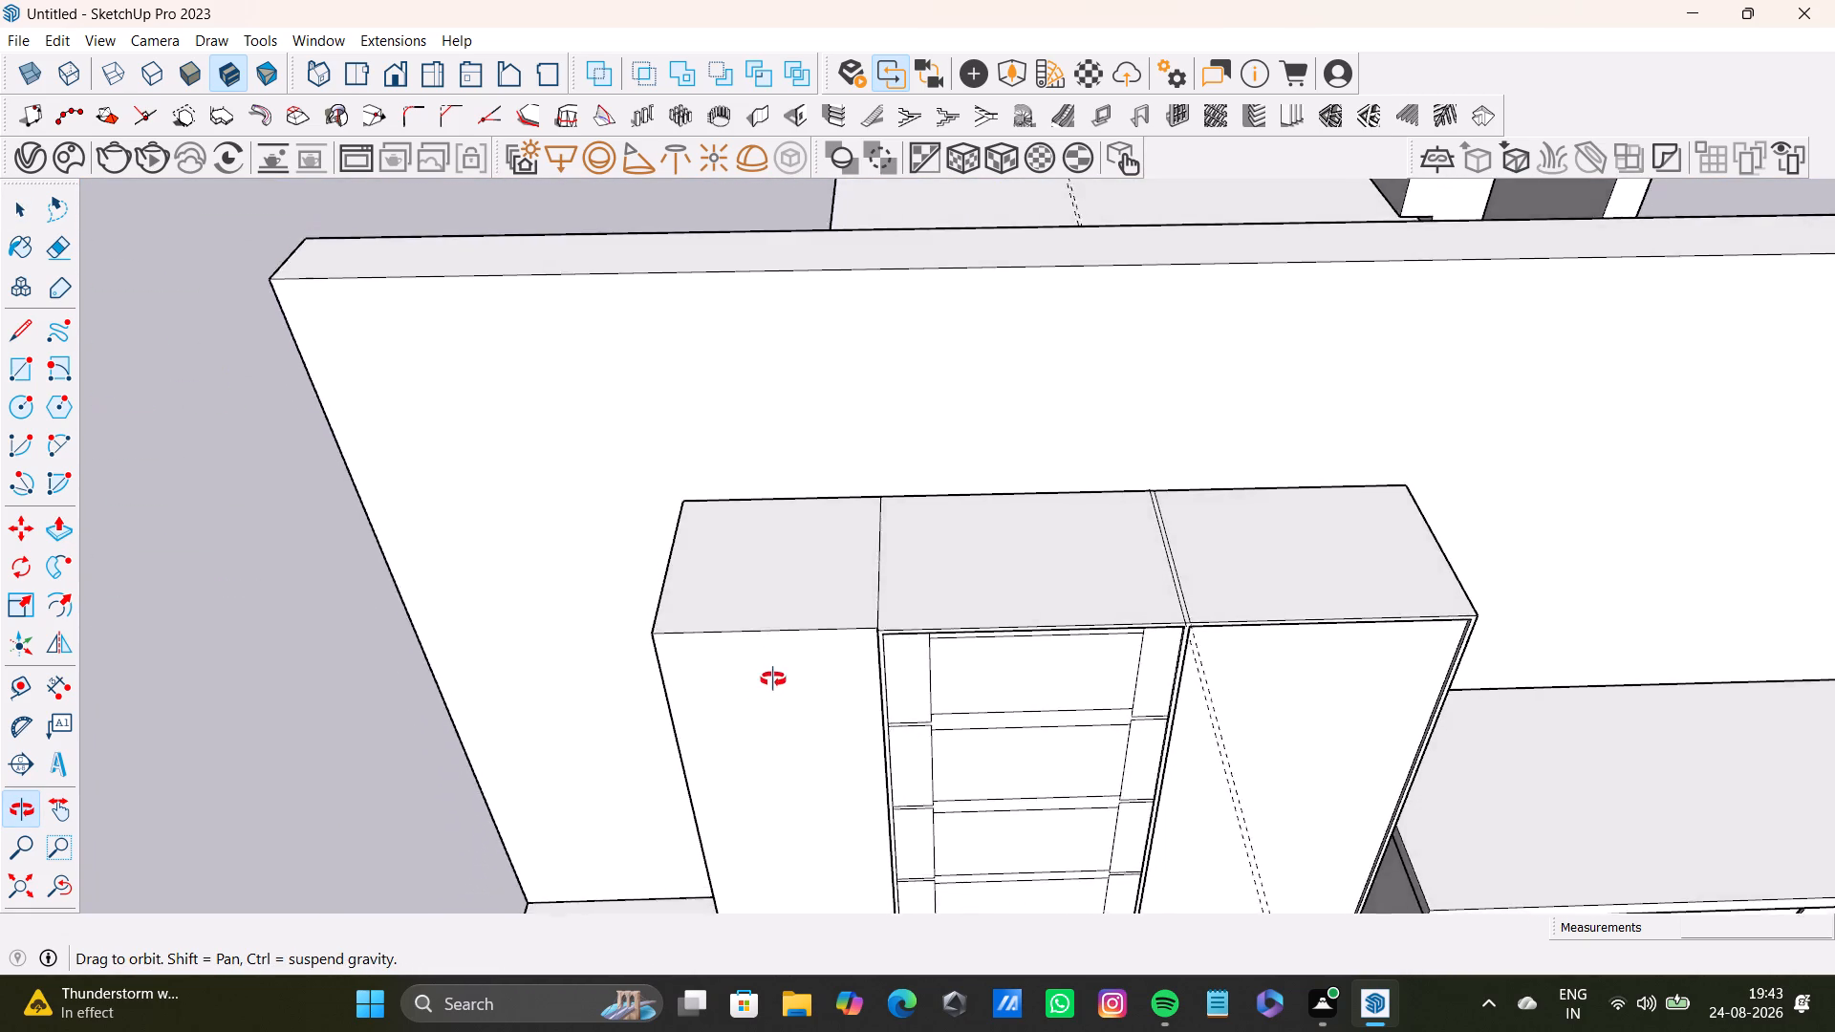
pyautogui.moveTo(773, 679); pyautogui.dragTo(745, 673, button='middle')
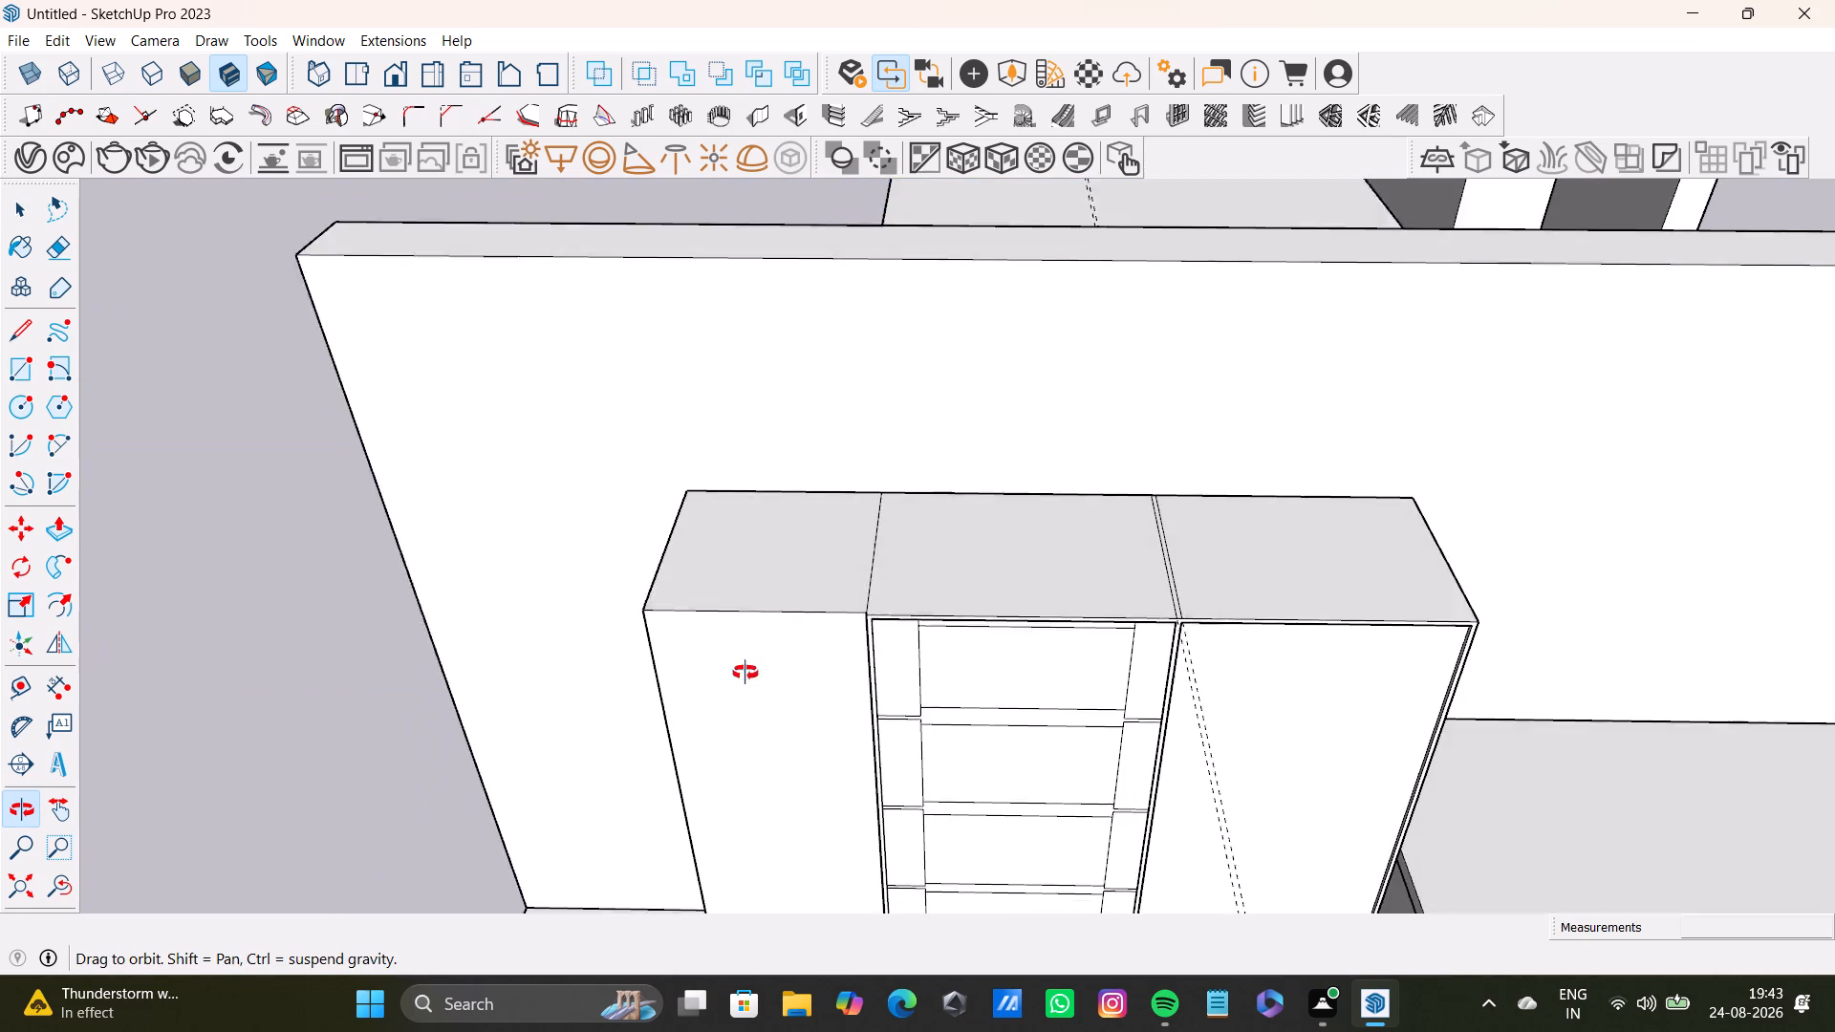
pyautogui.moveTo(745, 673); pyautogui.dragTo(1002, 506, button='middle')
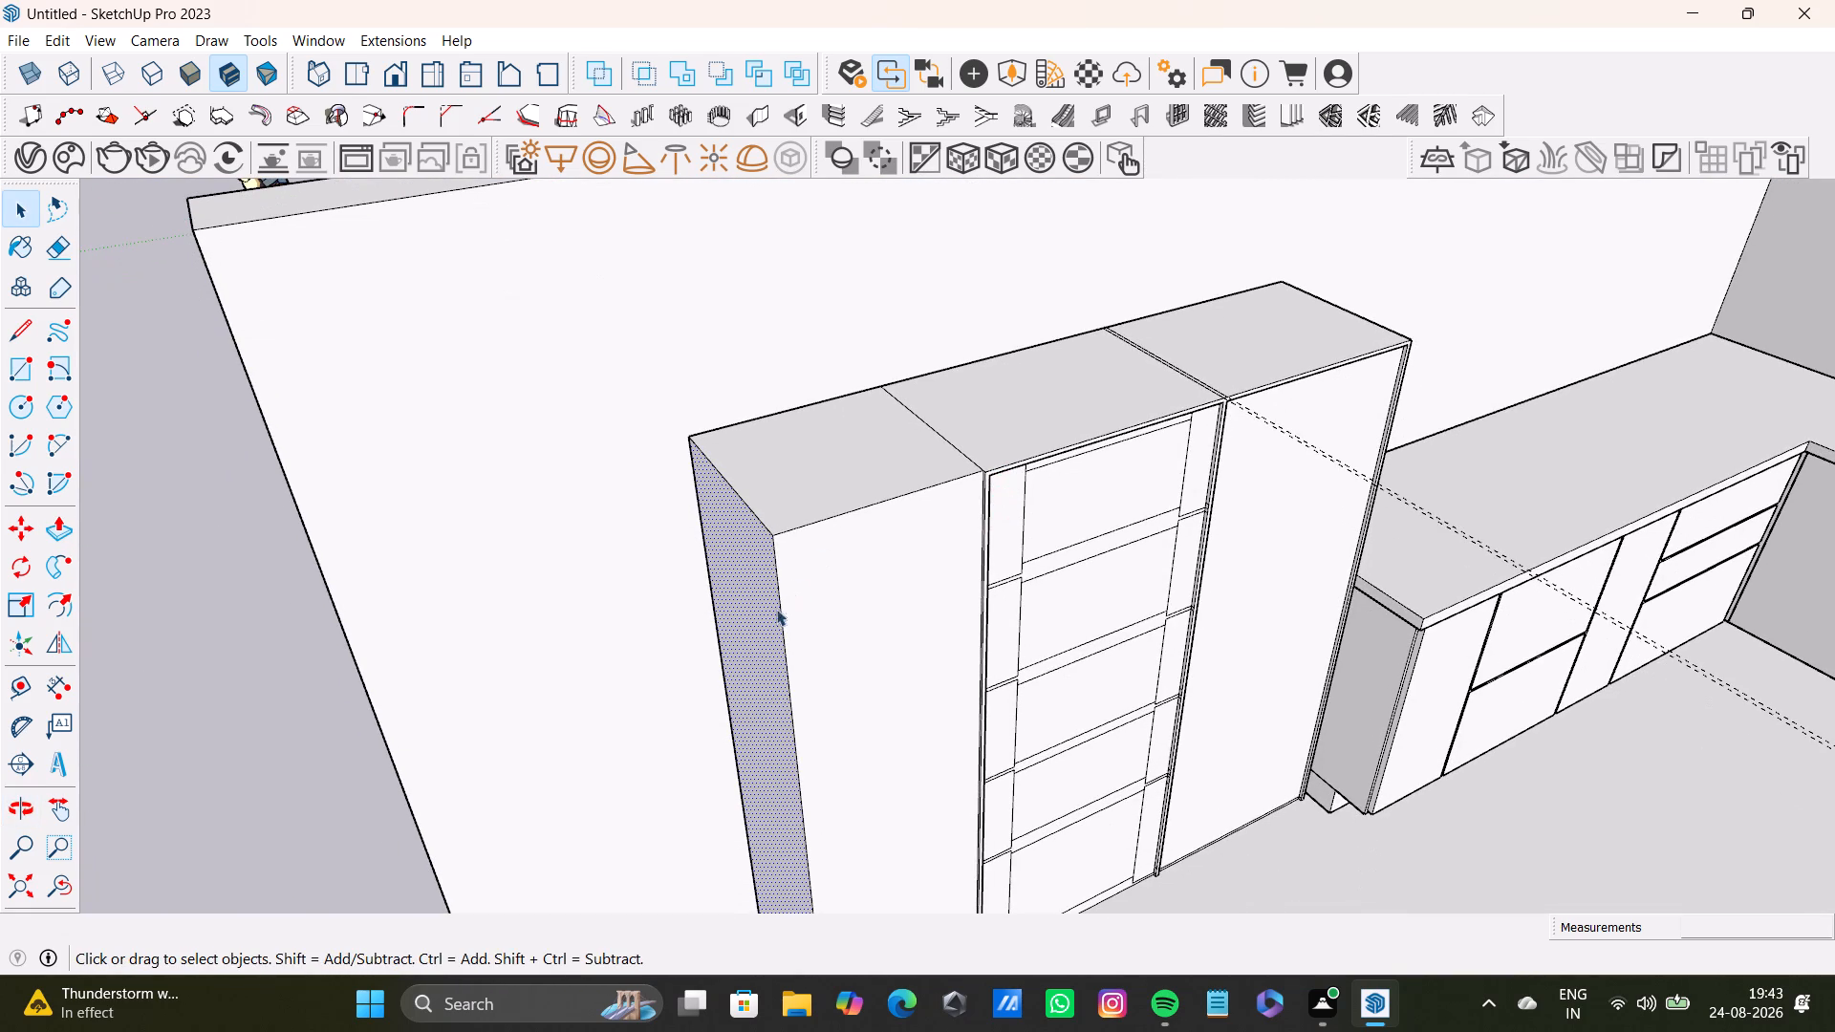
pyautogui.click(757, 635)
pyautogui.press('p')
pyautogui.moveTo(757, 636); pyautogui.dragTo(734, 650)
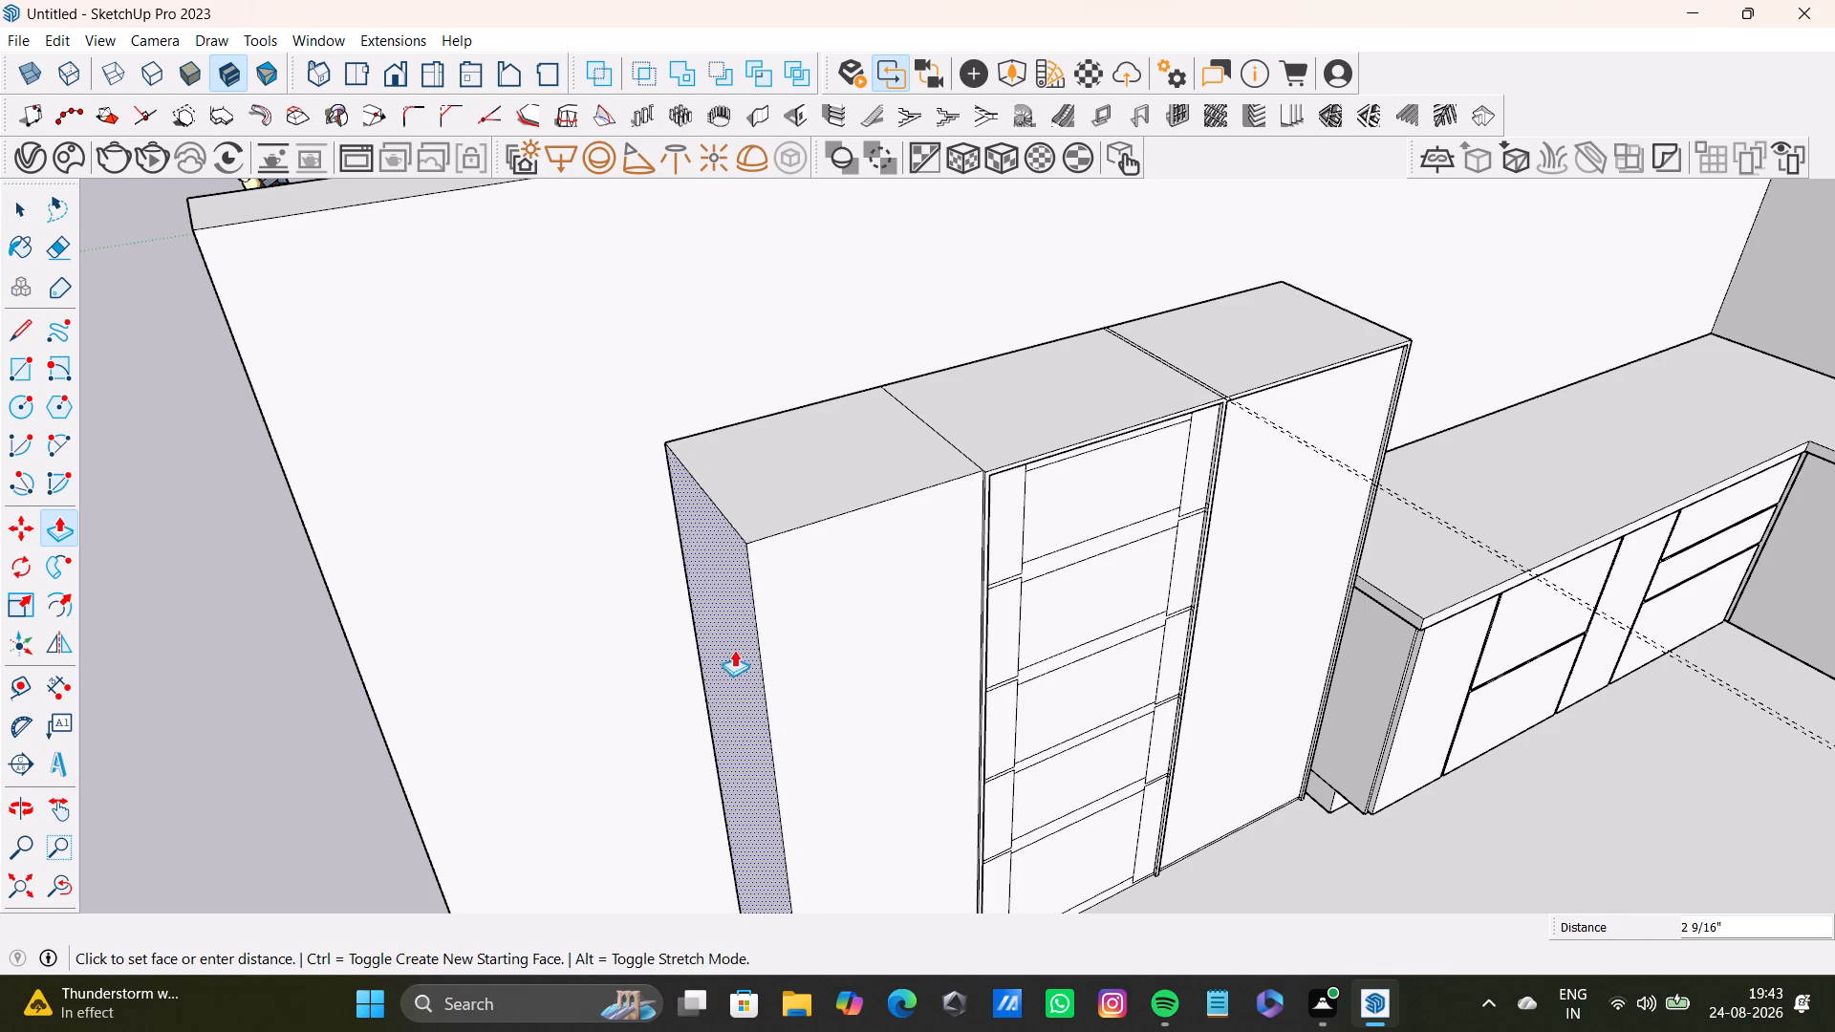
pyautogui.moveTo(734, 650); pyautogui.dragTo(731, 651)
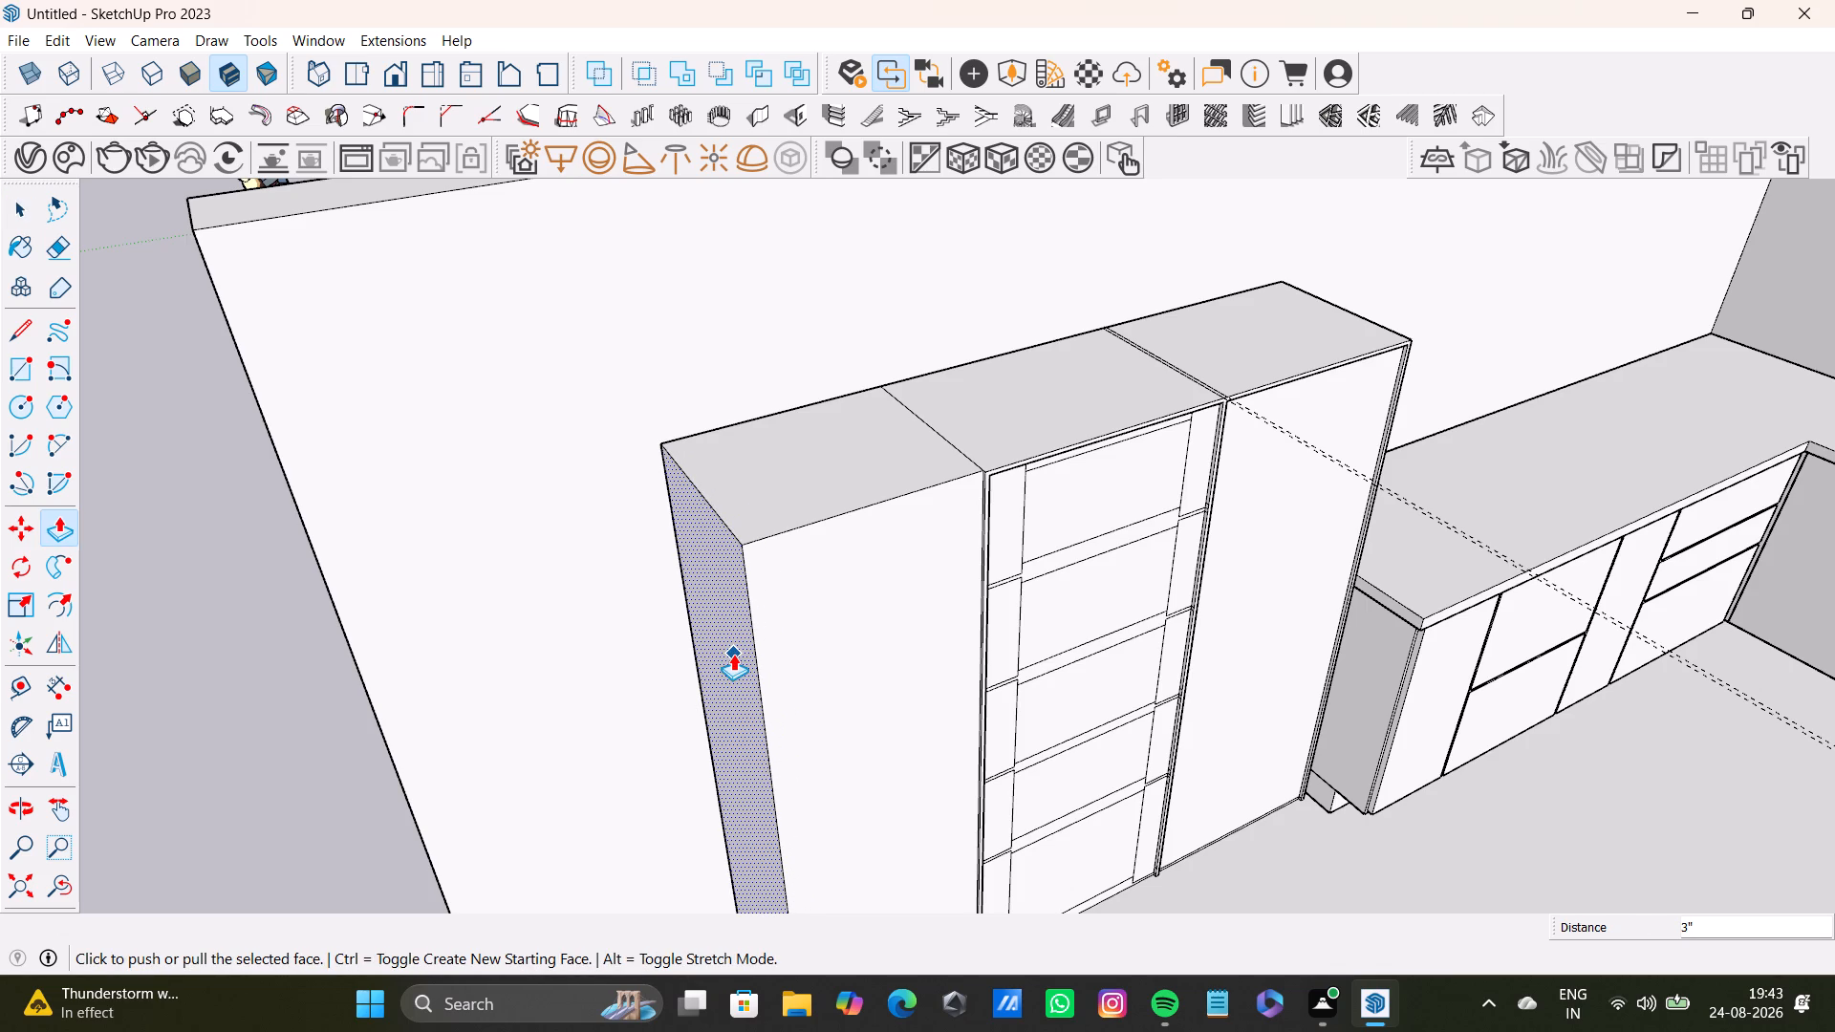
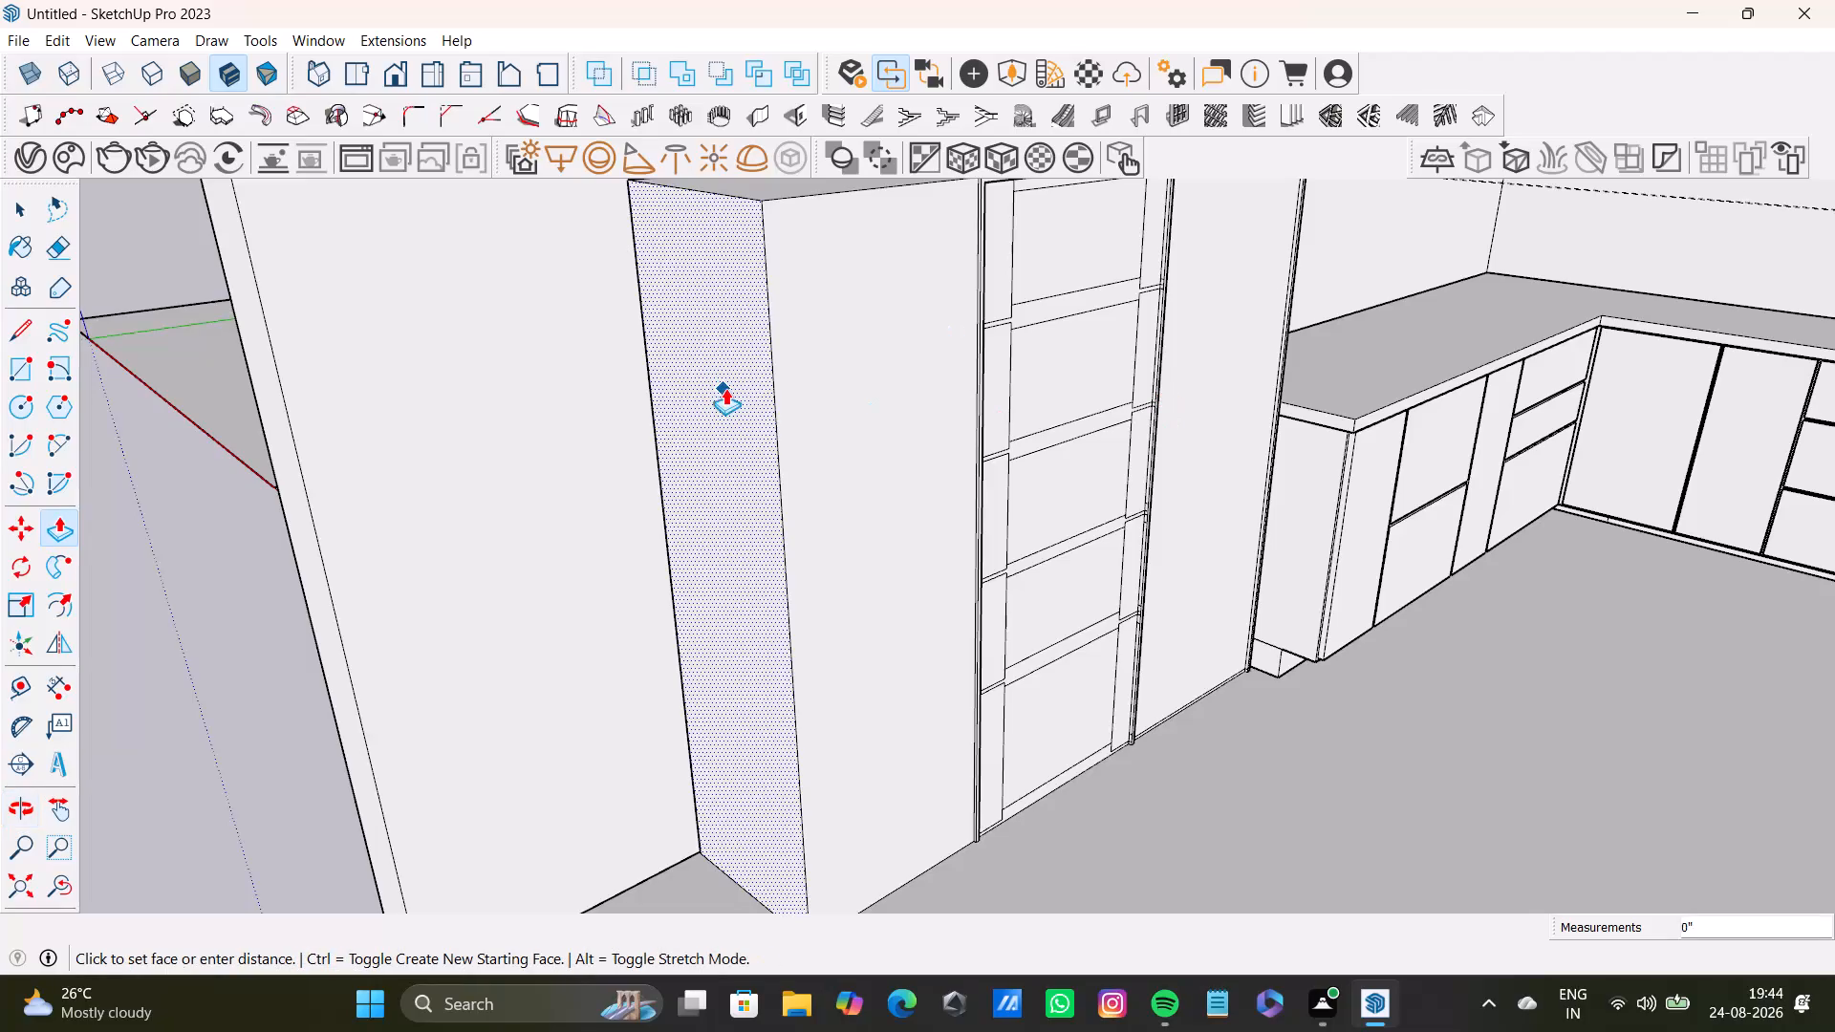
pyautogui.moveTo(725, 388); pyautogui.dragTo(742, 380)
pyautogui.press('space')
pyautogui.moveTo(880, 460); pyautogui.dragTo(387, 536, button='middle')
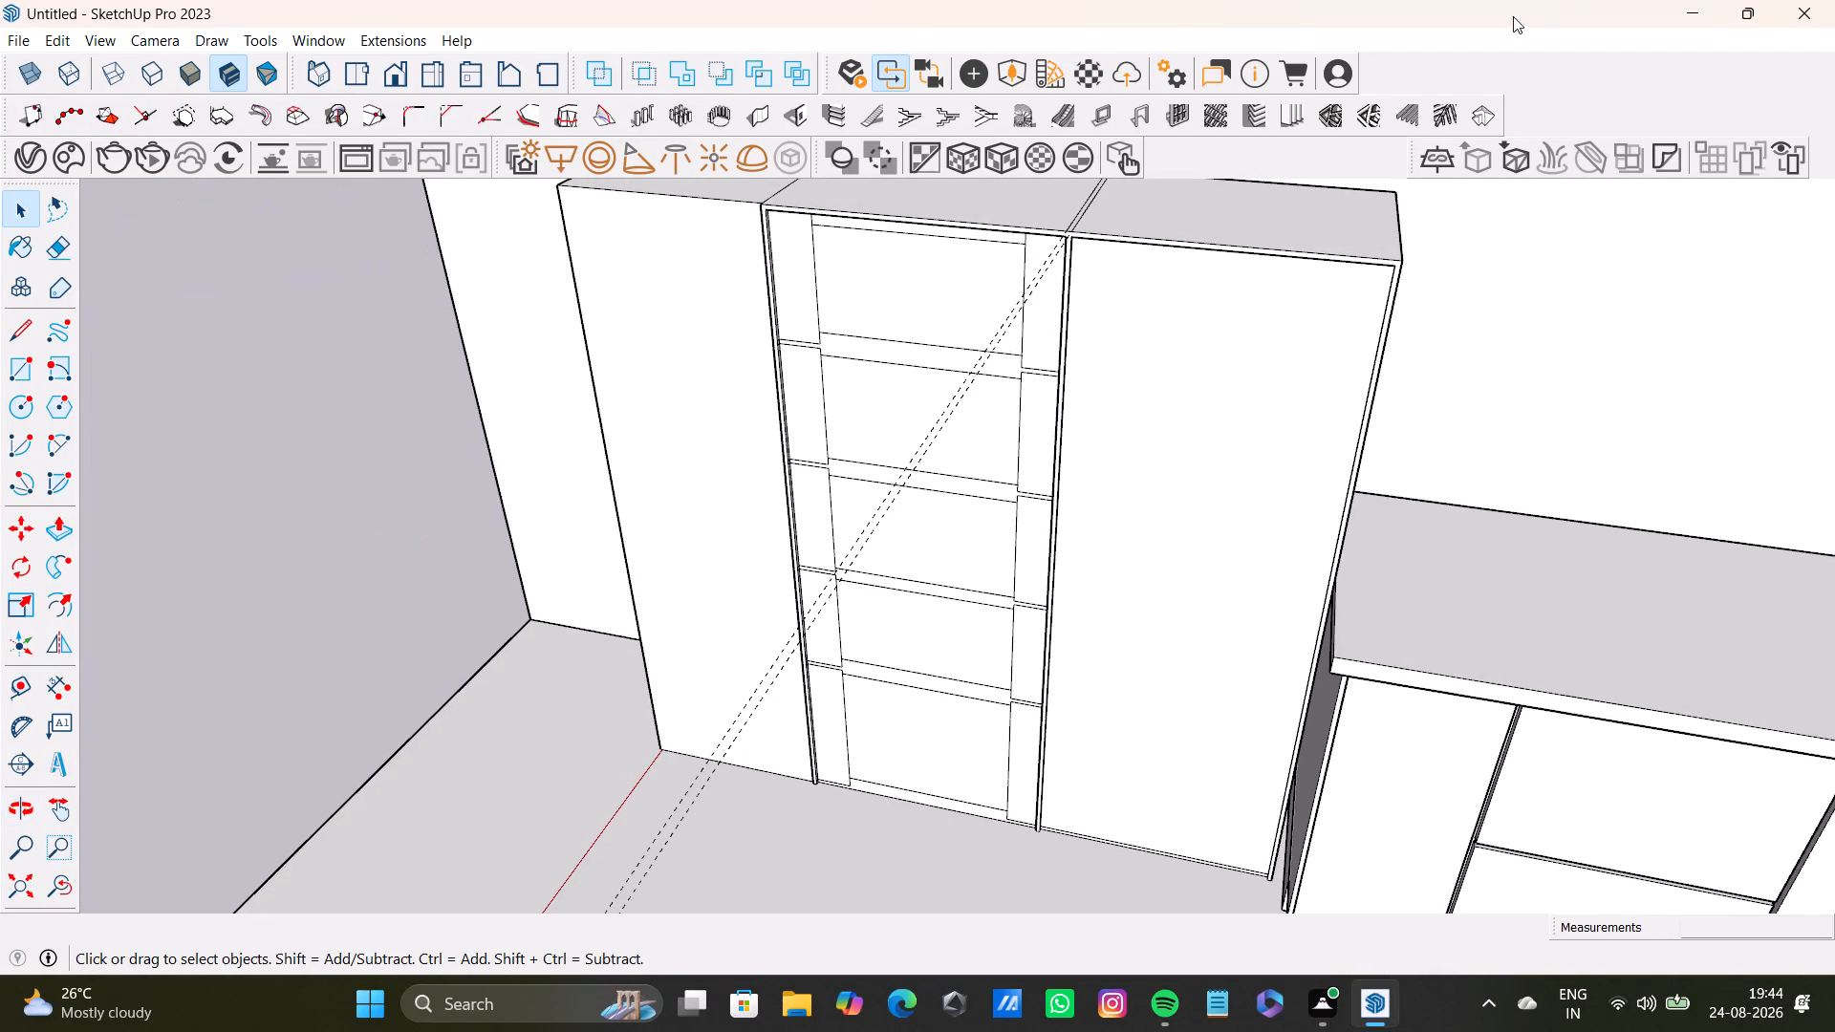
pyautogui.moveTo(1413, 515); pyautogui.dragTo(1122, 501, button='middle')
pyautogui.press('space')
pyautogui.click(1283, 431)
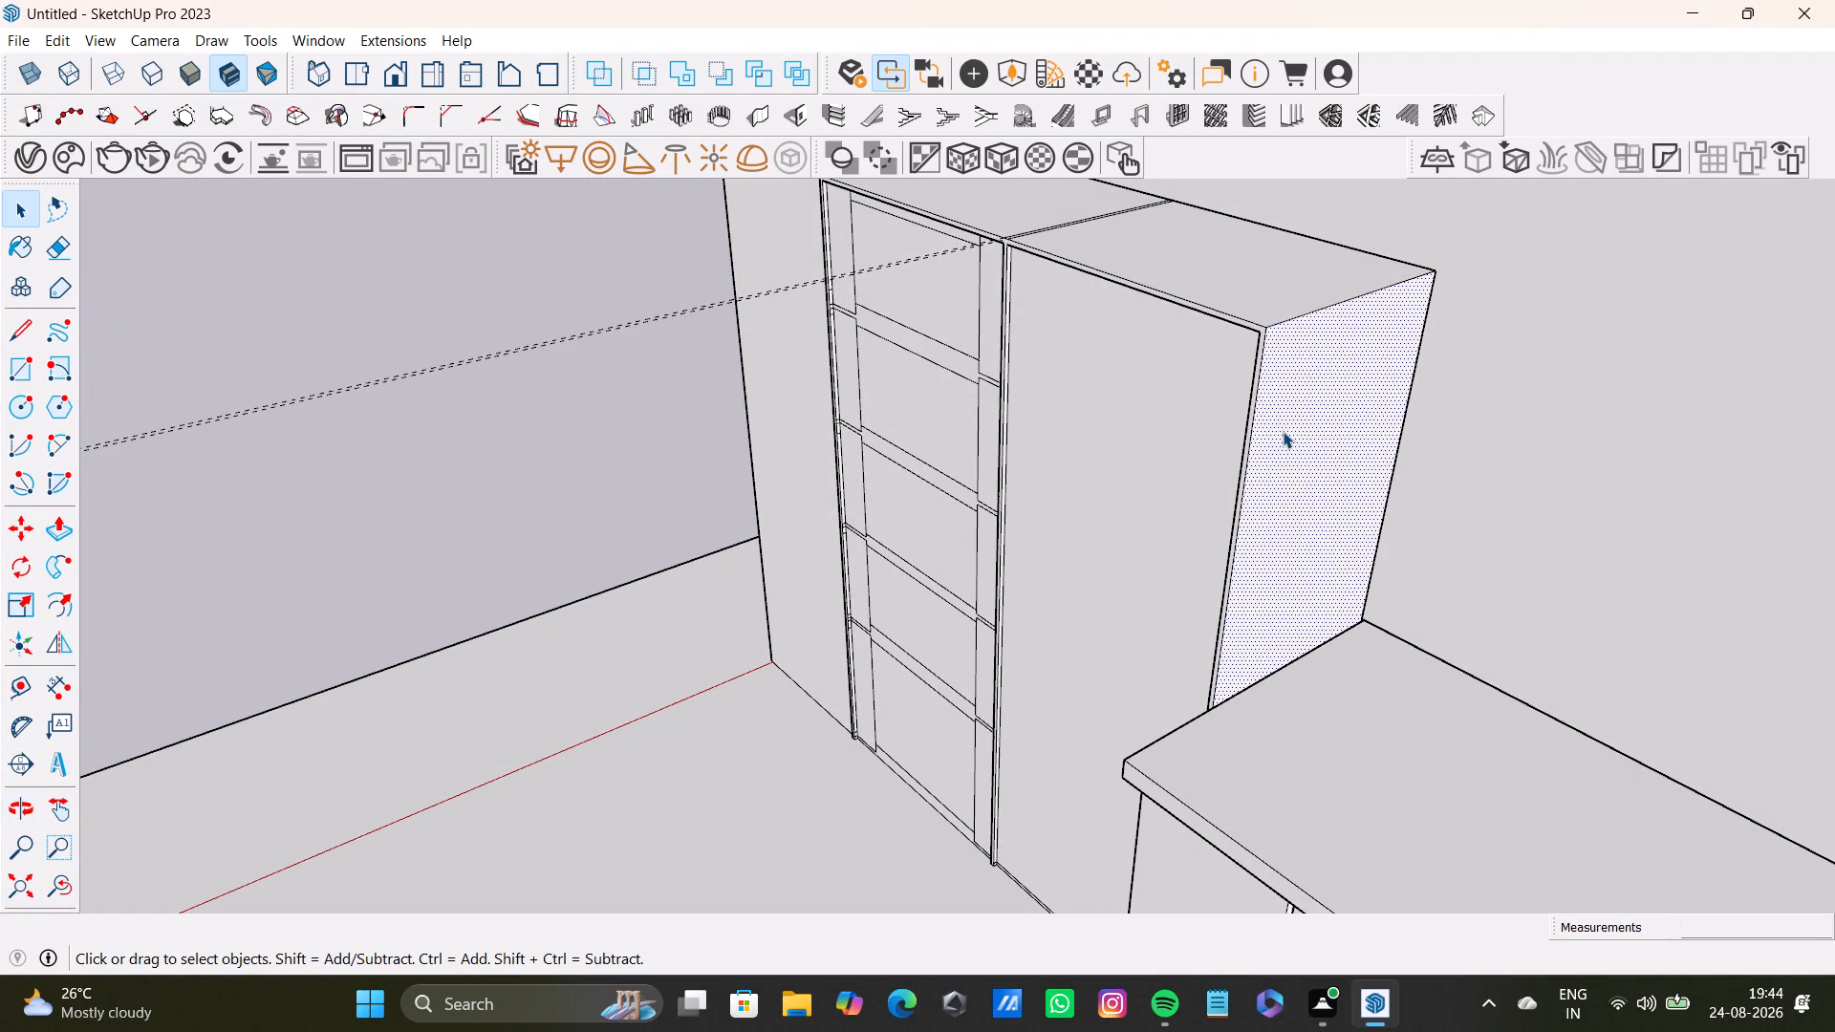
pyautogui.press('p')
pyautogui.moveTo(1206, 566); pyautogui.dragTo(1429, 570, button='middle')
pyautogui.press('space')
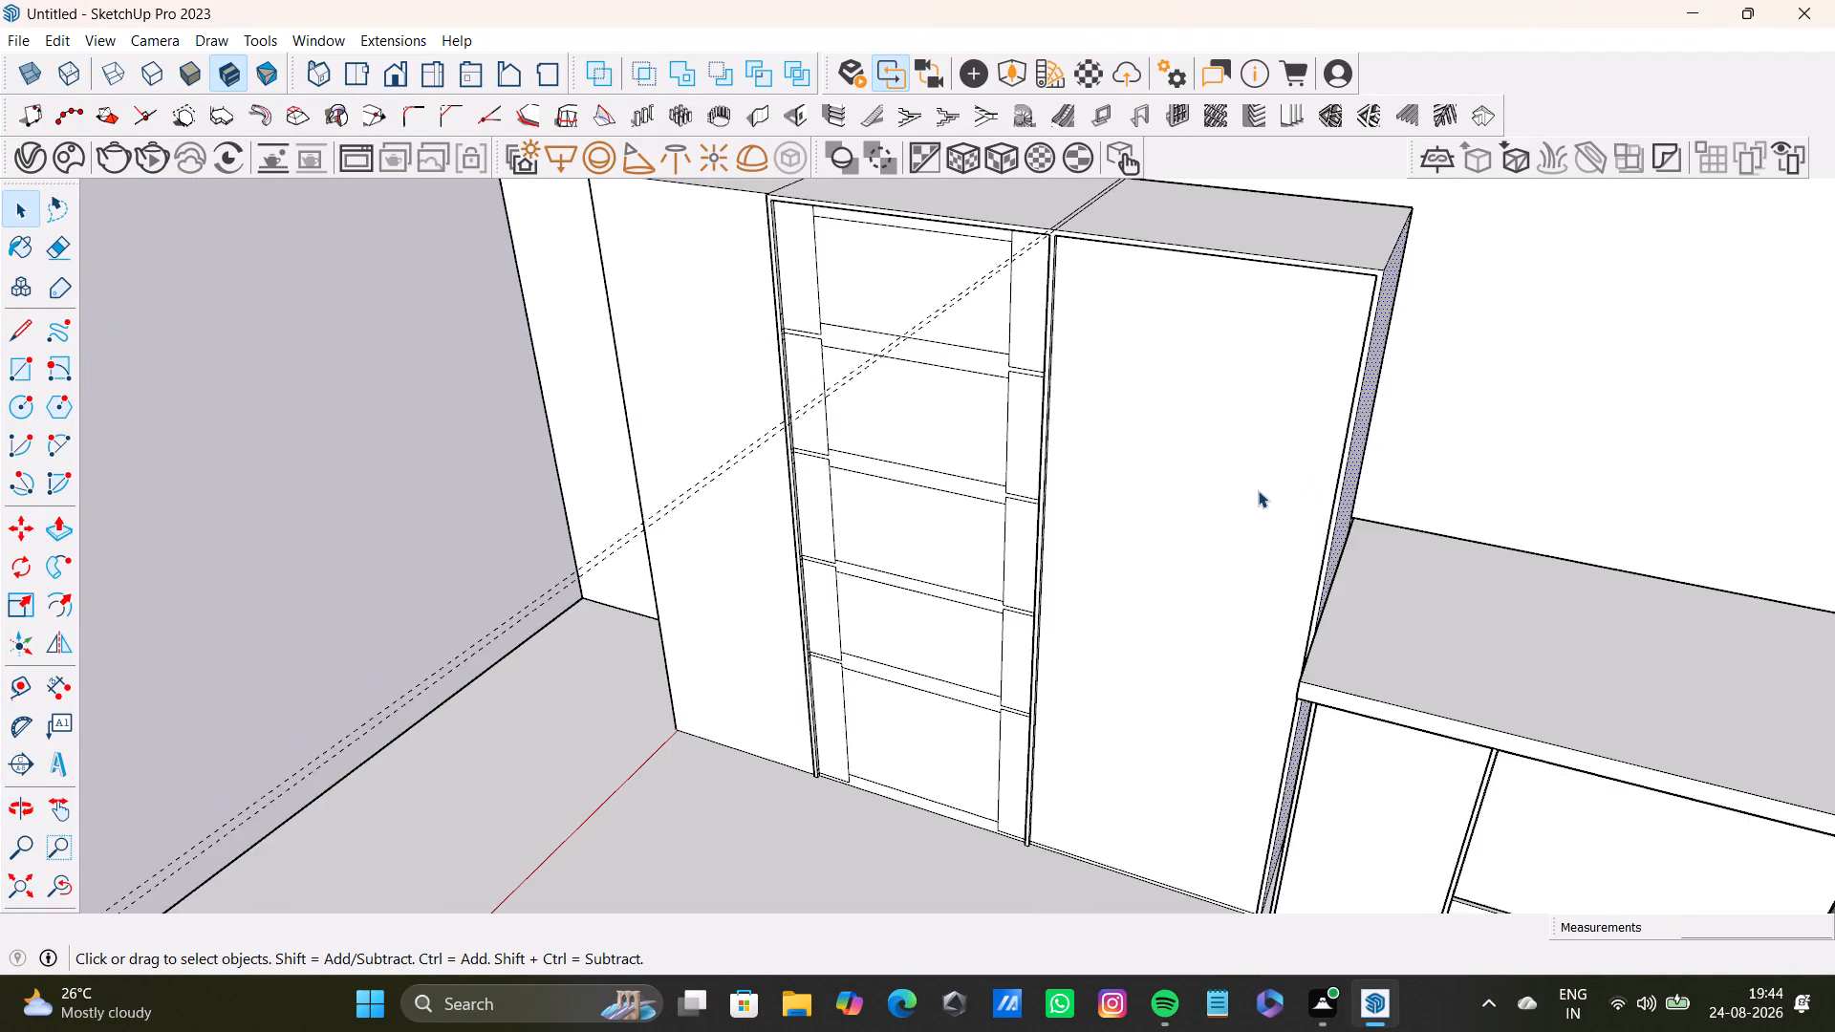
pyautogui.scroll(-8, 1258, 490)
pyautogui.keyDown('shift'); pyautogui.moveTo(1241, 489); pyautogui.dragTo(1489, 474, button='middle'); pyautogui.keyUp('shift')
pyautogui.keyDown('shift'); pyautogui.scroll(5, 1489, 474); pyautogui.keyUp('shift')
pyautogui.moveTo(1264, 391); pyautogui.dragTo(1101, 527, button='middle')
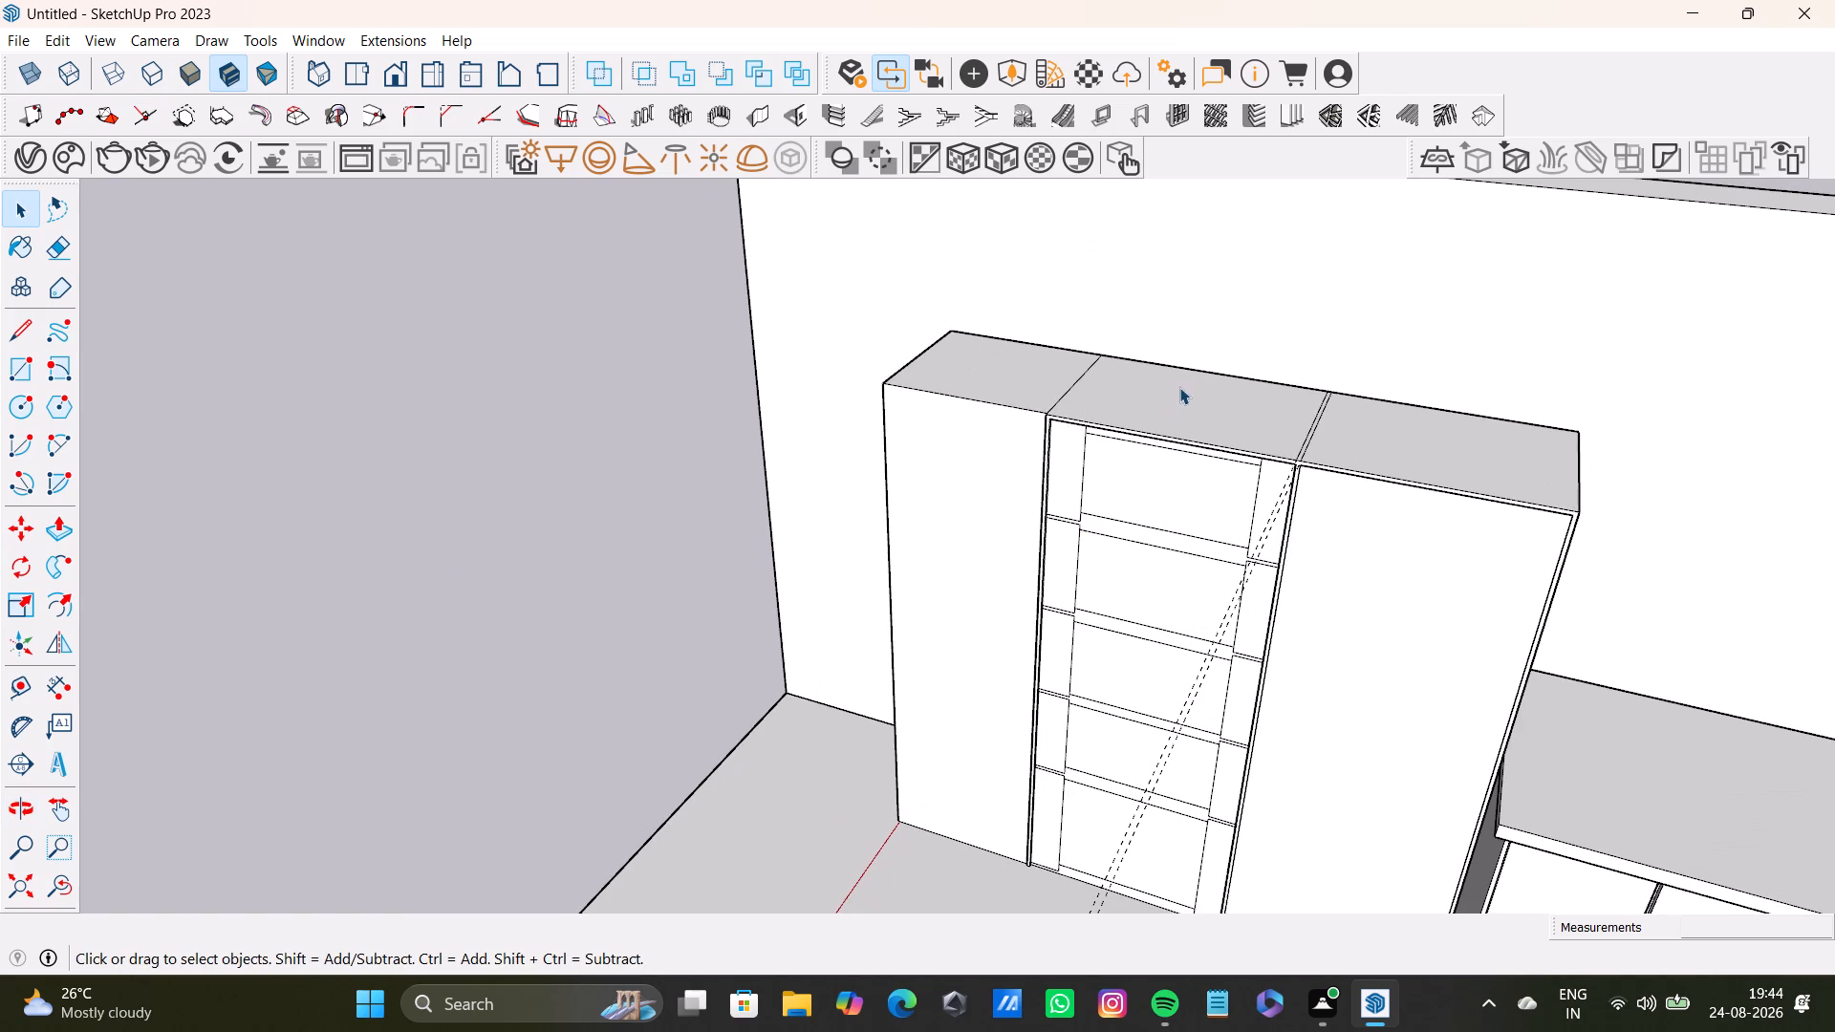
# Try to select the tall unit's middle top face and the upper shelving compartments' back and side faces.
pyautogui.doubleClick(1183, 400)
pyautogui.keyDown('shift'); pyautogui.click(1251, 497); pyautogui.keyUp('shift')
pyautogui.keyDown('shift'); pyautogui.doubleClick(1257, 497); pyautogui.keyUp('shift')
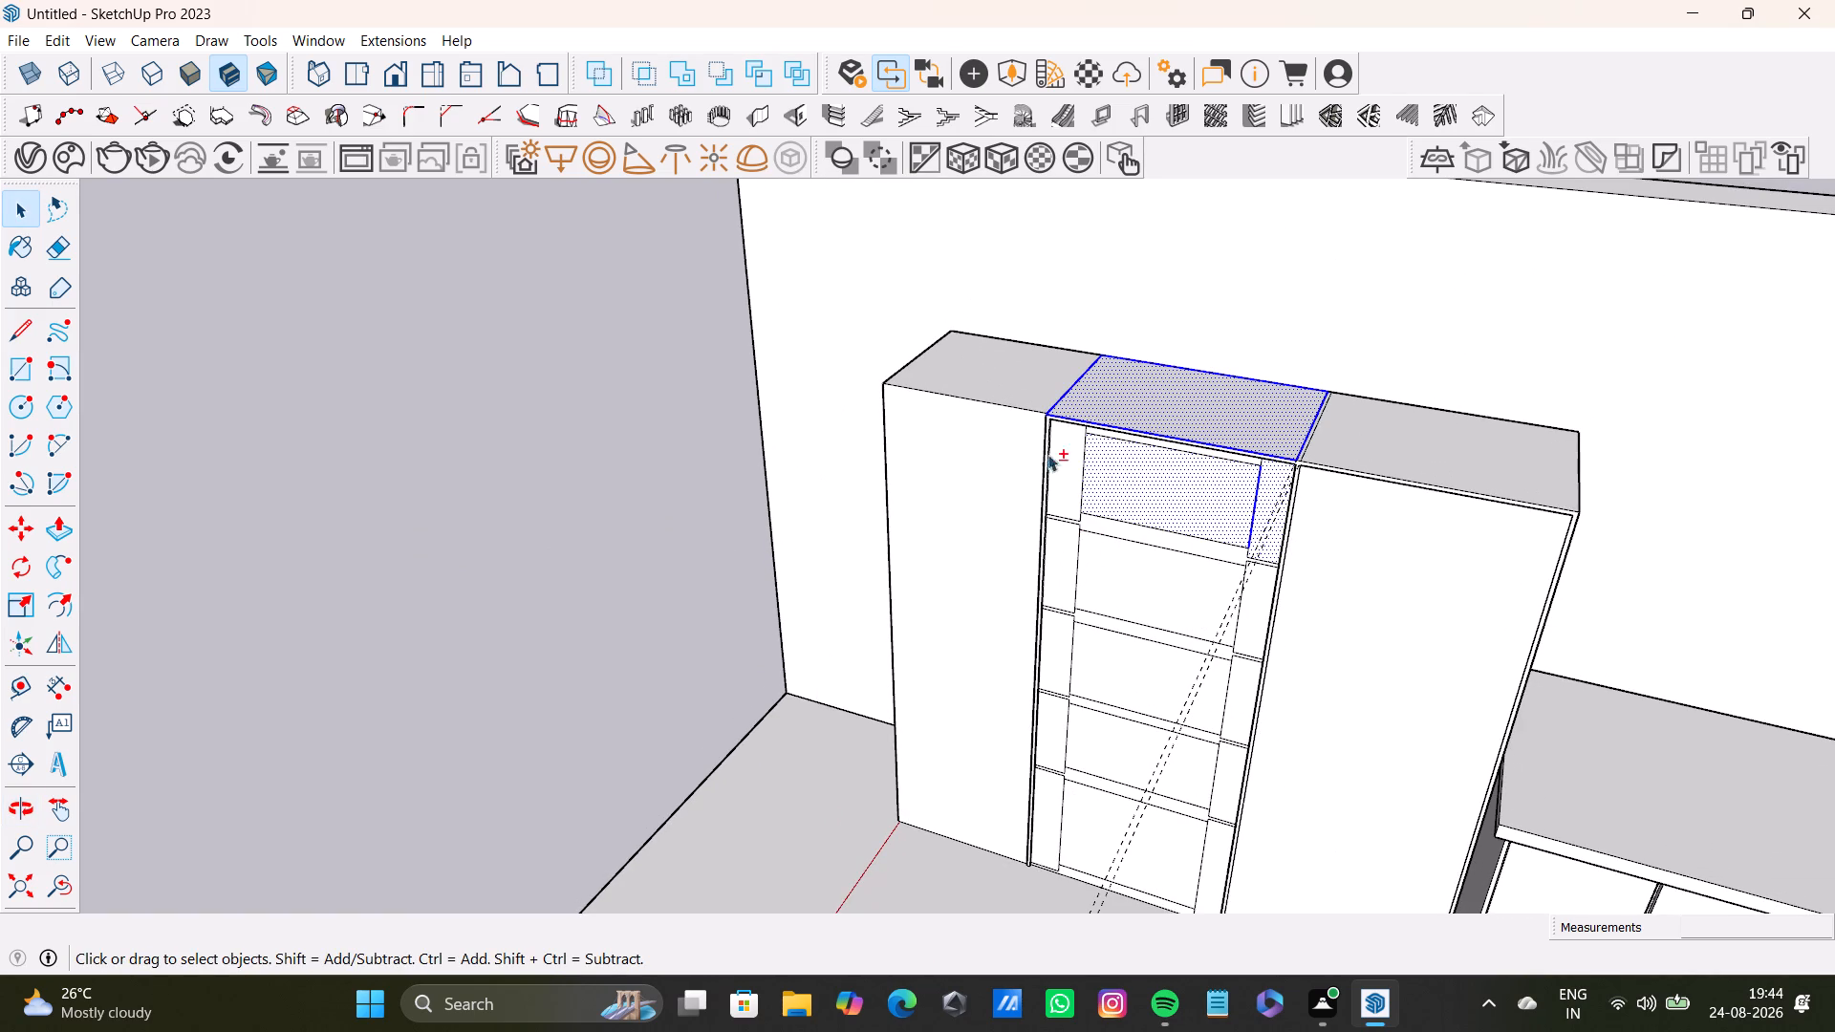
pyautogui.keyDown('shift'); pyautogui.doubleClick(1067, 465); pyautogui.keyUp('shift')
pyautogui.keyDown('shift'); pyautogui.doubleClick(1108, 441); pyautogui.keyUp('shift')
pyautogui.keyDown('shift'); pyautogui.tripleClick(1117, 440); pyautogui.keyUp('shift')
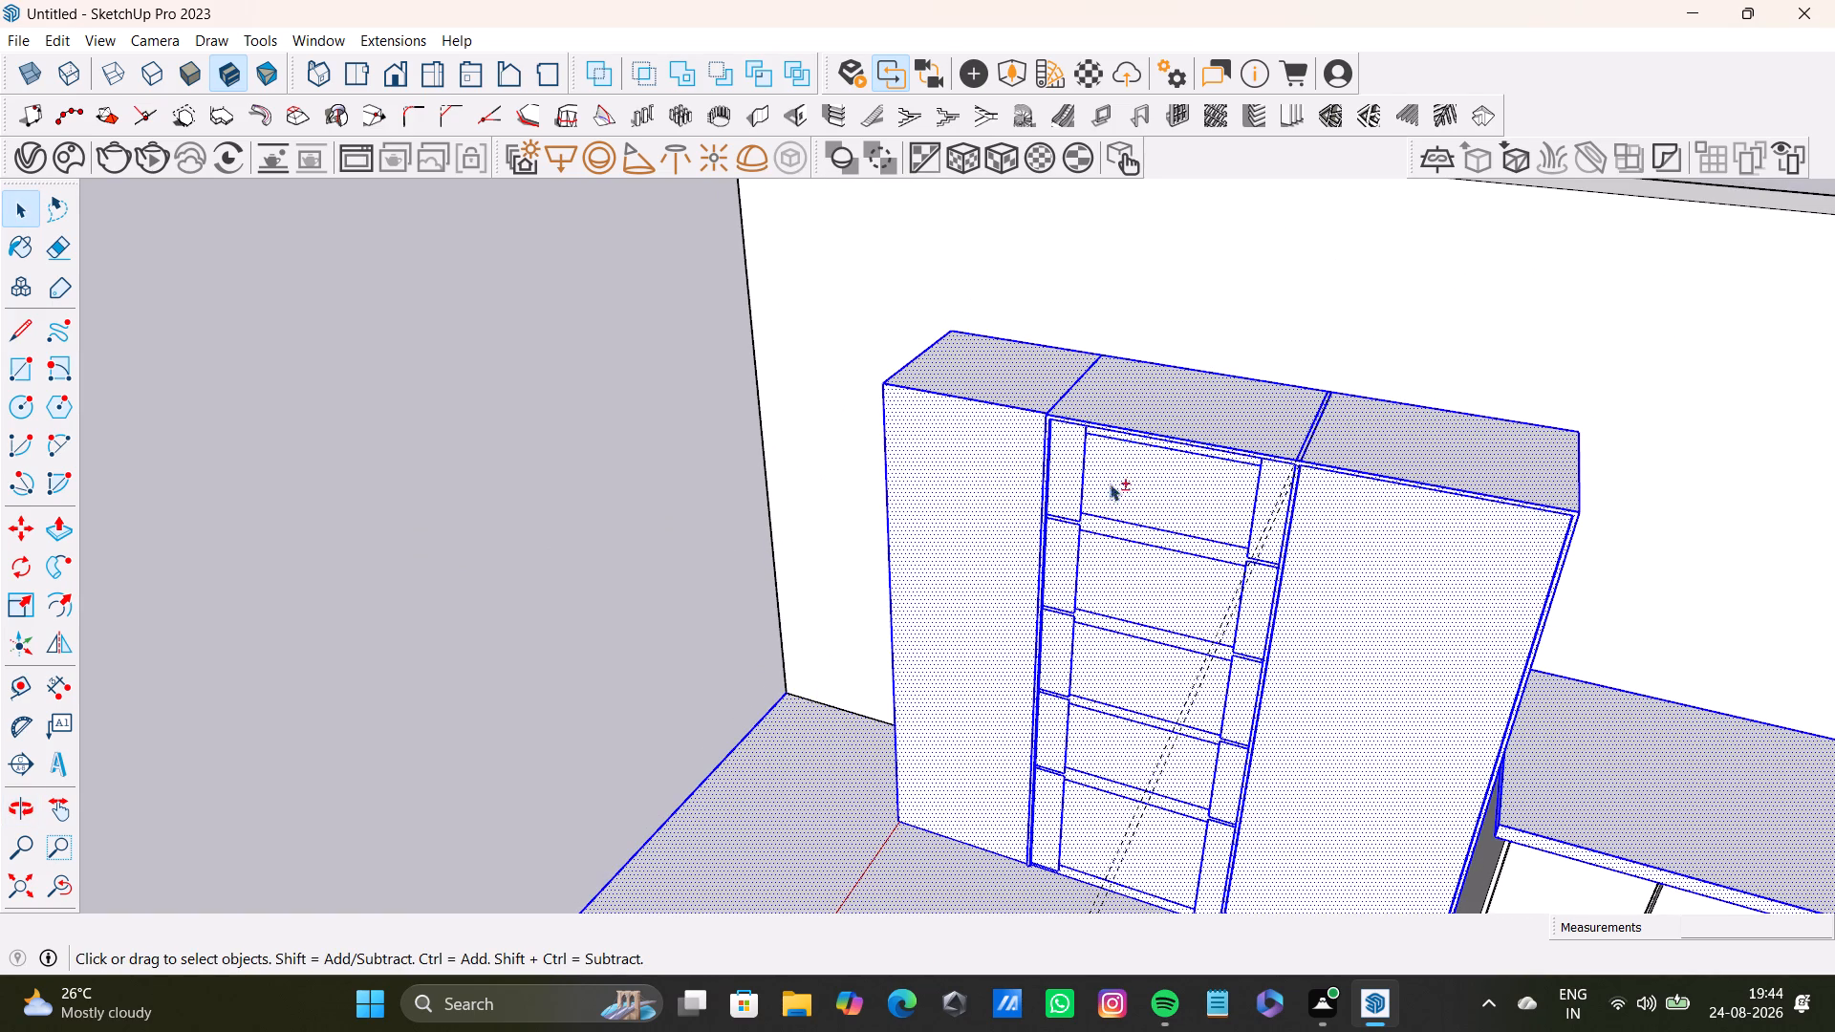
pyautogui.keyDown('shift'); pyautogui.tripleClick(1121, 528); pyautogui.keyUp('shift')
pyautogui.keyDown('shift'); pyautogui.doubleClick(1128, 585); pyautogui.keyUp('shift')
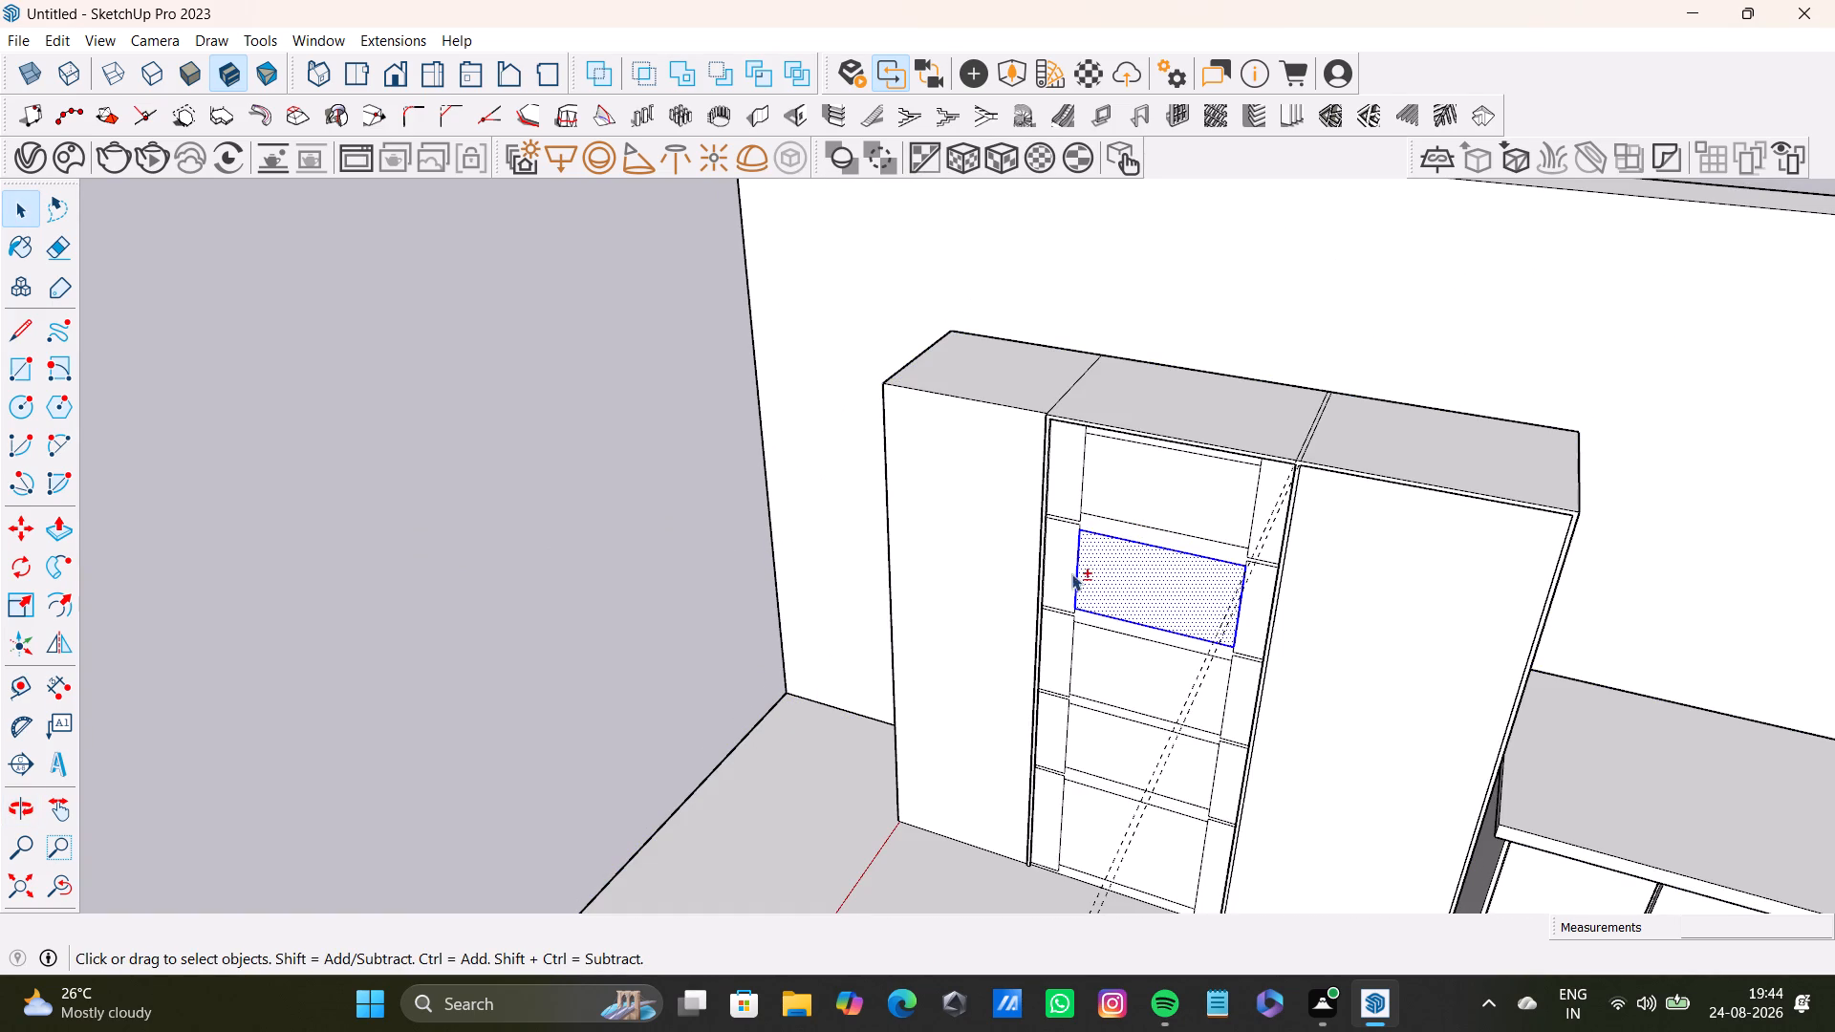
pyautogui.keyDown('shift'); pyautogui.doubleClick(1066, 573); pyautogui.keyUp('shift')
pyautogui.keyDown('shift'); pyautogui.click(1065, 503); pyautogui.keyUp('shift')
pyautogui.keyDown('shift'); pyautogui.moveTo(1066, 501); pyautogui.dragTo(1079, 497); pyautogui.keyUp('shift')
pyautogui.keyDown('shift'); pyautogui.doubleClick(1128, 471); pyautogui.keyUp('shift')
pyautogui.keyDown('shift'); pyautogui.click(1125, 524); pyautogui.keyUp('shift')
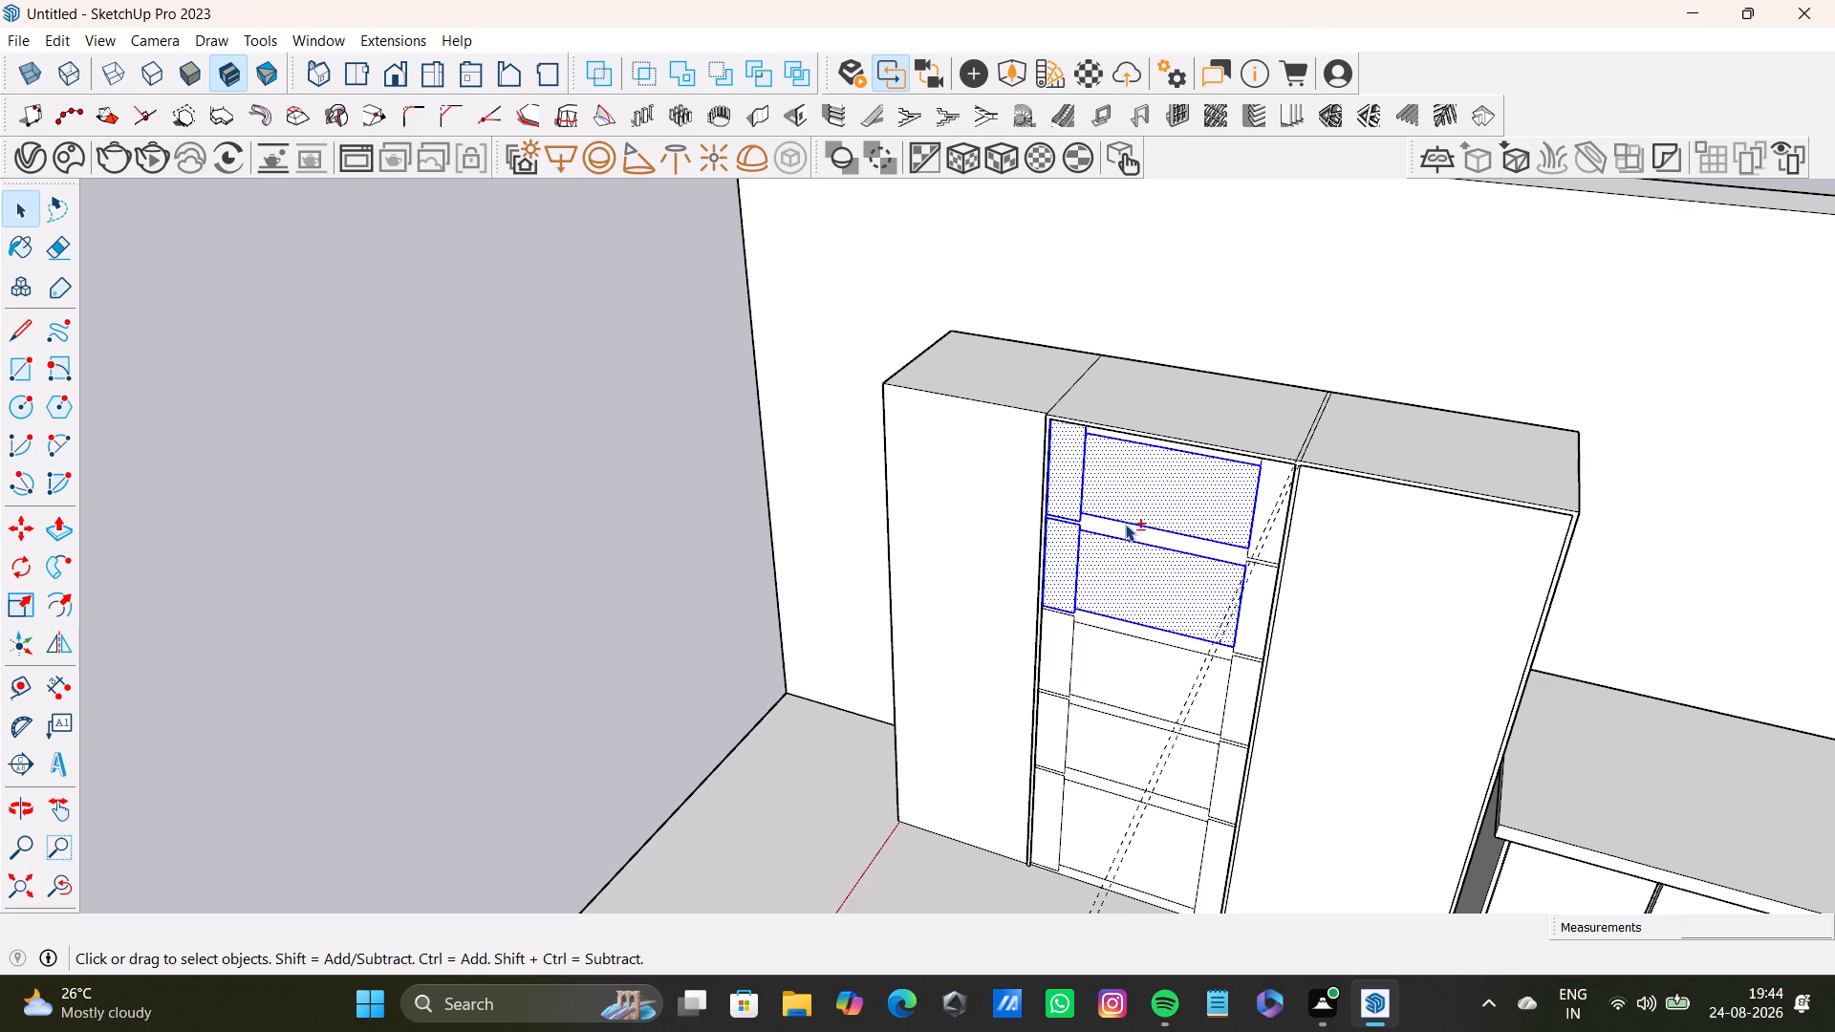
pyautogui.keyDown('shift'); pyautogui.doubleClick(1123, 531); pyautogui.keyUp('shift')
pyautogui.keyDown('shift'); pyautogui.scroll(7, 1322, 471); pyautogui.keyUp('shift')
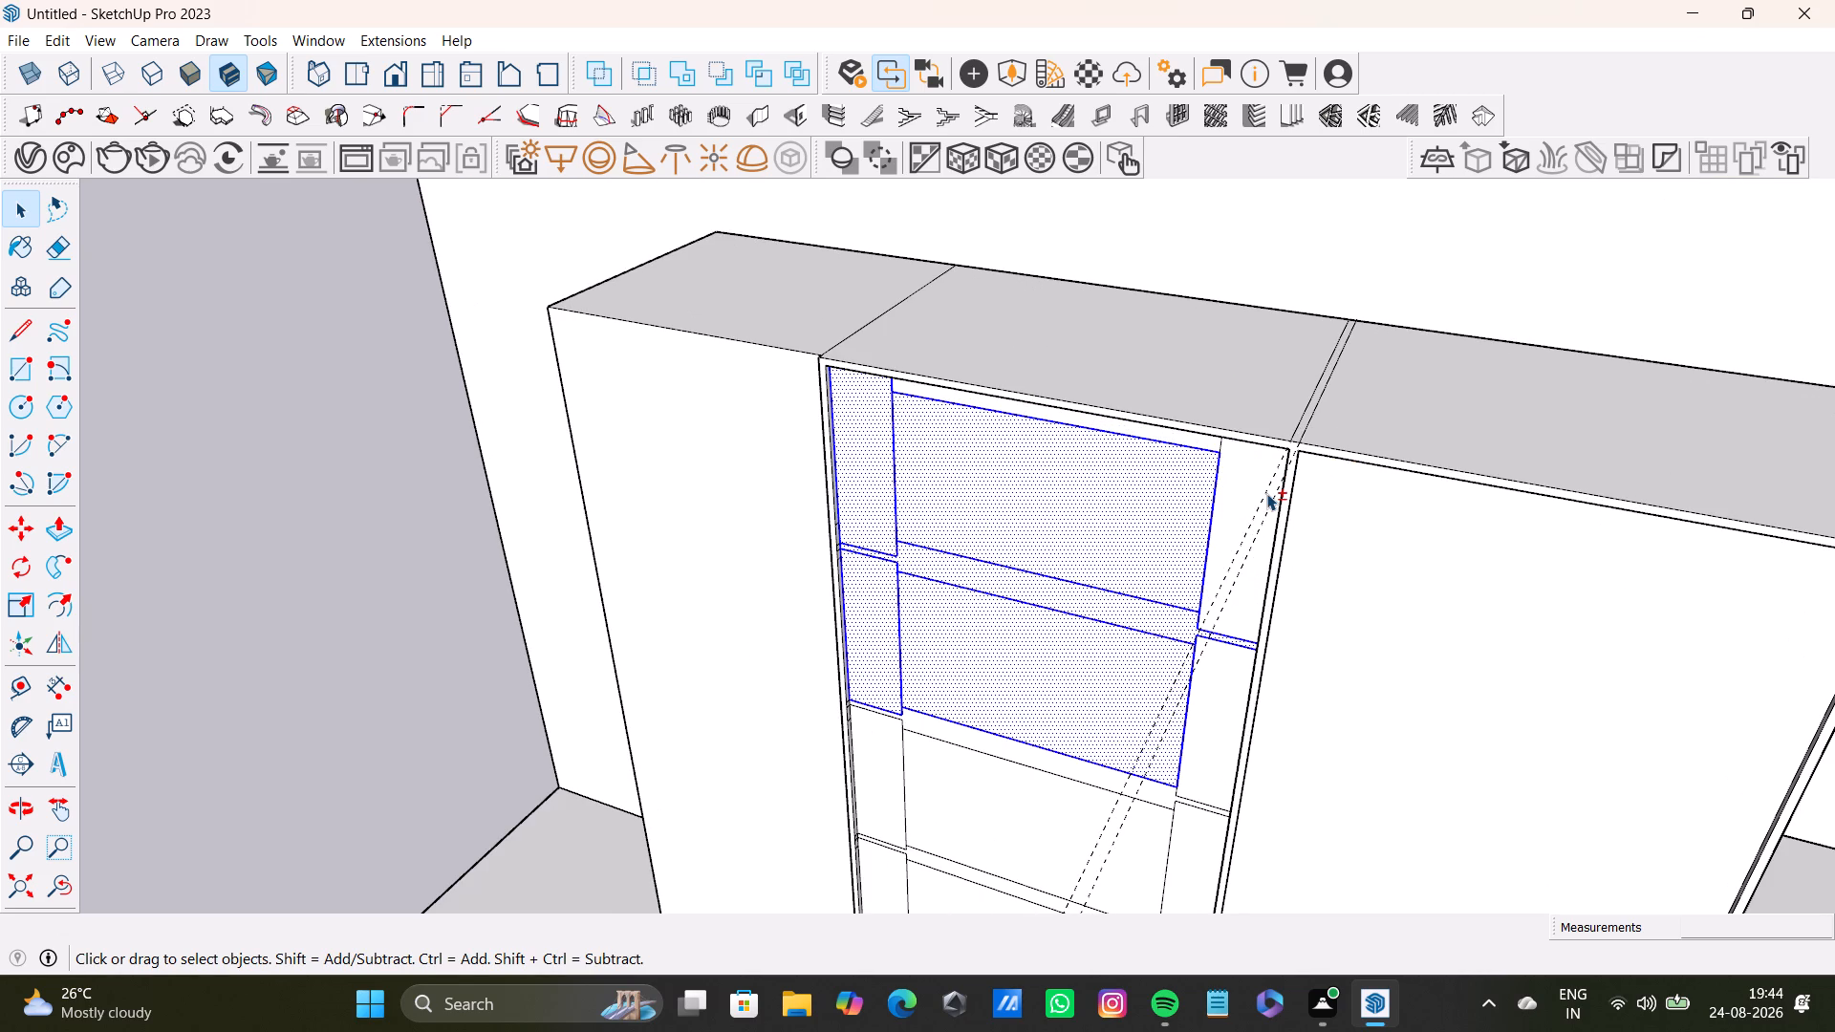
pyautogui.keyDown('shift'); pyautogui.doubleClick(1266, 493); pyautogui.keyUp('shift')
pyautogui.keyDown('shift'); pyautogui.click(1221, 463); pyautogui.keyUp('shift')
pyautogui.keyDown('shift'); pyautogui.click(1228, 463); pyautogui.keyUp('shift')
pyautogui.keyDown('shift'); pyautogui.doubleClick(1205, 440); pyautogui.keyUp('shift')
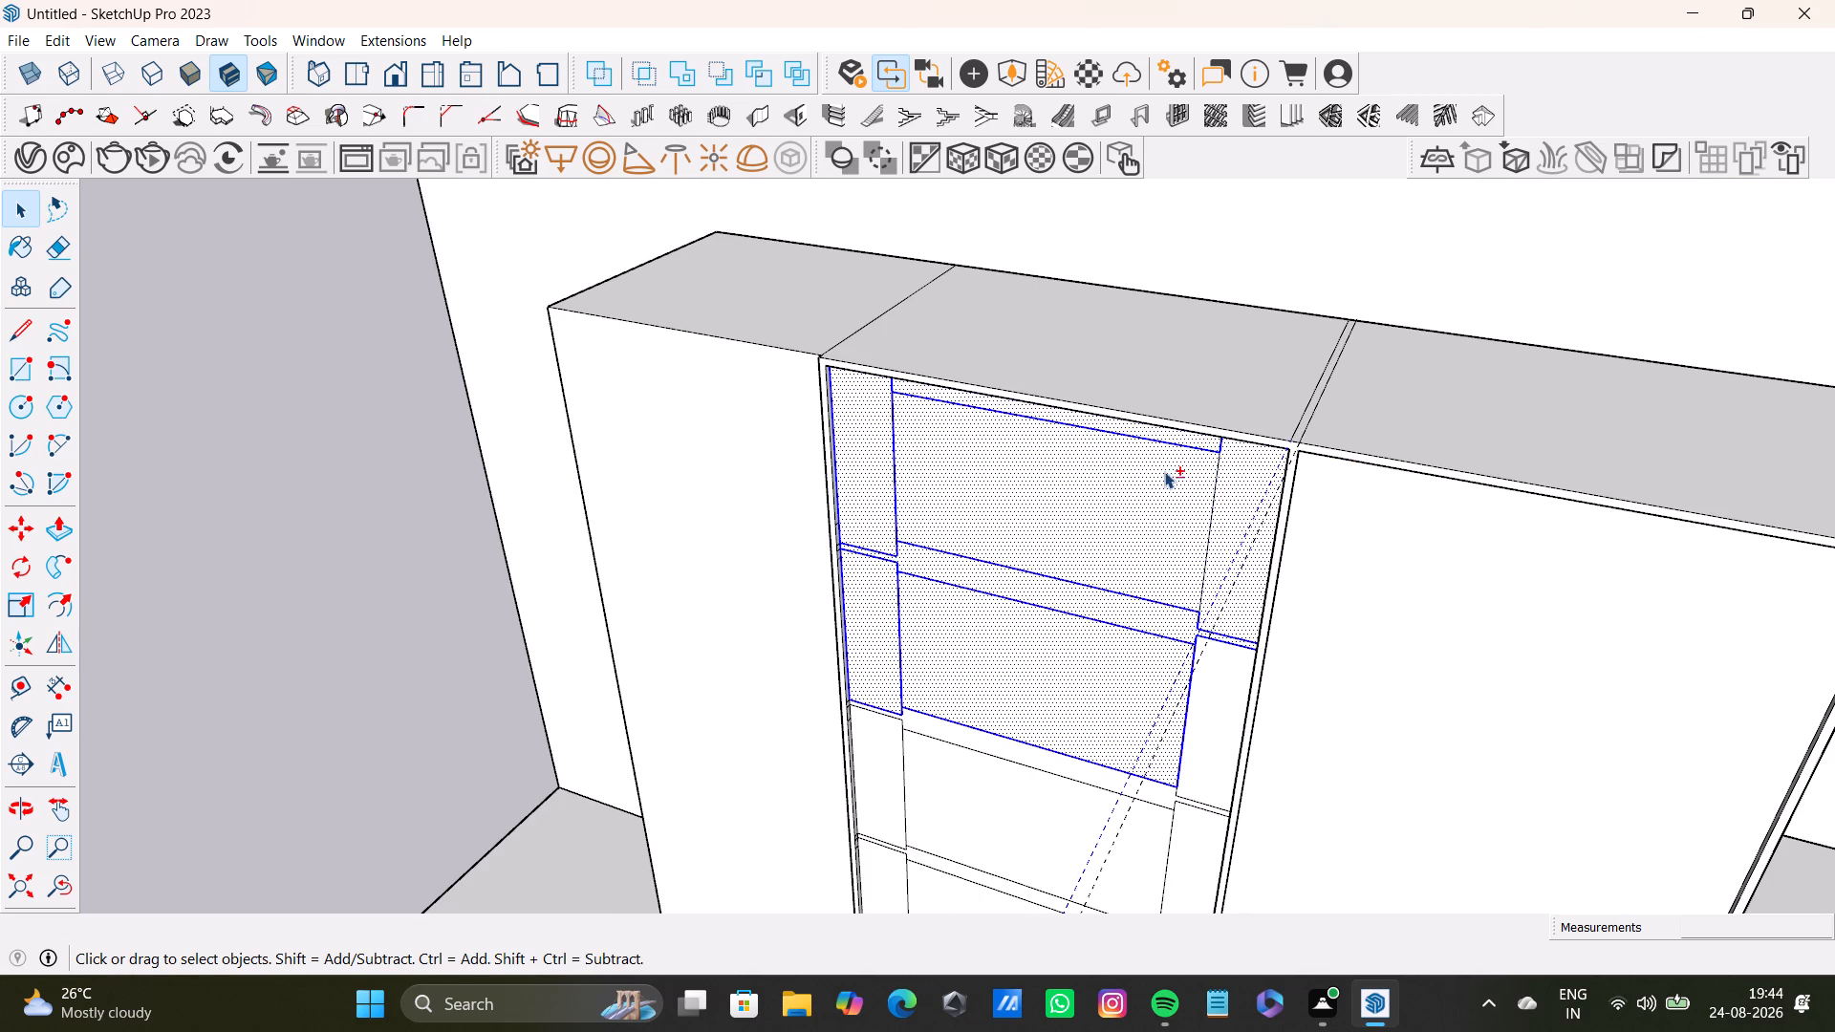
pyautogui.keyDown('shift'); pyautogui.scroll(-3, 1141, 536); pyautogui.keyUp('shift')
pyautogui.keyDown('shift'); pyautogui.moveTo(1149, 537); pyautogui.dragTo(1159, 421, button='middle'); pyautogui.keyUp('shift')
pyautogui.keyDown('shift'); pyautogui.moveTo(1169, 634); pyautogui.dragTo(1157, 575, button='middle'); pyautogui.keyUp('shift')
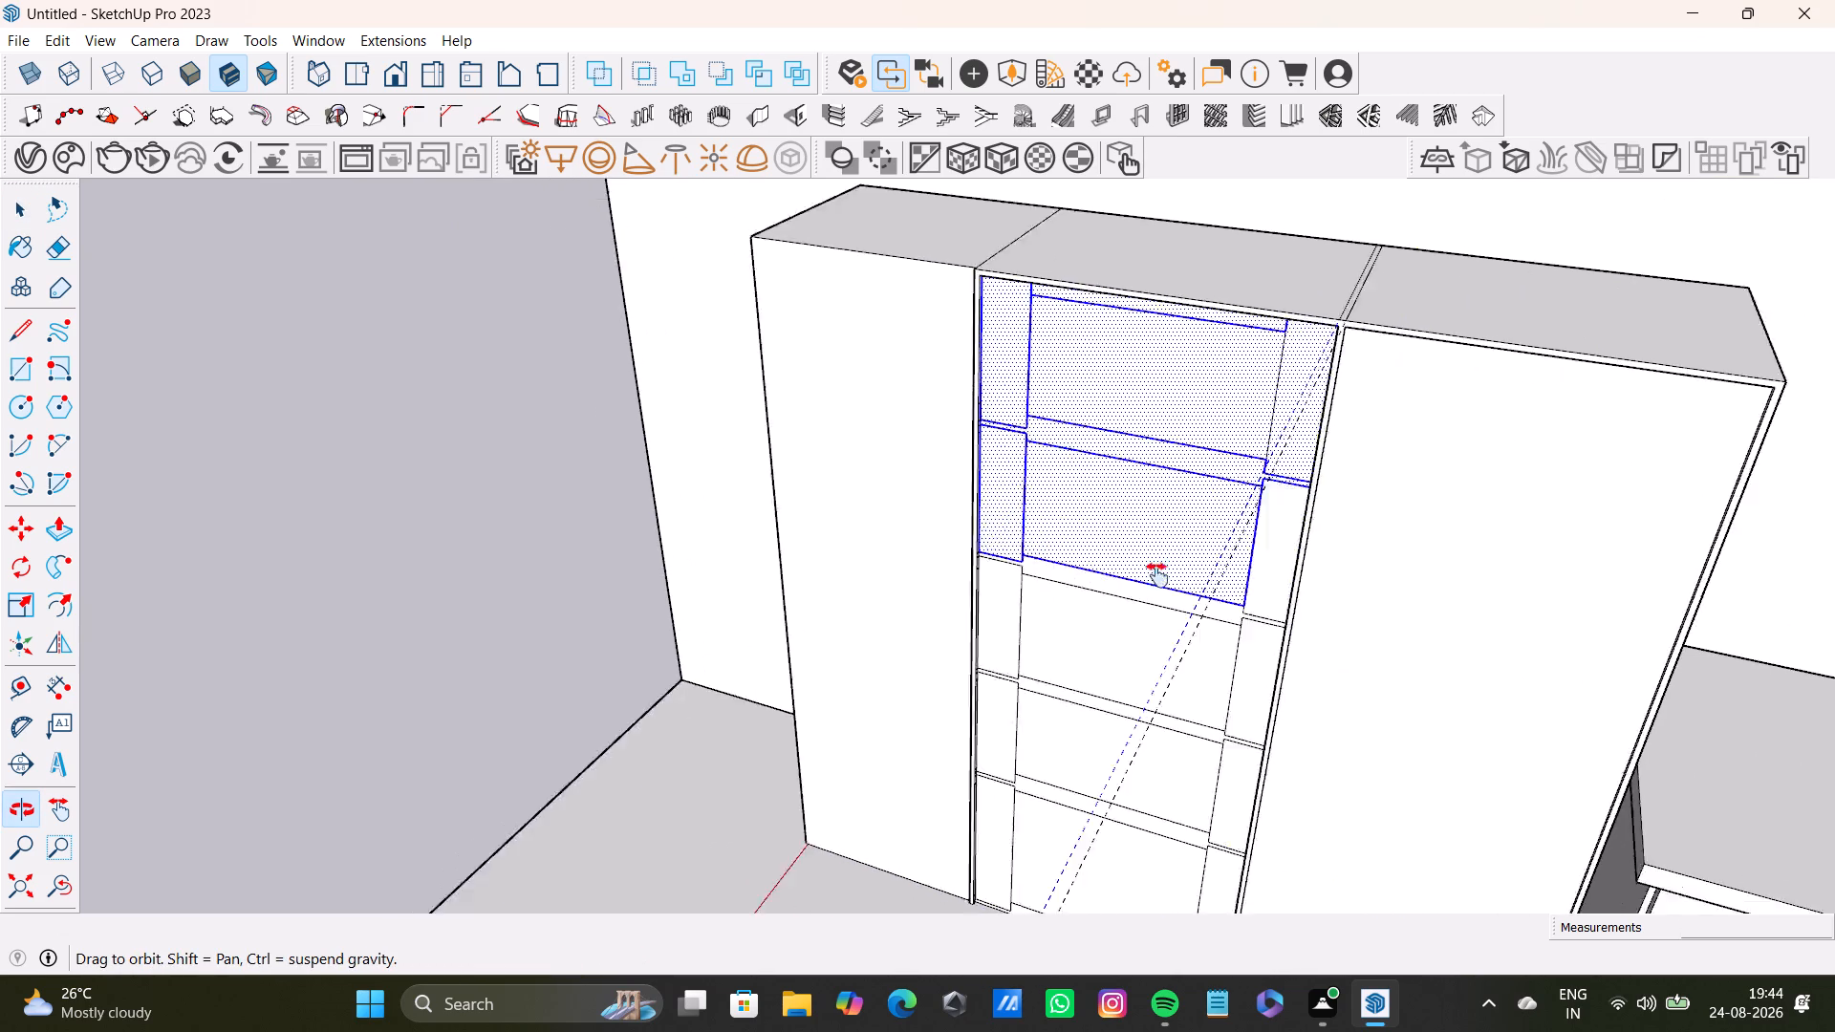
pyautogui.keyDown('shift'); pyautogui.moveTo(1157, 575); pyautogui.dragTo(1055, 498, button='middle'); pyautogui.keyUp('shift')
# Undo the added block beside the shelving bay, including its floor rectangle.
pyautogui.hotkey('ctrl', 'z')
pyautogui.hotkey('ctrl', 'z')
pyautogui.hotkey('ctrl', 'z')
pyautogui.hotkey('ctrl', 'z')
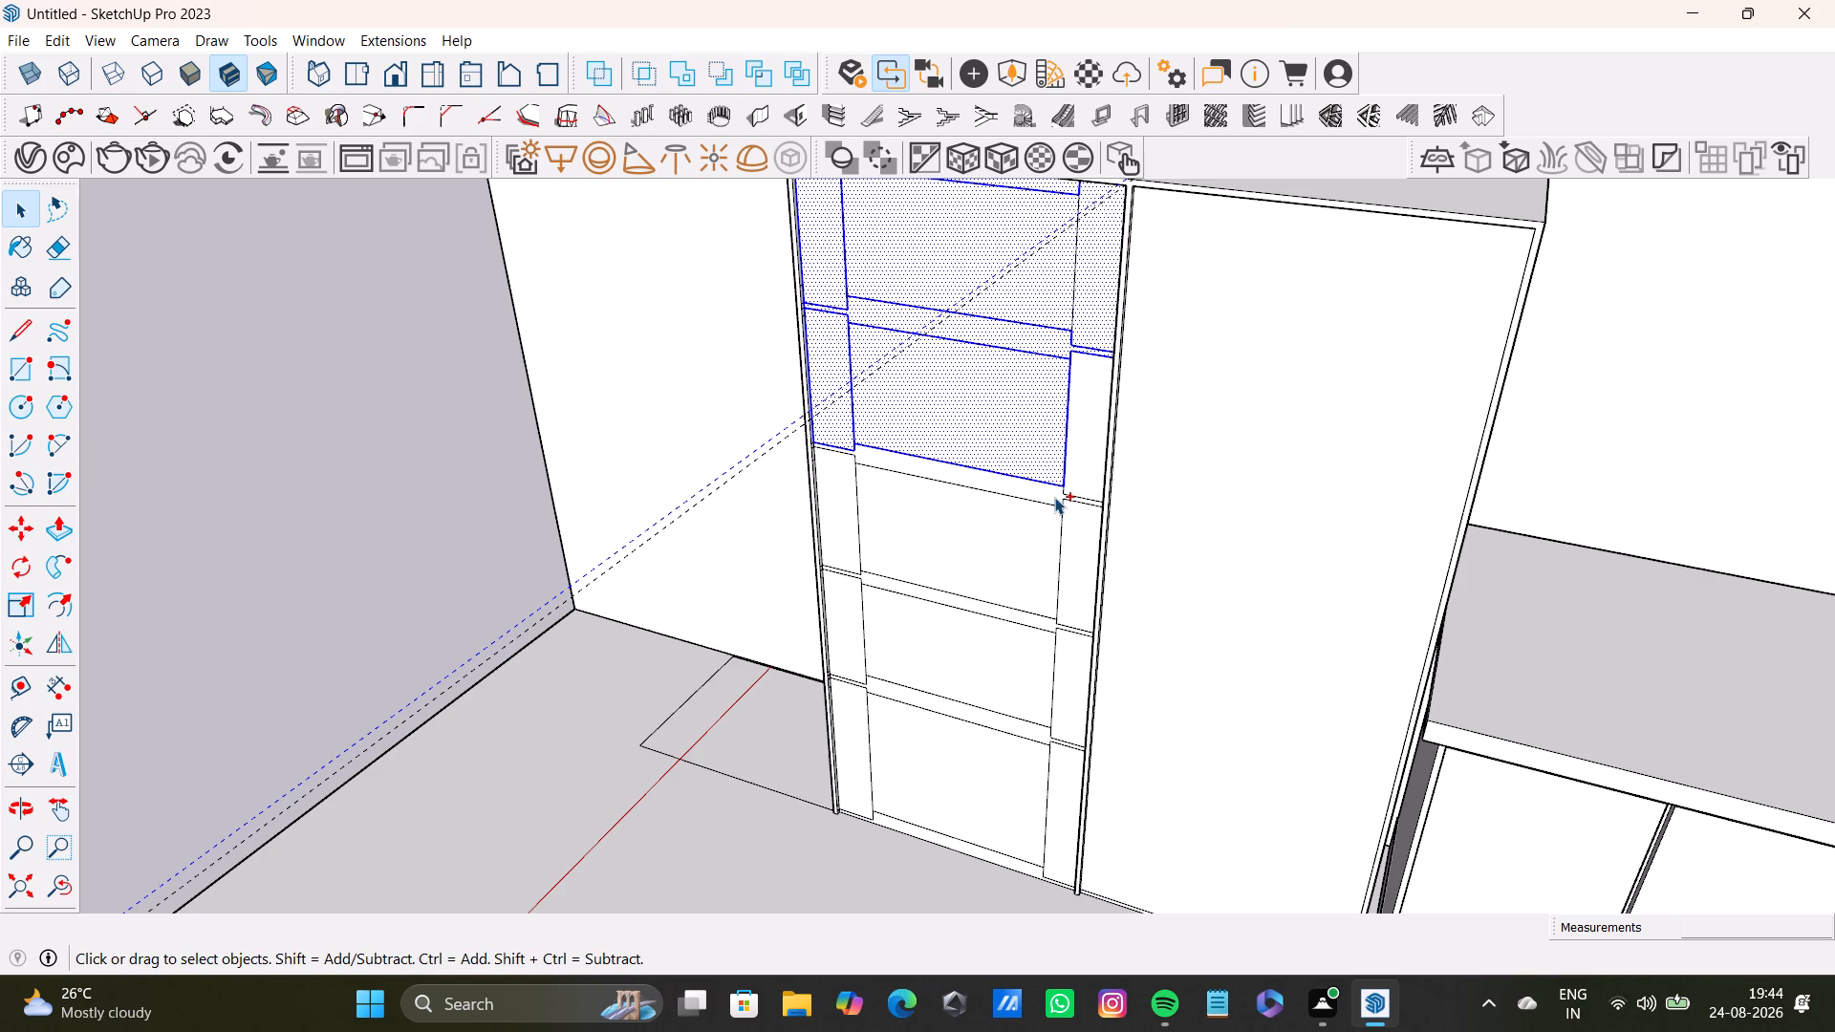
pyautogui.hotkey('ctrl', 'z')
# Select the tall unit's shelving bay, flat front panel, both top faces and the divider strip between them, with their edges.
pyautogui.moveTo(1058, 539); pyautogui.dragTo(1344, 632, button='middle')
pyautogui.press('space')
pyautogui.scroll(-6, 1035, 558)
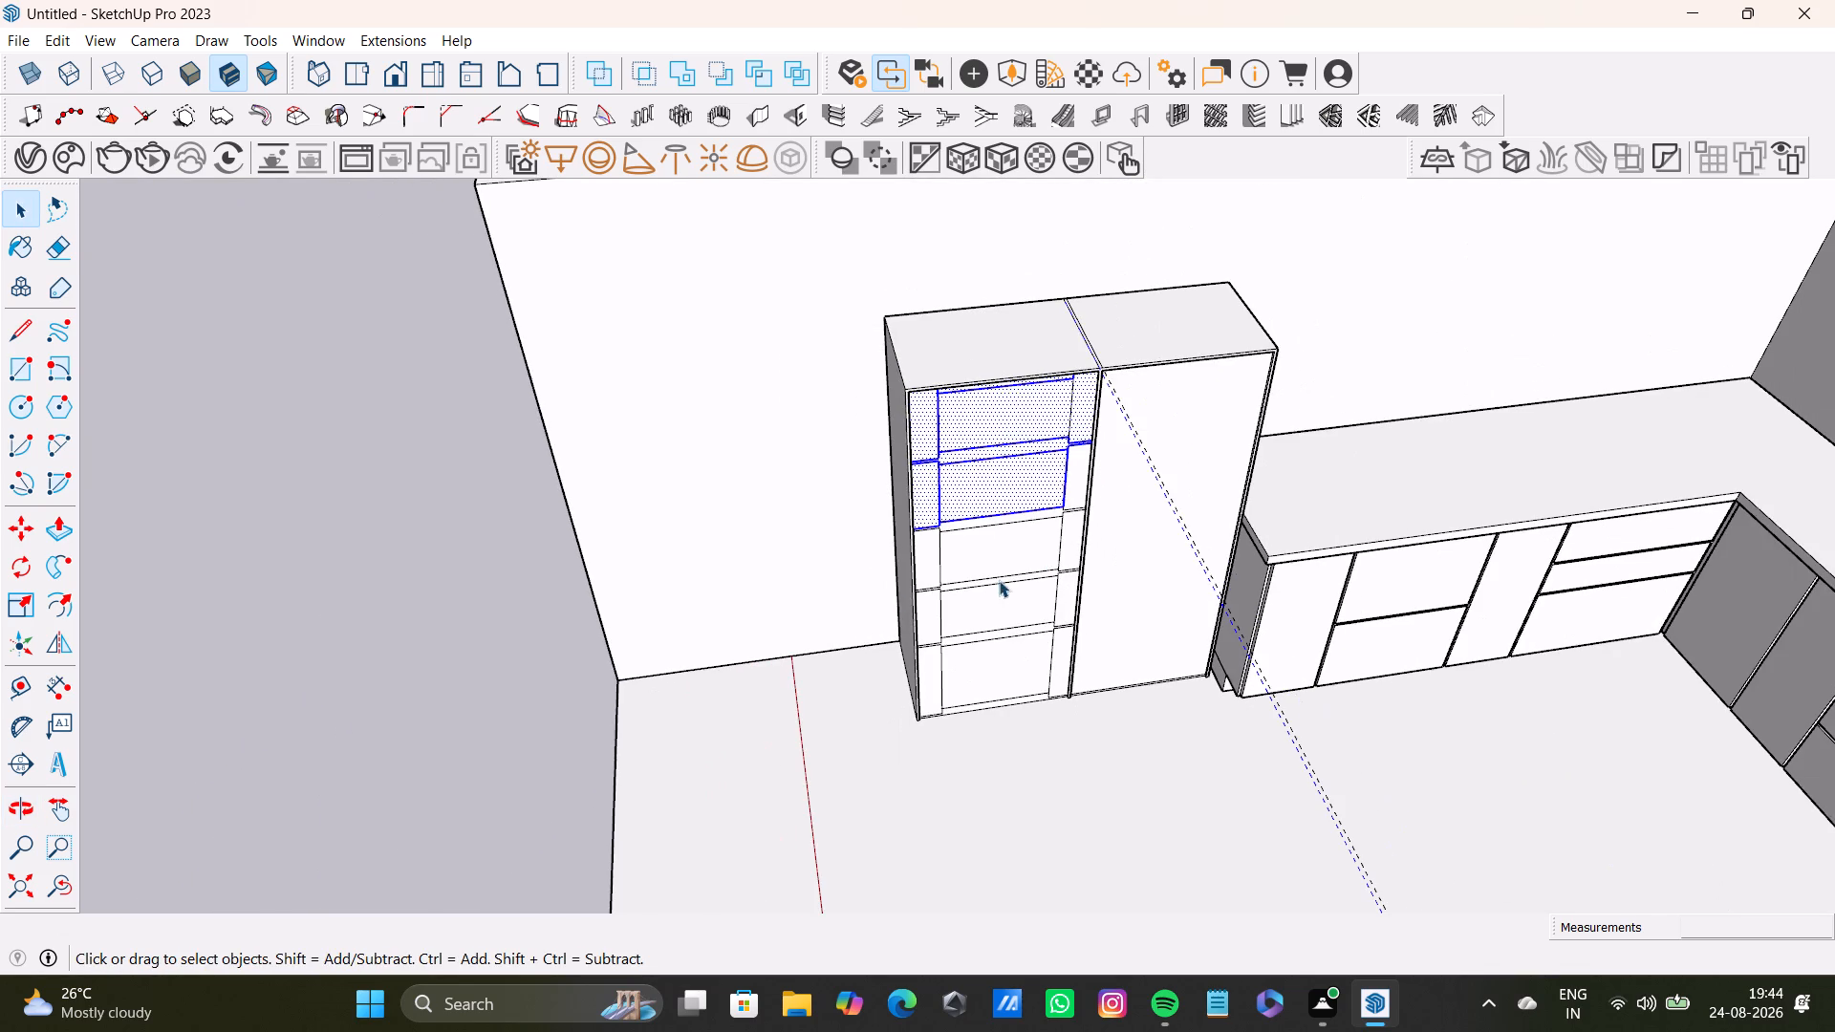
pyautogui.moveTo(287, 499); pyautogui.dragTo(295, 494)
pyautogui.scroll(4, 889, 374)
pyautogui.keyDown('shift'); pyautogui.moveTo(869, 278); pyautogui.dragTo(1347, 874); pyautogui.keyUp('shift')
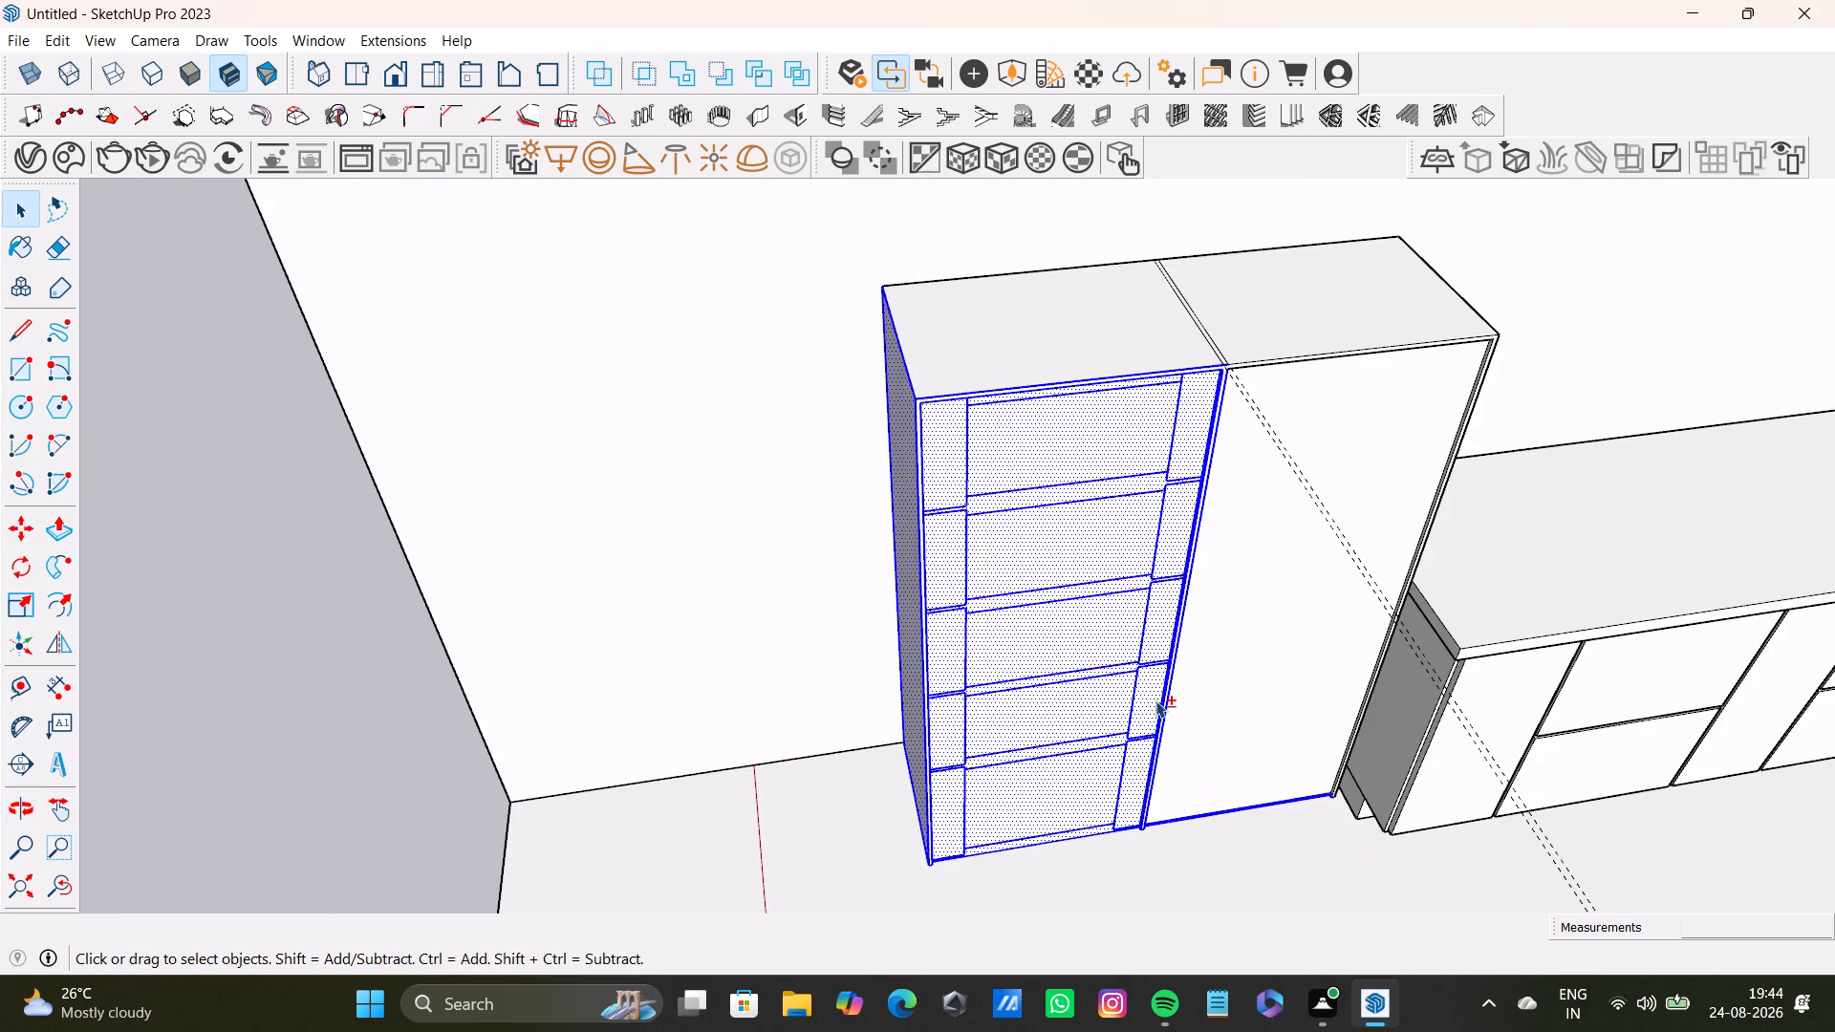
pyautogui.keyDown('shift'); pyautogui.doubleClick(1252, 656); pyautogui.keyUp('shift')
pyautogui.keyDown('shift'); pyautogui.doubleClick(1111, 333); pyautogui.keyUp('shift')
pyautogui.keyDown('shift'); pyautogui.scroll(3, 1266, 346); pyautogui.keyUp('shift')
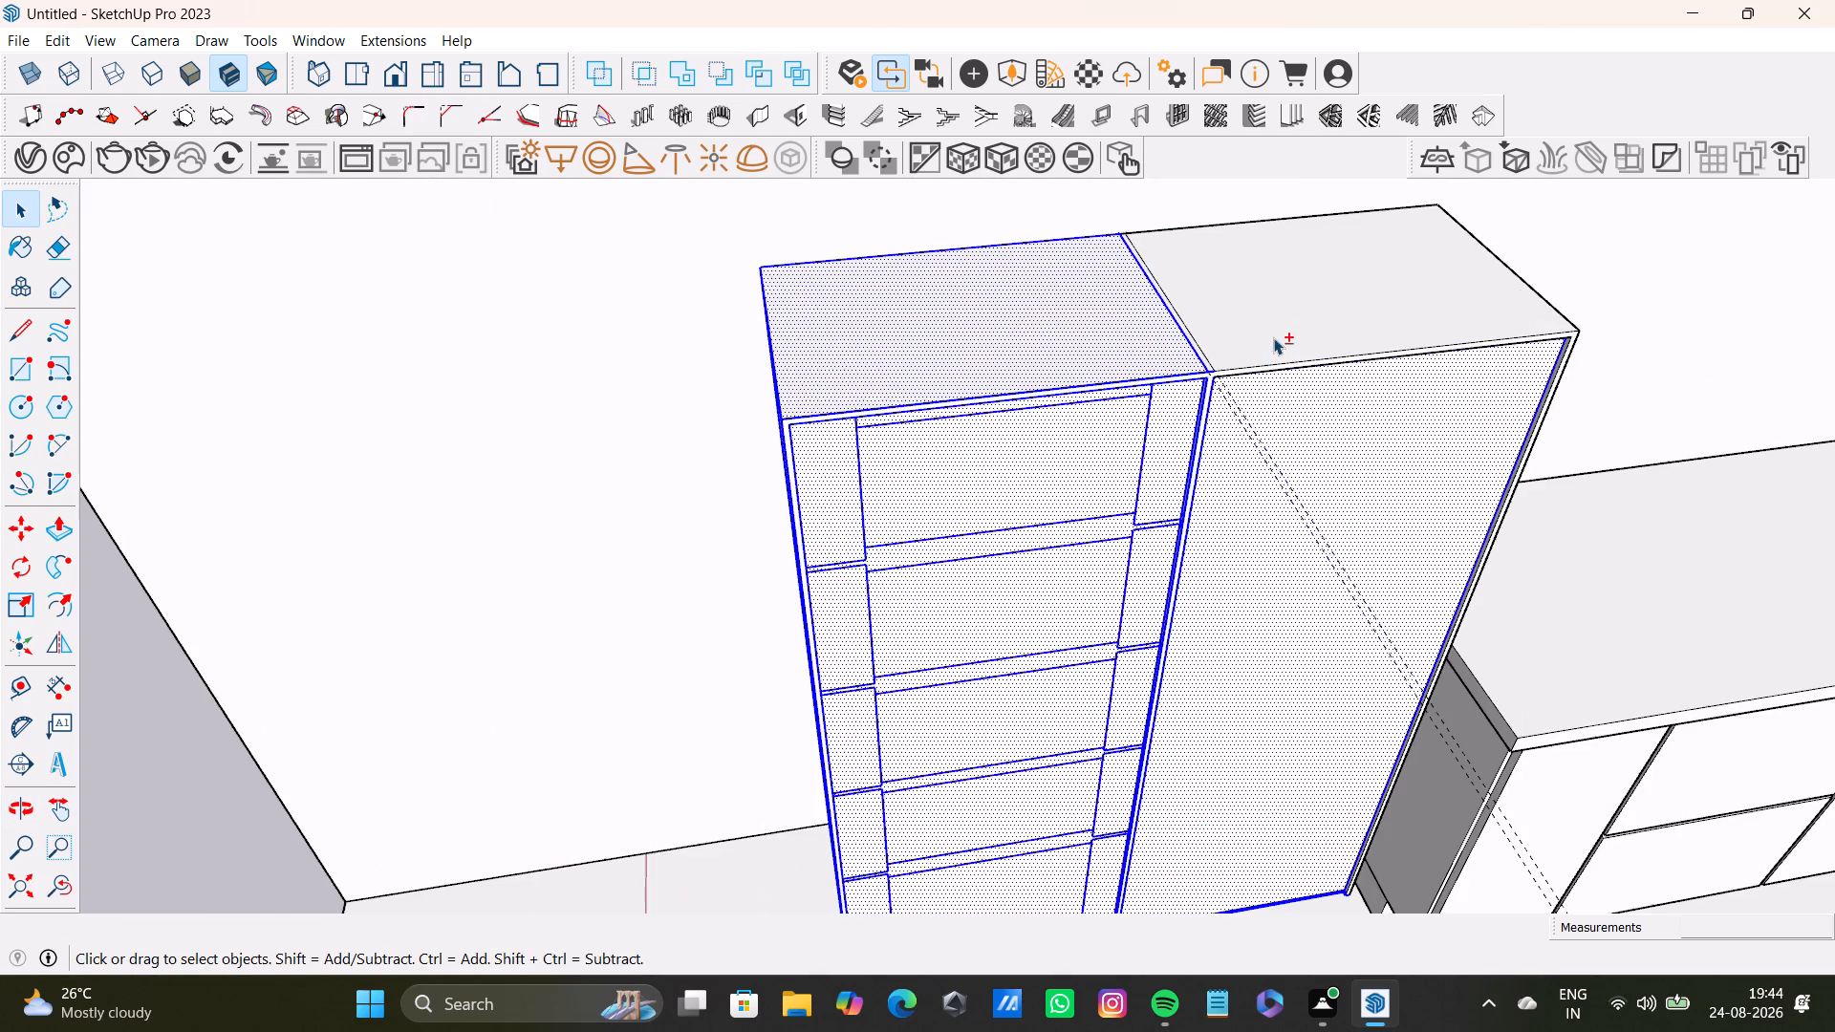
pyautogui.keyDown('shift'); pyautogui.doubleClick(1273, 337); pyautogui.keyUp('shift')
pyautogui.keyDown('shift'); pyautogui.scroll(14, 1328, 443); pyautogui.keyUp('shift')
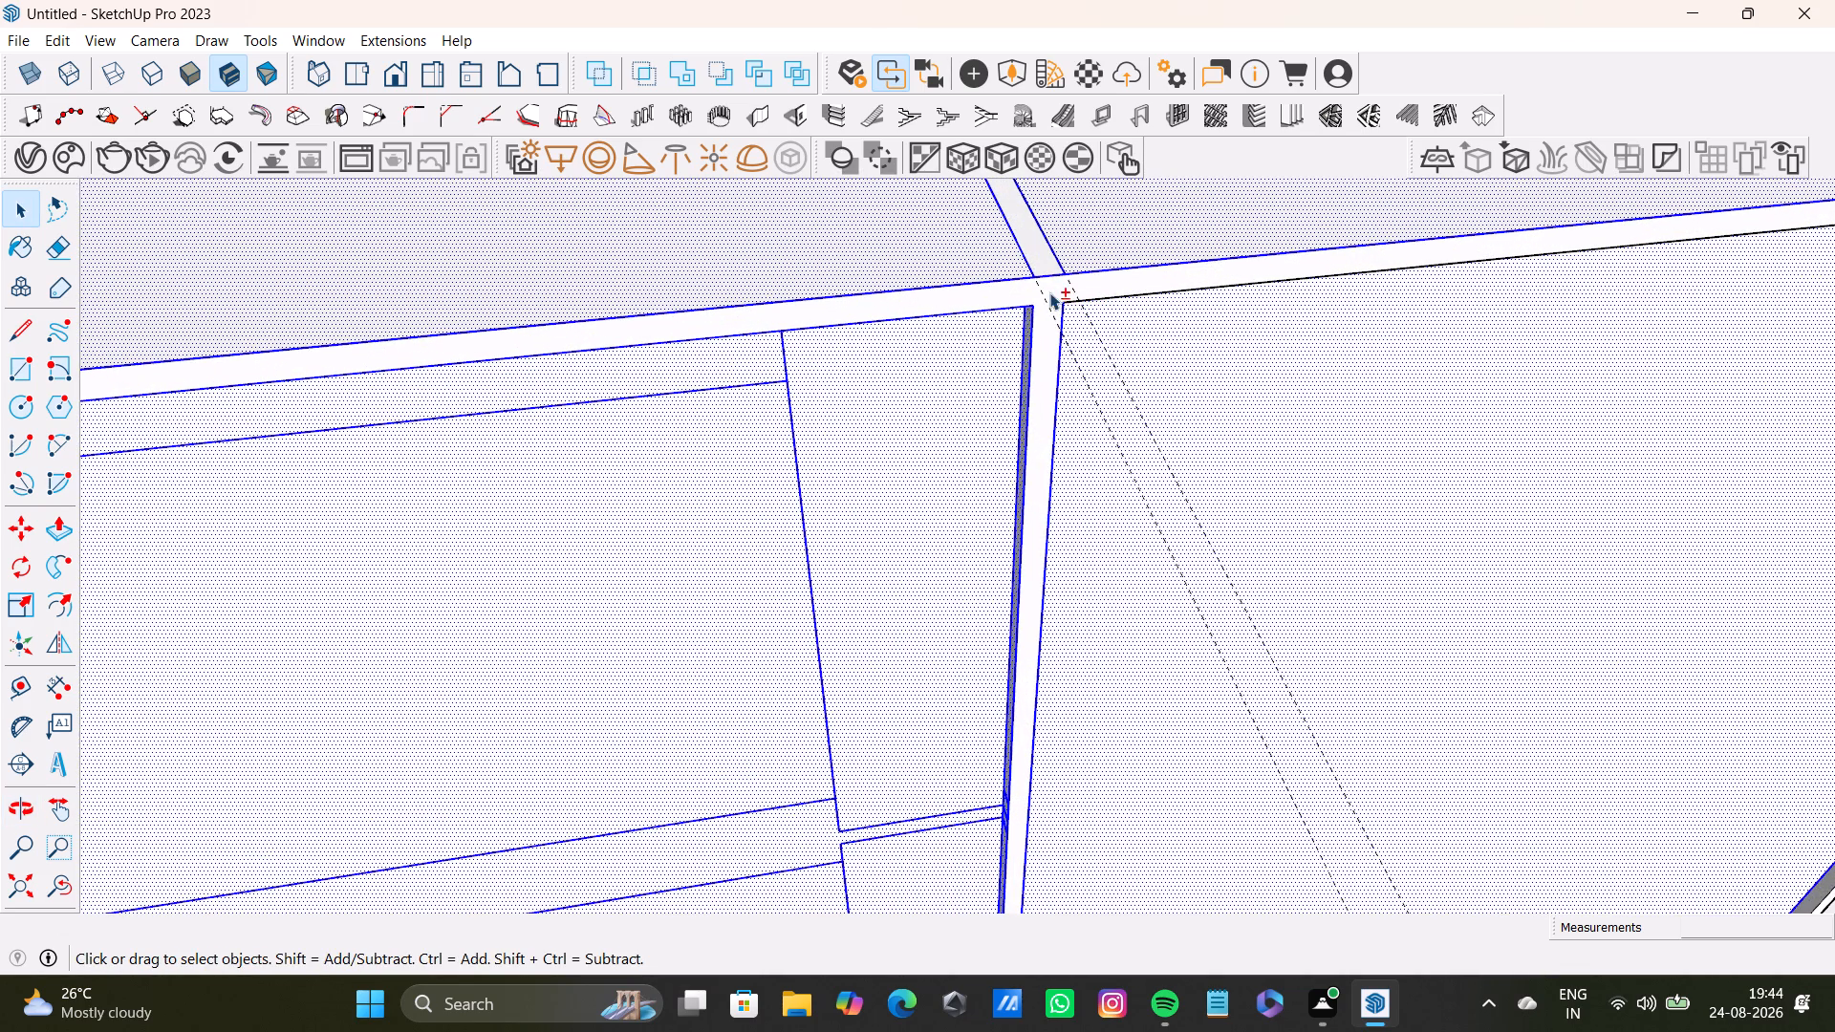
pyautogui.keyDown('shift'); pyautogui.click(1048, 292); pyautogui.keyUp('shift')
pyautogui.keyDown('shift'); pyautogui.click(1046, 266); pyautogui.keyUp('shift')
pyautogui.keyDown('shift'); pyautogui.scroll(-7, 1223, 396); pyautogui.keyUp('shift')
pyautogui.keyDown('shift'); pyautogui.moveTo(1220, 376); pyautogui.dragTo(918, 415, button='middle'); pyautogui.keyUp('shift')
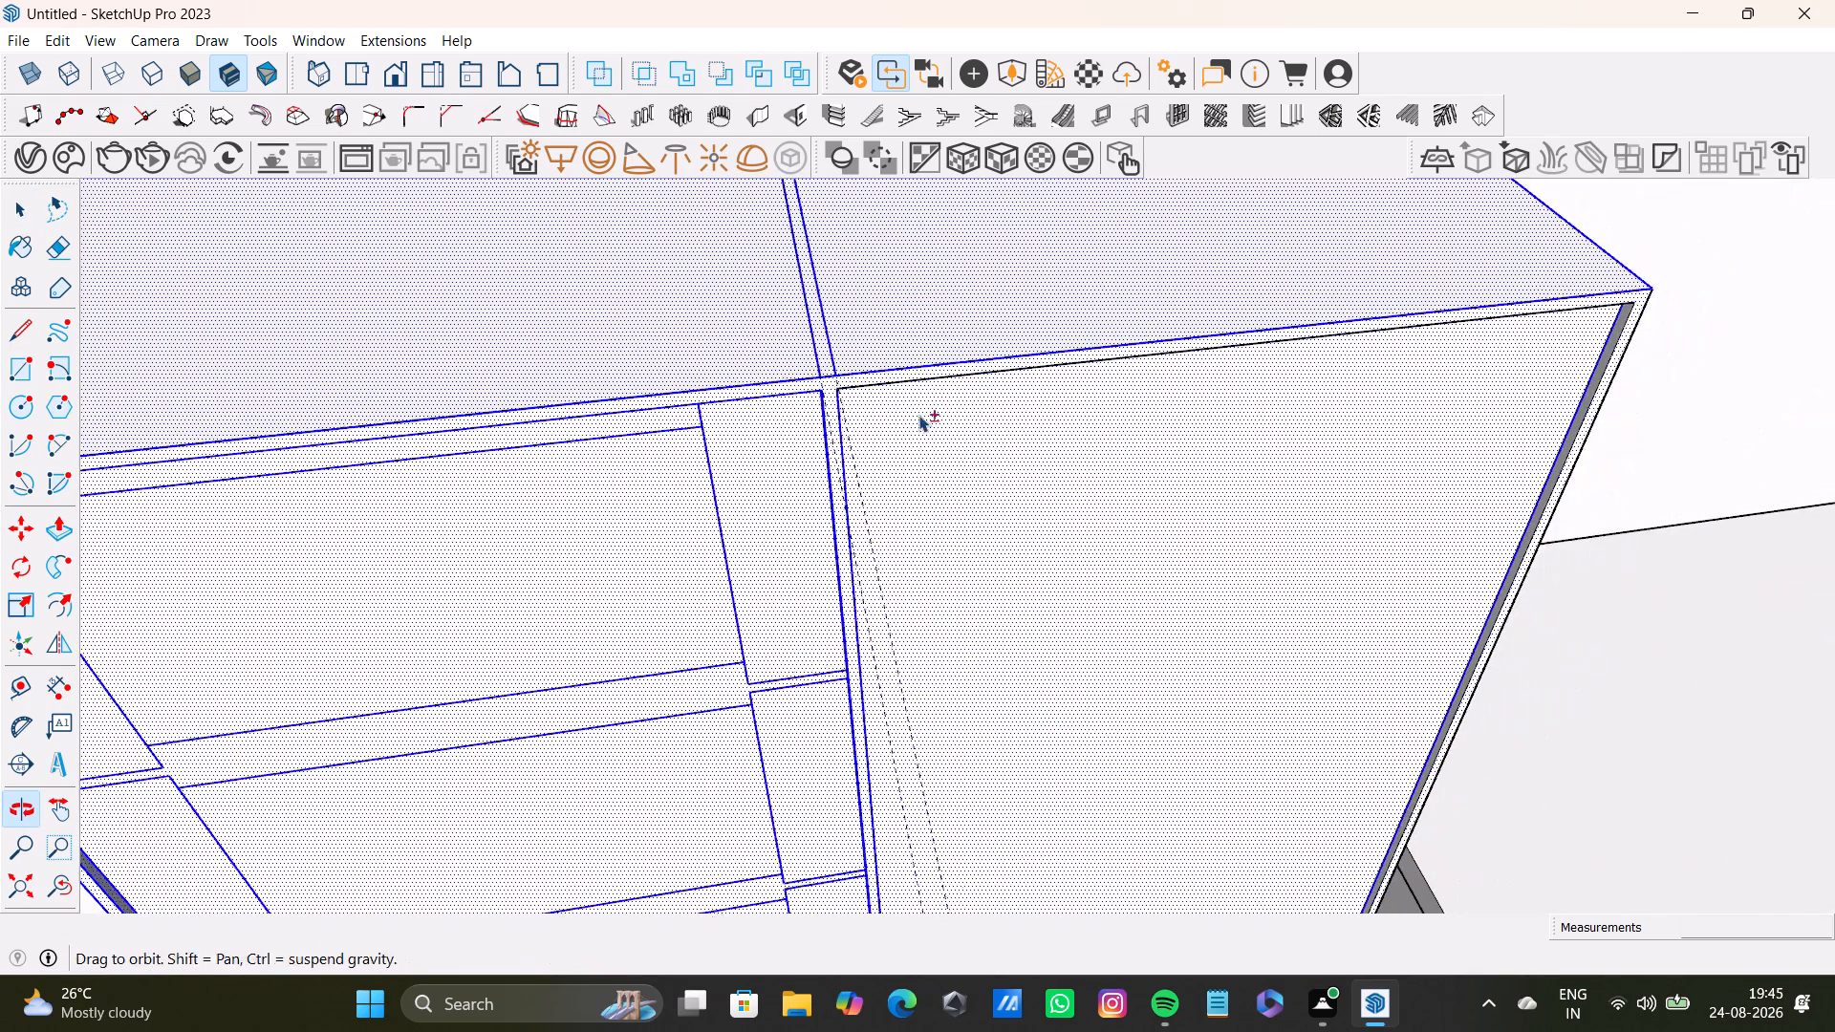
pyautogui.keyDown('shift'); pyautogui.moveTo(918, 415); pyautogui.dragTo(919, 415, button='middle'); pyautogui.keyUp('shift')
pyautogui.keyDown('shift'); pyautogui.scroll(8, 972, 402); pyautogui.keyUp('shift')
pyautogui.keyDown('shift'); pyautogui.click(918, 347); pyautogui.keyUp('shift')
pyautogui.keyDown('shift'); pyautogui.scroll(-10, 918, 351); pyautogui.keyUp('shift')
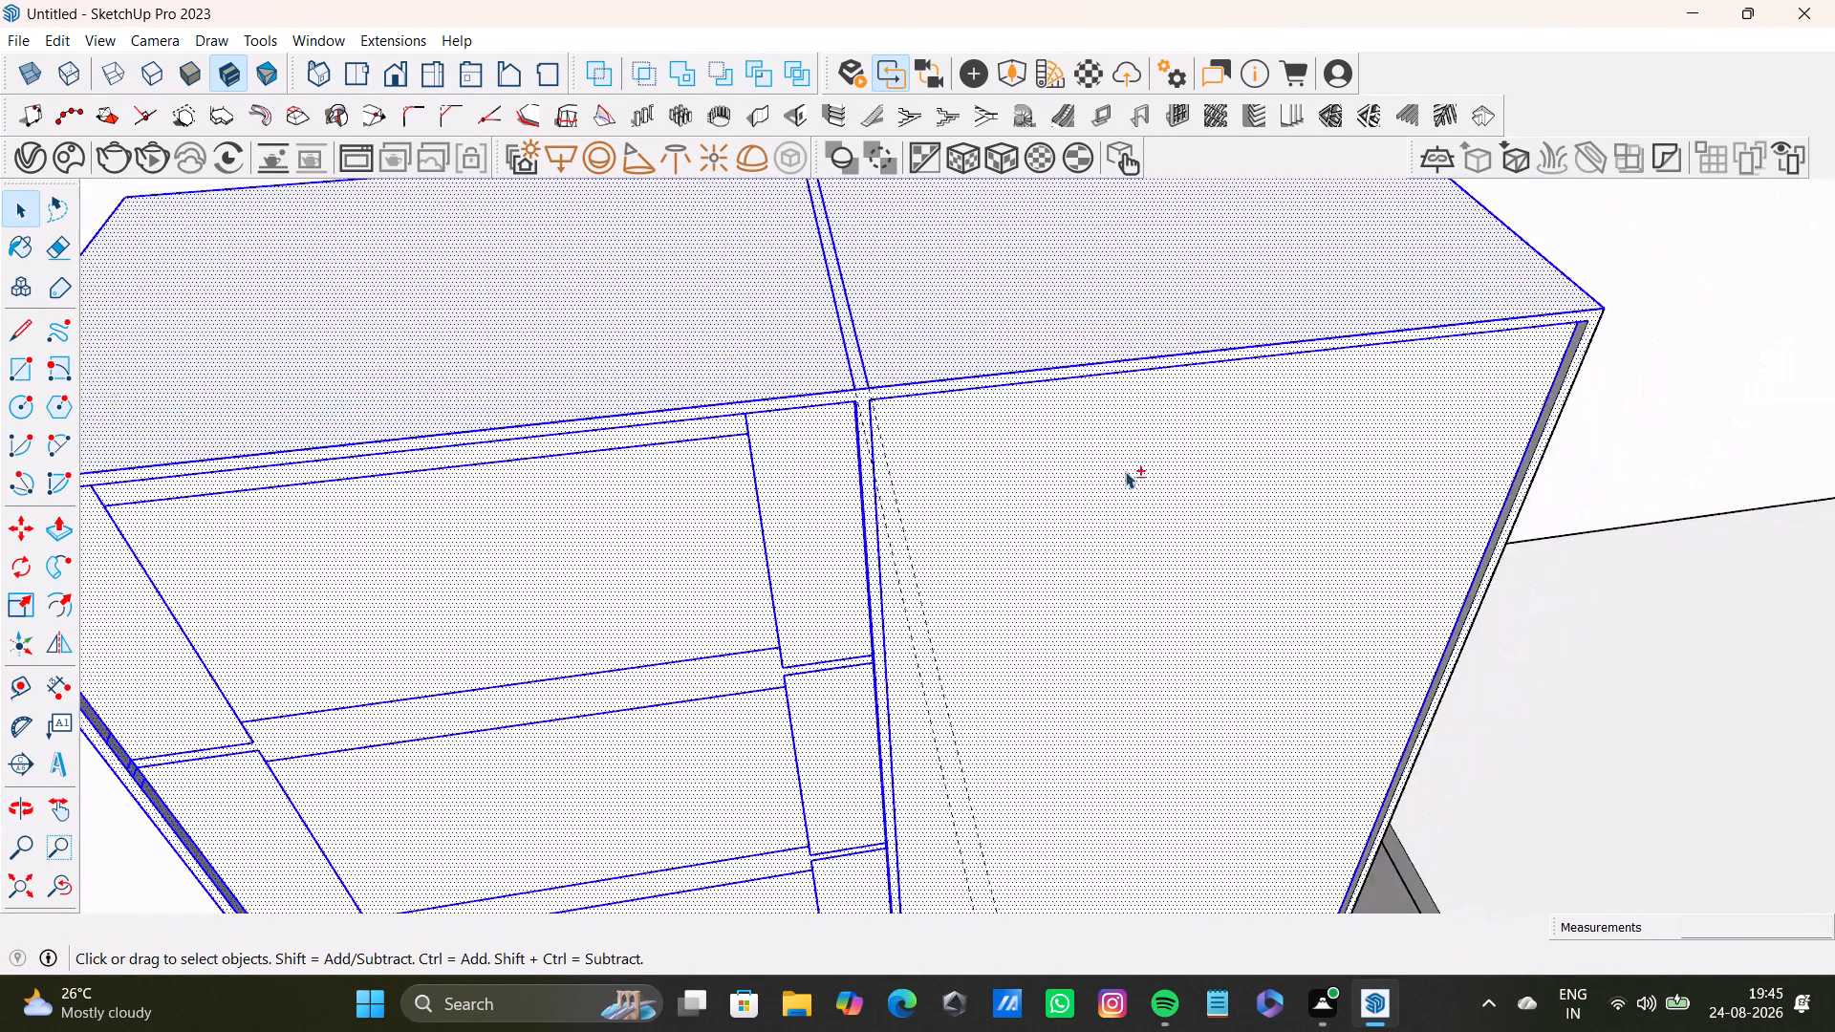
# Add the tall unit's outer side face beside the countertop, its narrow front strips and the front recess's top face to the selection.
pyautogui.keyDown('shift'); pyautogui.scroll(-5, 1125, 471); pyautogui.keyUp('shift')
pyautogui.keyDown('shift'); pyautogui.moveTo(1273, 493); pyautogui.dragTo(766, 483, button='middle'); pyautogui.keyUp('shift')
pyautogui.moveTo(923, 458); pyautogui.dragTo(545, 472, button='middle')
pyautogui.keyDown('shift'); pyautogui.doubleClick(872, 376); pyautogui.keyUp('shift')
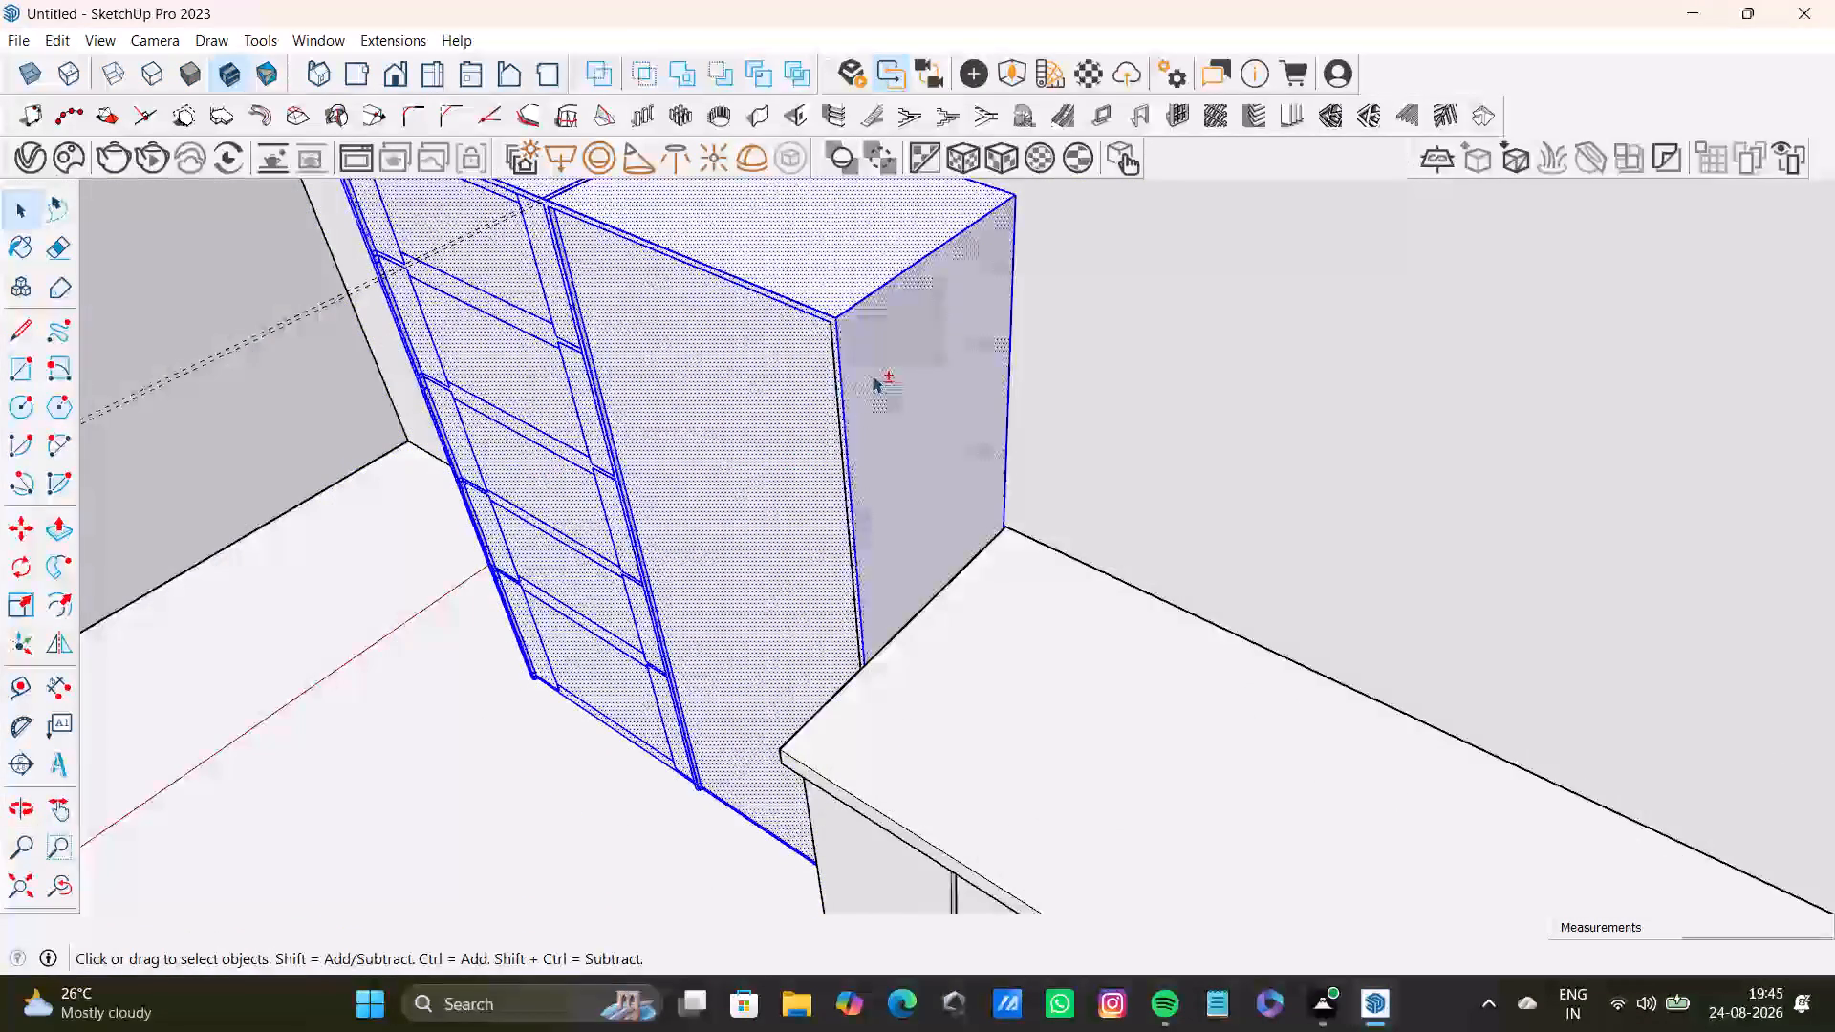
pyautogui.keyDown('shift'); pyautogui.scroll(9, 852, 420); pyautogui.keyUp('shift')
pyautogui.keyDown('shift'); pyautogui.moveTo(851, 421); pyautogui.dragTo(1215, 367, button='middle'); pyautogui.keyUp('shift')
pyautogui.keyDown('shift'); pyautogui.scroll(3, 1208, 398); pyautogui.keyUp('shift')
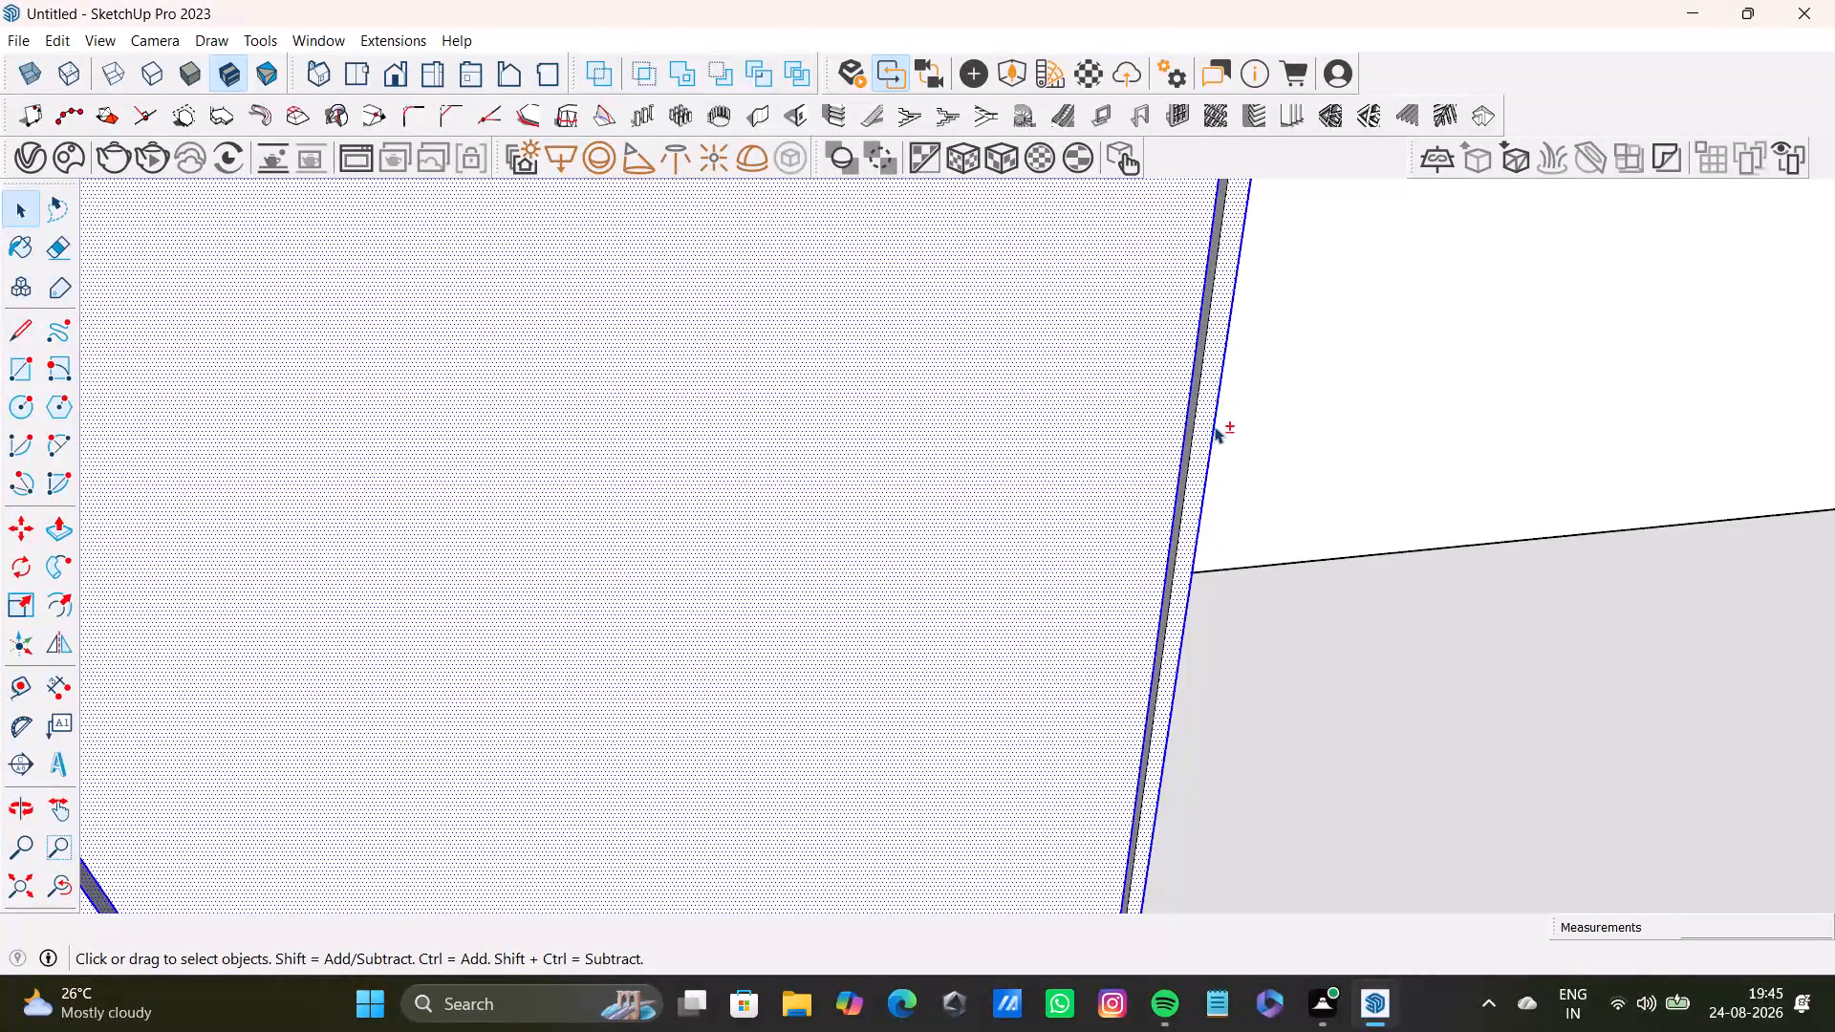
pyautogui.keyDown('shift'); pyautogui.click(1194, 439); pyautogui.keyUp('shift')
pyautogui.moveTo(1184, 485); pyautogui.dragTo(1414, 484, button='middle')
pyautogui.keyDown('shift'); pyautogui.scroll(3, 1414, 483); pyautogui.keyUp('shift')
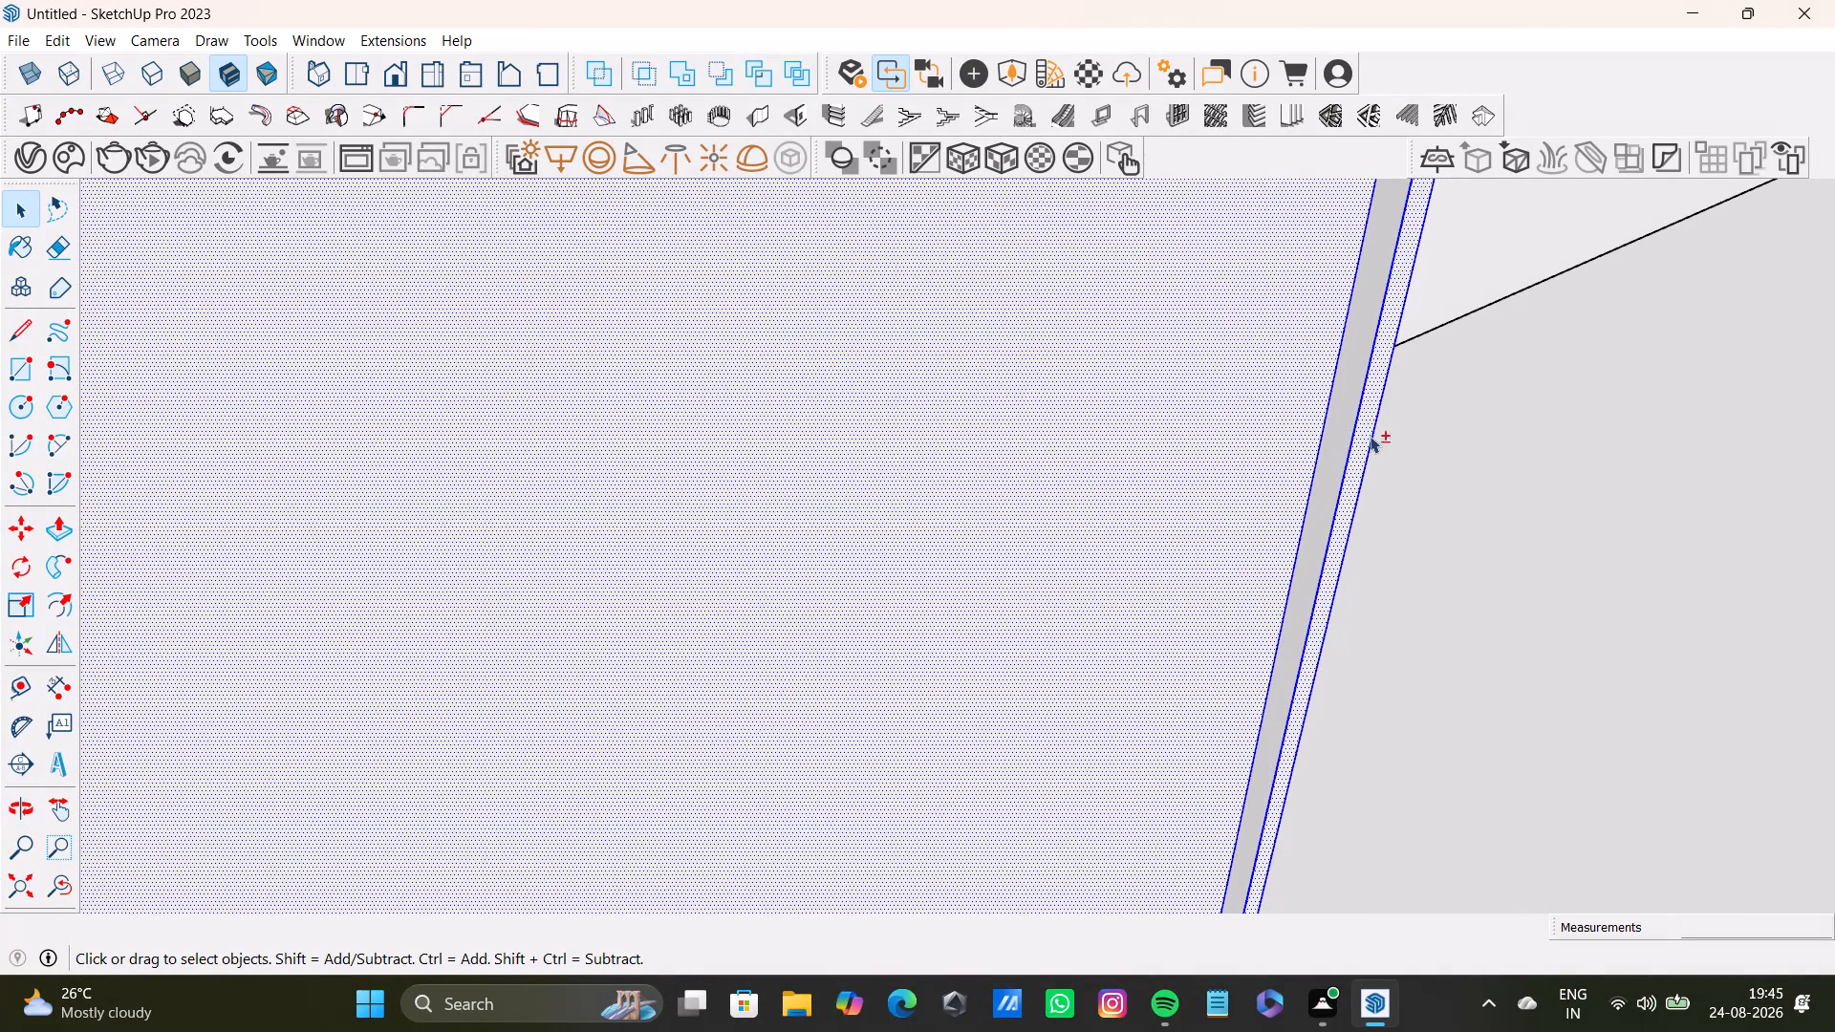
pyautogui.keyDown('shift'); pyautogui.doubleClick(1345, 439); pyautogui.keyUp('shift')
pyautogui.scroll(-18, 1270, 492)
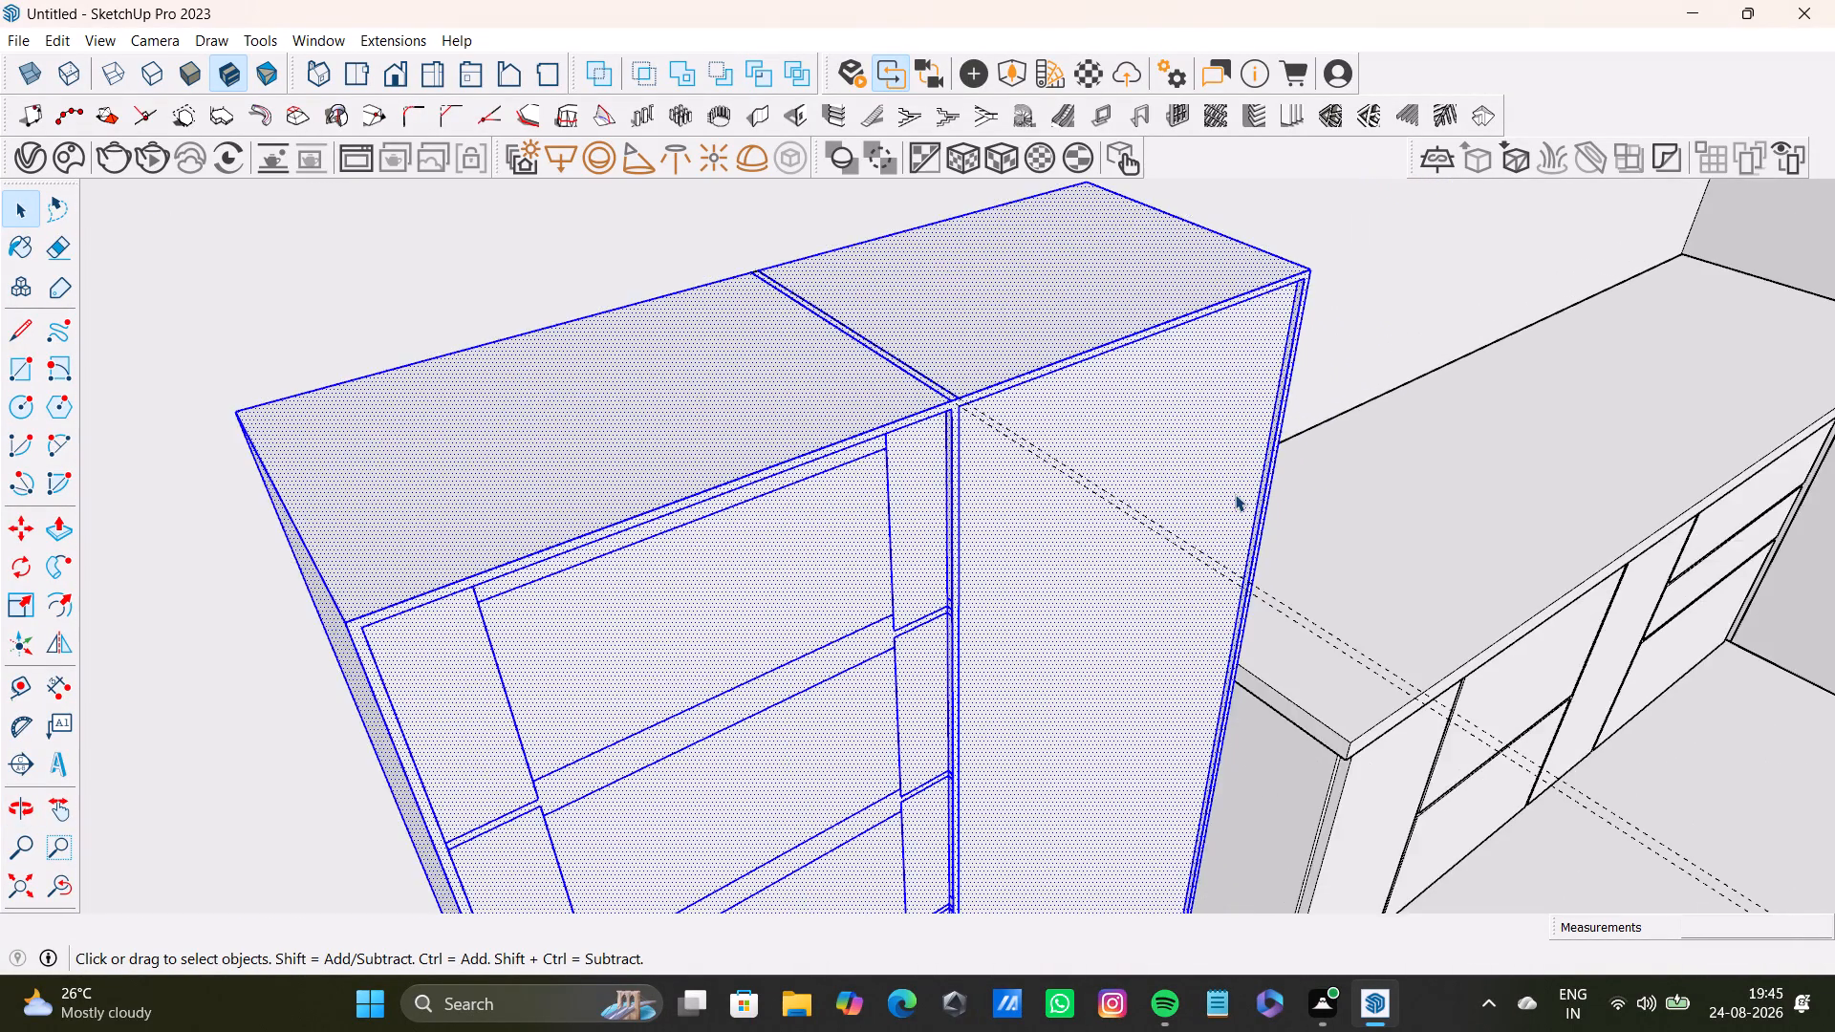
pyautogui.moveTo(1235, 494); pyautogui.dragTo(948, 118, button='middle')
pyautogui.scroll(4, 932, 392)
pyautogui.moveTo(926, 341); pyautogui.dragTo(924, 178, button='middle')
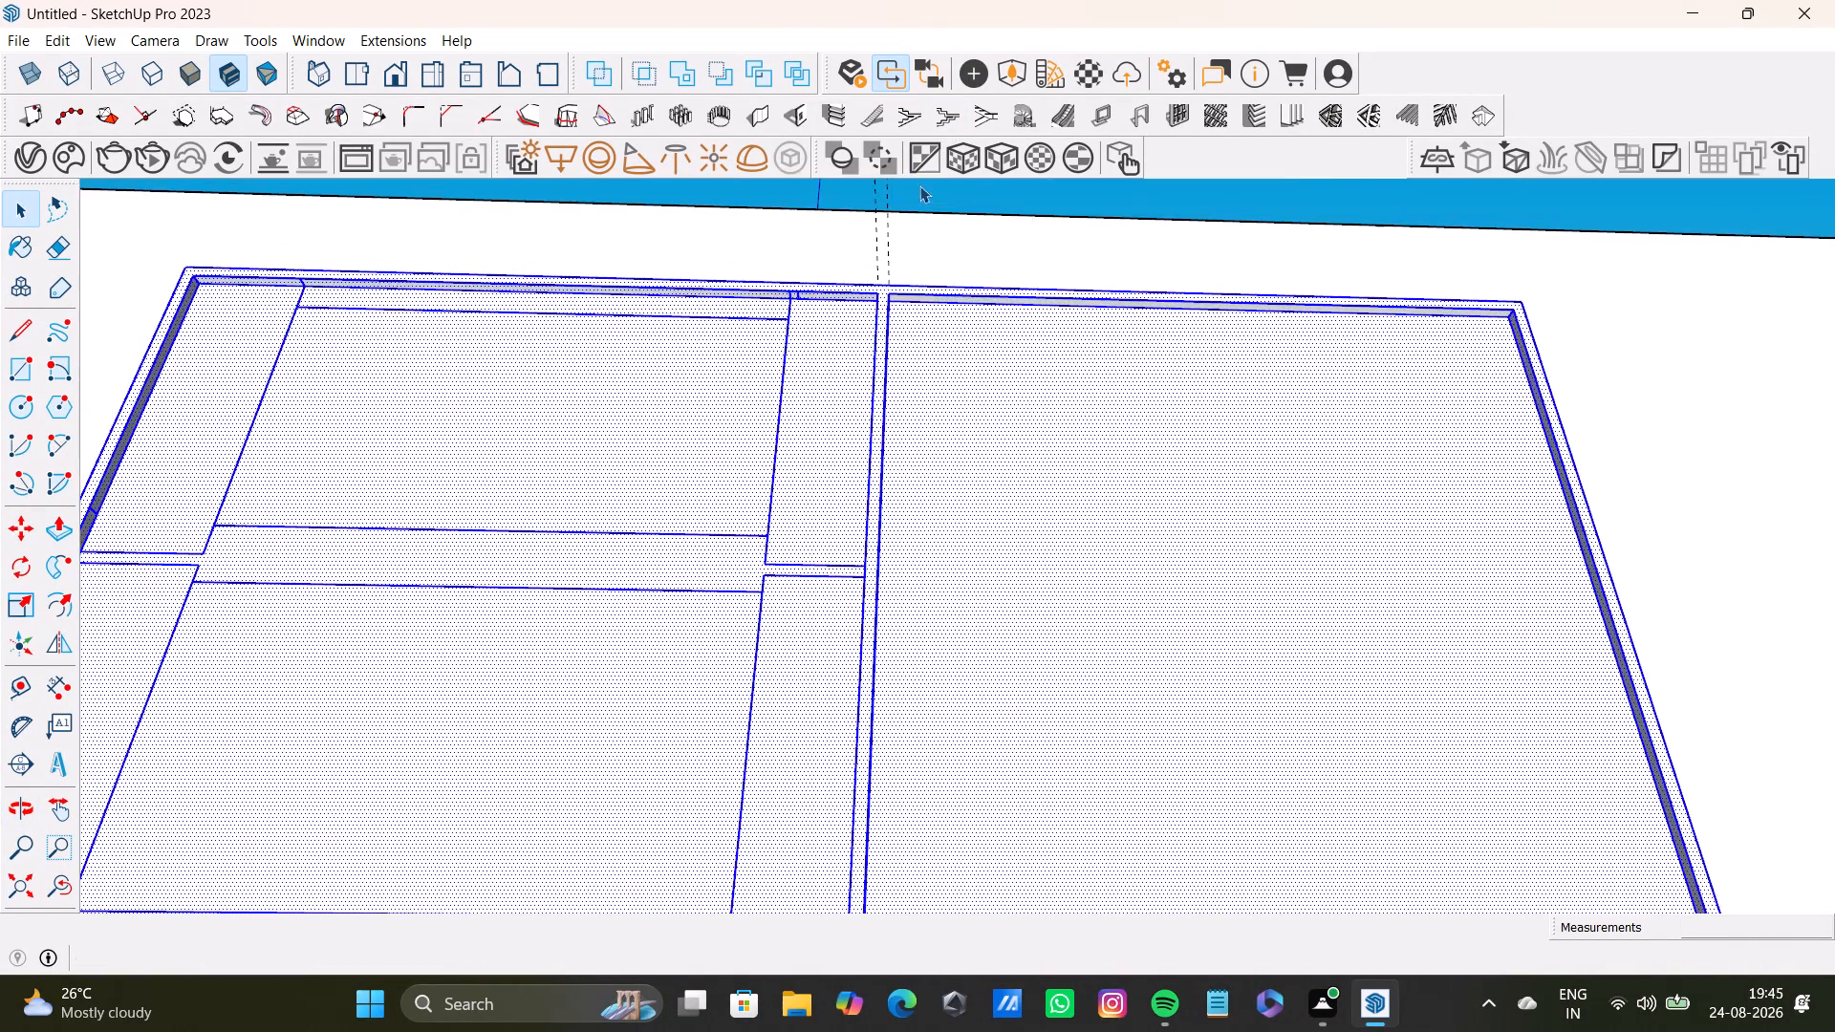
pyautogui.scroll(6, 900, 335)
pyautogui.scroll(9, 941, 269)
pyautogui.keyDown('shift'); pyautogui.click(941, 269); pyautogui.keyUp('shift')
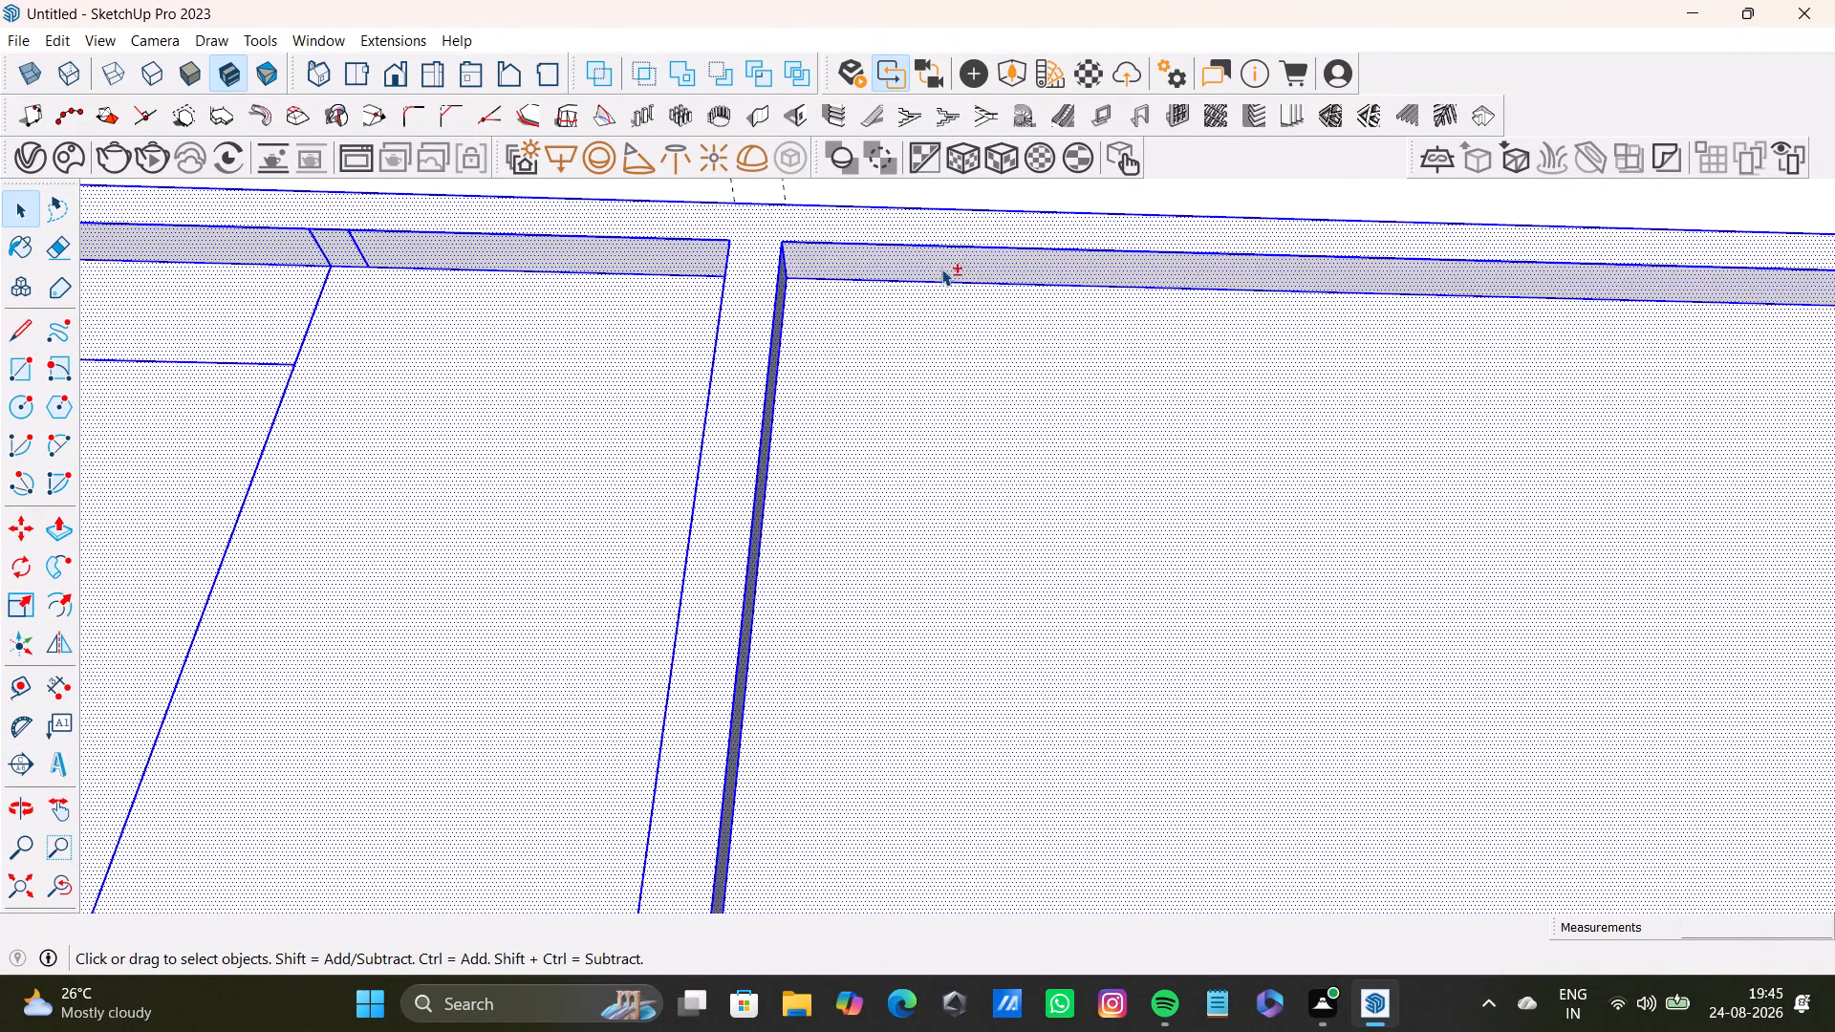
pyautogui.scroll(-20, 904, 335)
pyautogui.scroll(-2, 904, 335)
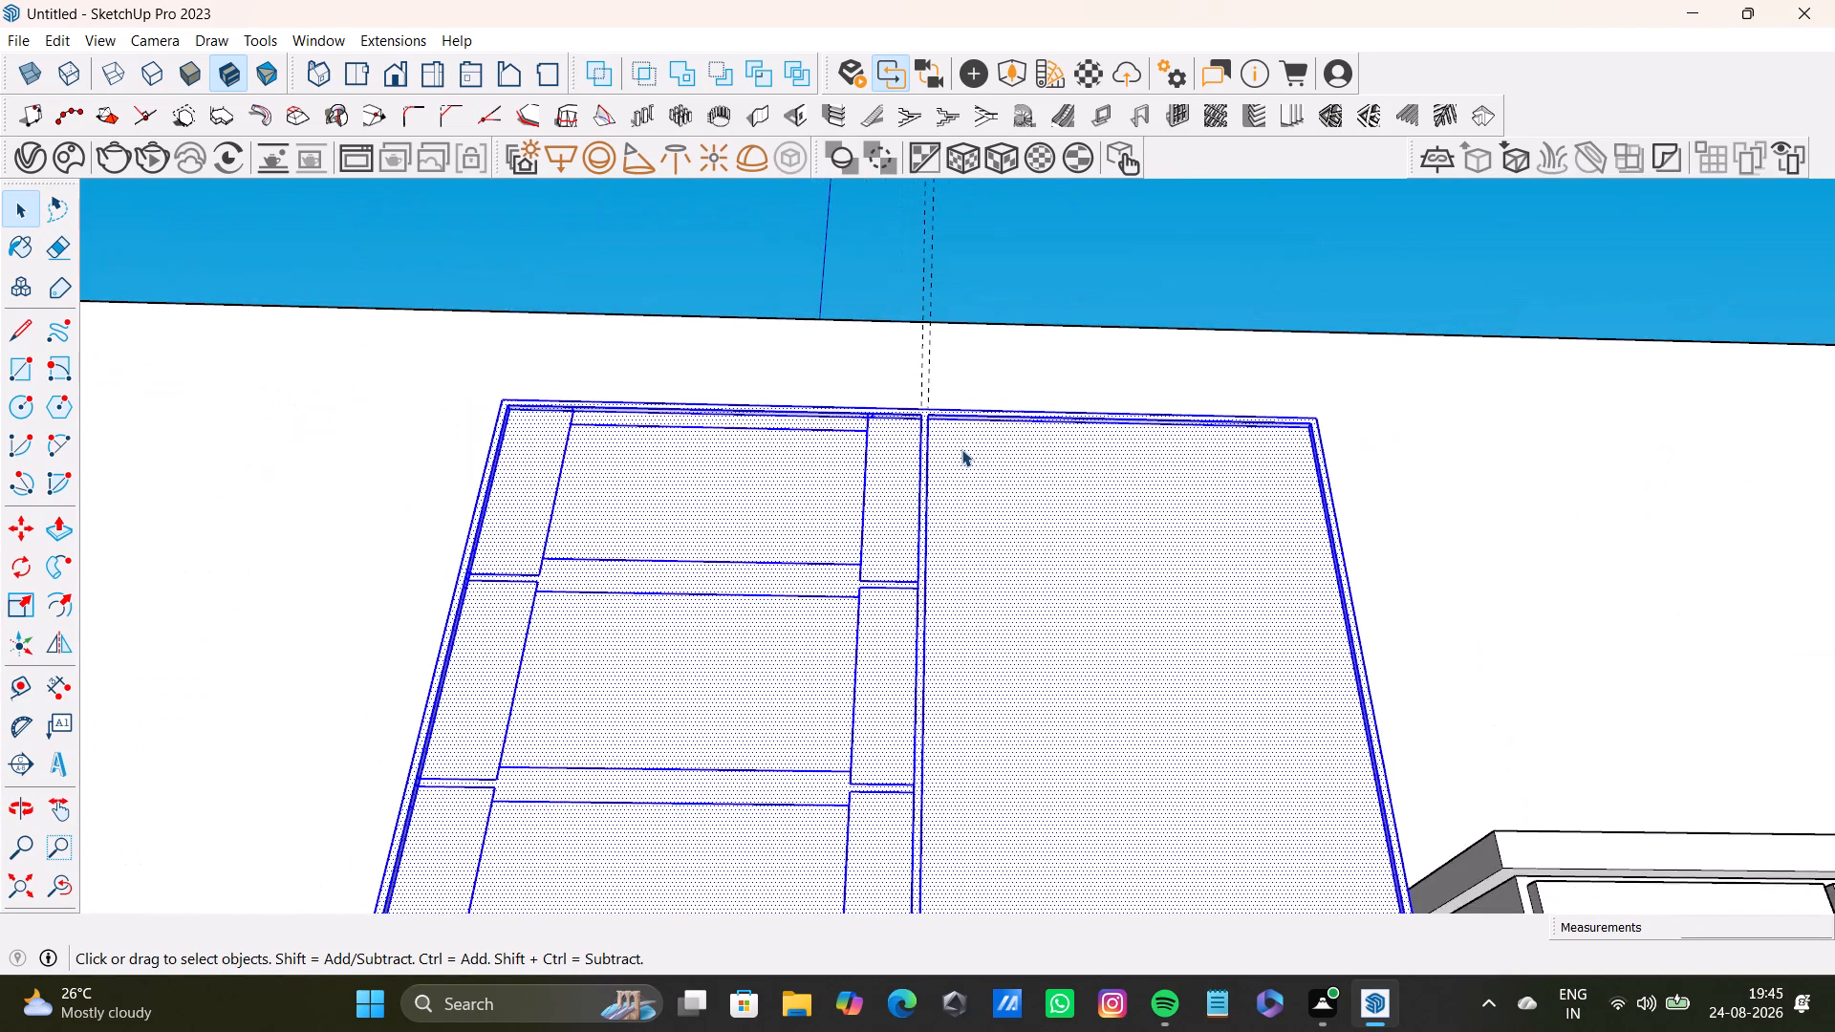
# Scale the selected tall unit along the green axis from its shelving-bay side to narrow it.
pyautogui.moveTo(961, 449); pyautogui.dragTo(1326, 608, button='middle')
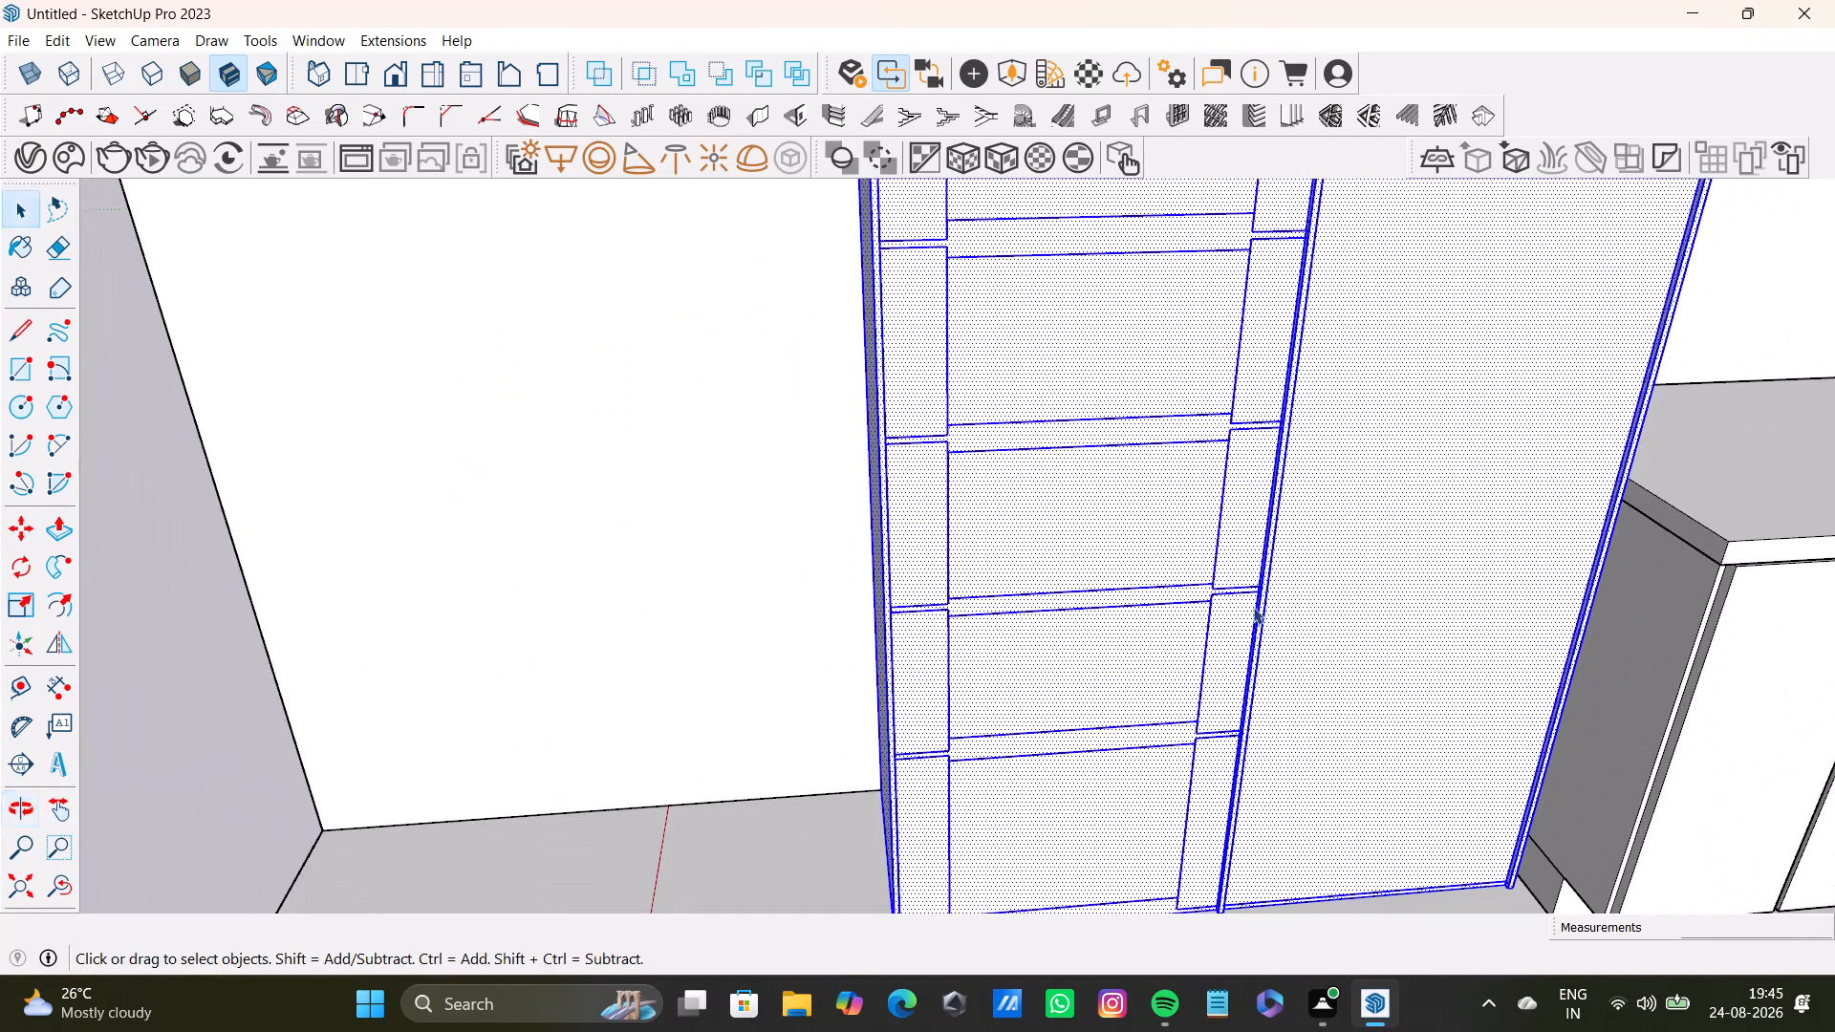
pyautogui.keyDown('shift'); pyautogui.moveTo(1313, 701); pyautogui.dragTo(1235, 456, button='middle'); pyautogui.keyUp('shift')
pyautogui.scroll(12, 1063, 628)
pyautogui.moveTo(1075, 650); pyautogui.dragTo(1294, 649, button='middle')
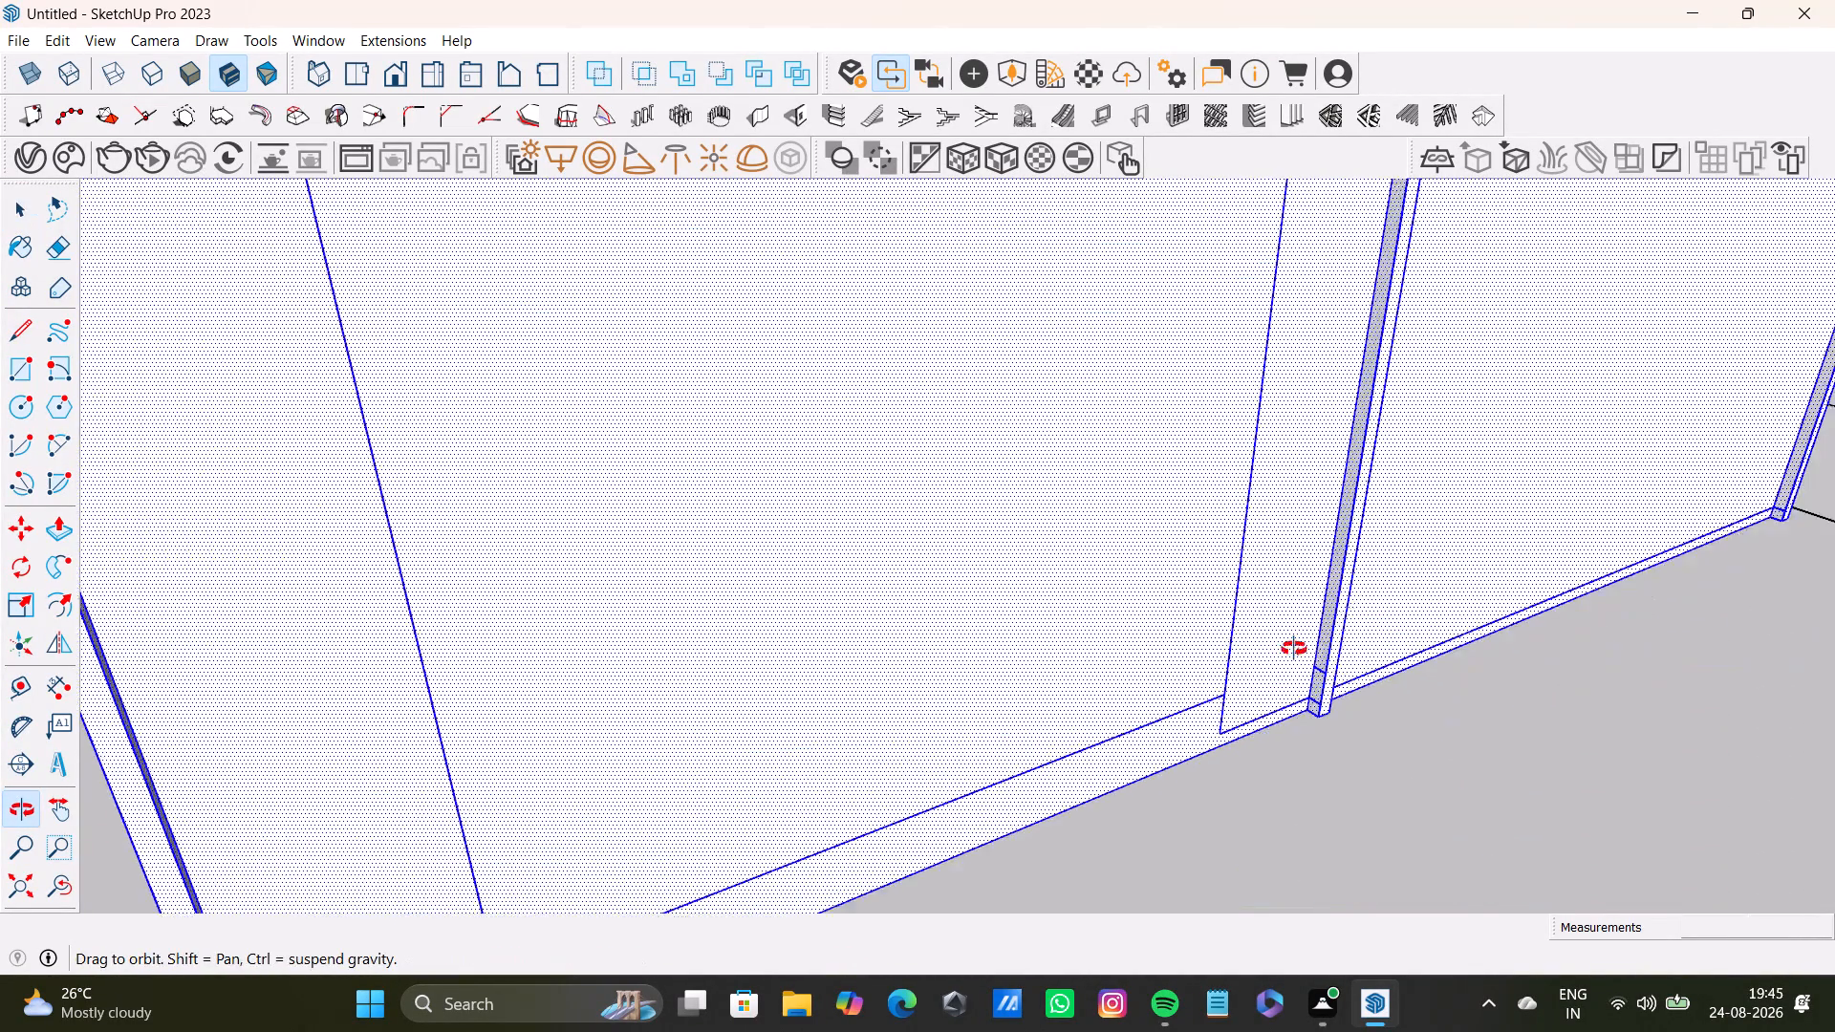
pyautogui.moveTo(1294, 649); pyautogui.dragTo(1496, 634, button='middle')
pyautogui.scroll(-13, 1176, 687)
pyautogui.keyDown('shift'); pyautogui.moveTo(1168, 665); pyautogui.dragTo(823, 873, button='middle'); pyautogui.keyUp('shift')
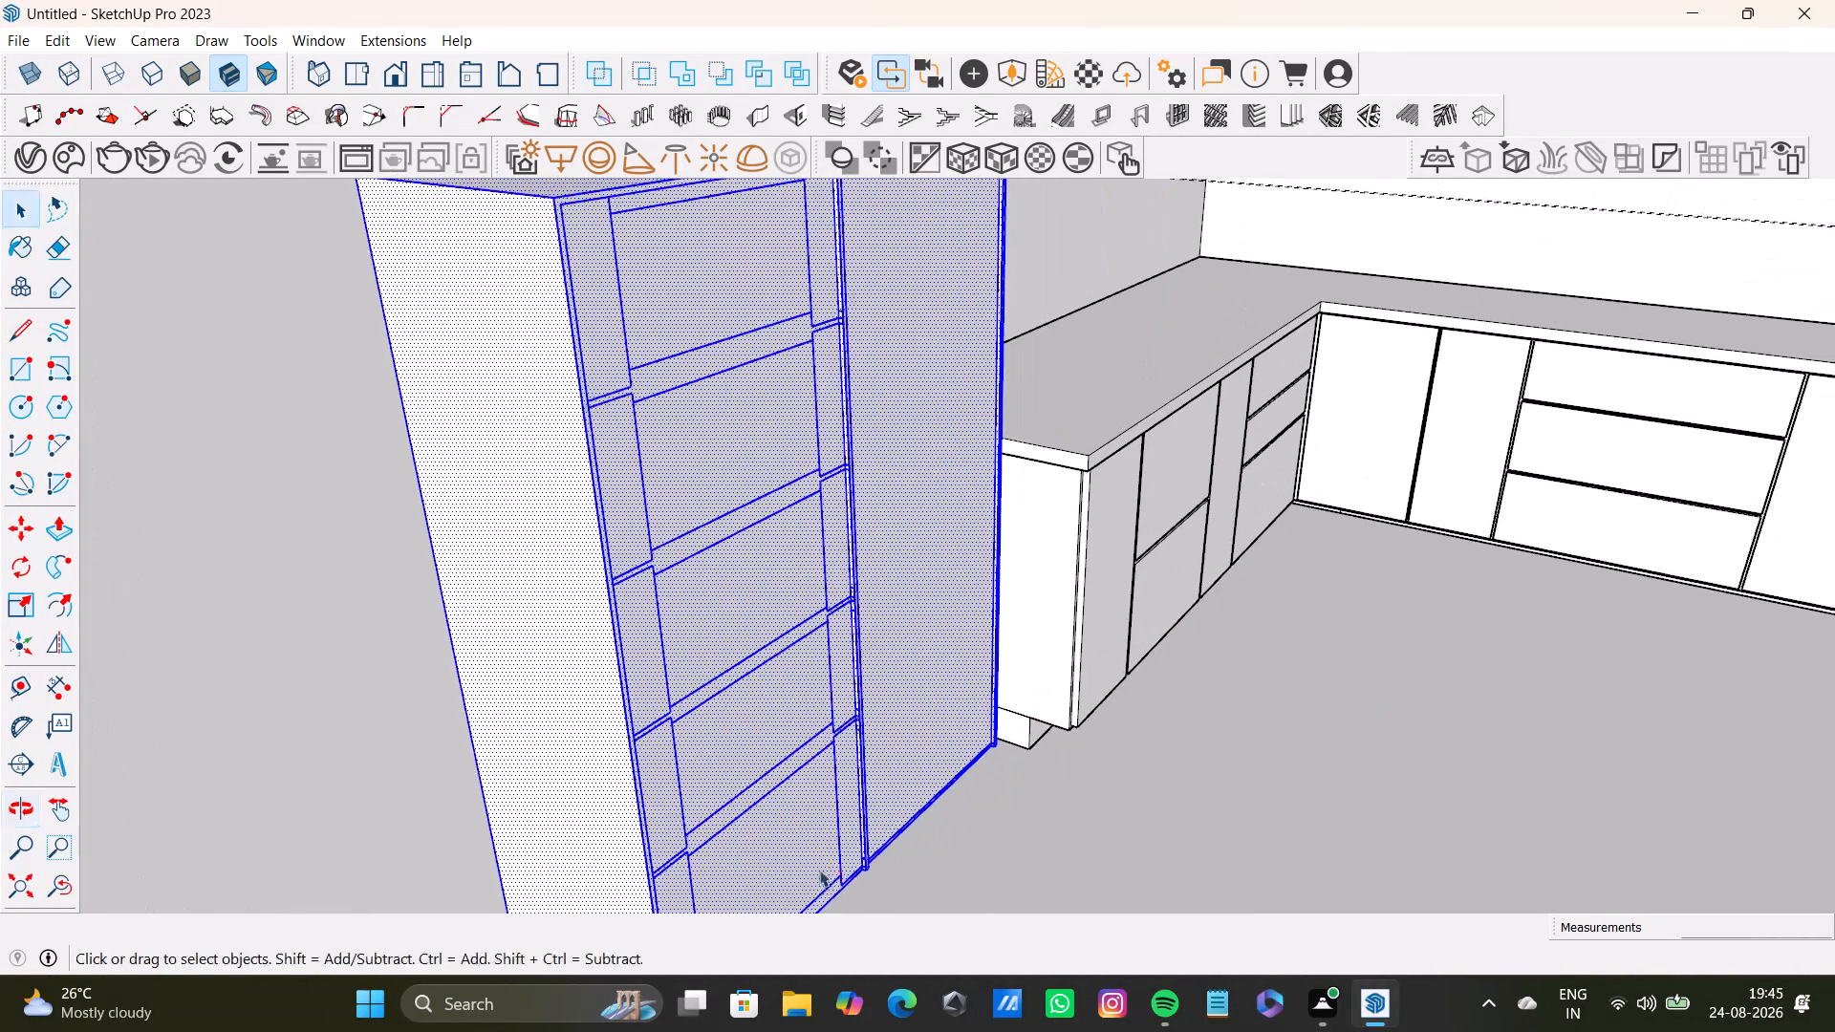
pyautogui.press('s')
pyautogui.press('d')
pyautogui.moveTo(529, 668); pyautogui.dragTo(568, 655)
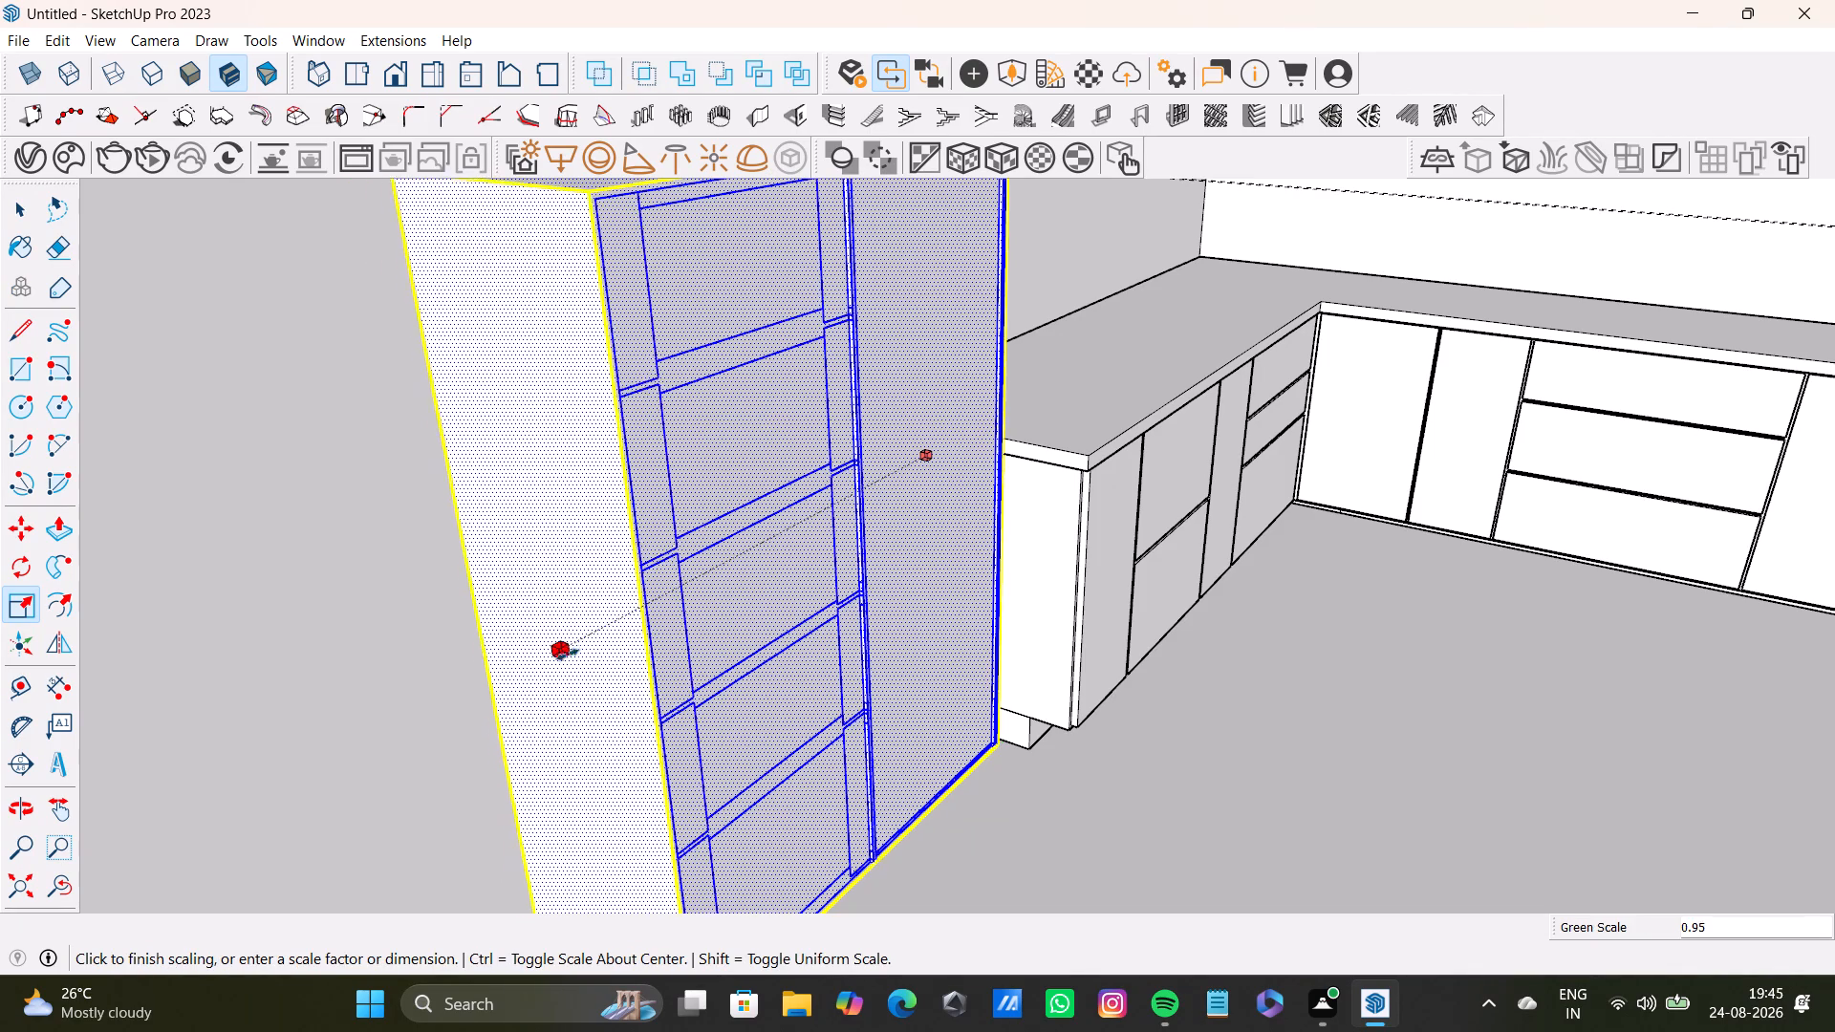
pyautogui.moveTo(568, 655); pyautogui.dragTo(633, 628)
pyautogui.press('space')
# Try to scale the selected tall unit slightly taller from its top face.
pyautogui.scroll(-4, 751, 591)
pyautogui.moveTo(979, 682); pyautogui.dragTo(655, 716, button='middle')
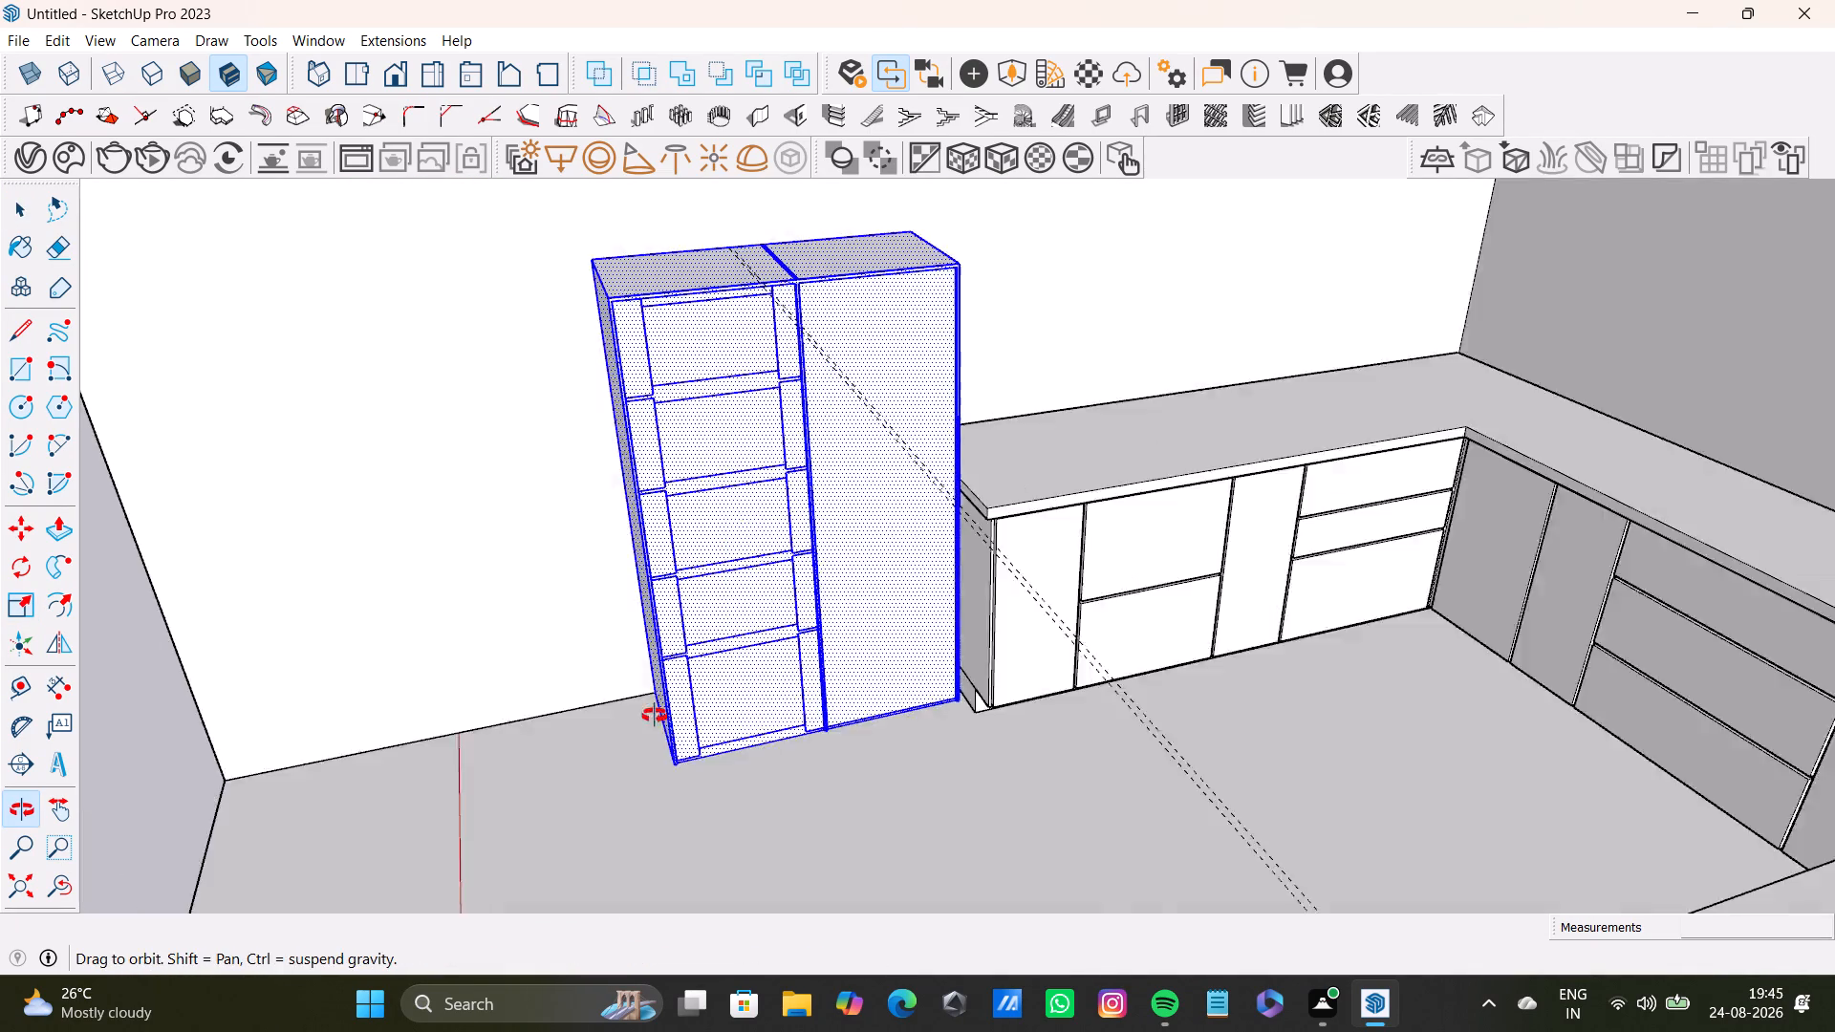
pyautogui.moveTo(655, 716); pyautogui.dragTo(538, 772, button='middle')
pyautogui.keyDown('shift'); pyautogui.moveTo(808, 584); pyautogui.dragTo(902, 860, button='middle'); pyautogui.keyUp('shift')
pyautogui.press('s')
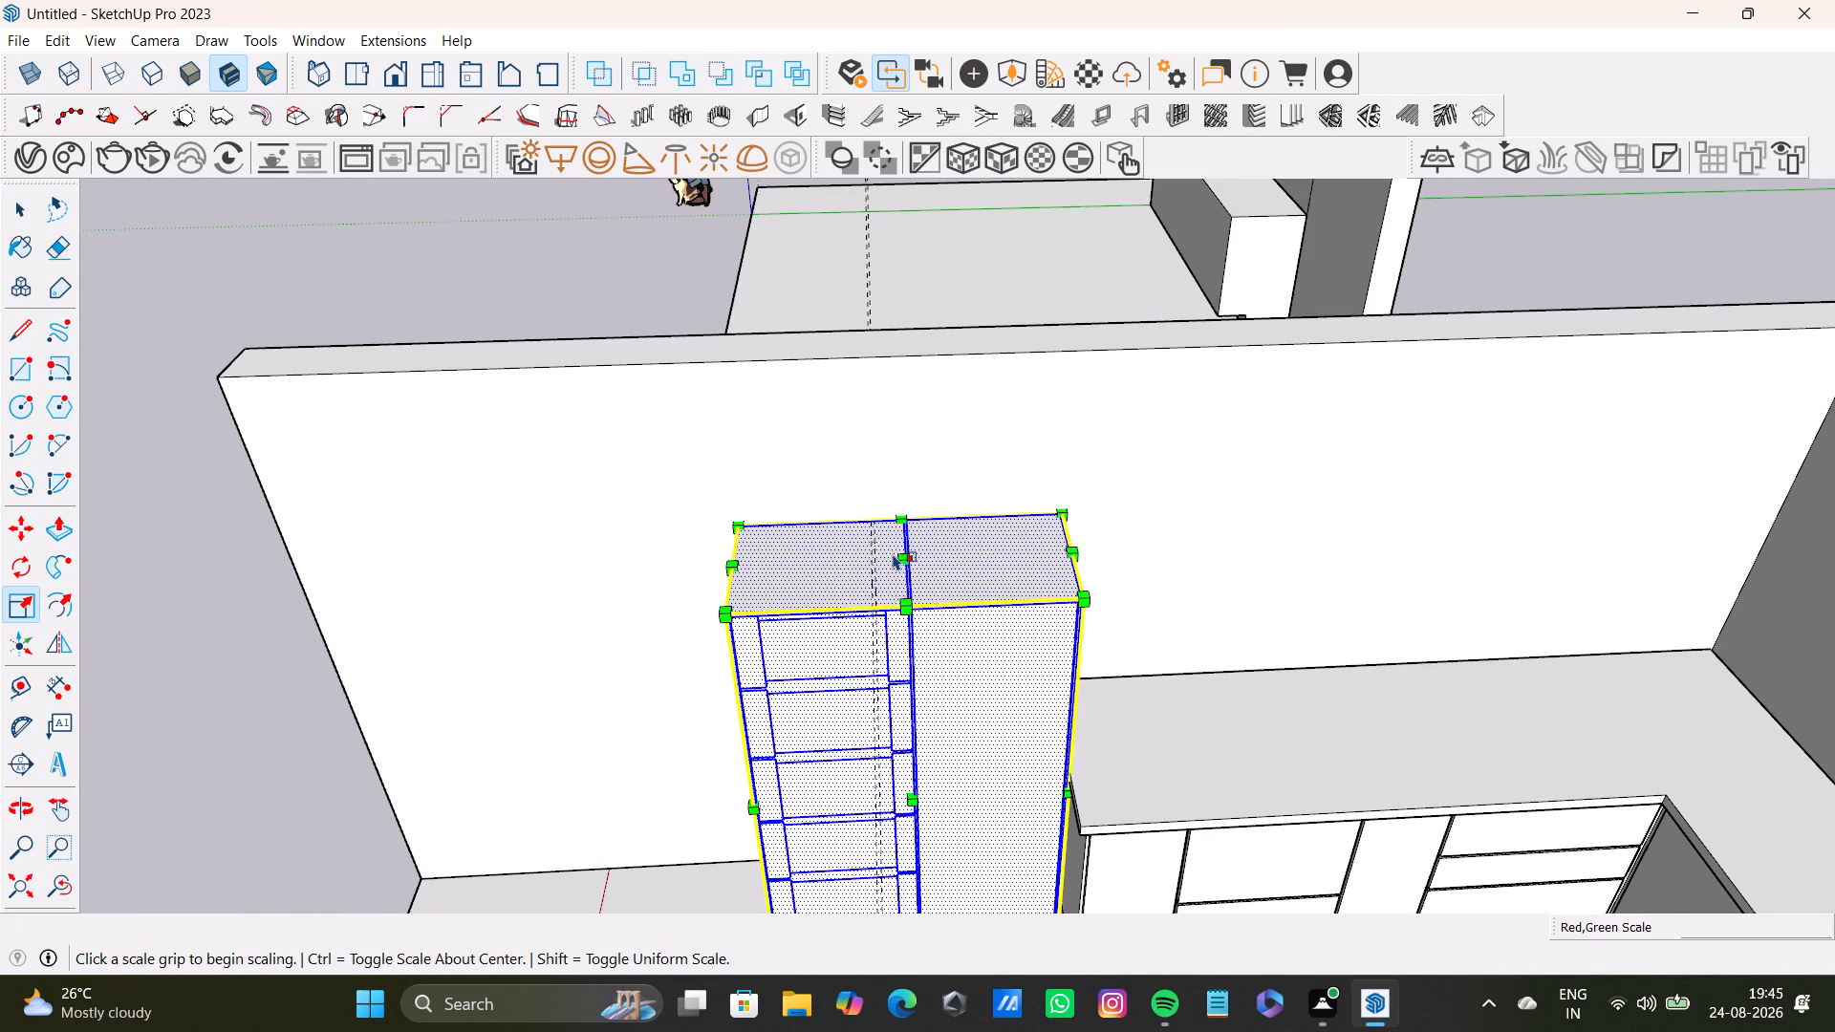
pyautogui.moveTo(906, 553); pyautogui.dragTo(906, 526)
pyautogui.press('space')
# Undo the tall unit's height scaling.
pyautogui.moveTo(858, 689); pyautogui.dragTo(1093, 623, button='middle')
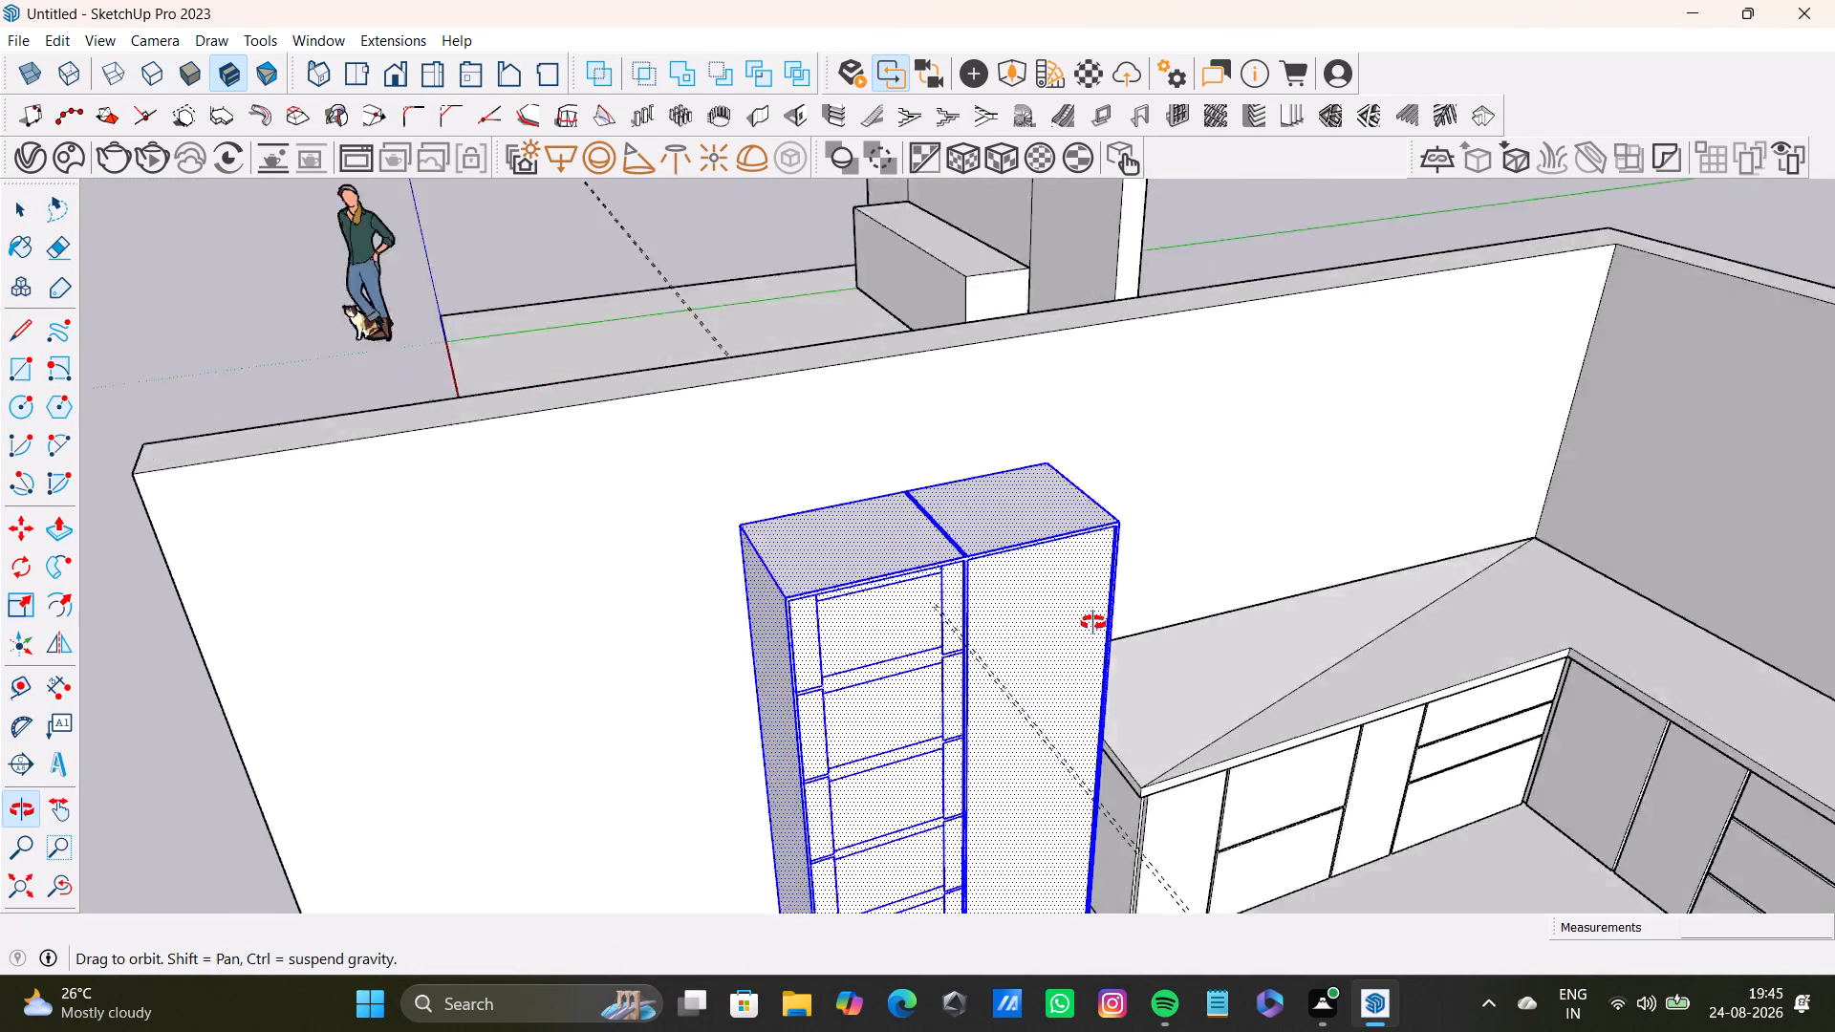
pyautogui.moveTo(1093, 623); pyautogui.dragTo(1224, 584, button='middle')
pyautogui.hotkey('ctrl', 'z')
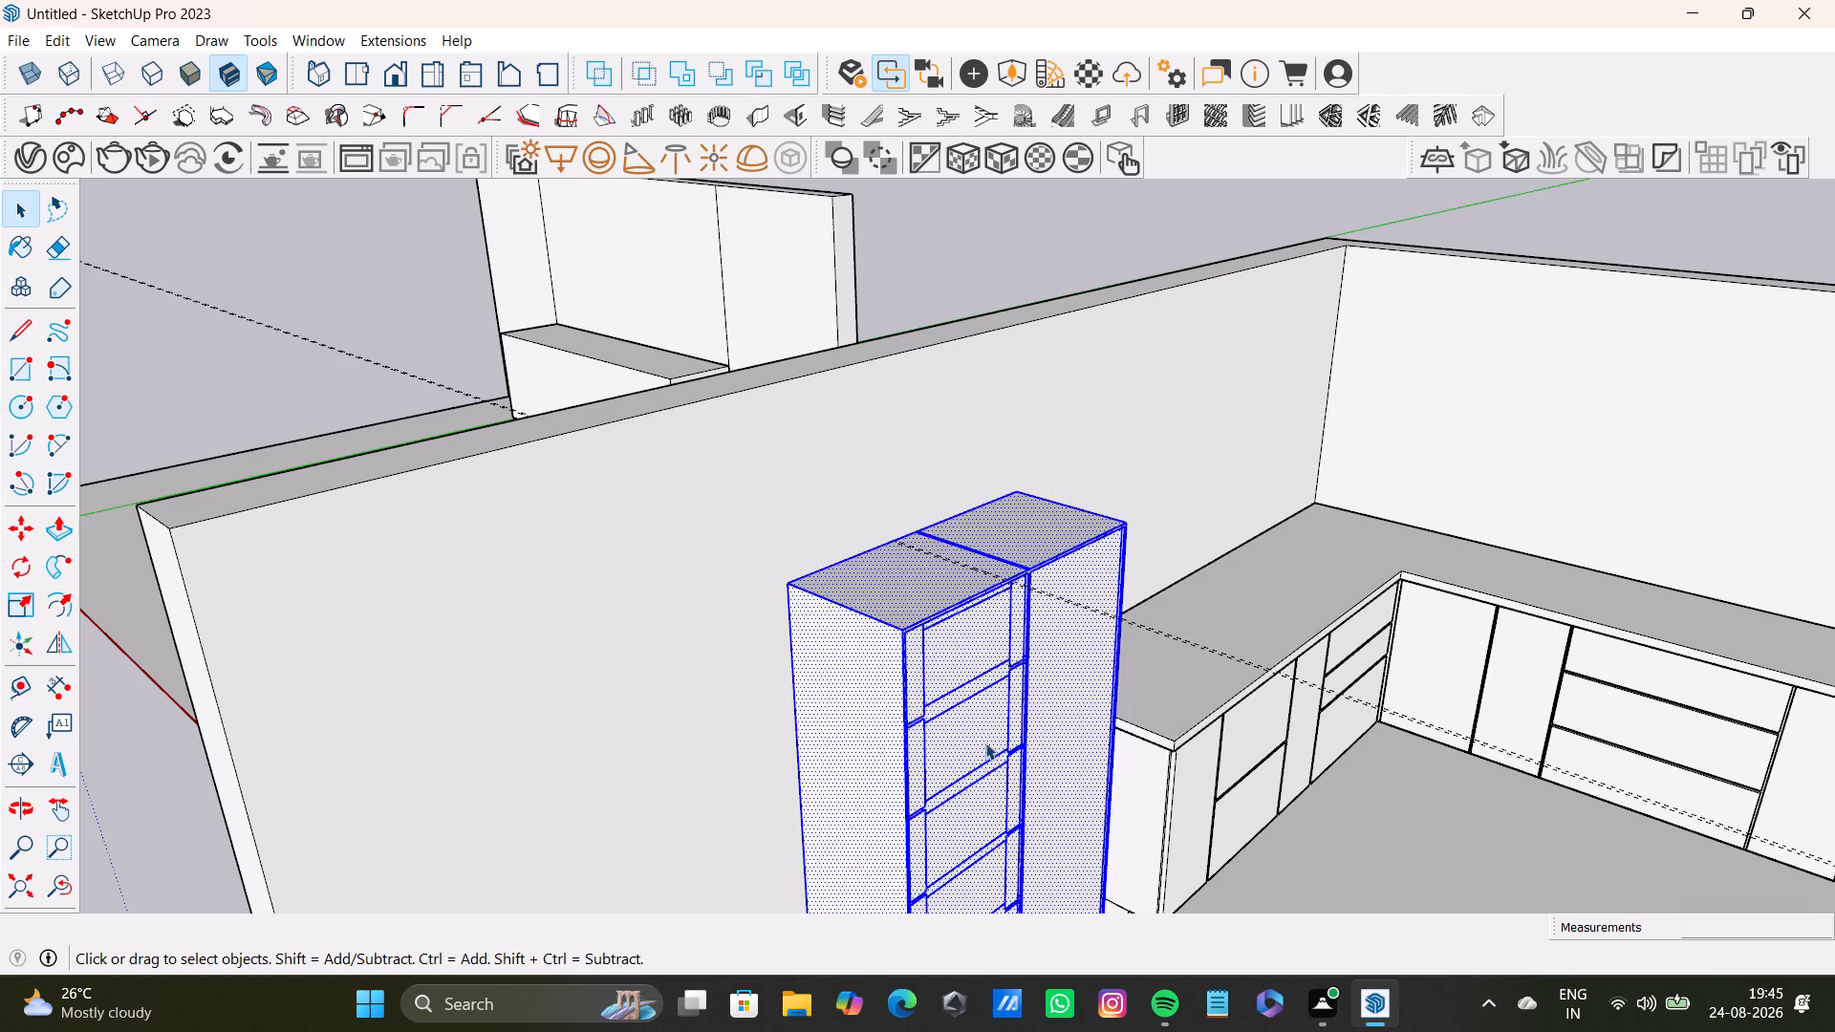
# Scale the selected tall unit along the green axis by 0.92 from its shelving-bay side to narrow it further.
pyautogui.moveTo(1011, 732); pyautogui.dragTo(981, 740, button='middle')
pyautogui.press('s')
pyautogui.moveTo(829, 849); pyautogui.dragTo(831, 849)
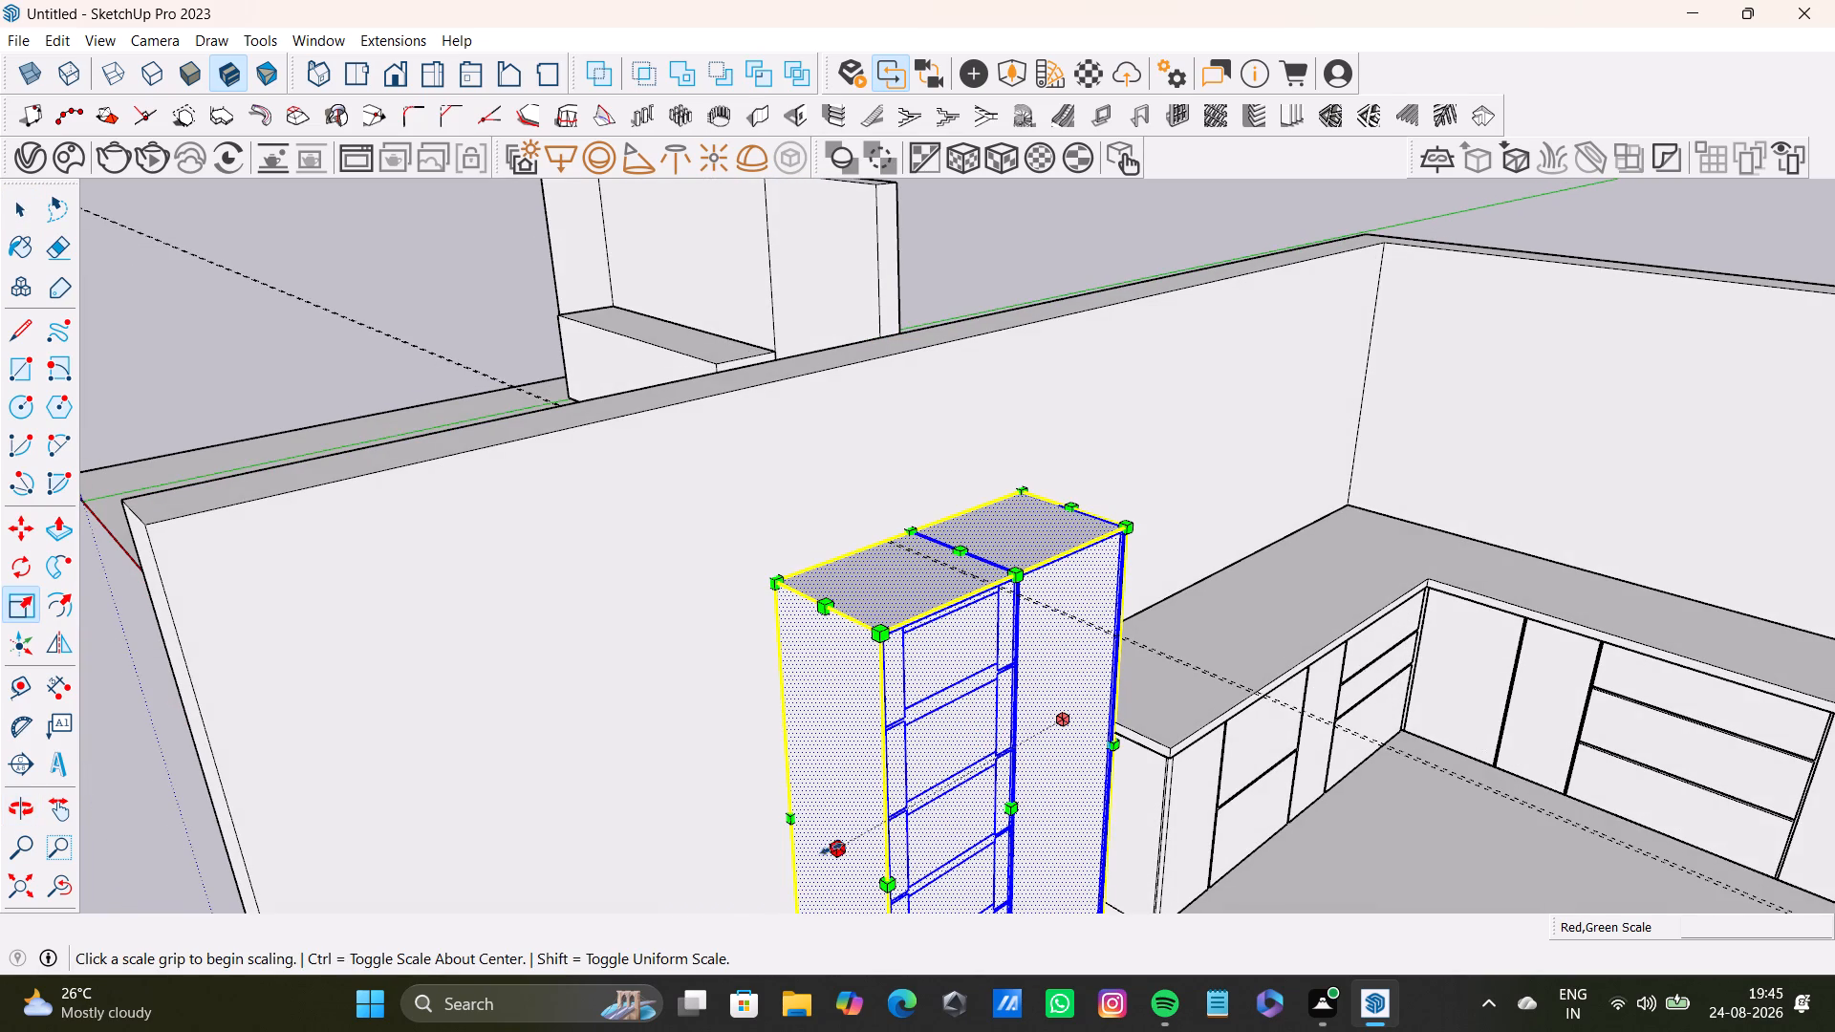
pyautogui.moveTo(831, 849); pyautogui.dragTo(859, 837)
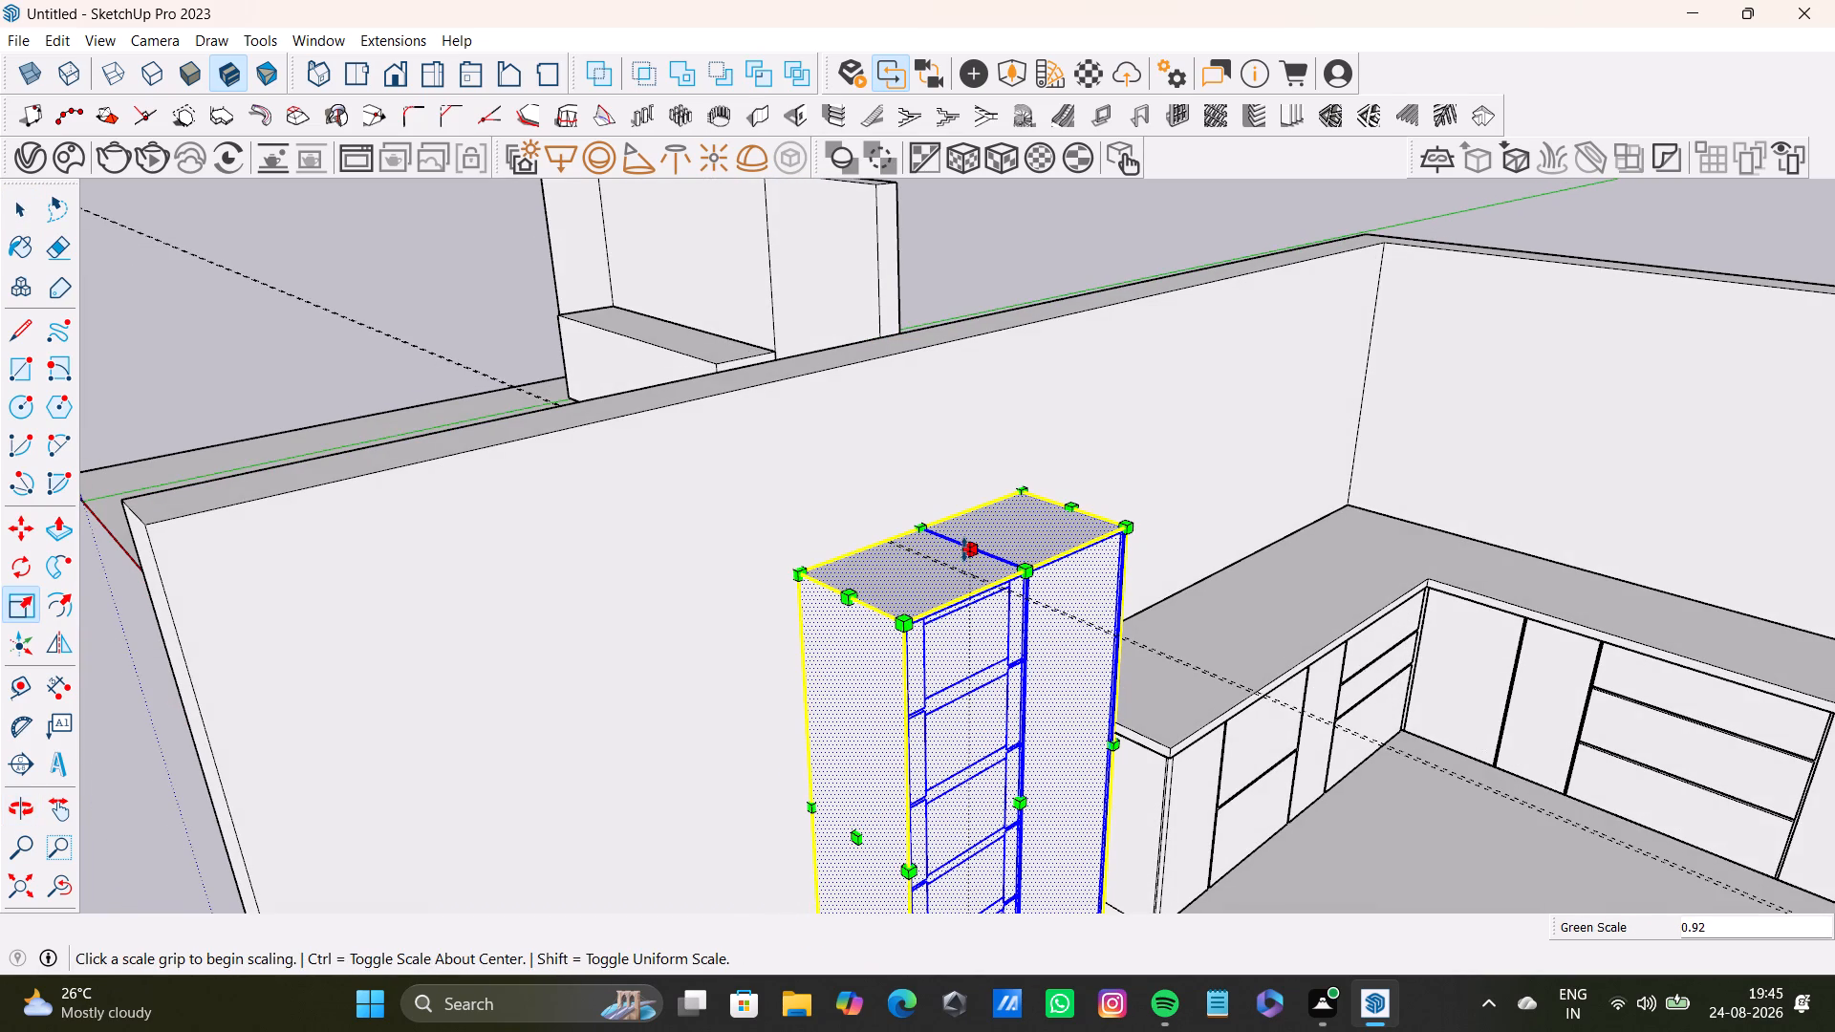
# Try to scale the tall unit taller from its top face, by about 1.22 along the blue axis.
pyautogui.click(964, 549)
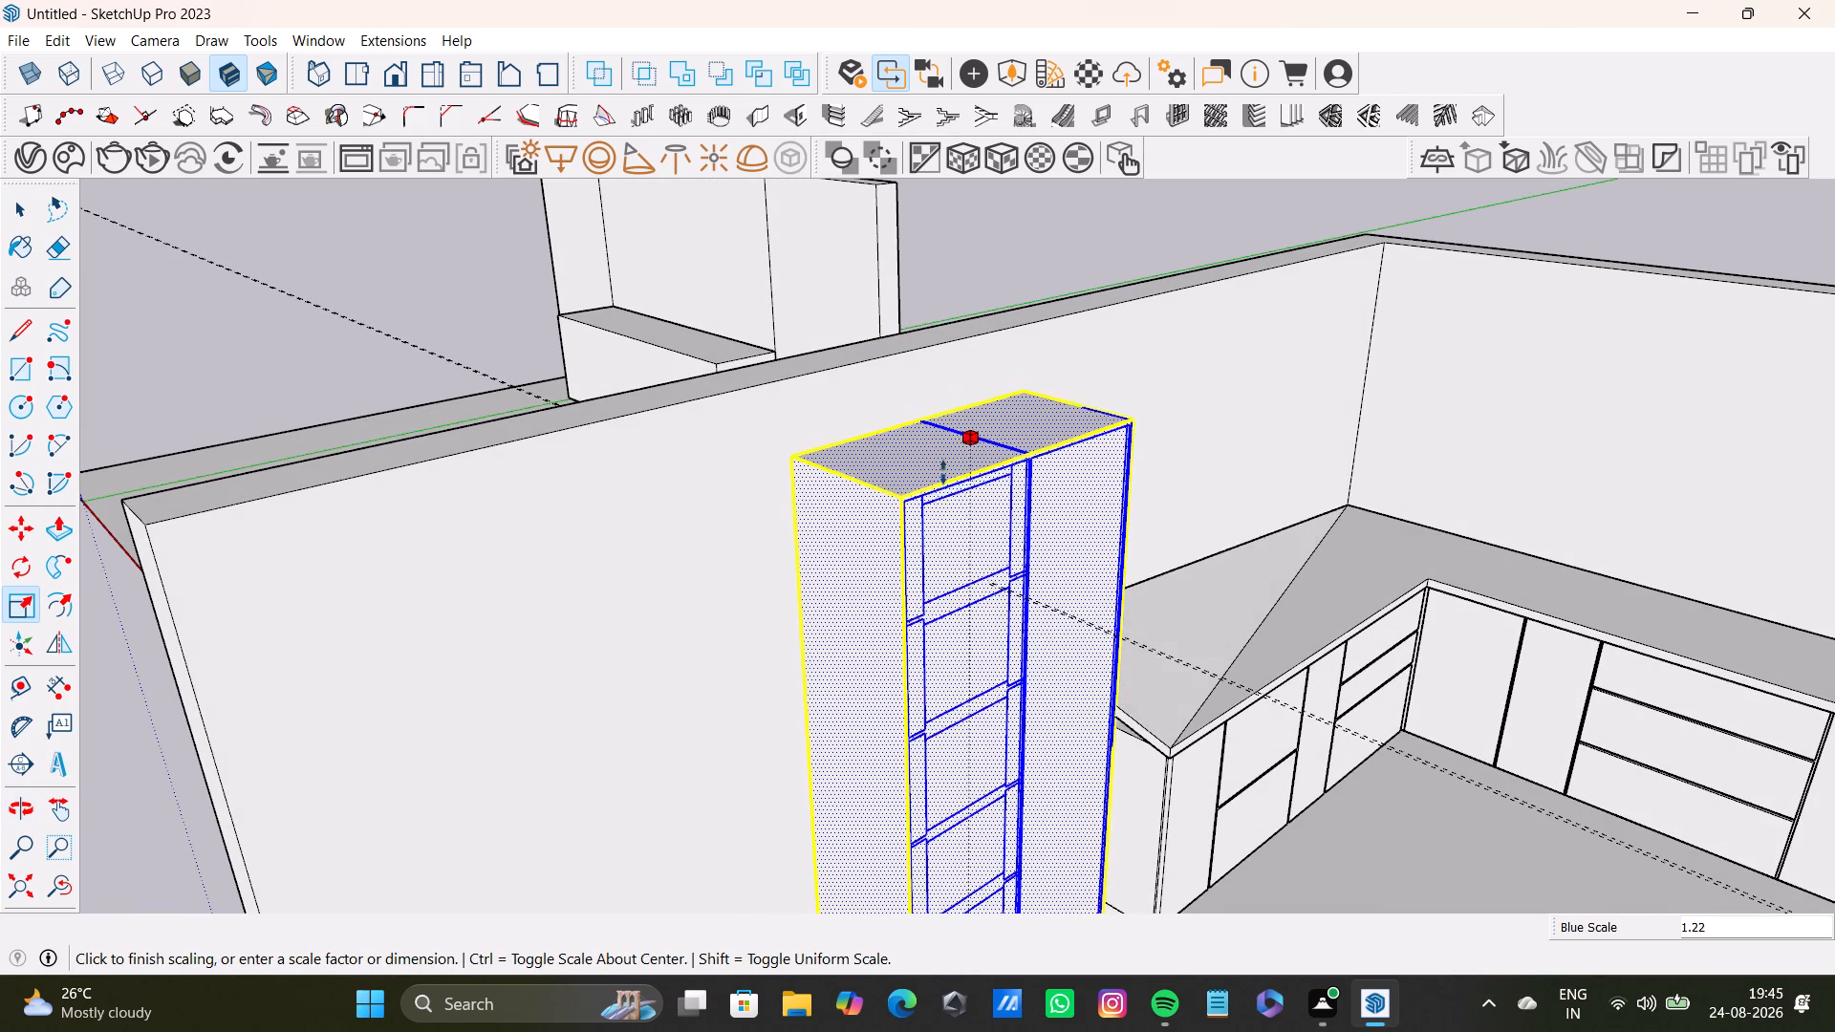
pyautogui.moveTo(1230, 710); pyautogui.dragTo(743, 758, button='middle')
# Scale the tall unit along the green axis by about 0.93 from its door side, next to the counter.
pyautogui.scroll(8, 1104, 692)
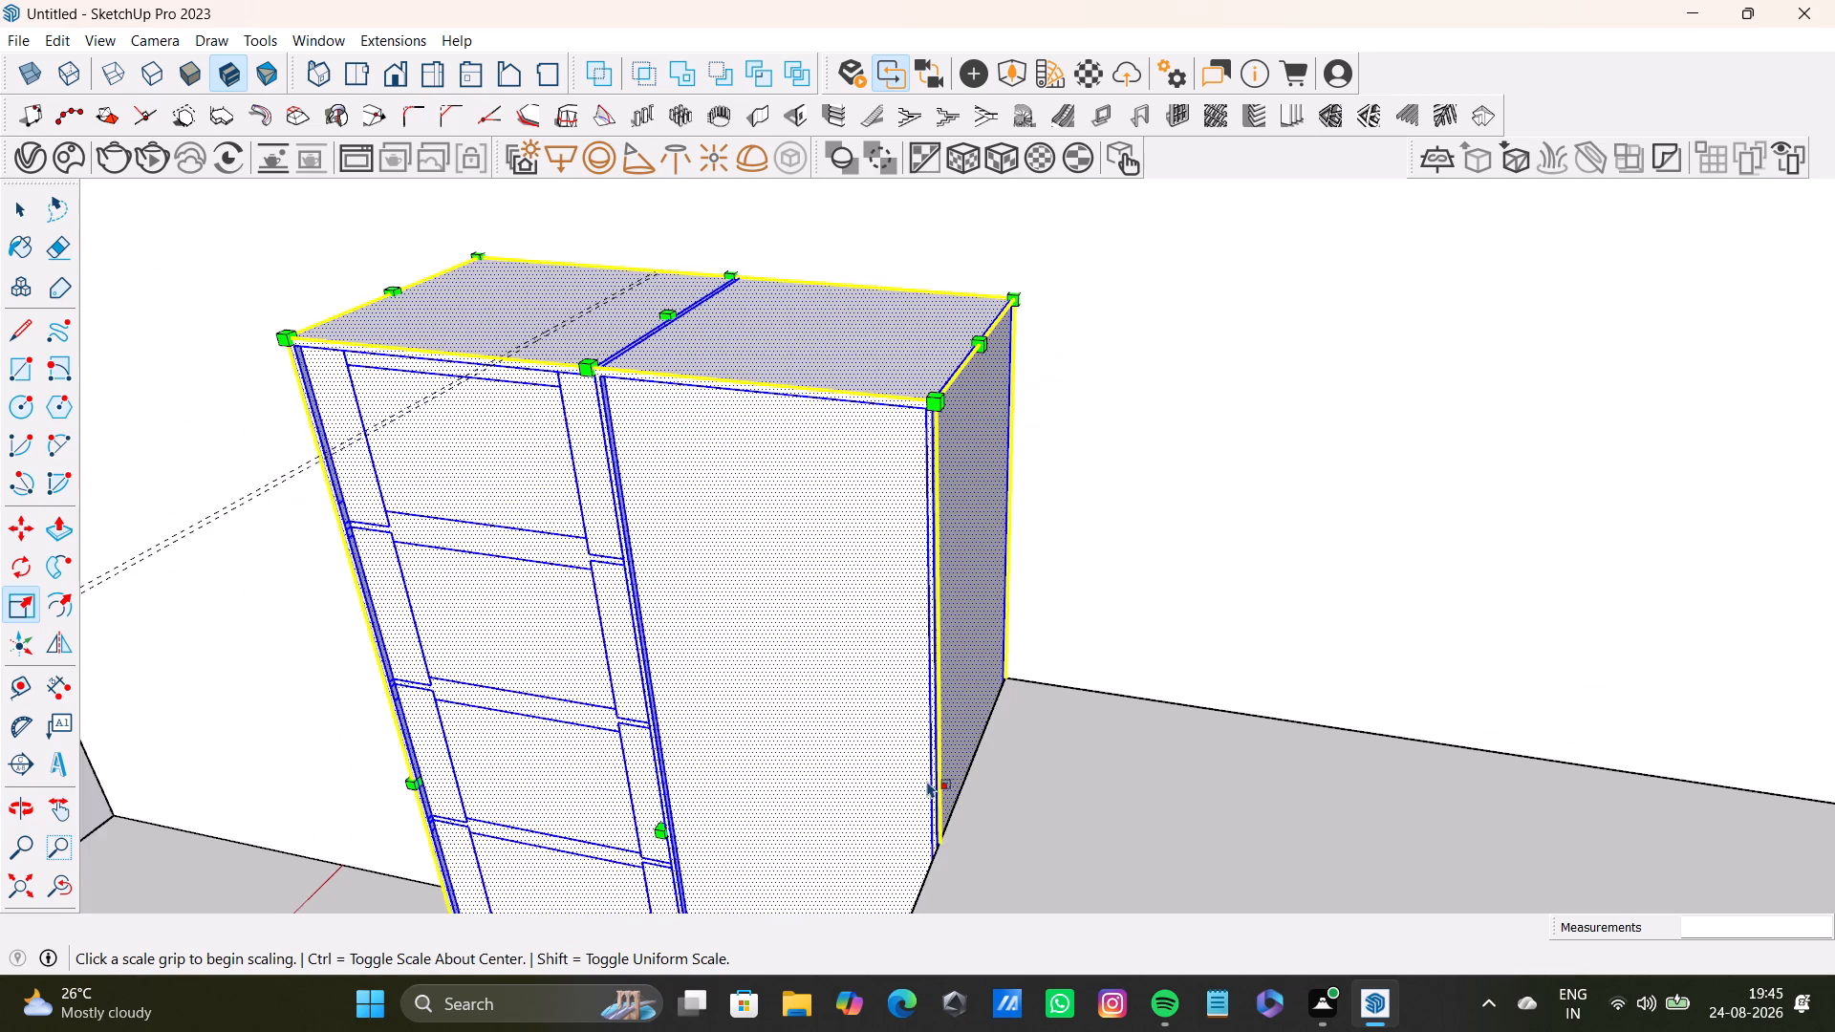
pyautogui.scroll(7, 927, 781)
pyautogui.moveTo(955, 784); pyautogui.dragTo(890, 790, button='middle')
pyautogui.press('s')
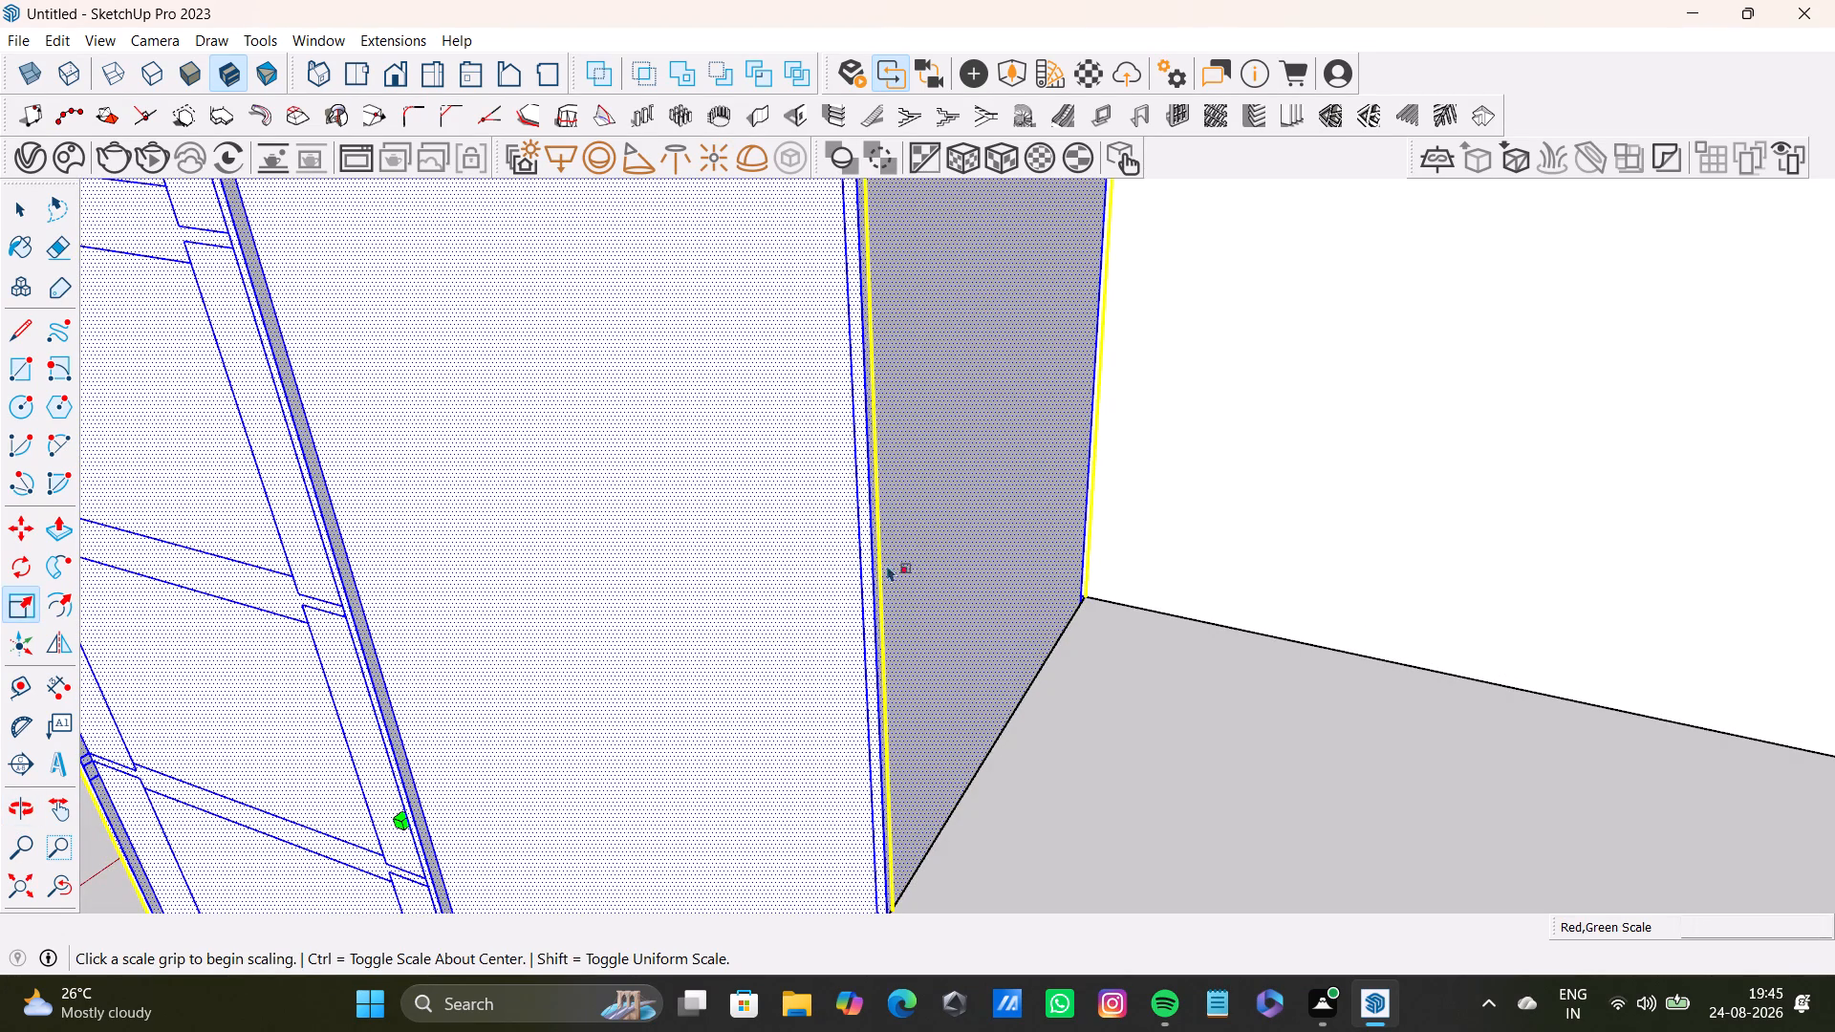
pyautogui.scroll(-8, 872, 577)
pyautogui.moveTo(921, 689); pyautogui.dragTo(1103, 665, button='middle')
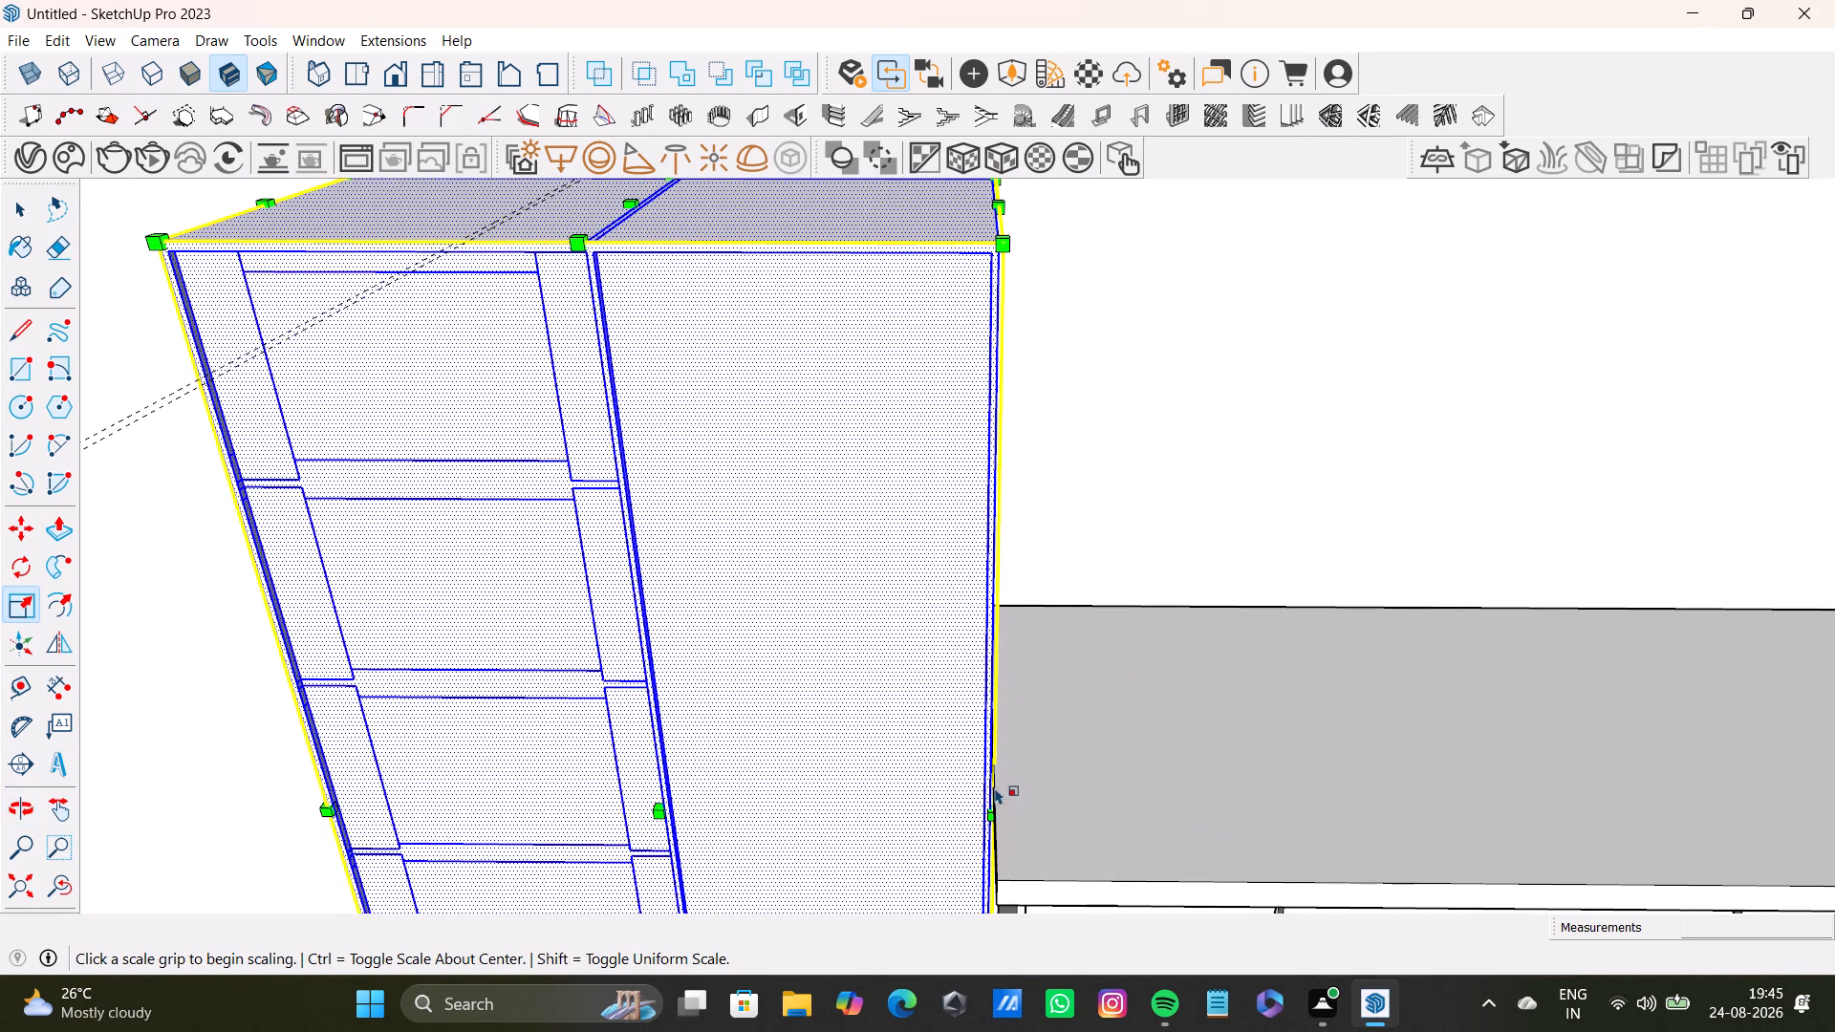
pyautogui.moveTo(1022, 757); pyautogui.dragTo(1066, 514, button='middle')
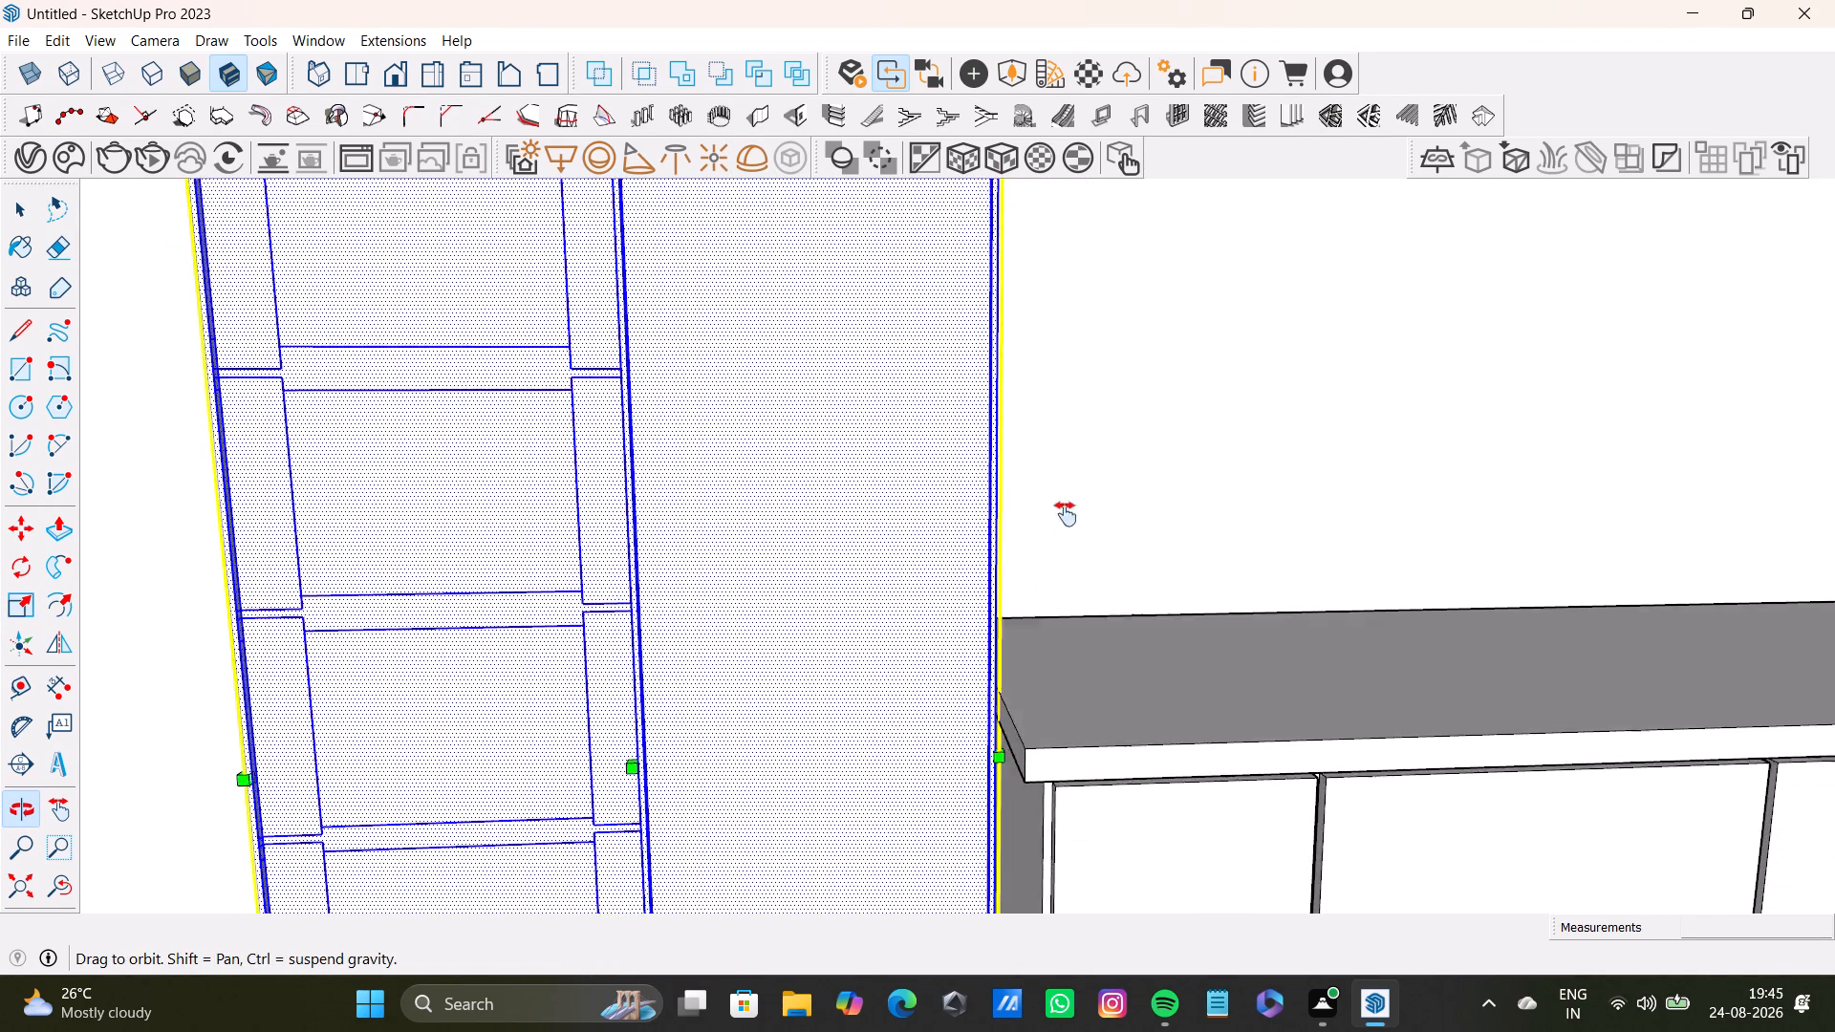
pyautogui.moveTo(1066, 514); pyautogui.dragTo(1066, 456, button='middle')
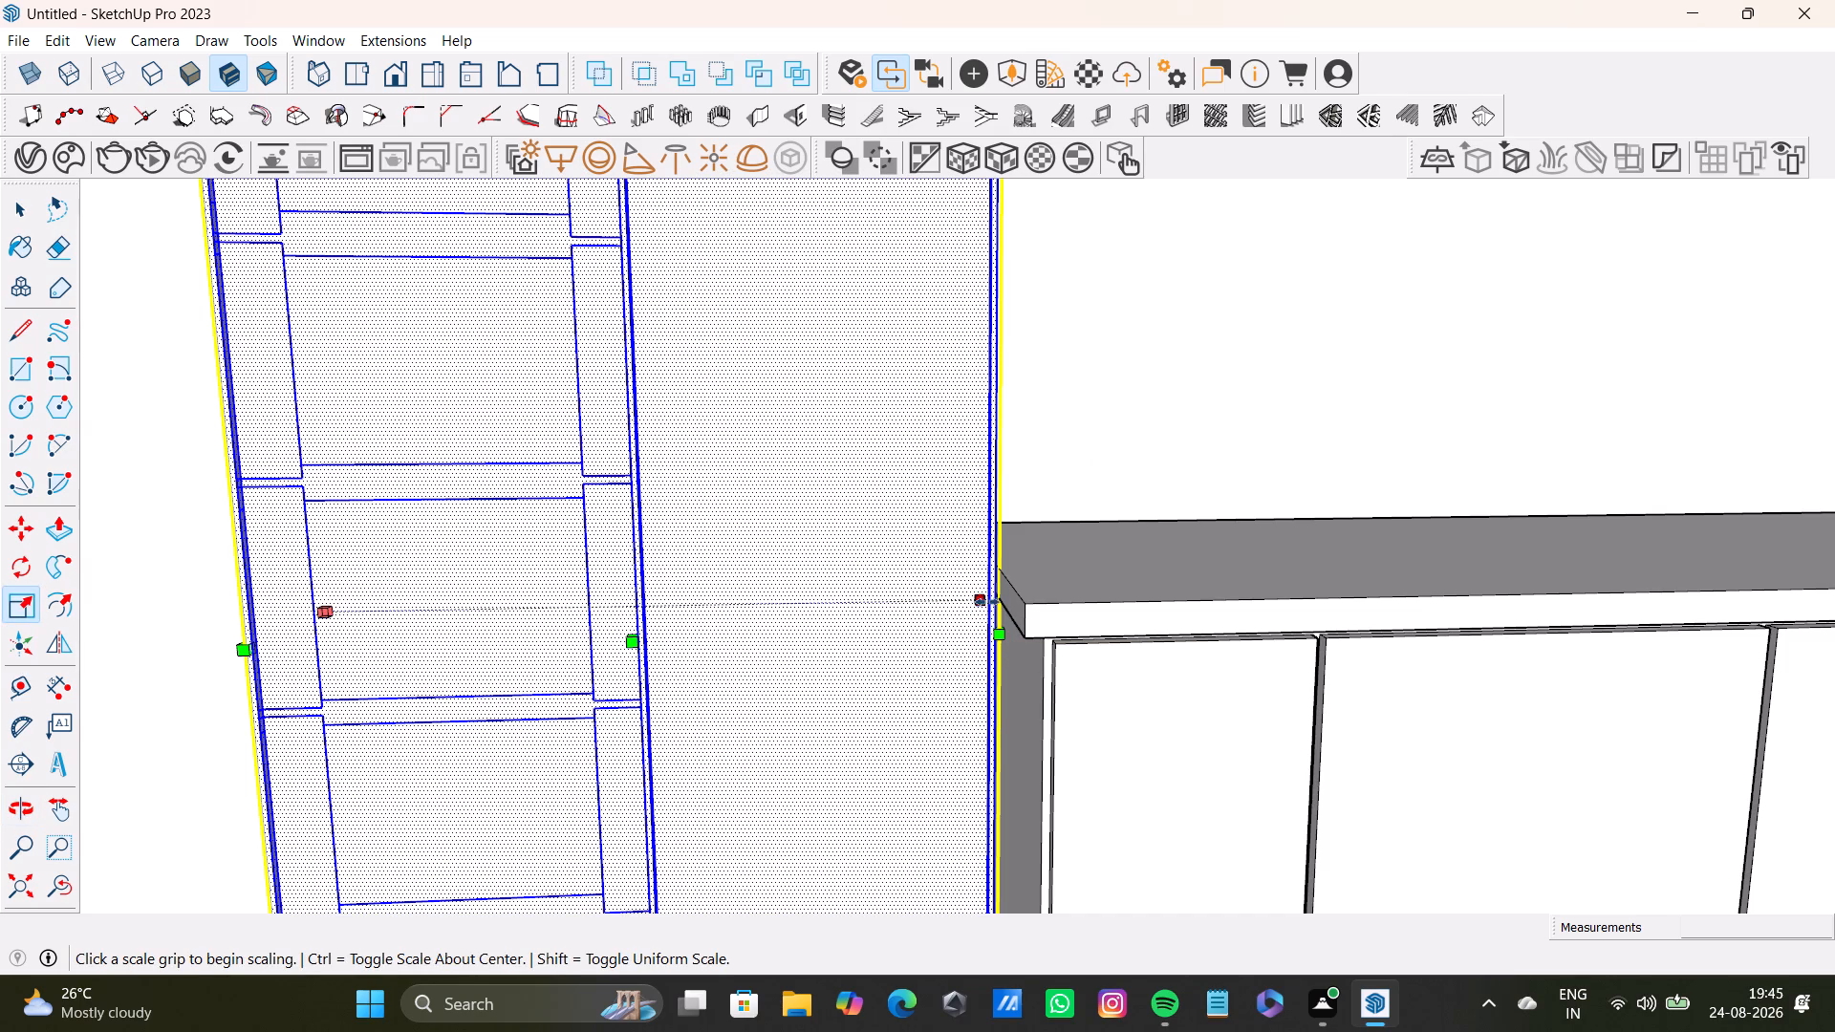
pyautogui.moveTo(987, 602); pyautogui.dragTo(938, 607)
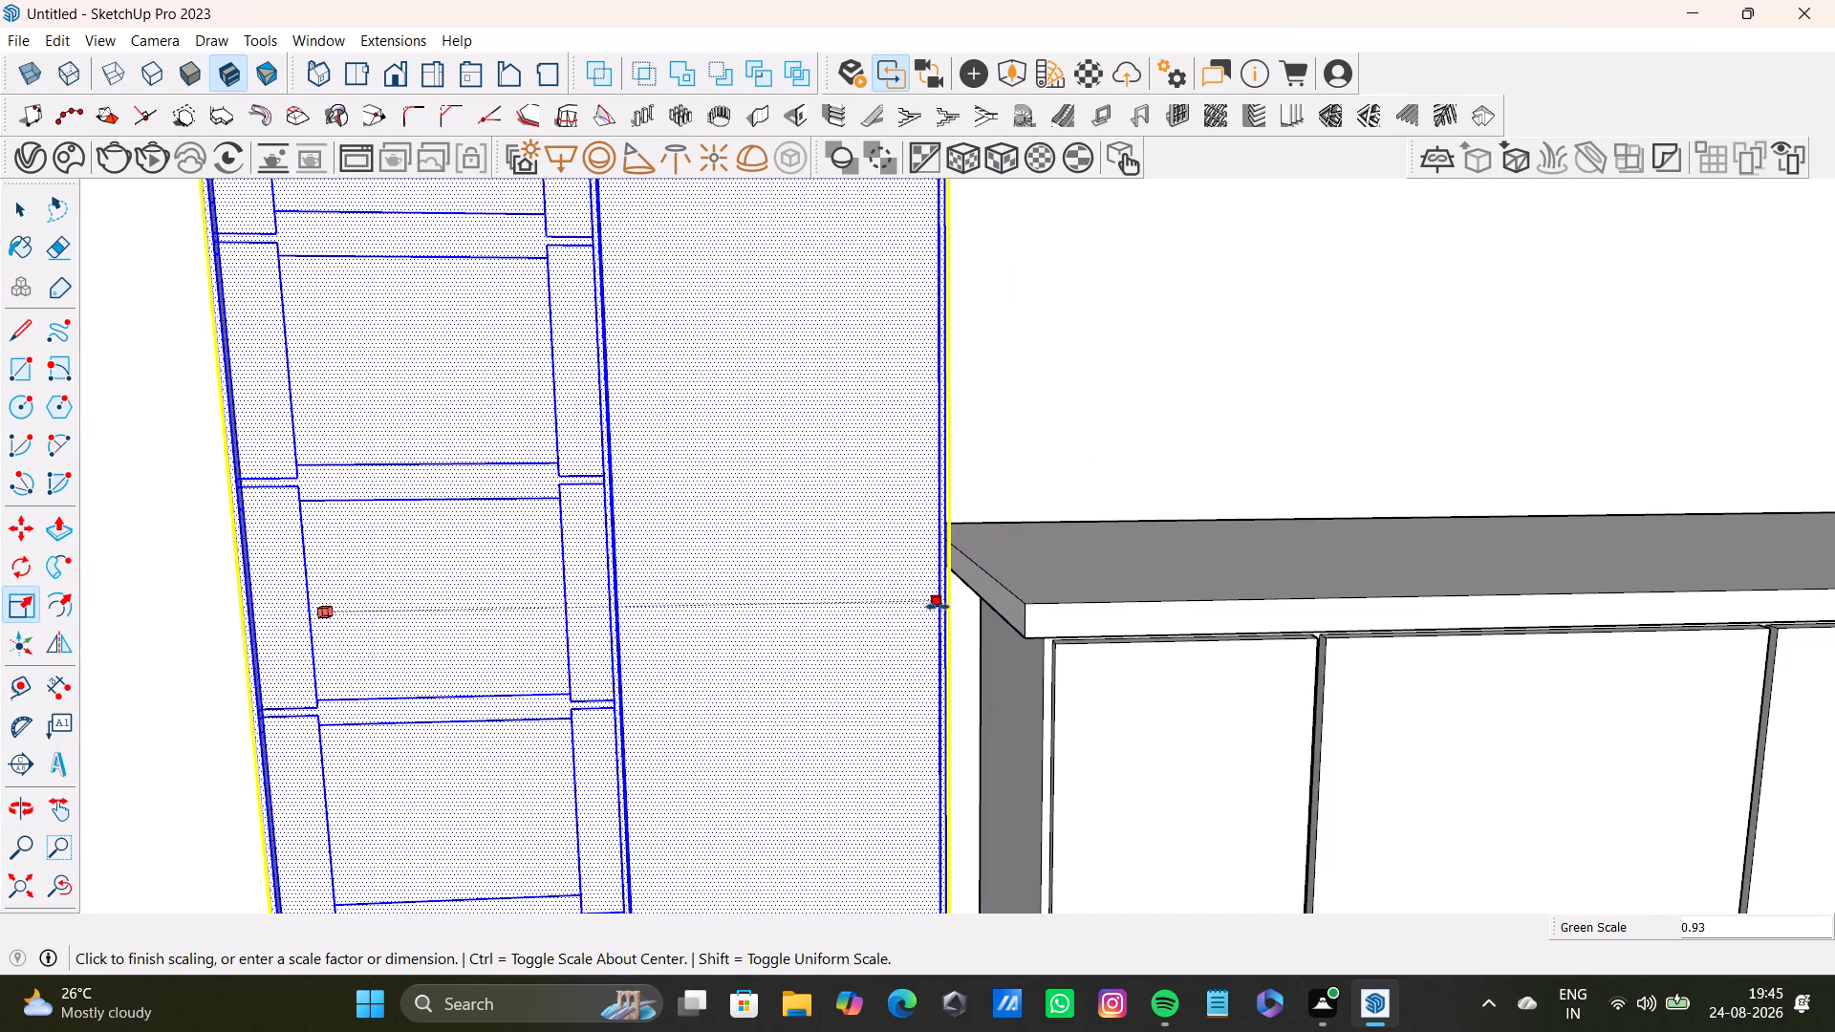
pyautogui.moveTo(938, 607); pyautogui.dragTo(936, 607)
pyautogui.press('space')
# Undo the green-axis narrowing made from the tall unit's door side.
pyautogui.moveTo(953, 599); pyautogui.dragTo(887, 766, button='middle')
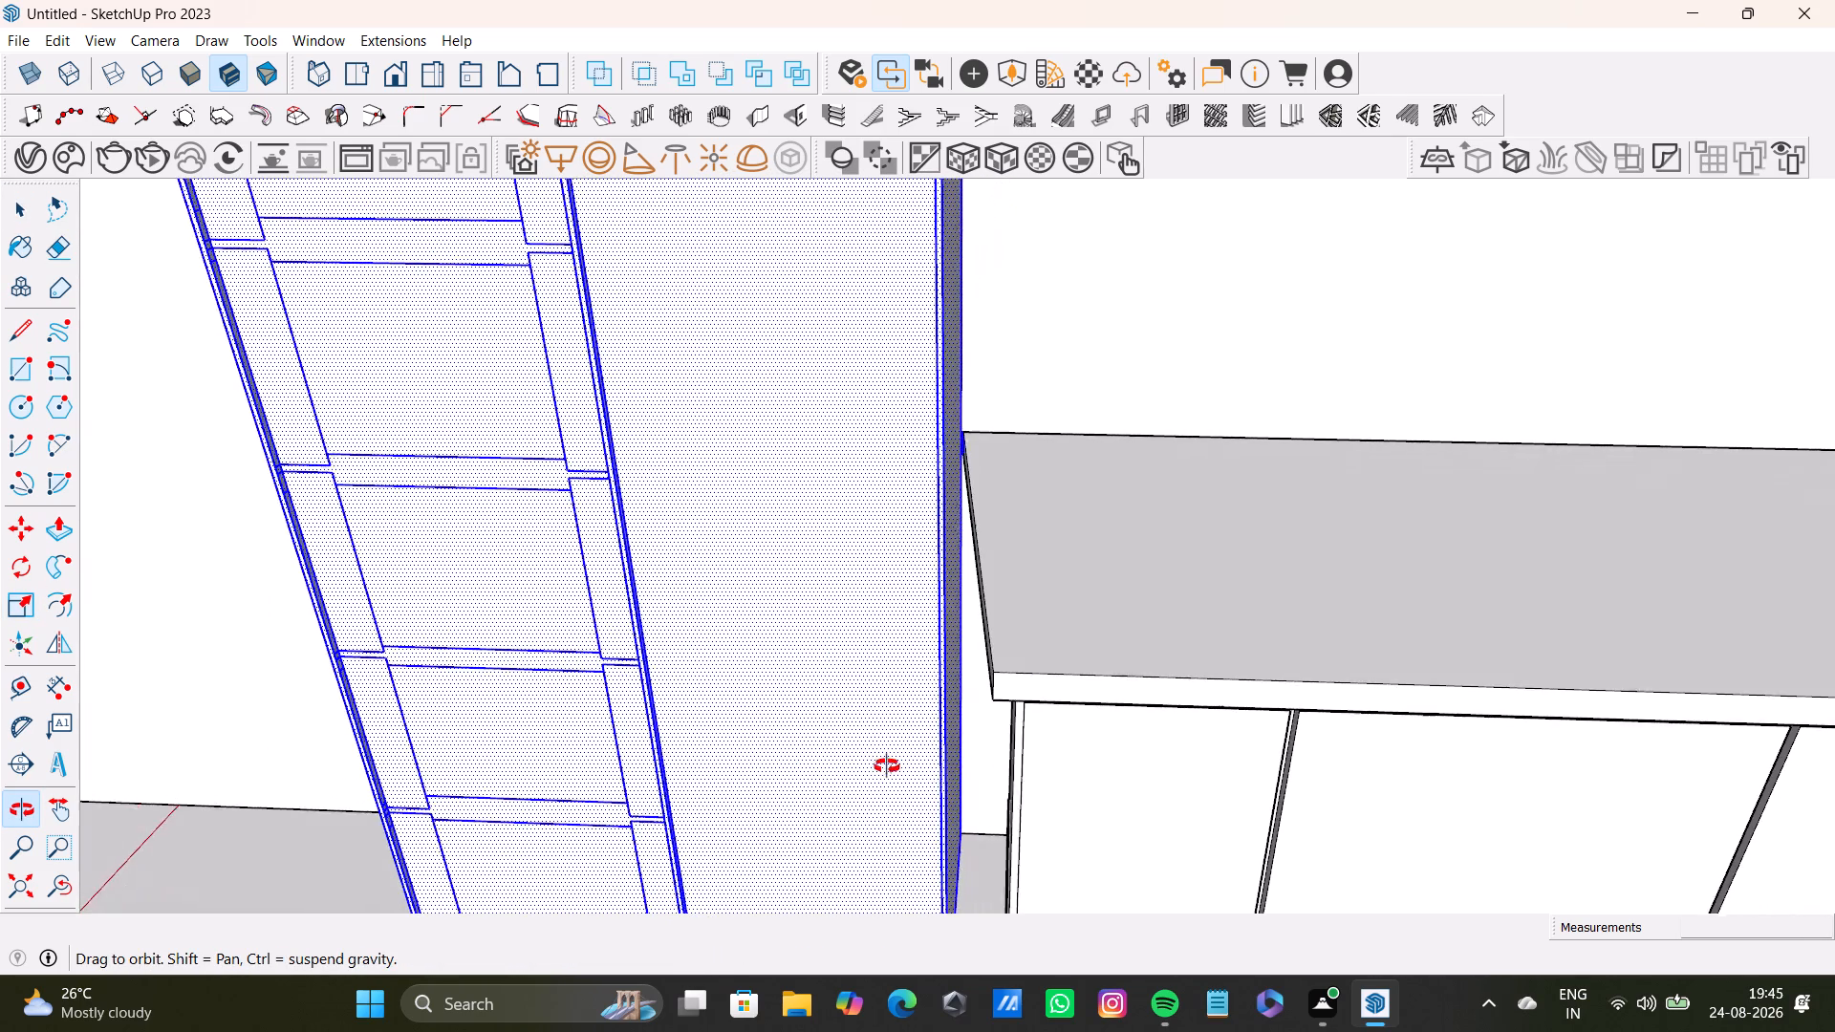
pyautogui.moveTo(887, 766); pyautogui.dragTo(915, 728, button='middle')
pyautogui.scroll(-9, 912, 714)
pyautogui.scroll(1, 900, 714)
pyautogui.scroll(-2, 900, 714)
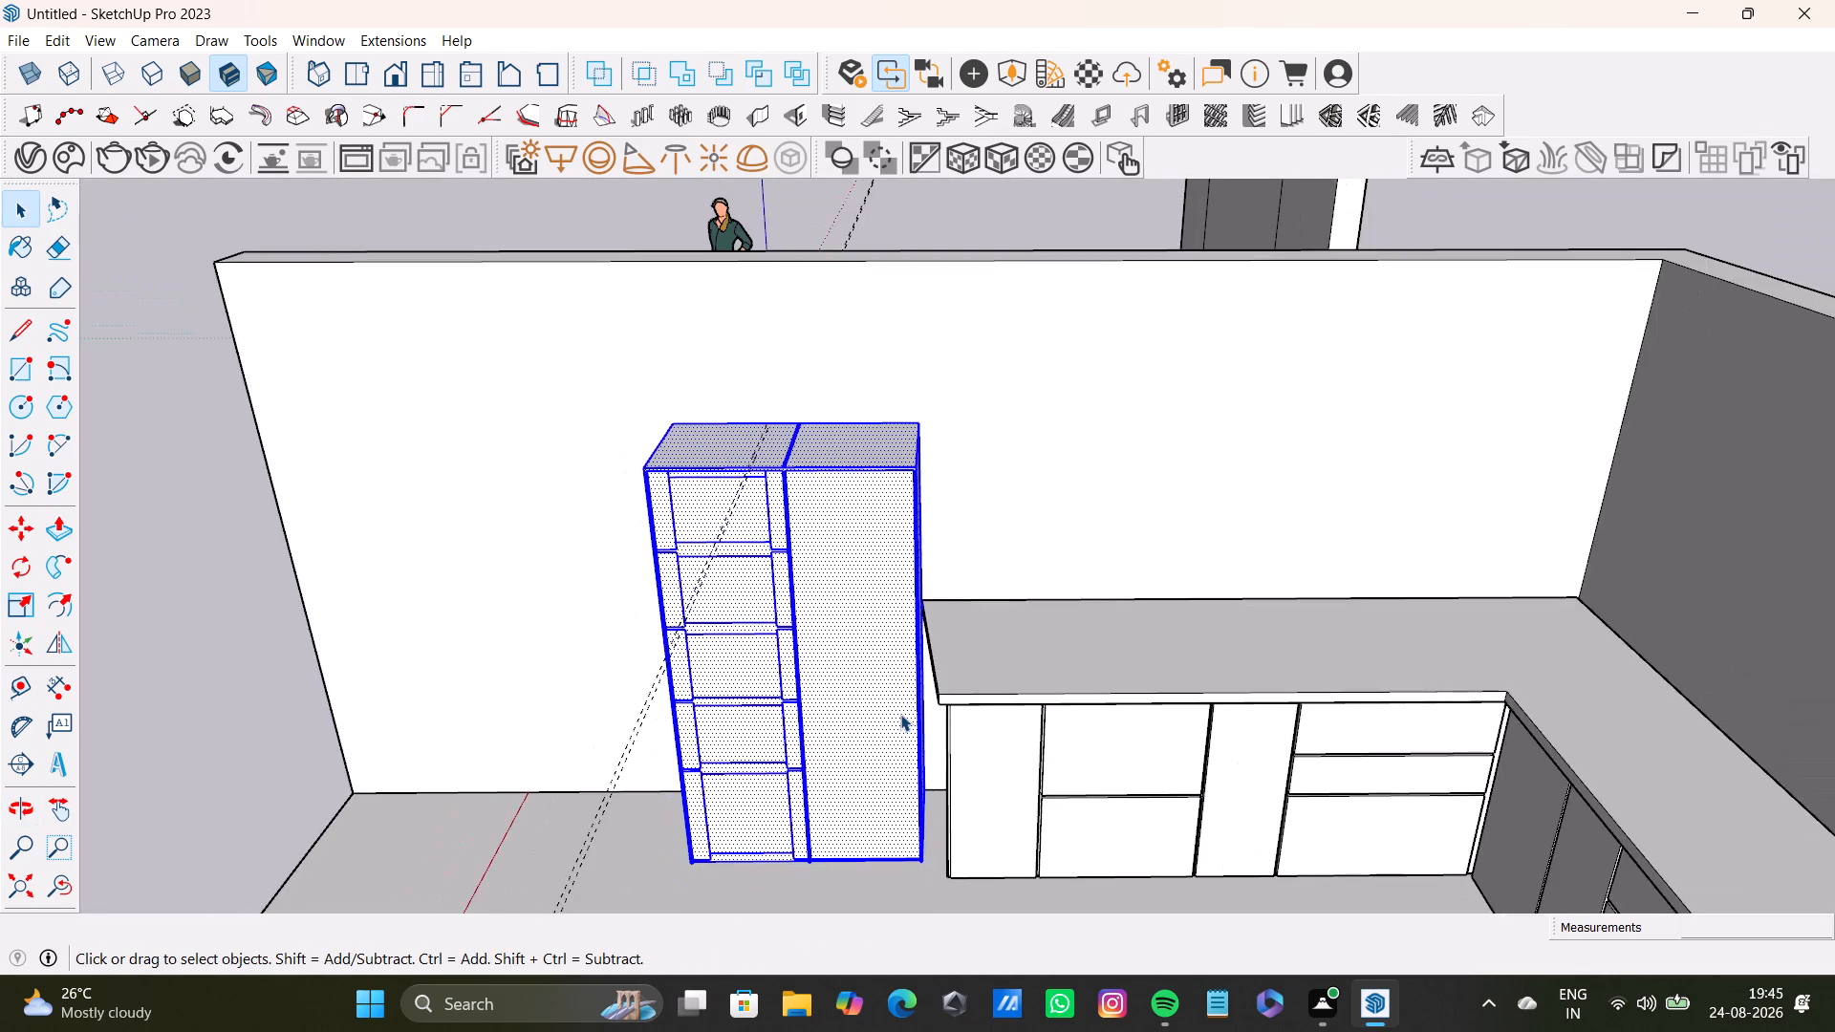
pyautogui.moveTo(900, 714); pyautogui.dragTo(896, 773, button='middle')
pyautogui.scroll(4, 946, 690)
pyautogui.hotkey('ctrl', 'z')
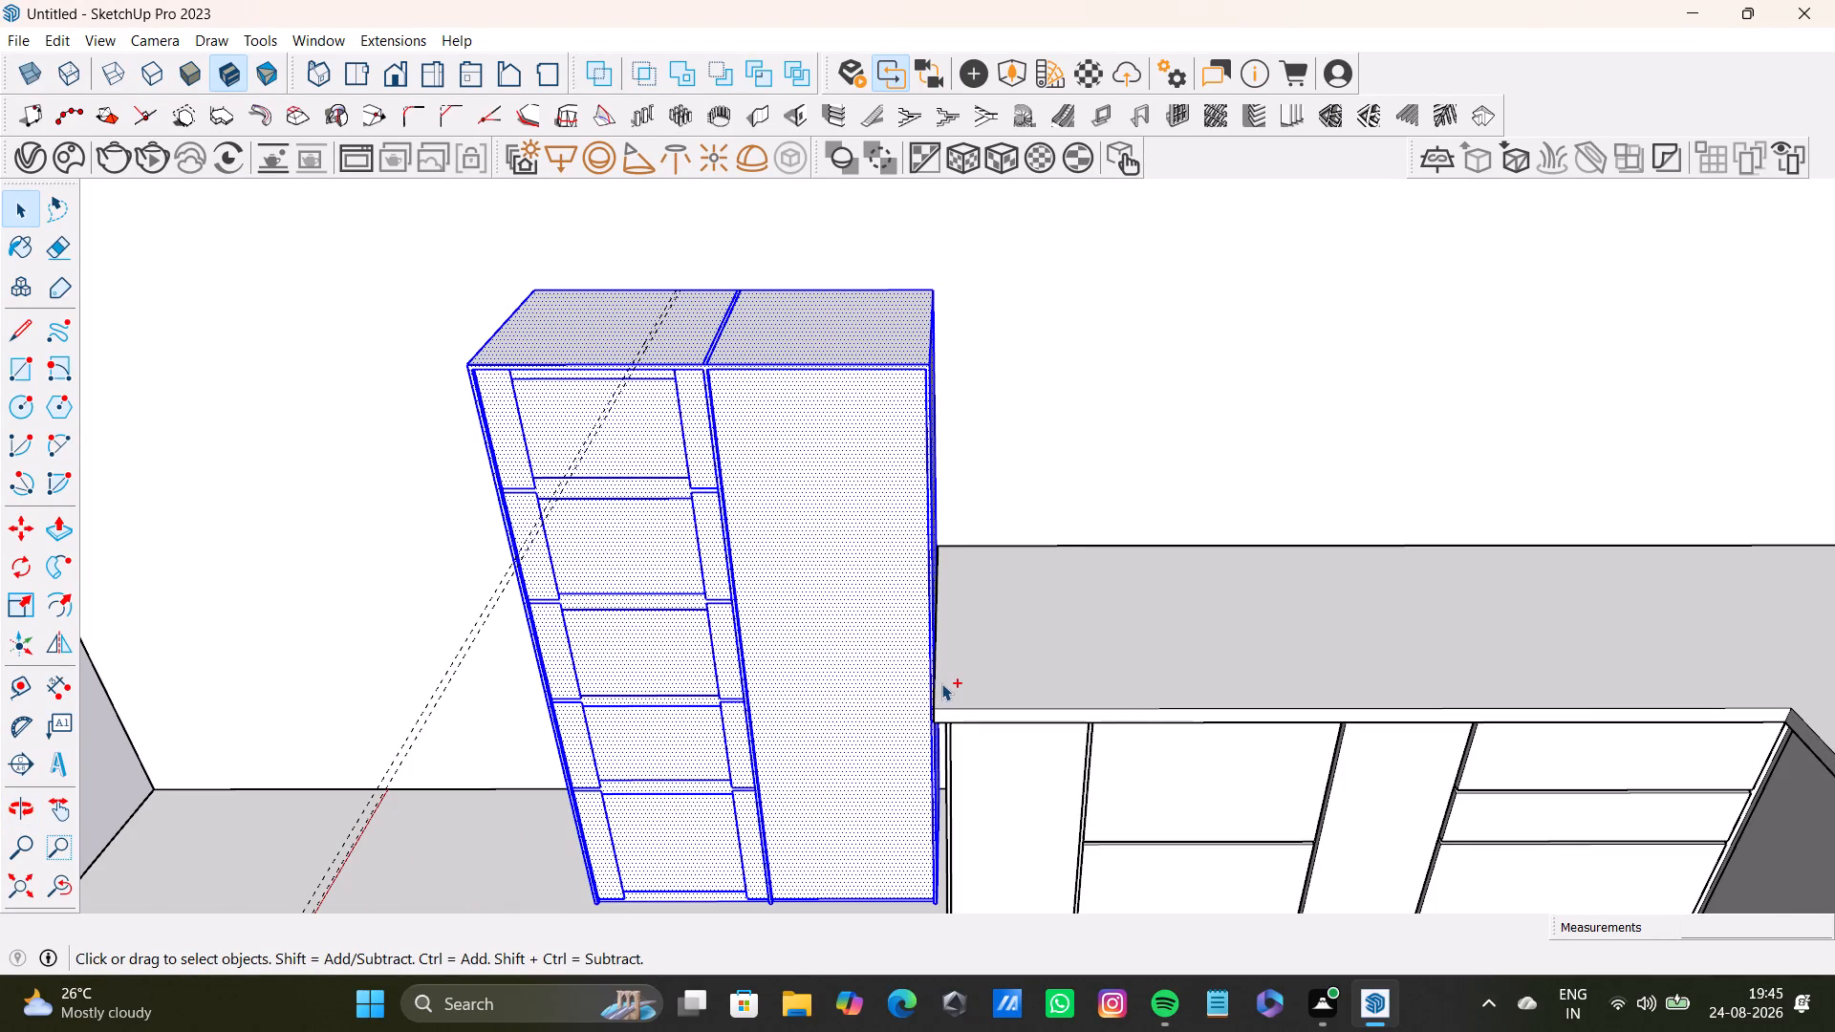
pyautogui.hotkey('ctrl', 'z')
# Examine the tall unit and its fit beside the counter run from several angles, and clear the selection.
pyautogui.moveTo(772, 649); pyautogui.dragTo(828, 633, button='middle')
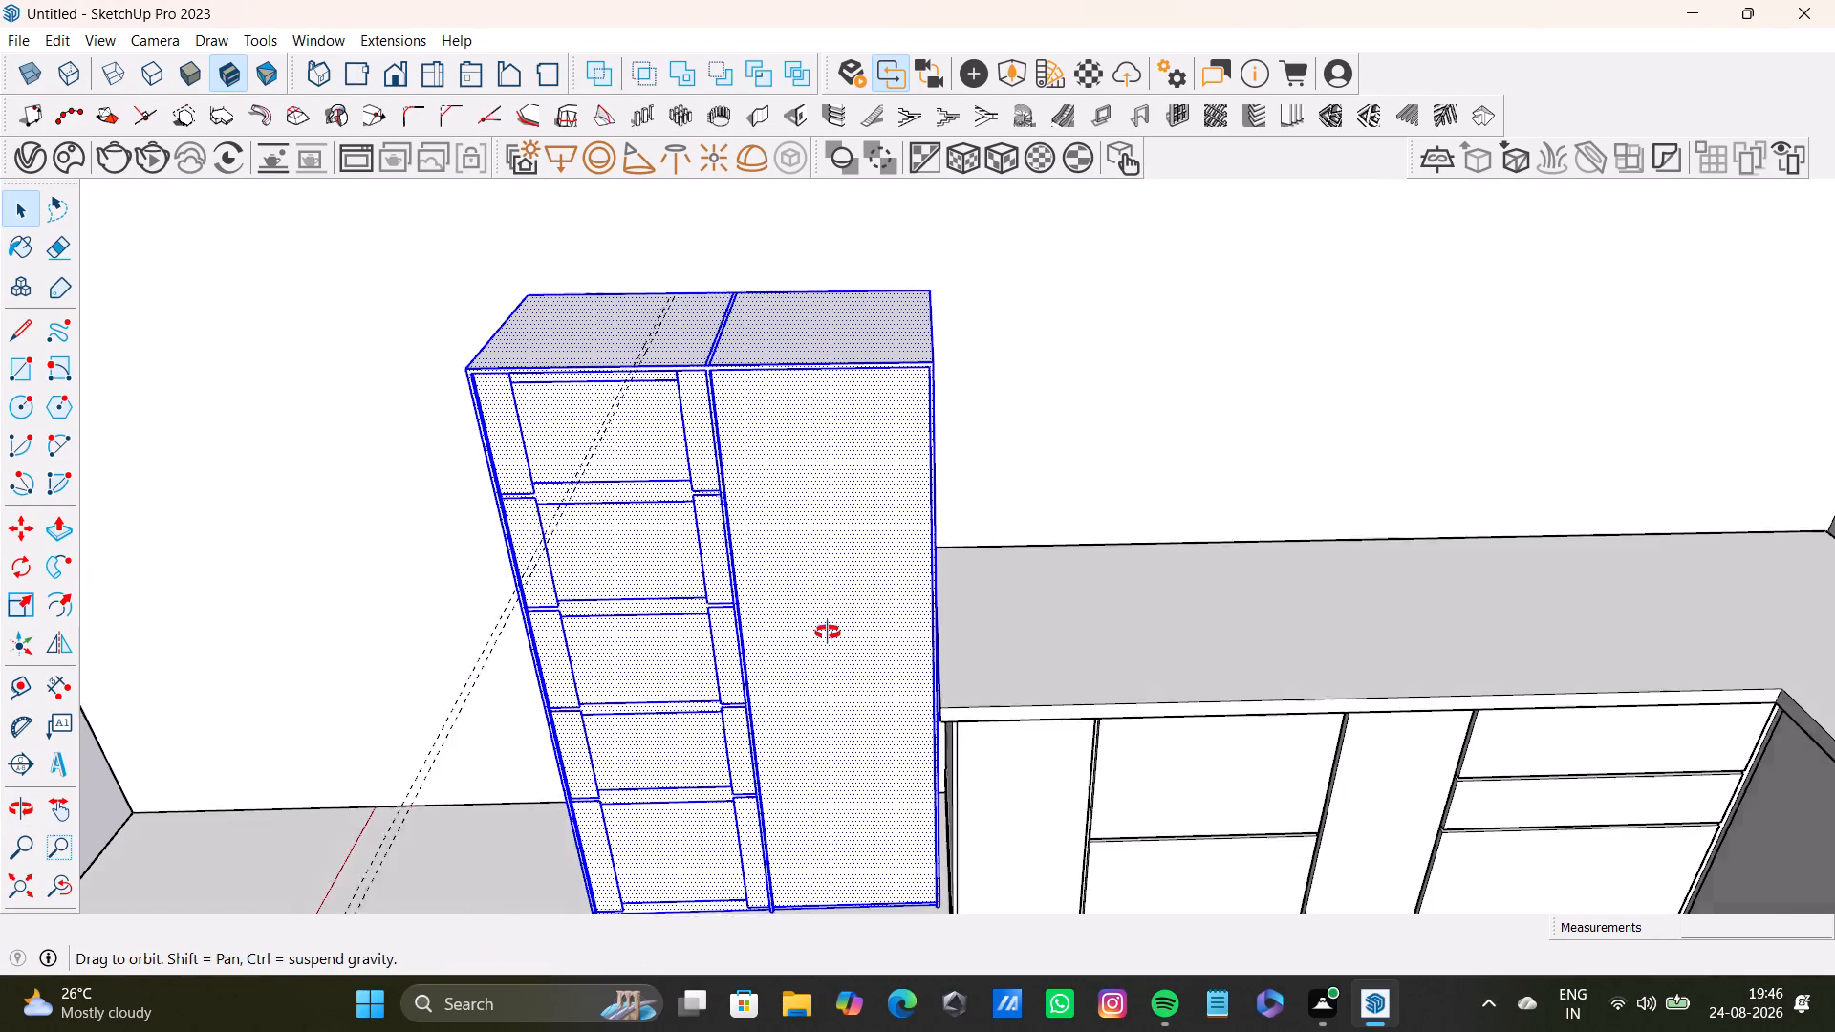
pyautogui.moveTo(828, 633); pyautogui.dragTo(1082, 513, button='middle')
pyautogui.scroll(3, 625, 662)
pyautogui.scroll(-7, 625, 663)
pyautogui.moveTo(631, 661); pyautogui.dragTo(680, 622, button='middle')
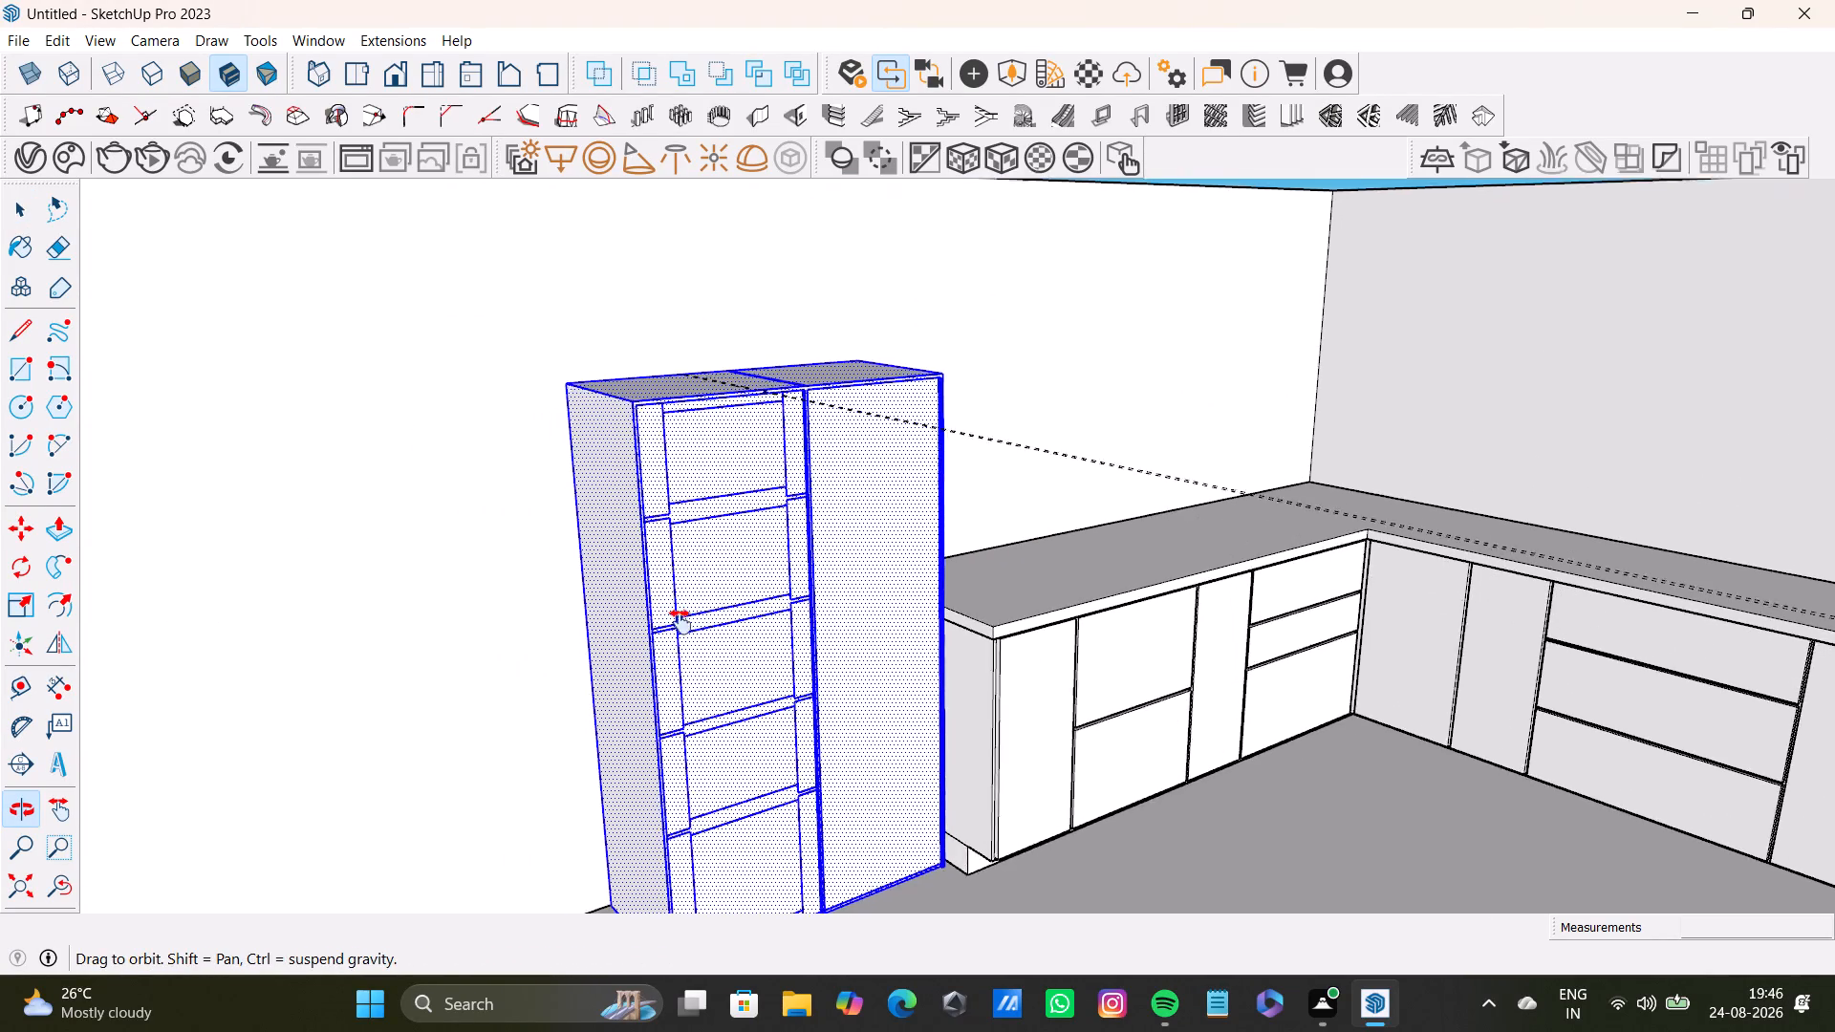
pyautogui.moveTo(680, 622); pyautogui.dragTo(682, 620, button='middle')
pyautogui.scroll(4, 612, 585)
pyautogui.scroll(9, 647, 342)
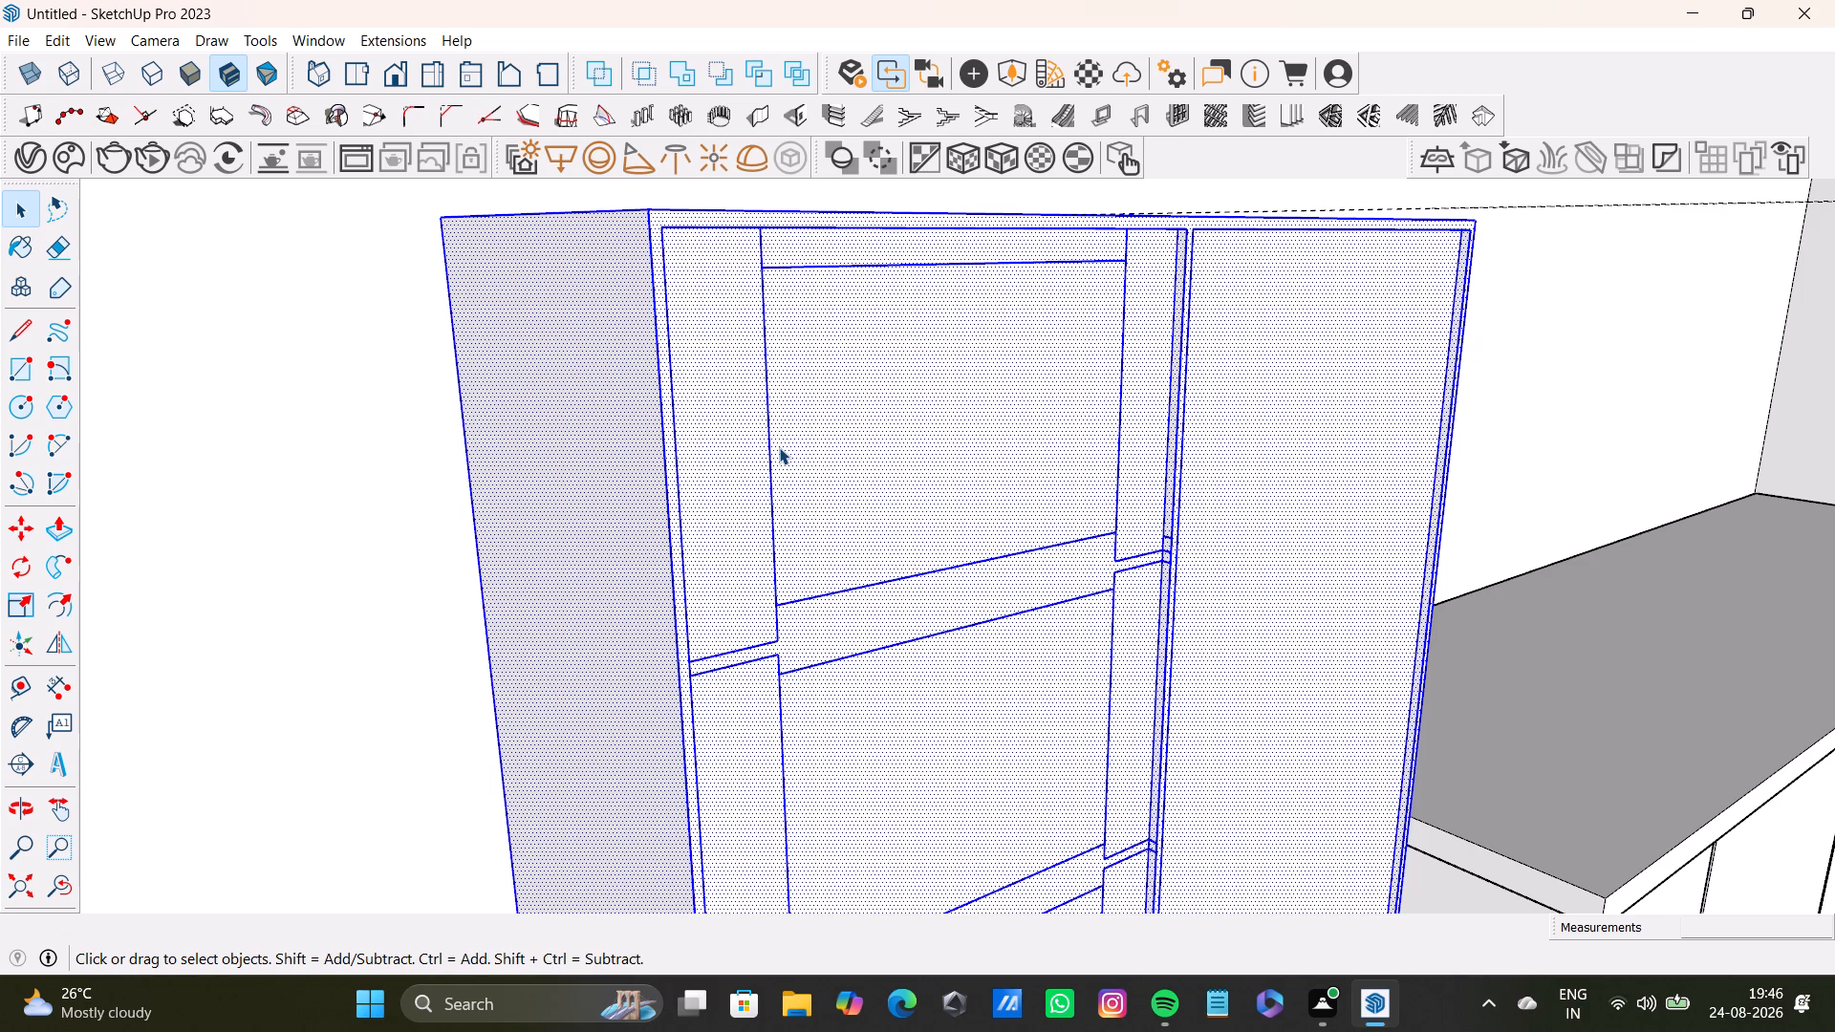
pyautogui.moveTo(779, 588); pyautogui.dragTo(318, 794, button='middle')
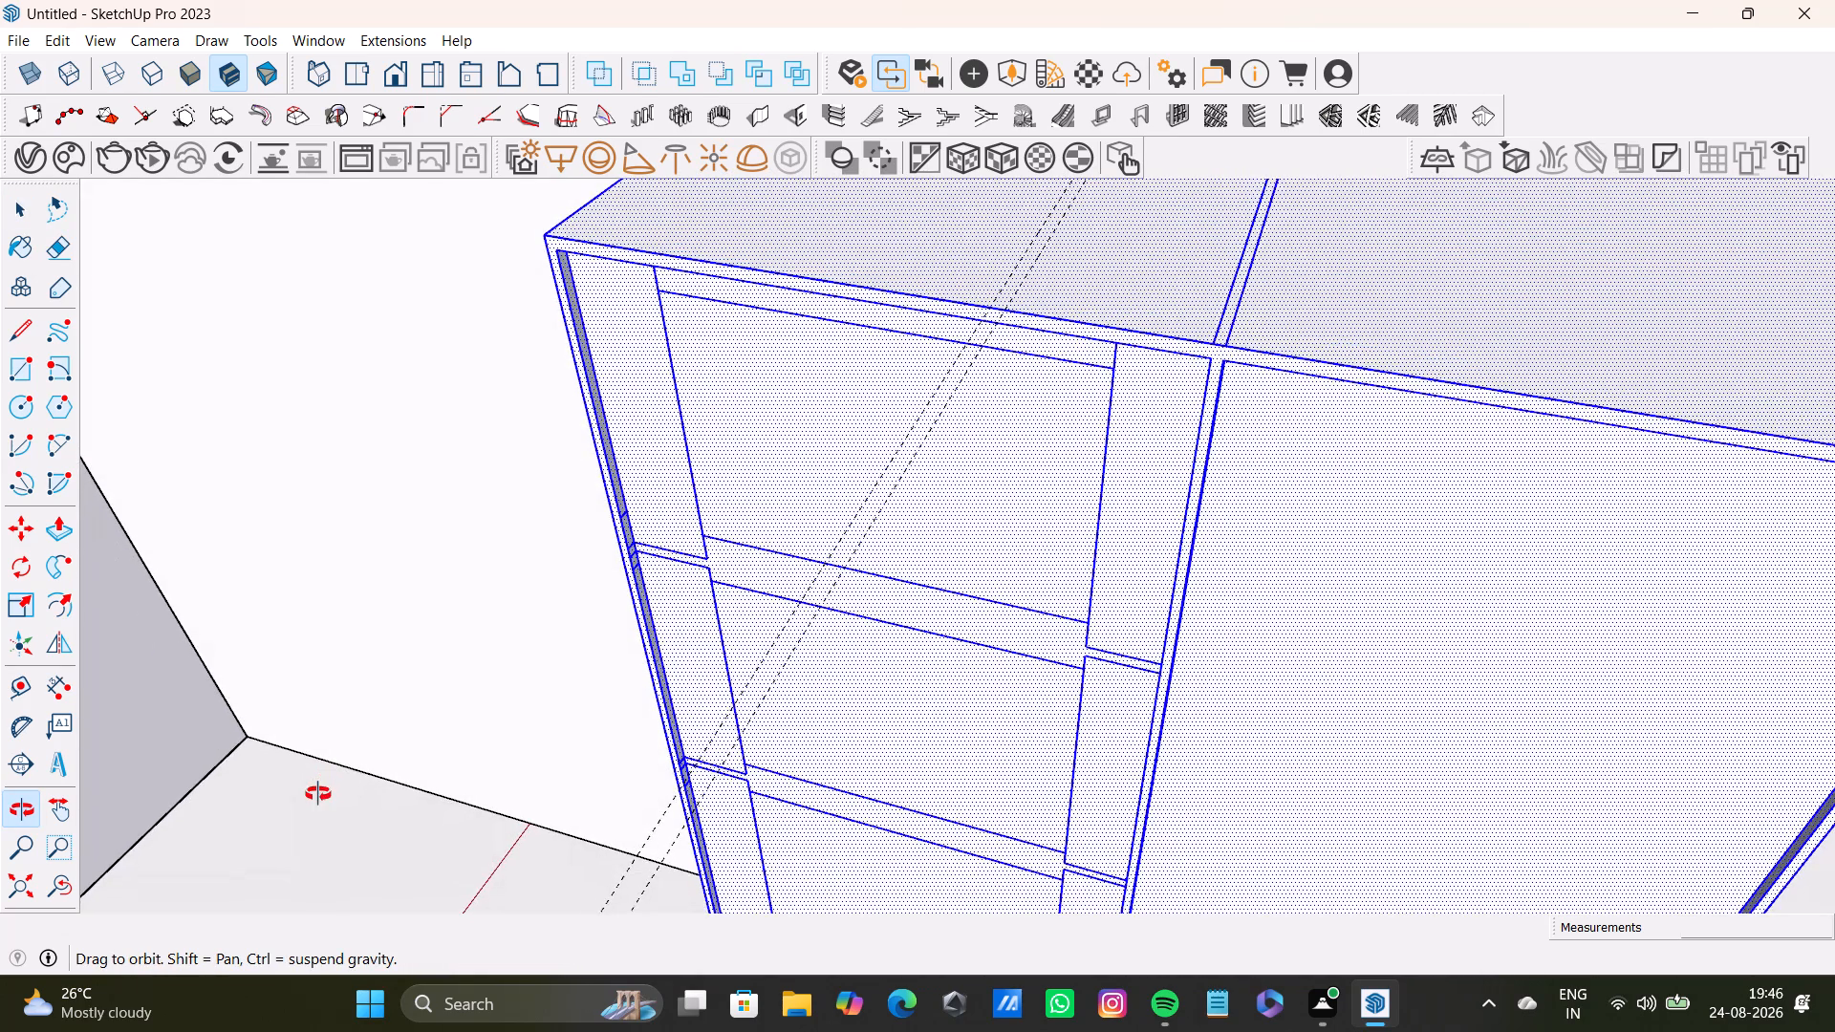
pyautogui.moveTo(318, 794); pyautogui.dragTo(699, 912, button='middle')
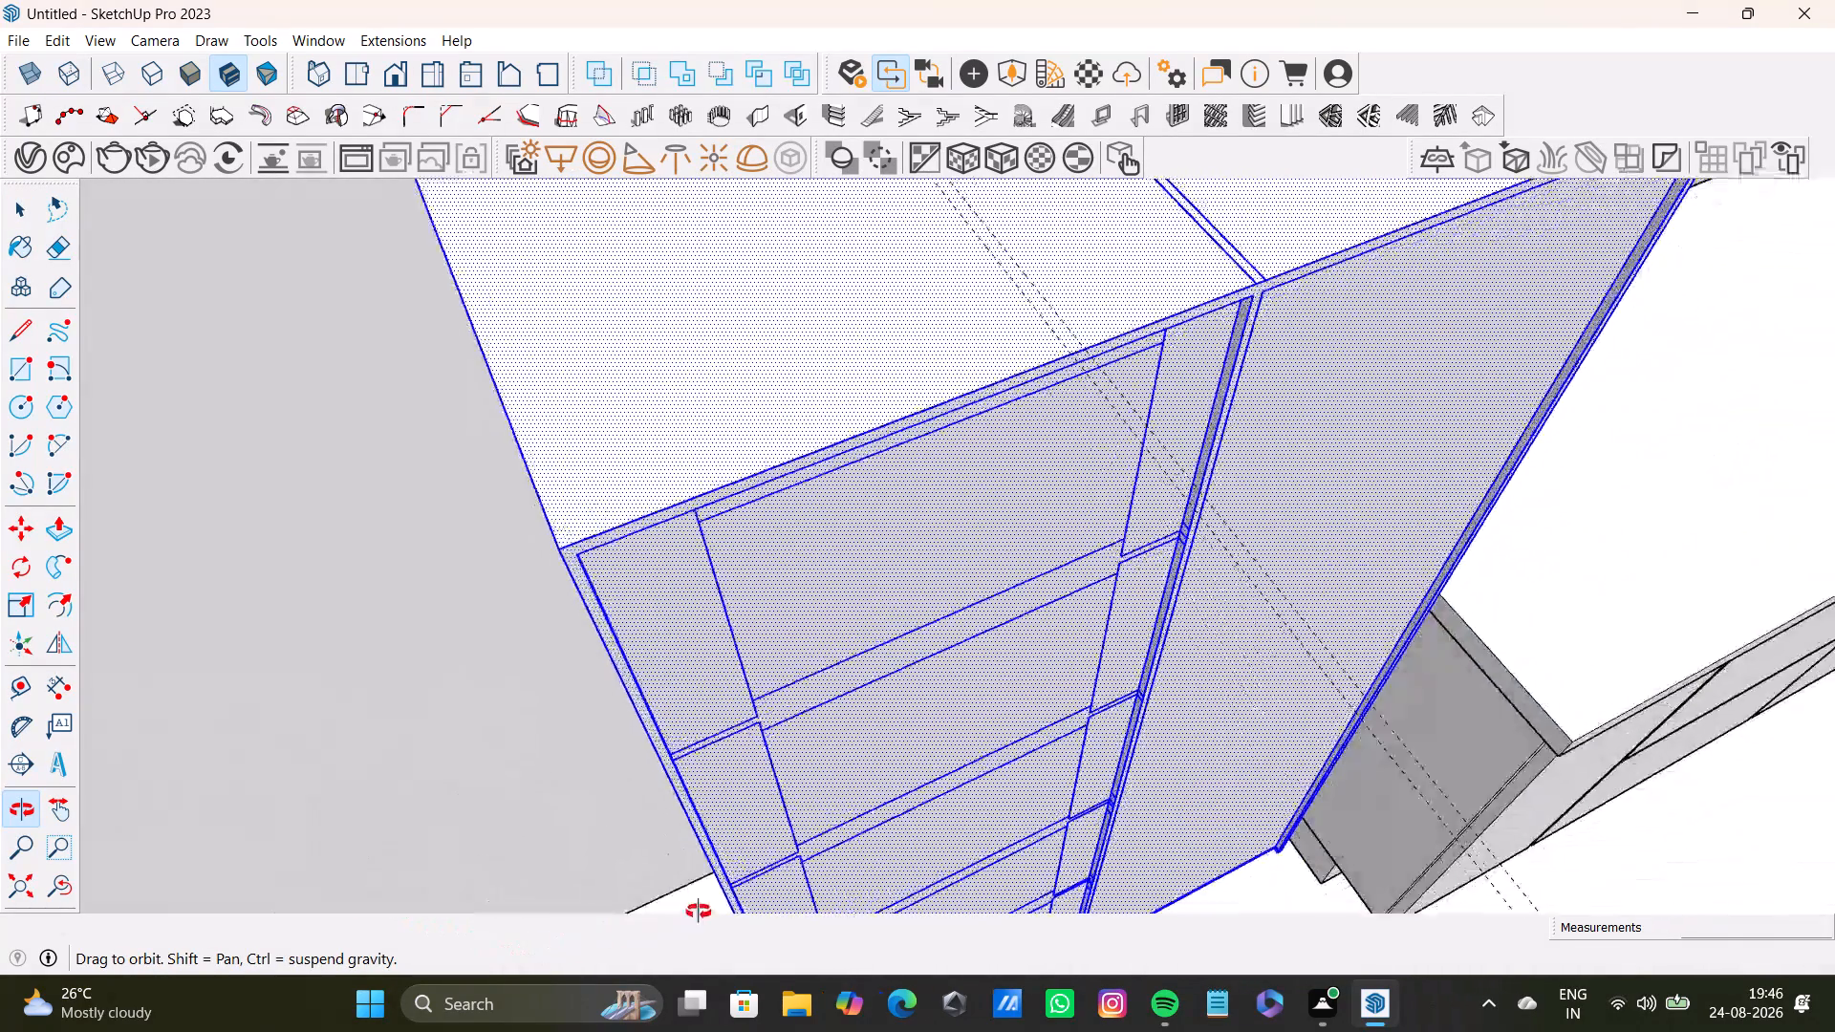
pyautogui.moveTo(699, 912); pyautogui.dragTo(911, 773, button='middle')
pyautogui.scroll(-3, 838, 791)
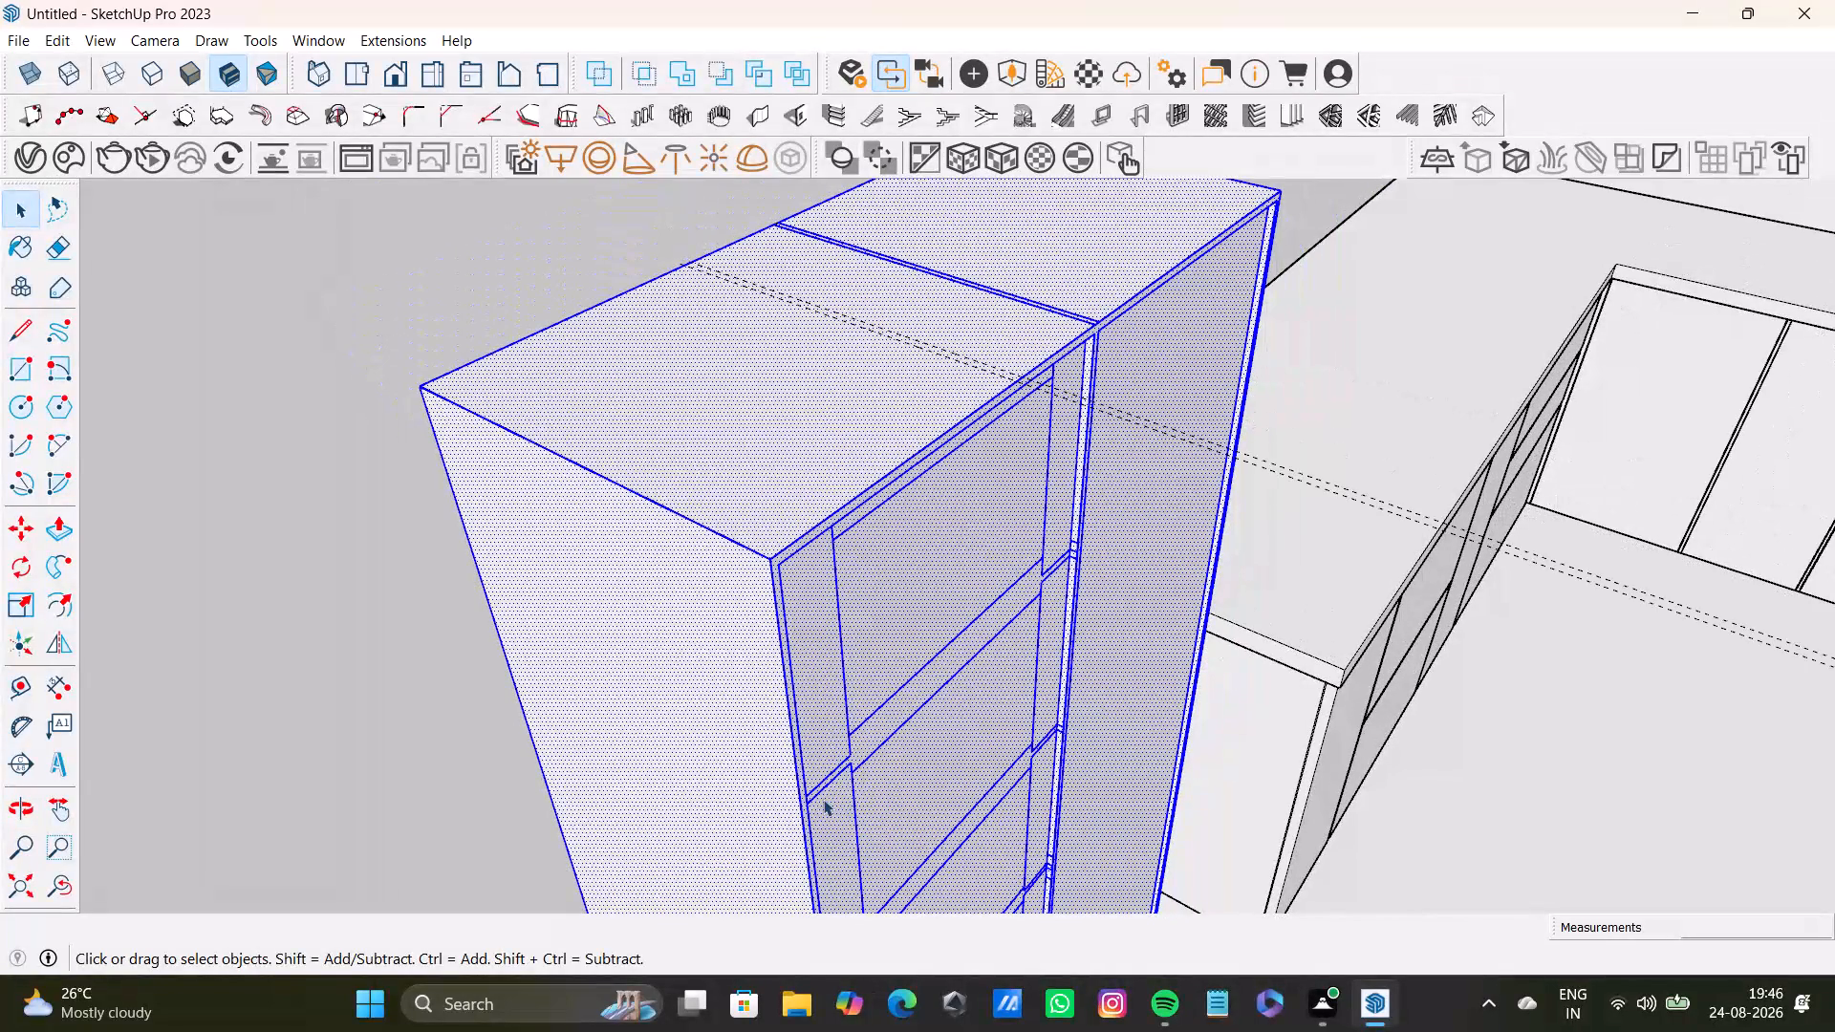
pyautogui.scroll(-14, 826, 797)
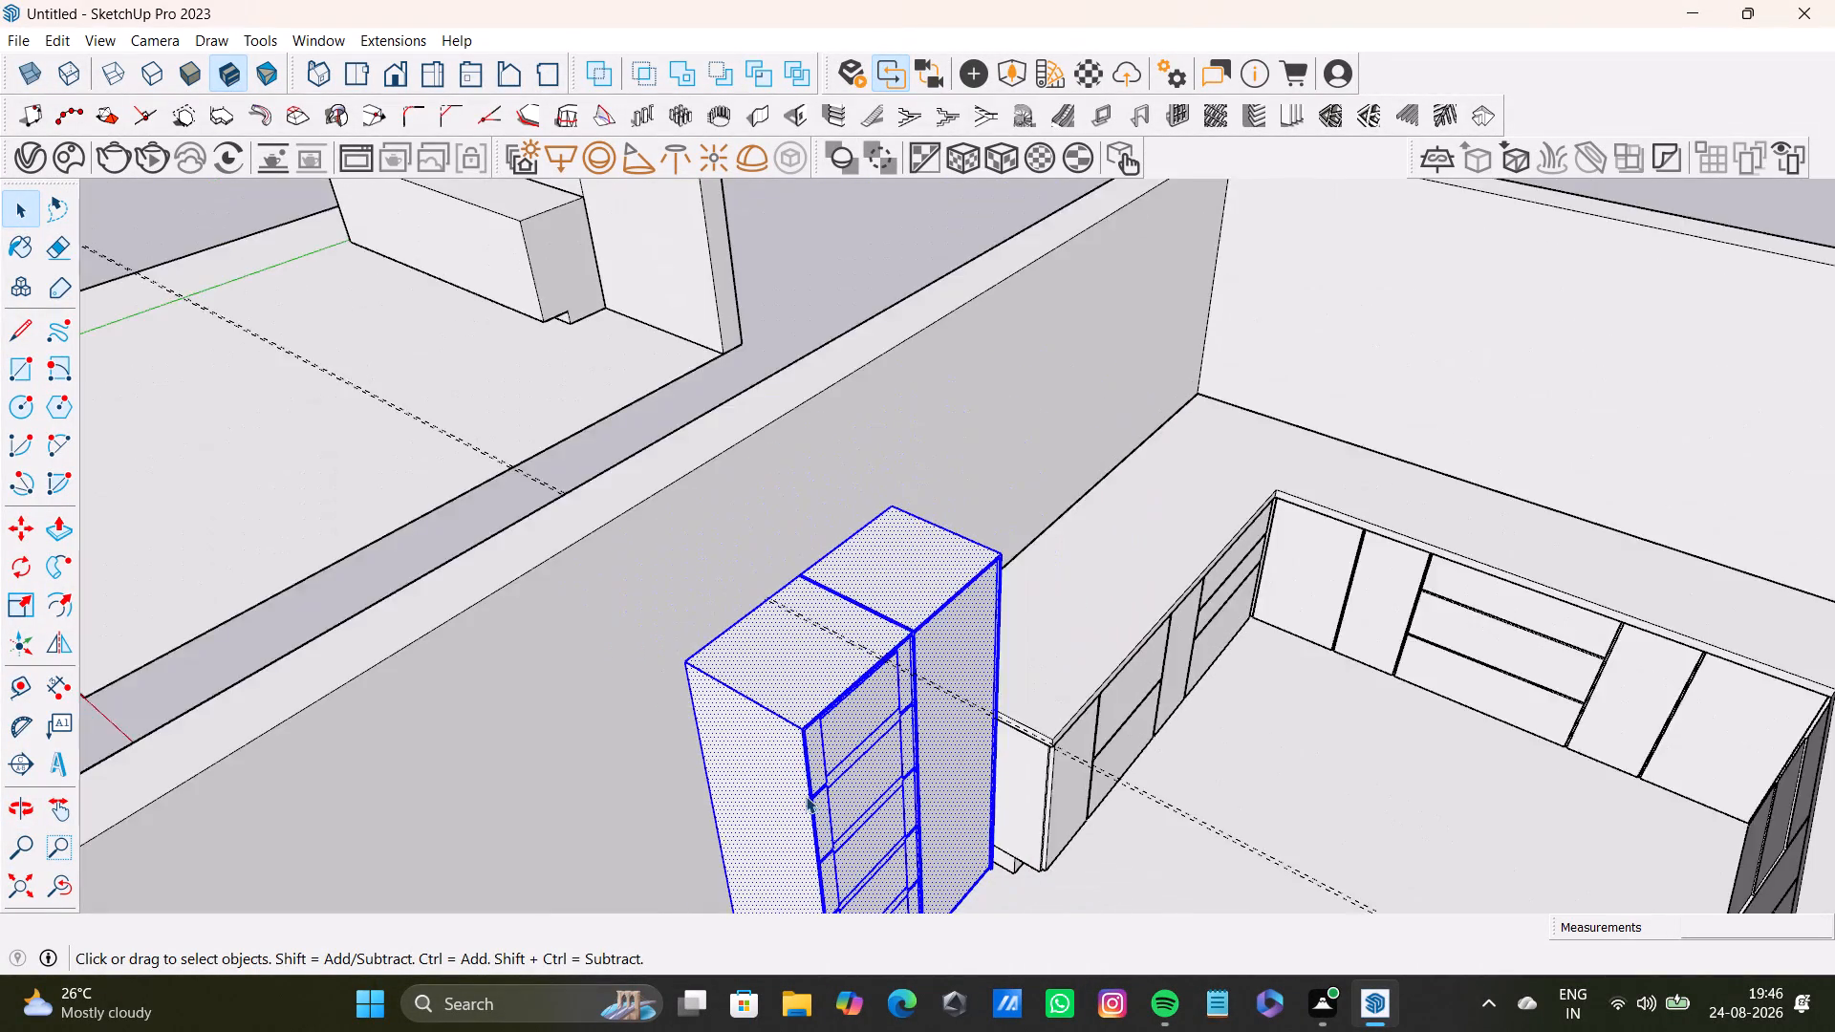
pyautogui.scroll(-8, 806, 796)
pyautogui.press('space')
pyautogui.tripleClick(1451, 490)
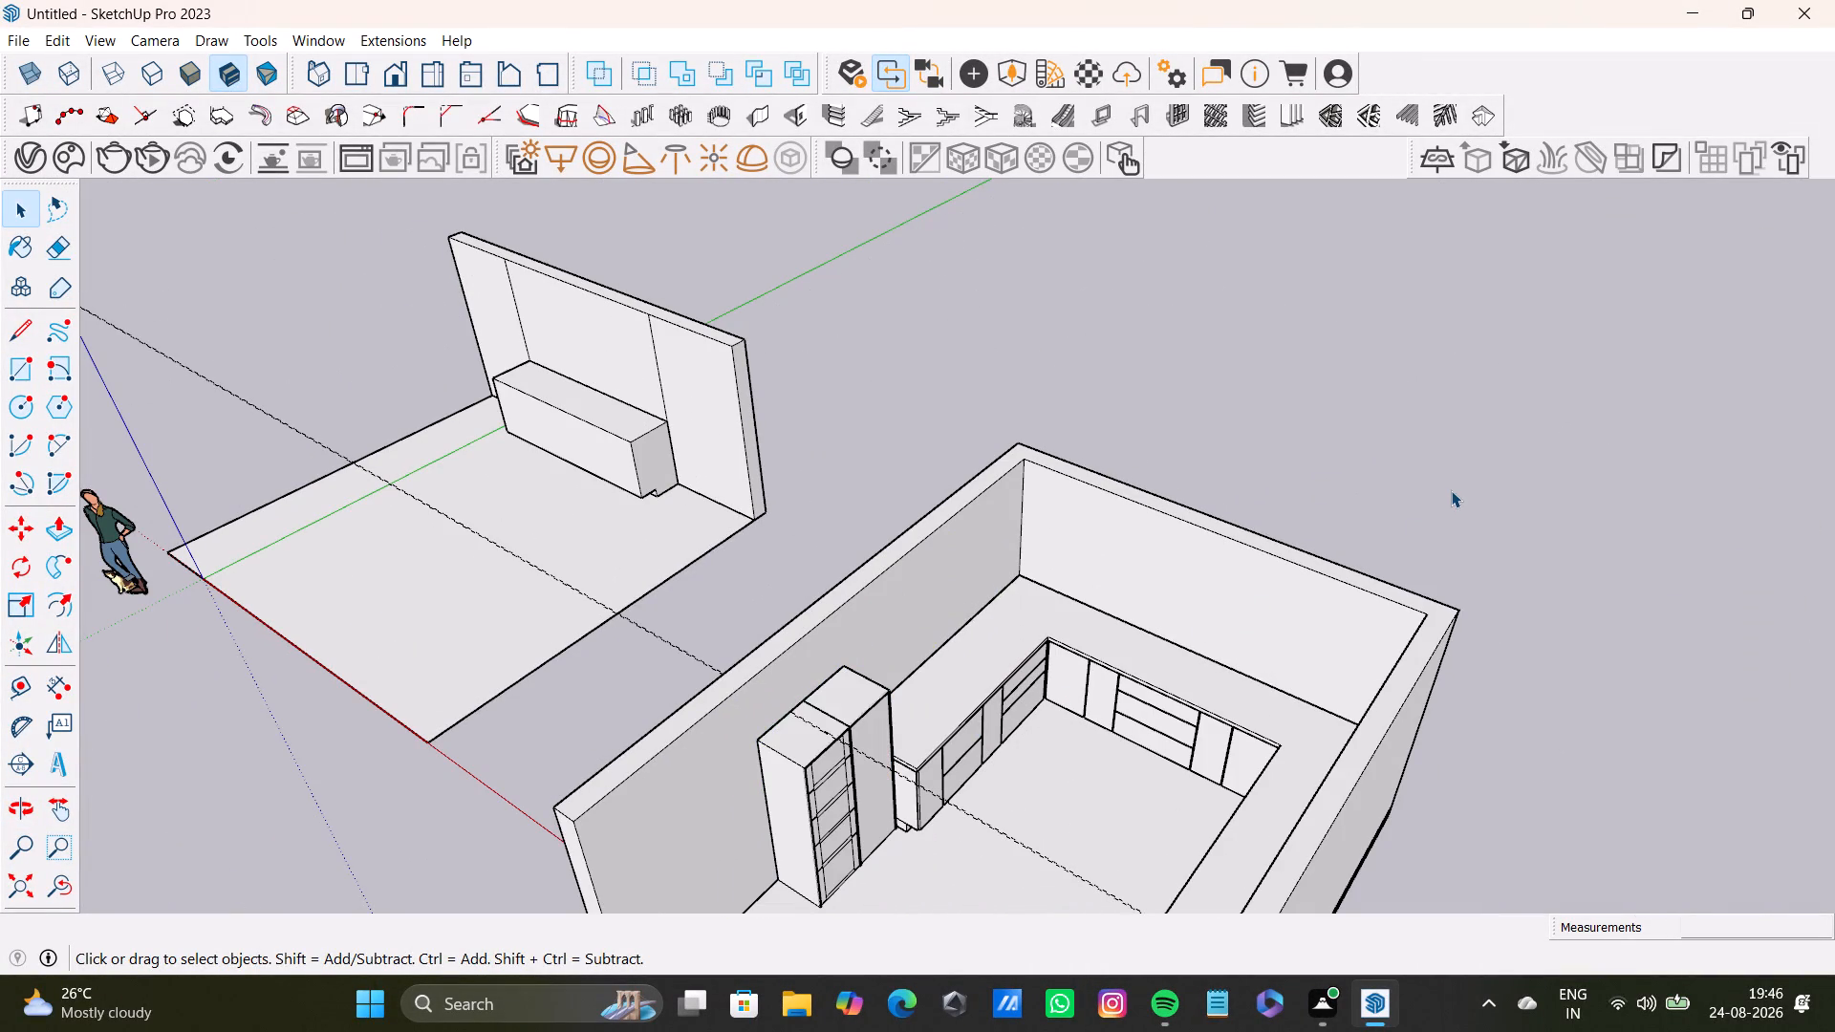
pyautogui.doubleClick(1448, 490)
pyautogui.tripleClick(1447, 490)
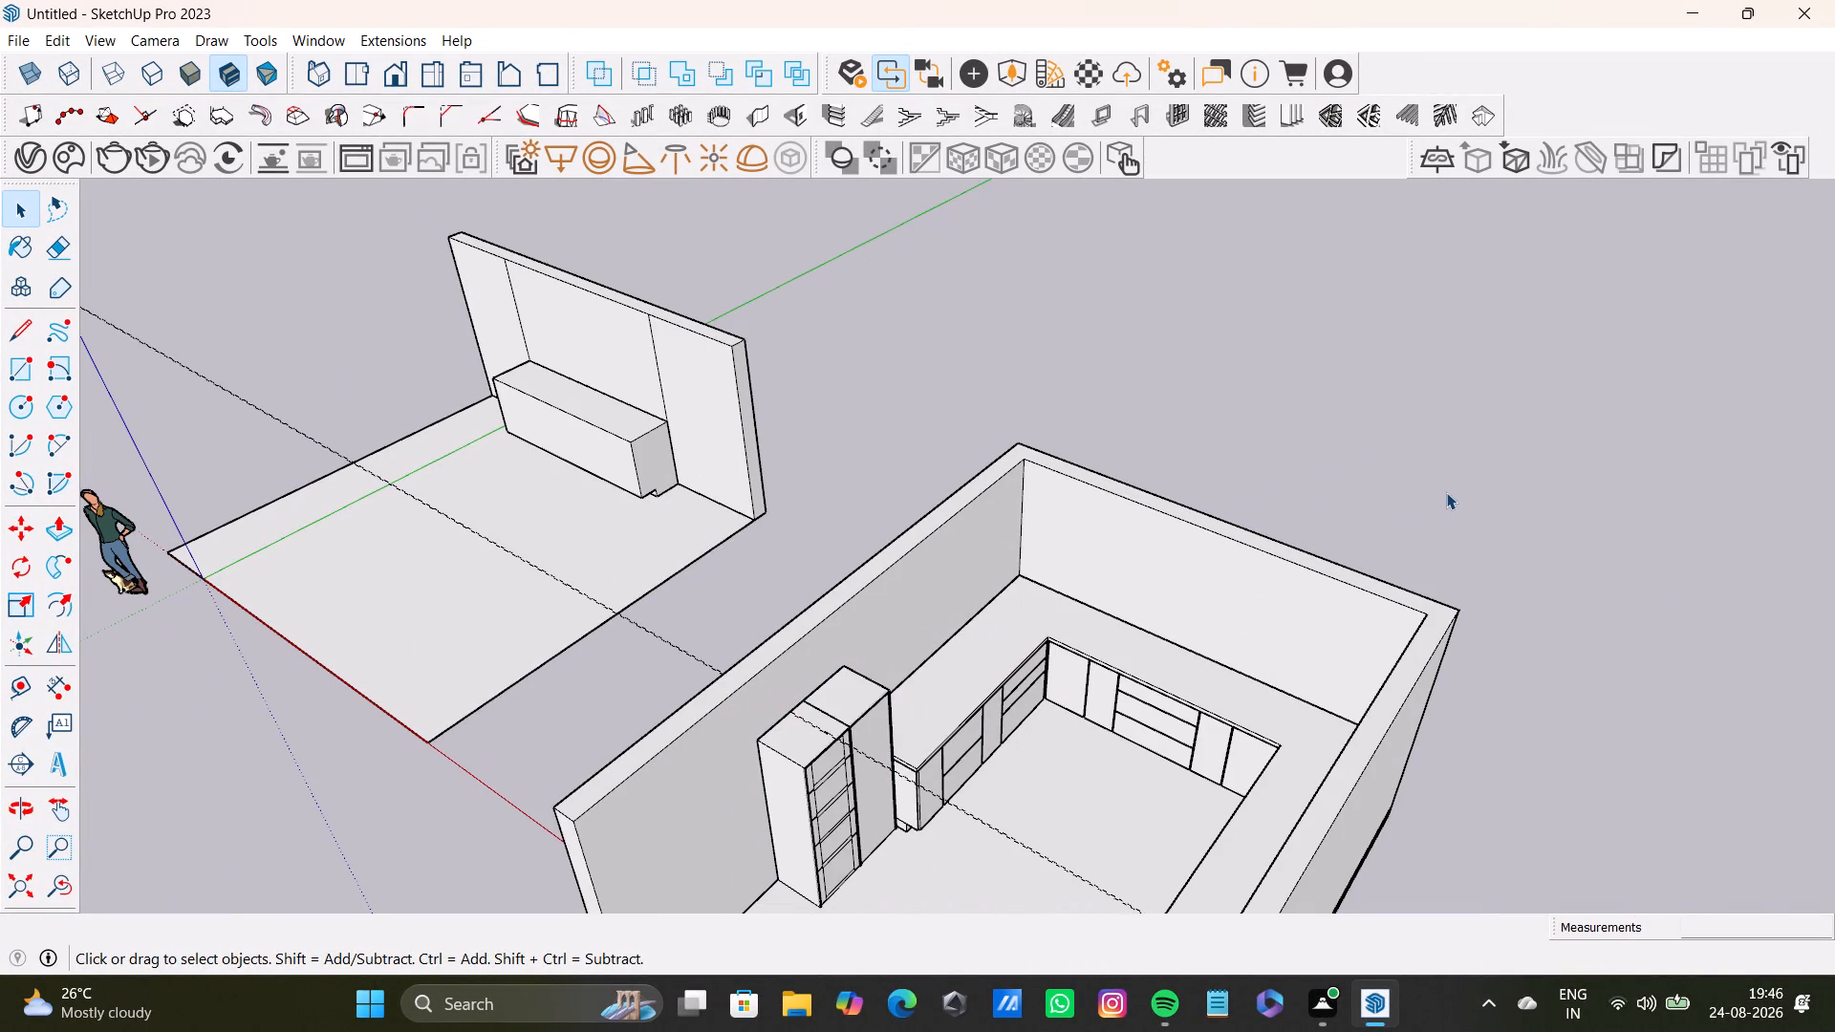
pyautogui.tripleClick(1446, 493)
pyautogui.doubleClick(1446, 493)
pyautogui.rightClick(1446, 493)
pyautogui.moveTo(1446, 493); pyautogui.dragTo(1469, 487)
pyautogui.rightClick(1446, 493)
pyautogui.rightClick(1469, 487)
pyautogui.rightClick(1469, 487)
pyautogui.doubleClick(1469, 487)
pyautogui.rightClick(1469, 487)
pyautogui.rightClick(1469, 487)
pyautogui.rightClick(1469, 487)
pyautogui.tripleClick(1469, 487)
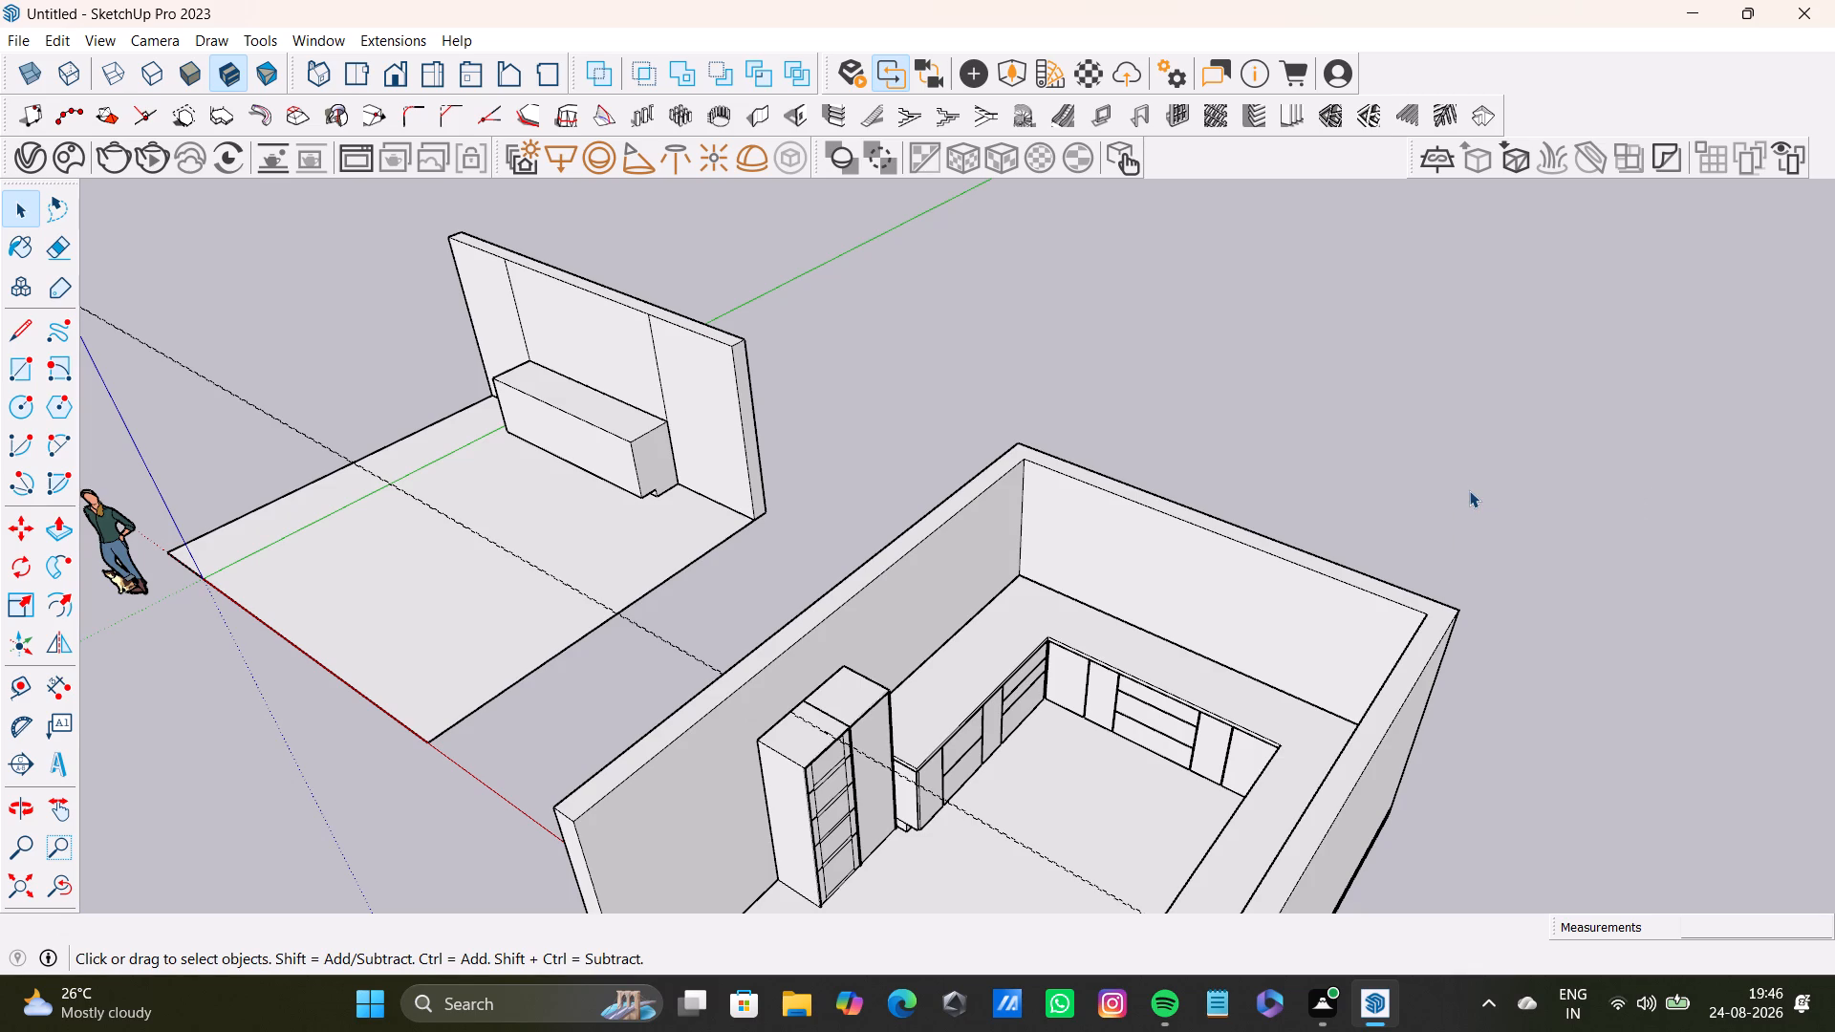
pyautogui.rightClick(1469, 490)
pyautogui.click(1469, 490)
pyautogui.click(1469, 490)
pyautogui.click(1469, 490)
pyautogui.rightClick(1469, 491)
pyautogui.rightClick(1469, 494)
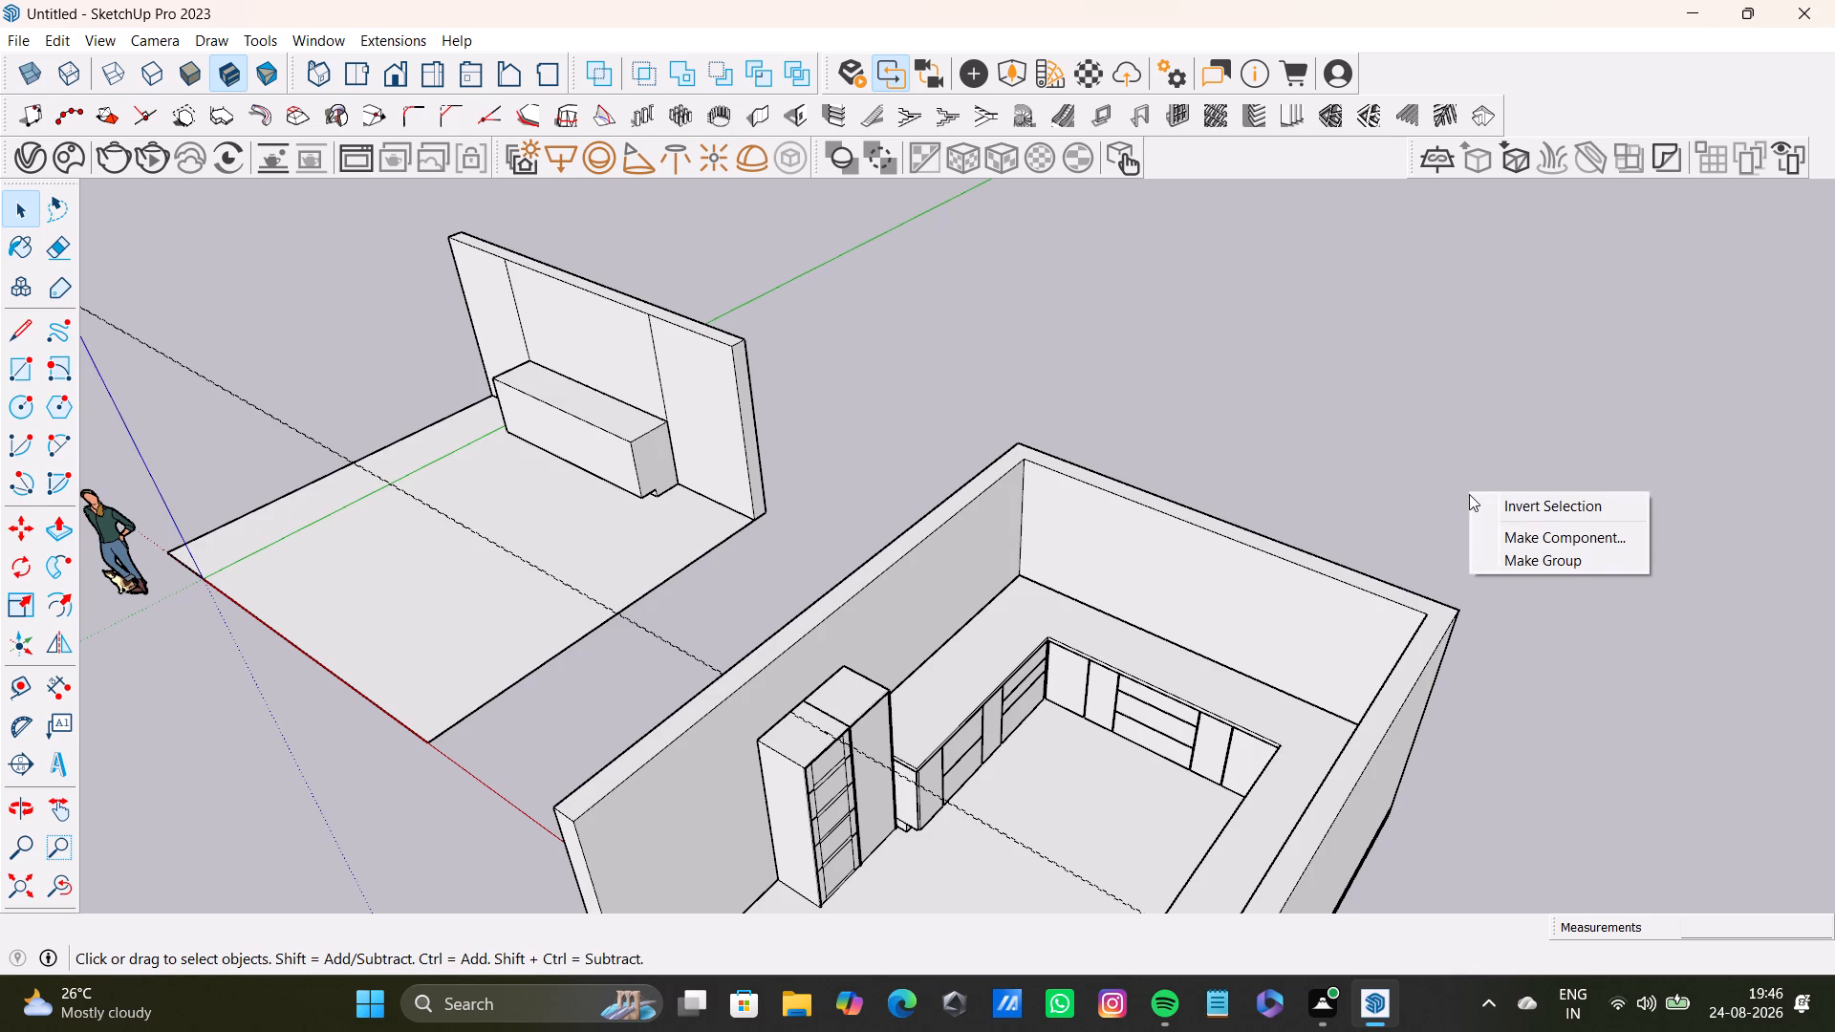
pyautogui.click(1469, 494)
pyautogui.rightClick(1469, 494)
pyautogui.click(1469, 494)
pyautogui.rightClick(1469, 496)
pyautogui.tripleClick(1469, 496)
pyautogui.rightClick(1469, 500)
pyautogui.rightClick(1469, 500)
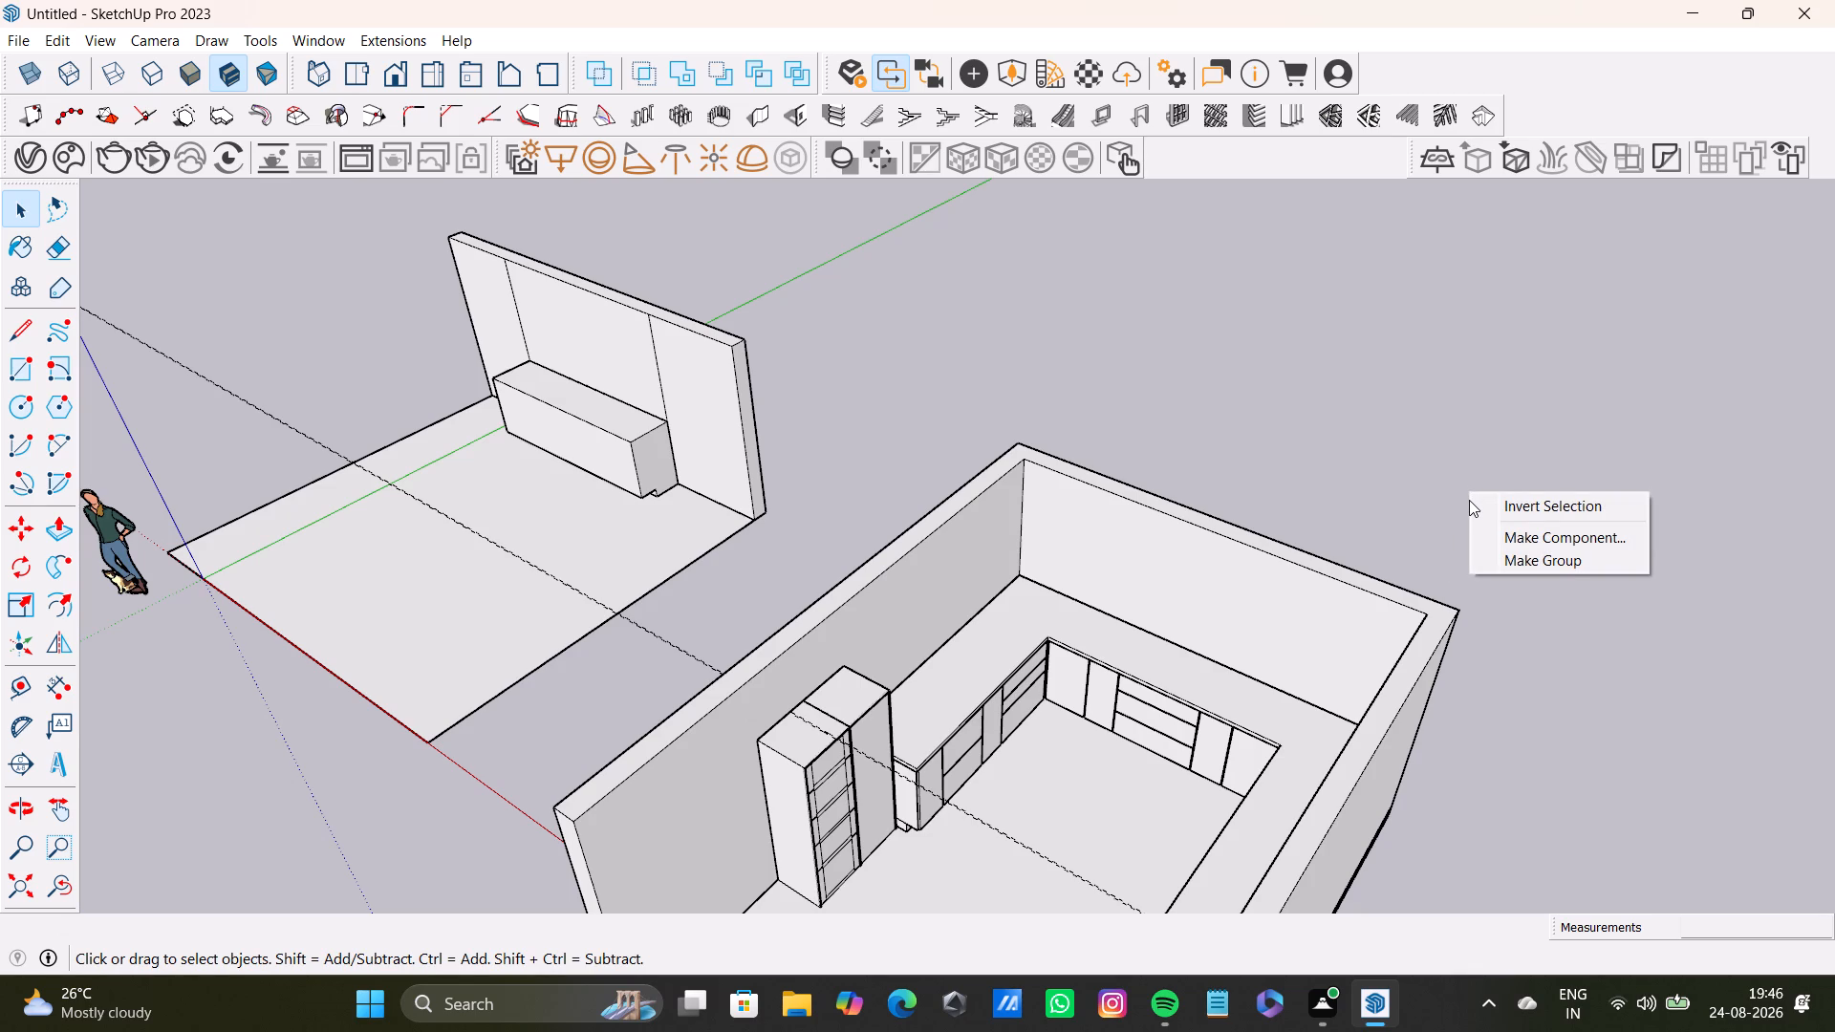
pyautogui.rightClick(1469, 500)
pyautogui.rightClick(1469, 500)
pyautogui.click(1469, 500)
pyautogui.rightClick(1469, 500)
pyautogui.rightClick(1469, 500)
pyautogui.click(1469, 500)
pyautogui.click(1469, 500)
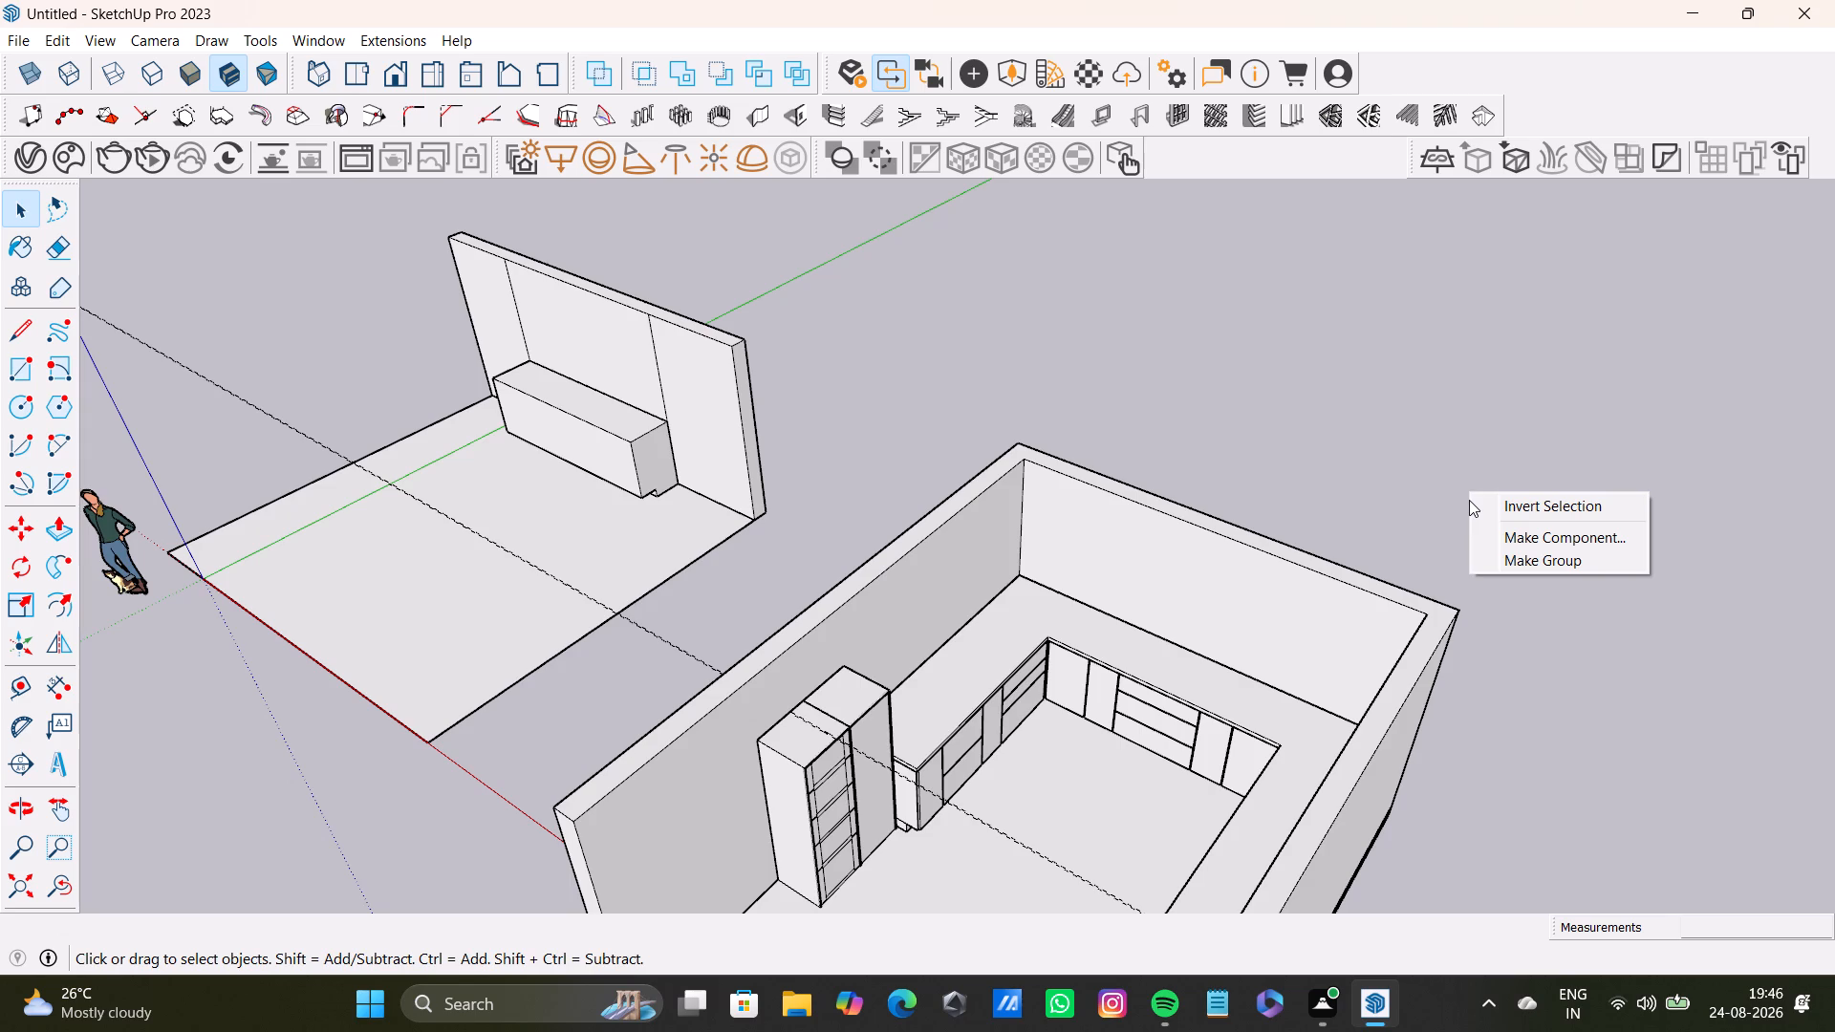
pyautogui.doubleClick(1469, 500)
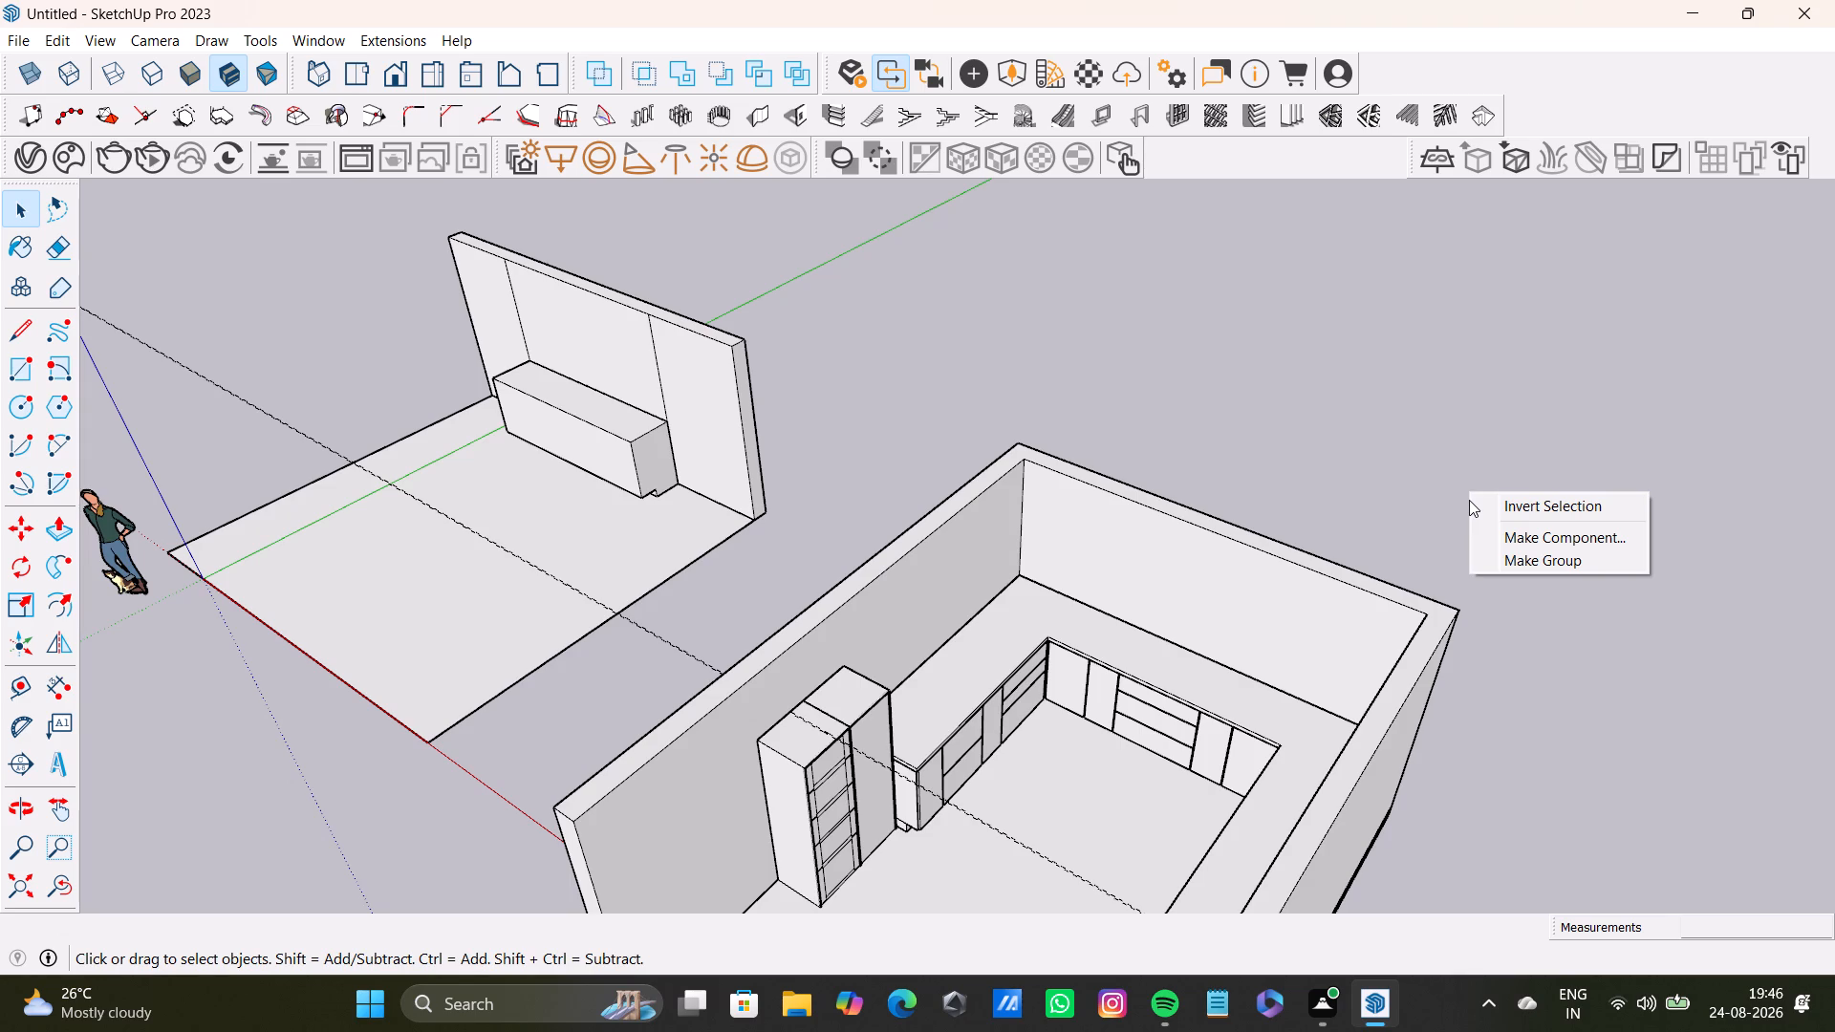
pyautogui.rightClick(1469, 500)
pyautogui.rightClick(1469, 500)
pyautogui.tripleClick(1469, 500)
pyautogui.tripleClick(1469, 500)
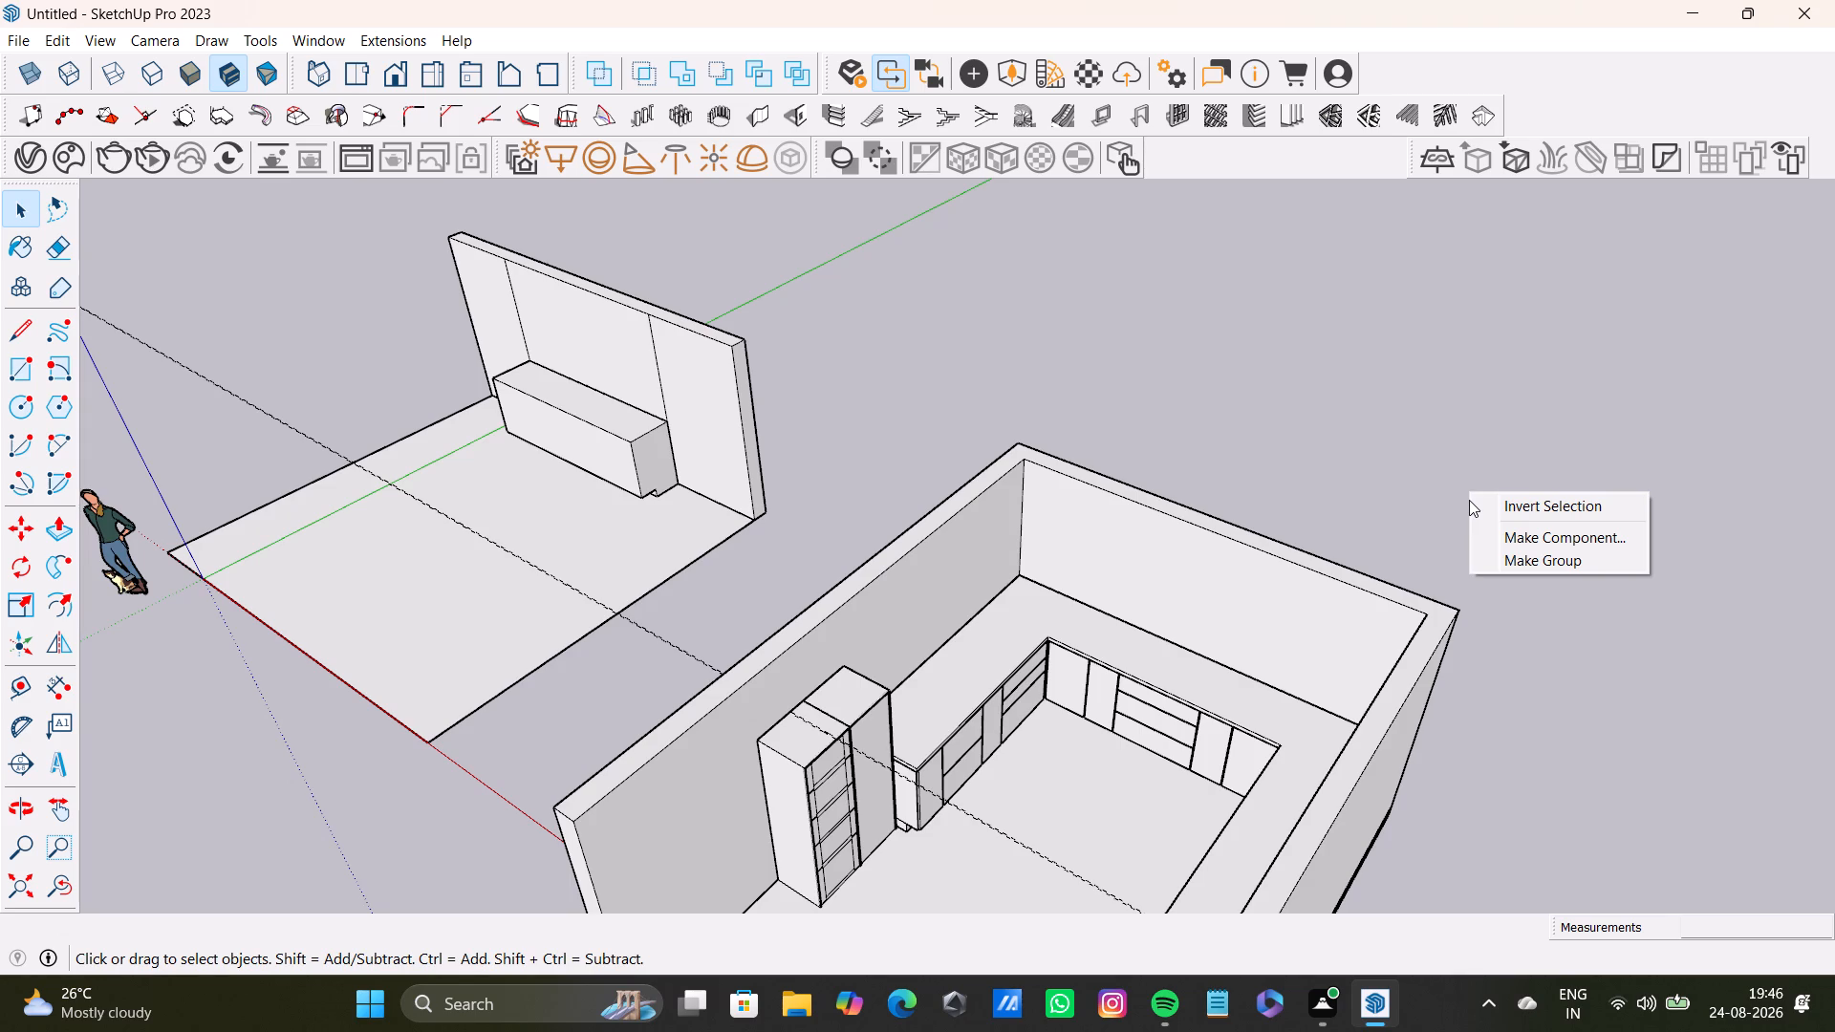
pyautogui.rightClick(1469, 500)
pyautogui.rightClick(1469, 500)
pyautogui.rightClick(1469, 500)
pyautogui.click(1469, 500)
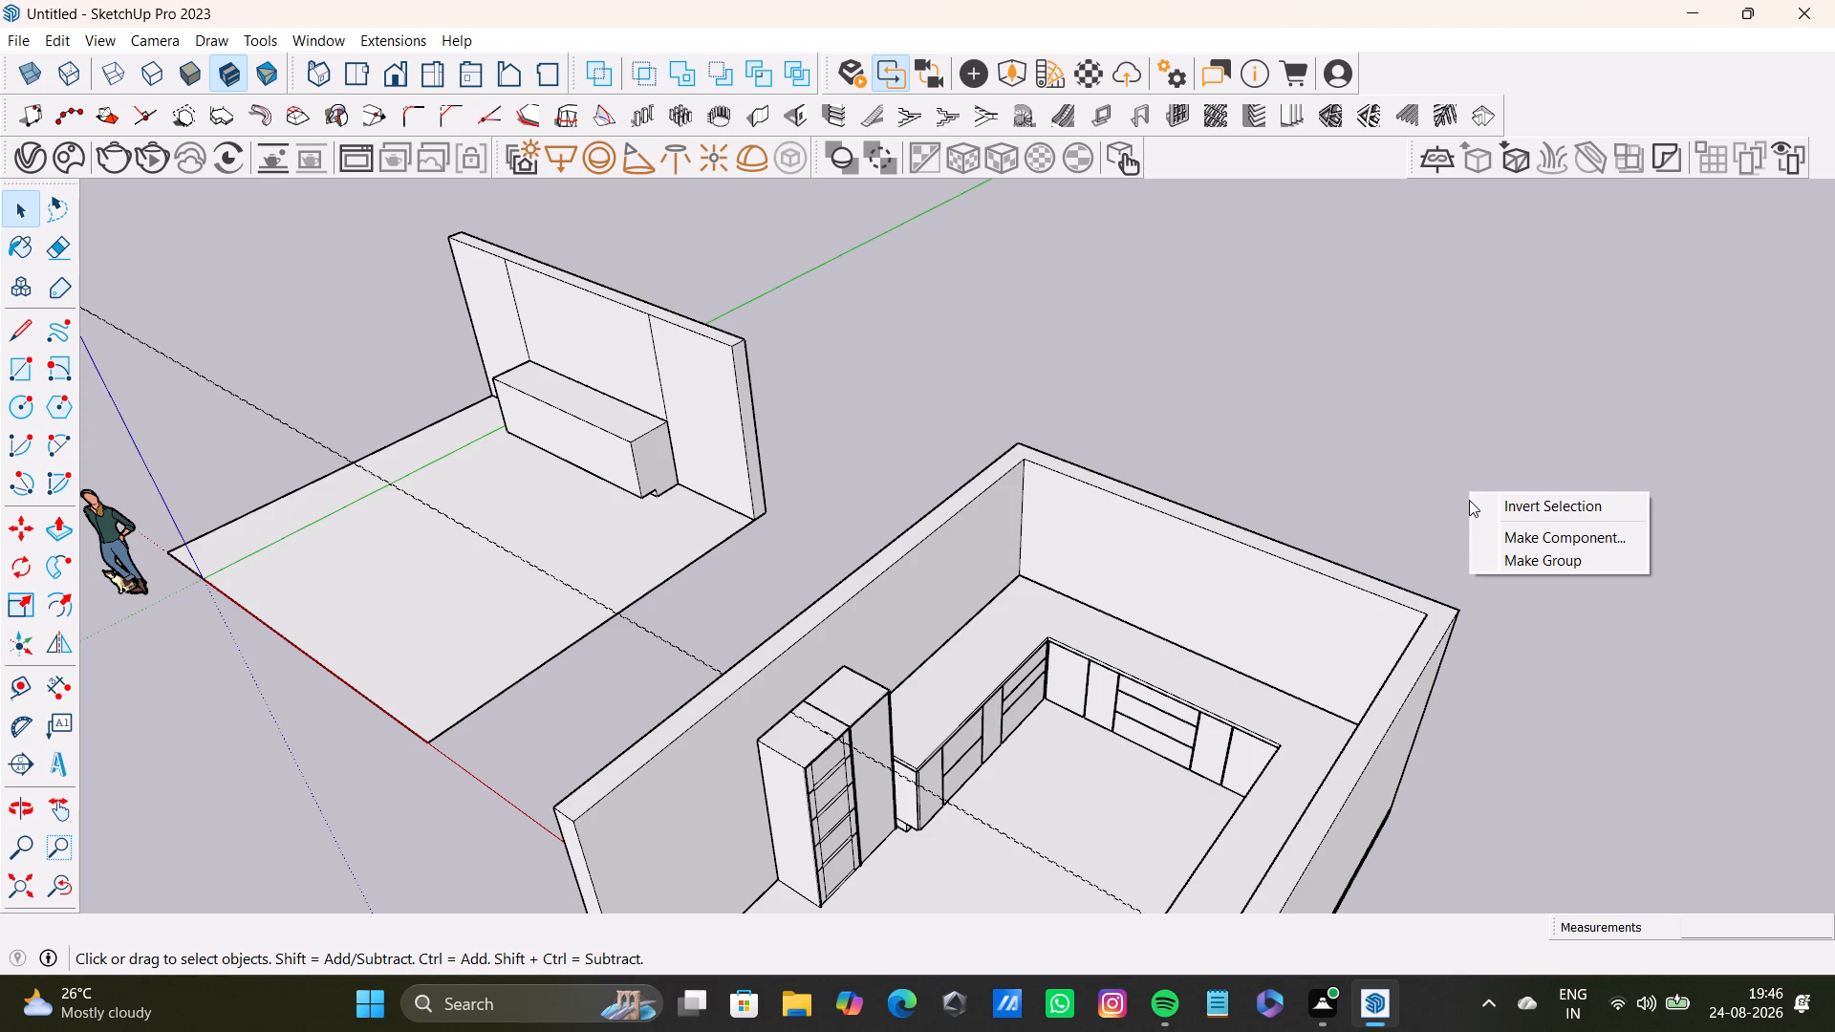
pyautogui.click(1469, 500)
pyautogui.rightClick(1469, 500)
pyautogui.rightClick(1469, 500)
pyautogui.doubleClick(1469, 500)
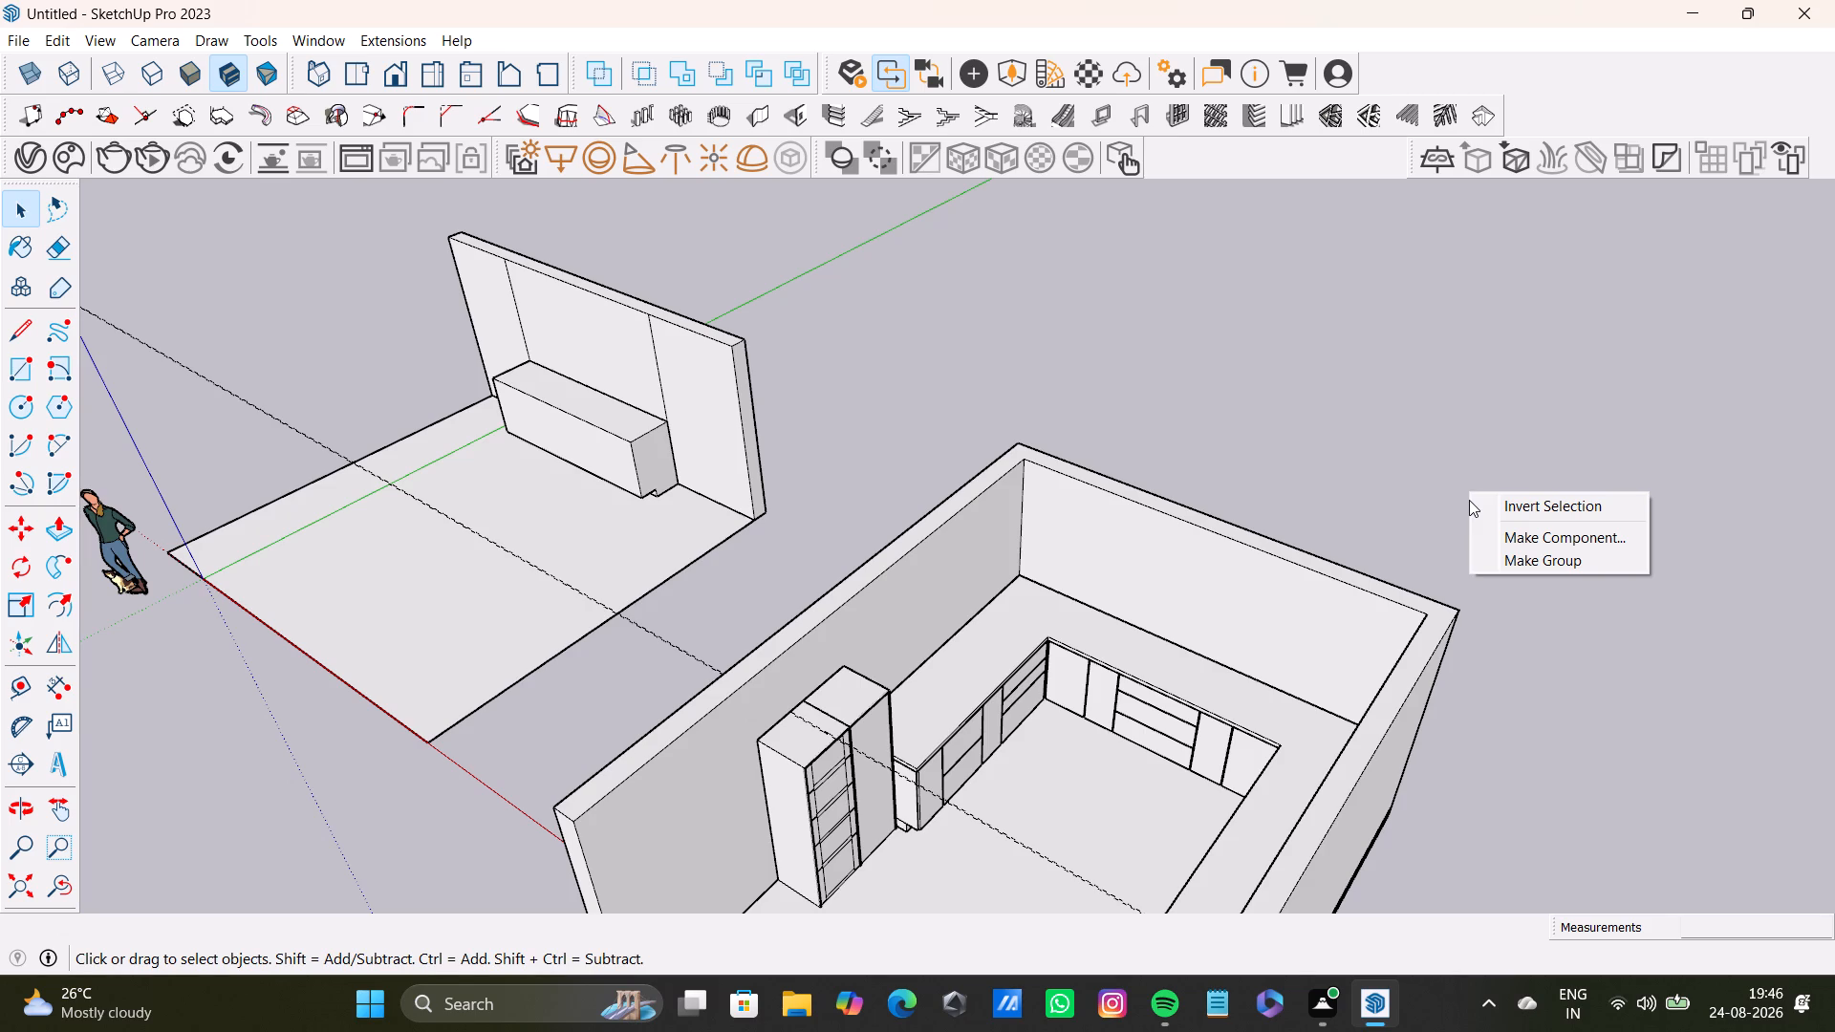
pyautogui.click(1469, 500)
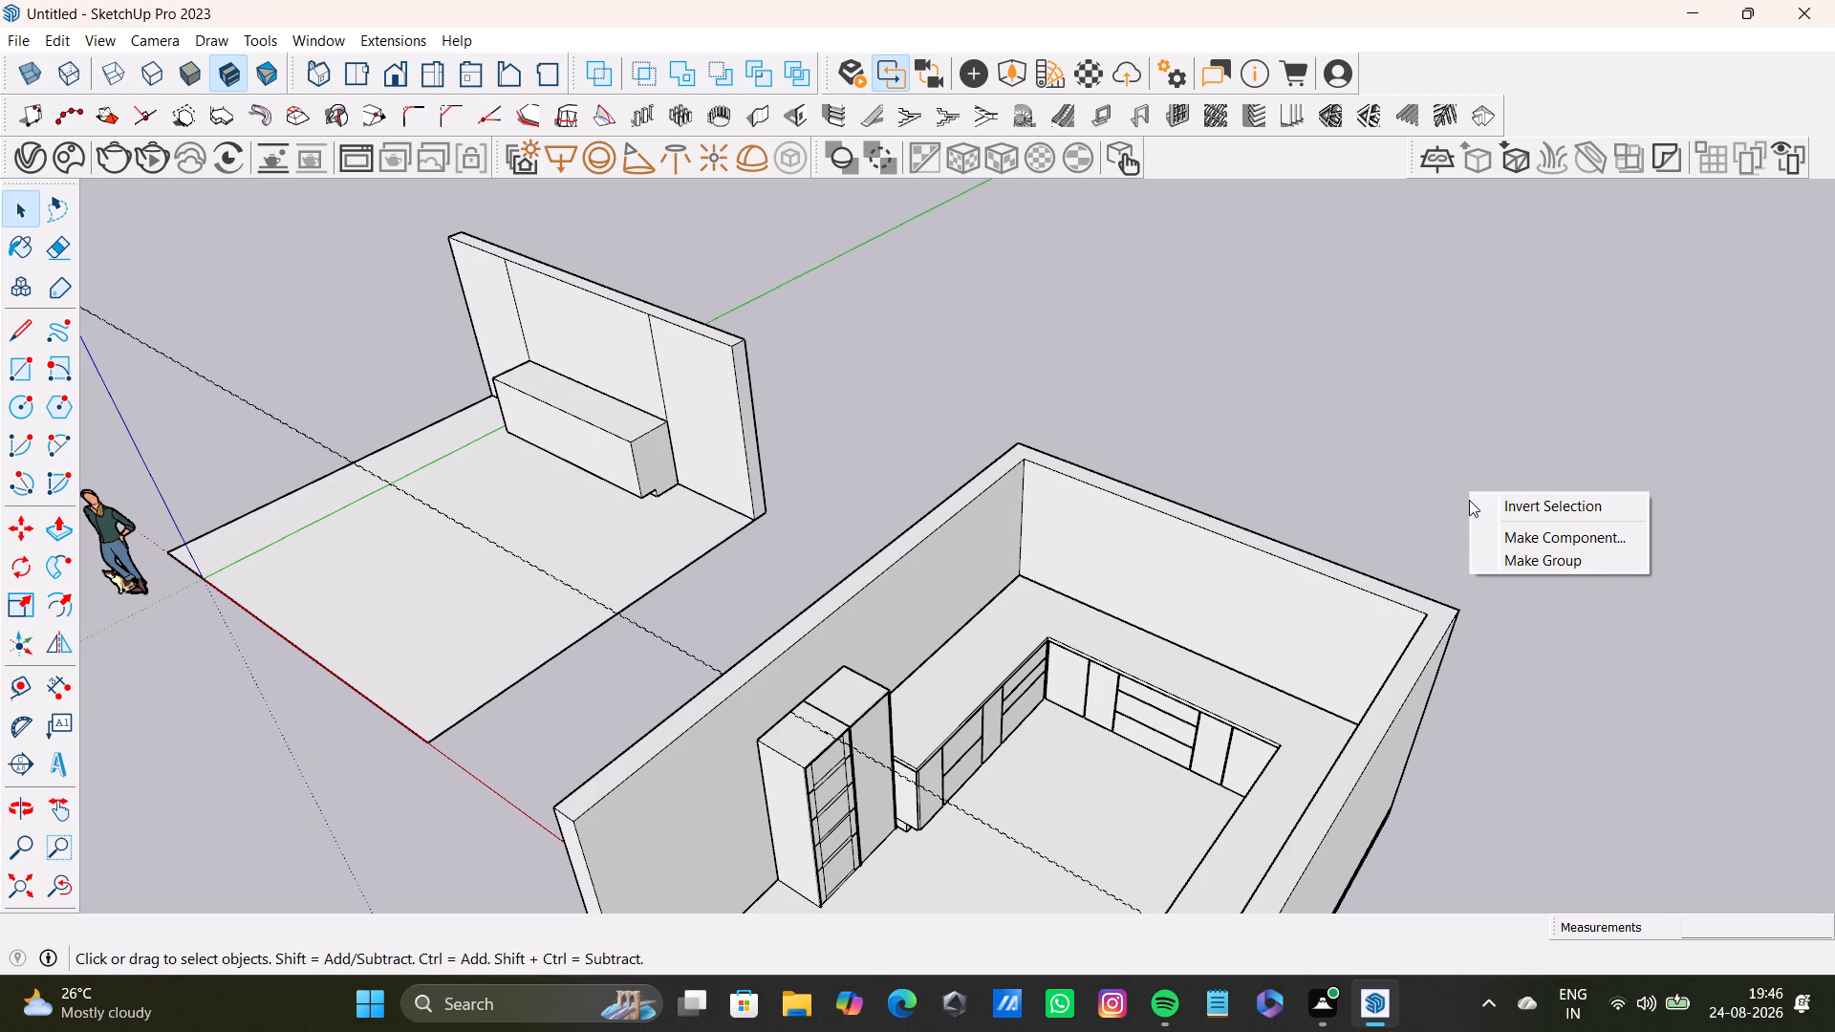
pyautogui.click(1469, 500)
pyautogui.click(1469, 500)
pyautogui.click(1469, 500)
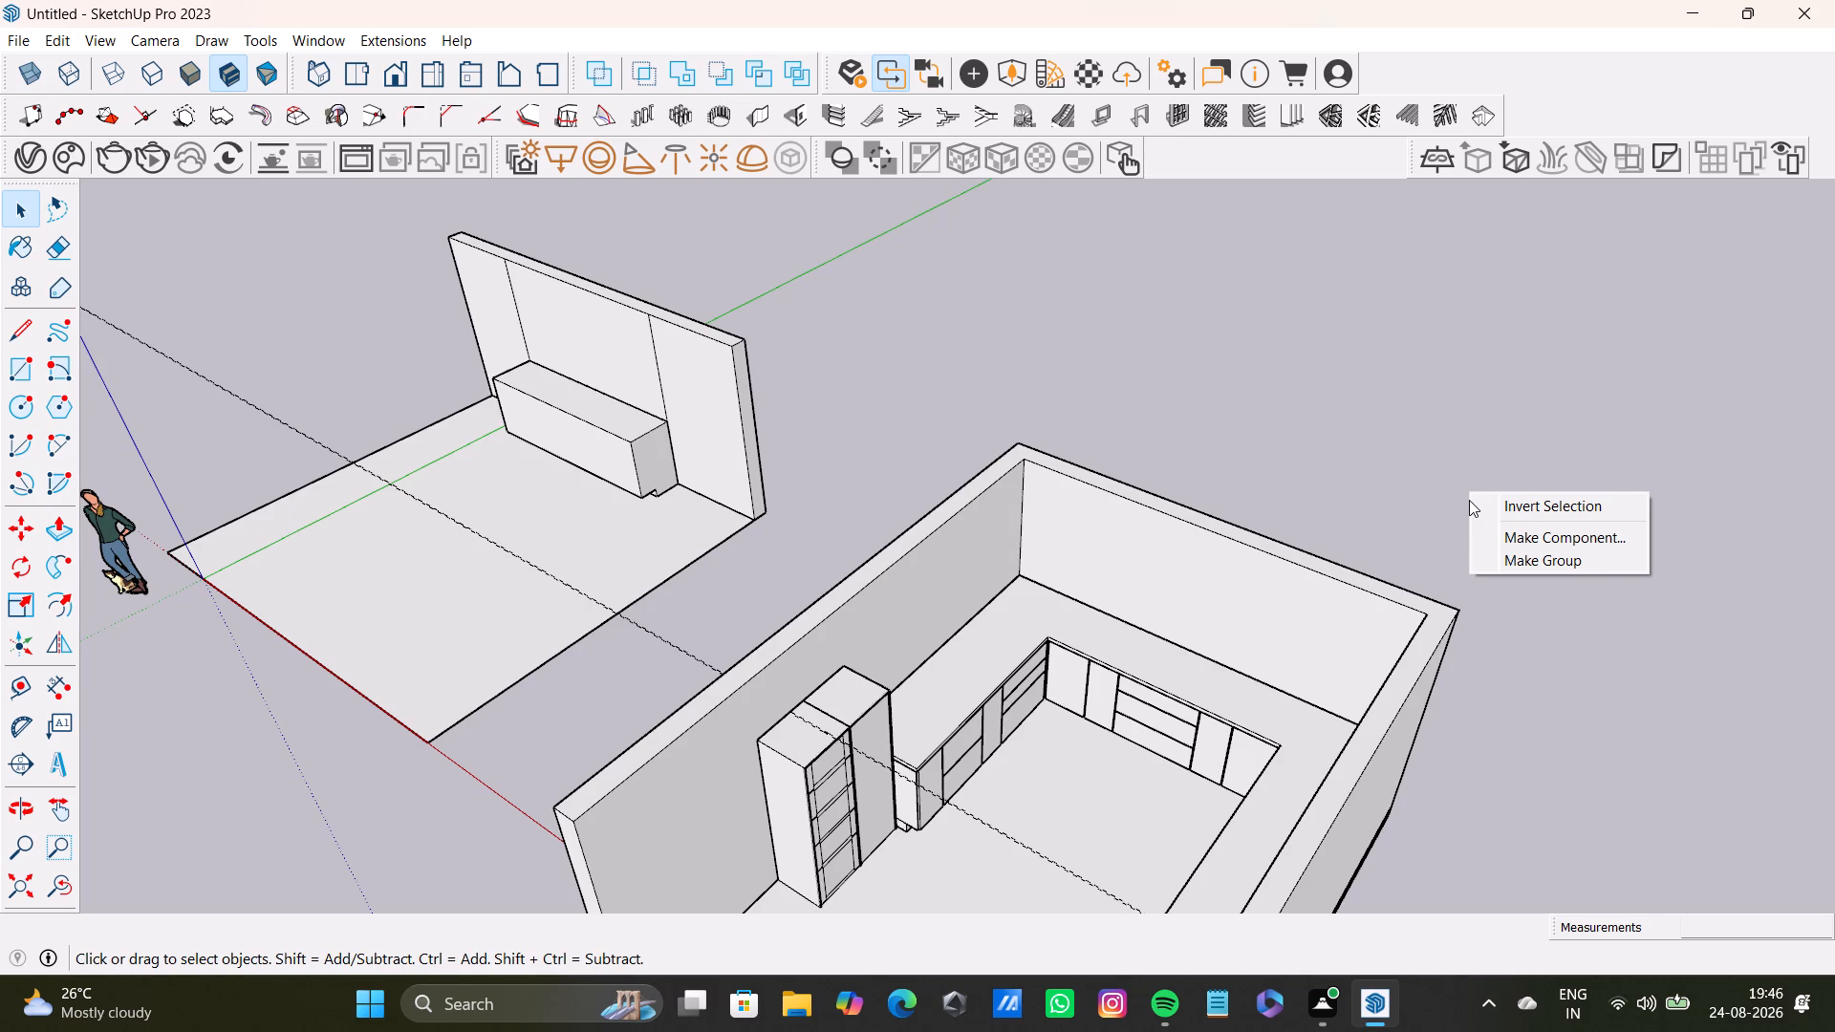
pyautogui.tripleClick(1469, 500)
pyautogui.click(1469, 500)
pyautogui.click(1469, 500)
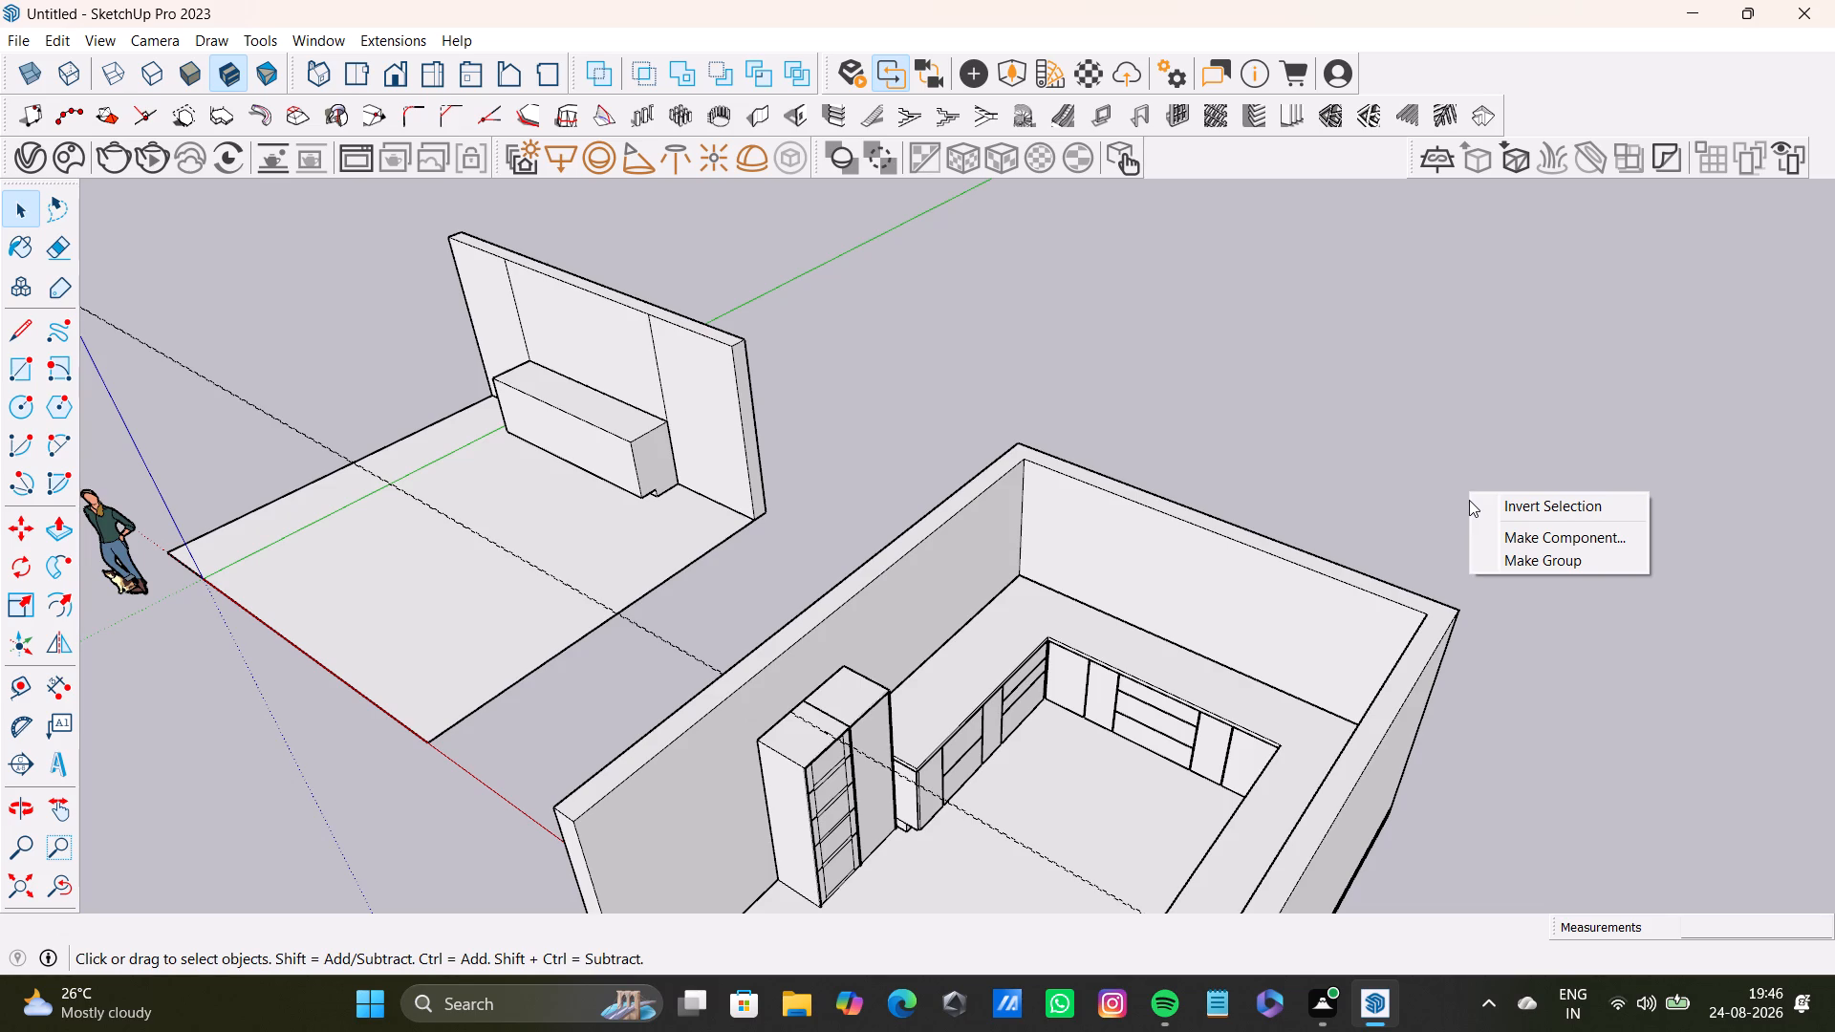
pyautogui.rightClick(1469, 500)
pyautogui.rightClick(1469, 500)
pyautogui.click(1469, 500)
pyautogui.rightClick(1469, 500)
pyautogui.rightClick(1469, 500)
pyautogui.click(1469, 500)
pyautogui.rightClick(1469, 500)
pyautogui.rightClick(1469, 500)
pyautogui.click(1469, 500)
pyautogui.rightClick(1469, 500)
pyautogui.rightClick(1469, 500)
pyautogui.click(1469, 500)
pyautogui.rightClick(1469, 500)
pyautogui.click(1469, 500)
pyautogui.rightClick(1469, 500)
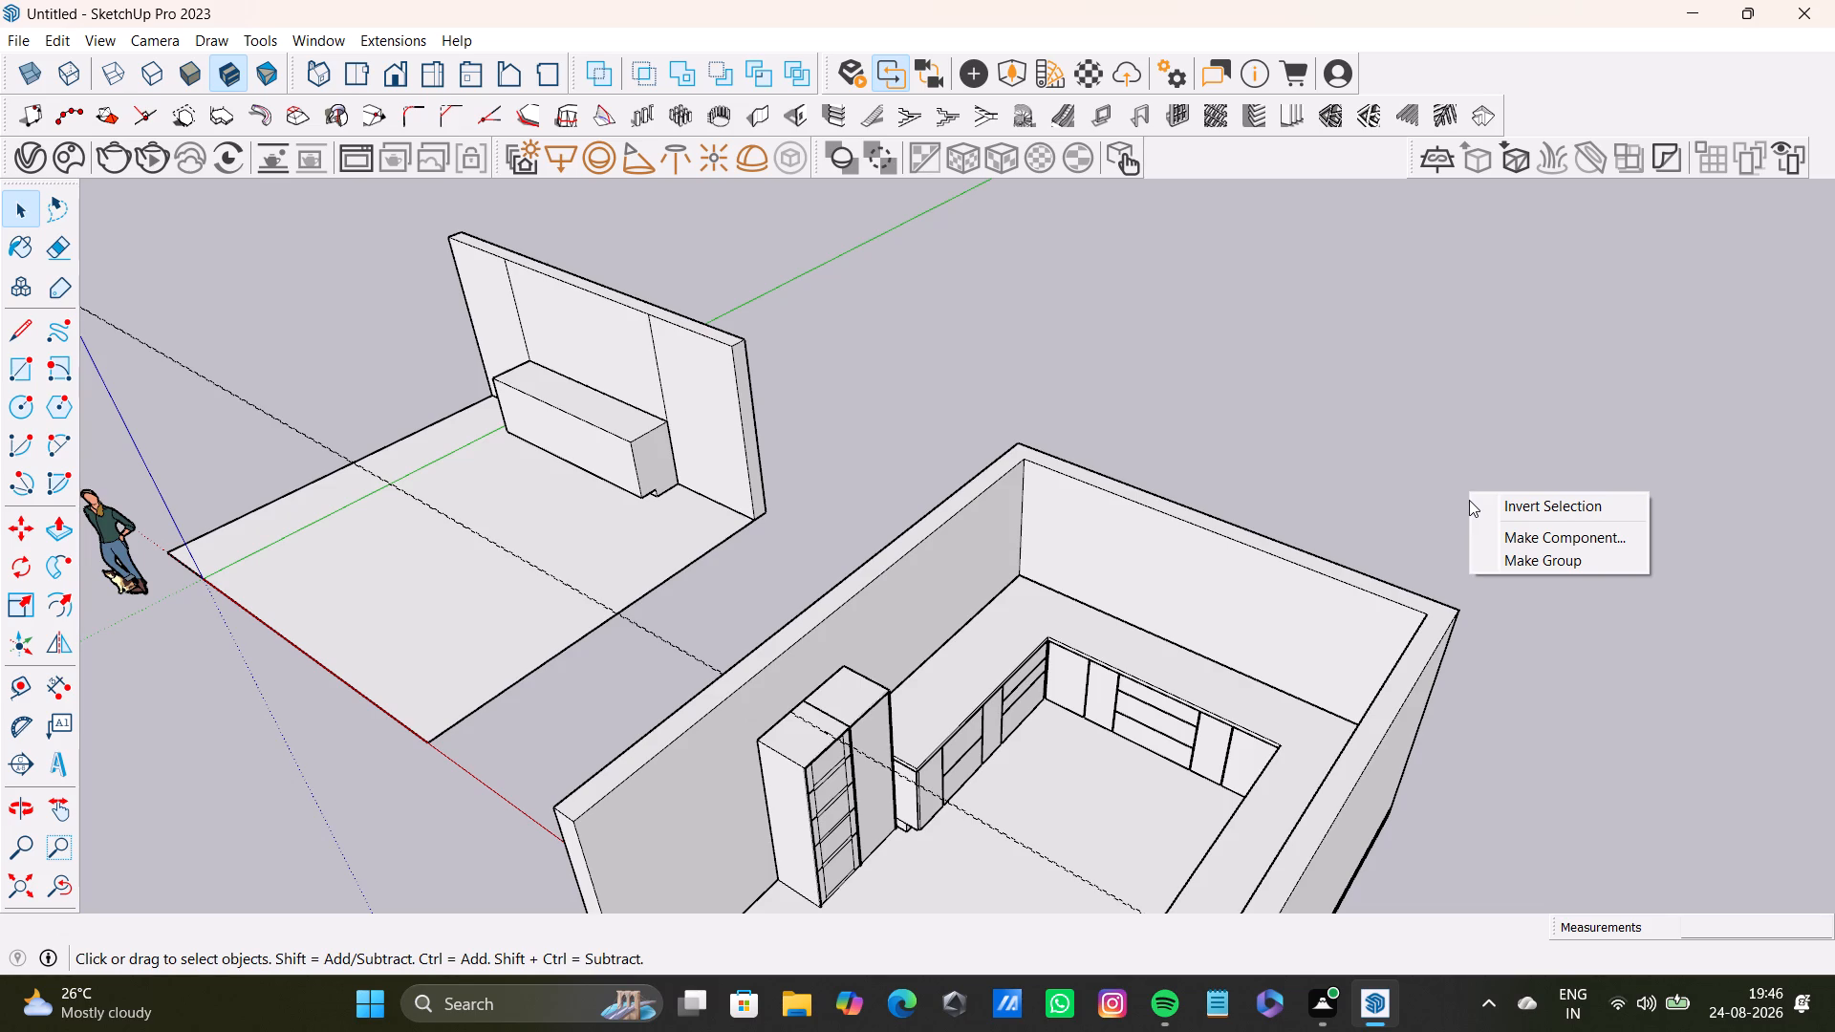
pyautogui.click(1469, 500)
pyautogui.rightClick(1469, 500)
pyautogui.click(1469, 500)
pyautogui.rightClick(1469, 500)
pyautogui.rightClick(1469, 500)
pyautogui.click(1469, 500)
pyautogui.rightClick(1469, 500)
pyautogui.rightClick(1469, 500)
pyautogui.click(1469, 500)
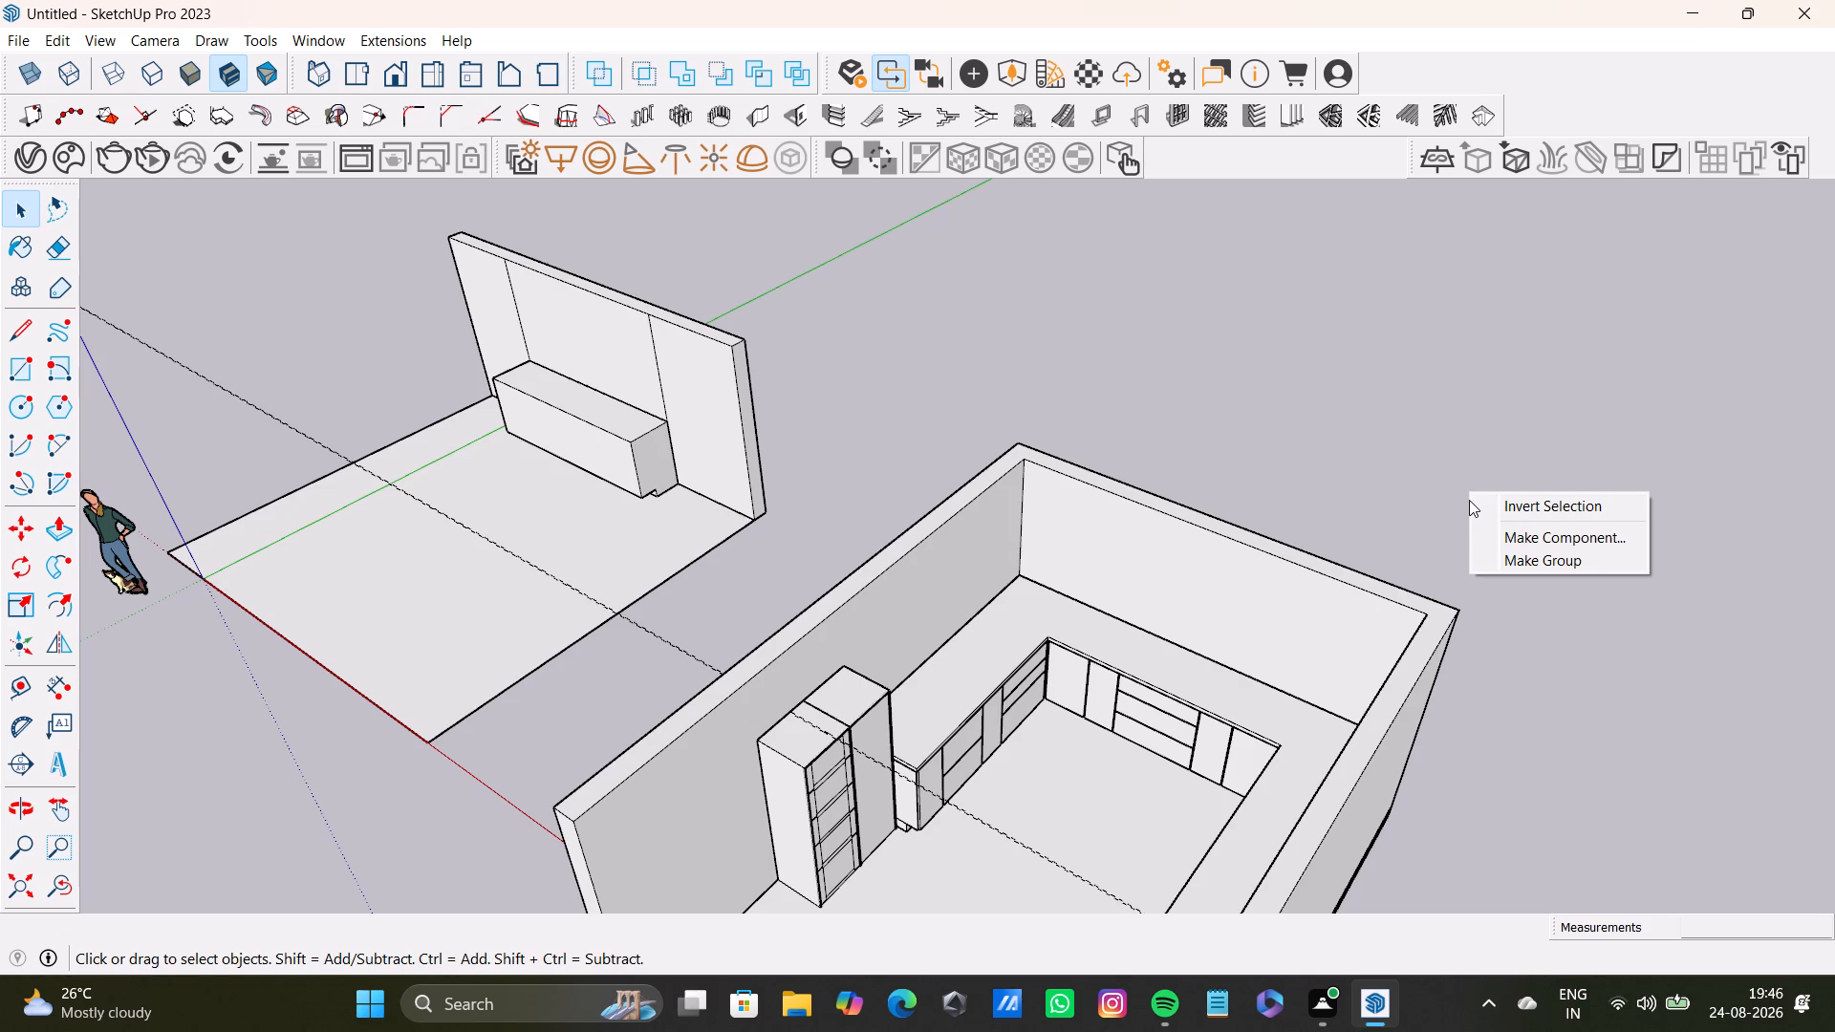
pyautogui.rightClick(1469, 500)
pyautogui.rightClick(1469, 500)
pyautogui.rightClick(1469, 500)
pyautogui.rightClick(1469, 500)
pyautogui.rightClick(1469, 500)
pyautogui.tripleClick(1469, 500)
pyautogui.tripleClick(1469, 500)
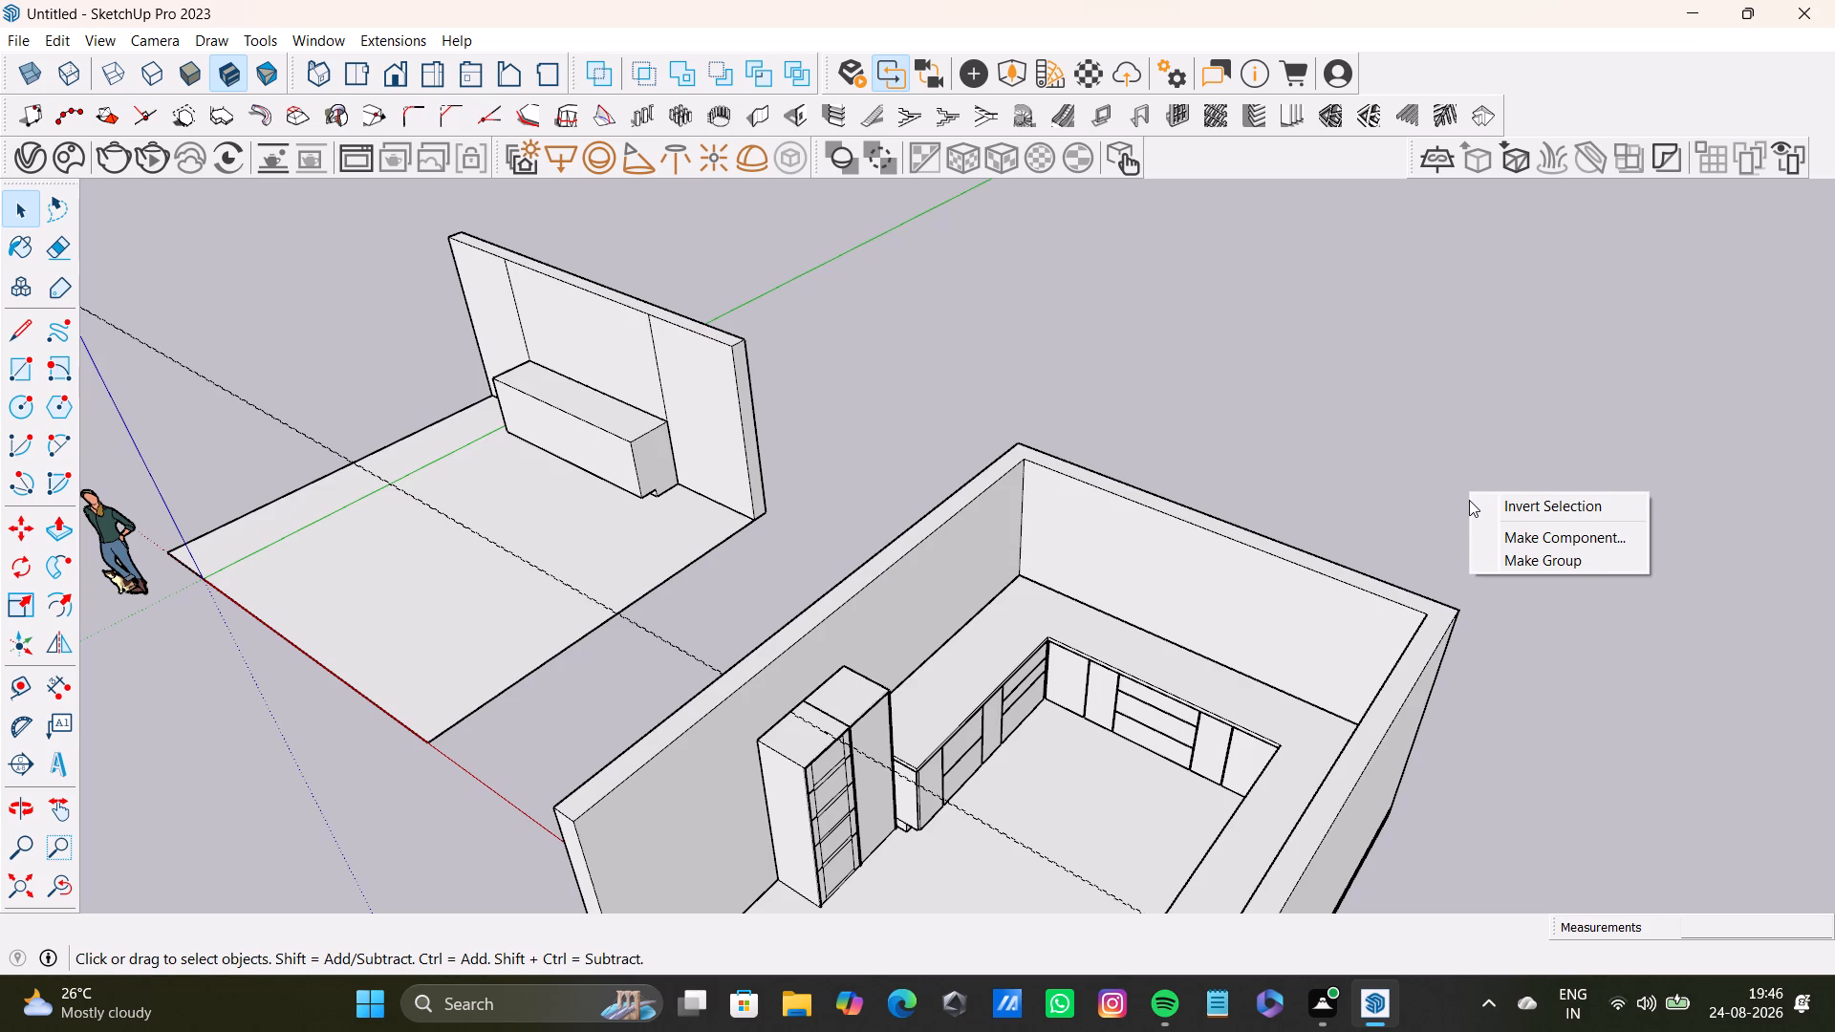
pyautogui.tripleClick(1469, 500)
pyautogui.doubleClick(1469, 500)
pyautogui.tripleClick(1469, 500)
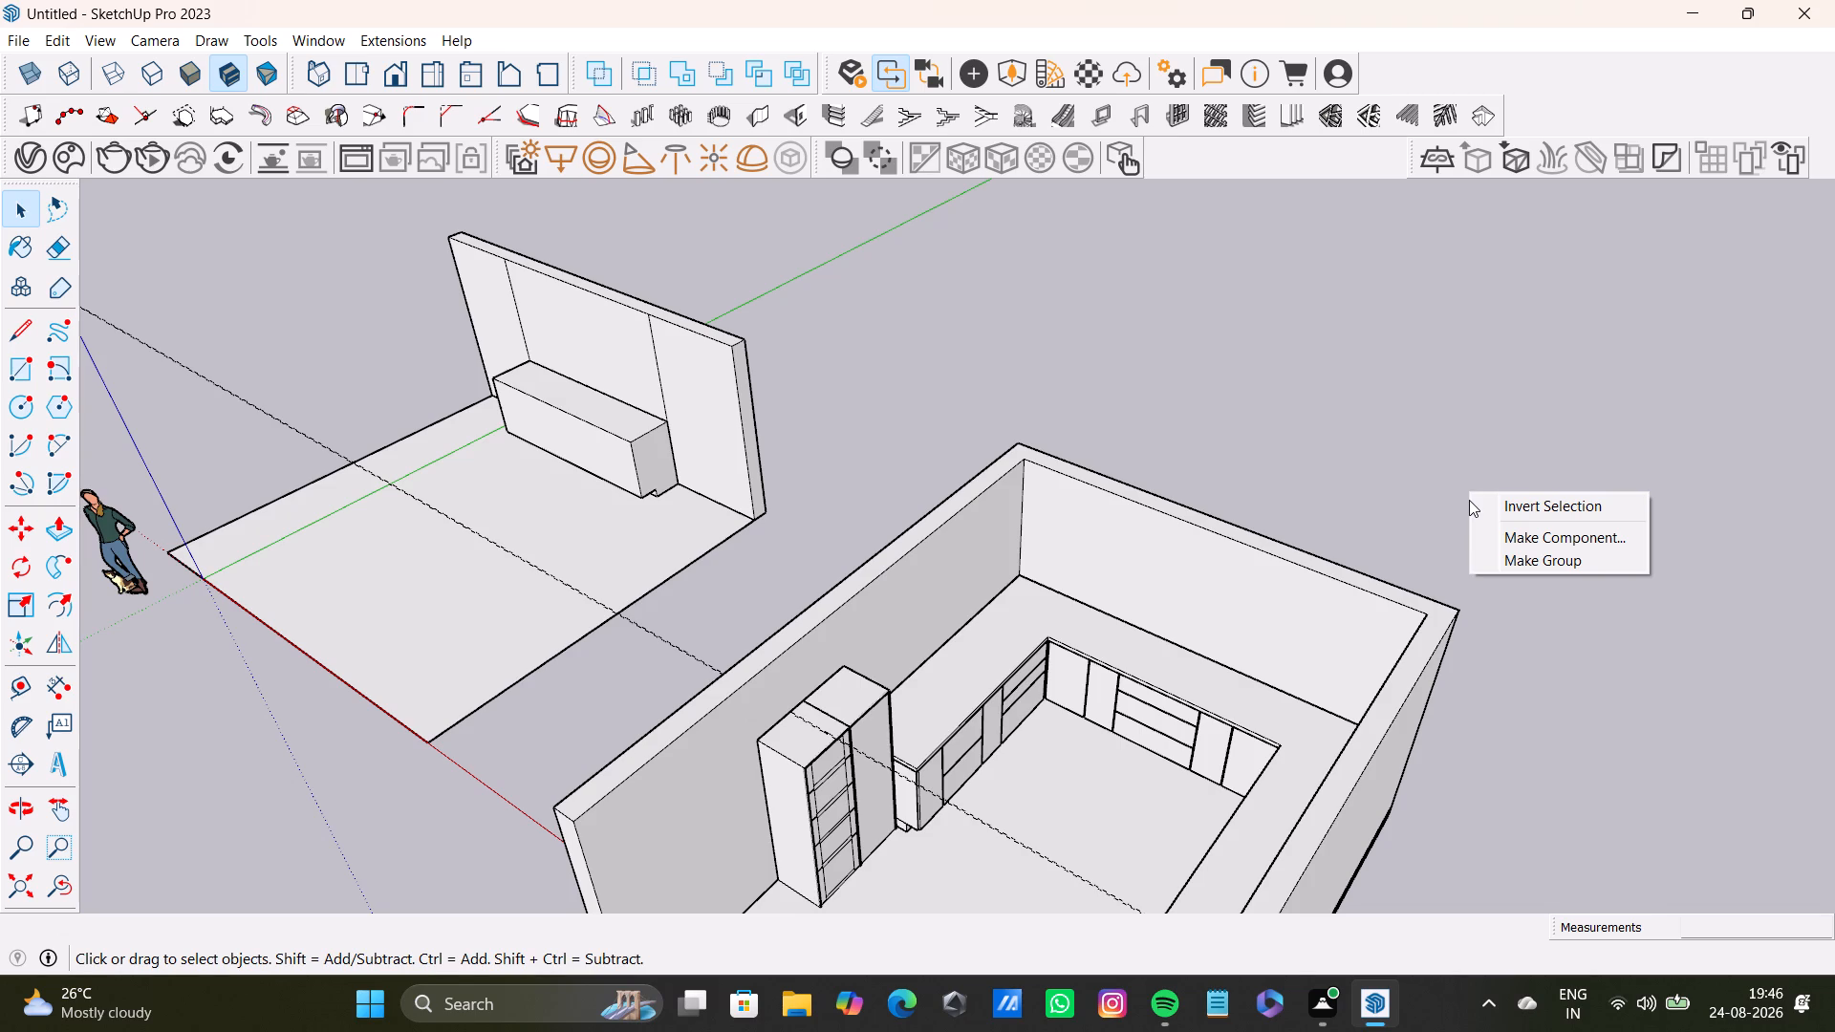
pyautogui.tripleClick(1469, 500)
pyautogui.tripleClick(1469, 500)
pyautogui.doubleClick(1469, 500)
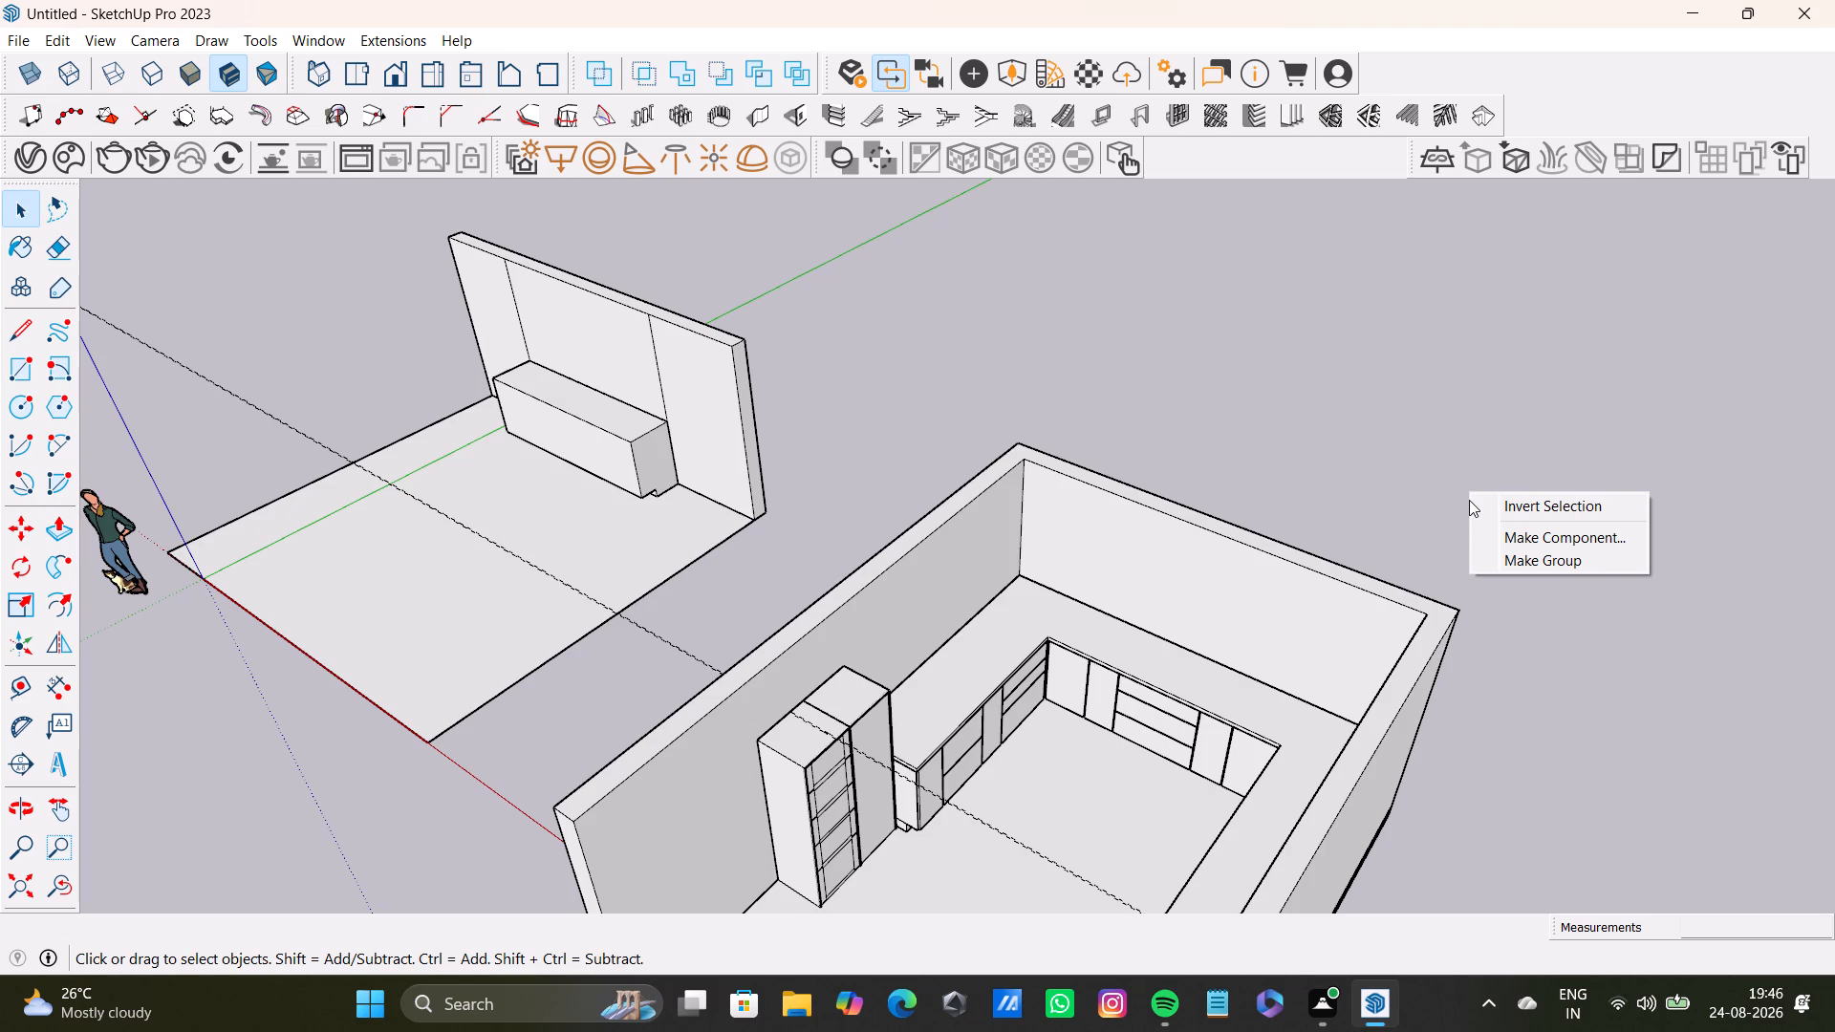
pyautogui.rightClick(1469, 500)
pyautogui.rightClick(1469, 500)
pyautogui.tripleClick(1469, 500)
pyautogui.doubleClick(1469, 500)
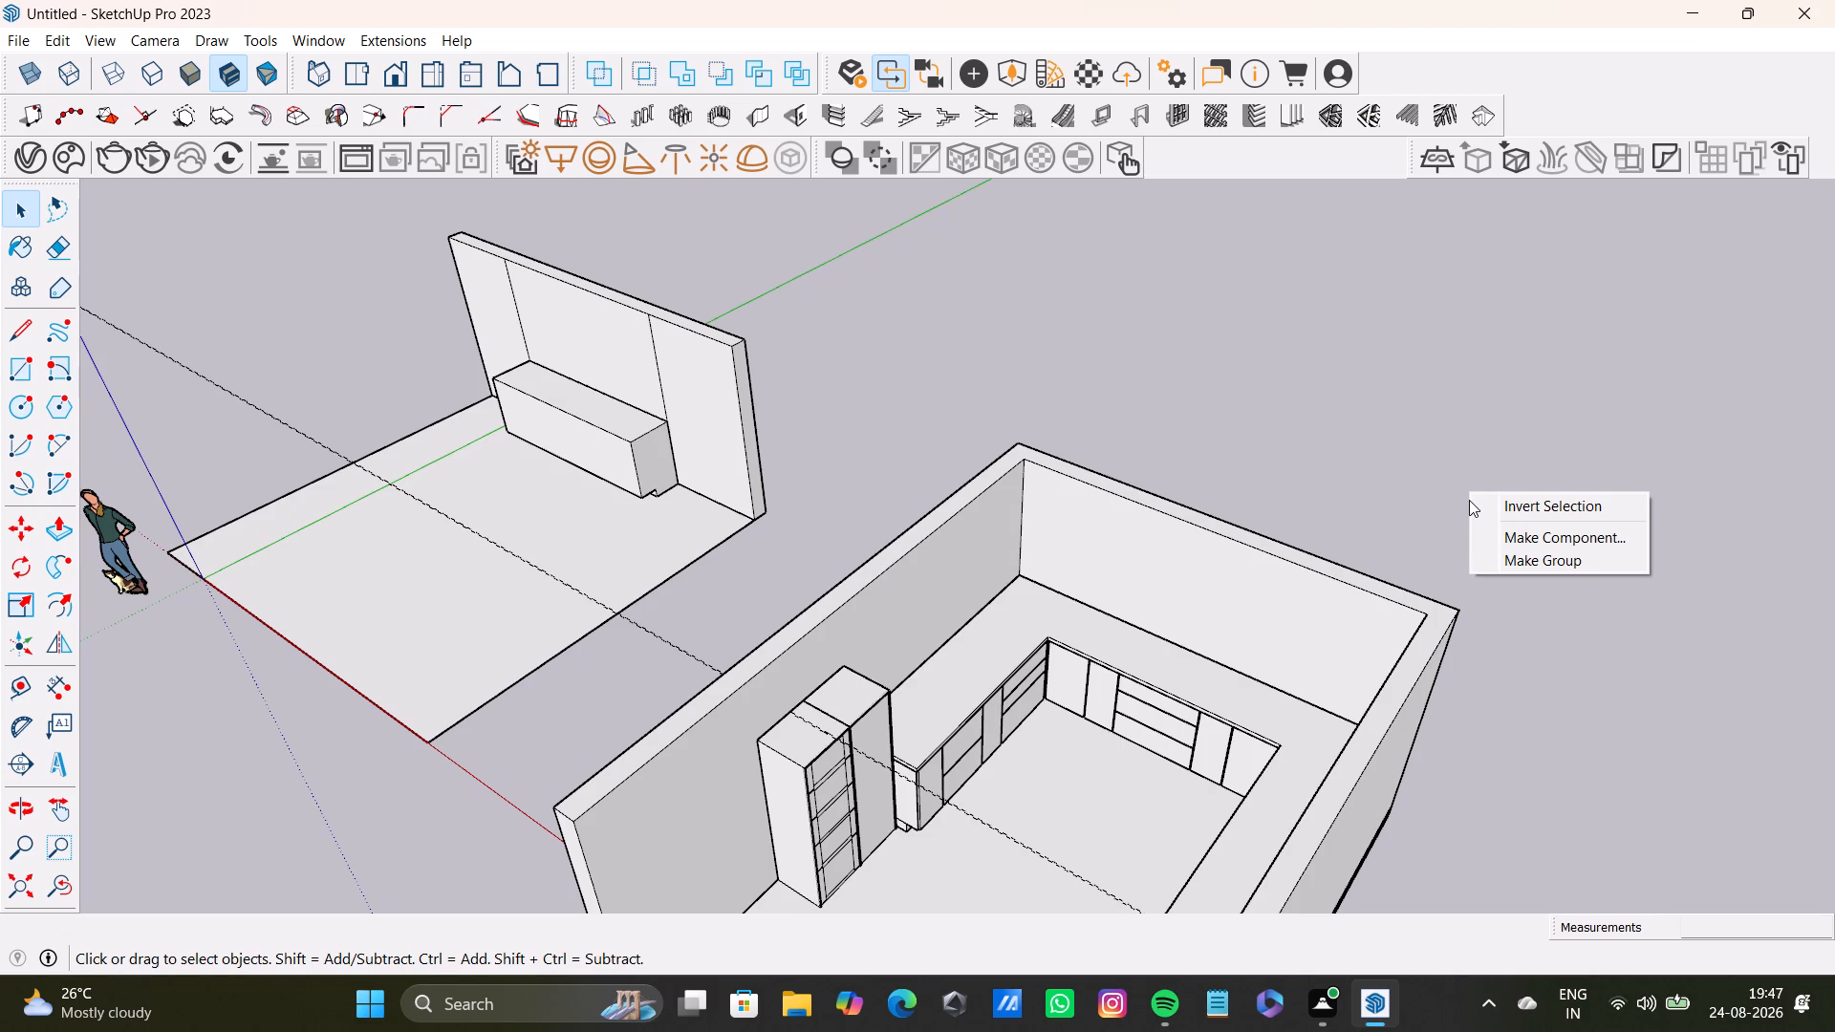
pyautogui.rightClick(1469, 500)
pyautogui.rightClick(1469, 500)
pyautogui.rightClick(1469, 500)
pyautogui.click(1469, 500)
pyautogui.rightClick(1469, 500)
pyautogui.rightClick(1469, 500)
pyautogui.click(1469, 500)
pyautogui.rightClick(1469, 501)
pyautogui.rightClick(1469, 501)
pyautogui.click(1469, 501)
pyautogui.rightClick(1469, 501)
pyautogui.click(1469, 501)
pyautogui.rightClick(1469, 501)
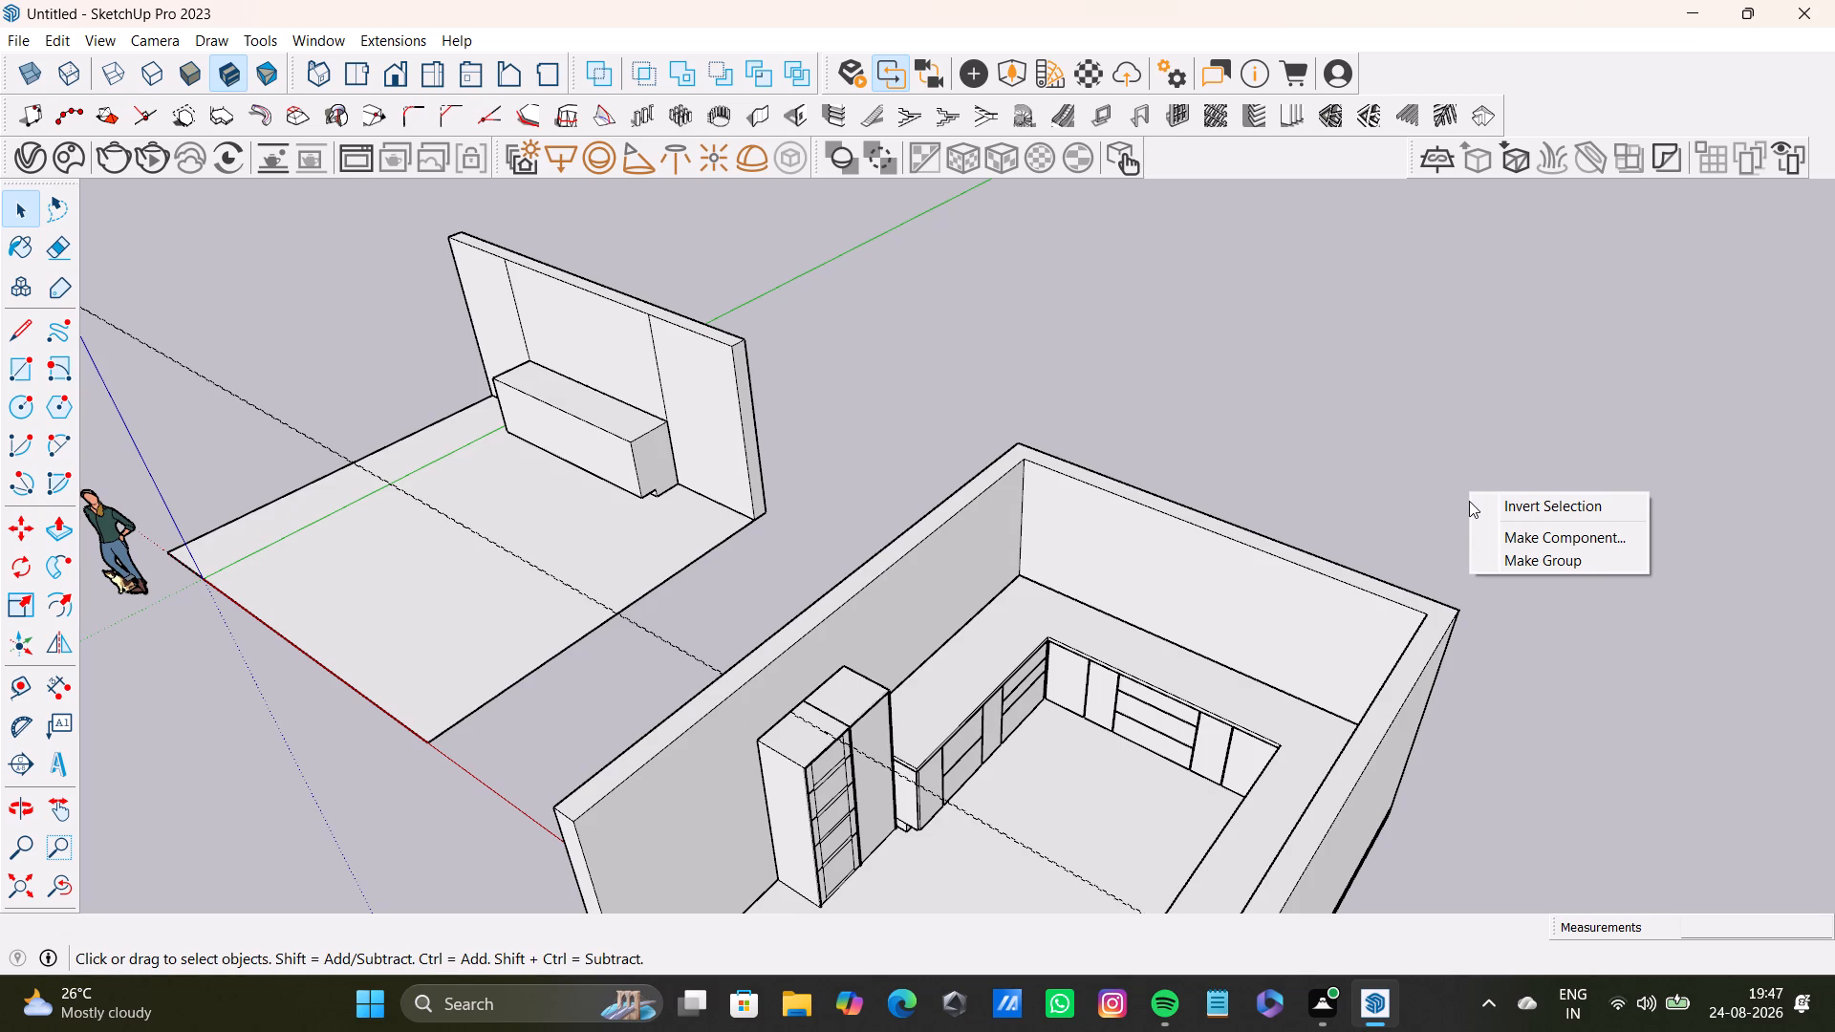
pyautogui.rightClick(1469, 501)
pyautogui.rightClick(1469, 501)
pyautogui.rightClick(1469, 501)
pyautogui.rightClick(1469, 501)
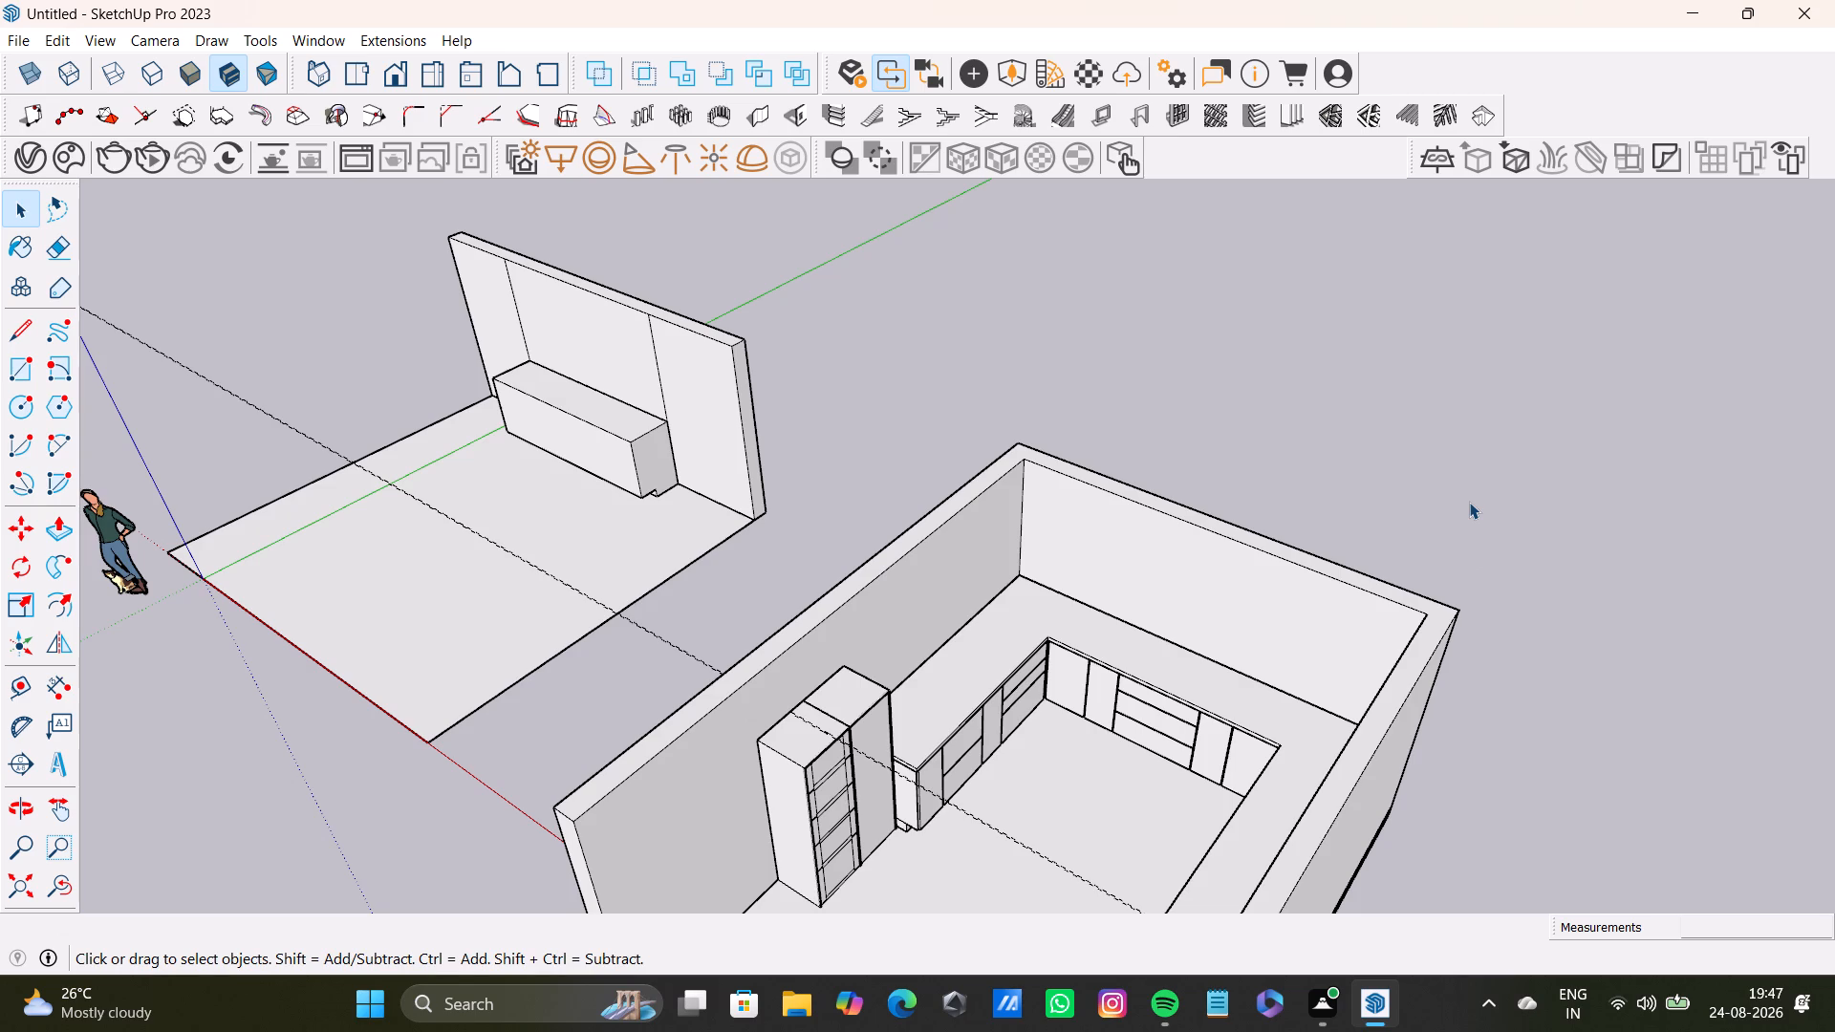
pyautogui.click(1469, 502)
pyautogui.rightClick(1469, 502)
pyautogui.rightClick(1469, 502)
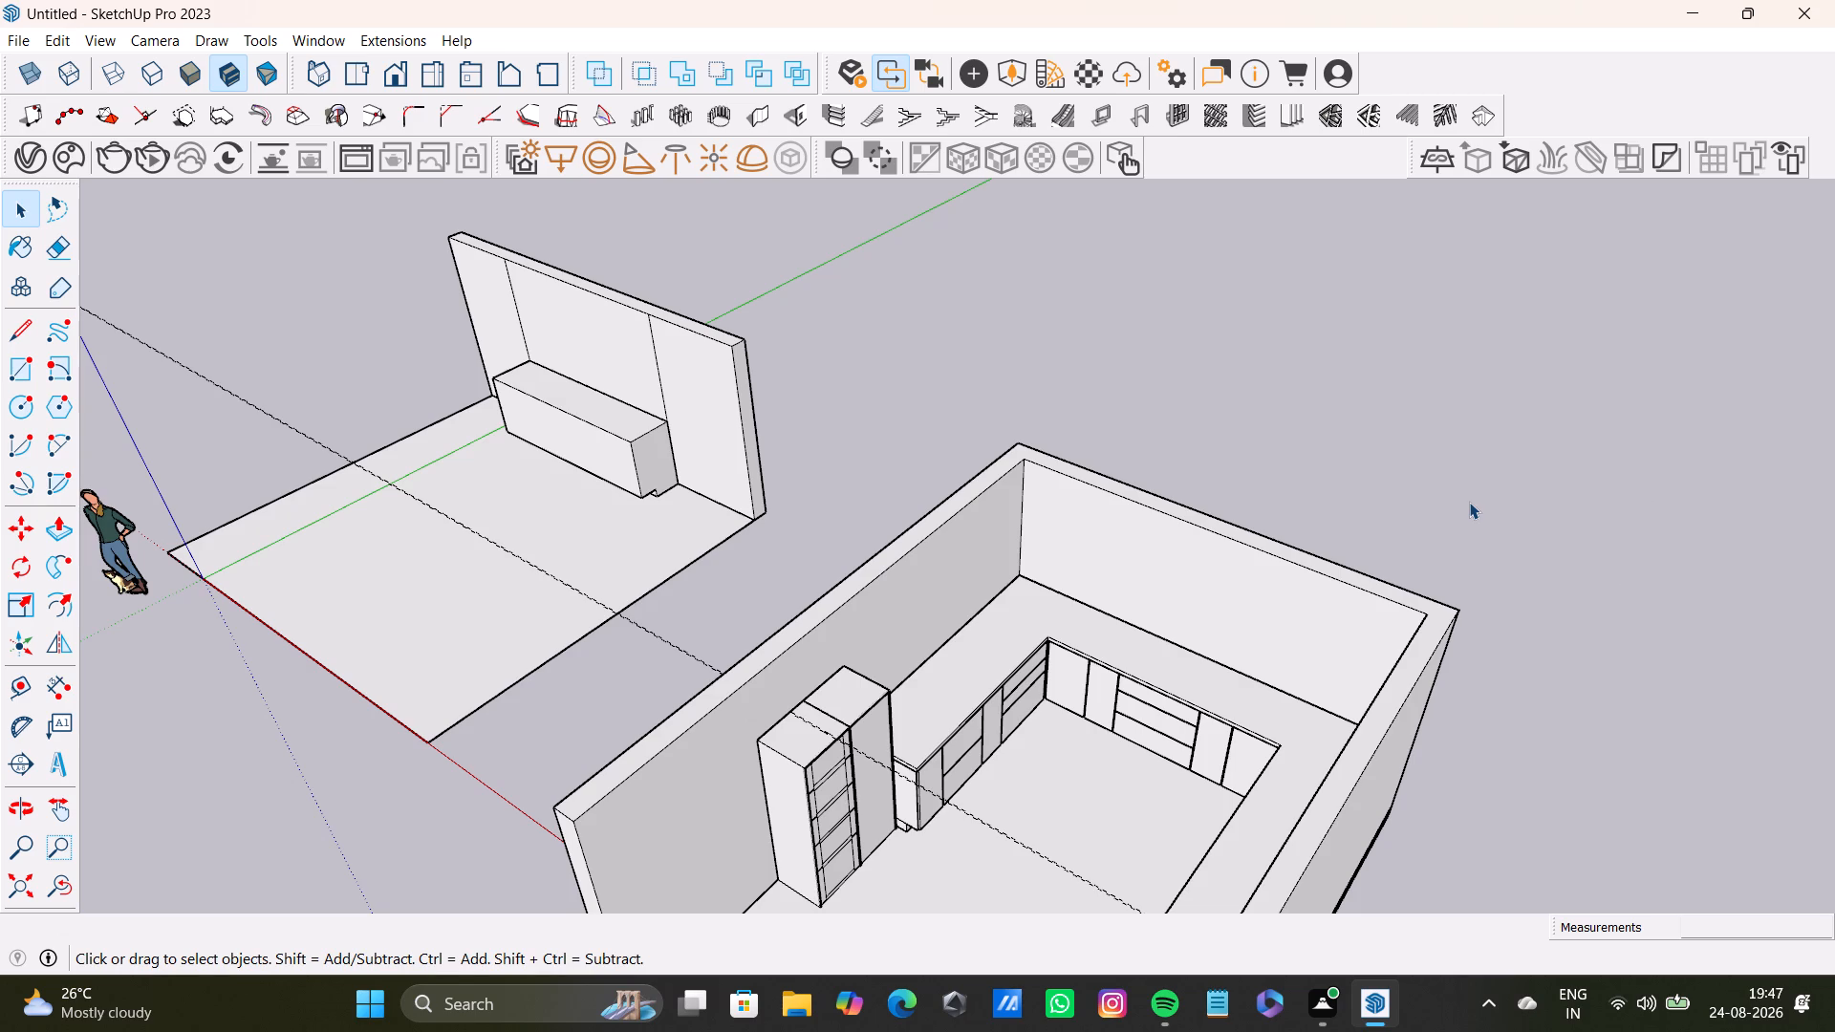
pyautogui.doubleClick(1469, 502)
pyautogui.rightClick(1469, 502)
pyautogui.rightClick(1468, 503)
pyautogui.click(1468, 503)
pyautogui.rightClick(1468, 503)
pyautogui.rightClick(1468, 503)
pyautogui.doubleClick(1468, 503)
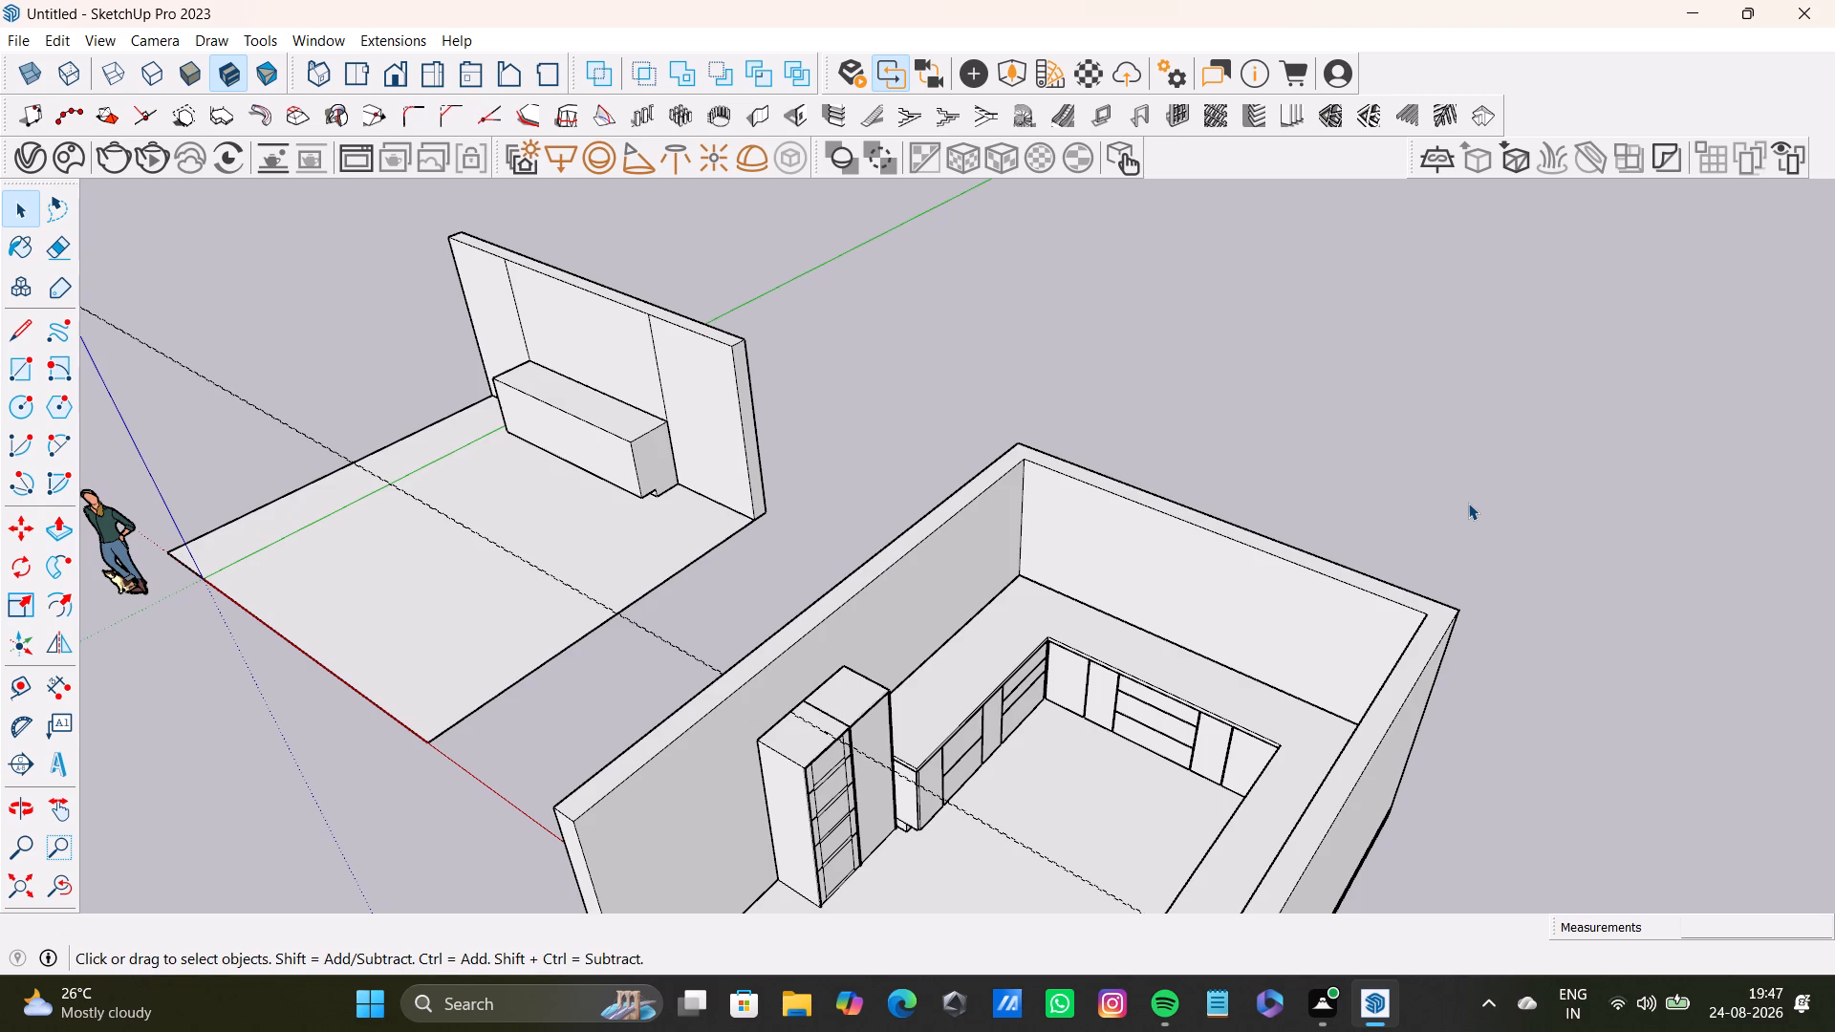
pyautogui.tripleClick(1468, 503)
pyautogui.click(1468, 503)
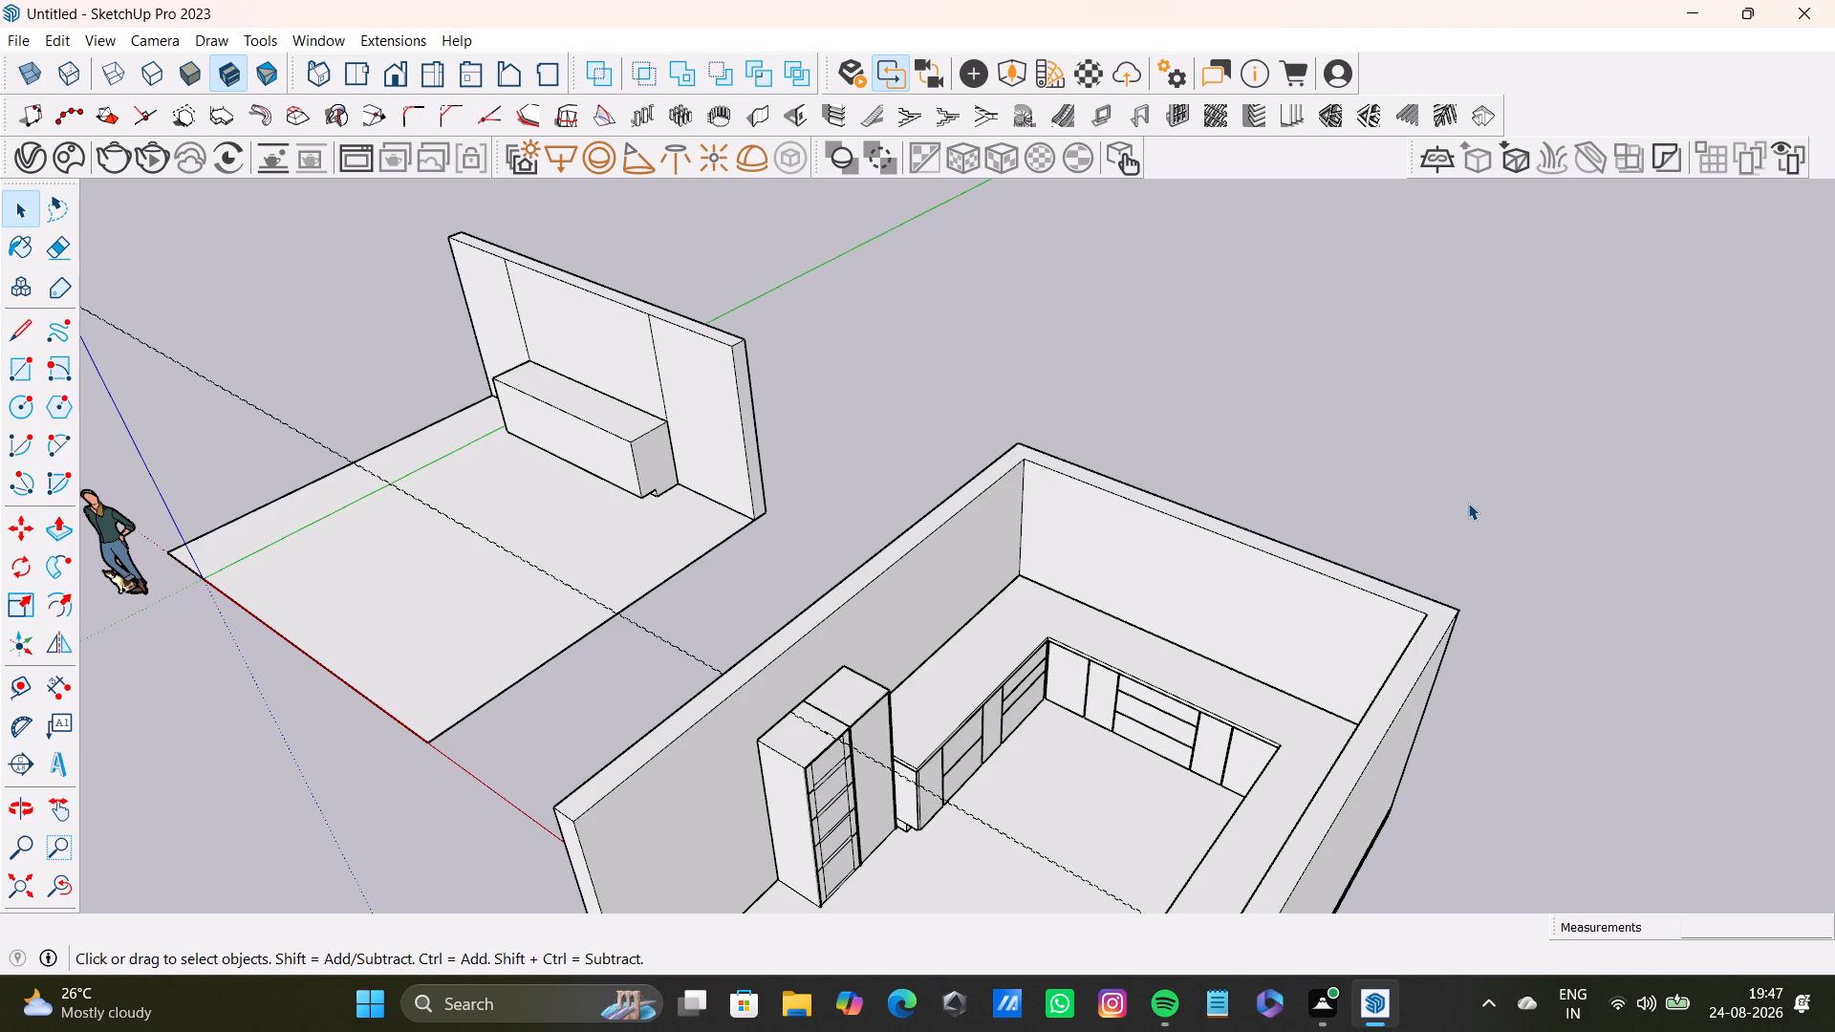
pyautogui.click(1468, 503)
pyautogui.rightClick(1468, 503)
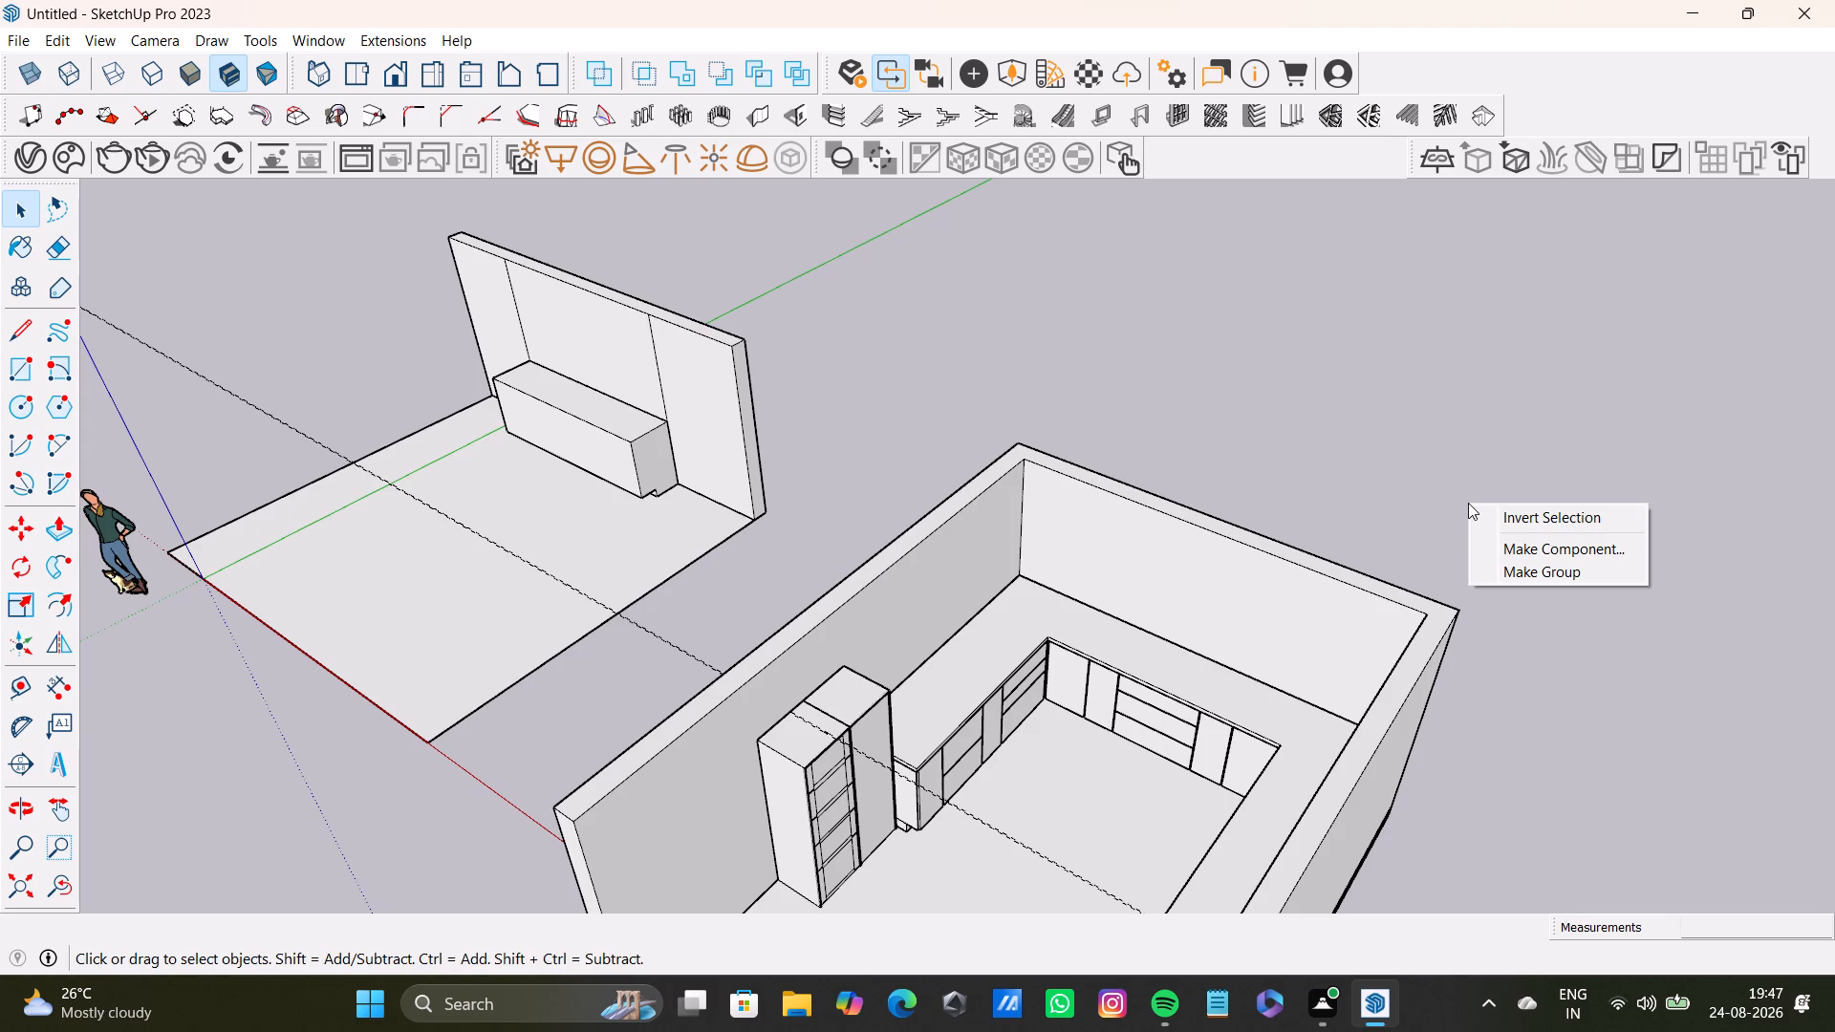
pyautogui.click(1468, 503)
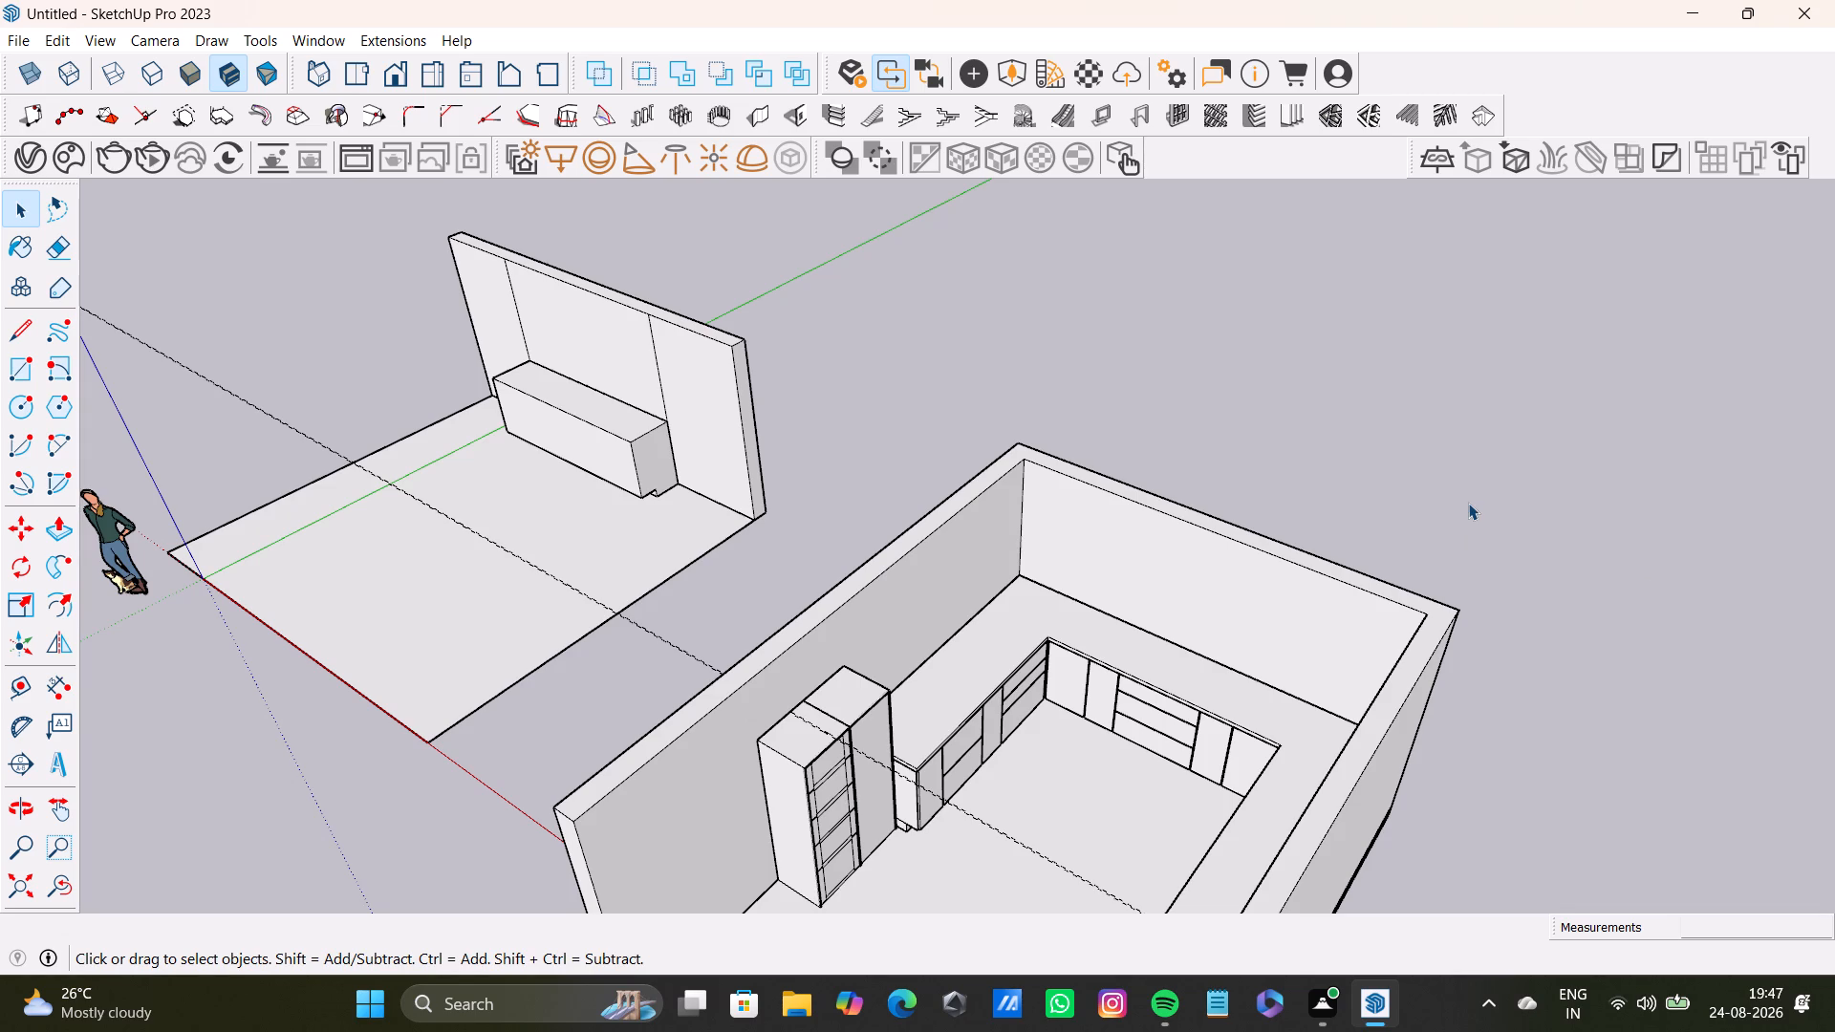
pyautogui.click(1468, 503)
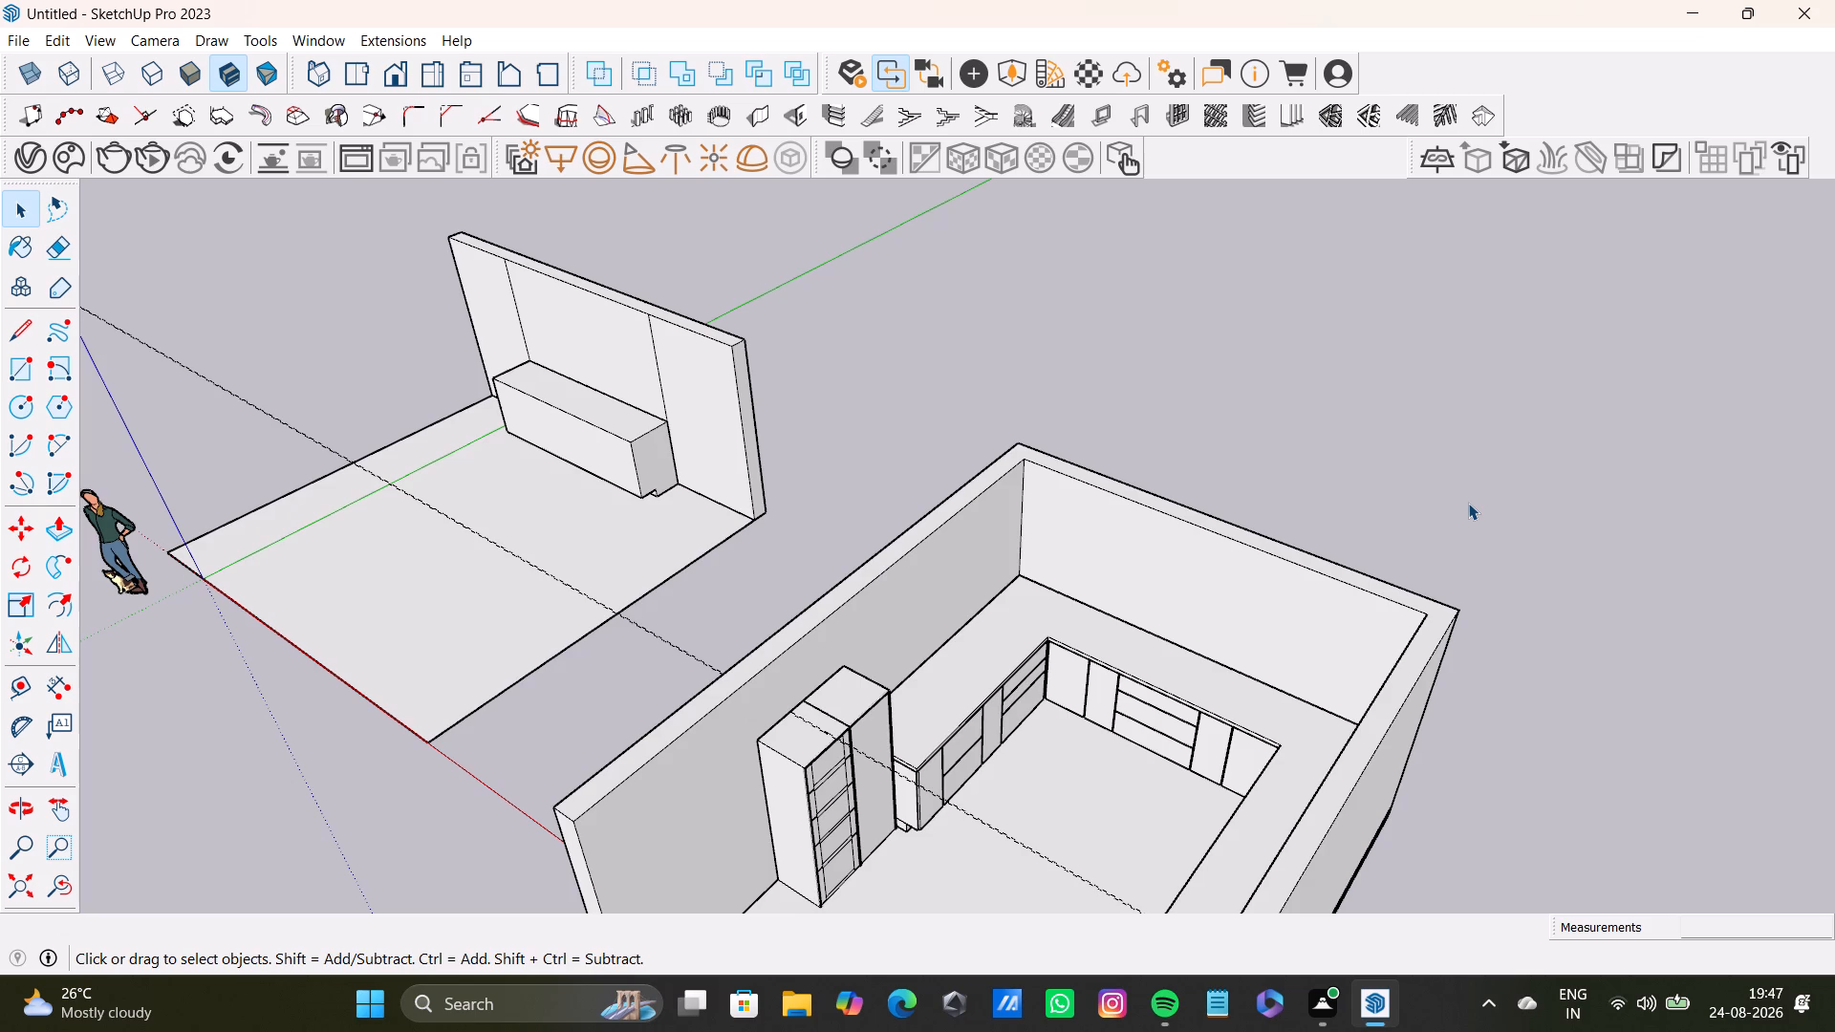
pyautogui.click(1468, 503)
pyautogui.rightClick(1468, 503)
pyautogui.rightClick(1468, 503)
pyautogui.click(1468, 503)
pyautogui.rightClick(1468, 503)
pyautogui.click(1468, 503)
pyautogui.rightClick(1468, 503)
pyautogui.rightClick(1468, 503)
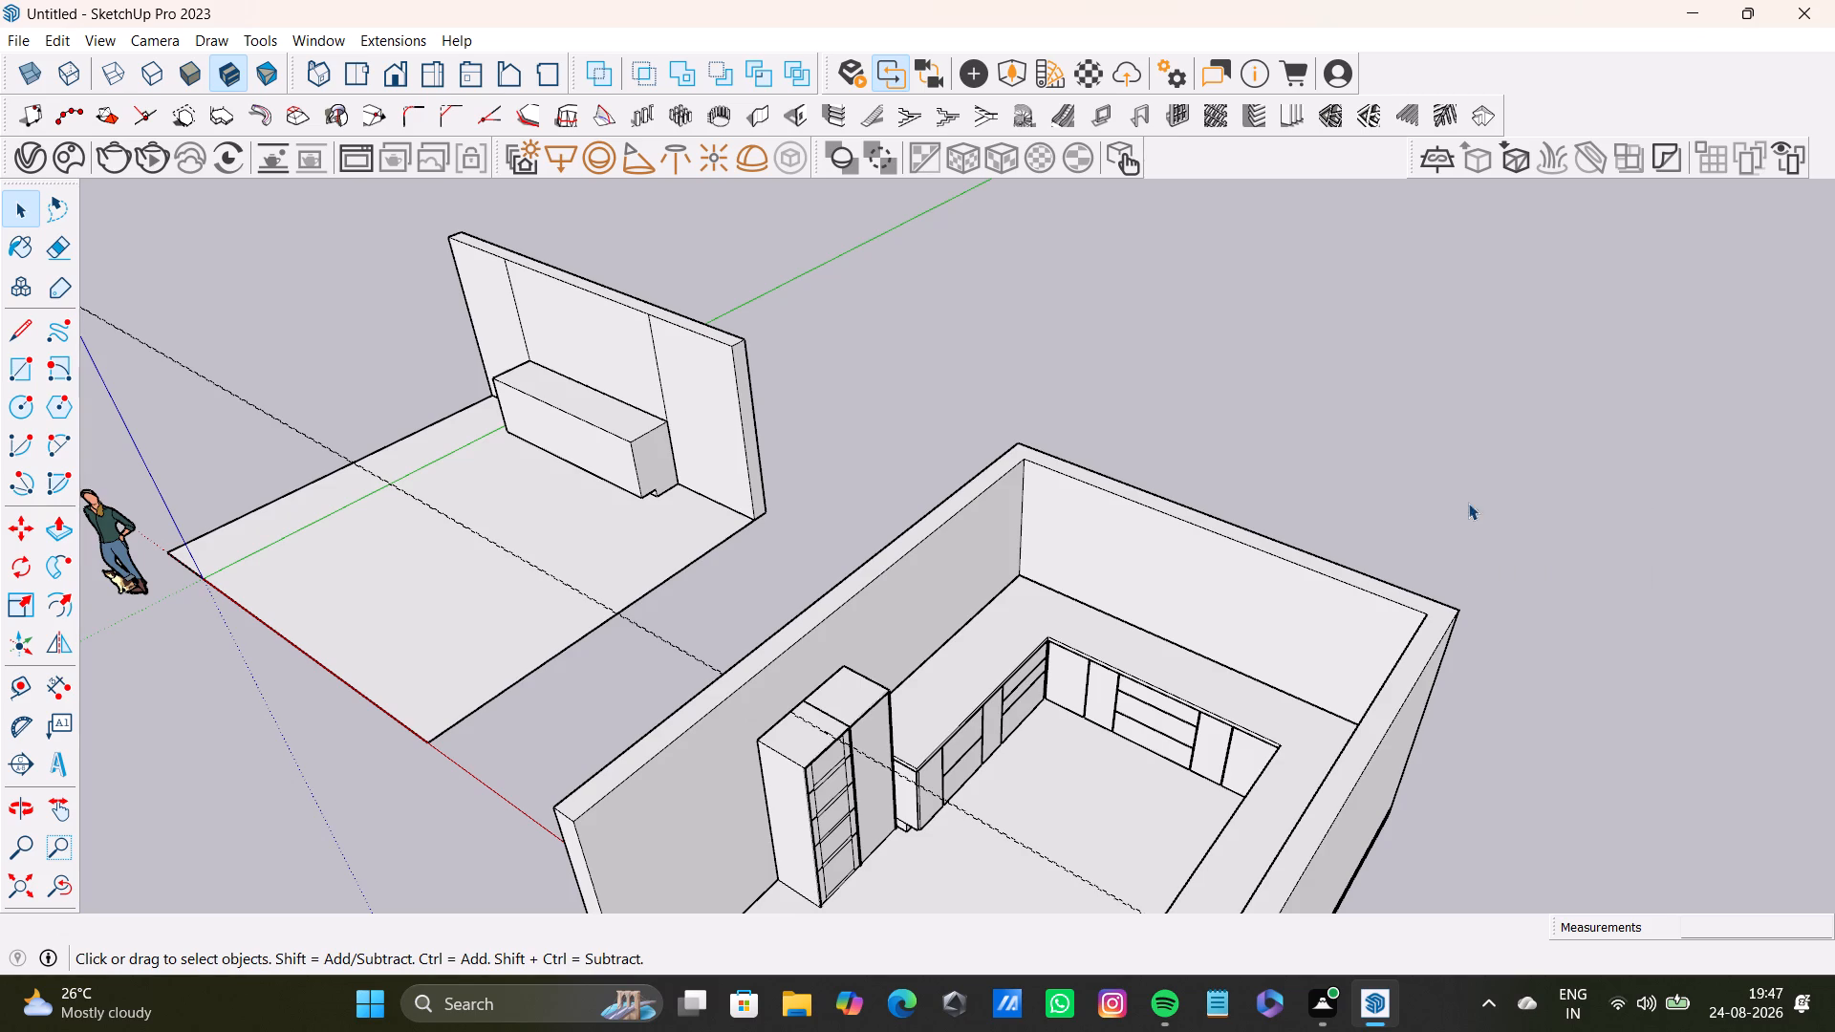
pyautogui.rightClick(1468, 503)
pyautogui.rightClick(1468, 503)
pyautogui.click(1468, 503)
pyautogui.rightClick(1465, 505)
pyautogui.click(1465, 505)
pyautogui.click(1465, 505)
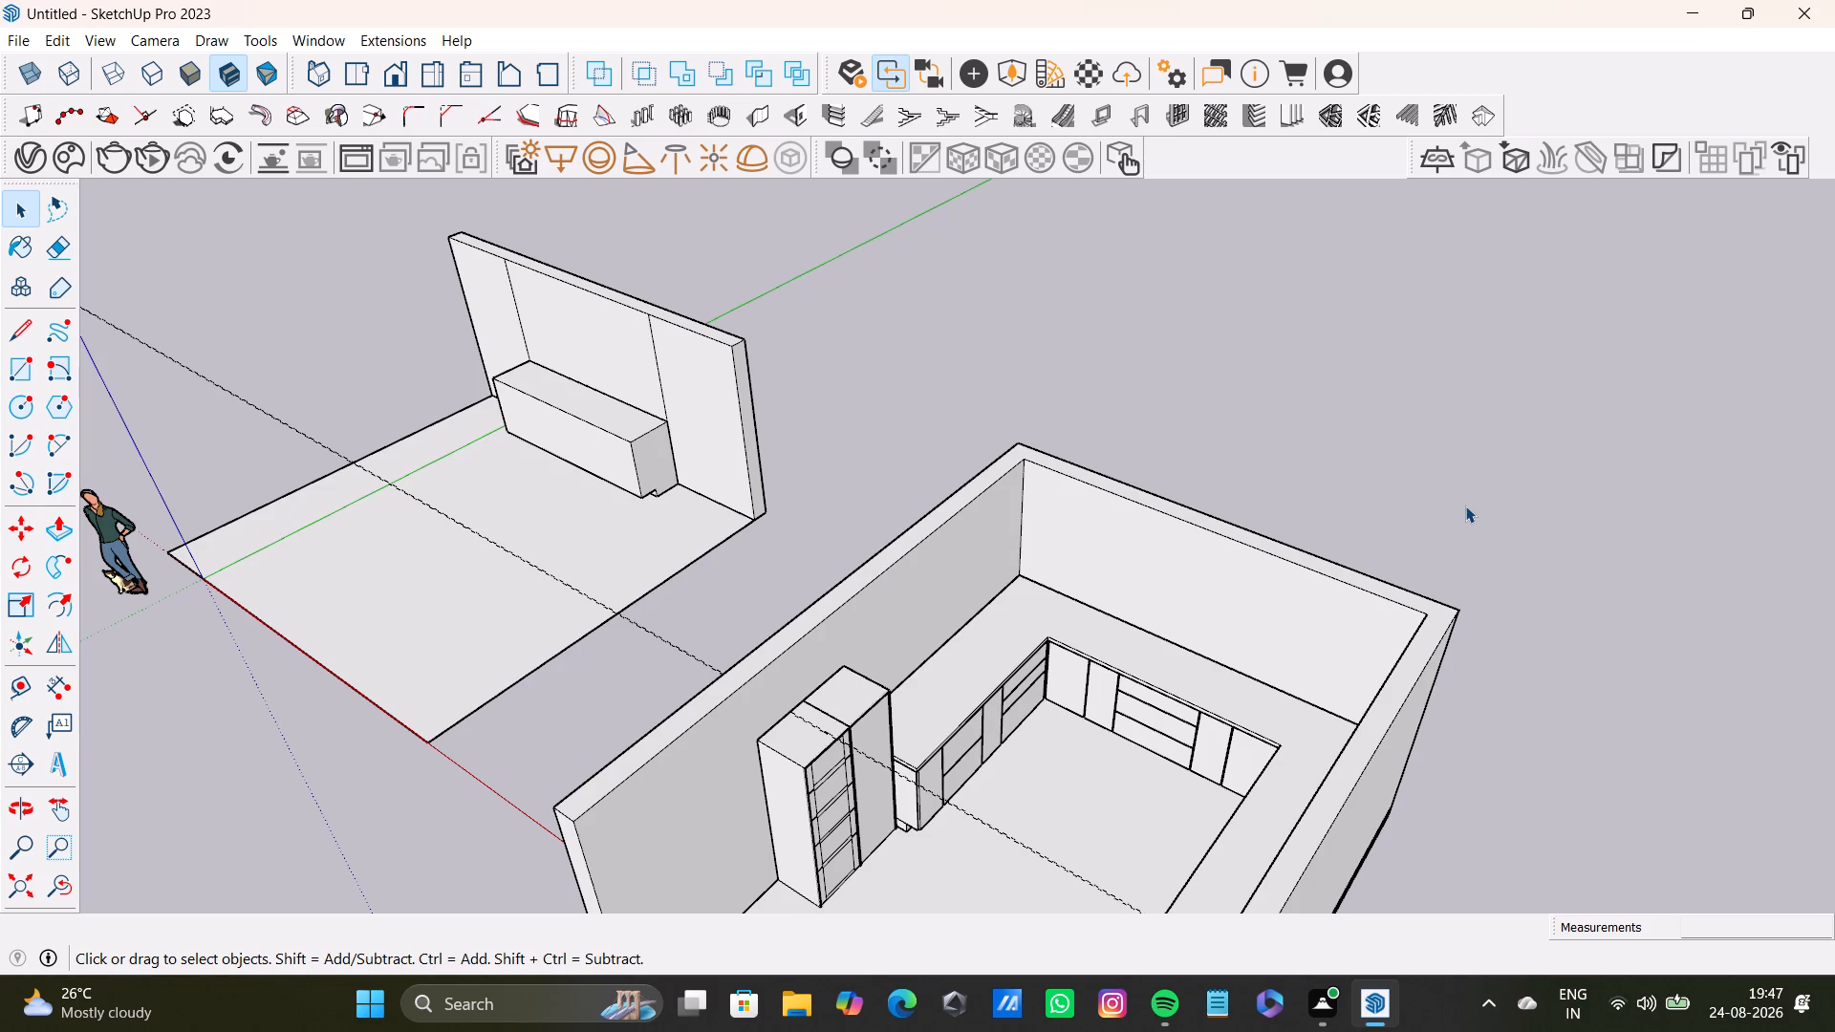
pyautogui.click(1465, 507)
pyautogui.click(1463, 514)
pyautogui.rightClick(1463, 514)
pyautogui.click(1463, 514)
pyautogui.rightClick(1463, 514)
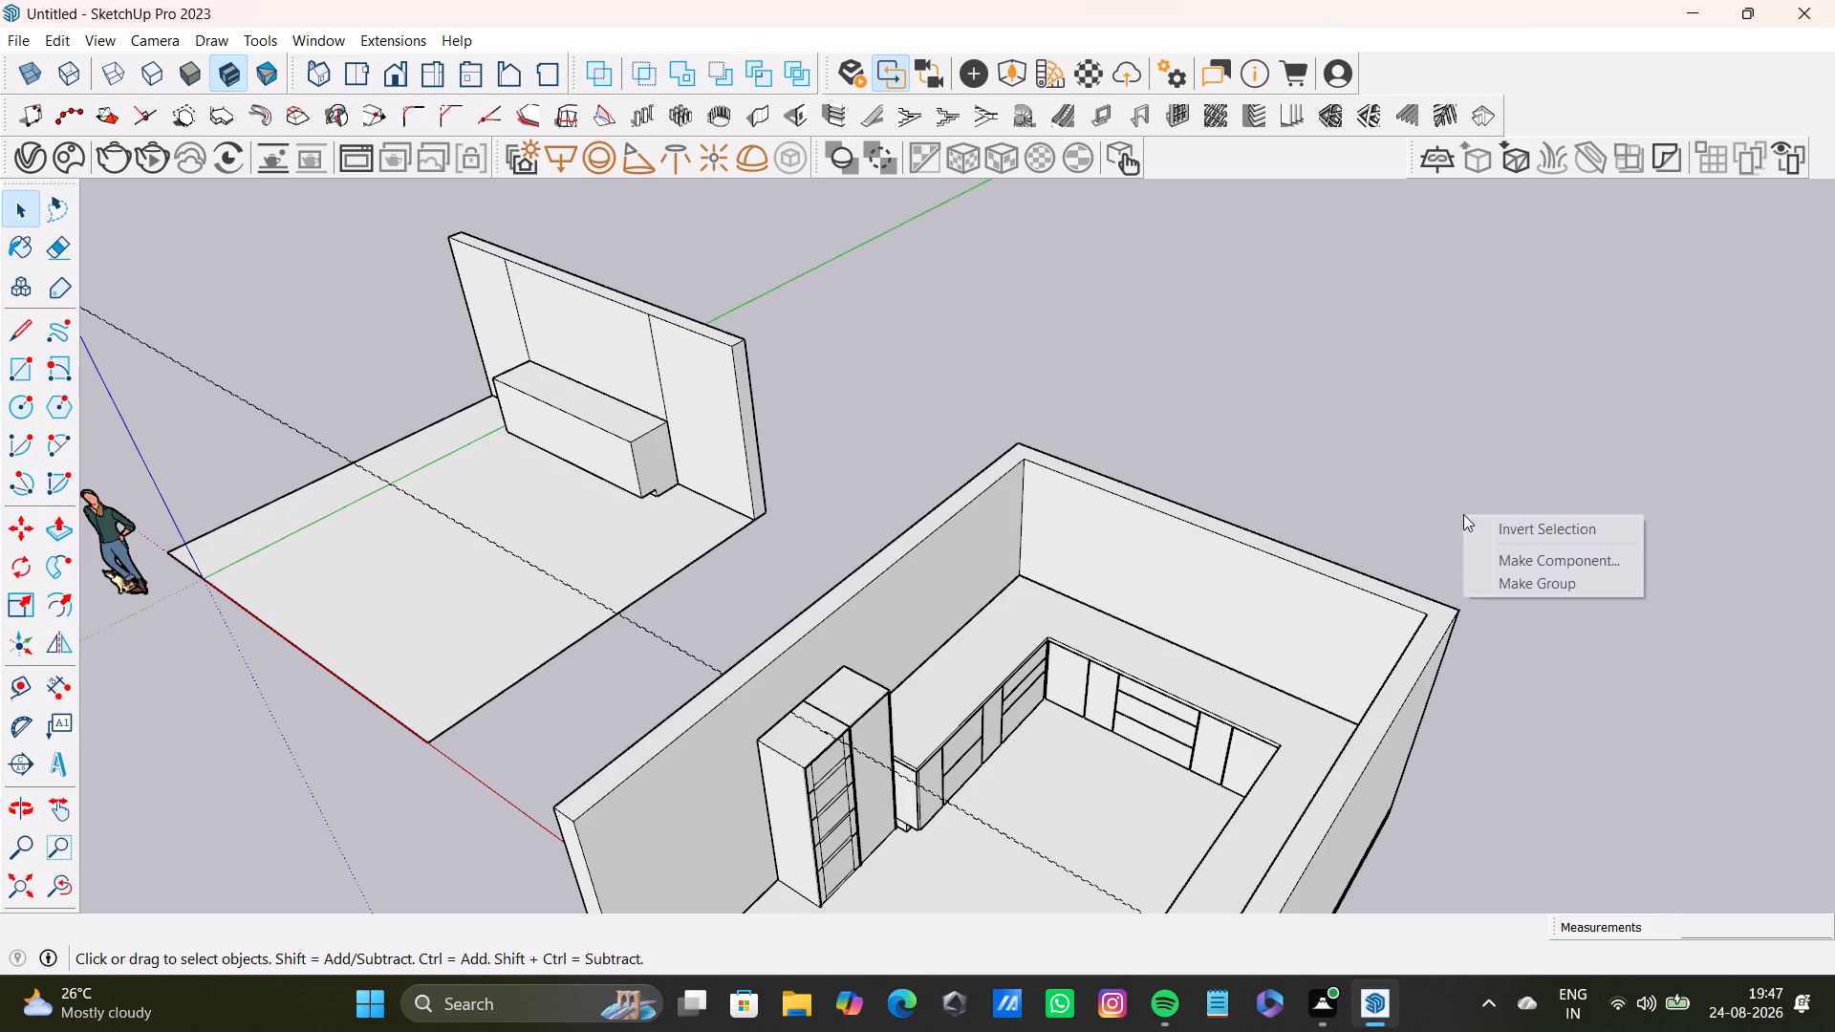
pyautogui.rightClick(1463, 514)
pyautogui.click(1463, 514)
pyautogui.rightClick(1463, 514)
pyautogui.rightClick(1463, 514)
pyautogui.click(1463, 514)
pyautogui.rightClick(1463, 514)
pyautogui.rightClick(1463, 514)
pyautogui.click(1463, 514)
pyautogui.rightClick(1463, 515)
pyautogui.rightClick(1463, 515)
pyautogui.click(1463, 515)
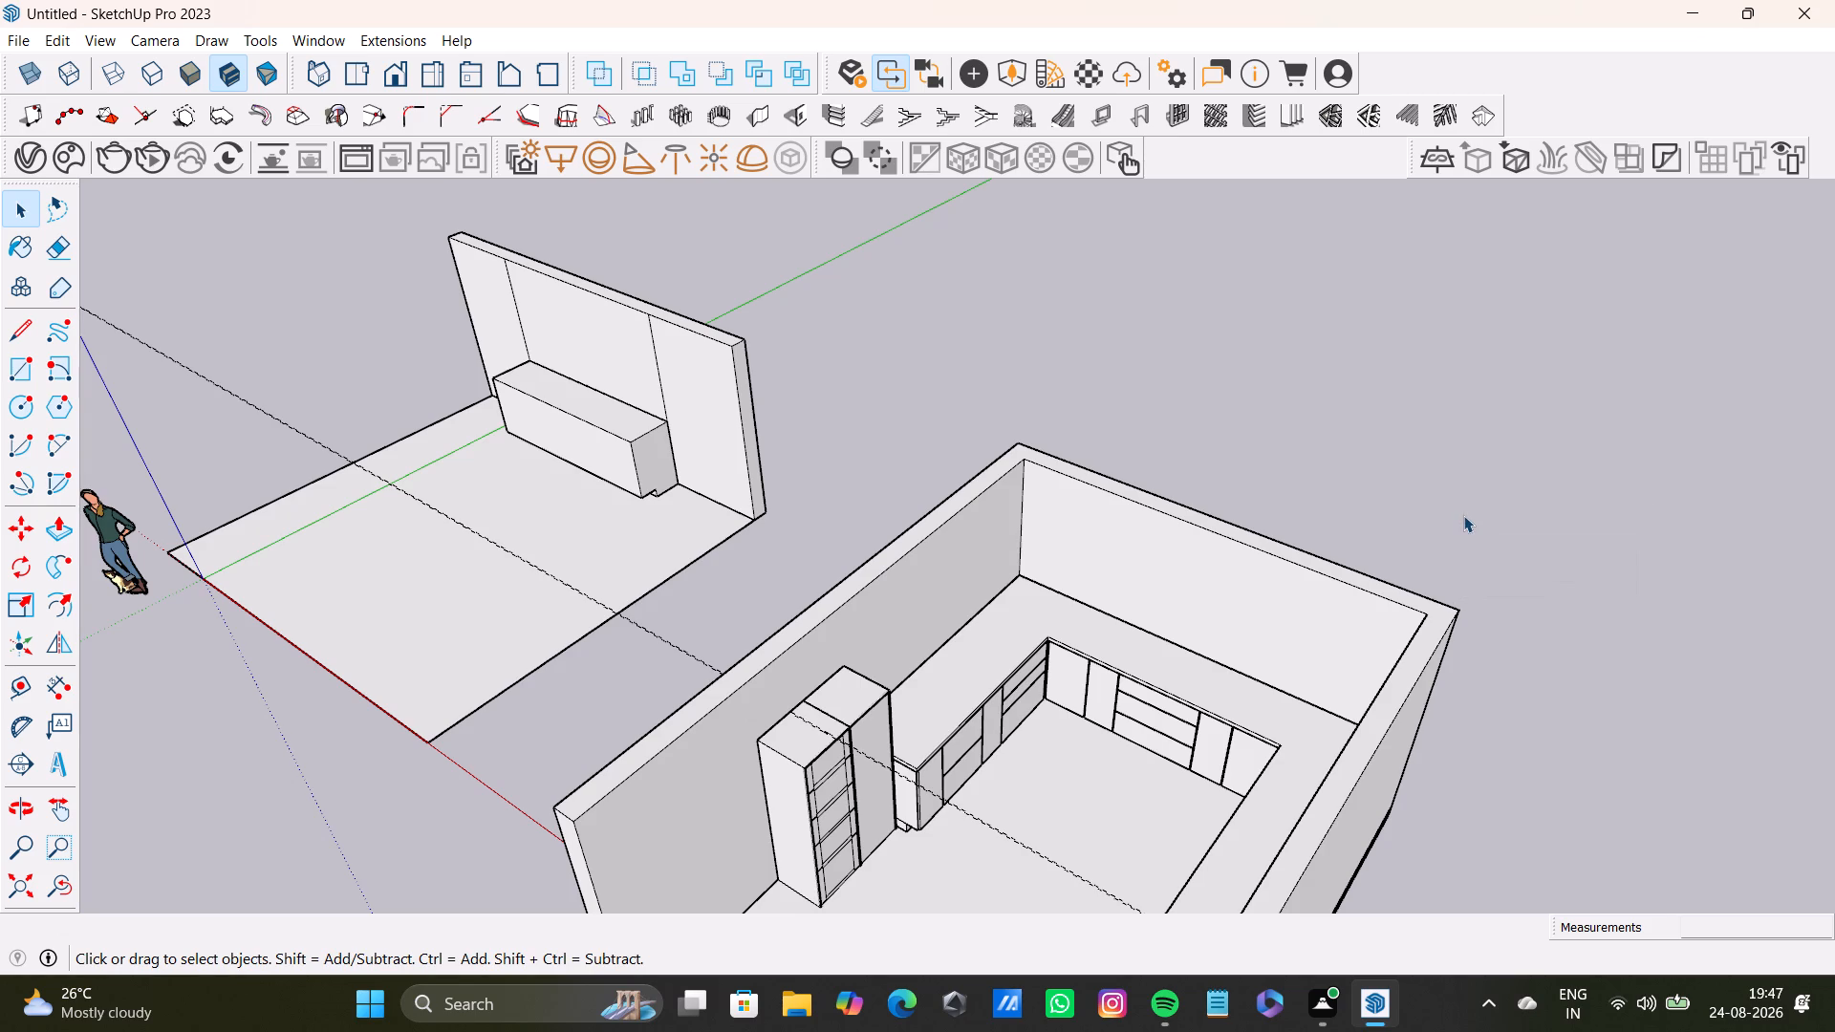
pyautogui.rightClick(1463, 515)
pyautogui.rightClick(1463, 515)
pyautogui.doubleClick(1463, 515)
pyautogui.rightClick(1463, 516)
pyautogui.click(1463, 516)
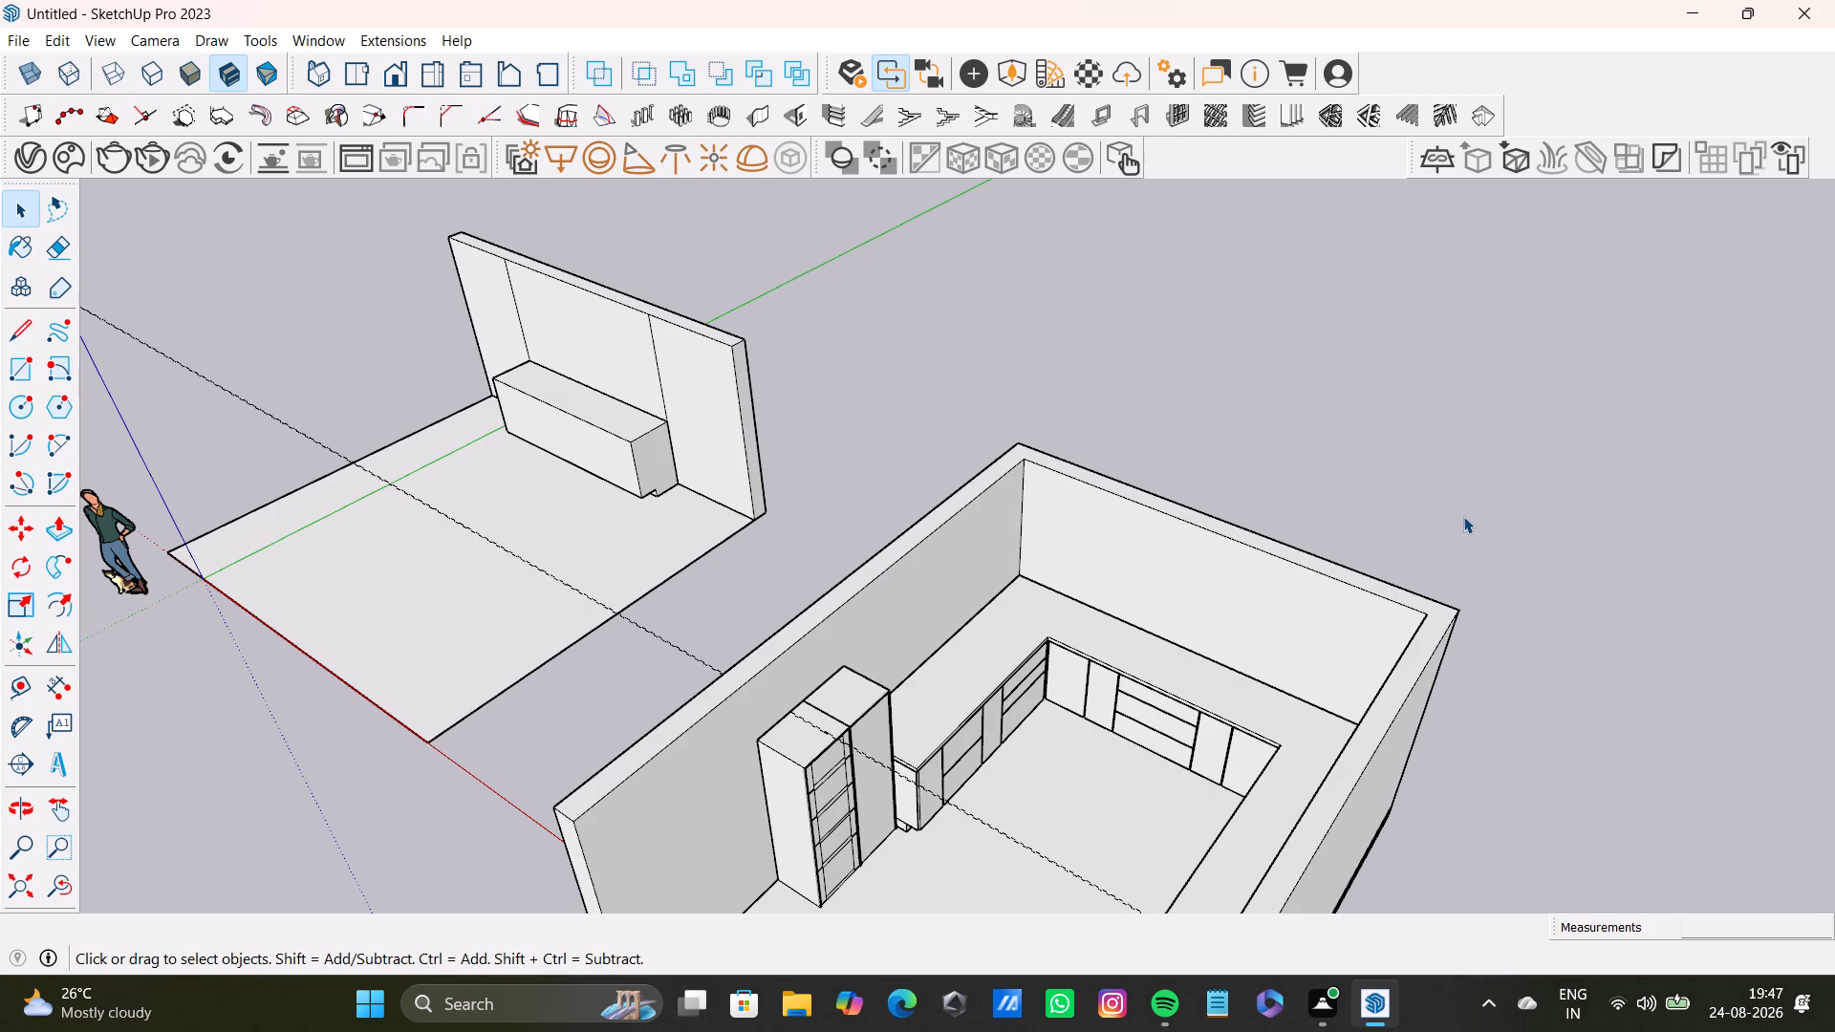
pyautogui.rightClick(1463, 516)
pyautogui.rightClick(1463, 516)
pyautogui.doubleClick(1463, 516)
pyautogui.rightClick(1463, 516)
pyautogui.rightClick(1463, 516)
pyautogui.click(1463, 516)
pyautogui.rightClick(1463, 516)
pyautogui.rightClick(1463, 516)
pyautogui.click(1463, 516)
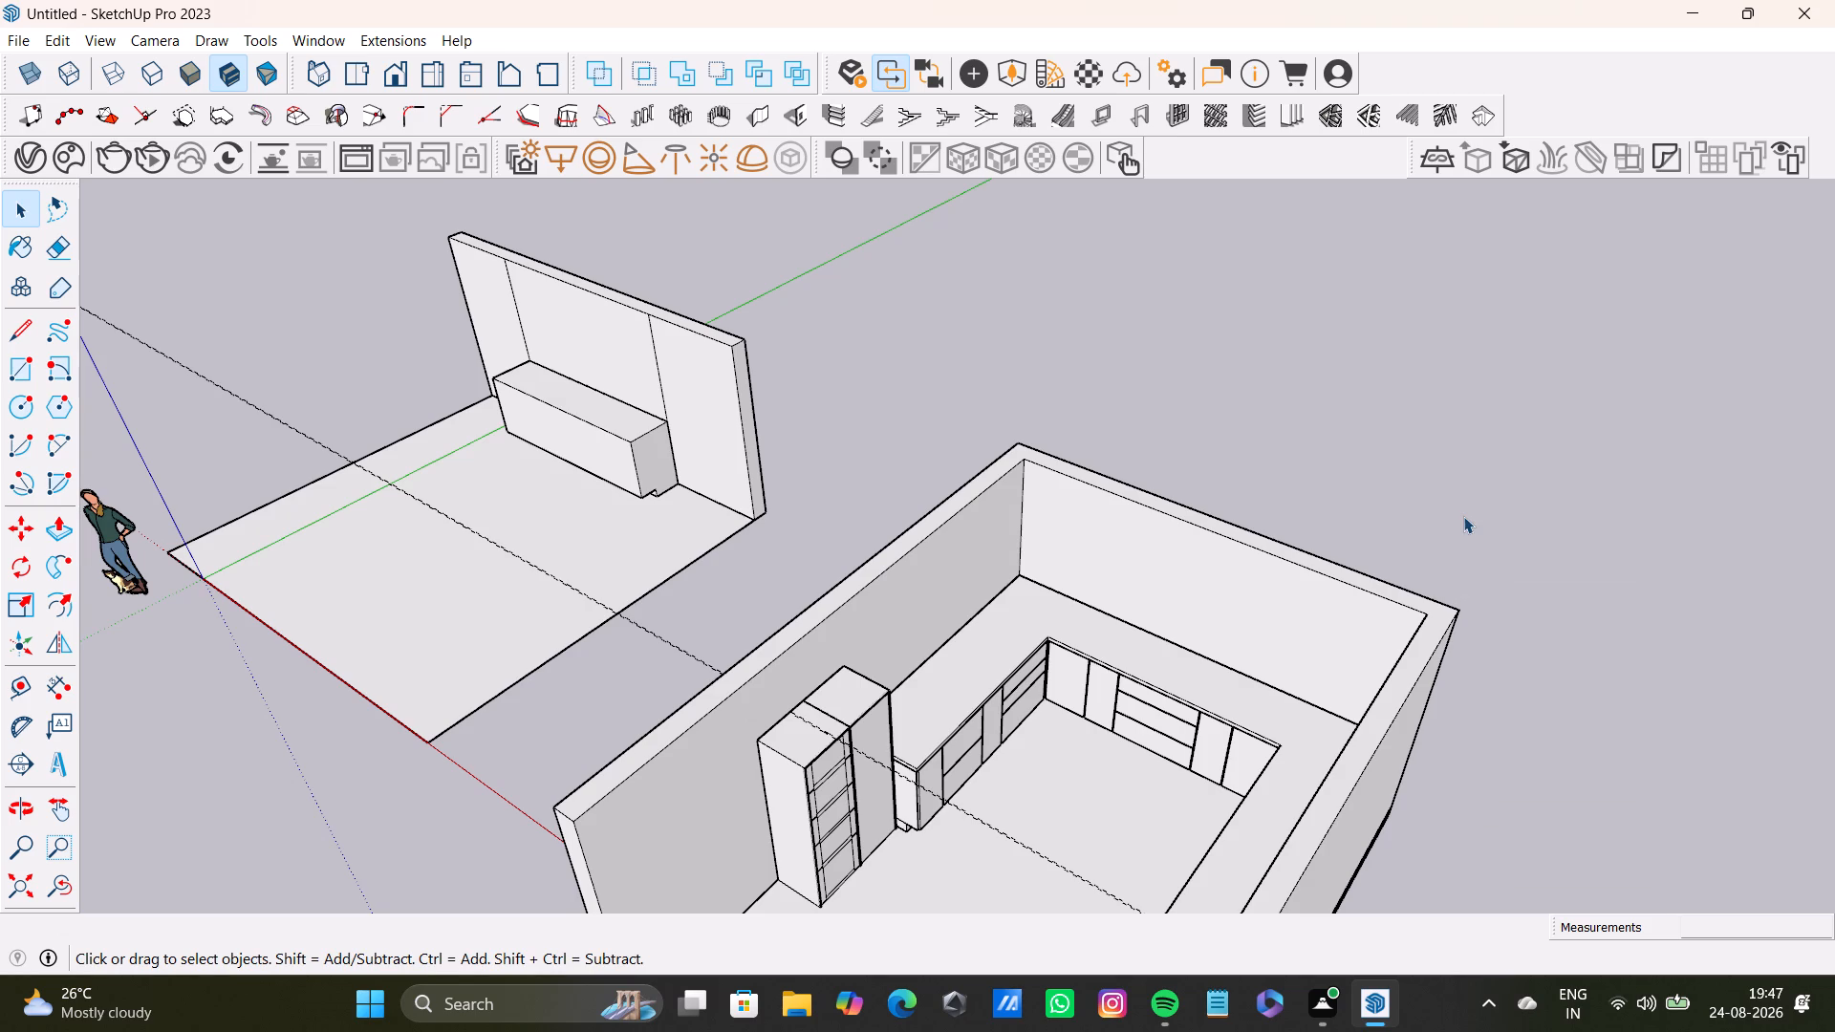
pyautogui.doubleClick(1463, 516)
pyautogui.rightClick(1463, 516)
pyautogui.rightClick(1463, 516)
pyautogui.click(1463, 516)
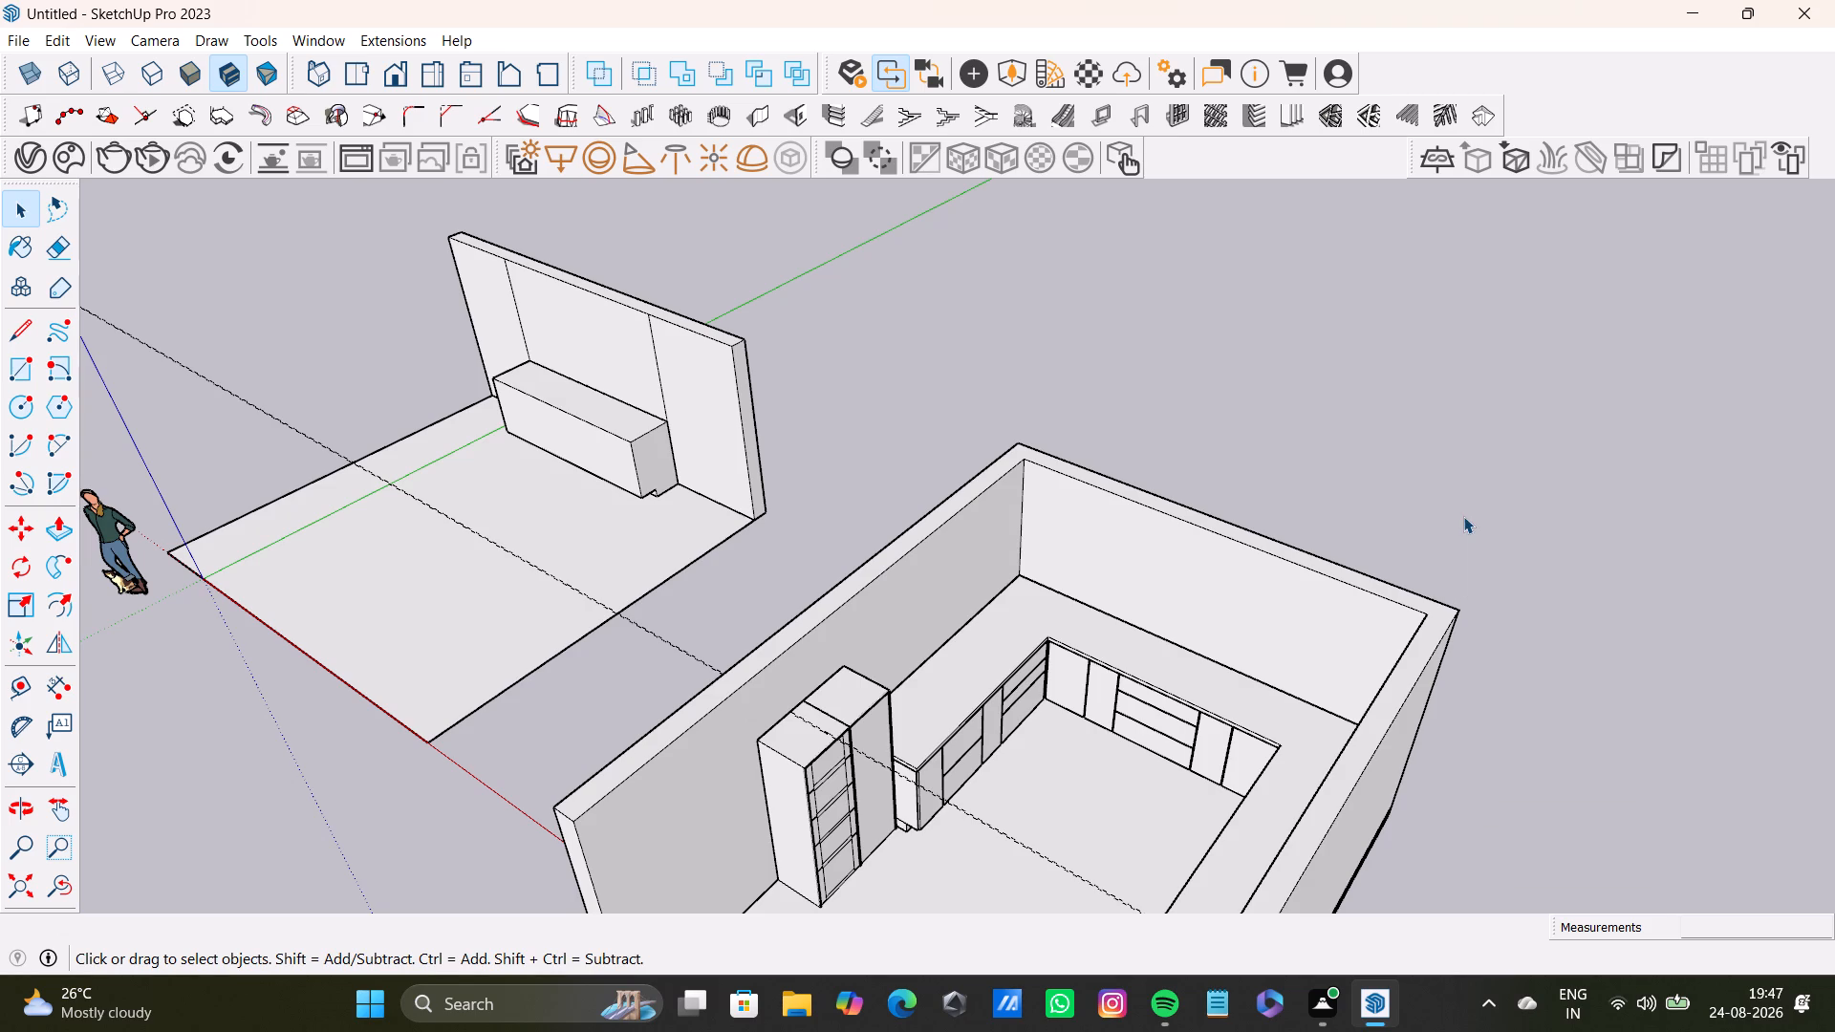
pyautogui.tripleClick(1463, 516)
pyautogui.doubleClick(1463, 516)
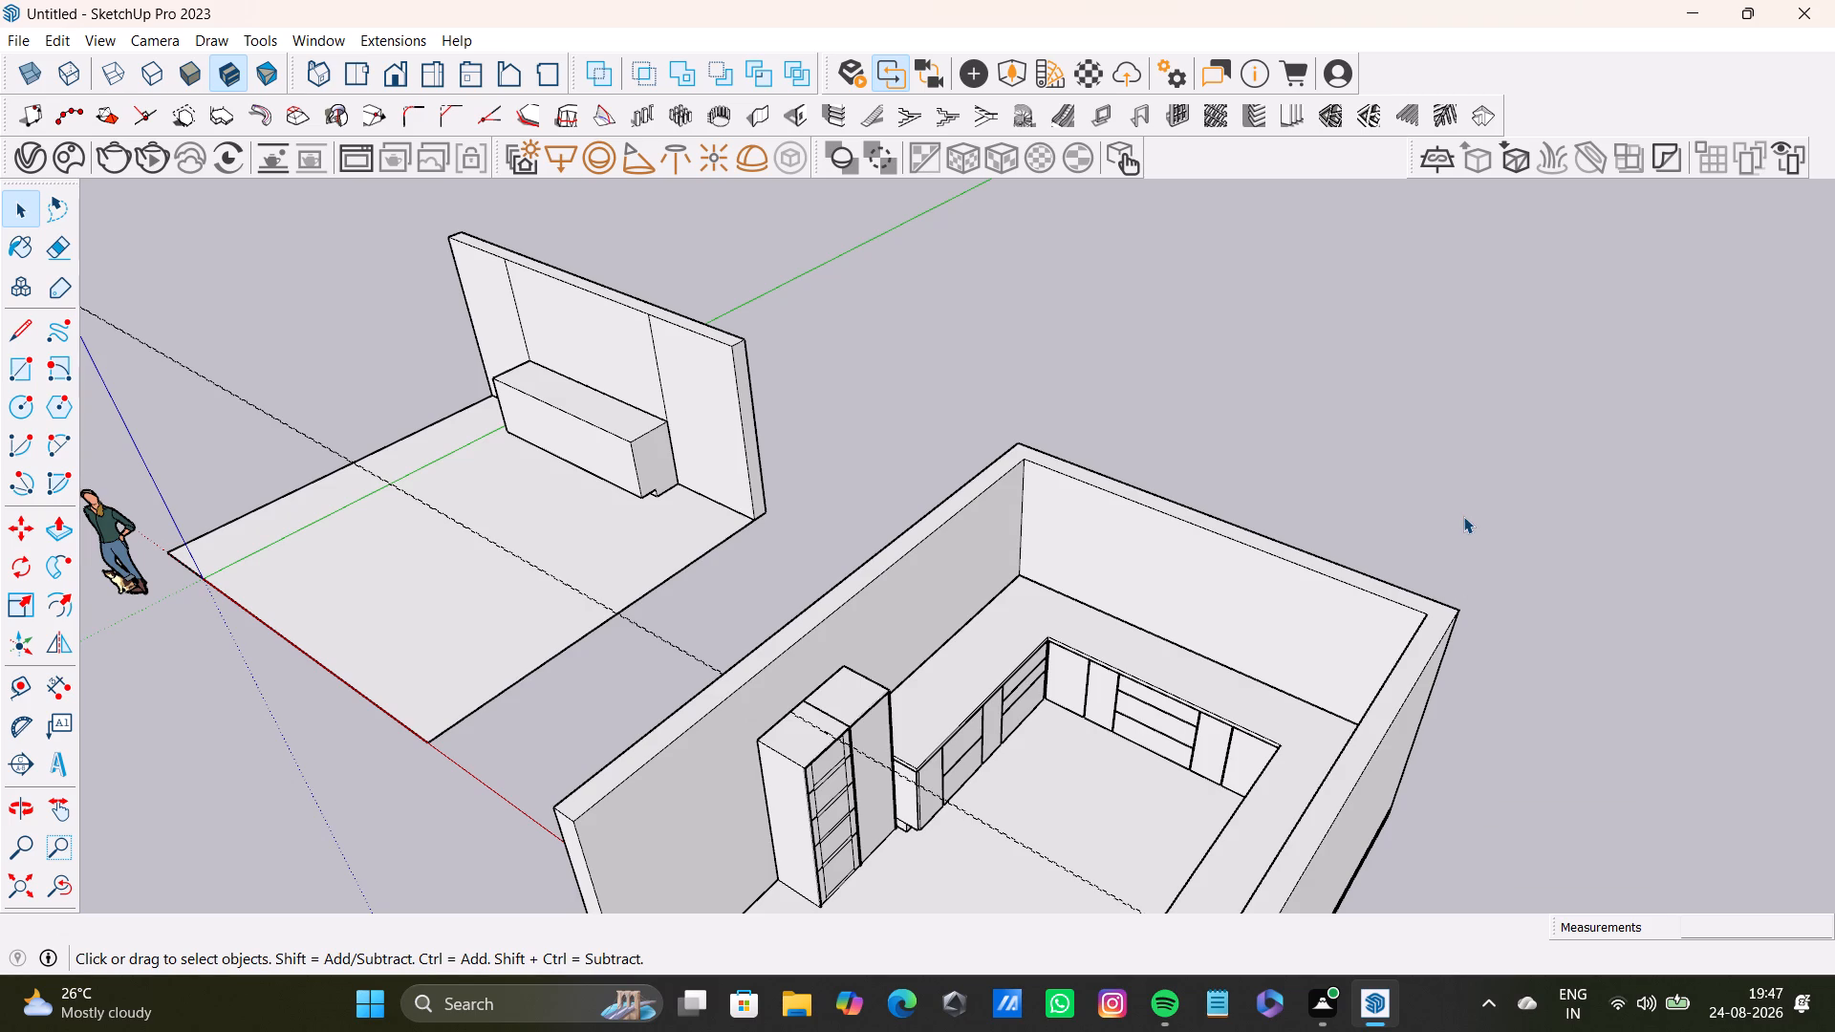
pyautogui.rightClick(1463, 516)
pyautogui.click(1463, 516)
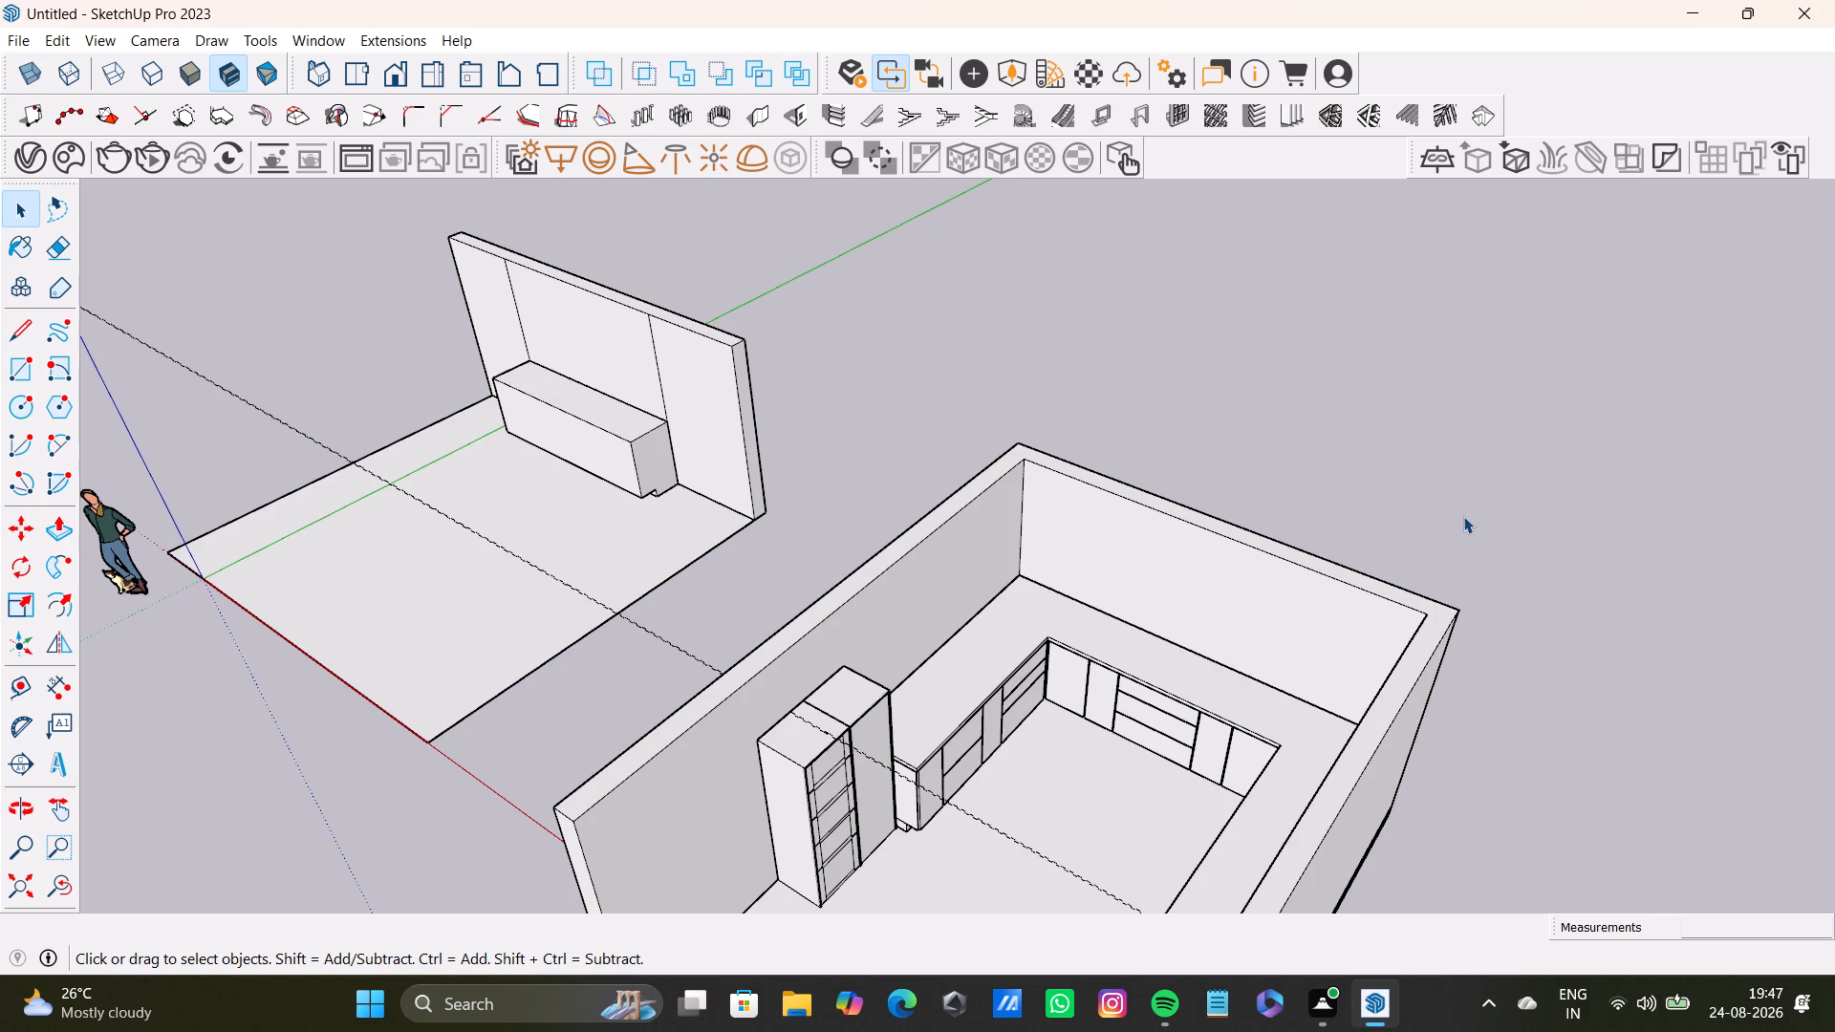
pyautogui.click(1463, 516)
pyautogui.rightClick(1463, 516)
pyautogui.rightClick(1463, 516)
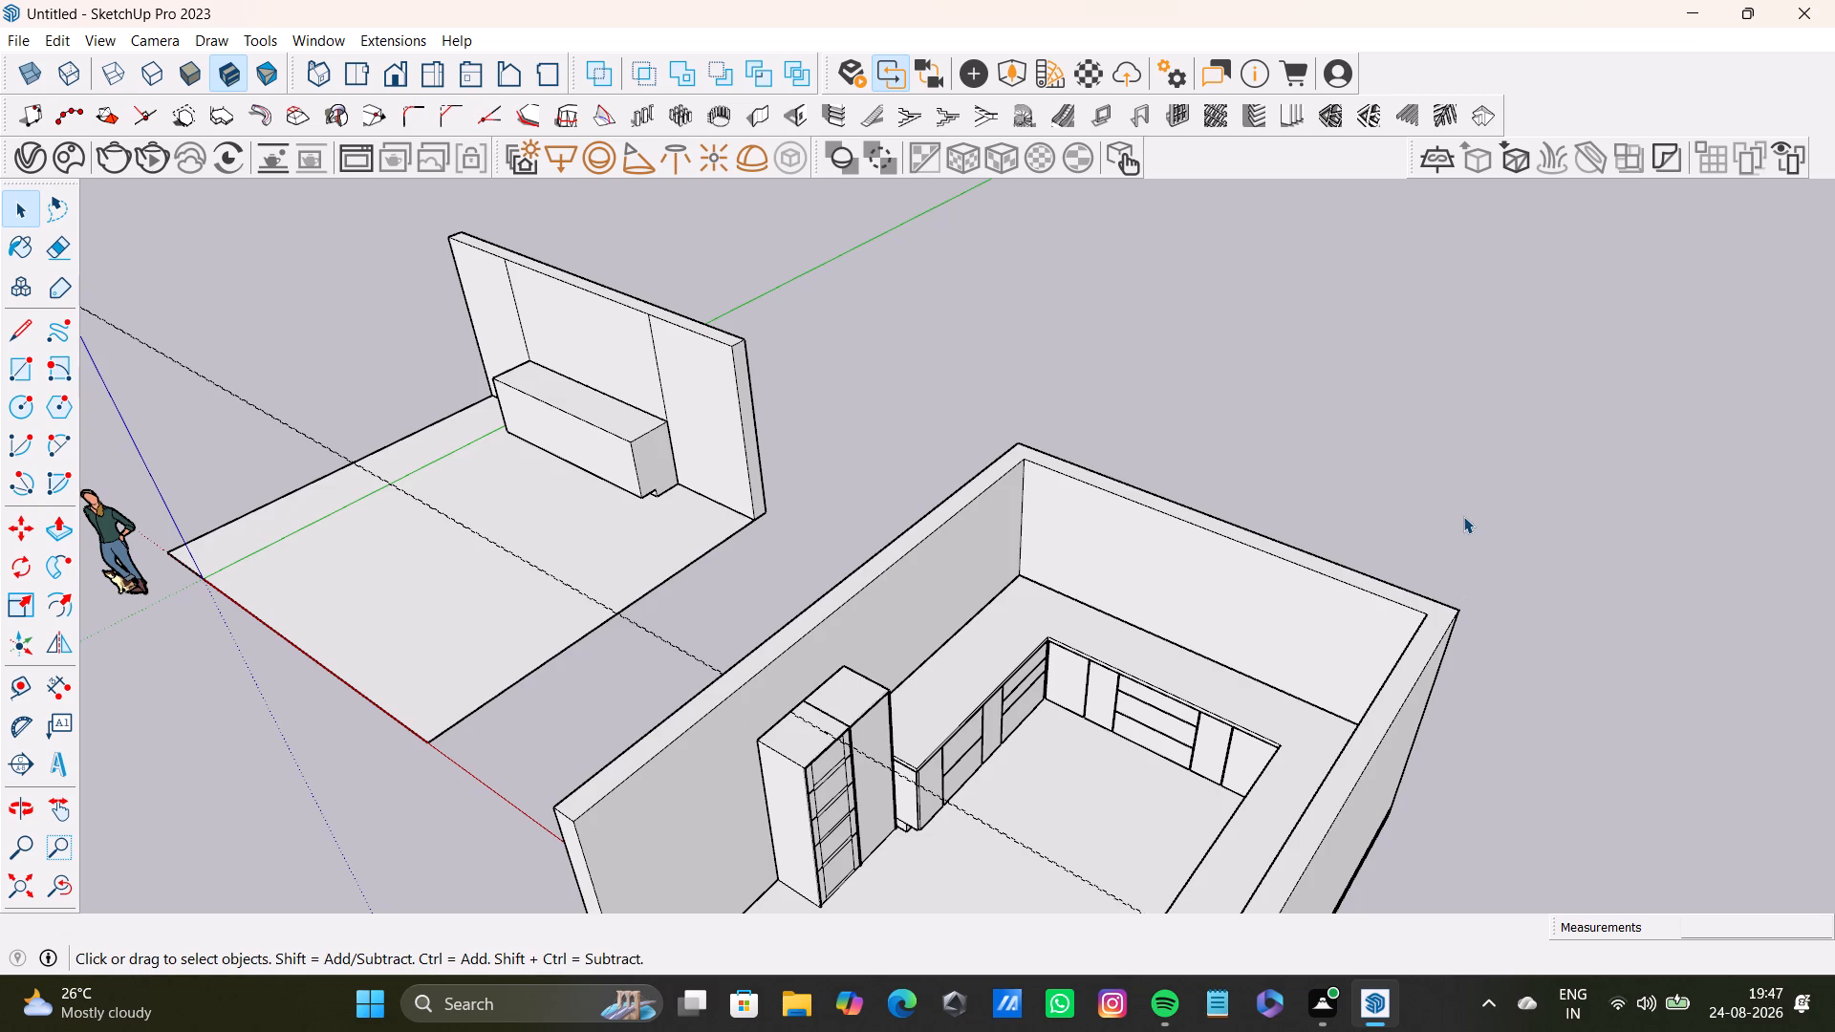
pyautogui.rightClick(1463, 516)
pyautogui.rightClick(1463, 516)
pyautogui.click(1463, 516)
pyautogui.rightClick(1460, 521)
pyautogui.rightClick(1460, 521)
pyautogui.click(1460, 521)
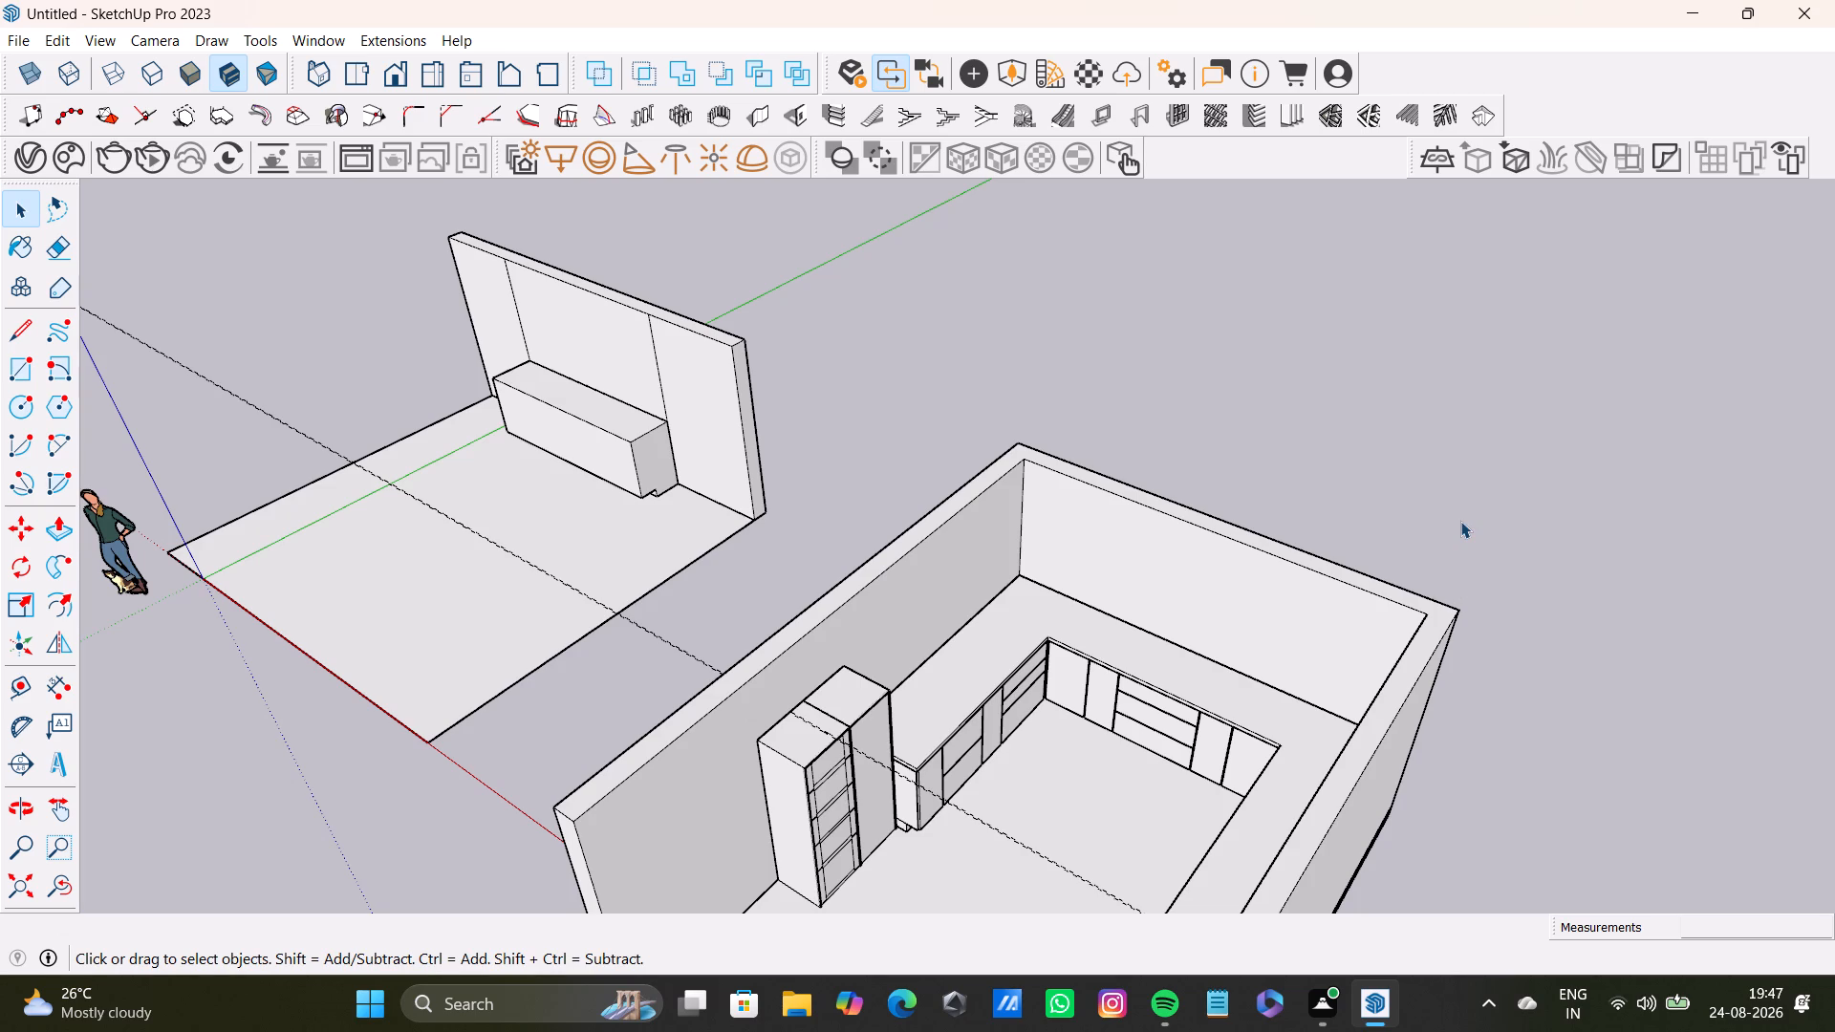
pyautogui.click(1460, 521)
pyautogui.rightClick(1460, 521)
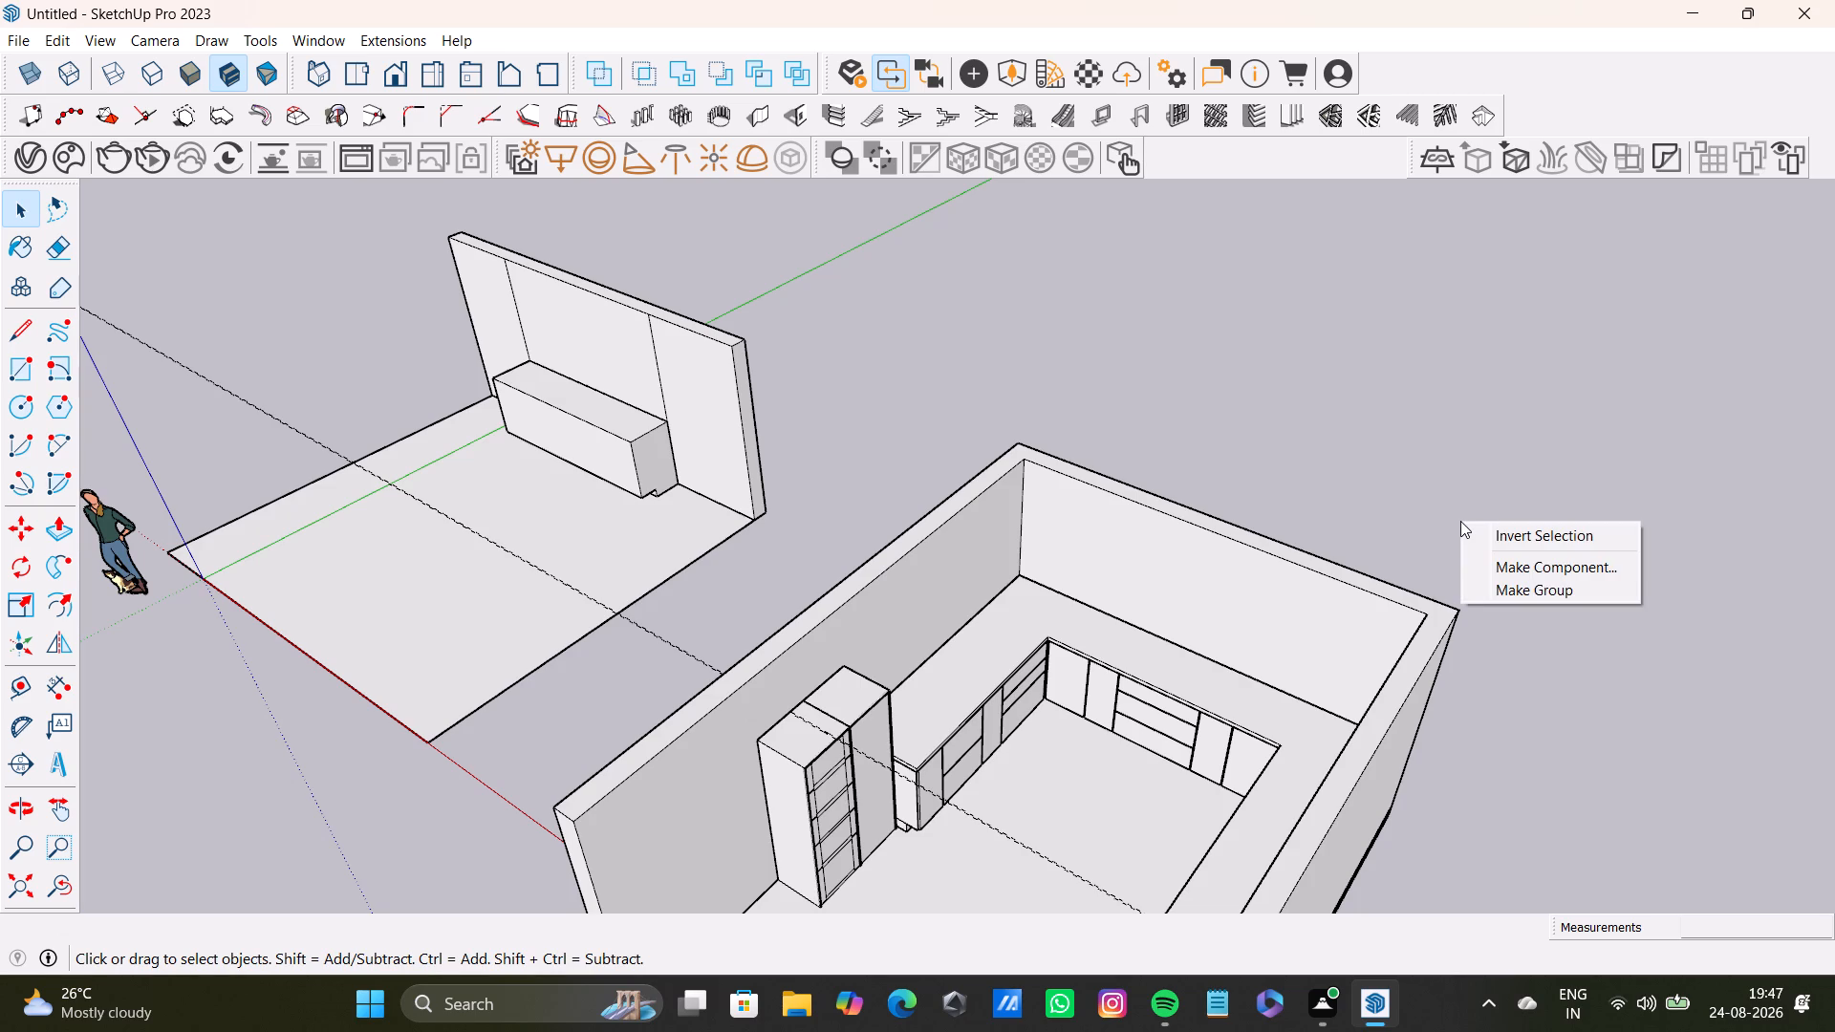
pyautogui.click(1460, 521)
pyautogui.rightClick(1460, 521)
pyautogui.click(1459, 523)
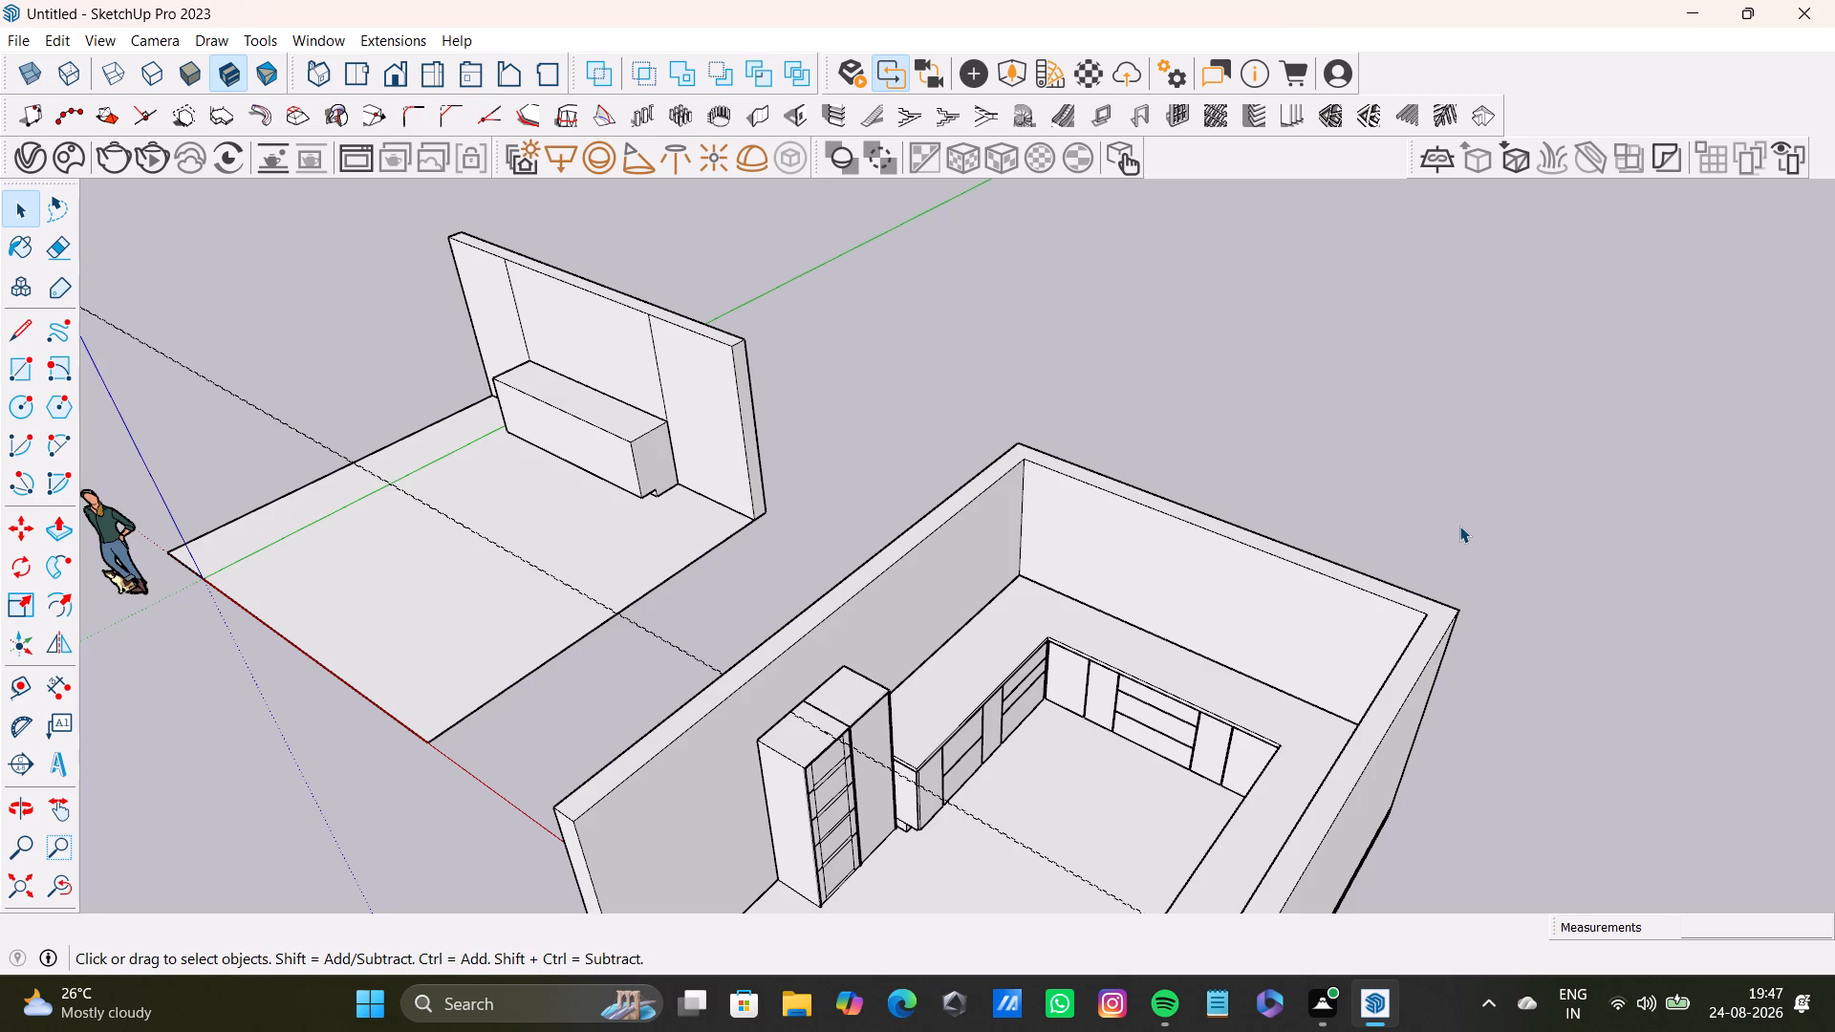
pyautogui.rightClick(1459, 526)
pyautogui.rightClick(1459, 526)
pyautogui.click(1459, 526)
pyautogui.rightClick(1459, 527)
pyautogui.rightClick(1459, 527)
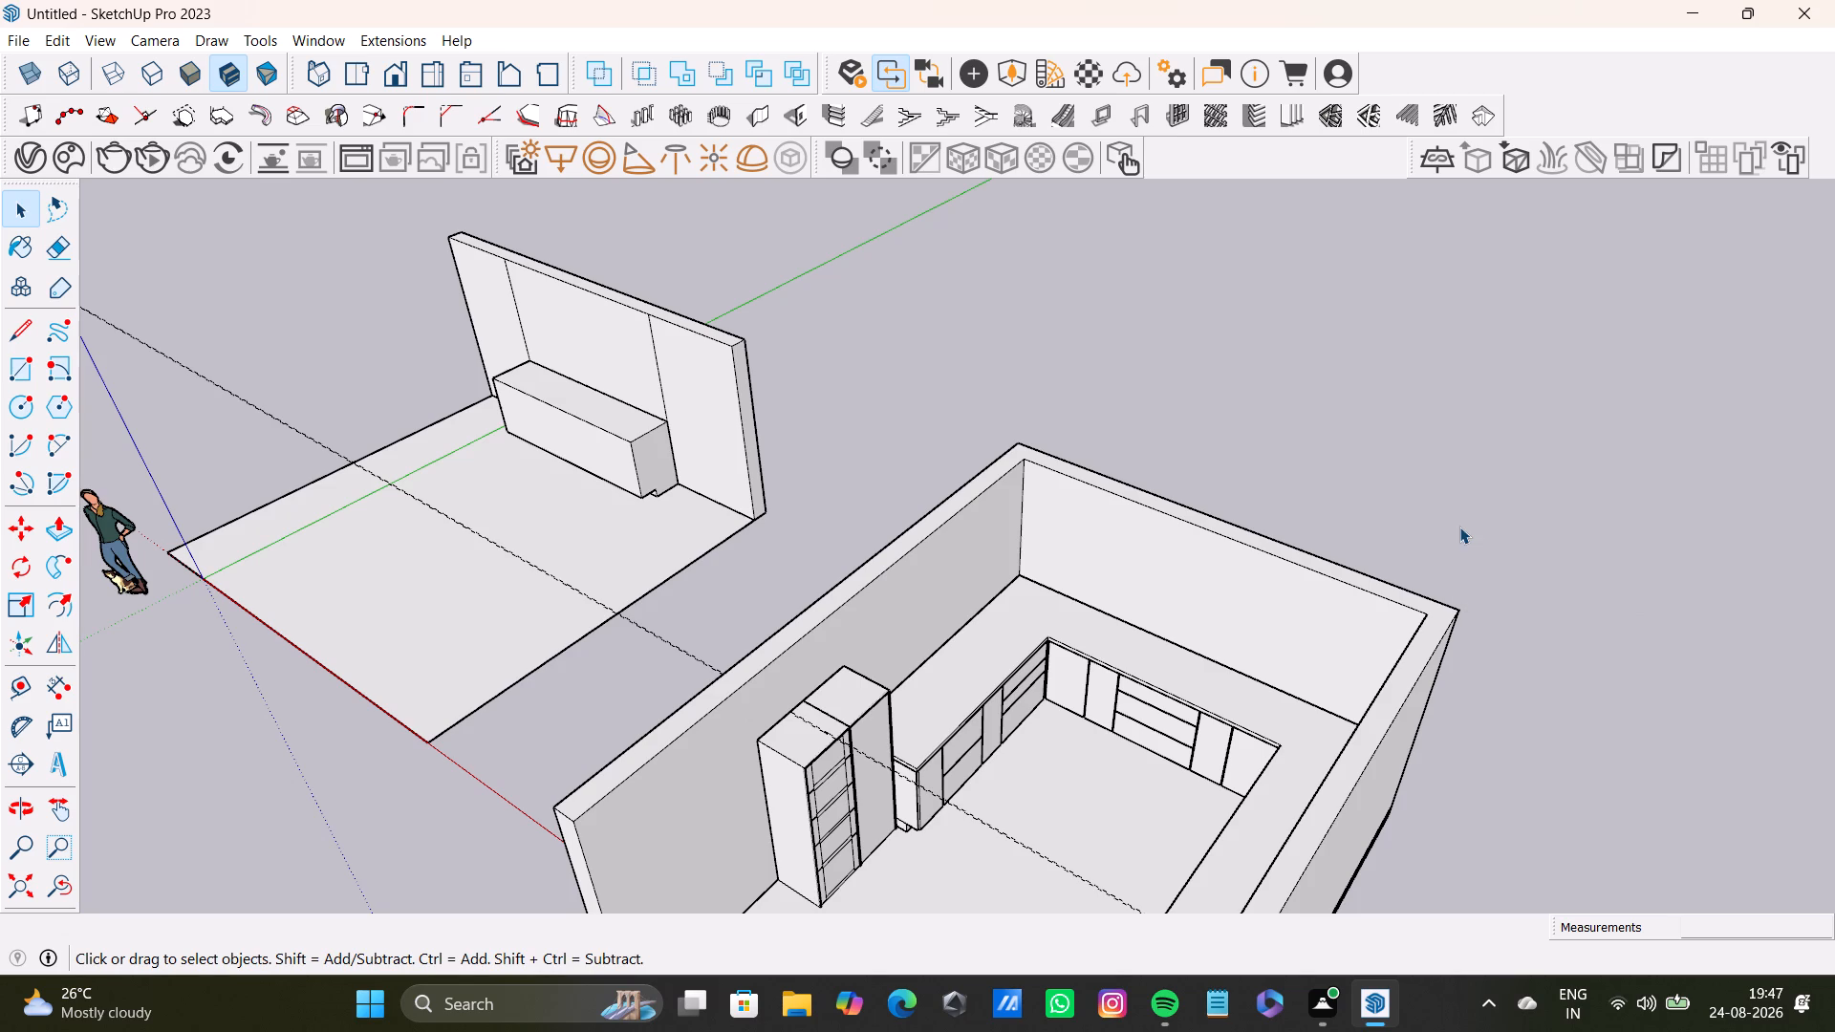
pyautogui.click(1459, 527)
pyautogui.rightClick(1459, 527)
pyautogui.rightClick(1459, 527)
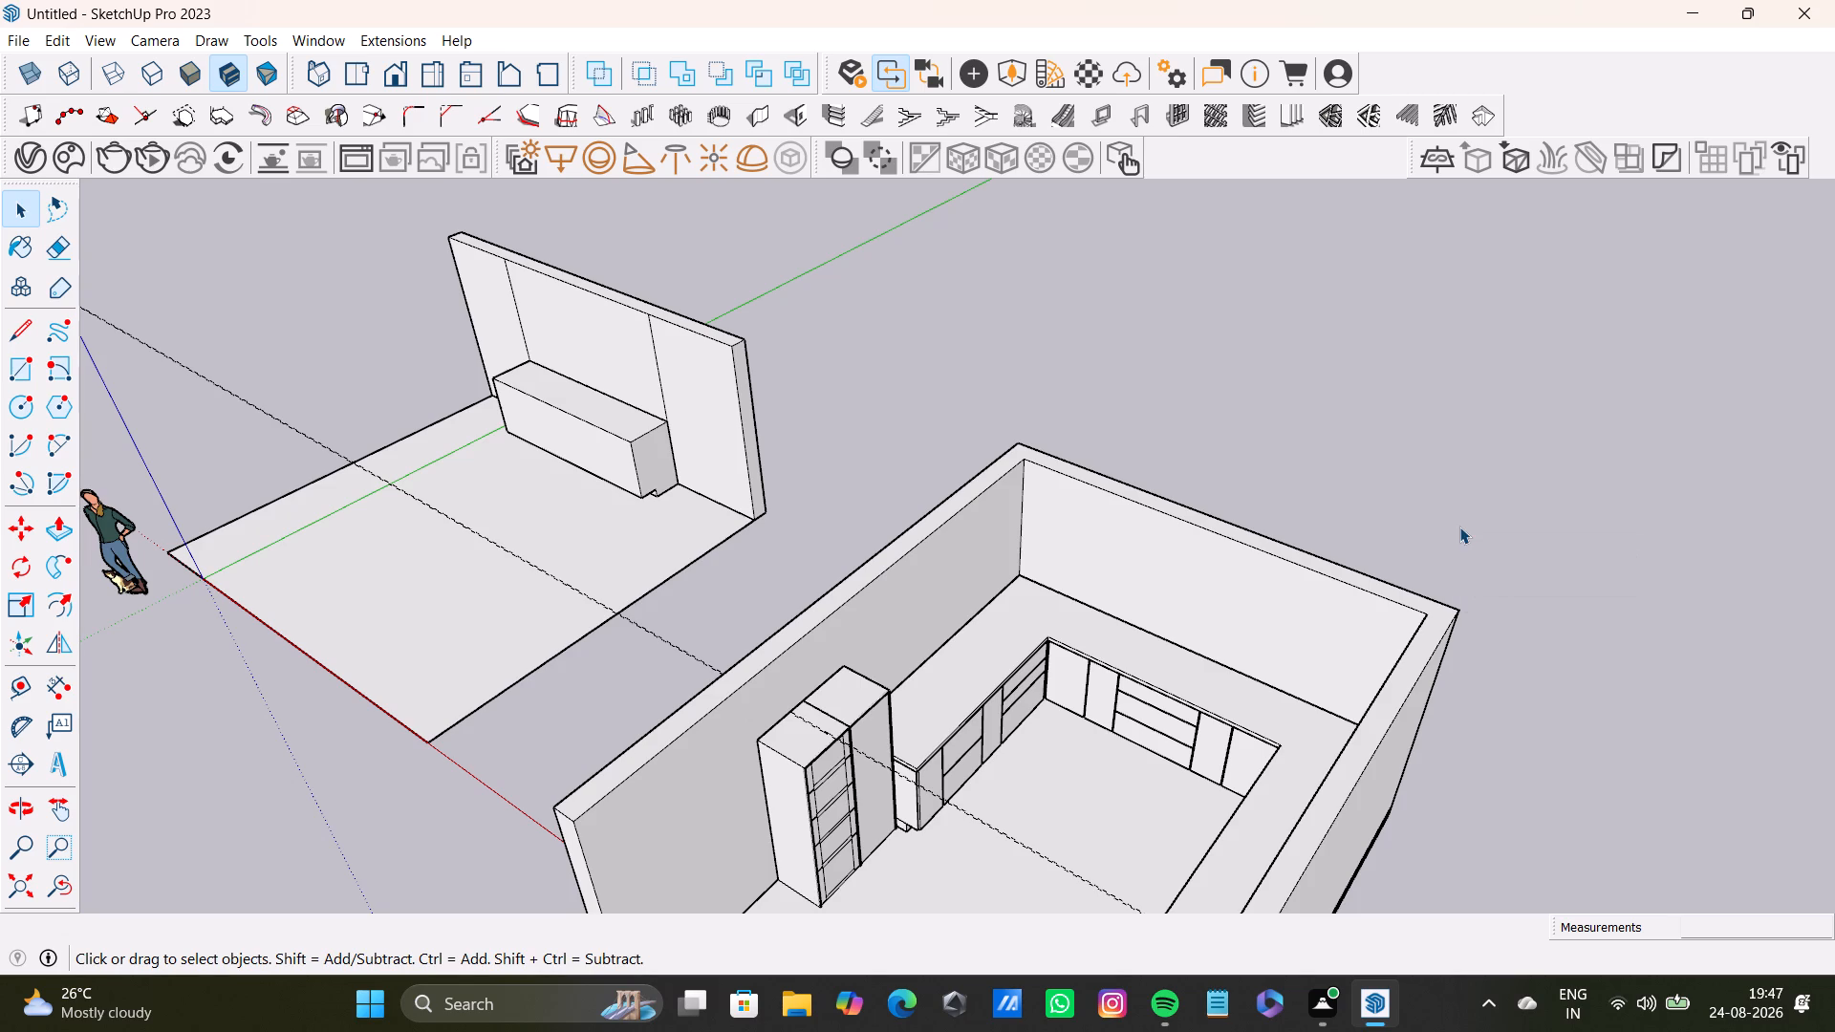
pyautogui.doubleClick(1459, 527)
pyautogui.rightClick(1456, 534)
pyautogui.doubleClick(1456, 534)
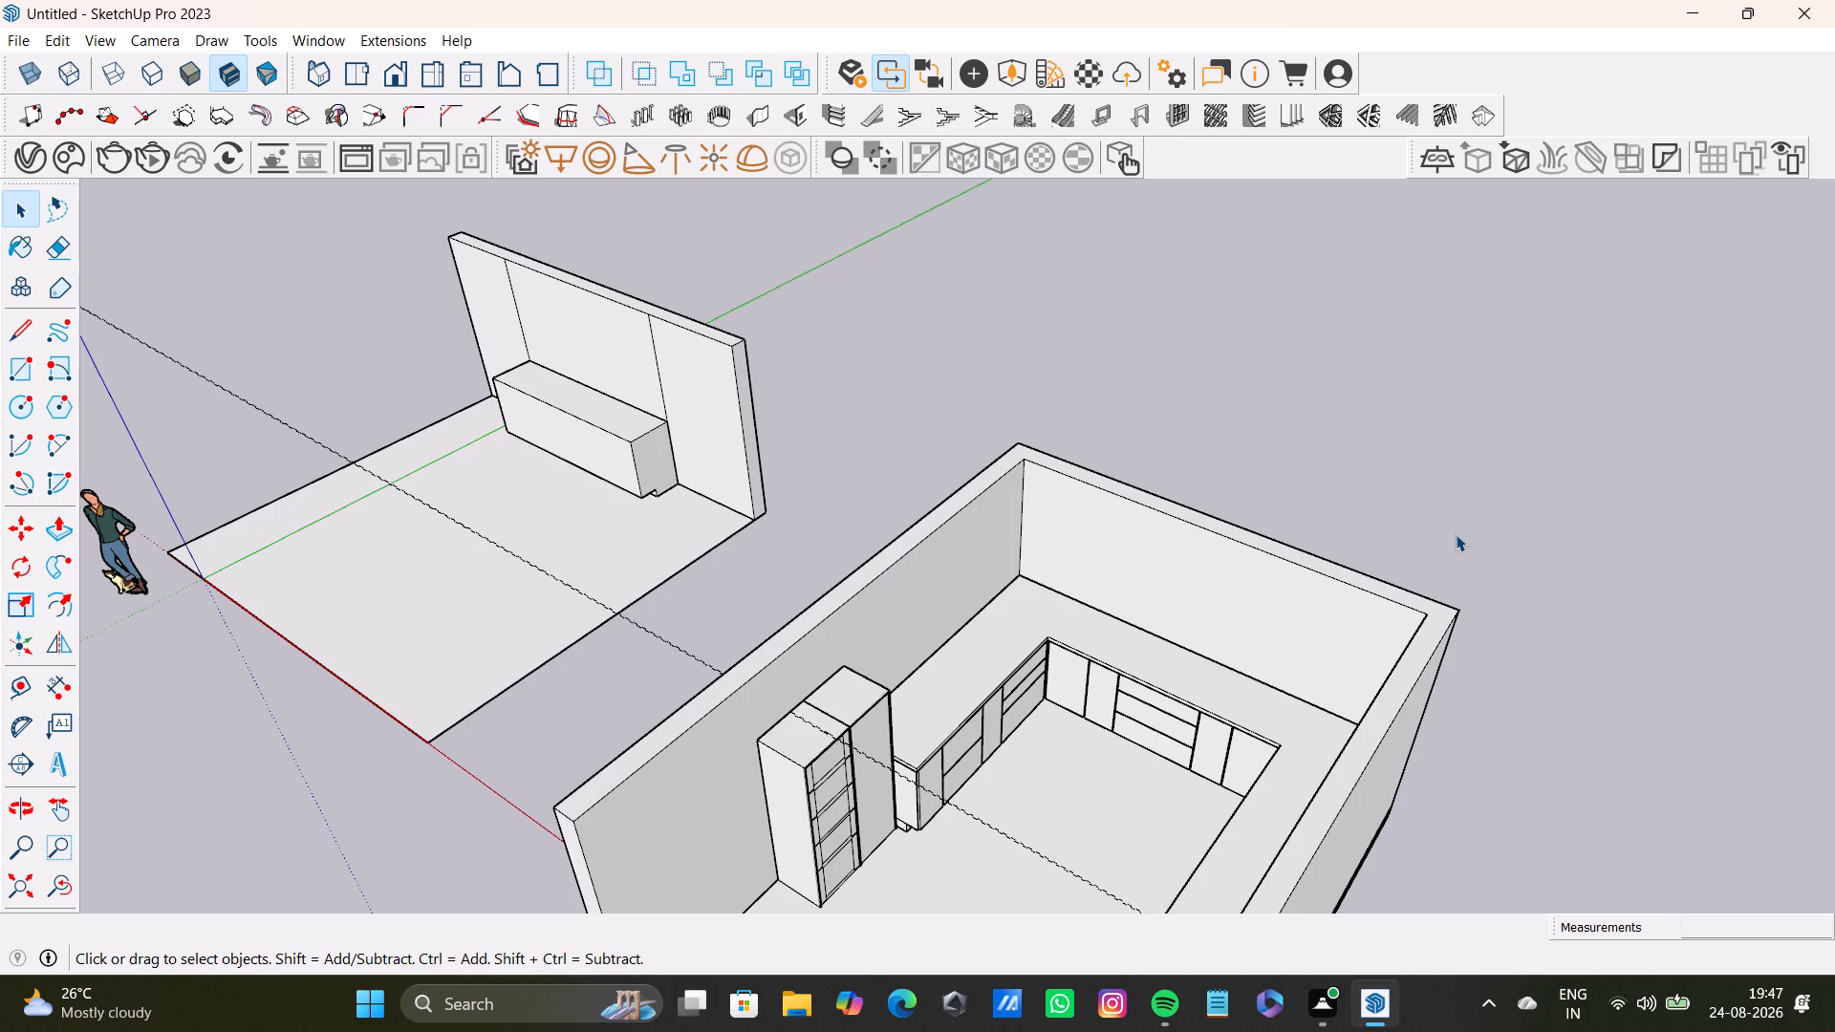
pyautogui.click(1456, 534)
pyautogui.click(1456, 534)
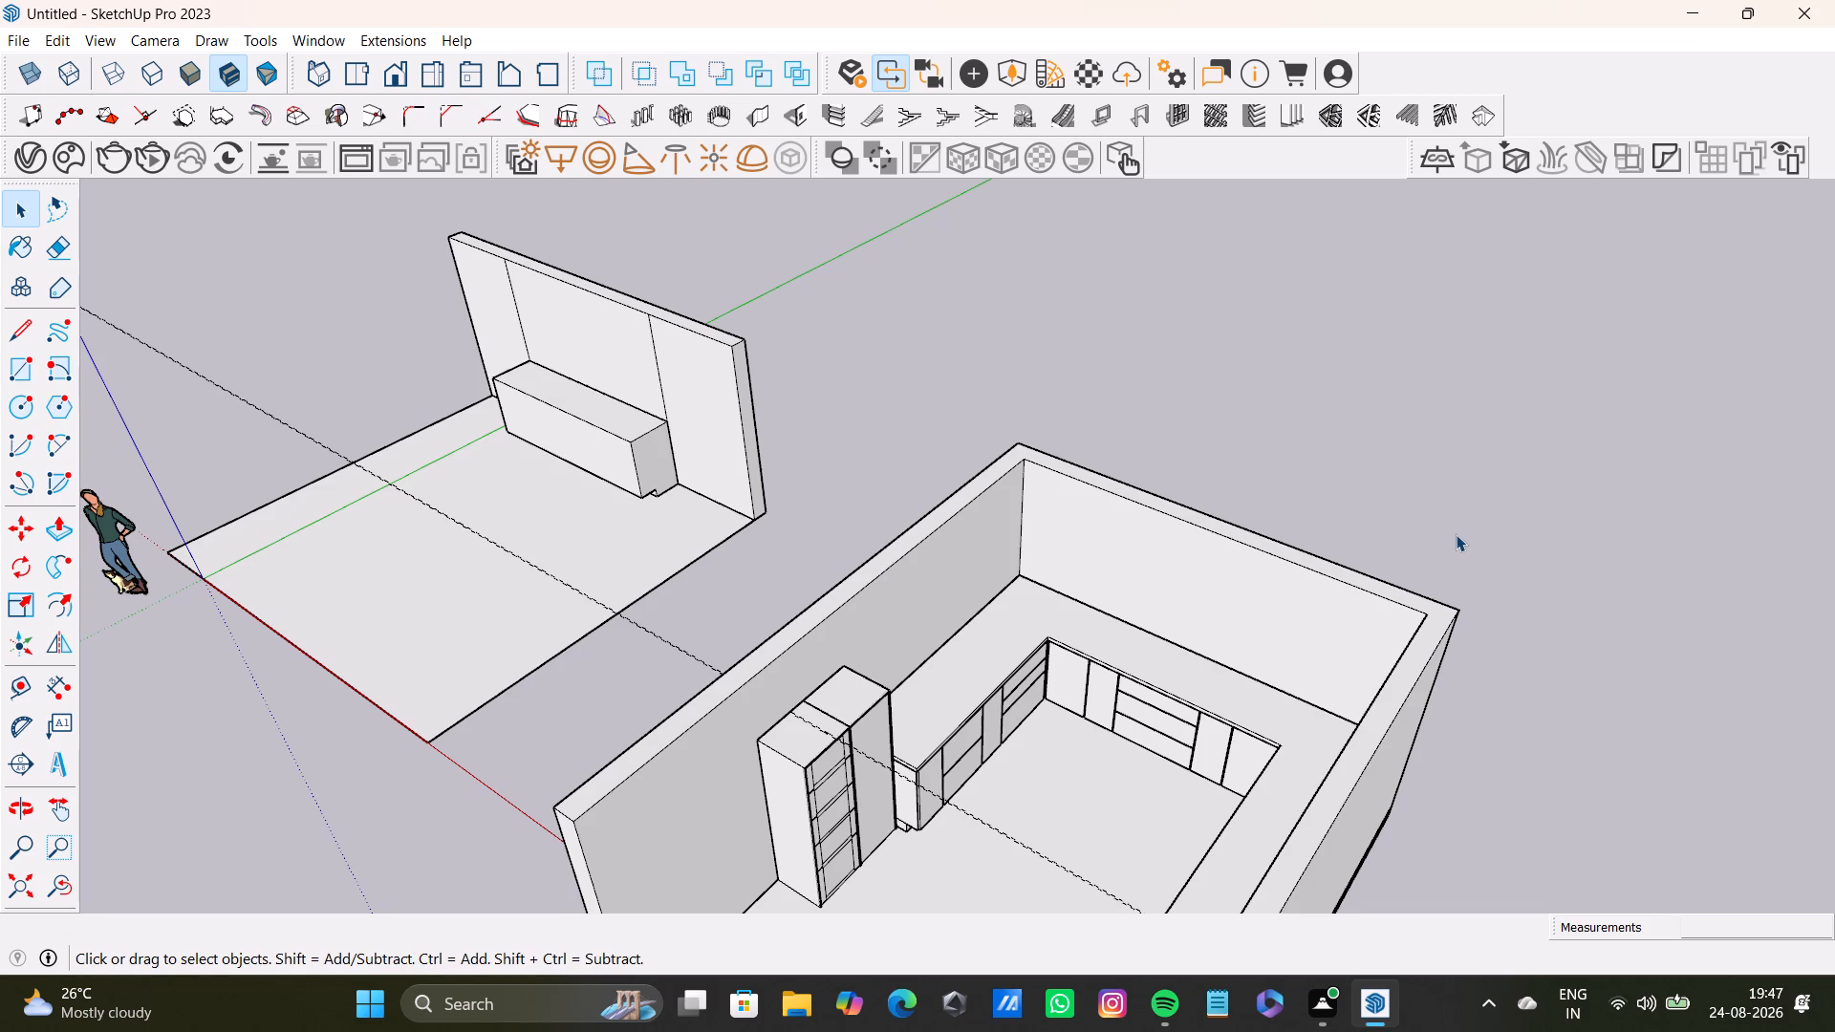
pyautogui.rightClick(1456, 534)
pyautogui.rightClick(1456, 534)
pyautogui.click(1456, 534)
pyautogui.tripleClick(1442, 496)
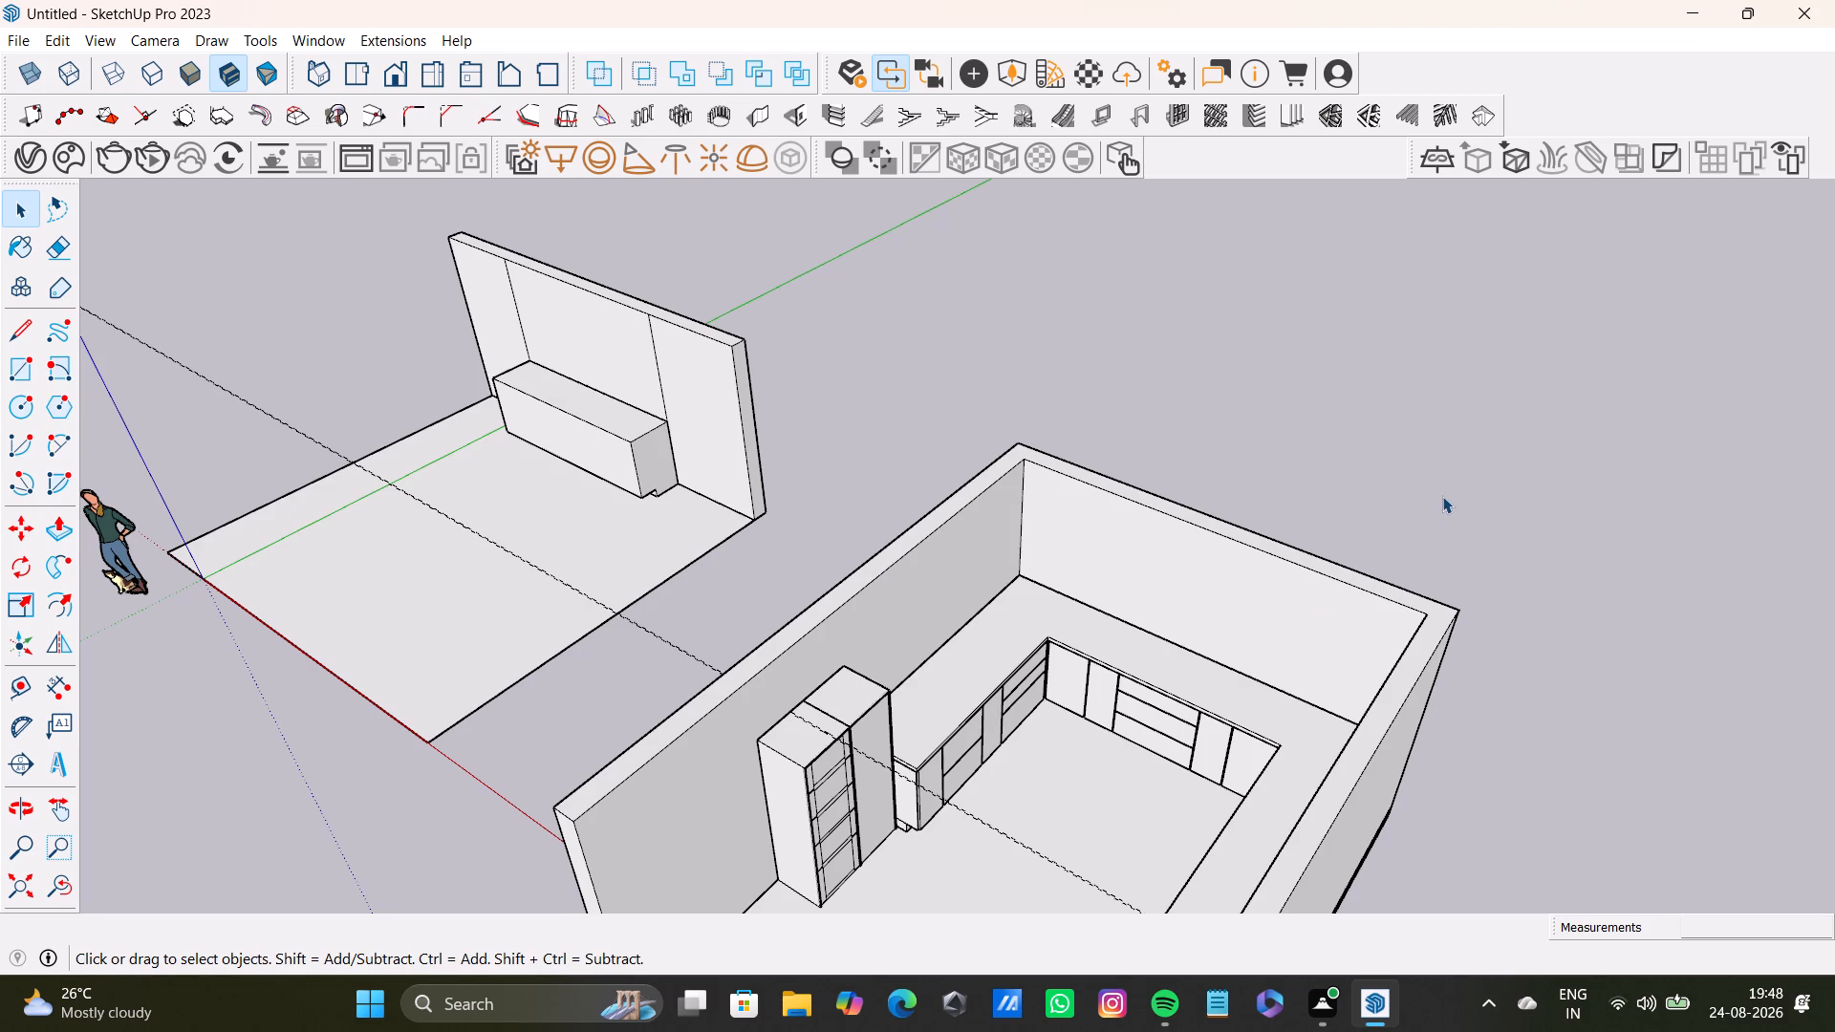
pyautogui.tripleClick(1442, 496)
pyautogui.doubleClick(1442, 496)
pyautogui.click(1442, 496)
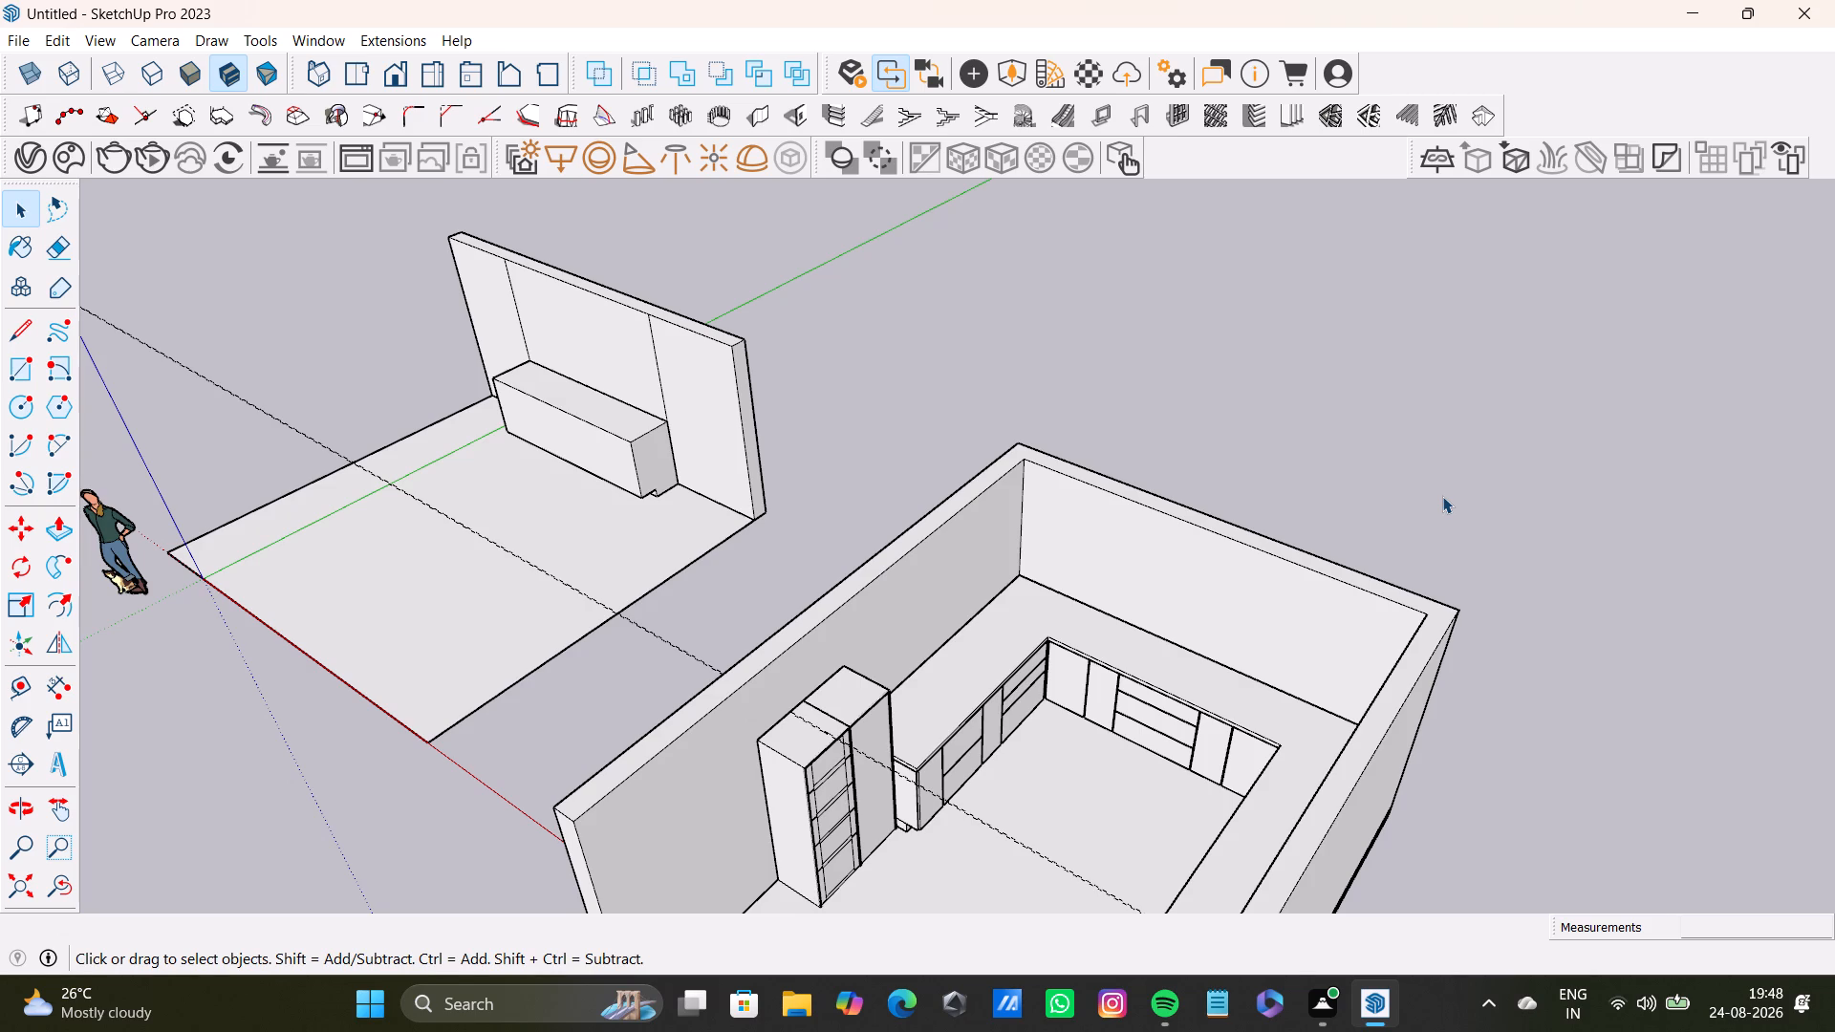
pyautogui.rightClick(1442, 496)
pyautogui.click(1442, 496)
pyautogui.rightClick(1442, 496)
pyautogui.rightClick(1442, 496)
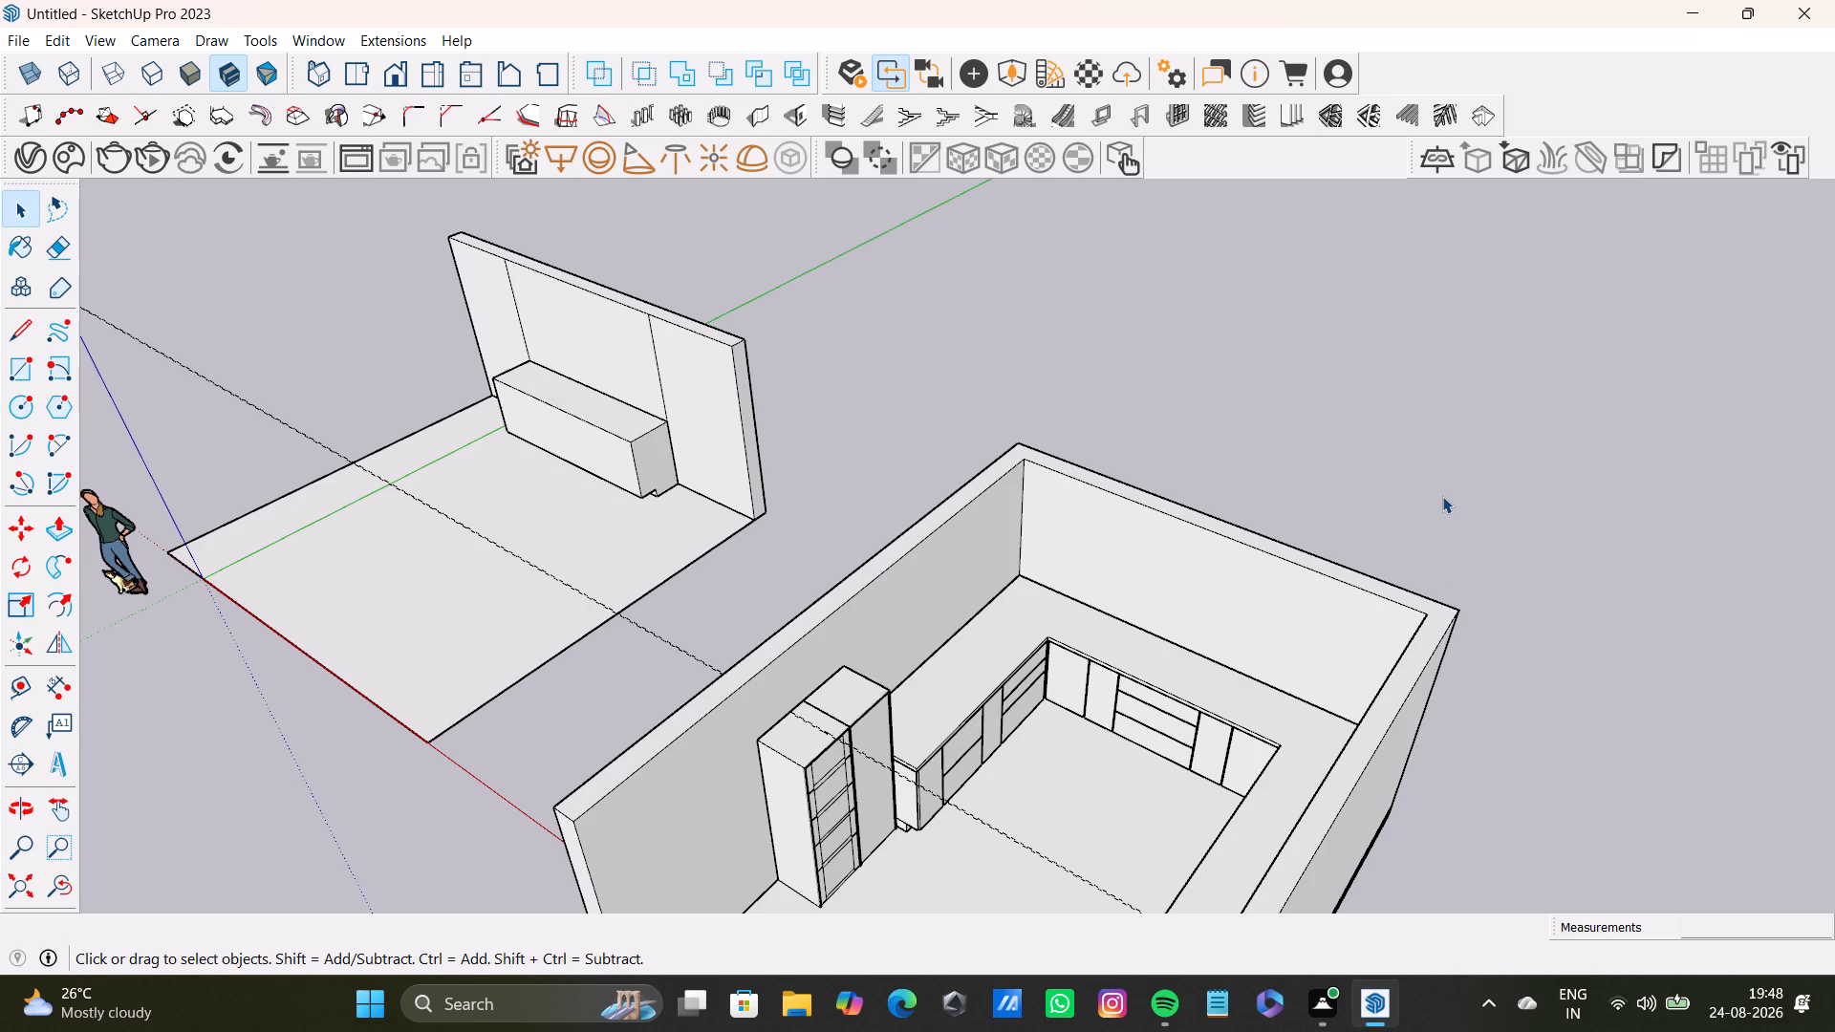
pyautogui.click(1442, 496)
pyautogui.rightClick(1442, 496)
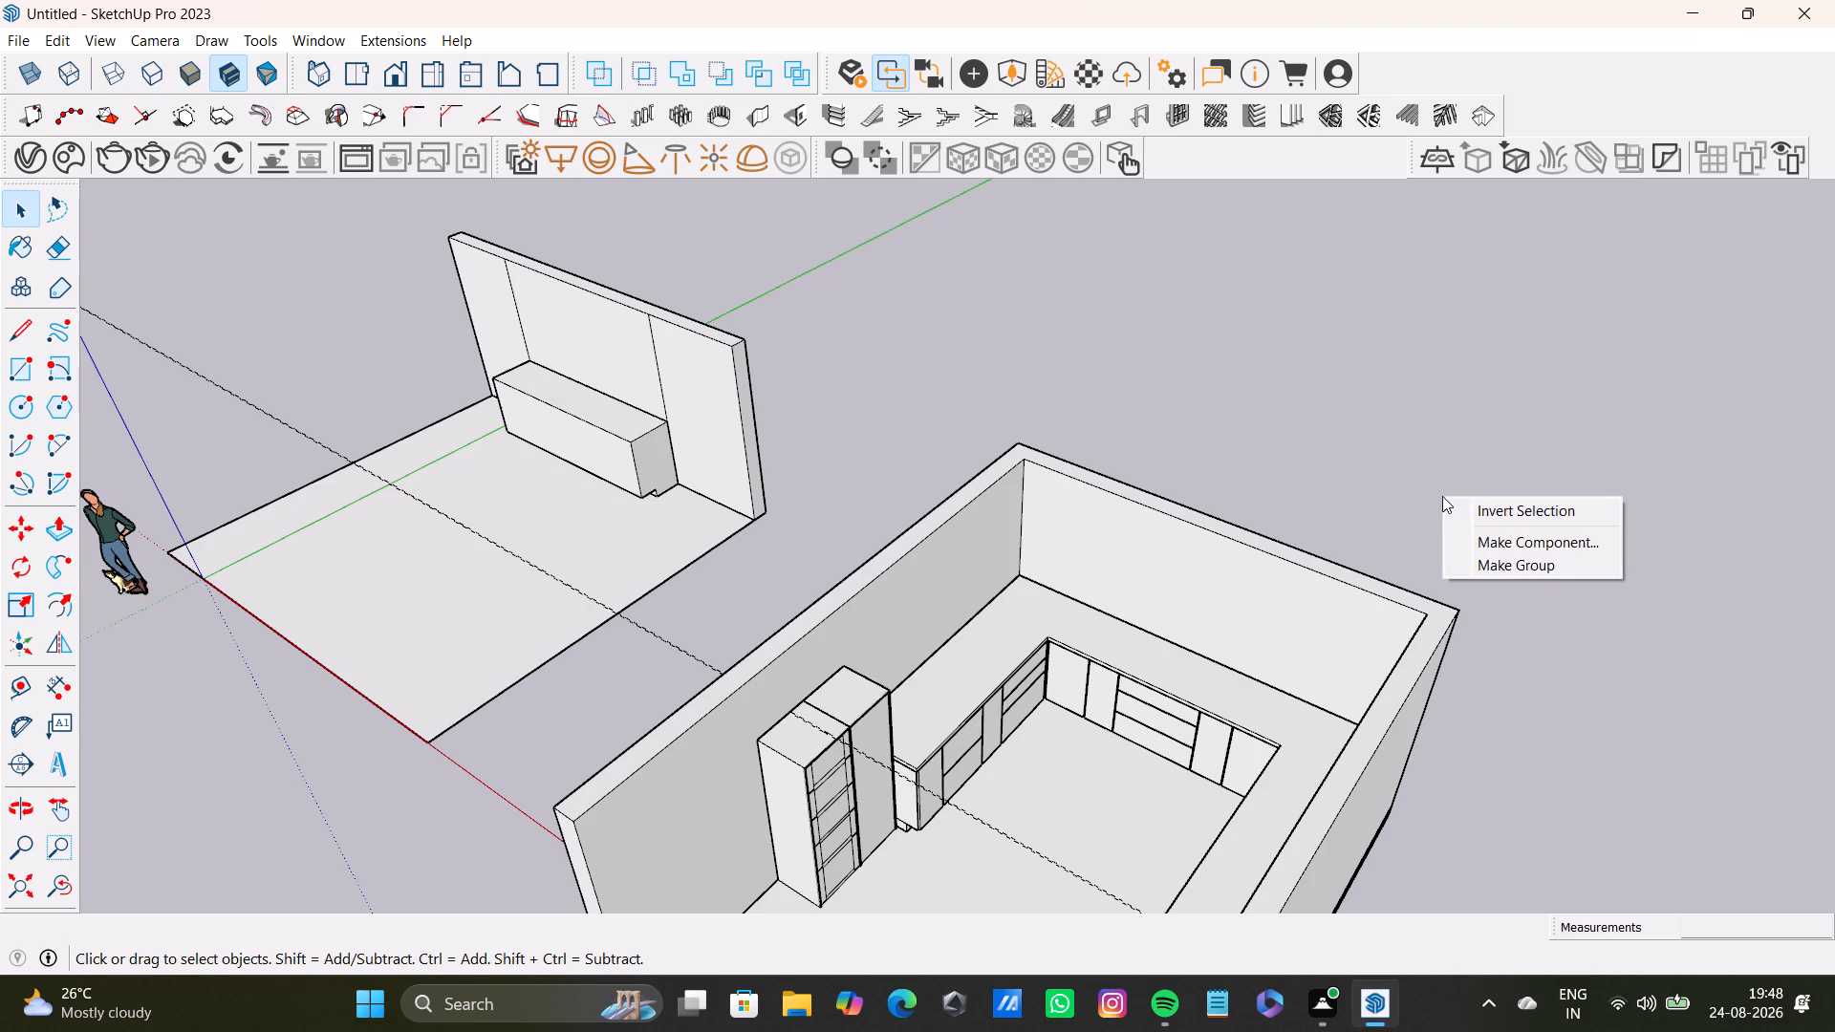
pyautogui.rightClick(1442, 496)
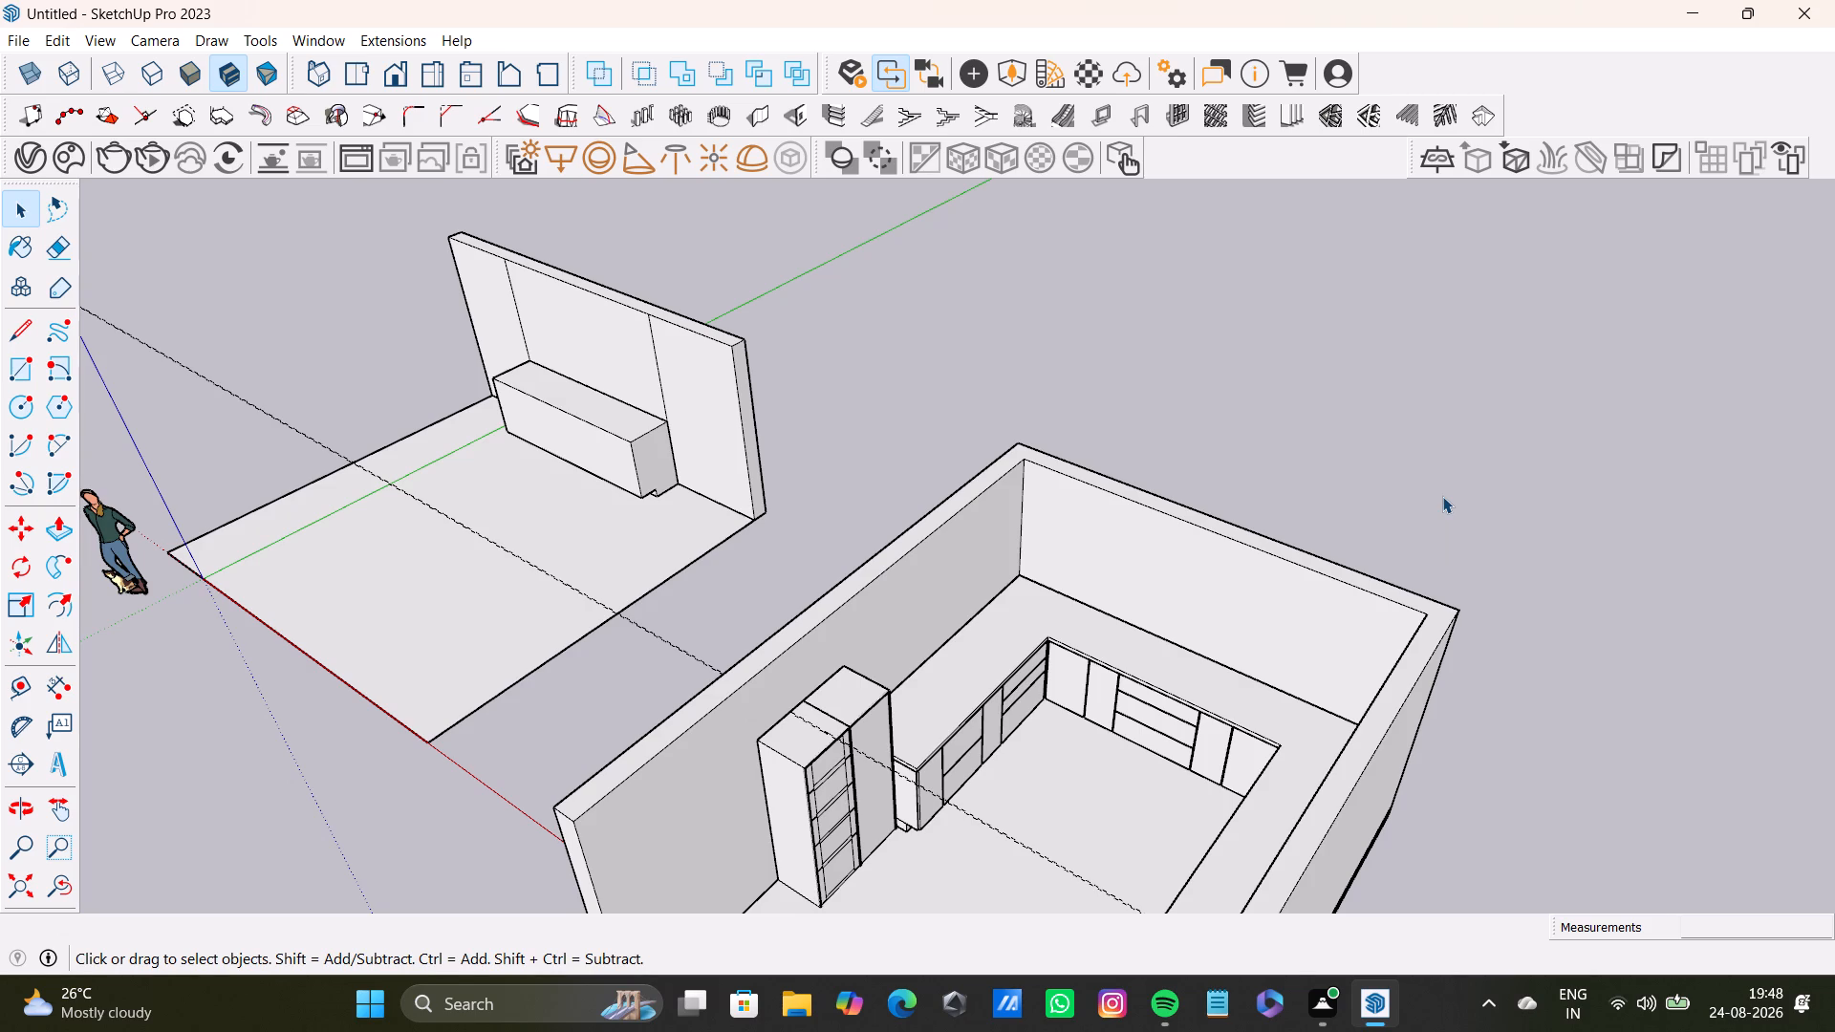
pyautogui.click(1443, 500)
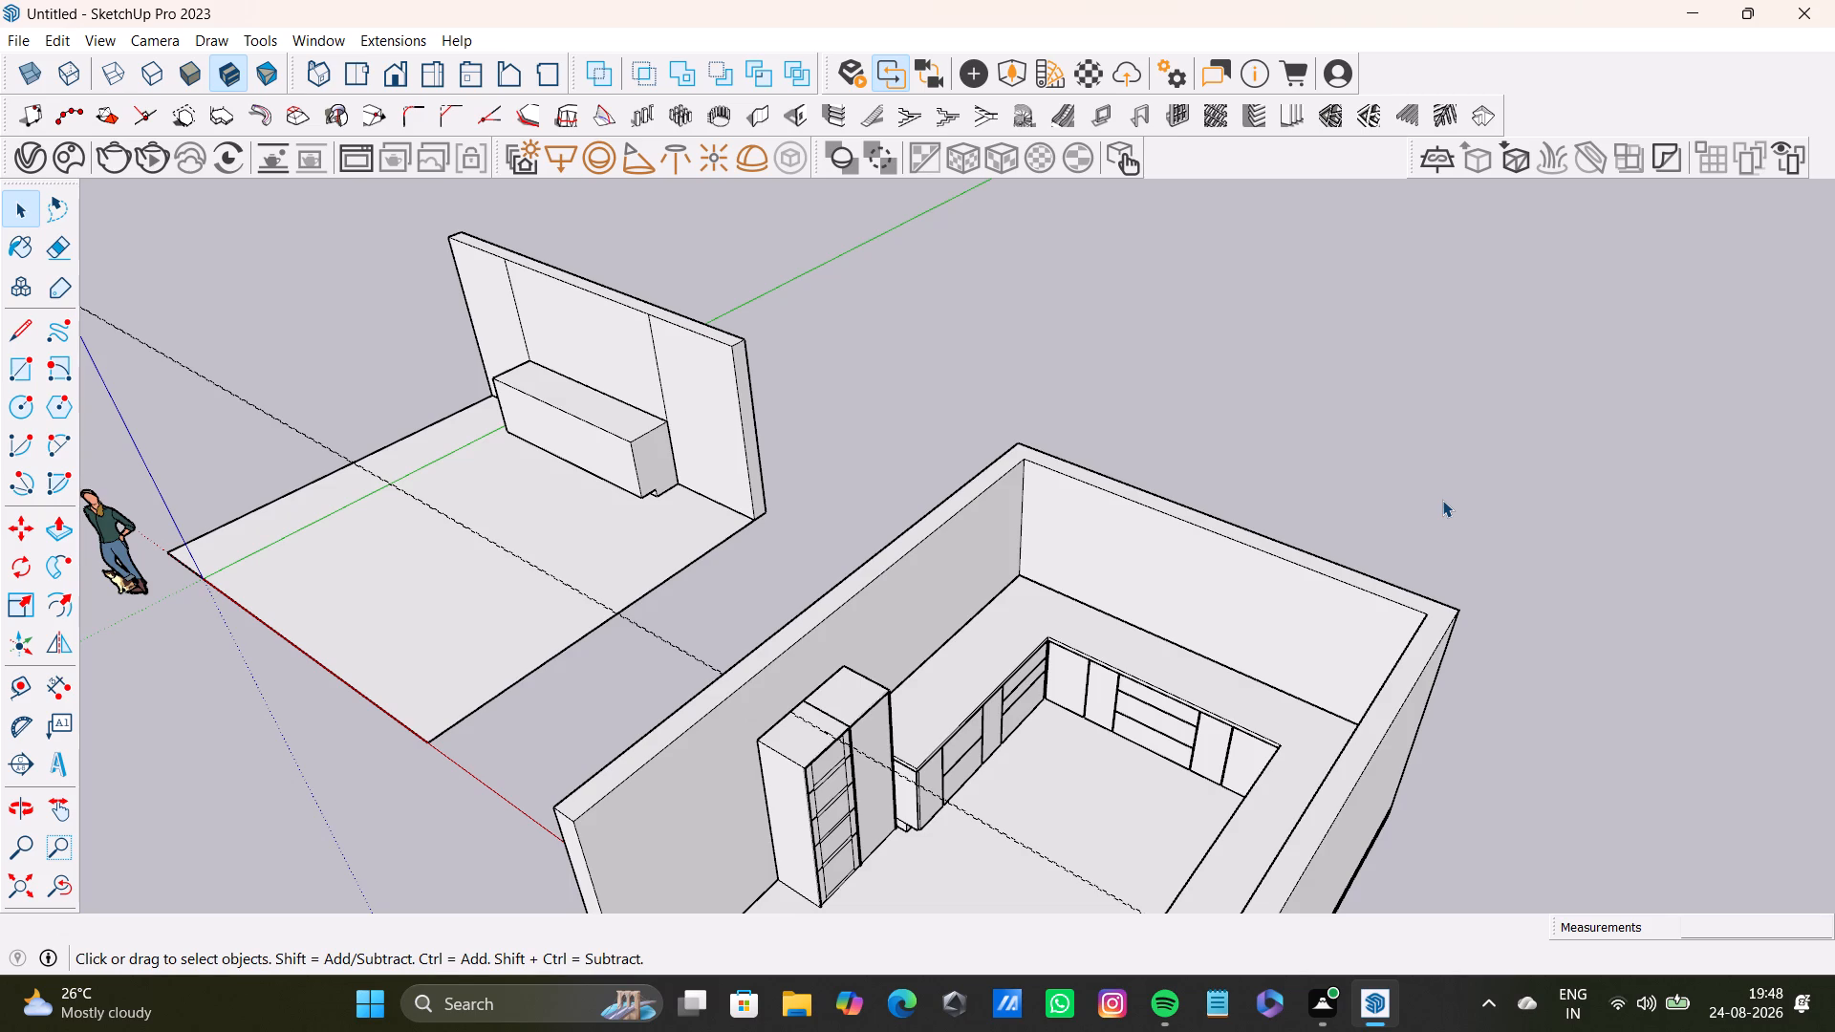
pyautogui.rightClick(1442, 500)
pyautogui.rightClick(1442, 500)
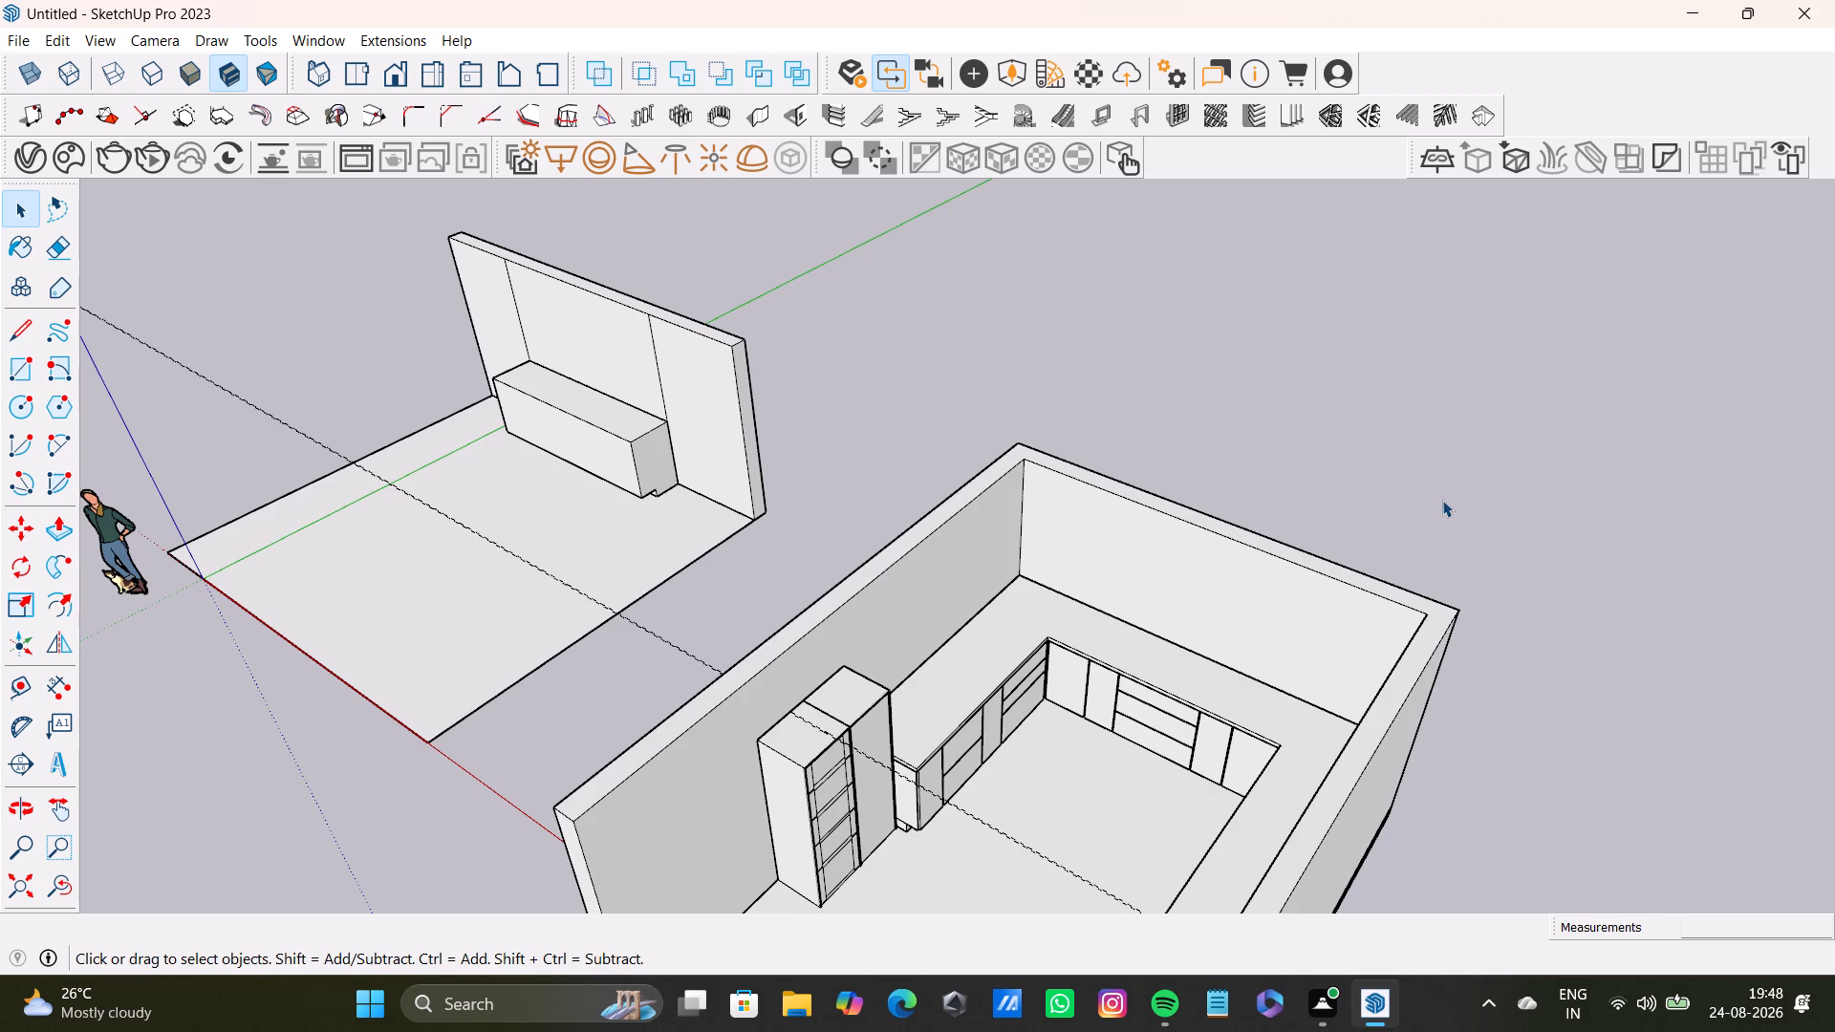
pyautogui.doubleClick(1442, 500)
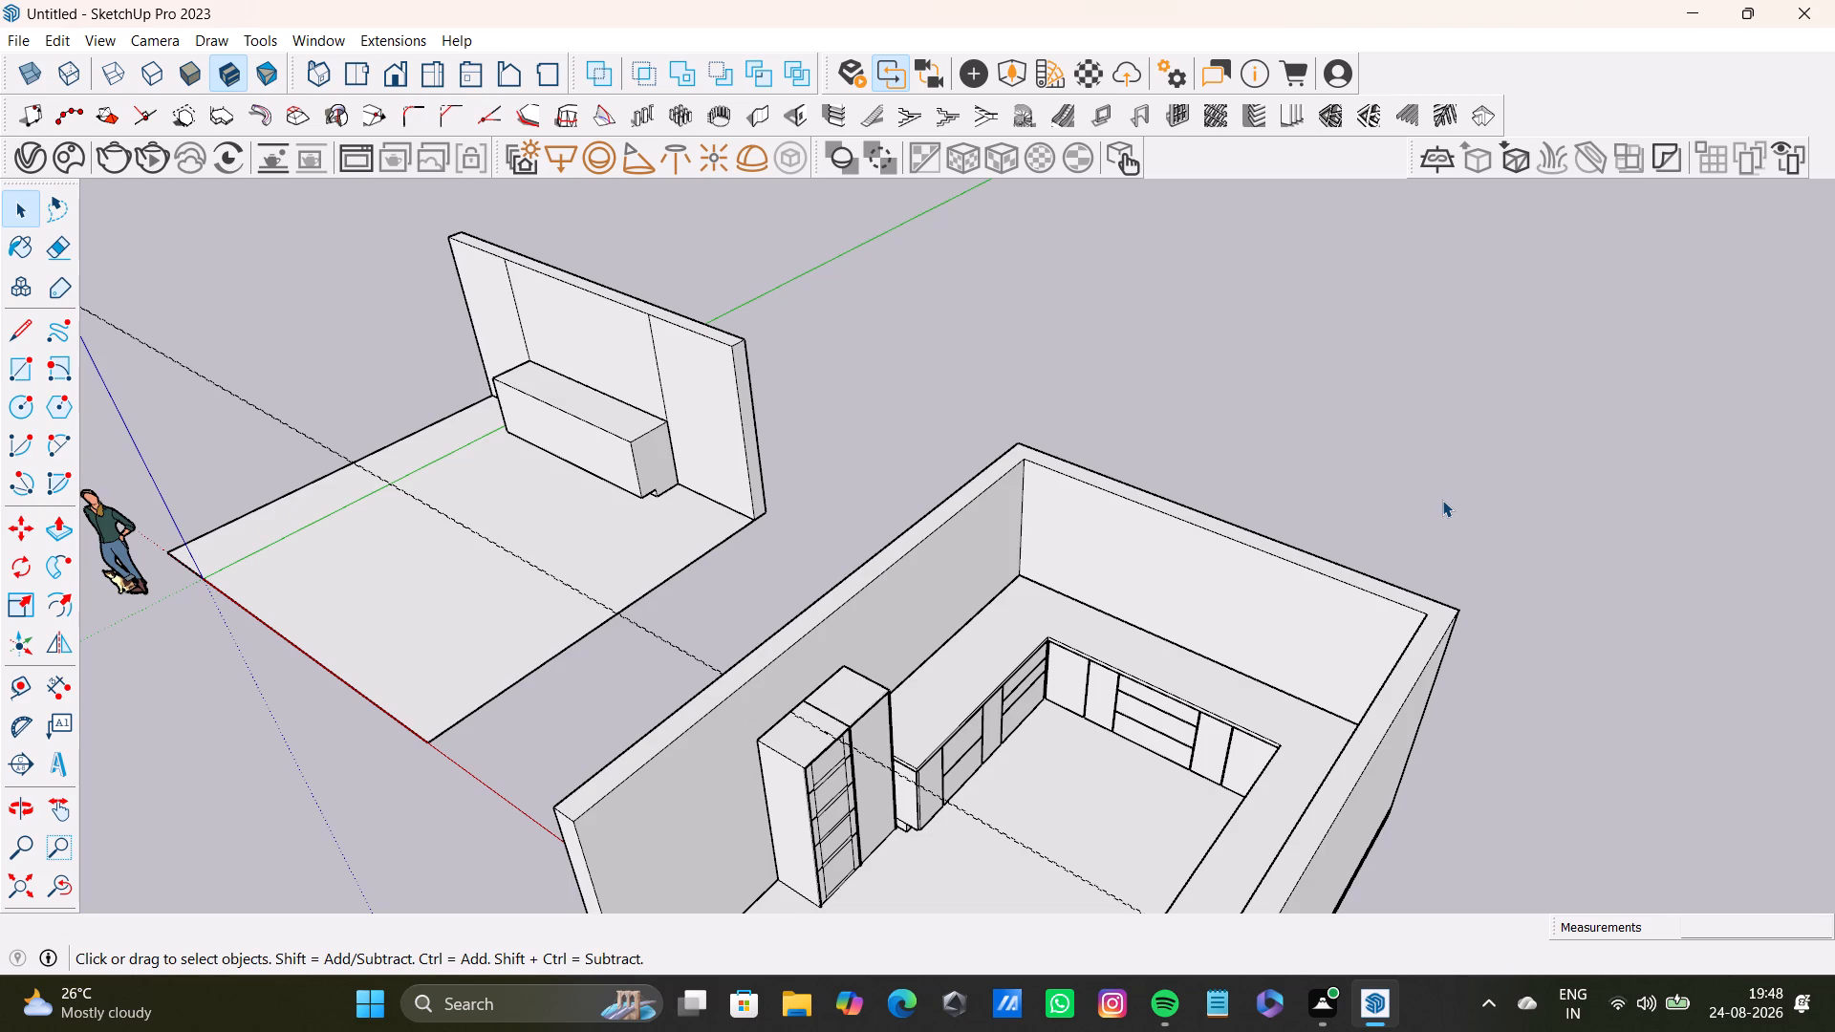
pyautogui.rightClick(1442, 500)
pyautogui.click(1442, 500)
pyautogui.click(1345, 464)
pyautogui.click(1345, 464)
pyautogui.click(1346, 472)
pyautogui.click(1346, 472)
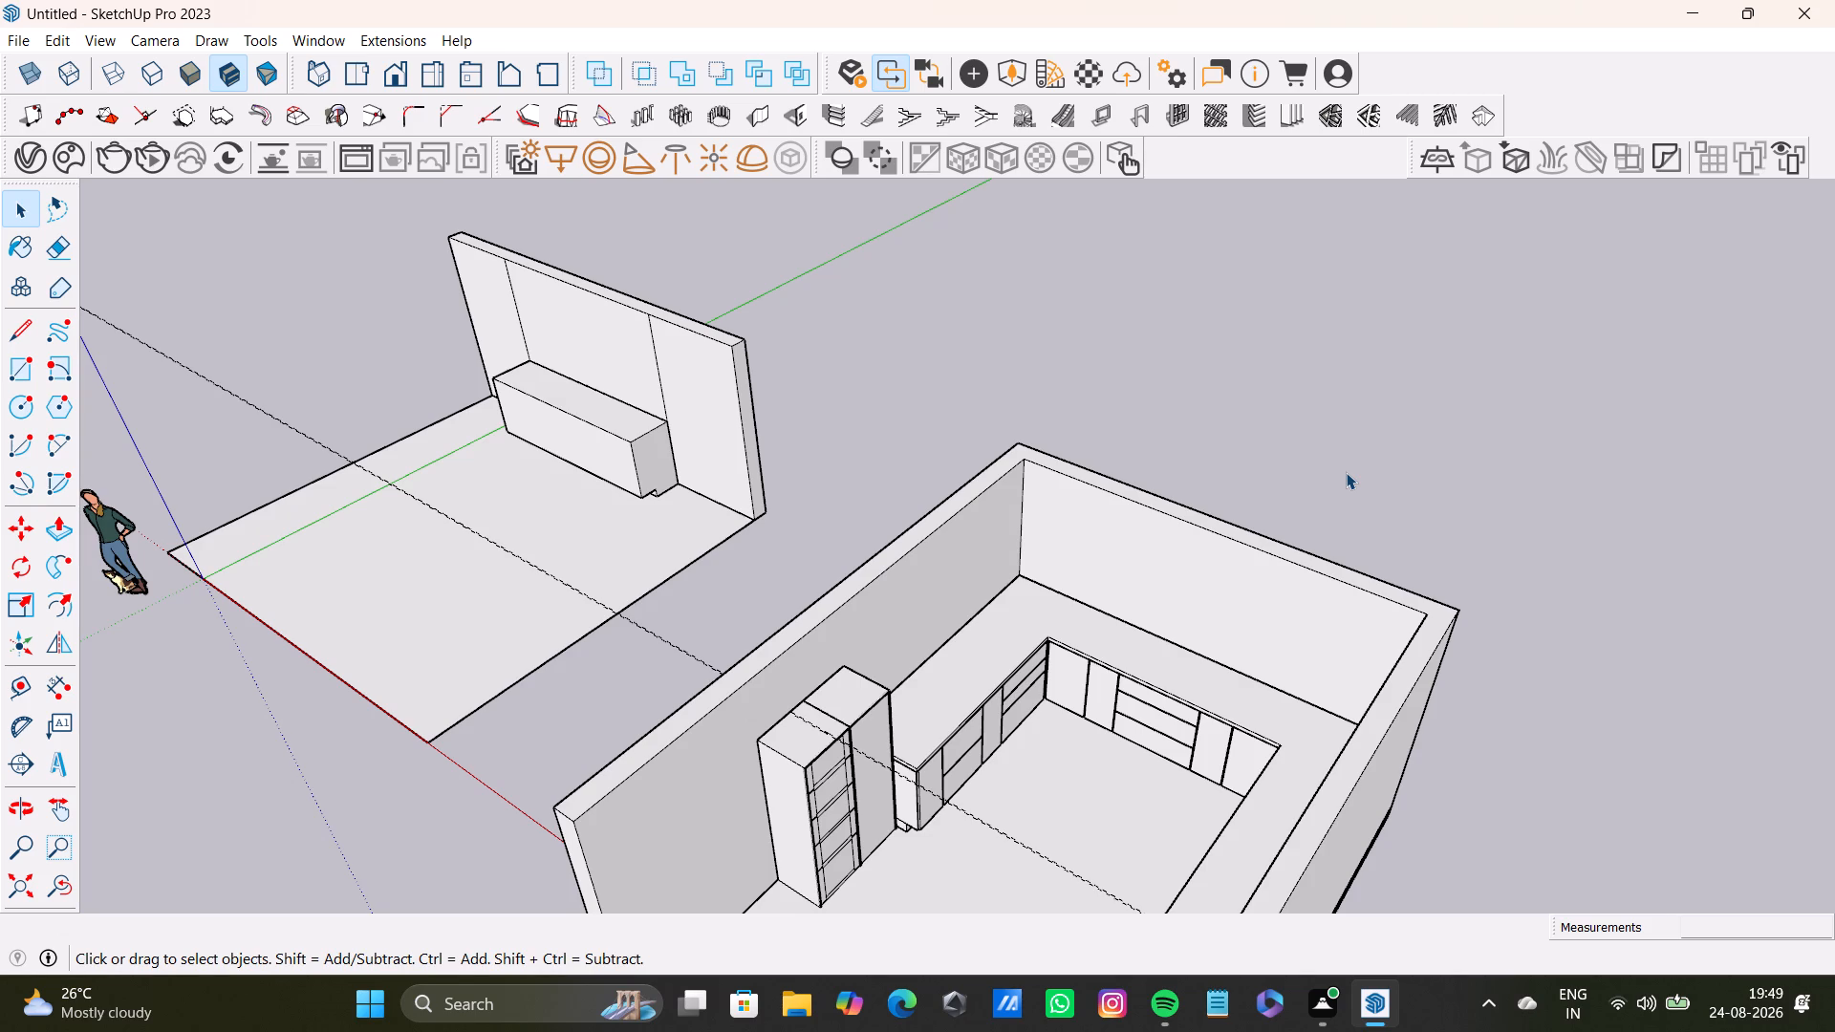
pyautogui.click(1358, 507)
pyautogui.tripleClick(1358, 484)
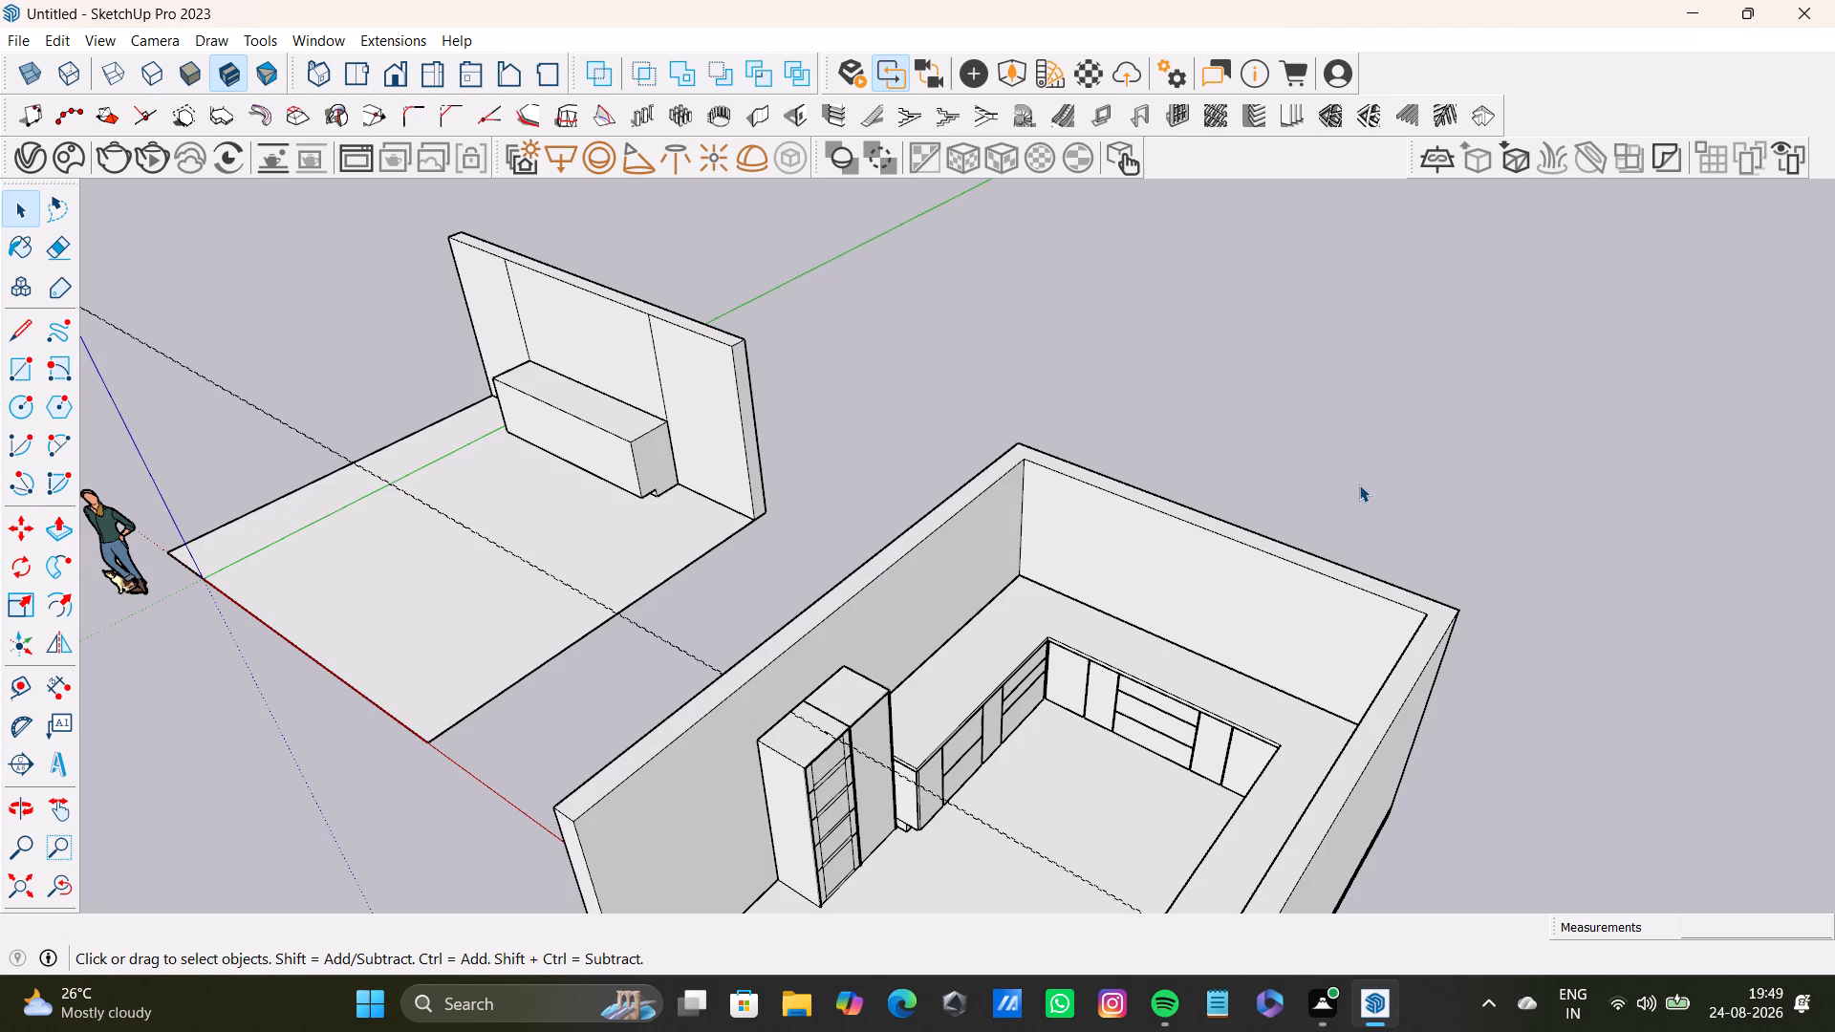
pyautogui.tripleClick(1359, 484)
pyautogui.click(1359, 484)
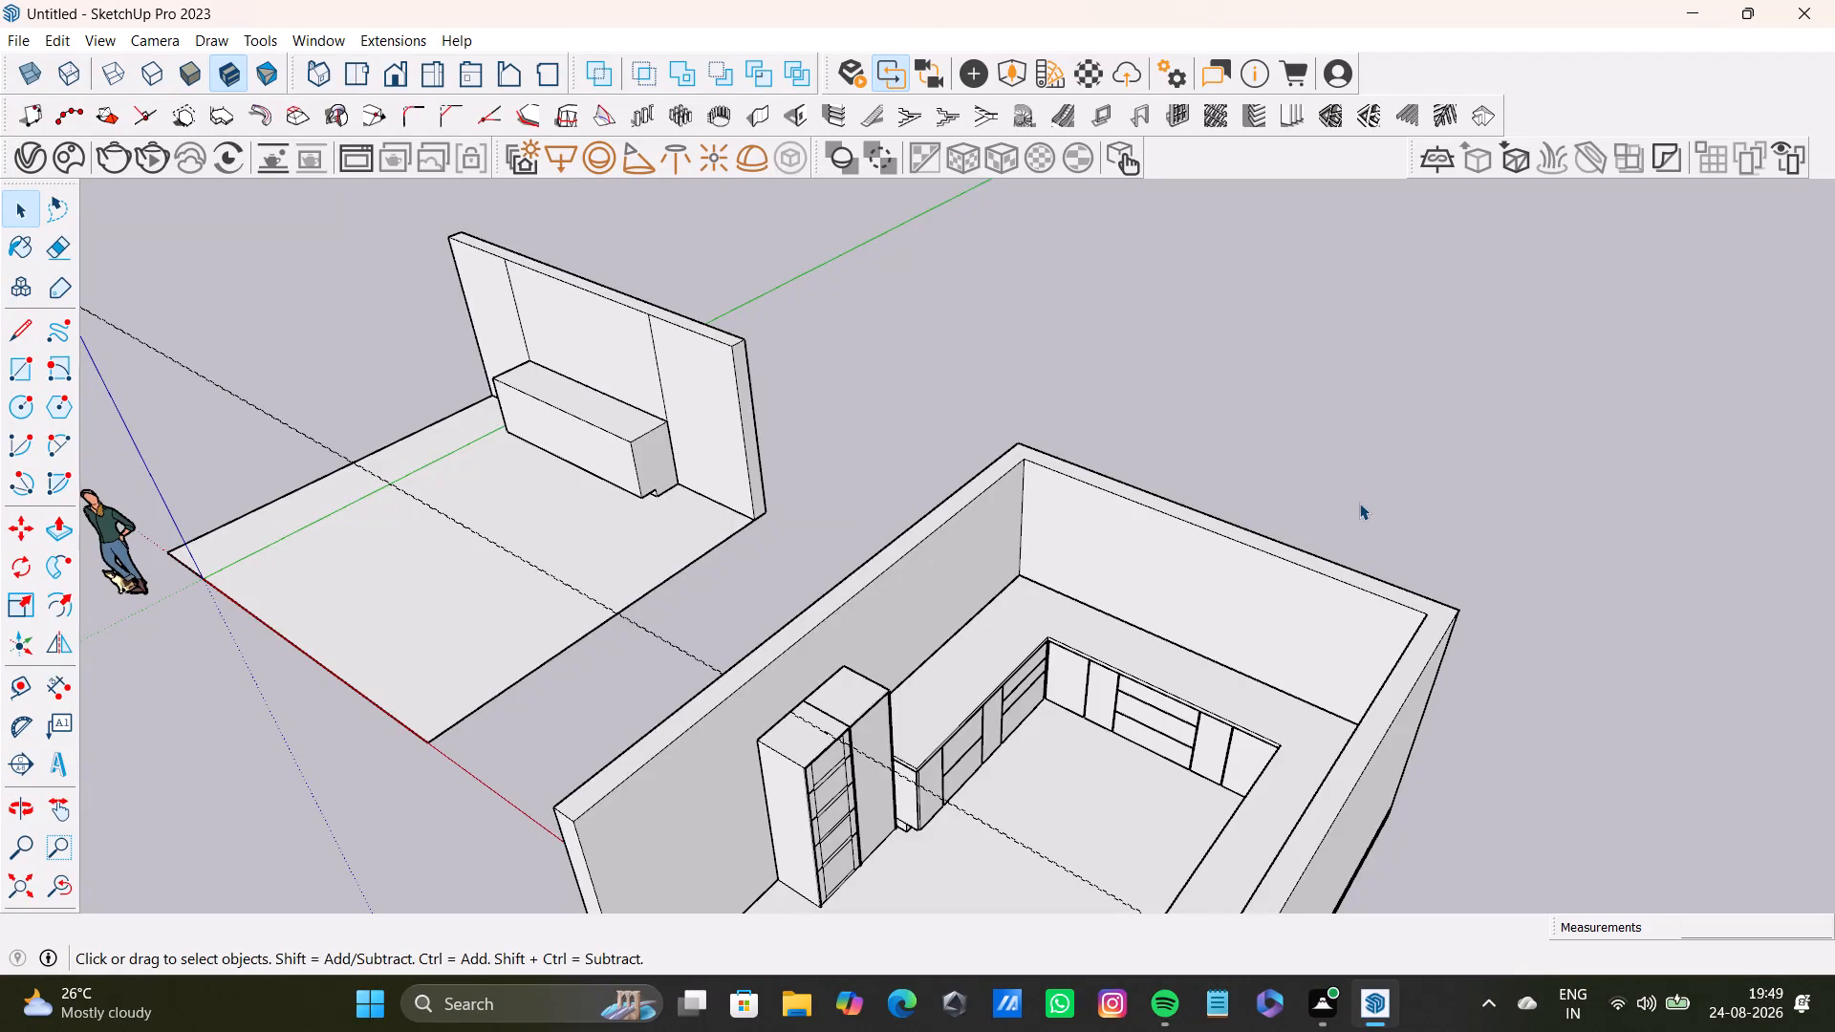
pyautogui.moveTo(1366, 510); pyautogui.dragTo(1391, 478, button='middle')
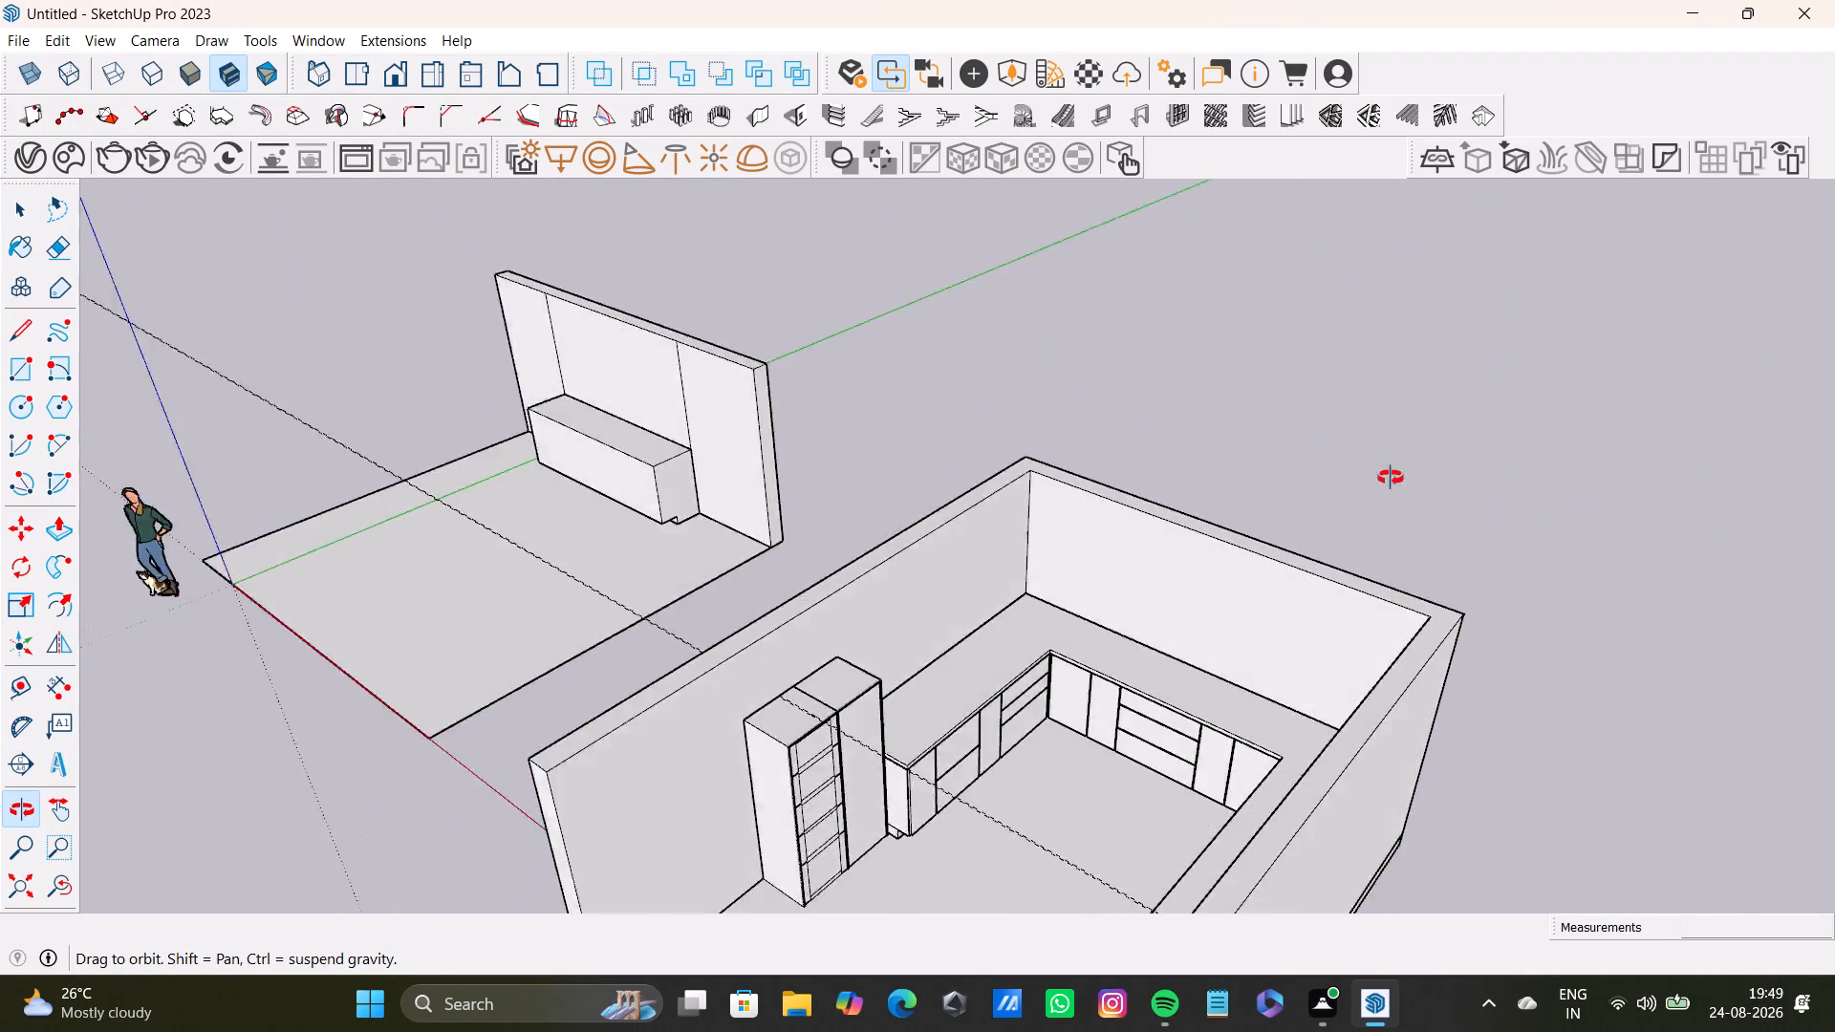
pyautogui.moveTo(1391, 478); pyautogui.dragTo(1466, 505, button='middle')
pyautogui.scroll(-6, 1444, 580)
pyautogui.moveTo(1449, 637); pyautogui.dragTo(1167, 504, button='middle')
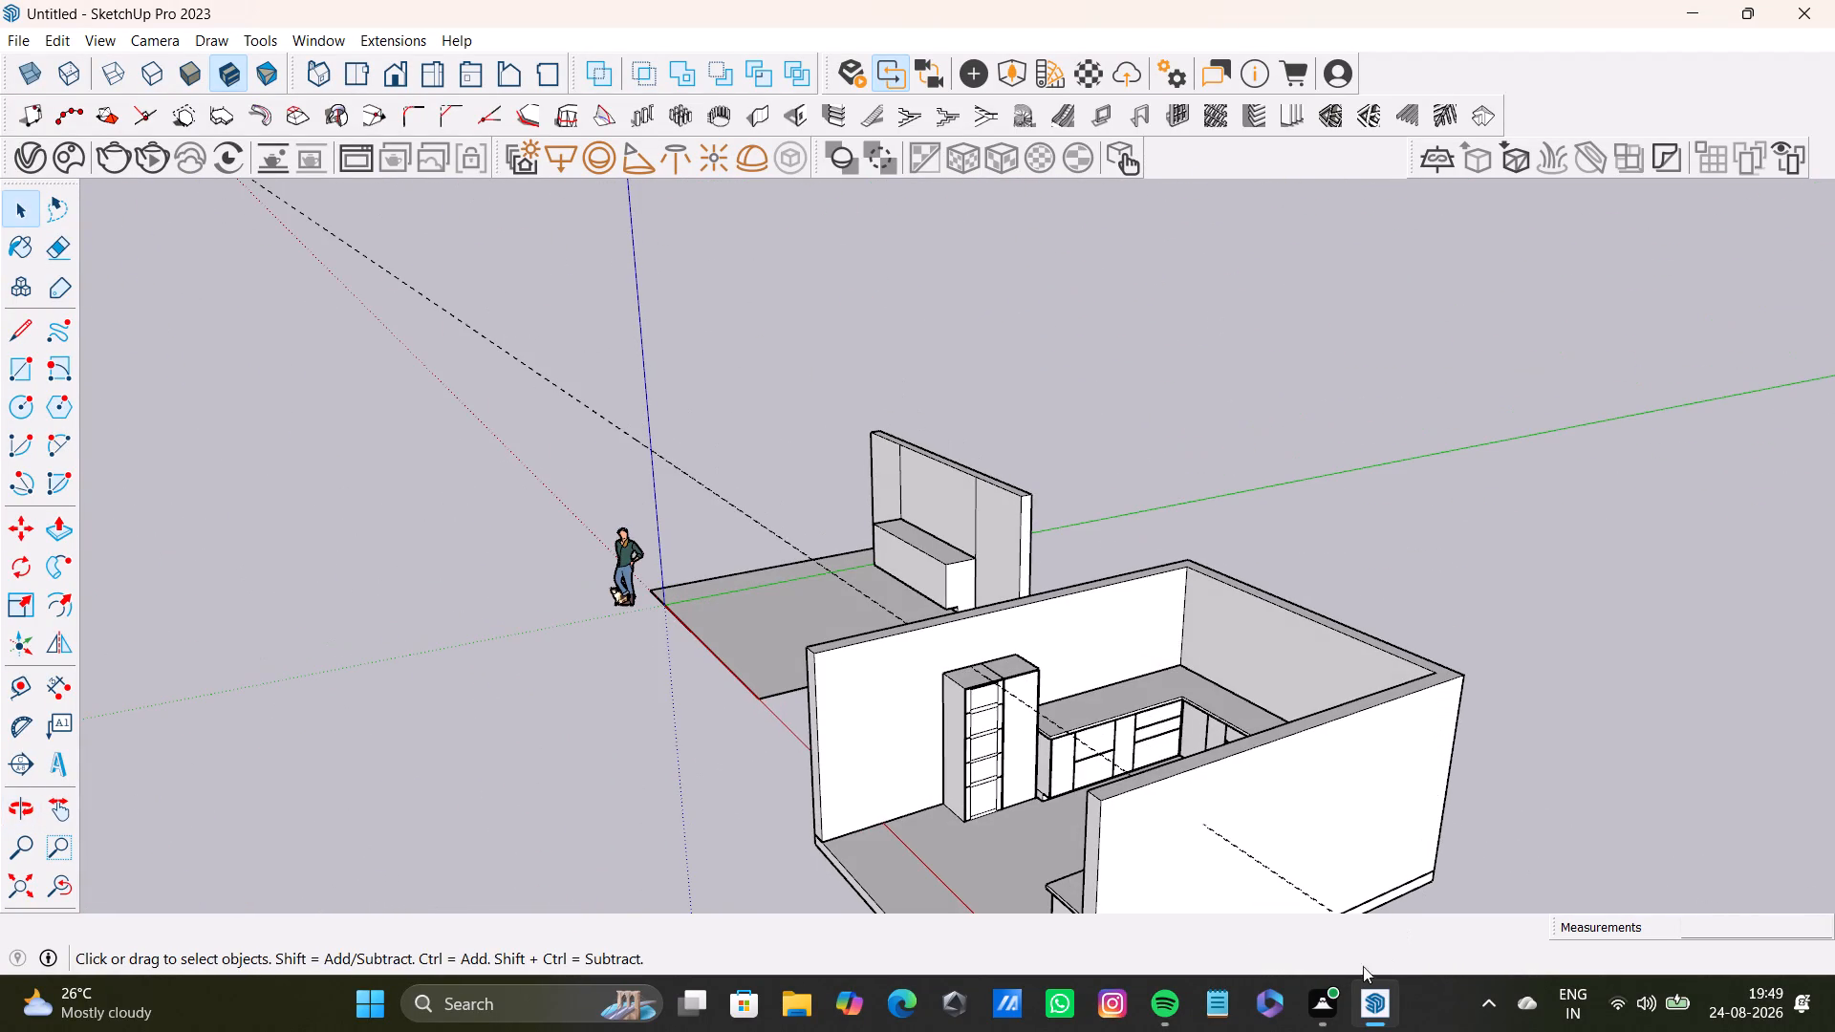